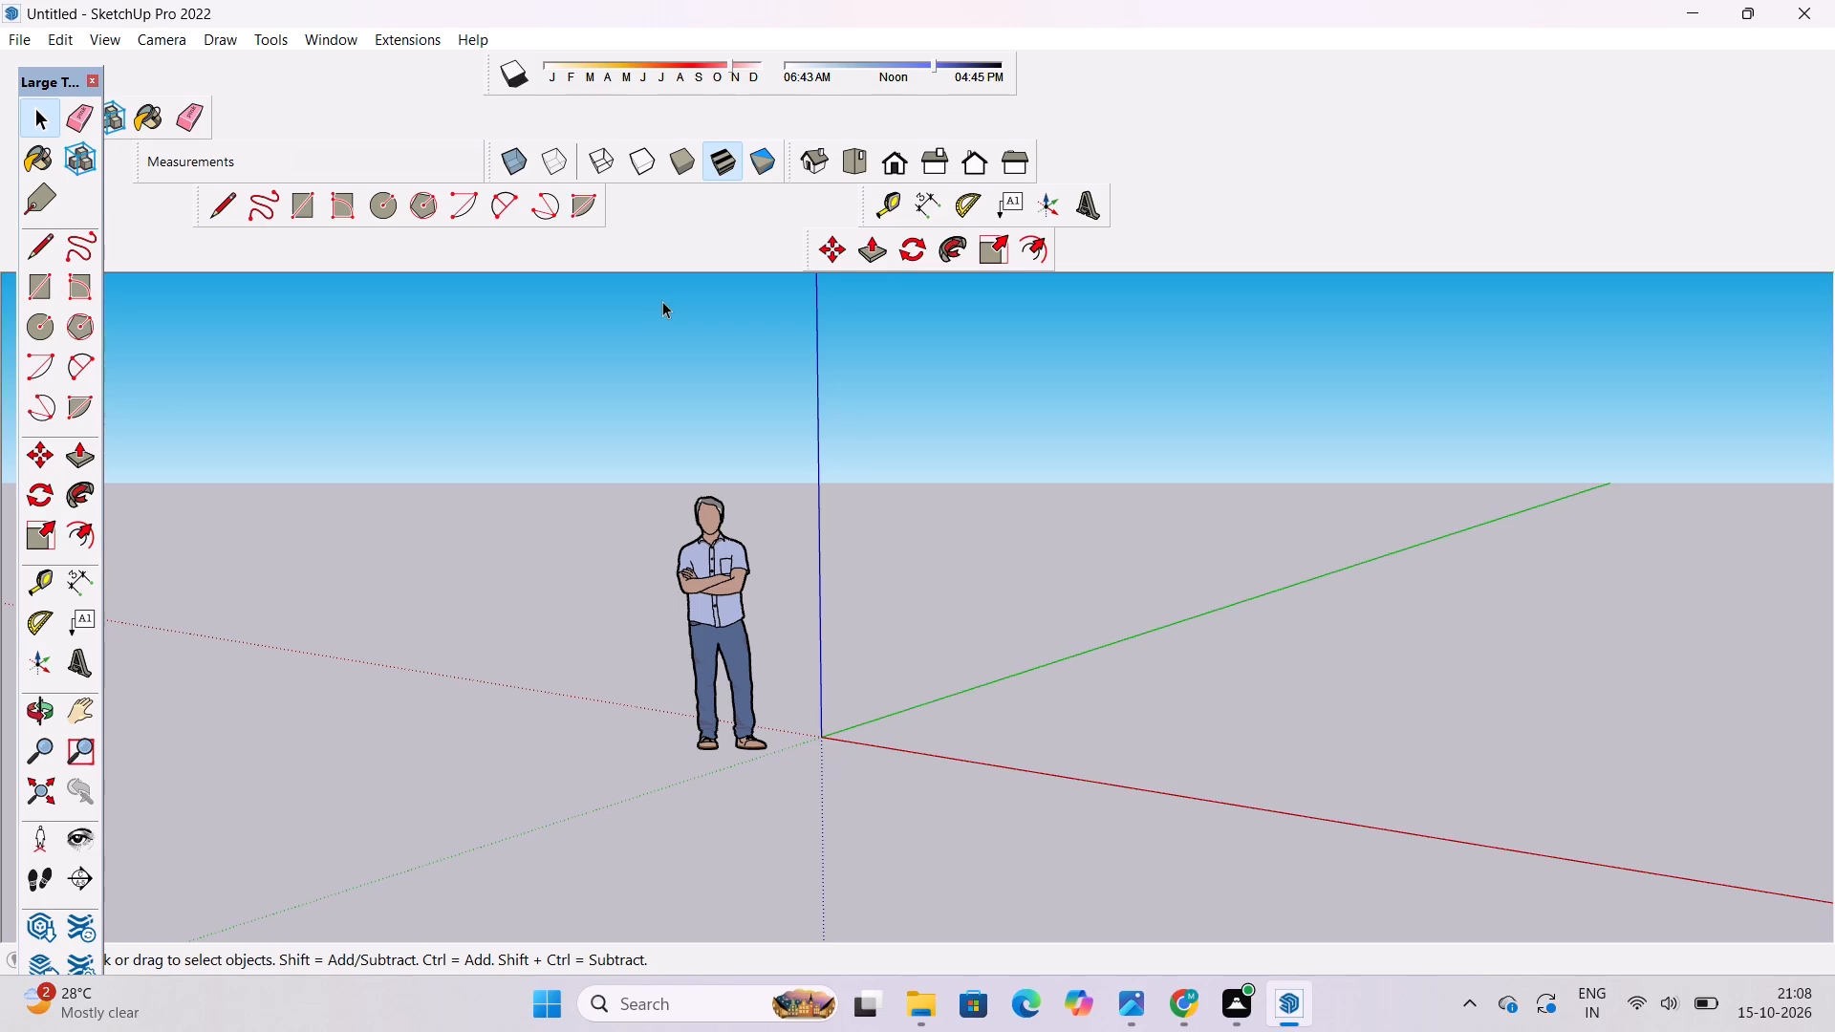
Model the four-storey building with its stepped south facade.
Switch the camera to the standard top view.
left_click(855, 151)
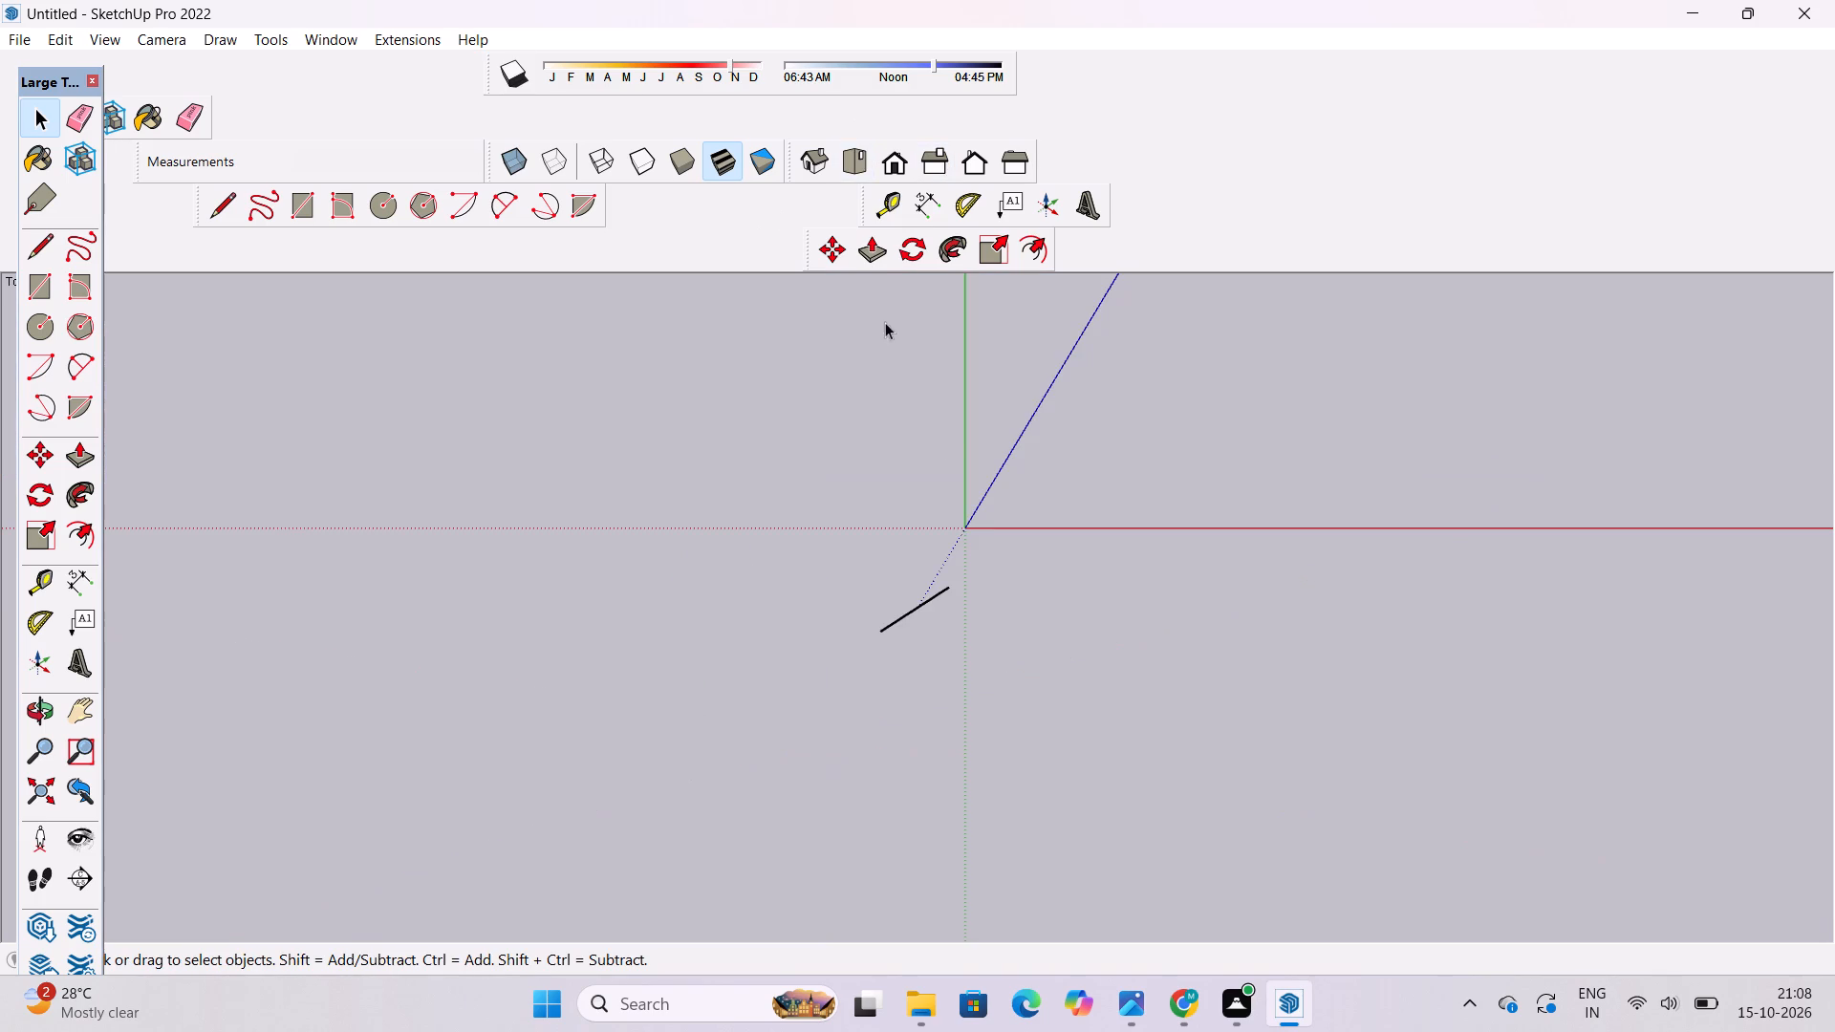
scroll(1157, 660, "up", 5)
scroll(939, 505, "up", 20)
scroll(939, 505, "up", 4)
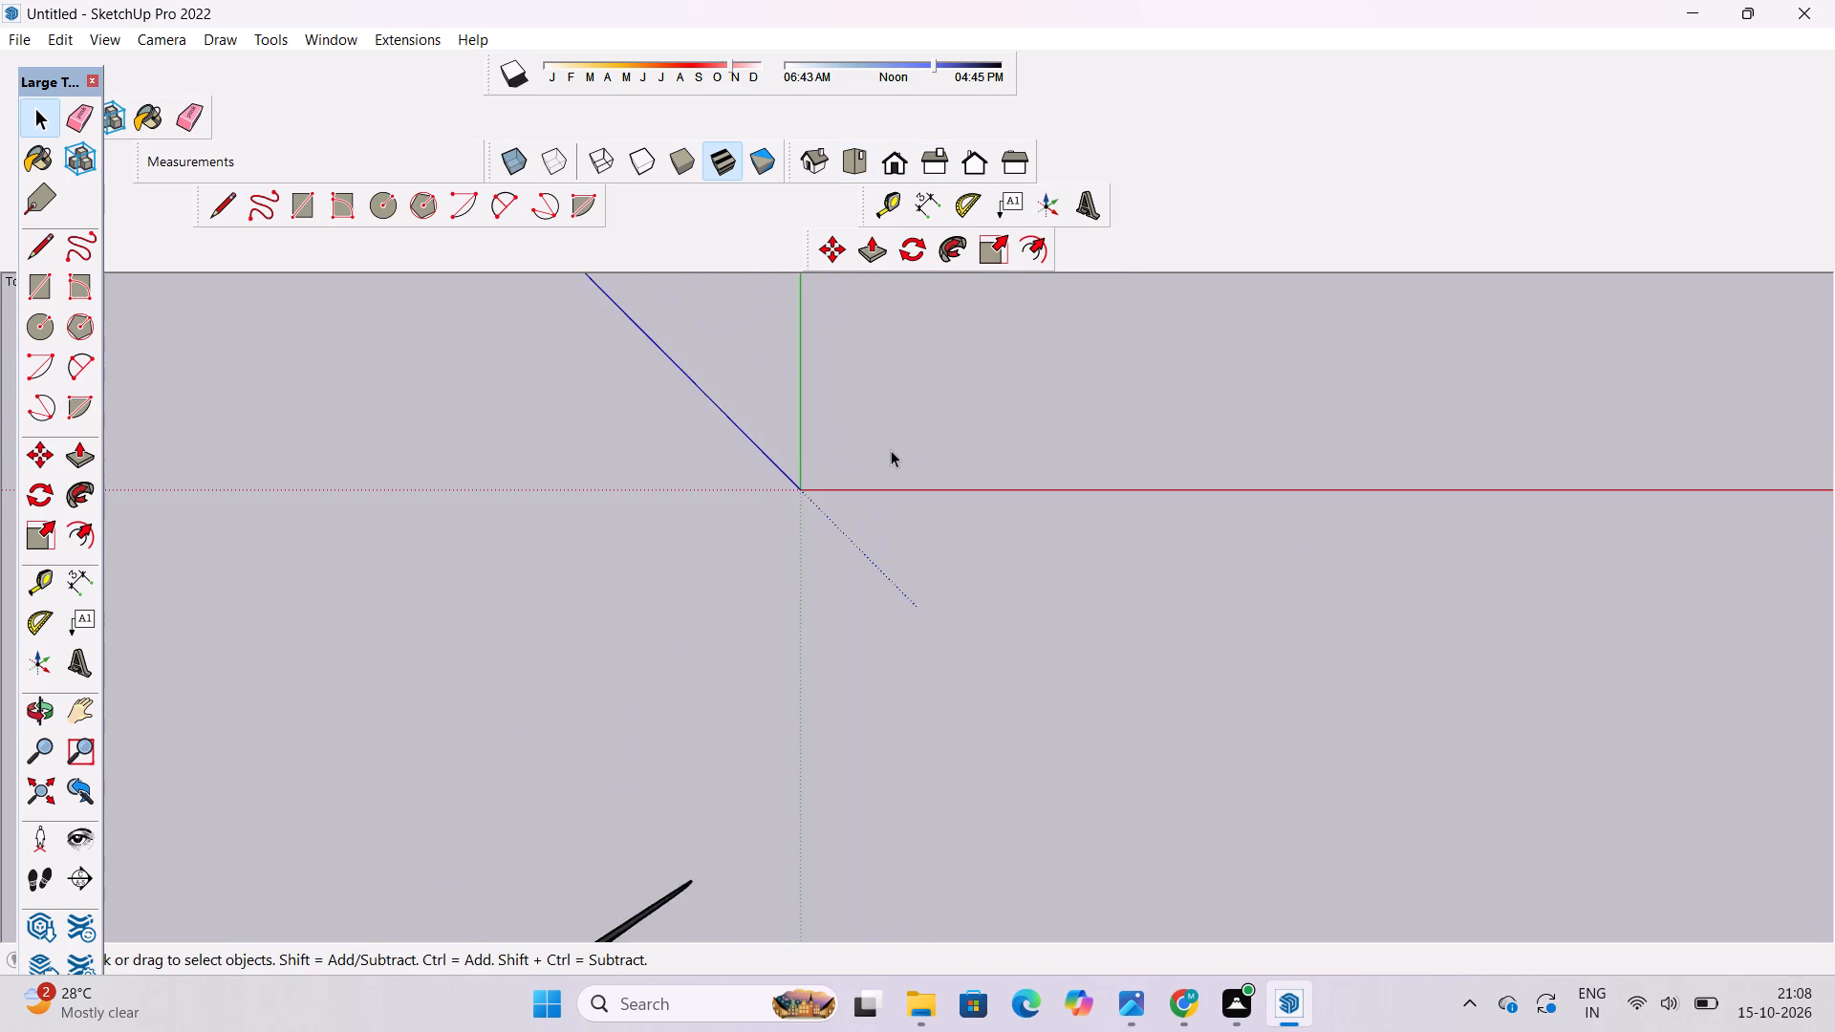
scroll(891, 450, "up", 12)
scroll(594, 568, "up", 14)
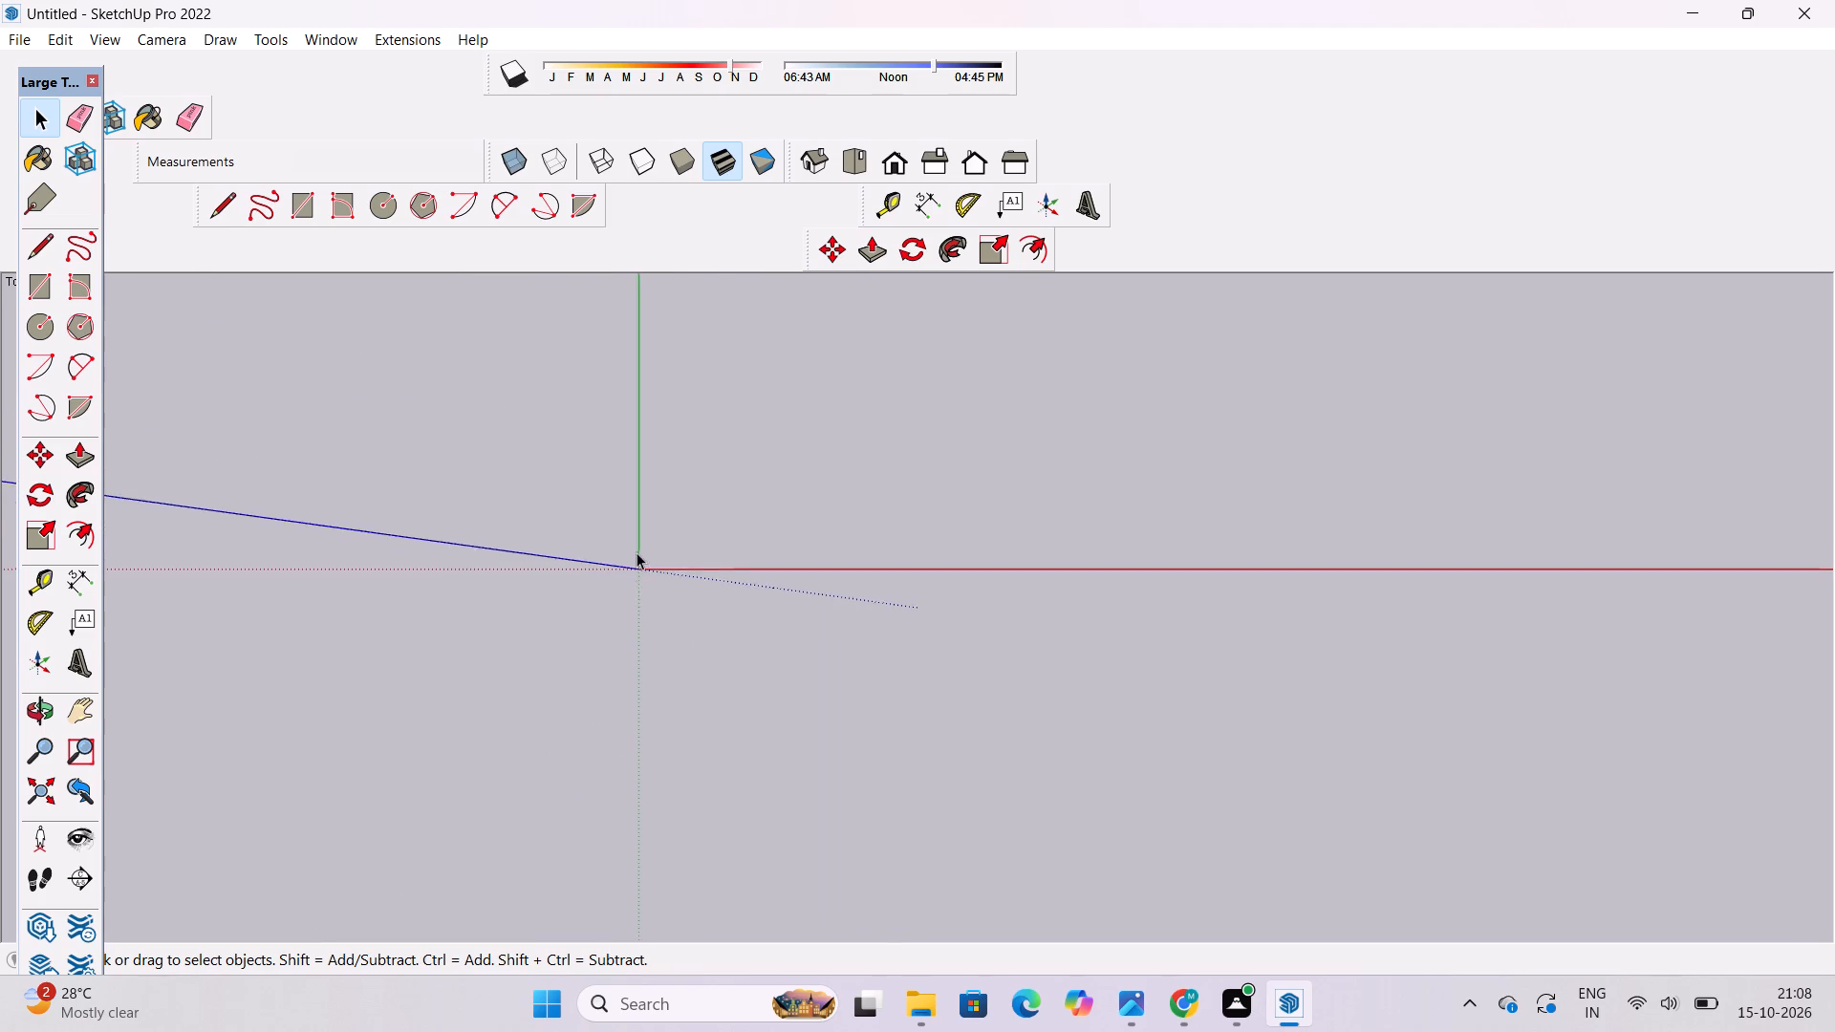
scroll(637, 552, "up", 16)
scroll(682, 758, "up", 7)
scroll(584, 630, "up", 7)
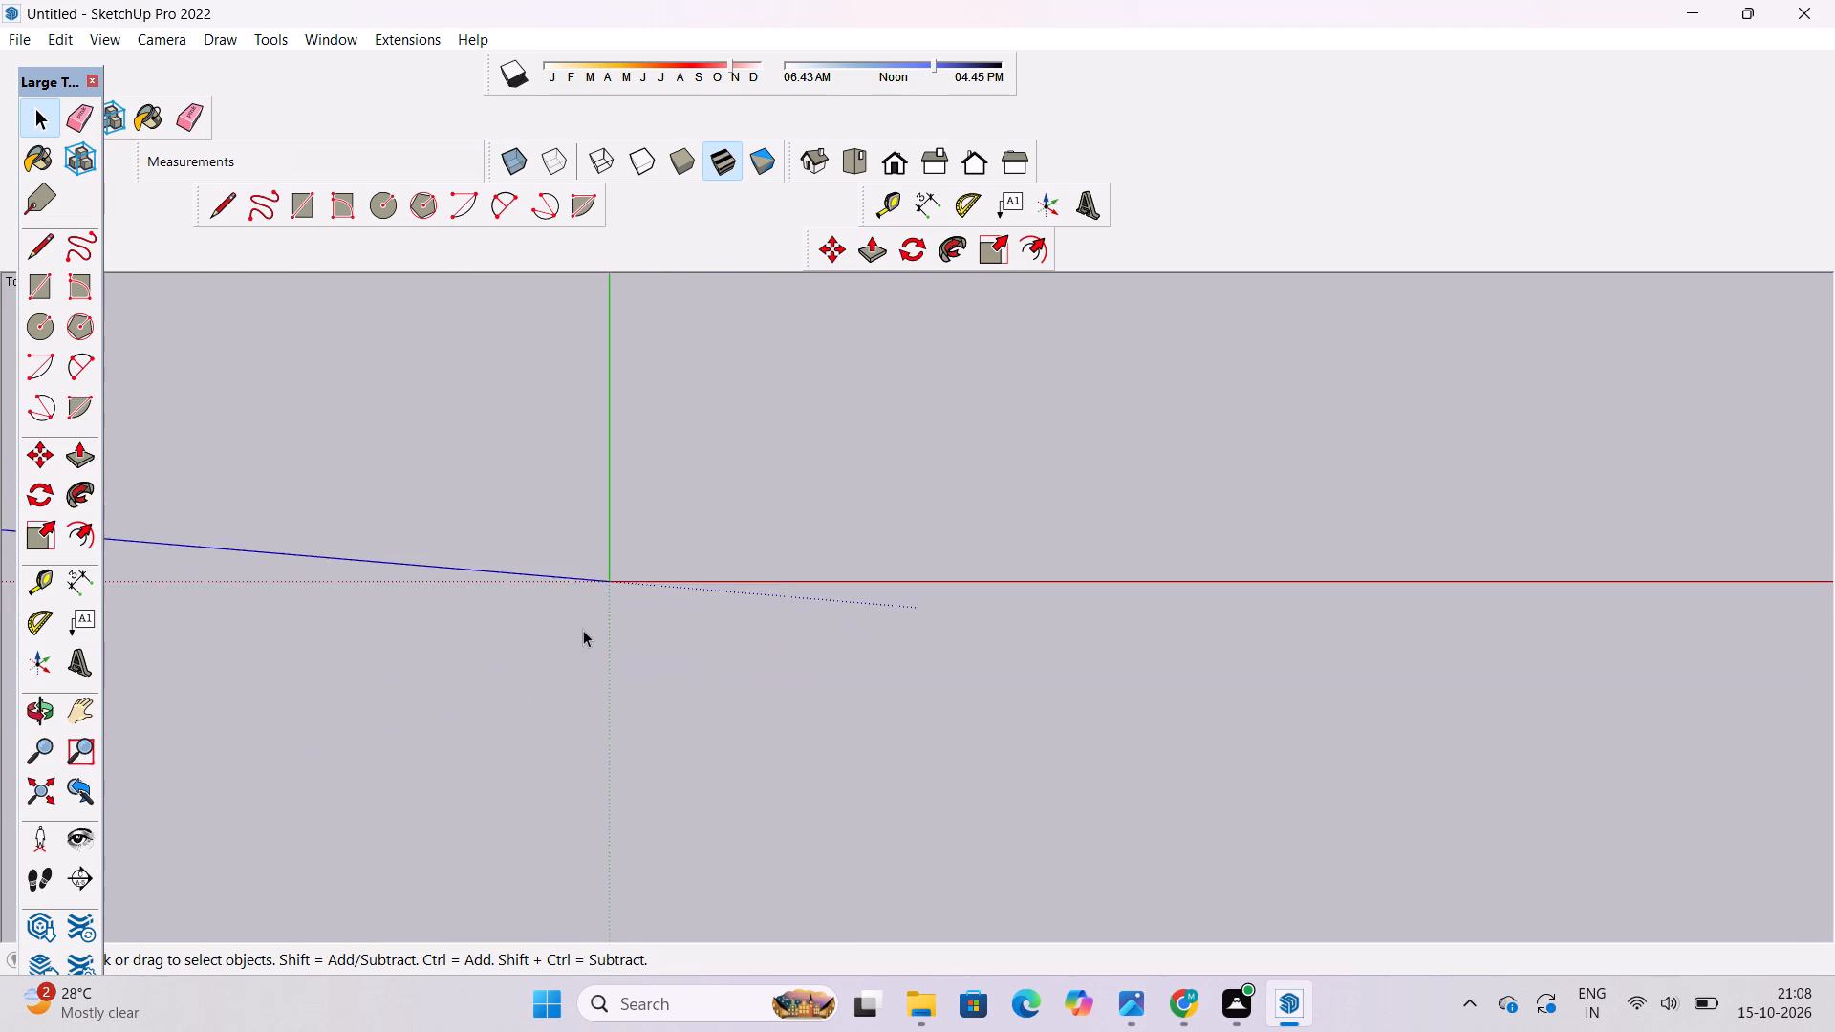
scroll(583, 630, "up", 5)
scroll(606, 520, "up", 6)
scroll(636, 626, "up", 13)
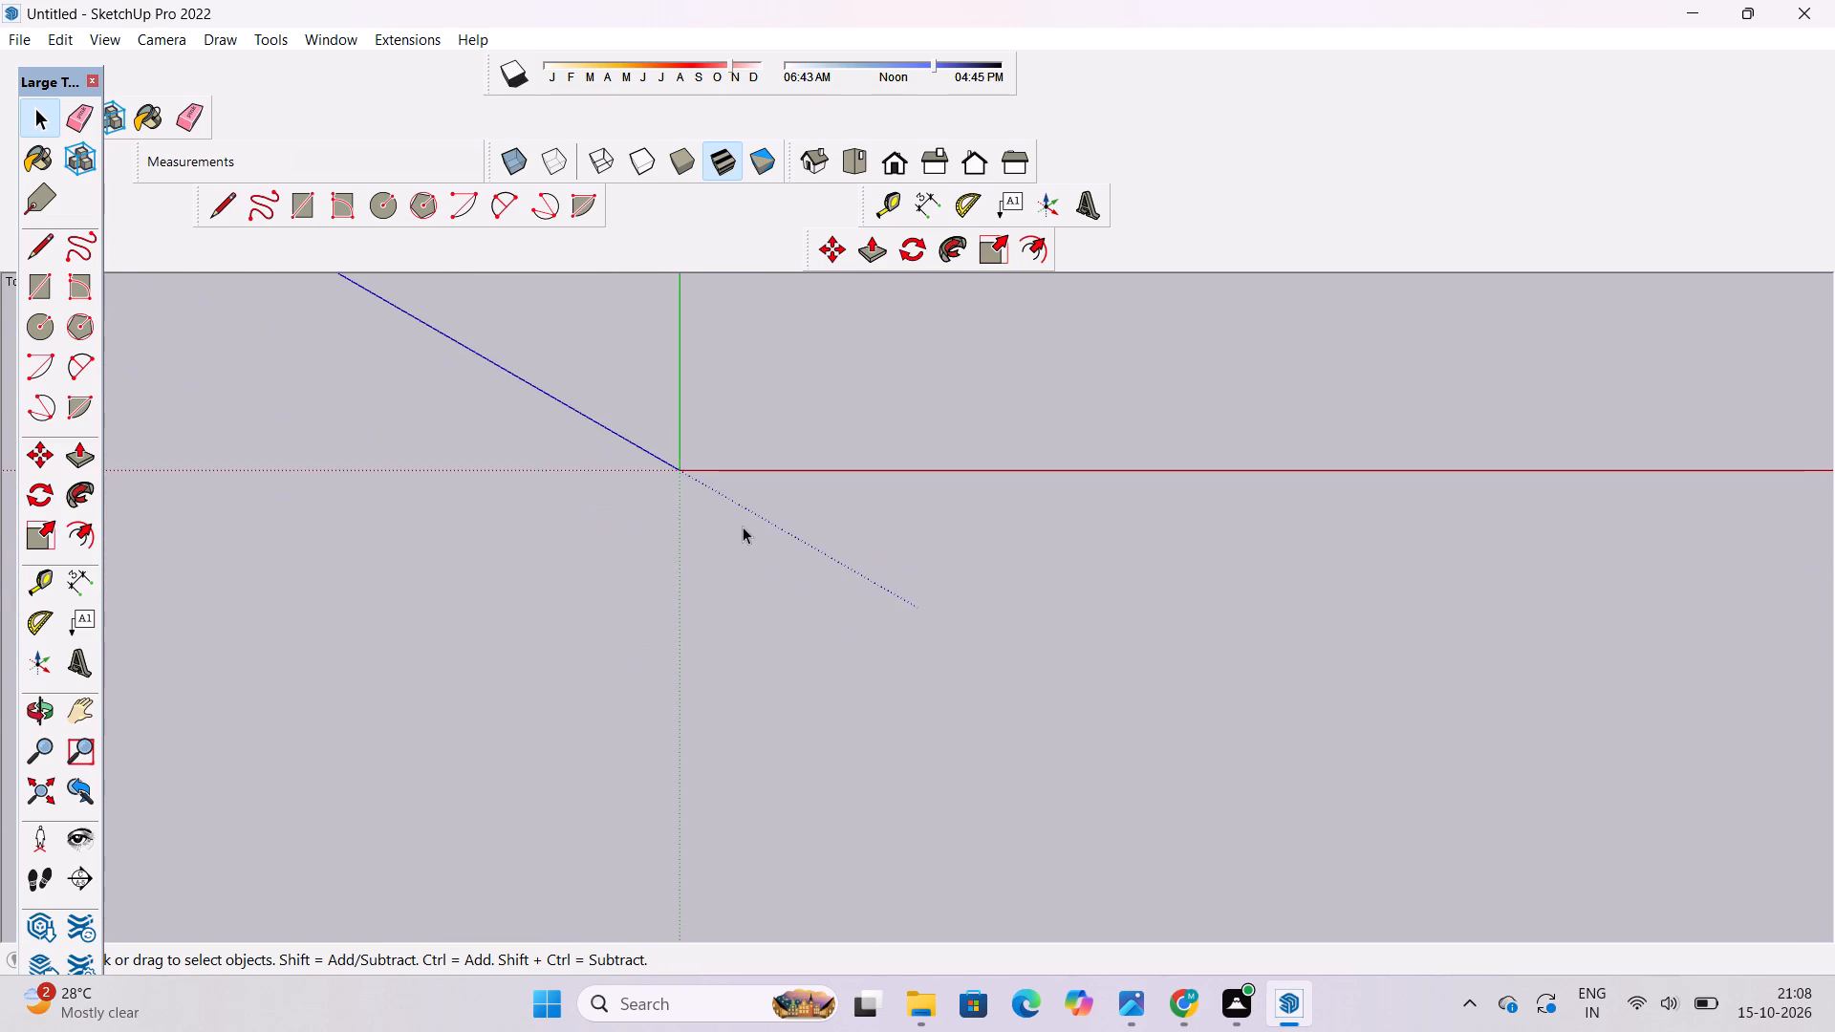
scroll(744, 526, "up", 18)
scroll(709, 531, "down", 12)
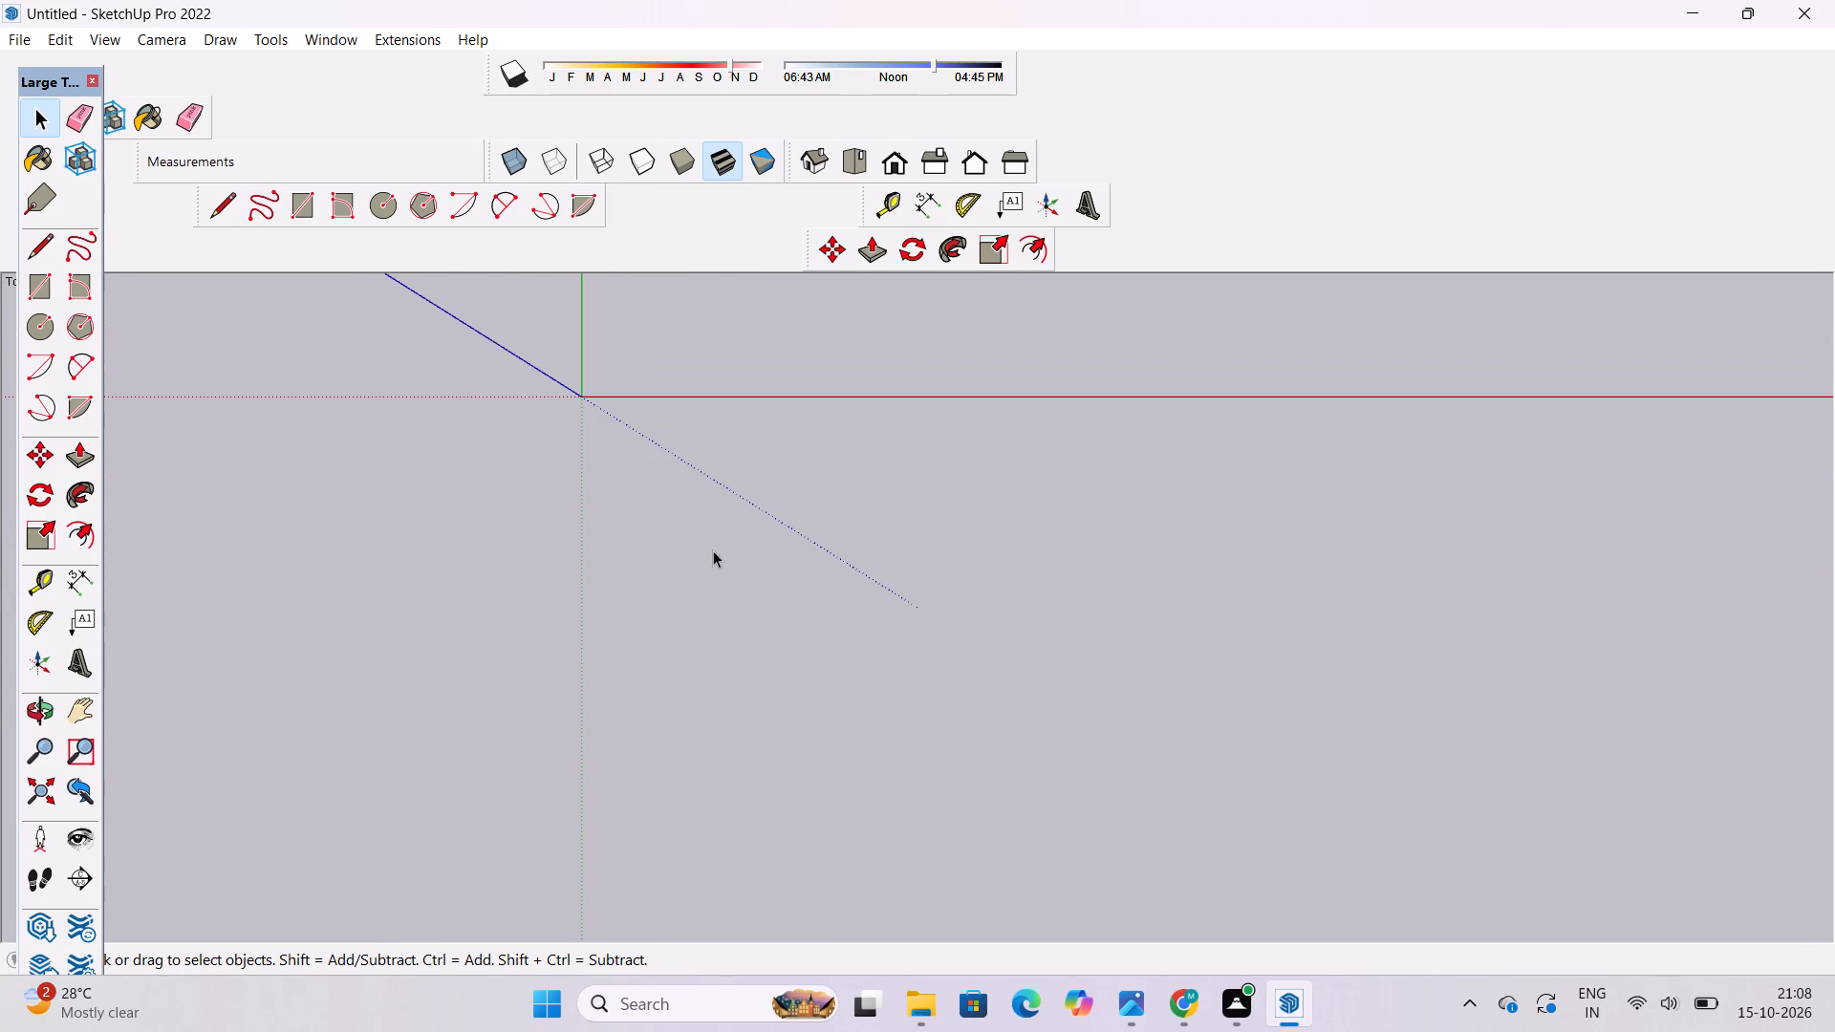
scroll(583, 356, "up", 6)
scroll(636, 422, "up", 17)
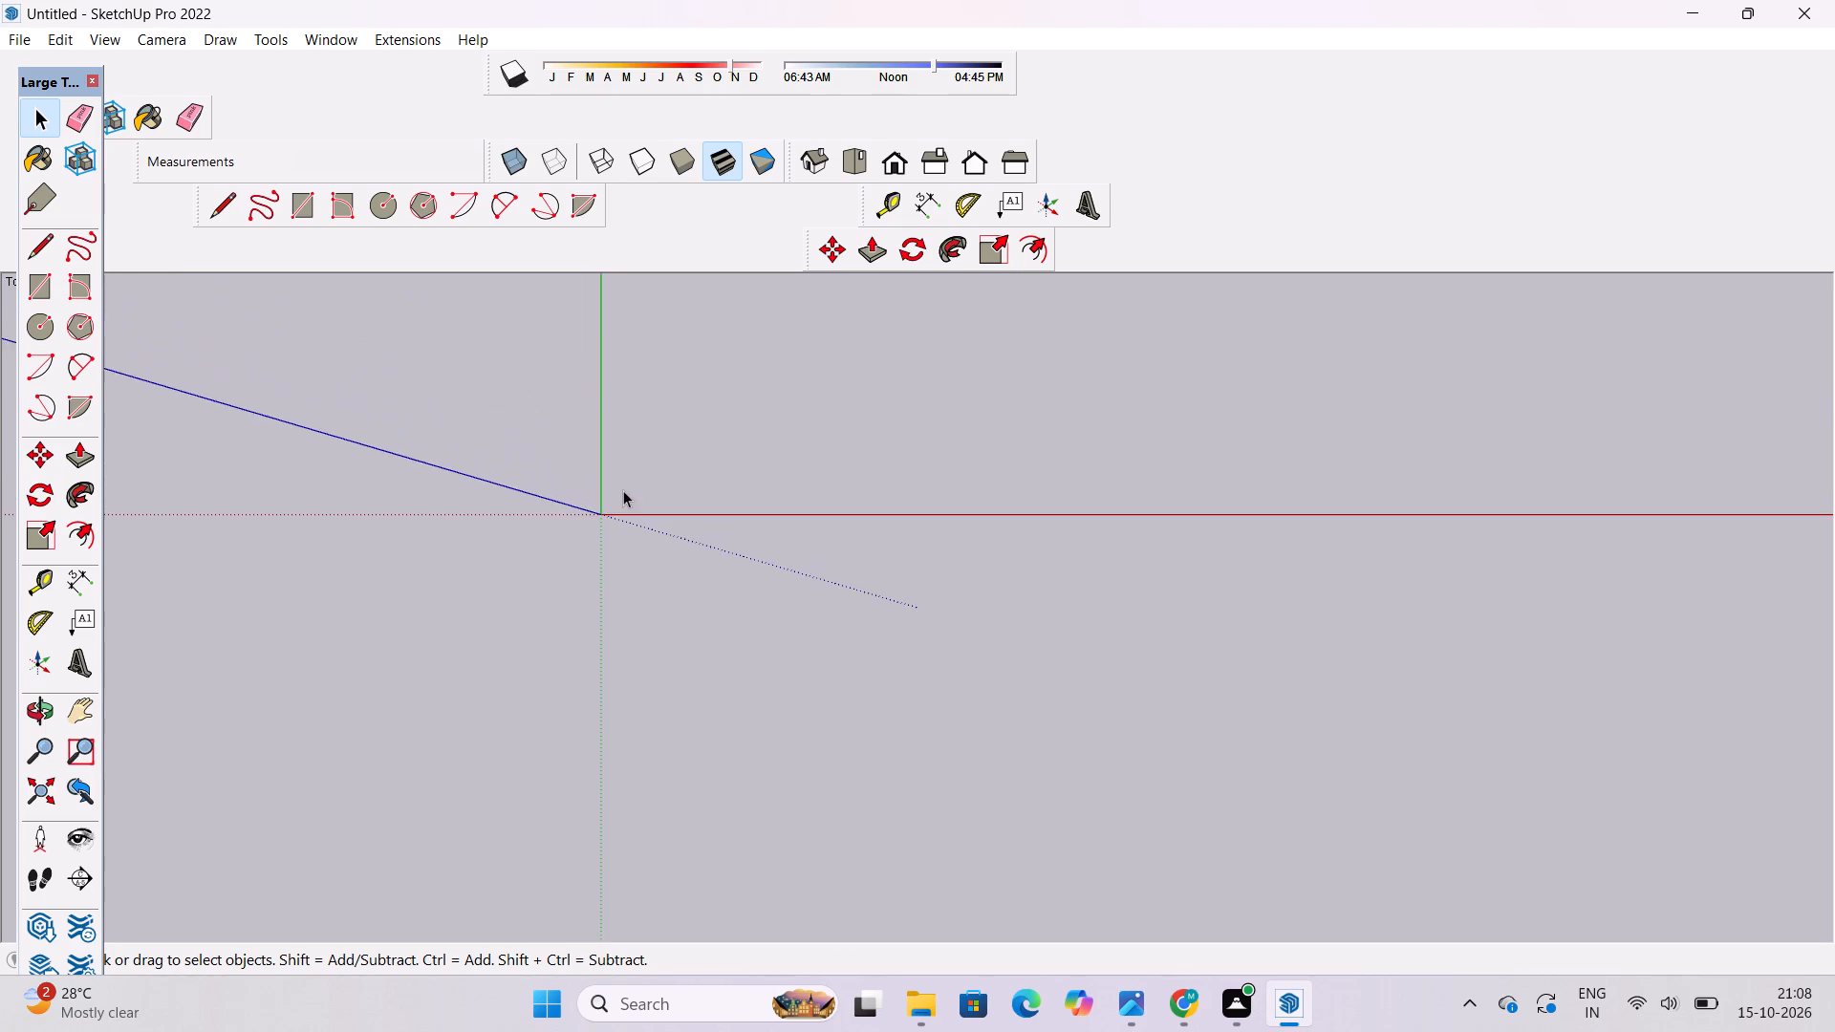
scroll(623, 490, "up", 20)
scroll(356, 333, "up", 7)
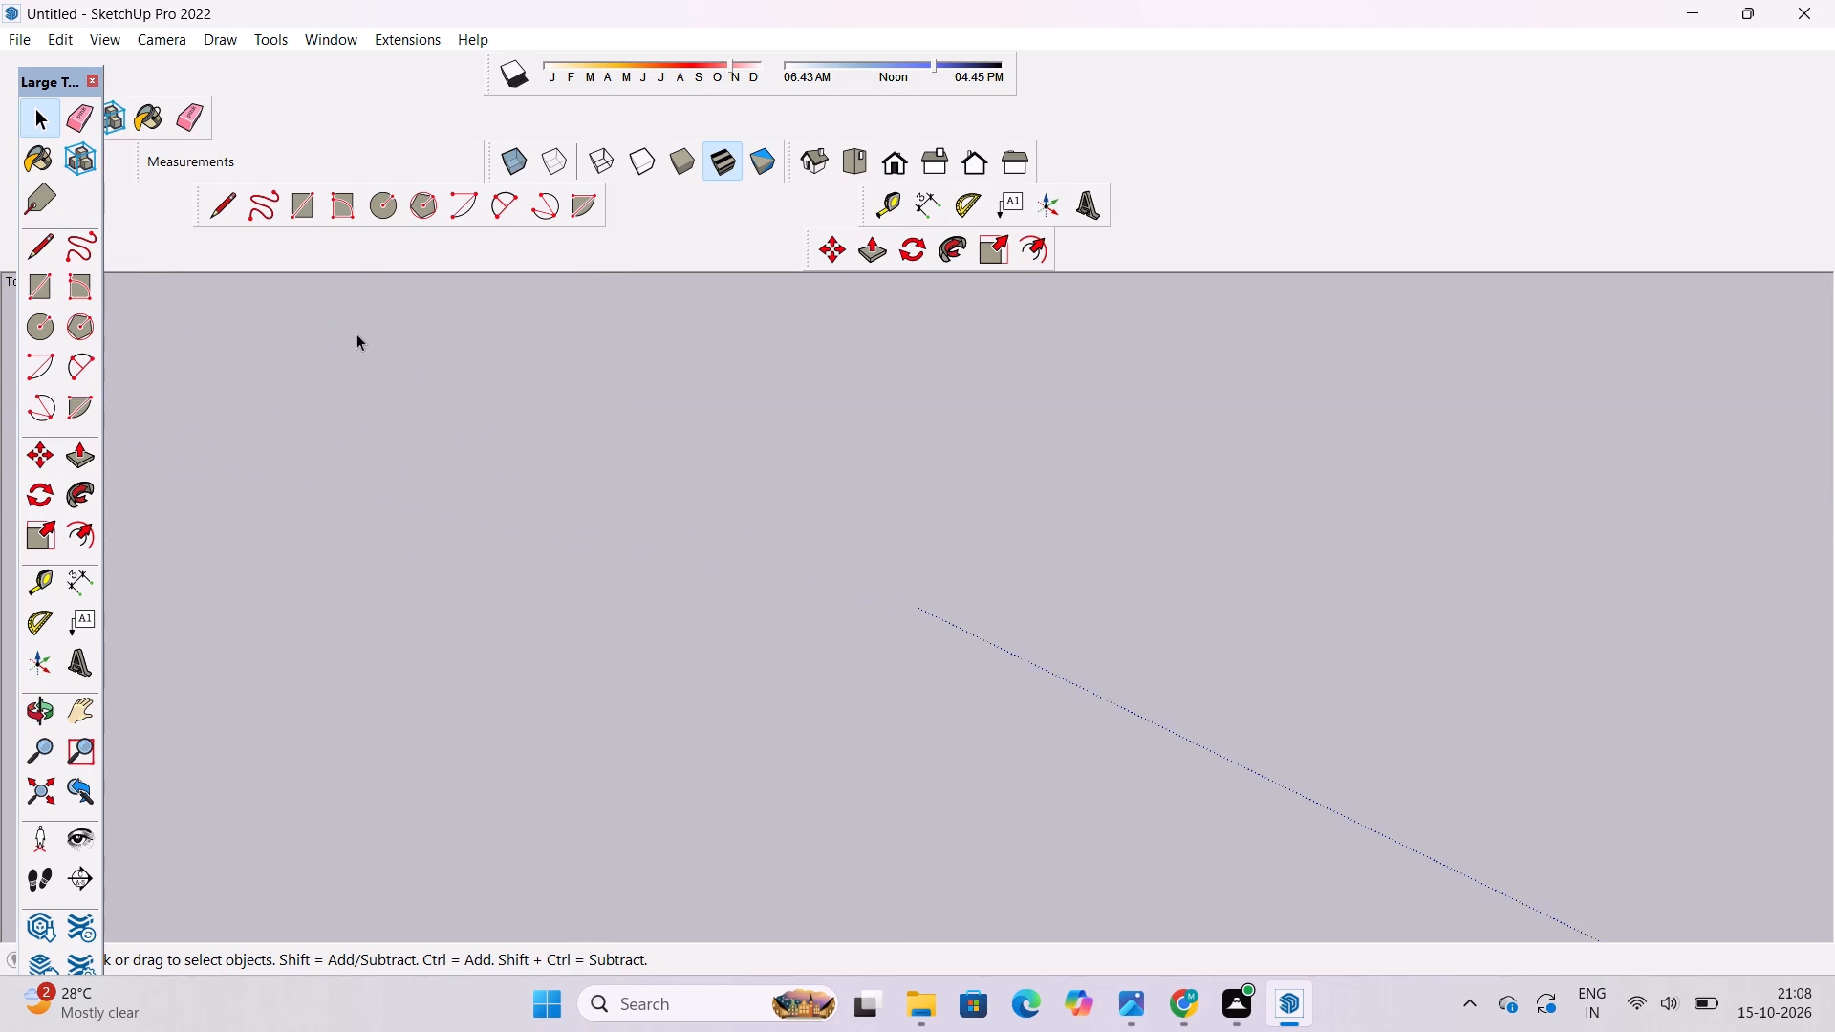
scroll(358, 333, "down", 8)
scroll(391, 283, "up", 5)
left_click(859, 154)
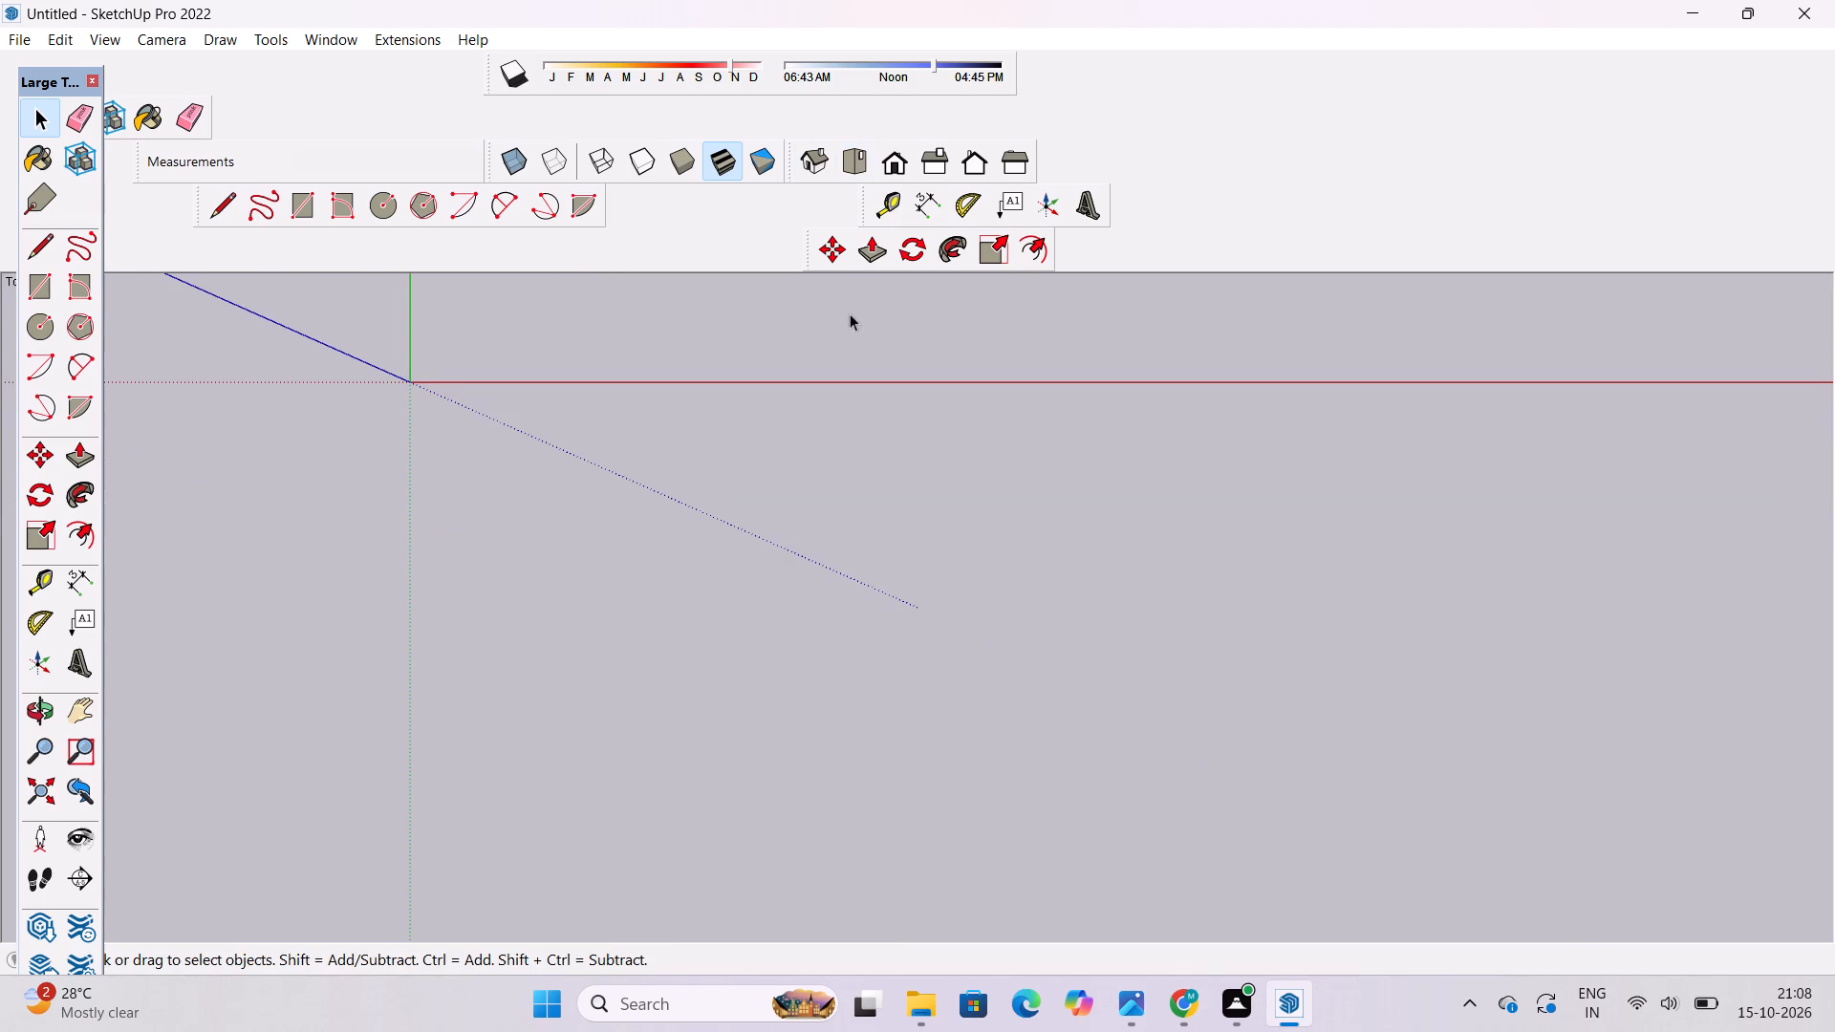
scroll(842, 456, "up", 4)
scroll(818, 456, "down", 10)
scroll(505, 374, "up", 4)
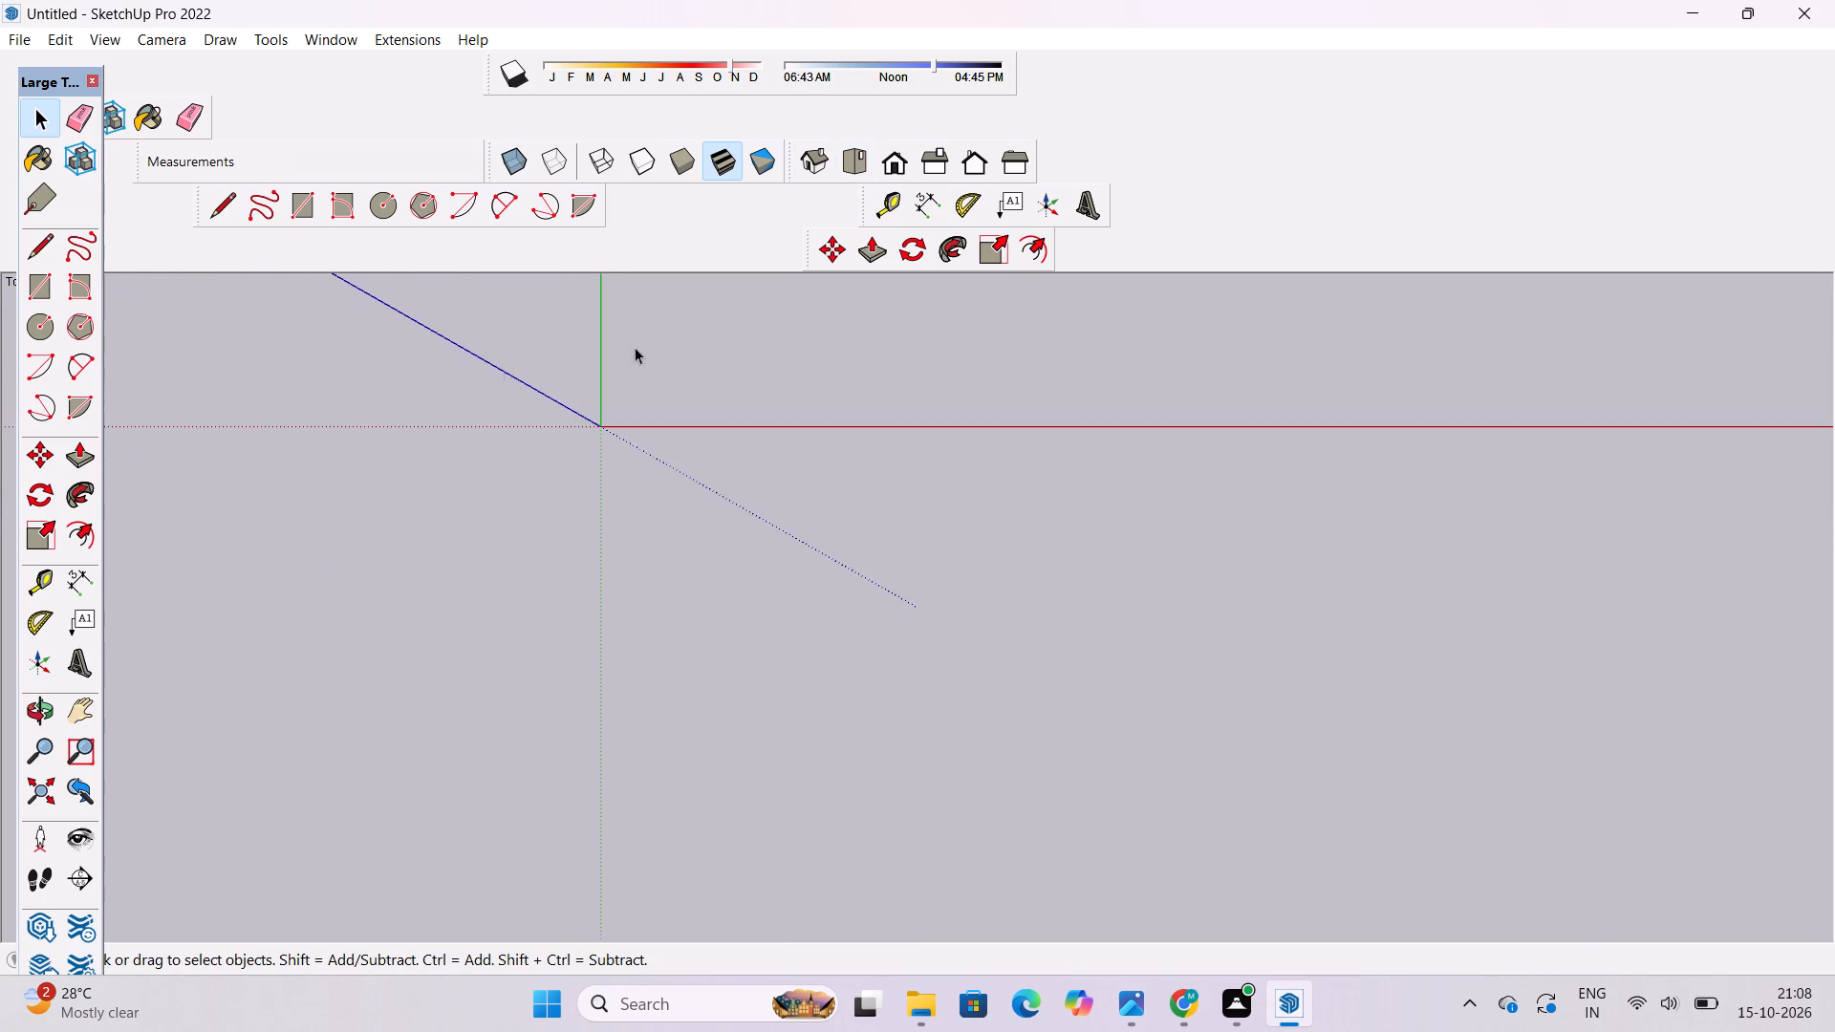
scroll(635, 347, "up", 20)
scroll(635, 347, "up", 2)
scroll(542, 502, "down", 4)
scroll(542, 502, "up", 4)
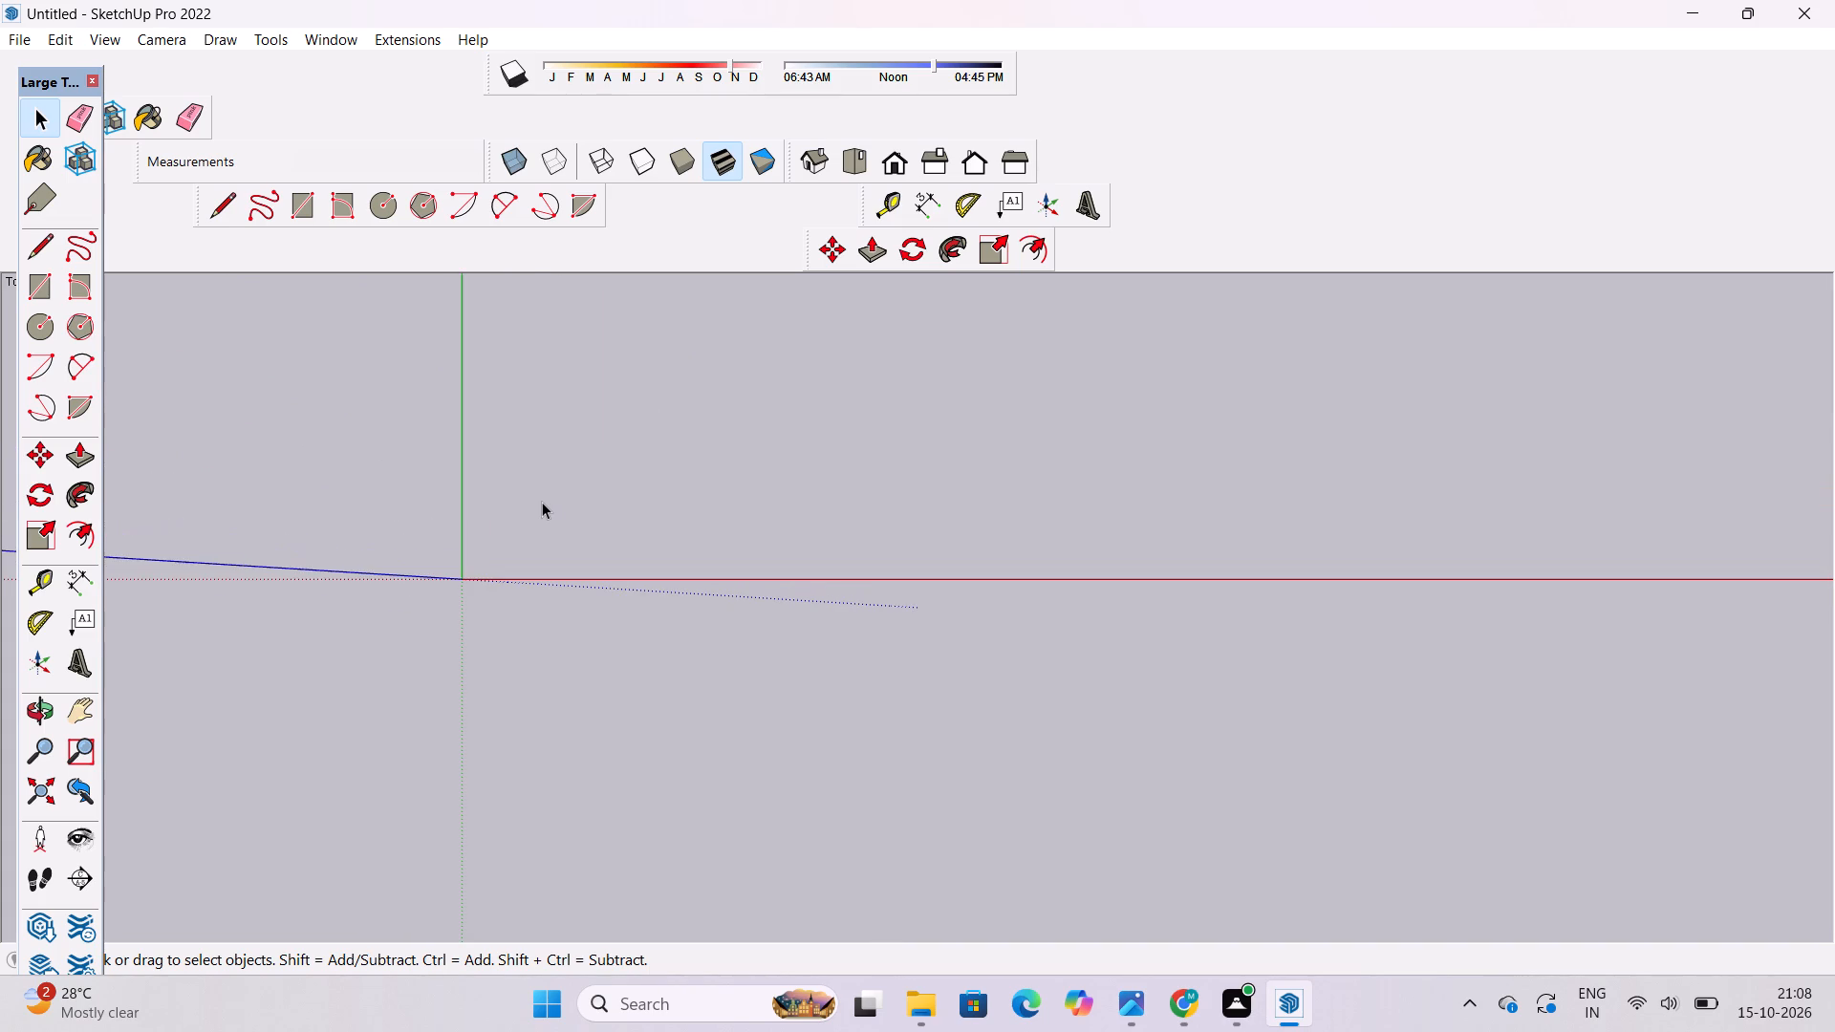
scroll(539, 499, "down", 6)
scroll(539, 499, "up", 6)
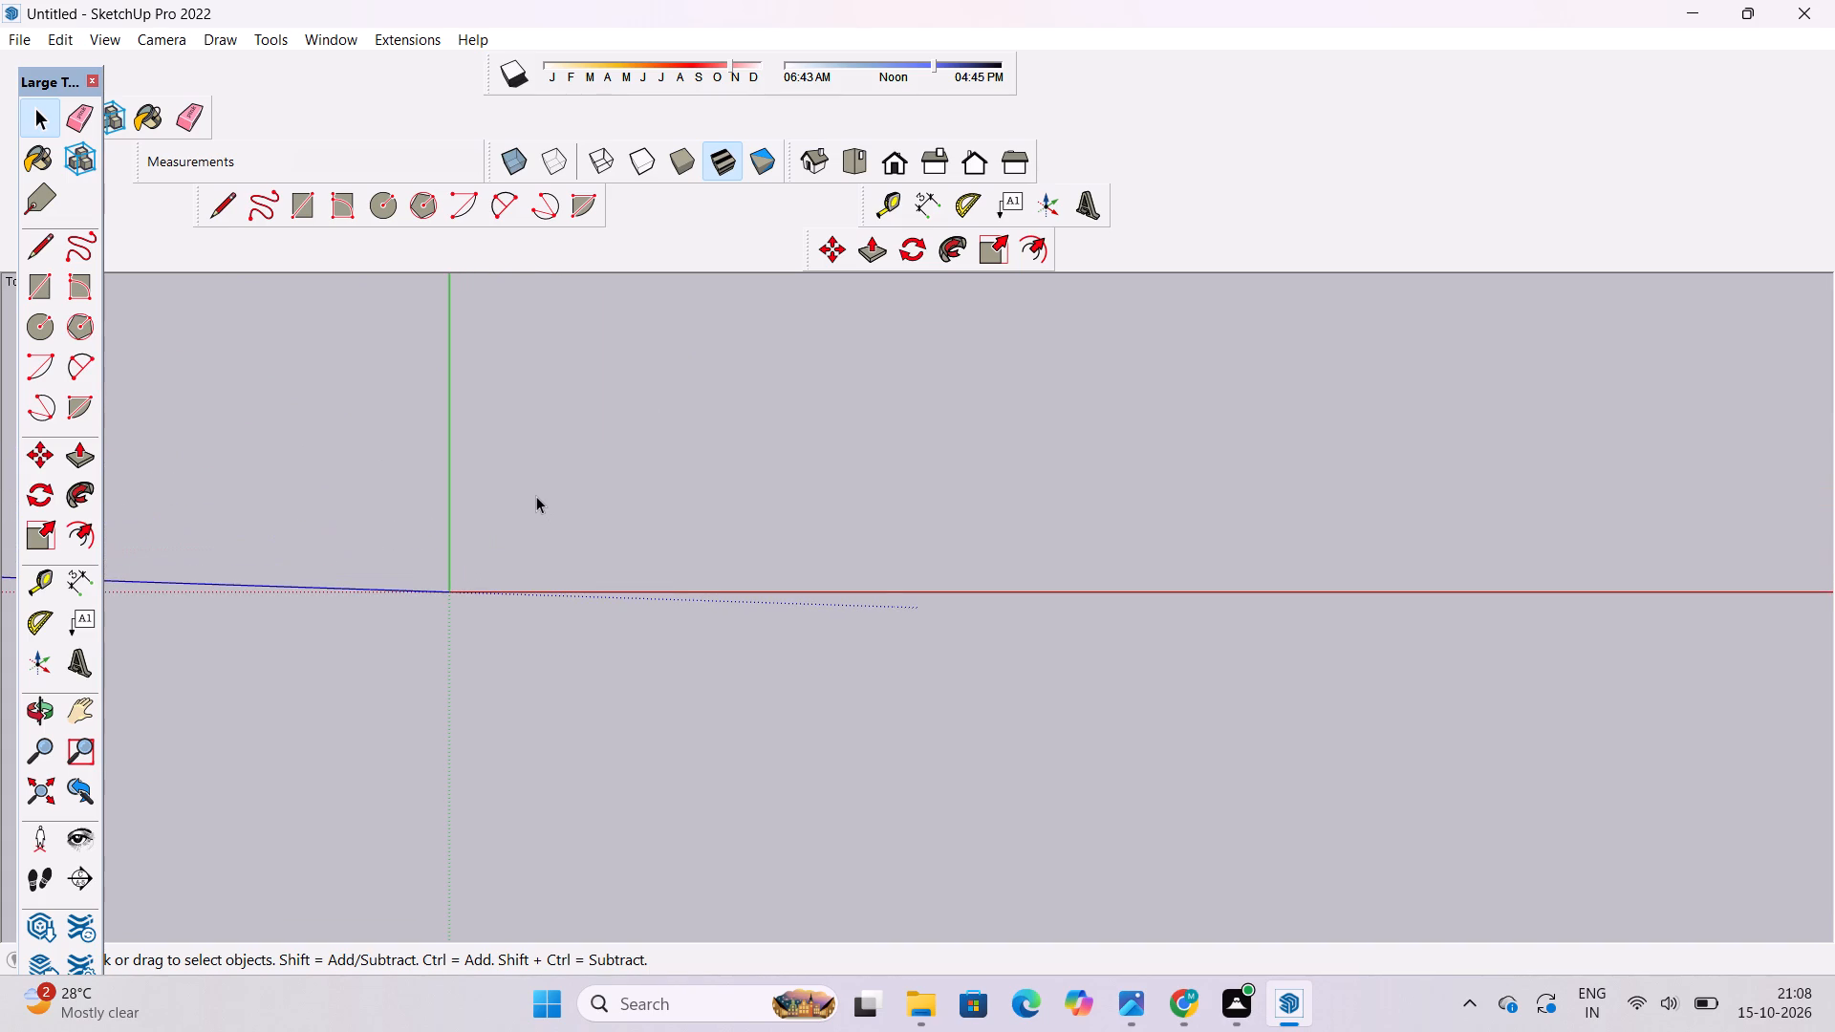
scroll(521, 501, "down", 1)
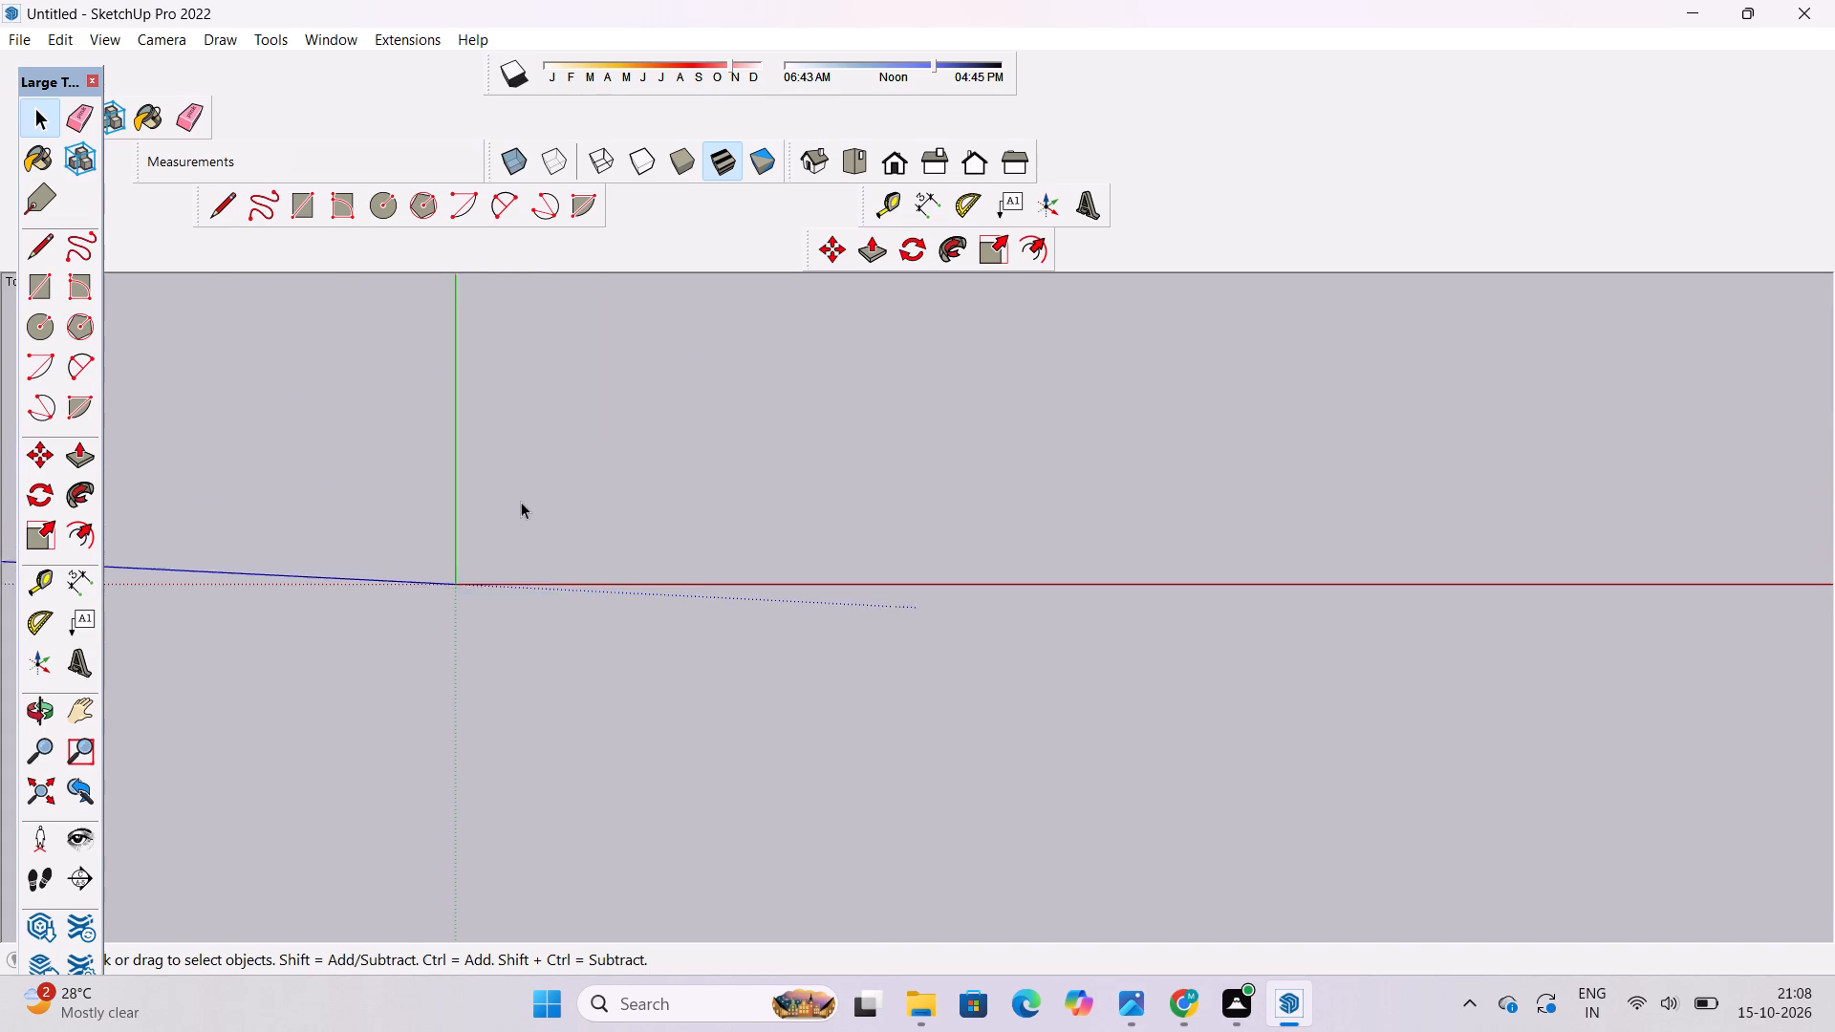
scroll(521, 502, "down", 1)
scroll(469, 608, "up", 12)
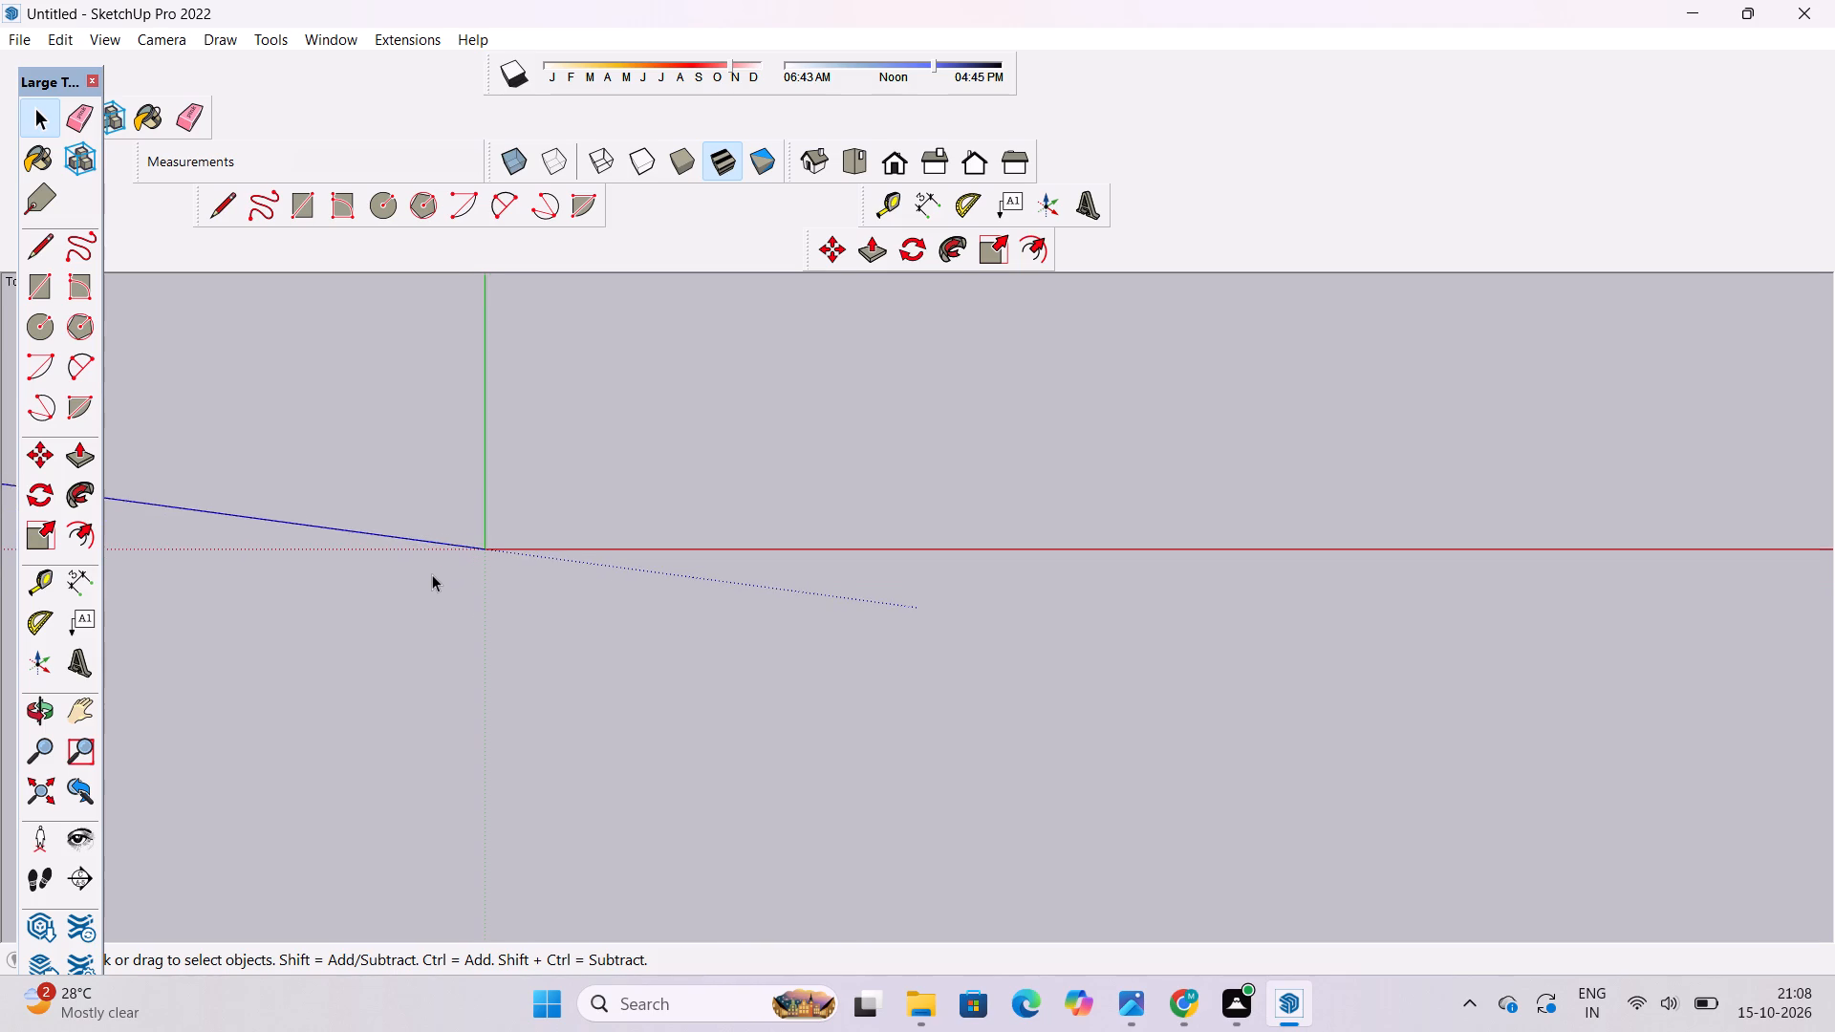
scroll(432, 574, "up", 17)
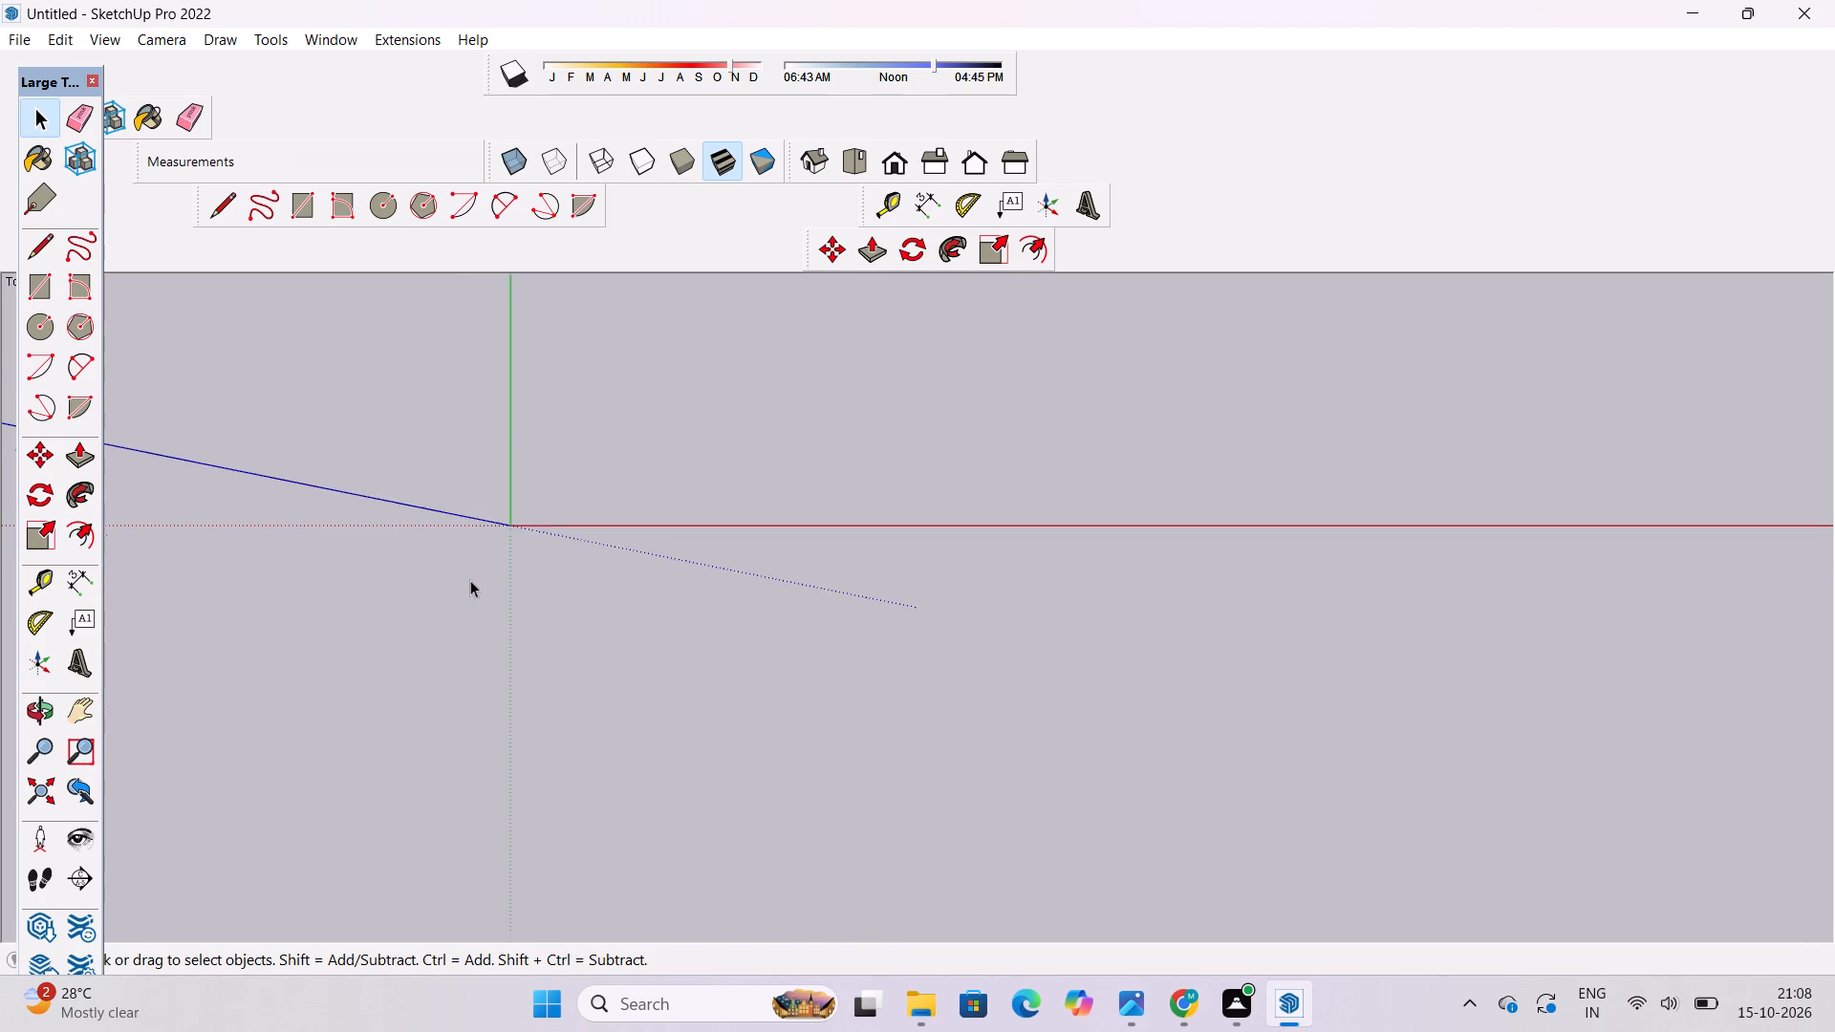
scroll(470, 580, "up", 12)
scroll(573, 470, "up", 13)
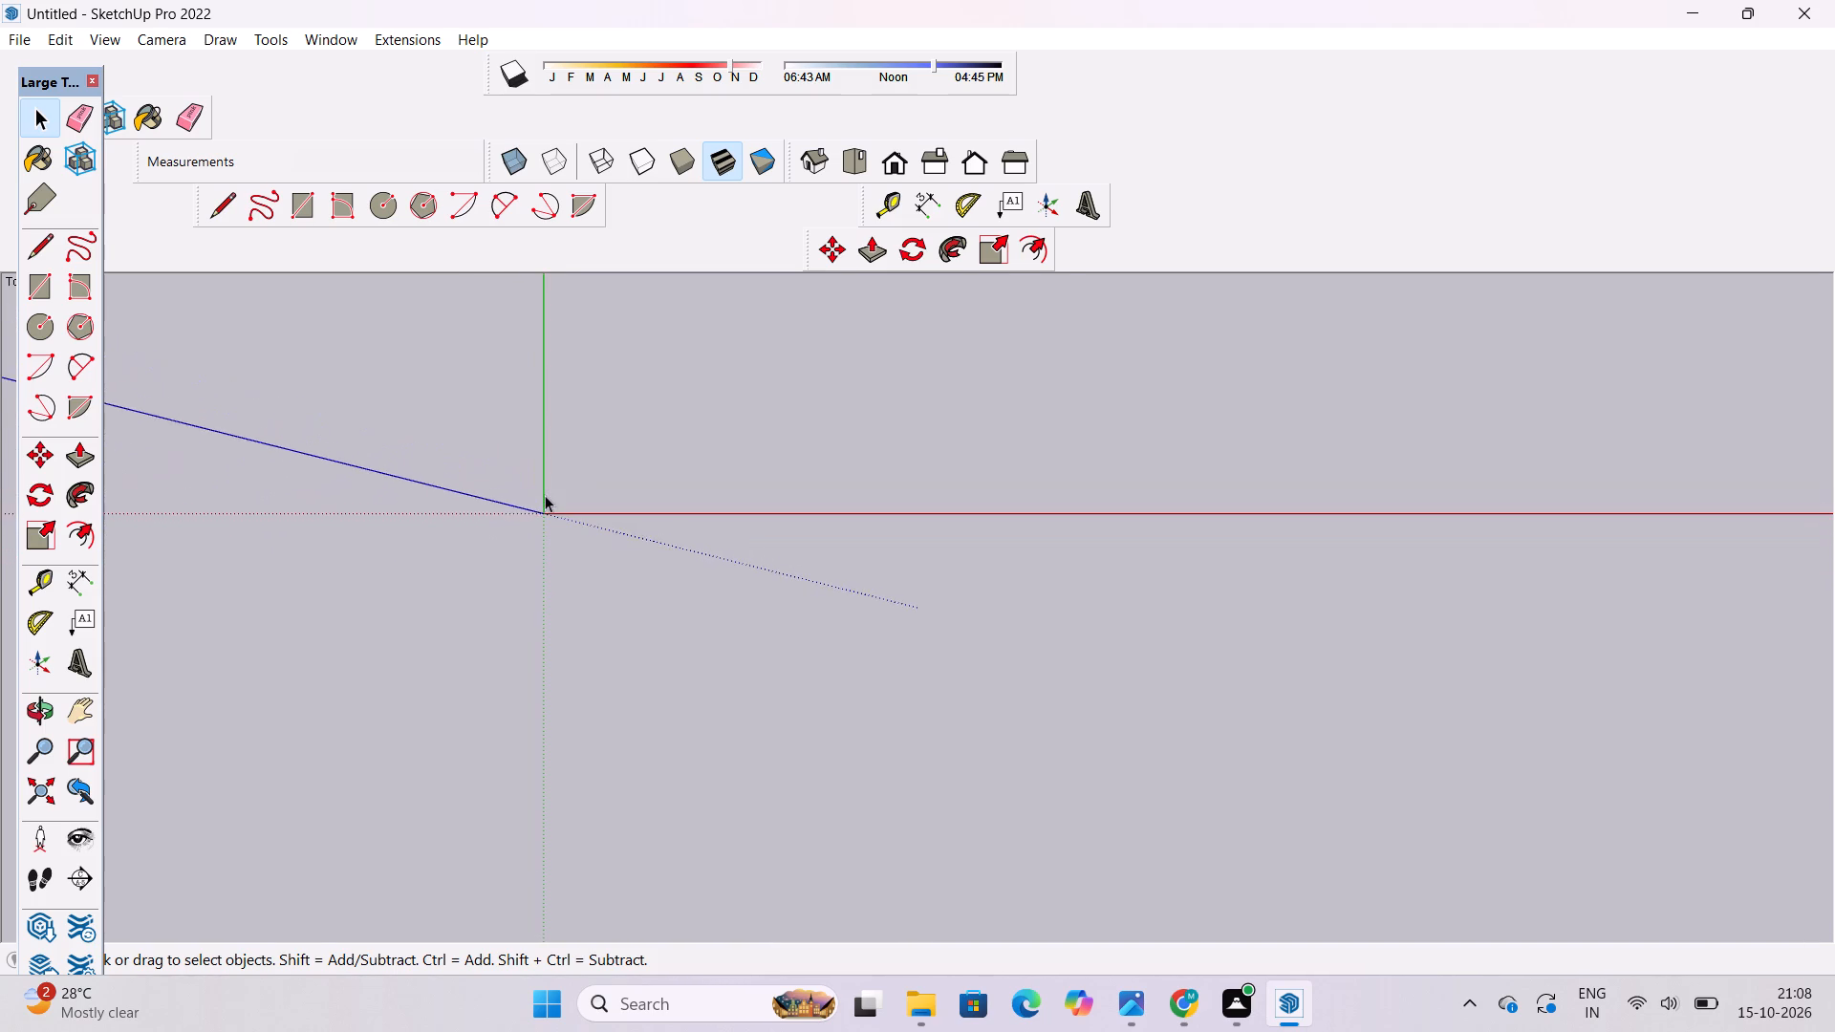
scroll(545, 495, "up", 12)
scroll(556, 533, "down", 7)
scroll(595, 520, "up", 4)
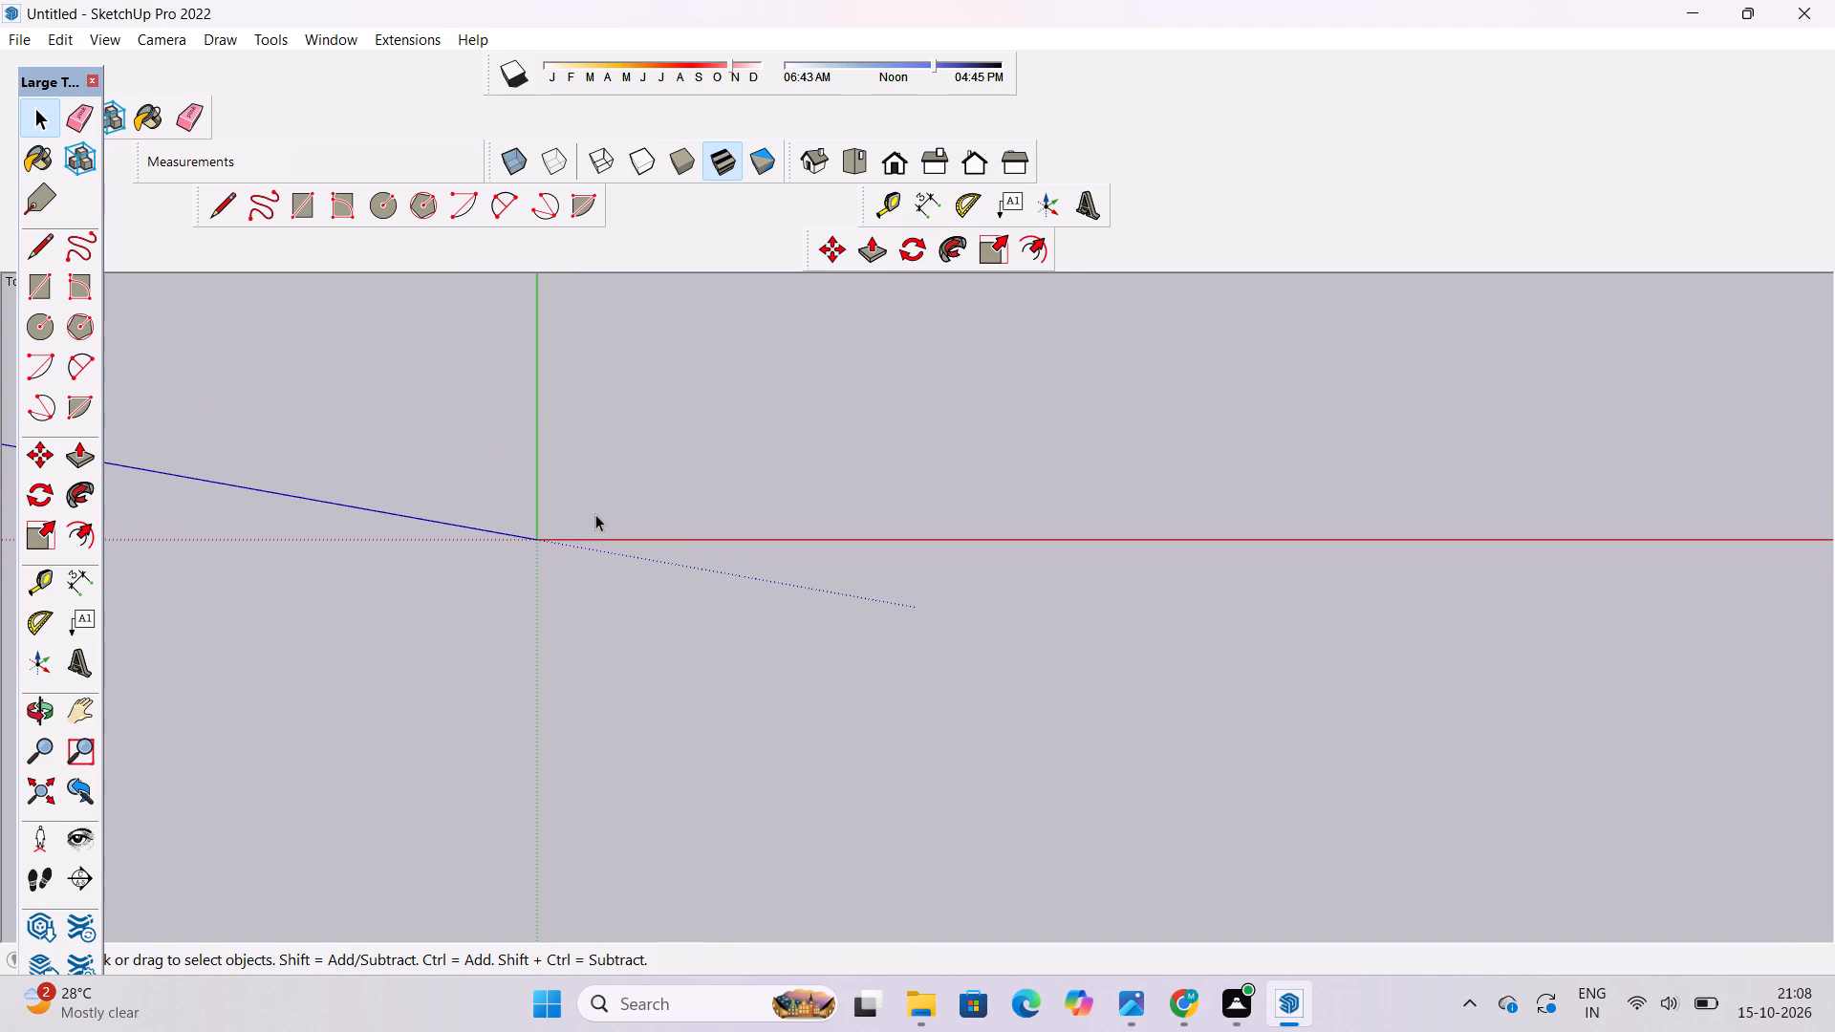
Draw a 50' line parallel to the red axis, starting just beside the origin.
left_click(226, 204)
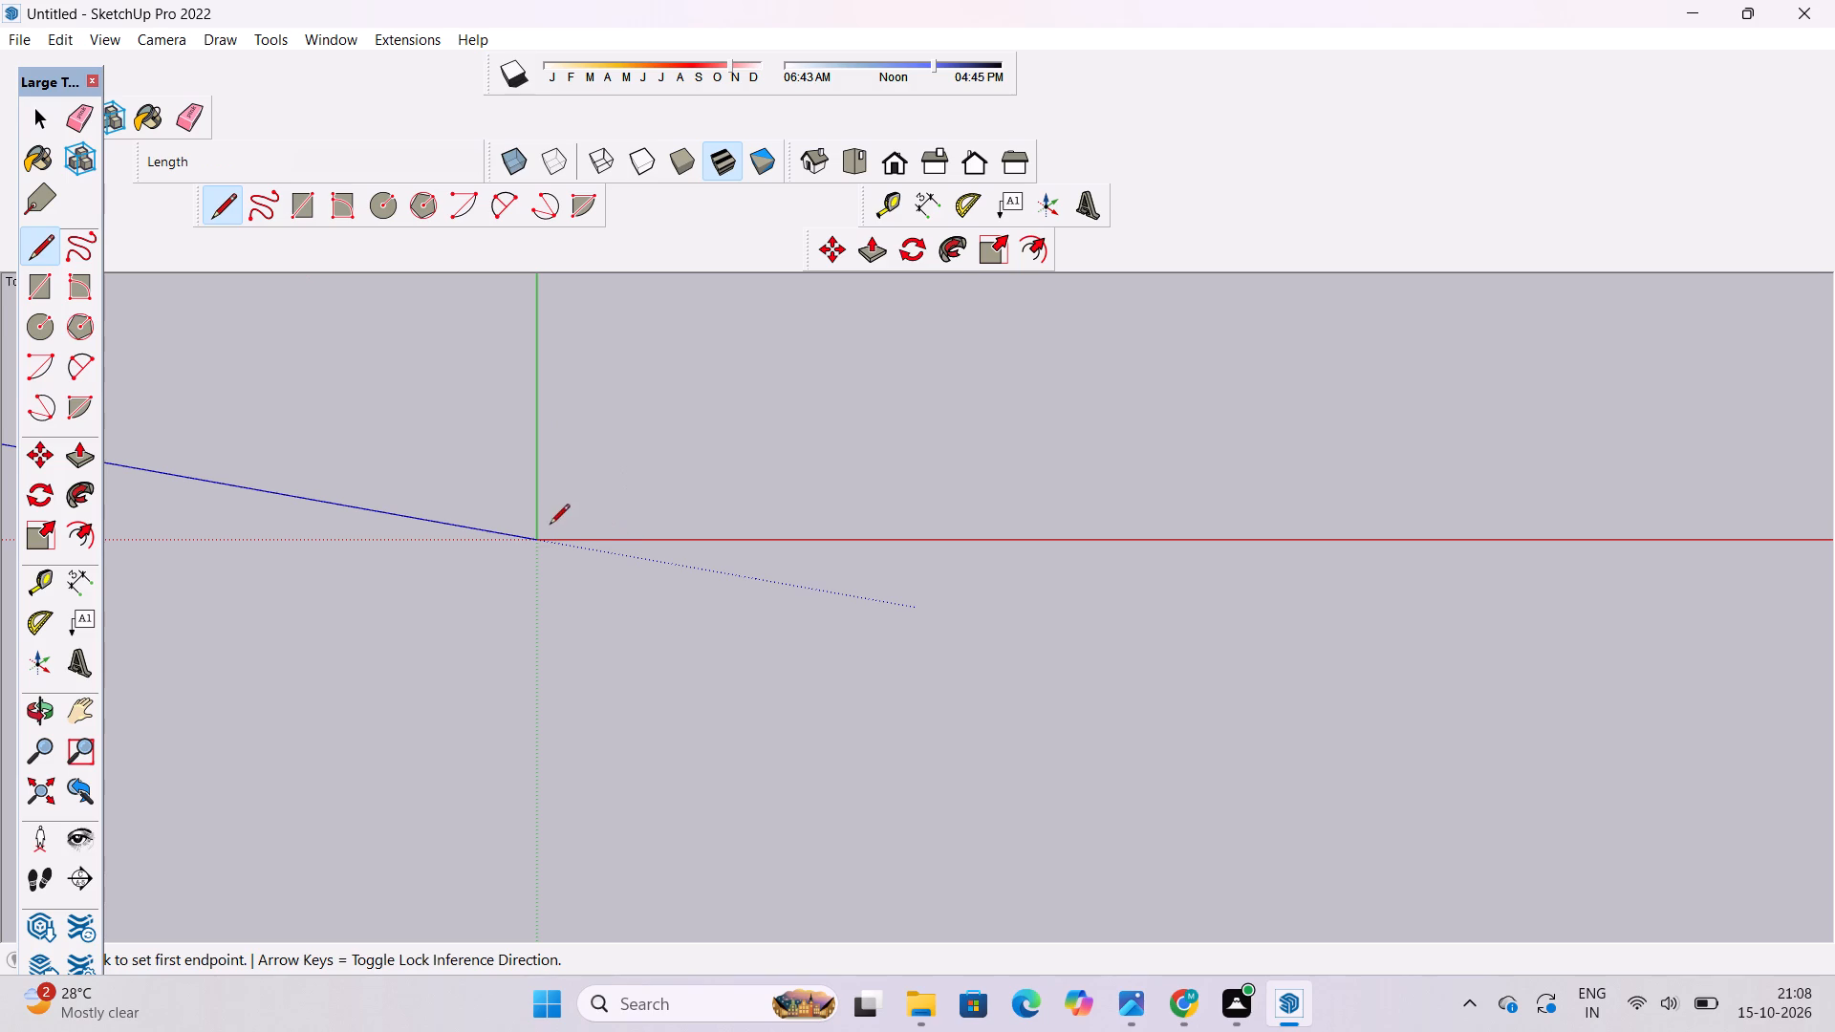
left_click(560, 522)
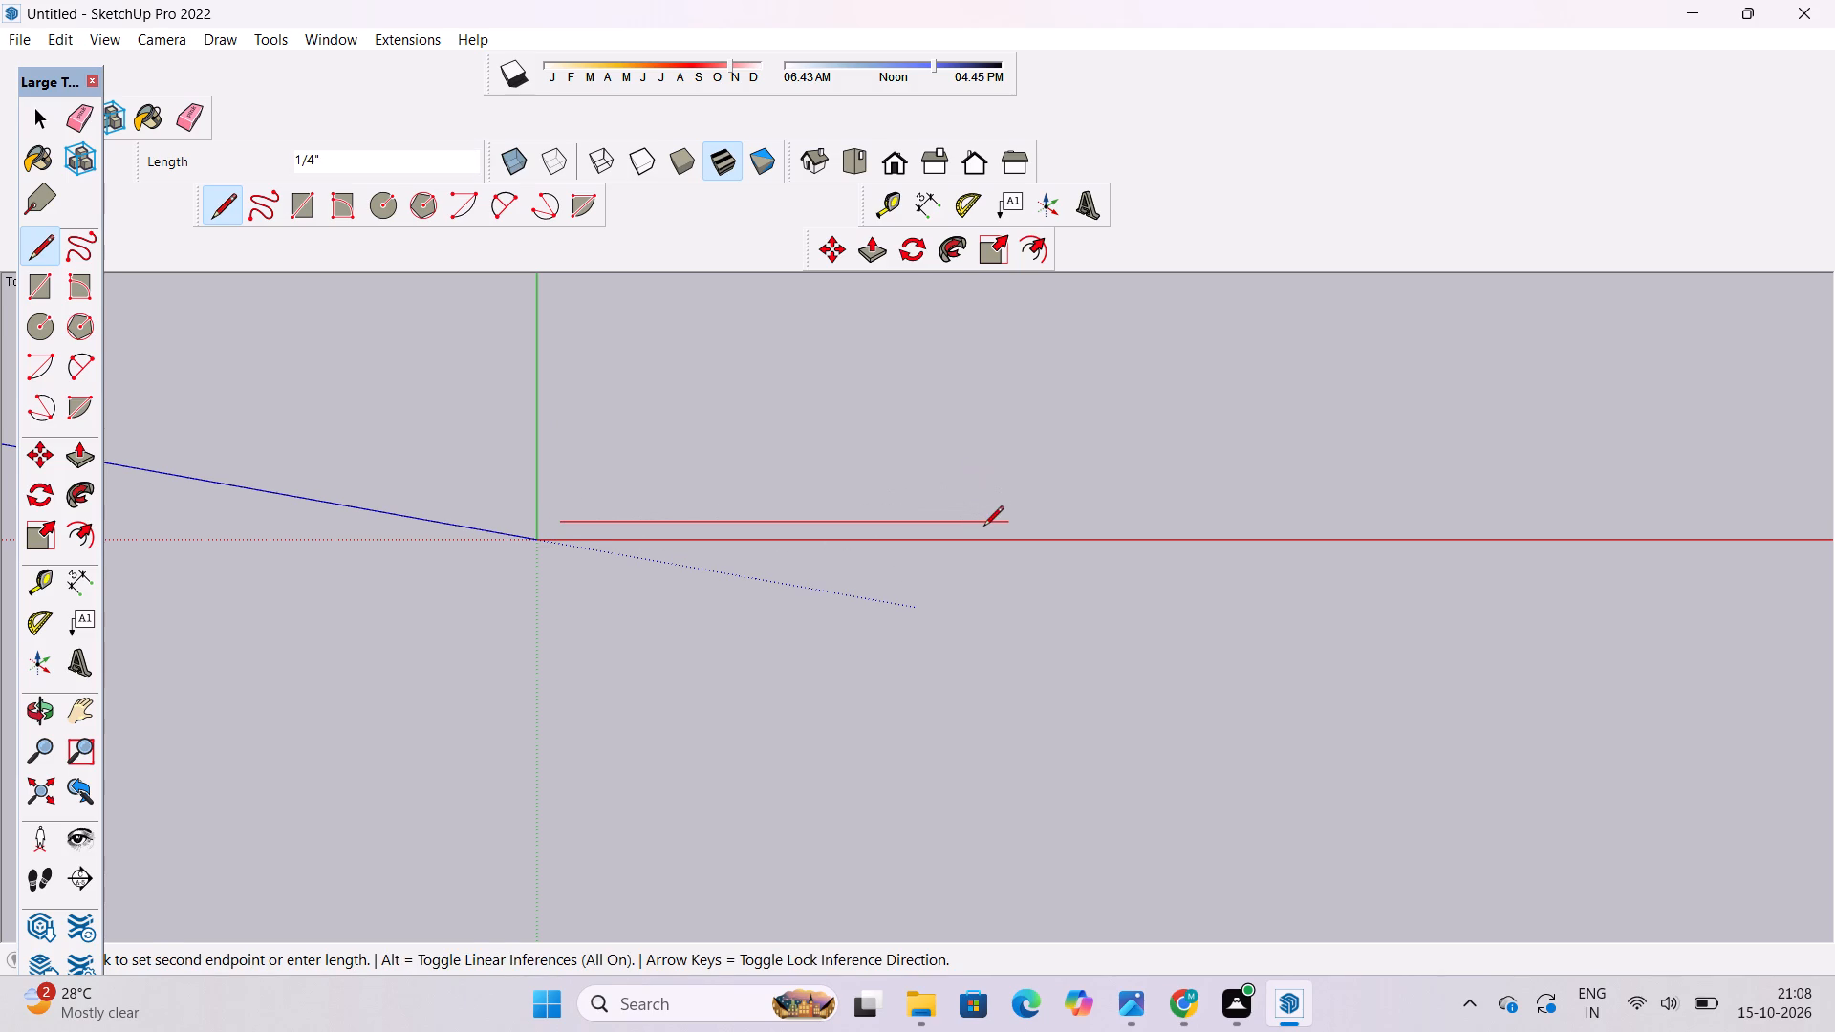
type("50'")
key("Return")
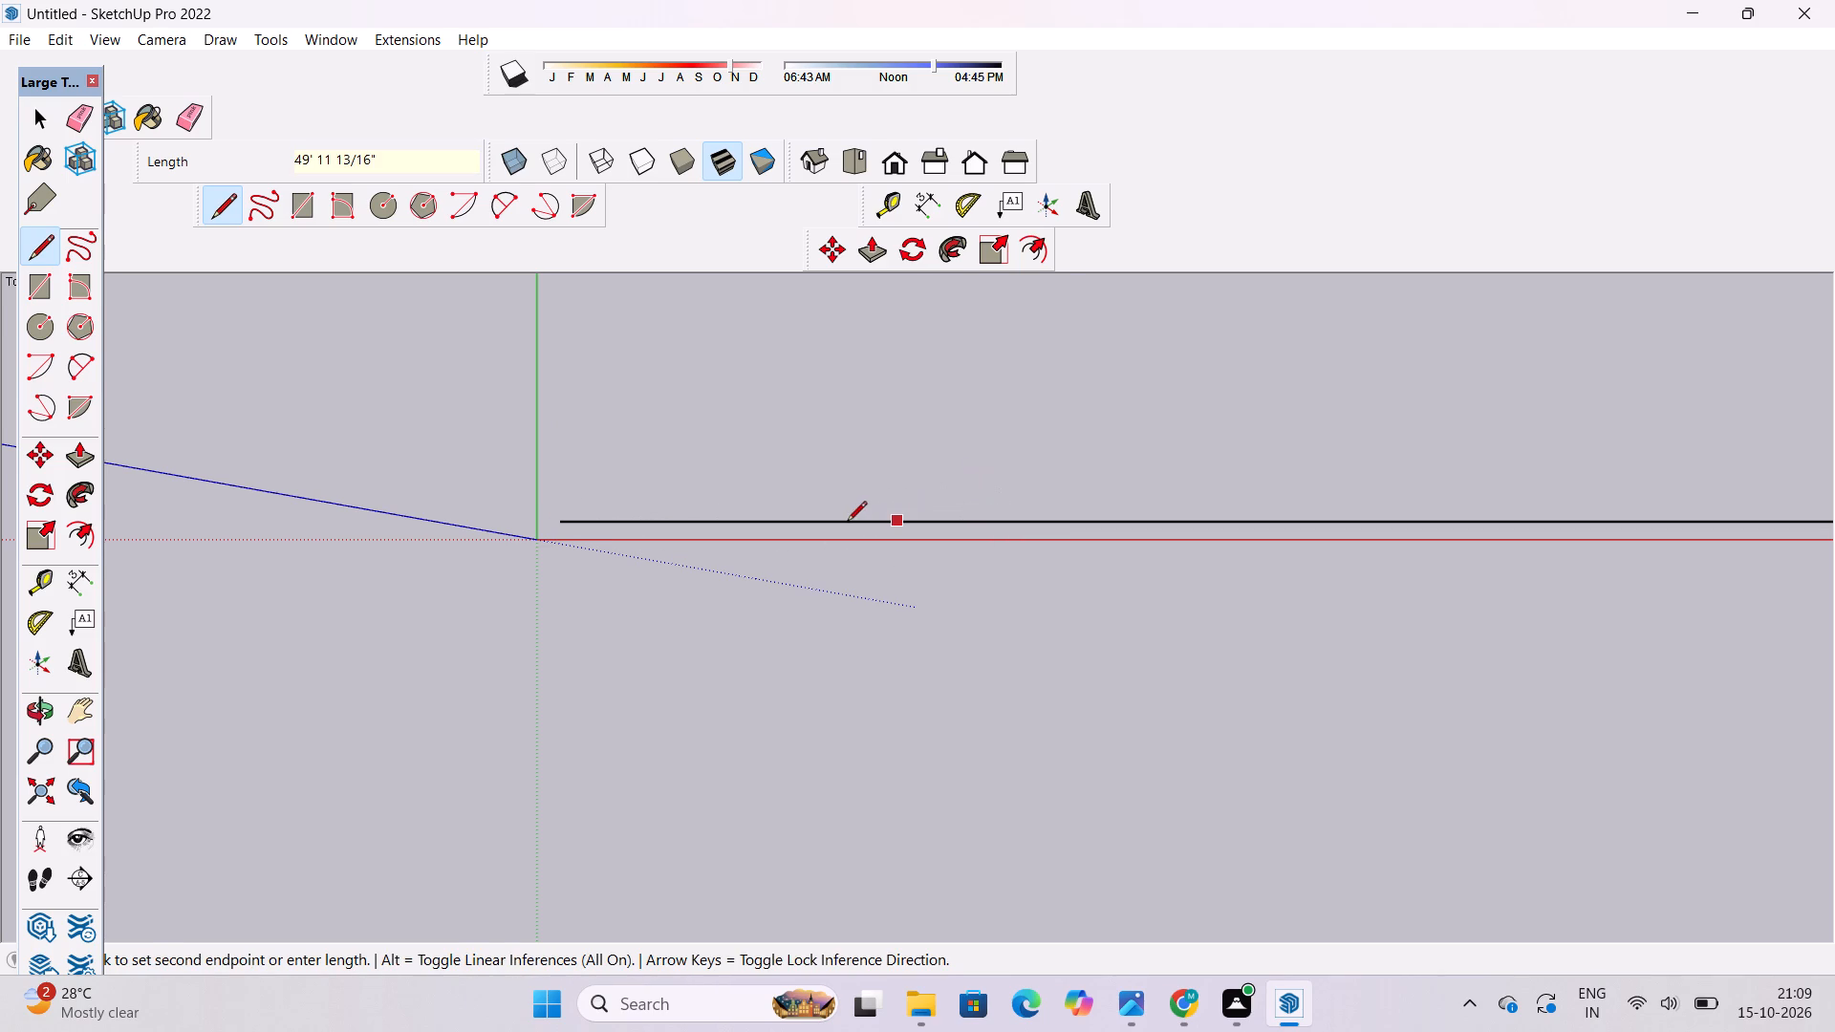
Draw a 35' line along the green direction from the start point of the 50' line.
key("space")
type("l")
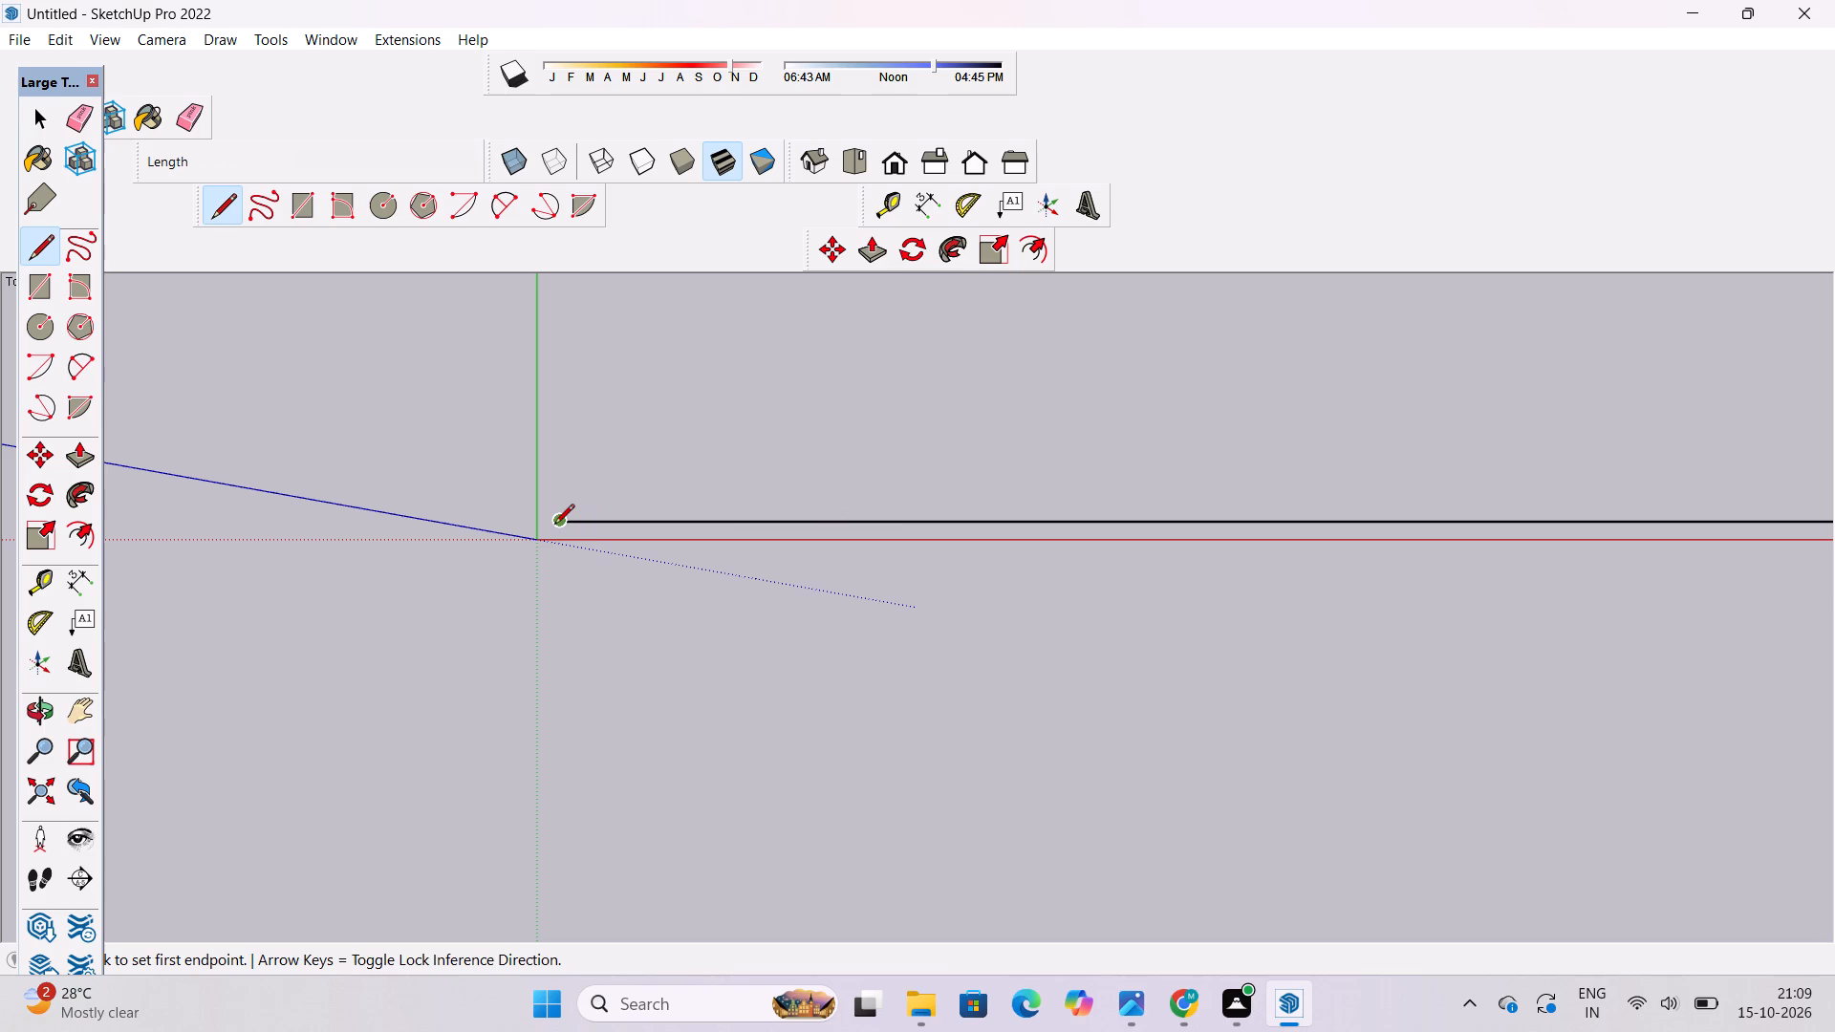
left_click(554, 526)
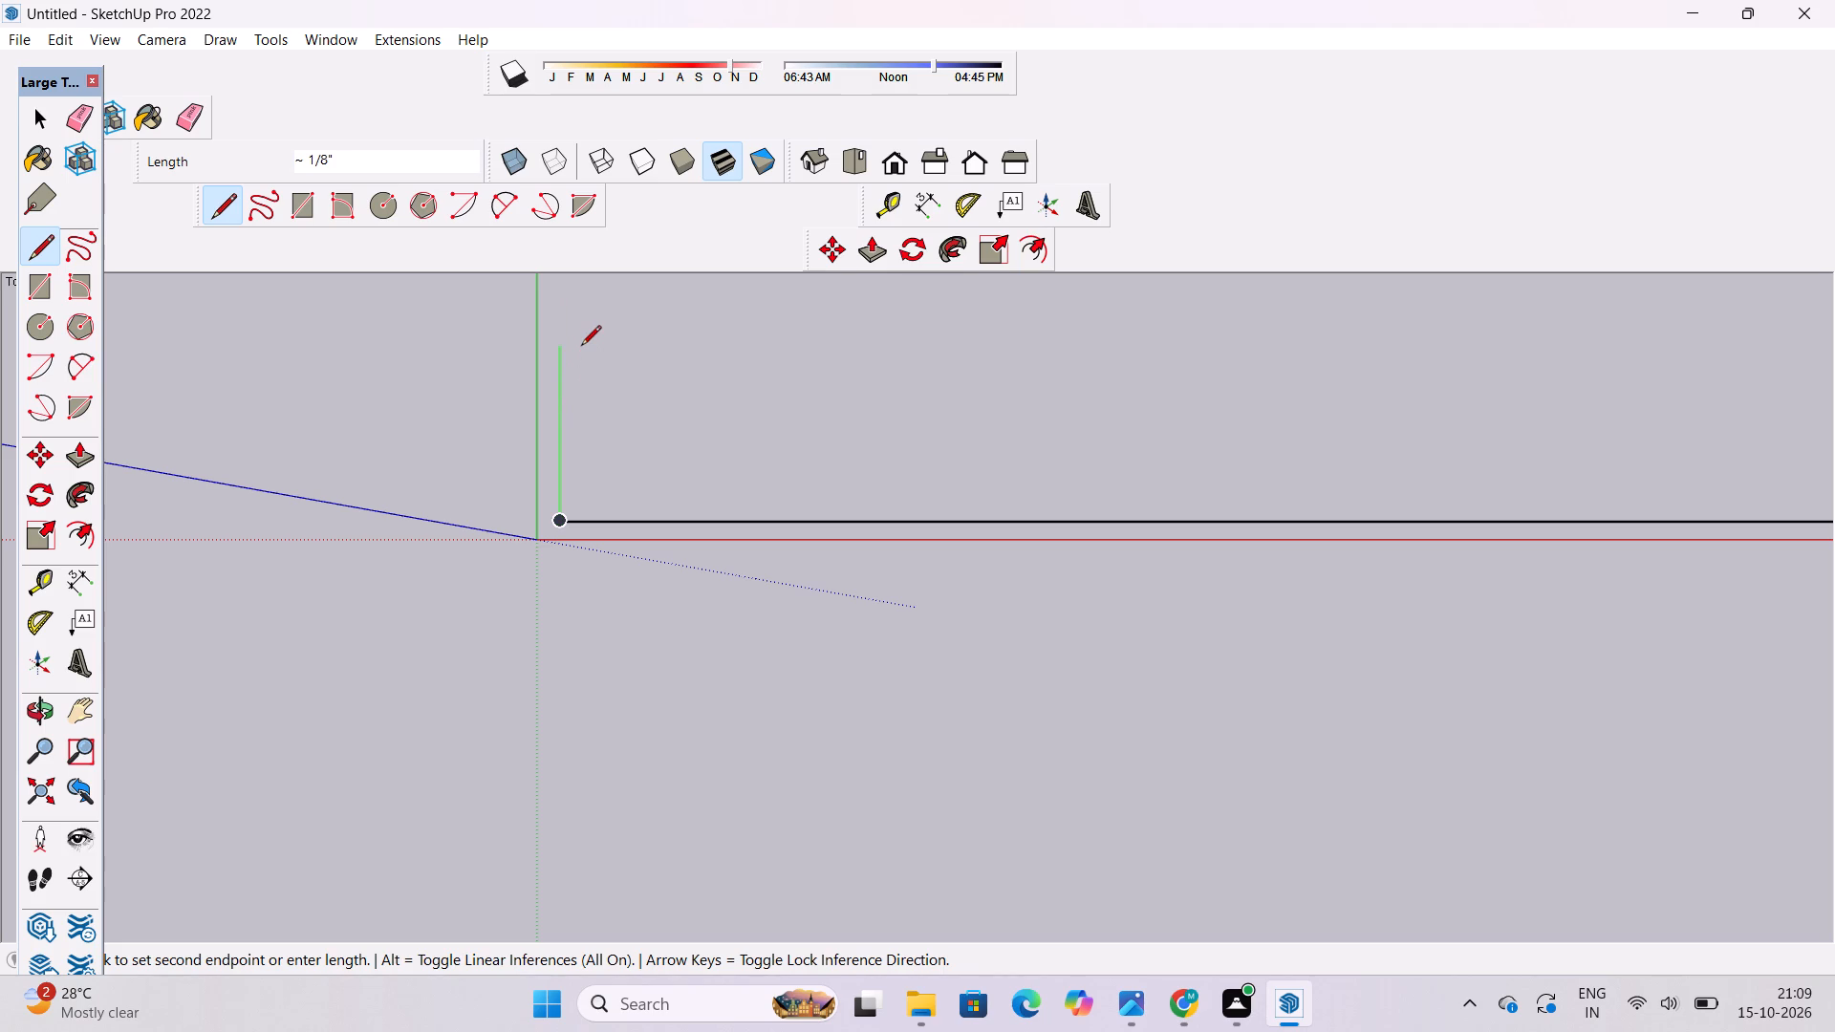
type("35'")
key("Return")
key("space")
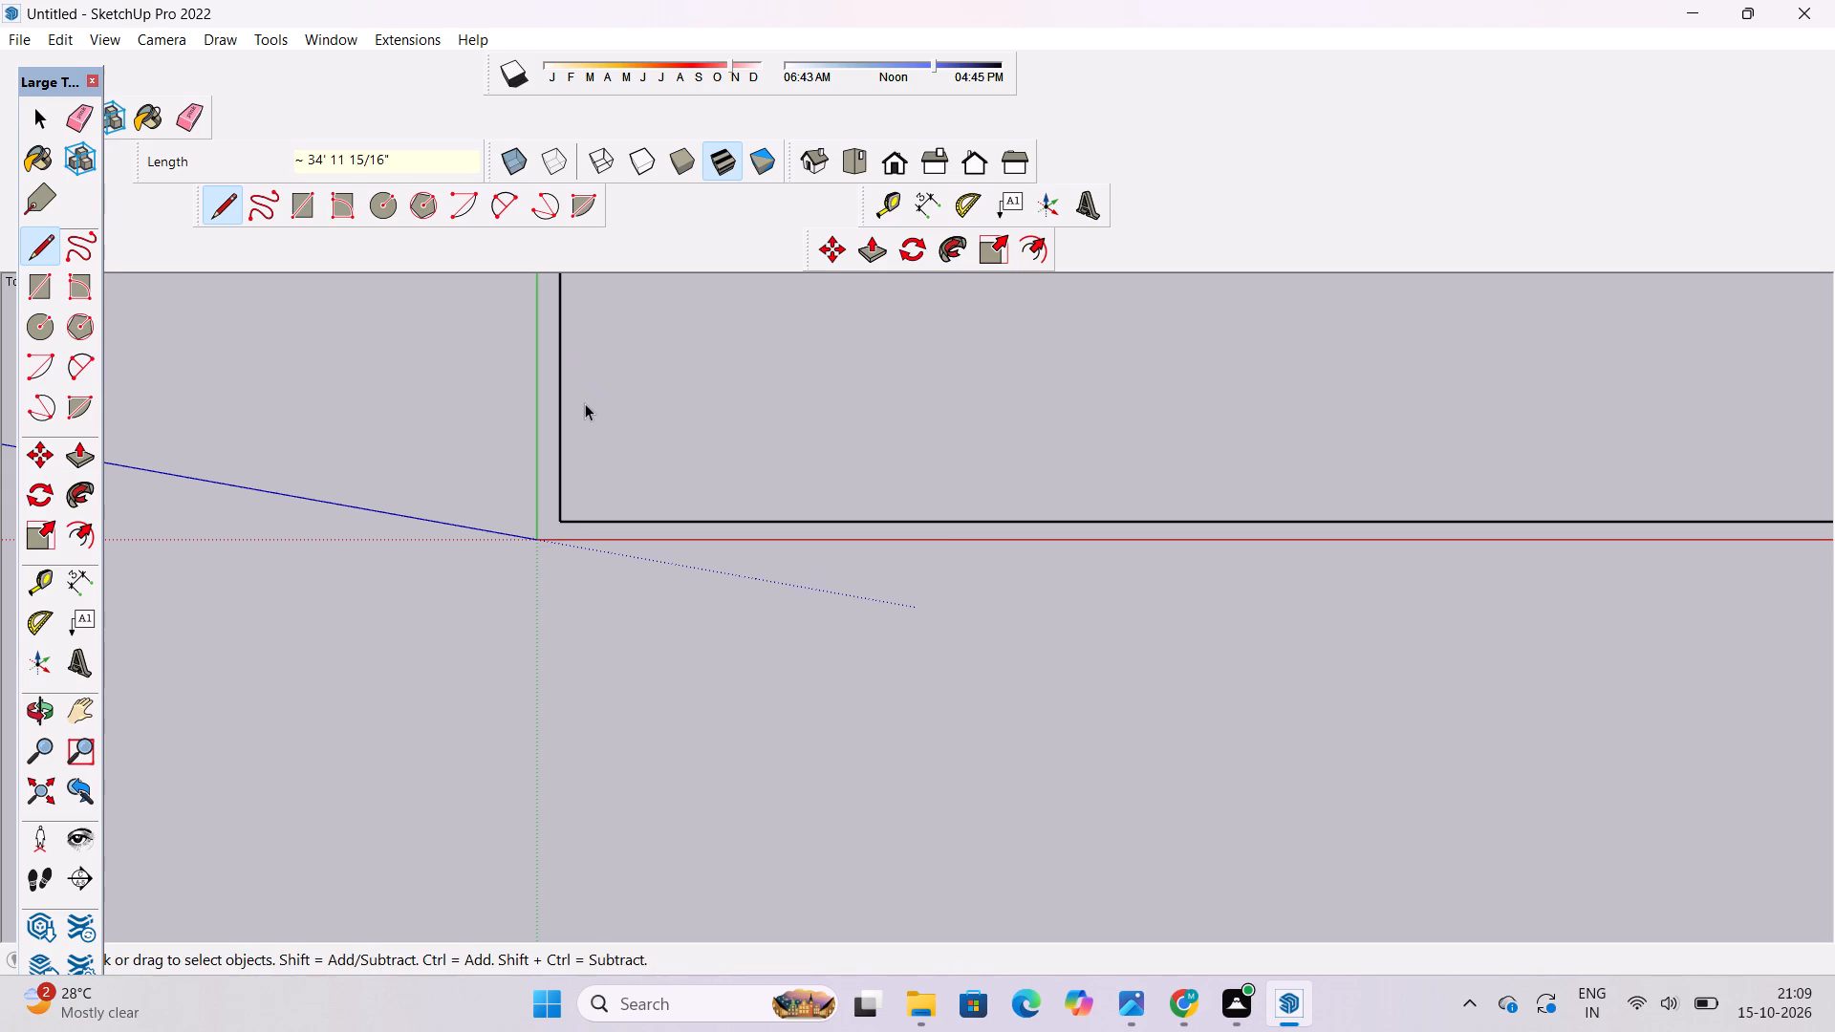
Close the rectangle with a line from the 35' edge's far end parallel to the 50' edge, and another back to that edge's free end.
type("o")
scroll(533, 644, "down", 17)
left_click_drag(825, 444, 724, 714, "shift")
scroll(708, 659, "down", 8)
left_click_drag(679, 731, 684, 553)
scroll(695, 590, "down", 5)
left_click_drag(829, 618, 699, 823, "shift")
scroll(679, 768, "down", 7)
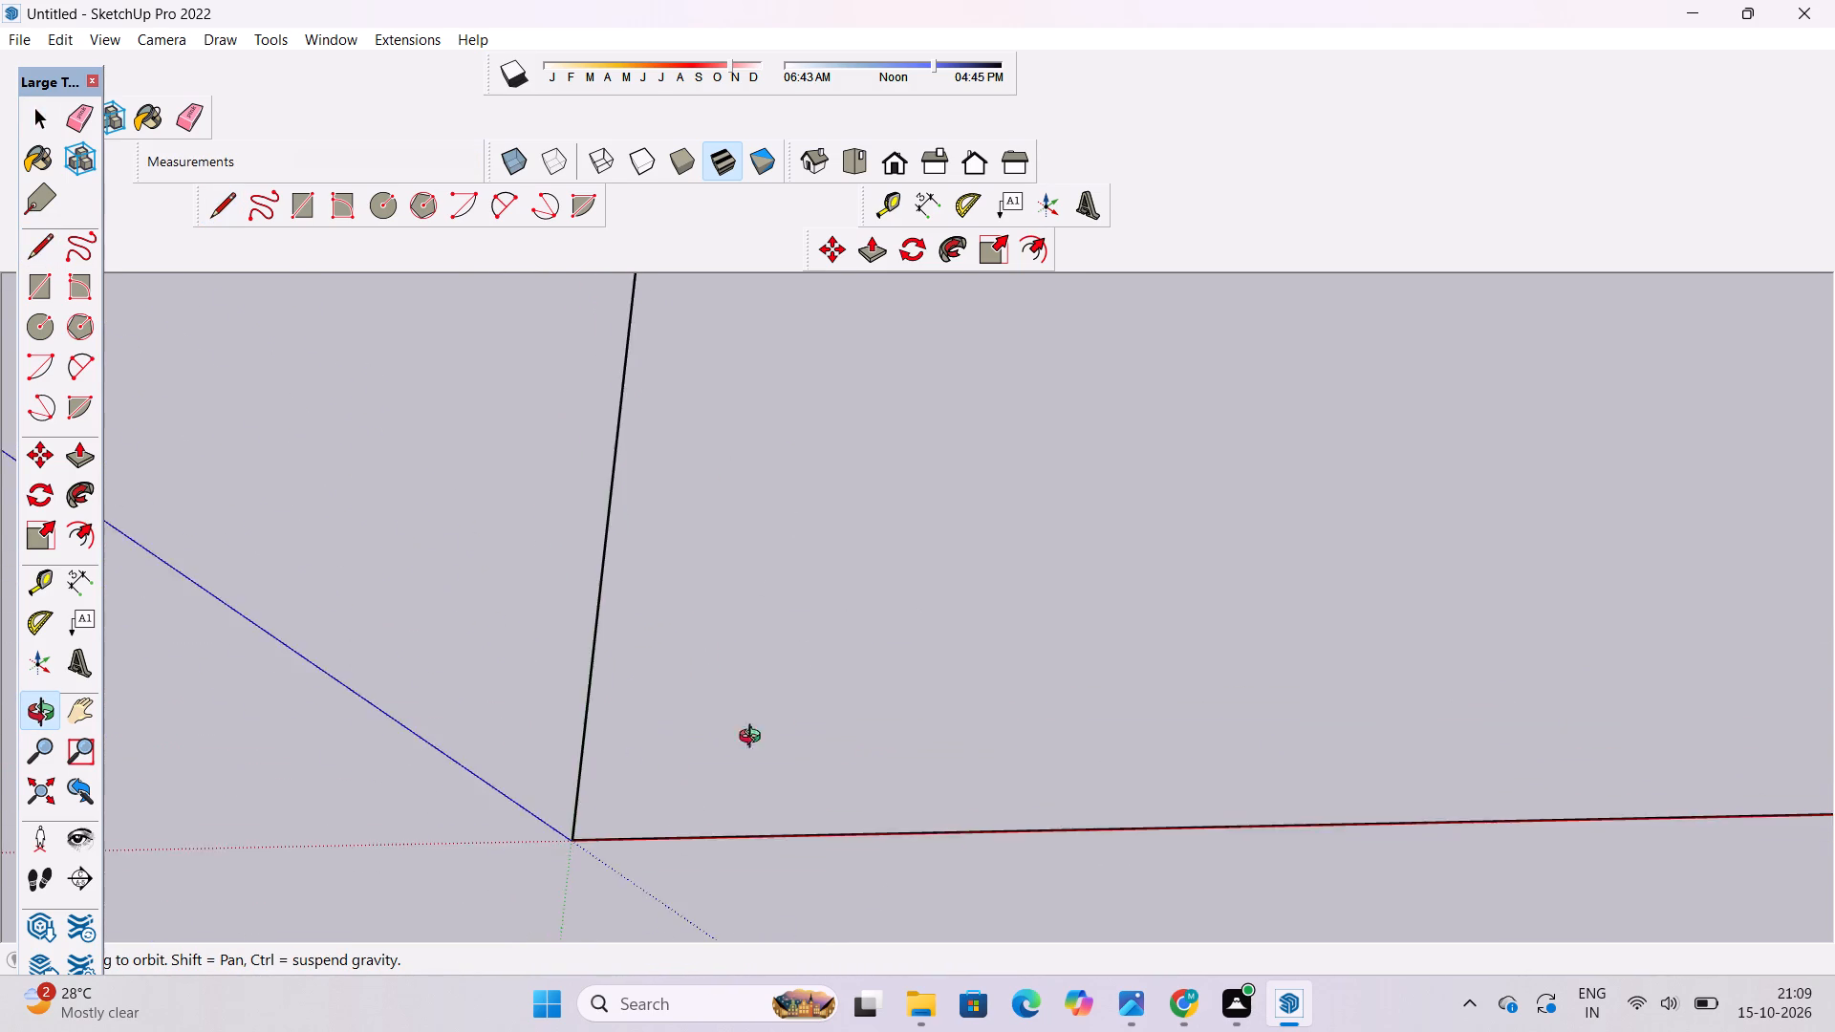
left_click_drag(788, 724, 606, 1003, "shift")
scroll(614, 622, "down", 20)
left_click_drag(706, 780, 720, 545)
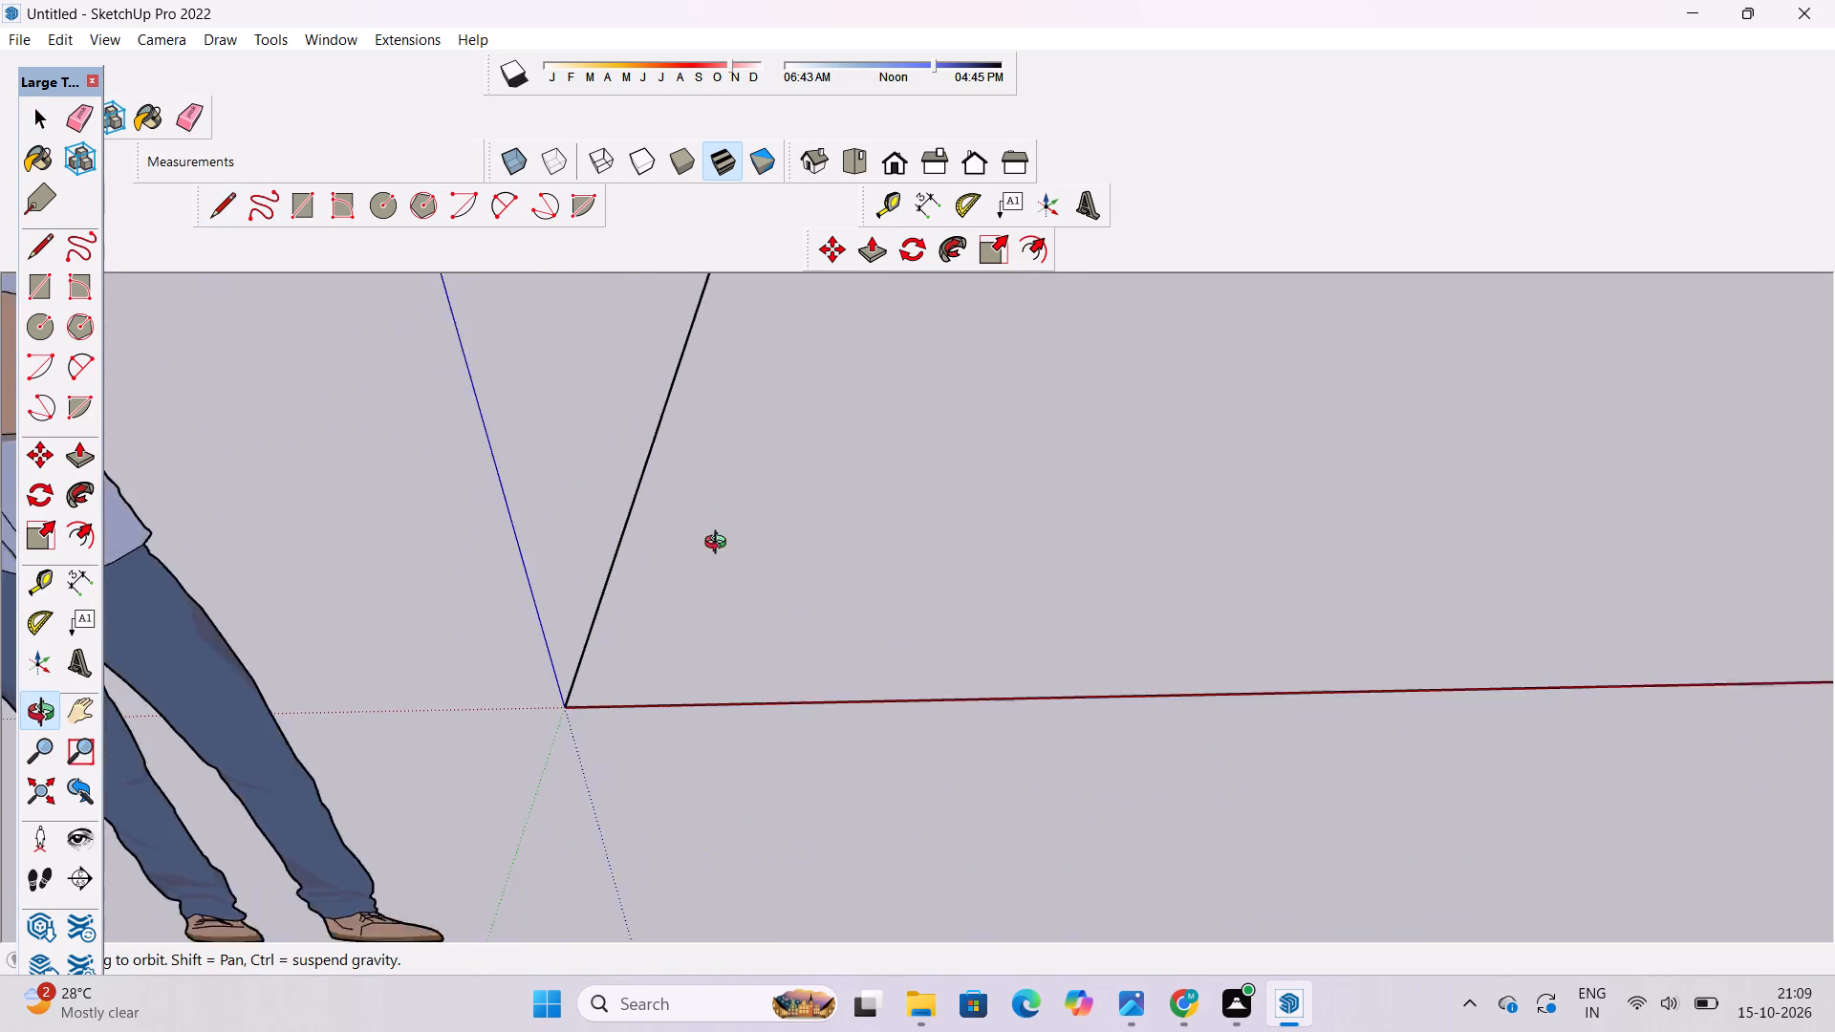
left_click_drag(720, 545, 704, 616)
scroll(818, 700, "down", 6)
left_click_drag(899, 711, 809, 876, "shift")
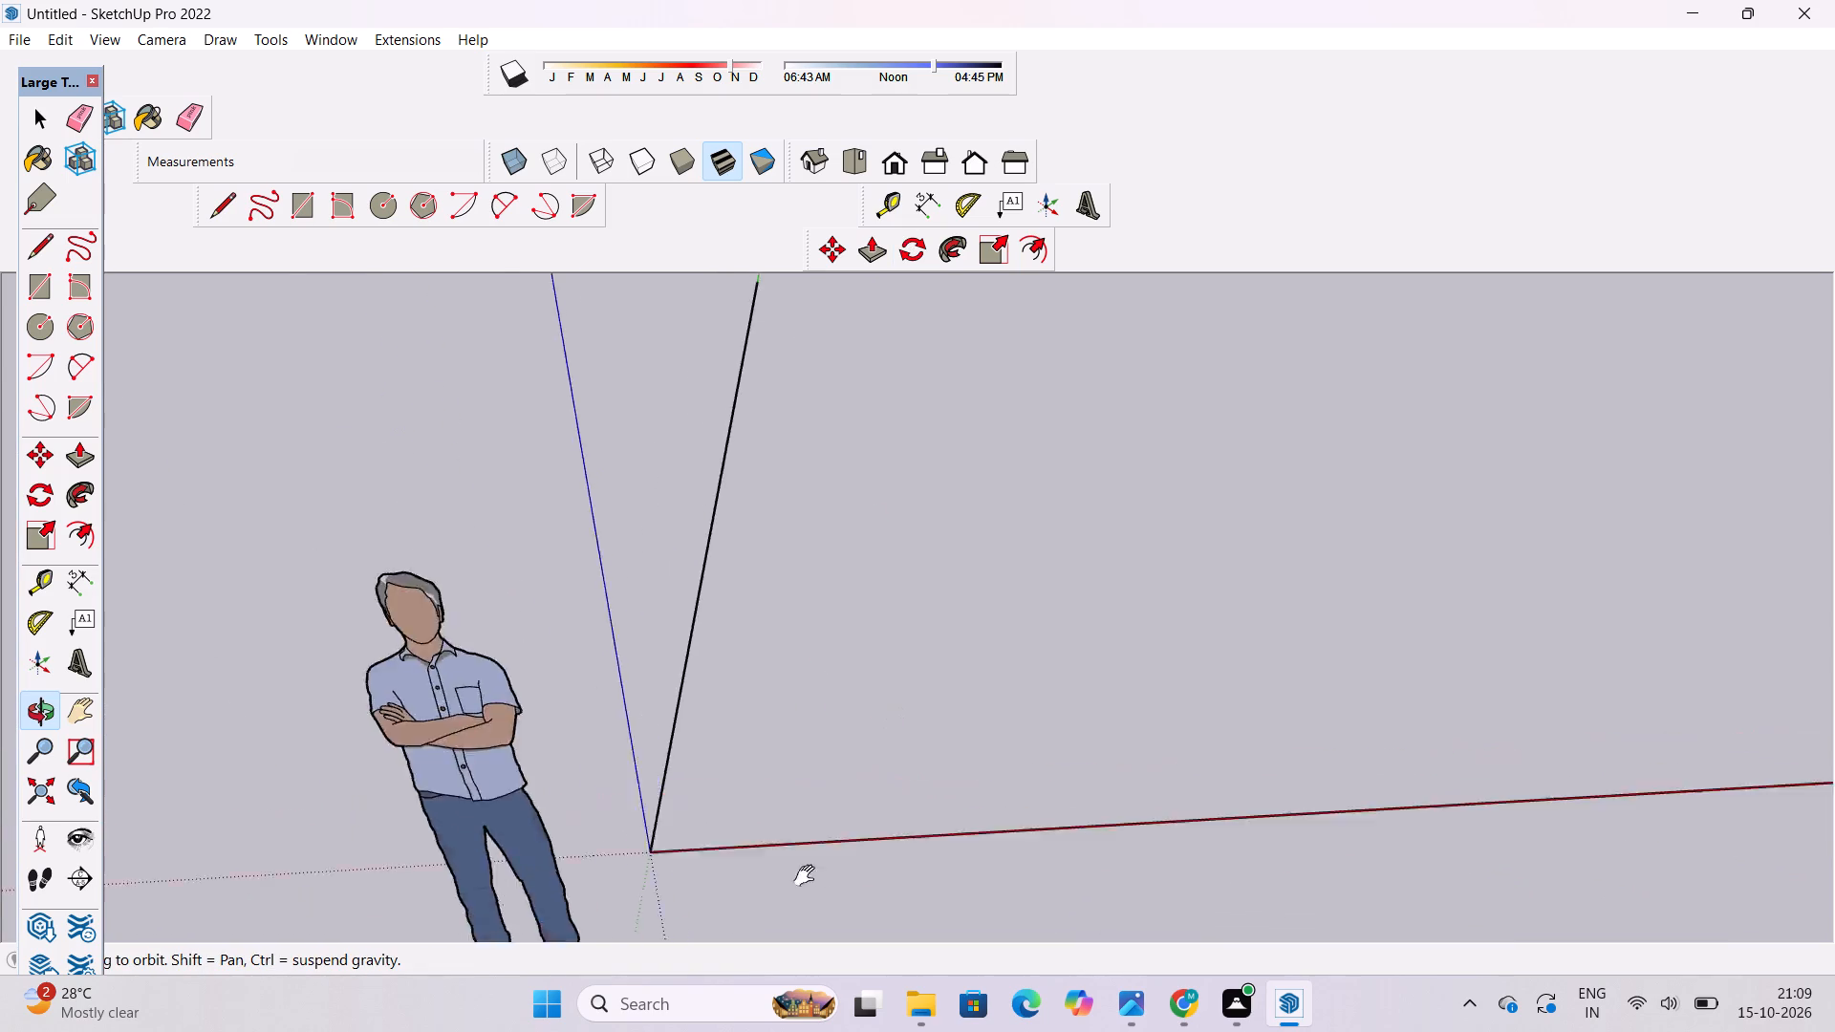
left_click_drag(809, 876, 743, 922, "shift")
scroll(775, 745, "down", 13)
left_click_drag(864, 804, 540, 1022)
left_click_drag(650, 639, 651, 694, "shift")
left_click_drag(656, 701, 749, 685)
left_click(749, 685, "shift")
key("l")
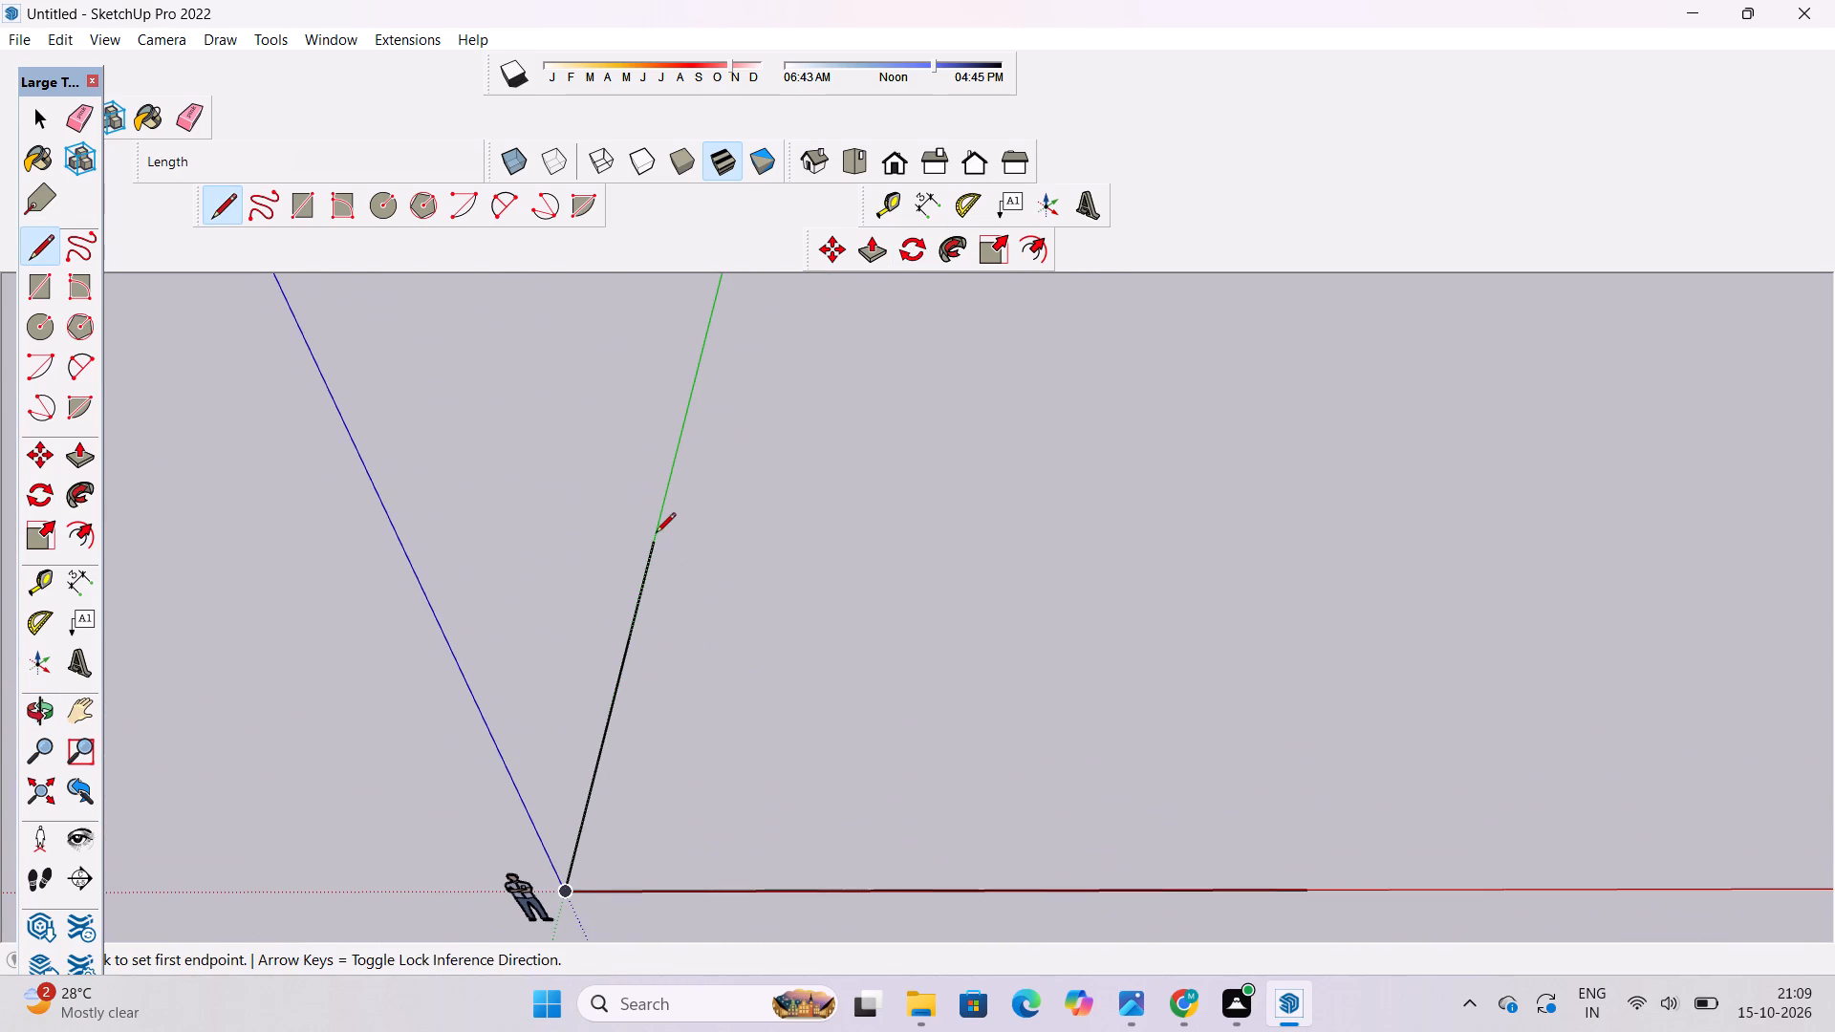
left_click(656, 543)
scroll(1100, 542, "down", 4)
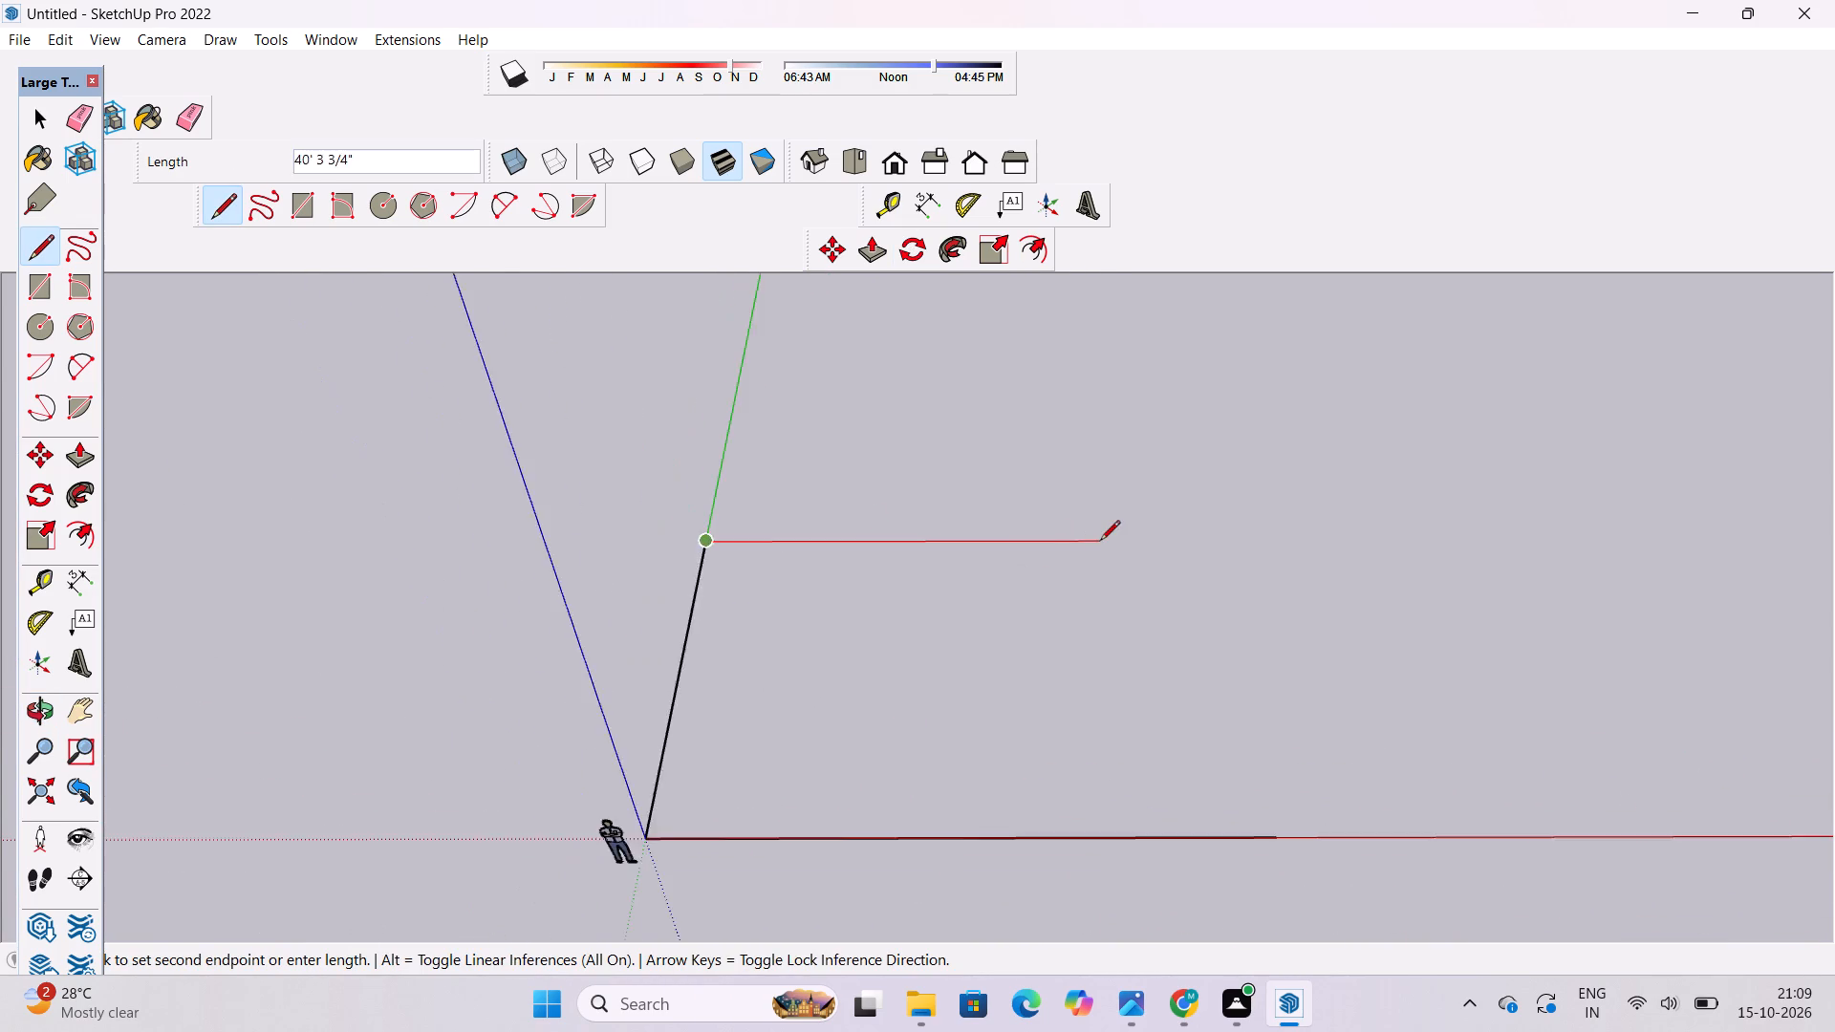
scroll(1100, 542, "down", 3)
scroll(525, 562, "down", 8)
scroll(863, 551, "up", 11)
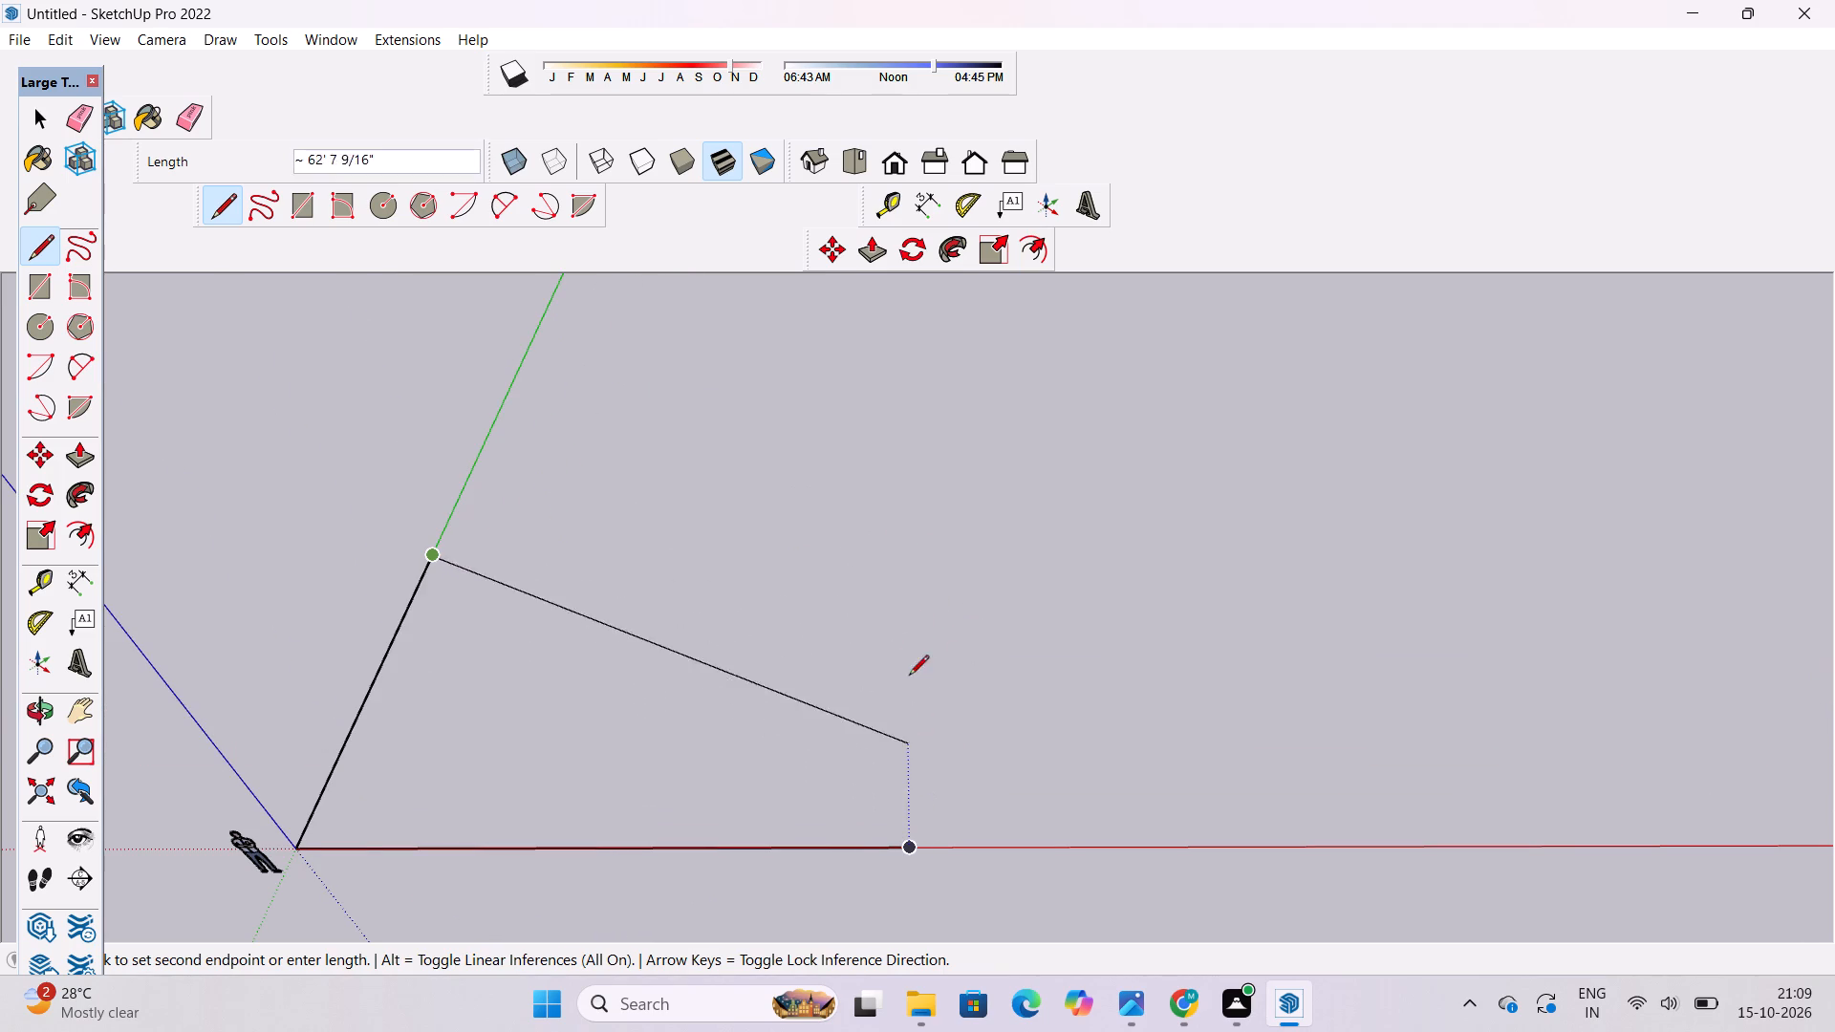
left_click(912, 555)
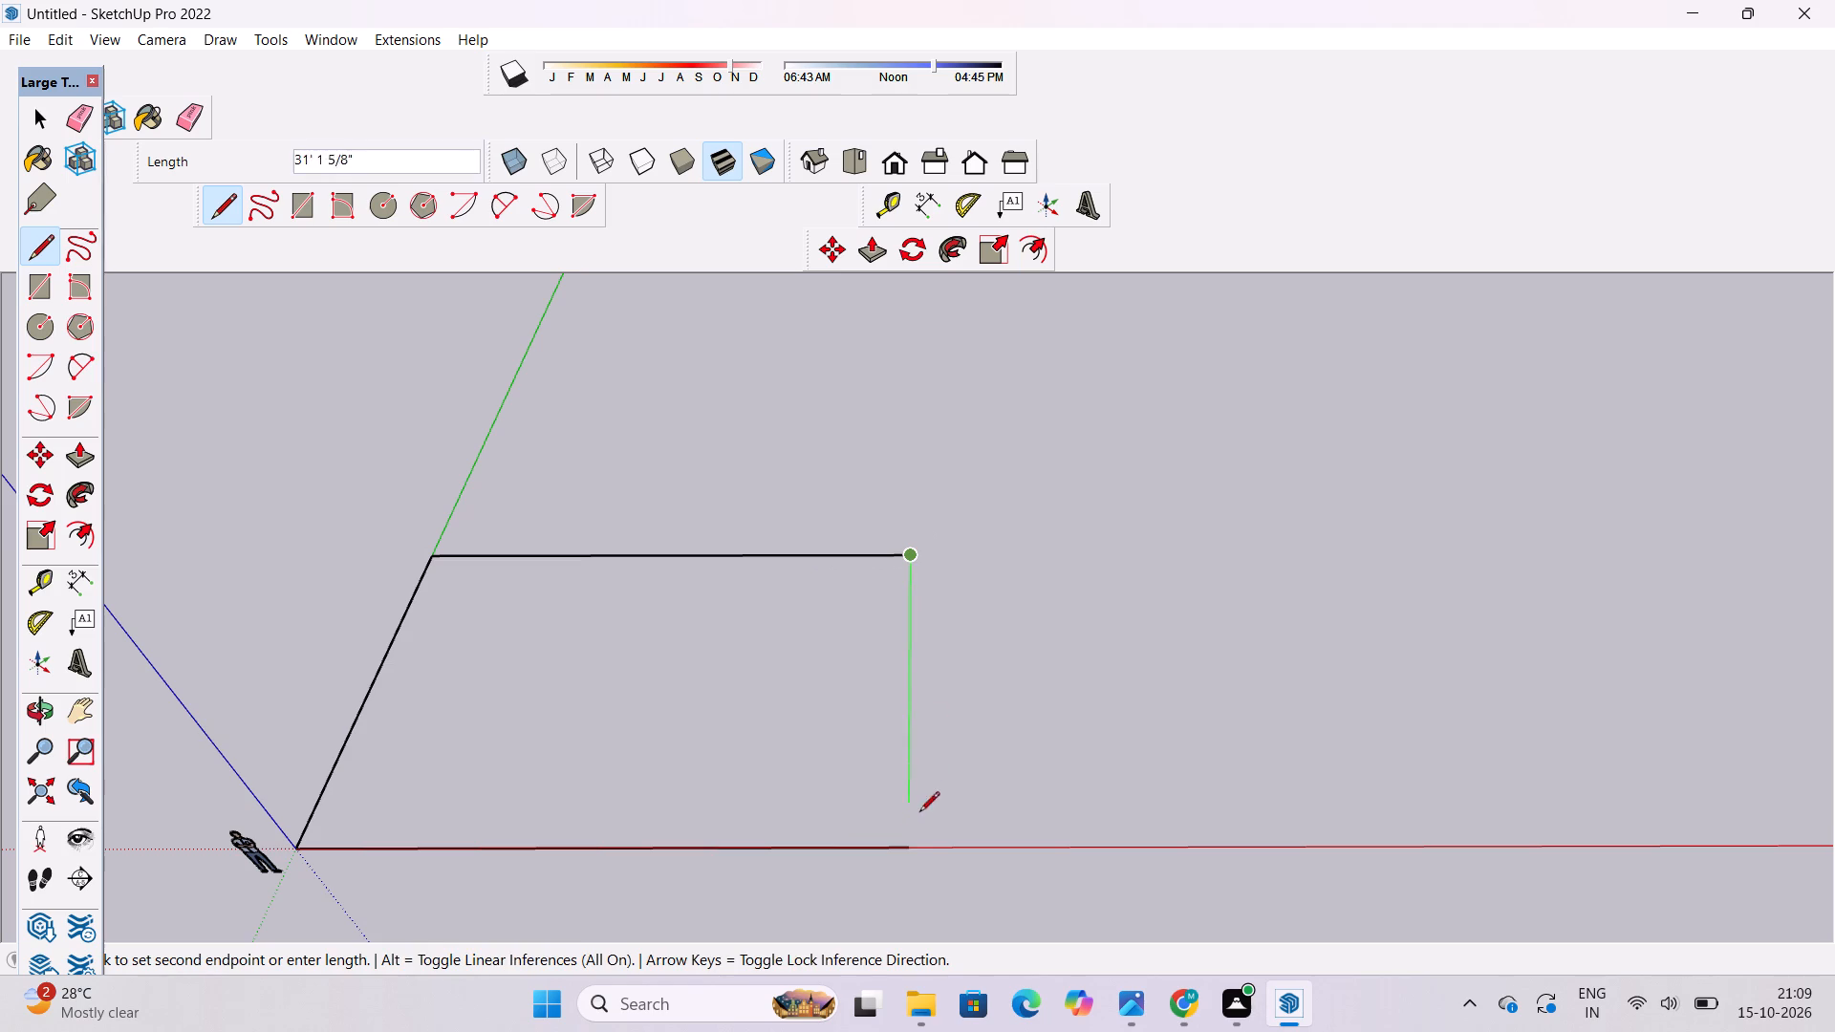
left_click(907, 850)
key("space")
Copy the whole 50' by 35' rectangle along the red axis, leaving a wide gap between the original and the copy.
key("o")
scroll(874, 742, "down", 7)
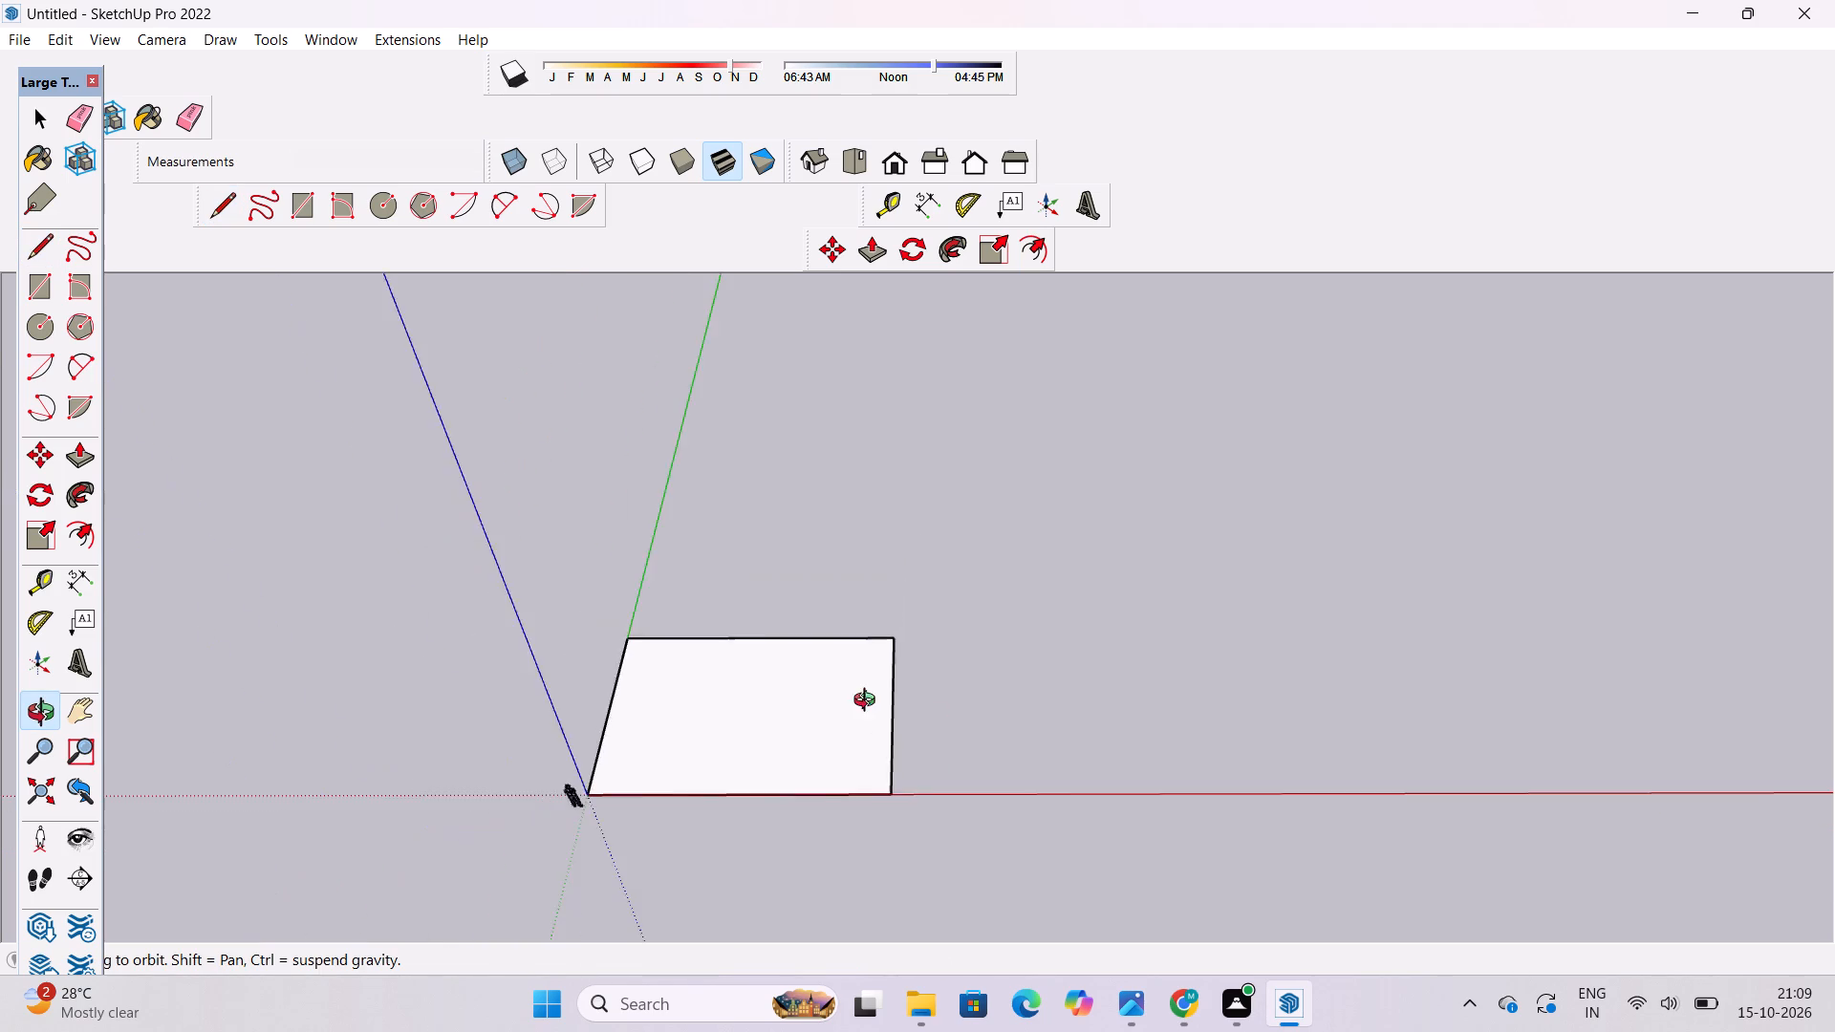
left_click_drag(869, 702, 894, 893)
scroll(706, 785, "up", 4)
left_click(705, 764, "shift")
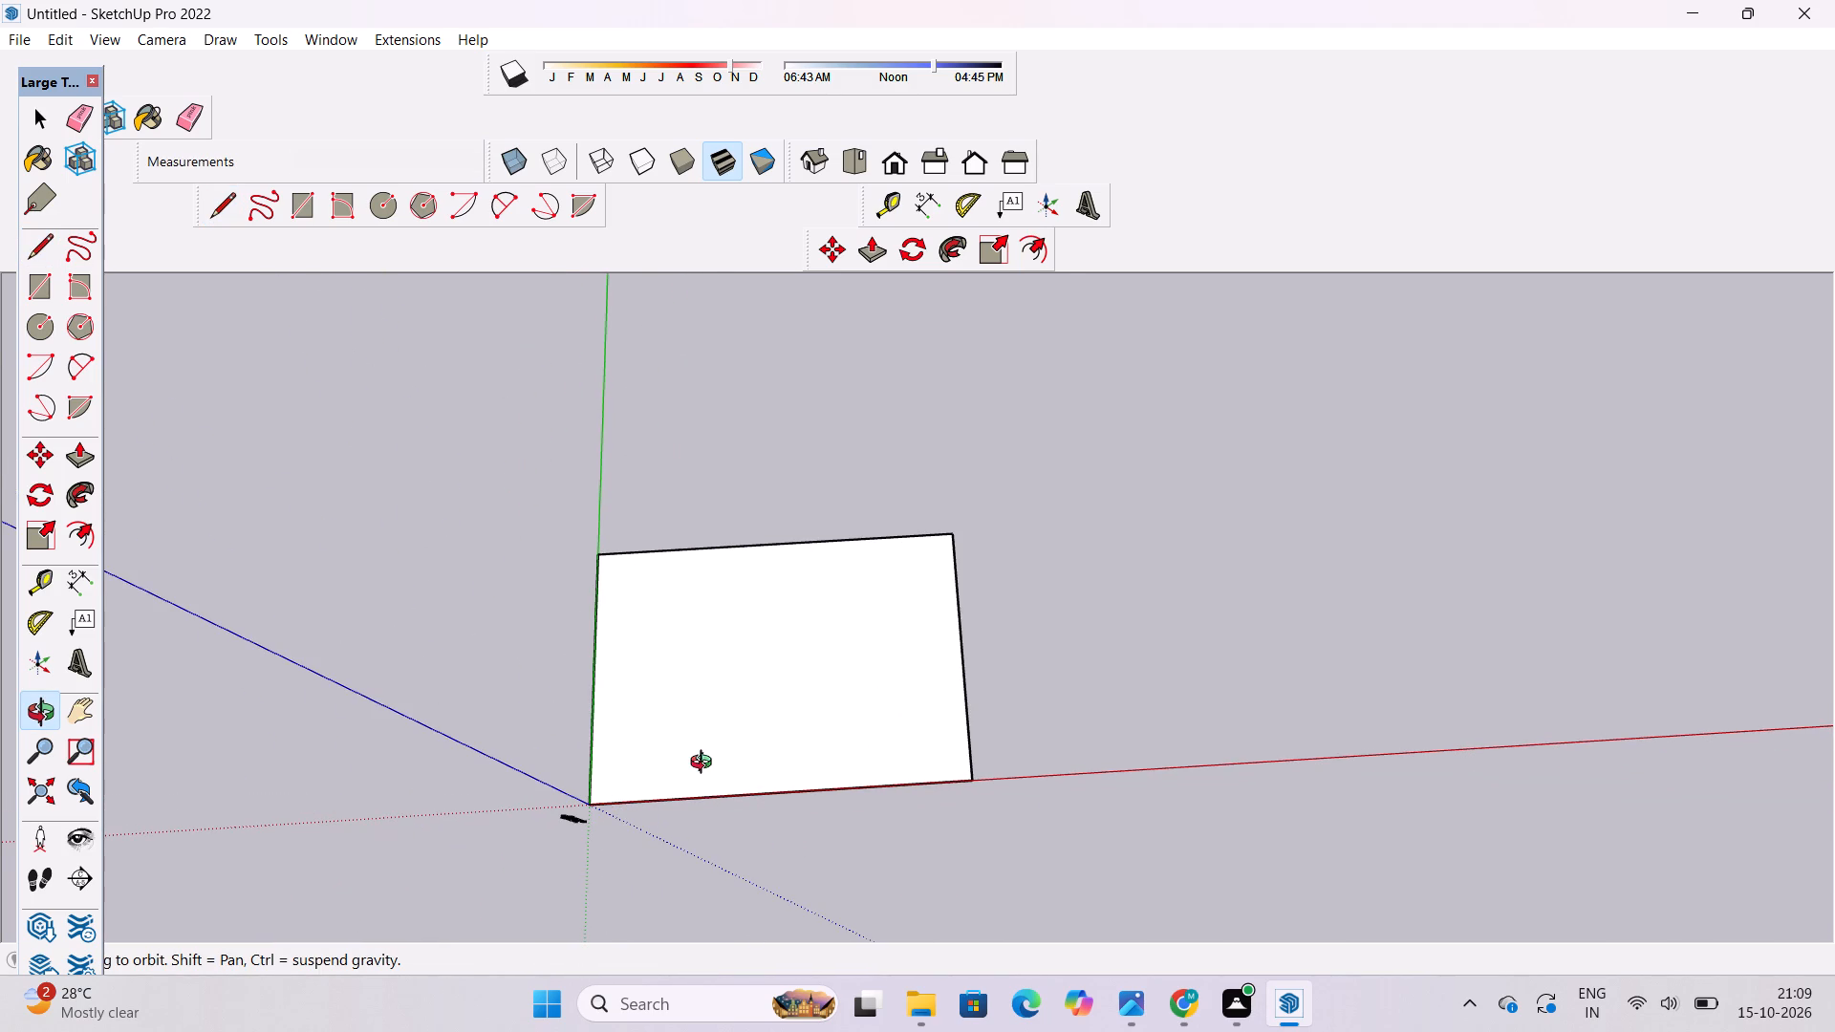
scroll(707, 767, "up", 4)
left_click_drag(707, 768, 709, 802, "shift")
left_click_drag(705, 812, 757, 562)
scroll(760, 566, "down", 4)
left_click_drag(809, 702, 700, 789)
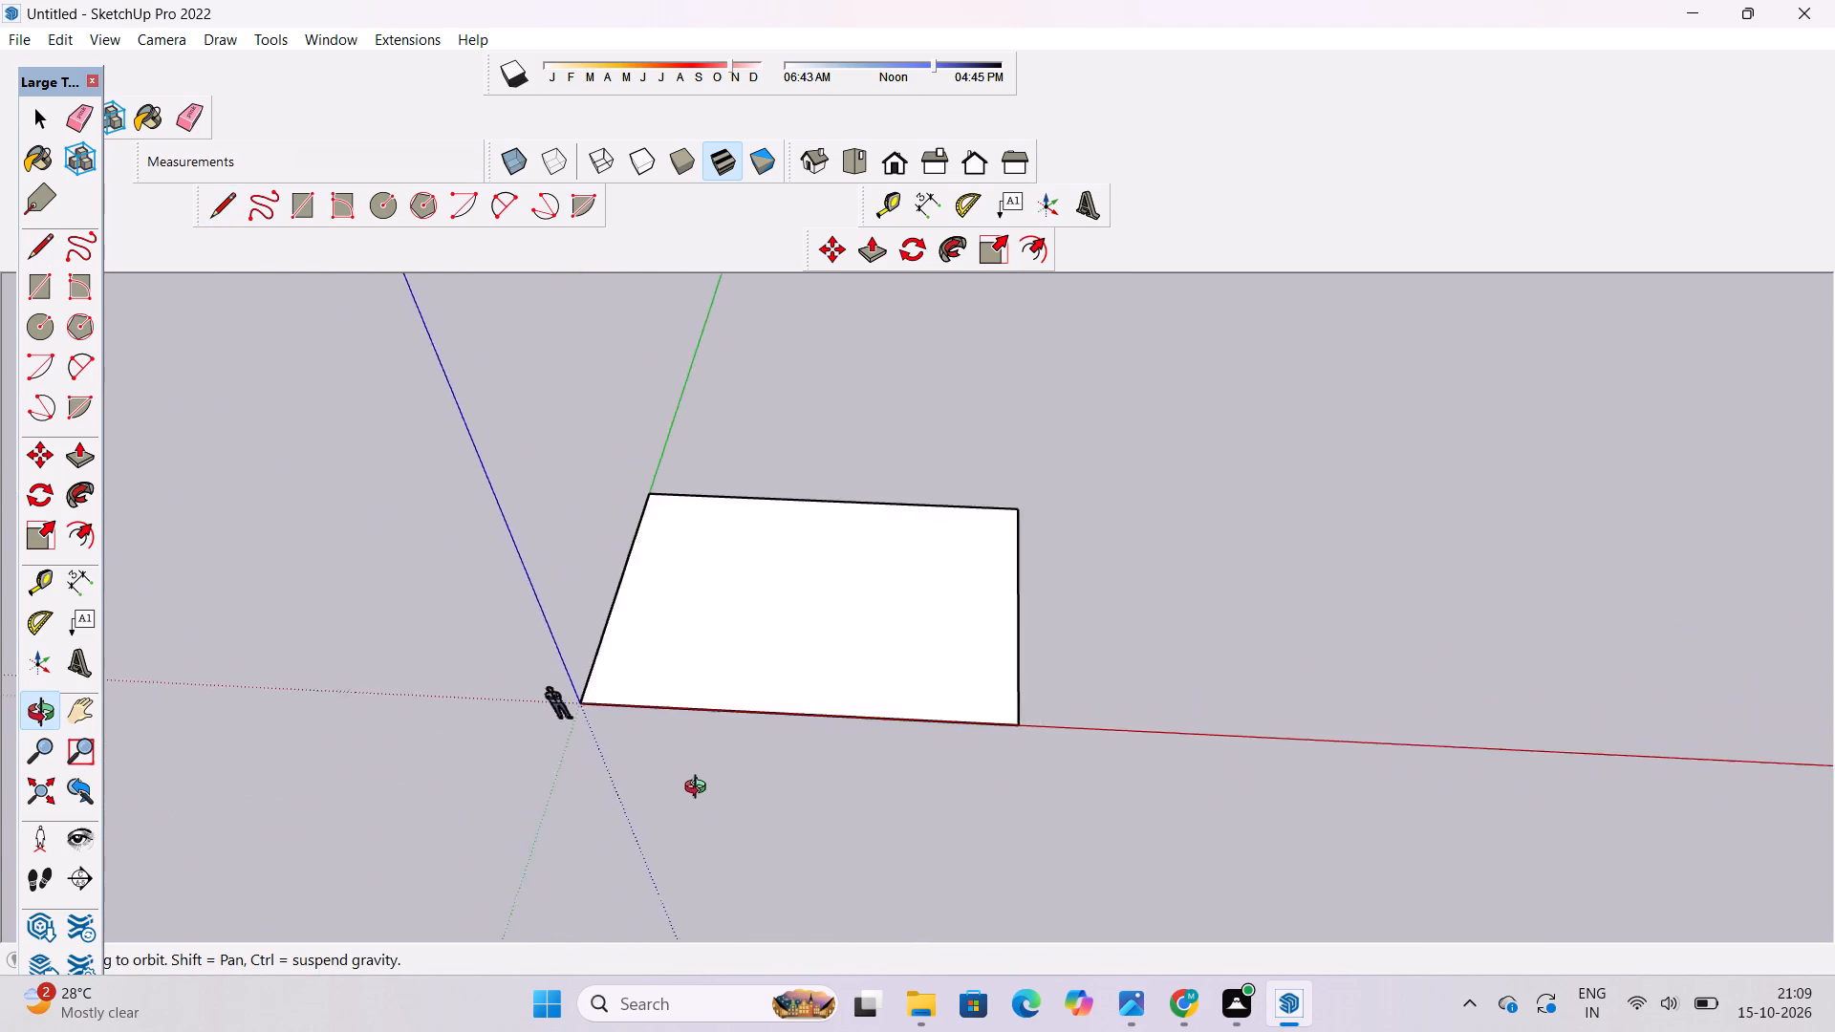
left_click_drag(700, 789, 593, 794)
left_click_drag(588, 792, 627, 845)
key("space")
triple_click(648, 679)
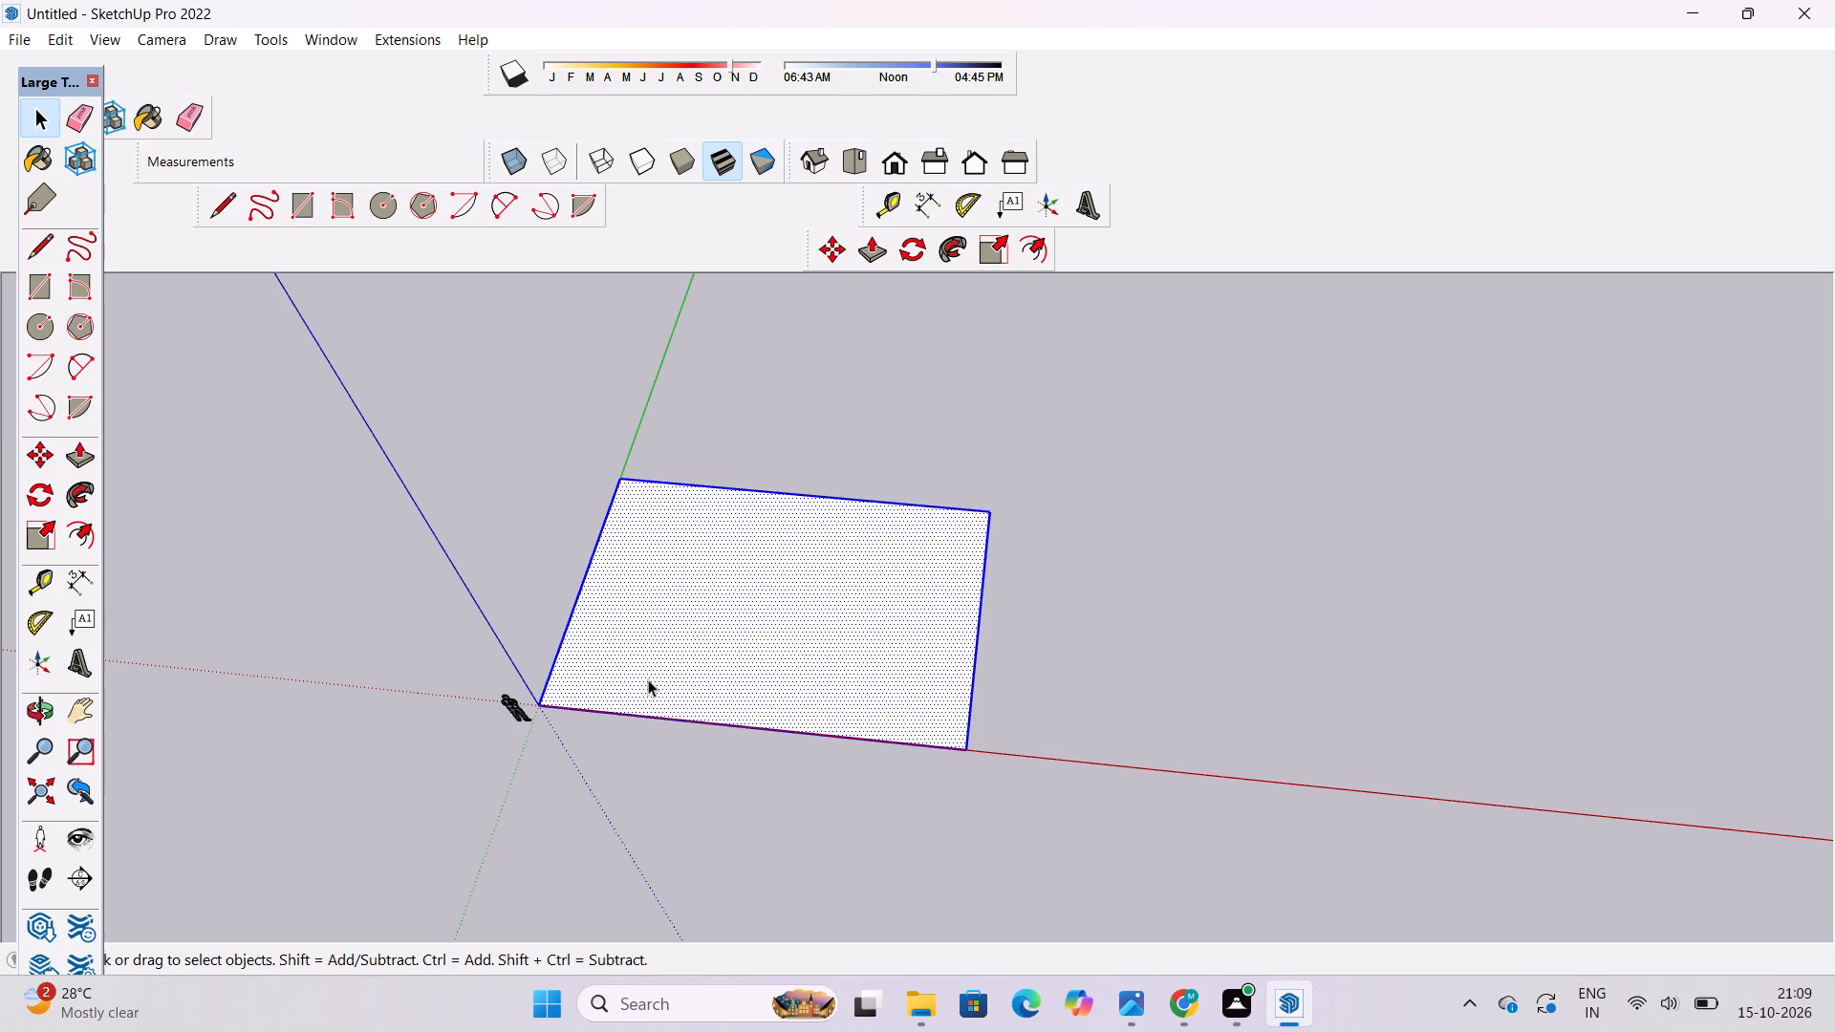
key("m")
scroll(539, 701, "up", 4)
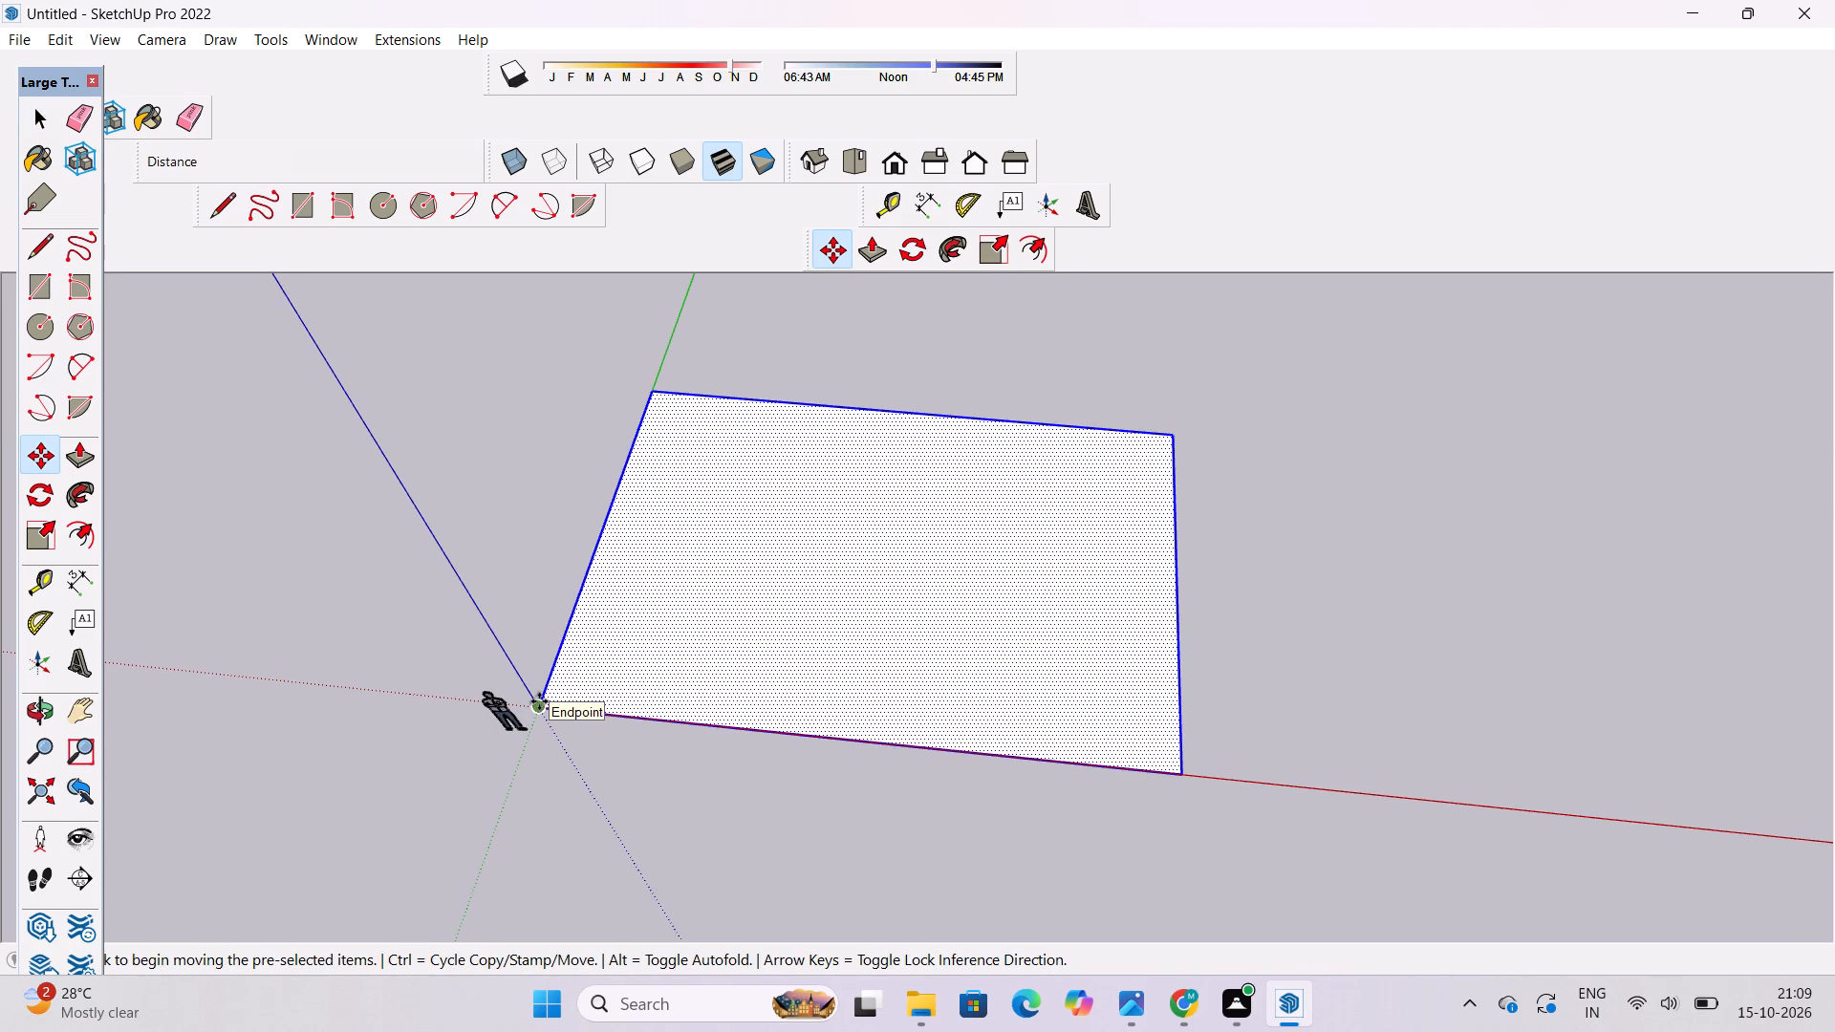
left_click(539, 701)
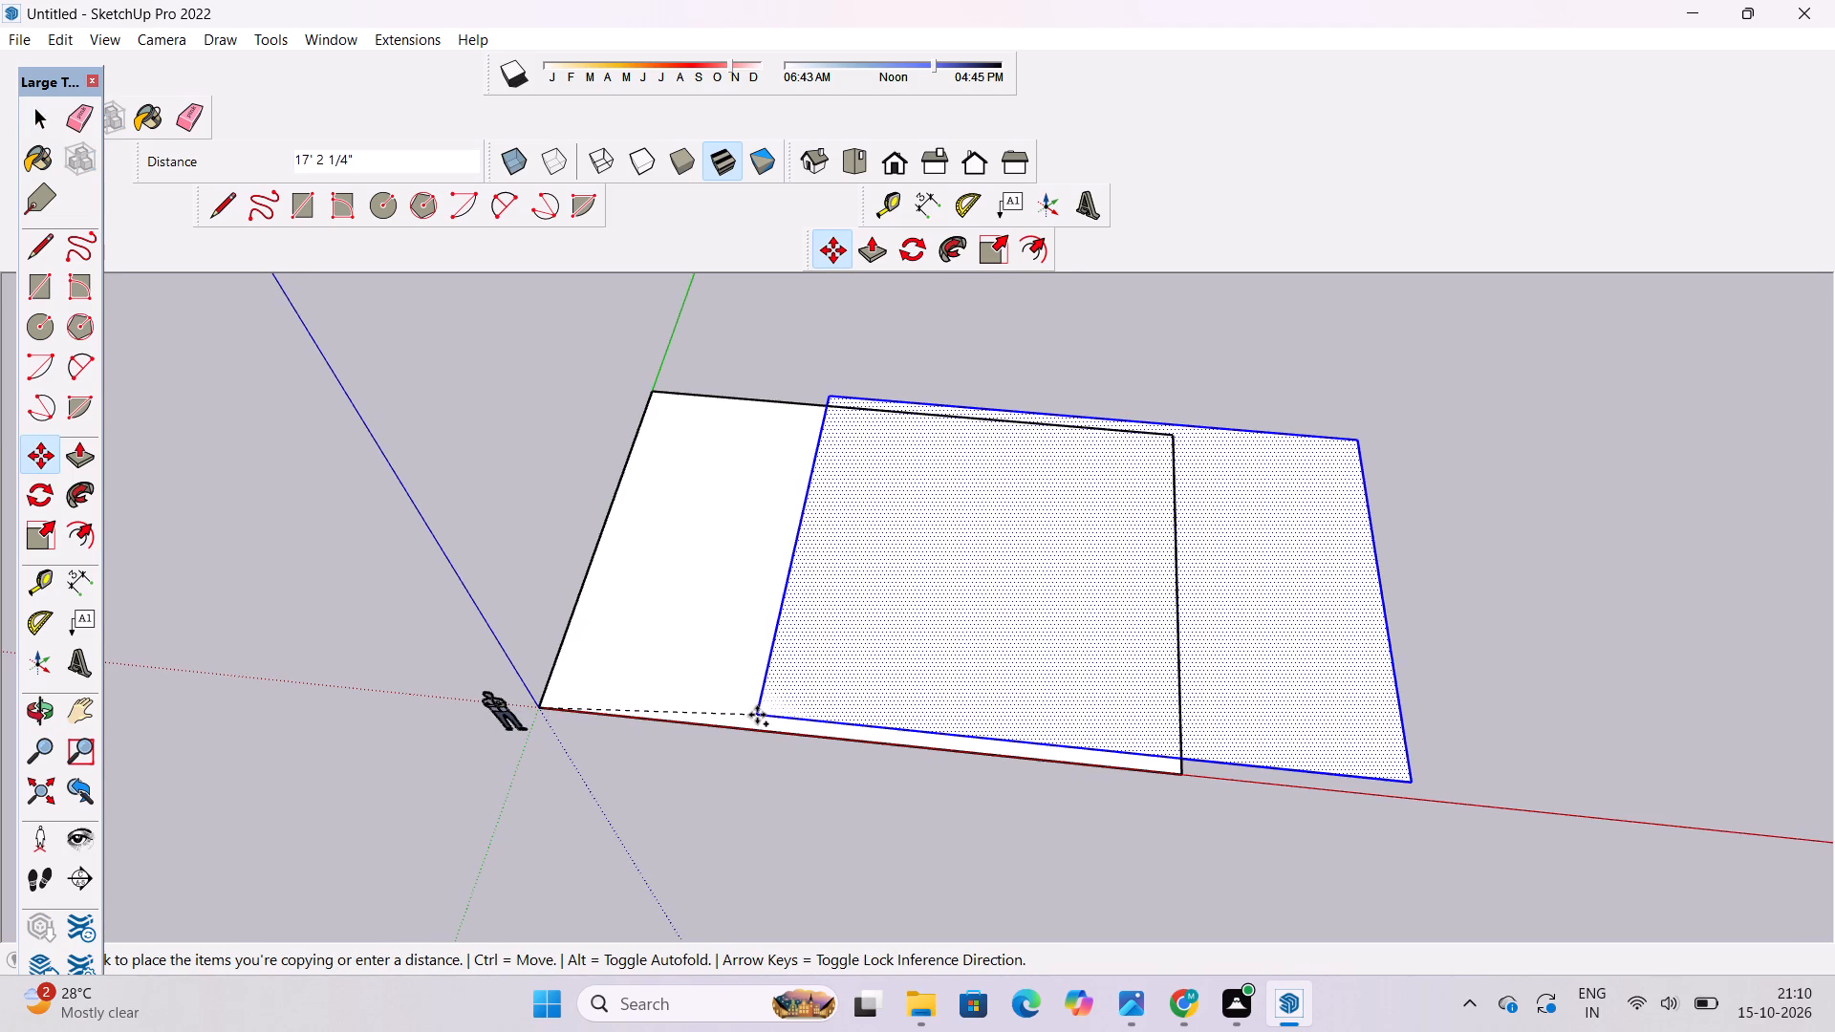
scroll(704, 688, "down", 13)
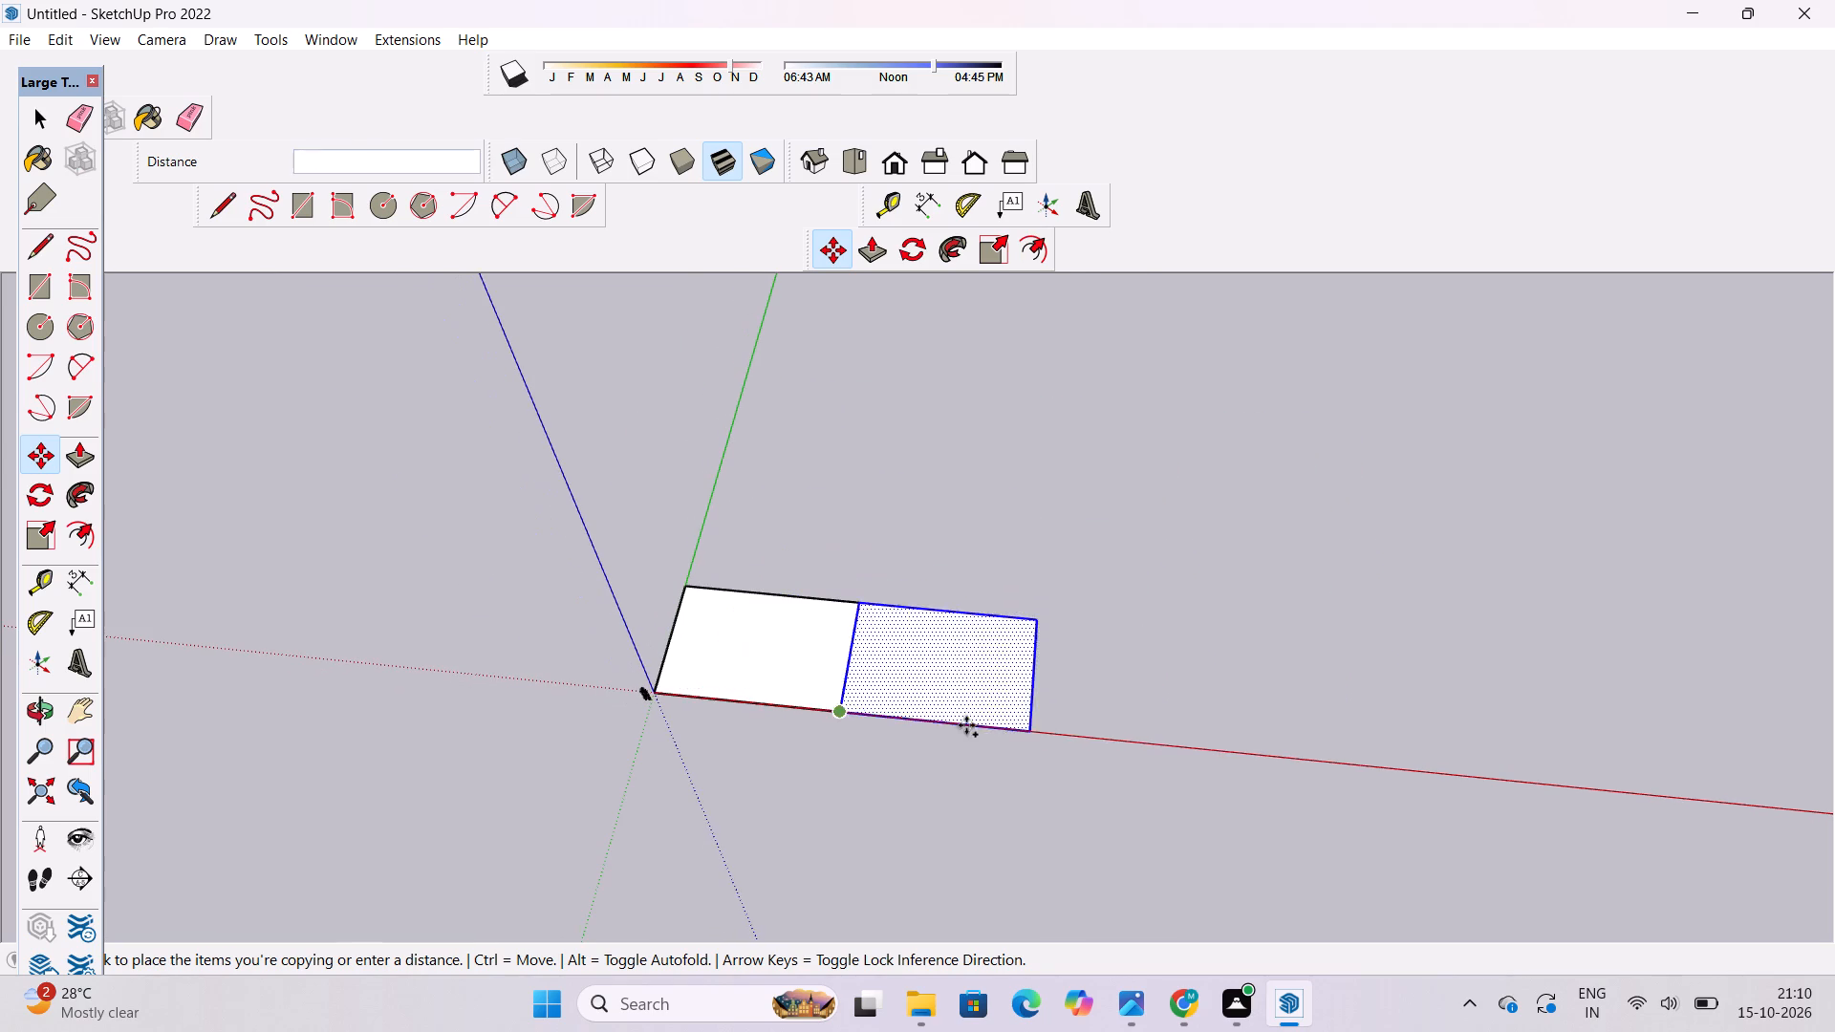
left_click(1139, 737)
key("space")
left_click(1053, 699)
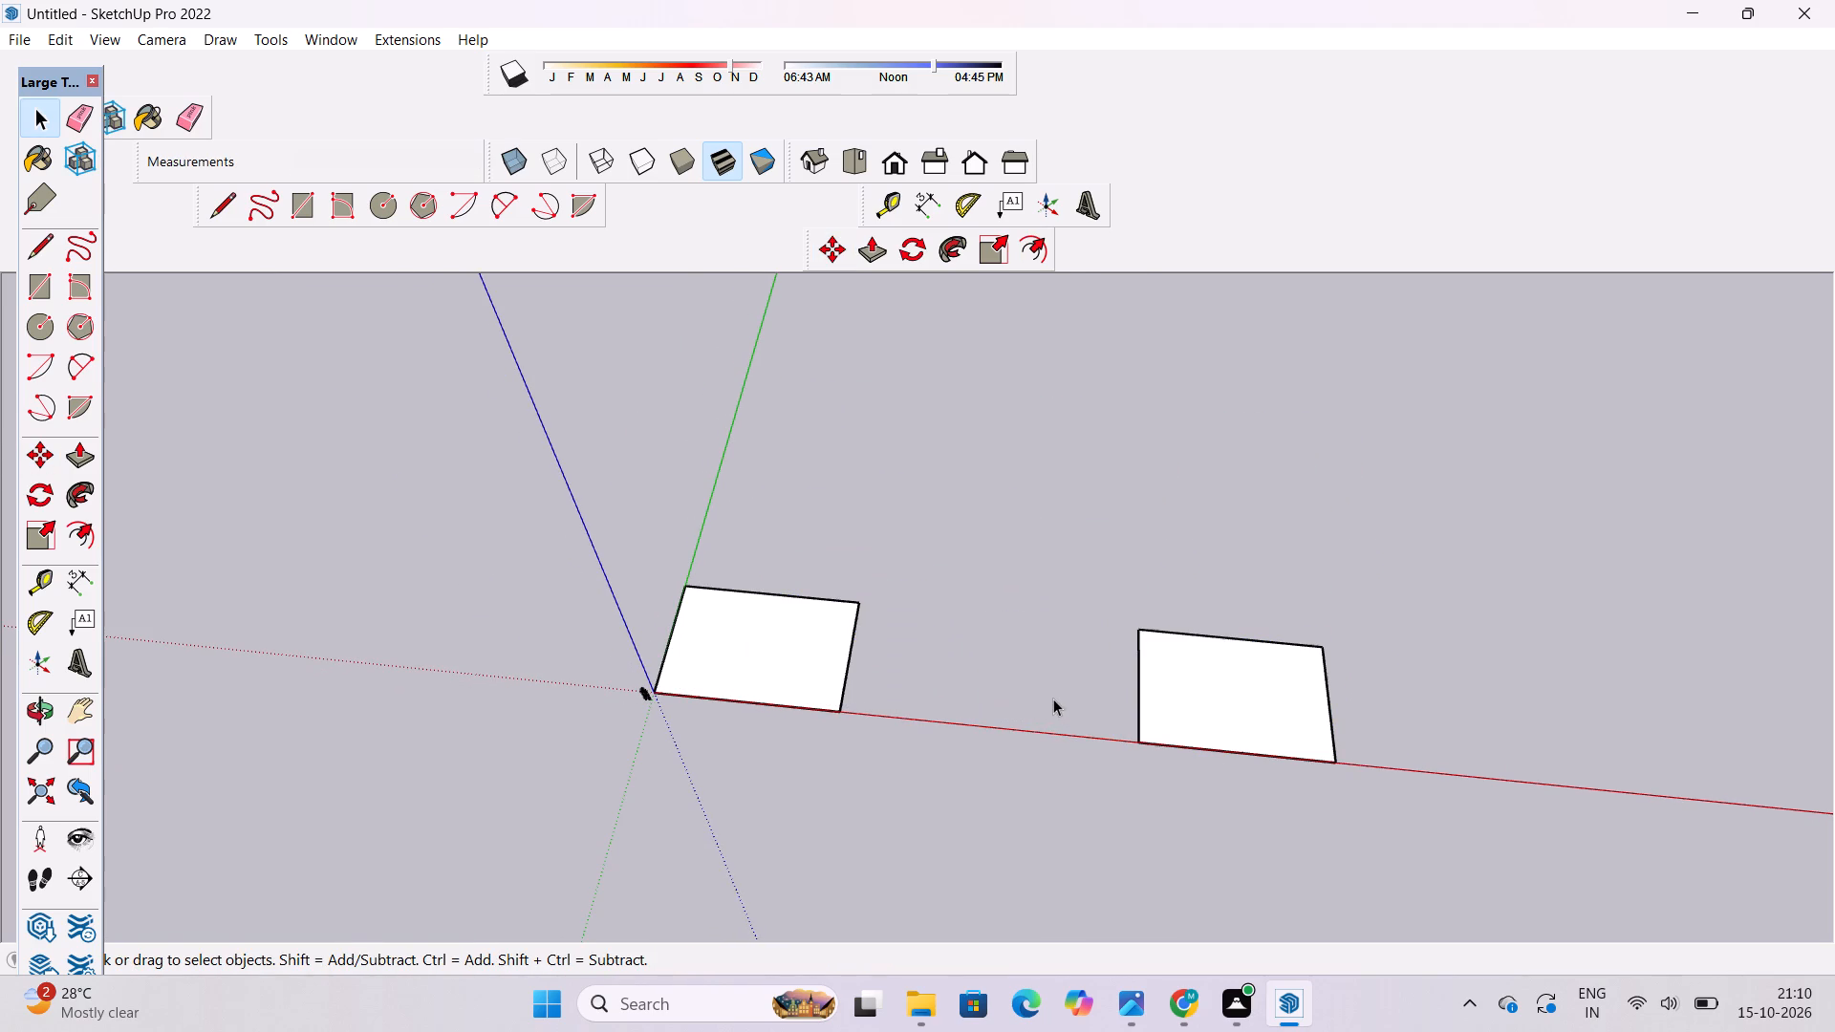
Move the original rectangle with its edges about 21' along the red axis, away from the origin and toward the copy.
key("o")
scroll(669, 762, "up", 6)
left_click_drag(664, 761, 793, 742)
left_click_drag(793, 742, 747, 783)
left_click_drag(742, 788, 709, 809)
scroll(696, 743, "up", 5)
left_click_drag(696, 743, 674, 791, "shift")
left_click_drag(699, 787, 591, 779)
scroll(451, 771, "up", 8)
left_click_drag(469, 749, 464, 778, "shift")
scroll(350, 773, "up", 20)
scroll(350, 773, "up", 6)
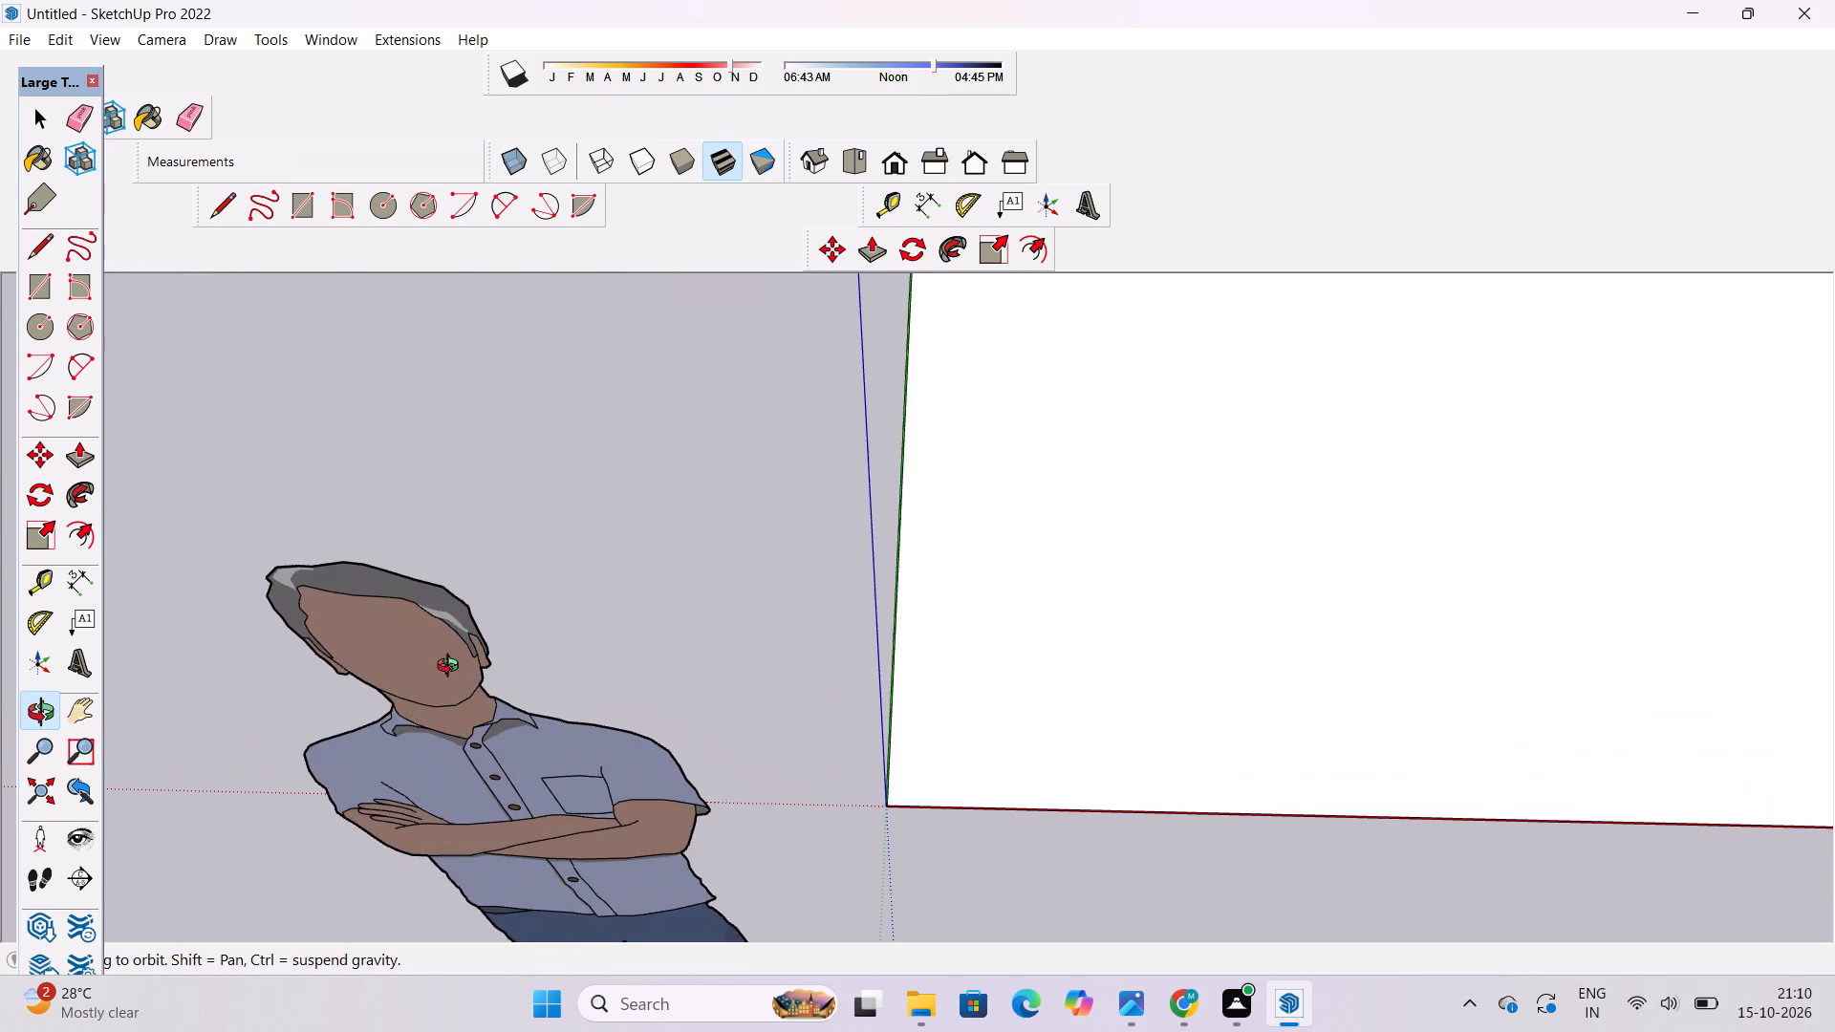
scroll(431, 668, "down", 20)
scroll(431, 668, "down", 9)
left_click(705, 728, "shift")
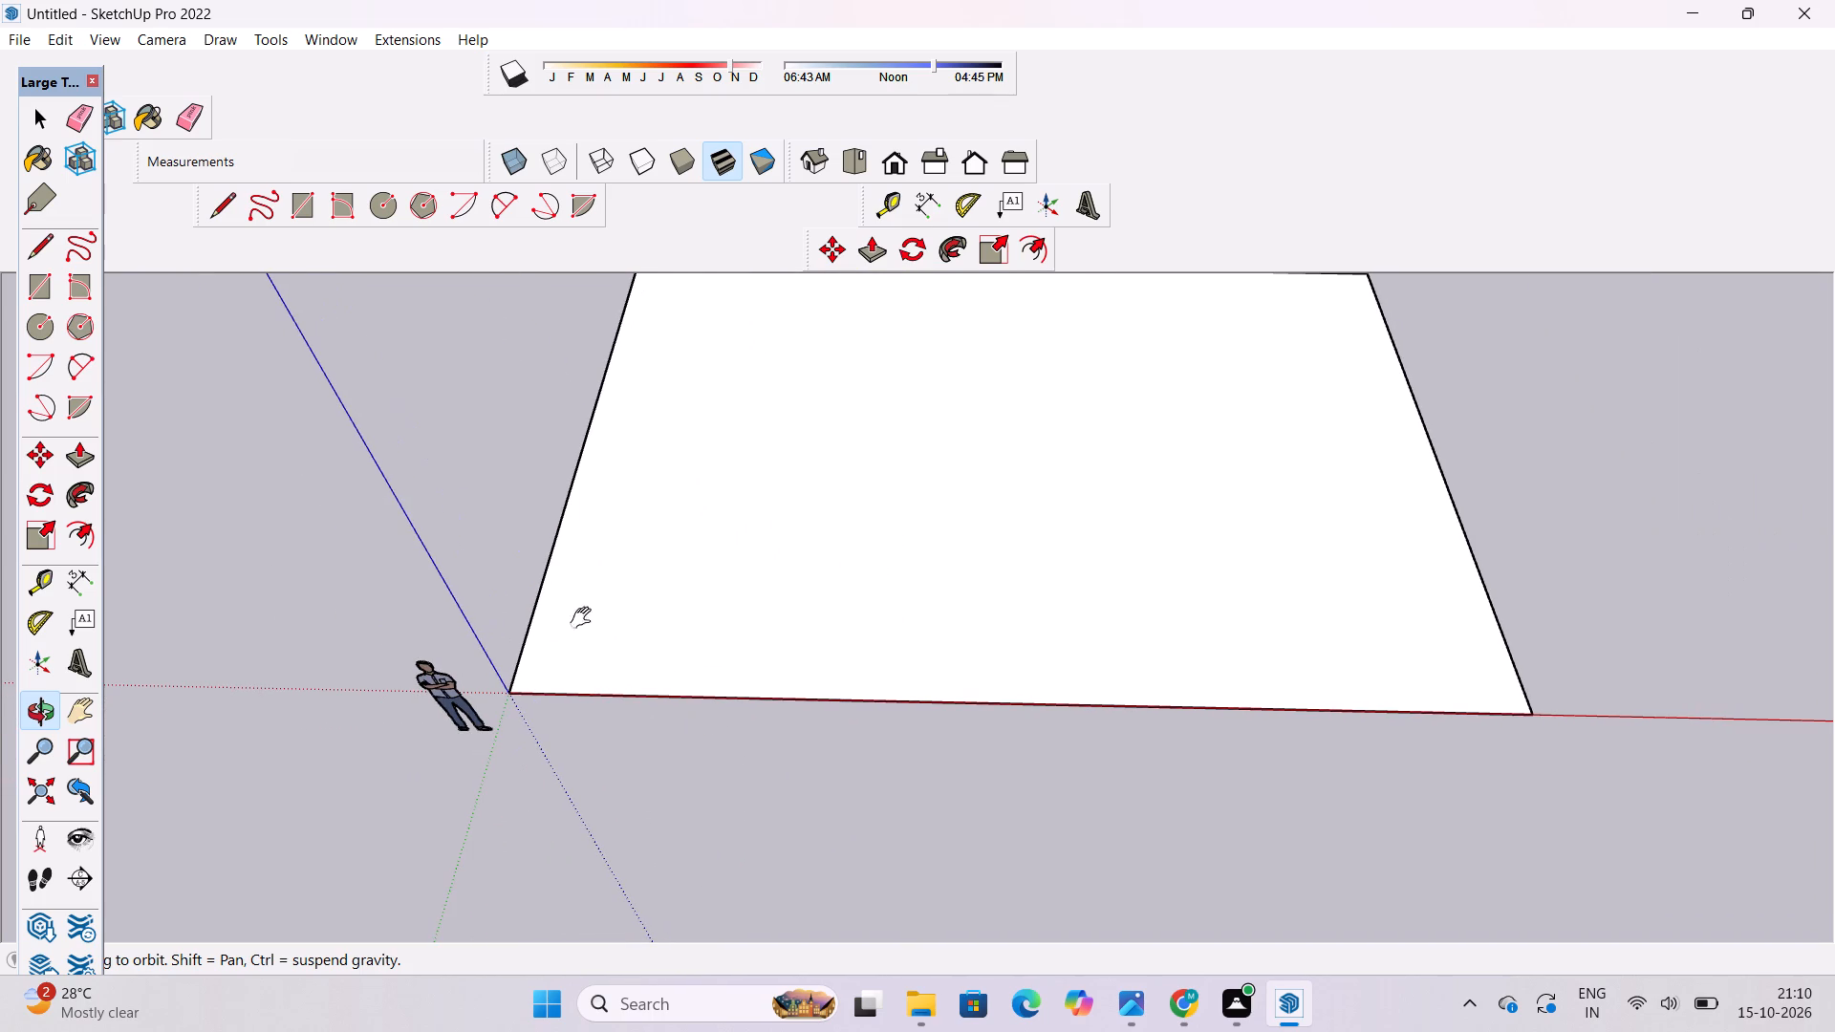
scroll(566, 687, "up", 6)
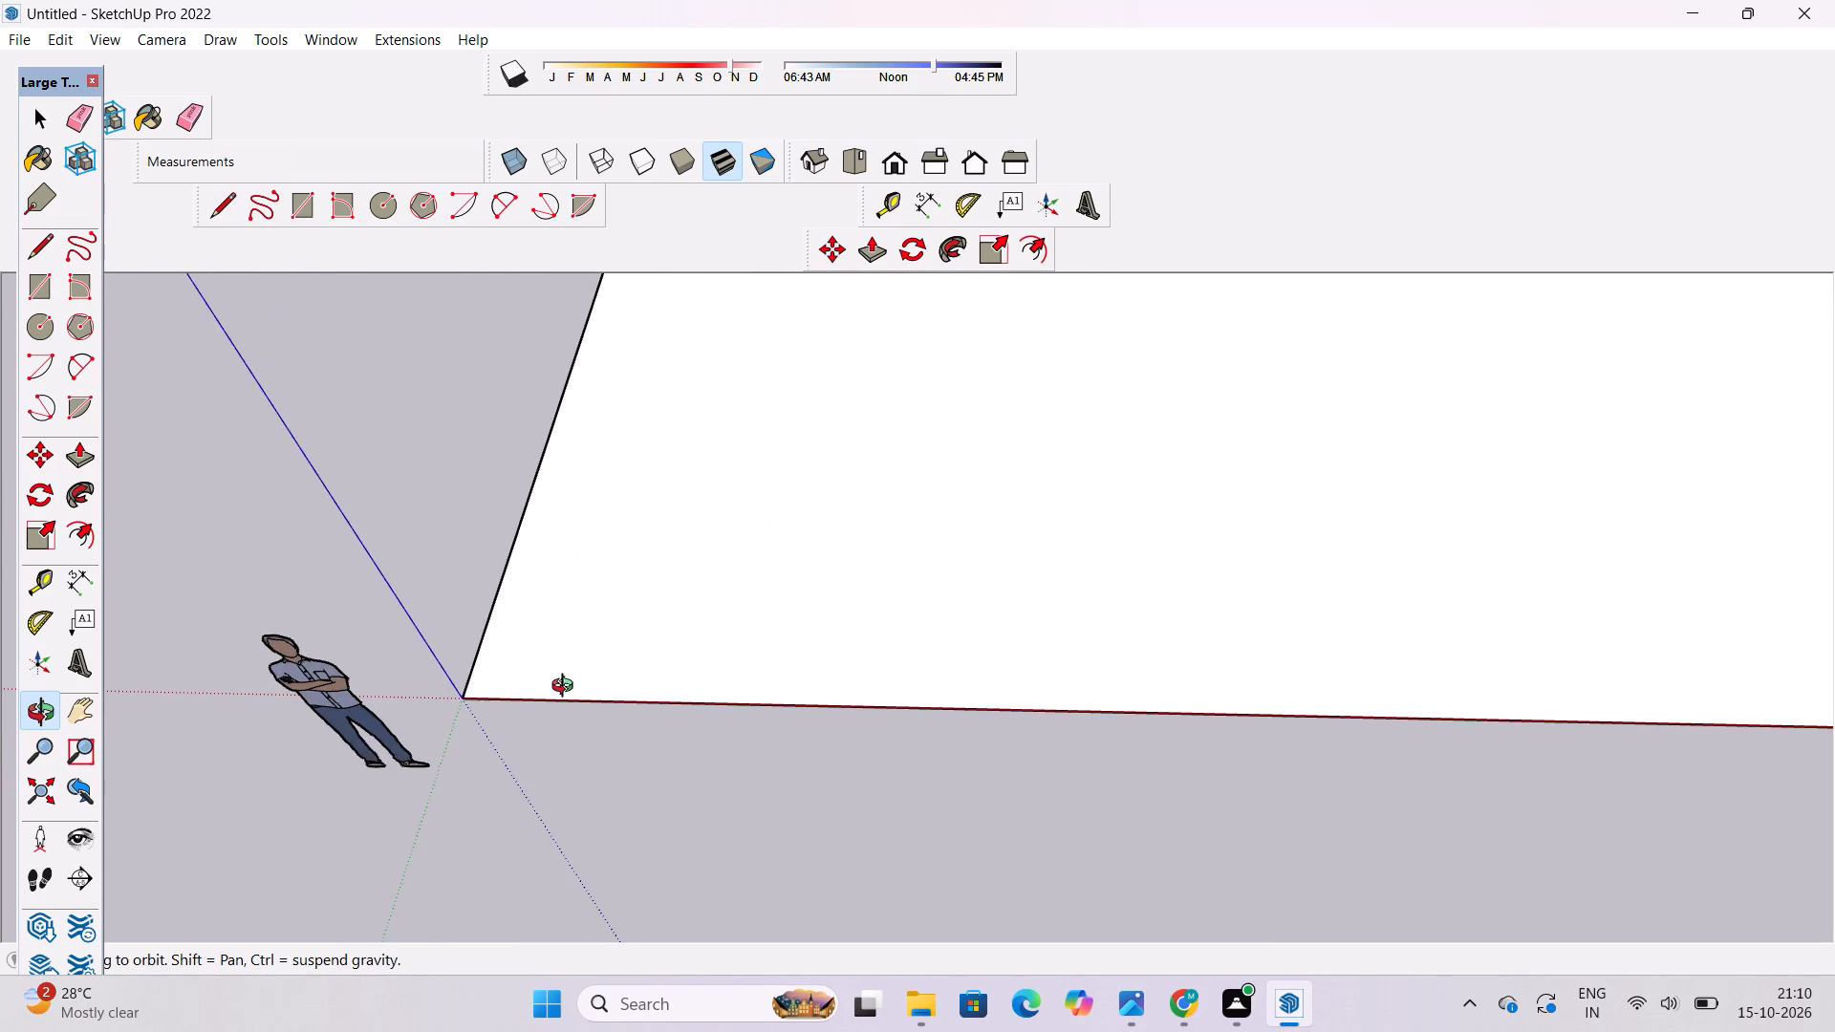
scroll(567, 688, "down", 7)
left_click_drag(567, 688, 588, 781, "shift")
left_click_drag(607, 740, 467, 719, "shift")
scroll(467, 719, "down", 6, "shift")
left_click_drag(467, 720, 467, 729)
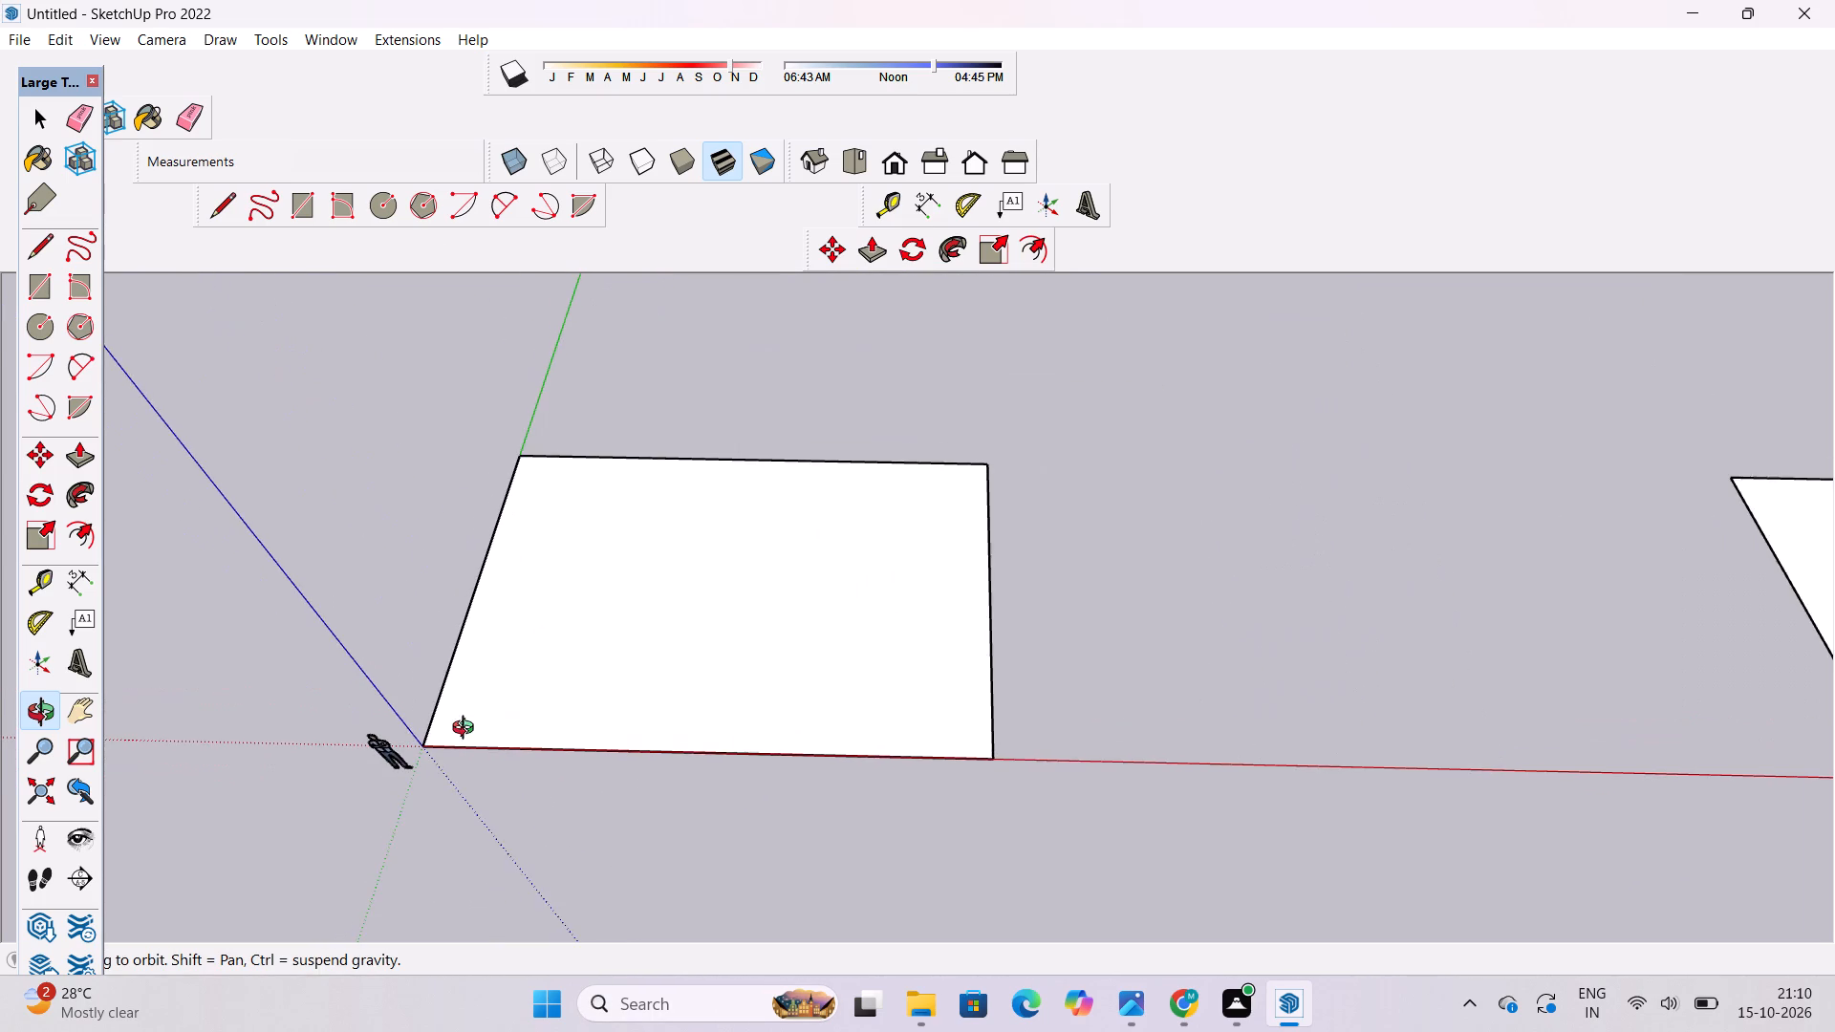
scroll(467, 730, "up", 3)
left_click_drag(467, 730, 475, 762, "shift")
left_click_drag(475, 762, 481, 773)
key("space")
double_click(560, 737)
key("m")
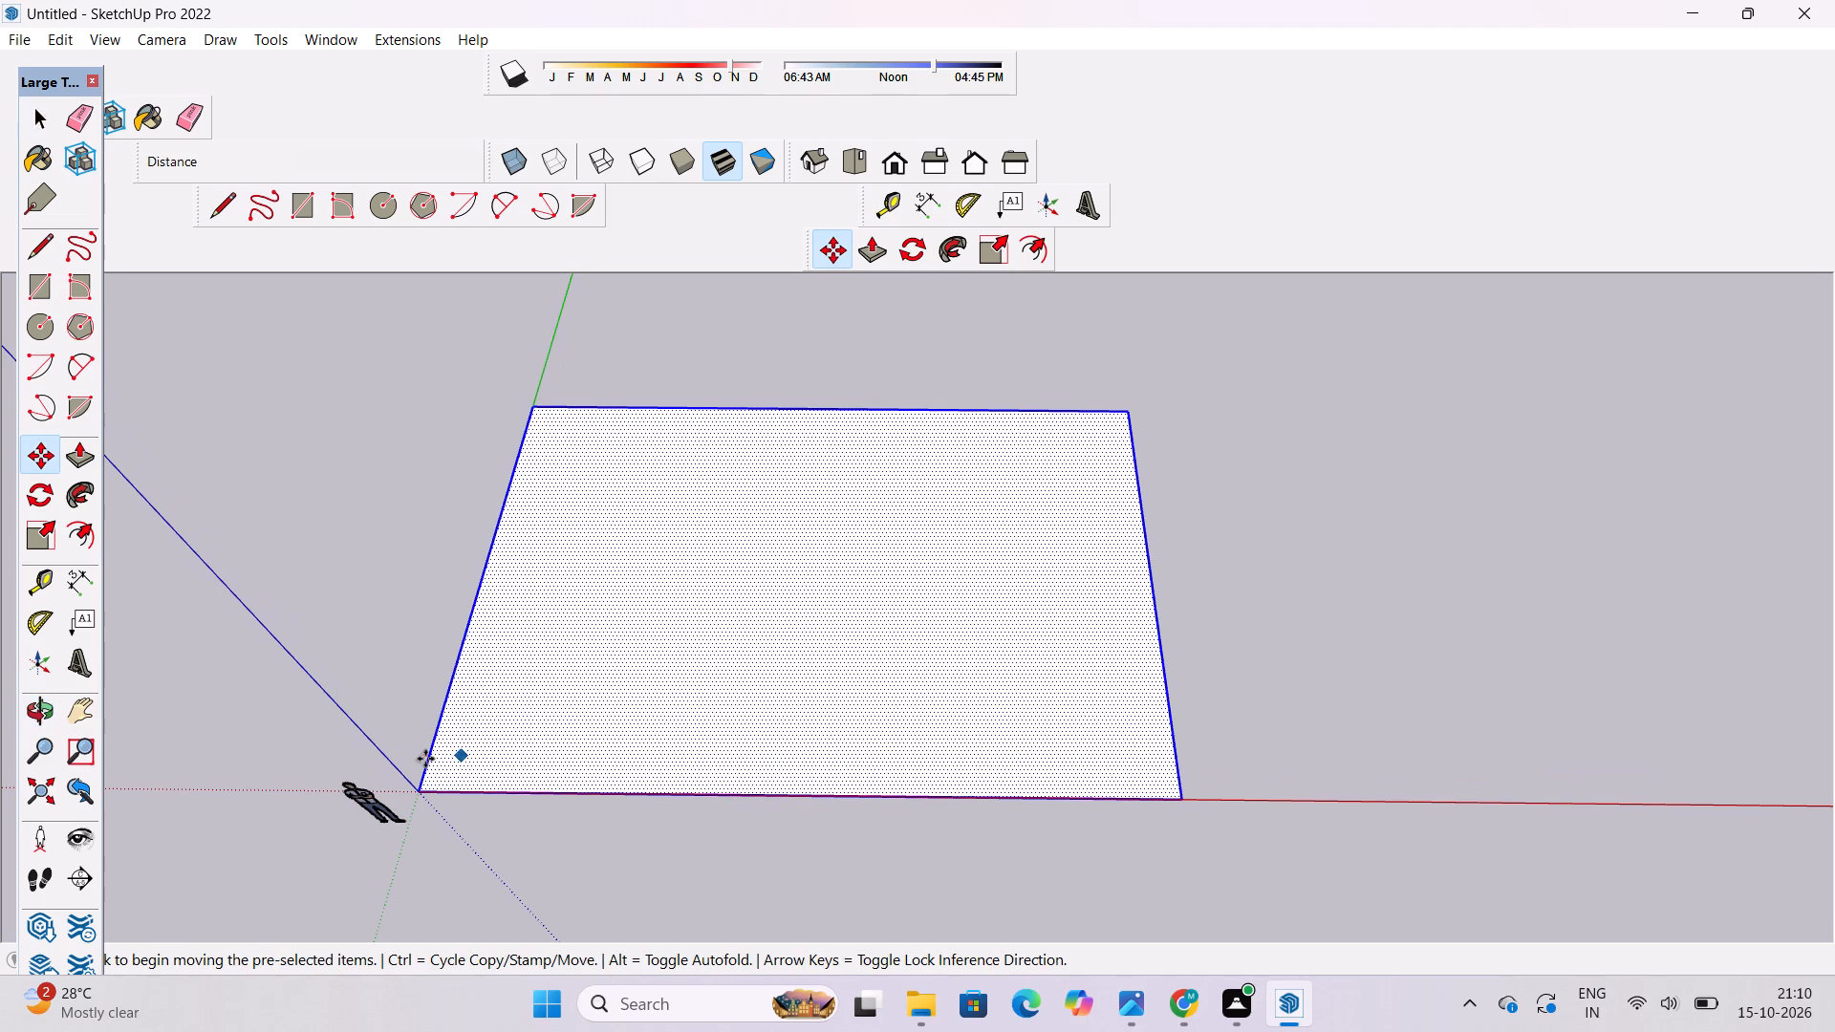
left_click(415, 792)
scroll(415, 792, "down", 7)
left_click(601, 790)
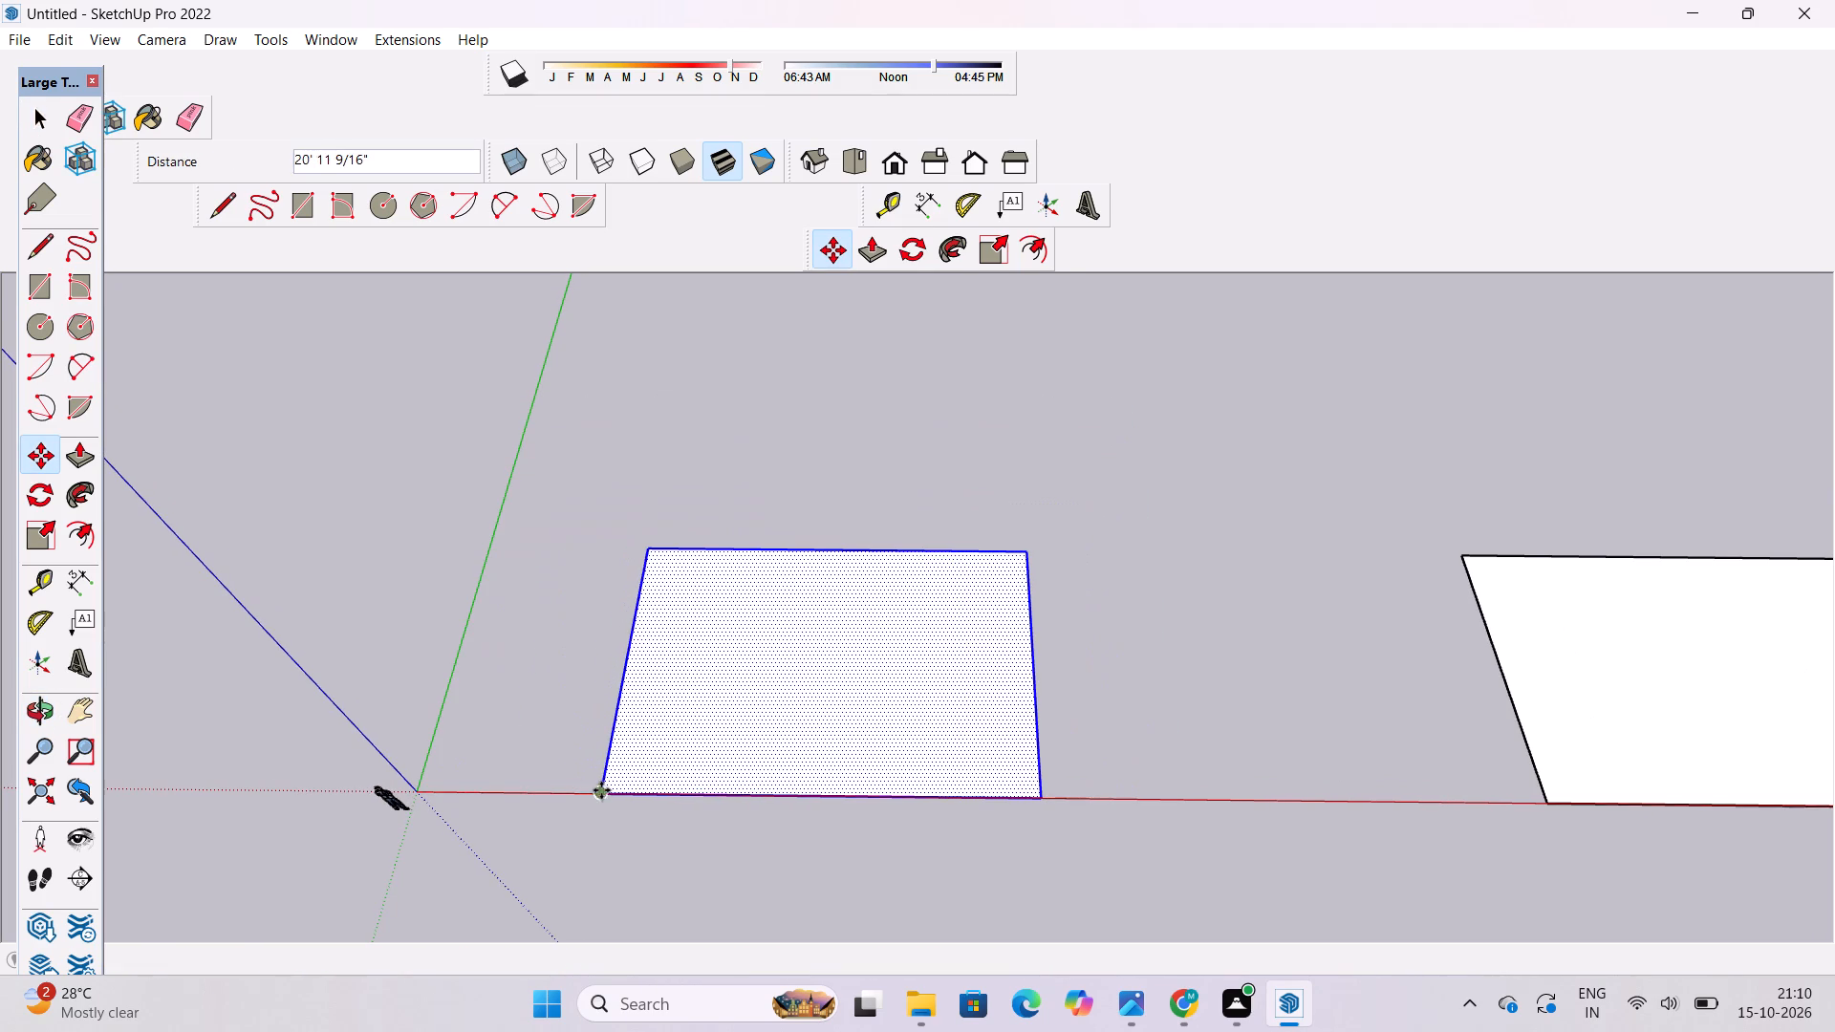
key("space")
left_click(565, 731)
Widen the original rectangle by moving its short edge facing the copy 15' outward along the red axis.
key("o")
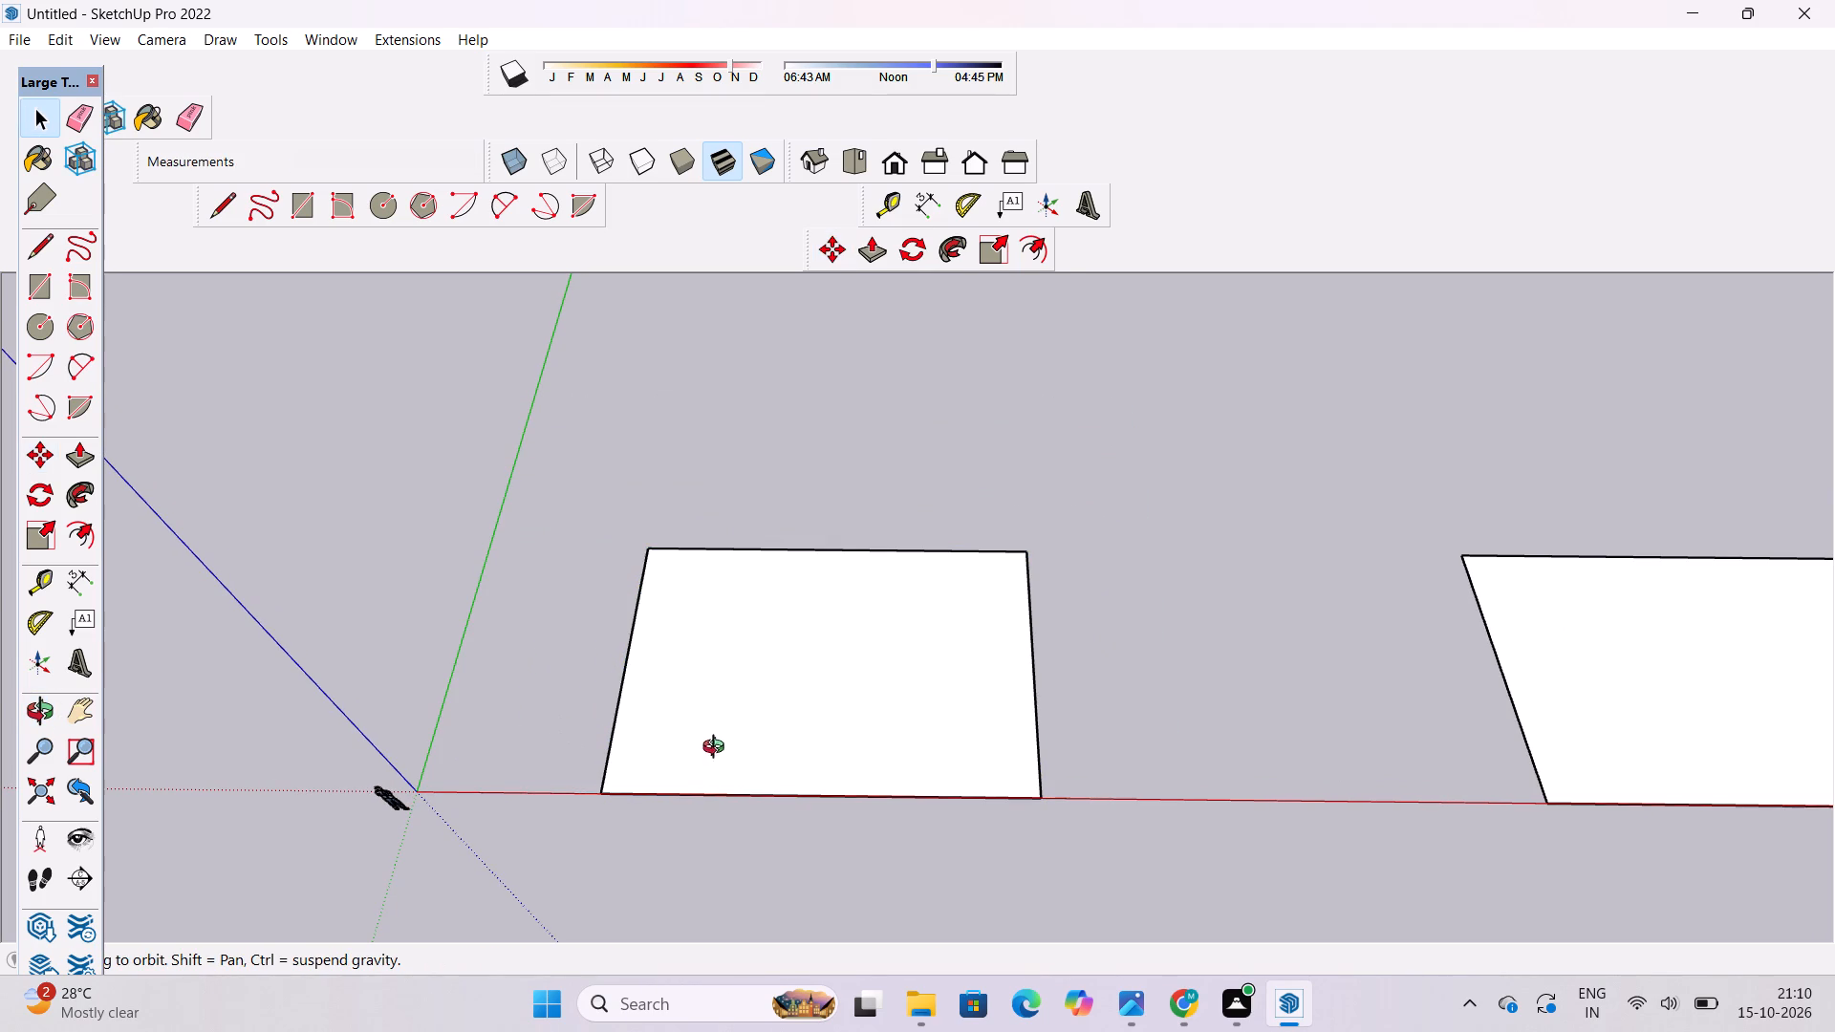
scroll(723, 782, "up", 4)
left_click_drag(723, 782, 695, 857, "shift")
scroll(694, 810, "down", 7)
left_click_drag(695, 794, 694, 791, "shift")
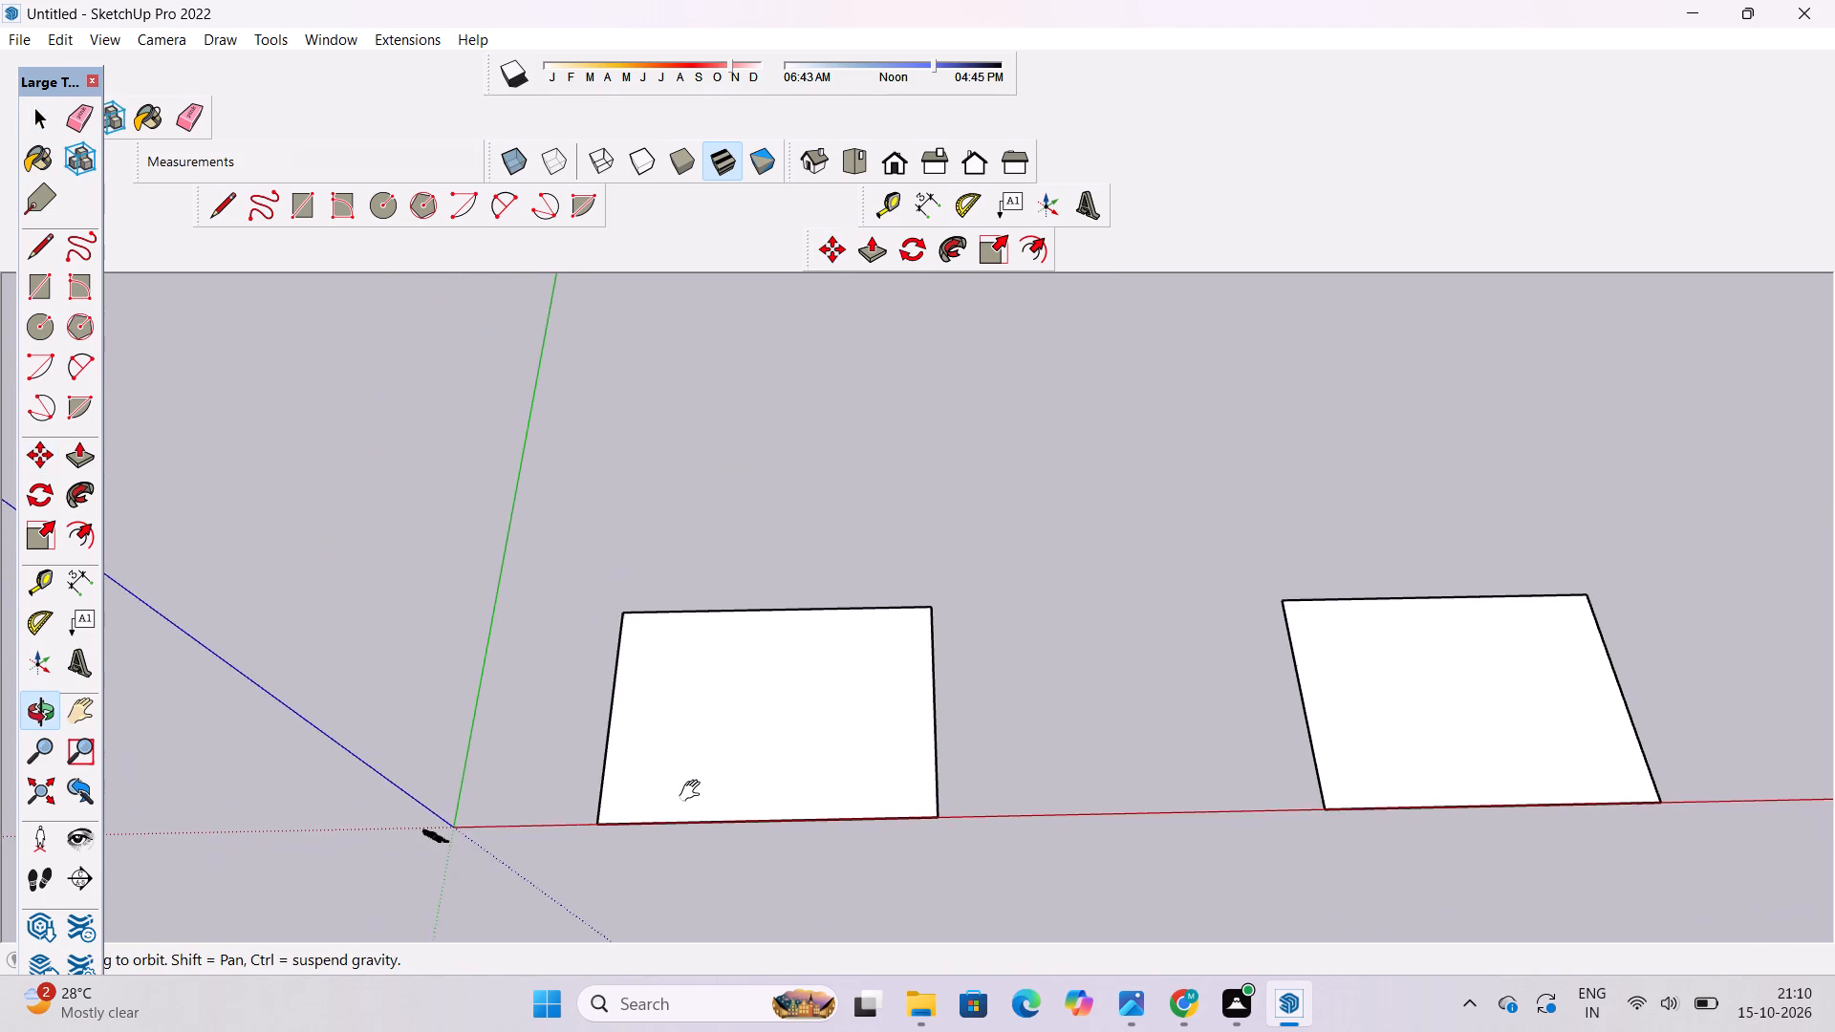
left_click_drag(694, 791, 694, 815, "shift")
key("space")
scroll(894, 818, "up", 6)
scroll(757, 725, "down", 6)
scroll(806, 725, "up", 5)
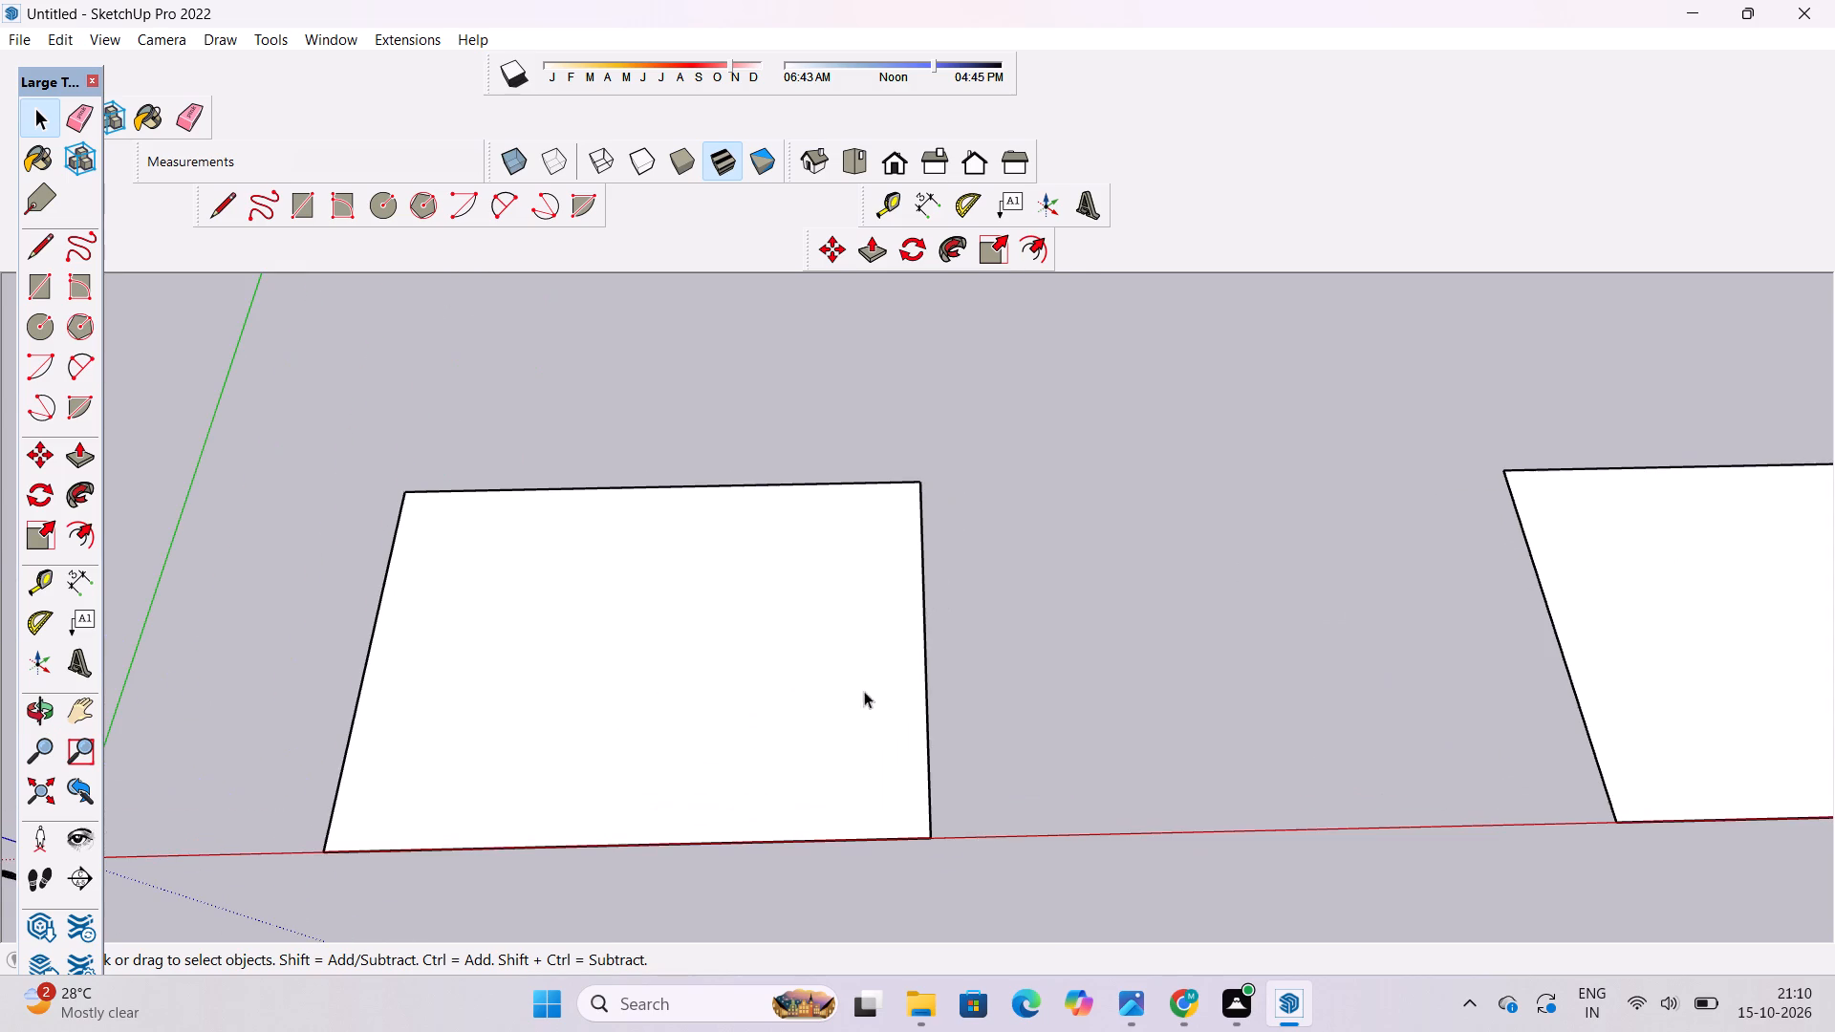
left_click(925, 644)
key("m")
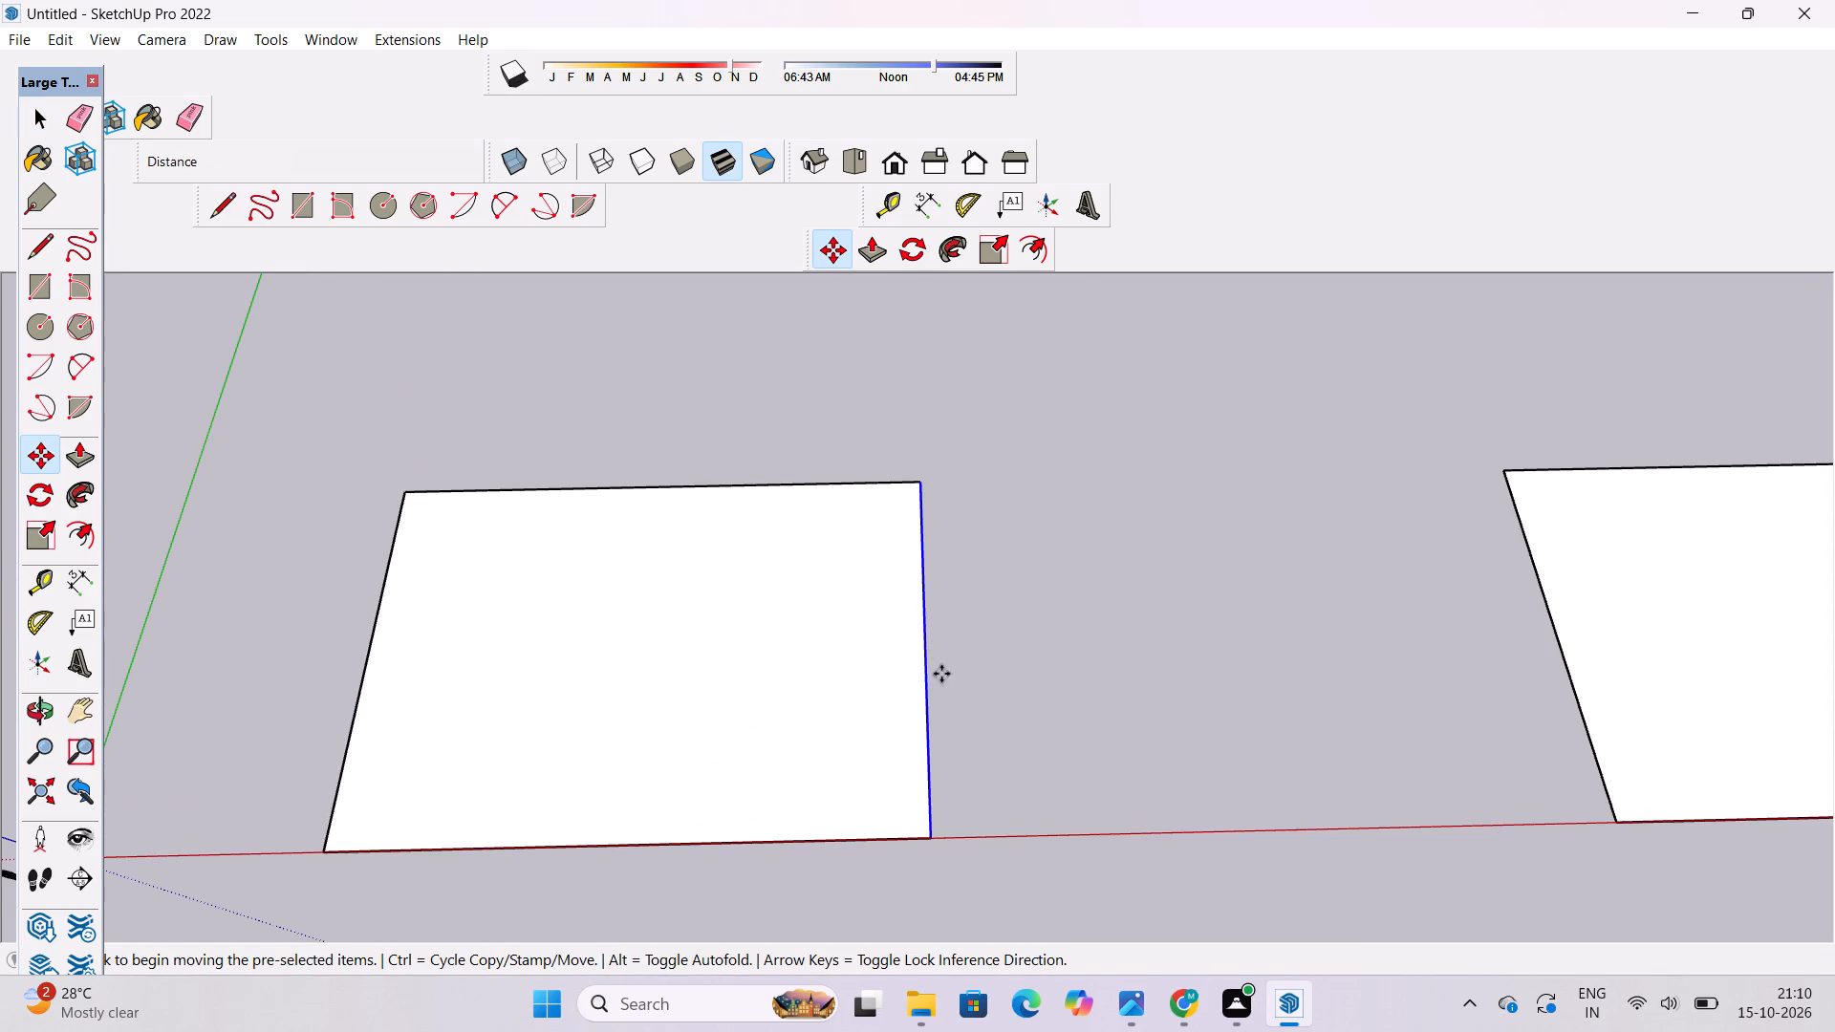
left_click(923, 646)
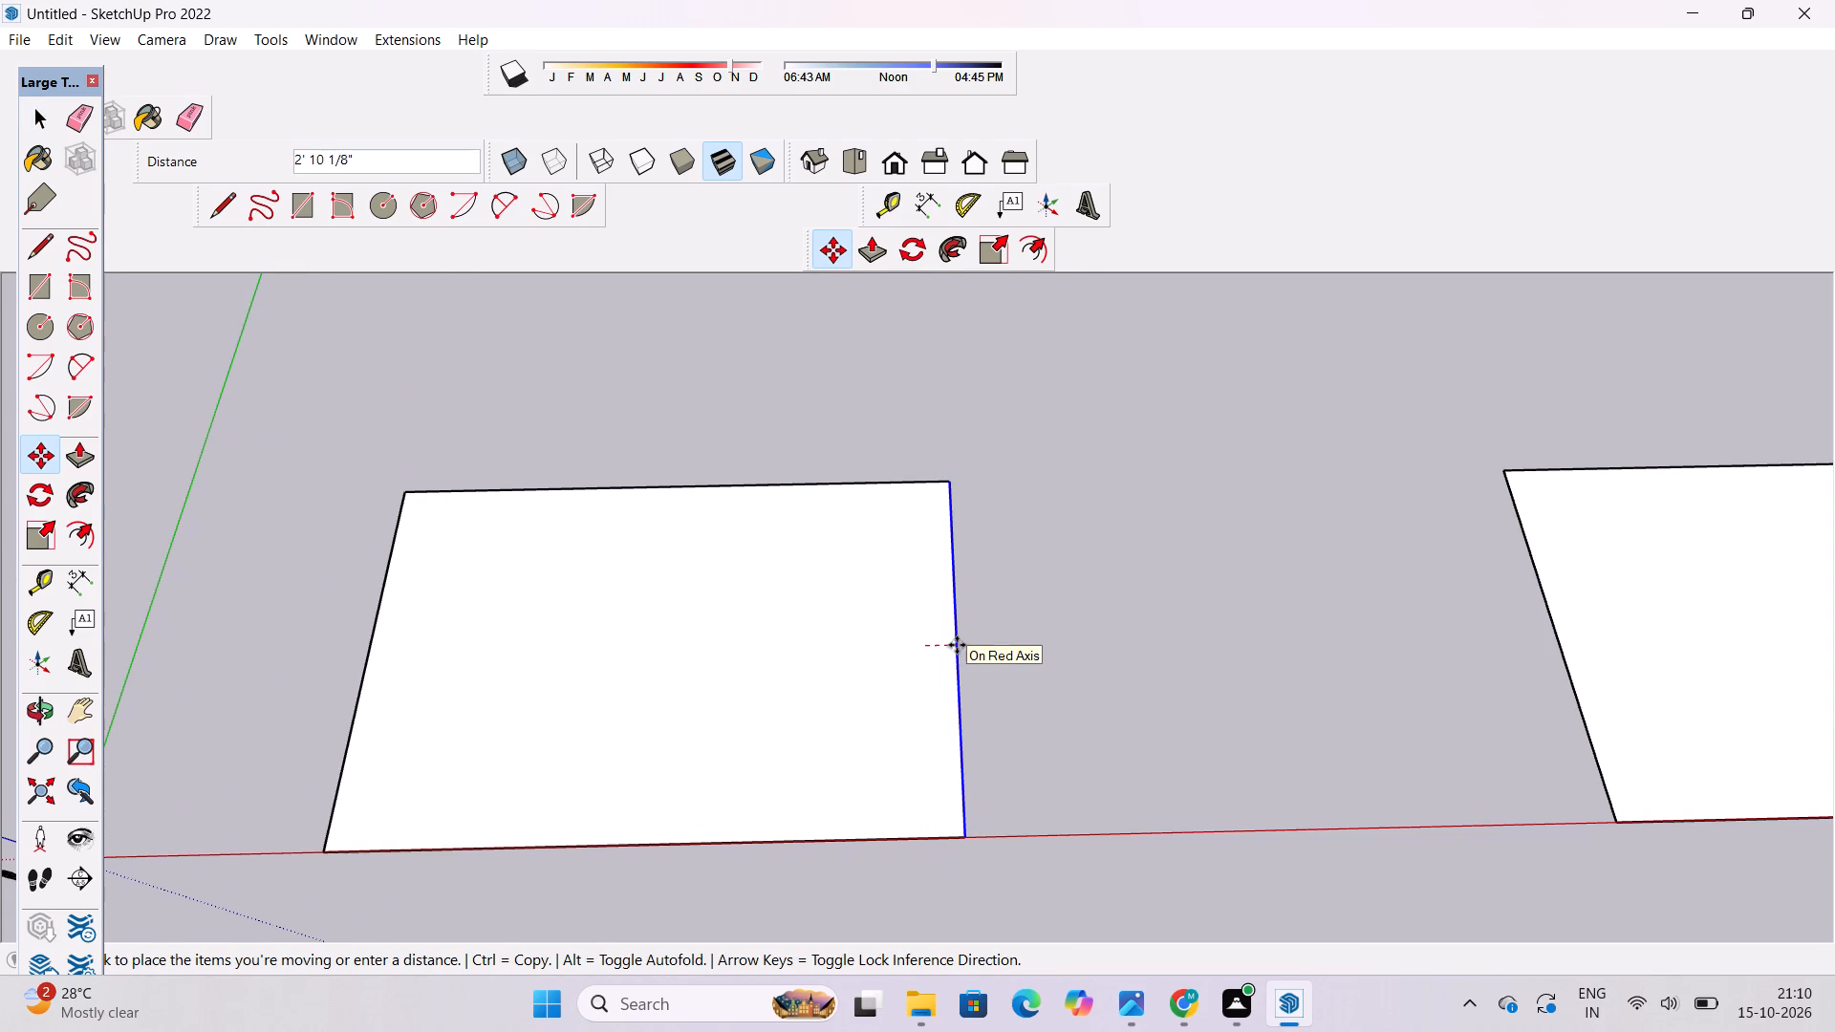
type("15'")
key("Return")
key("space")
left_click(1134, 691)
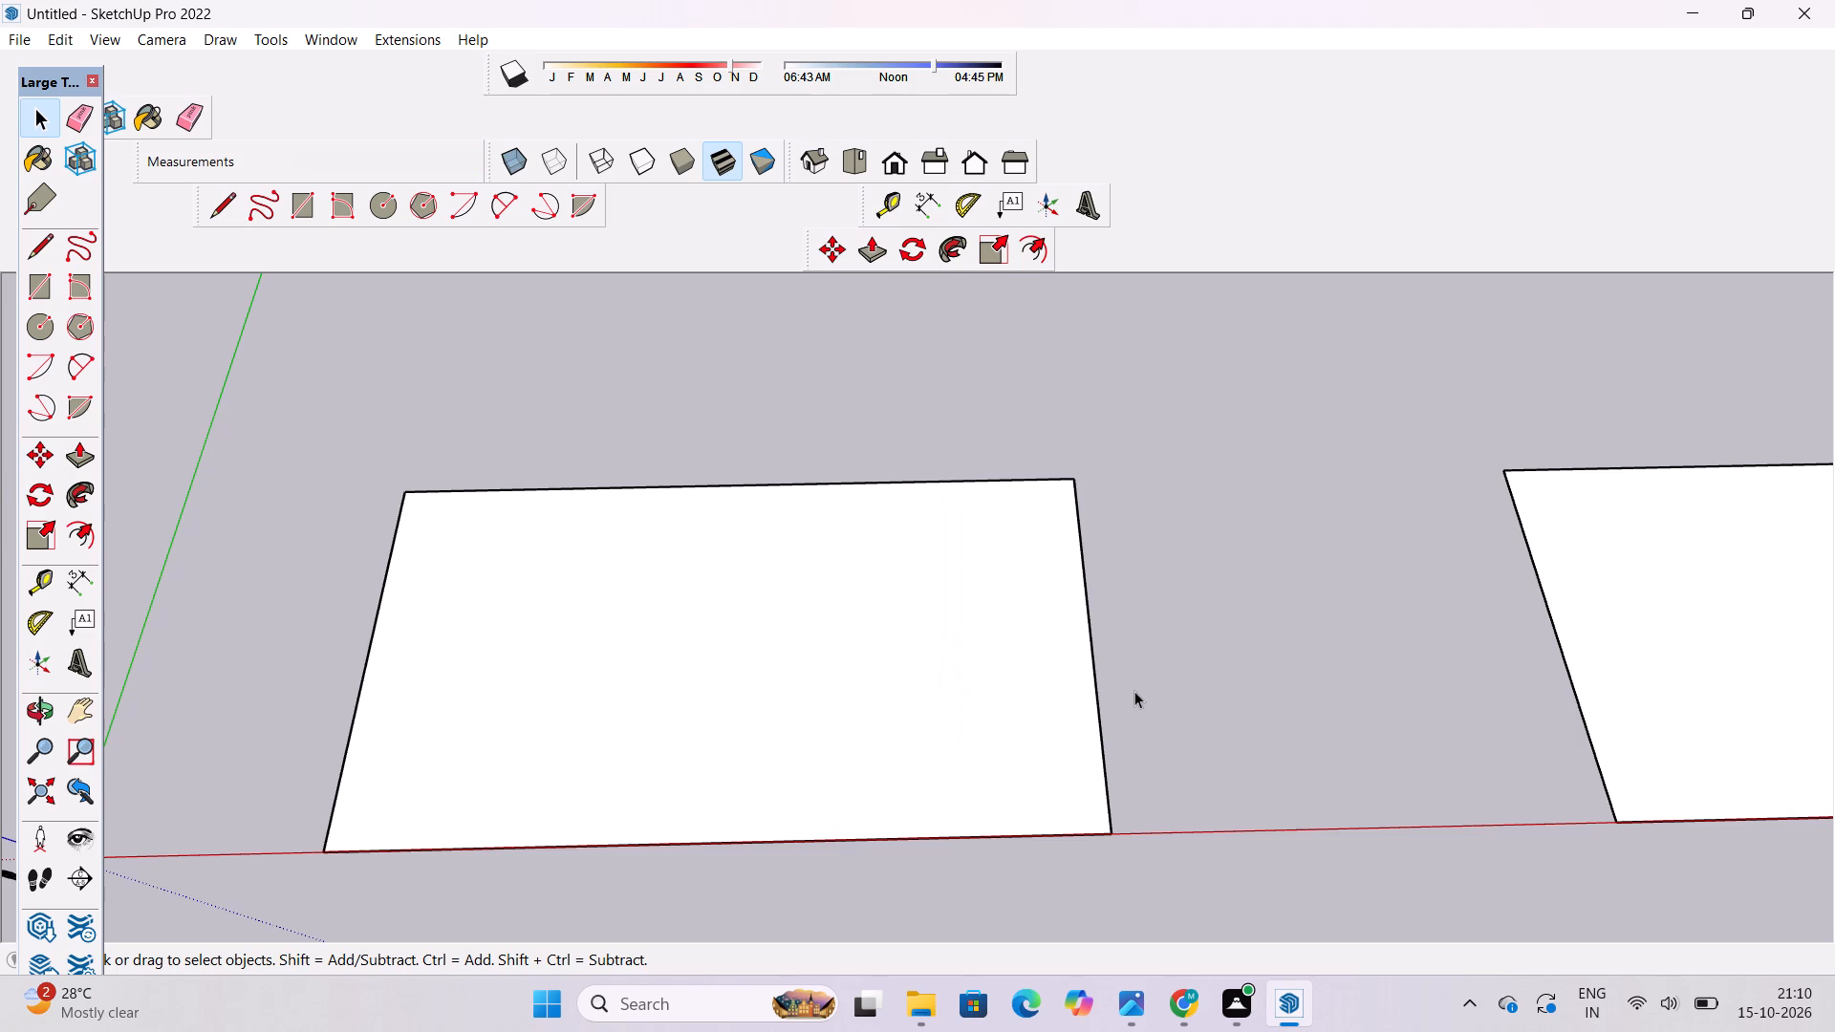
Deepen the original rectangle by moving its long edge opposite the red axis 10' outward along the green direction.
key("o")
scroll(1125, 683, "down", 5)
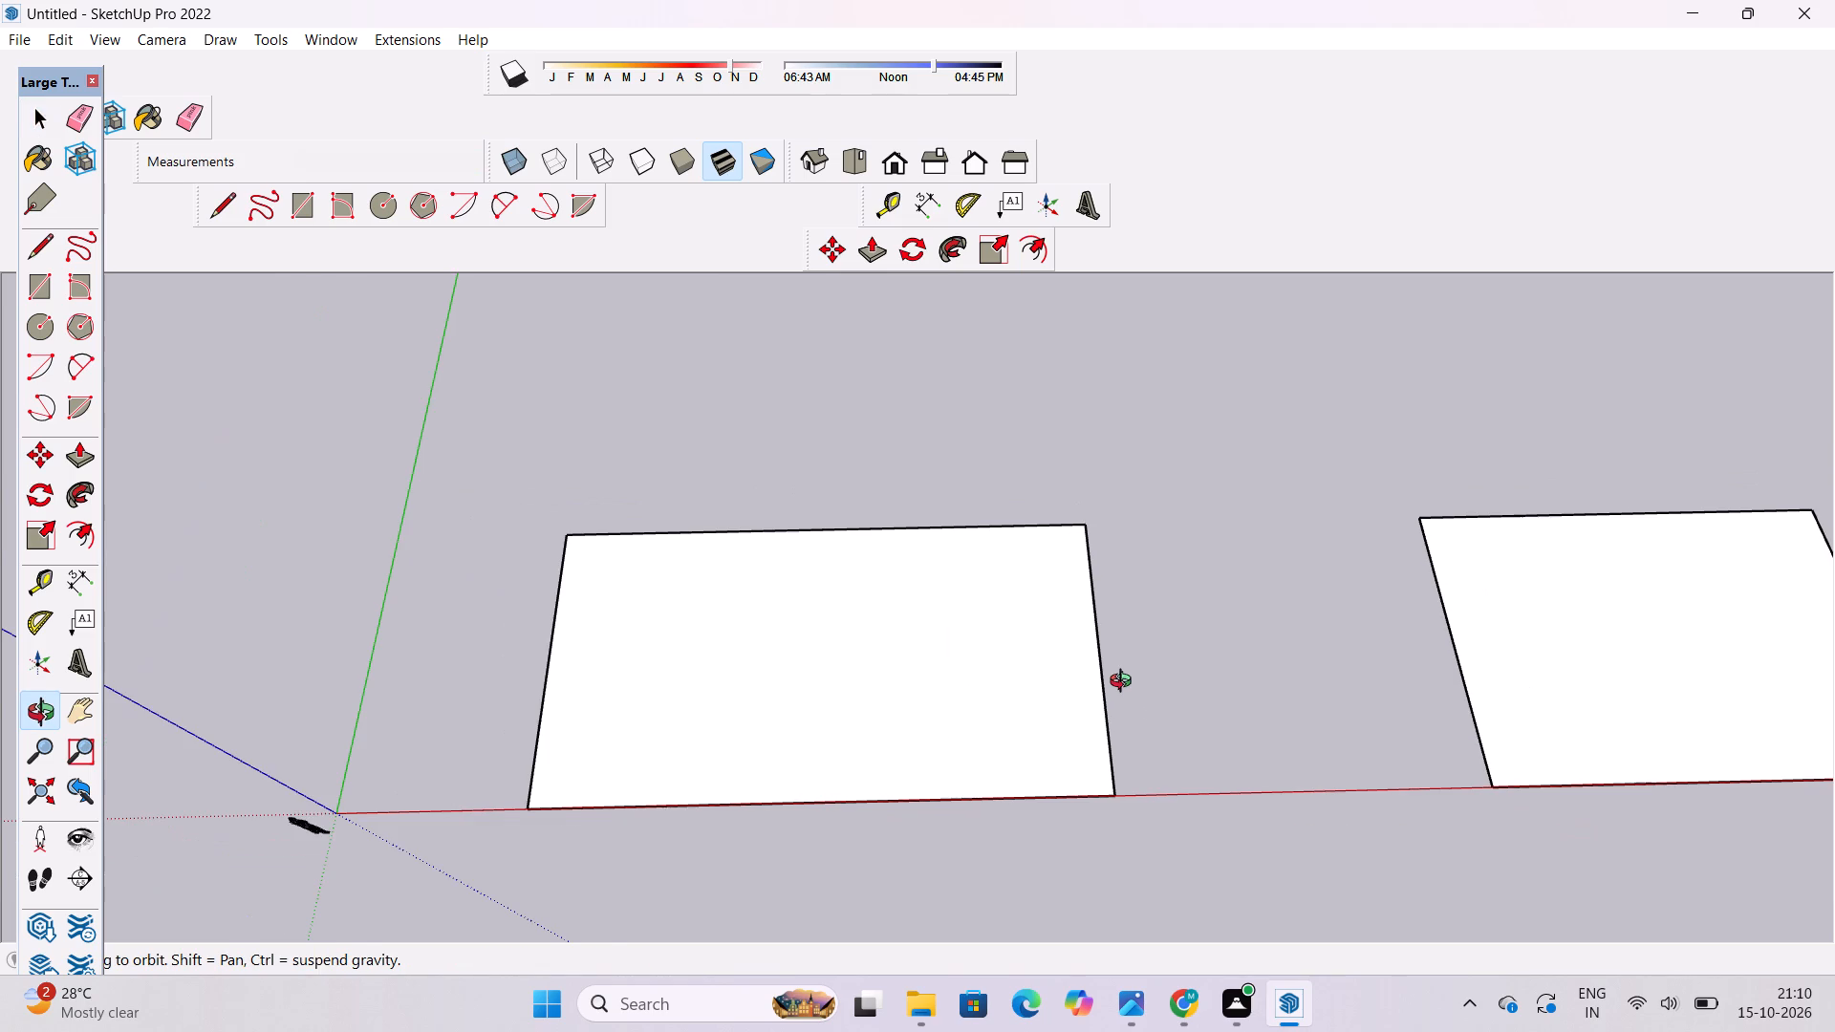
scroll(1125, 683, "up", 1)
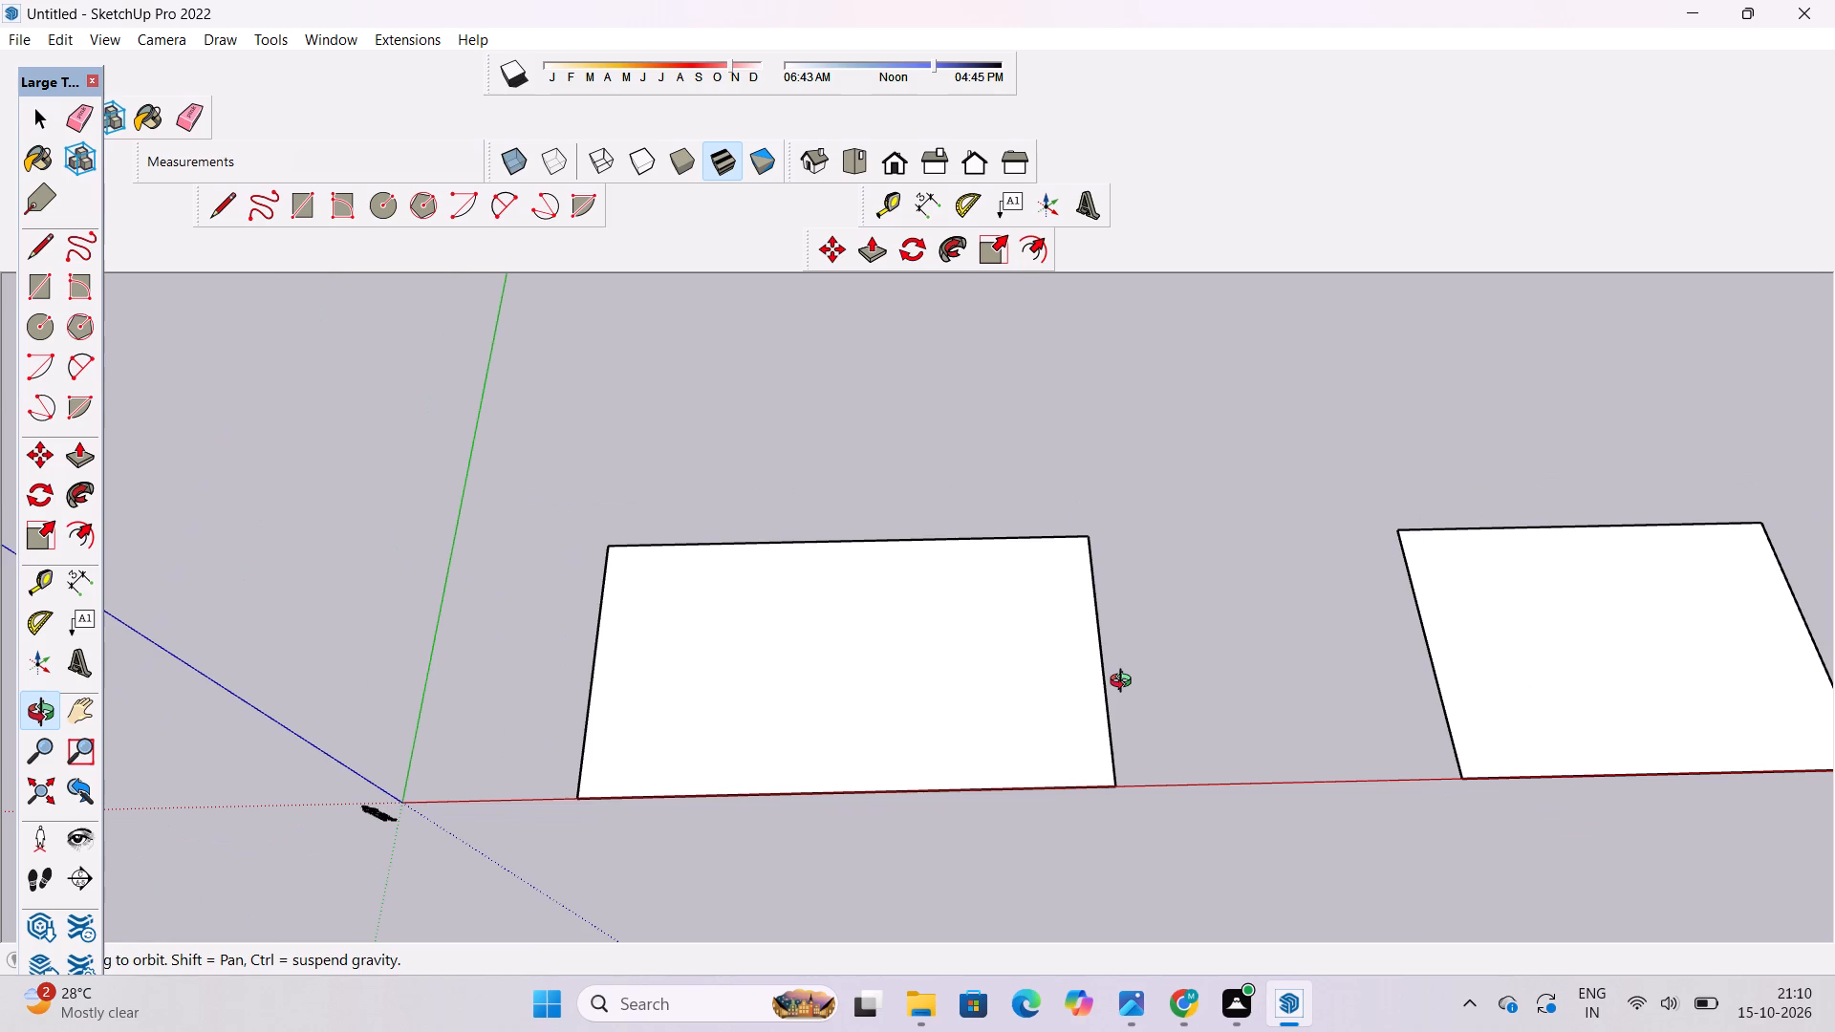
left_click_drag(1093, 699, 1057, 681, "shift")
scroll(992, 722, "up", 4)
scroll(977, 685, "down", 5, "shift")
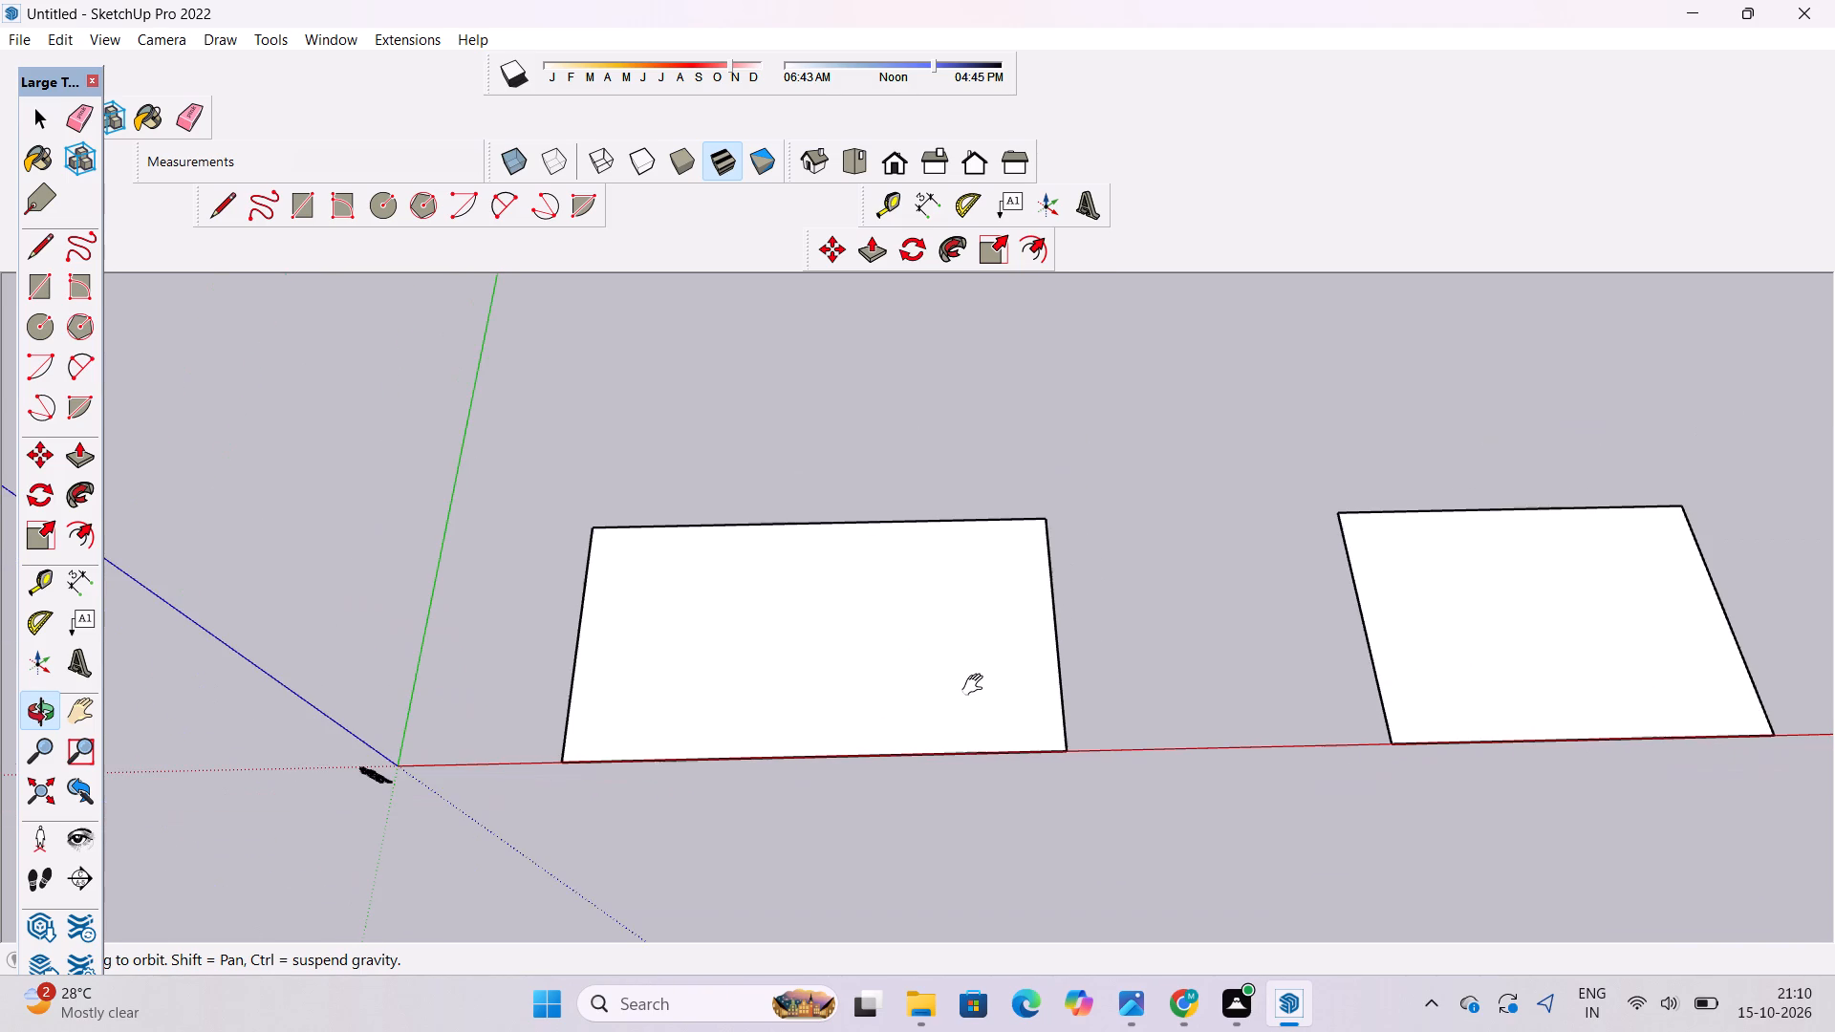
scroll(977, 685, "down", 2, "shift")
left_click_drag(971, 721, 971, 735, "shift")
left_click(971, 735, "shift")
left_click_drag(847, 740, 964, 724)
left_click_drag(873, 768, 1253, 653)
left_click_drag(1092, 737, 1062, 632)
left_click_drag(961, 720, 1178, 587)
left_click_drag(1090, 668, 1112, 729, "shift")
left_click_drag(1110, 753, 1137, 873)
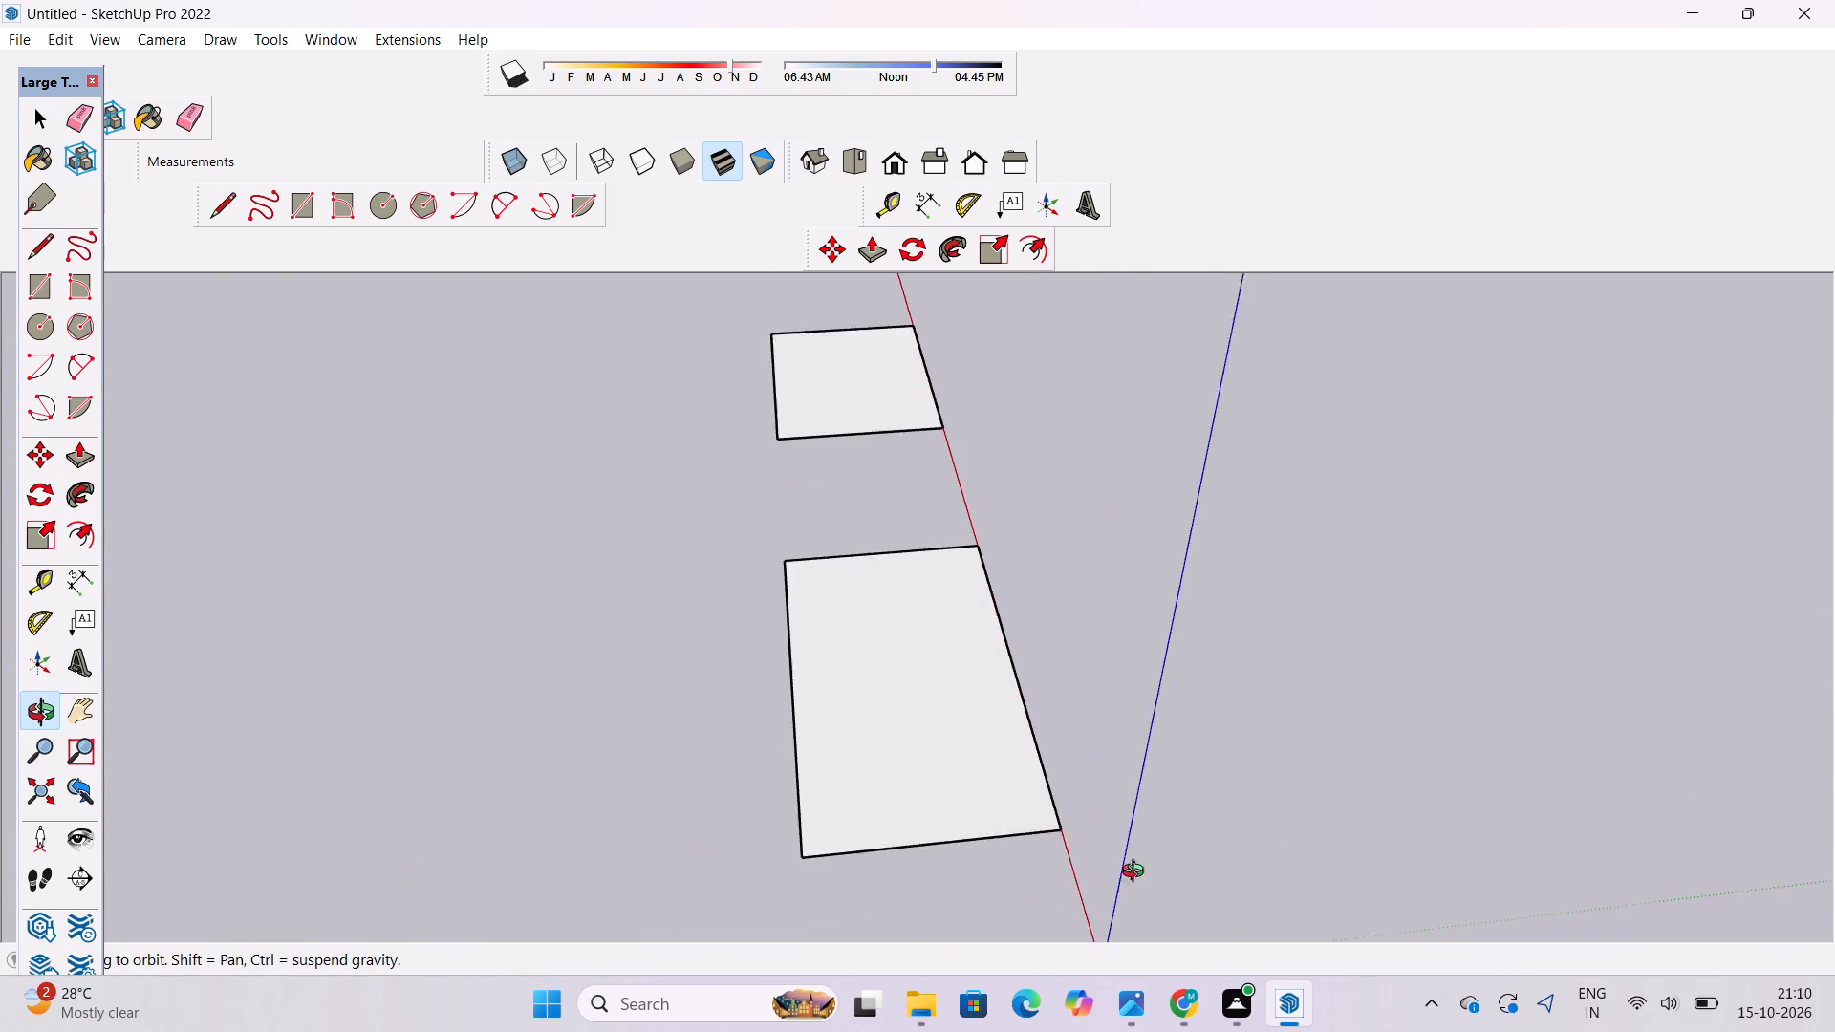
left_click_drag(1137, 873, 1138, 875)
scroll(903, 805, "up", 2)
left_click_drag(893, 792, 910, 692, "shift")
left_click_drag(914, 701, 917, 811)
scroll(905, 799, "down", 5)
left_click_drag(880, 737, 878, 756, "shift")
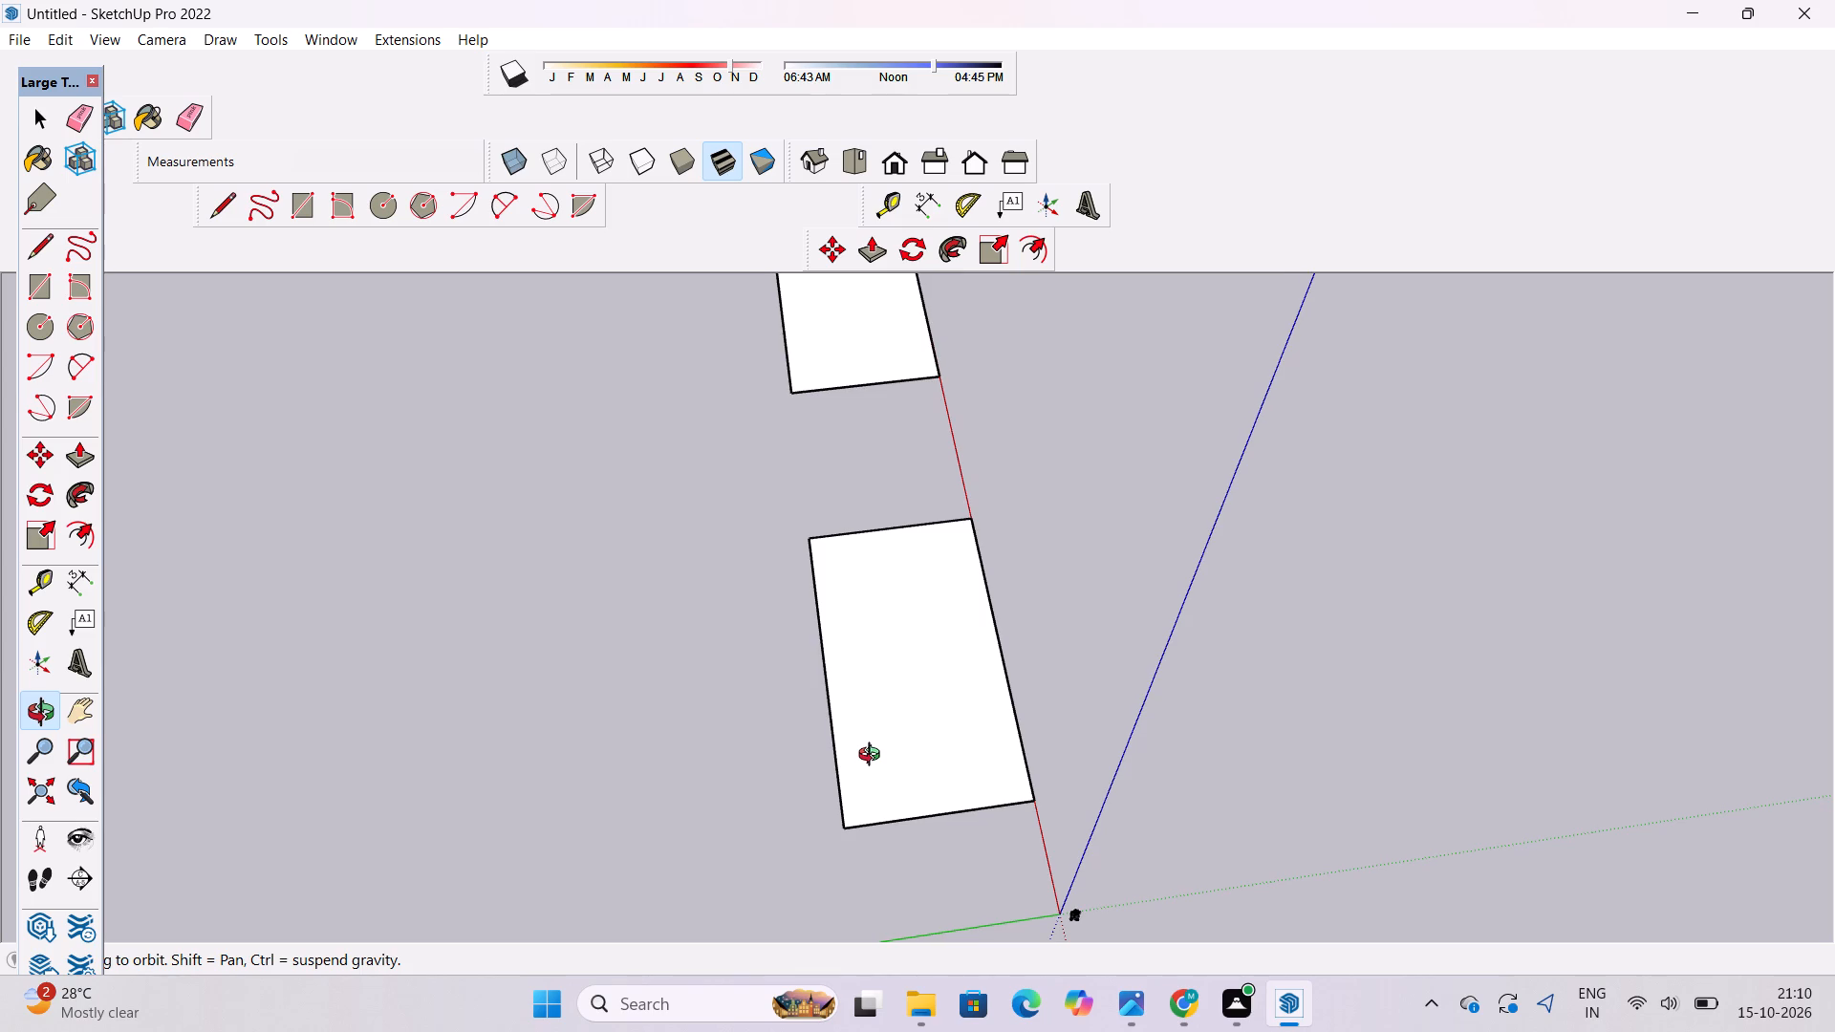
scroll(876, 752, "up", 1)
left_click_drag(876, 752, 870, 703)
left_click_drag(874, 706, 908, 685)
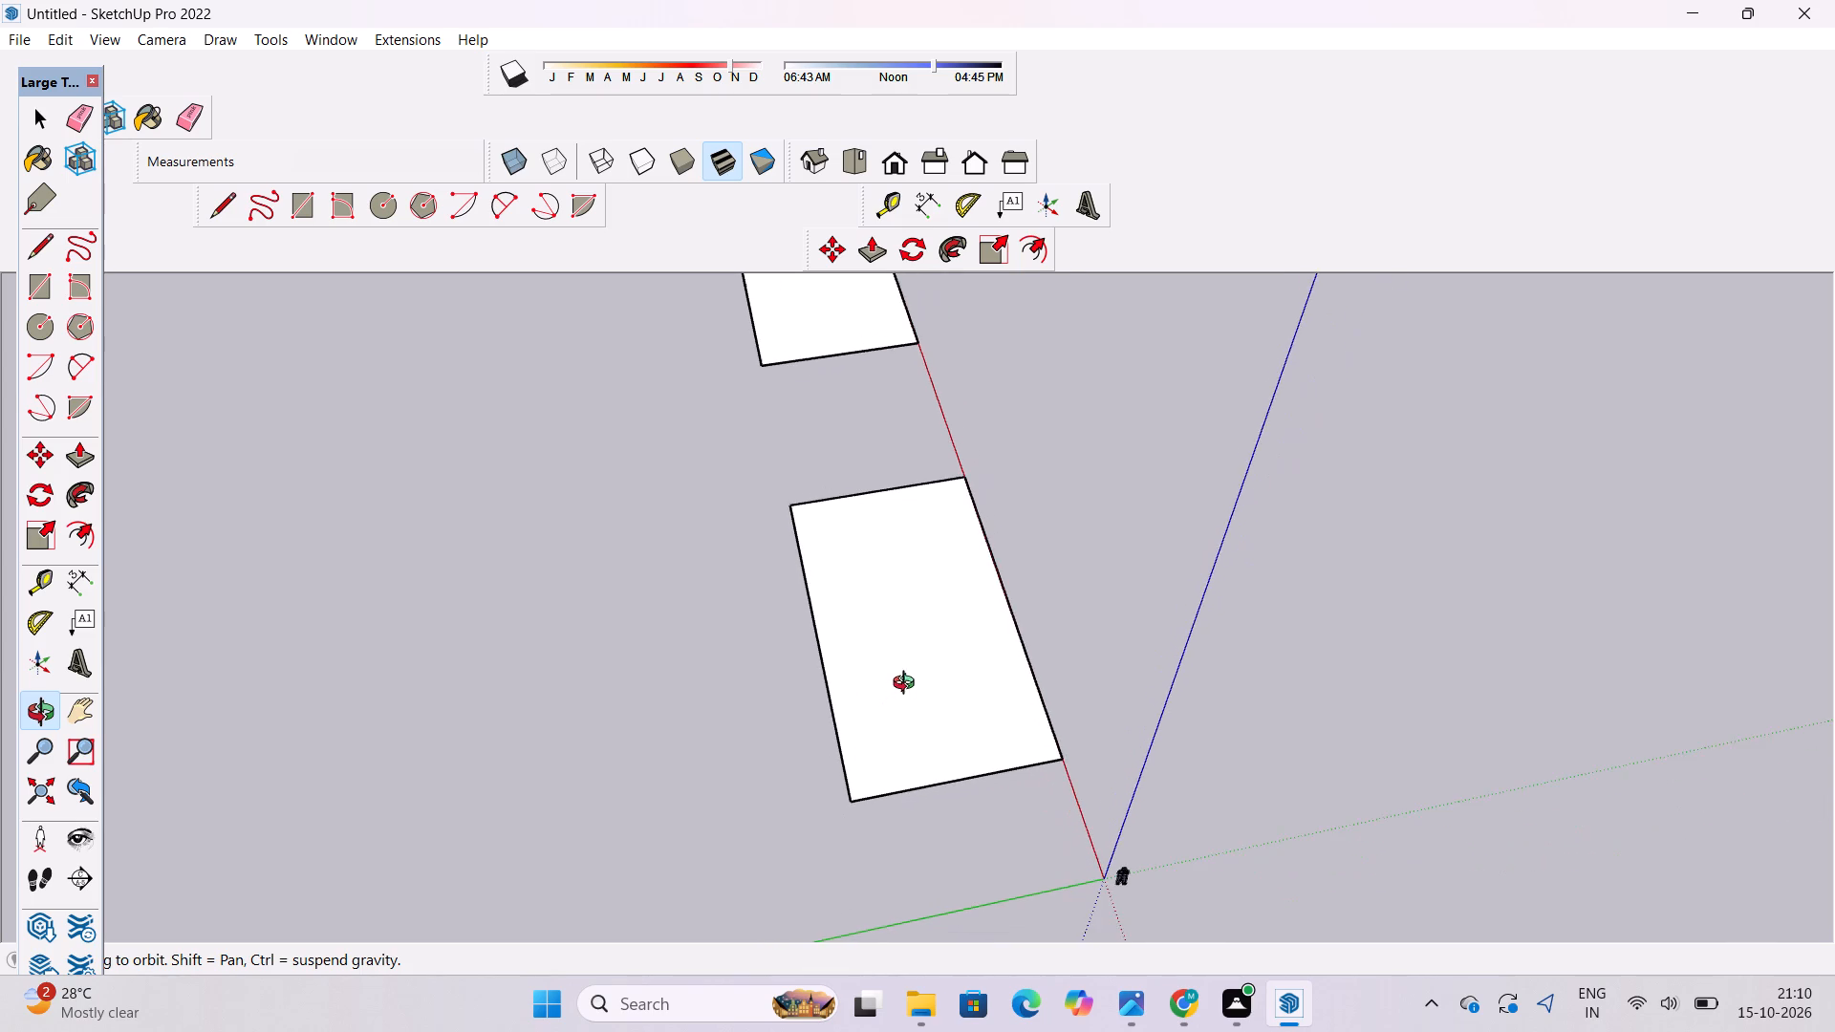
left_click_drag(910, 686, 906, 720)
key("space")
type("m")
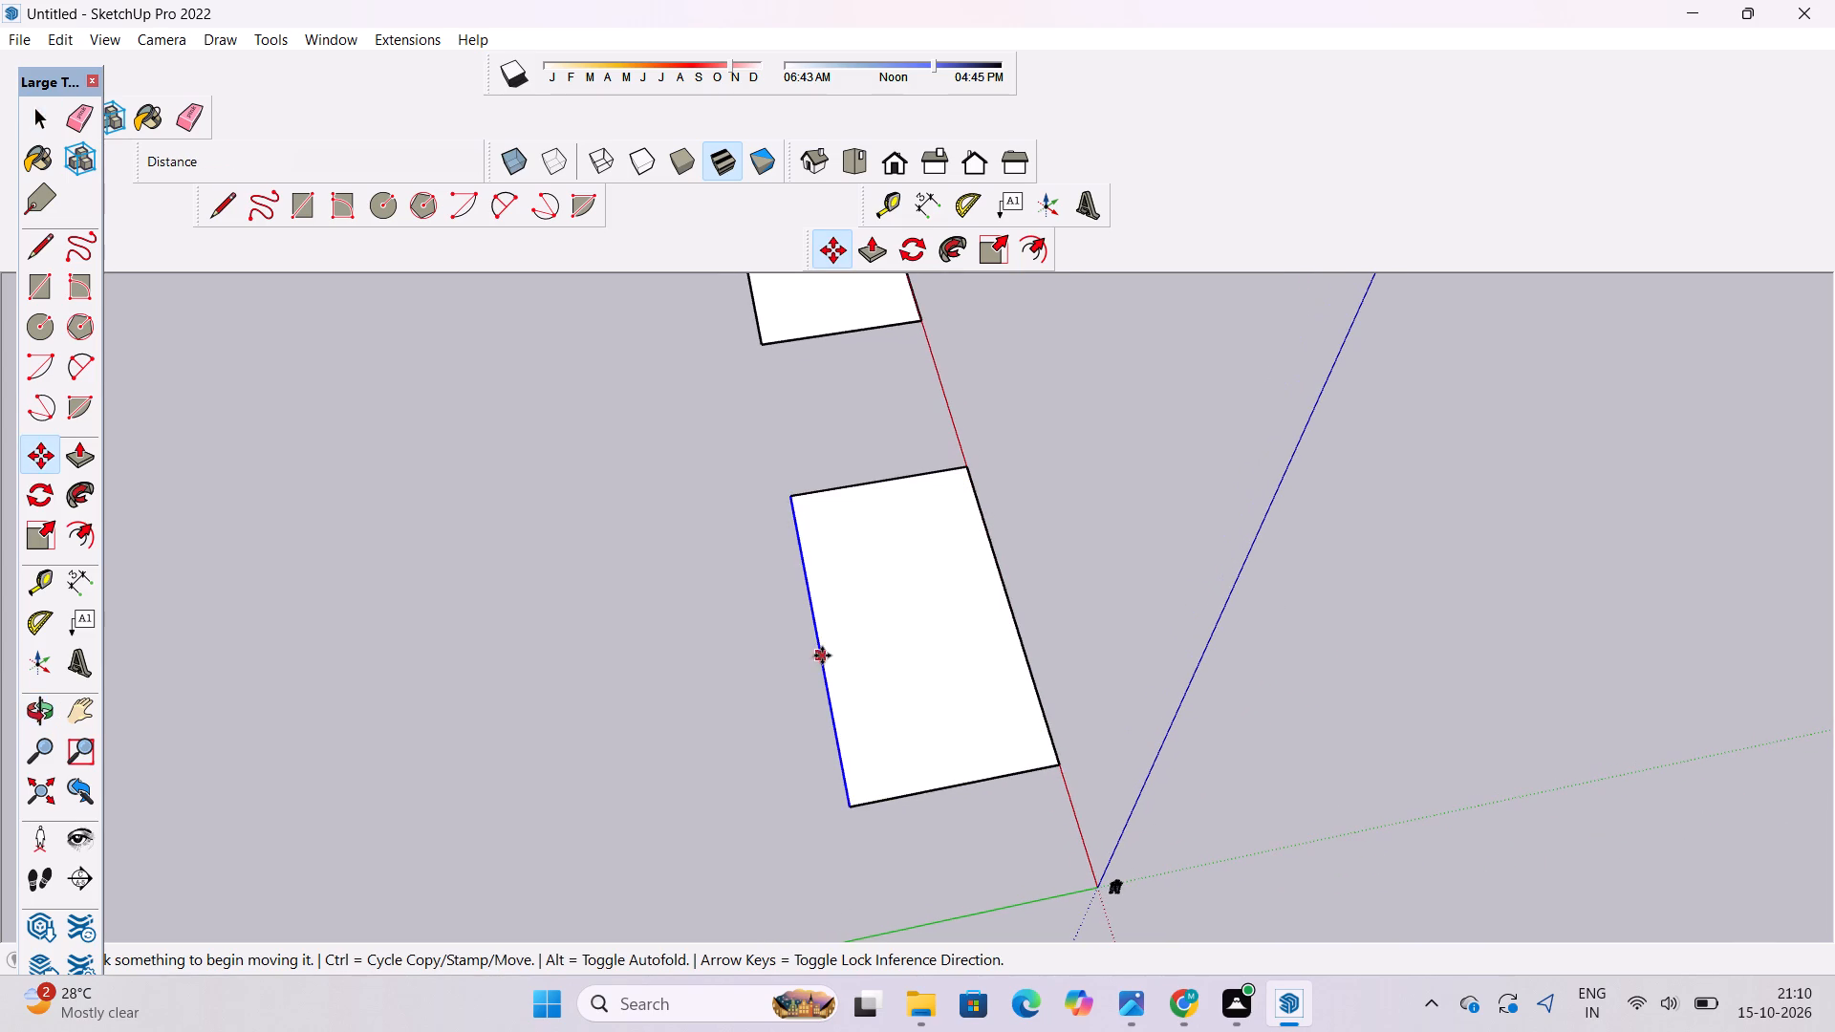
left_click(819, 651)
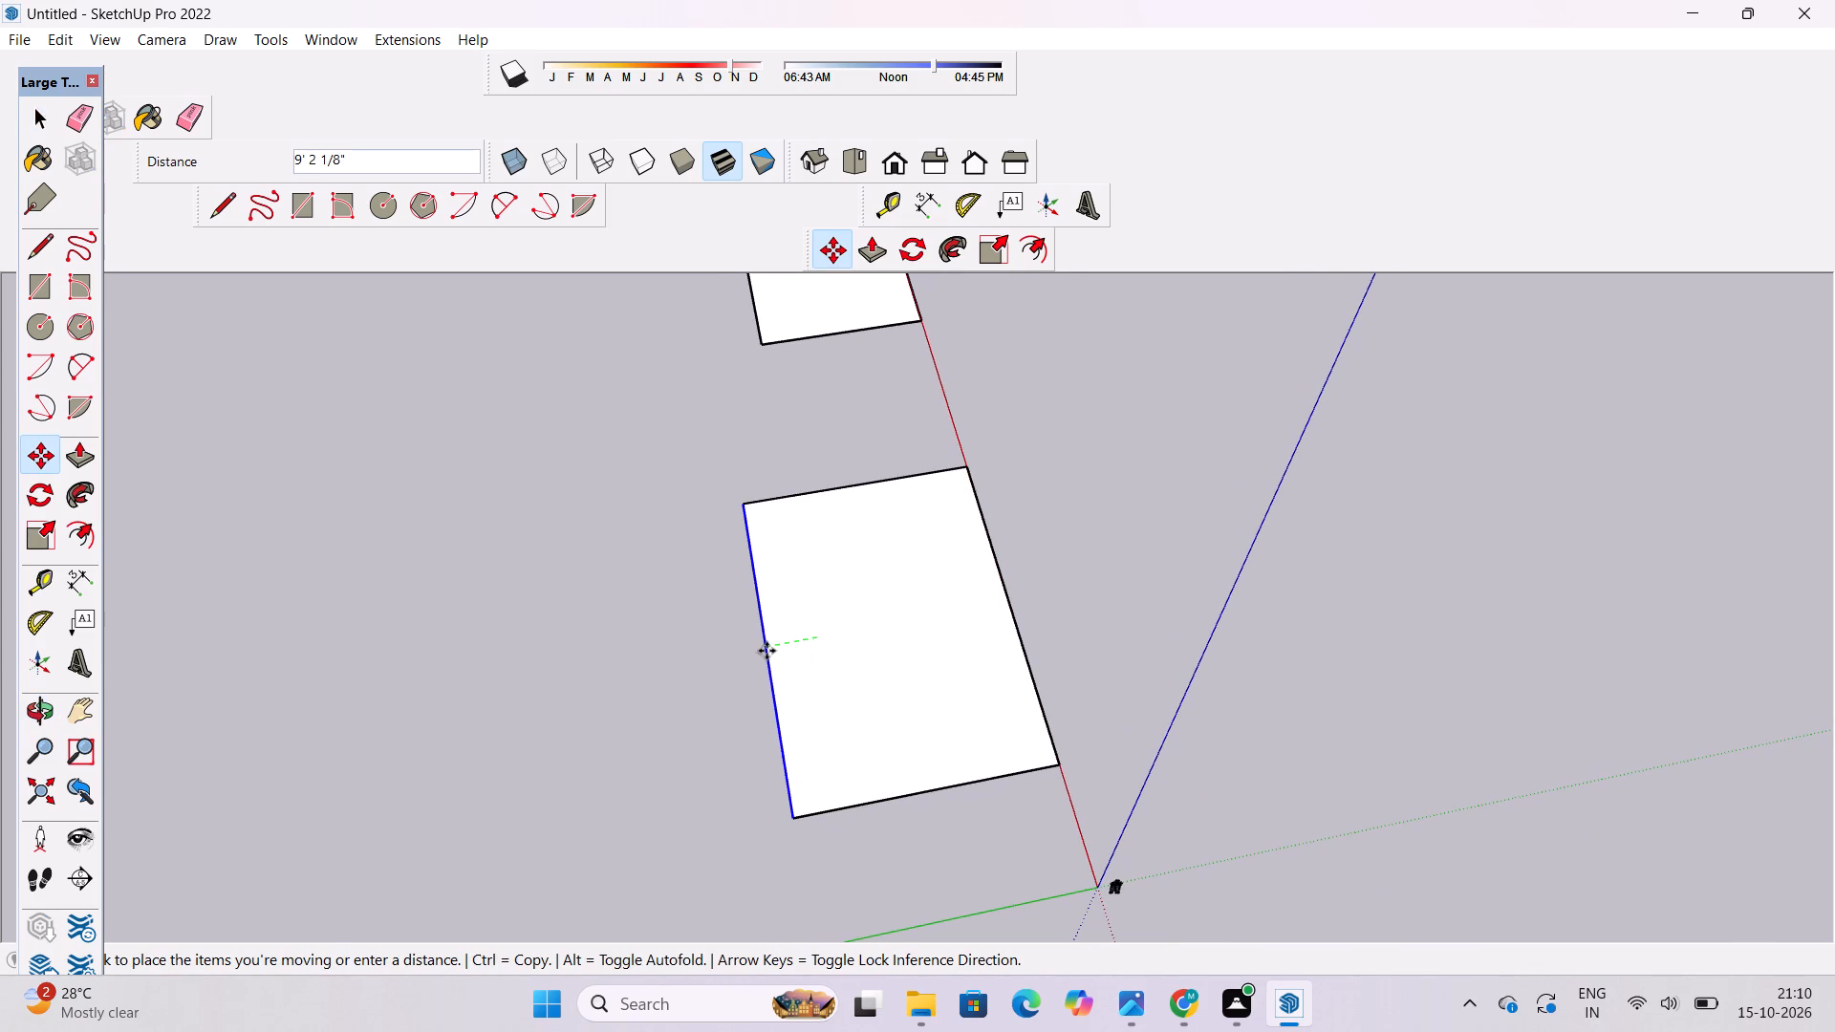
type("10'")
key("Return")
key("space")
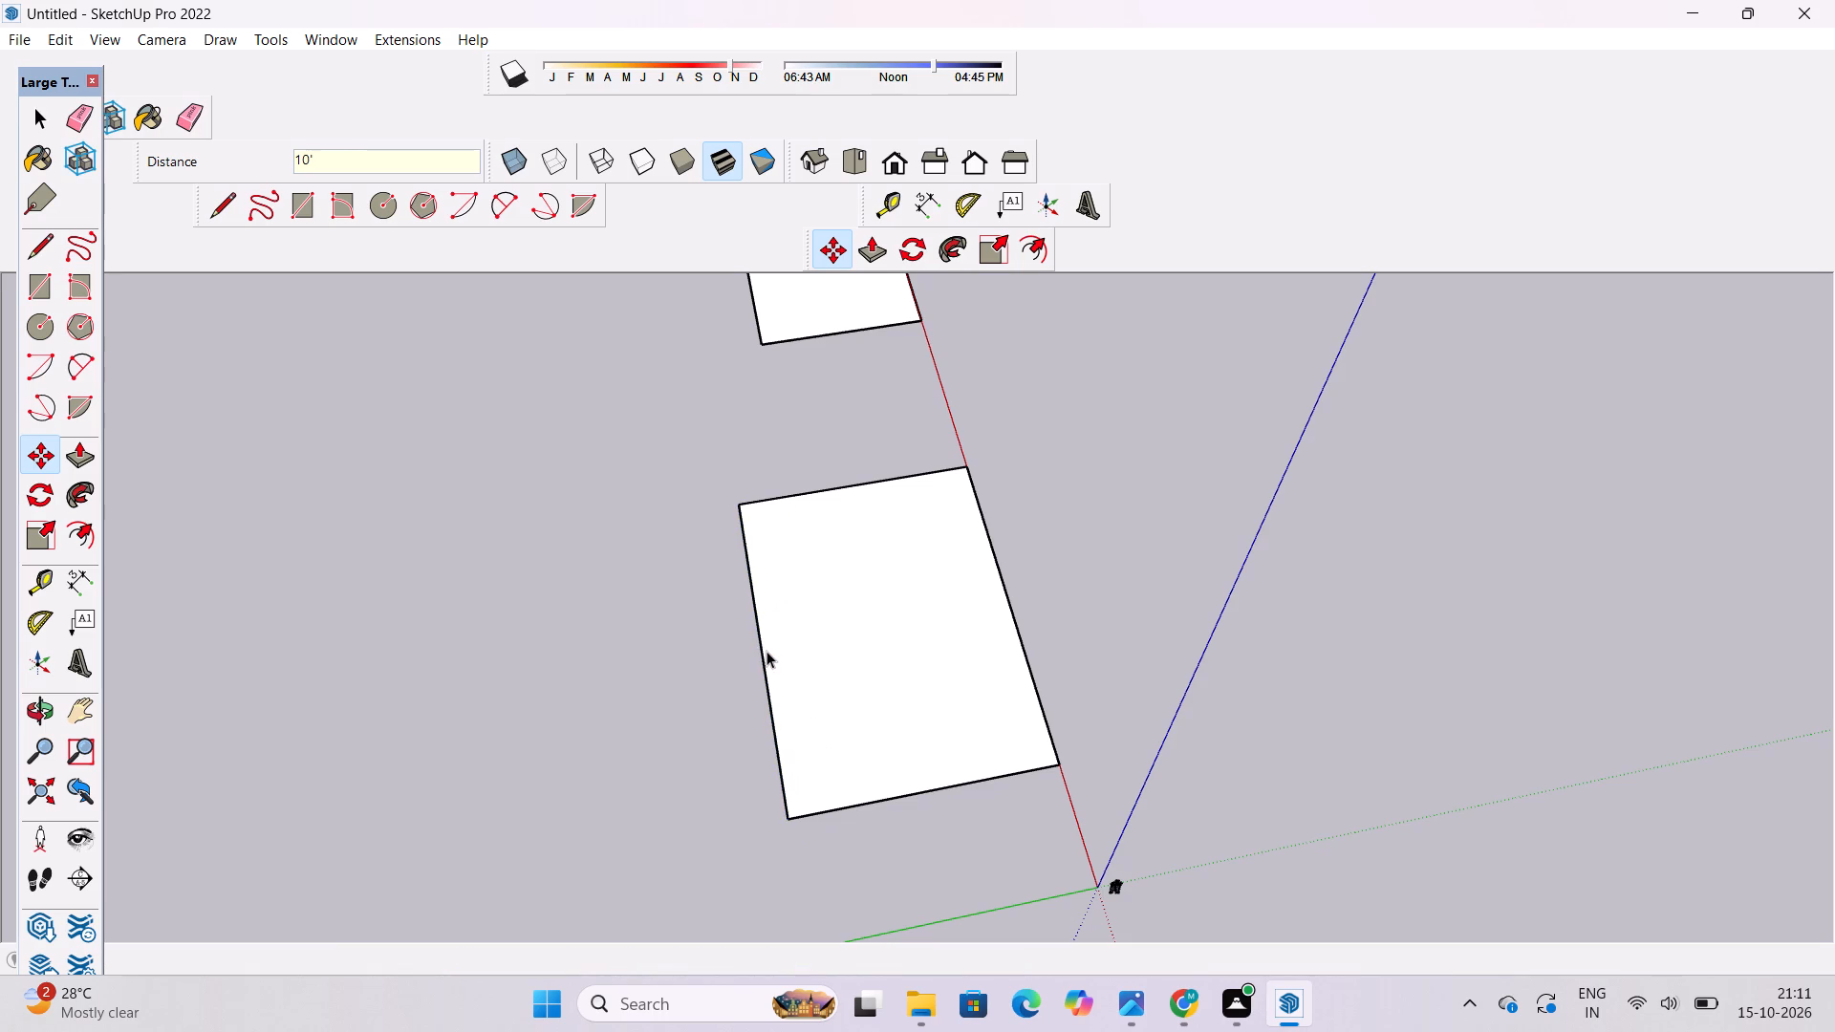
Push/Pull the enlarged rectangle's face up 1' into a thin slab.
type("o")
left_click_drag(1170, 753, 700, 656)
left_click_drag(886, 680, 736, 704)
scroll(849, 692, "up", 3)
left_click_drag(849, 692, 840, 707, "shift")
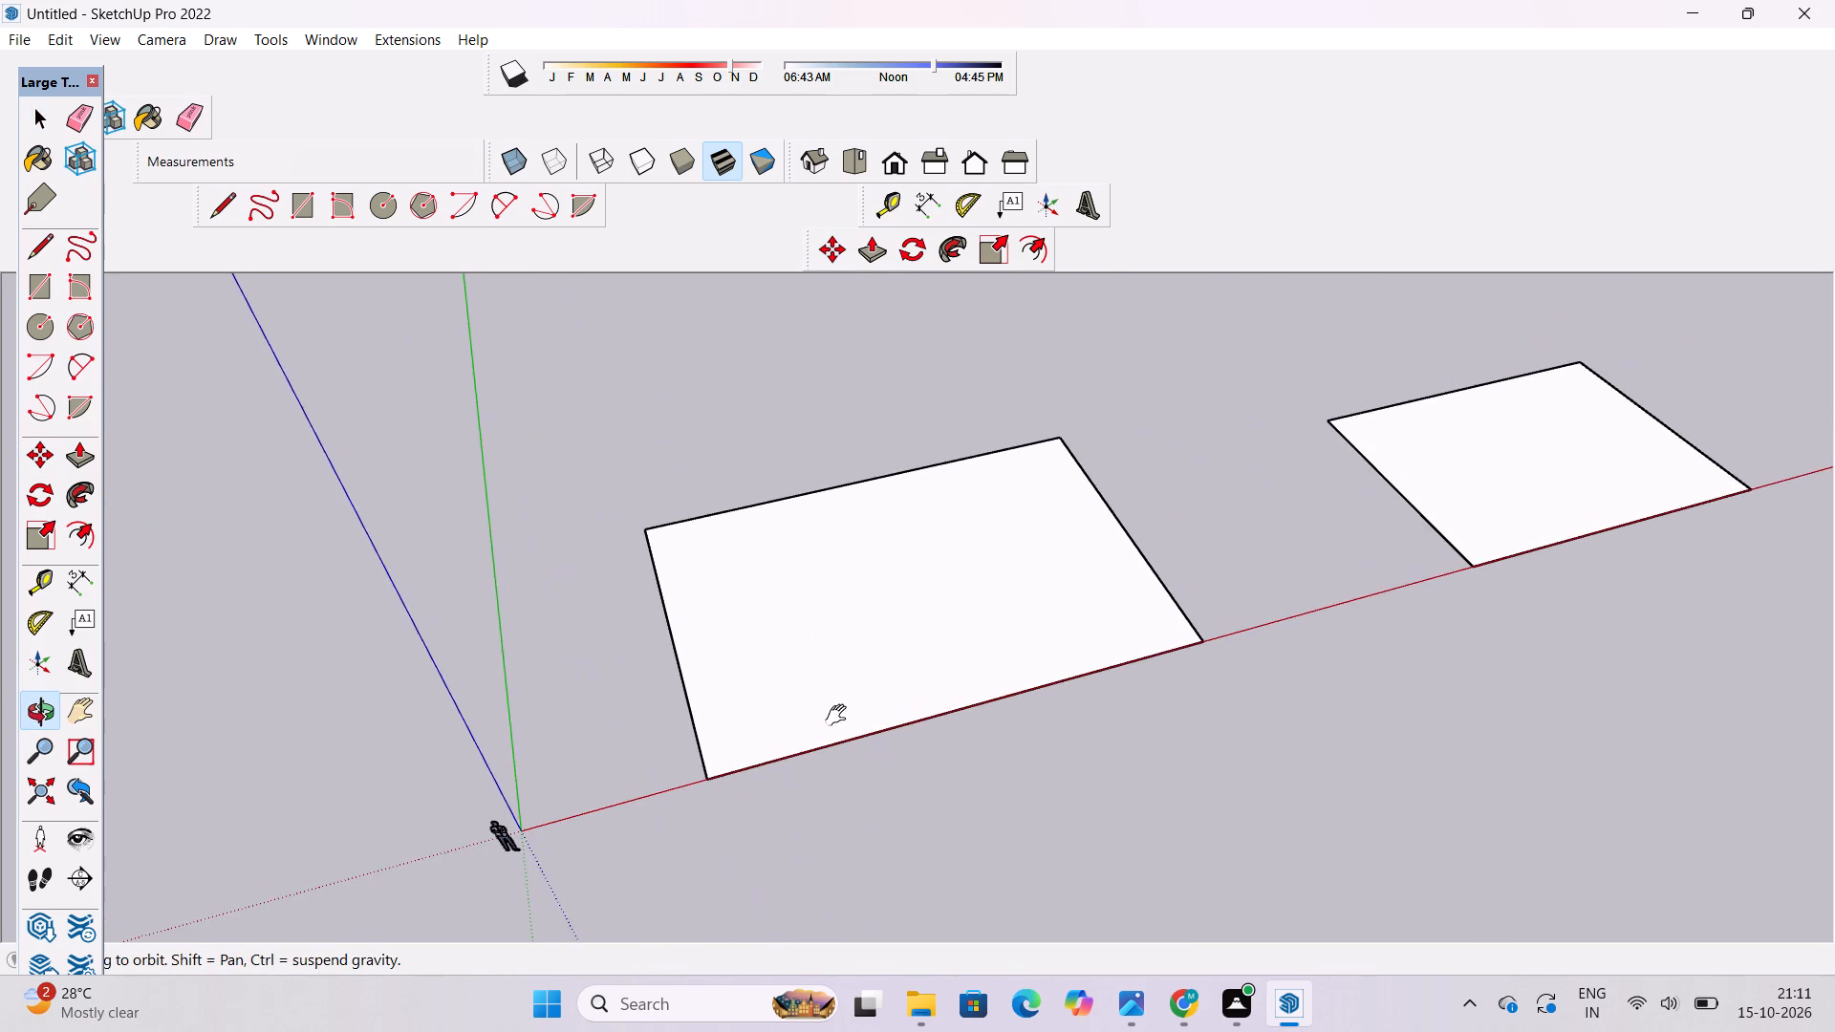
left_click_drag(840, 720, 810, 685)
scroll(808, 677, "down", 3)
left_click_drag(808, 677, 815, 696, "shift")
left_click_drag(816, 698, 825, 674)
key("space")
left_click(869, 680)
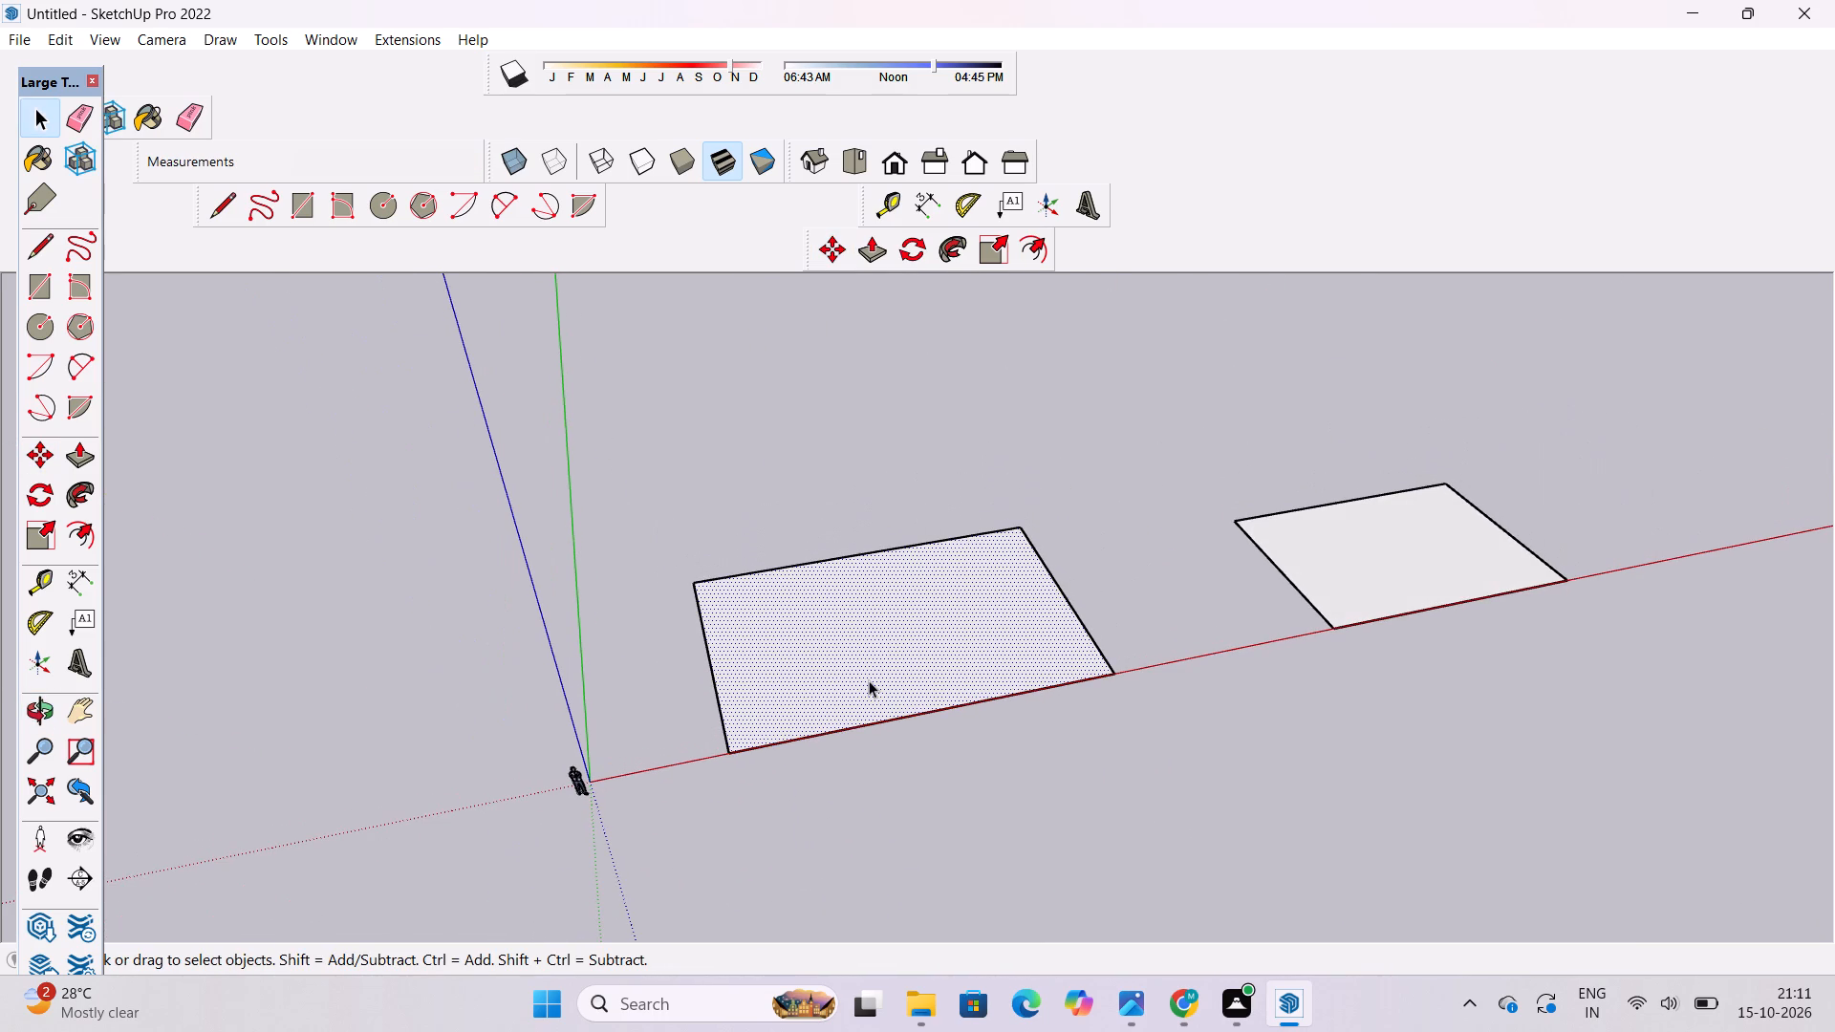
key("p")
left_click(869, 680)
type("1'")
key("Return")
Examine the slab's front edge and top face, along with the flat copy beside it, from several angles.
key("o")
scroll(953, 706, "up", 3)
left_click_drag(953, 707, 950, 717)
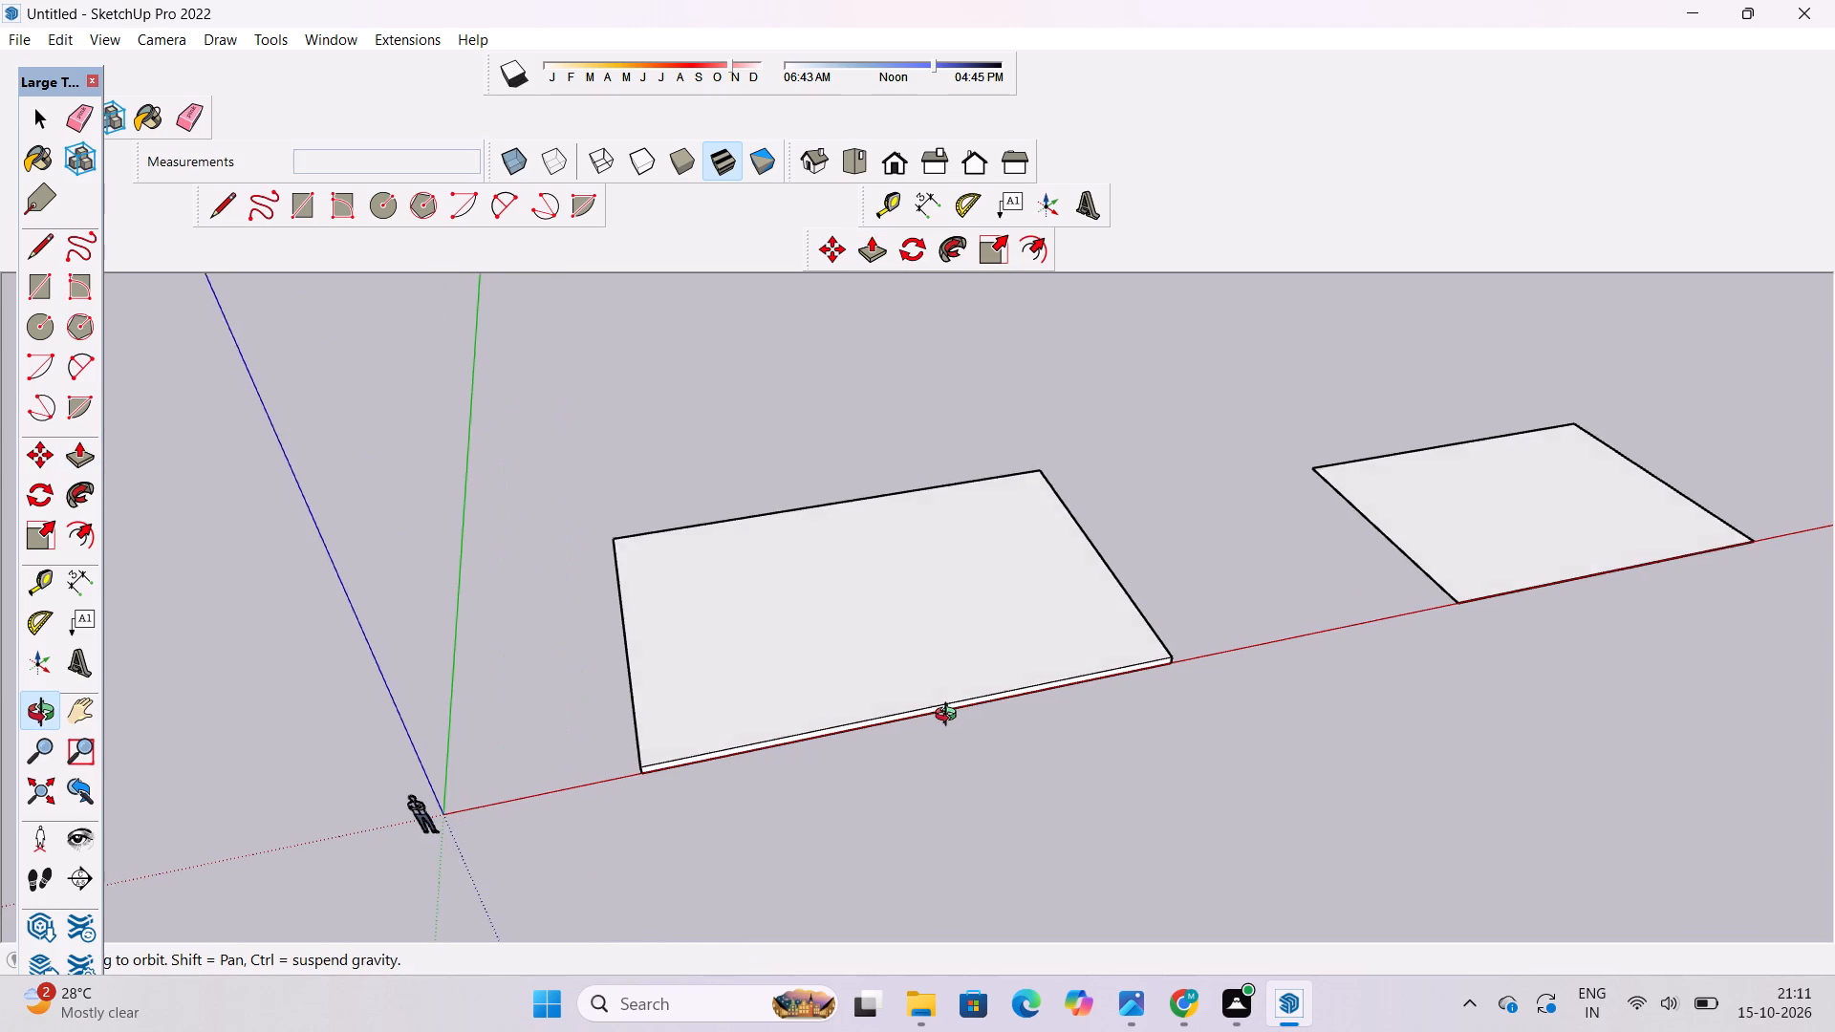
left_click_drag(950, 717, 939, 737)
left_click_drag(939, 737, 925, 742)
left_click_drag(925, 742, 920, 712)
scroll(920, 700, "up", 2)
left_click_drag(920, 700, 836, 681, "shift")
left_click_drag(836, 681, 838, 717)
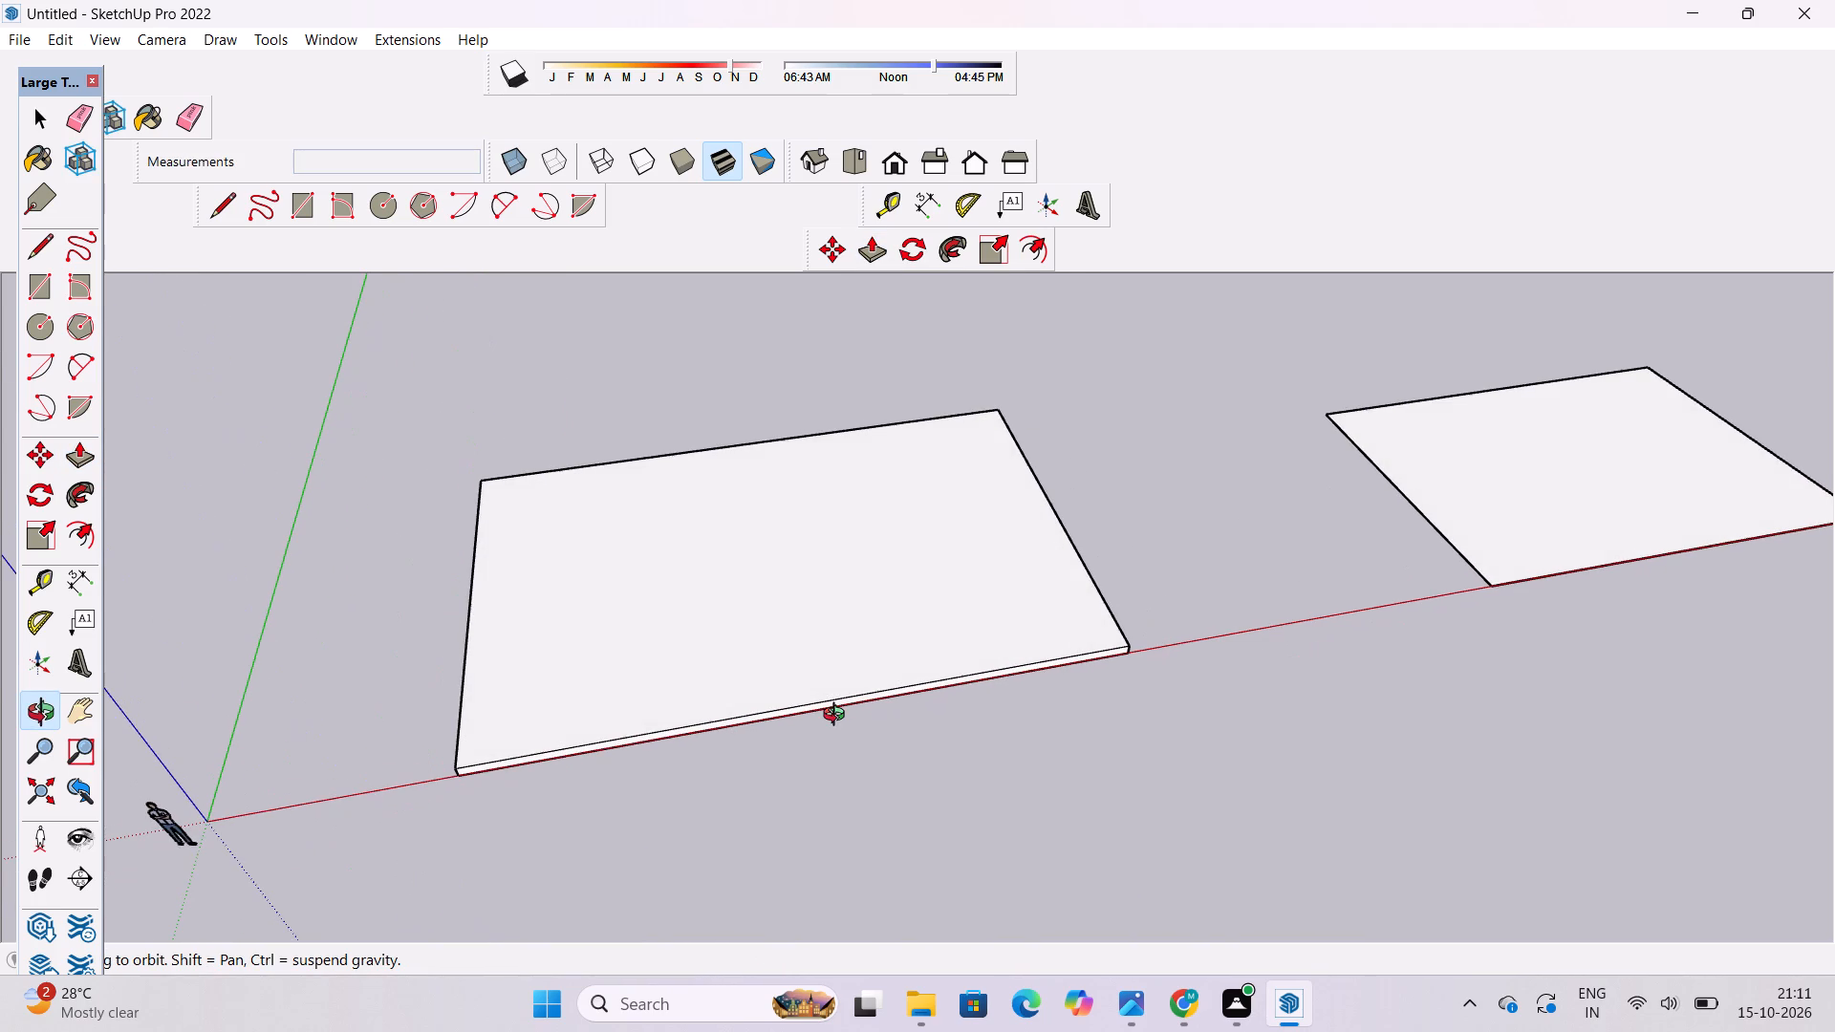
scroll(880, 679, "down", 3)
left_click_drag(880, 679, 886, 778)
scroll(757, 705, "up", 2)
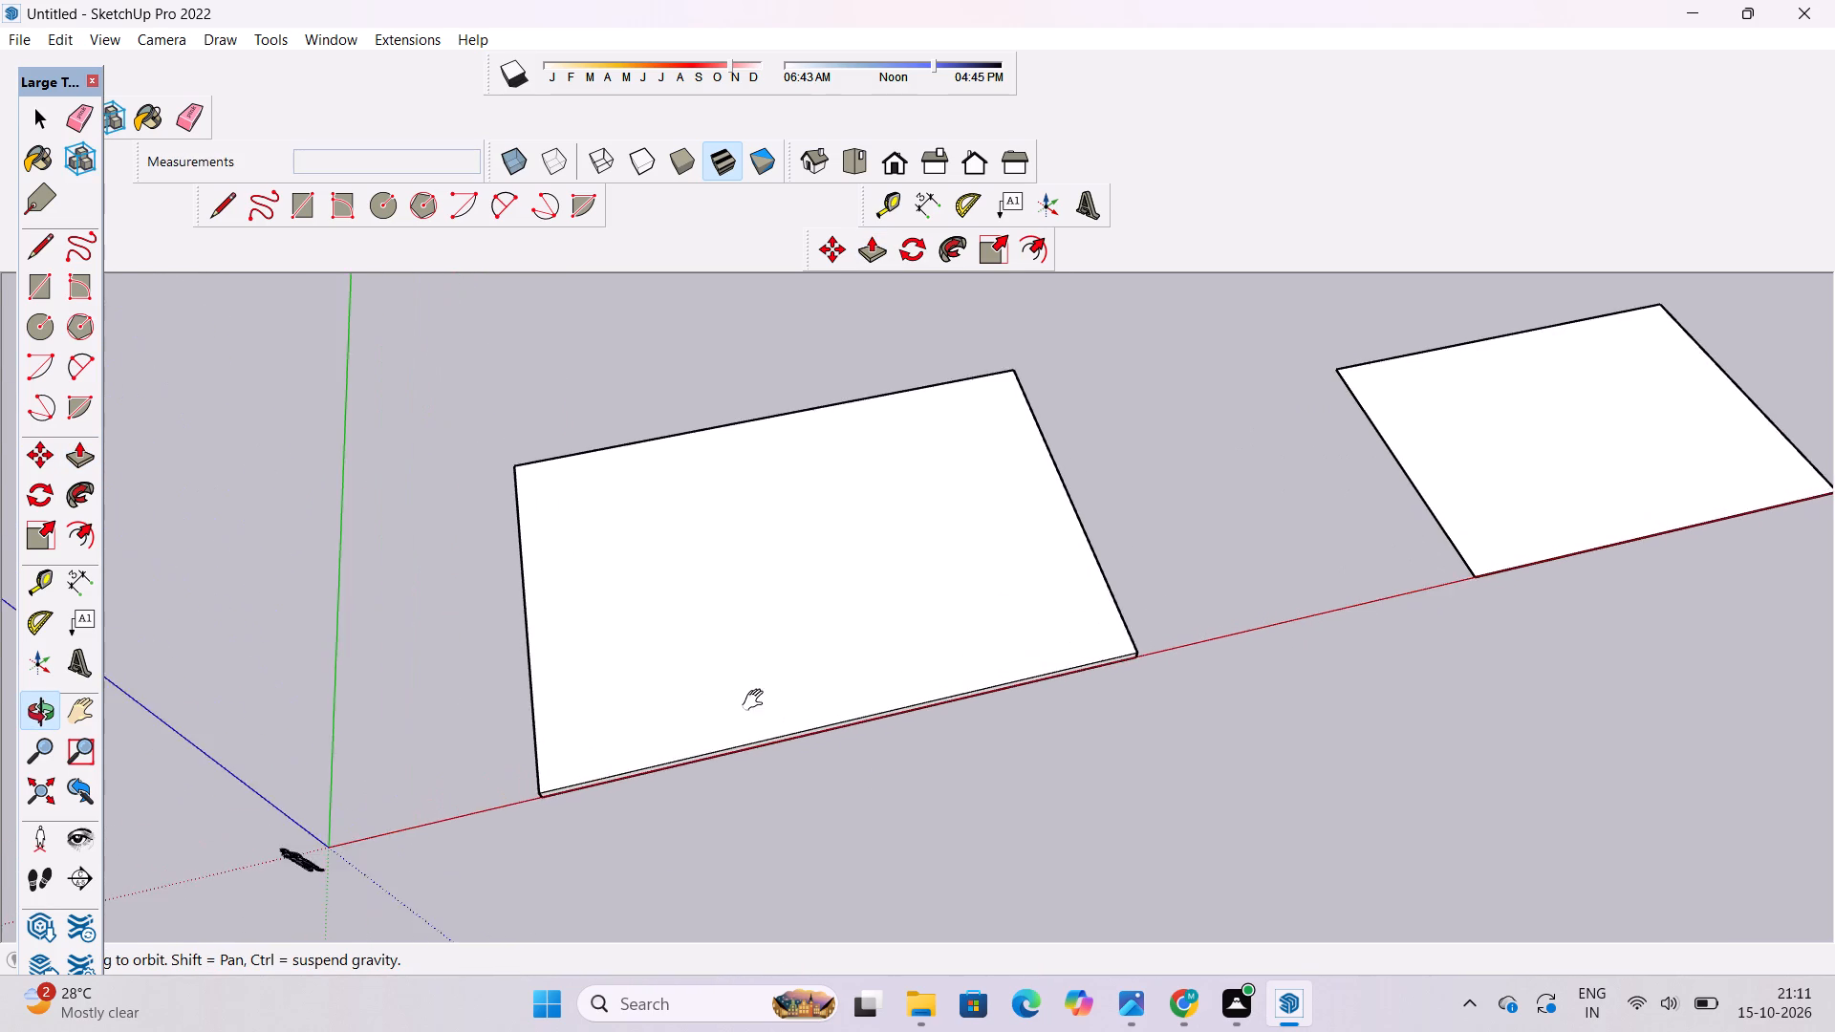
left_click_drag(759, 700, 781, 741, "shift")
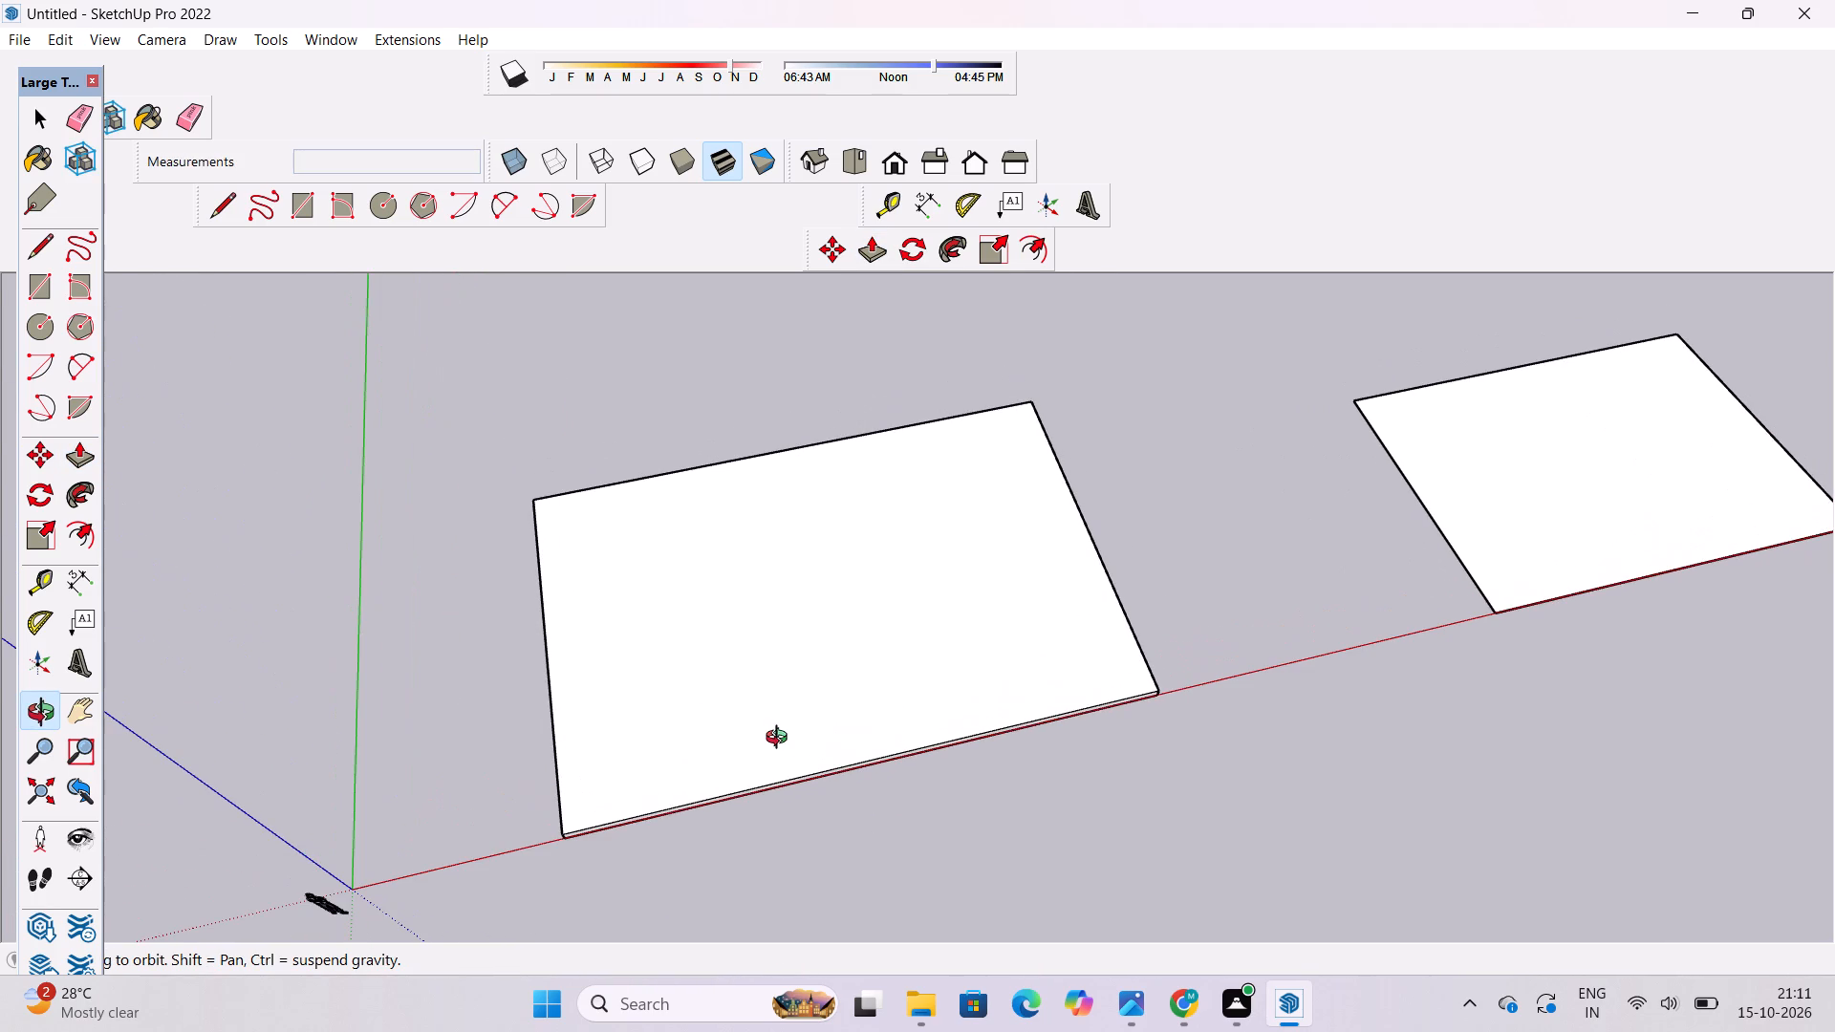
Place a guide across the slab's top, parallel to the red-axis edge and passing through the midpoint of the short edge facing the copy.
left_click_drag(818, 766, 808, 635)
scroll(814, 647, "up", 3)
left_click_drag(837, 659, 816, 587, "shift")
left_click_drag(816, 587, 836, 631, "shift")
left_click_drag(894, 661, 896, 663)
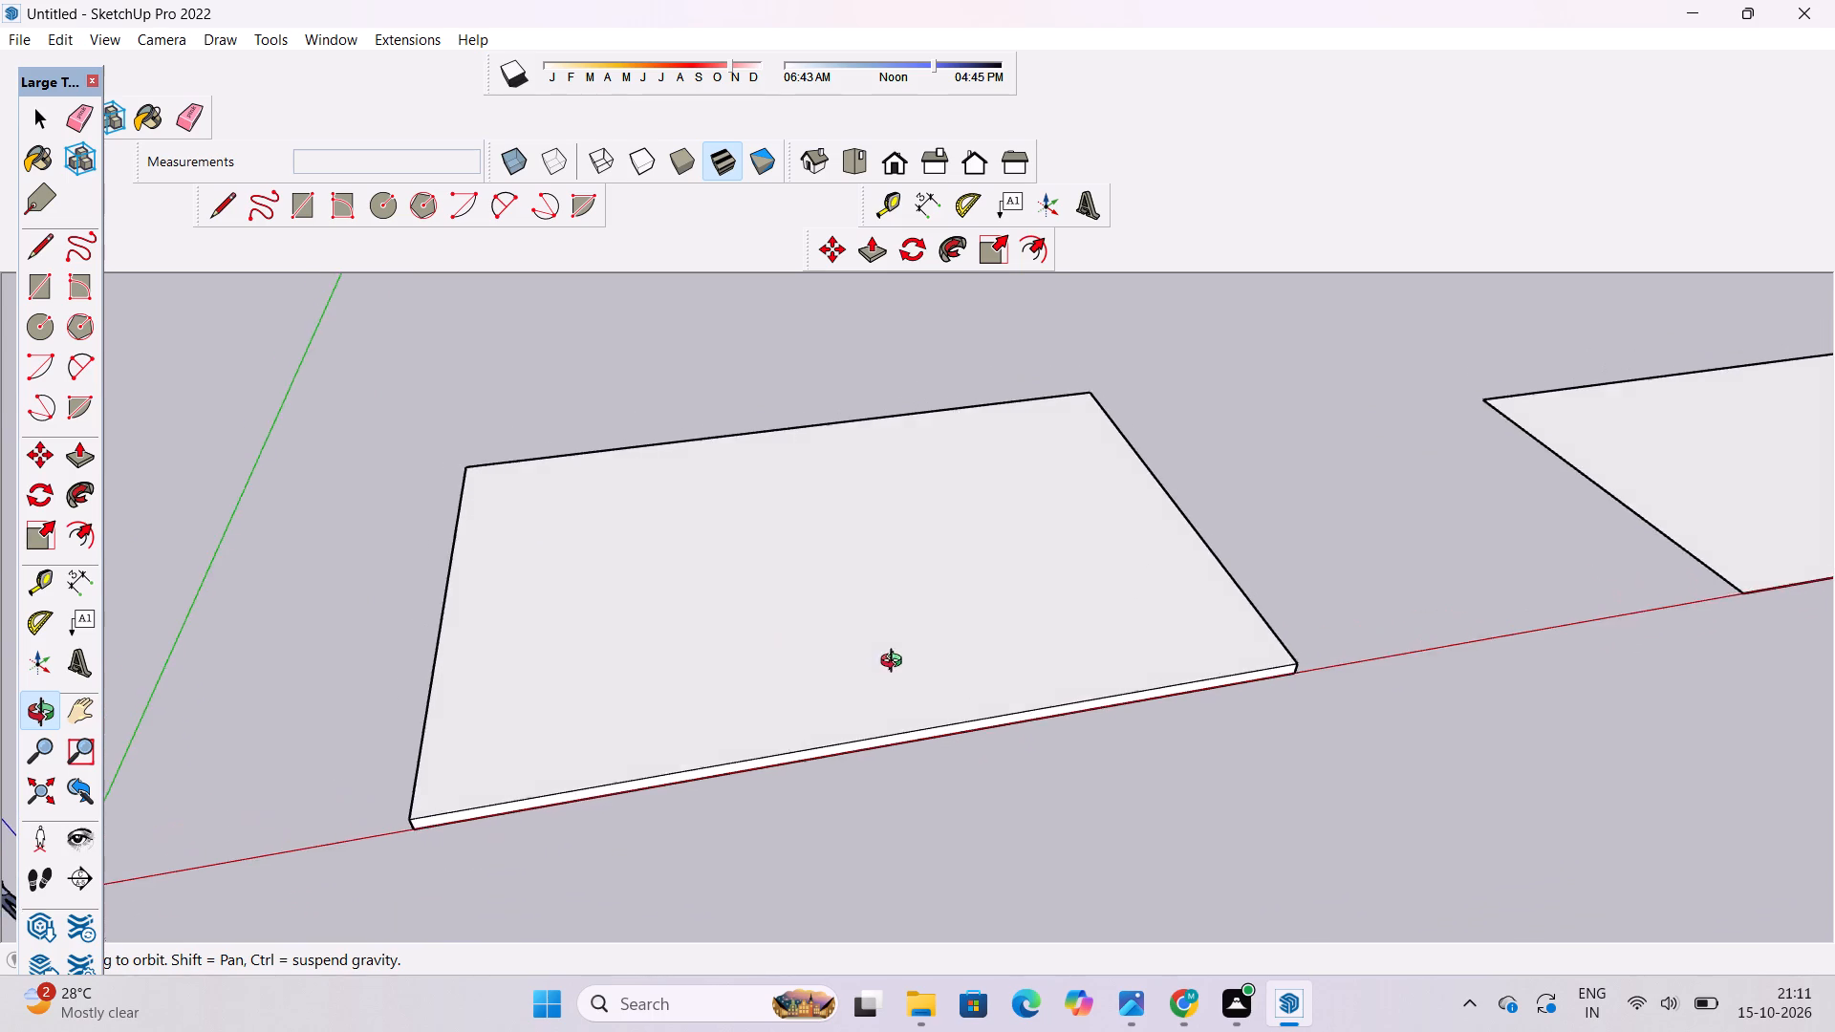
left_click_drag(896, 663, 722, 744)
scroll(720, 717, "down", 7)
left_click_drag(727, 700, 818, 841)
key("t")
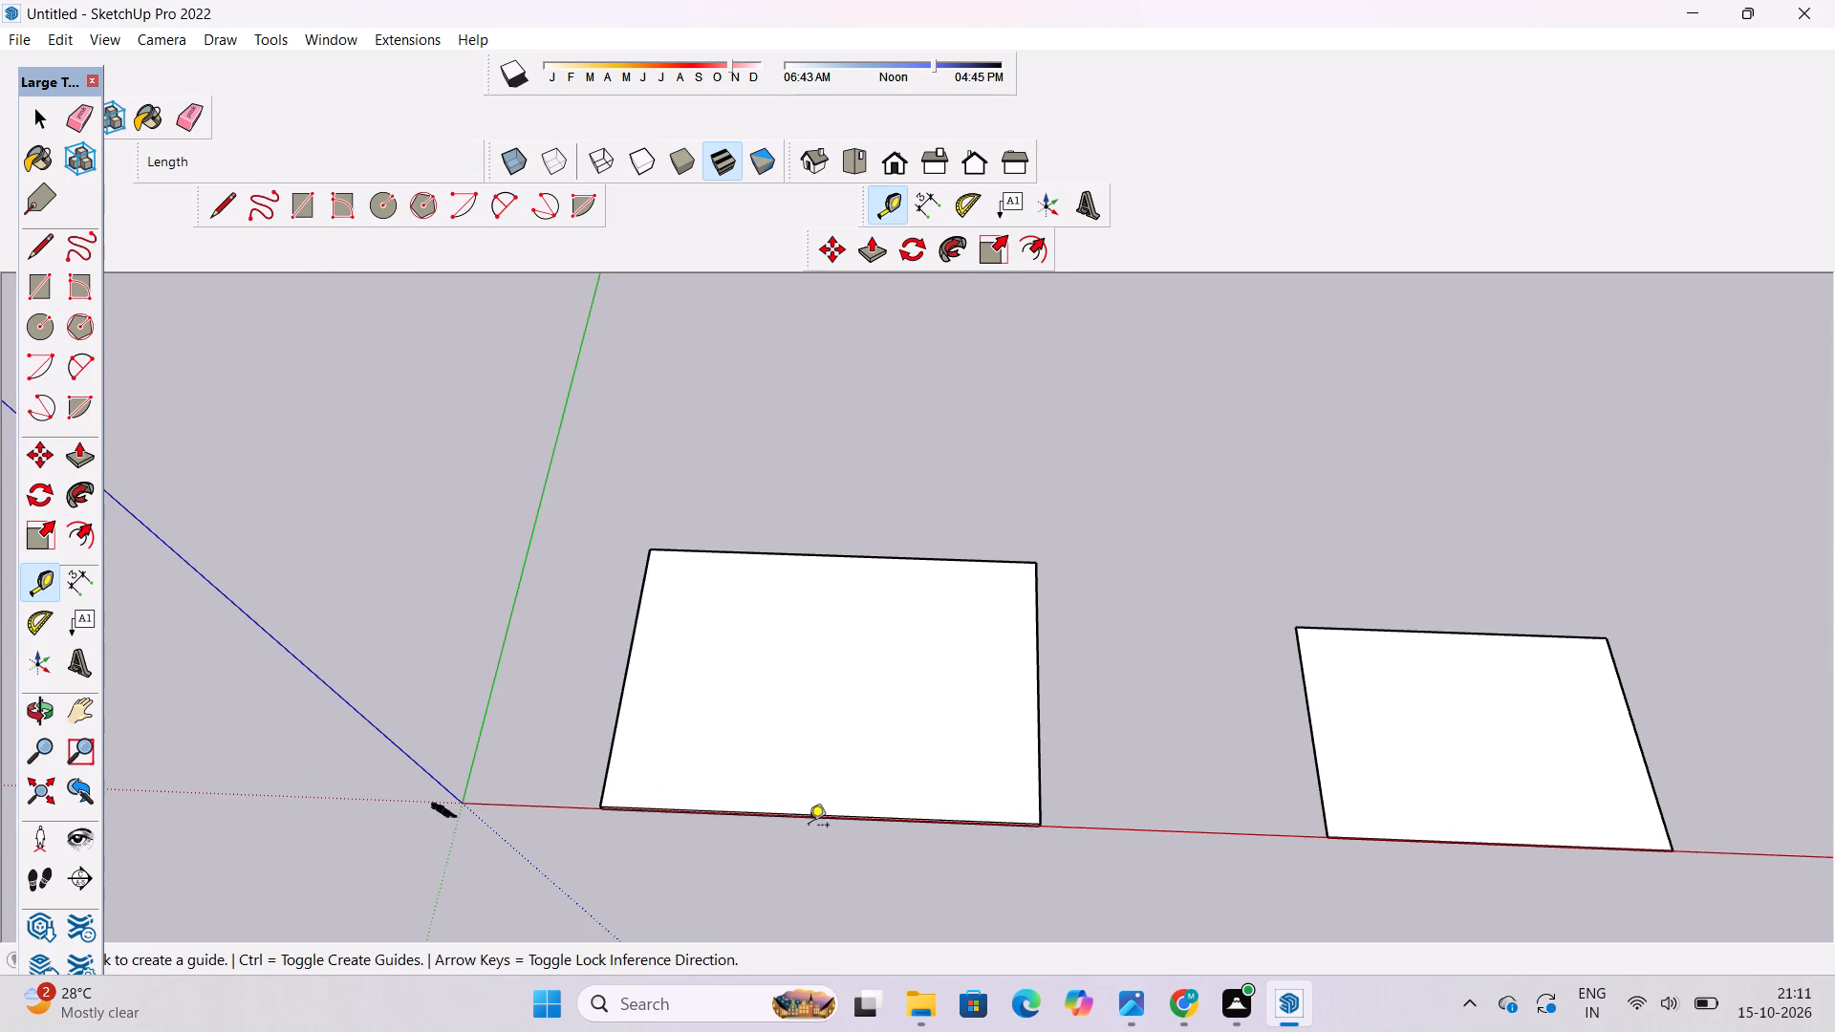
scroll(831, 816, "up", 8)
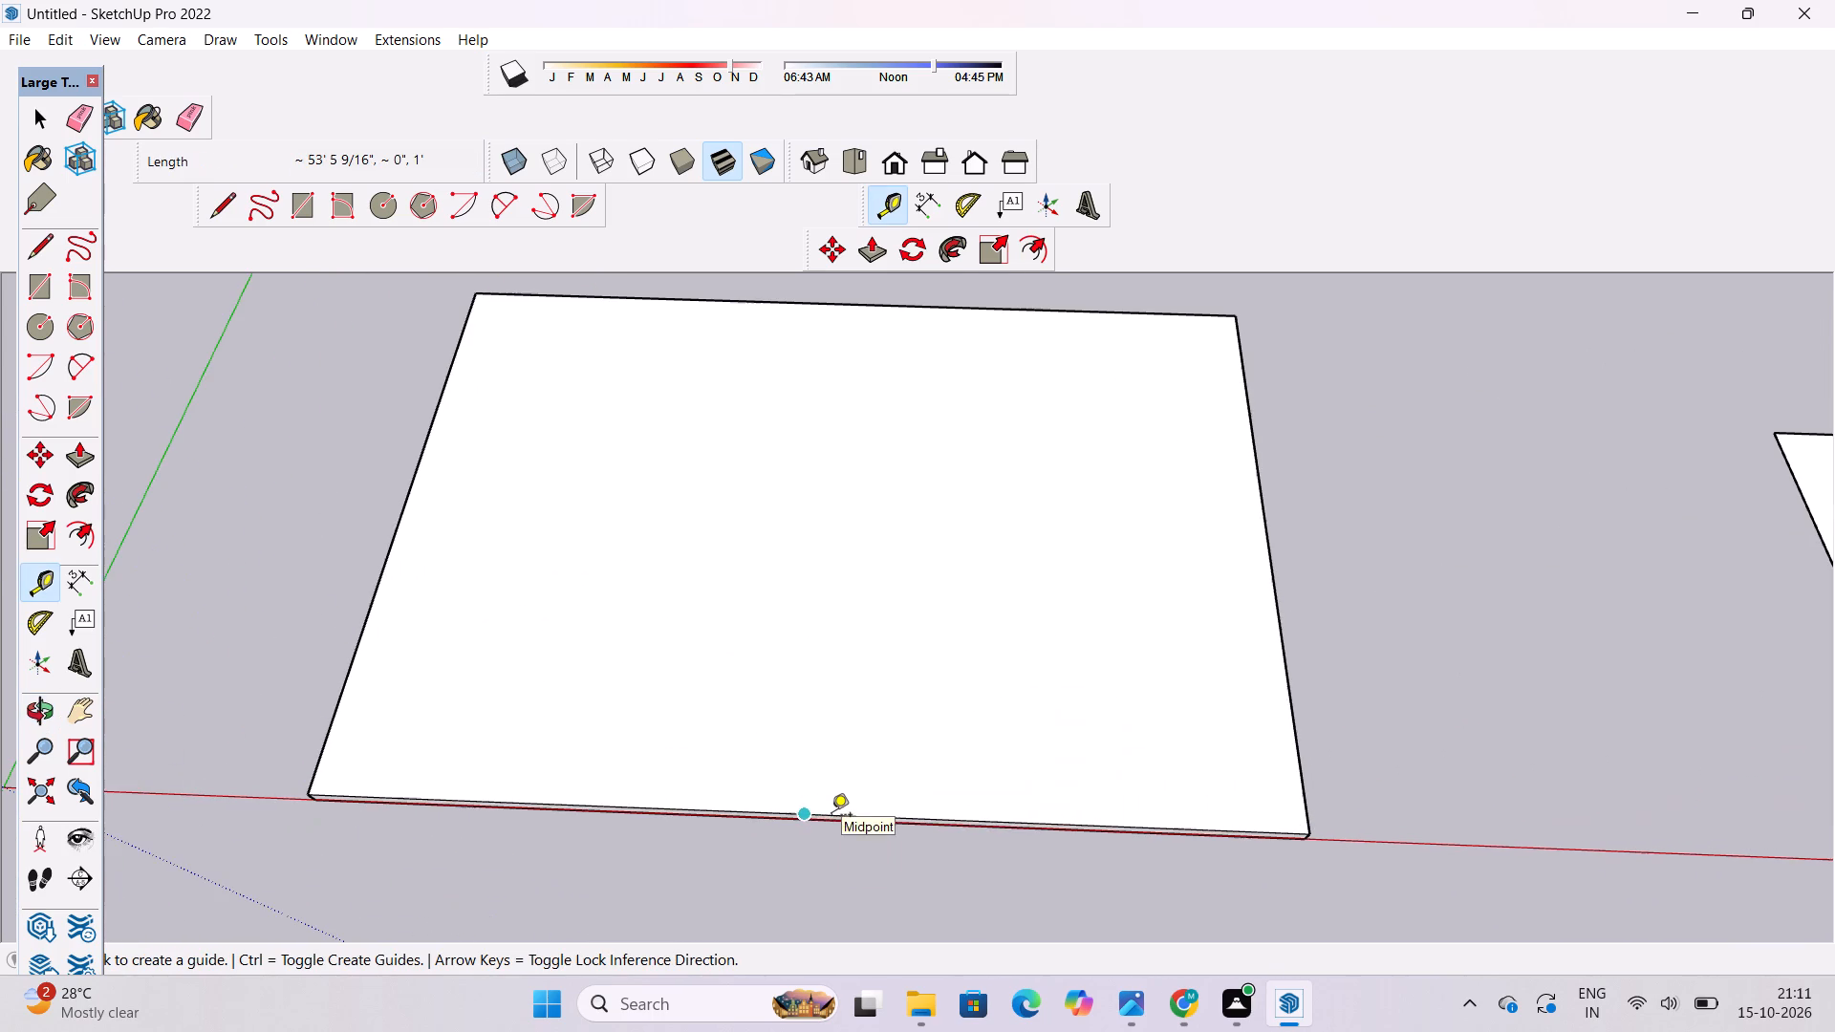
left_click(808, 816)
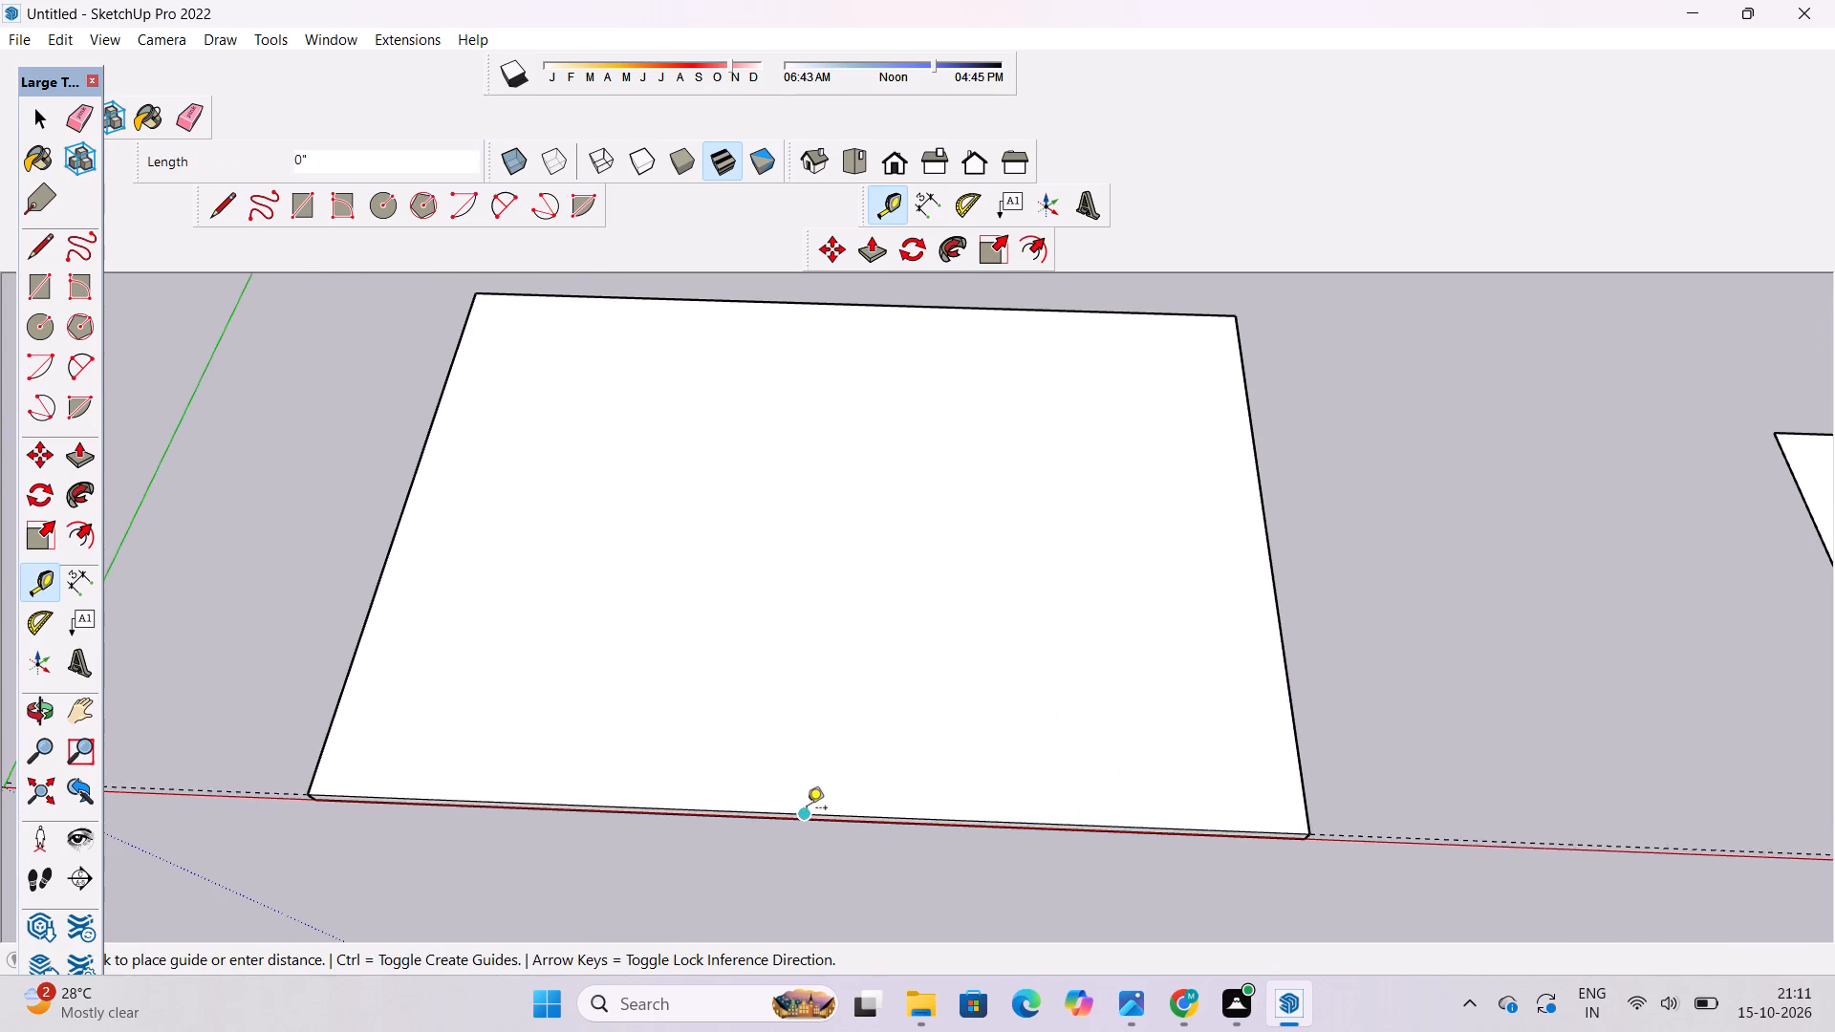
scroll(815, 706, "down", 9)
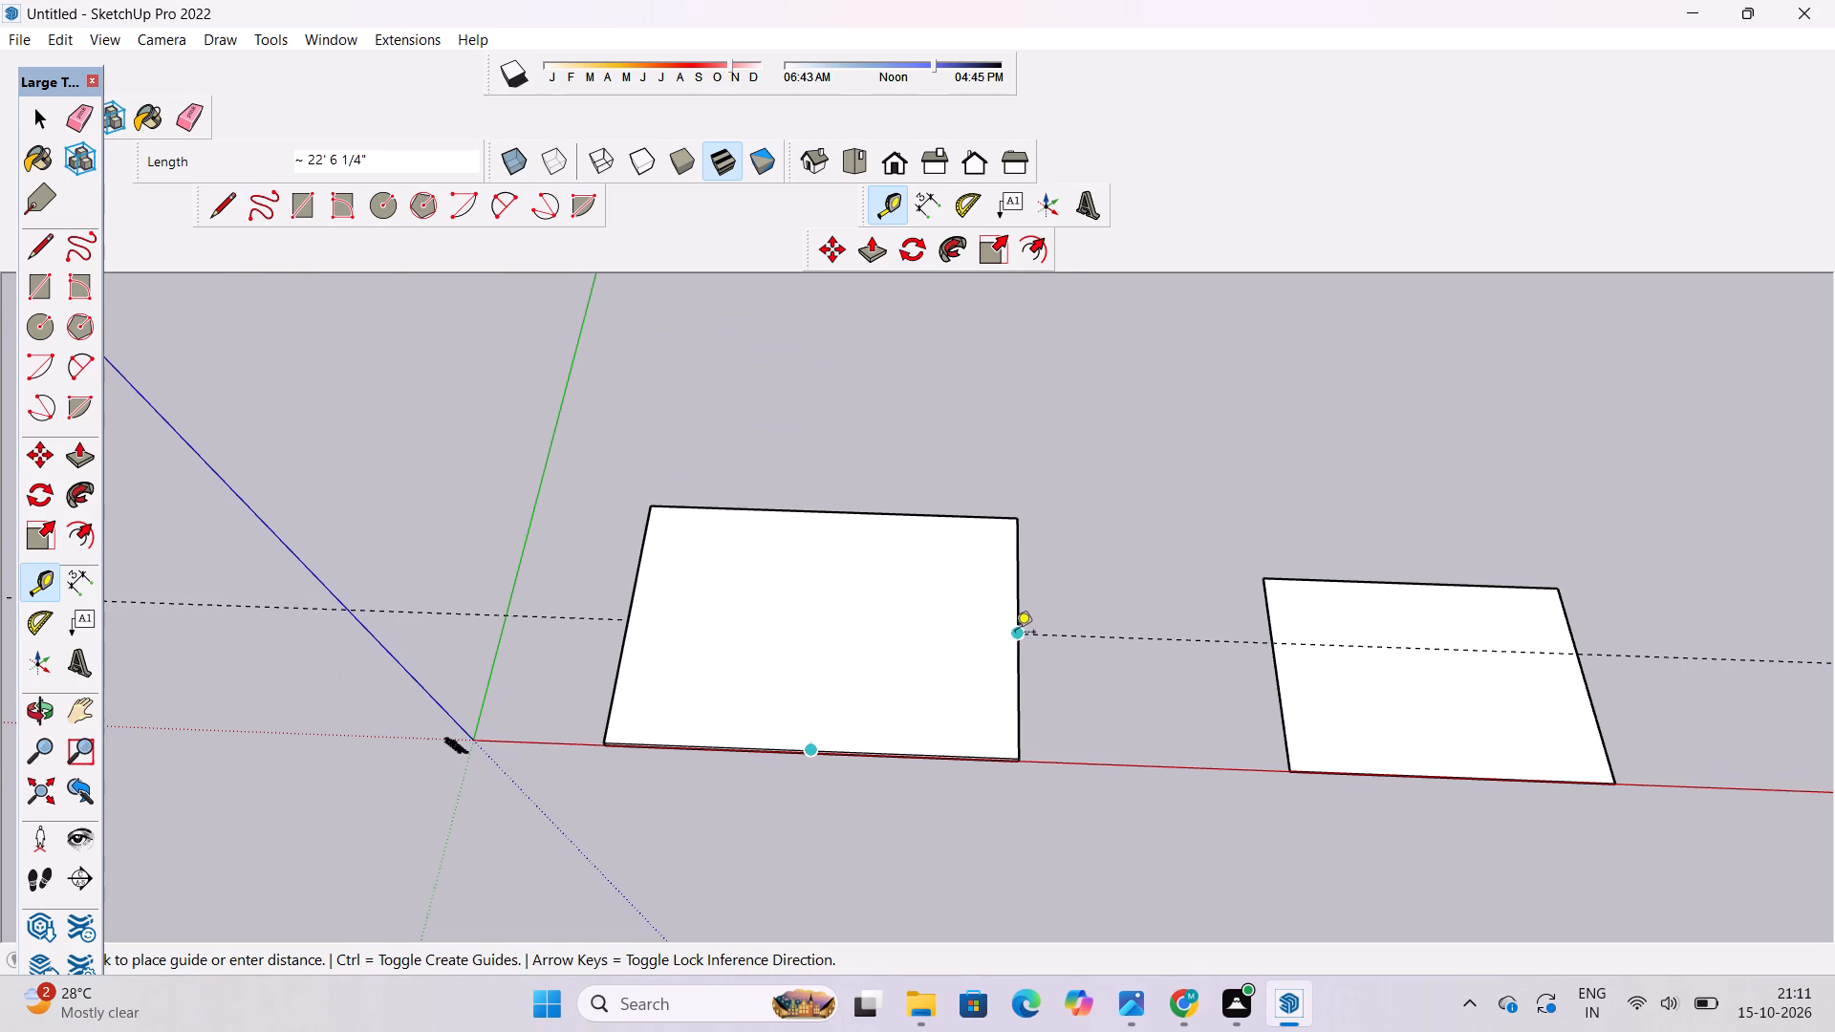
scroll(1021, 626, "up", 2)
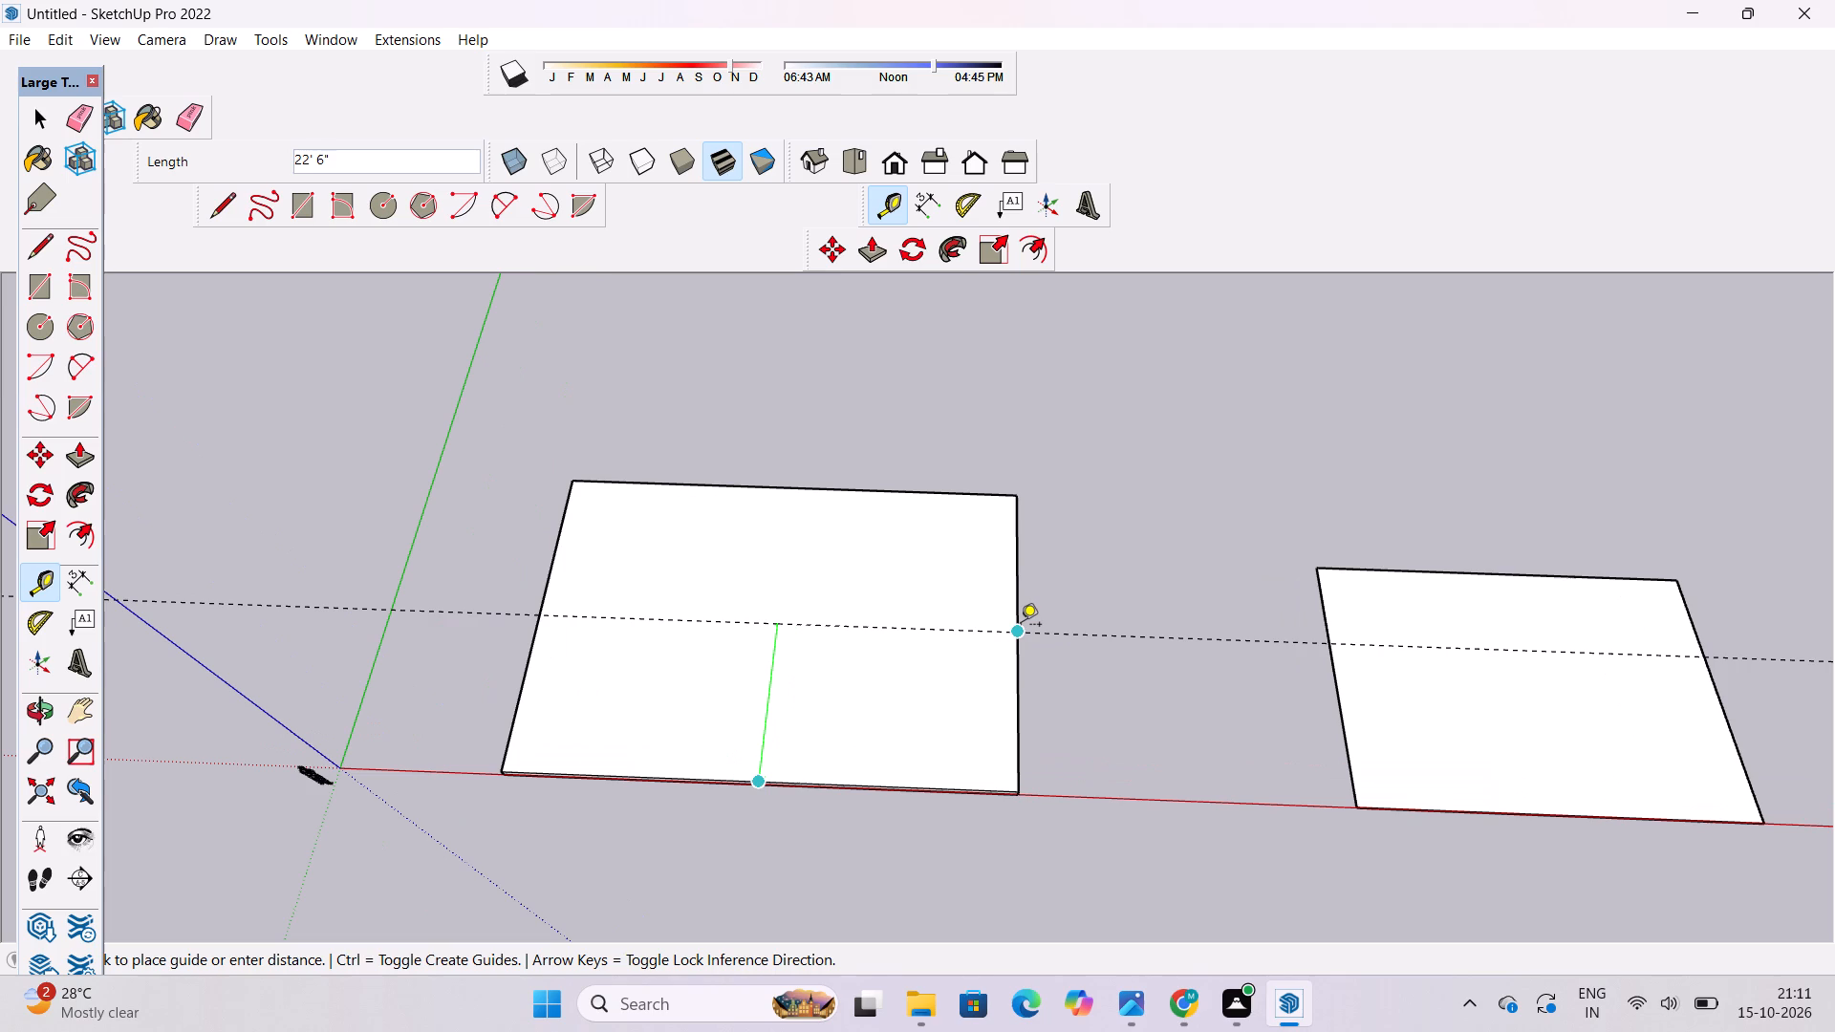
left_click(1021, 626)
Place a guide across the slab's top, 28' inward along the red axis from the short edge nearest the origin.
key("space")
type("l")
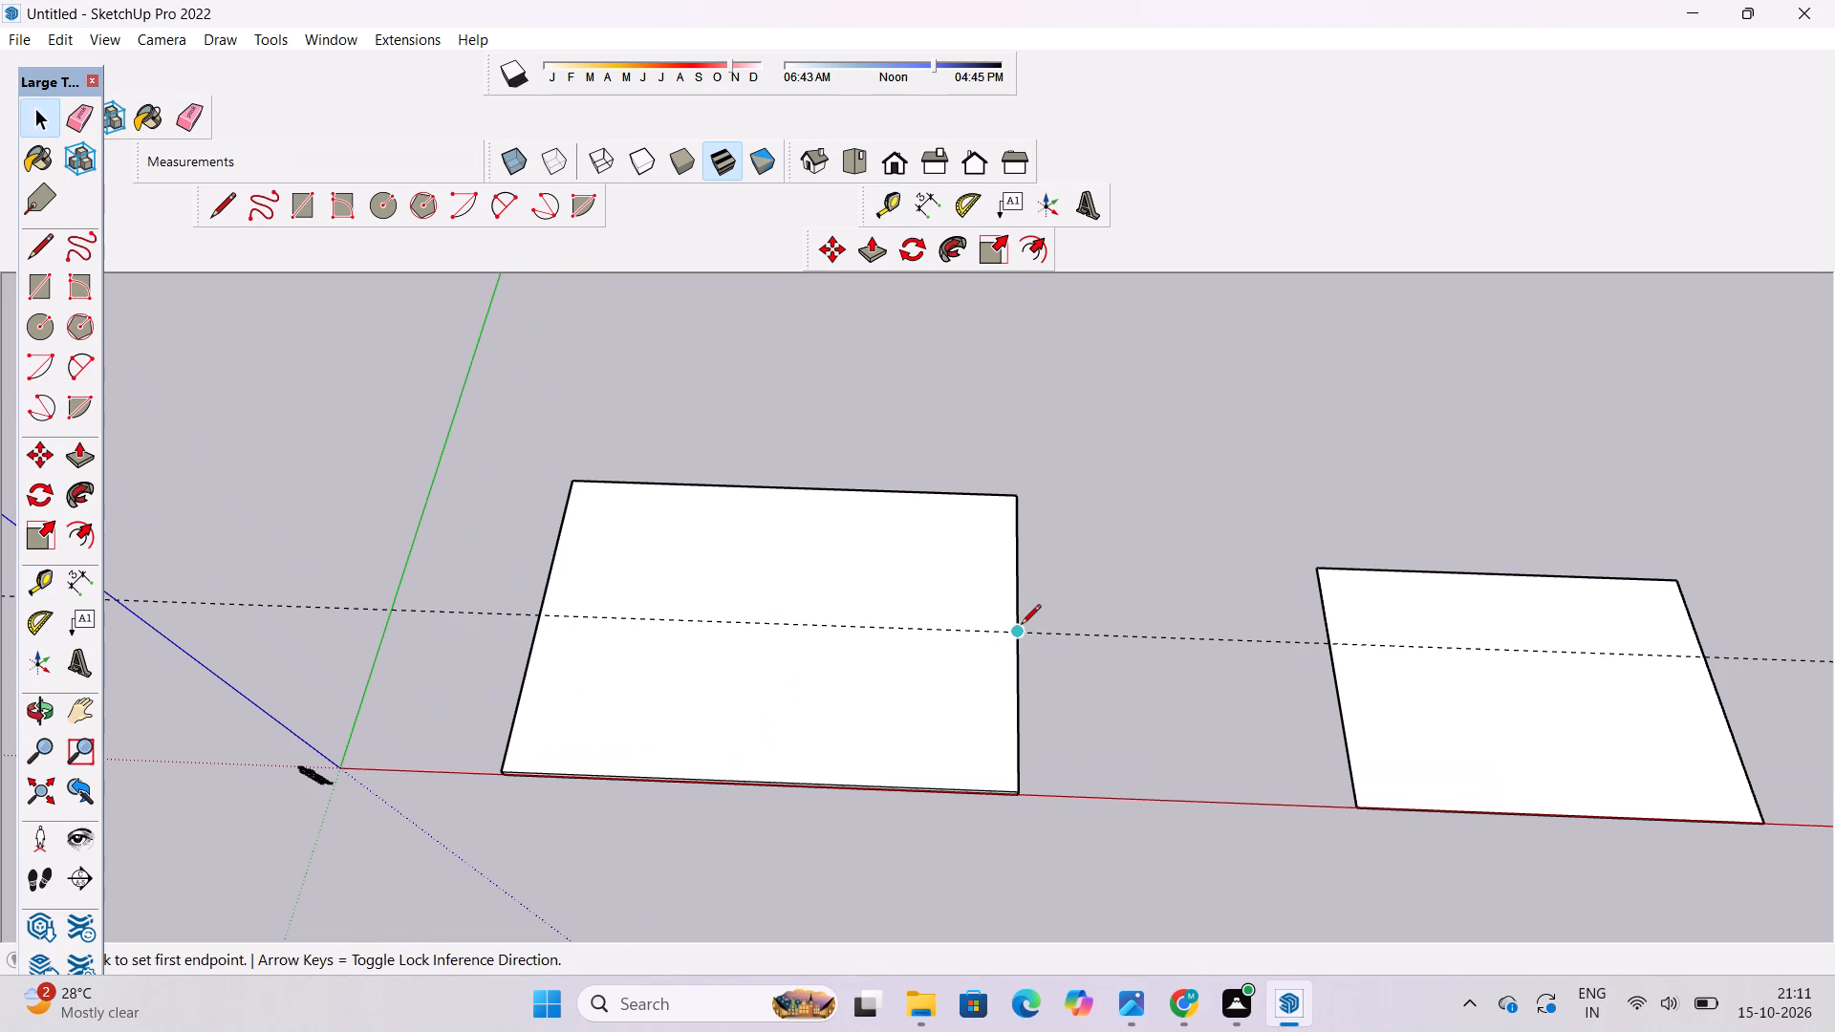
key("space")
type("t")
scroll(786, 631, "down", 2)
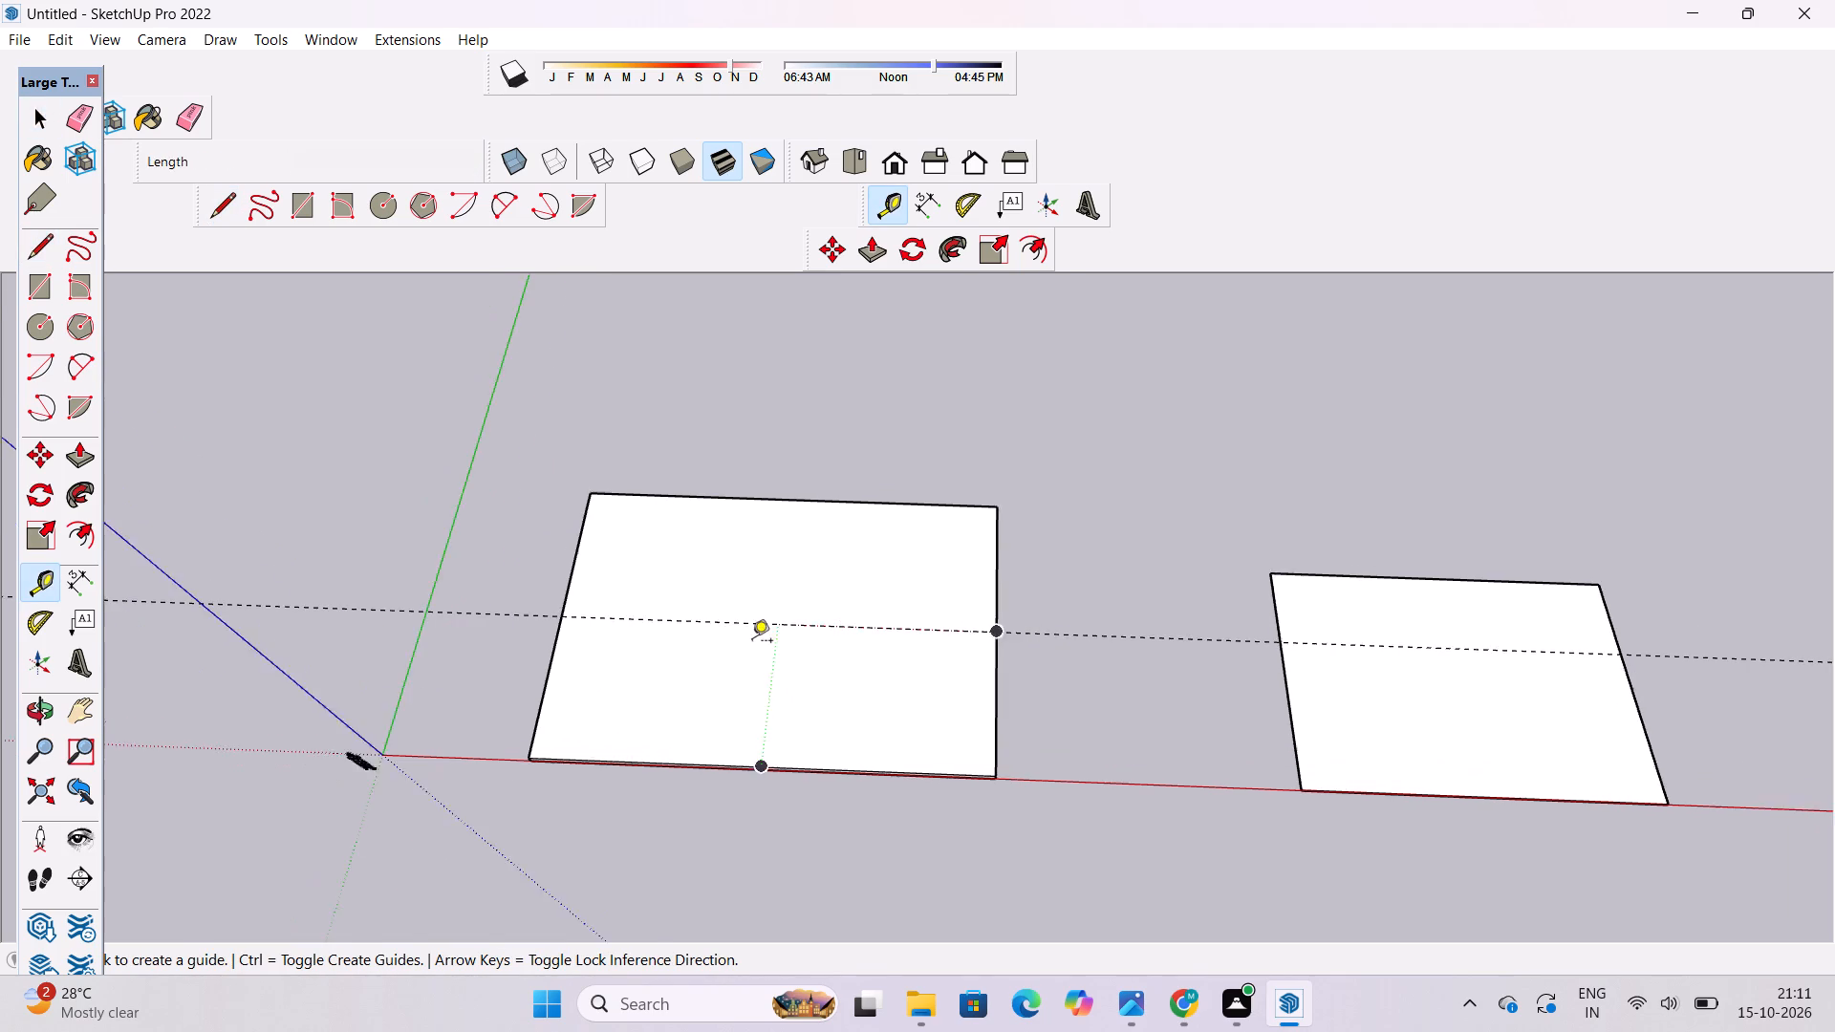
scroll(752, 642, "down", 1)
scroll(608, 696, "up", 3)
left_click(589, 618)
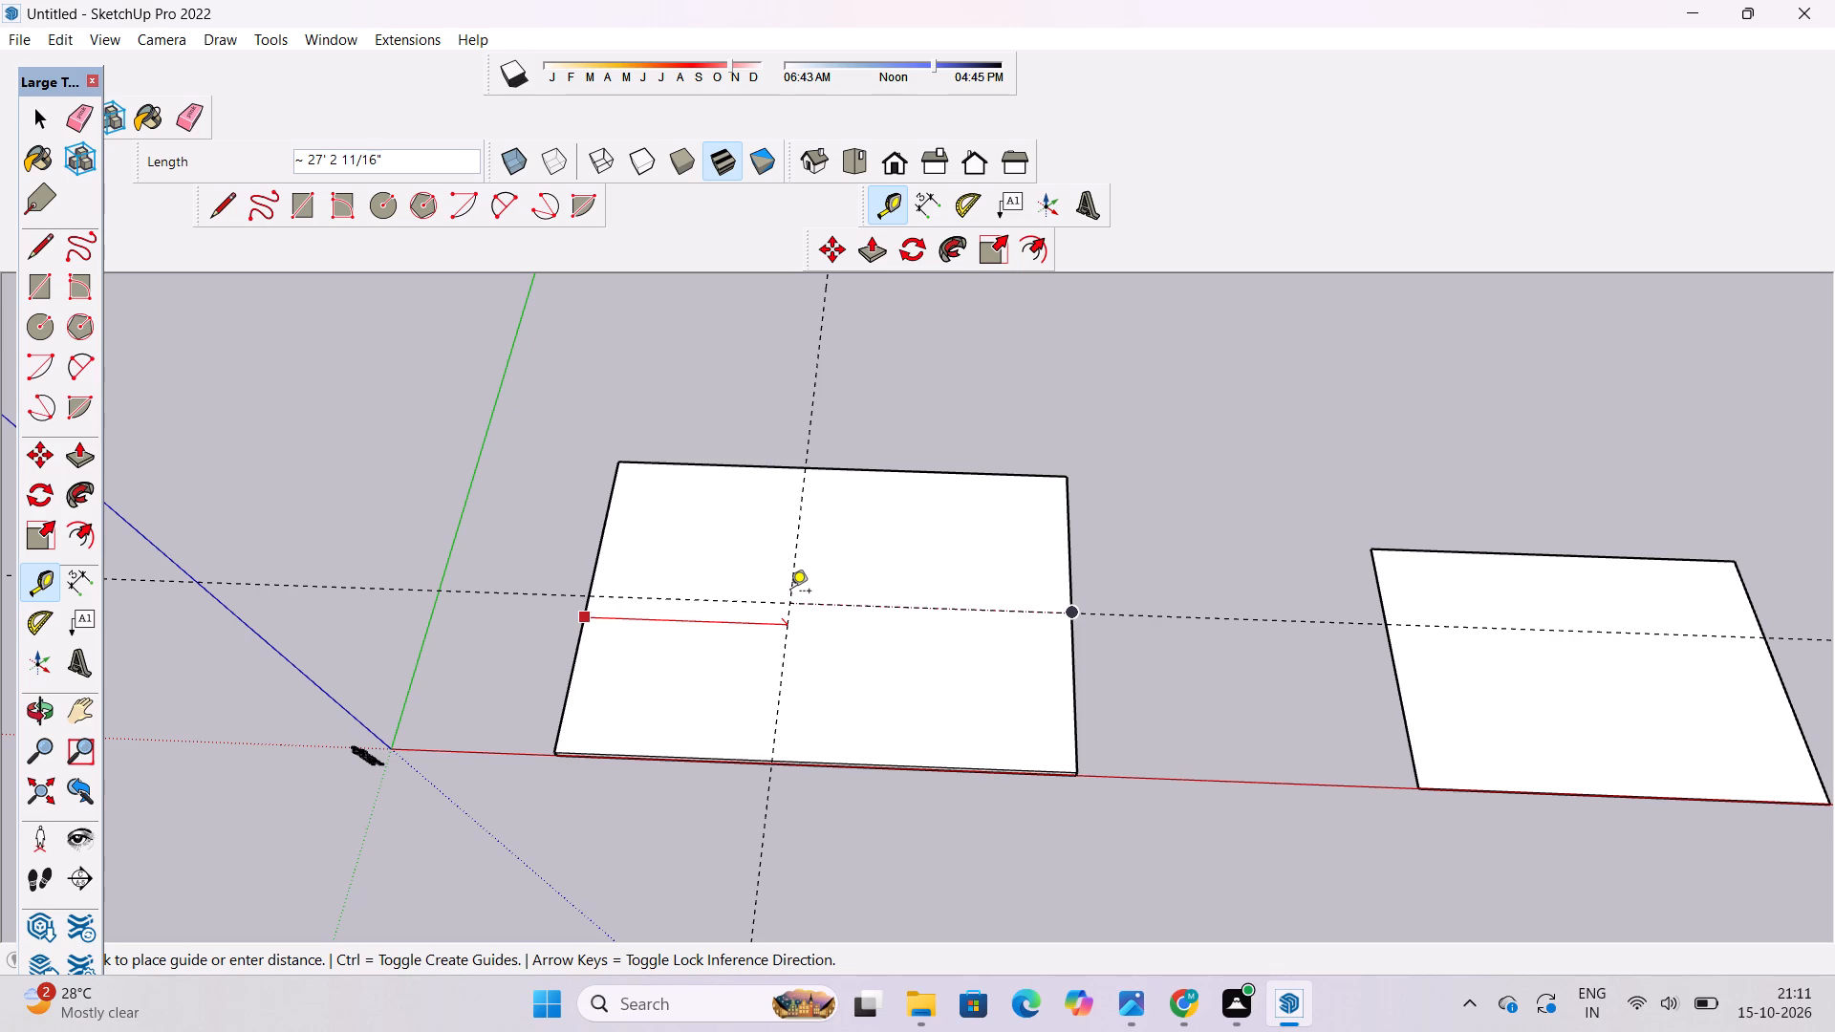
type("28'")
key("Return")
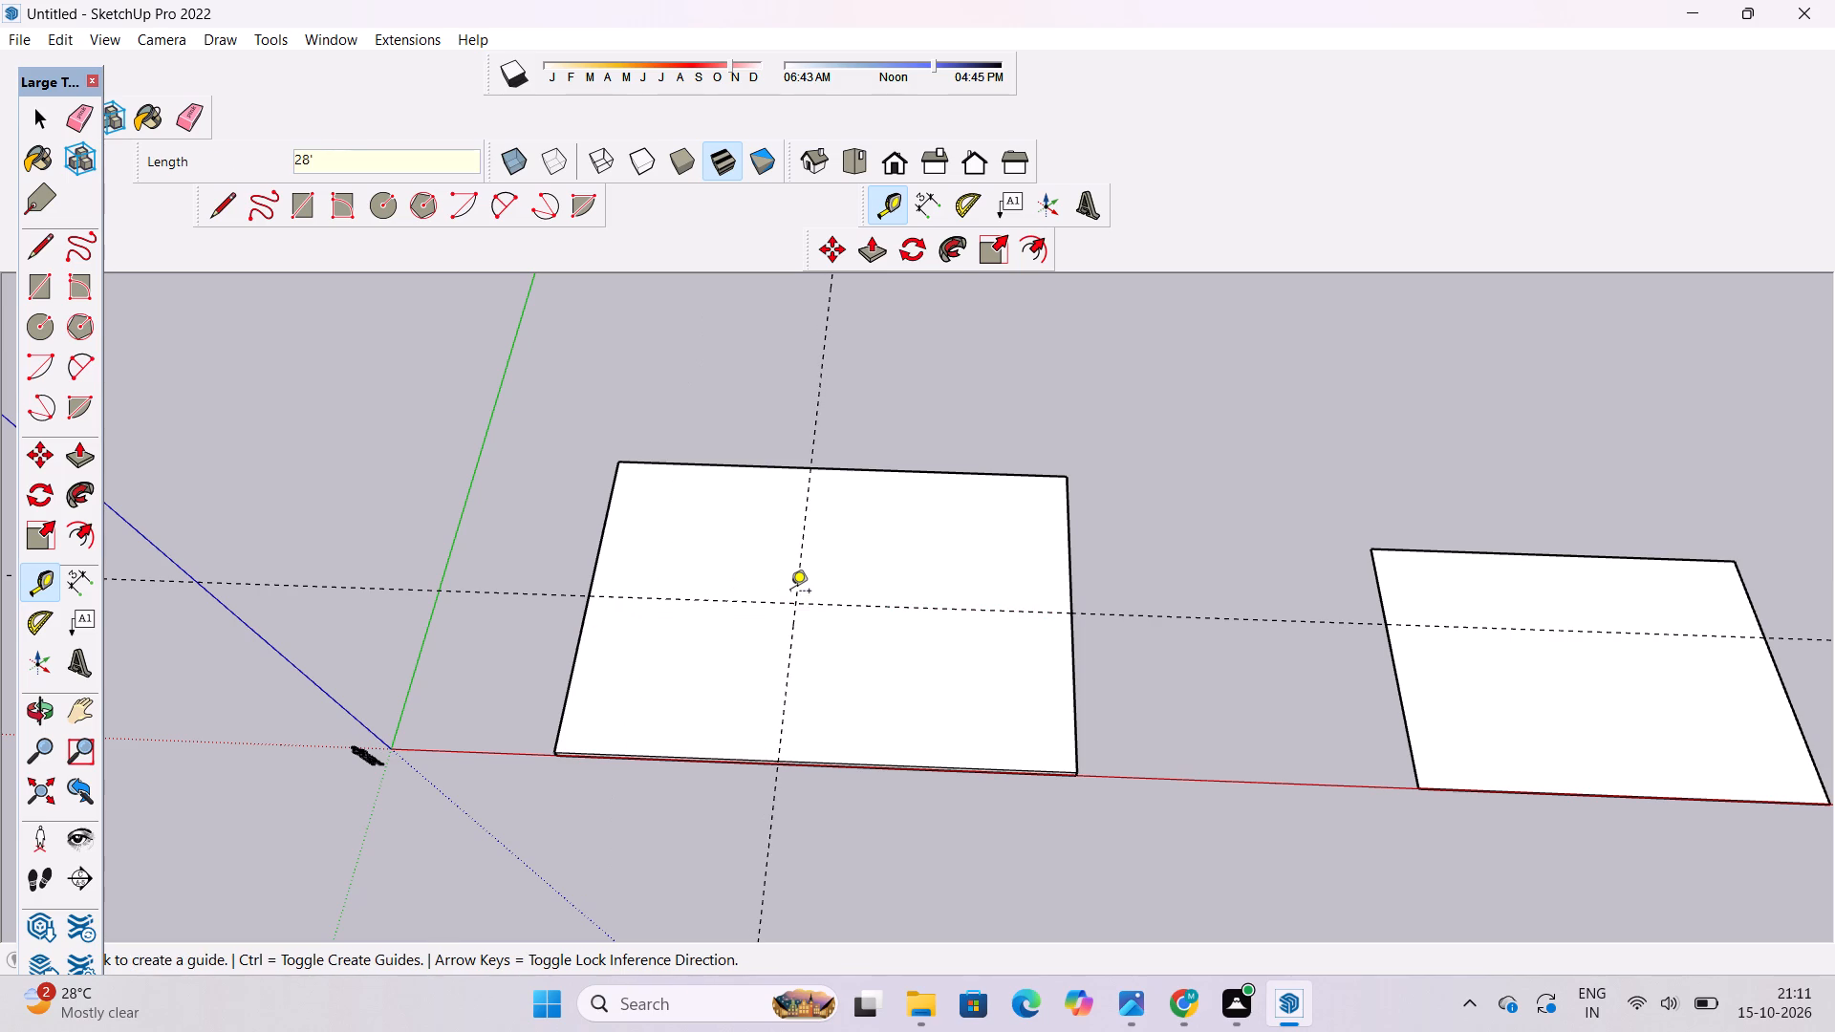
Draw a 65' line along the lengthwise guide, splitting the slab's top face in half between its two short edges.
key("space")
type("o")
scroll(790, 592, "down", 5)
left_click_drag(819, 617, 748, 660, "shift")
scroll(686, 729, "up", 5)
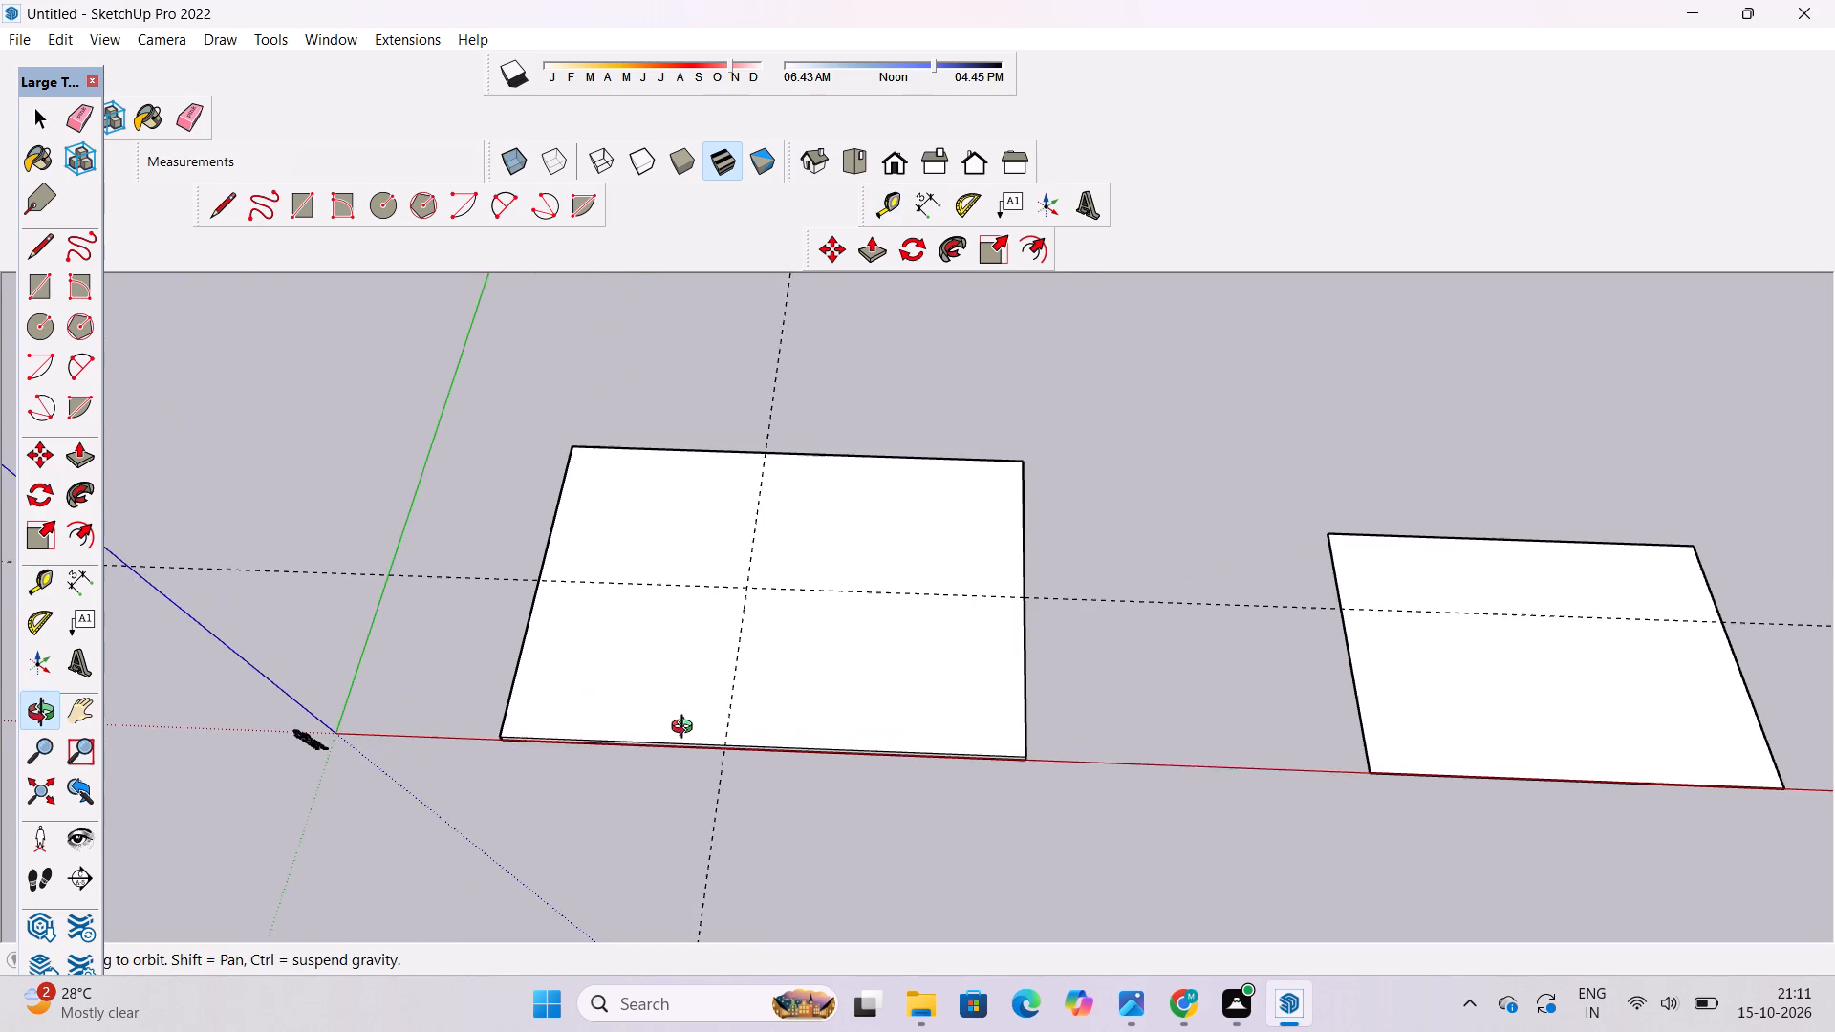
left_click_drag(685, 729, 697, 720, "shift")
key("l")
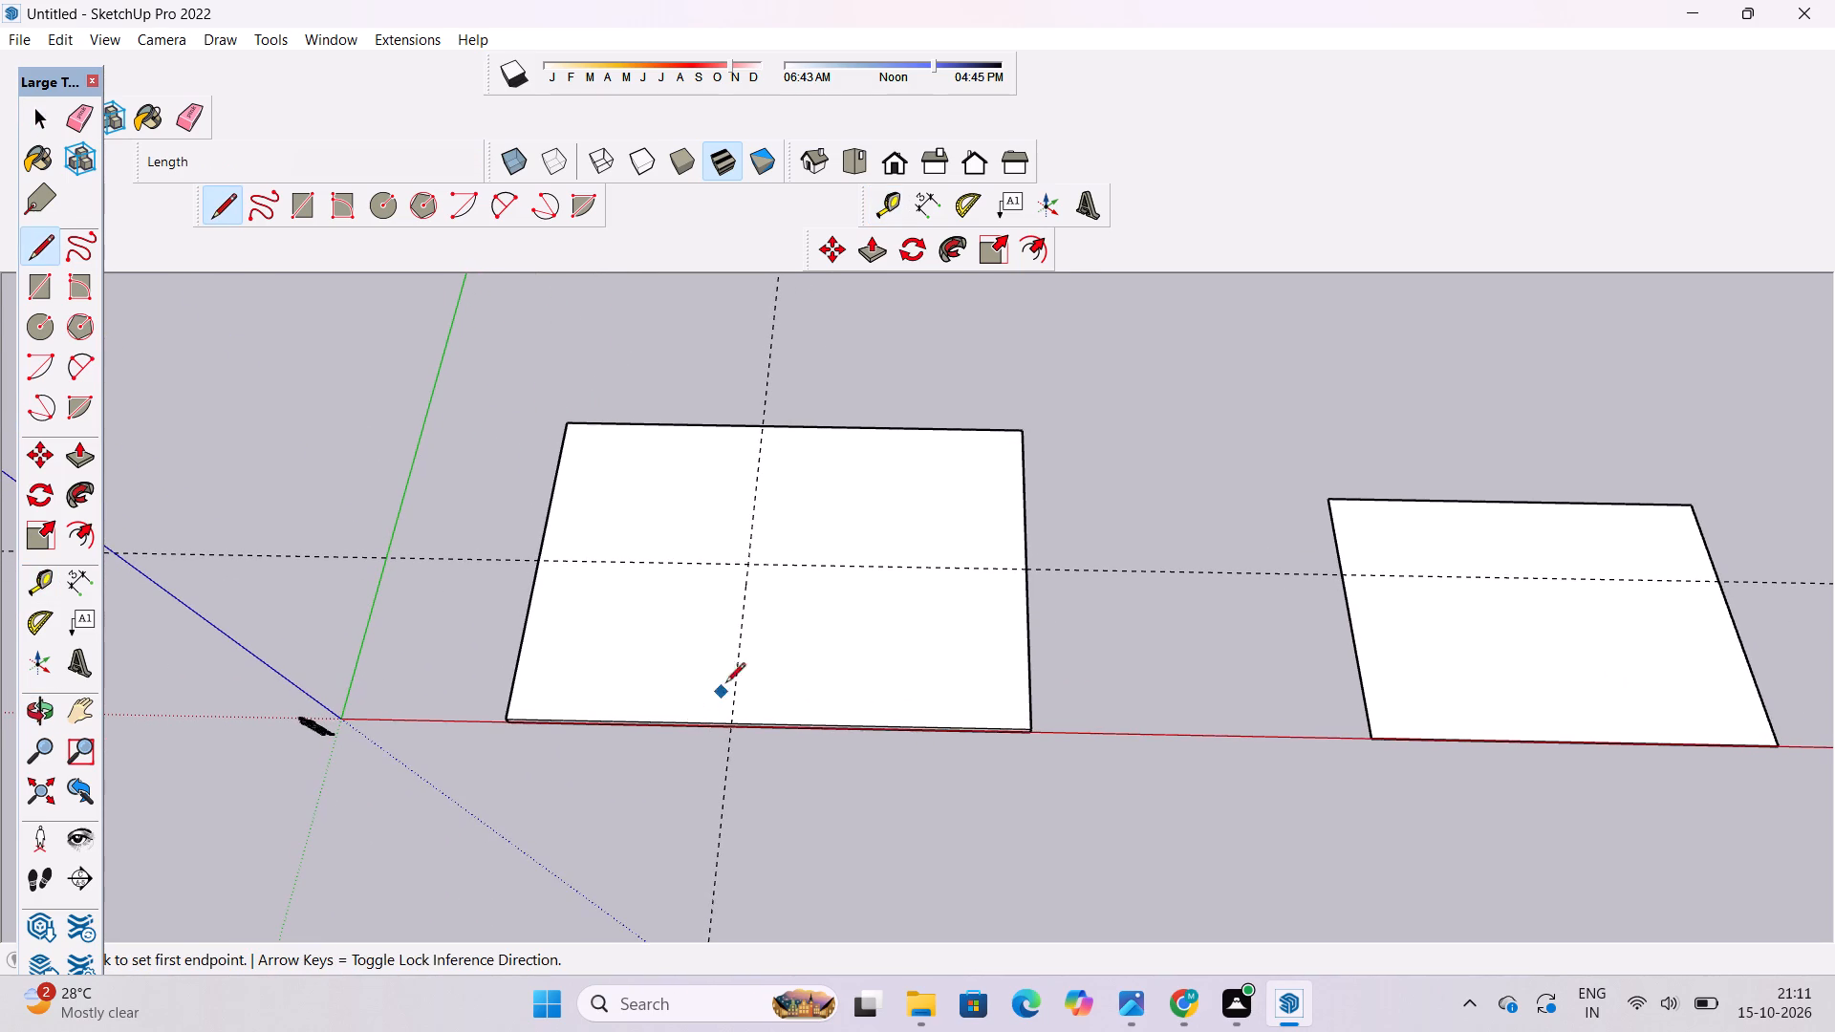
left_click(1024, 570)
left_click(534, 562)
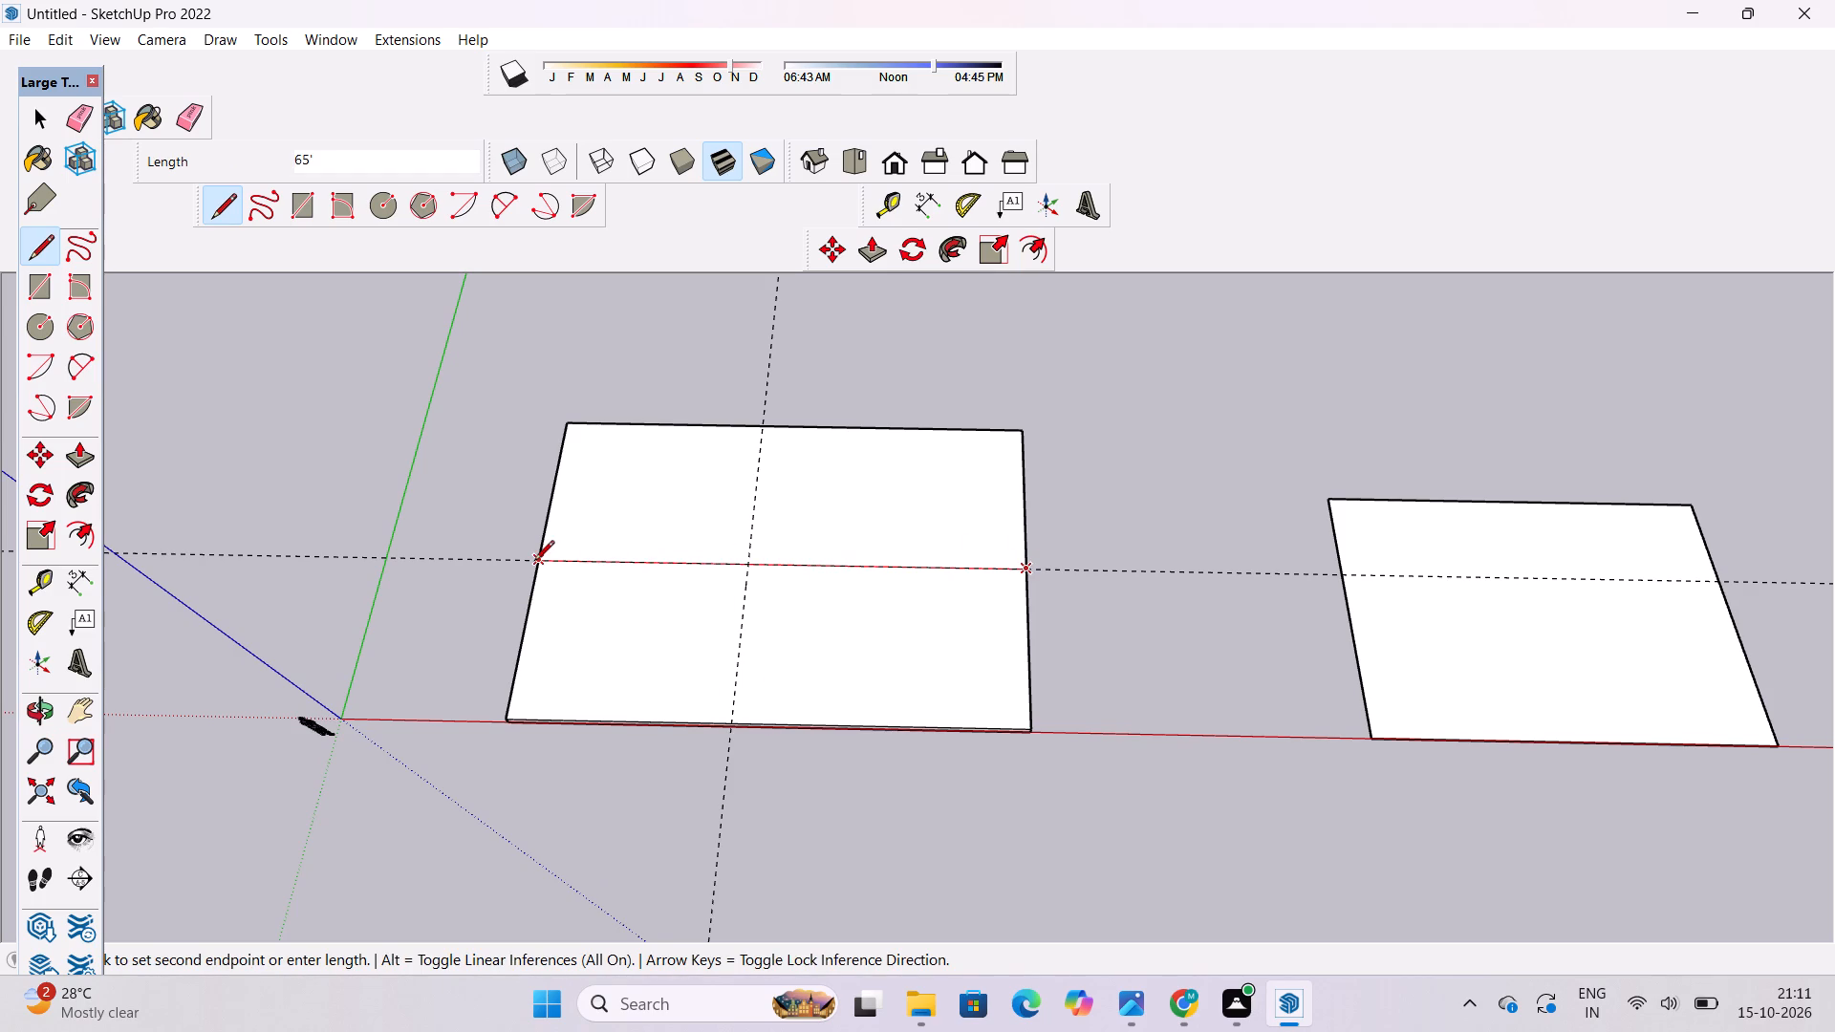
key("space")
Examine the split slab, its guides and the neighbouring flat copy from several angles.
type("o")
left_click_drag(565, 656, 594, 548)
scroll(603, 605, "down", 5)
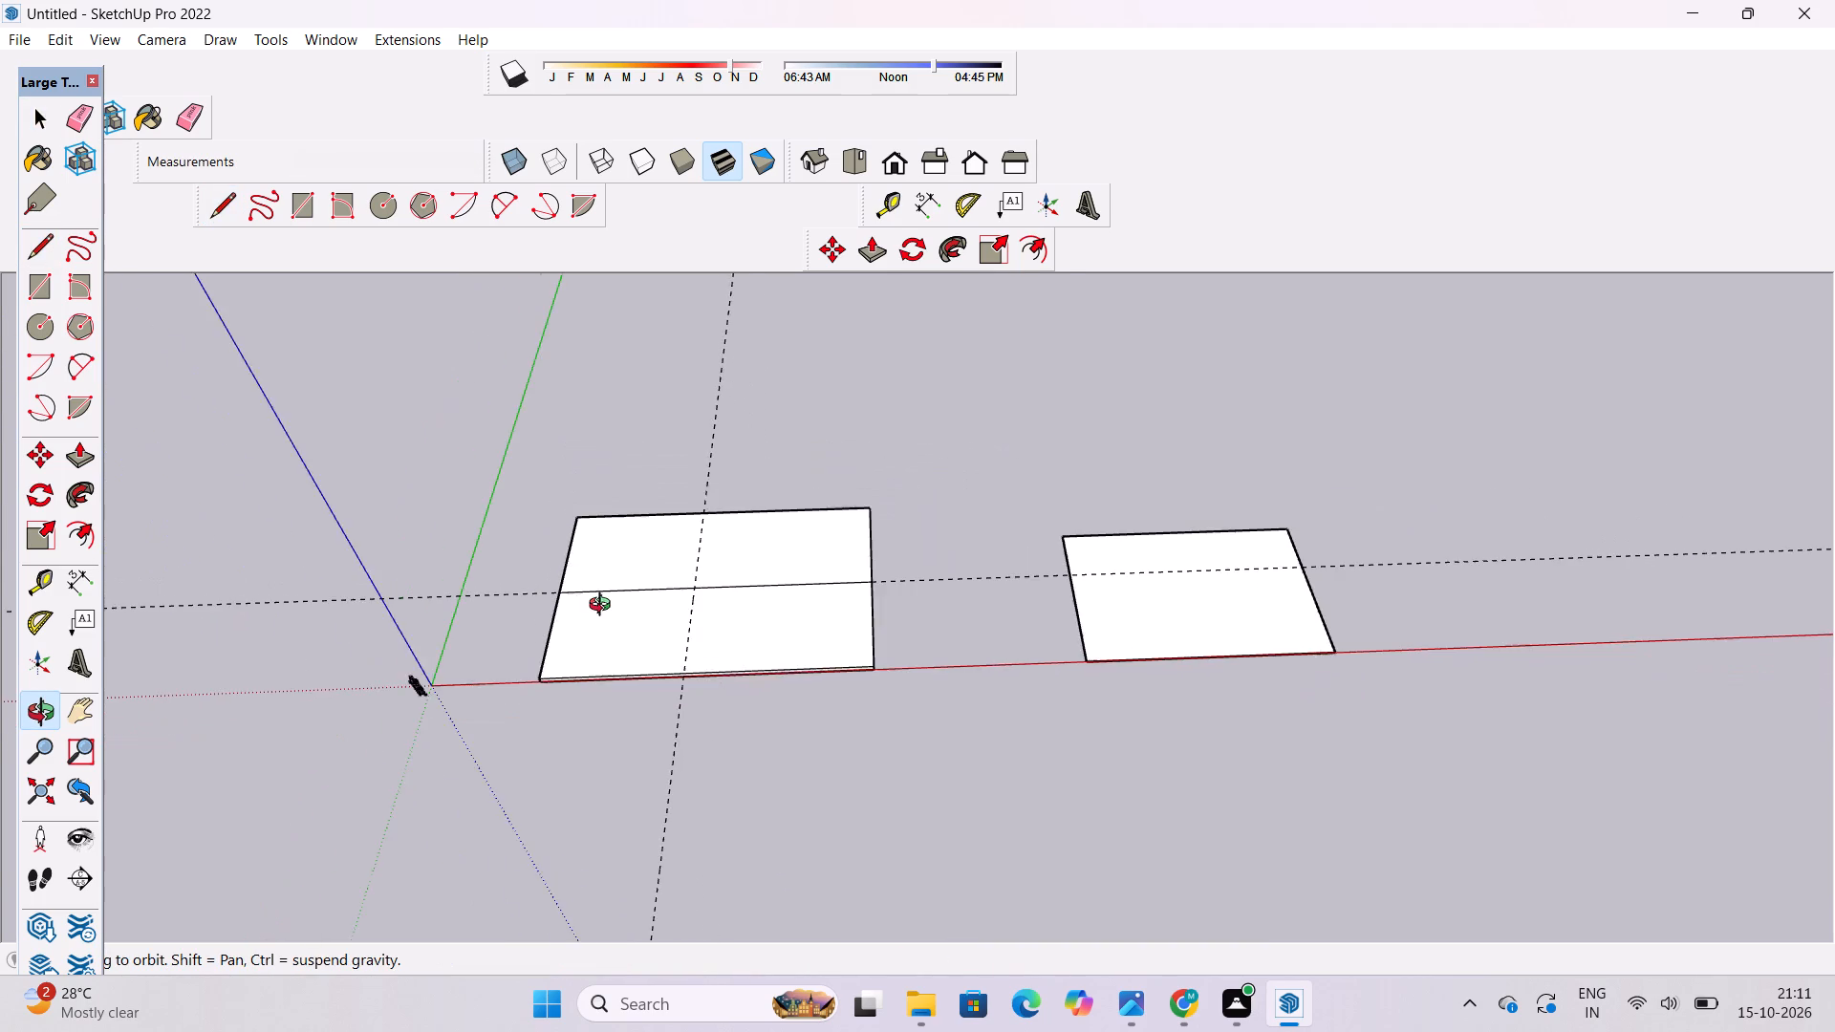
left_click_drag(604, 607, 751, 646)
left_click_drag(723, 680, 612, 771, "shift")
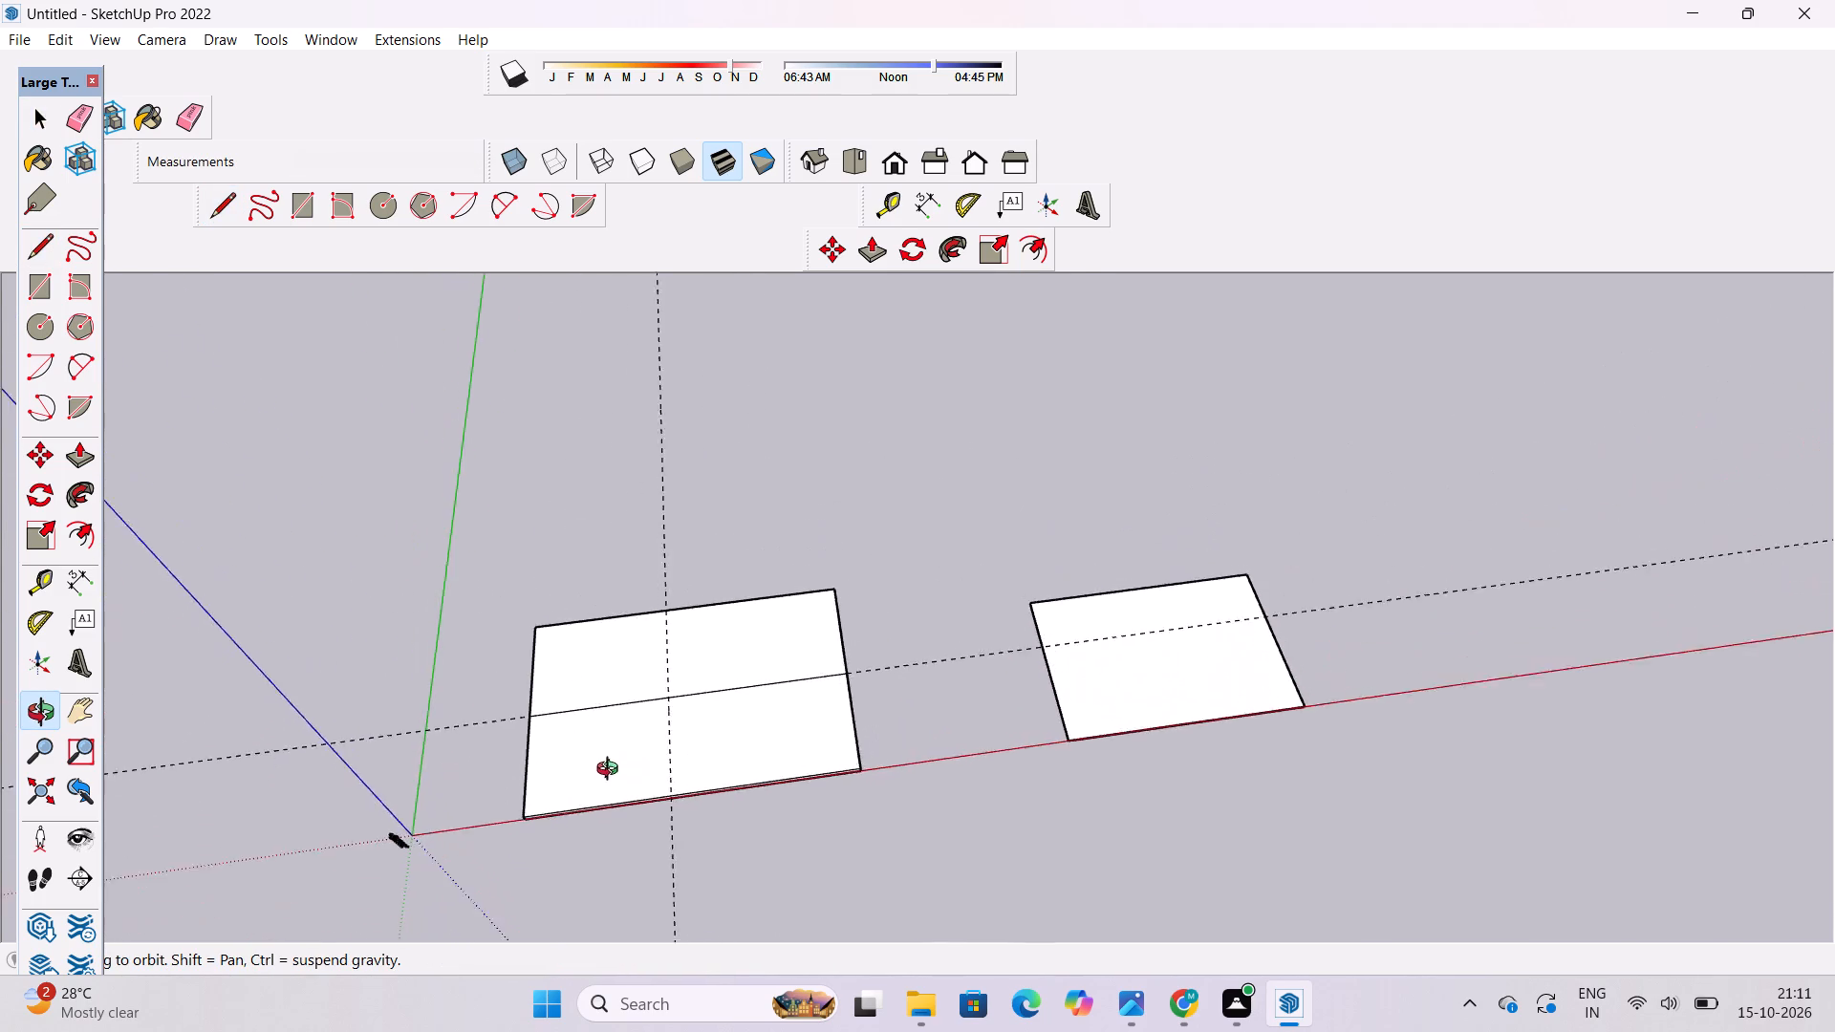
left_click_drag(612, 771, 927, 655, "shift")
left_click_drag(745, 875, 688, 511, "shift")
scroll(688, 523, "down", 5)
left_click_drag(688, 527, 715, 672)
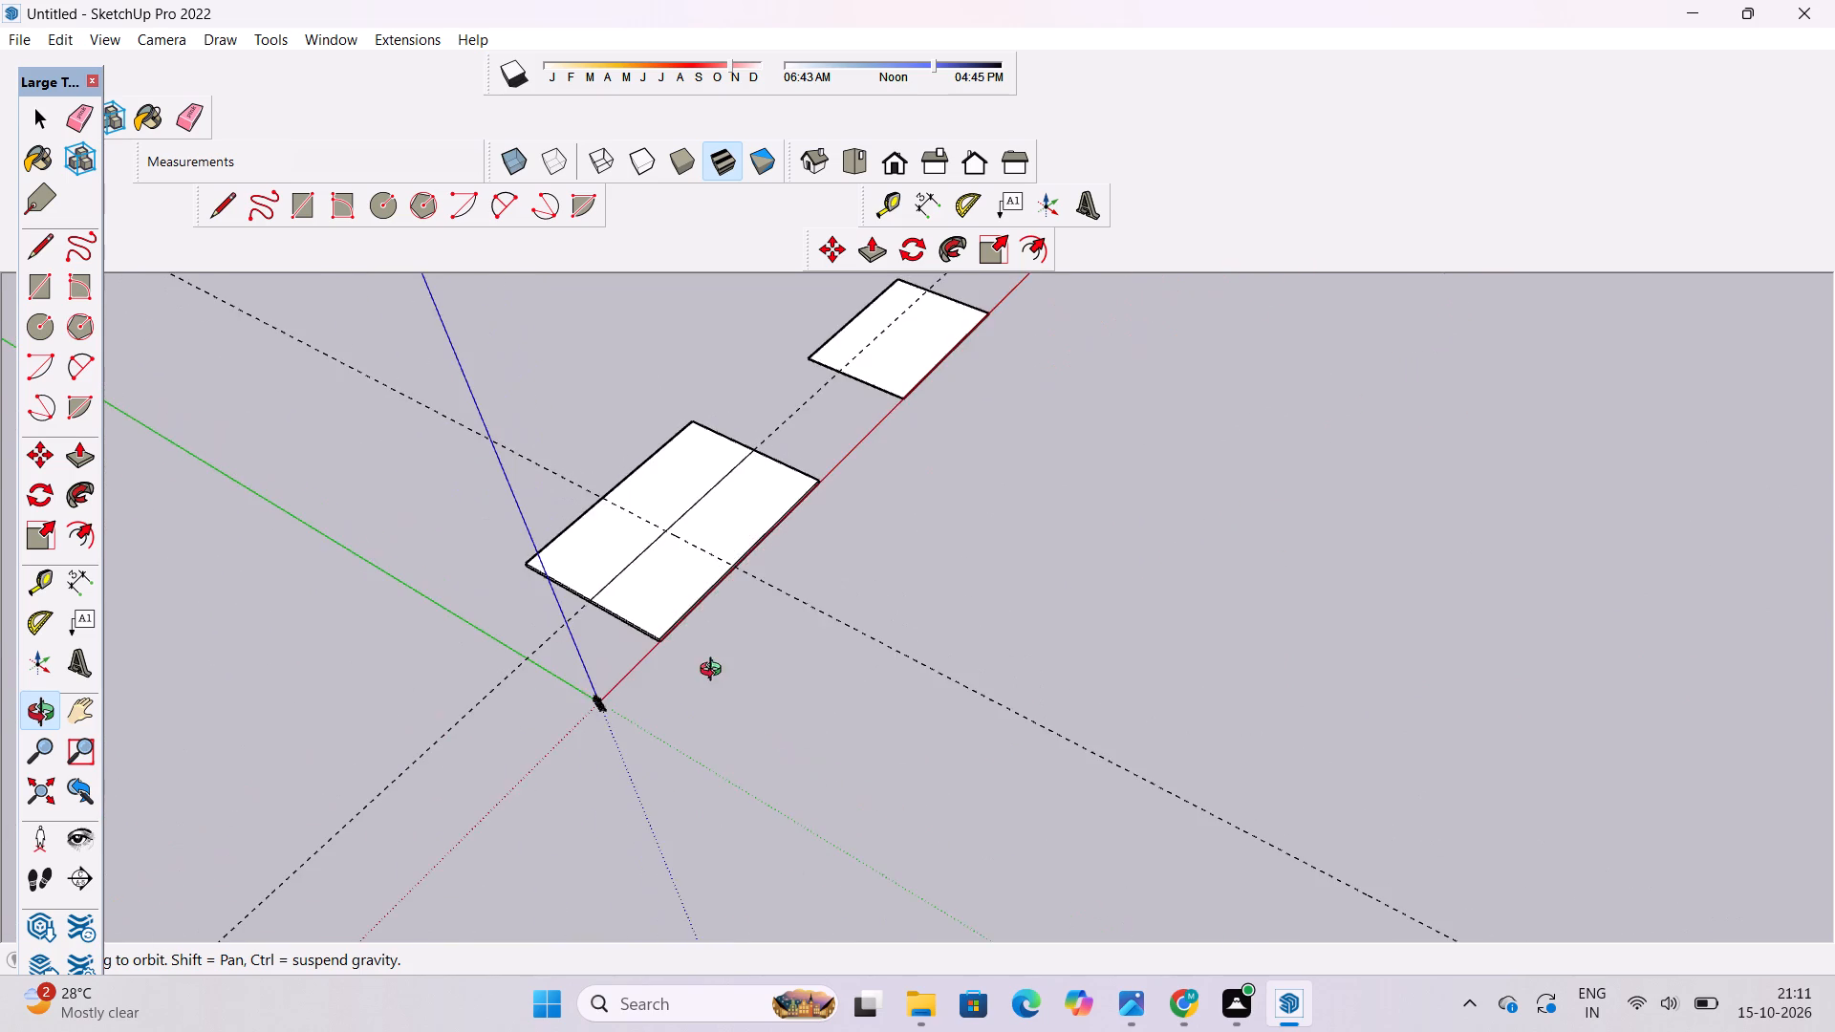
left_click_drag(715, 672, 715, 674)
scroll(611, 587, "up", 10)
left_click_drag(611, 587, 670, 783, "shift")
left_click_drag(668, 785, 637, 717)
Push/Pull the half of the slab's top face farther from the red axis up 40'.
key("p")
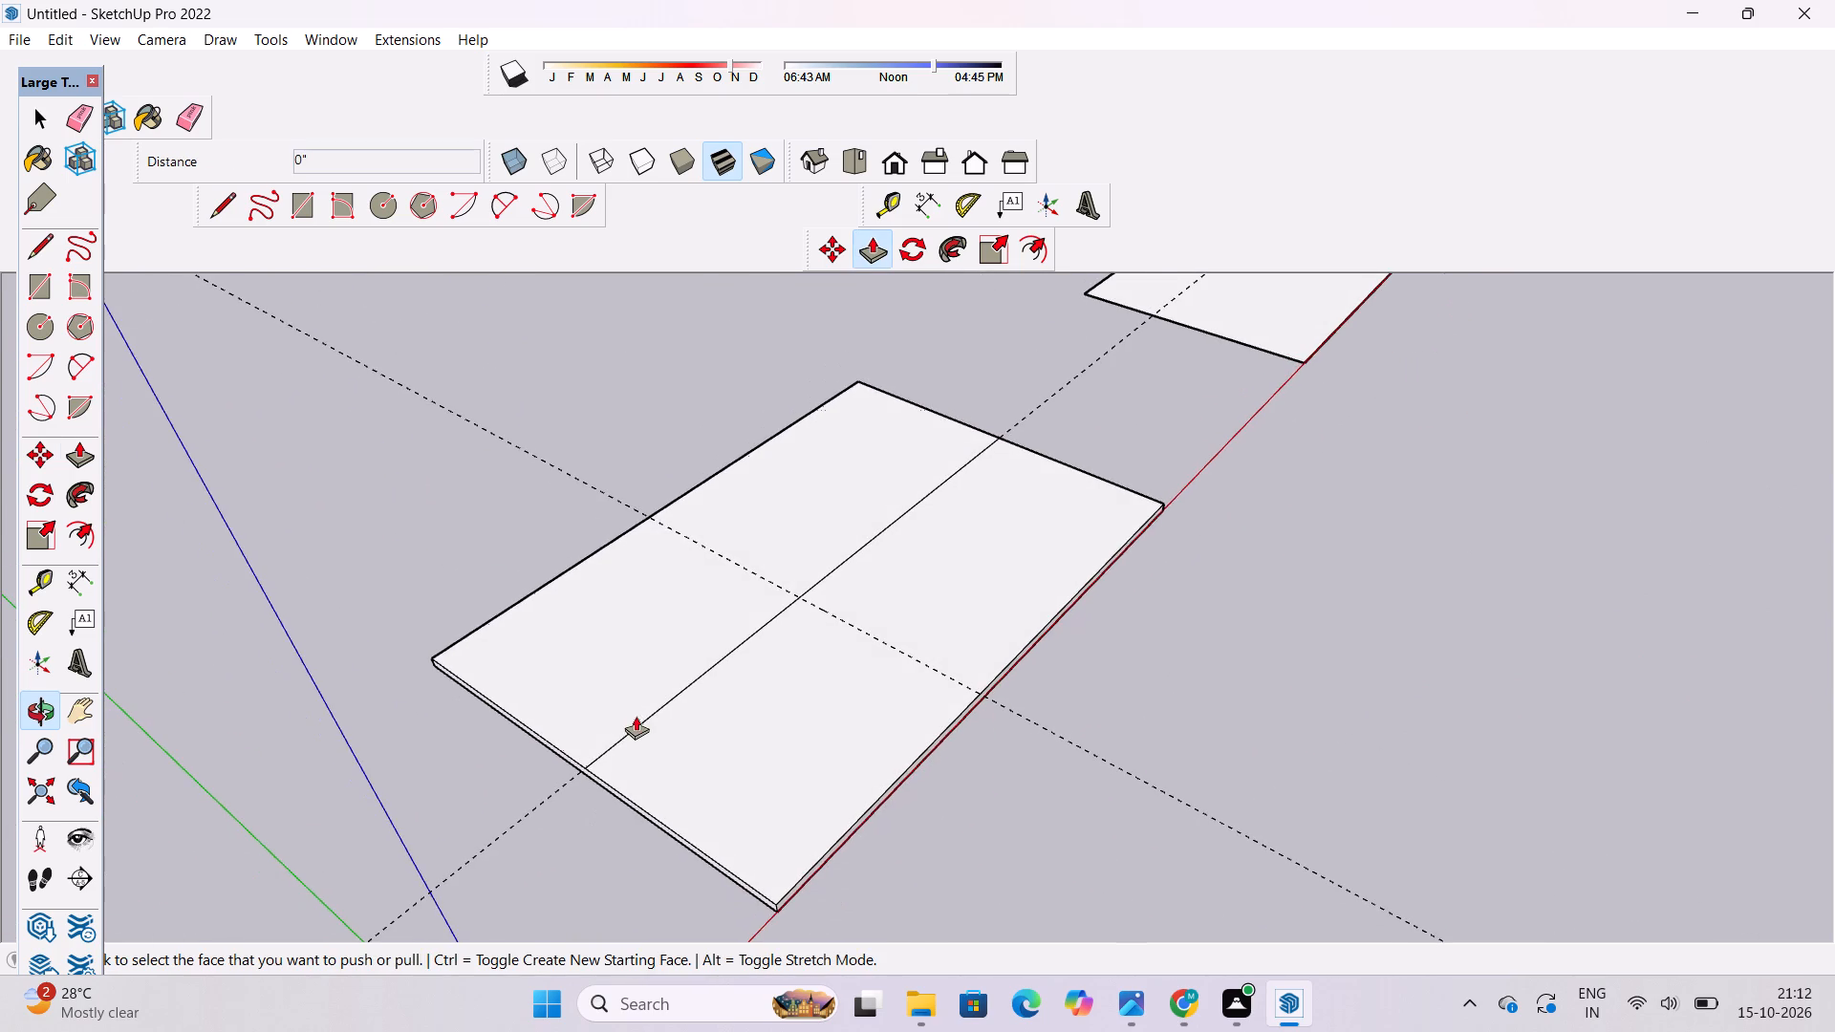
scroll(587, 733, "down", 3)
scroll(592, 674, "up", 4)
left_click(592, 674)
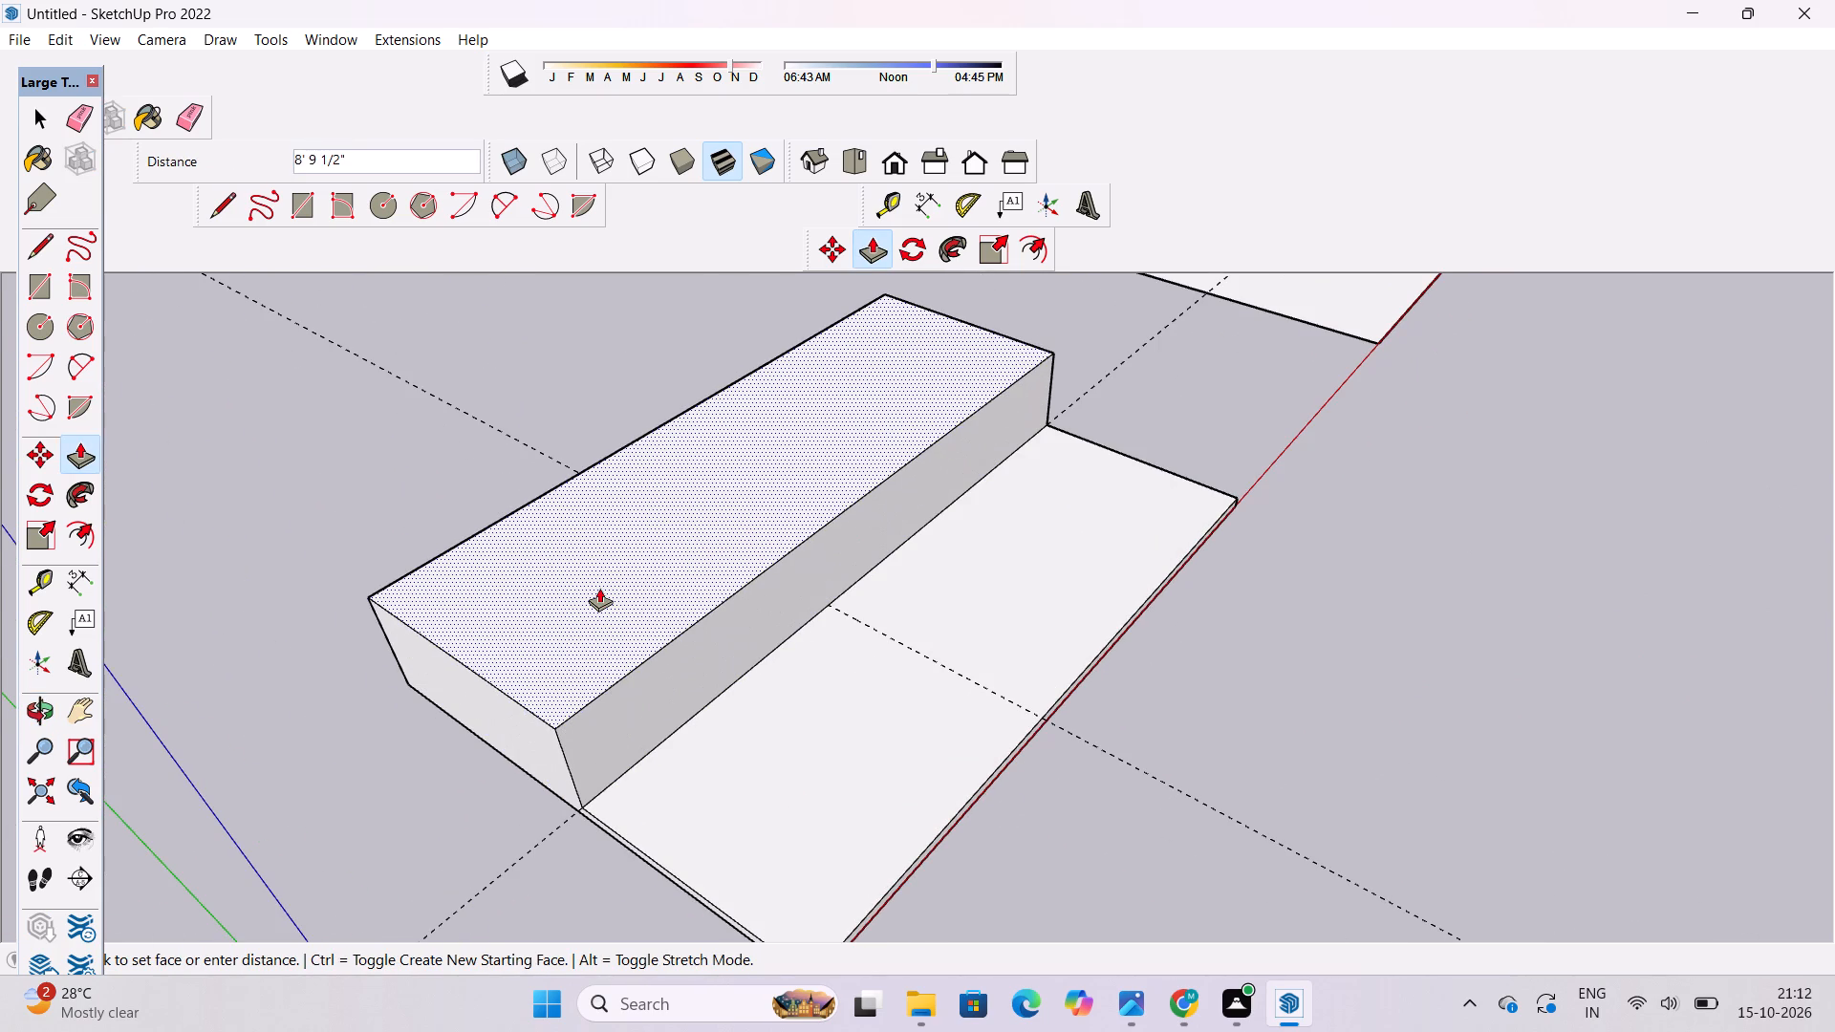
scroll(599, 506, "down", 6)
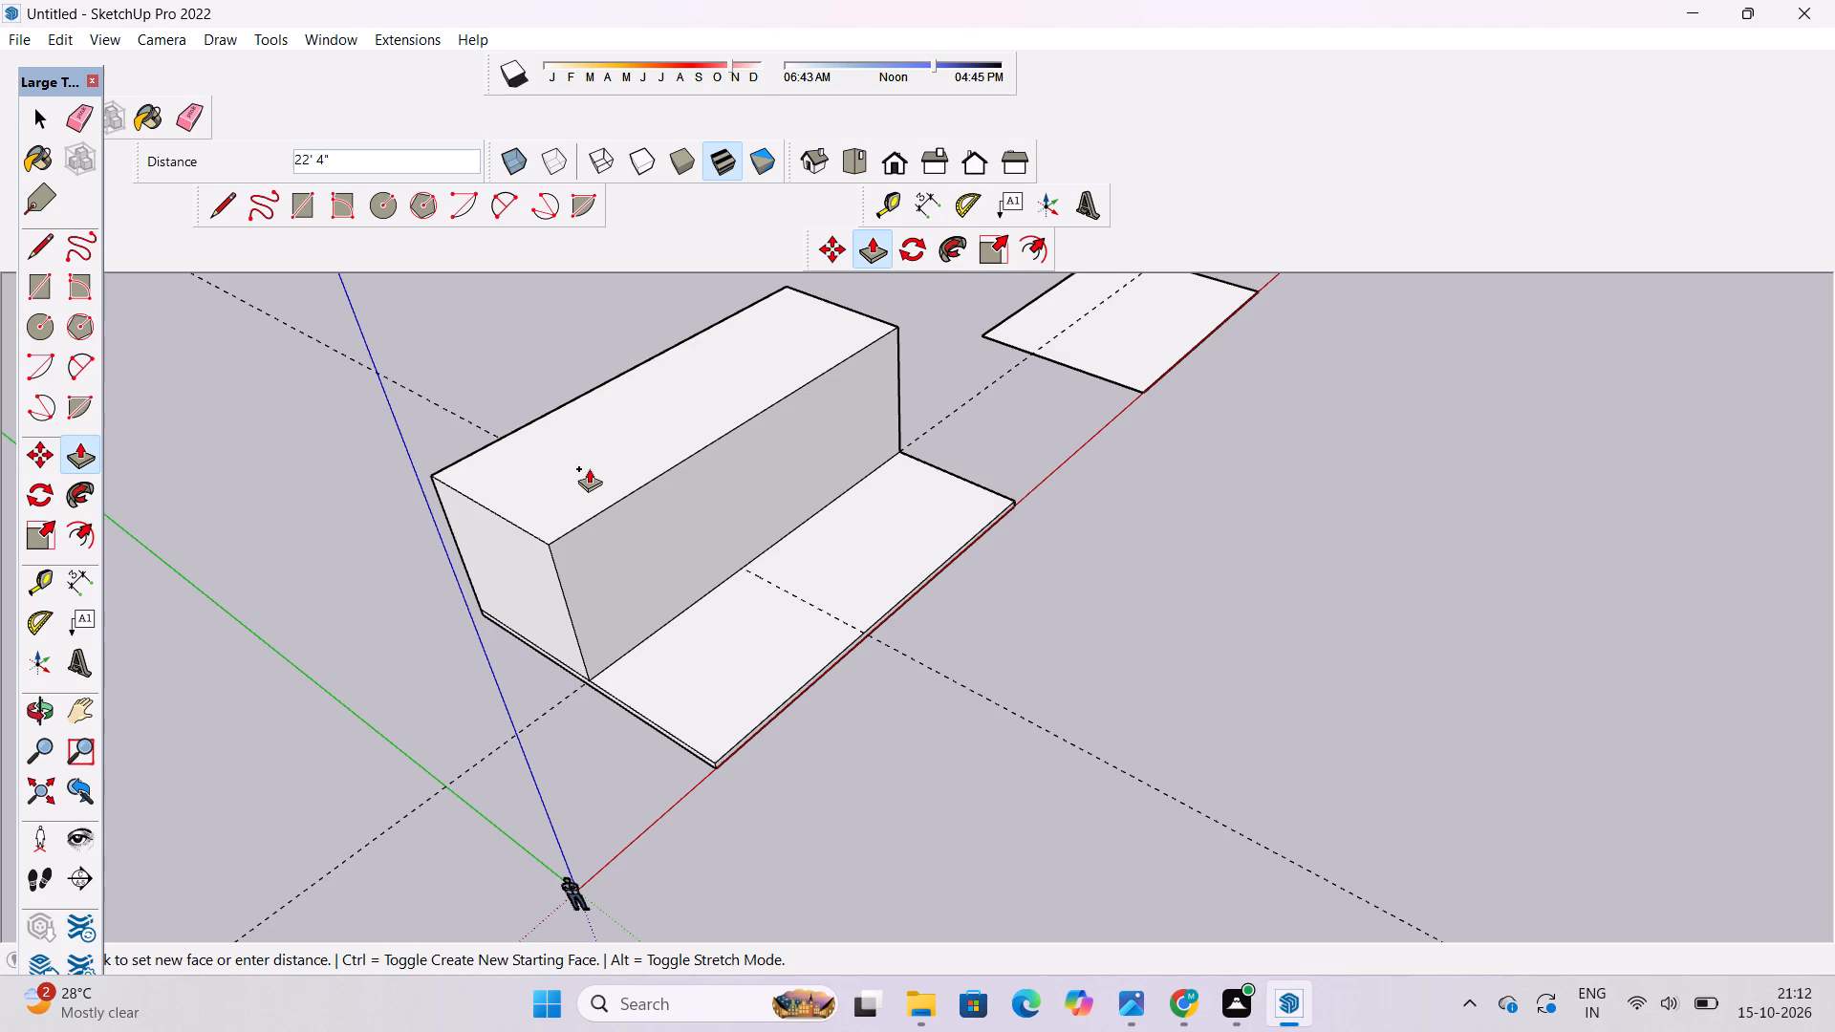
scroll(655, 593, "down", 3)
scroll(639, 499, "up", 5)
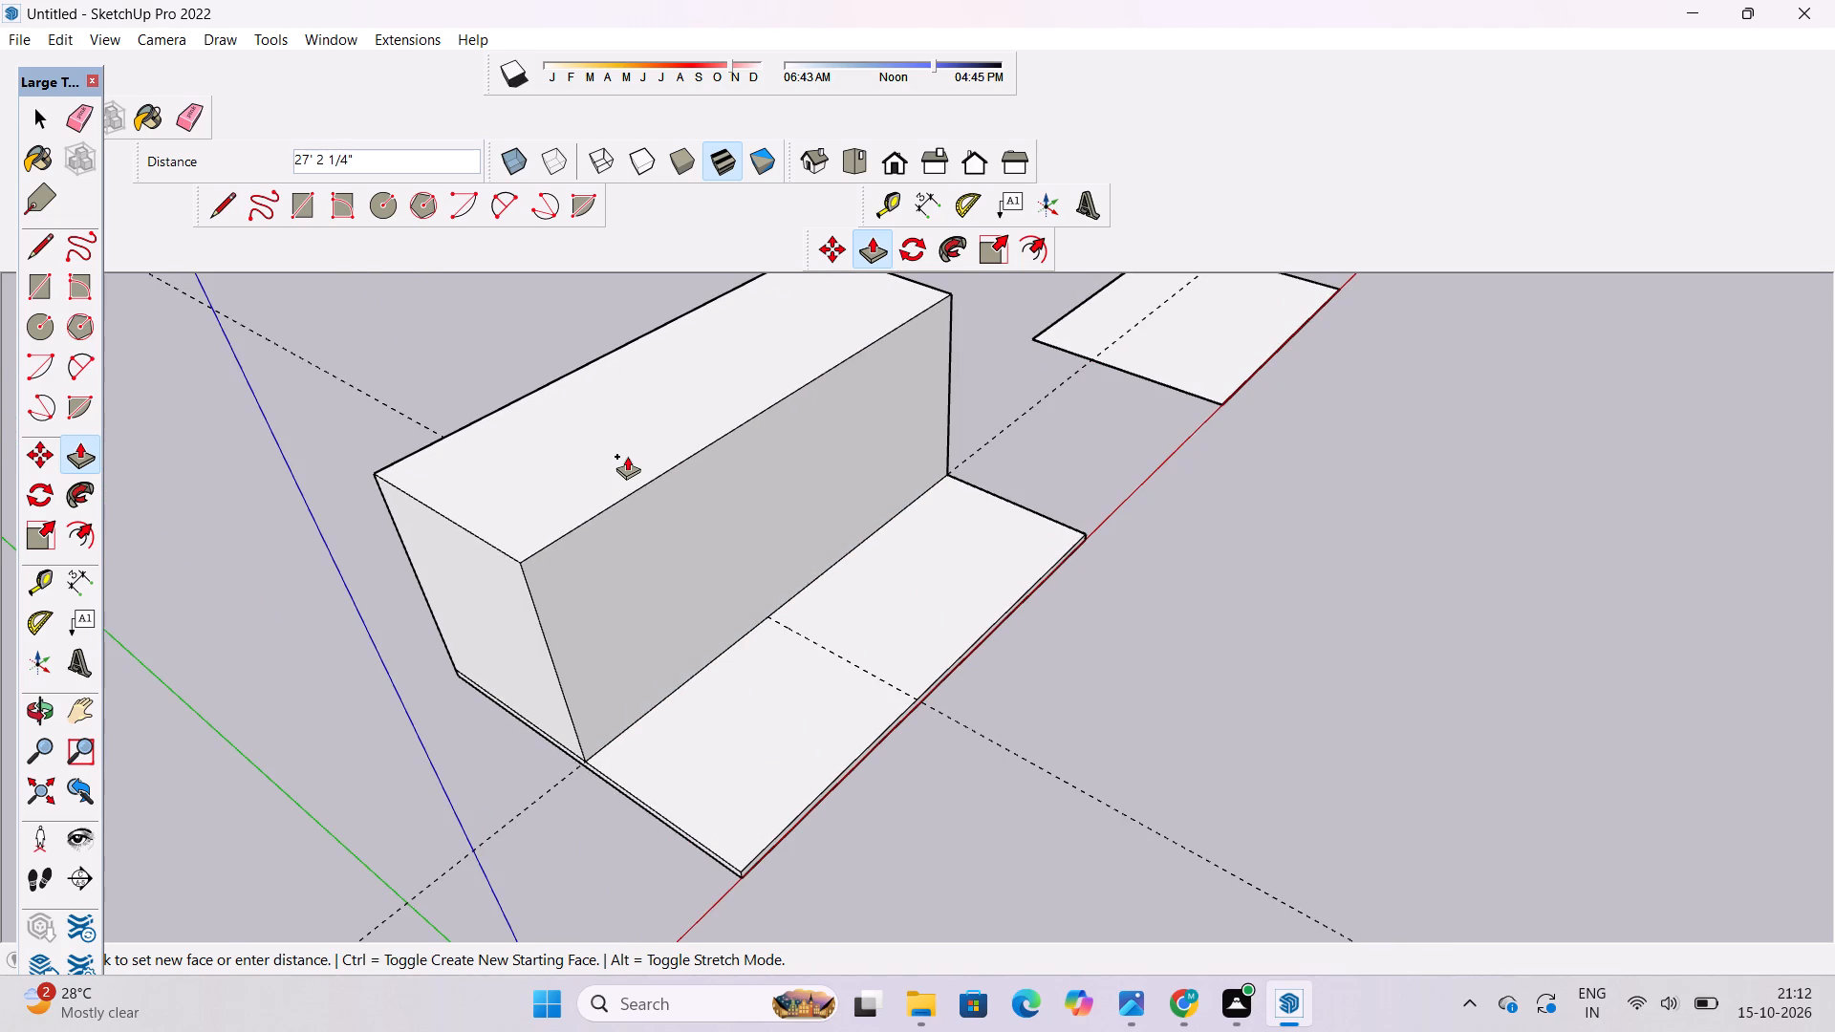
type("40'")
key("Return")
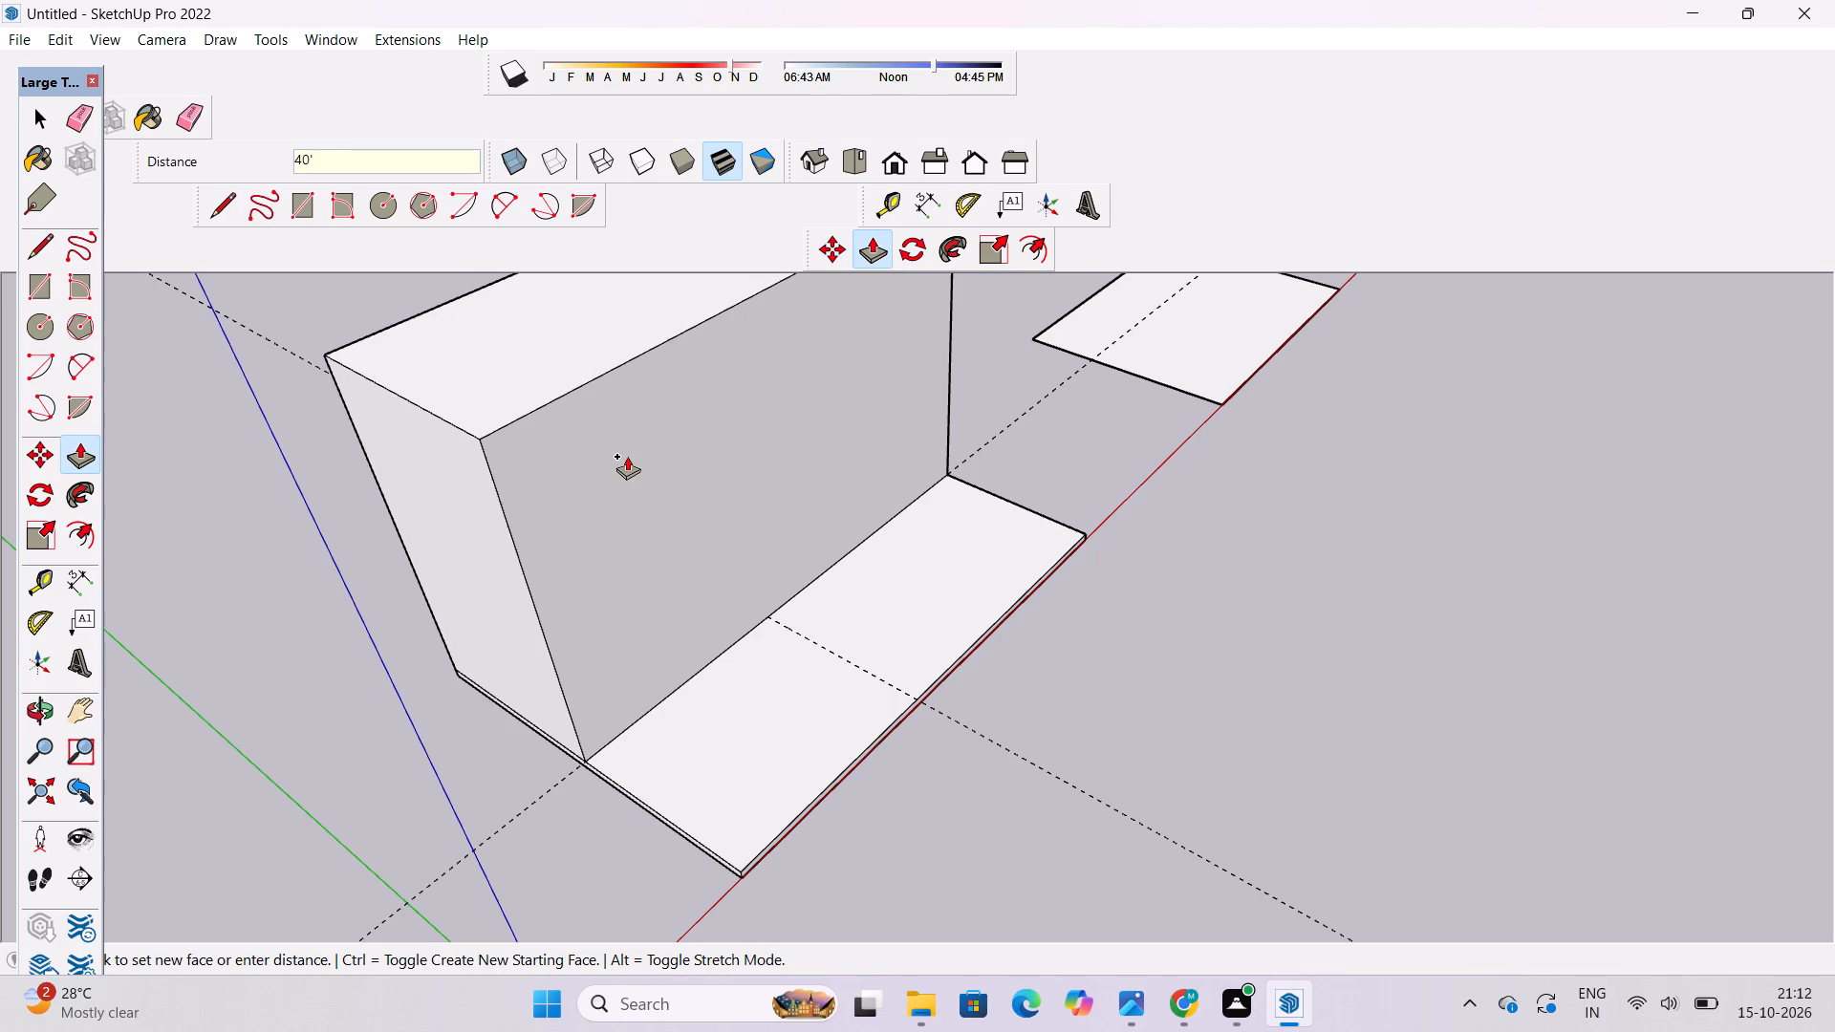
Examine the raised block and the low front half of the slab from several angles.
key("o")
scroll(627, 456, "down", 8)
left_click_drag(740, 547, 641, 430)
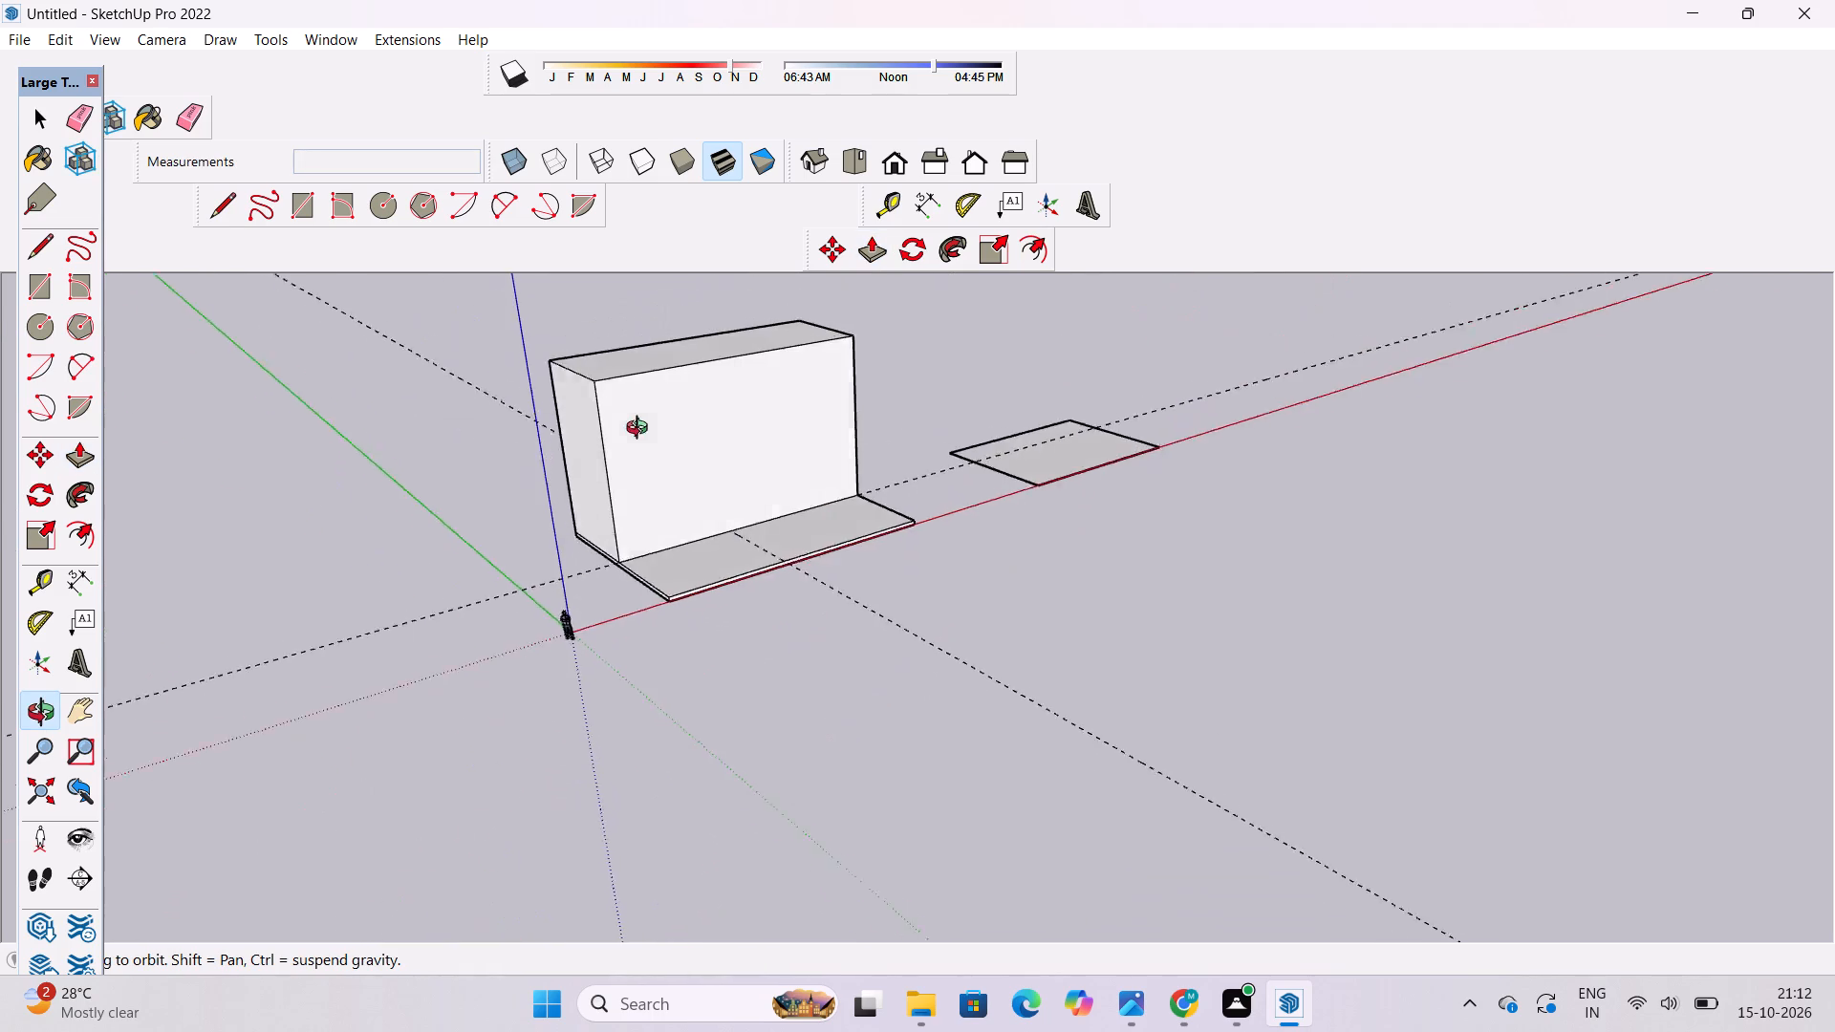
left_click_drag(641, 430, 532, 453)
scroll(671, 487, "up", 5)
left_click_drag(734, 452, 635, 577, "shift")
left_click_drag(635, 578, 768, 677)
scroll(625, 564, "down", 3)
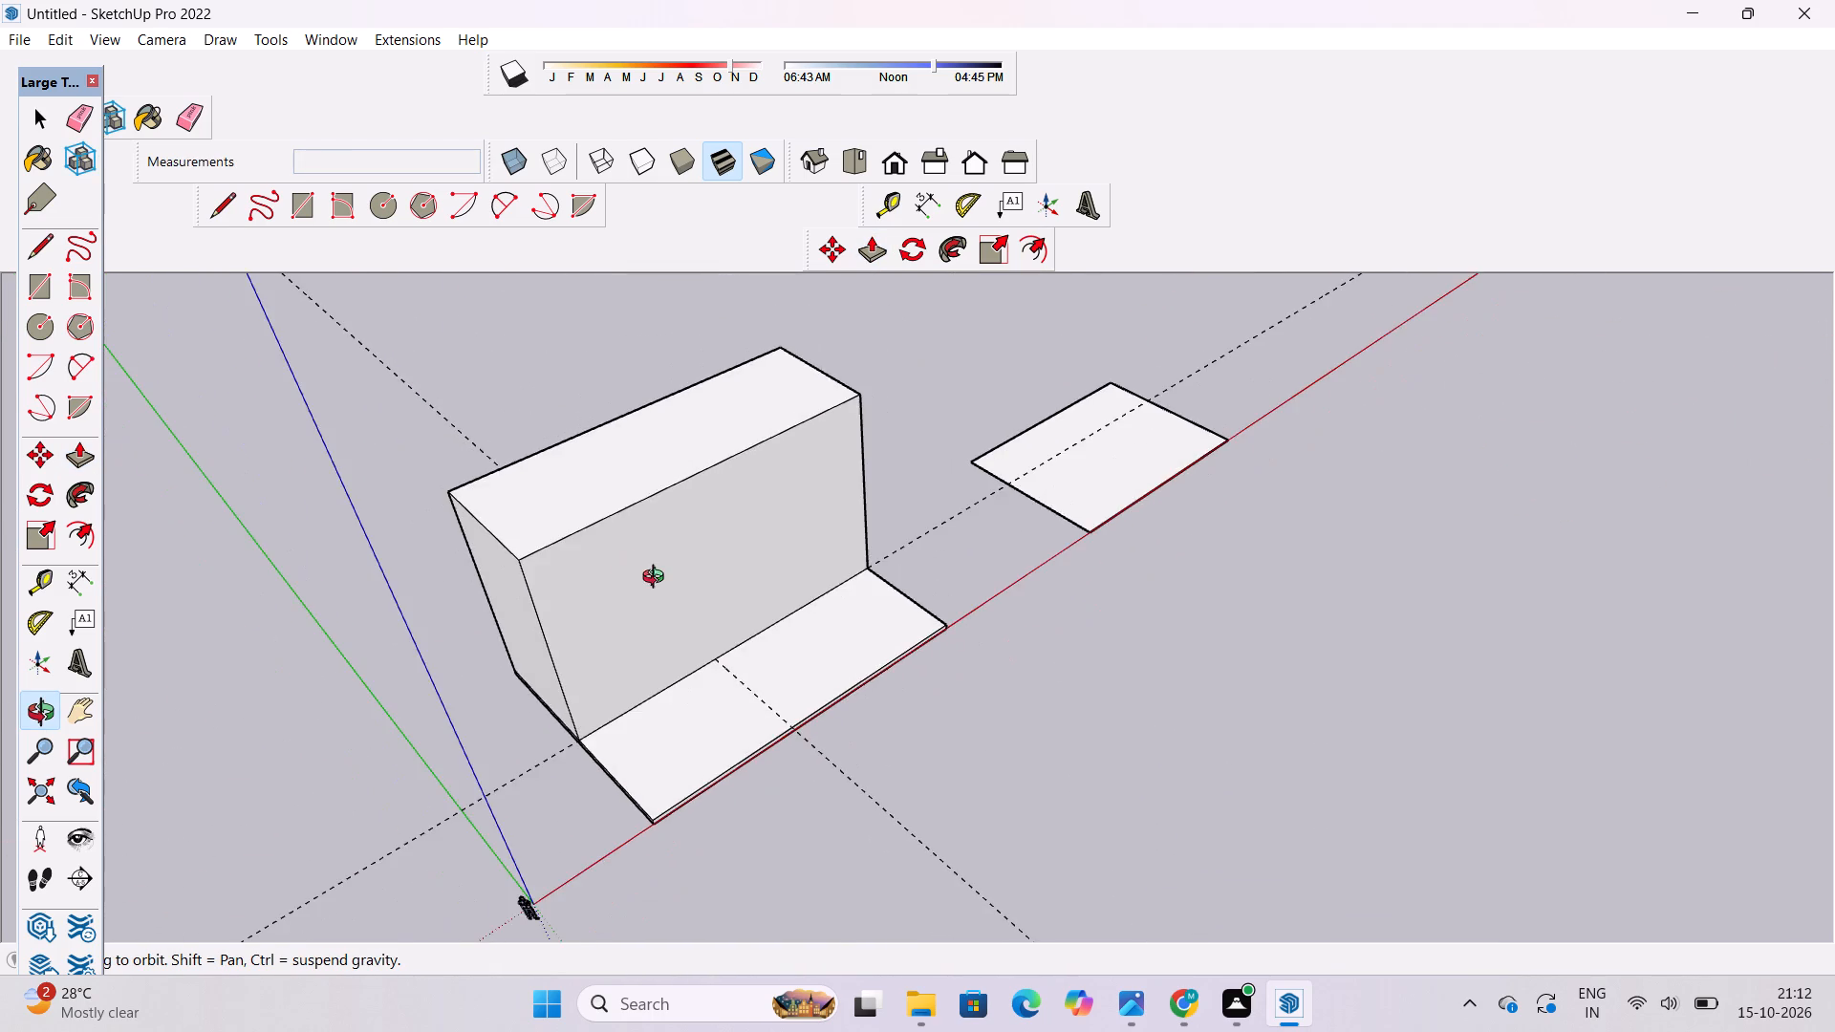
left_click_drag(658, 579, 471, 586)
left_click_drag(662, 590, 558, 575)
left_click_drag(556, 574, 742, 611)
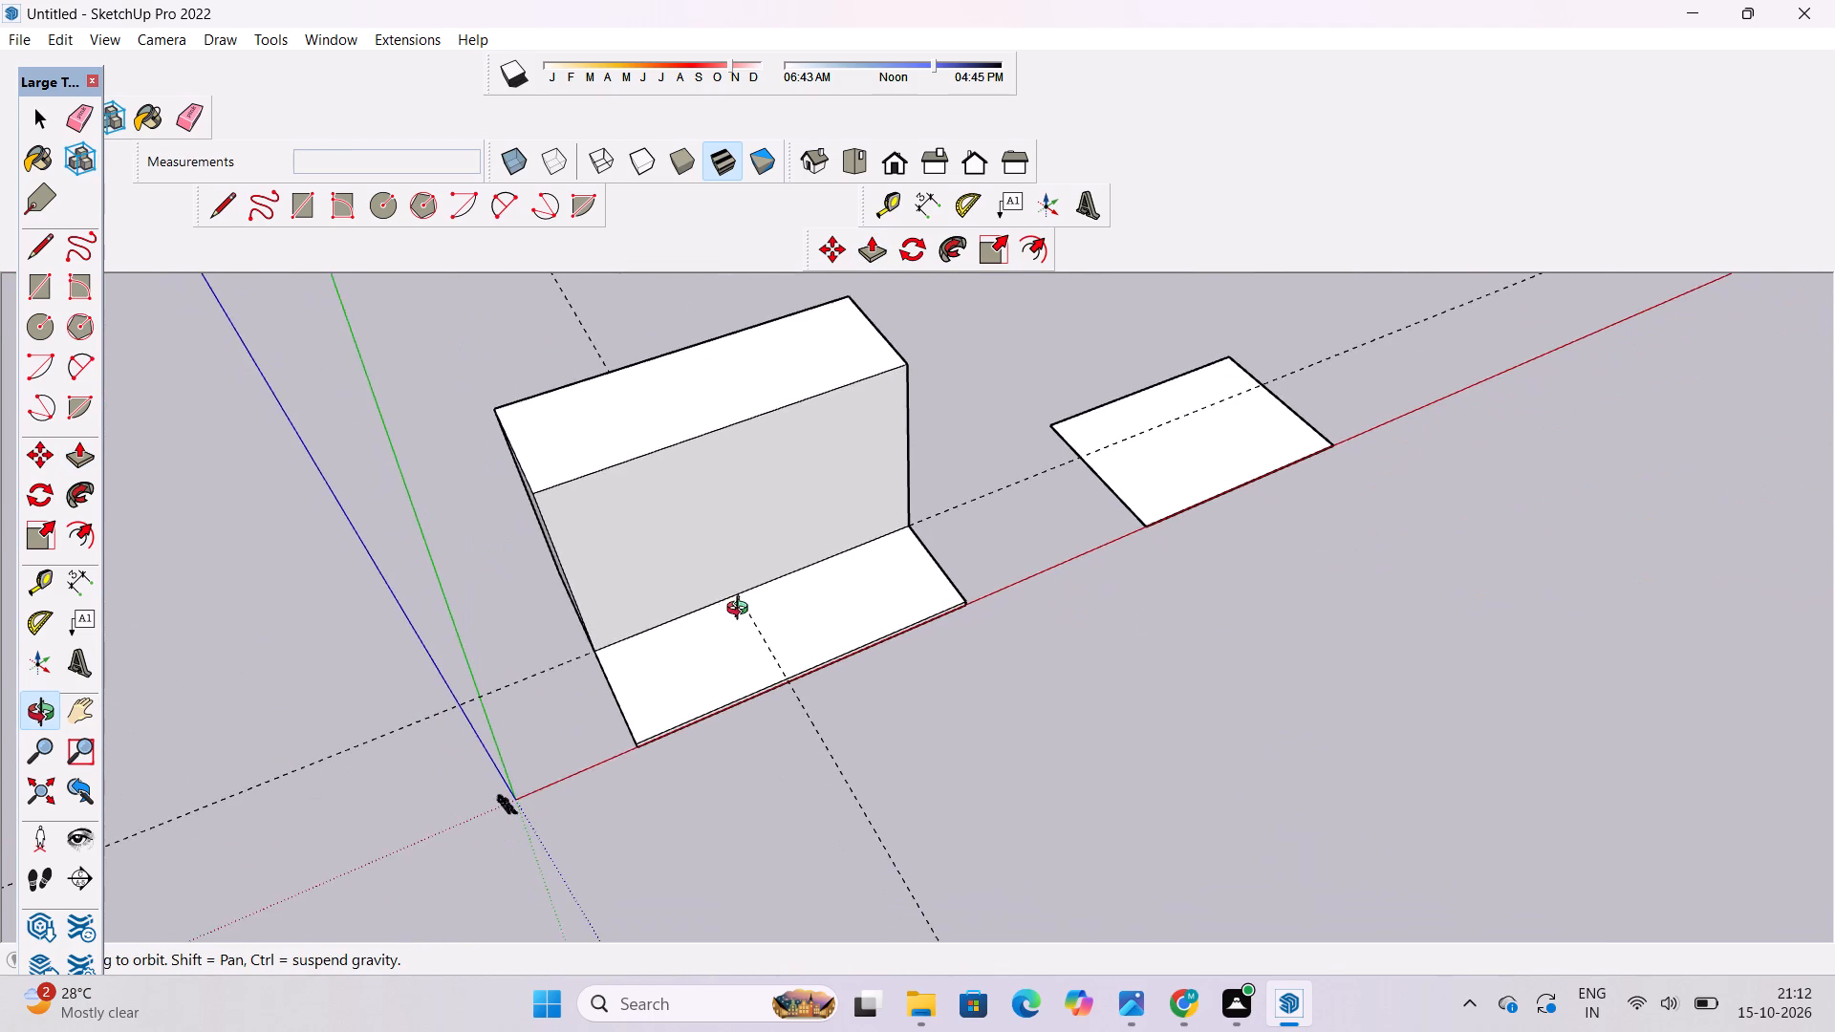
left_click_drag(742, 611, 752, 618)
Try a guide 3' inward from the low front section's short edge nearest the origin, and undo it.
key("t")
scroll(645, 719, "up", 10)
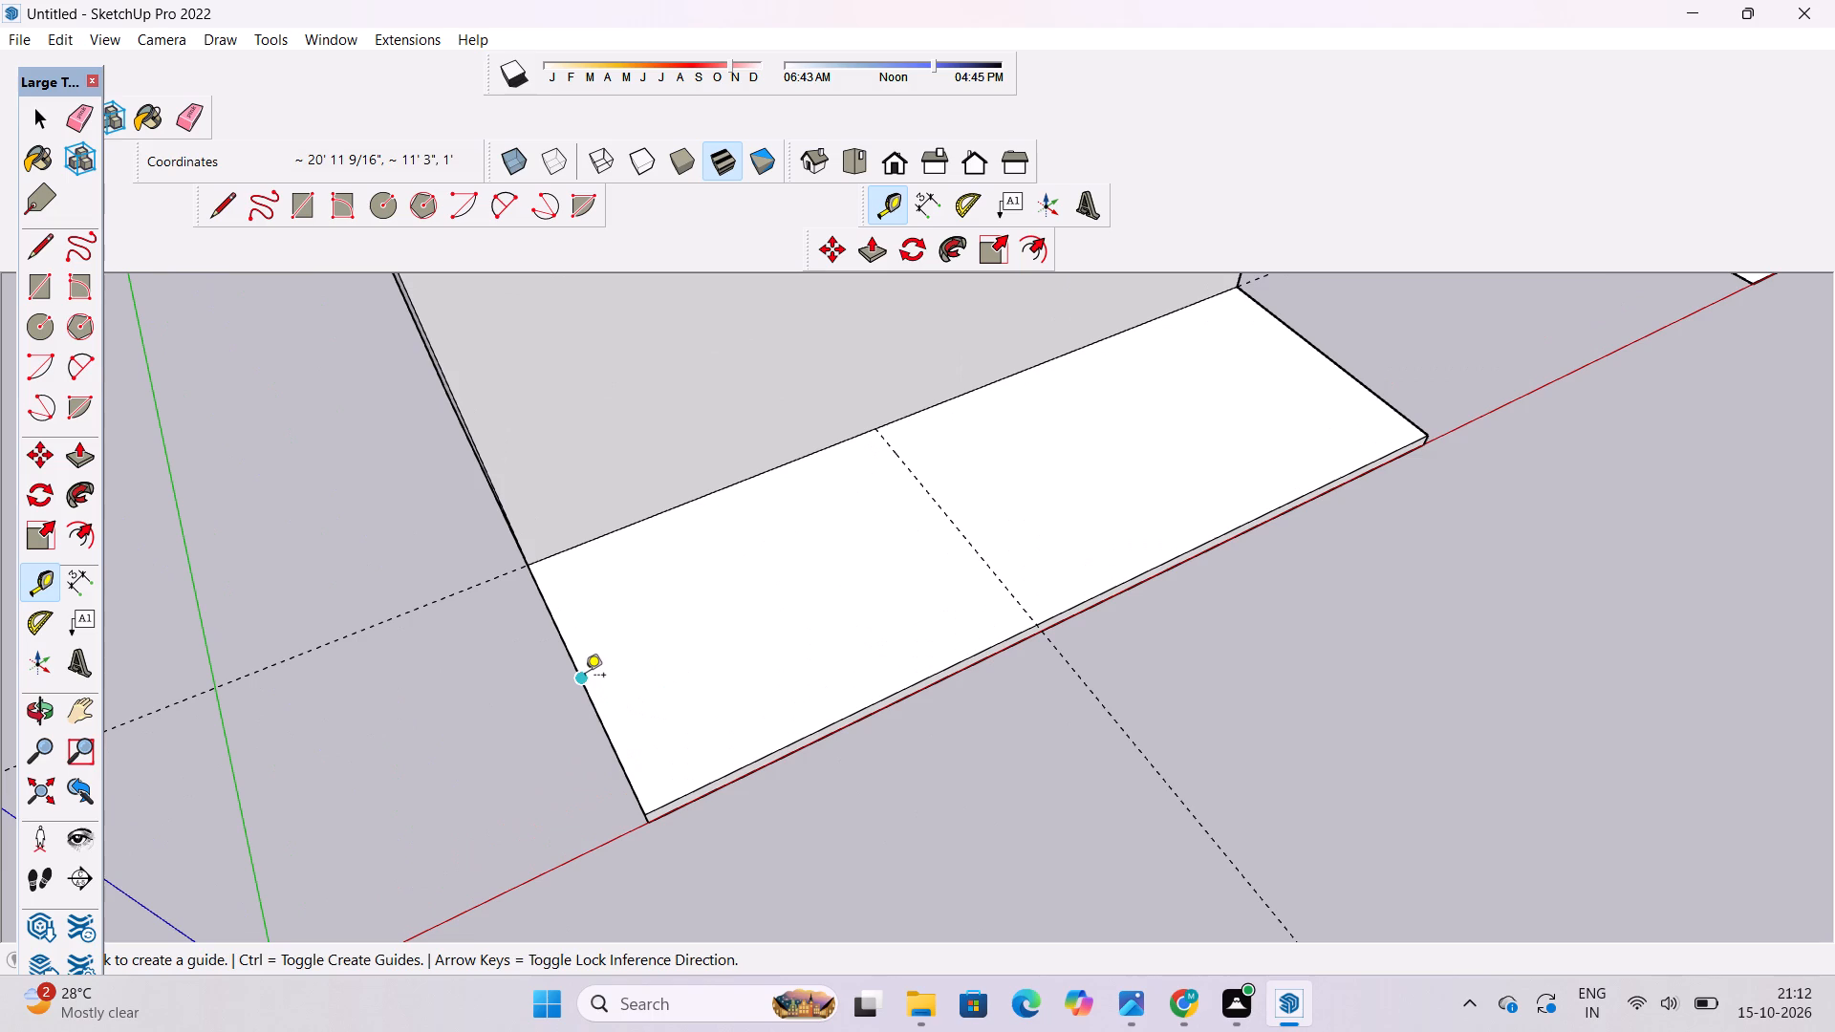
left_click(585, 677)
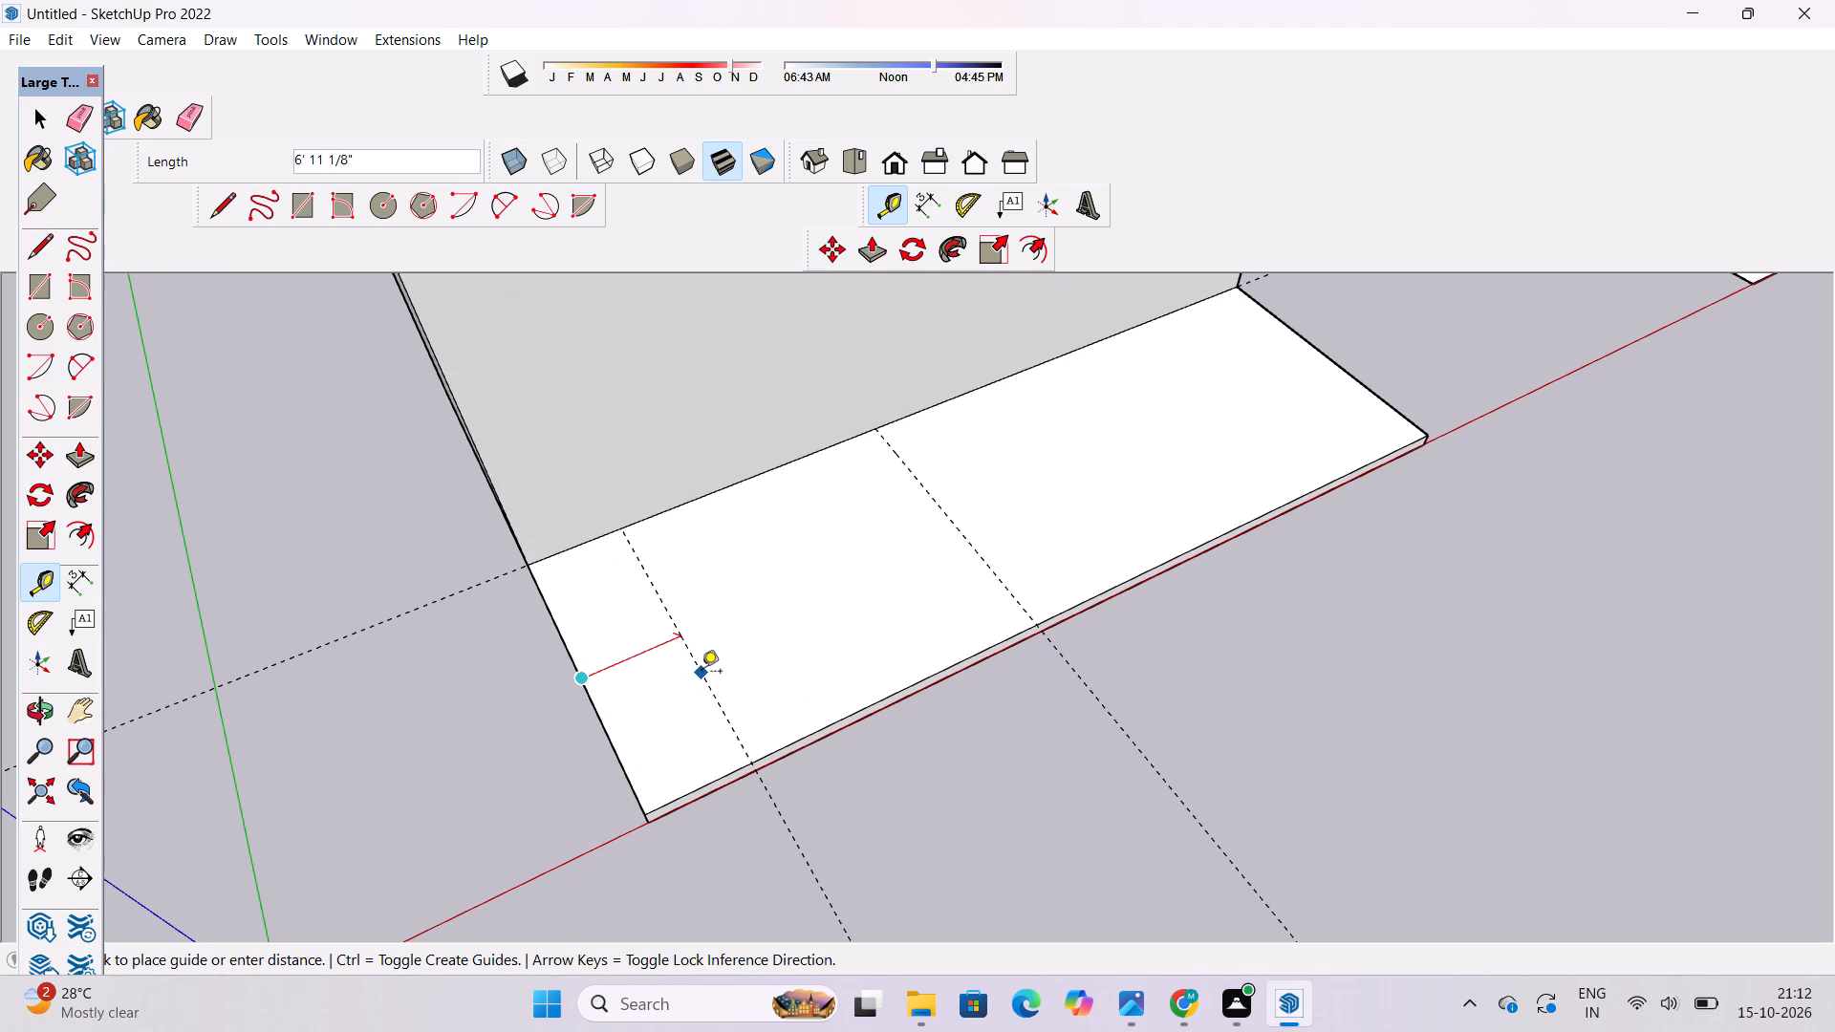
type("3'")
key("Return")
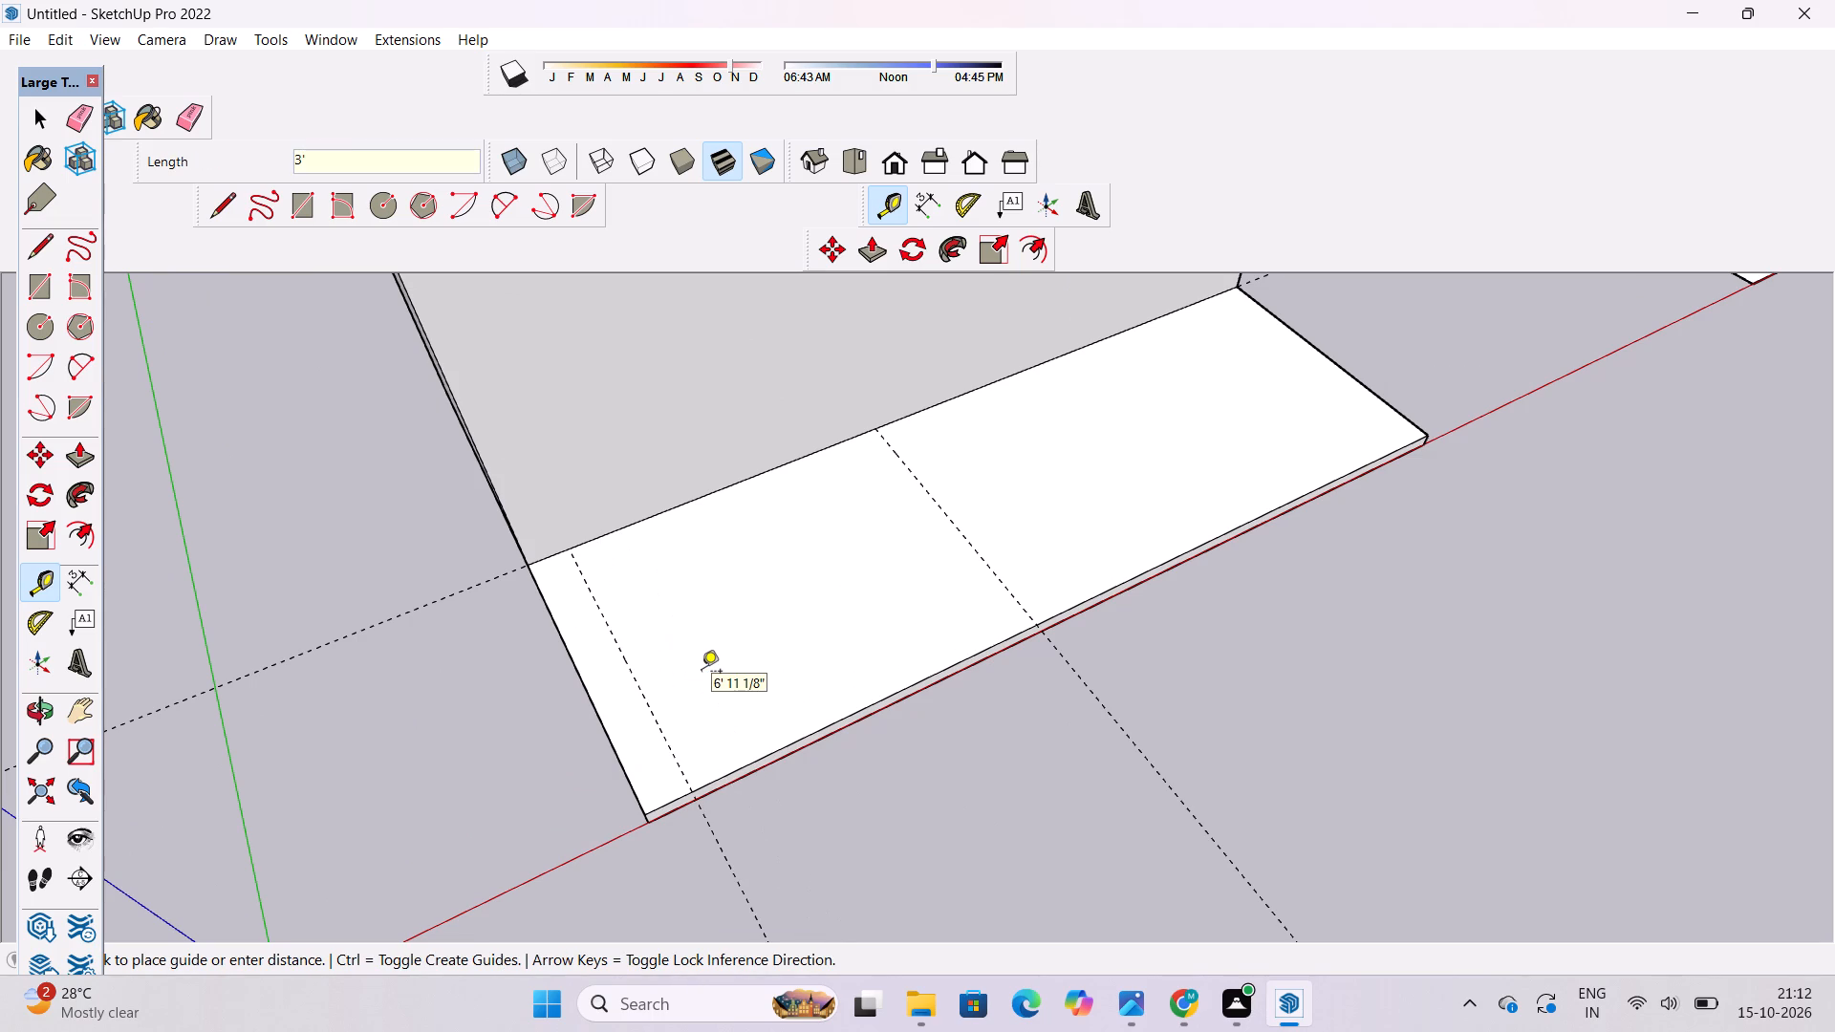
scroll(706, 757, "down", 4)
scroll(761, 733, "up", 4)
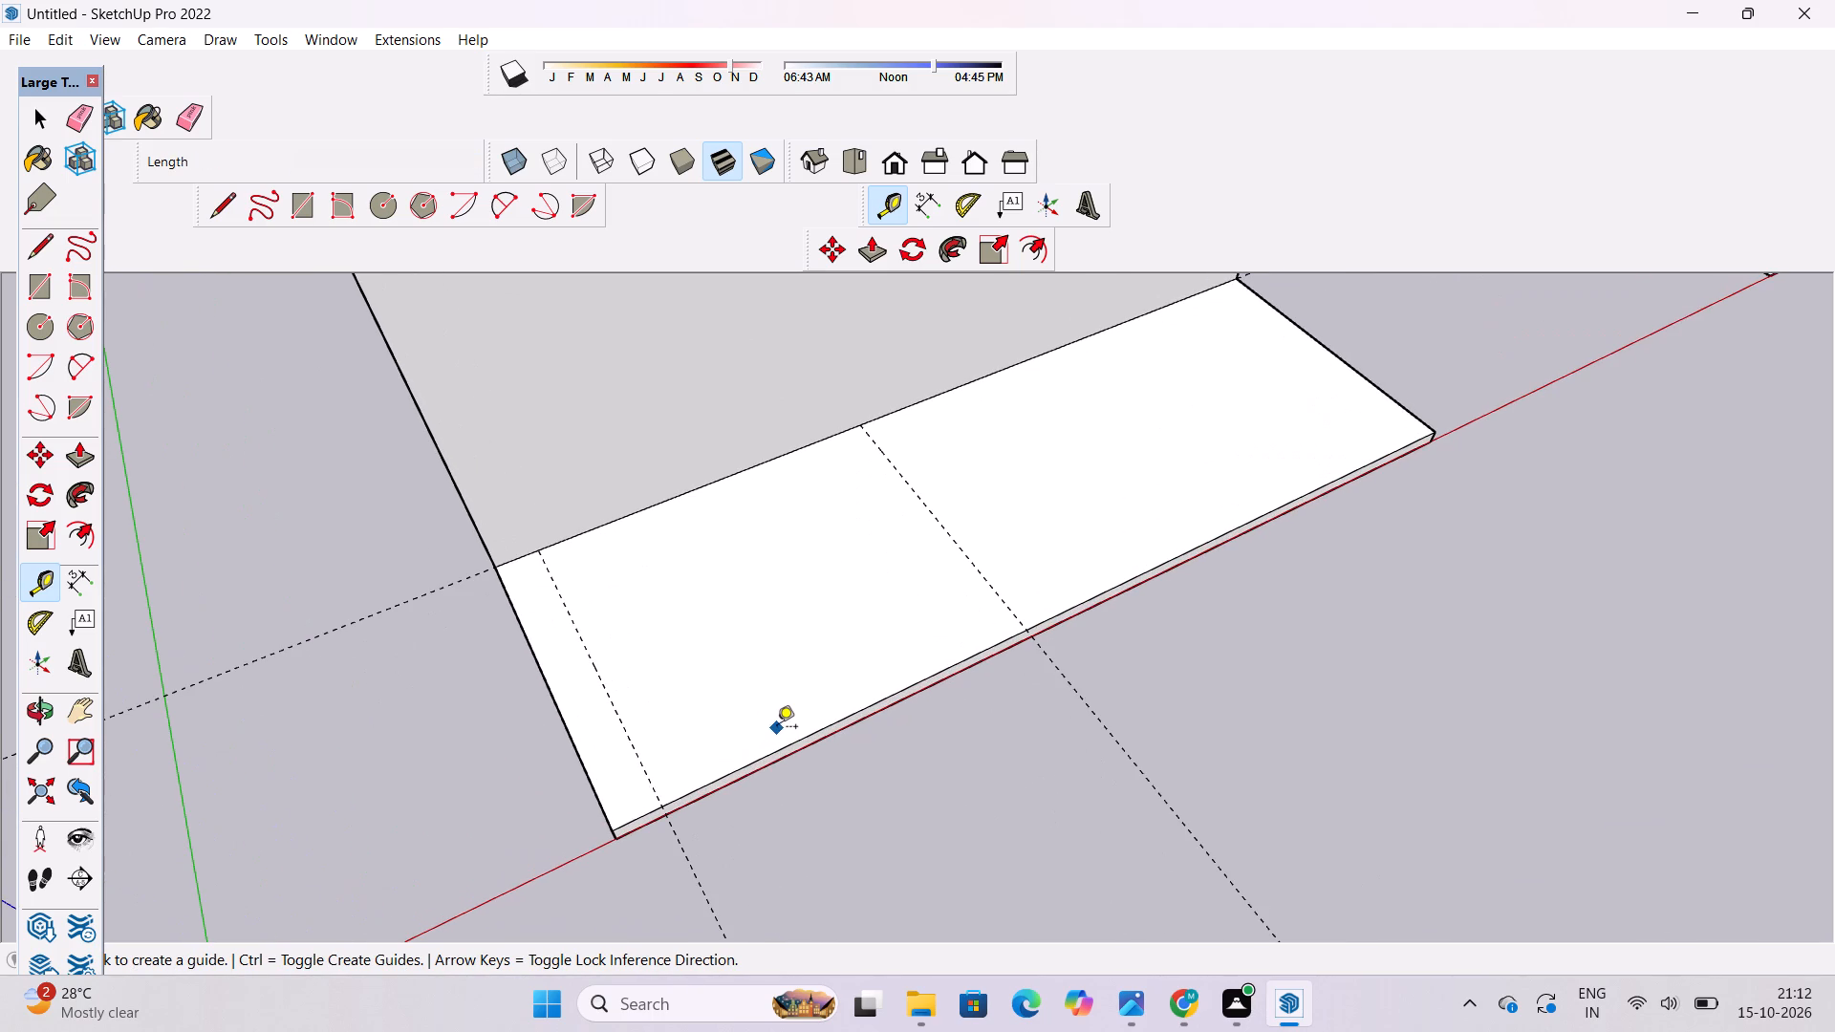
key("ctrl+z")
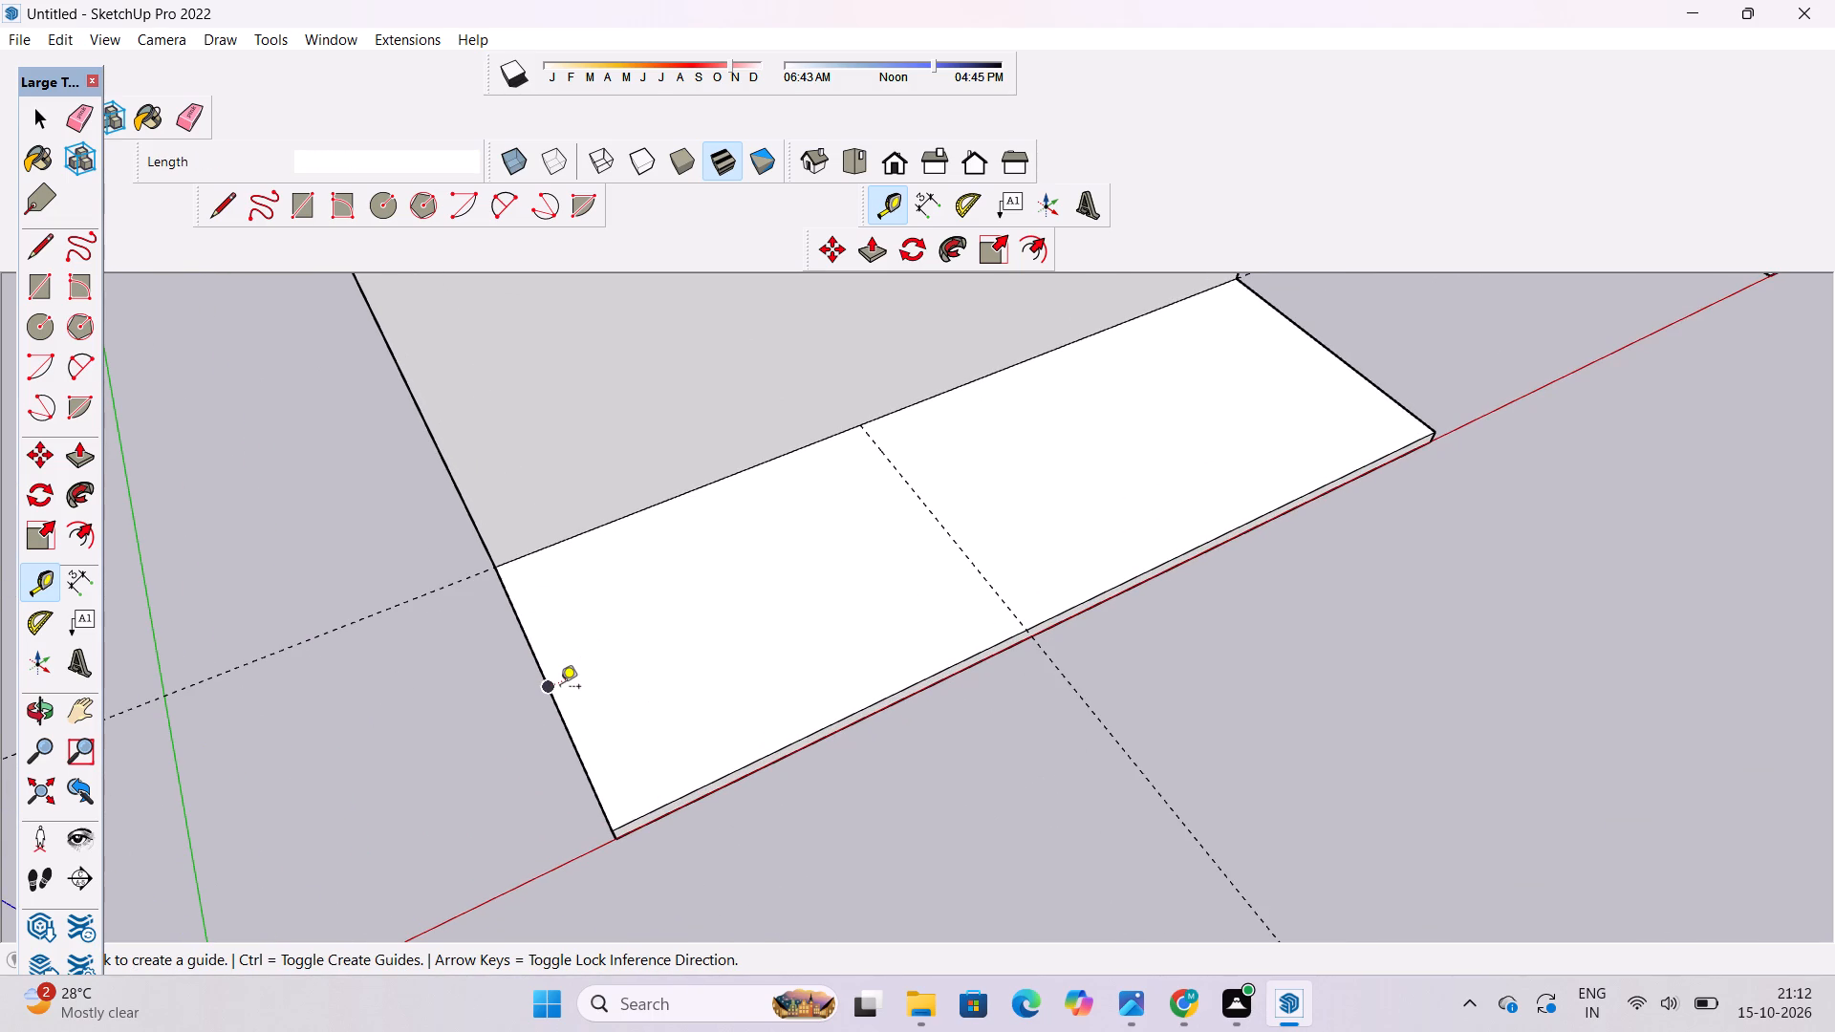
Place a guide on the low front section, 2' inward from its short edge nearest the origin.
left_click(548, 692)
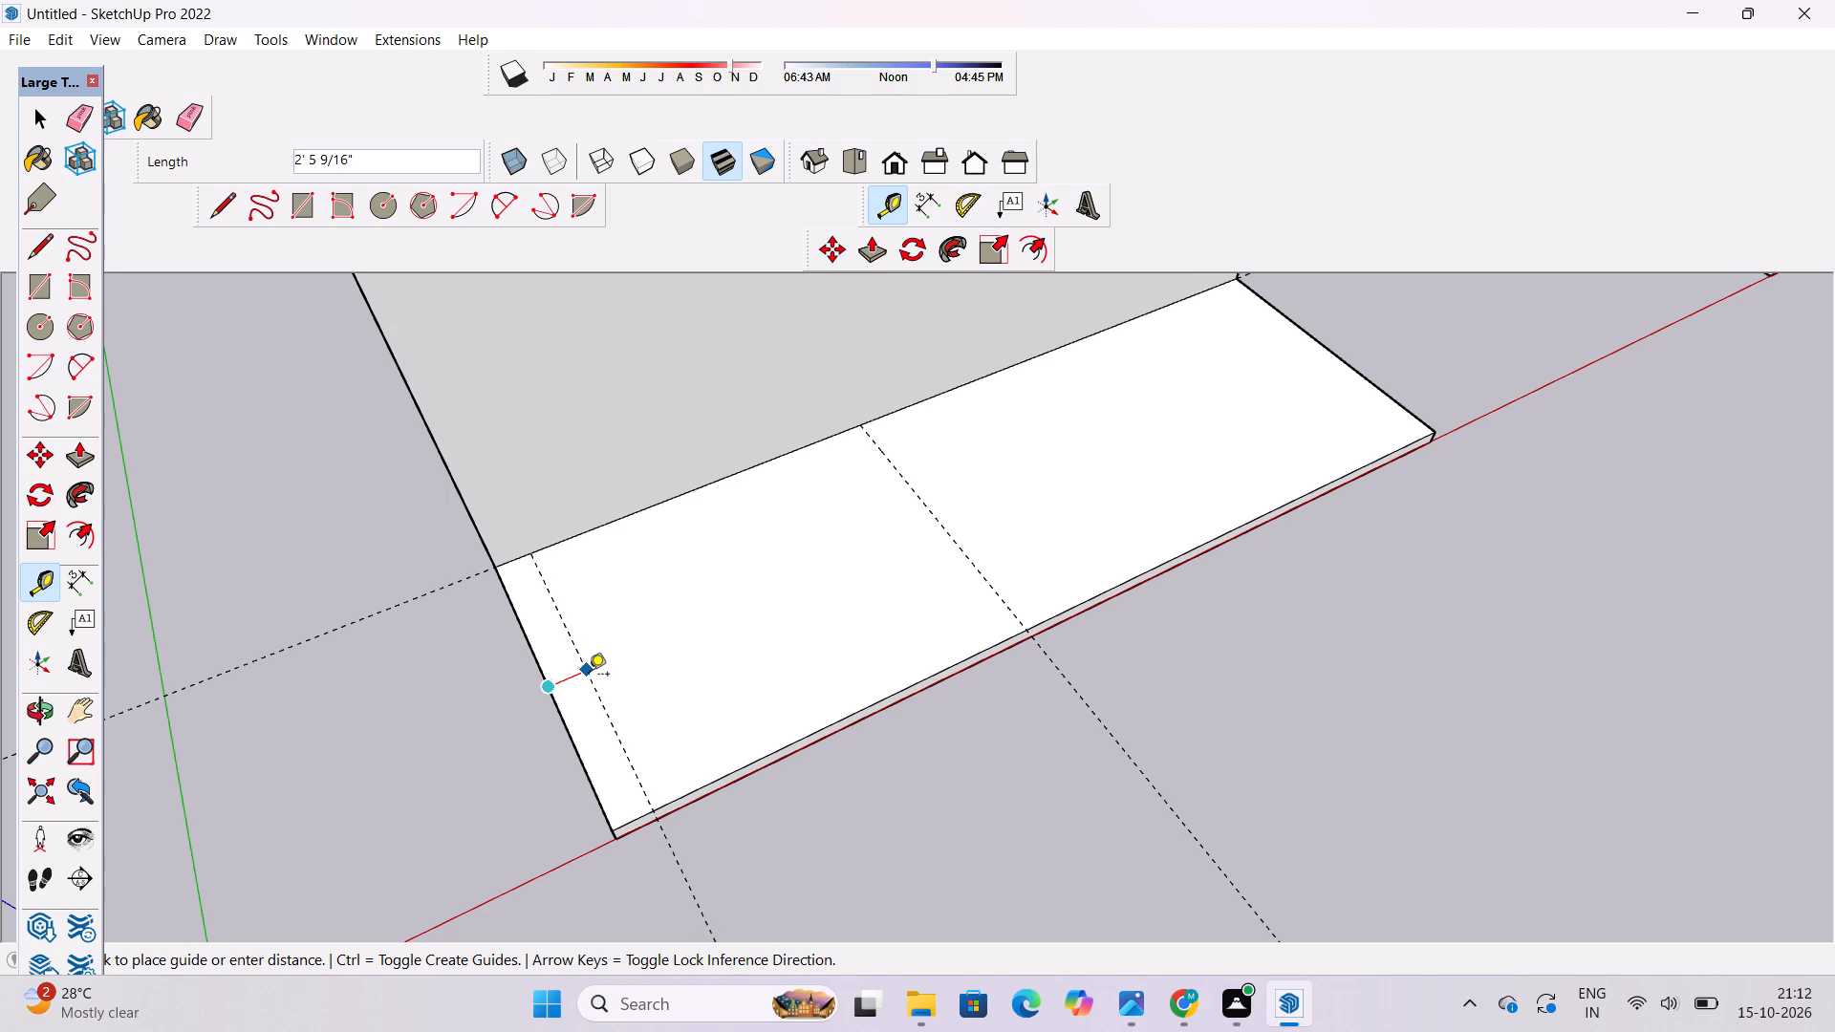
scroll(589, 676, "down", 15)
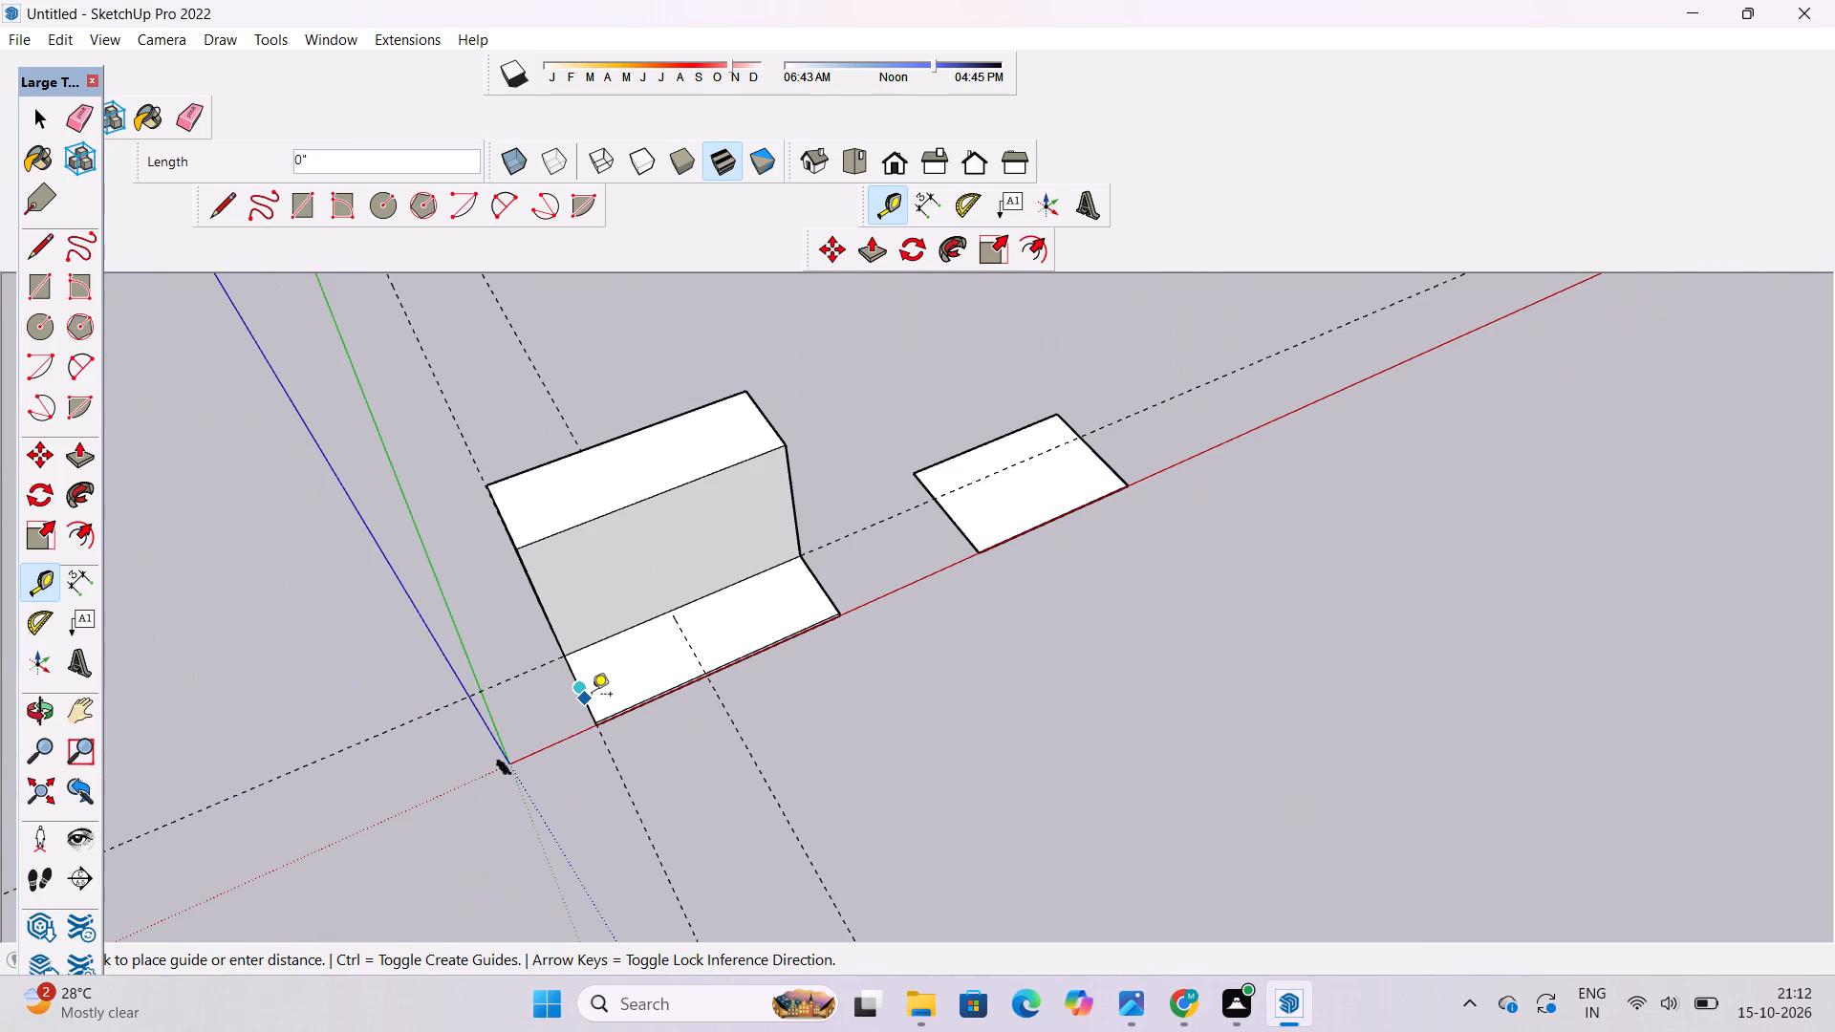
scroll(594, 696, "up", 6)
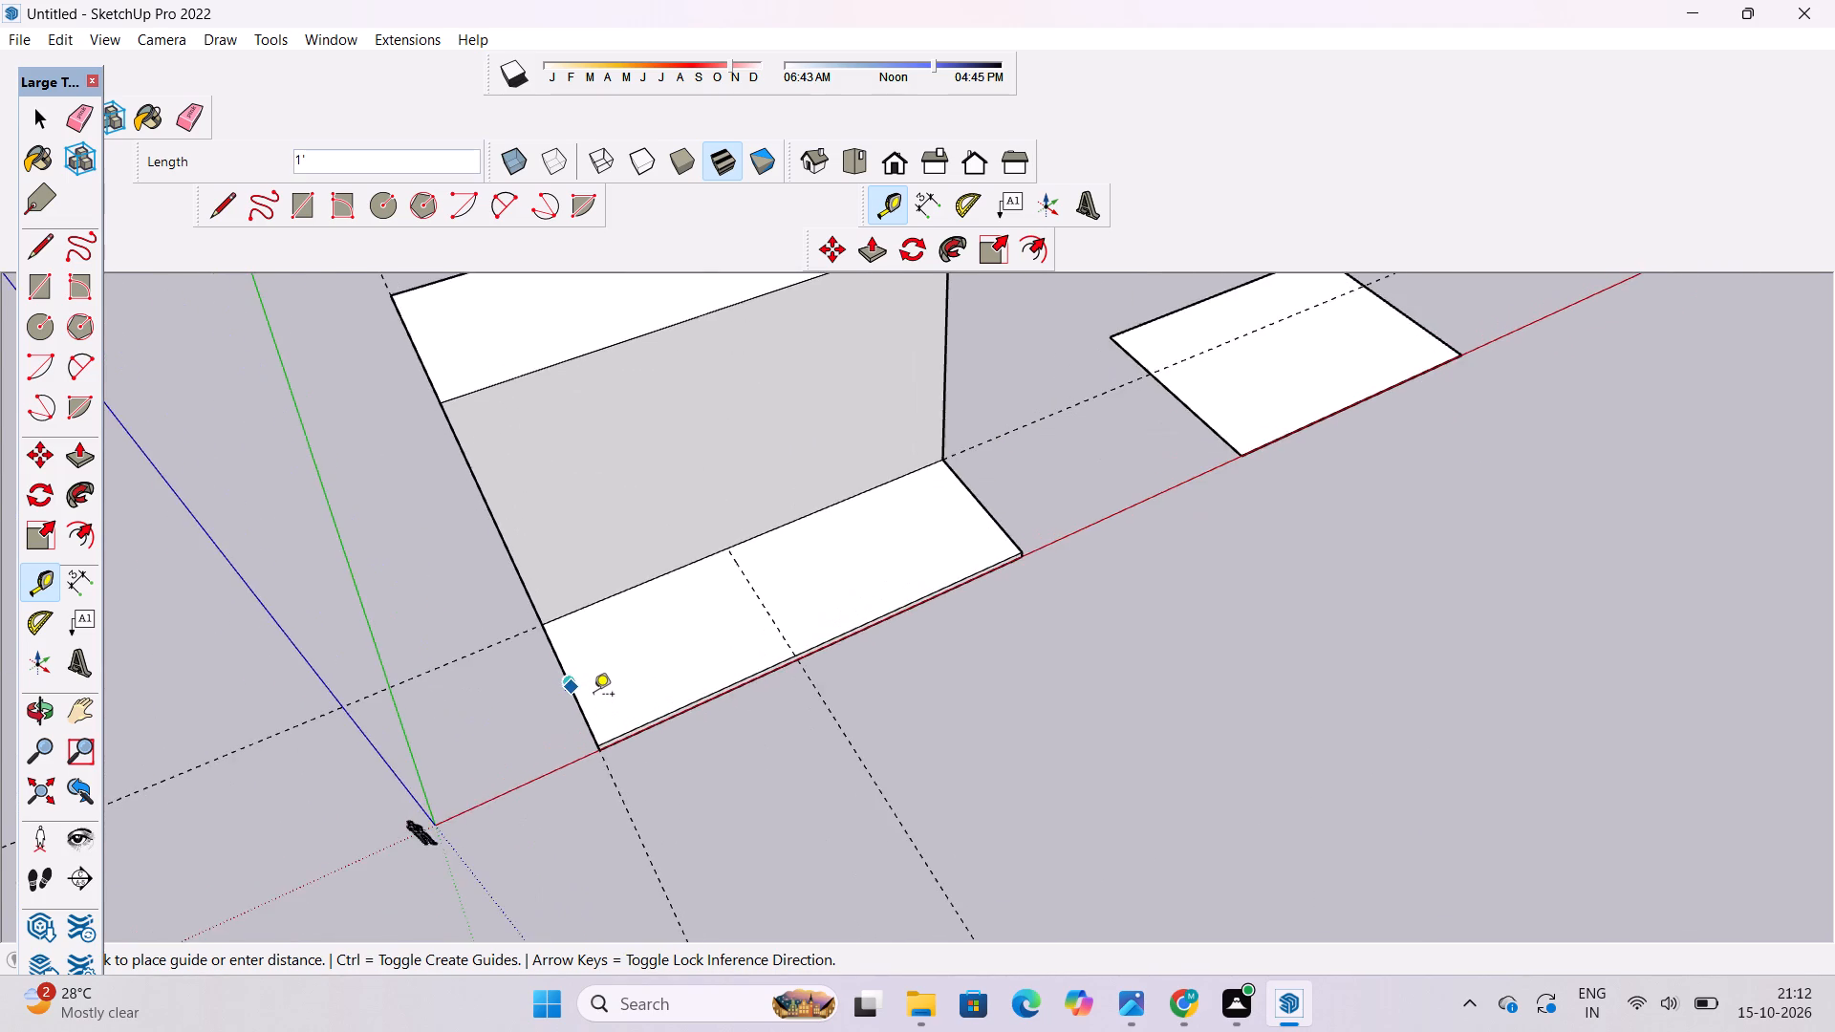
scroll(594, 696, "up", 3)
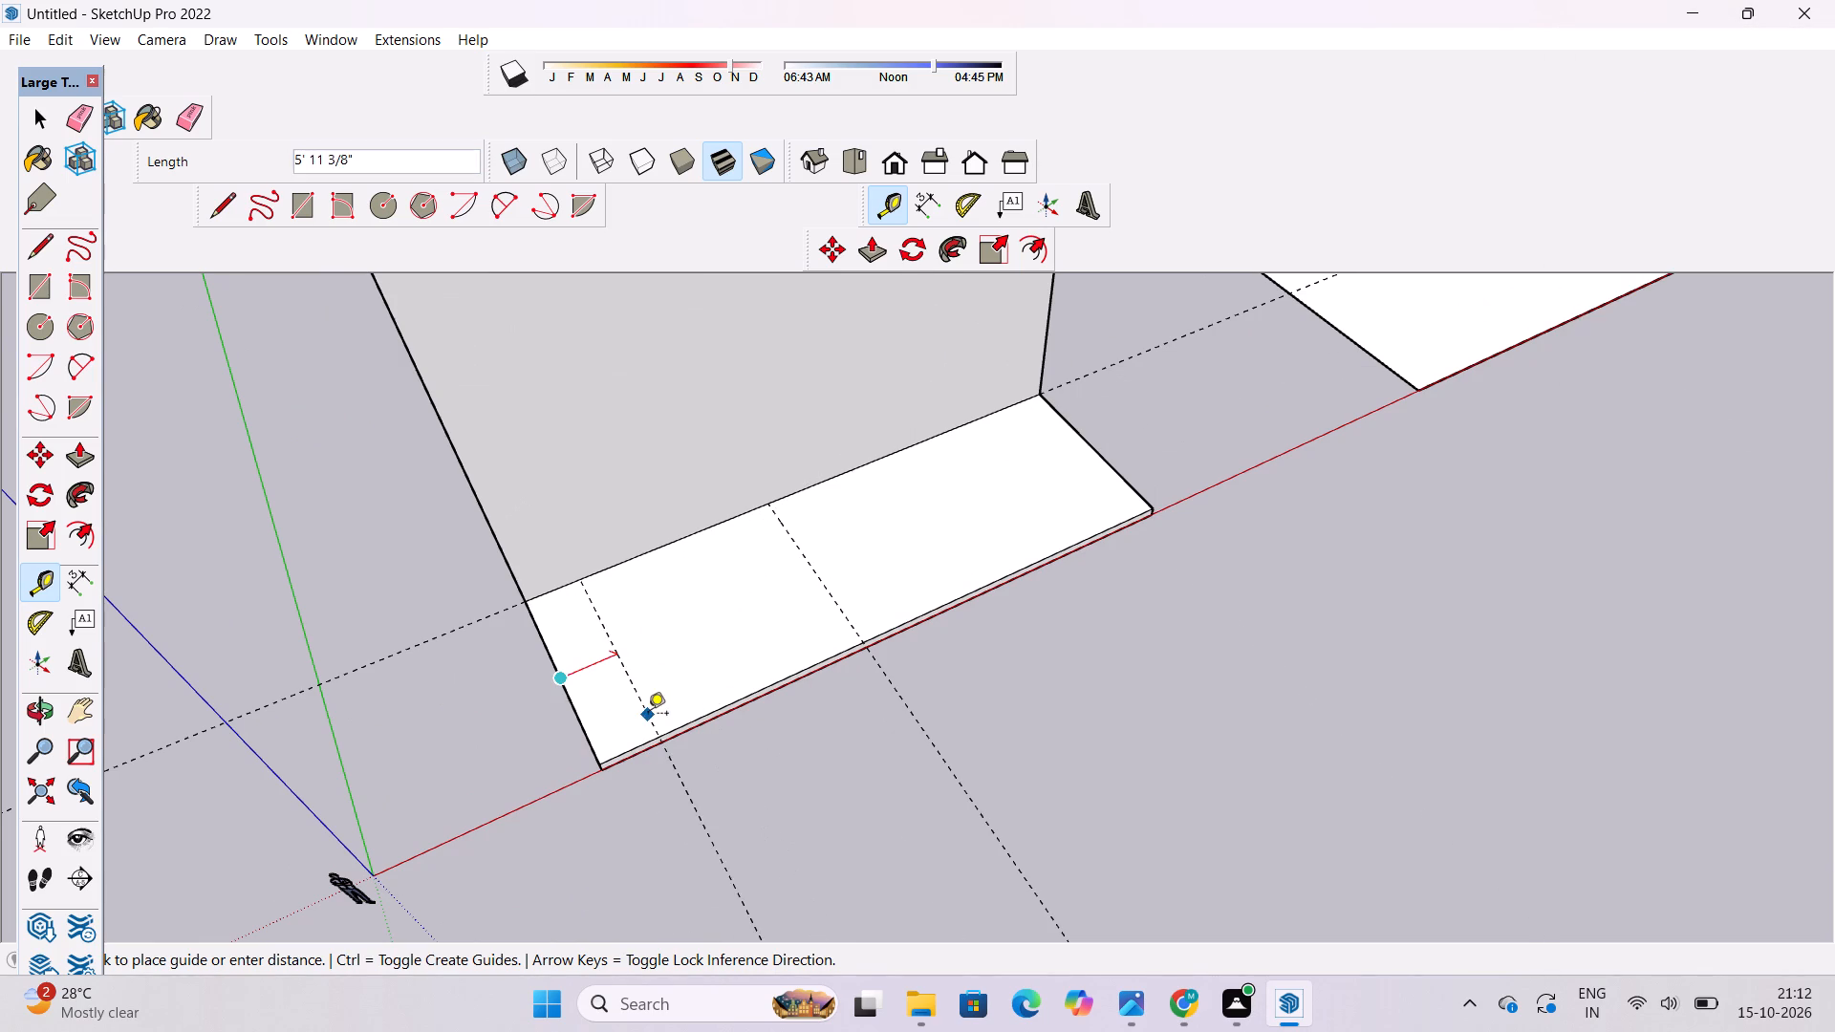
scroll(622, 699, "down", 3)
scroll(611, 687, "up", 5)
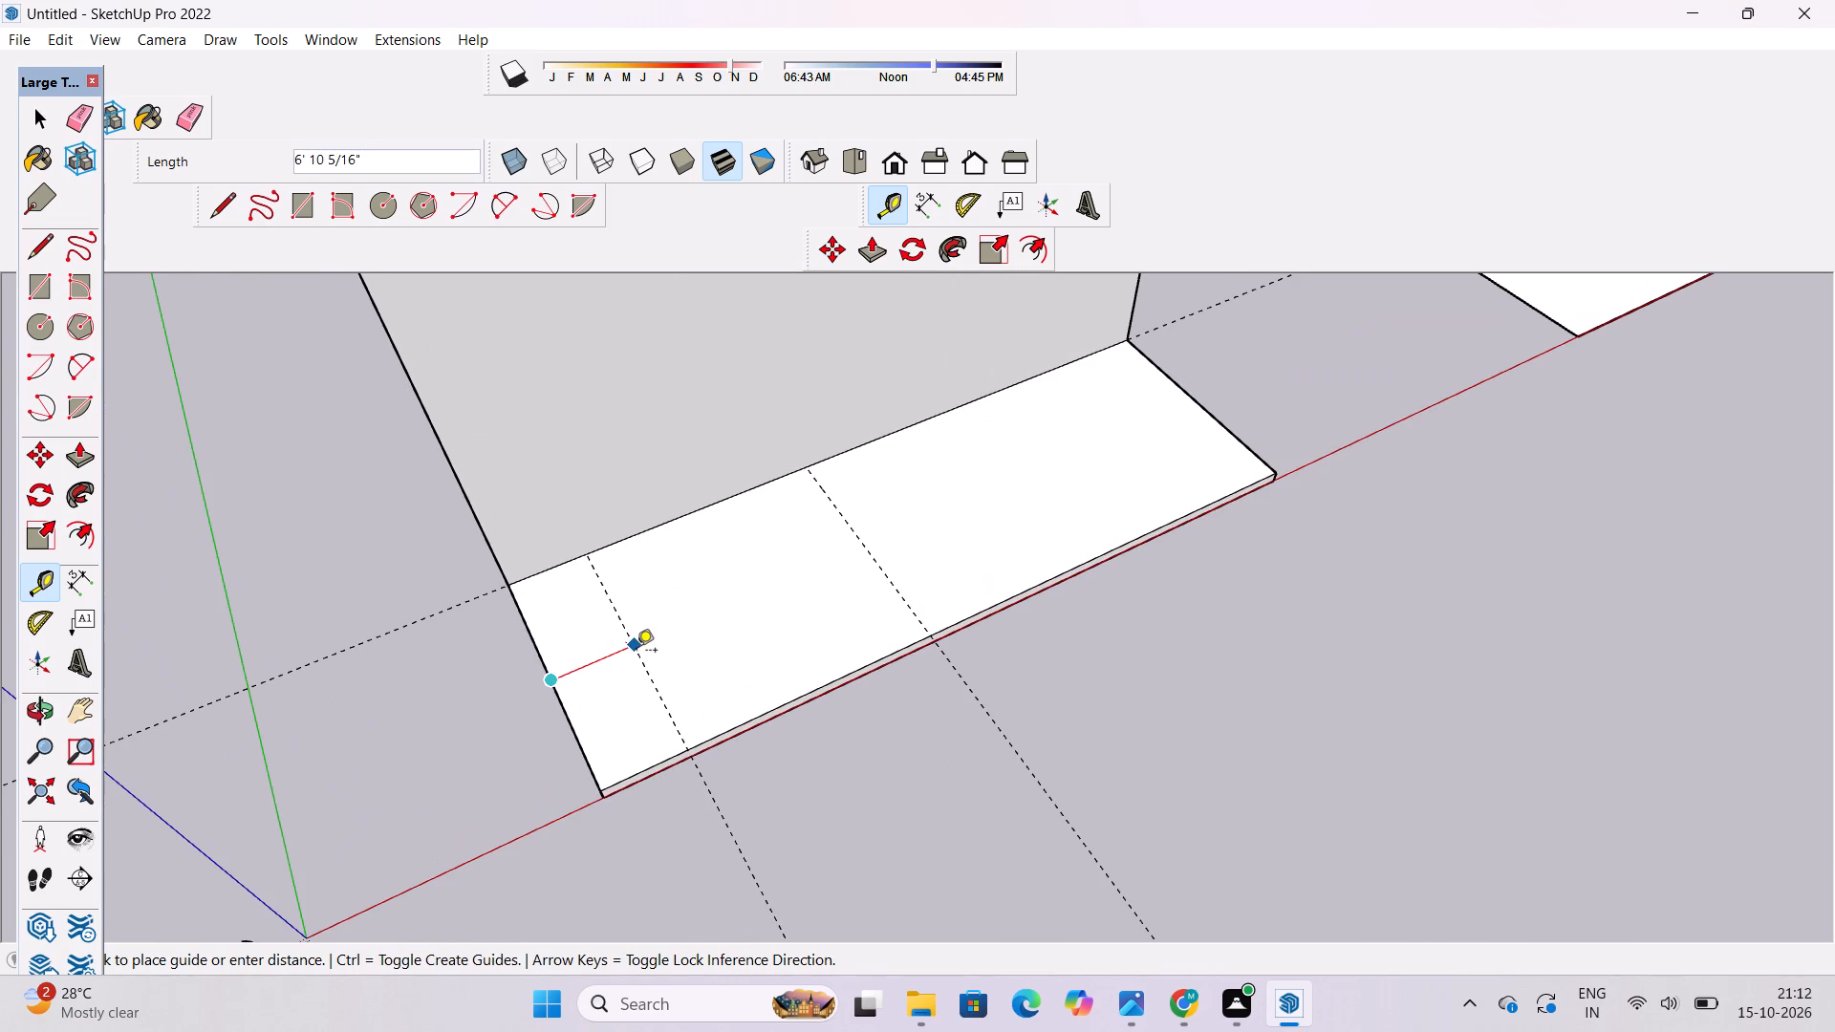
type("2'")
key("Return")
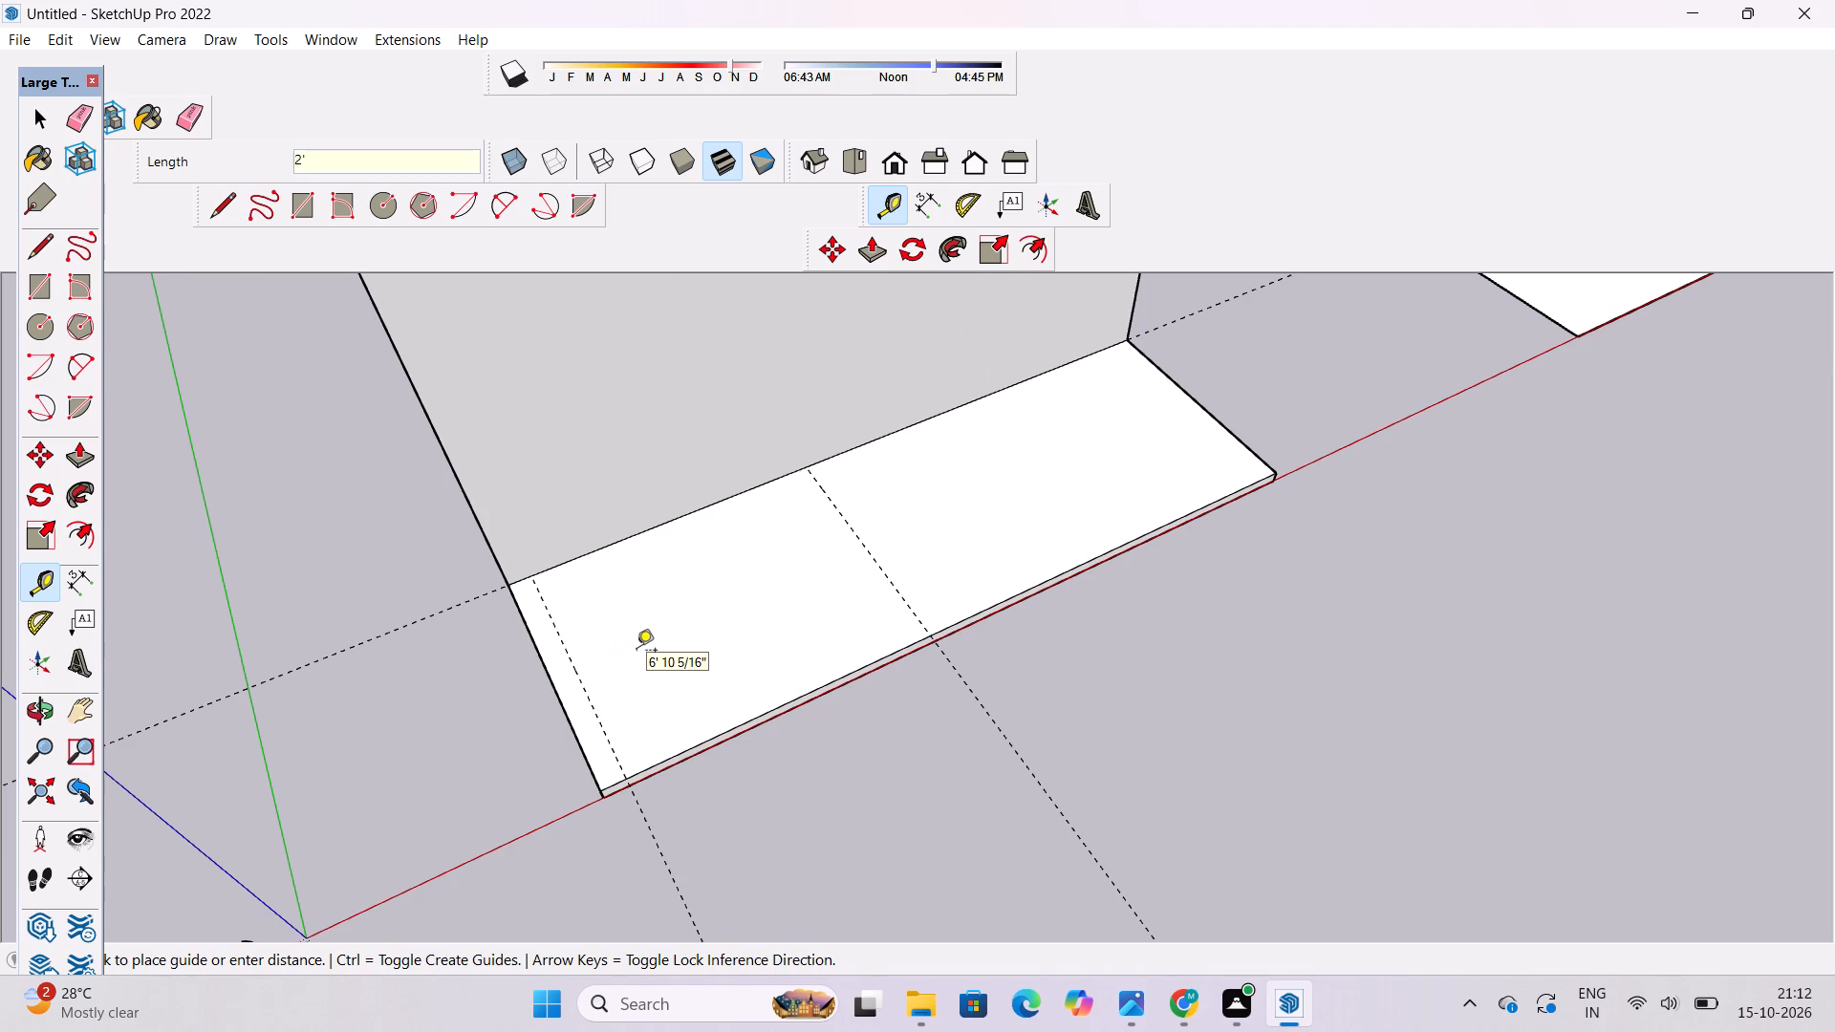
Place a guide on the low front section, 2' inward from its long edge beside the red axis.
scroll(671, 620, "down", 2)
scroll(728, 705, "up", 8)
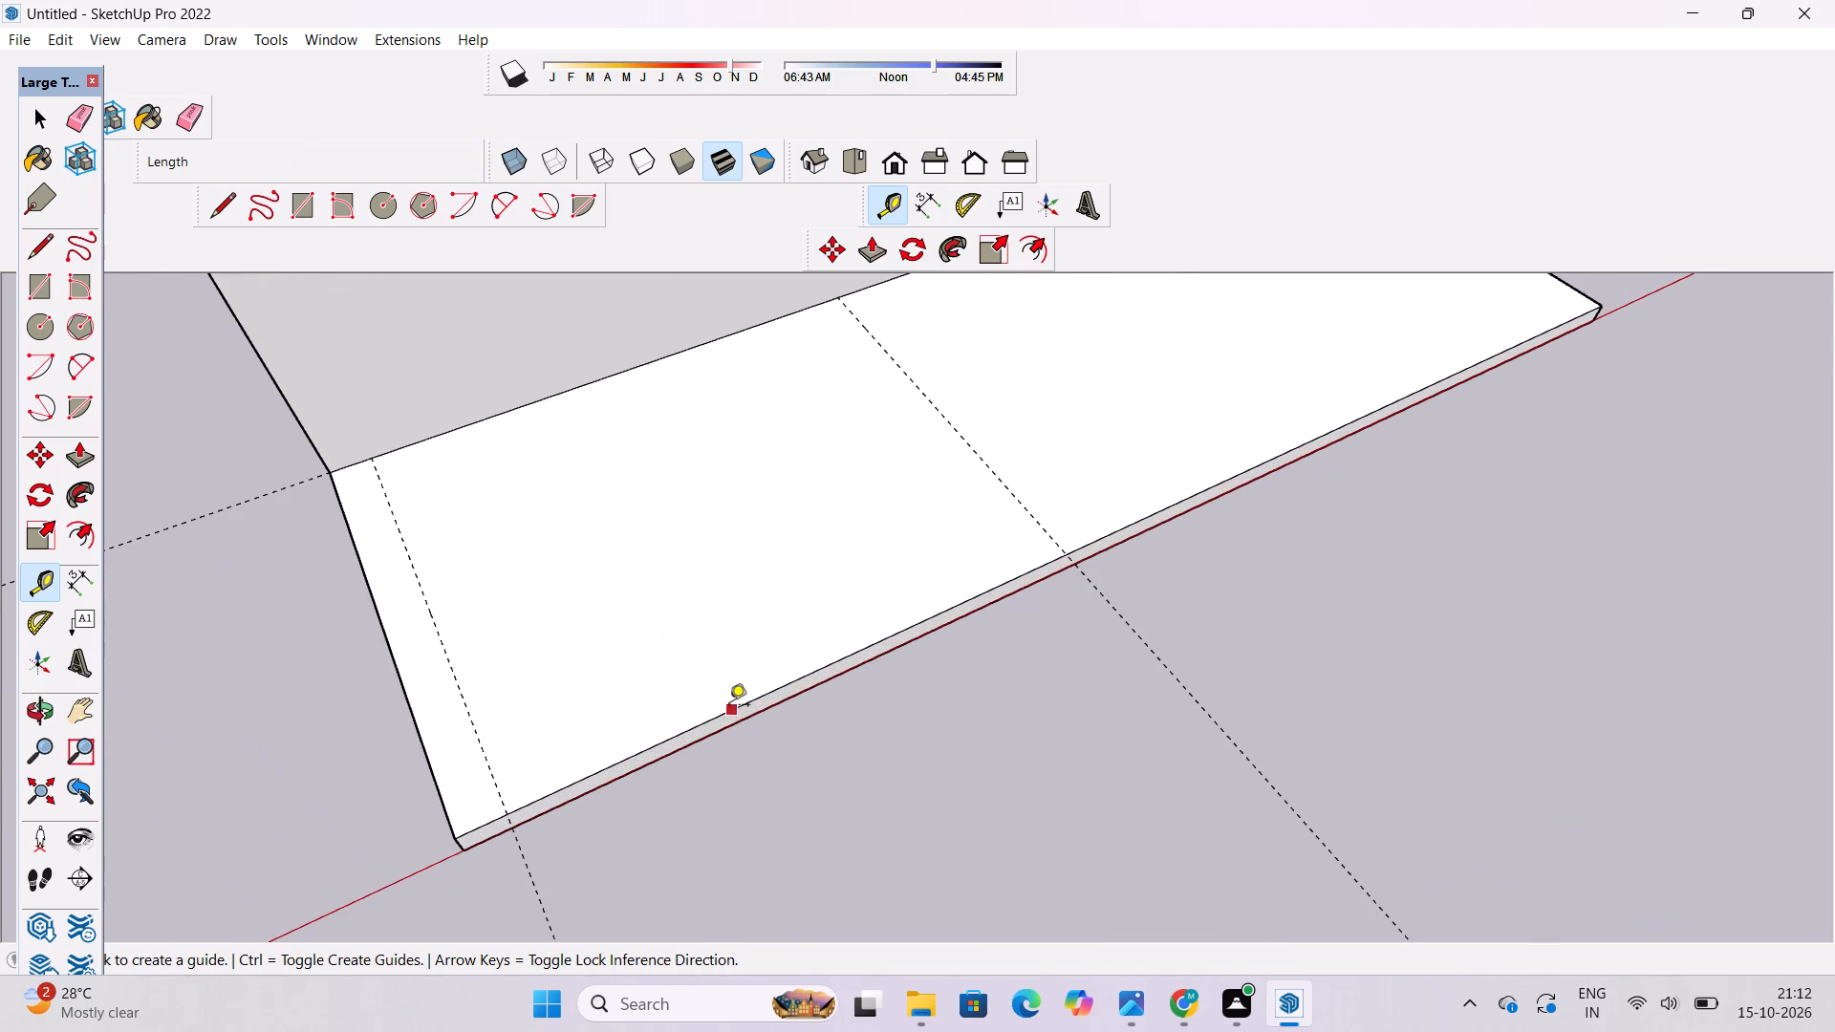
left_click(820, 664)
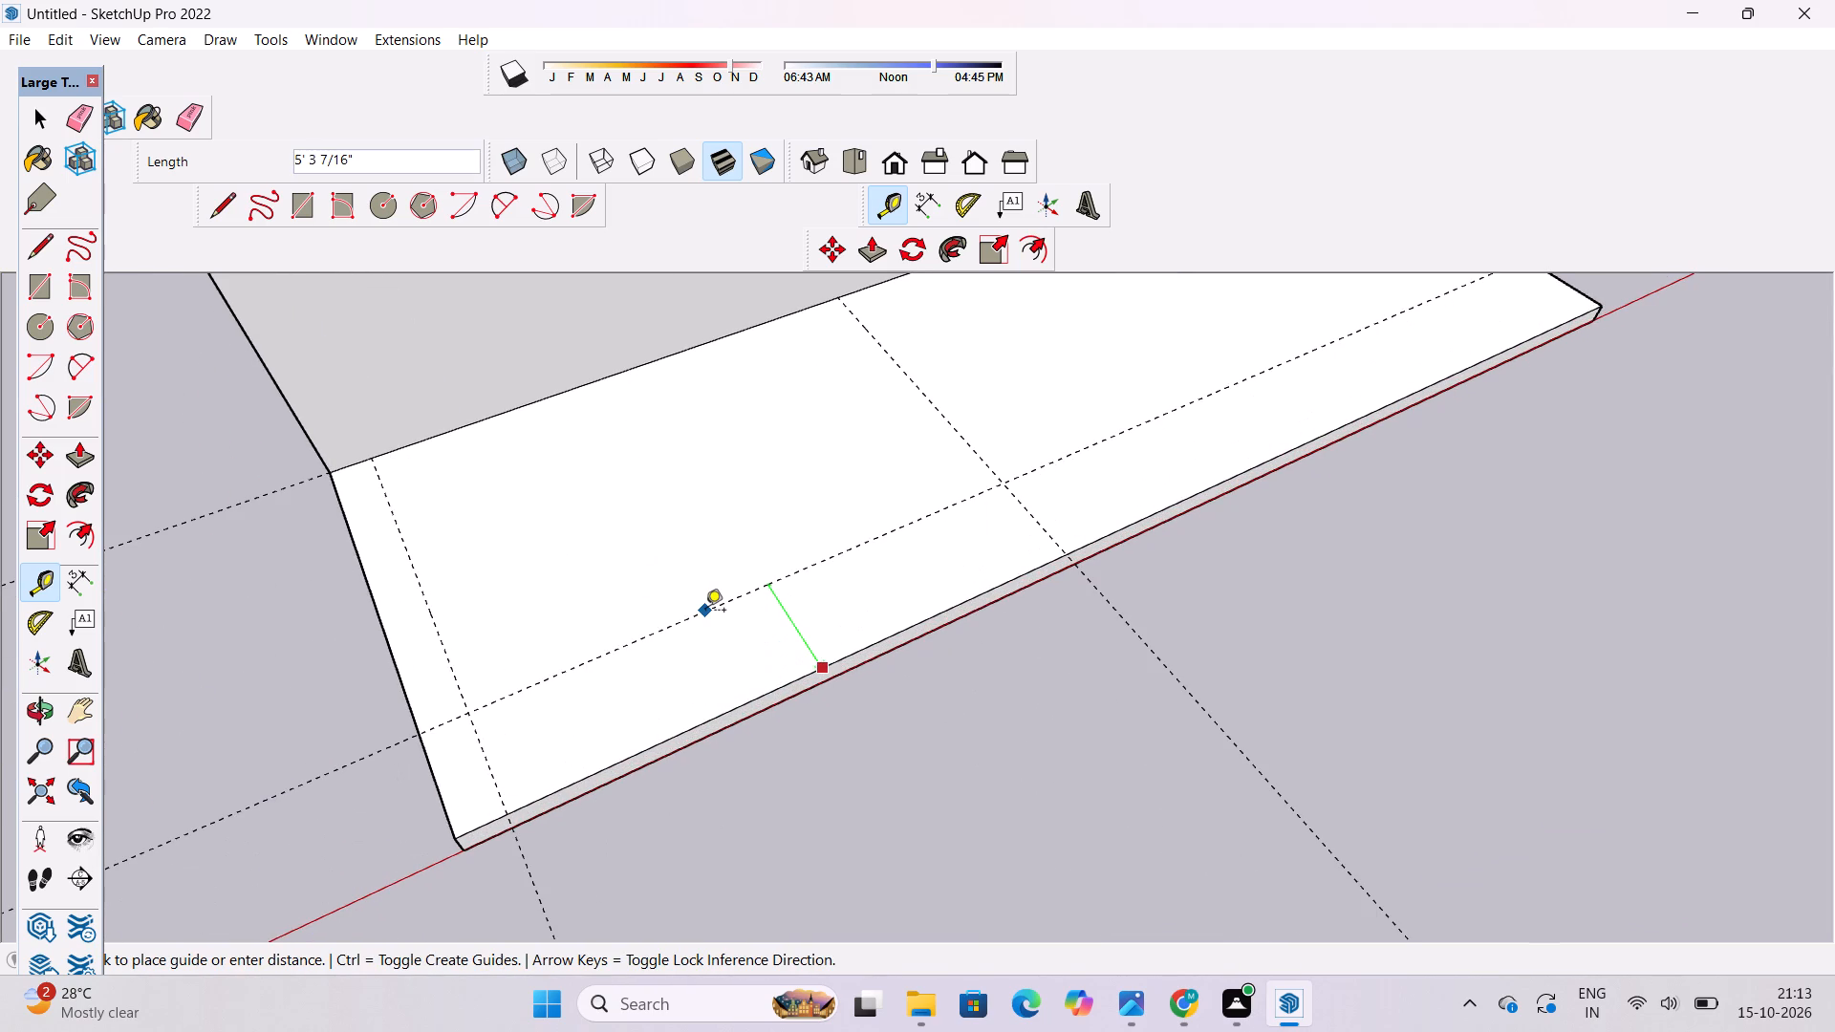
type("2'")
key("Return")
key("space")
Draw lines along the 2' guides from the block's base to the middle guide and out to the front edge, outlining an L-shaped strip.
type("o")
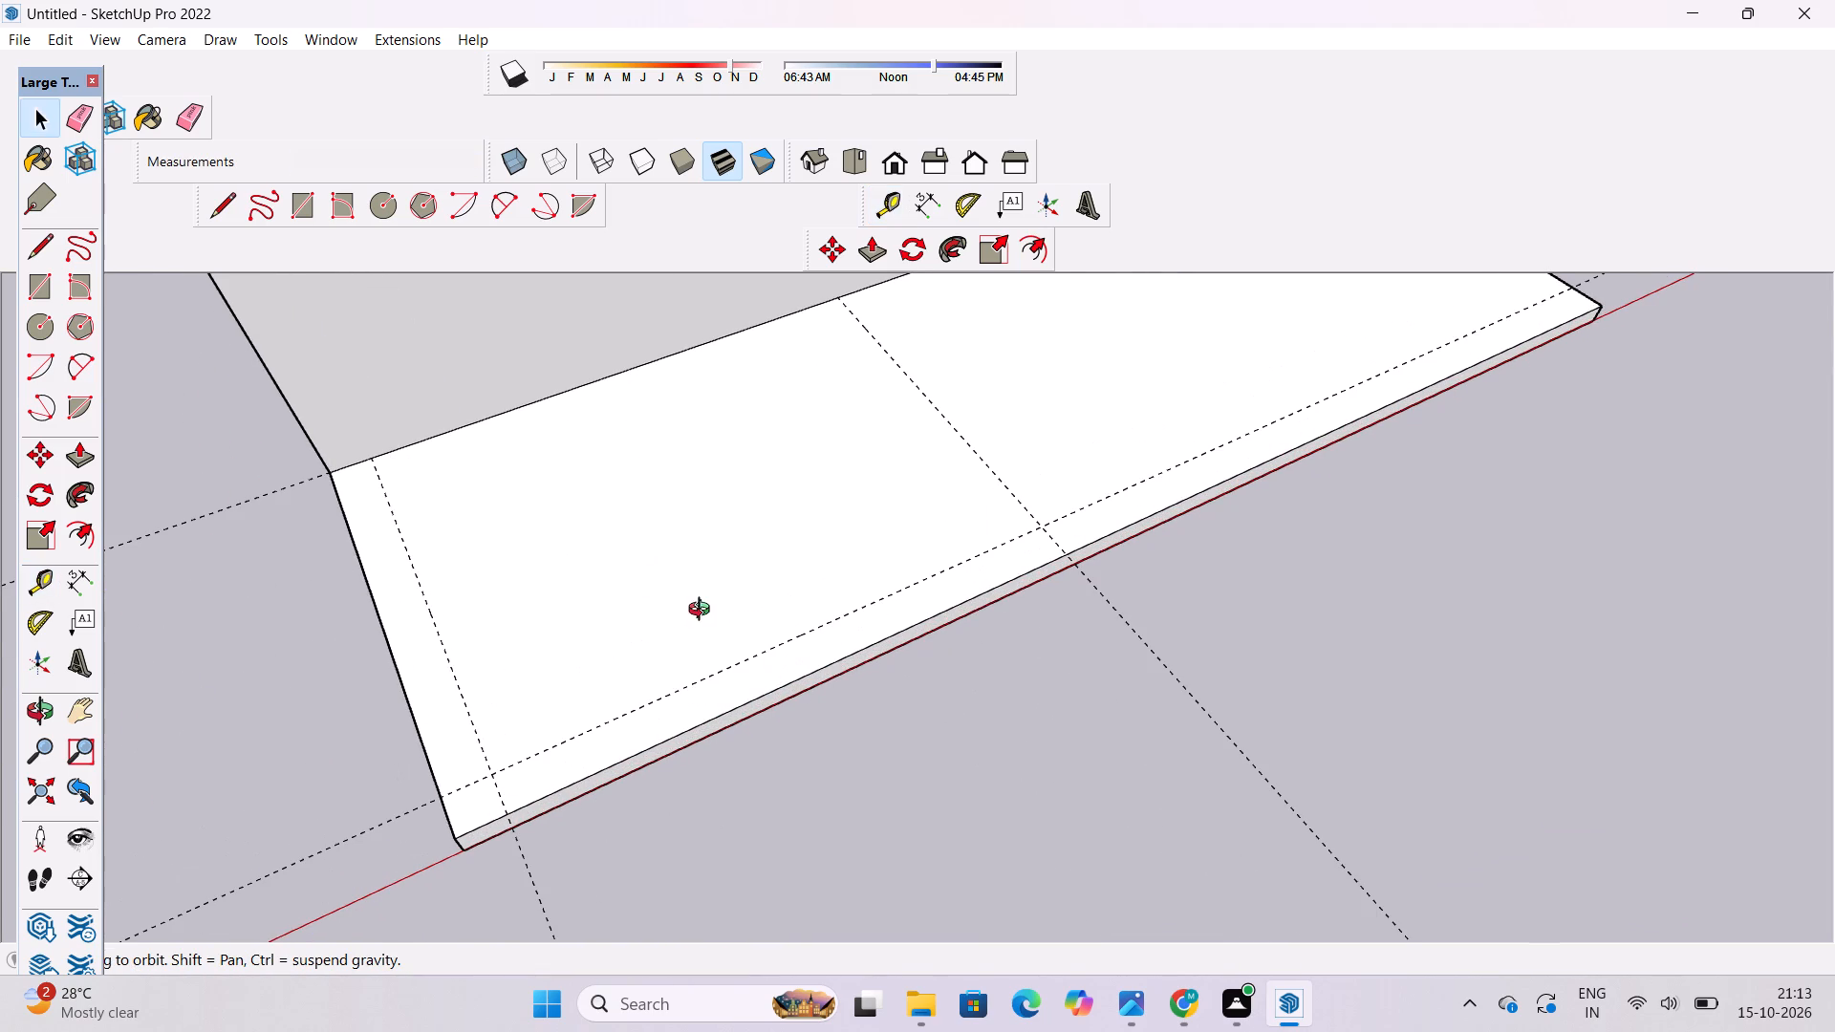
scroll(696, 618, "down", 6)
left_click_drag(845, 695, 768, 720)
scroll(742, 724, "up", 1)
left_click(732, 675, "shift")
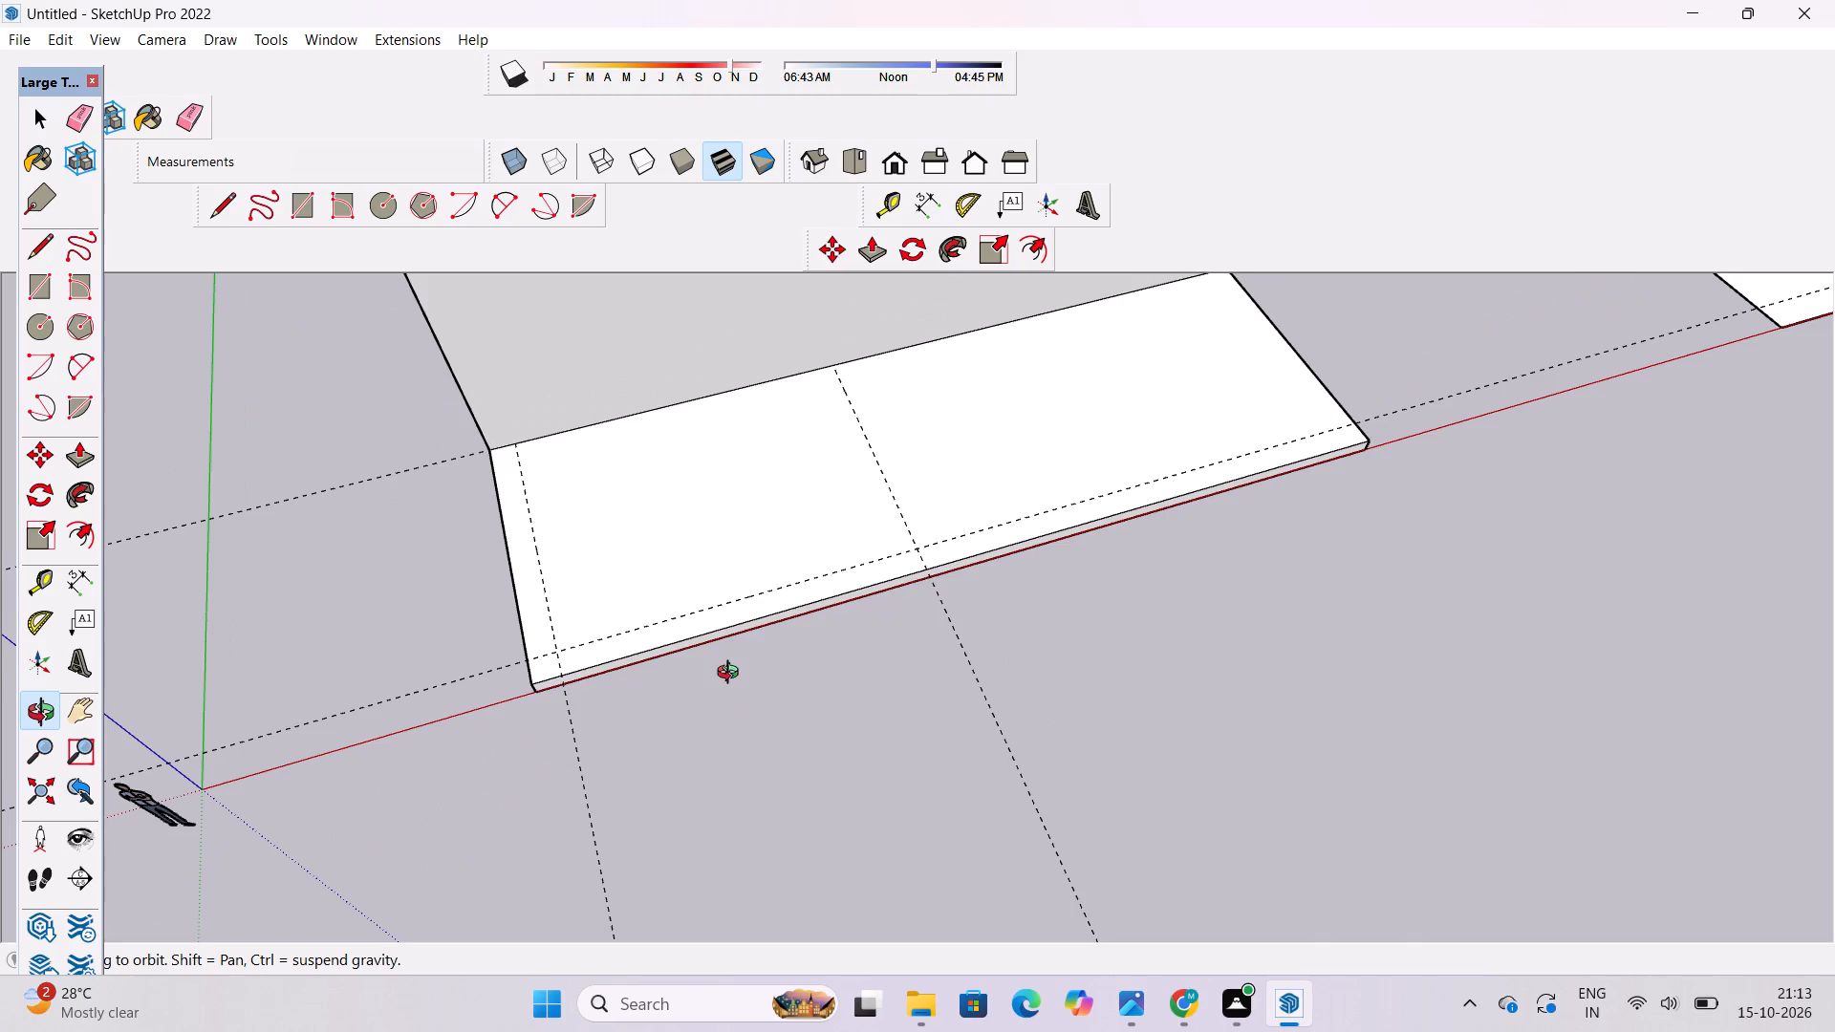
key("l")
scroll(535, 478, "up", 3)
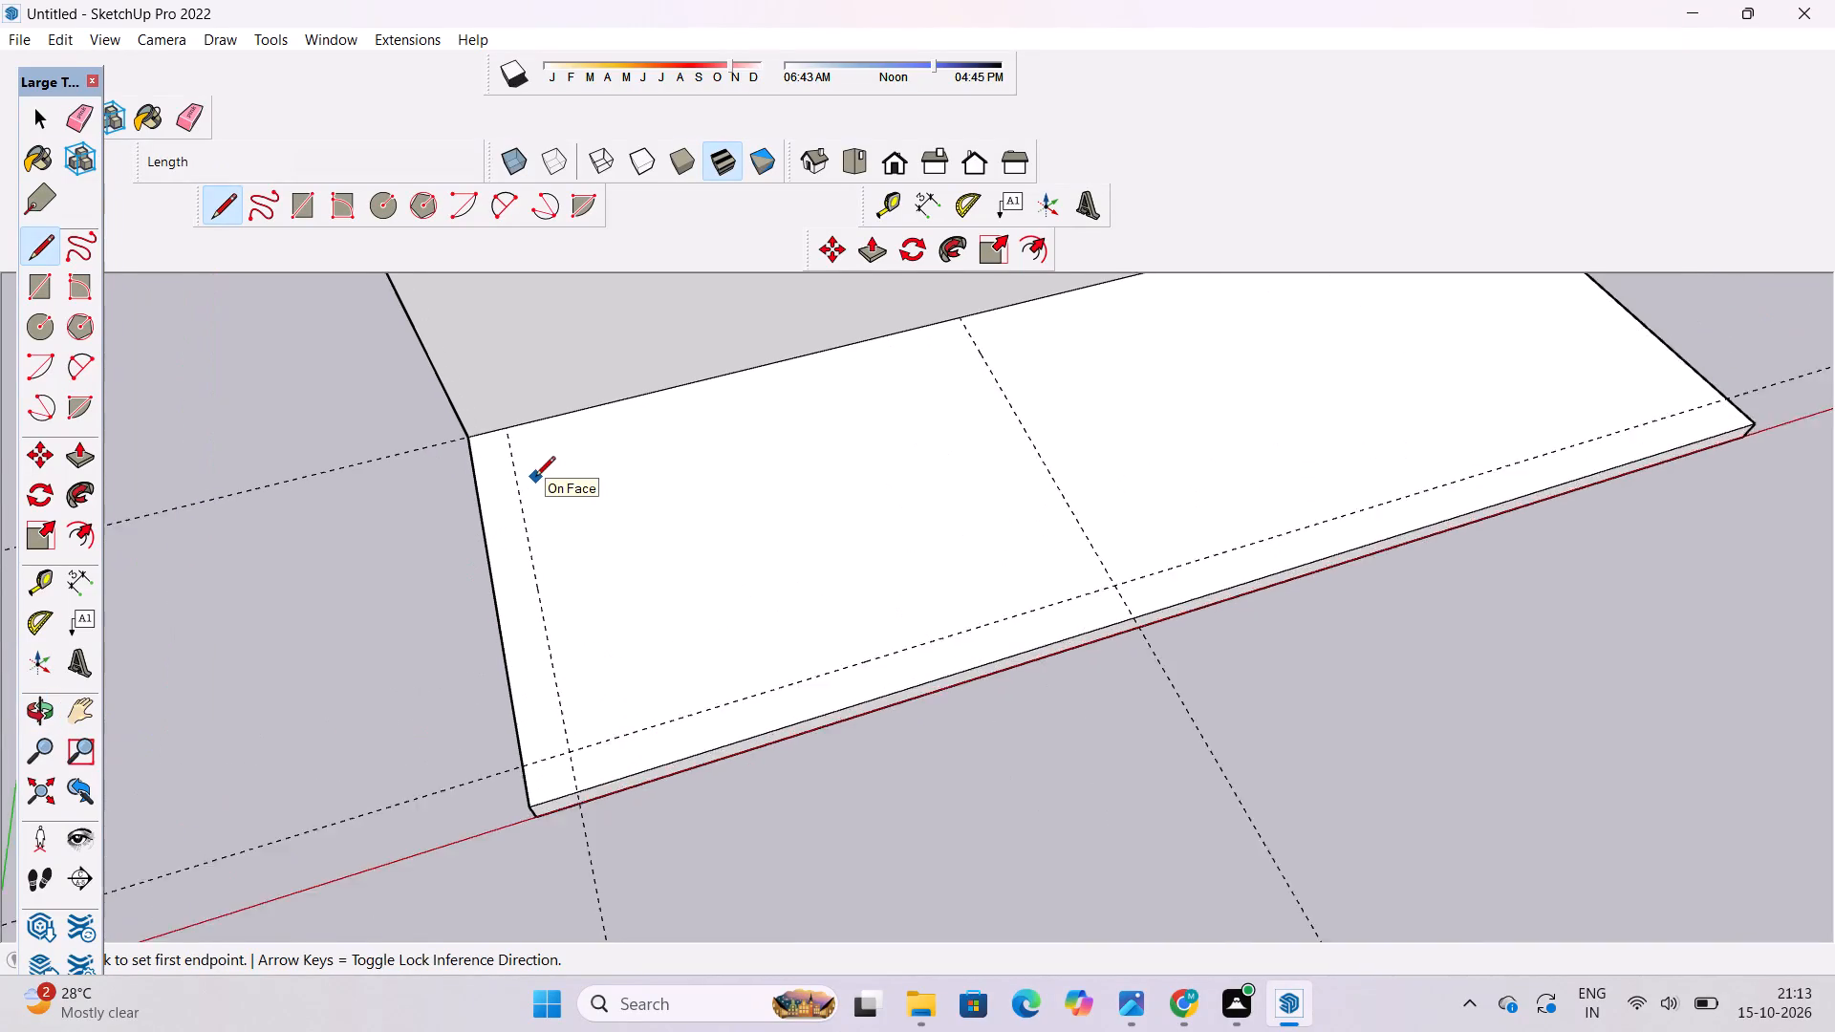
scroll(535, 478, "up", 2)
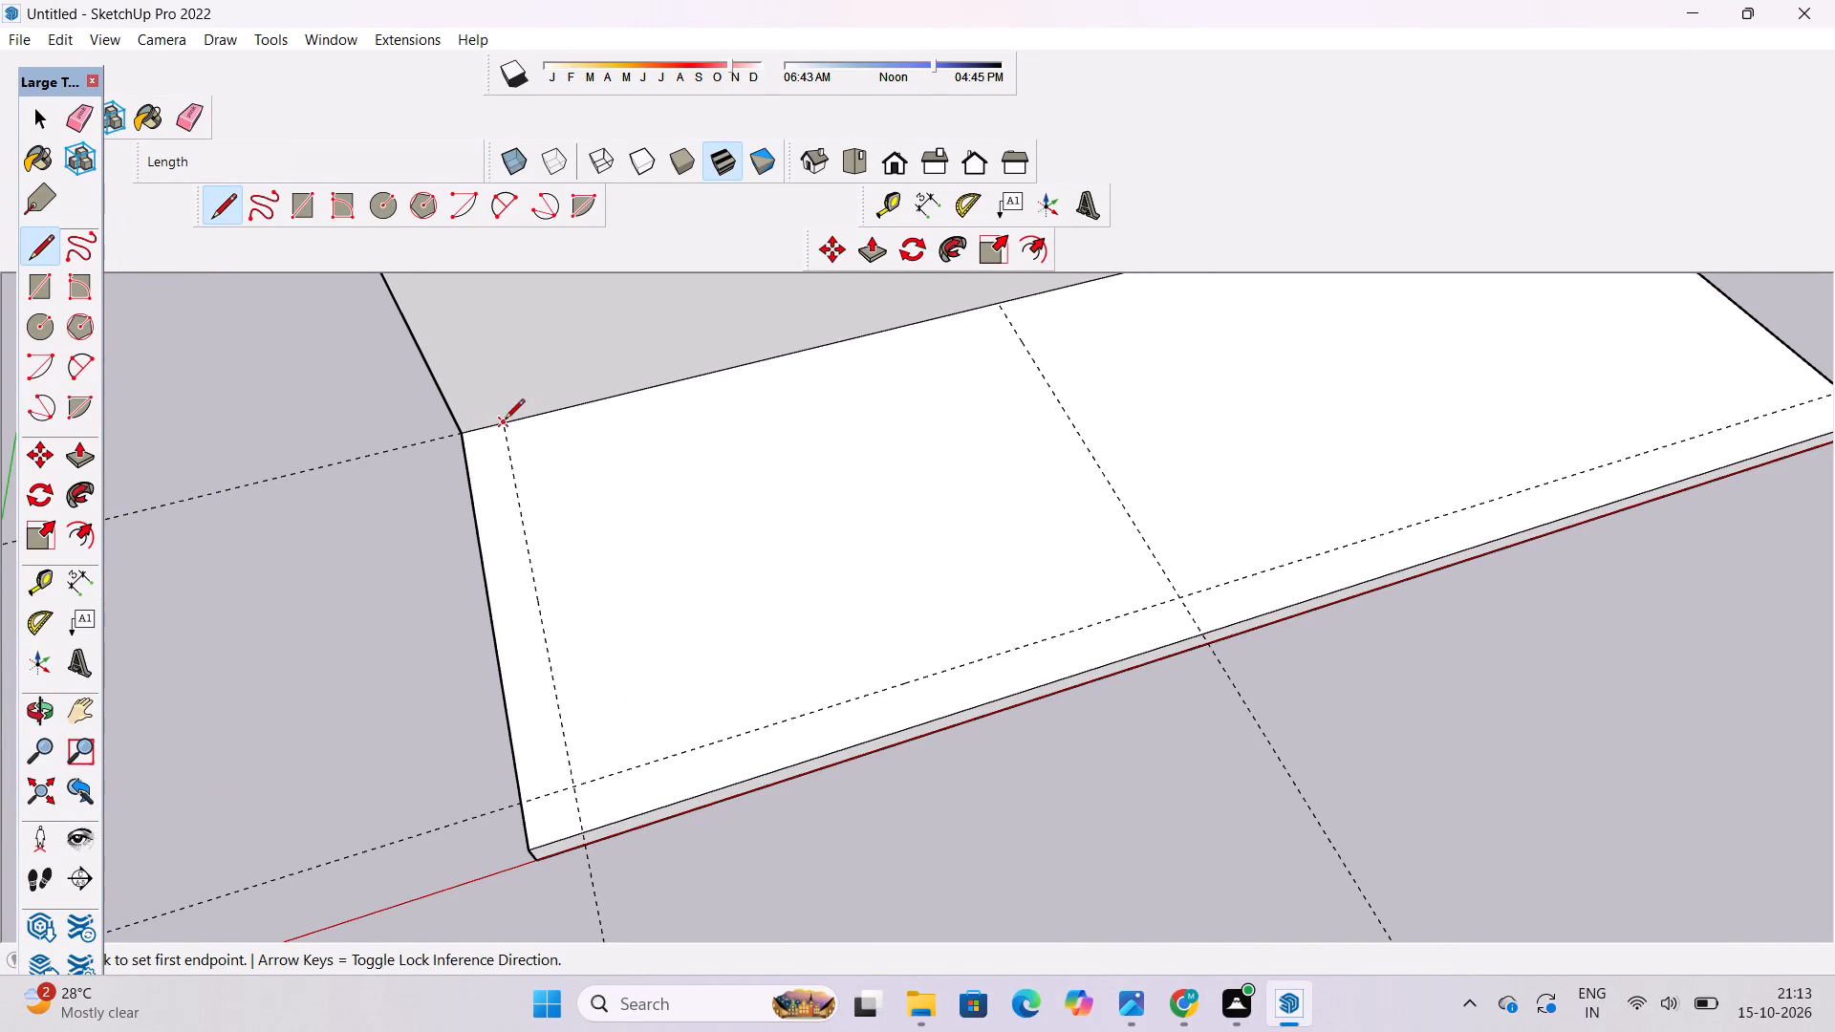
left_click(505, 420)
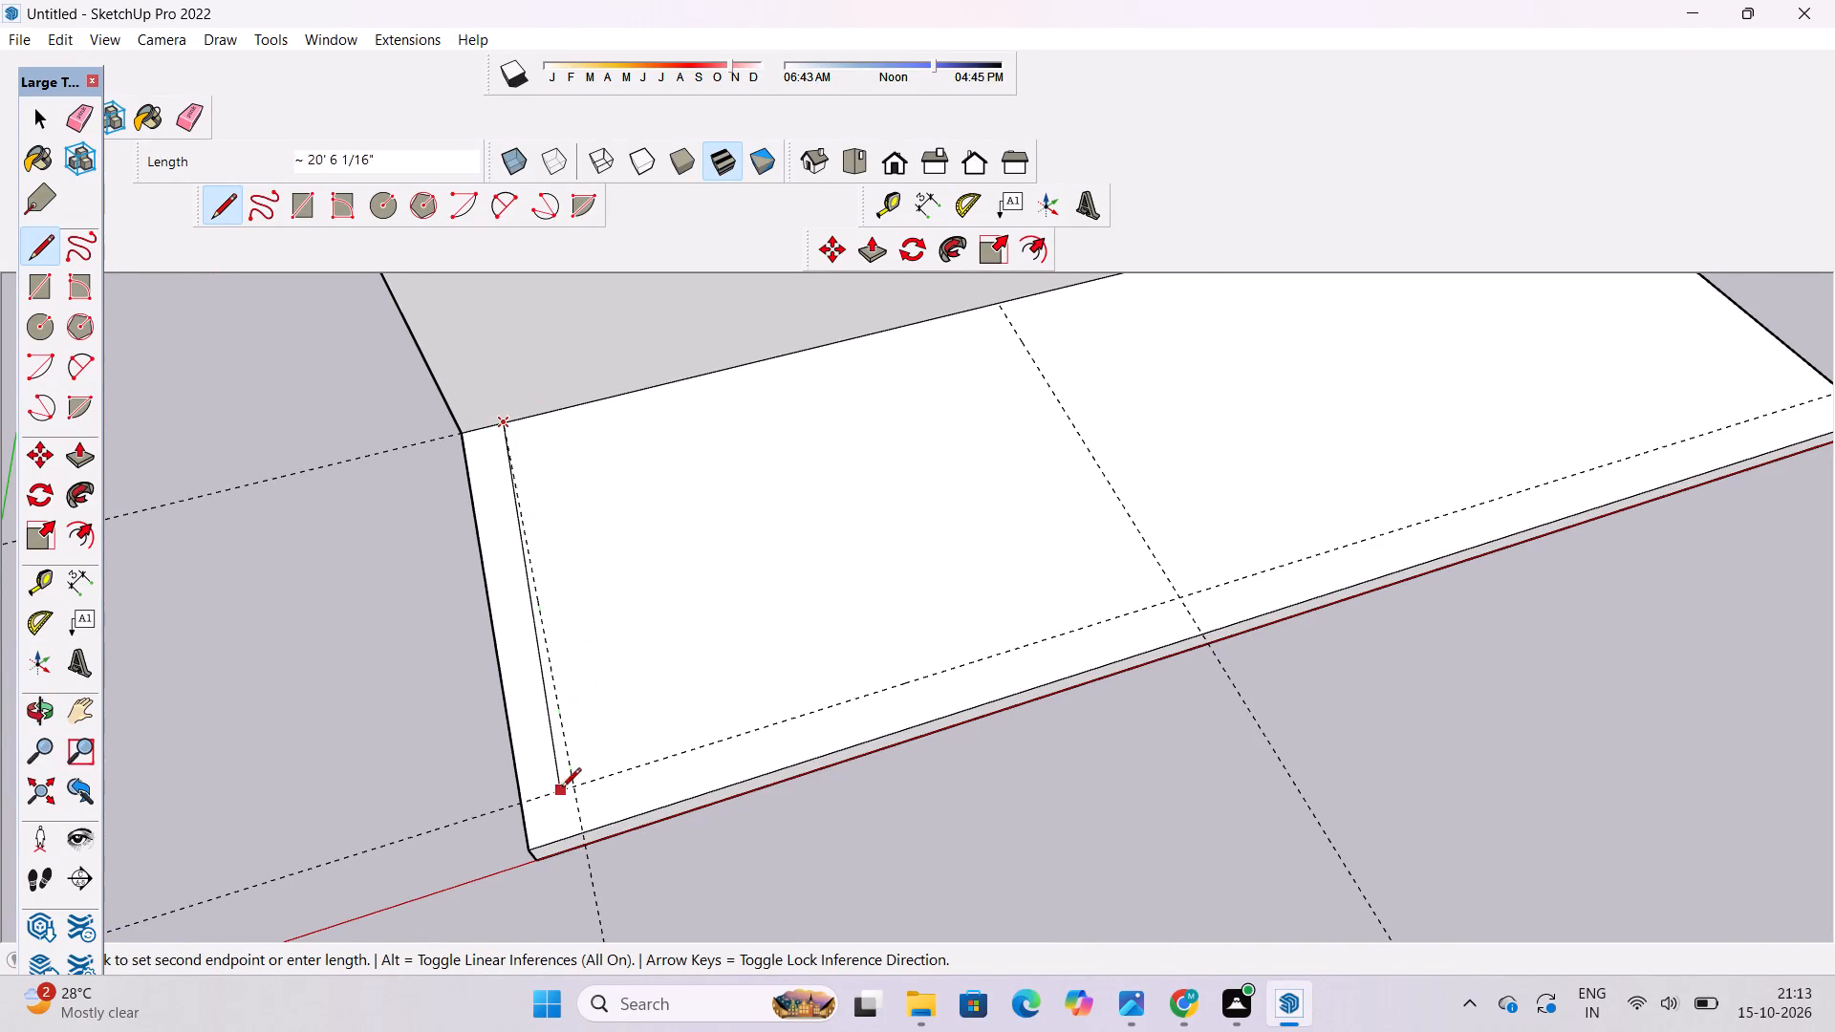
left_click(569, 790)
scroll(557, 781, "down", 6)
scroll(858, 679, "up", 5)
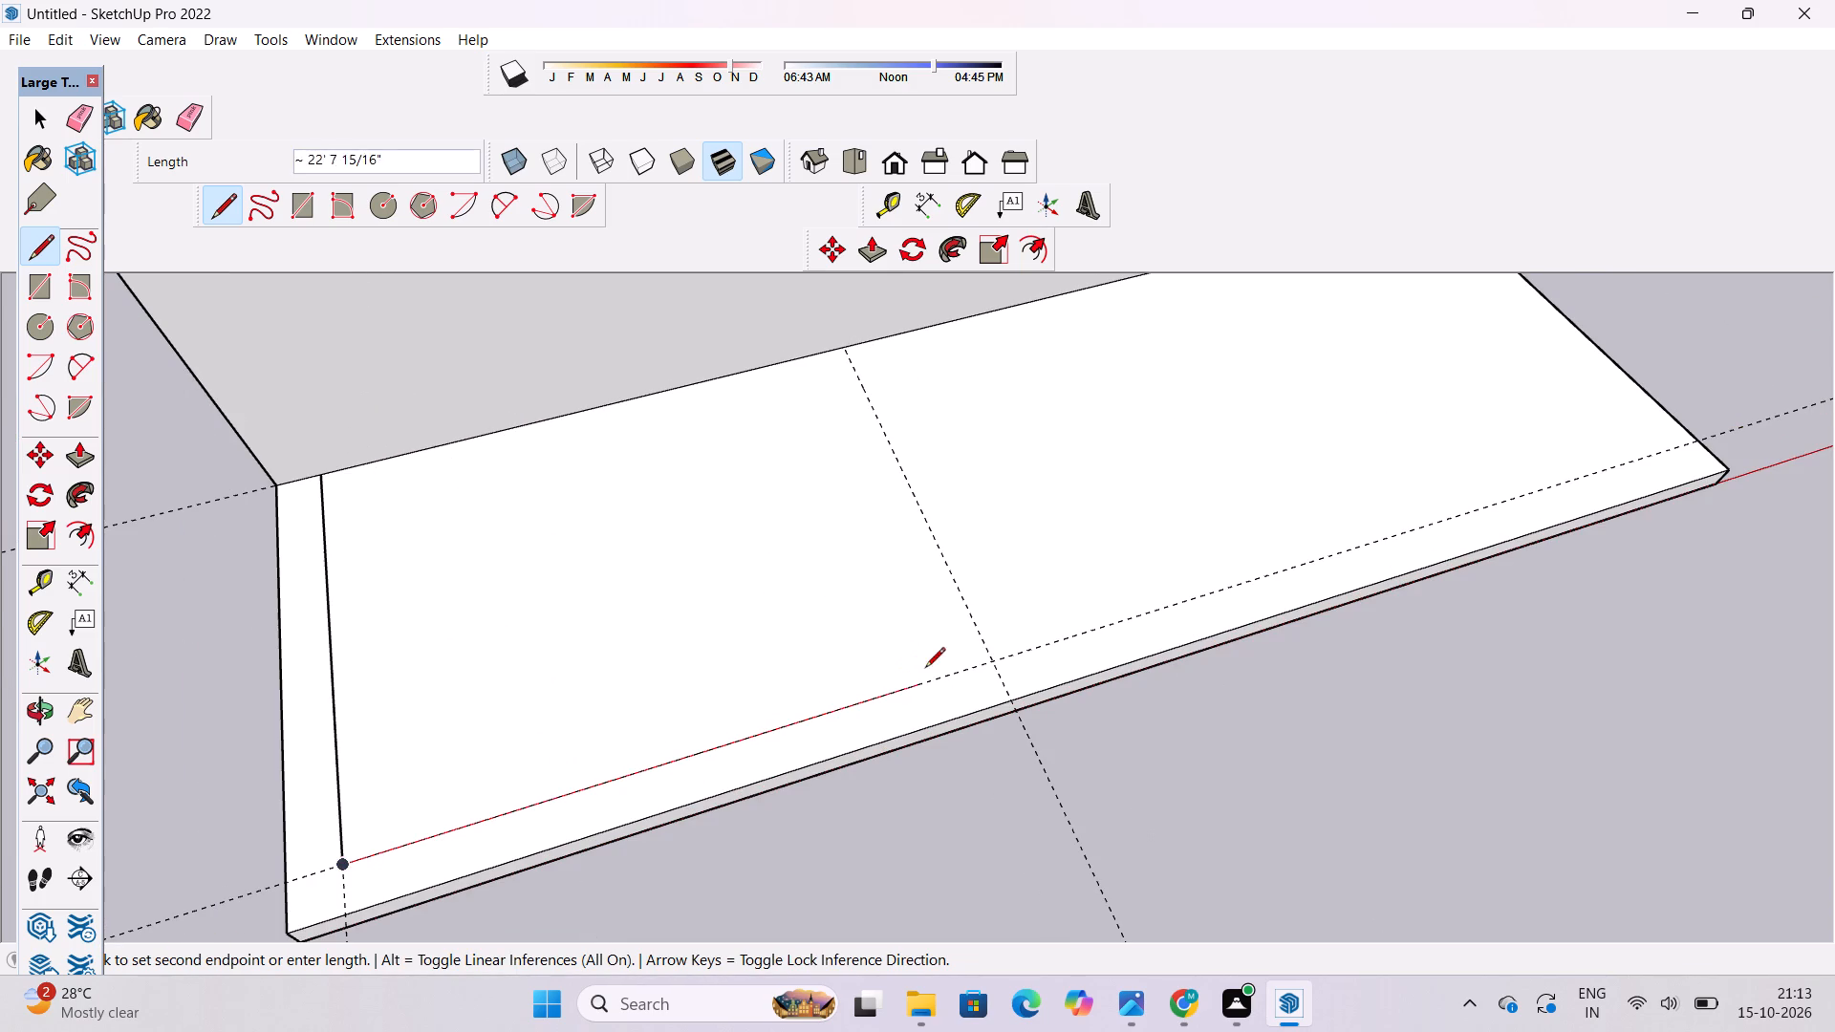
left_click(997, 659)
left_click(1013, 700)
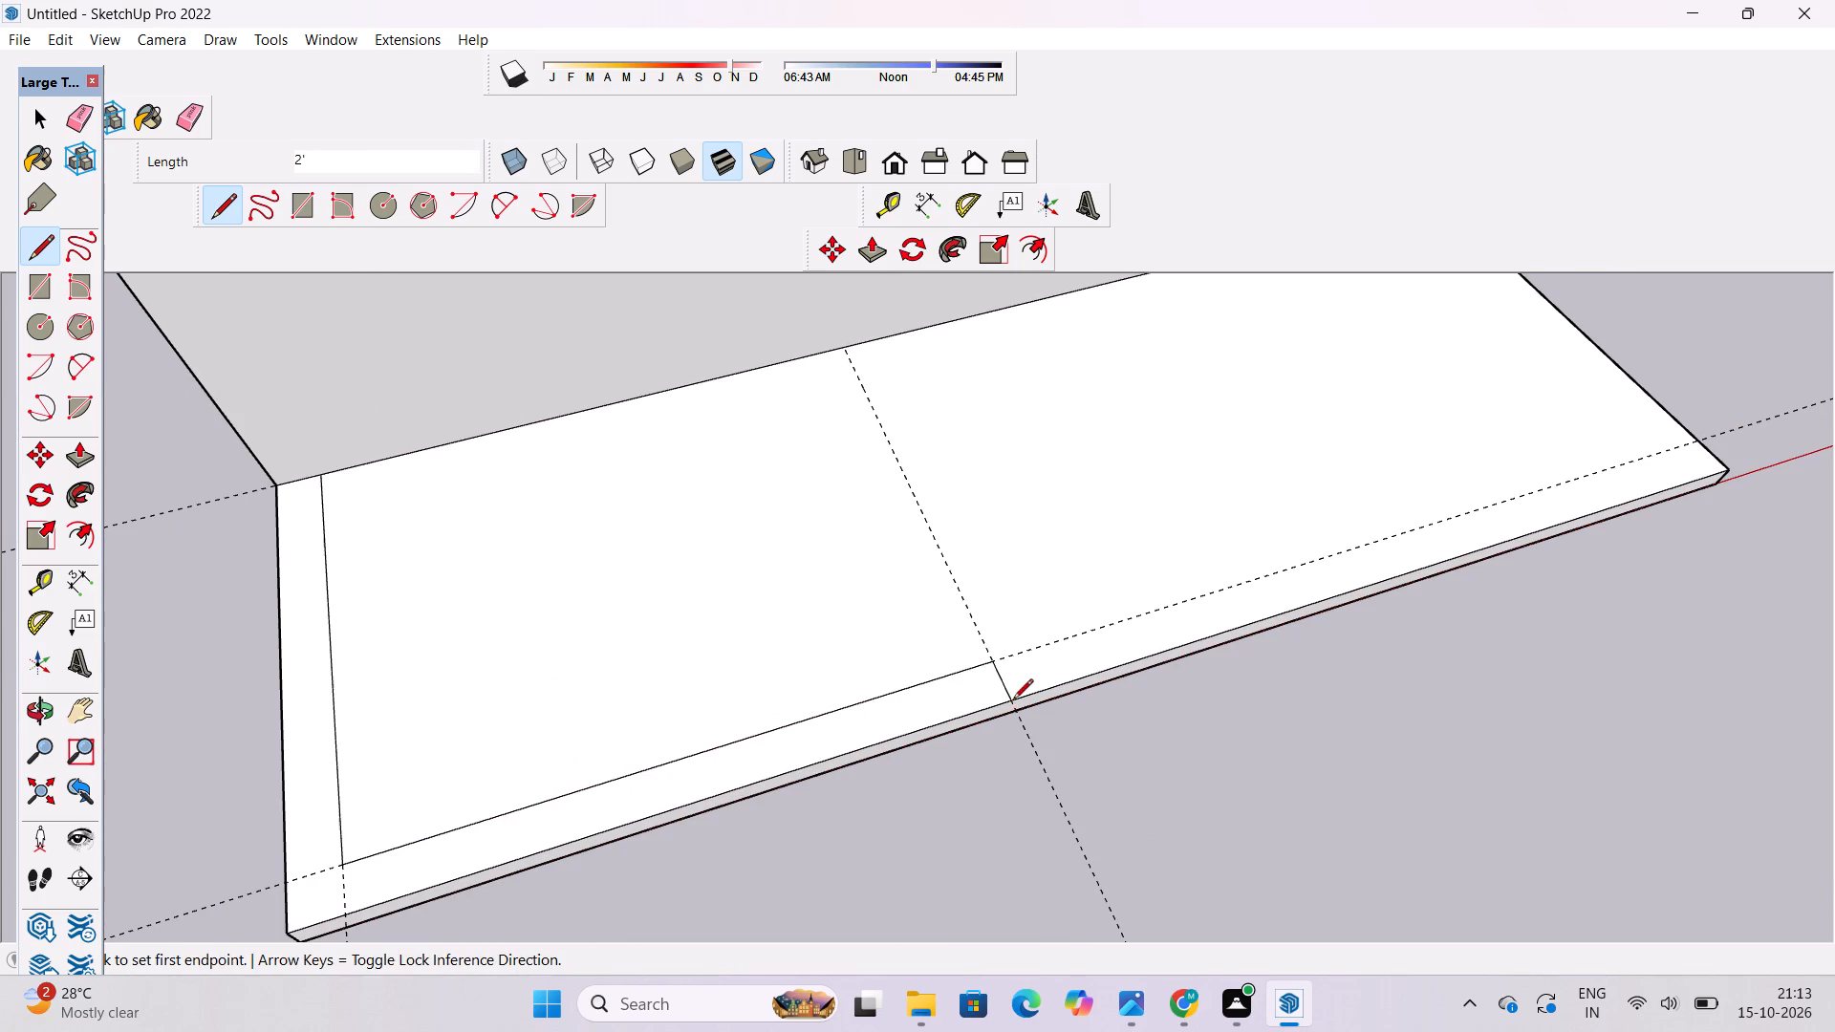
key("space")
Examine the outlined strip, the tall block and the separate rectangle from several angles.
type("o")
scroll(982, 689, "down", 3)
left_click_drag(1039, 783, 886, 739)
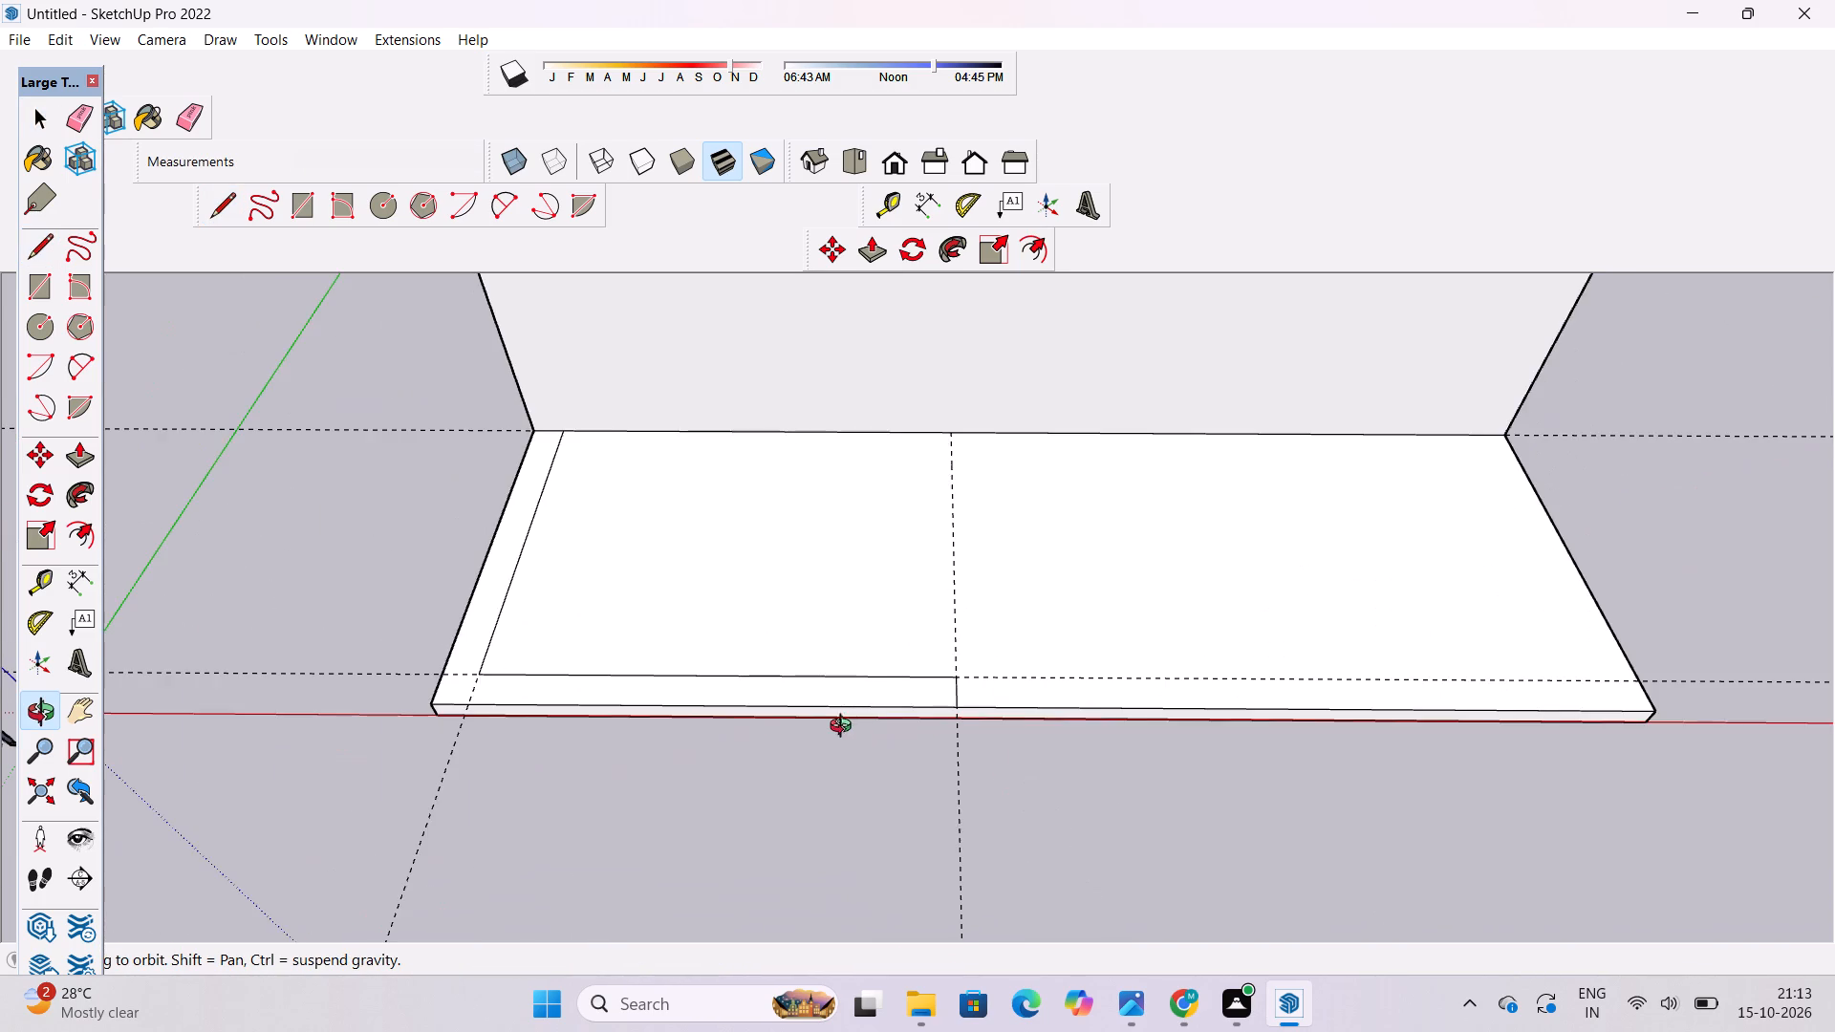
left_click_drag(845, 728, 977, 753)
left_click_drag(937, 791, 929, 772)
left_click_drag(929, 772, 965, 785)
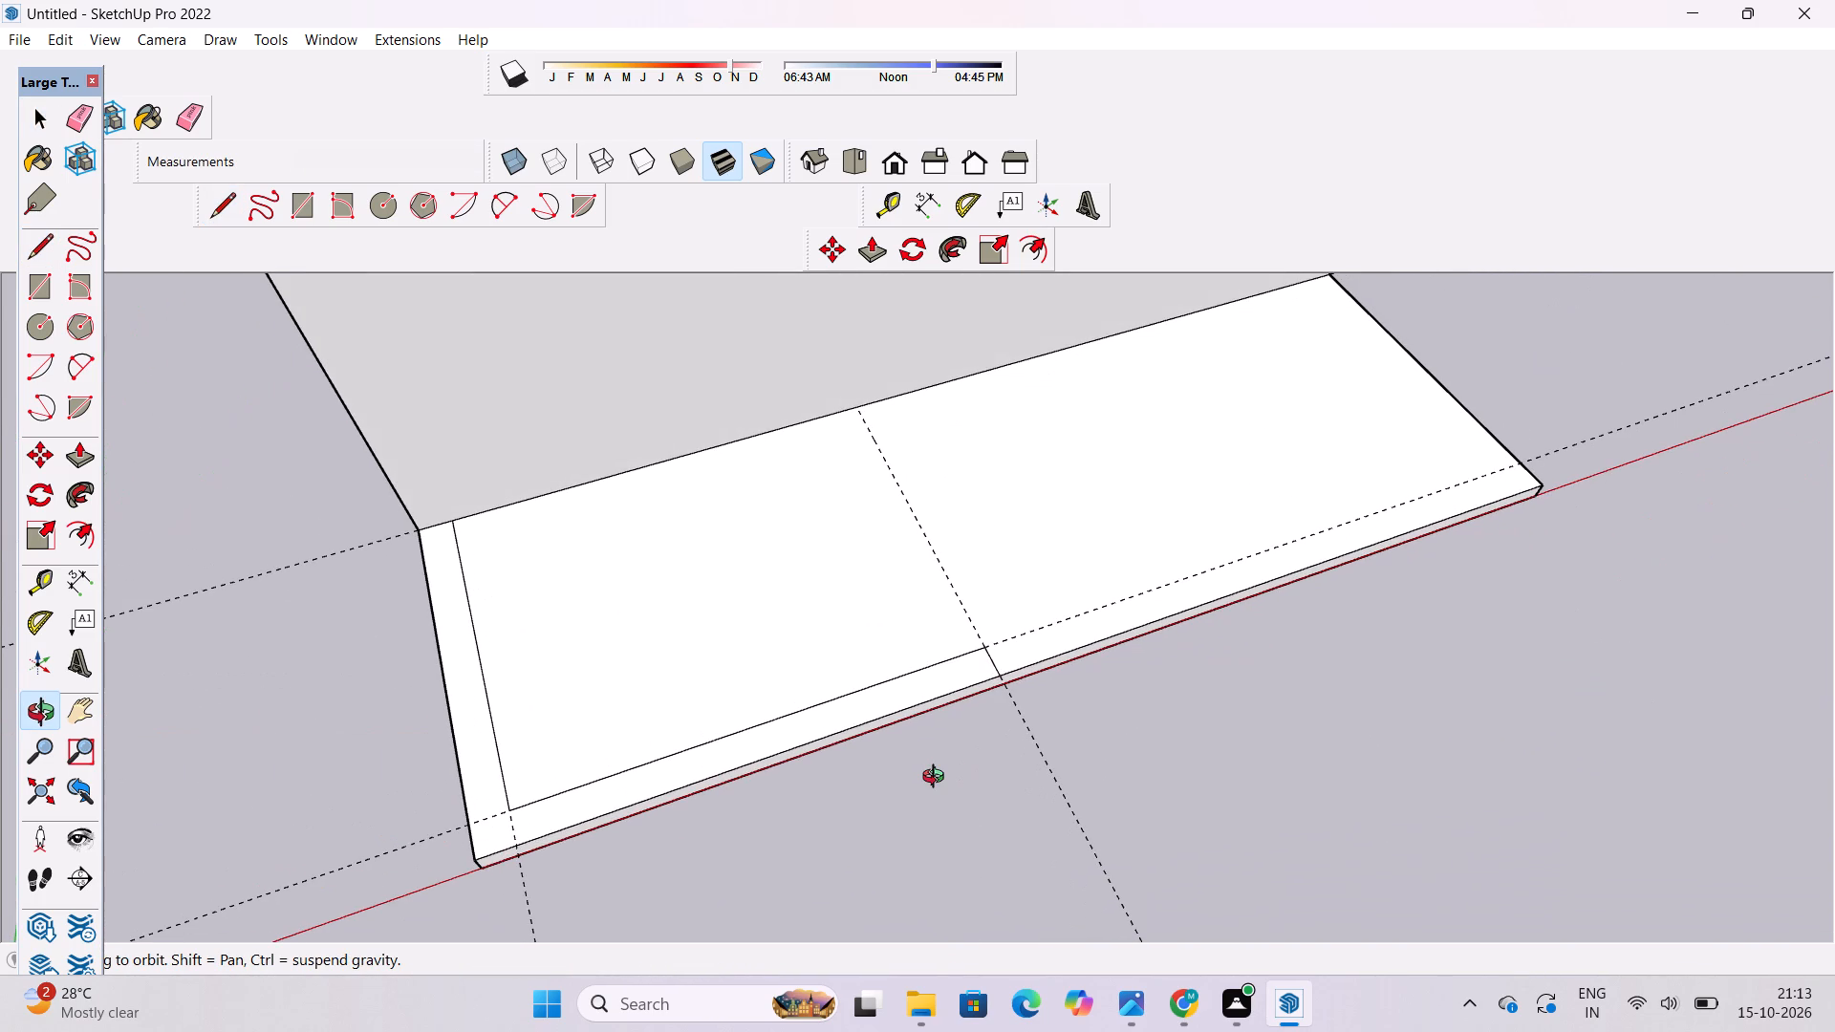
scroll(935, 782, "down", 2)
left_click_drag(929, 803, 961, 825, "shift")
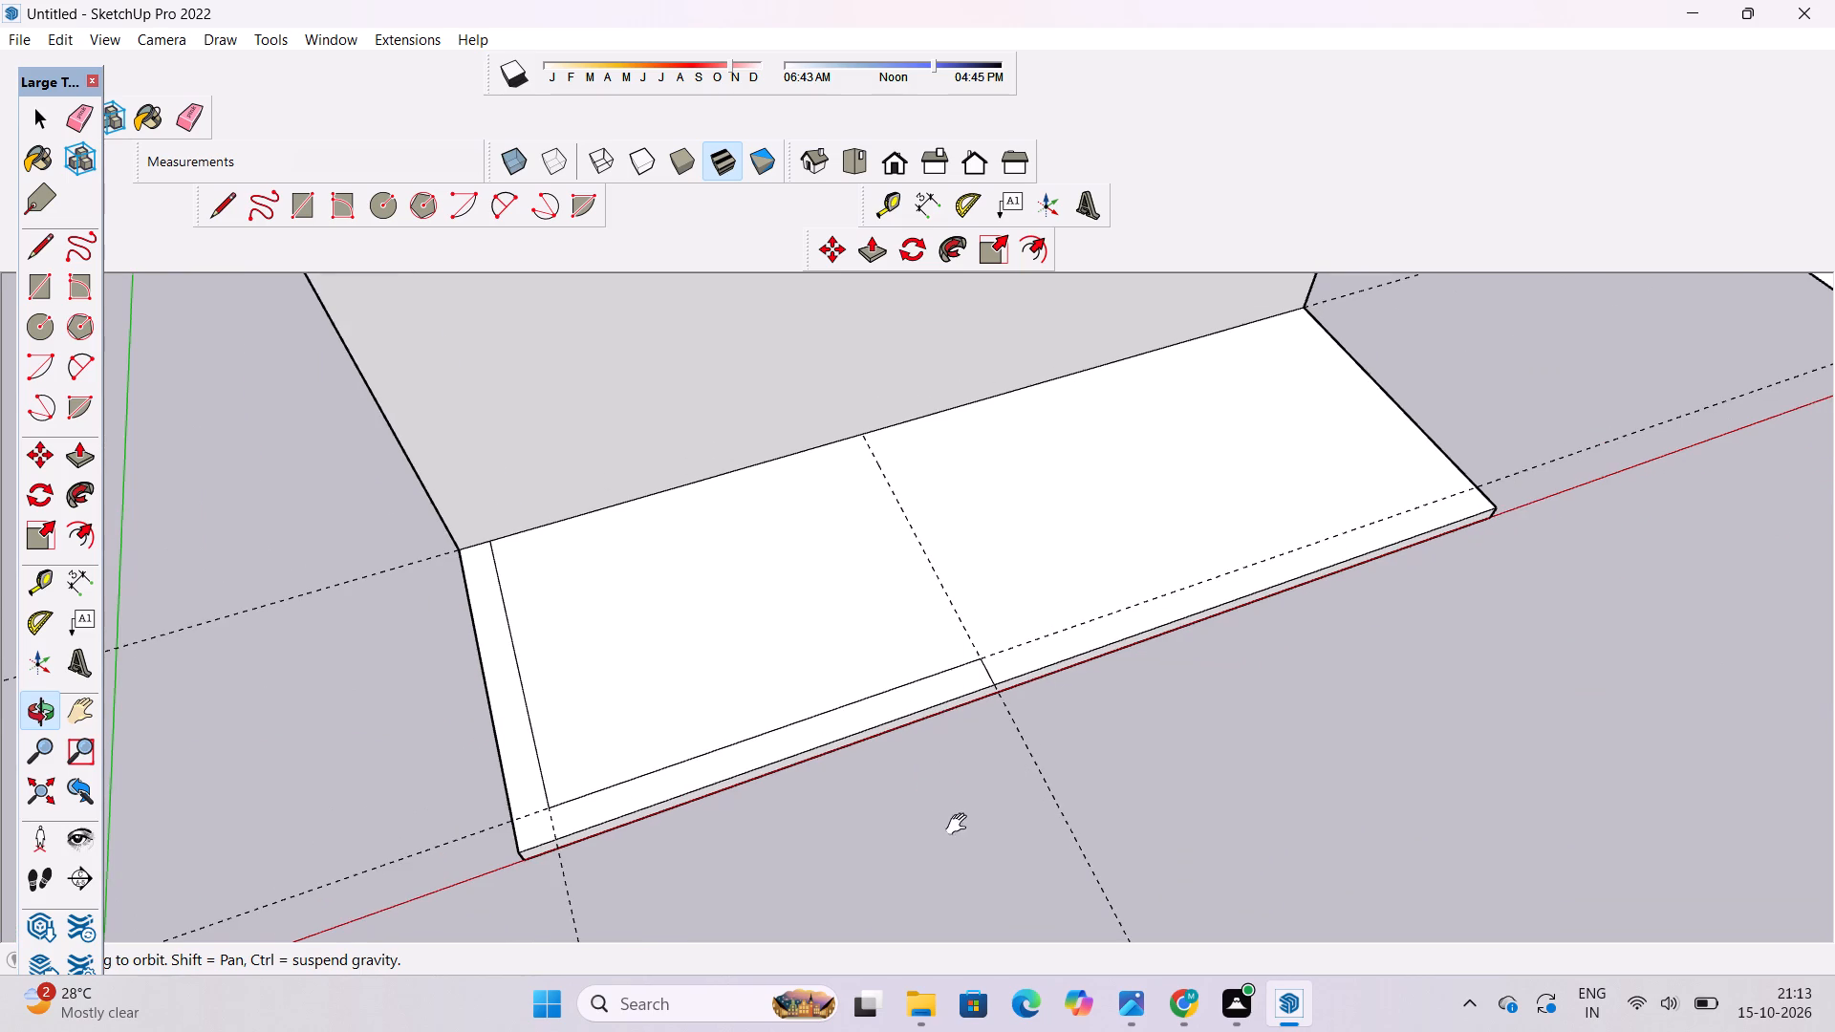
left_click_drag(961, 825, 1024, 884, "shift")
left_click_drag(1014, 901, 1013, 778, "shift")
left_click_drag(982, 764, 973, 867, "shift")
scroll(973, 804, "down", 6)
left_click_drag(1093, 795, 1022, 809)
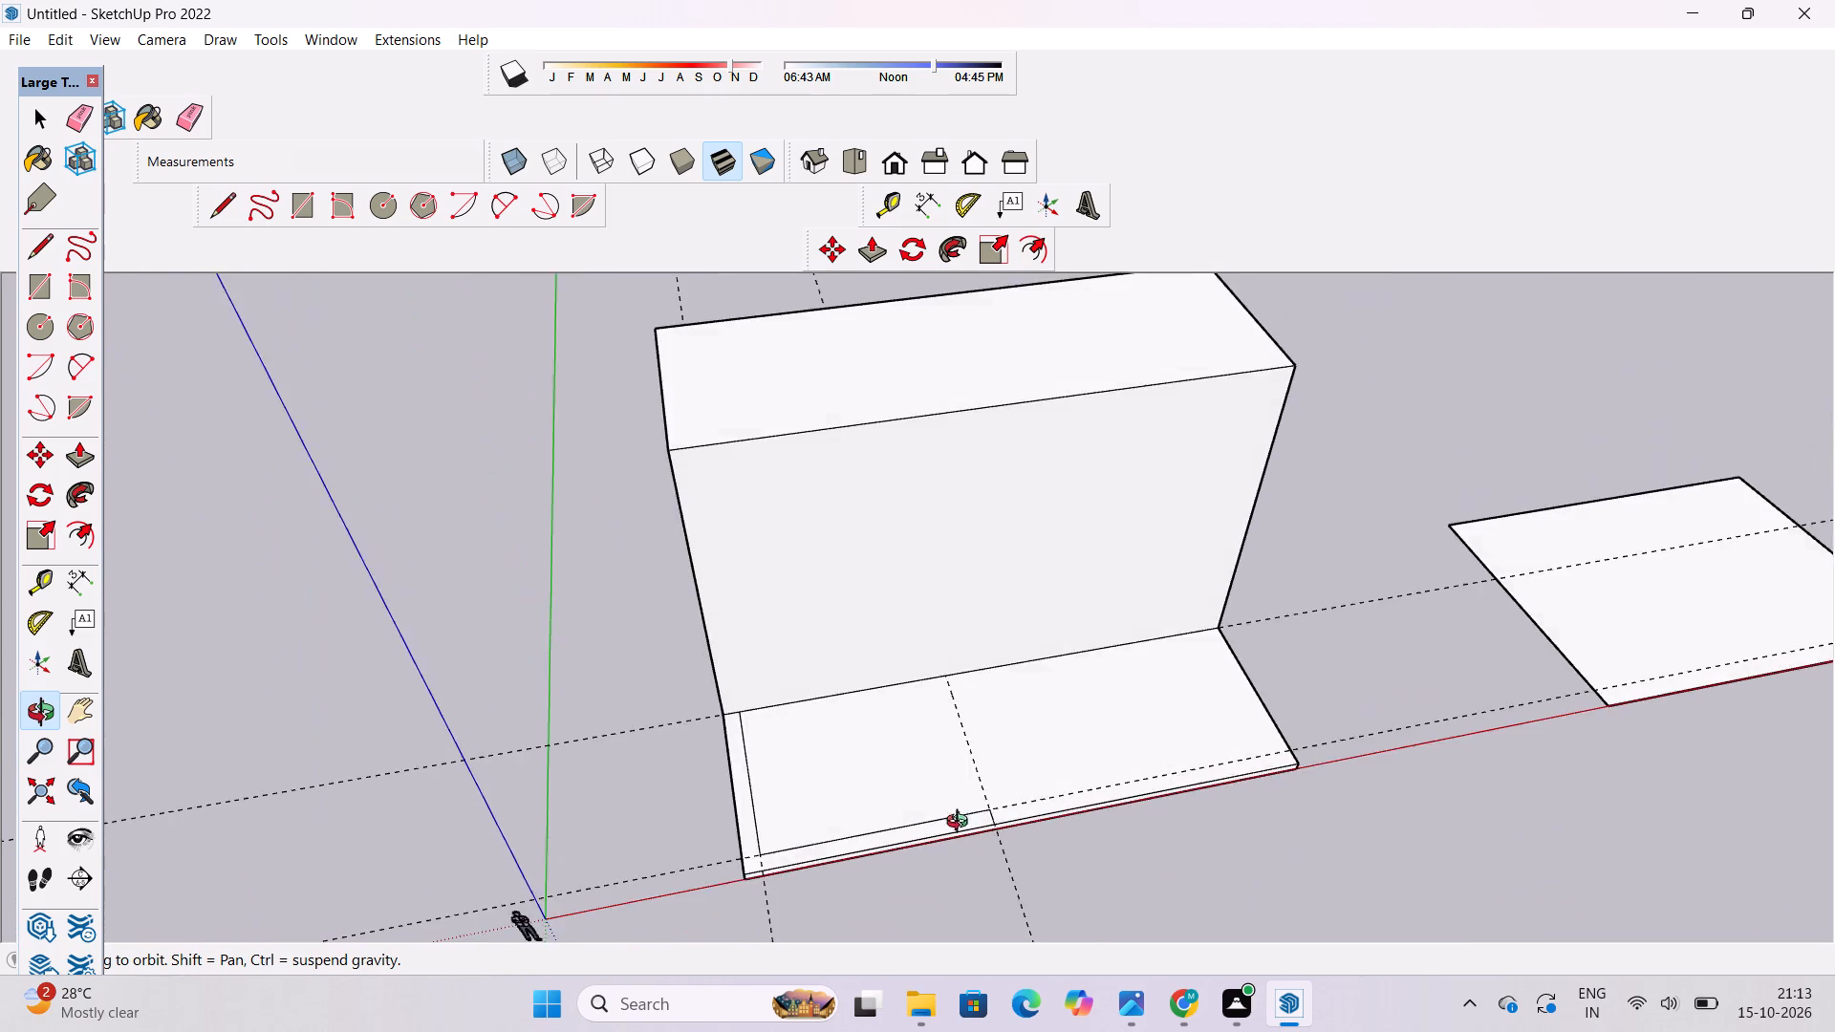
left_click_drag(966, 836, 1164, 808)
left_click_drag(1160, 806, 1044, 847)
Push/Pull the separate flat rectangle on the red axis up 1'.
key("space")
left_click(1337, 489)
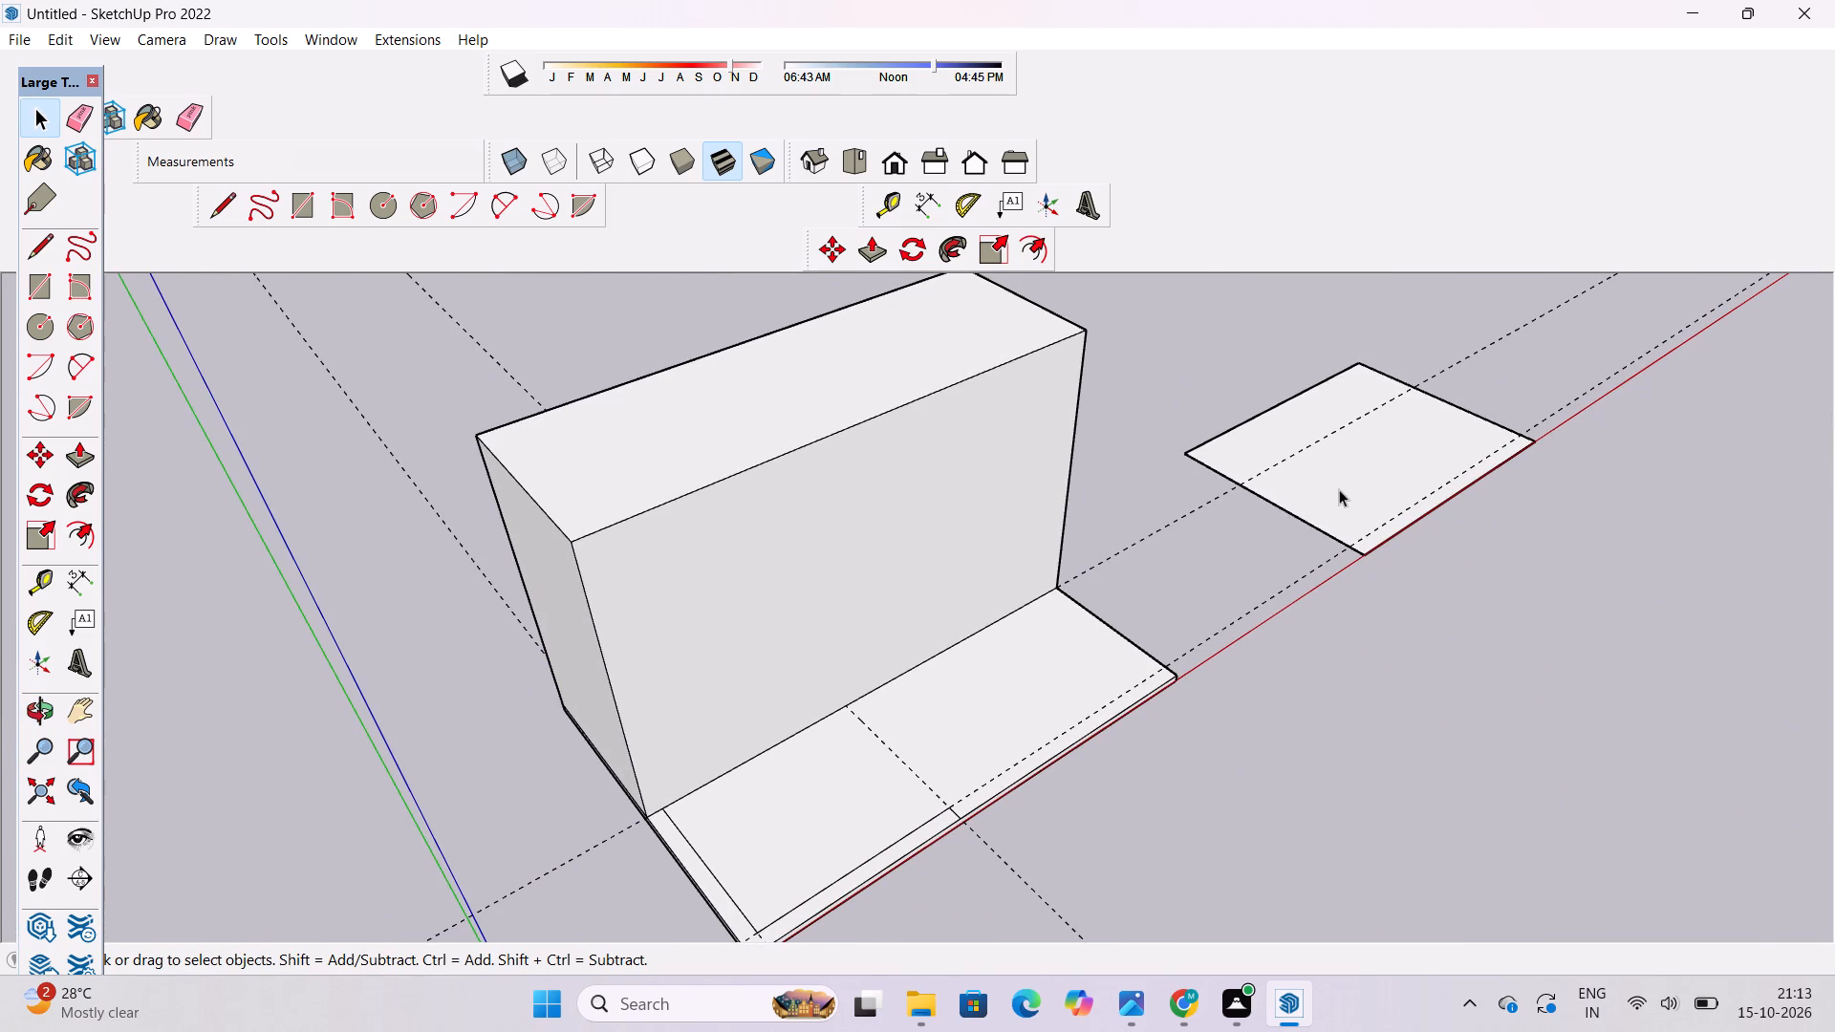
key("p")
left_click(1349, 516)
type("1'")
key("Return")
key("space")
Select all the geometry of the separate 1' slab and make it a group.
type("o")
scroll(1334, 547, "down", 4)
left_click_drag(1268, 580, 1345, 588)
left_click_drag(1345, 588, 1217, 646)
left_click_drag(1133, 673, 1097, 683)
key("space")
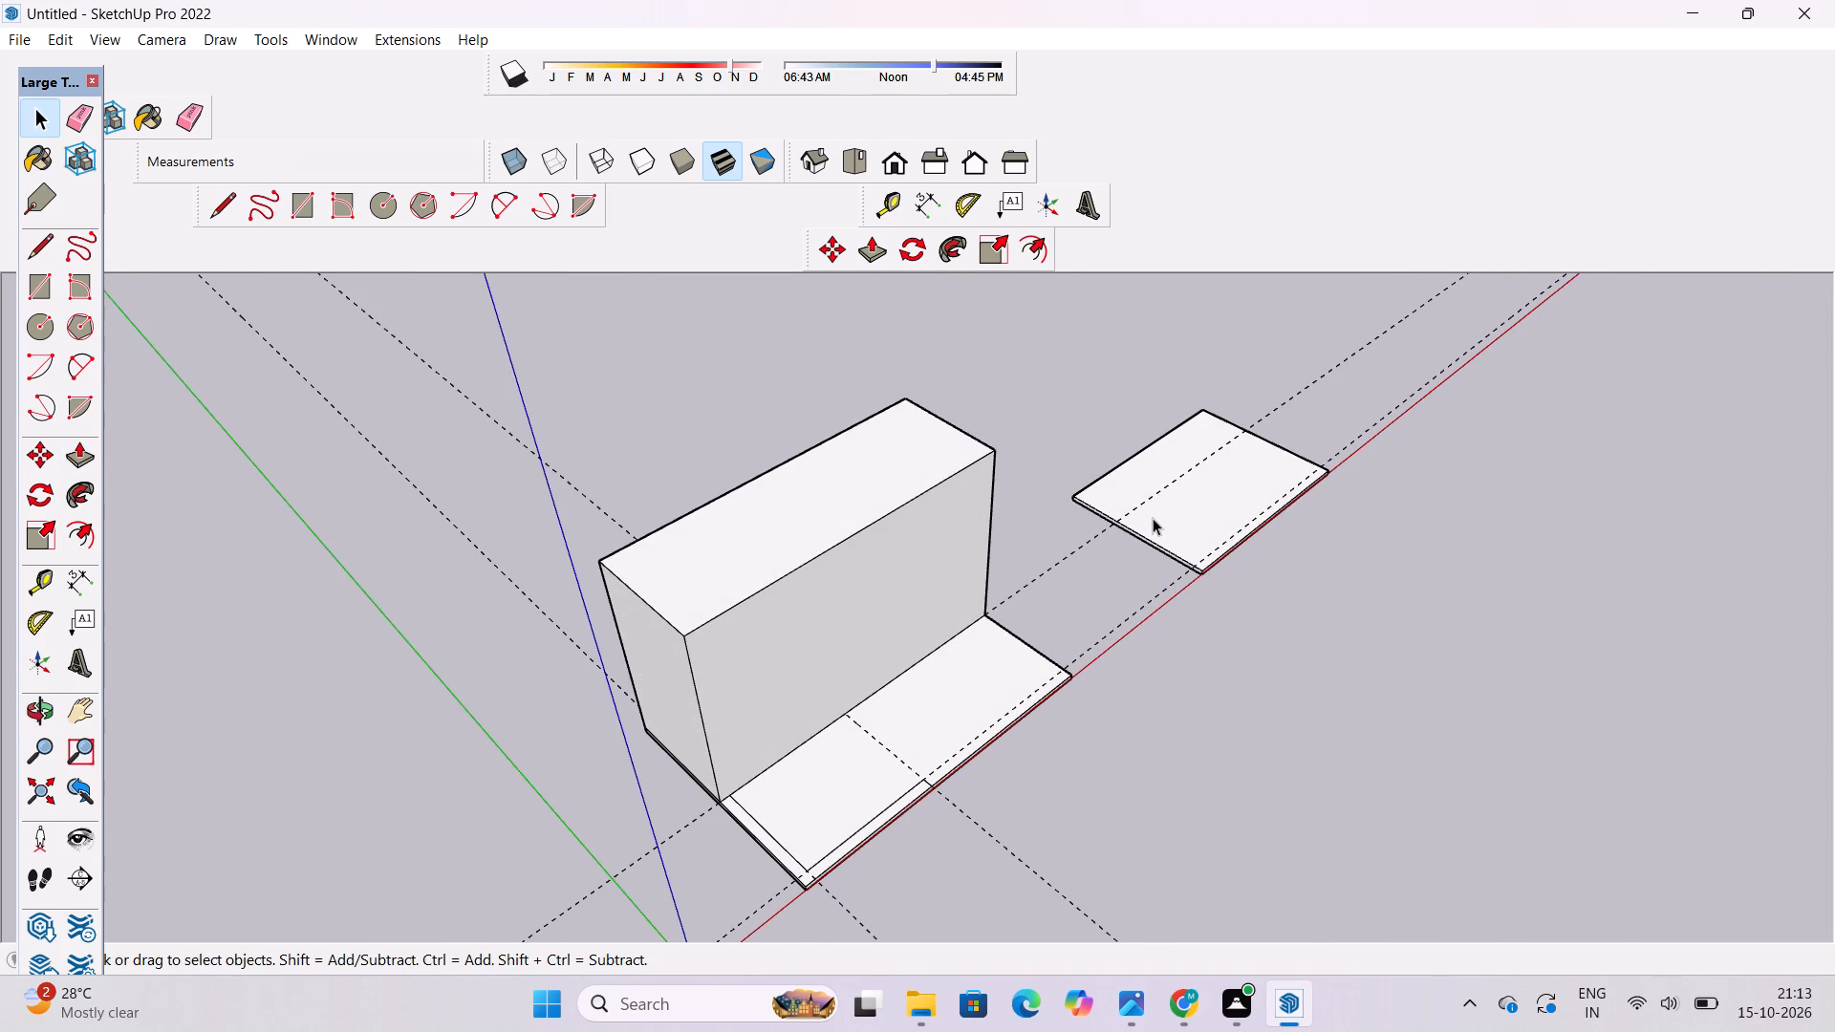
triple_click(1153, 518)
left_click(1155, 521)
left_click(1082, 443)
triple_click(1150, 516)
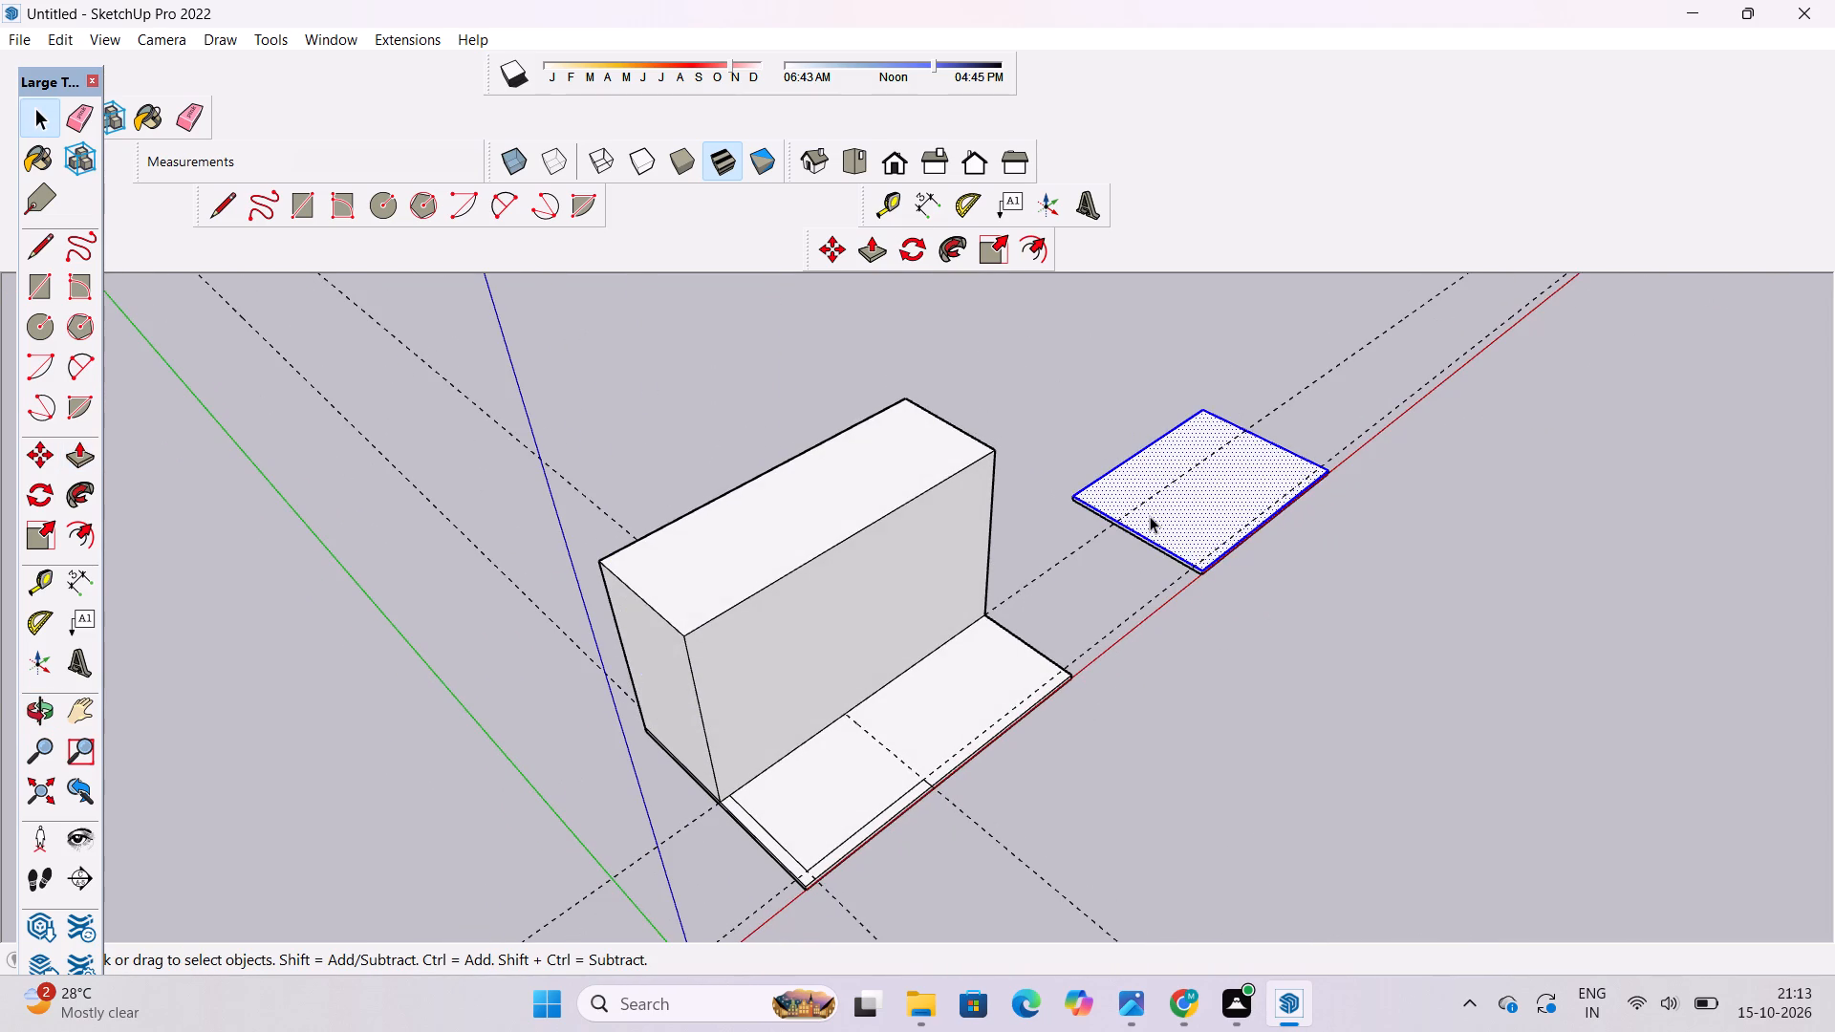
double_click(1150, 516)
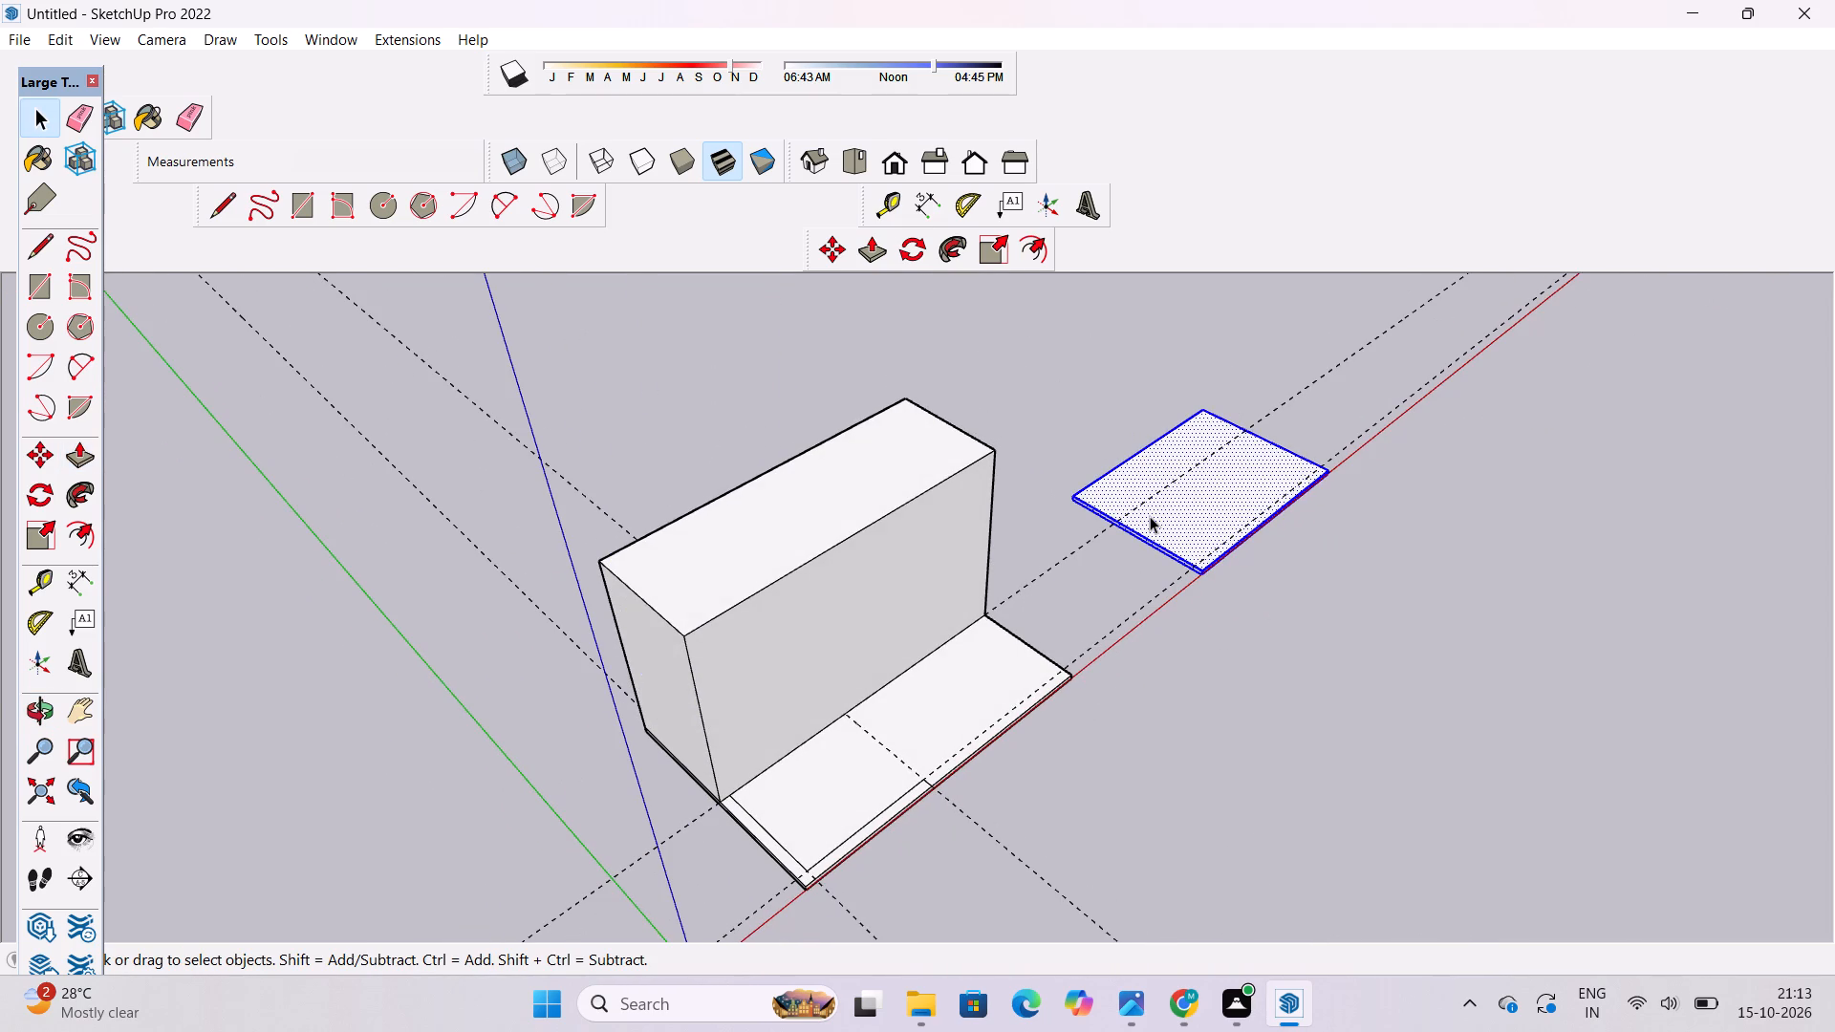
right_click(1150, 516)
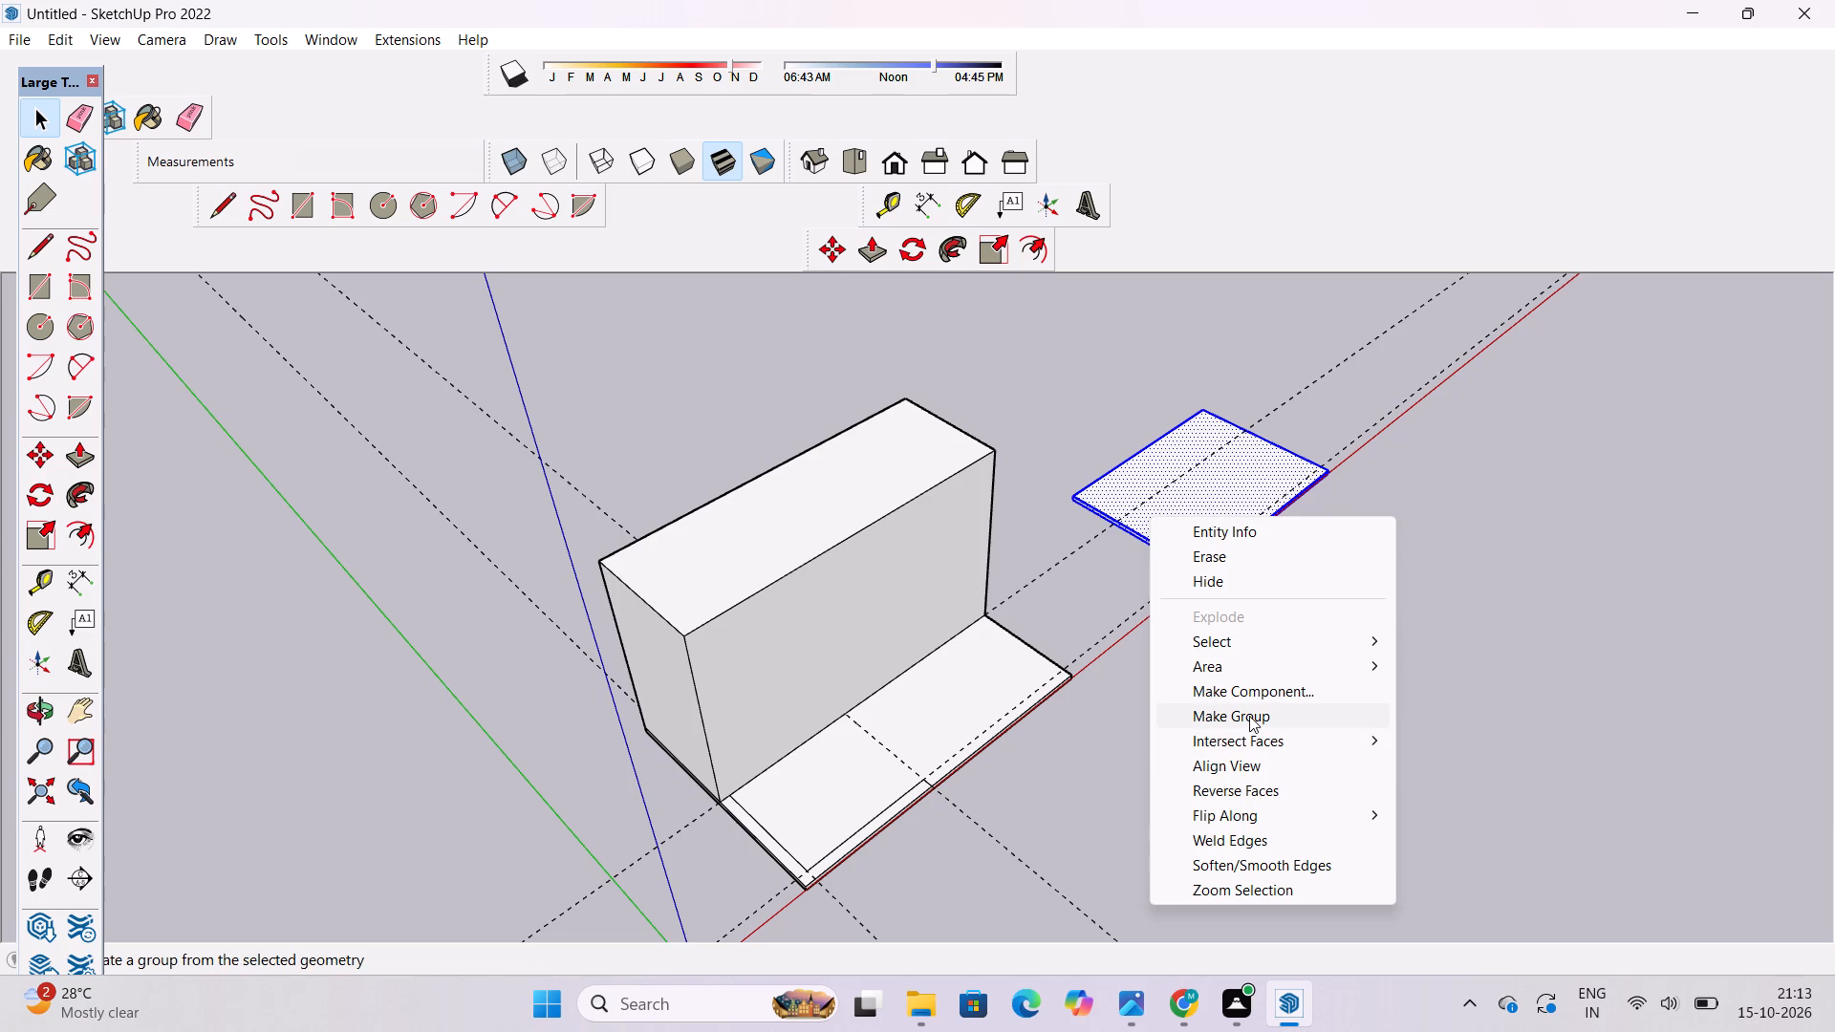
left_click(1249, 716)
left_click(1213, 545)
left_click(1285, 594)
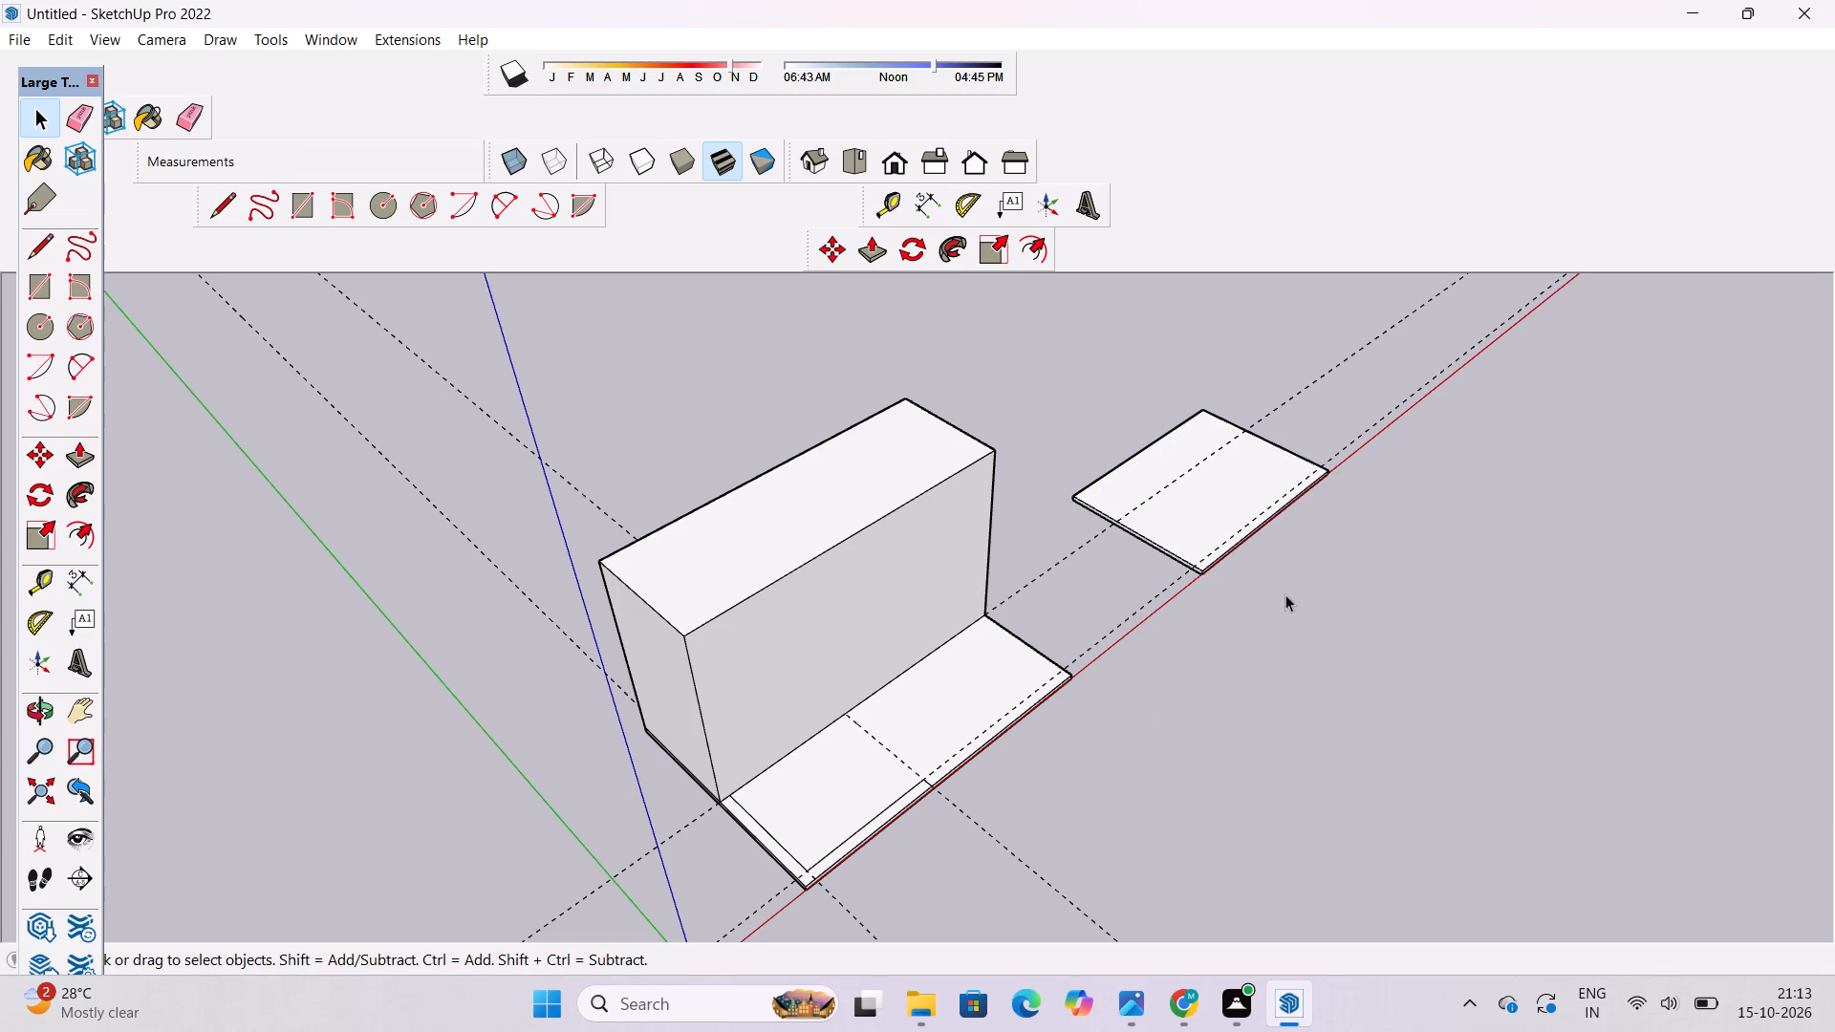
Copy the grouped slab onto the tall block, placing its bottom rear corner on the block's top rear corner nearest the origin.
key("m")
scroll(1071, 488, "up", 2)
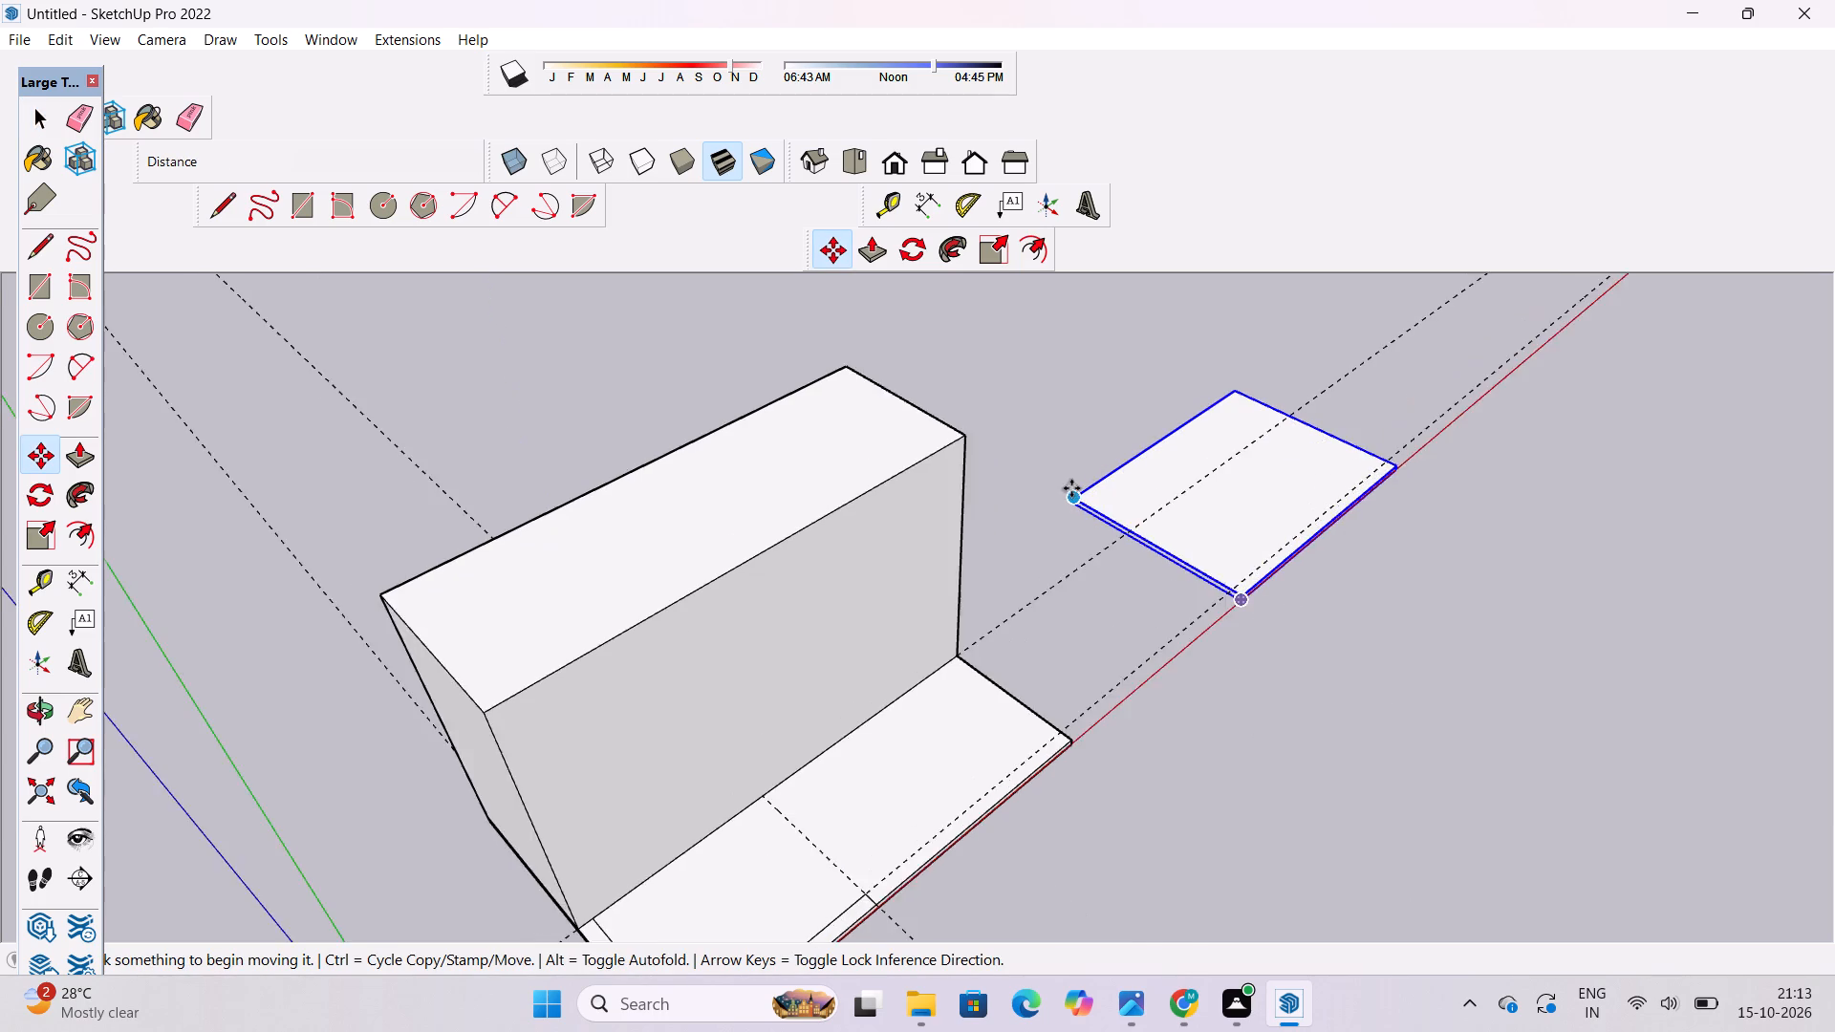
scroll(1071, 488, "up", 20)
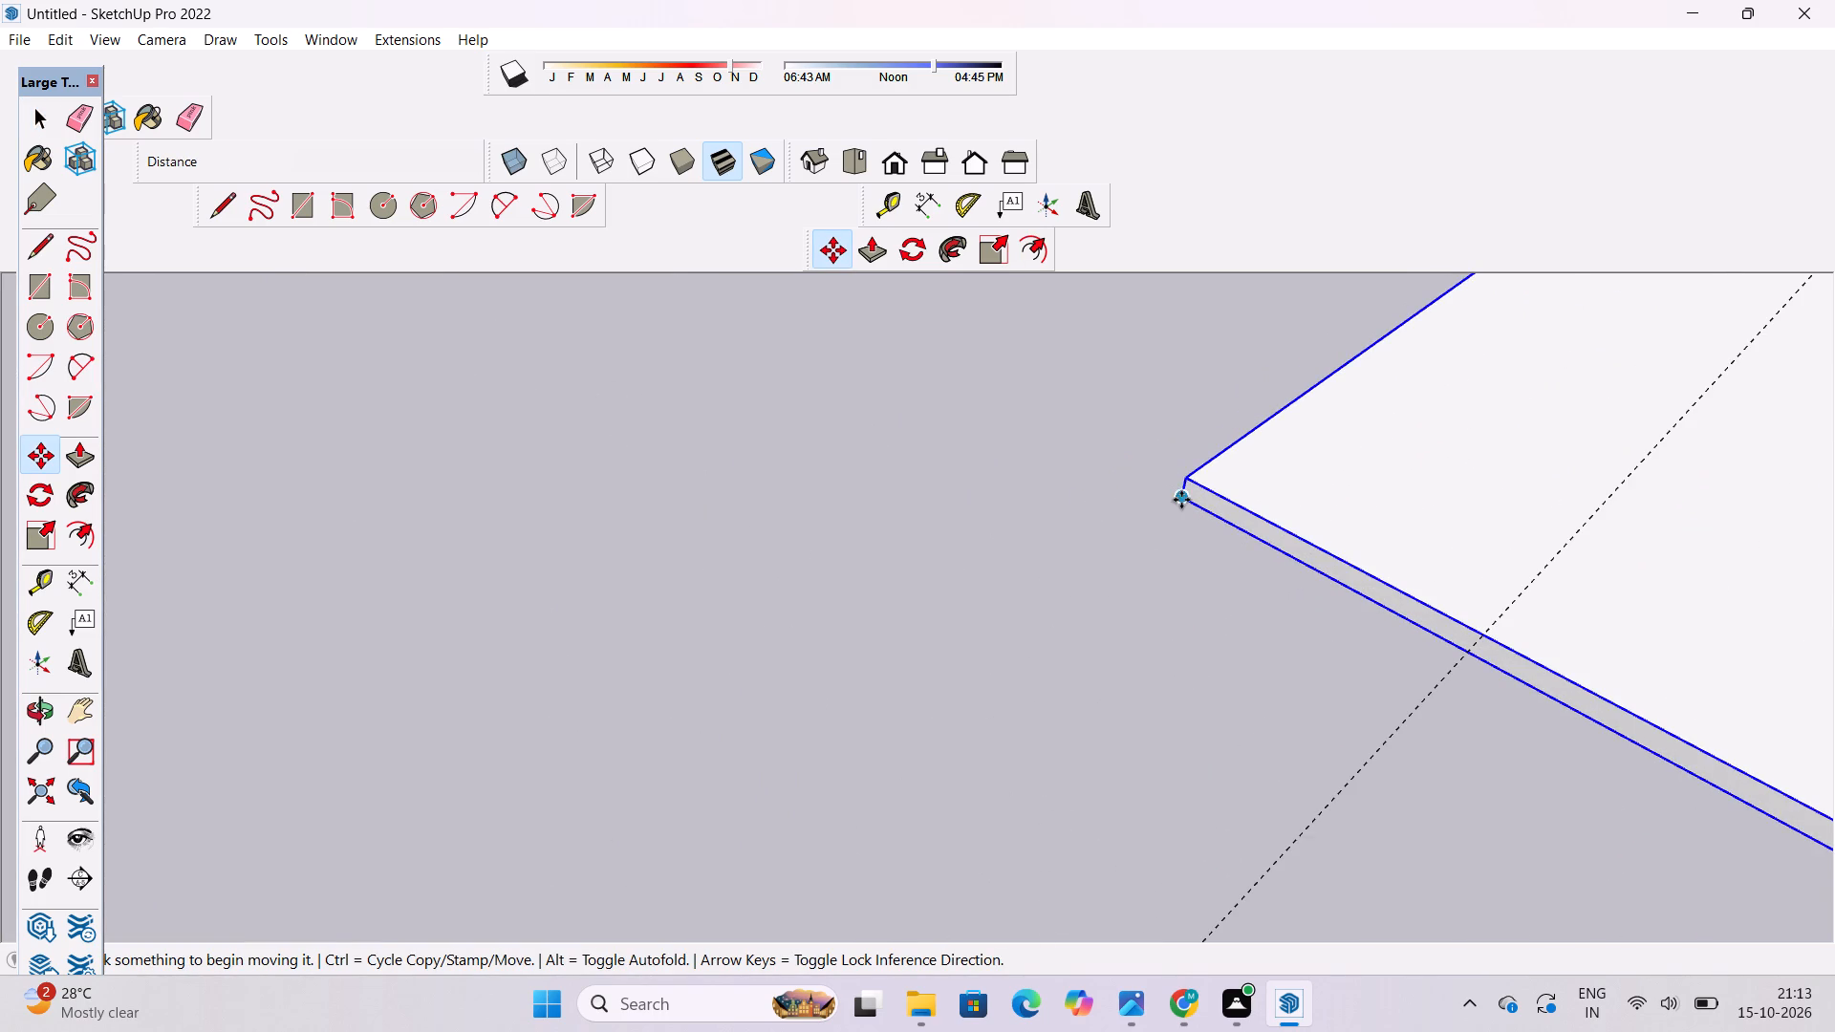
left_click(1181, 500)
scroll(1204, 543, "down", 6)
scroll(1214, 566, "down", 16)
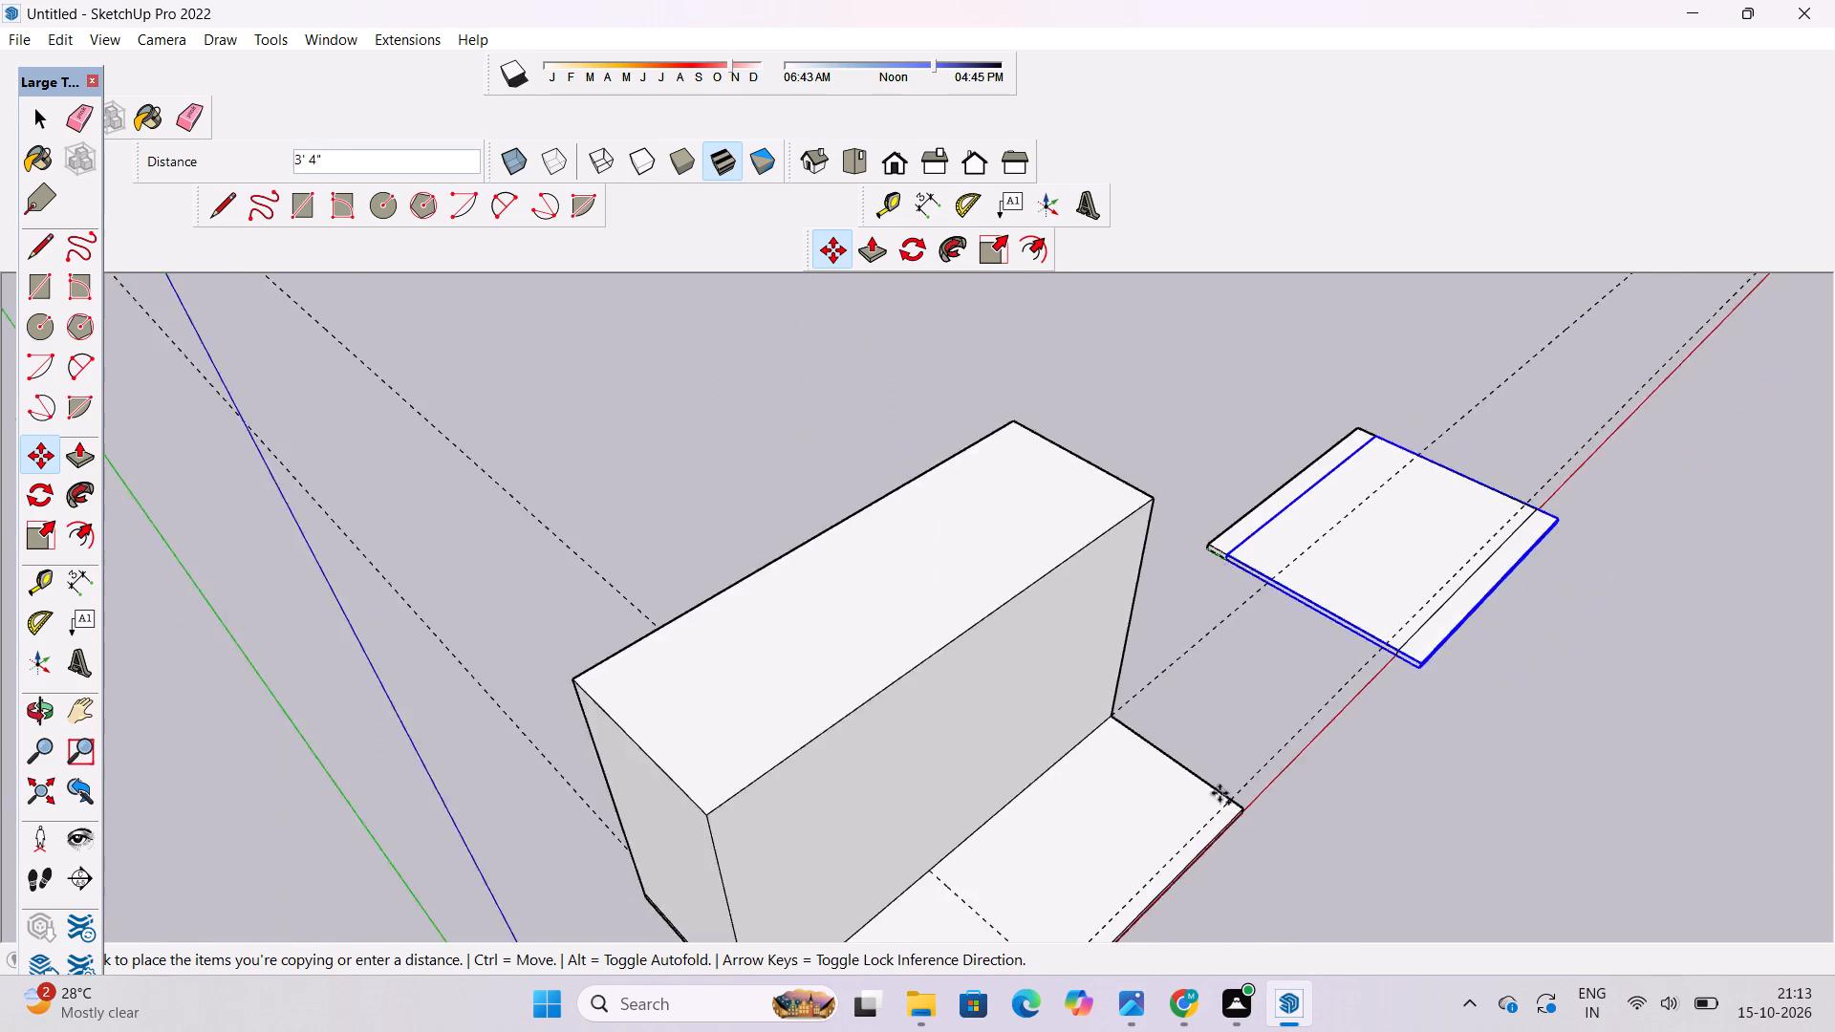
scroll(1220, 793, "down", 7)
scroll(1060, 757, "up", 12)
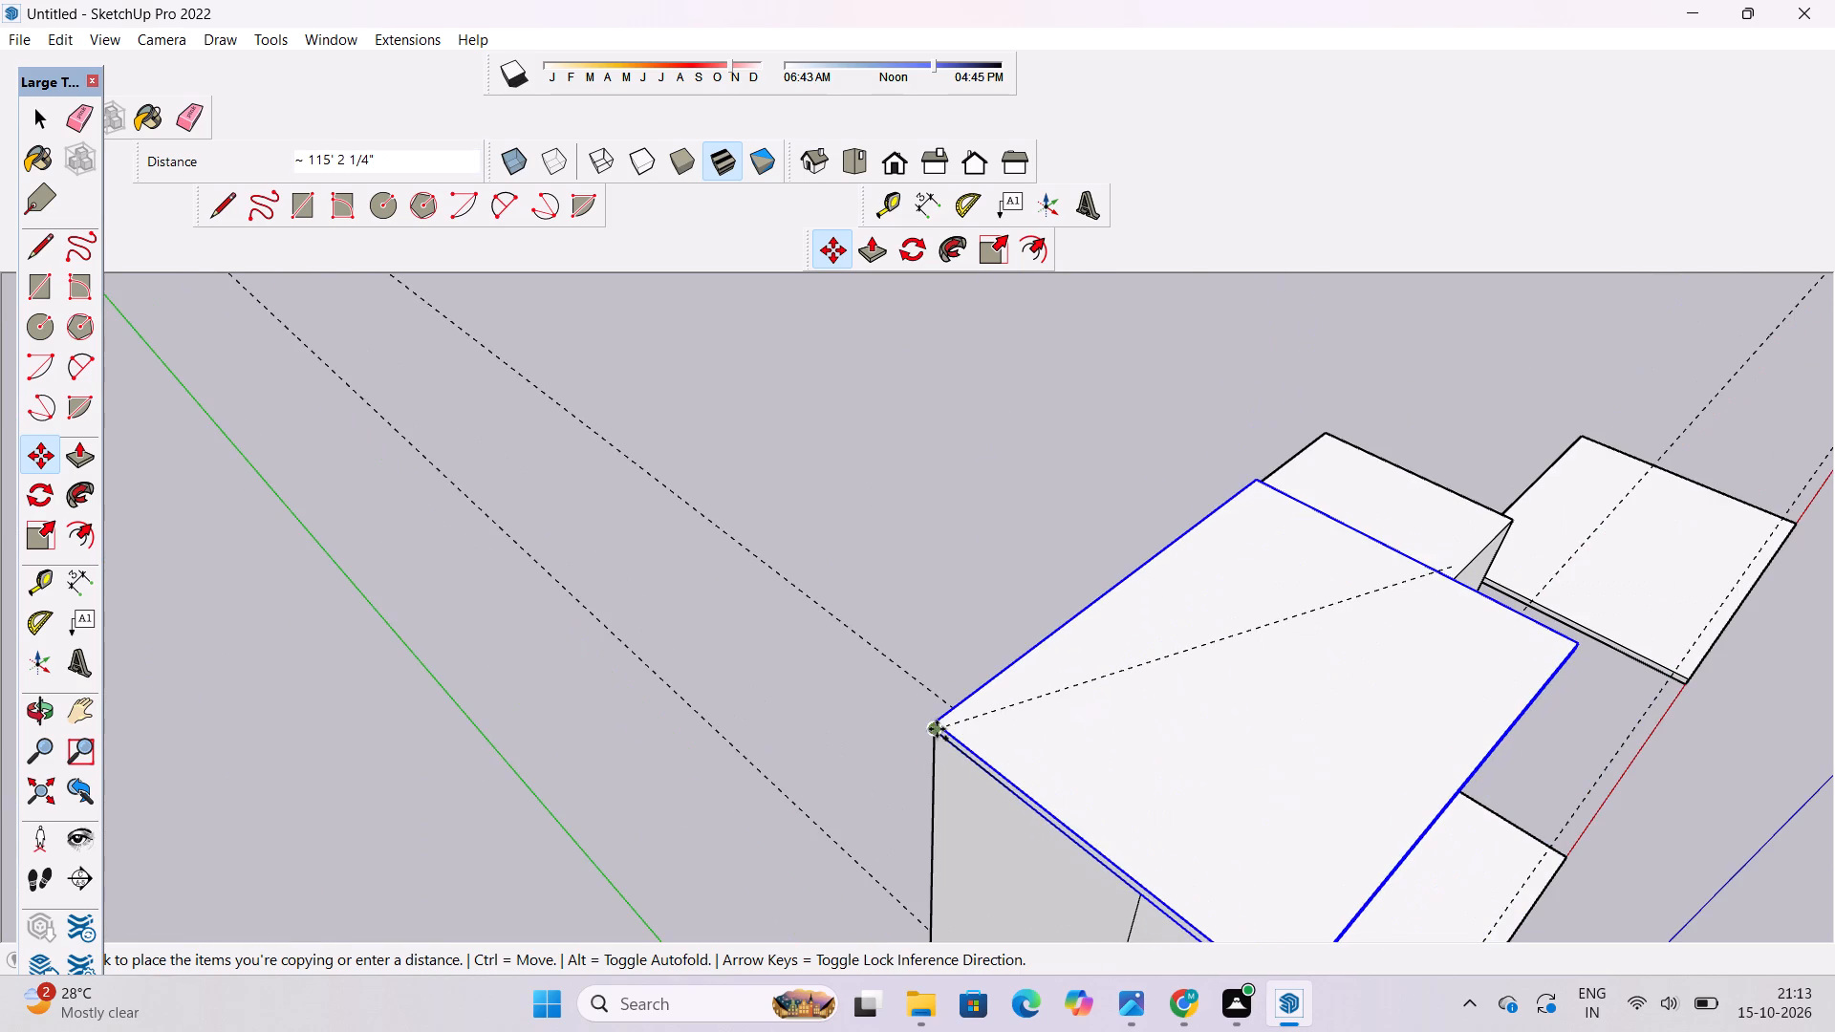
left_click(938, 727)
key("space")
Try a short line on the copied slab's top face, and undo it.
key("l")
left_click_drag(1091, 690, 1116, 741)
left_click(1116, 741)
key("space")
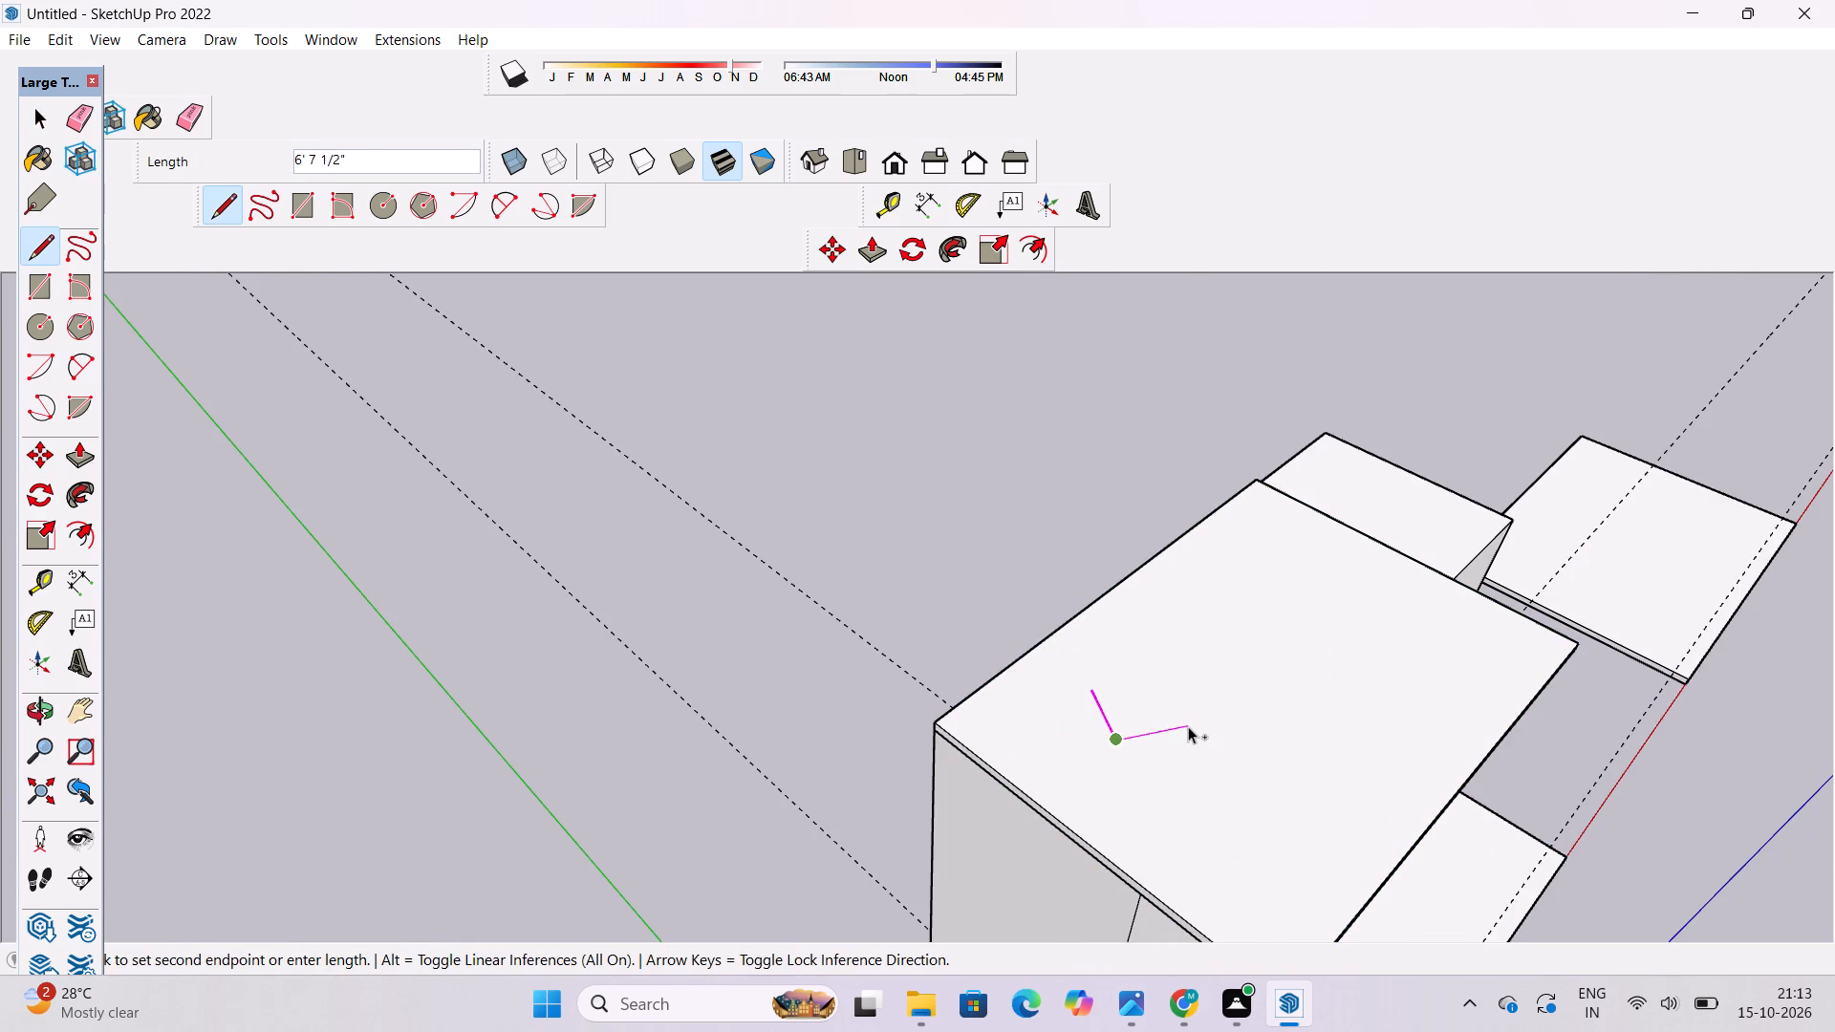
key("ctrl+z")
Explode the copied slab group on top of the block.
left_click(1033, 688)
right_click(1030, 687)
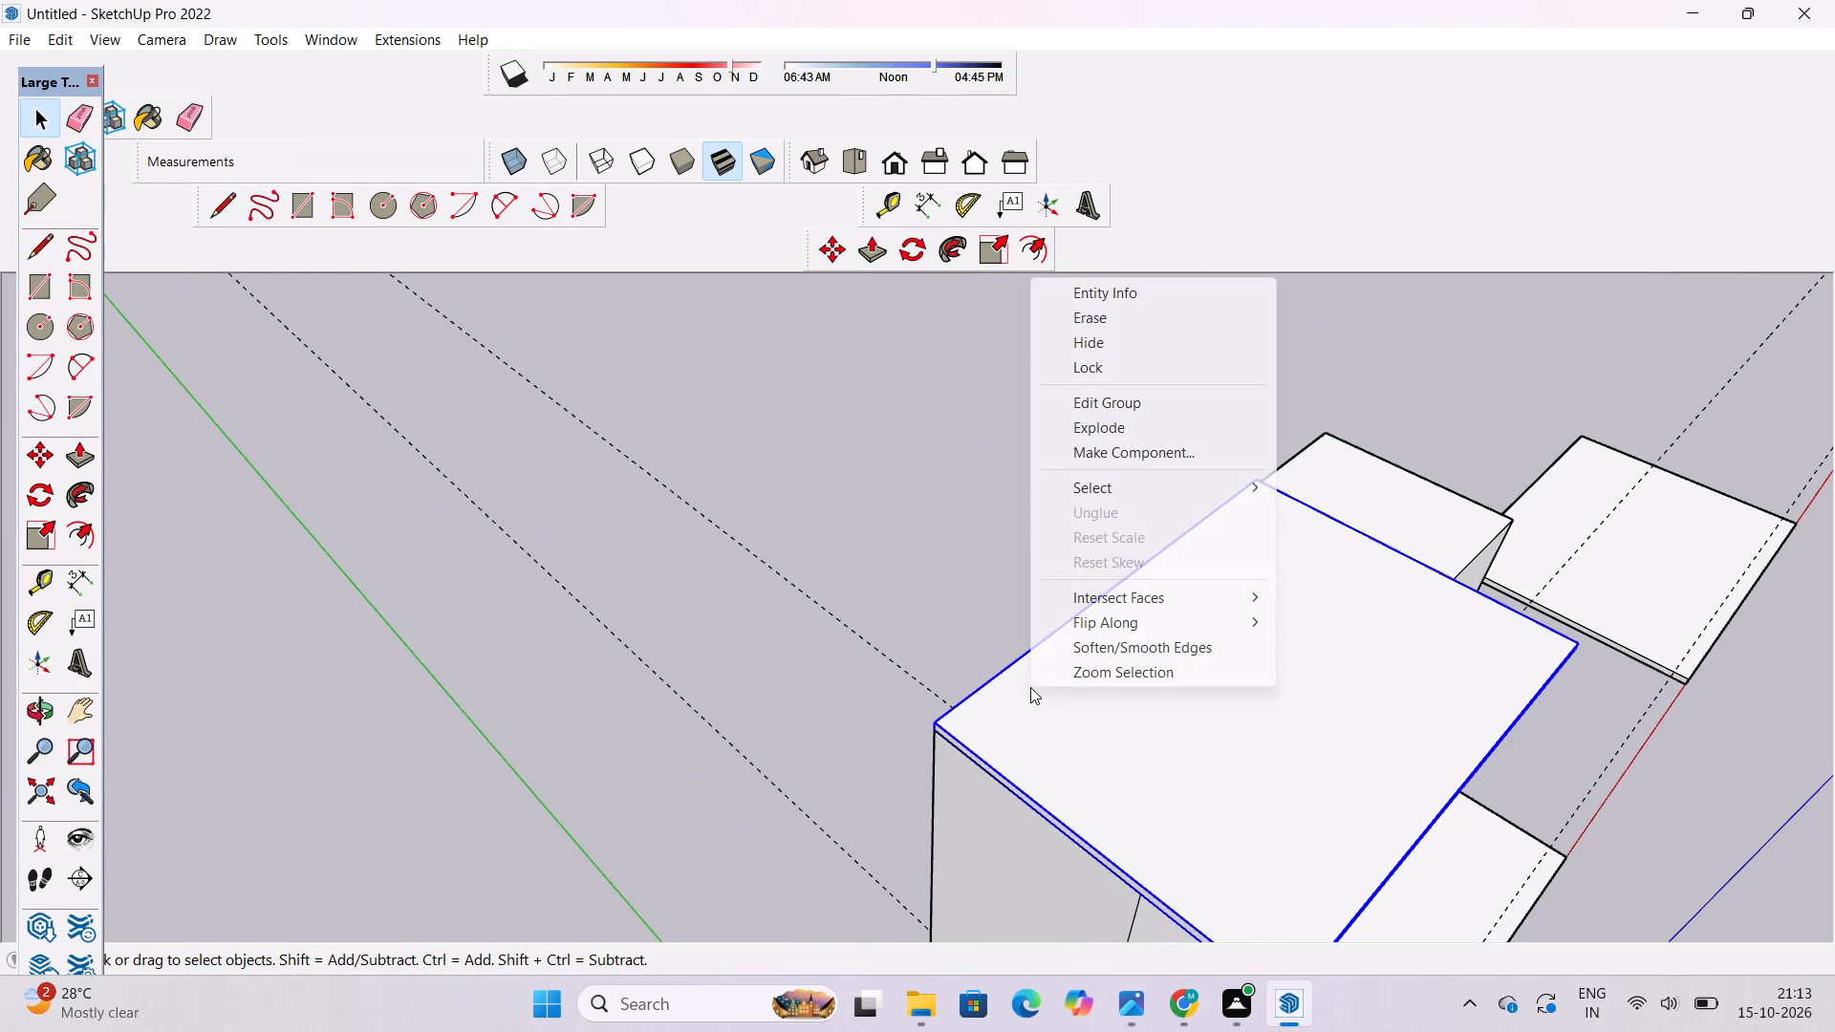
left_click(1128, 426)
left_click(1044, 519)
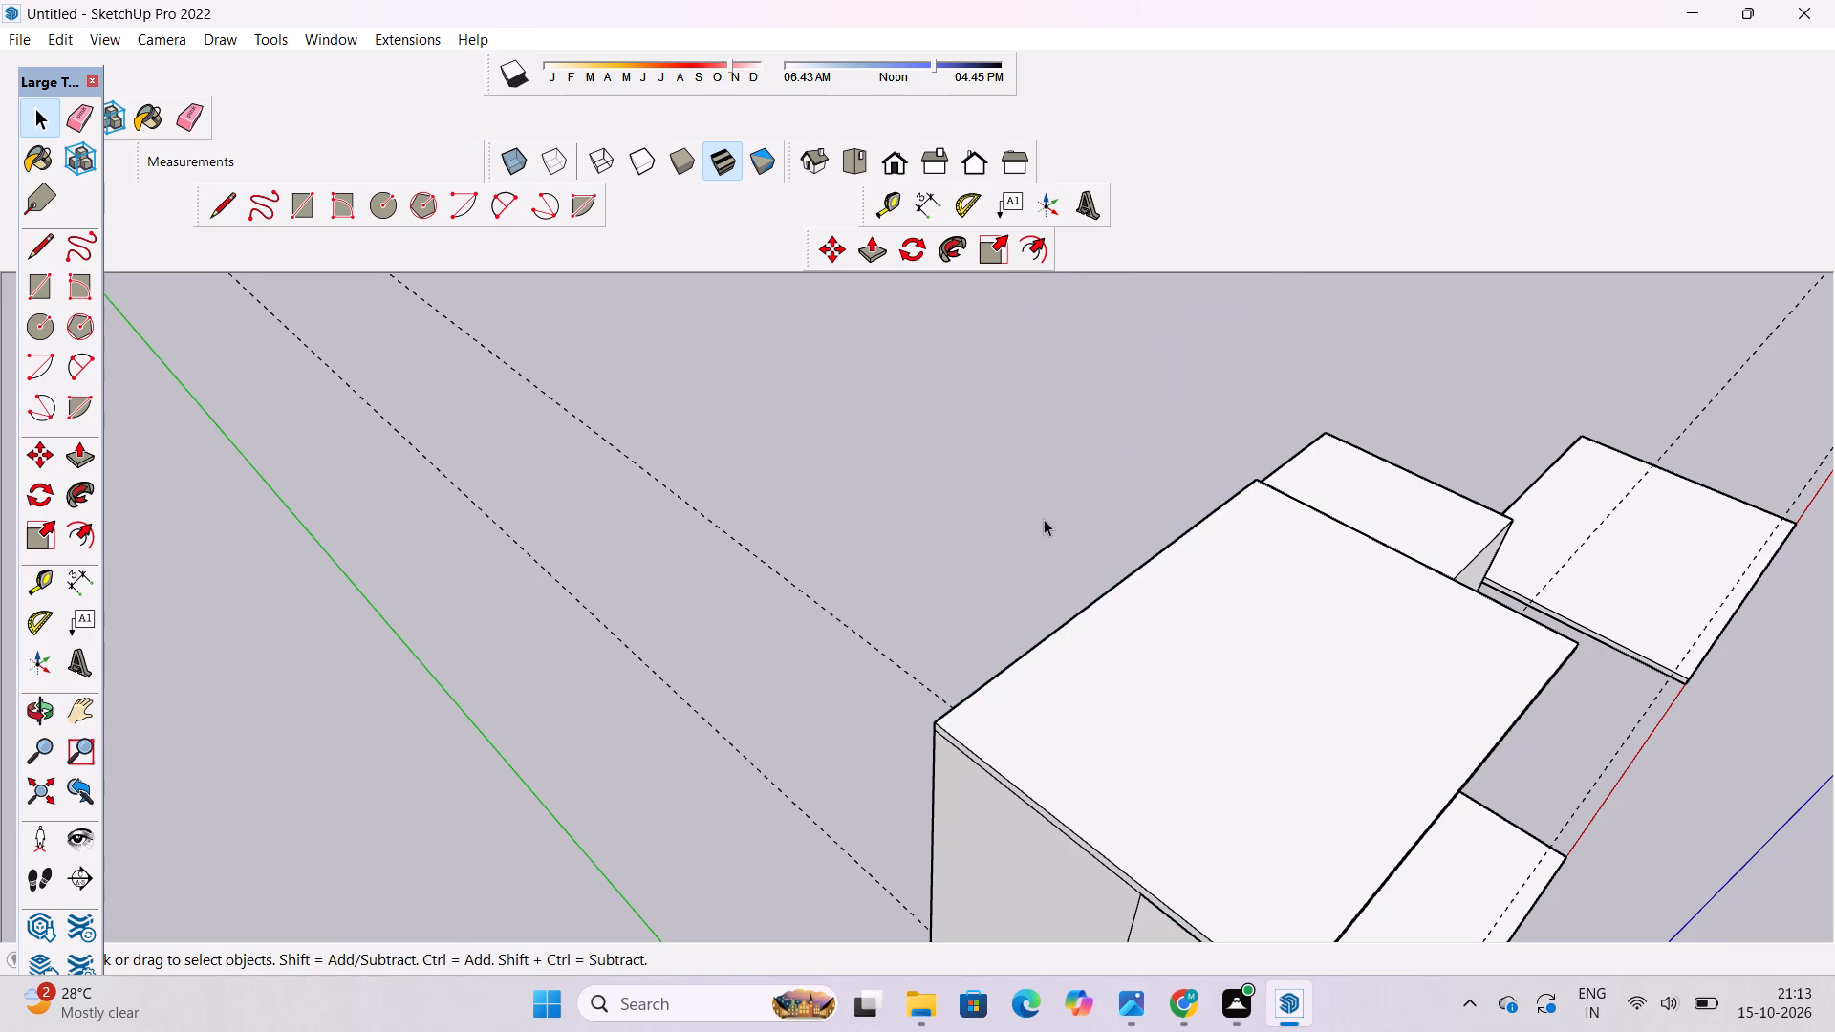
Push/Pull the roof slab's side face farthest from the origin outward until it is flush with the block's end face.
key("o")
scroll(1044, 519, "down", 3)
left_click_drag(1258, 643, 953, 588)
left_click_drag(1221, 711, 1048, 515)
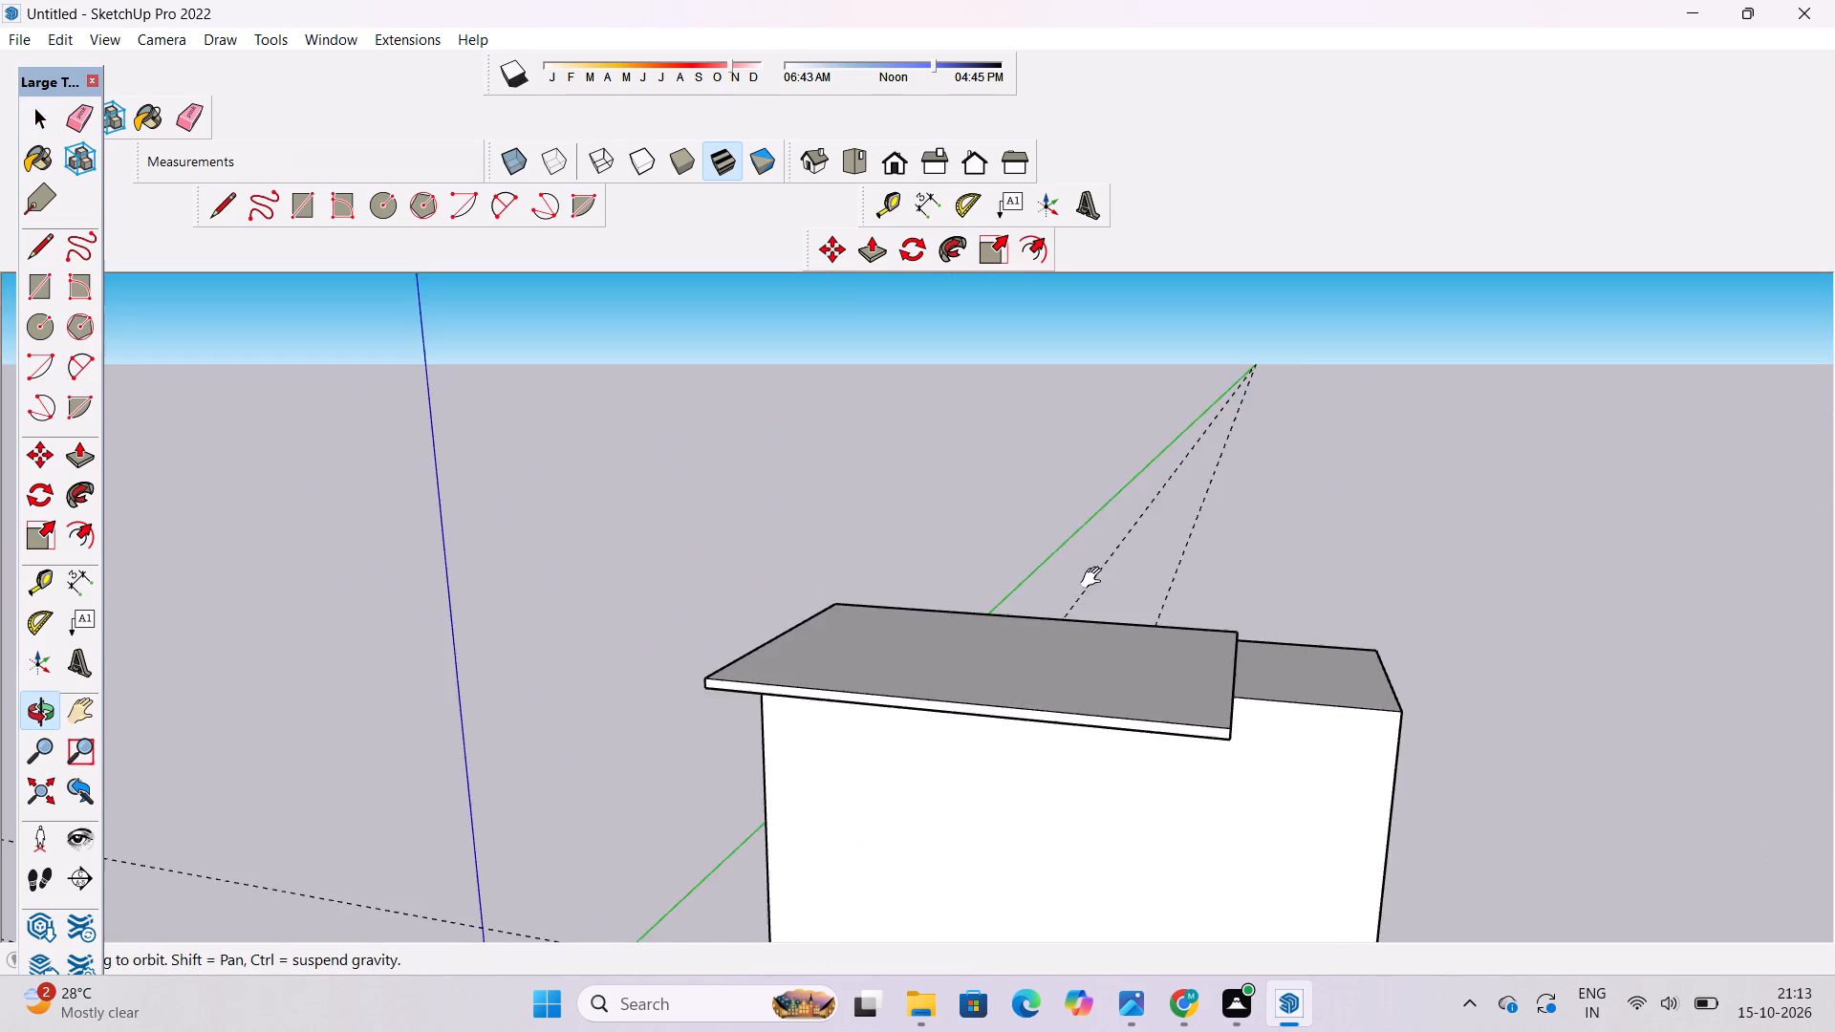
left_click_drag(1191, 688, 898, 665, "shift")
left_click_drag(978, 754, 865, 505, "shift")
scroll(864, 497, "down", 5, "shift")
left_click_drag(876, 529, 948, 739)
scroll(1047, 598, "up", 5)
left_click_drag(1047, 597, 1002, 623, "shift")
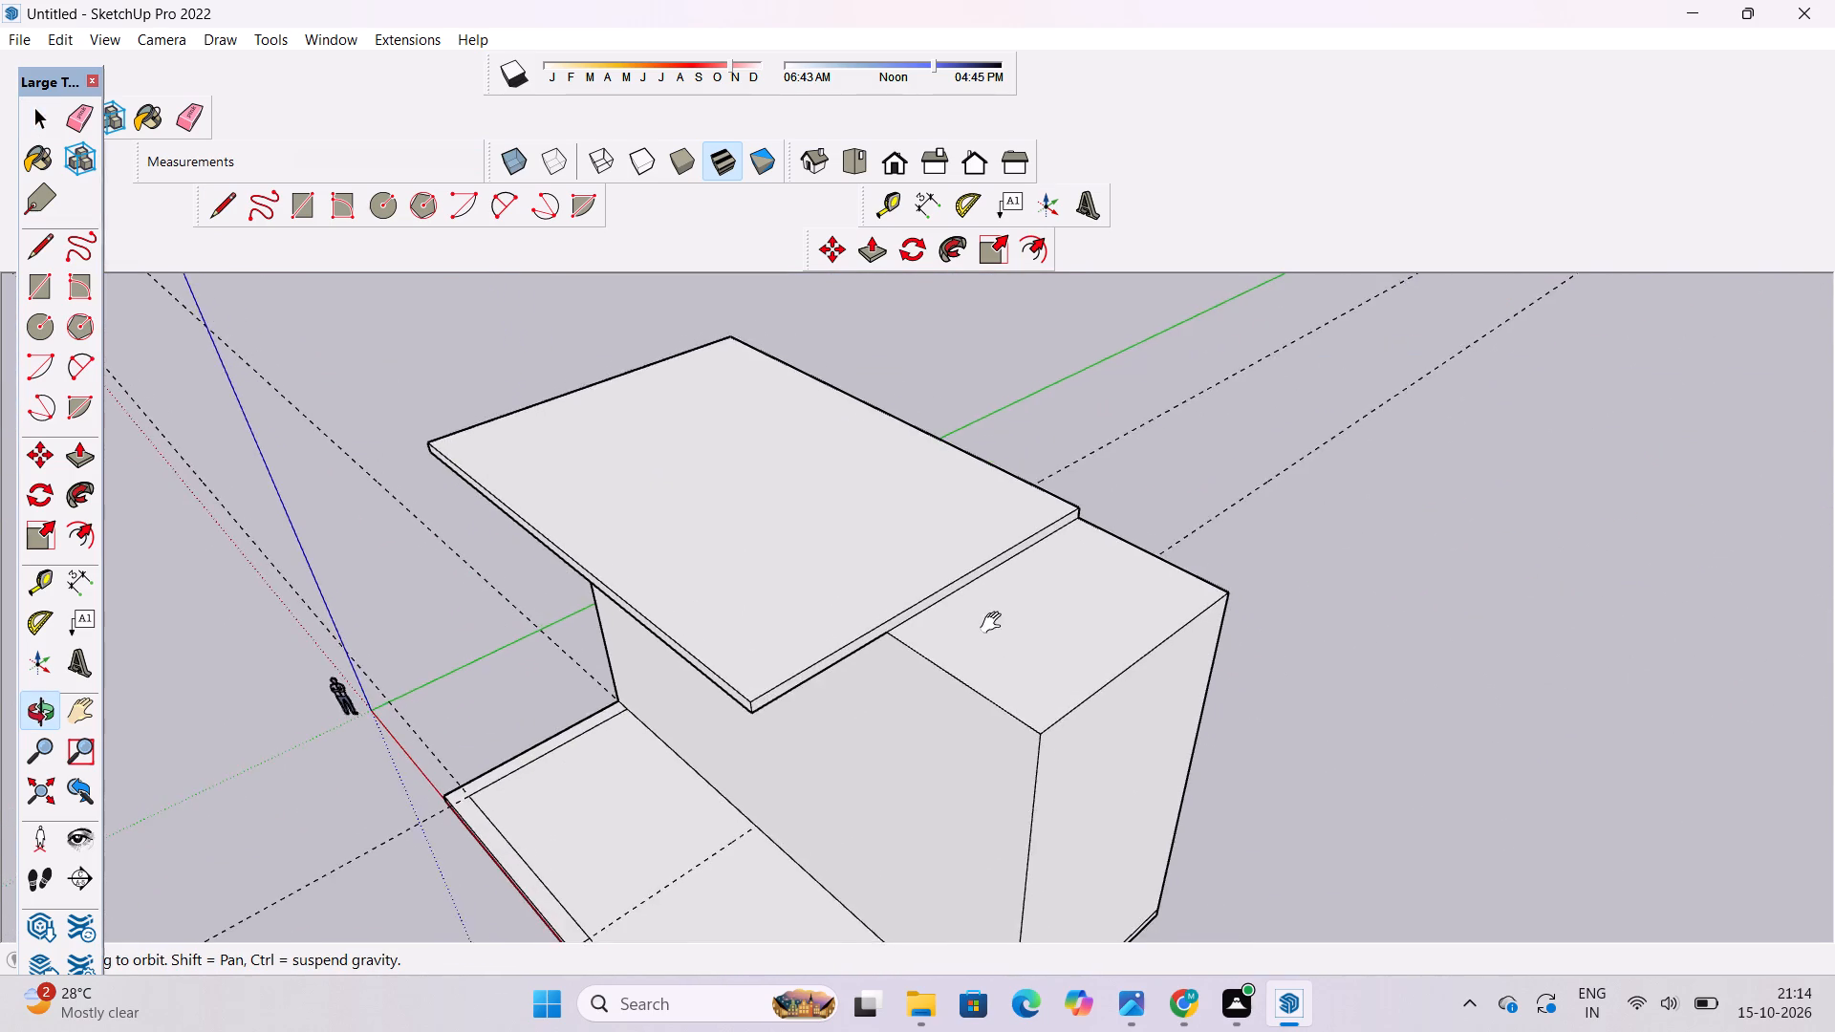
left_click_drag(995, 622, 984, 601)
key("p")
scroll(963, 591, "up", 5)
left_click(939, 559)
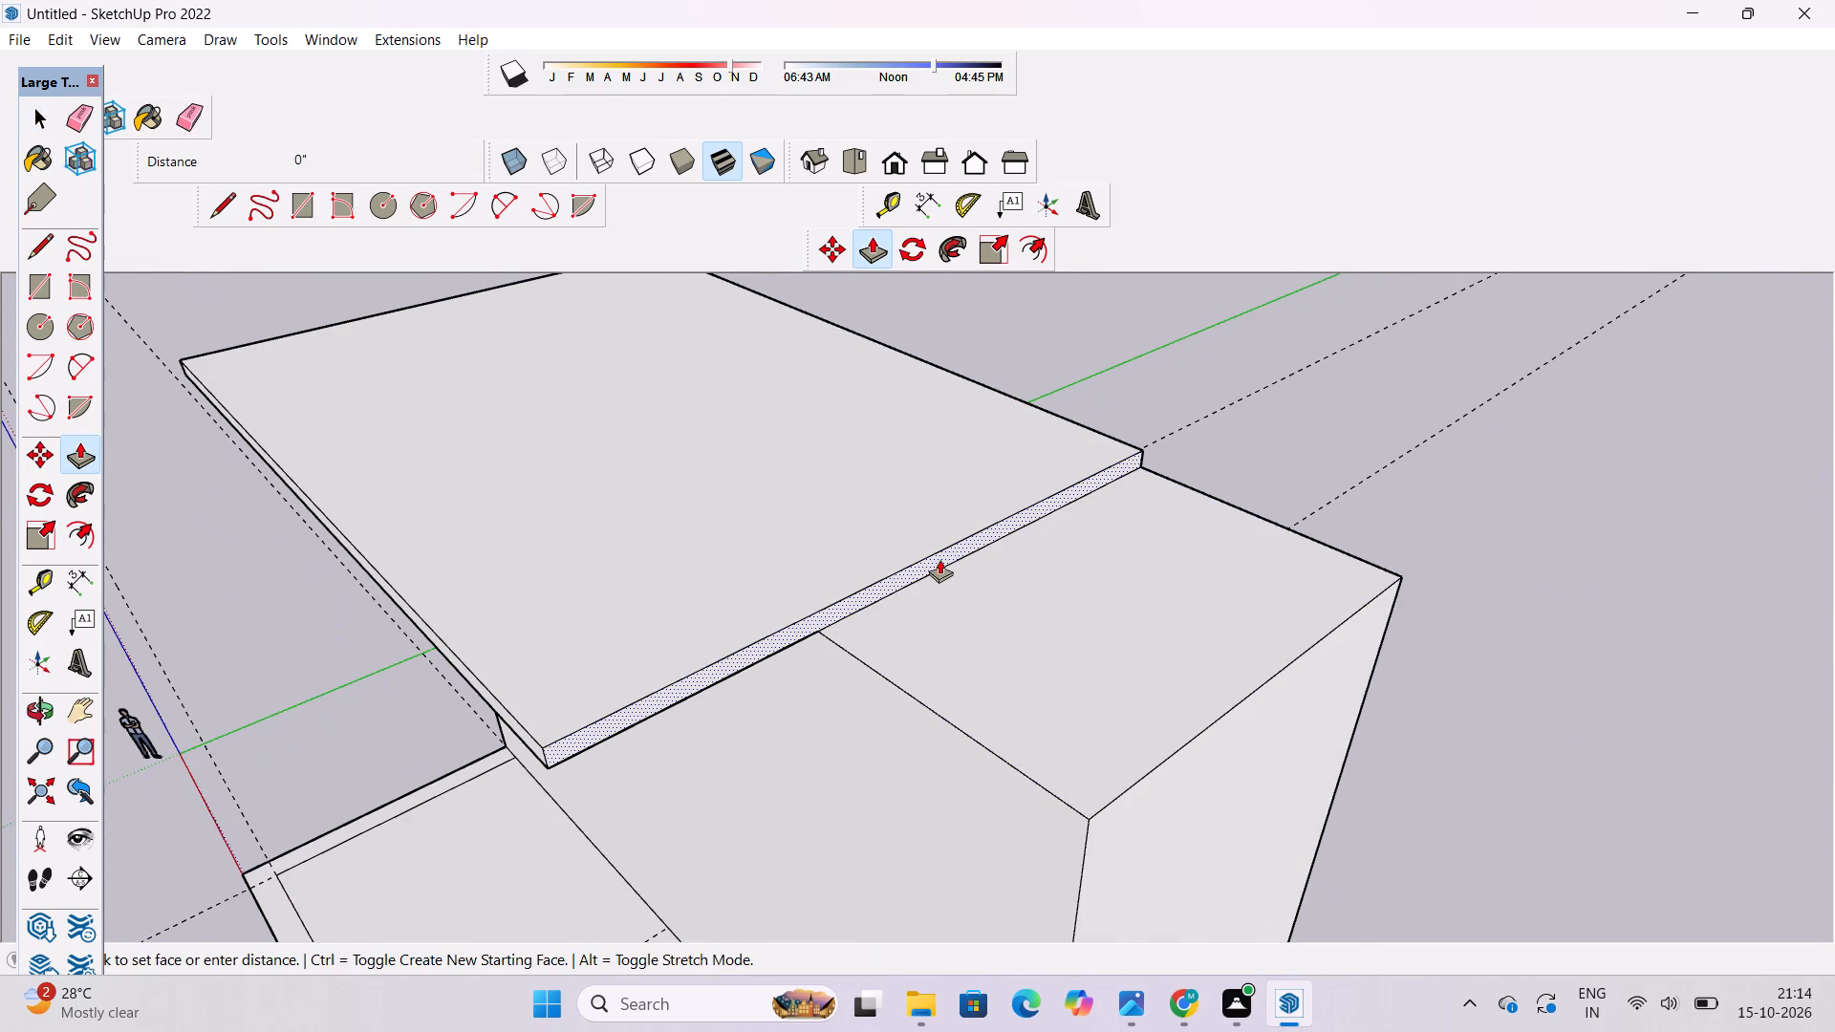
scroll(939, 558, "down", 9)
left_click(1006, 661)
Push/Pull the L-shaped 2' strip on the low front section up 40' to the underside of the roof slab.
key("o")
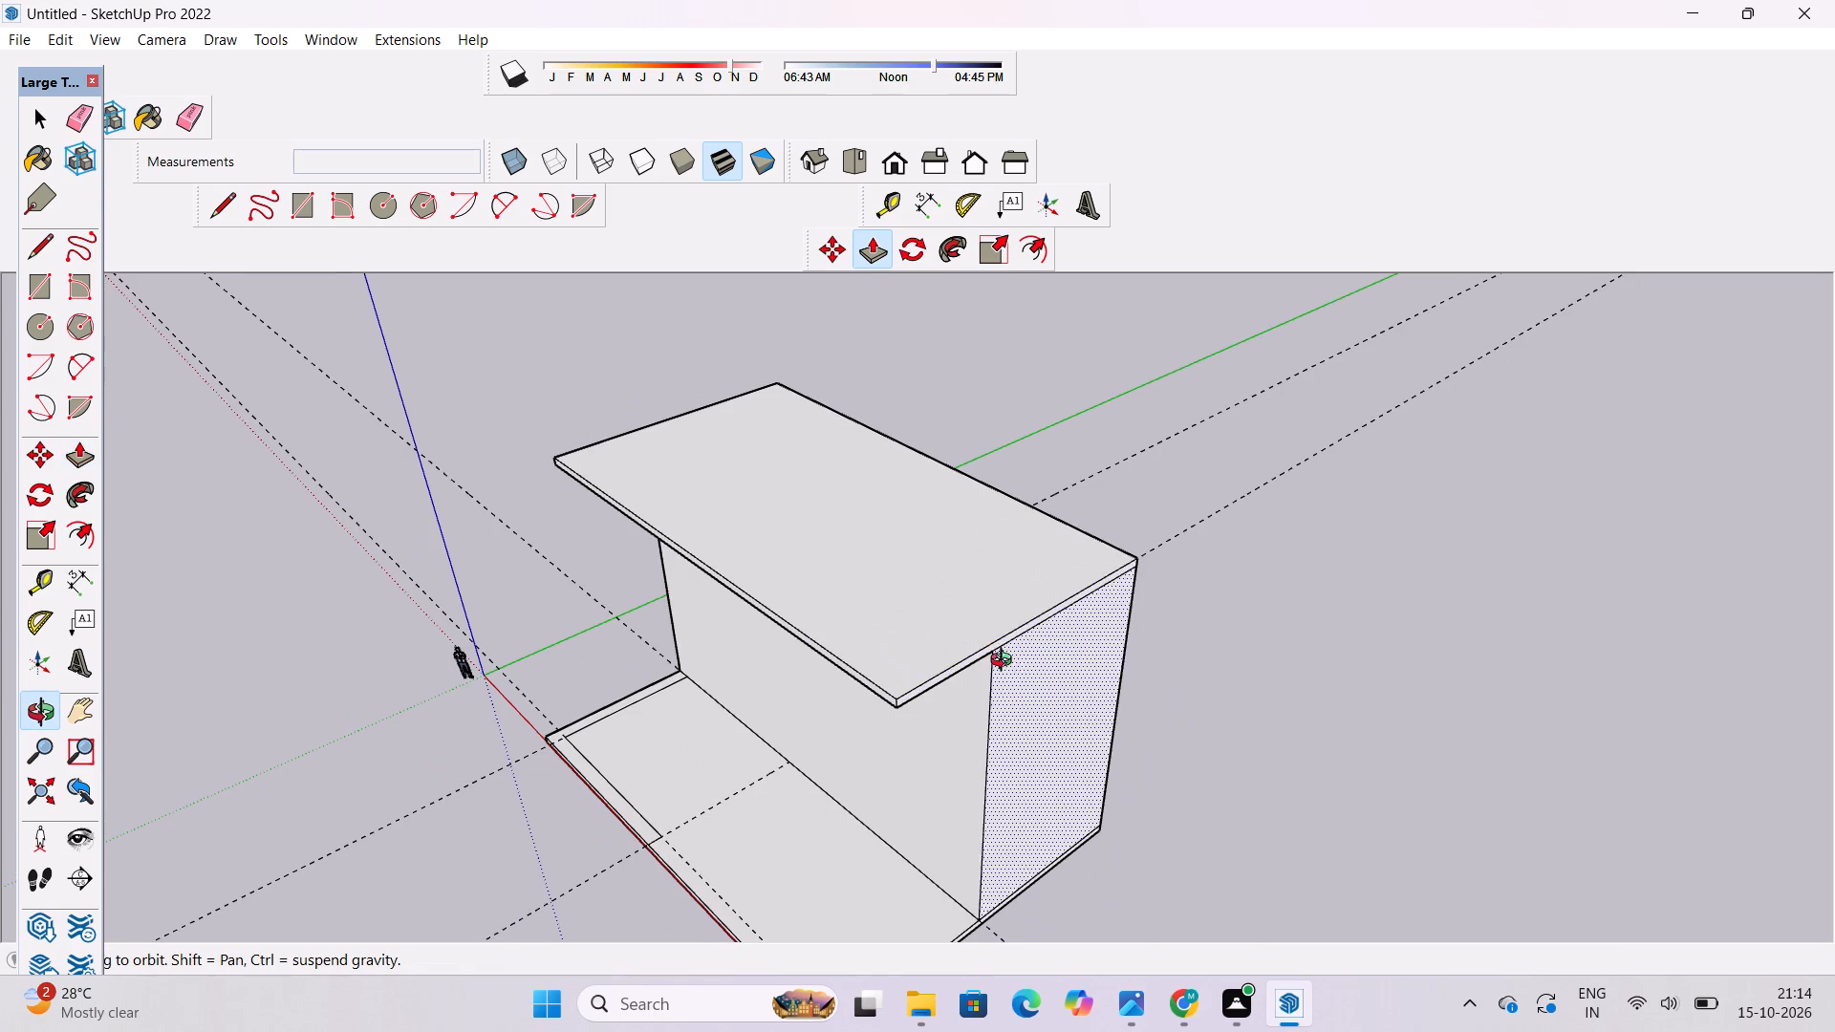
scroll(1005, 662, "down", 6)
left_click_drag(995, 709, 1043, 608)
left_click_drag(985, 684, 1360, 681, "shift")
left_click_drag(841, 791, 808, 914)
scroll(791, 825, "up", 5)
left_click_drag(791, 830, 810, 929, "shift")
left_click_drag(810, 925, 839, 891)
key("p")
scroll(800, 869, "up", 5)
left_click(792, 849)
scroll(792, 827, "down", 11)
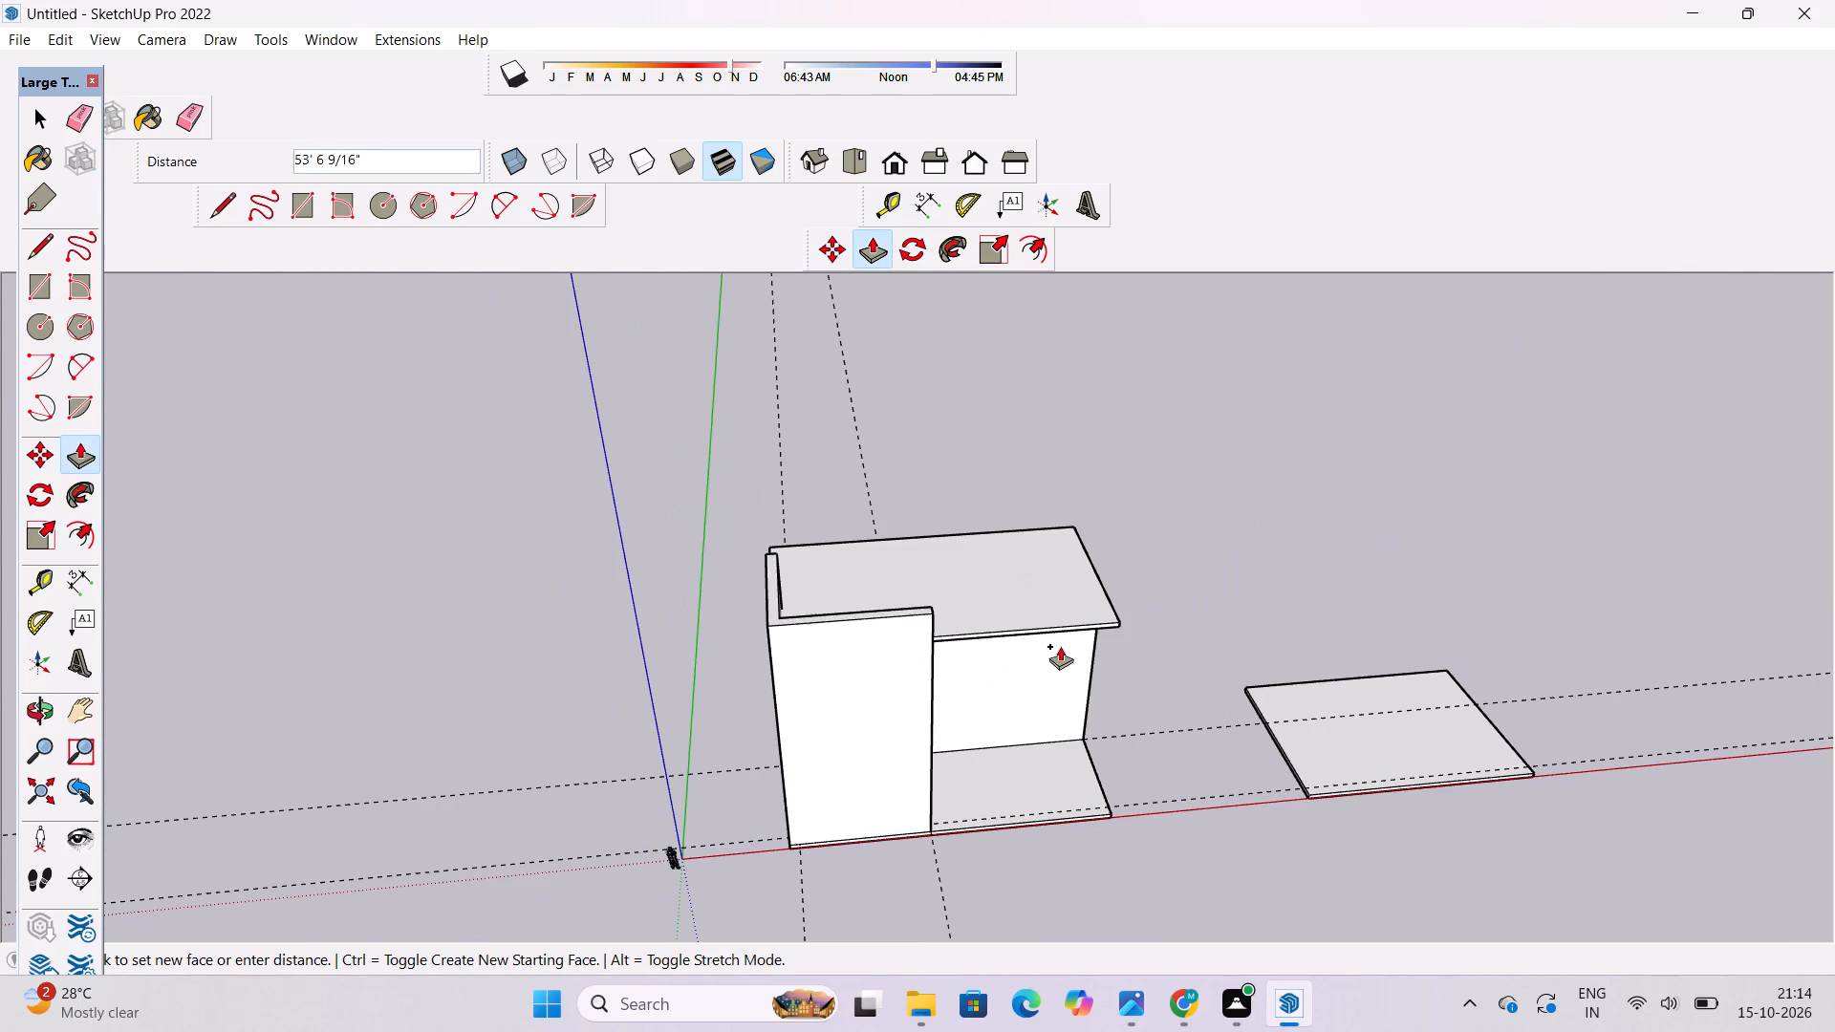
scroll(1060, 634, "up", 10)
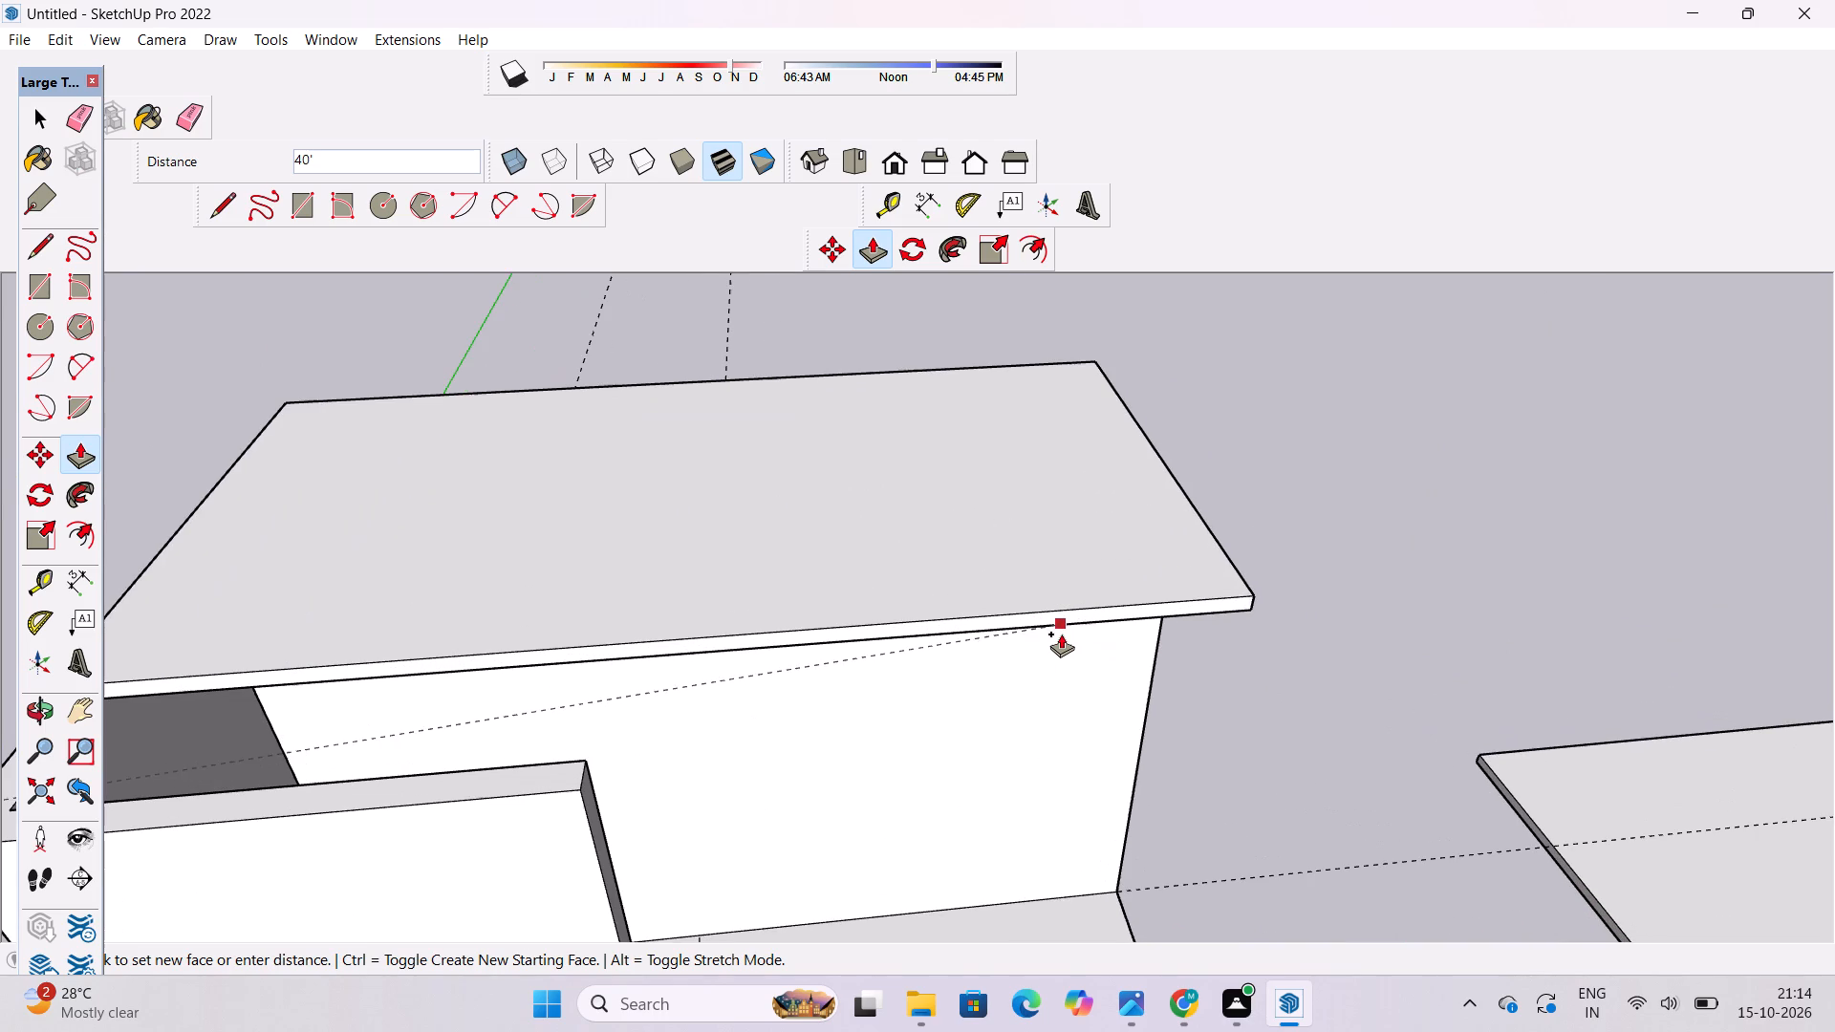
left_click(1061, 634)
key("space")
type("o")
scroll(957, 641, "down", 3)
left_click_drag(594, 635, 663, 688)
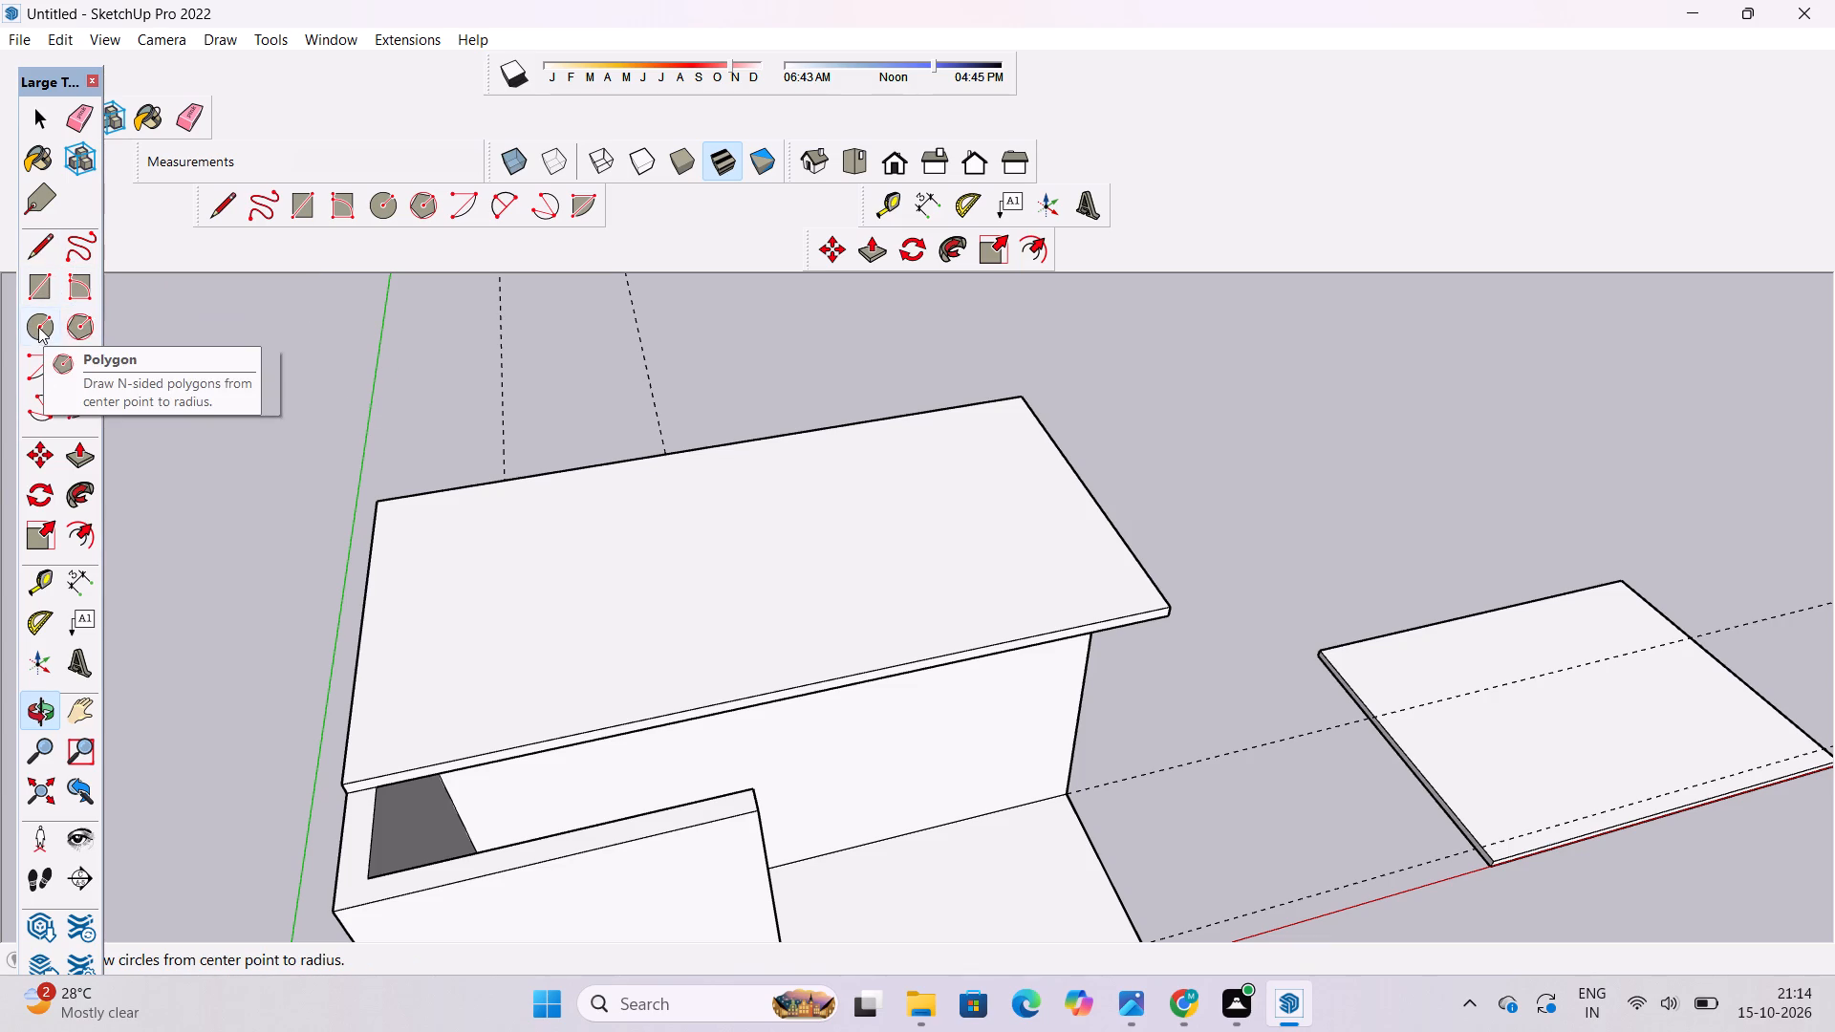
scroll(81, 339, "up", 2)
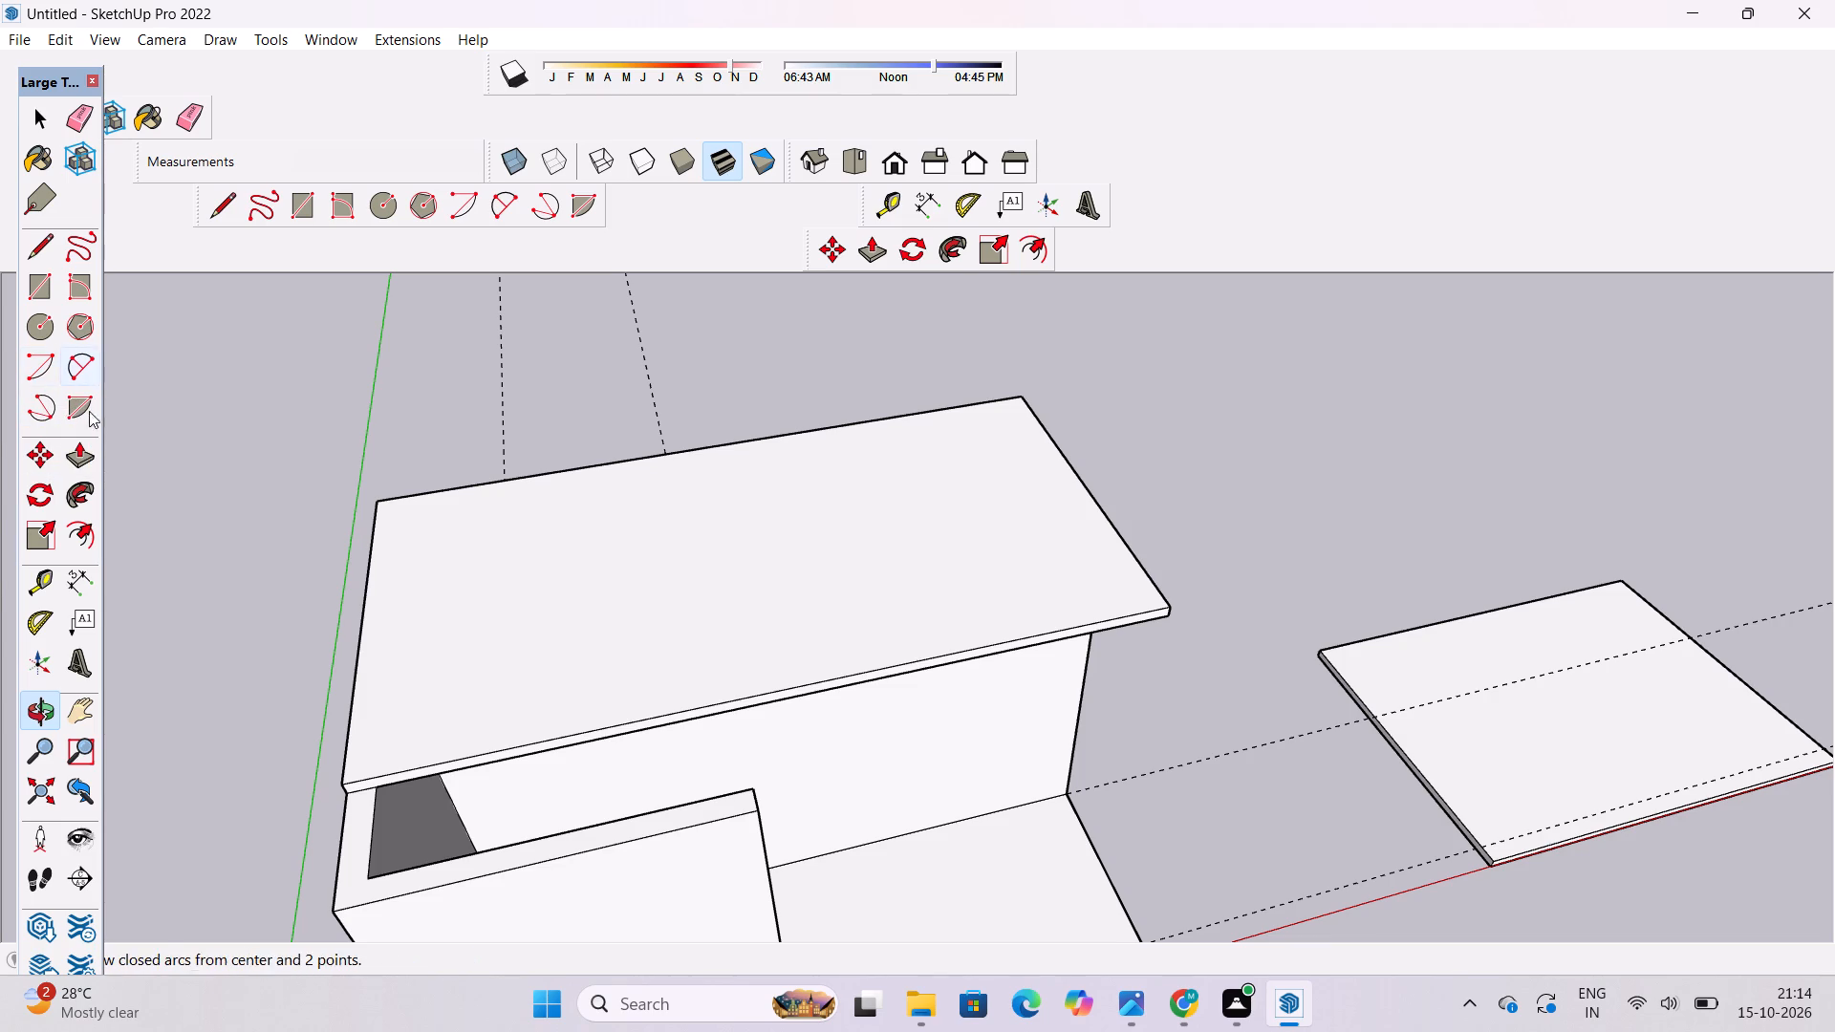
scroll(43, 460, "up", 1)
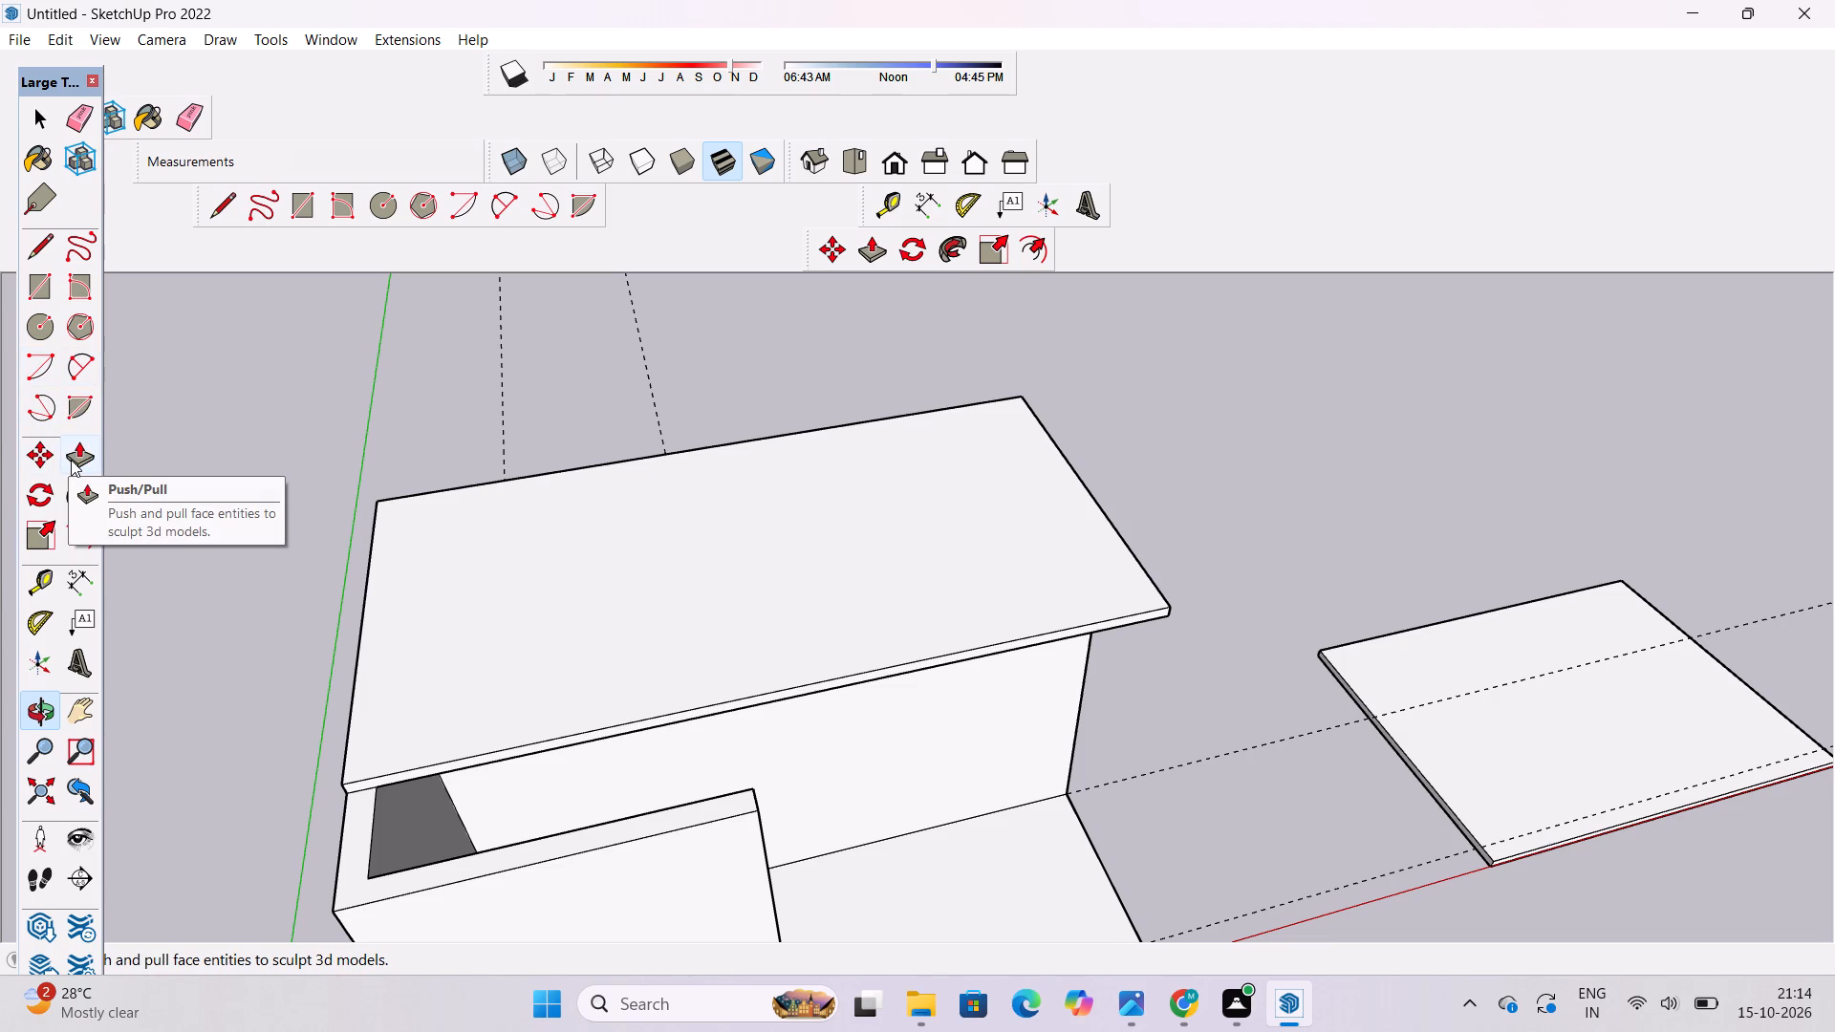
Push/Pull the roof slab's long front face outward 10' until it is flush with the L-shaped front wall.
left_click(71, 460)
scroll(536, 456, "down", 2)
scroll(691, 694, "up", 4)
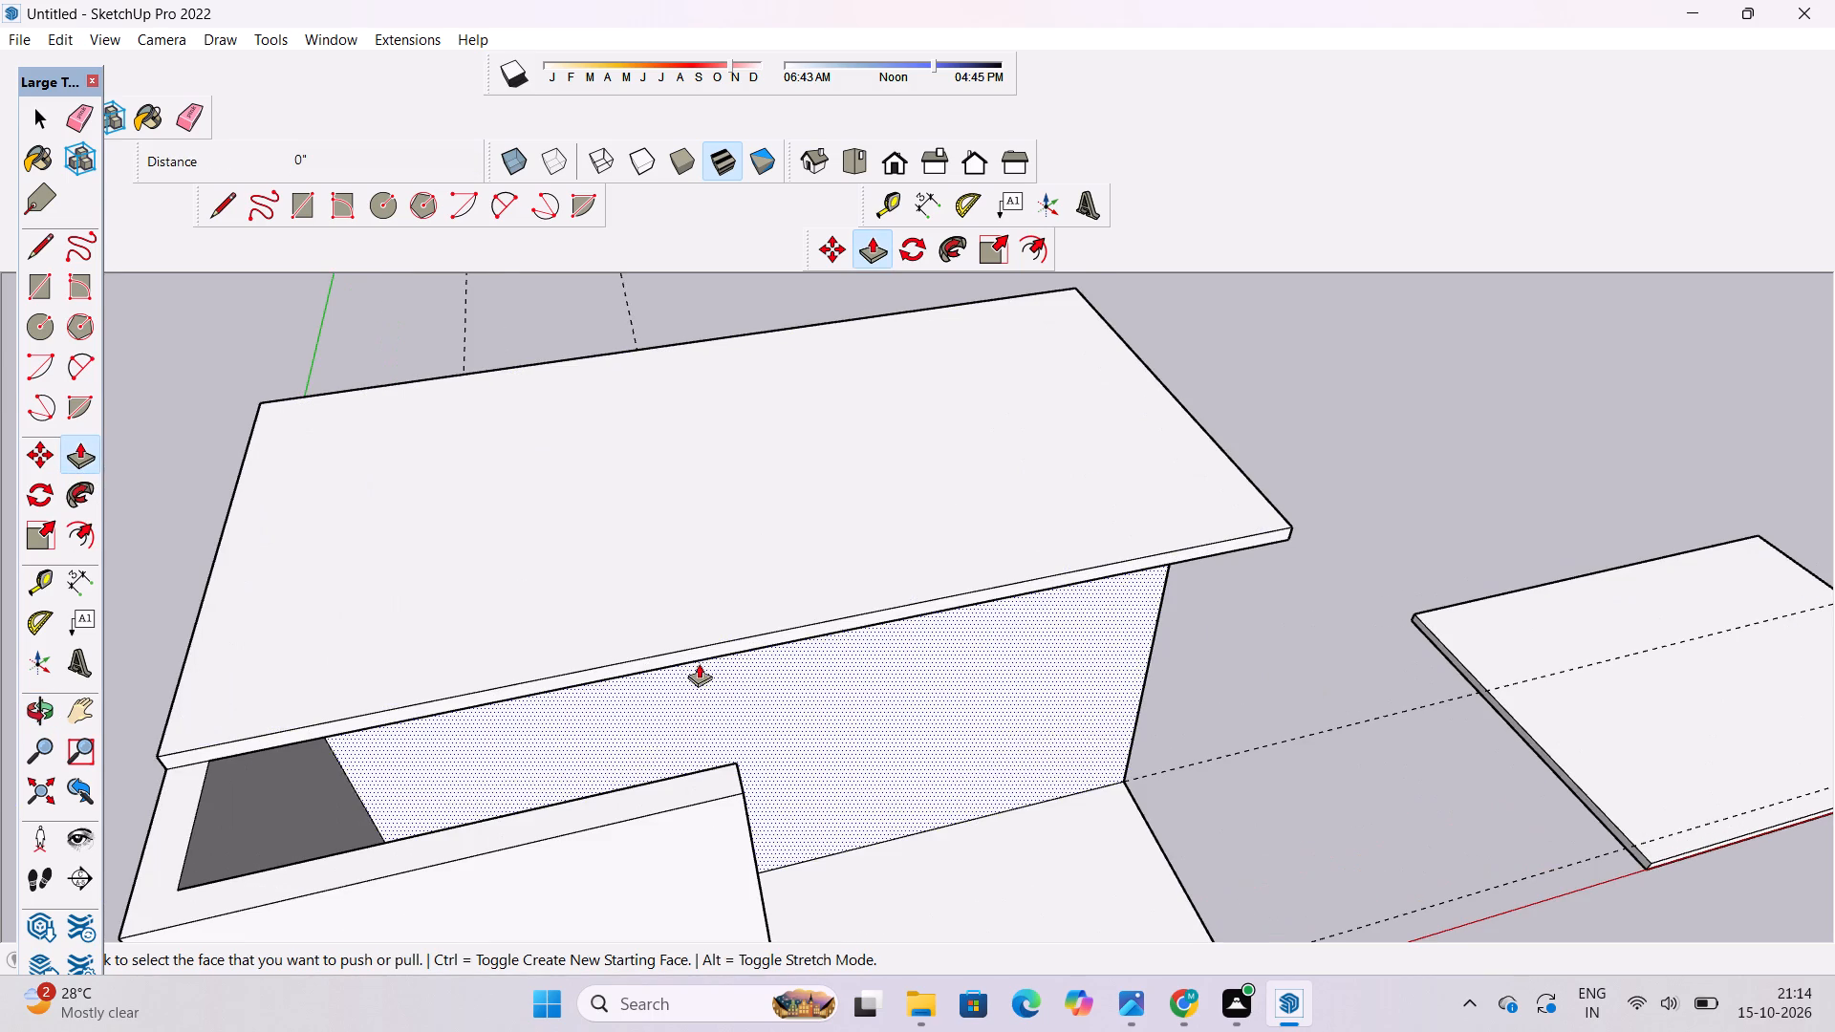
left_click(701, 654)
scroll(719, 729, "down", 5)
left_click(735, 788)
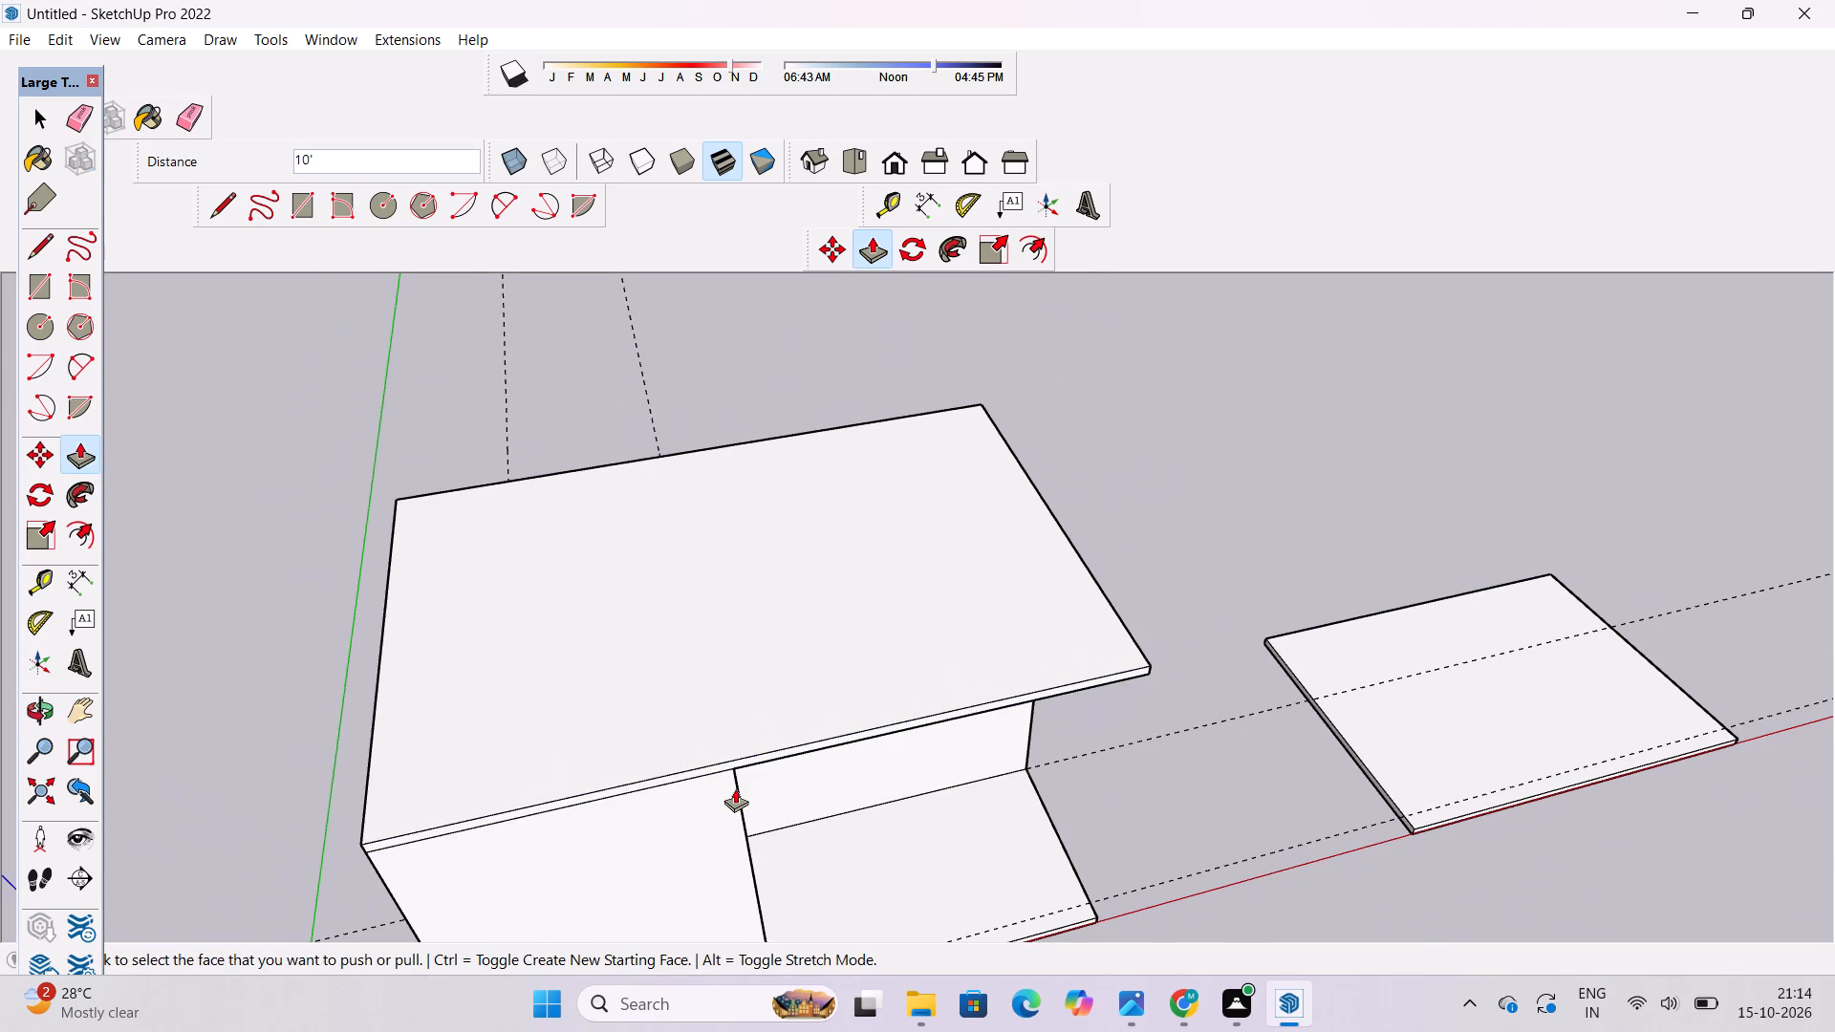
Examine the building mass from several angles, including the roof overhang, front wall and open front section.
key("o")
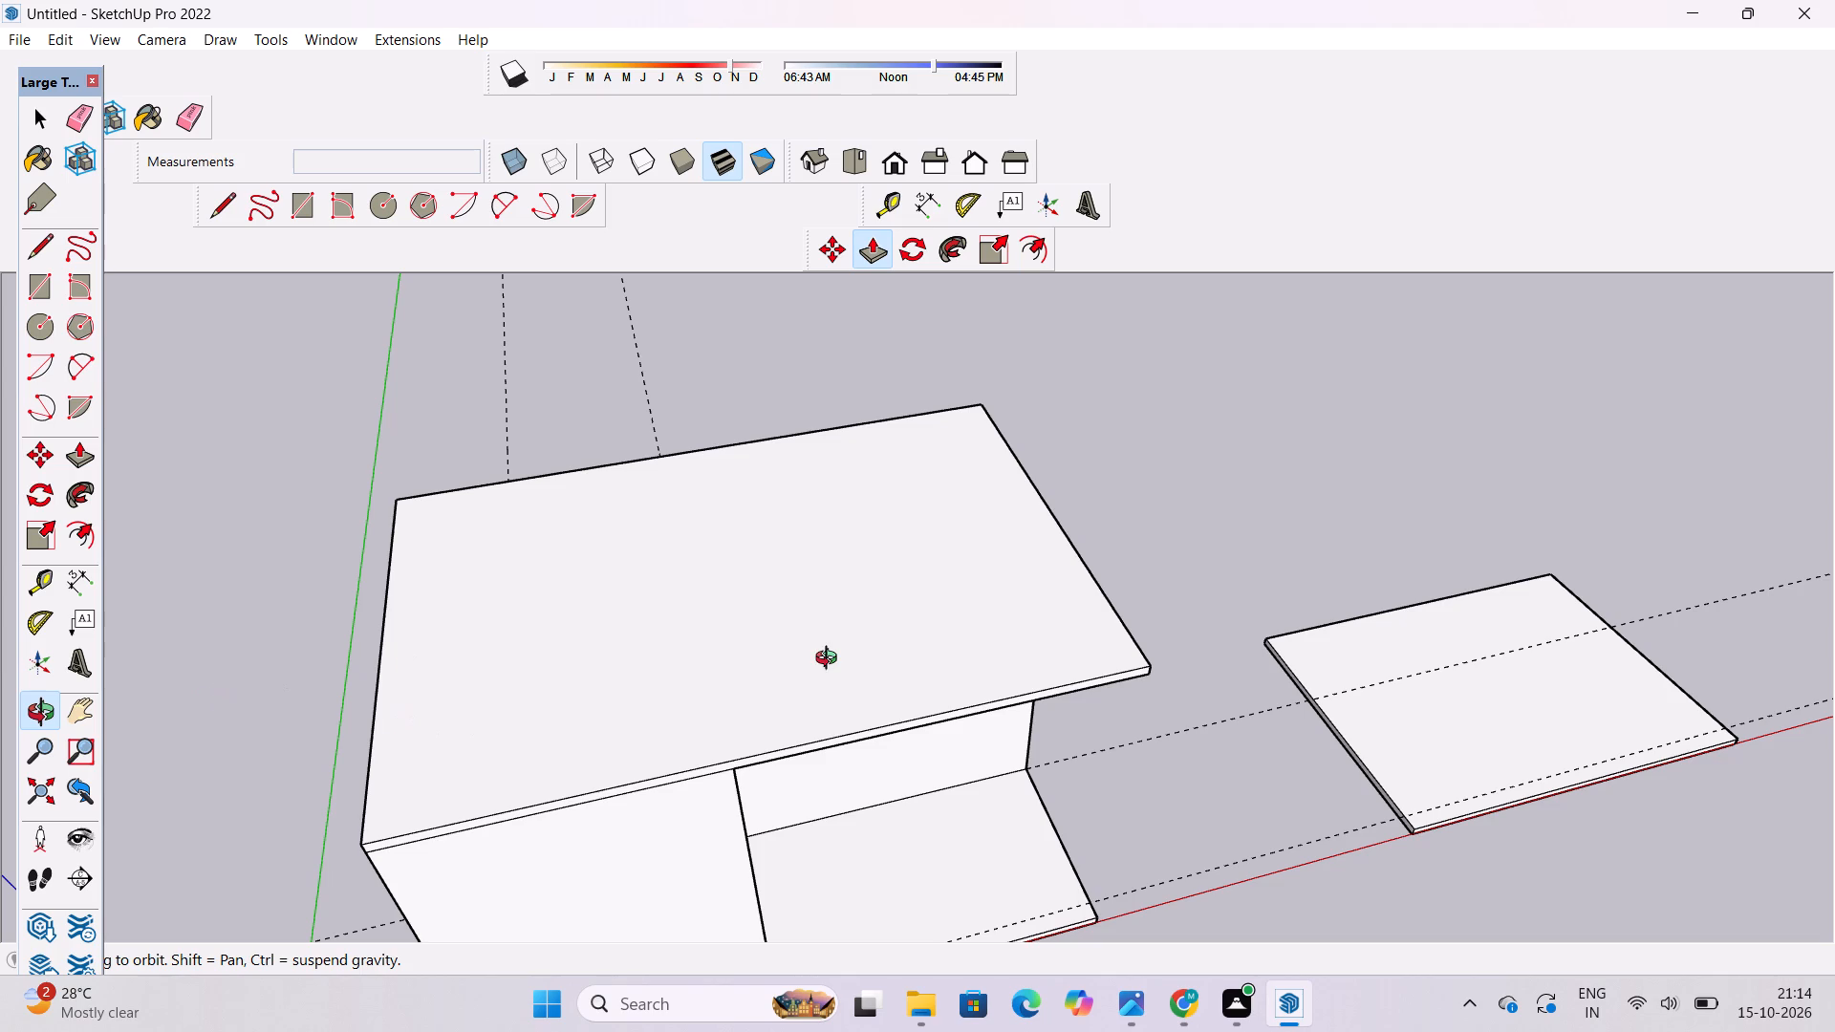
left_click_drag(611, 739, 699, 659)
left_click_drag(635, 735, 667, 662)
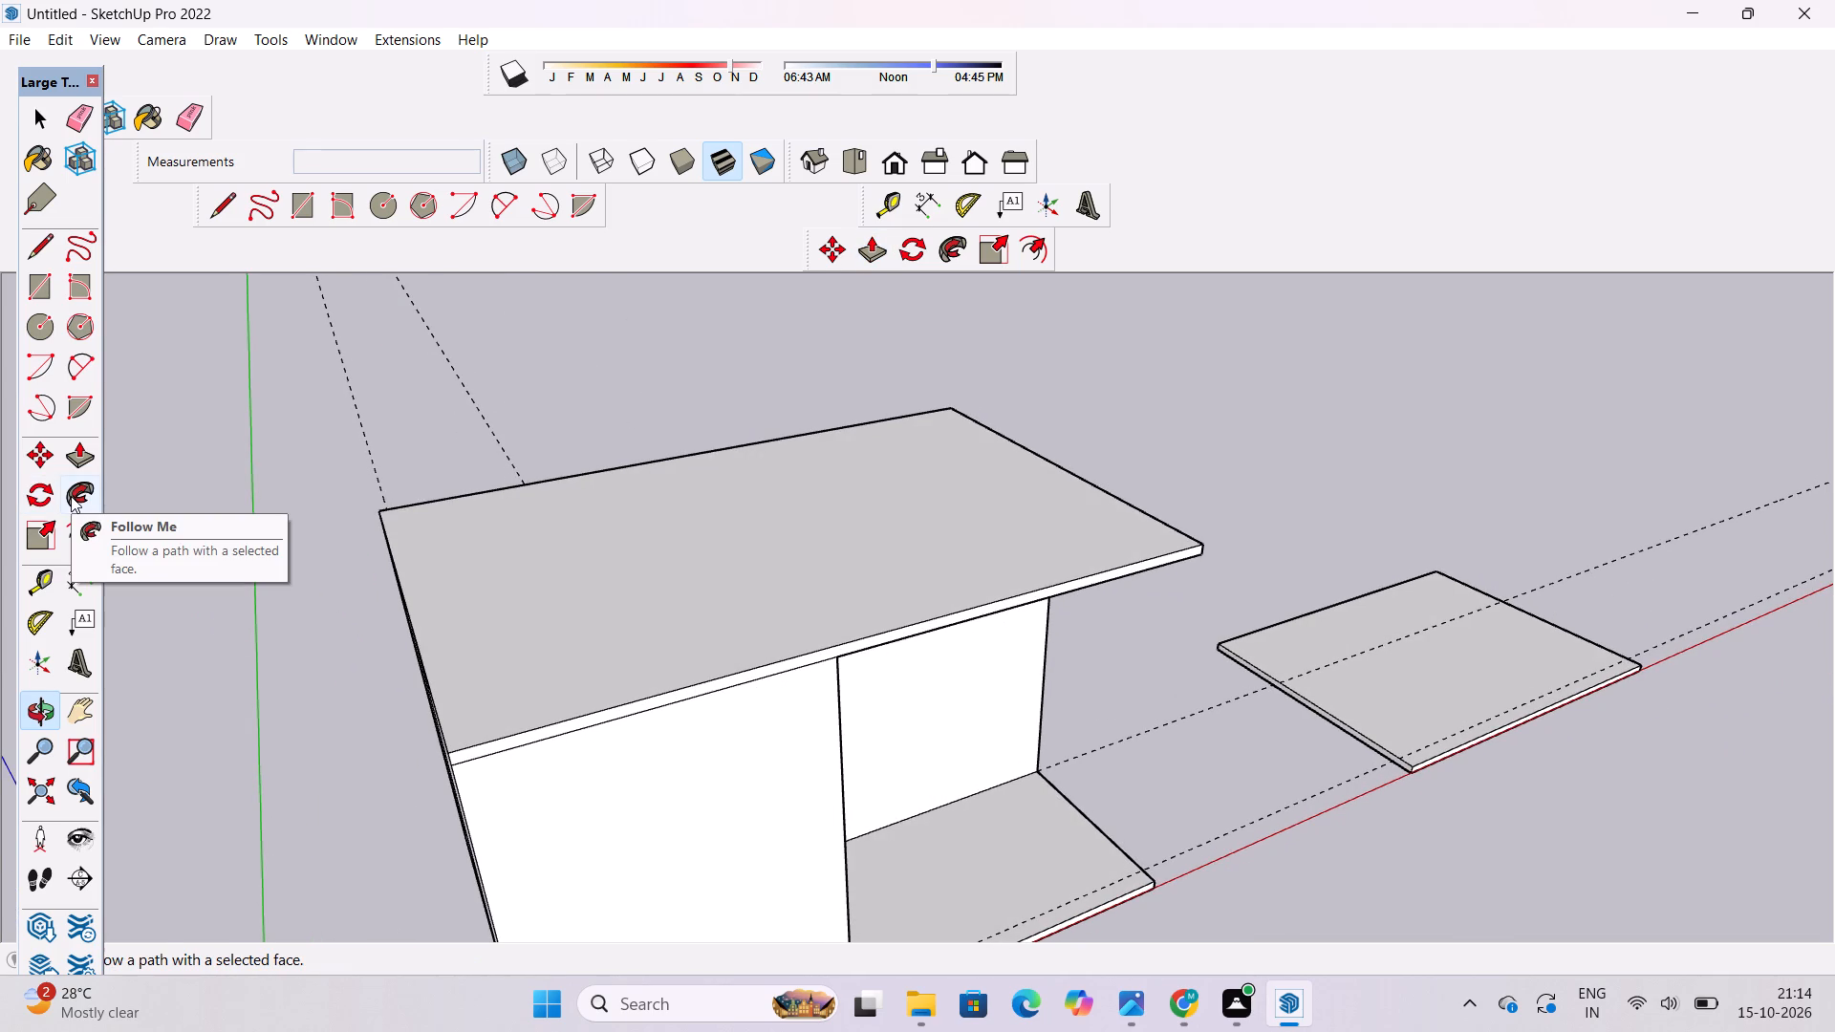
scroll(500, 566, "down", 5)
left_click_drag(787, 692, 669, 770)
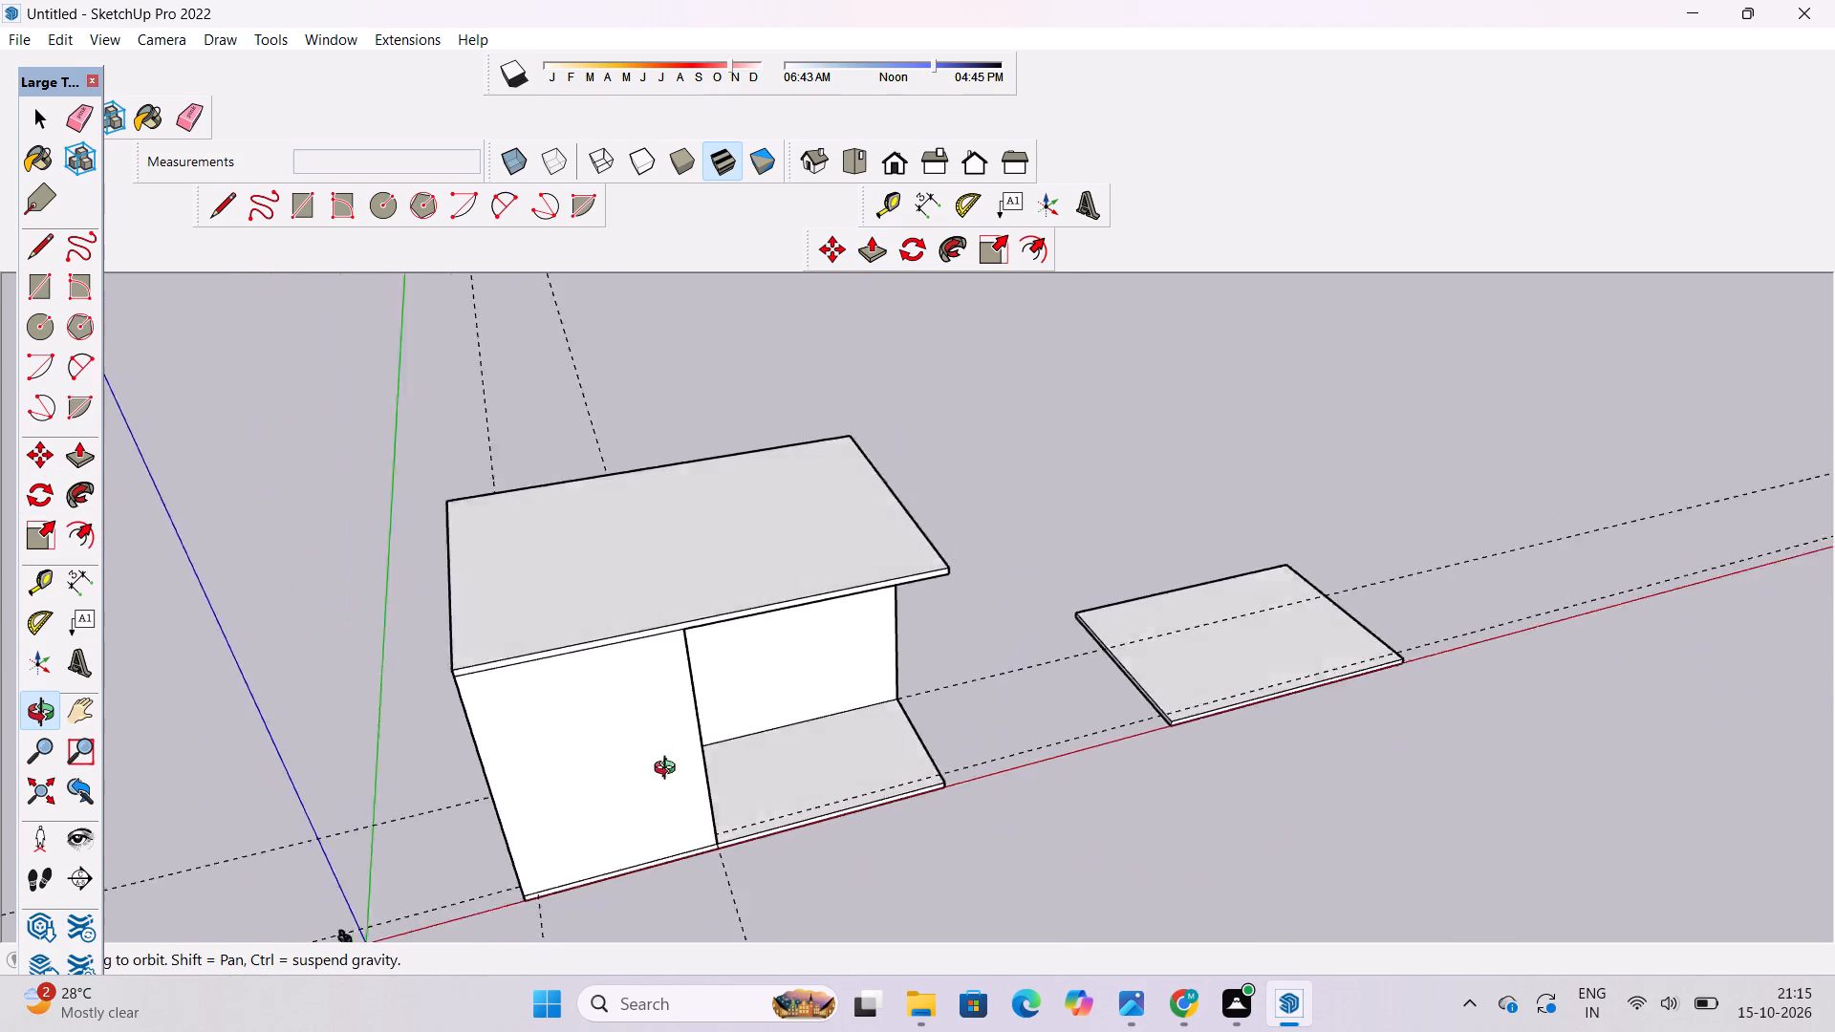
left_click_drag(669, 770, 615, 819)
scroll(605, 785, "down", 2)
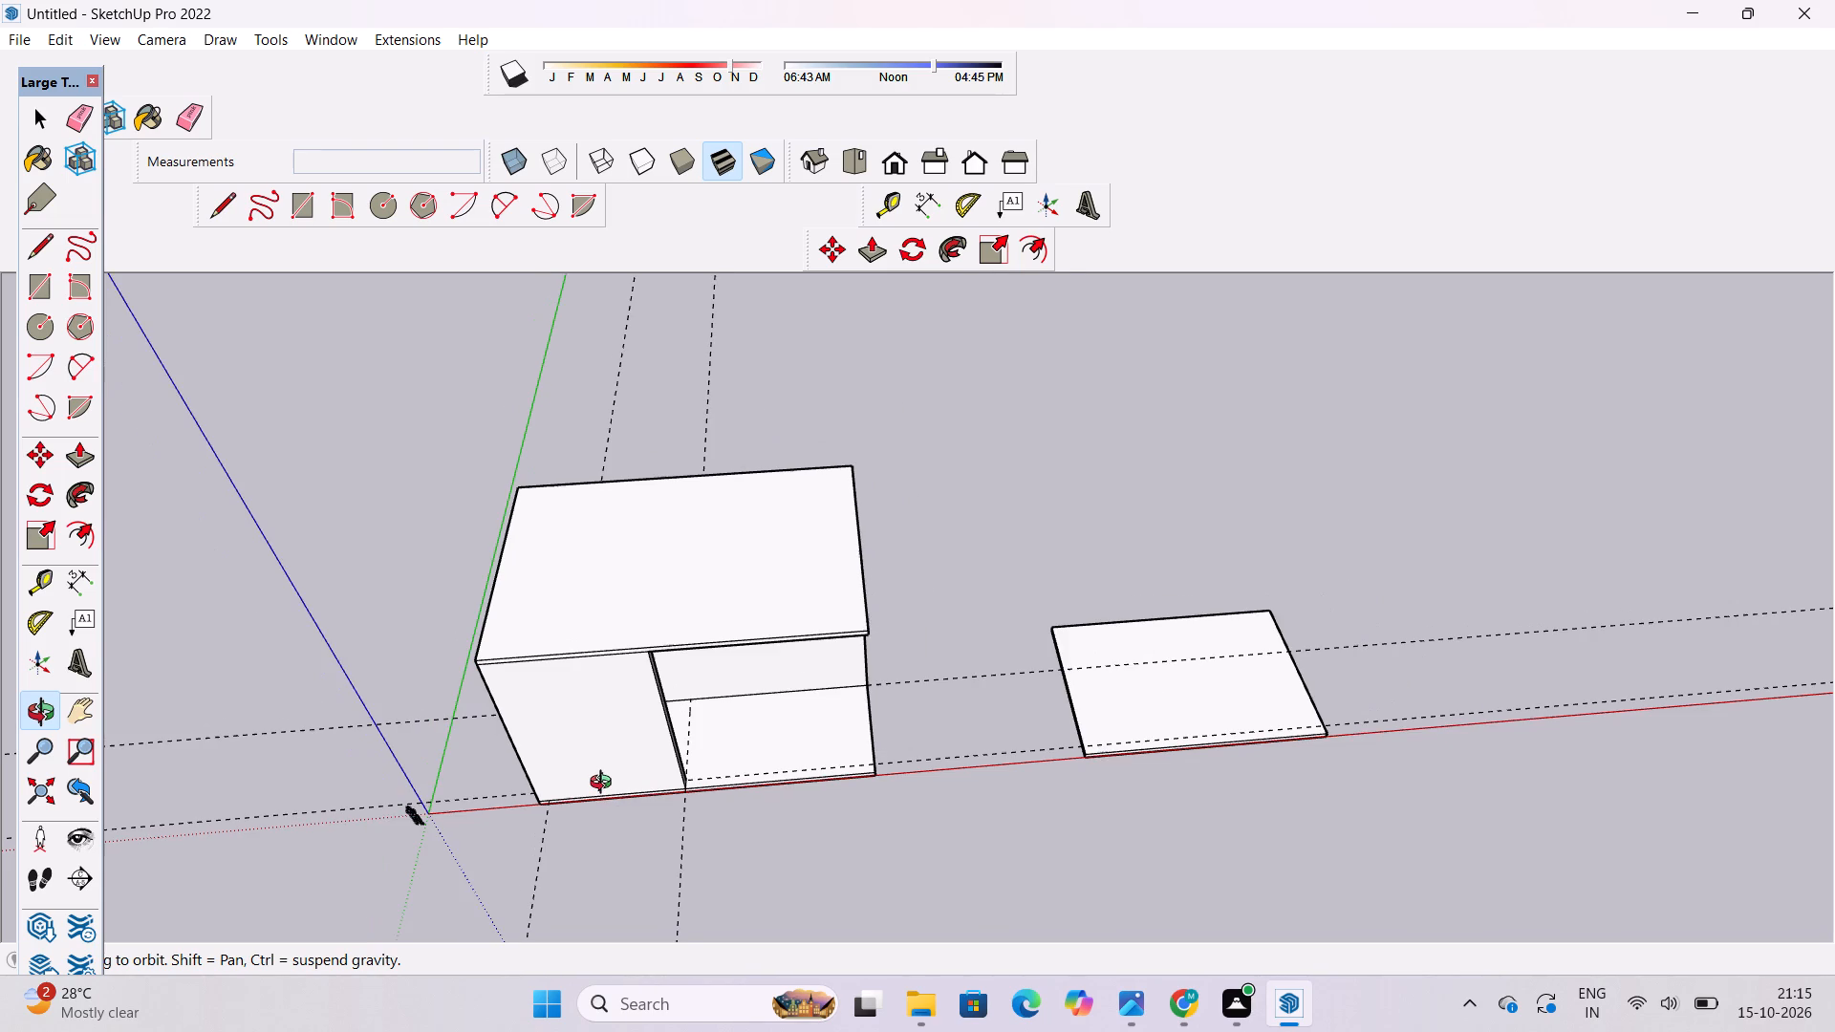
scroll(605, 785, "up", 1)
scroll(600, 780, "down", 2)
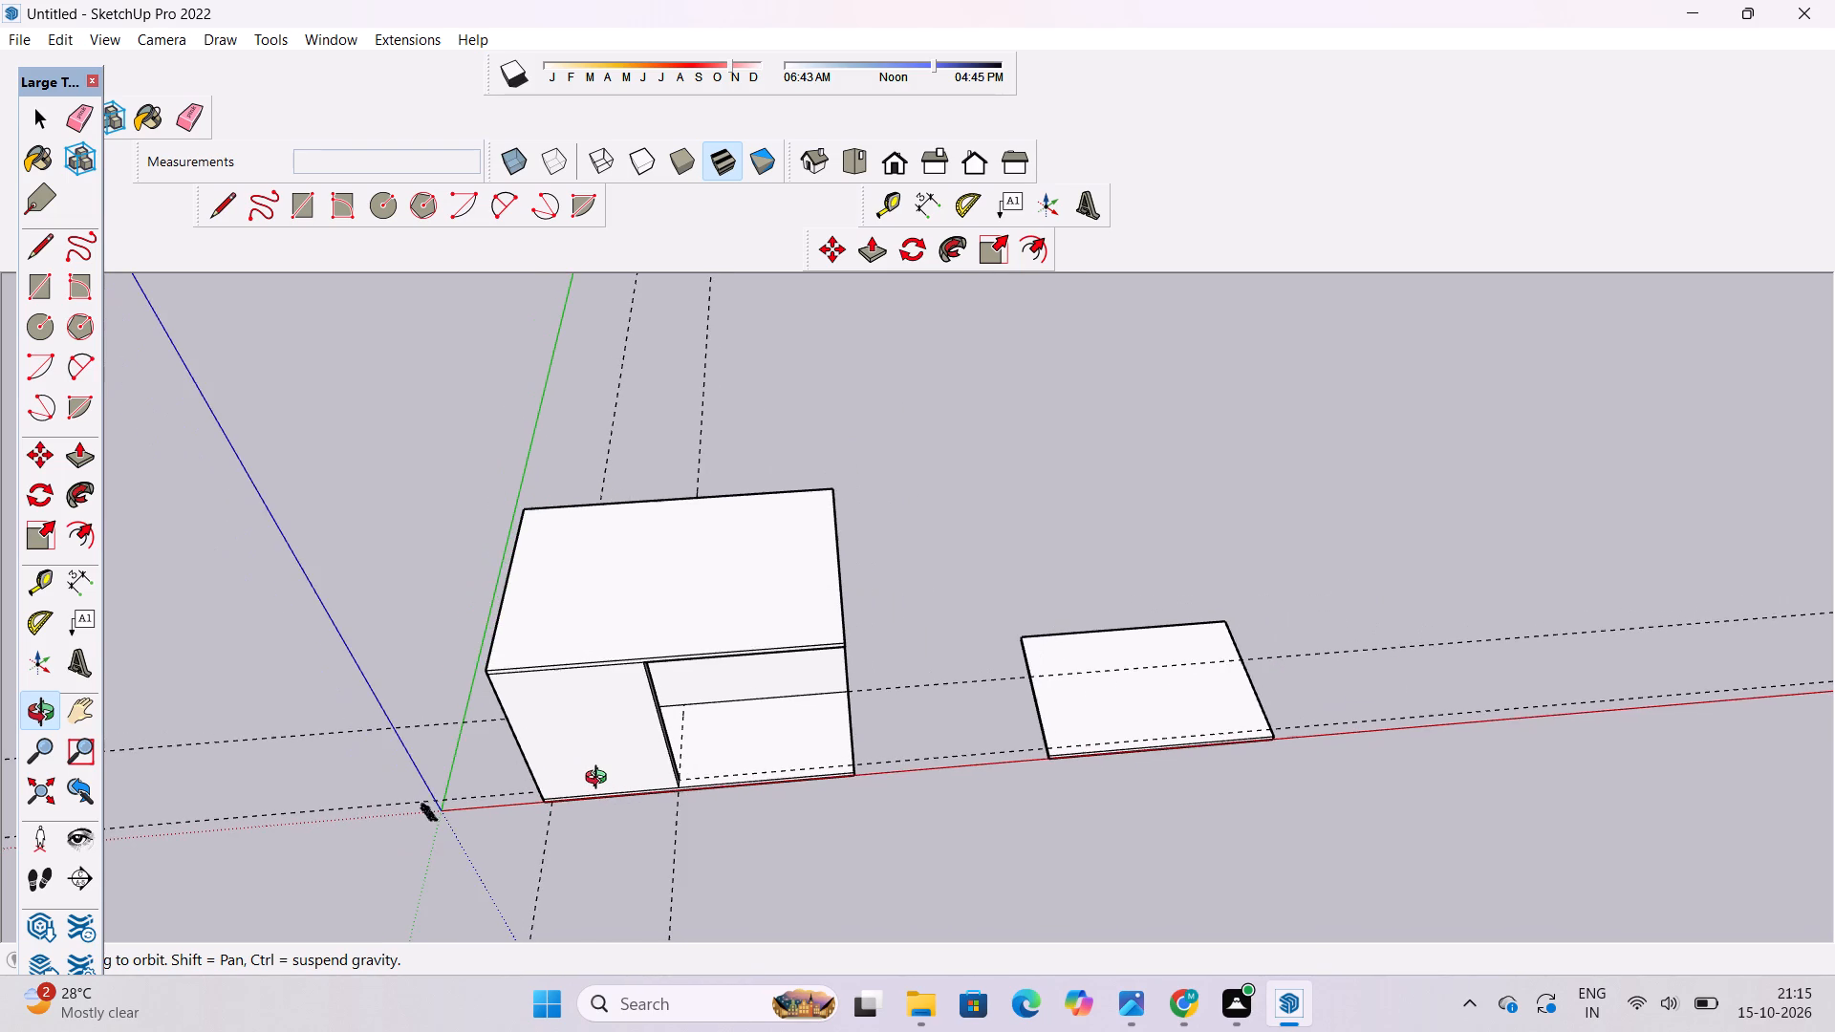
left_click_drag(600, 780, 766, 667)
left_click_drag(780, 678, 832, 699, "shift")
left_click_drag(834, 700, 693, 777)
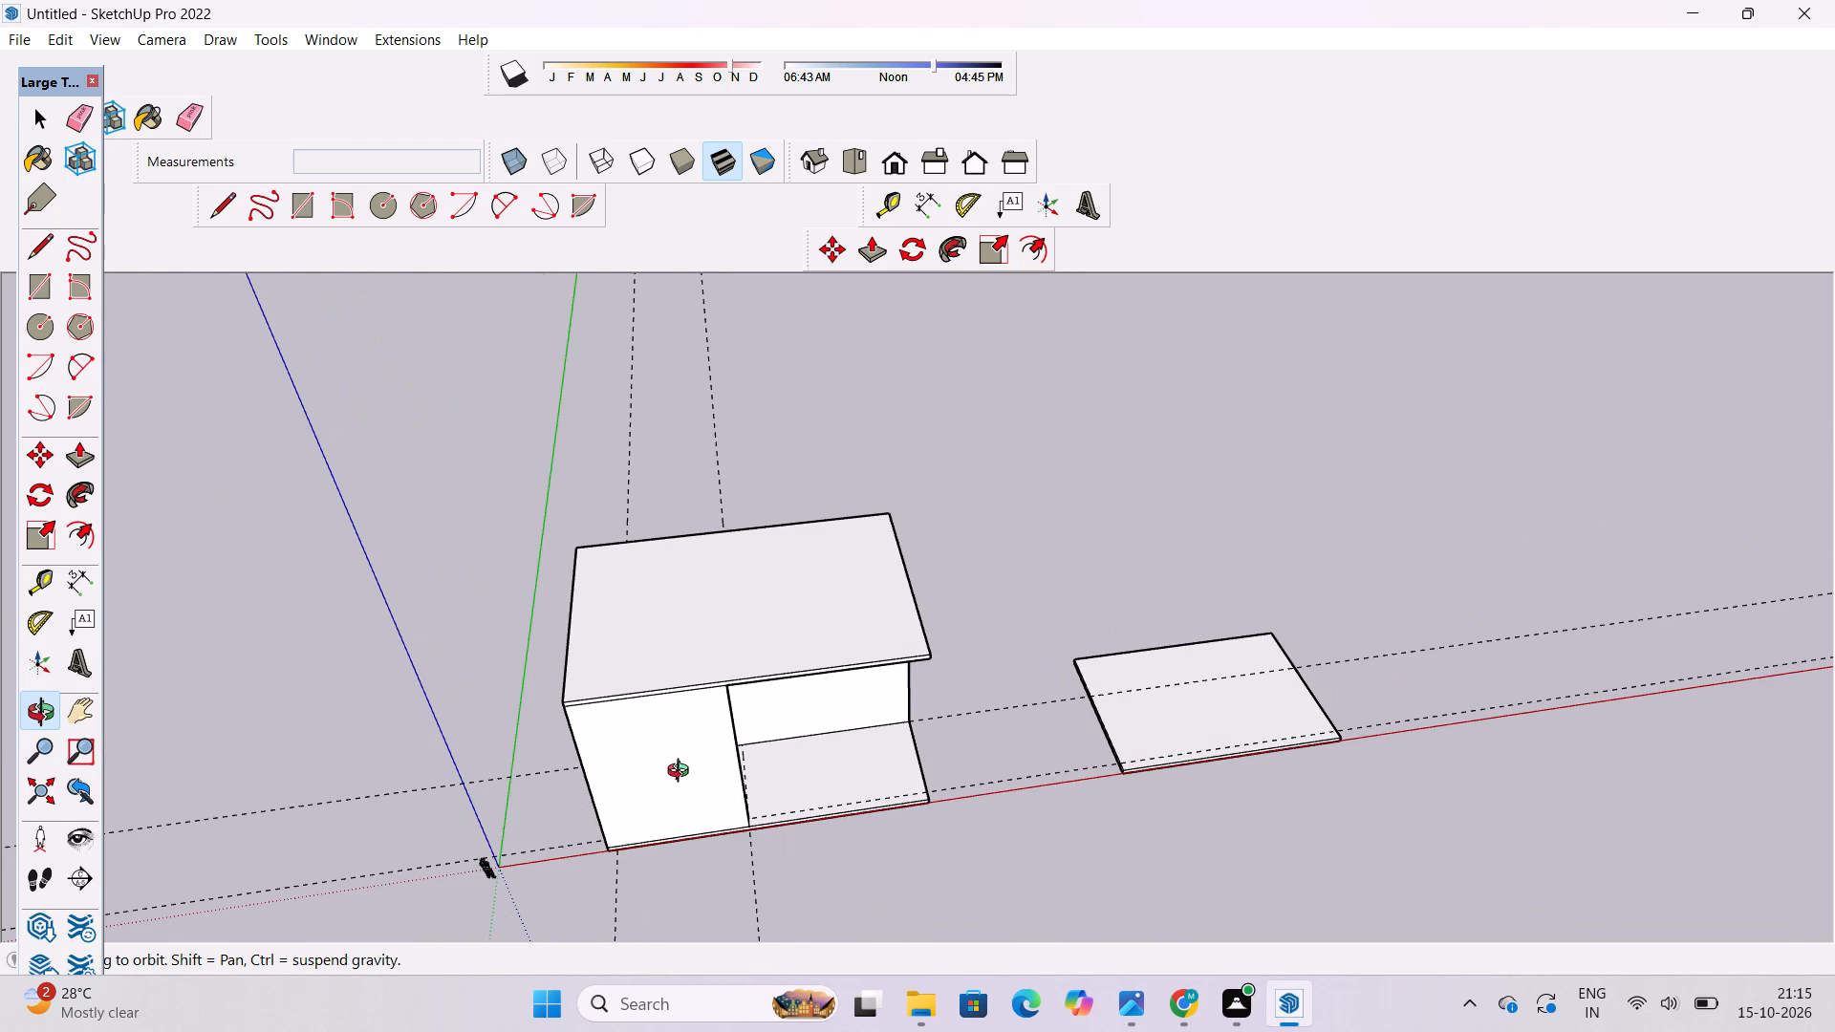
scroll(681, 772, "down", 6)
scroll(681, 772, "up", 7)
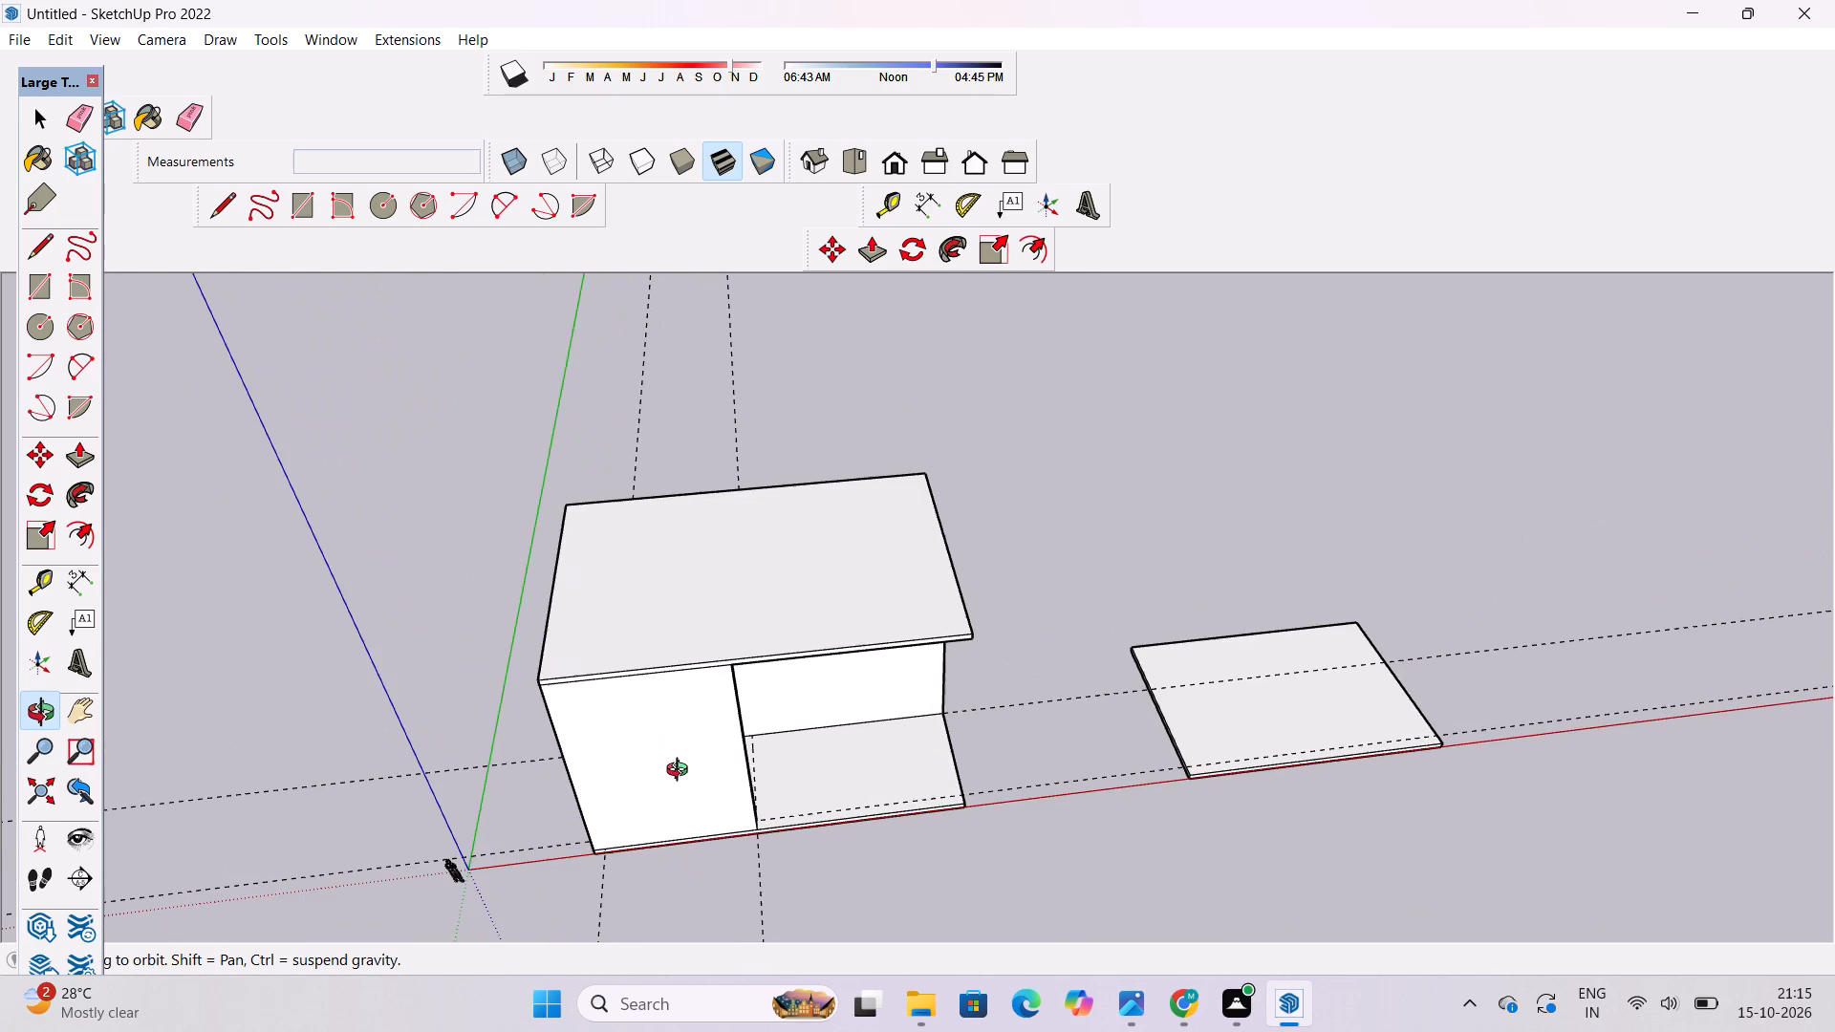
scroll(681, 772, "down", 2)
scroll(681, 772, "up", 1)
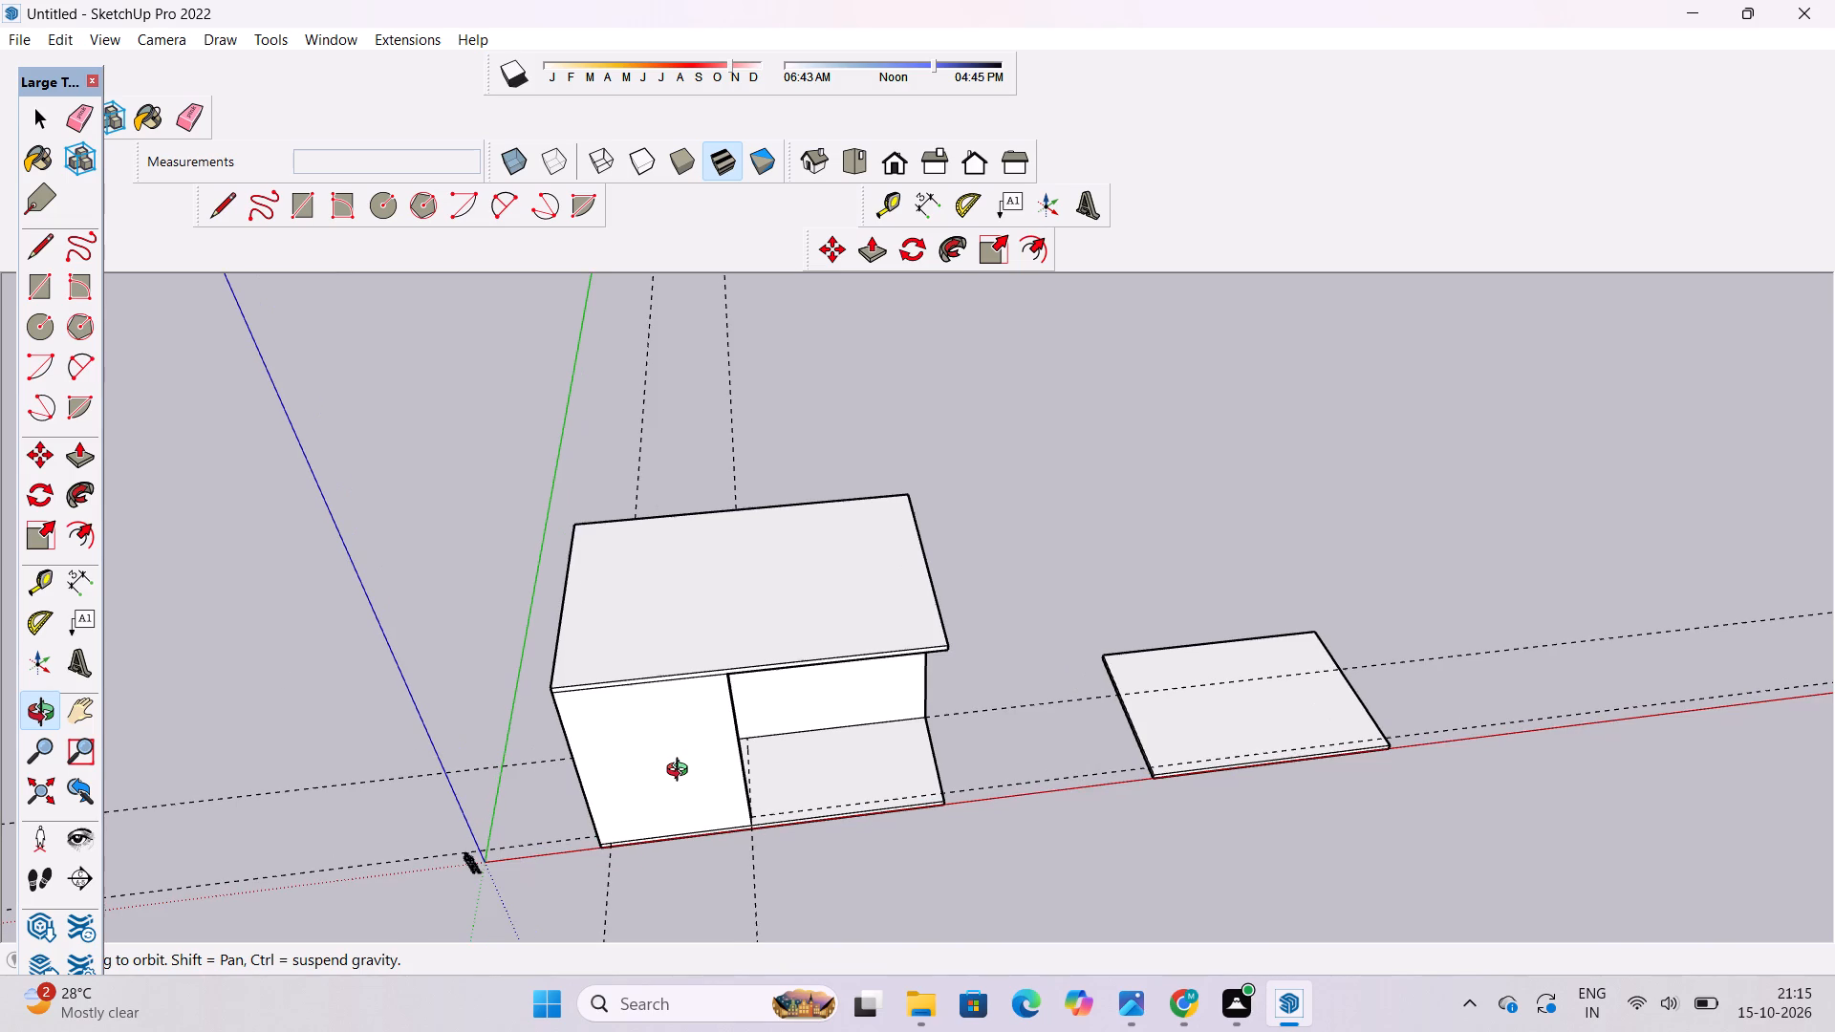
scroll(680, 771, "down", 1)
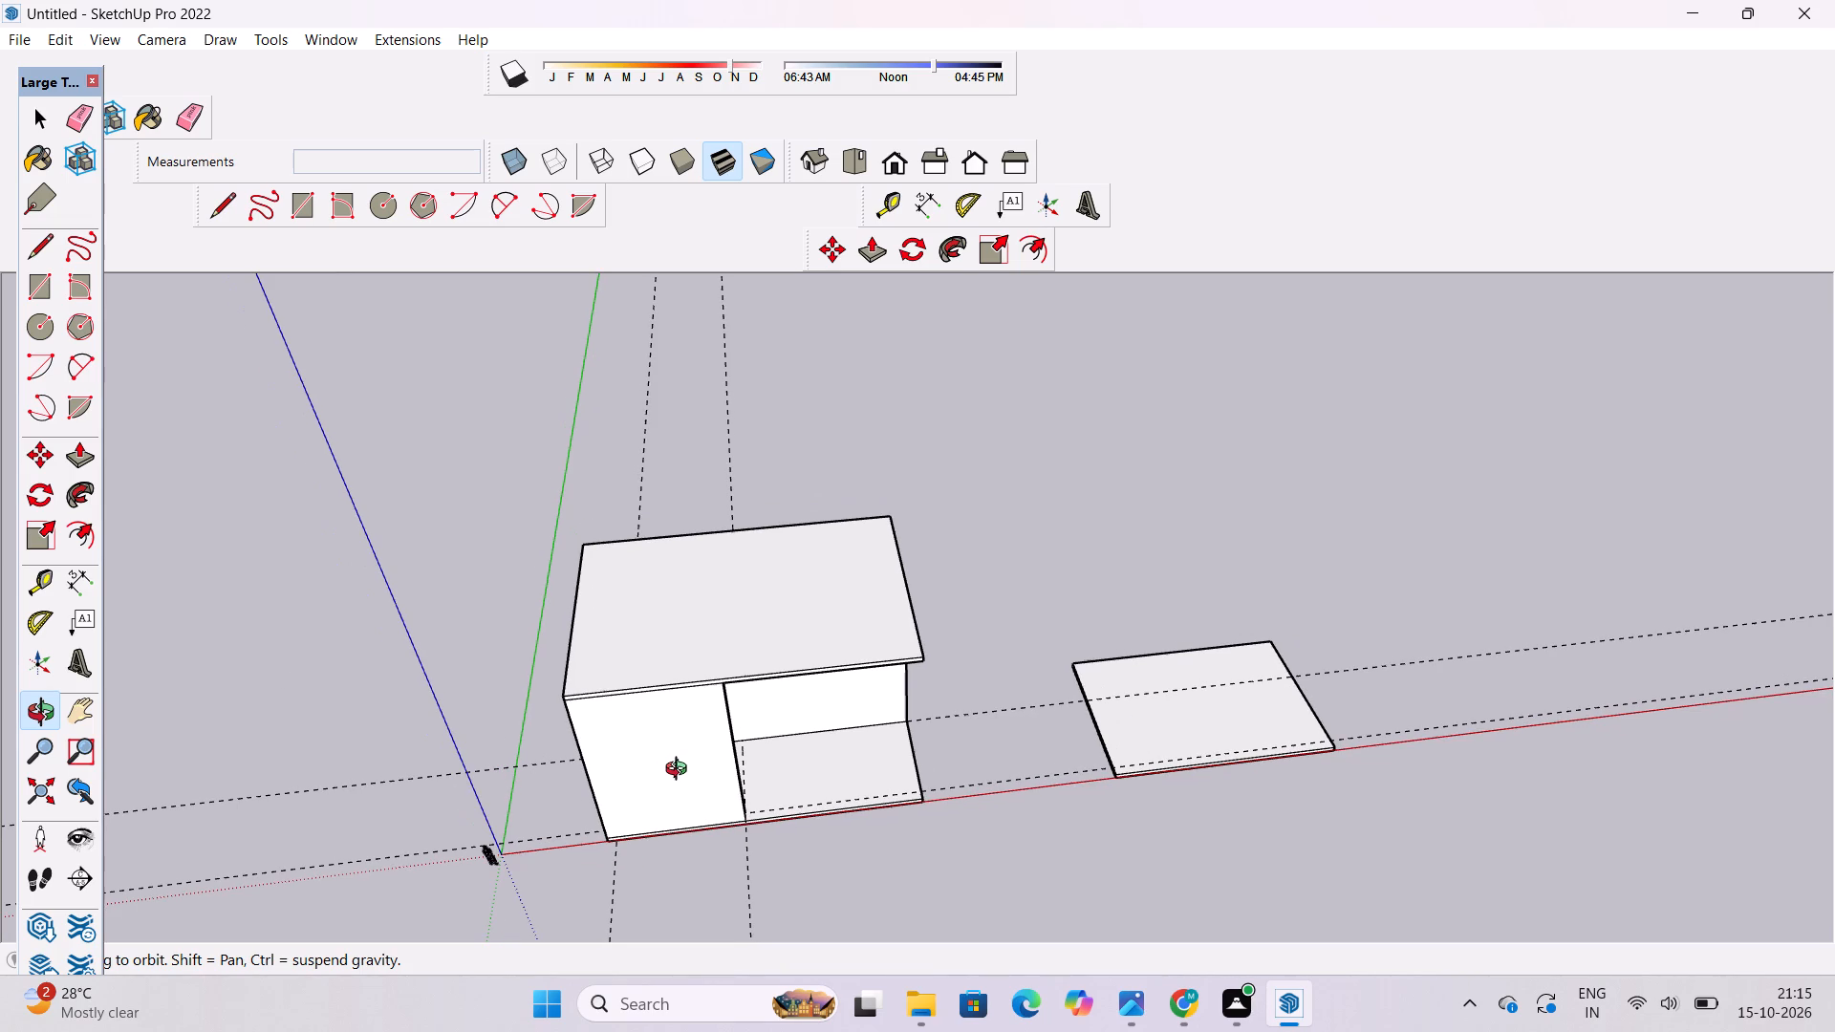
scroll(680, 771, "down", 4)
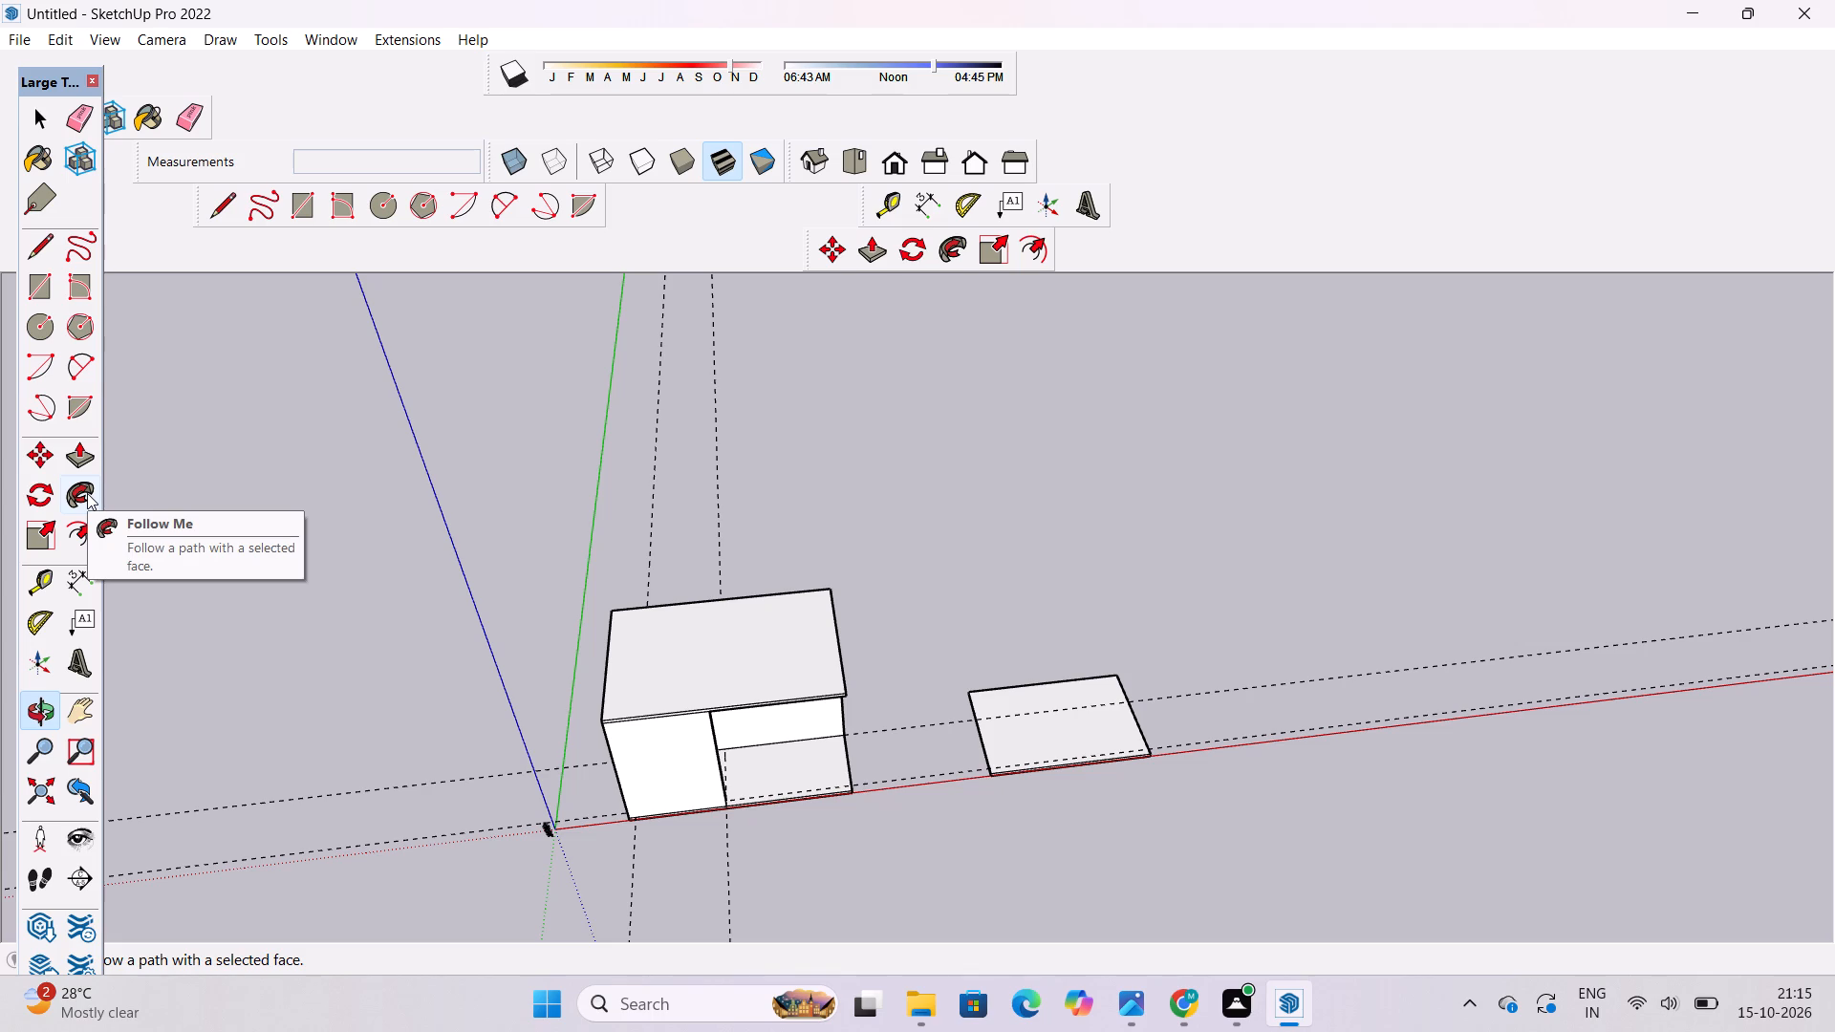
scroll(175, 505, "down", 2)
left_click_drag(131, 577, 190, 562, "shift")
left_click(244, 613)
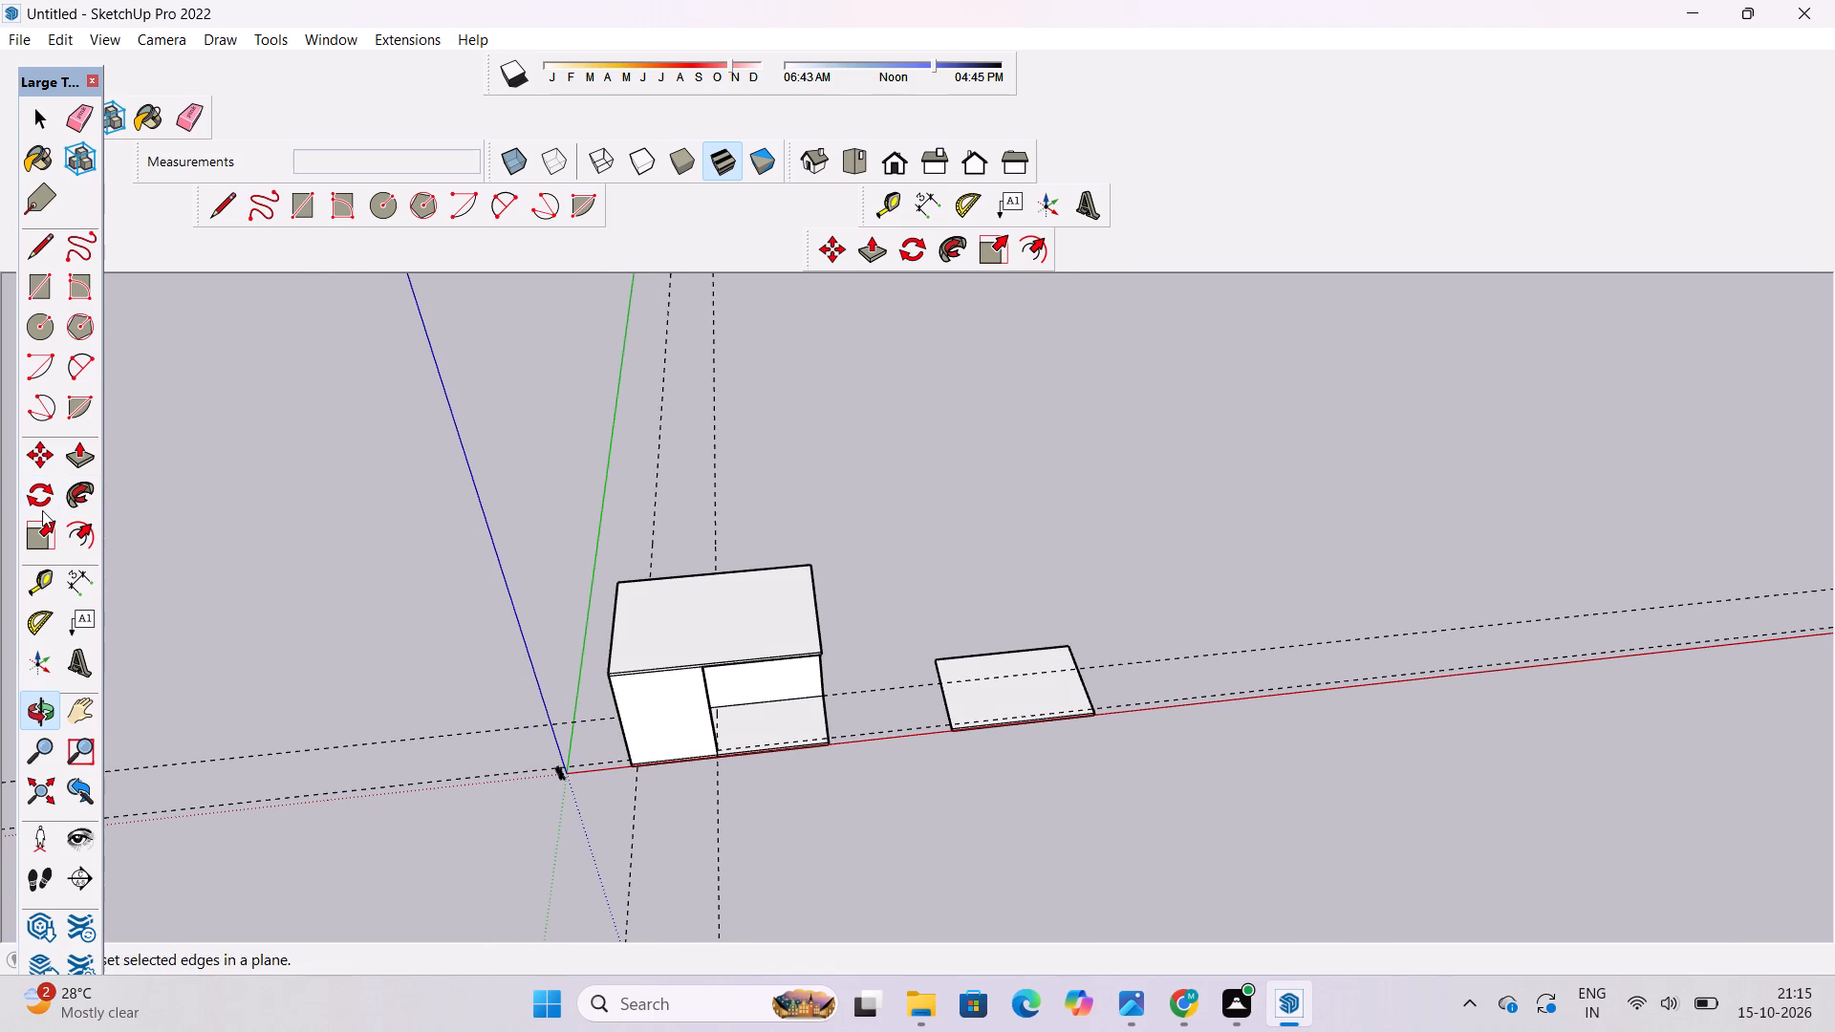
scroll(41, 540, "up", 2)
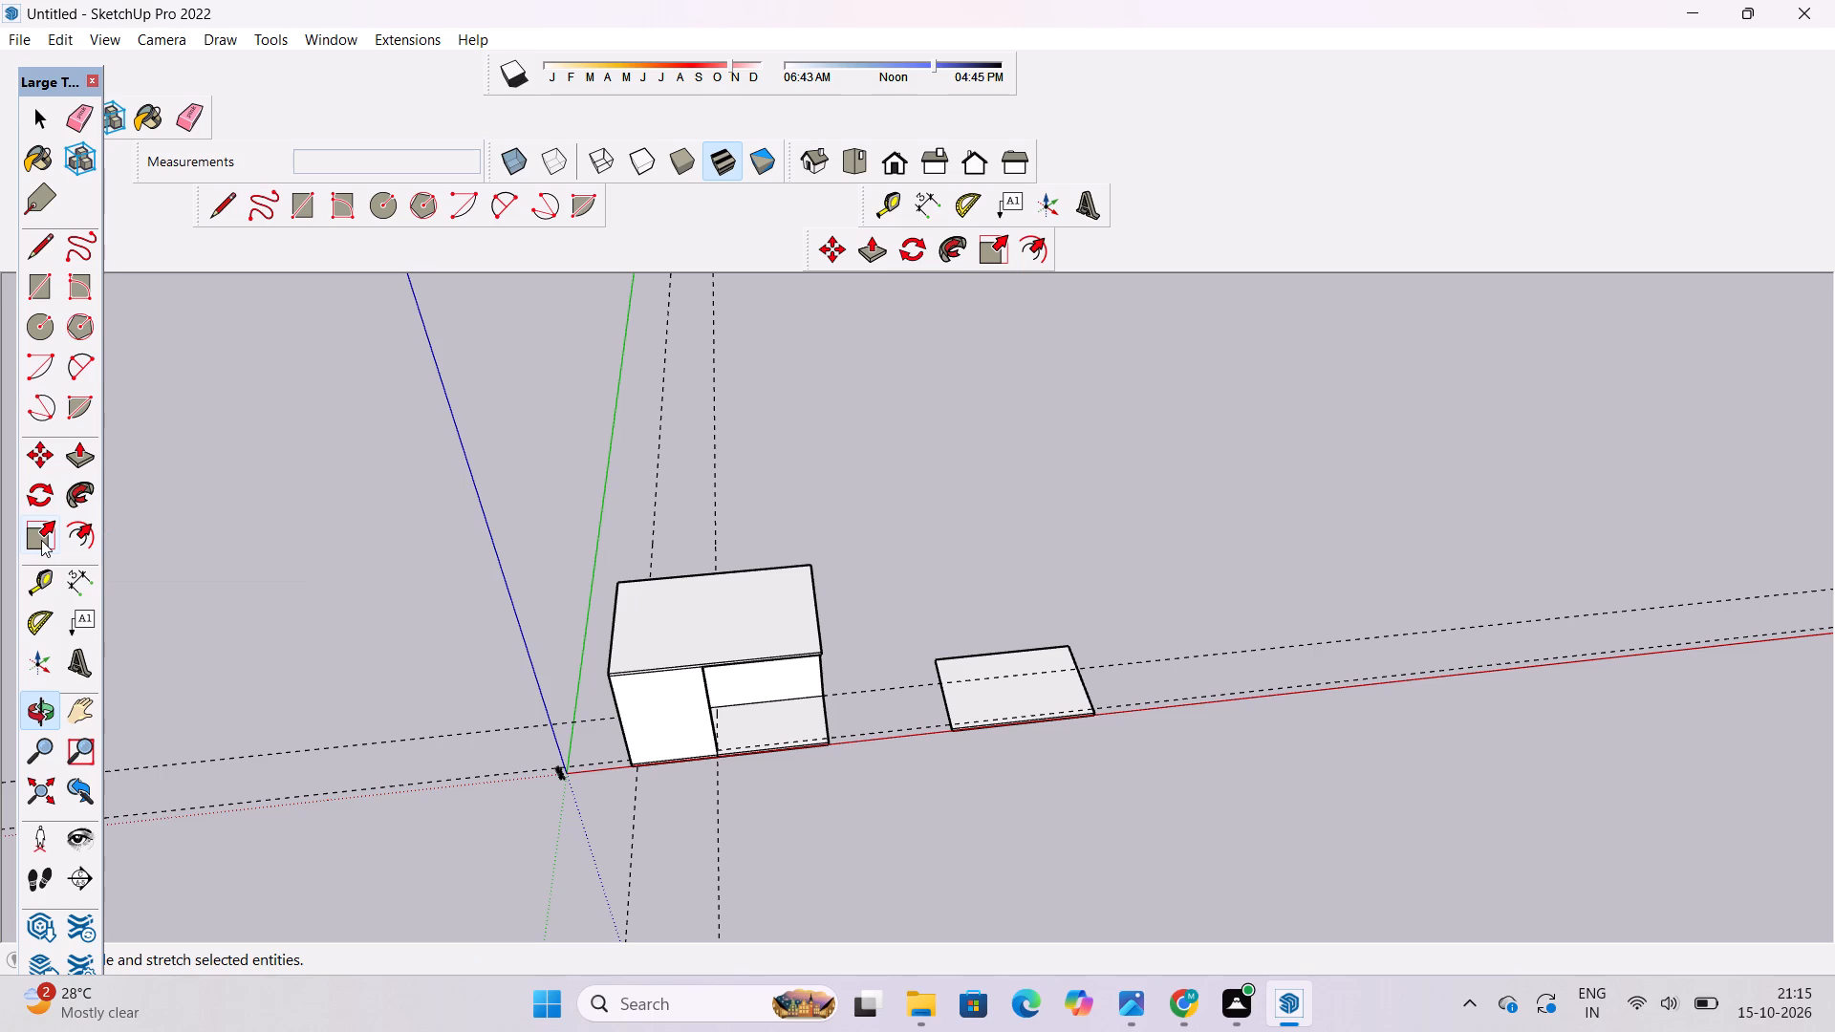
scroll(41, 540, "up", 3)
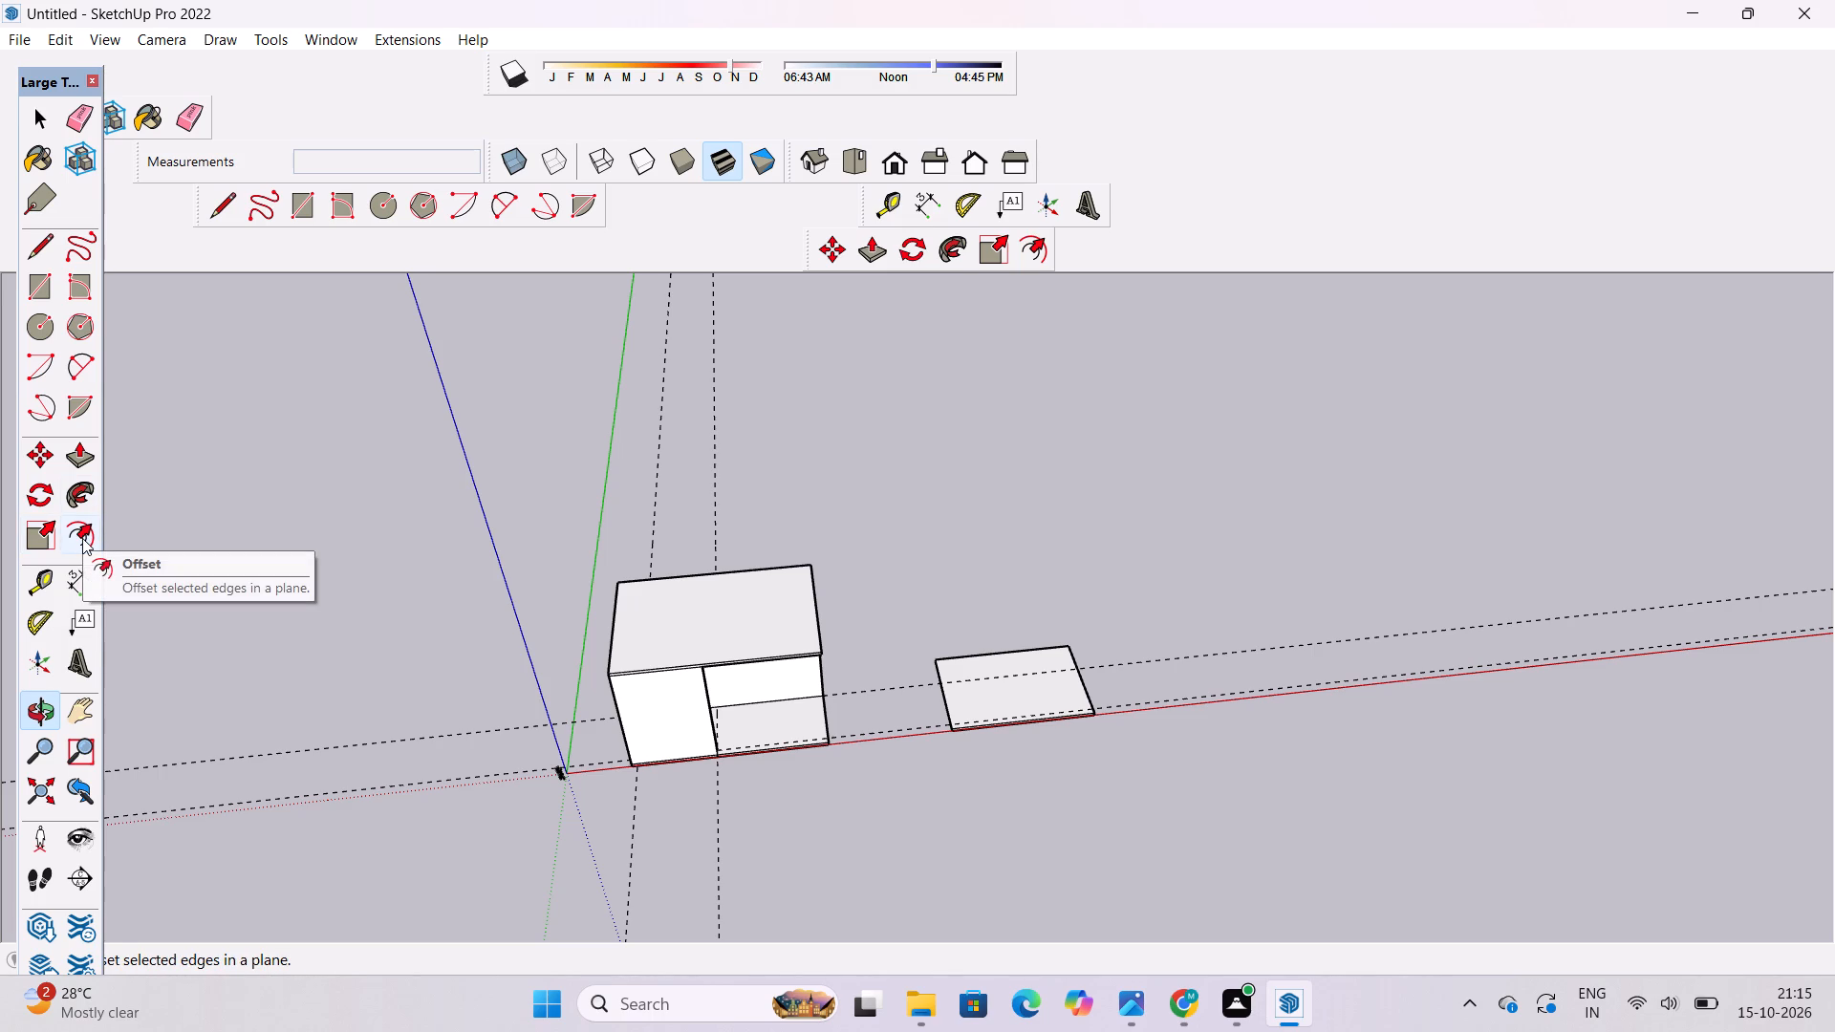
scroll(100, 566, "up", 1)
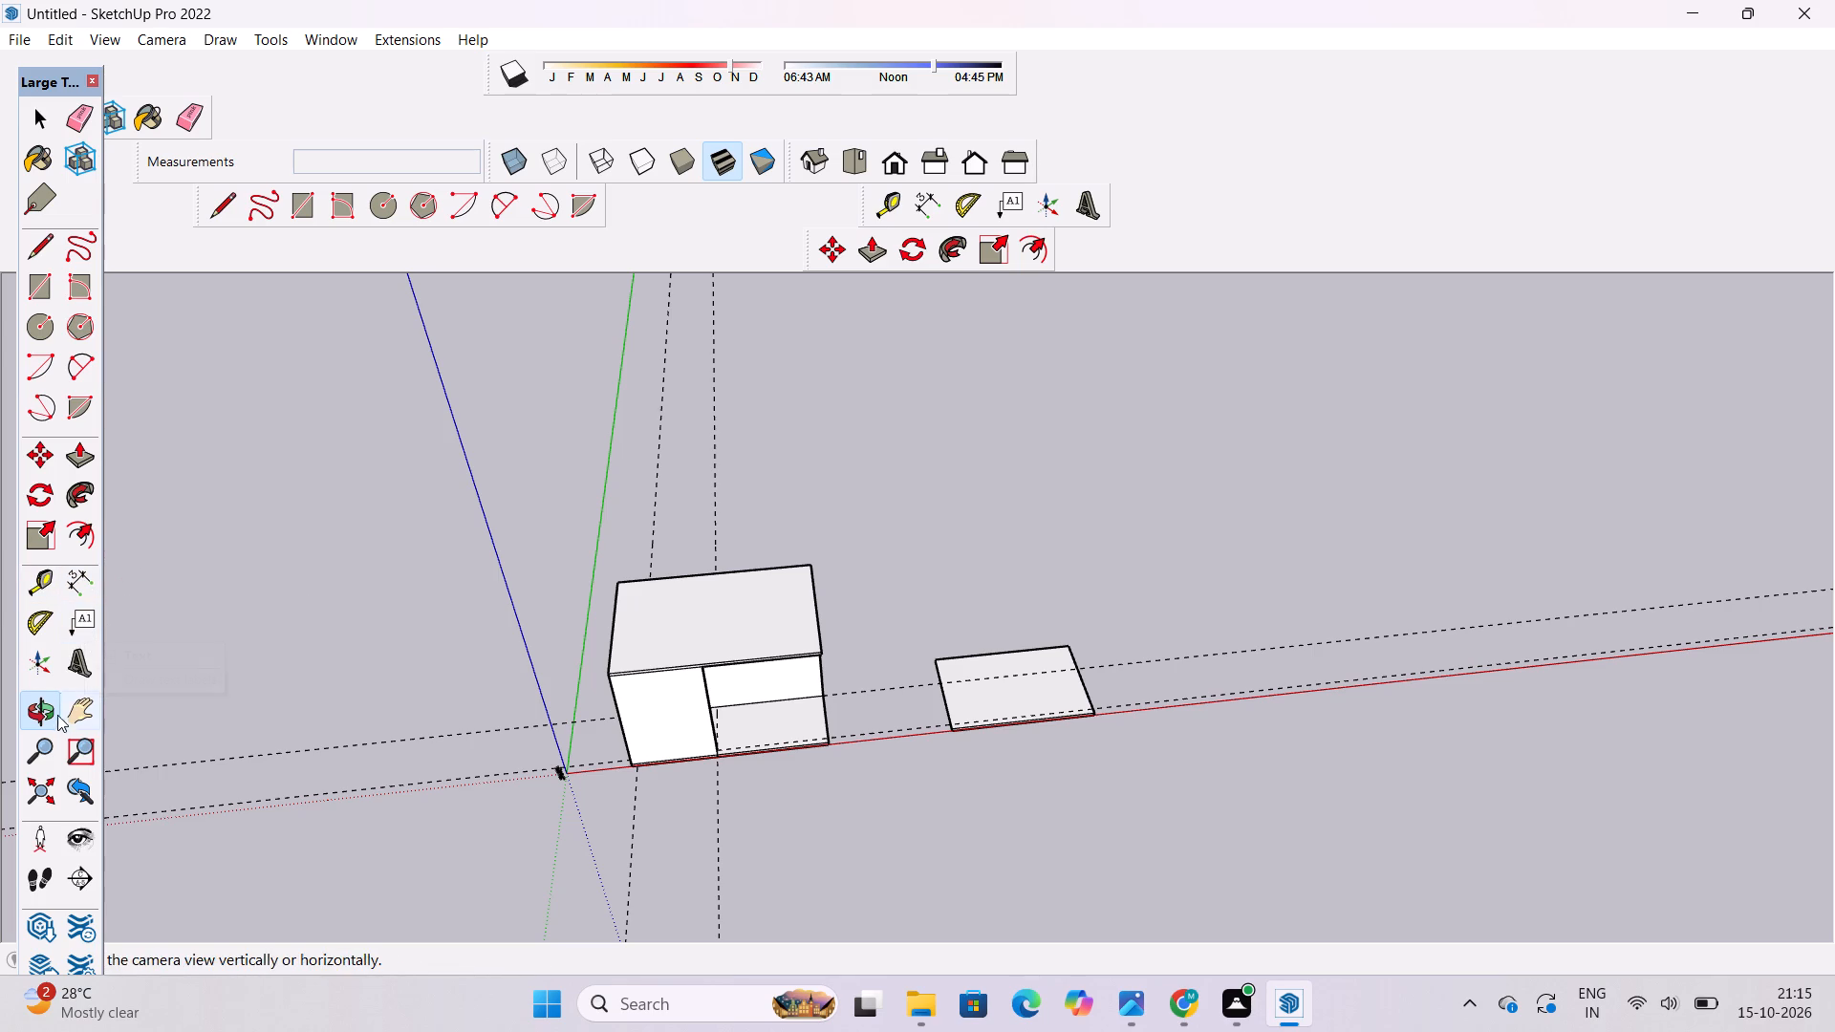
left_click_drag(363, 604, 416, 623)
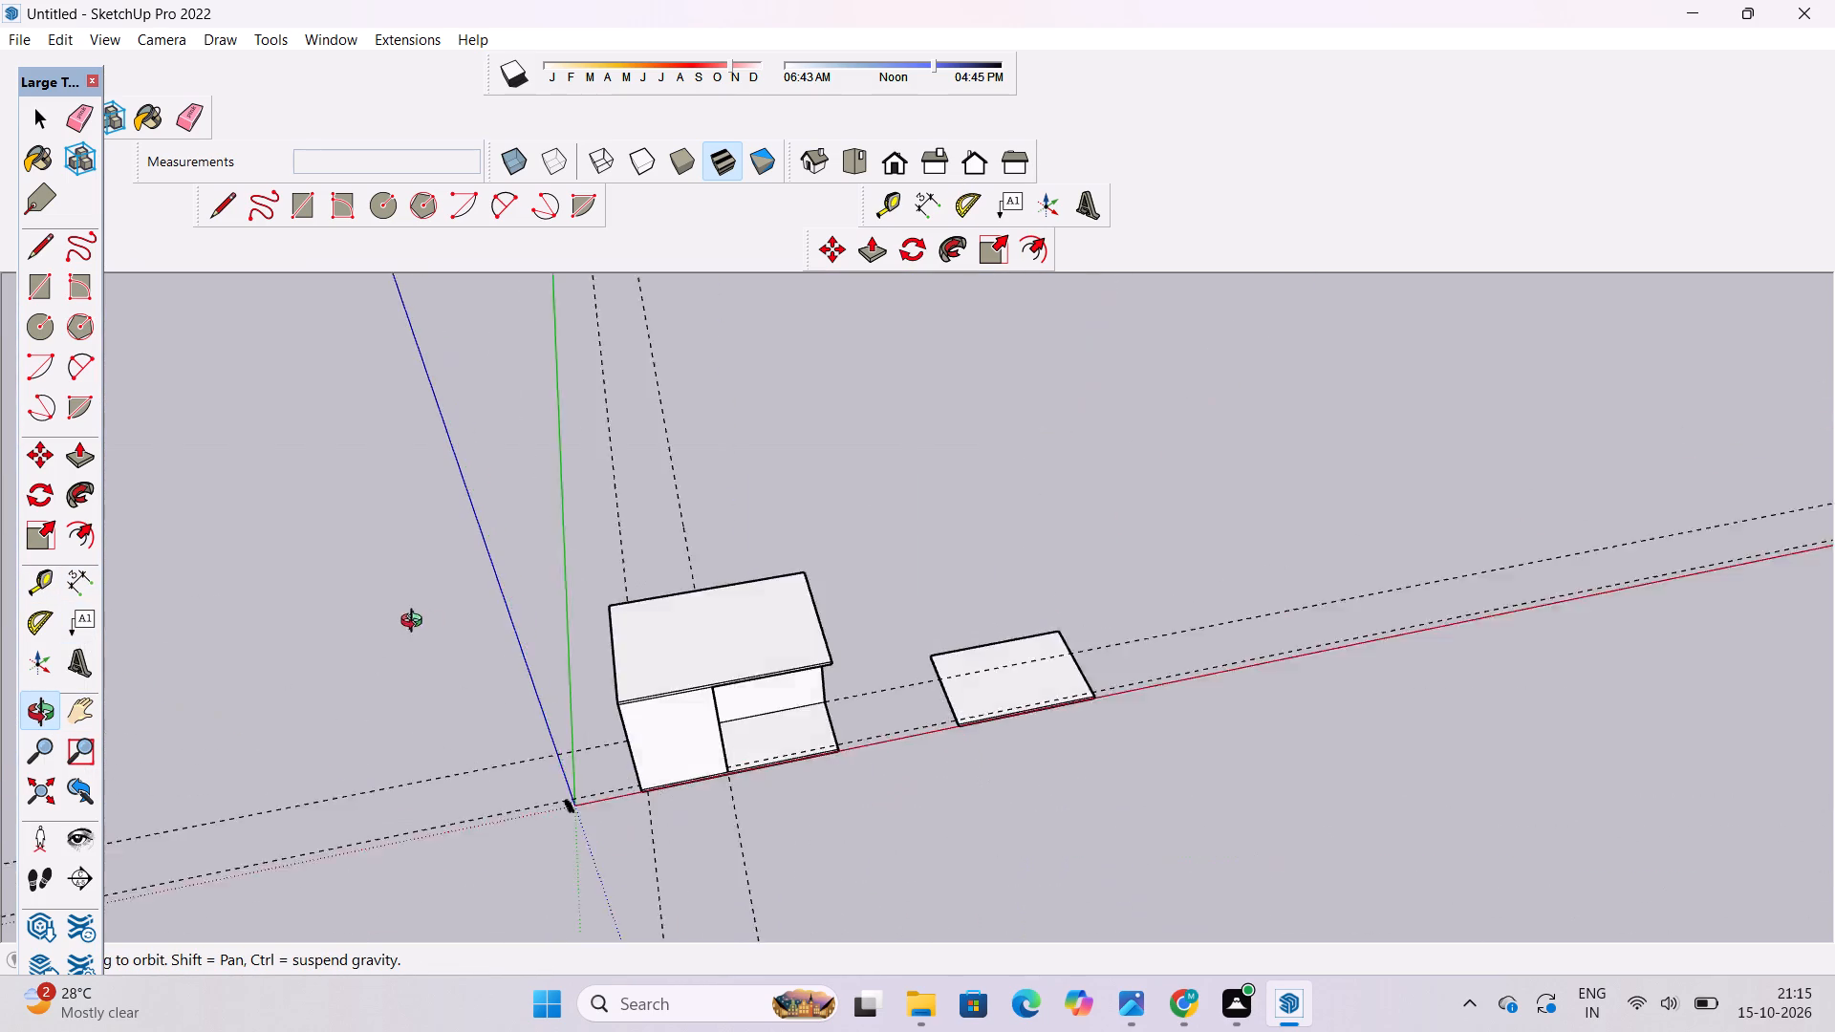
left_click_drag(416, 623, 266, 632)
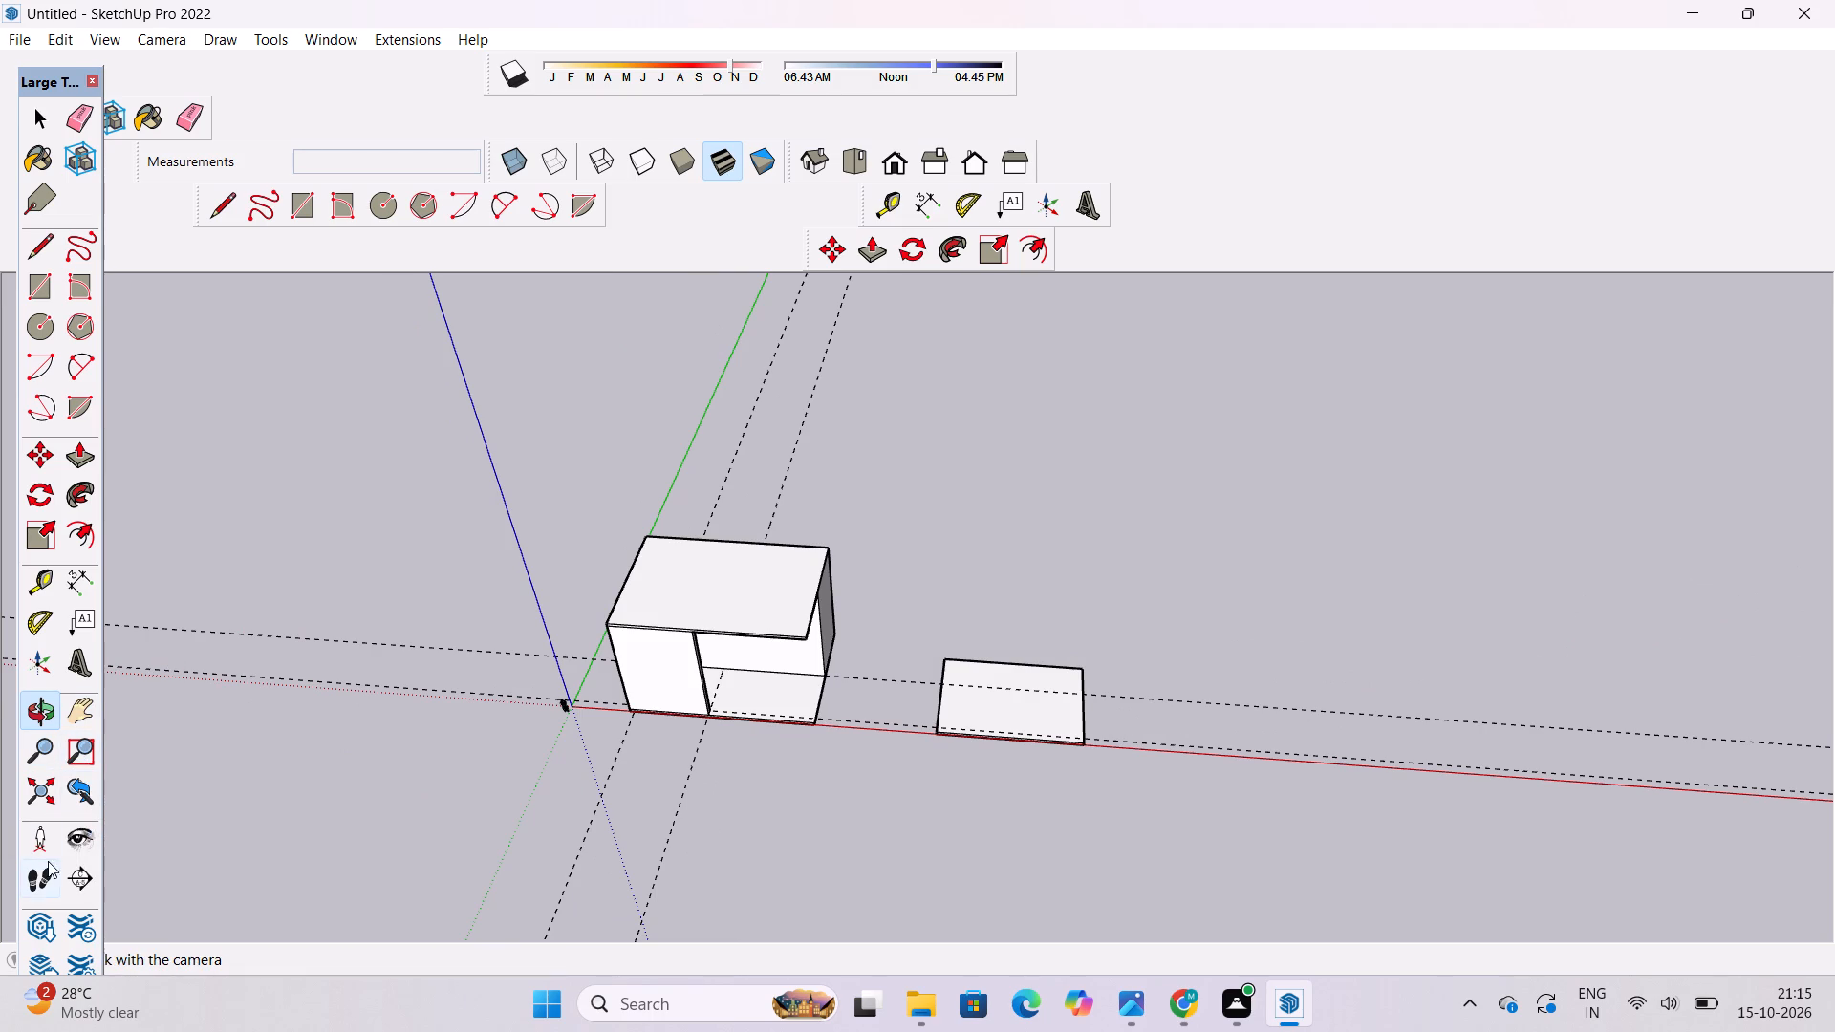
scroll(637, 735, "up", 2)
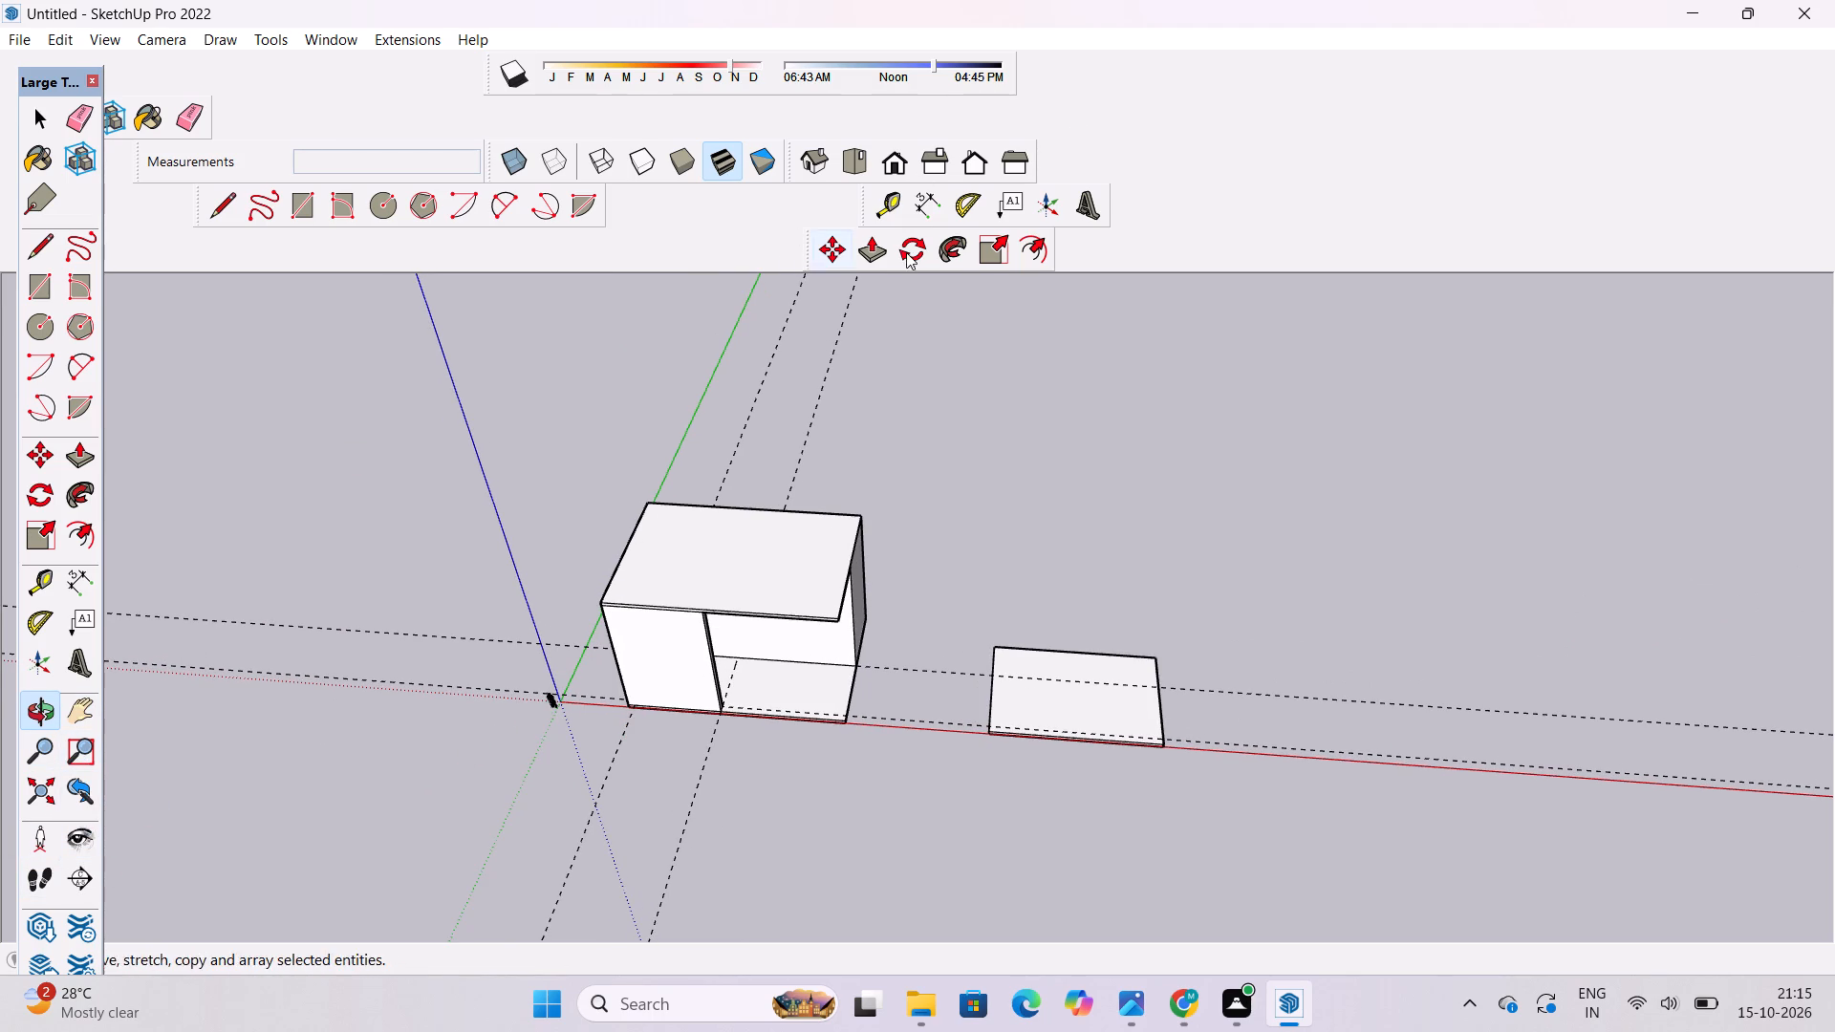
Check the building mass in the standard front, right, back and left views and from above.
left_click(858, 157)
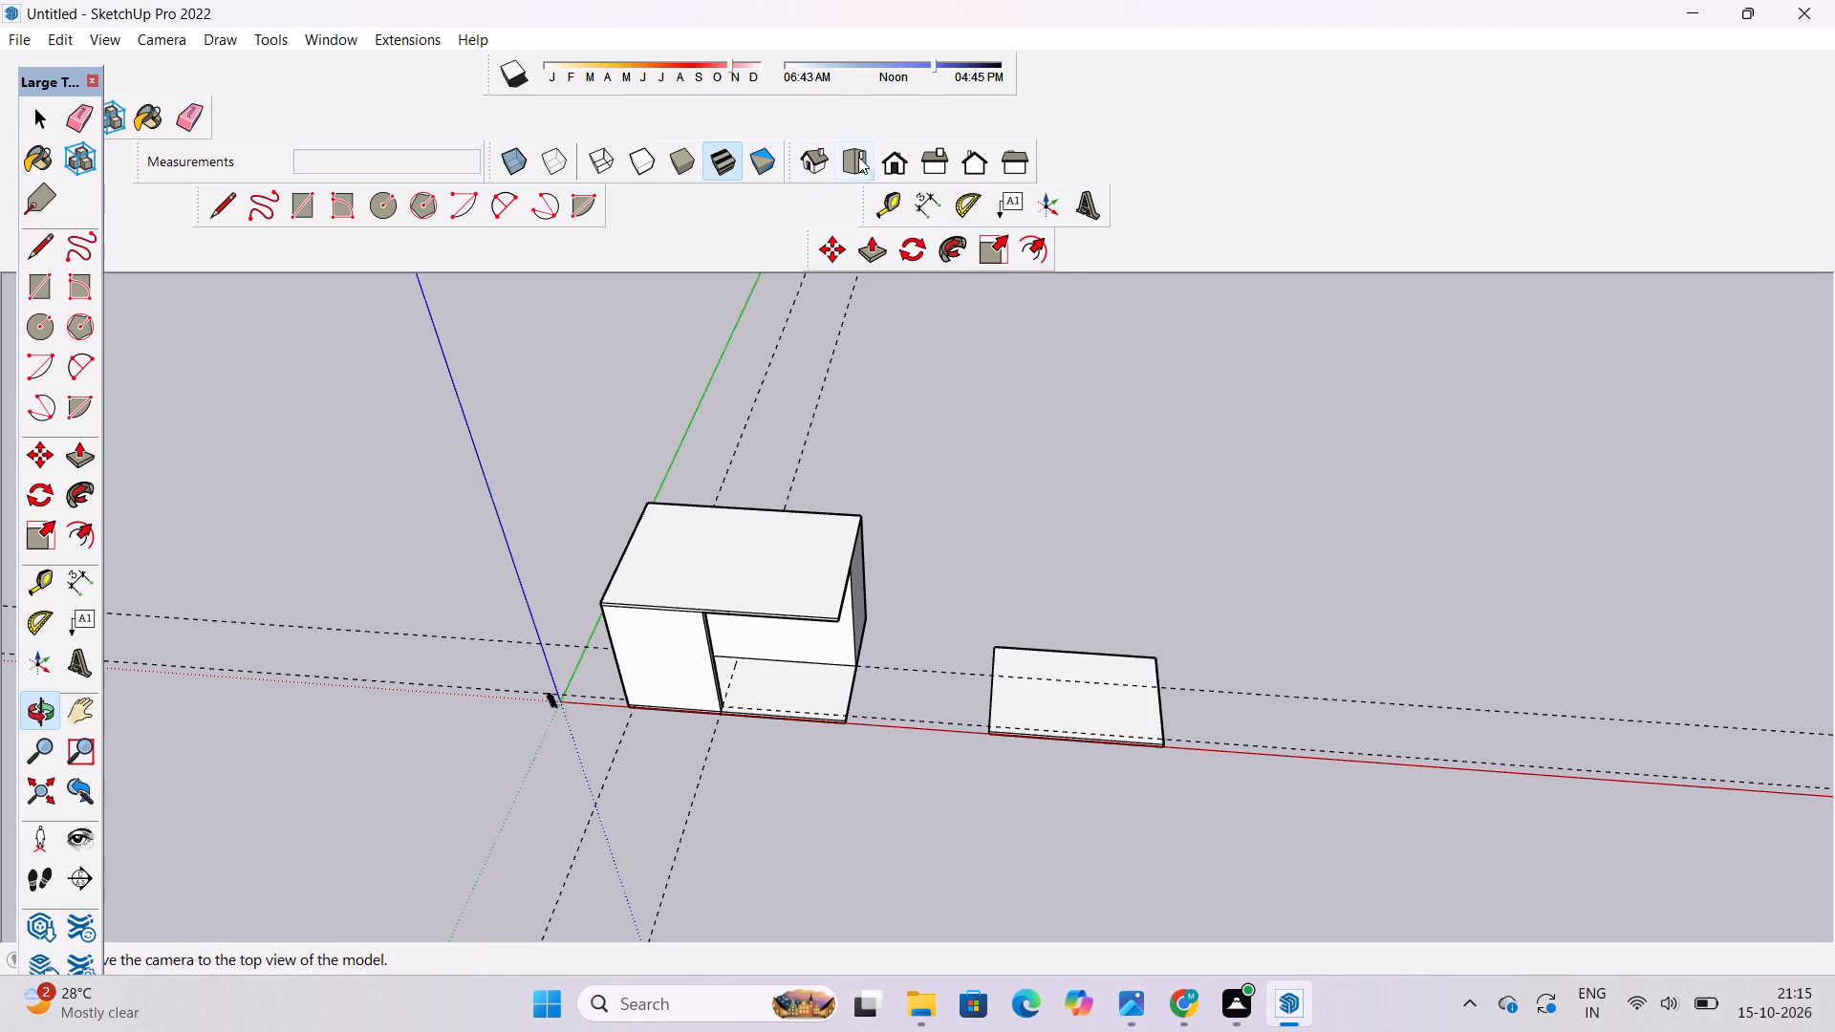
left_click(889, 162)
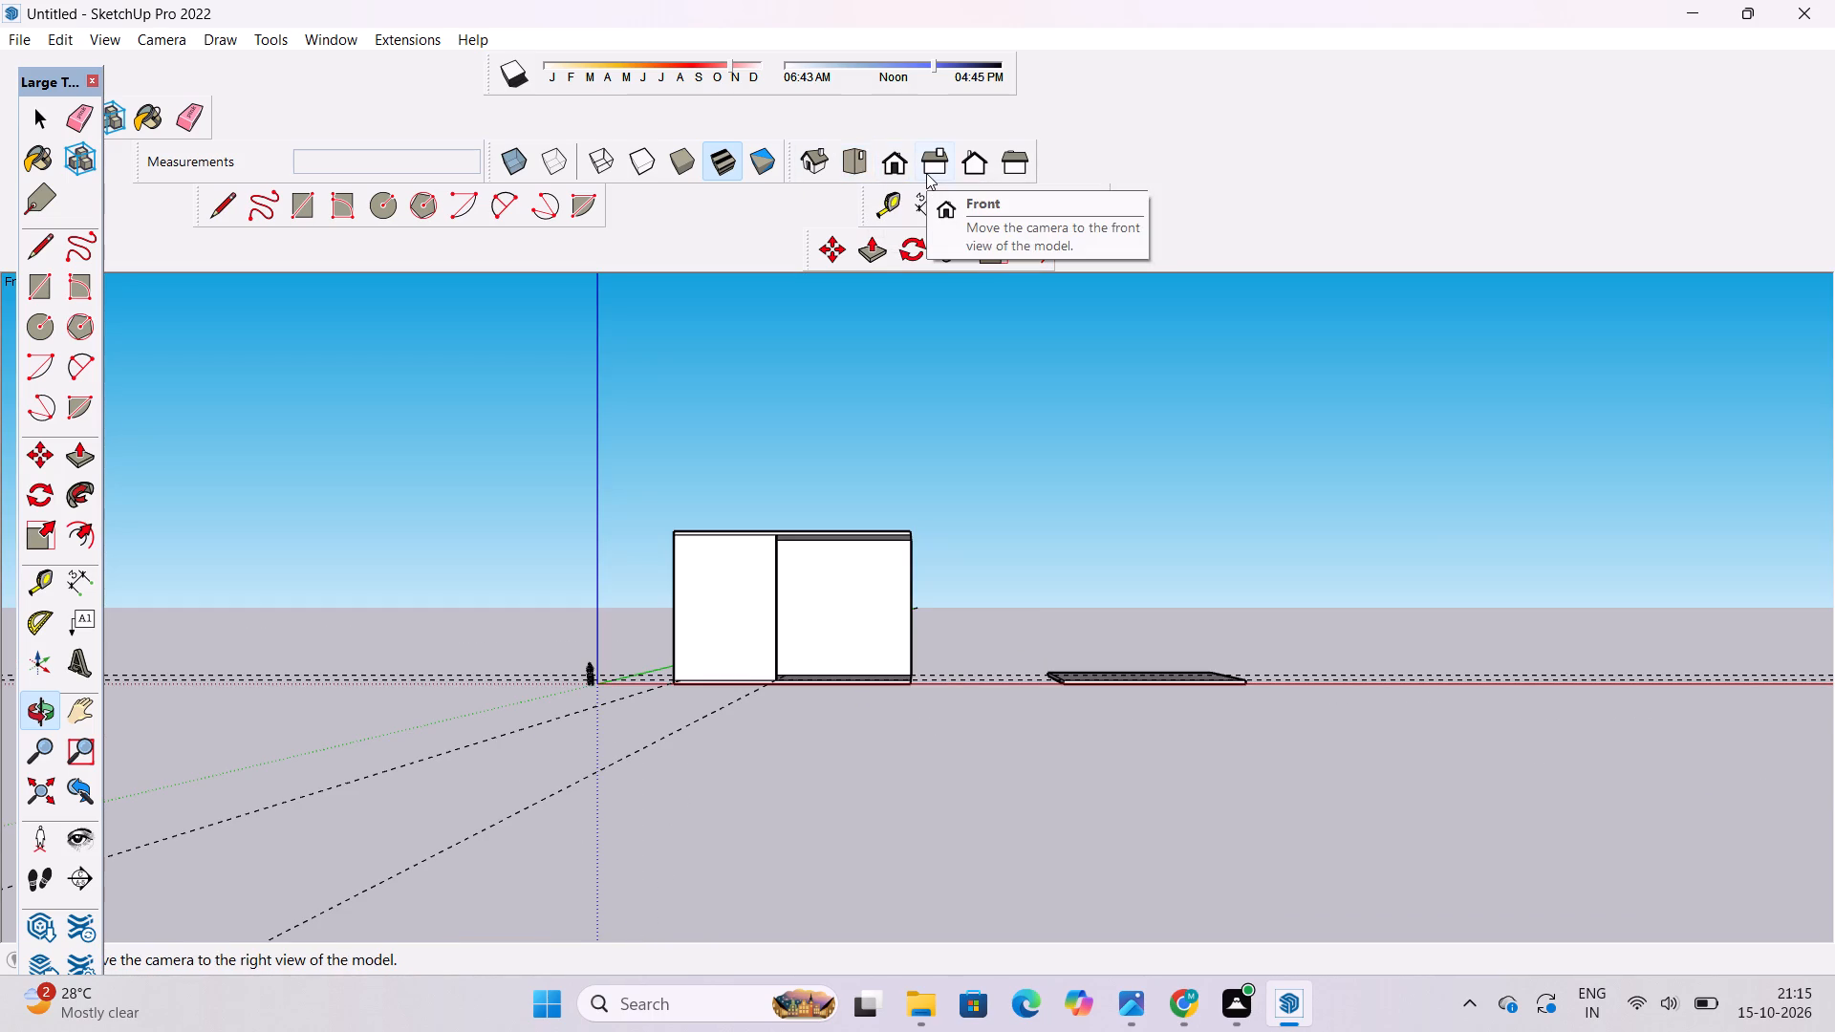
left_click(926, 173)
left_click(968, 171)
left_click(1026, 165)
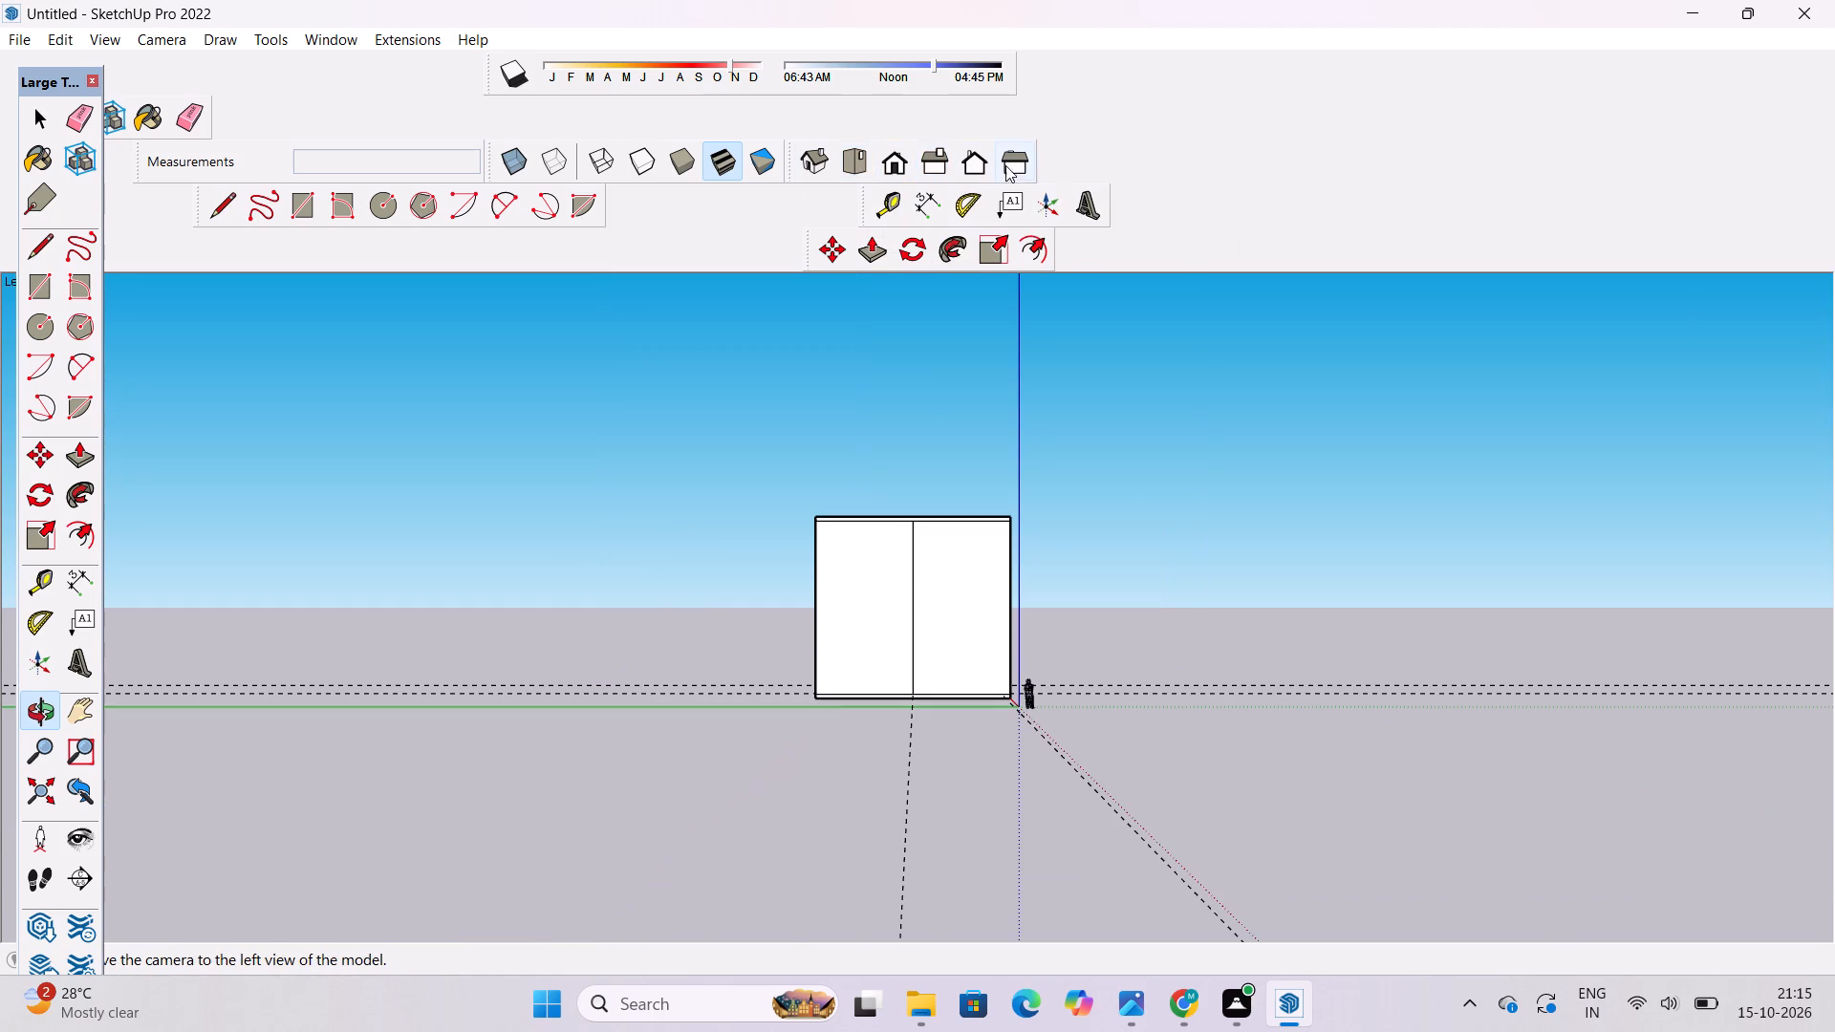
left_click(903, 161)
scroll(882, 504, "up", 5)
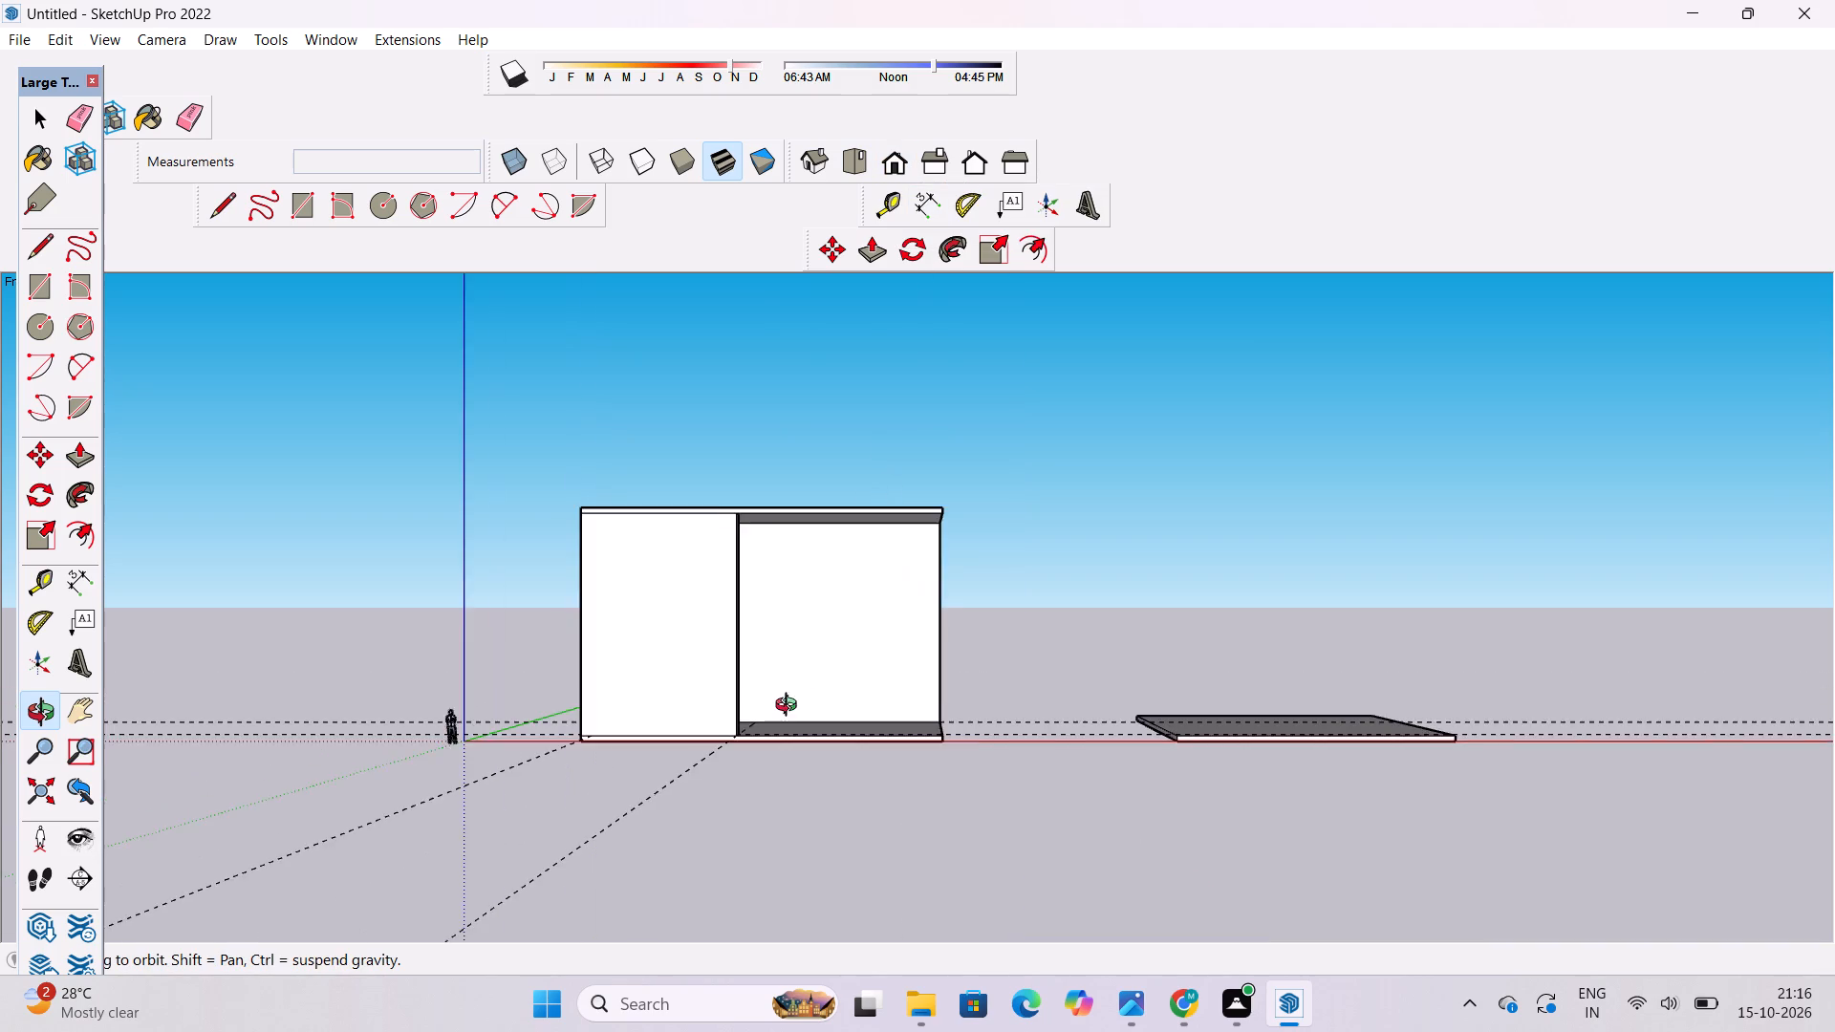
left_click_drag(789, 706, 839, 868)
scroll(755, 780, "up", 5)
left_click_drag(736, 756, 740, 709, "shift")
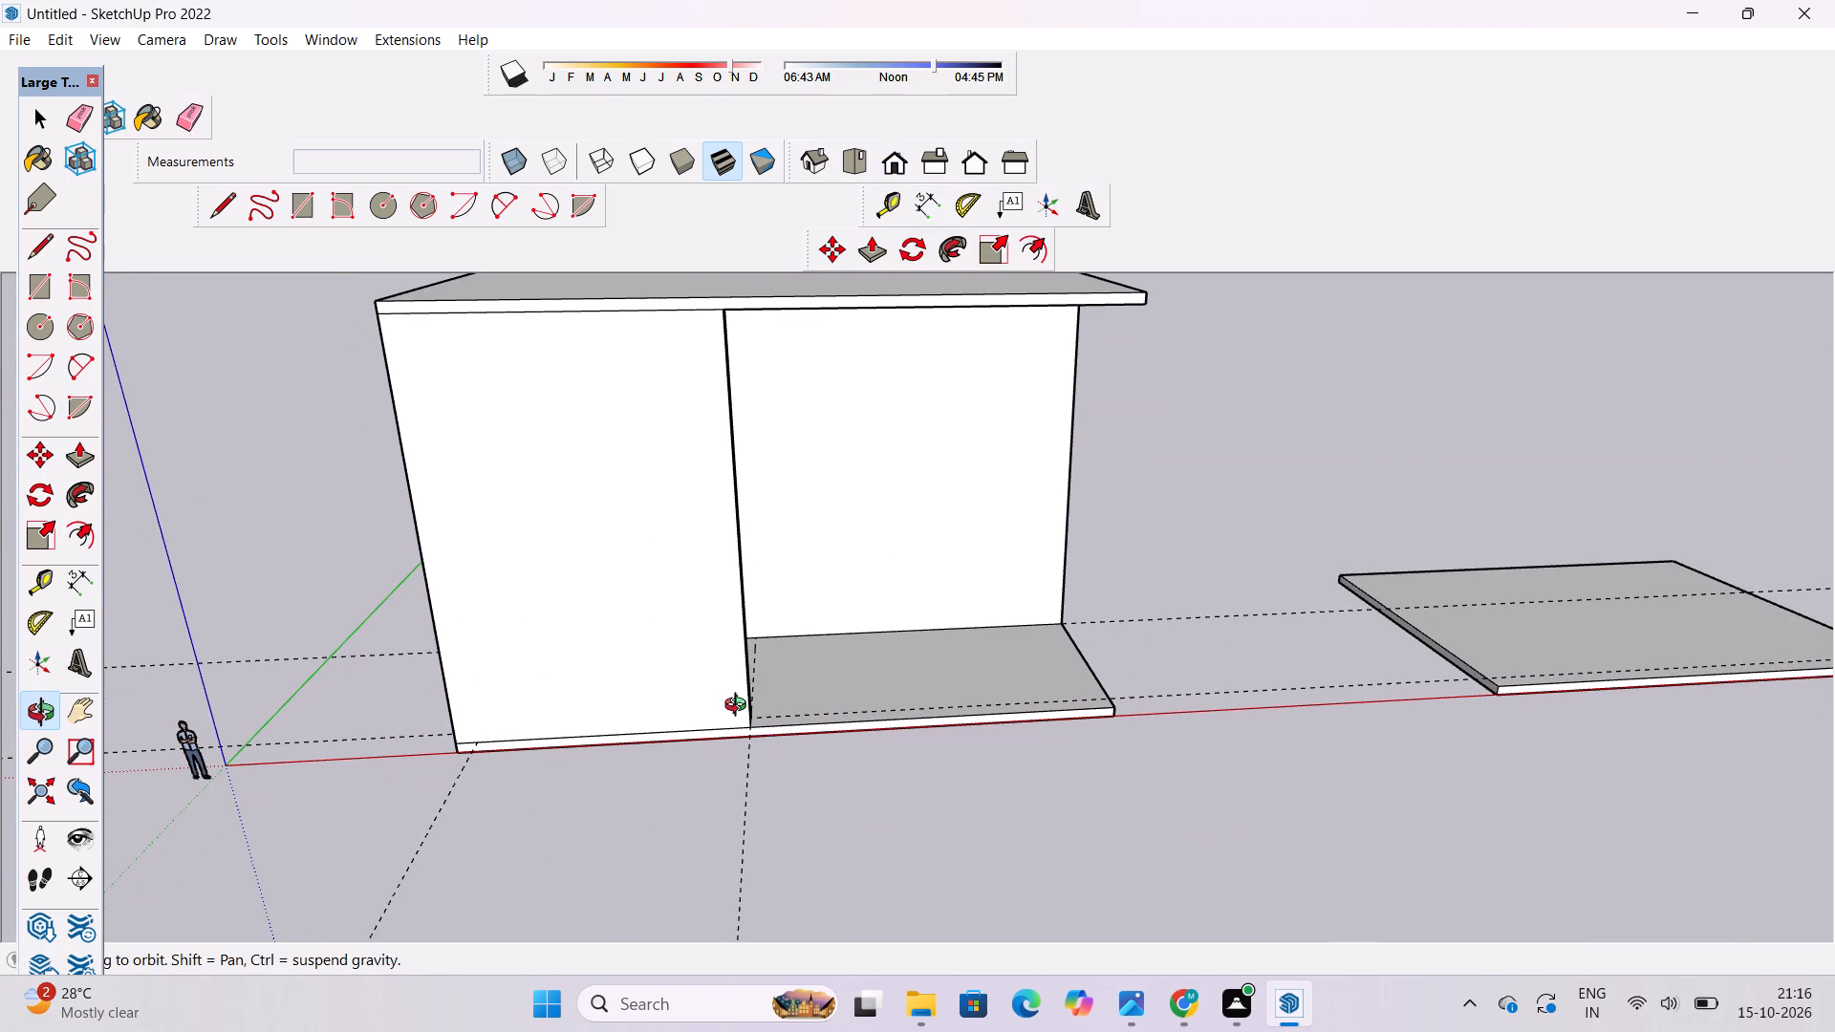
left_click_drag(771, 673, 770, 854)
scroll(764, 672, "down", 6)
left_click_drag(768, 660, 805, 712, "shift")
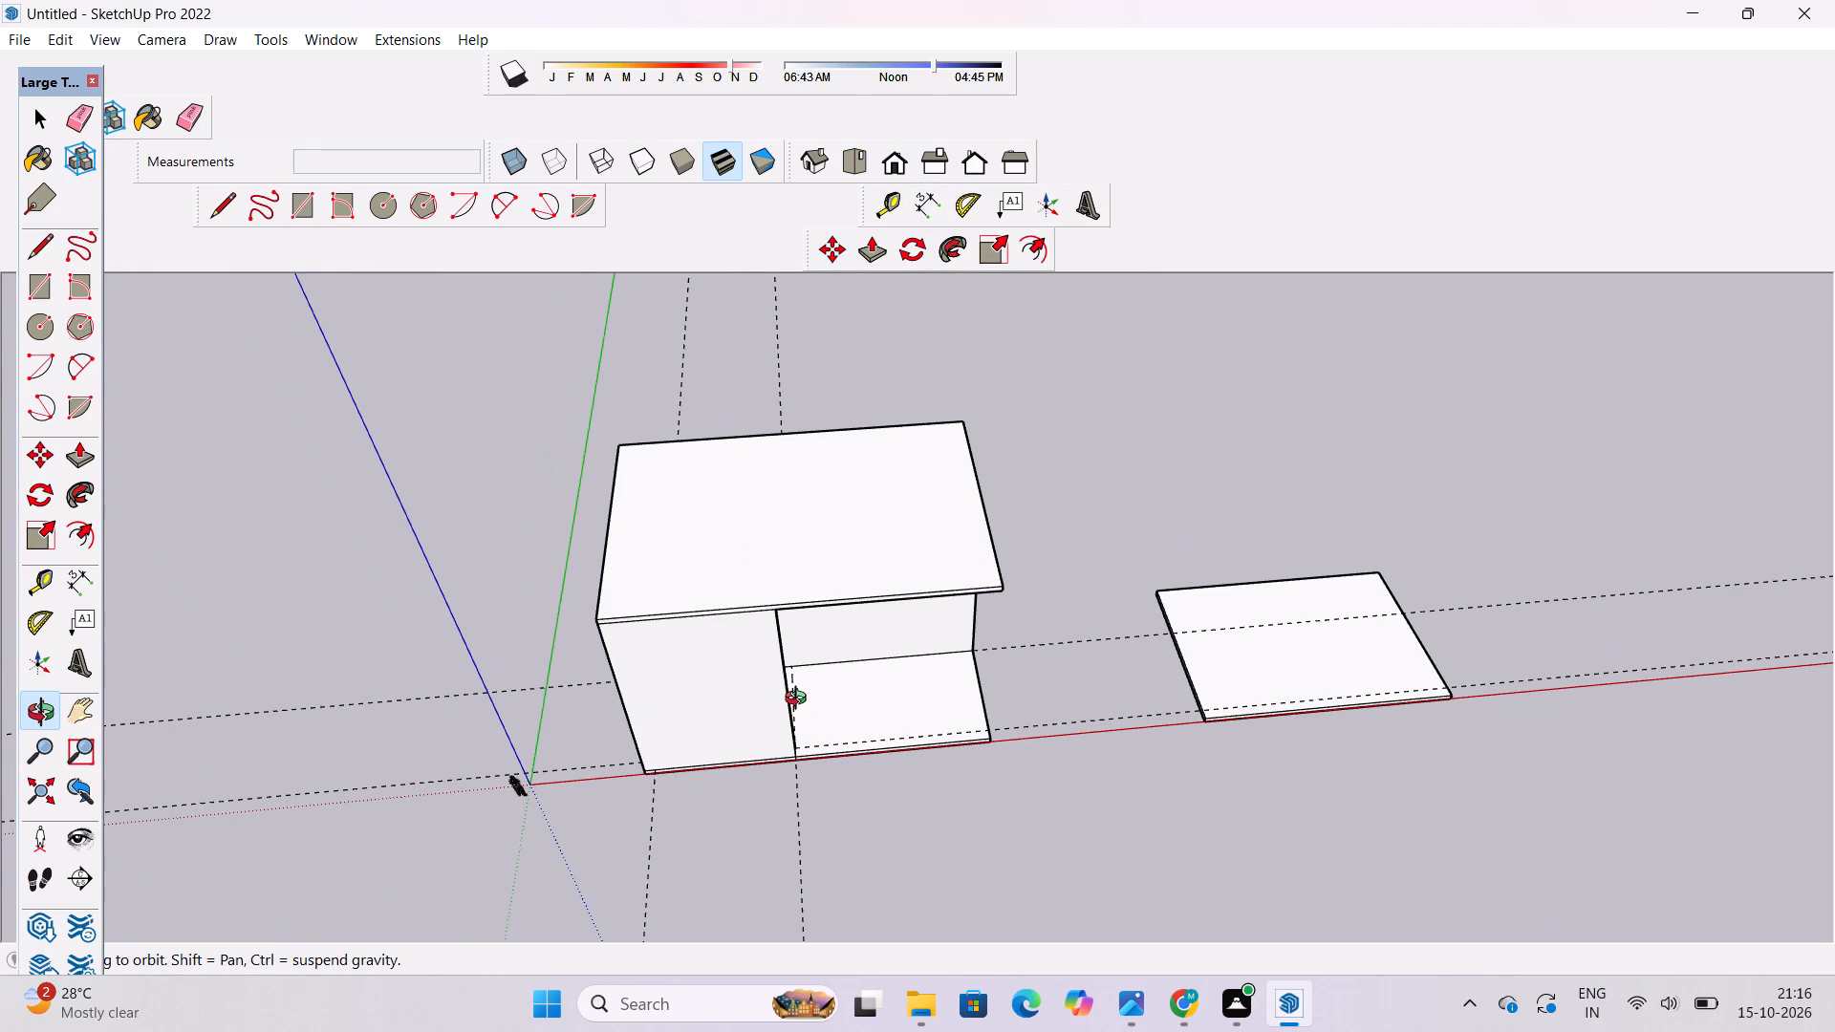
left_click_drag(834, 697, 738, 720)
left_click(738, 720)
left_click_drag(738, 720, 721, 747)
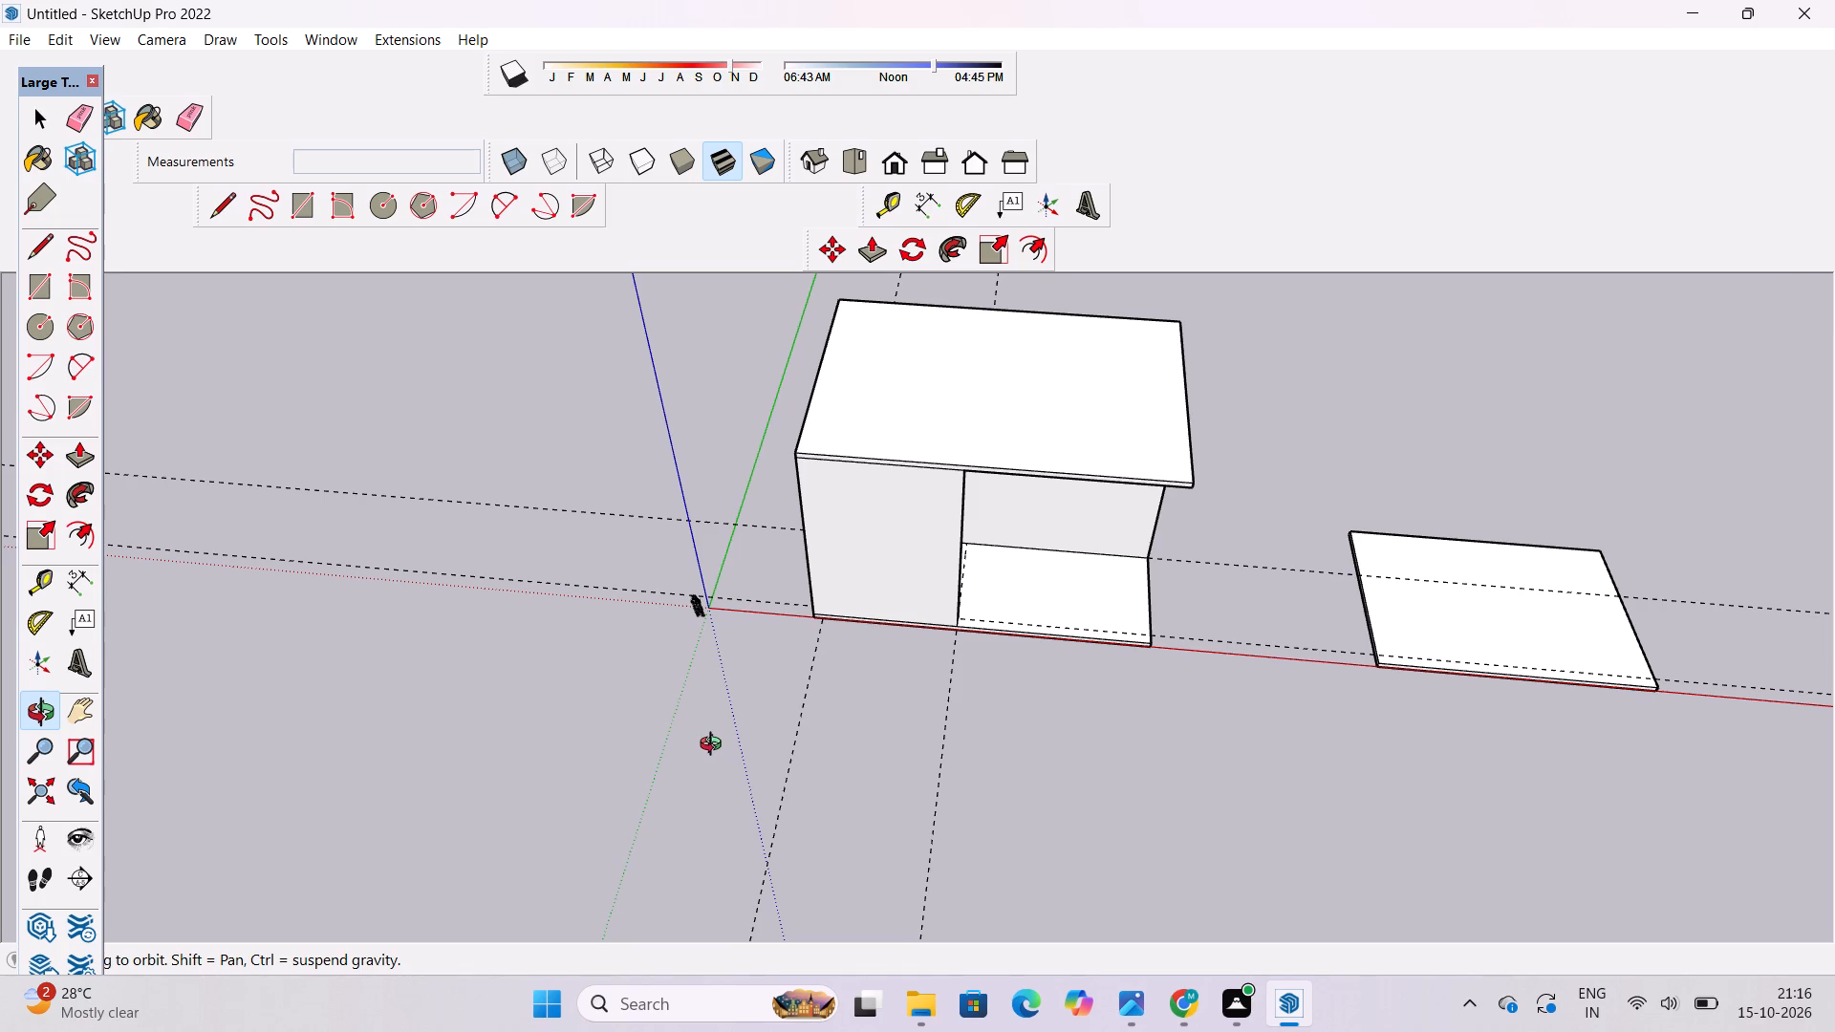
scroll(747, 712, "down", 4)
left_click_drag(1070, 635, 872, 630)
left_click_drag(843, 620, 860, 685, "shift")
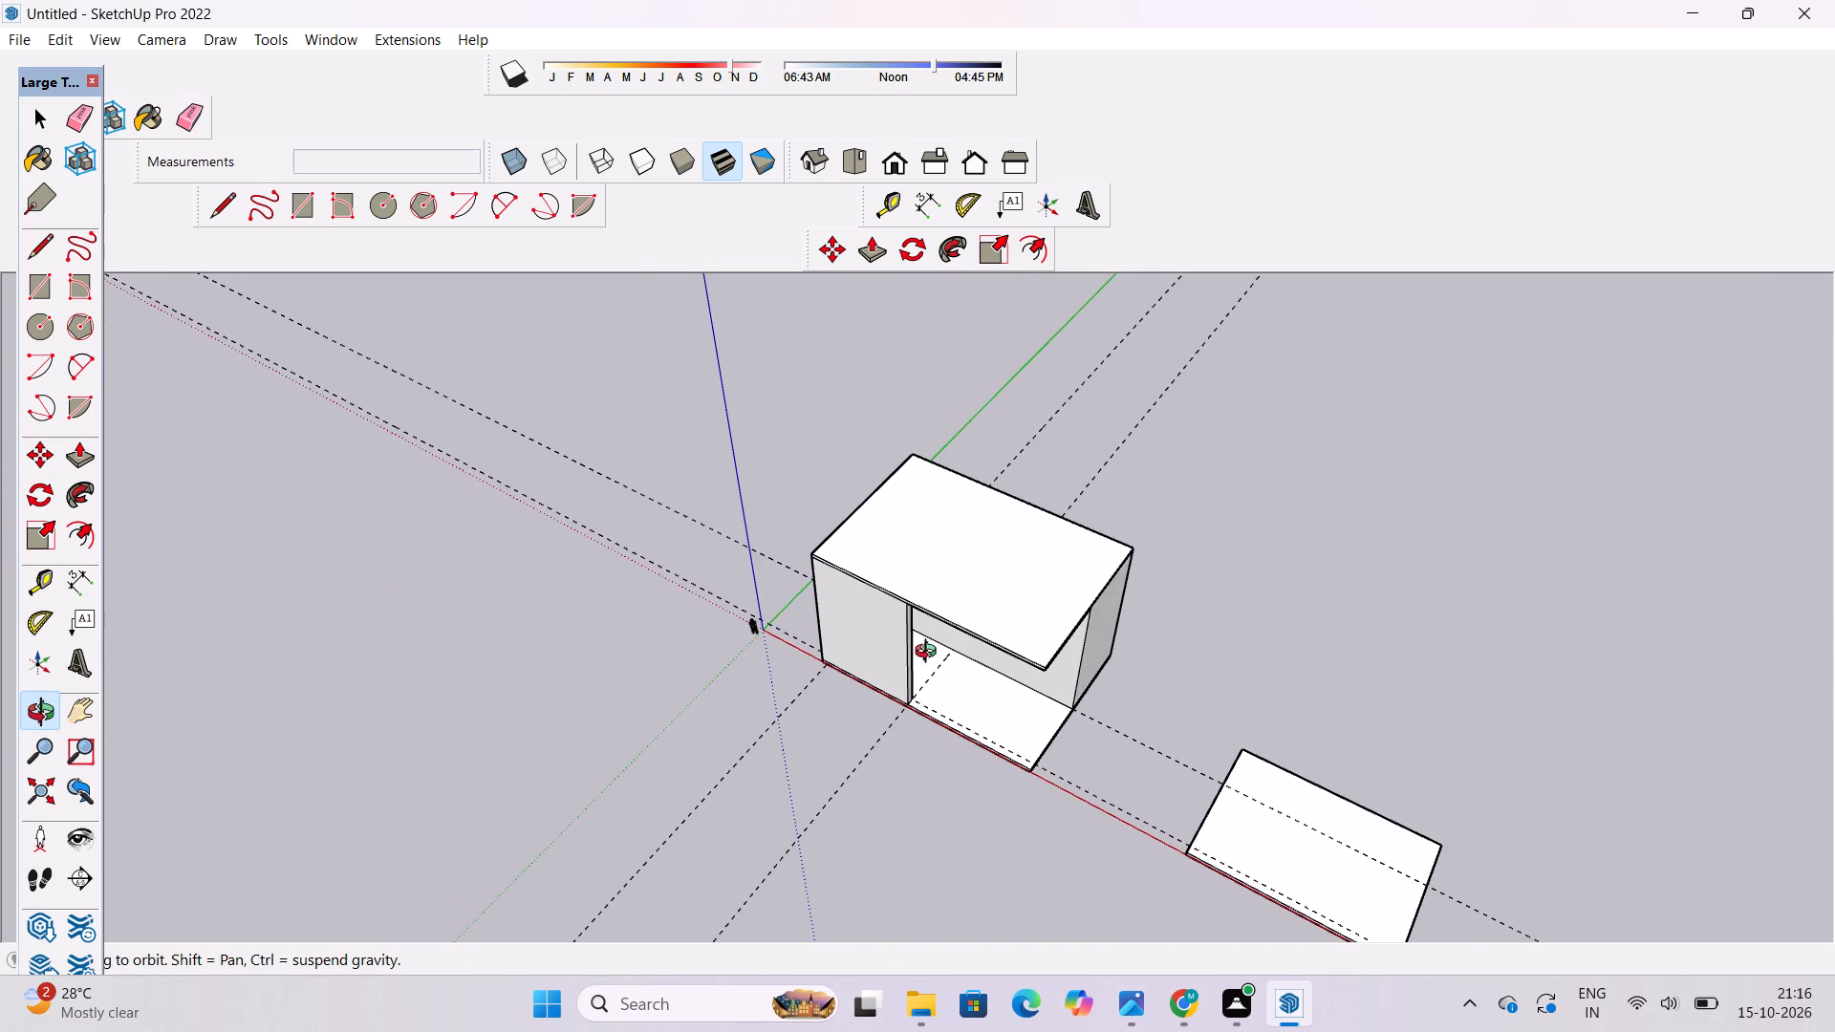
Place a guide on the roof slab's top face, parallel to its long front edge and 22'6" back from it.
scroll(930, 654, "up", 1, "shift")
left_click_drag(930, 653, 879, 684, "shift")
left_click(927, 659)
key("t")
scroll(911, 633, "up", 2)
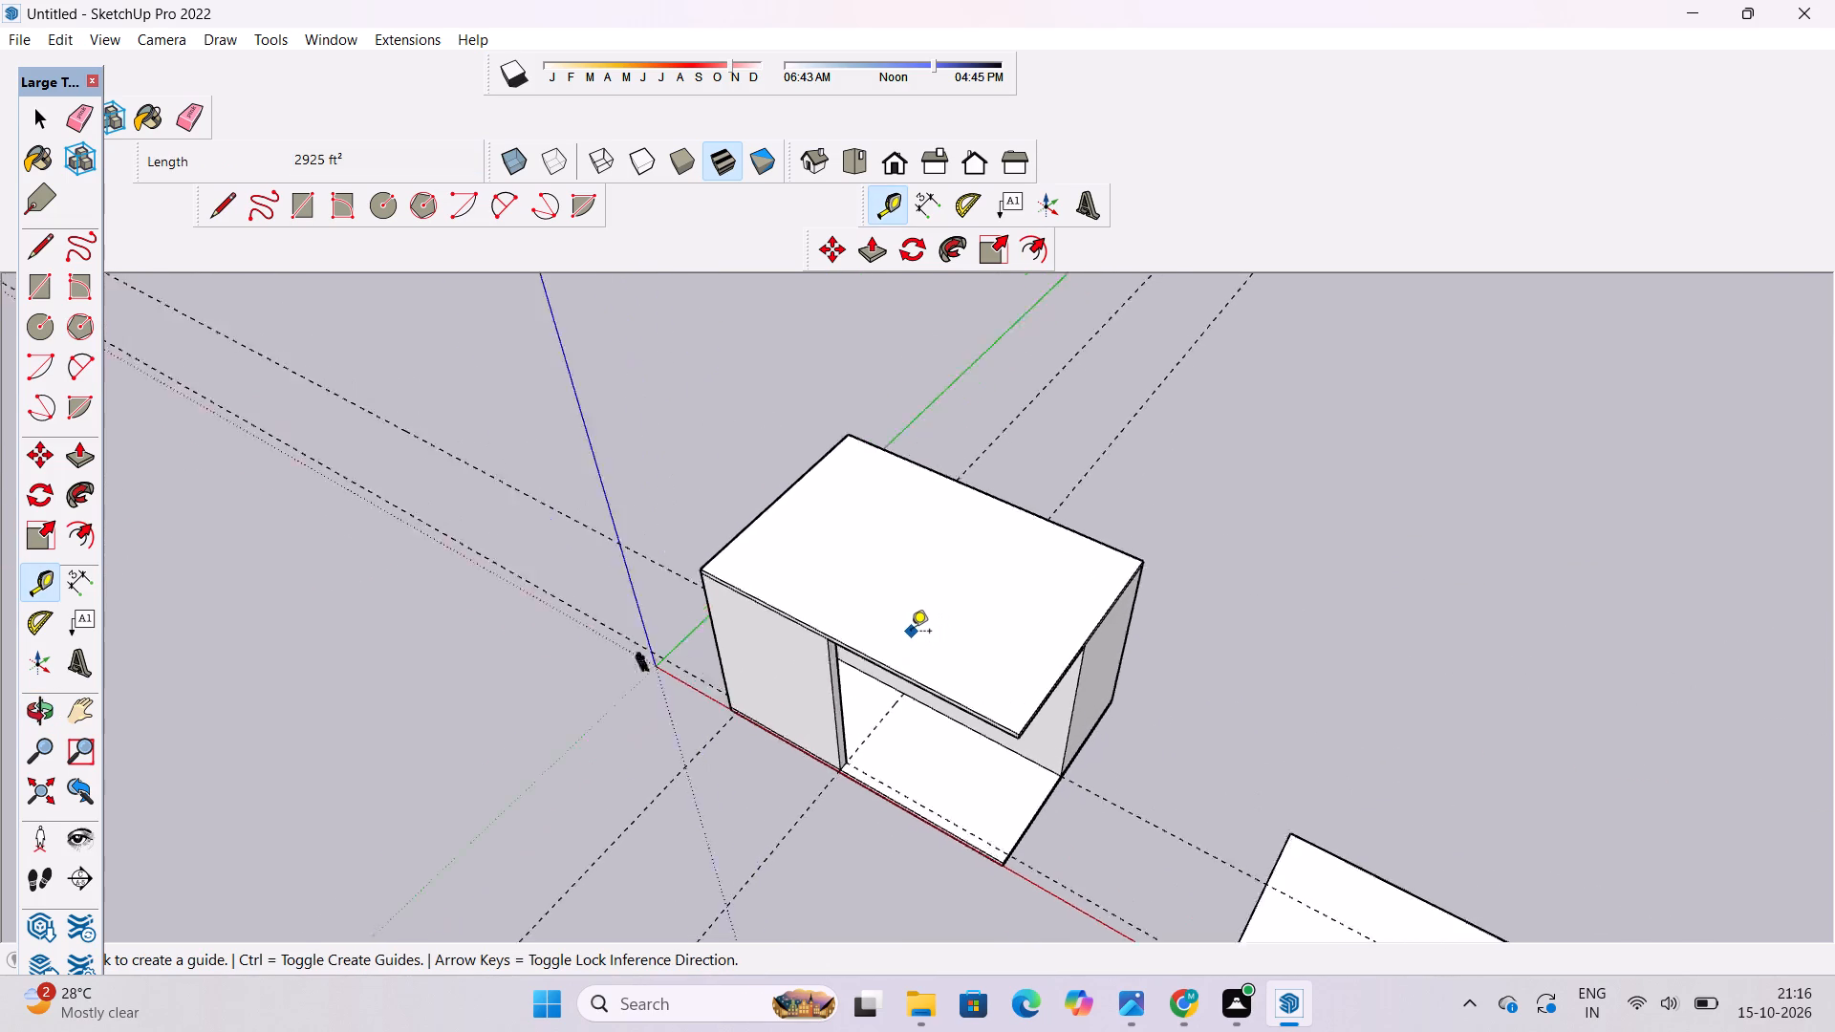
scroll(911, 633, "up", 7)
left_click(886, 715)
scroll(886, 715, "down", 6)
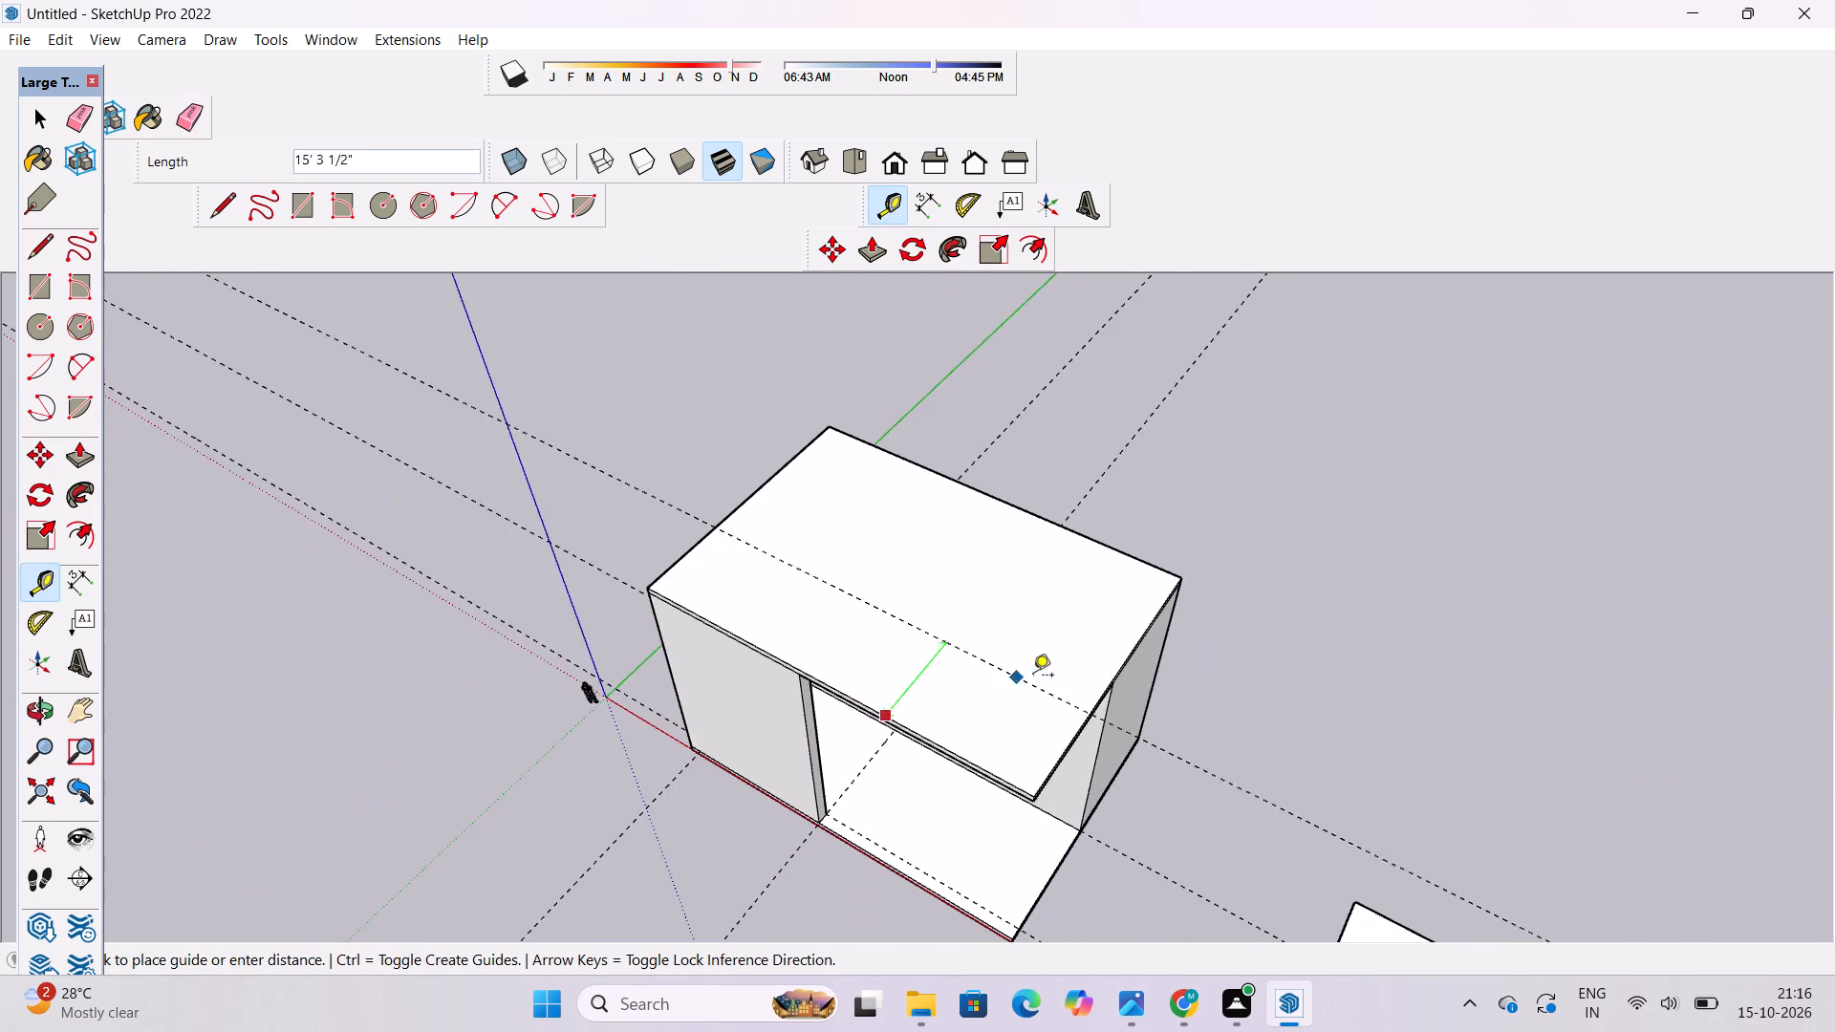
scroll(1033, 677, "up", 5)
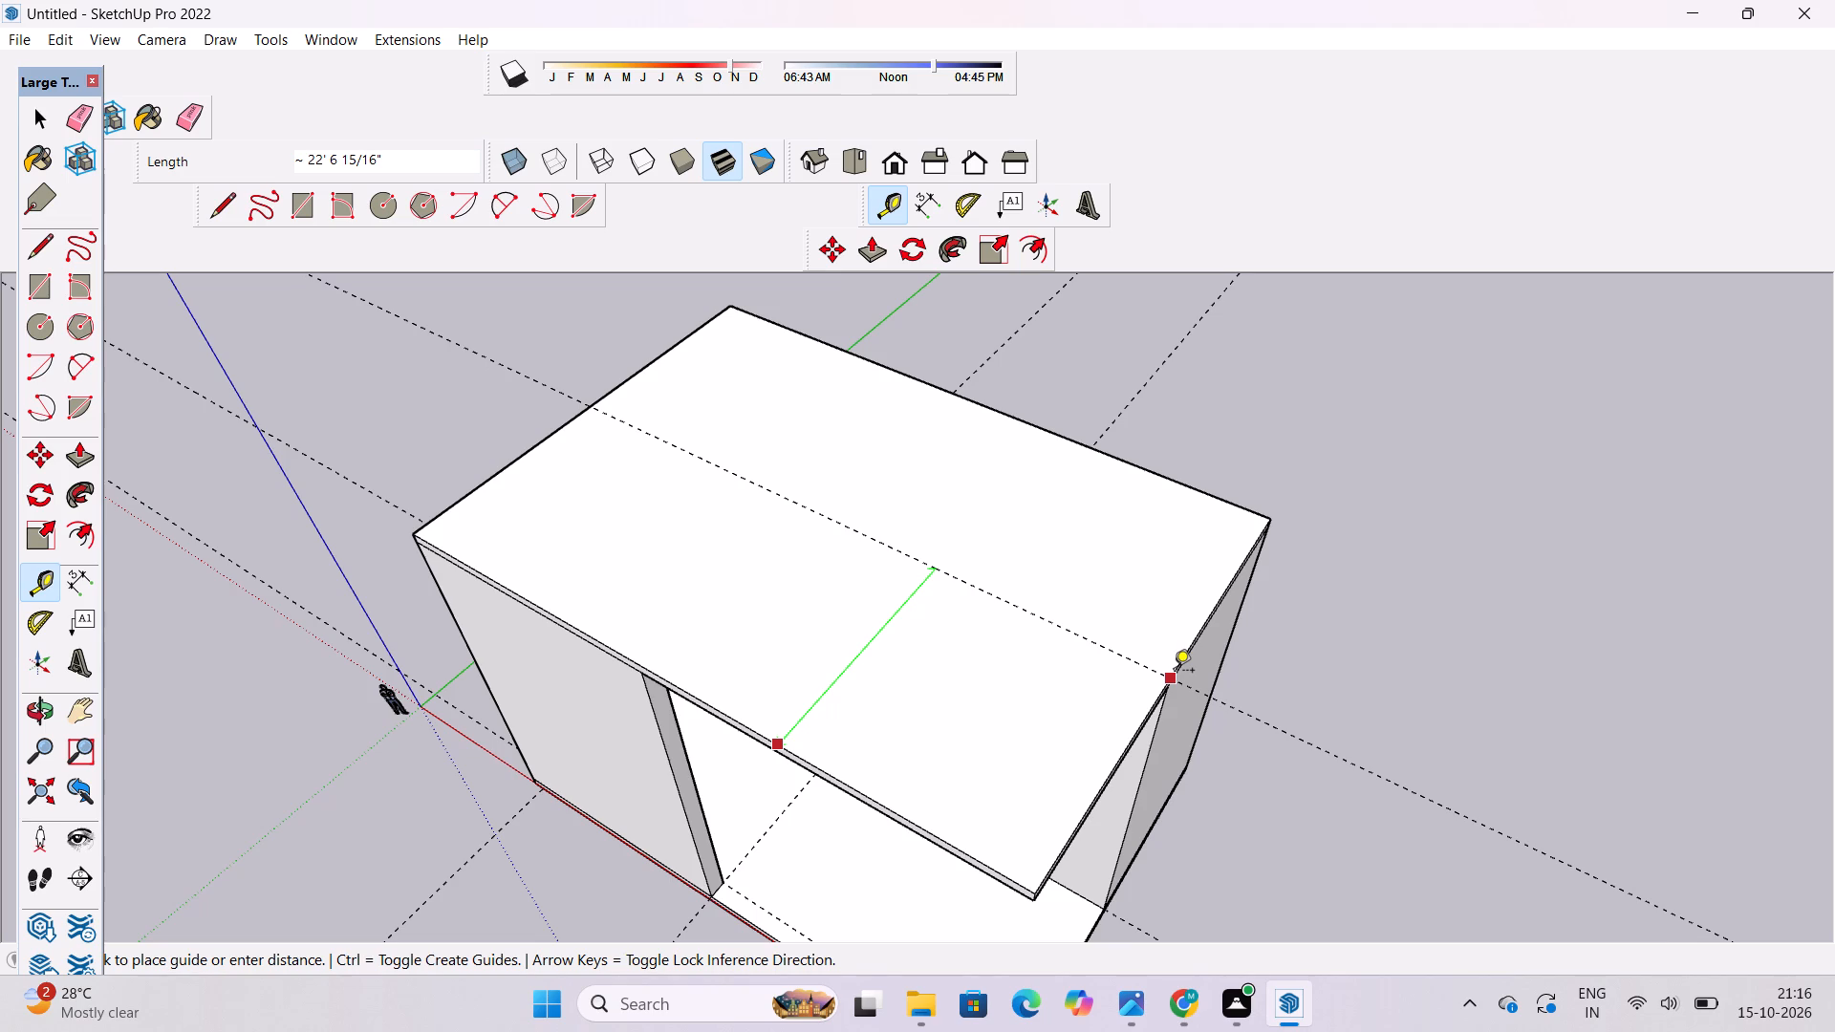
type("22'6\"")
key("Return")
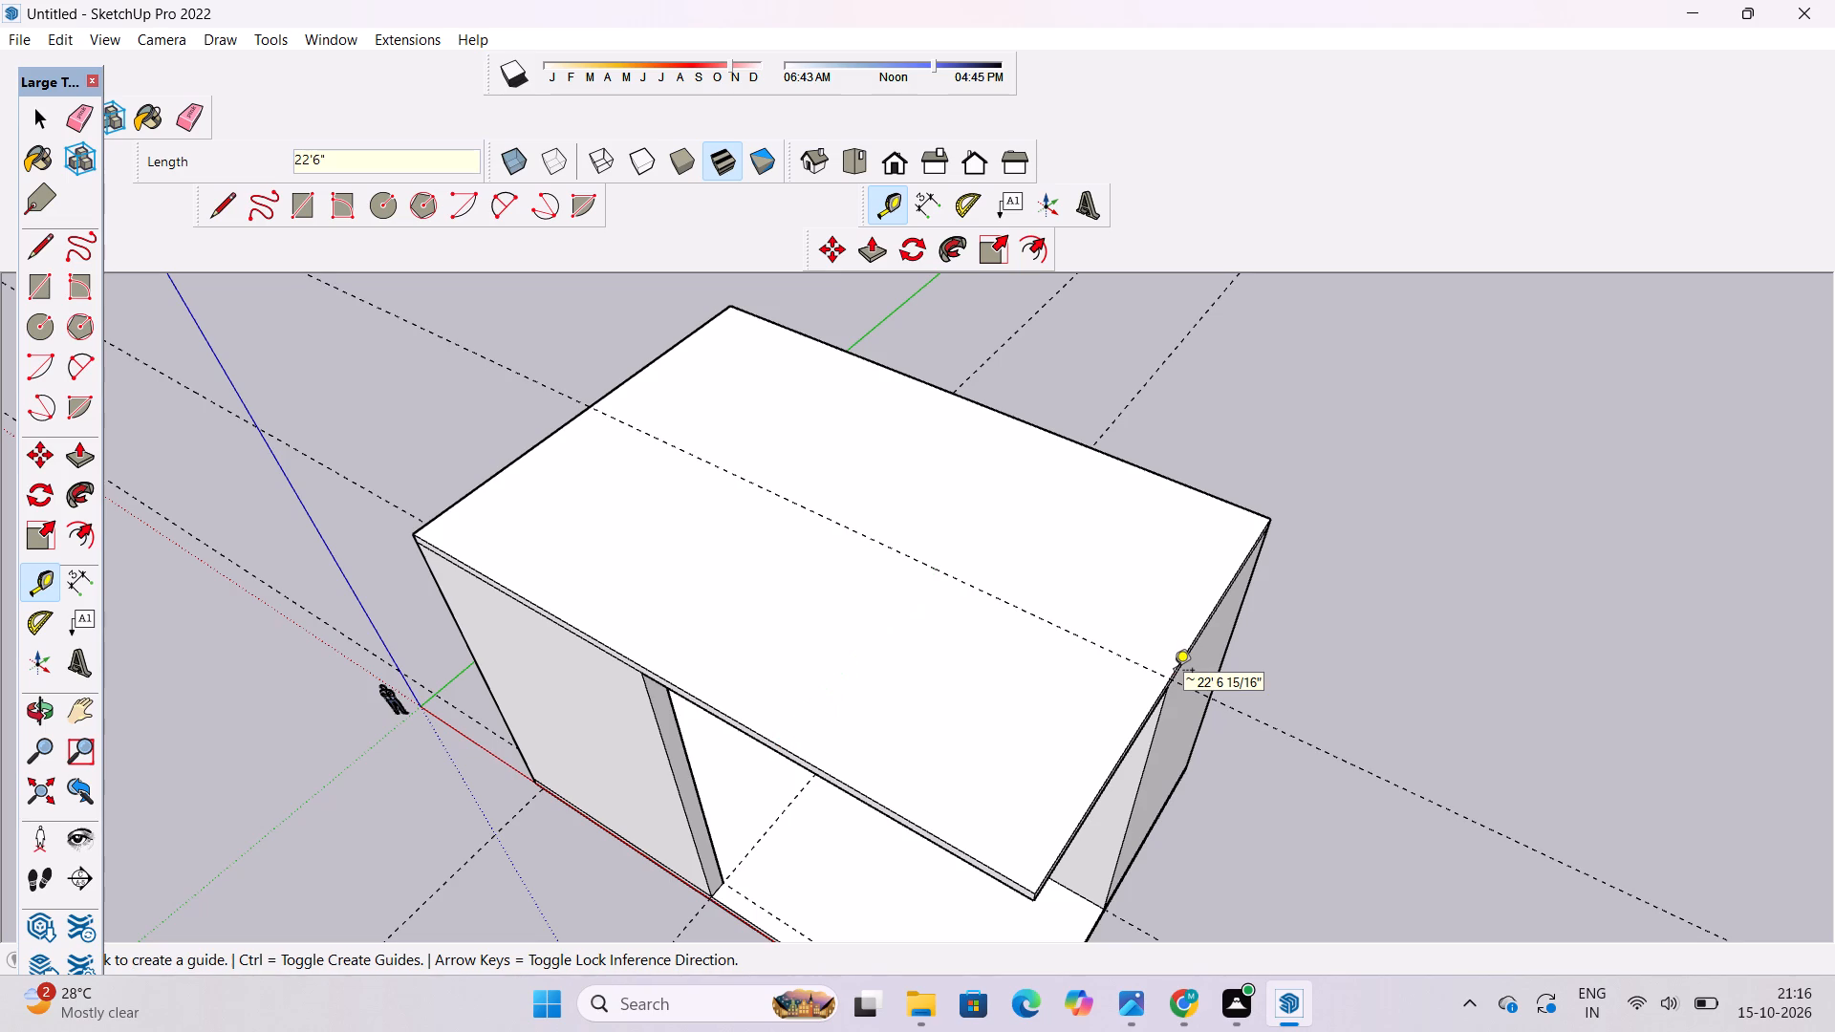
Draw a line up the roof slab's end face farthest from the origin, from the block's upper corner to the guide.
key("o")
left_click_drag(1291, 771, 1052, 590)
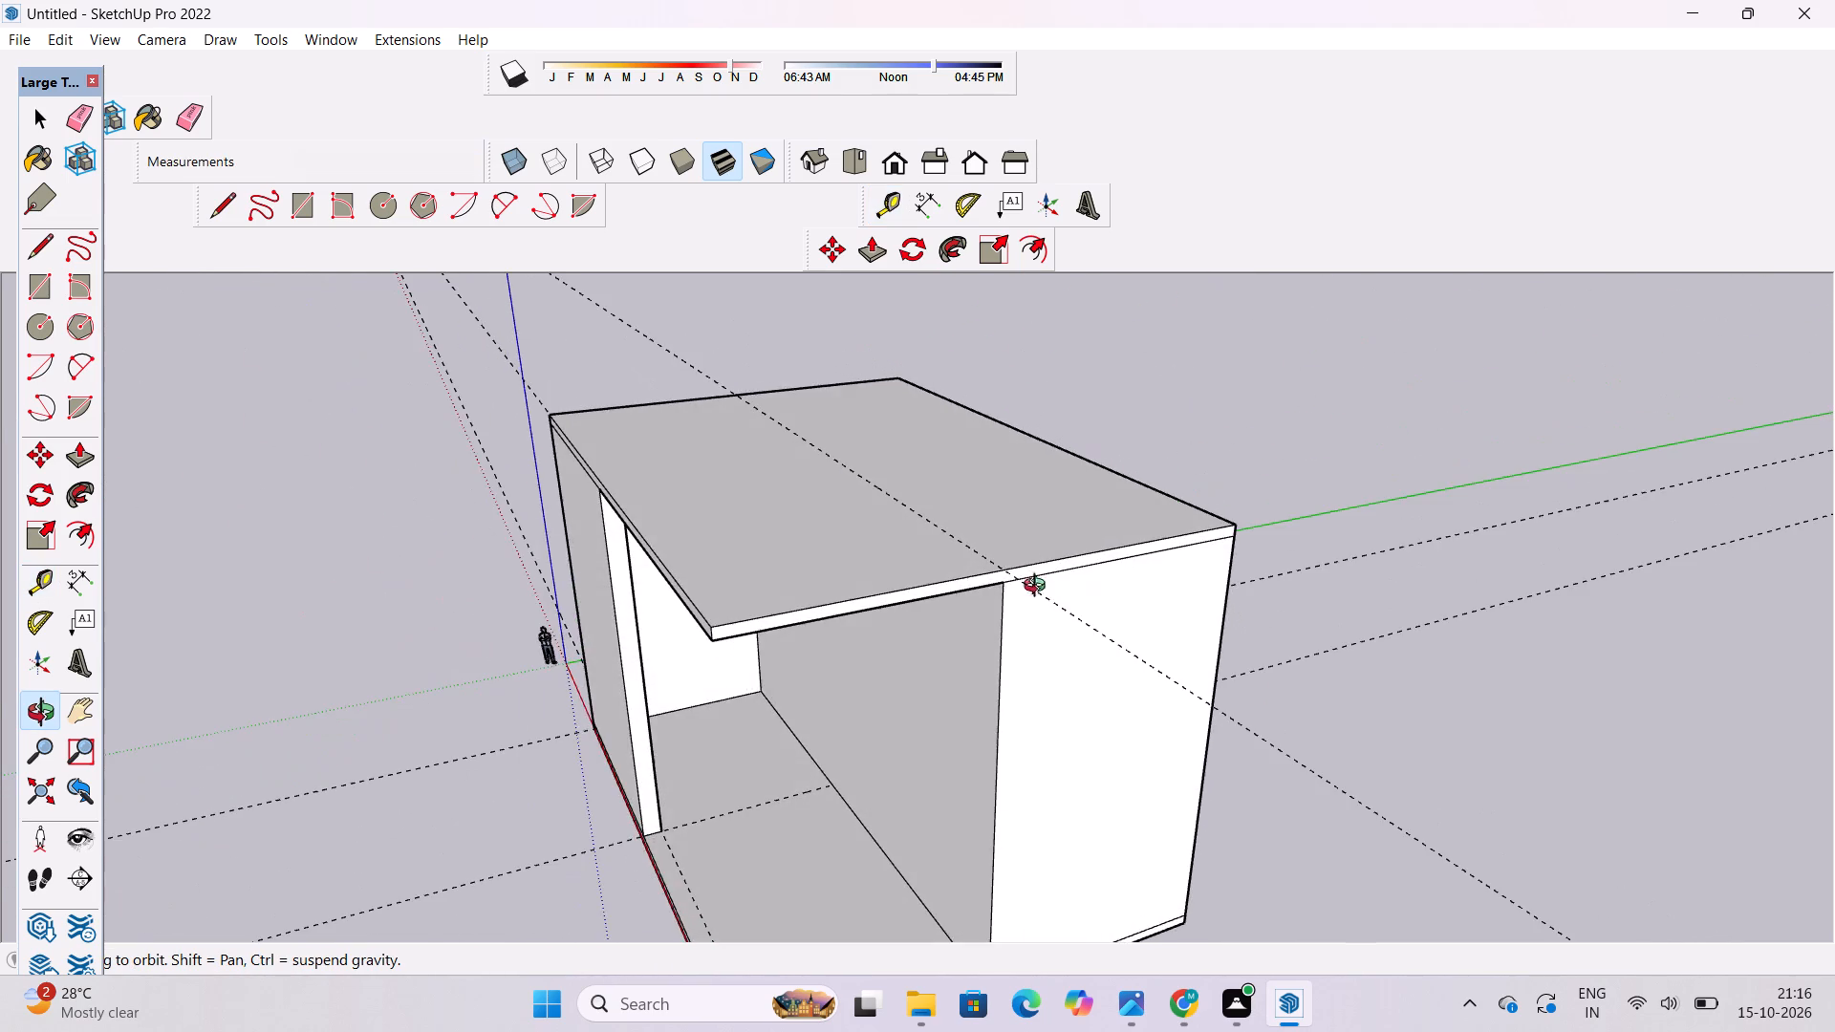
scroll(999, 591, "up", 4)
left_click_drag(999, 591, 1045, 672, "shift")
scroll(1045, 674, "up", 5)
left_click_drag(1045, 674, 1100, 772, "shift")
left_click_drag(1081, 768, 1056, 735)
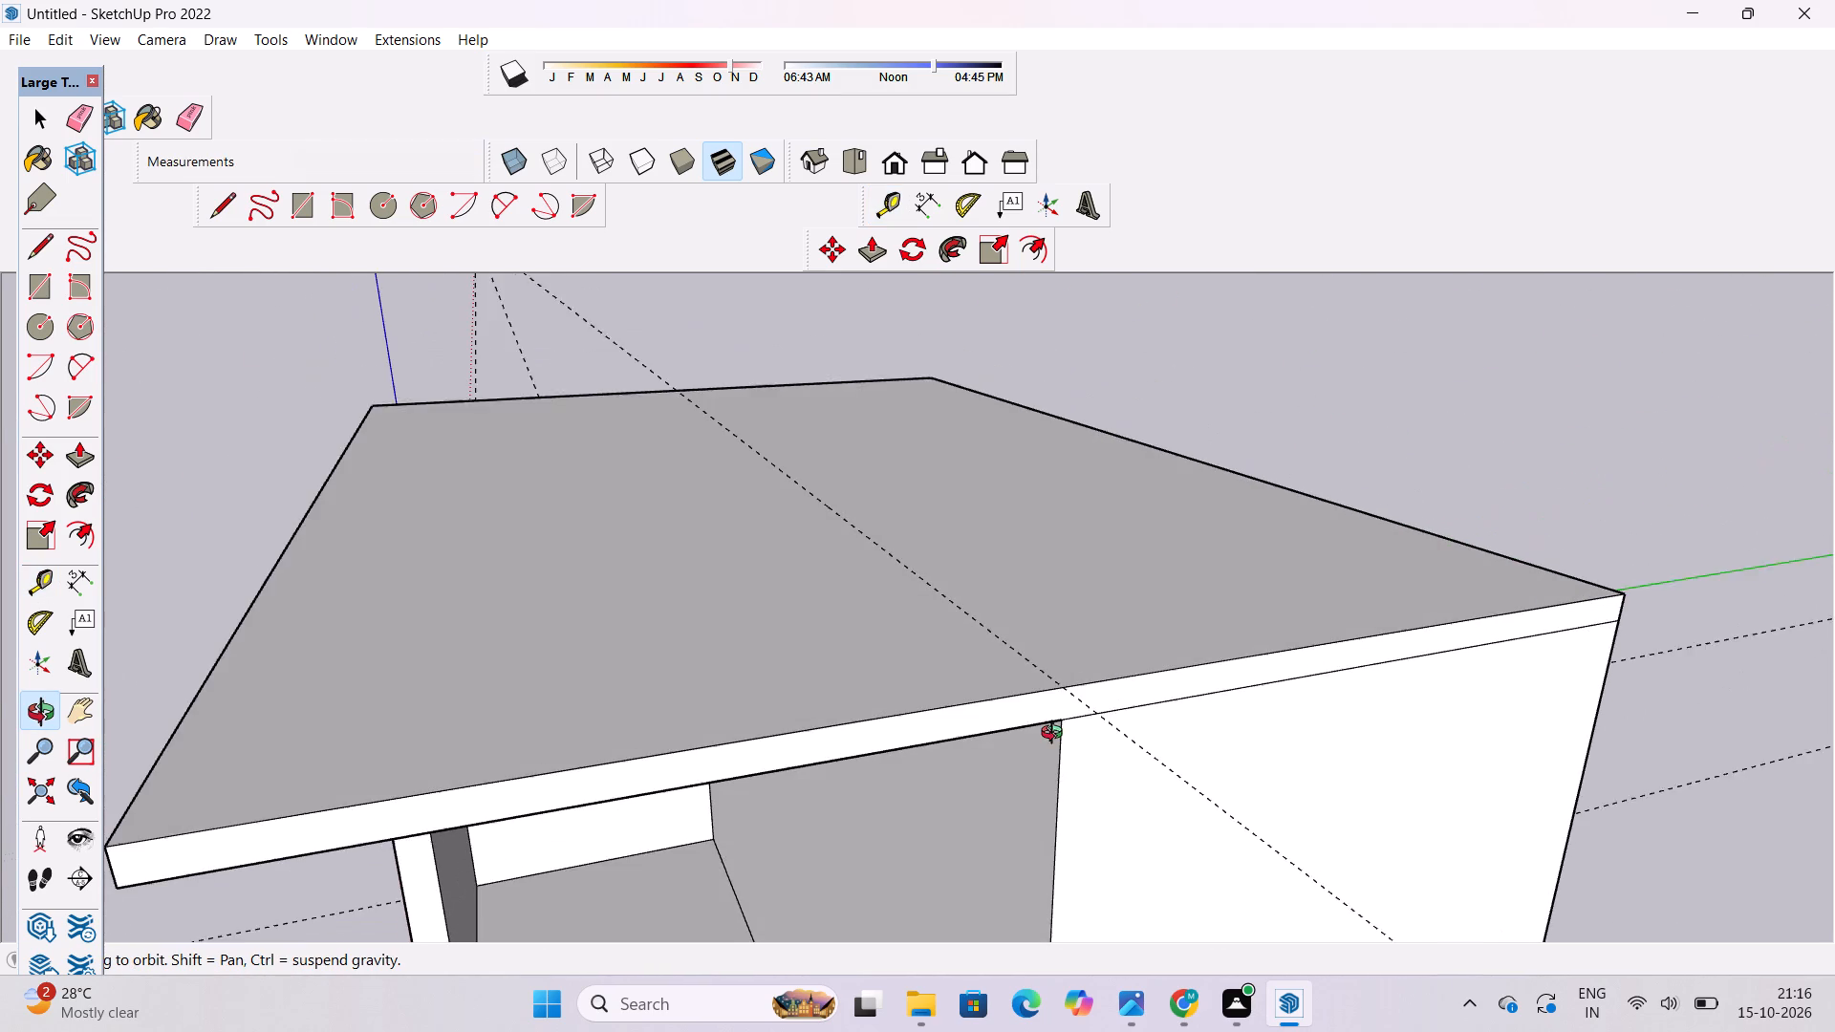
left_click_drag(1056, 735, 1056, 732)
key("l")
scroll(1028, 709, "up", 9)
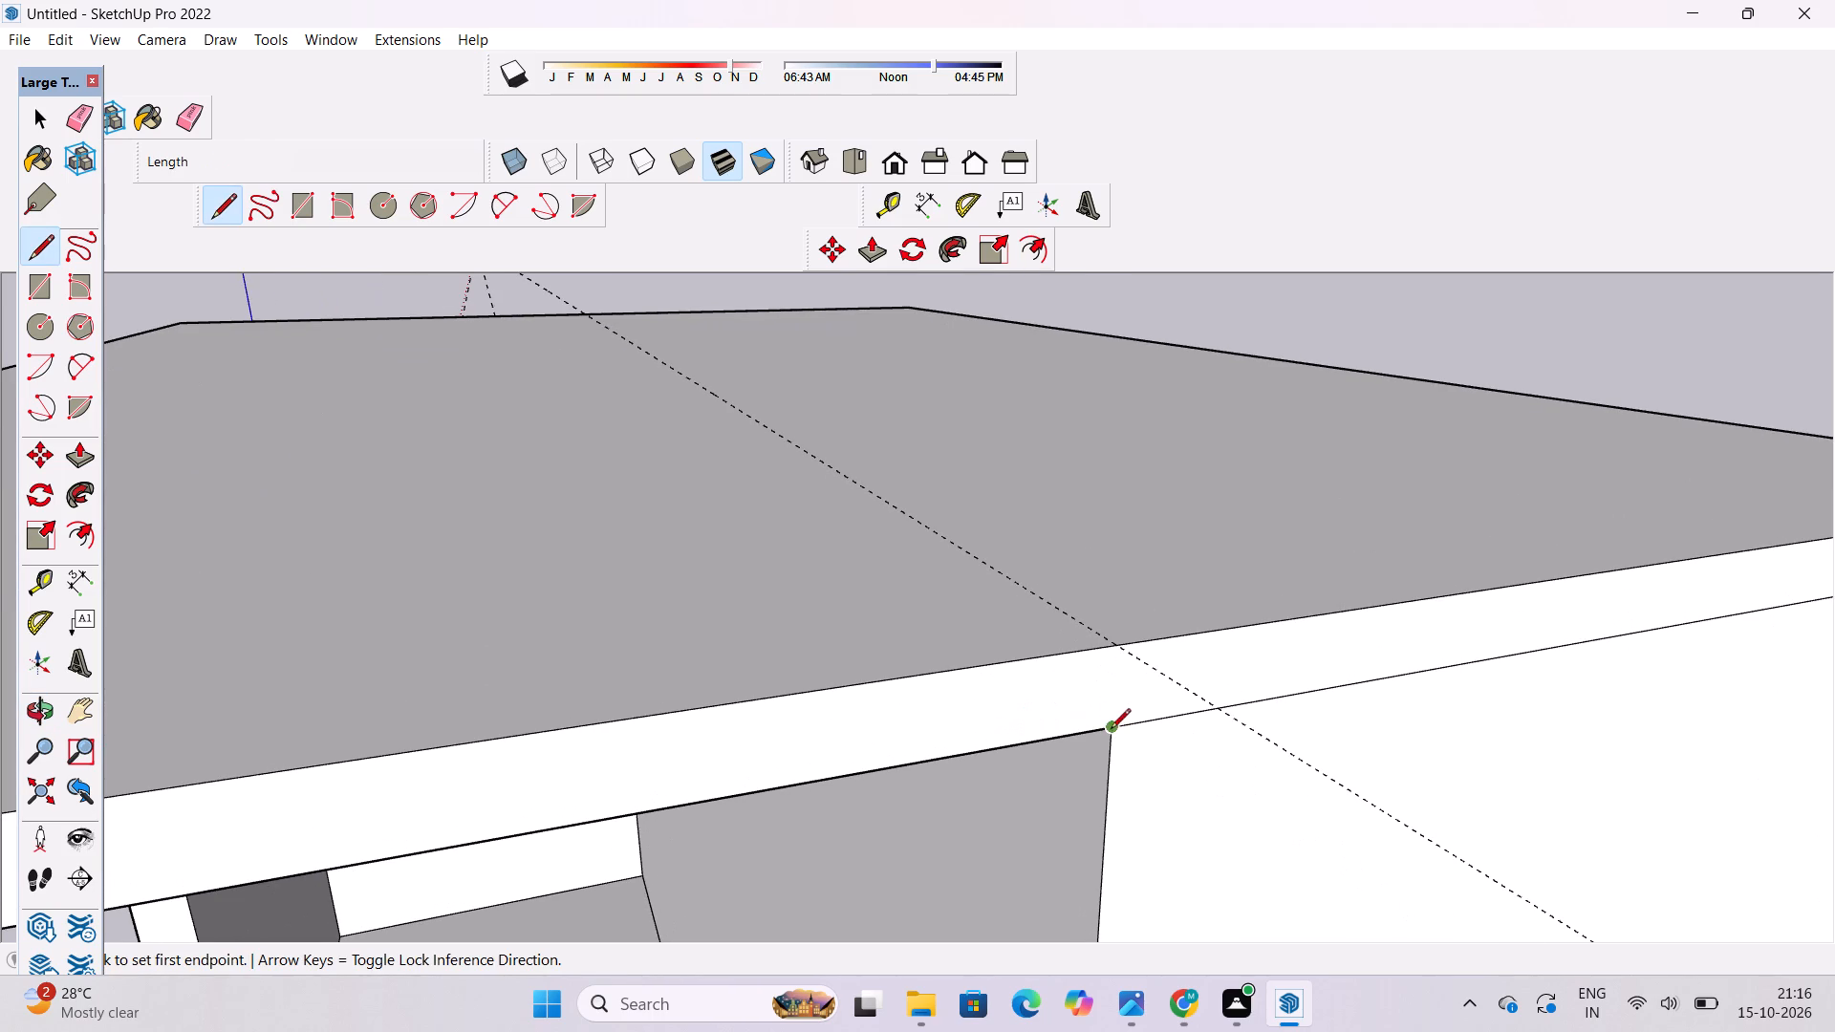
left_click(1111, 730)
left_click(1111, 646)
key("space")
Draw a line along the guide across the roof slab's top face, from one short edge to the other.
type("o")
scroll(1068, 613, "down", 7)
left_click_drag(1028, 613, 1509, 663)
scroll(1588, 635, "down", 12)
left_click_drag(1049, 678, 1201, 625, "shift")
left_click_drag(1315, 646, 1663, 726)
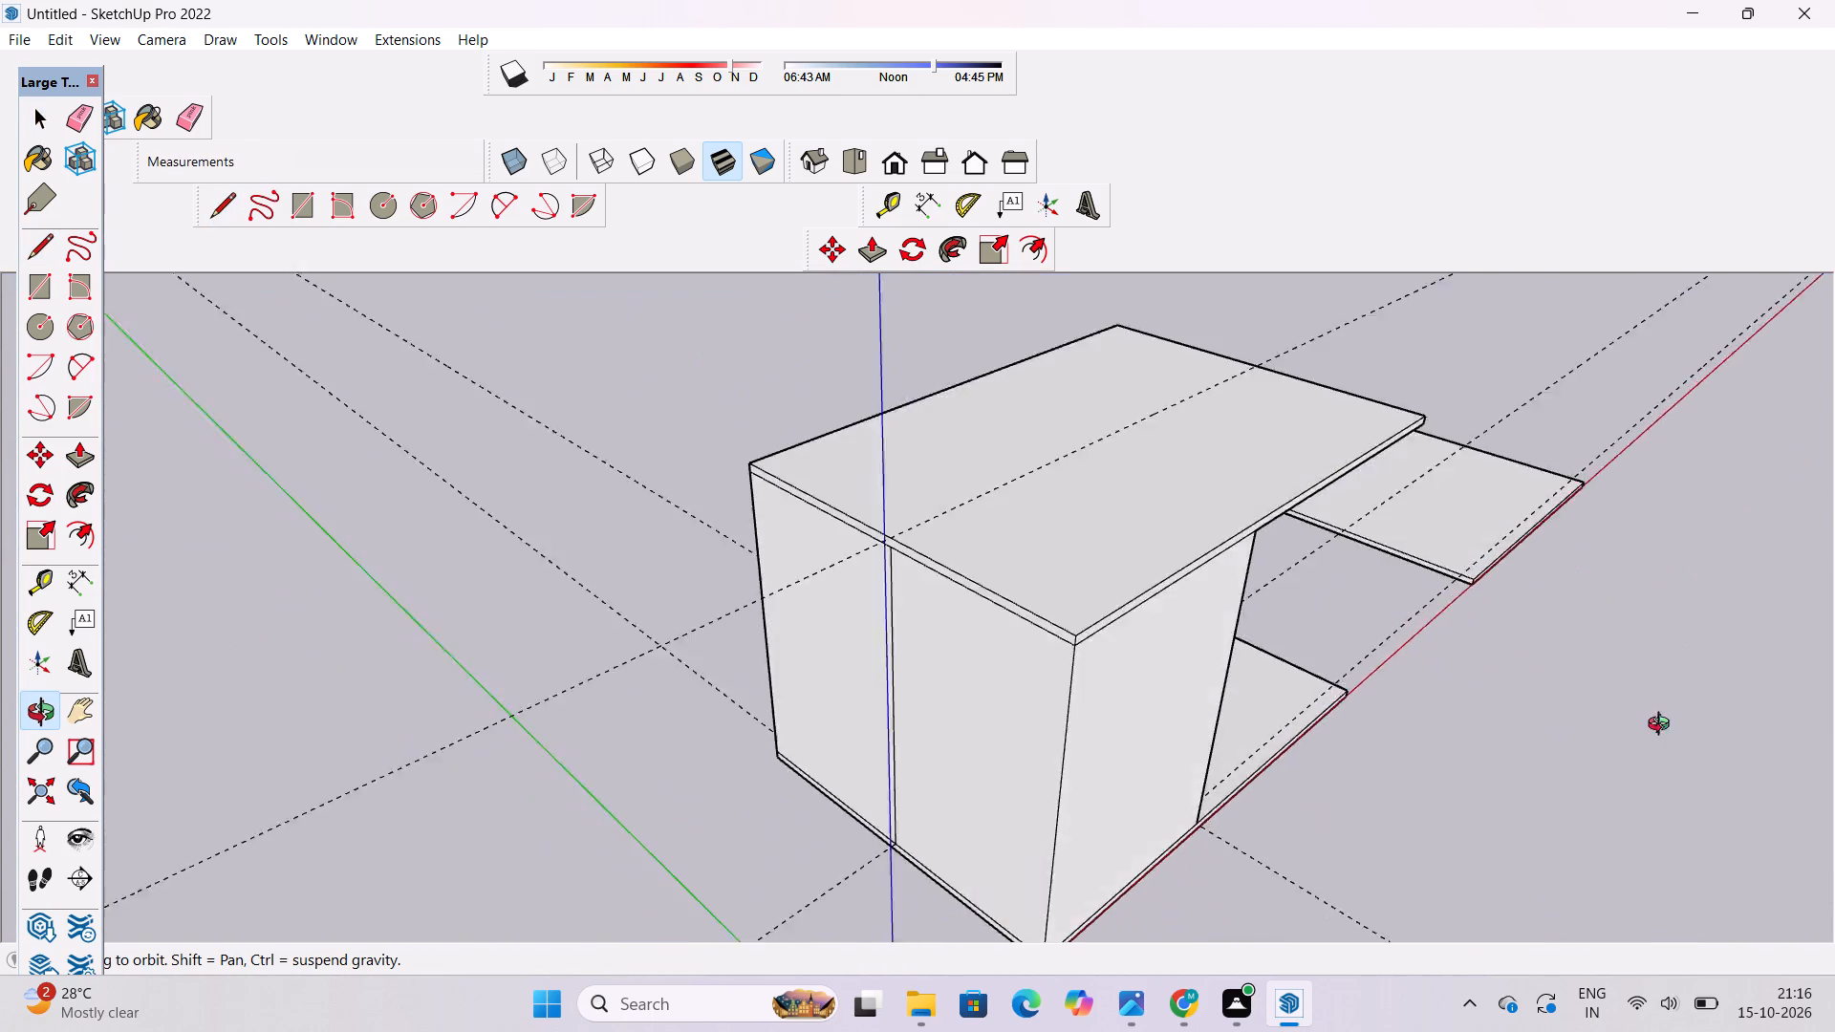
left_click_drag(1663, 726, 1621, 720)
scroll(1236, 574, "up", 3)
left_click_drag(1236, 574, 1100, 738, "shift")
left_click_drag(1148, 626, 1041, 691, "shift")
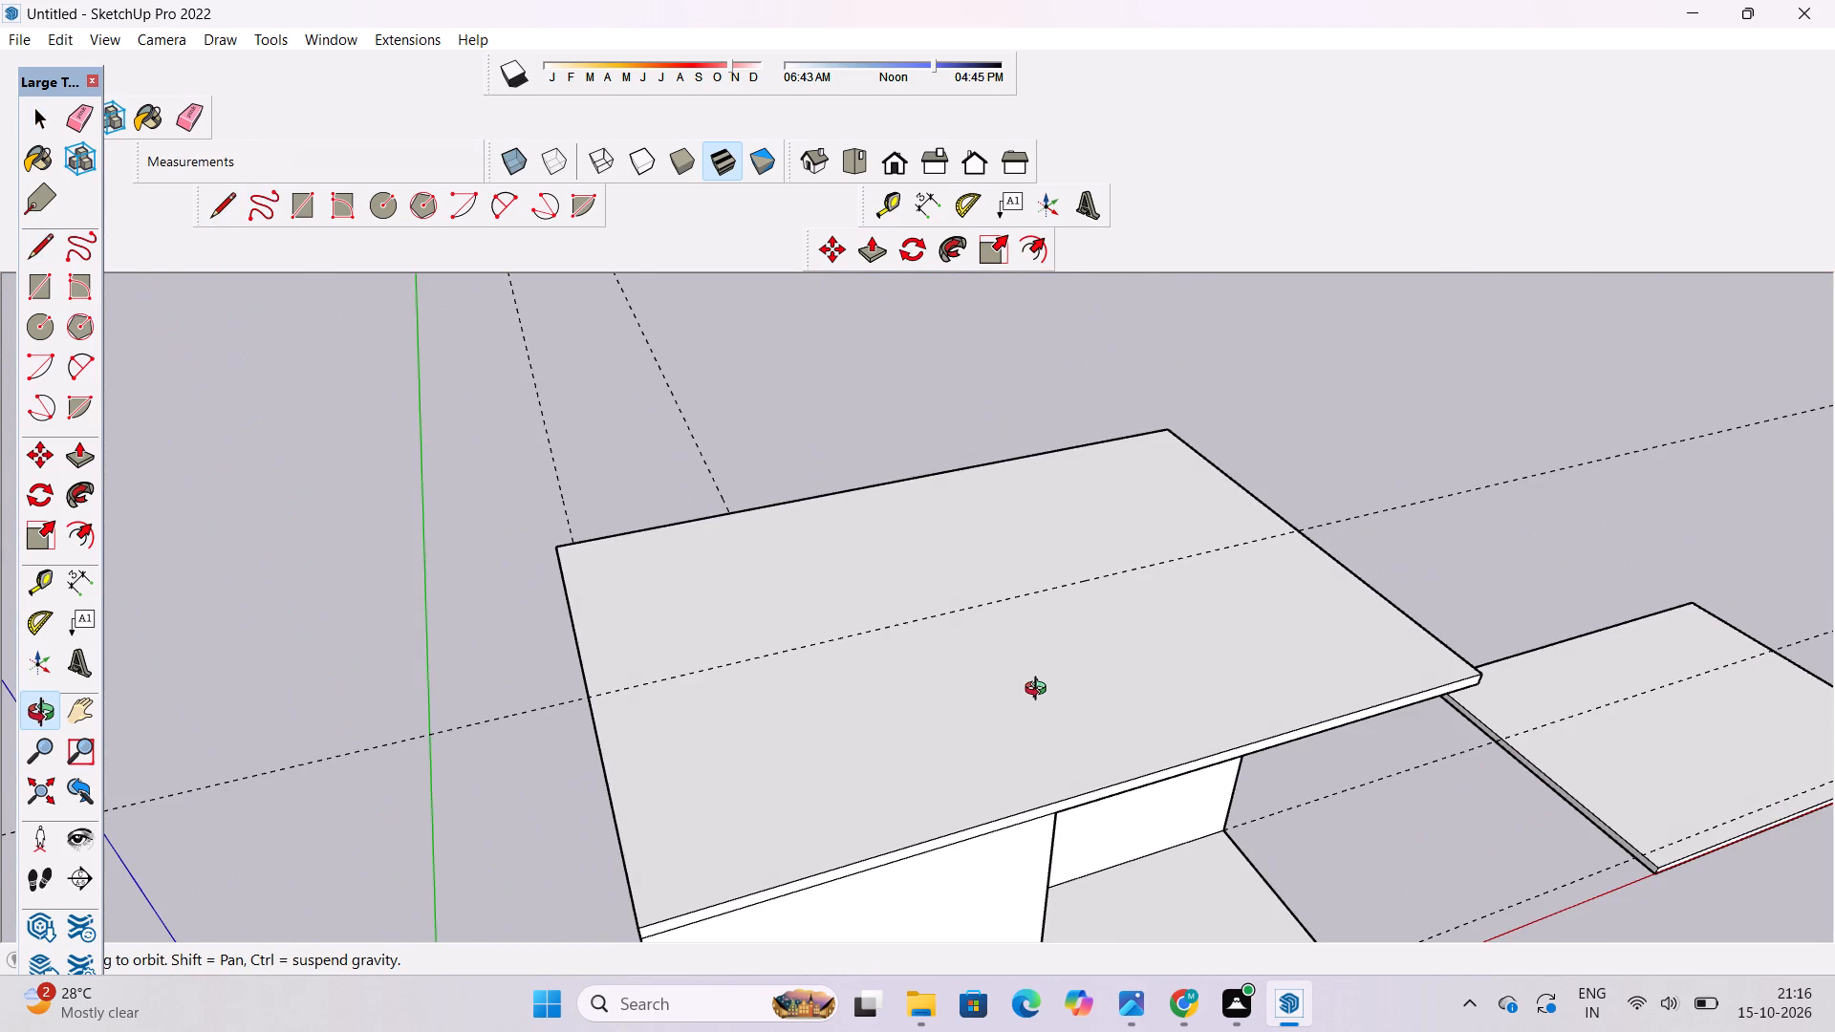
key("l")
scroll(1075, 556, "down", 4)
scroll(1232, 545, "up", 4)
left_click(1232, 543)
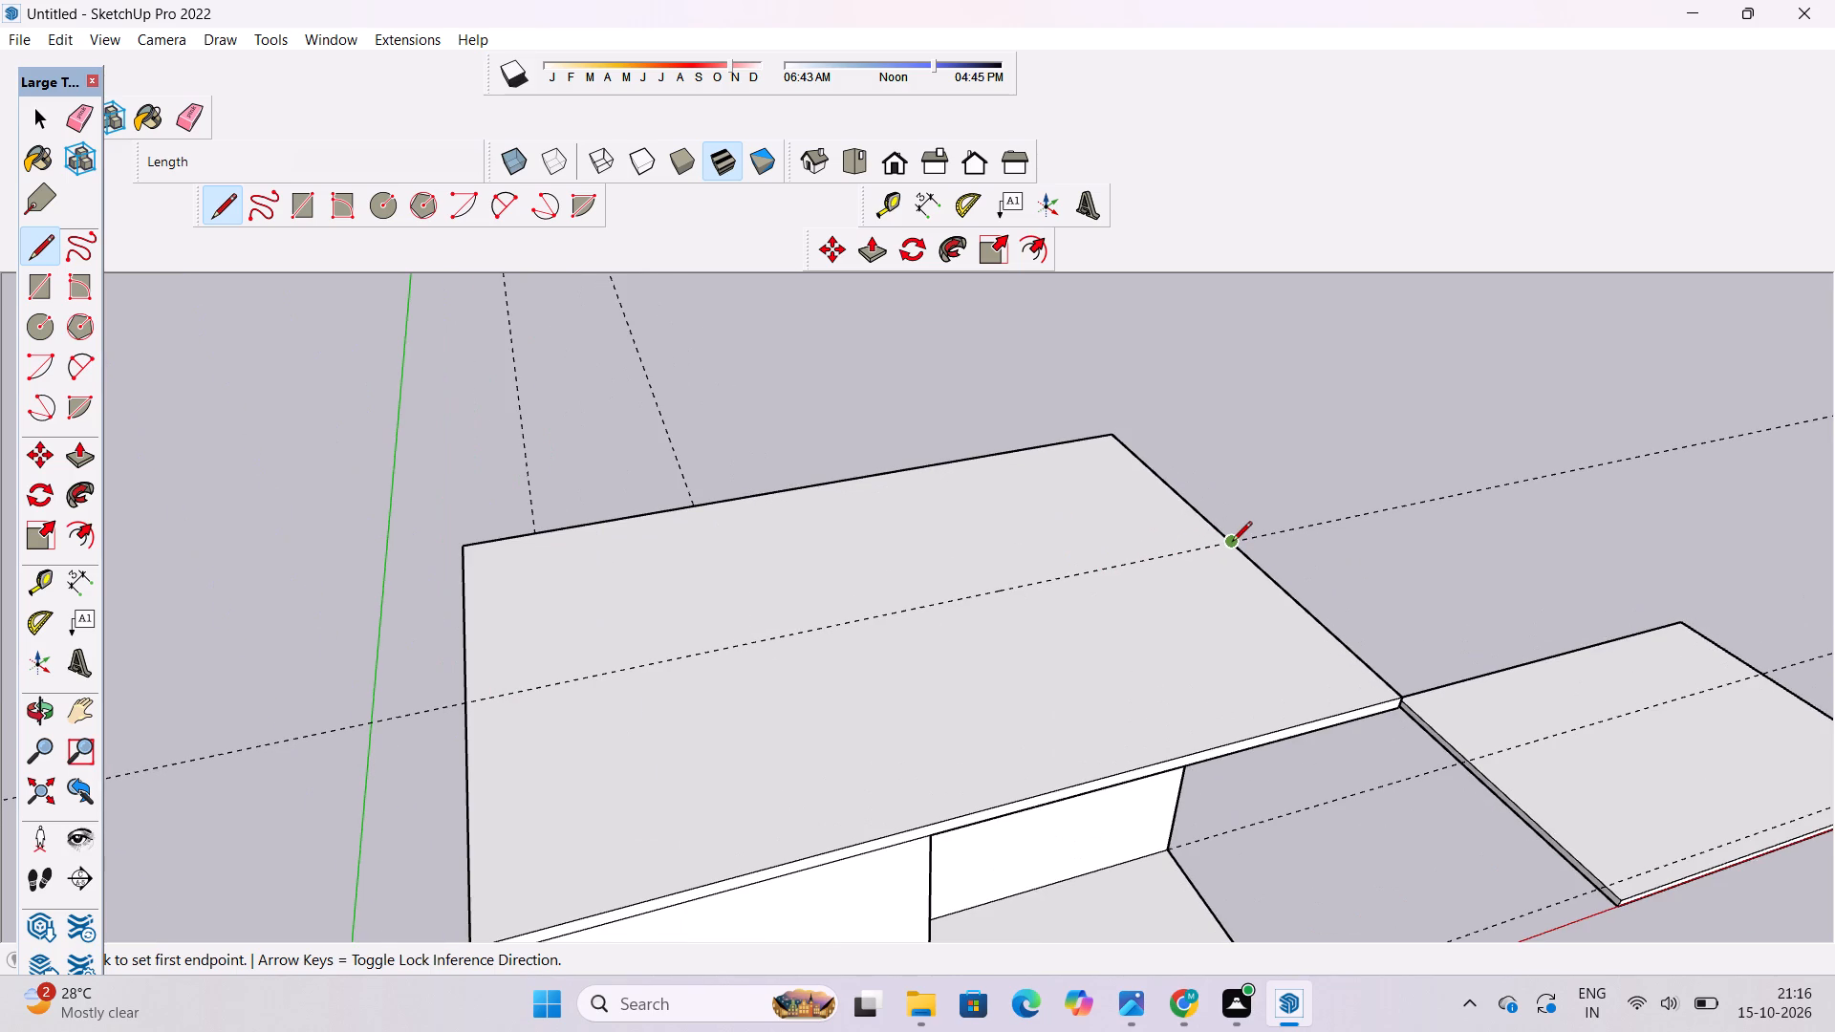
scroll(1153, 541, "down", 3)
scroll(768, 637, "up", 3)
scroll(1027, 556, "down", 5)
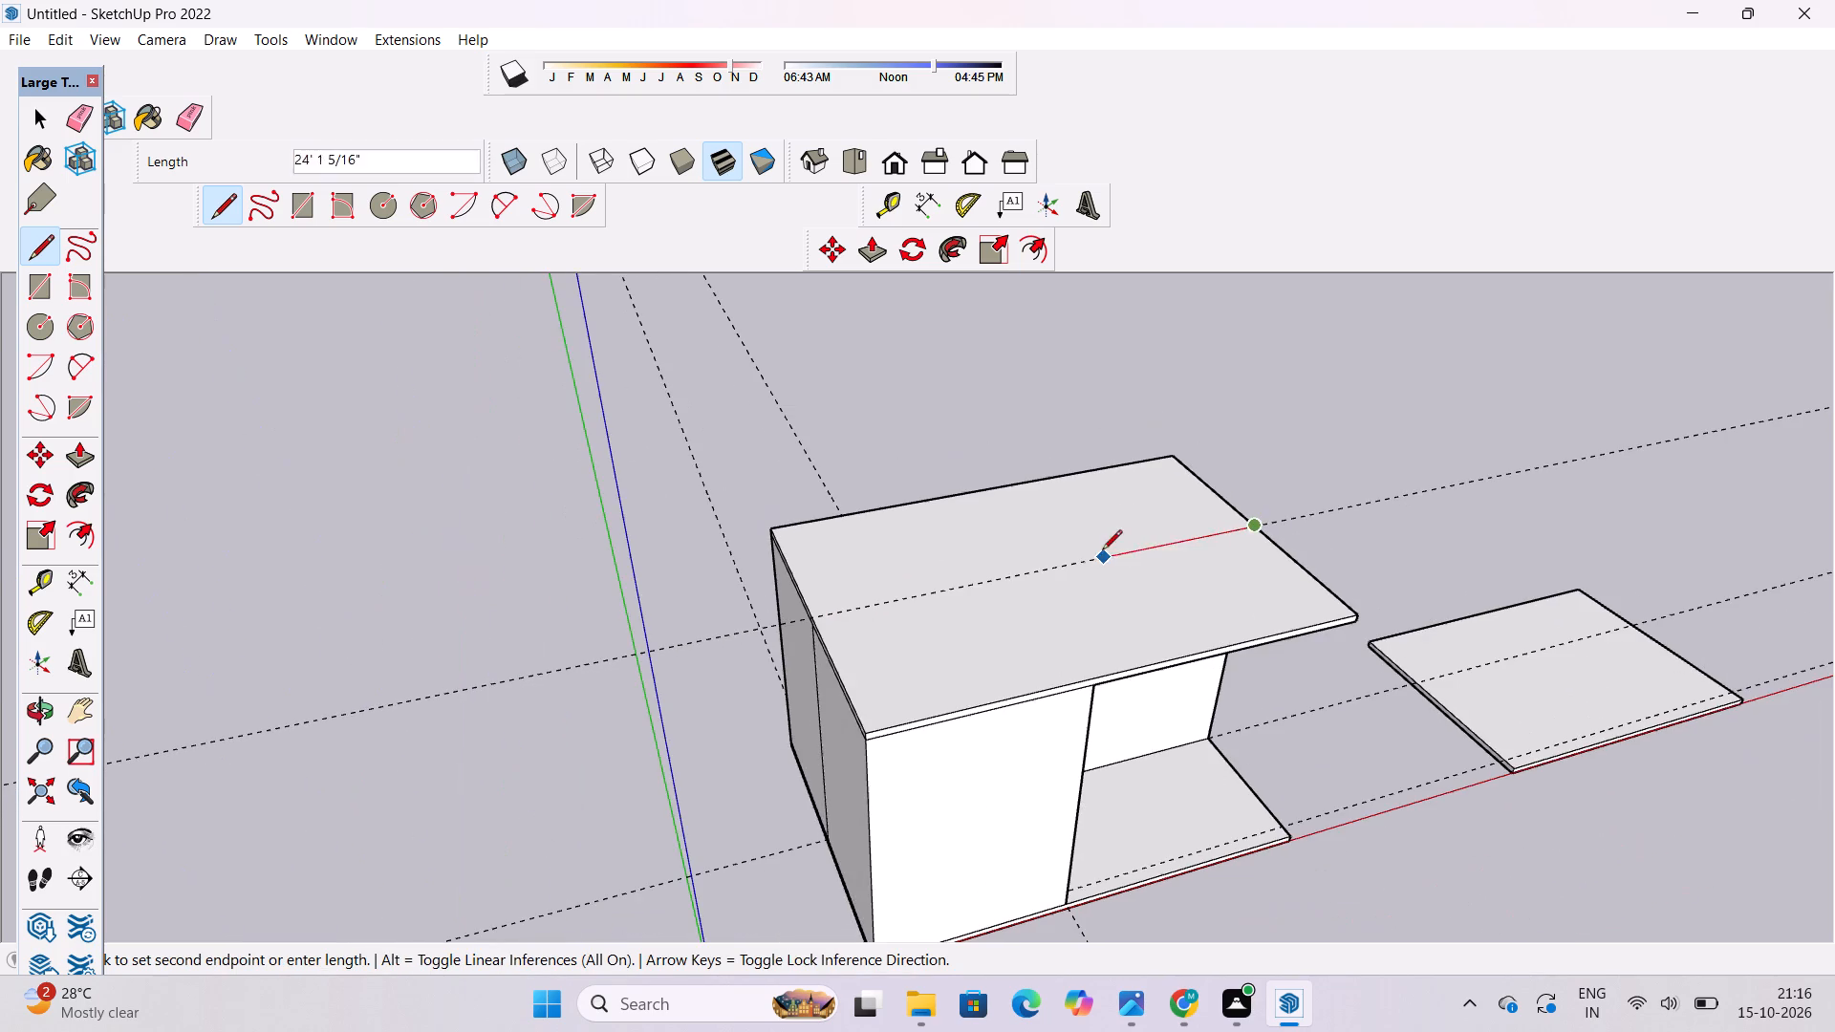
scroll(884, 596, "up", 5)
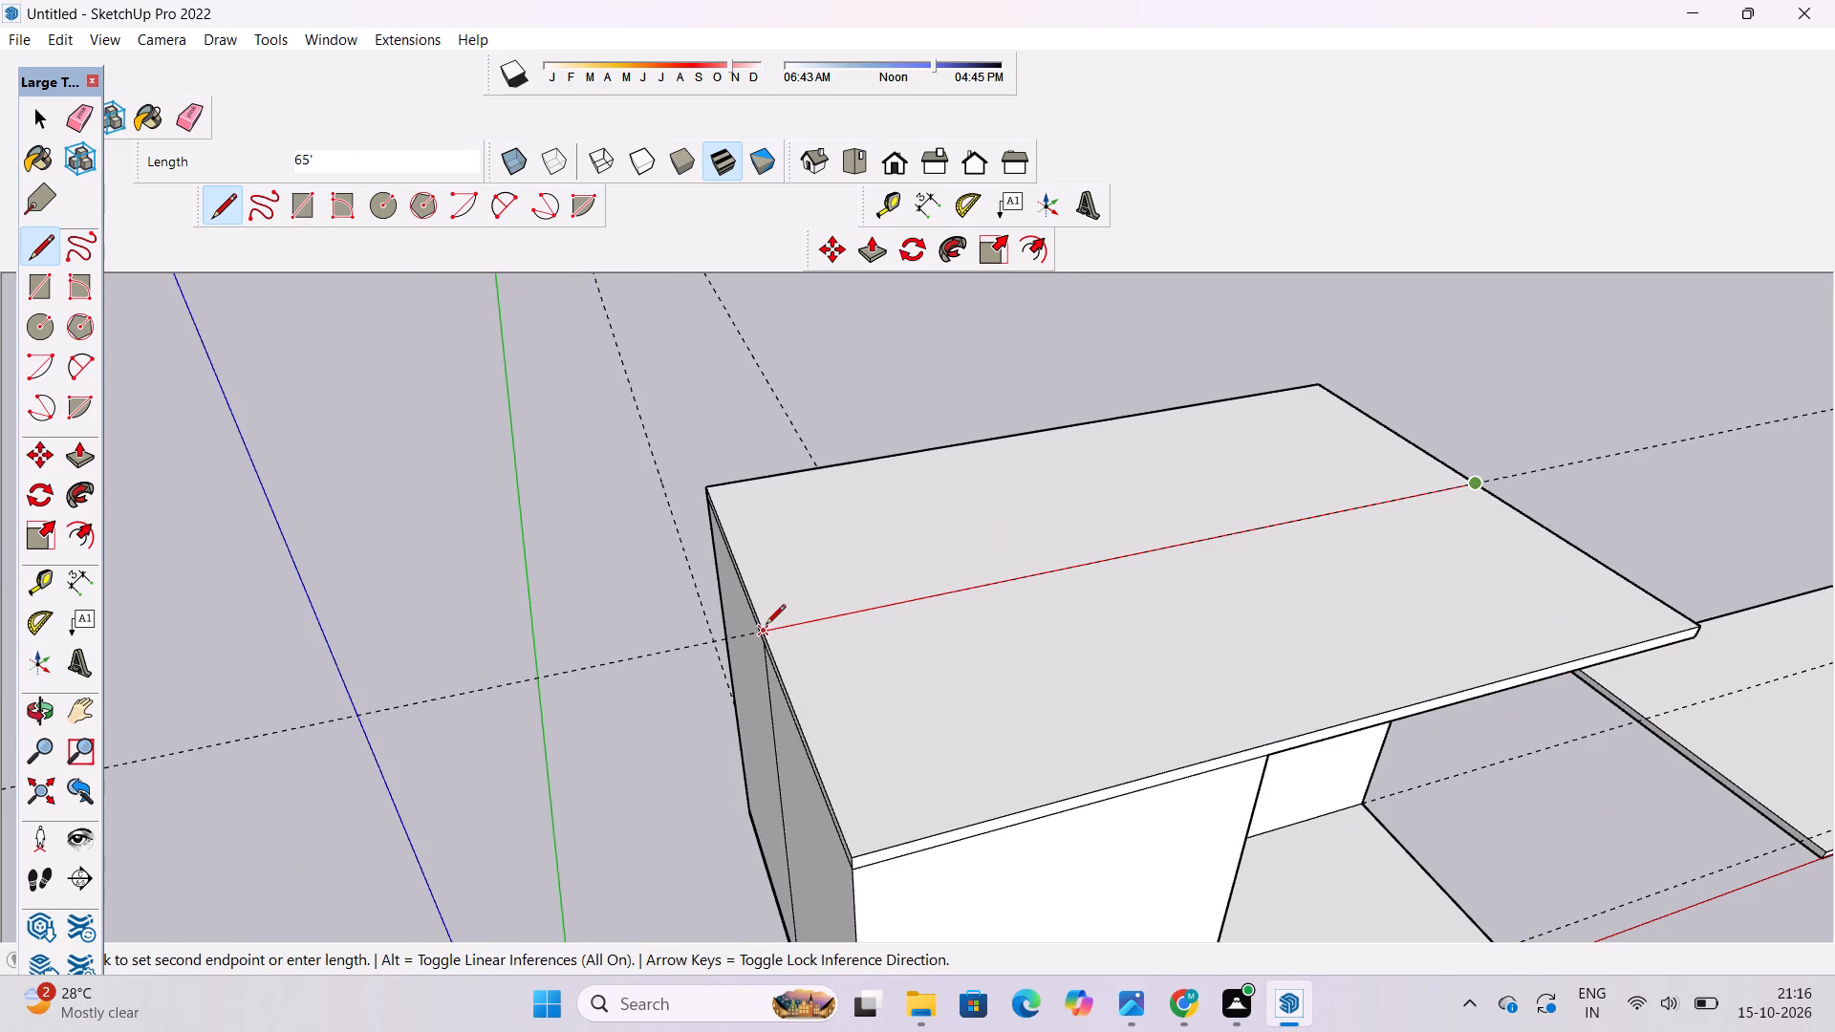
left_click(766, 627)
Erase the guide that extends beyond the roof slab along the new dividing line.
key("space")
key("e")
left_click_drag(616, 656, 617, 656)
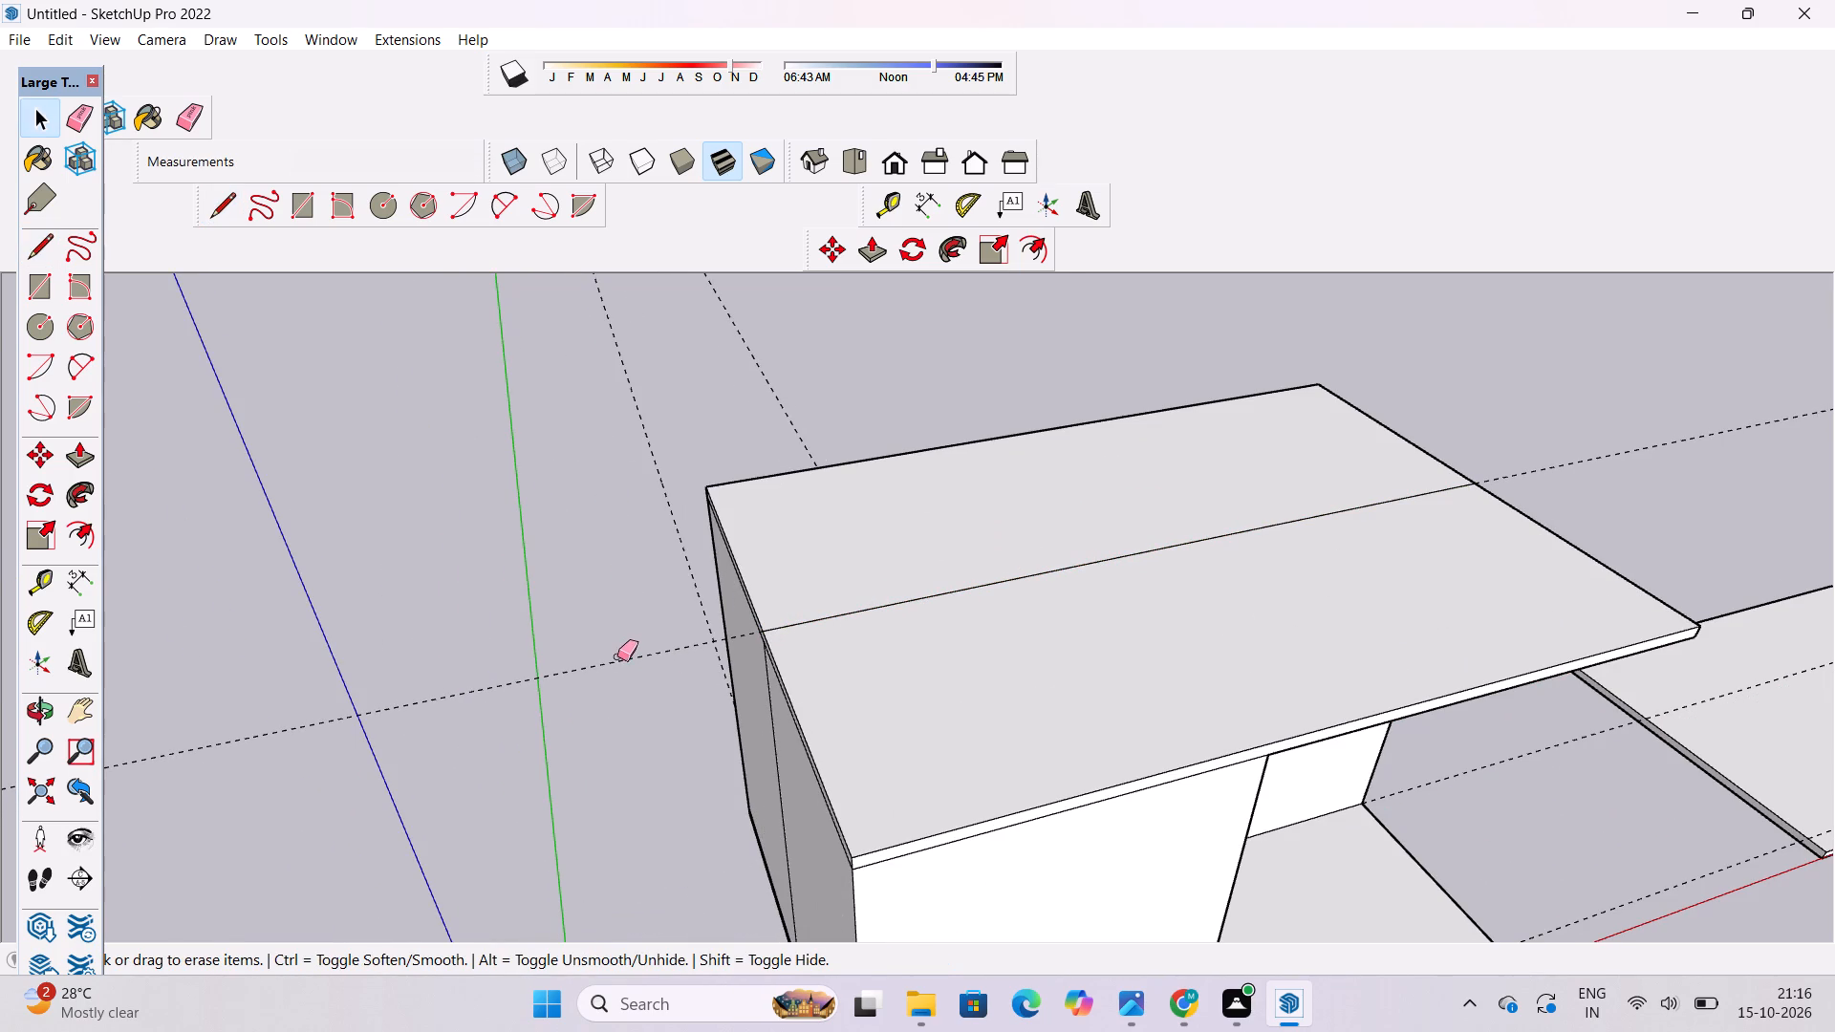
left_click_drag(617, 656, 623, 667)
left_click(623, 667)
key("space")
Push/Pull the rear part of the divided roof top face up by 40'.
key("o")
scroll(1163, 642, "down", 4)
left_click_drag(1000, 681, 1184, 706)
left_click_drag(1042, 709, 1047, 775, "shift")
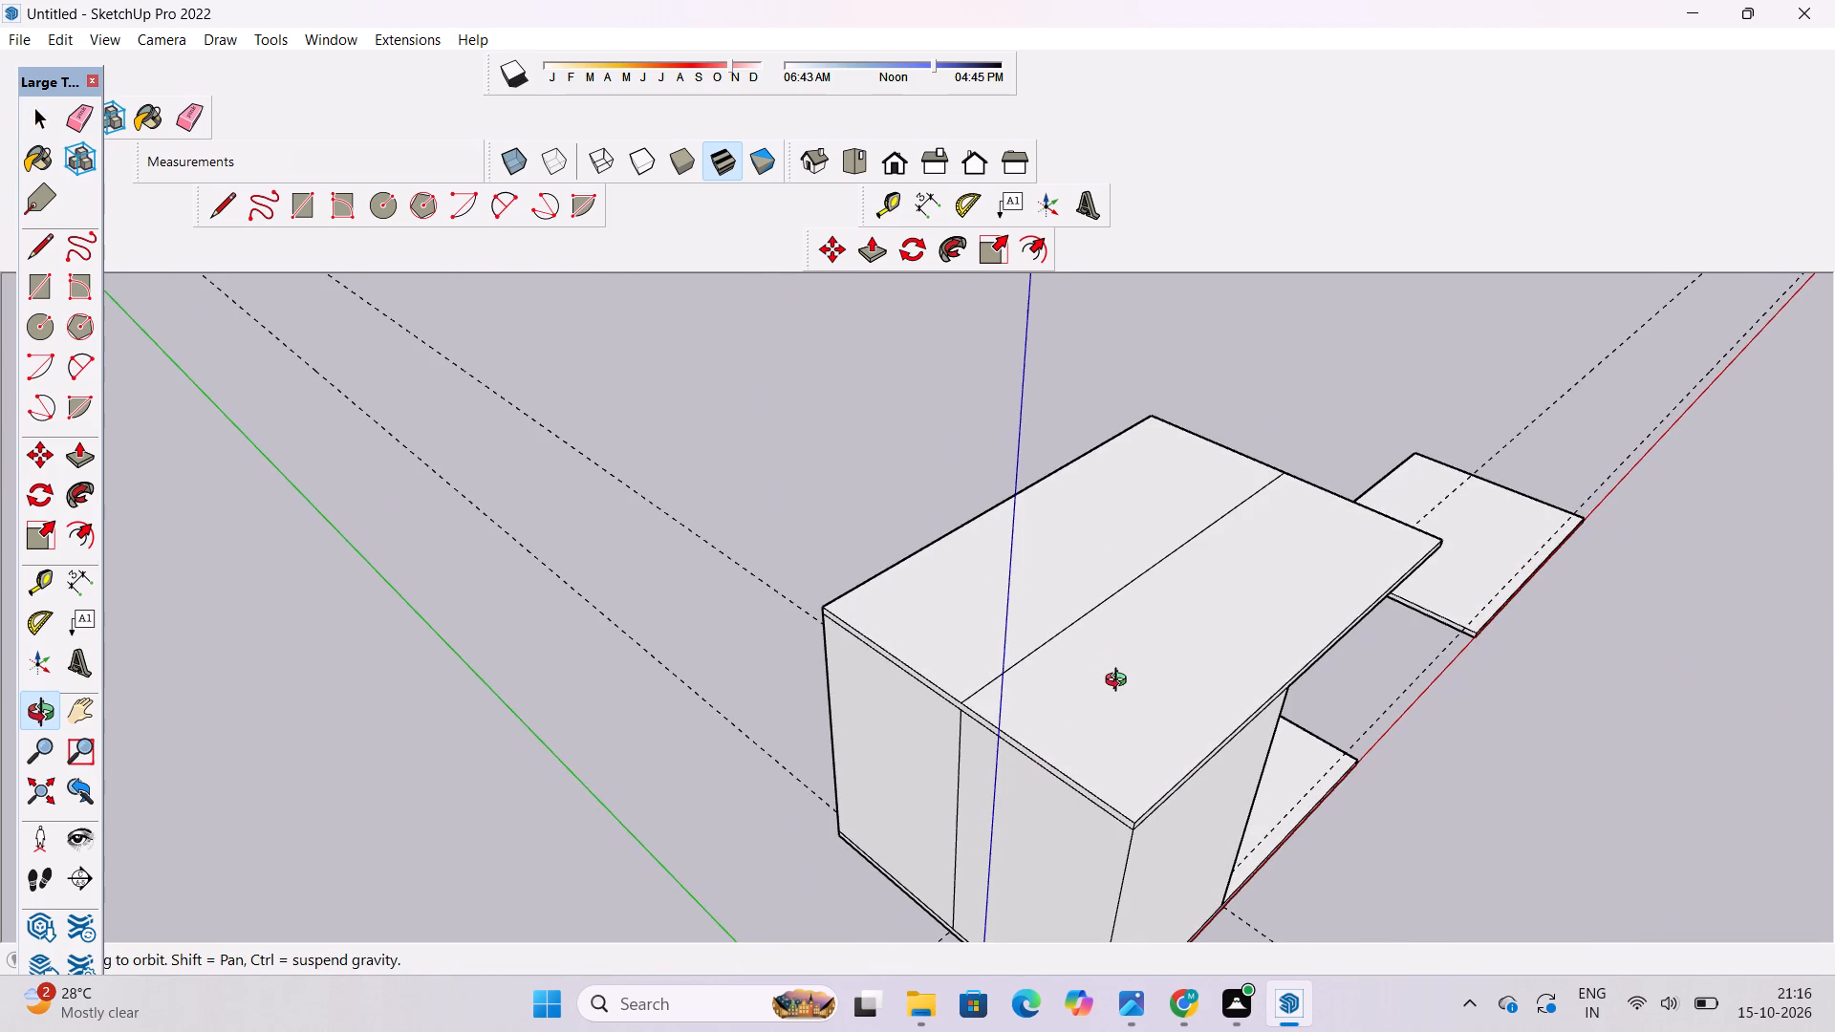
scroll(1156, 705, "down", 2)
left_click_drag(1162, 724, 1114, 766, "shift")
left_click_drag(1009, 767, 959, 720)
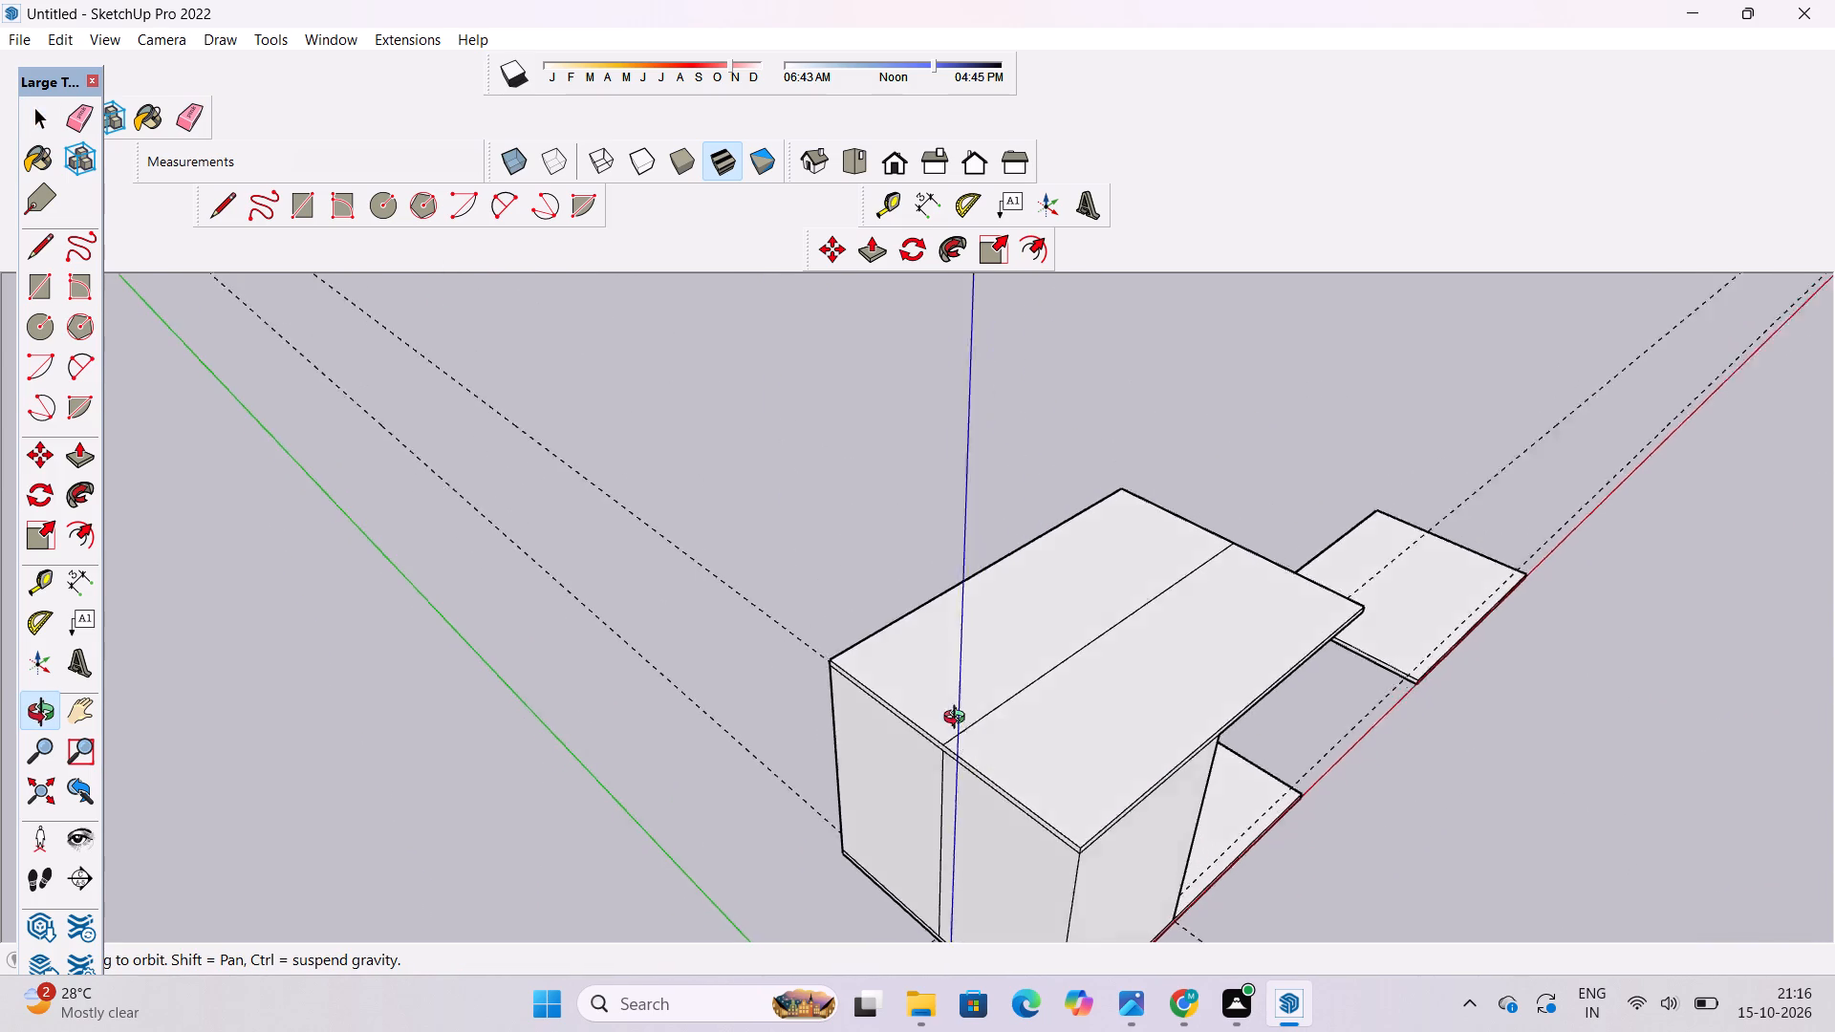
left_click_drag(959, 720, 921, 668)
left_click_drag(1009, 741, 1129, 795)
left_click_drag(1129, 795, 1021, 819)
scroll(967, 729, "down", 5)
left_click_drag(967, 727, 975, 742, "shift")
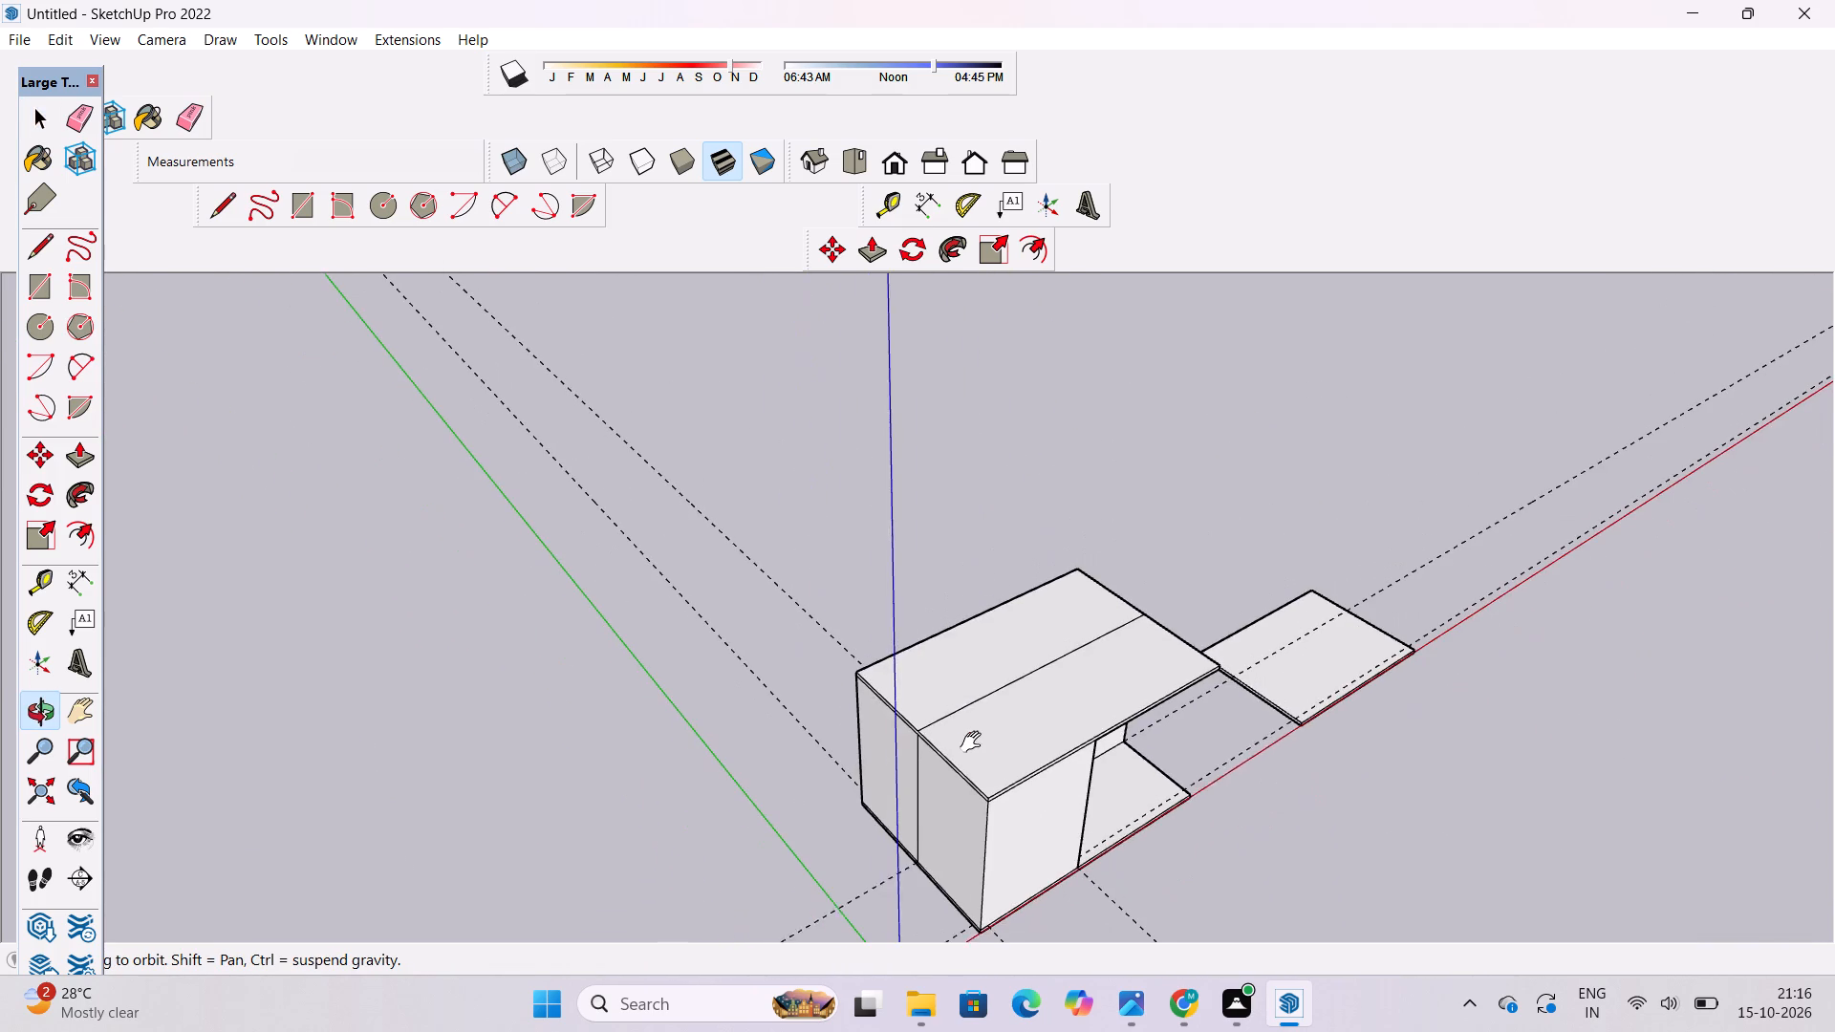
left_click_drag(975, 742, 975, 743, "shift")
key("p")
left_click(973, 664)
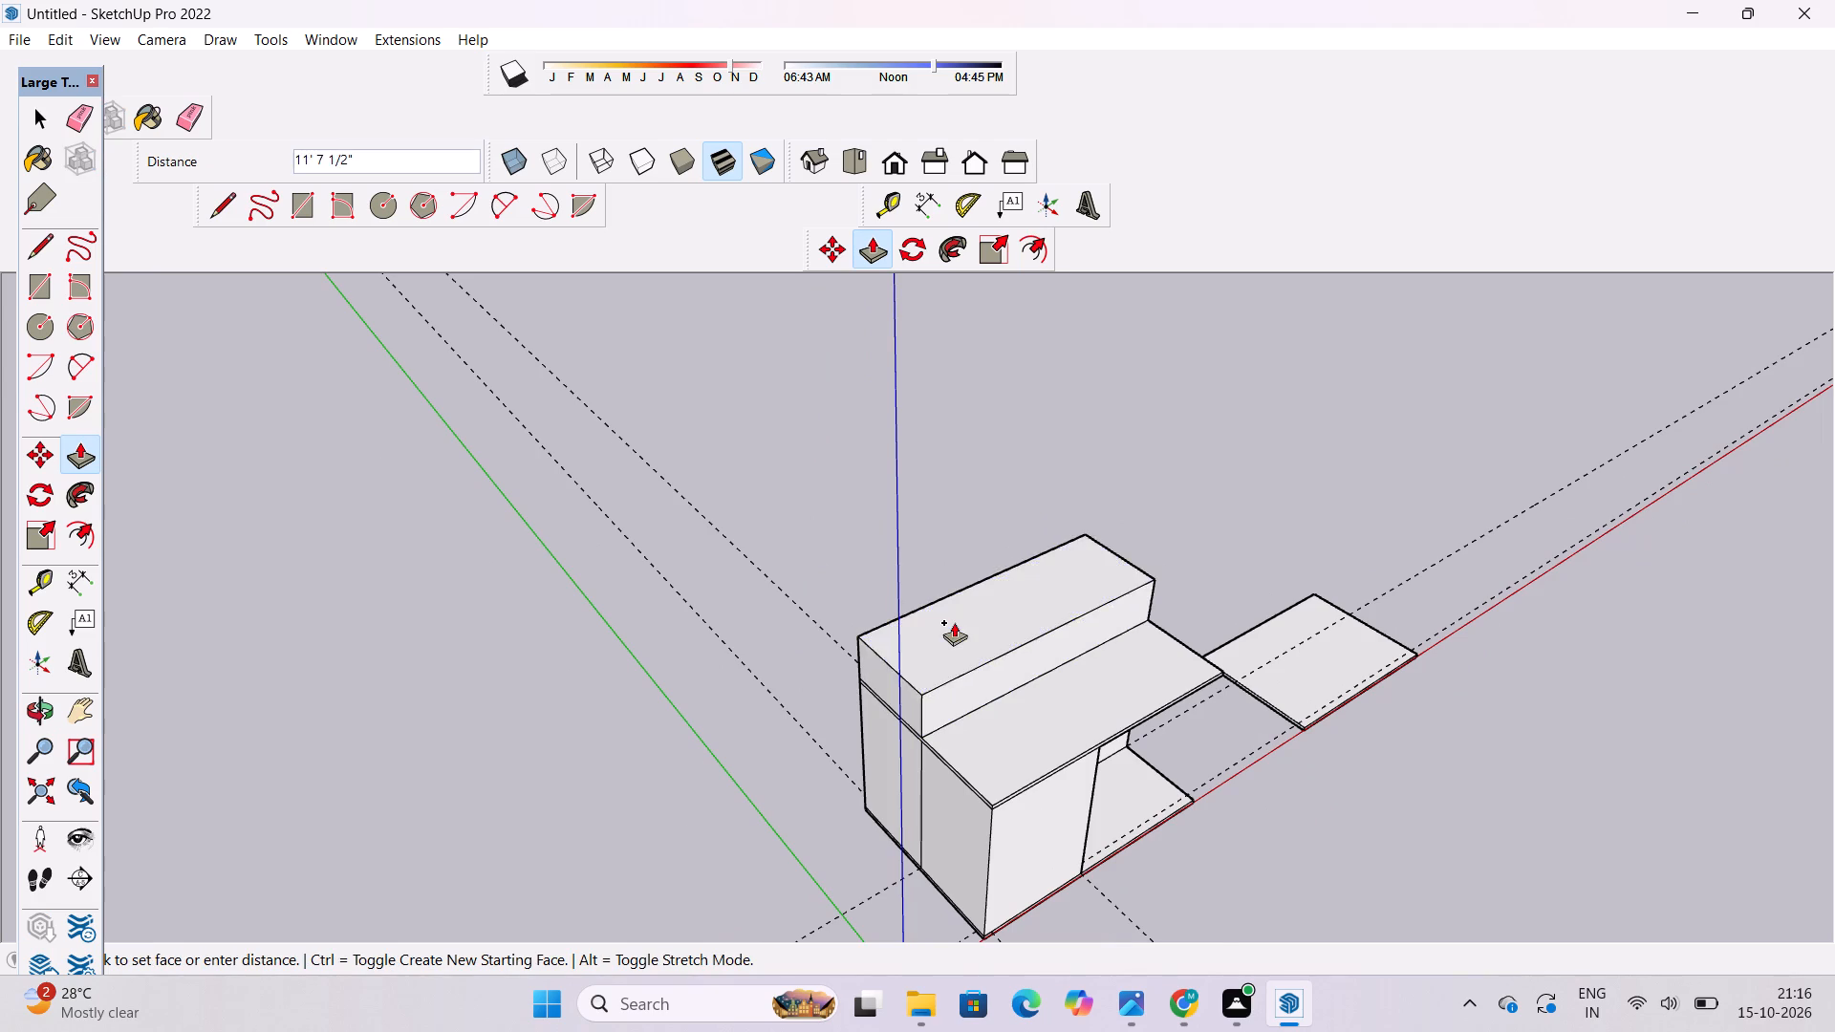
scroll(954, 599, "down", 5)
type("40'")
key("Return")
key("space")
Examine the raised rear block and the lower front roof from several angles.
key("o")
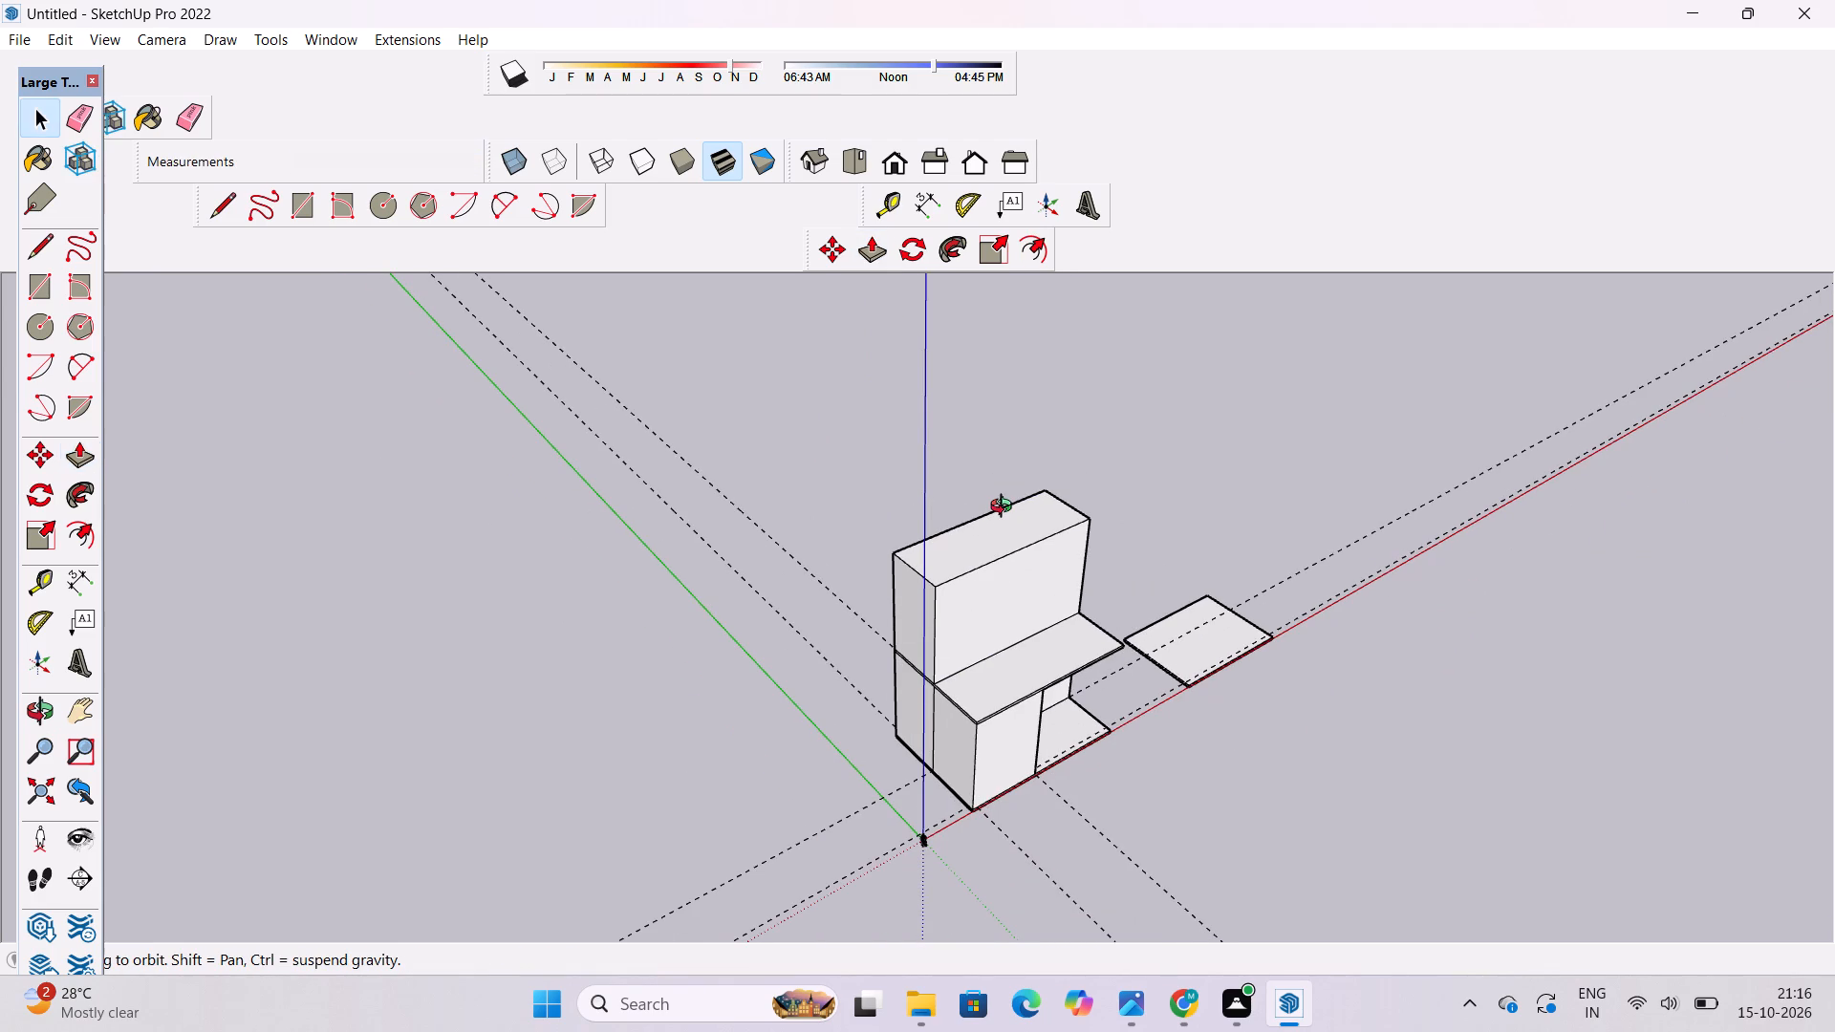
left_click_drag(1262, 539, 1023, 513)
left_click_drag(1047, 626, 1120, 716, "shift")
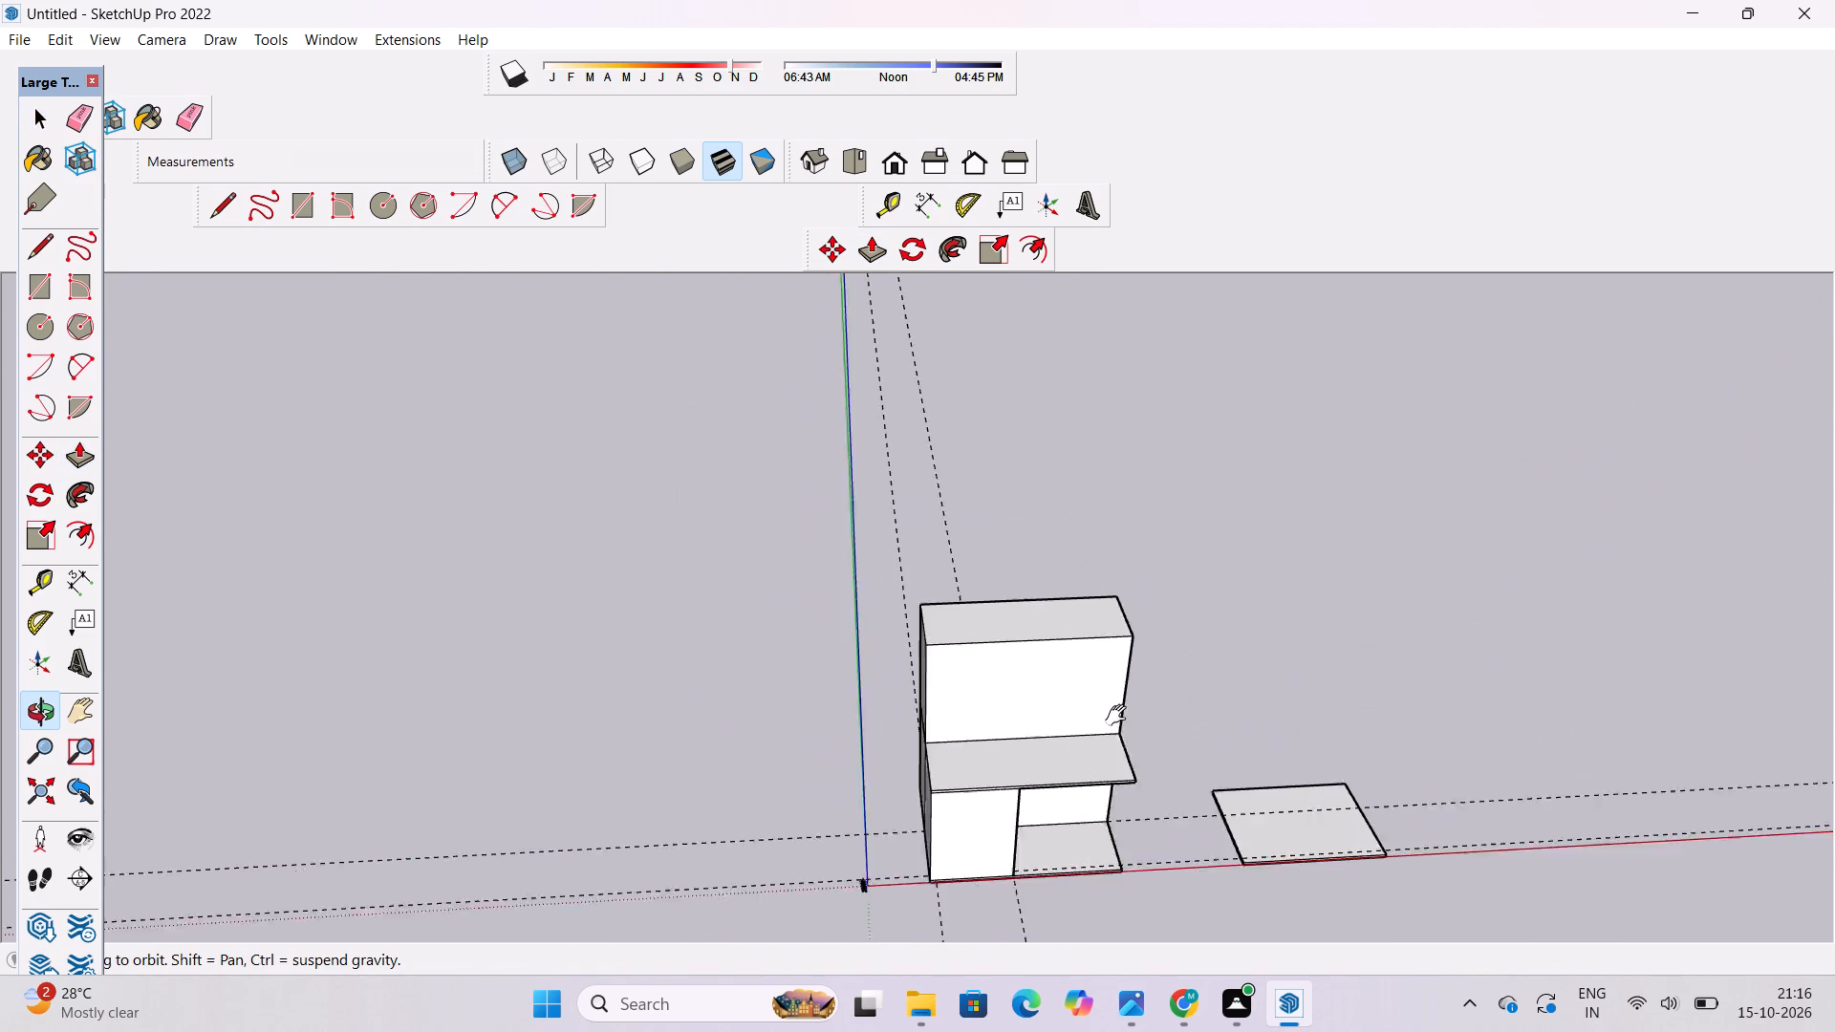
left_click_drag(1120, 716, 1120, 717, "shift")
left_click_drag(1146, 735, 1284, 764)
scroll(1112, 731, "up", 6)
left_click_drag(1093, 742, 1051, 692, "shift")
left_click_drag(1051, 692, 946, 768)
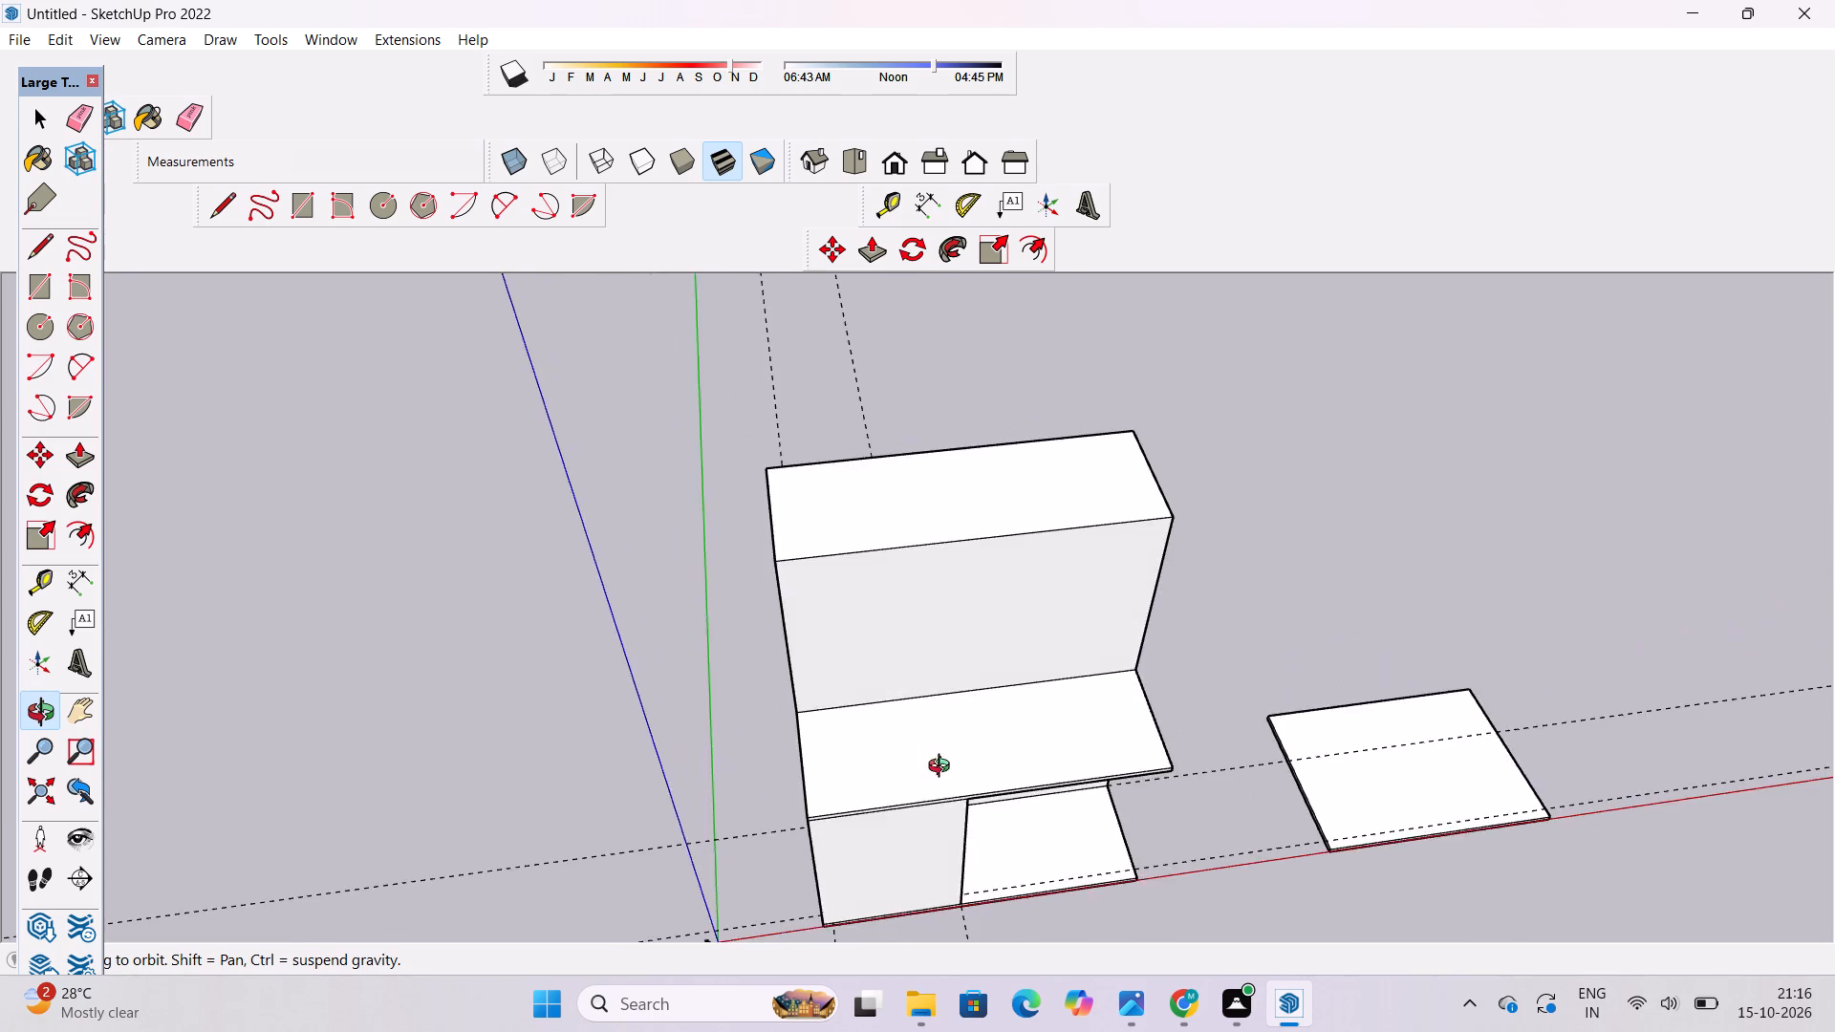
left_click_drag(934, 755, 1094, 748, "shift")
left_click_drag(1094, 748, 1005, 752)
scroll(1000, 751, "up", 3)
left_click_drag(1023, 764, 940, 623, "shift")
left_click_drag(983, 670, 1015, 680)
left_click_drag(1054, 706, 1074, 706)
Place a guide on the lower front roof, parallel to its short edge nearest the origin and 2' in from it.
key("t")
scroll(1411, 461, "down", 4)
scroll(961, 608, "up", 3)
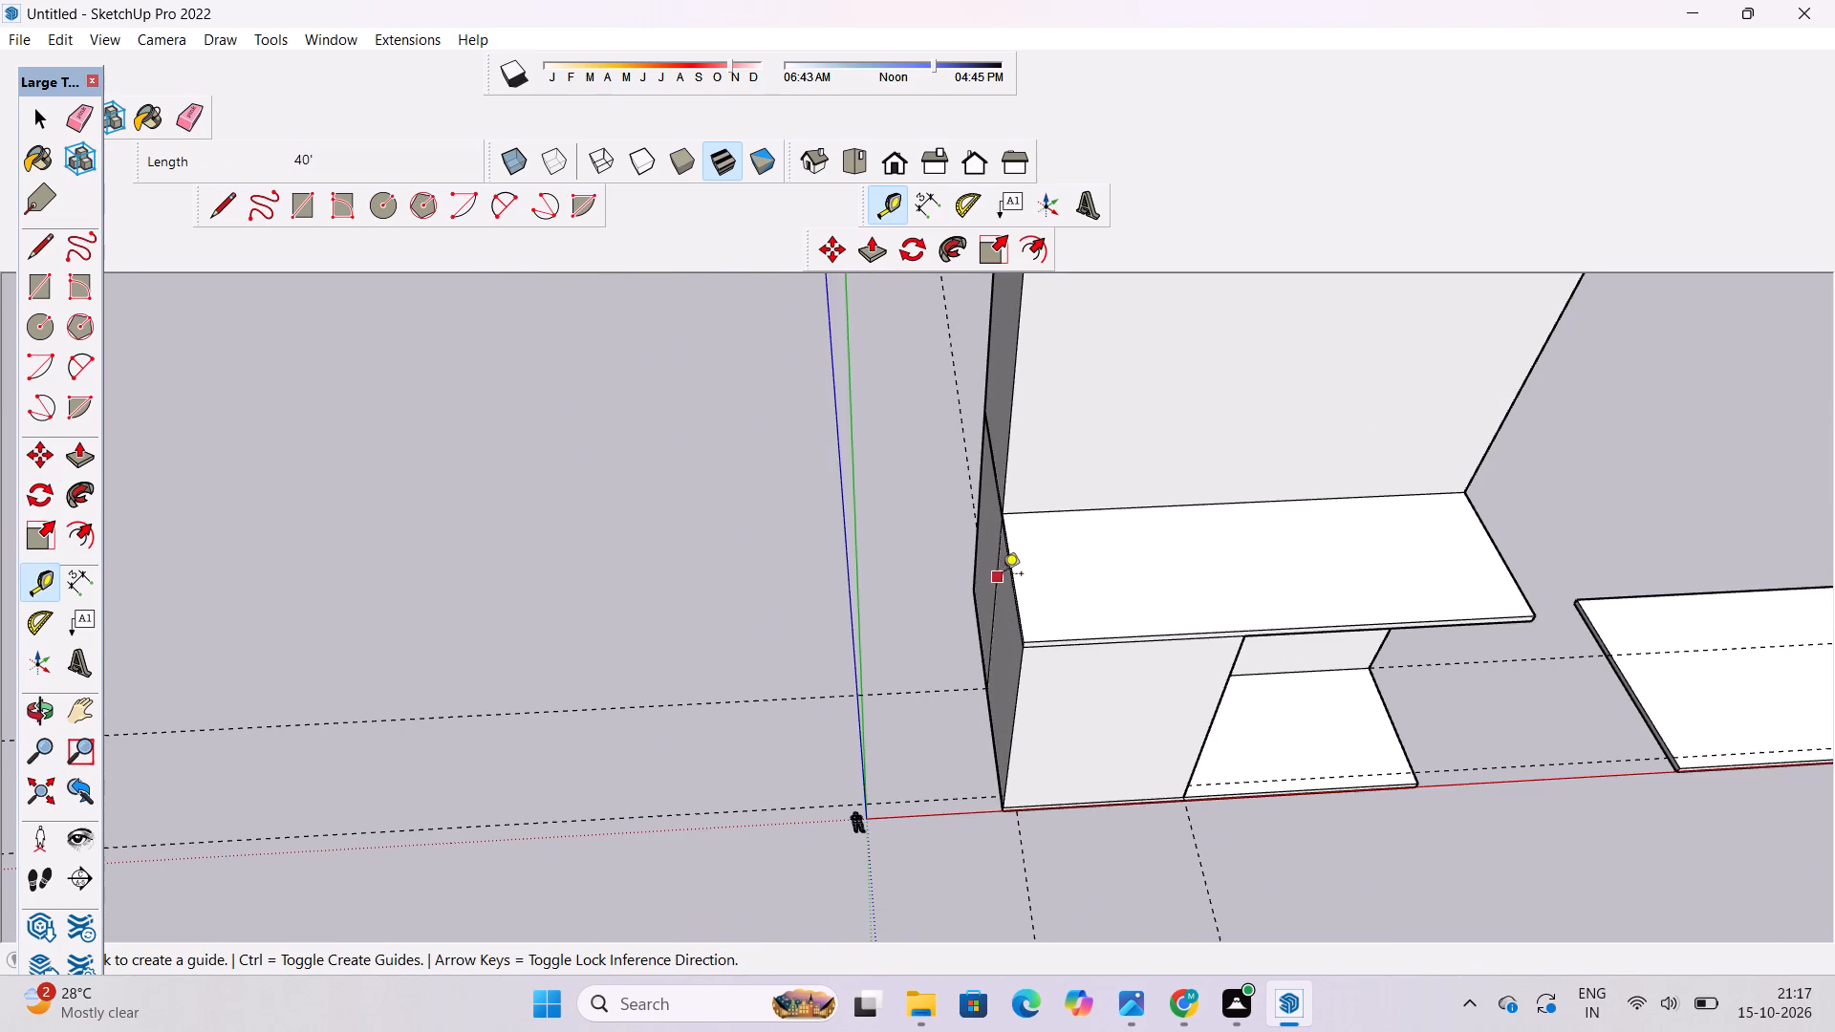
scroll(1020, 583, "up", 6)
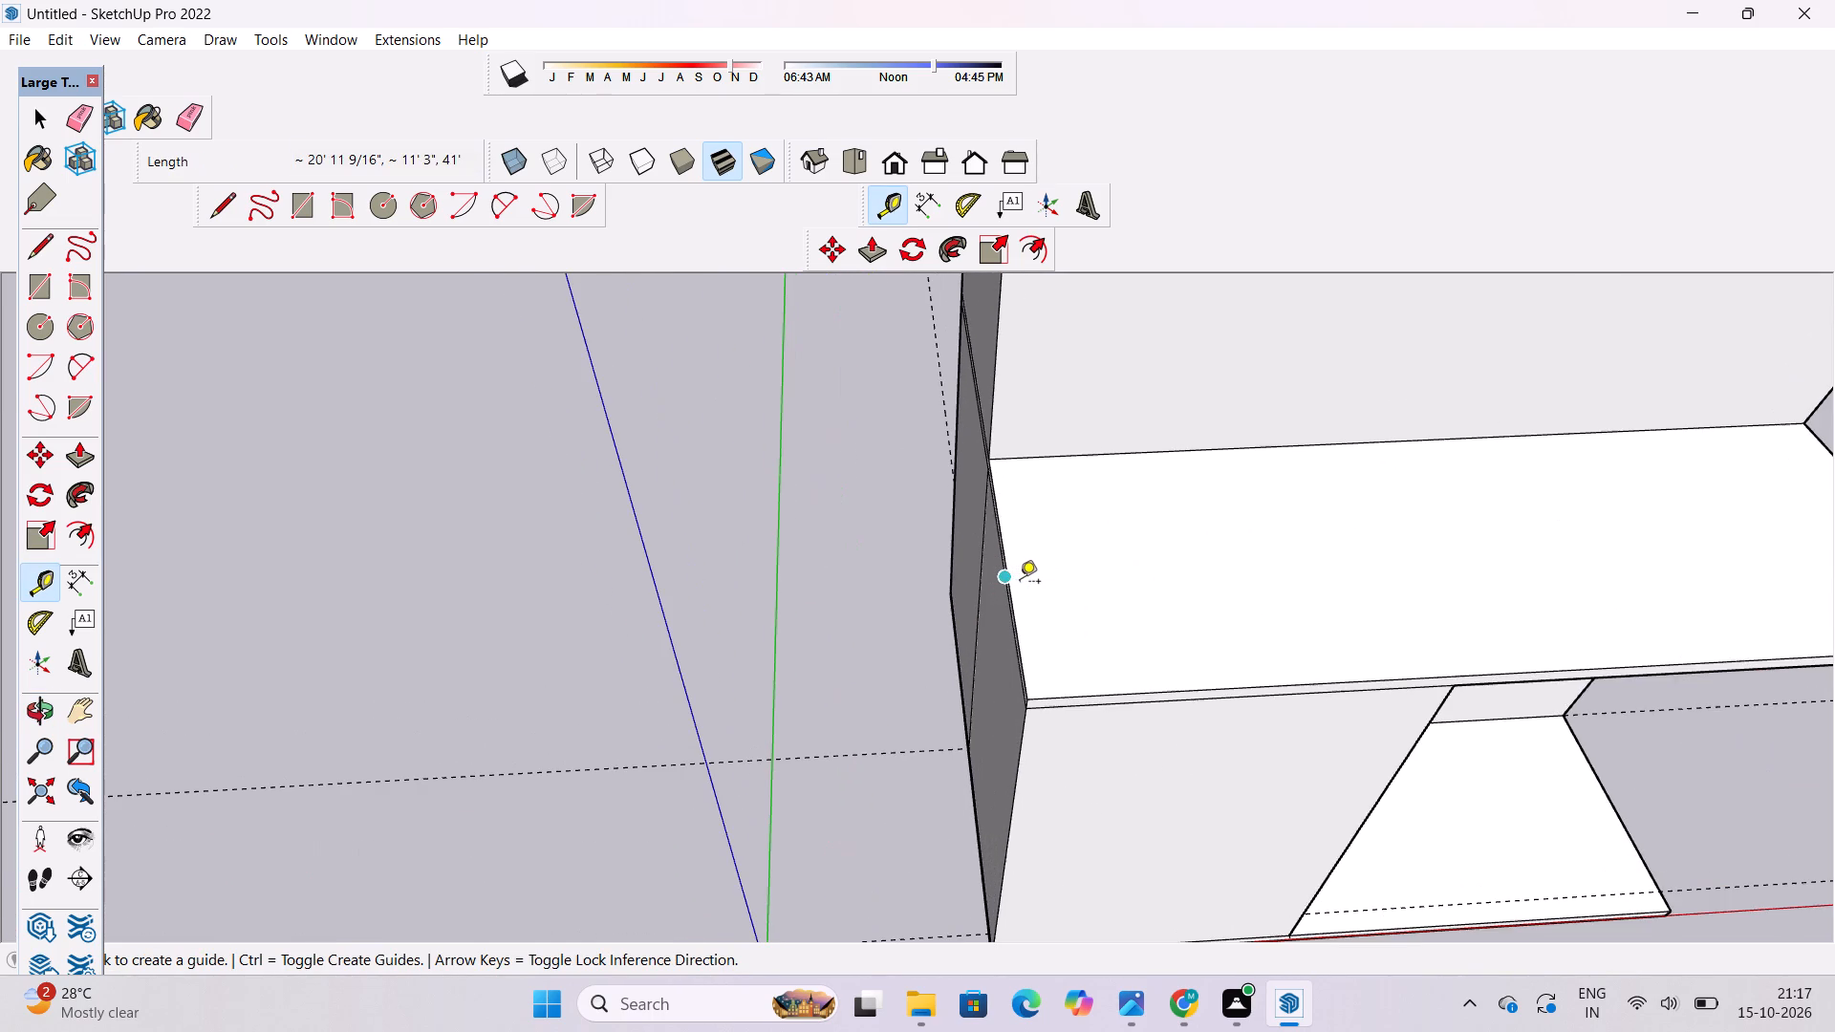
scroll(1021, 583, "up", 4)
scroll(1021, 583, "down", 3)
scroll(1021, 583, "up", 3)
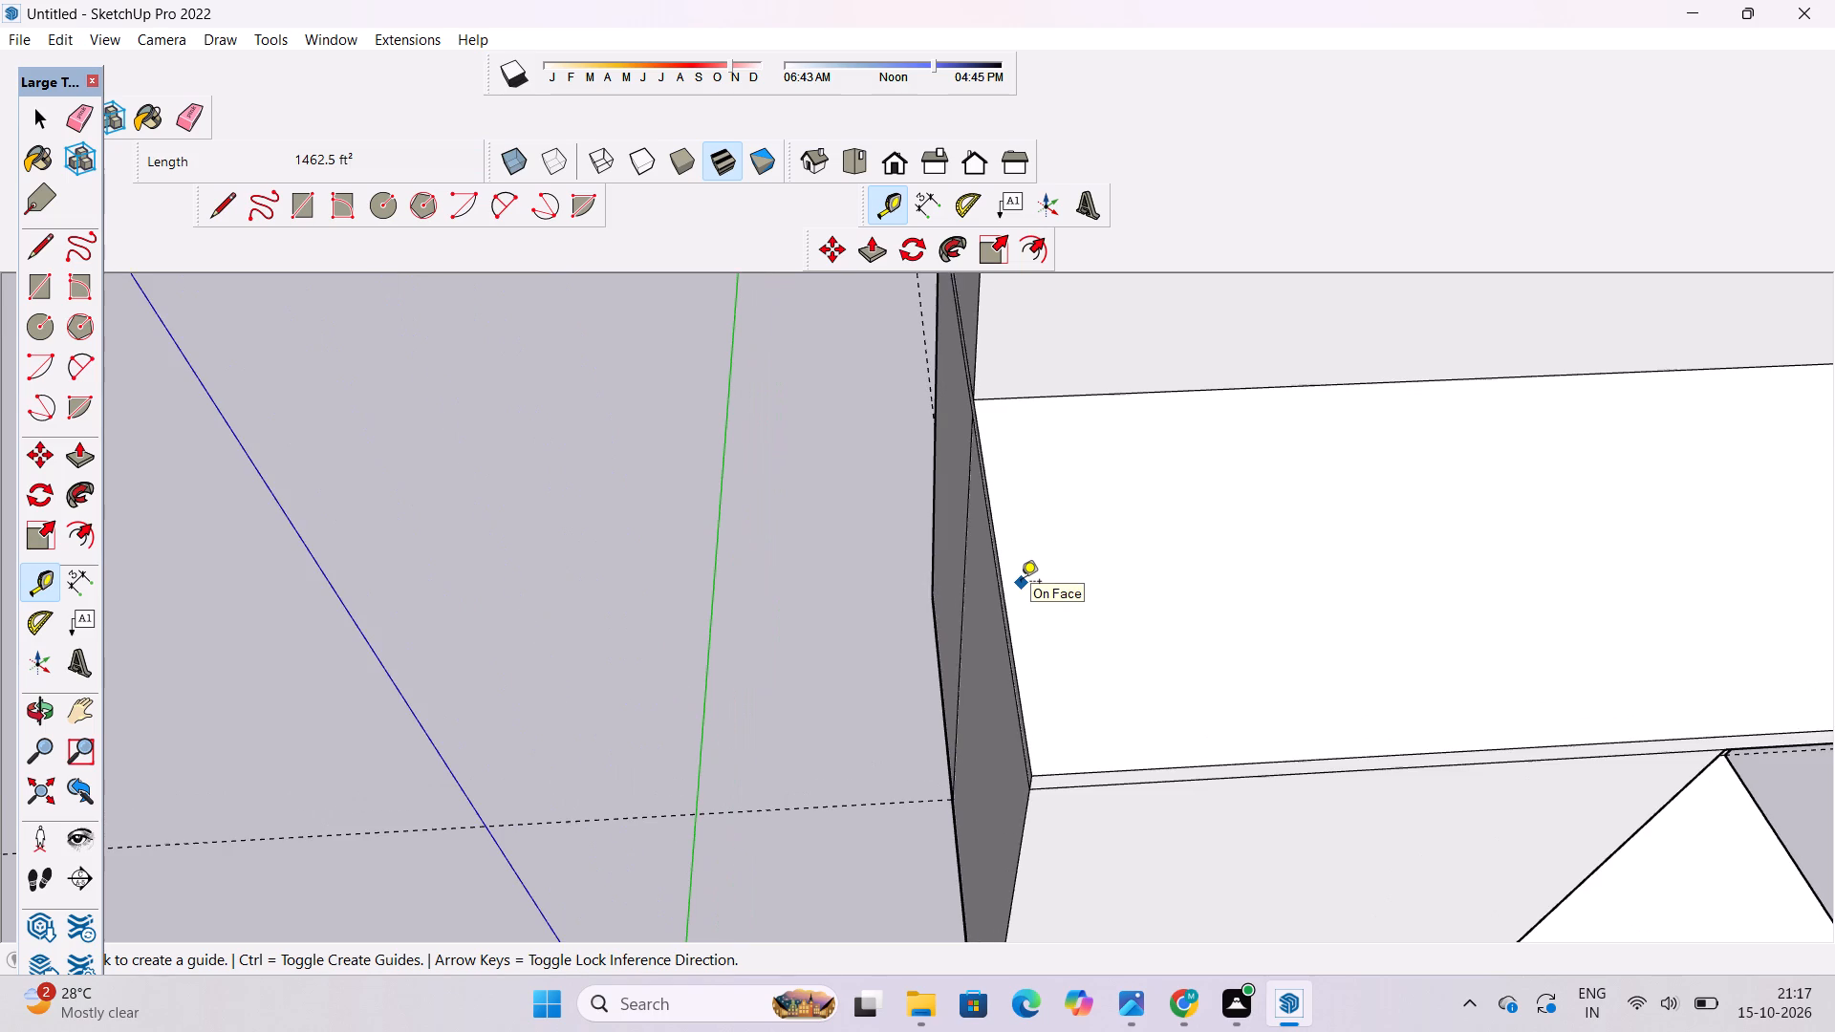
scroll(1021, 583, "down", 5)
scroll(1021, 583, "up", 4)
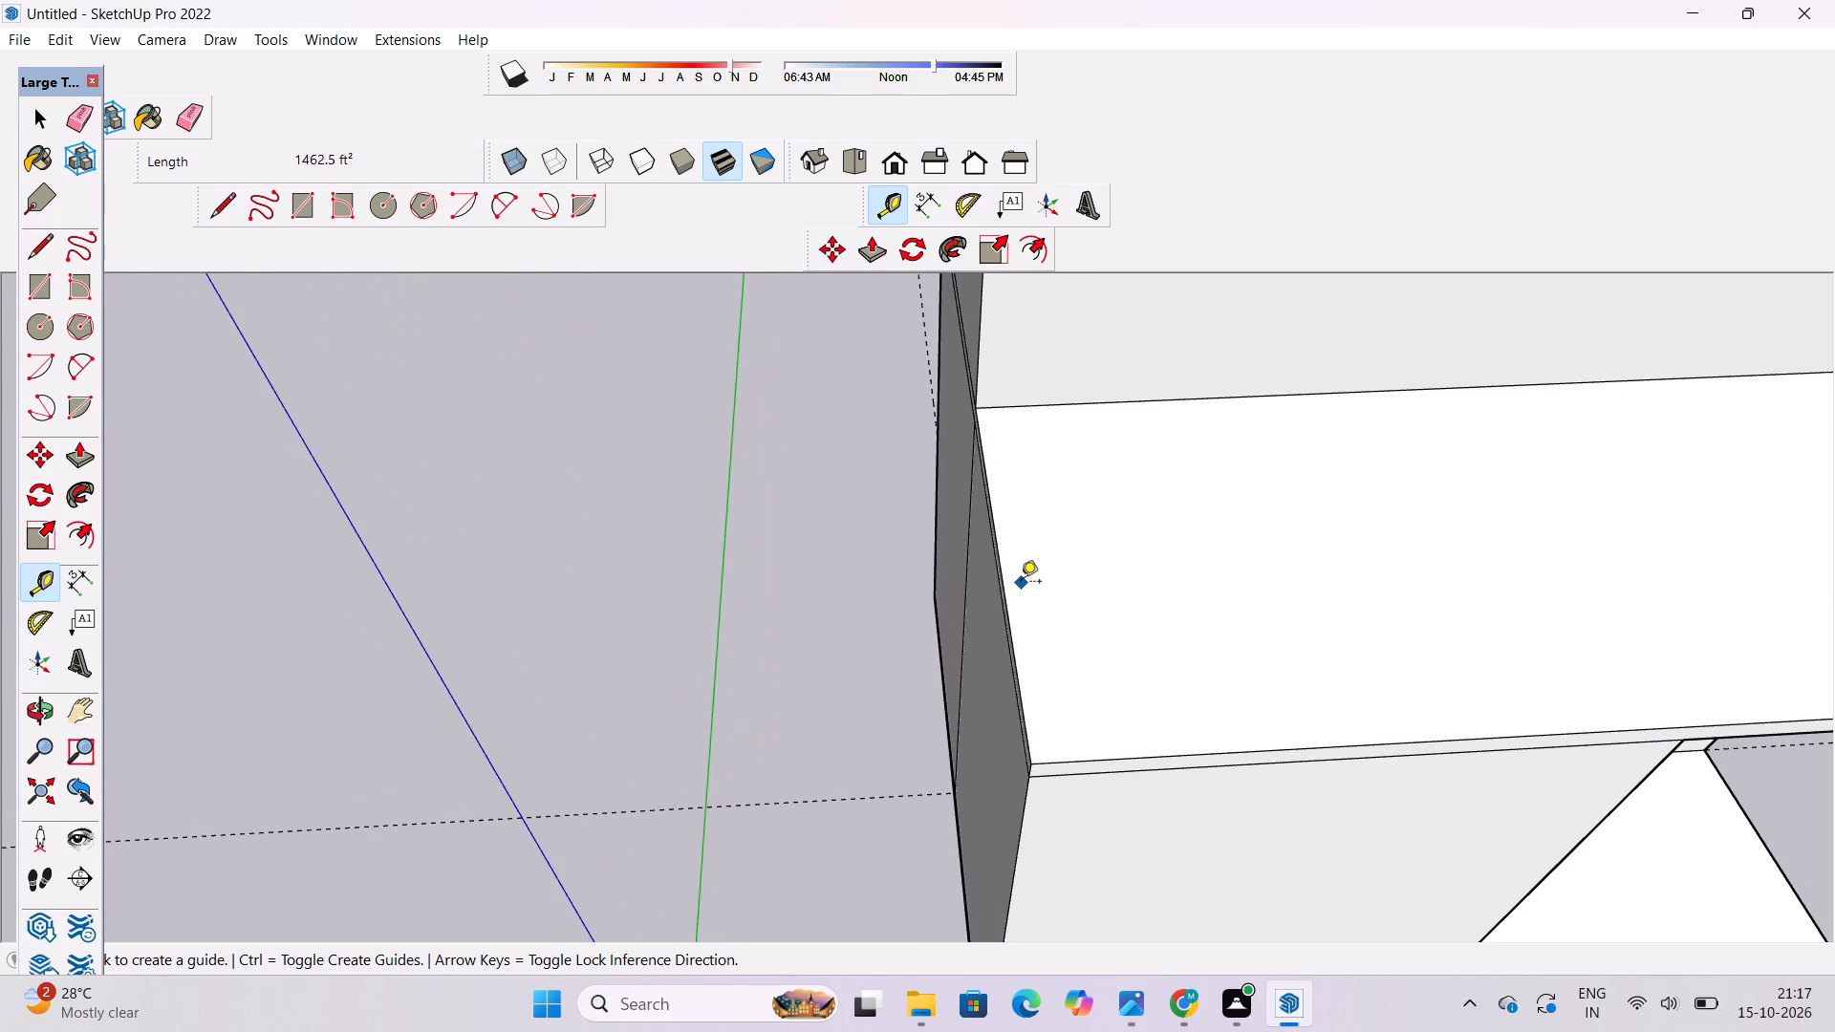
scroll(1021, 583, "down", 3)
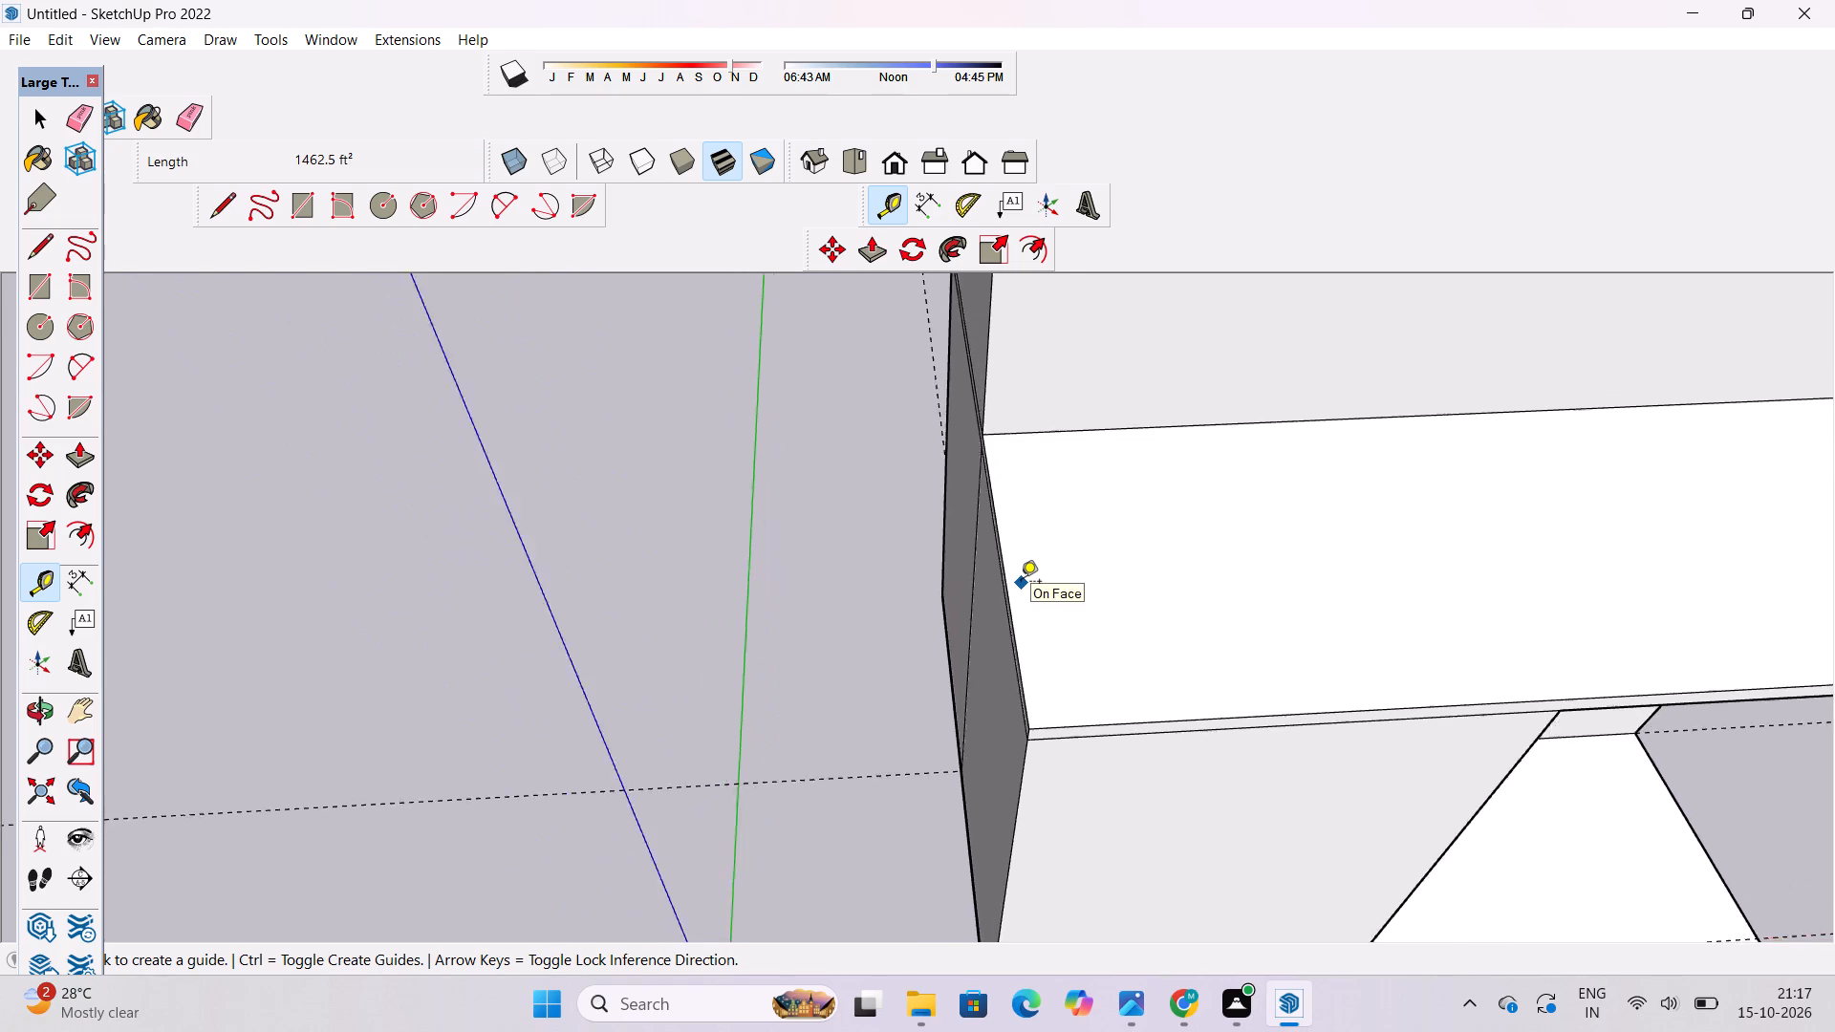
scroll(1021, 583, "down", 8)
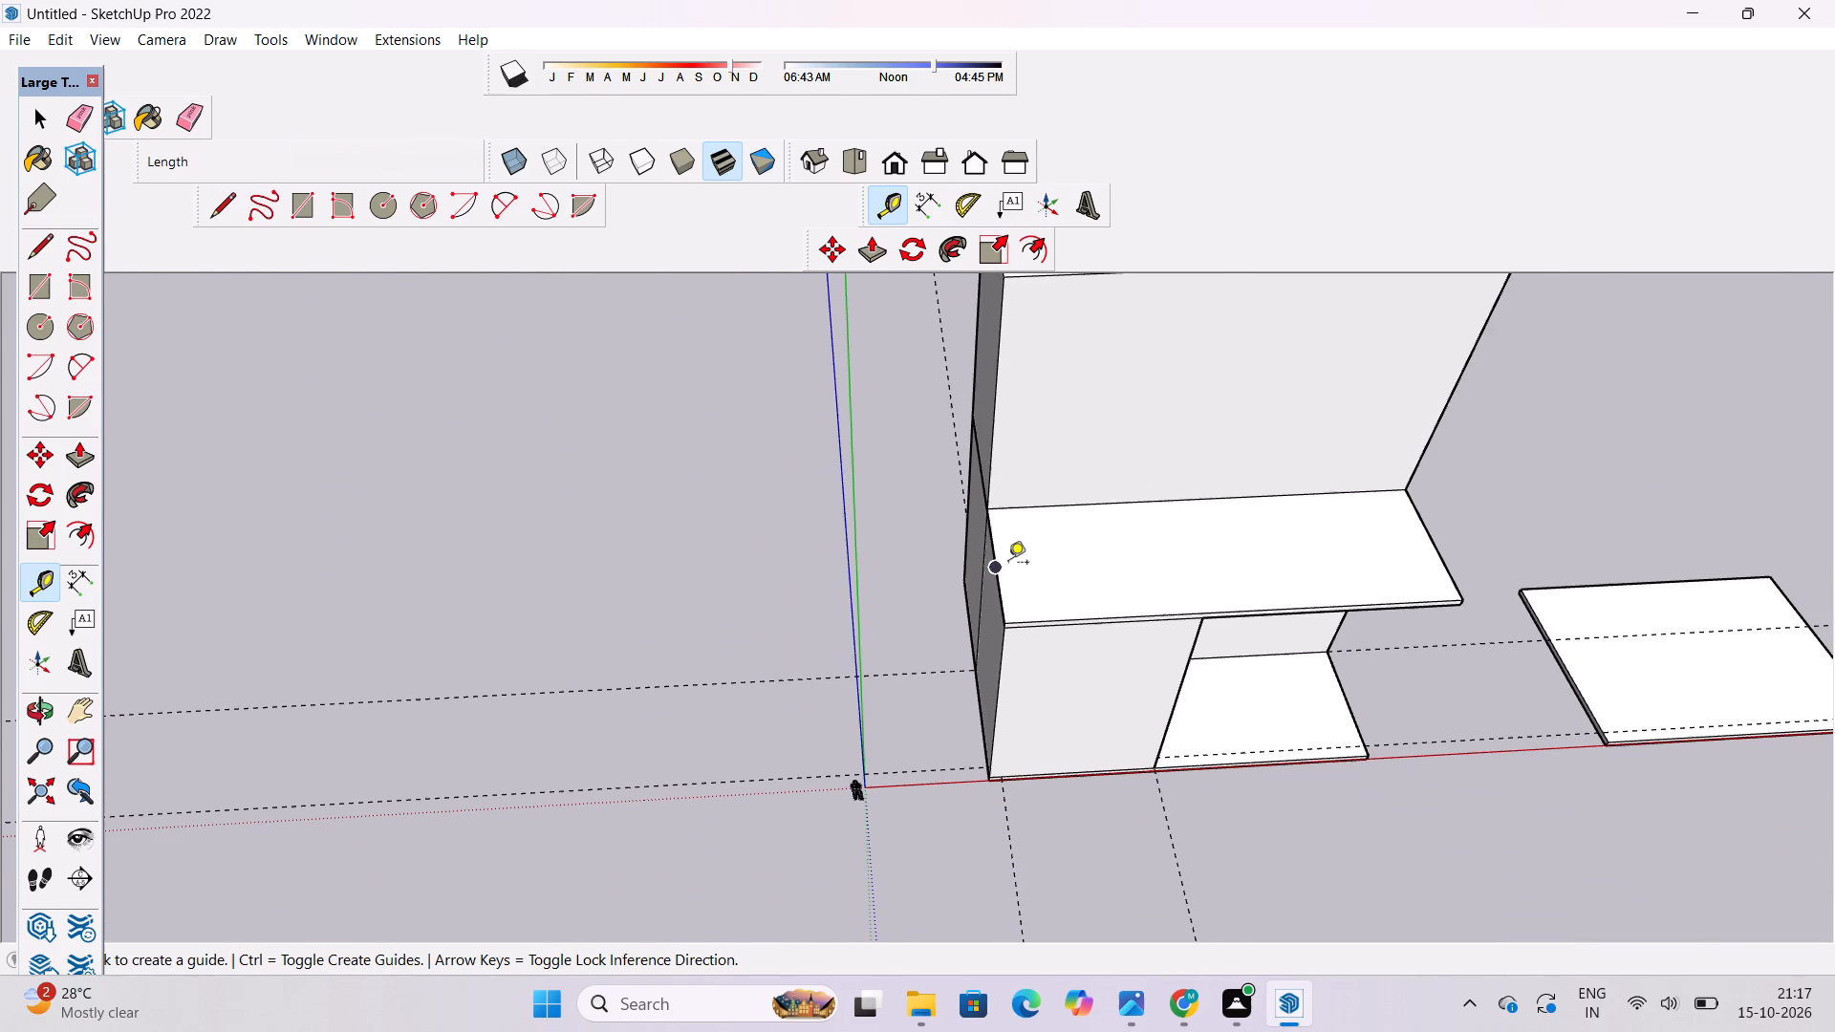
scroll(1004, 564, "up", 15)
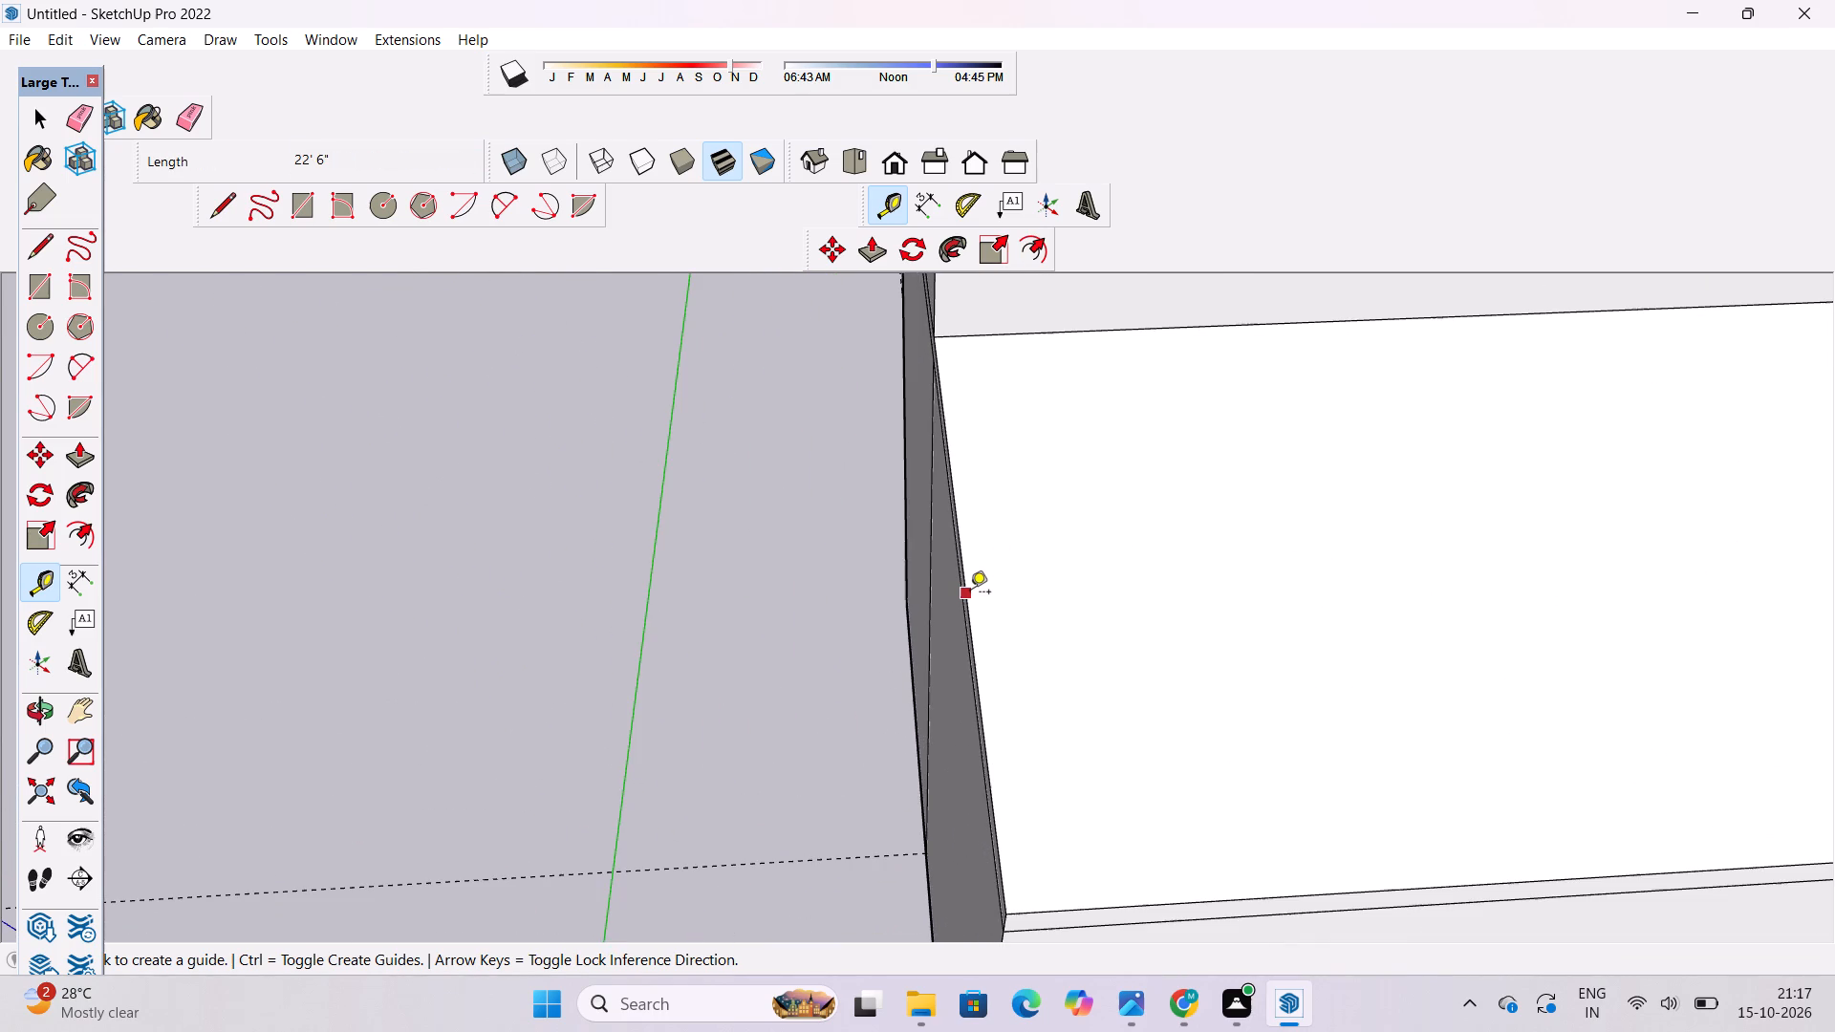
left_click(970, 593)
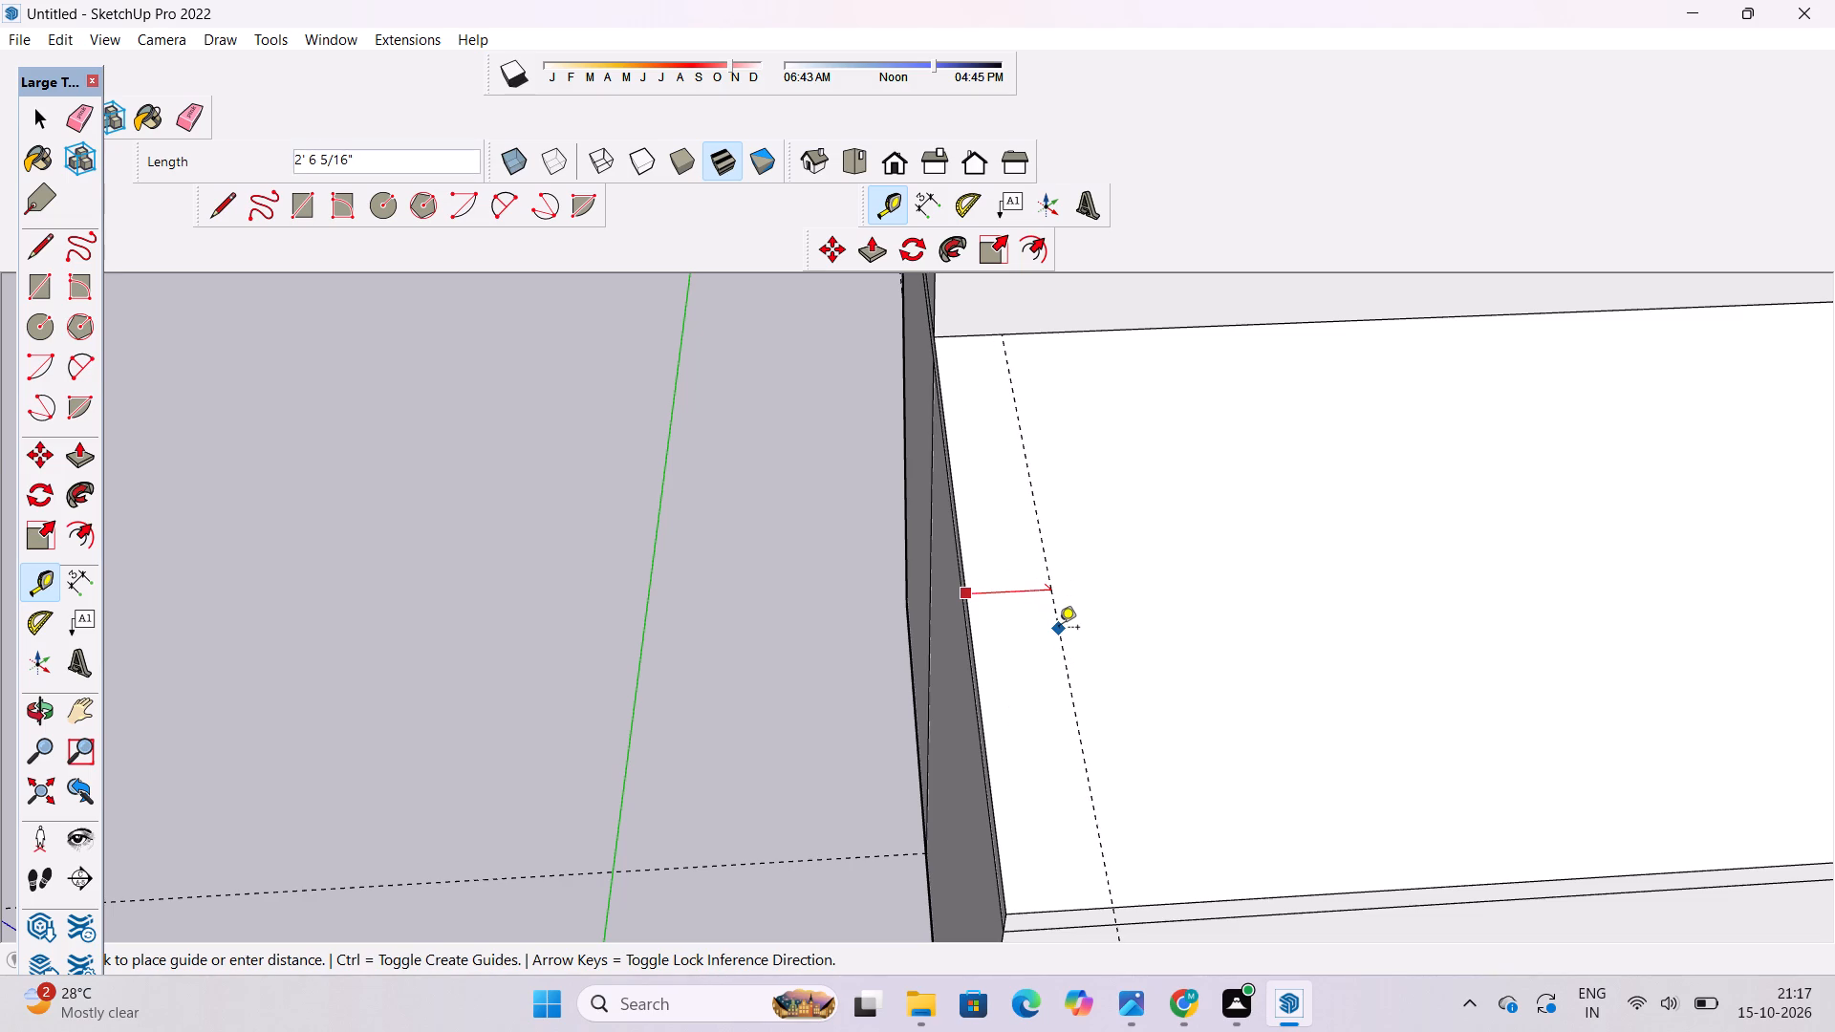
scroll(1067, 628, "down", 6)
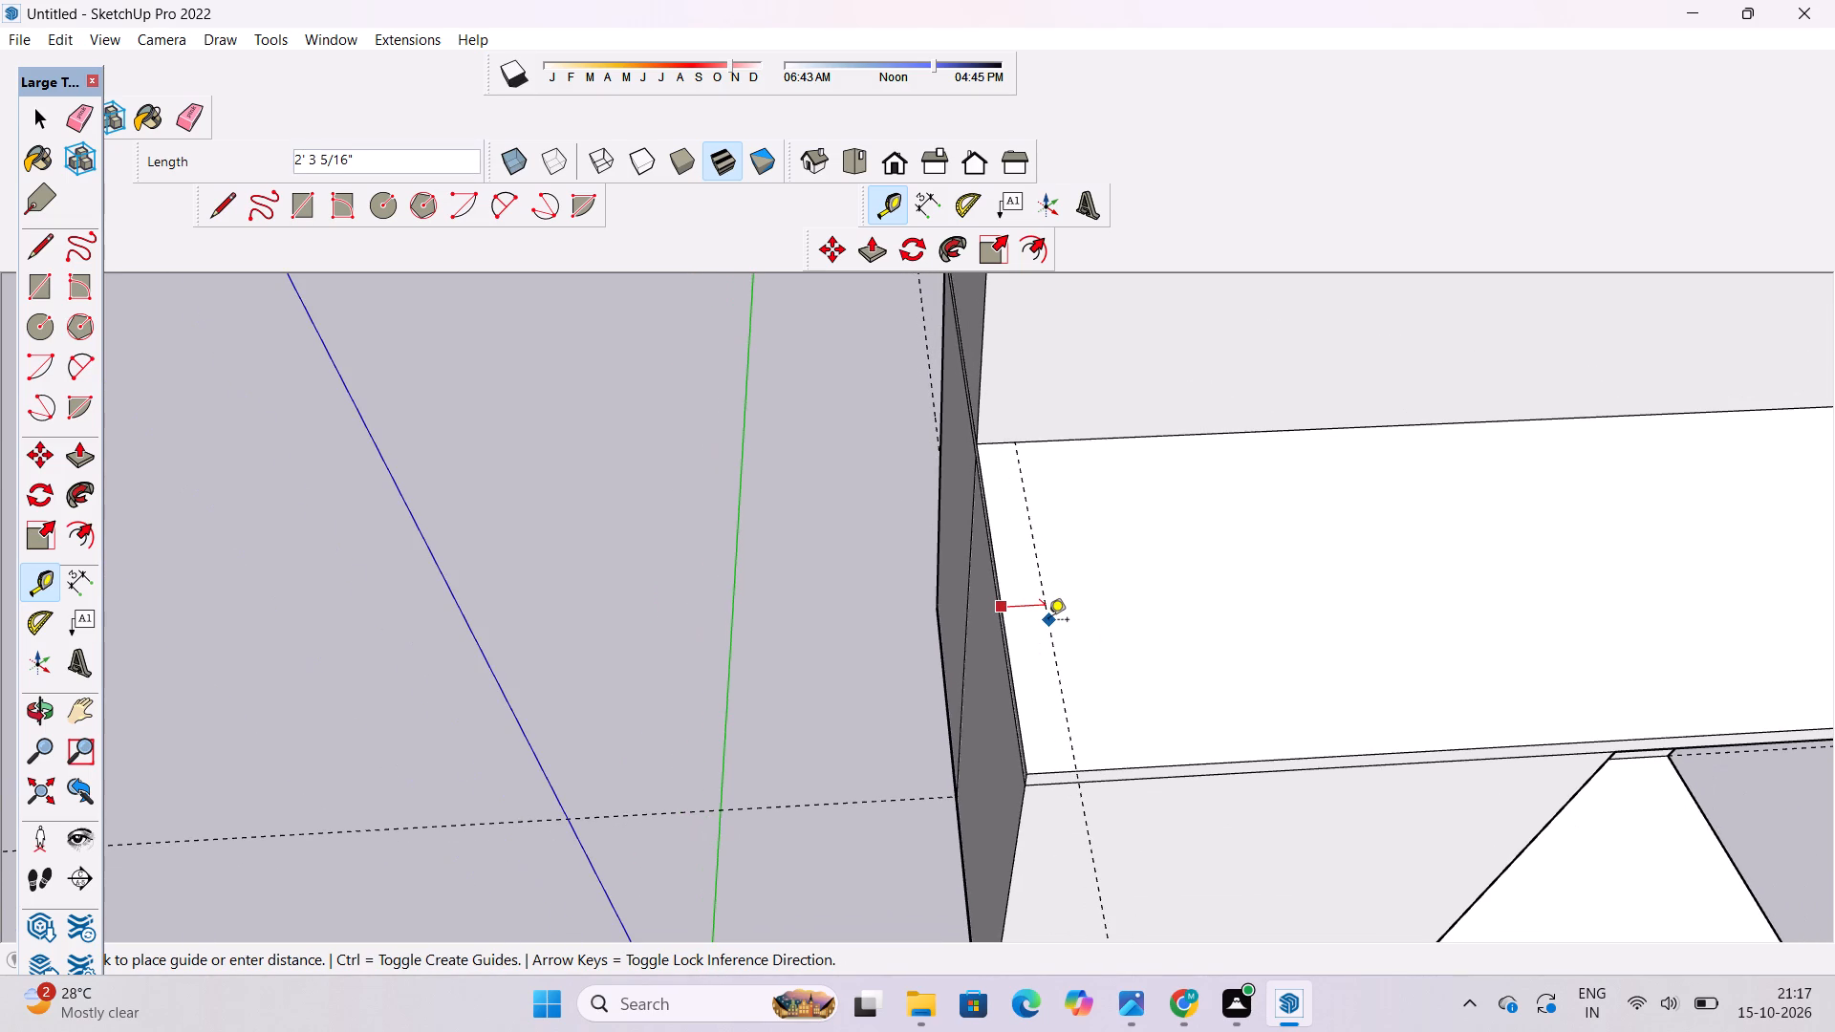
type("2'")
key("Return")
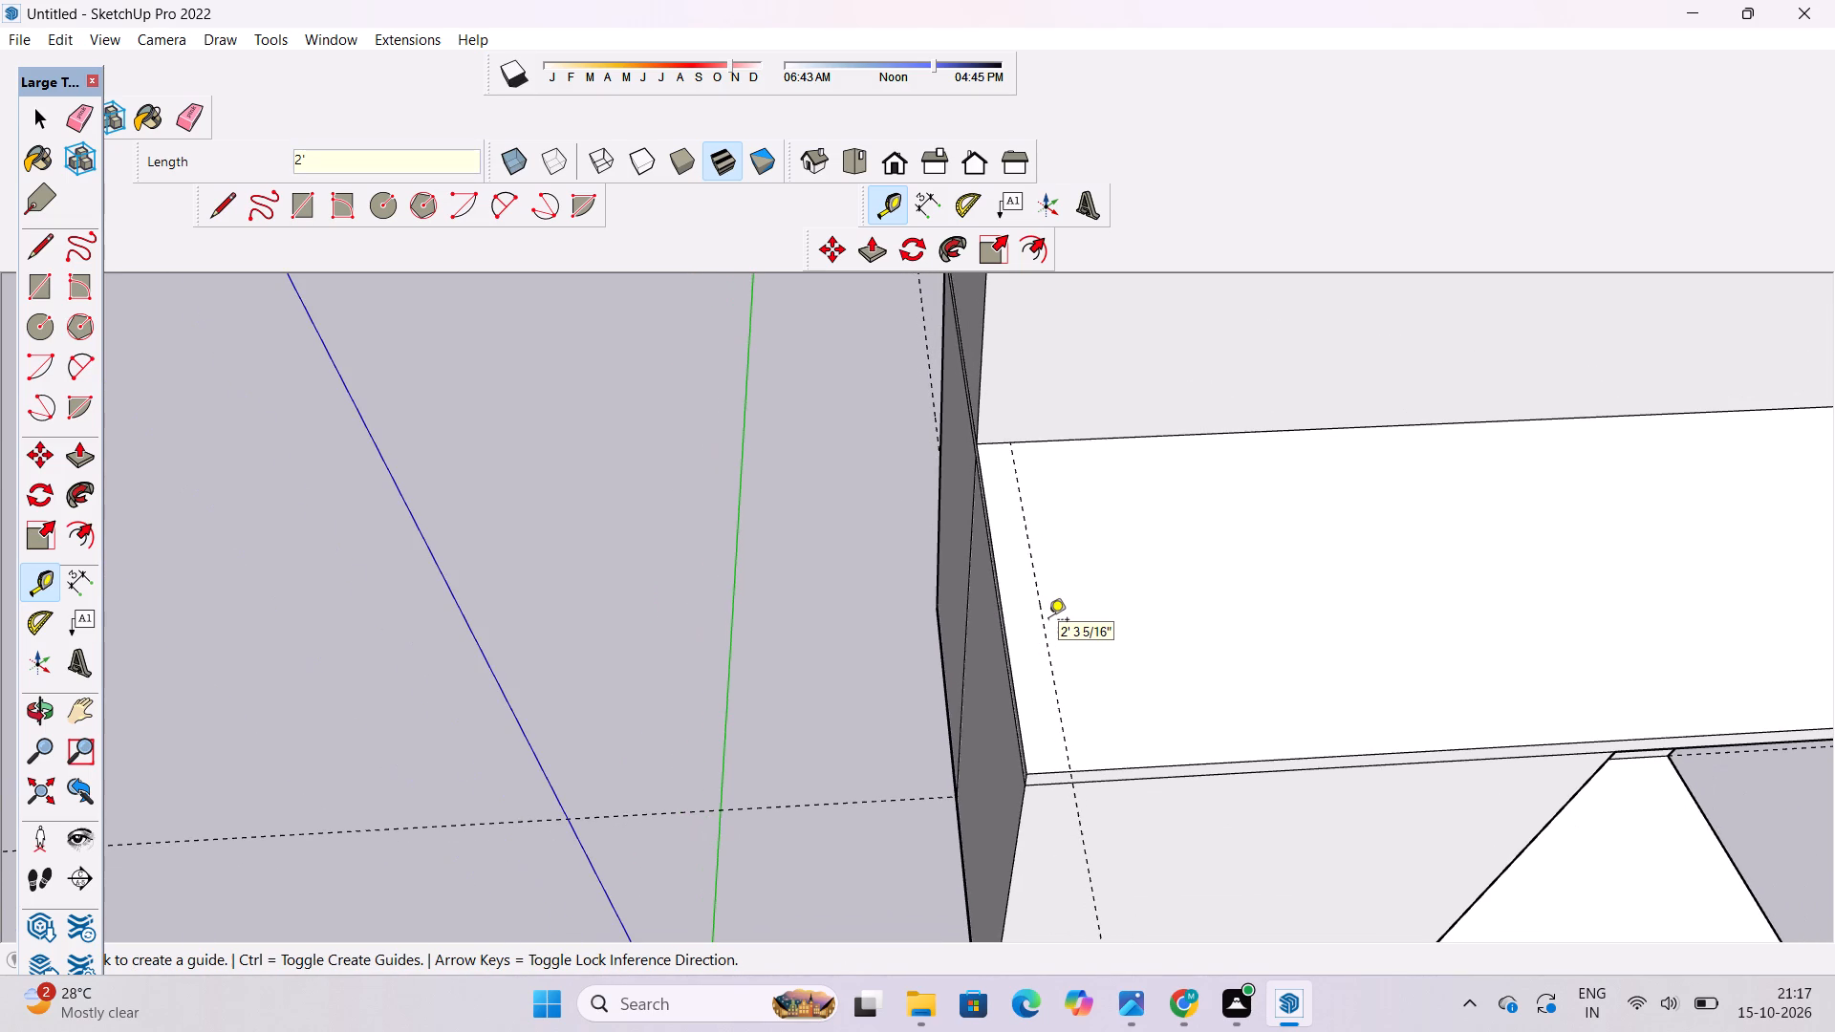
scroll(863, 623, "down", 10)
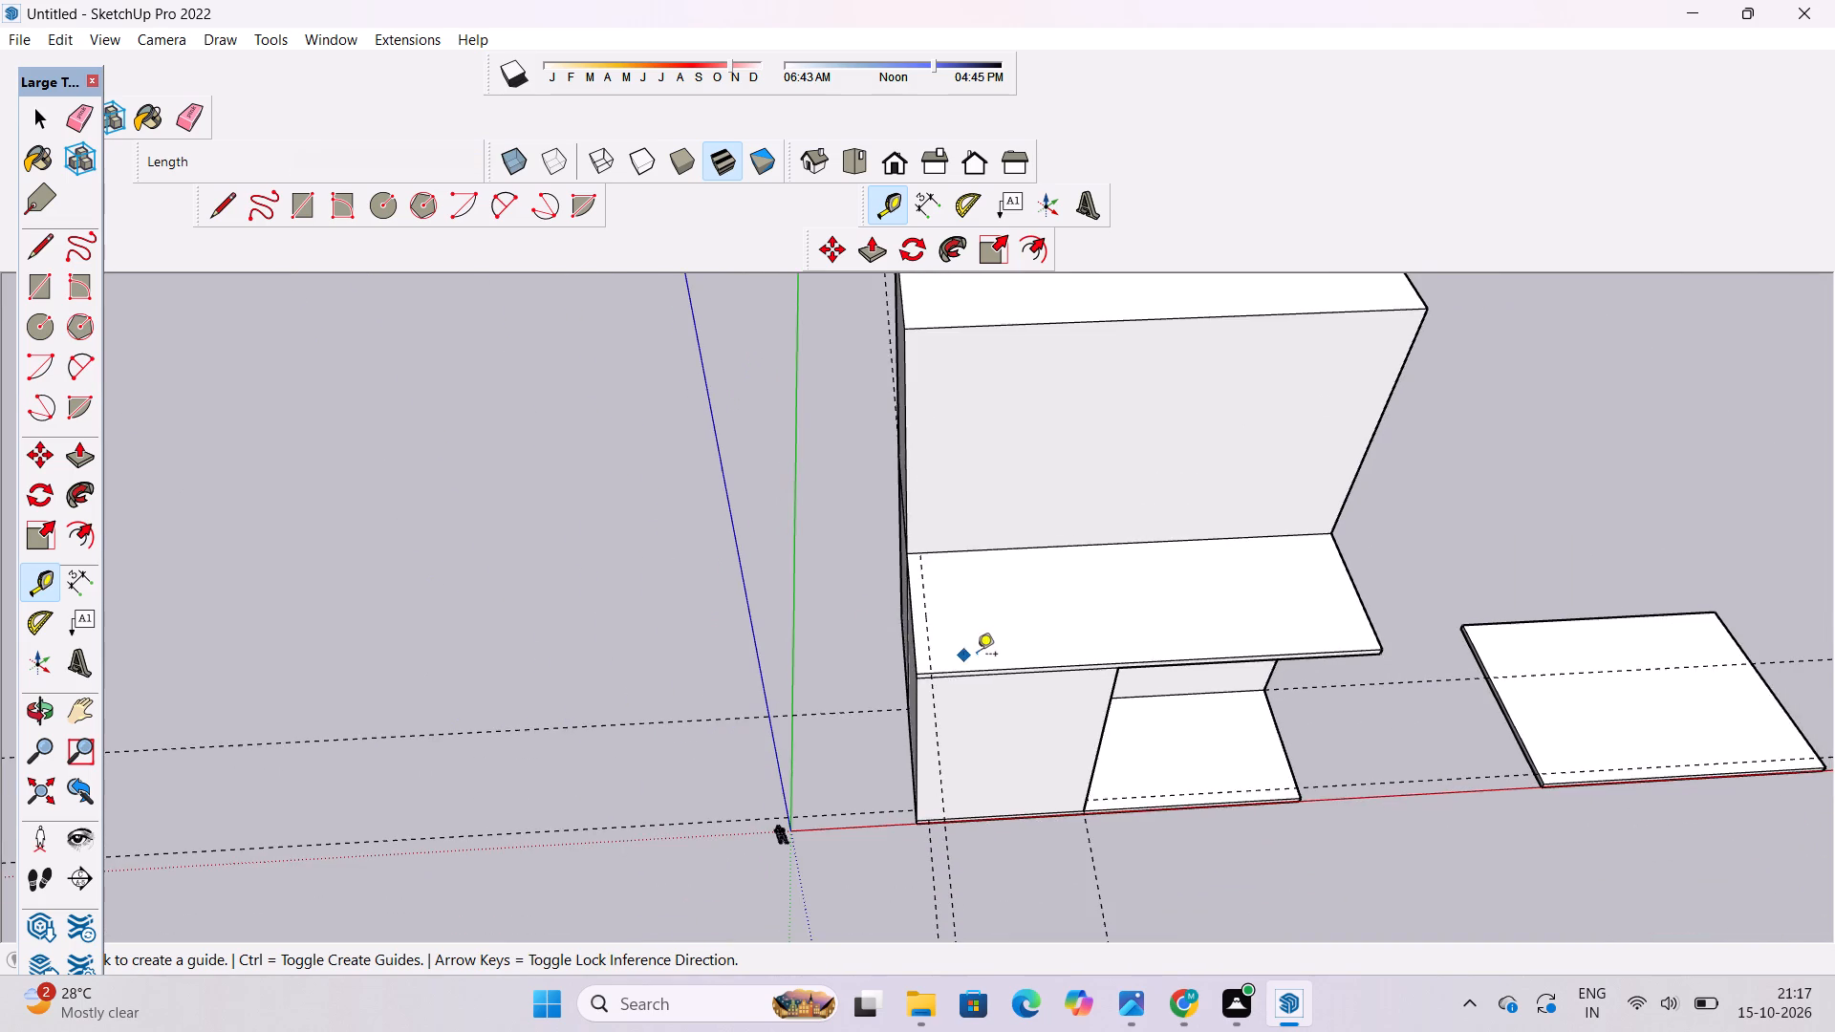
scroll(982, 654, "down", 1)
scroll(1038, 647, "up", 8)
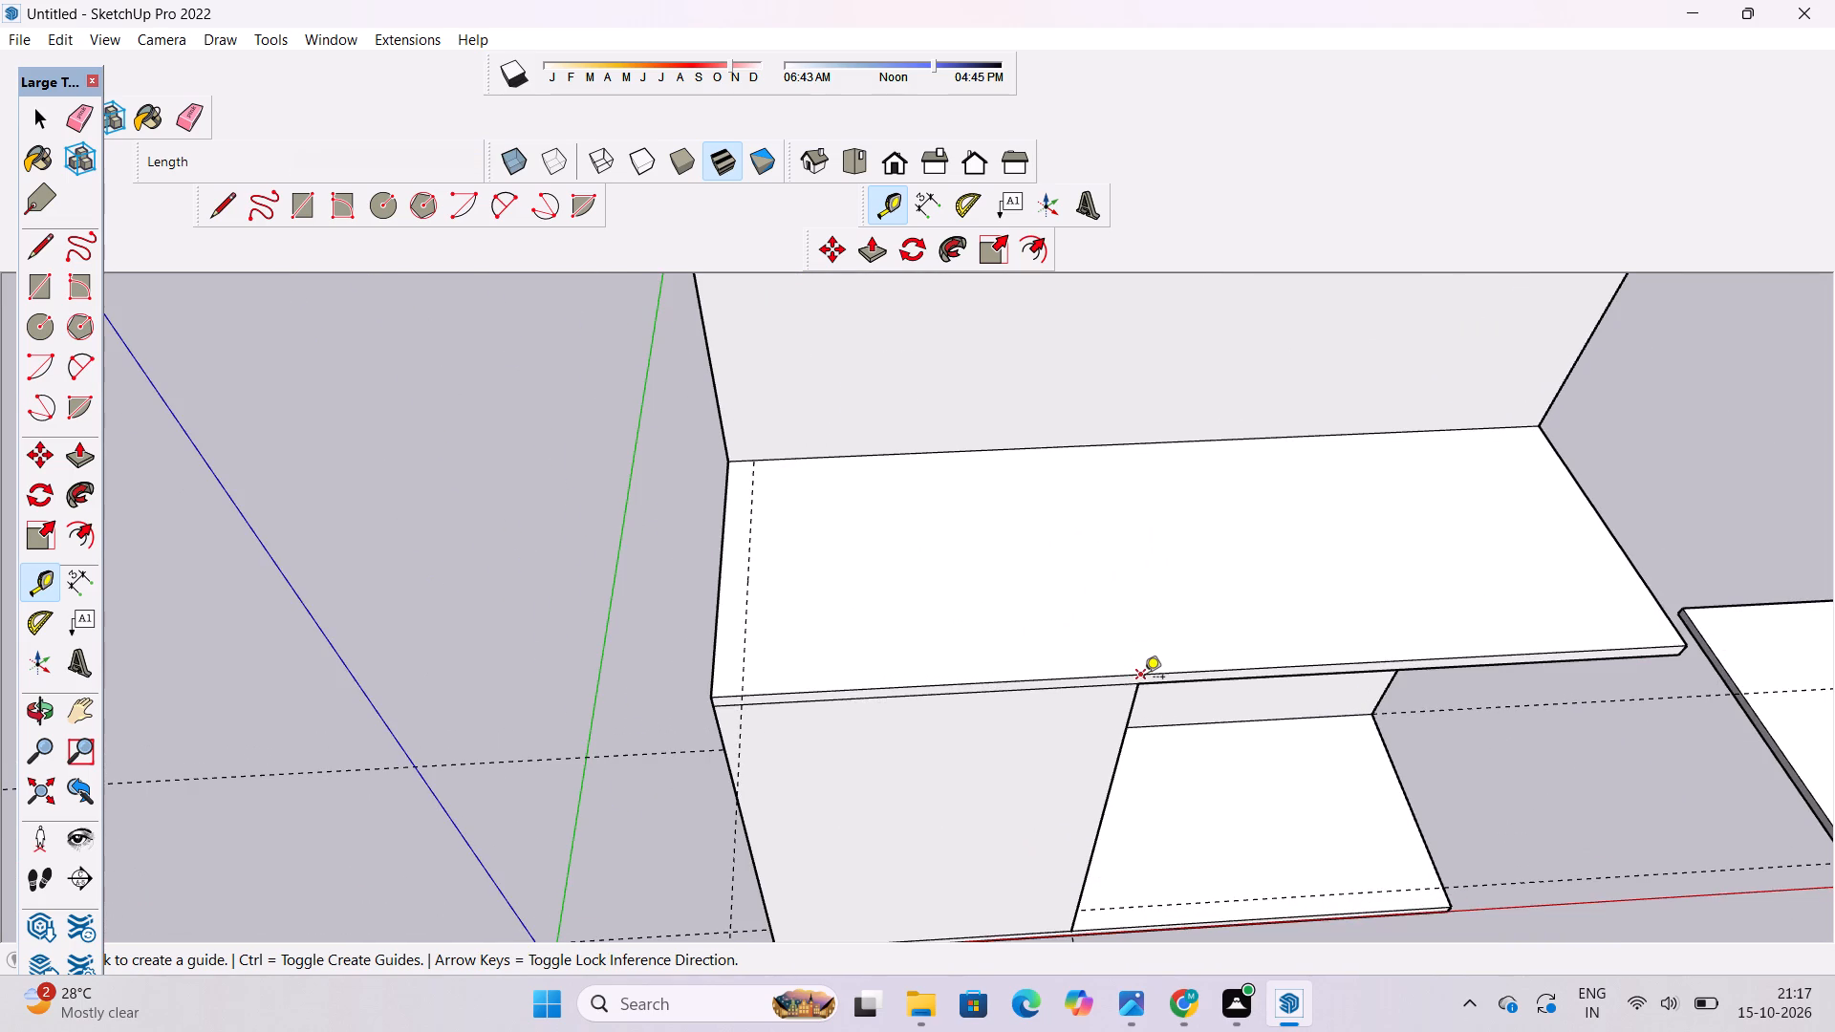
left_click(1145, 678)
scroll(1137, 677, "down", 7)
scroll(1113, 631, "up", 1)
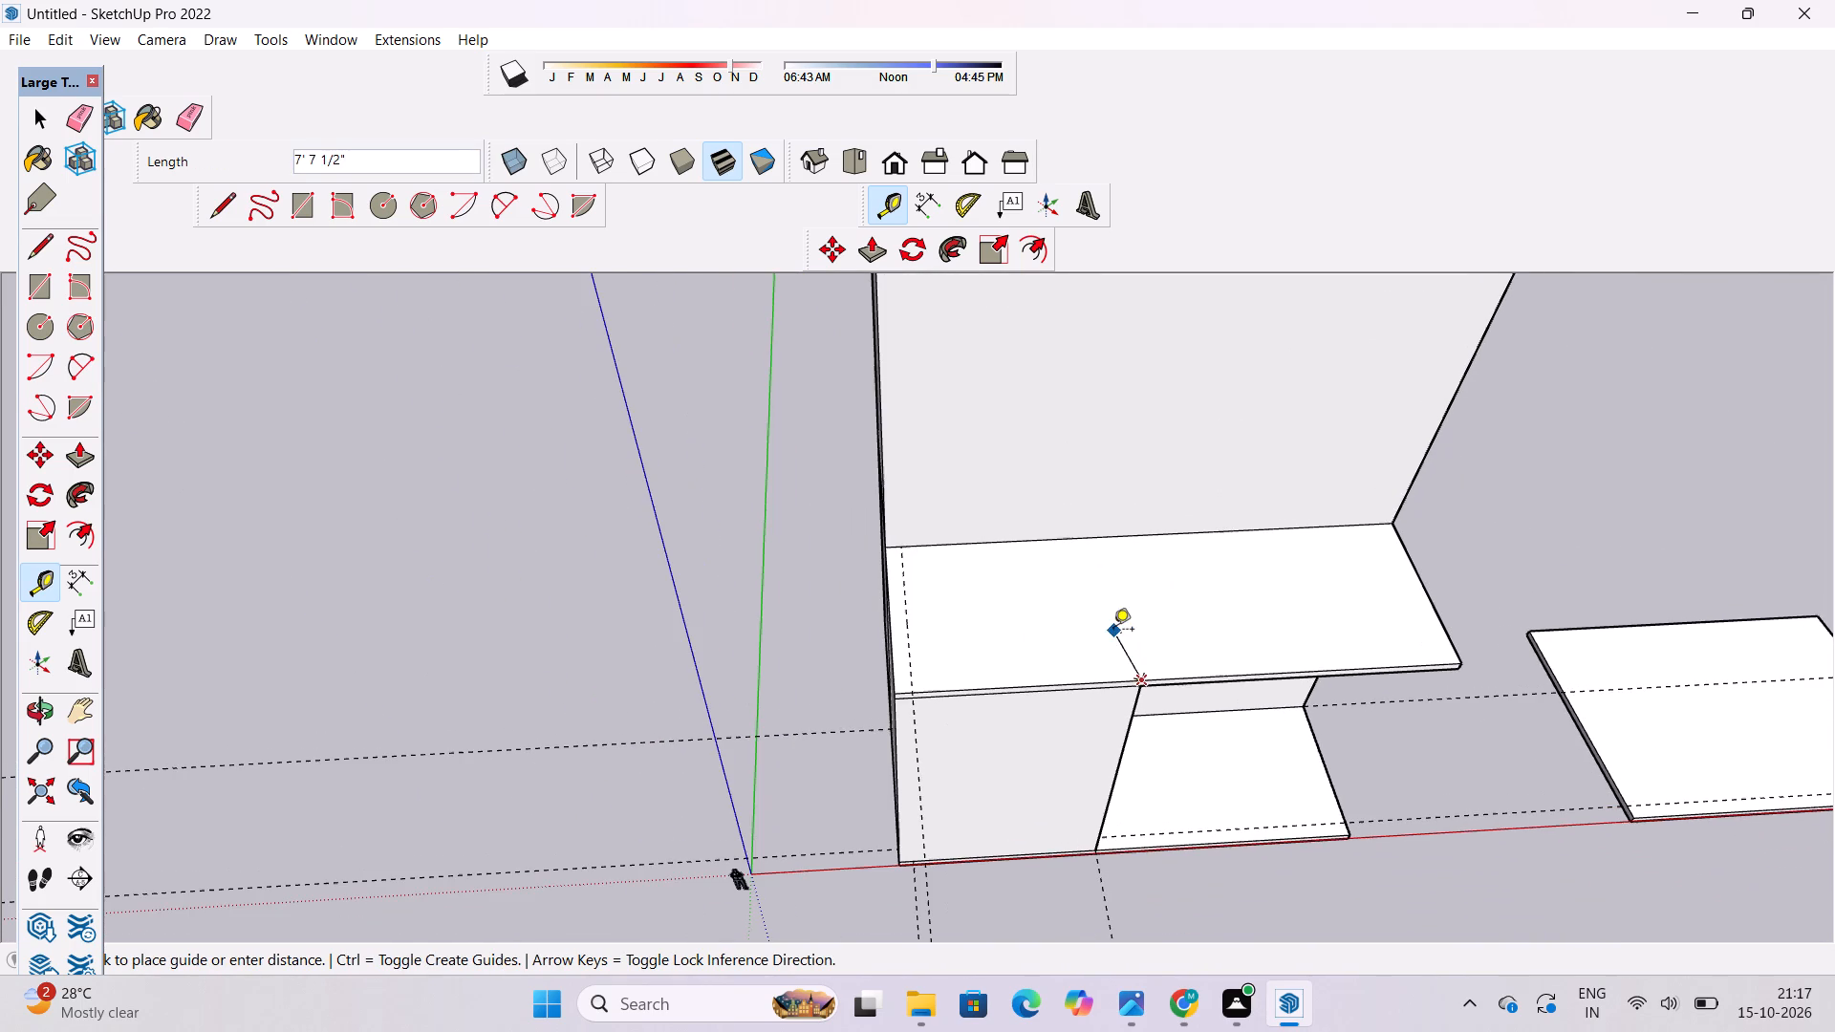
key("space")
Place a guide on the lower front roof, parallel to its long front edge and 2' back from it.
type("t")
scroll(1113, 633, "down", 1)
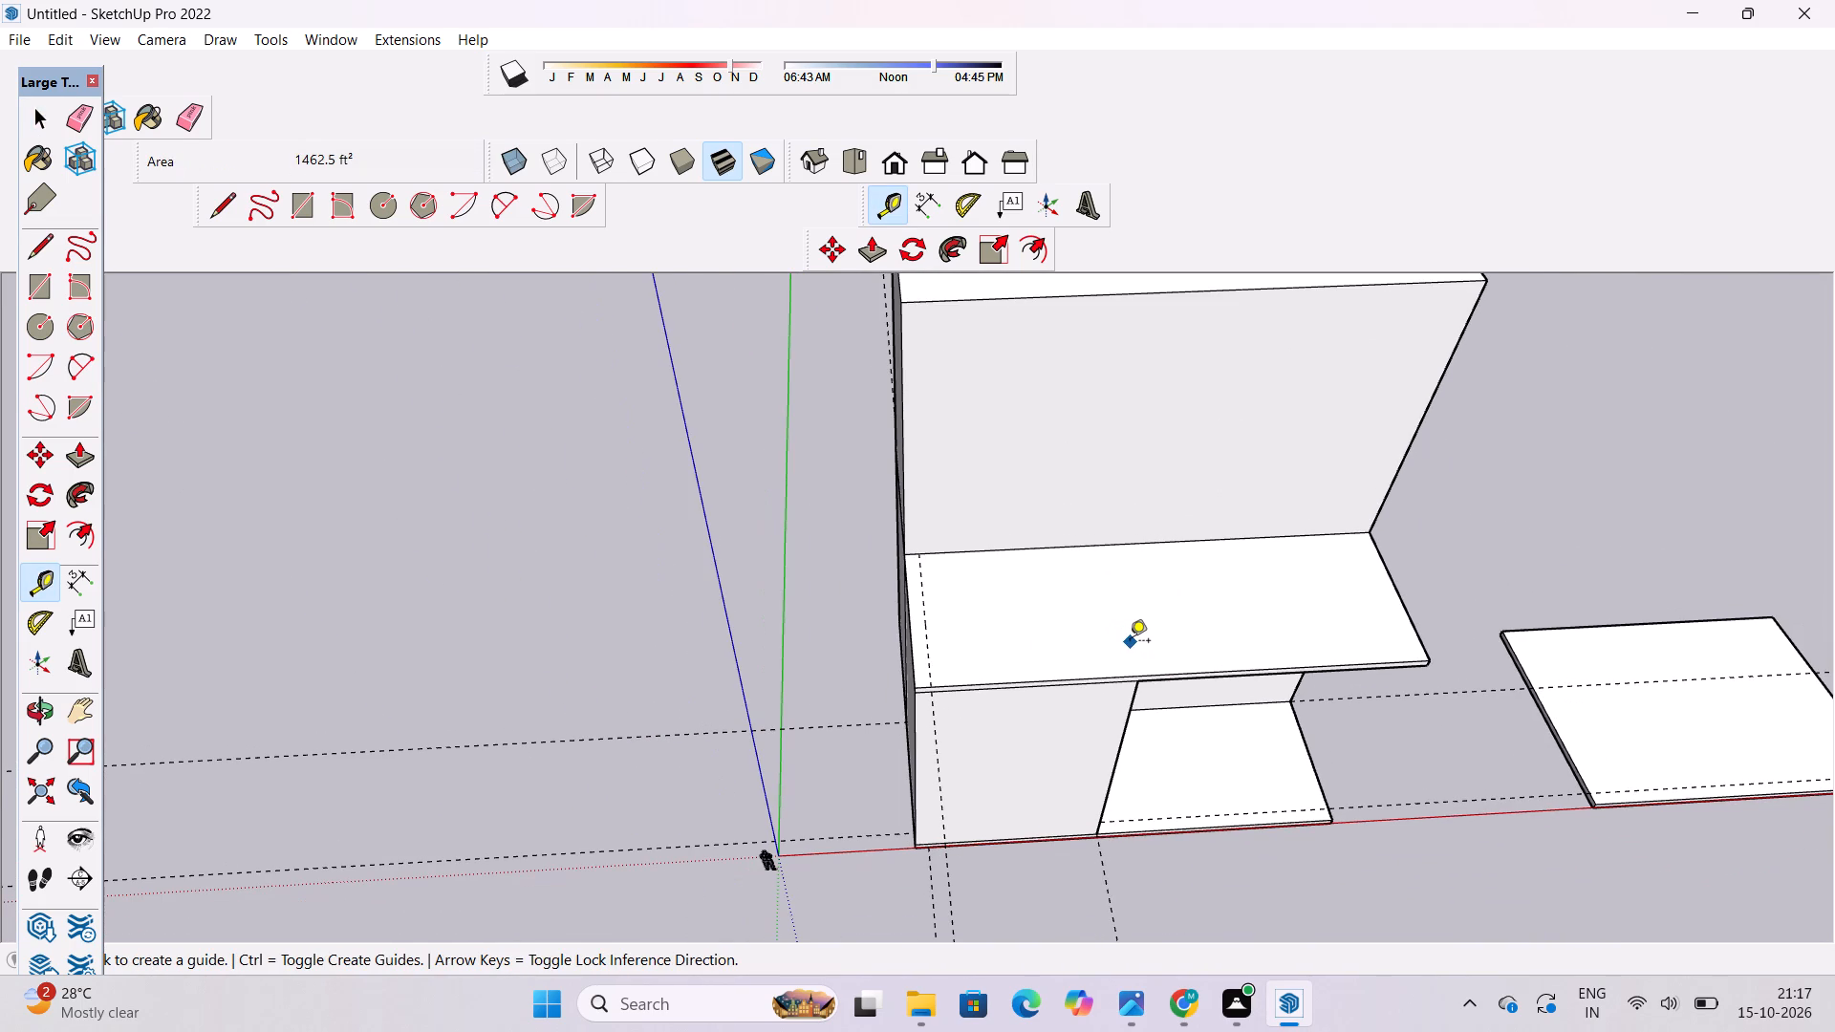
scroll(1130, 642, "down", 1)
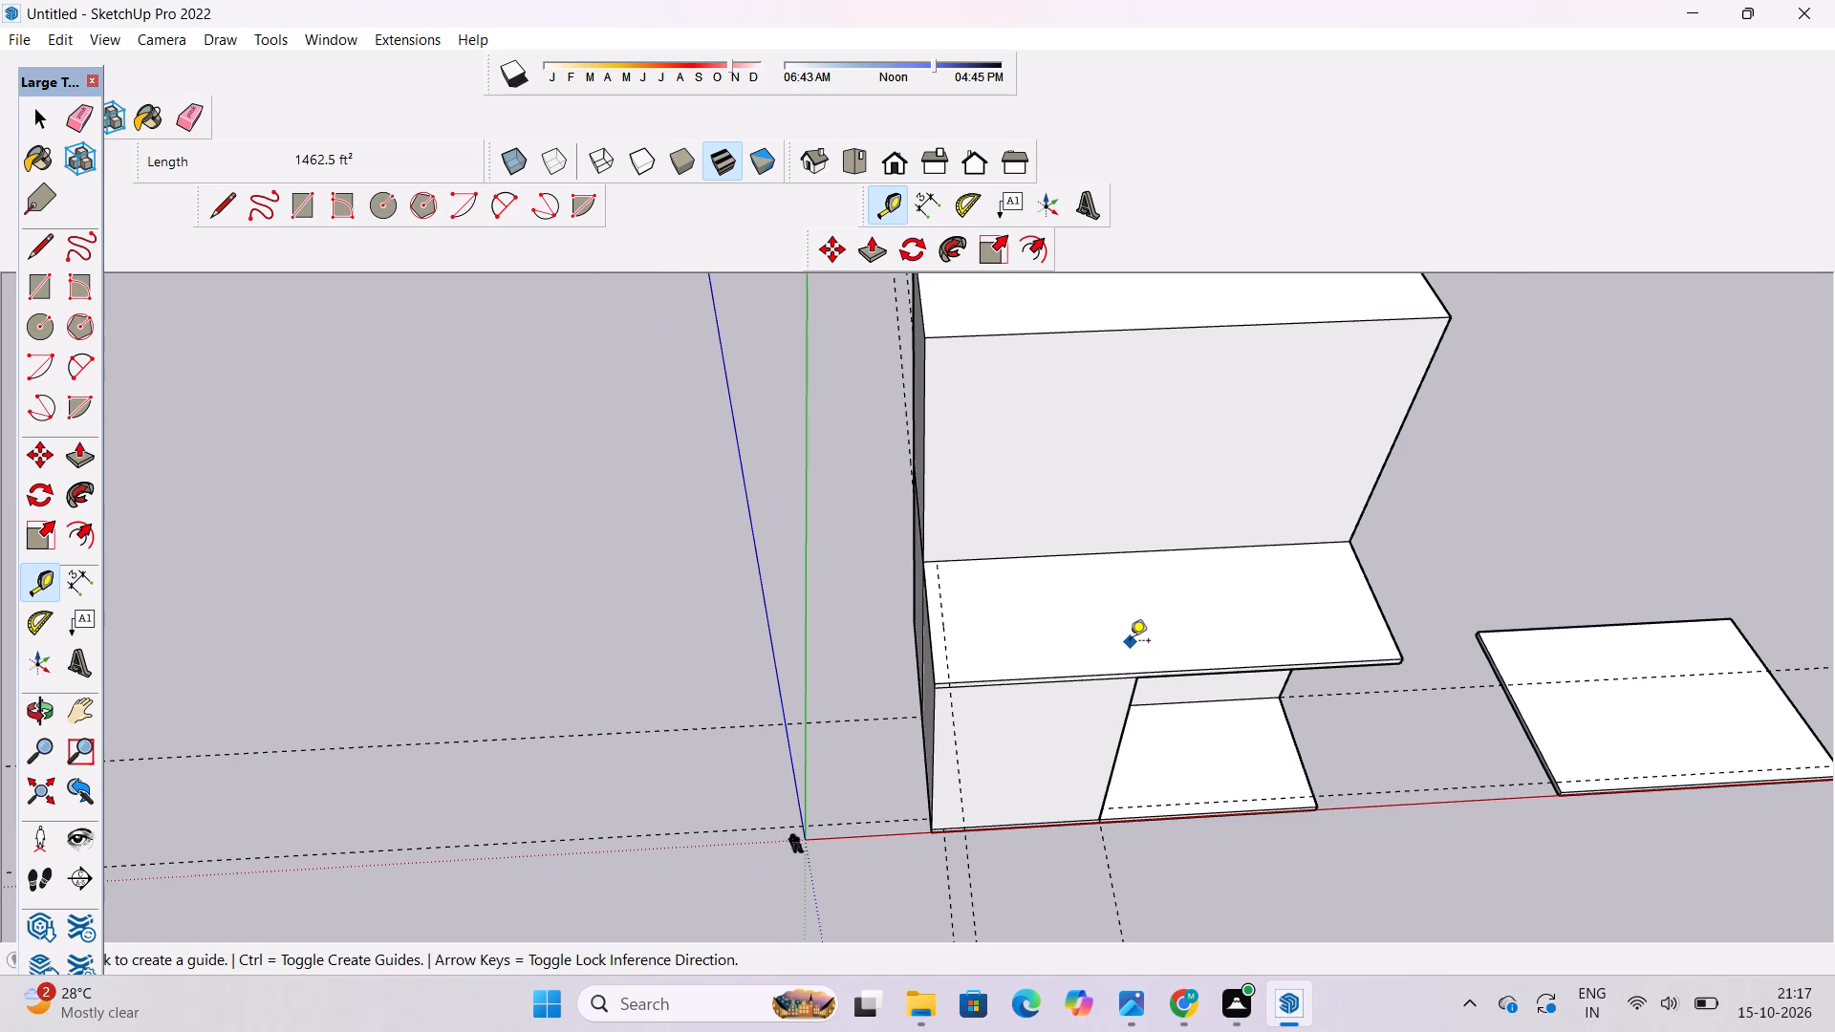
scroll(1179, 670, "up", 11)
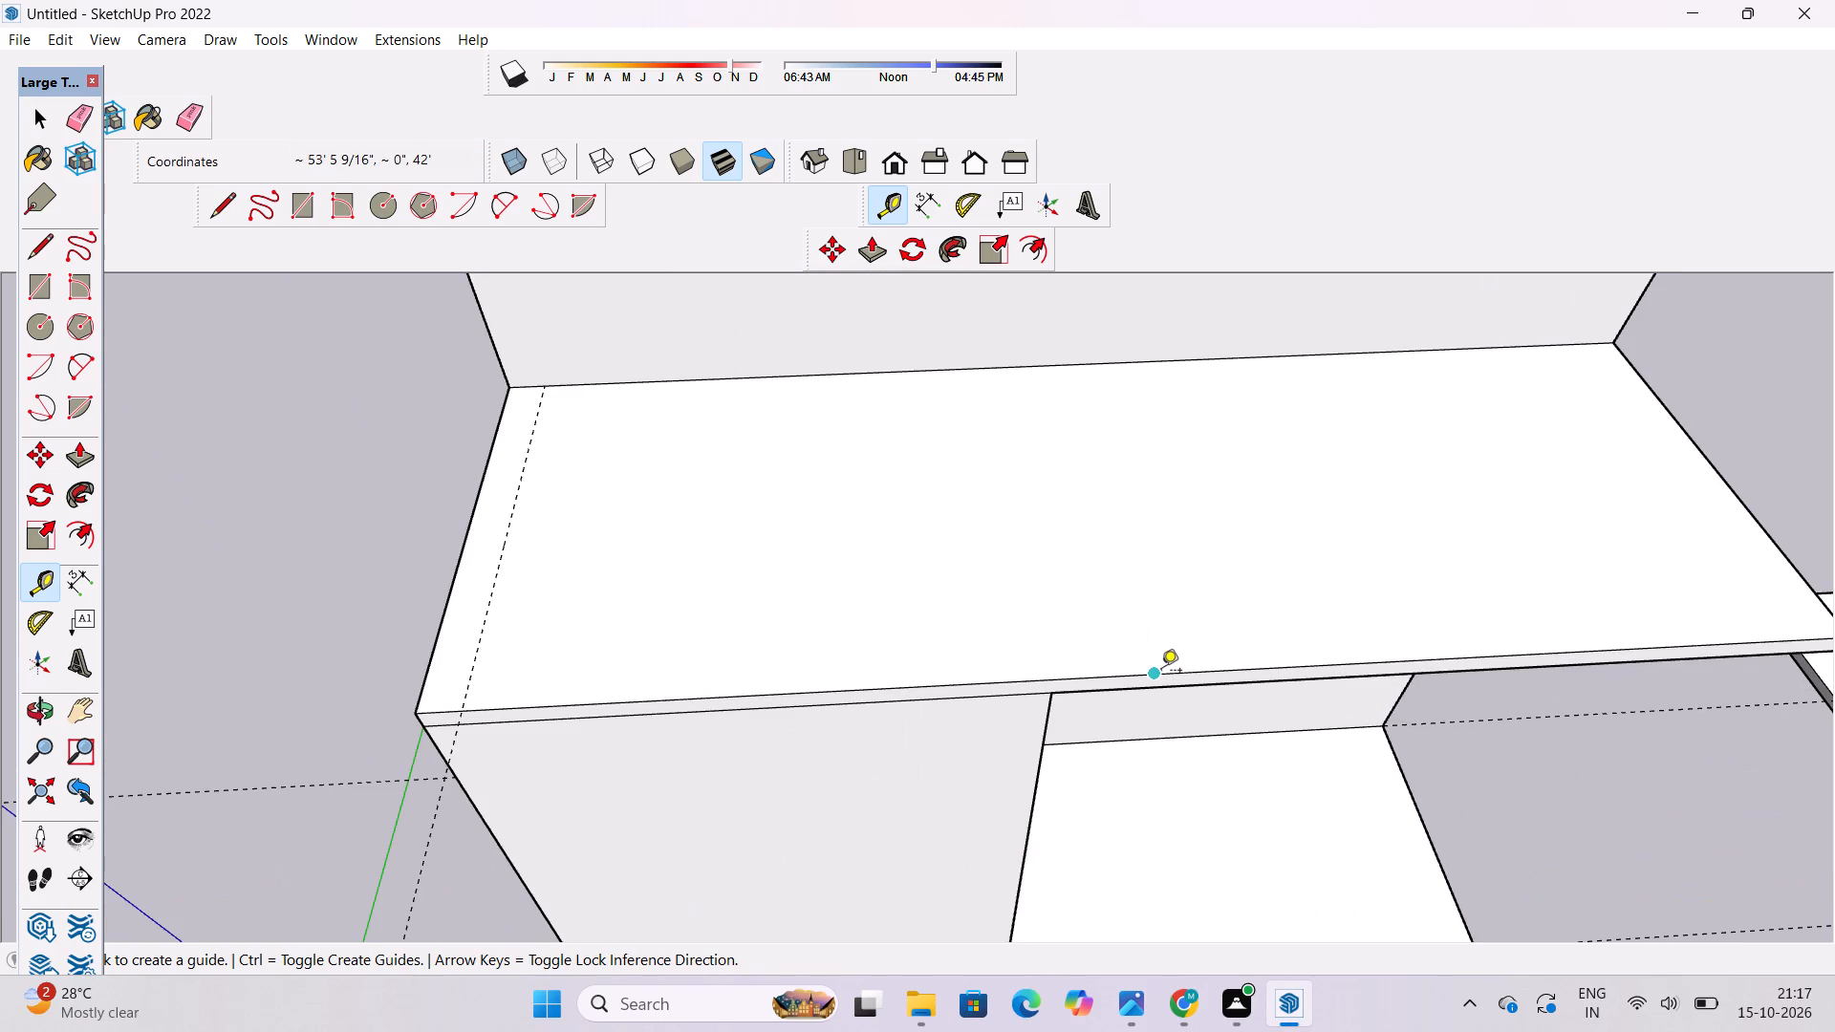
left_click(1148, 674)
scroll(1142, 664, "down", 6)
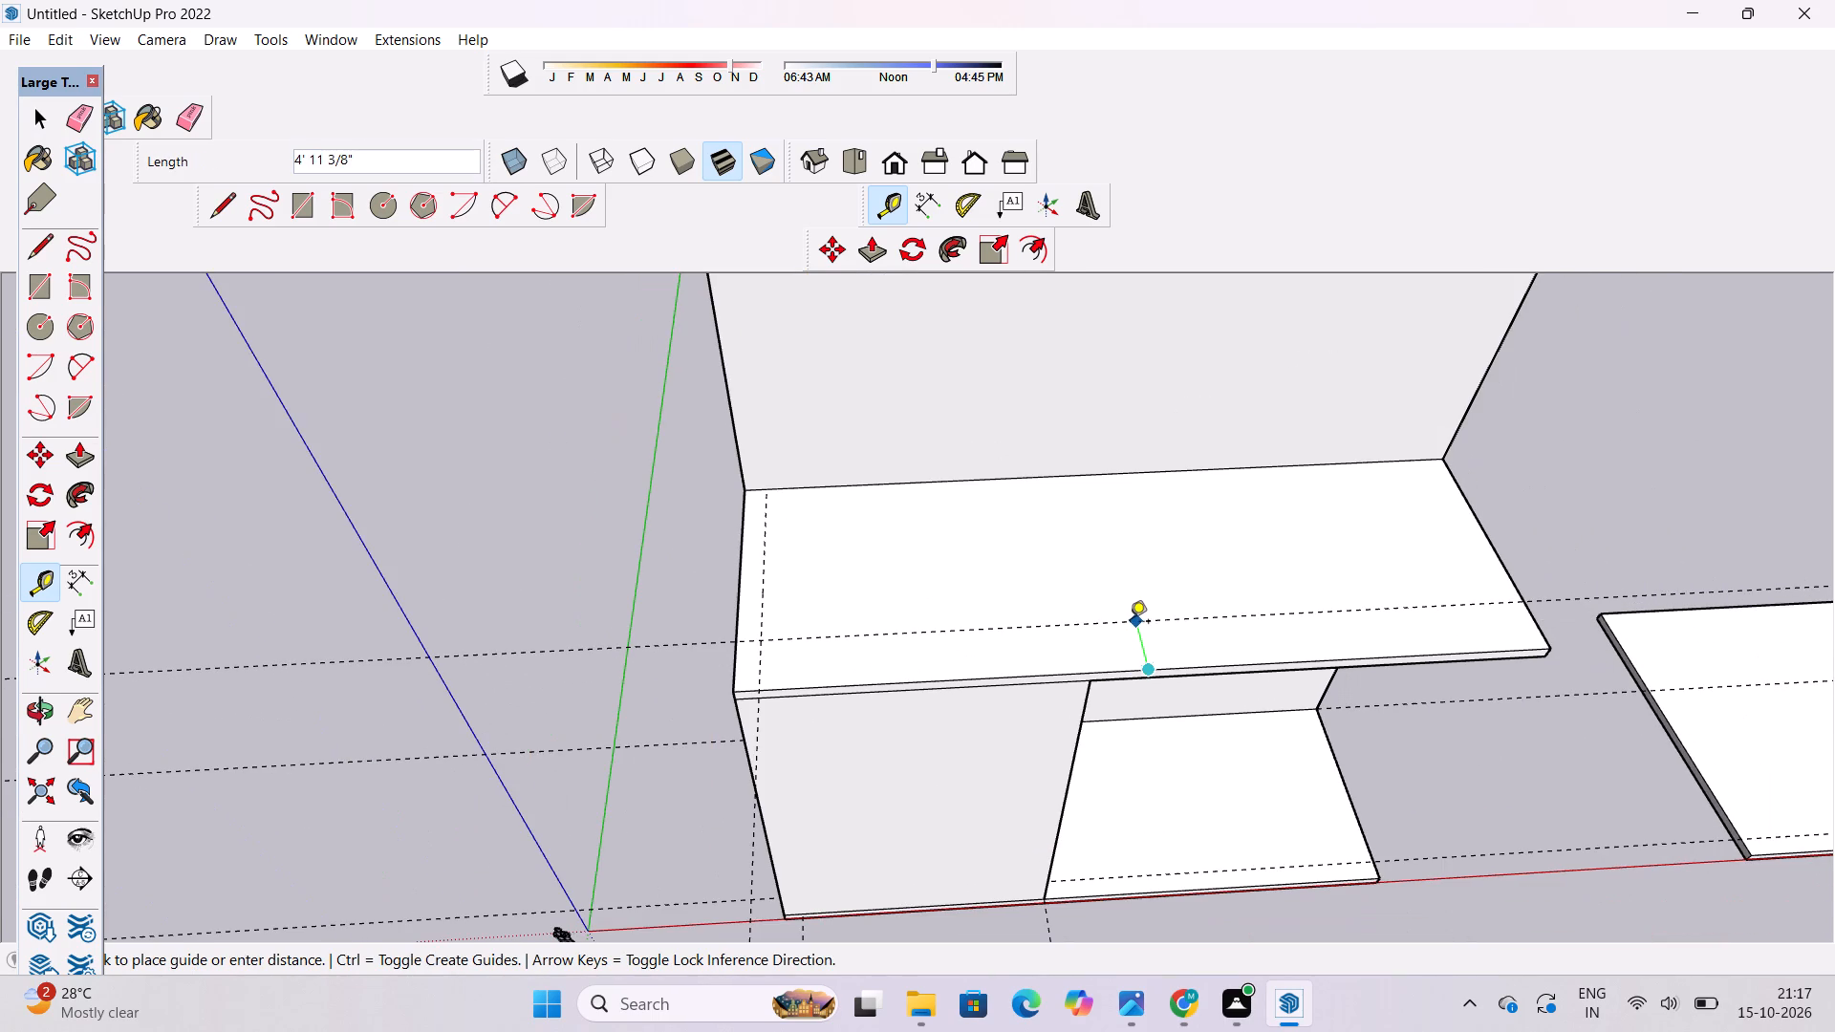
type("2'")
key("Return")
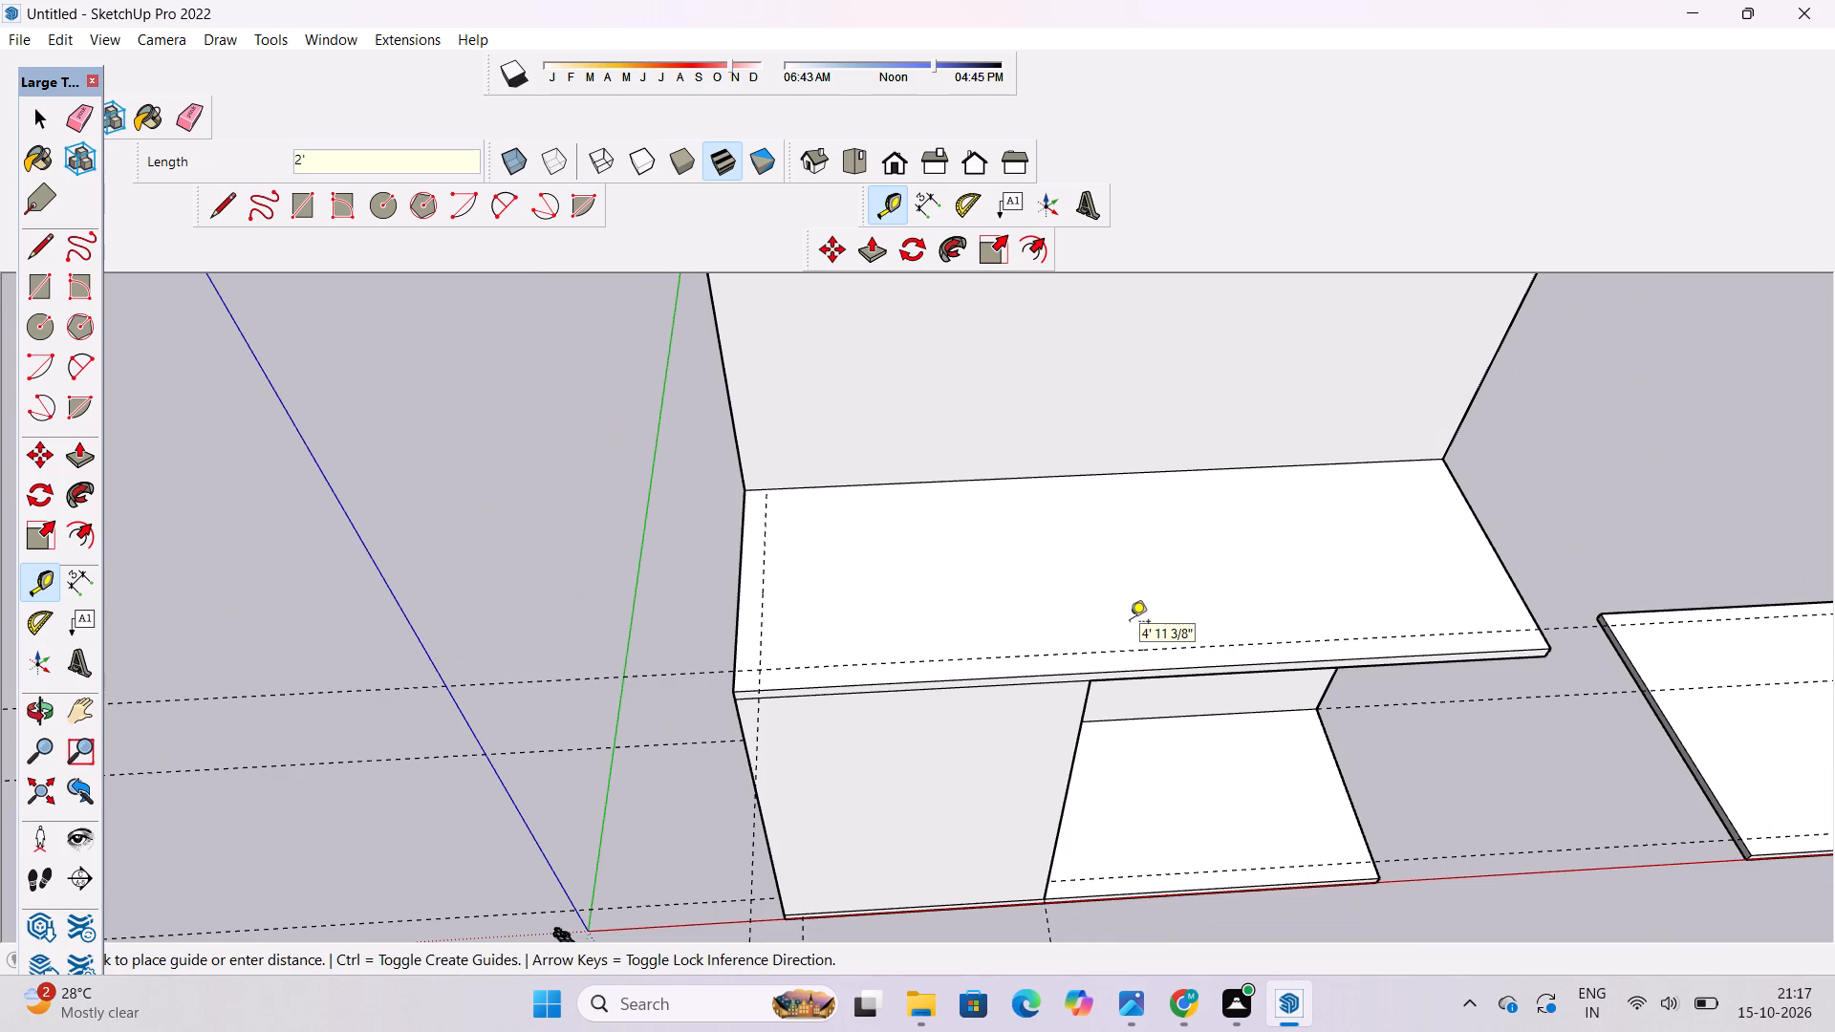
Examine the lower front roof with its edge guides and the rear block above it.
key("o")
scroll(1165, 667, "down", 1)
left_click_drag(1437, 627, 1419, 647)
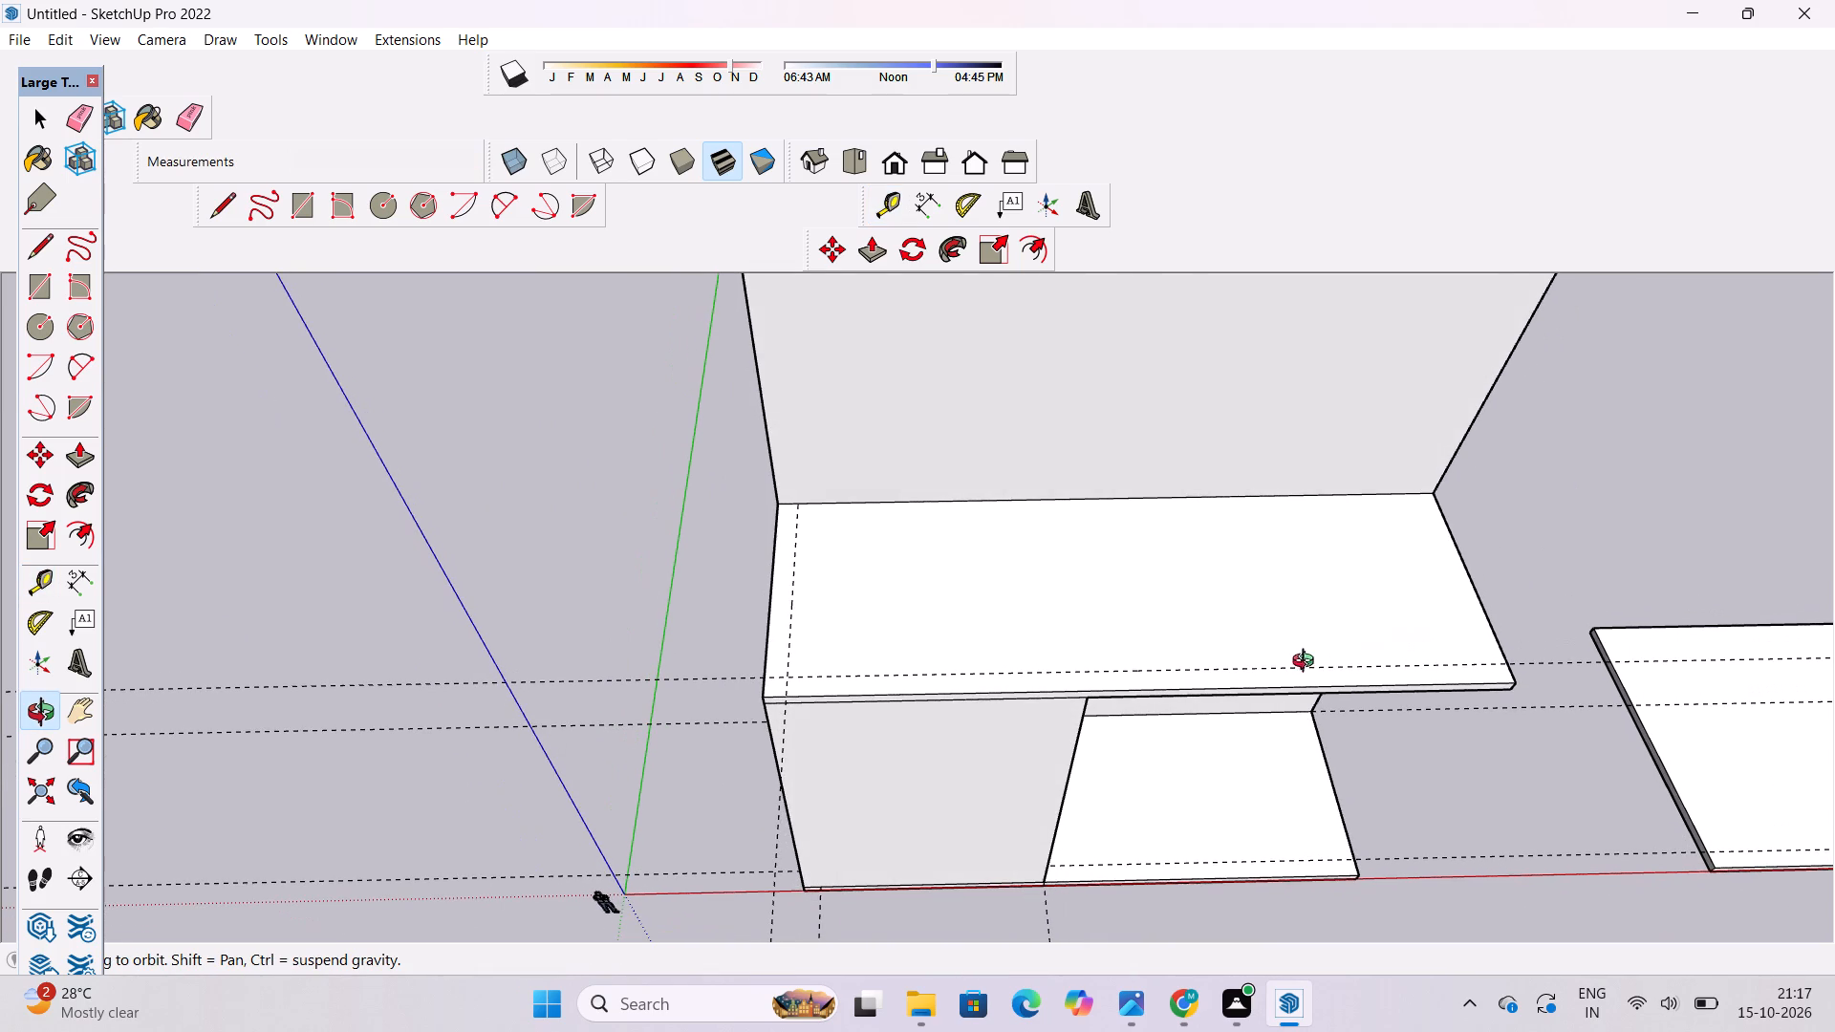
scroll(1290, 663, "down", 4)
left_click(1252, 673)
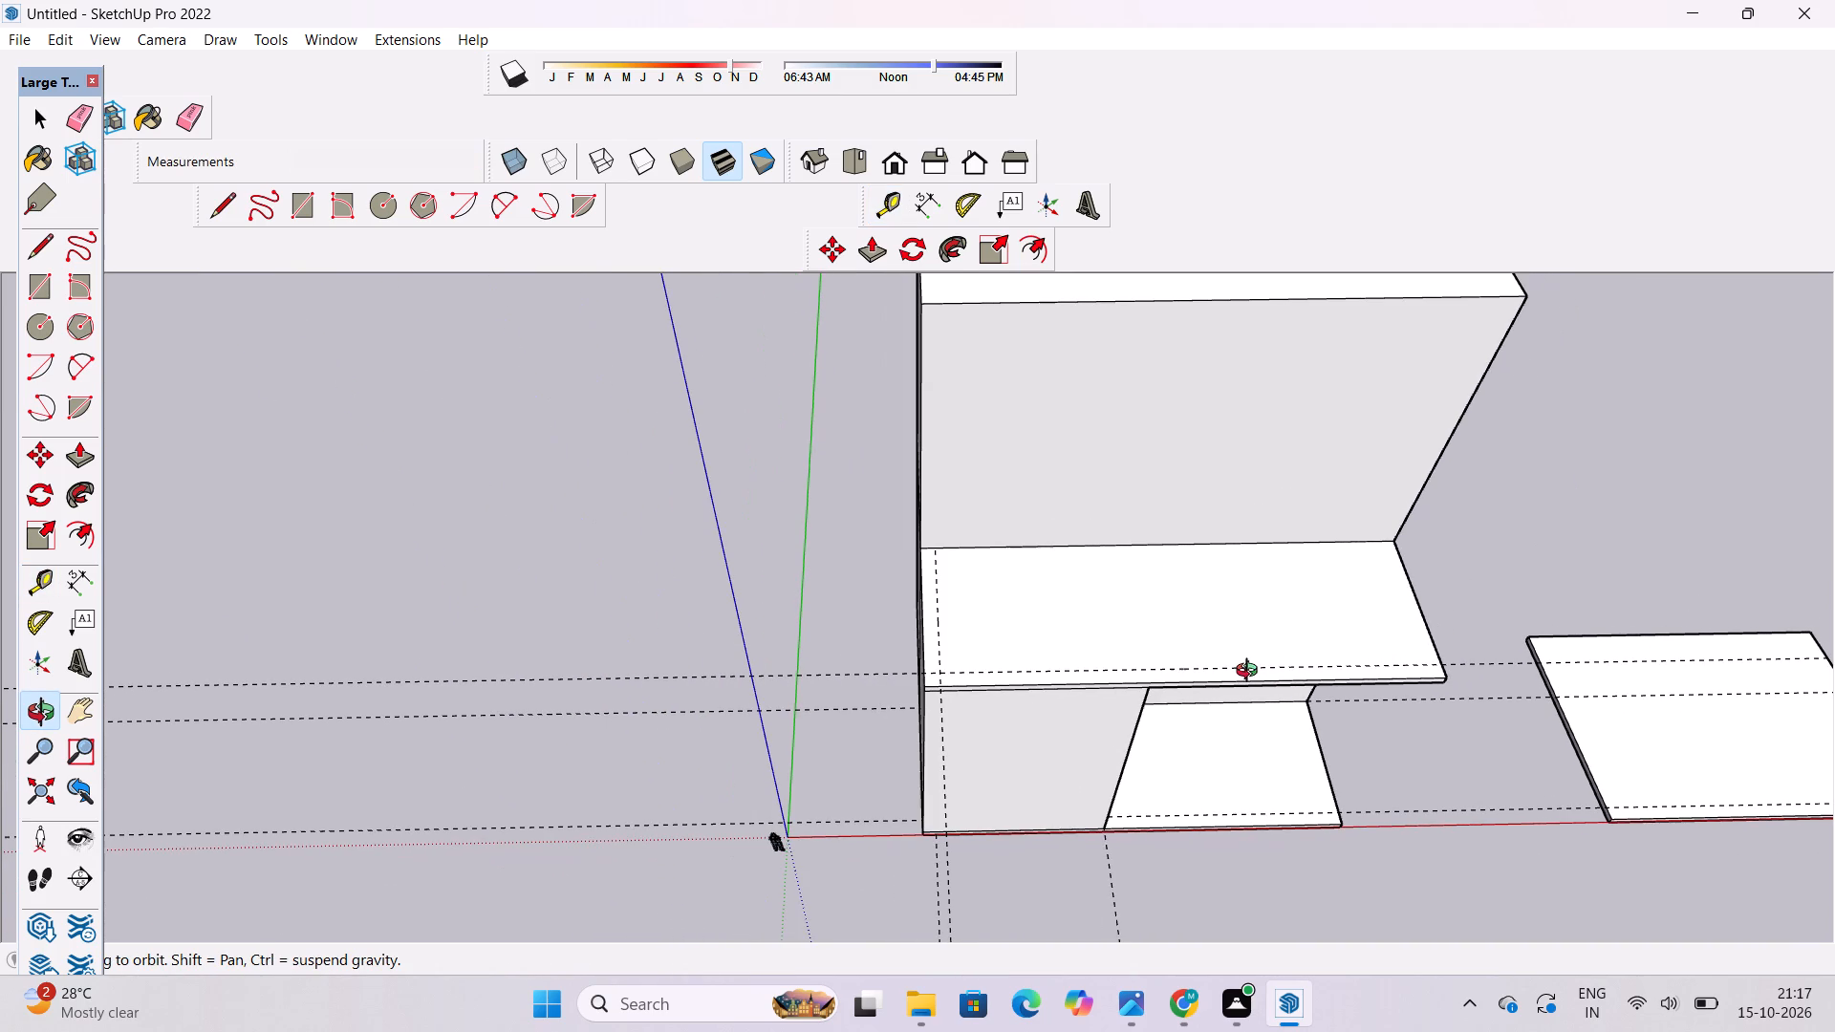
scroll(1251, 673, "up", 3)
scroll(1251, 673, "down", 4)
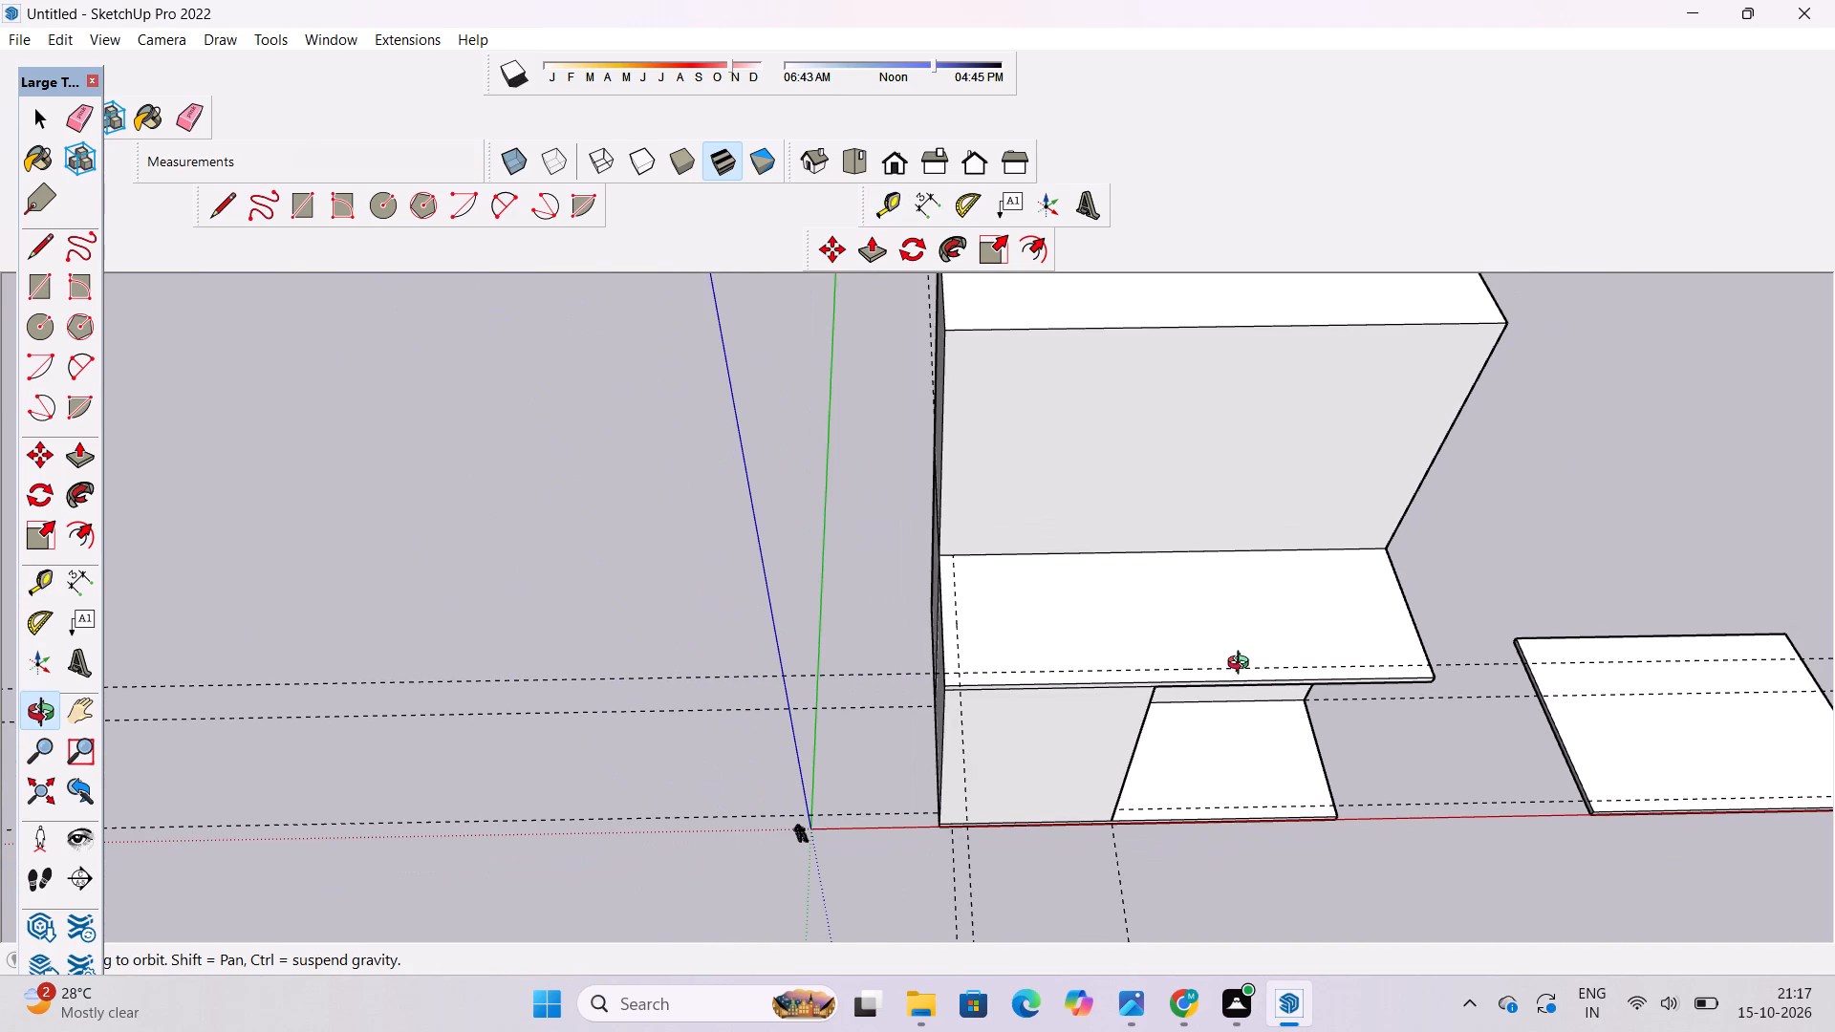
left_click_drag(1239, 644, 1251, 678)
scroll(1258, 667, "down", 3)
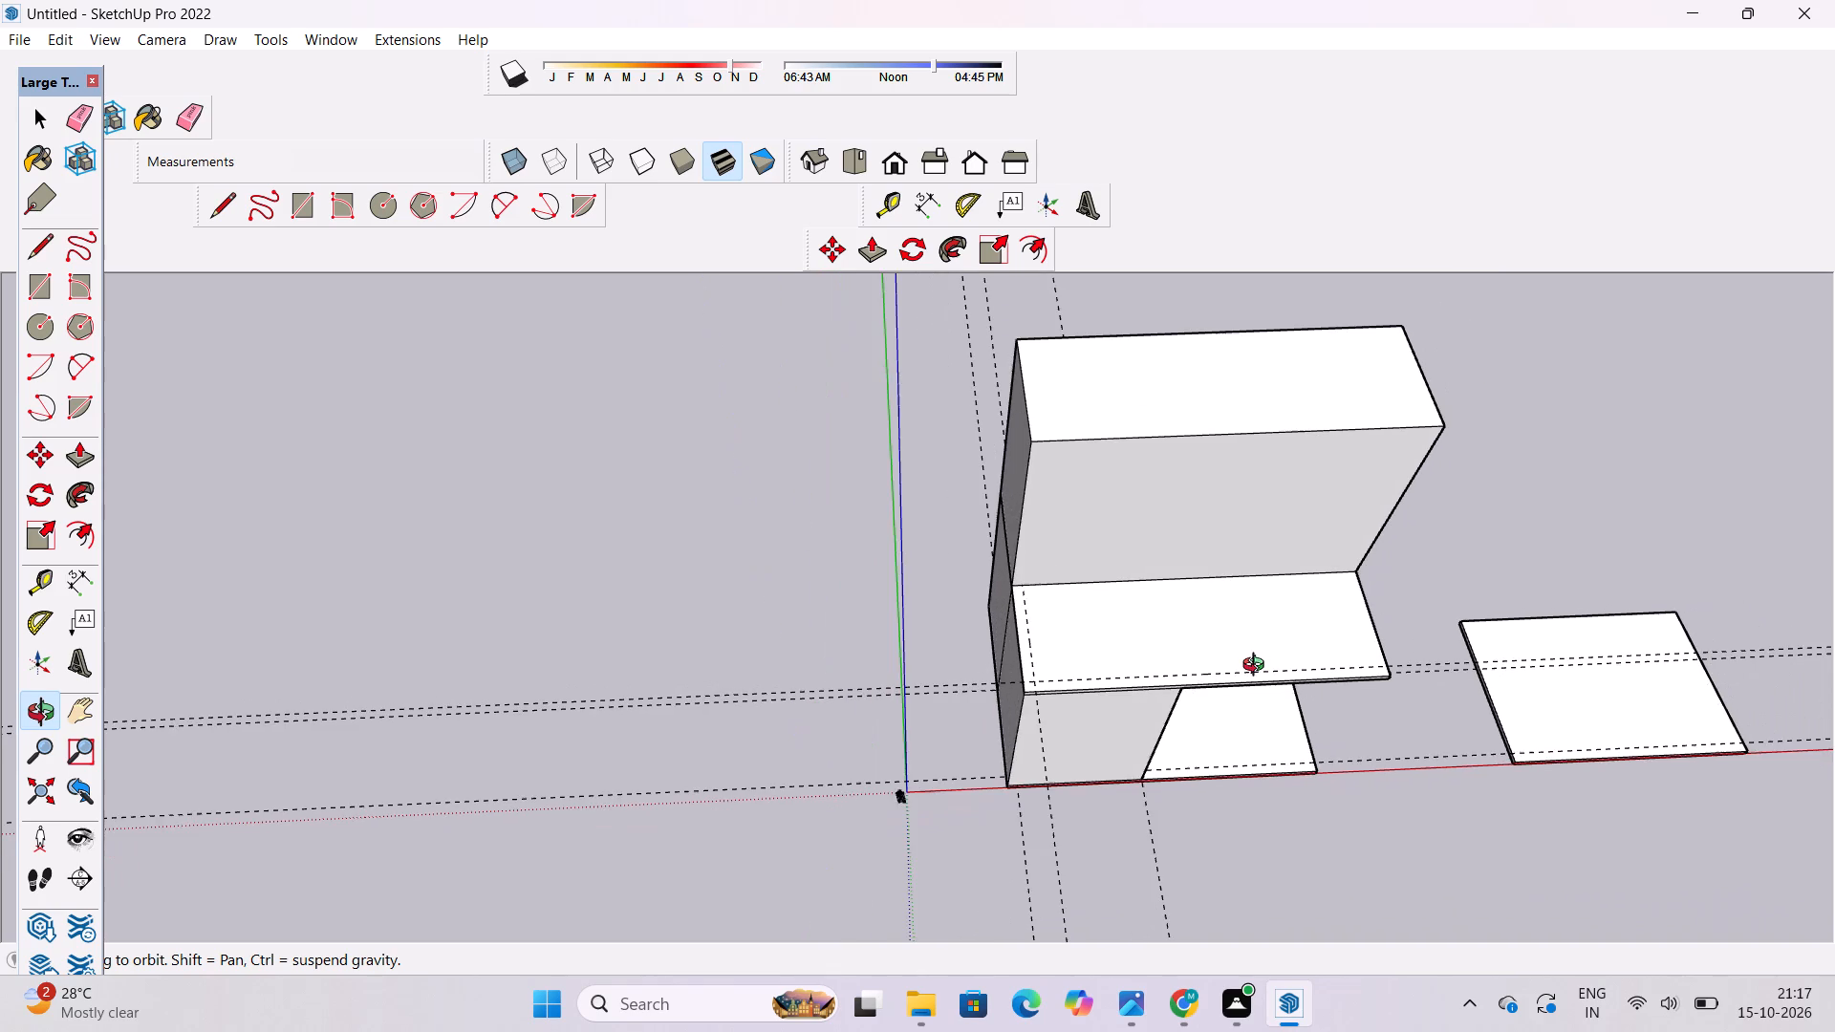
Examine the lower front roof, its guides and the wall beneath it from several angles.
left_click_drag(1258, 667, 1265, 685, "shift")
scroll(1263, 698, "up", 4)
left_click_drag(1259, 692, 1198, 684, "shift")
left_click_drag(1205, 694, 1198, 686)
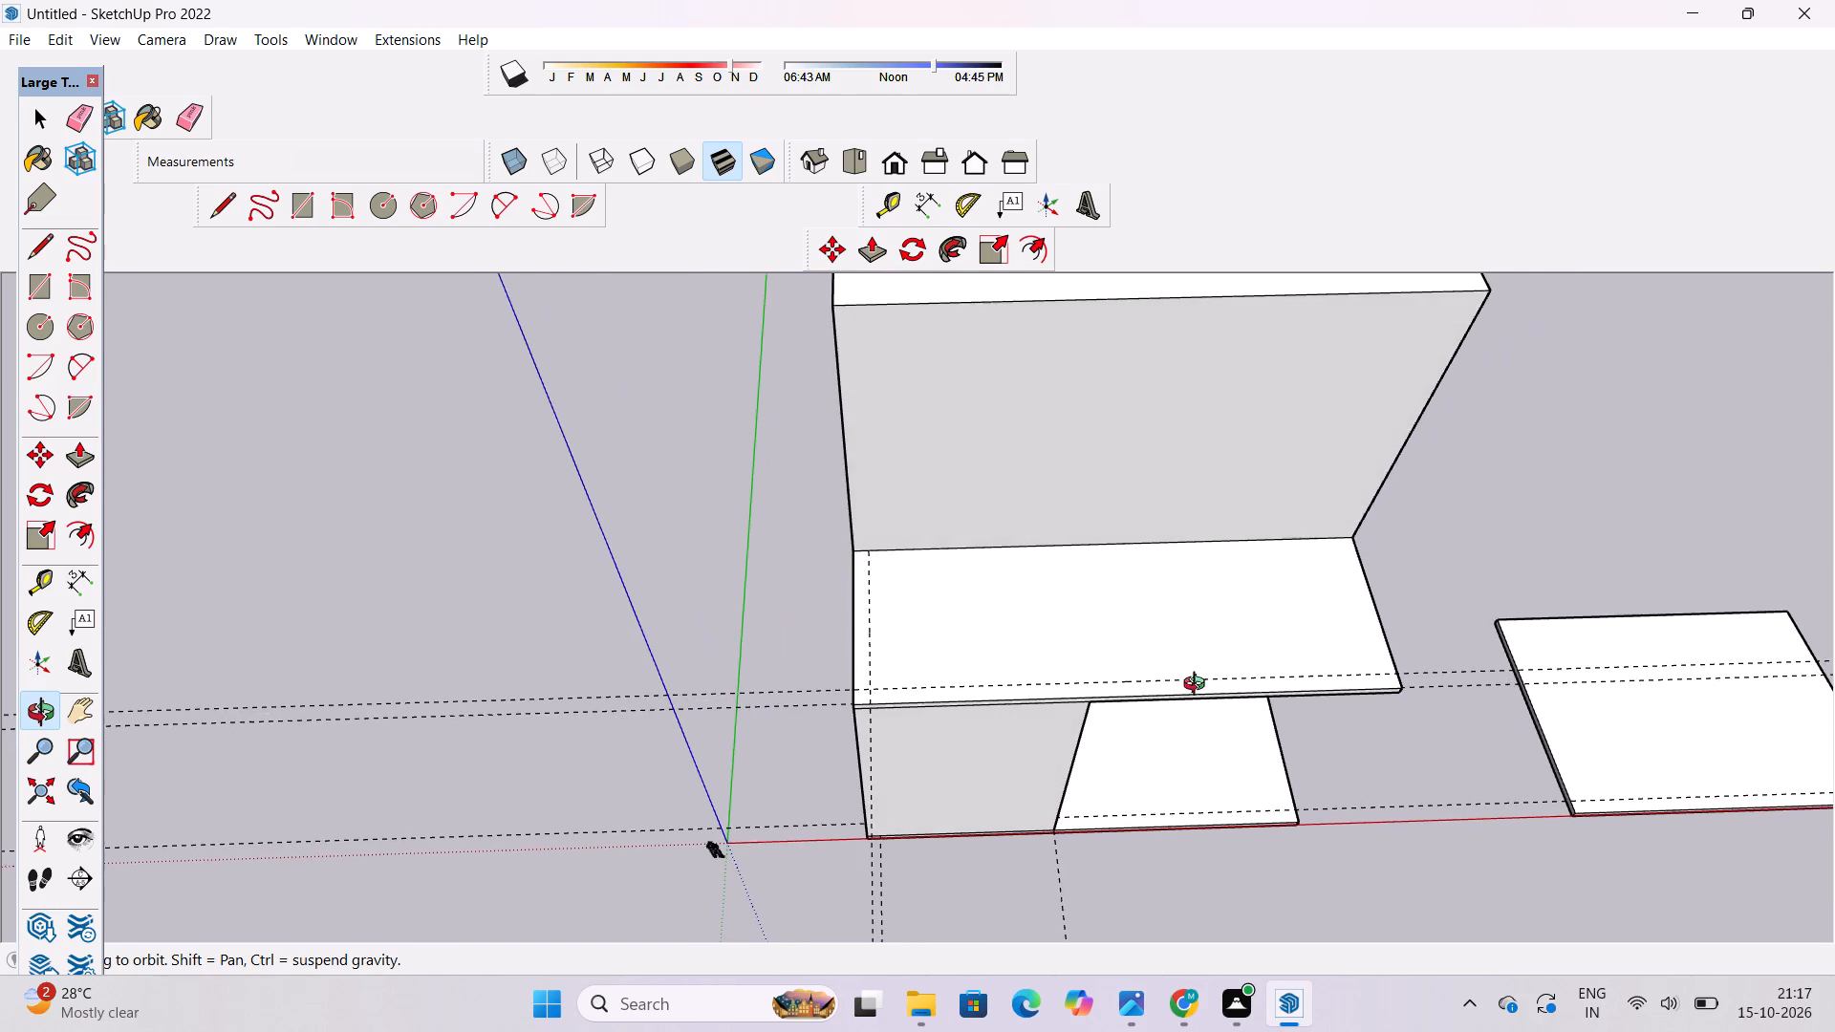
left_click_drag(1198, 686, 1177, 706)
scroll(1173, 703, "down", 1)
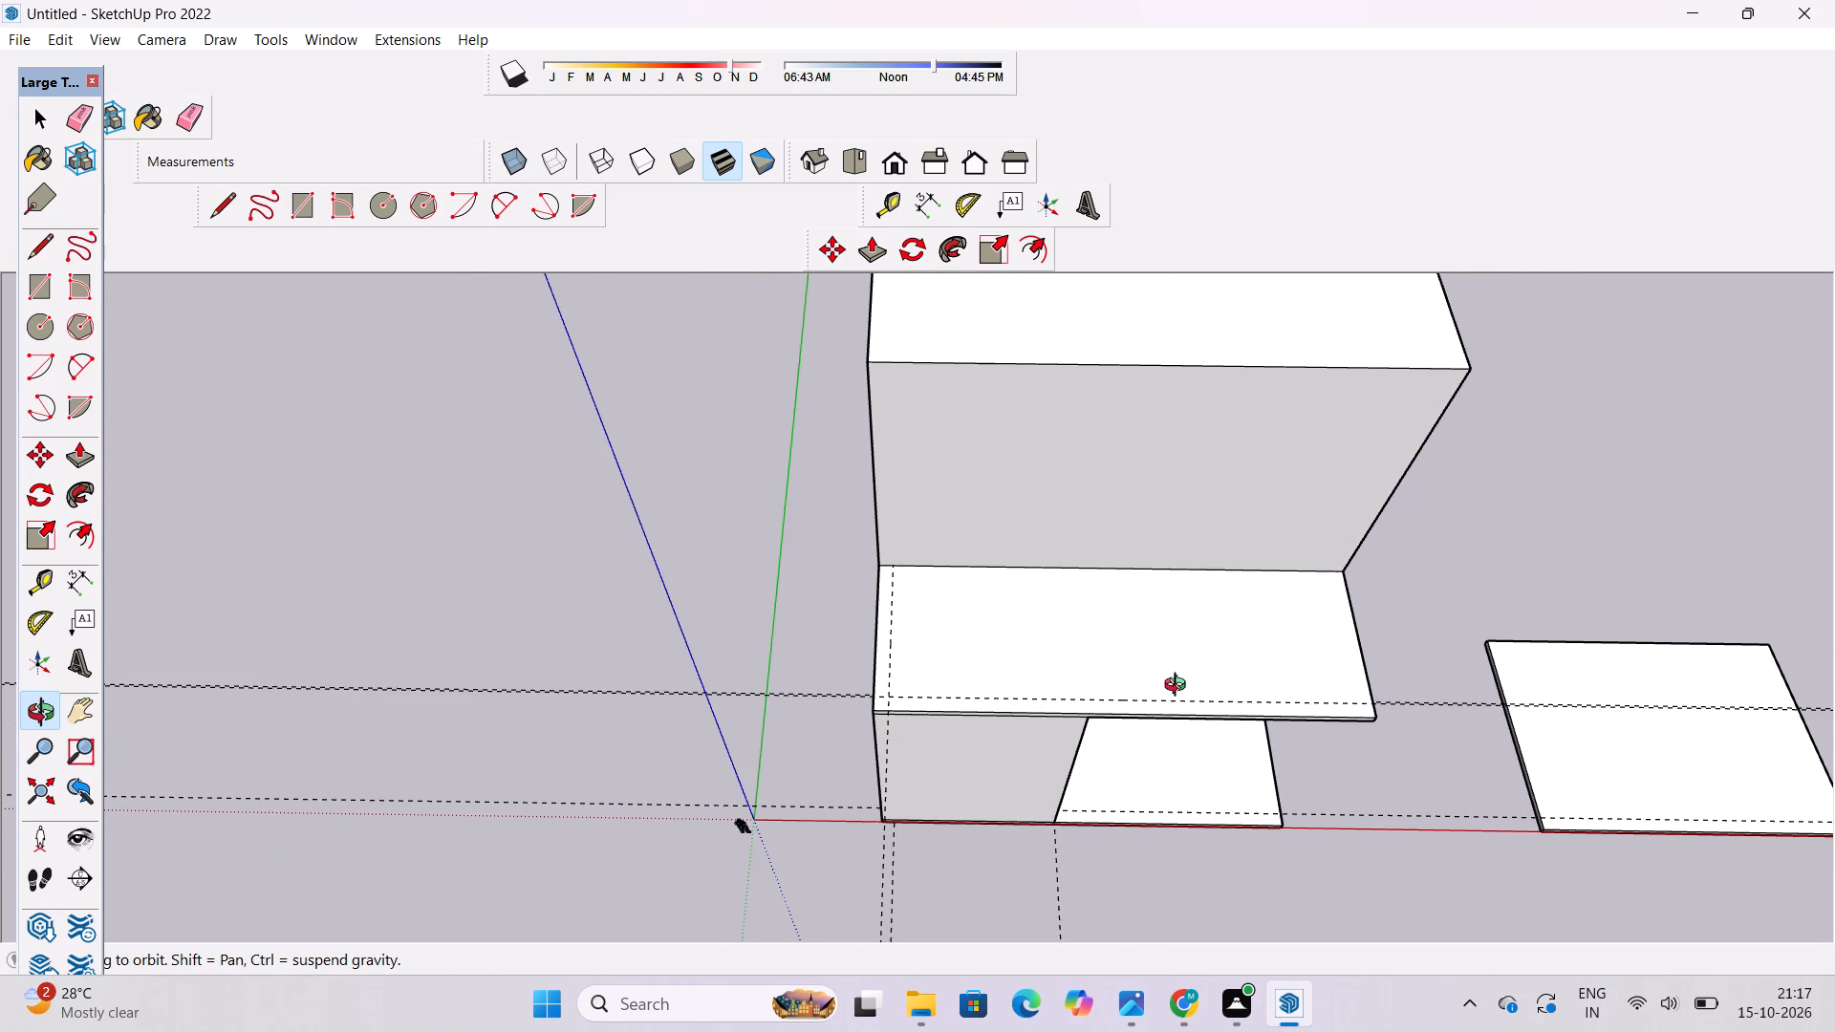
scroll(1179, 687, "down", 1)
left_click_drag(1179, 687, 1241, 673, "shift")
left_click_drag(1241, 673, 1283, 749)
left_click_drag(1254, 743, 1116, 686)
left_click_drag(1116, 699, 1136, 670)
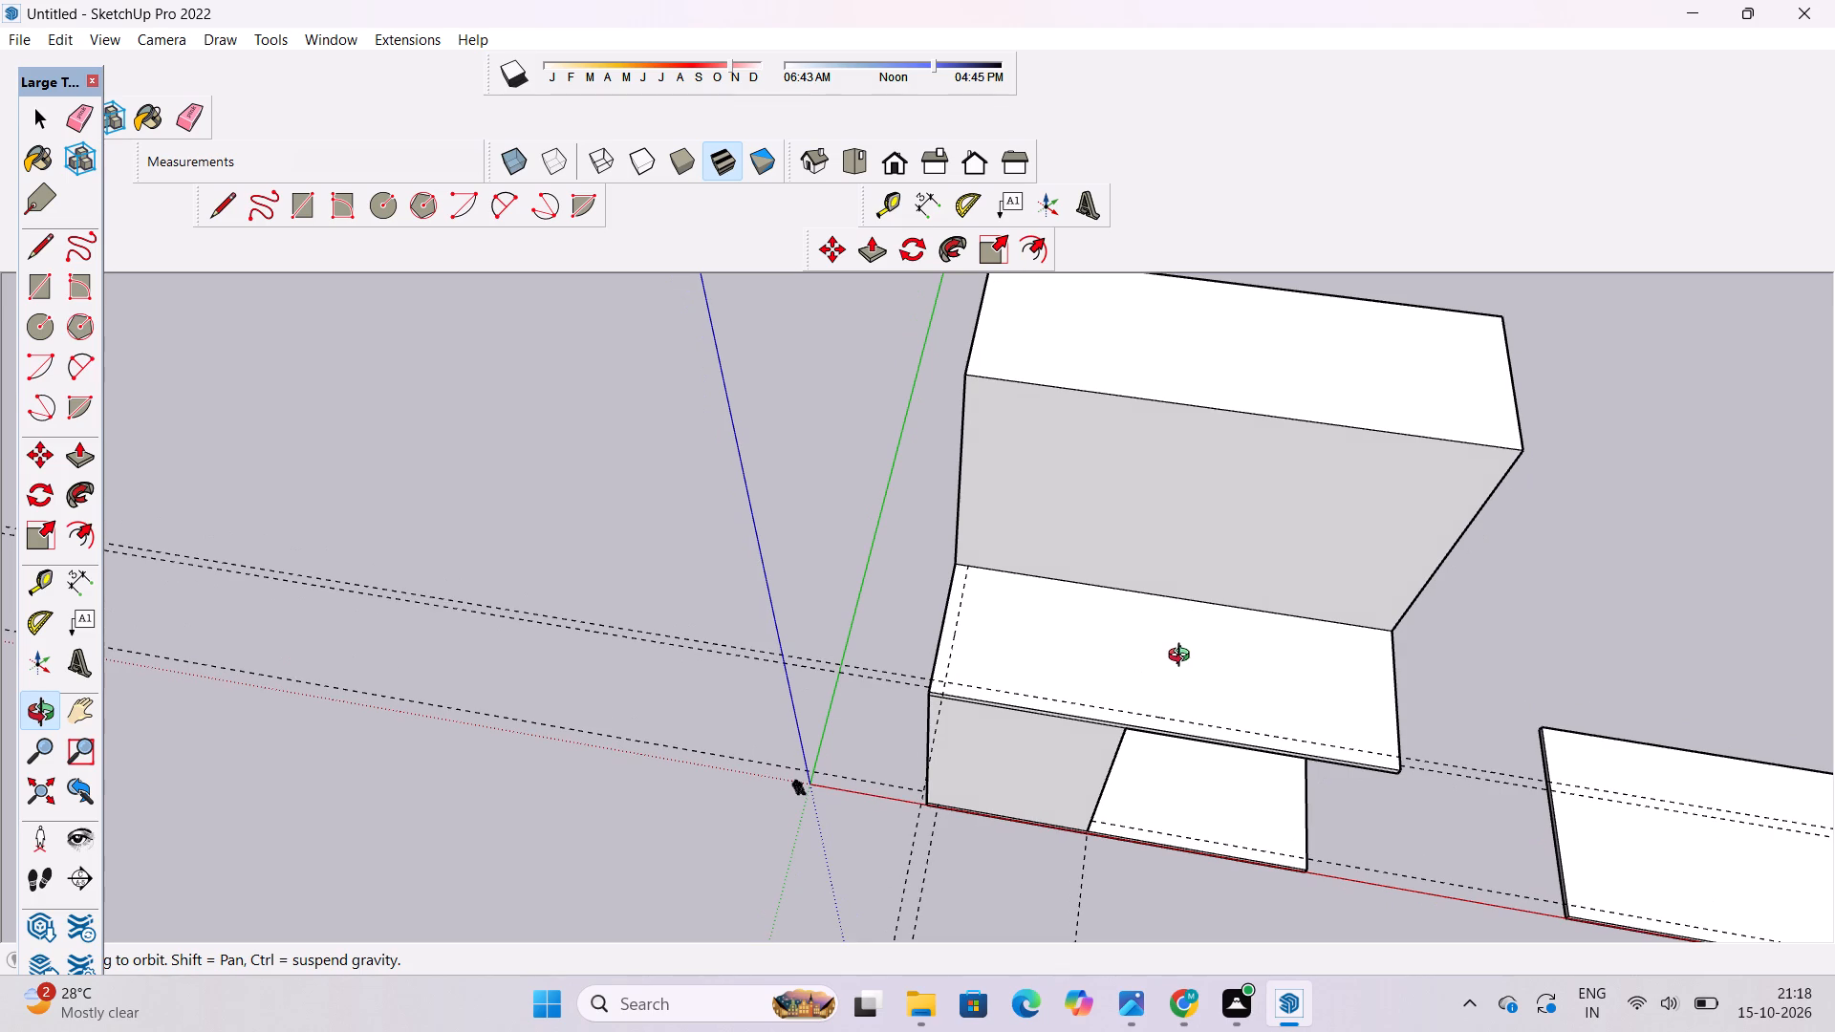
scroll(1218, 624, "down", 5)
left_click_drag(1178, 672, 1246, 742)
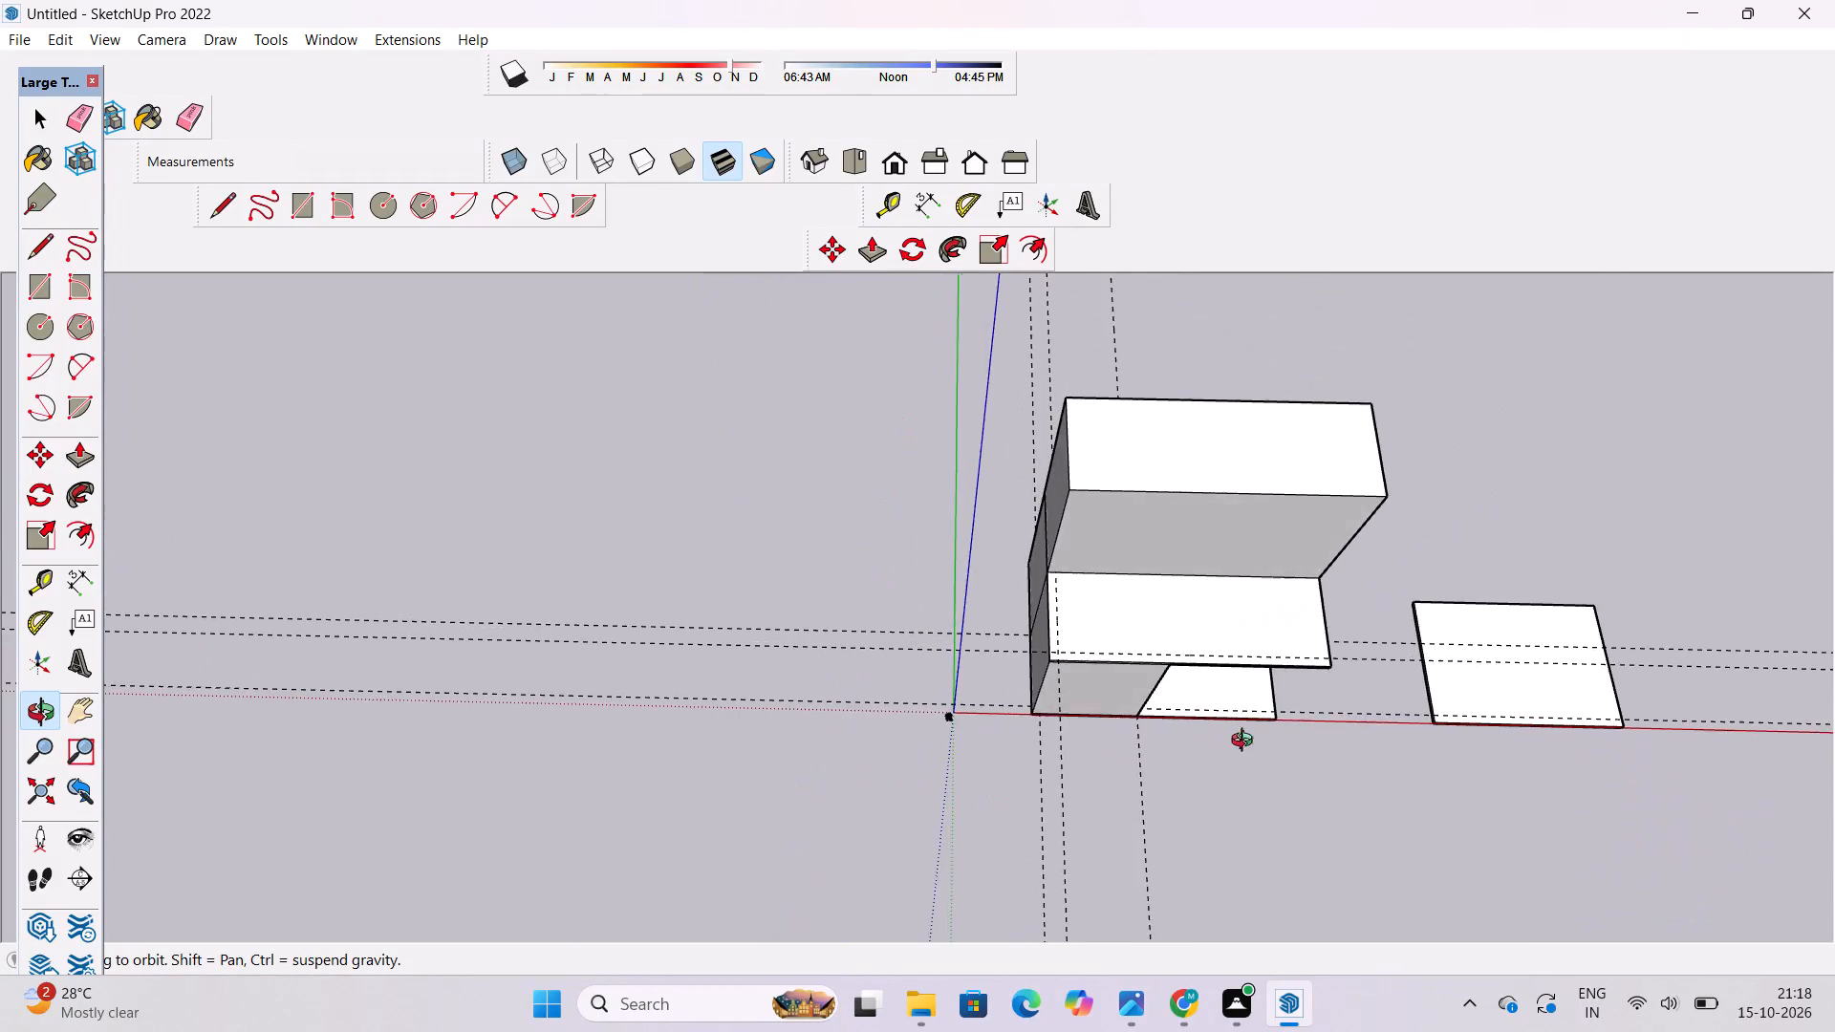
scroll(1130, 671, "up", 9)
left_click_drag(1095, 646, 1047, 665, "shift")
left_click_drag(1046, 669, 1050, 683)
left_click_drag(1050, 683, 1045, 658, "shift")
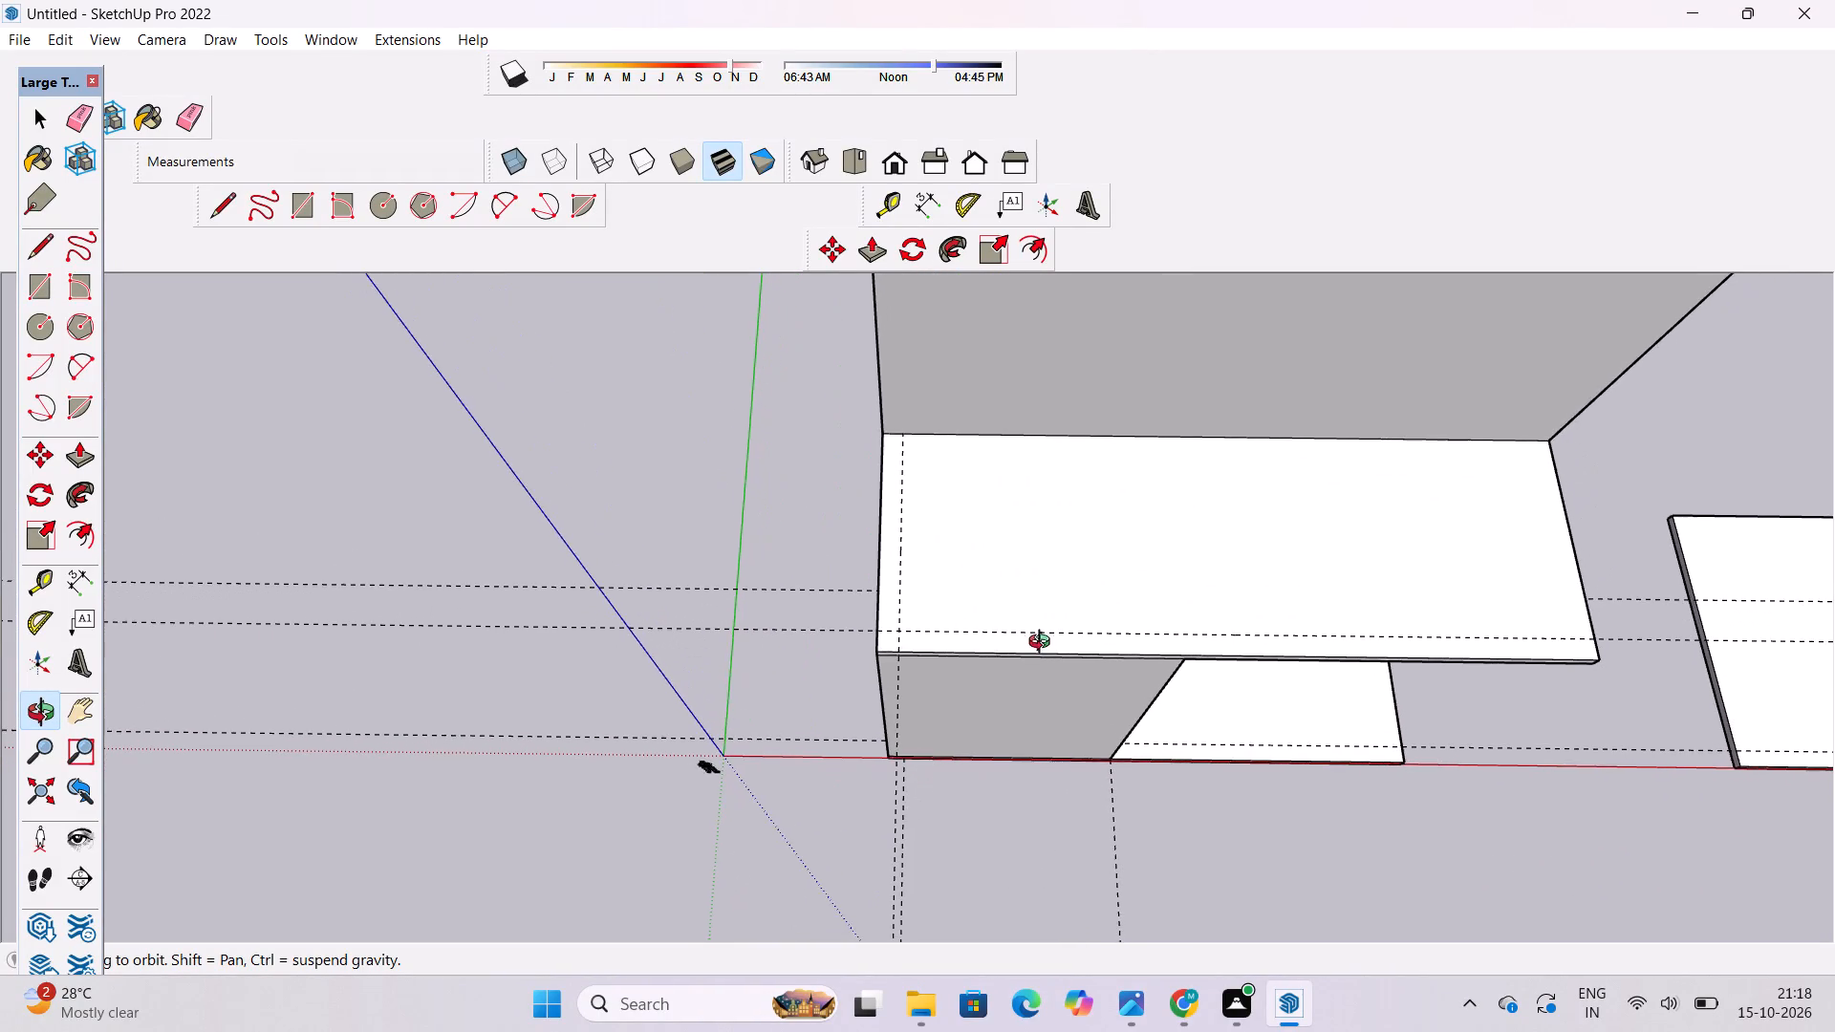
scroll(1044, 640, "down", 2)
left_click_drag(1044, 640, 1054, 663, "shift")
left_click(1069, 692)
left_click(1076, 699)
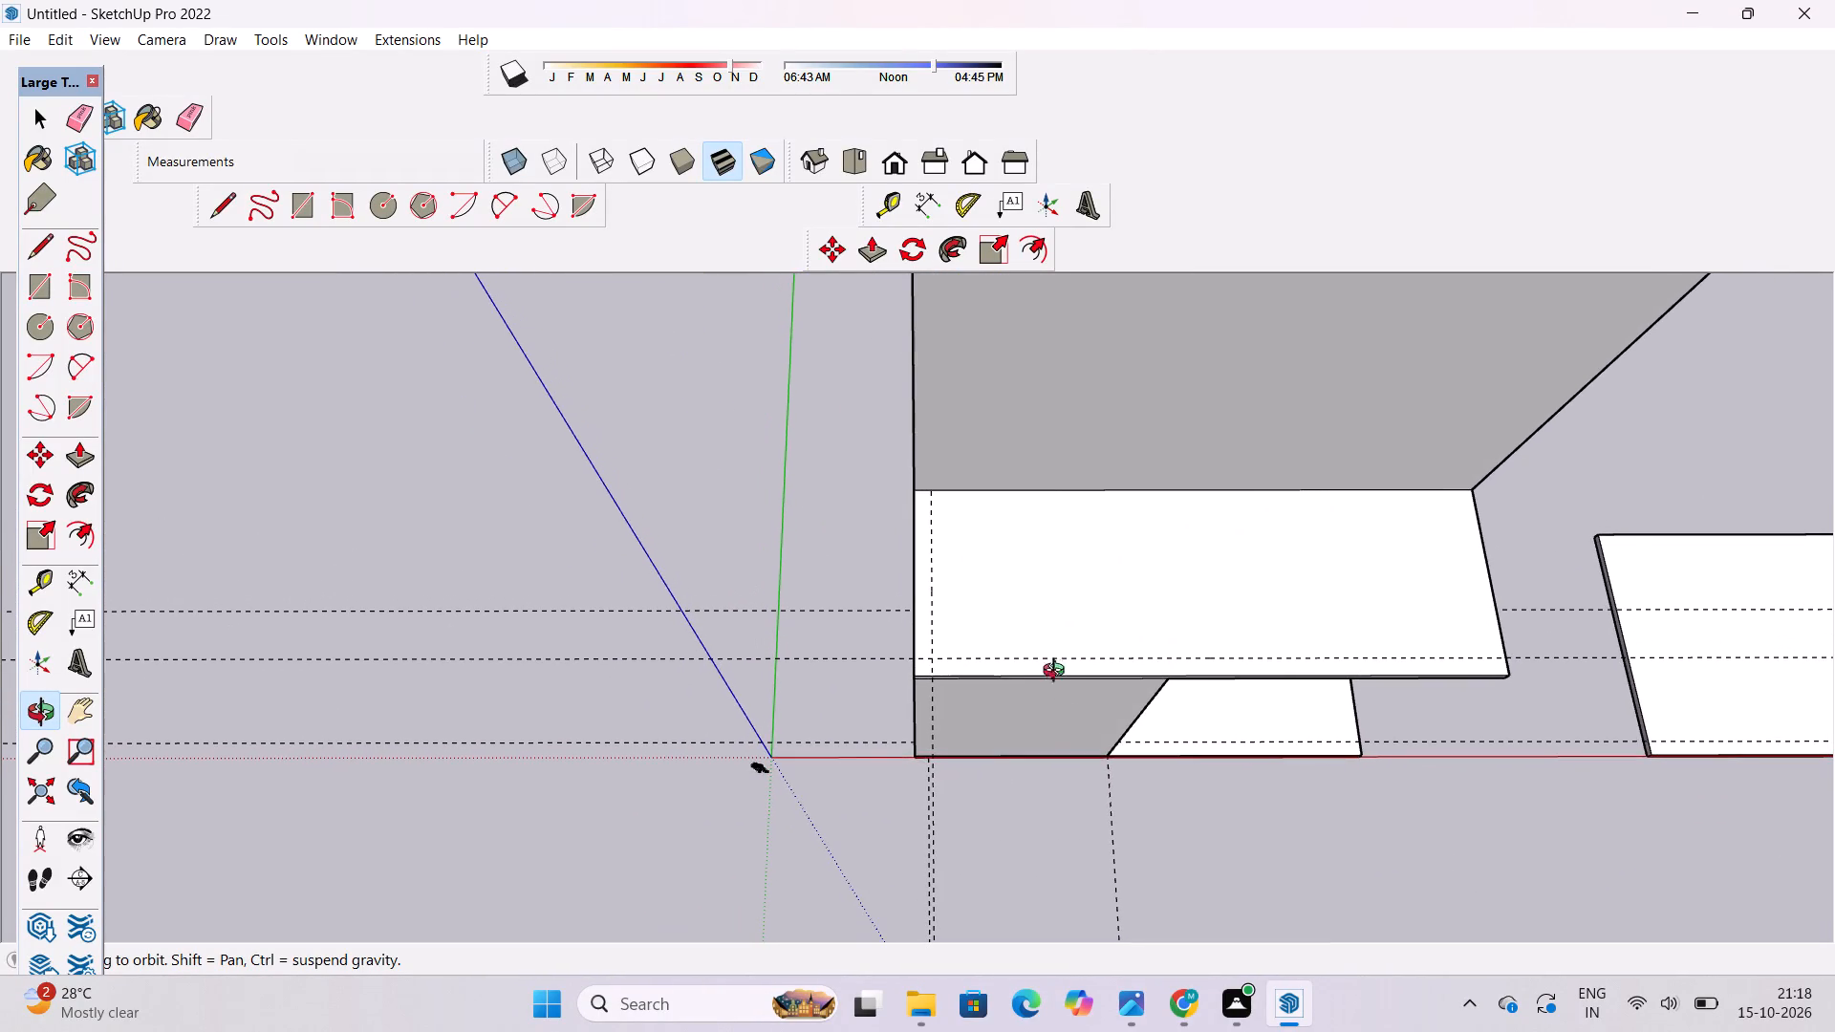
scroll(1058, 665, "up", 1)
scroll(1058, 665, "down", 3)
left_click_drag(1137, 658, 1019, 624, "shift")
left_click_drag(1019, 624, 1000, 534)
left_click_drag(998, 535, 980, 595, "shift")
left_click_drag(979, 595, 978, 576)
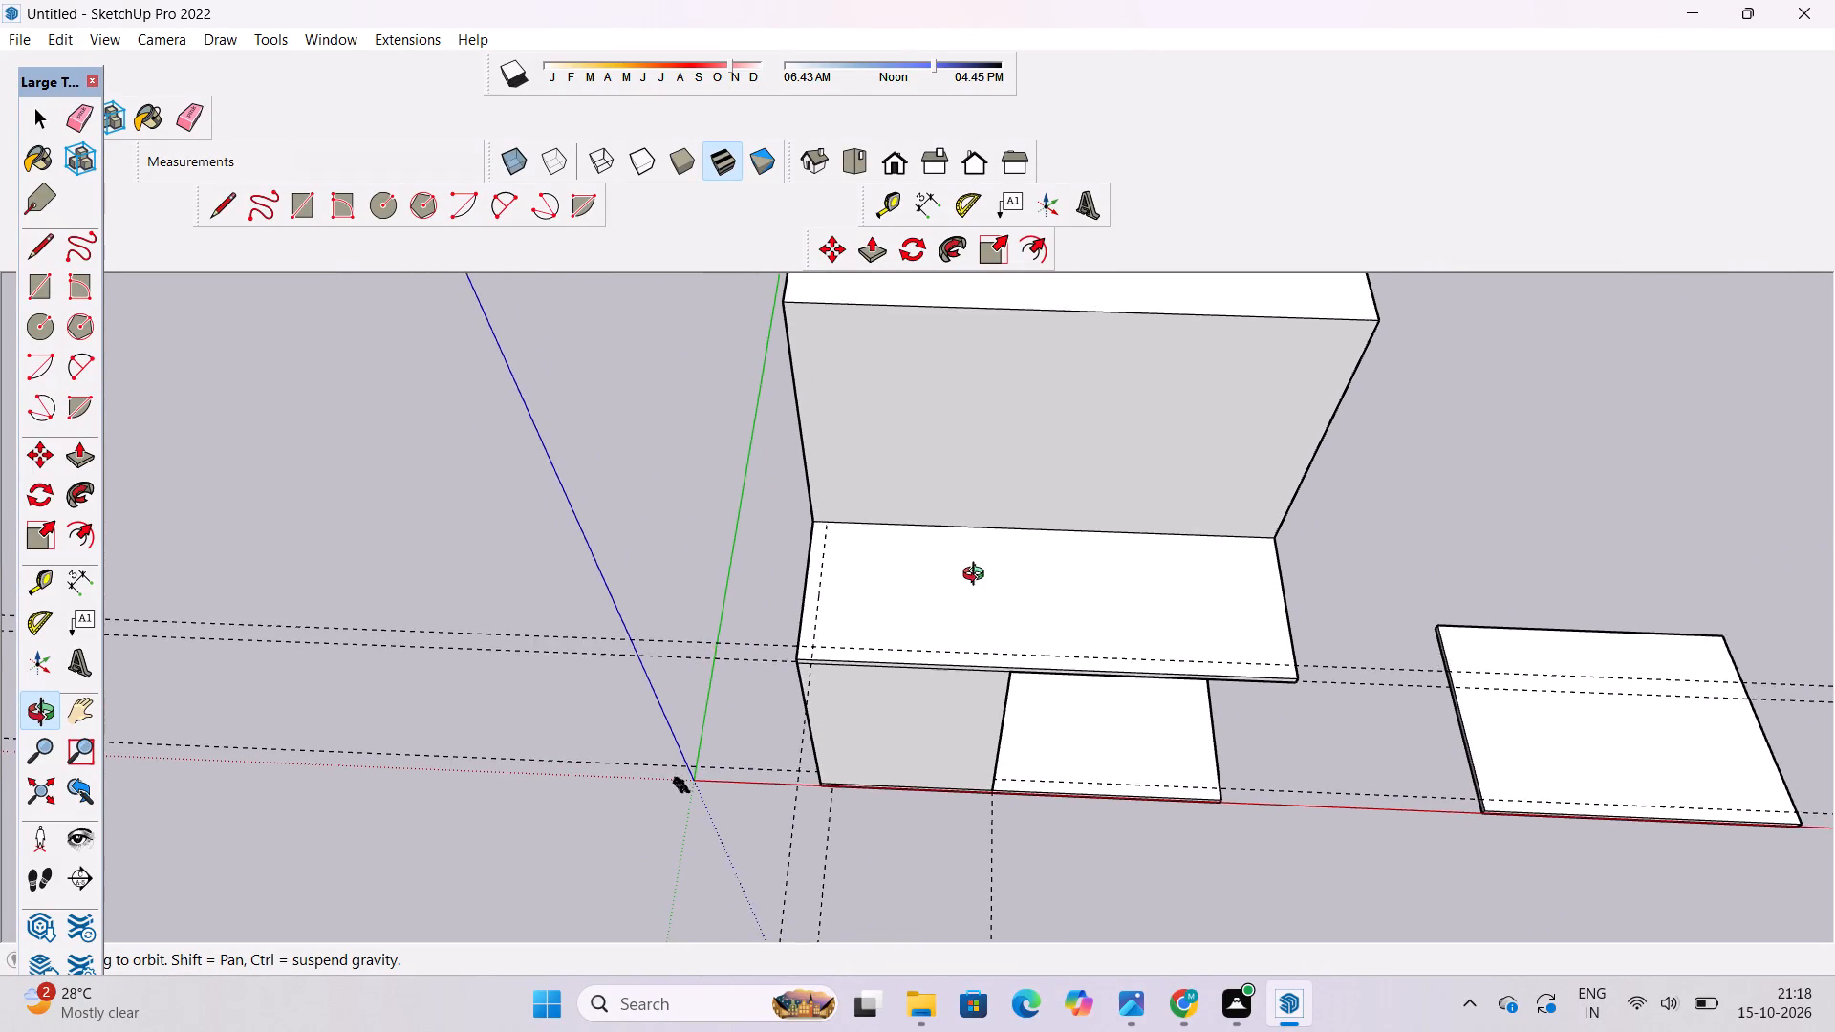
left_click_drag(978, 576, 978, 564)
Place a guide parallel to the roof's short-edge guide, about 26' from it, through the end of the lower front wall.
key("t")
scroll(820, 555, "up", 3)
left_click(824, 562)
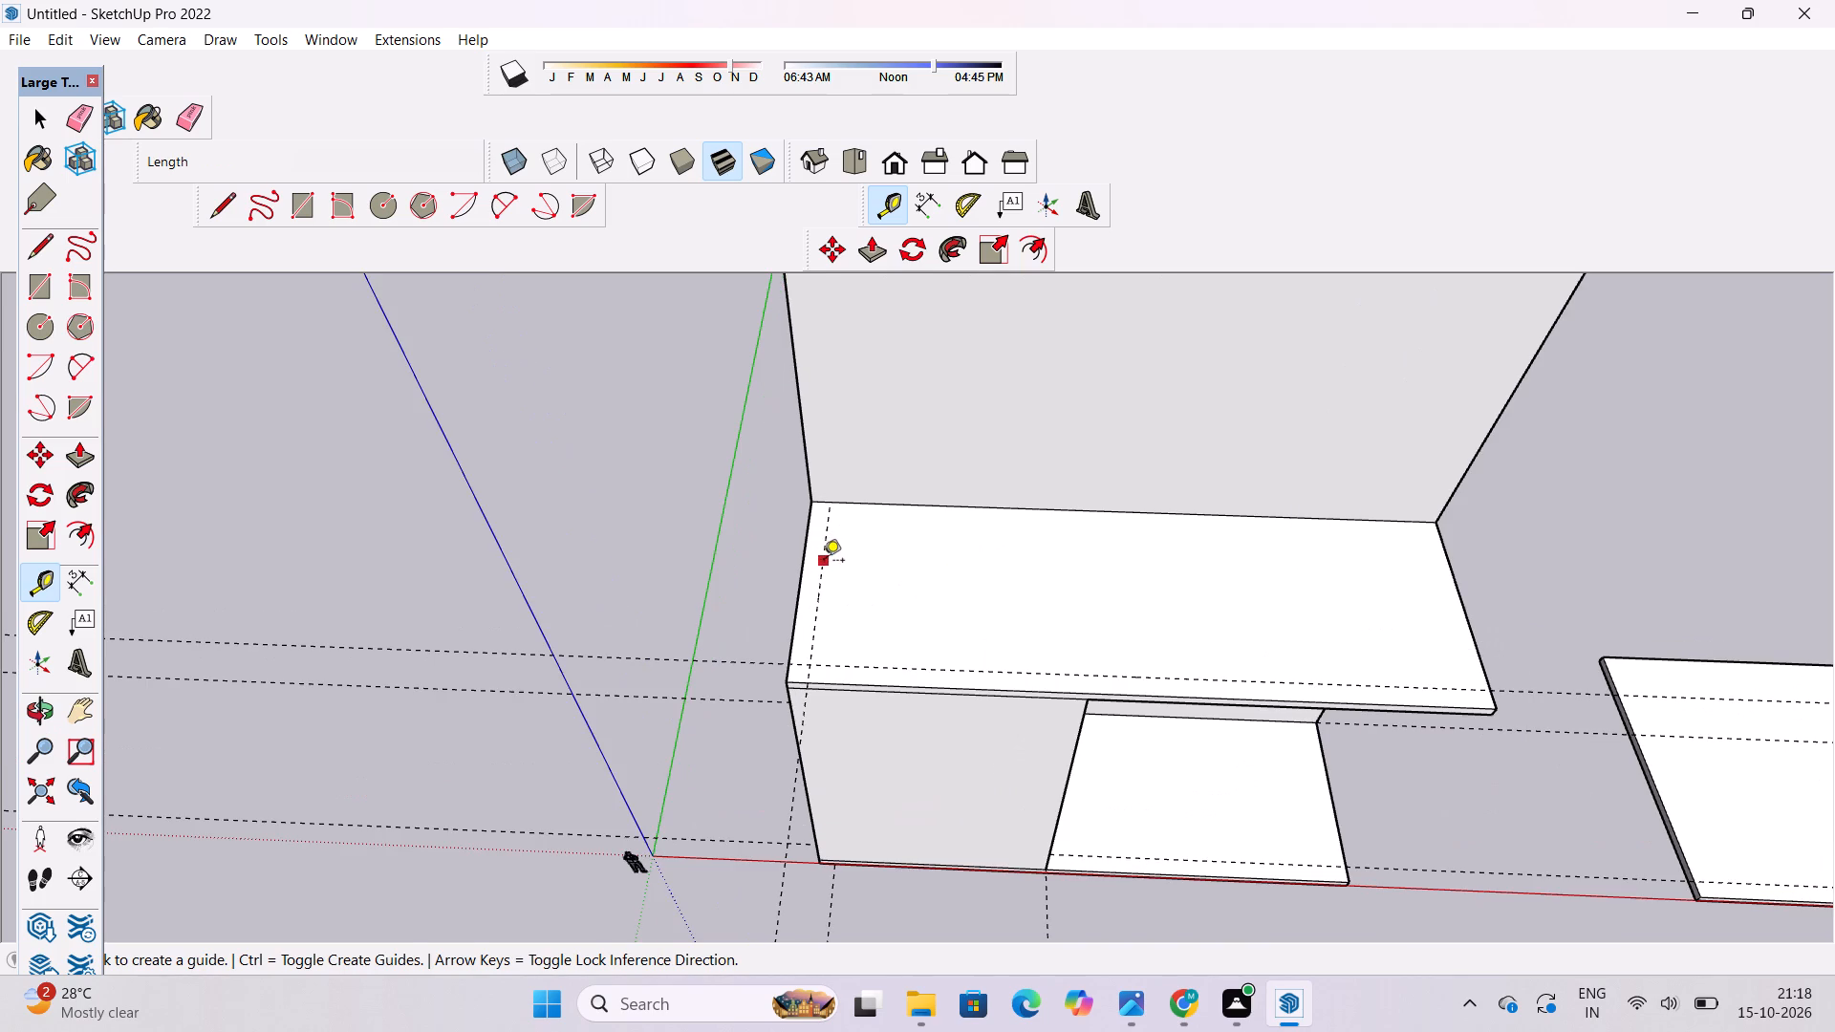
scroll(1068, 657, "up", 12)
scroll(1080, 672, "down", 11)
scroll(1090, 735, "up", 2)
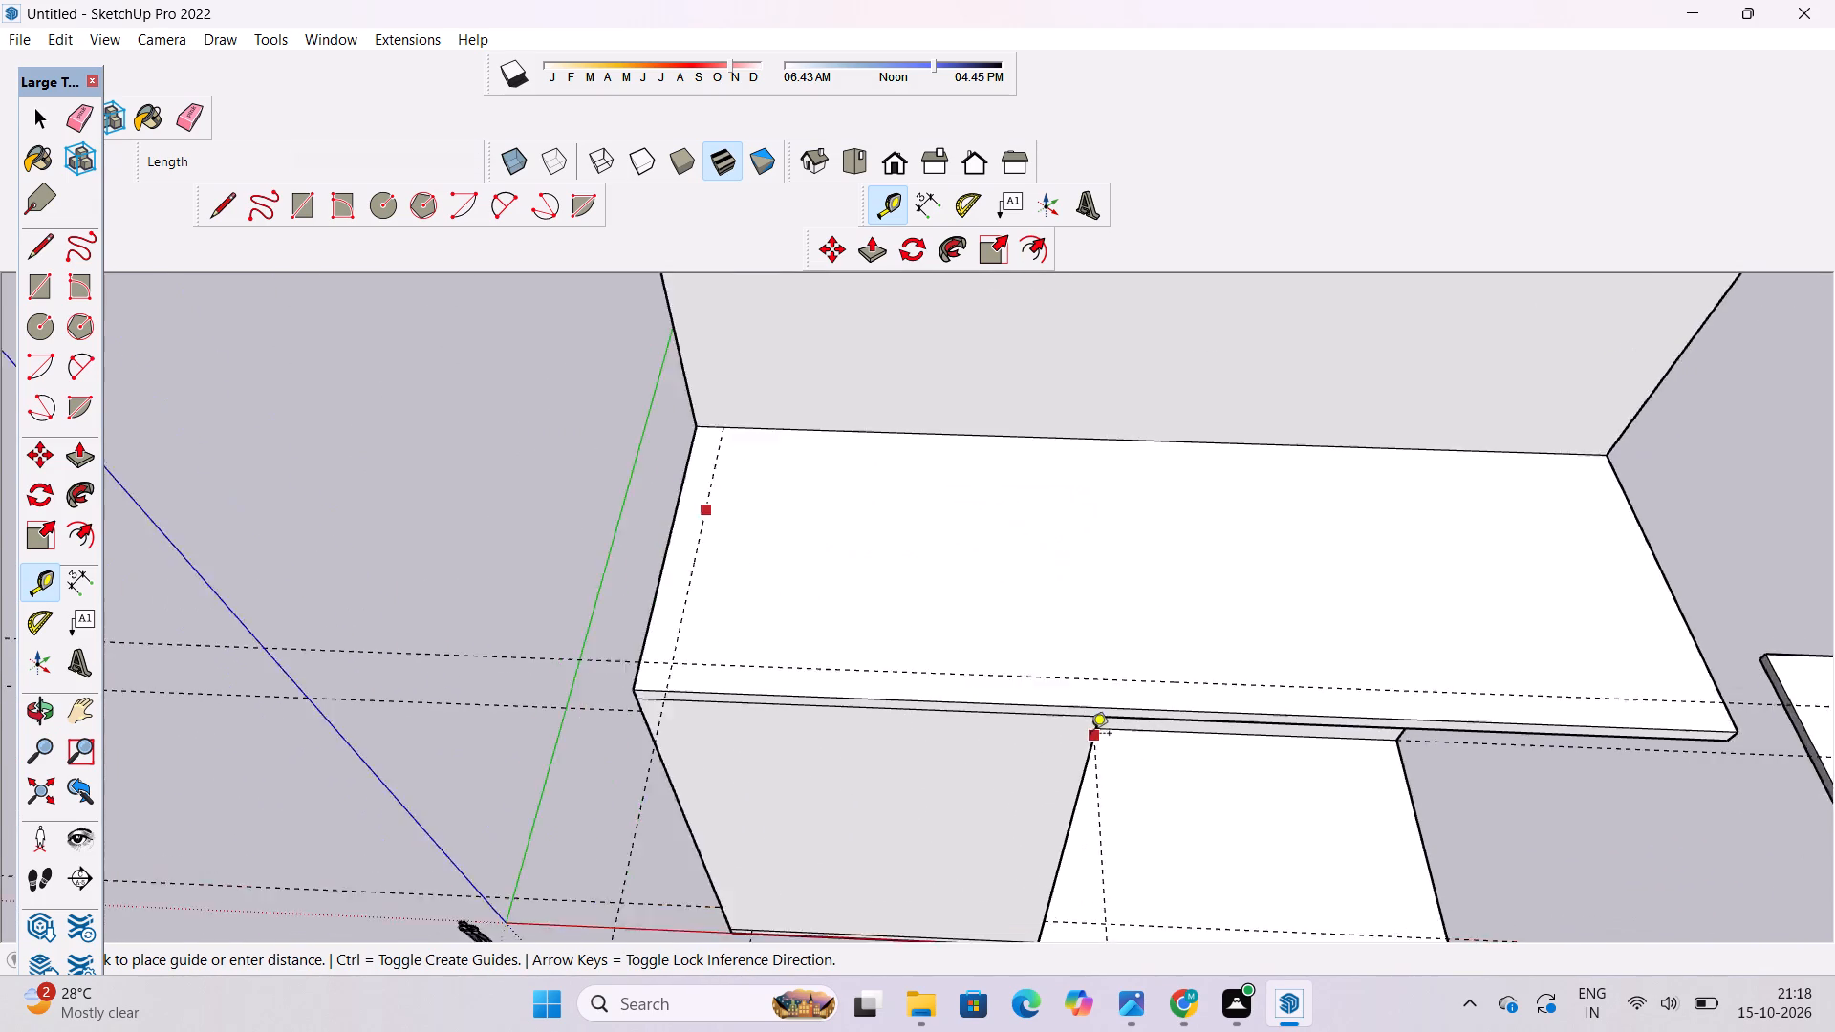
scroll(1090, 735, "up", 7)
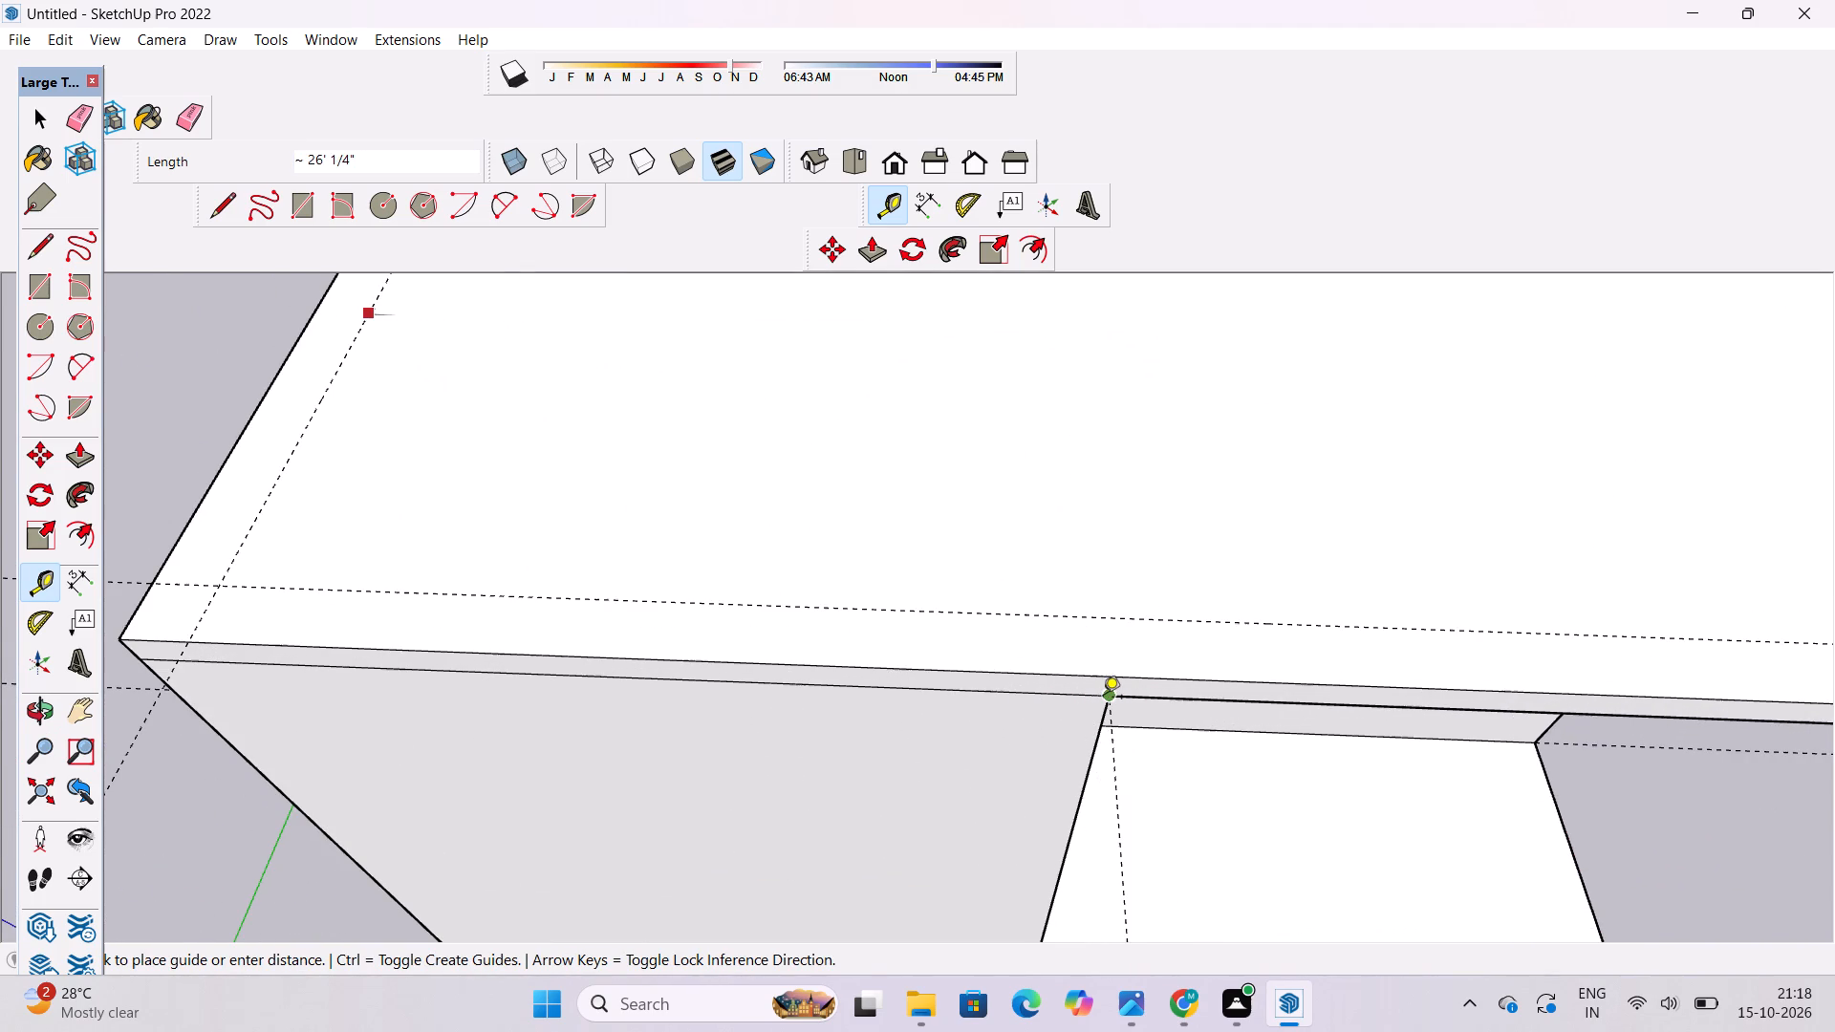
left_click(1104, 677)
key("space")
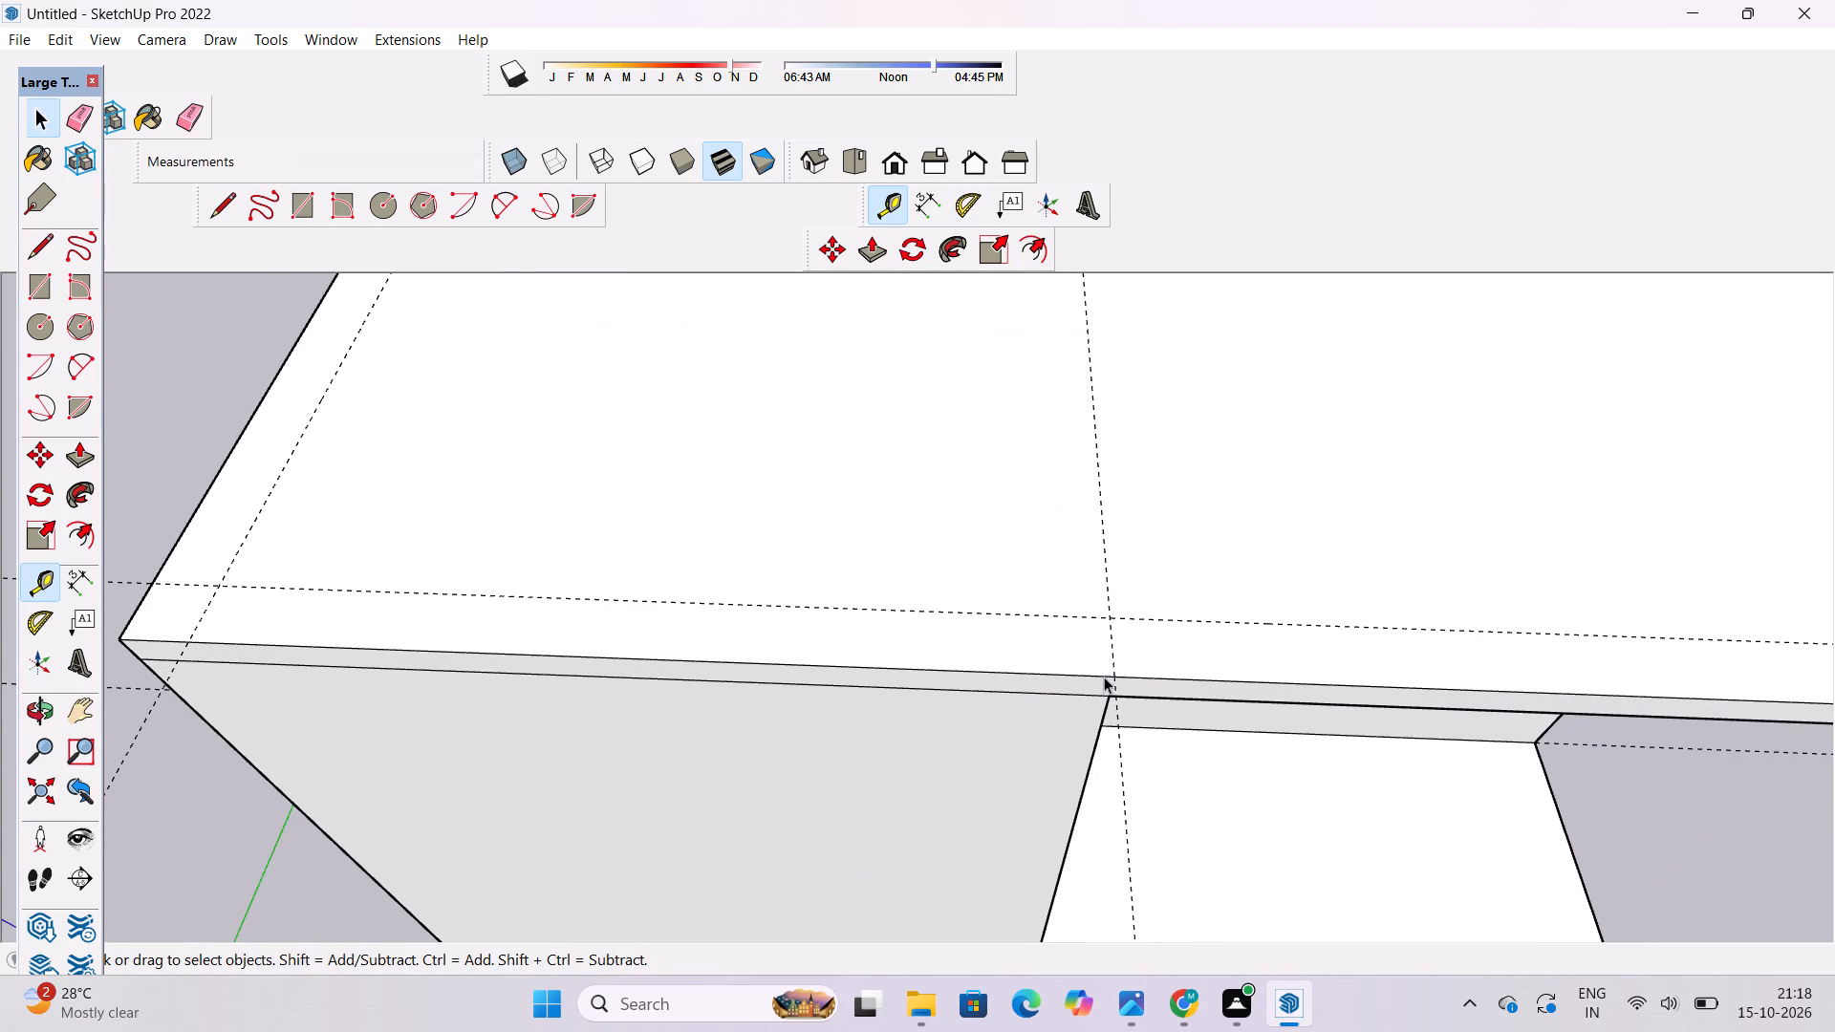
Draw a 1' vertical line across the roof slab's front edge, up from the end corner of the lower front wall.
key("o")
left_click_drag(1189, 741, 1157, 591)
scroll(1155, 559, "down", 3)
left_click_drag(1155, 559, 1179, 747, "shift")
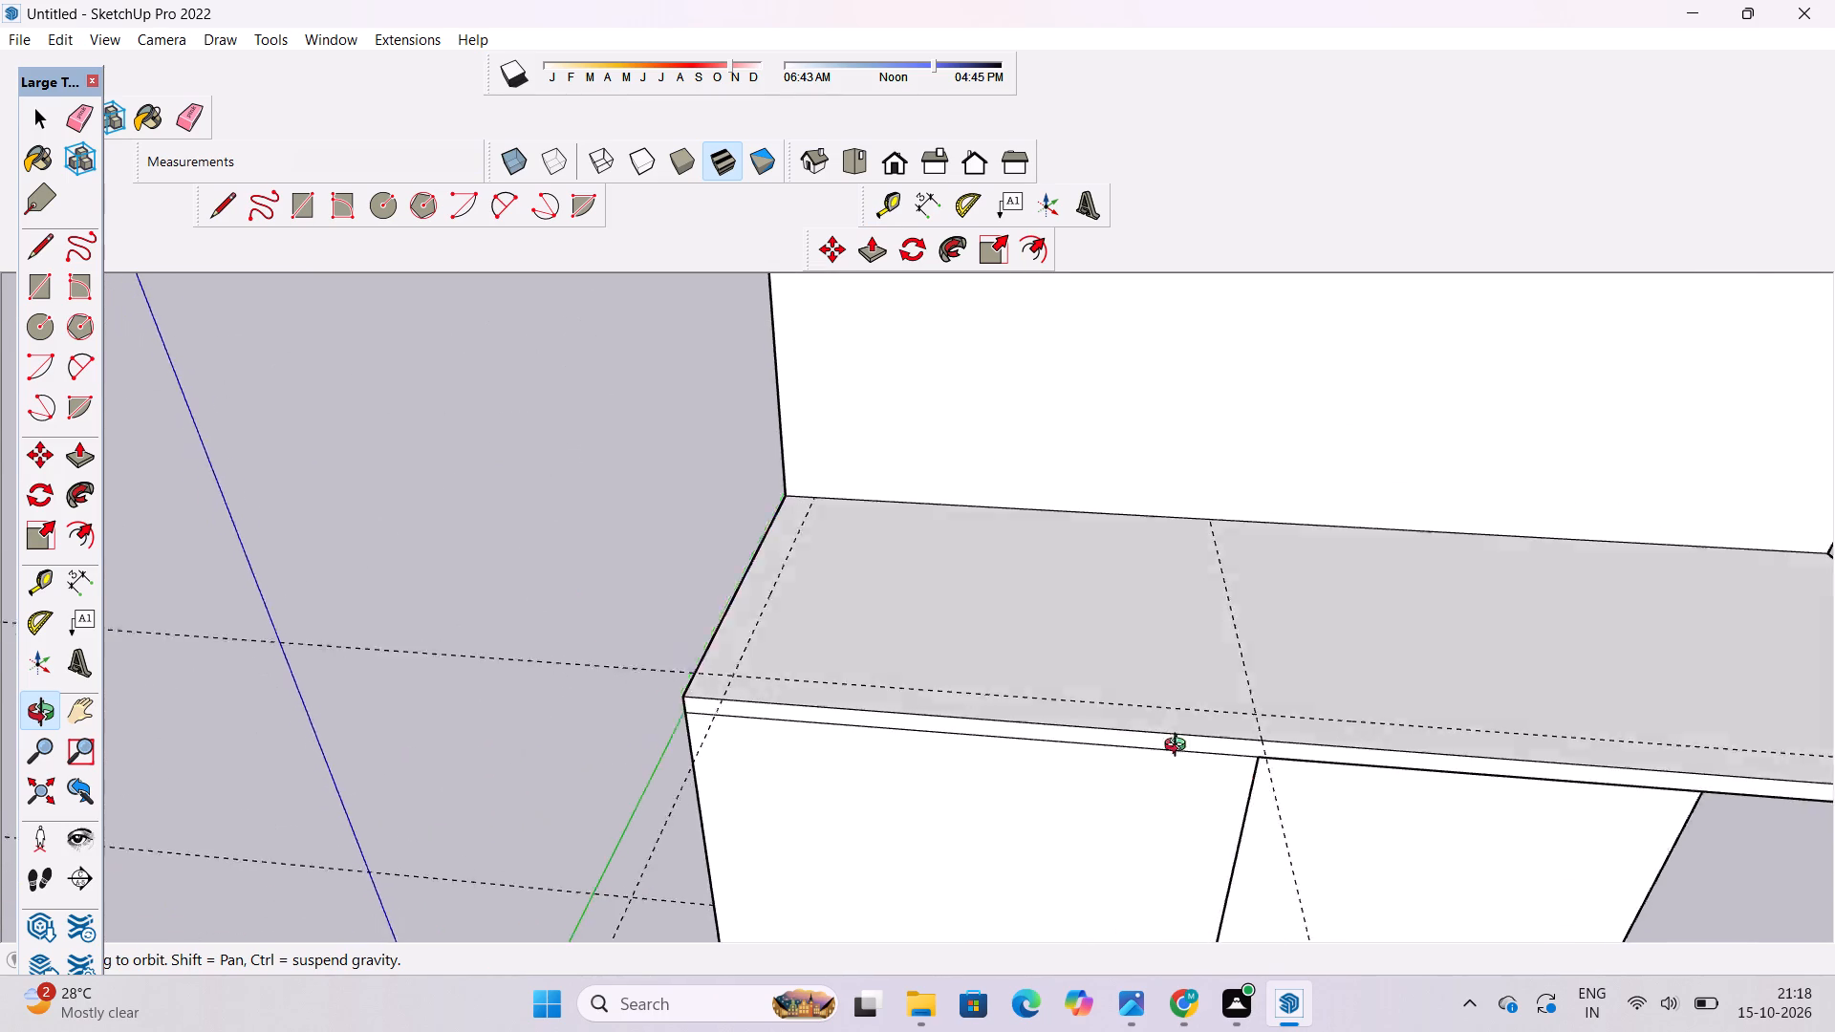
left_click_drag(1179, 747, 1119, 723, "shift")
scroll(1080, 713, "up", 7)
left_click_drag(1057, 696, 1256, 686, "shift")
left_click_drag(1256, 686, 1162, 678)
scroll(1158, 676, "down", 5)
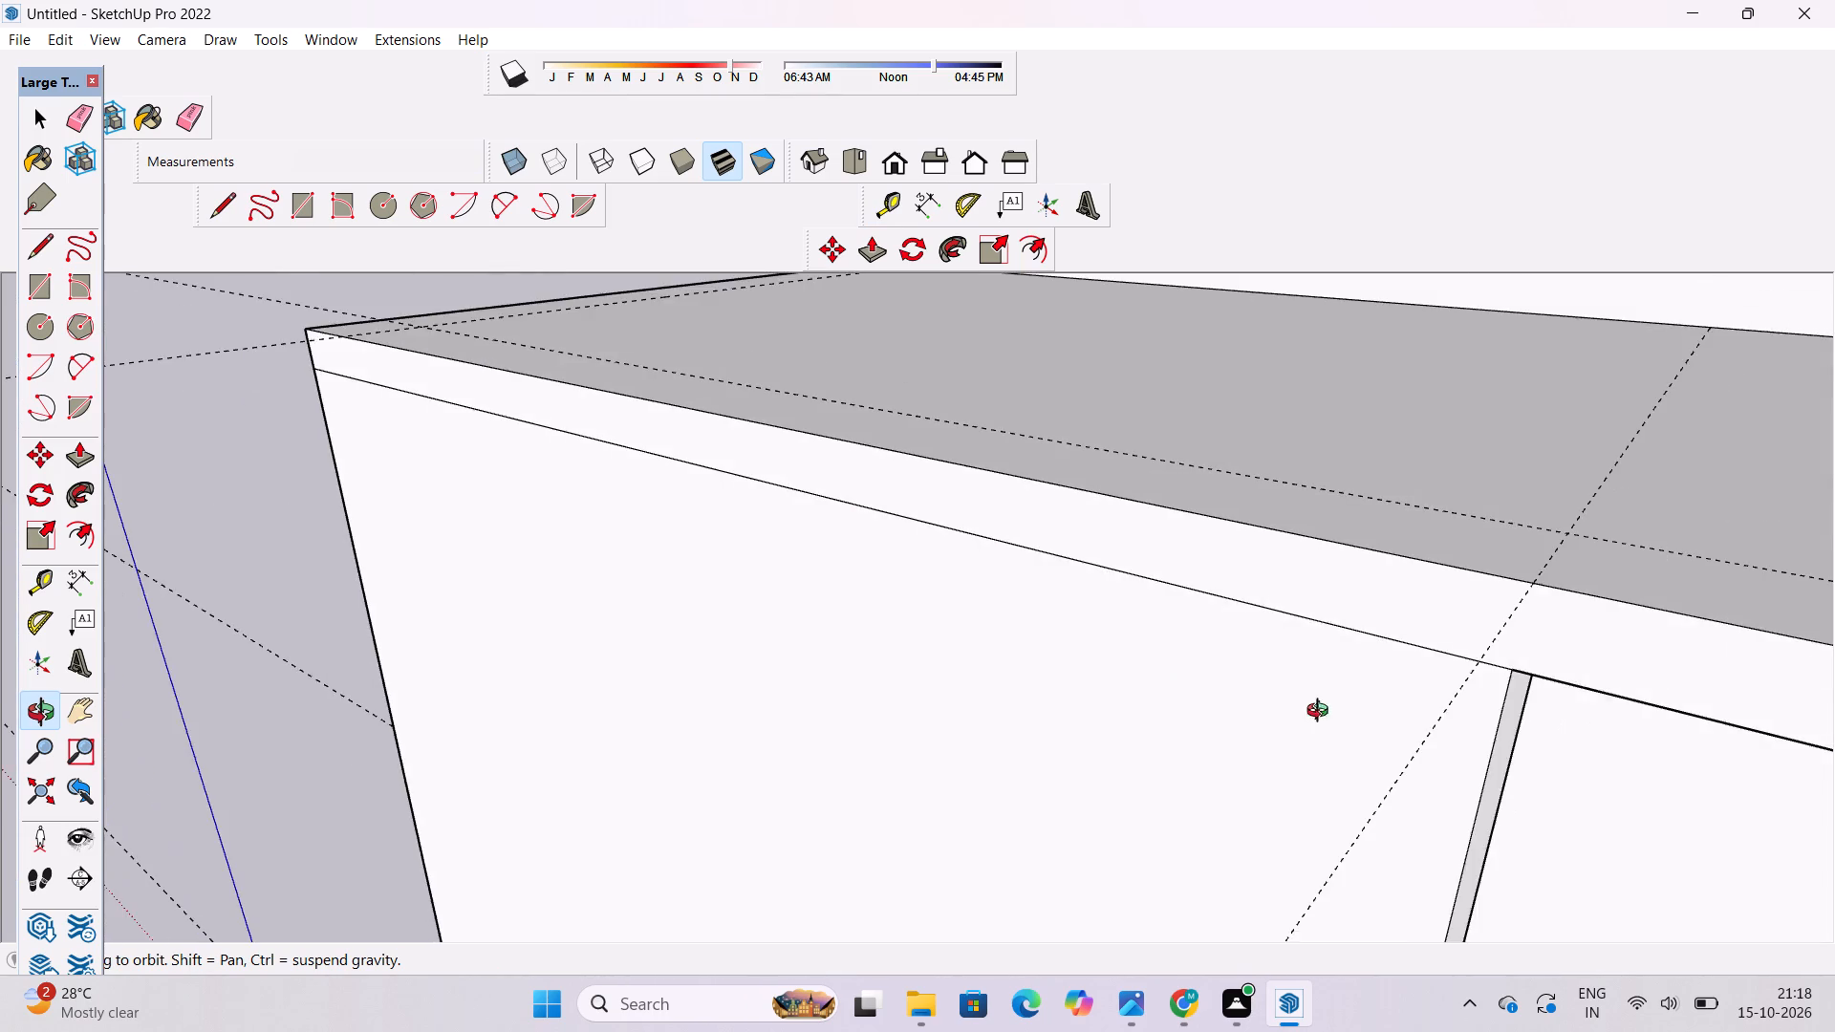
left_click_drag(1322, 713, 1220, 699, "shift")
left_click_drag(1230, 699, 1211, 699, "shift")
key("l")
scroll(1315, 671, "up", 4)
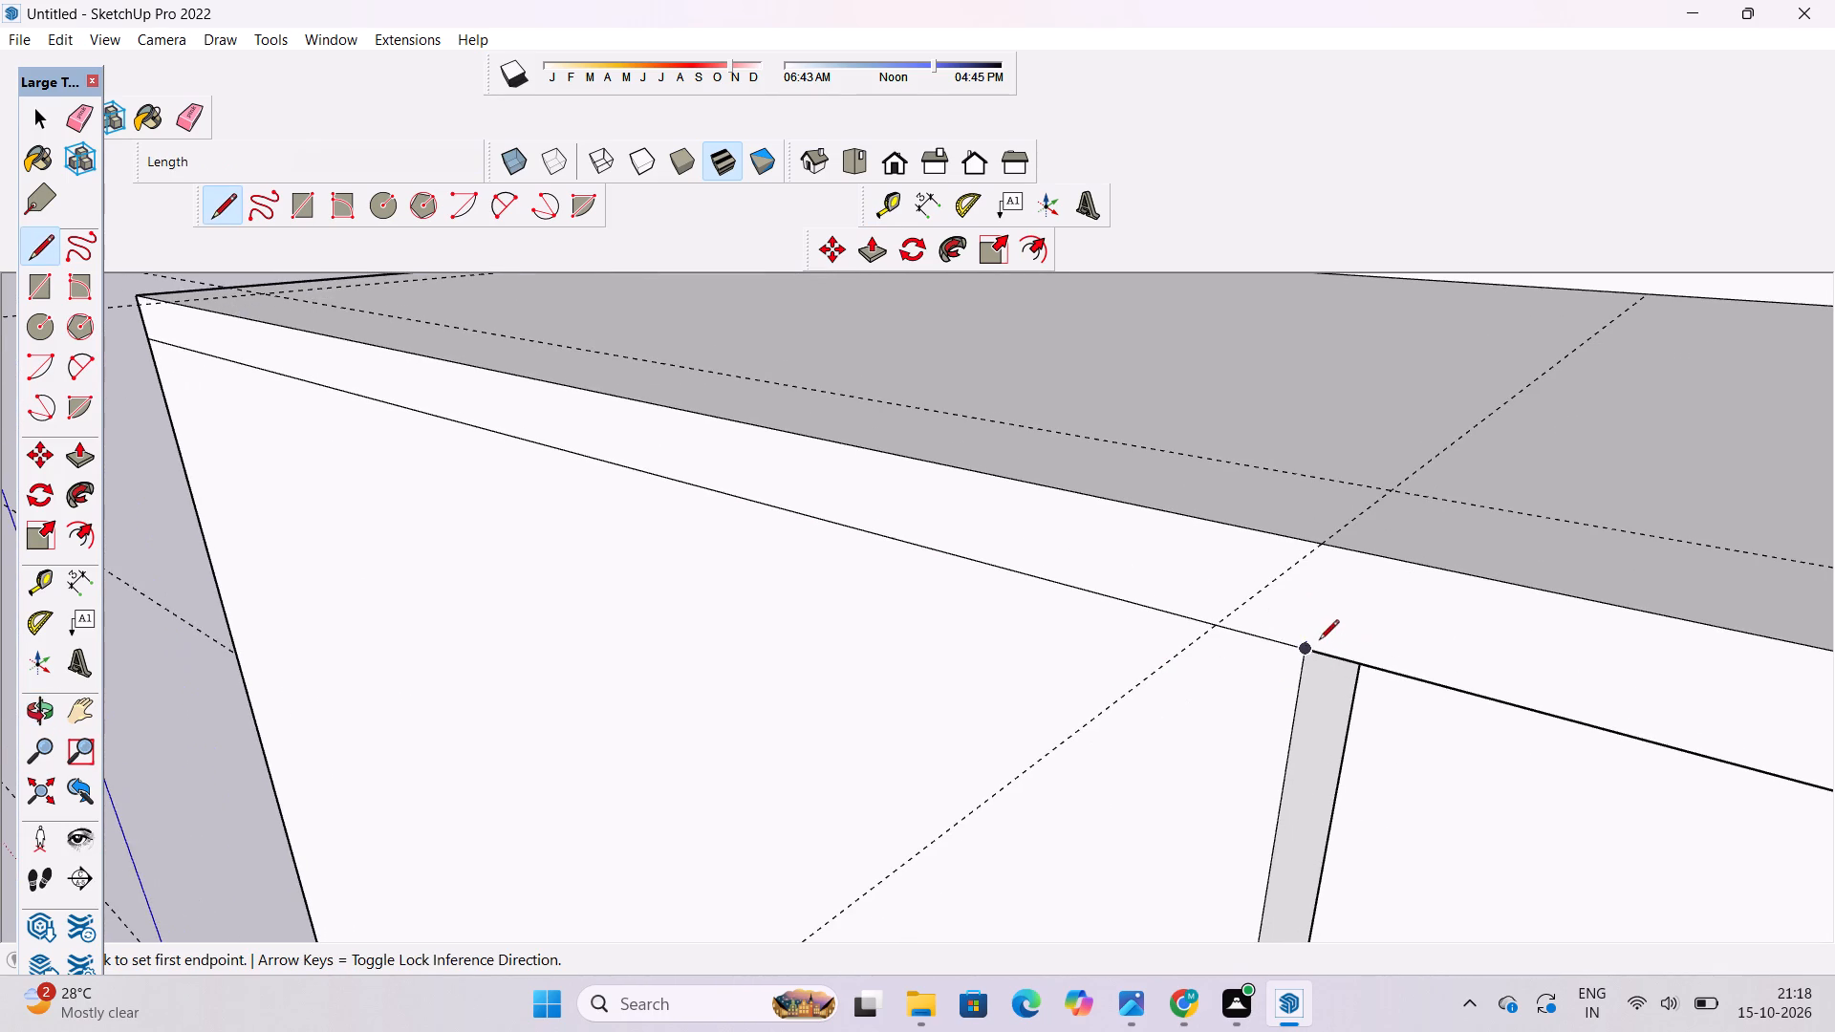
left_click(1300, 654)
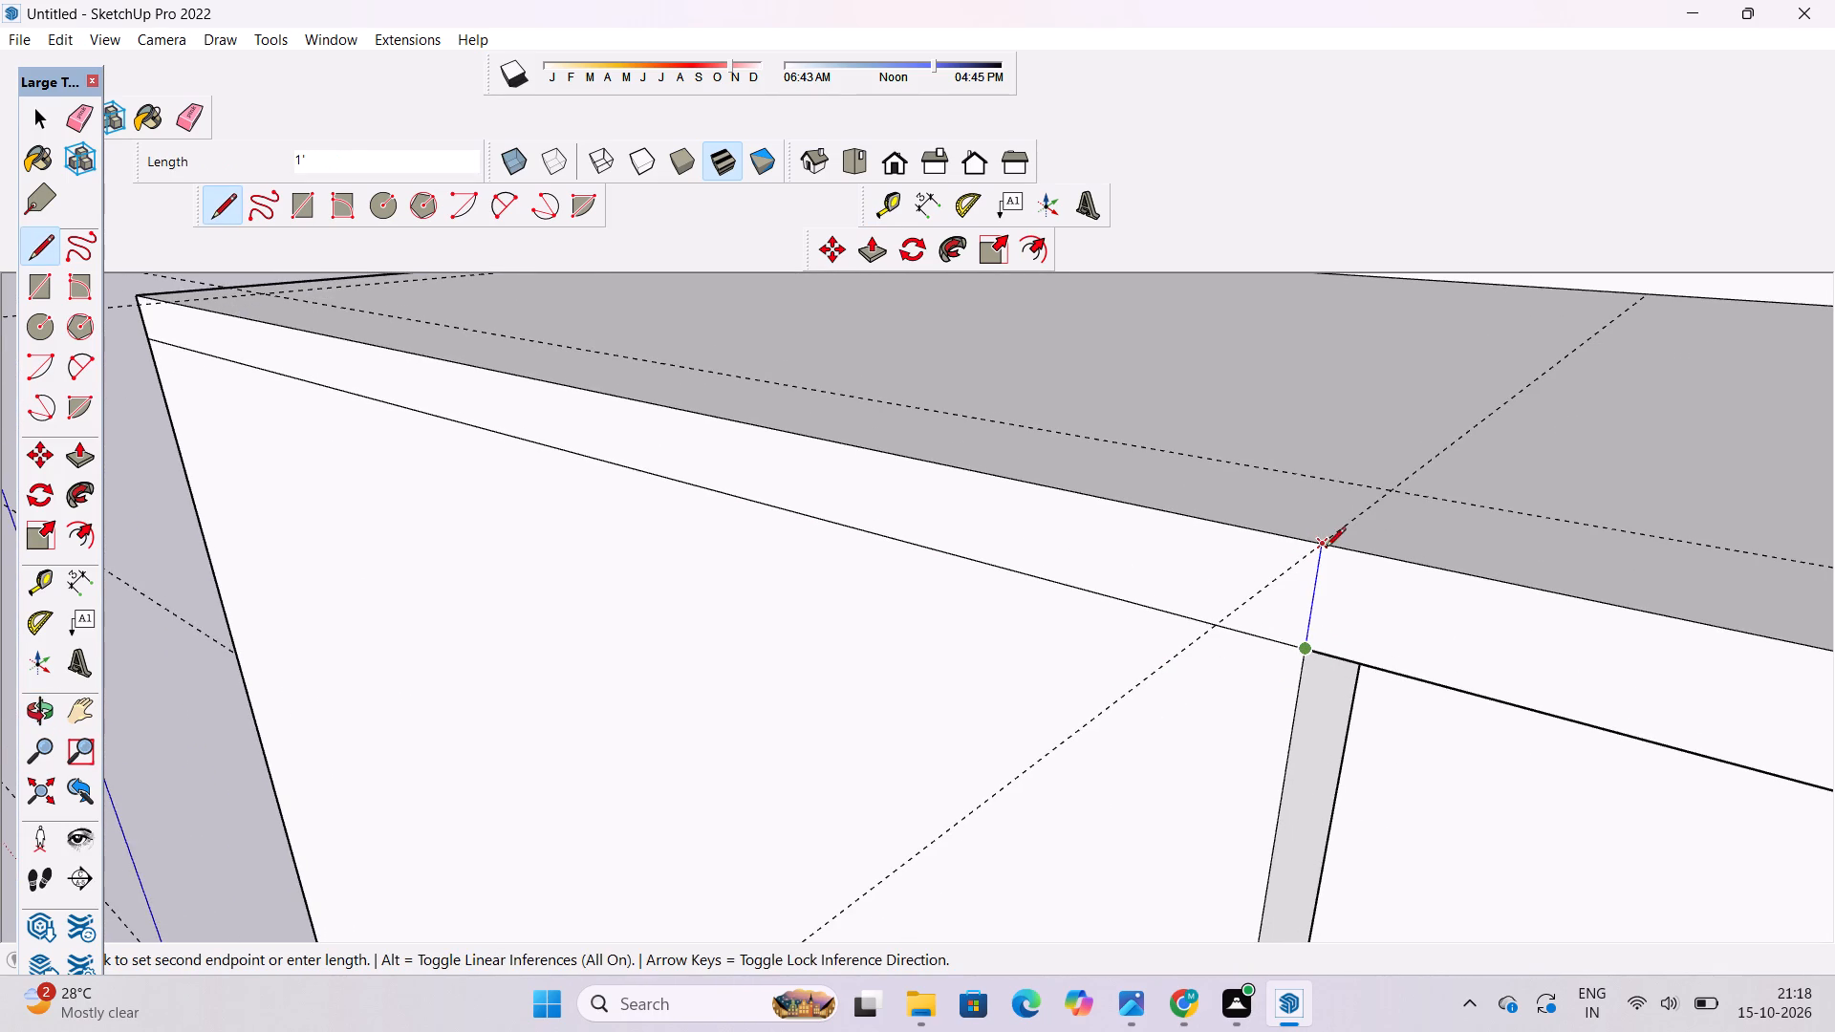
left_click(1326, 548)
scroll(1133, 687, "down", 12)
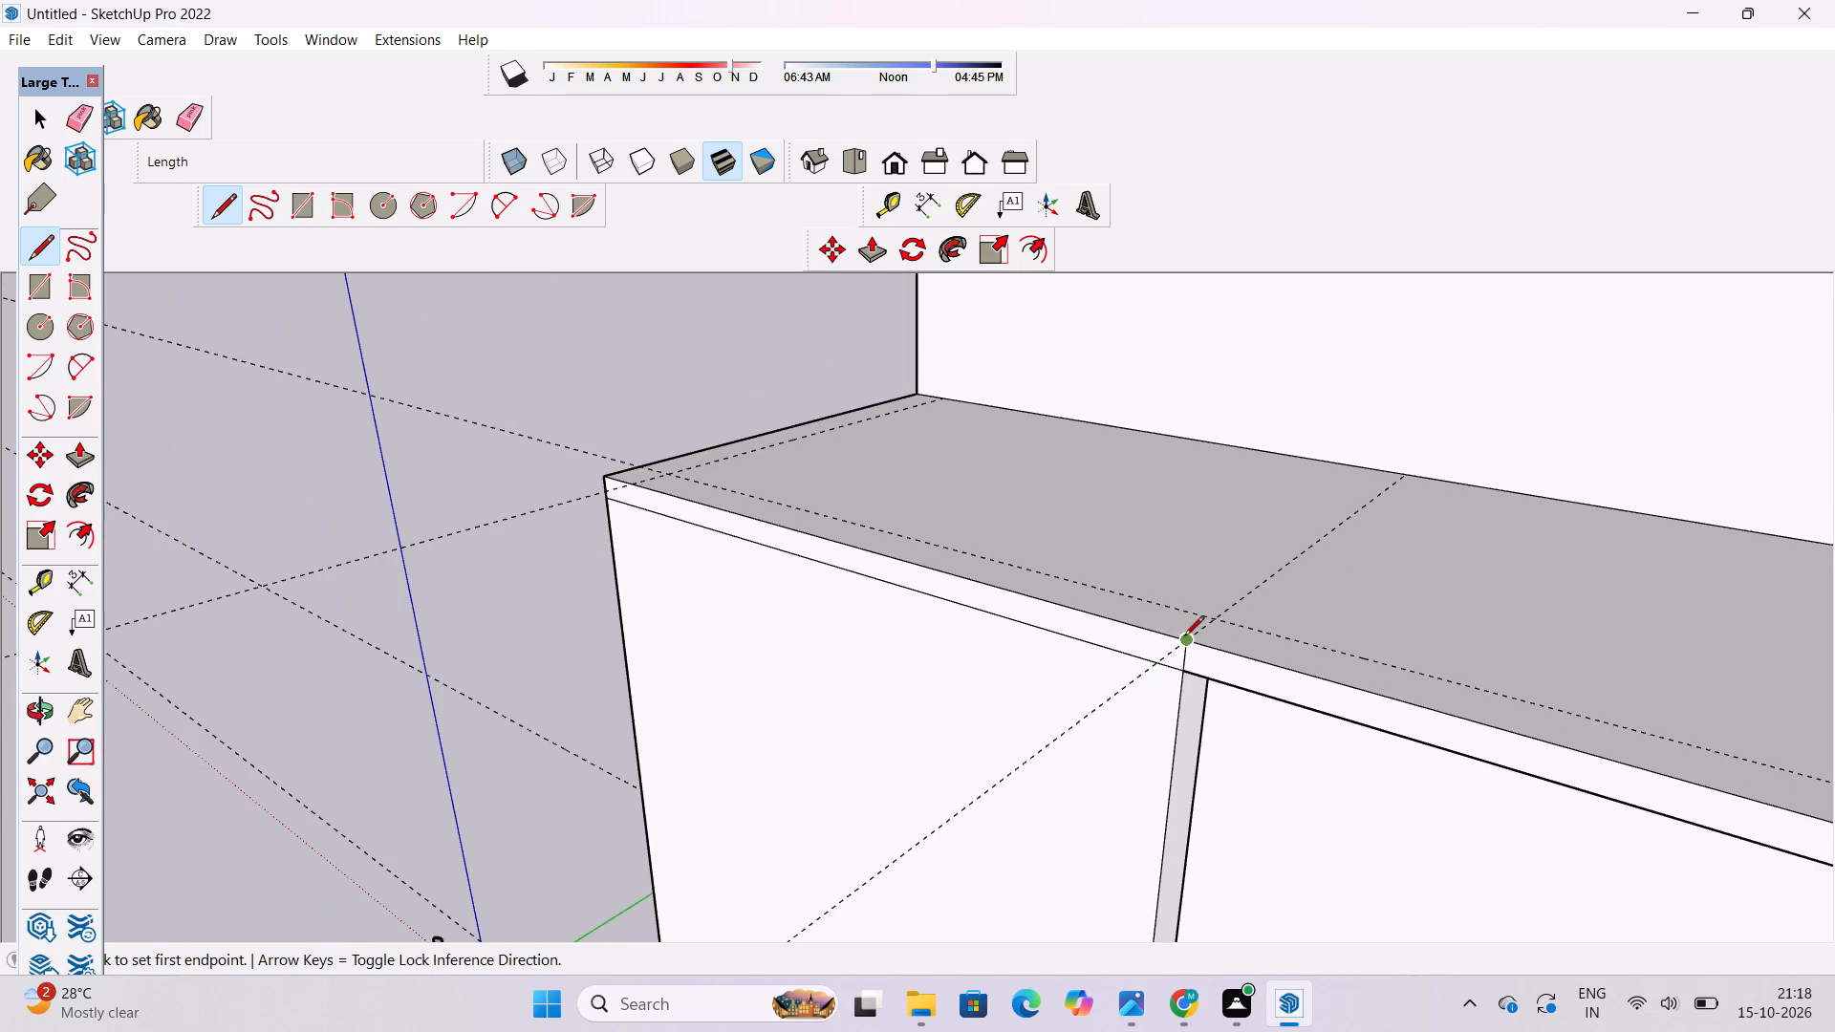
Outline an L-shaped strip on the lower front roof: 2' in from the front edge, along the front guide, and 20' 6" back to the rear block.
left_click(1186, 644)
left_click(1219, 619)
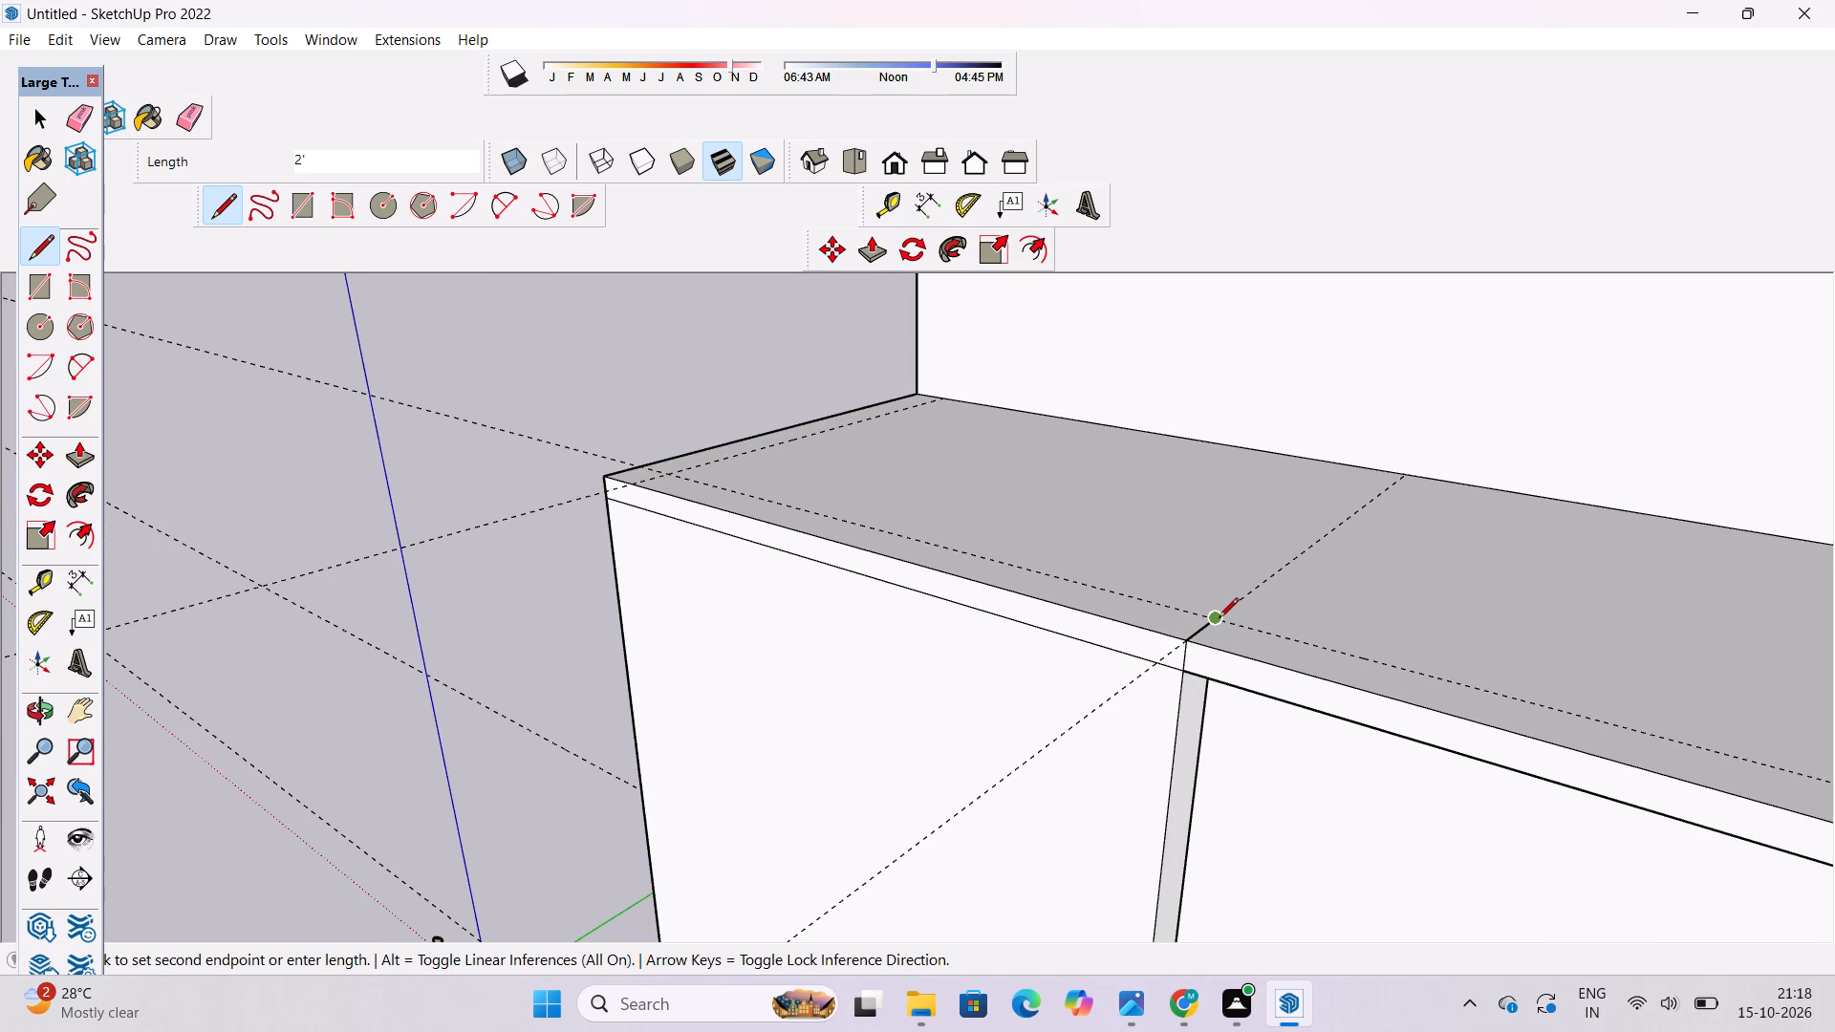
key("o")
scroll(1219, 619, "down", 6)
left_click_drag(1177, 652, 1516, 980)
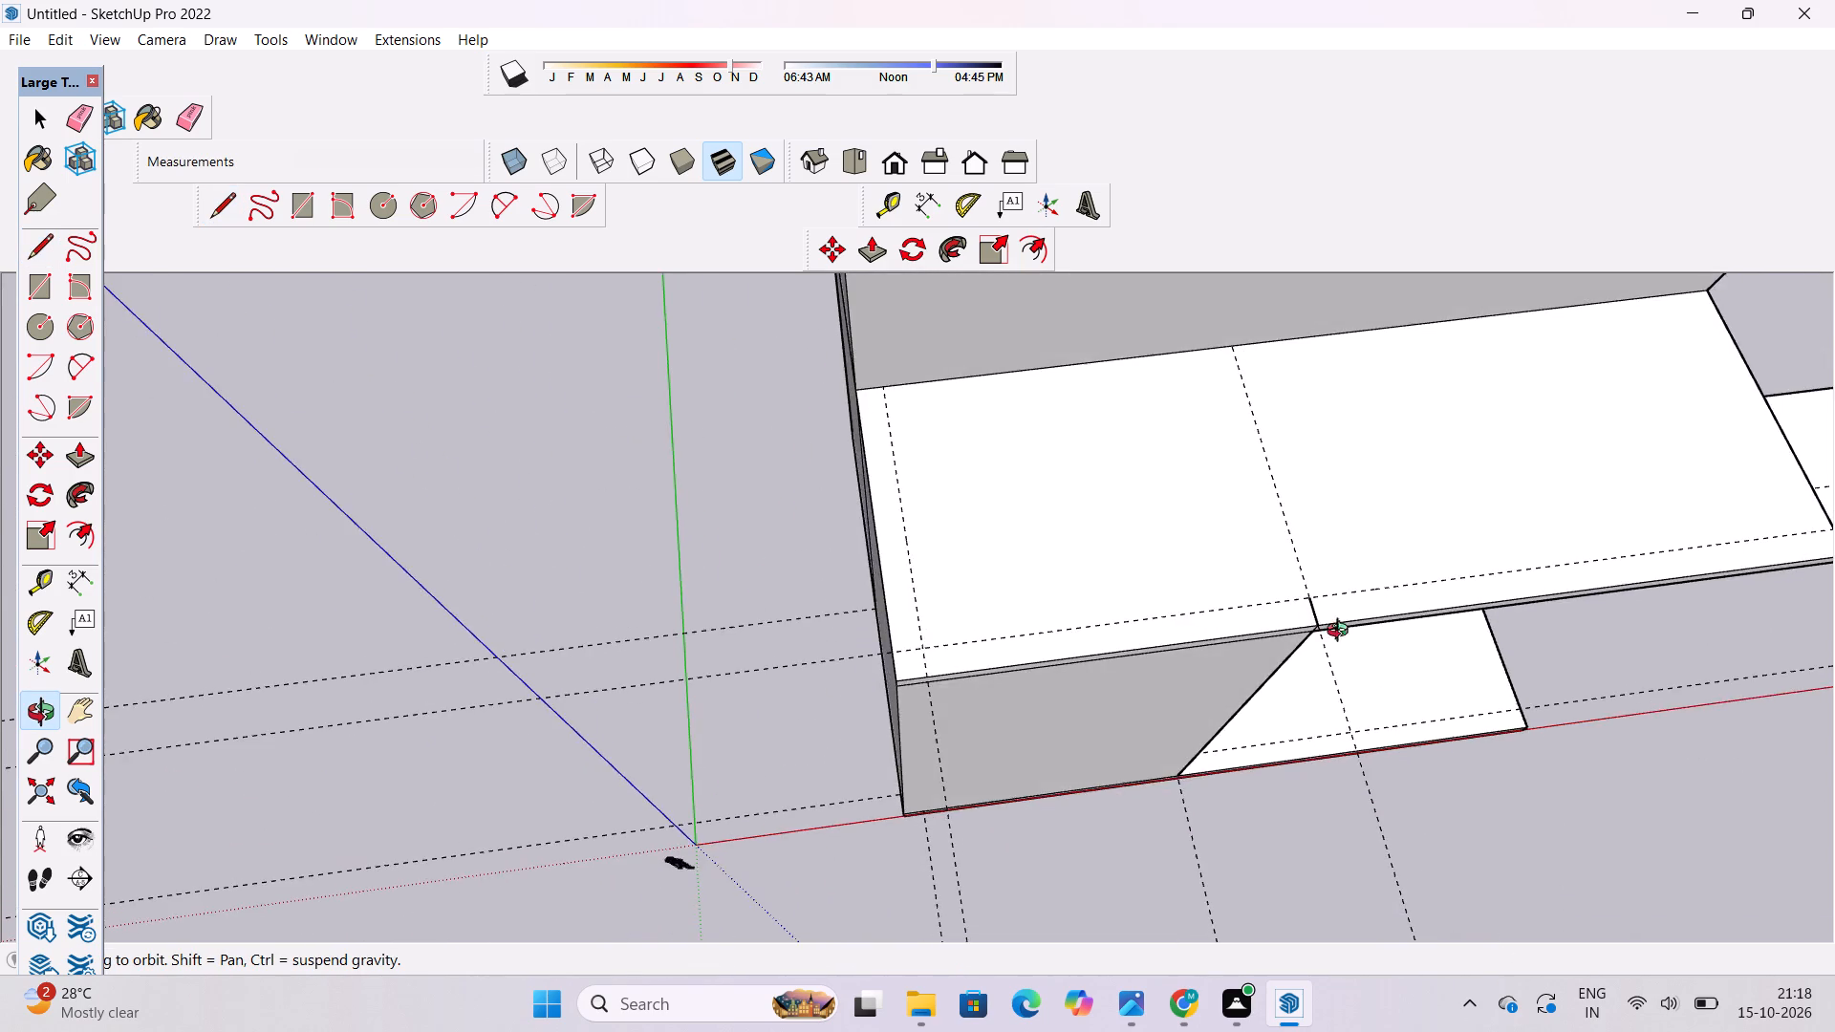
scroll(1327, 617, "up", 9)
left_click_drag(1326, 617, 1295, 678, "shift")
left_click_drag(1289, 752, 1278, 627)
left_click_drag(1278, 623, 1273, 696)
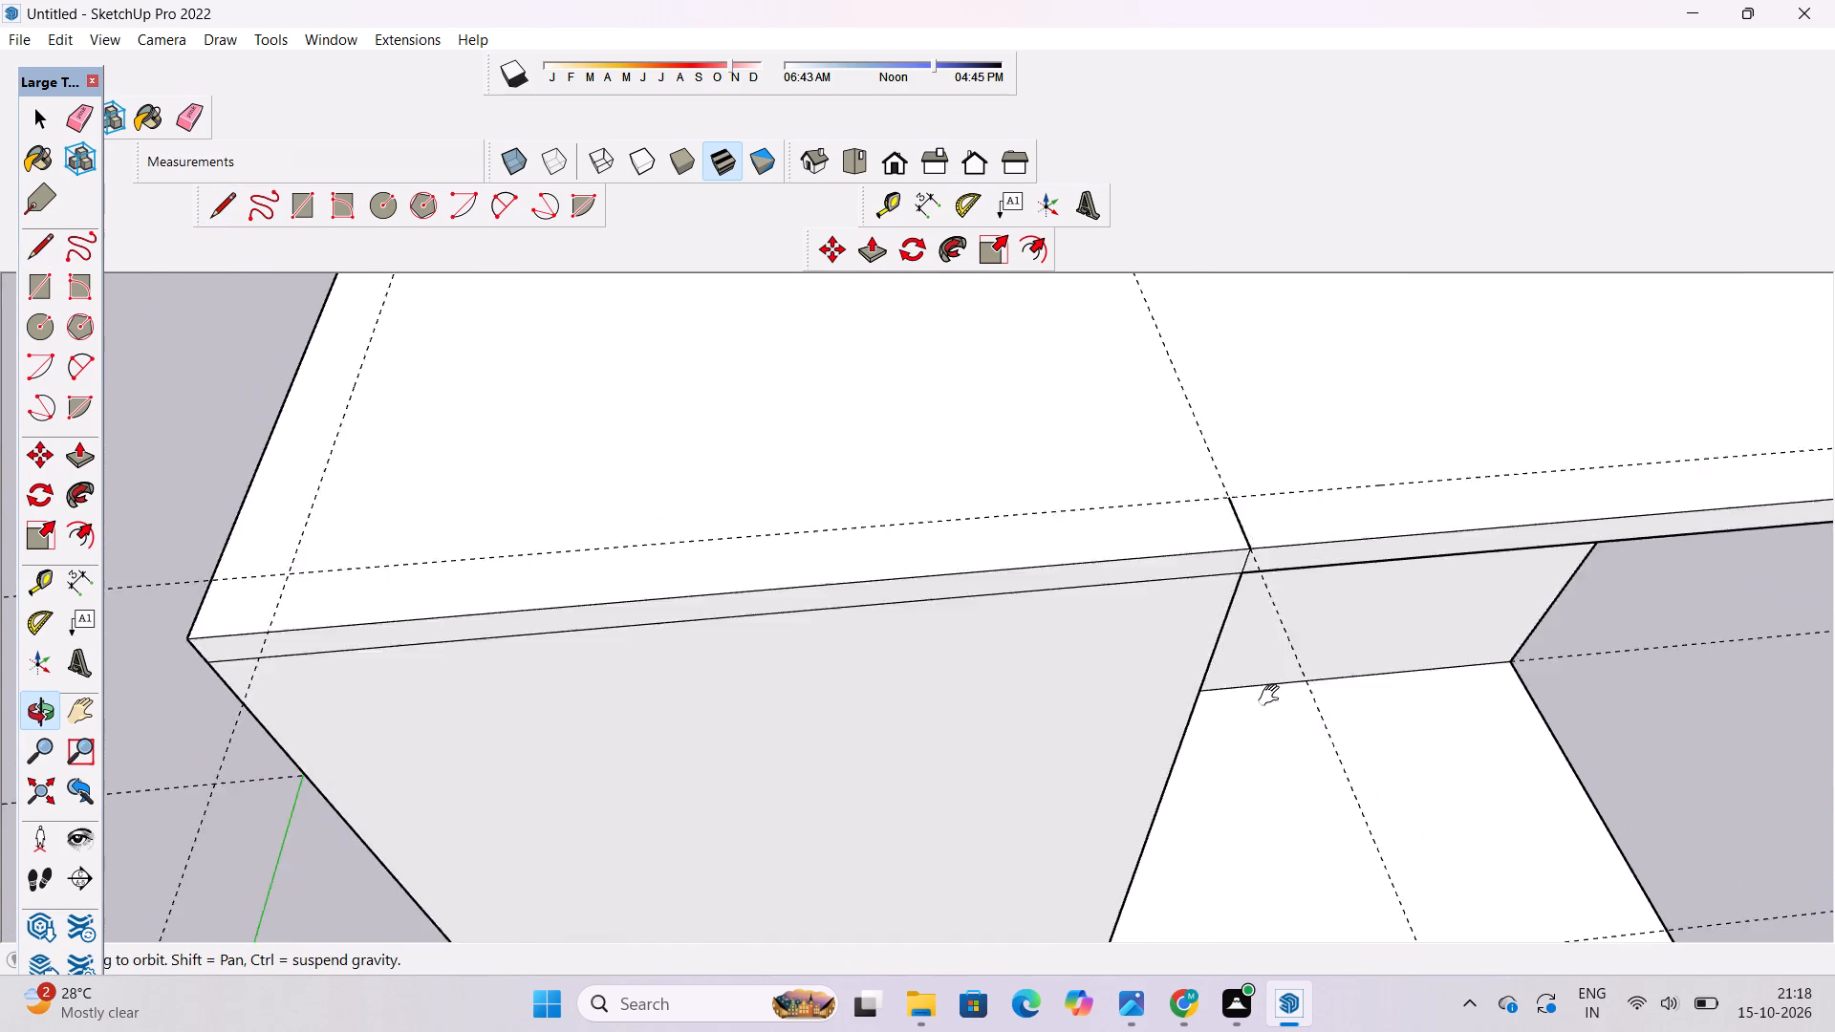
left_click_drag(1273, 696, 1273, 718)
scroll(1239, 656, "down", 5)
left_click_drag(1222, 653, 1300, 698, "shift")
key("l")
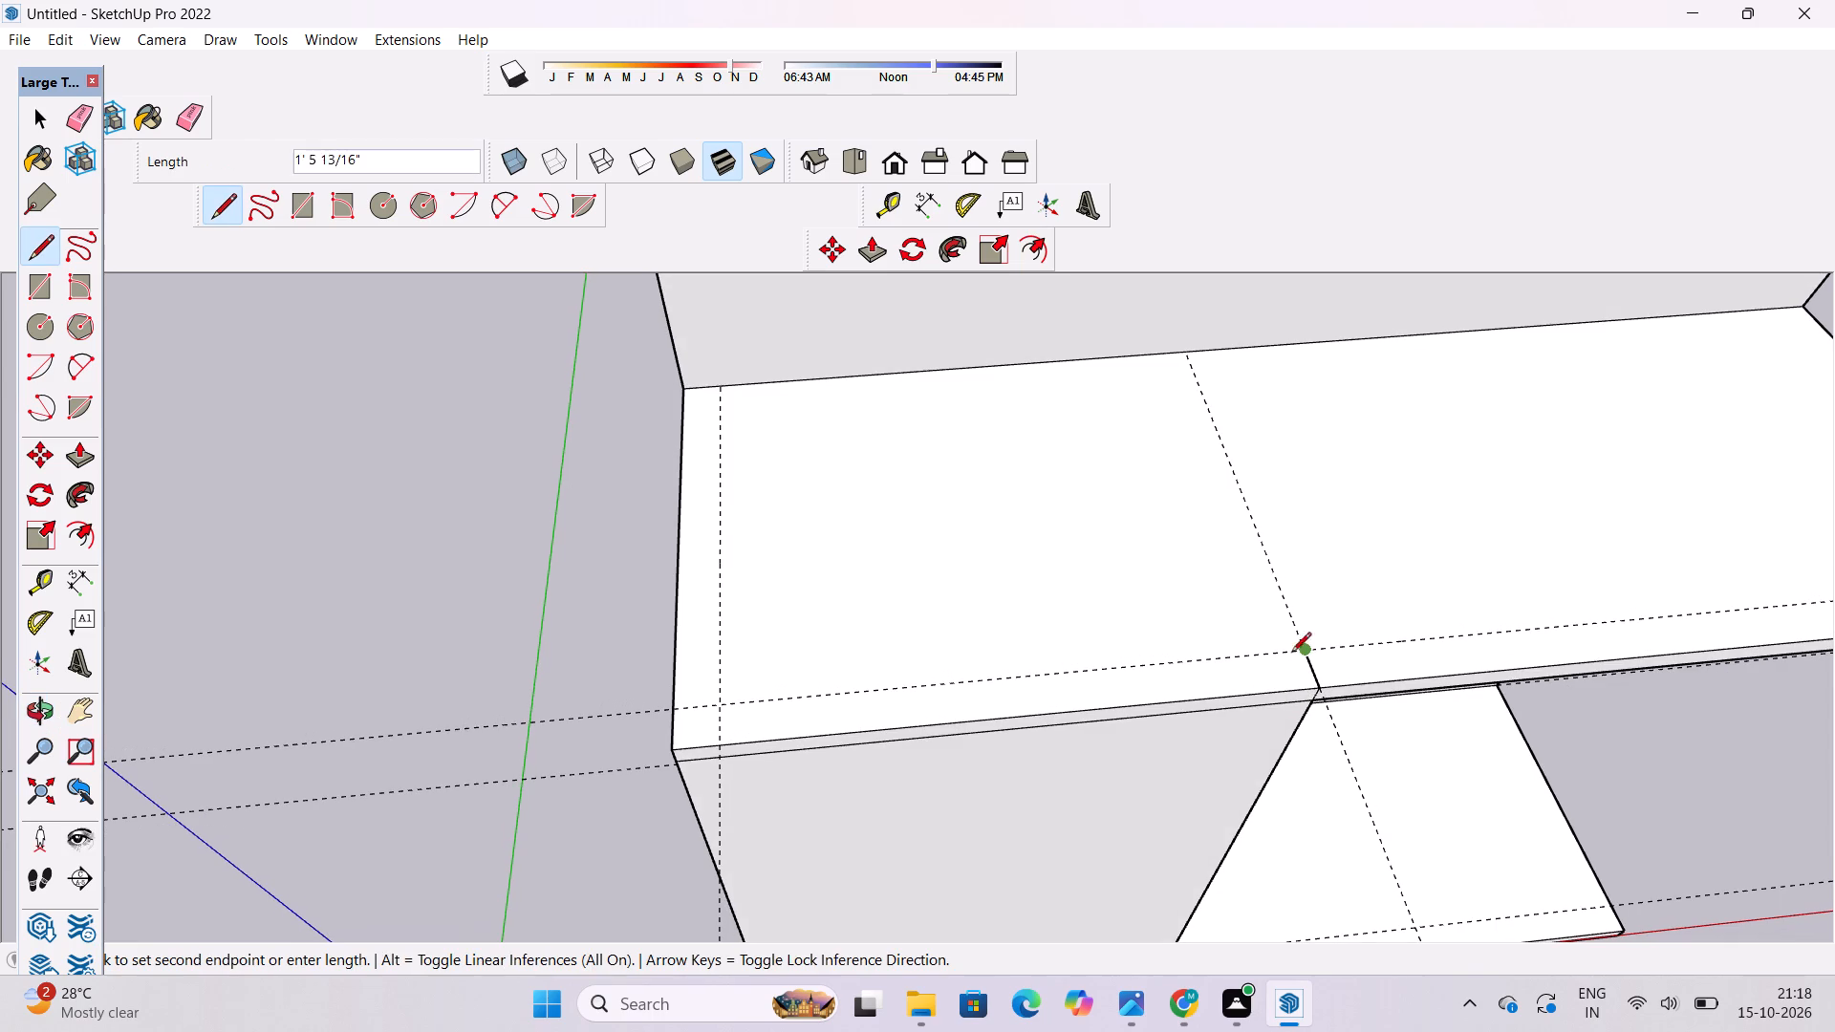
left_click(1303, 651)
scroll(1303, 651, "down", 4)
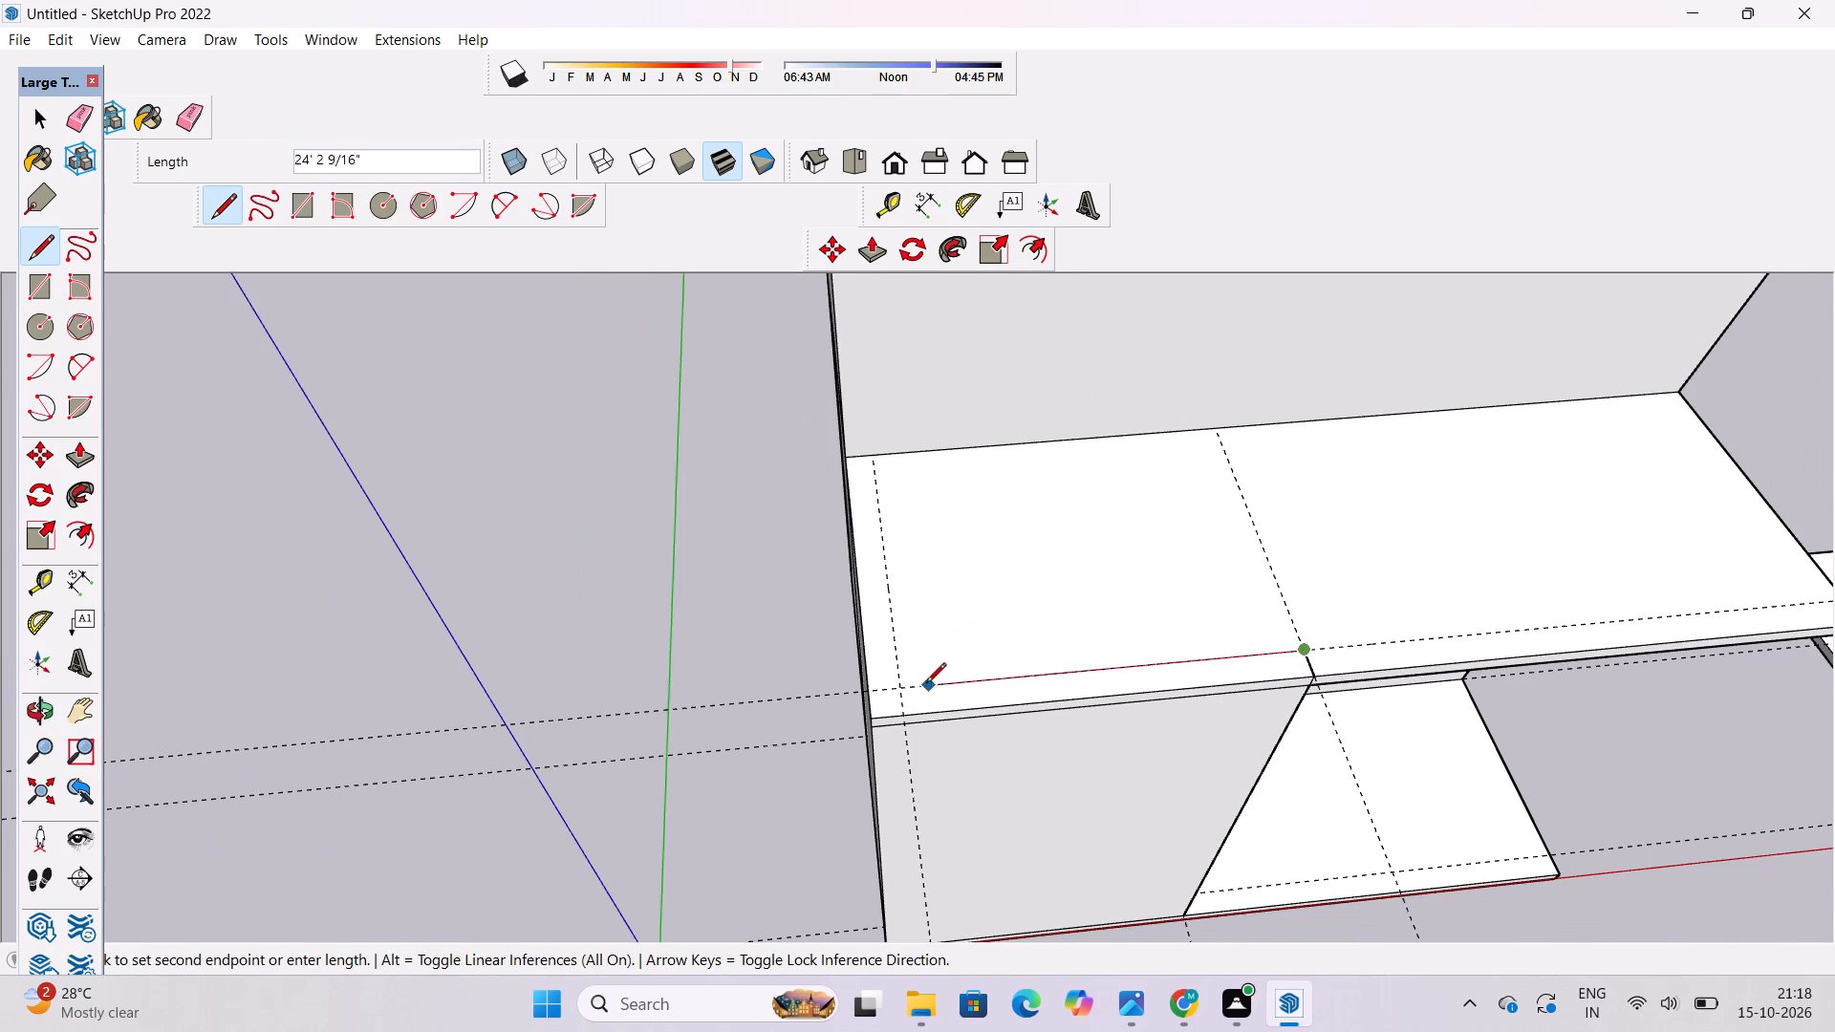
left_click(906, 687)
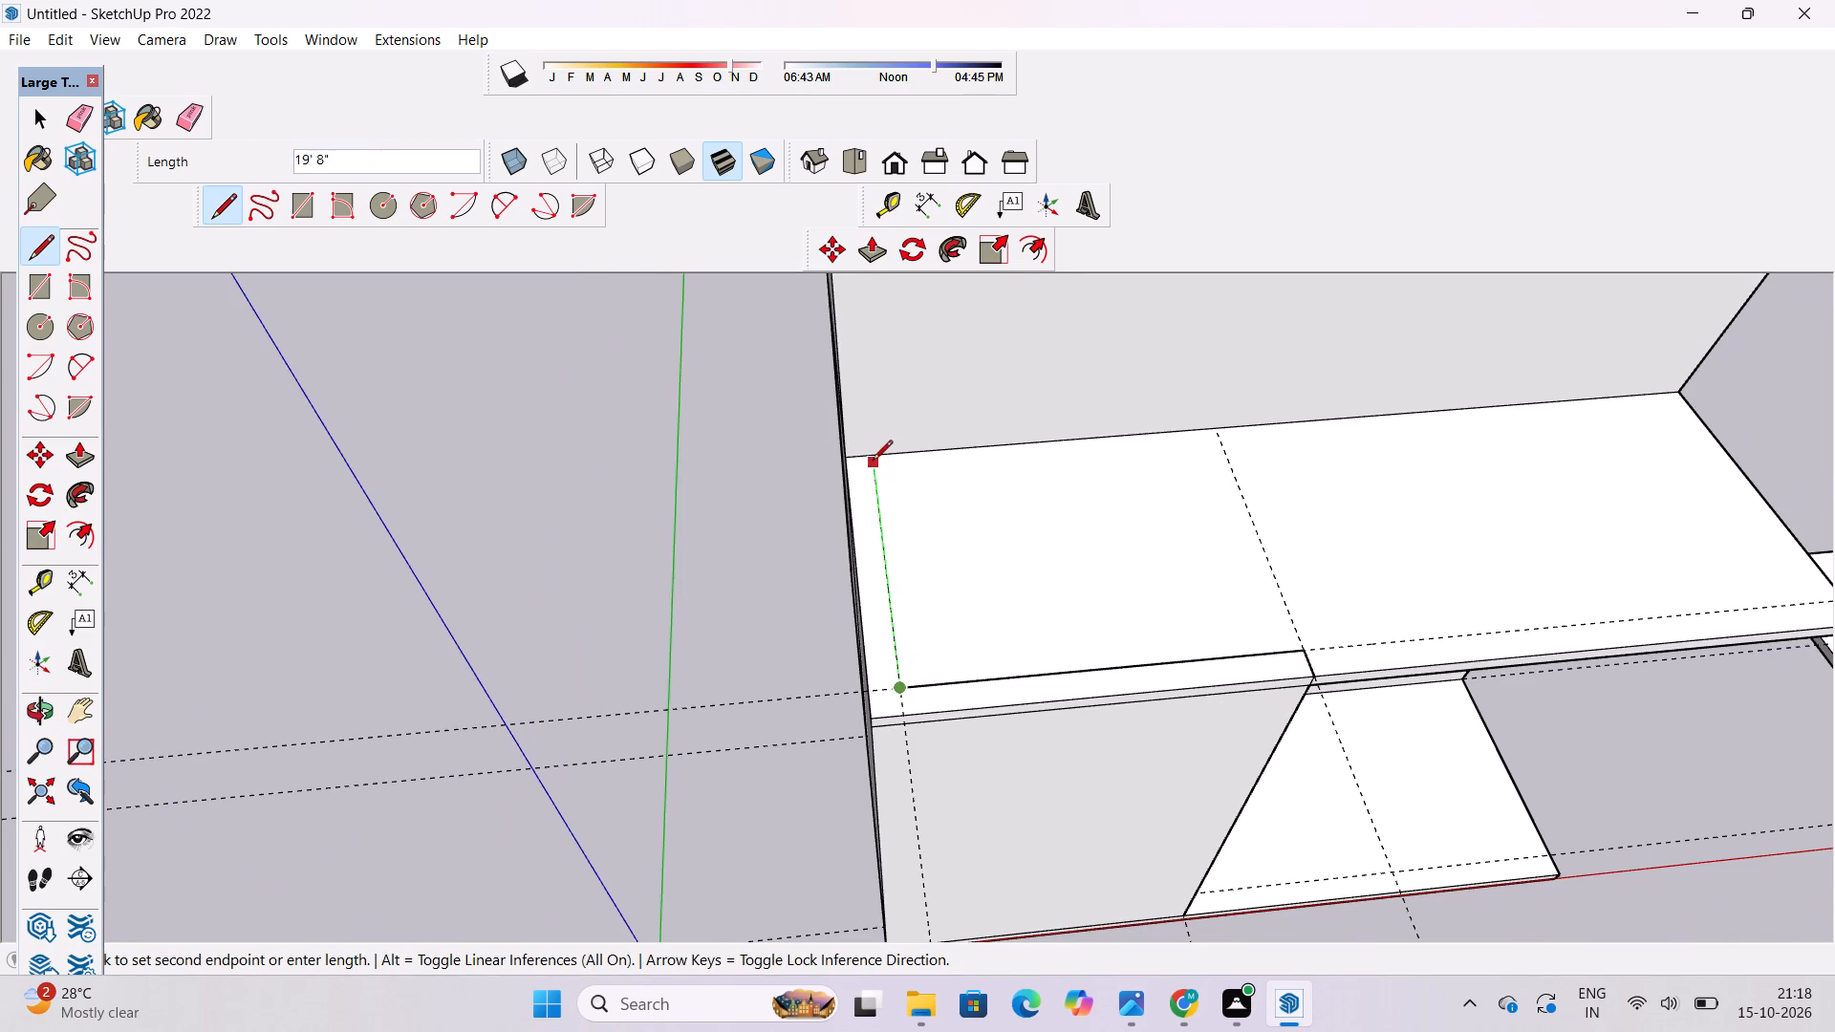
left_click(873, 462)
key("space")
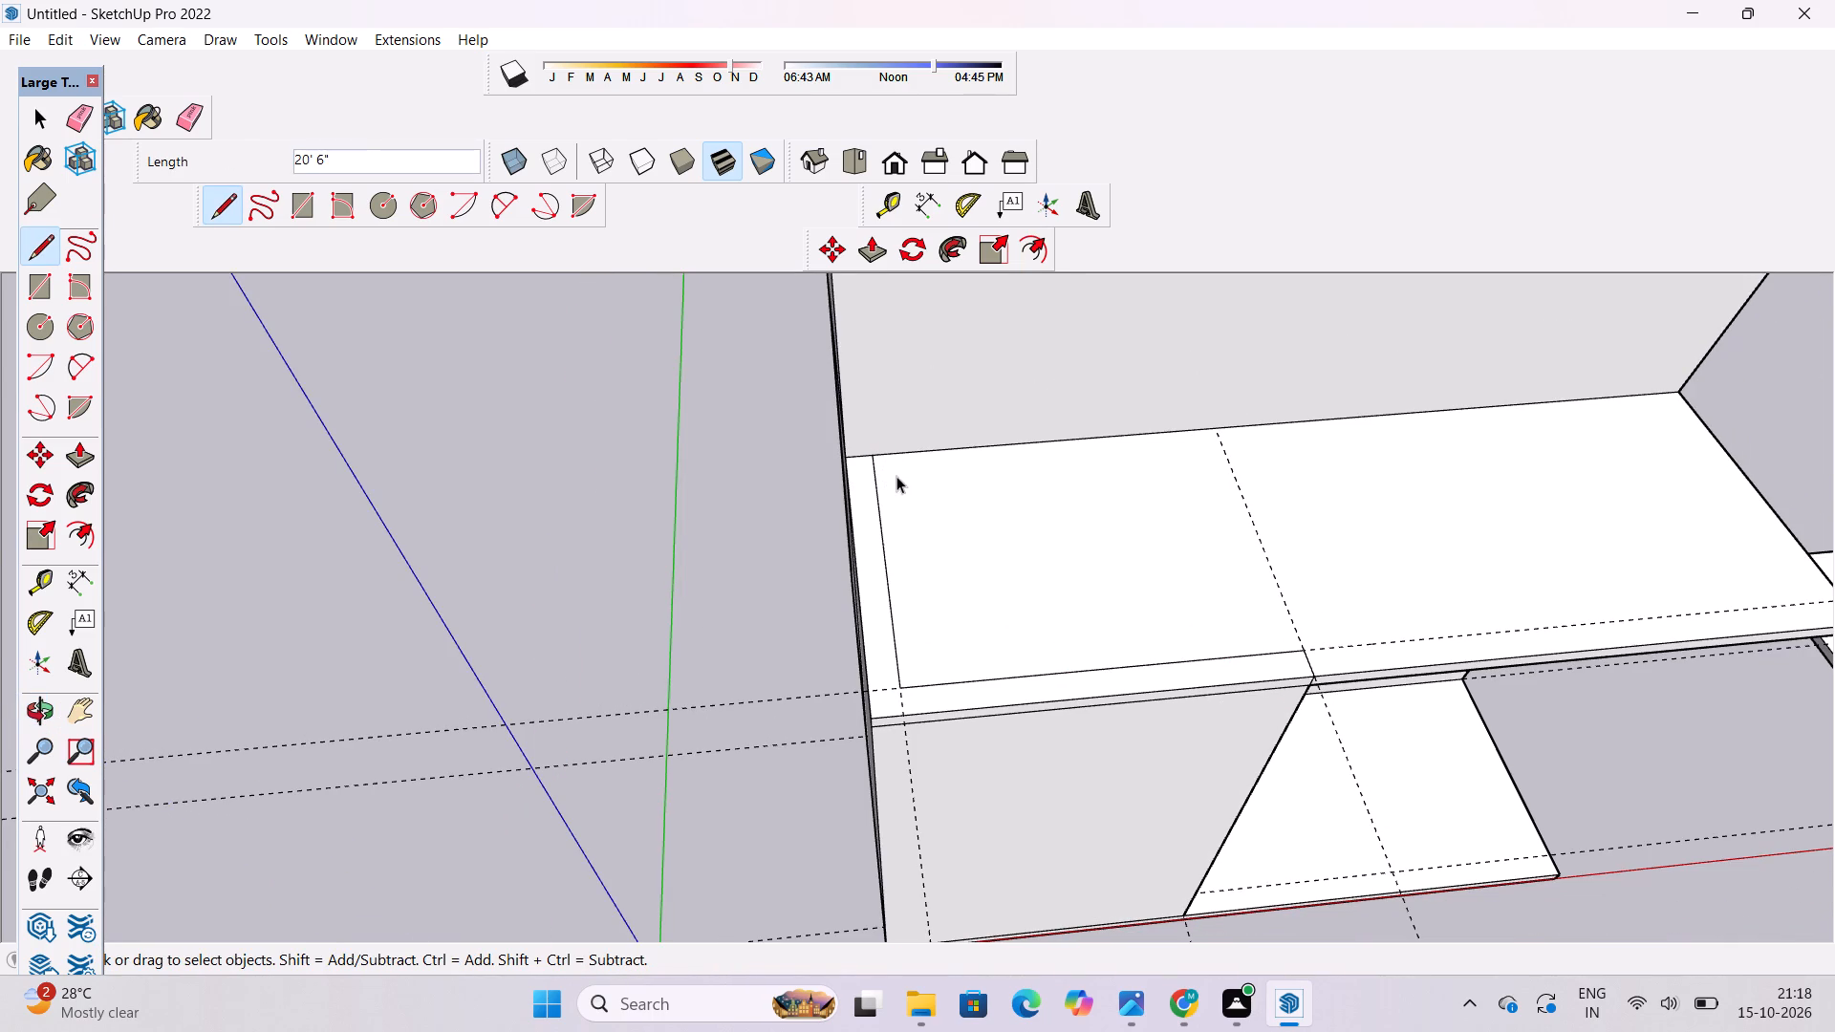
Erase the guide crossing the middle of the lower front roof and the guide 2' behind its long front edge.
key("e")
left_click_drag(1256, 509, 1251, 529)
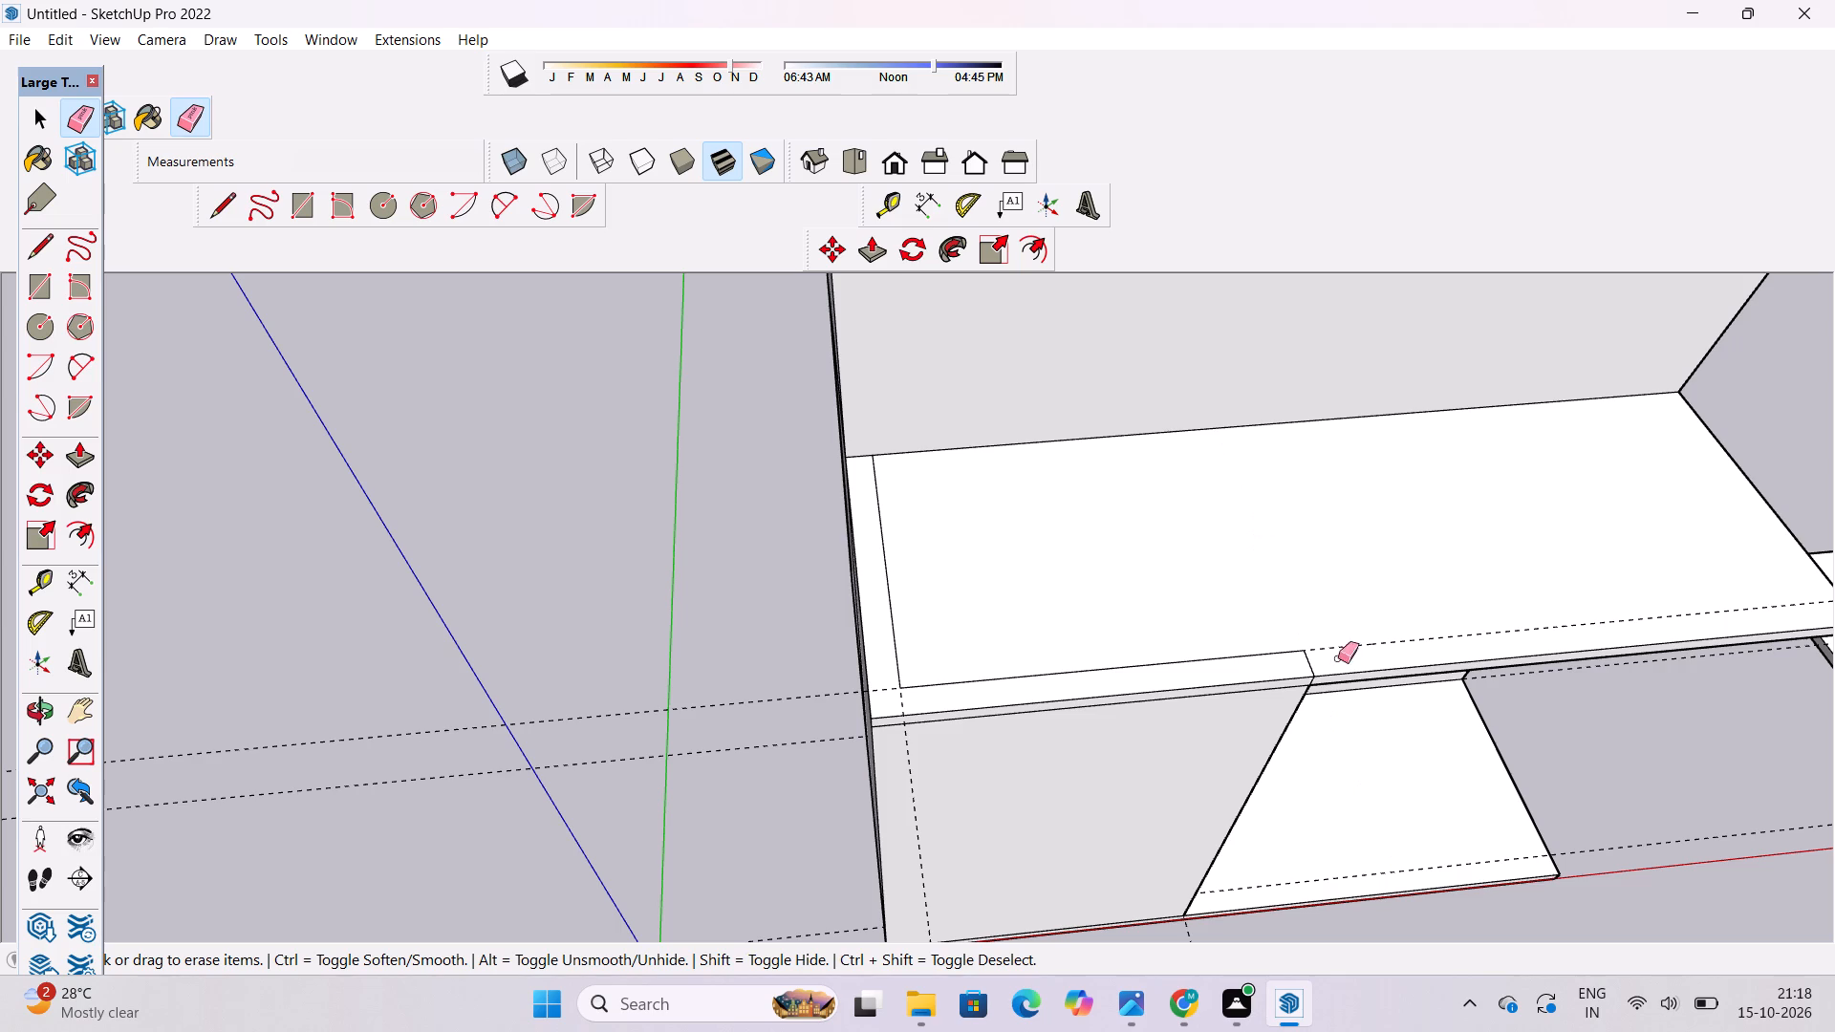
left_click_drag(1357, 634, 1369, 647)
Push/pull the L-shaped strip on the lower front roof up 40', level with the top of the rear block.
key("o")
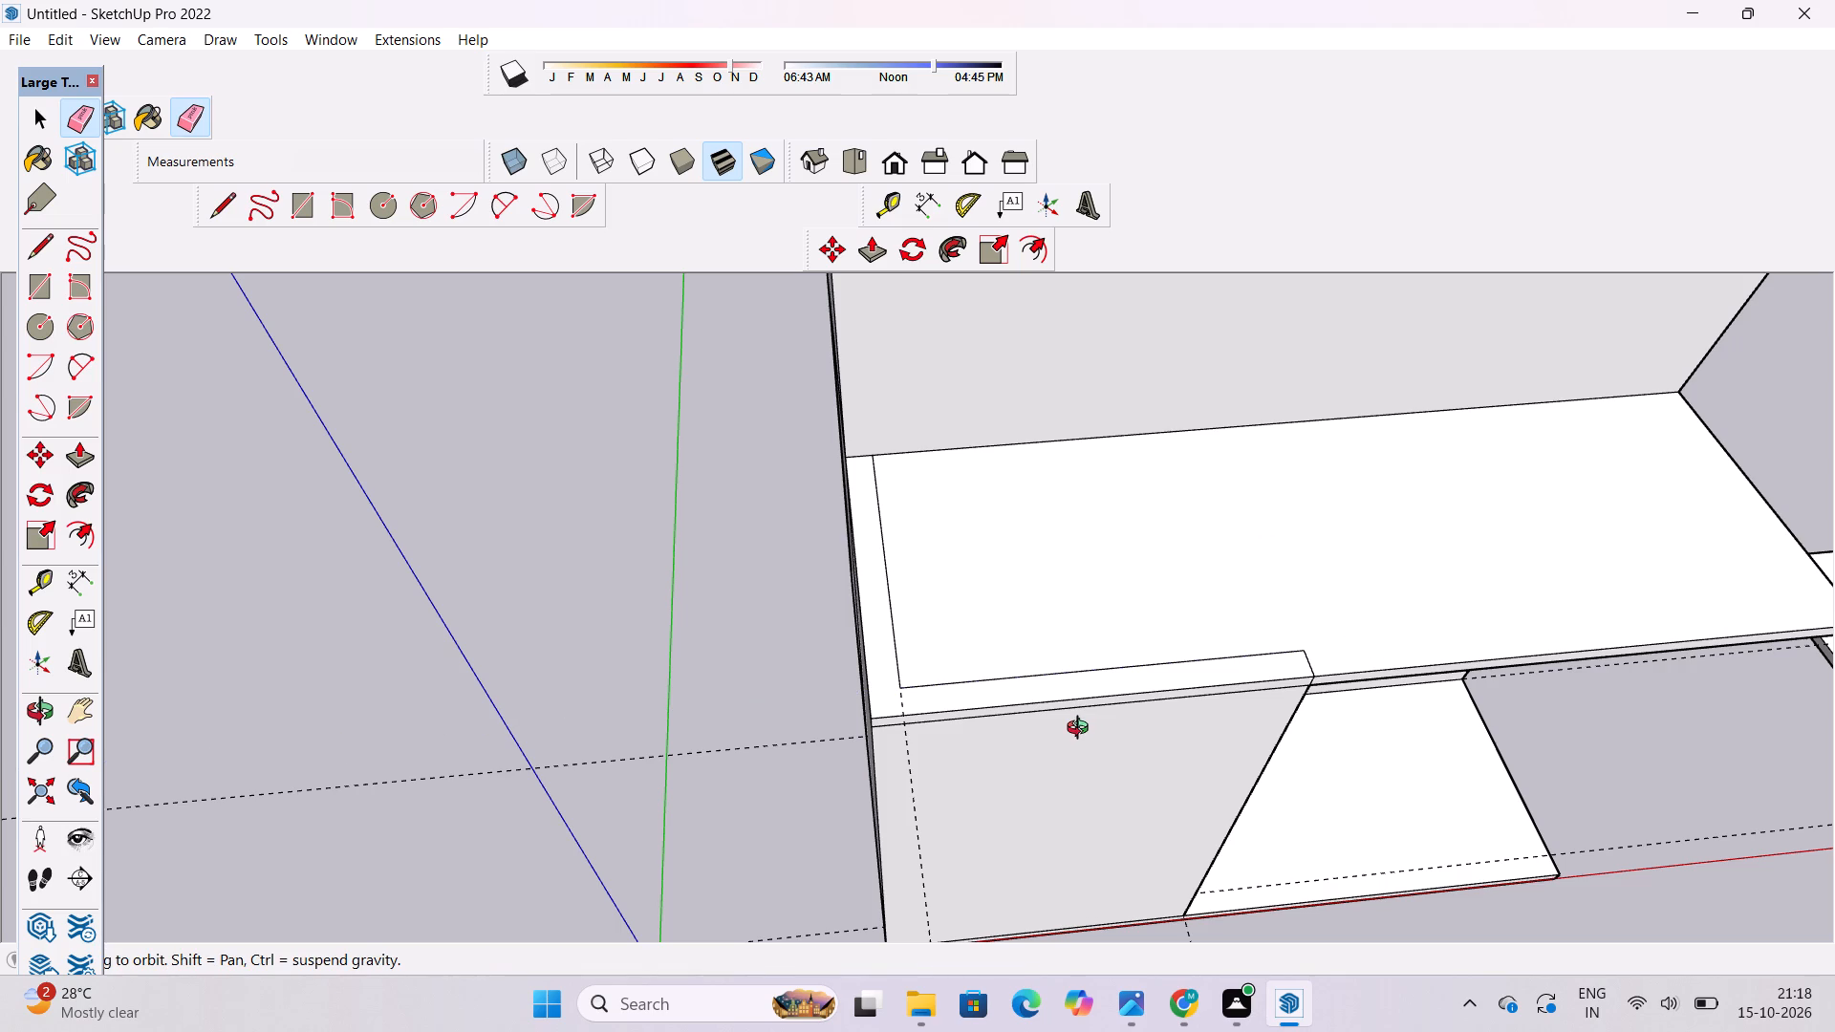
left_click_drag(1108, 687, 1133, 751, "shift")
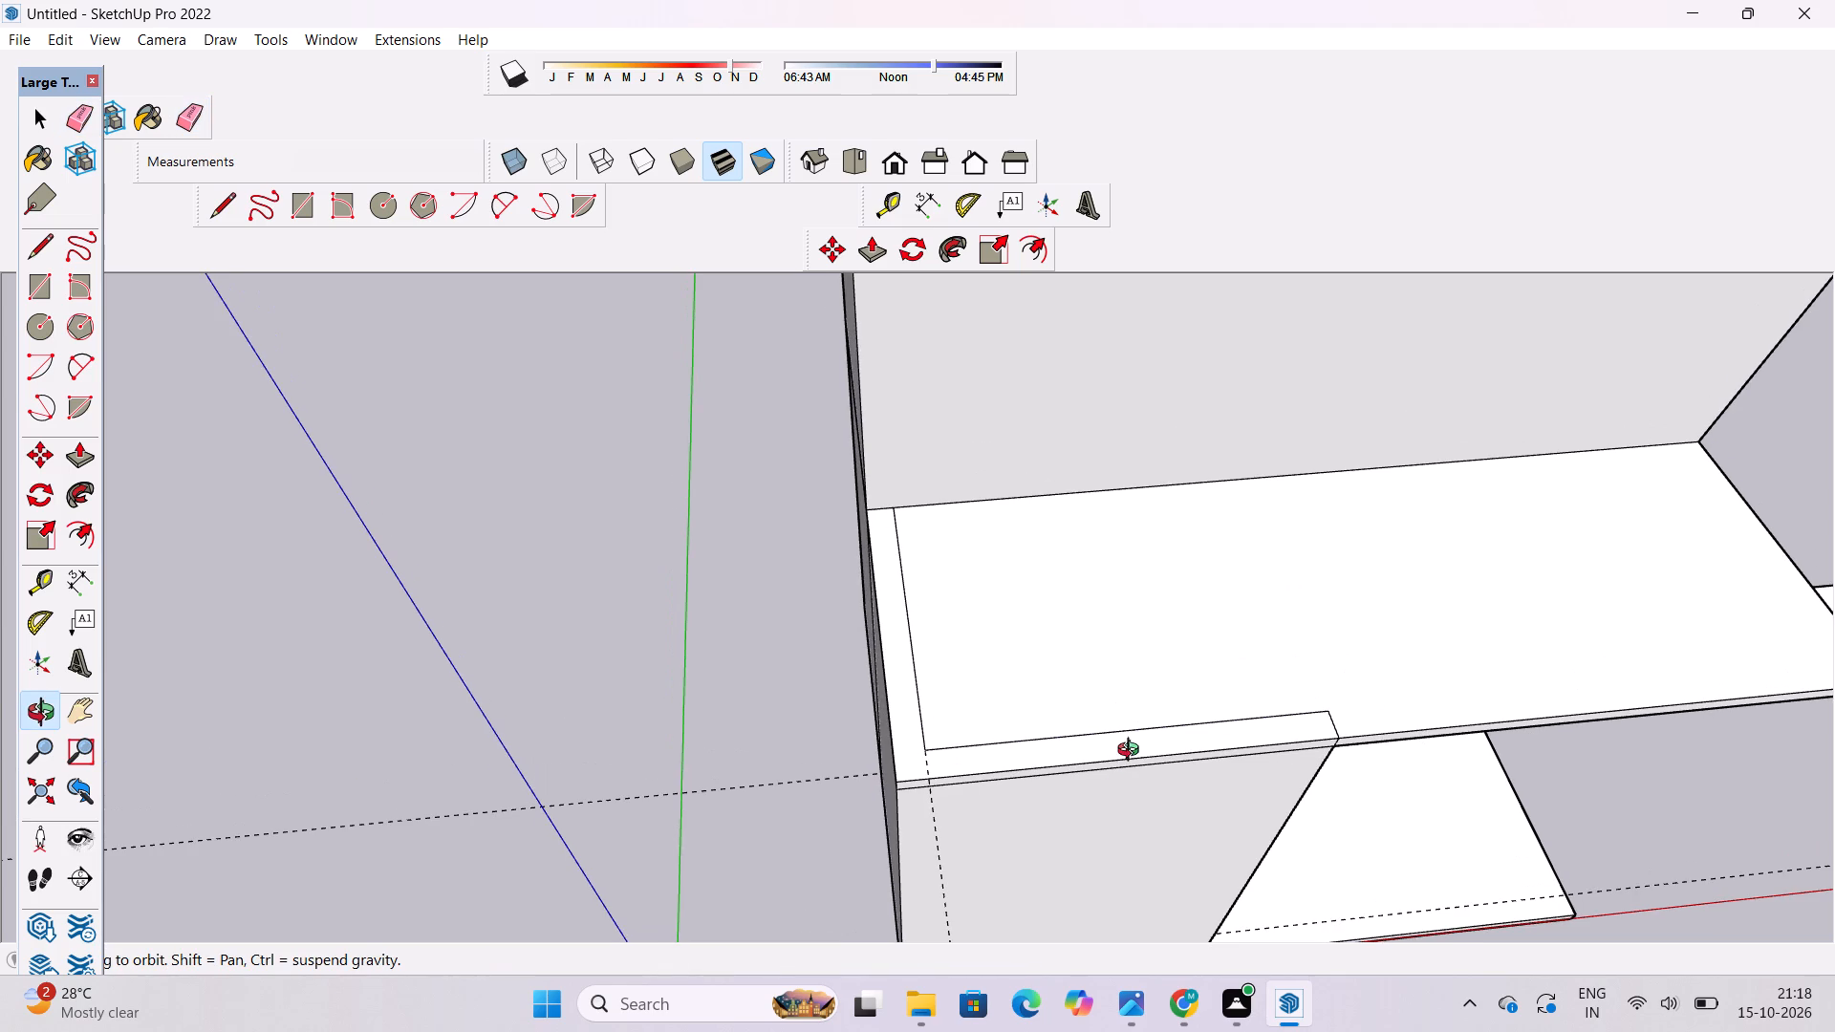
left_click_drag(1133, 752, 1012, 633, "shift")
left_click_drag(1012, 633, 1065, 723)
left_click_drag(1070, 759, 1071, 690, "shift")
scroll(1071, 678, "down", 7)
left_click_drag(1071, 678, 1080, 713, "shift")
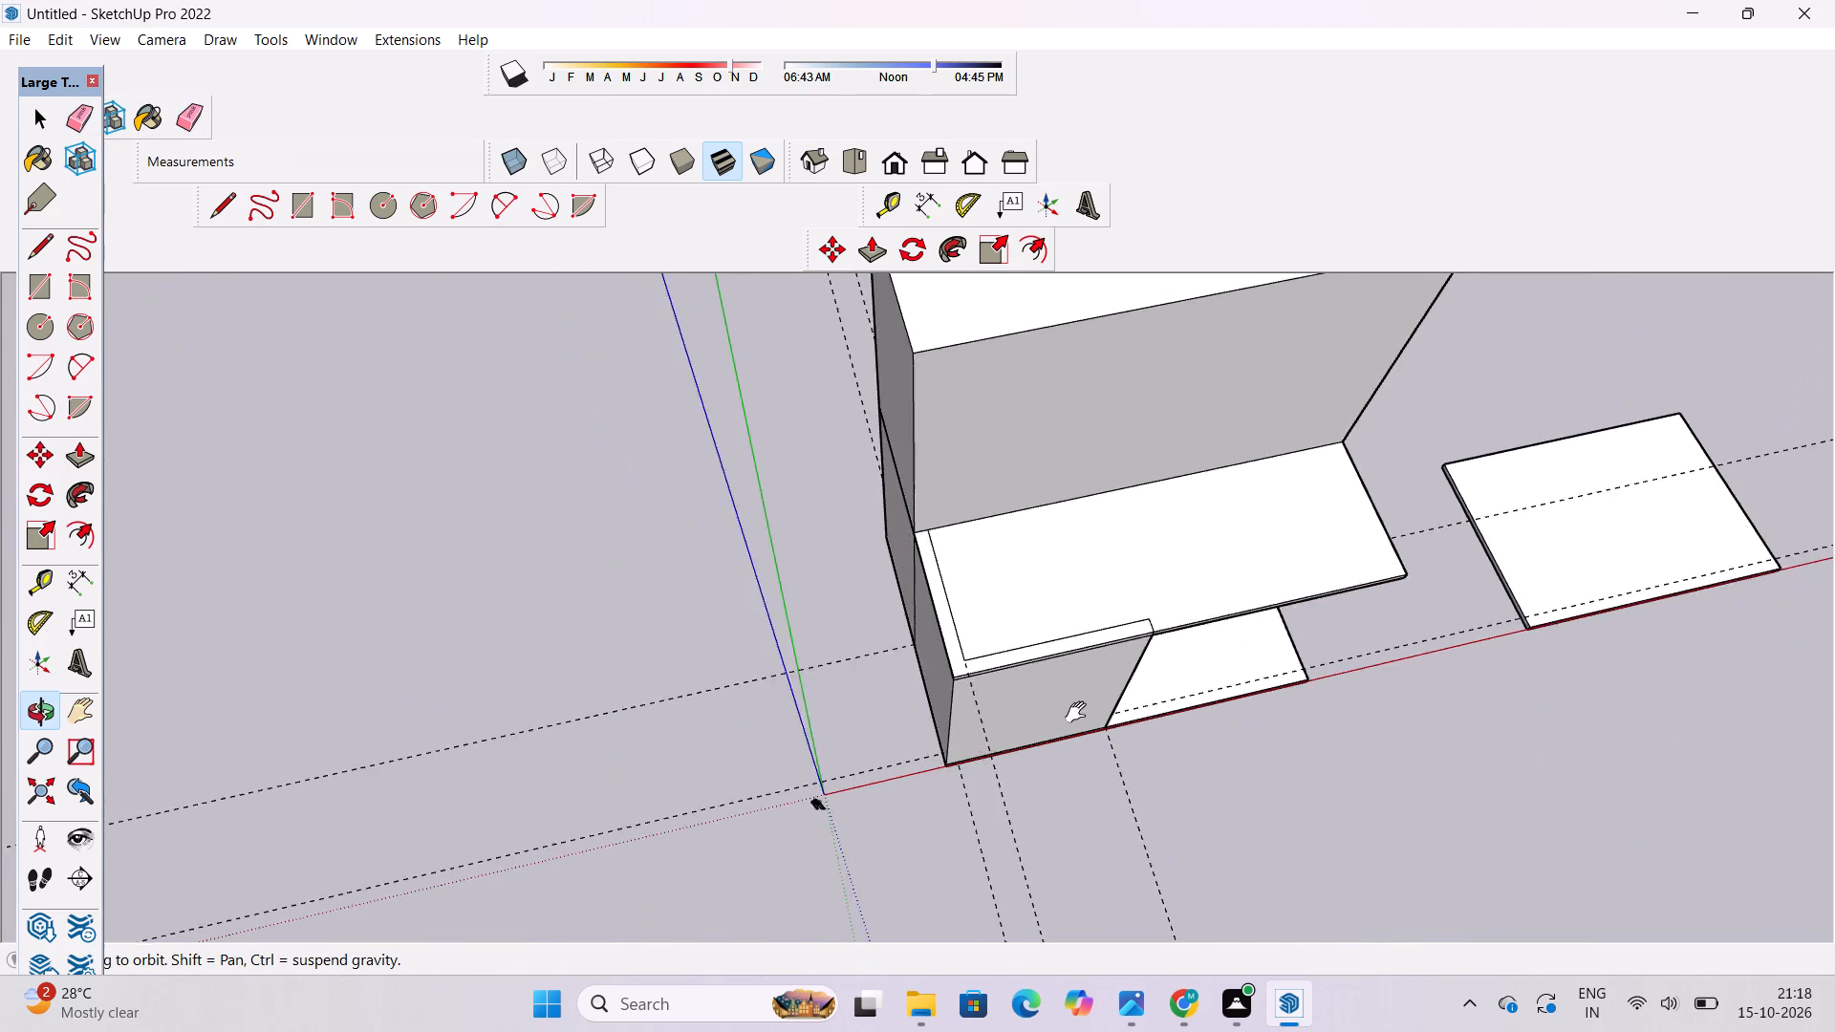
left_click_drag(1080, 713, 1075, 738, "shift")
left_click_drag(1074, 739, 1013, 604)
left_click_drag(1013, 600, 996, 708, "shift")
left_click_drag(994, 709, 982, 686)
key("p")
scroll(982, 685, "down", 4)
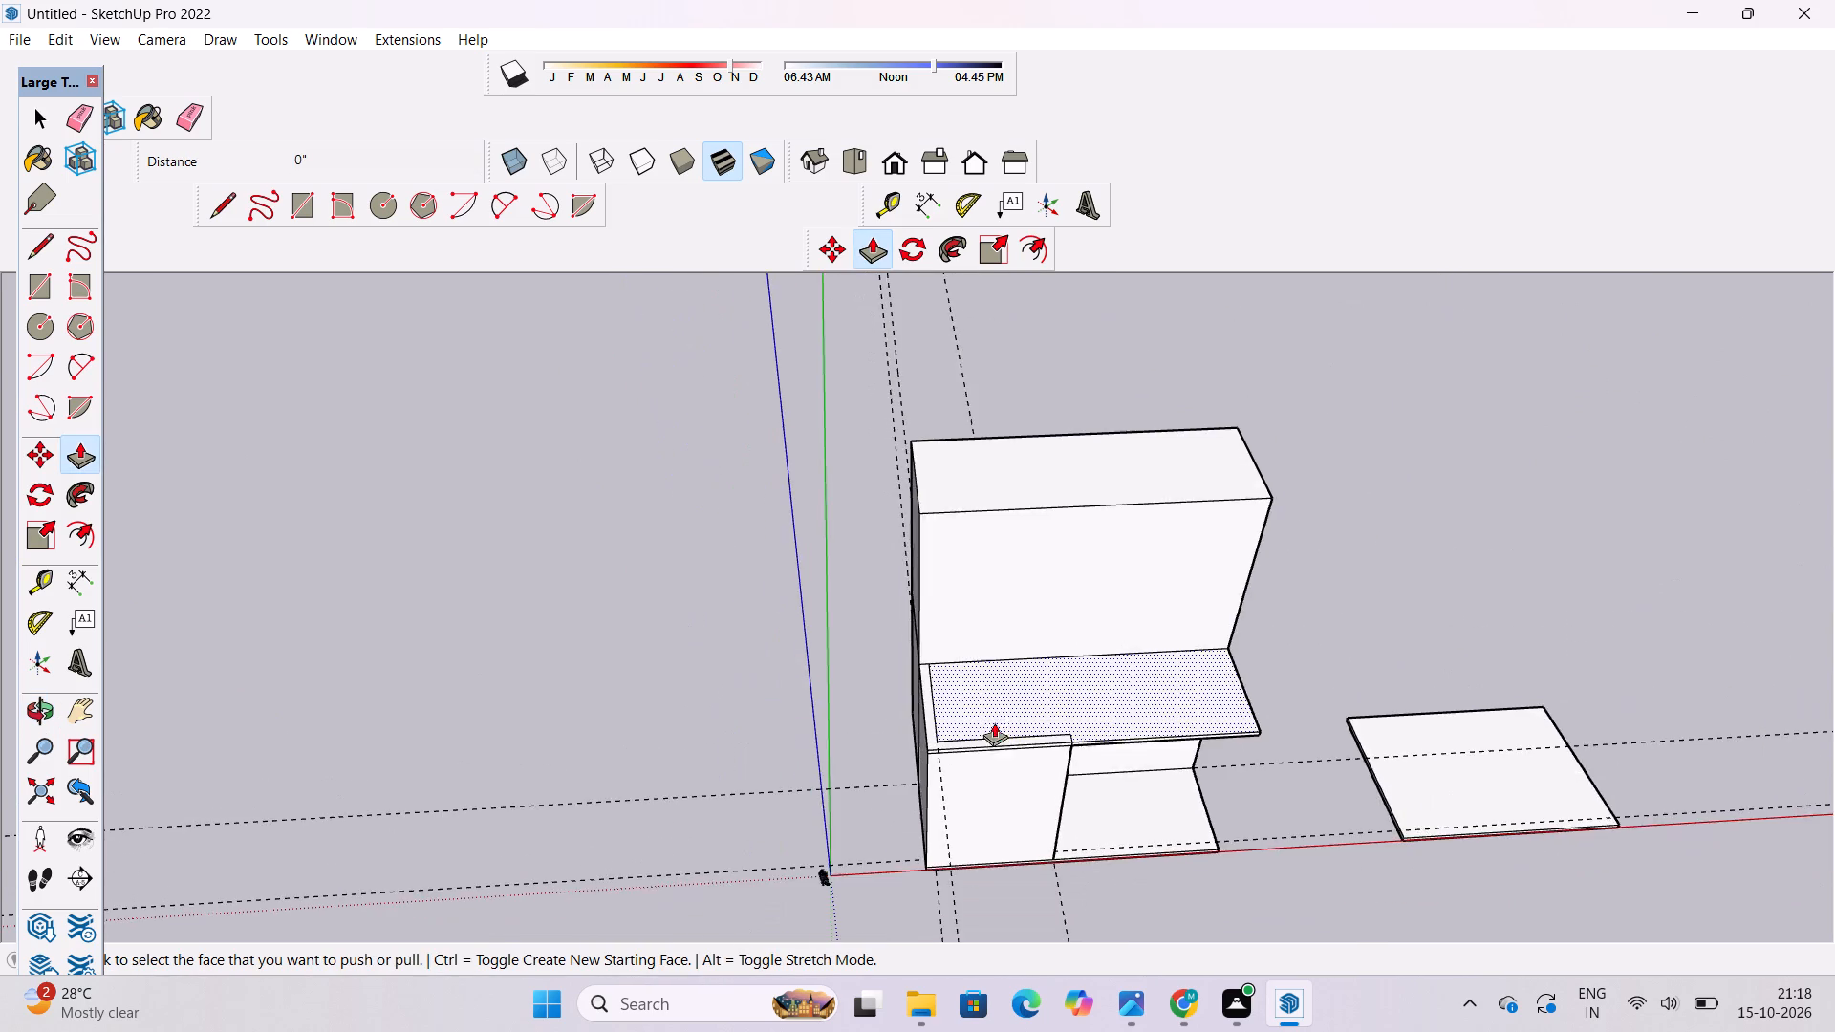
scroll(1004, 733, "up", 7)
left_click(1016, 744)
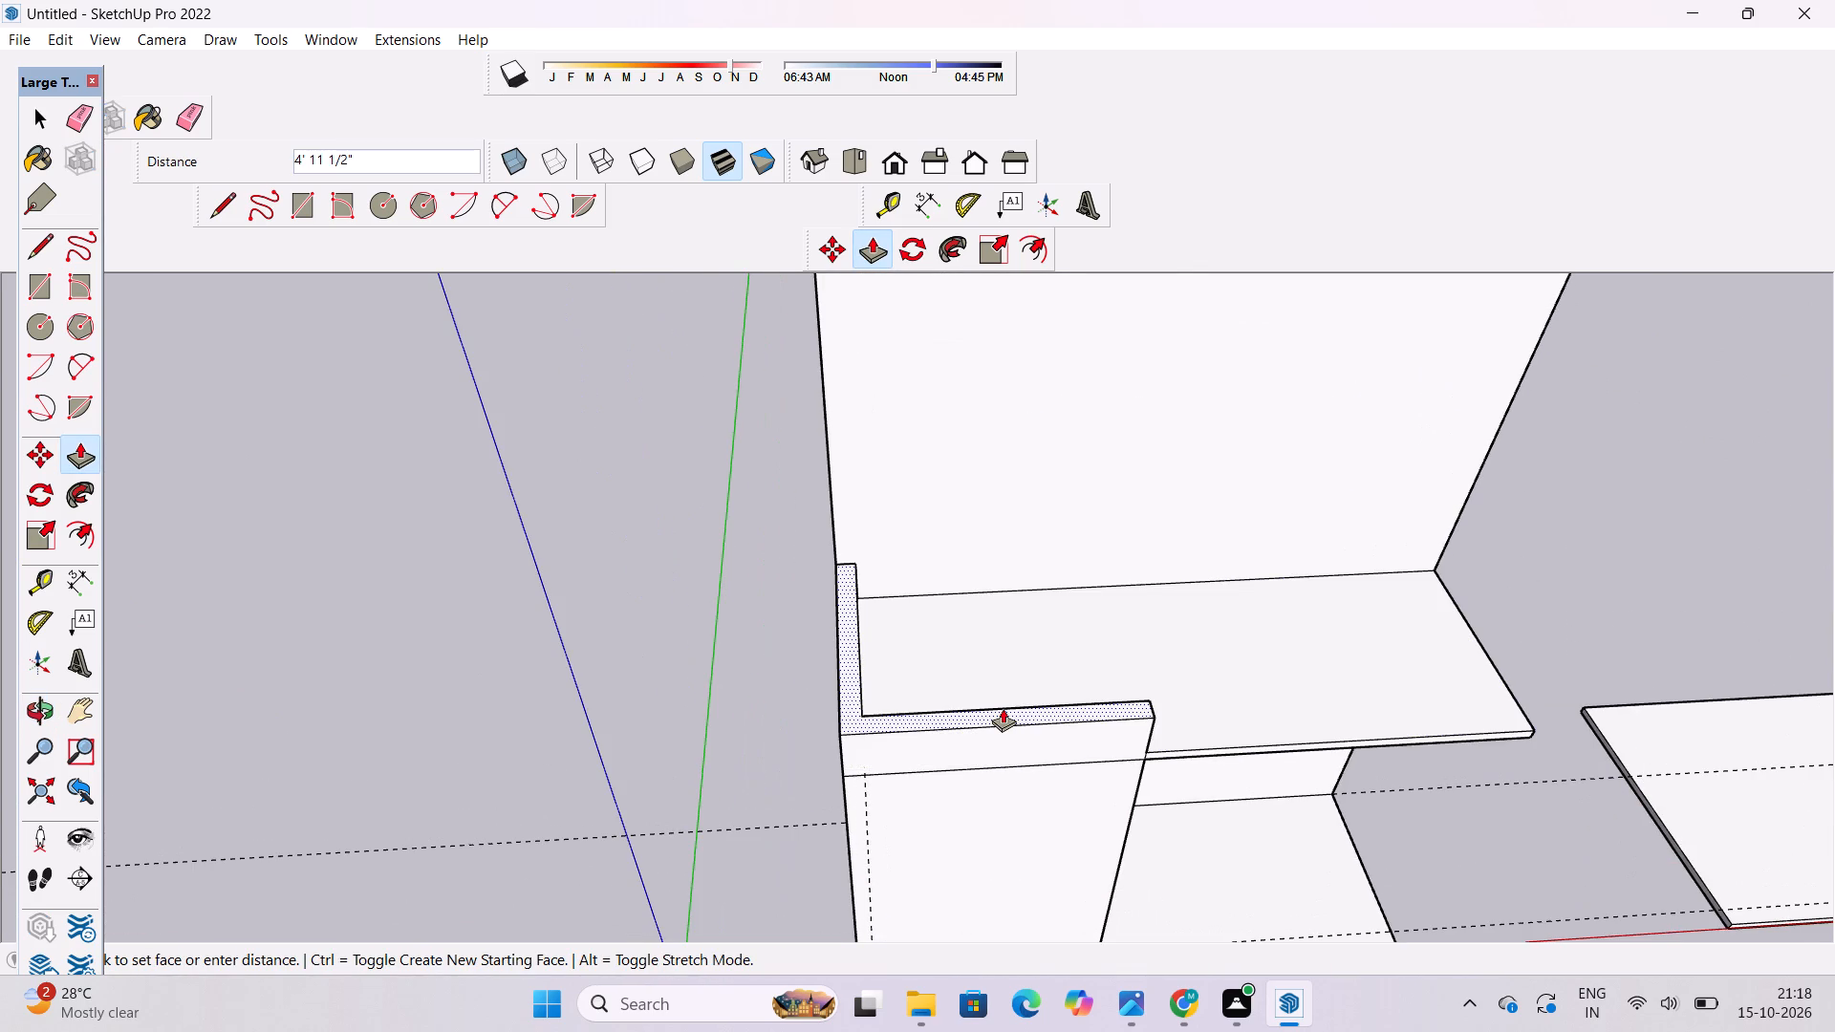
scroll(1003, 708, "down", 5)
left_click(1326, 416)
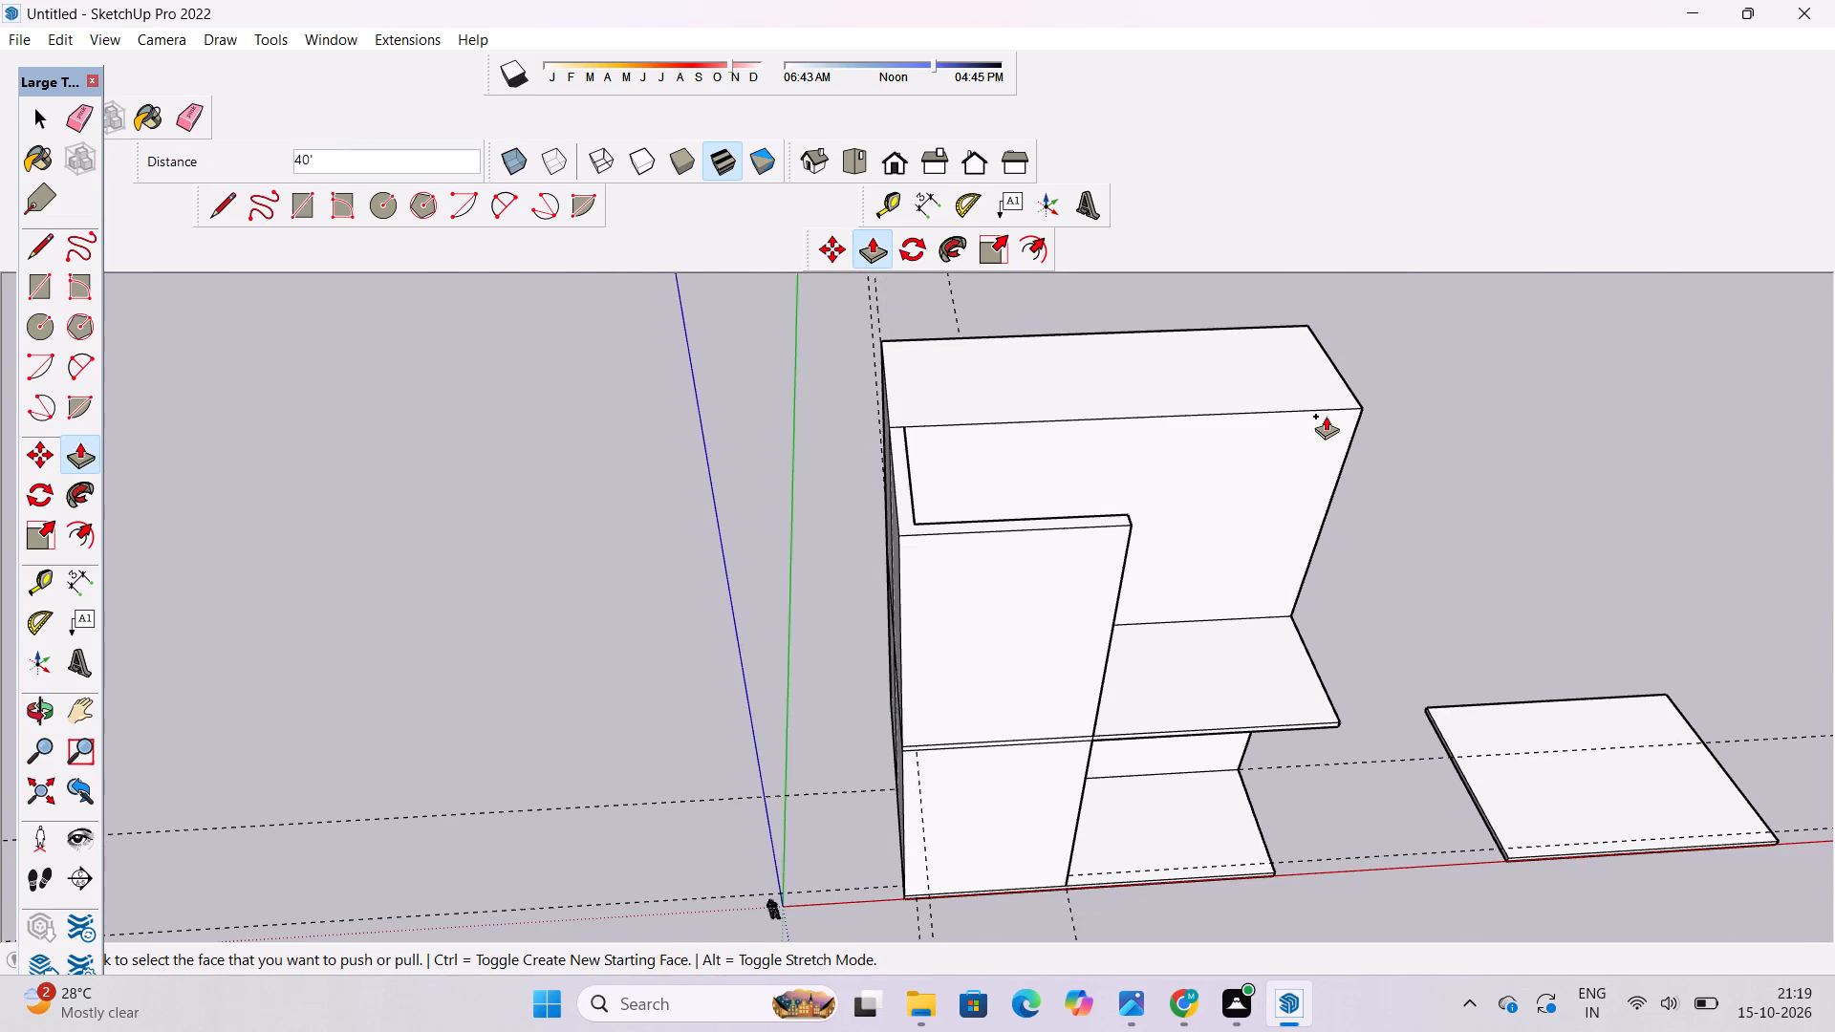
Examine the raised L-shaped wall and its junction with the rear block from above and from the side.
key("o")
left_click_drag(1490, 504, 1210, 581)
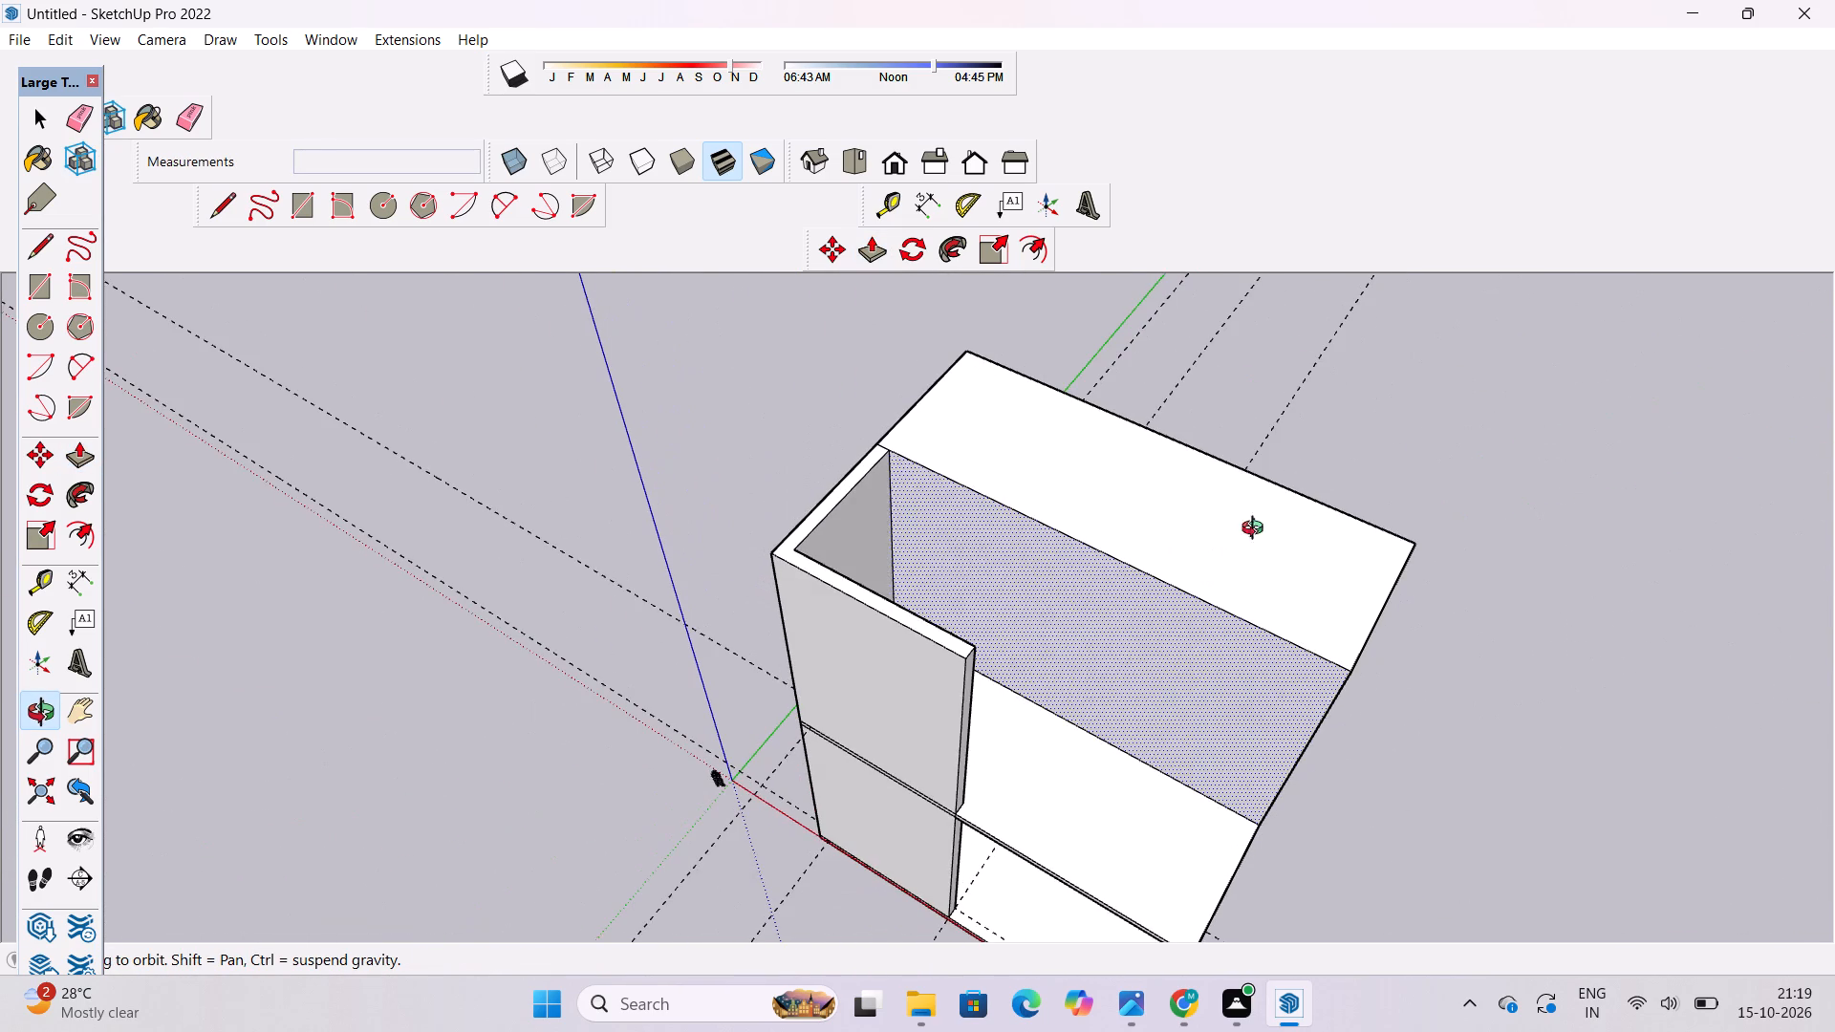
key("space")
left_click(1429, 477)
key("o")
left_click_drag(845, 690, 1297, 660)
scroll(1286, 668, "down", 2)
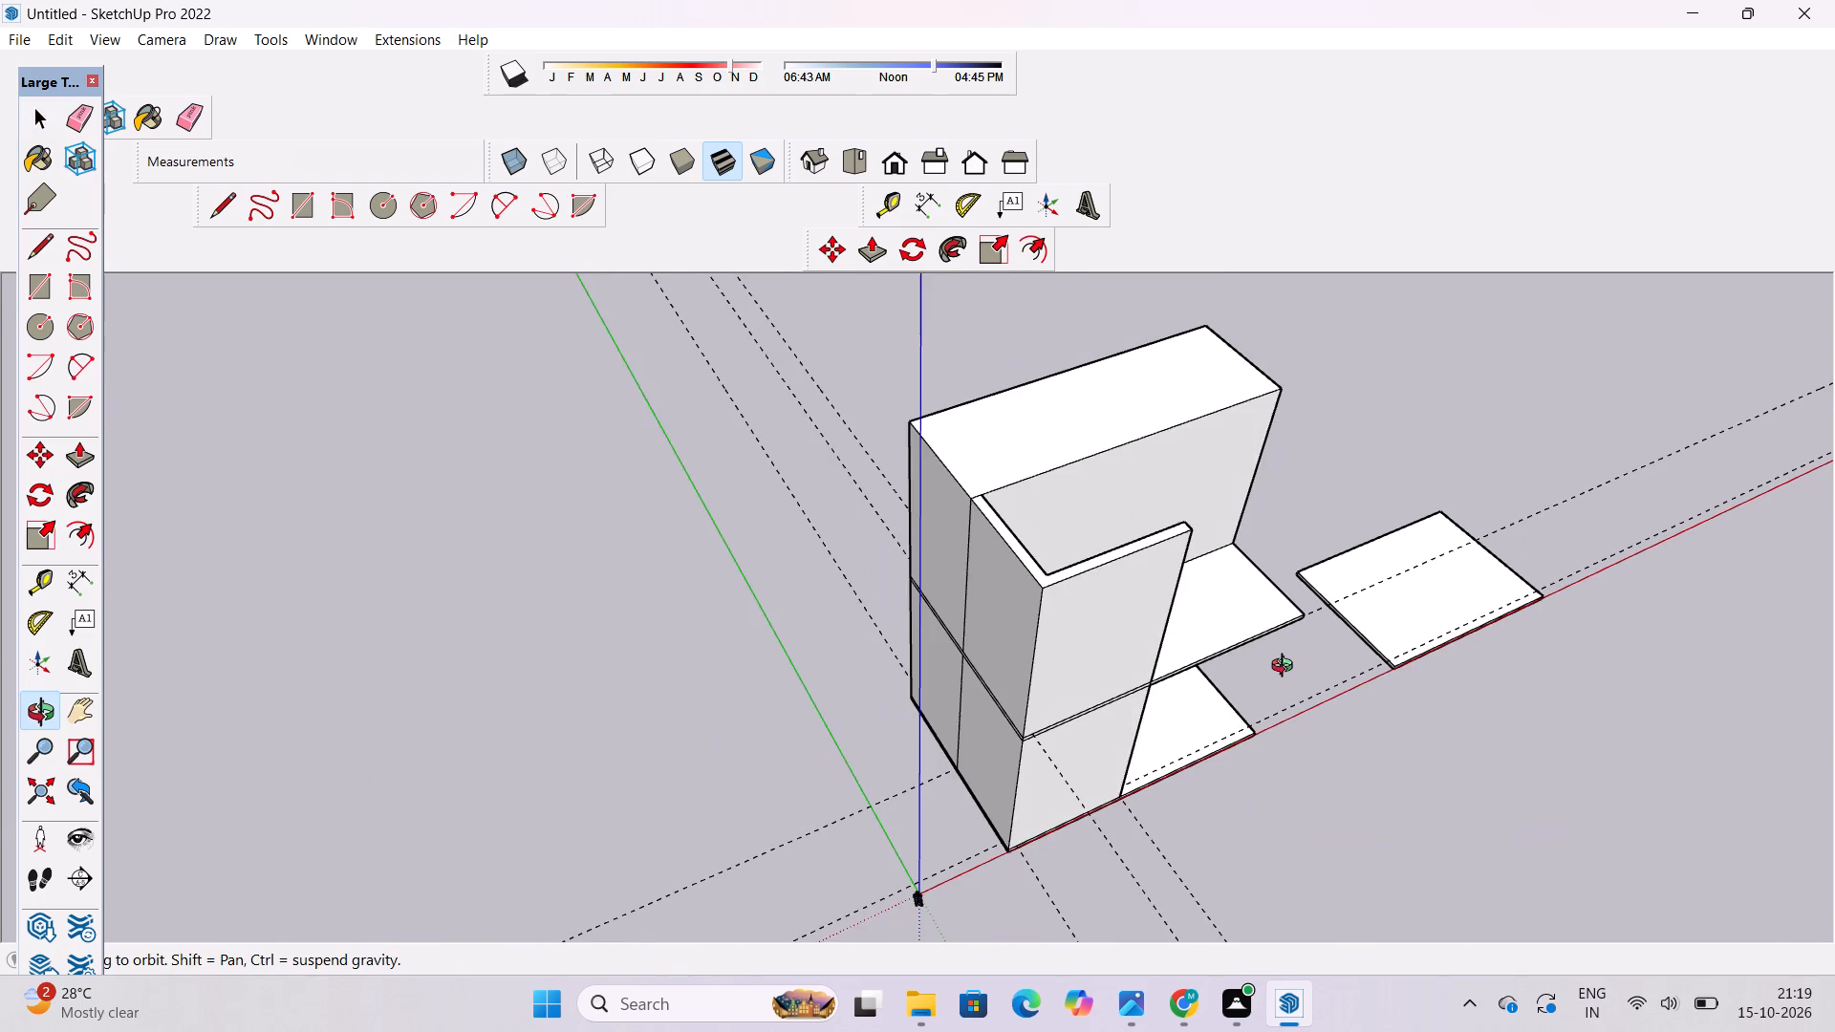
left_click_drag(1298, 648, 1270, 657, "shift")
Draw a short vertical line across the roof slab's edge on the building's side face, joining the vertical seams above and below it.
left_click_drag(1114, 701, 1261, 702)
scroll(1042, 720, "down", 3)
left_click(1037, 720, "shift")
left_click_drag(1031, 755, 1093, 712)
scroll(1081, 791, "up", 6)
left_click_drag(969, 624, 1031, 745, "shift")
left_click_drag(1029, 759, 1086, 604)
scroll(1023, 665, "up", 5)
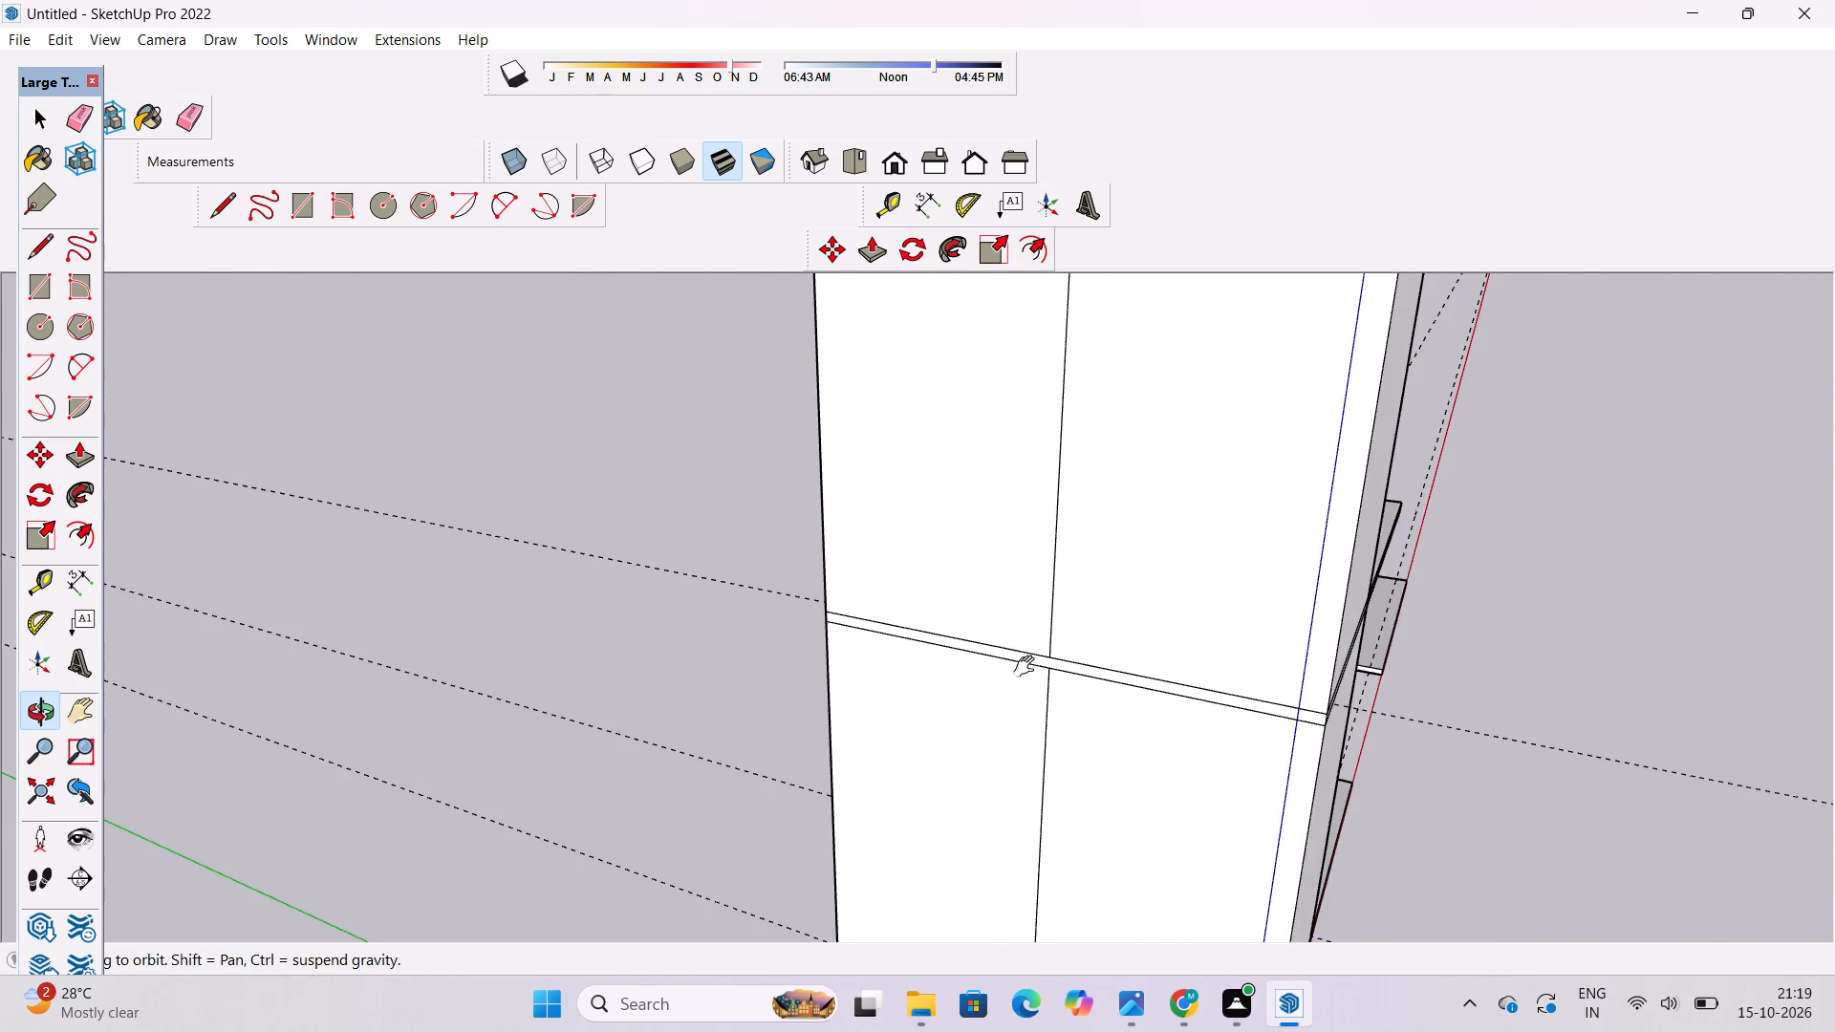
left_click_drag(1031, 668, 981, 686, "shift")
key("l")
scroll(1005, 672, "up", 9)
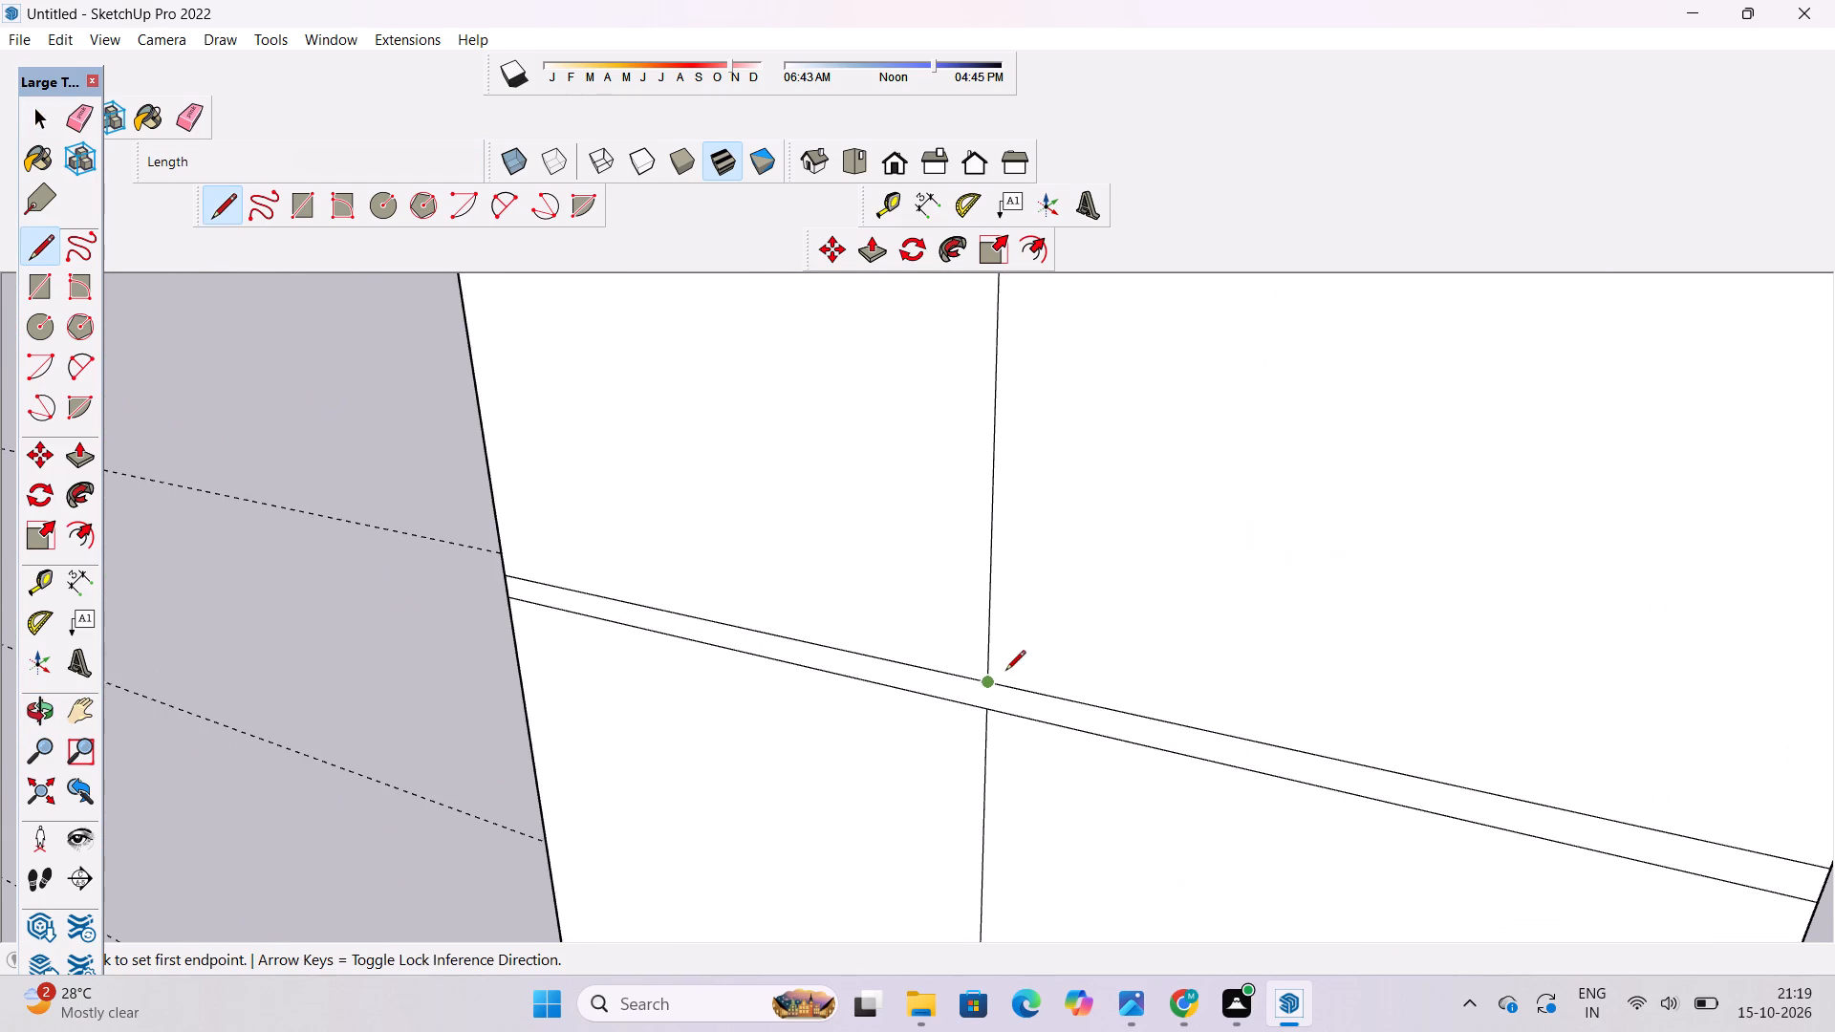
scroll(989, 661, "down", 5)
scroll(988, 667, "up", 16)
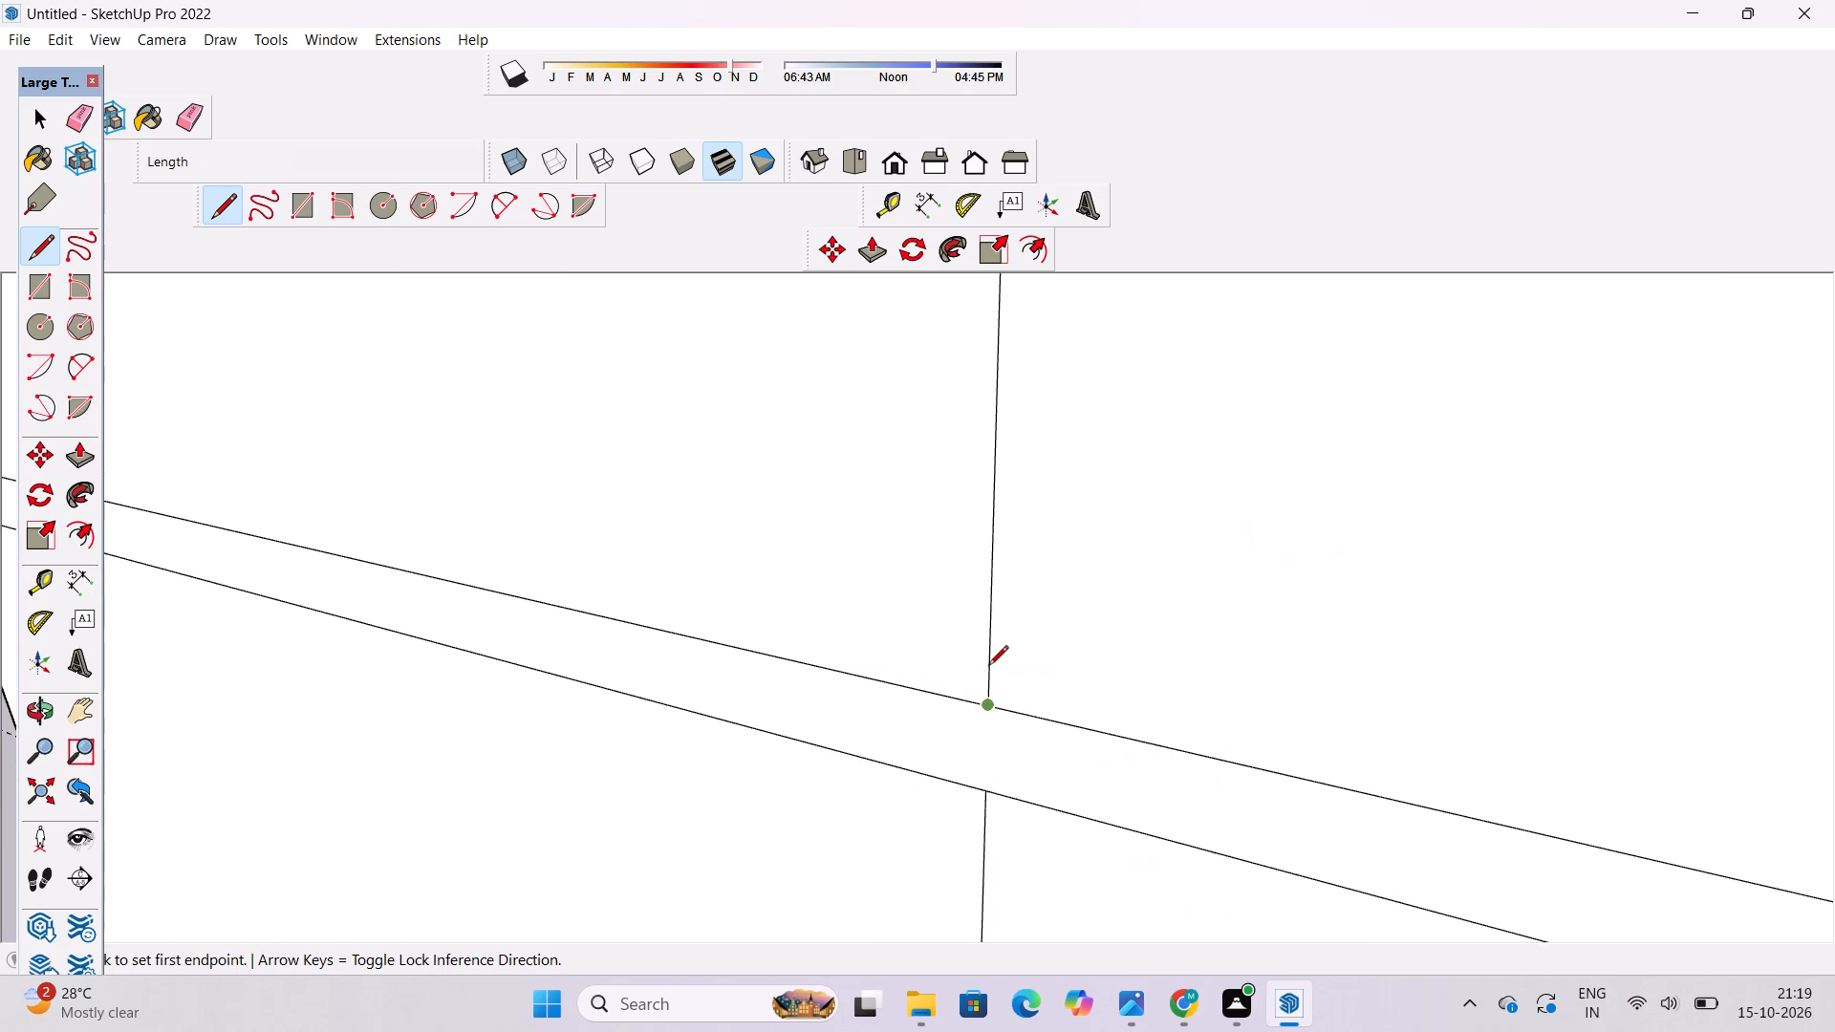
scroll(988, 667, "down", 6)
scroll(1006, 735, "up", 6)
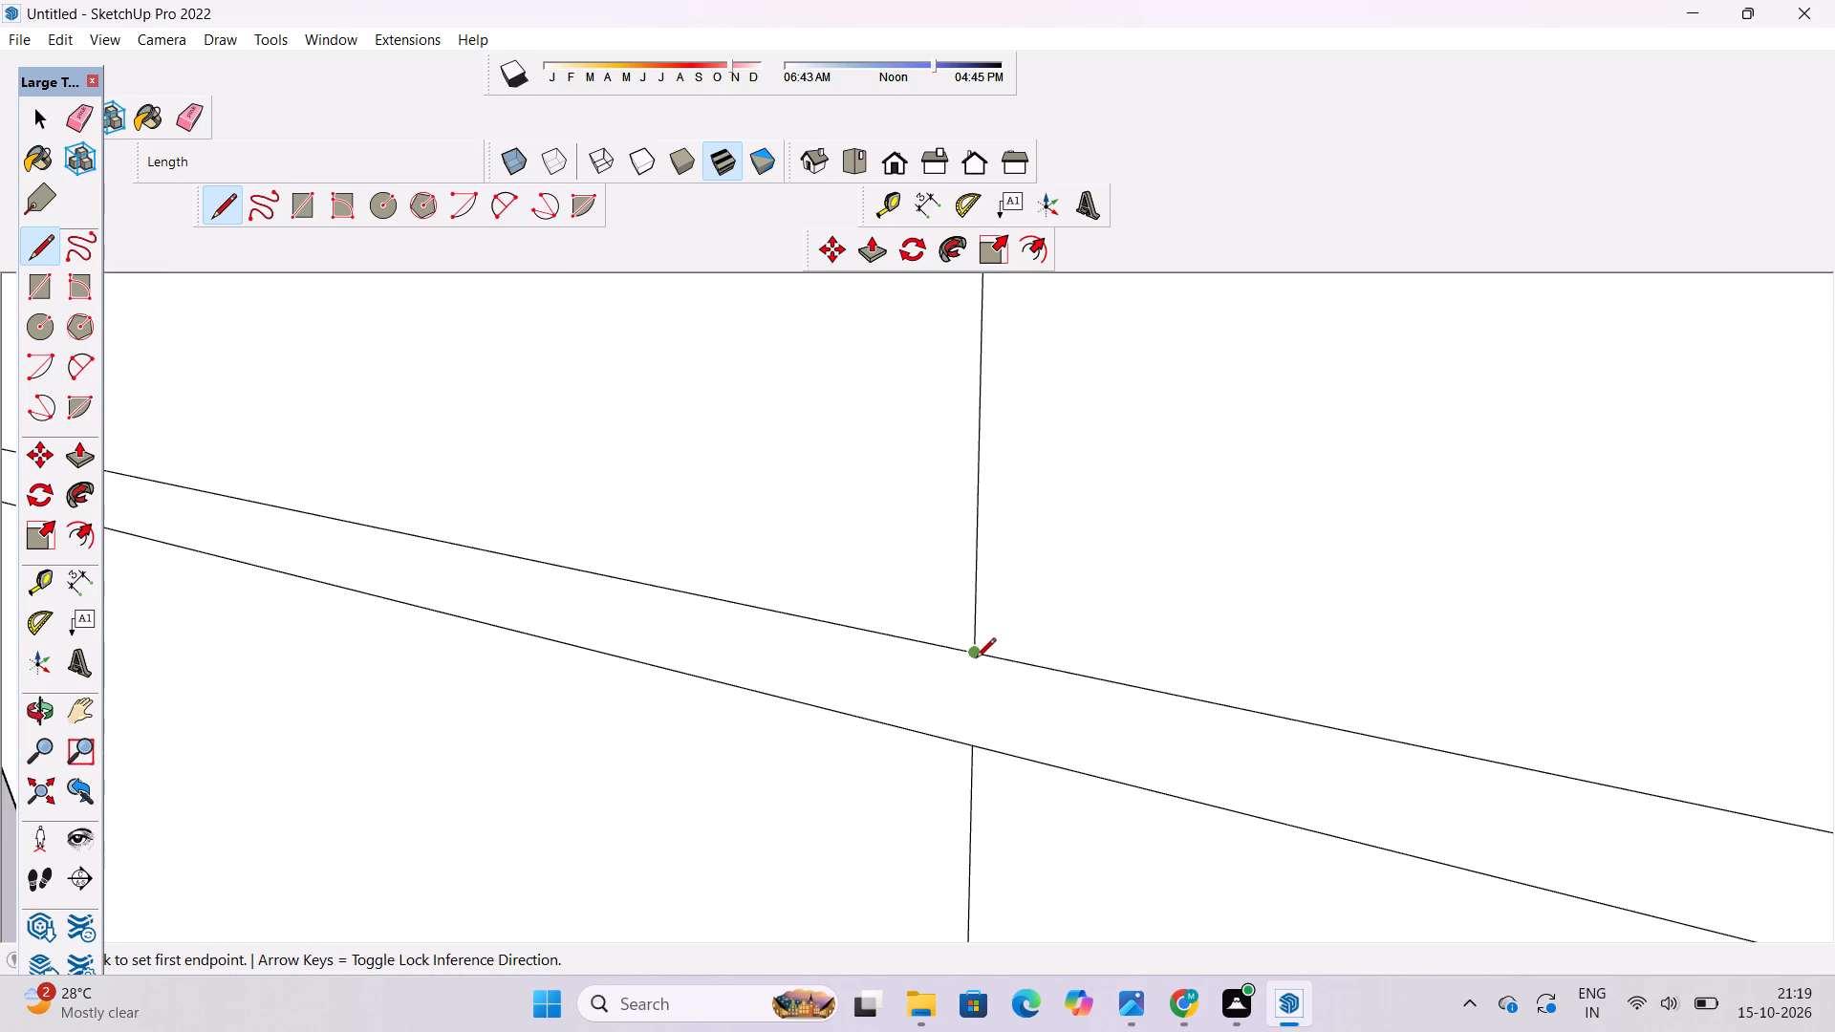
left_click(976, 659)
left_click(974, 745)
key("space")
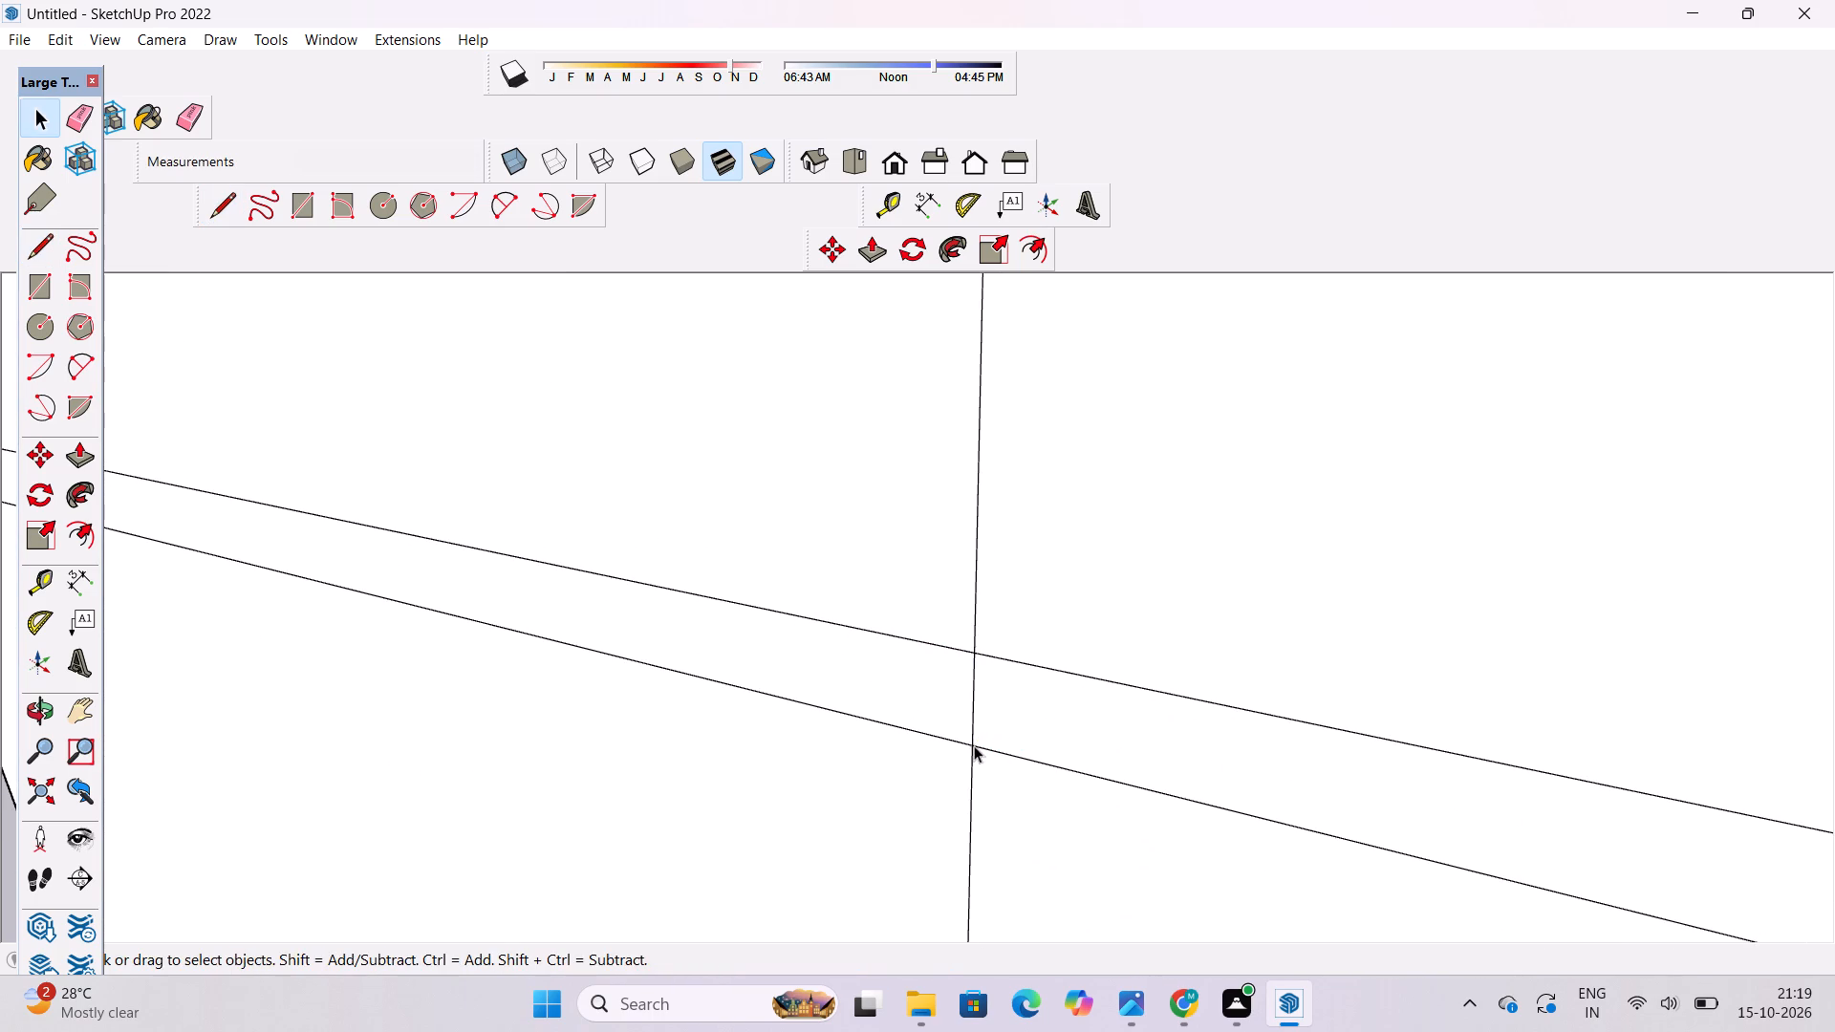
Examine the front face of the L-shaped wall and its open end above the roof slab.
type("o")
scroll(986, 714, "down", 15)
left_click_drag(1435, 718, 1103, 739)
scroll(1054, 725, "down", 5)
left_click_drag(1371, 725, 1133, 690, "shift")
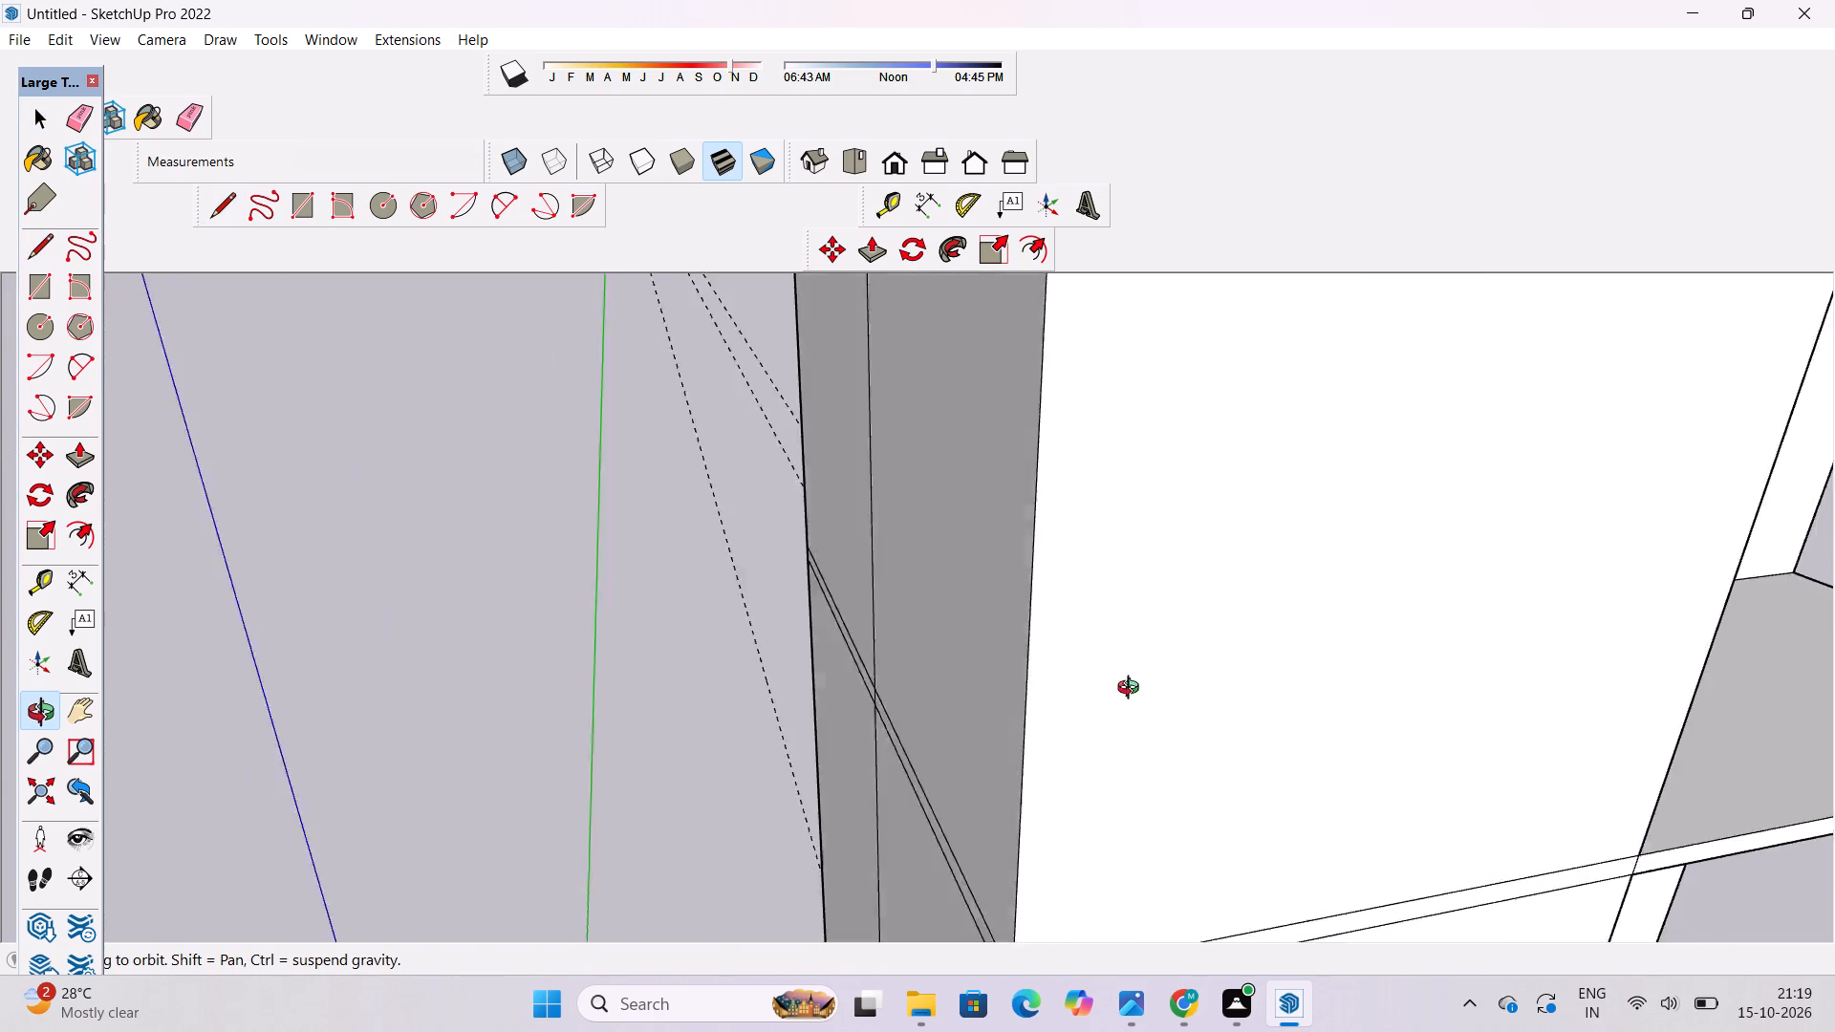
left_click_drag(1133, 690, 932, 694, "shift")
scroll(961, 681, "down", 7)
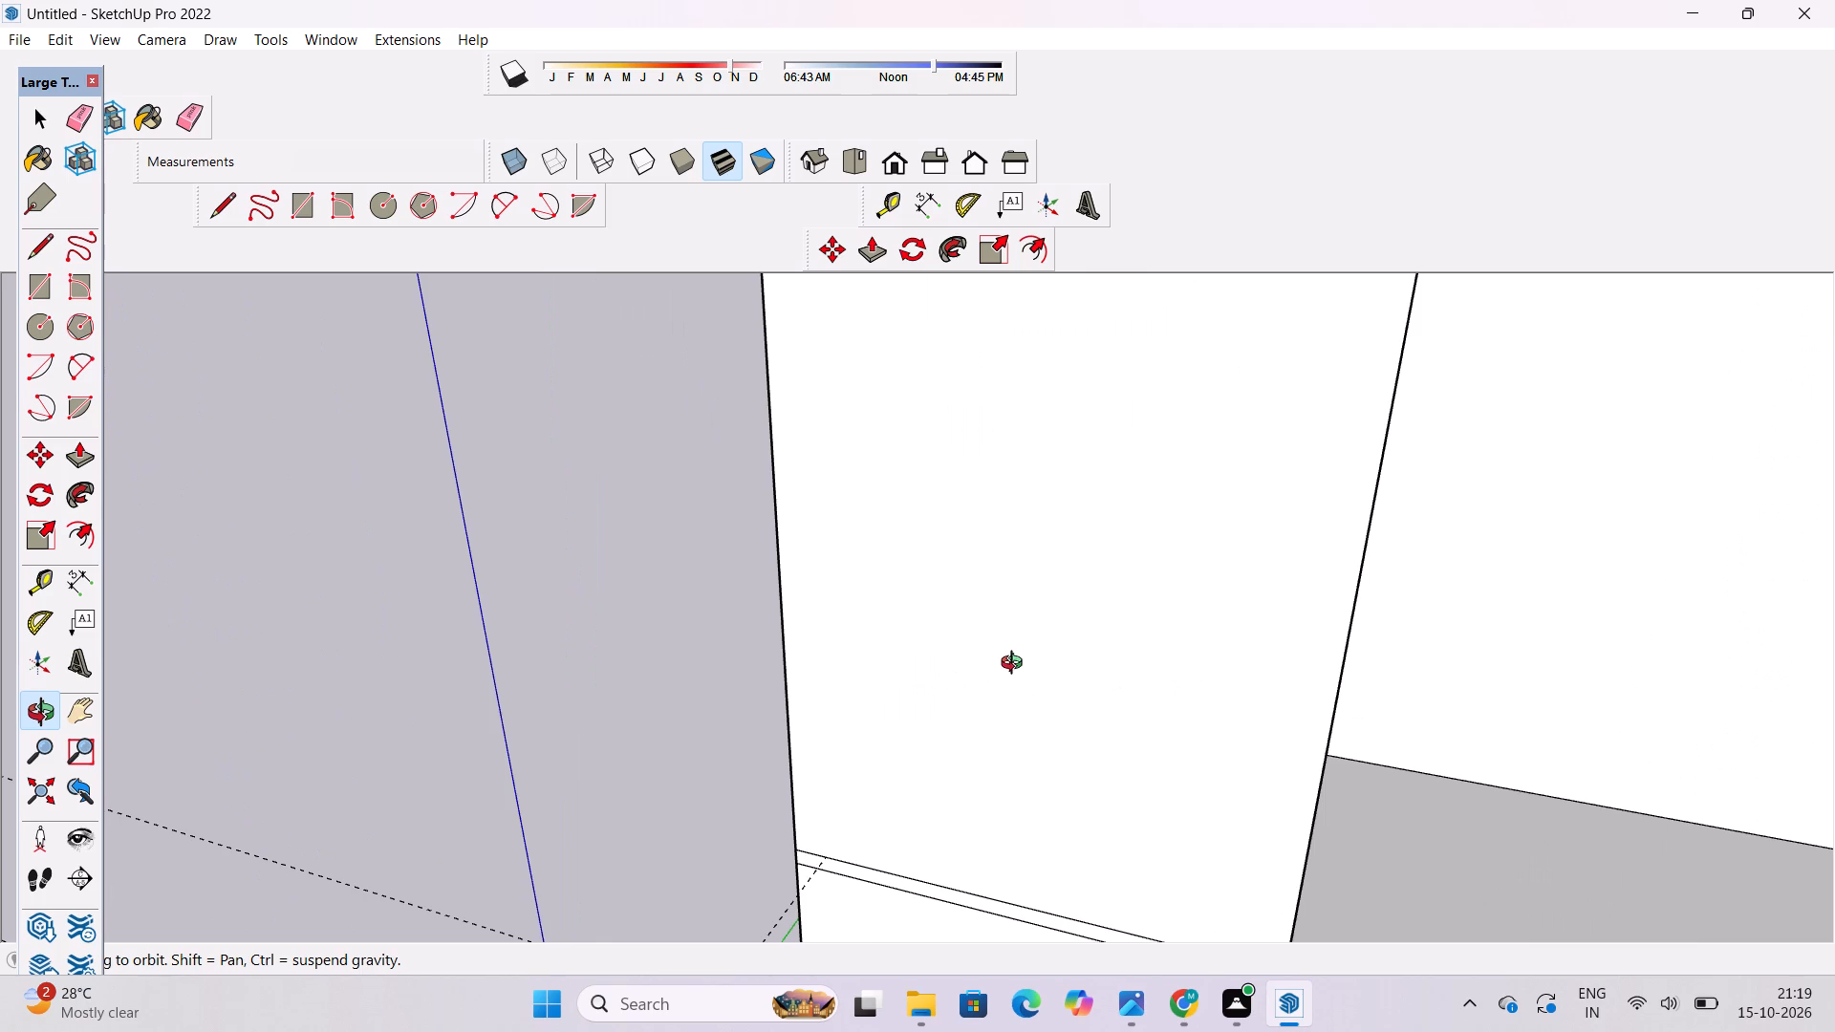
scroll(1086, 646, "down", 8)
left_click_drag(1196, 655, 1107, 669)
scroll(1081, 672, "up", 3)
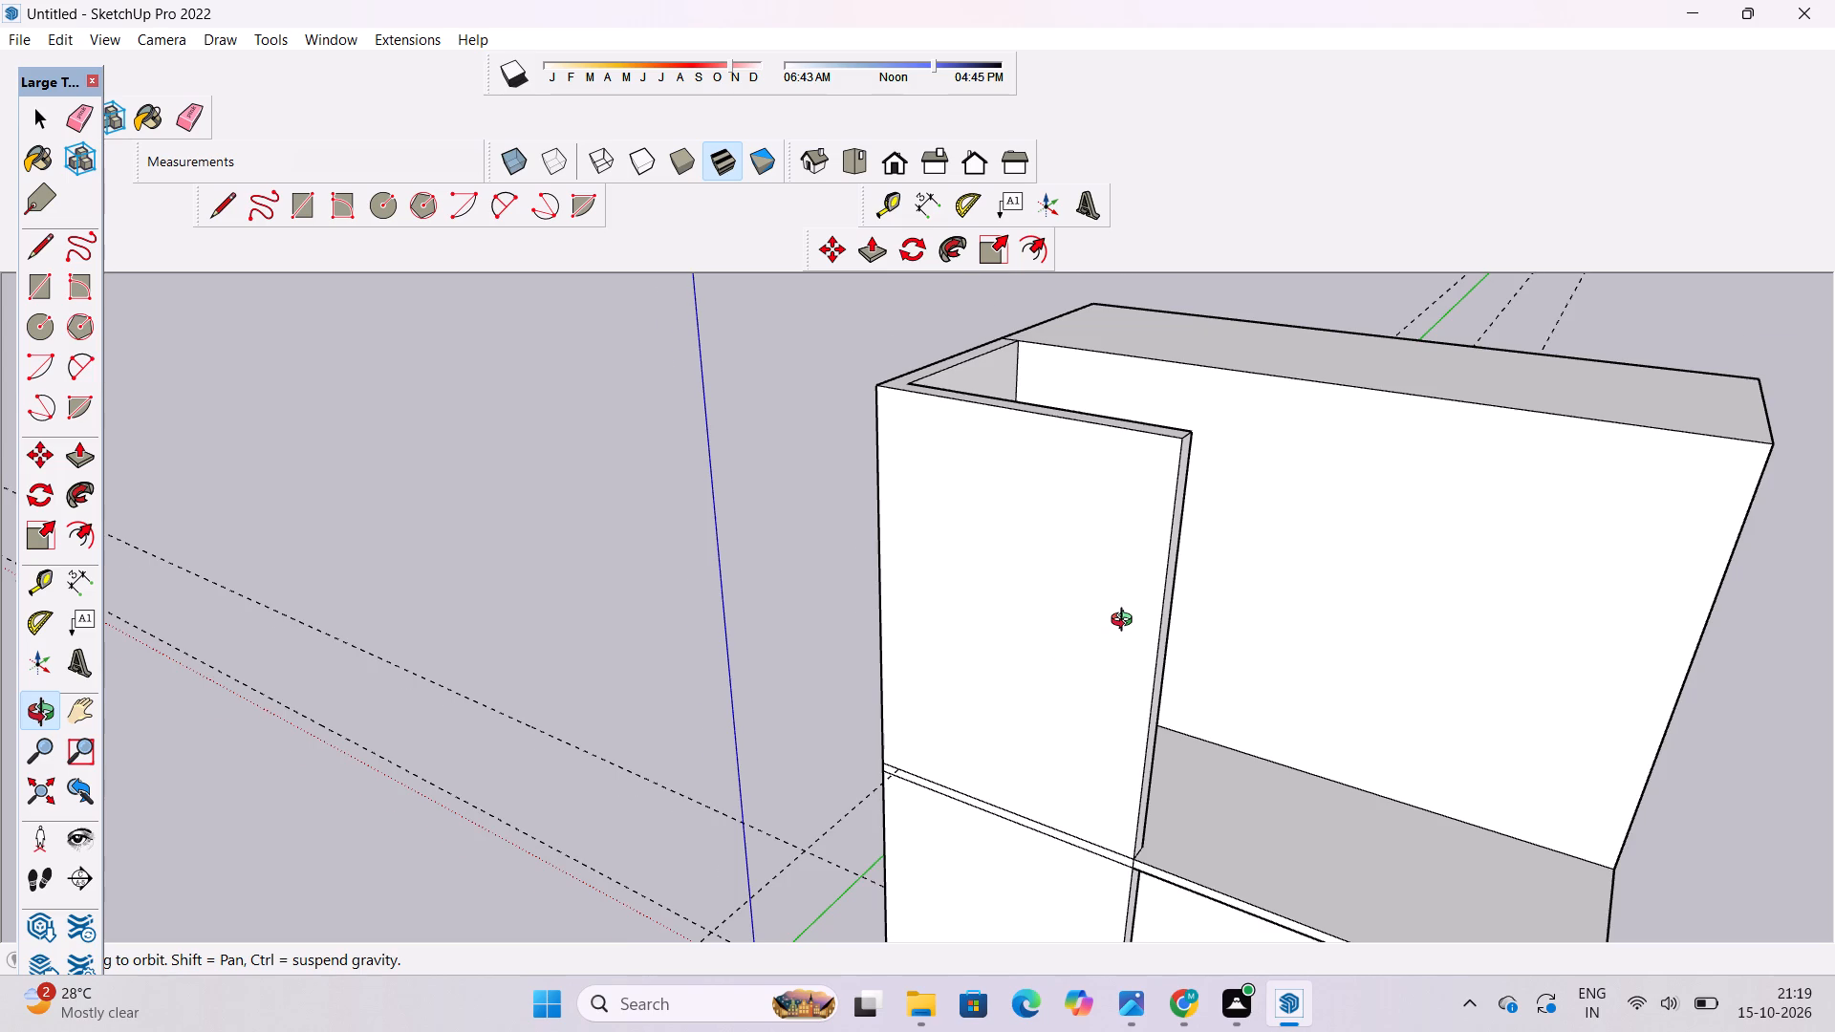
scroll(1126, 622, "down", 5)
left_click_drag(994, 616, 1250, 738)
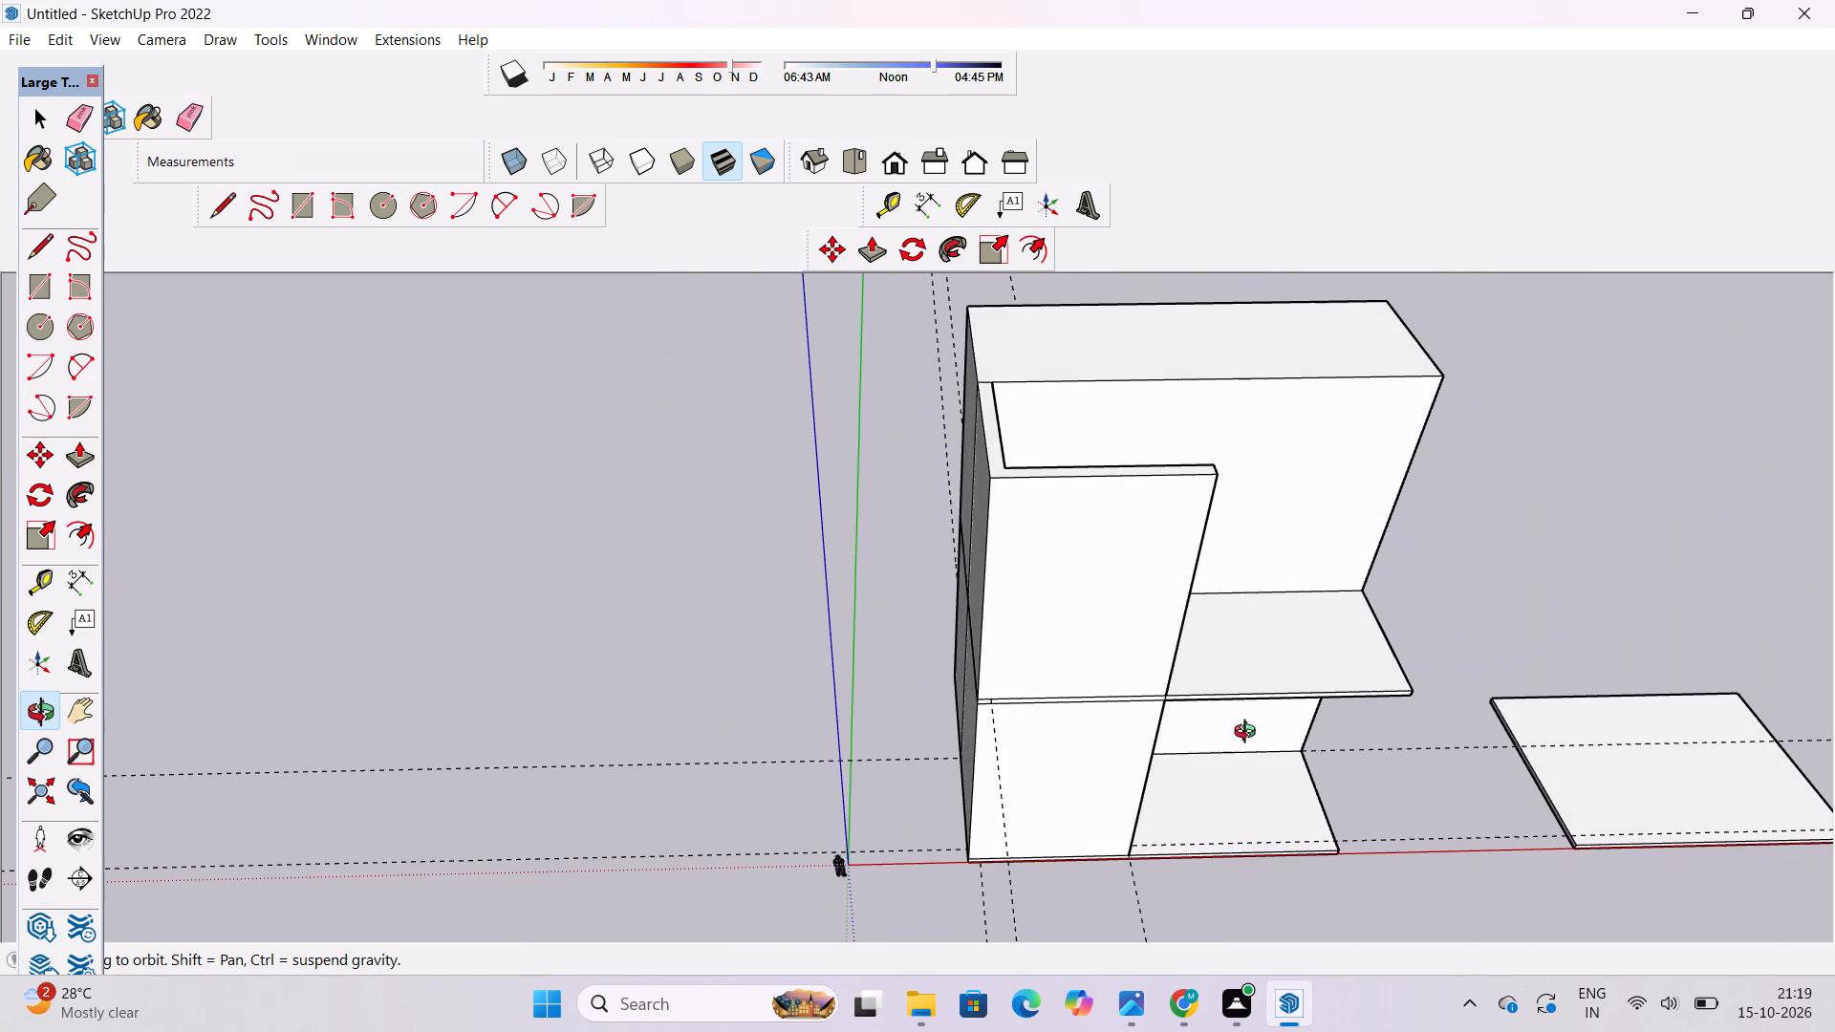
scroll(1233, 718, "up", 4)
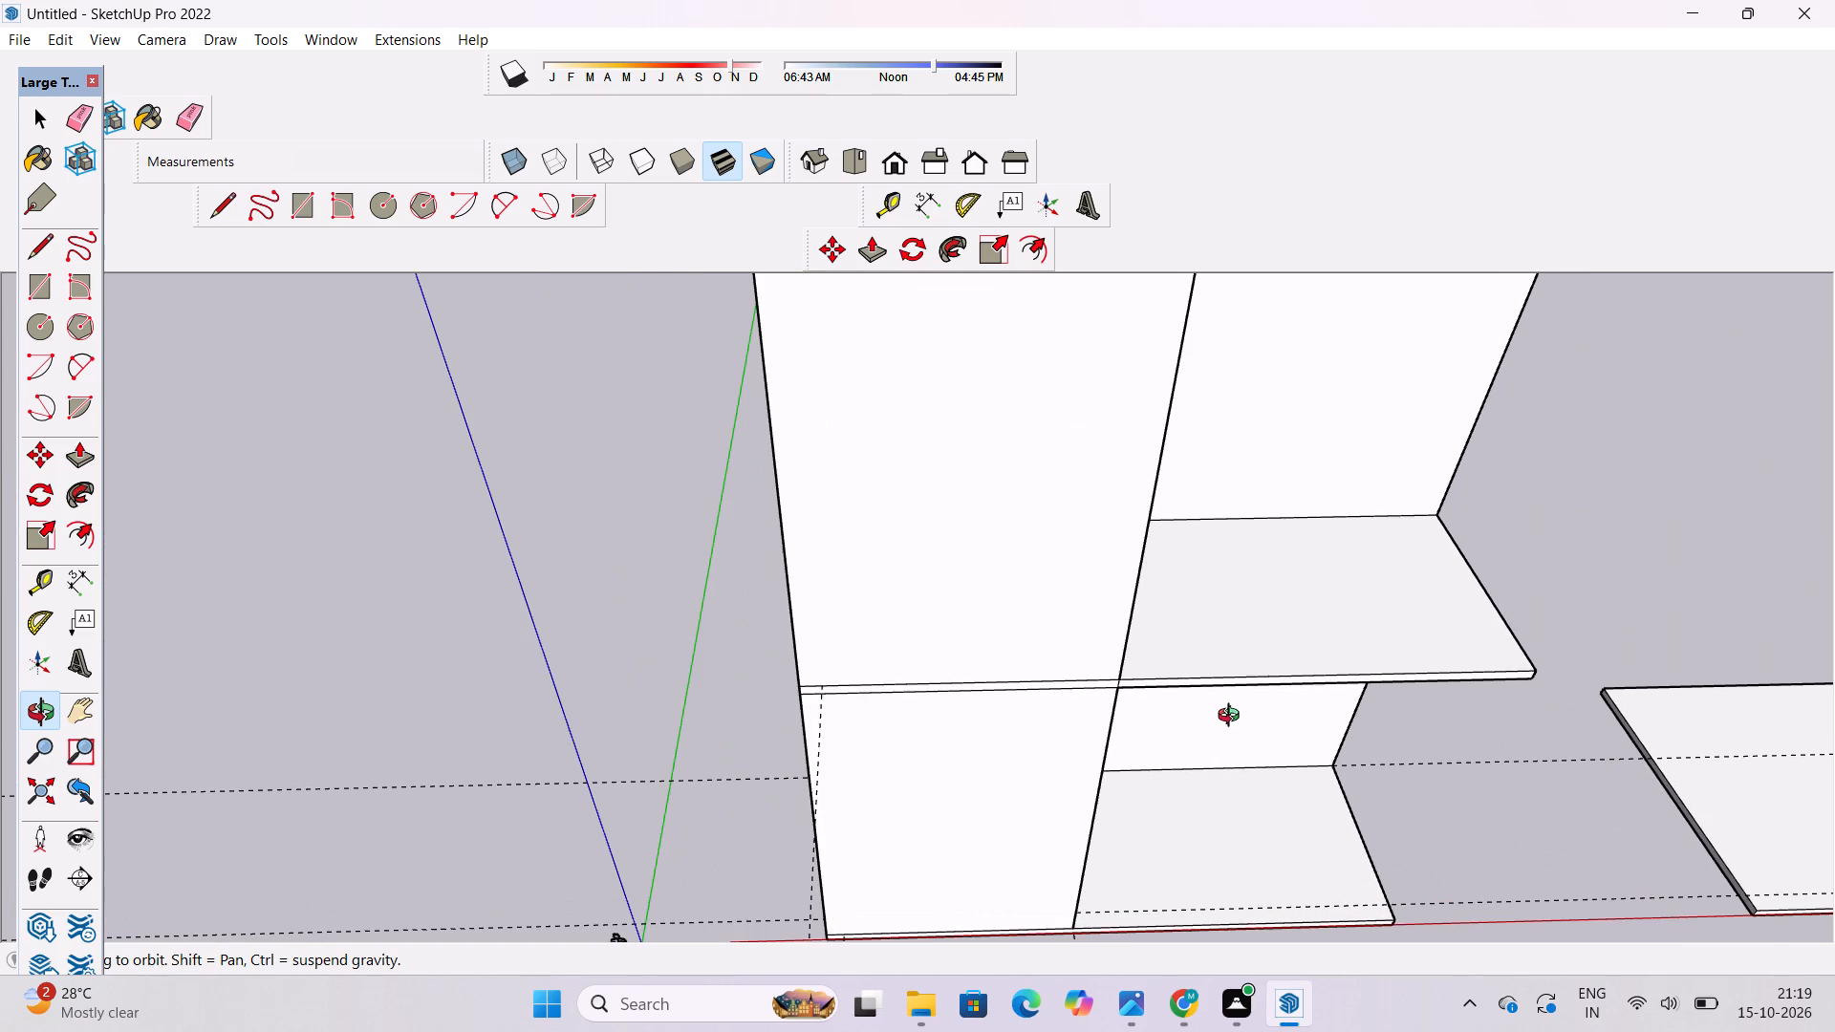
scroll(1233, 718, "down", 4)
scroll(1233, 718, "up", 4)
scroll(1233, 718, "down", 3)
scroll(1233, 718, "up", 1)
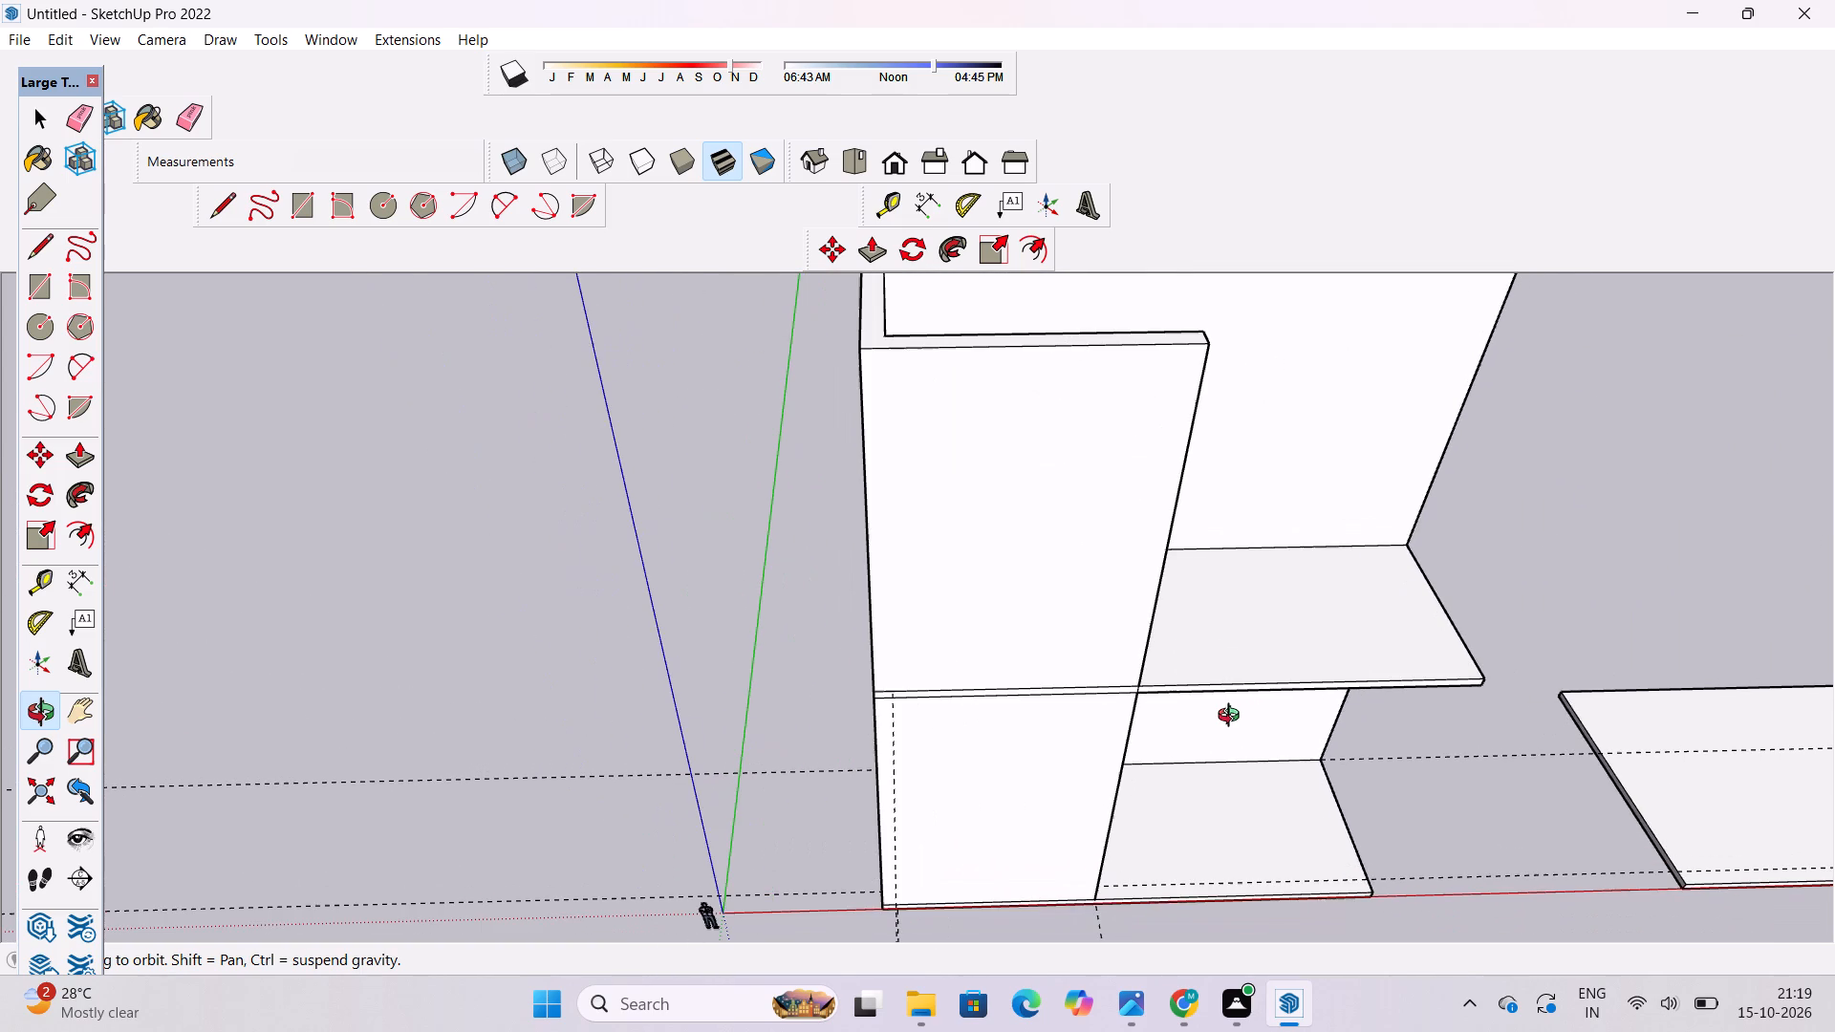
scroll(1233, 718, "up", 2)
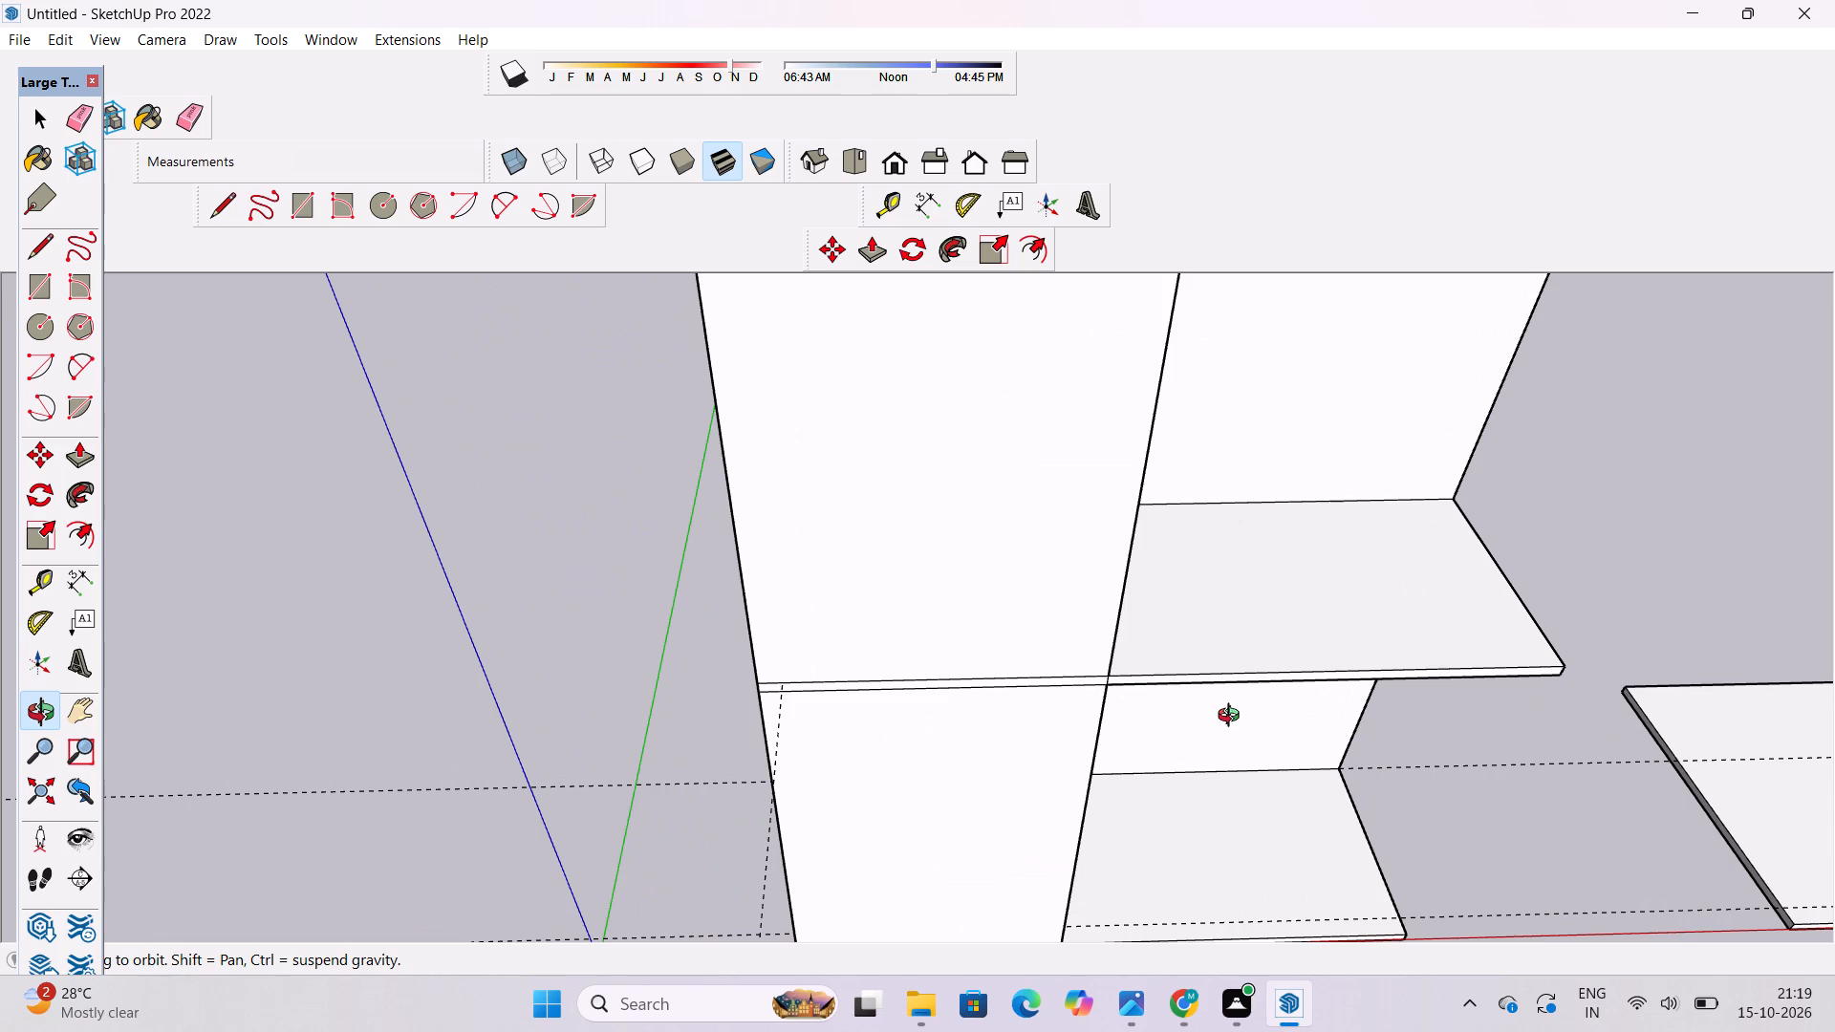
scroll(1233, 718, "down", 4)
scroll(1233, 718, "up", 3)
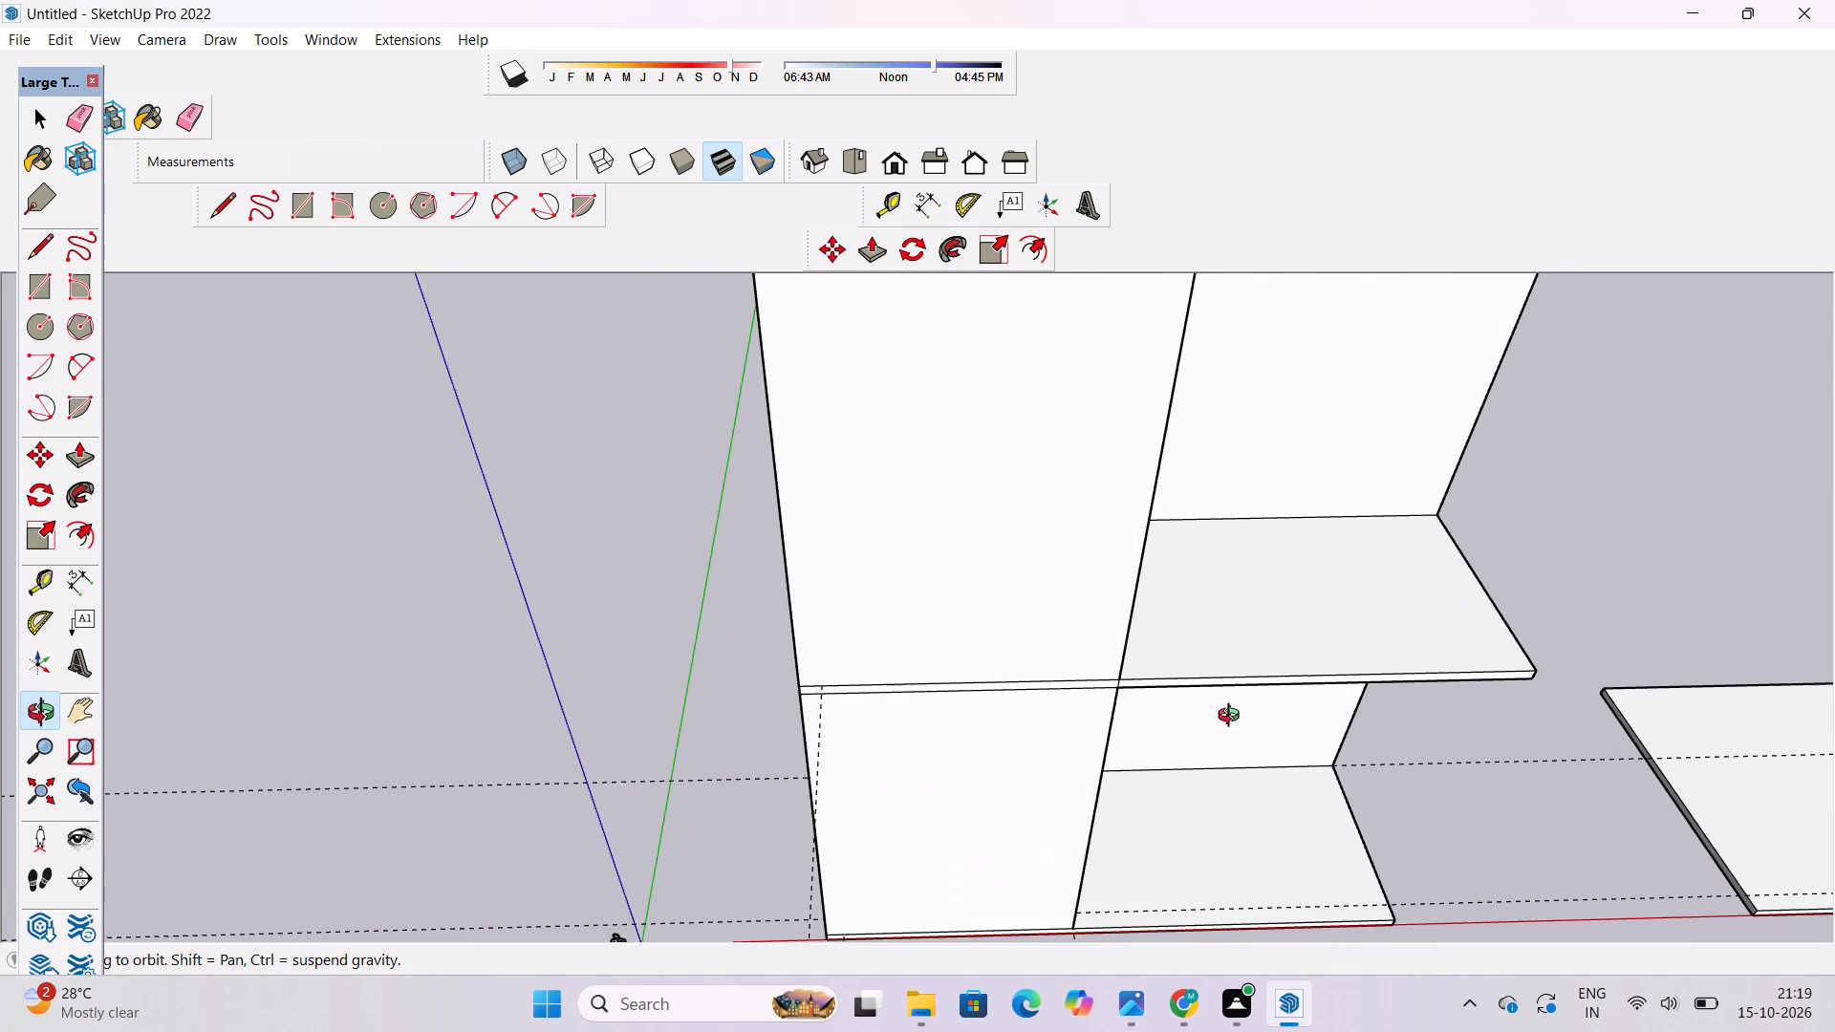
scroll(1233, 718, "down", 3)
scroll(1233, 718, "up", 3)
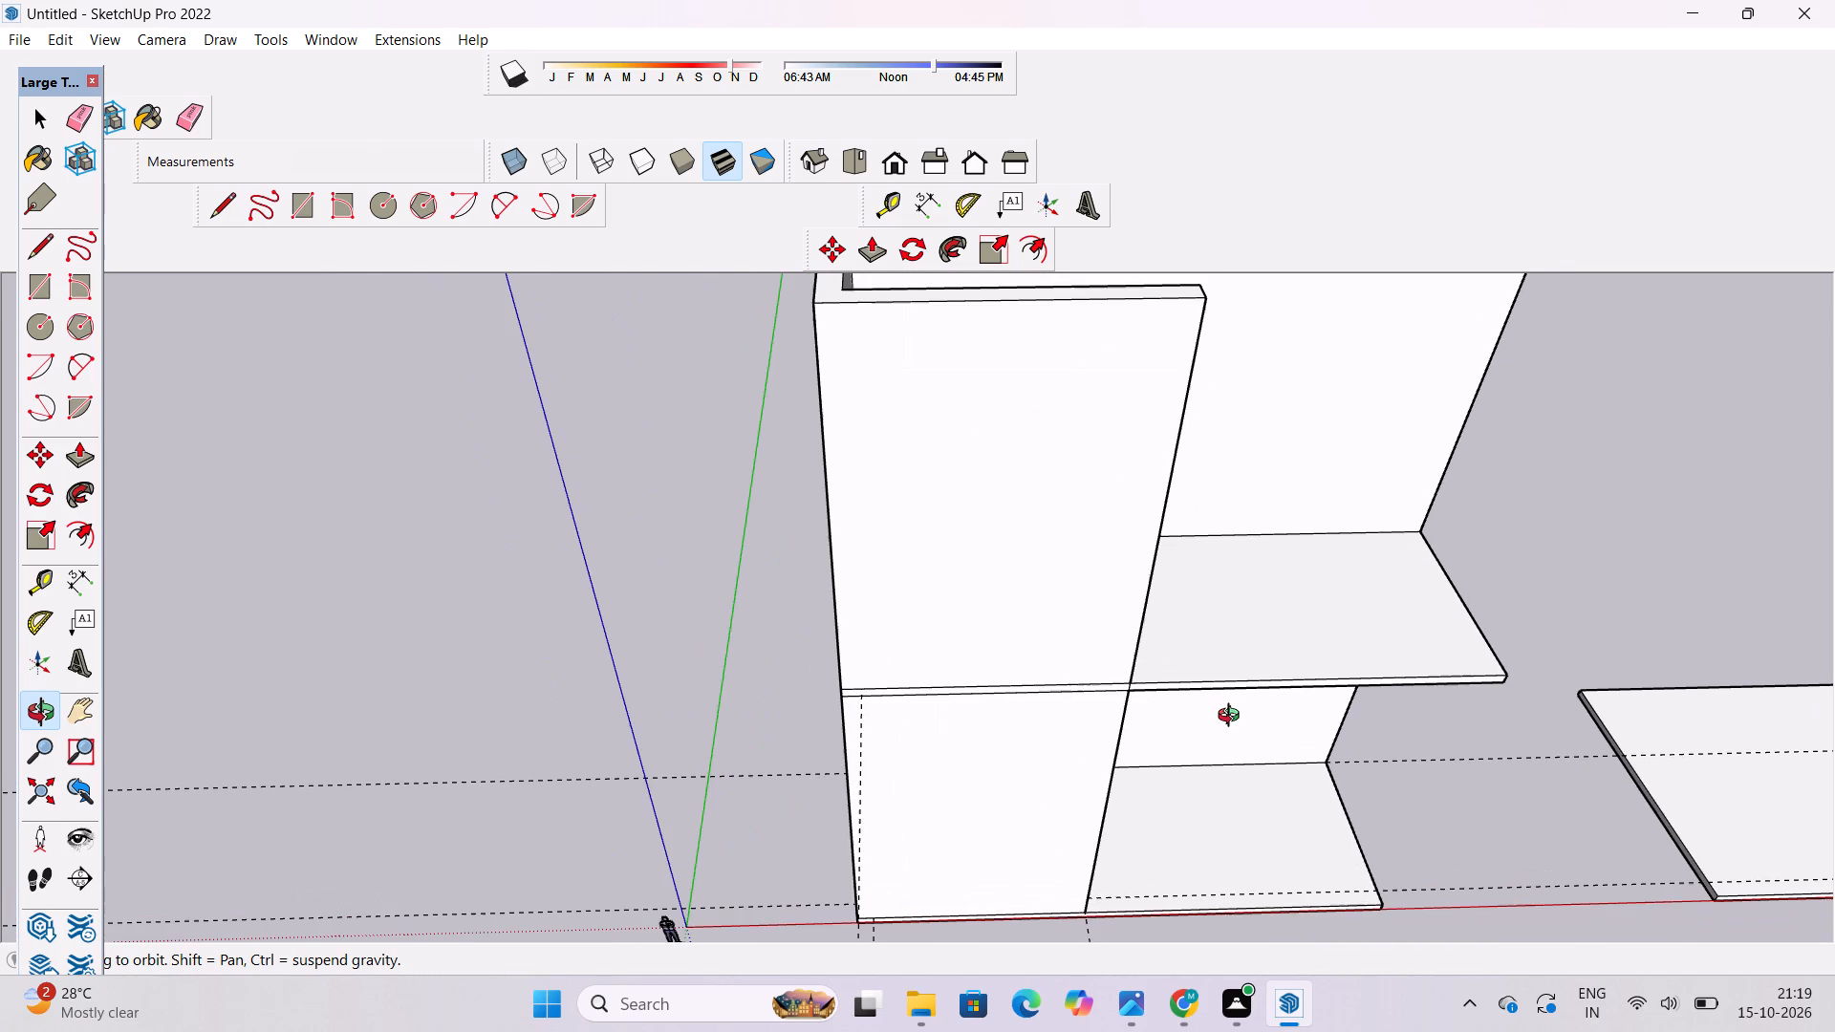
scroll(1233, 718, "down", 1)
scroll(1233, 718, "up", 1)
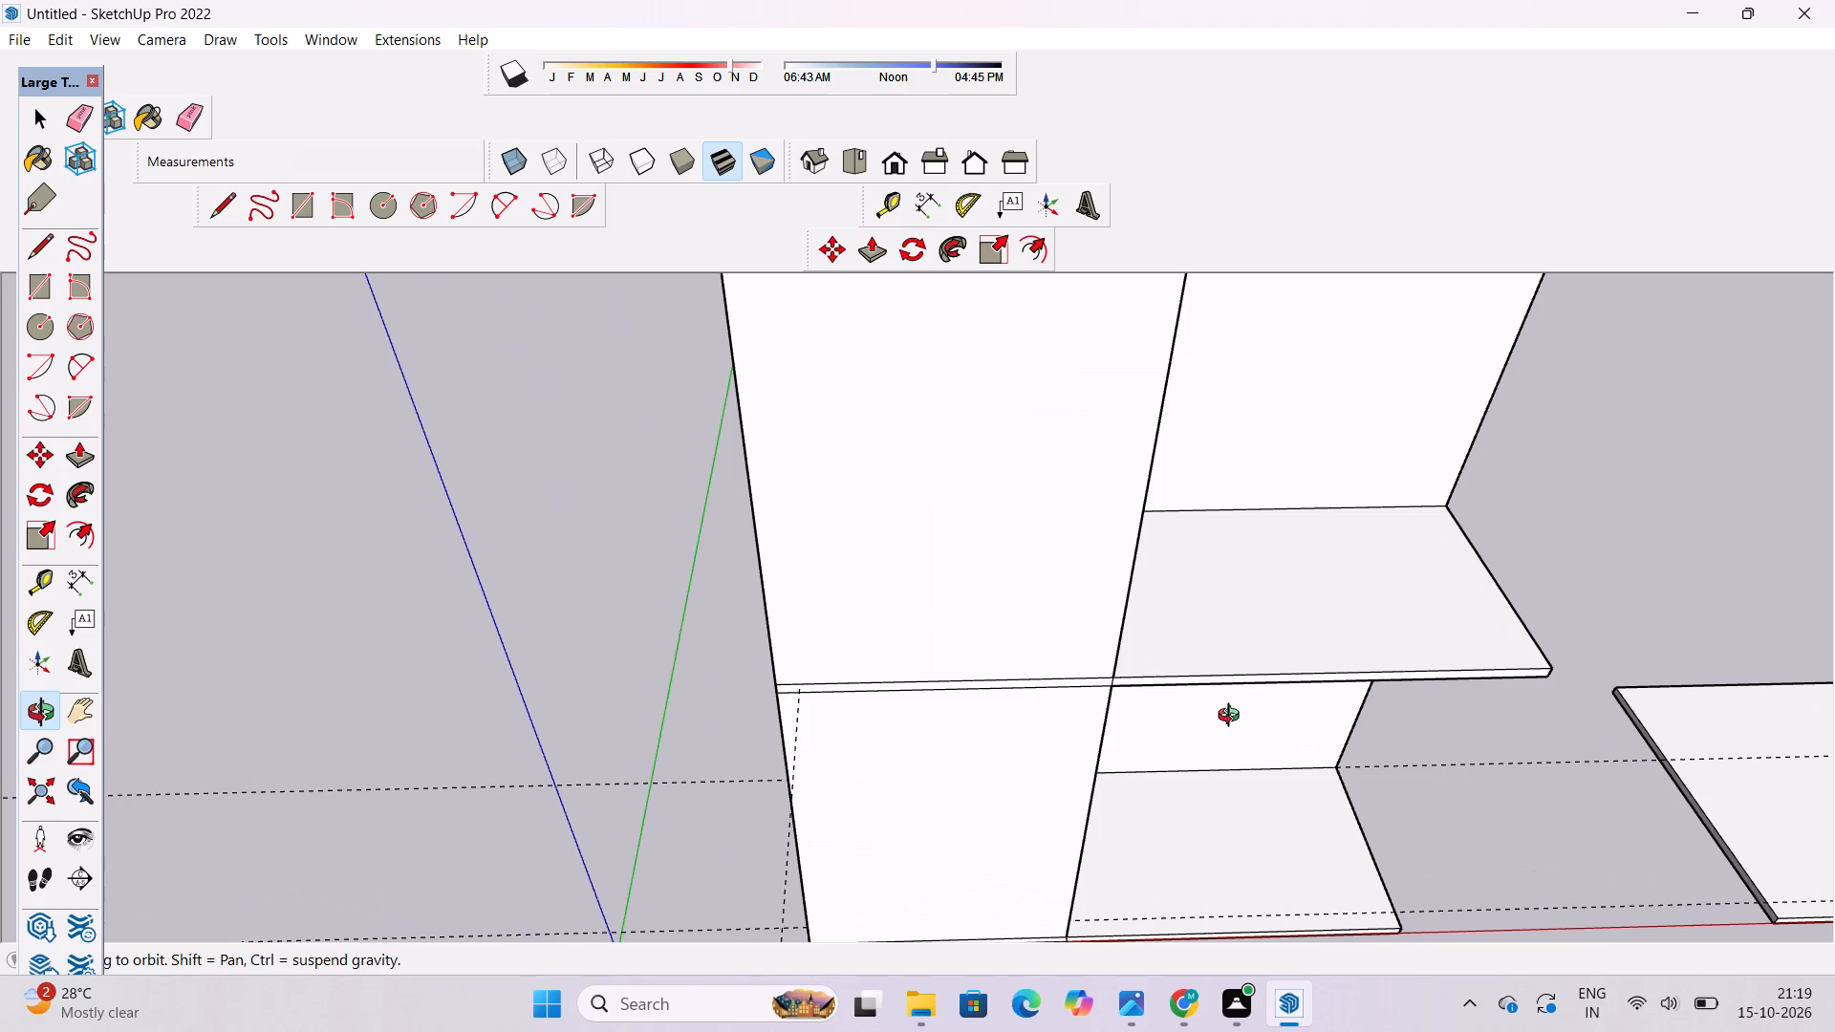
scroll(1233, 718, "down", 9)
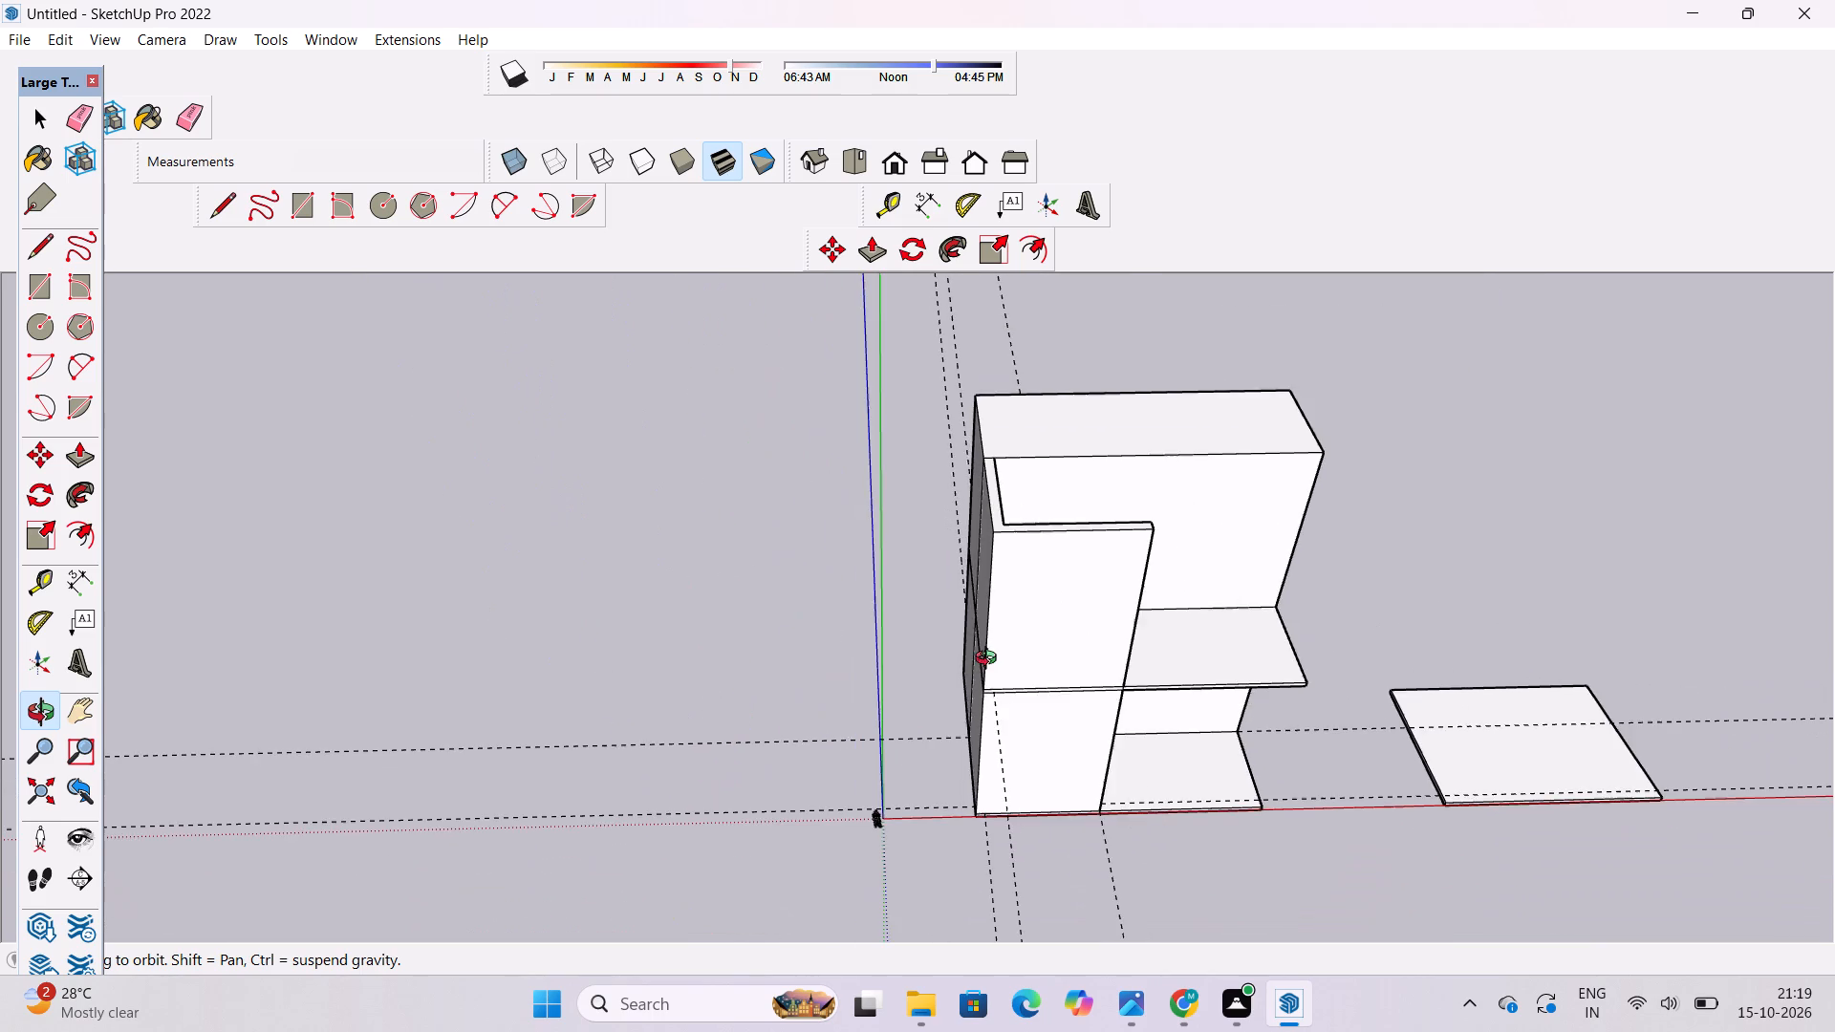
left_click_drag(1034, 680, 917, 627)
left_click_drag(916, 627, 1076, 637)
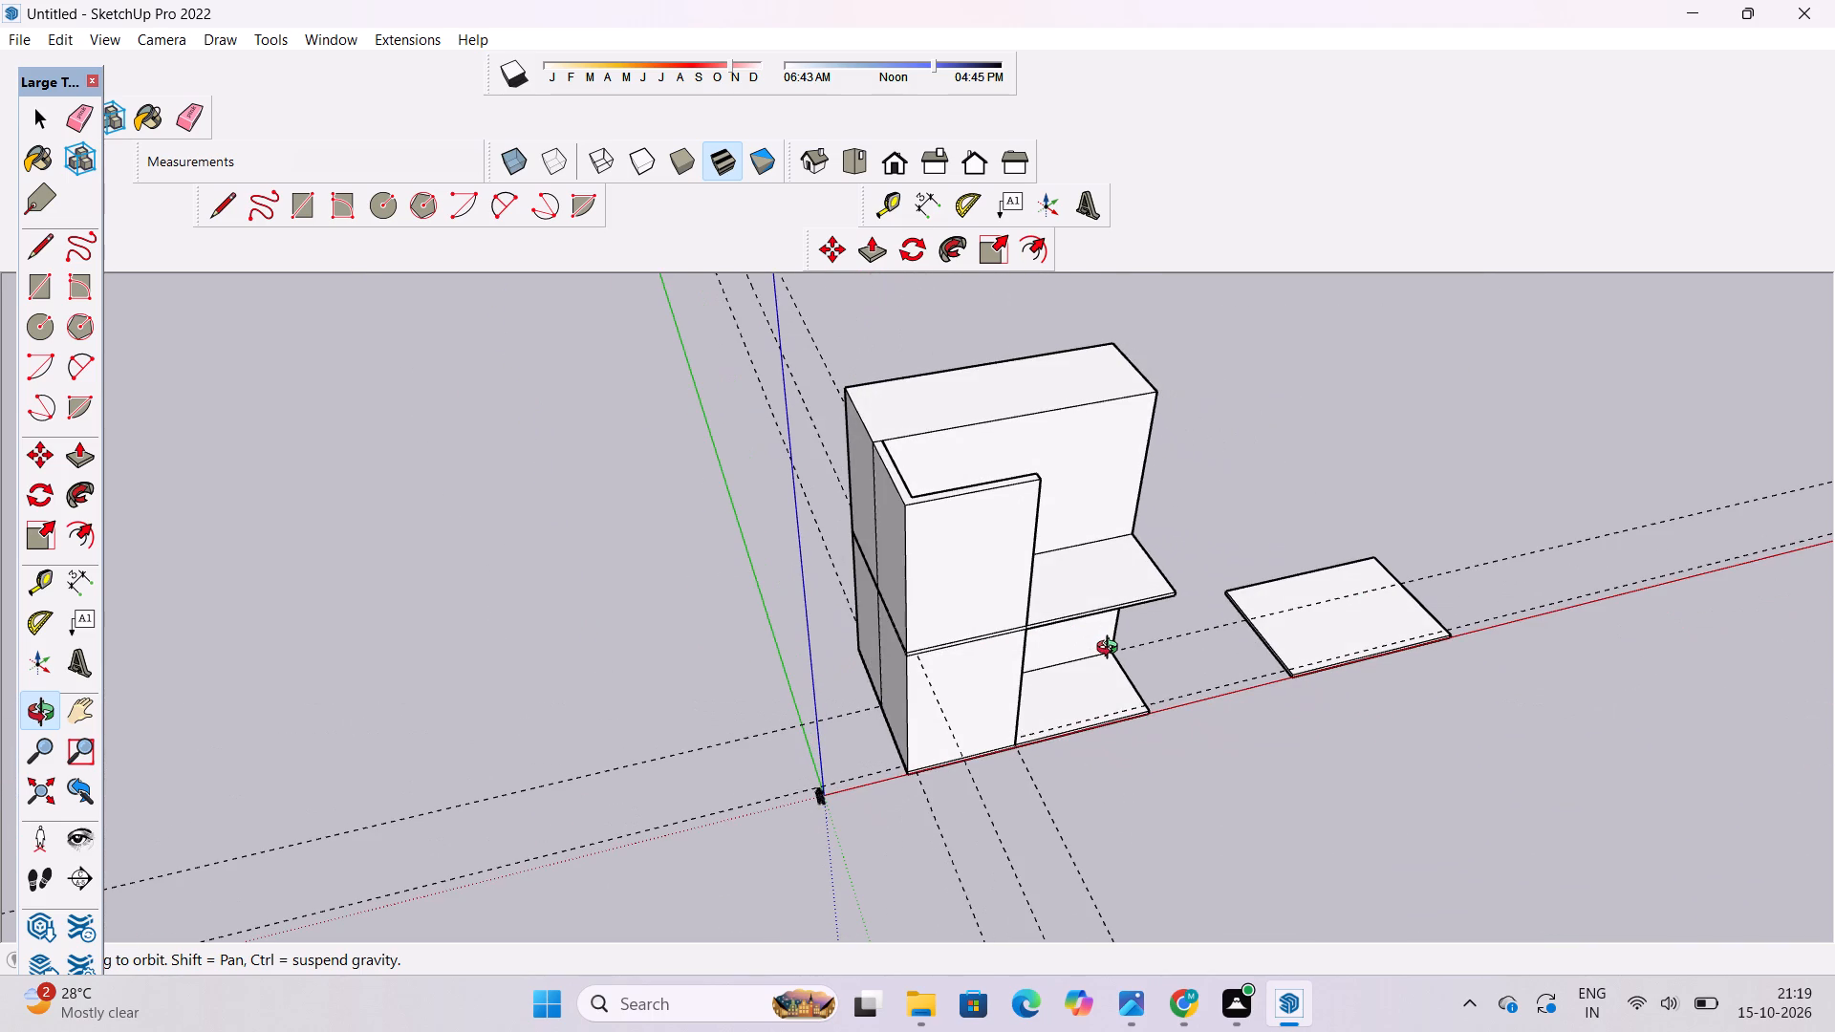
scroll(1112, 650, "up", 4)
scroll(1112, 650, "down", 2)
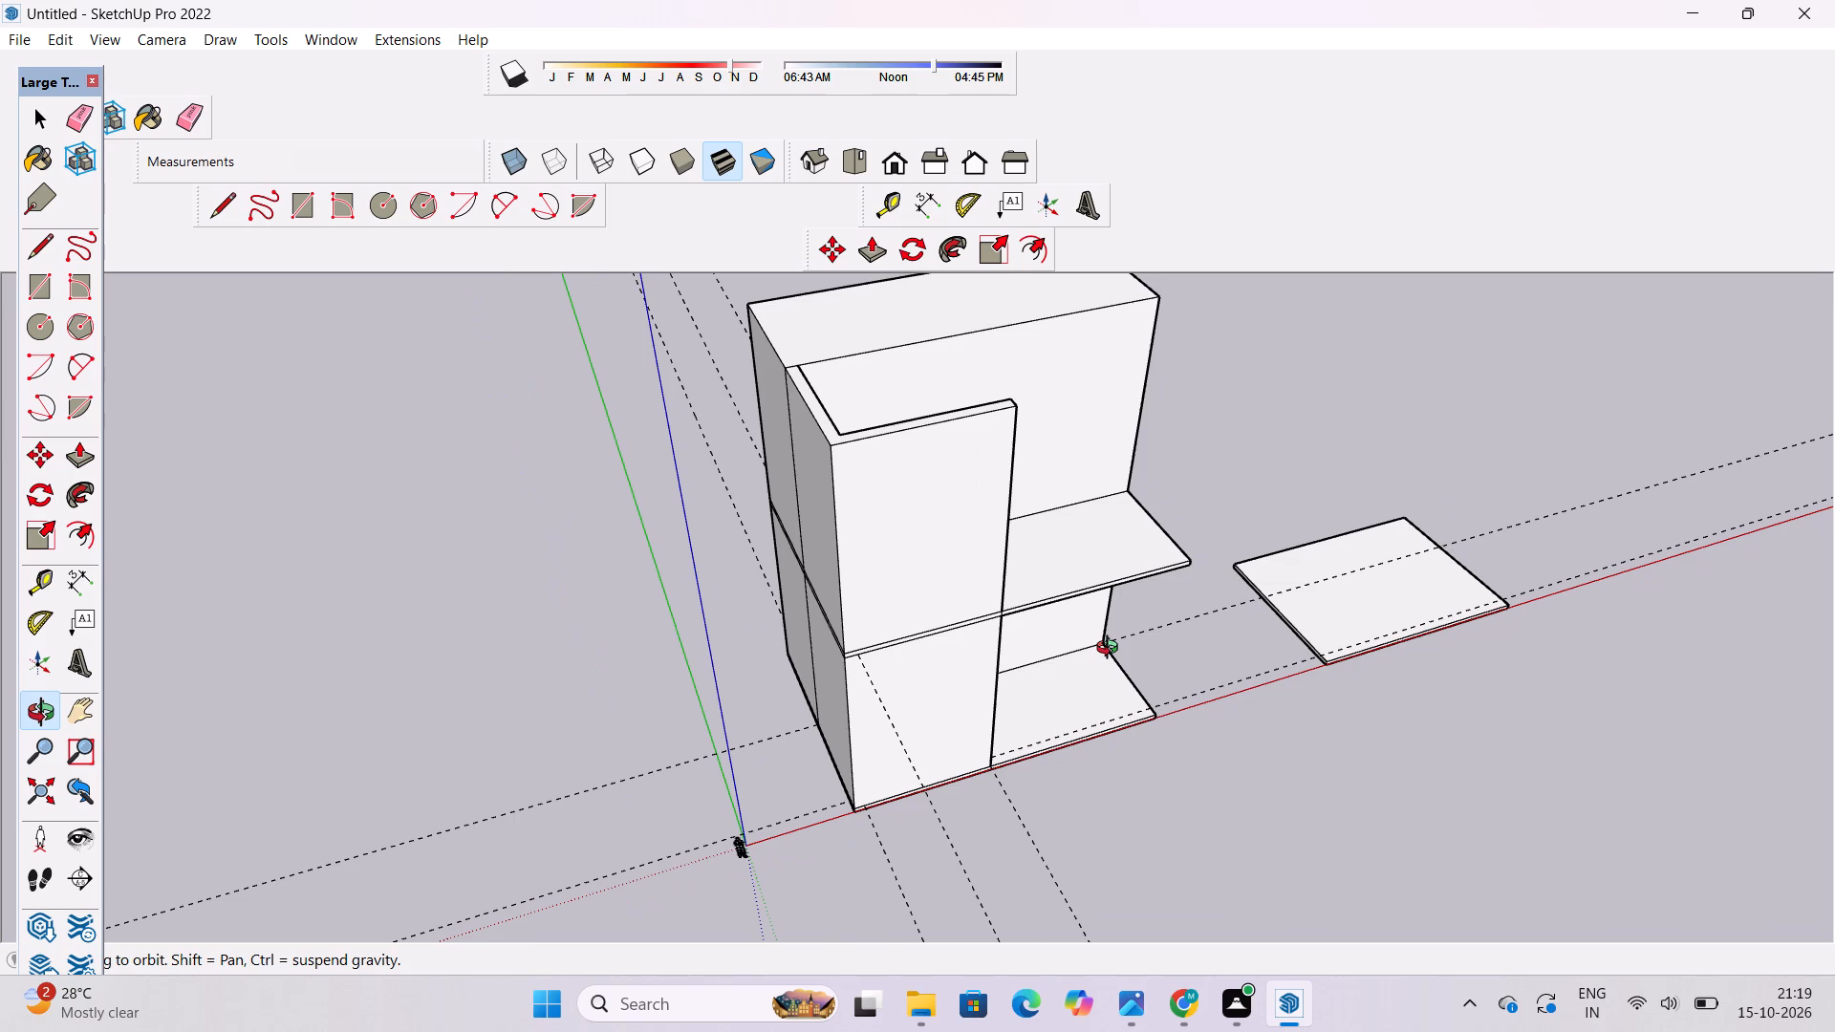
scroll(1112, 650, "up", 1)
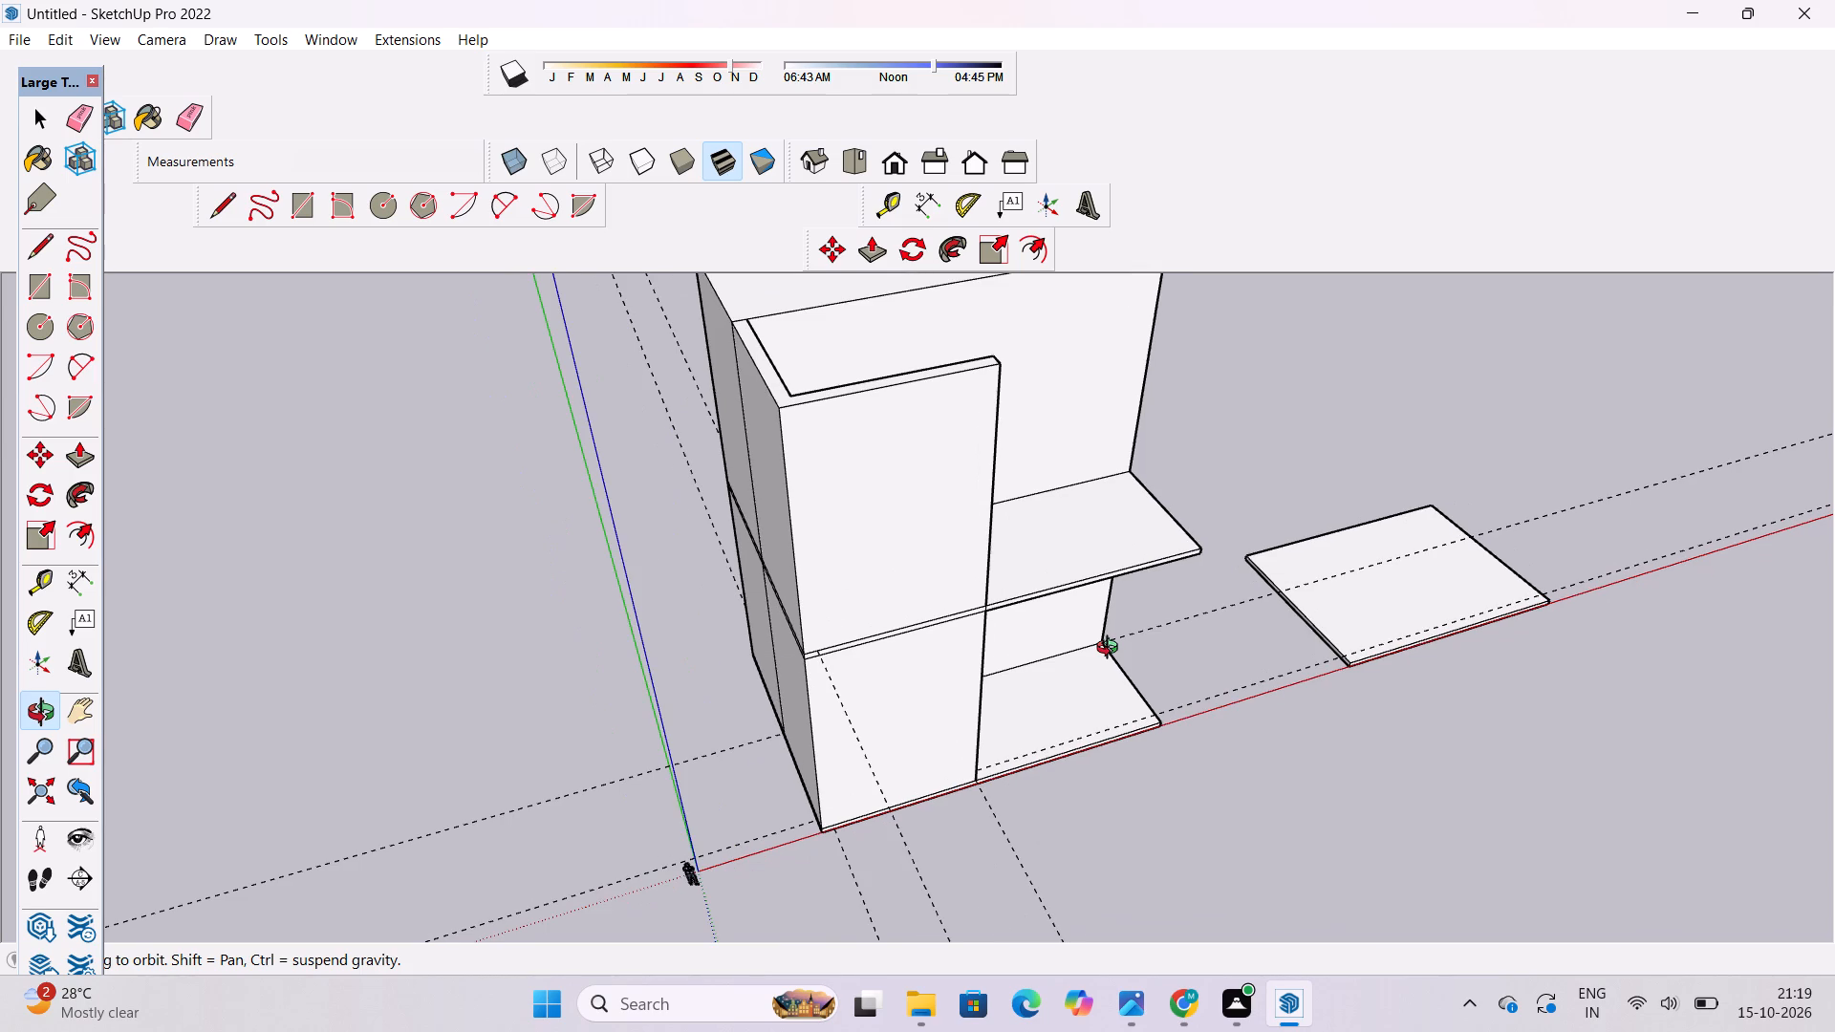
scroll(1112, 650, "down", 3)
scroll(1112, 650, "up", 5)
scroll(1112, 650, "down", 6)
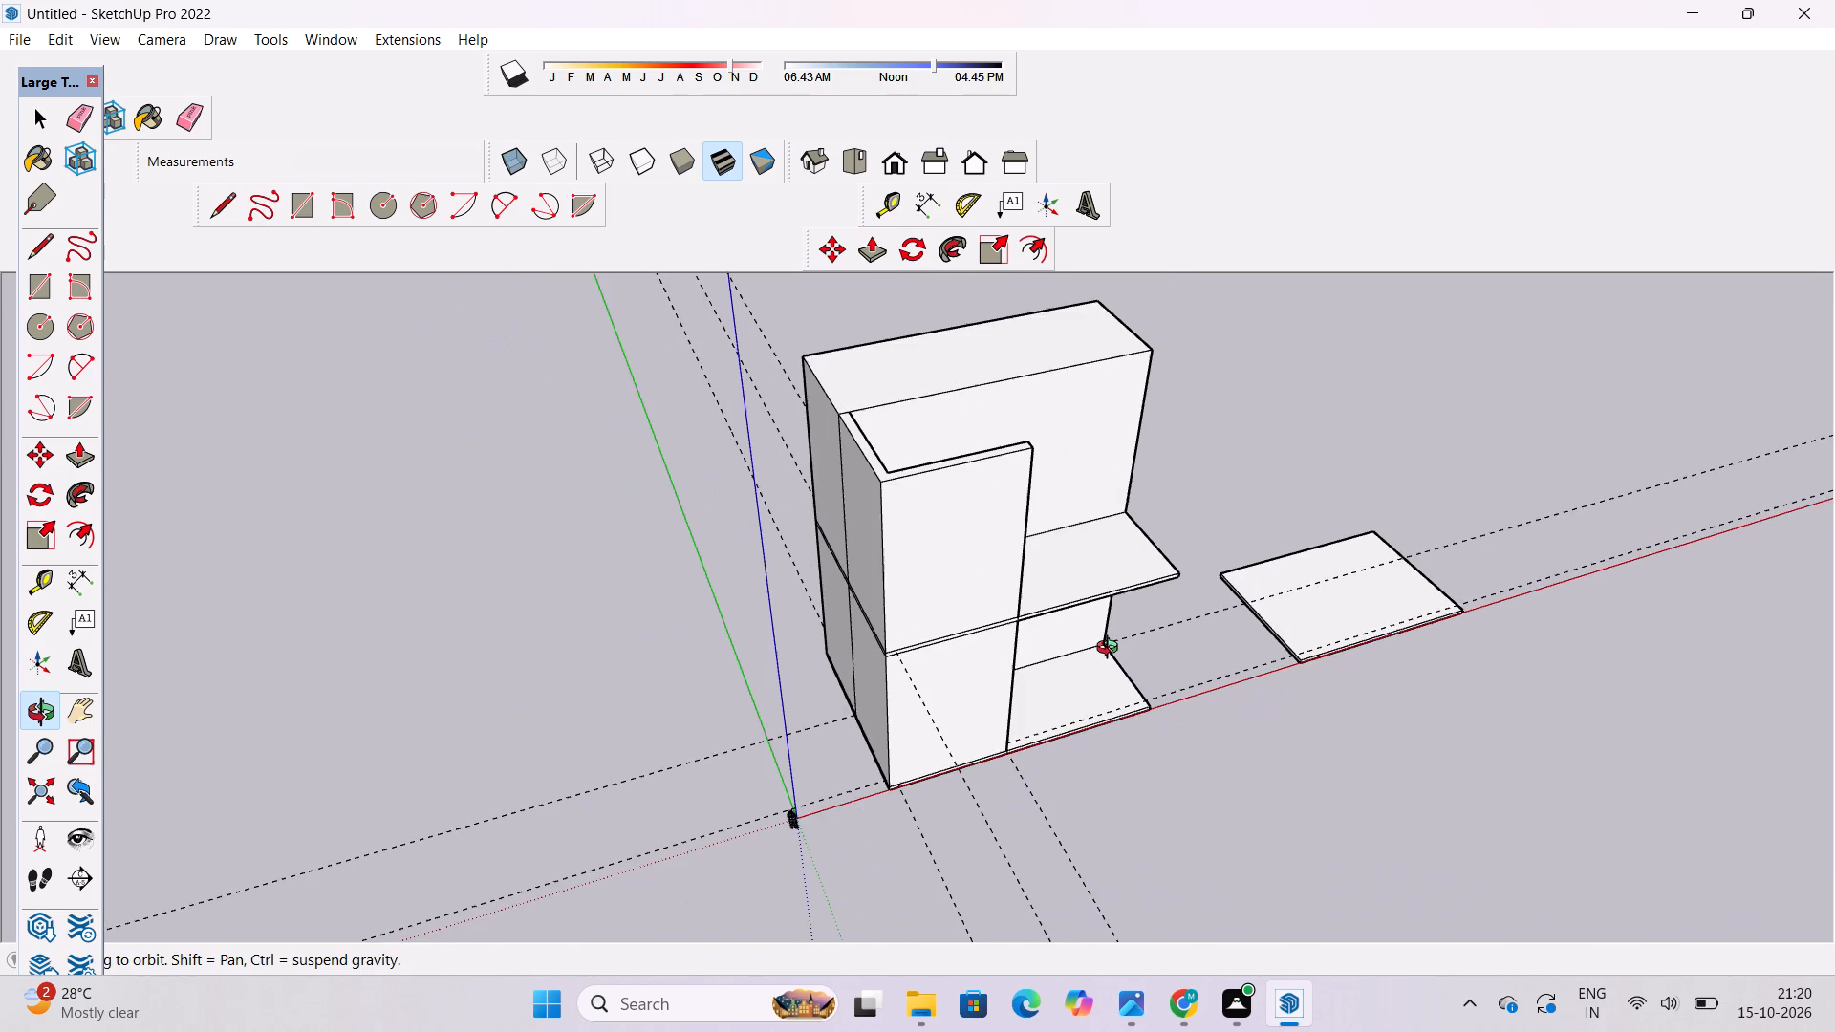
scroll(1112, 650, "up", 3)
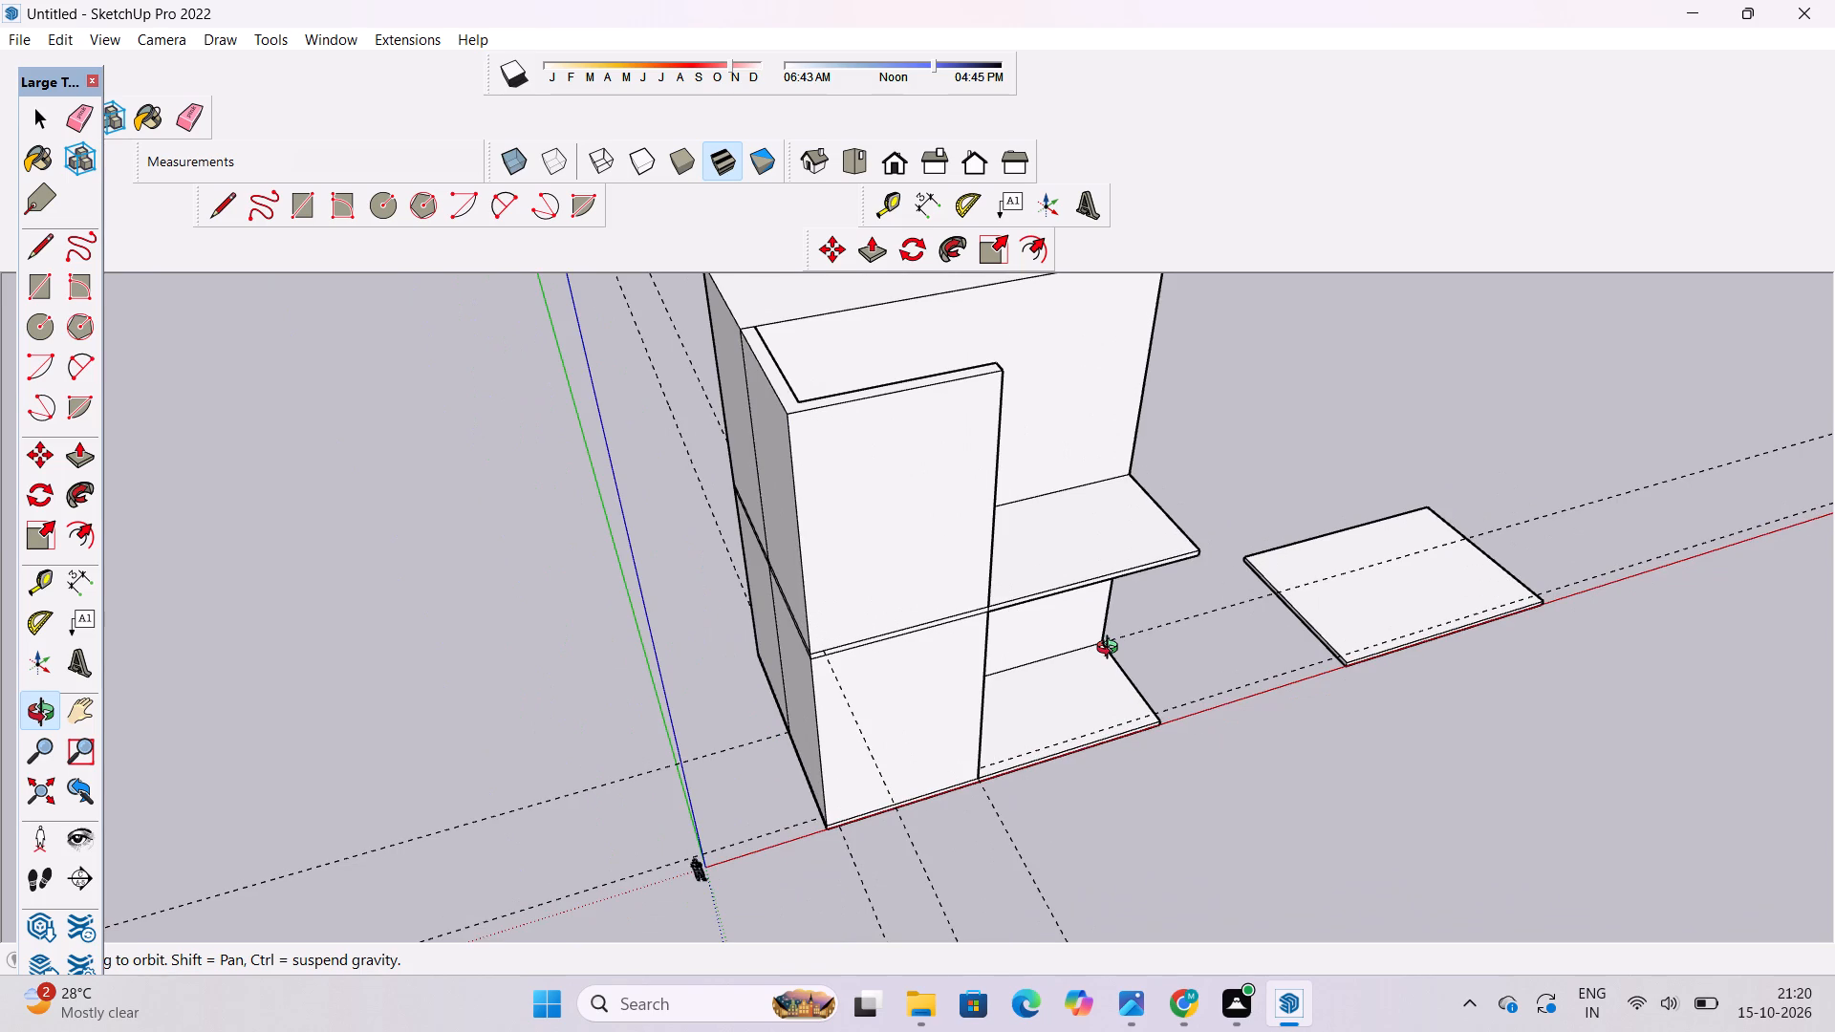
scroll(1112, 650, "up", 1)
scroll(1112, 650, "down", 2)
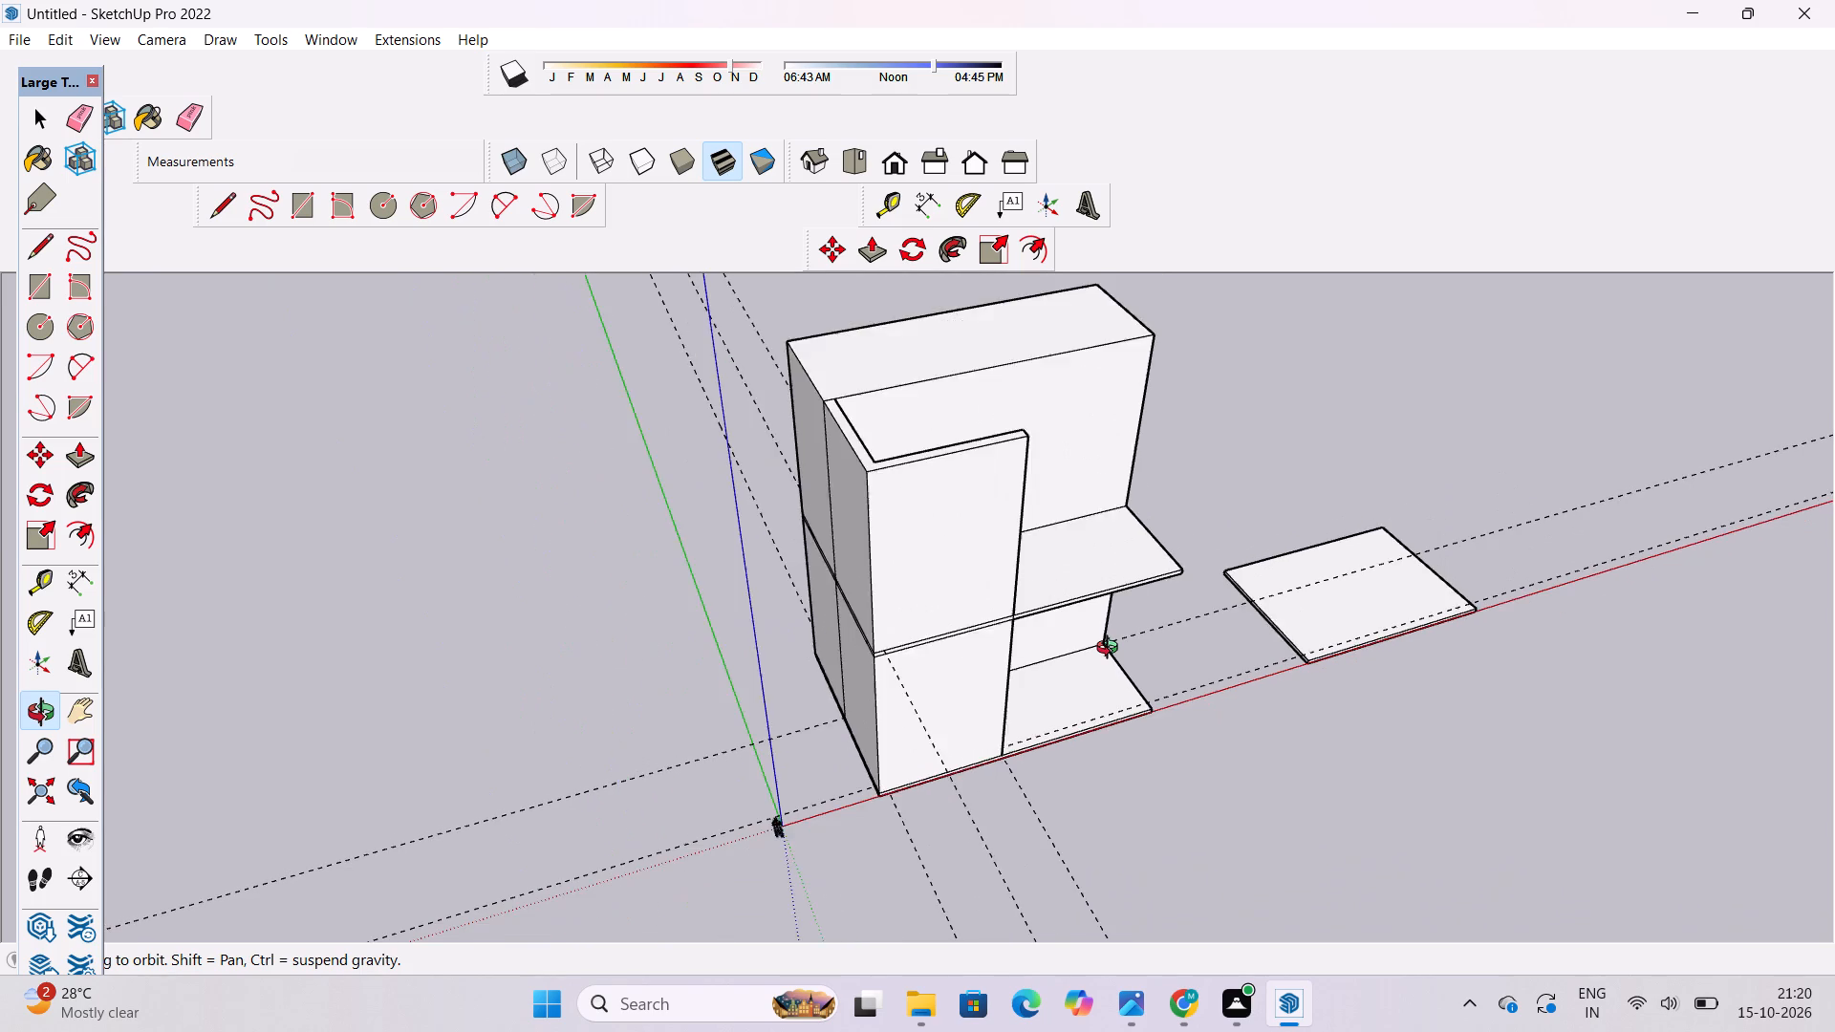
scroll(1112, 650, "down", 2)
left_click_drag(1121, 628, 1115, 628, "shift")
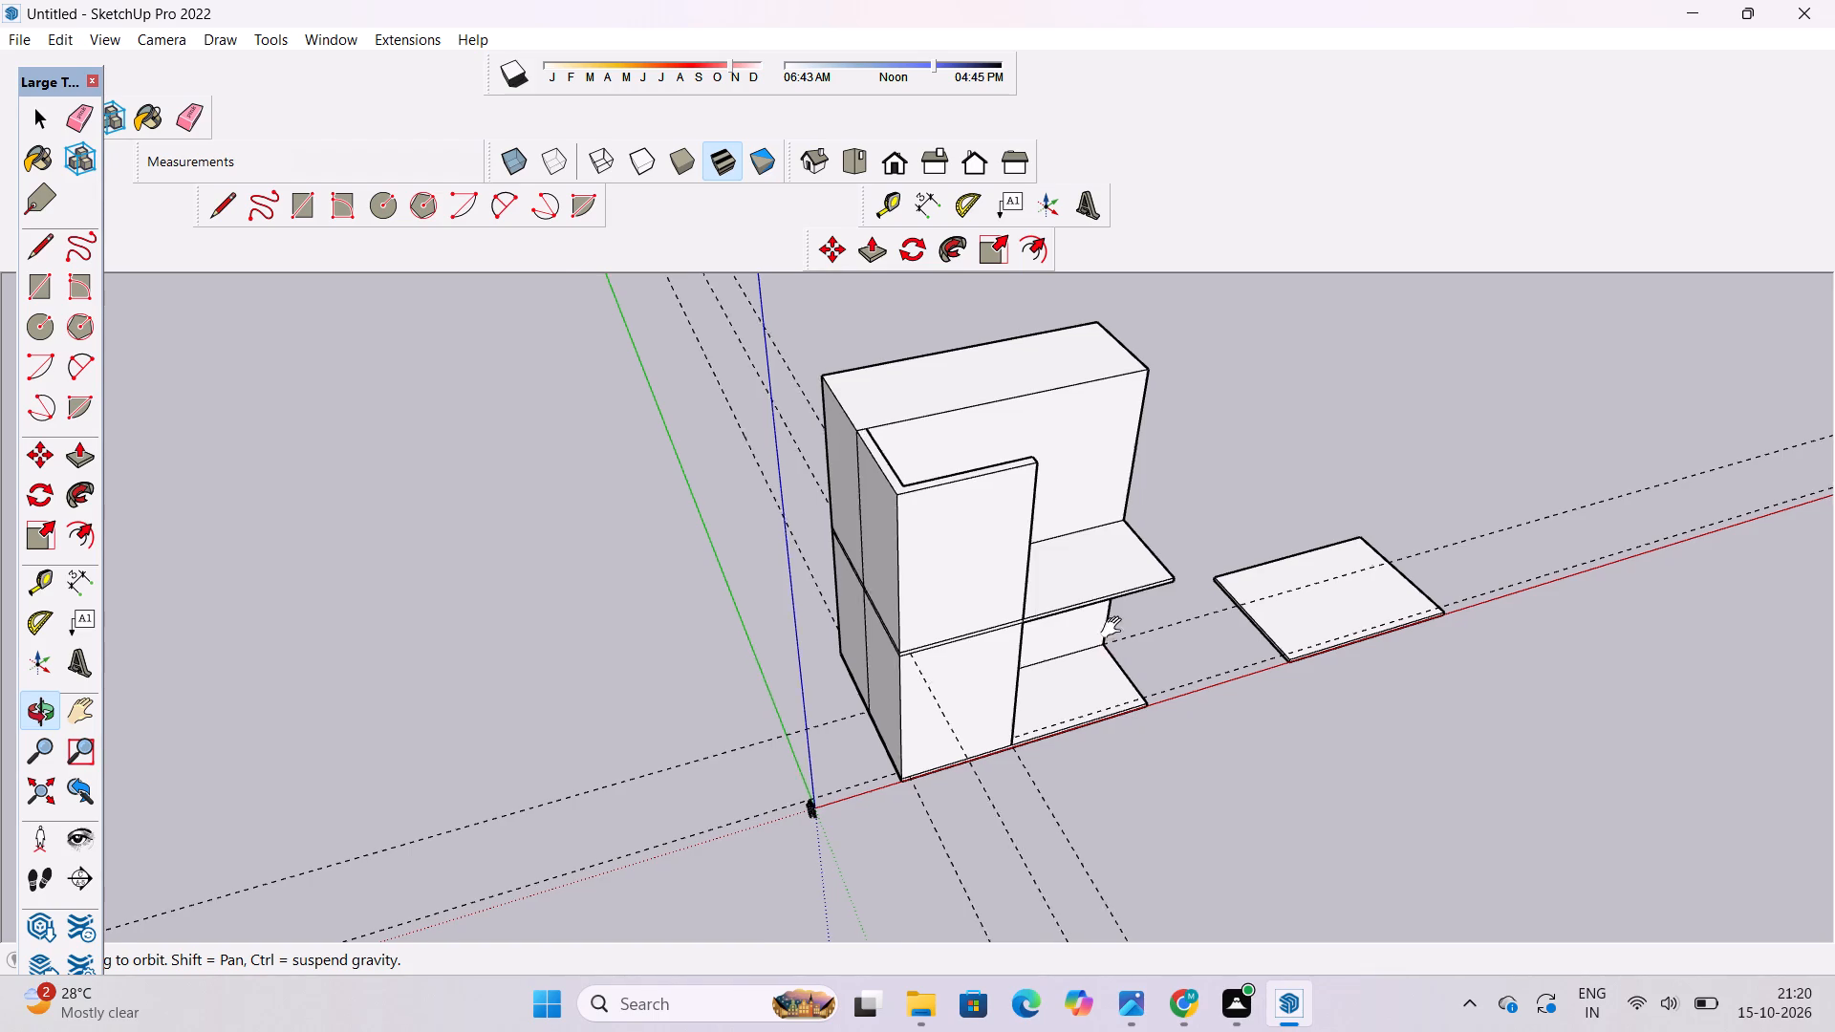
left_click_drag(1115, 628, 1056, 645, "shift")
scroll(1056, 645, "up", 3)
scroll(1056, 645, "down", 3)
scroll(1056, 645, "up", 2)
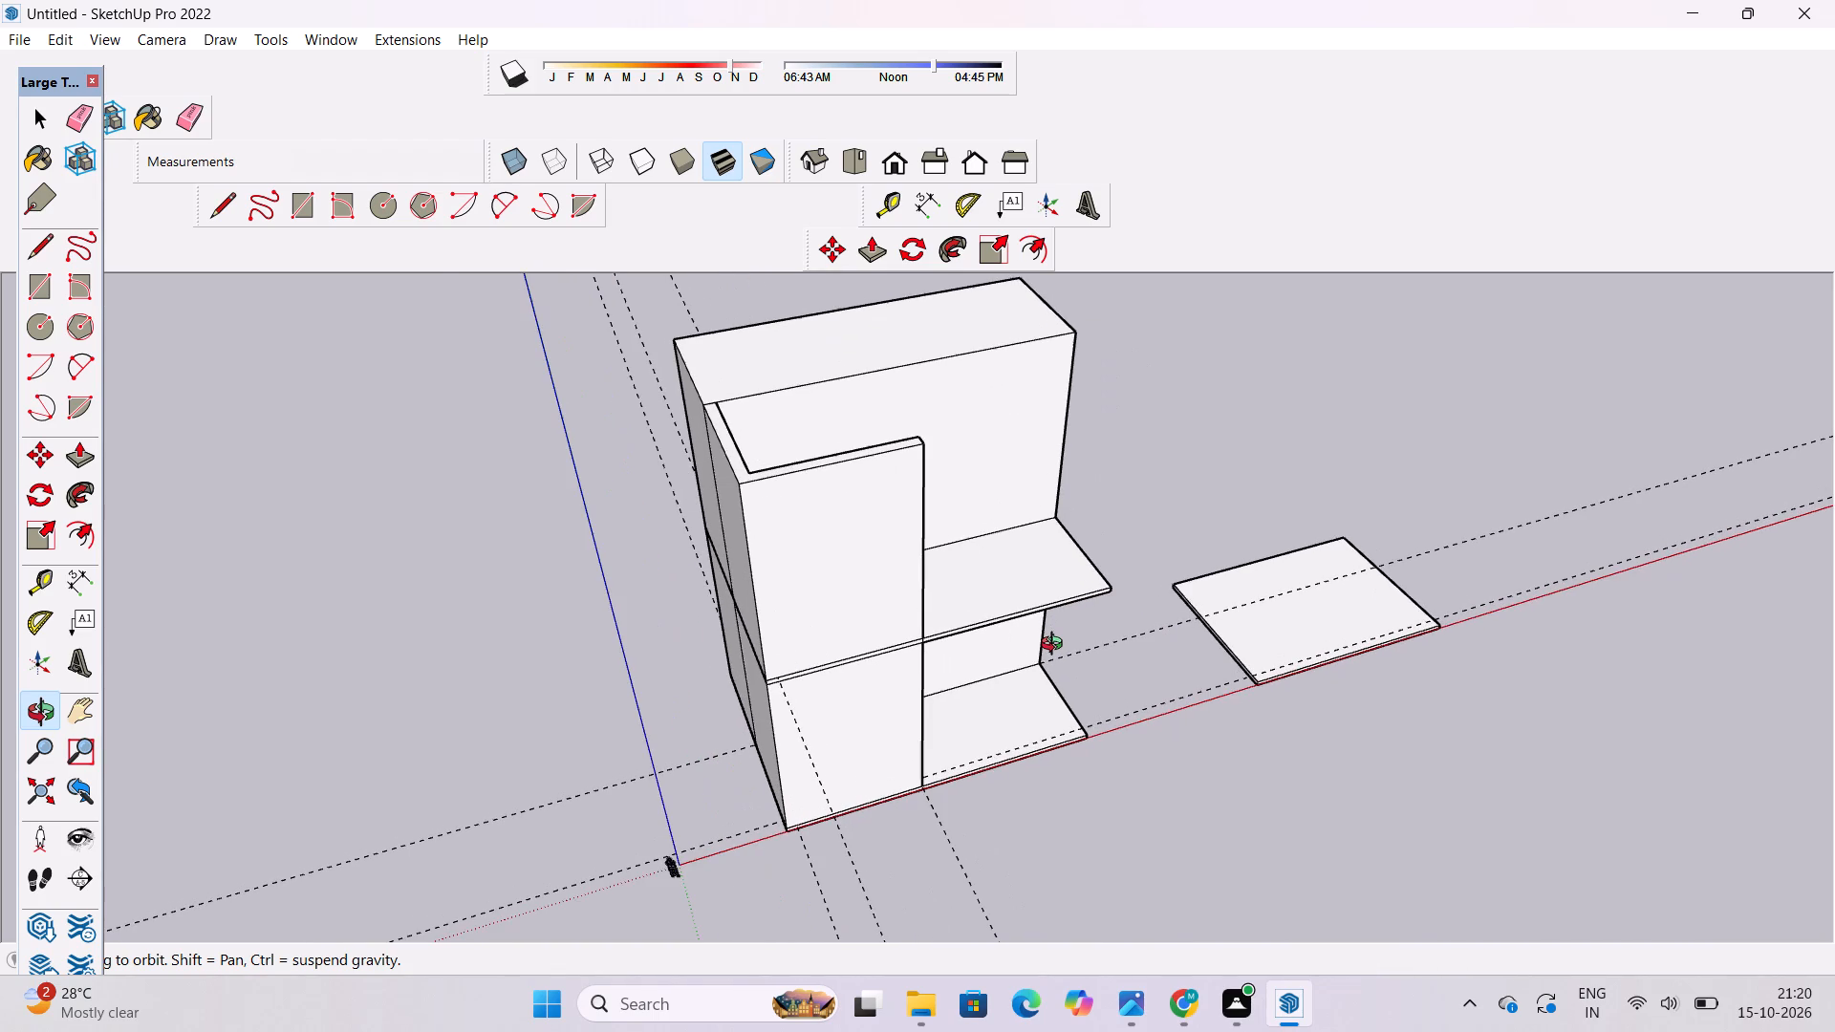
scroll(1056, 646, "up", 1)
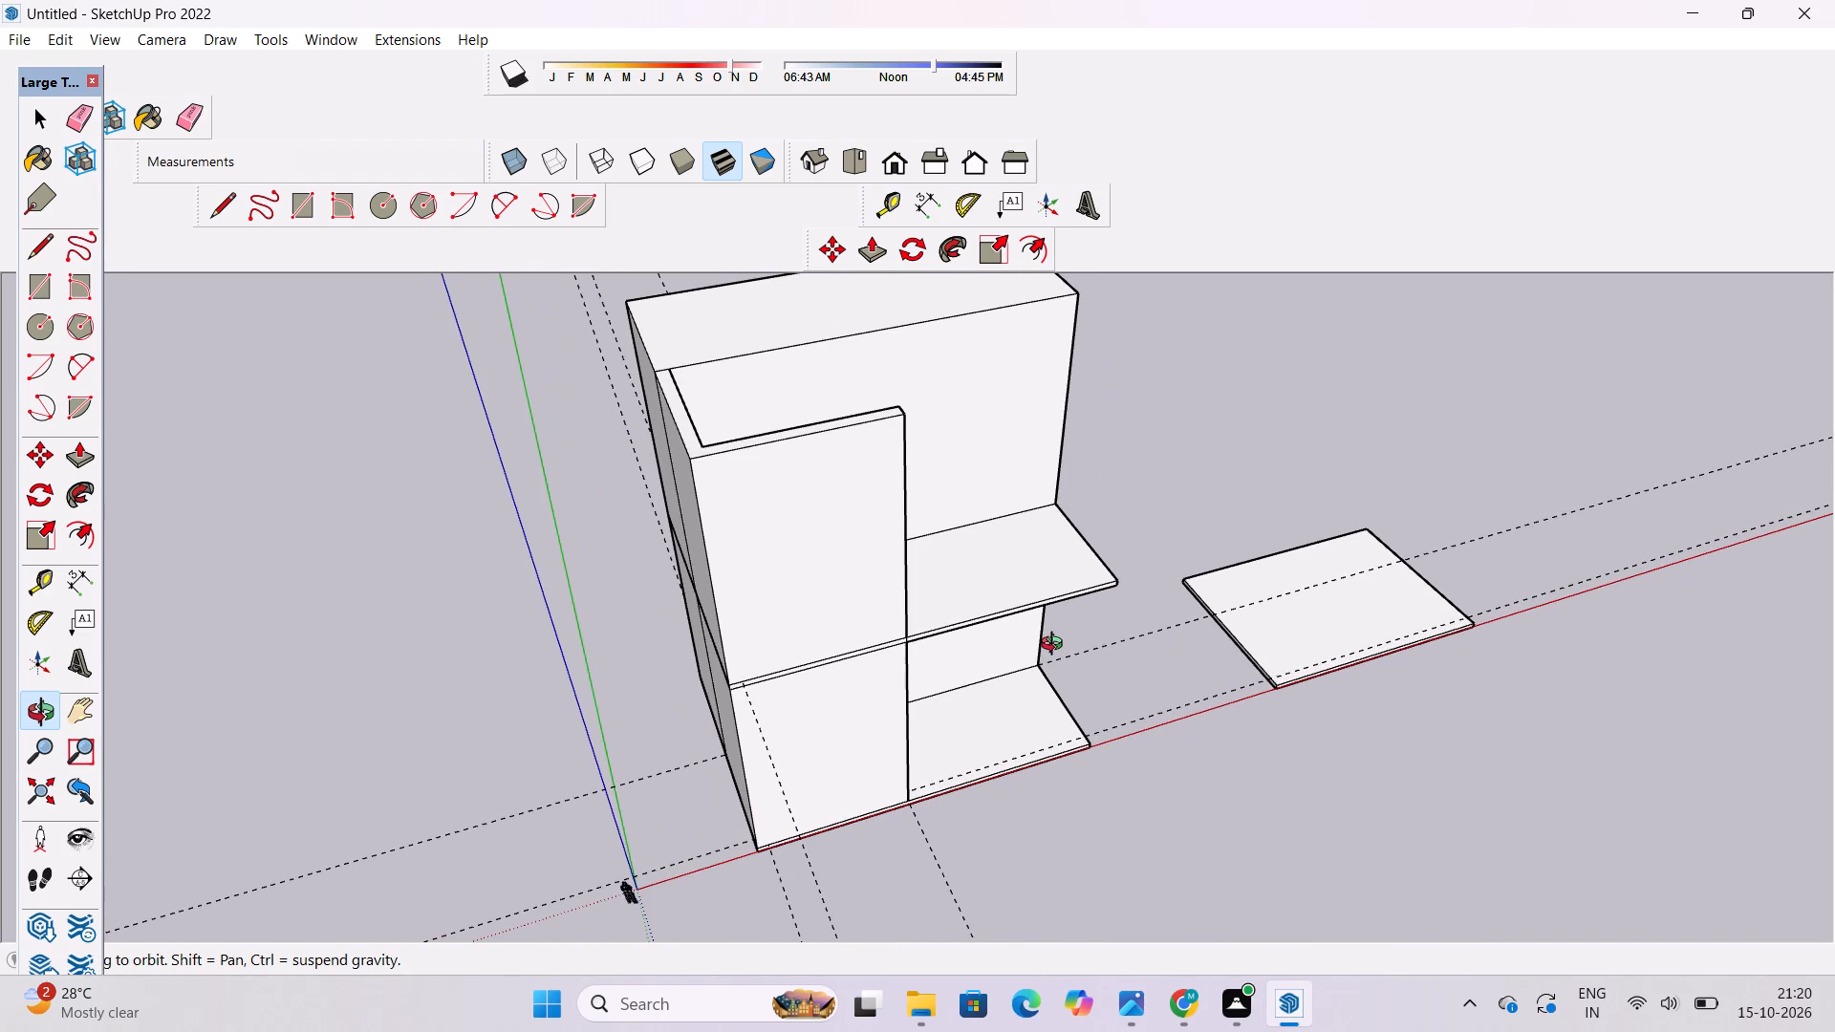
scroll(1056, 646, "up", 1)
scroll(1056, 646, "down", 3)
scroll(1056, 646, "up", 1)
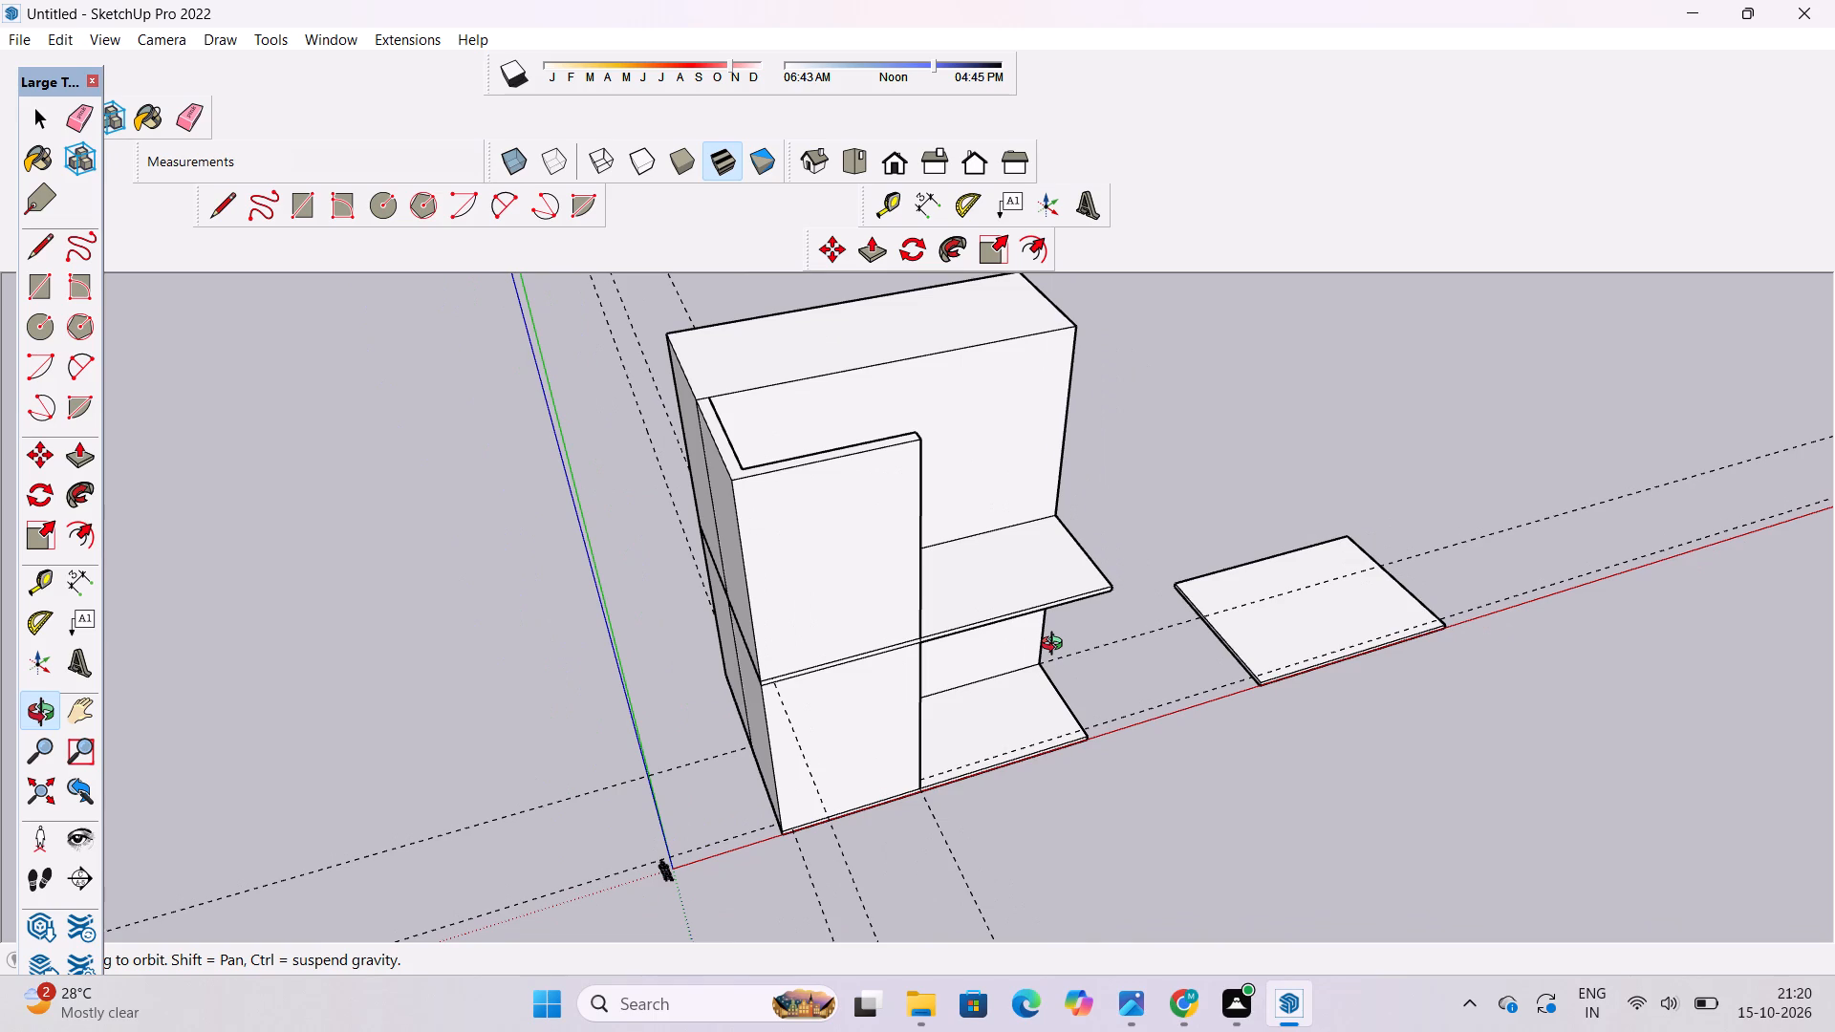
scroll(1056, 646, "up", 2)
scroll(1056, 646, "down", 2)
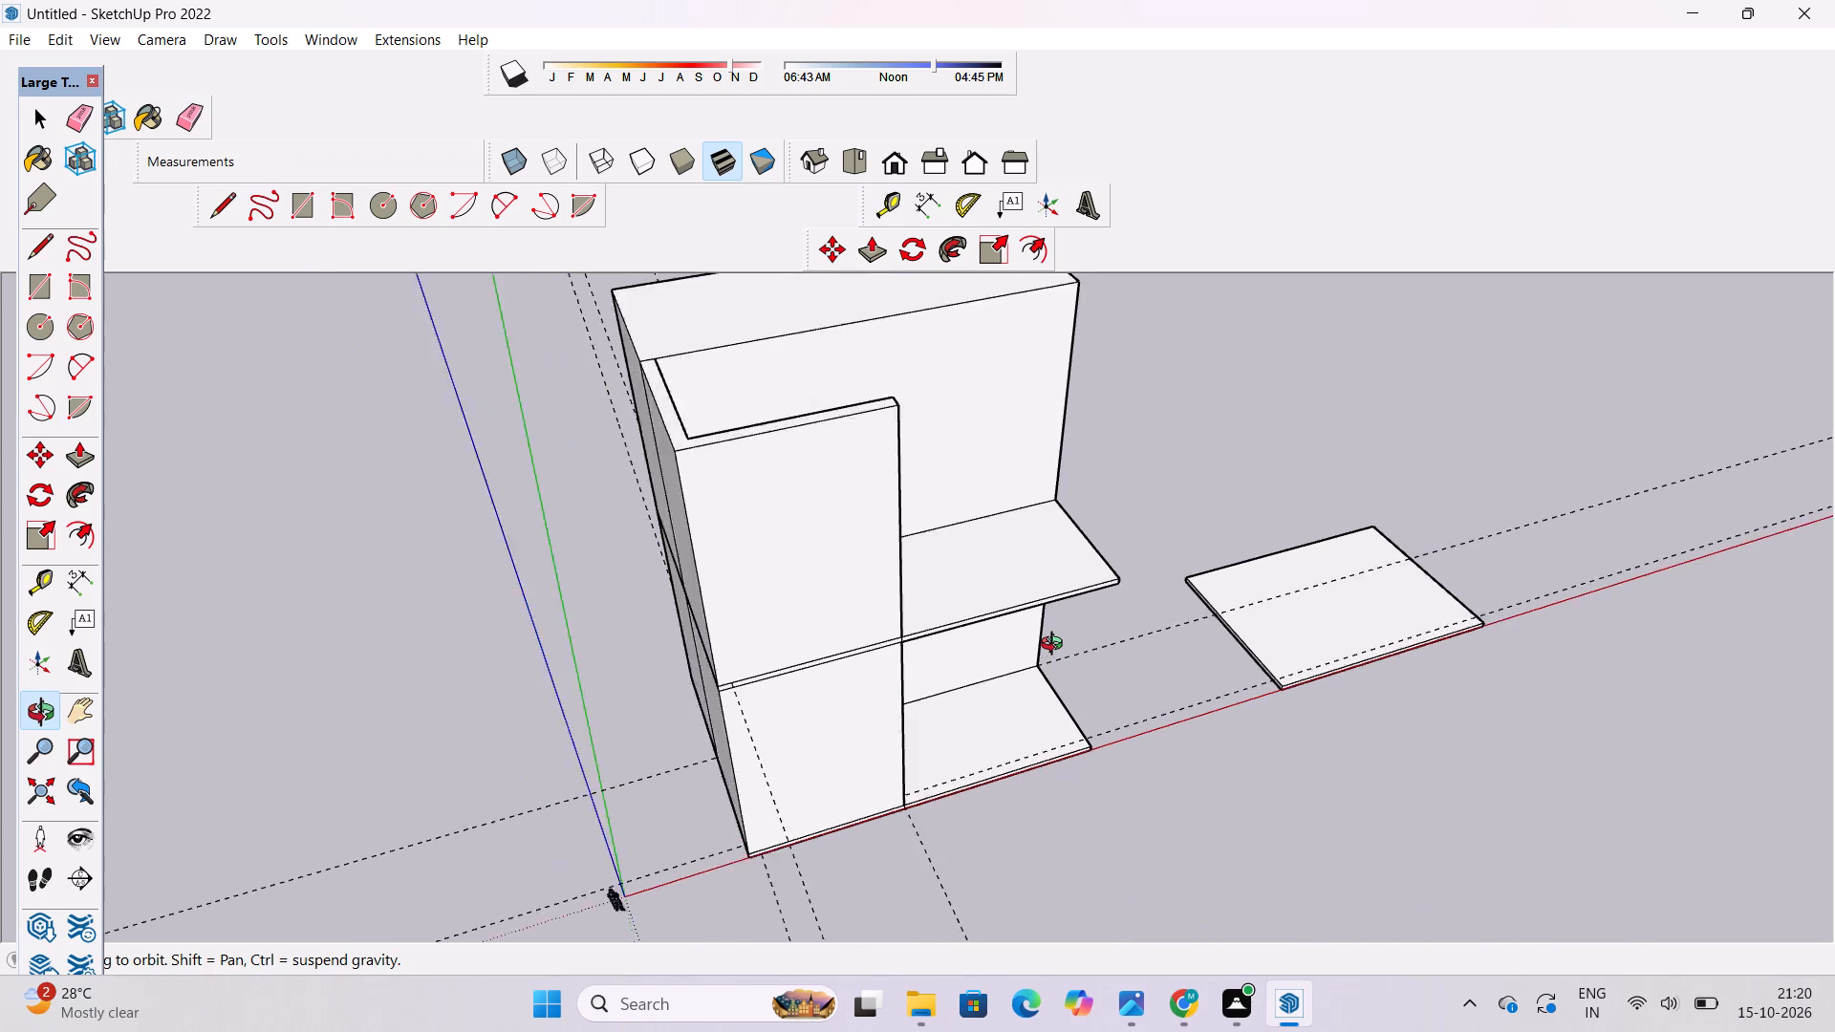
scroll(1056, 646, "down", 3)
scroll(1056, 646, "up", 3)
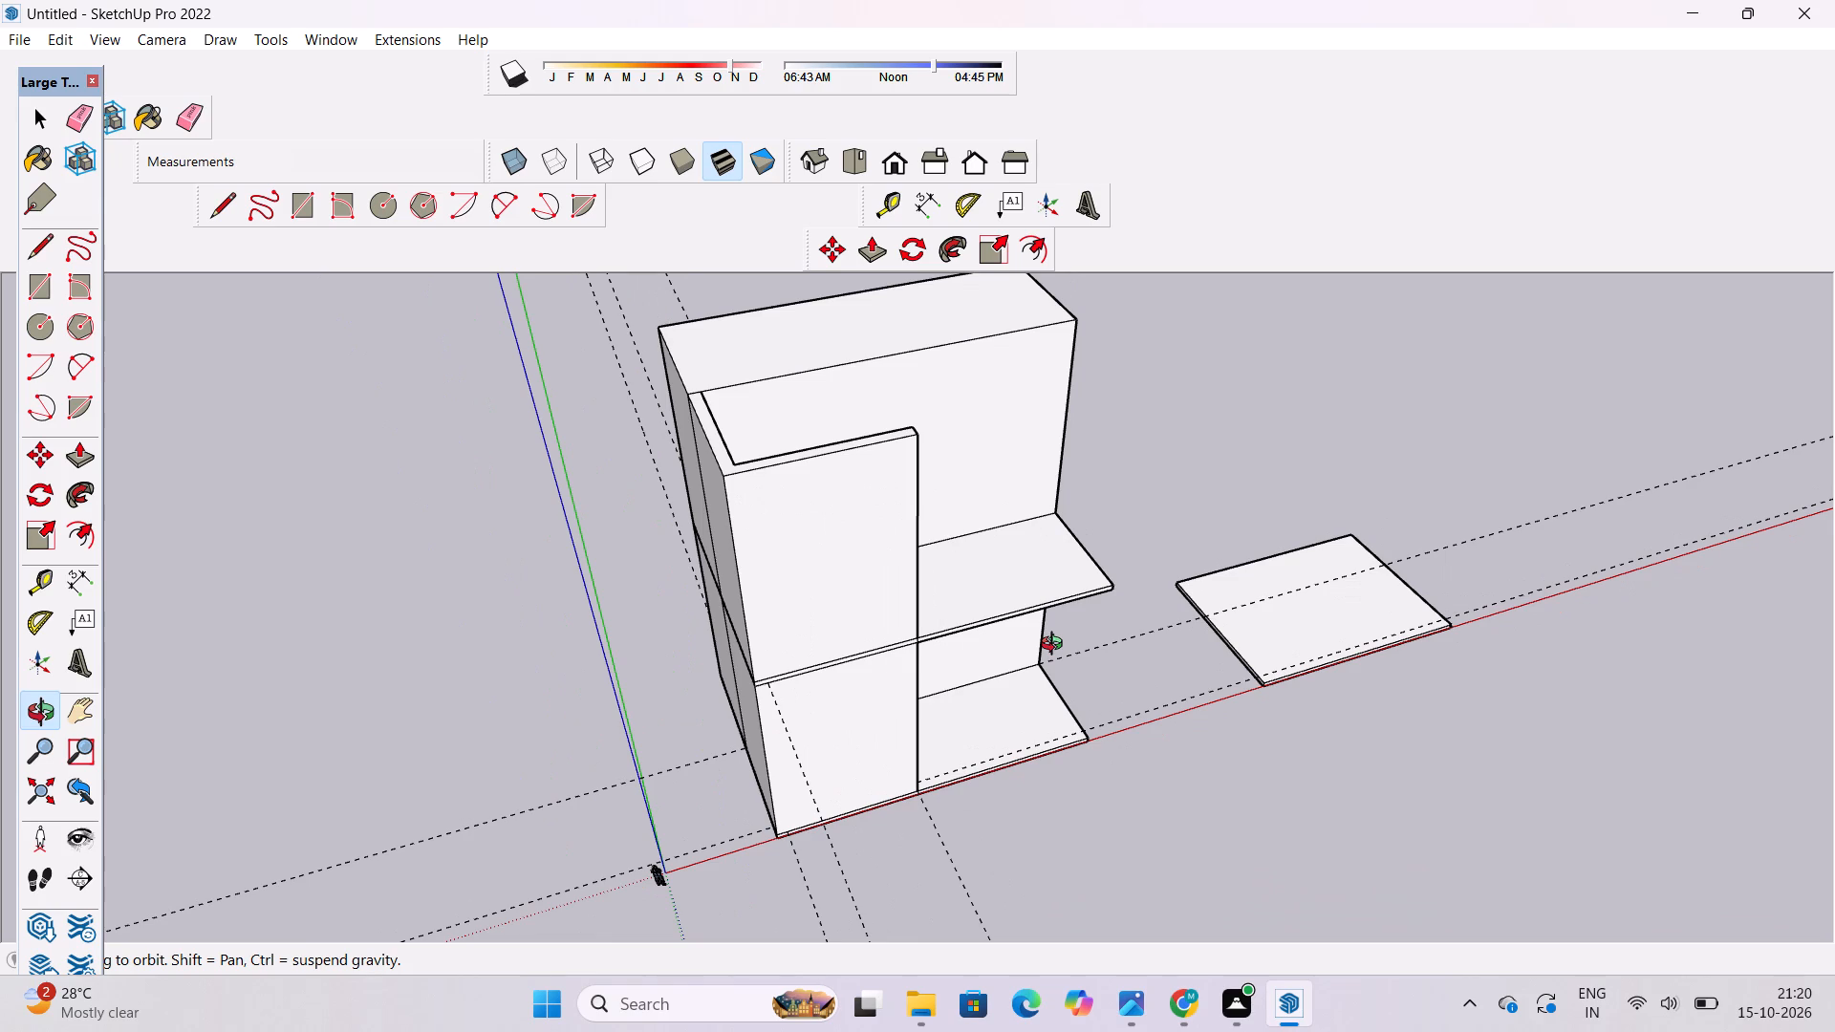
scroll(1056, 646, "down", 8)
Examine the whole building mass from the front, the open end and above, including the L-shaped wall and the overhanging roof slab.
left_click_drag(1056, 646, 905, 634)
scroll(842, 662, "up", 5)
left_click_drag(845, 663, 1081, 711, "shift")
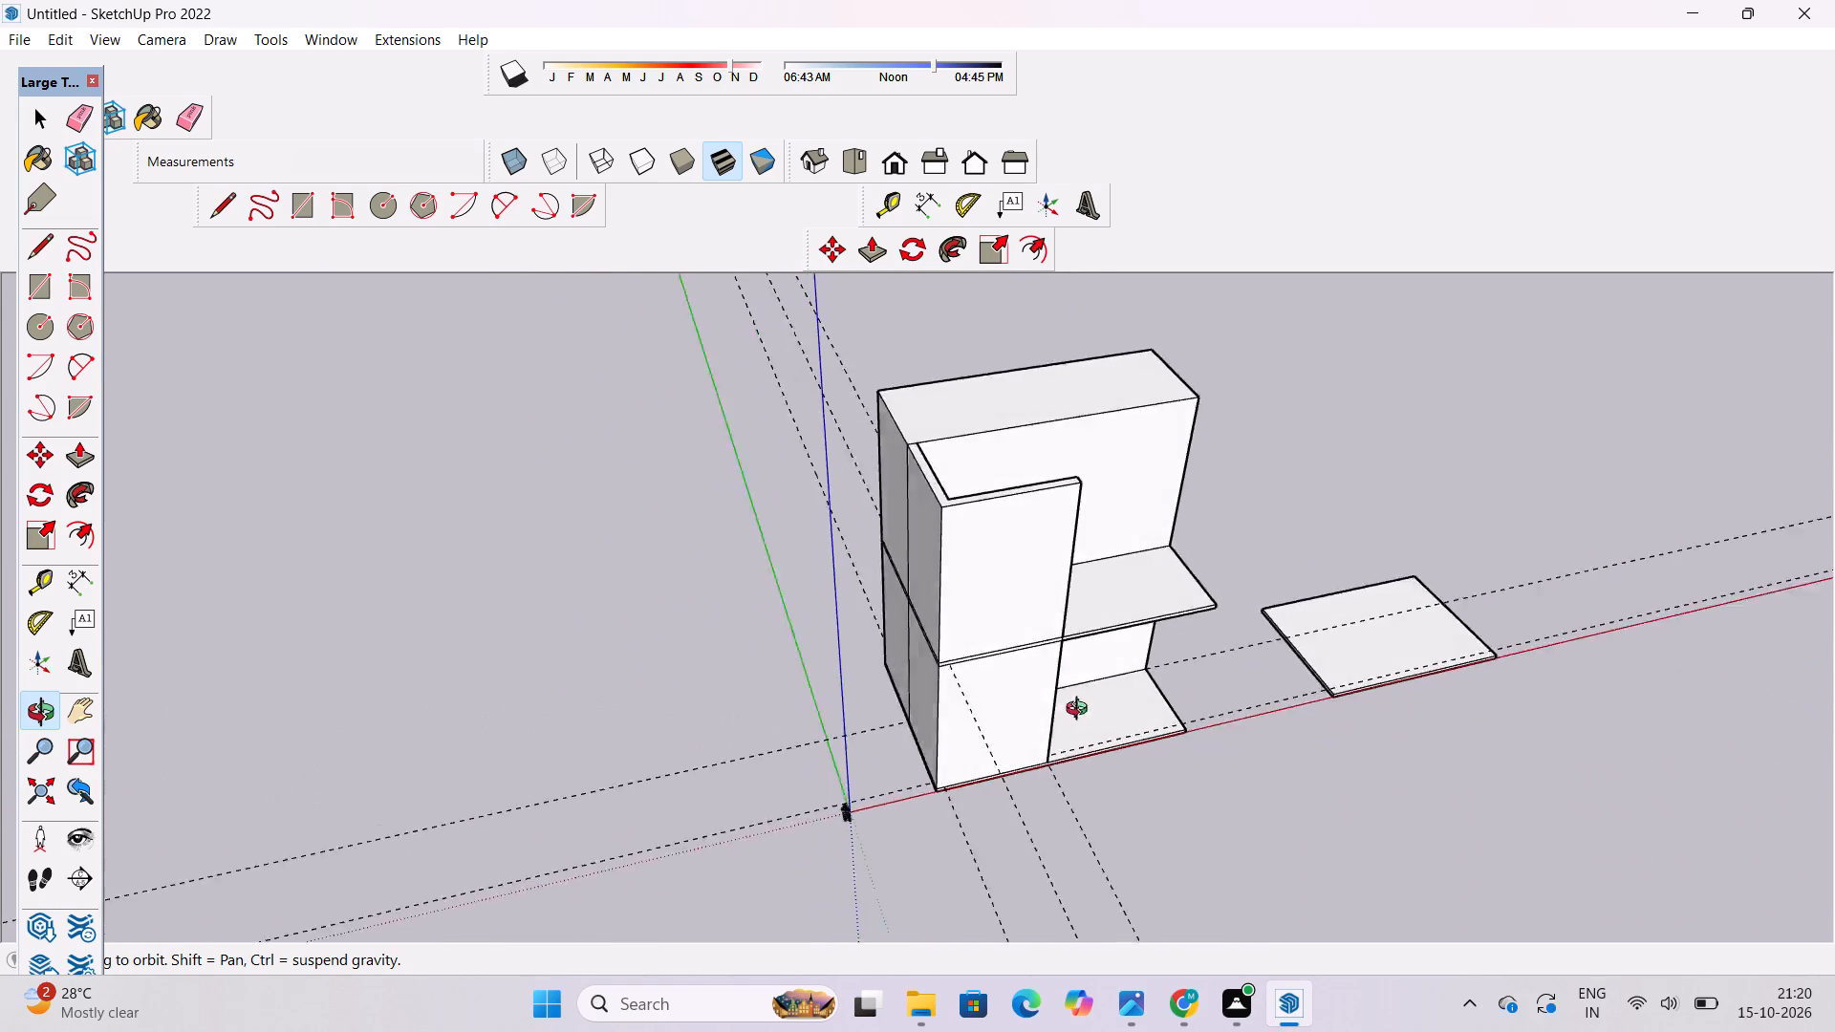
left_click_drag(1081, 711, 1077, 527, "shift")
left_click_drag(1077, 527, 940, 563, "shift")
left_click_drag(945, 565, 745, 598)
scroll(775, 583, "up", 6)
left_click_drag(1008, 605, 760, 747, "shift")
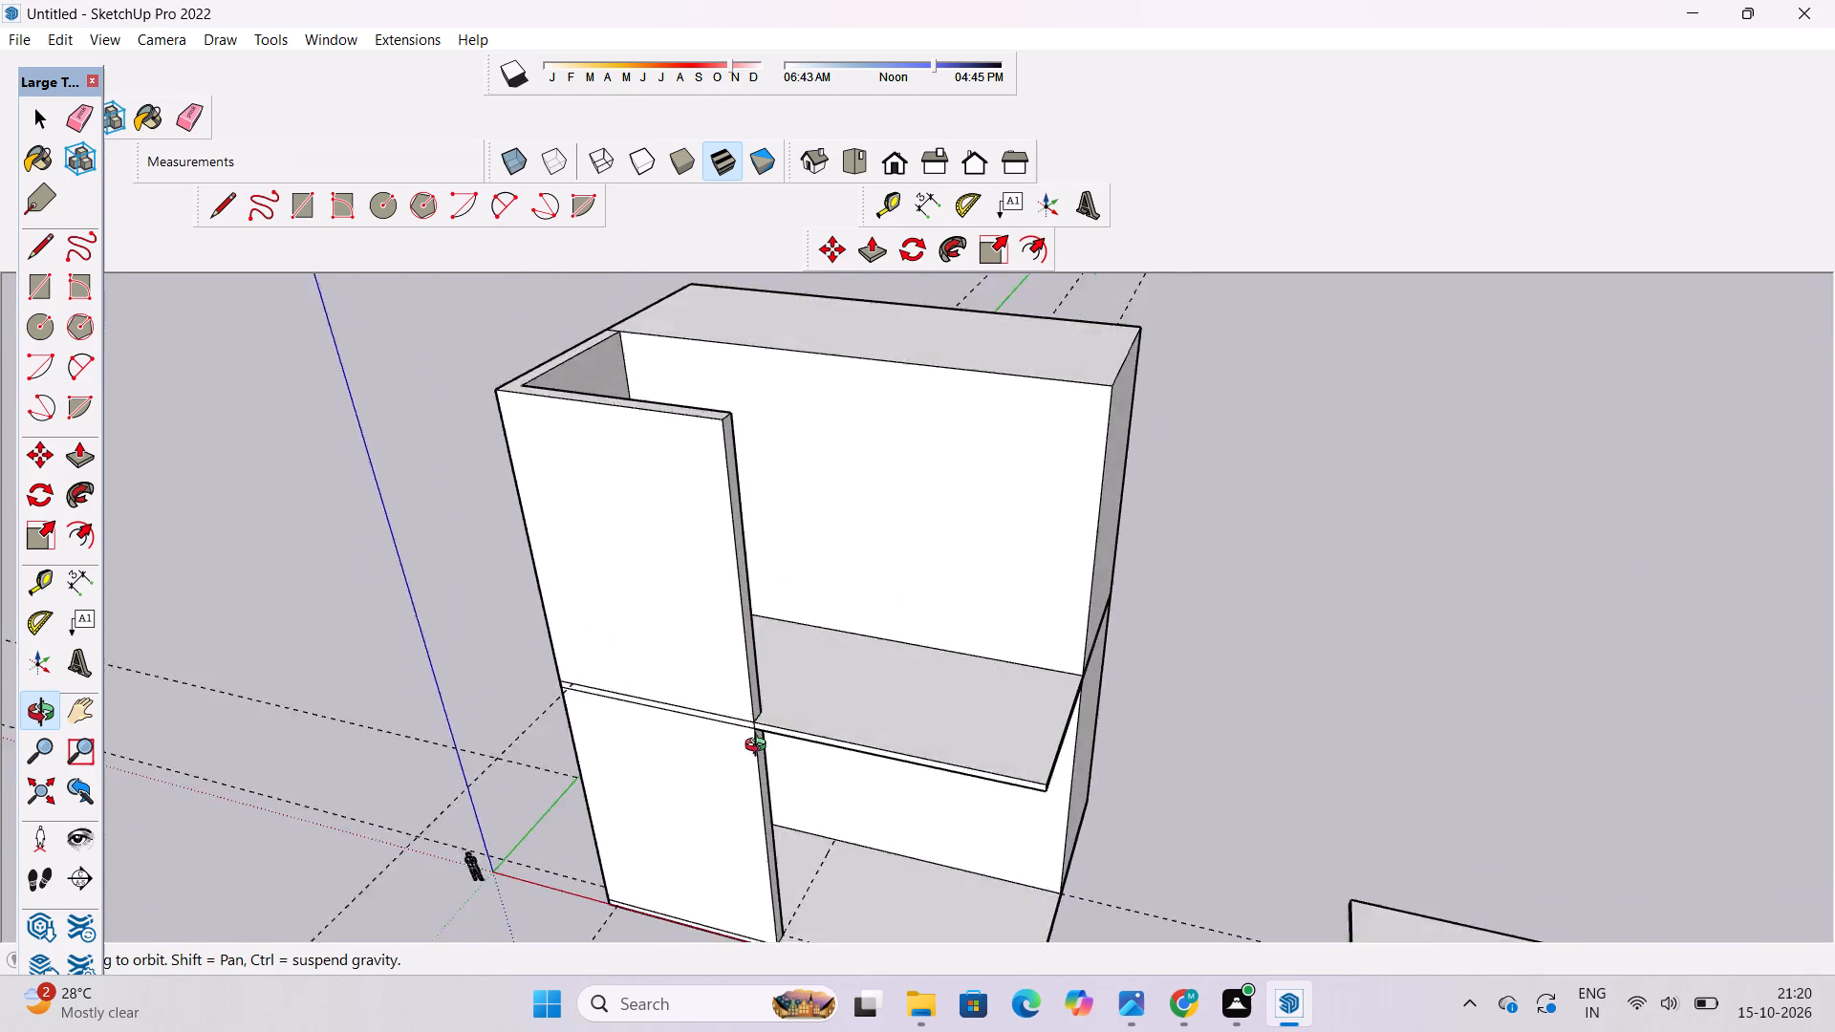
left_click_drag(760, 747, 517, 861, "shift")
scroll(671, 702, "up", 4)
scroll(671, 702, "down", 3)
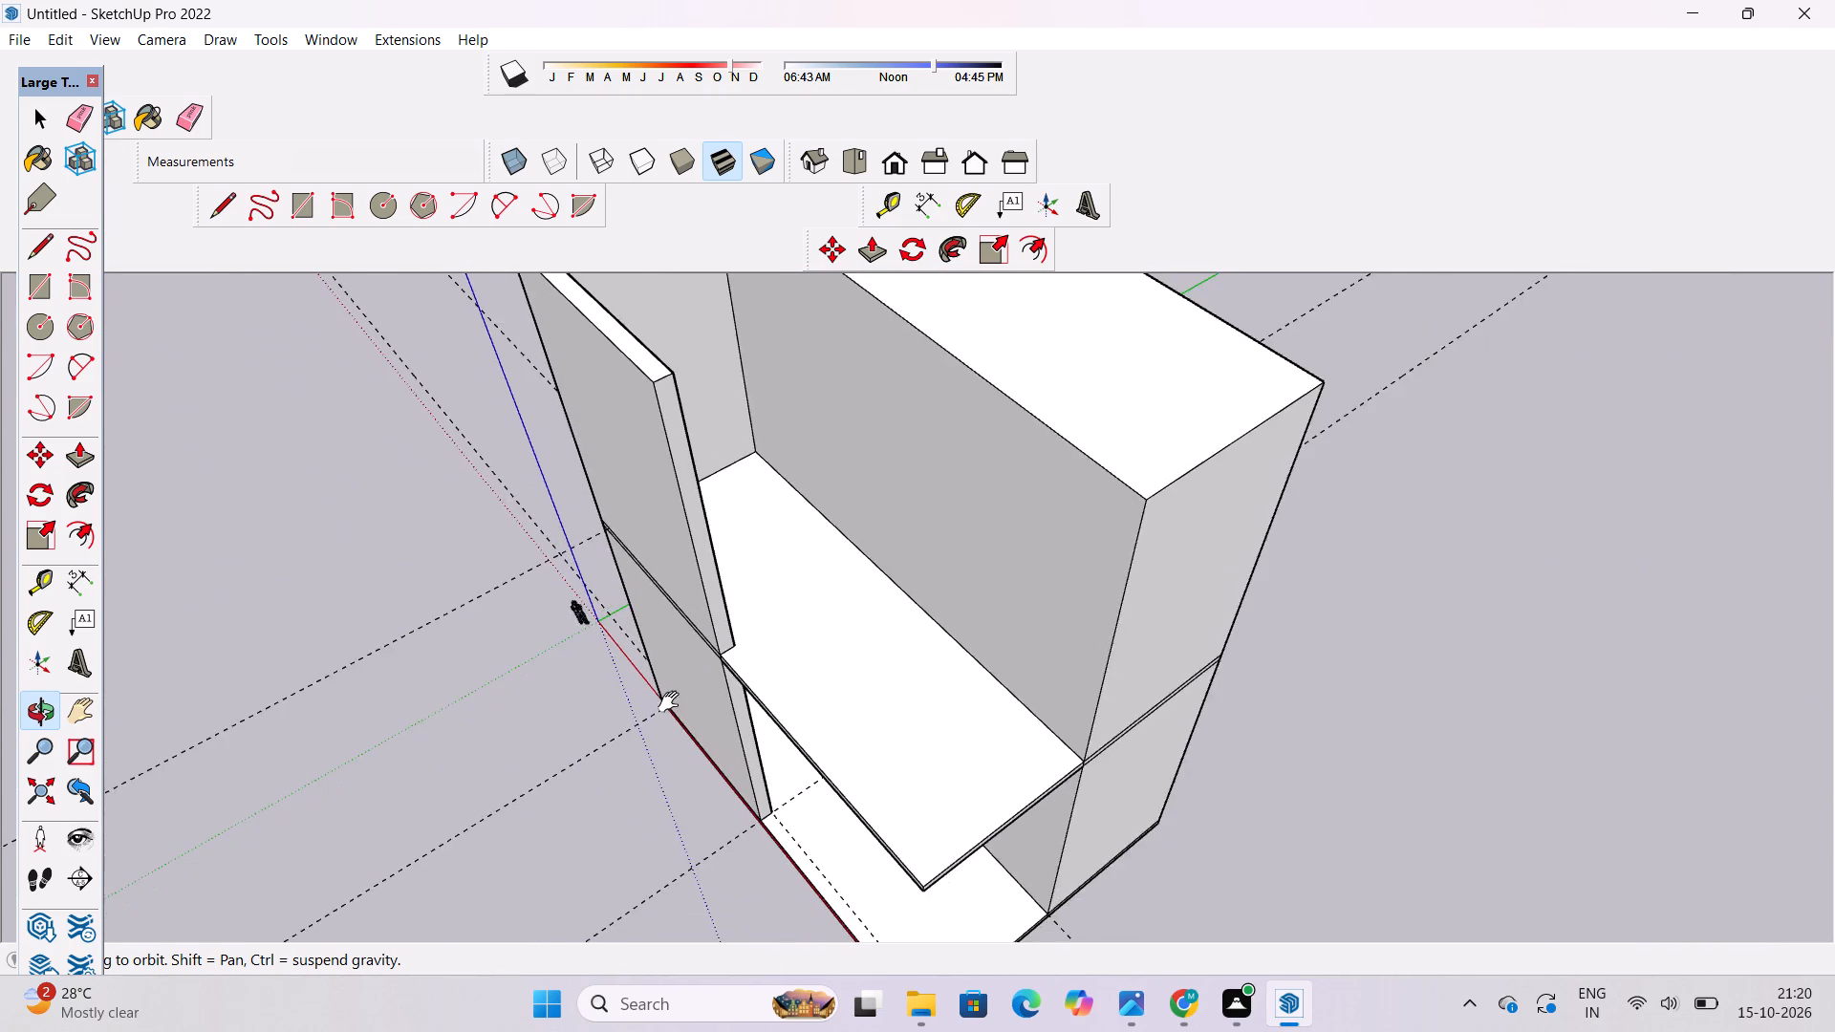
left_click_drag(675, 704, 733, 676, "shift")
scroll(733, 675, "up", 4)
scroll(733, 675, "down", 1)
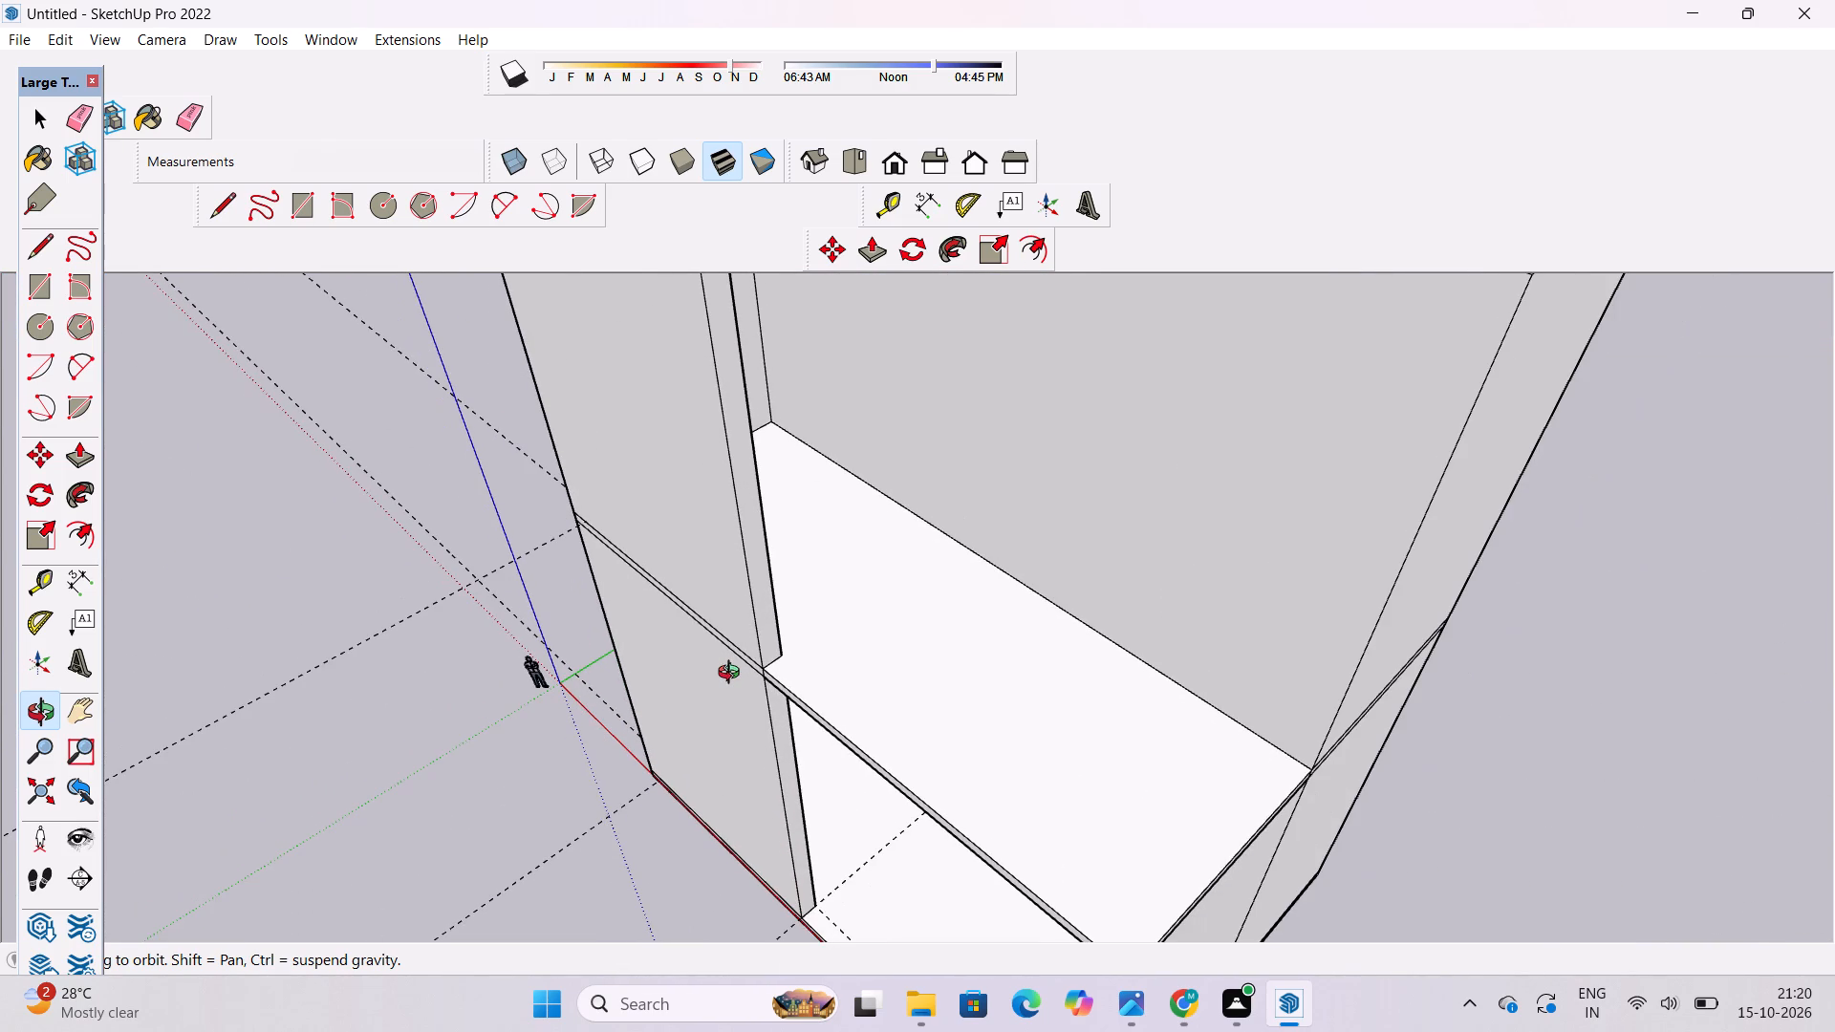
scroll(733, 675, "down", 4)
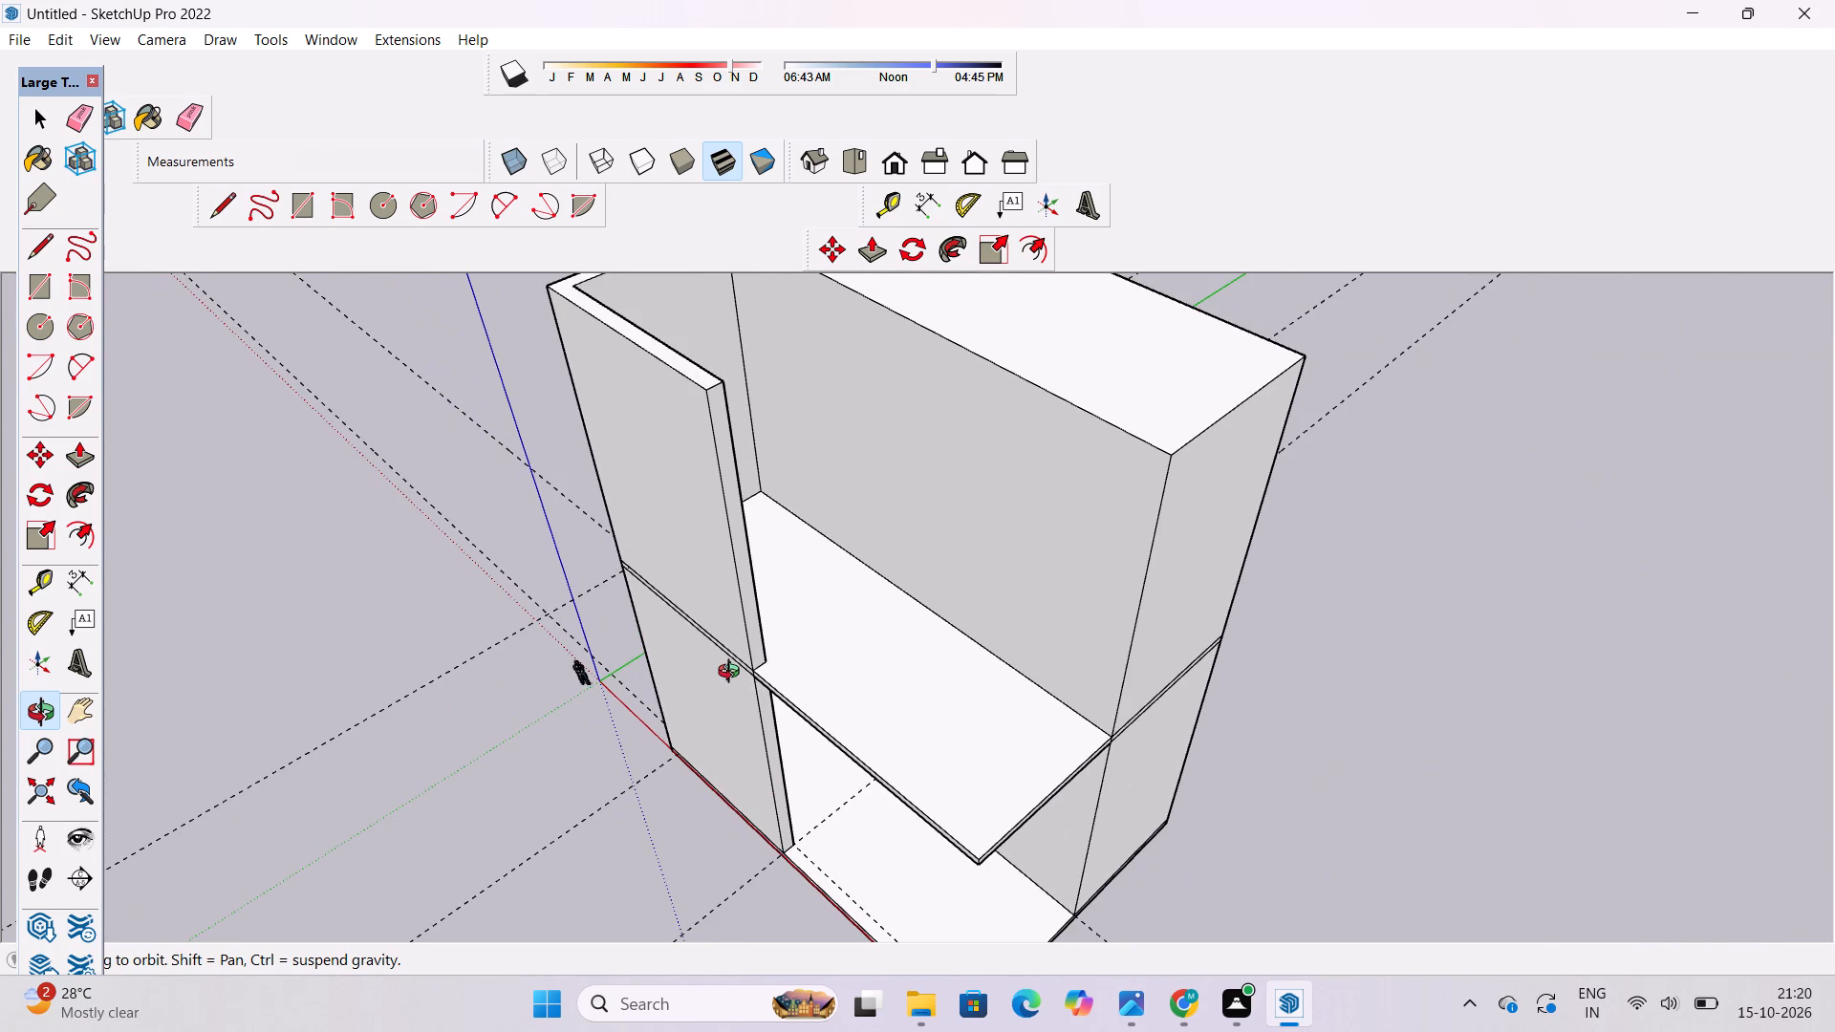
scroll(730, 667, "down", 4)
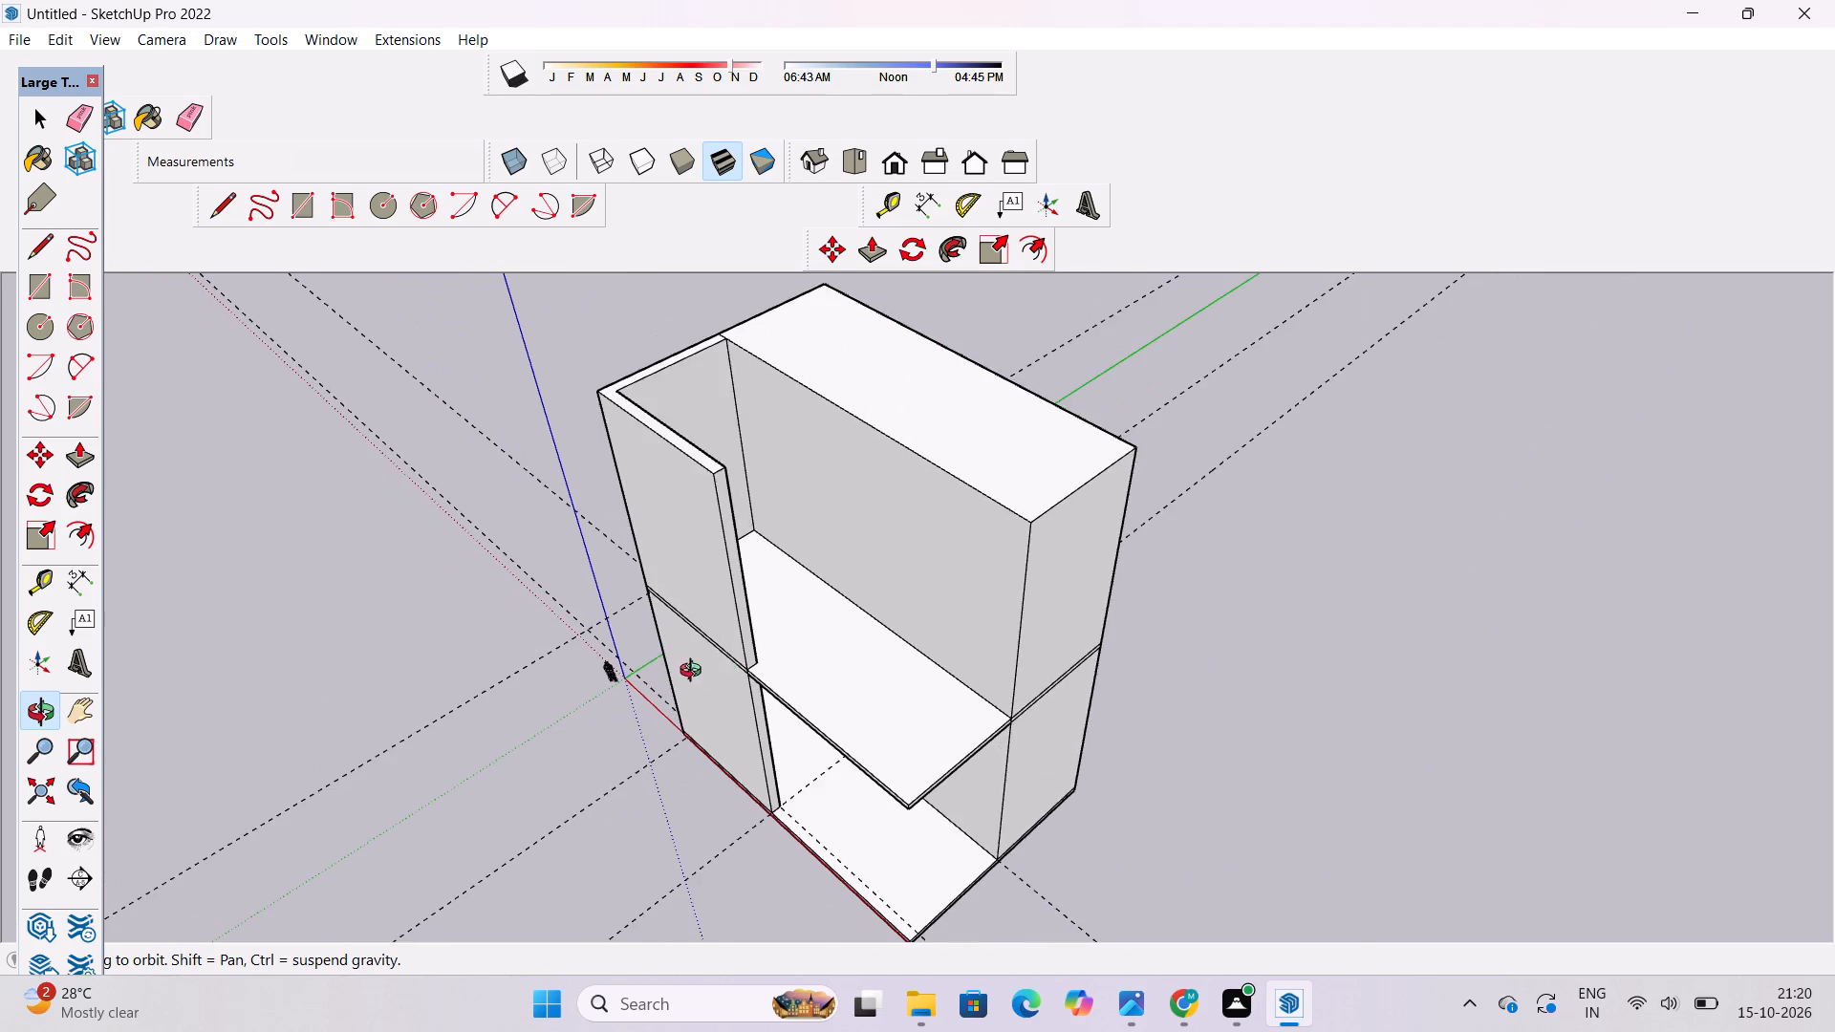
left_click_drag(695, 675, 794, 685)
left_click_drag(792, 683, 732, 660)
scroll(707, 649, "down", 4)
left_click_drag(706, 660, 723, 582)
left_click_drag(721, 611, 759, 546)
scroll(759, 555, "down", 2)
left_click_drag(774, 562, 718, 611, "shift")
left_click_drag(718, 611, 726, 573)
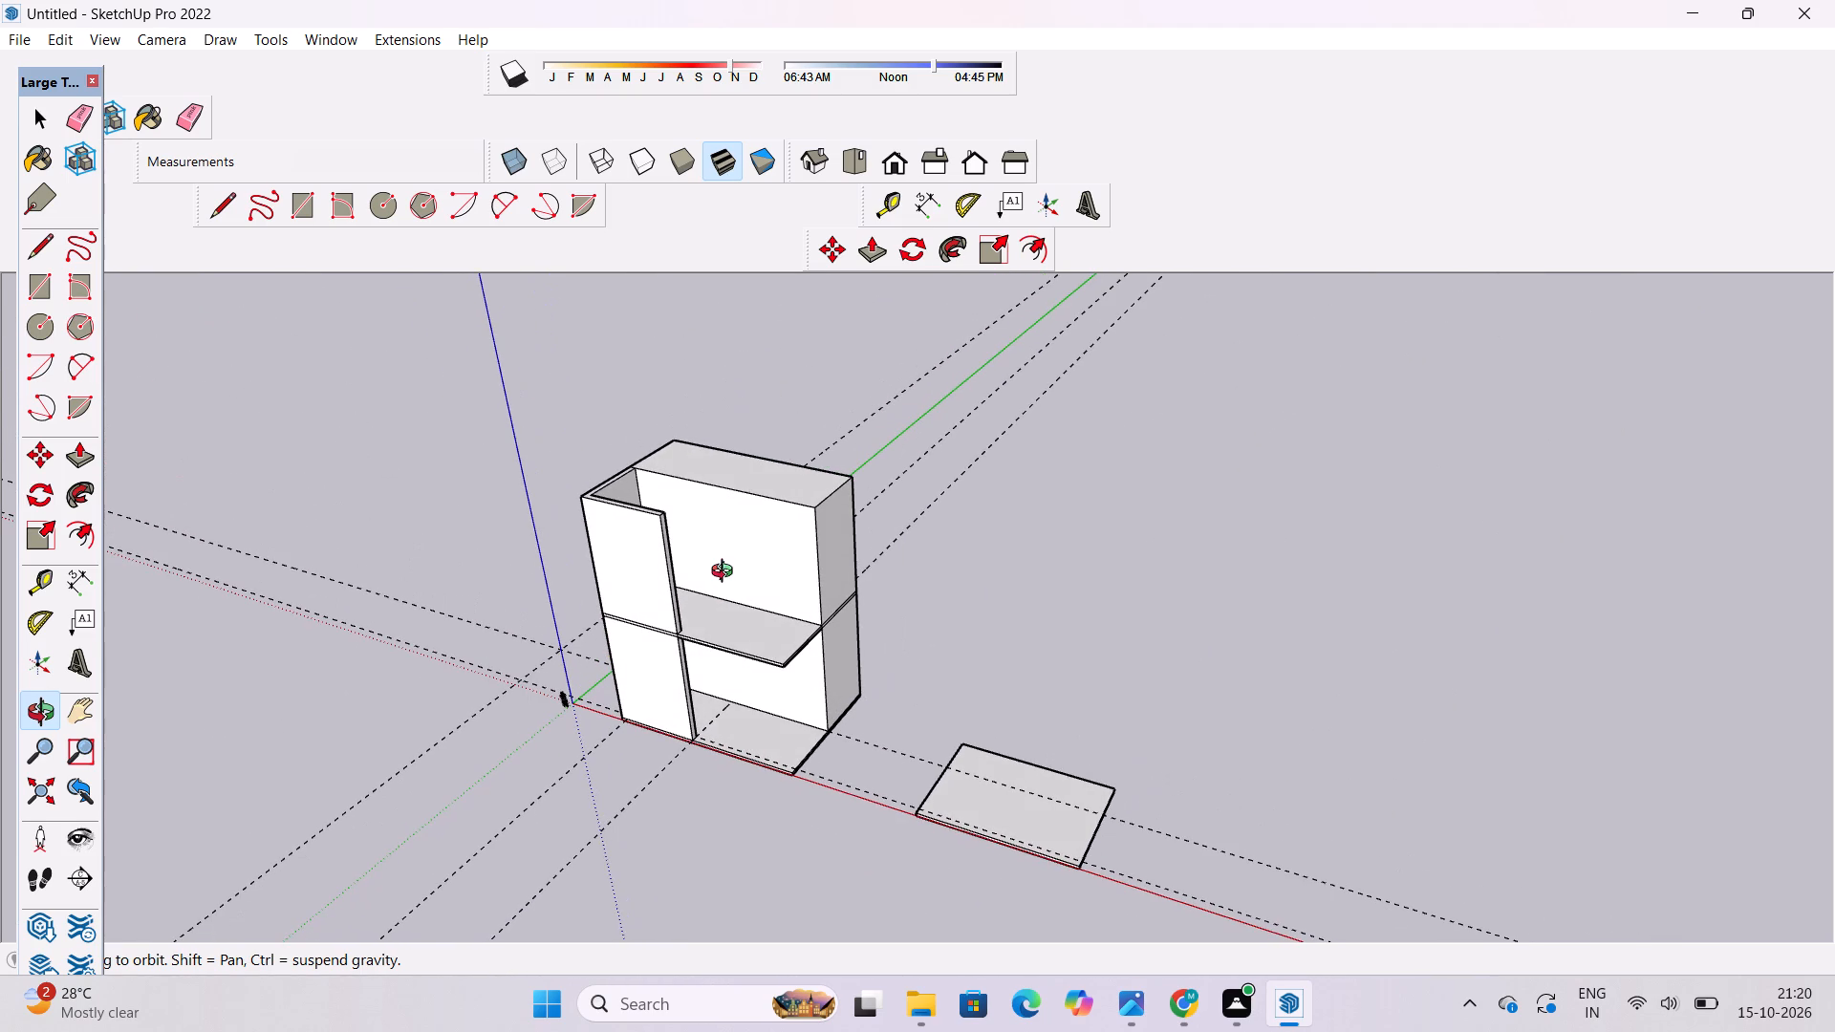
Examine the building mass from the front, the open end and above, along with the separate slab beside it.
scroll(726, 573, "down", 2)
left_click_drag(727, 576, 741, 529)
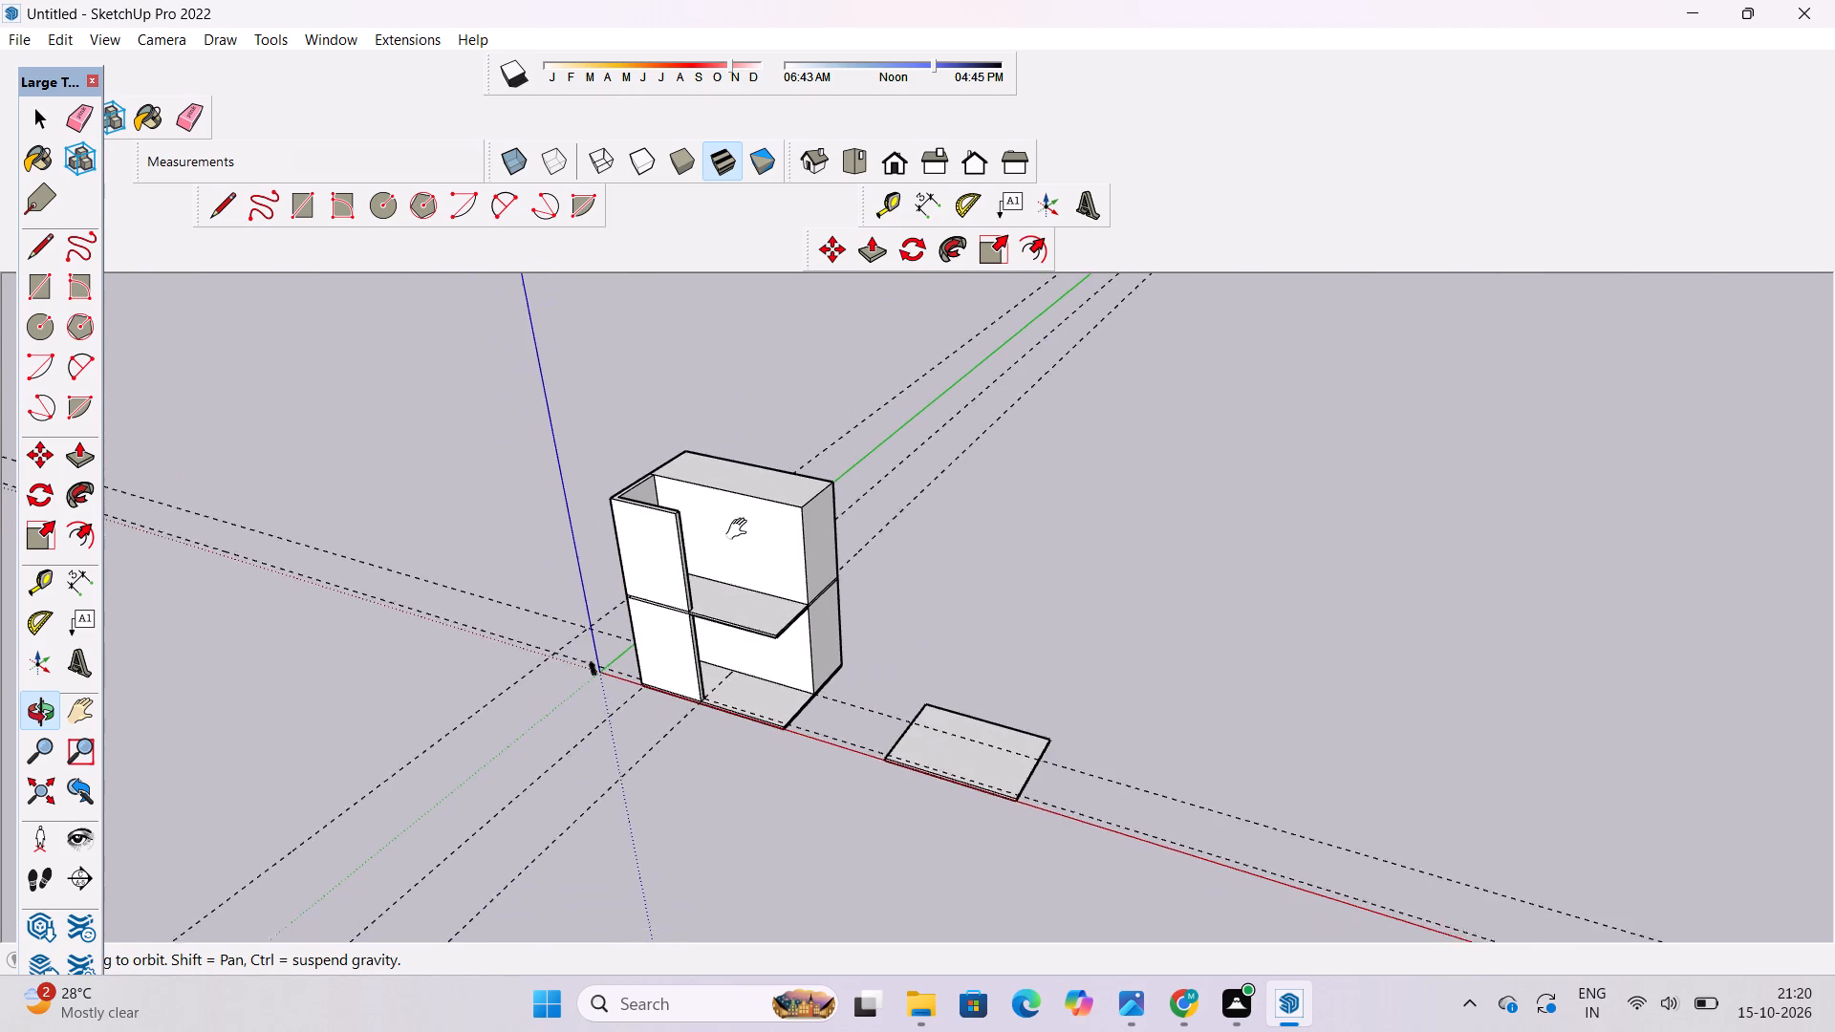
left_click_drag(741, 529, 743, 524)
left_click_drag(752, 549, 911, 562)
scroll(702, 515, "up", 3)
left_click_drag(701, 515, 768, 569)
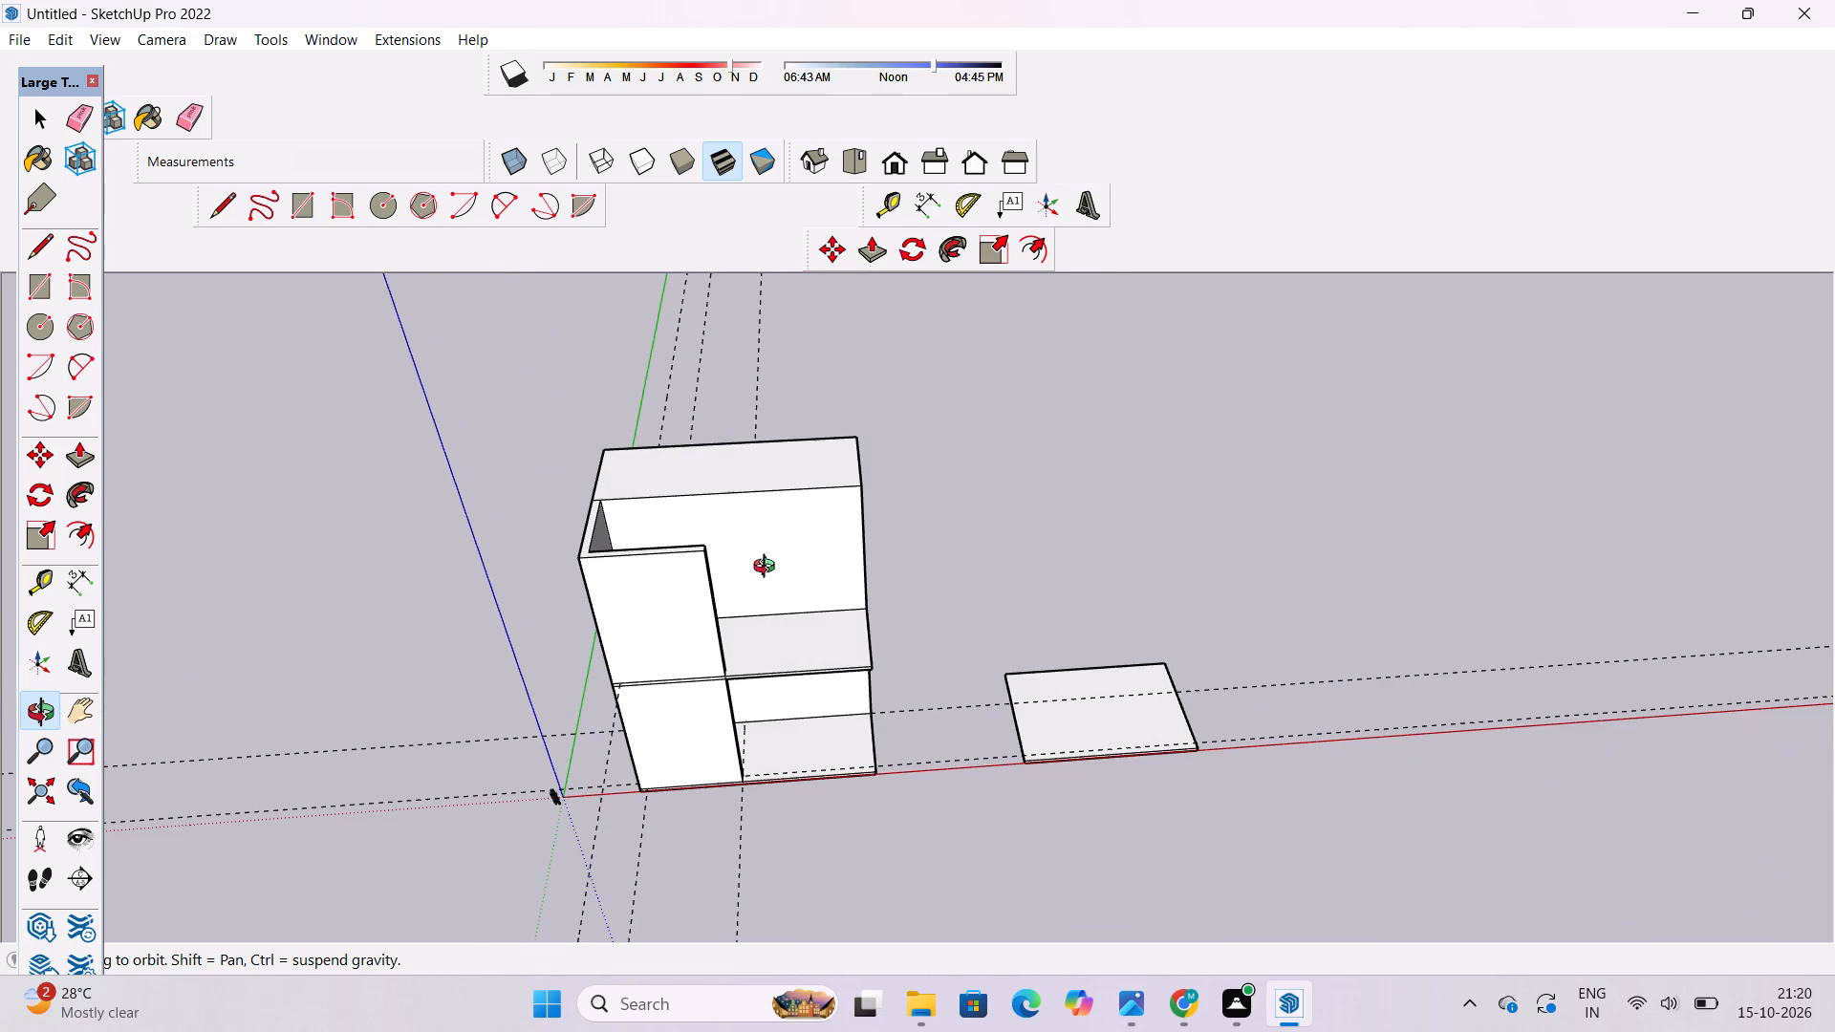
left_click_drag(761, 564, 705, 505)
left_click_drag(705, 505, 759, 539)
left_click_drag(763, 542, 764, 508, "shift")
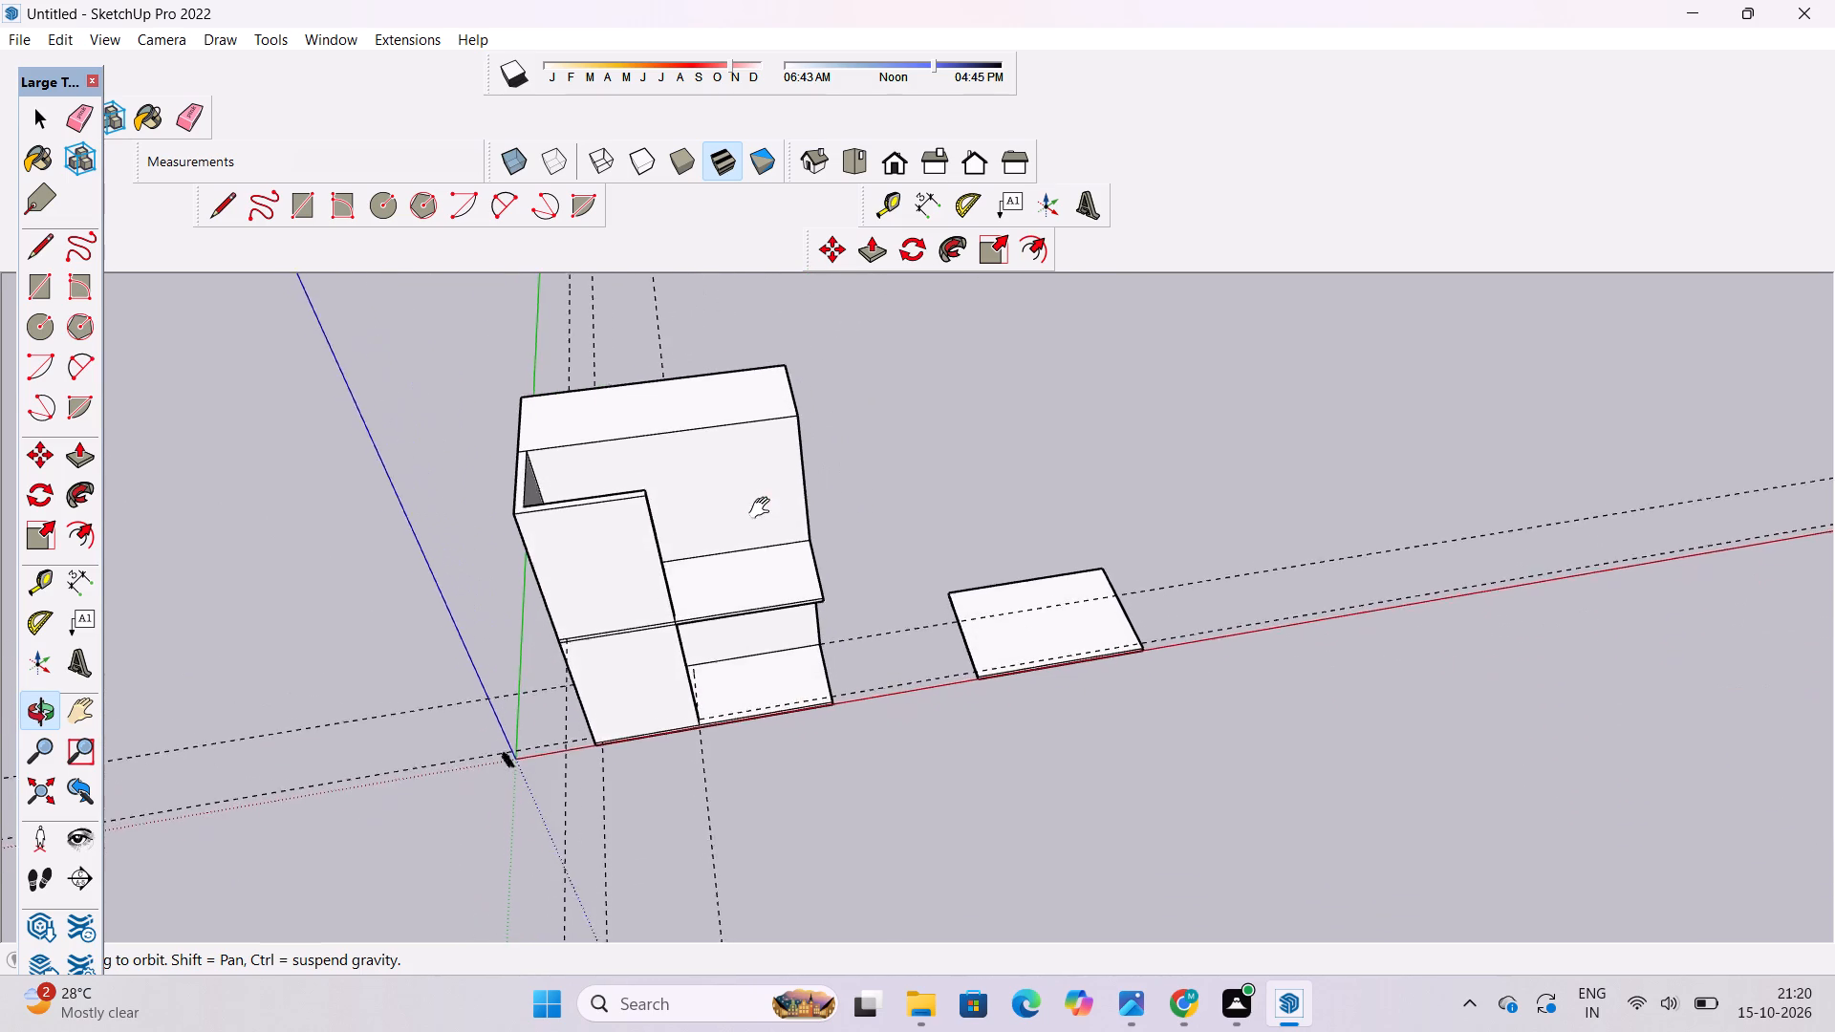
left_click_drag(764, 508, 764, 506, "shift")
left_click_drag(766, 507, 813, 537)
scroll(822, 545, "down", 3)
left_click_drag(637, 603, 833, 584)
left_click_drag(826, 599, 815, 527, "shift")
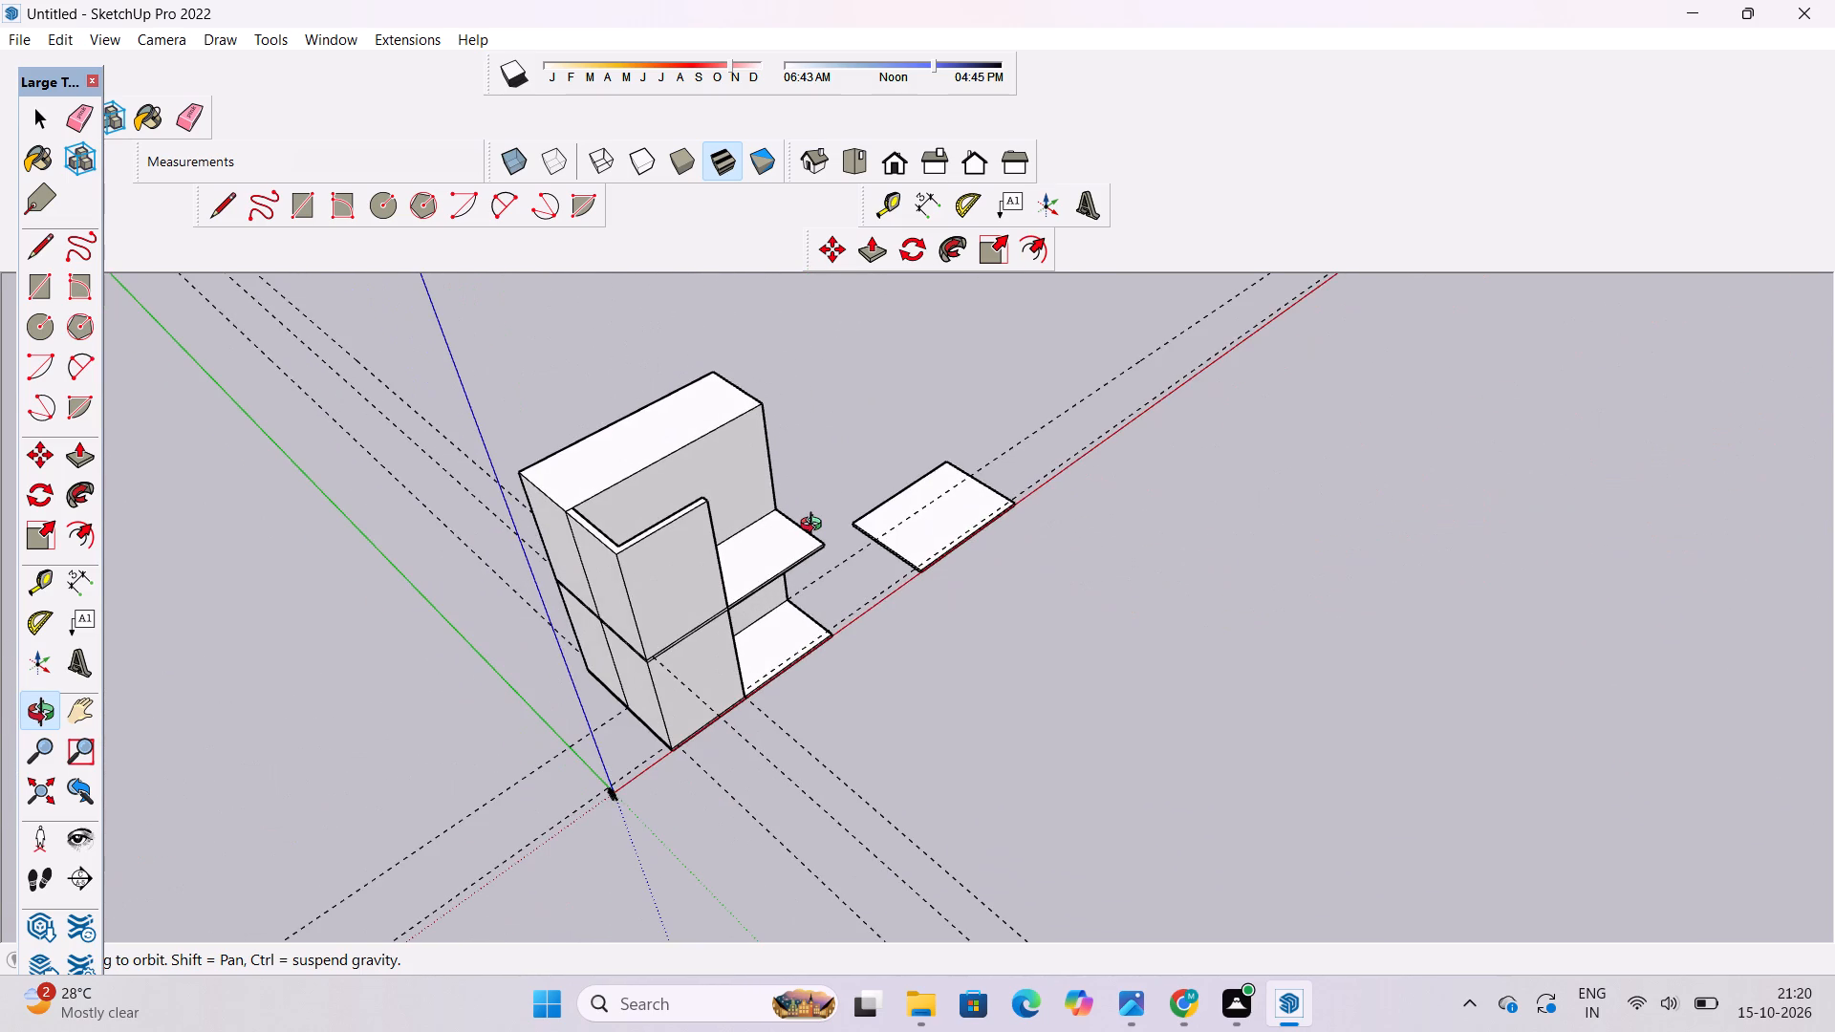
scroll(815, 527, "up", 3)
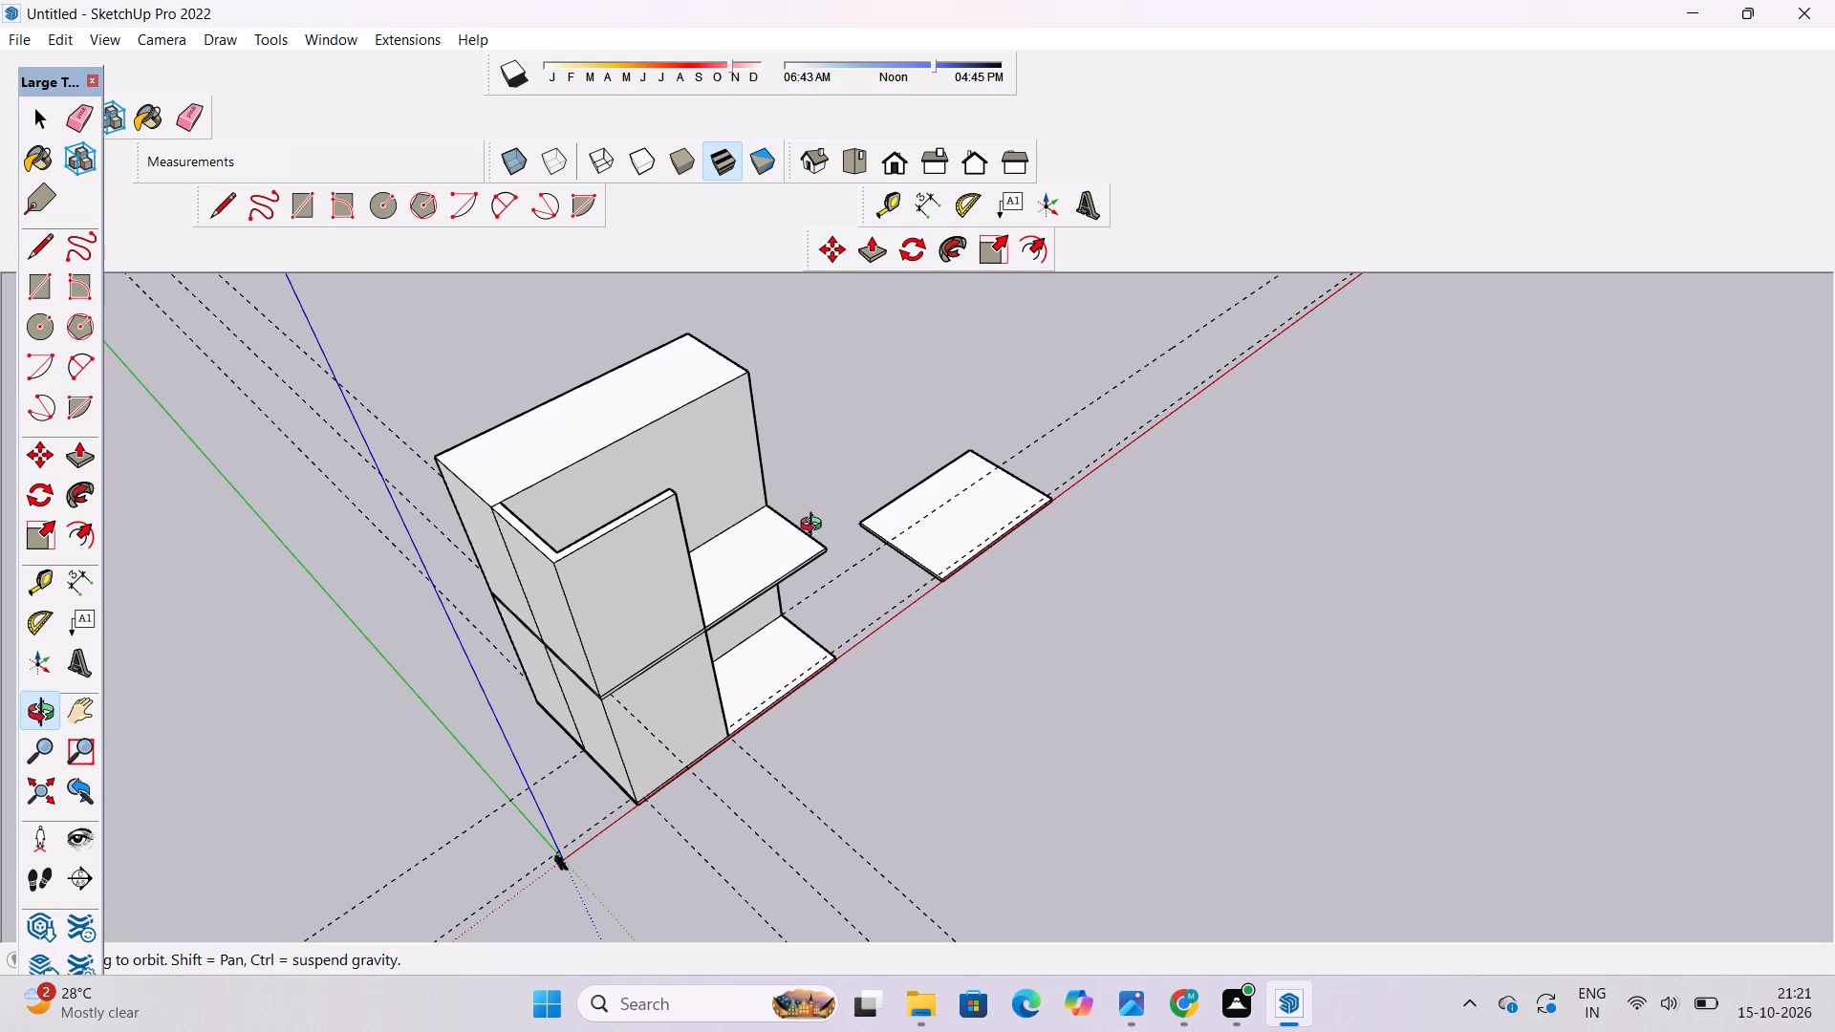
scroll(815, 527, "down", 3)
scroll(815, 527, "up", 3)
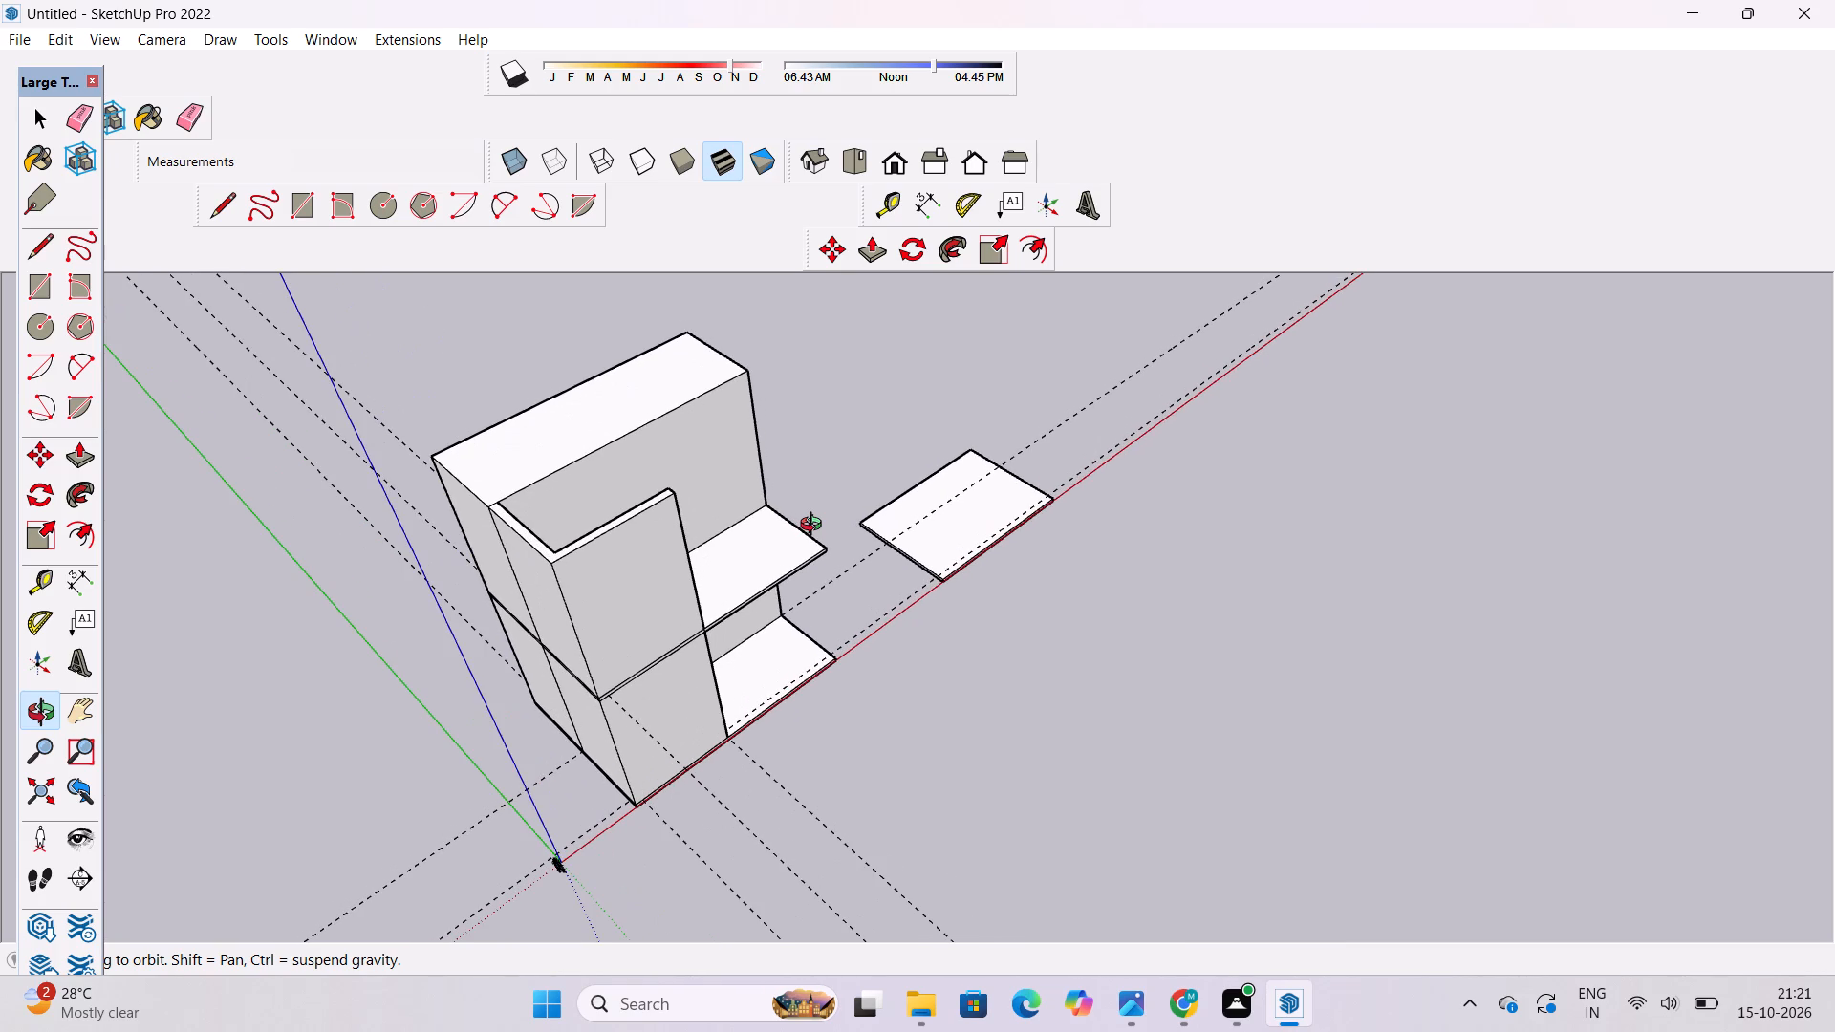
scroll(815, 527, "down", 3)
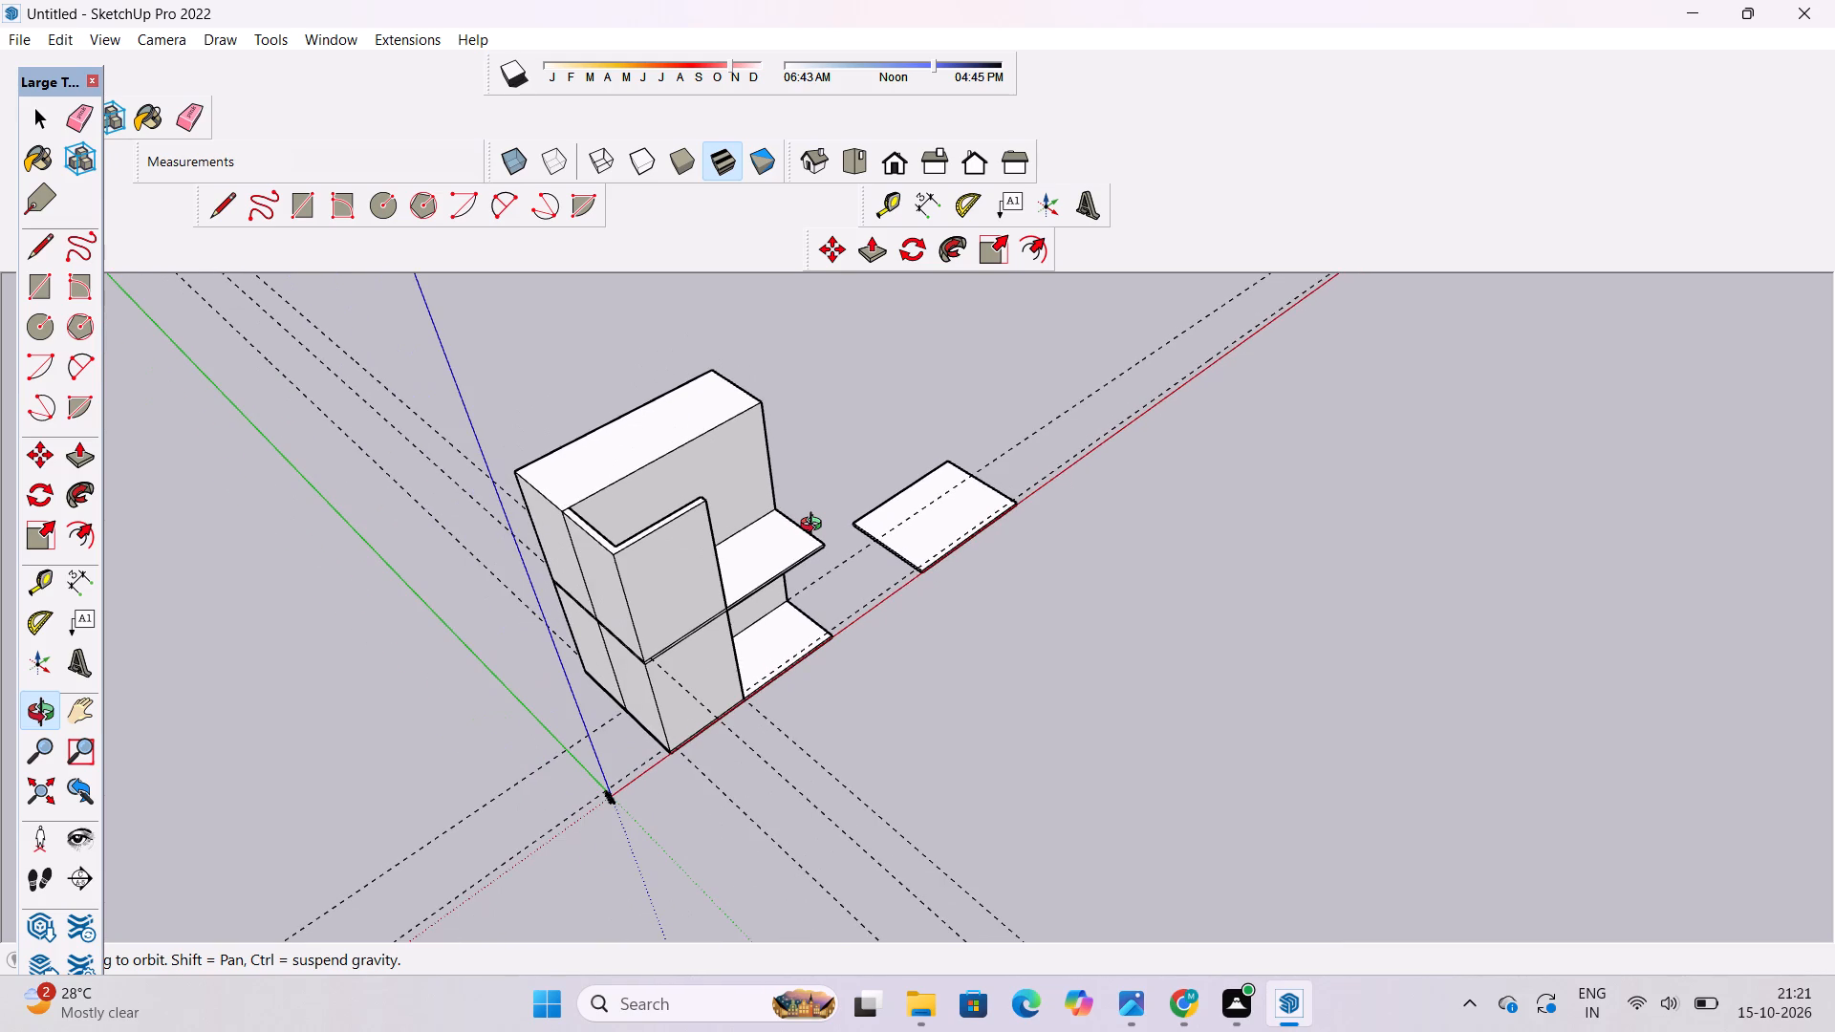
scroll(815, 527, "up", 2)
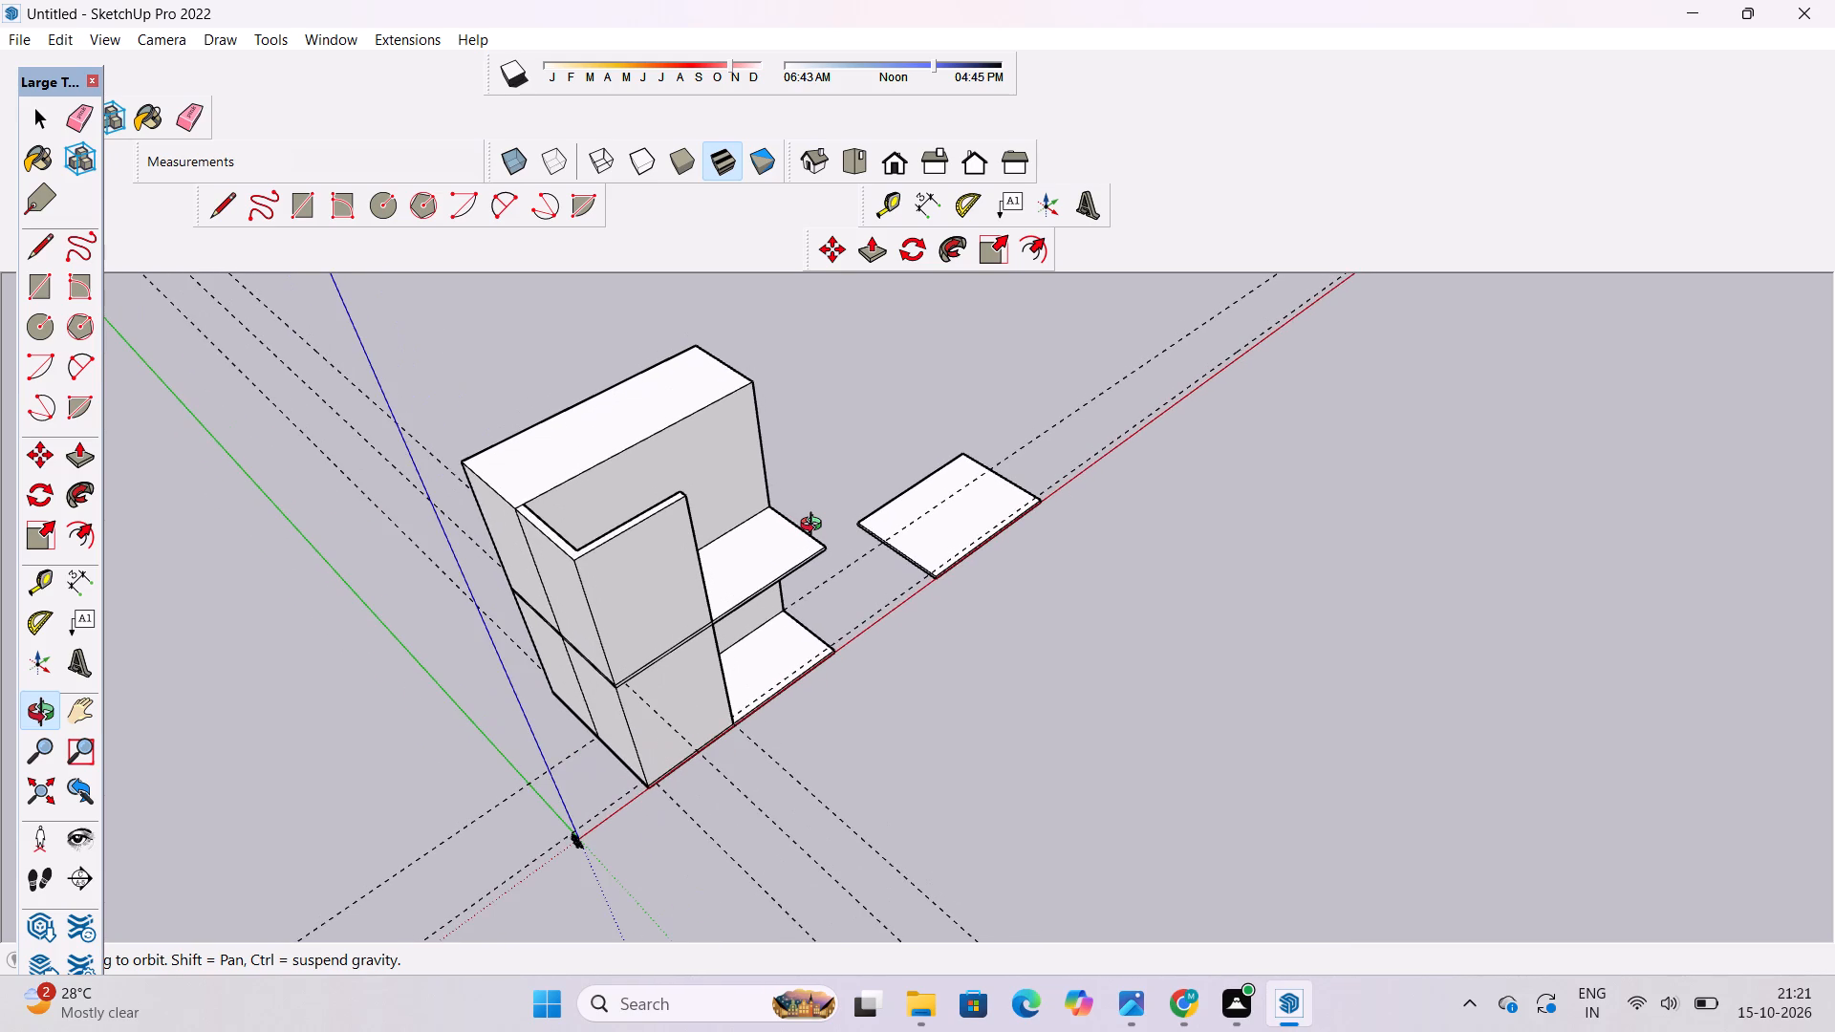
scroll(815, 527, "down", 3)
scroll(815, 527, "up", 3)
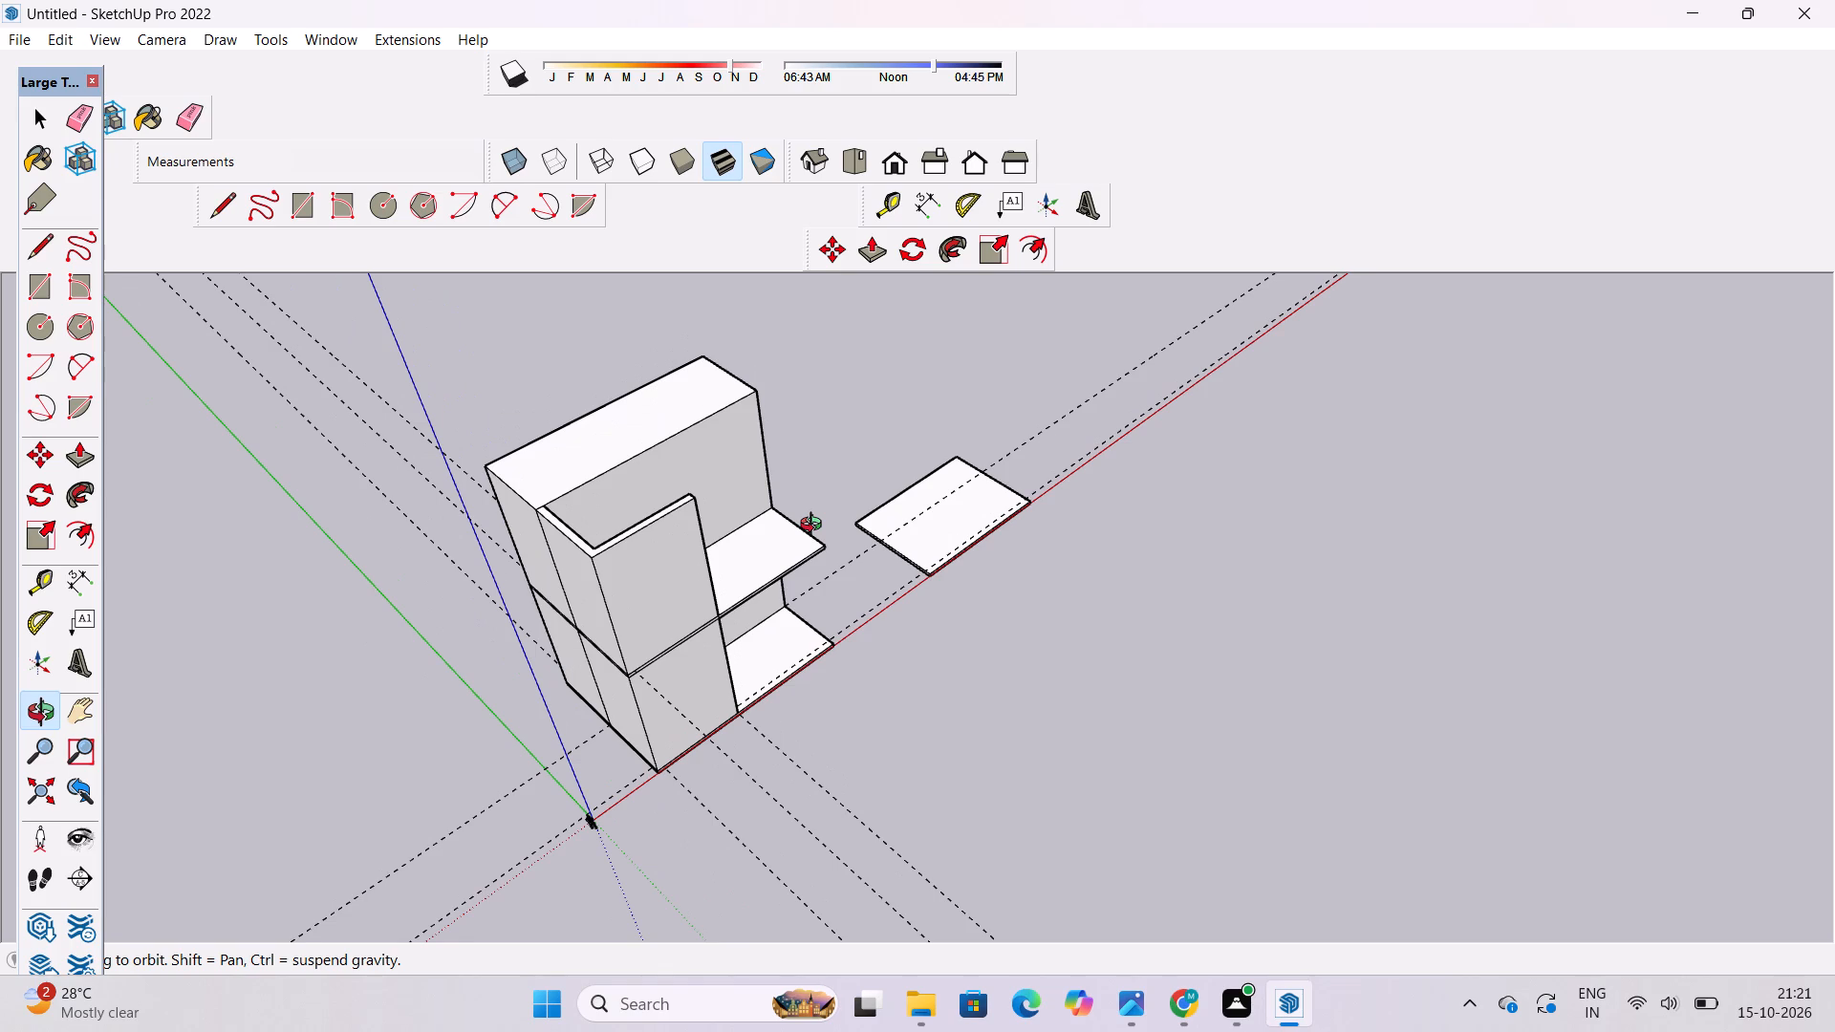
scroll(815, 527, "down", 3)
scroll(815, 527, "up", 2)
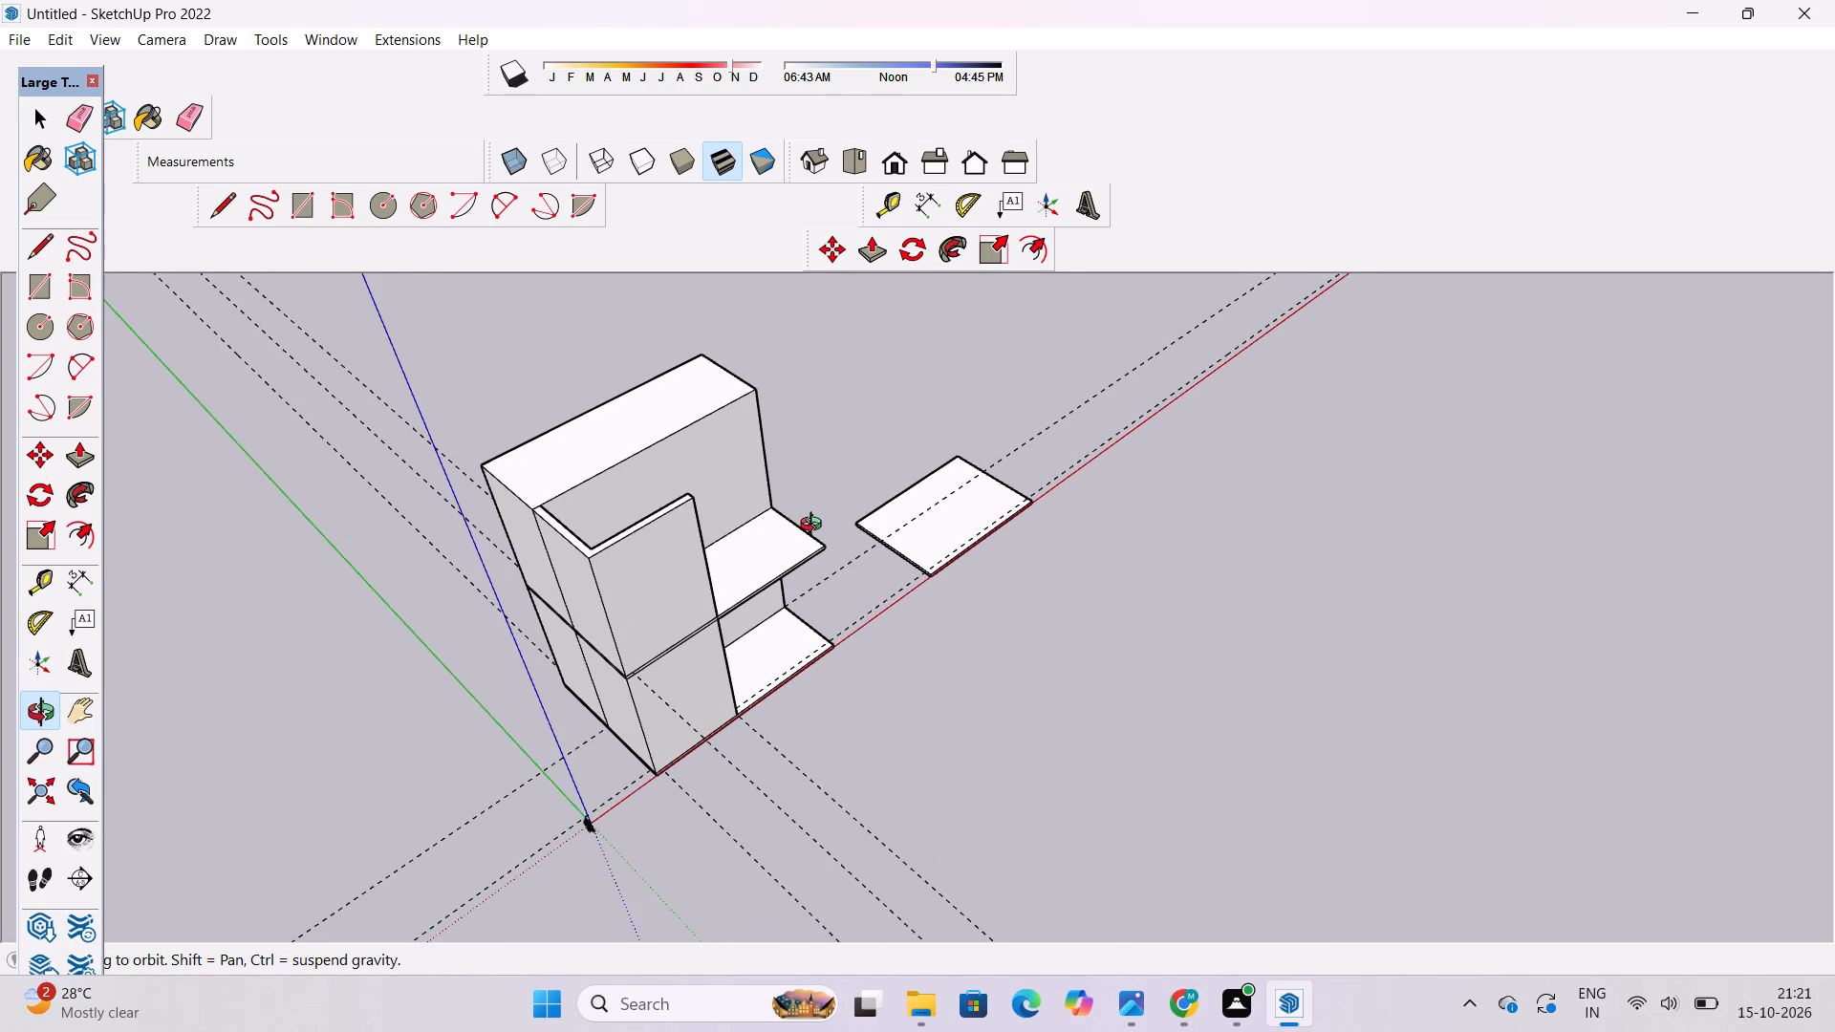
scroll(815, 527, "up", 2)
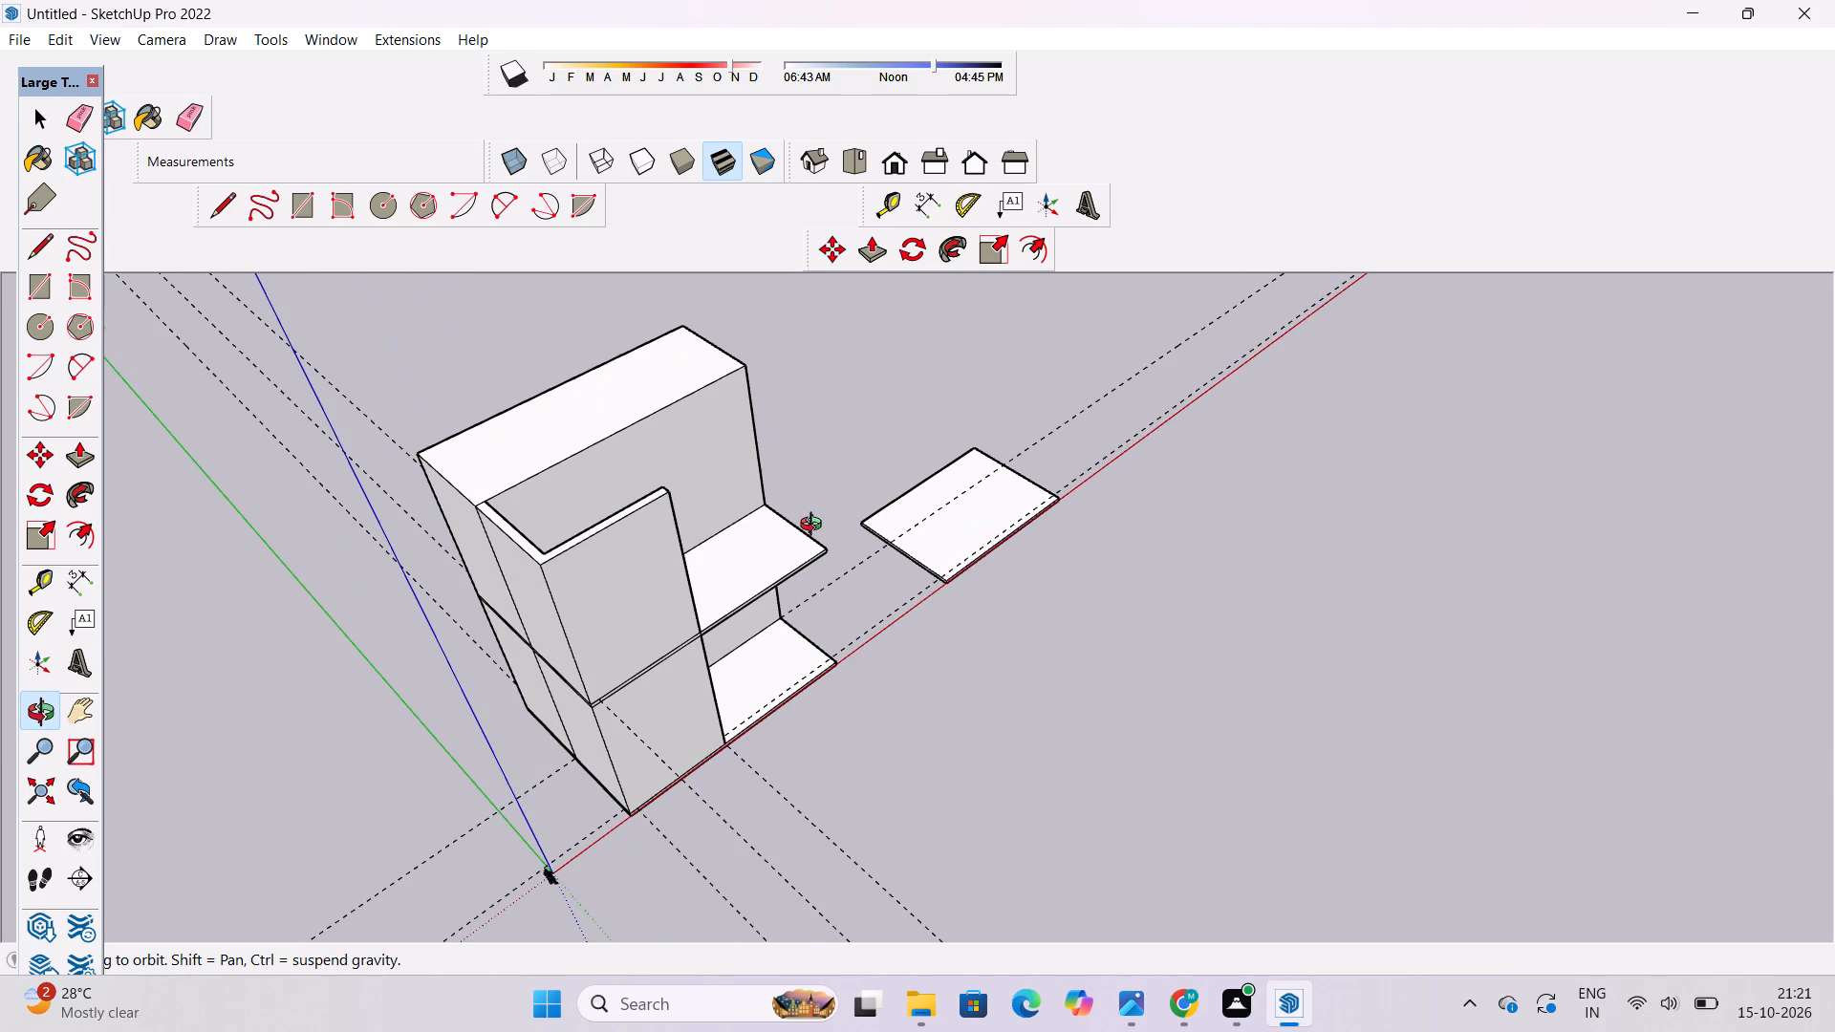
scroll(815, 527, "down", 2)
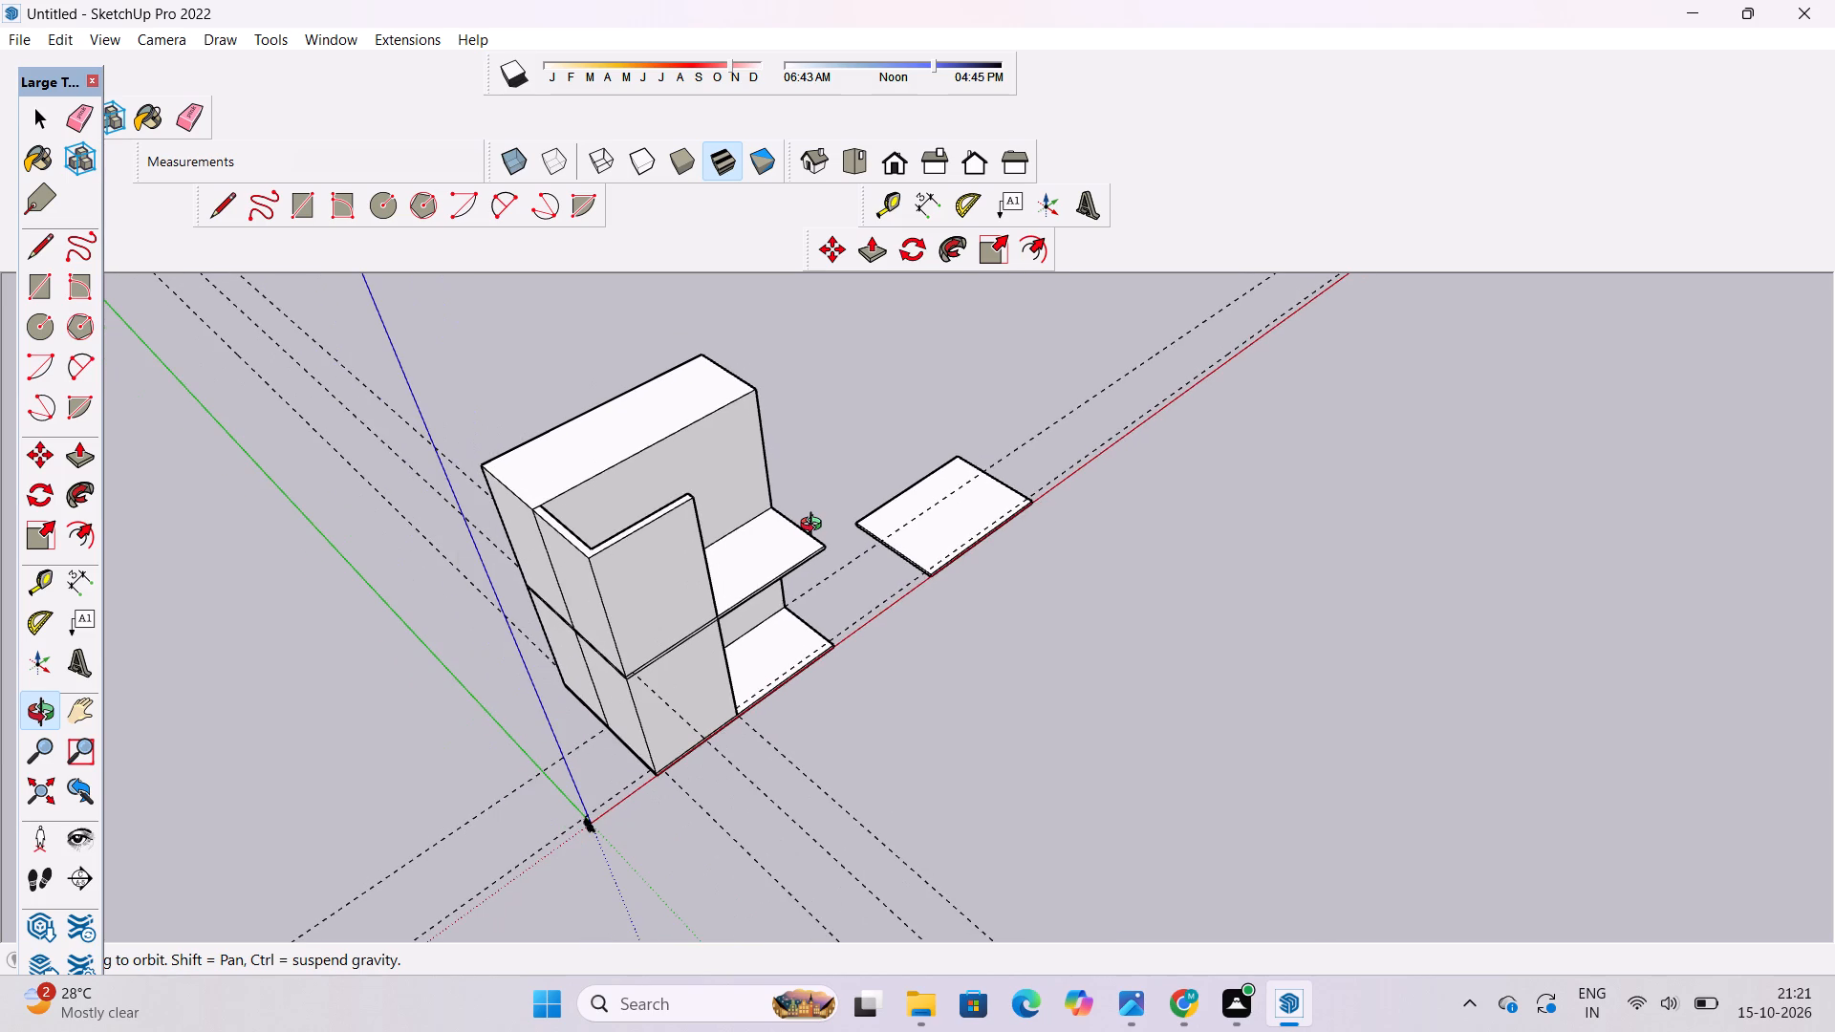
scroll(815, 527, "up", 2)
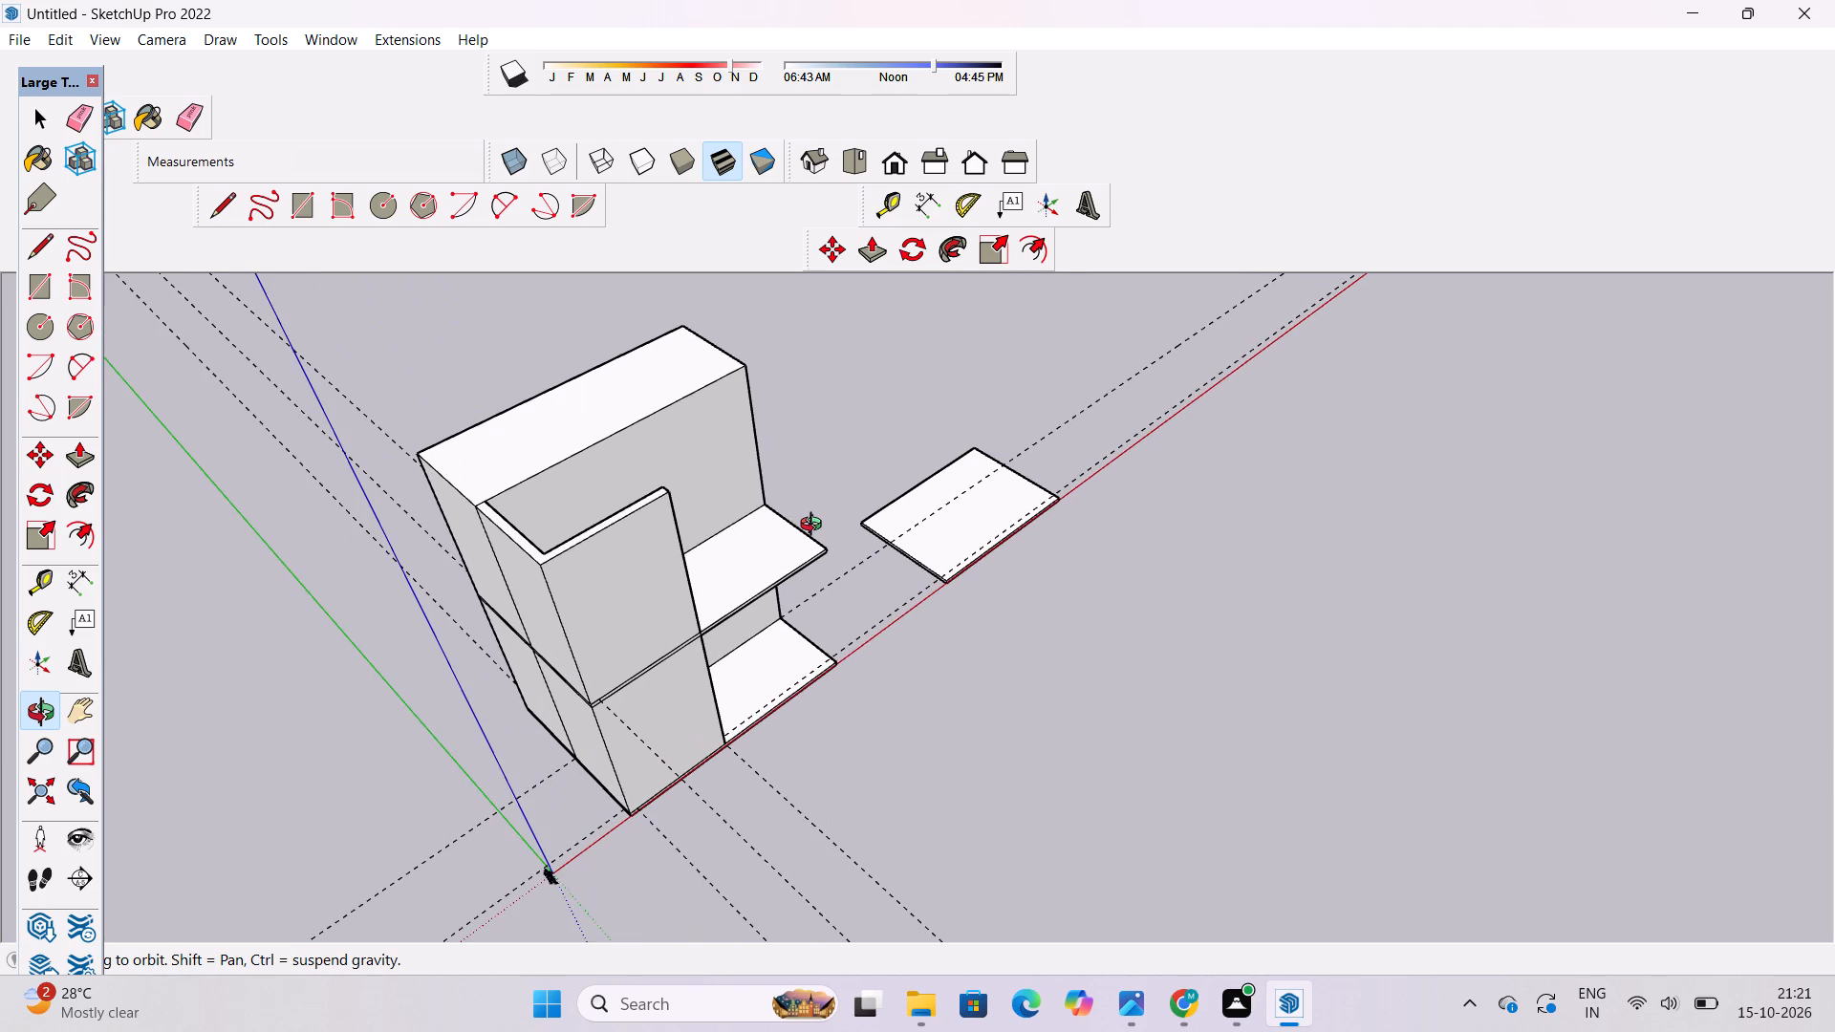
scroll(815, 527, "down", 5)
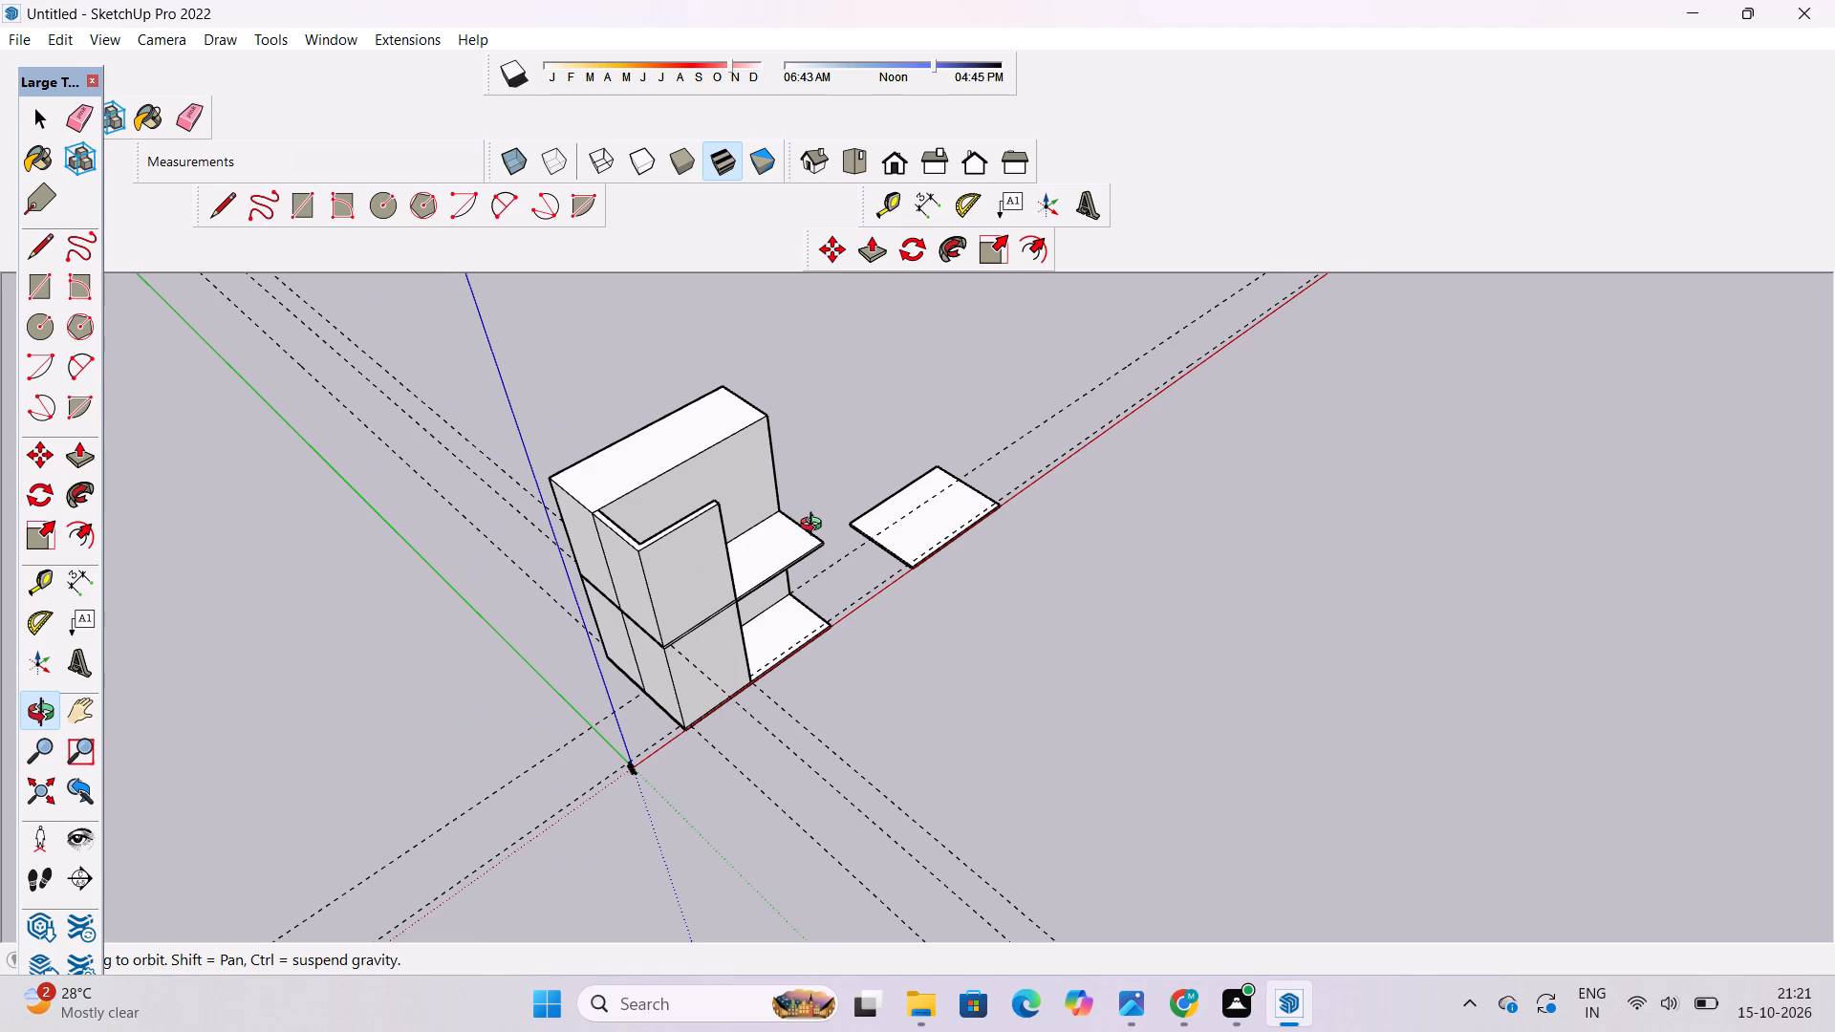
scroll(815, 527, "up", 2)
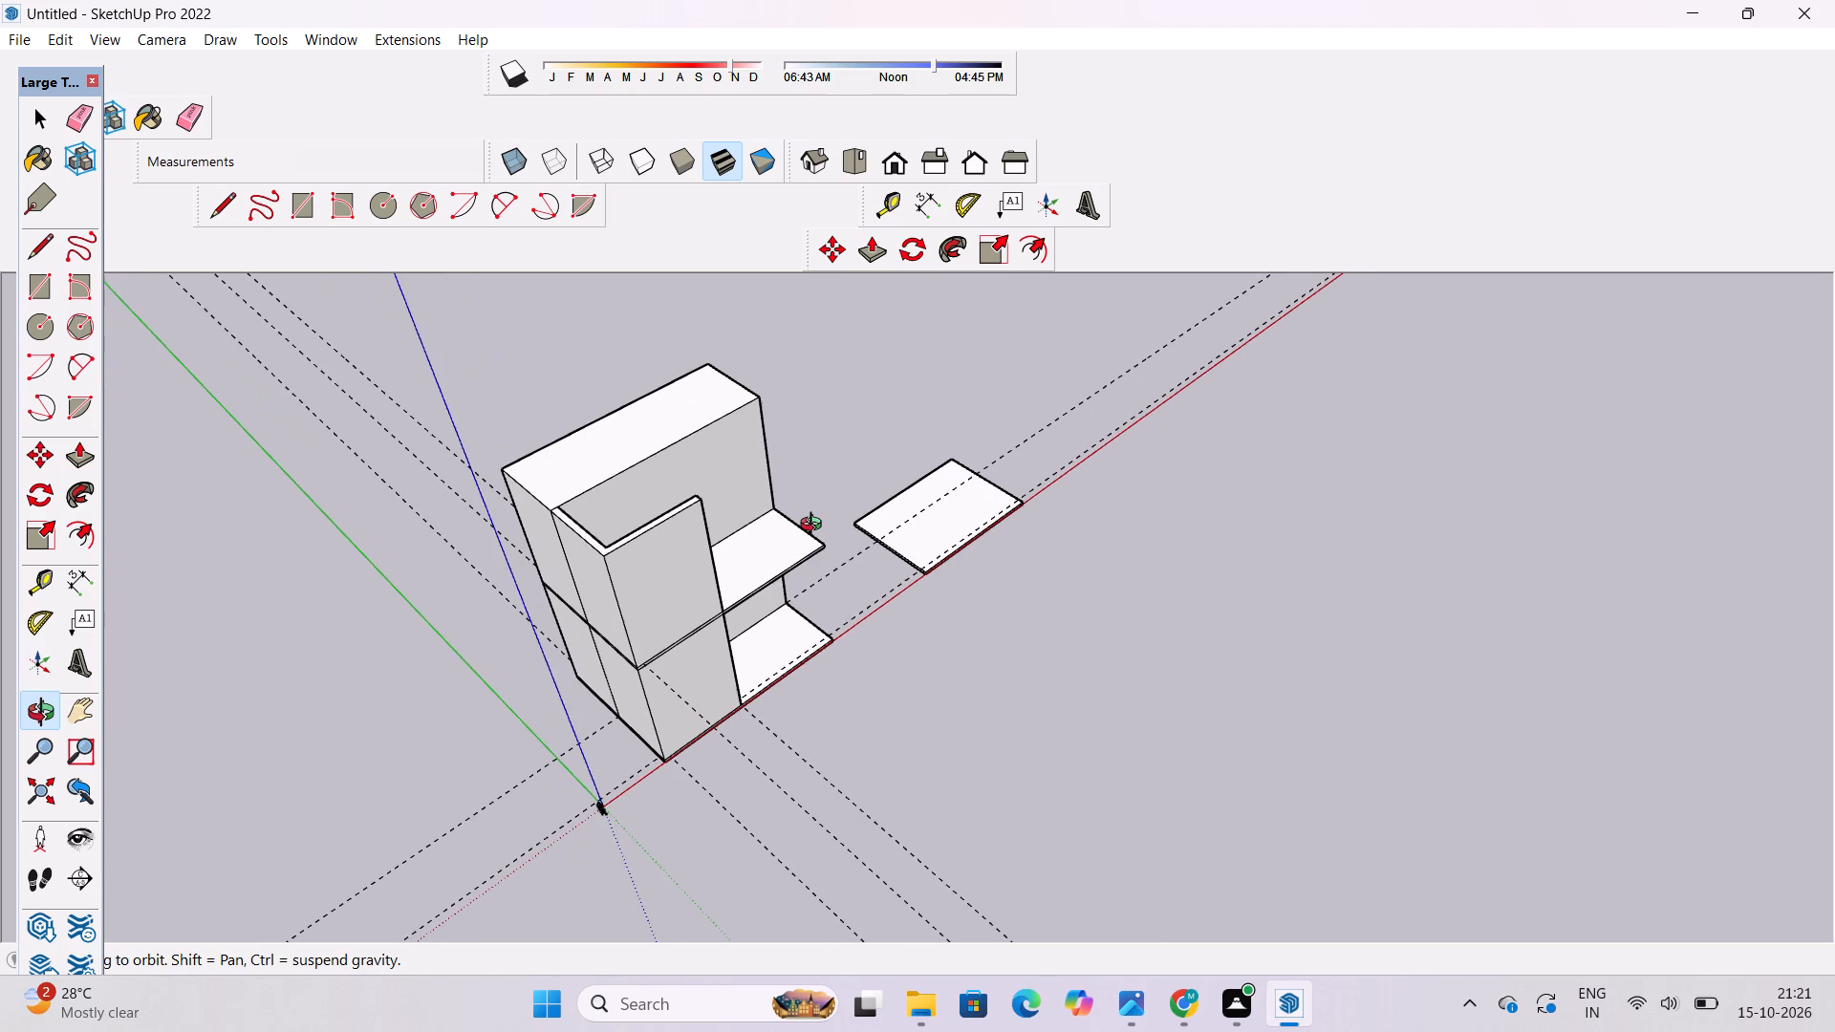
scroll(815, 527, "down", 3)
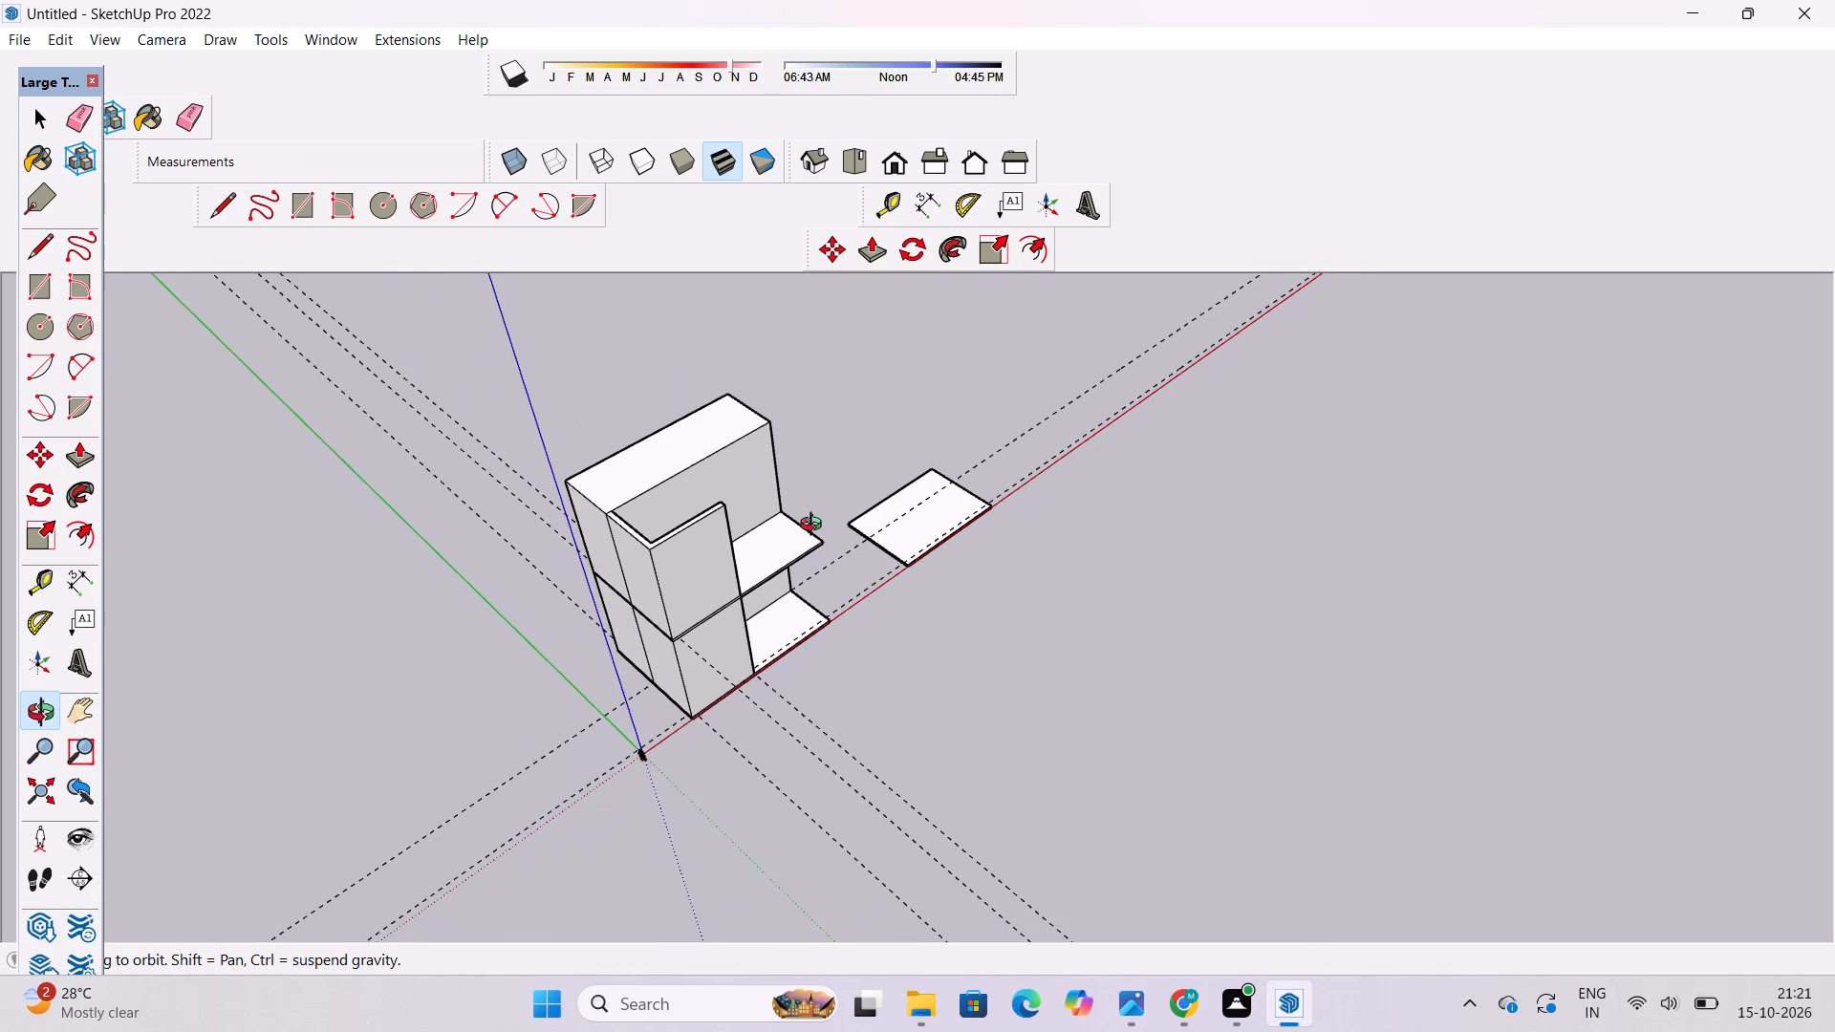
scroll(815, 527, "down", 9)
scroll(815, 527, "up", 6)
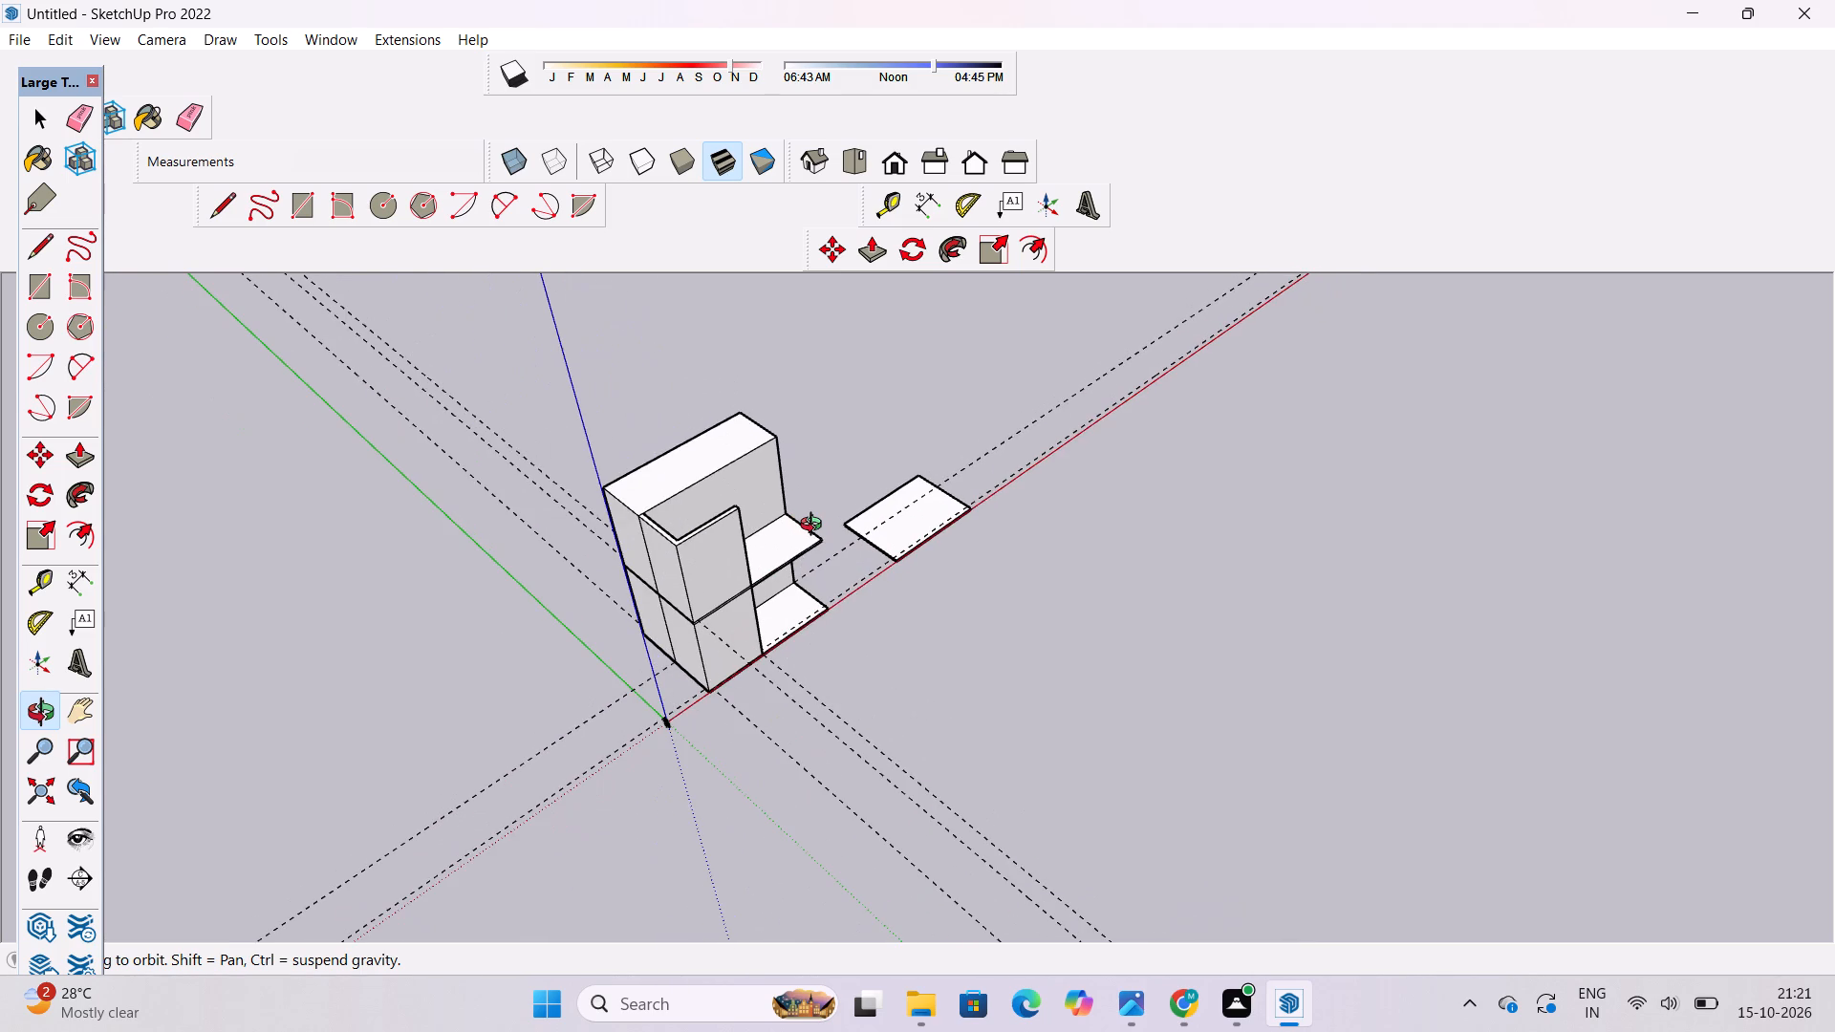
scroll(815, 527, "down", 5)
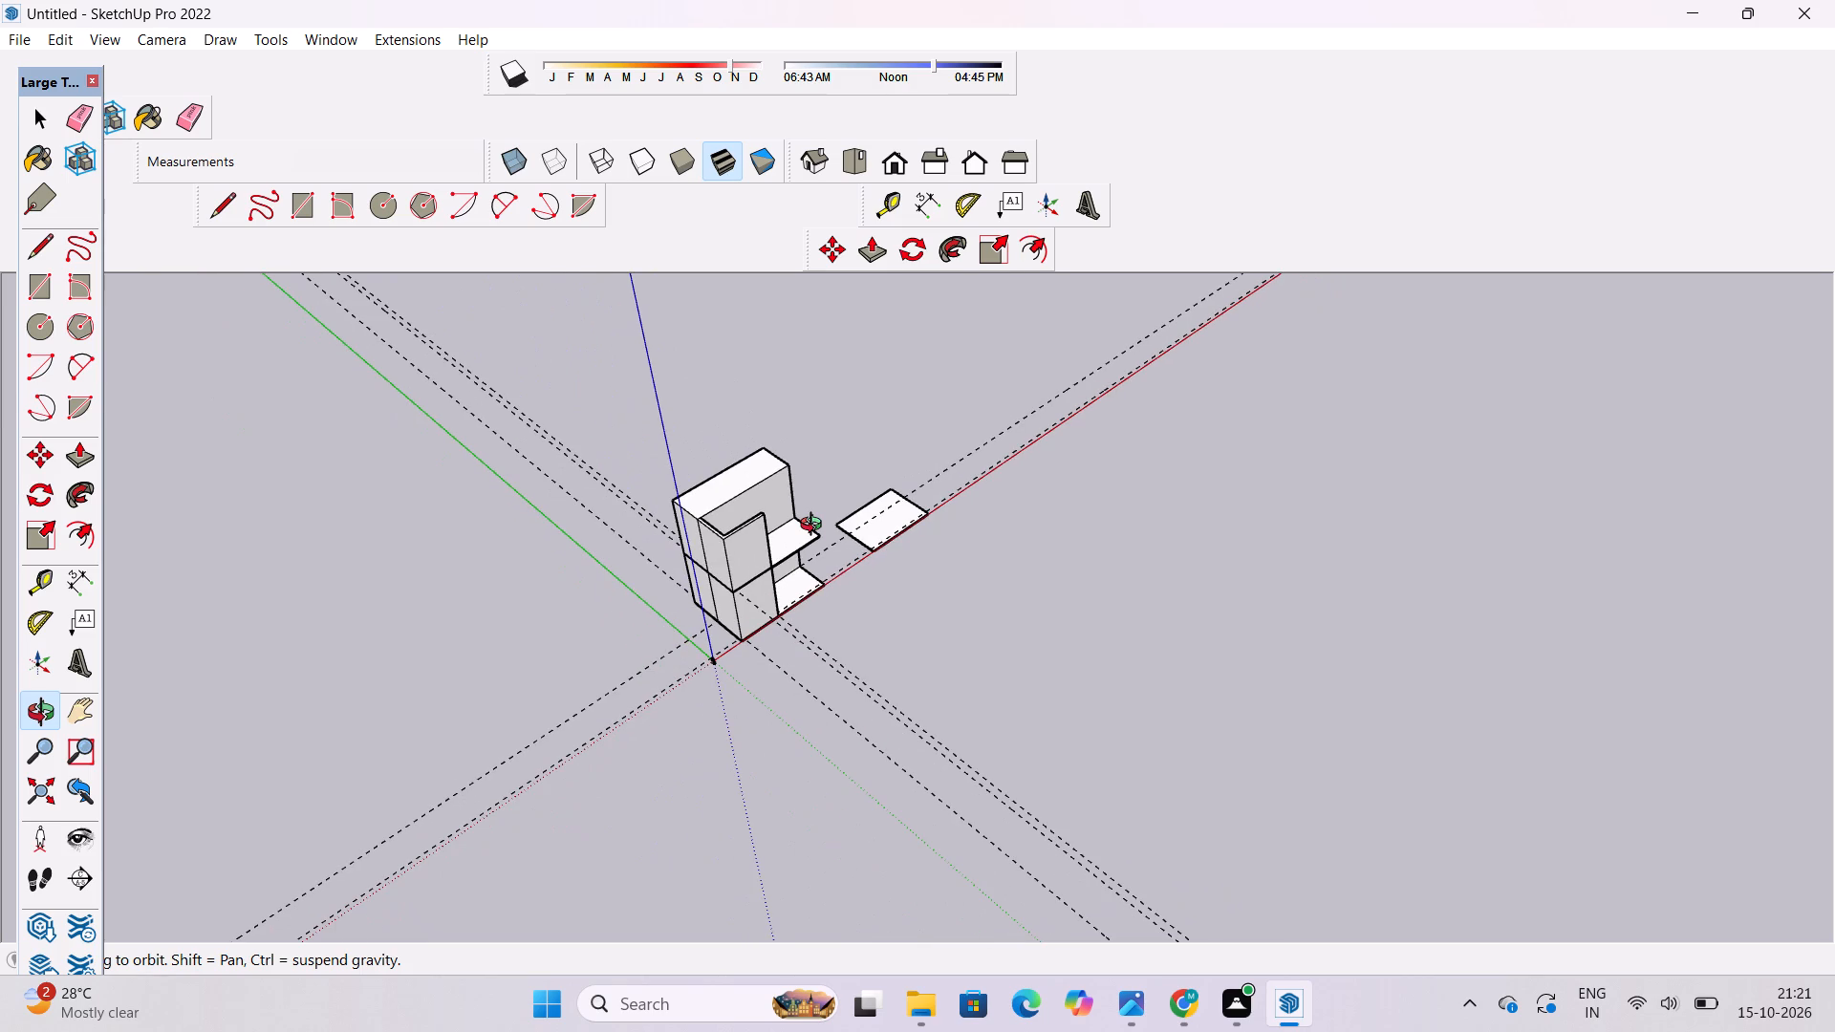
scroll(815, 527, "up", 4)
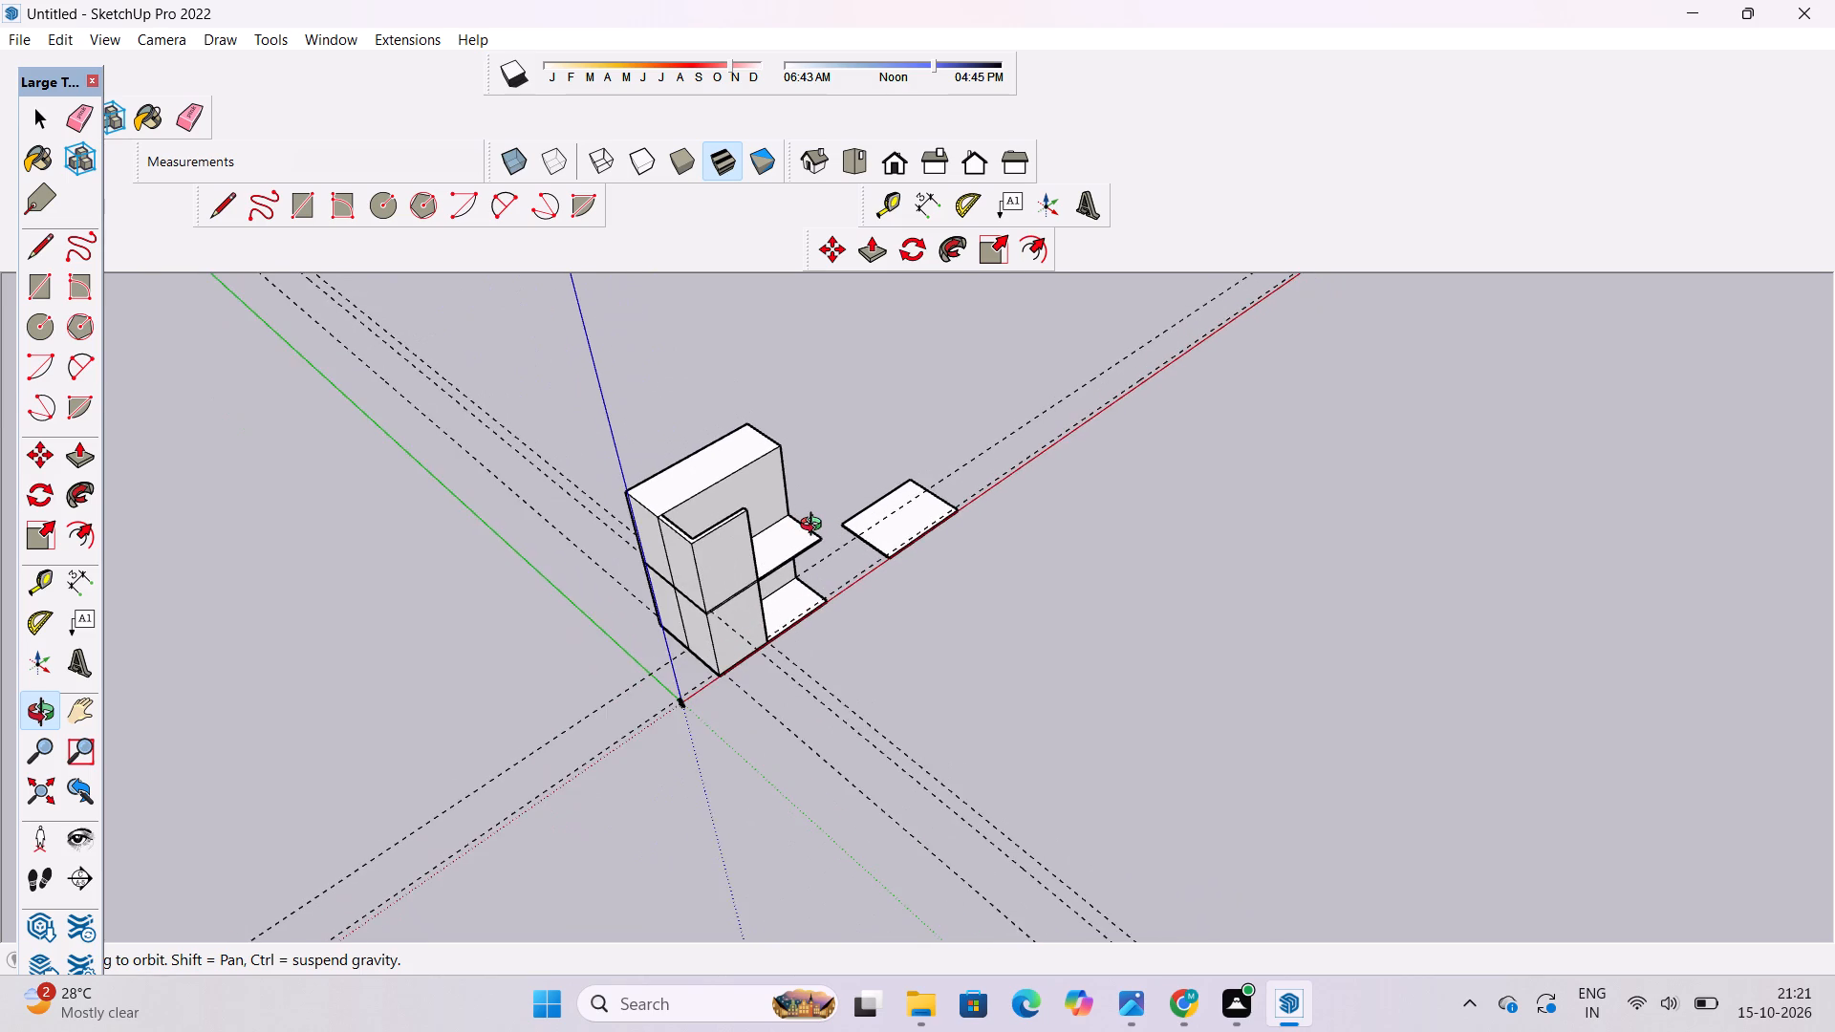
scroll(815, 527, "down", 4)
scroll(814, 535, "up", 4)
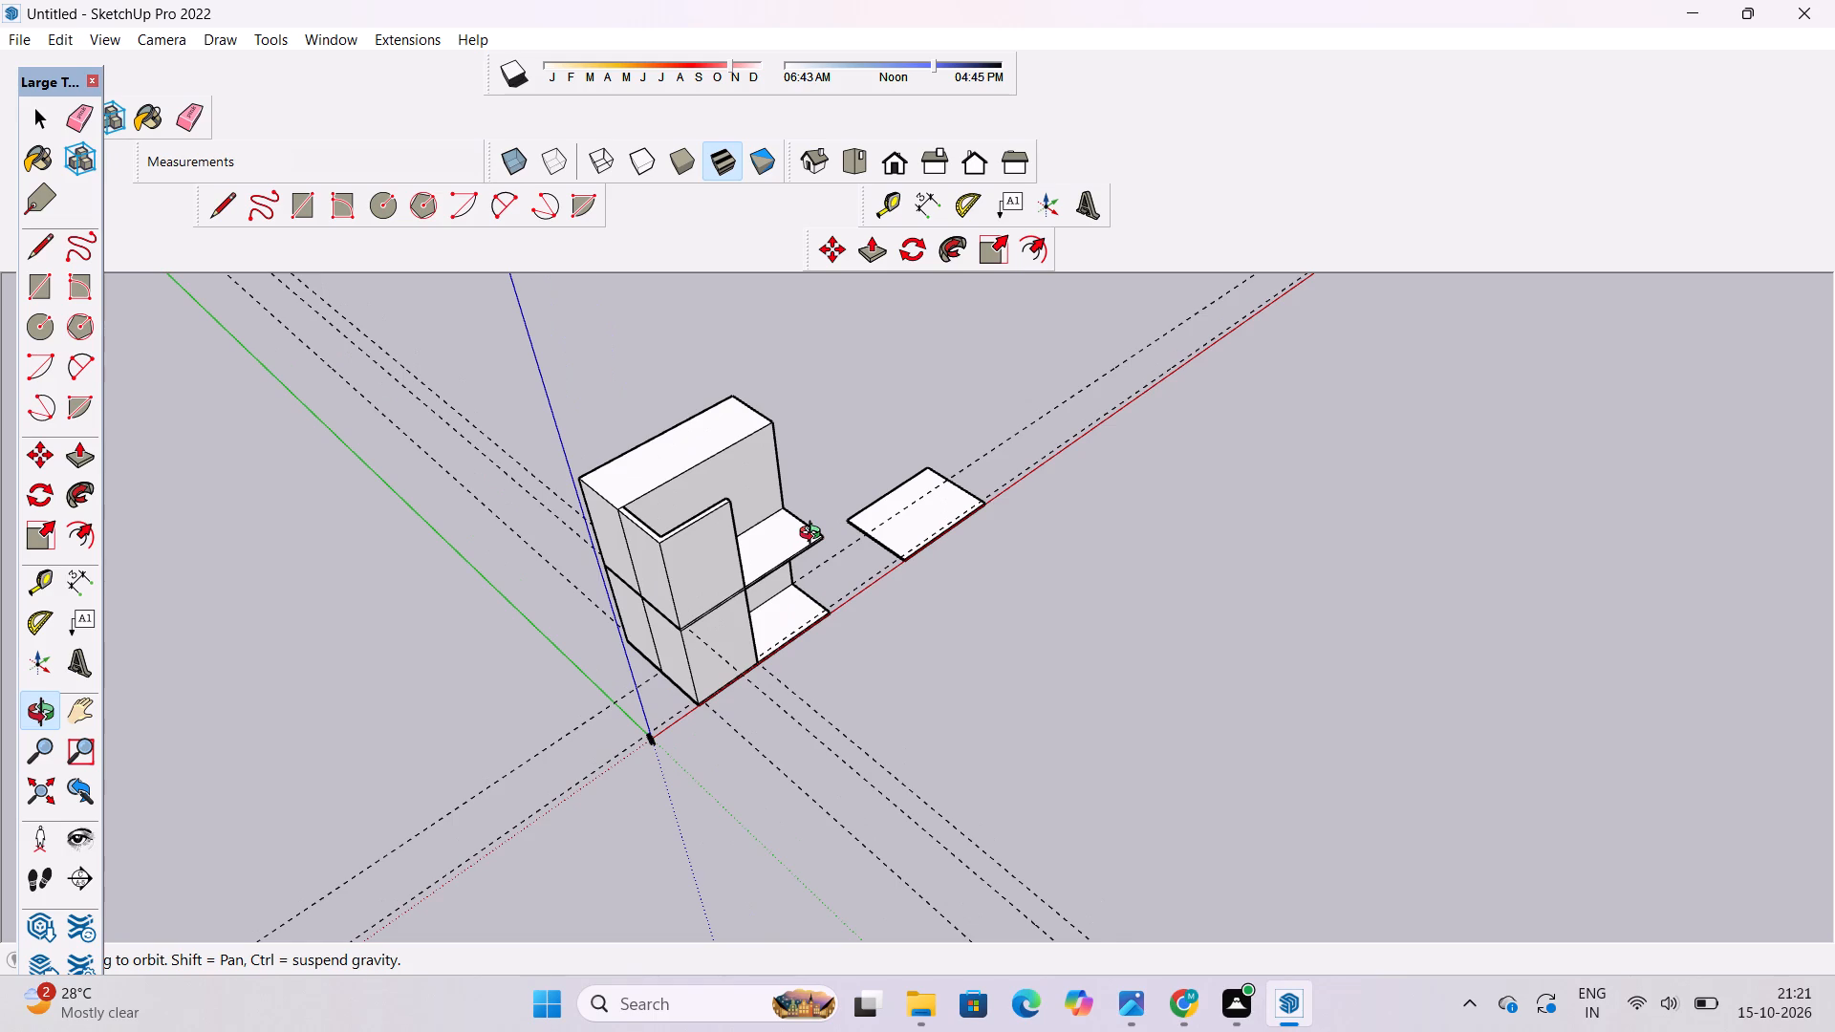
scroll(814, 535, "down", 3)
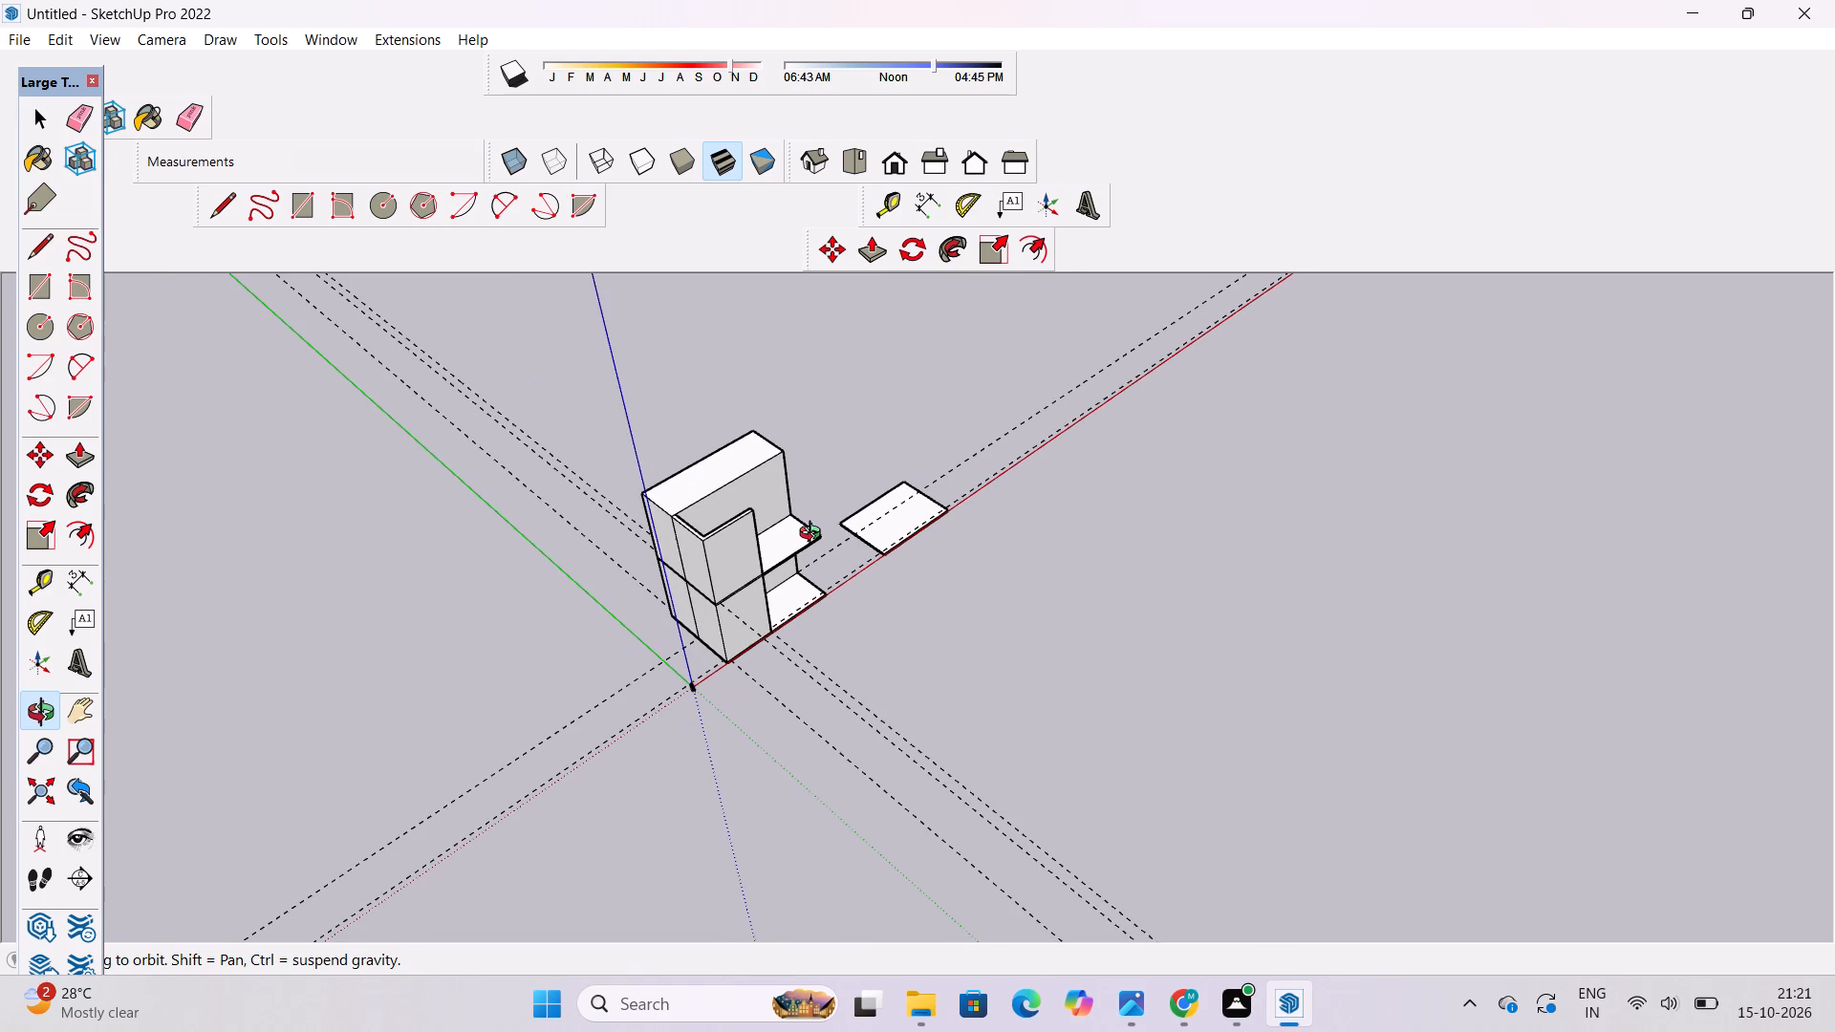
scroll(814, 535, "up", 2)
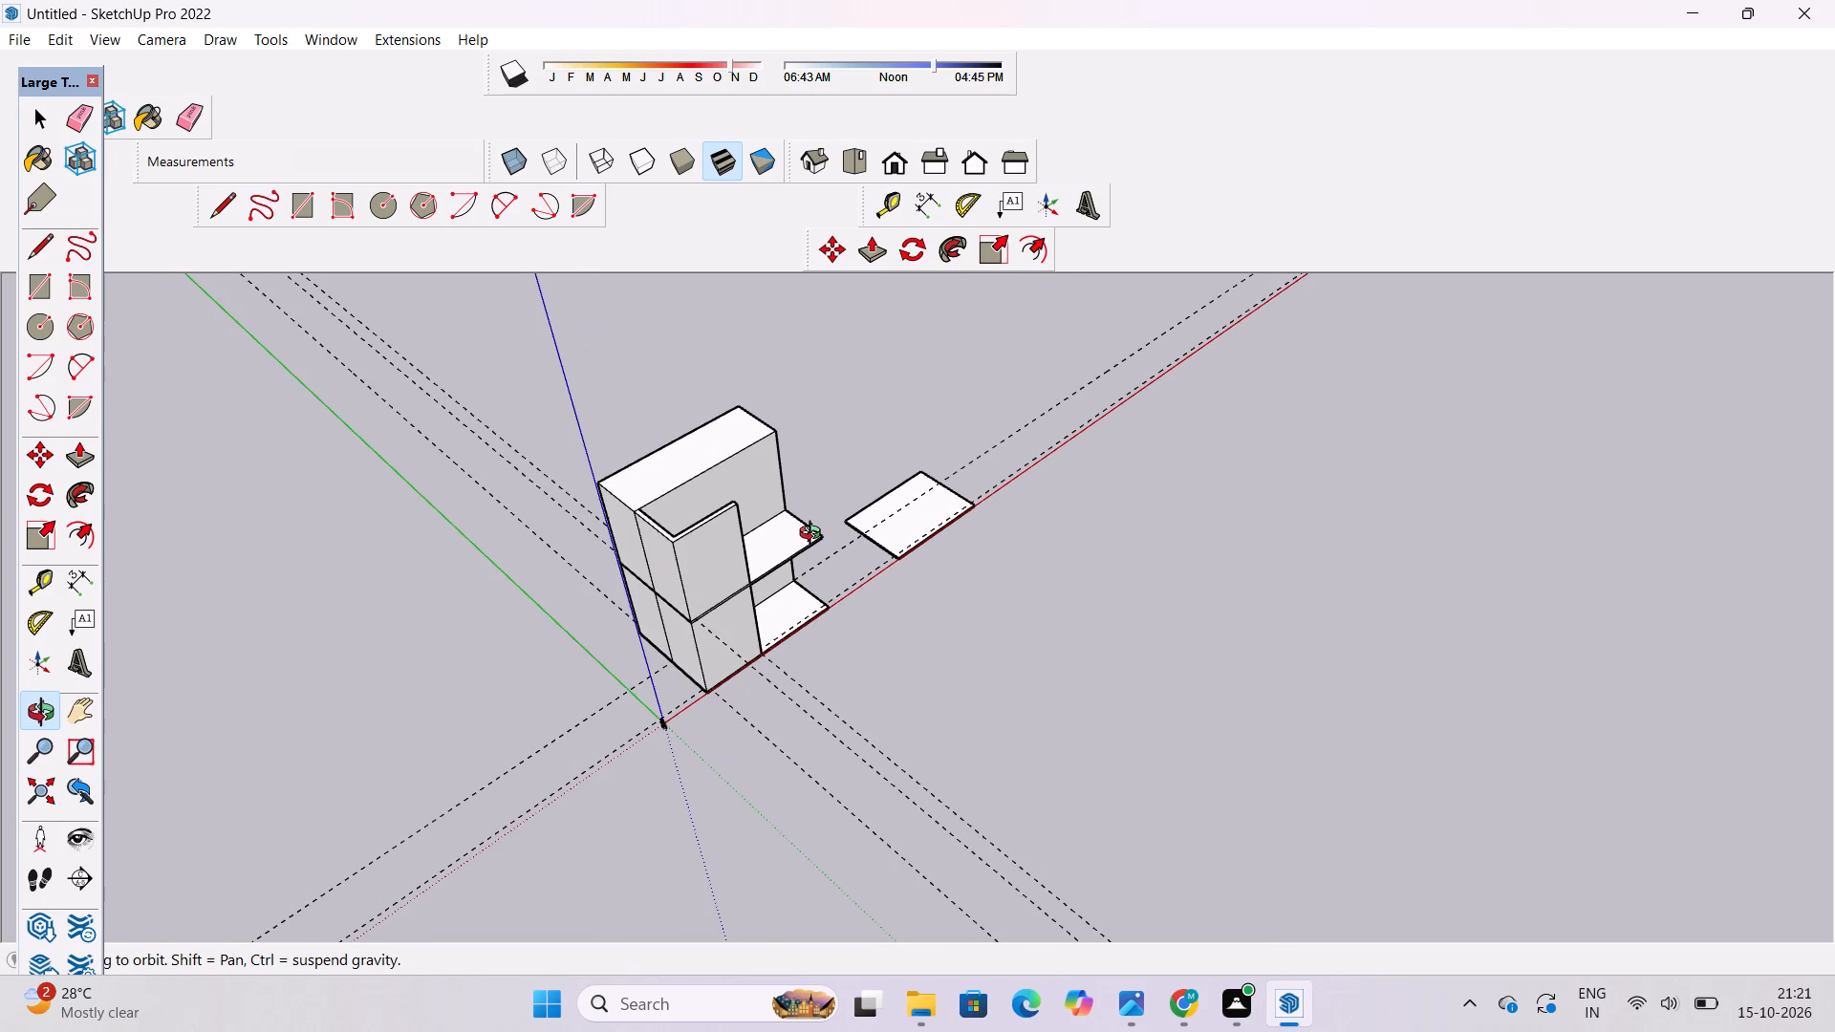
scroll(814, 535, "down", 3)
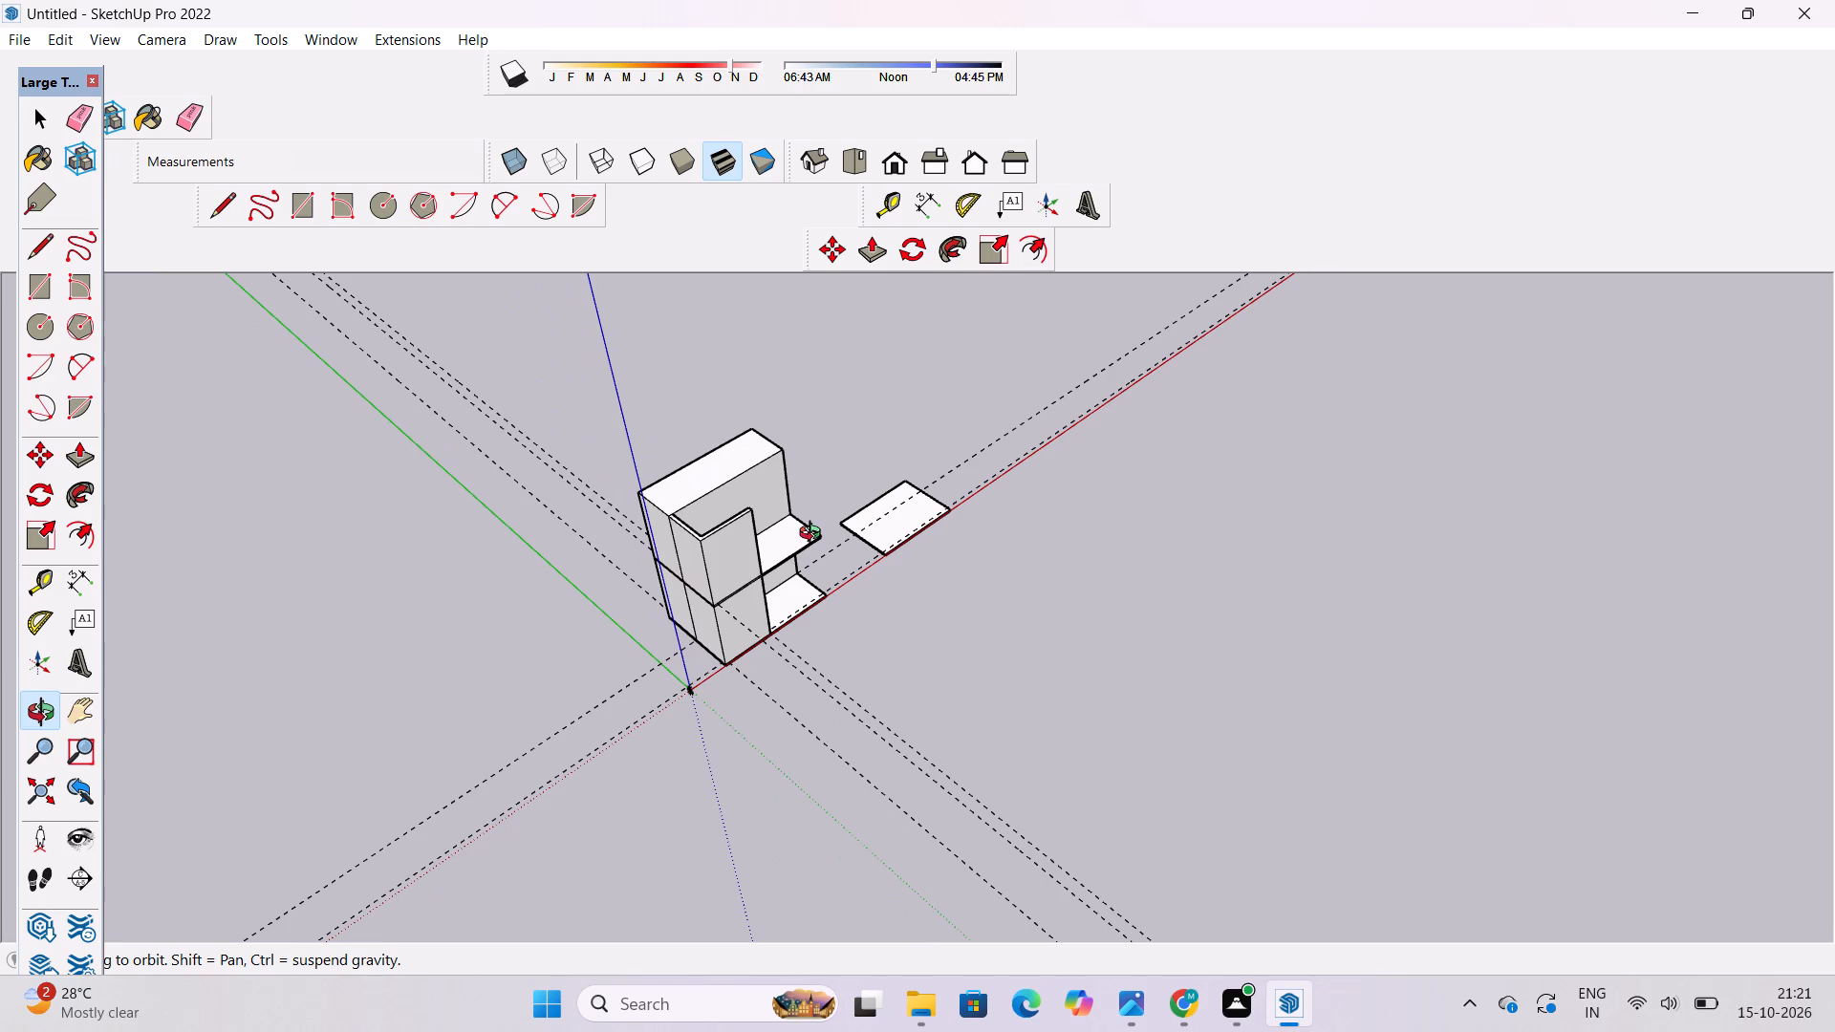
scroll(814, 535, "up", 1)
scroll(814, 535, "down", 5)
Copy the spare slab from its lower corner onto the top outer rear corner of the upper rear block.
left_click(798, 530)
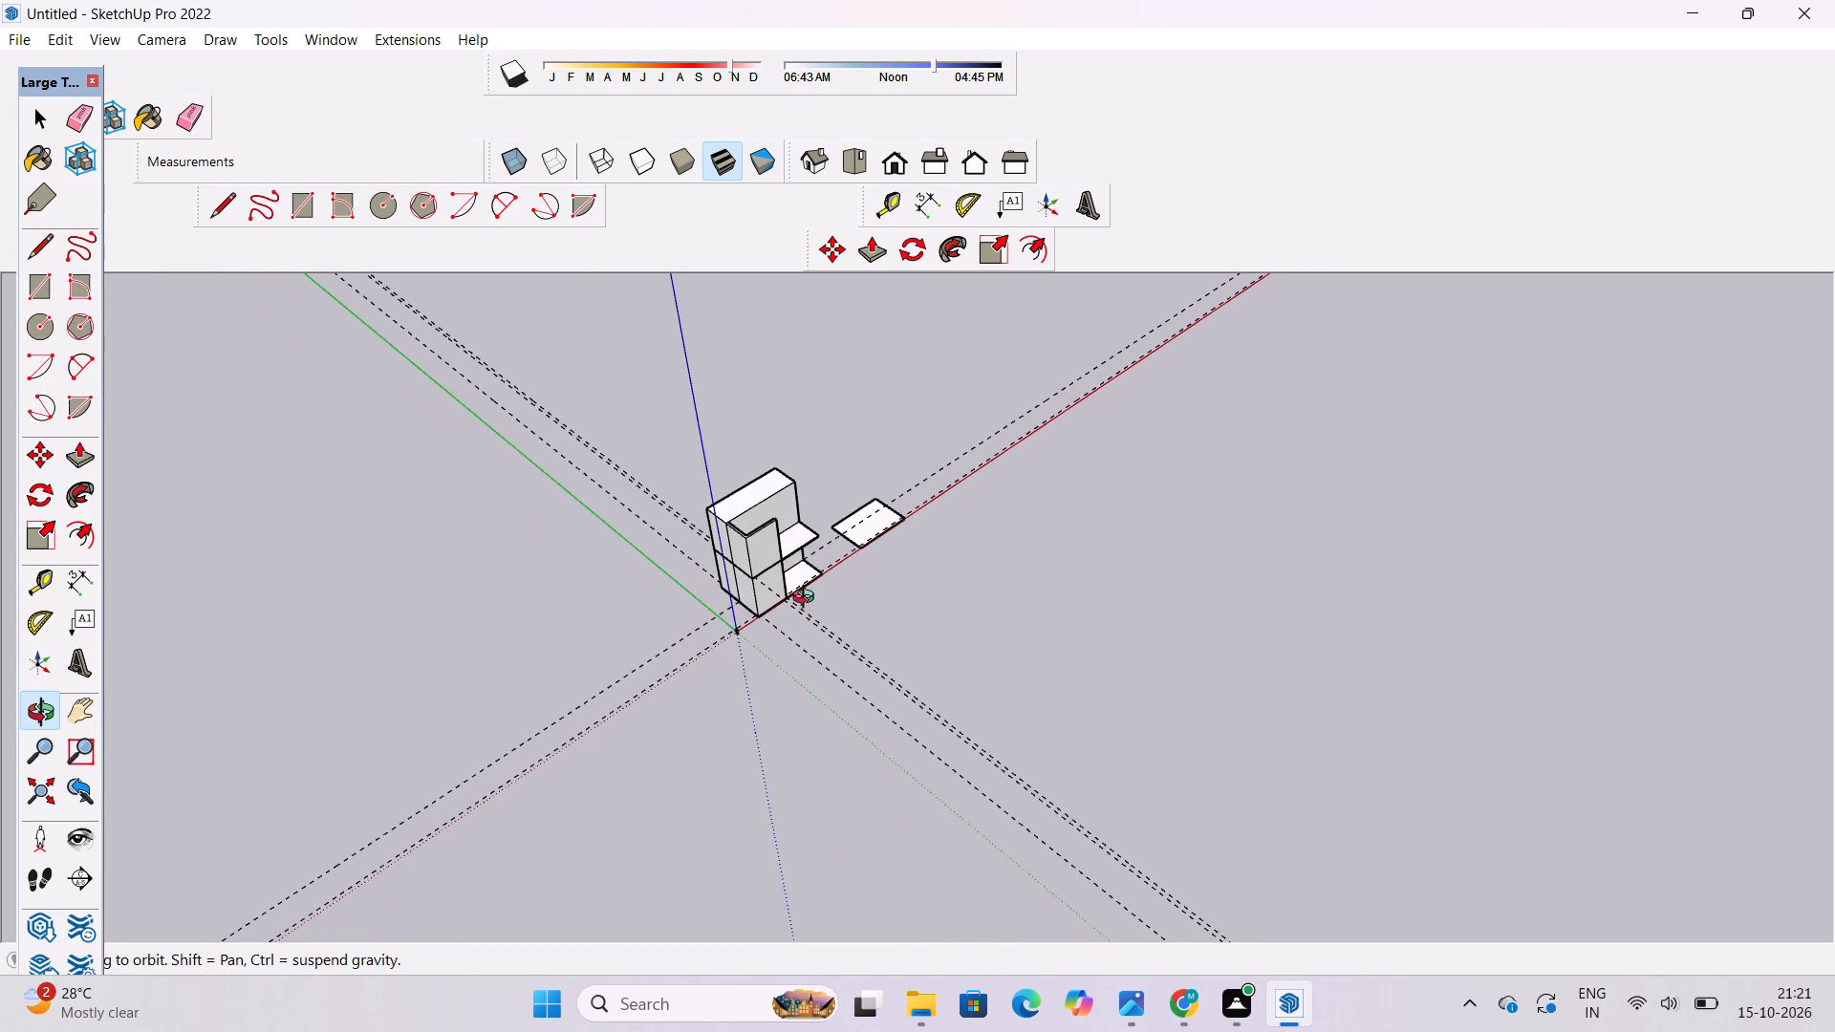
scroll(803, 593, "up", 5)
left_click_drag(797, 561, 799, 656, "shift")
scroll(802, 642, "up", 11)
left_click_drag(795, 630, 724, 583, "shift")
scroll(702, 562, "down", 3)
left_click_drag(701, 571, 727, 638, "shift")
left_click_drag(727, 638, 729, 618)
key("space")
left_click(937, 571)
key("m")
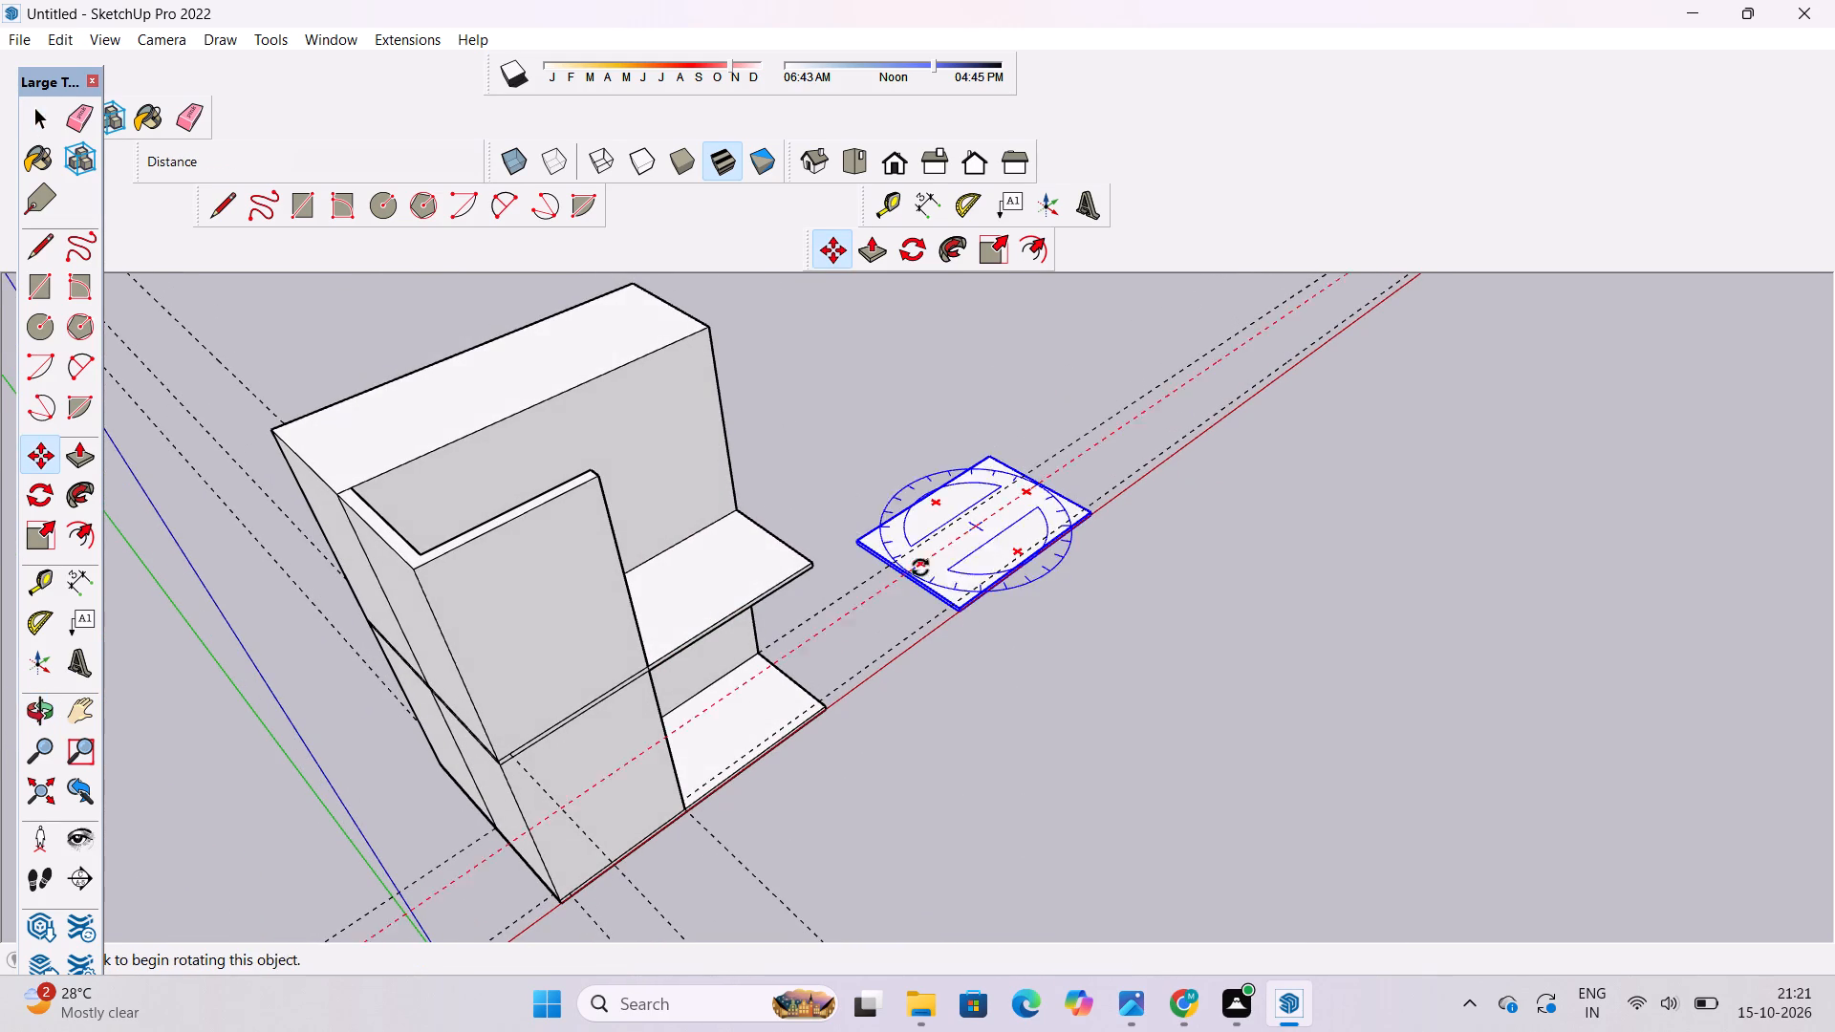
scroll(896, 565, "down", 2)
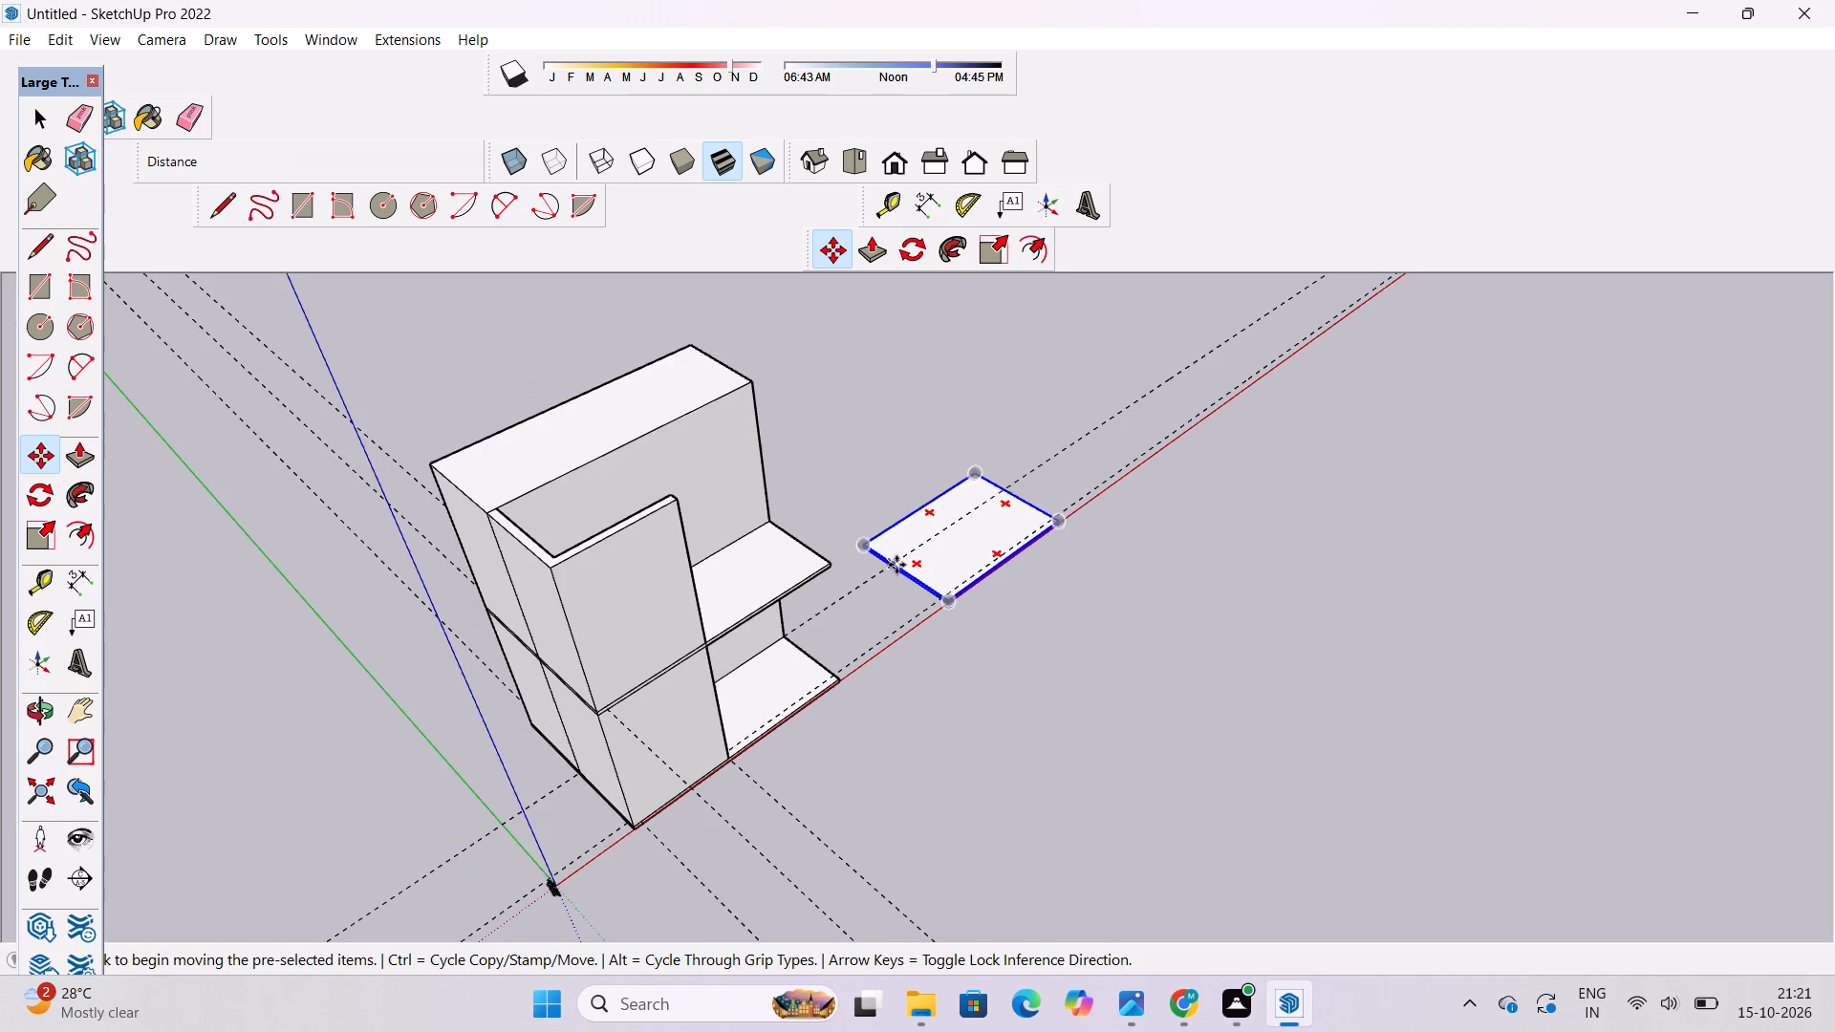
scroll(845, 547, "up", 20)
scroll(845, 547, "up", 5)
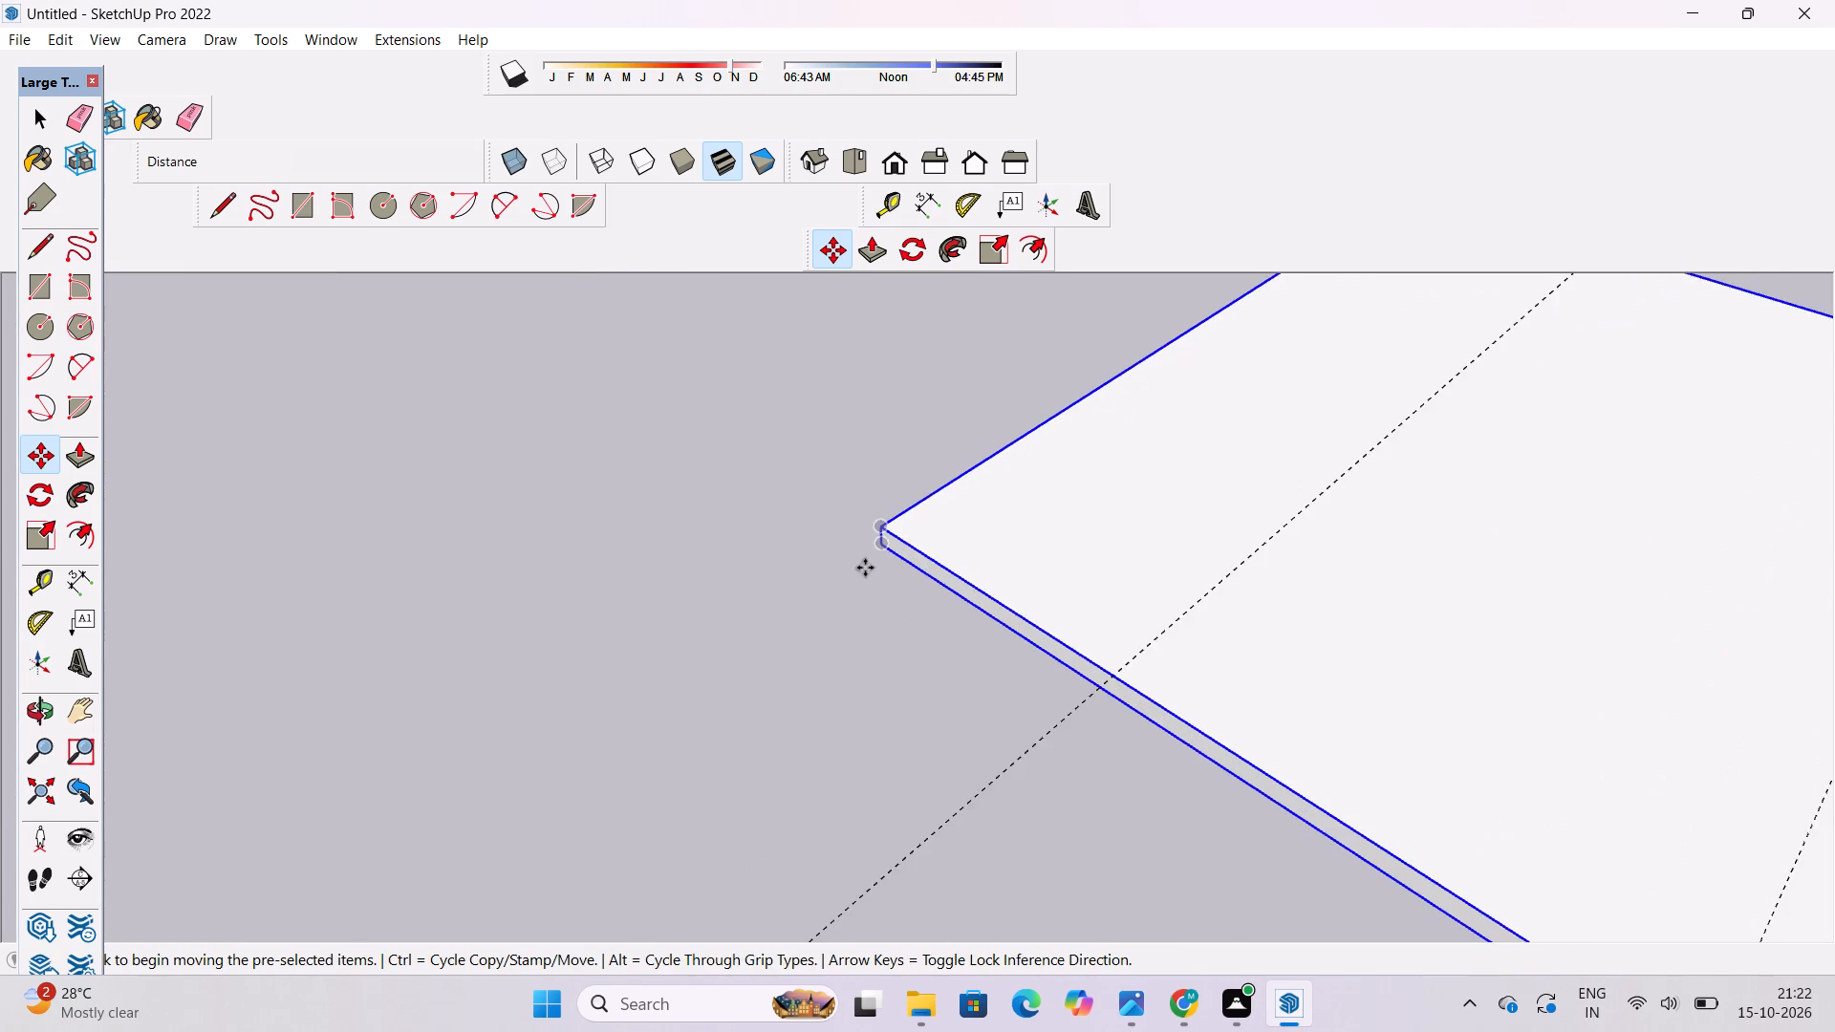
scroll(865, 568, "up", 2)
left_click(886, 537)
scroll(966, 622, "down", 20)
scroll(969, 618, "up", 7)
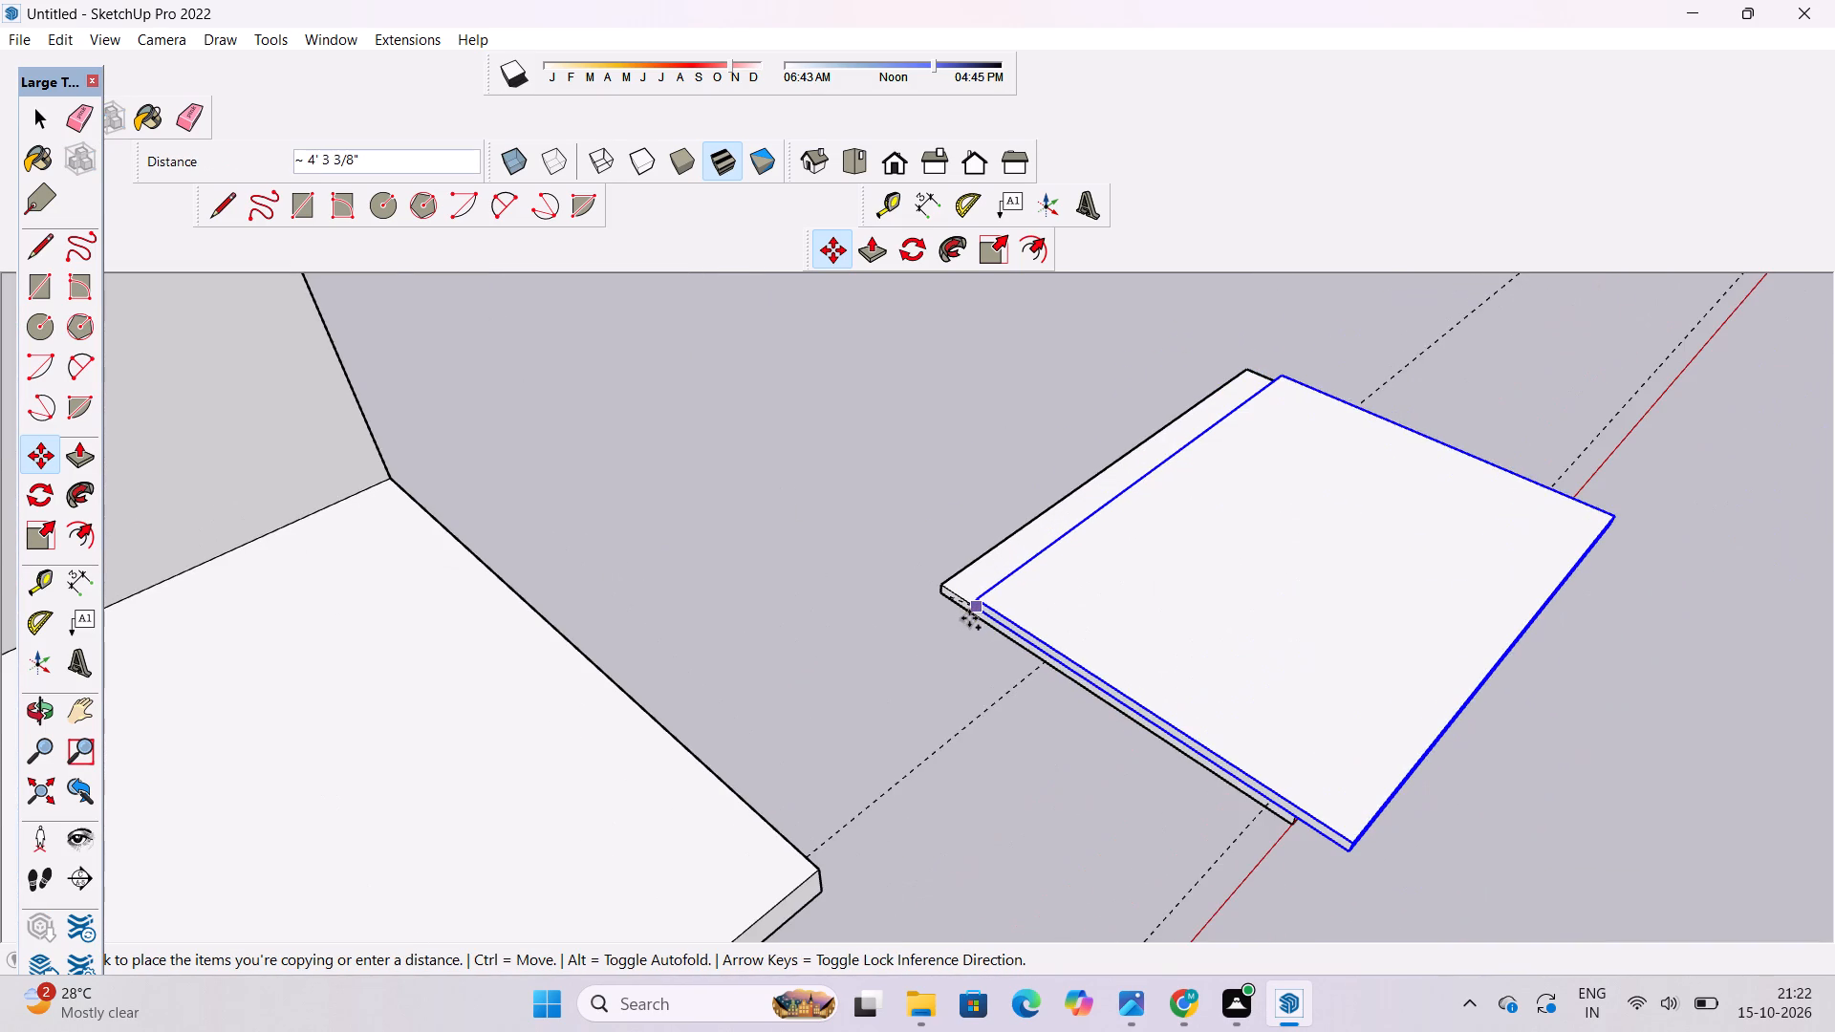
scroll(969, 618, "down", 3)
scroll(969, 618, "up", 1)
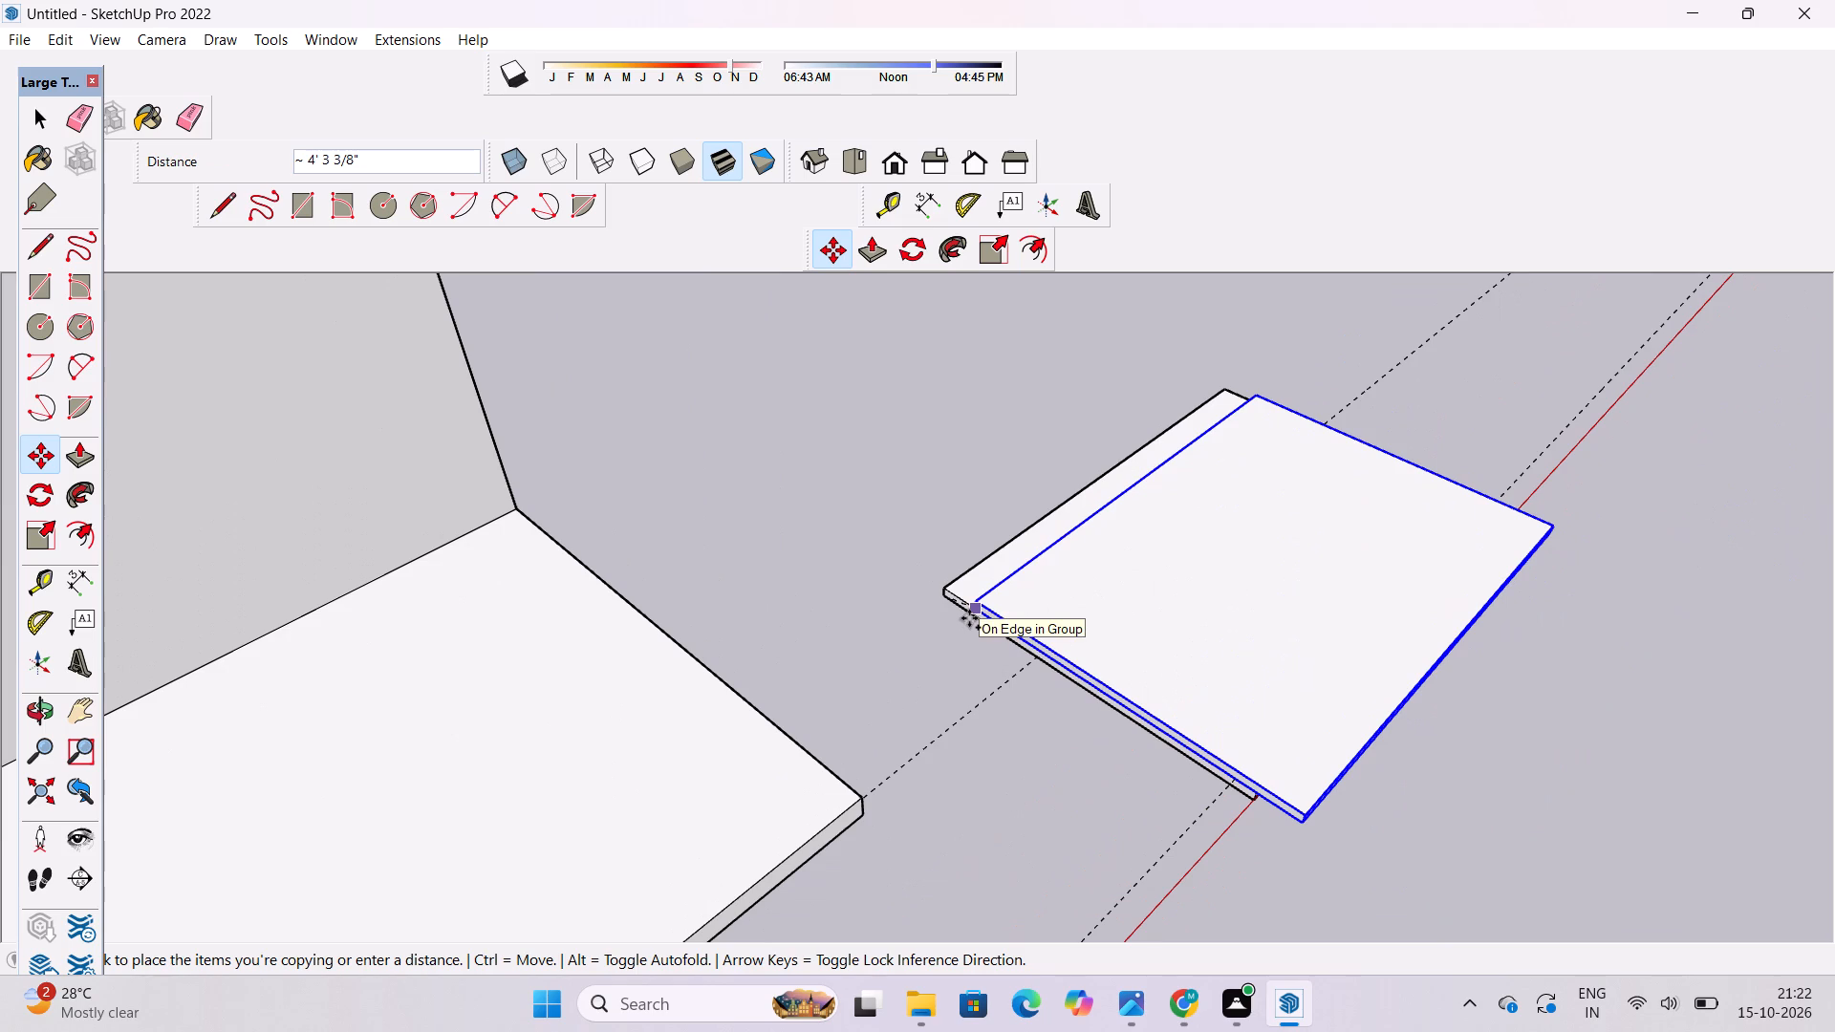
scroll(969, 618, "up", 1)
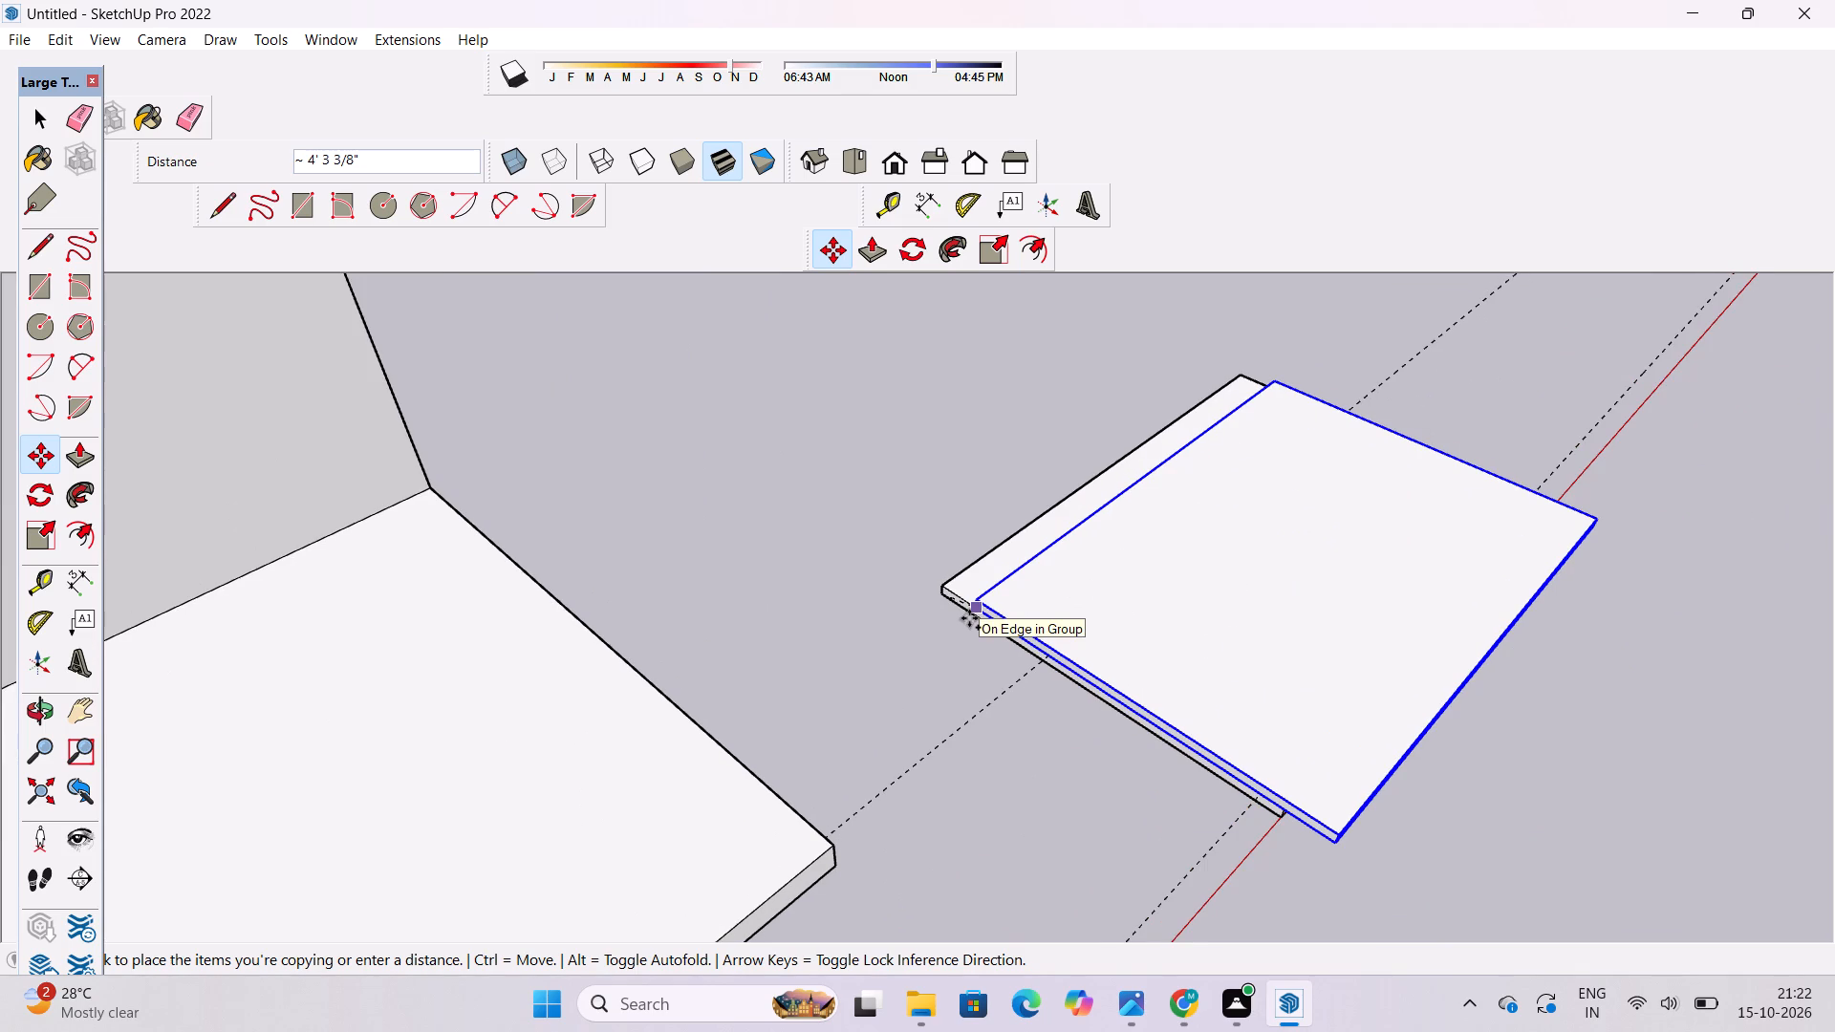
scroll(969, 618, "down", 1)
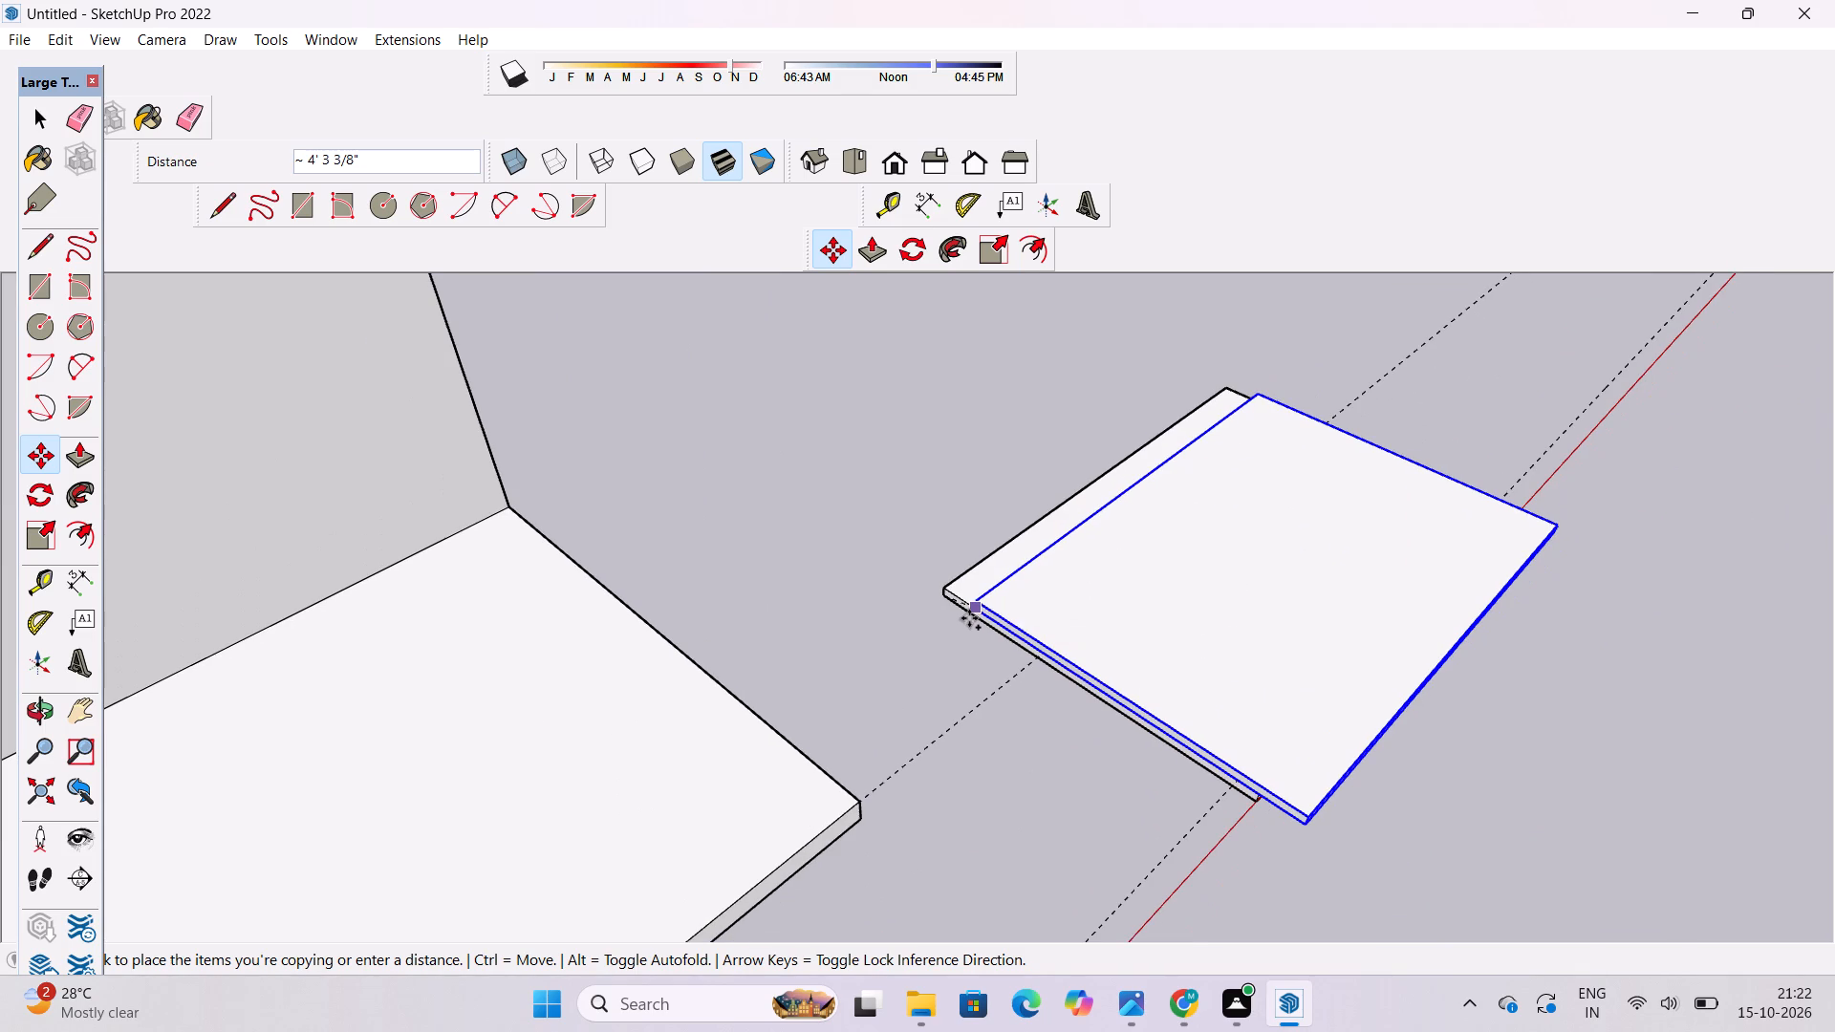
scroll(969, 618, "down", 3)
scroll(969, 618, "up", 4)
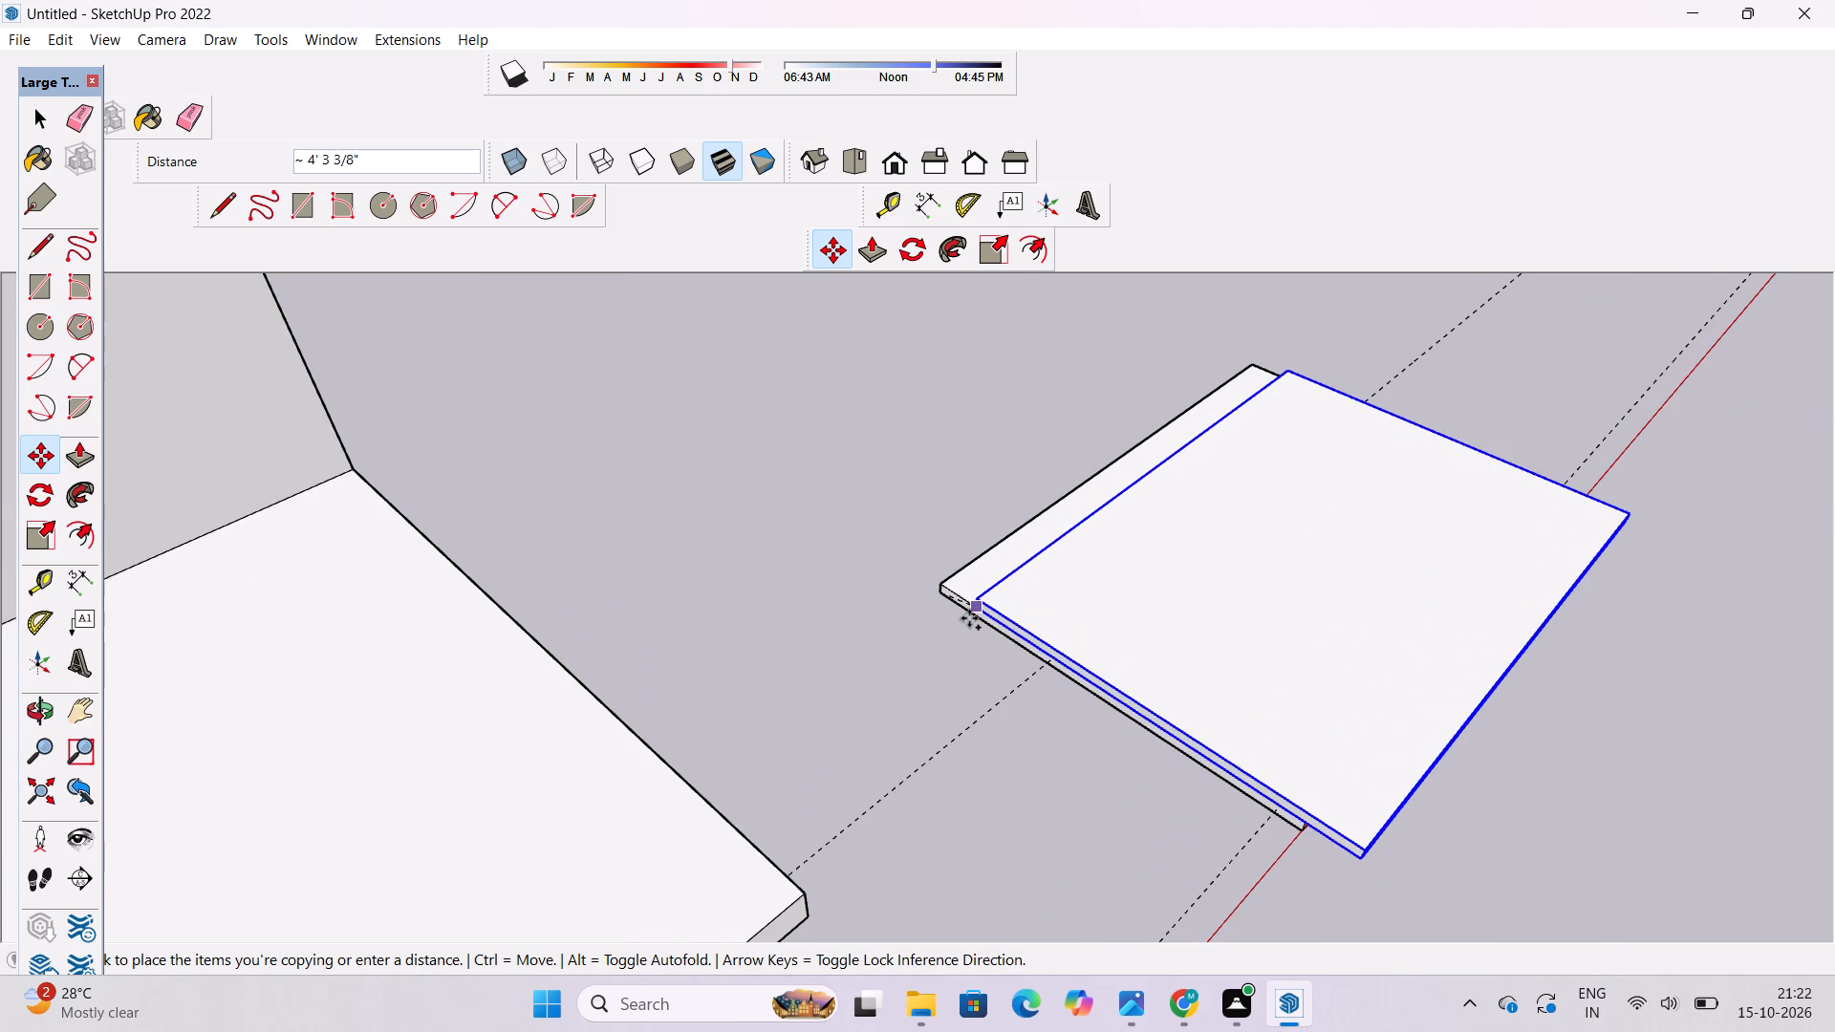
scroll(969, 618, "down", 2)
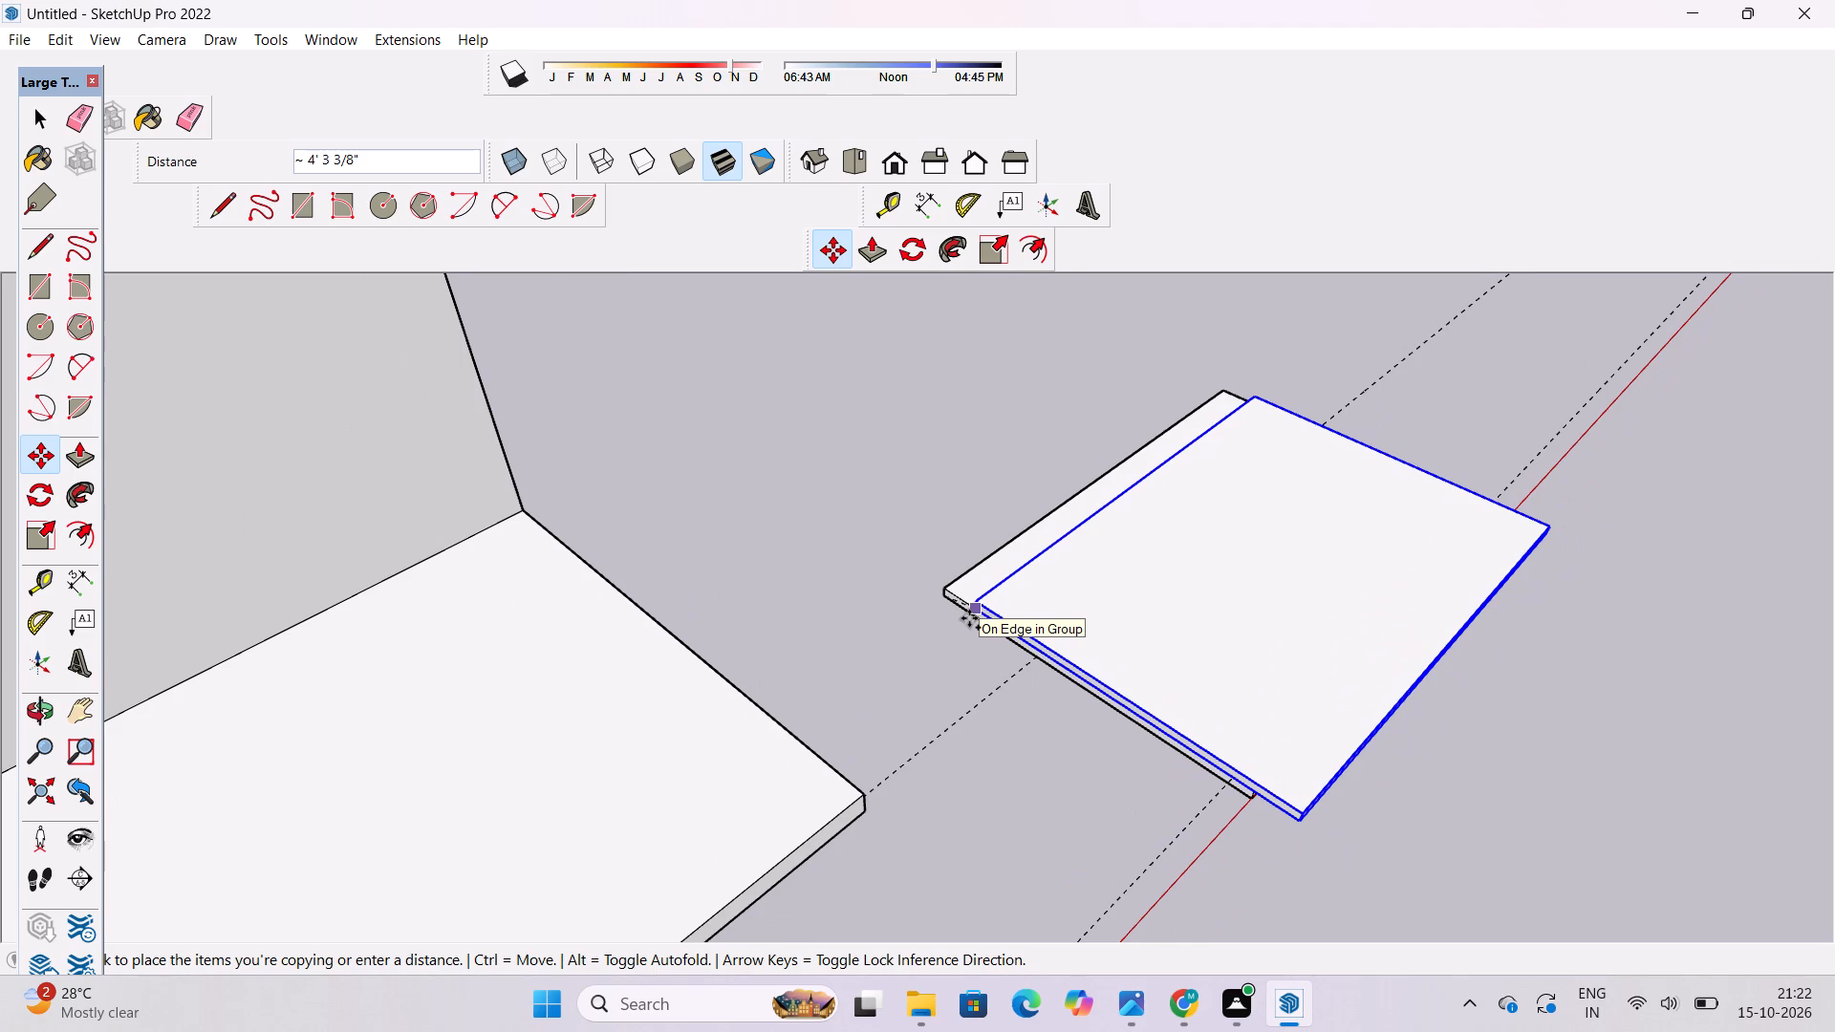
scroll(969, 618, "up", 1)
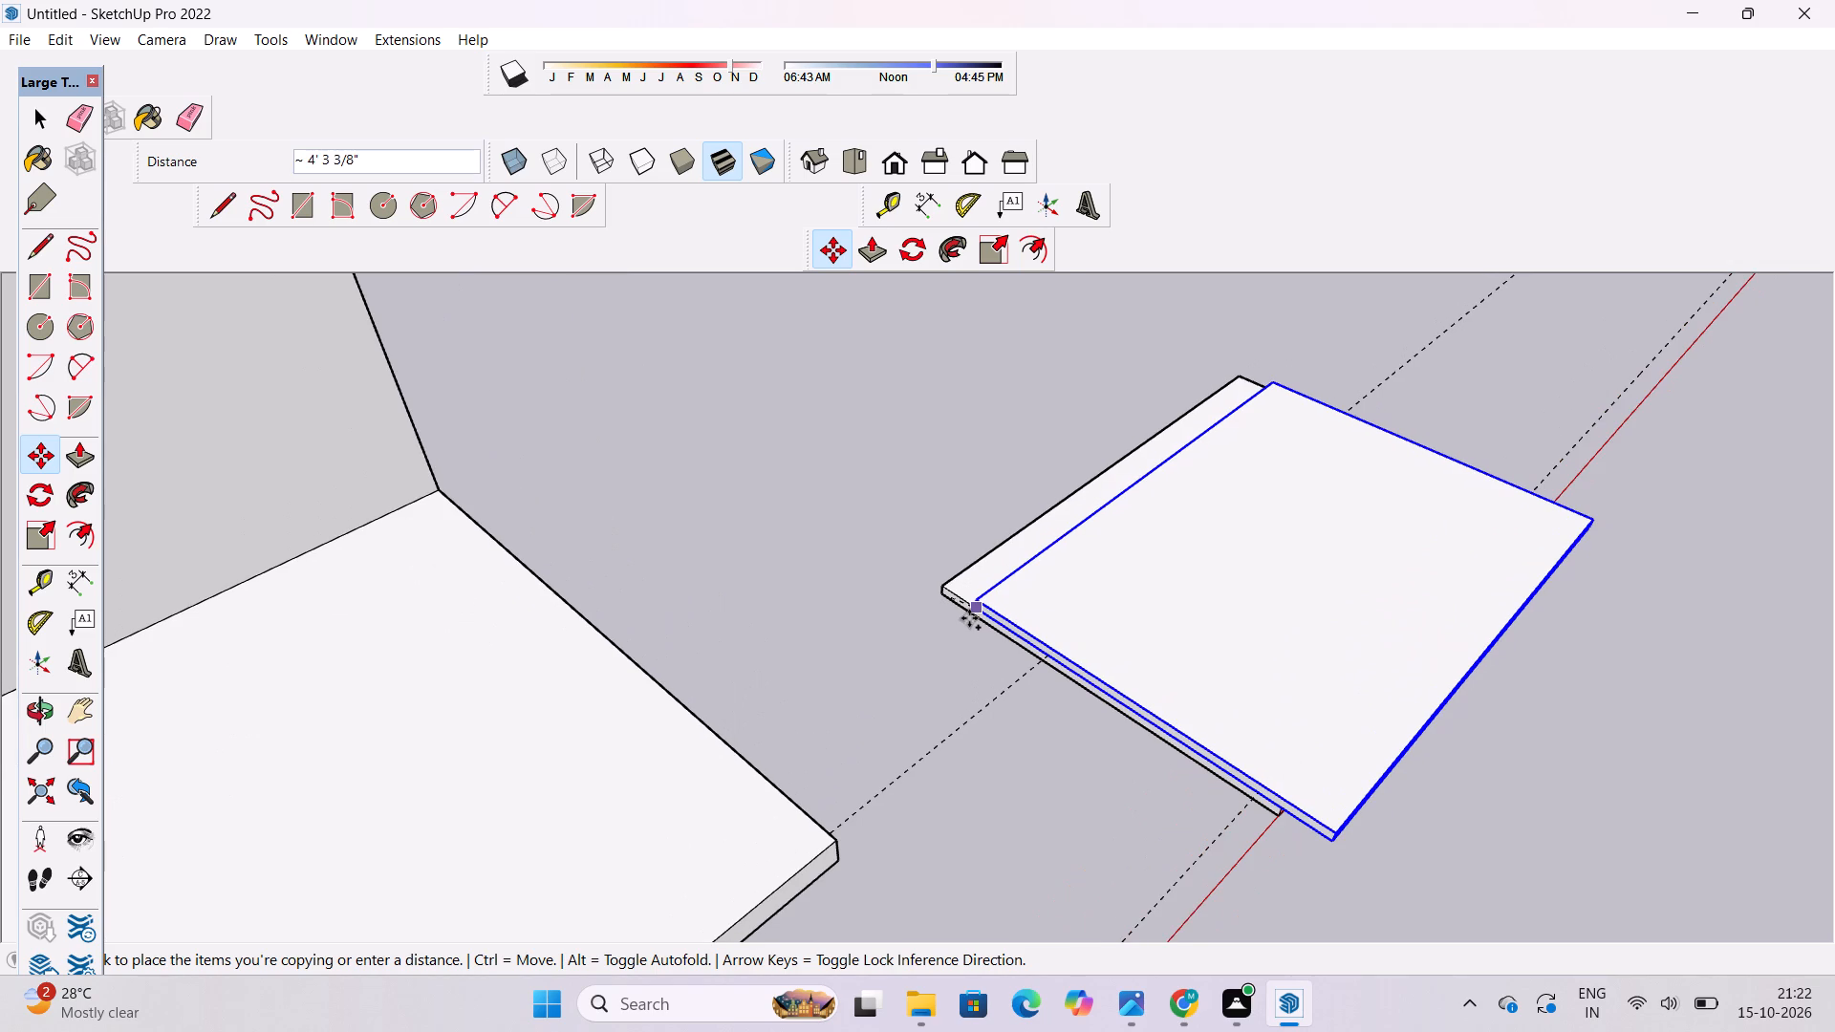
scroll(969, 618, "down", 1)
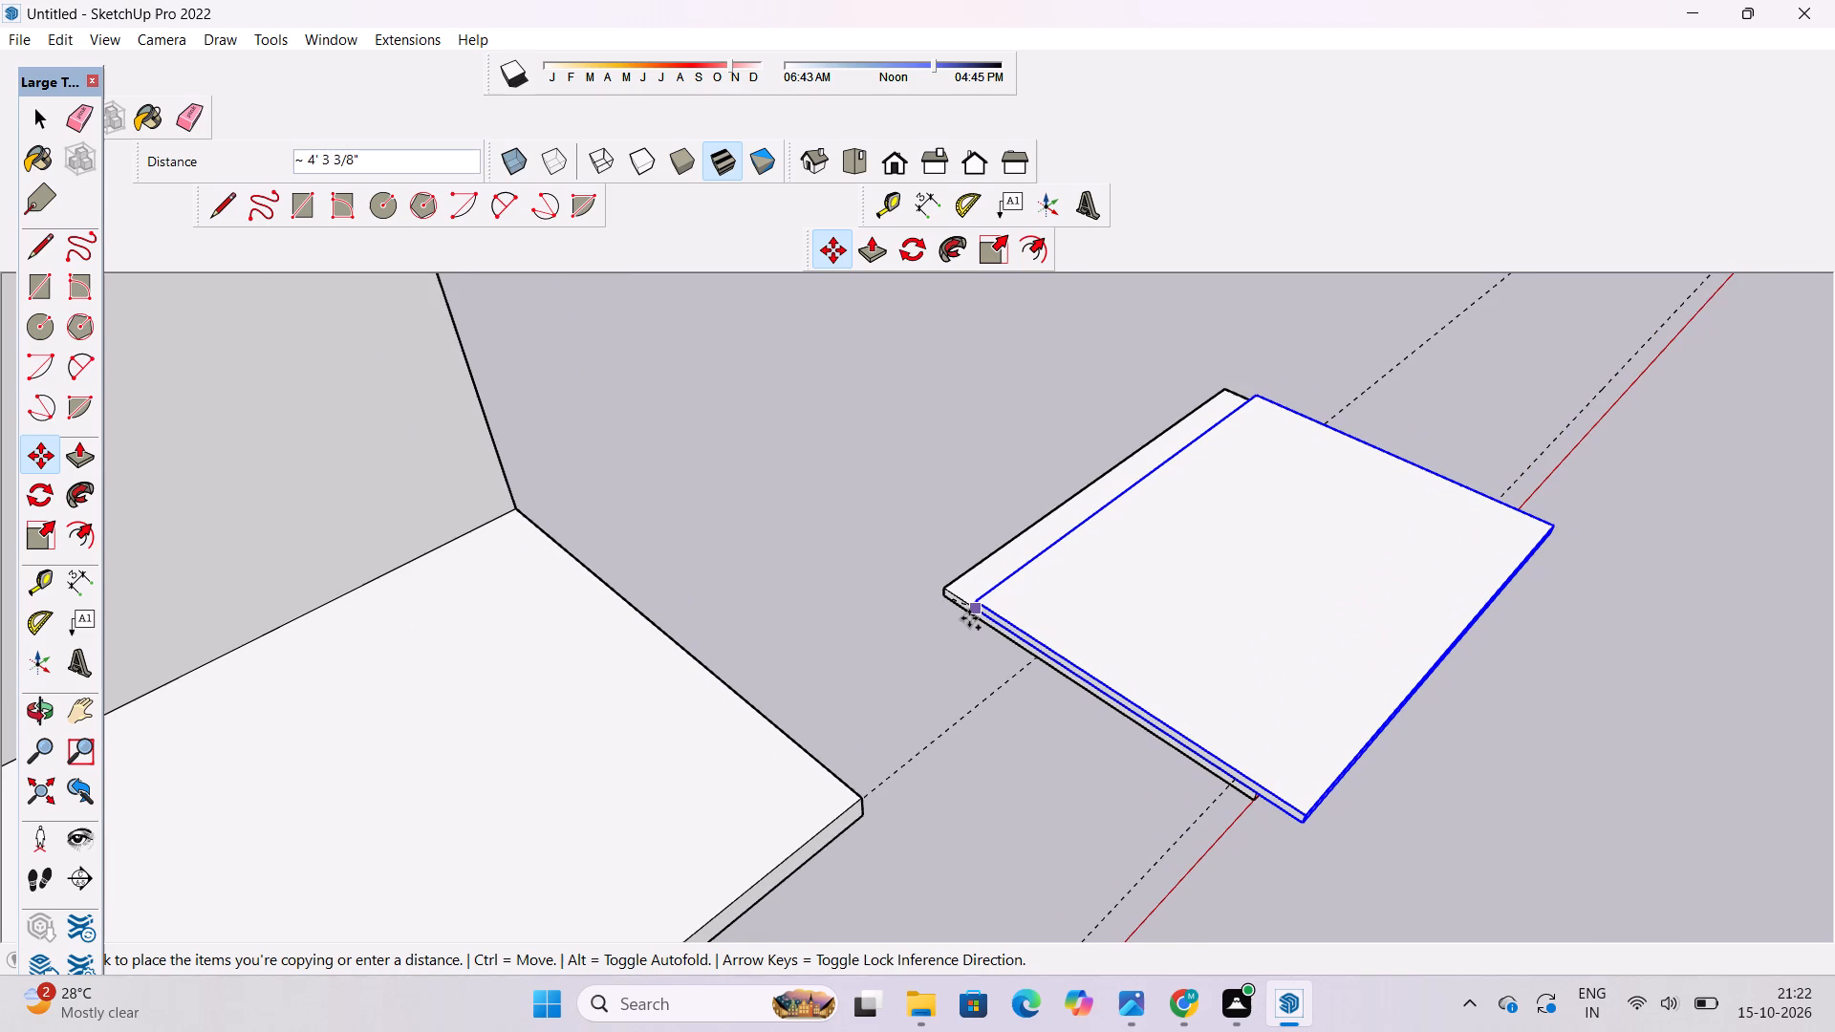
scroll(969, 618, "down", 1)
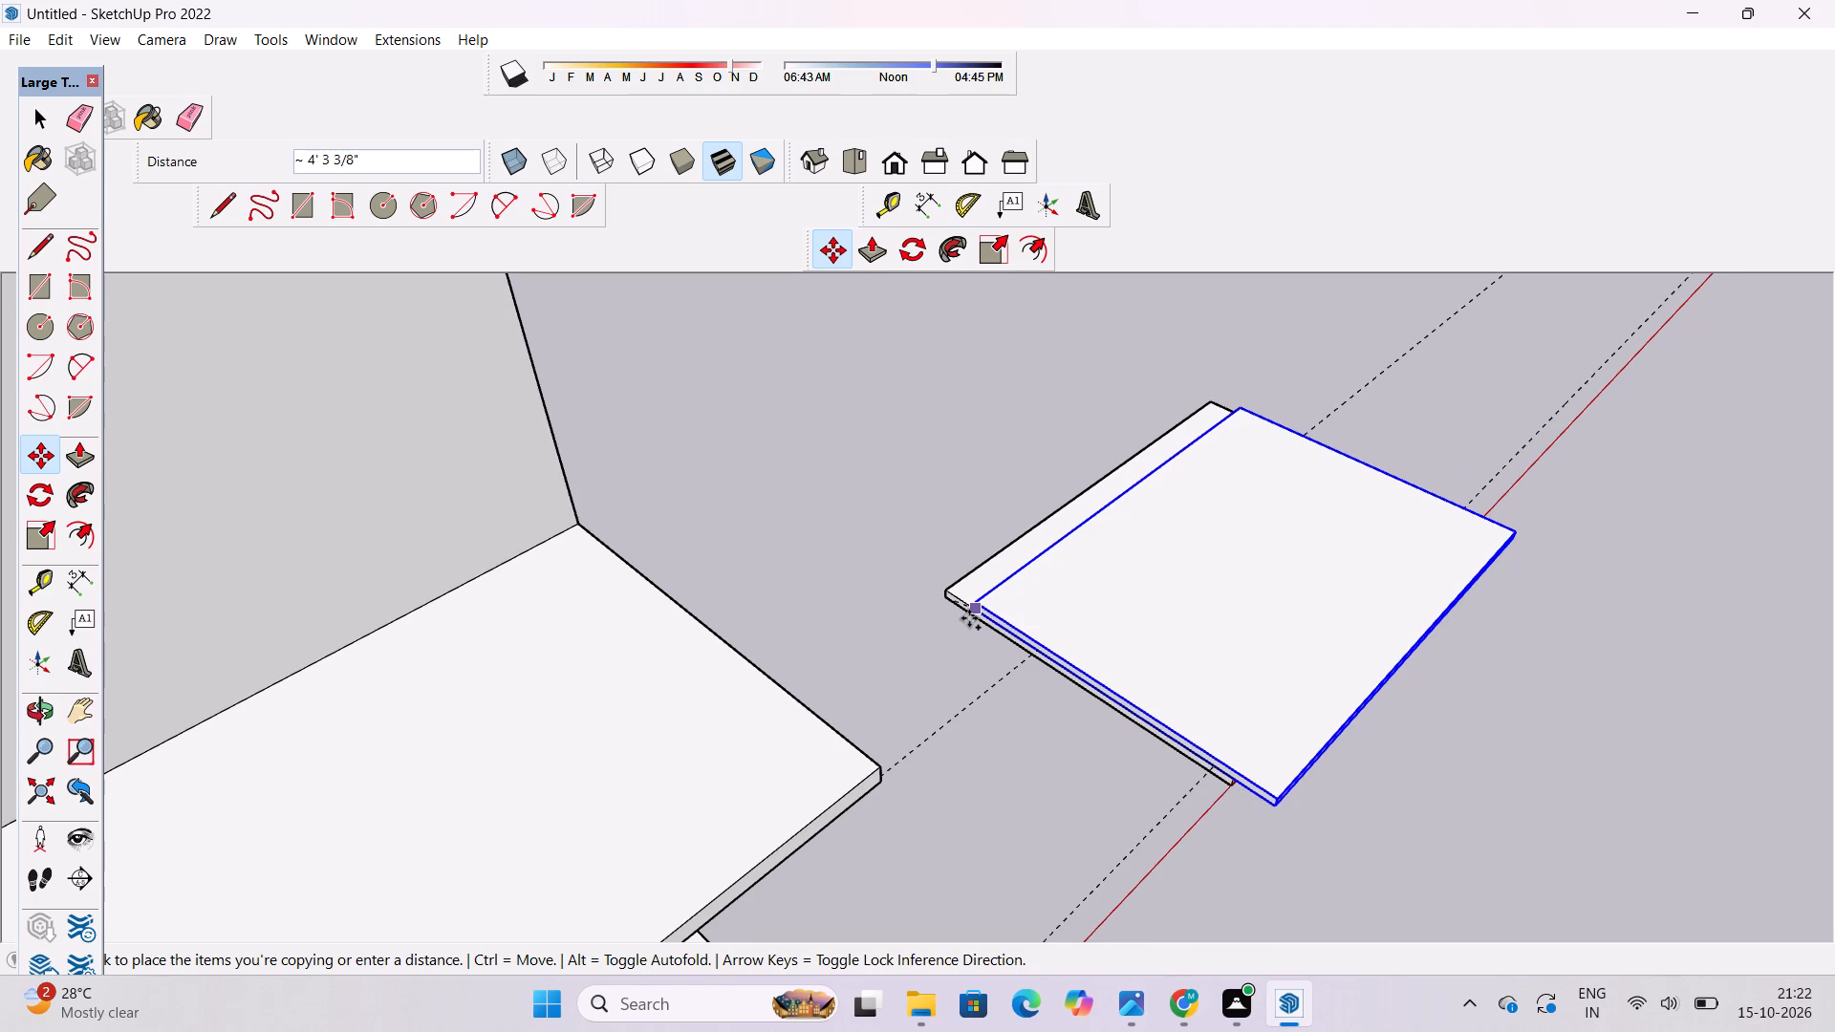
scroll(862, 627, "down", 2)
scroll(1079, 568, "down", 12)
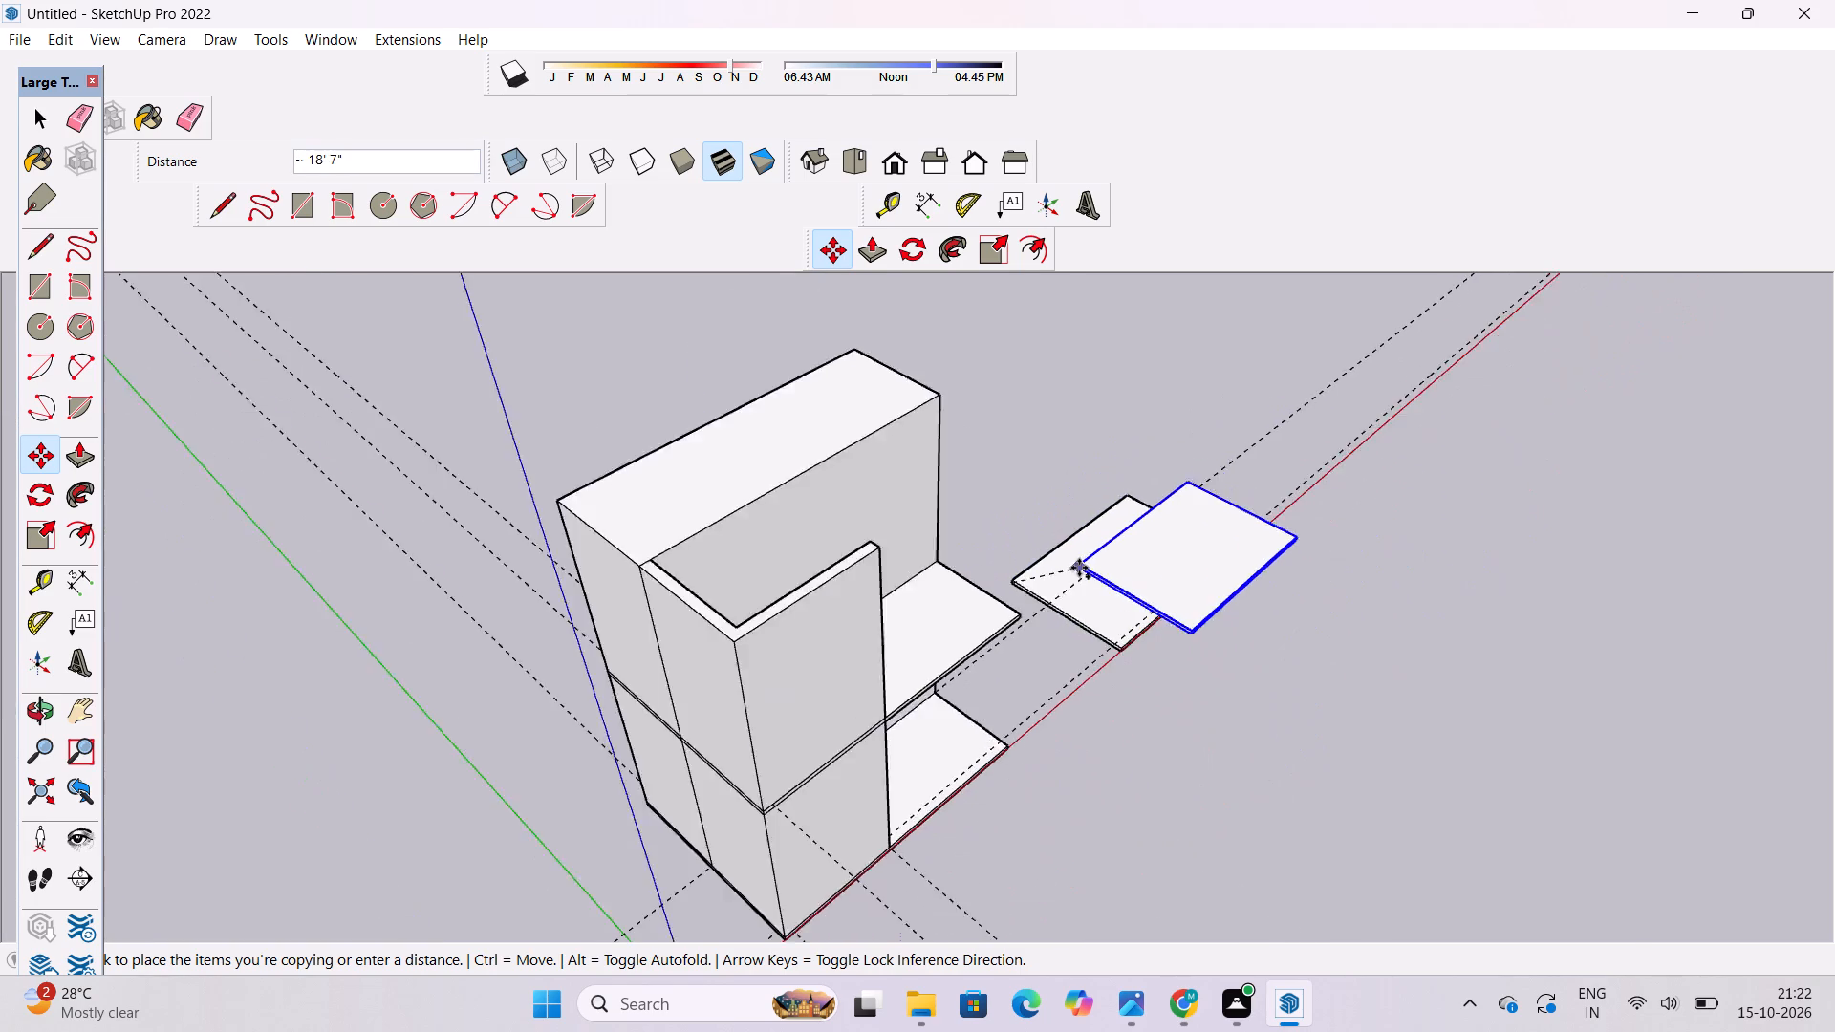
scroll(1079, 568, "down", 2)
scroll(914, 539, "up", 6)
scroll(810, 541, "up", 11)
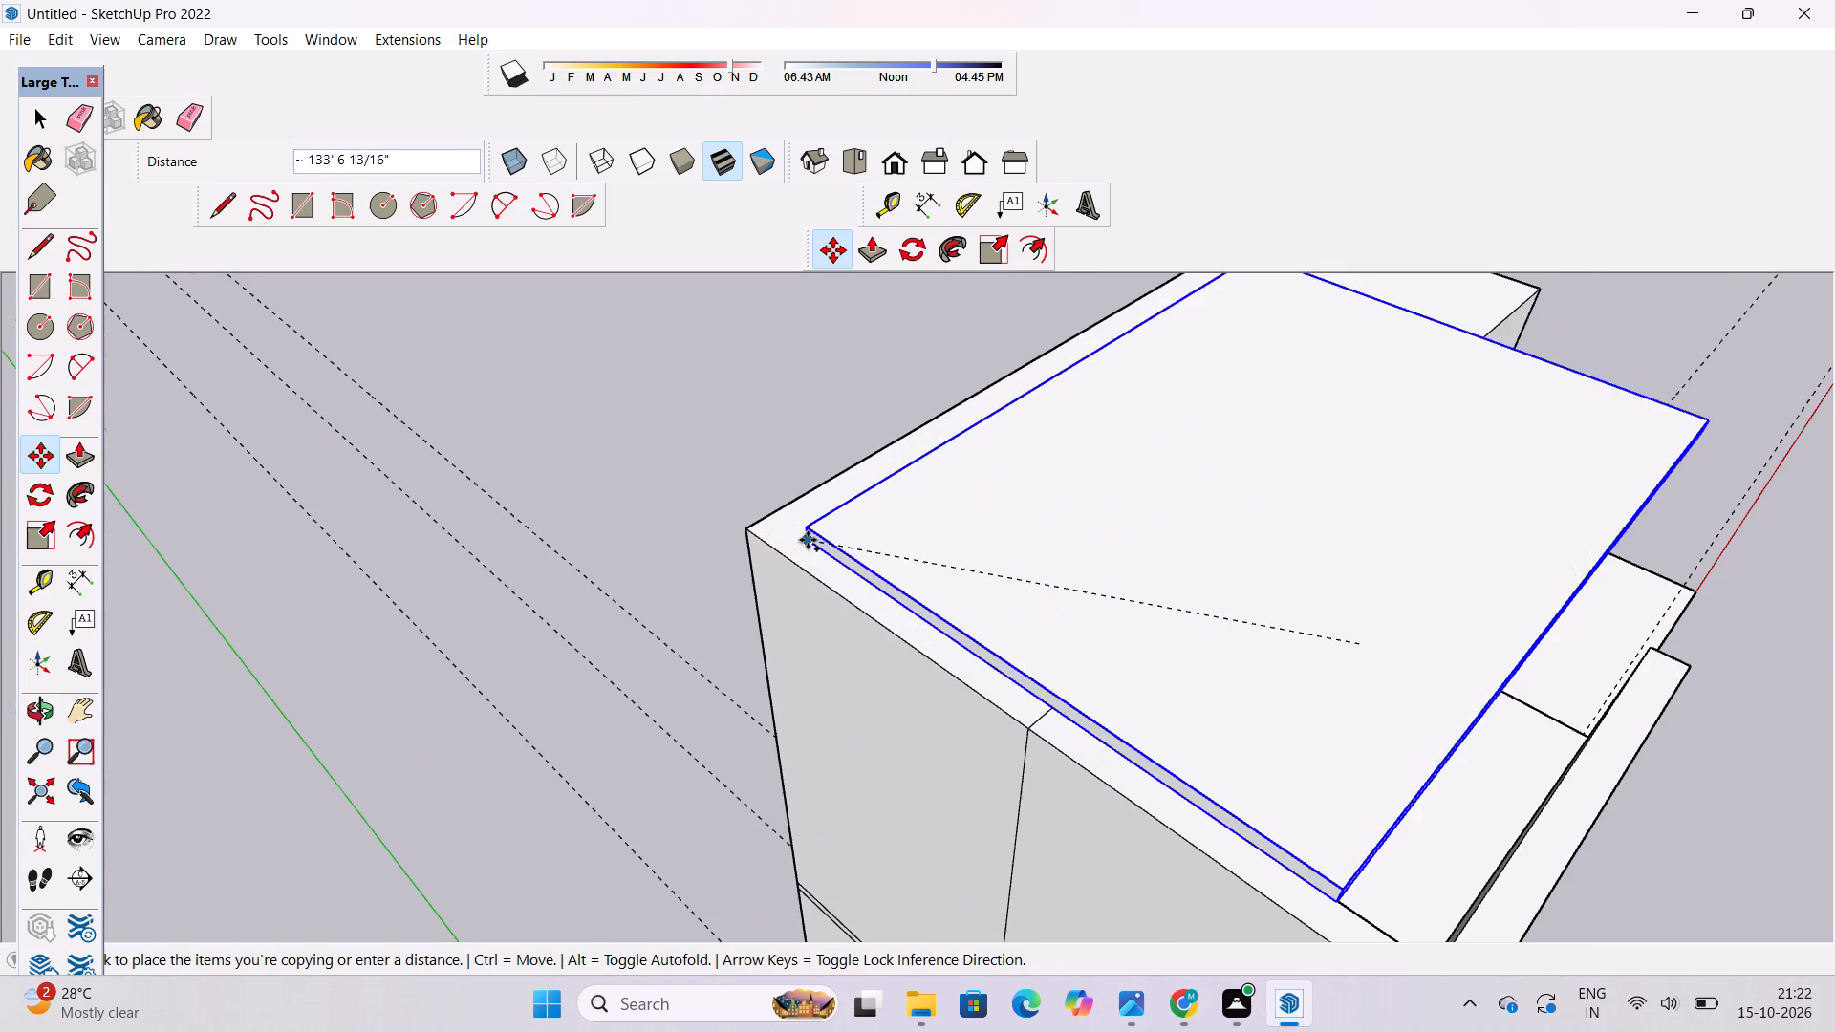
left_click(750, 525)
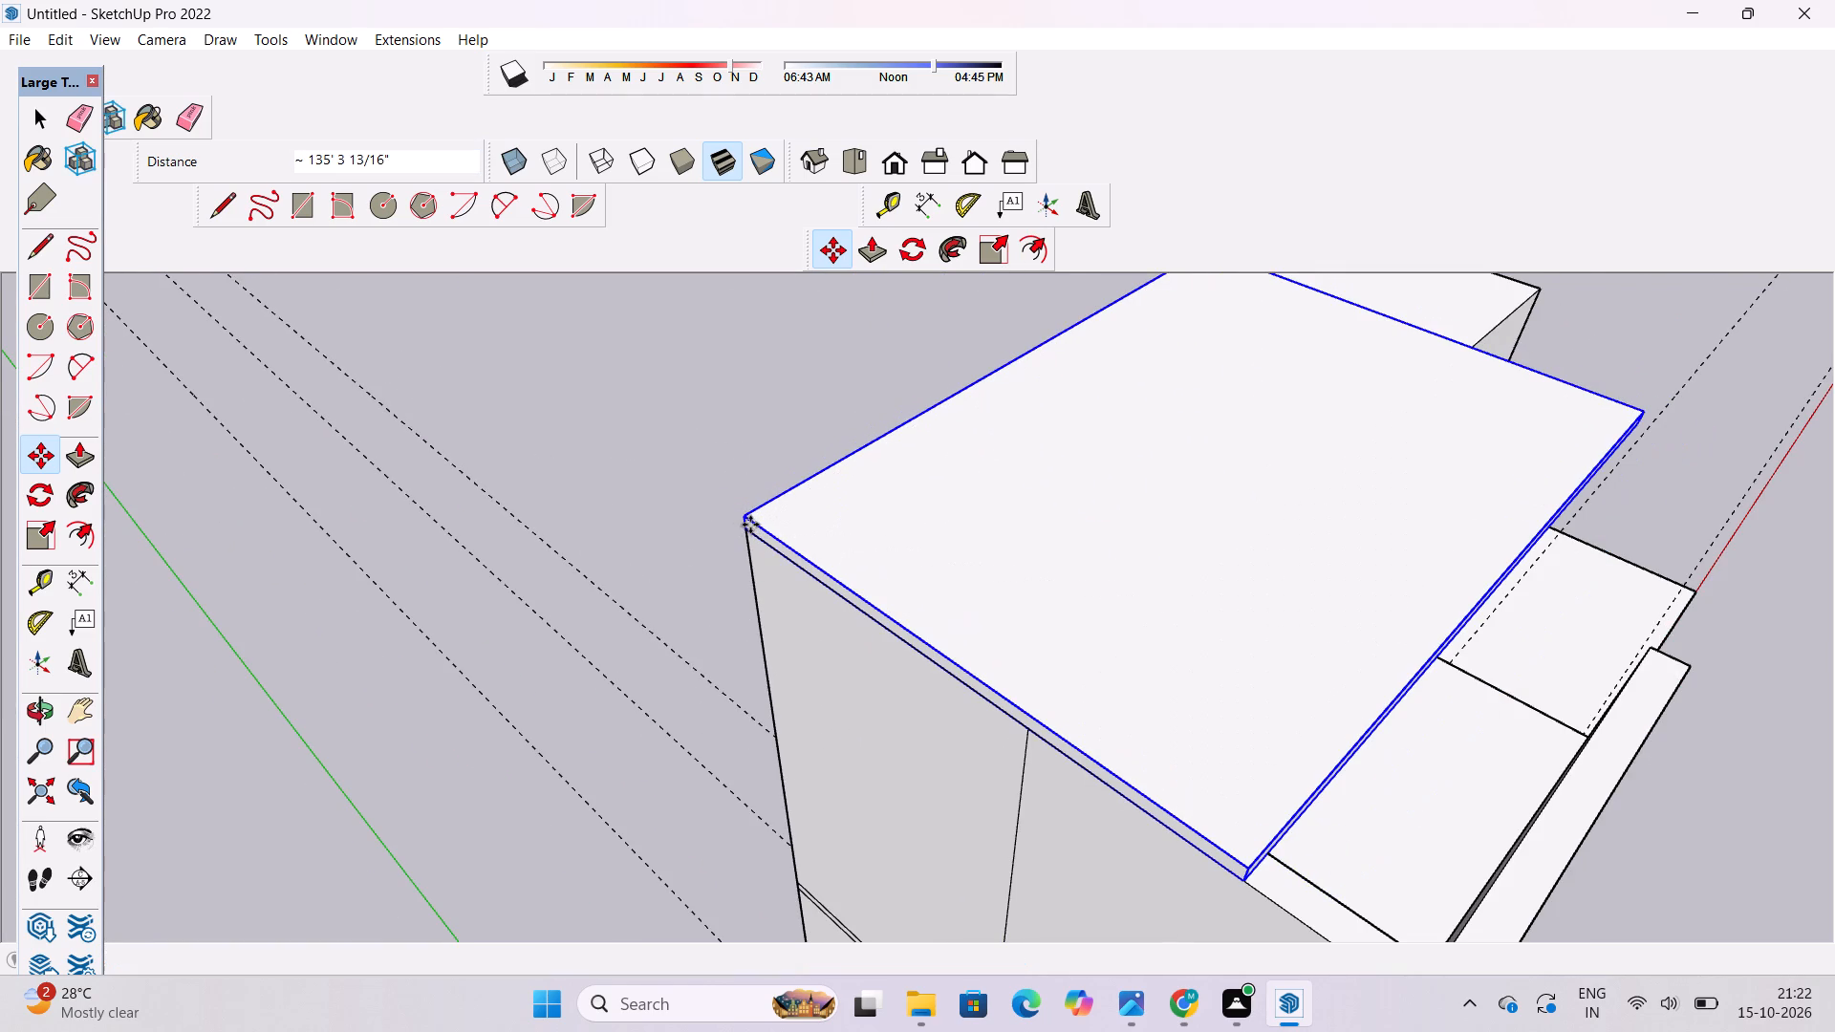
Explode the copied slab group on top of the building.
key("space")
right_click(982, 559)
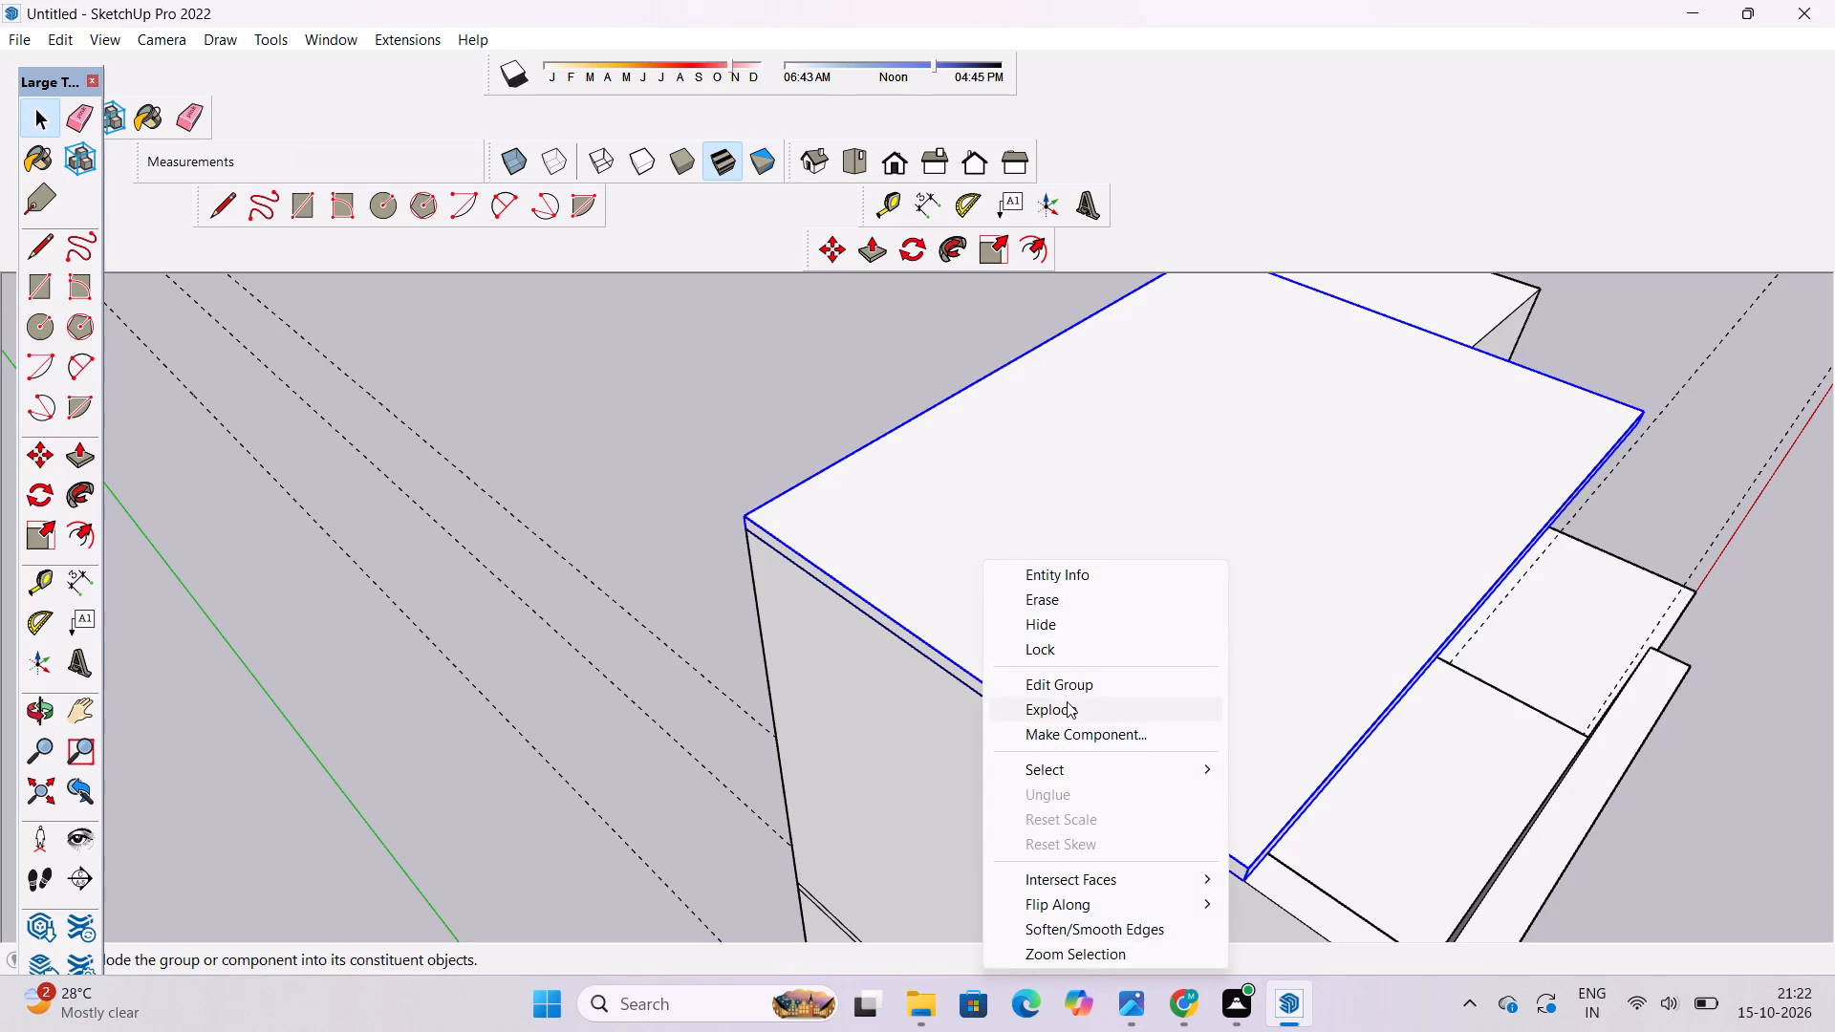
left_click(1069, 706)
Push/Pull the top slab's short end face outward until it is flush with the upper rear block's end face.
key("o")
scroll(983, 657, "down", 9)
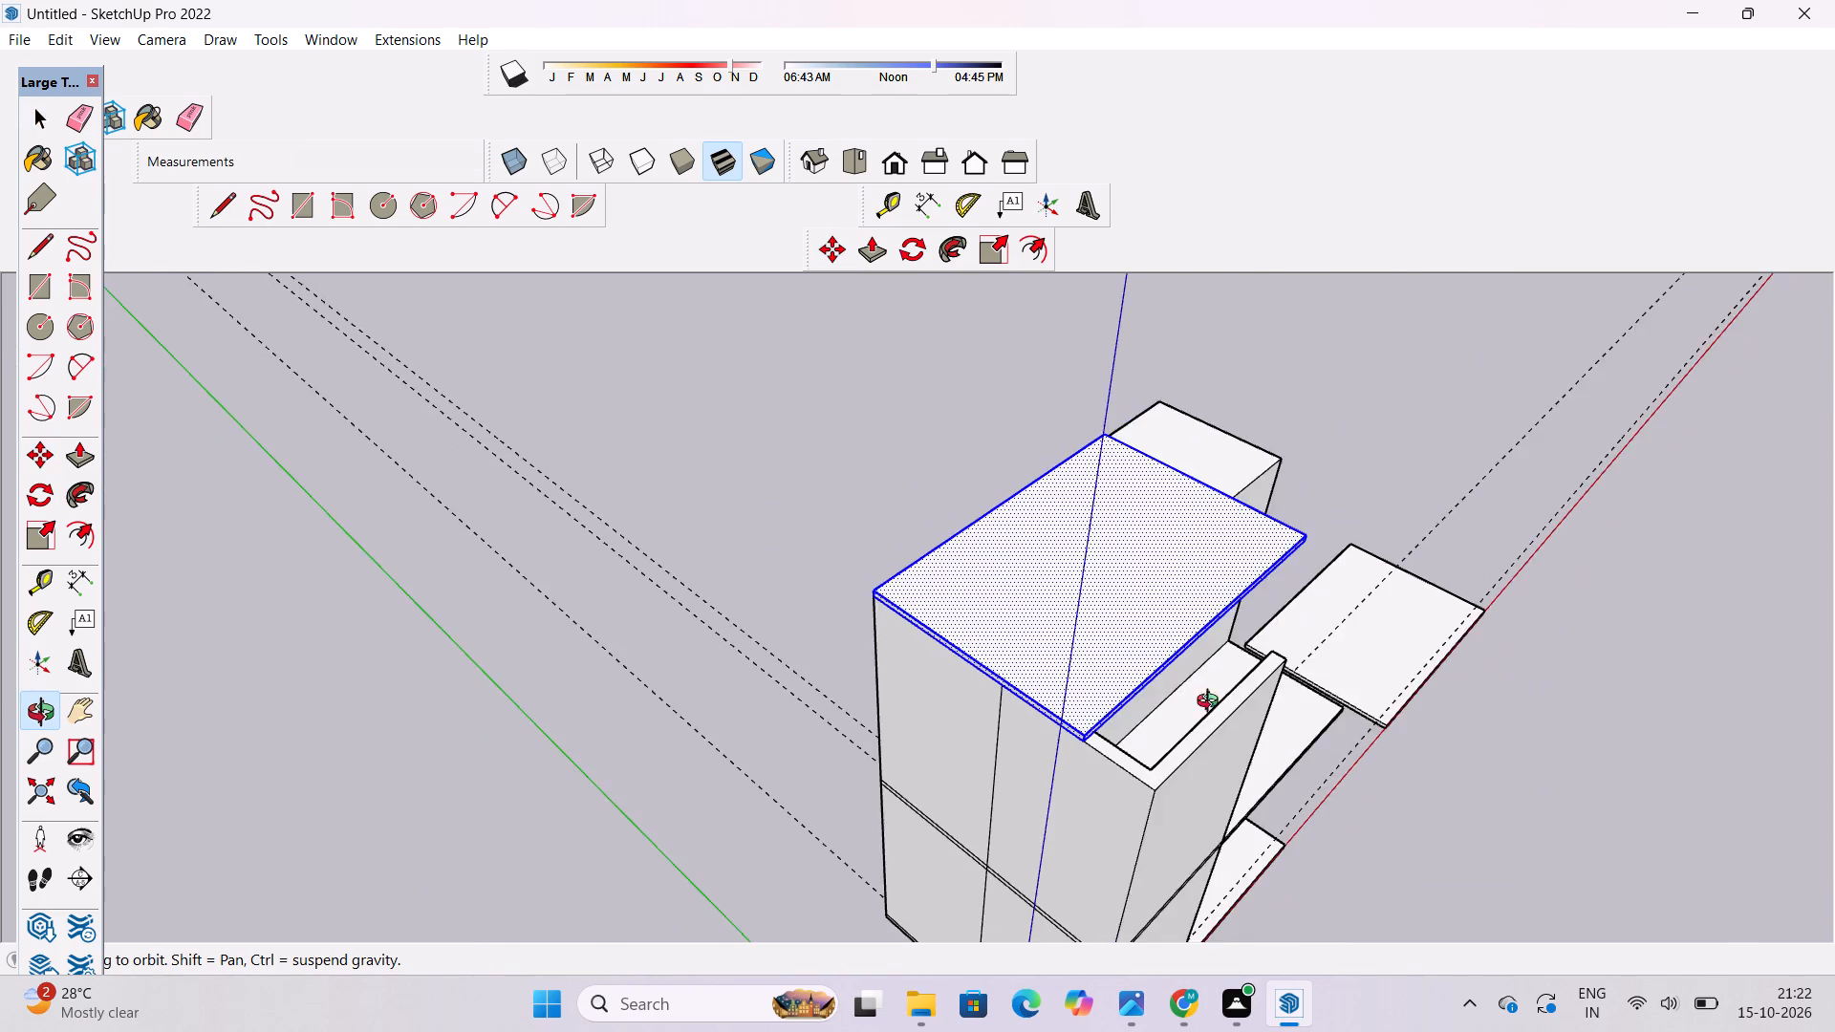
left_click_drag(1212, 706, 974, 716)
left_click_drag(1132, 696, 1000, 696)
left_click_drag(1090, 733, 870, 684)
scroll(956, 685, "up", 5)
left_click_drag(1083, 711, 856, 677, "shift")
scroll(855, 671, "down", 6)
left_click_drag(979, 710, 976, 710)
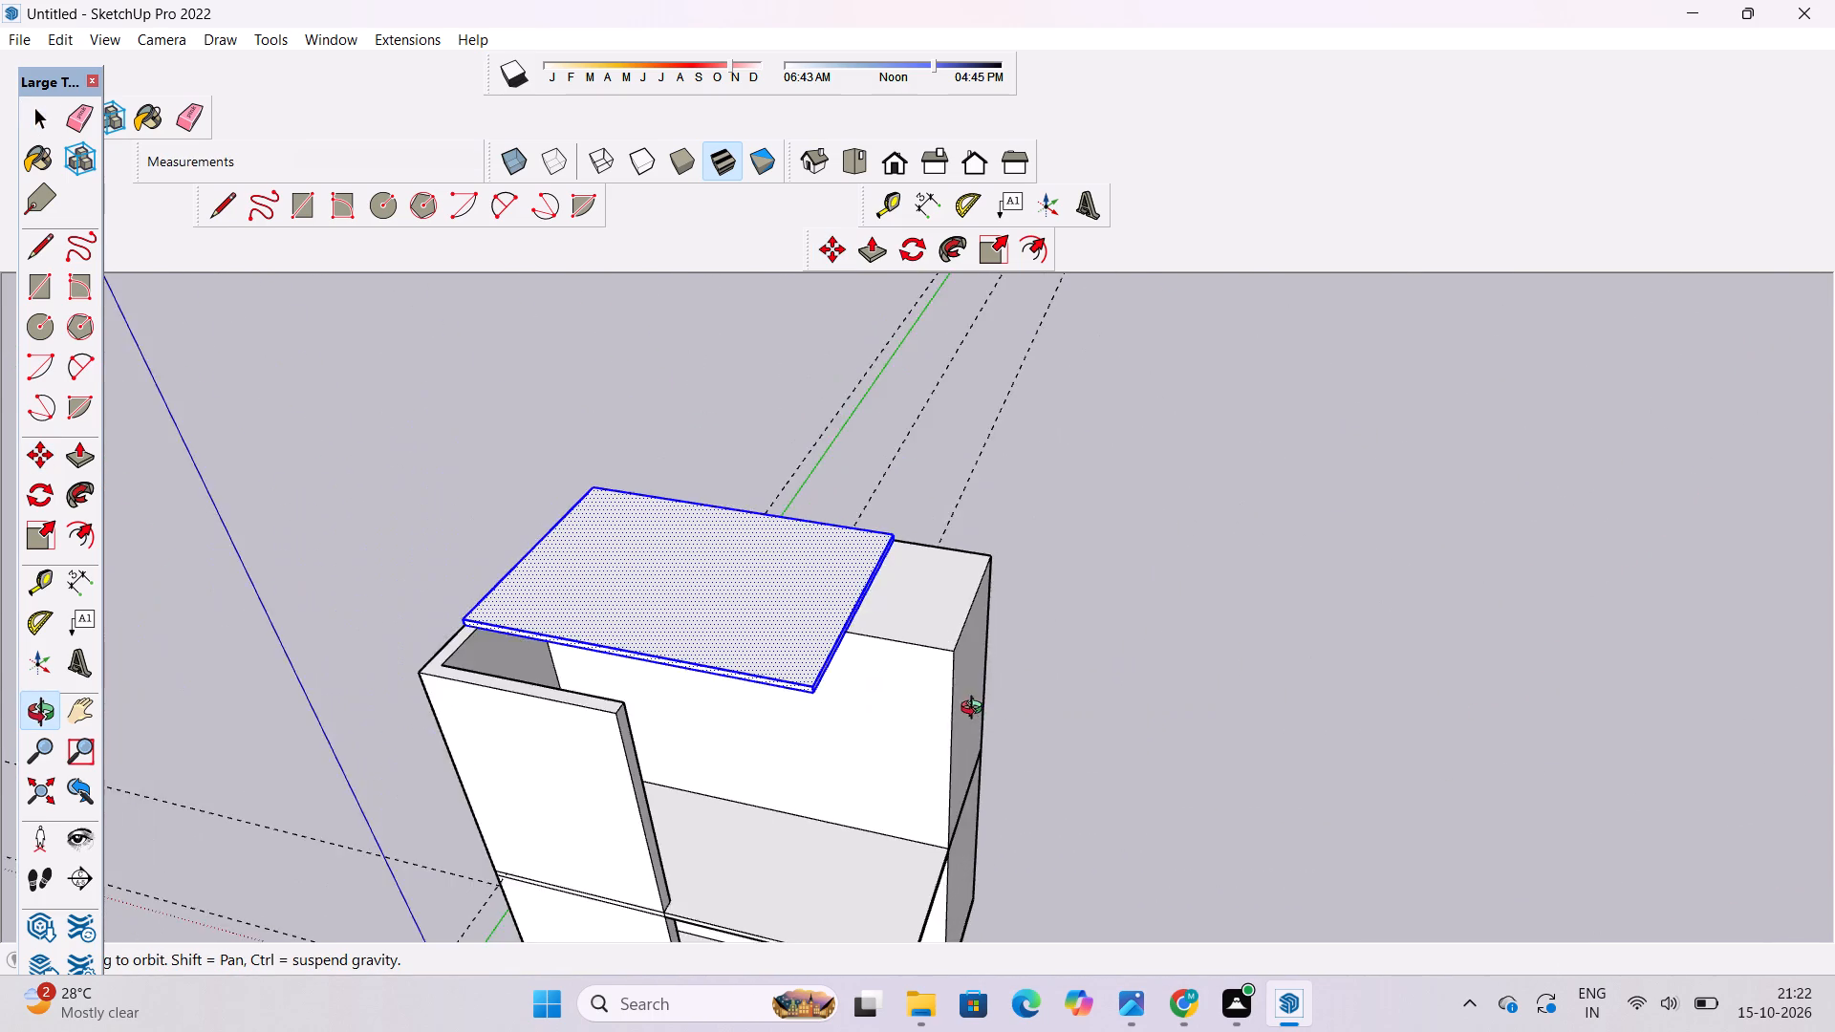
left_click_drag(976, 710, 853, 658)
left_click_drag(839, 648, 866, 683, "shift")
key("space")
left_click(1133, 664)
scroll(885, 599, "up", 5)
key("p")
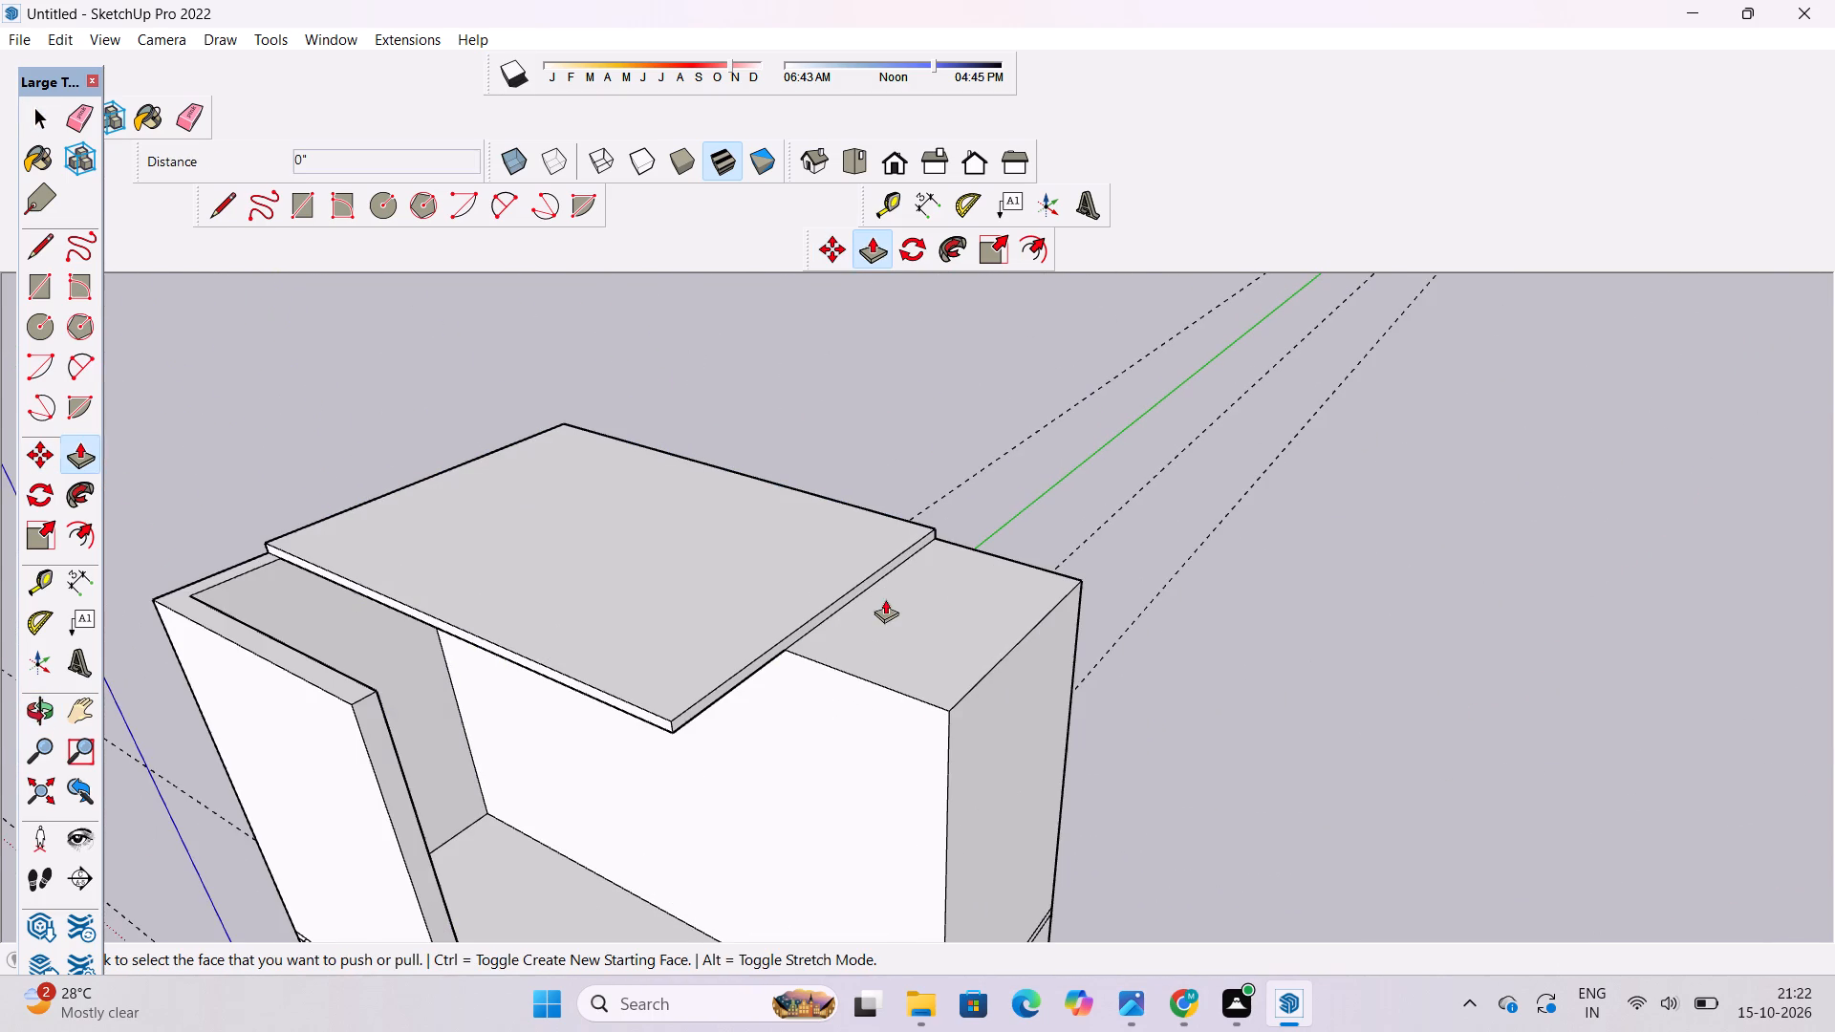
scroll(879, 590, "up", 7)
left_click(857, 578)
scroll(857, 578, "down", 12)
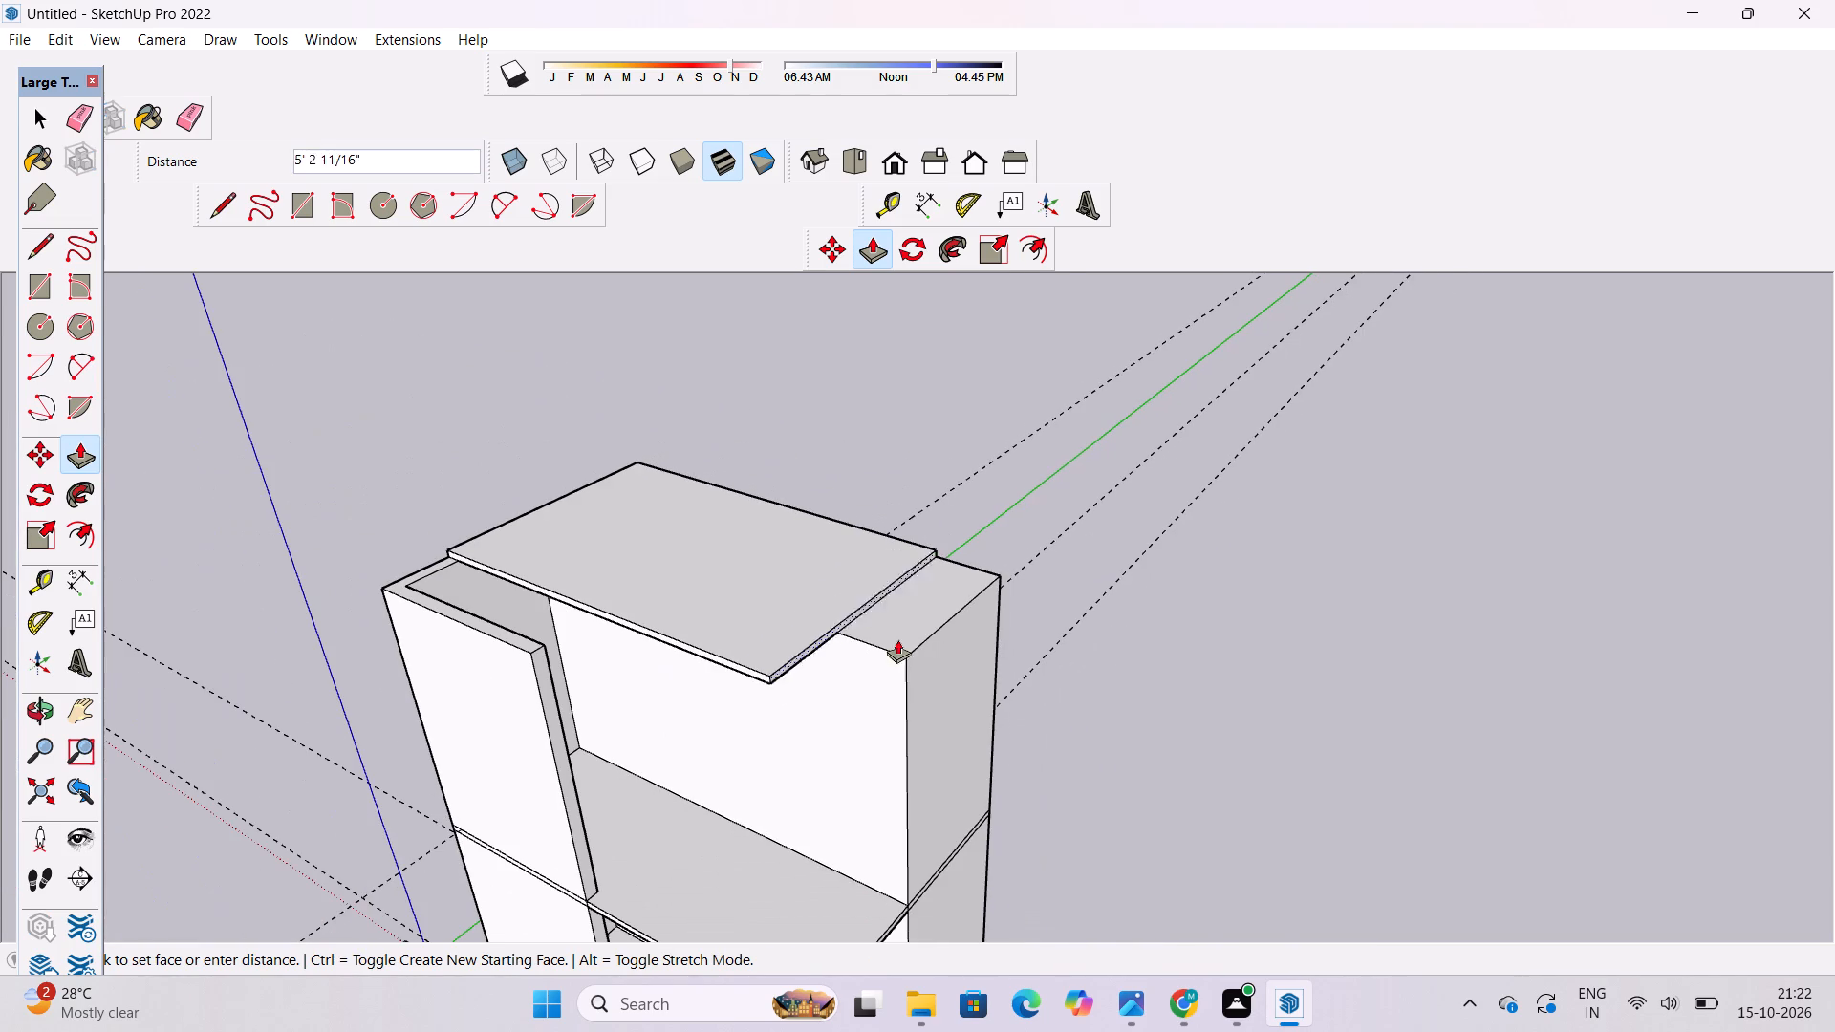
left_click(916, 685)
Push/Pull the top slab's long front edge face outward 10' to the outer corner of the L-shaped wall.
key("o")
scroll(929, 638, "down", 4)
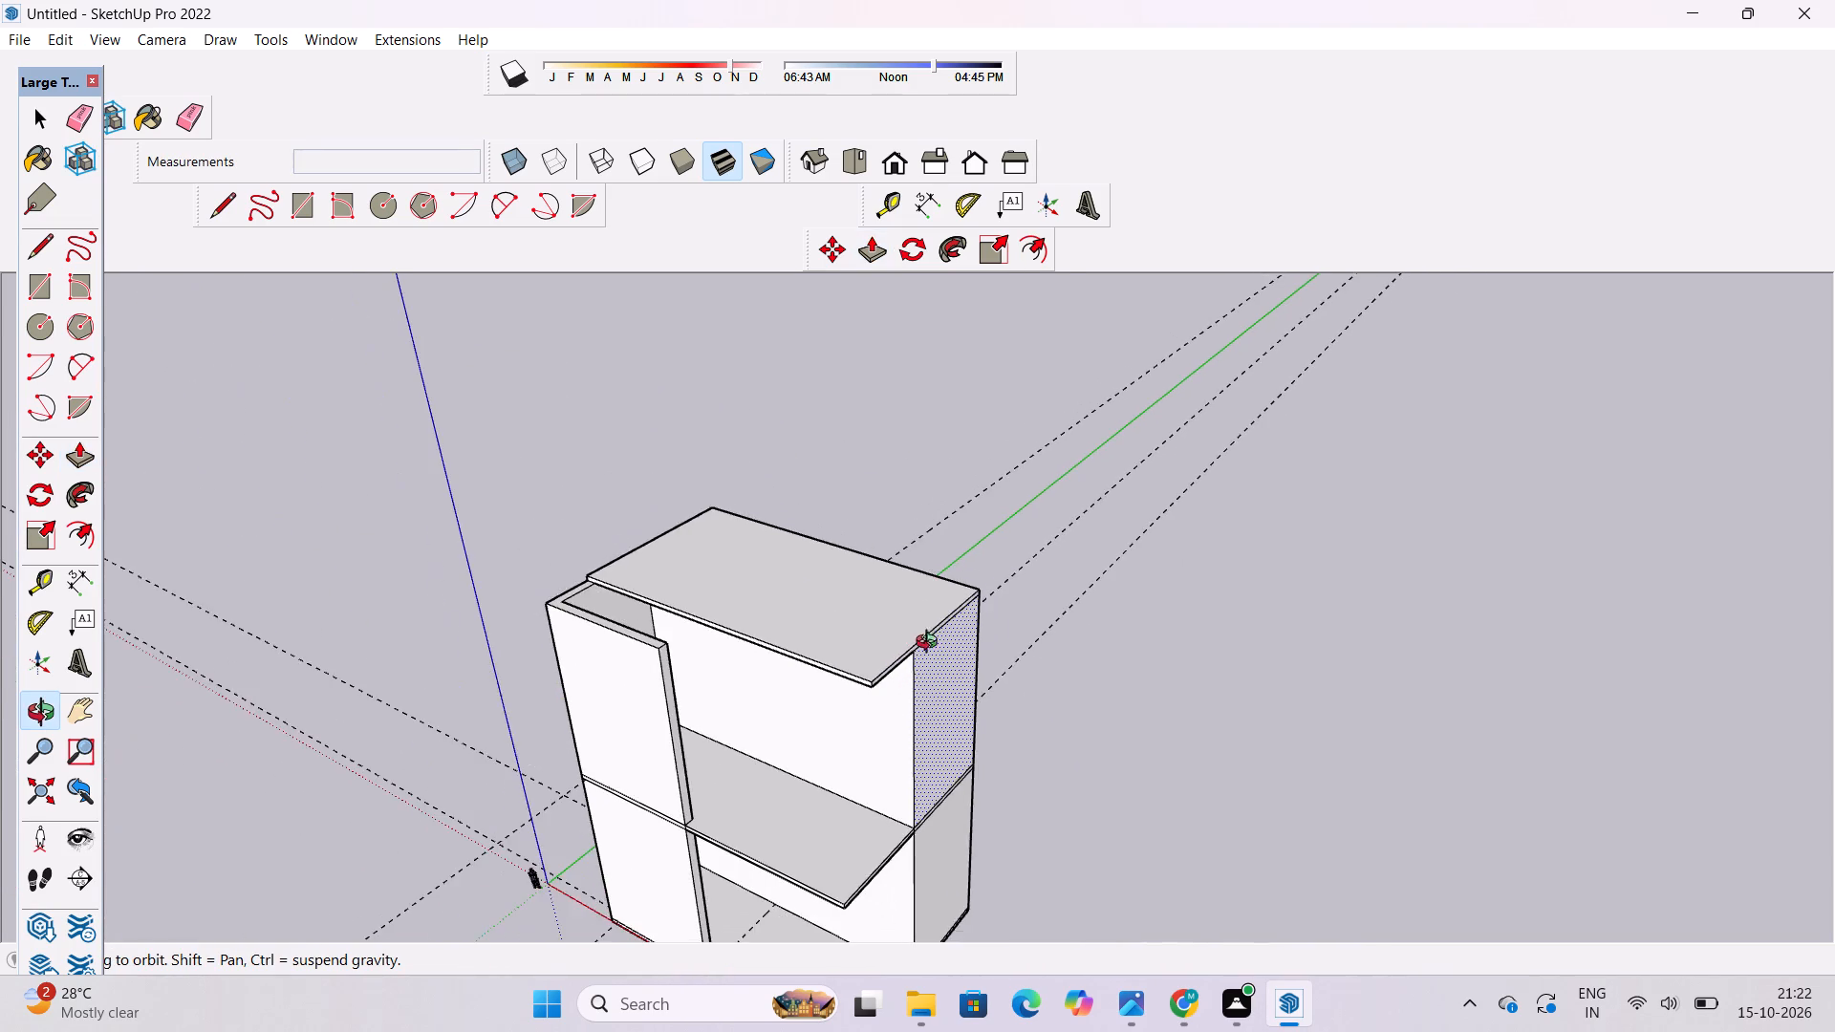
left_click_drag(929, 647, 1020, 641)
left_click_drag(1020, 641, 1030, 617, "shift")
left_click_drag(982, 627, 989, 636)
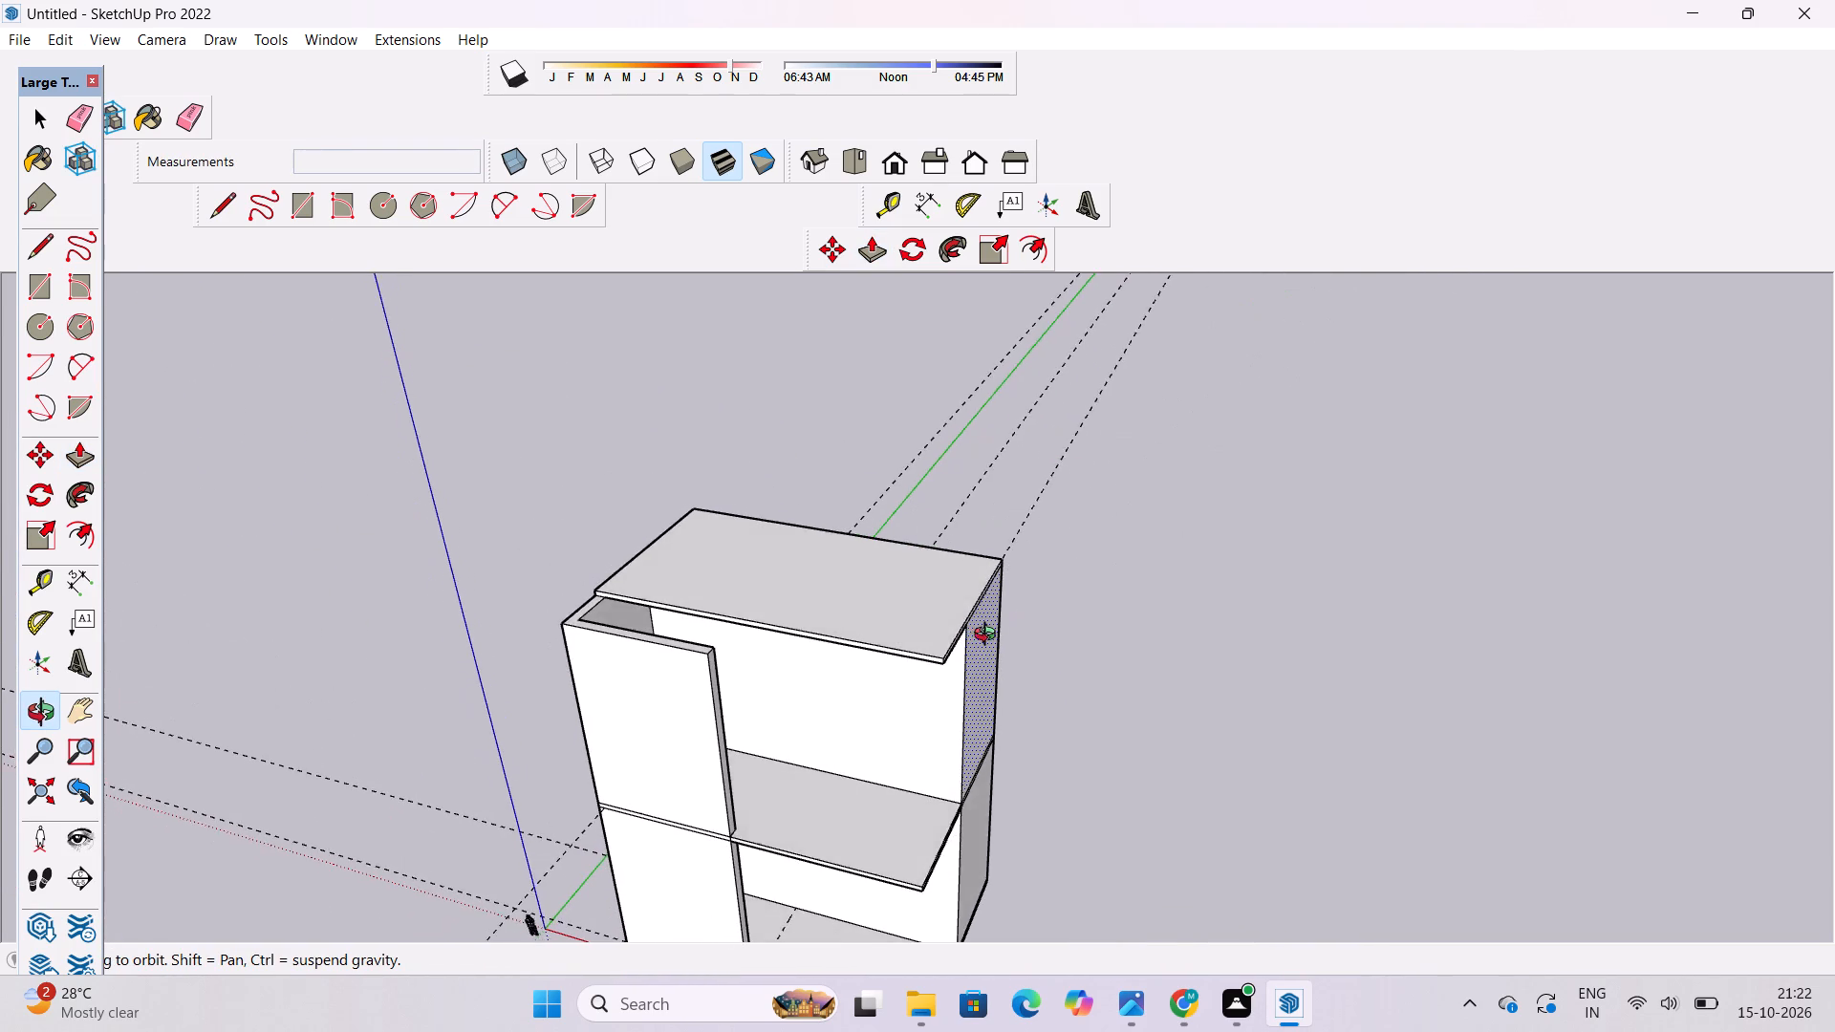
left_click_drag(989, 636, 1080, 658)
scroll(1013, 647, "down", 6)
left_click_drag(992, 673, 1217, 614)
scroll(947, 688, "up", 4)
left_click_drag(852, 670, 1019, 722)
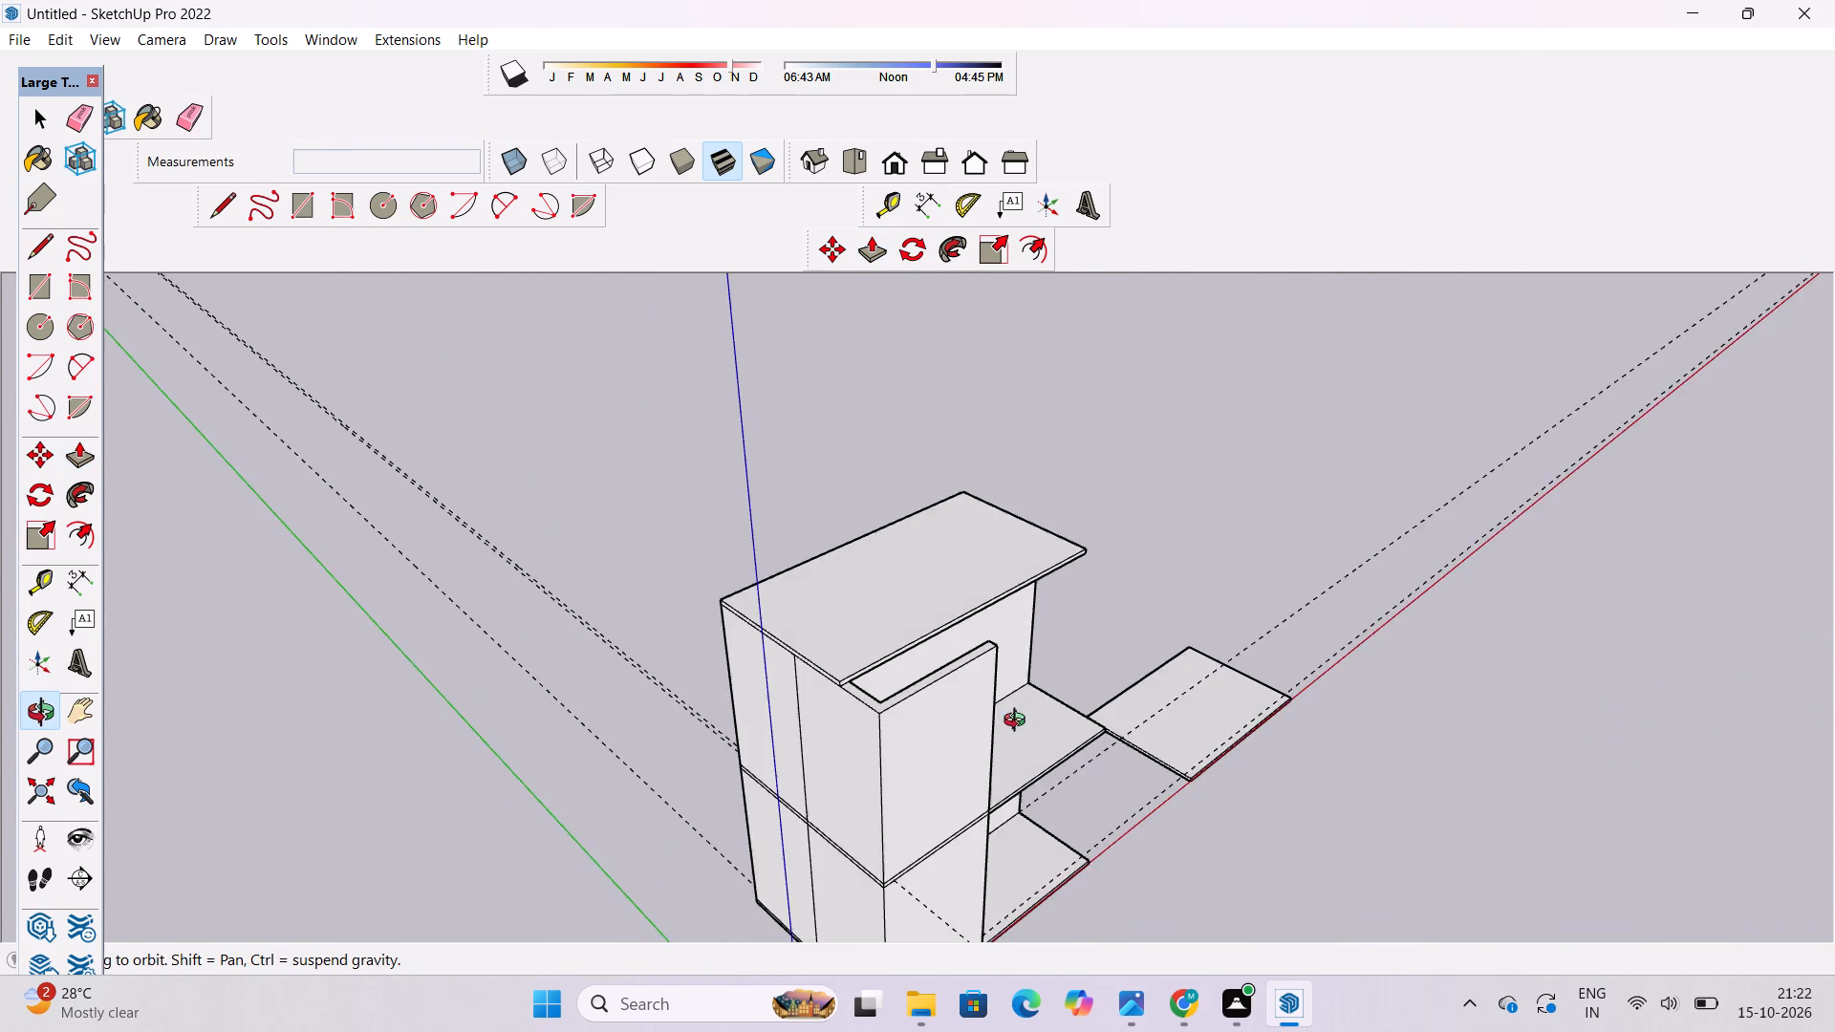
left_click_drag(1019, 722, 1022, 720)
scroll(892, 704, "up", 5)
left_click_drag(890, 700, 874, 700)
left_click_drag(852, 709, 916, 722)
left_click_drag(916, 722, 895, 725)
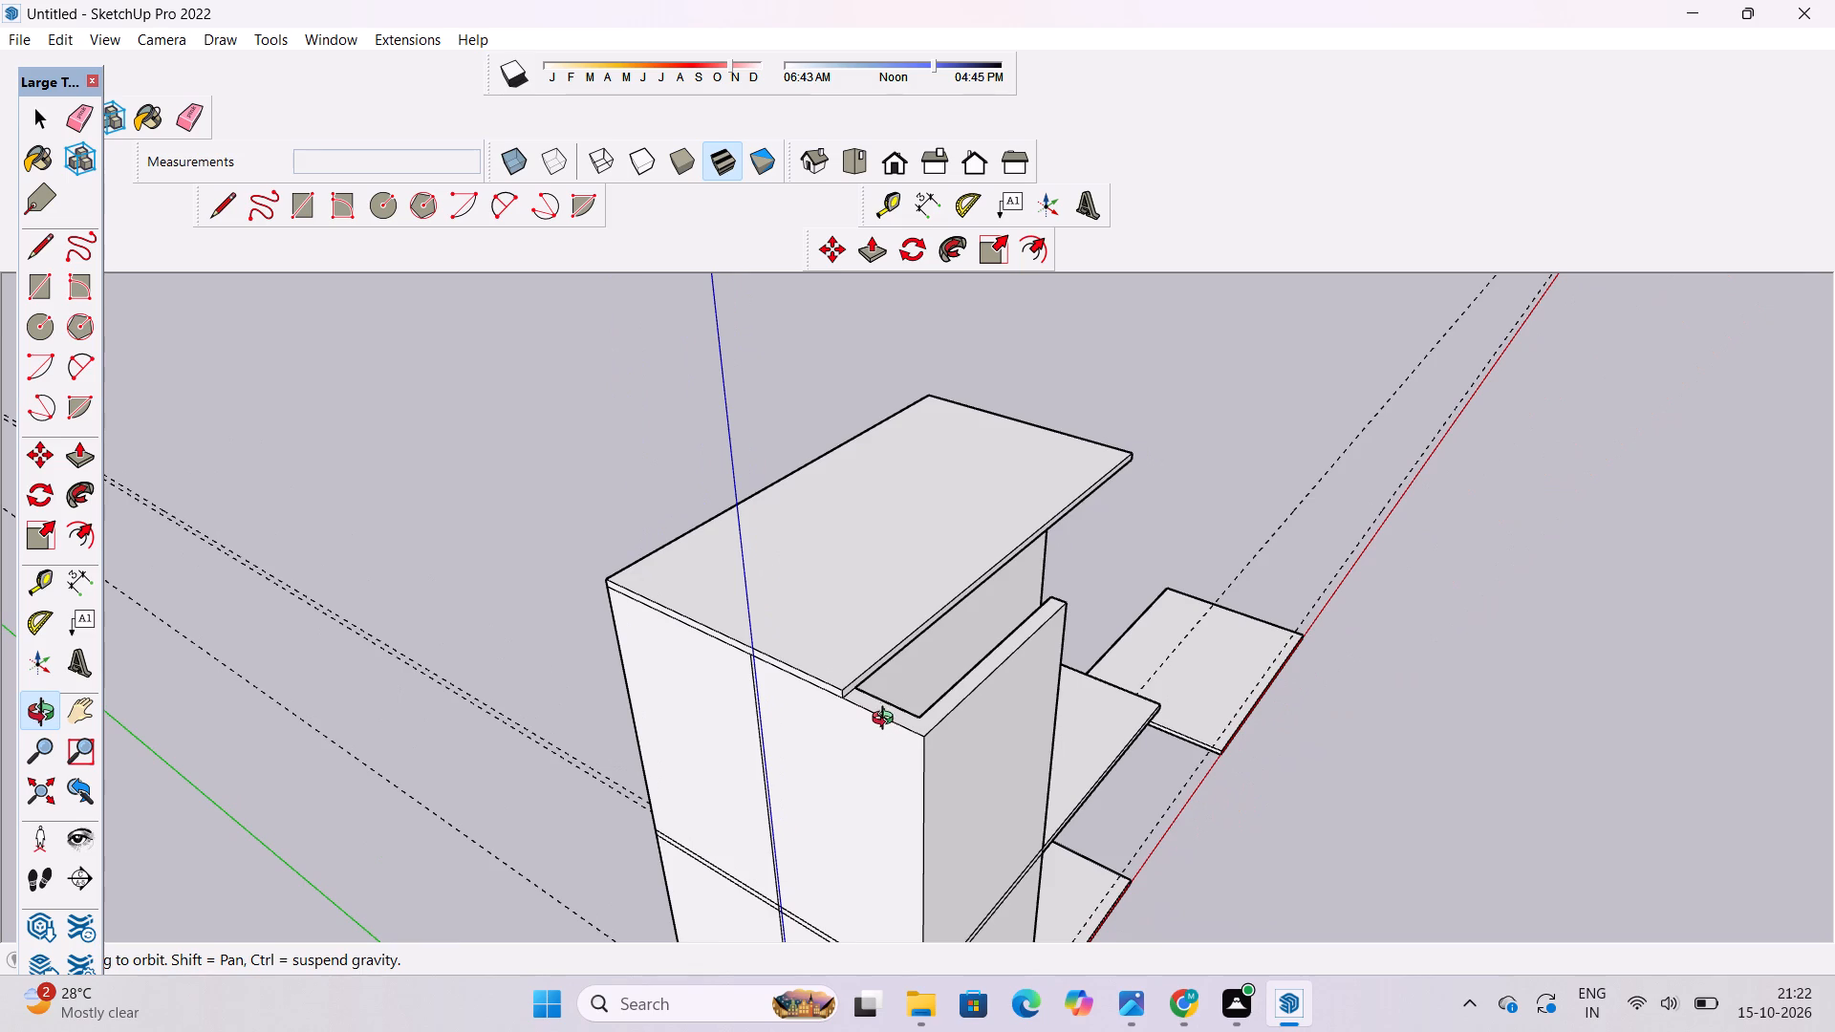
key("p")
scroll(827, 663, "down", 4)
scroll(852, 706, "up", 10)
left_click(834, 644)
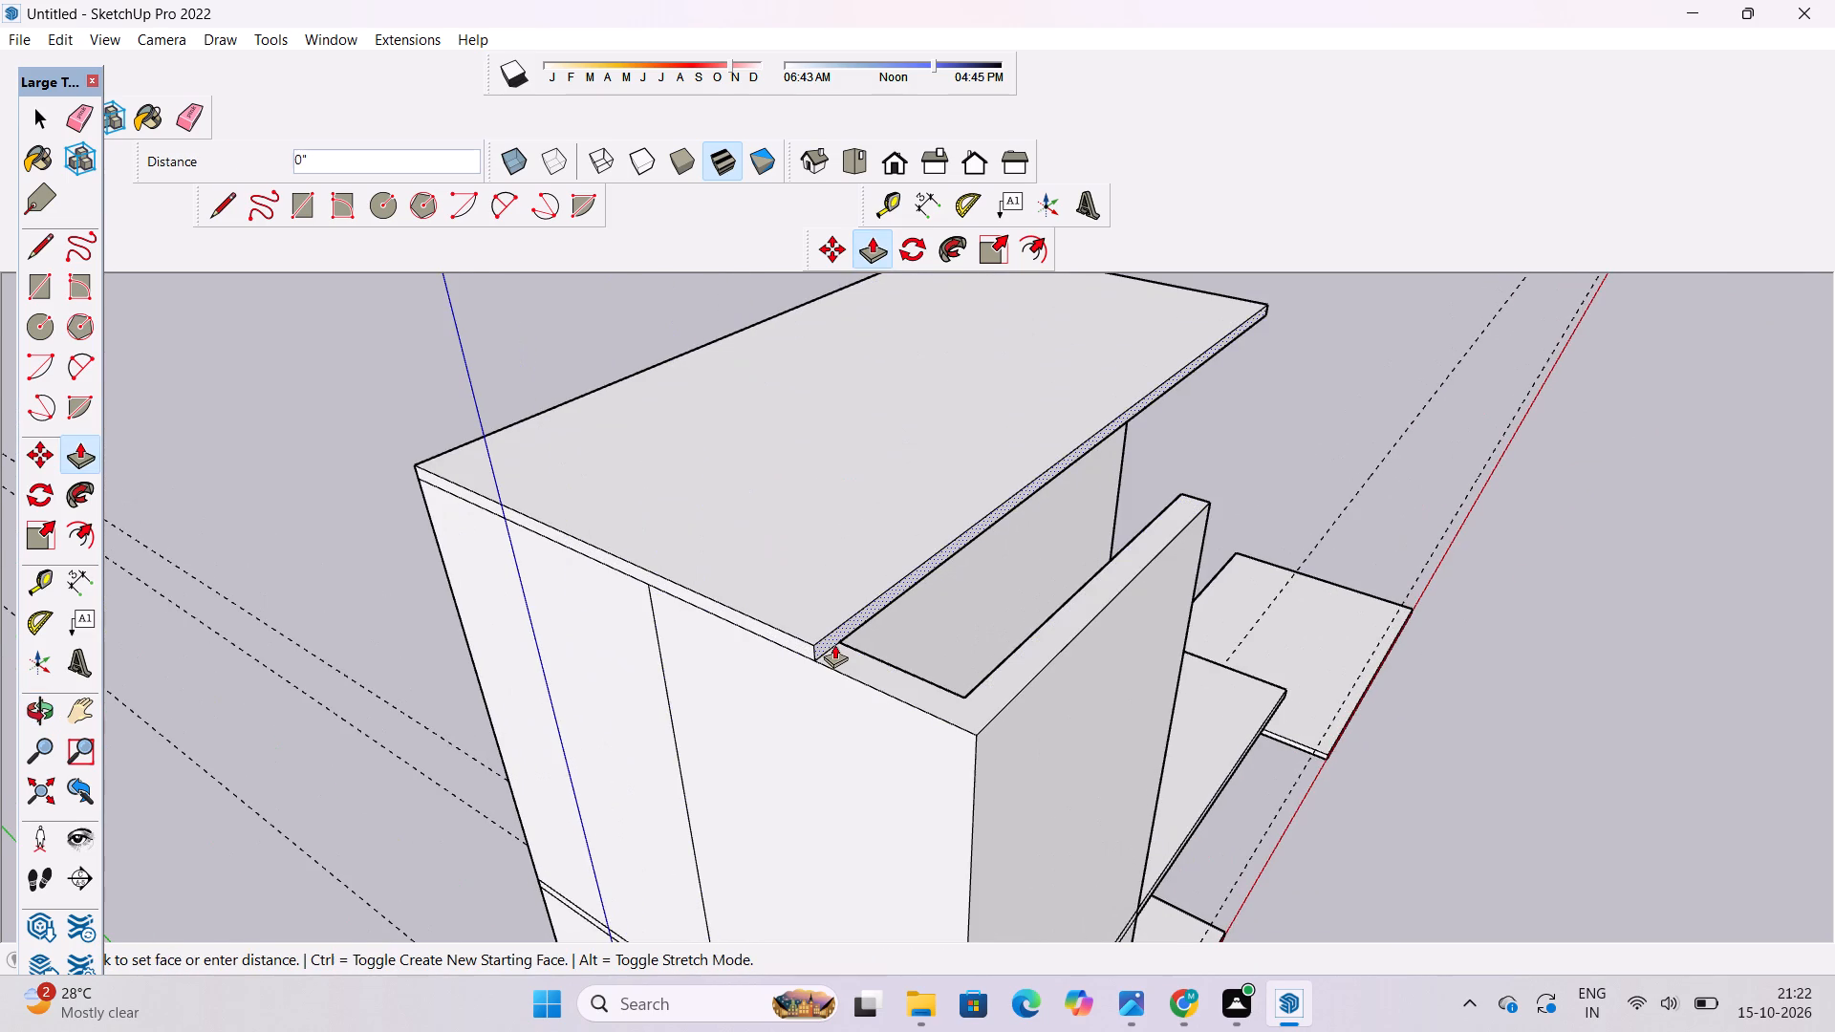
left_click(977, 733)
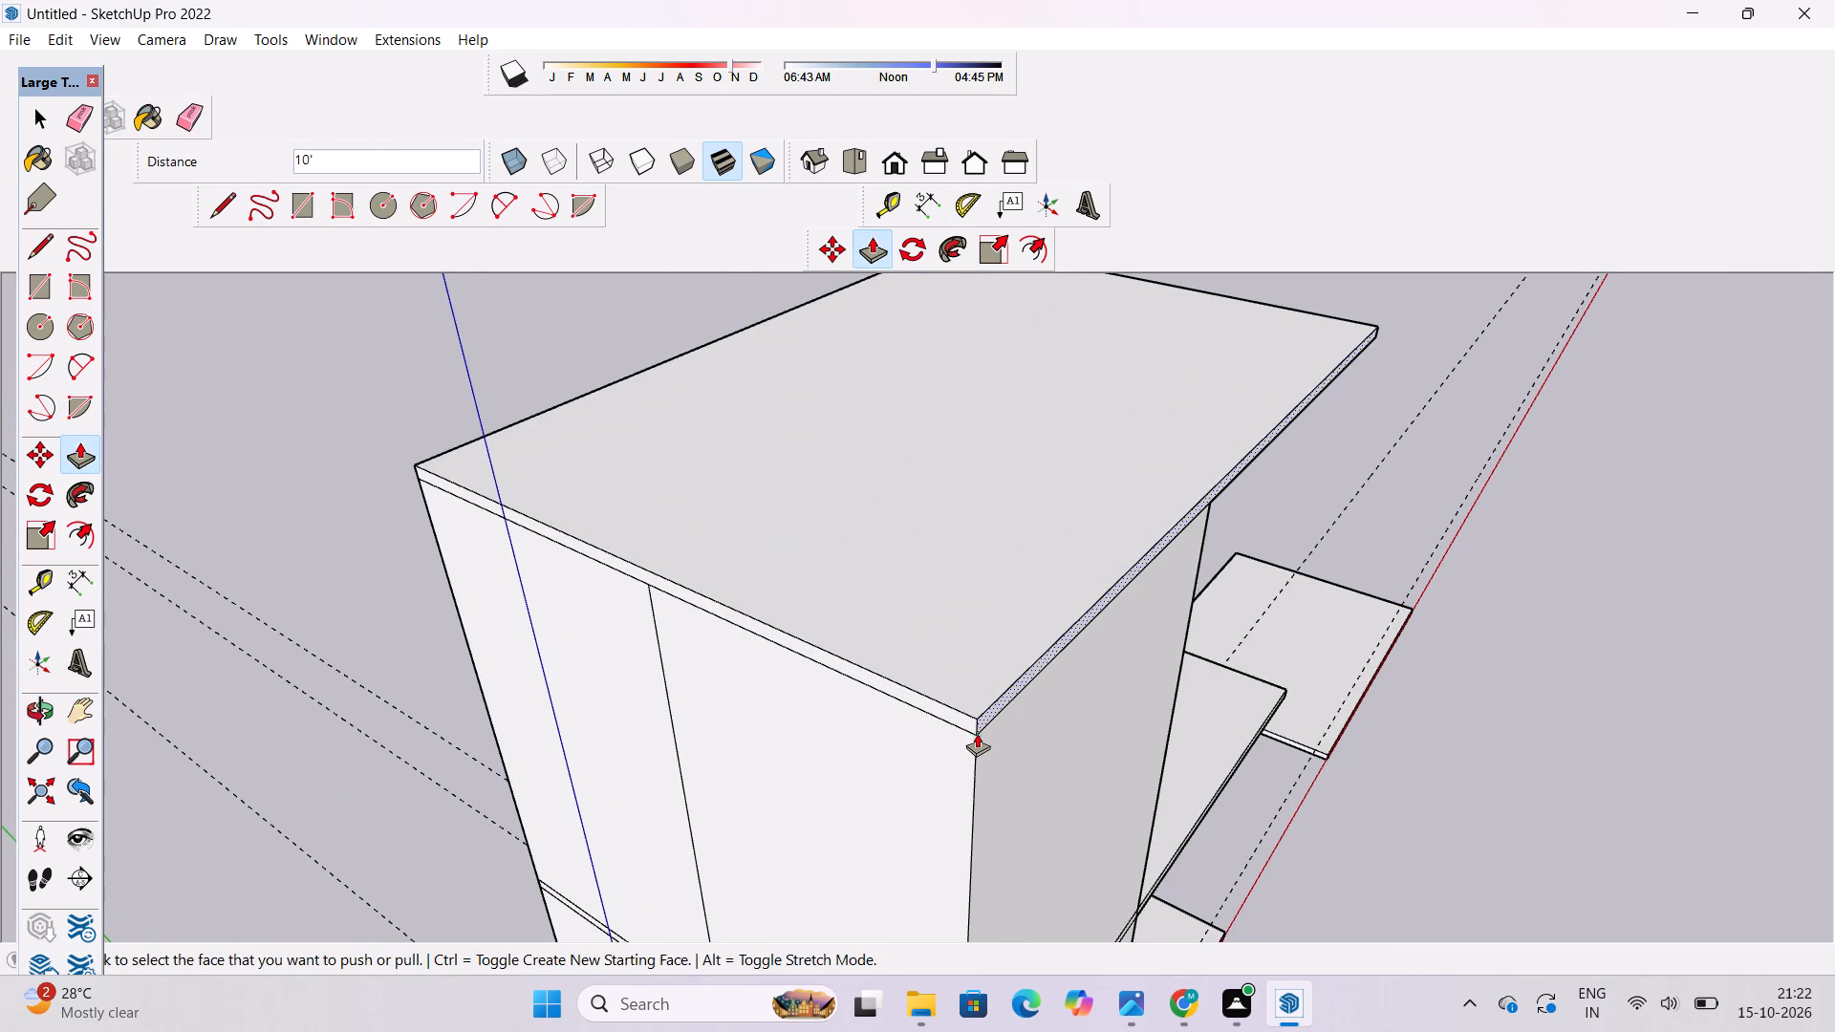
Examine the building with its extended top slab from above, the front and the open end.
key("space")
key("o")
scroll(972, 709, "down", 5)
left_click_drag(1077, 698, 774, 706)
scroll(796, 704, "down", 4)
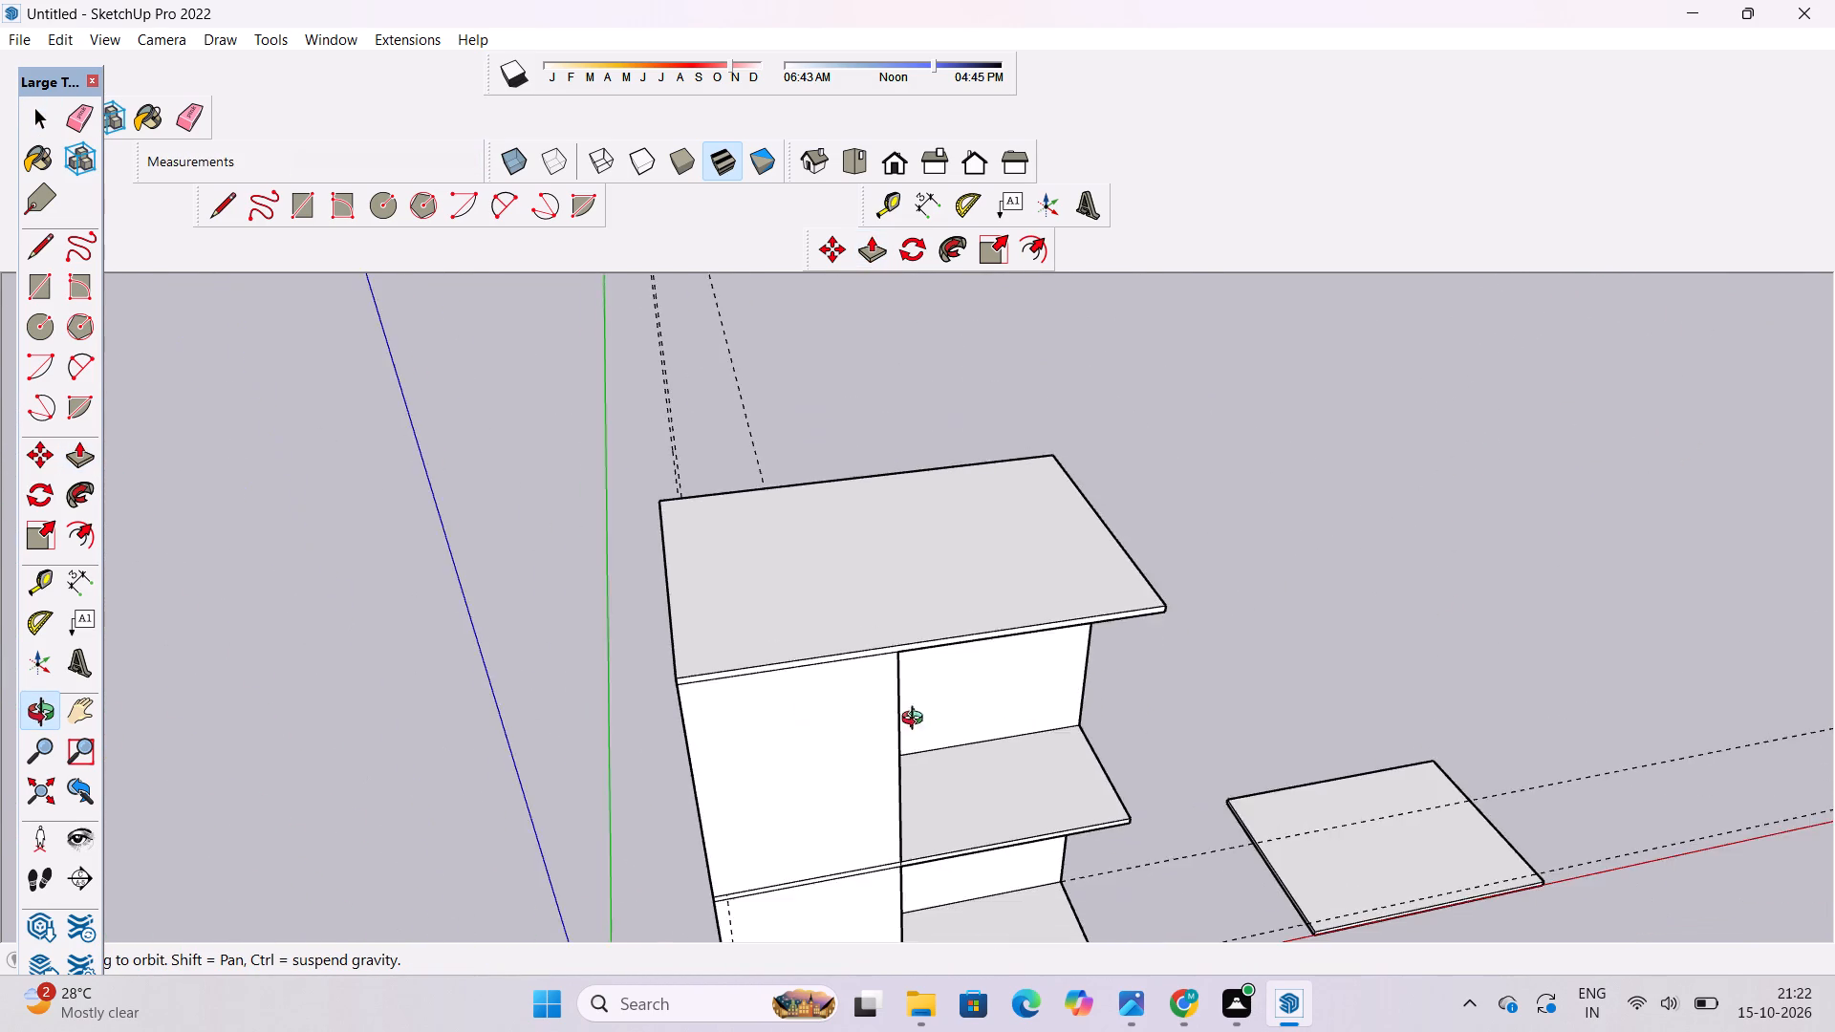
left_click_drag(1021, 711, 520, 664)
left_click_drag(642, 684, 800, 605)
left_click_drag(841, 690, 951, 702)
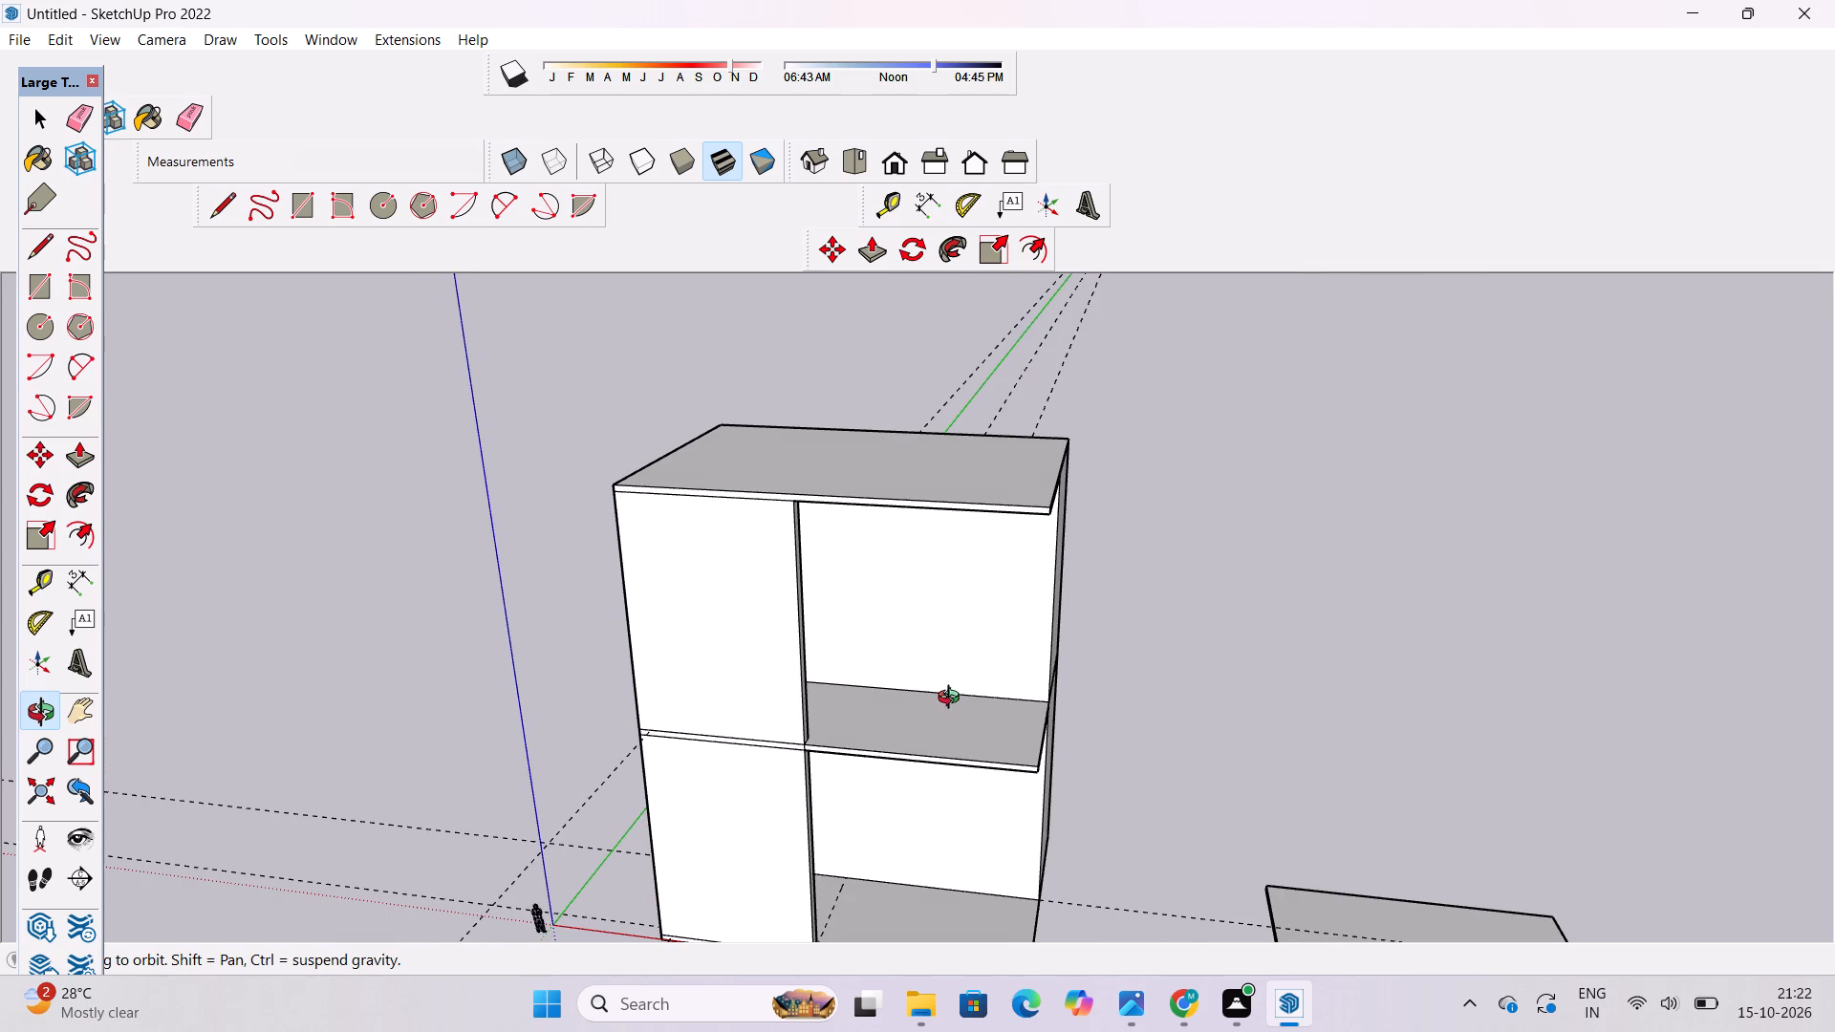
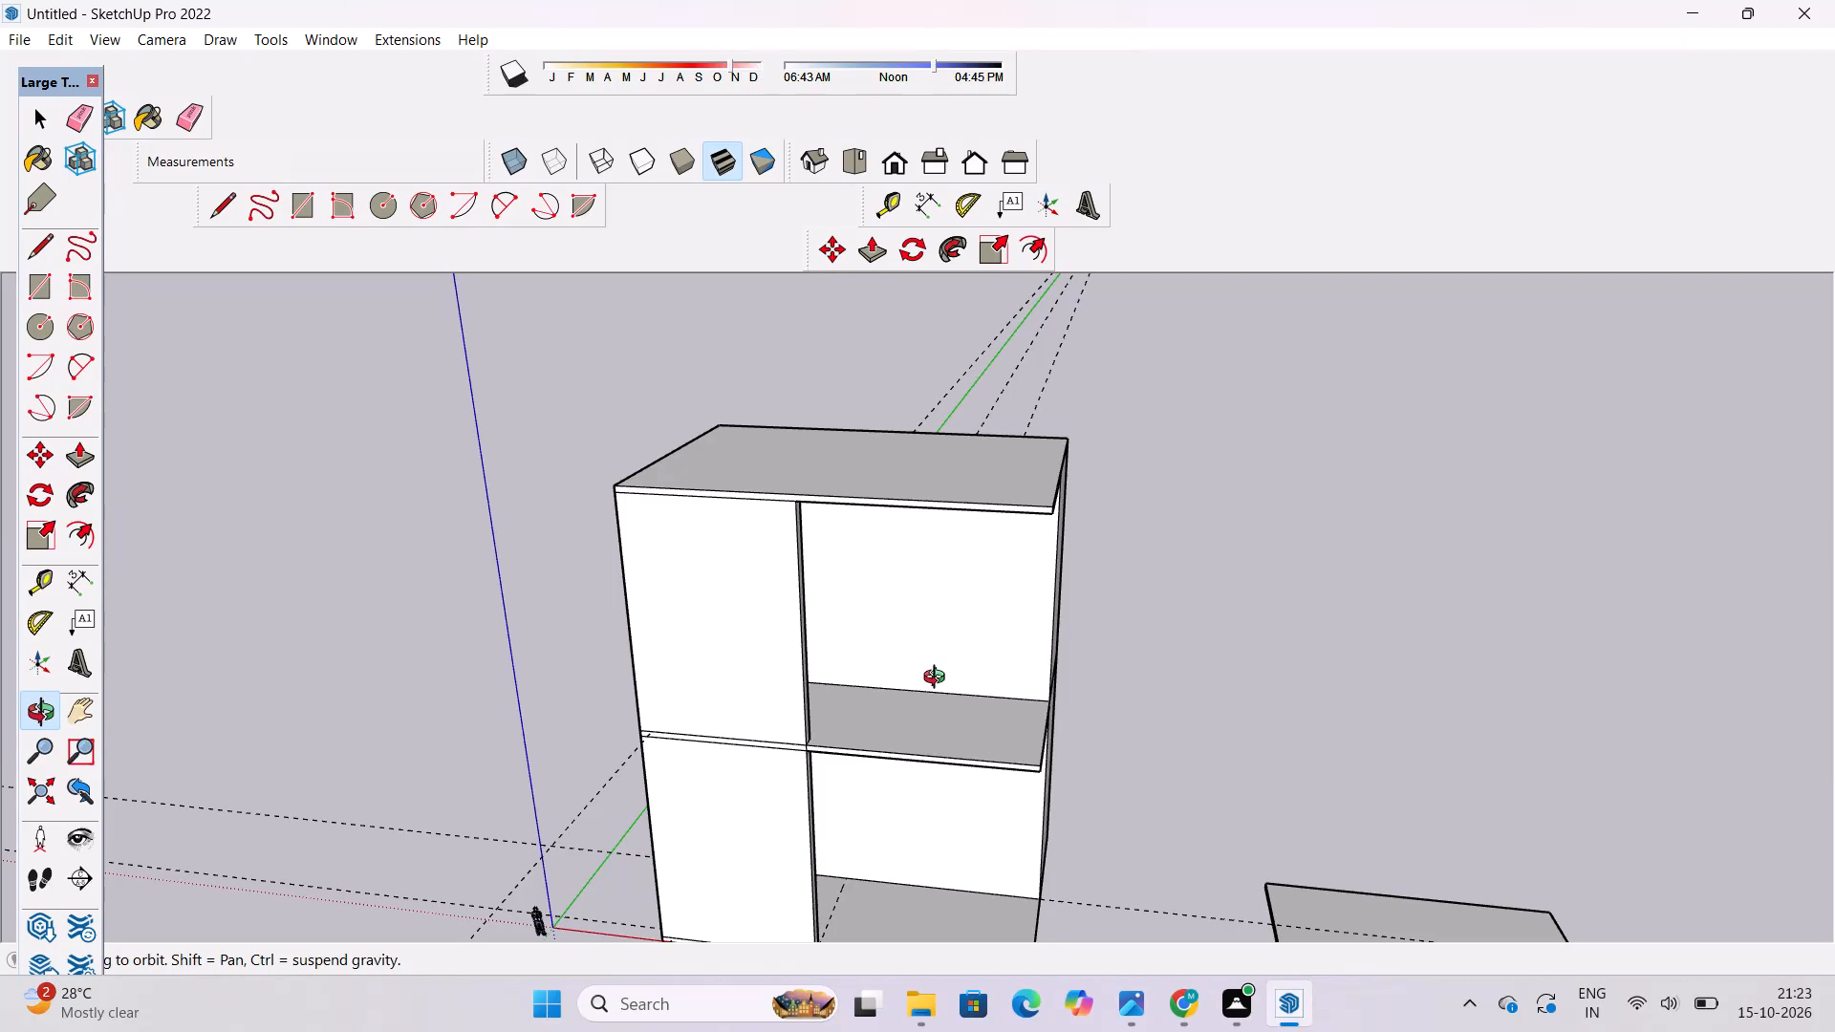
Examine the two-level building and the separate ground slab from the front, the side and above.
scroll(939, 679, "down", 3)
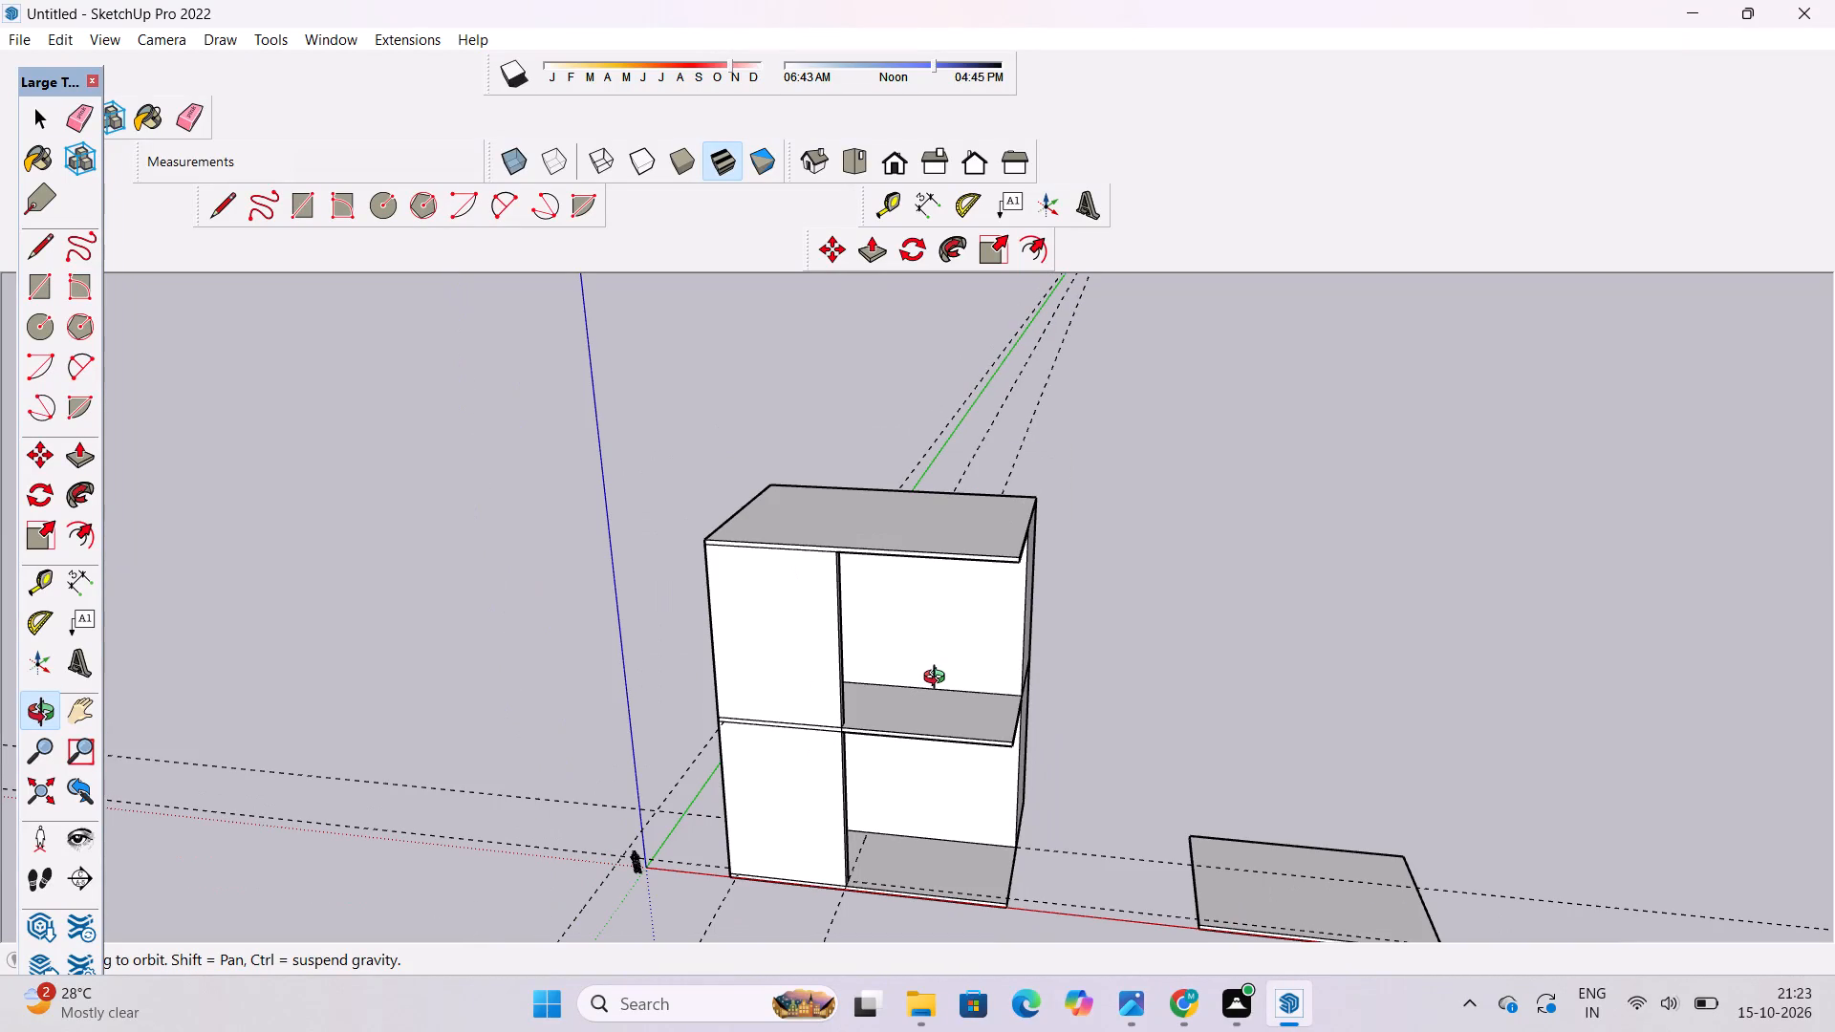
scroll(939, 679, "up", 2)
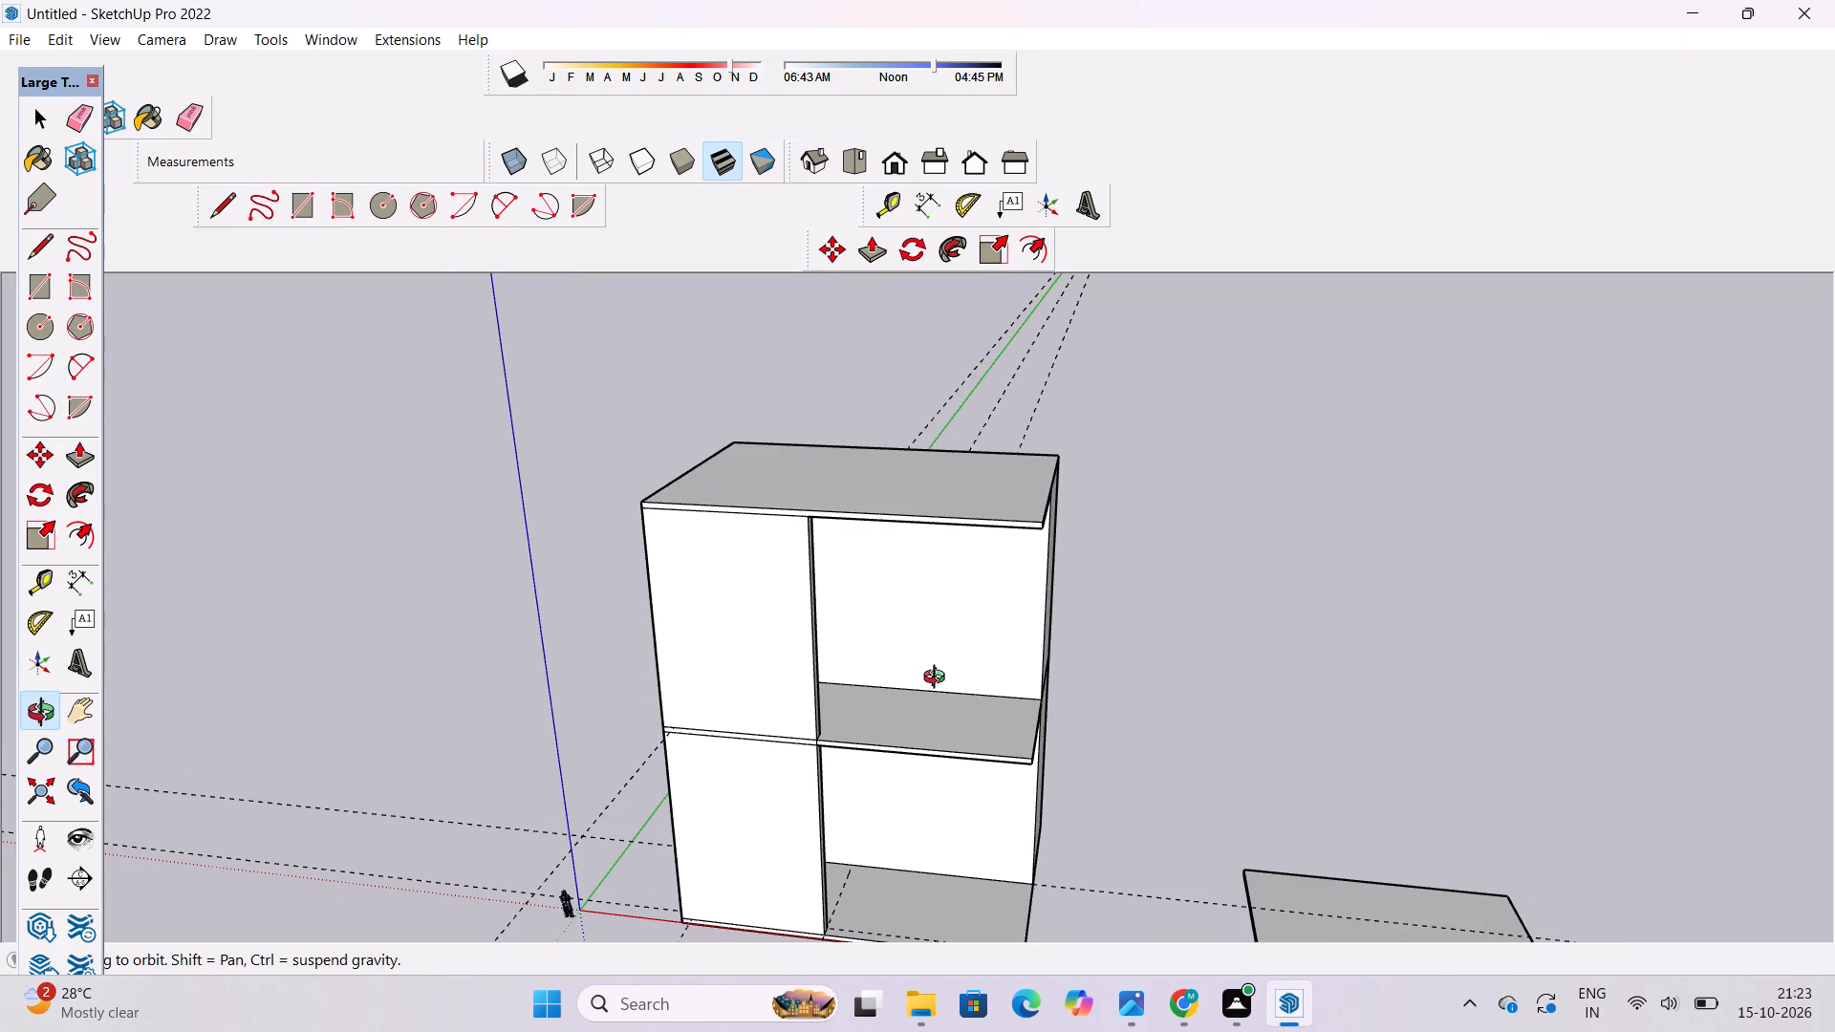
scroll(939, 679, "down", 5)
scroll(936, 670, "up", 4)
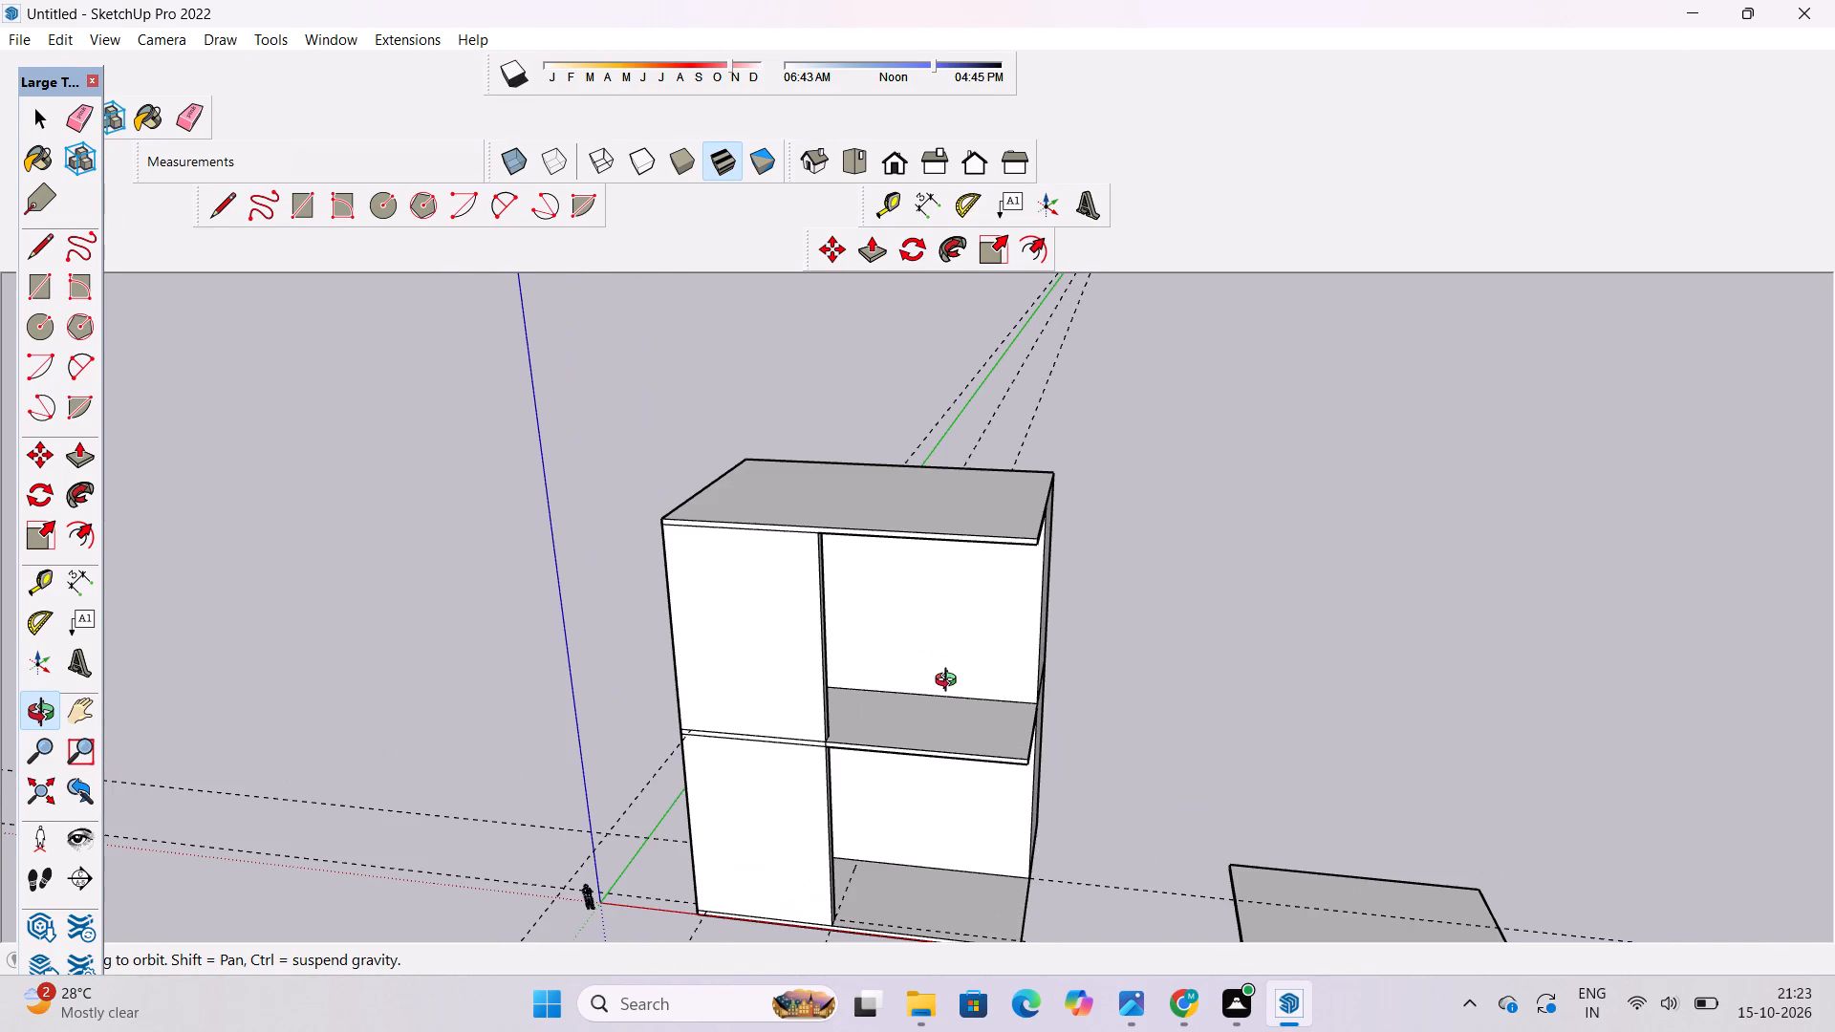
scroll(1060, 672, "down", 2)
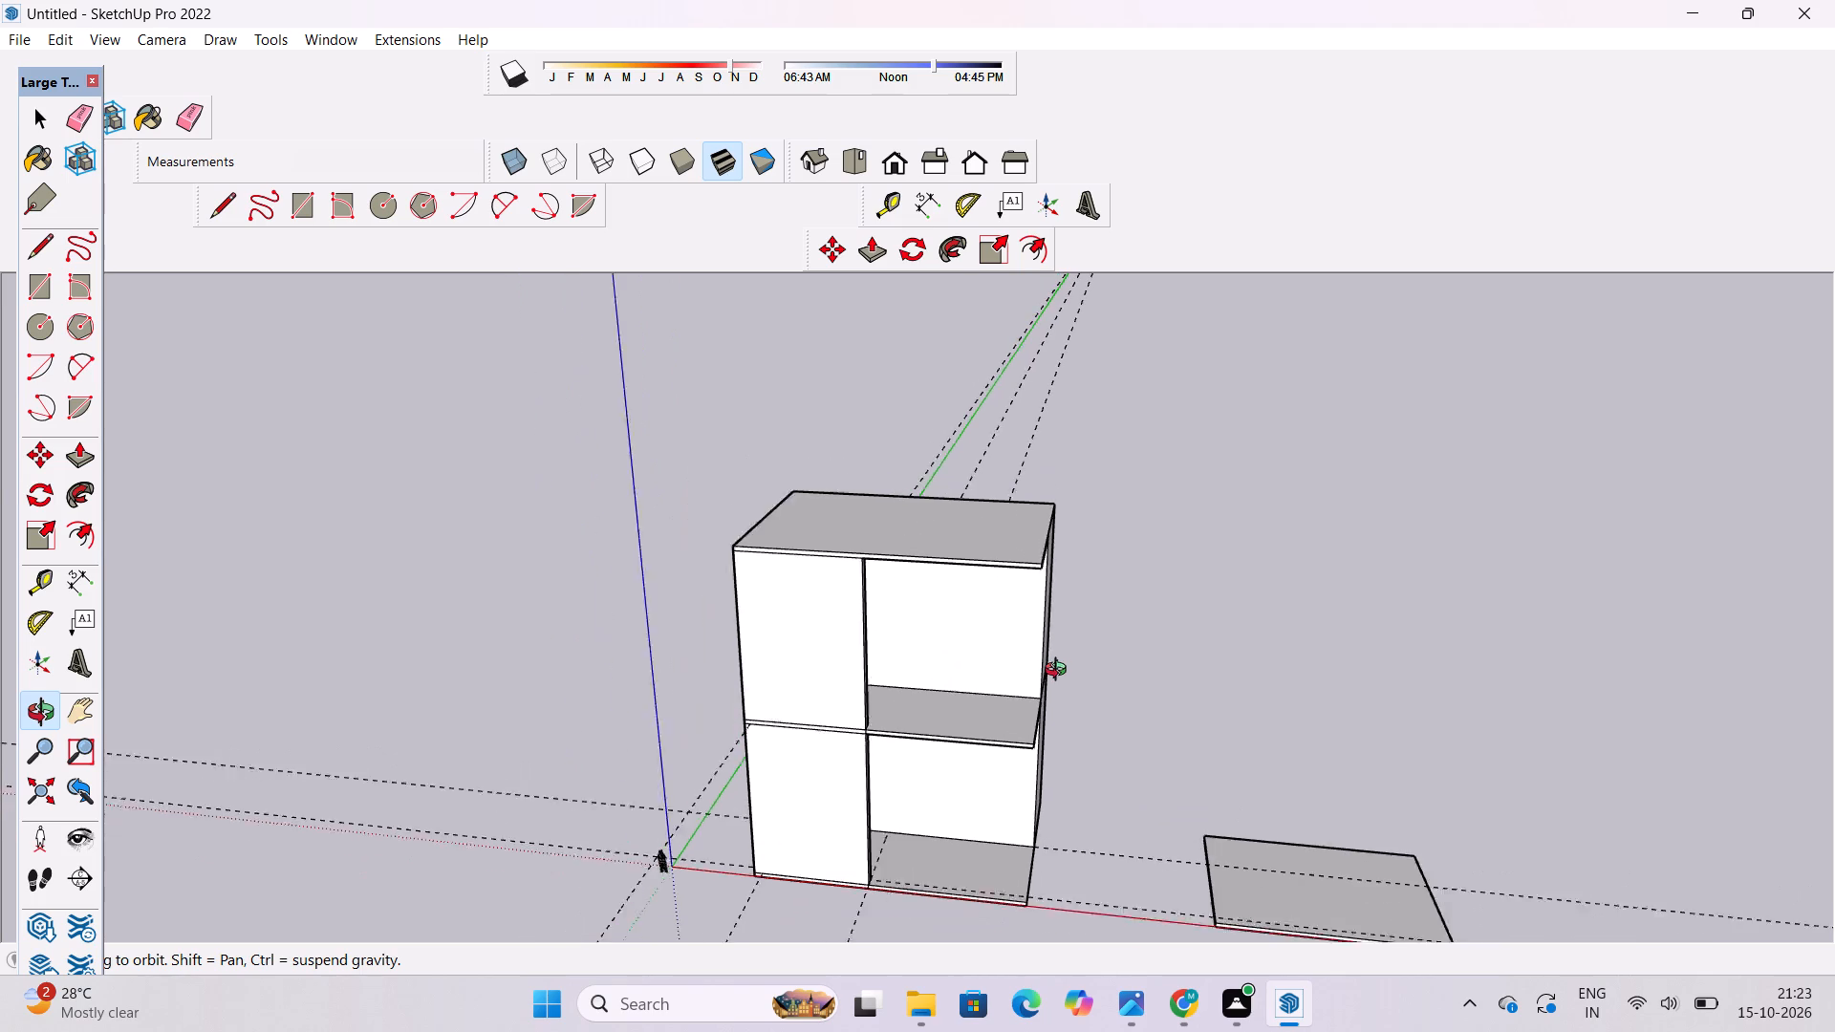
scroll(1060, 672, "down", 2)
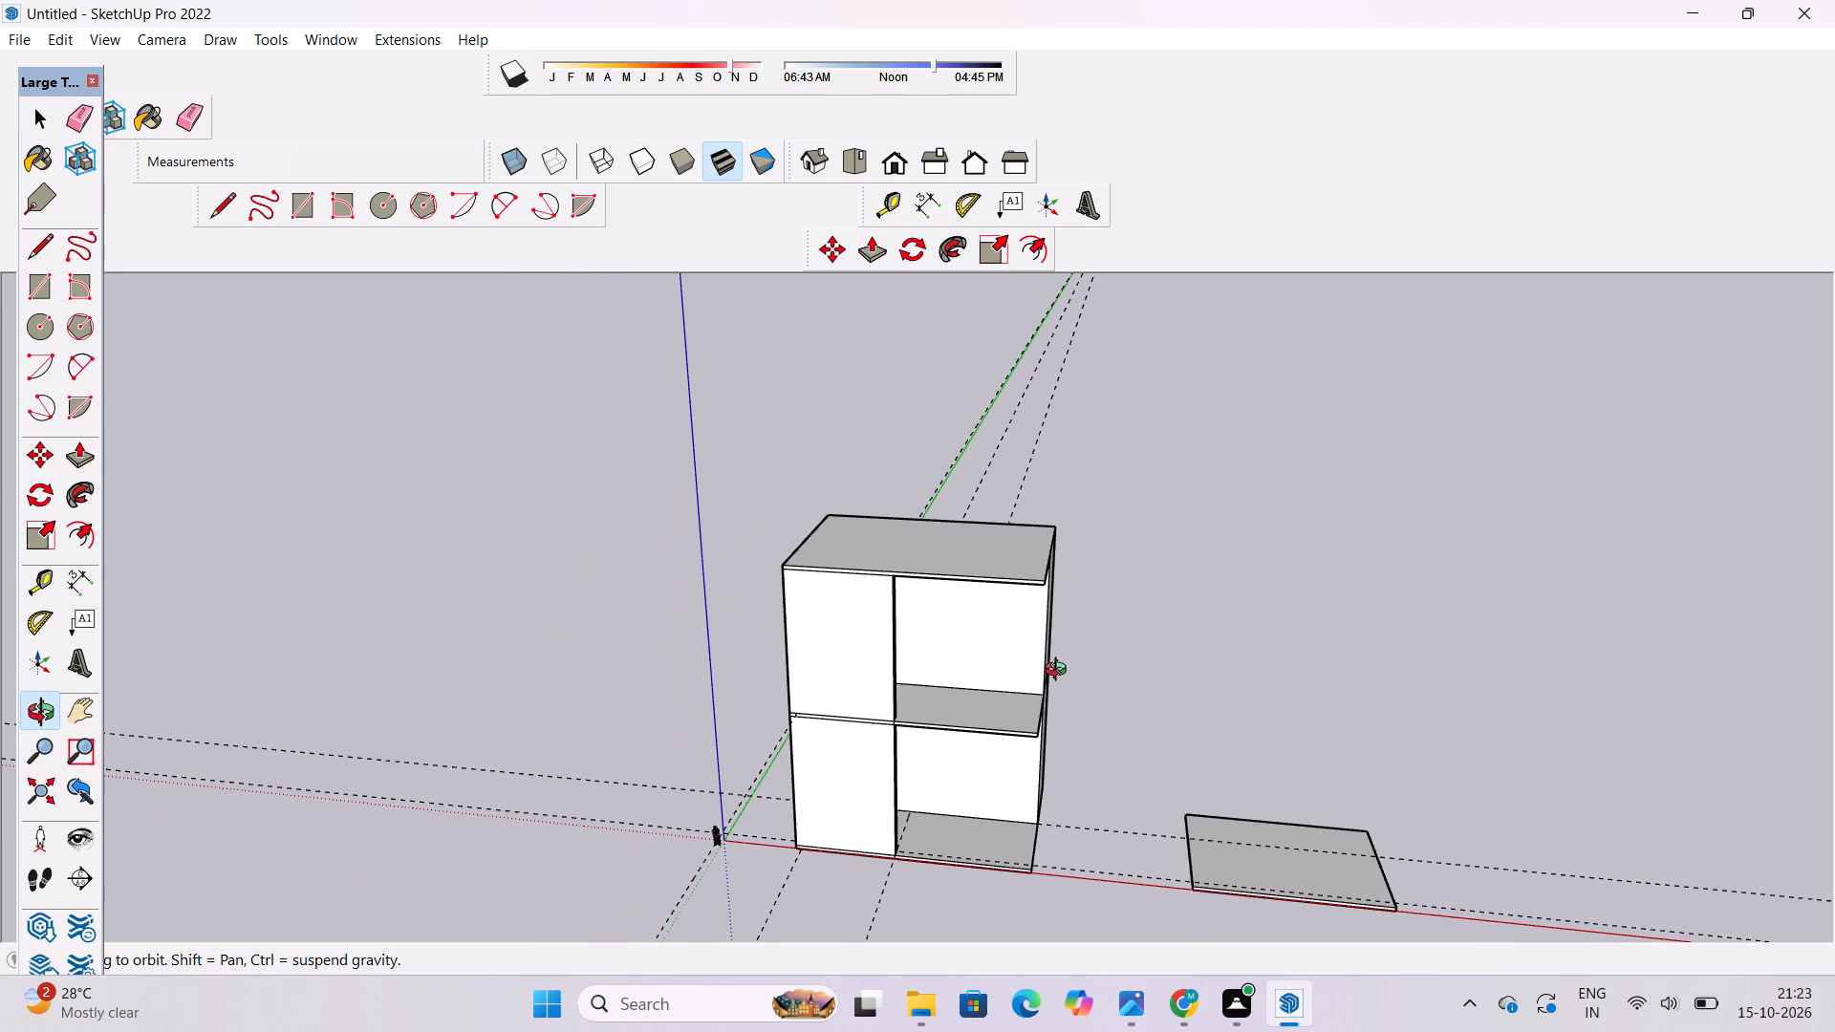
scroll(1060, 672, "up", 1)
scroll(942, 691, "up", 3)
scroll(942, 691, "down", 4)
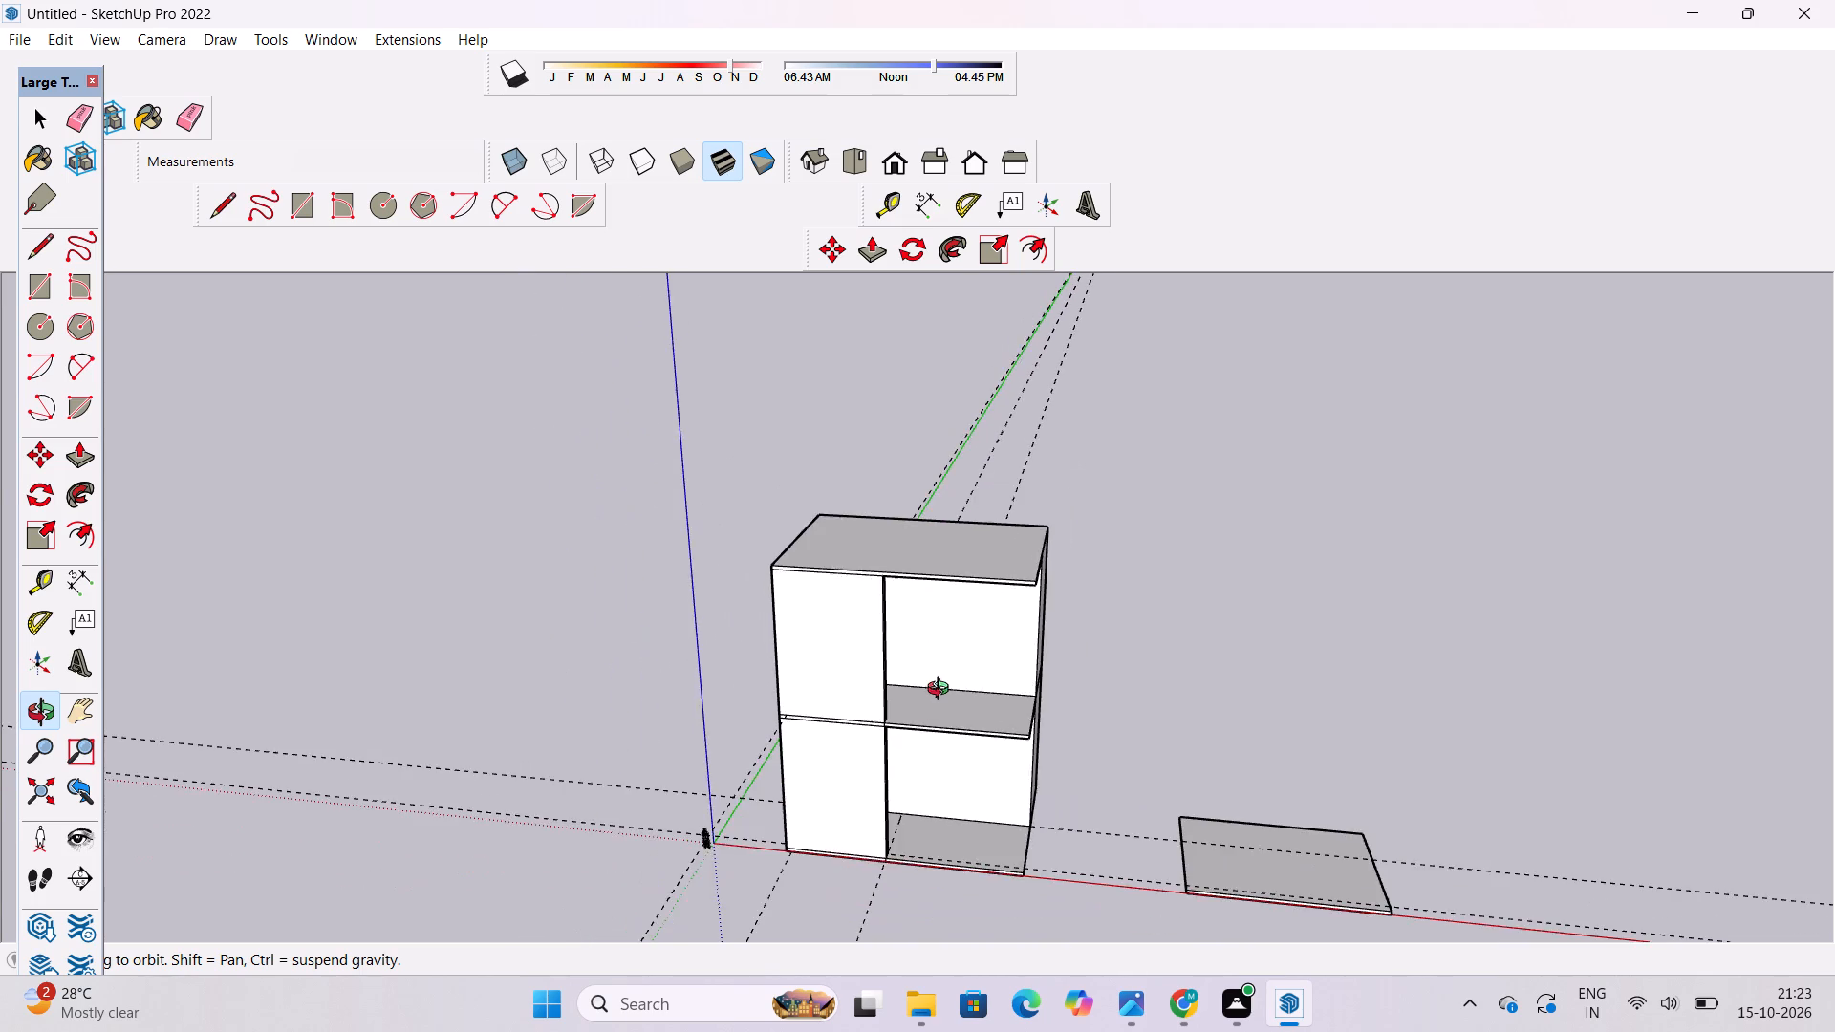
left_click_drag(912, 743, 845, 799)
scroll(825, 755, "up", 9)
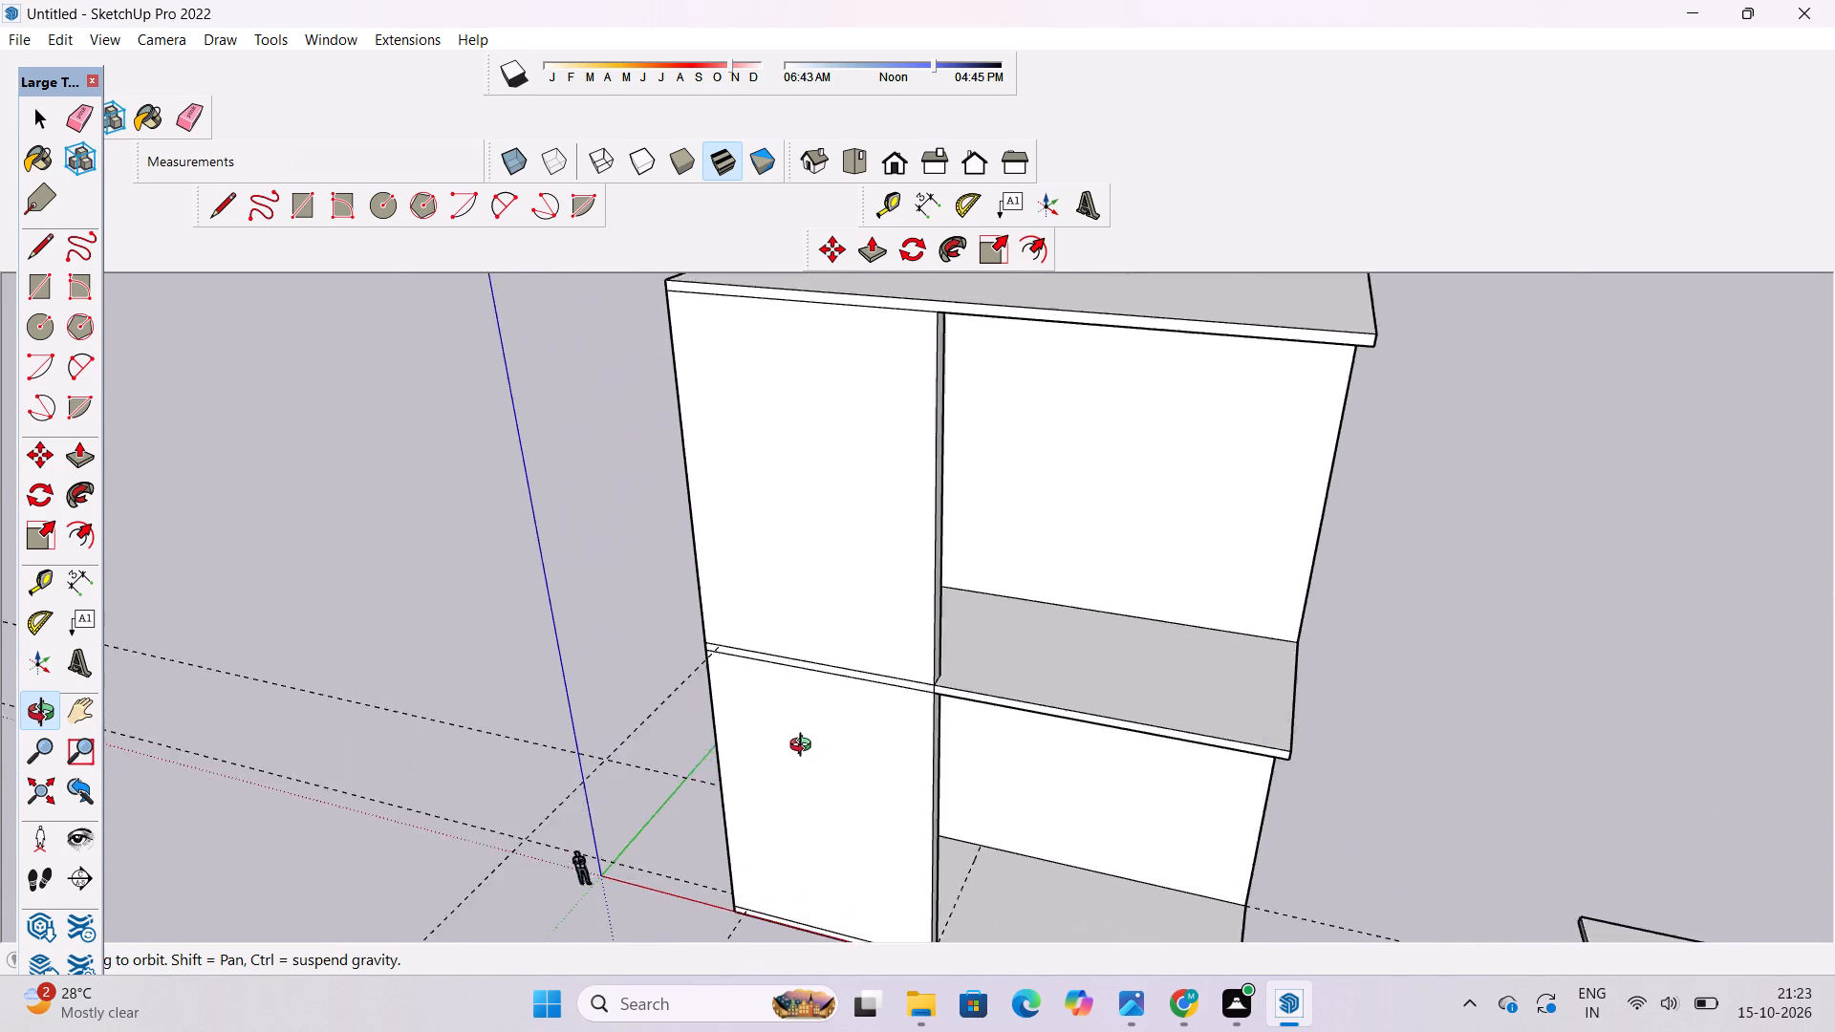
scroll(805, 747, "up", 2)
left_click_drag(725, 747, 888, 785)
scroll(743, 731, "down", 12)
scroll(885, 707, "up", 9)
left_click_drag(820, 800, 812, 745)
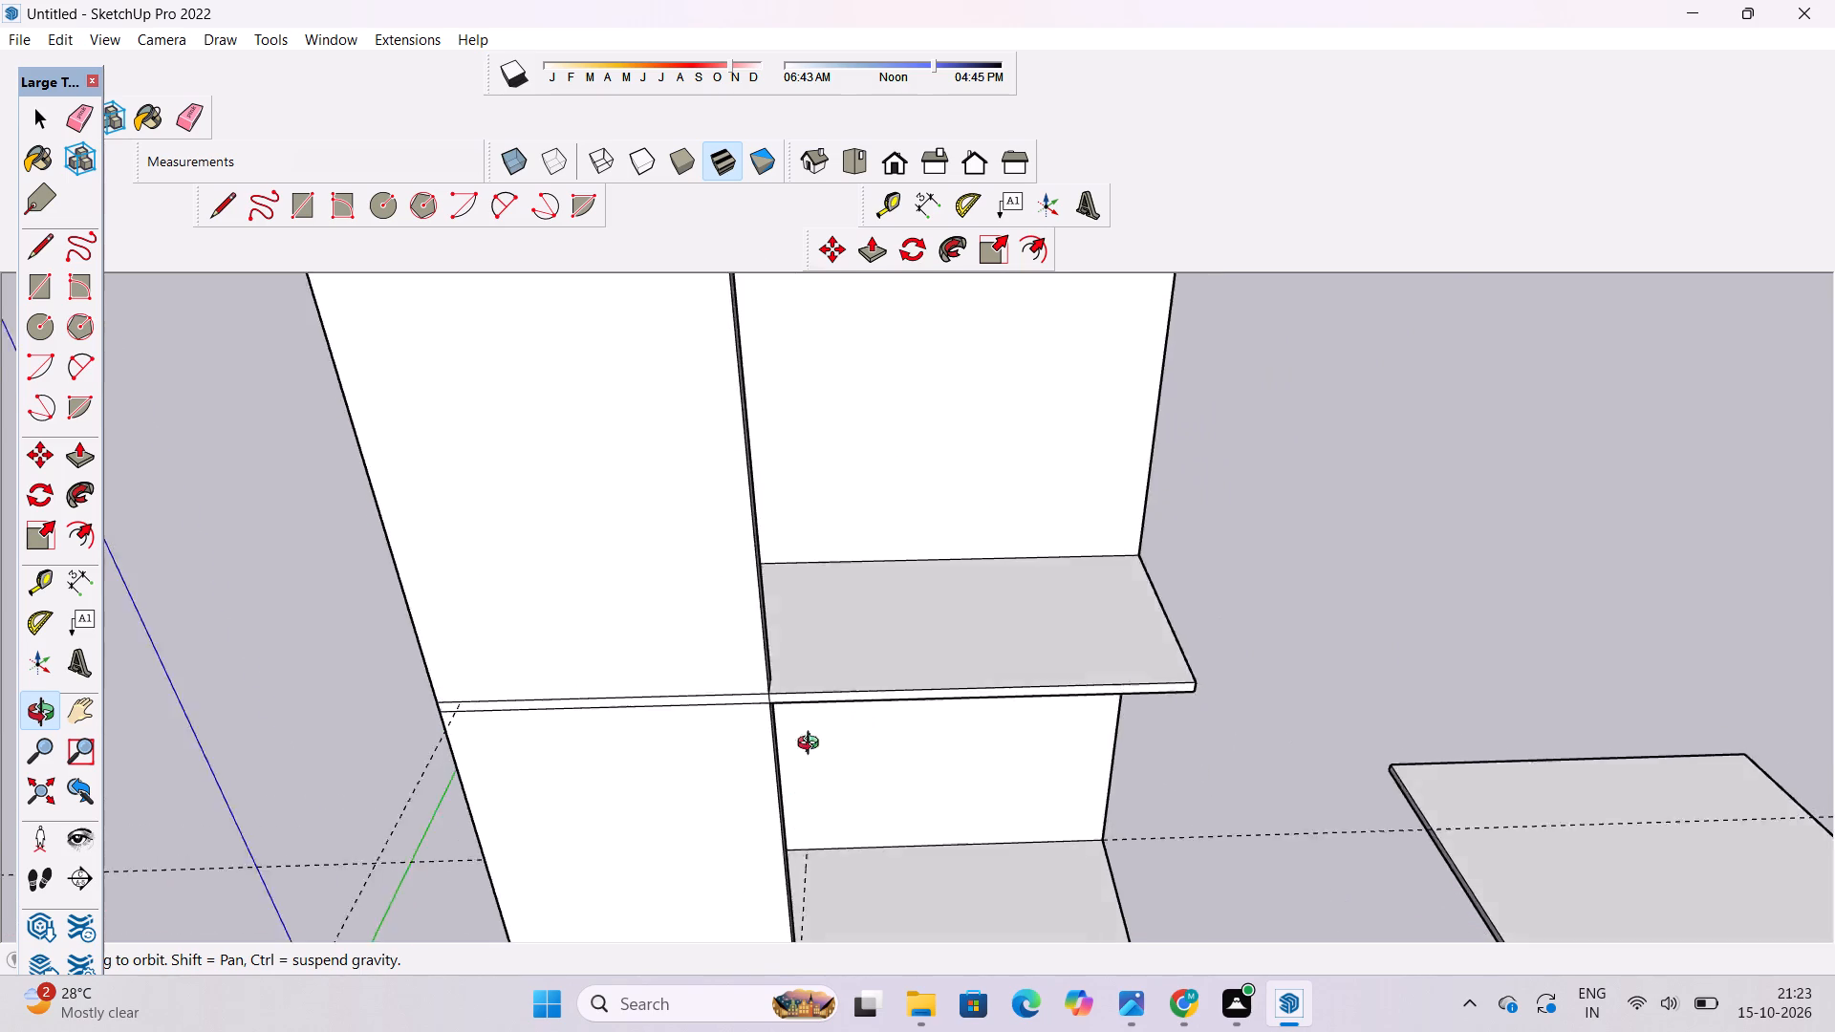
left_click_drag(812, 745, 848, 855)
scroll(816, 803, "down", 8)
scroll(799, 779, "up", 4)
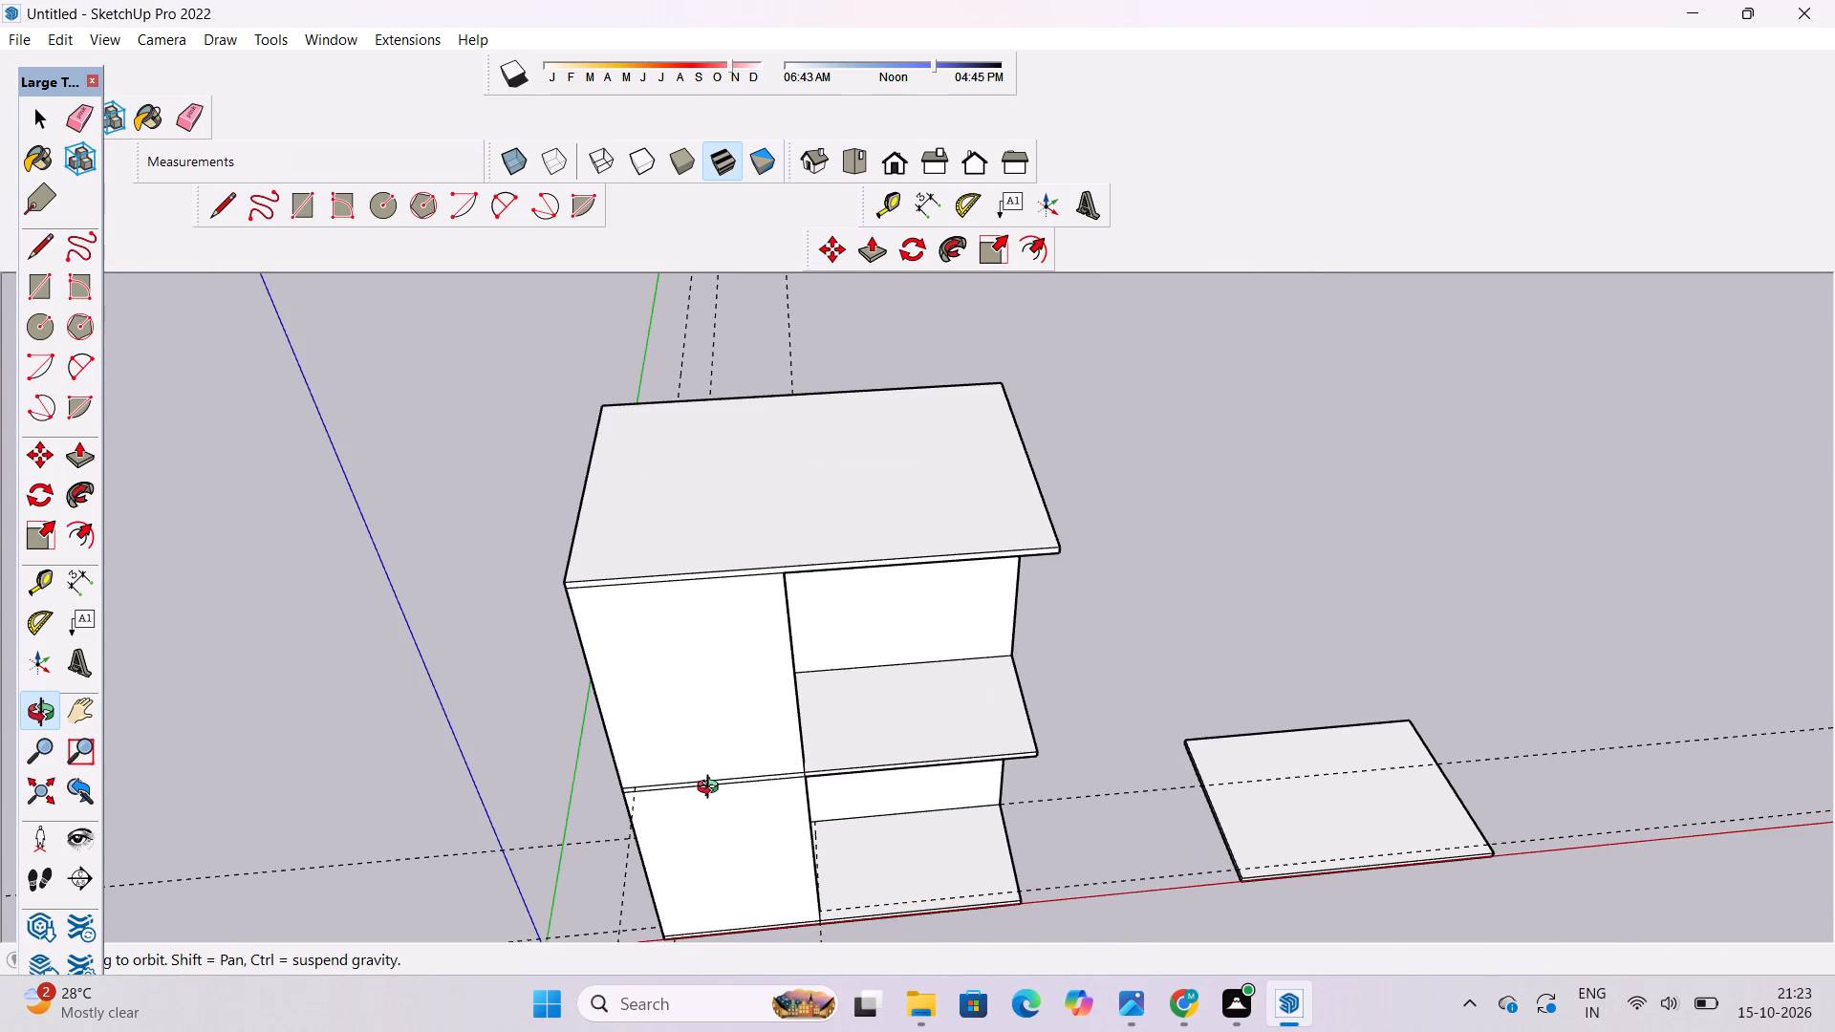
scroll(712, 788, "up", 5)
scroll(712, 788, "down", 4)
left_click_drag(715, 797, 732, 690)
scroll(732, 678, "down", 10)
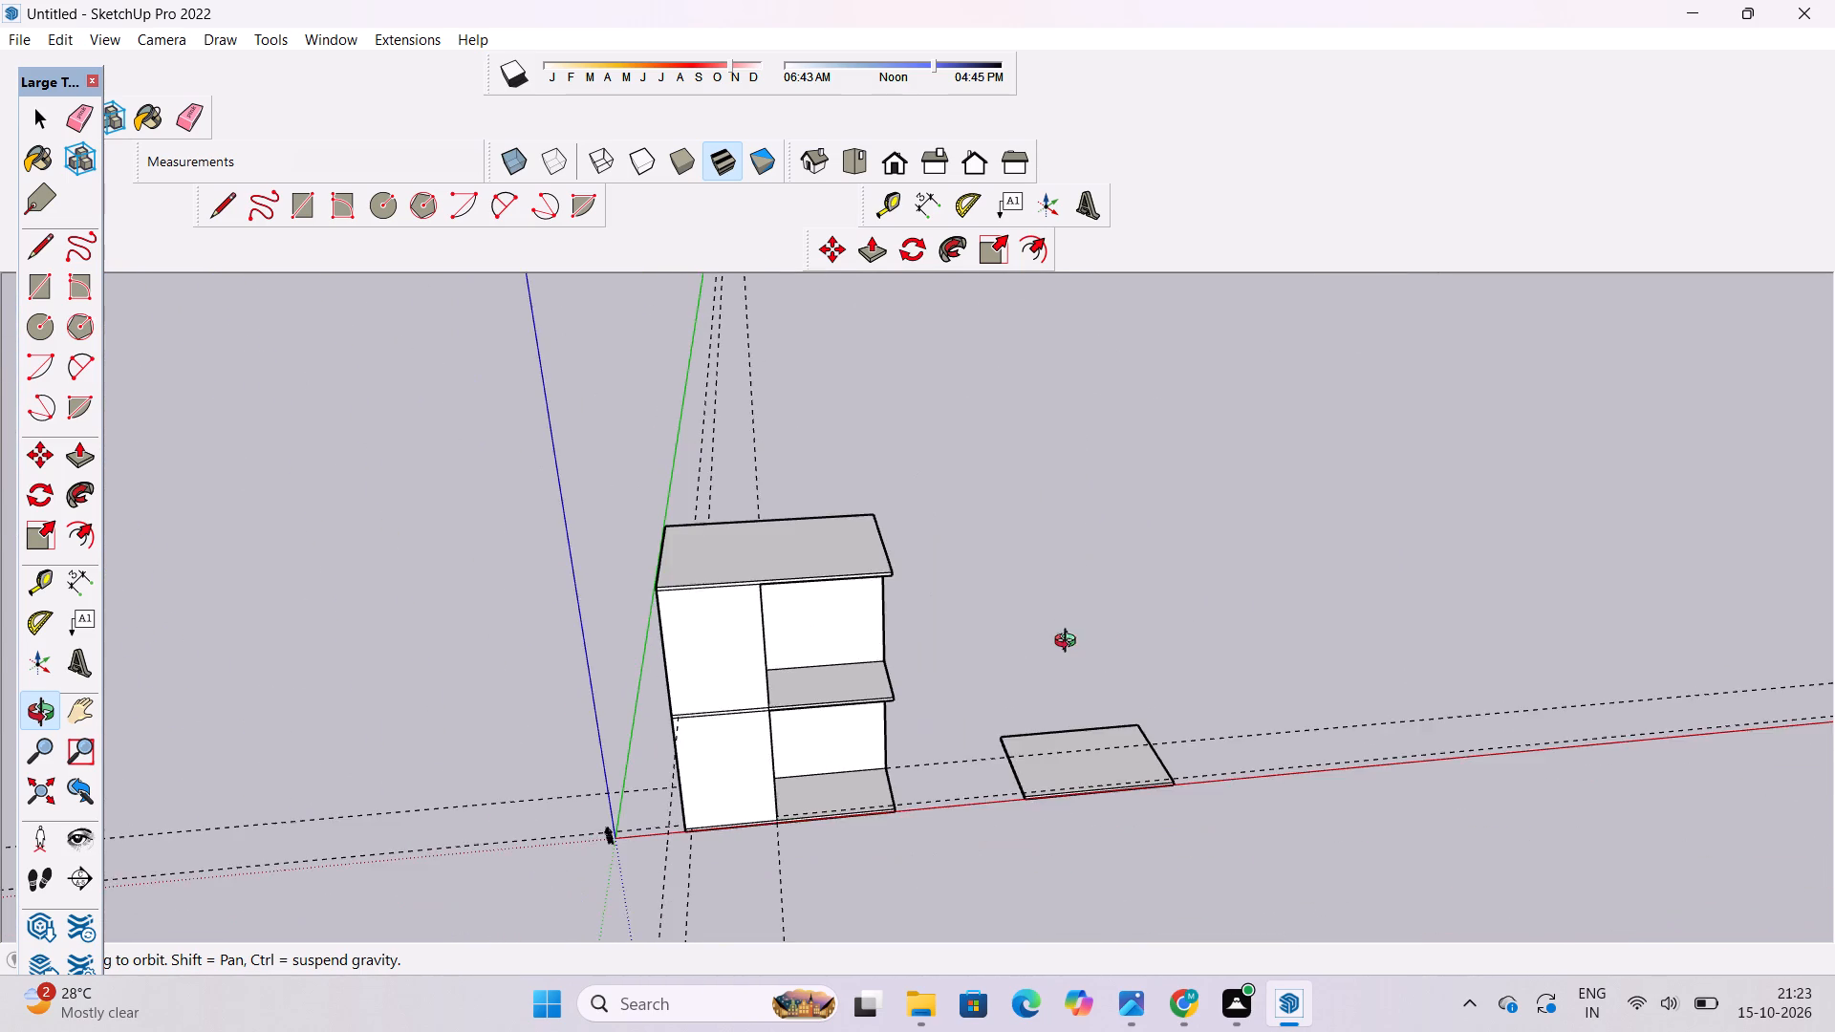
scroll(1106, 640, "up", 4)
left_click_drag(1271, 613, 1511, 611)
scroll(454, 705, "down", 5)
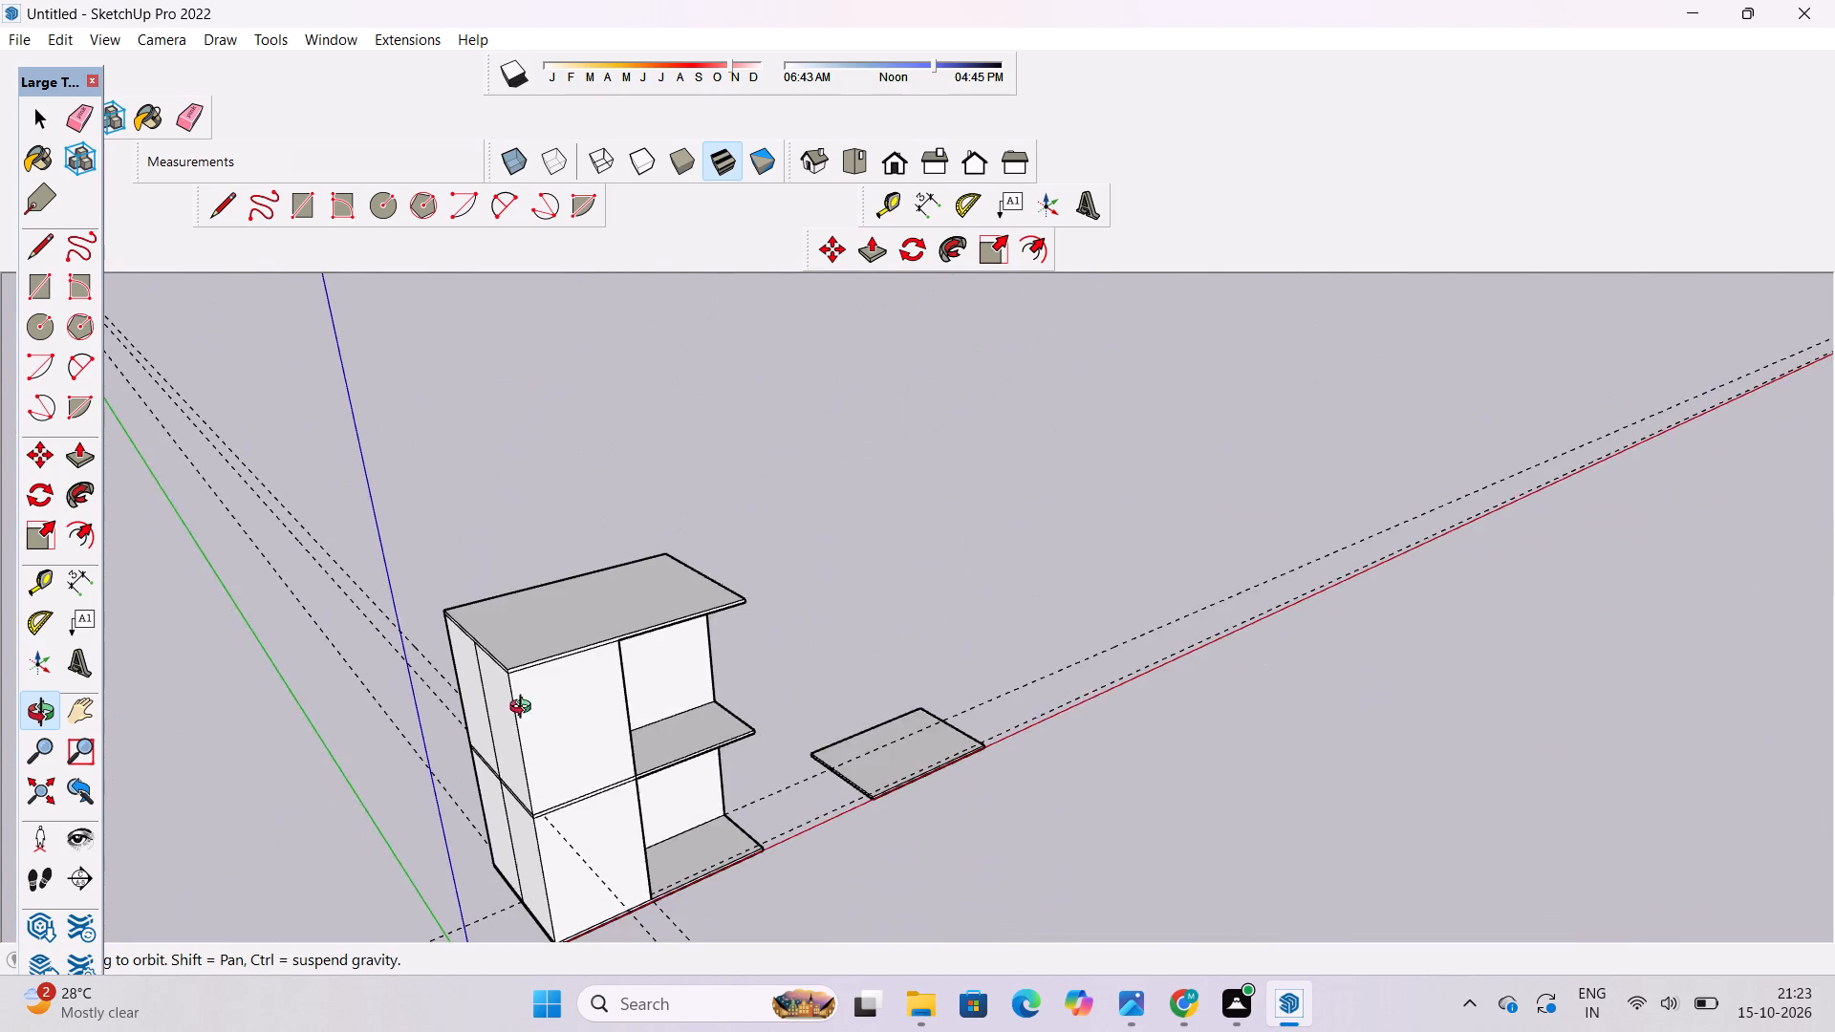
left_click_drag(604, 664, 453, 816)
scroll(566, 697, "up", 5)
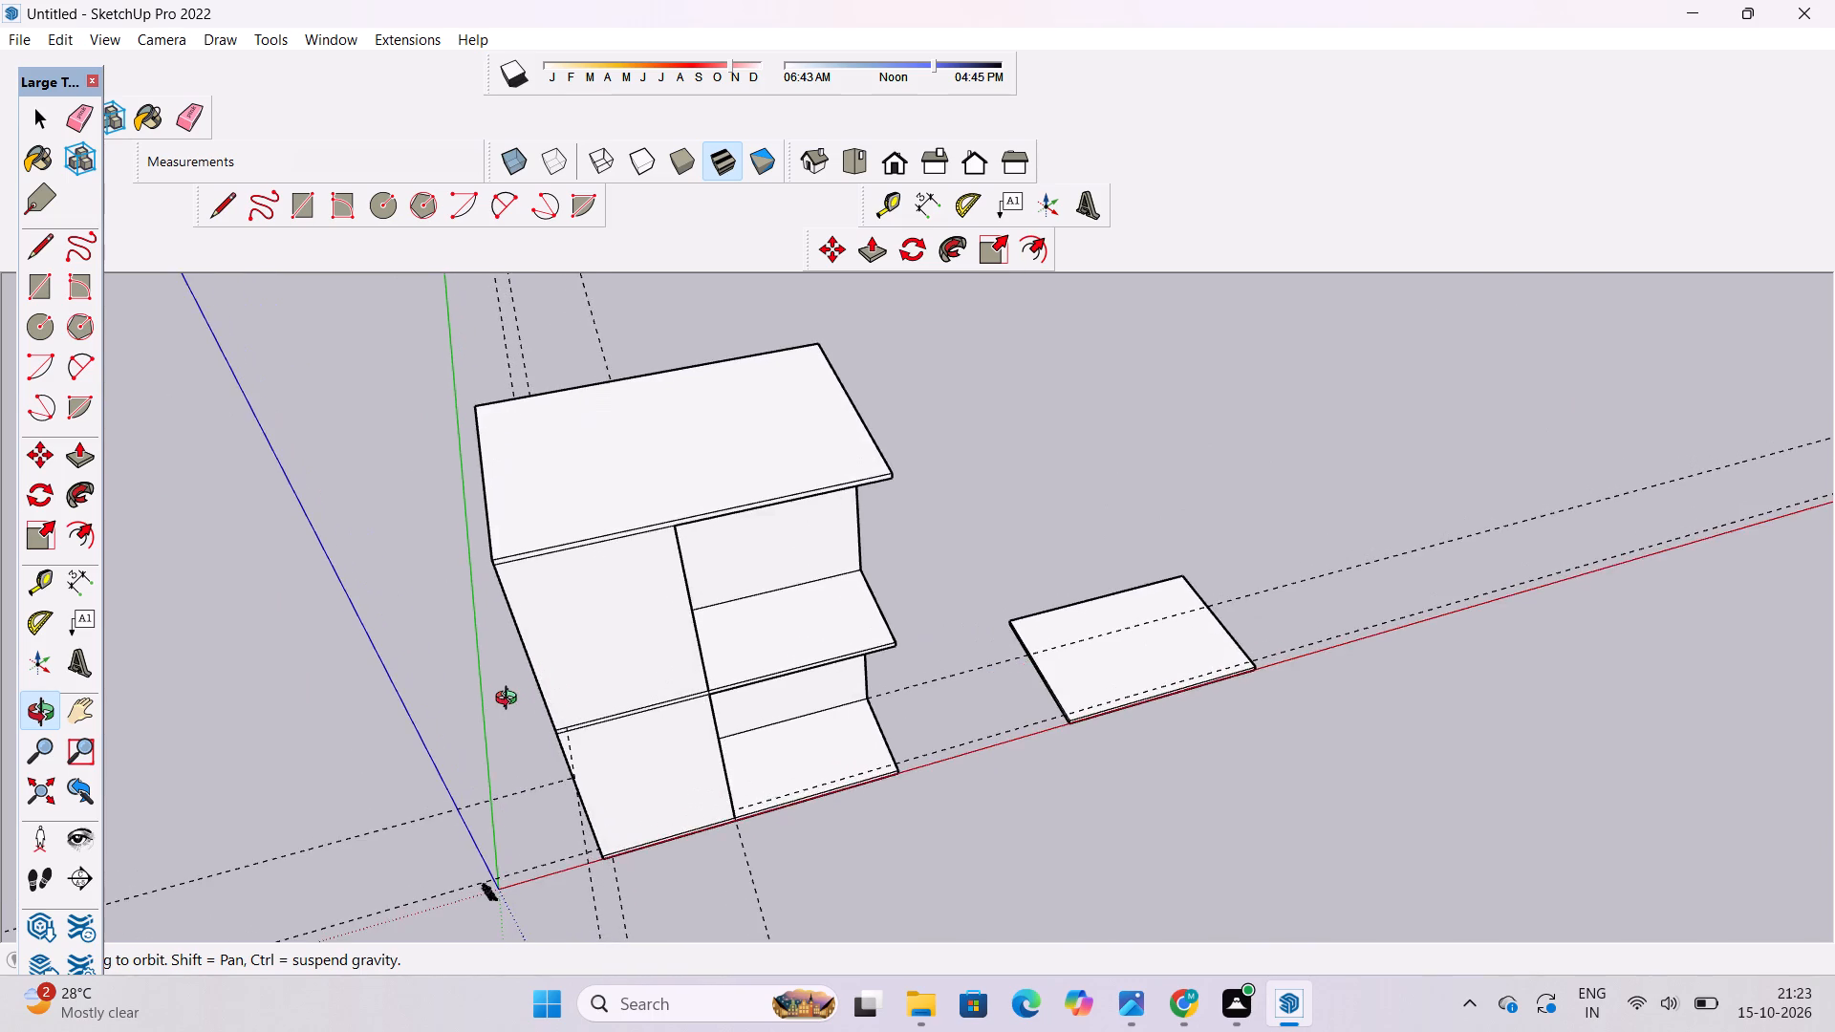
scroll(510, 700, "down", 4)
scroll(510, 700, "up", 2)
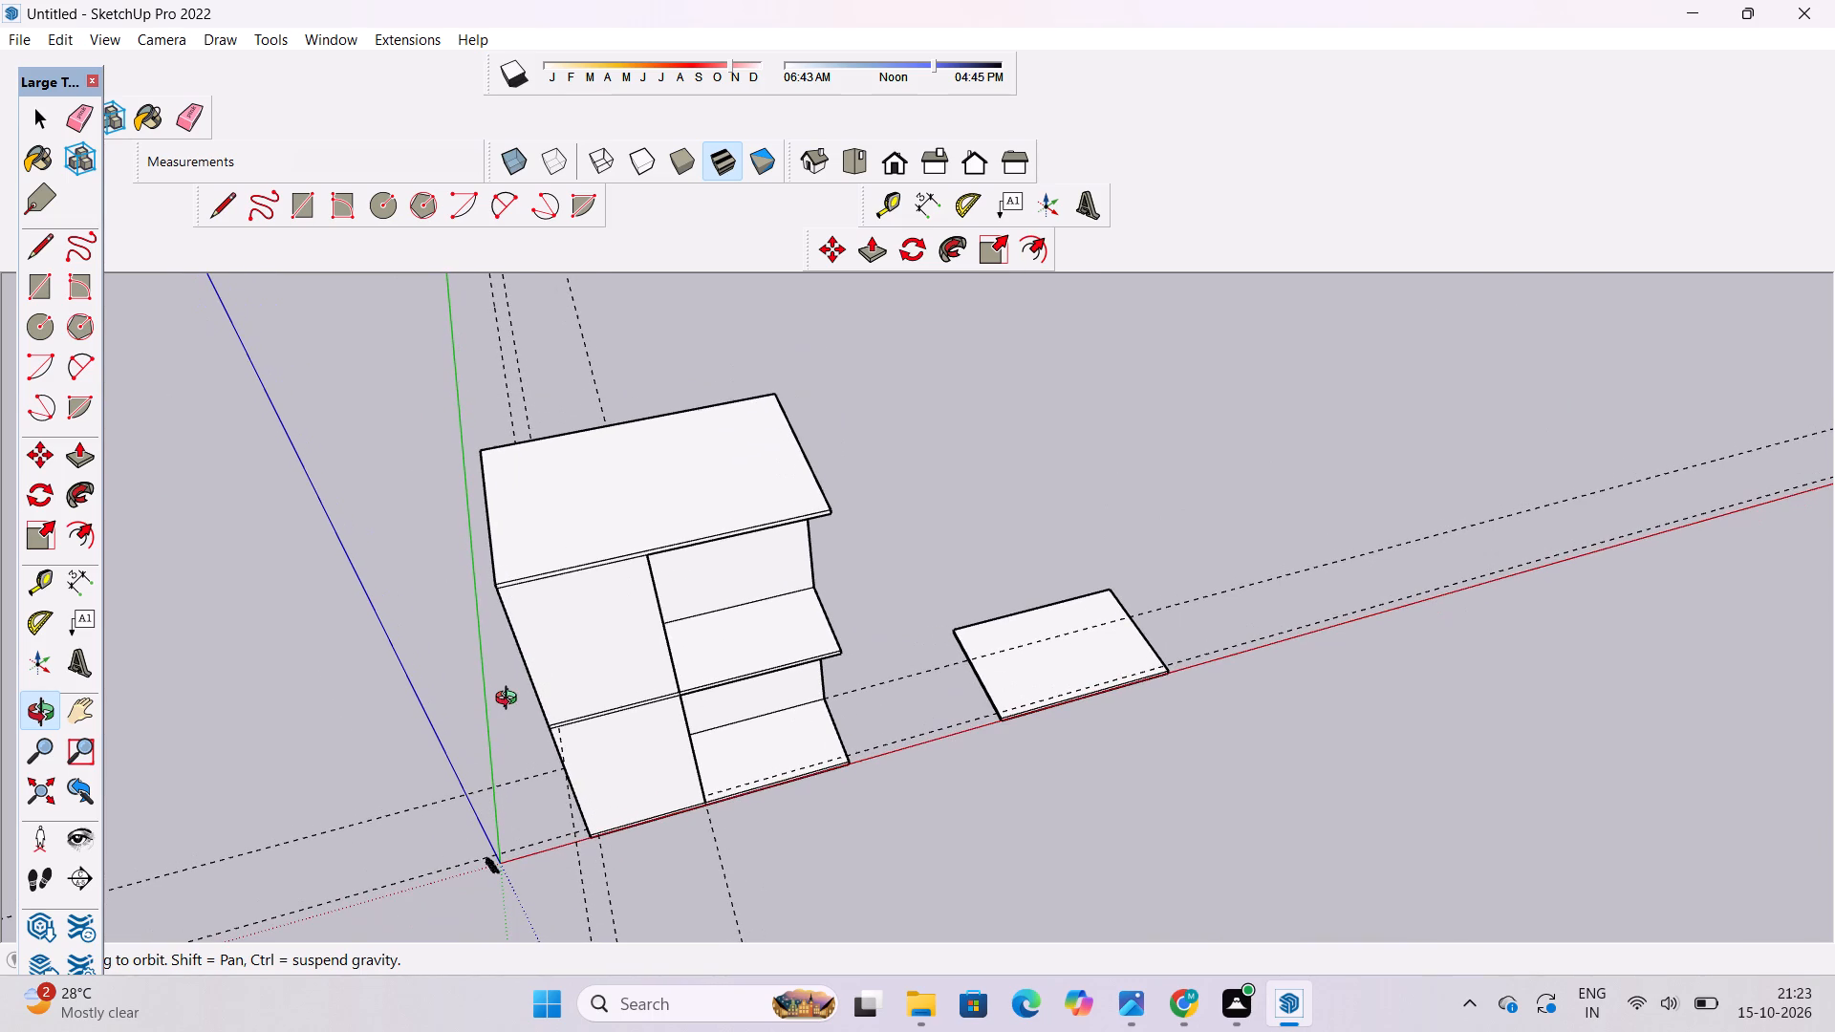
scroll(510, 700, "down", 4)
scroll(769, 565, "up", 9)
left_click_drag(872, 732, 789, 646)
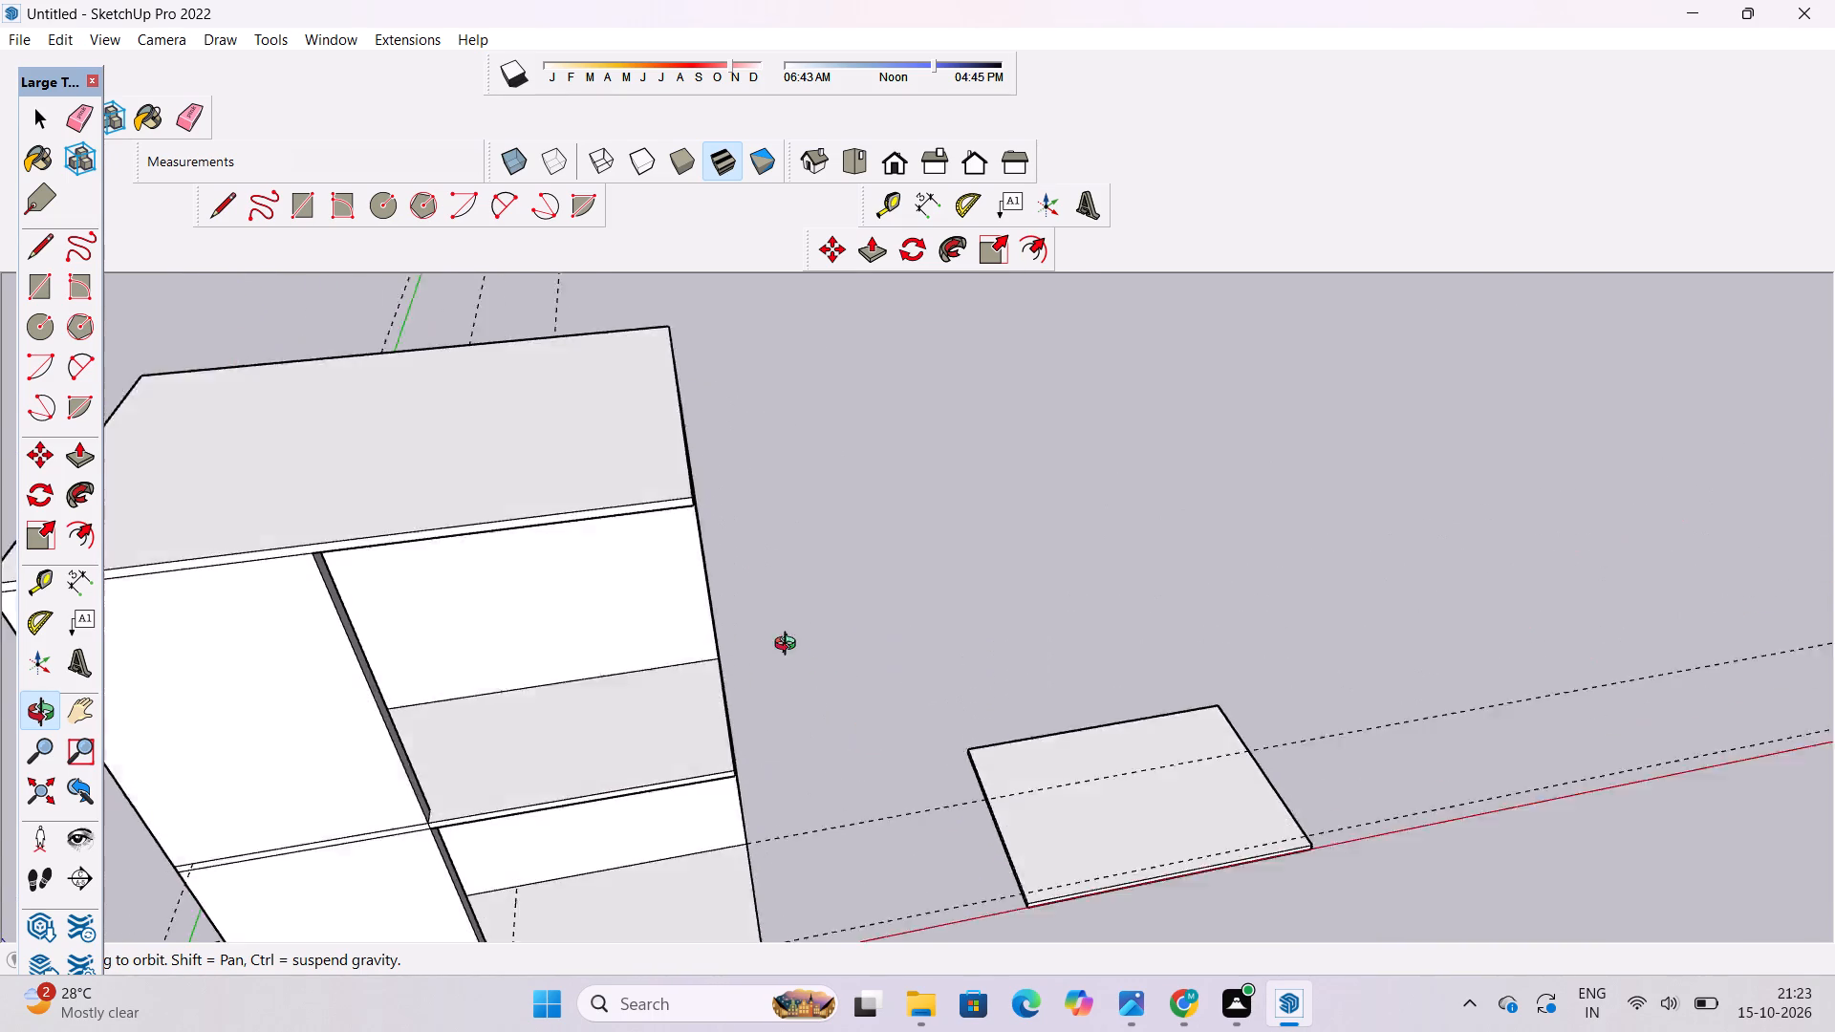
left_click_drag(789, 646, 771, 624)
scroll(770, 623, "down", 9)
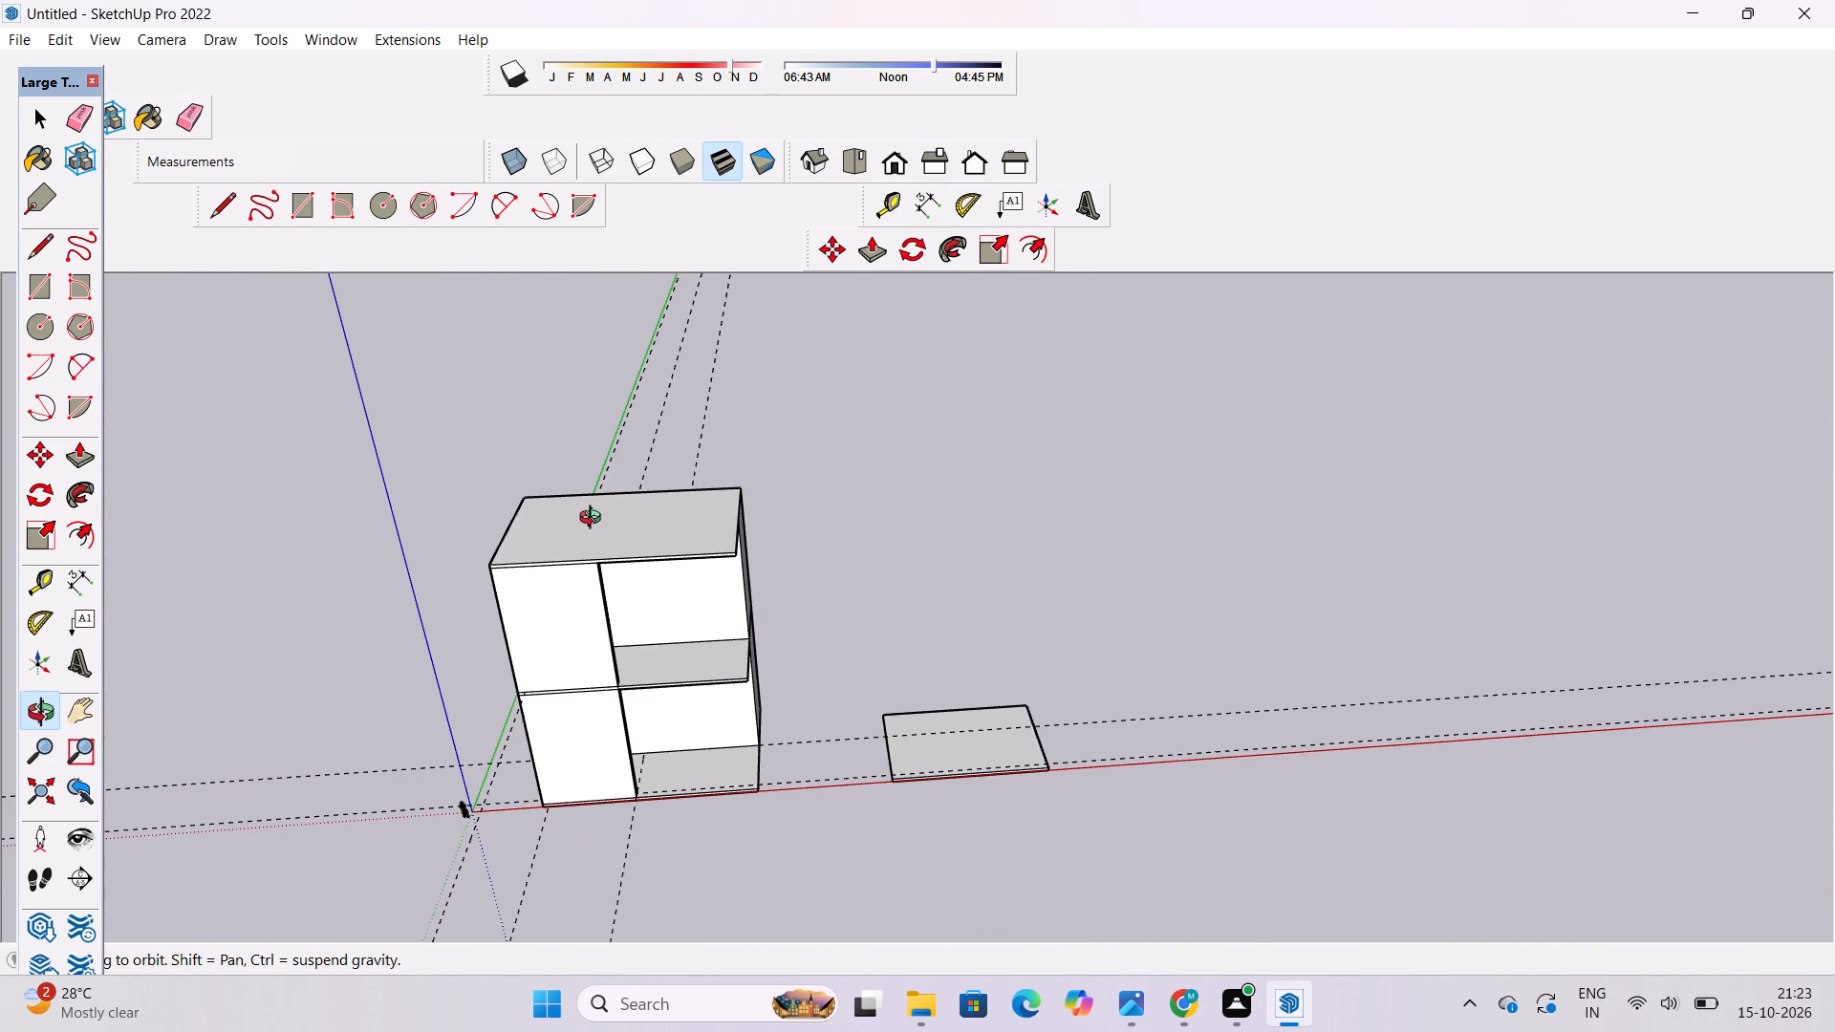
scroll(607, 504, "up", 5)
scroll(619, 513, "down", 4)
left_click_drag(792, 541, 658, 798)
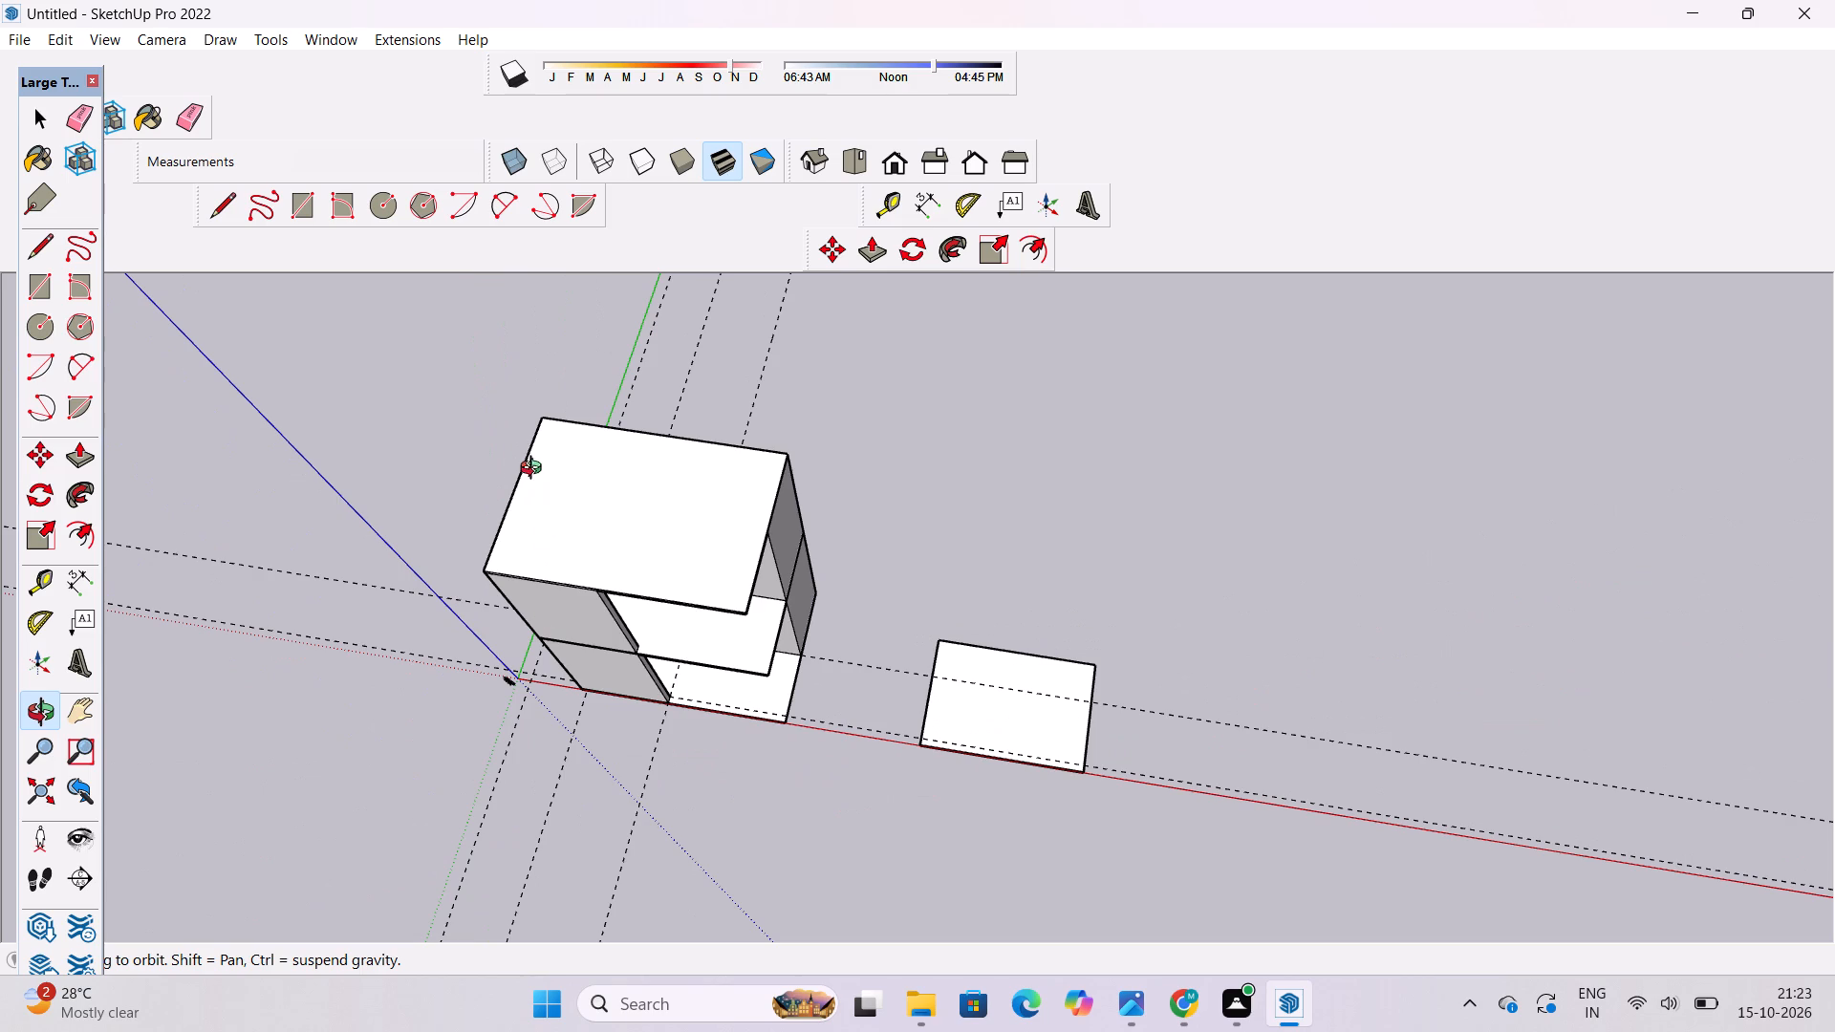
scroll(421, 467, "up", 6)
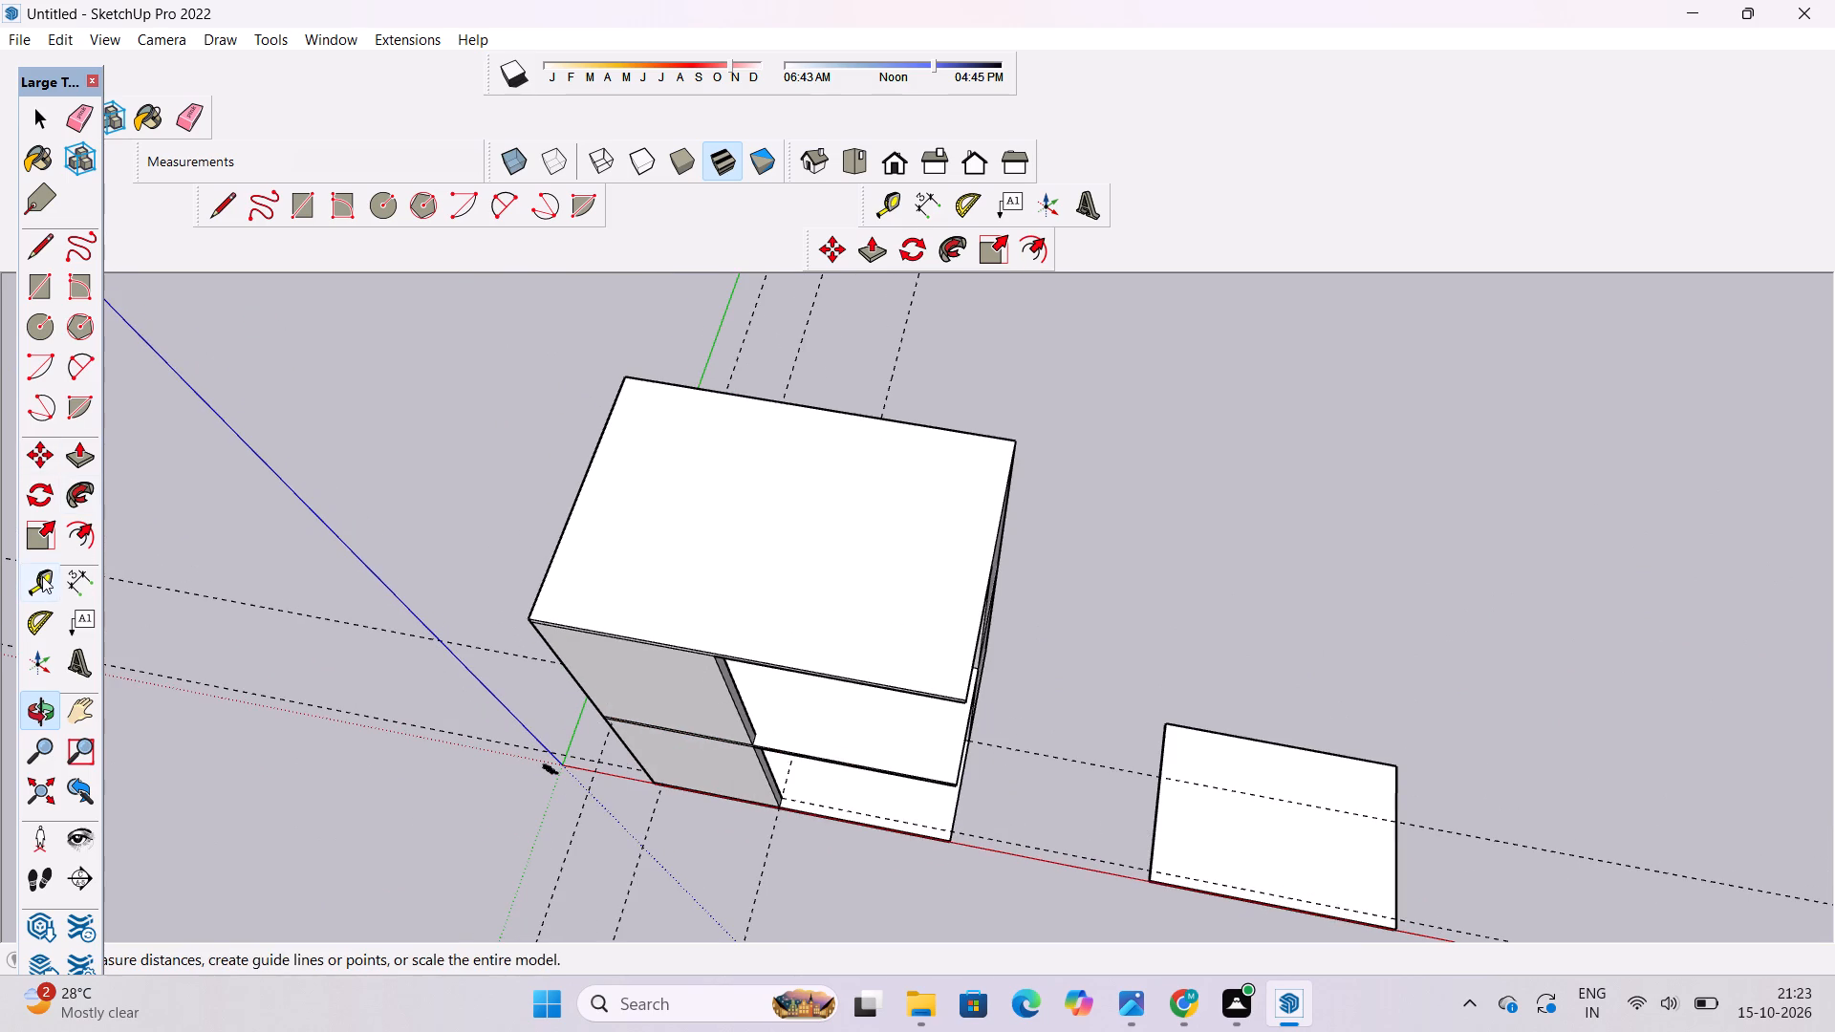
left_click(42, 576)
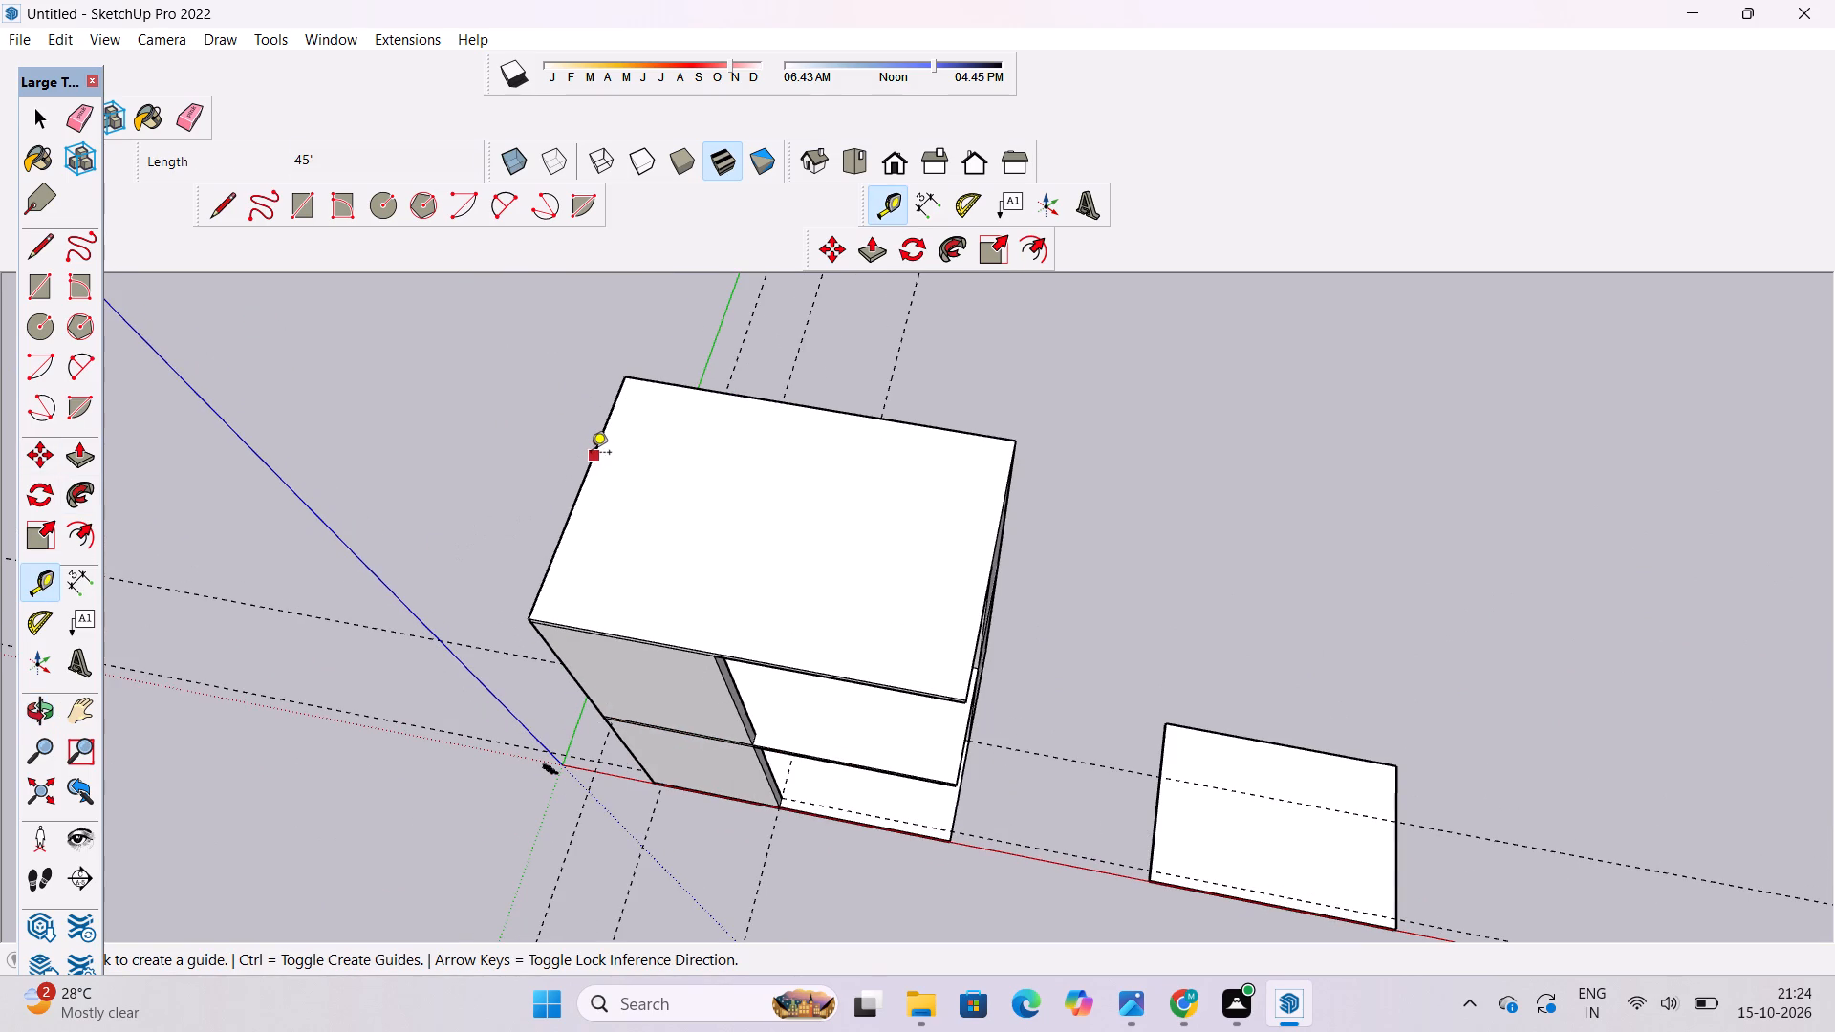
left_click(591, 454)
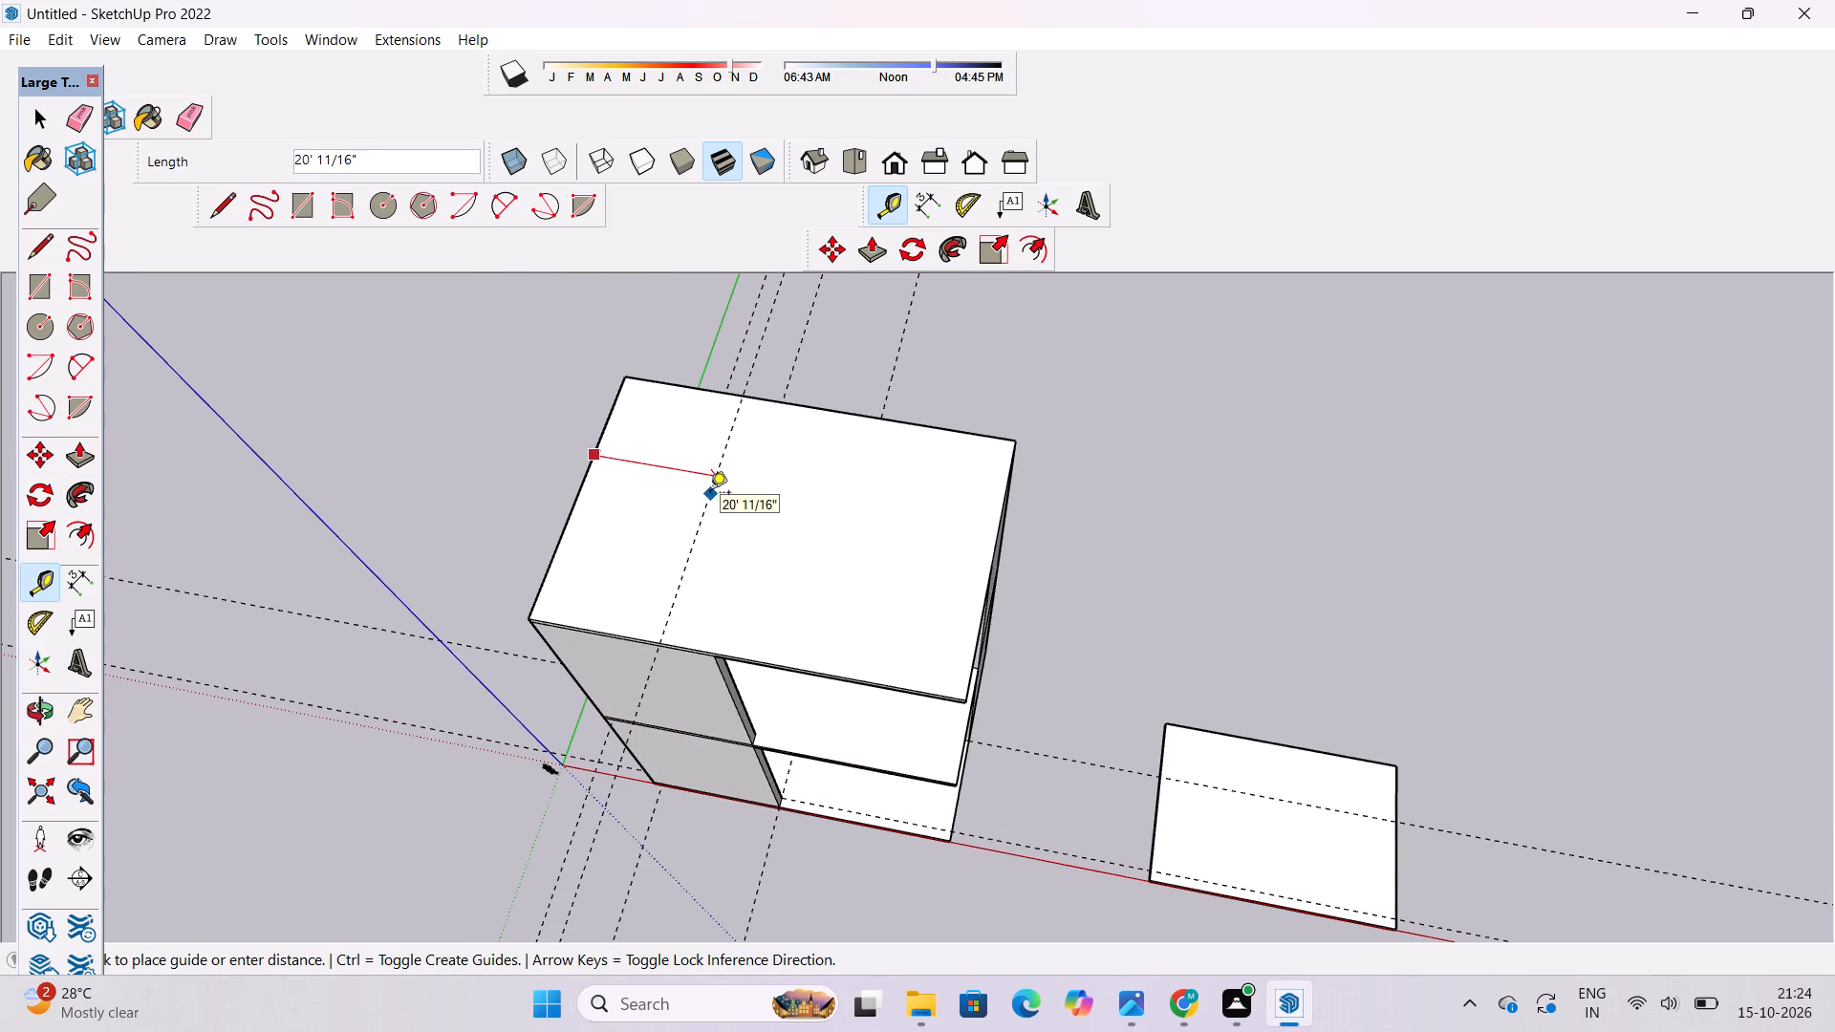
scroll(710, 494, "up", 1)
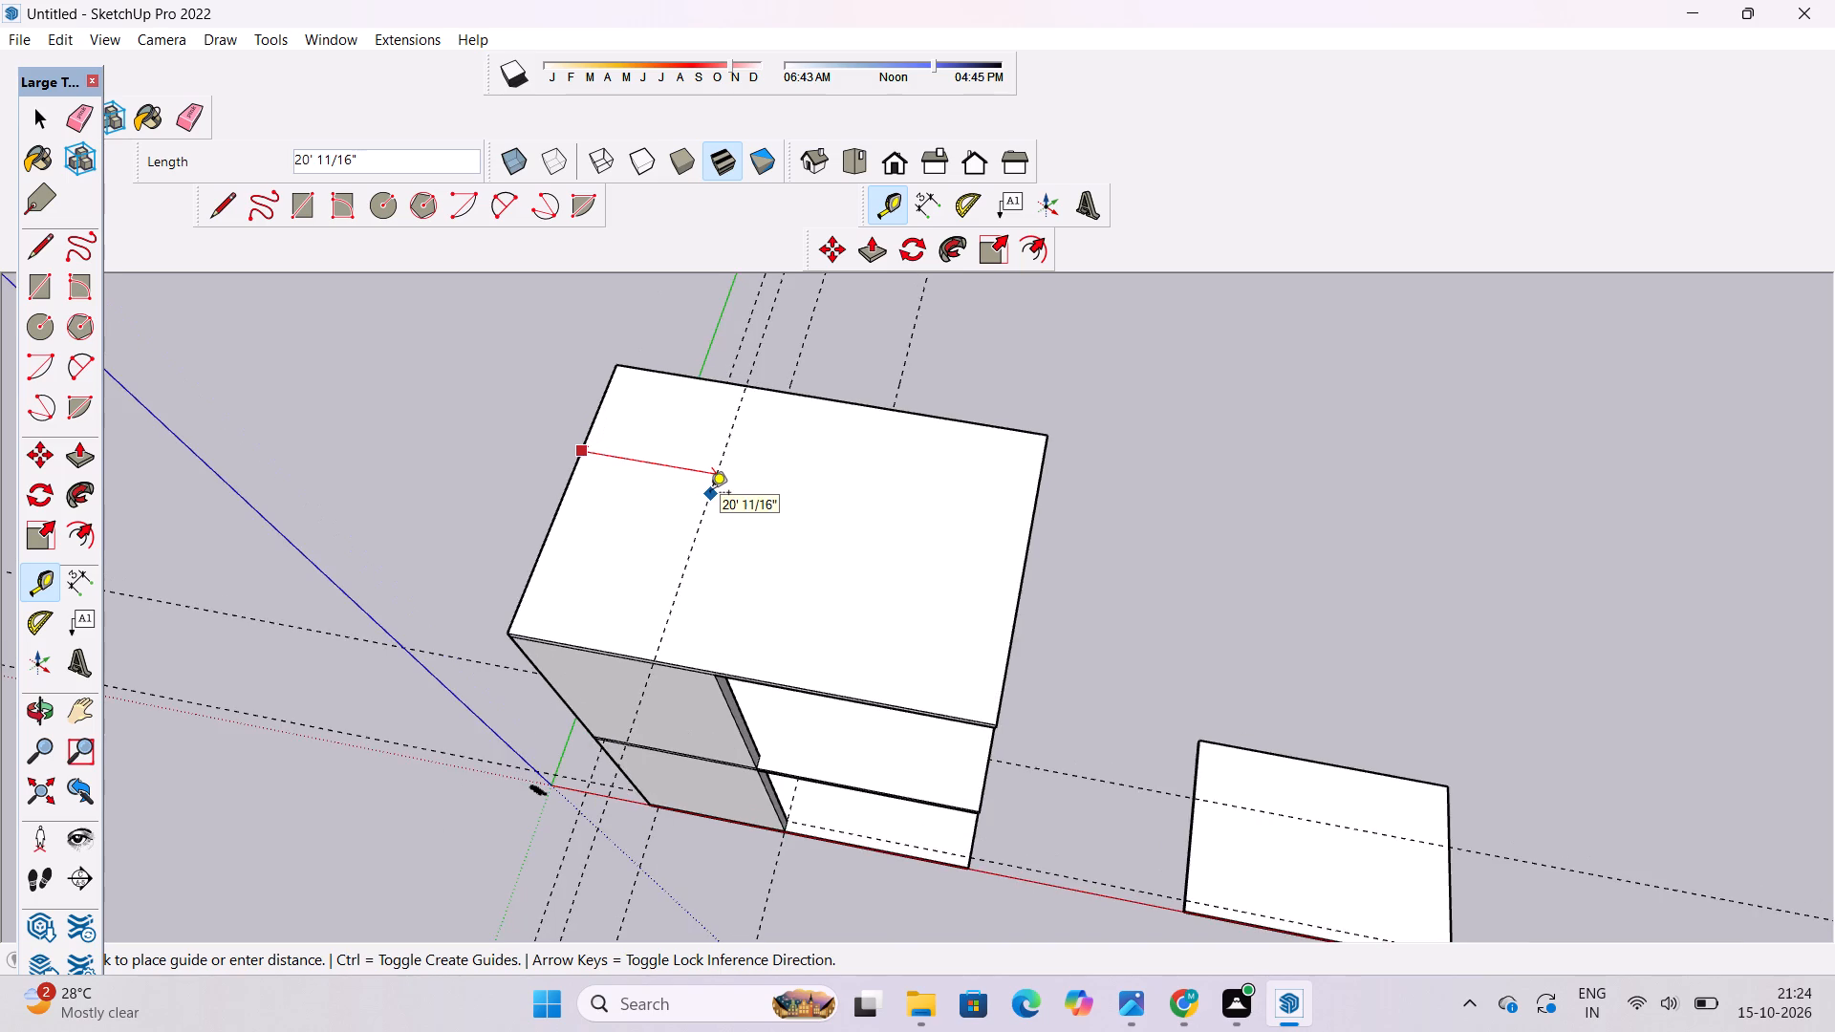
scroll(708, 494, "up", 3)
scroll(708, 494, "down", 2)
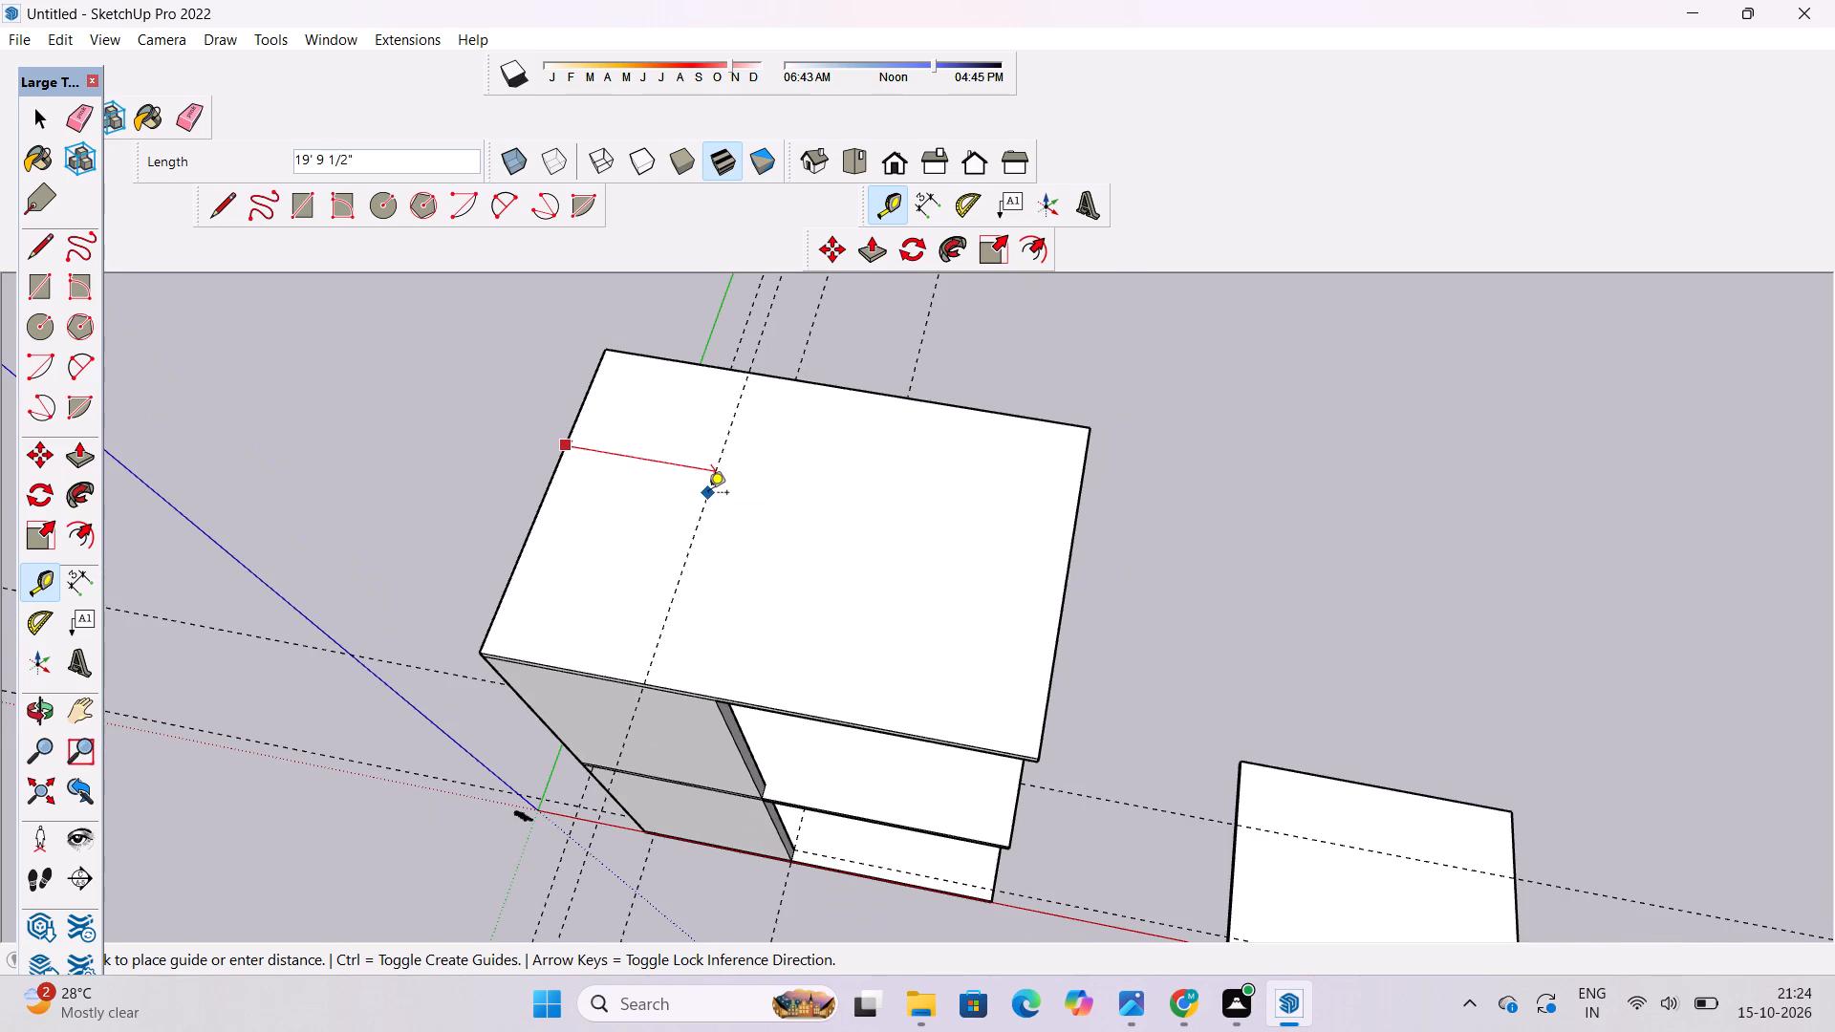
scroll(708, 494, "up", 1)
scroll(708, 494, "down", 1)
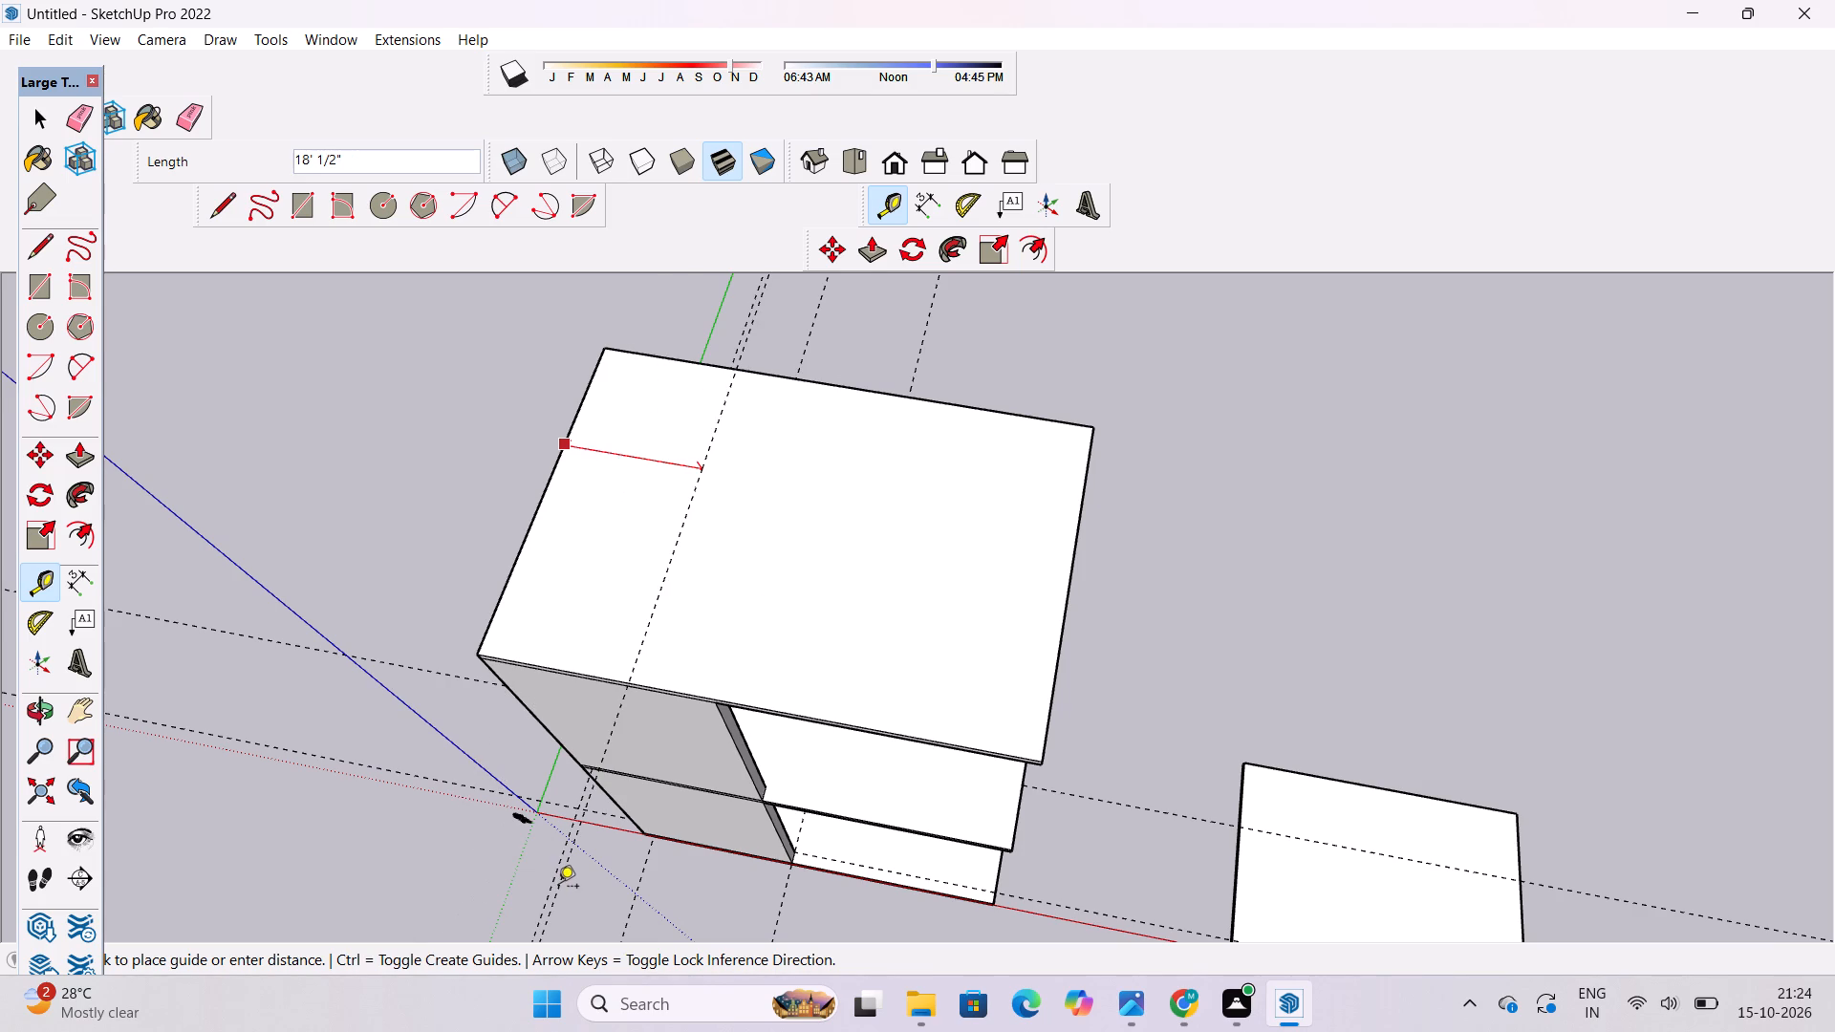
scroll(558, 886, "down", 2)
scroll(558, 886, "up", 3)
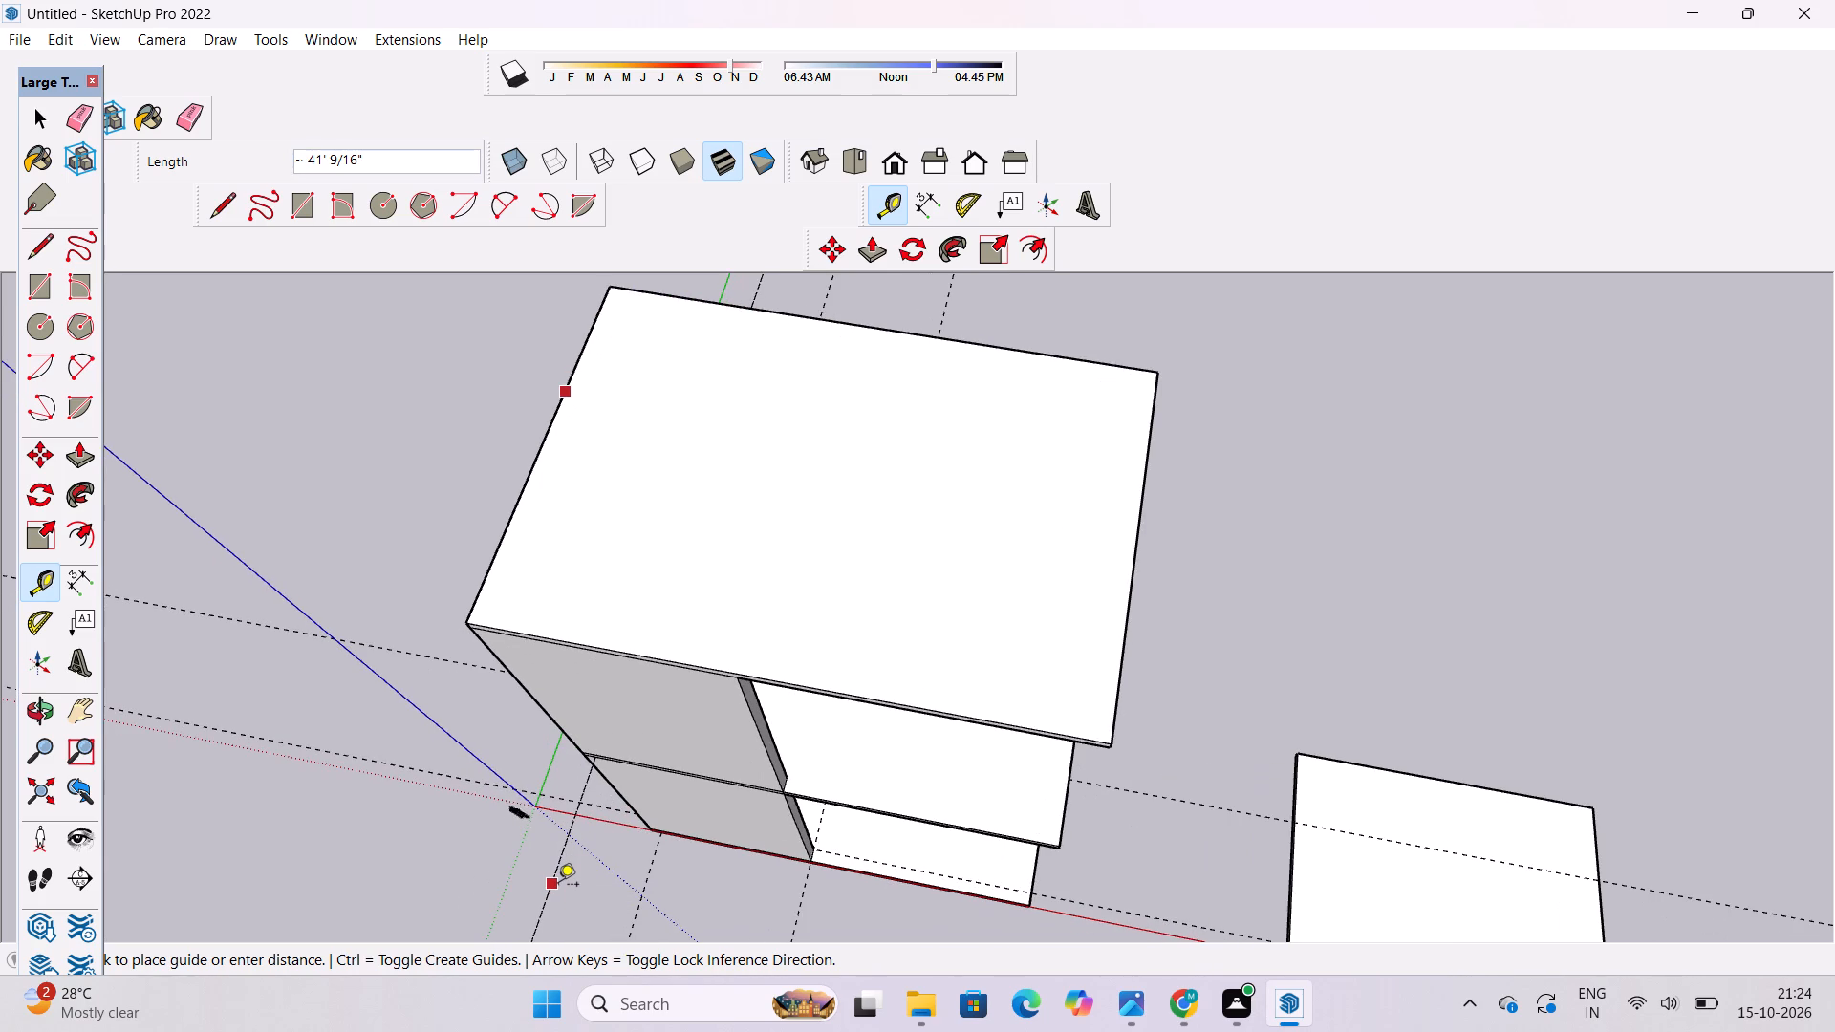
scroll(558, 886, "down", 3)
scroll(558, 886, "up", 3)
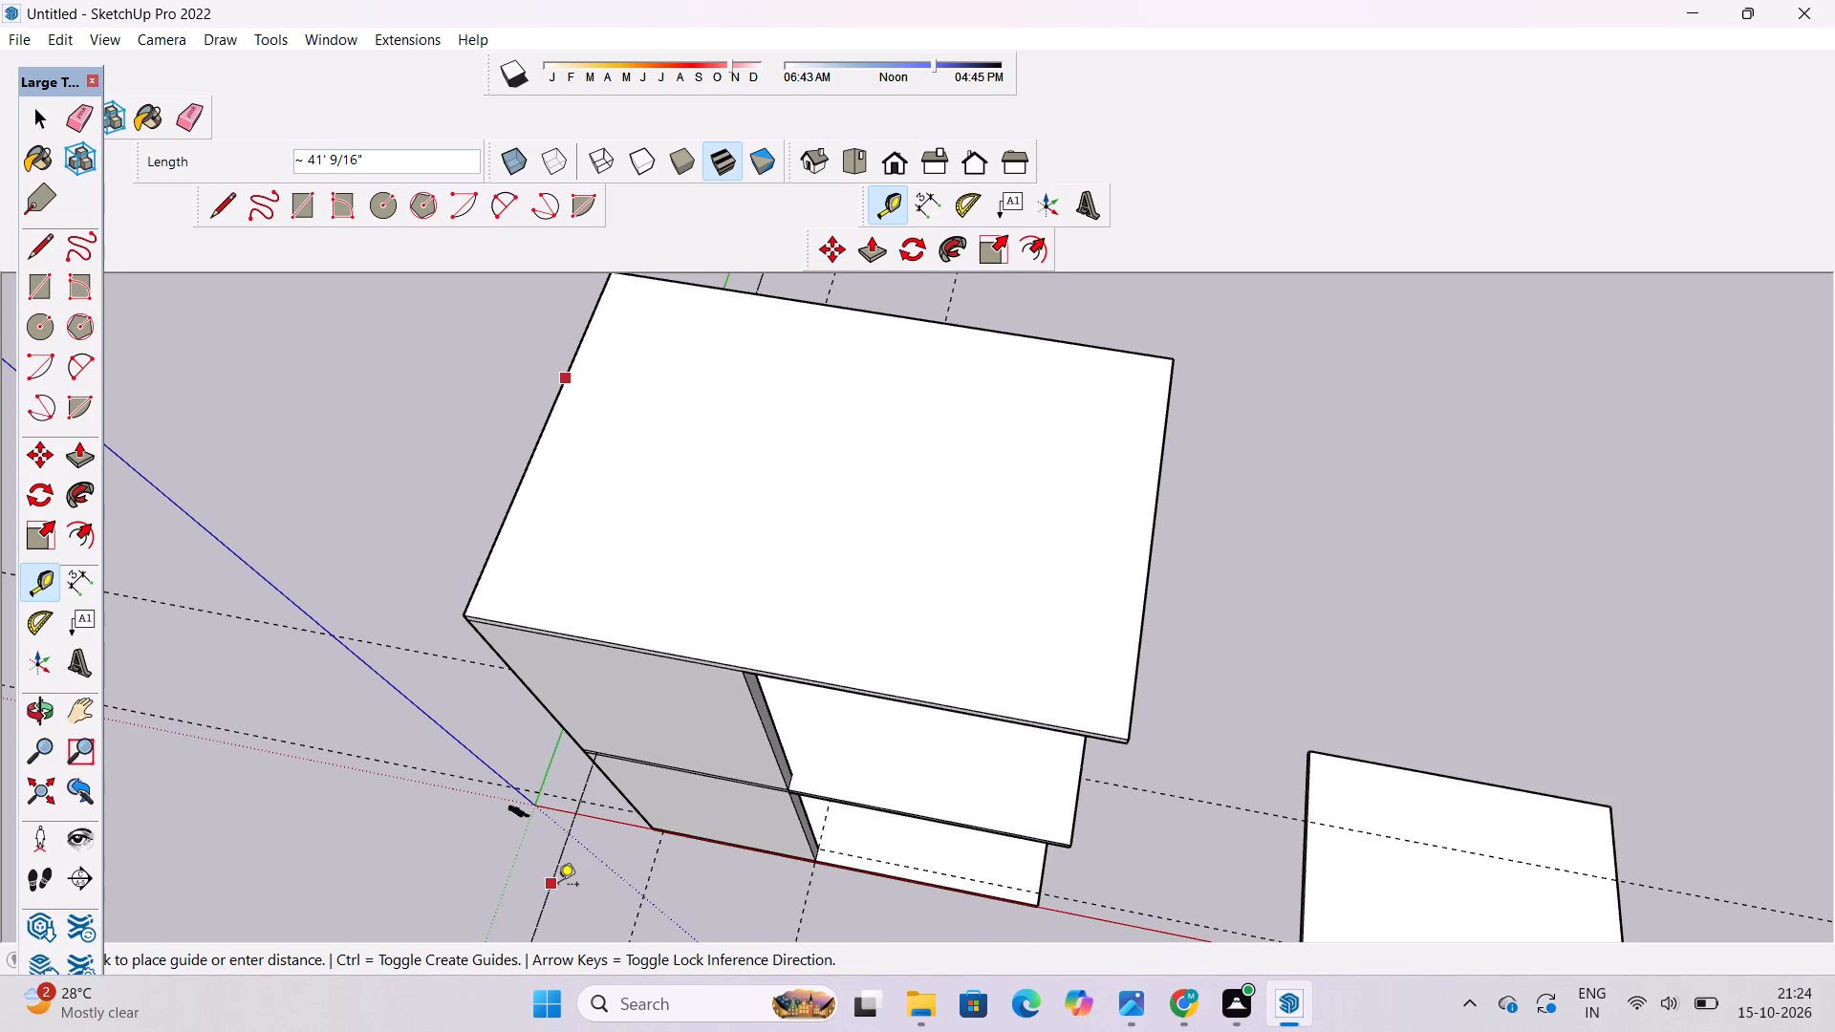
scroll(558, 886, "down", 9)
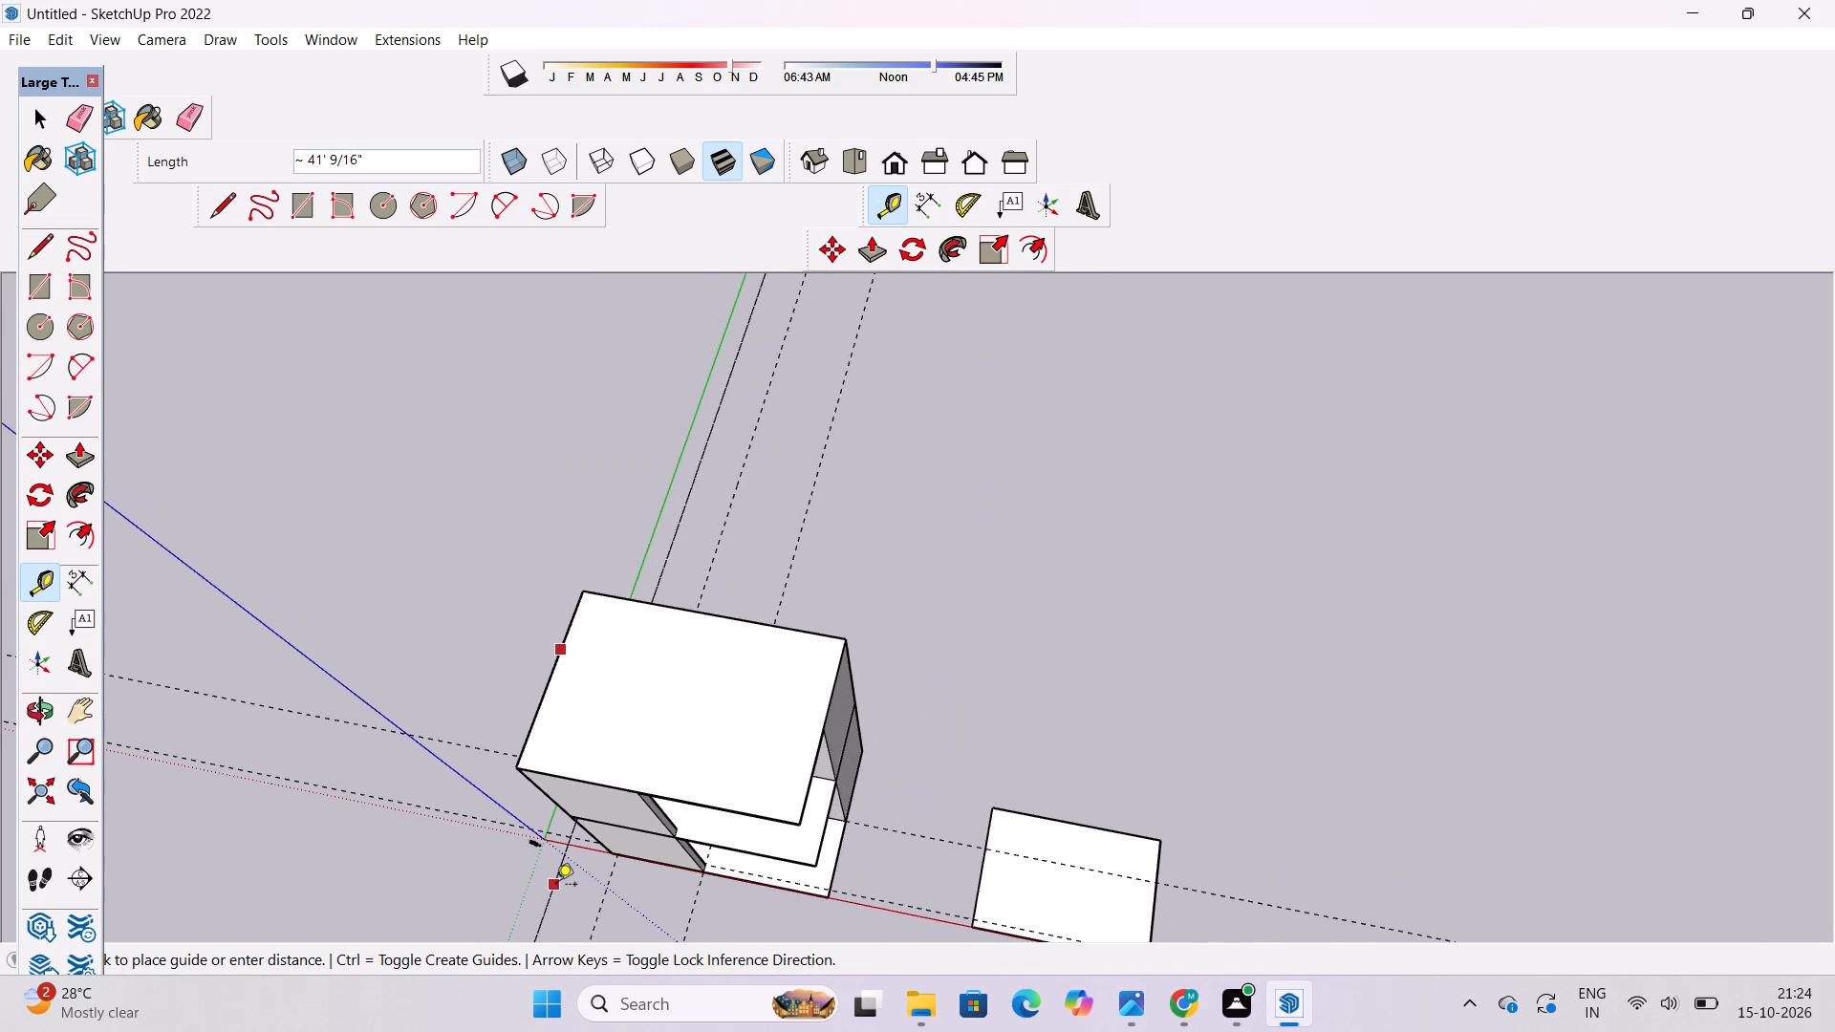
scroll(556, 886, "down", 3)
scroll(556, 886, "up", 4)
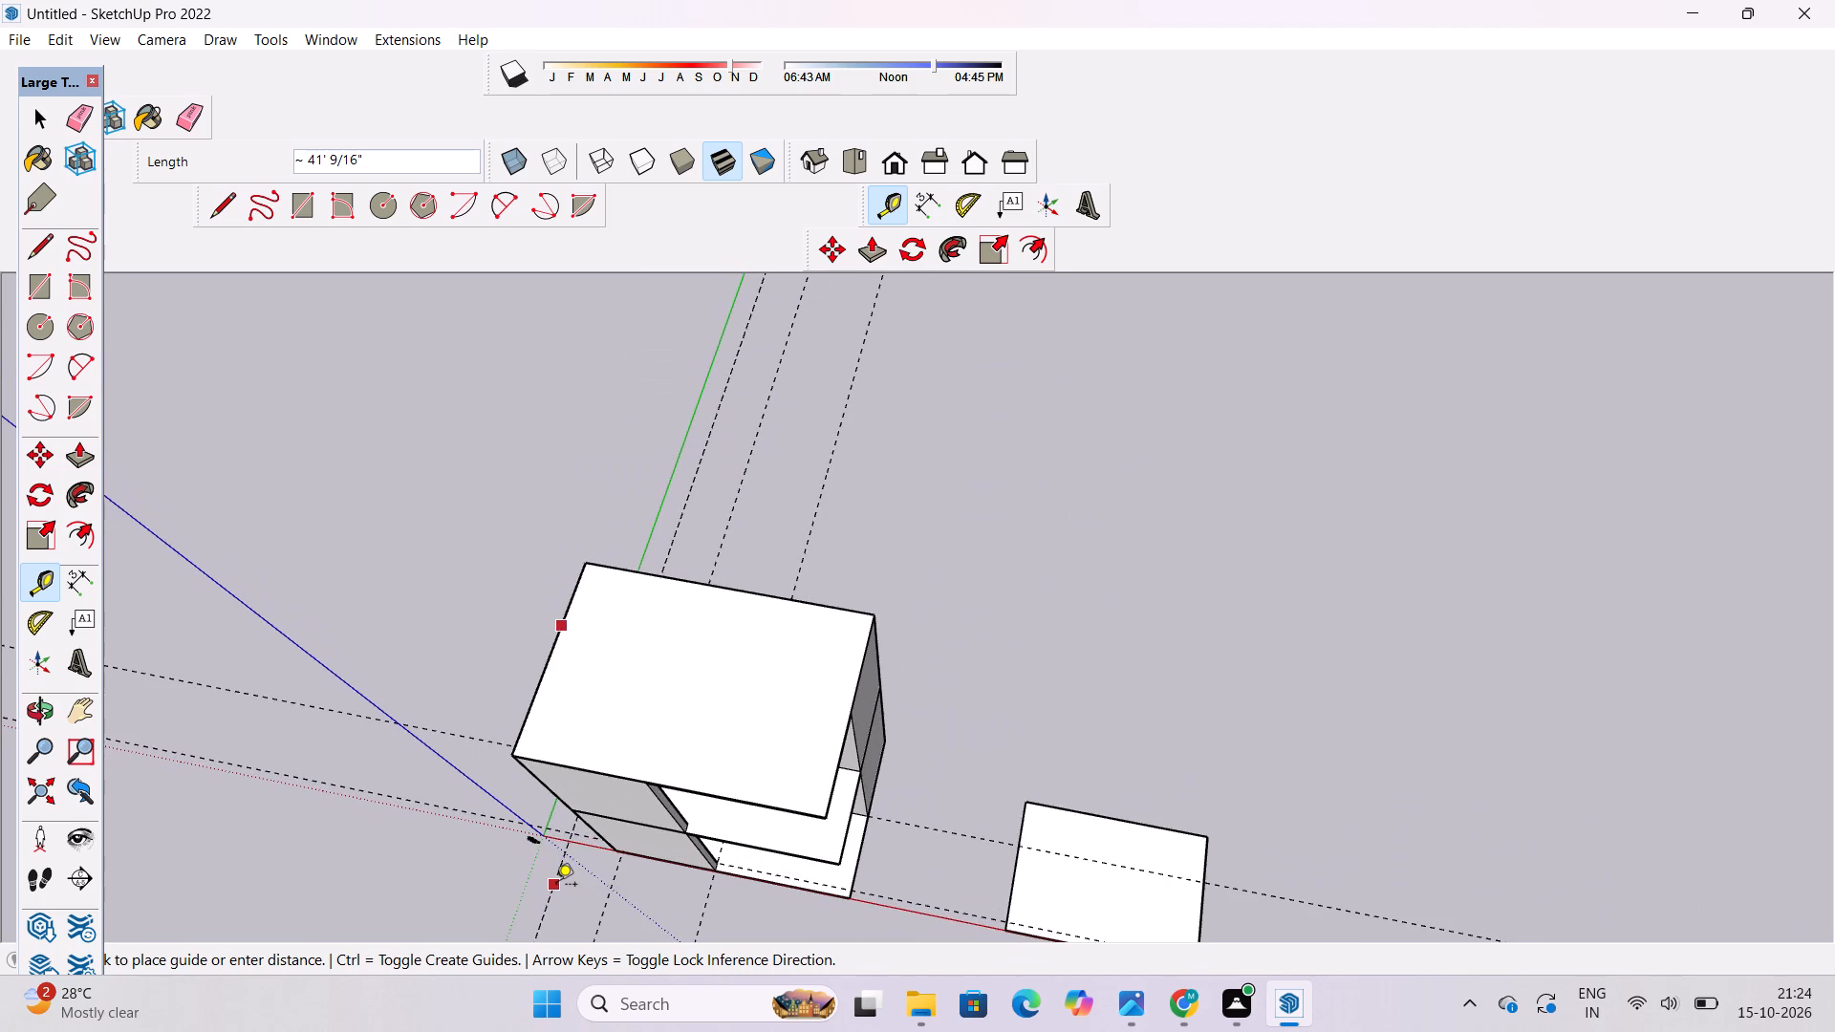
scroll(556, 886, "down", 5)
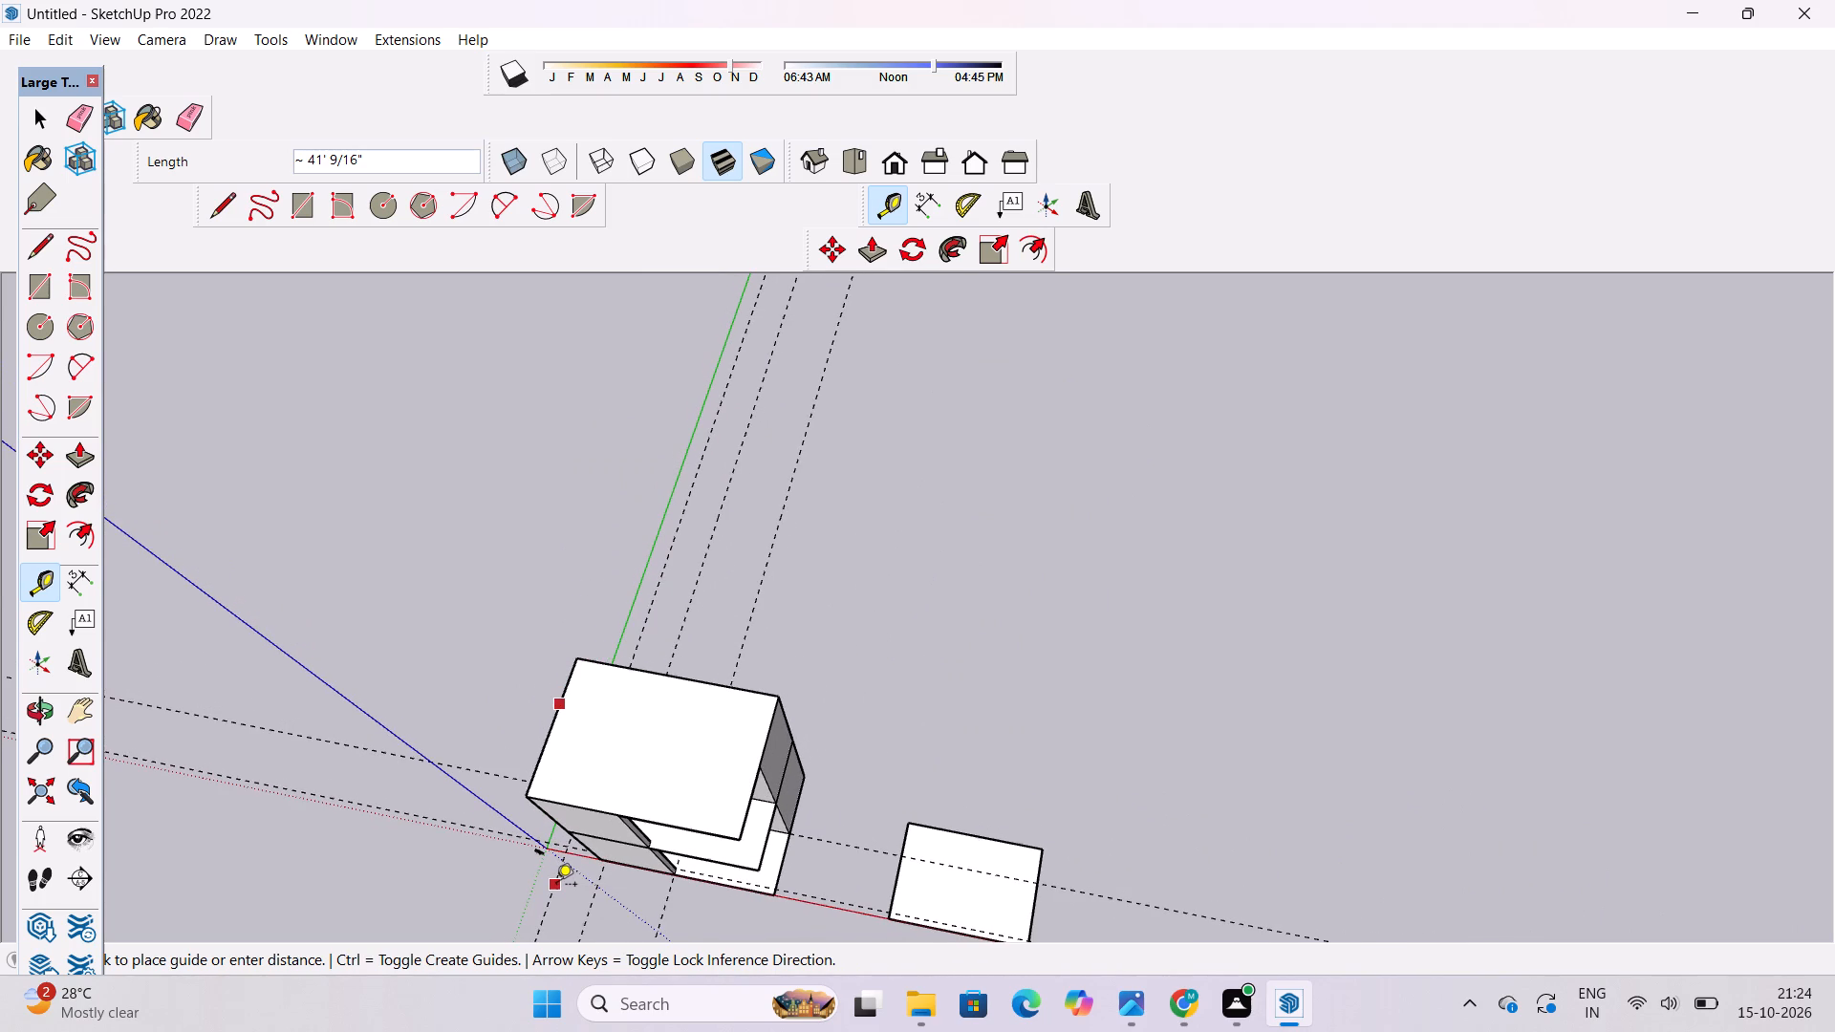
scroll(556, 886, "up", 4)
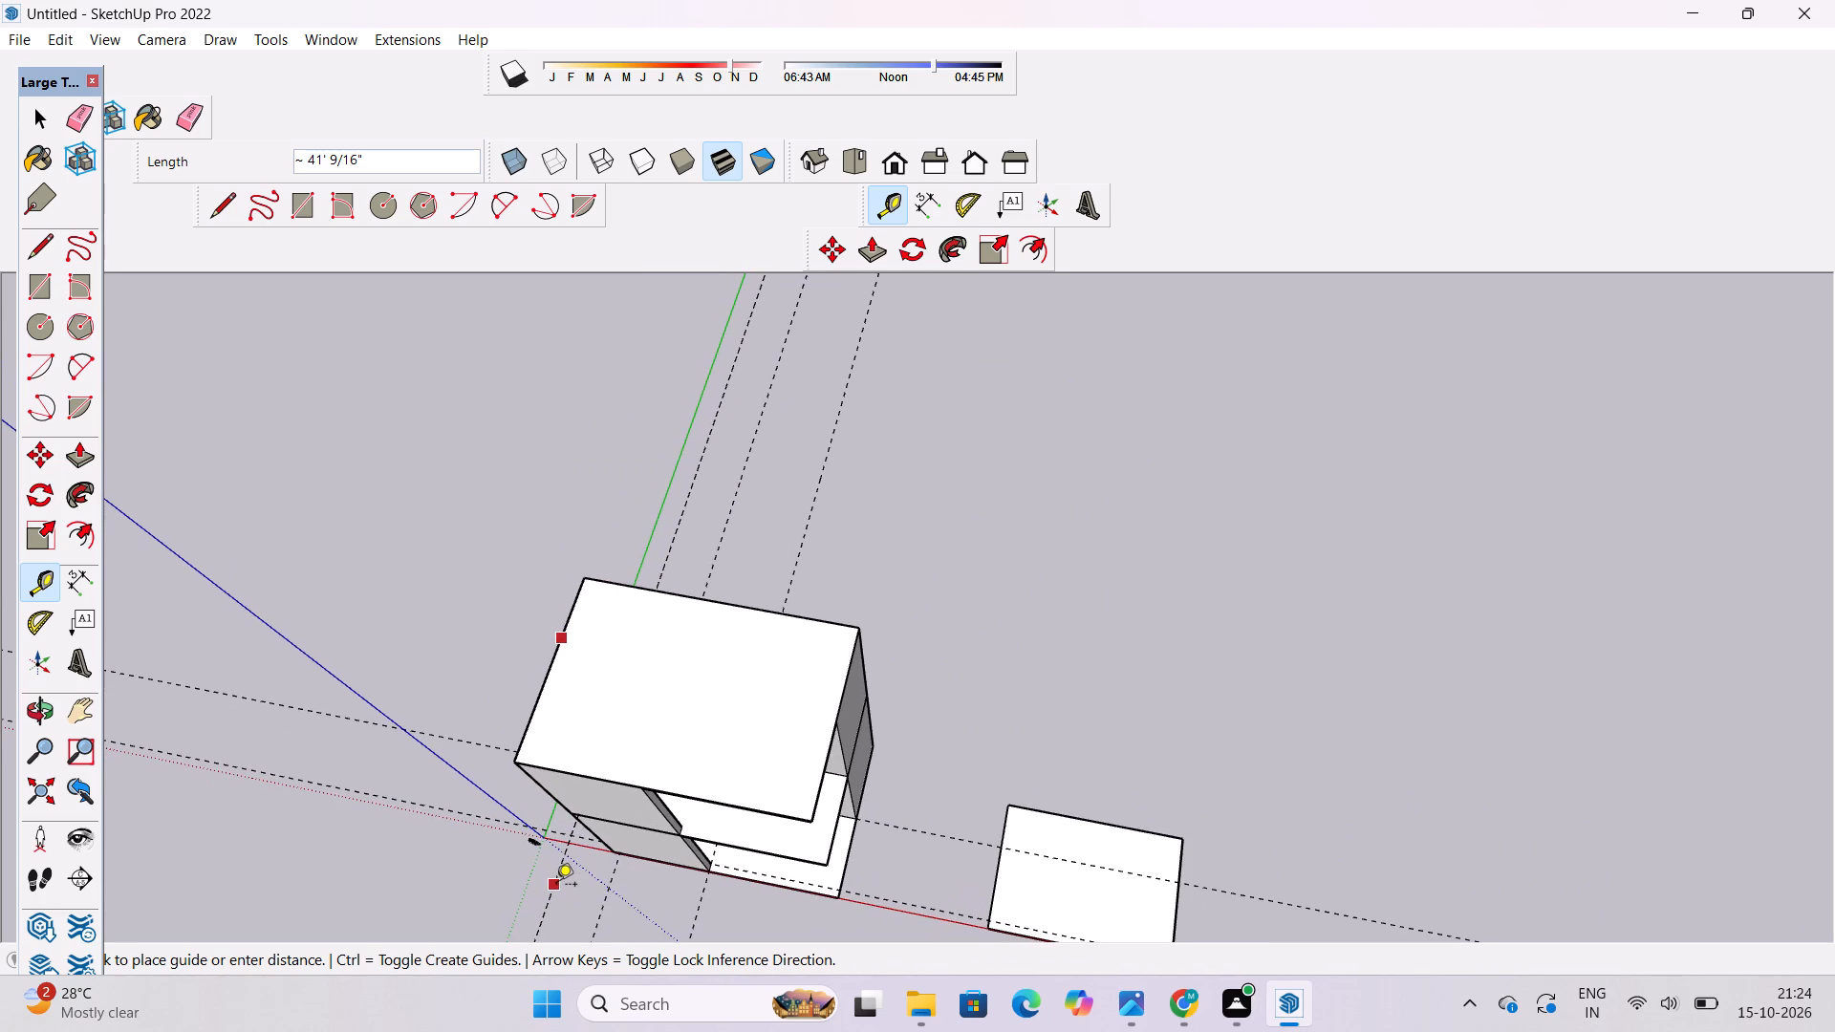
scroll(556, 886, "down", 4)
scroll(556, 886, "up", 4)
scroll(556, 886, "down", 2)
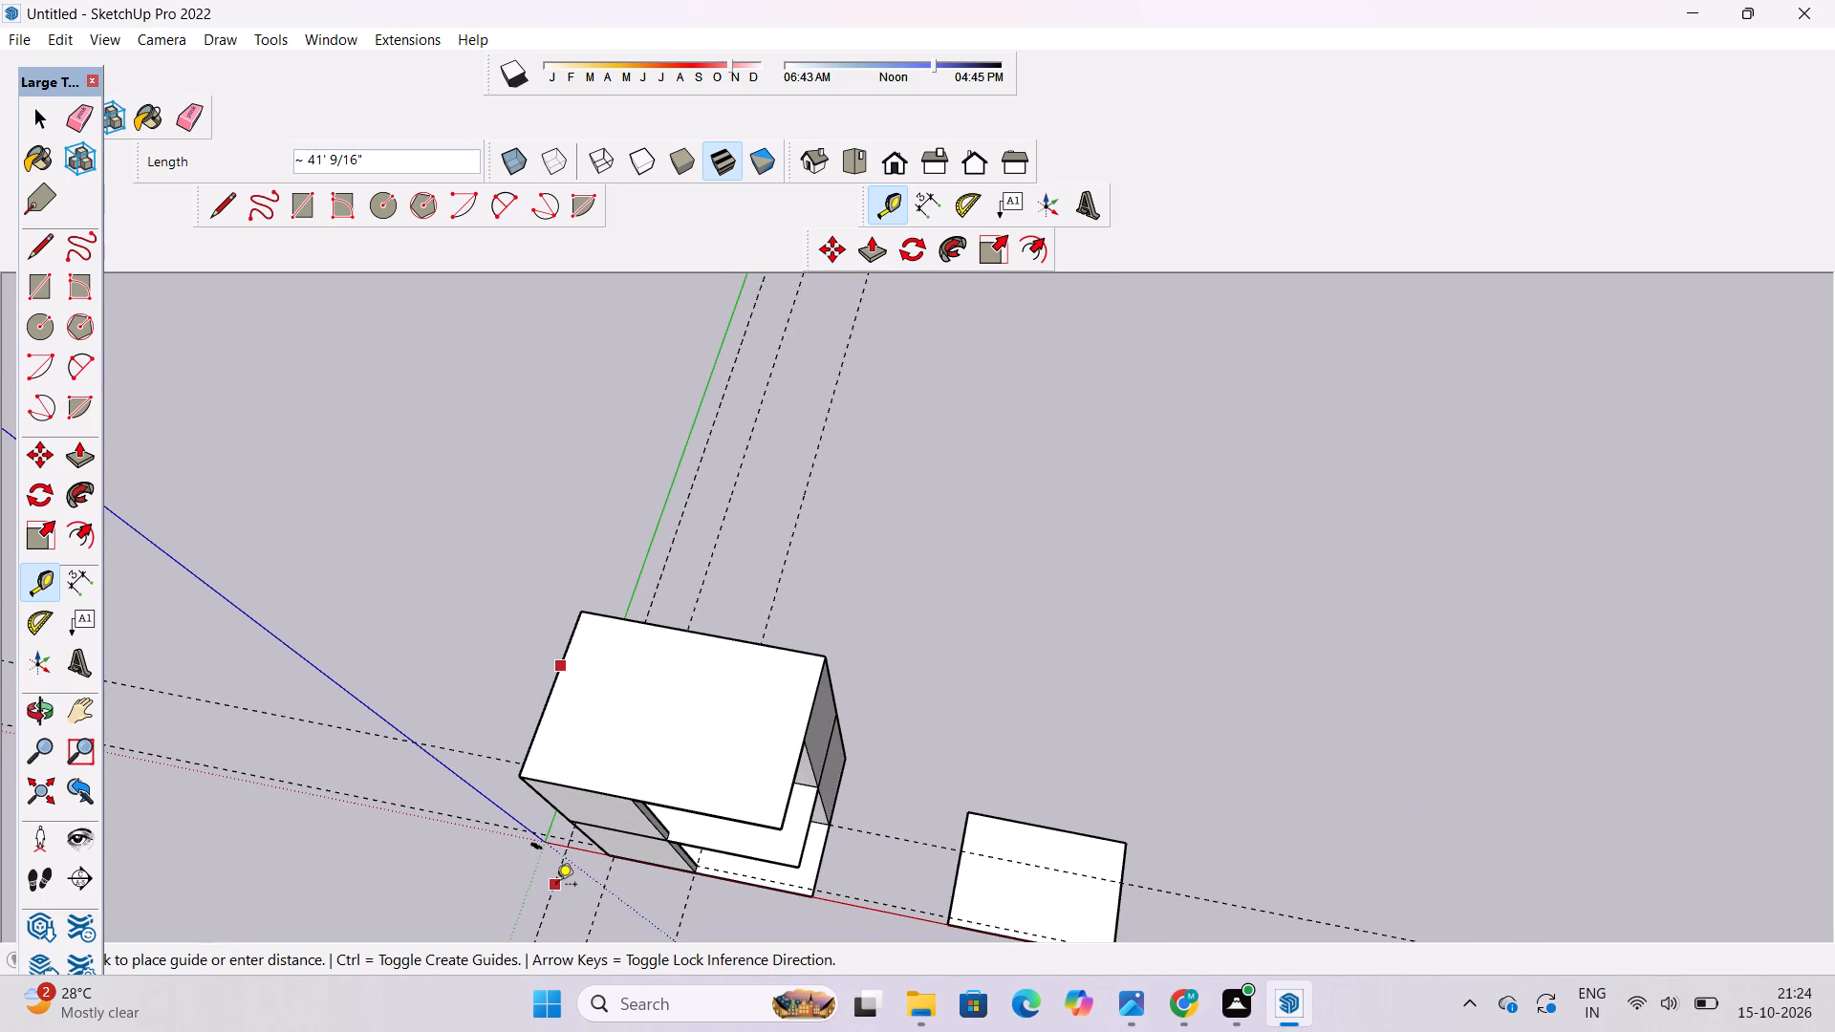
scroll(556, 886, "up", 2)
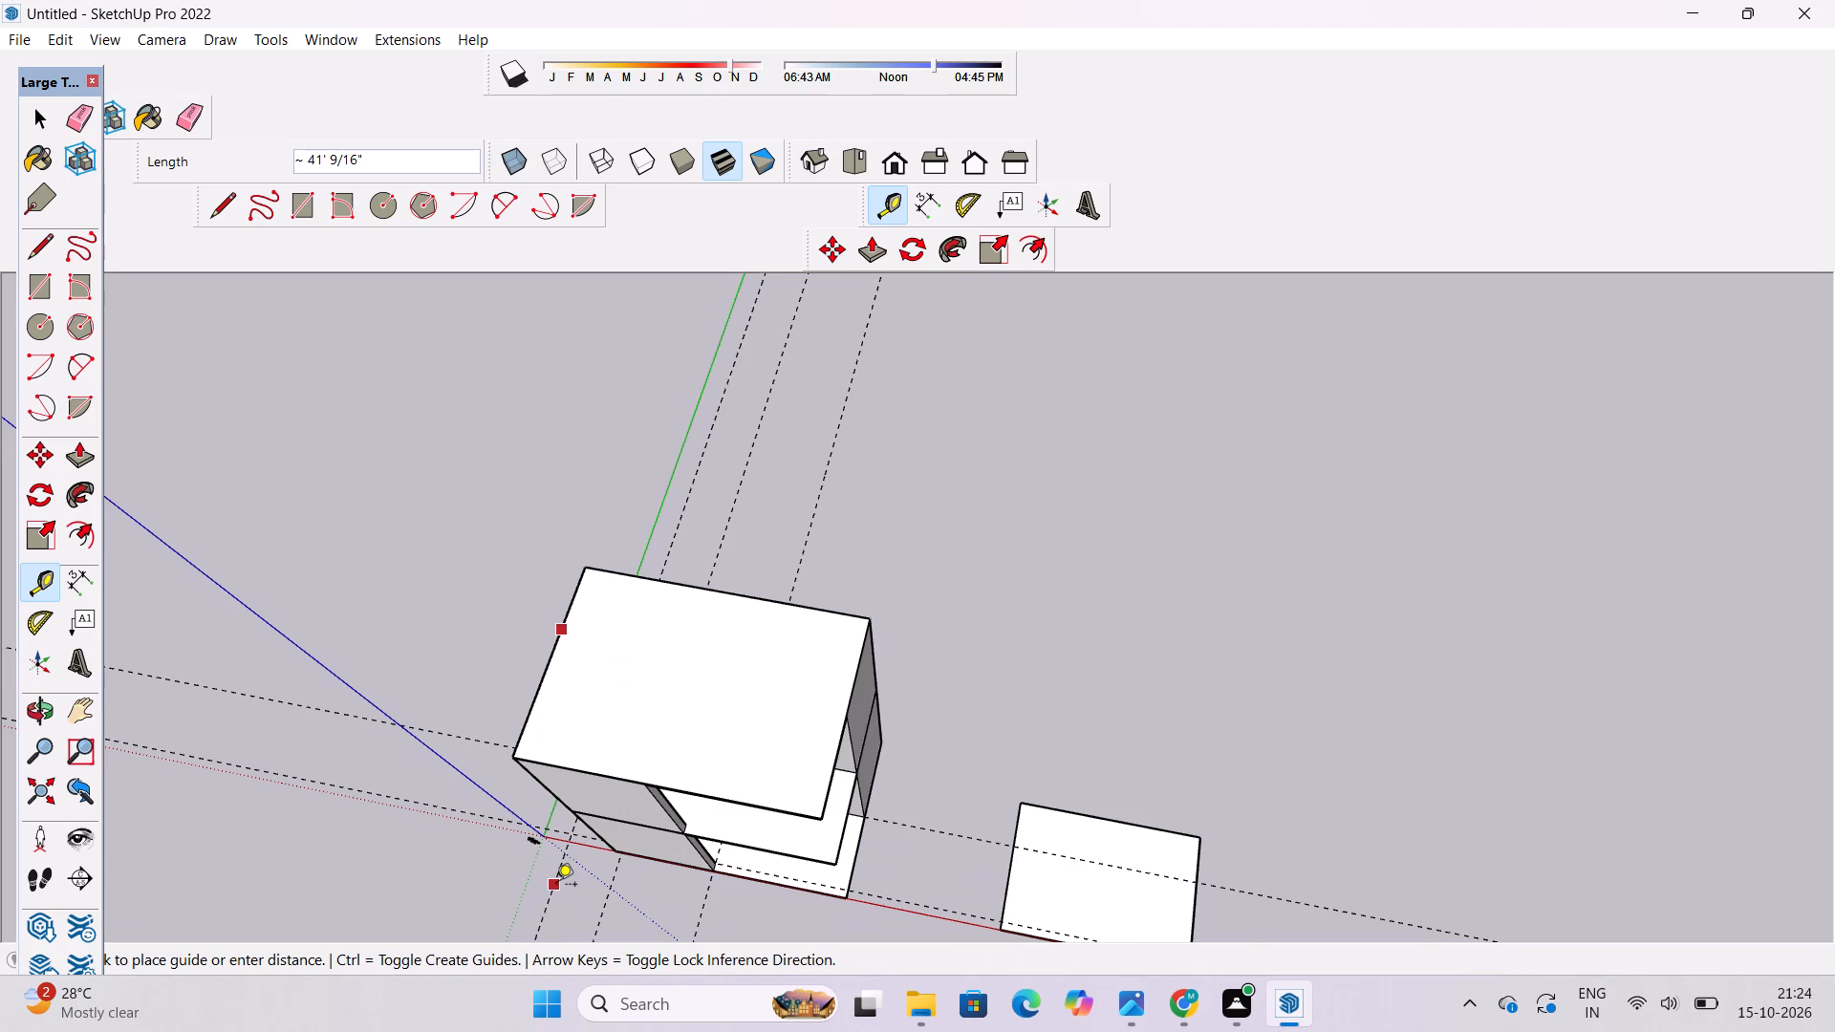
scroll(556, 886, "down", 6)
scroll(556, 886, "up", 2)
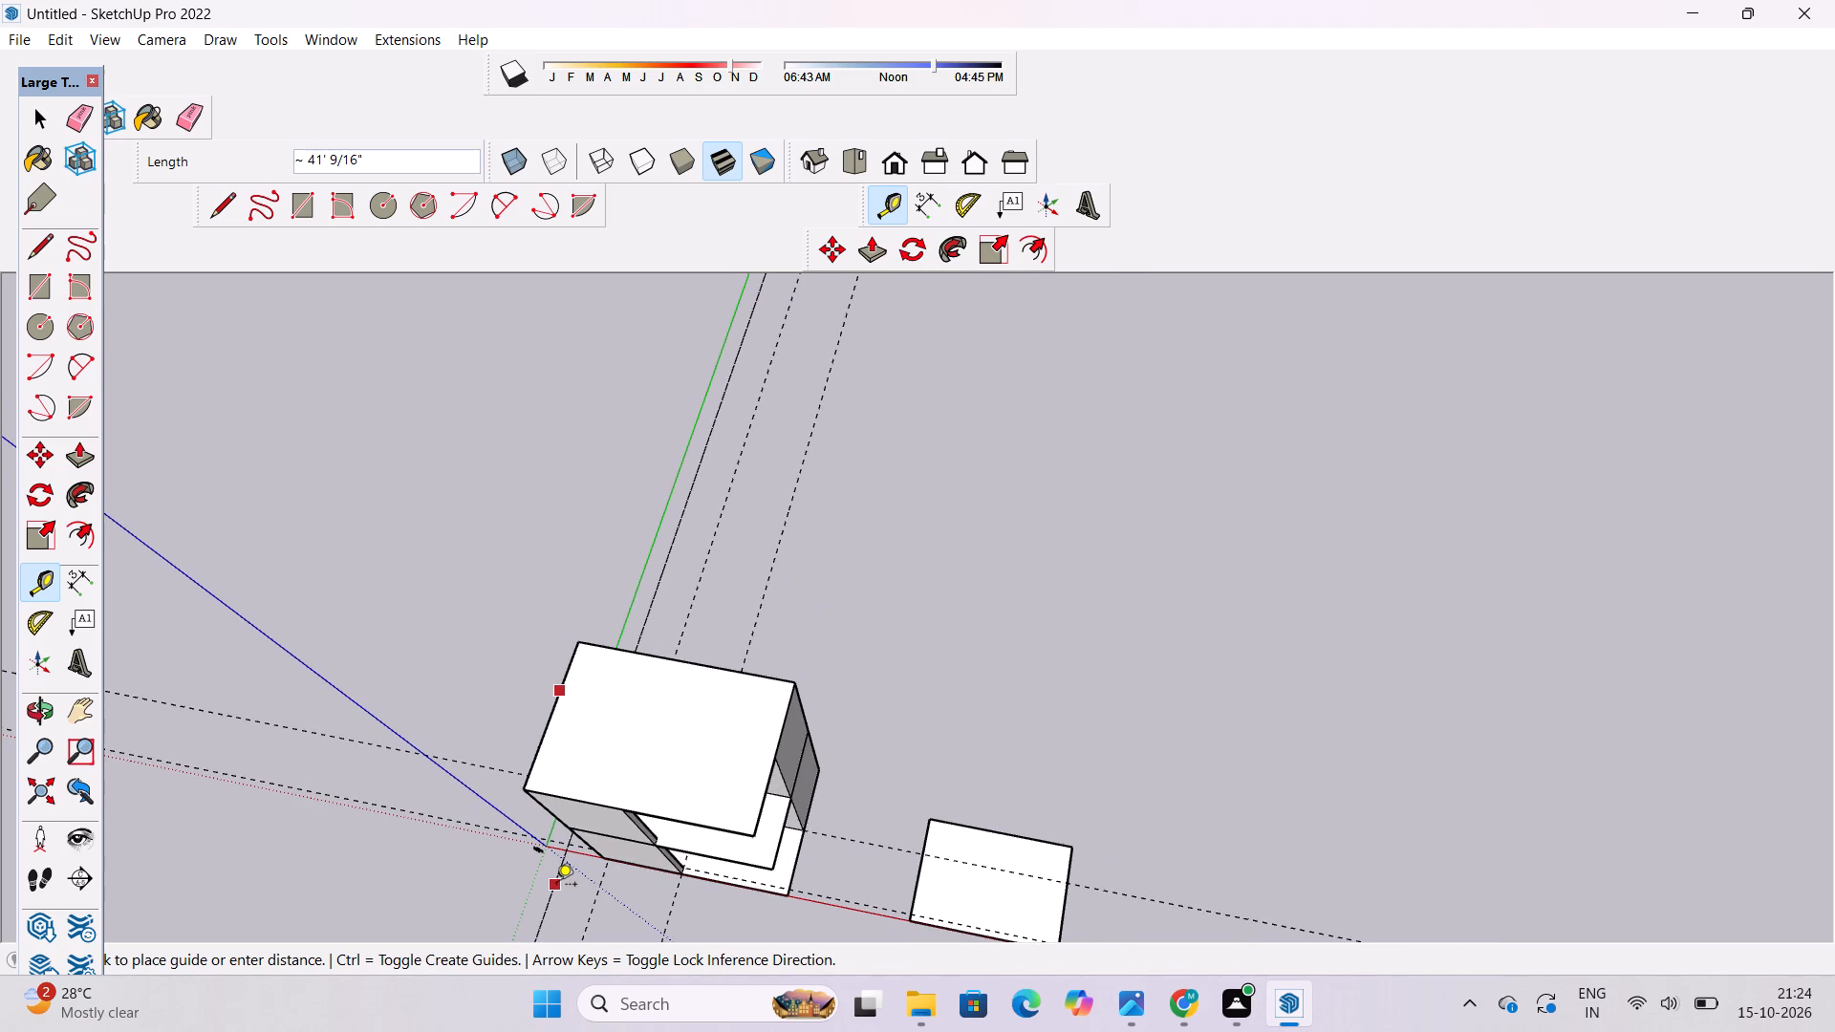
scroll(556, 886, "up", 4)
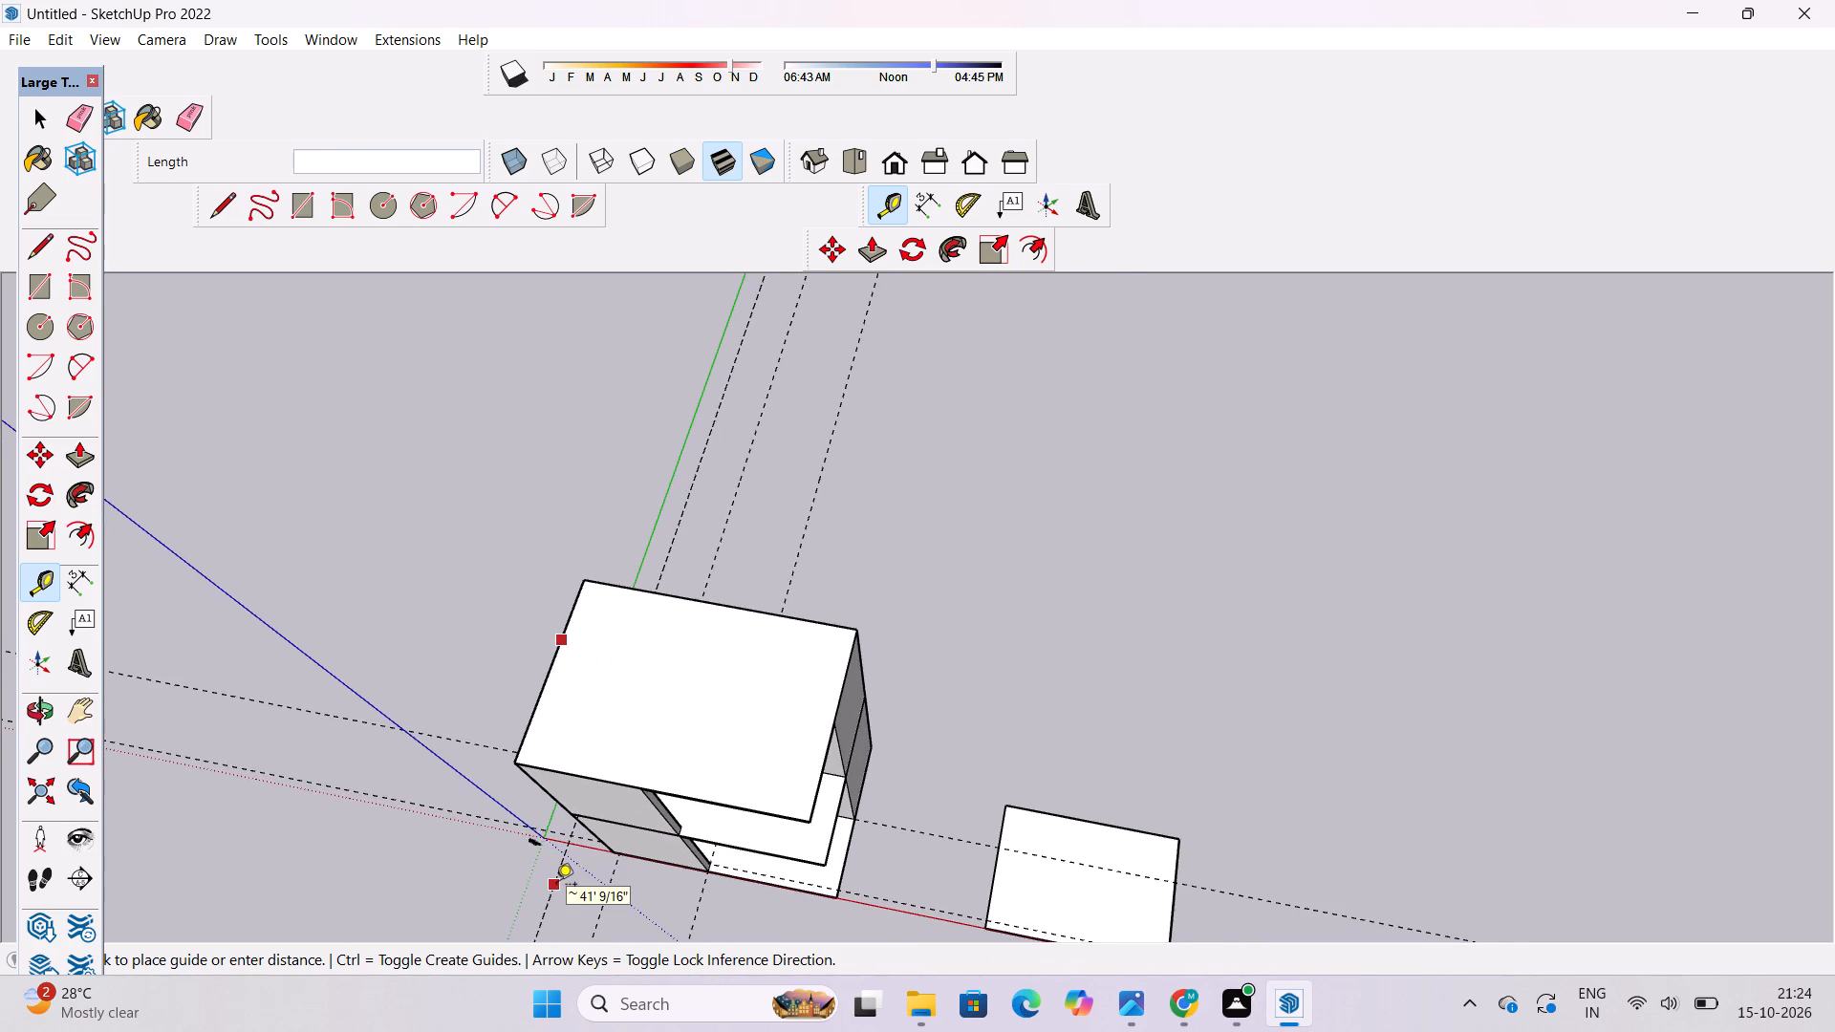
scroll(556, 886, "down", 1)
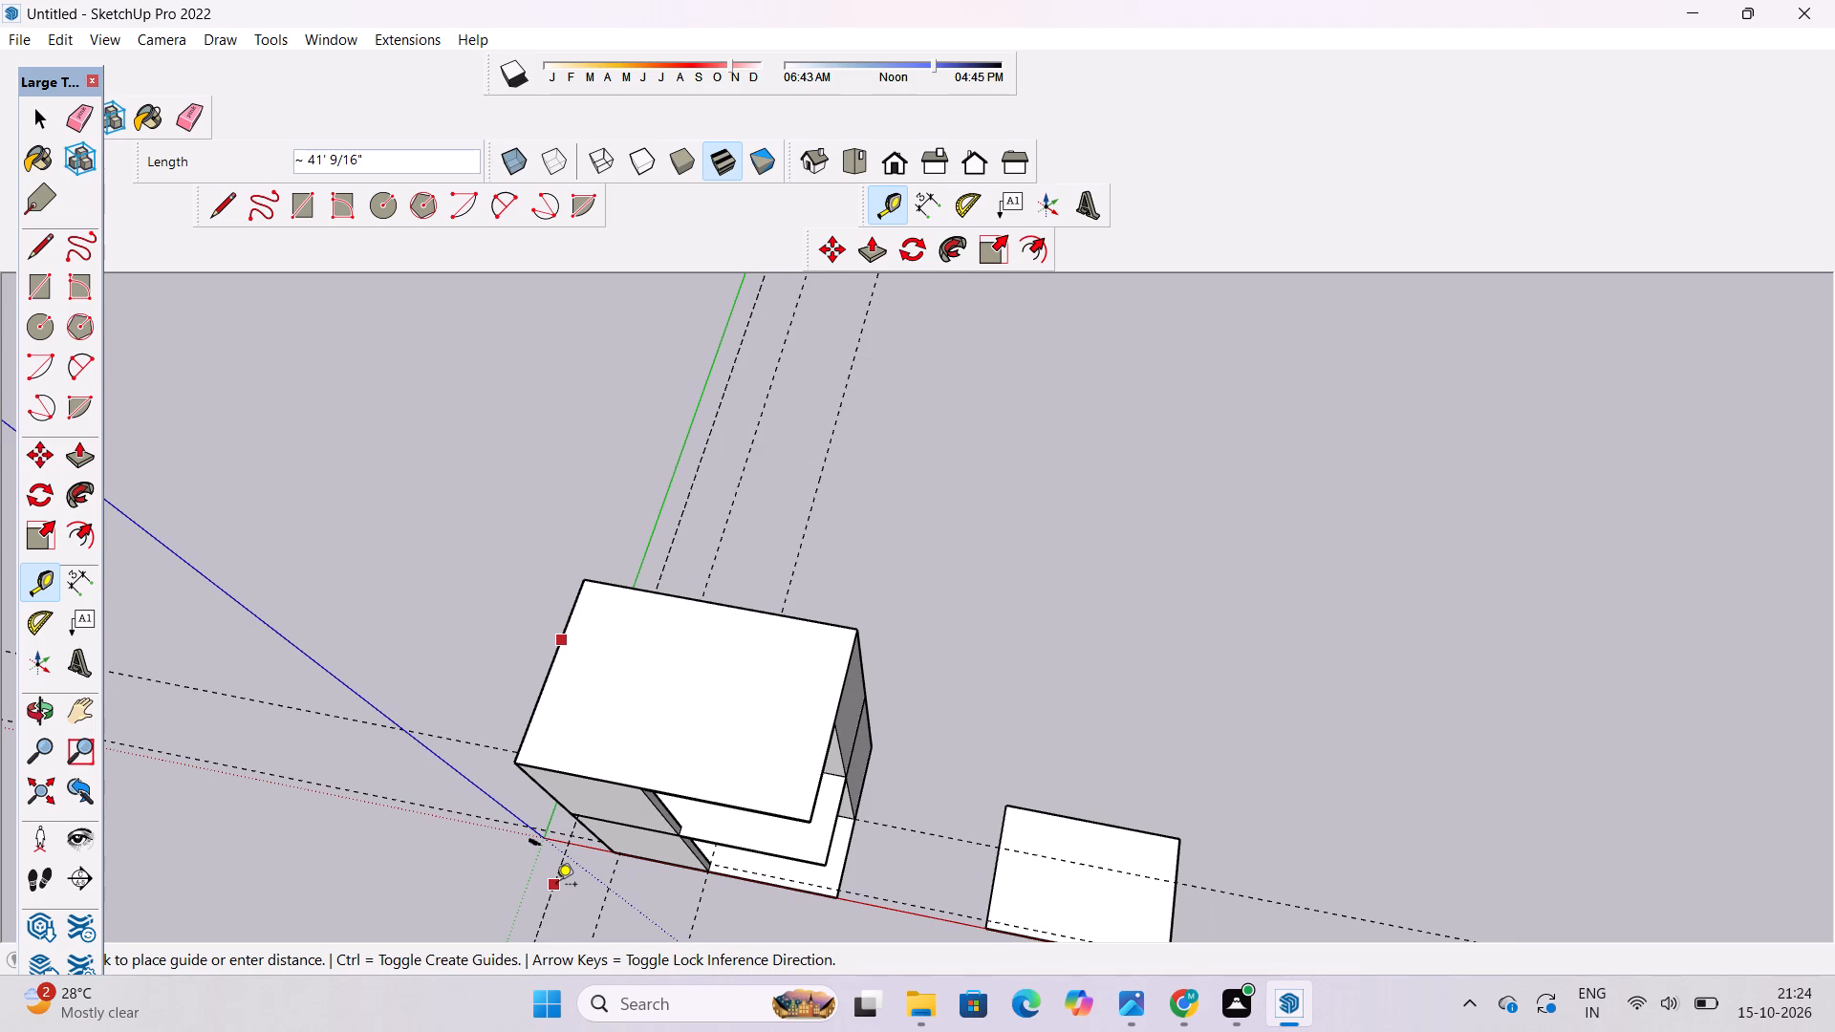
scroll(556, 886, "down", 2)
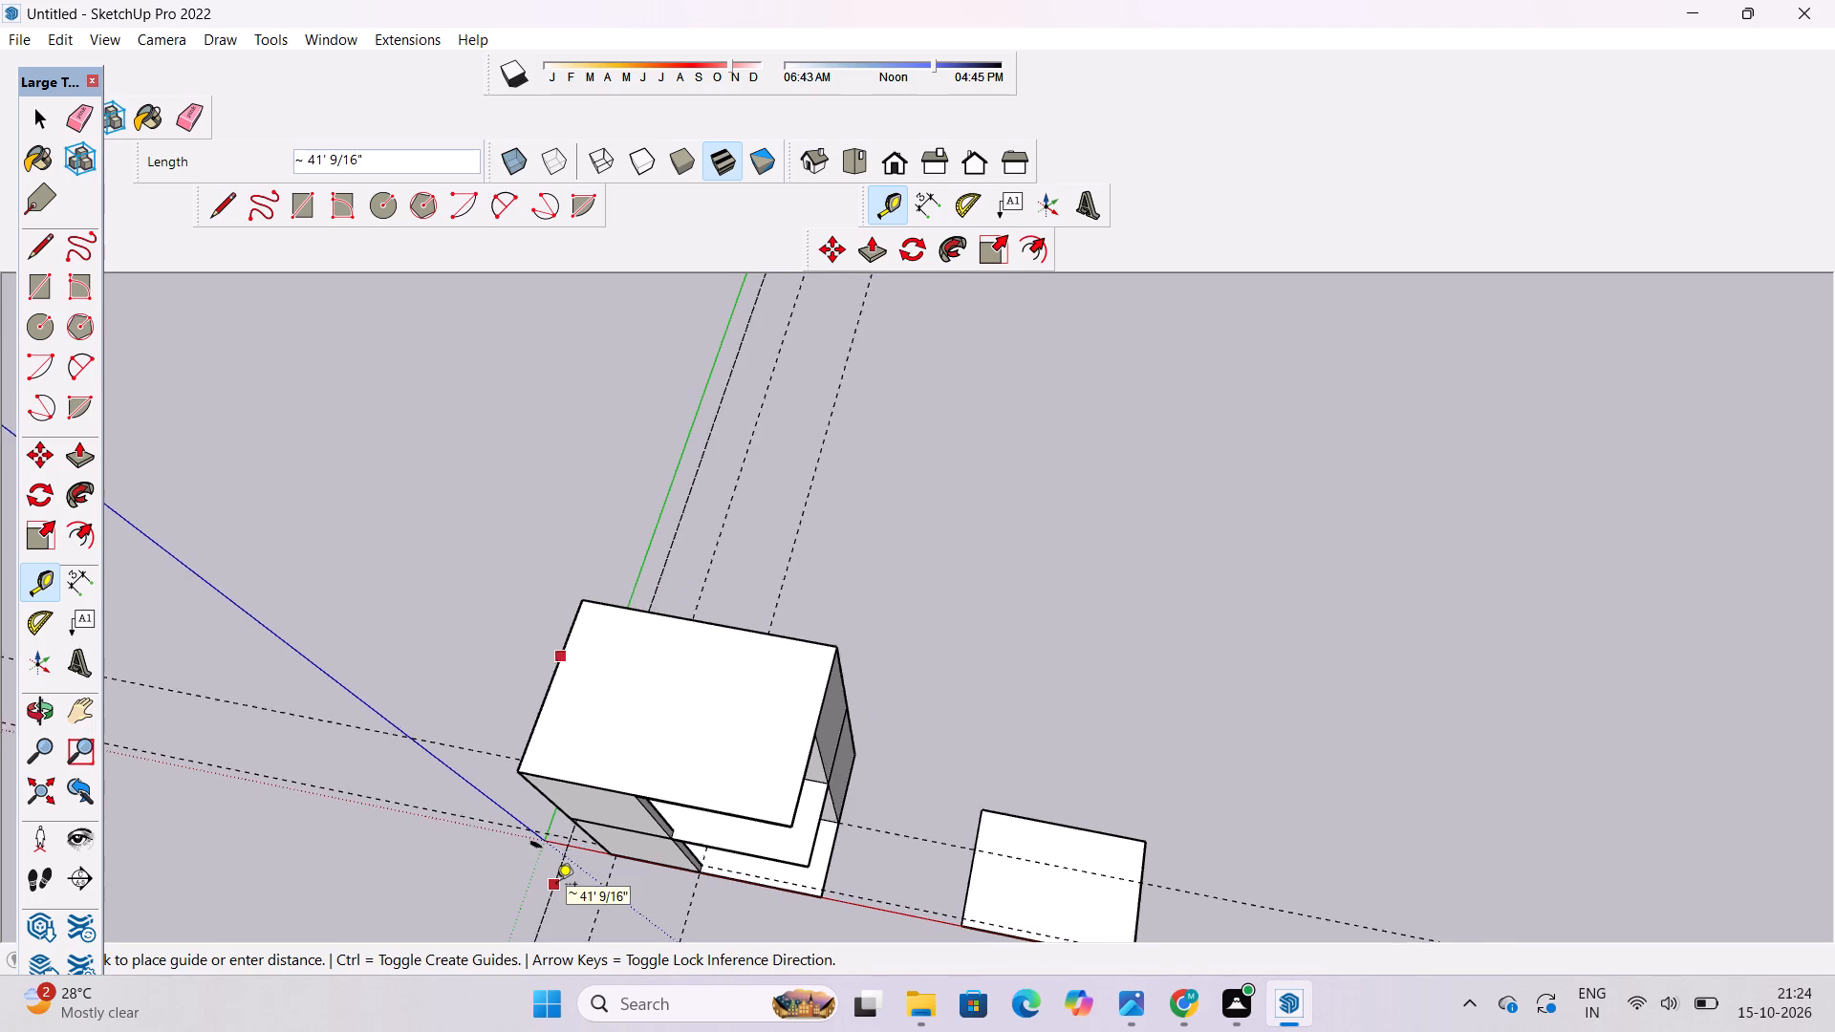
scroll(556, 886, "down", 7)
Examine the two-level building's open front, overhanging slabs and top slab, with the separate ground slab, from low and high angles.
key("o")
scroll(572, 862, "down", 5)
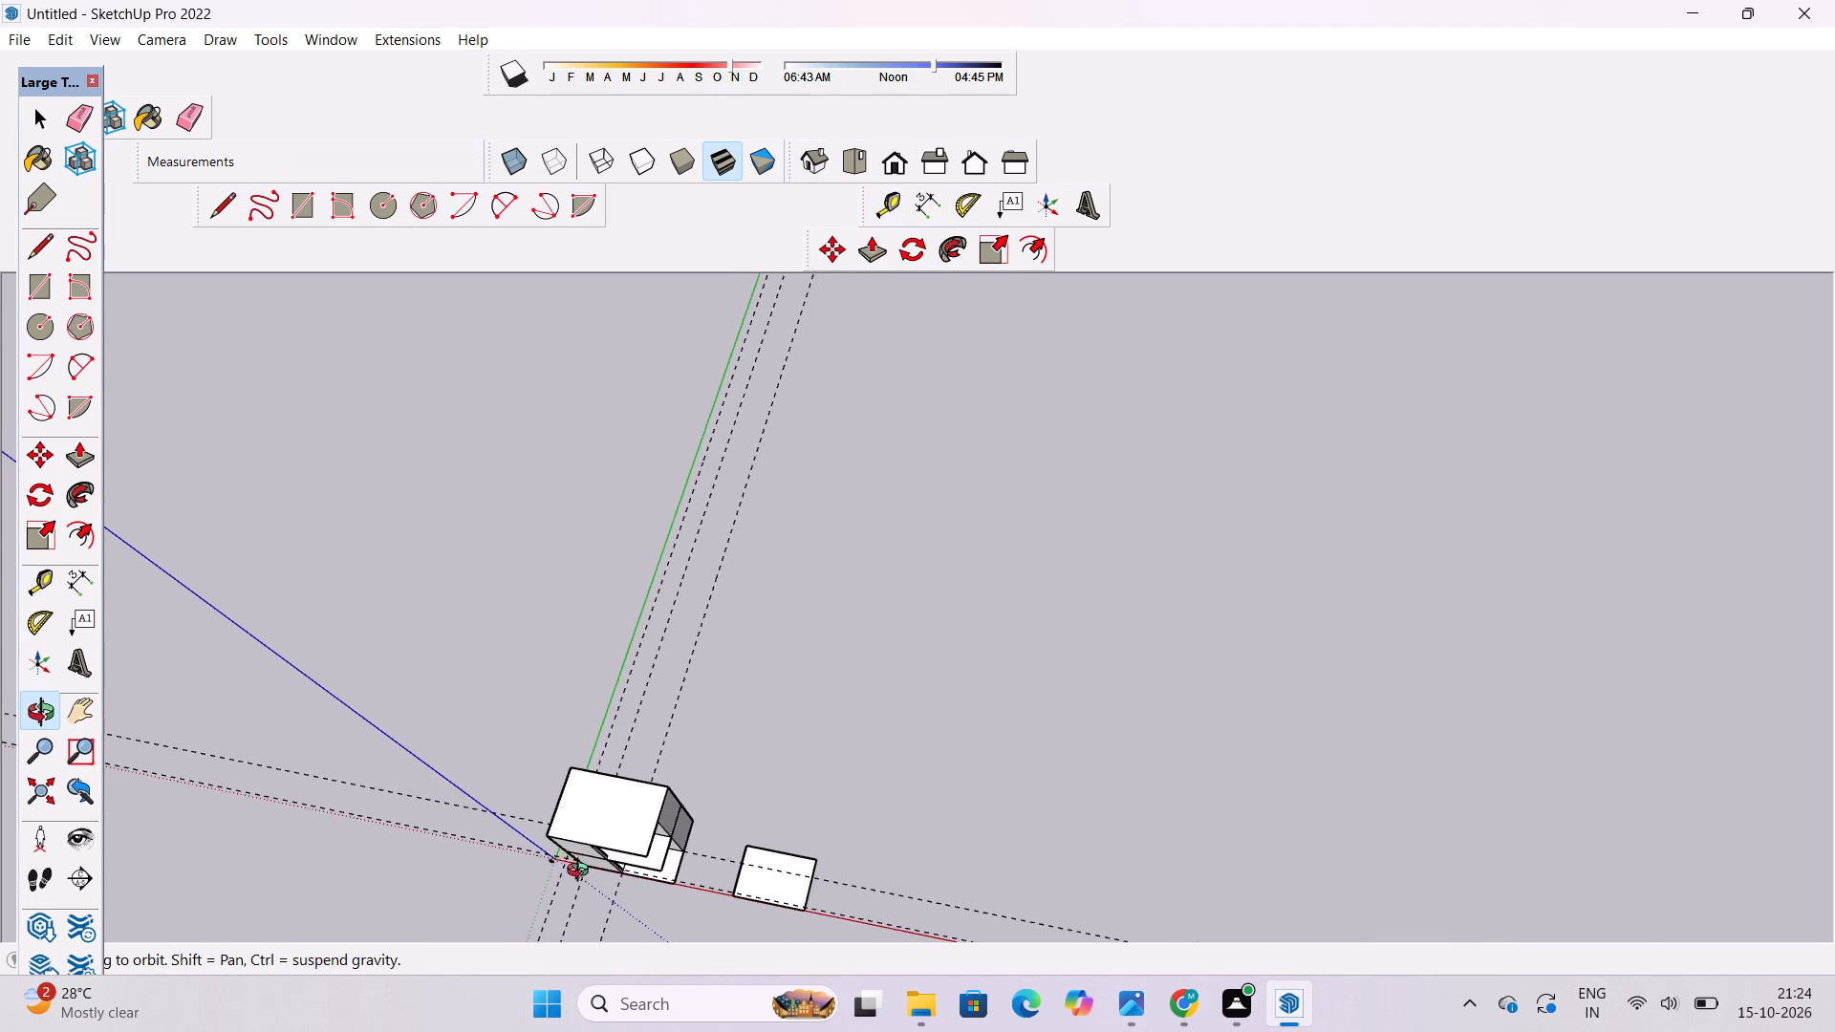
left_click_drag(582, 872, 723, 621)
left_click_drag(745, 602, 746, 623)
left_click_drag(746, 631, 775, 553)
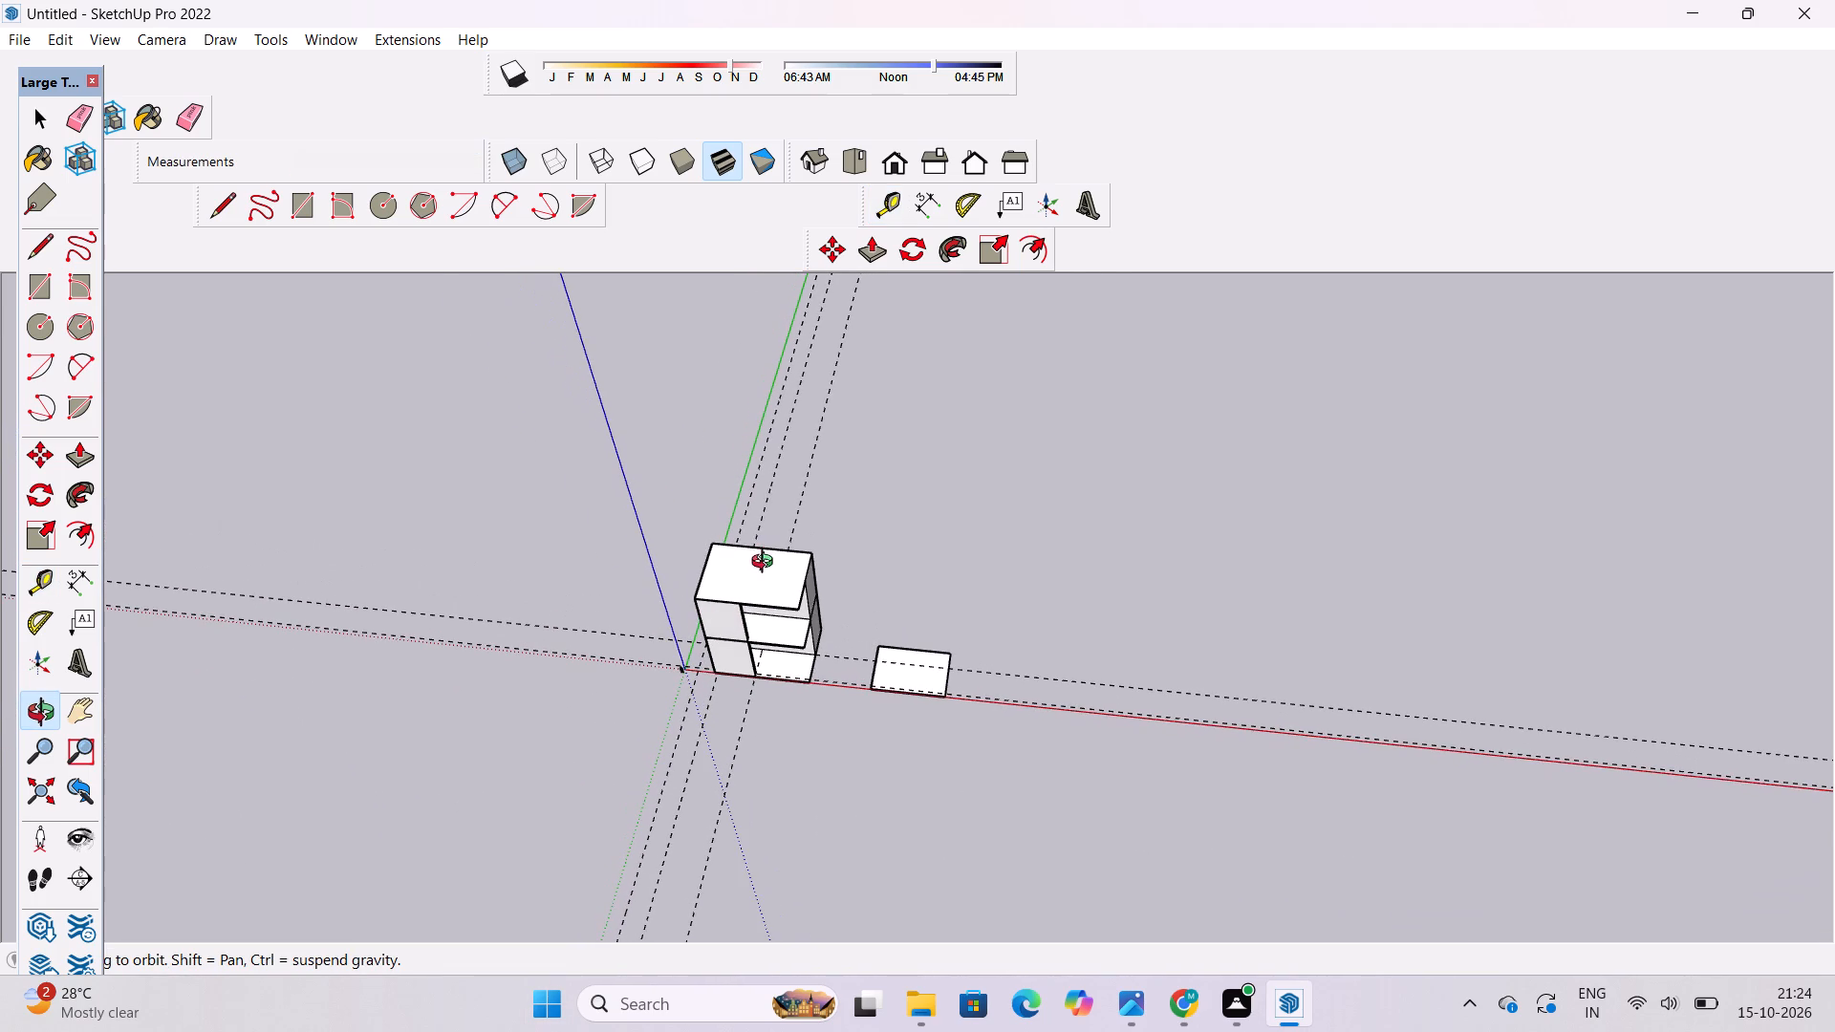
left_click_drag(766, 564, 714, 645, "shift")
left_click_drag(714, 645, 745, 597)
scroll(745, 597, "up", 4)
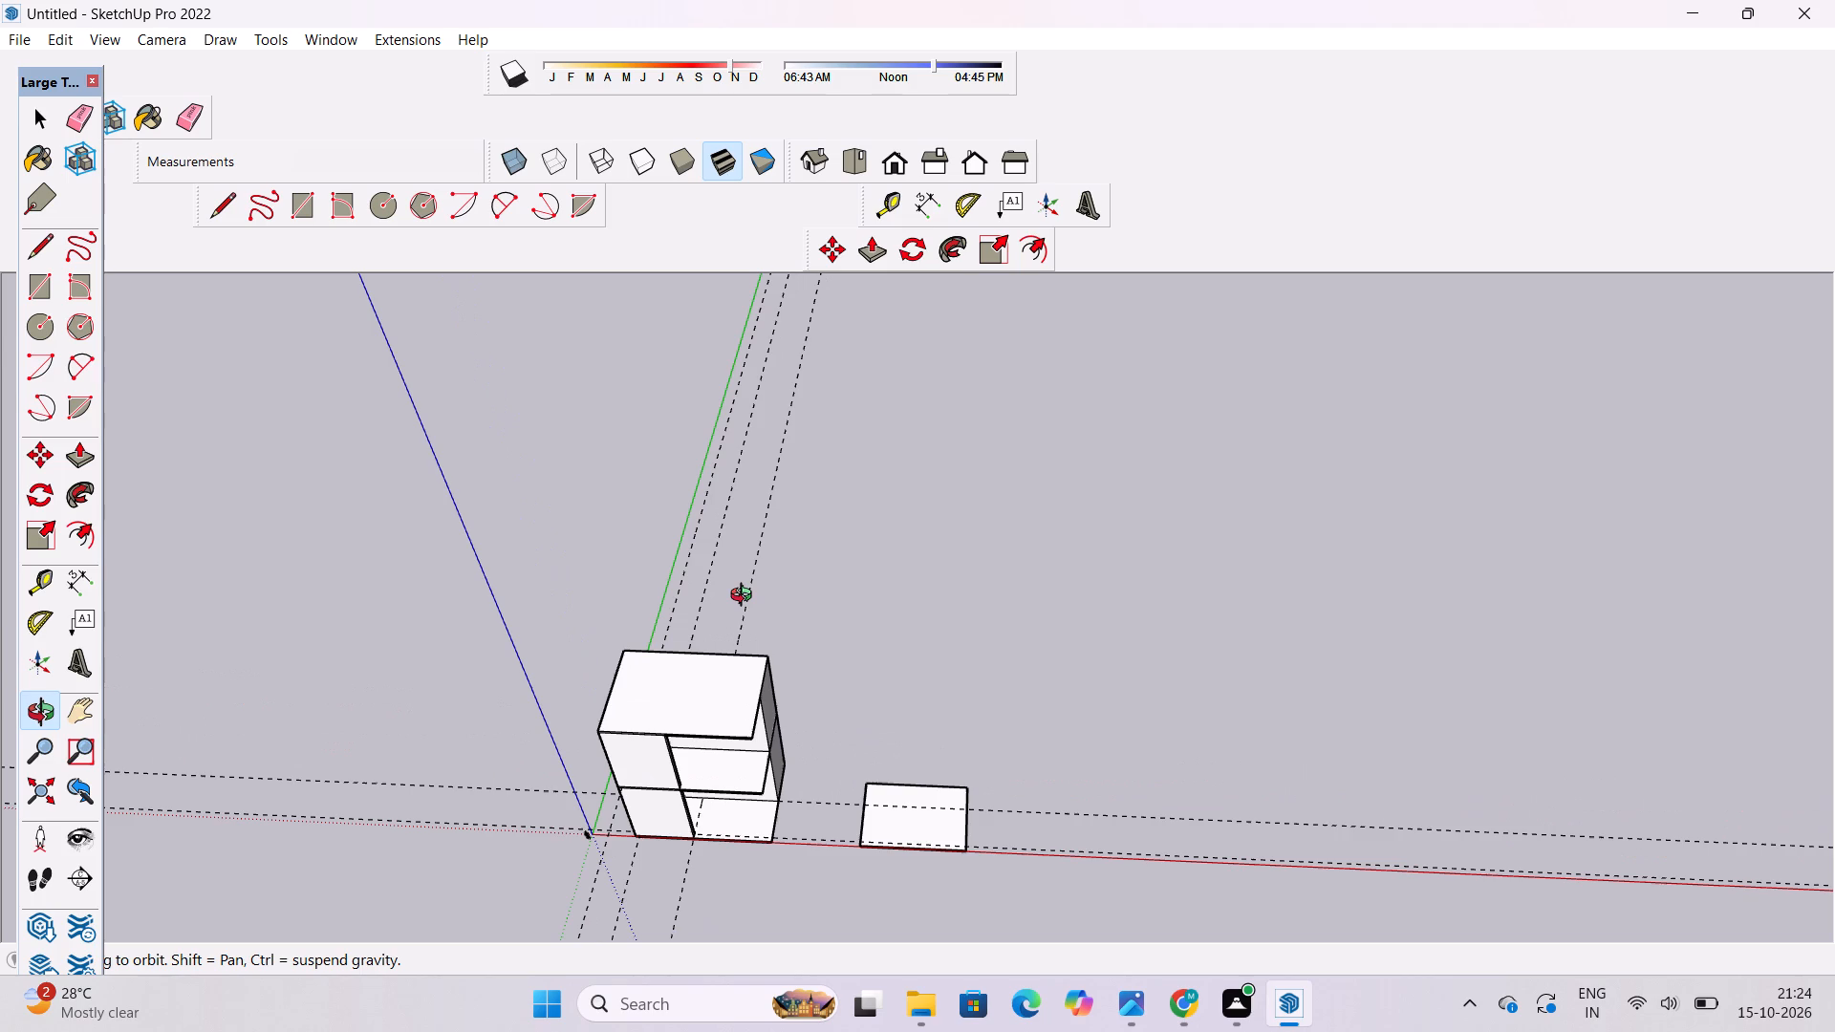
scroll(745, 597, "down", 4)
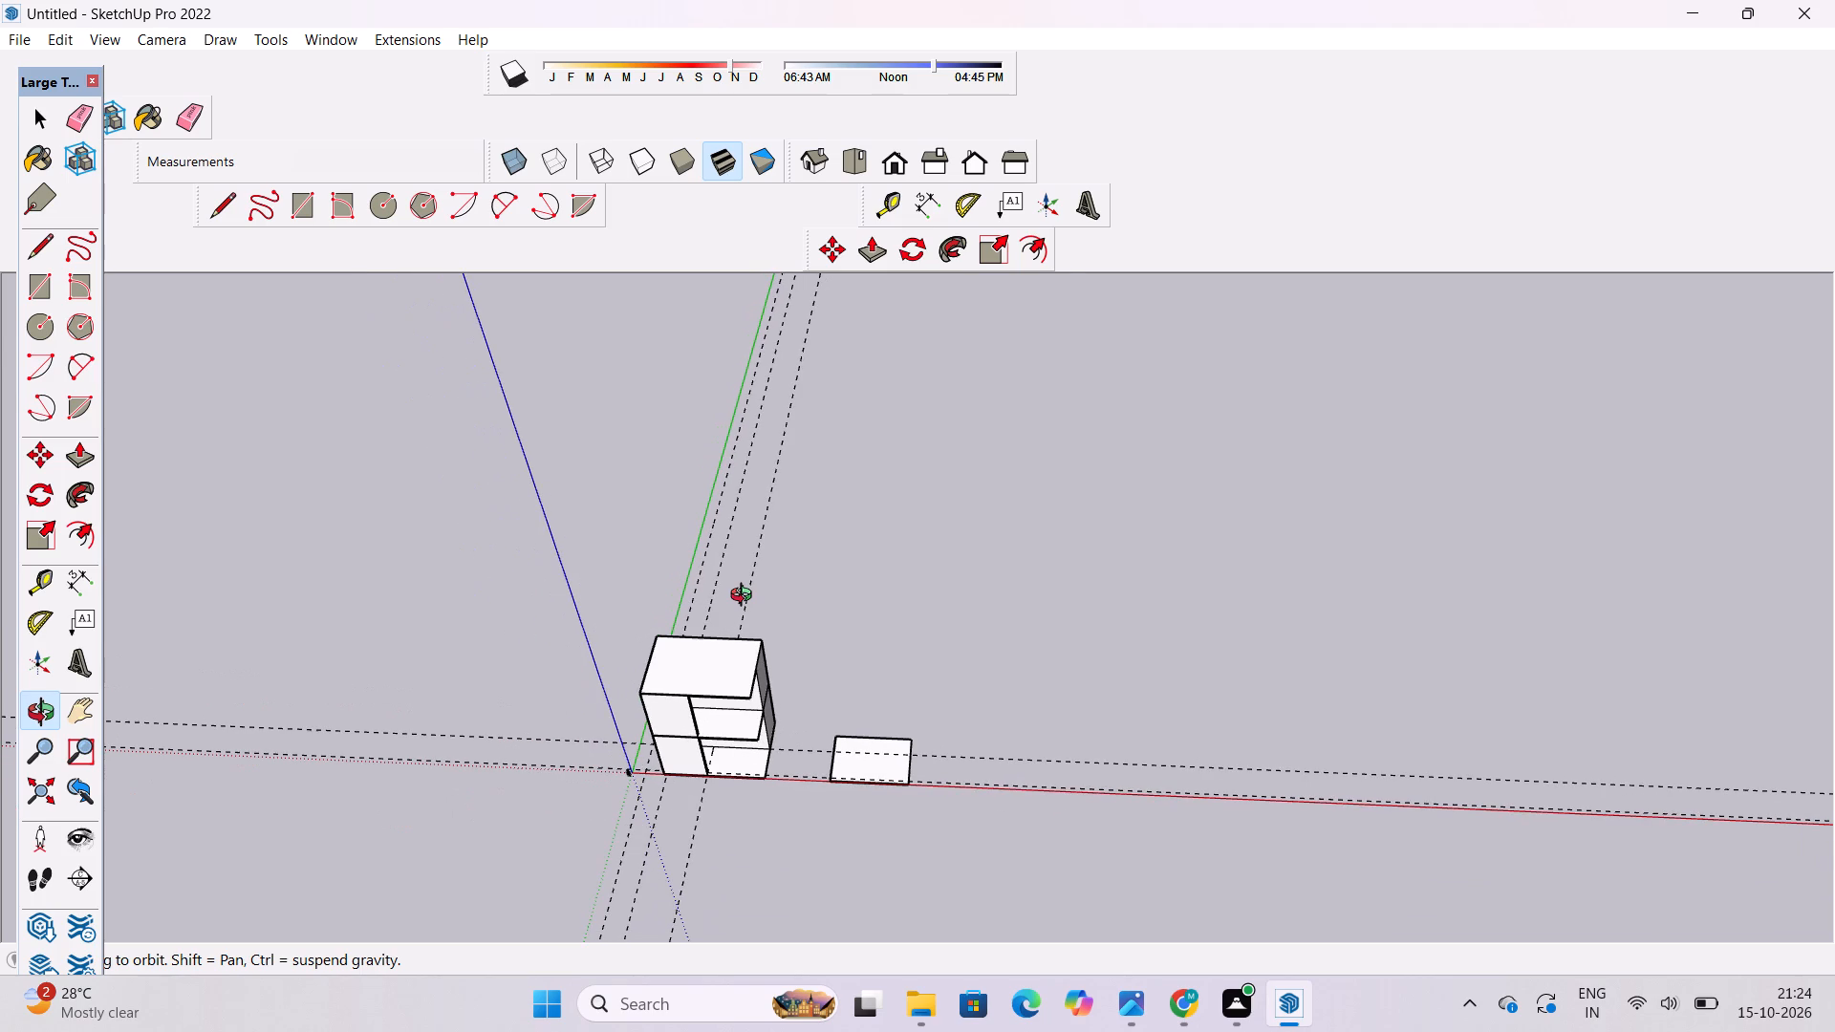
scroll(745, 597, "down", 2)
scroll(745, 597, "up", 3)
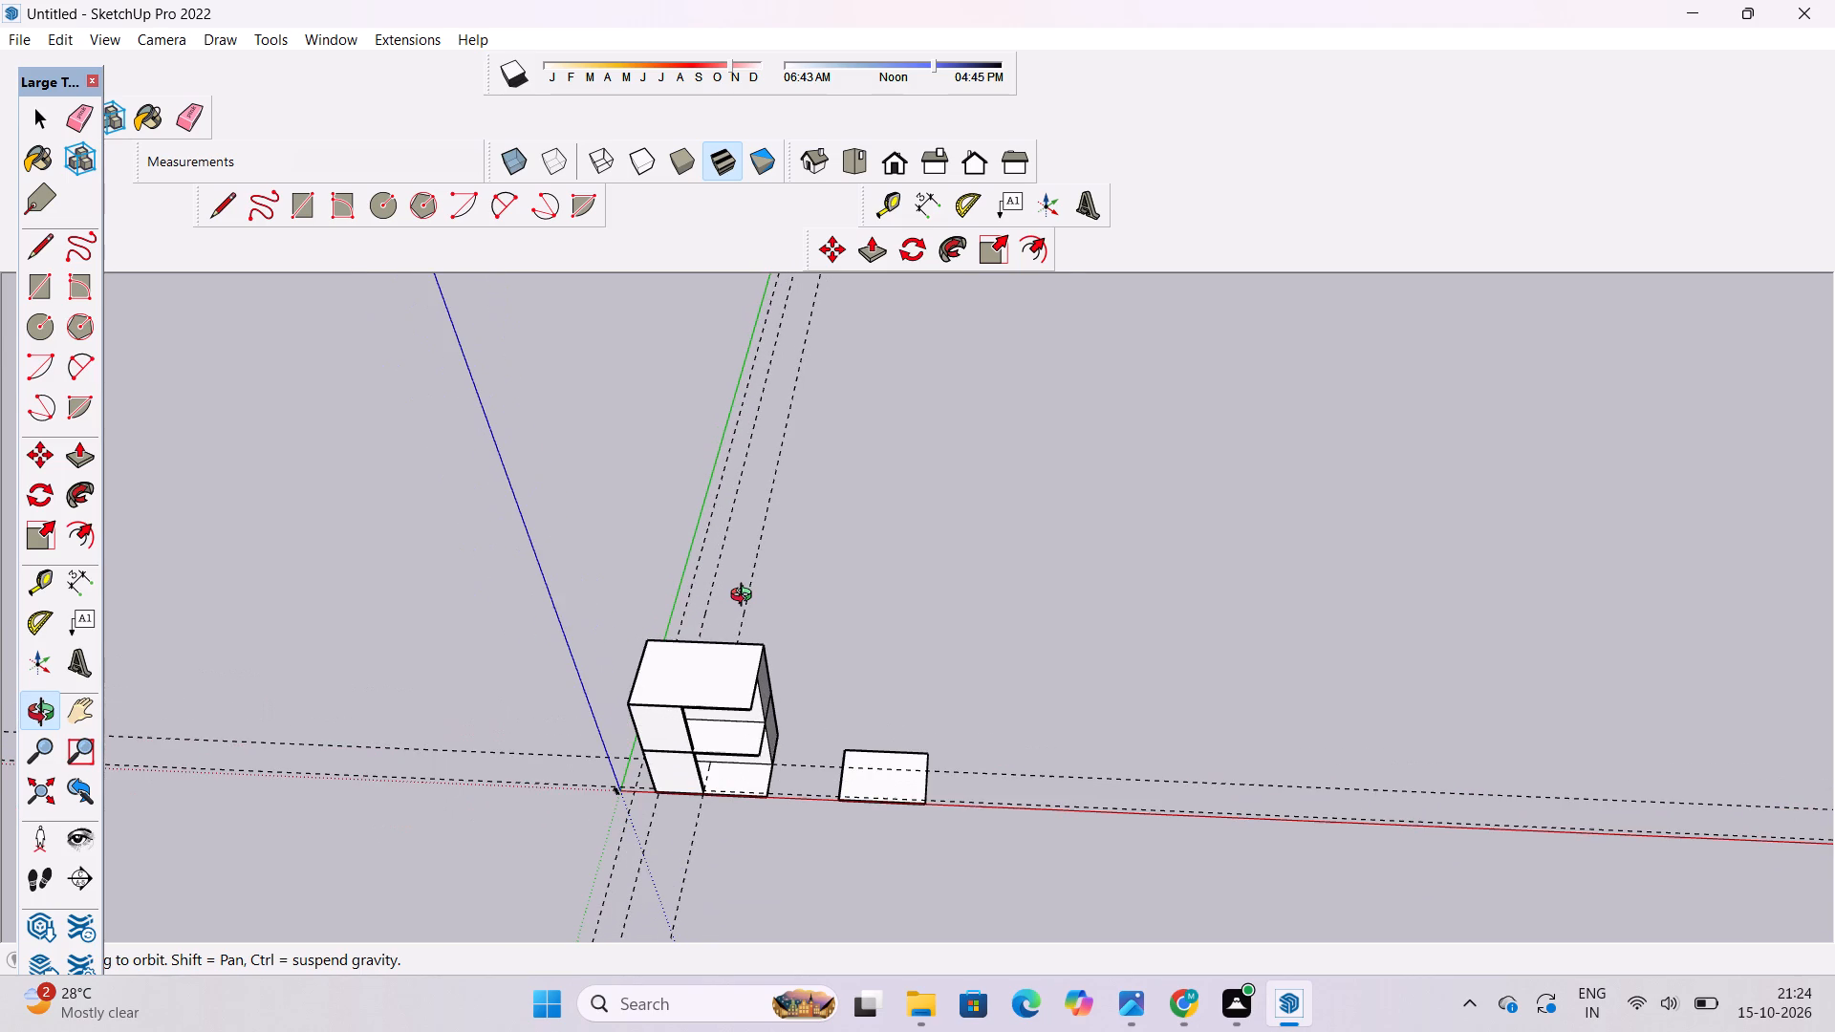
scroll(745, 597, "up", 3)
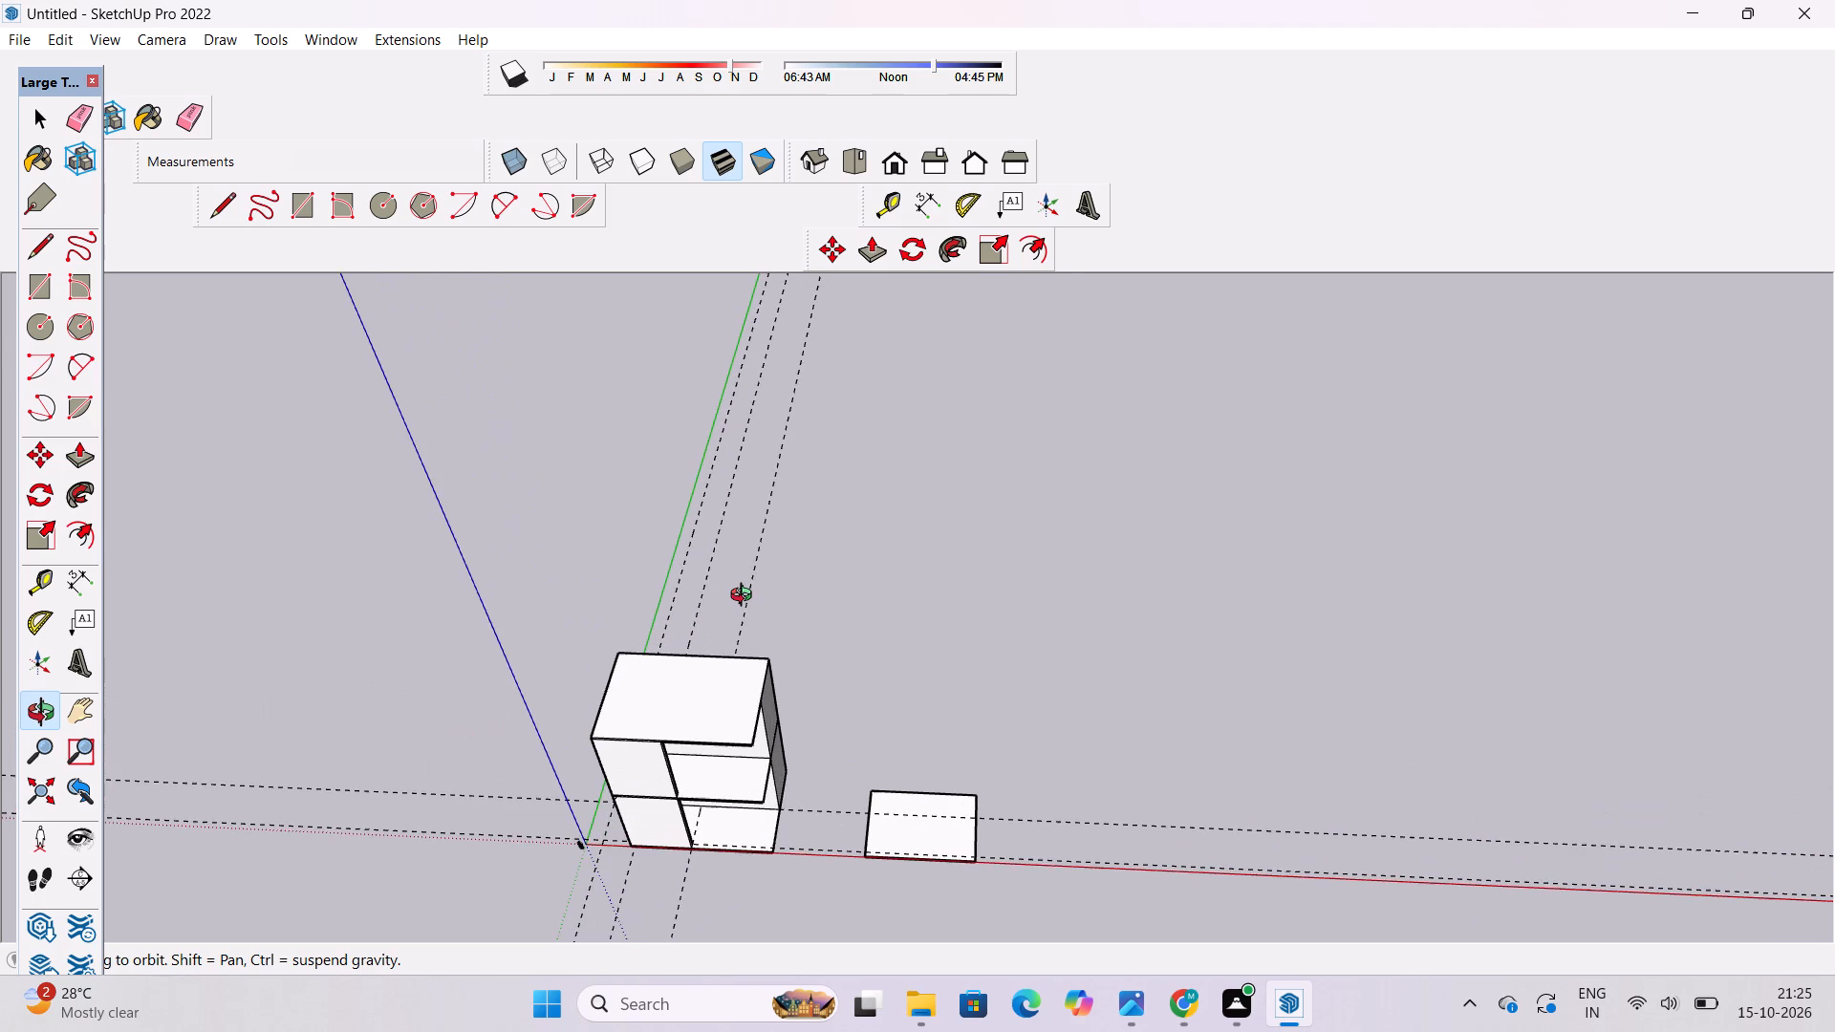
scroll(745, 597, "down", 3)
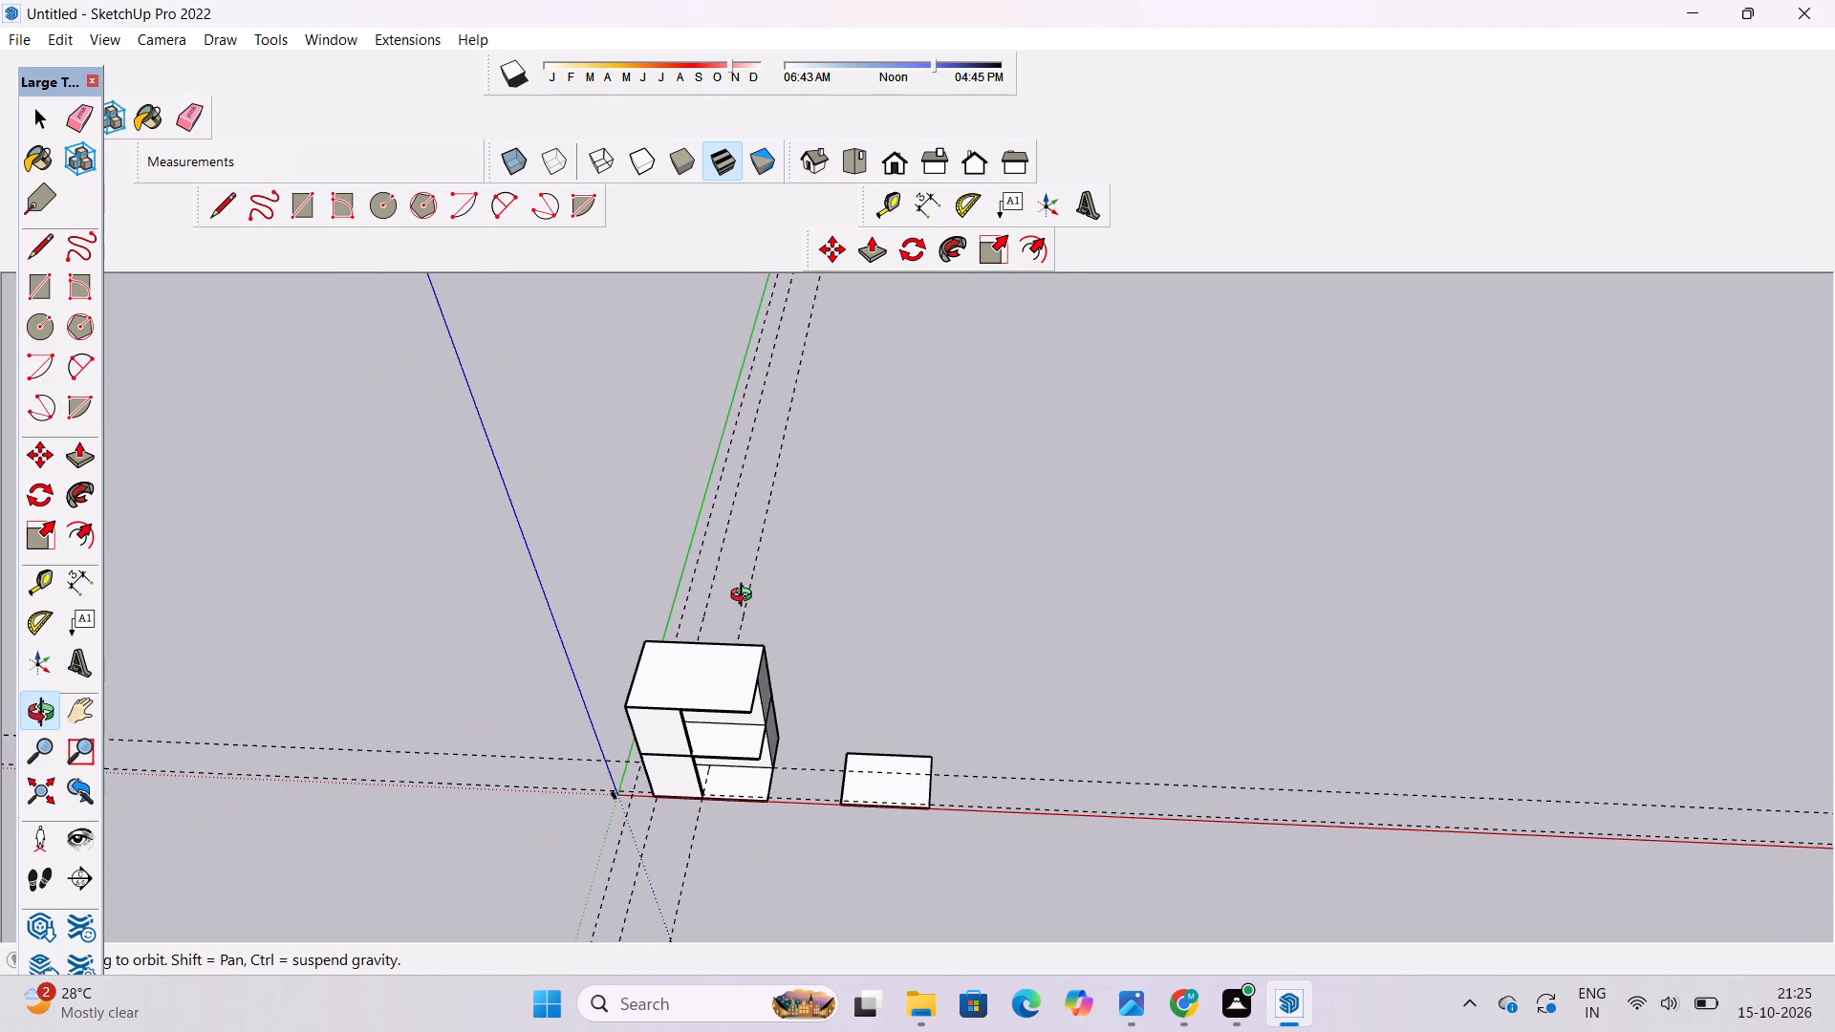
scroll(745, 597, "down", 2)
left_click_drag(730, 772, 755, 591)
scroll(737, 668, "up", 8)
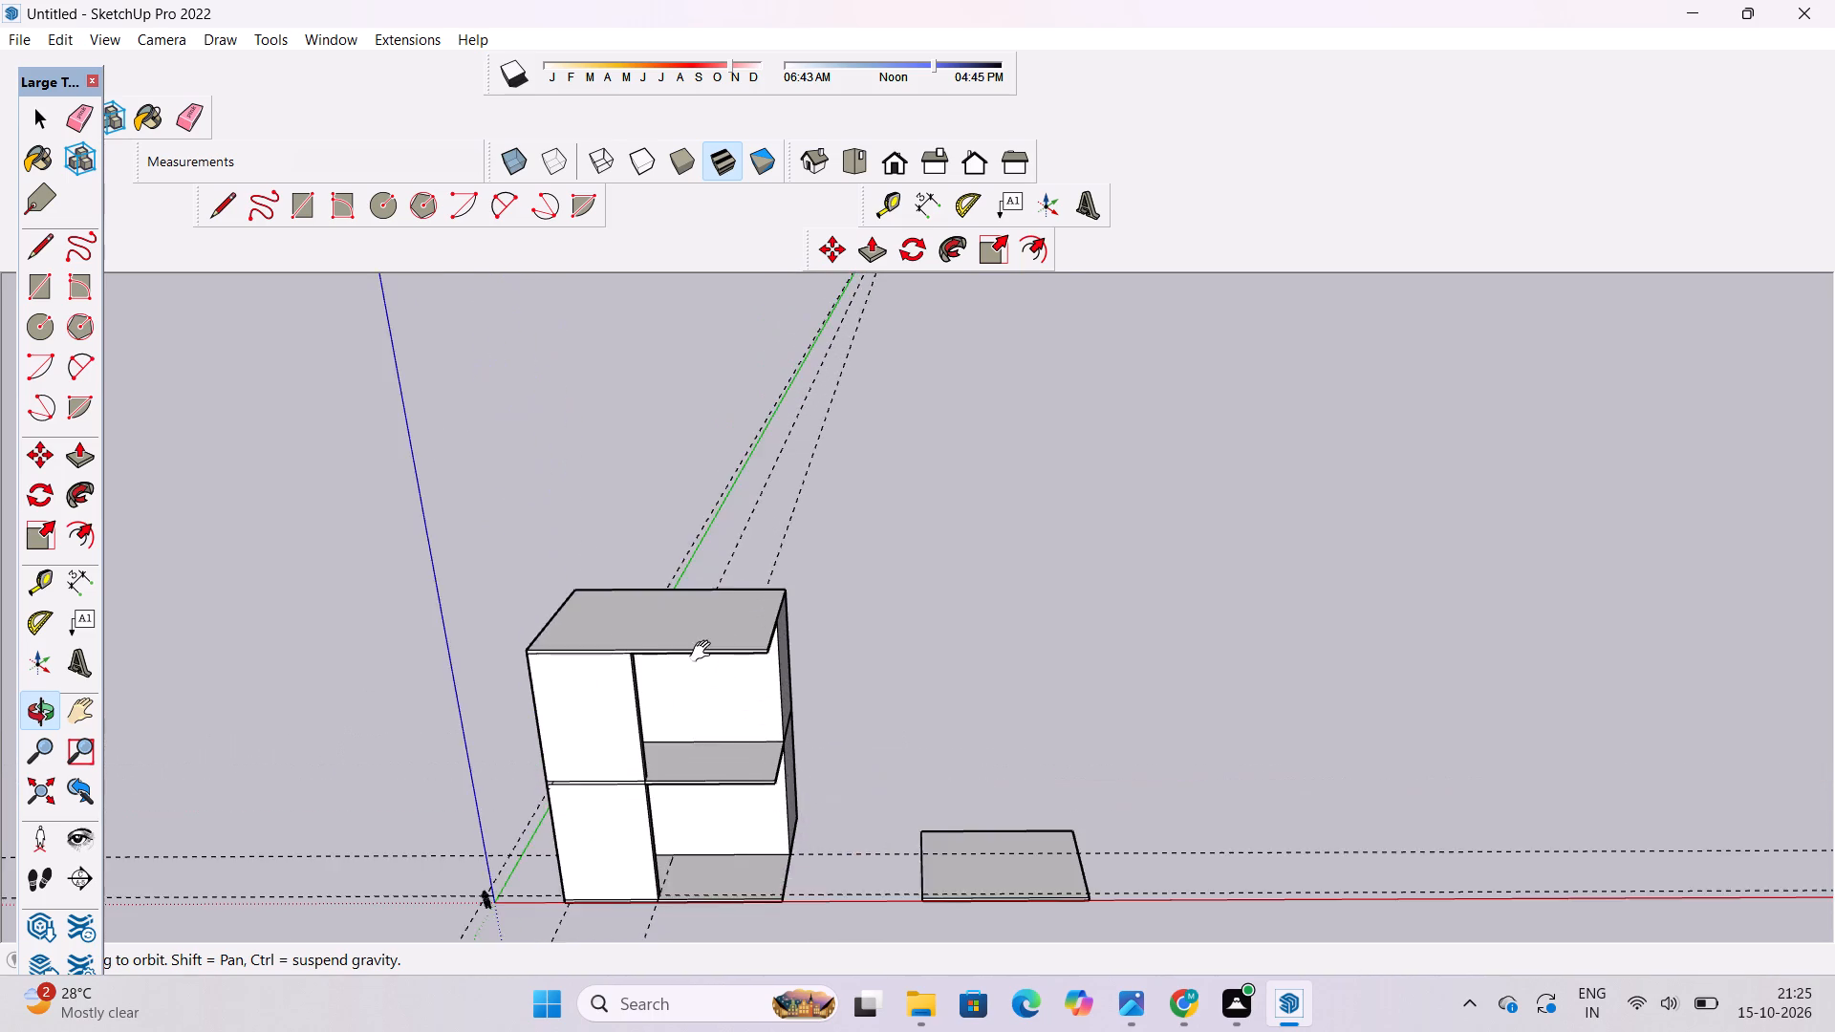
left_click_drag(704, 652, 728, 552, "shift")
left_click_drag(728, 552, 724, 651)
scroll(723, 642, "down", 3)
left_click_drag(723, 633, 663, 851, "shift")
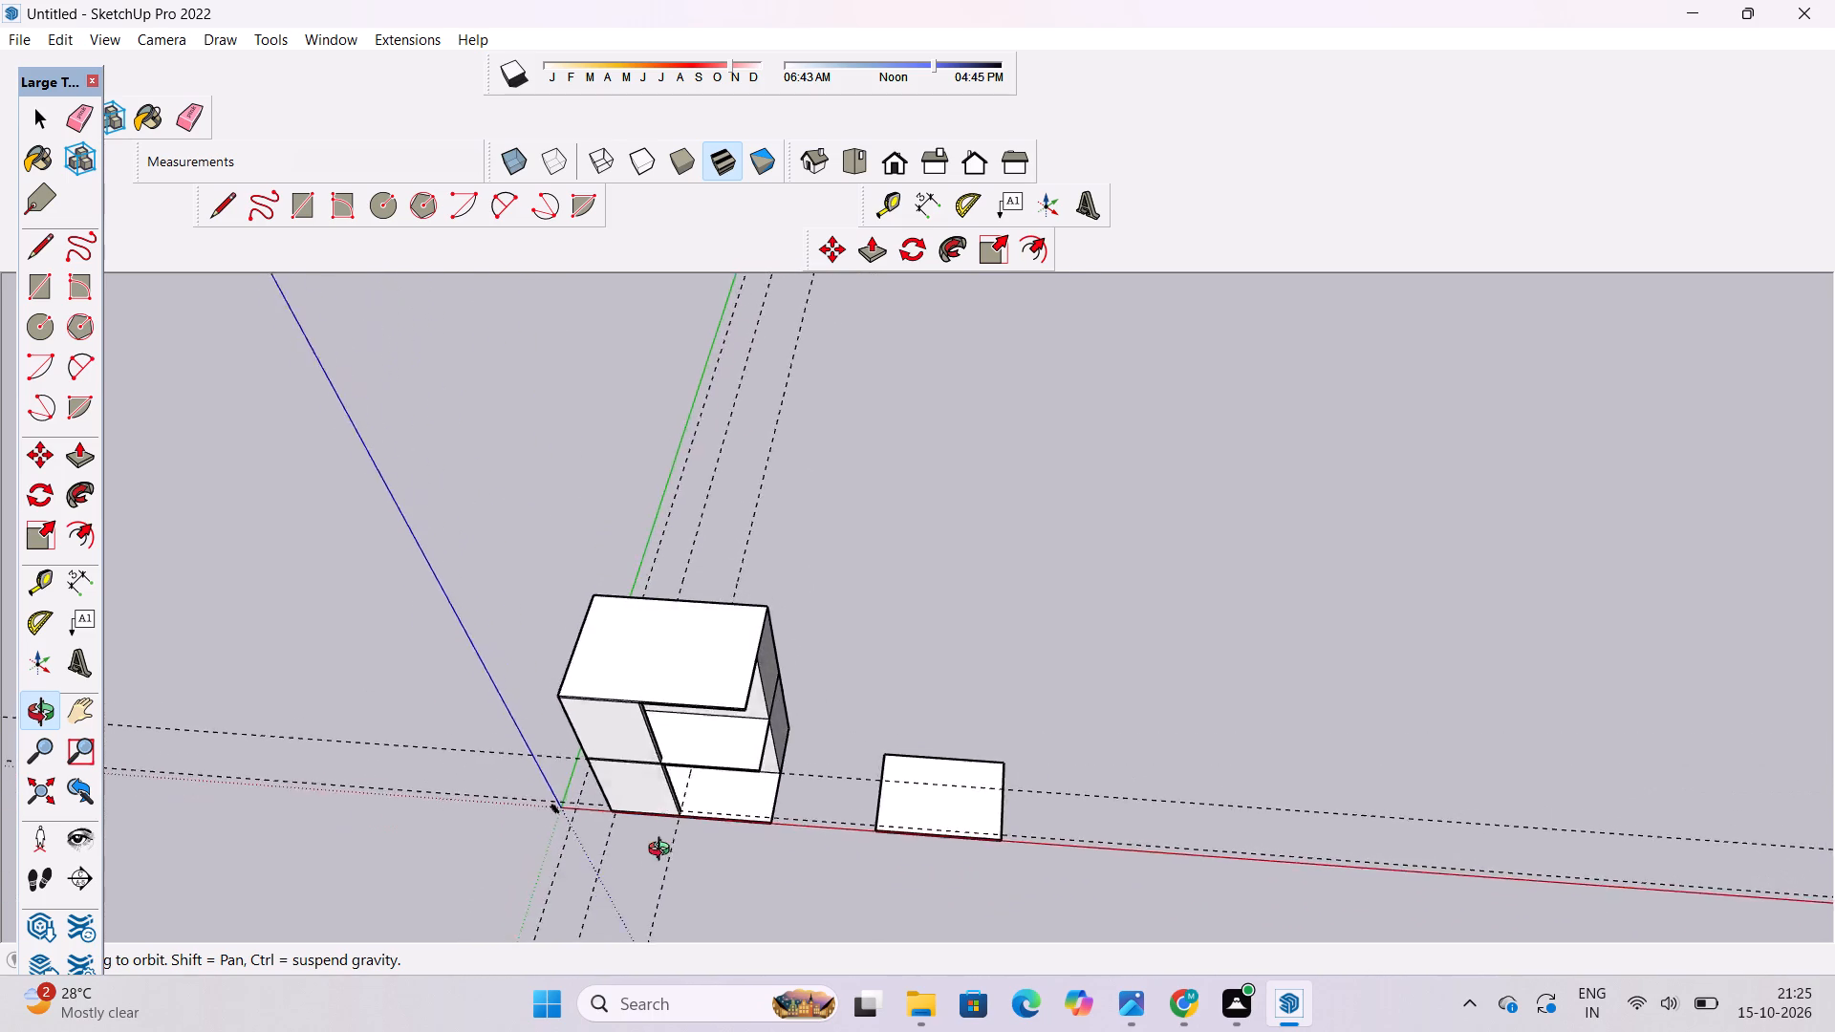
left_click_drag(663, 851, 494, 800, "shift")
scroll(579, 591, "up", 9)
left_click_drag(734, 661, 628, 616, "shift")
left_click_drag(616, 614, 737, 636)
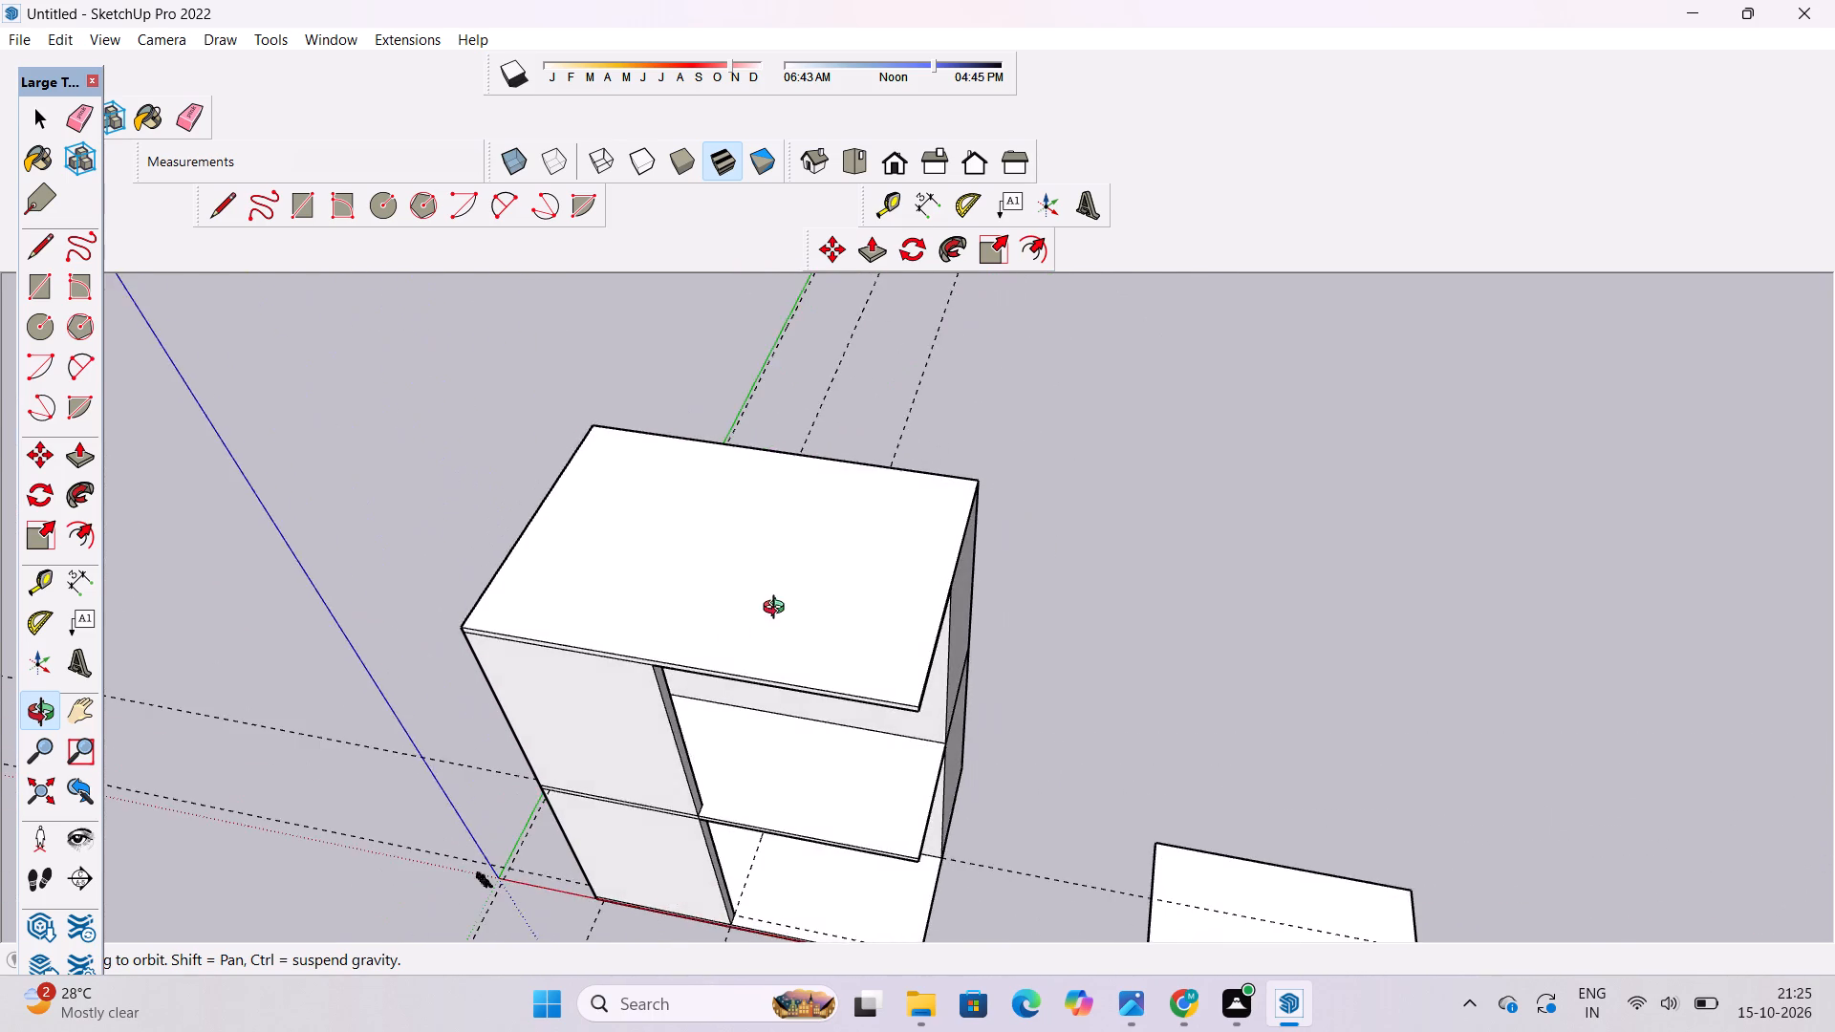
scroll(778, 610, "down", 3)
left_click_drag(658, 648, 772, 556)
left_click_drag(772, 556, 718, 575, "shift")
left_click_drag(718, 575, 725, 601)
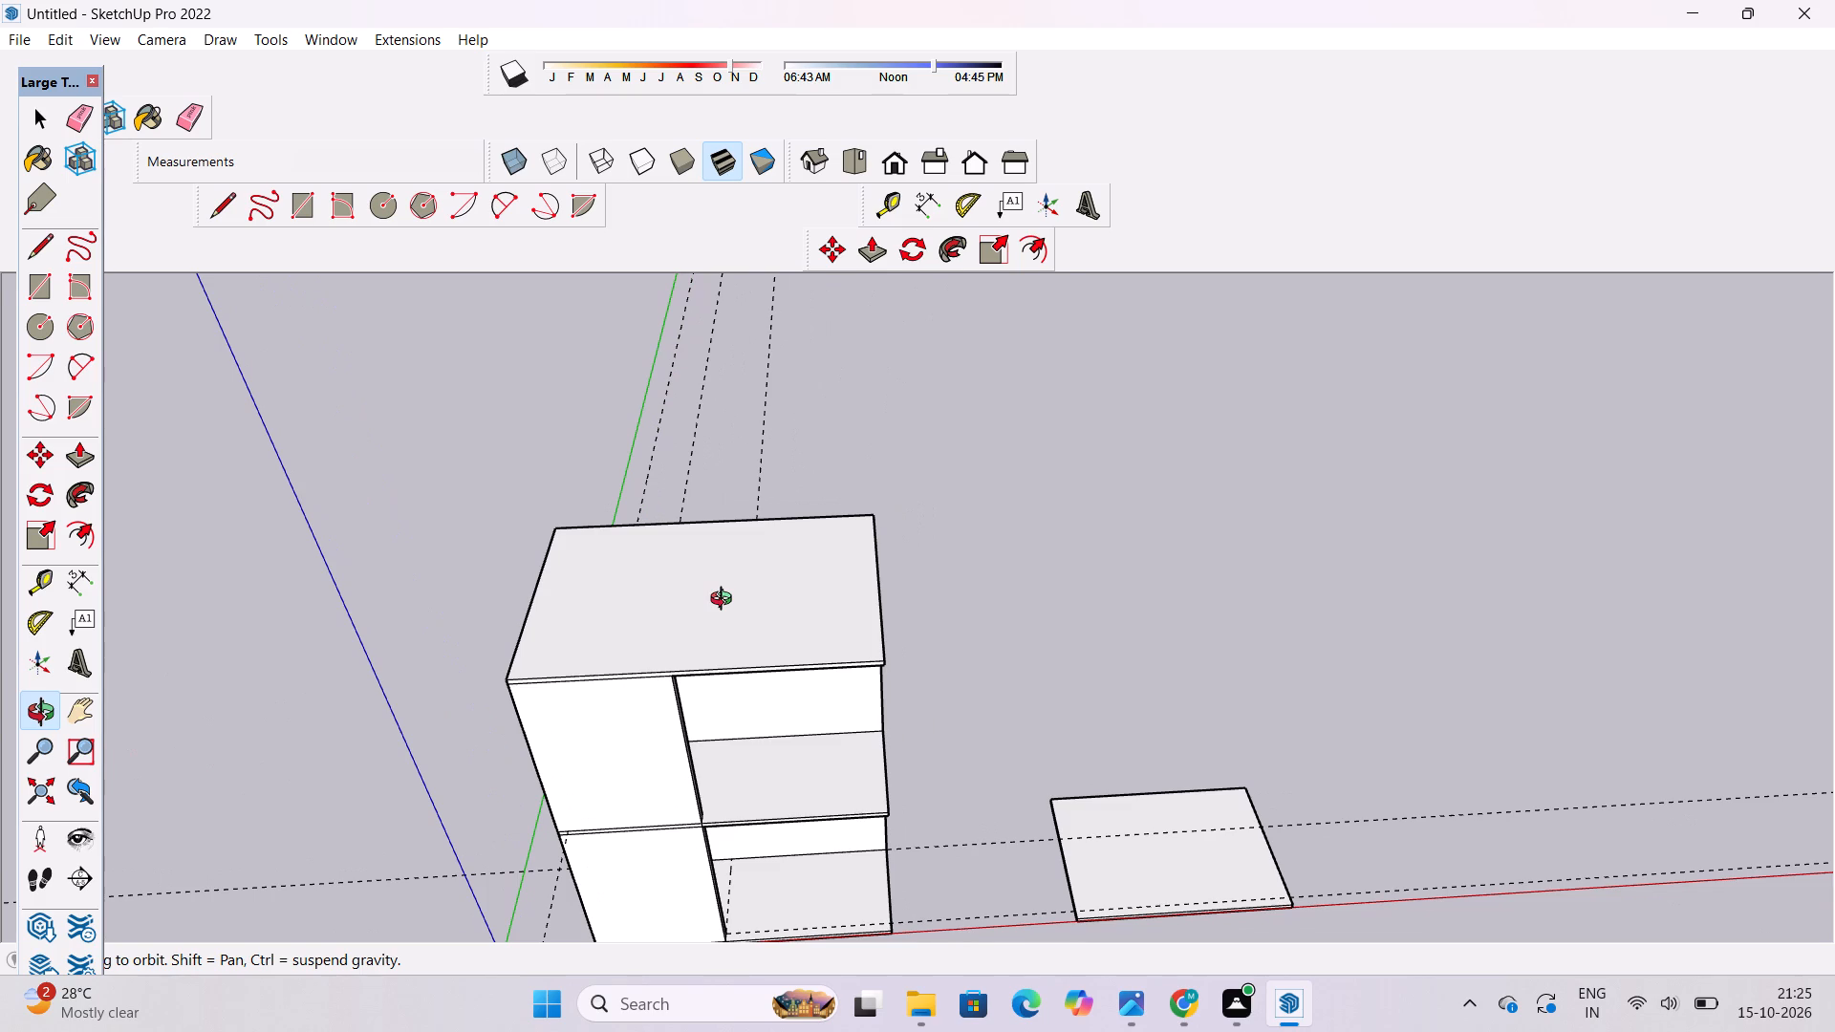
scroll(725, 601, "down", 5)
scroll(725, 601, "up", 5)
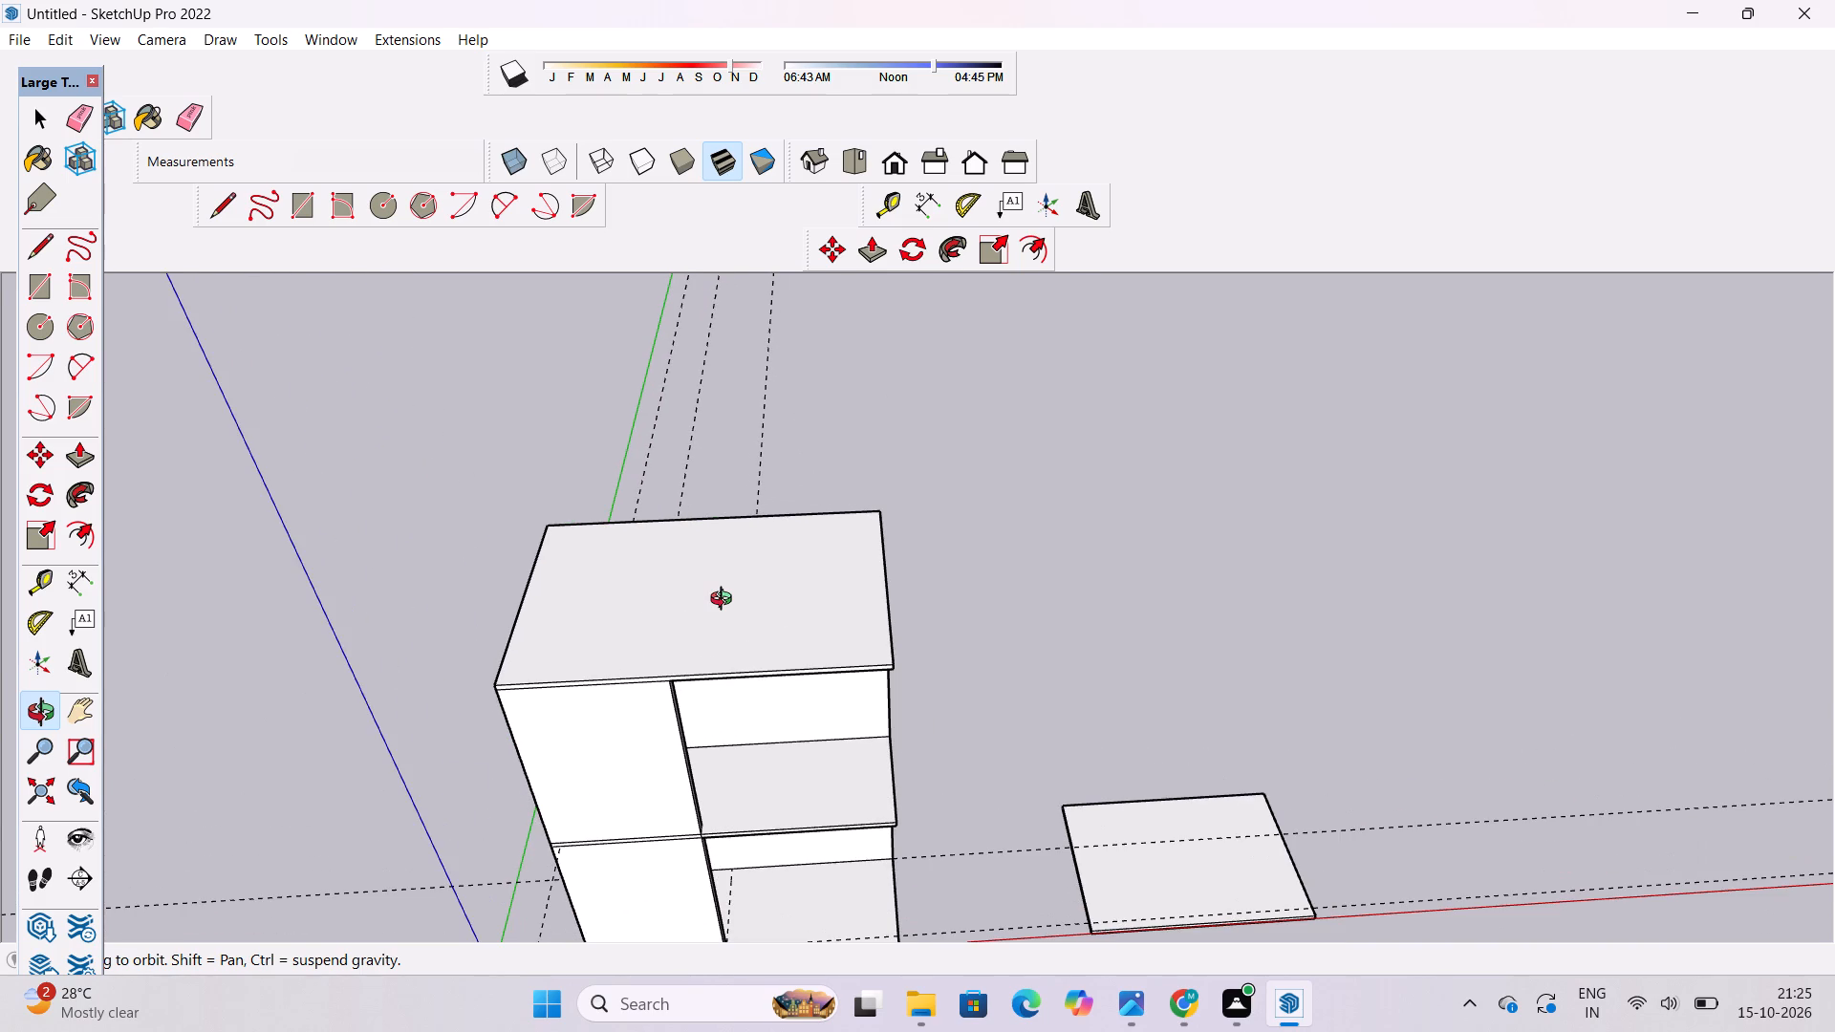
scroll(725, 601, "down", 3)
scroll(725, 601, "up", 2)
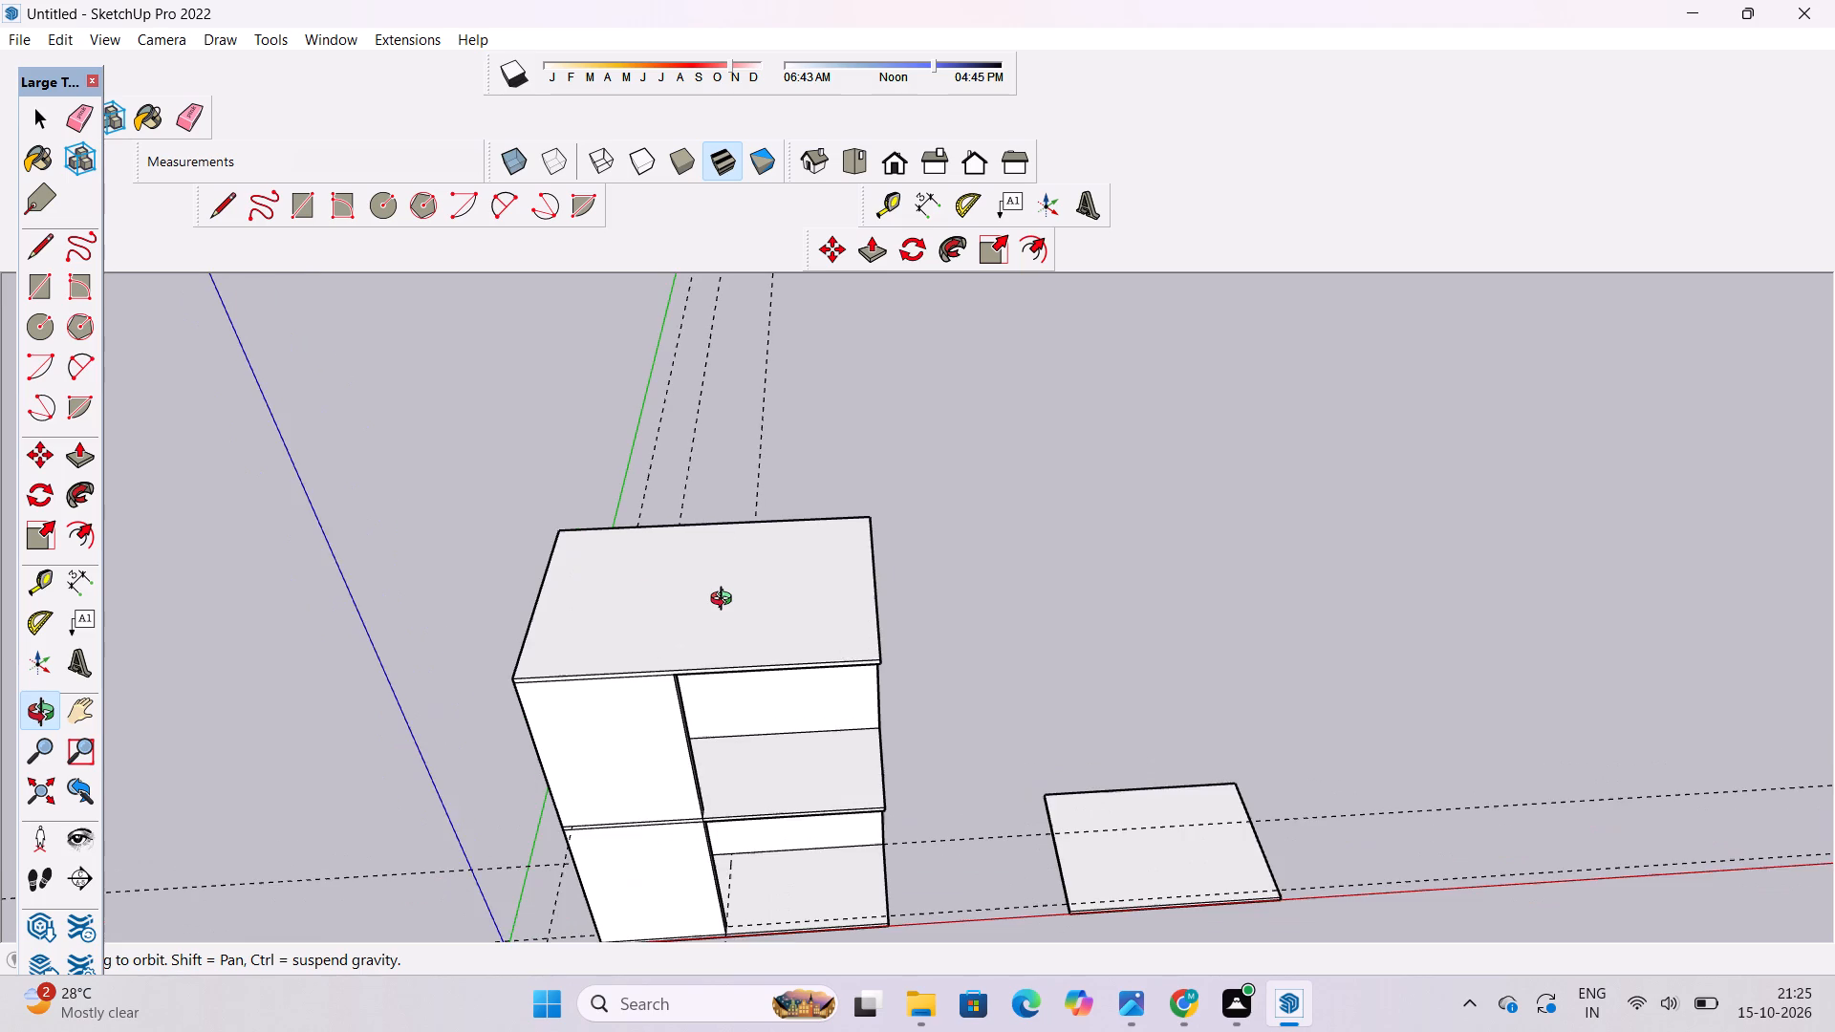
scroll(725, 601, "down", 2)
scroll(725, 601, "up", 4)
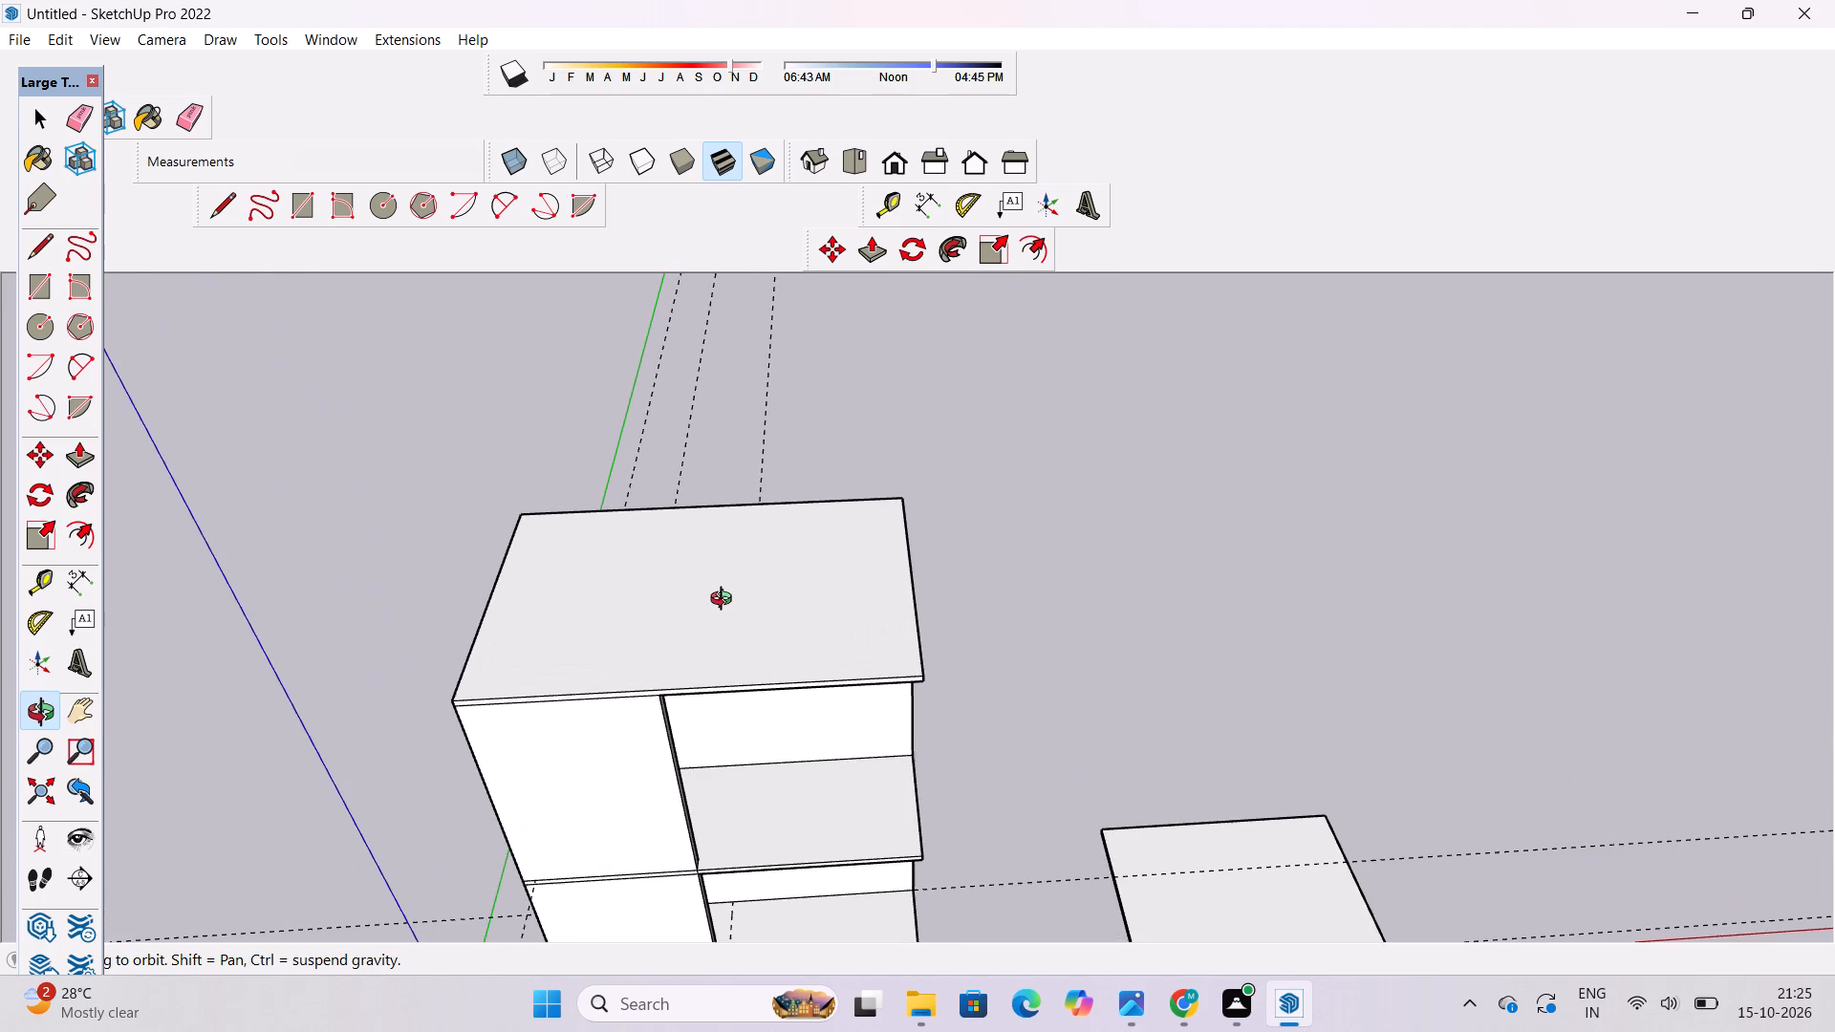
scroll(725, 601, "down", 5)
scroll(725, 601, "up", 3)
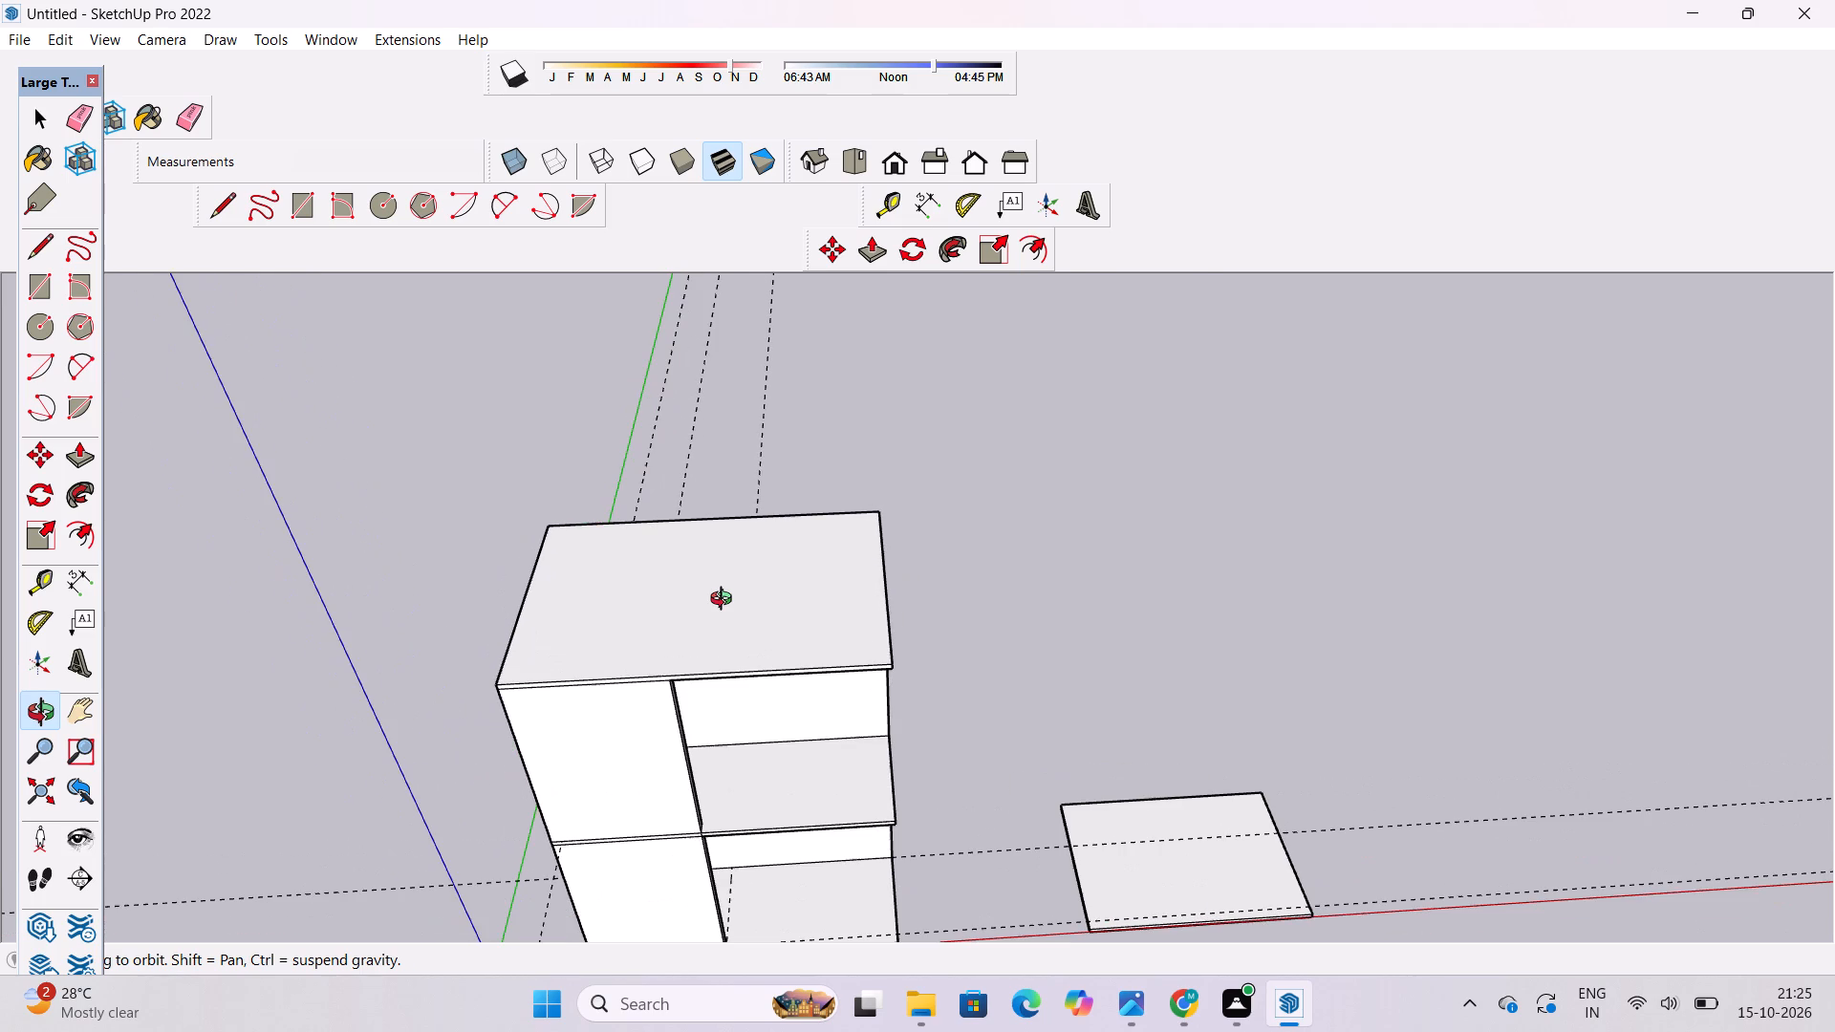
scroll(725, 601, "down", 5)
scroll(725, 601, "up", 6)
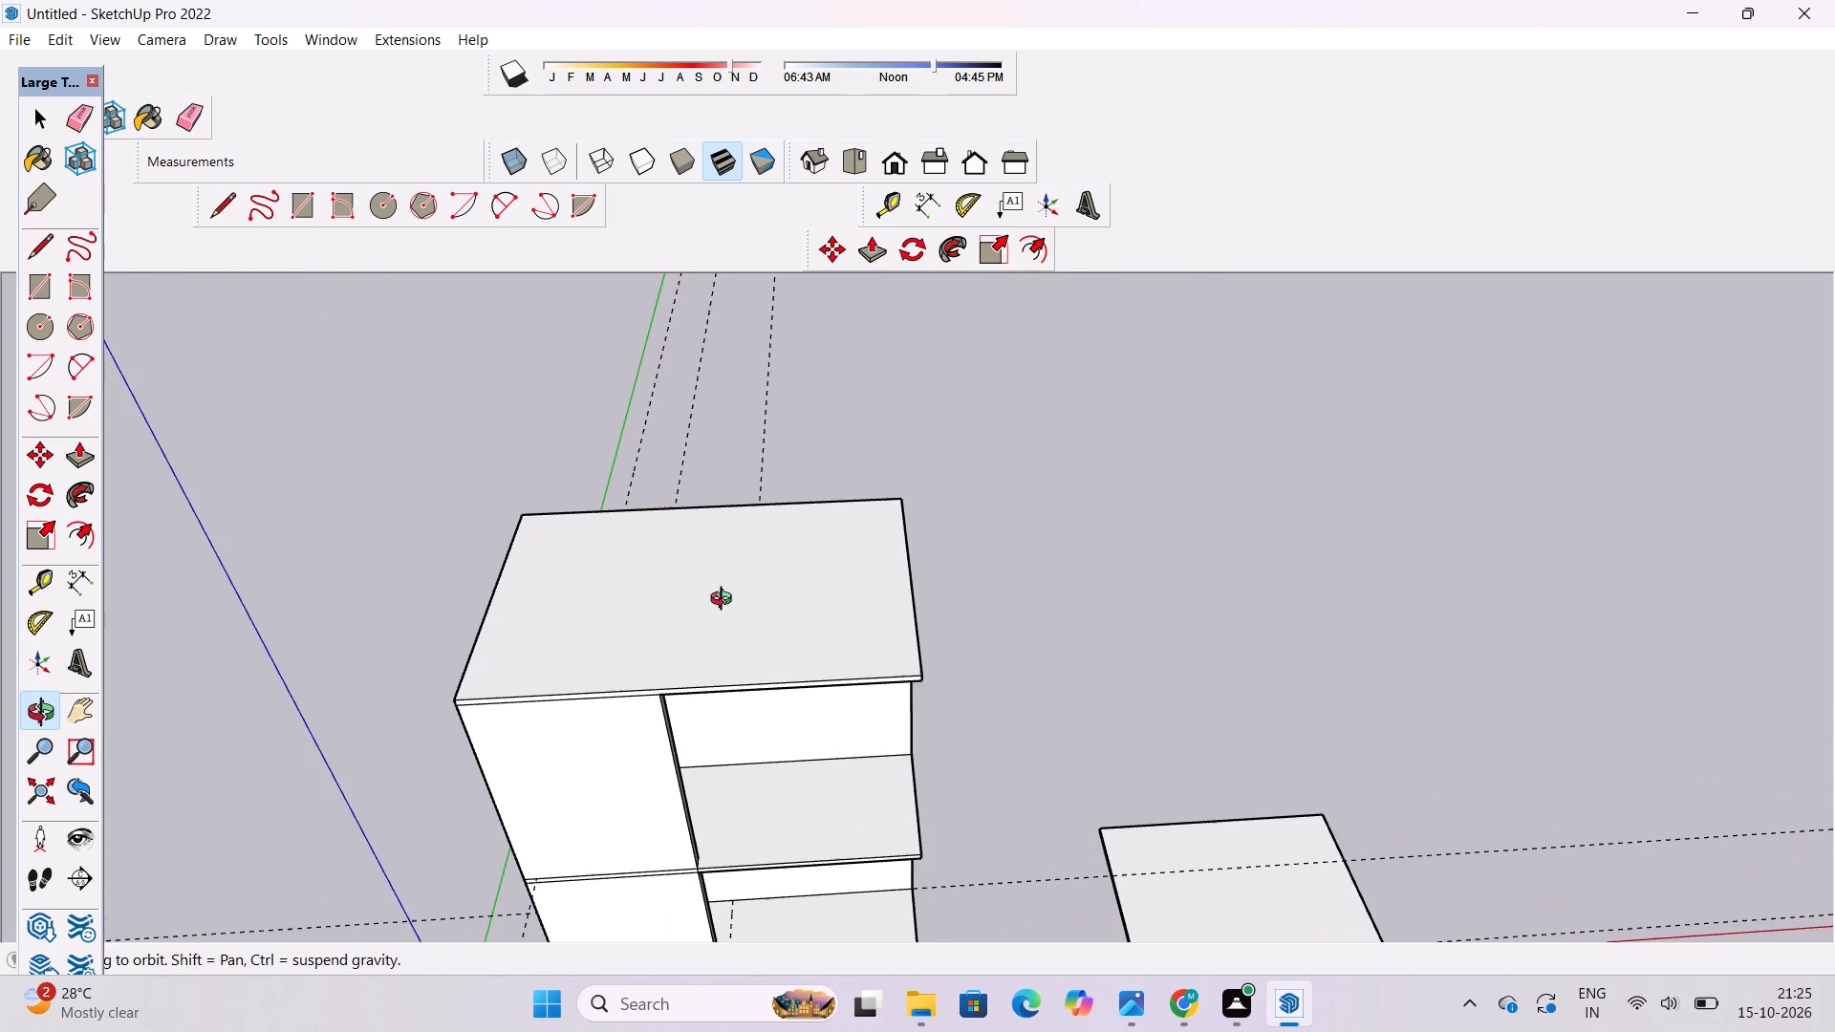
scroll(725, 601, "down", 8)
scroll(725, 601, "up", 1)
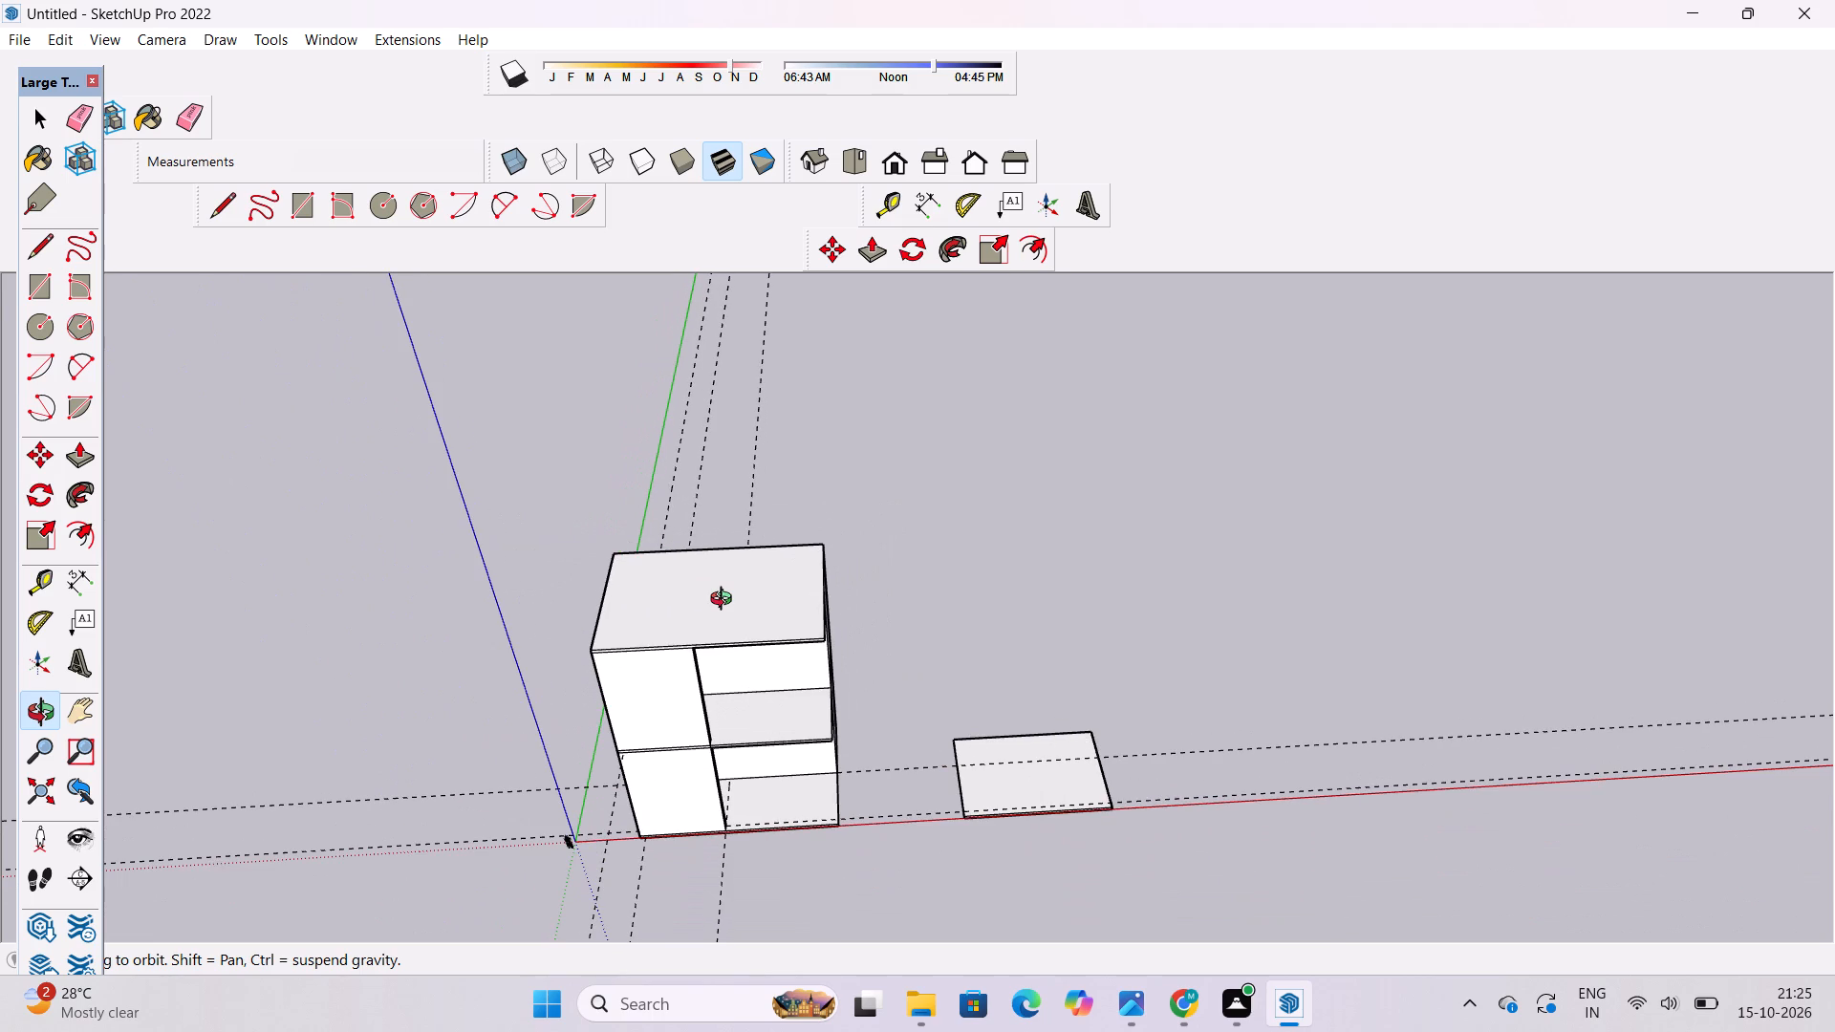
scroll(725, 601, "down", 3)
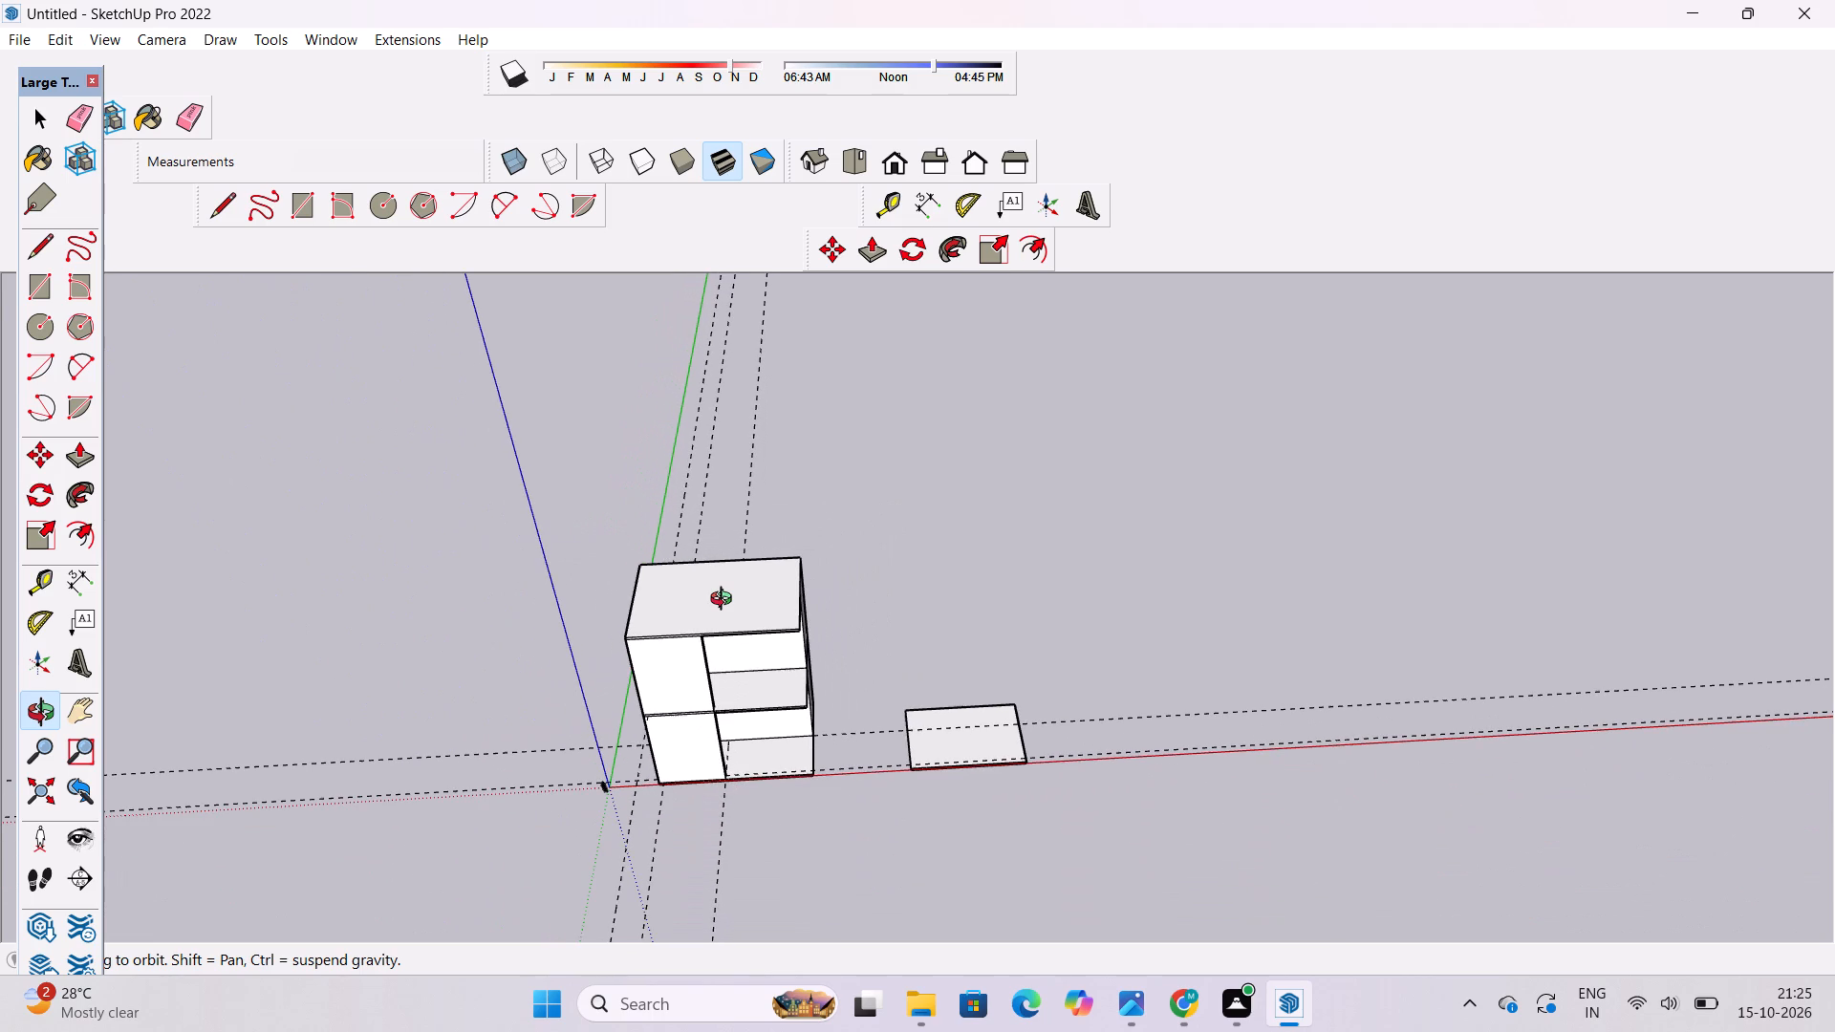
Examine the two-level building's top slab and open front at closer range from above.
scroll(725, 601, "up", 3)
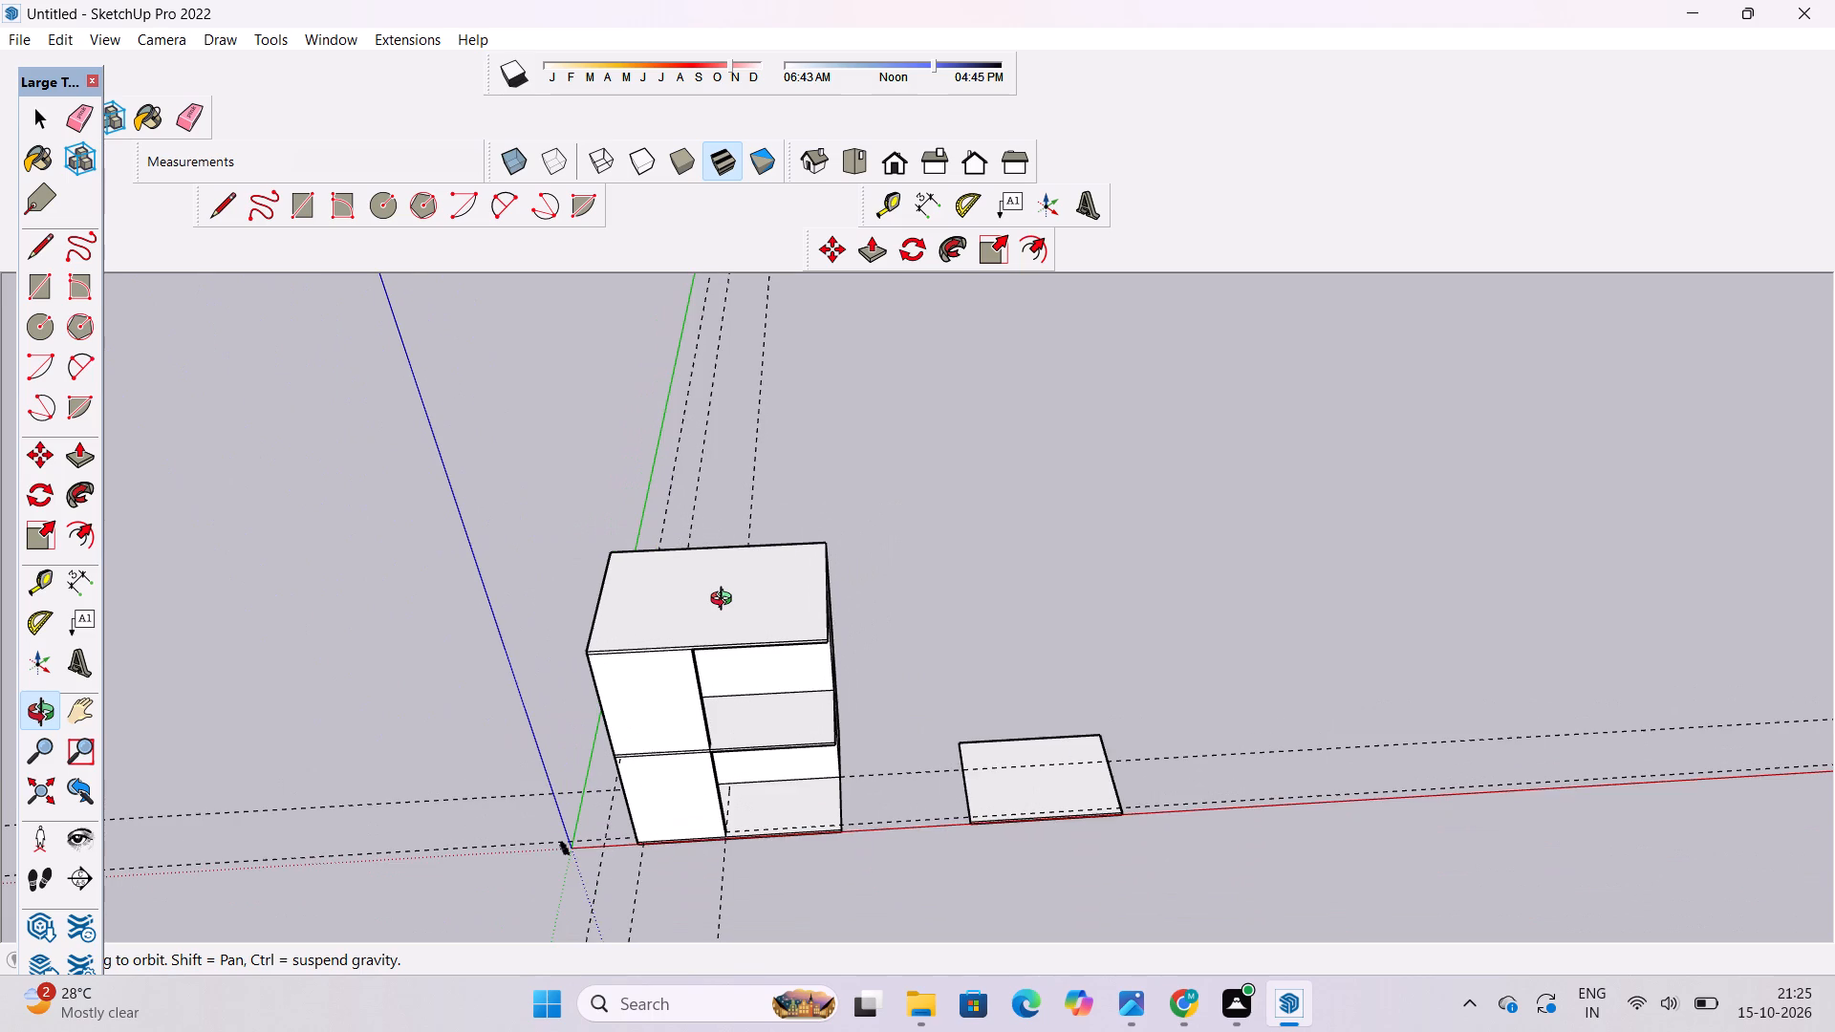
scroll(725, 601, "up", 2)
scroll(725, 601, "down", 6)
scroll(725, 601, "up", 5)
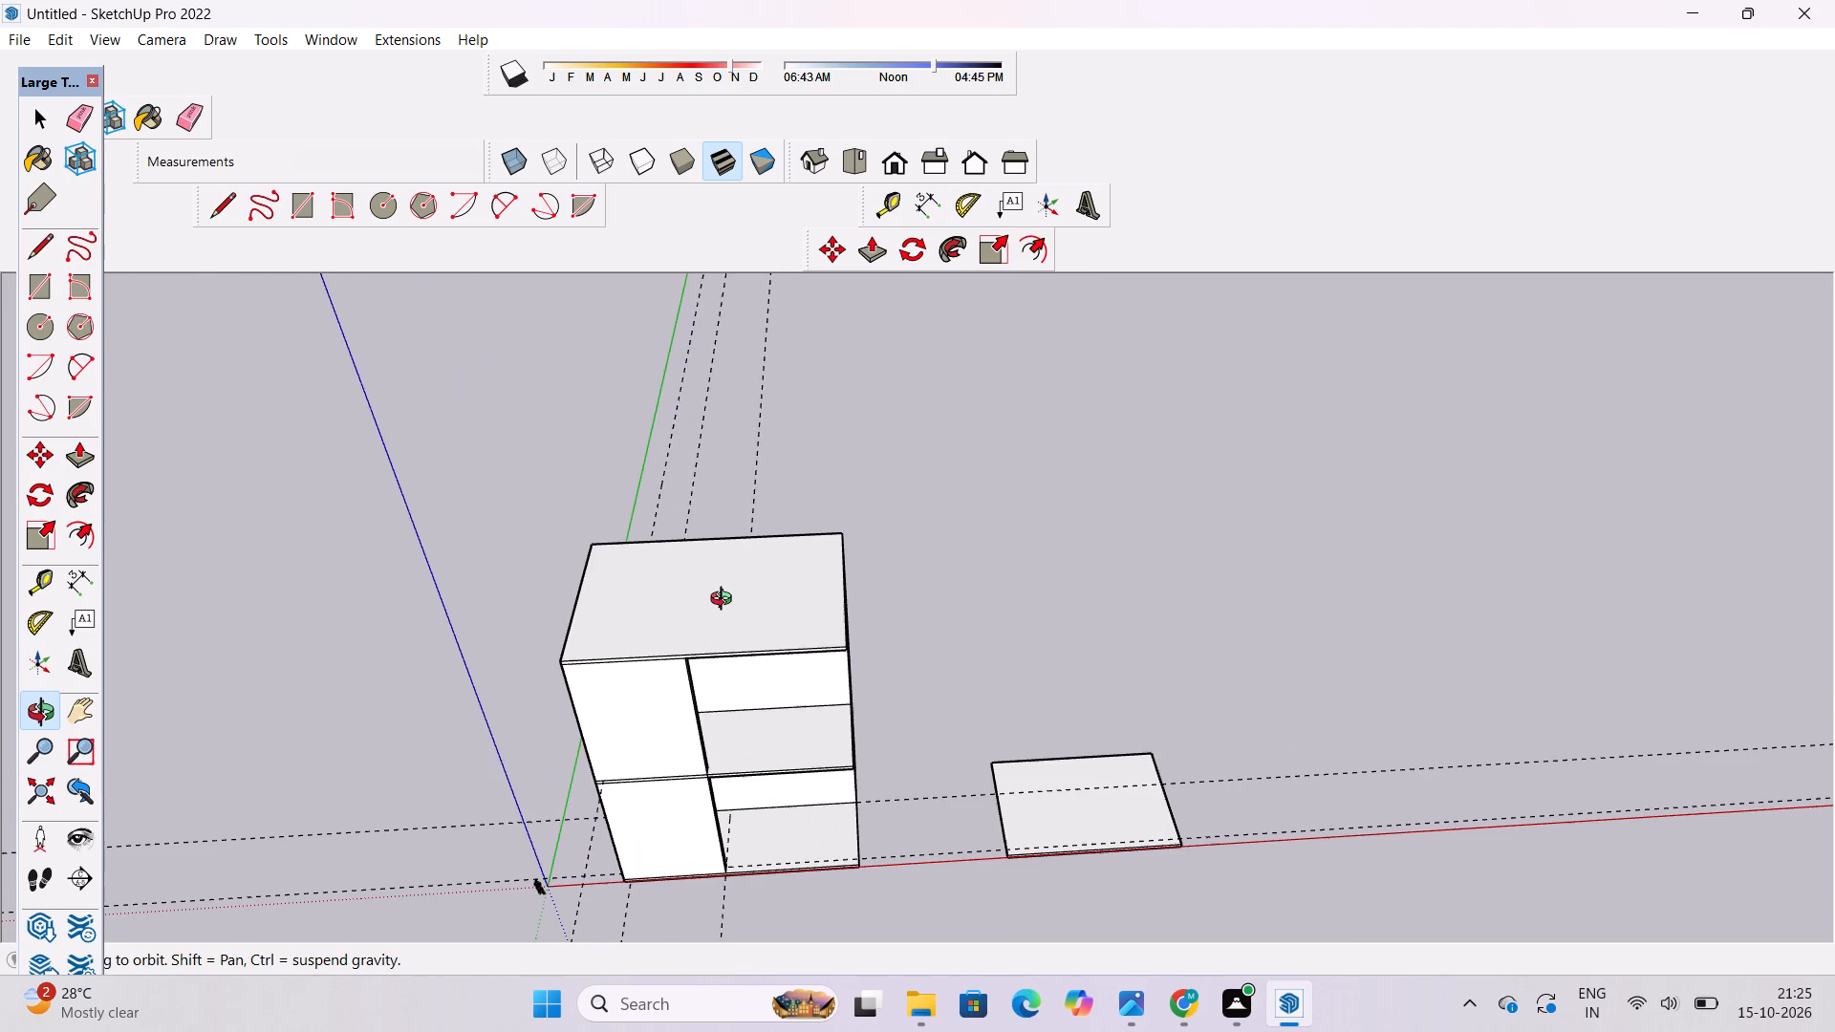
scroll(725, 601, "down", 2)
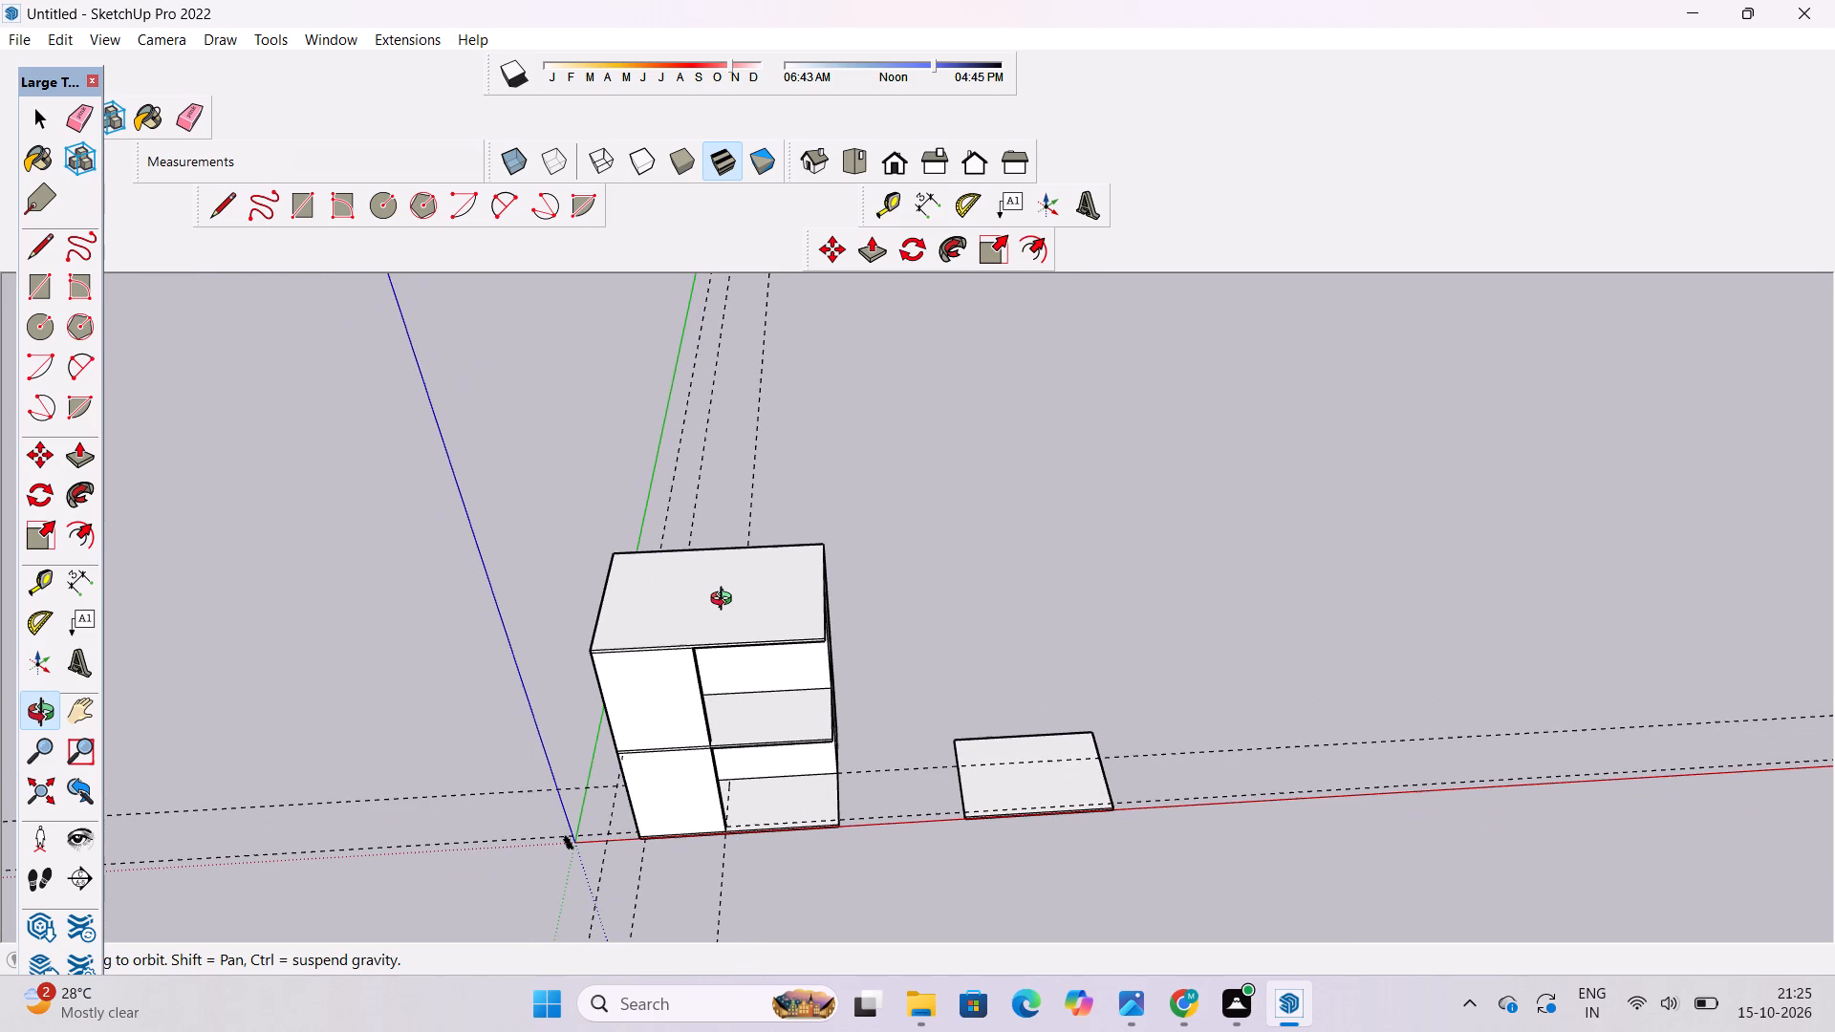
scroll(725, 601, "down", 5)
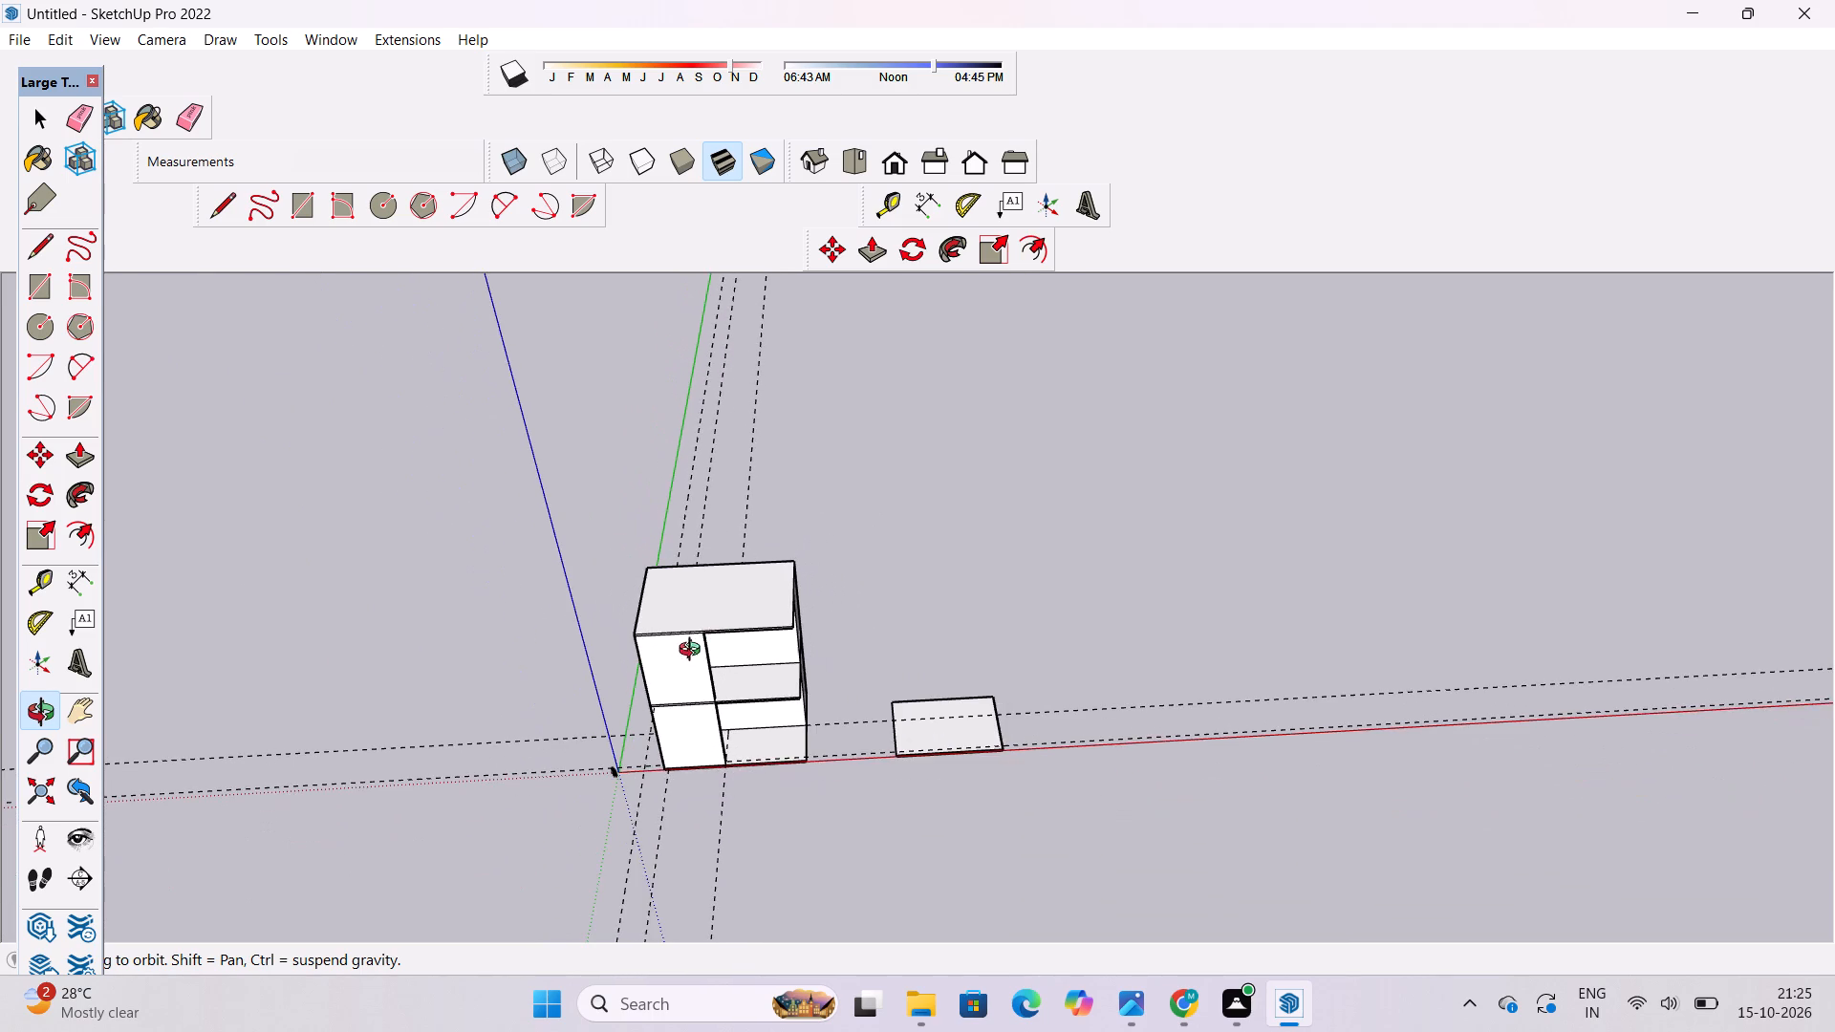
scroll(682, 654, "up", 3)
left_click_drag(678, 640, 680, 543, "shift")
left_click_drag(681, 543, 681, 600)
scroll(727, 533, "up", 5)
left_click_drag(734, 529, 662, 565)
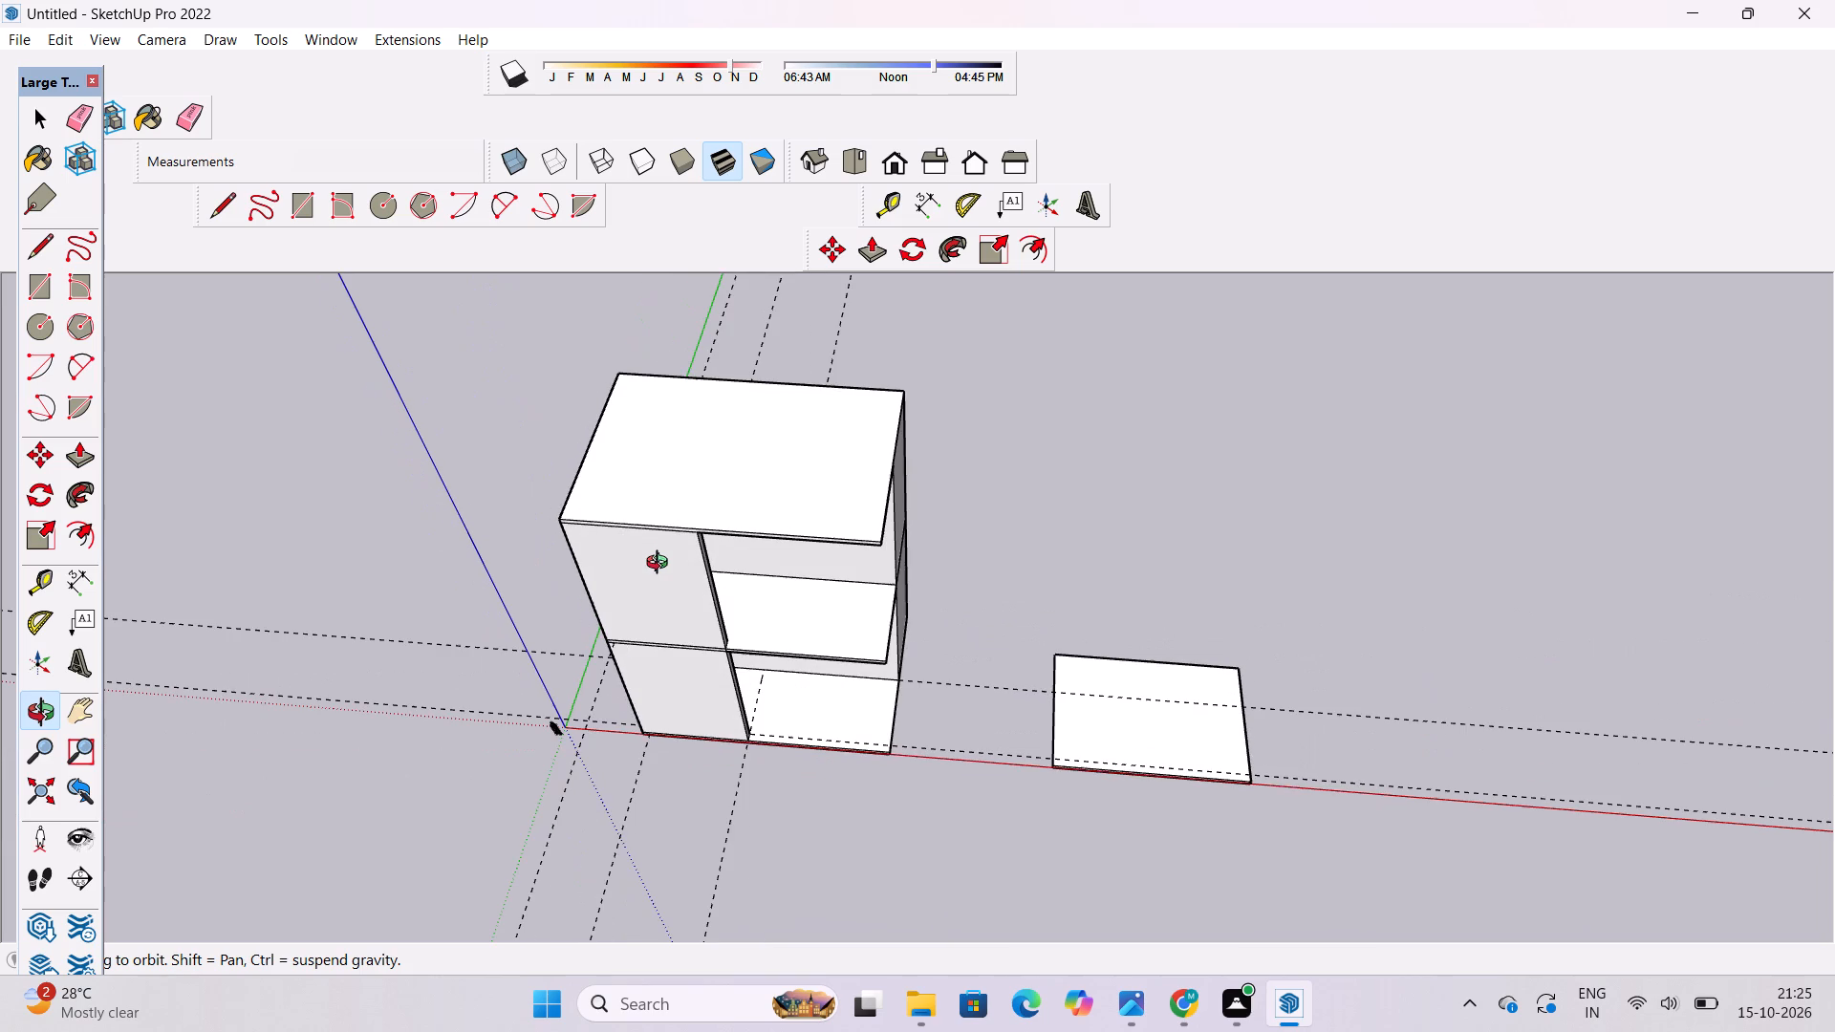
scroll(661, 565, "up", 1)
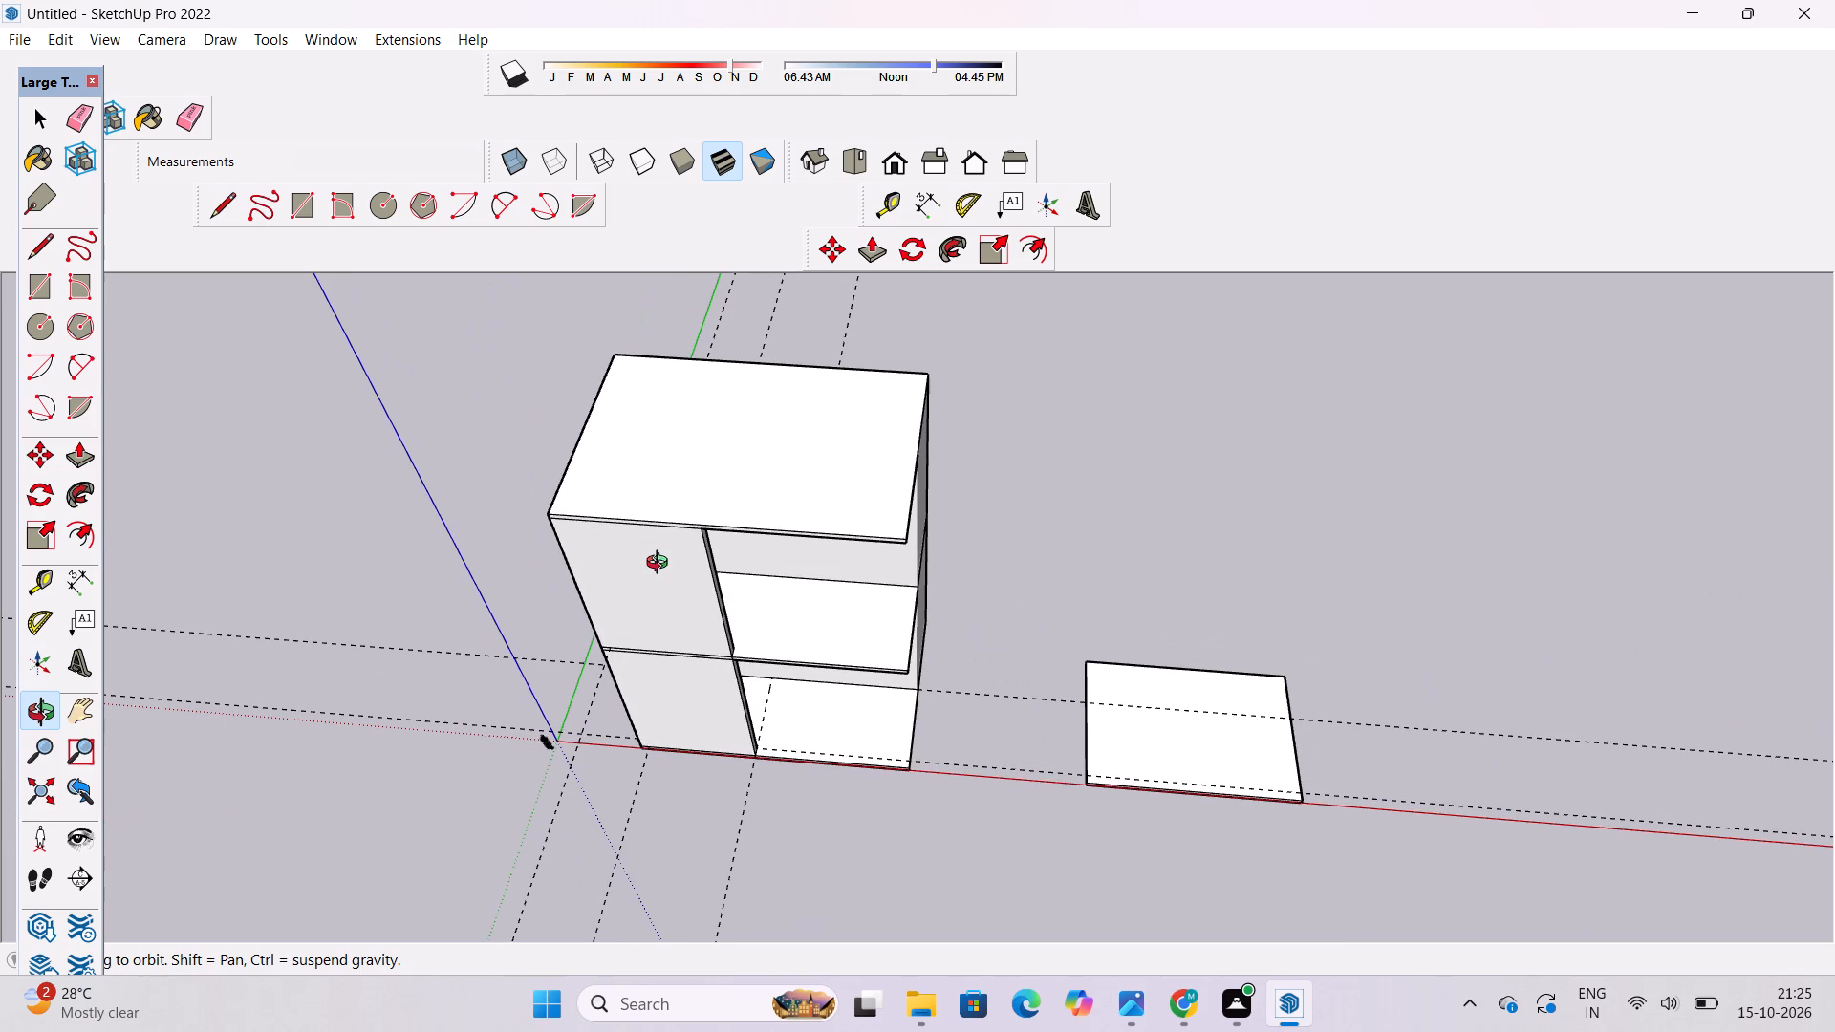
scroll(661, 565, "up", 2)
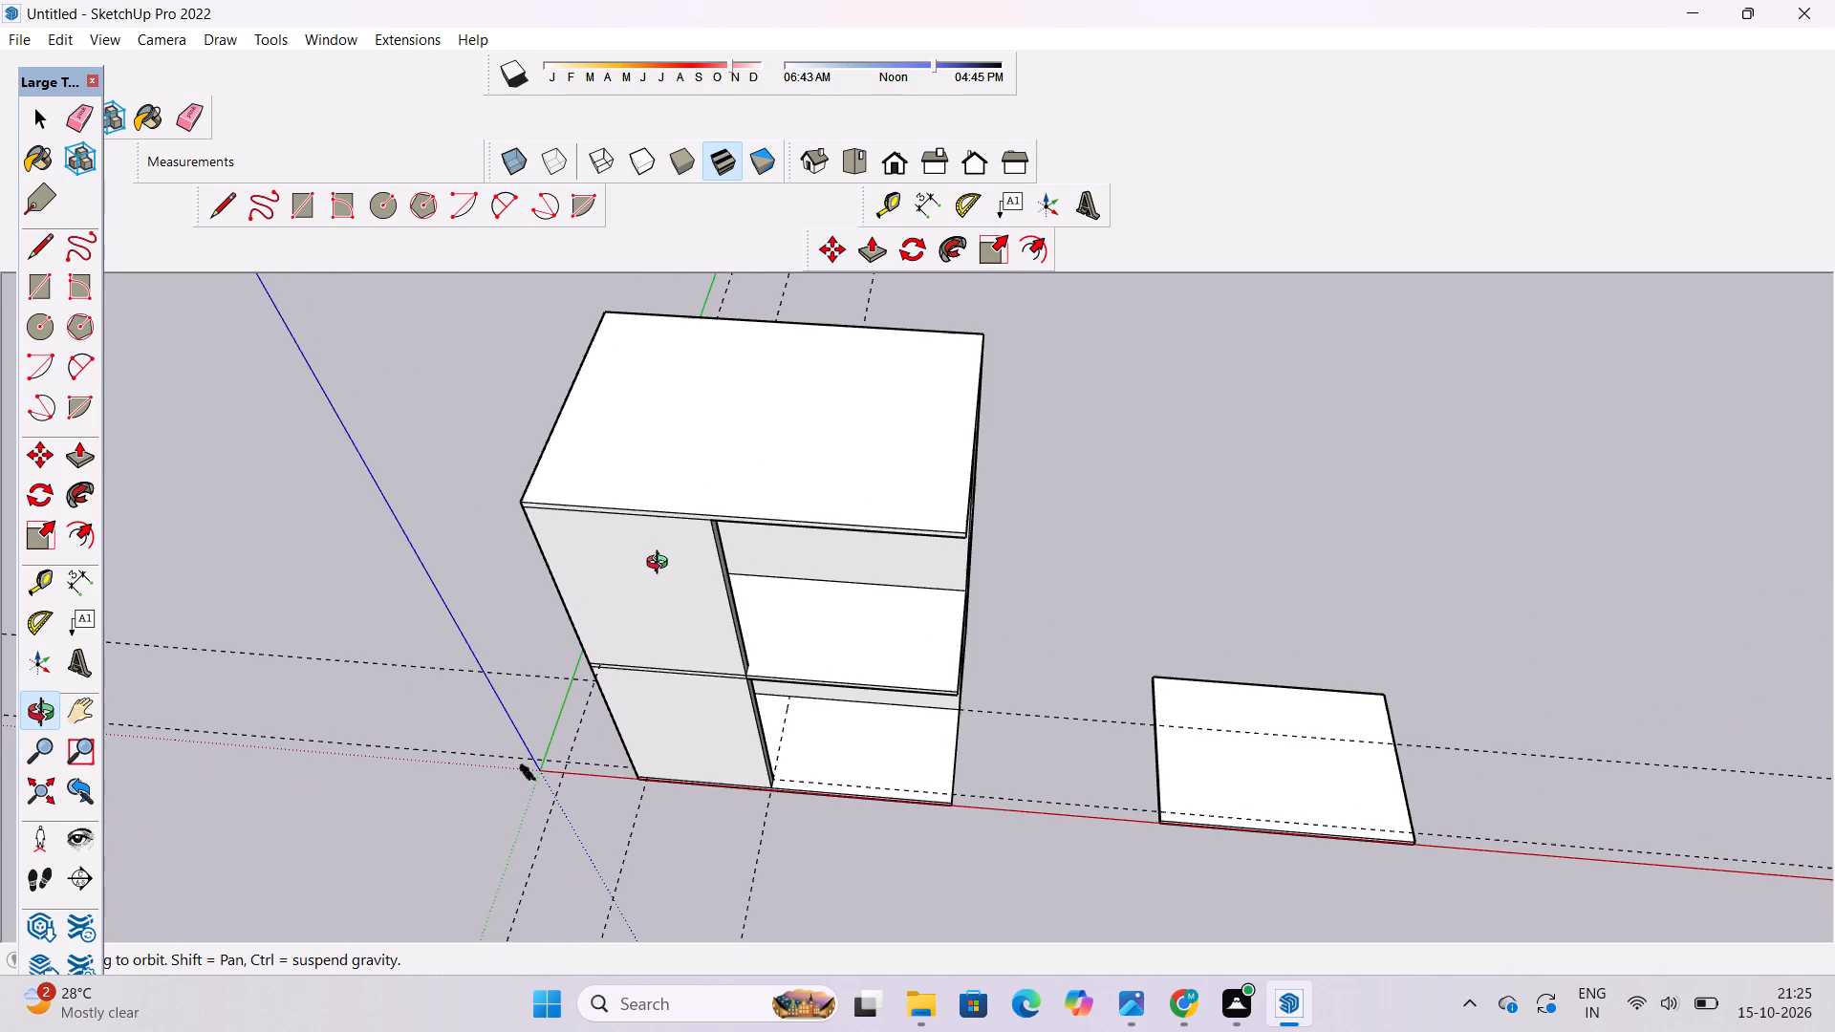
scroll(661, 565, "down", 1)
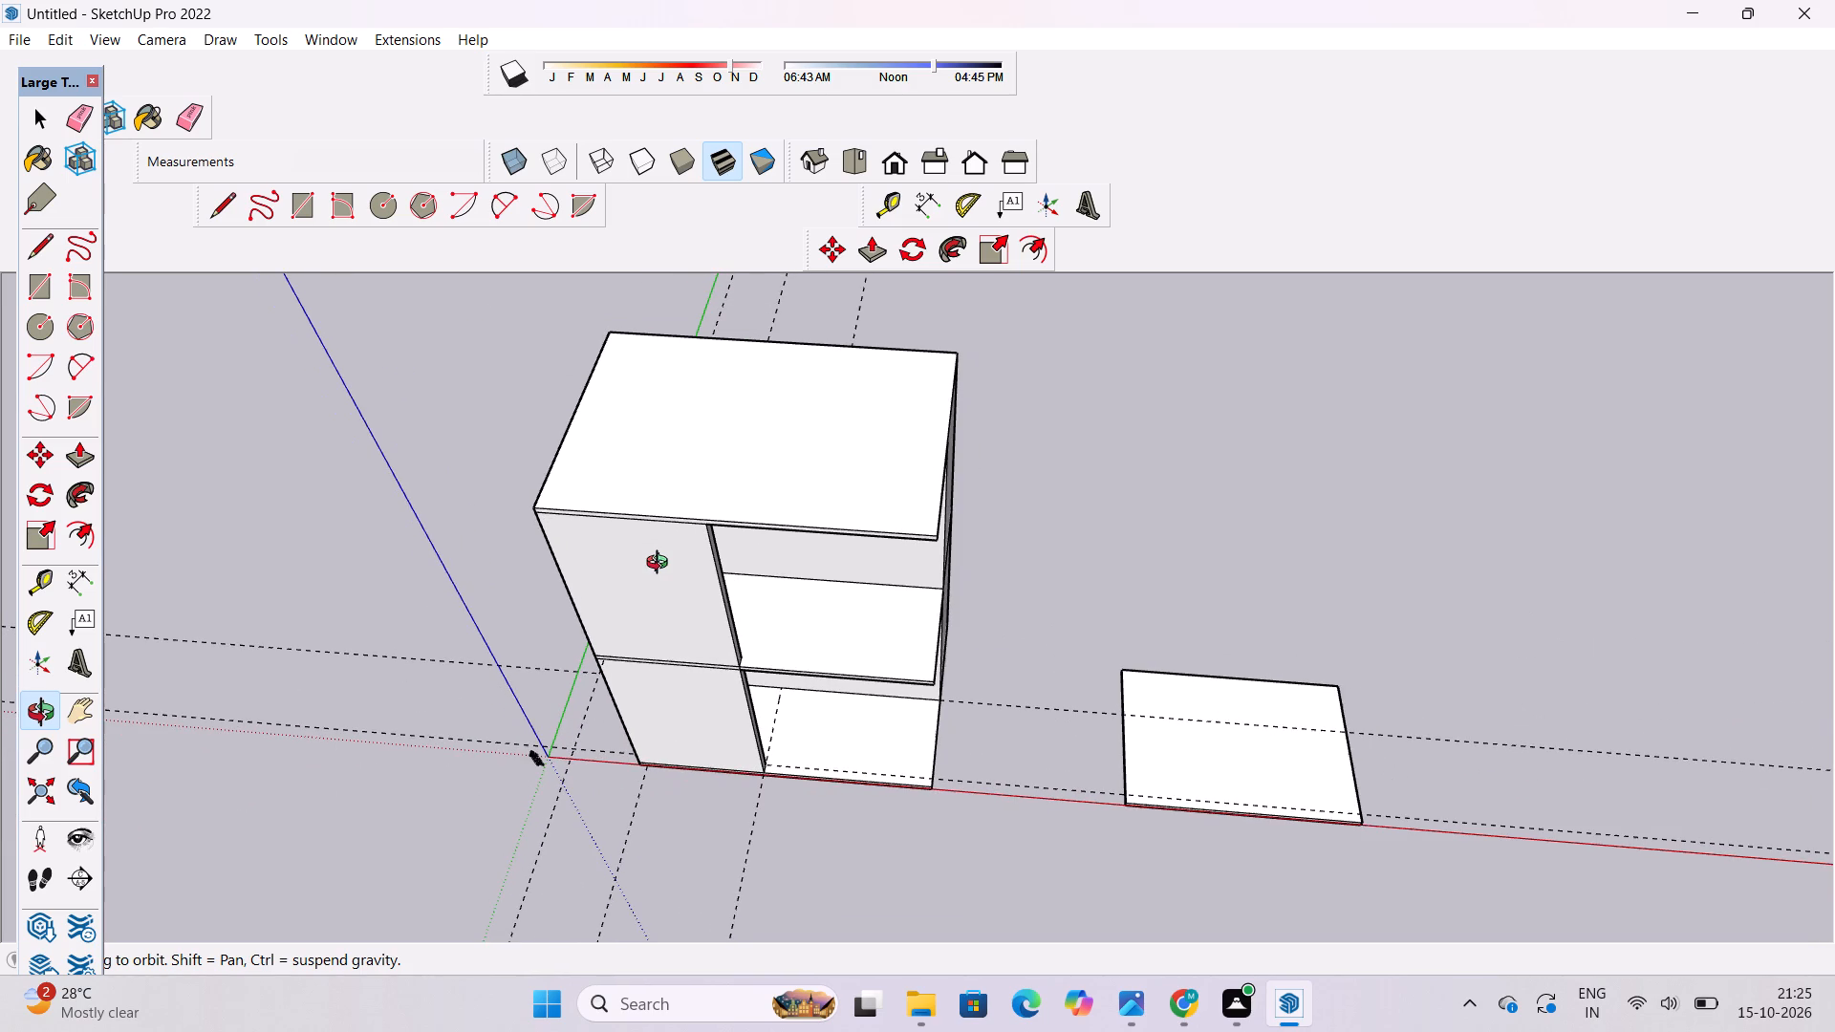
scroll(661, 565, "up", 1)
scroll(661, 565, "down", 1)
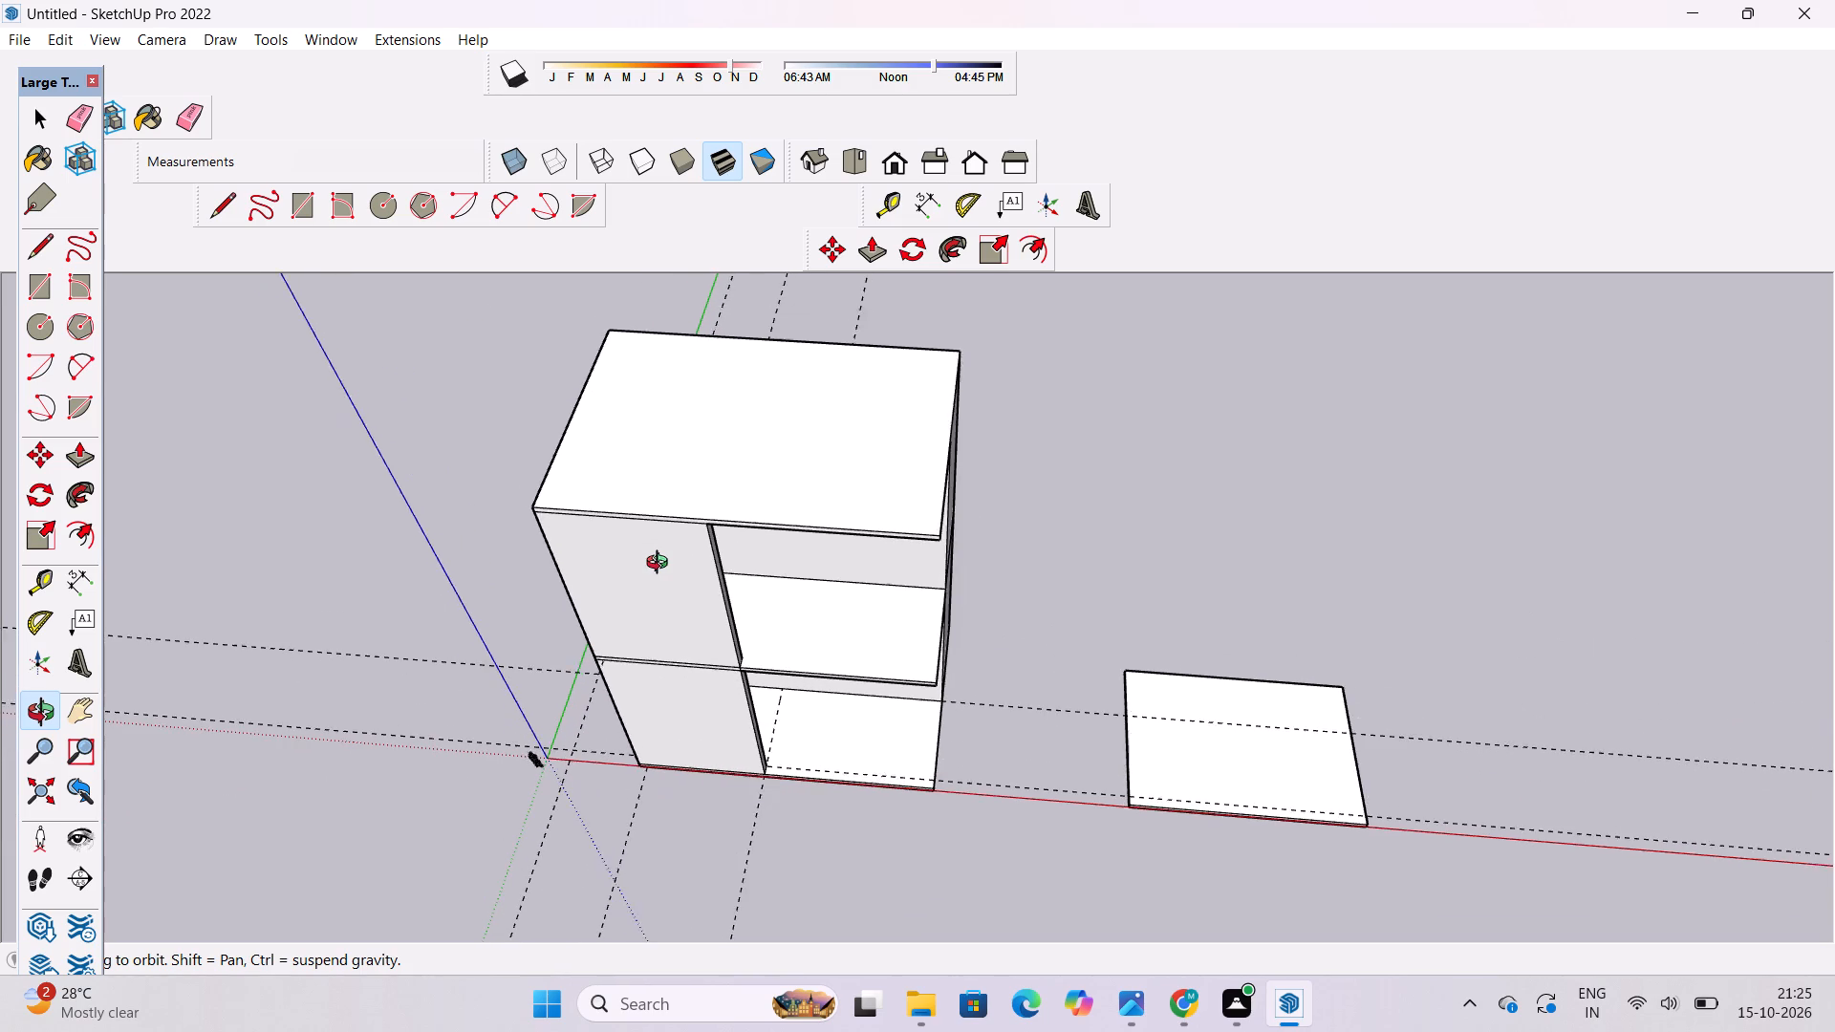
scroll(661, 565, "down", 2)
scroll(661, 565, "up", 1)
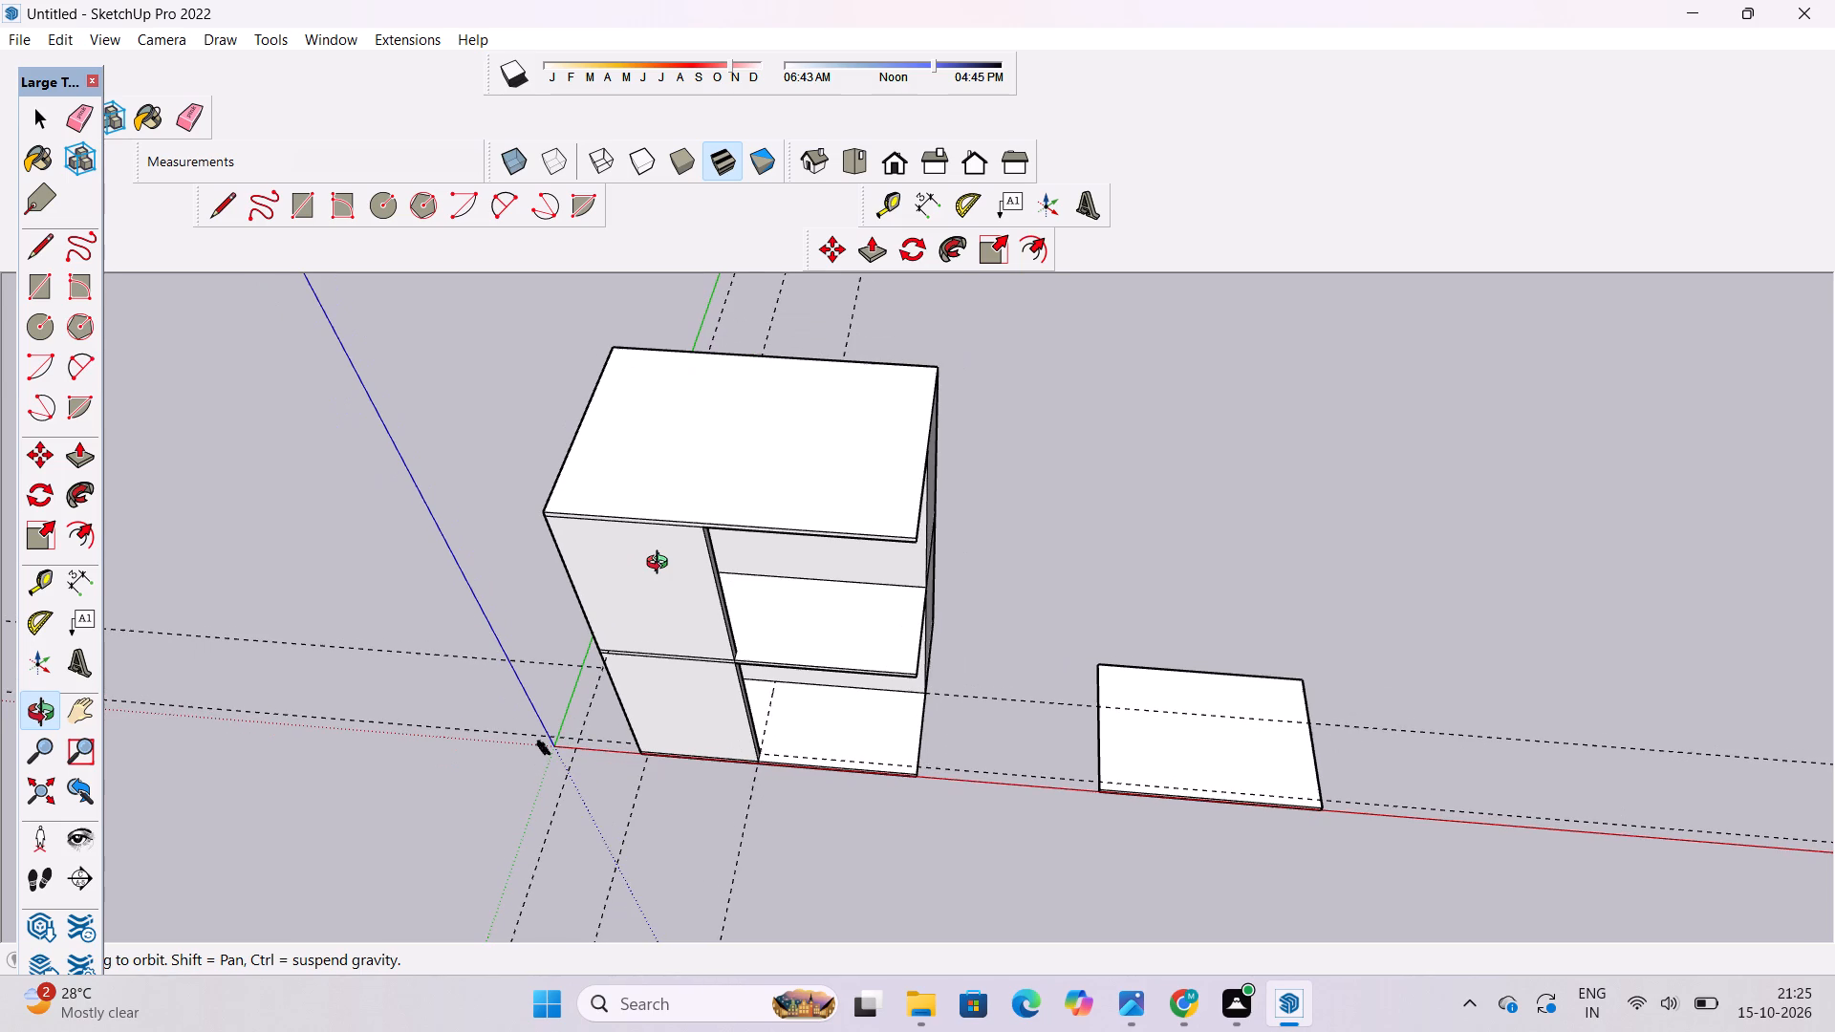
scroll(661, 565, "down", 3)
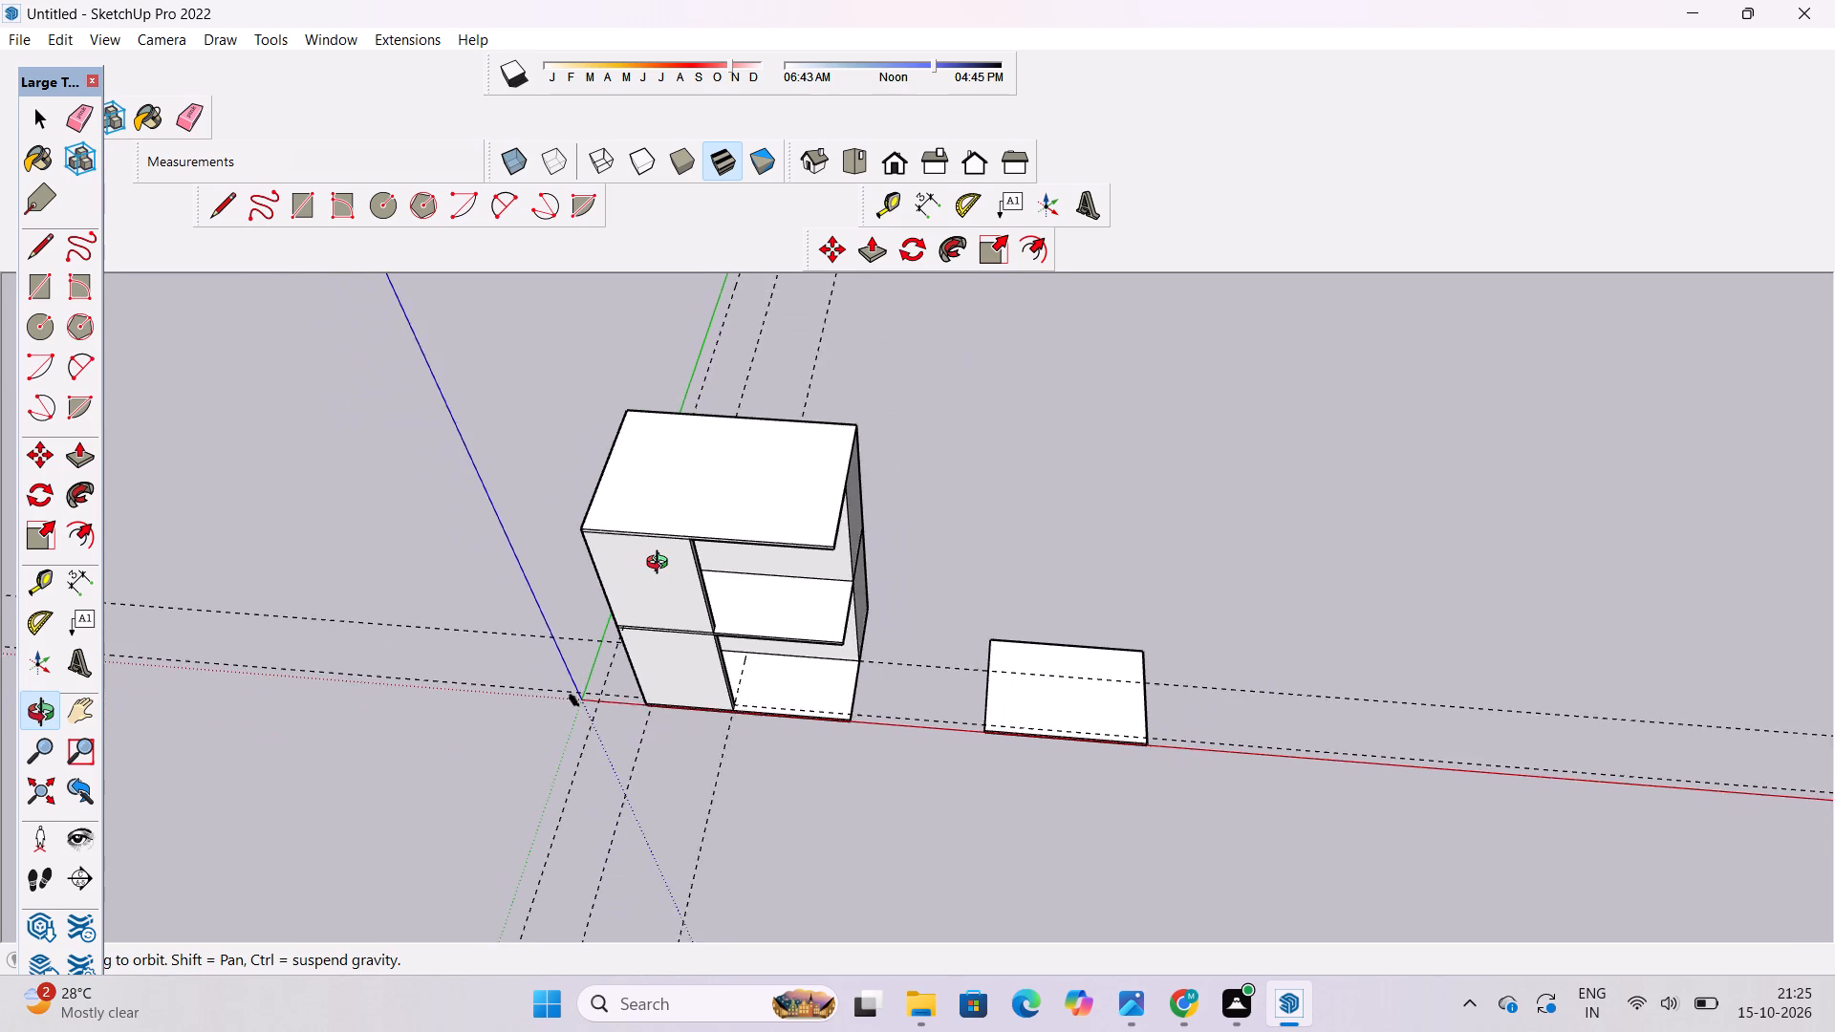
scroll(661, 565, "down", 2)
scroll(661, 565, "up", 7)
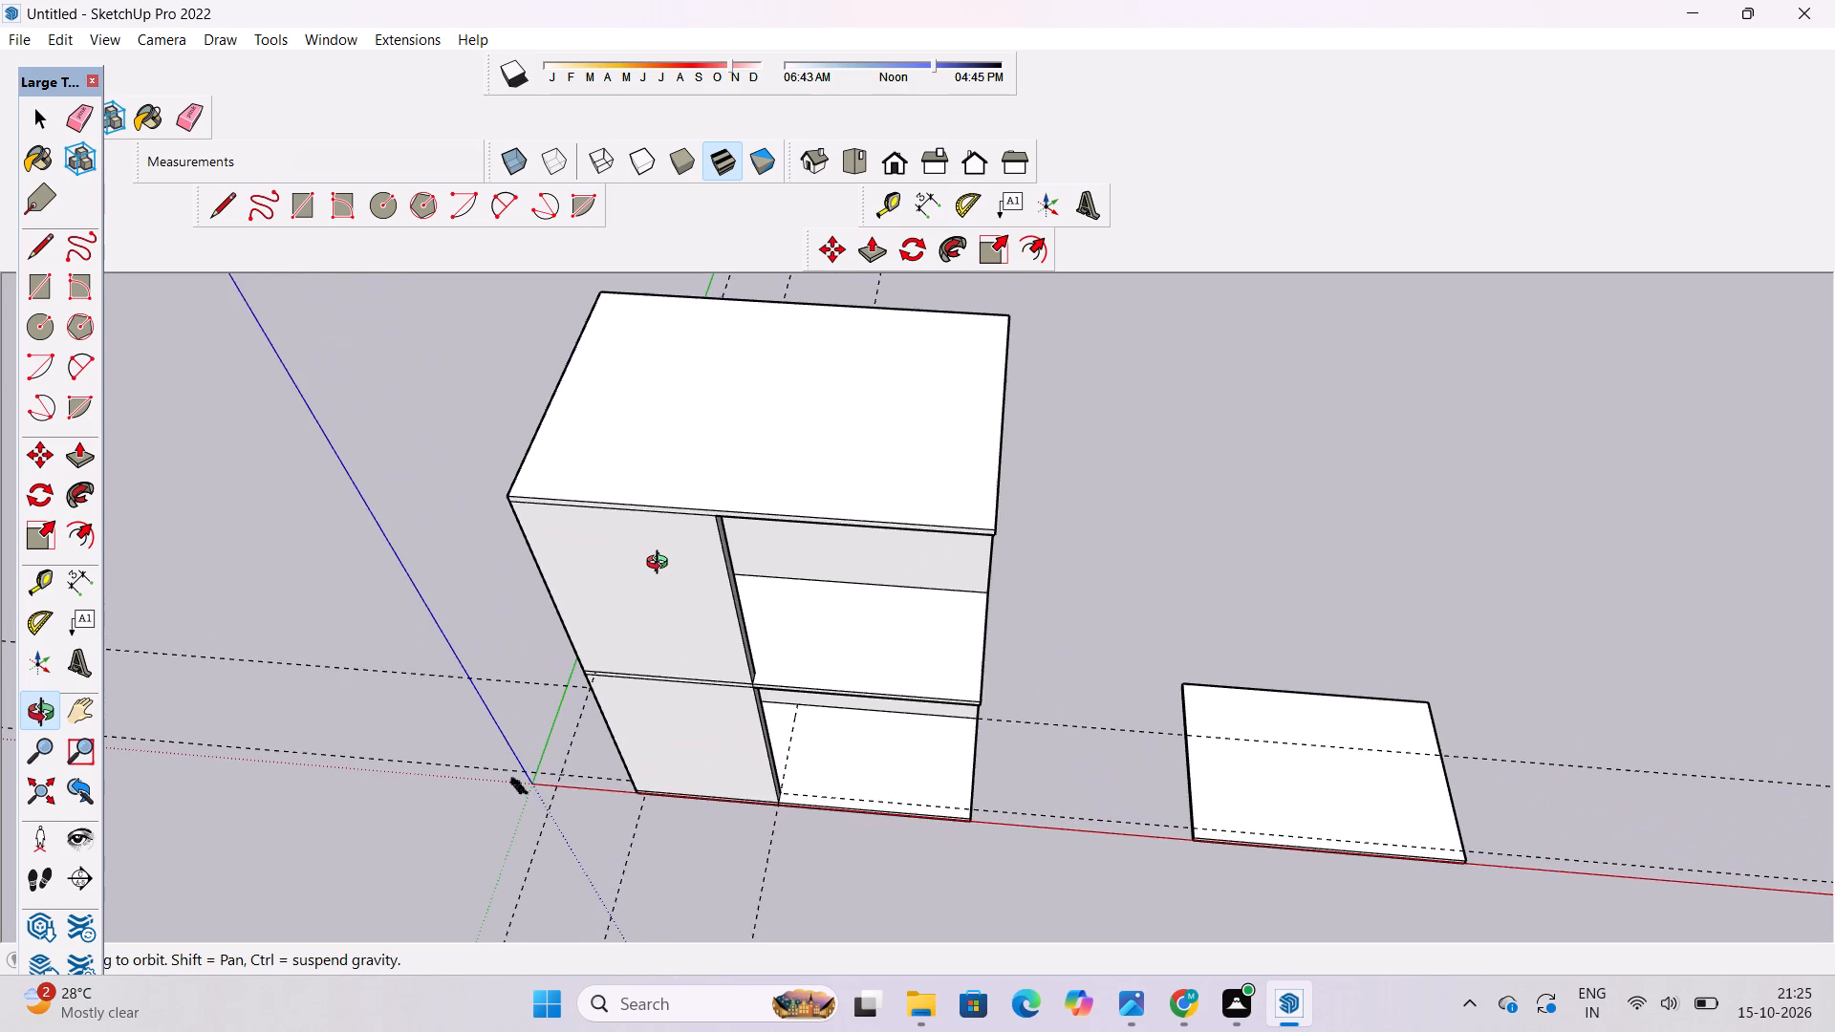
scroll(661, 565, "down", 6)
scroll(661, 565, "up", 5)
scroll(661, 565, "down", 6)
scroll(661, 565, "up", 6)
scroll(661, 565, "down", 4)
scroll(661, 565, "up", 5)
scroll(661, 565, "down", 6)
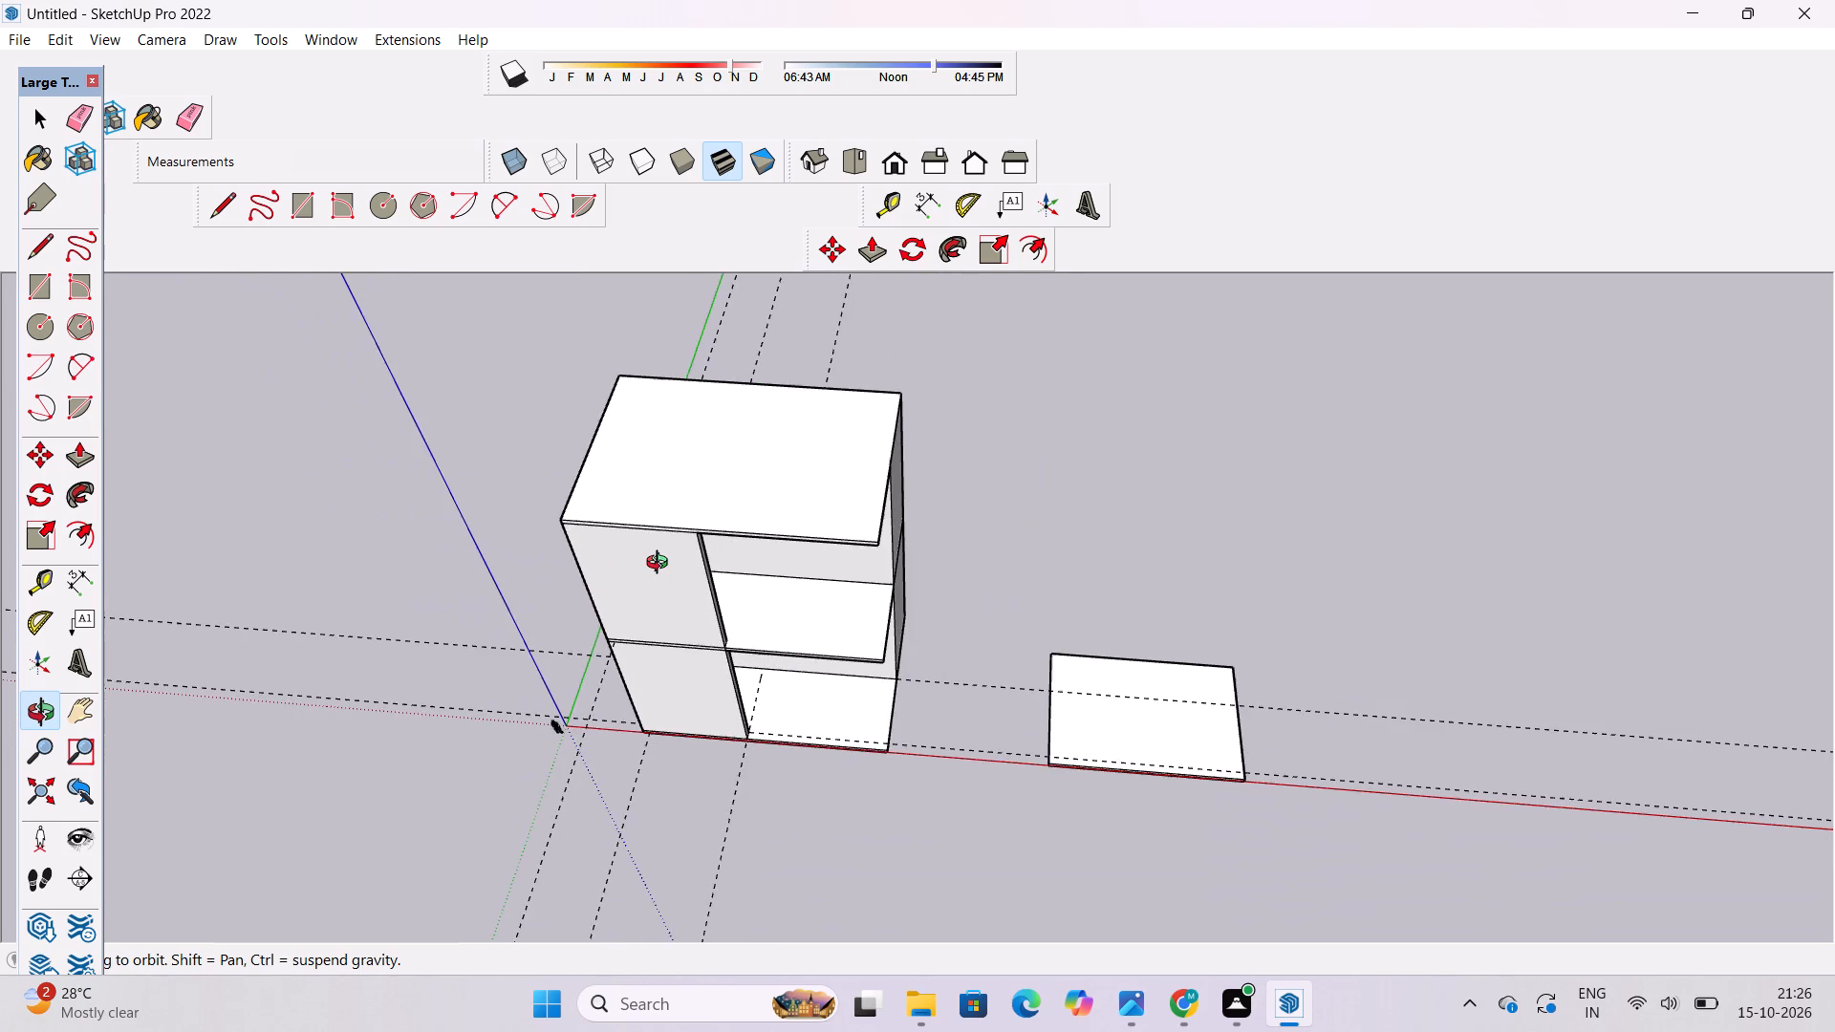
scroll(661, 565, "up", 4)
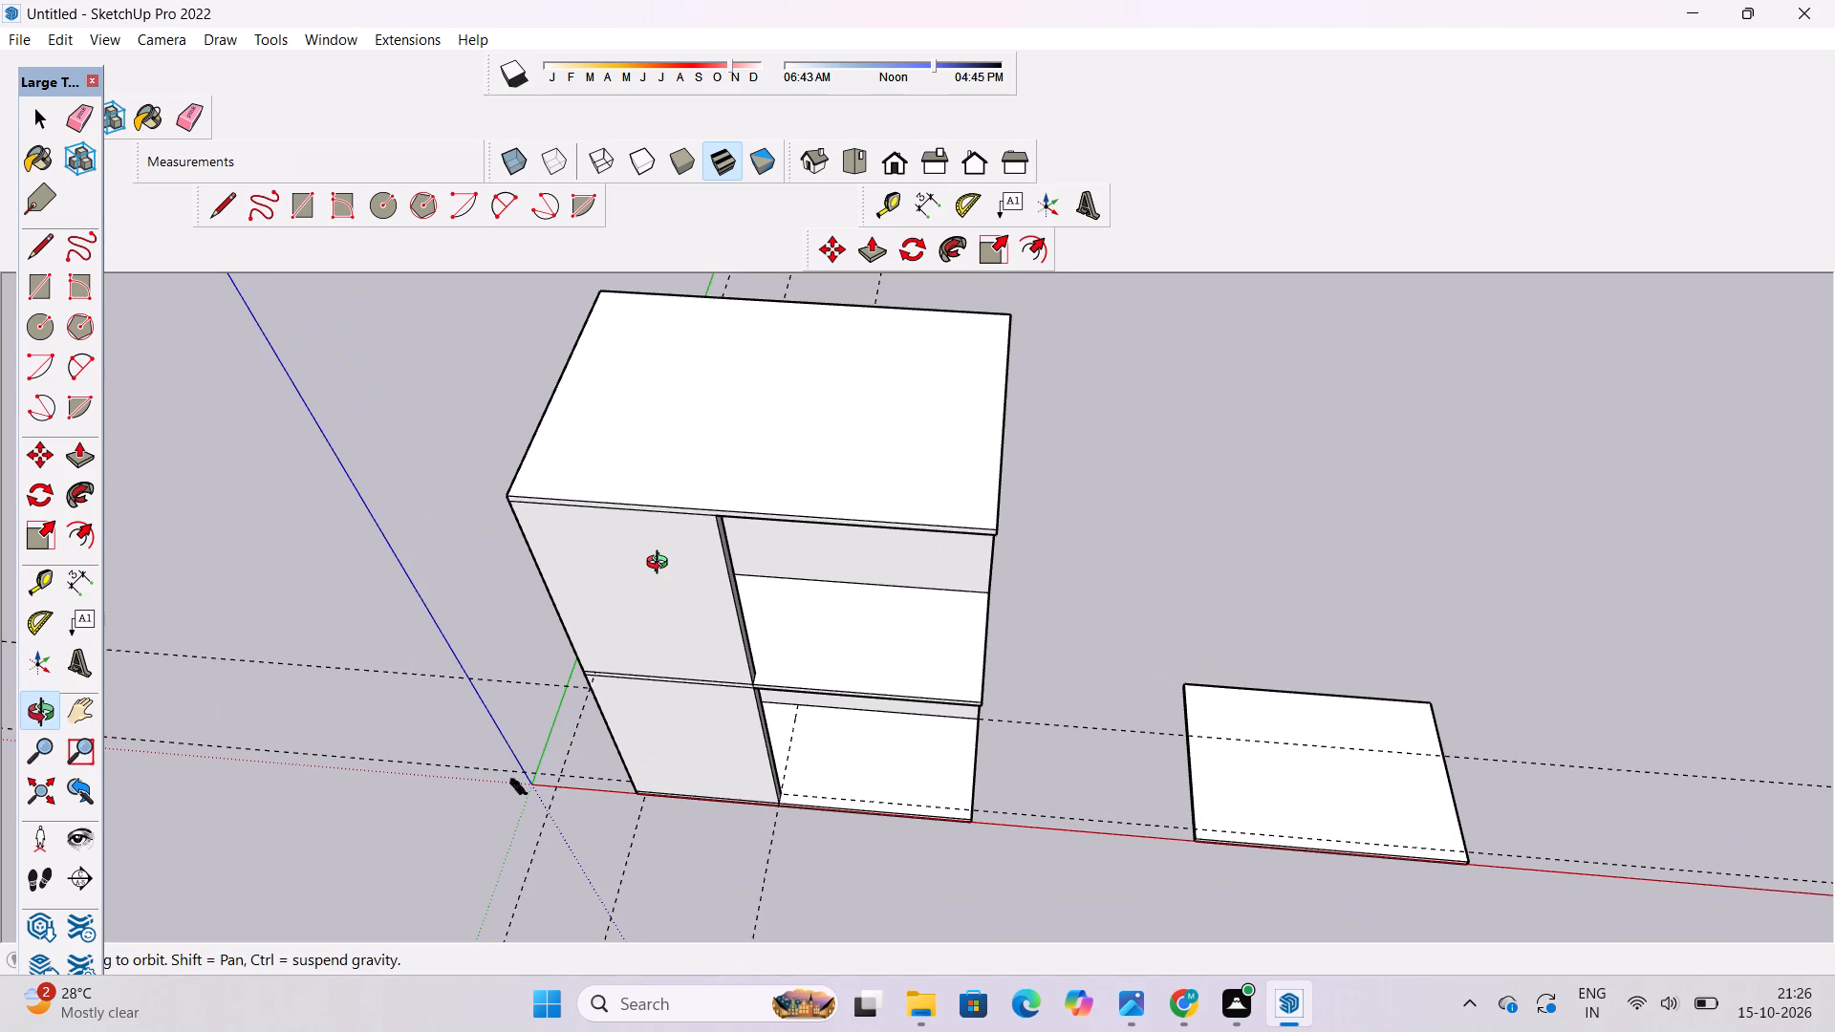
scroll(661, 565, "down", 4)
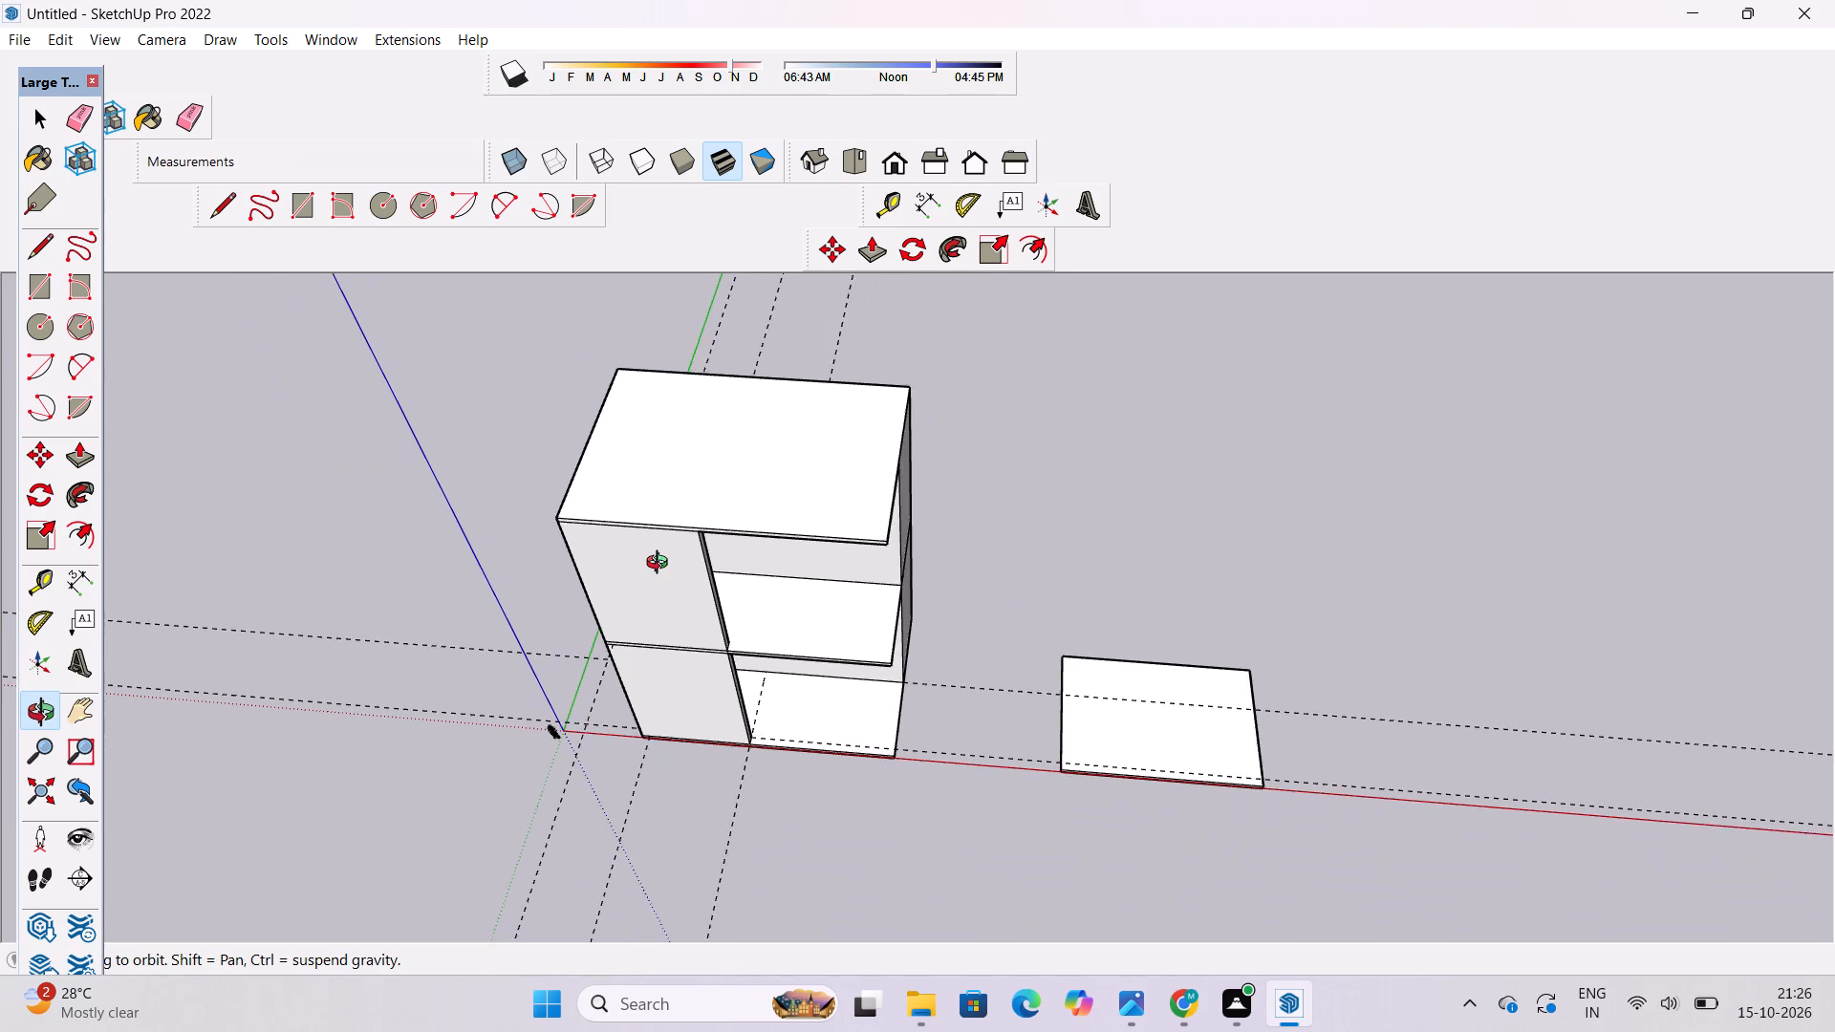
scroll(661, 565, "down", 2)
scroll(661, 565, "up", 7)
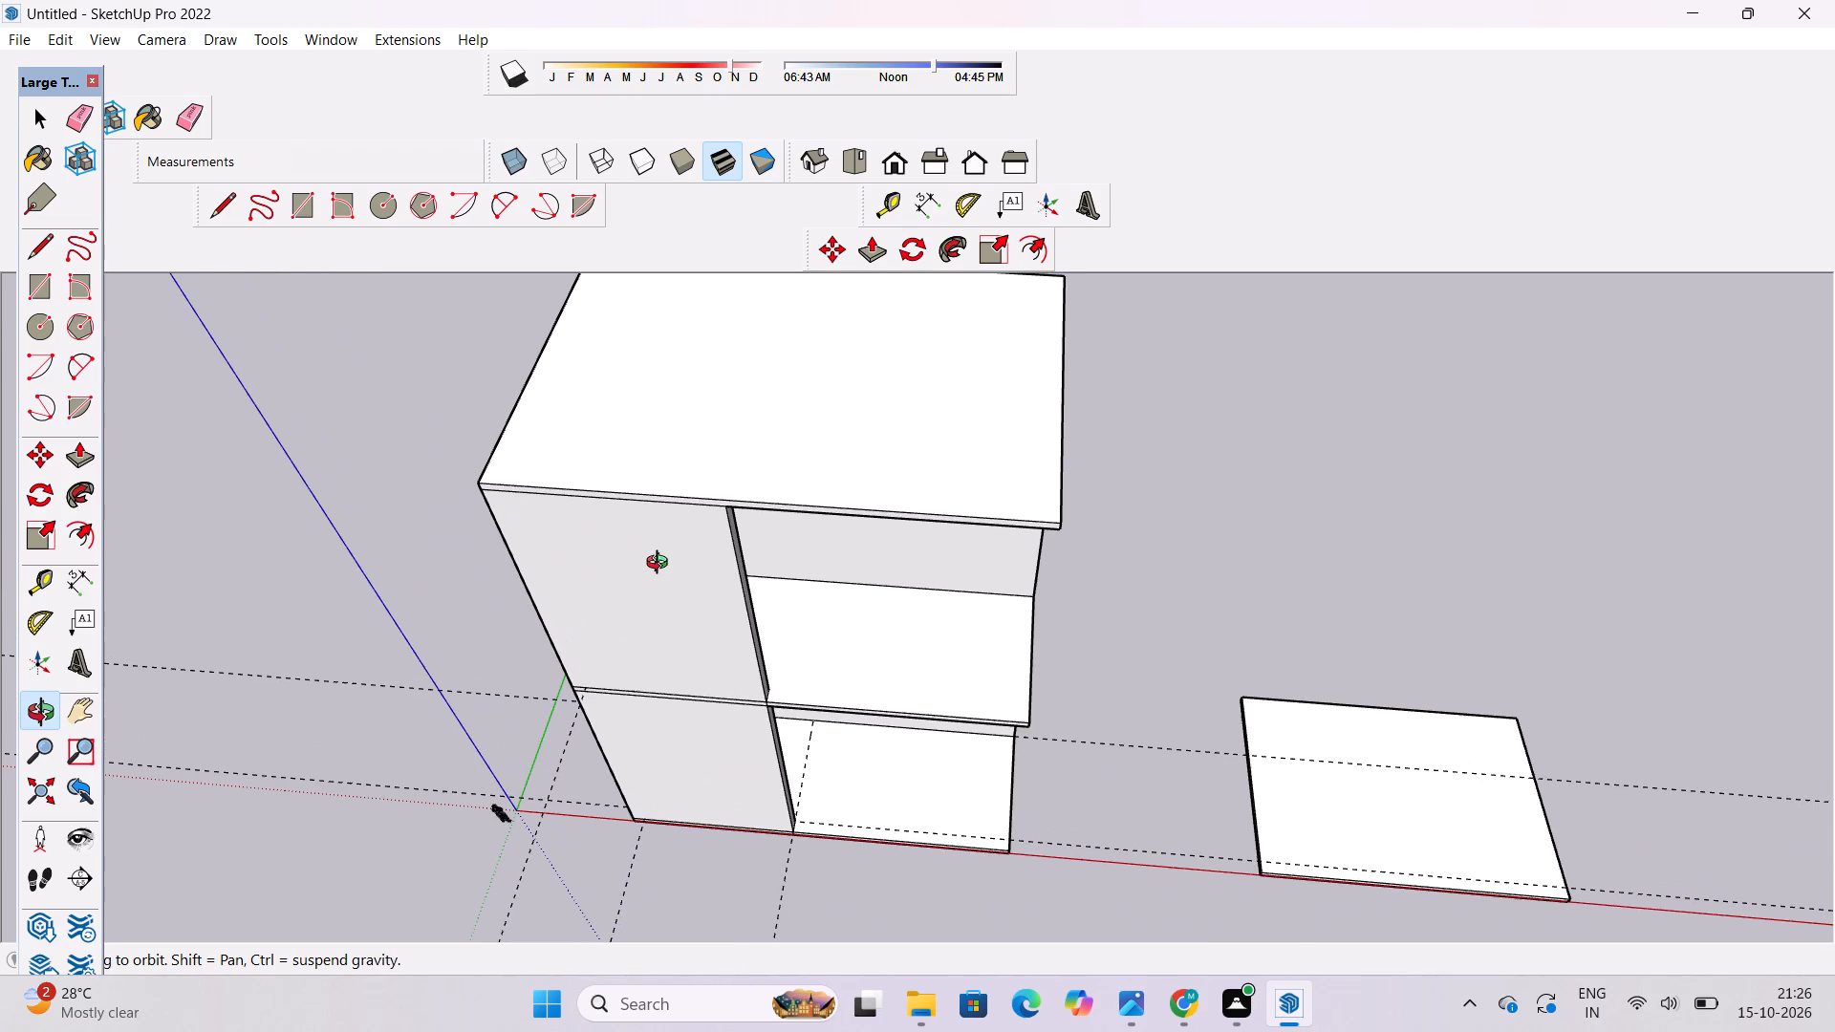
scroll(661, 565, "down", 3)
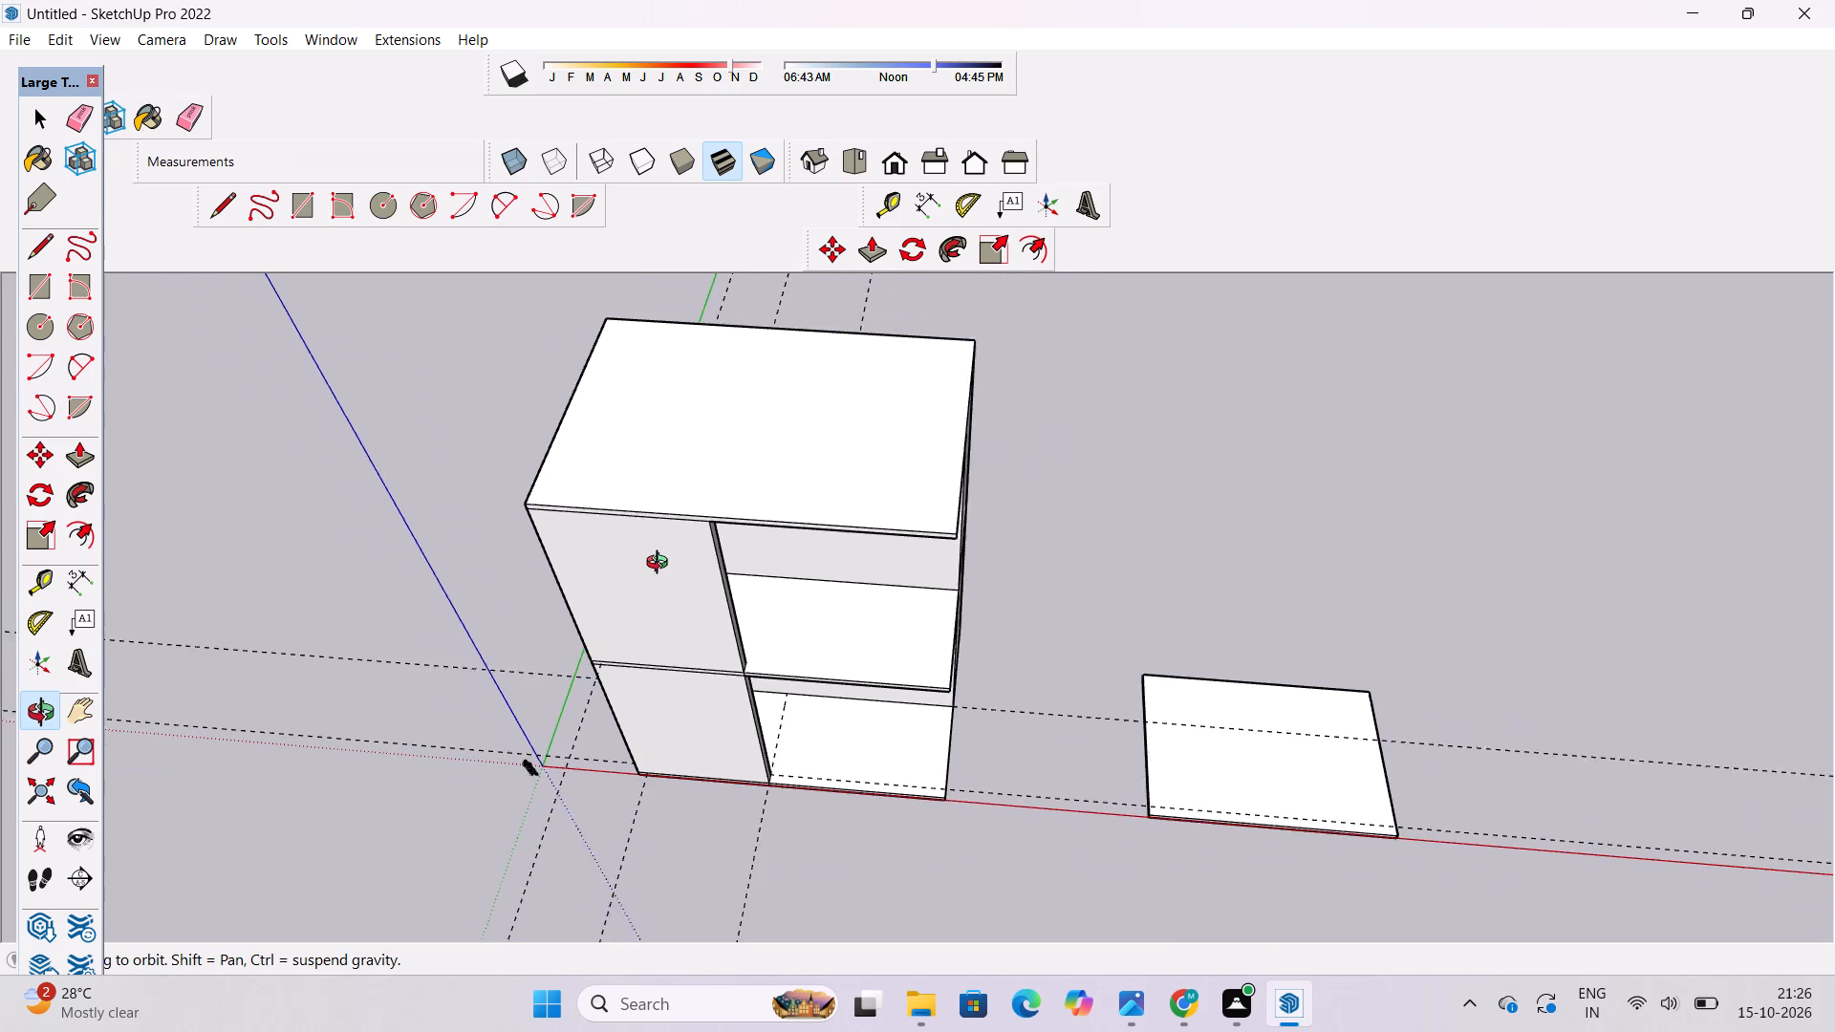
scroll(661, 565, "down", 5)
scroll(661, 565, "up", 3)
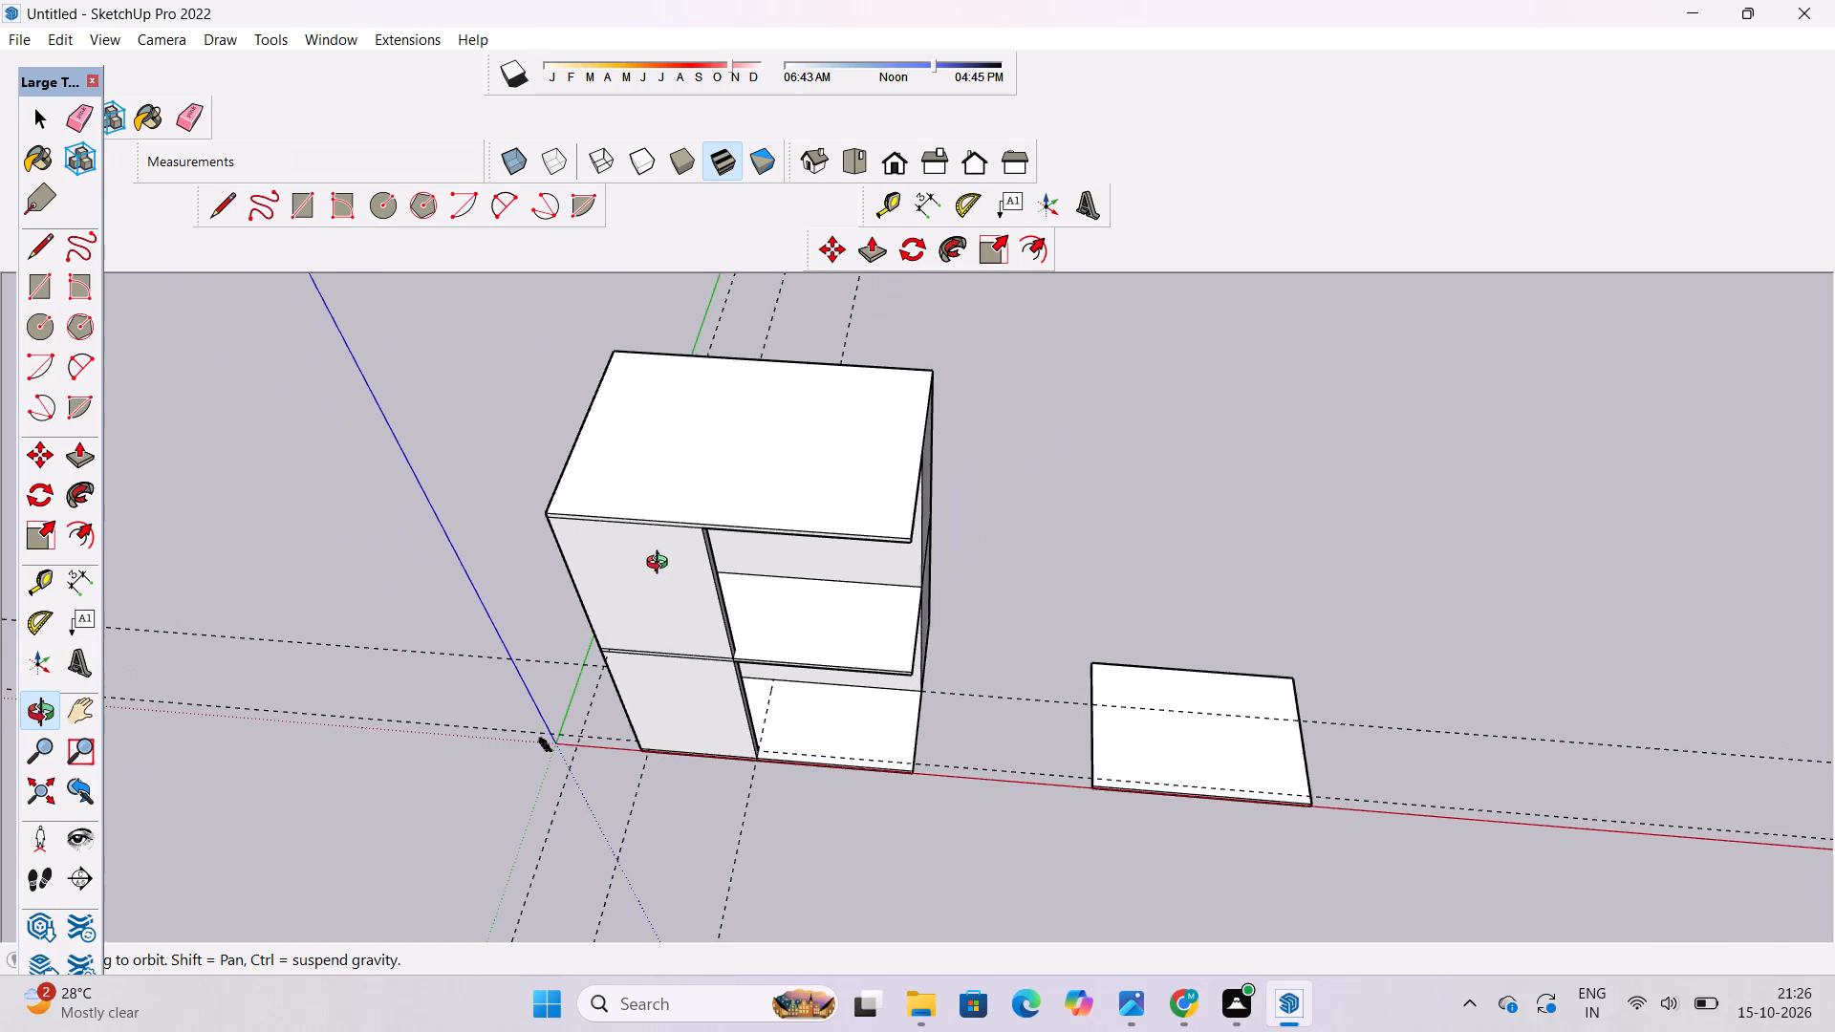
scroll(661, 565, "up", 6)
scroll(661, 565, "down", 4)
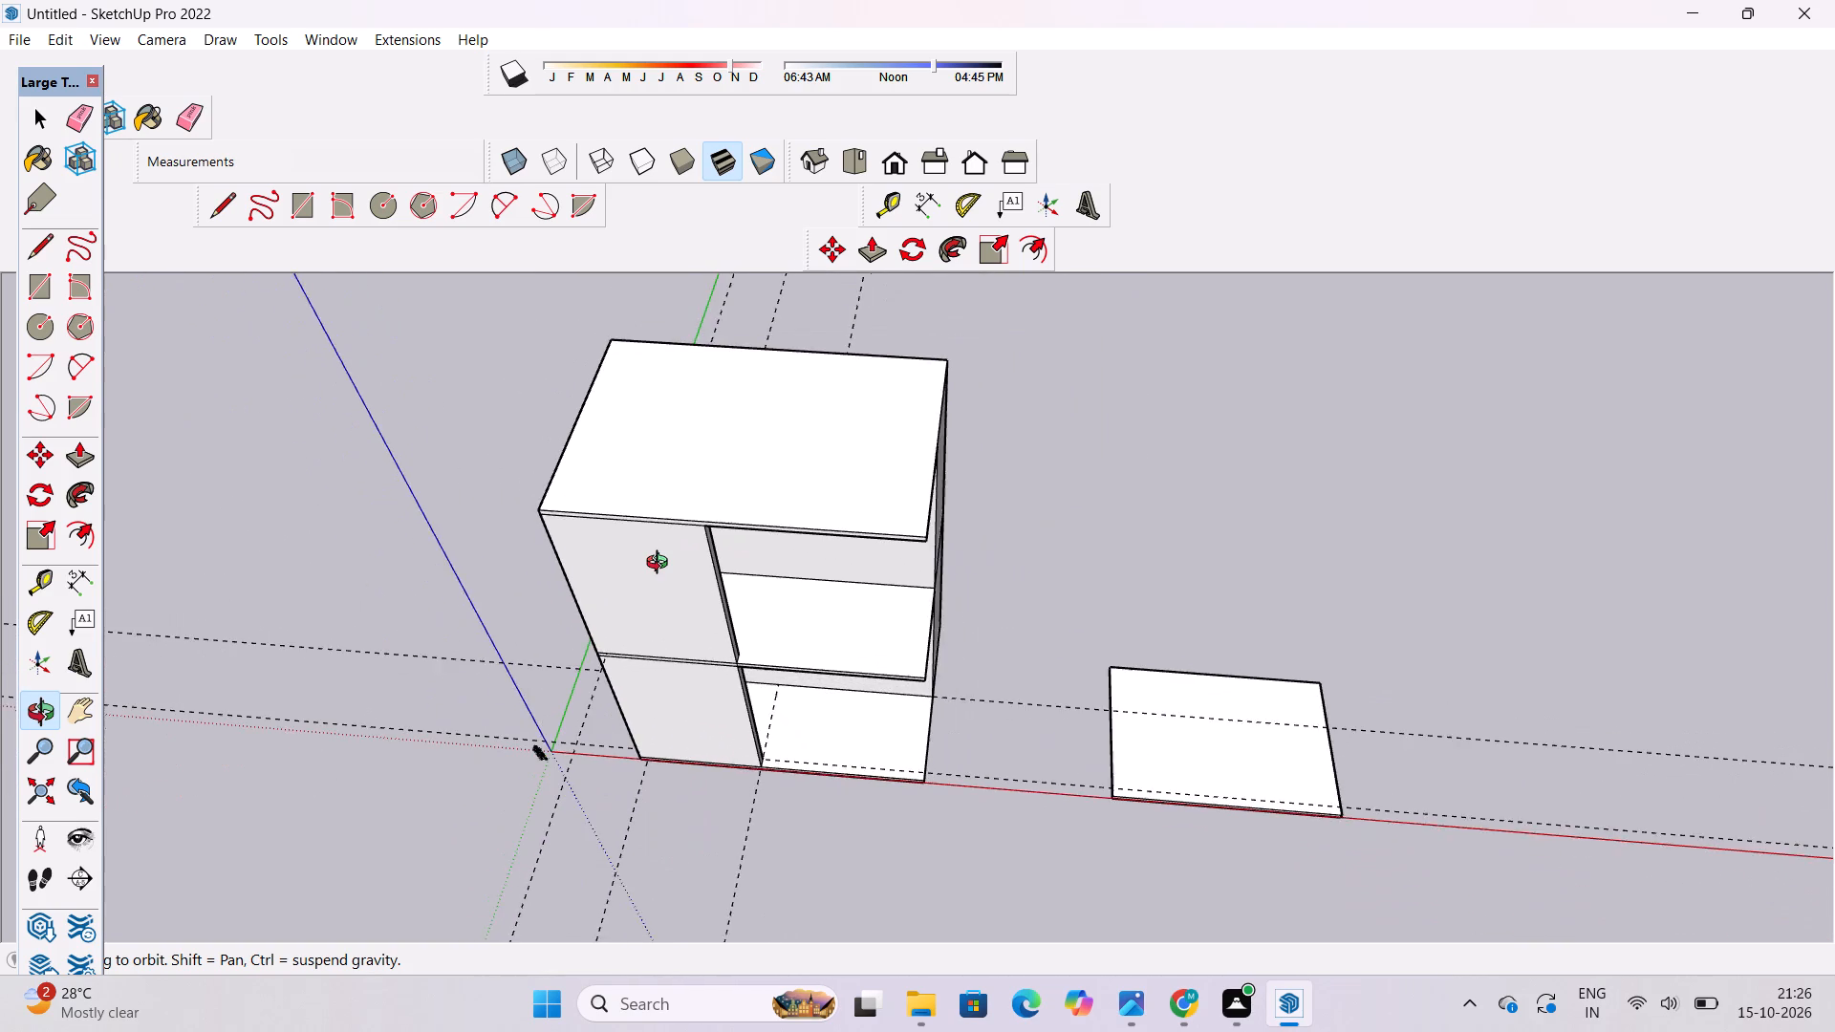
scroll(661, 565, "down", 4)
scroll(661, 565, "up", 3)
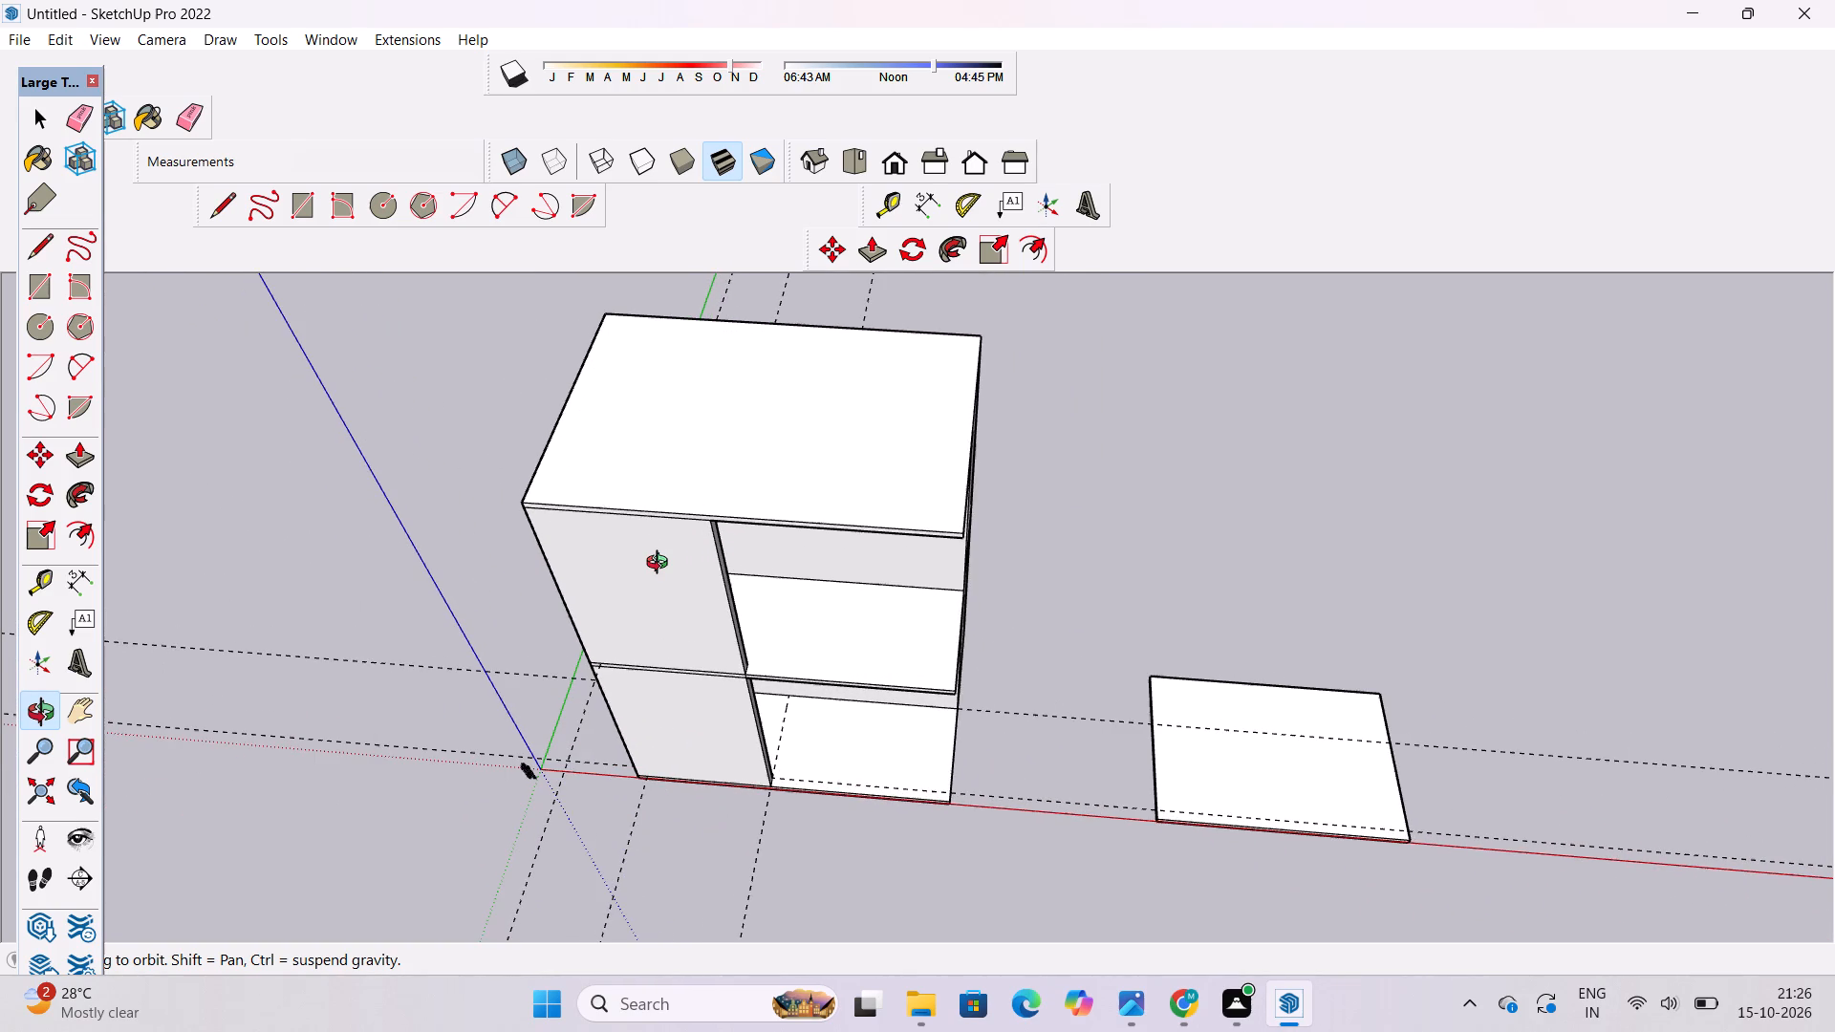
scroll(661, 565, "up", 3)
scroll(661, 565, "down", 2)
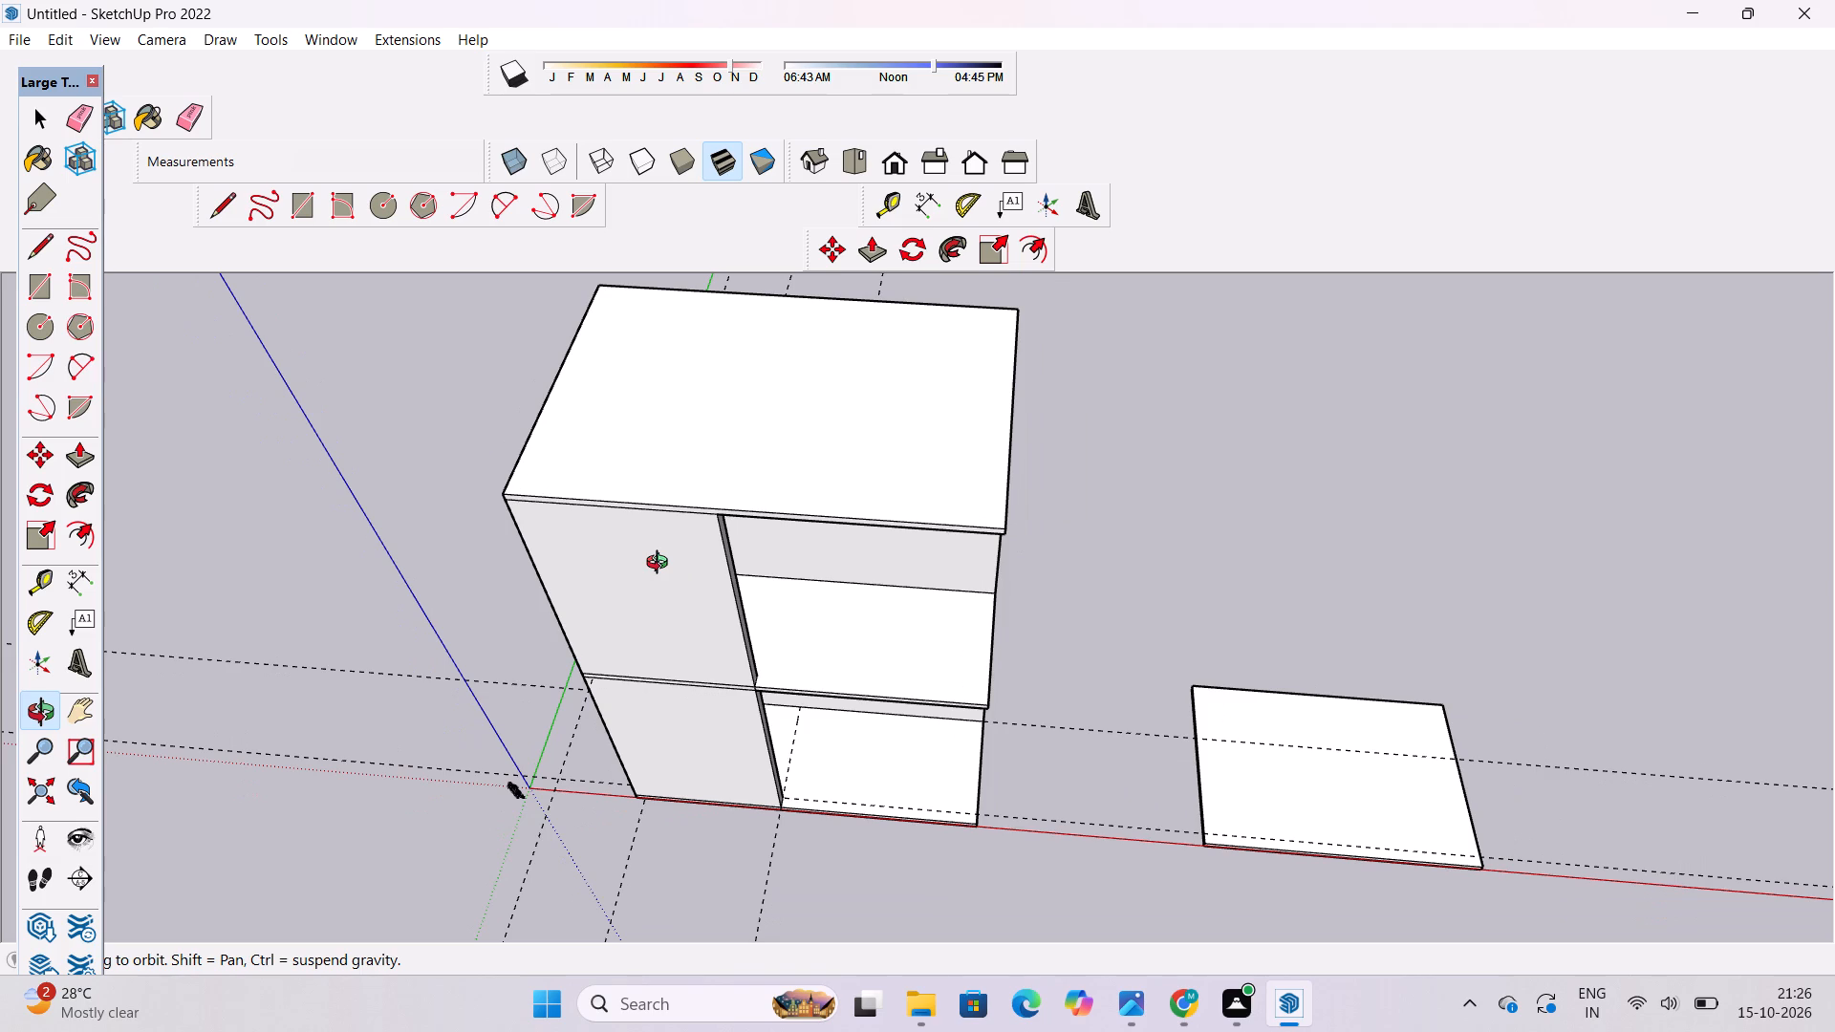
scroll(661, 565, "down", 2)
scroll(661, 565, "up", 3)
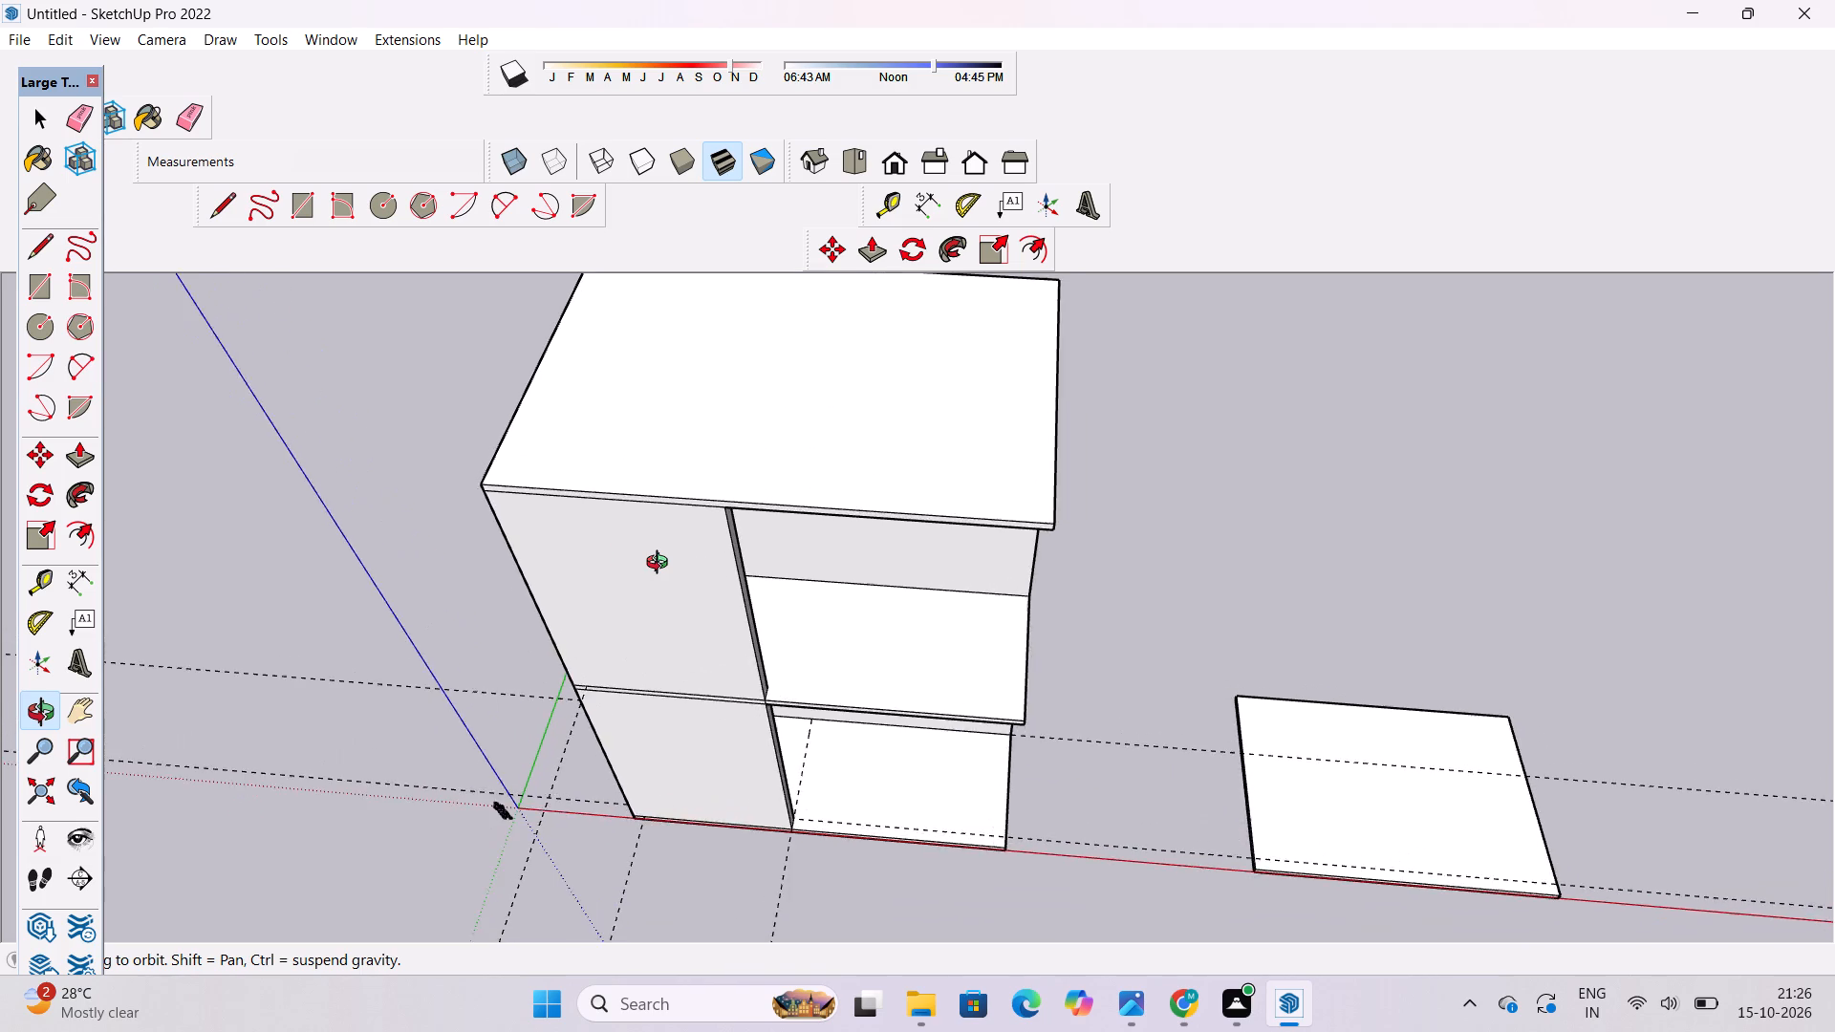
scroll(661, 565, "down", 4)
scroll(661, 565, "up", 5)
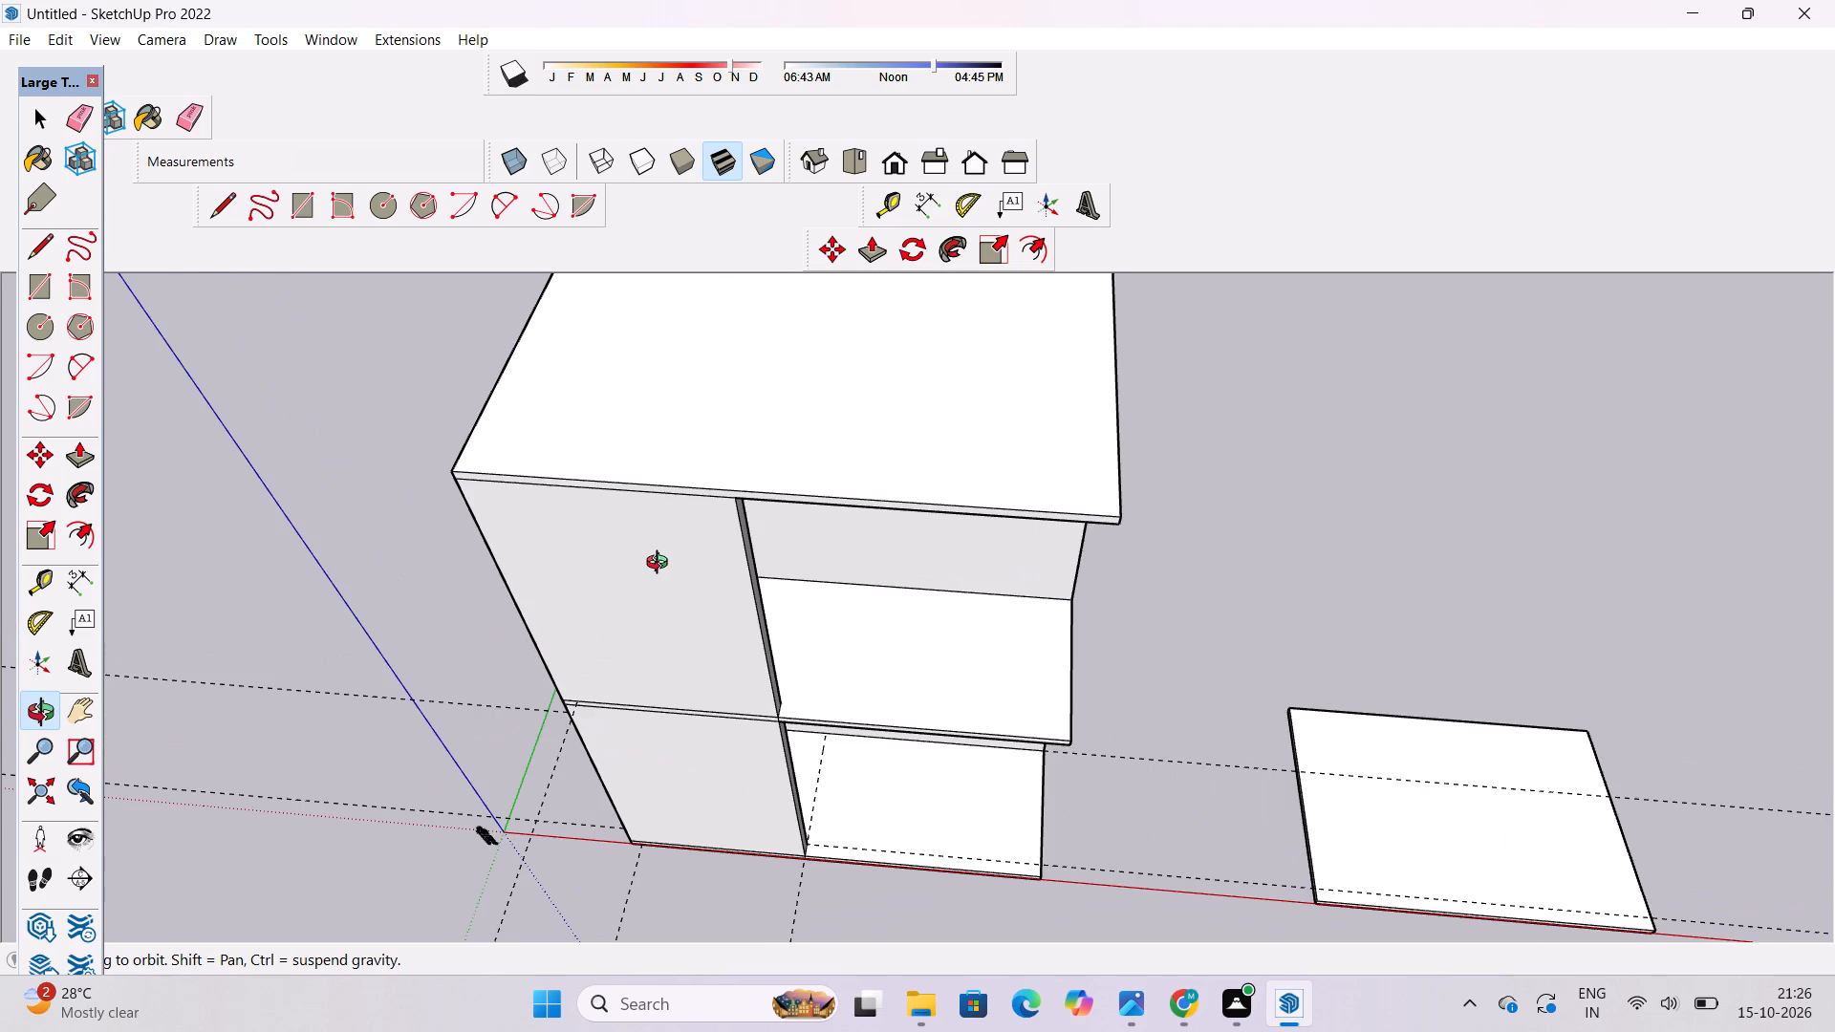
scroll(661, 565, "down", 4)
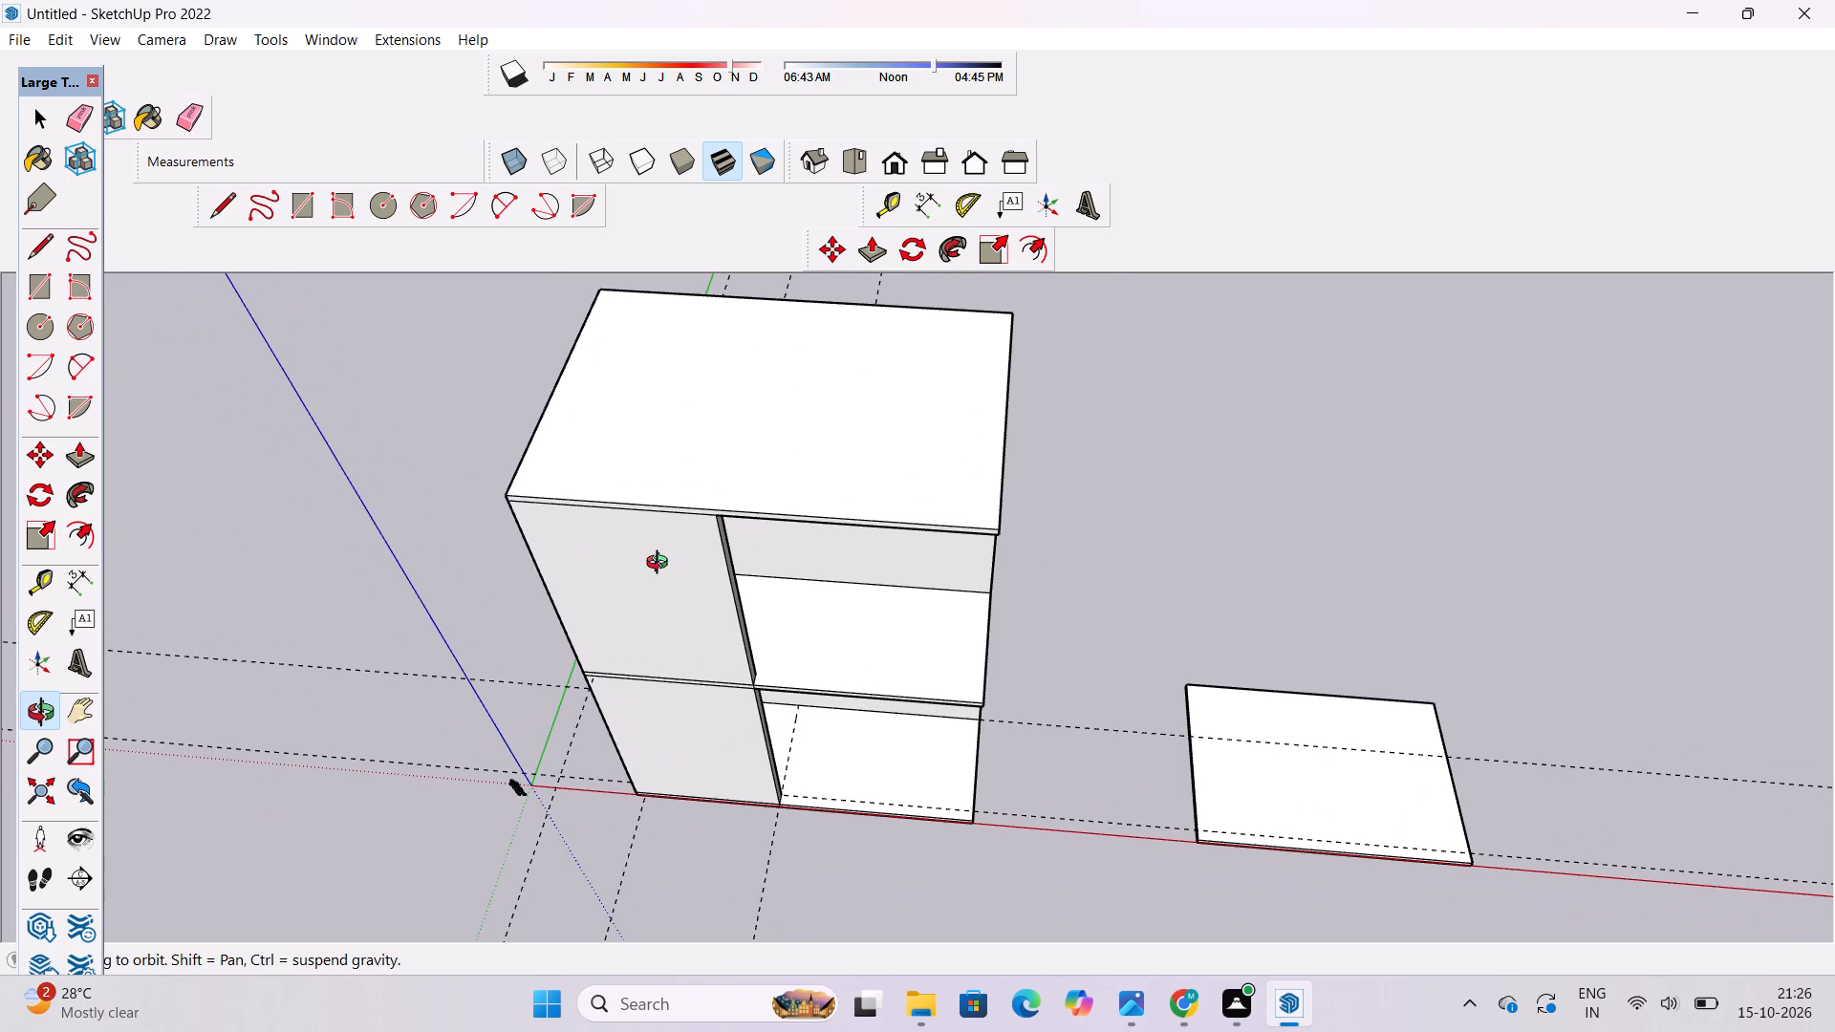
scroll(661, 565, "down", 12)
Examine the extended top slab, the building's open front and the separate ground slab from several raised angles on both sides.
left_click_drag(600, 557, 735, 520)
scroll(634, 542, "up", 6)
left_click_drag(642, 600, 727, 472, "shift")
left_click_drag(727, 471, 681, 538)
scroll(680, 538, "up", 4)
left_click_drag(680, 538, 665, 613, "shift")
left_click_drag(665, 613, 677, 563)
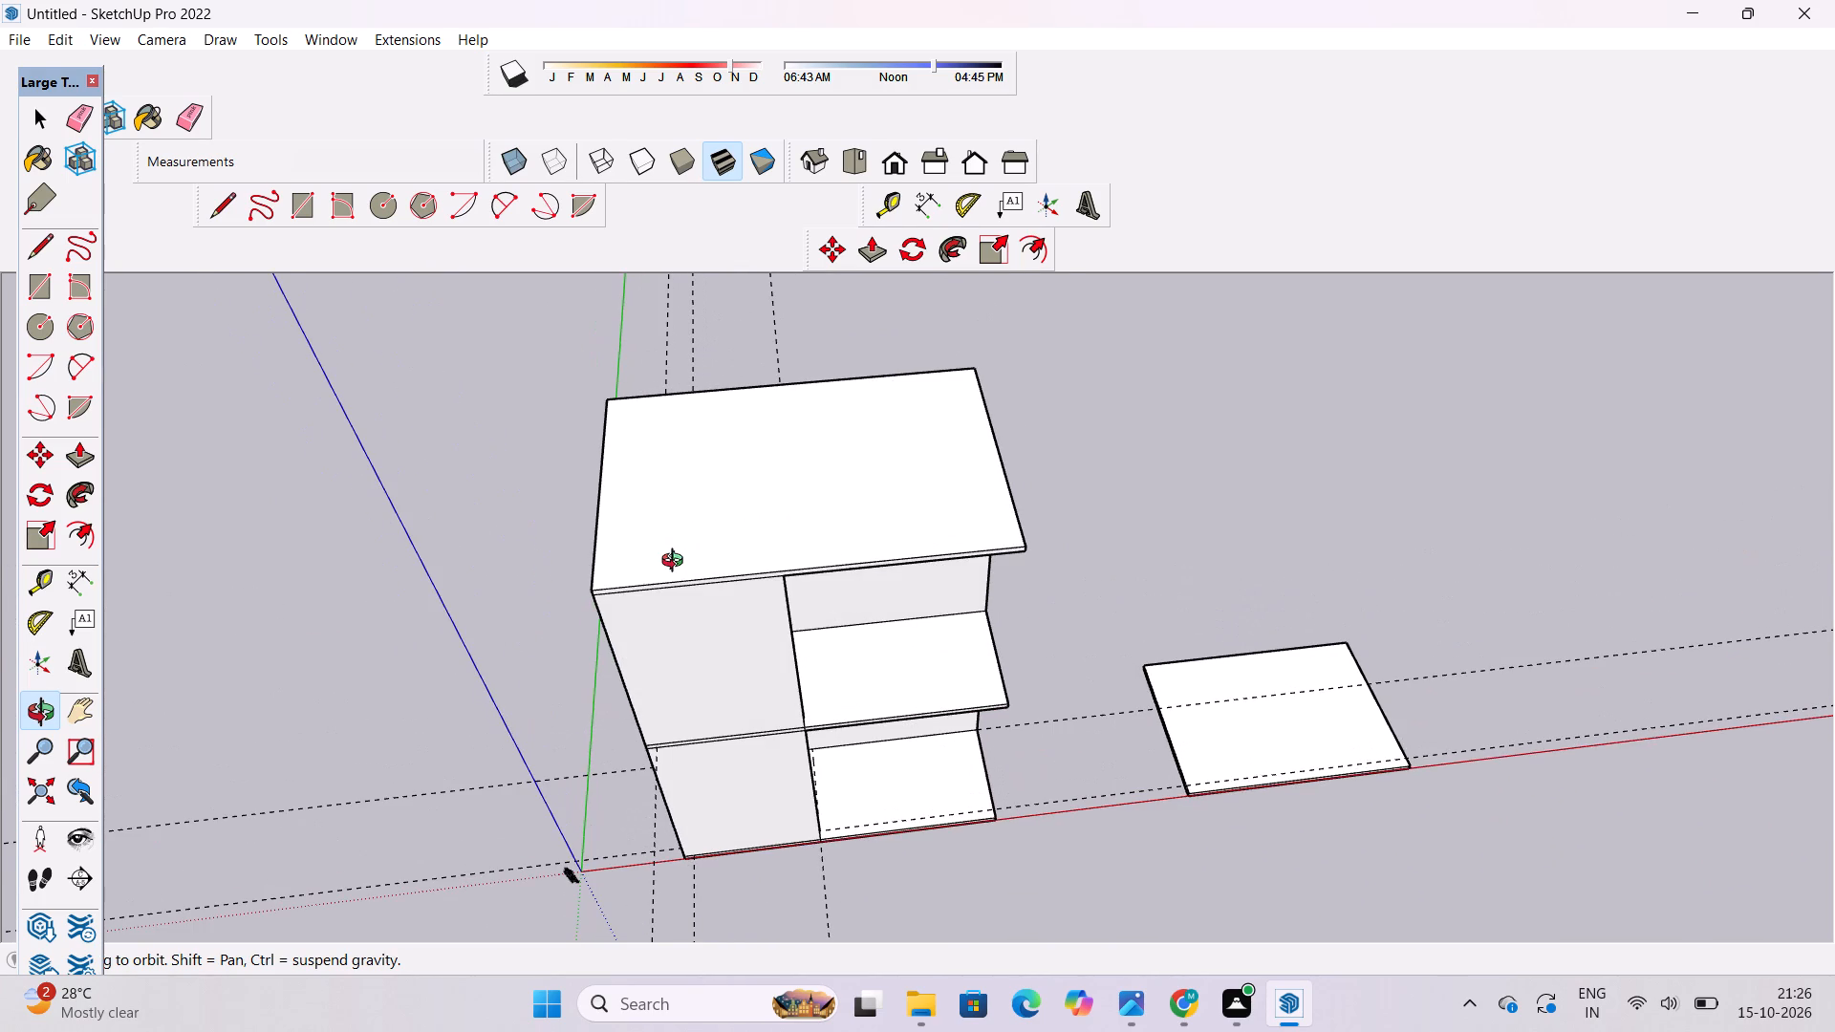
scroll(677, 562, "down", 5)
left_click_drag(683, 553, 696, 631, "shift")
left_click_drag(696, 631, 709, 573)
scroll(713, 568, "up", 2)
left_click_drag(713, 568, 380, 618, "shift")
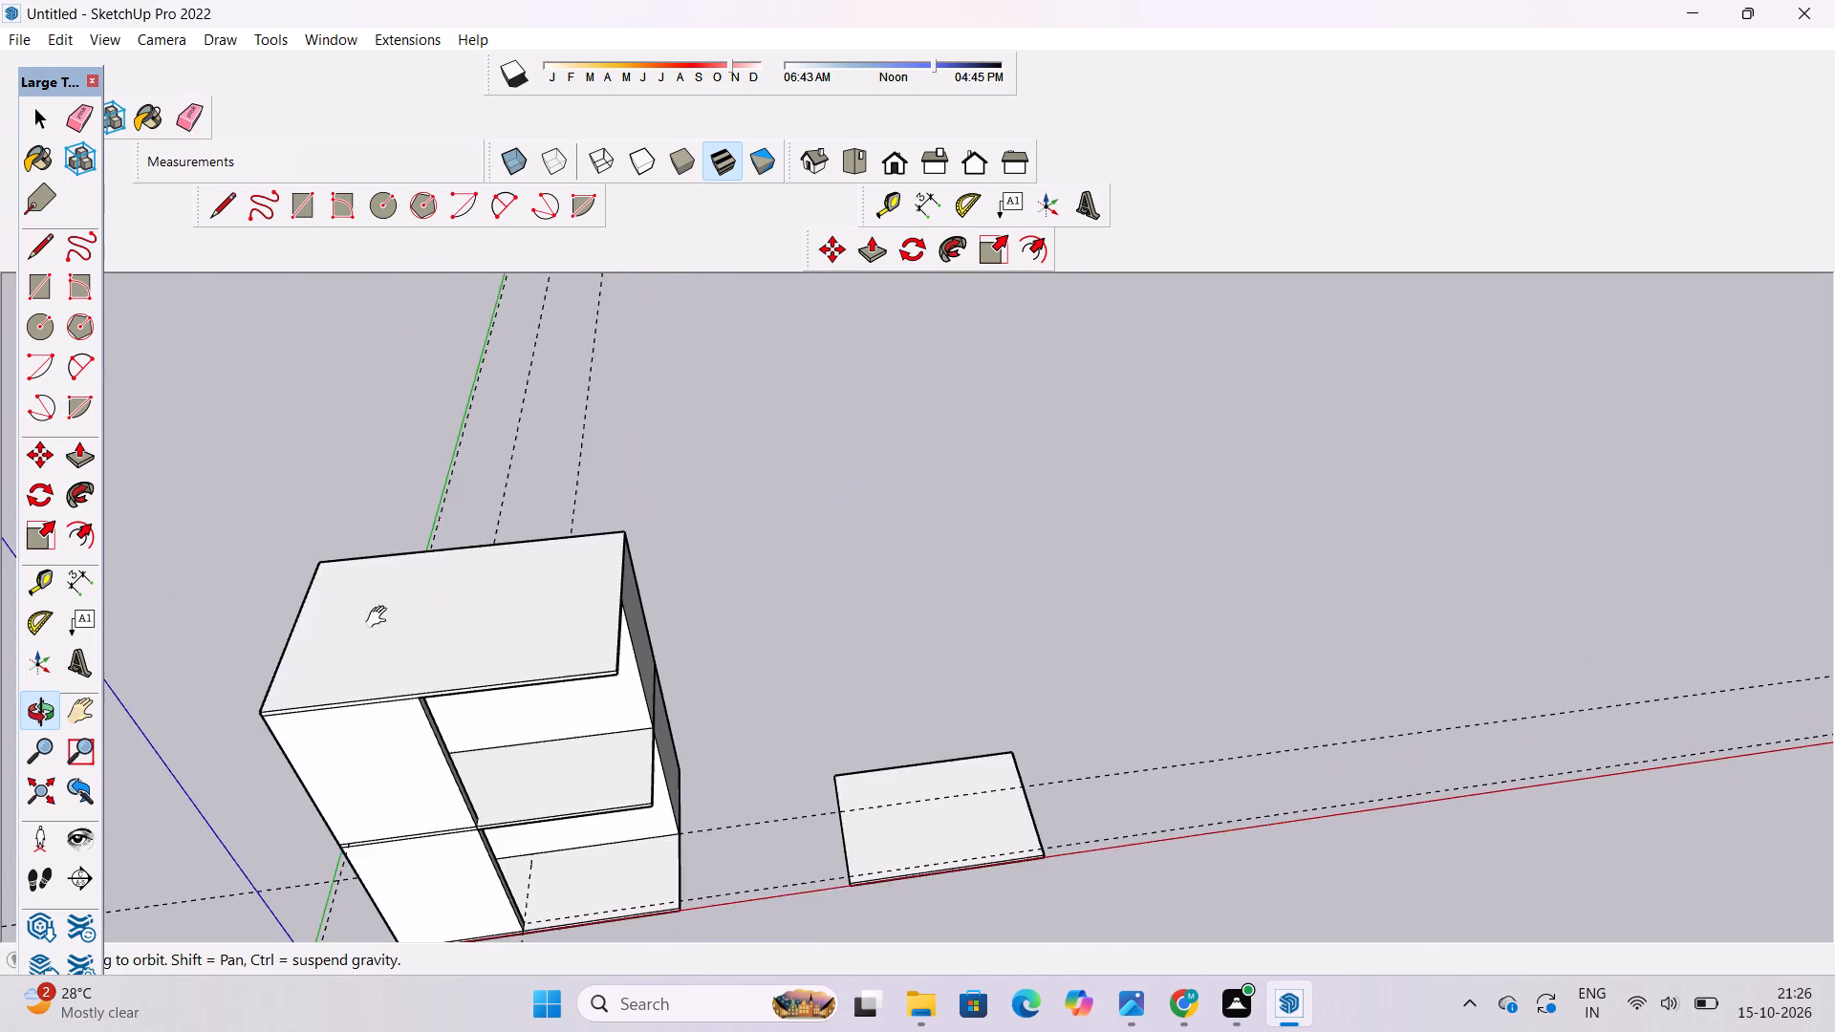
scroll(389, 601, "down", 4, "shift")
left_click_drag(396, 602, 420, 668, "shift")
left_click_drag(420, 670, 549, 651)
left_click_drag(562, 756, 808, 595)
left_click_drag(811, 596, 741, 631)
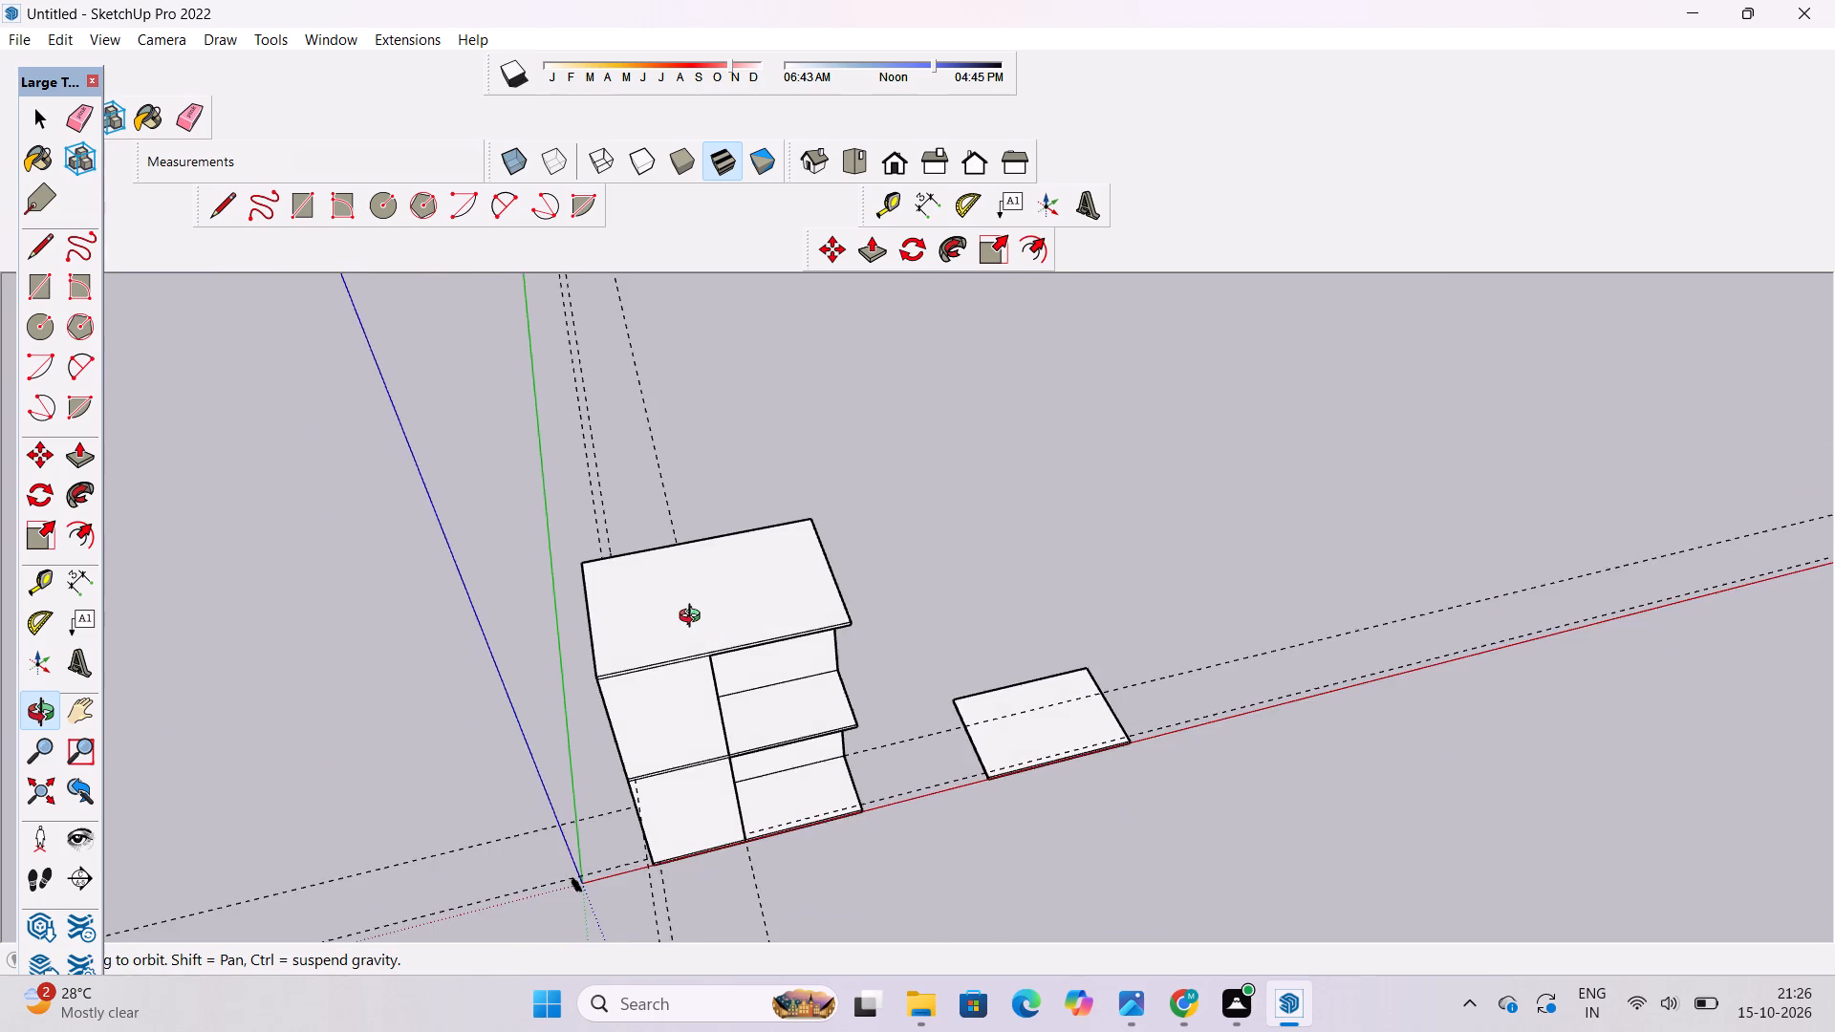
scroll(694, 618, "up", 3)
left_click_drag(694, 618, 637, 647, "shift")
scroll(637, 648, "down", 5)
left_click_drag(686, 667, 594, 709)
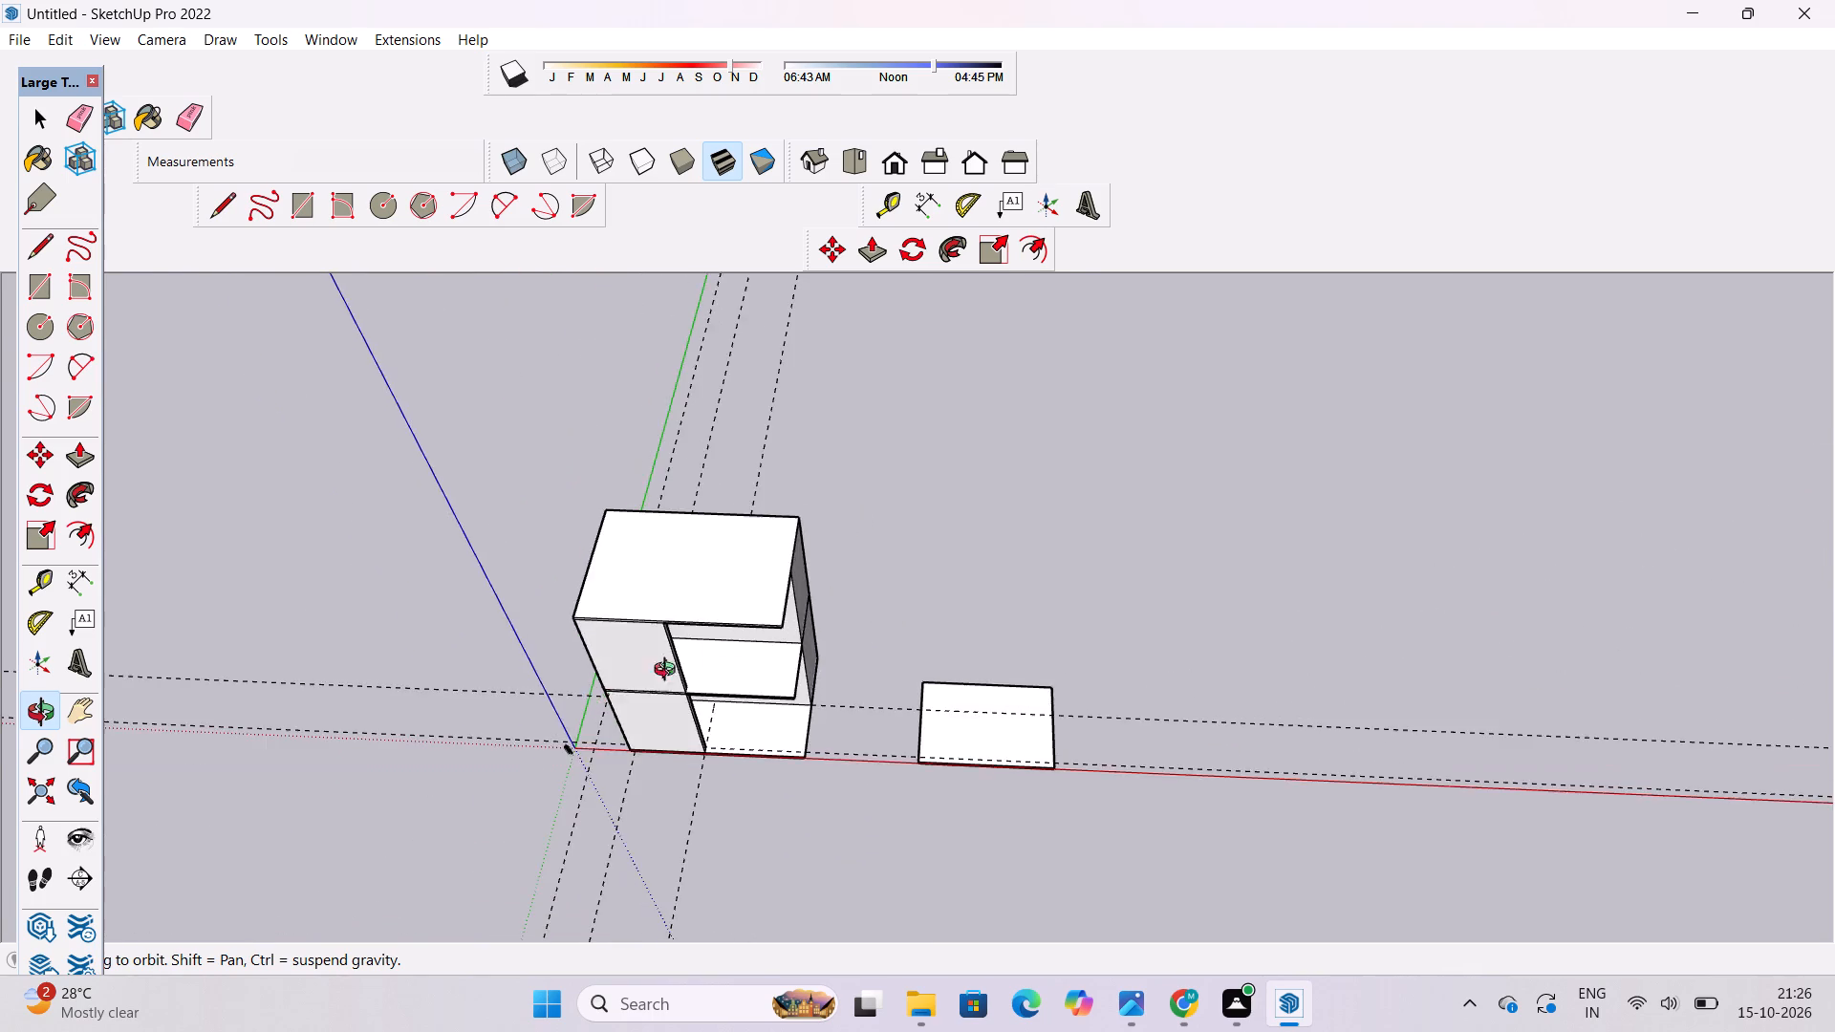
scroll(731, 648, "up", 5)
left_click_drag(741, 643, 734, 727, "shift")
left_click_drag(732, 727, 661, 659)
scroll(659, 652, "up", 3)
left_click_drag(659, 652, 649, 707, "shift")
left_click_drag(649, 708, 684, 712)
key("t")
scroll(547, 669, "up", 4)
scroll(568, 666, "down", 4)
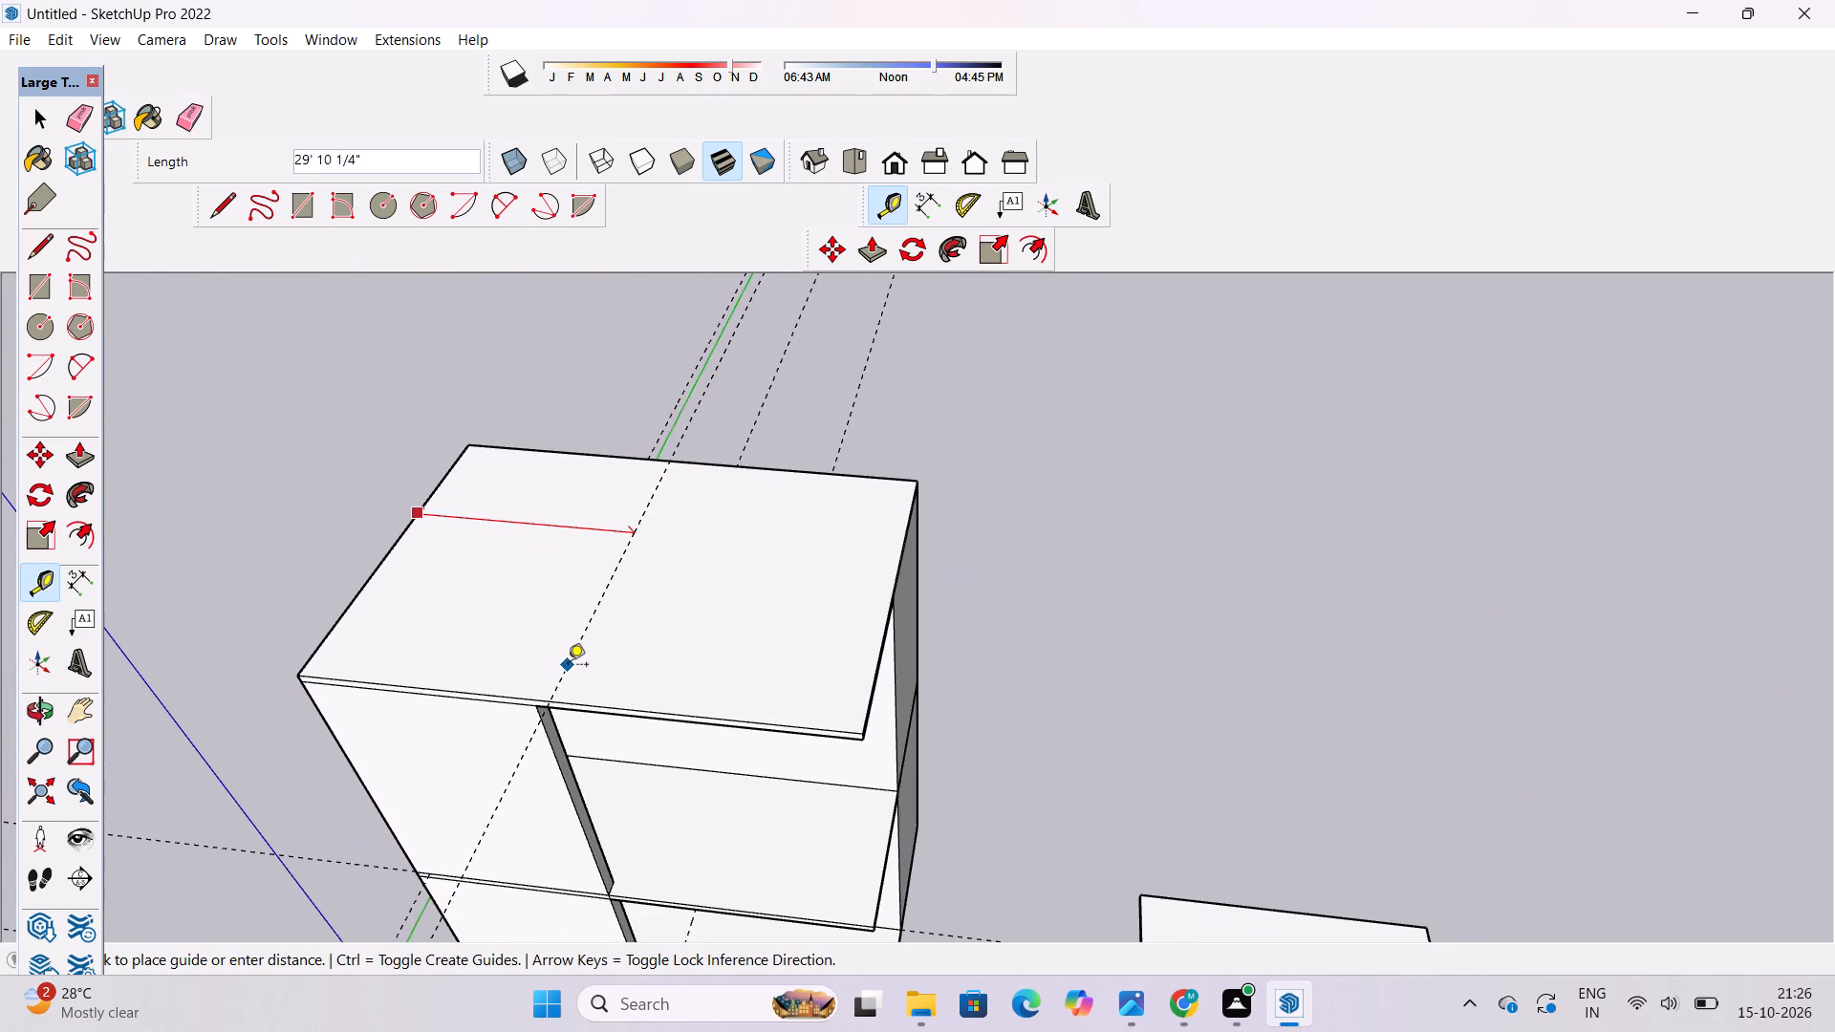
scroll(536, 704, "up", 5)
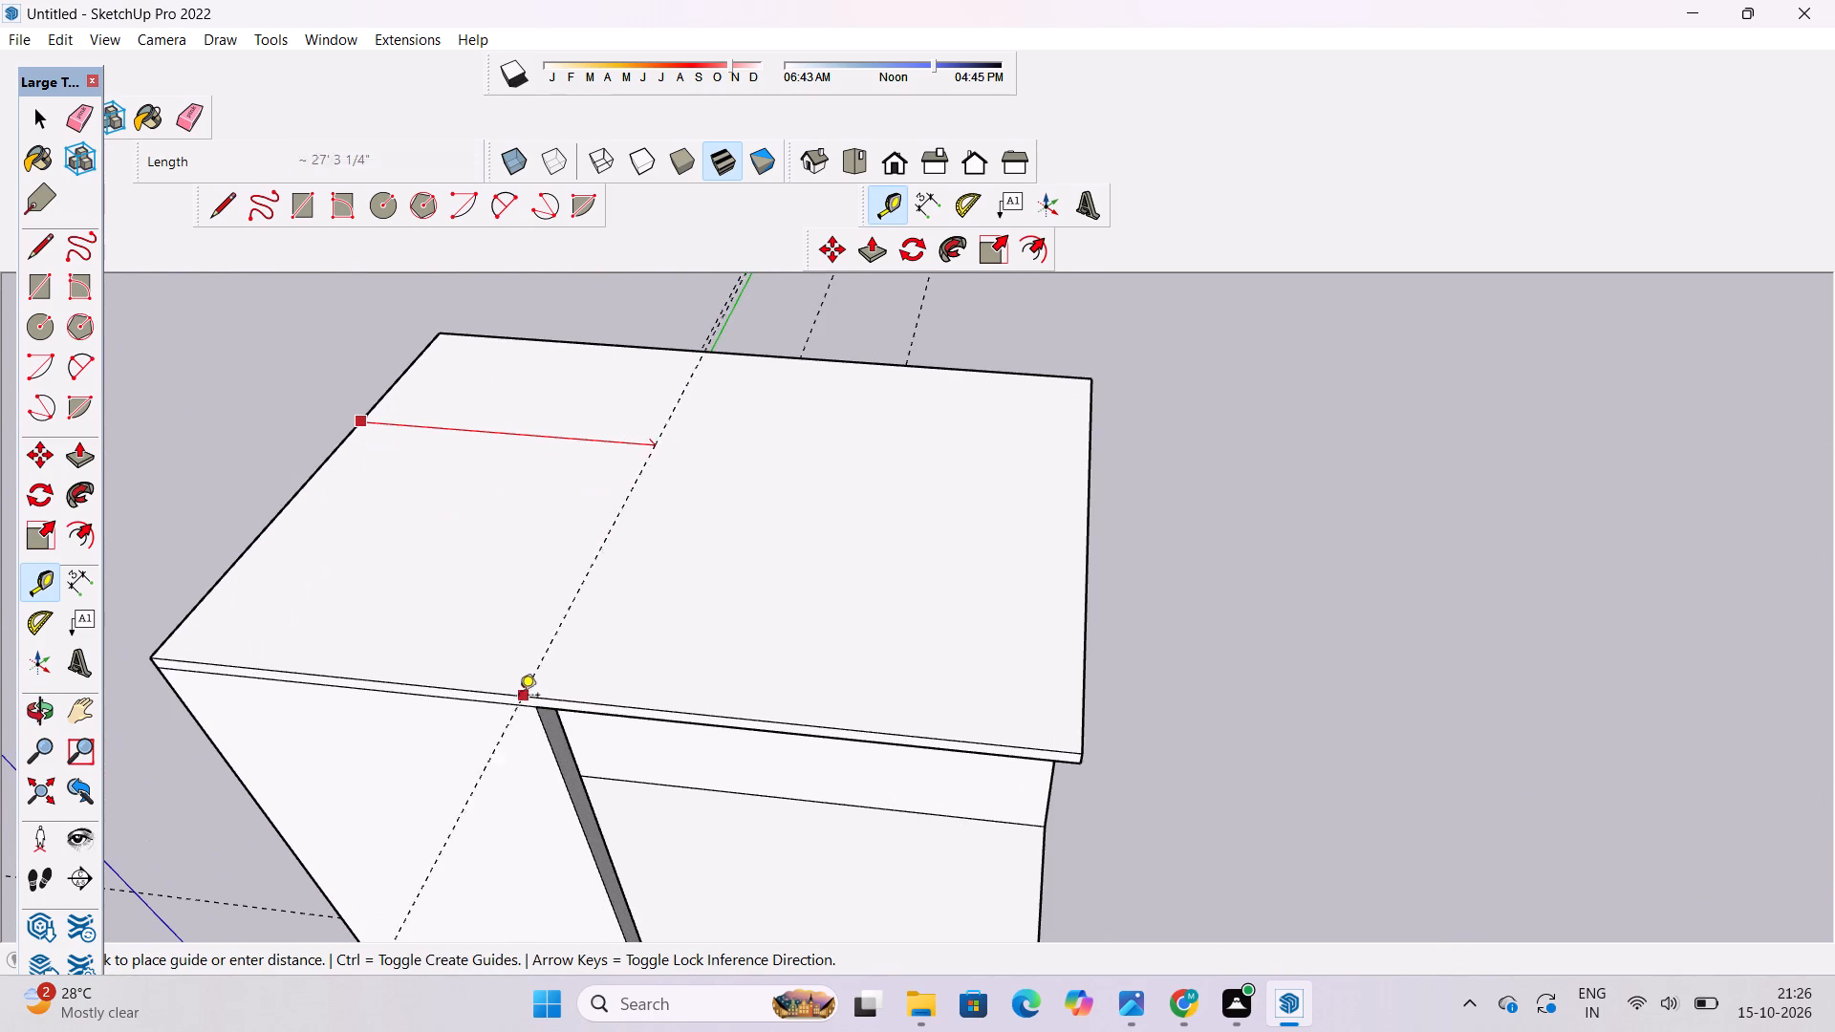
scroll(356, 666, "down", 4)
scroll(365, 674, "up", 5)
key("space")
Draw a 1' vertical line across the top slab's front edge face, from the upper wall's outer corner to the slab's top edge.
key("l")
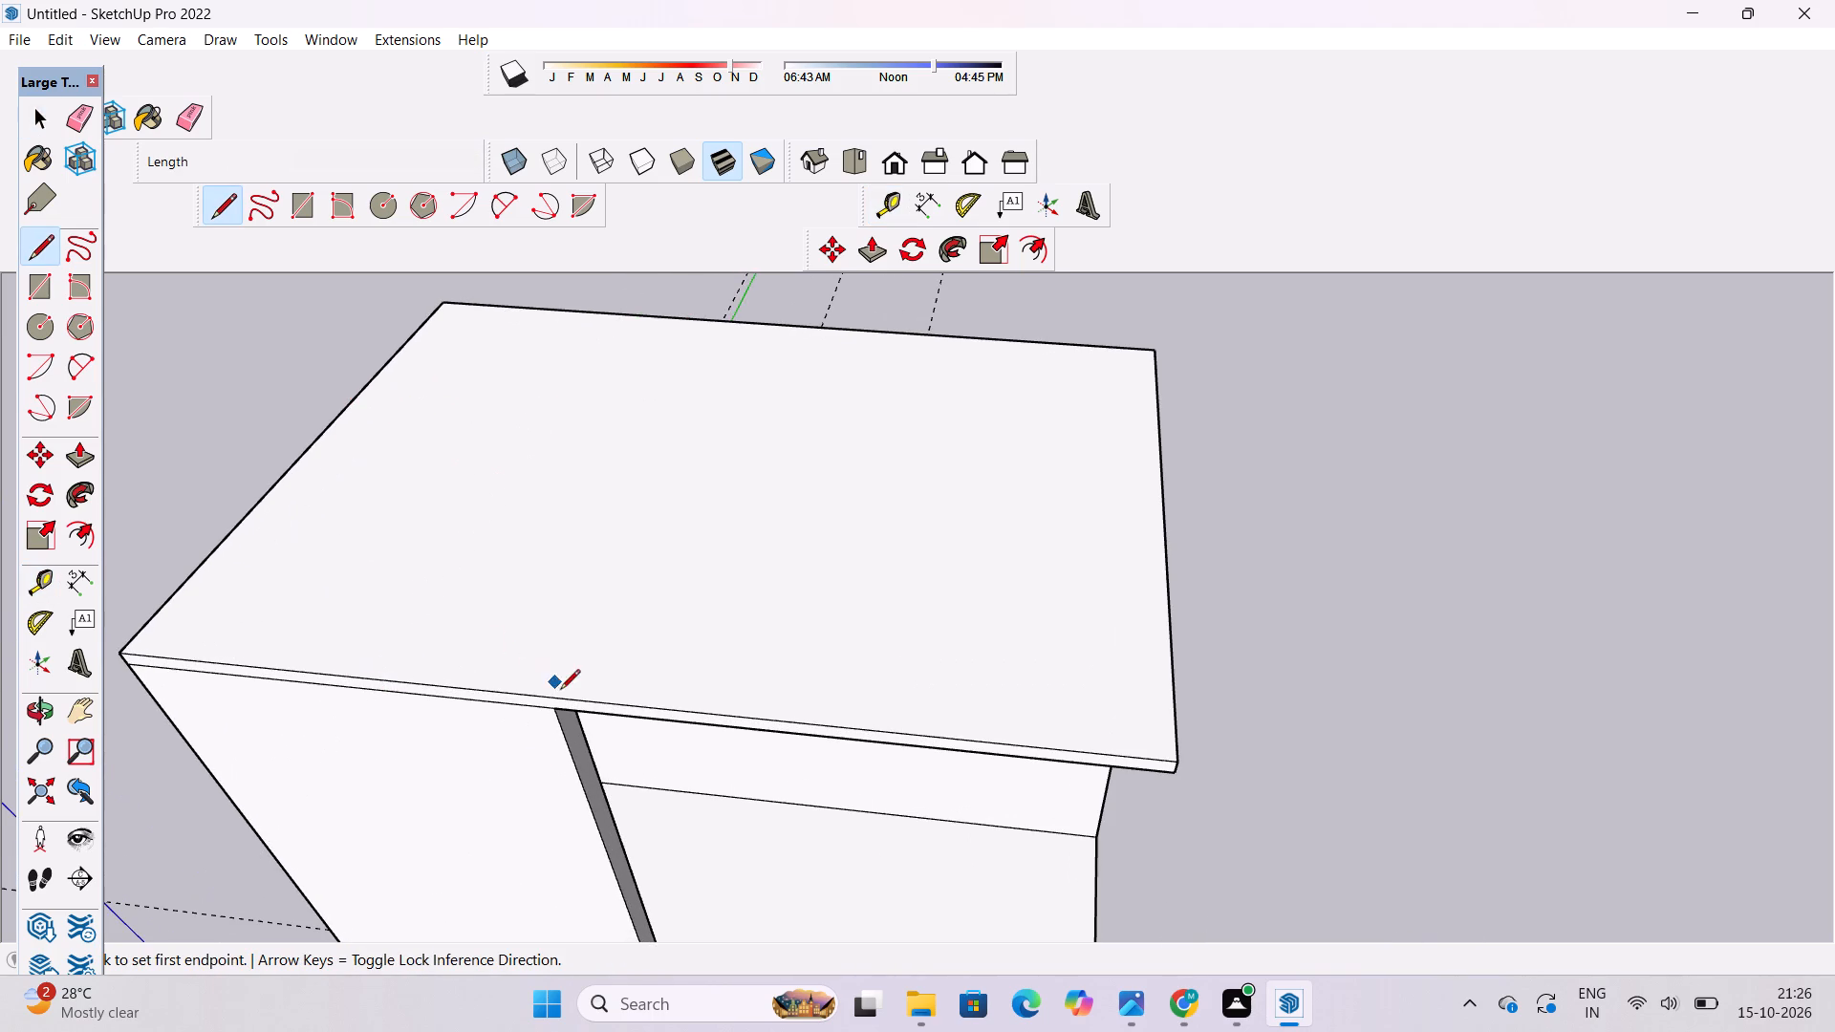
scroll(533, 763, "up", 12)
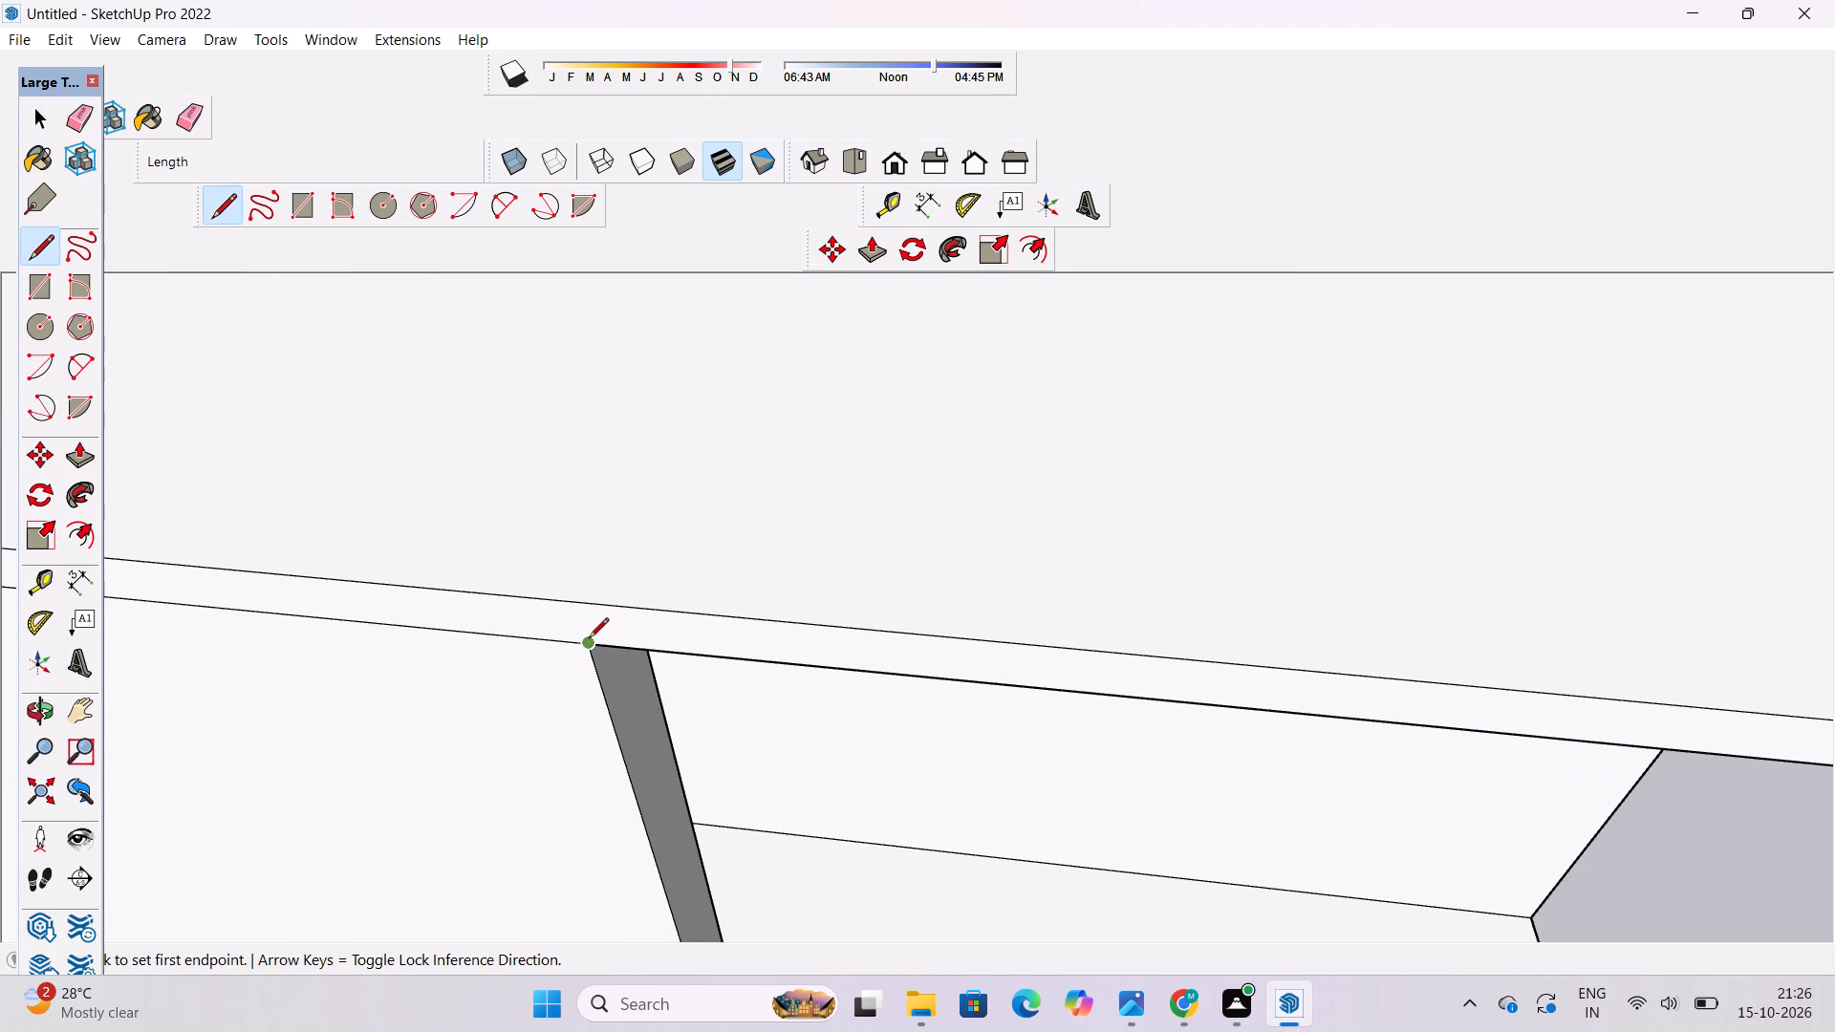
left_click(581, 644)
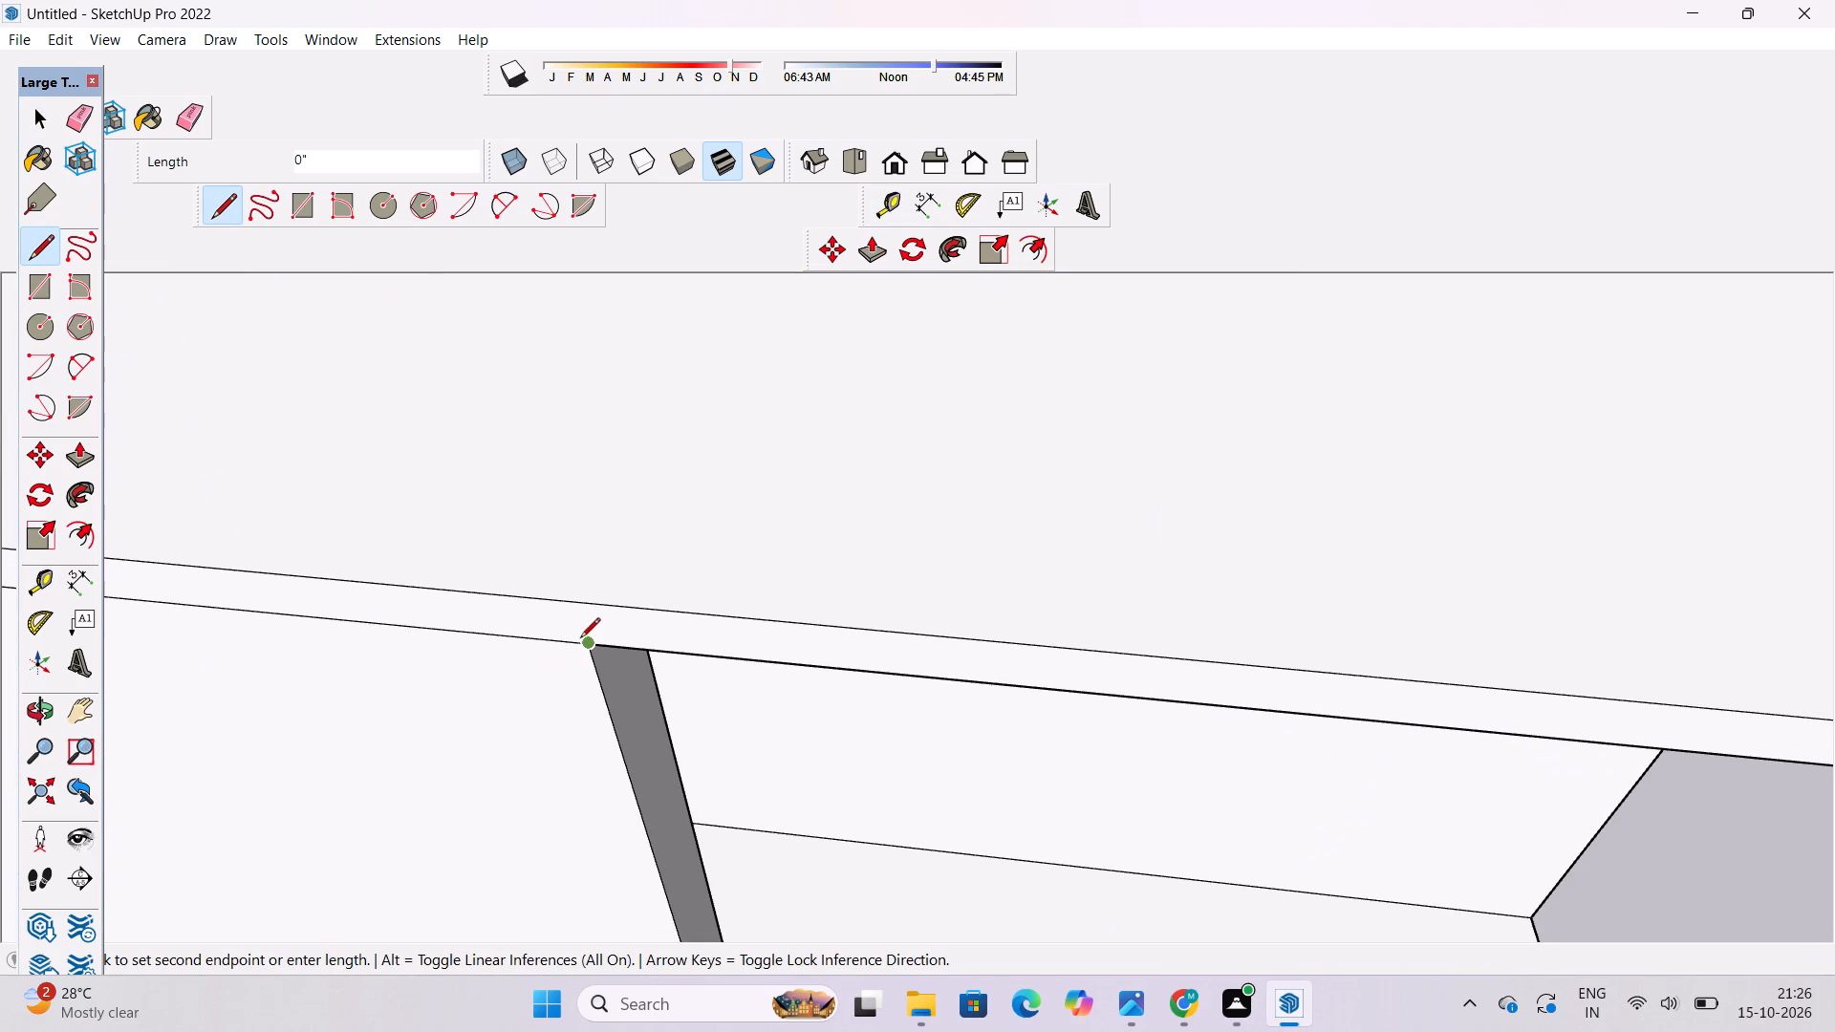
left_click(580, 602)
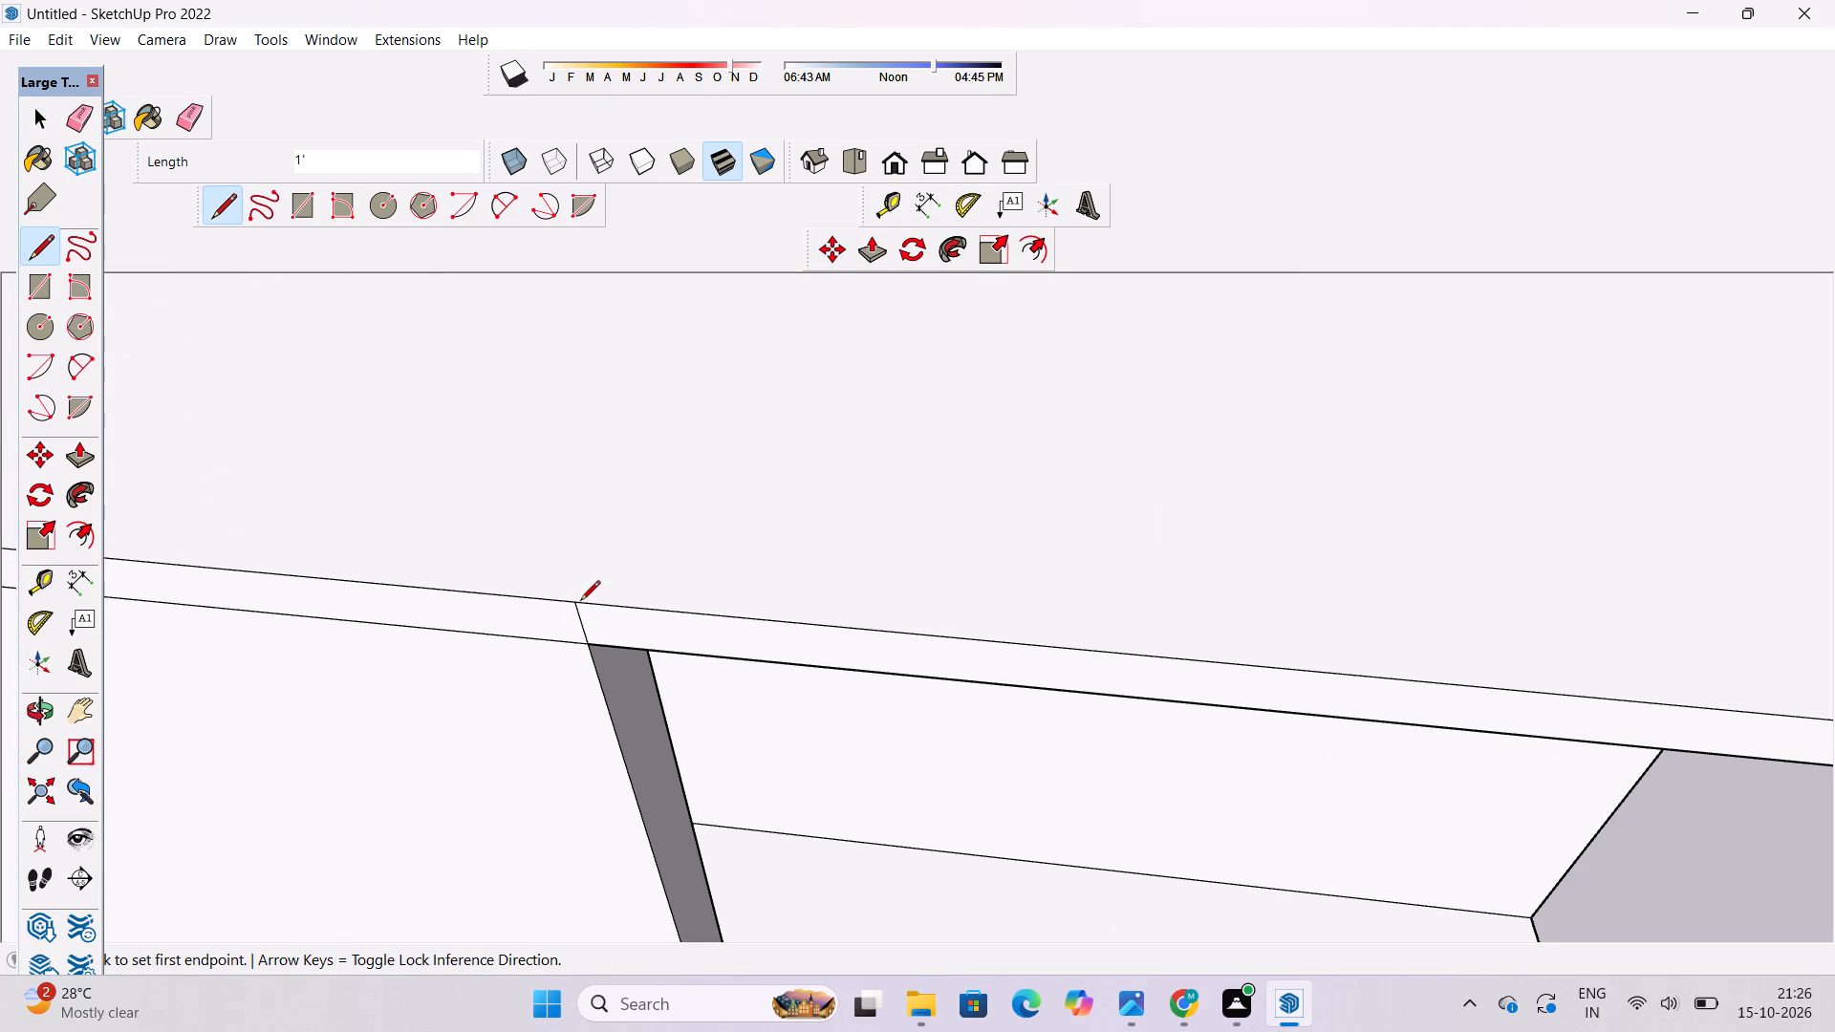
key("space")
type("o")
scroll(582, 605, "down", 2)
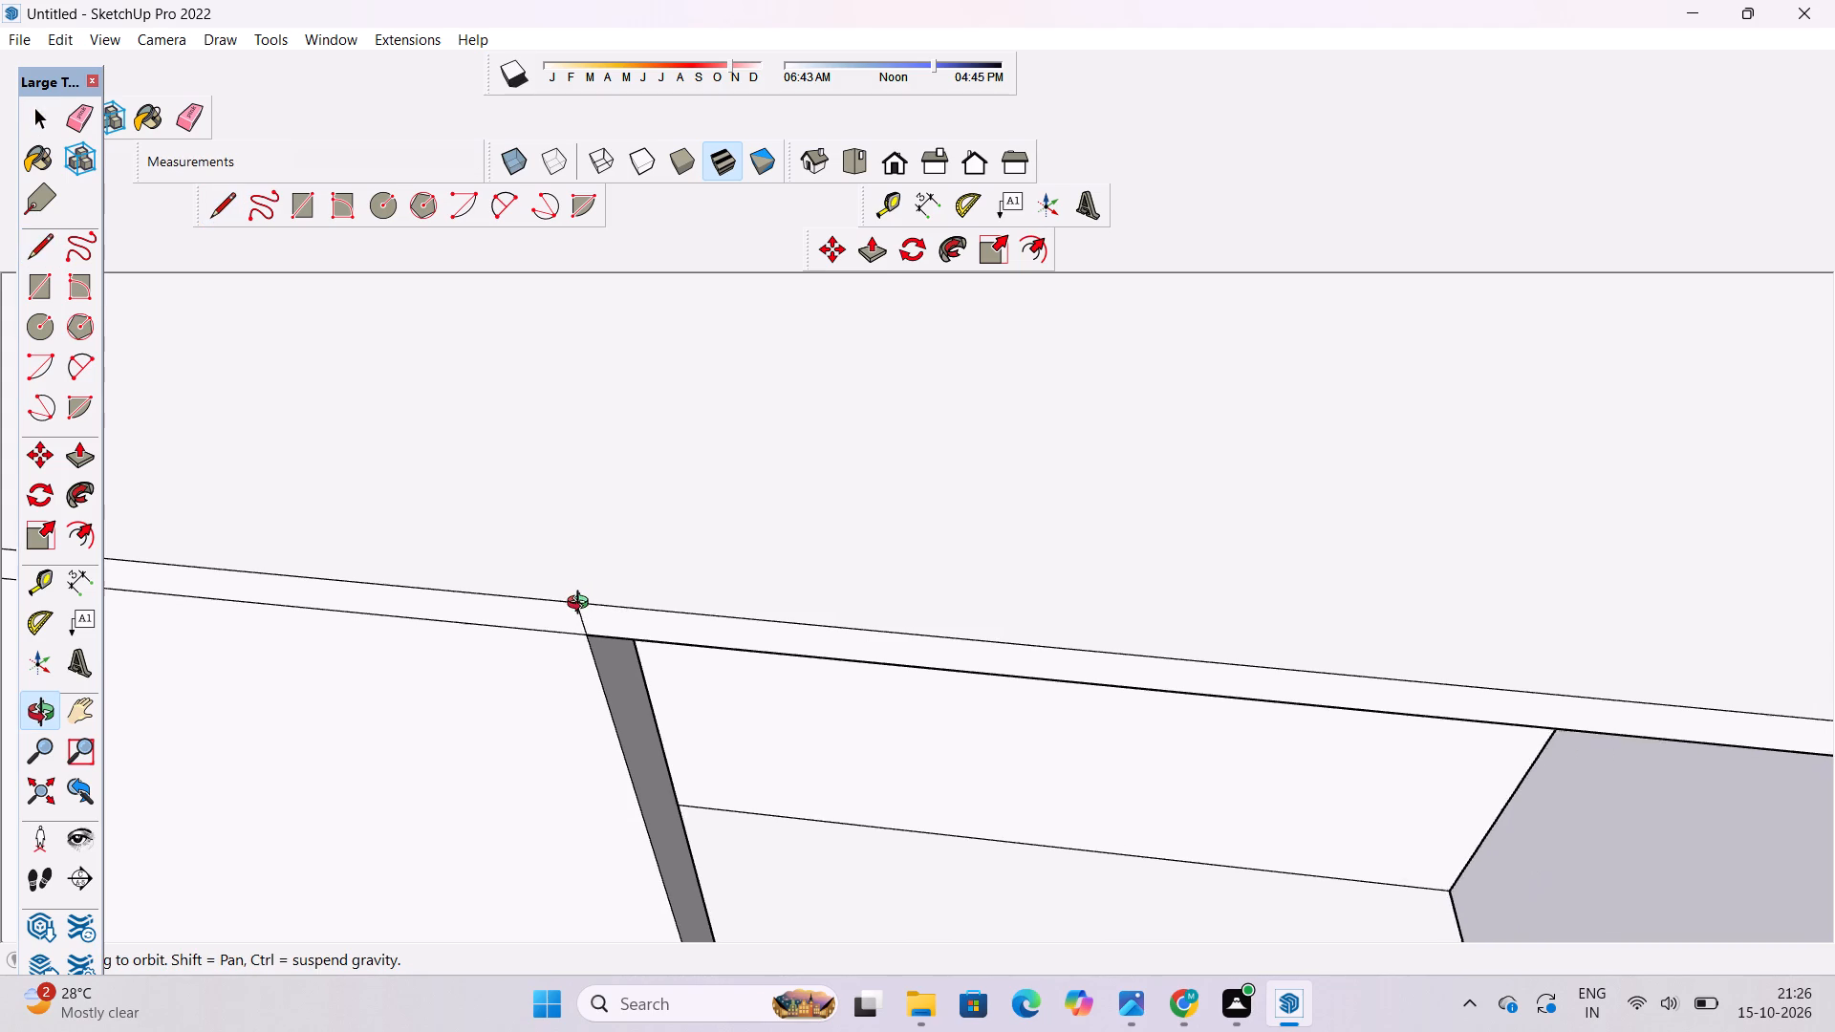
Place a guide across the top slab, parallel to its side edge, through the vertical line on the front edge face.
scroll(582, 605, "down", 13)
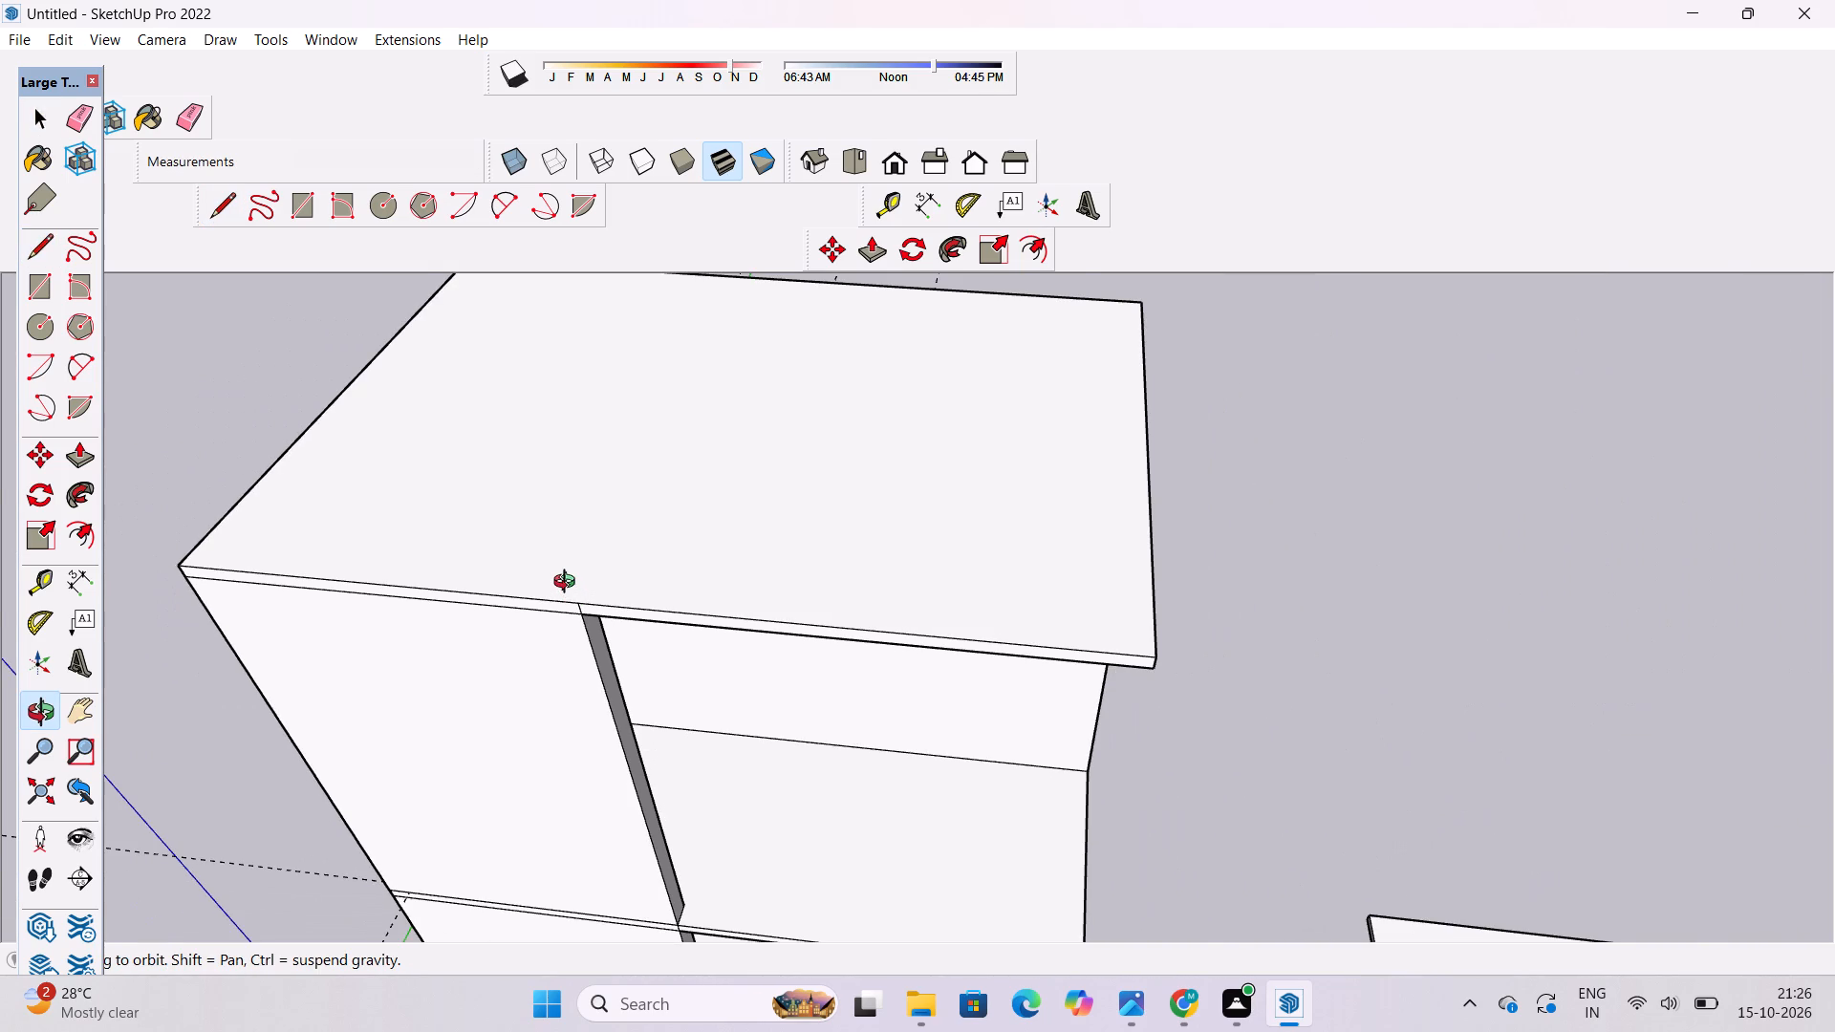
scroll(569, 584, "down", 10)
left_click_drag(587, 604, 609, 639)
left_click_drag(609, 639, 673, 617)
scroll(664, 586, "down", 6)
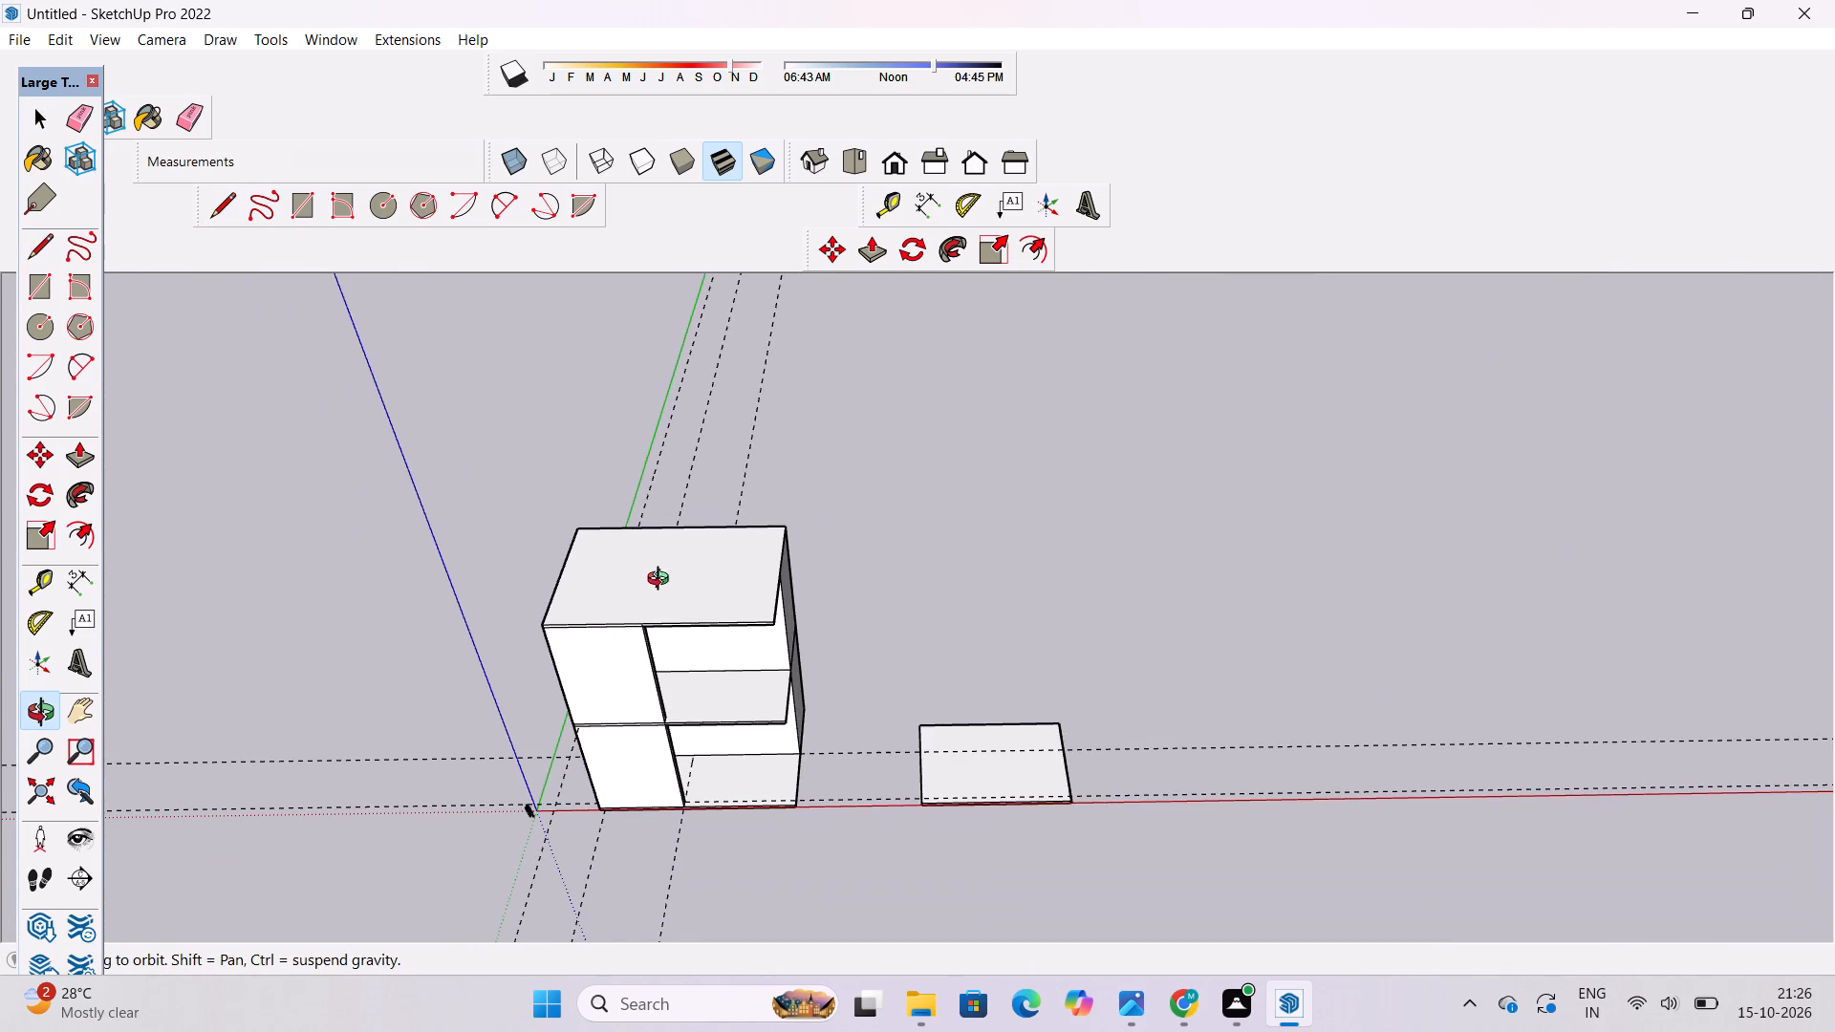
left_click(662, 581, "shift")
left_click_drag(663, 627, 649, 694)
scroll(633, 652, "up", 5)
left_click_drag(633, 652, 651, 703, "shift")
left_click_drag(651, 703, 651, 691)
key("t")
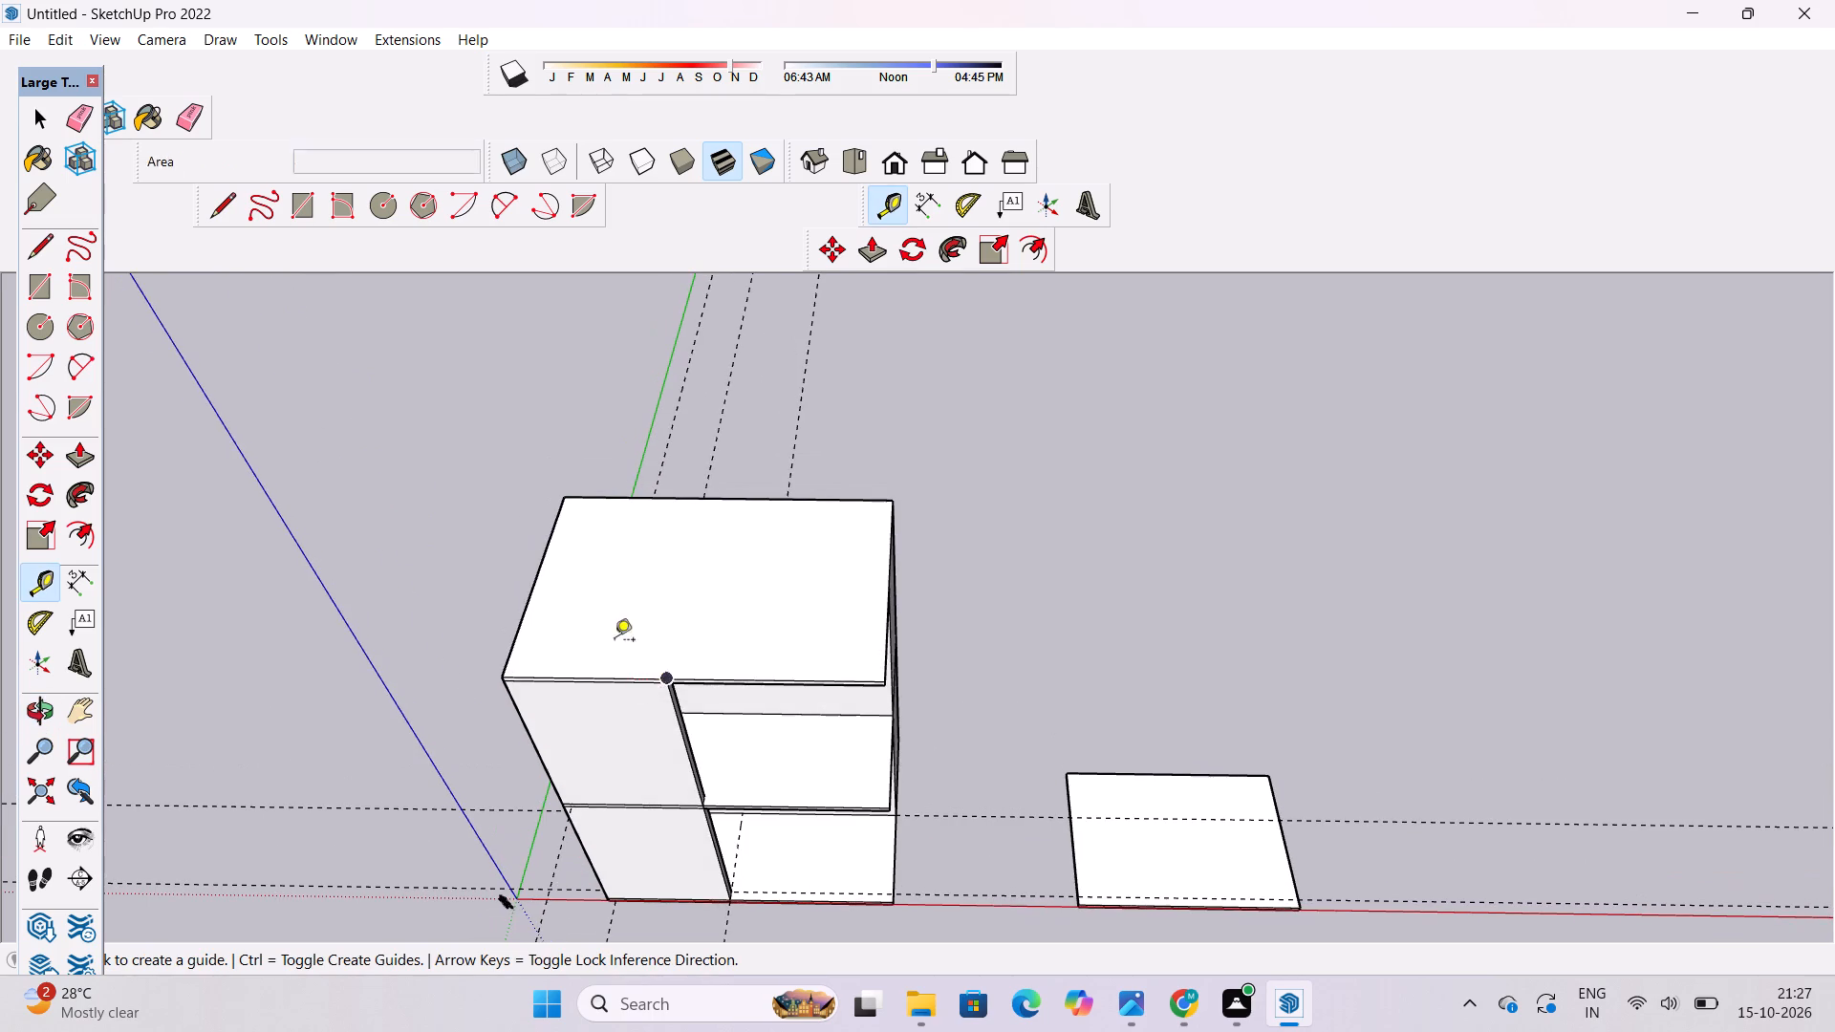
scroll(575, 582, "up", 7)
left_click(542, 493)
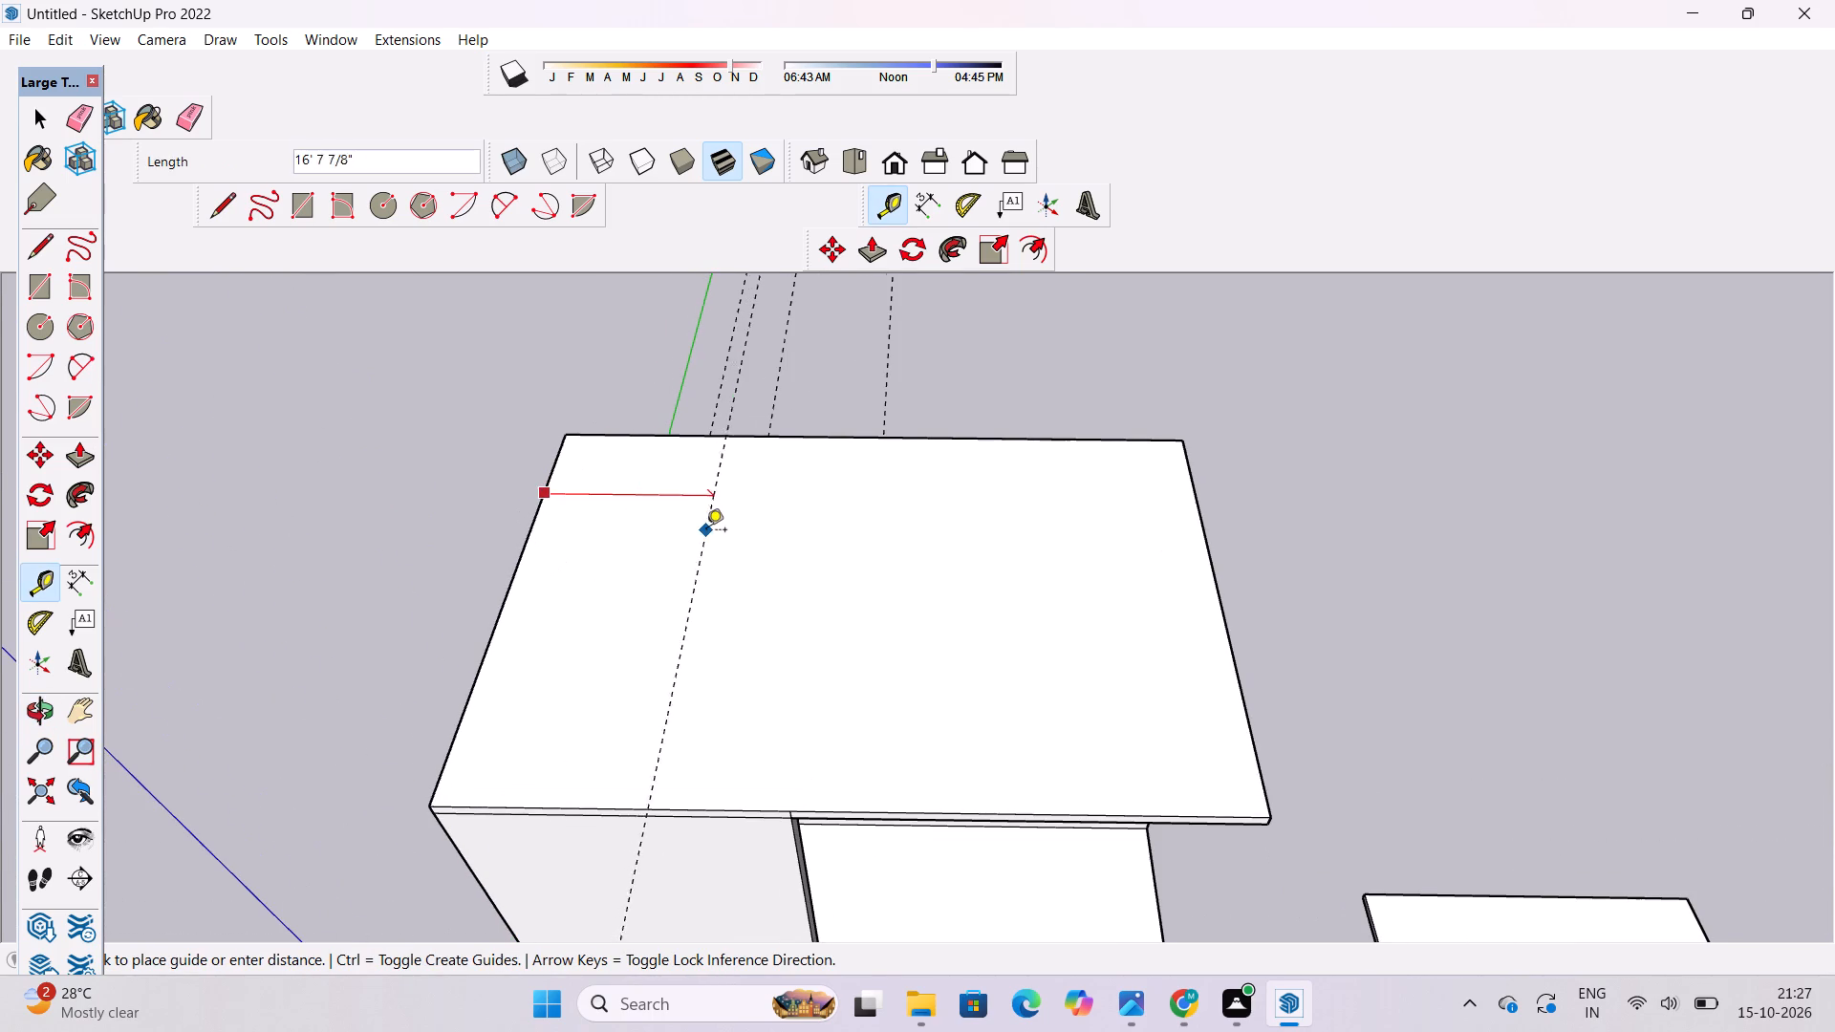
scroll(706, 531, "down", 3)
scroll(756, 744, "up", 10)
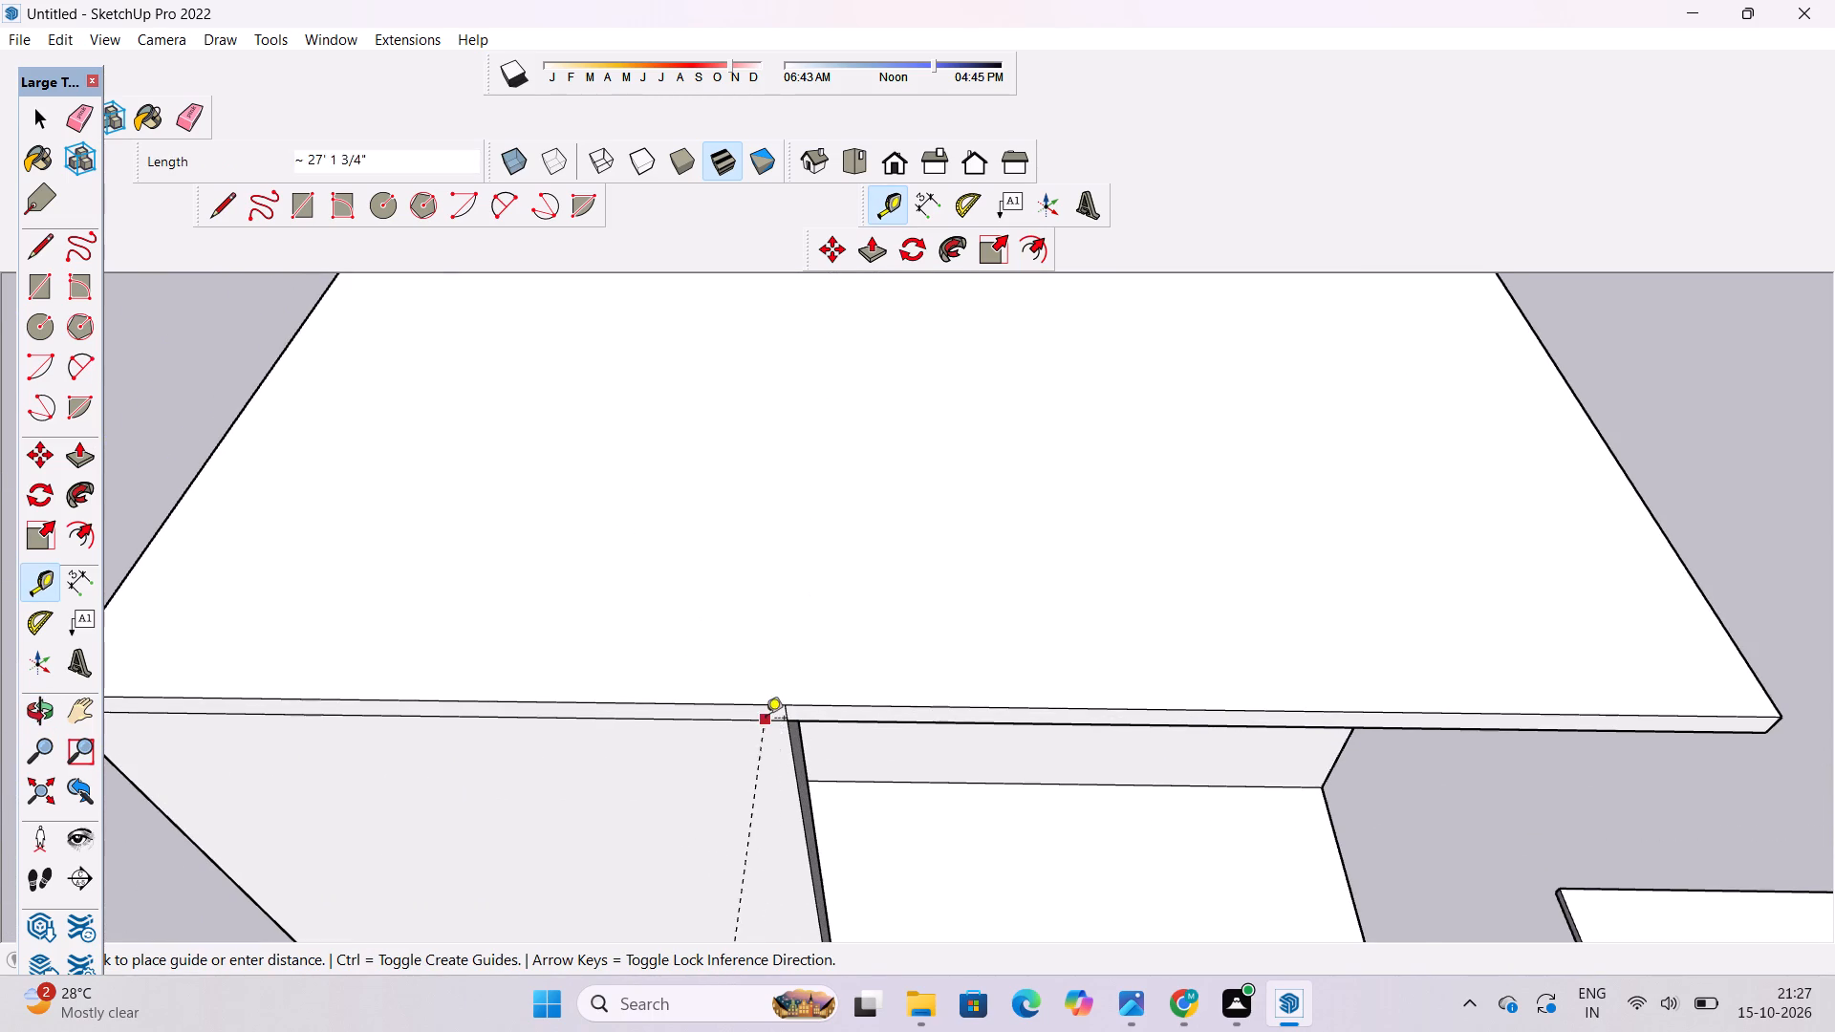
left_click(783, 701)
key("space")
Examine the top slab, its guide at the wall line and the building's open front from raised angles on both sides.
type("o")
scroll(768, 671, "down", 9)
left_click_drag(585, 683, 752, 661)
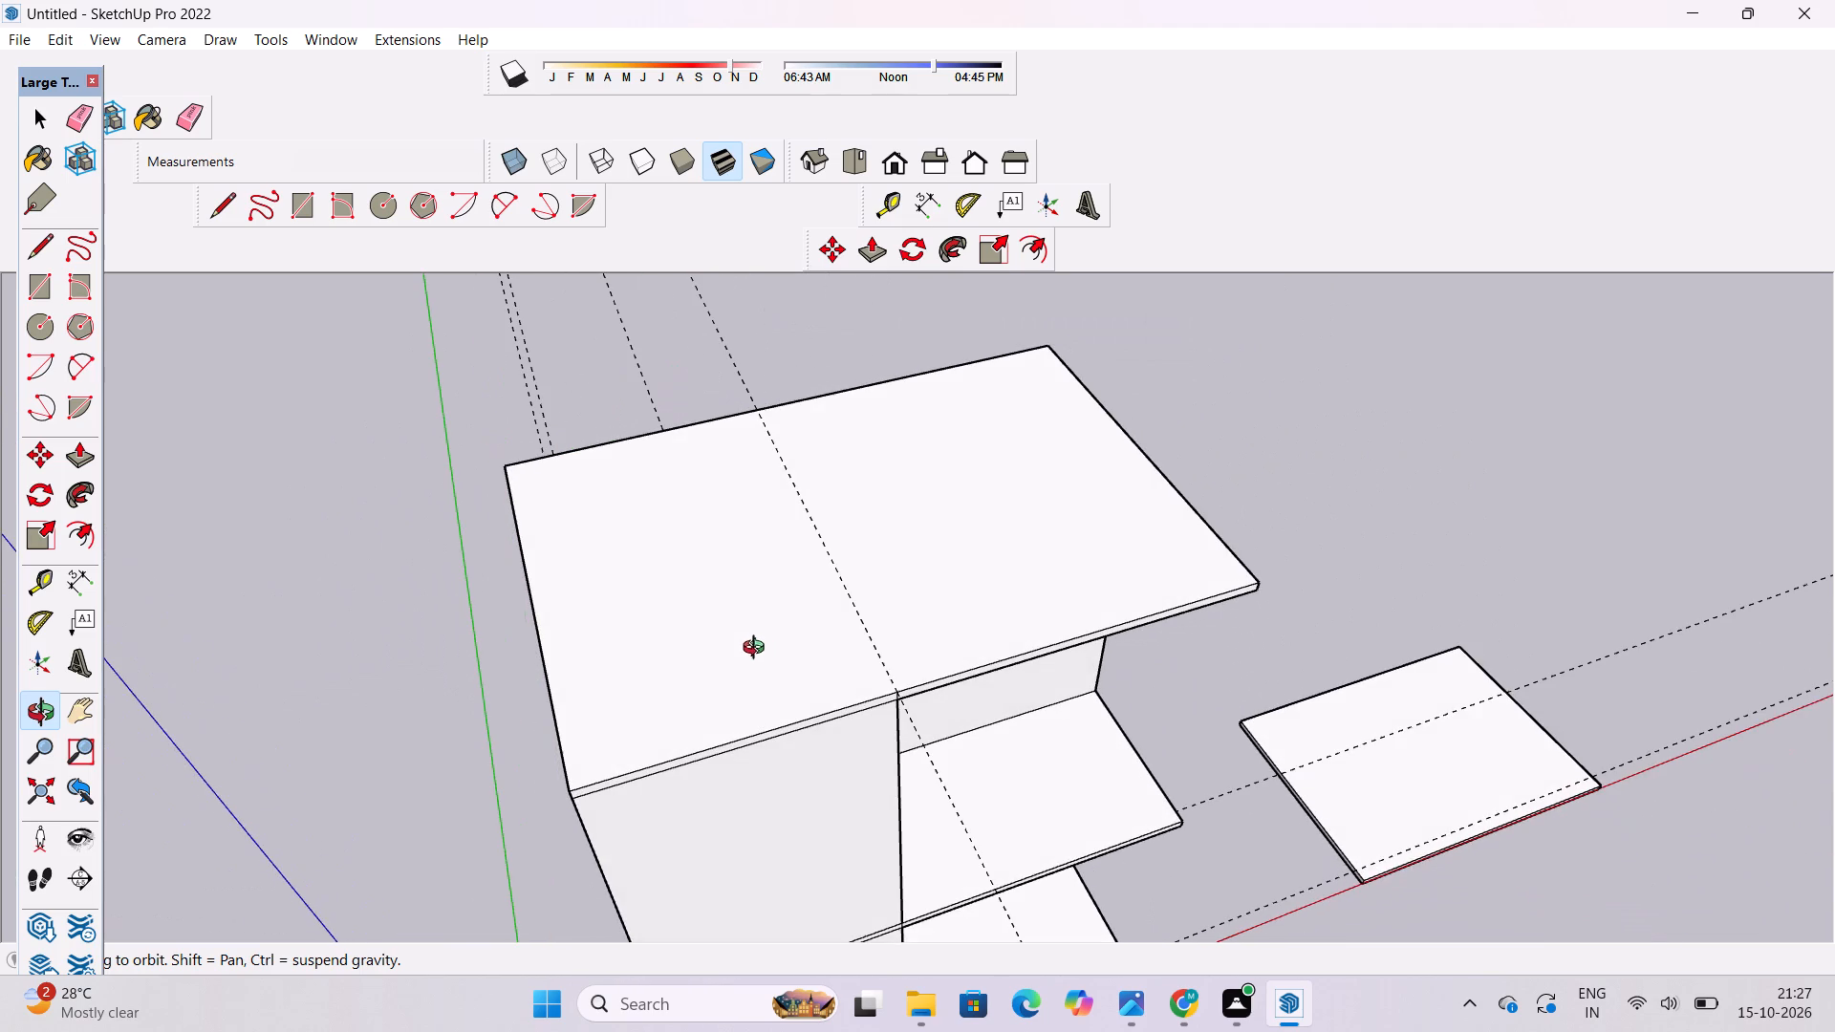
scroll(761, 634, "down", 6)
left_click_drag(756, 616, 769, 634, "shift")
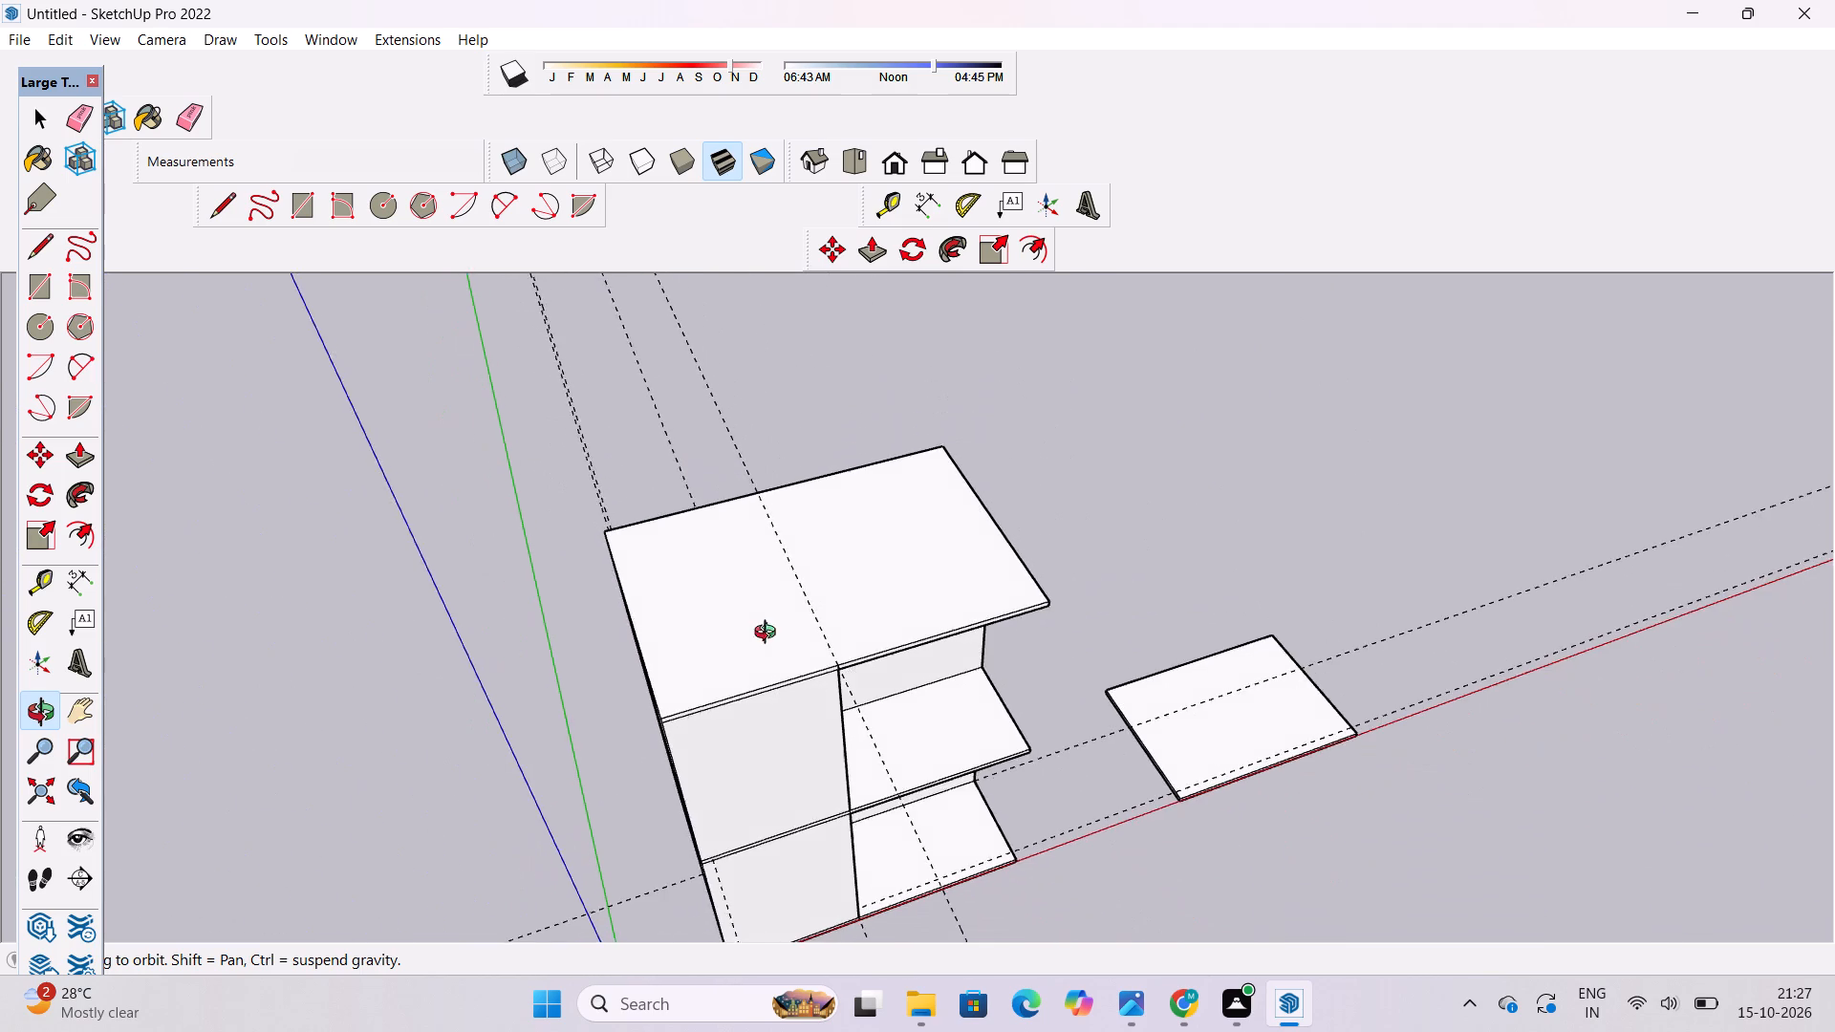
left_click_drag(769, 634, 854, 635, "shift")
scroll(831, 630, "up", 3)
left_click_drag(830, 640, 821, 589, "shift")
left_click_drag(822, 588, 708, 622)
scroll(788, 668, "up", 3)
left_click_drag(827, 664, 825, 663, "shift")
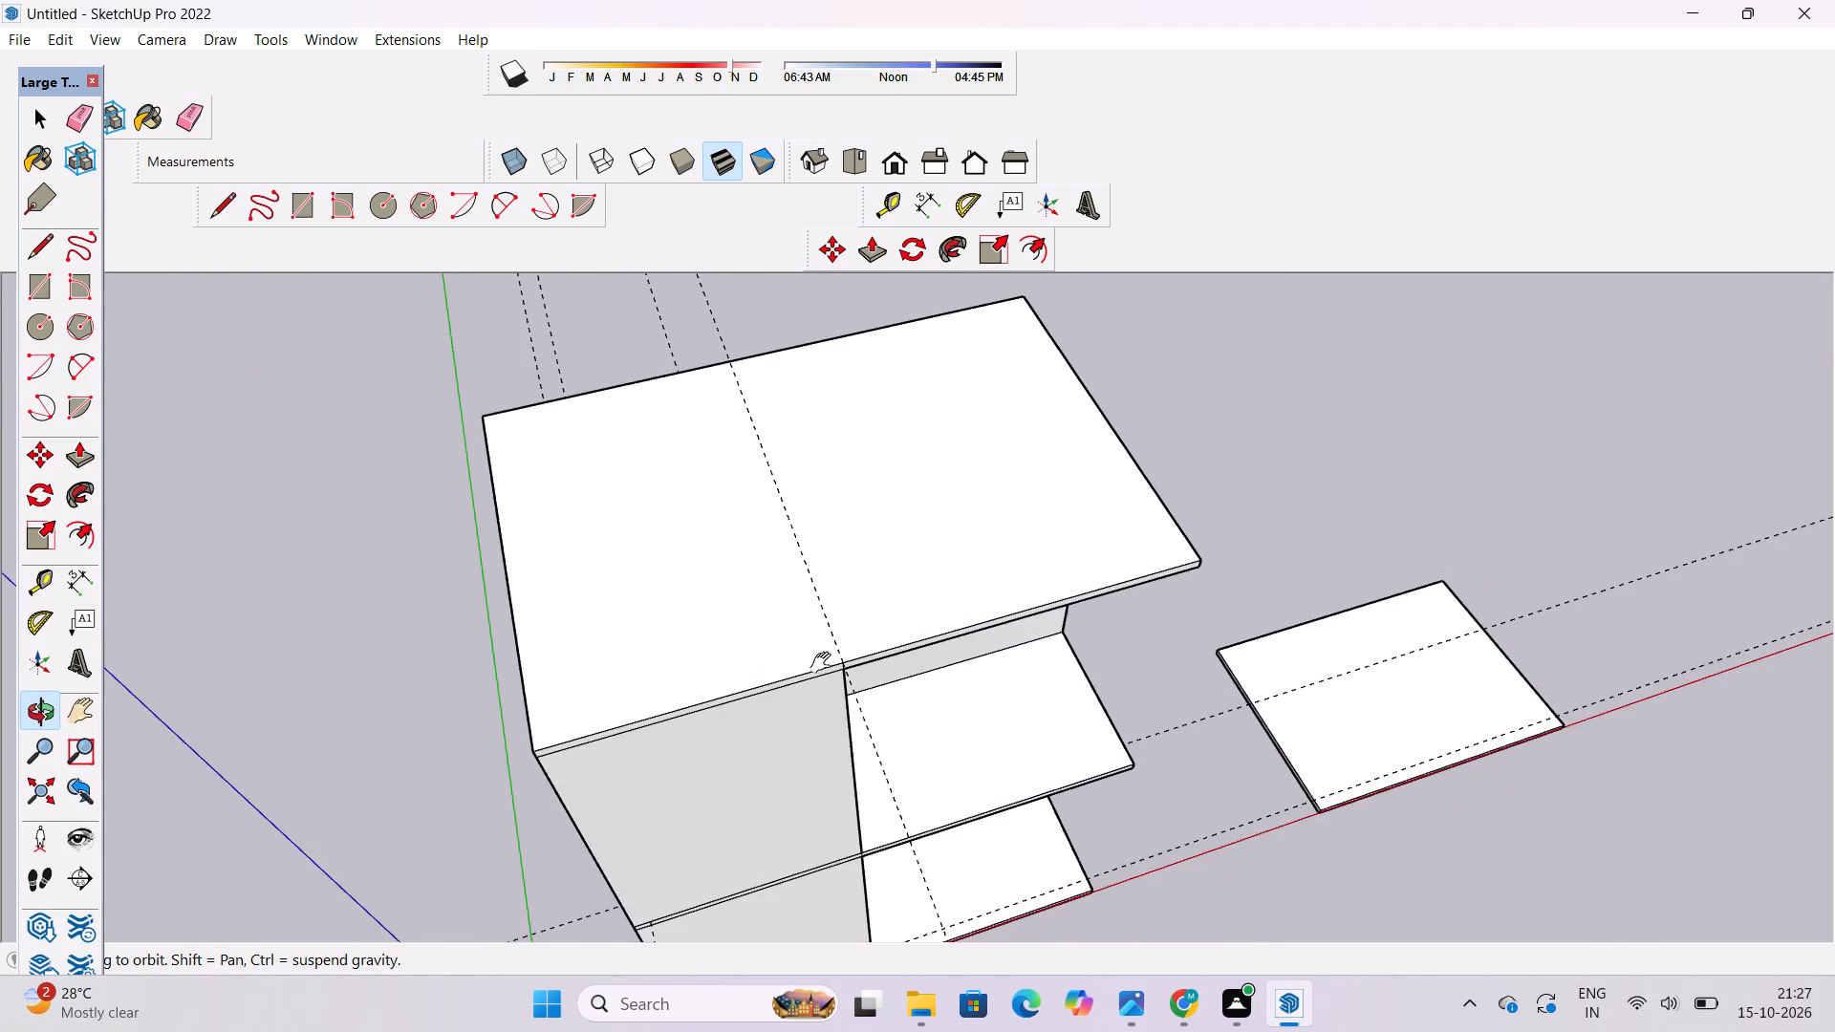
left_click_drag(825, 663, 768, 666, "shift")
left_click_drag(766, 666, 802, 642)
scroll(837, 614, "down", 6)
left_click_drag(971, 585, 576, 630)
left_click_drag(1037, 547, 904, 601, "shift")
left_click_drag(900, 601, 880, 538)
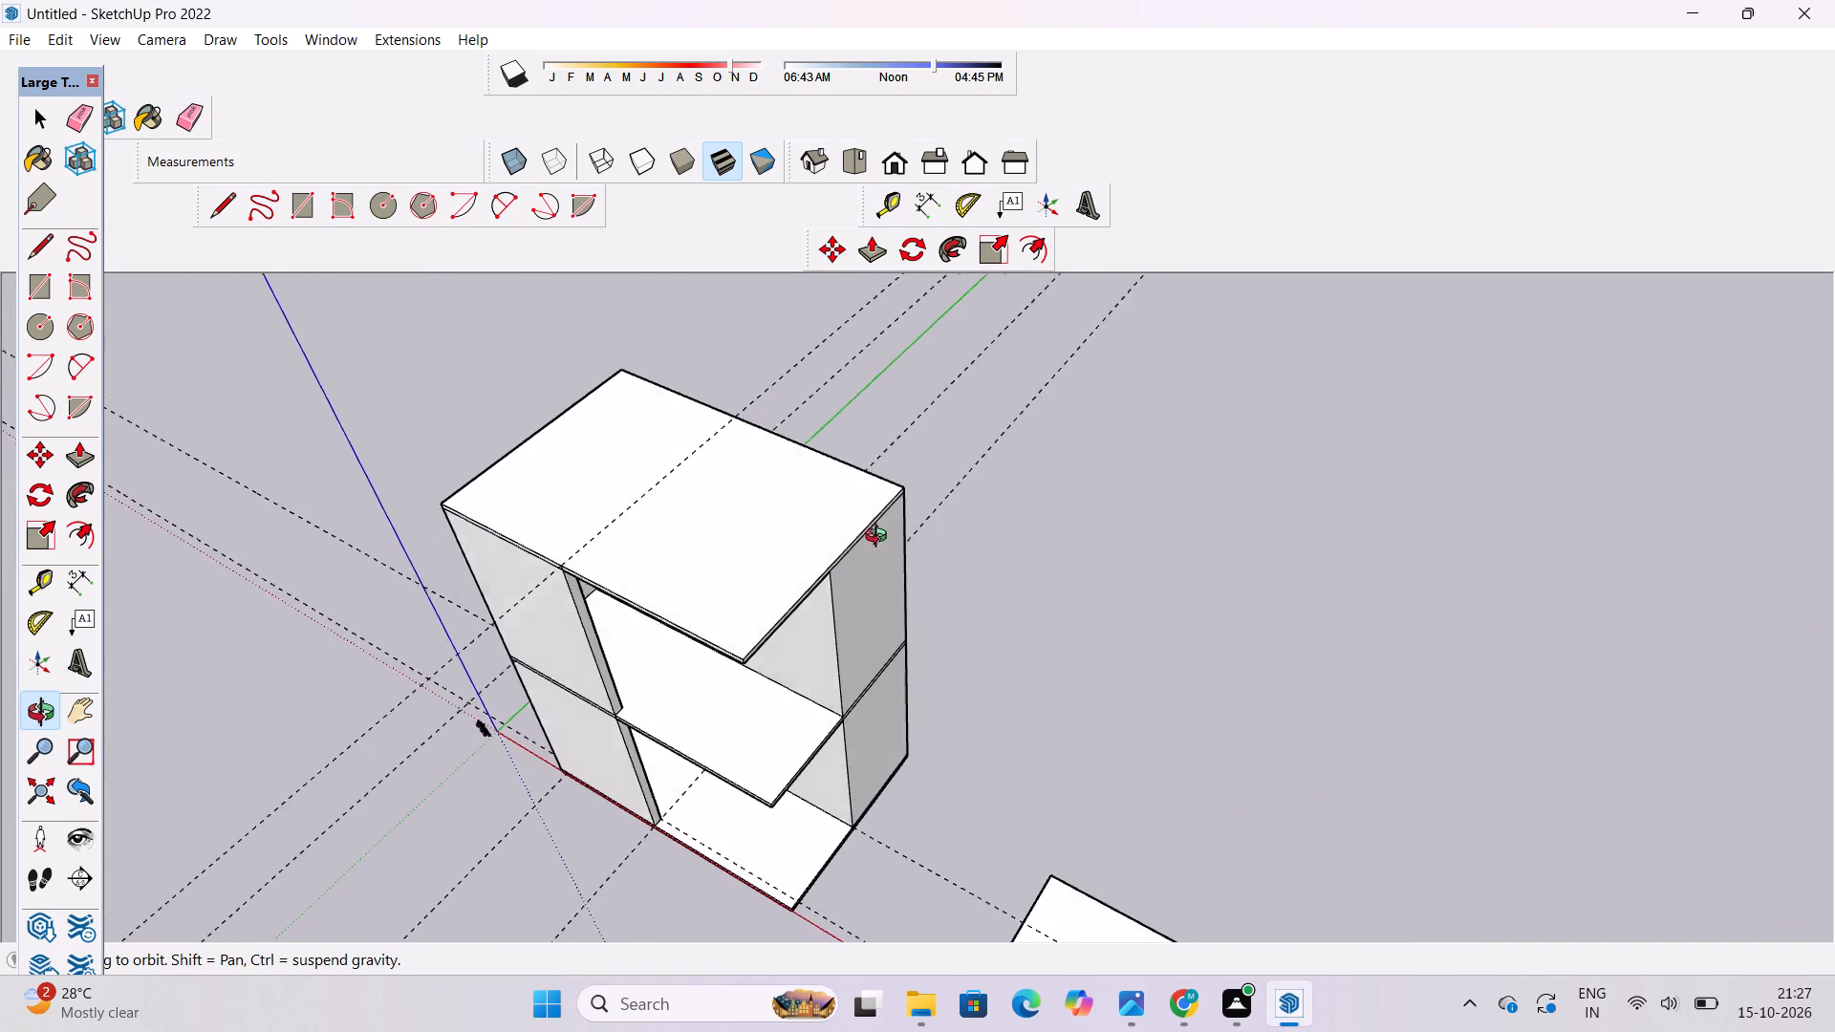
left_click_drag(880, 538, 880, 537)
Place a guide across the top slab, parallel to and 22' 6" from its front edge, at the rear wall's outer corner.
key("t")
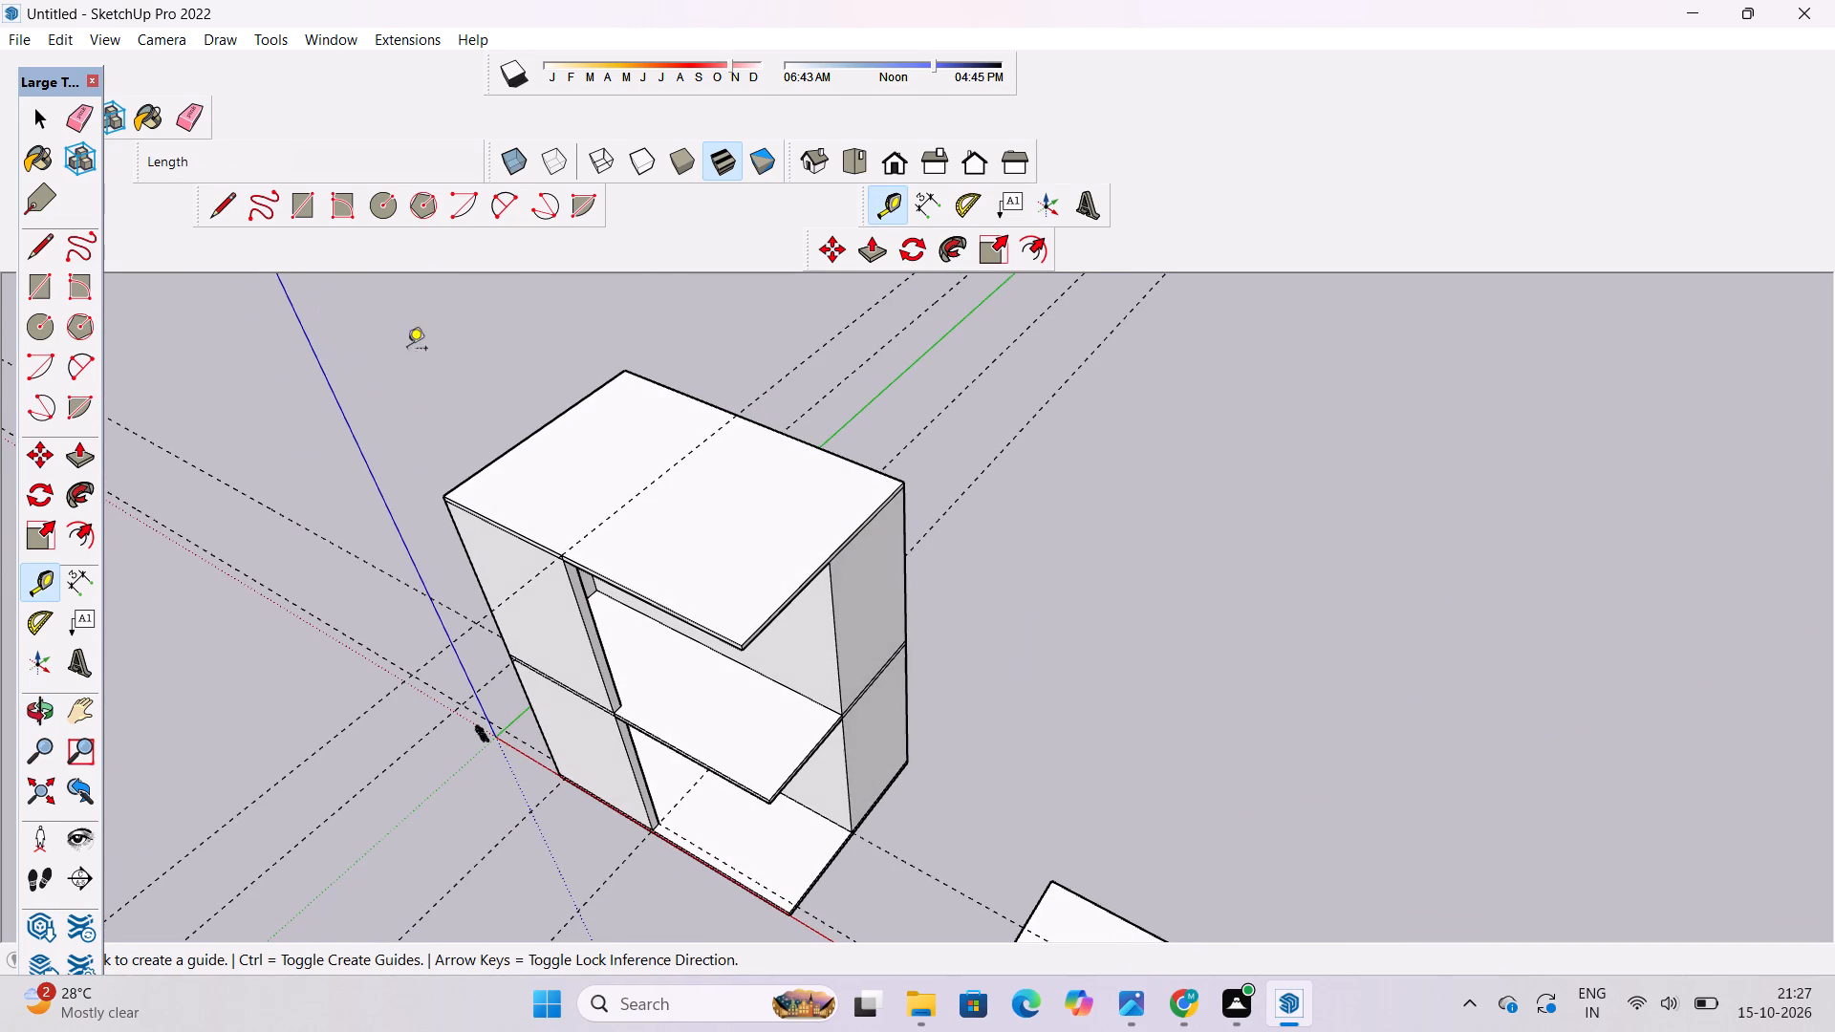
scroll(635, 603, "up", 4)
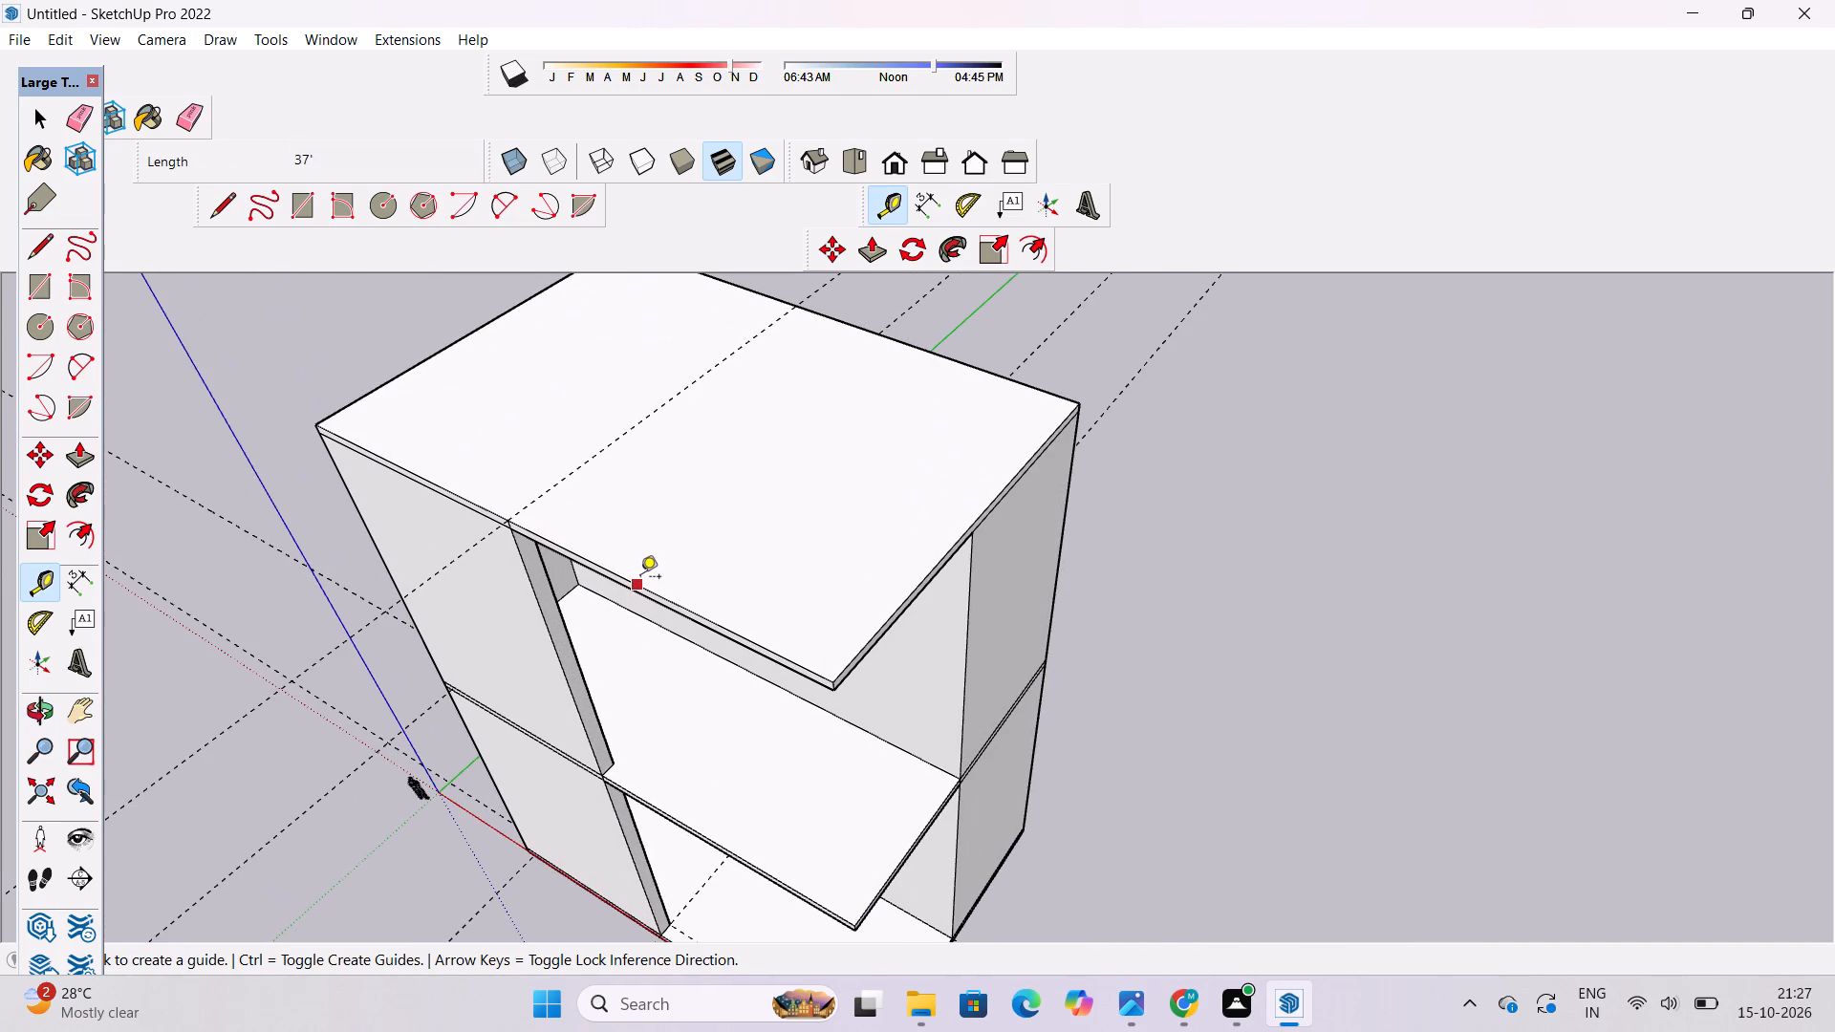
left_click(640, 578)
scroll(640, 578, "down", 4)
scroll(874, 545, "up", 14)
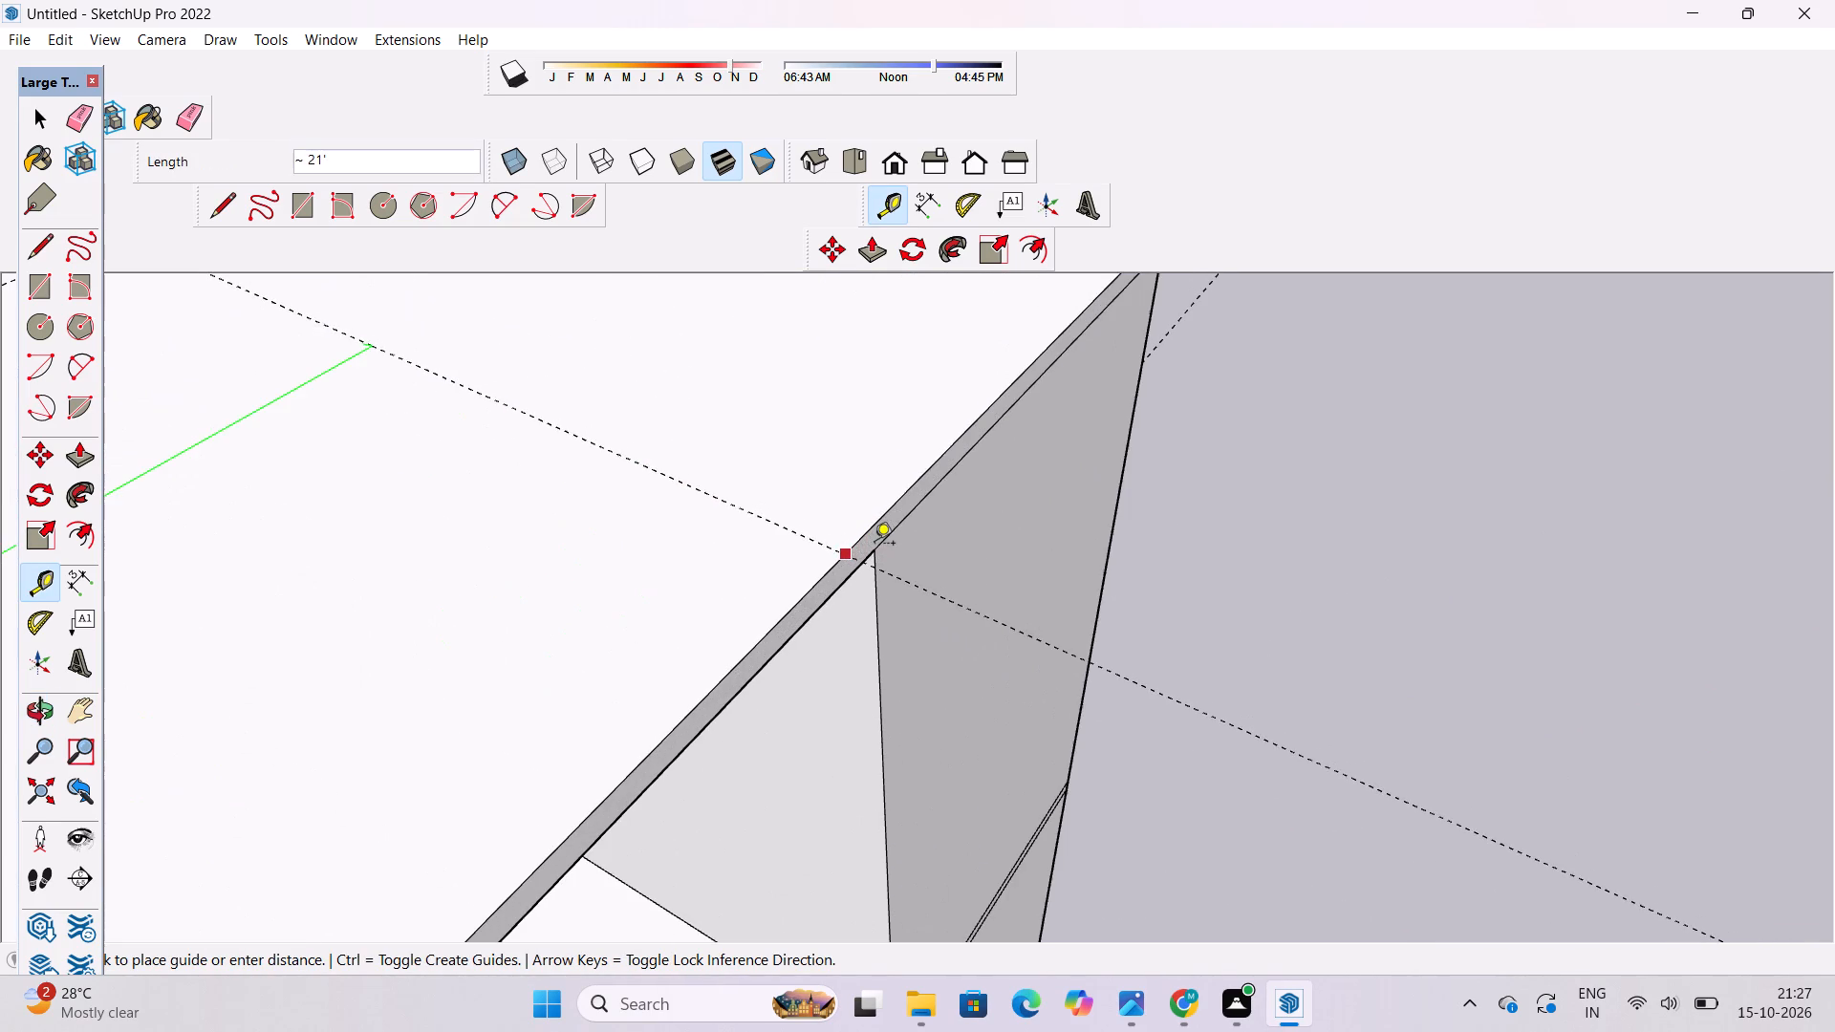
left_click(867, 527)
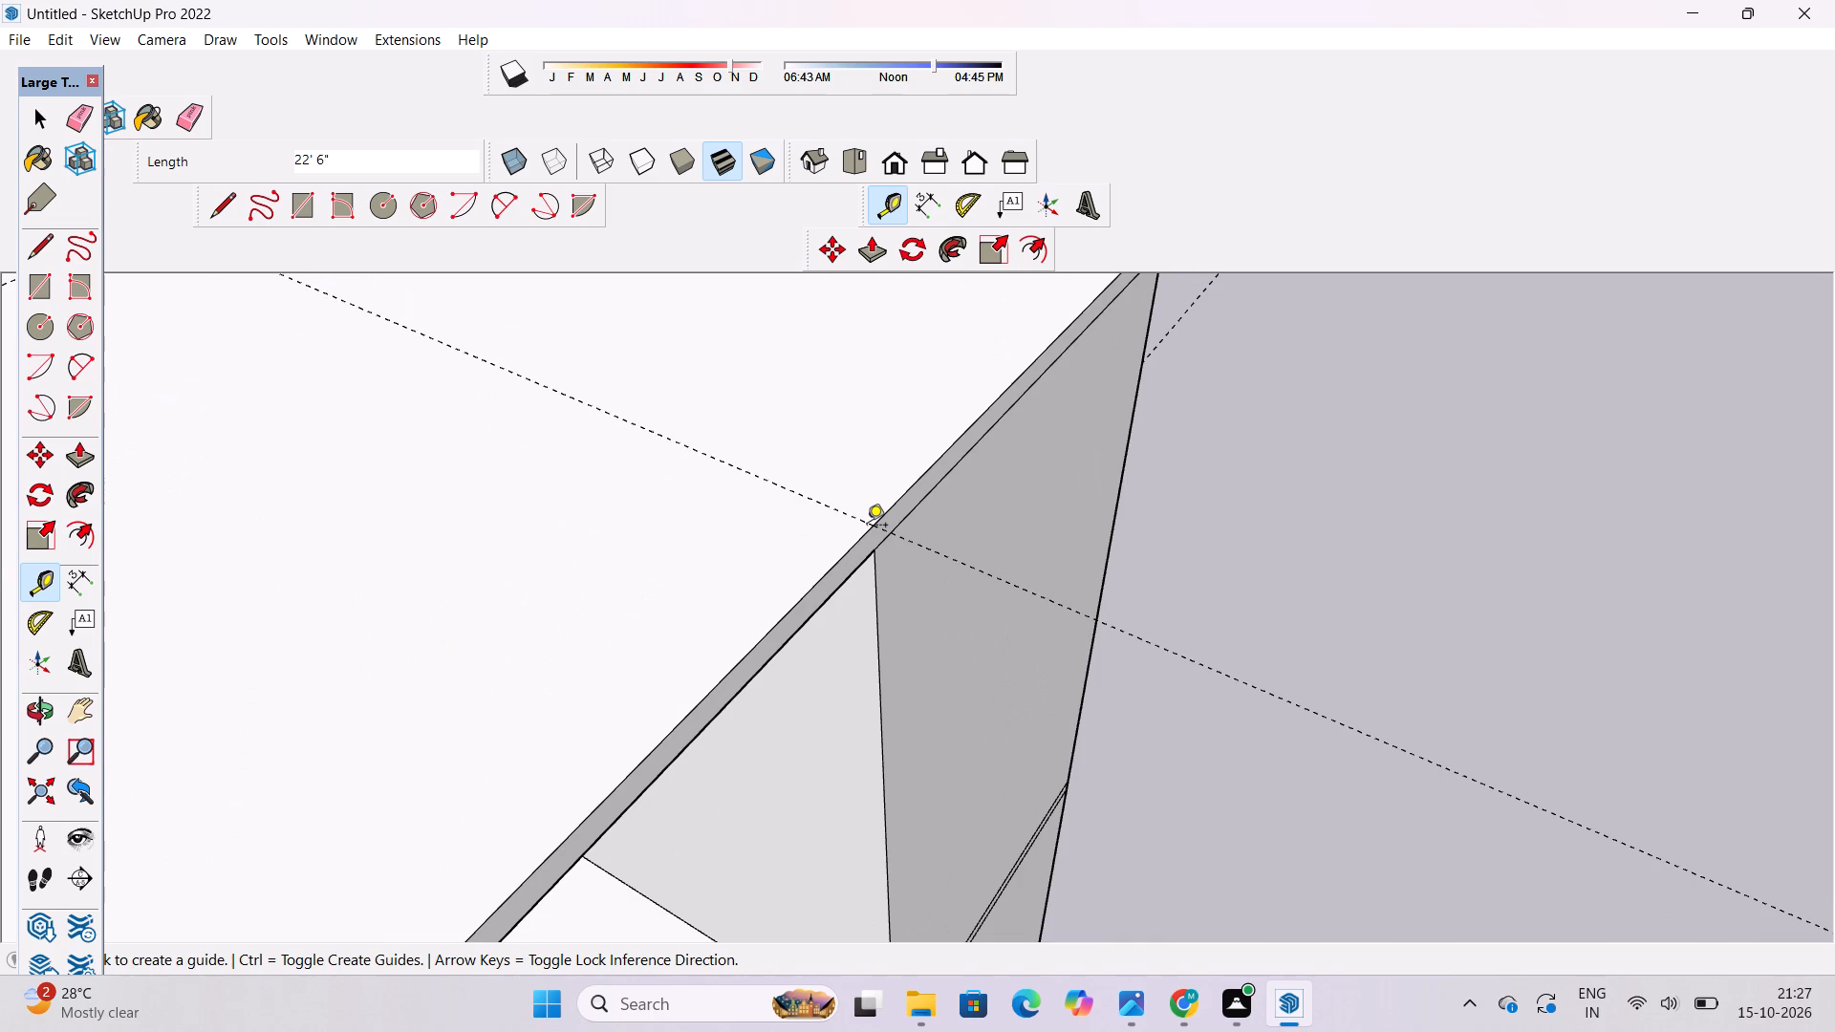
Draw a 1' vertical line on the top slab's side edge face, from the wall corner to the slab's top edge.
key("l")
scroll(886, 573, "up", 6)
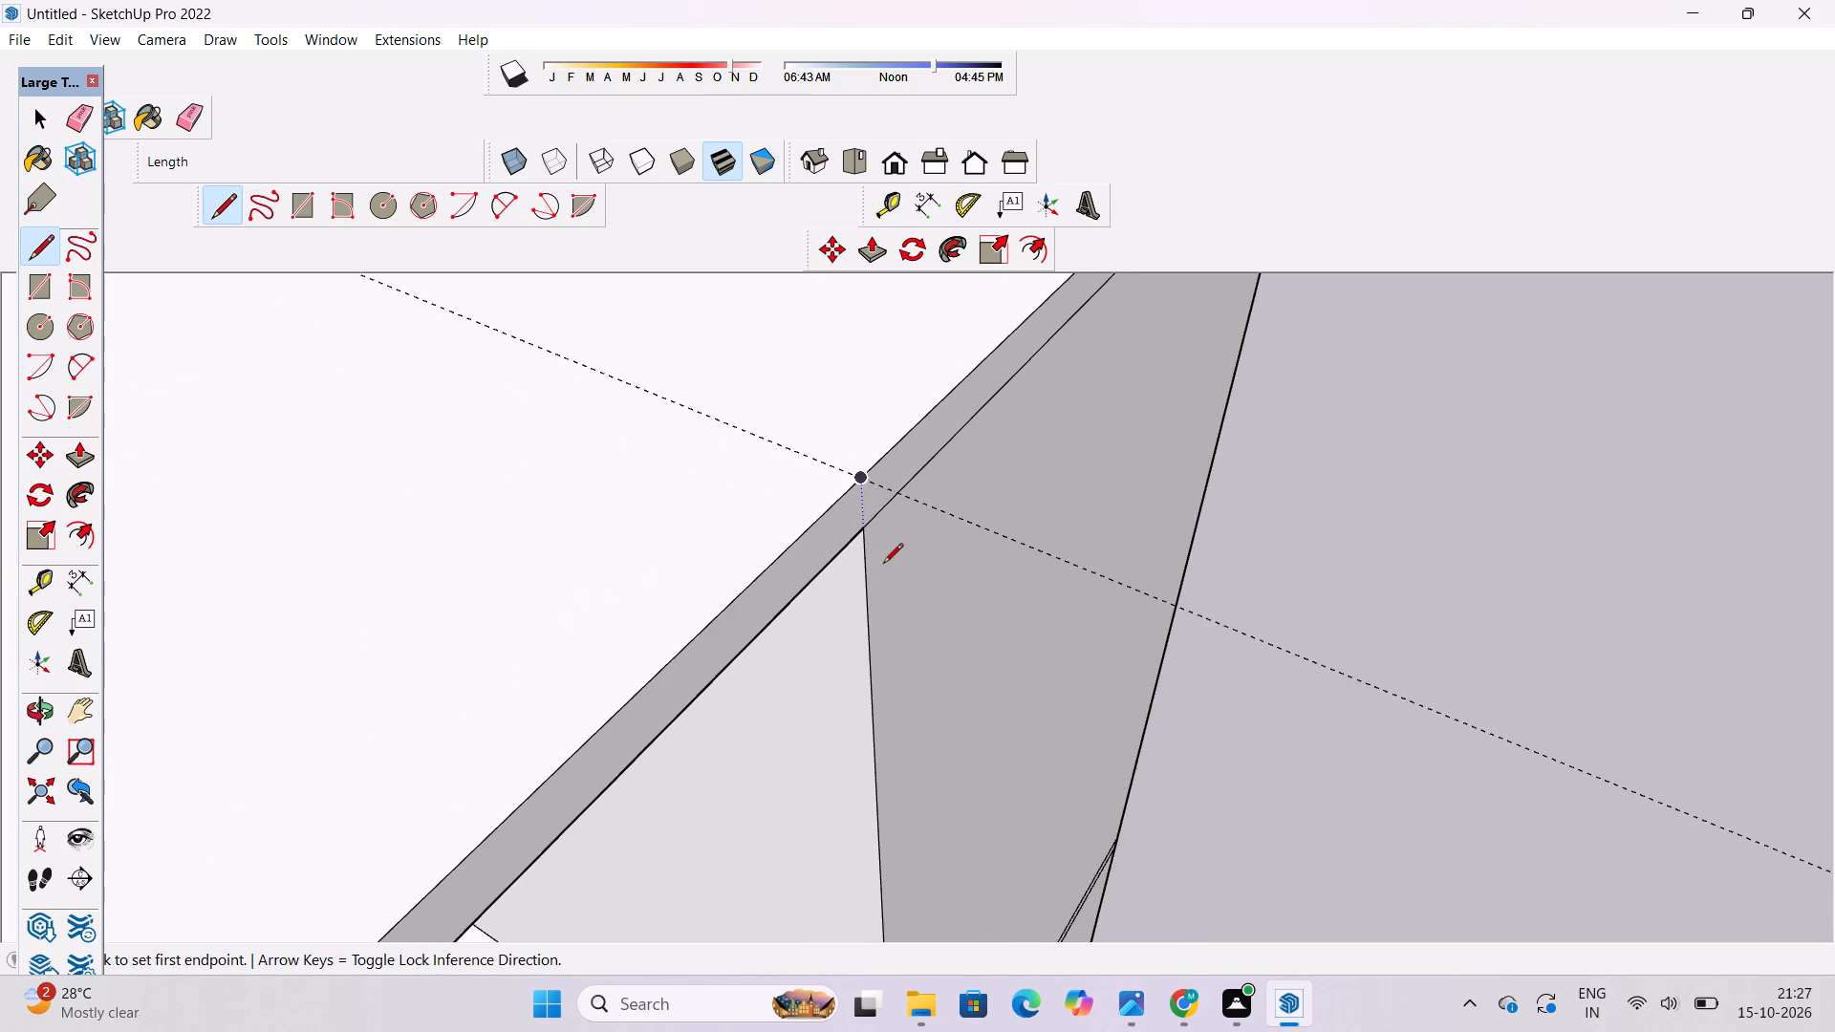
scroll(883, 565, "up", 4)
left_click(848, 514)
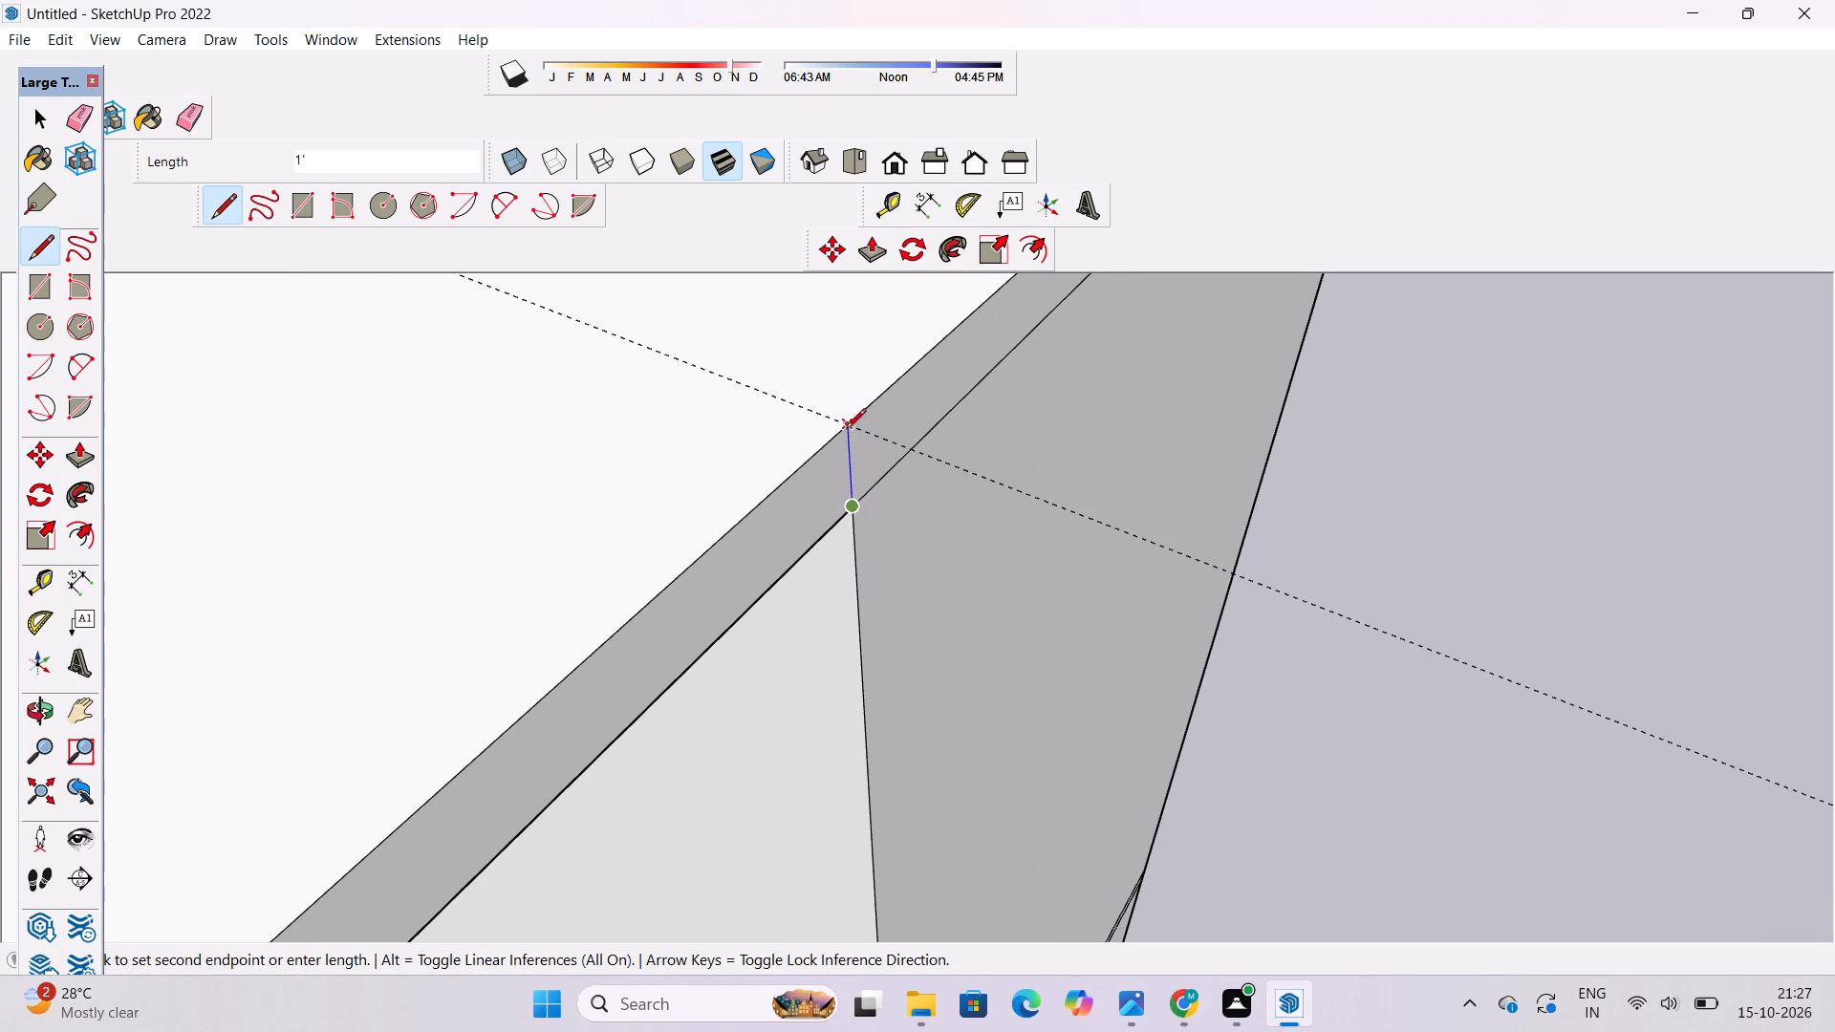
left_click(847, 426)
Examine the top slab's upper face and its two crossing guides from several raised angles.
key("o")
scroll(853, 437, "down", 7)
left_click_drag(585, 529, 1093, 478)
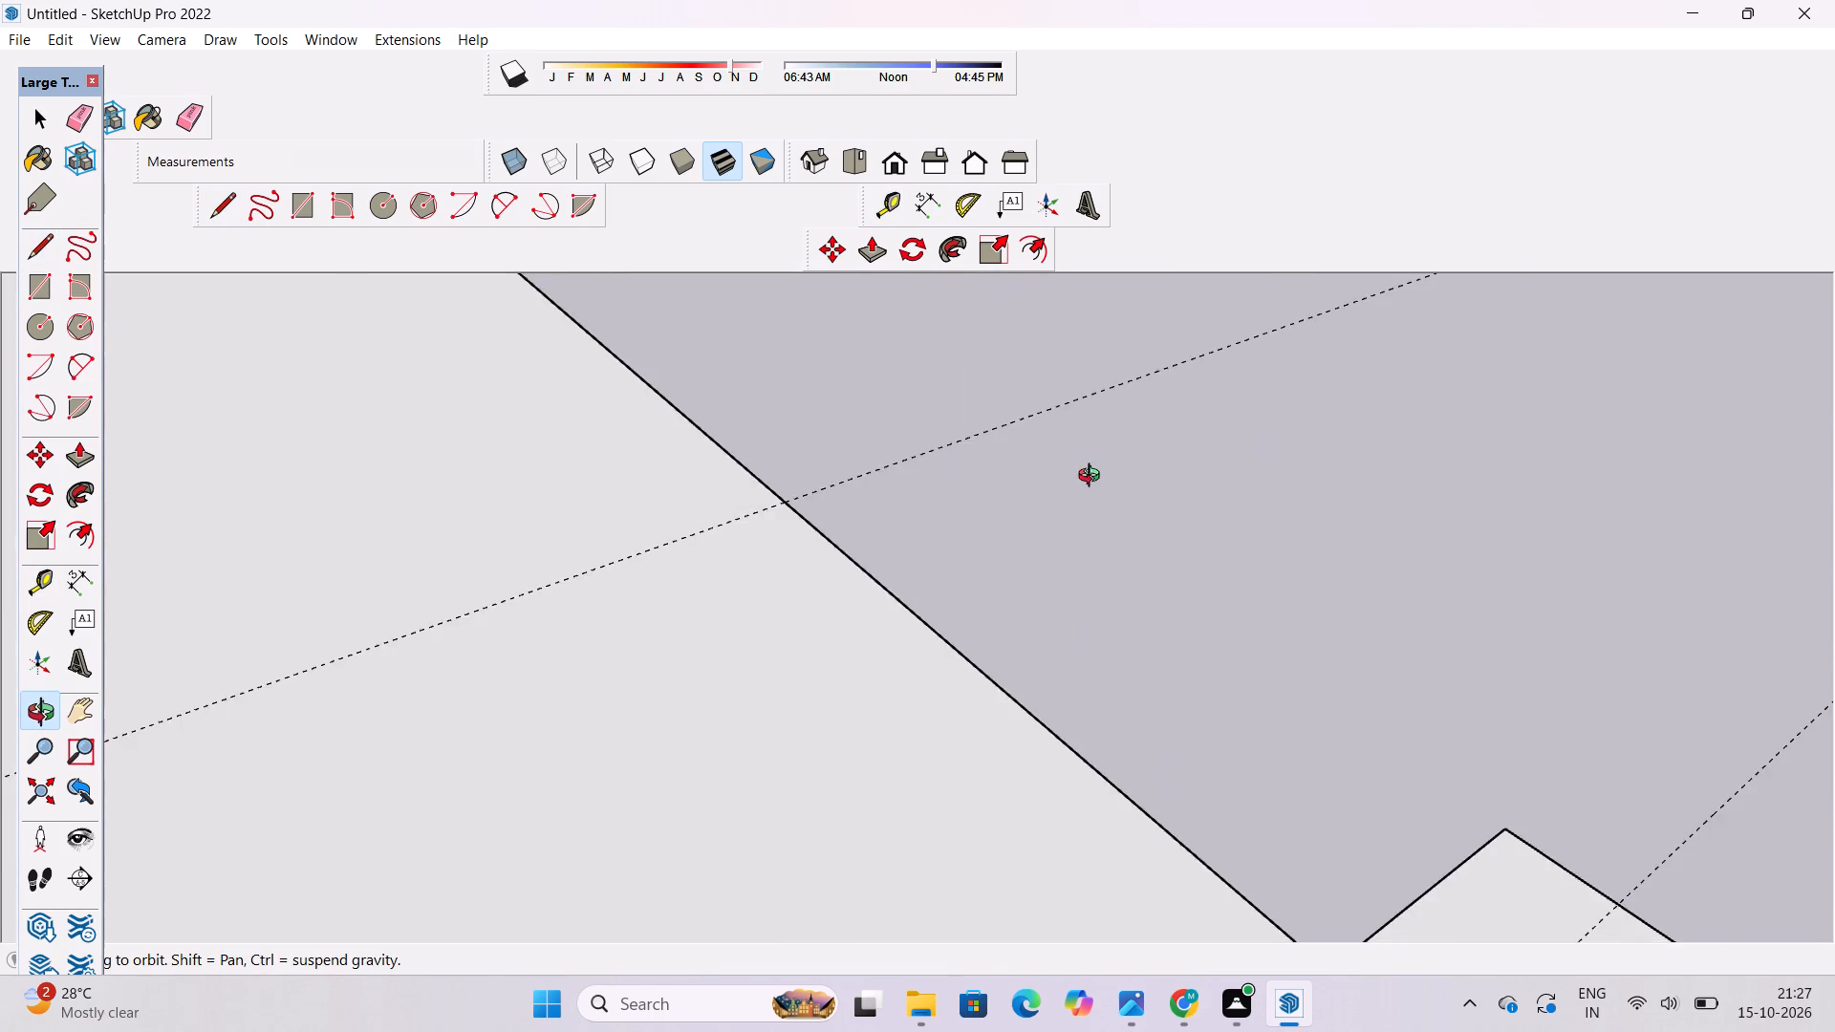
scroll(1094, 474, "down", 17)
left_click_drag(1120, 497, 959, 588)
scroll(1016, 505, "up", 5)
left_click_drag(1016, 500, 745, 593)
left_click_drag(768, 651, 694, 660)
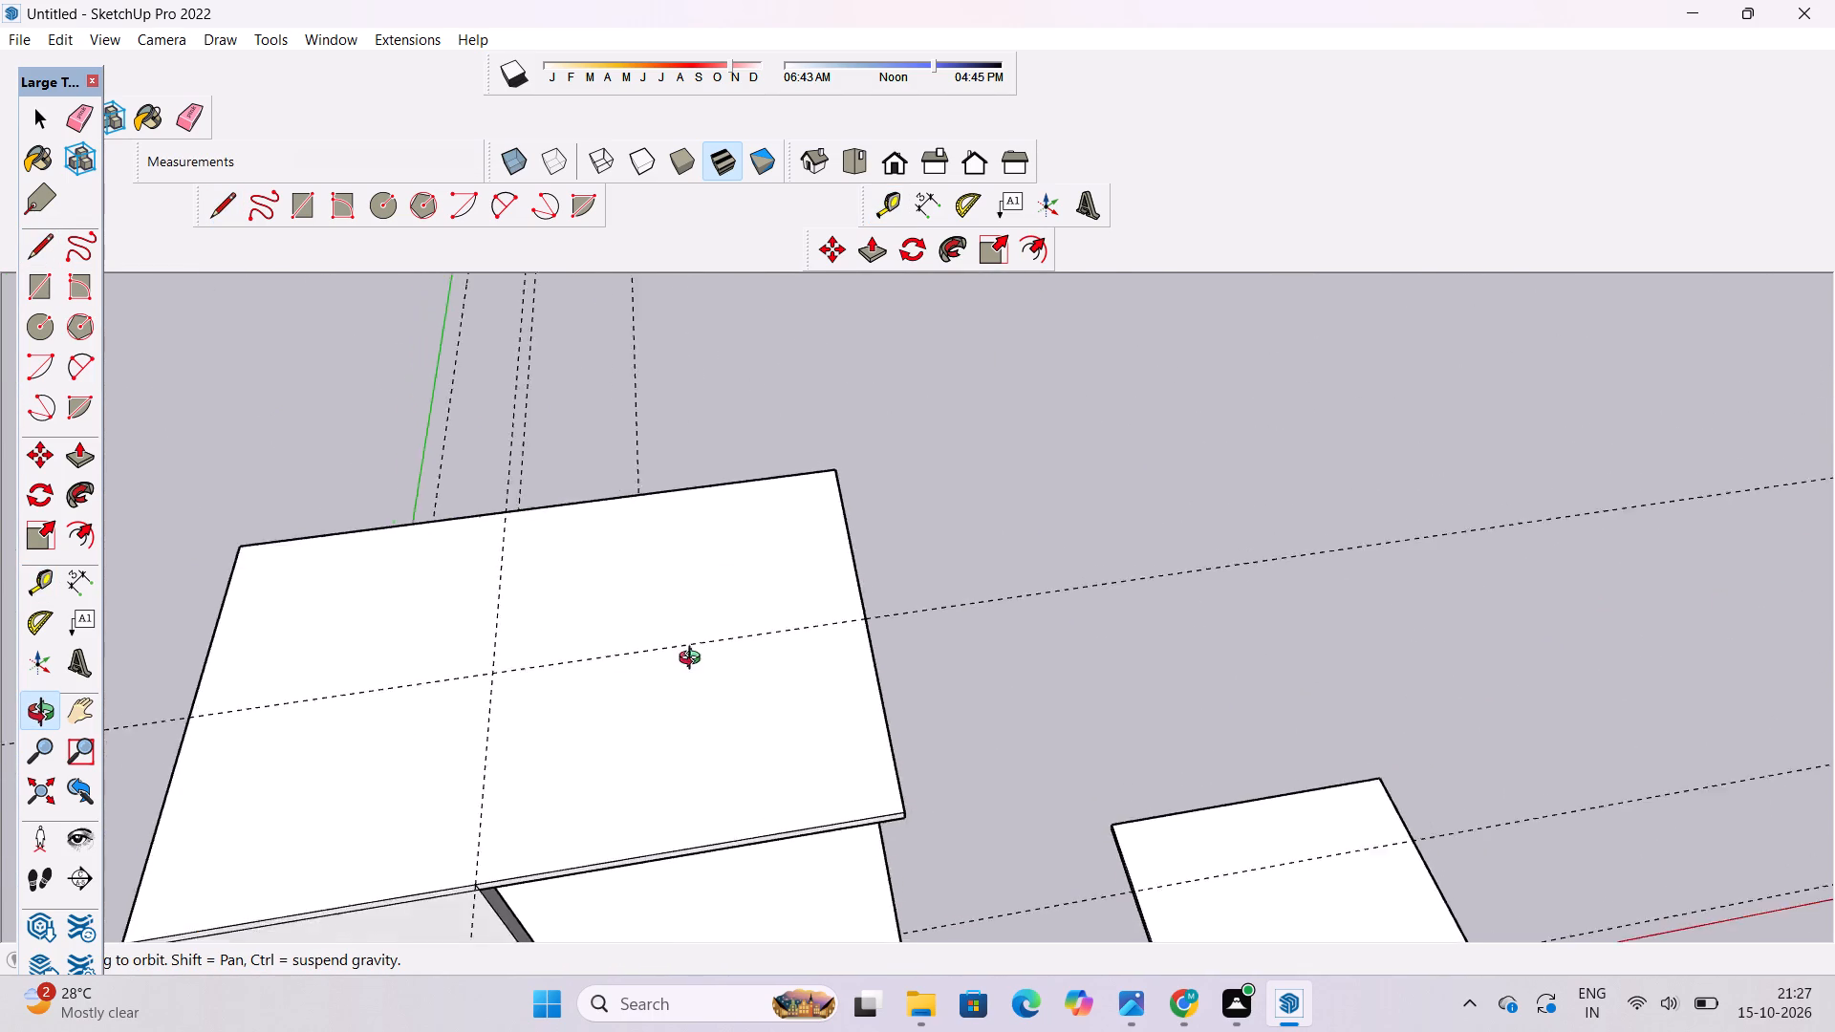
left_click_drag(694, 660, 622, 660)
left_click_drag(616, 659, 744, 679, "shift")
left_click_drag(753, 678, 688, 655)
left_click_drag(671, 643, 717, 665)
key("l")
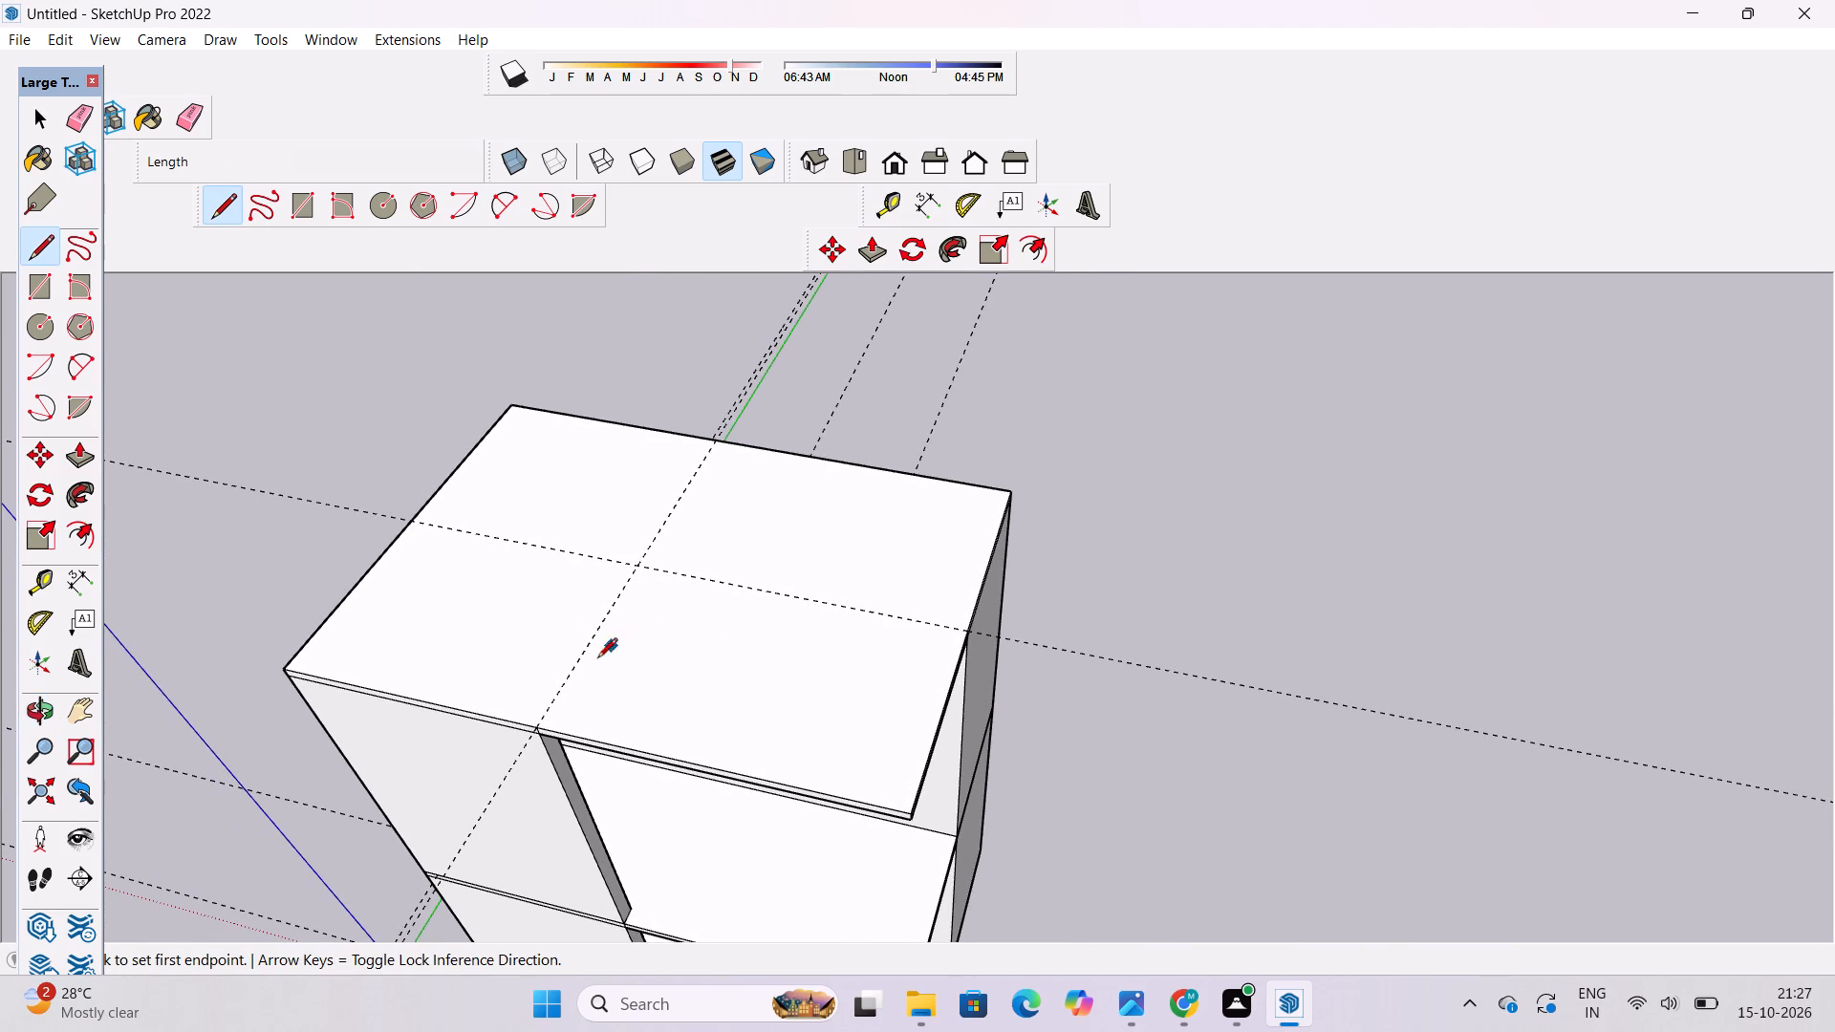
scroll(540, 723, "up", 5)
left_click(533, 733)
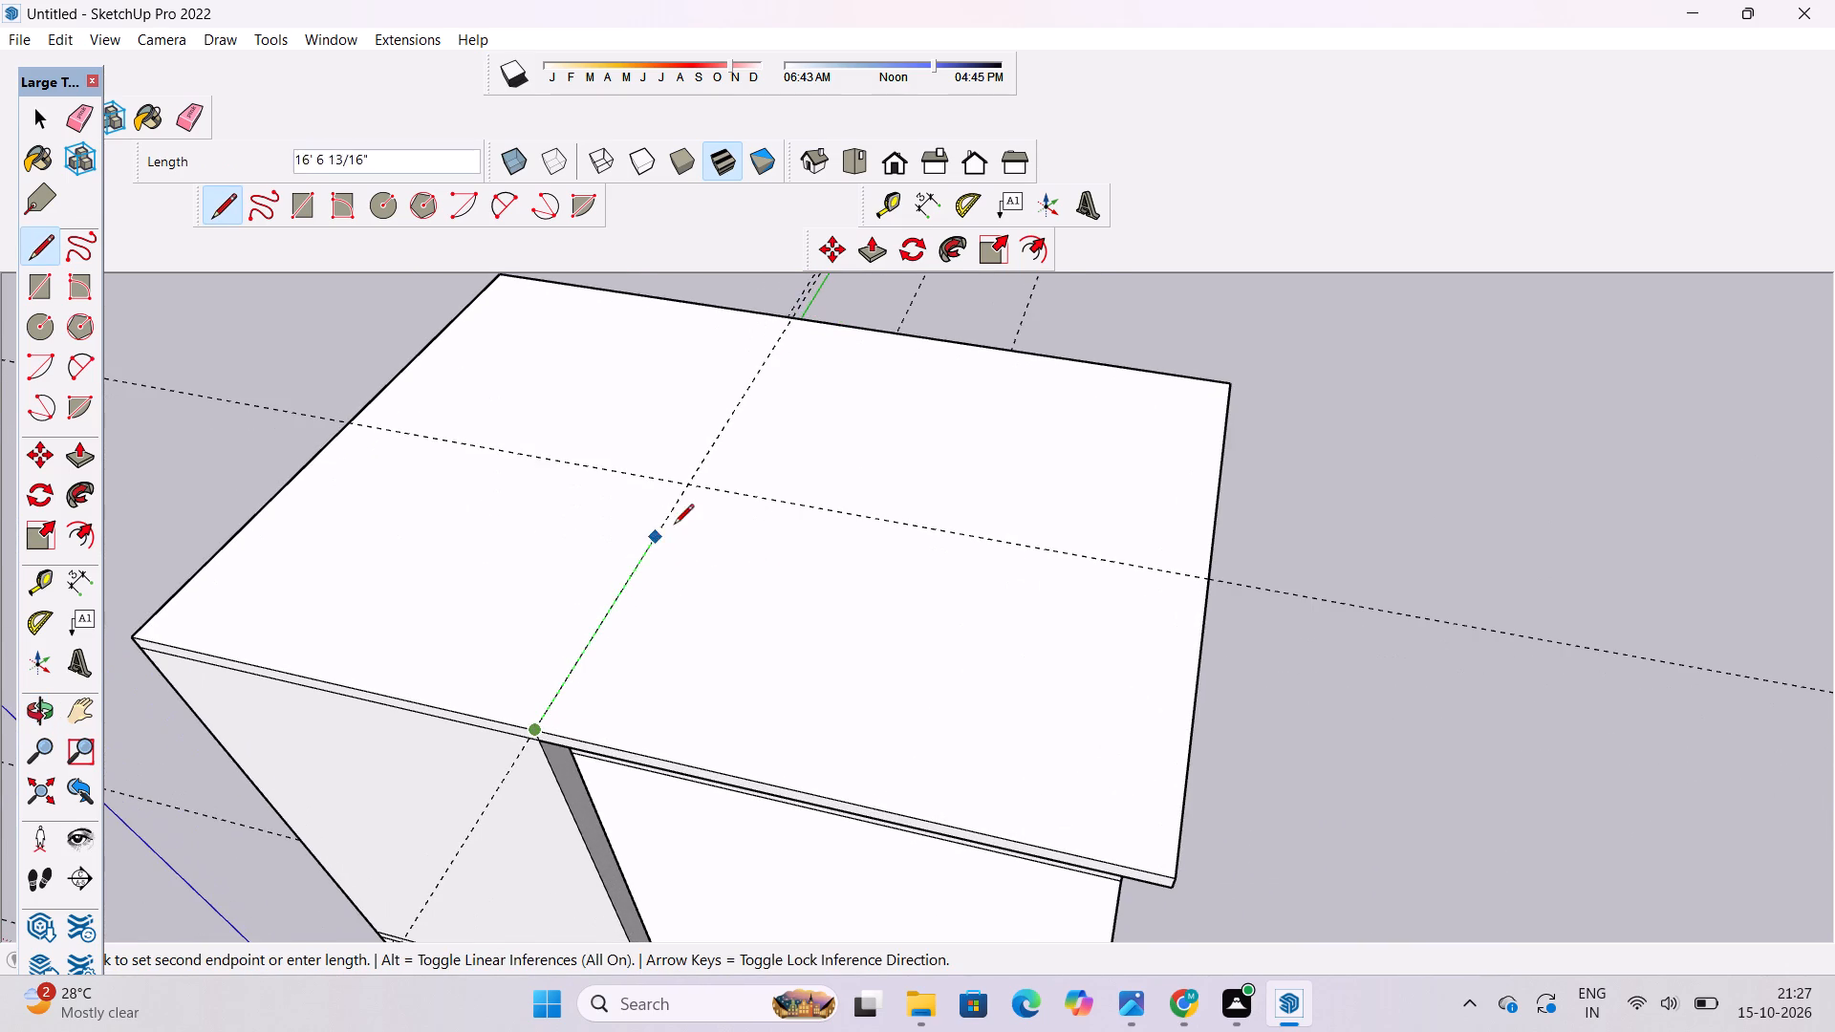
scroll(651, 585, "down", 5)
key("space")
Draw a 65' line across the top slab's upper face along the guide parallel to its front edge, from side edge to side edge.
key("l")
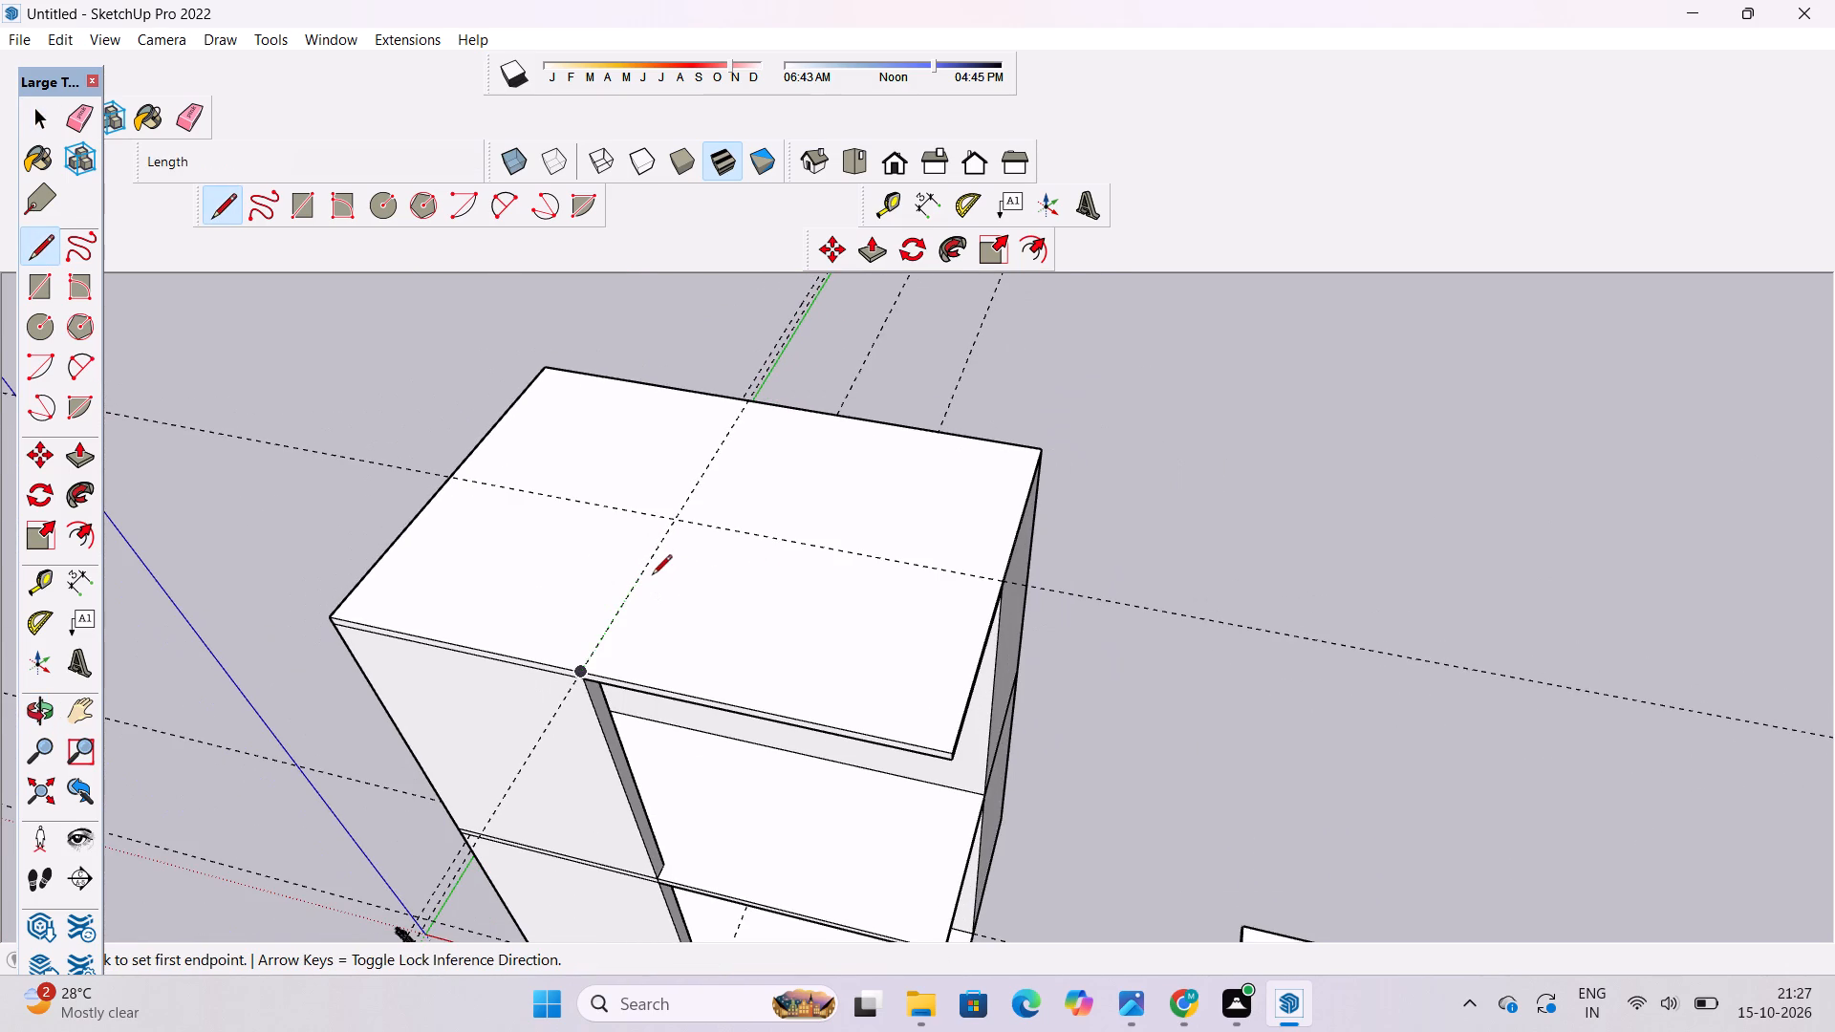
scroll(653, 570, "up", 4)
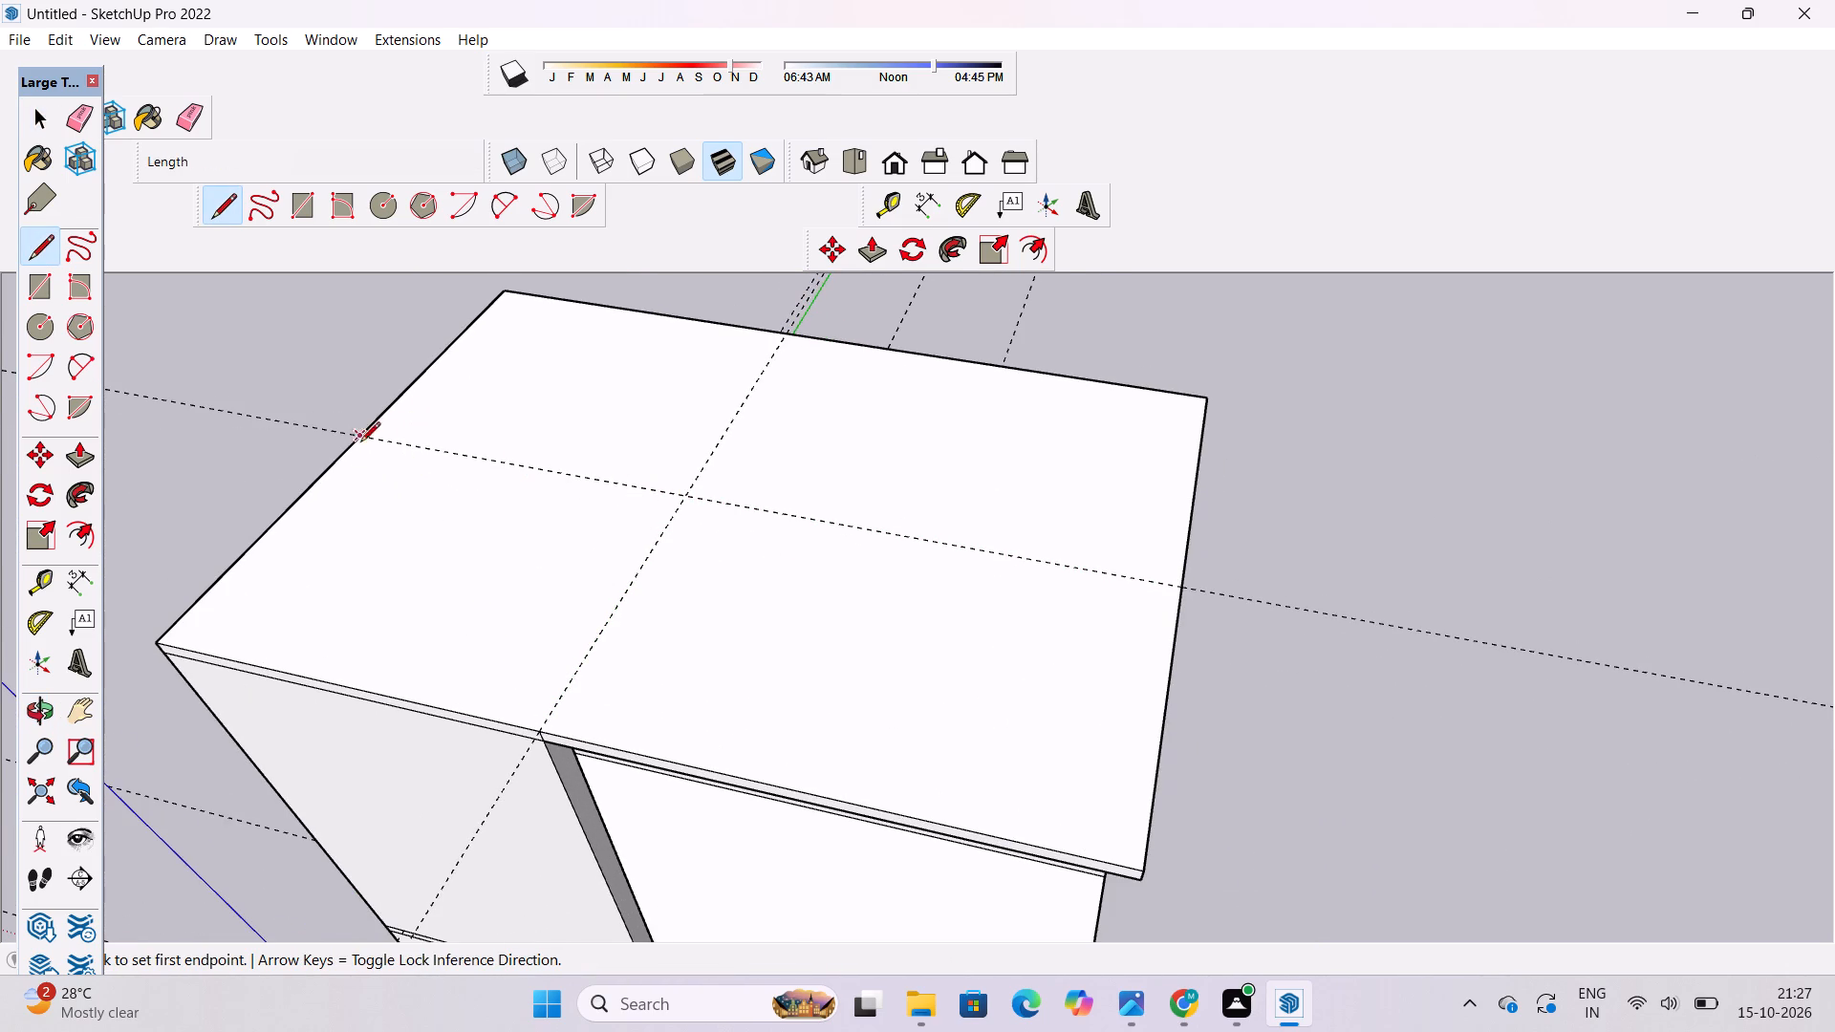
left_click(362, 438)
scroll(444, 449, "down", 6)
scroll(745, 540, "up", 6)
left_click(958, 518)
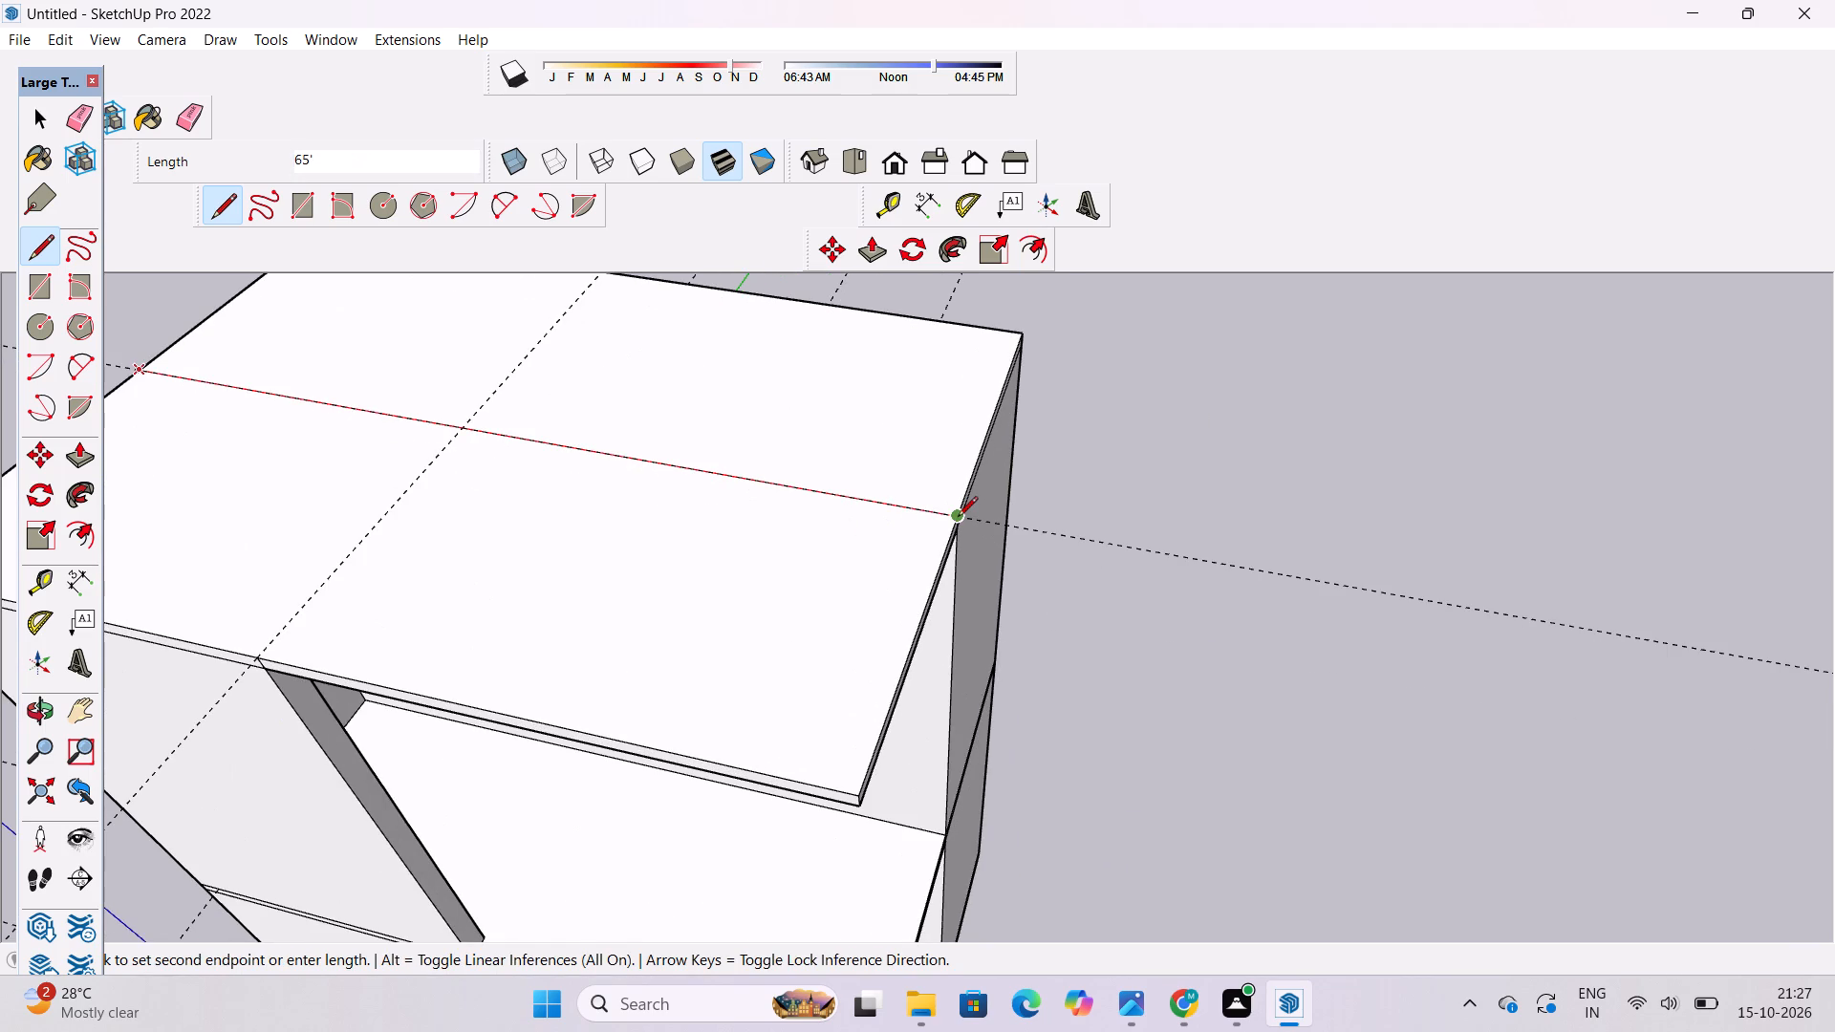
key("space")
Examine the divided top slab and the building's closed side and remaining guides from several angles around the model.
type("o")
scroll(995, 413, "down", 11)
left_click_drag(589, 522, 835, 505)
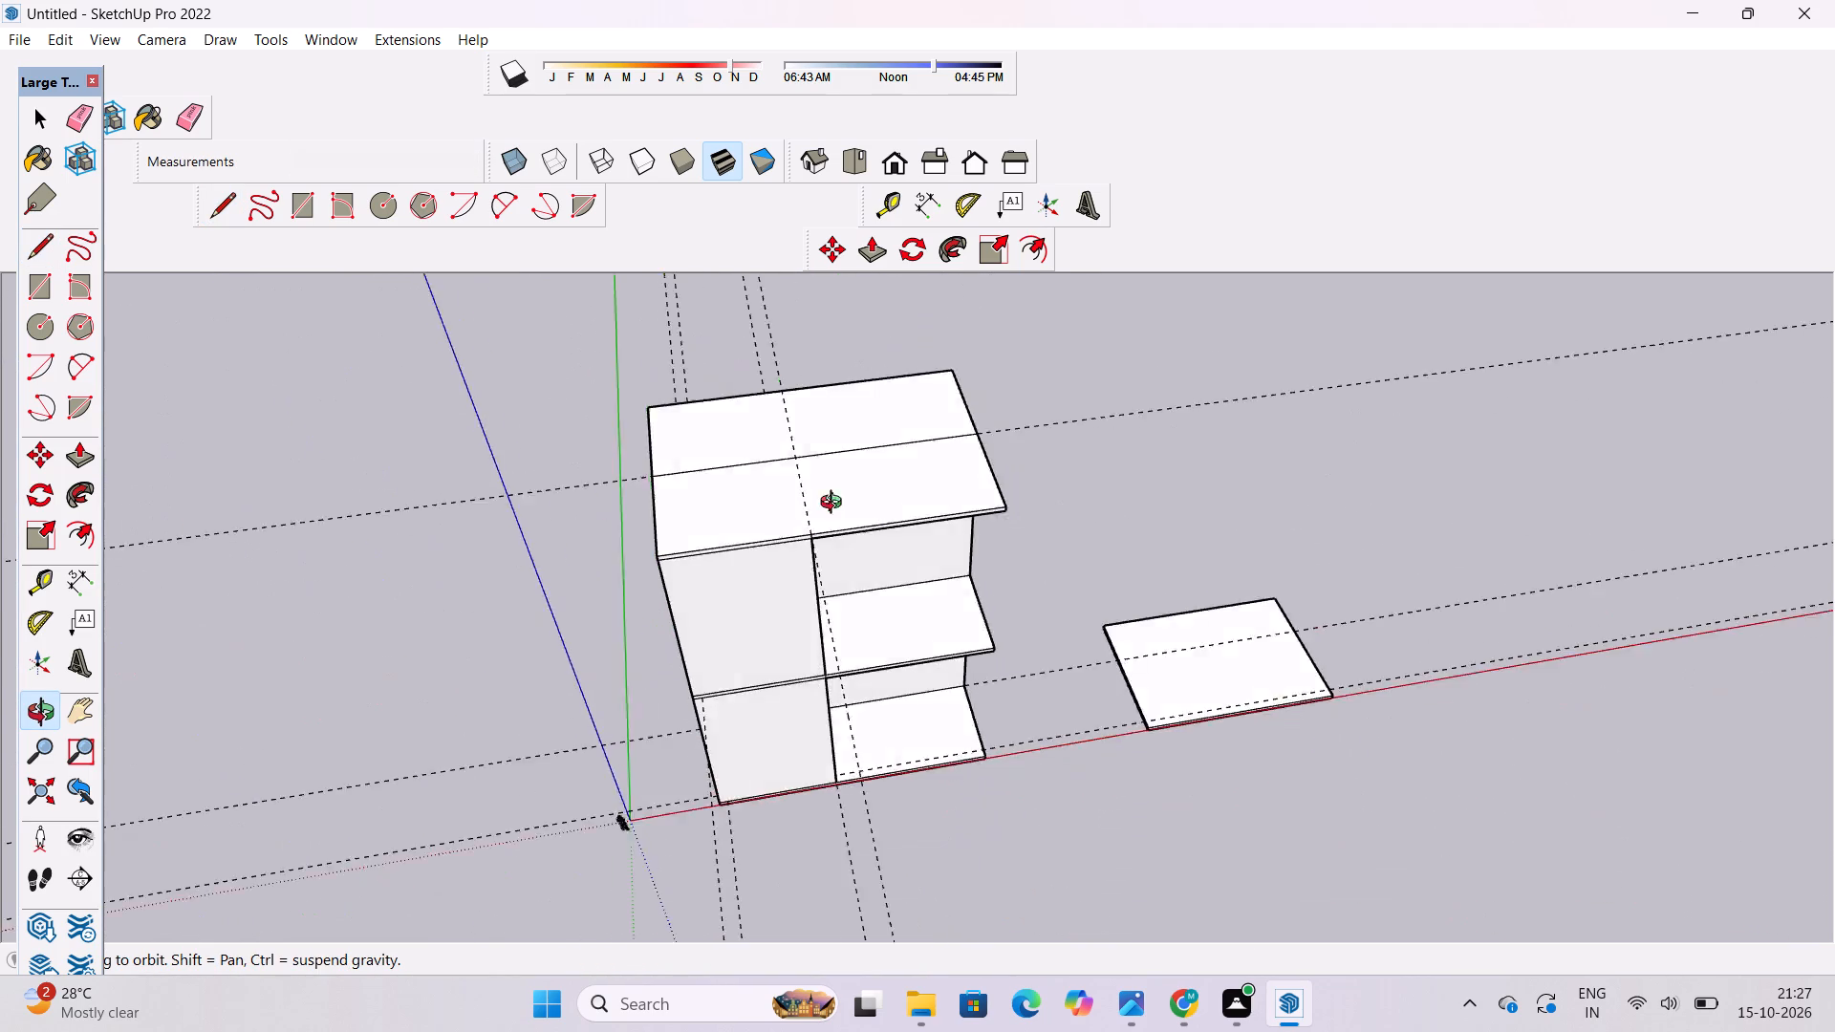
left_click_drag(835, 505, 999, 418)
scroll(815, 443, "down", 3)
left_click_drag(810, 440, 955, 521)
left_click_drag(777, 500, 849, 558, "shift")
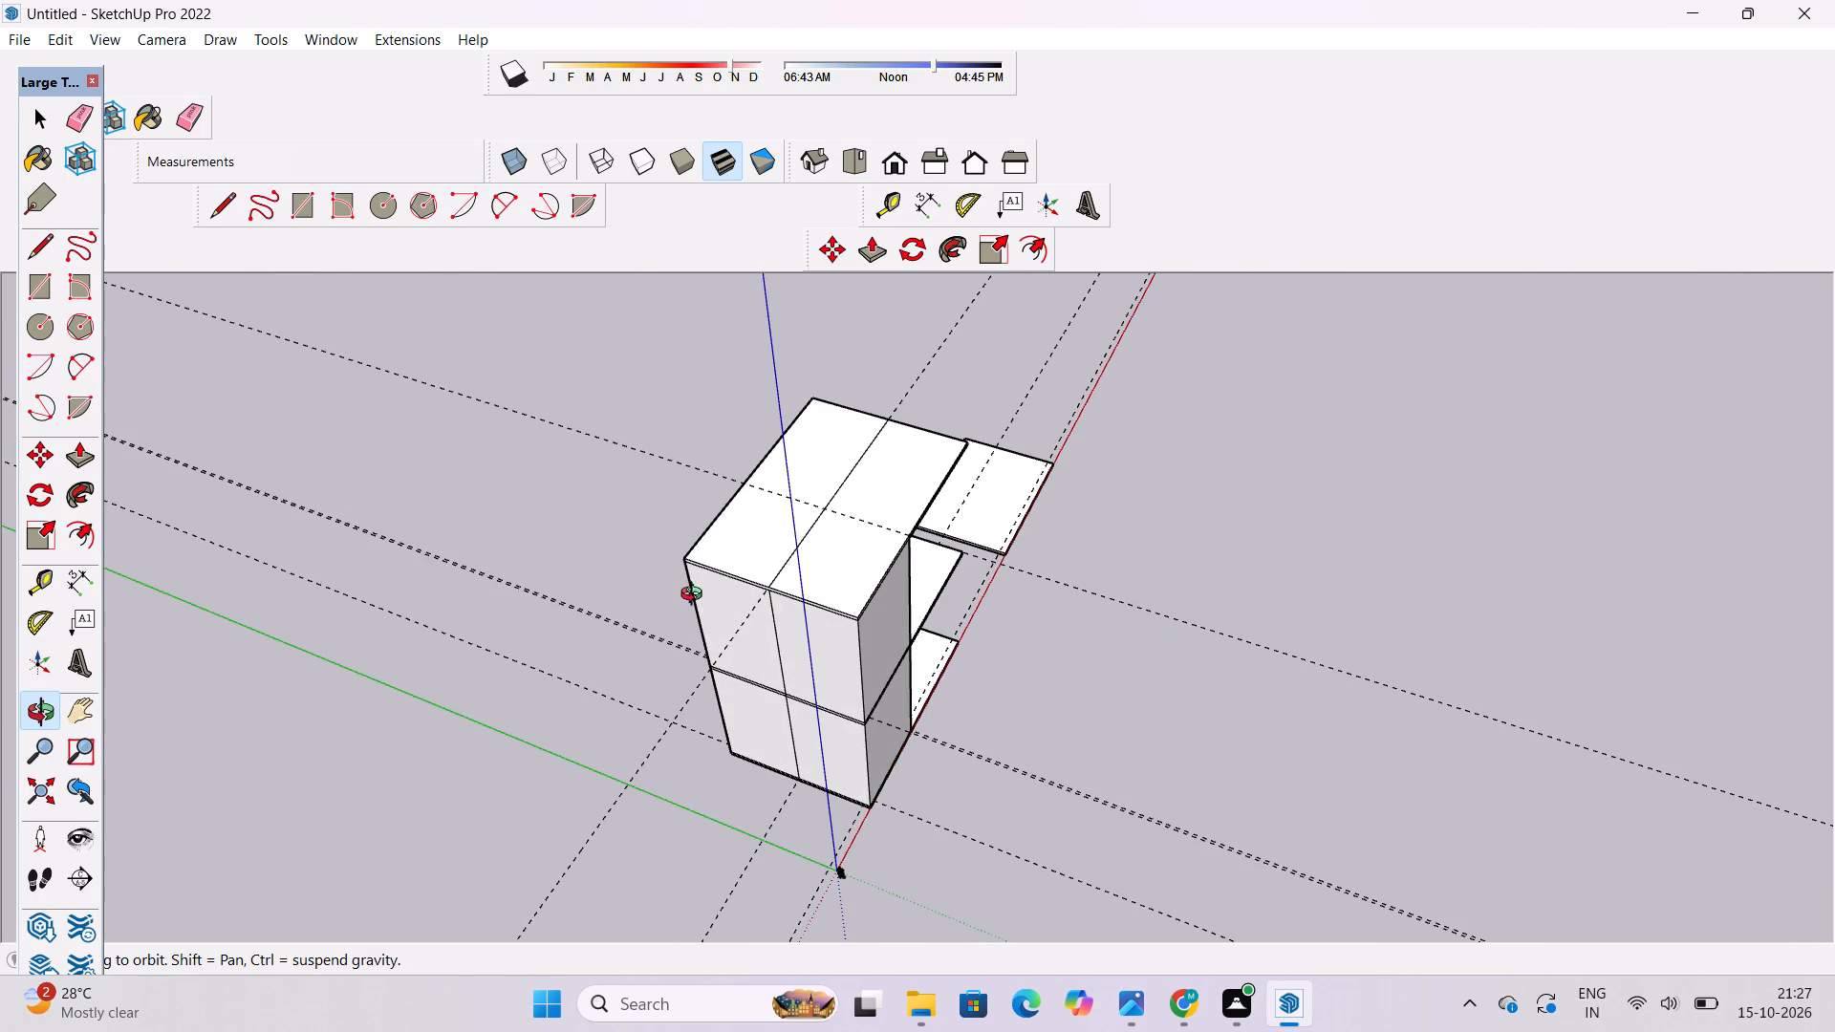
left_click_drag(681, 583, 724, 516, "shift")
left_click_drag(724, 516, 765, 624)
scroll(649, 644, "up", 3)
left_click_drag(644, 623, 752, 707, "shift")
left_click_drag(752, 692, 766, 629)
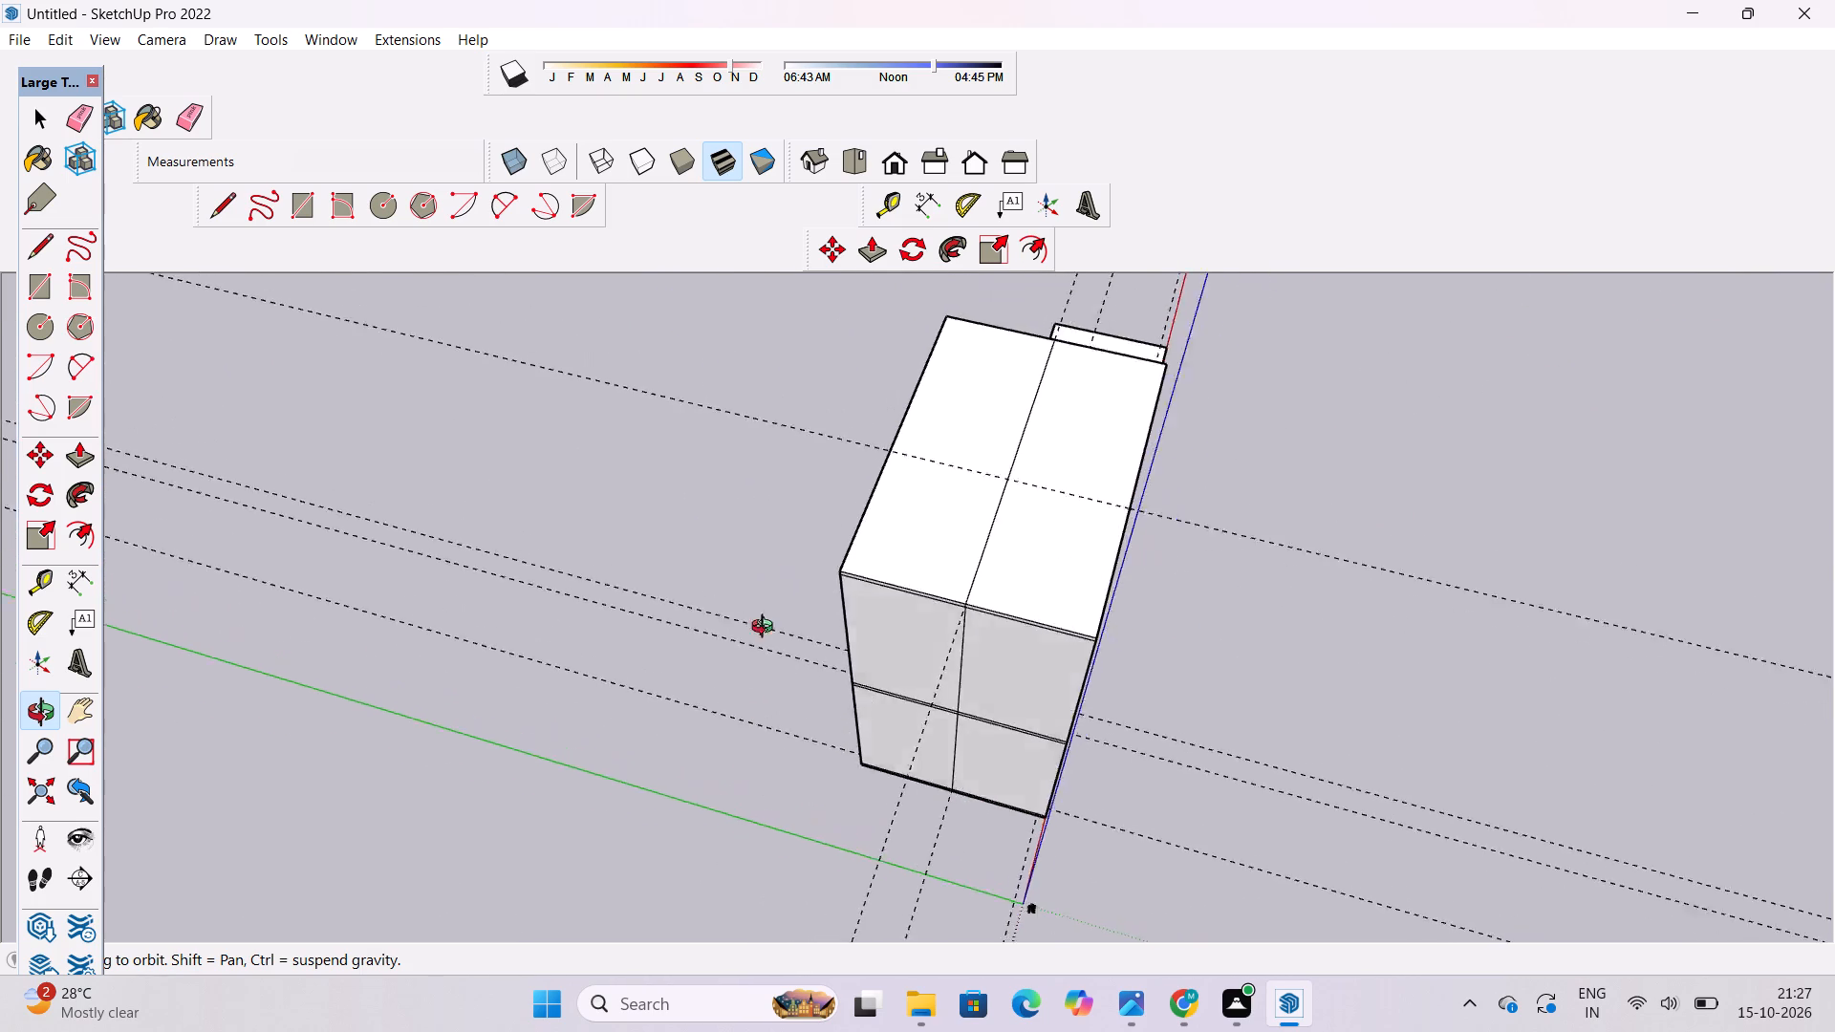
left_click_drag(766, 629, 810, 538)
scroll(814, 532, "down", 5)
left_click_drag(754, 566, 853, 602, "shift")
left_click_drag(853, 602, 942, 484)
left_click_drag(879, 596, 880, 613, "shift")
left_click_drag(876, 619, 906, 613)
Erase the guides running parallel to the green axis, including the one crossing the top slab.
key("e")
left_click_drag(734, 585, 736, 747)
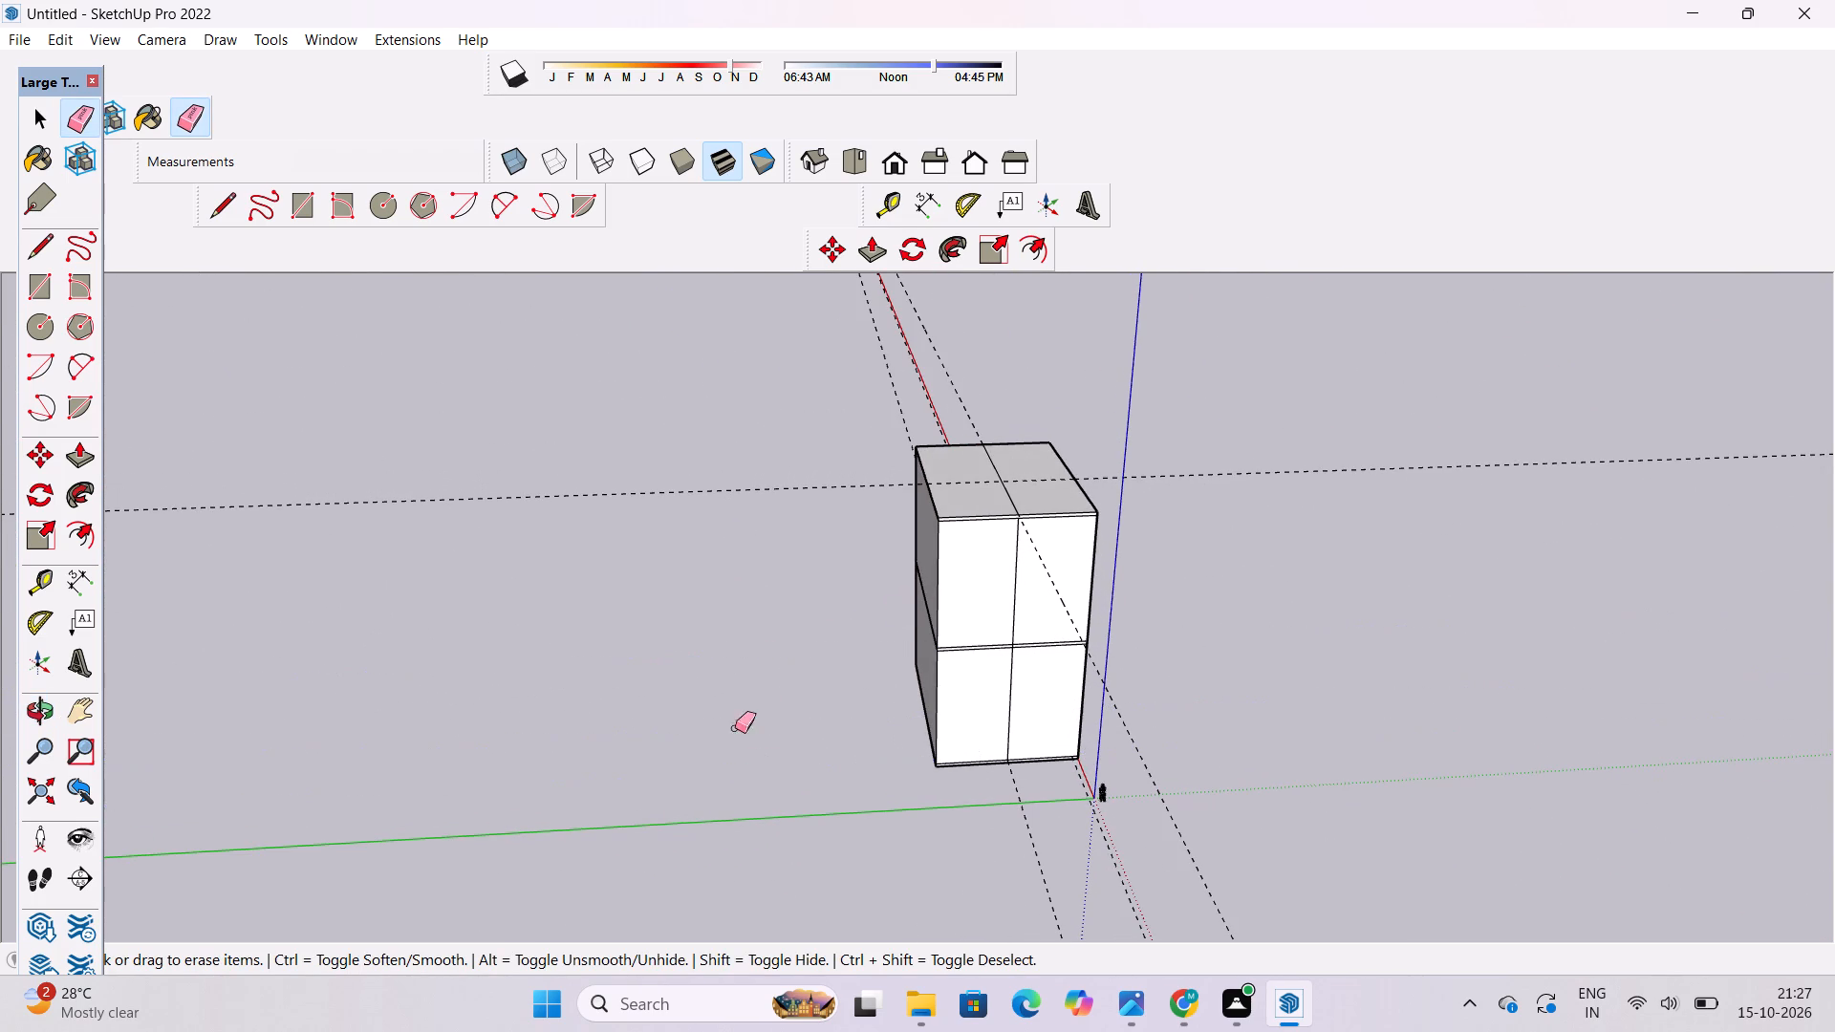
left_click_drag(729, 410, 761, 505)
Examine the building from its closed side around to the open front and the separate ground slab.
key("o")
left_click_drag(1089, 649, 793, 590)
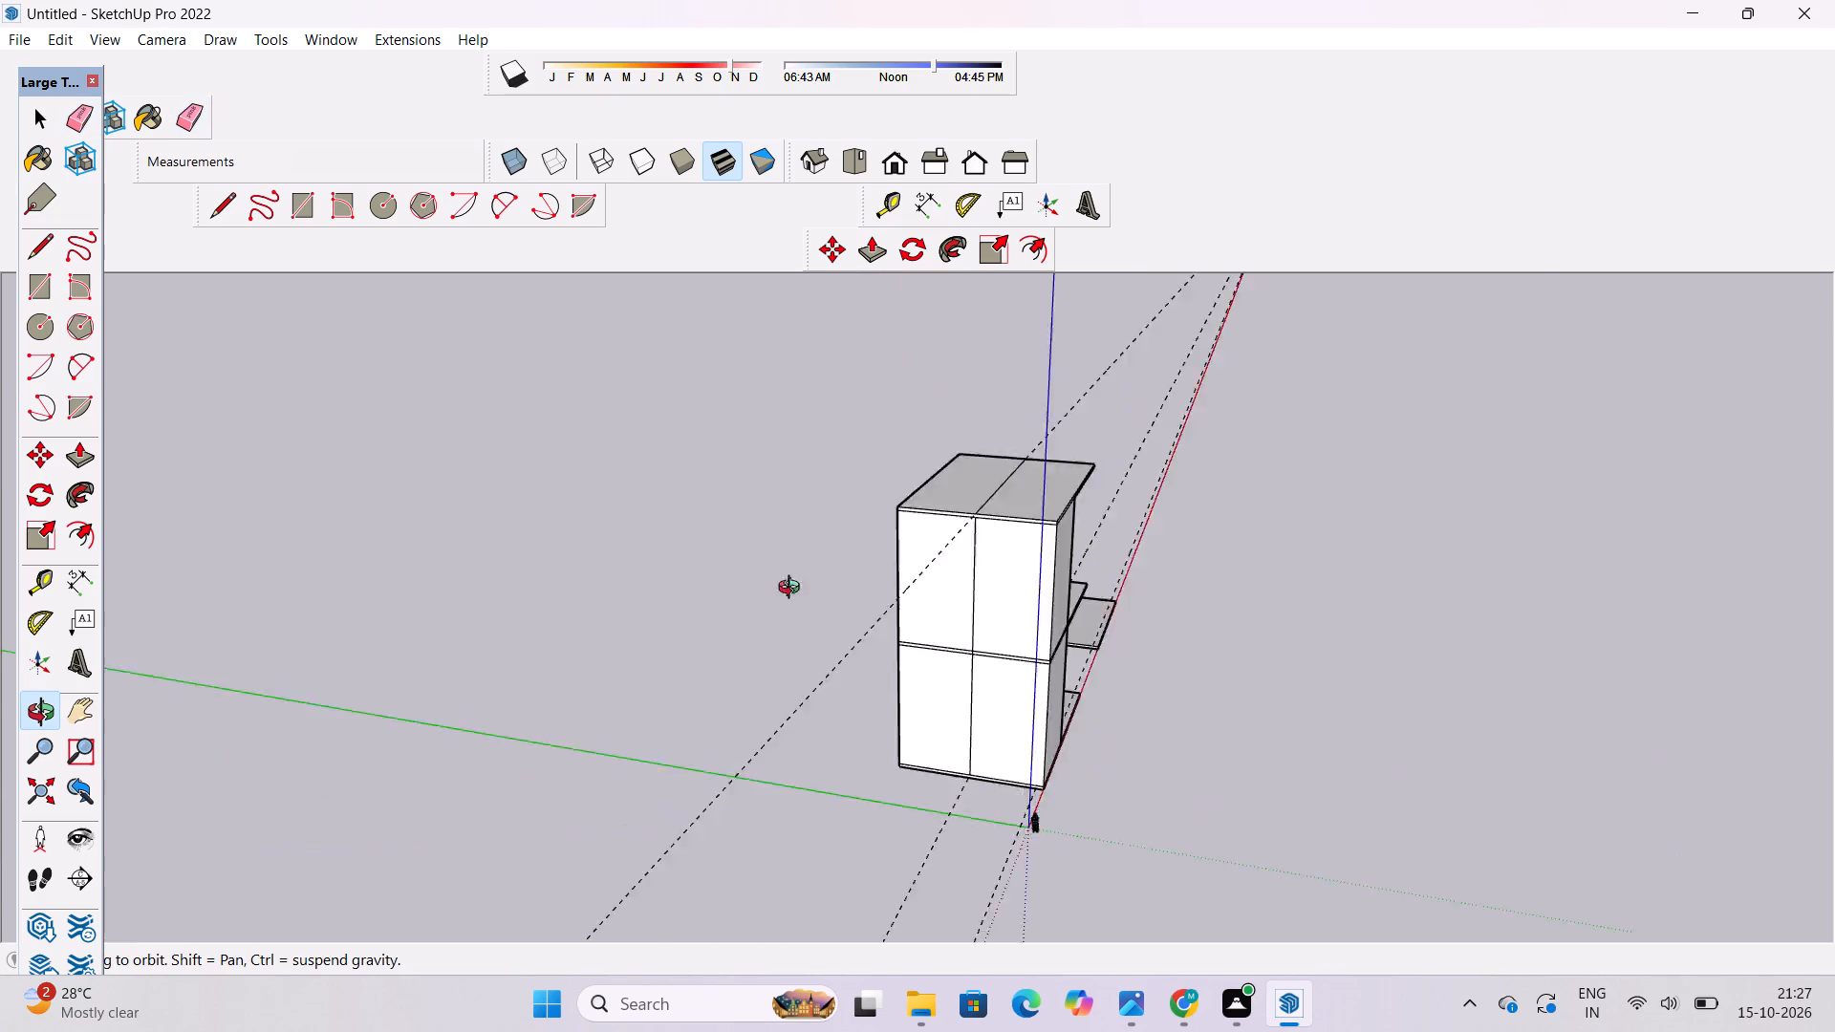
left_click_drag(793, 590, 705, 575)
left_click_drag(1227, 675, 955, 679)
scroll(1134, 673, "up", 4)
left_click_drag(1134, 673, 945, 587, "shift")
left_click_drag(940, 611, 943, 808)
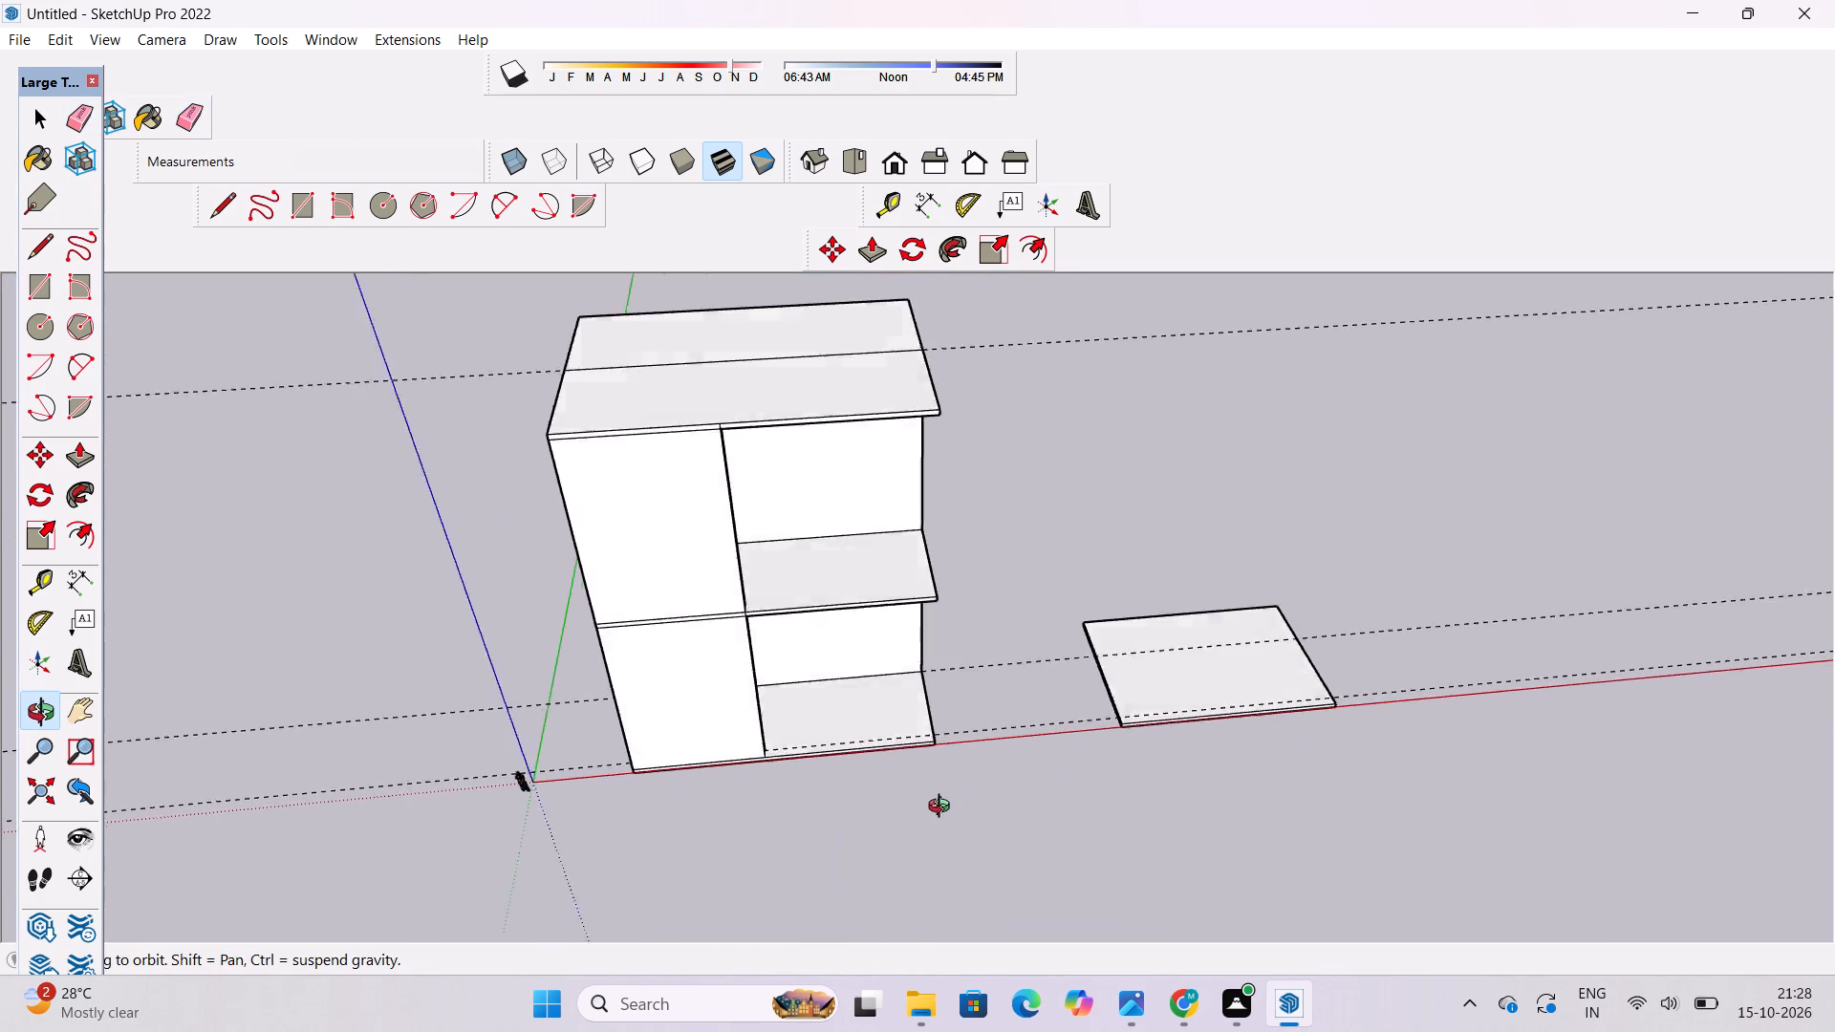
left_click_drag(943, 808, 944, 827)
Examine the open front's lower level, the intermediate slab and the separate ground slab at closer range.
scroll(943, 747, "up", 5)
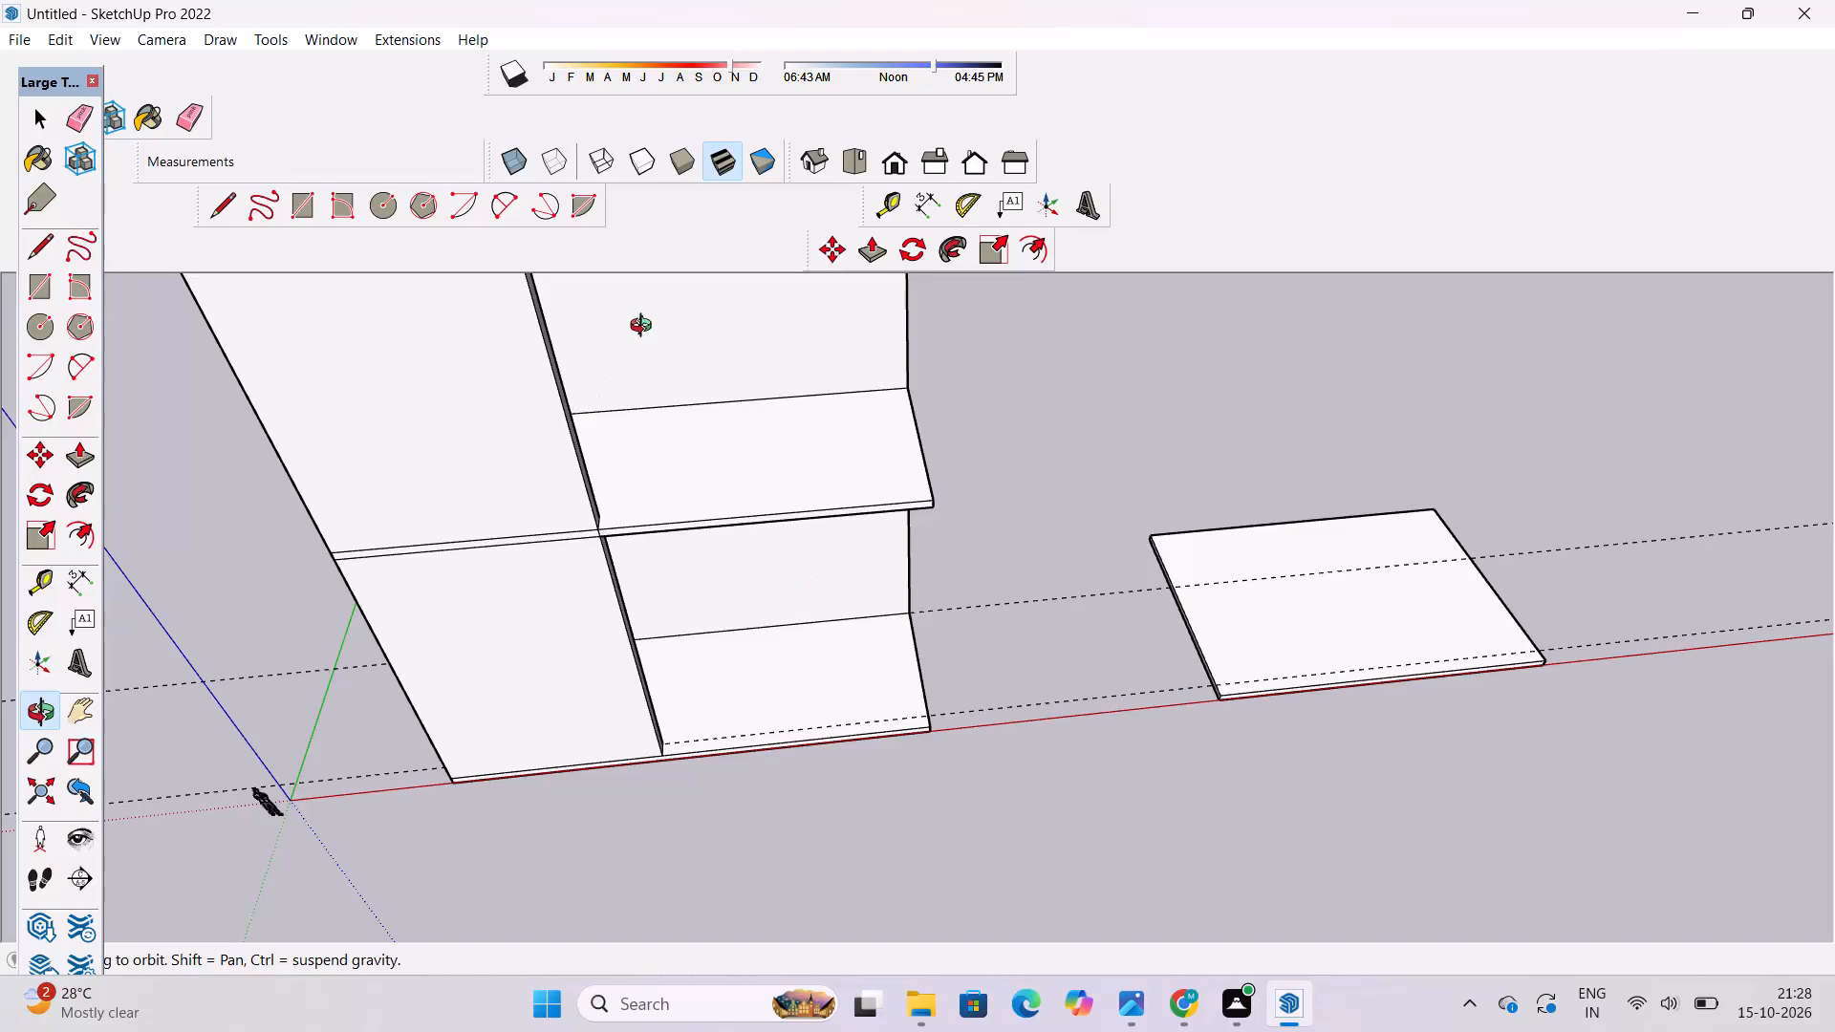
scroll(838, 529, "down", 4)
left_click_drag(841, 552, 820, 502, "shift")
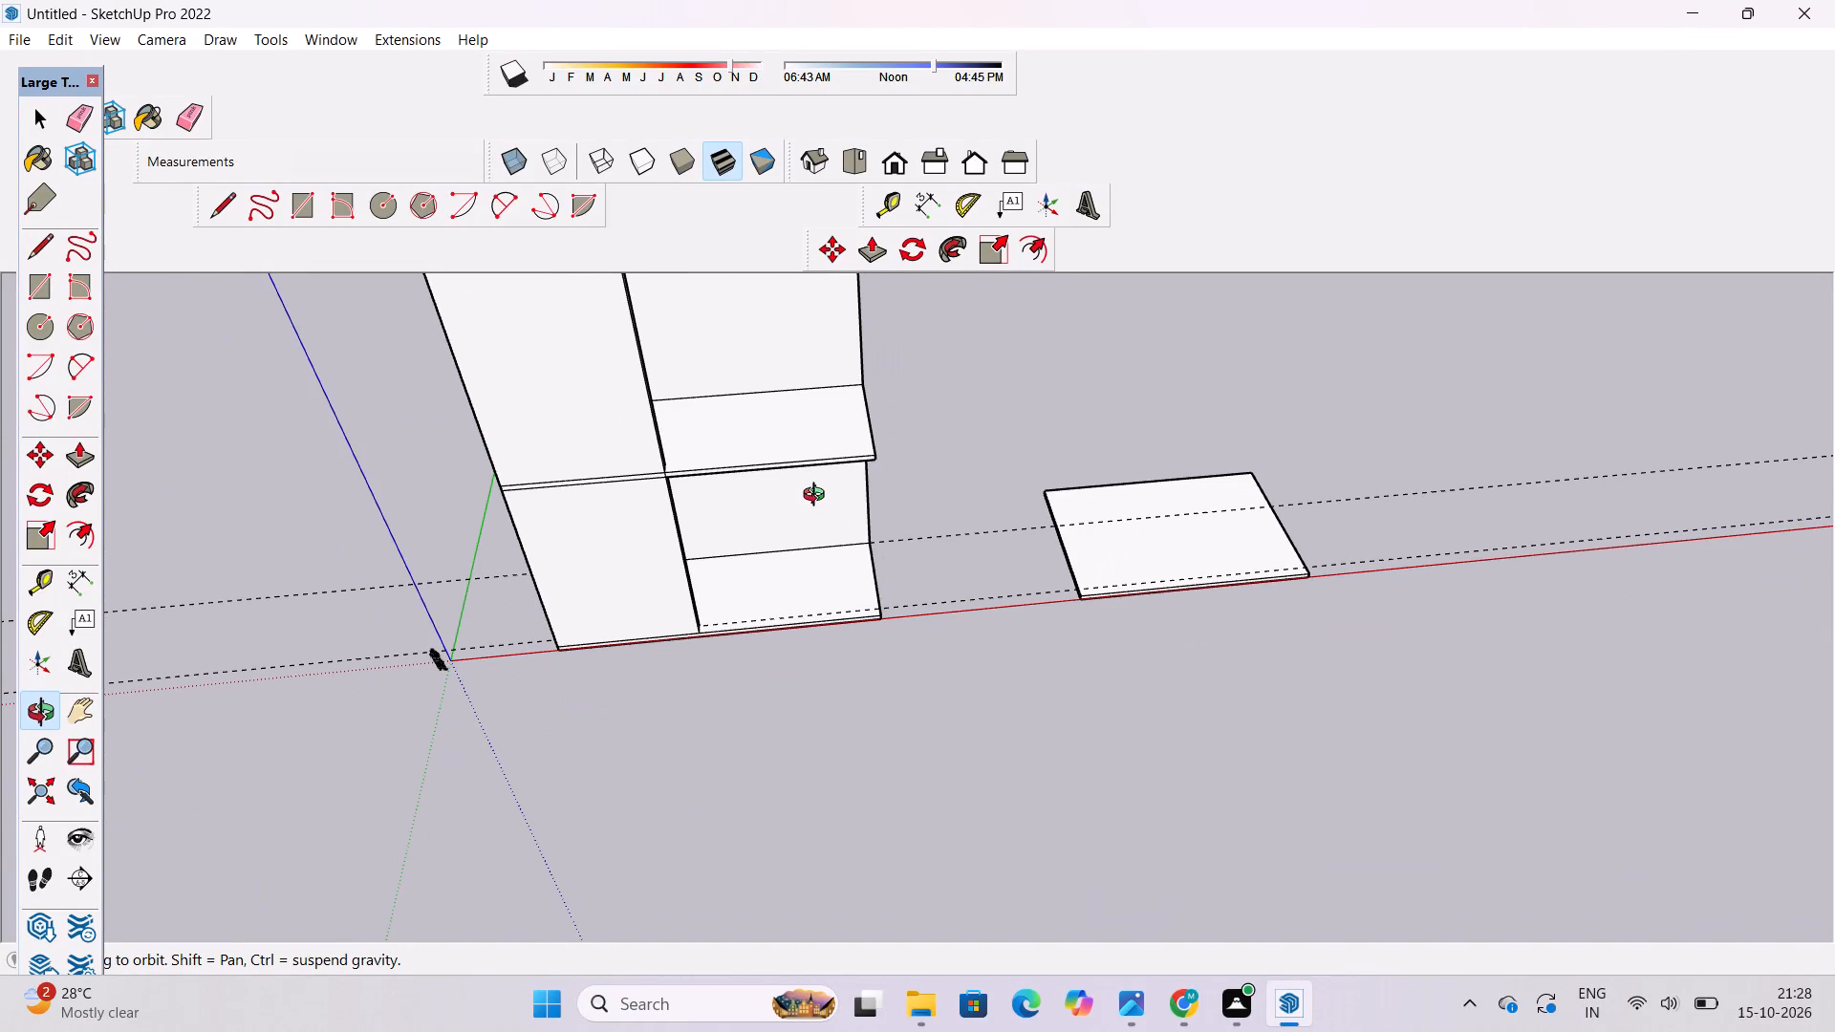
scroll(818, 498, "down", 1)
left_click_drag(818, 501, 844, 557, "shift")
left_click_drag(844, 557, 844, 554)
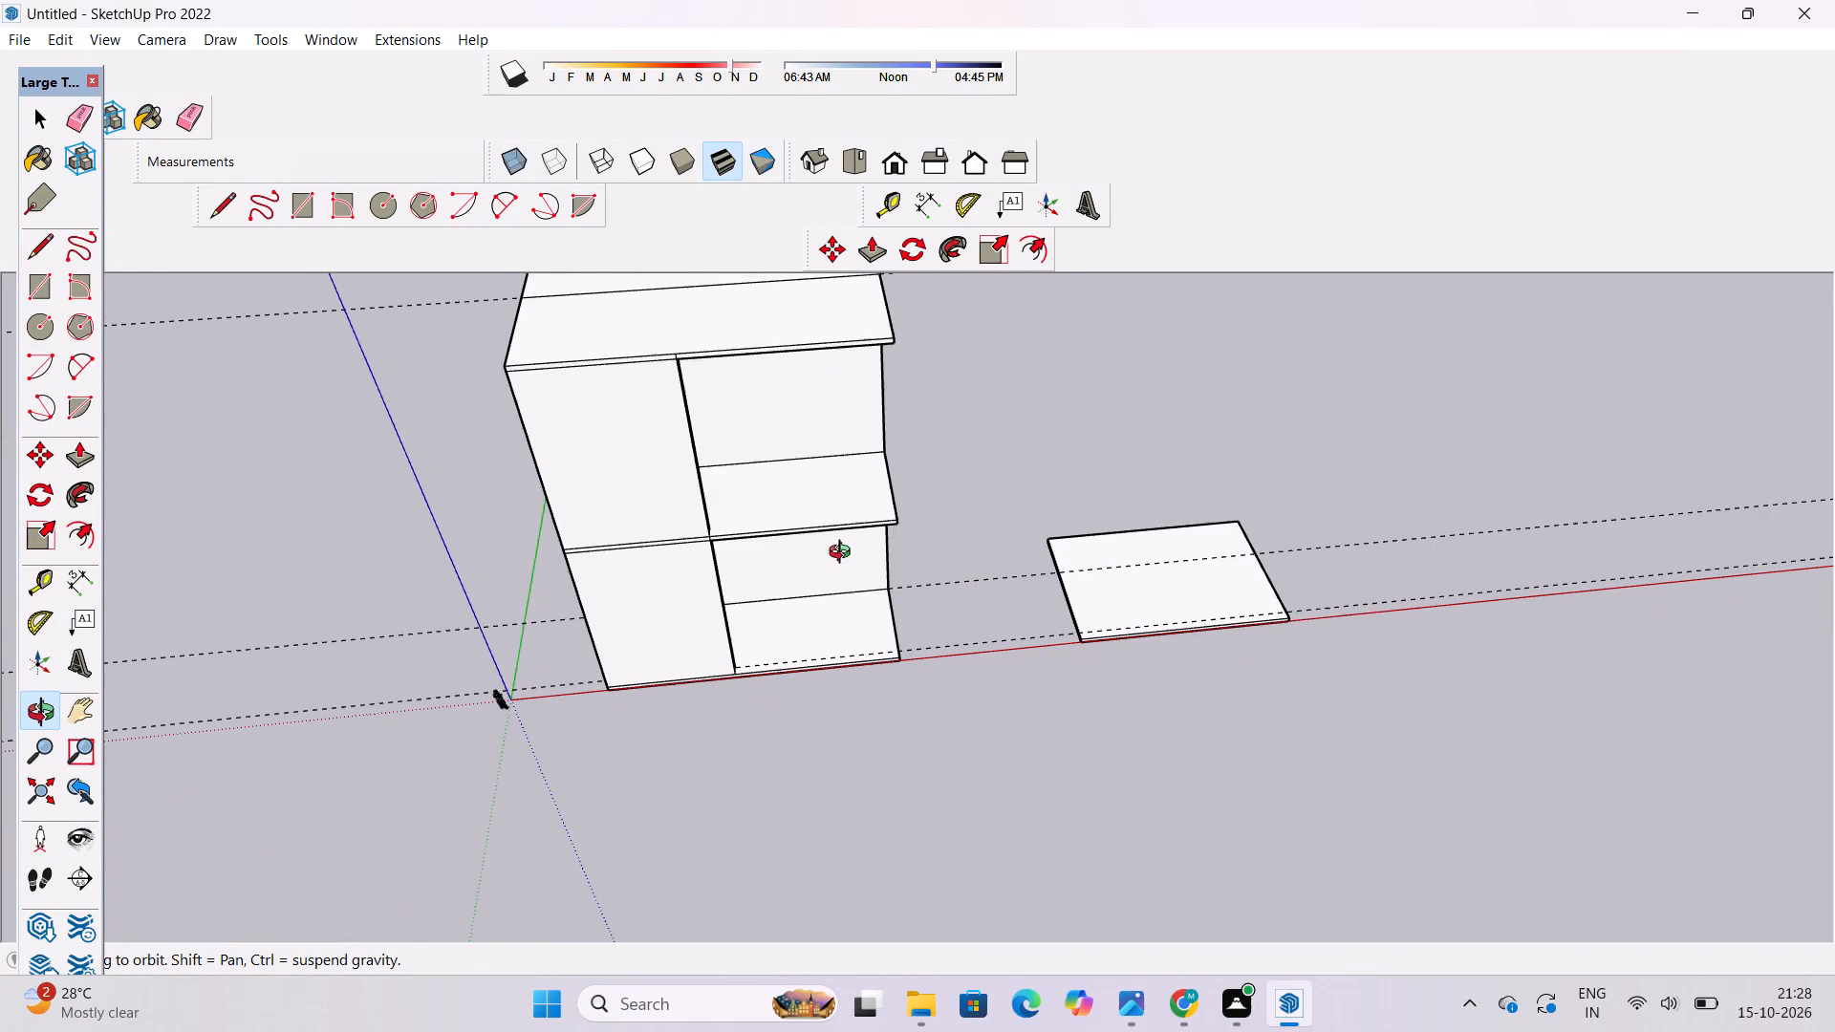
left_click_drag(844, 554, 839, 538)
scroll(839, 538, "up", 5)
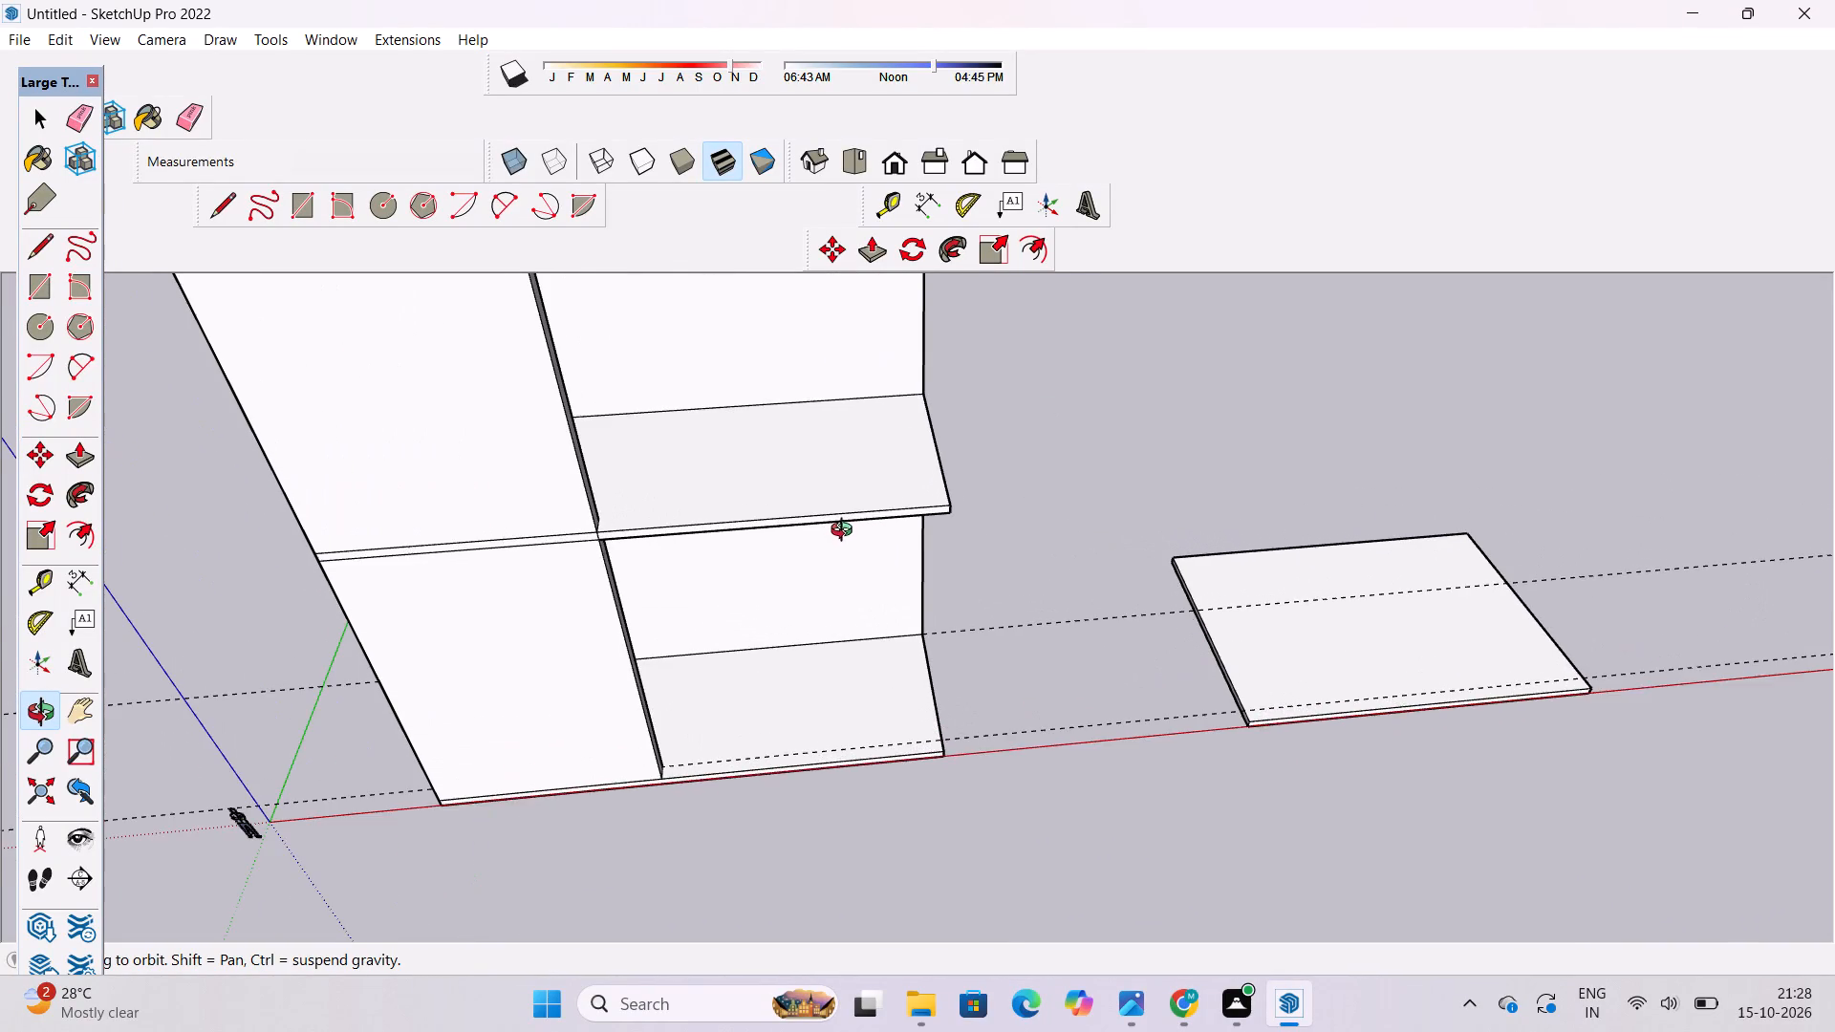
left_click_drag(847, 531, 863, 558, "shift")
left_click(863, 559)
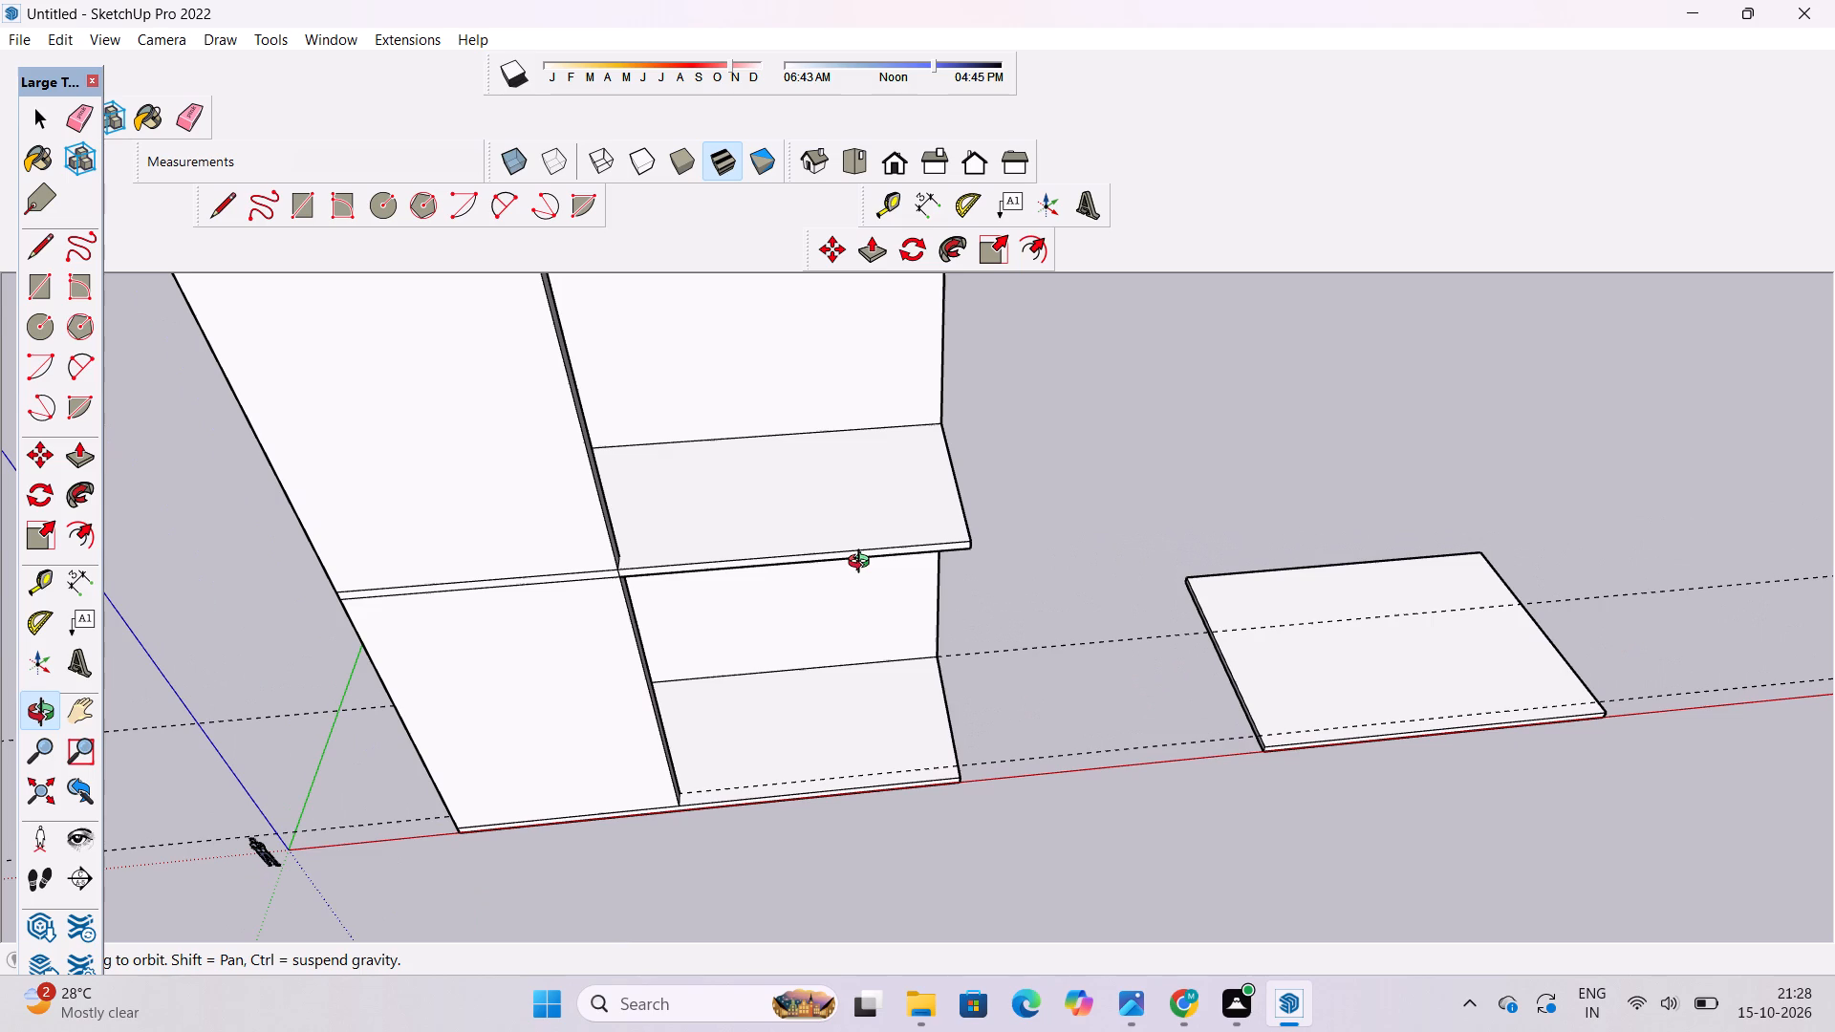
scroll(863, 555, "down", 2)
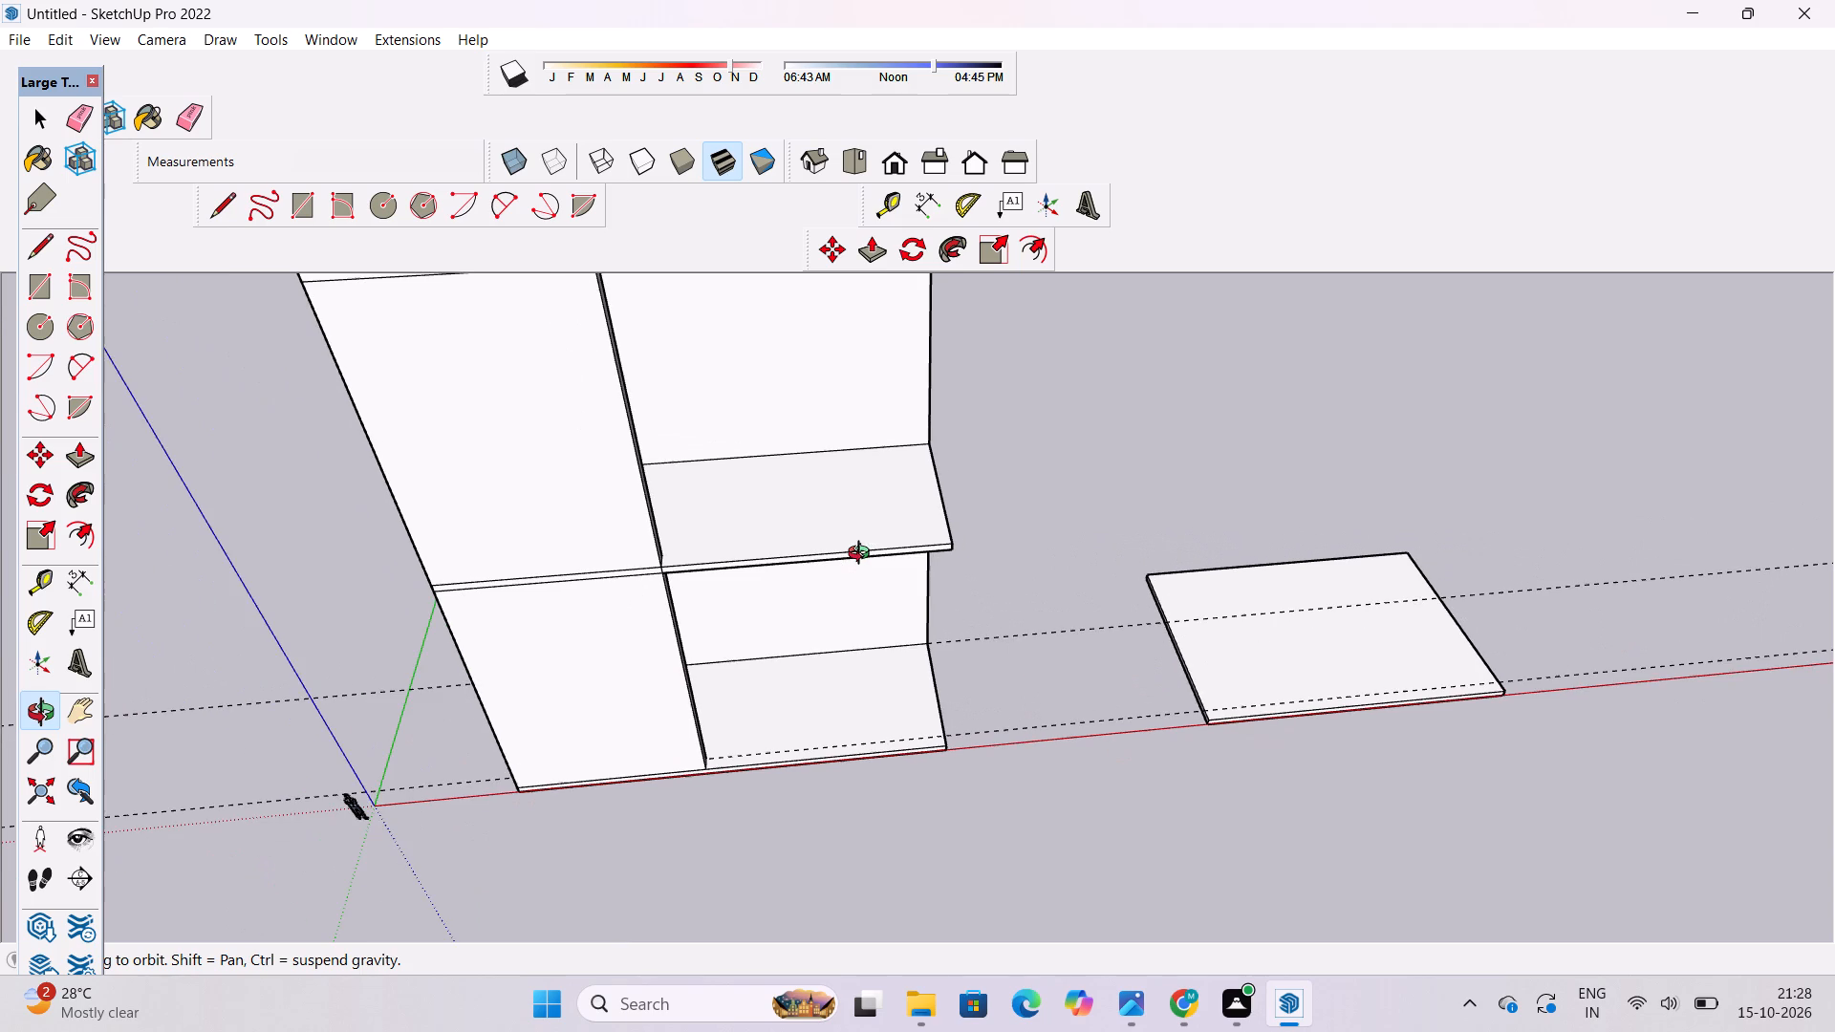
Examine the whole building and the separate ground slab from the open front up to a higher viewpoint.
scroll(863, 555, "down", 3)
left_click_drag(863, 555, 879, 588, "shift")
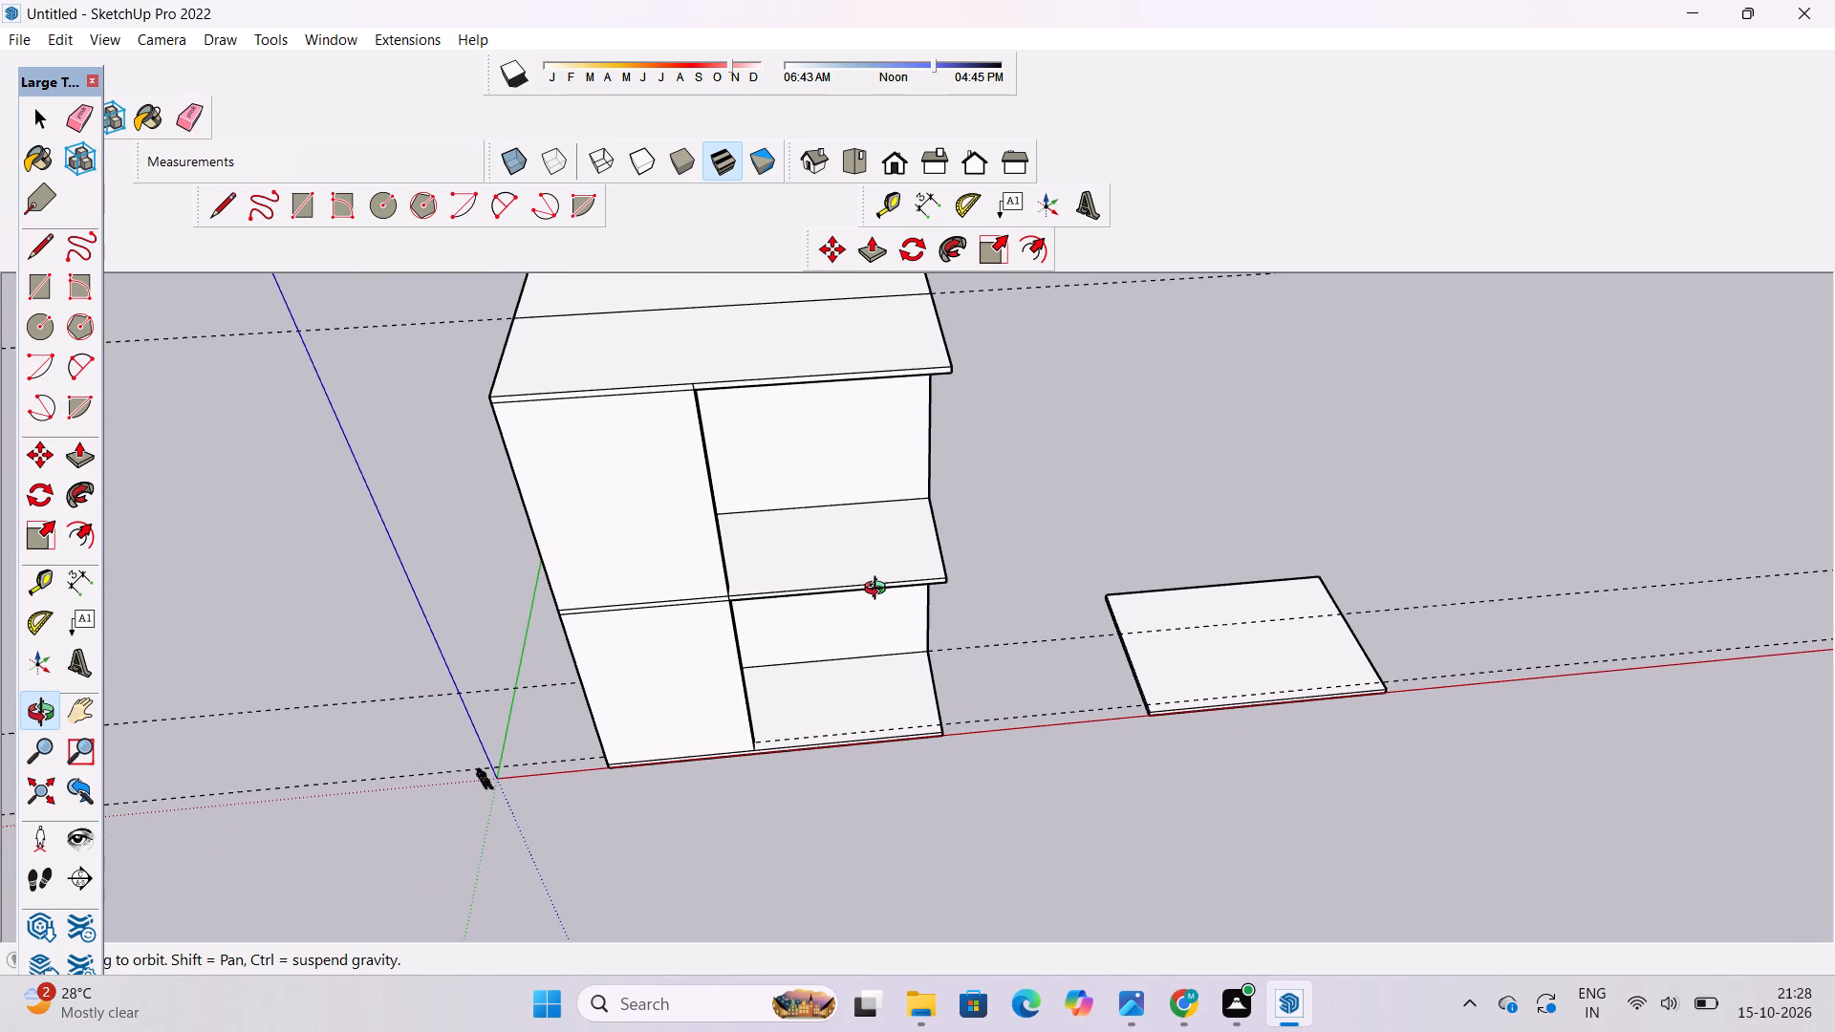
scroll(876, 579, "down", 2)
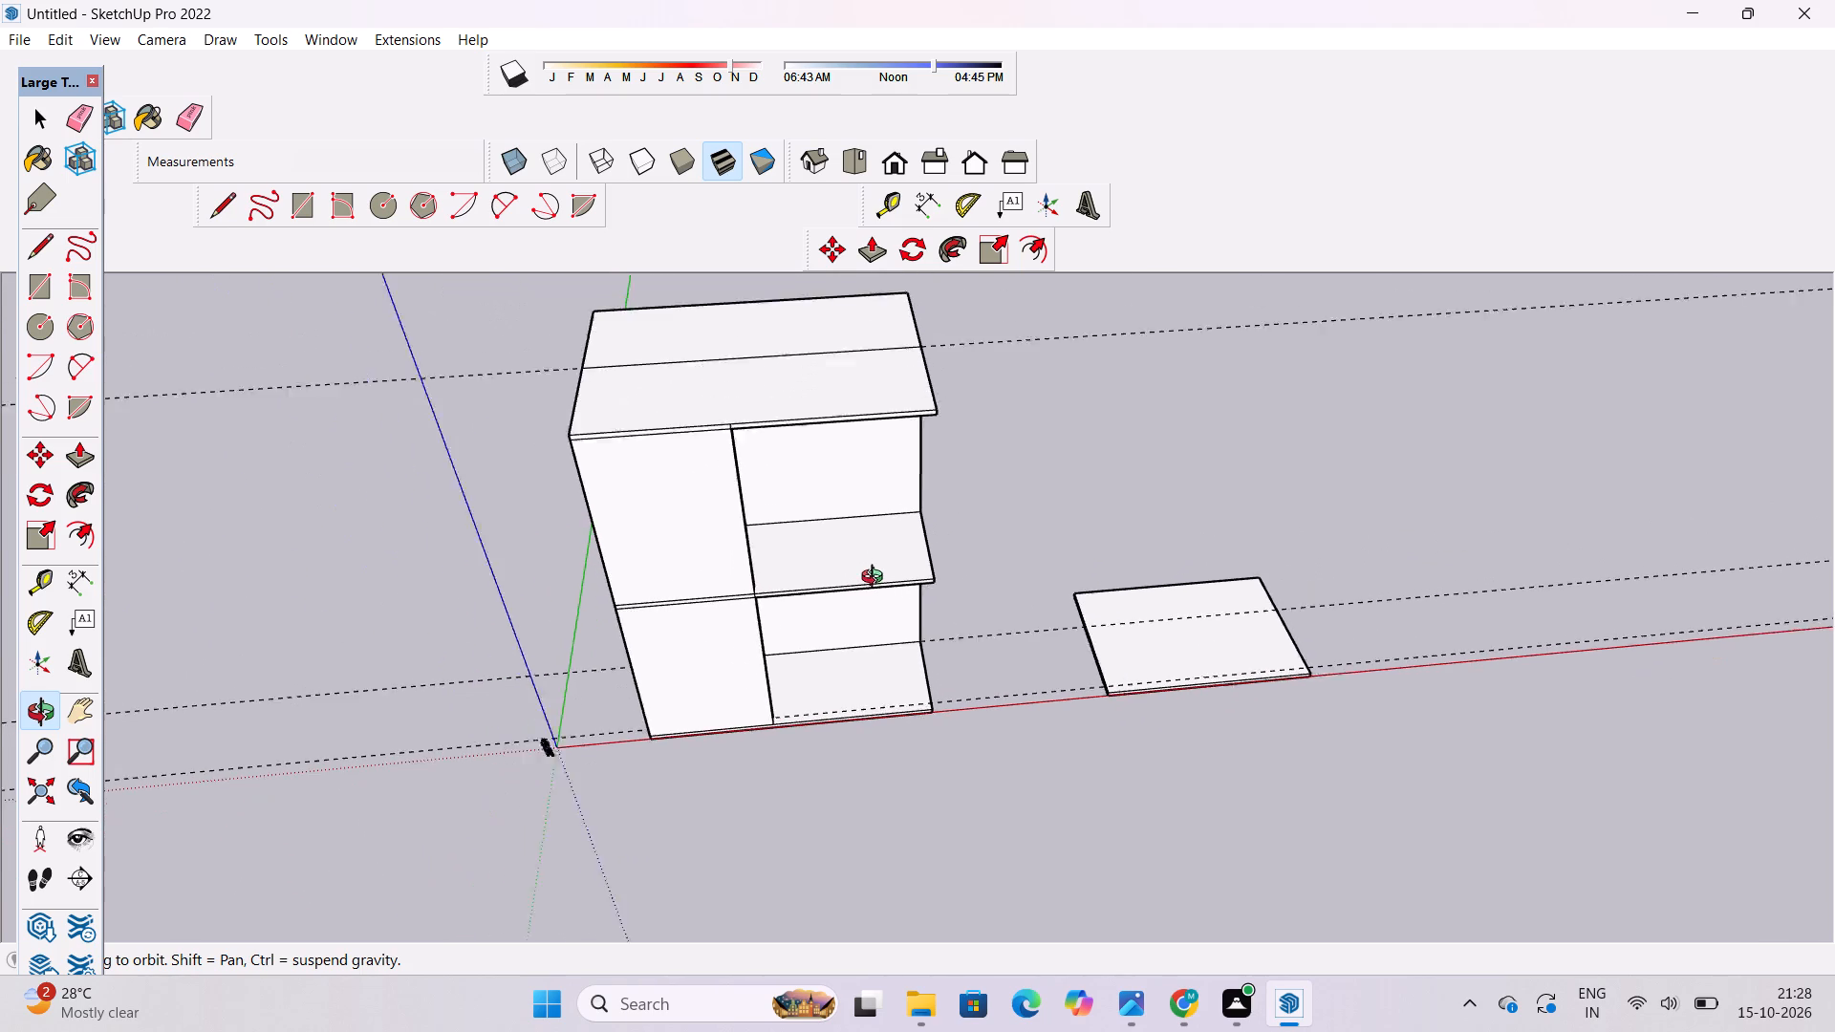
scroll(876, 579, "down", 3)
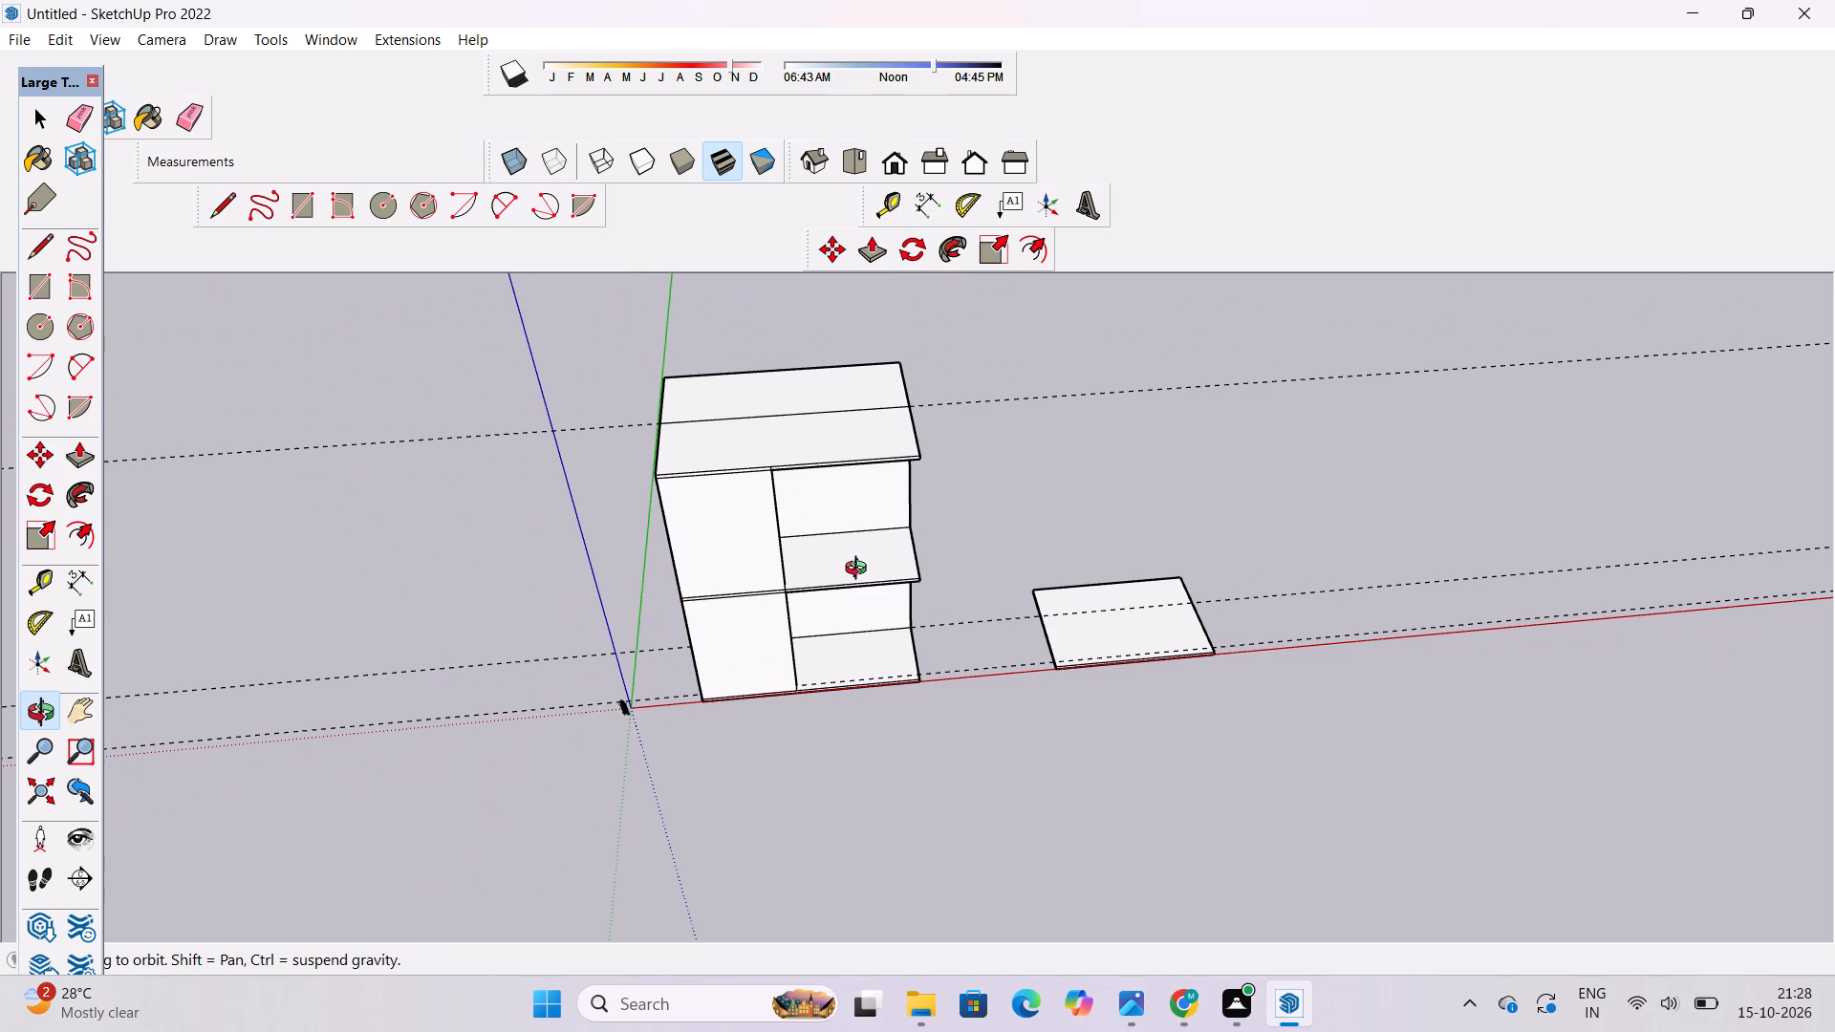
scroll(860, 578, "down", 2)
left_click_drag(873, 571, 906, 595, "shift")
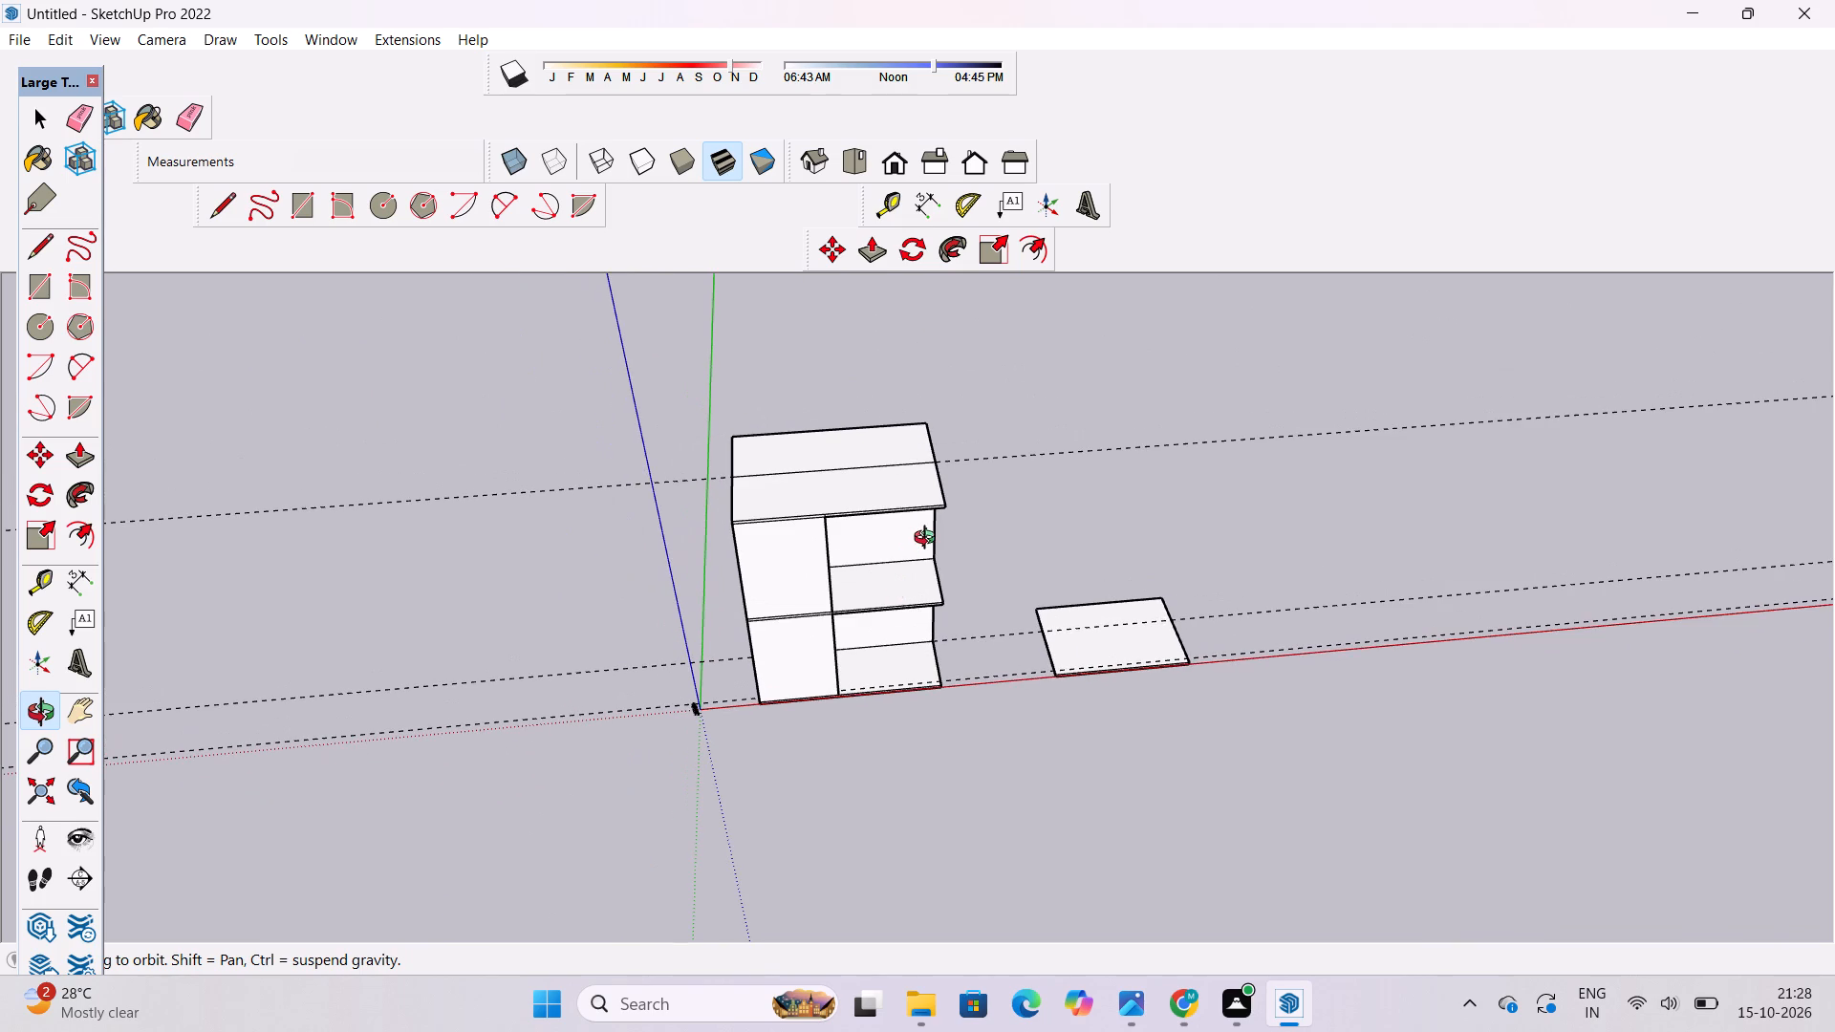
scroll(929, 540, "down", 2)
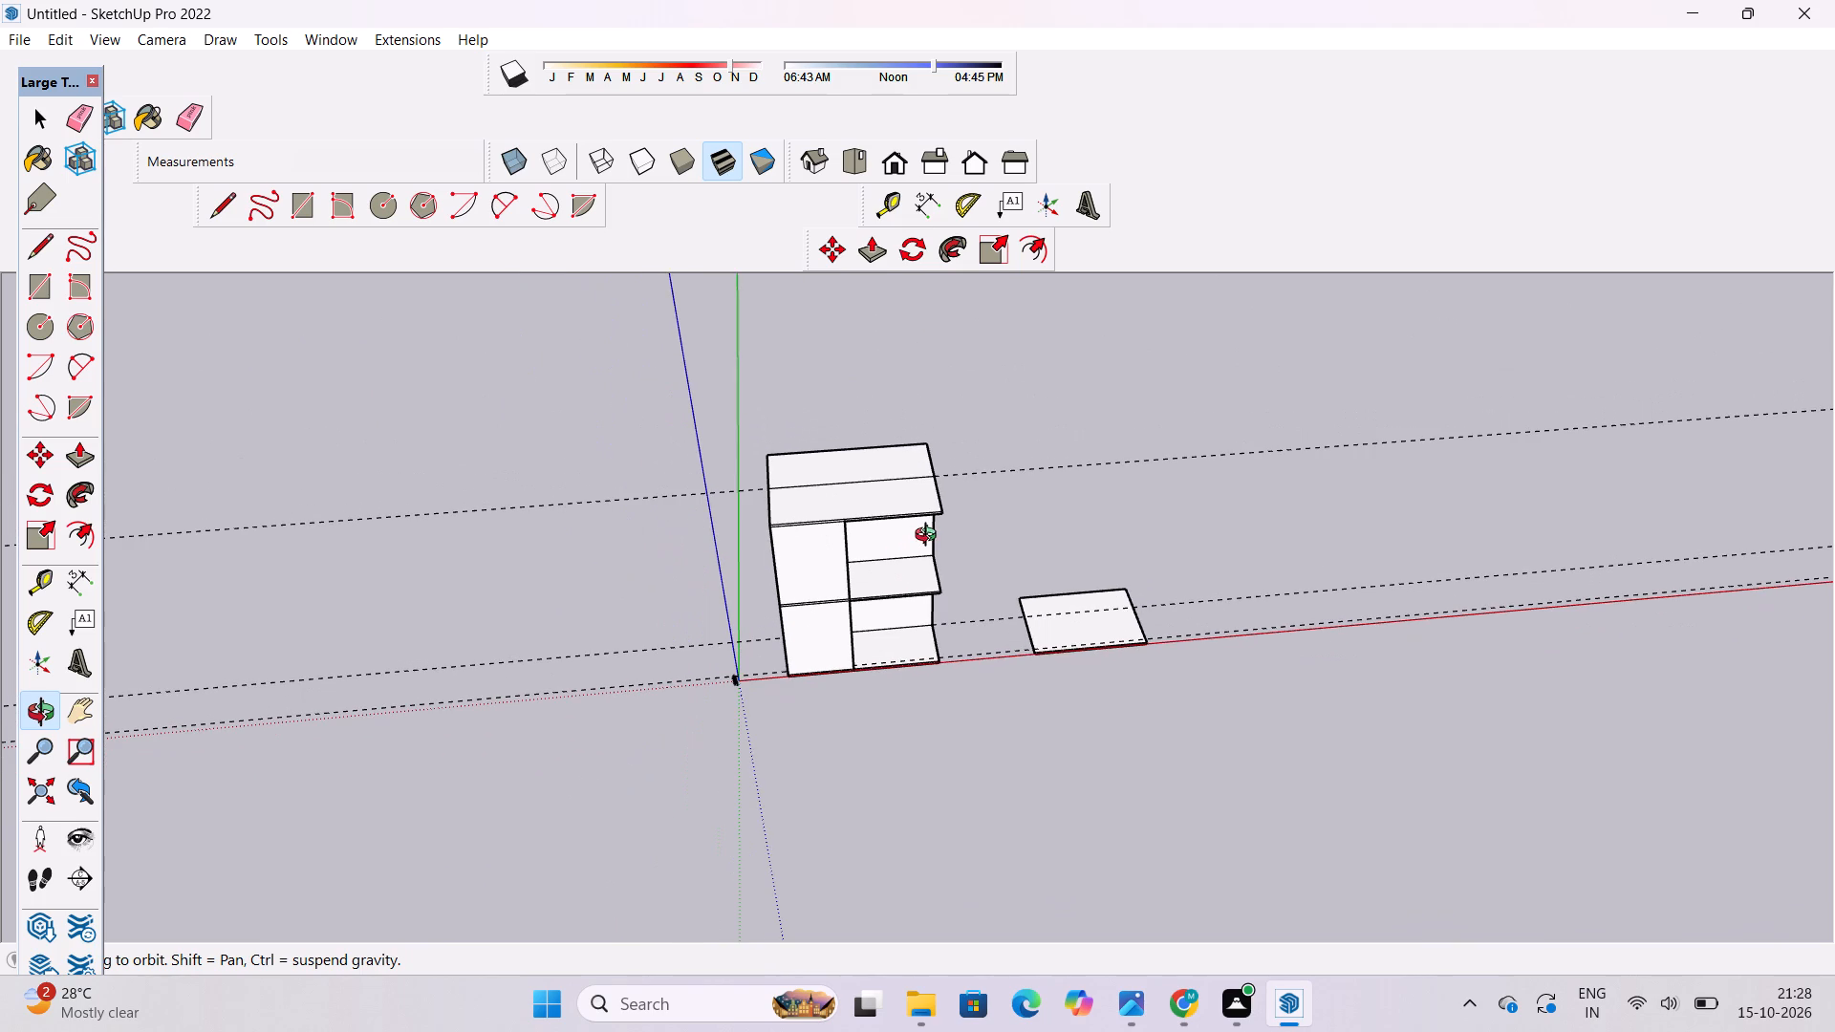
scroll(930, 537, "up", 3)
scroll(930, 537, "down", 4)
scroll(930, 537, "up", 1)
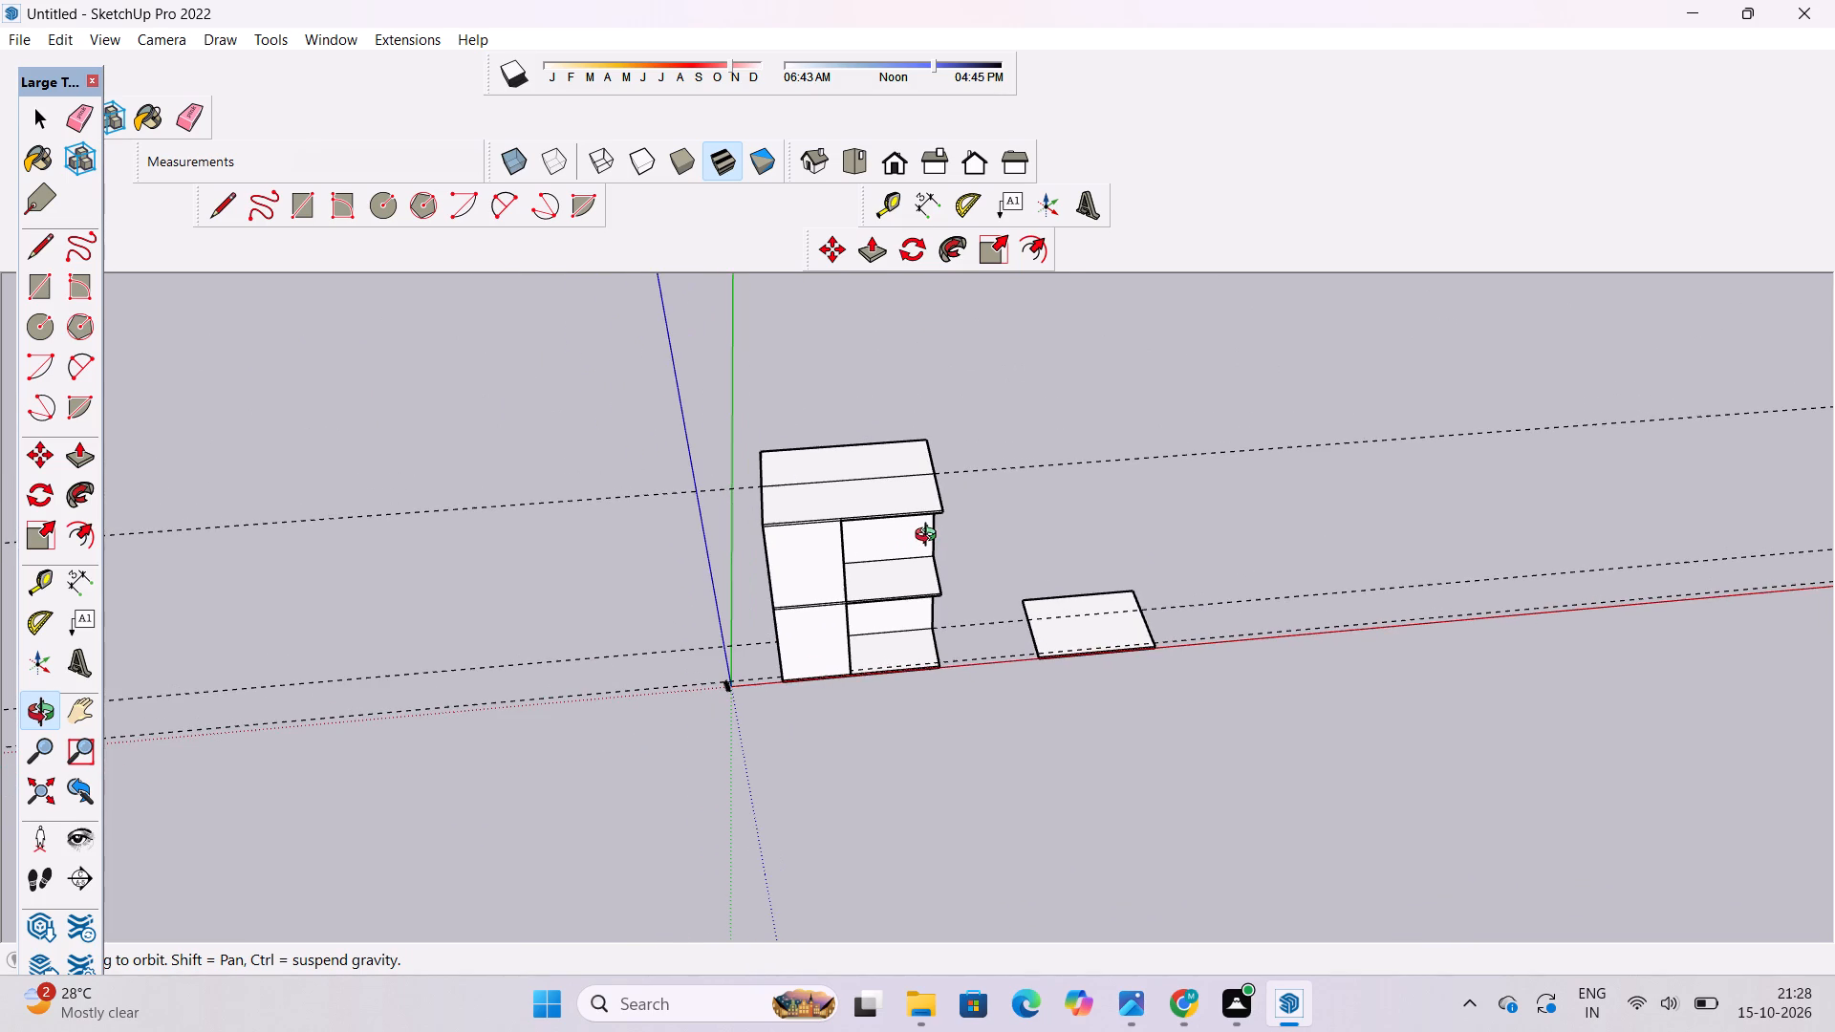
scroll(930, 537, "up", 2)
scroll(931, 537, "down", 2)
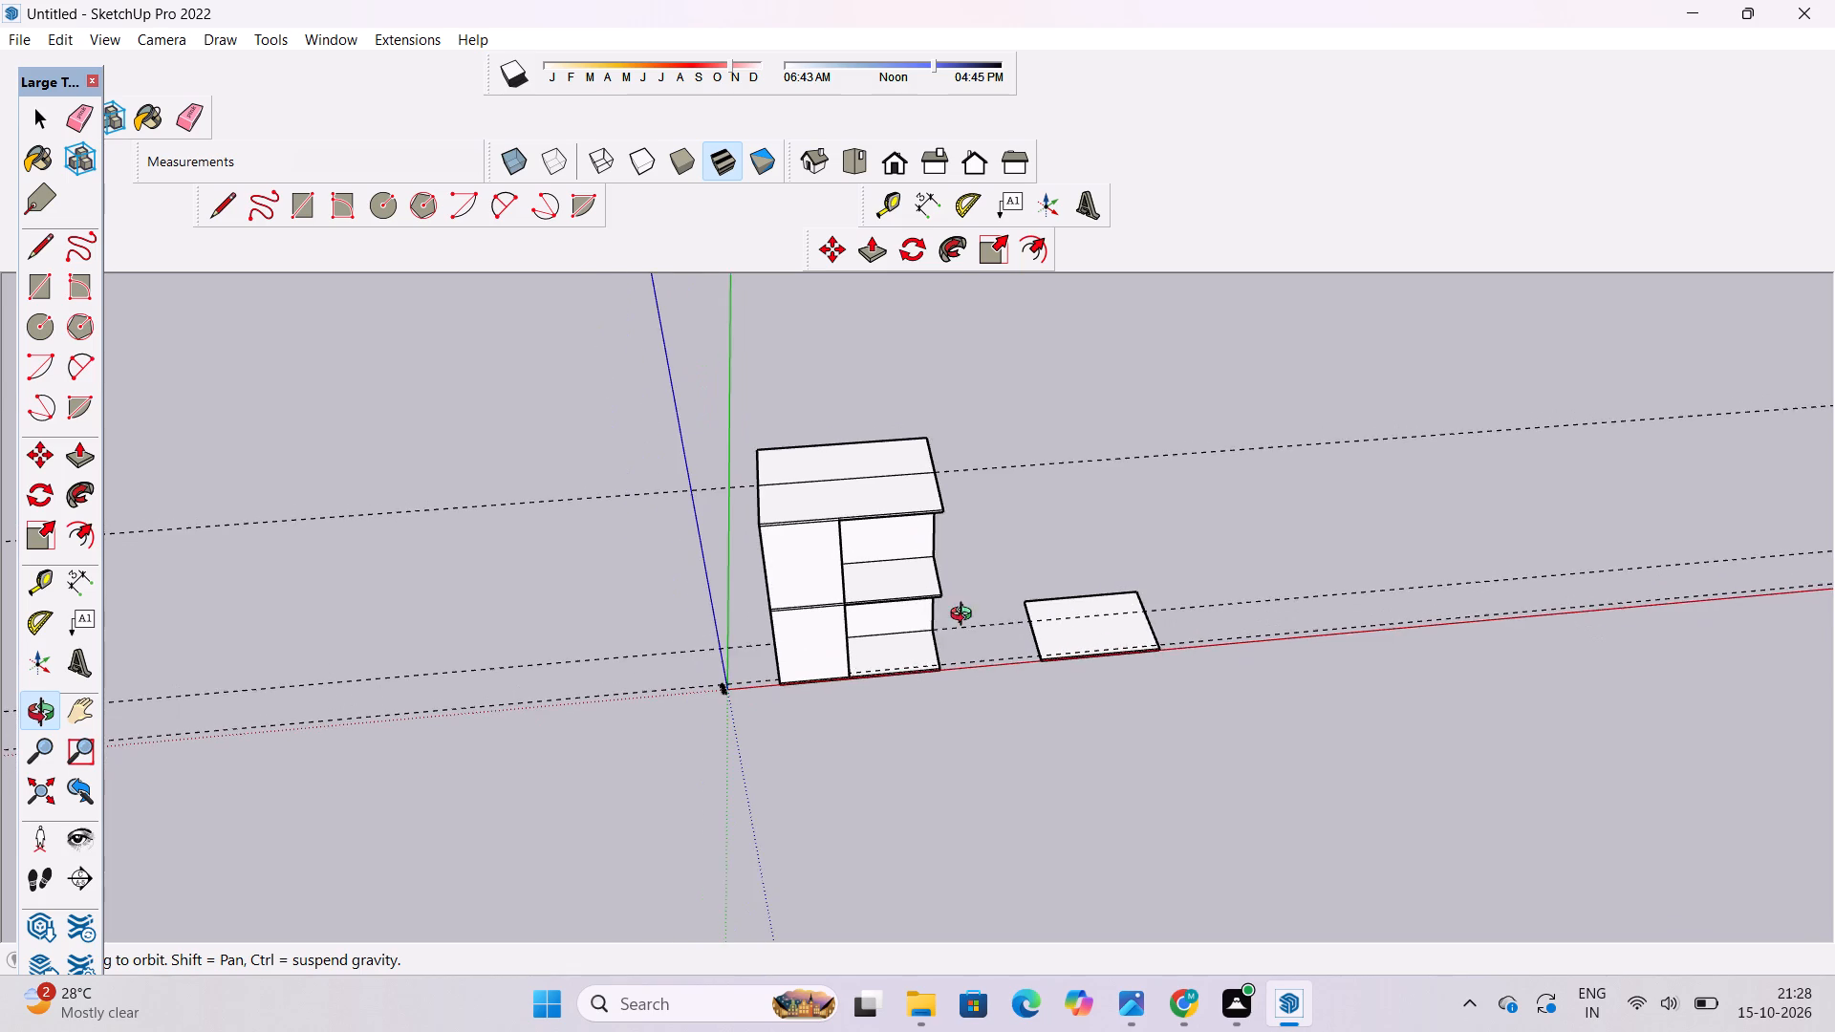
left_click_drag(965, 627, 911, 539)
scroll(812, 529, "up", 5)
left_click_drag(820, 519, 849, 669)
scroll(840, 581, "up", 1)
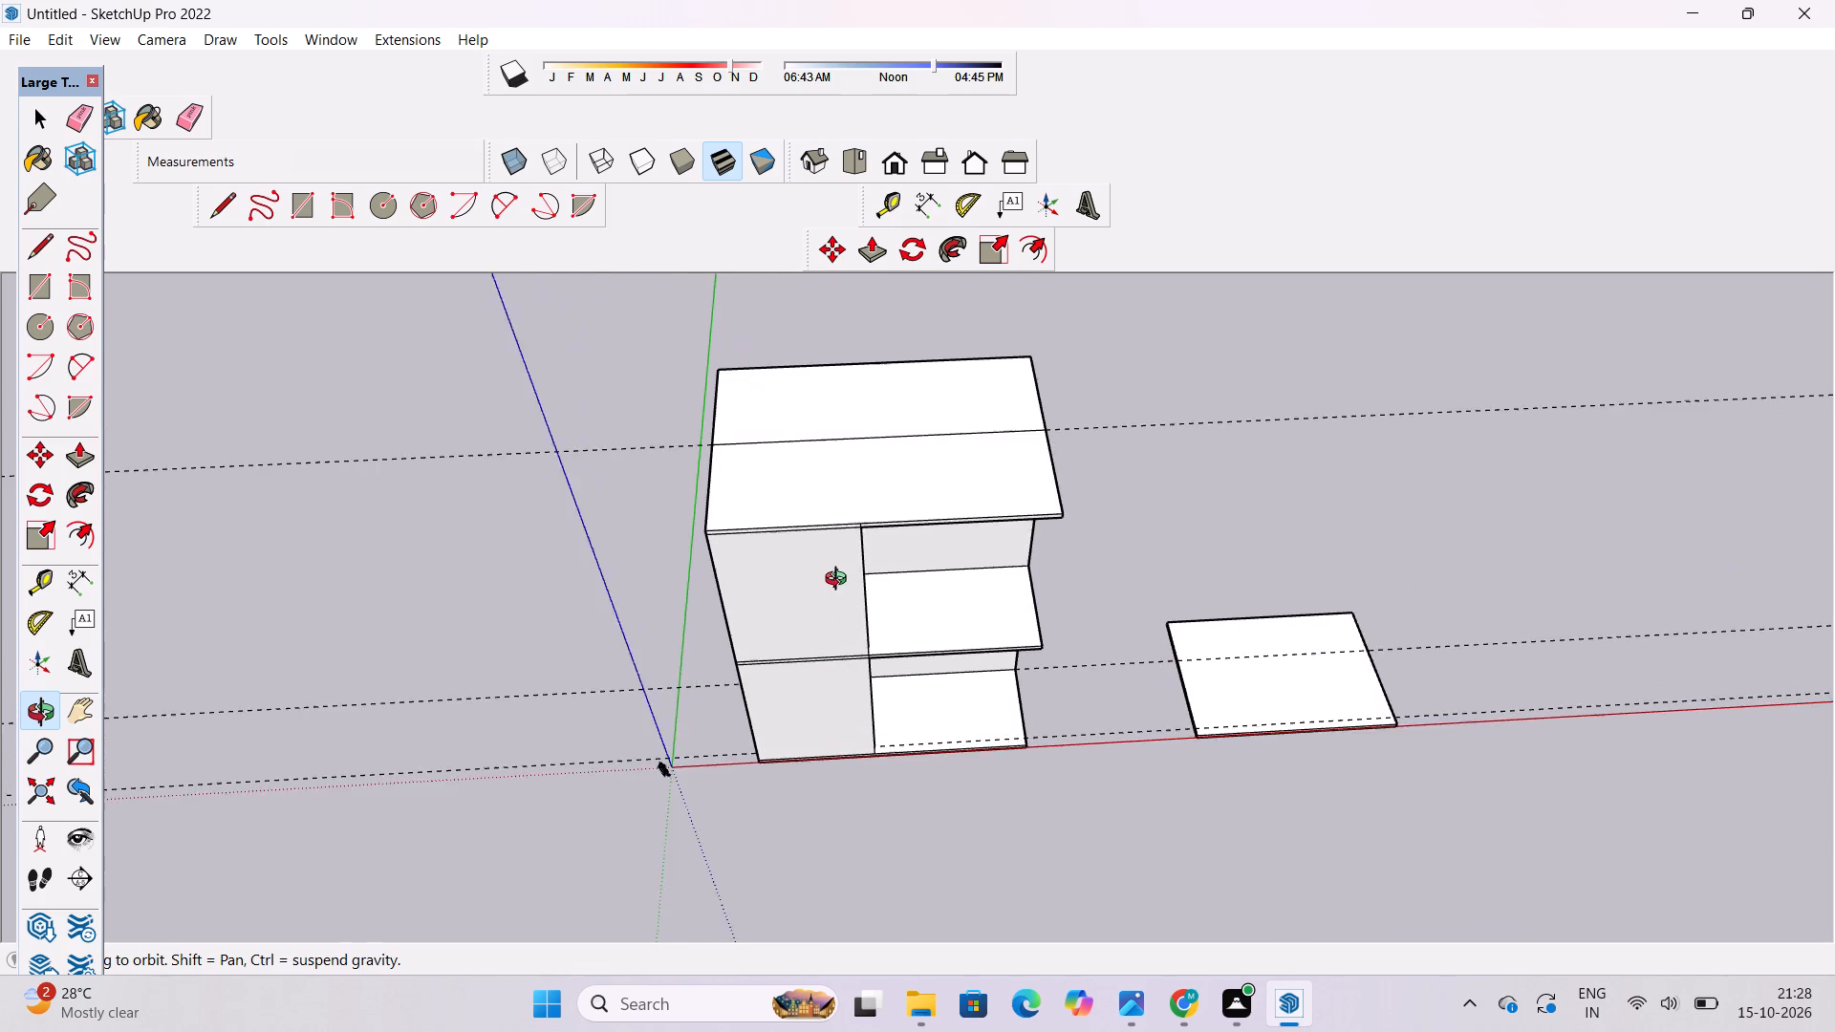
scroll(840, 581, "up", 2)
left_click_drag(840, 557, 905, 630)
scroll(914, 587, "down", 2)
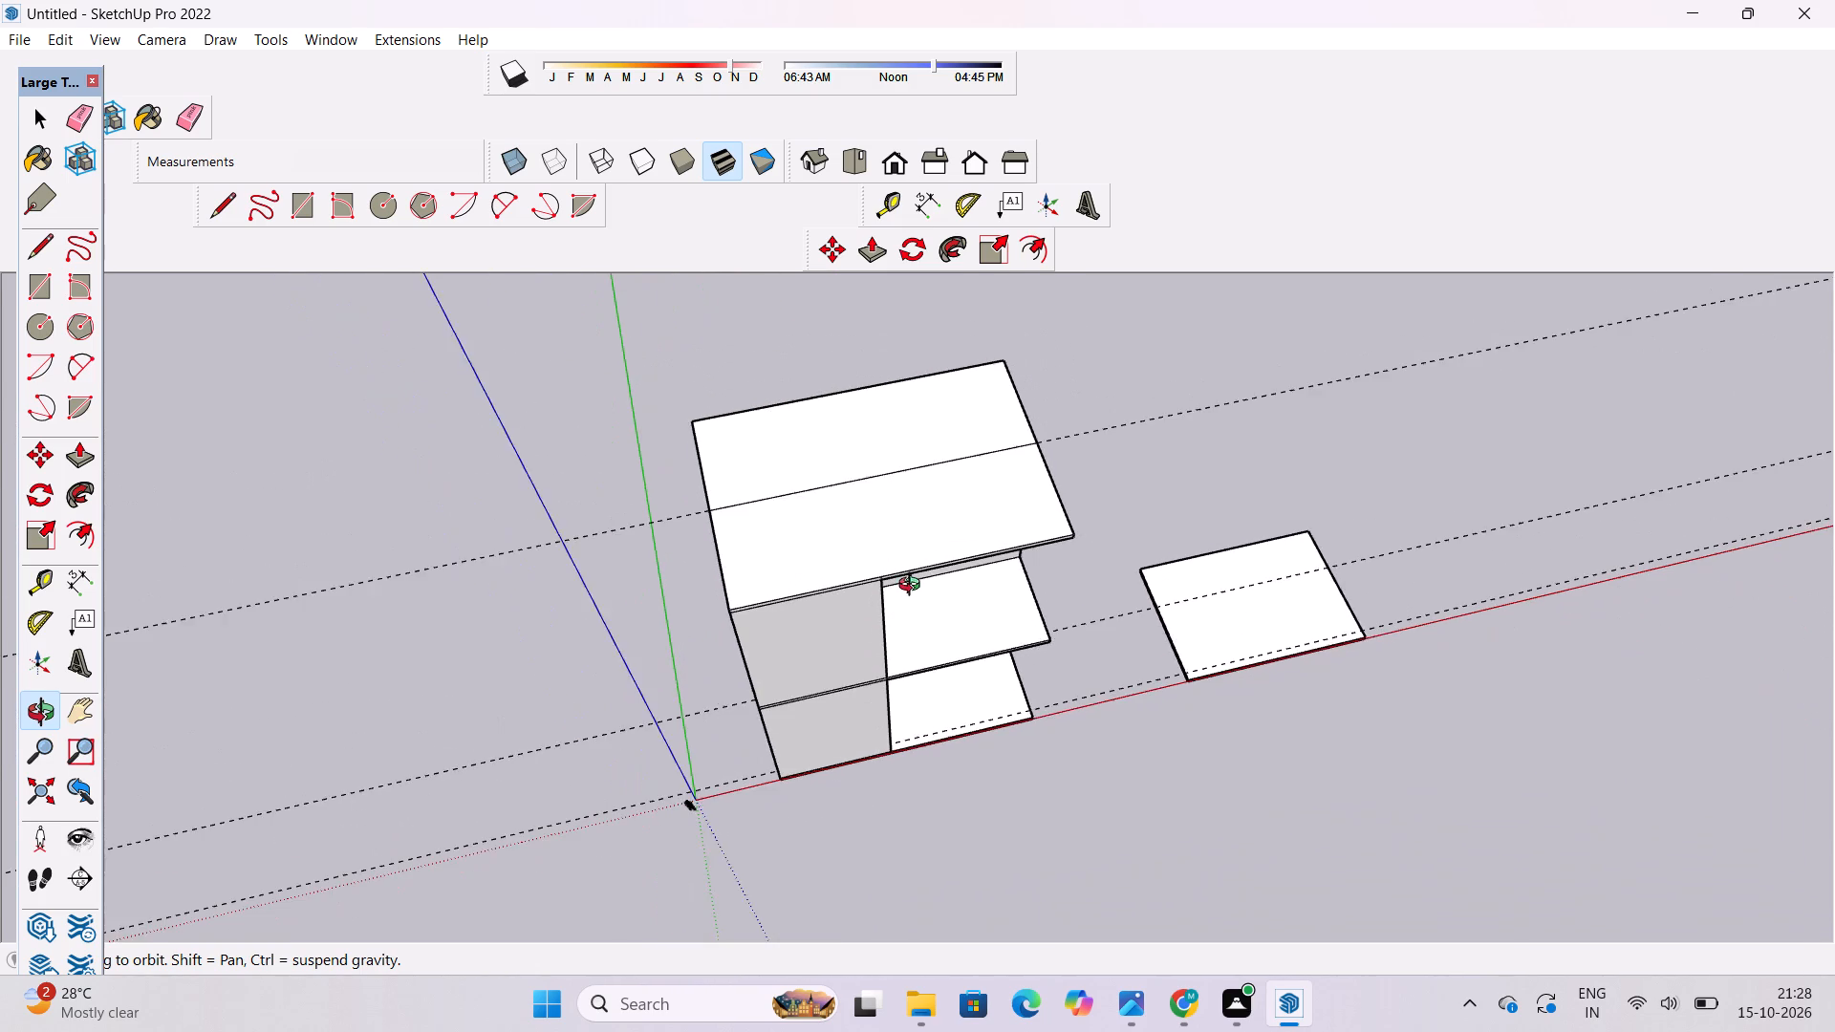
scroll(914, 587, "down", 1)
left_click_drag(915, 570, 688, 640, "shift")
left_click_drag(688, 640, 697, 665)
left_click_drag(691, 667, 800, 662, "shift")
left_click_drag(803, 664, 731, 649)
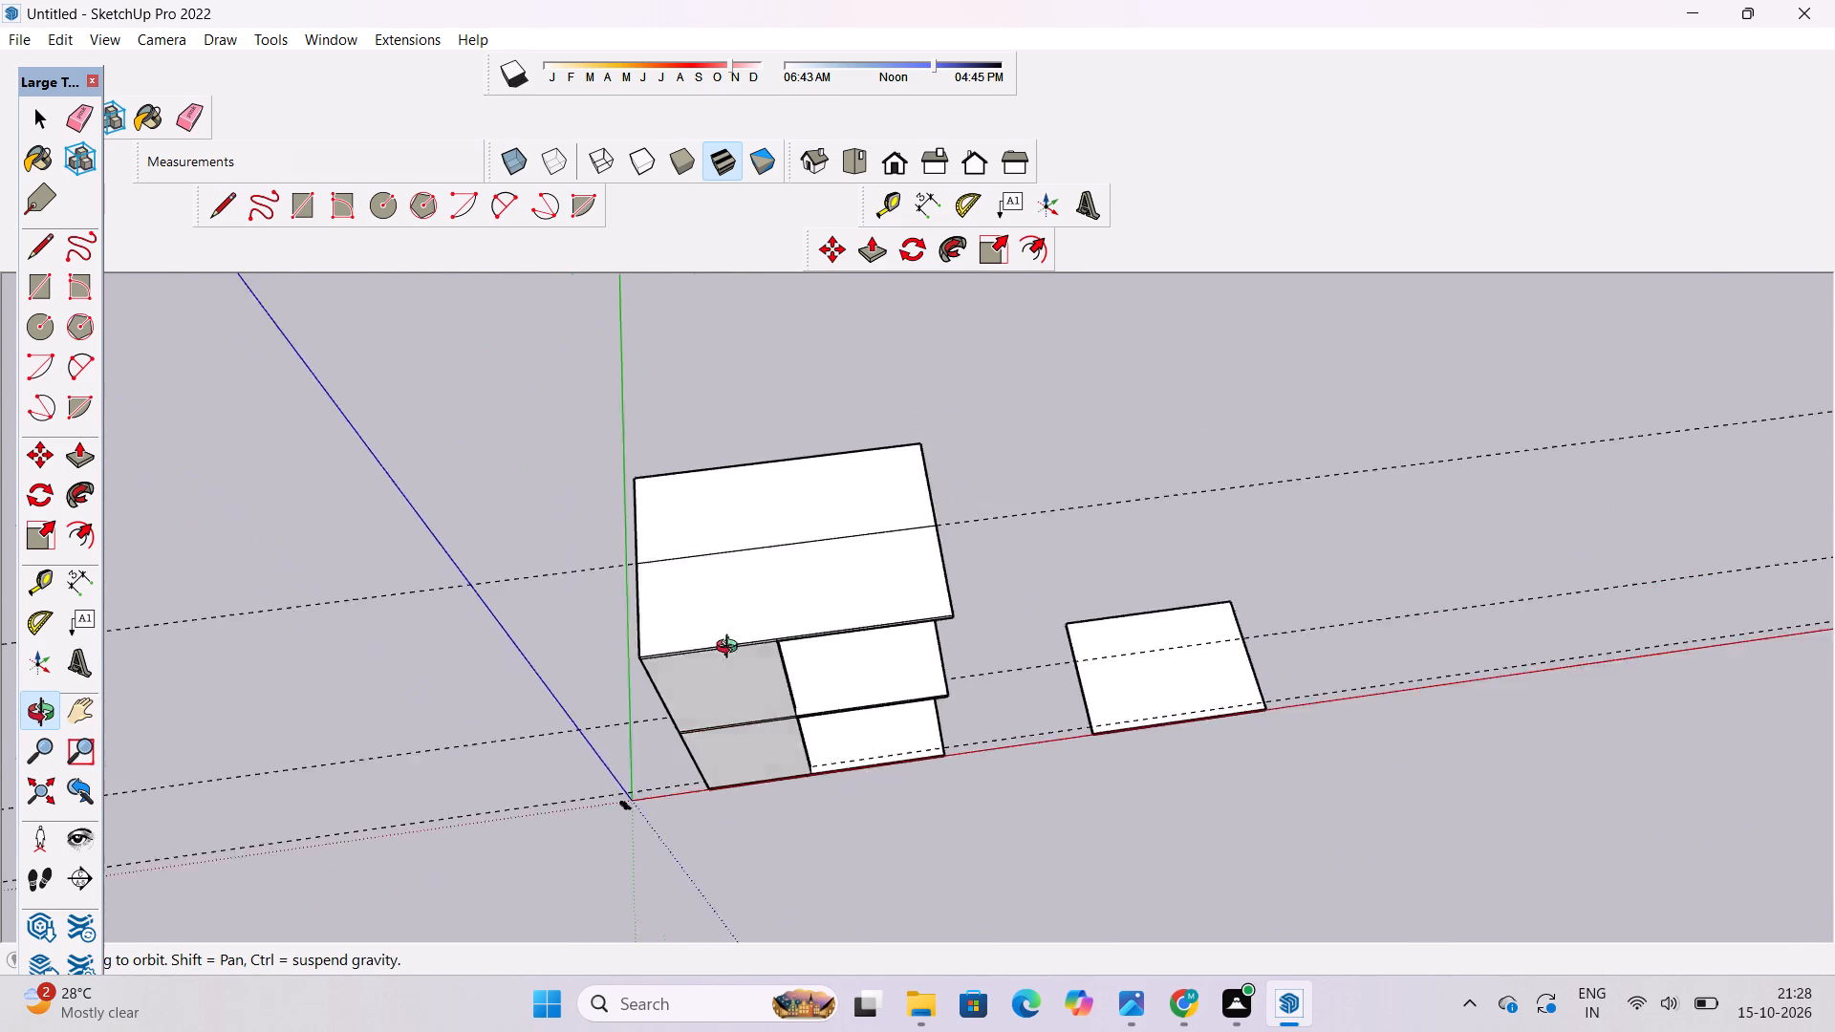
left_click_drag(731, 649, 643, 626)
Examine the divided top slab and its overhang above the open front from above at closer range.
scroll(688, 587, "up", 8)
left_click_drag(805, 522, 777, 570, "shift")
left_click_drag(776, 571, 735, 595)
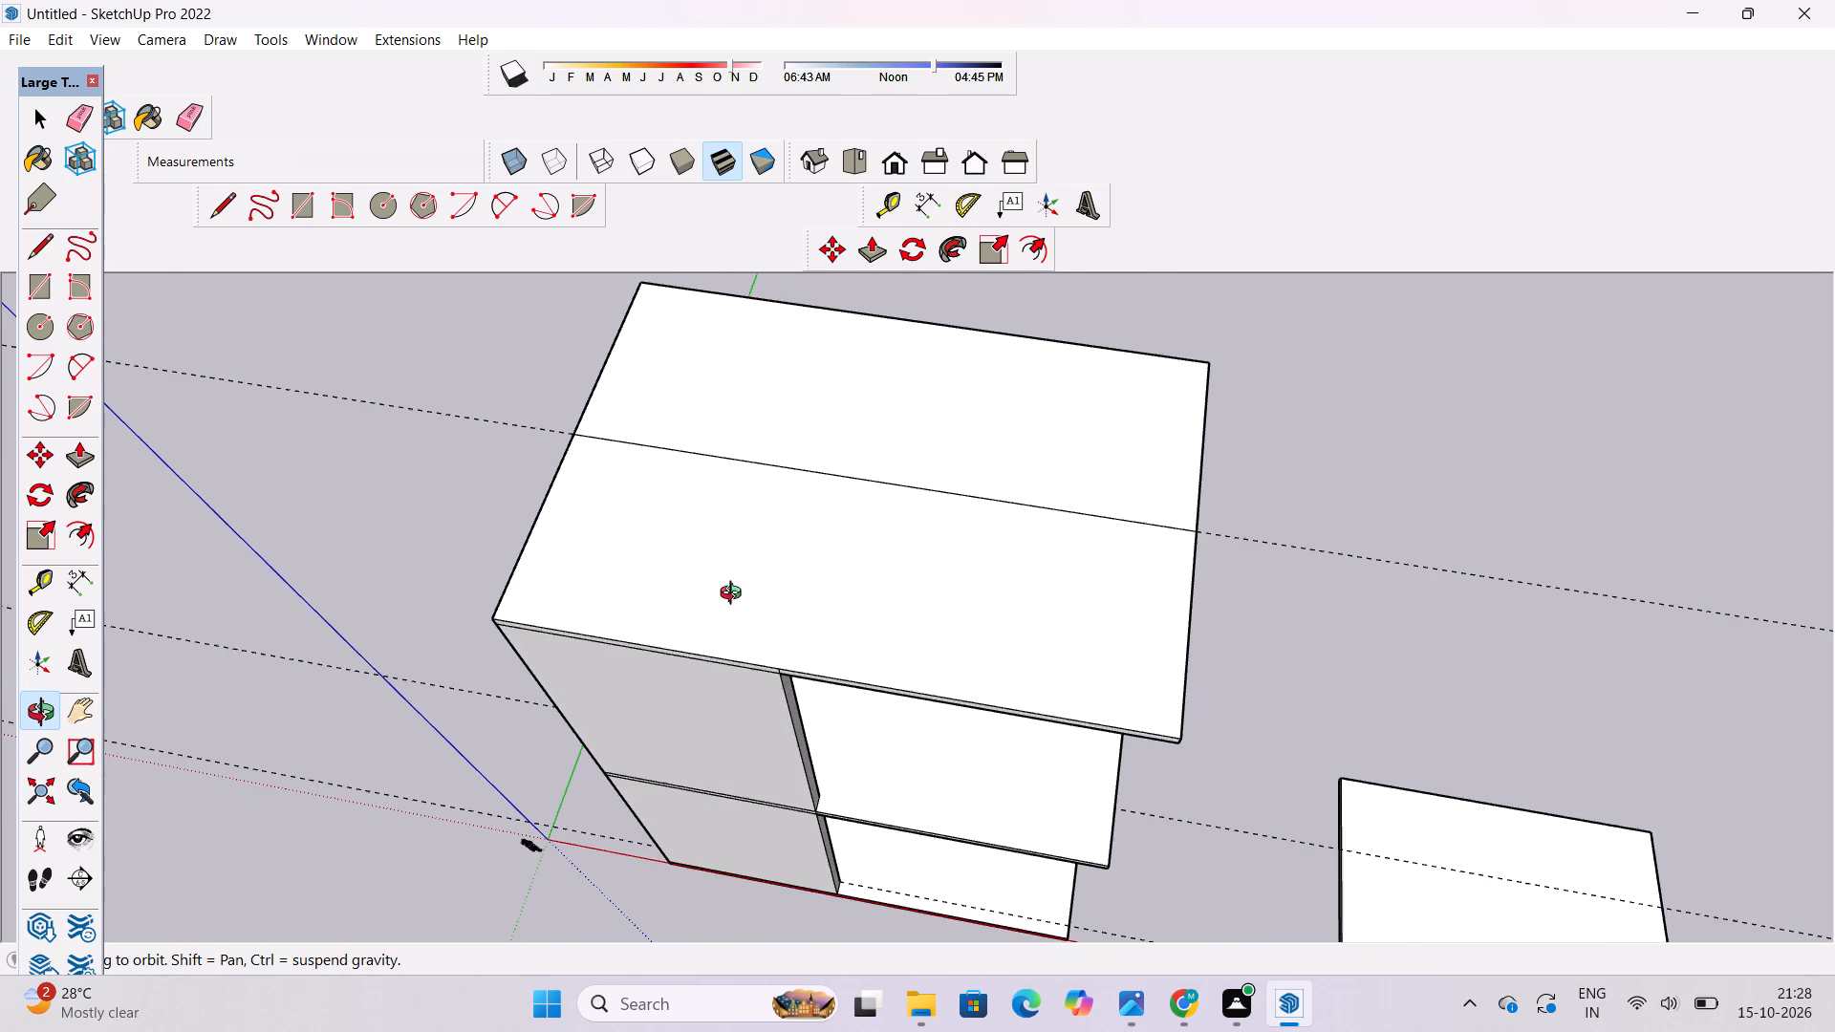
left_click_drag(735, 595, 777, 613)
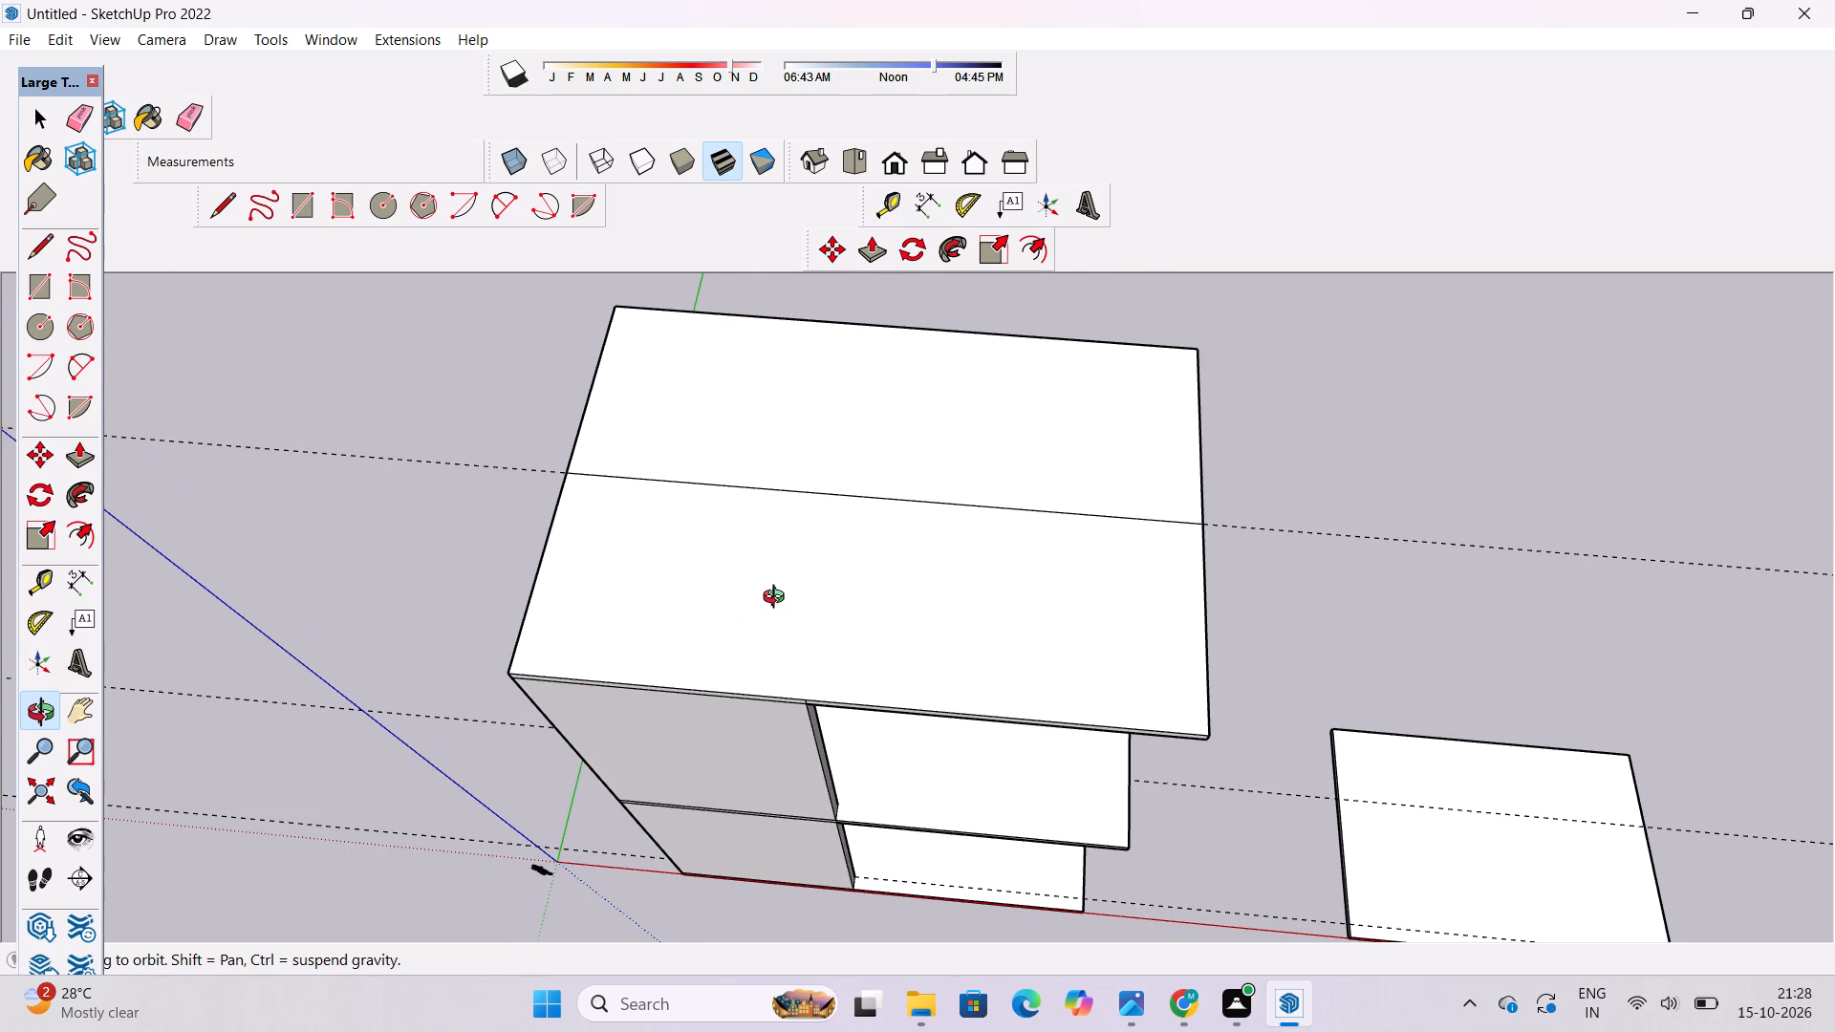
scroll(781, 590, "up", 2)
left_click_drag(785, 581, 766, 619, "shift")
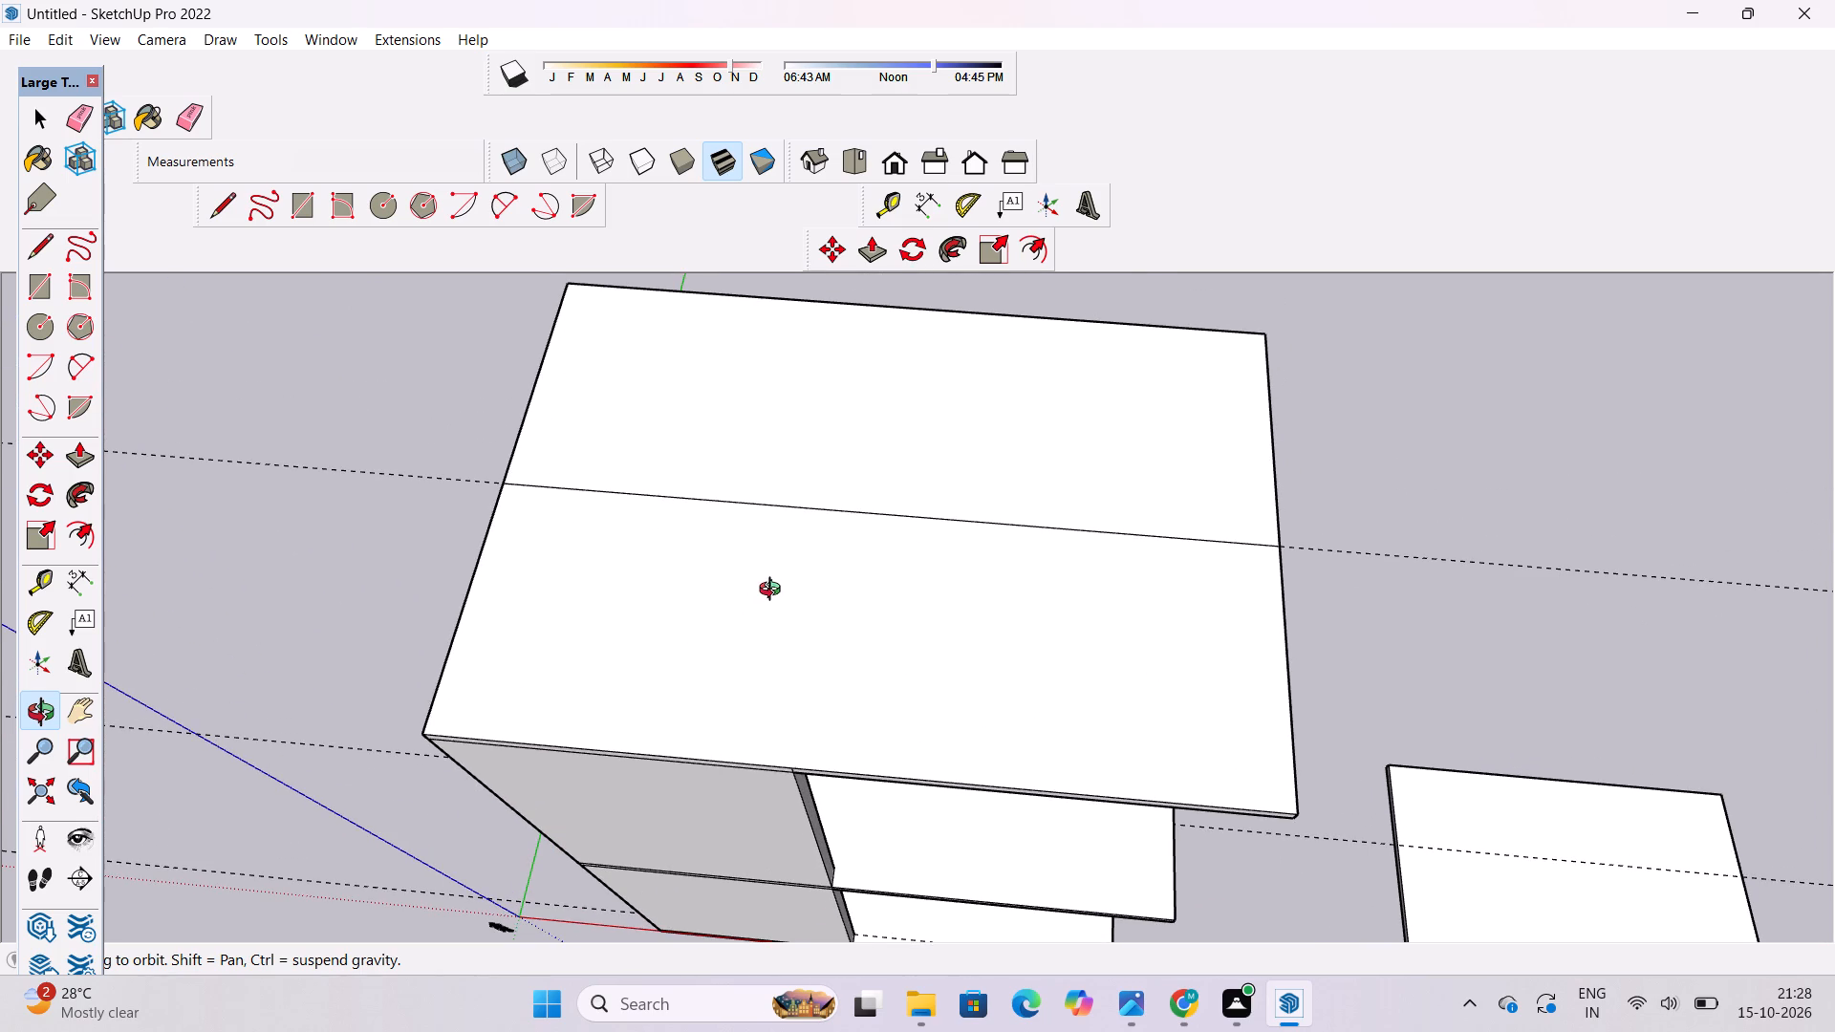
scroll(777, 584, "down", 3)
scroll(778, 577, "up", 2)
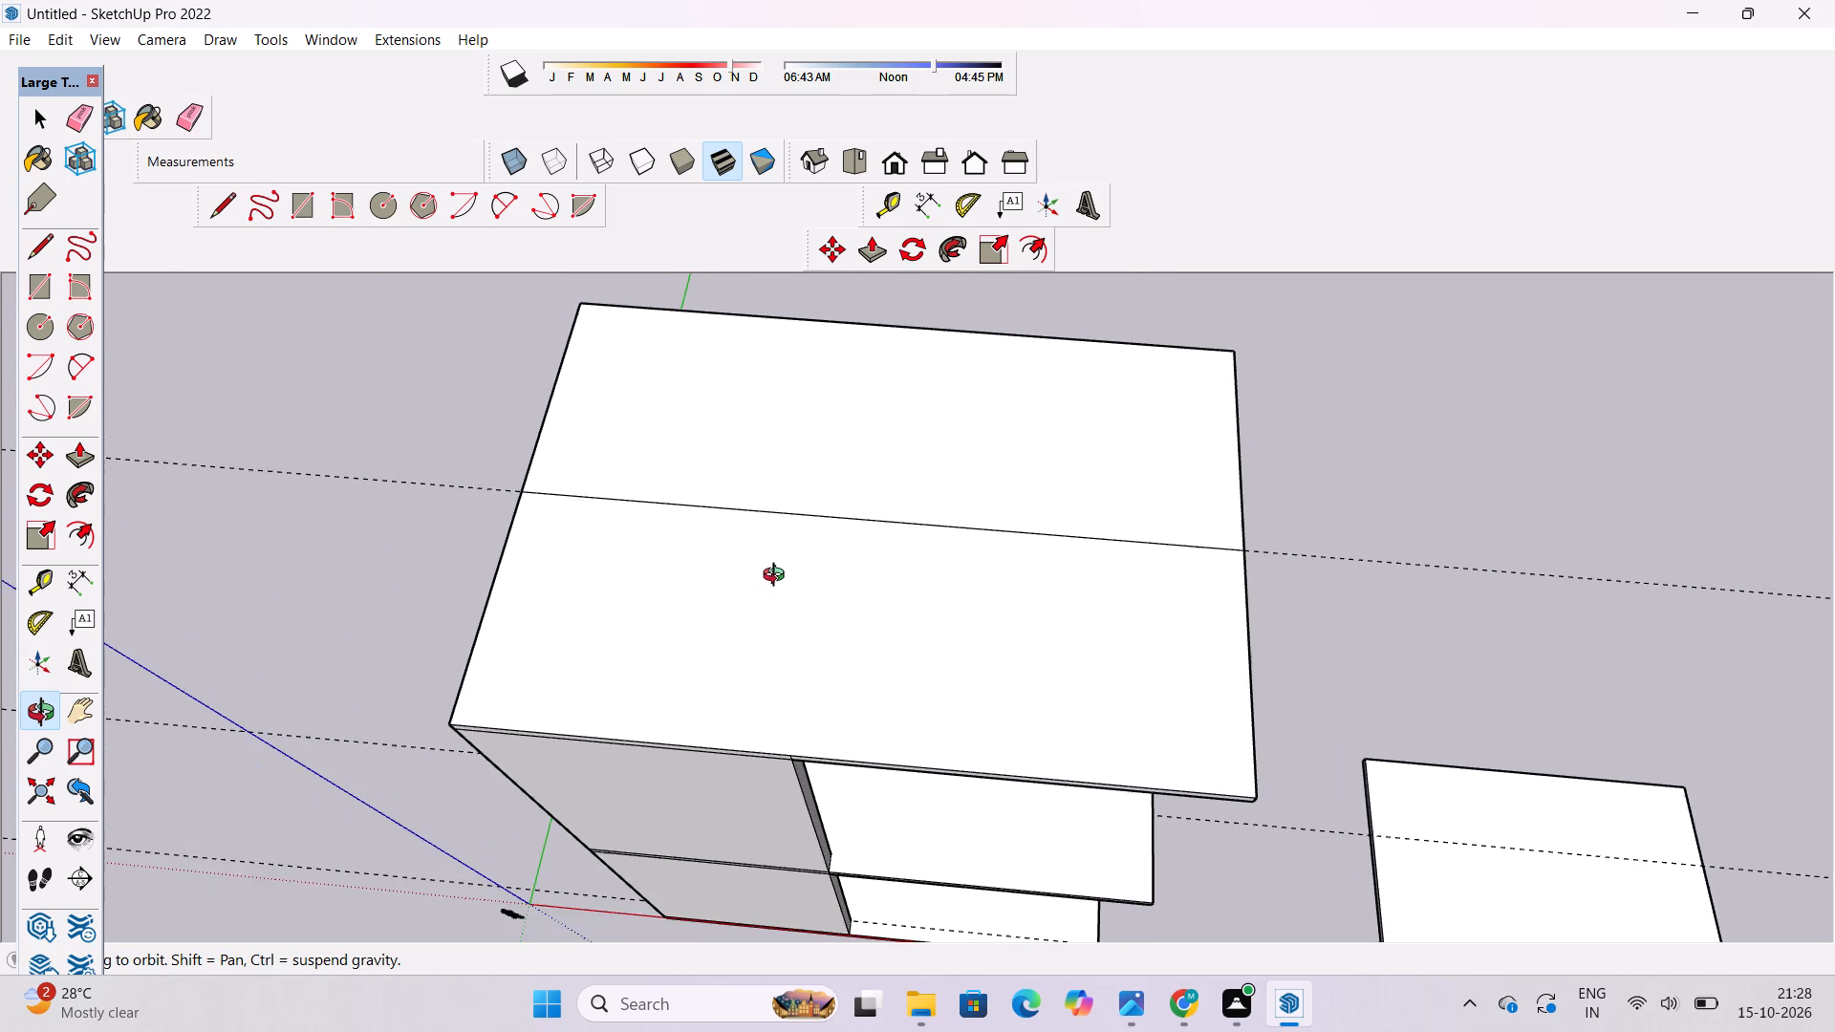
scroll(778, 577, "up", 4)
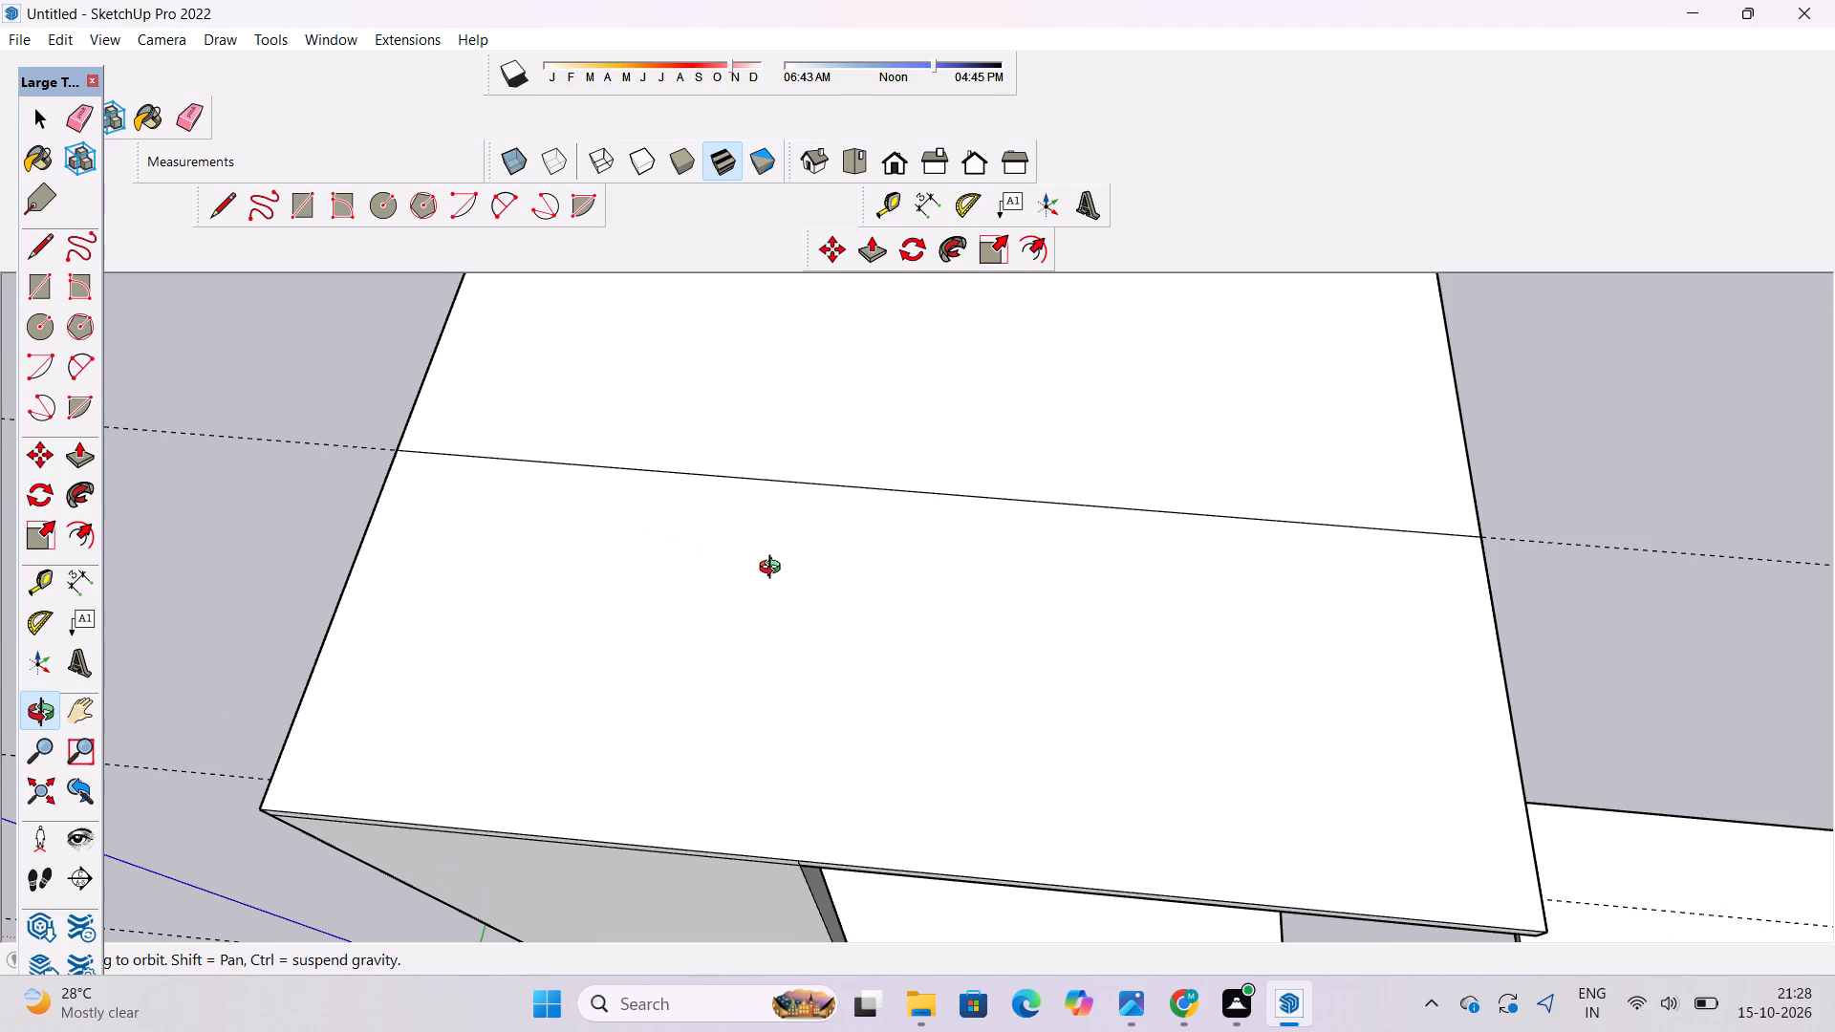
scroll(774, 570, "down", 5)
left_click_drag(774, 570, 801, 618)
left_click_drag(803, 647, 803, 612)
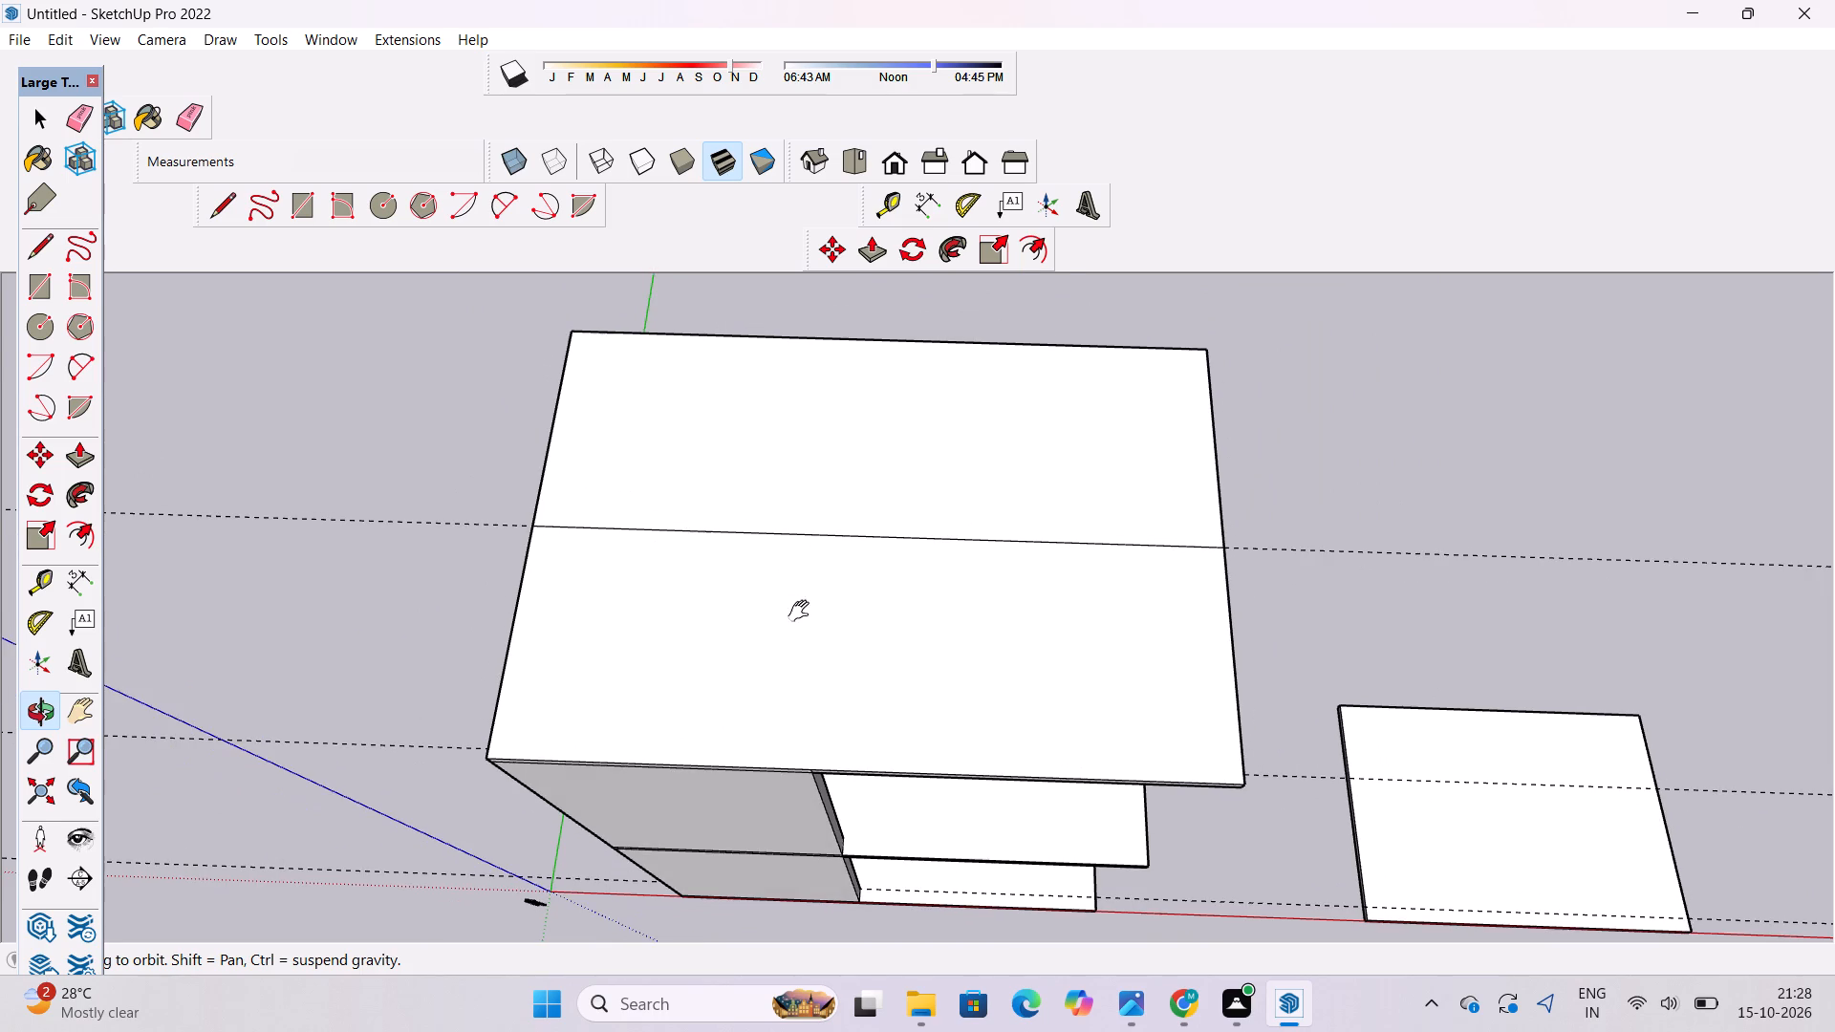
scroll(803, 612, "up", 1)
left_click_drag(803, 612, 803, 638, "shift")
left_click_drag(799, 652, 812, 608)
scroll(812, 602, "down", 3)
left_click_drag(812, 602, 788, 661, "shift")
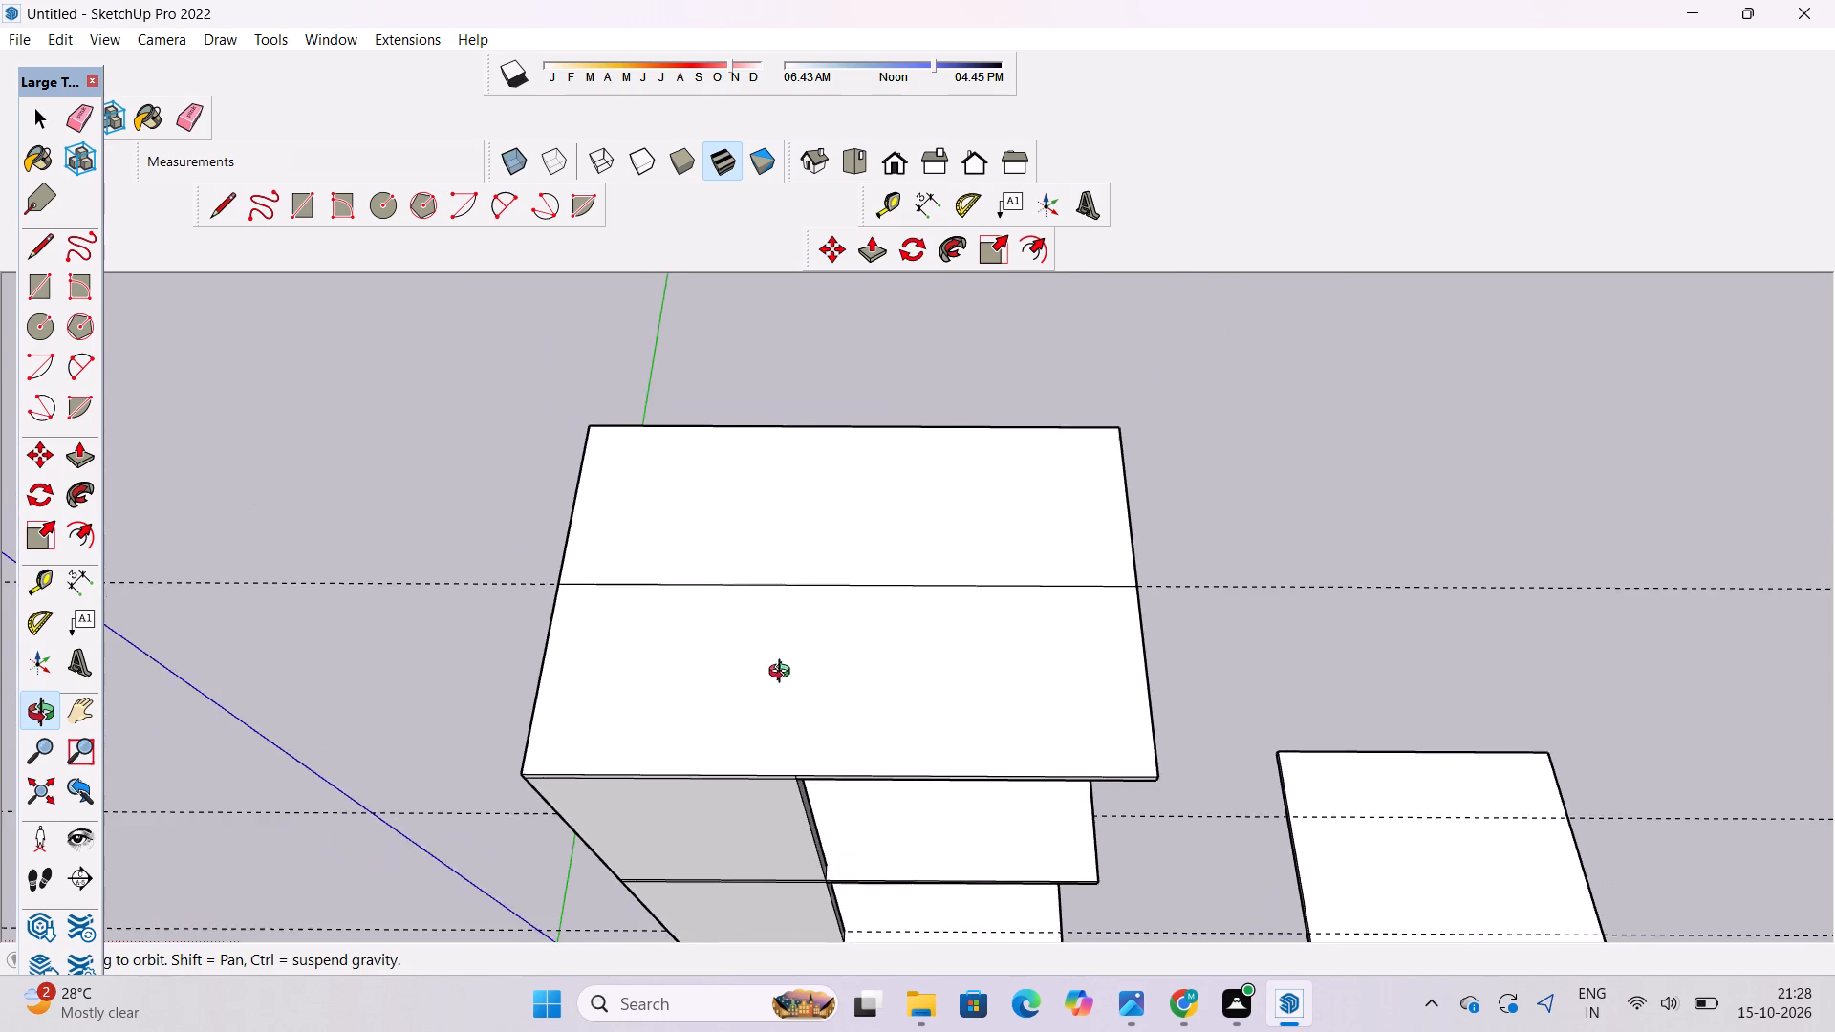
left_click_drag(784, 683, 845, 543)
left_click_drag(845, 543, 850, 630)
left_click_drag(842, 634, 801, 689)
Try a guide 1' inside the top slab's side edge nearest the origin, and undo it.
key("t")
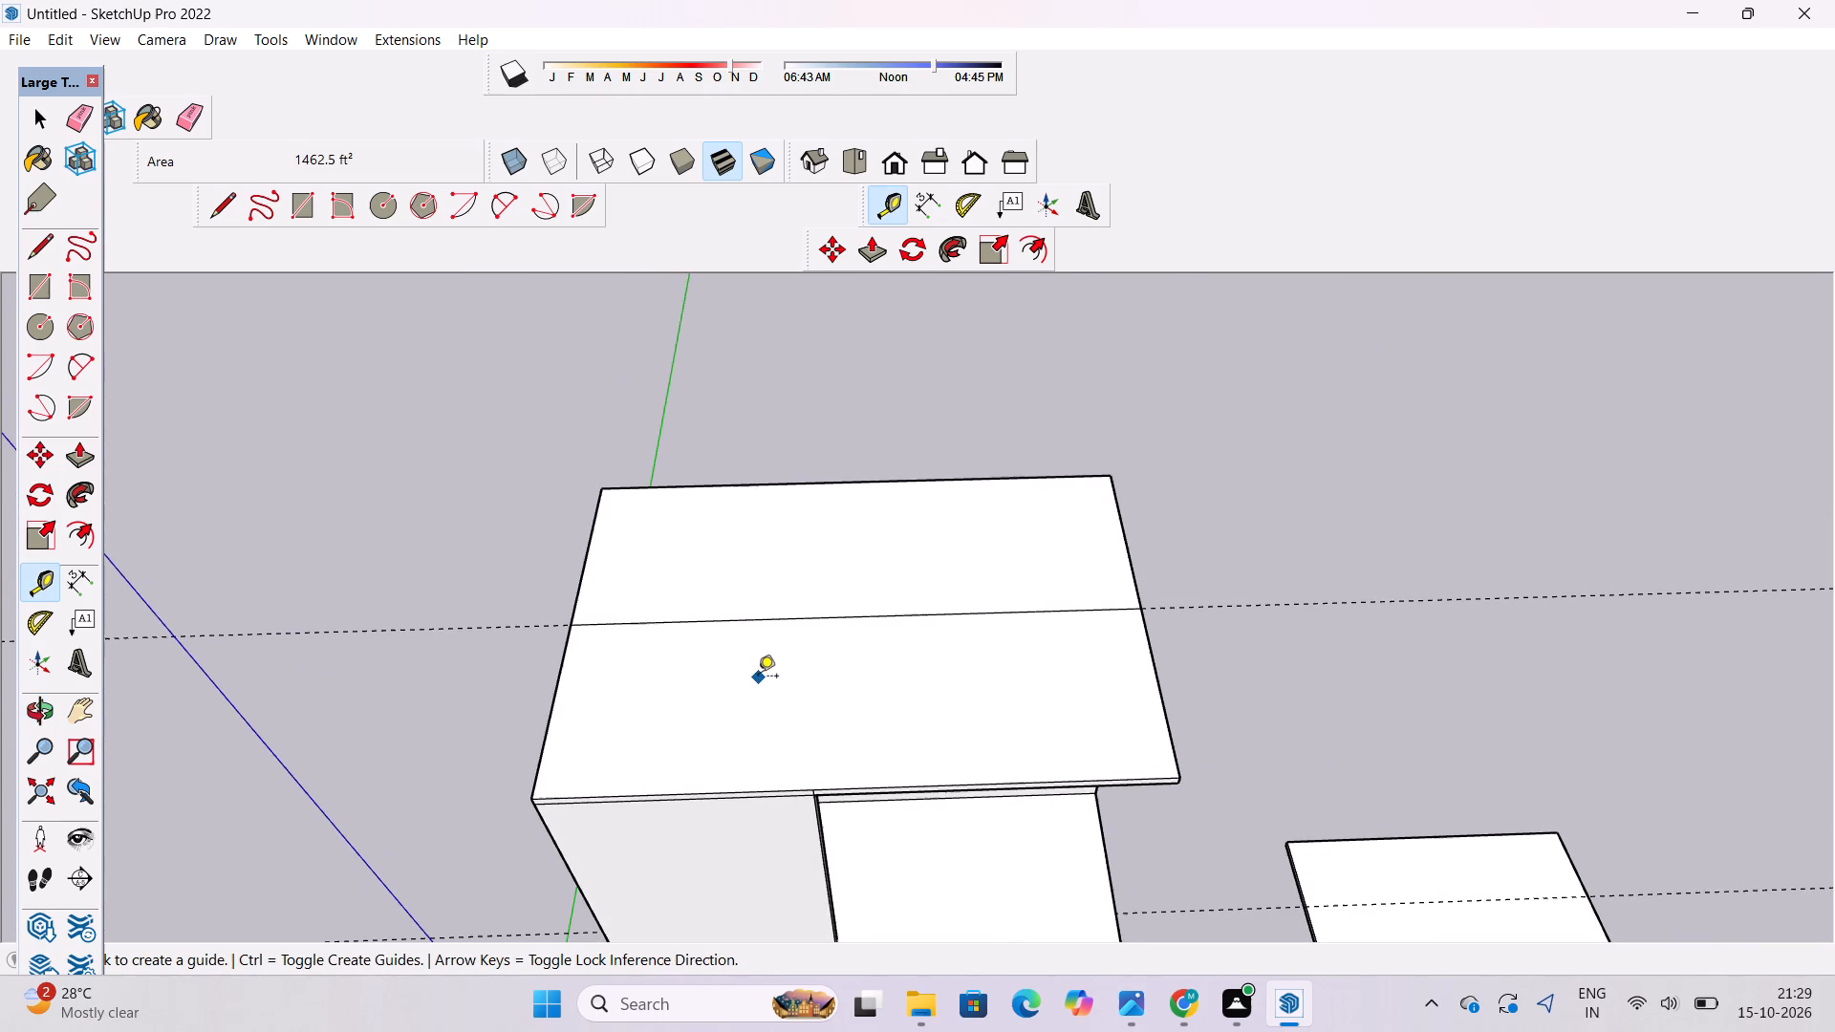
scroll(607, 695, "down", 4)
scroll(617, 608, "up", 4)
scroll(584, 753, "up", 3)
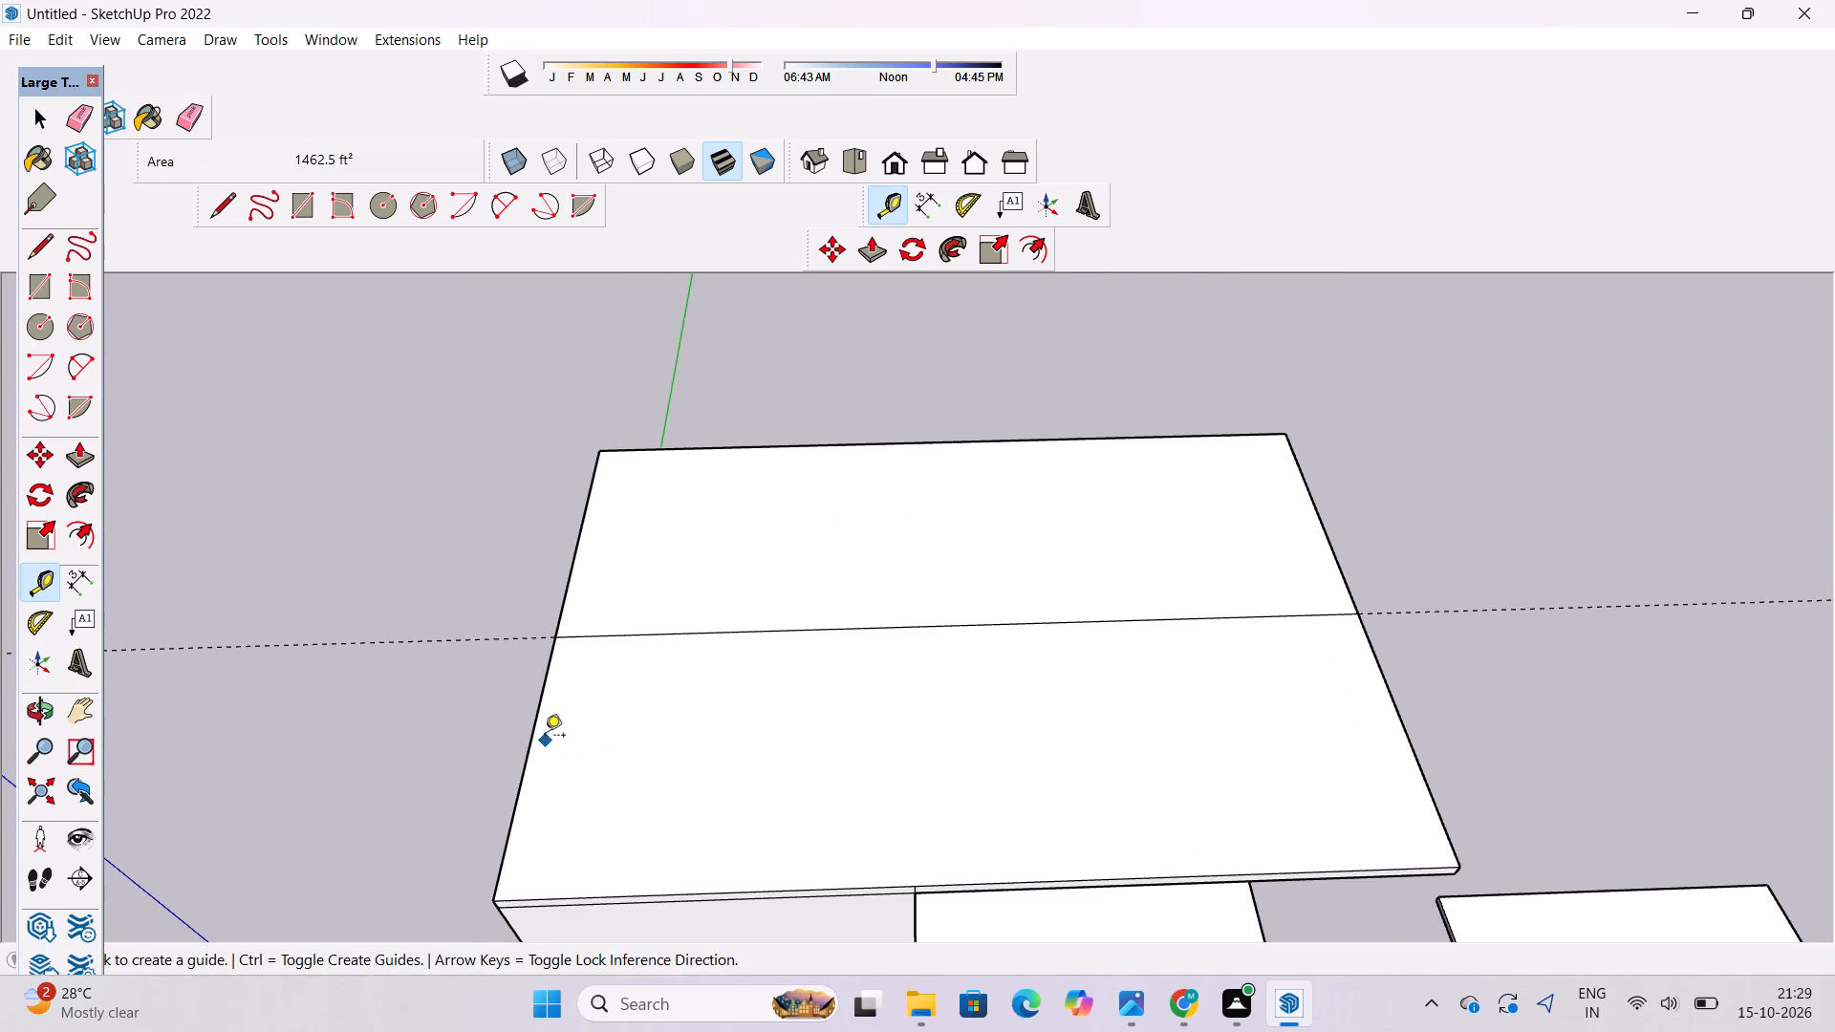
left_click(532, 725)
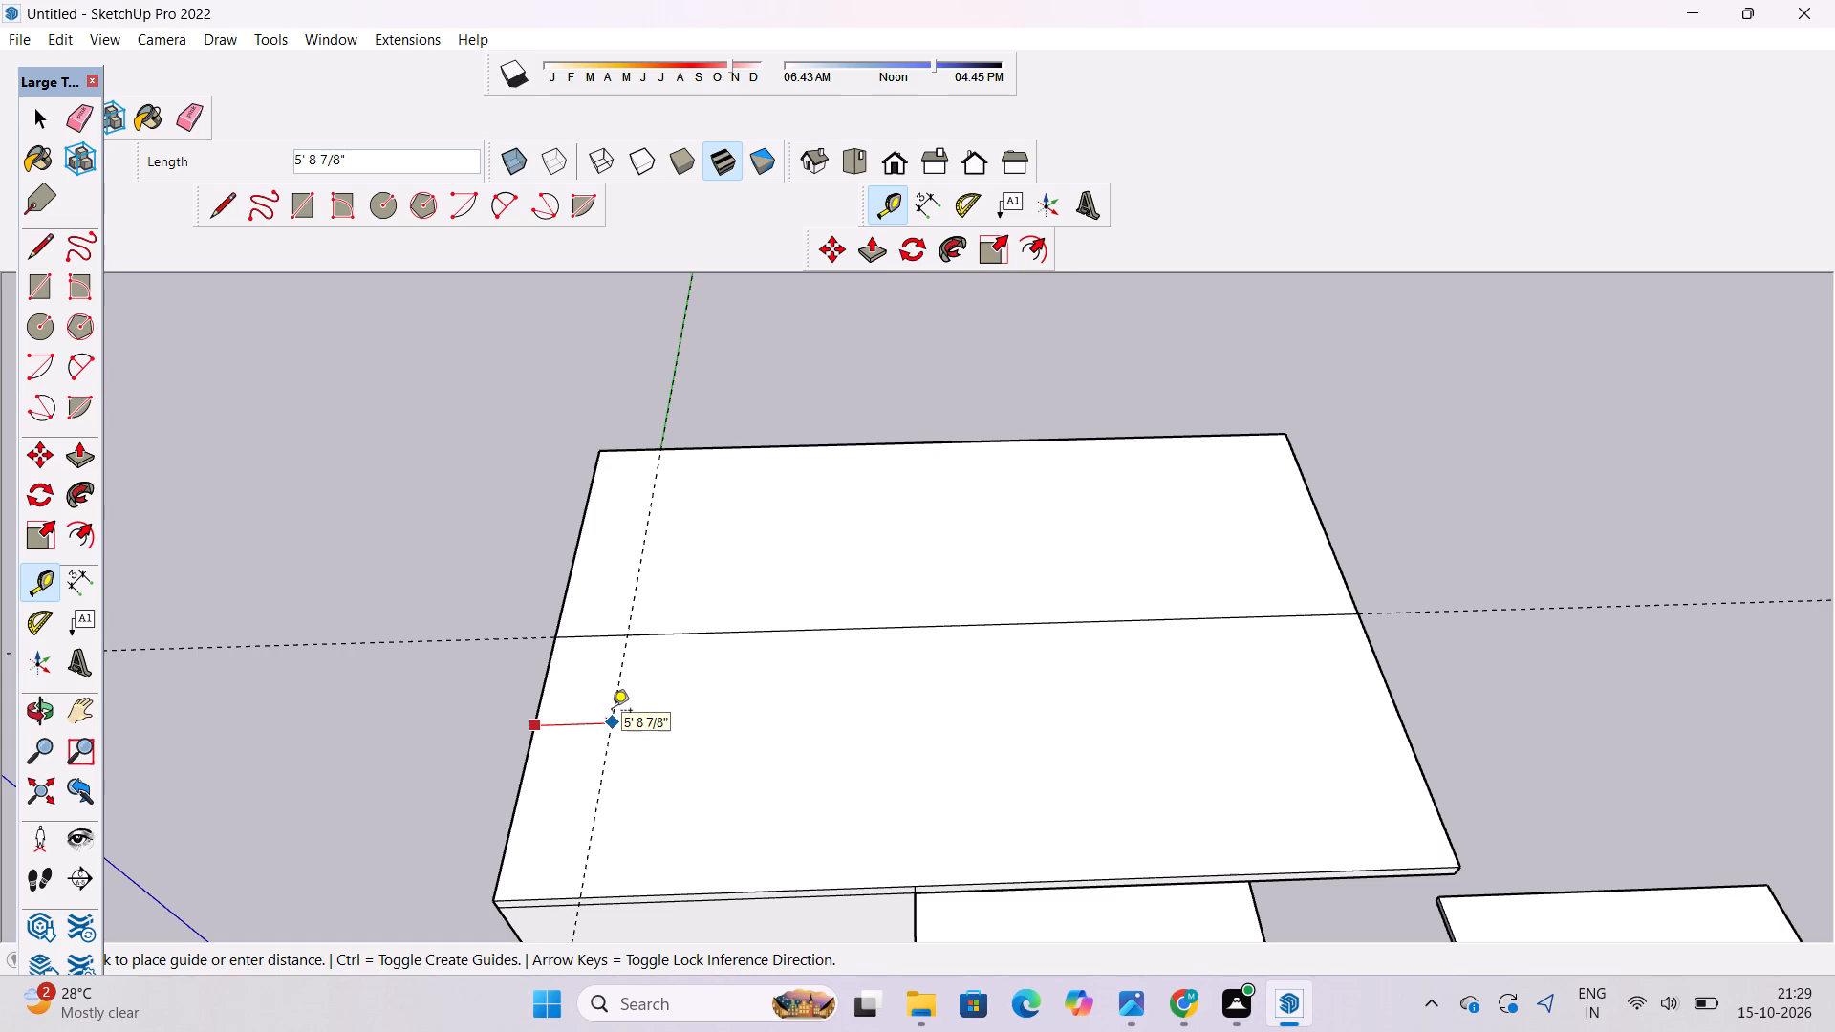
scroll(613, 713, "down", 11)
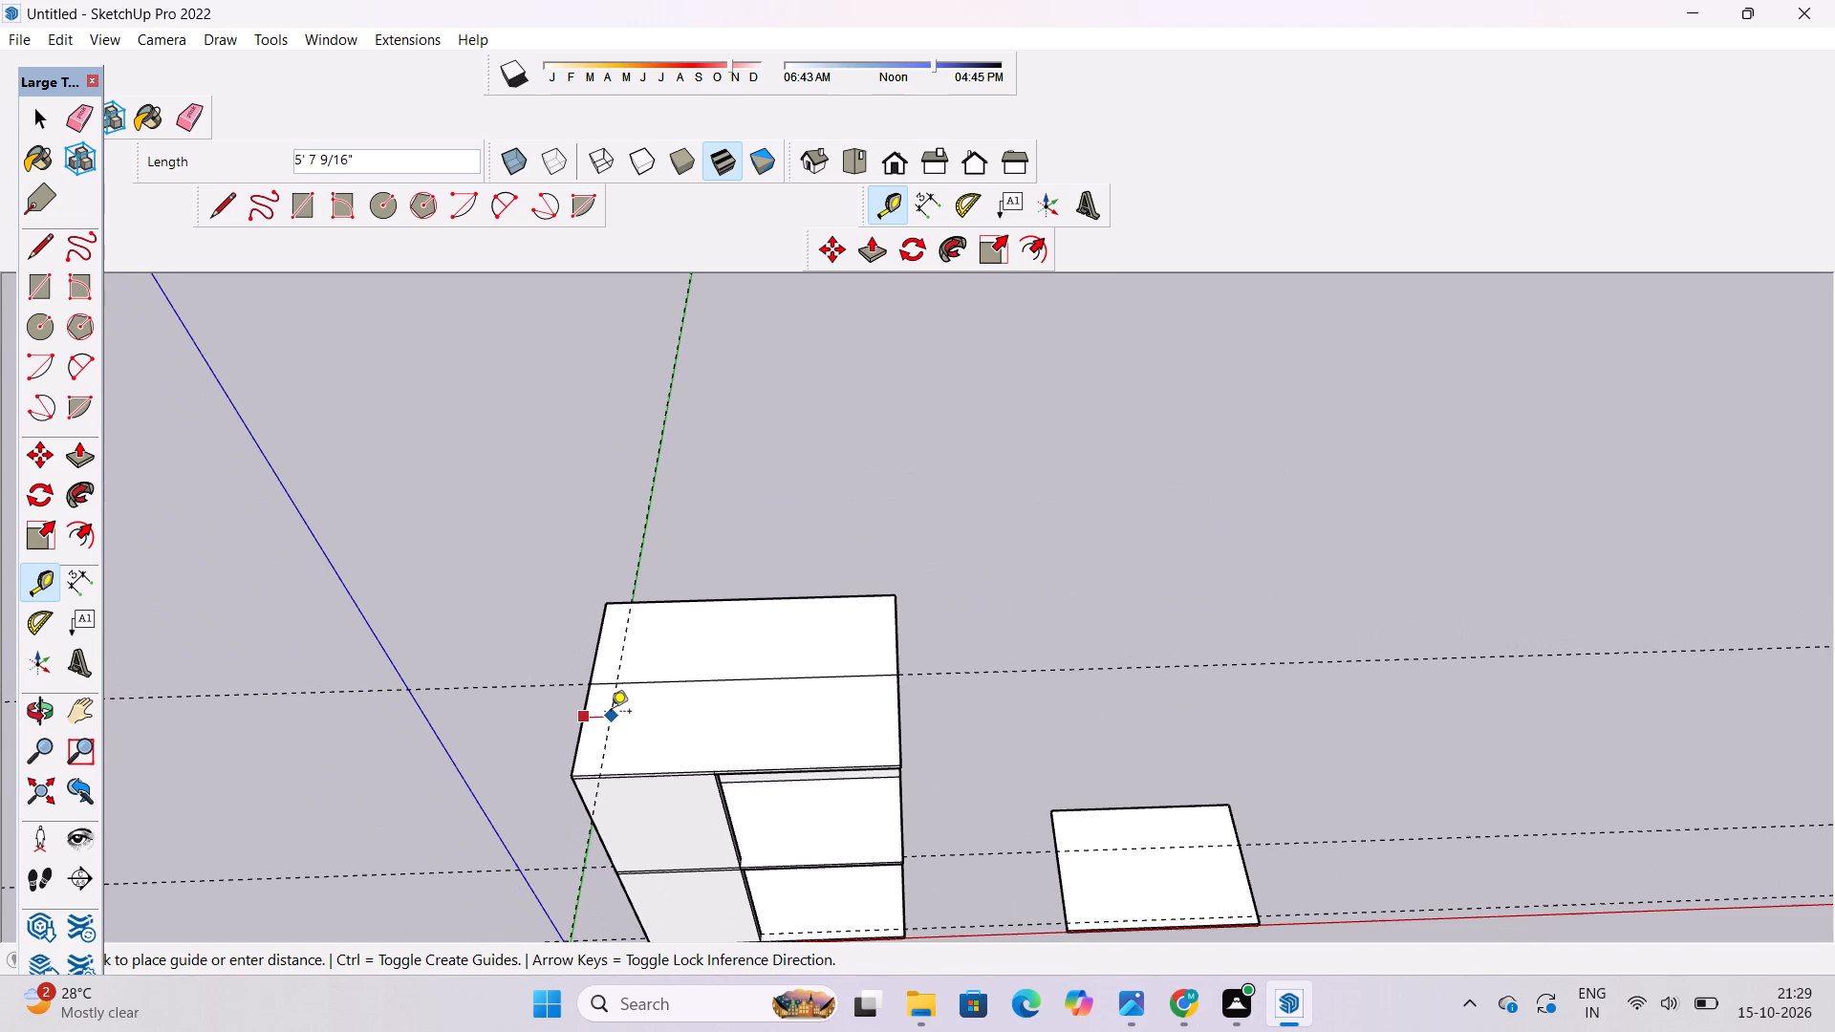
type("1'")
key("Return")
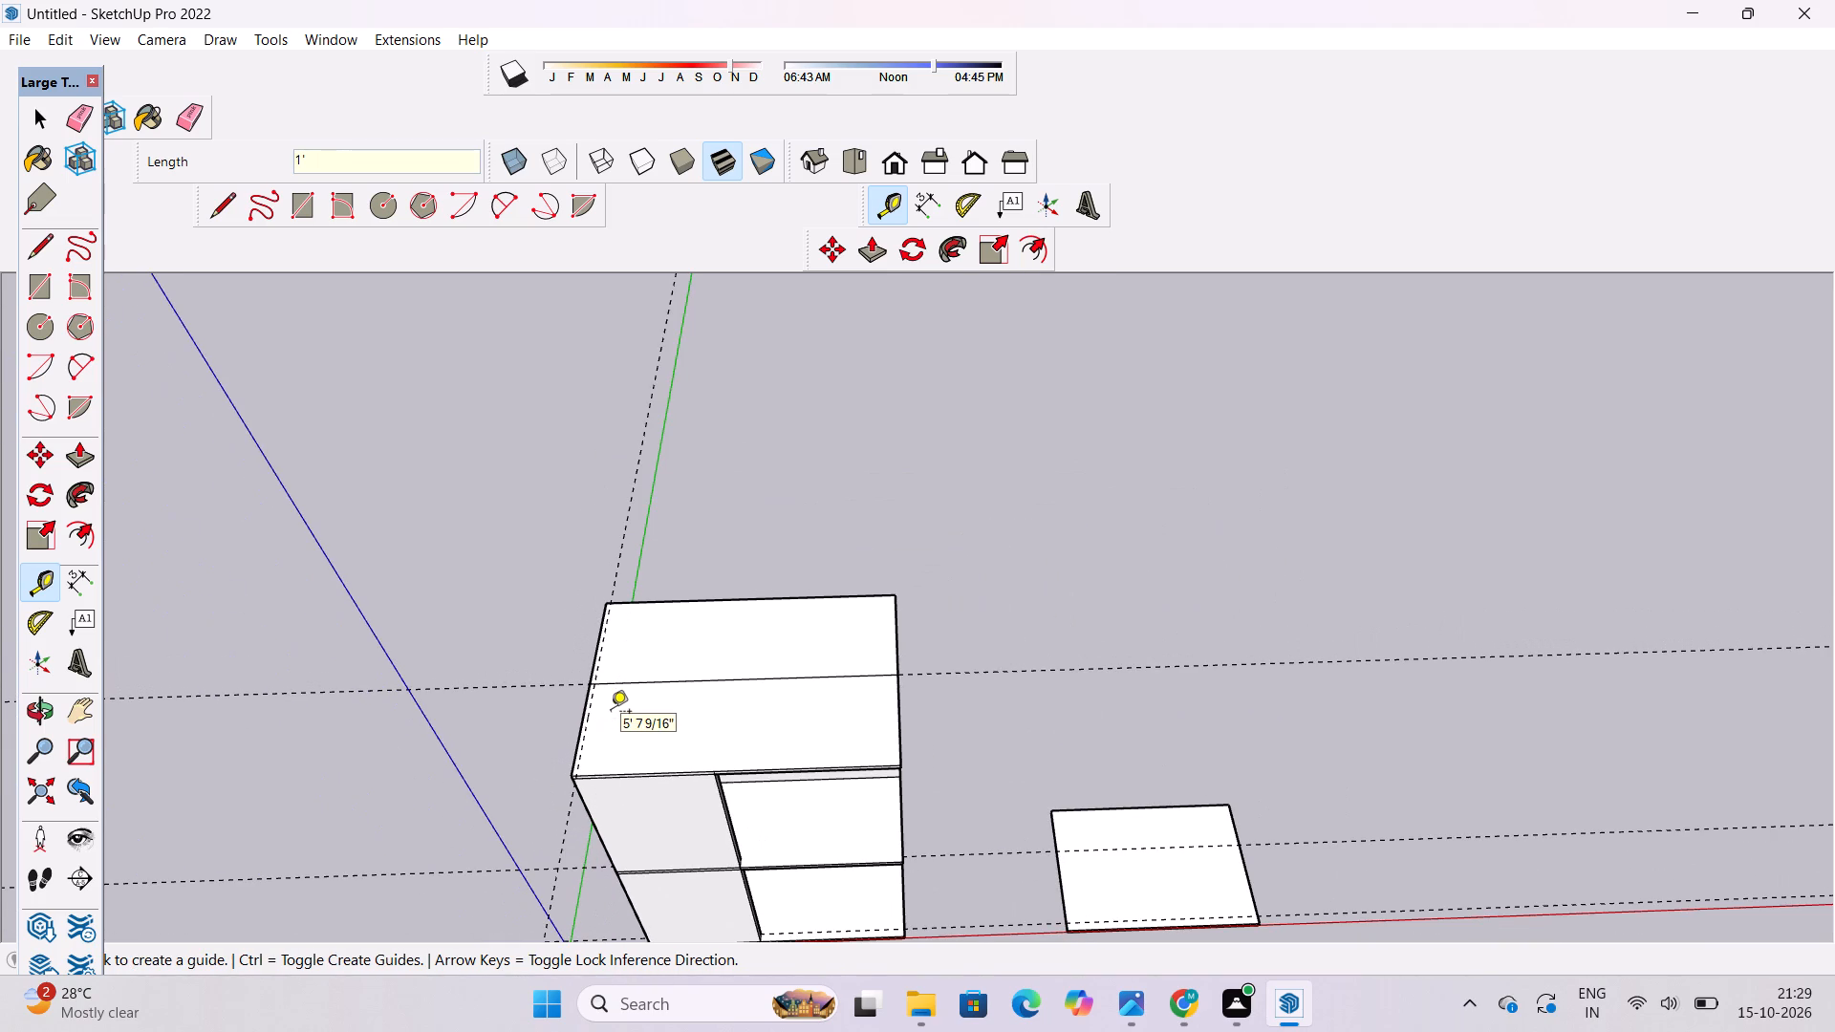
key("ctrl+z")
Place a guide on the top slab 2' inside its side edge nearest the origin, parallel to the green axis.
scroll(600, 712, "down", 6)
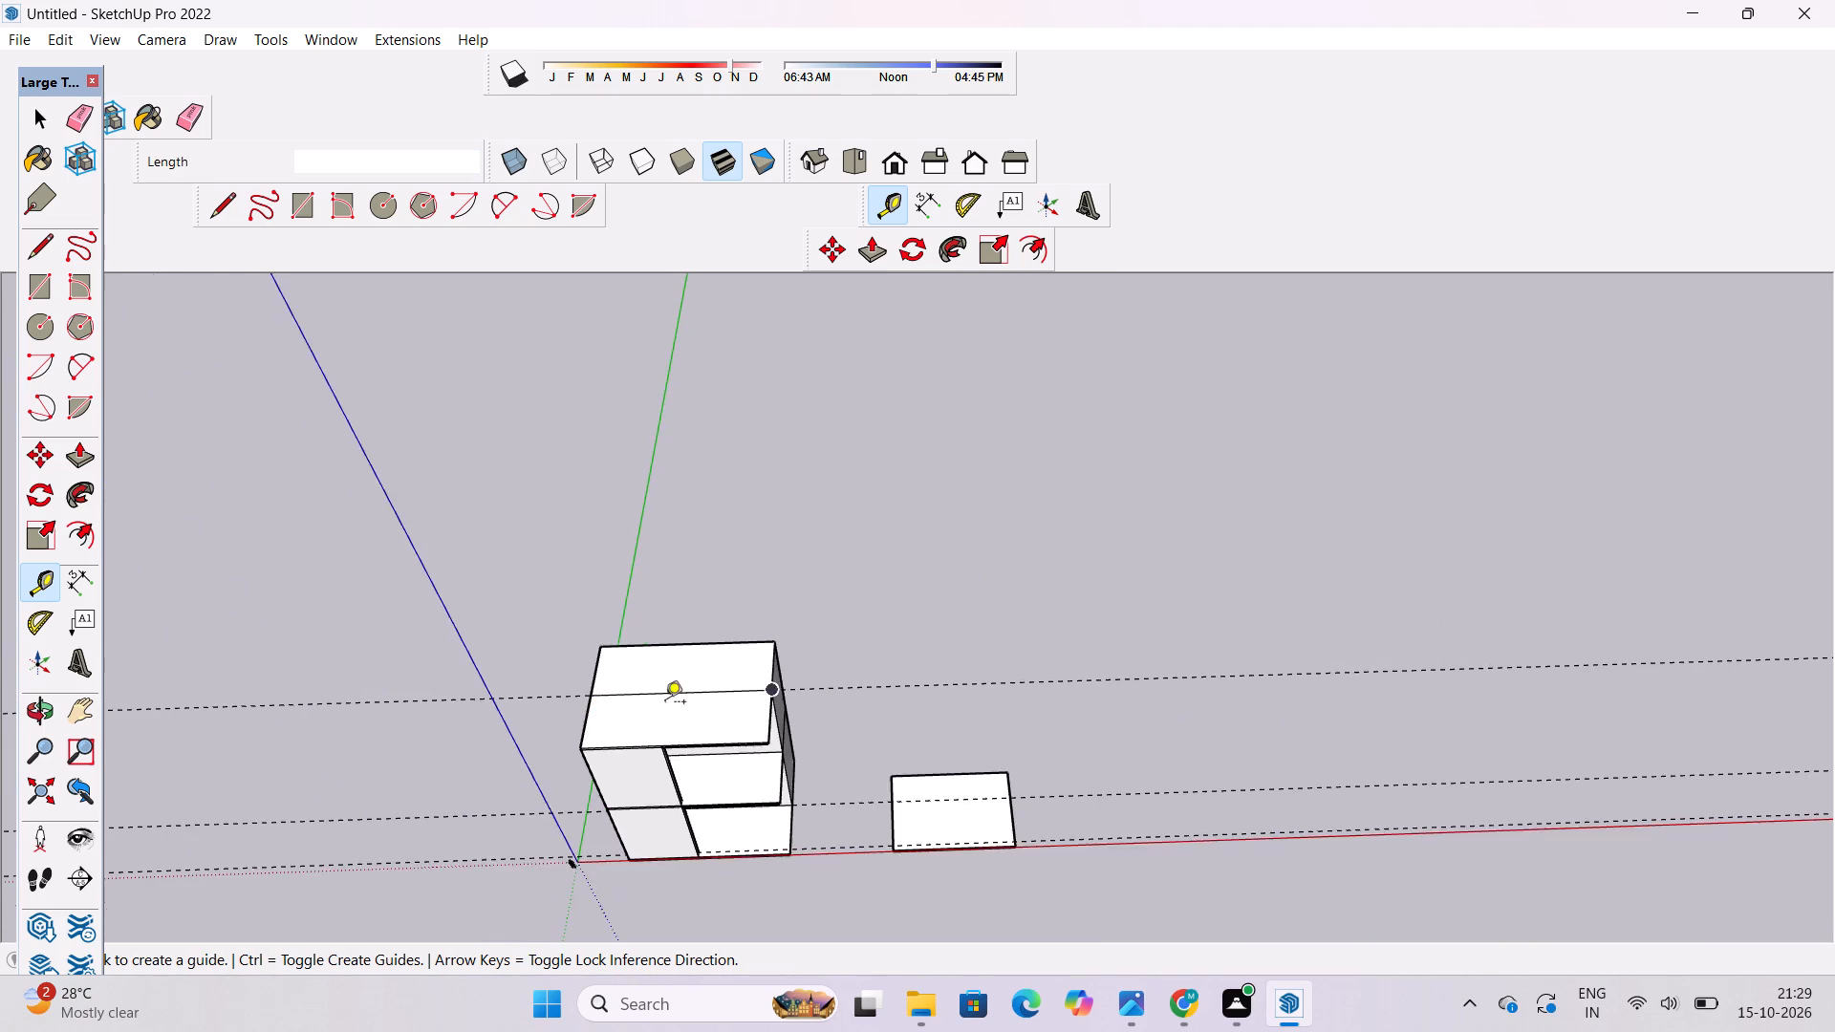
scroll(665, 703, "up", 5)
scroll(545, 721, "up", 10)
left_click(527, 680)
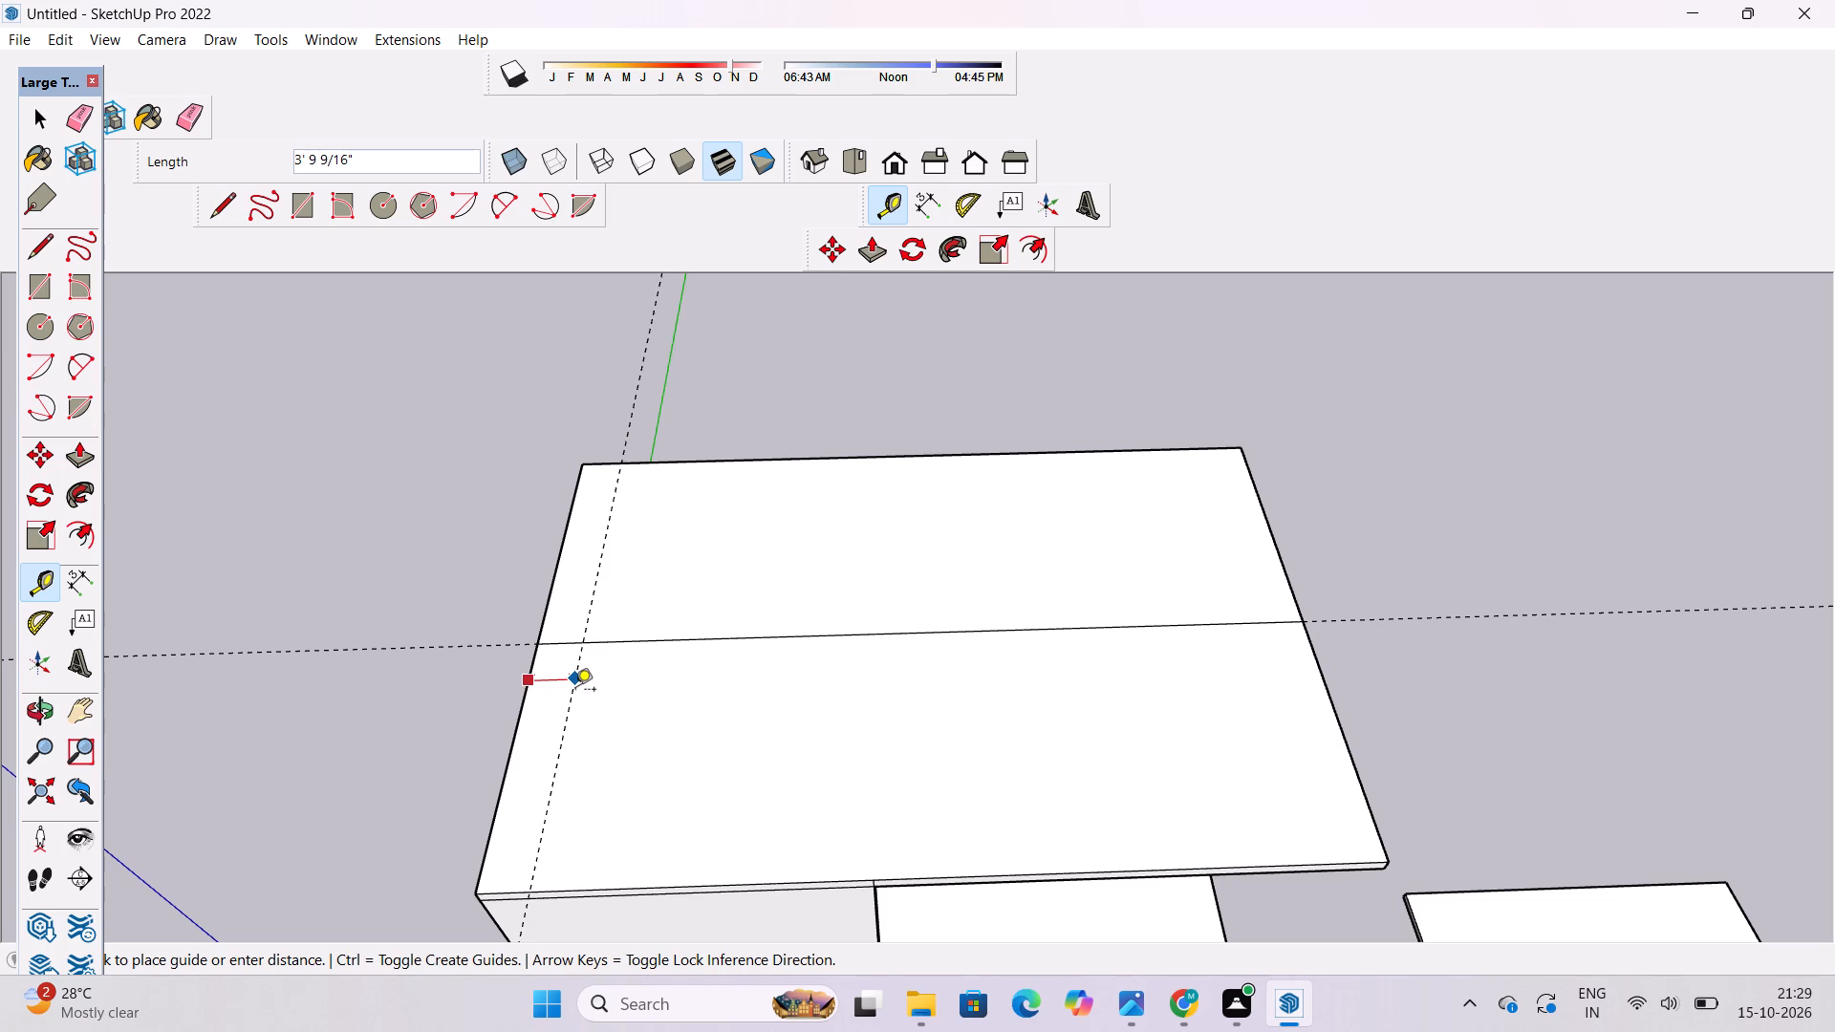
scroll(575, 691, "down", 3)
scroll(575, 691, "up", 1)
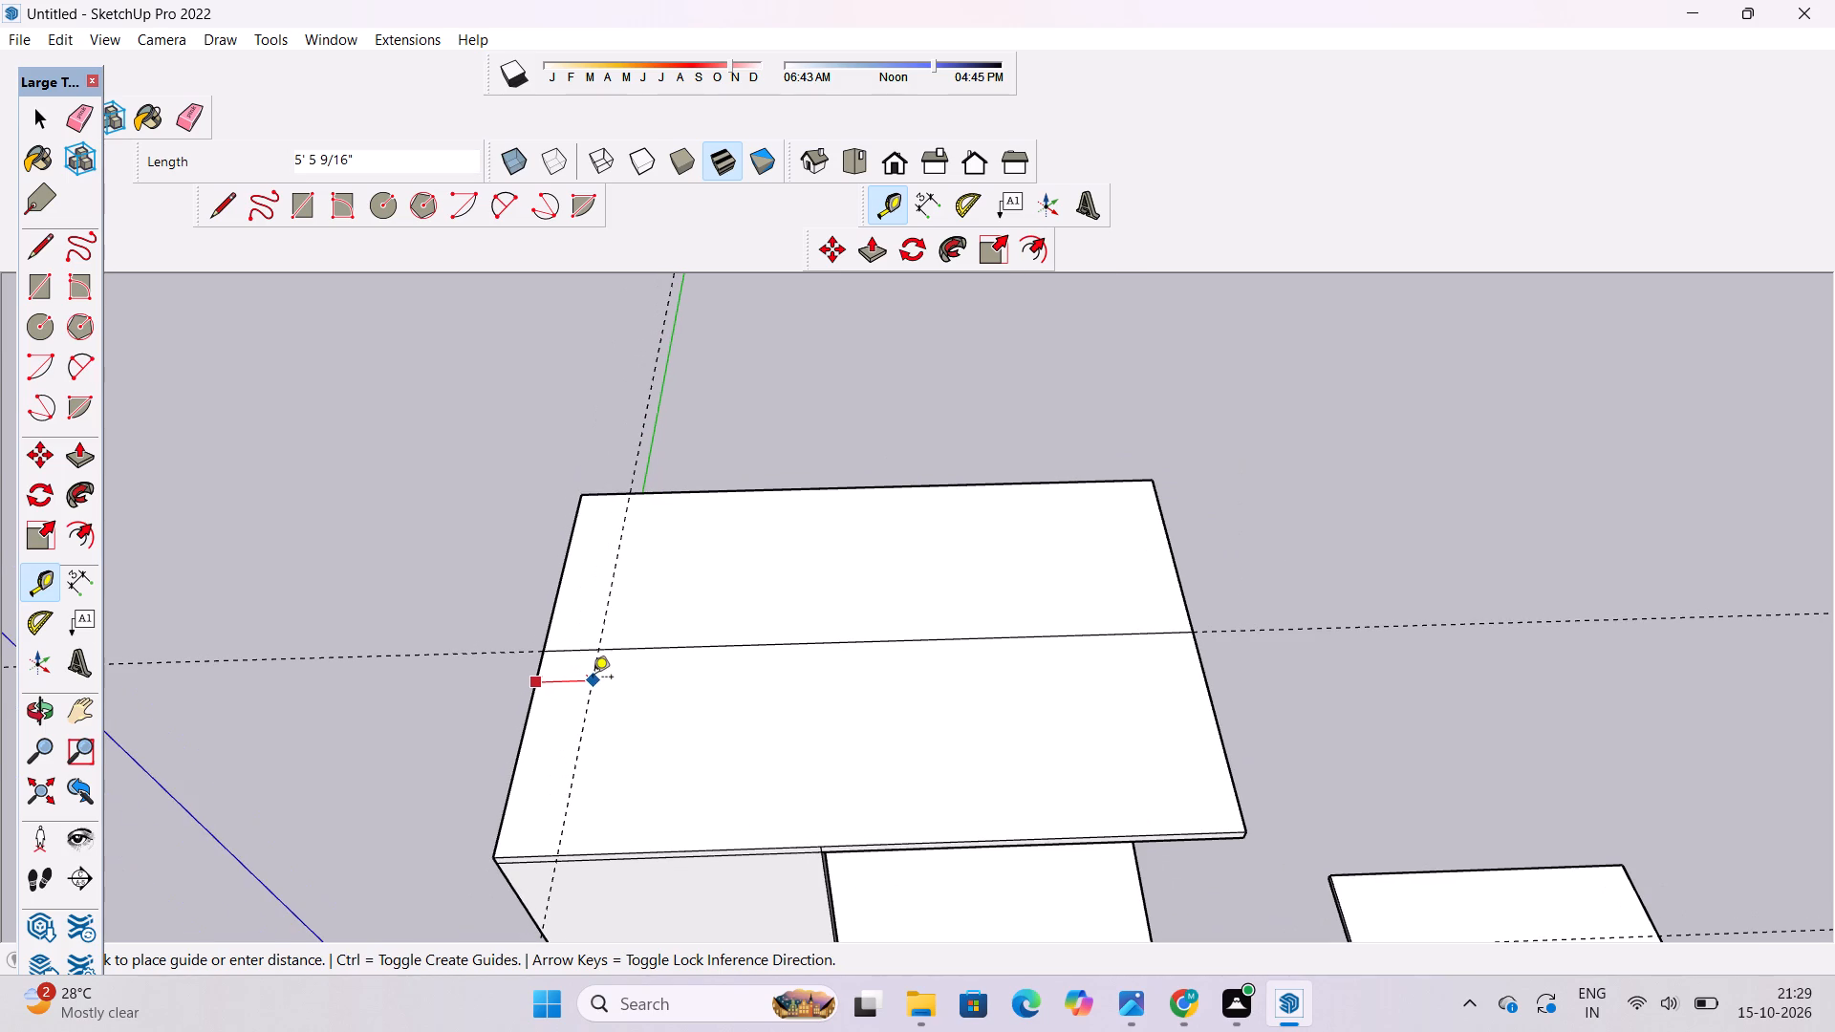
scroll(685, 694, "down", 3)
scroll(571, 672, "up", 9)
scroll(571, 672, "down", 6)
scroll(571, 672, "up", 1)
scroll(571, 672, "down", 4)
scroll(619, 680, "up", 4)
scroll(619, 680, "down", 1)
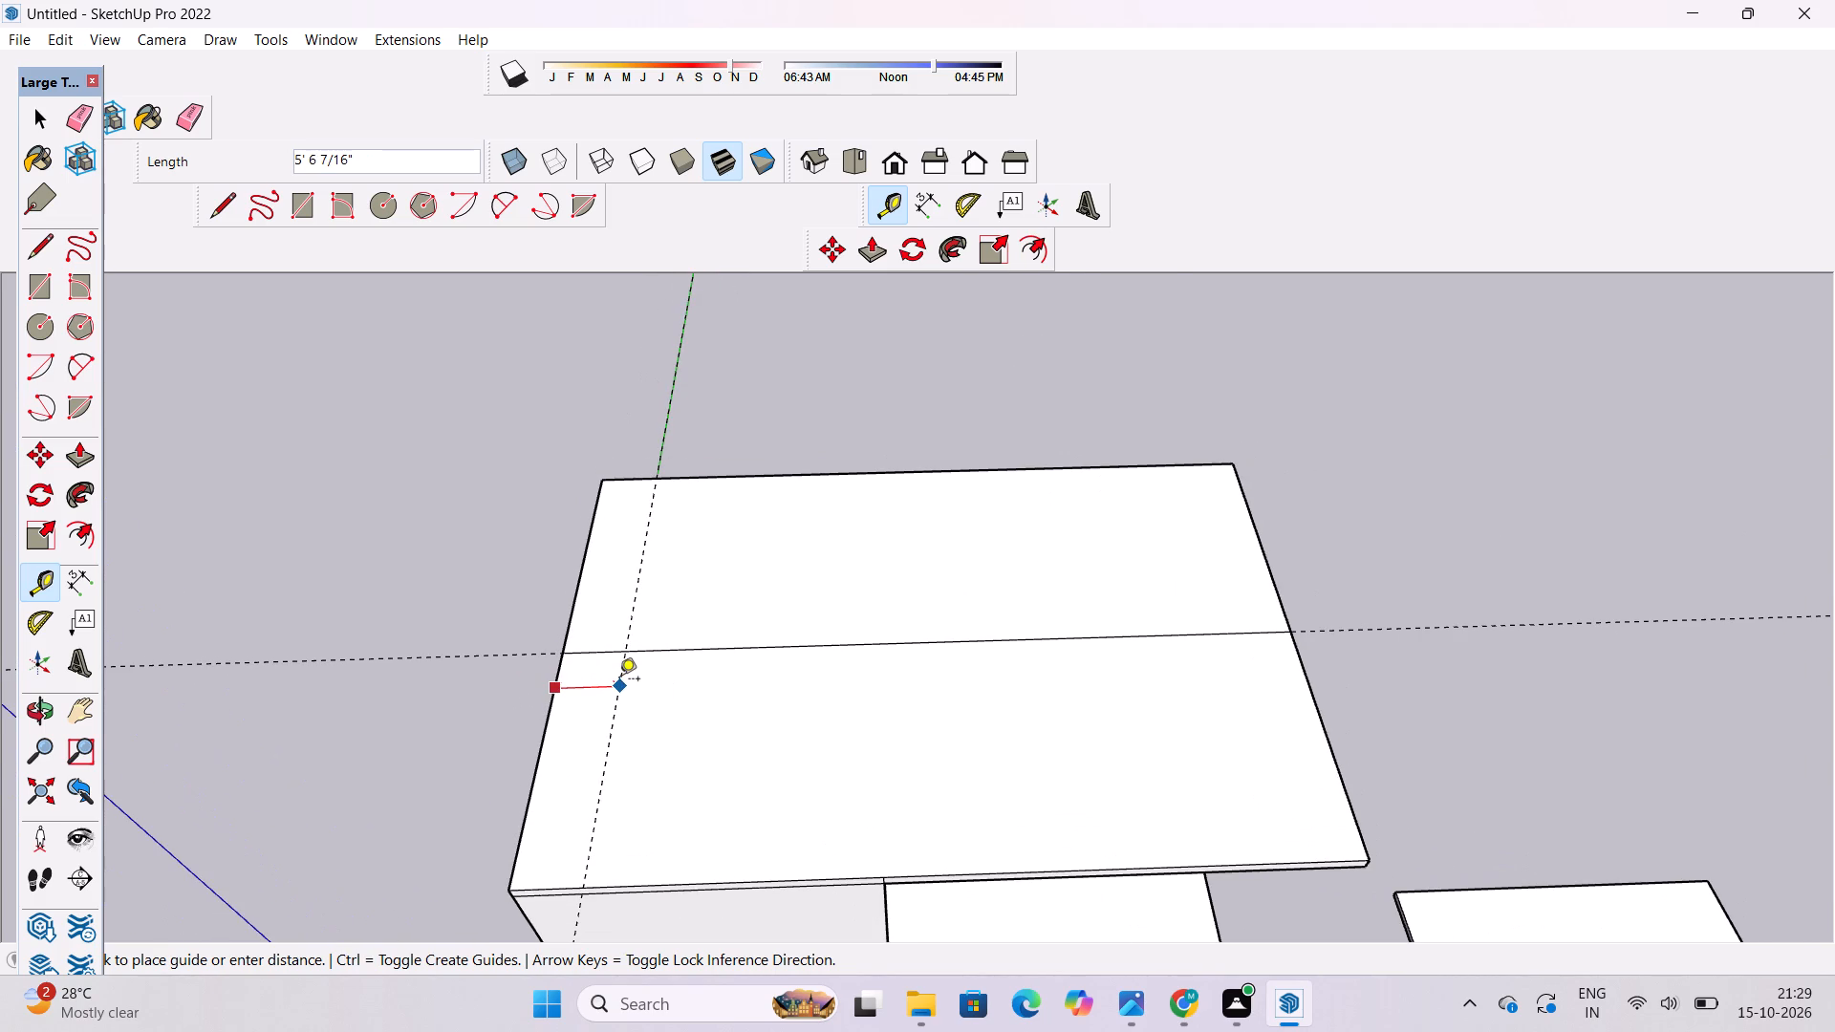
scroll(619, 680, "down", 4)
scroll(596, 677, "up", 3)
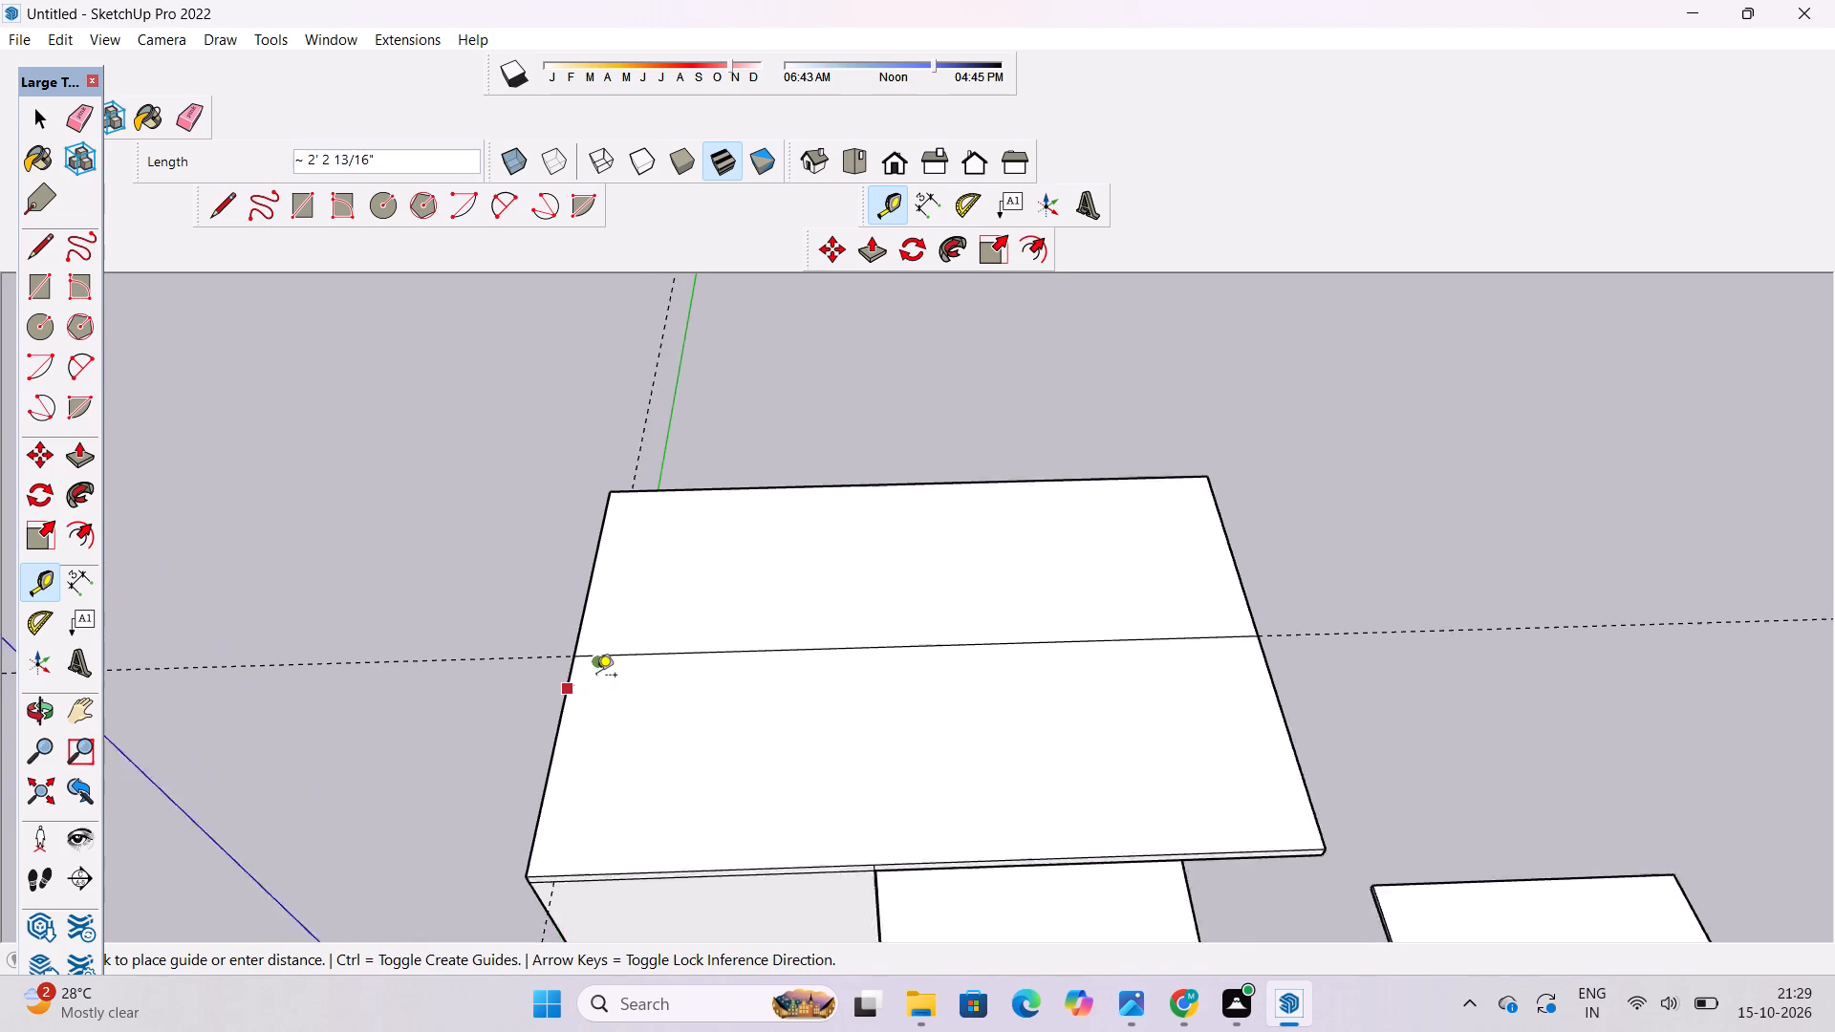
scroll(596, 677, "up", 1)
scroll(588, 680, "down", 3)
scroll(588, 680, "up", 8)
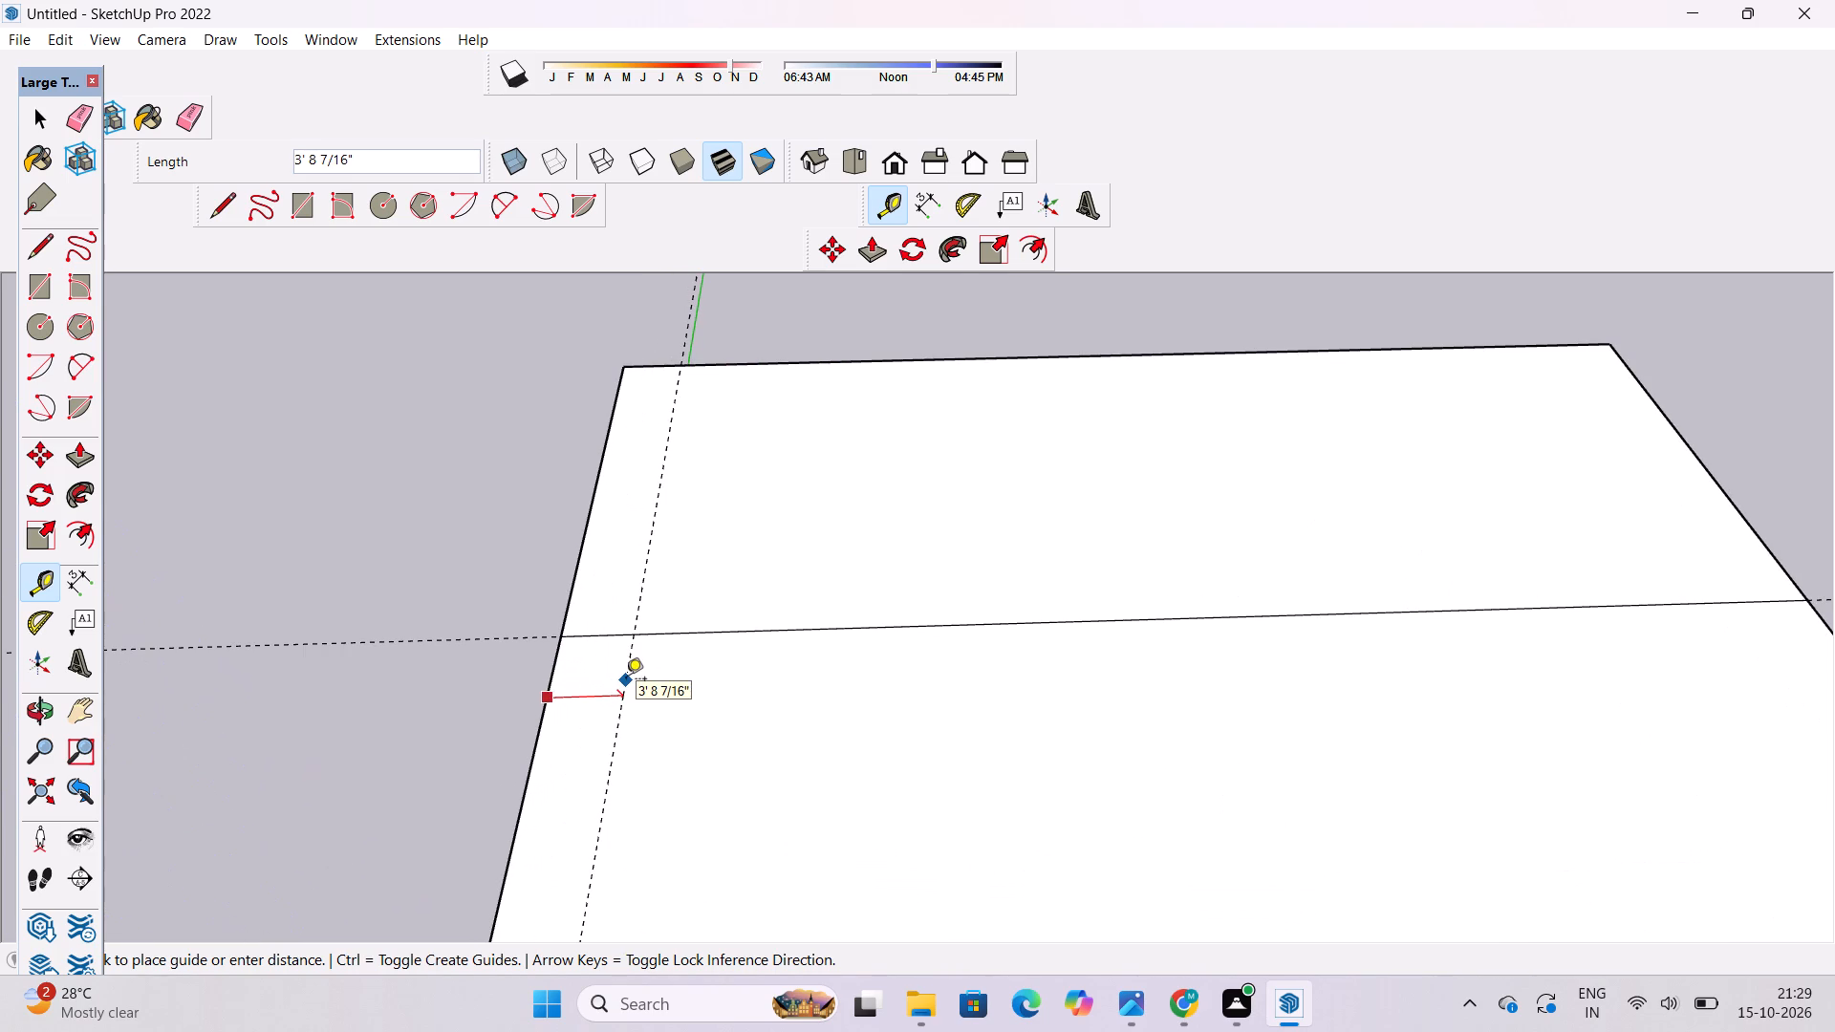
type("2'")
key("Return")
Place a guide on the top slab 2' inside its front edge, parallel to the red axis.
scroll(548, 567, "down", 8)
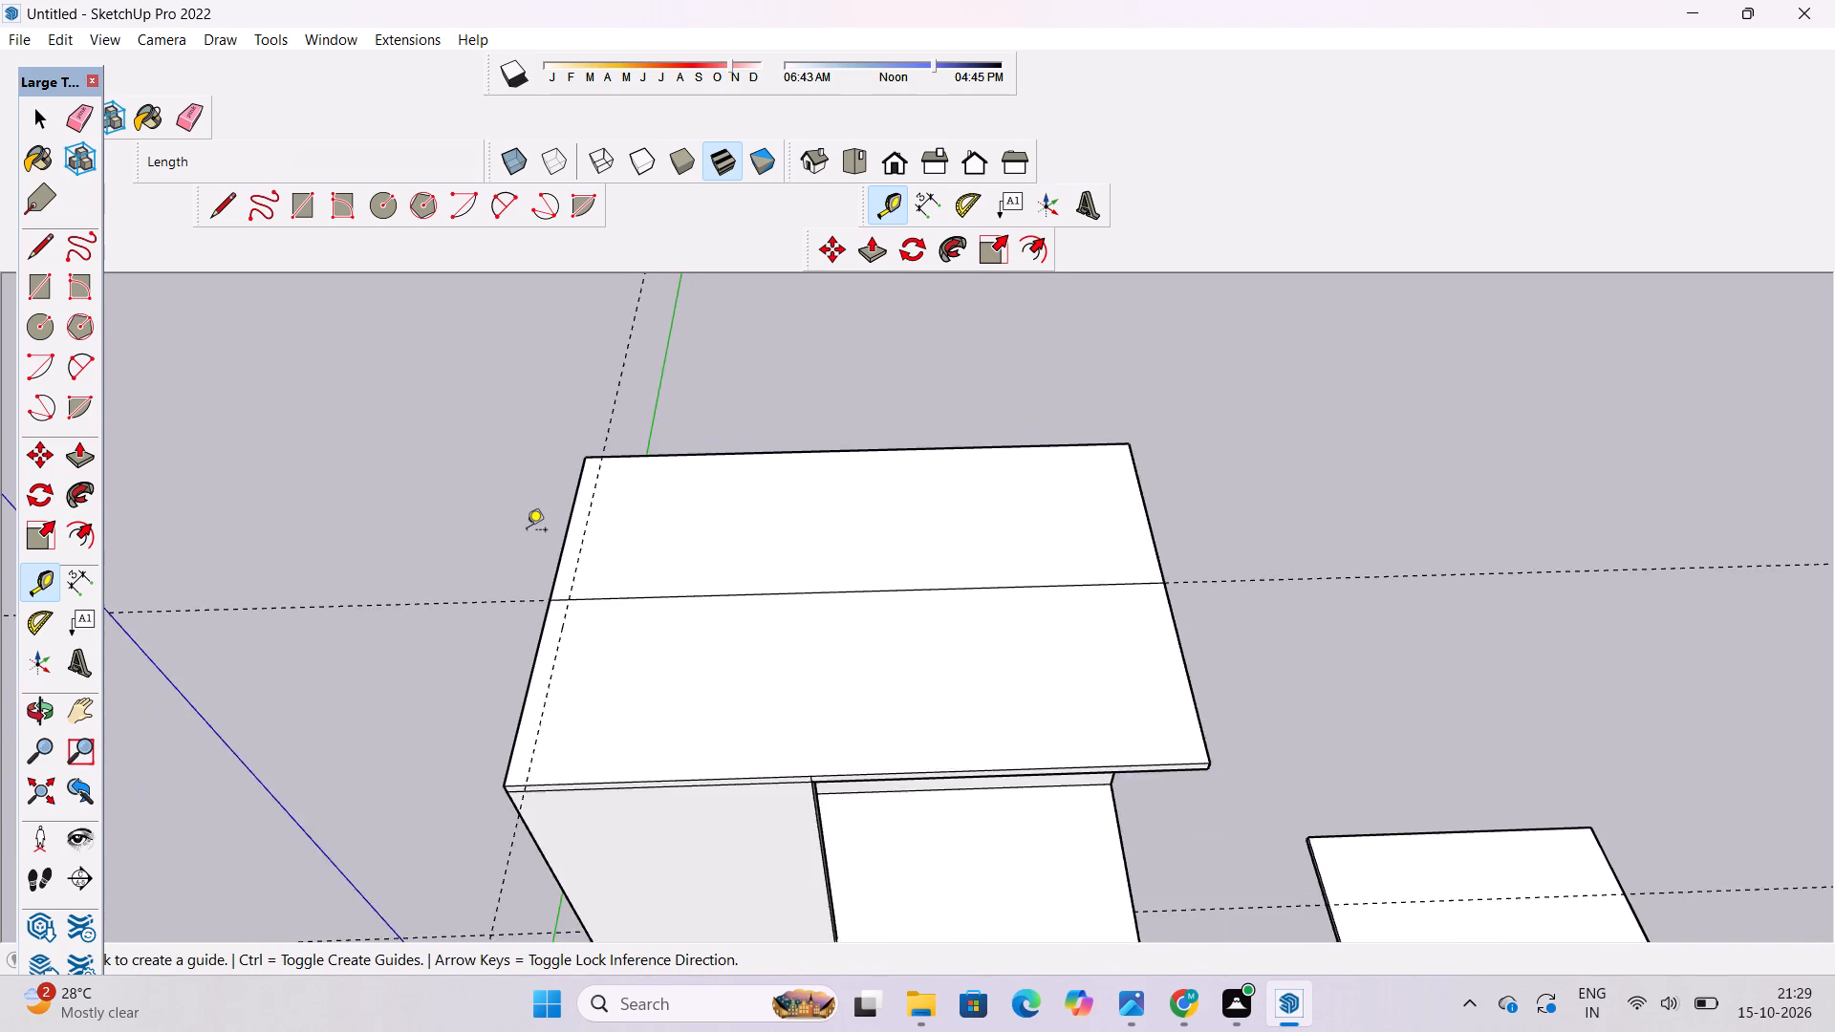
scroll(527, 531, "down", 3)
scroll(609, 634, "up", 10)
scroll(615, 662, "down", 2)
scroll(673, 808, "up", 3)
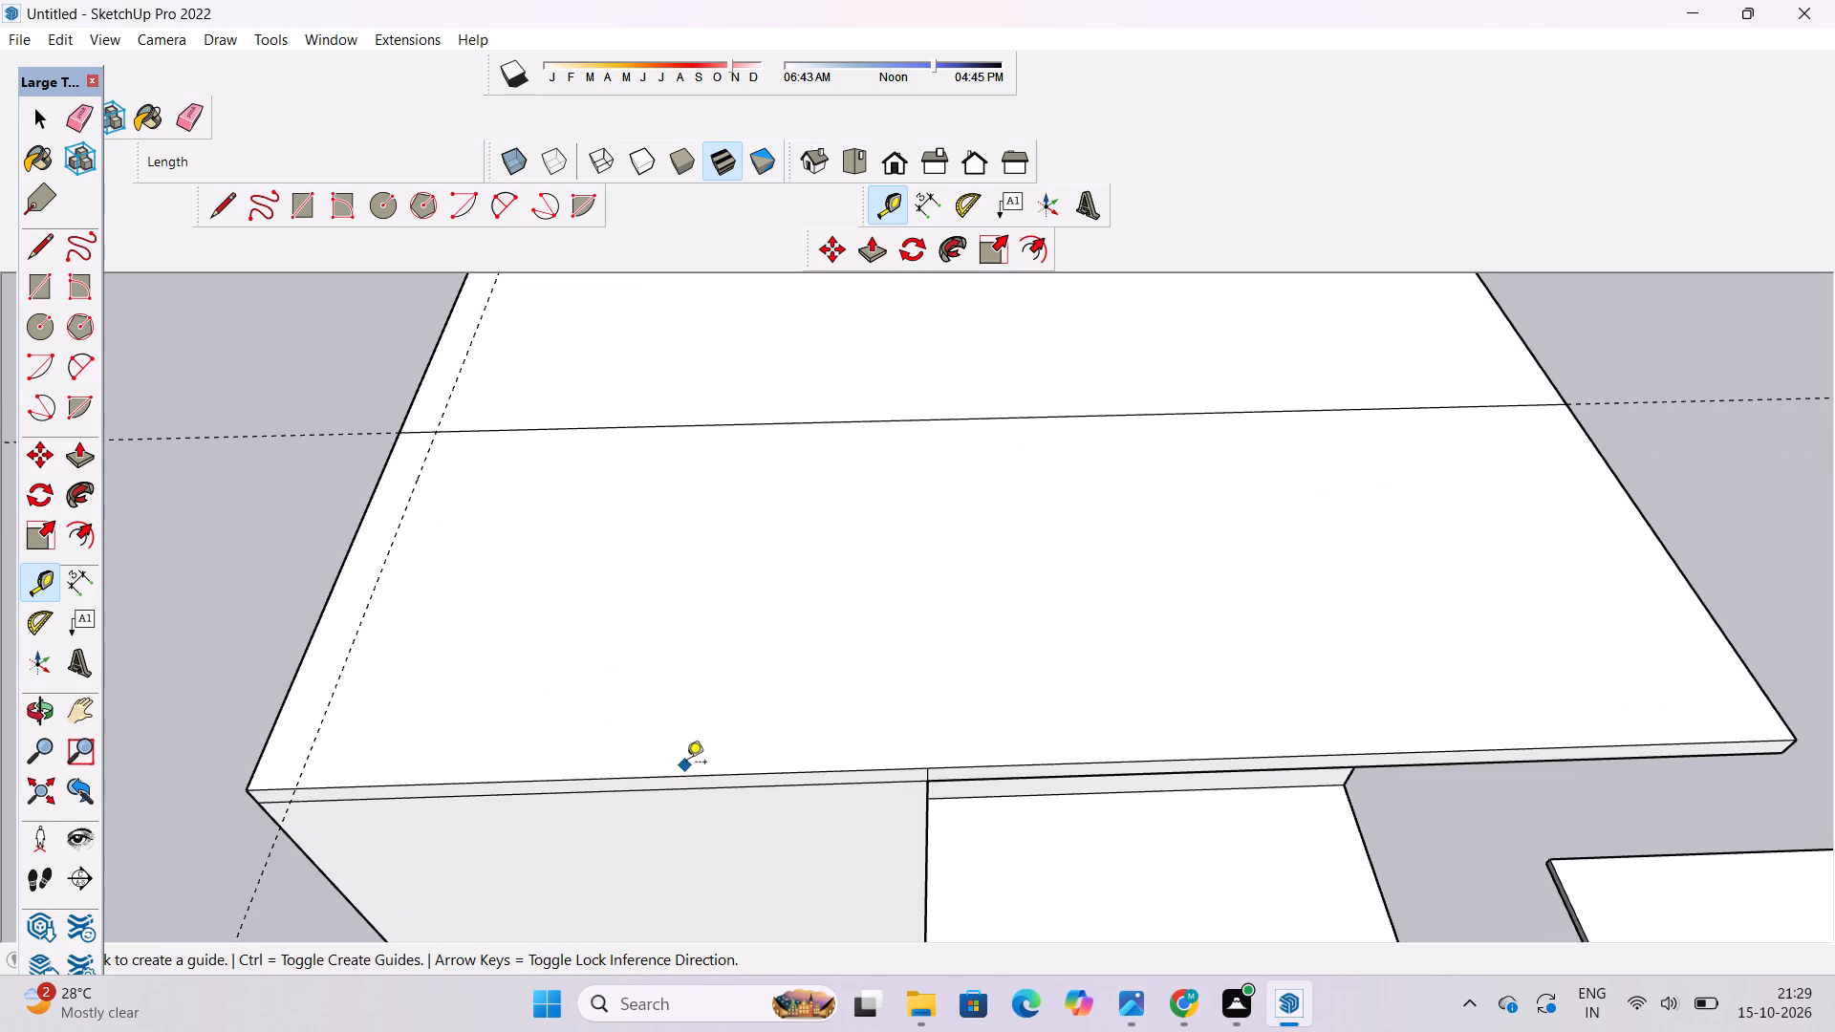
left_click(686, 776)
scroll(588, 752, "down", 5)
scroll(629, 716, "up", 1)
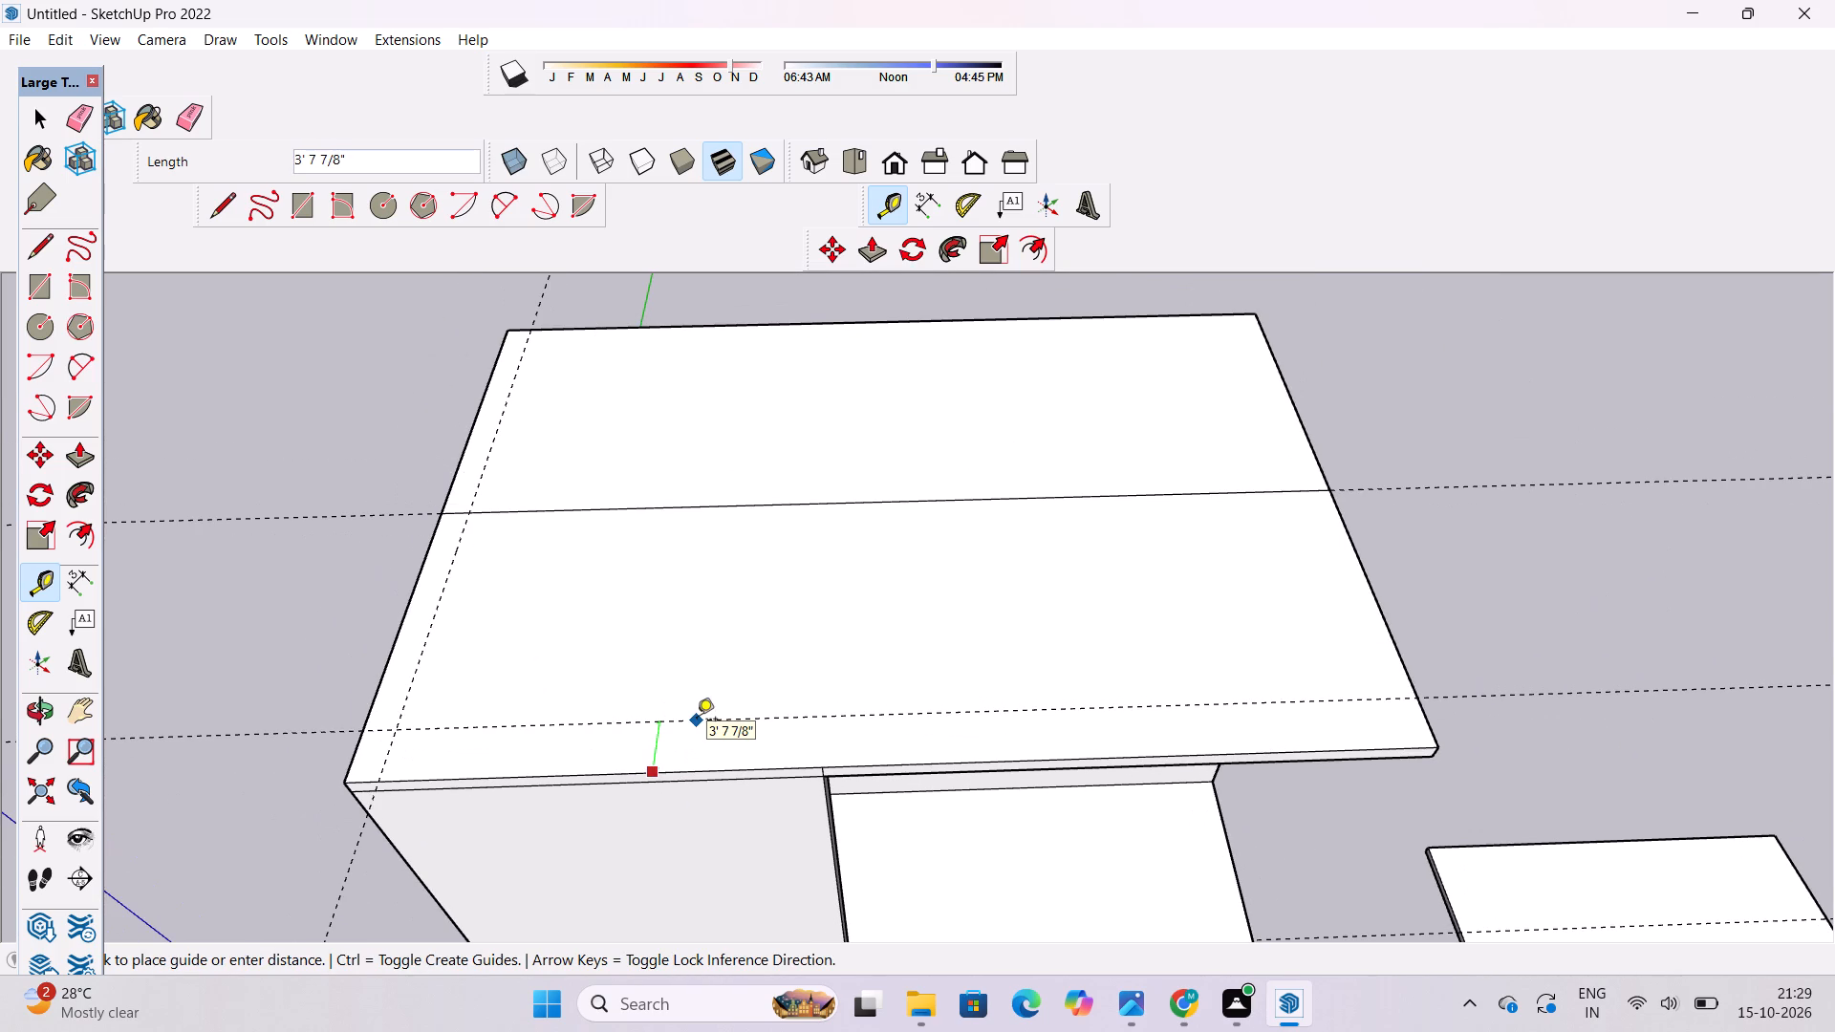
type("2'")
key("Return")
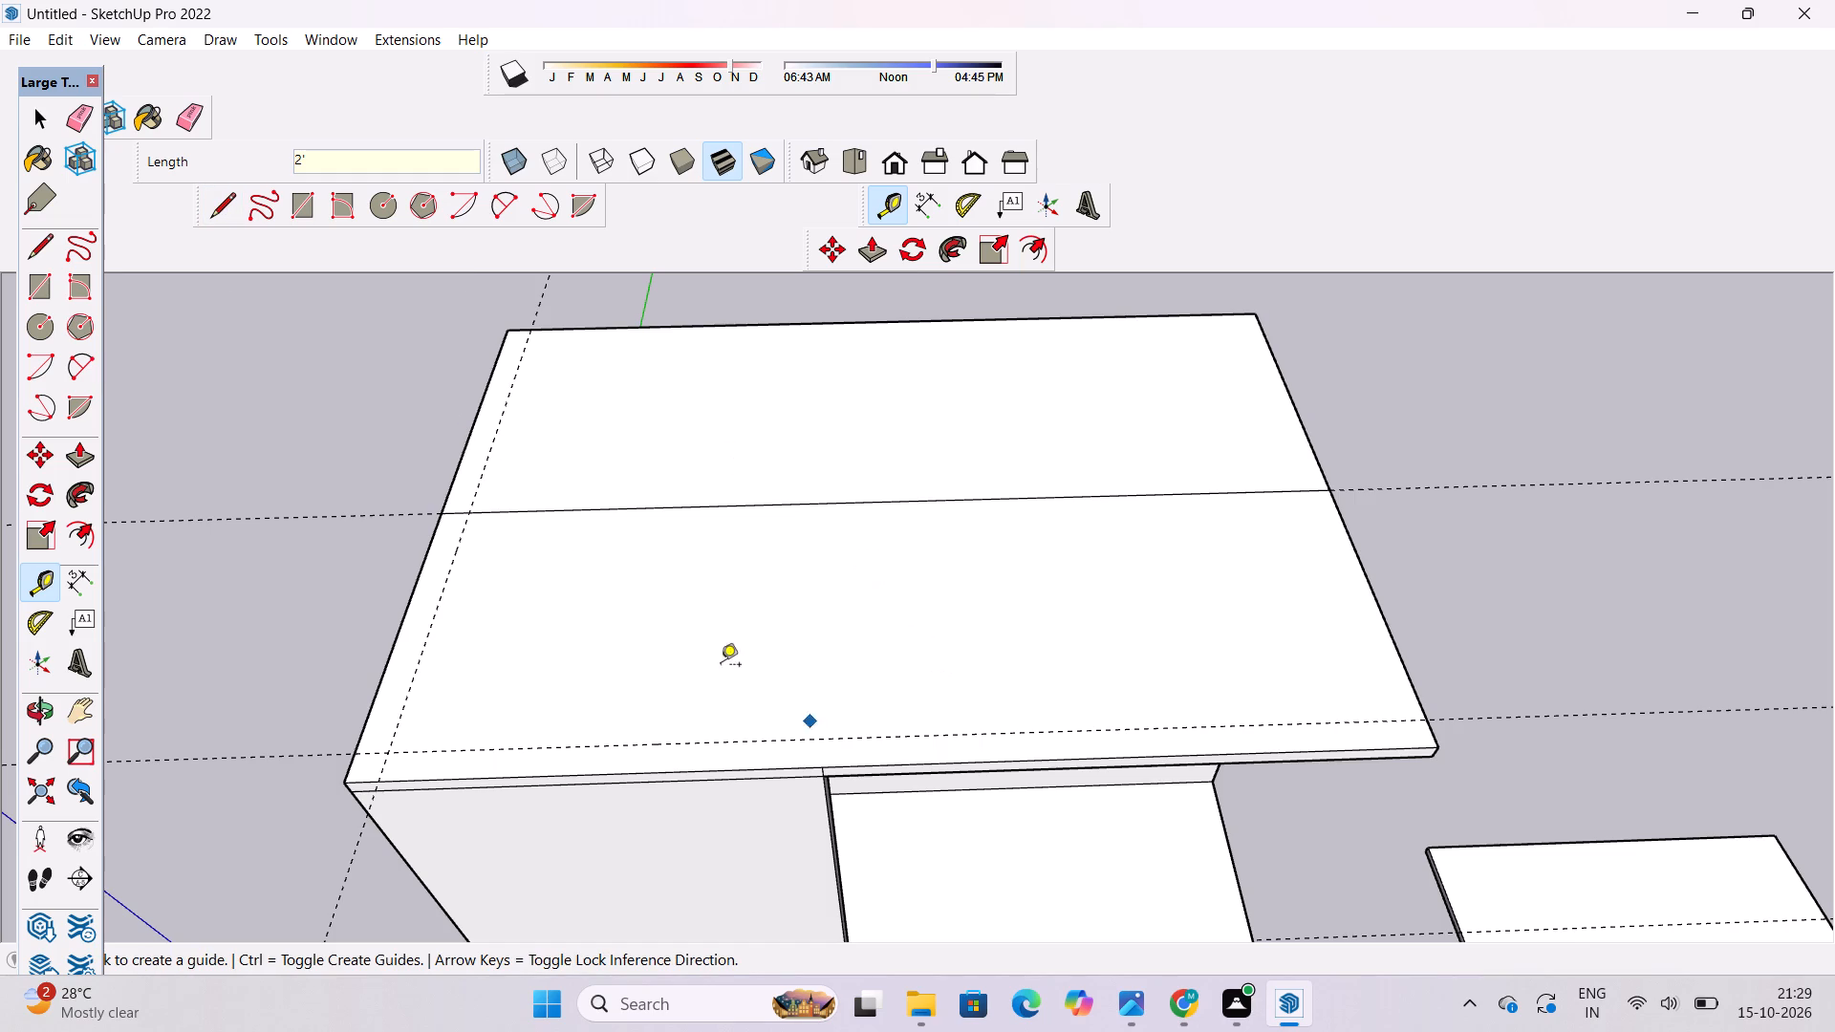
Draw an L-shaped strip outline on the top slab along the front and side guides, from the front wall's end to the dividing line.
left_click(227, 213)
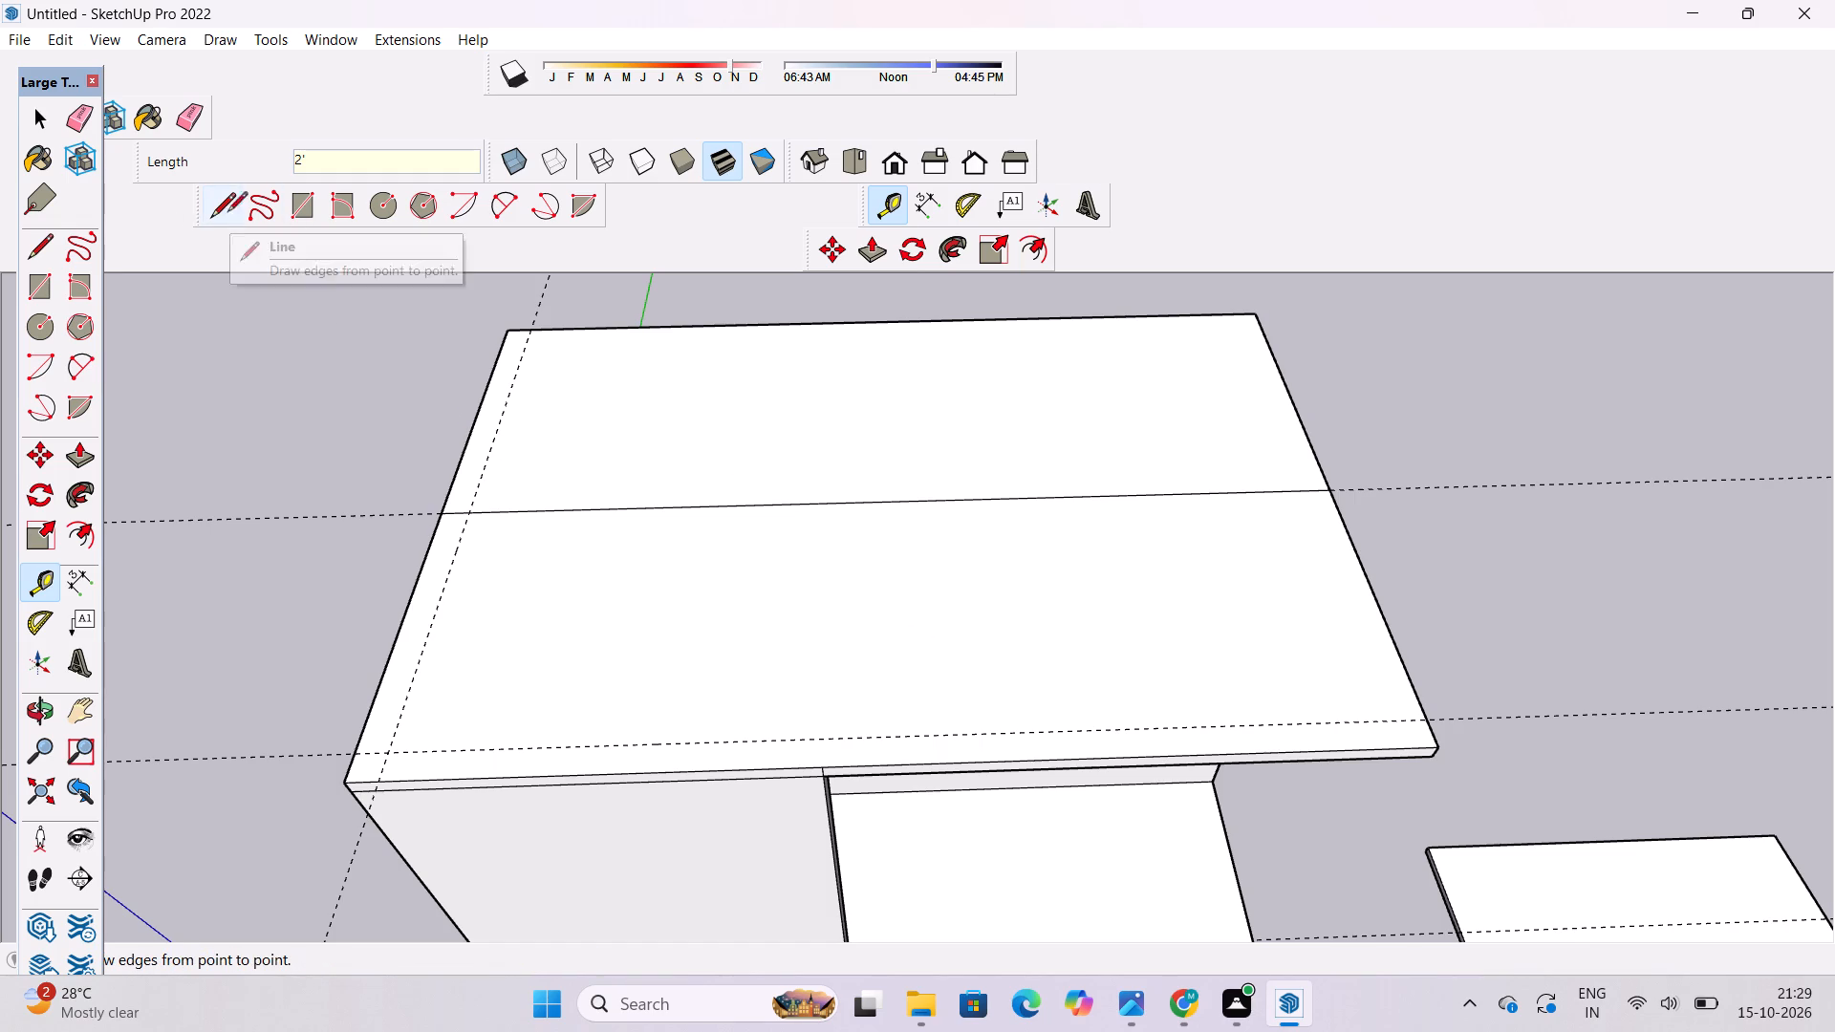
scroll(794, 828, "up", 4)
scroll(848, 680, "up", 4)
scroll(745, 721, "down", 5)
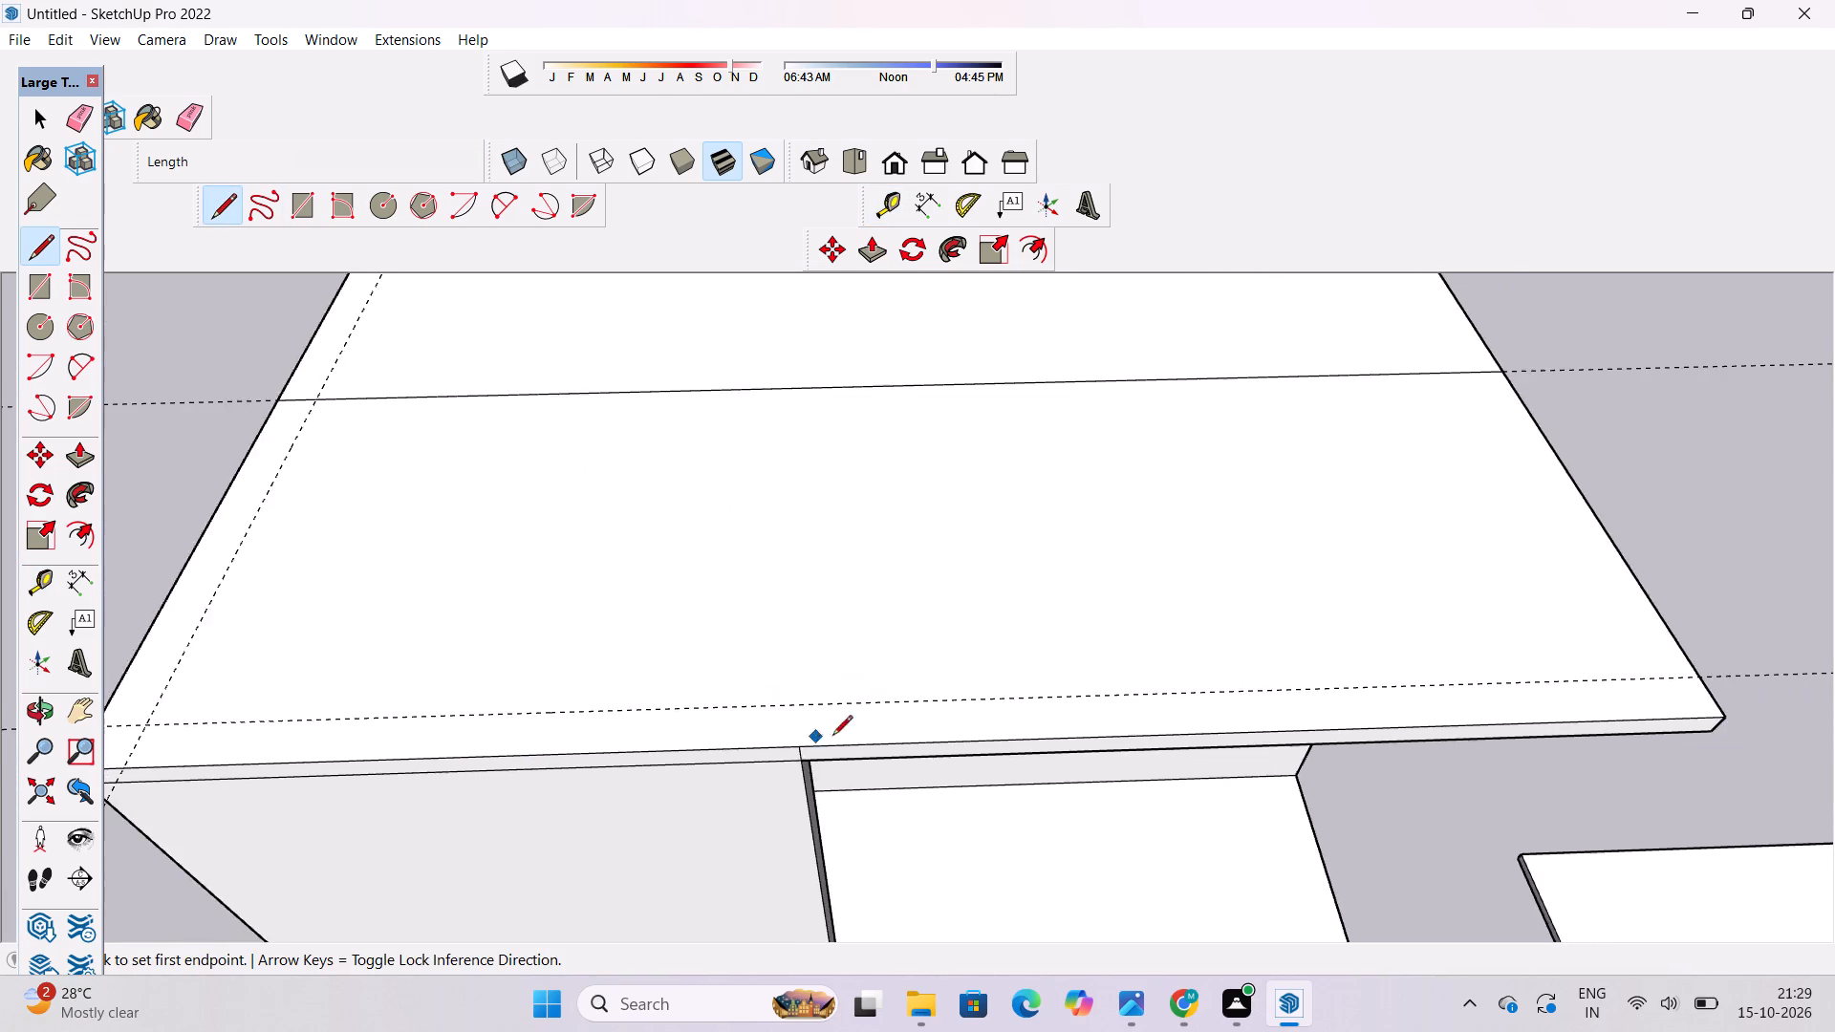
scroll(834, 737, "up", 5)
left_click(777, 754)
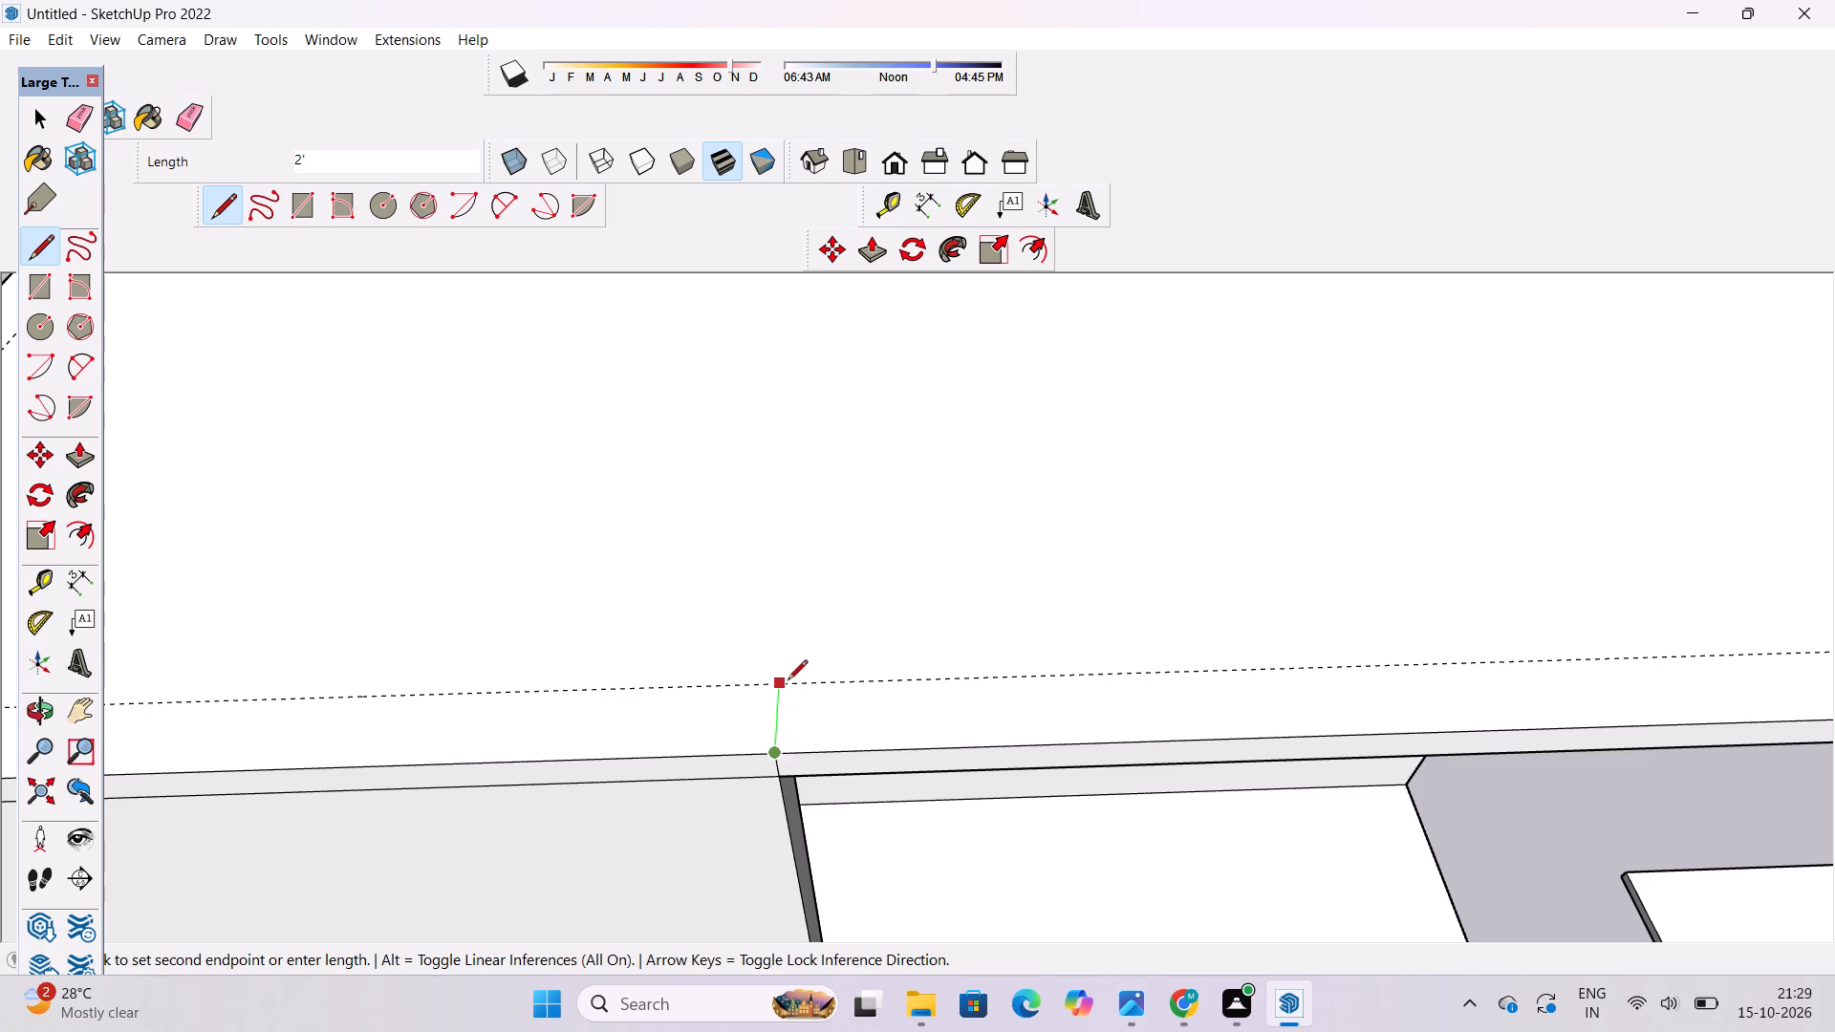
left_click(788, 681)
scroll(557, 706, "down", 7)
scroll(878, 648, "down", 4)
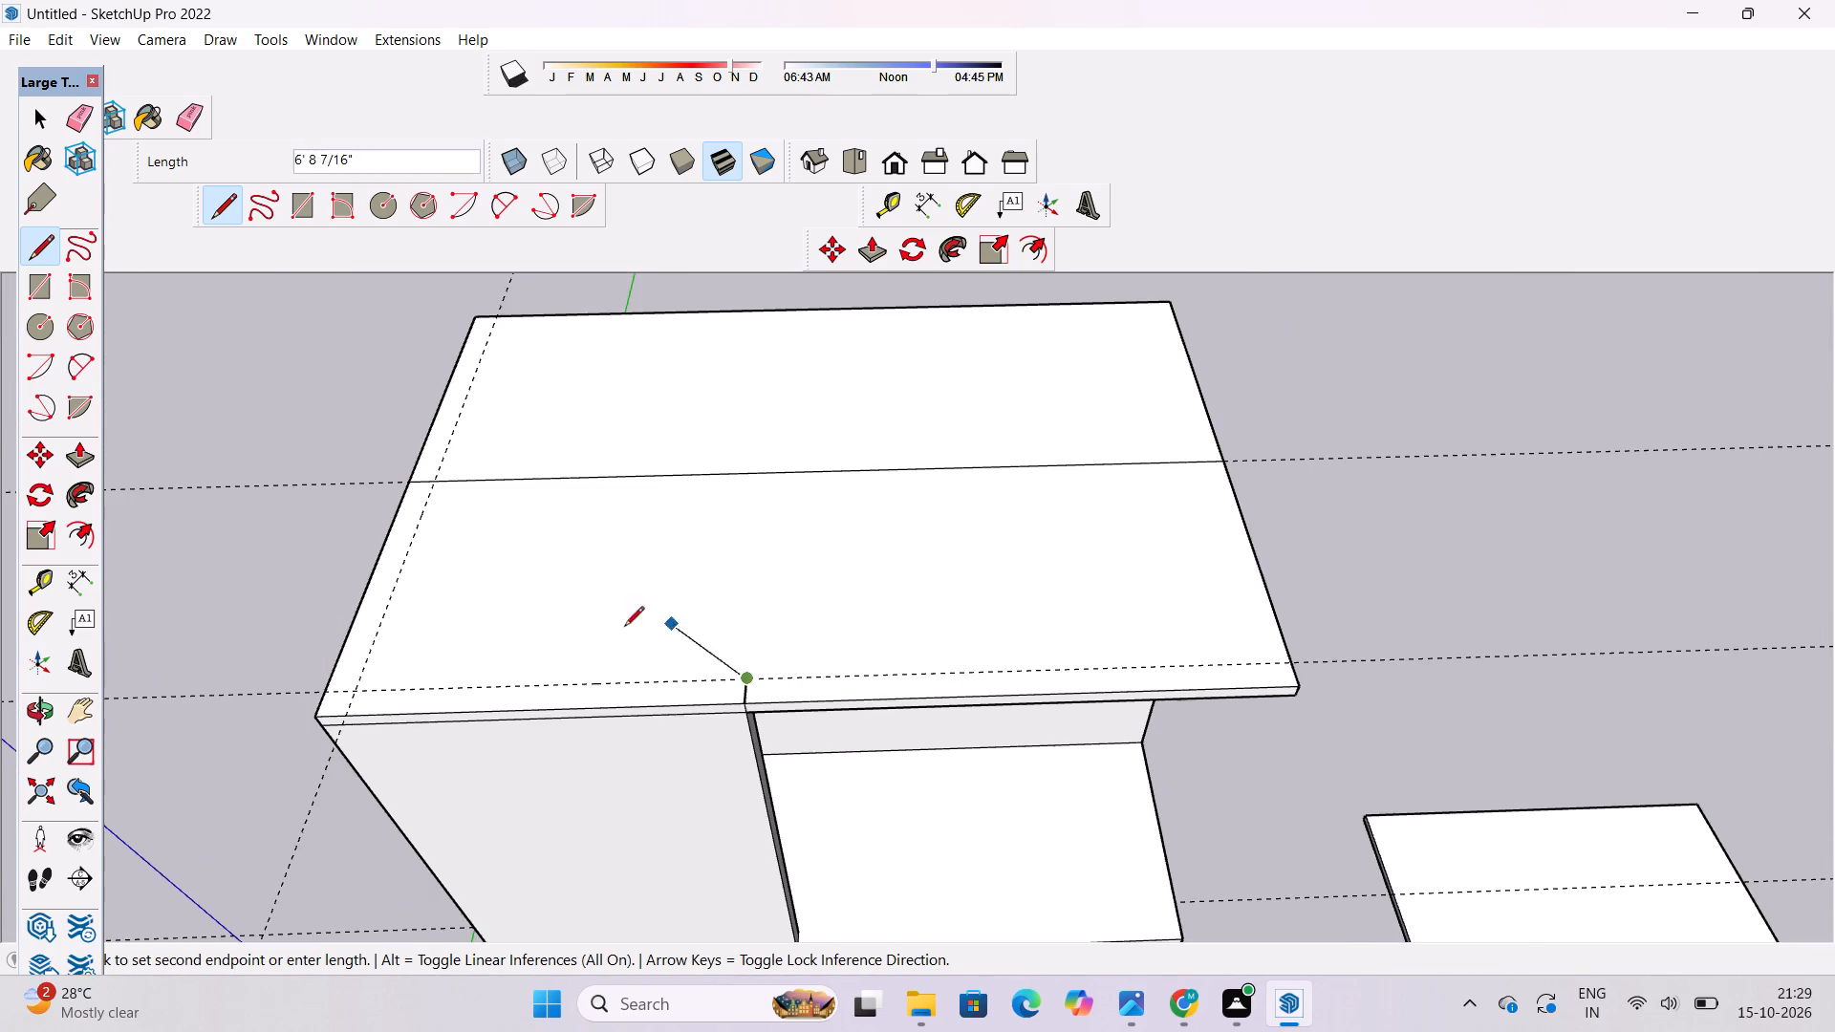
scroll(397, 664, "up", 4)
left_click(335, 704)
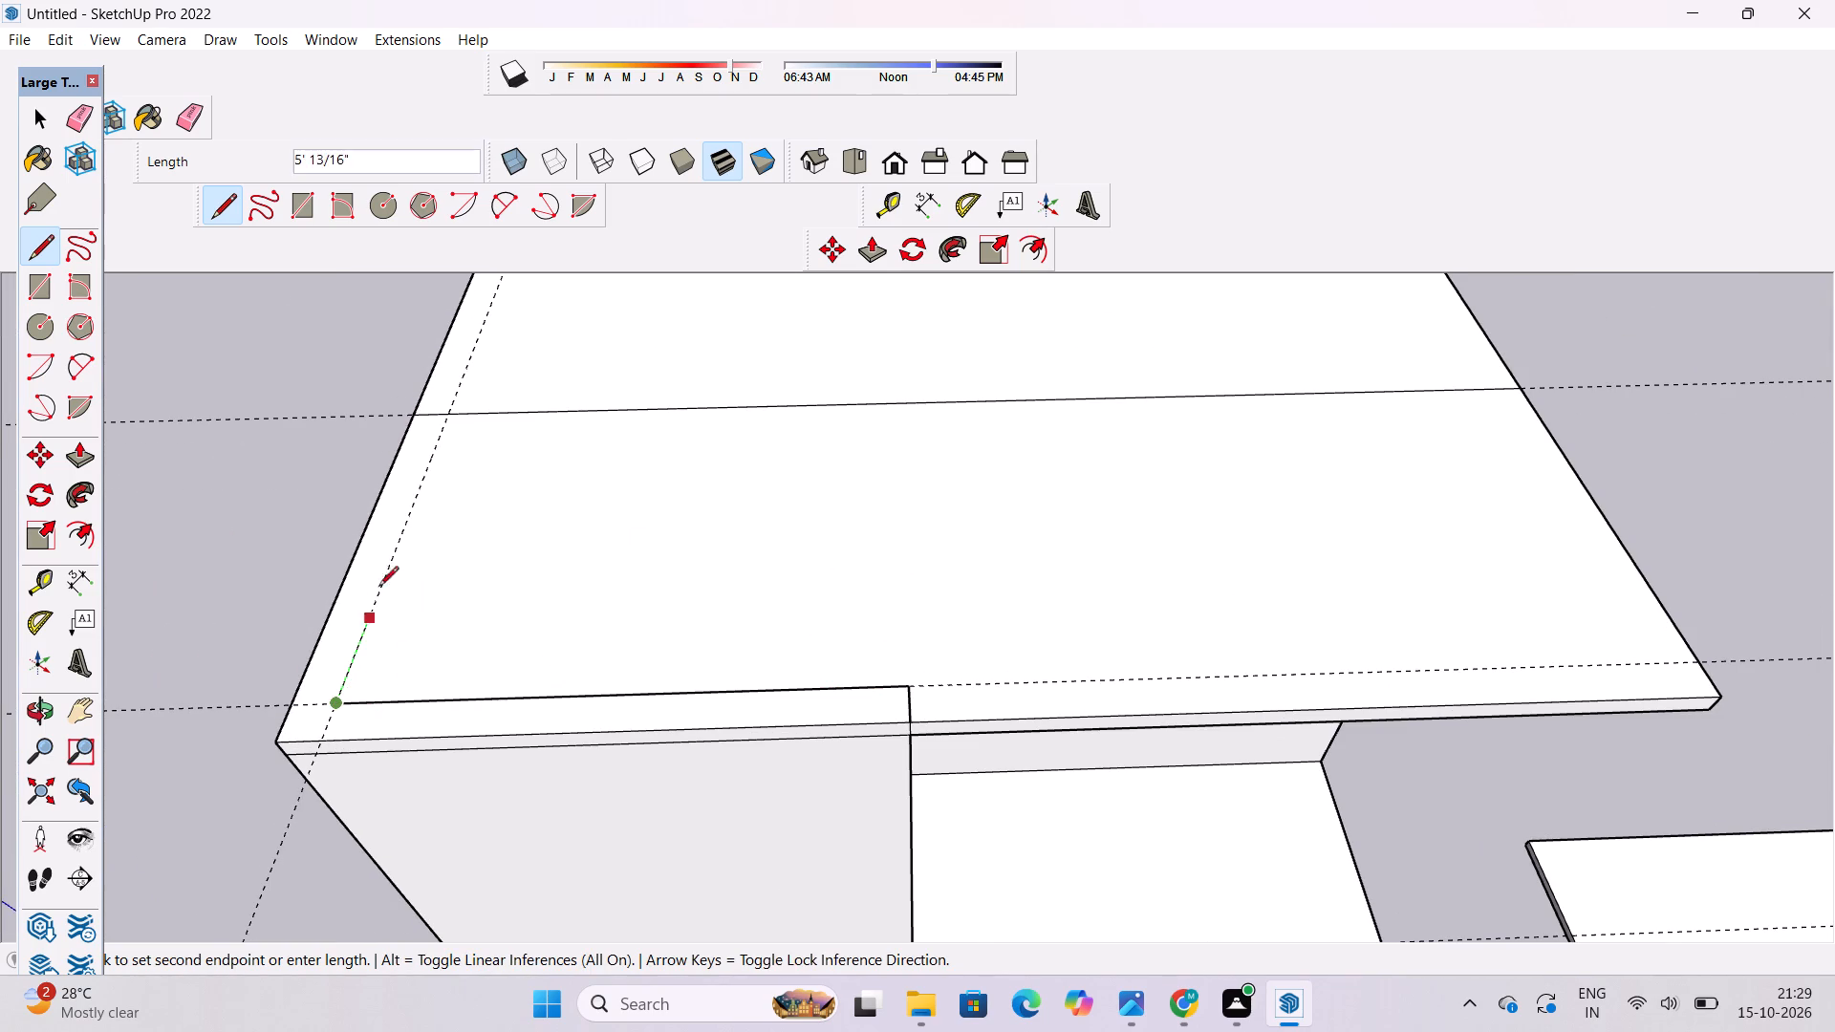
left_click(443, 418)
scroll(601, 521, "down", 4)
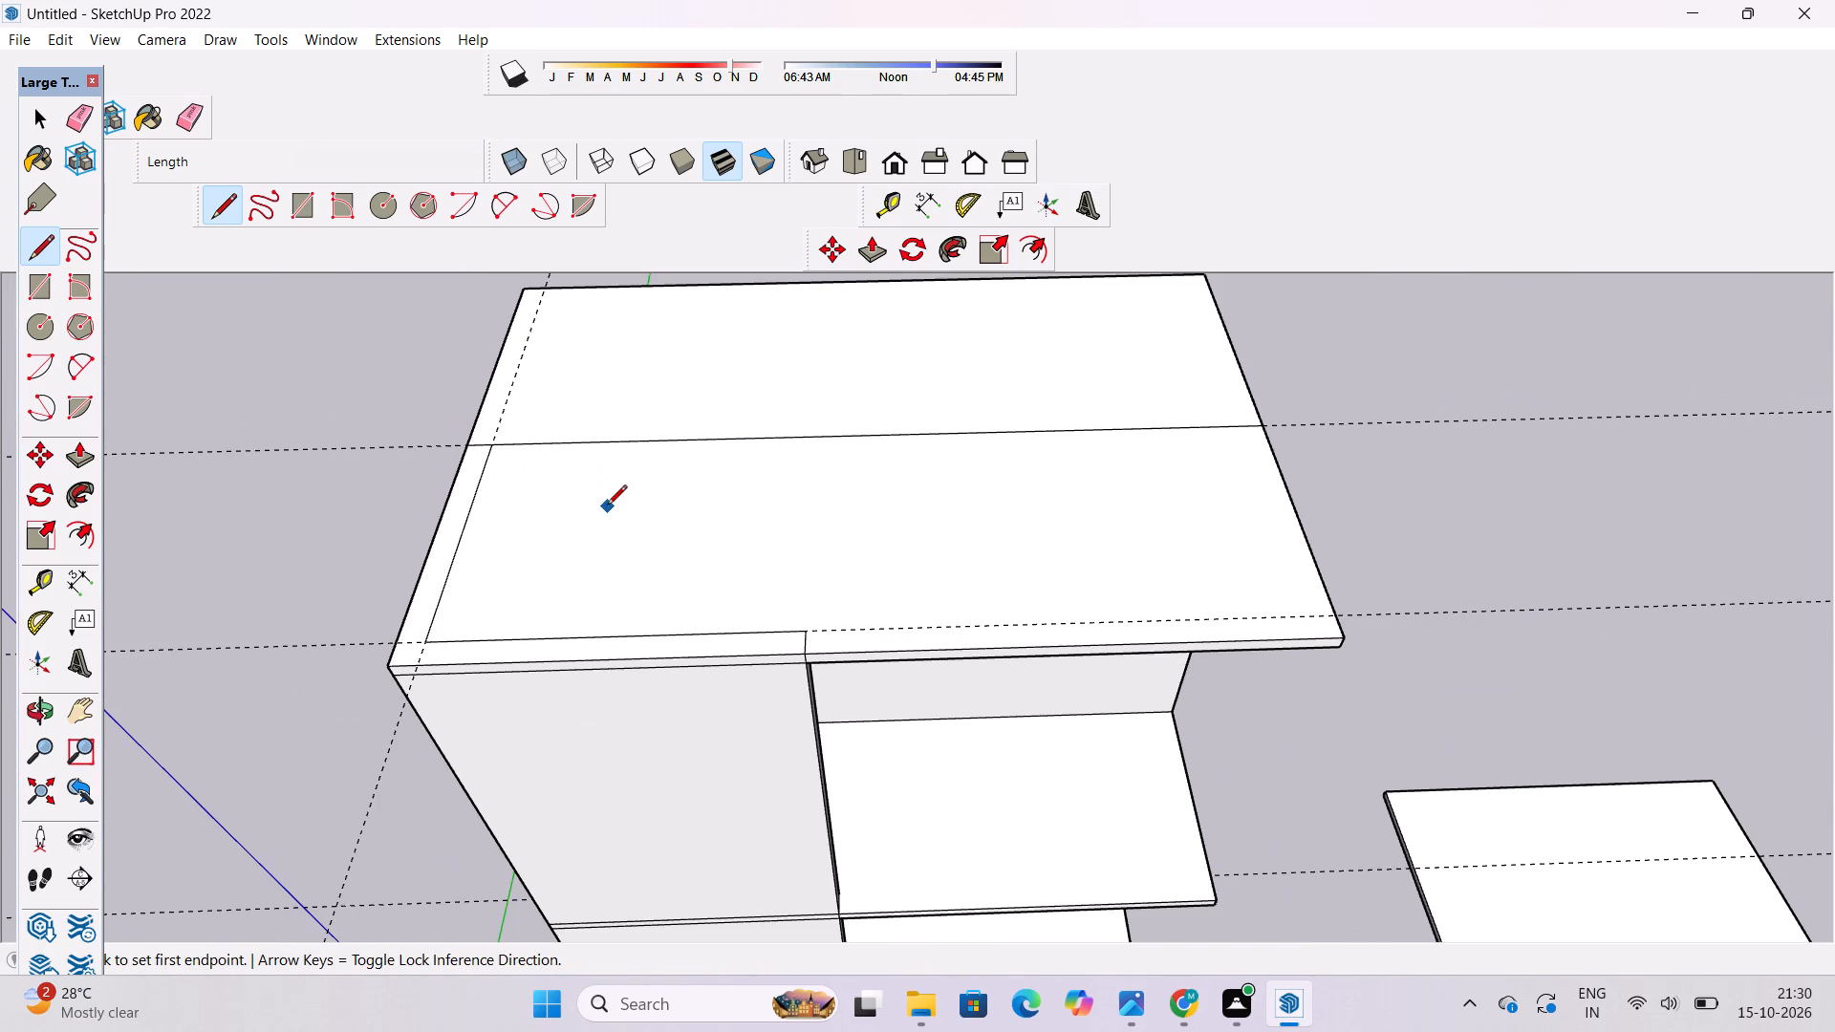
Erase the front, side and dividing-line guides on the top slab.
key("space")
type("e")
scroll(608, 505, "down", 3)
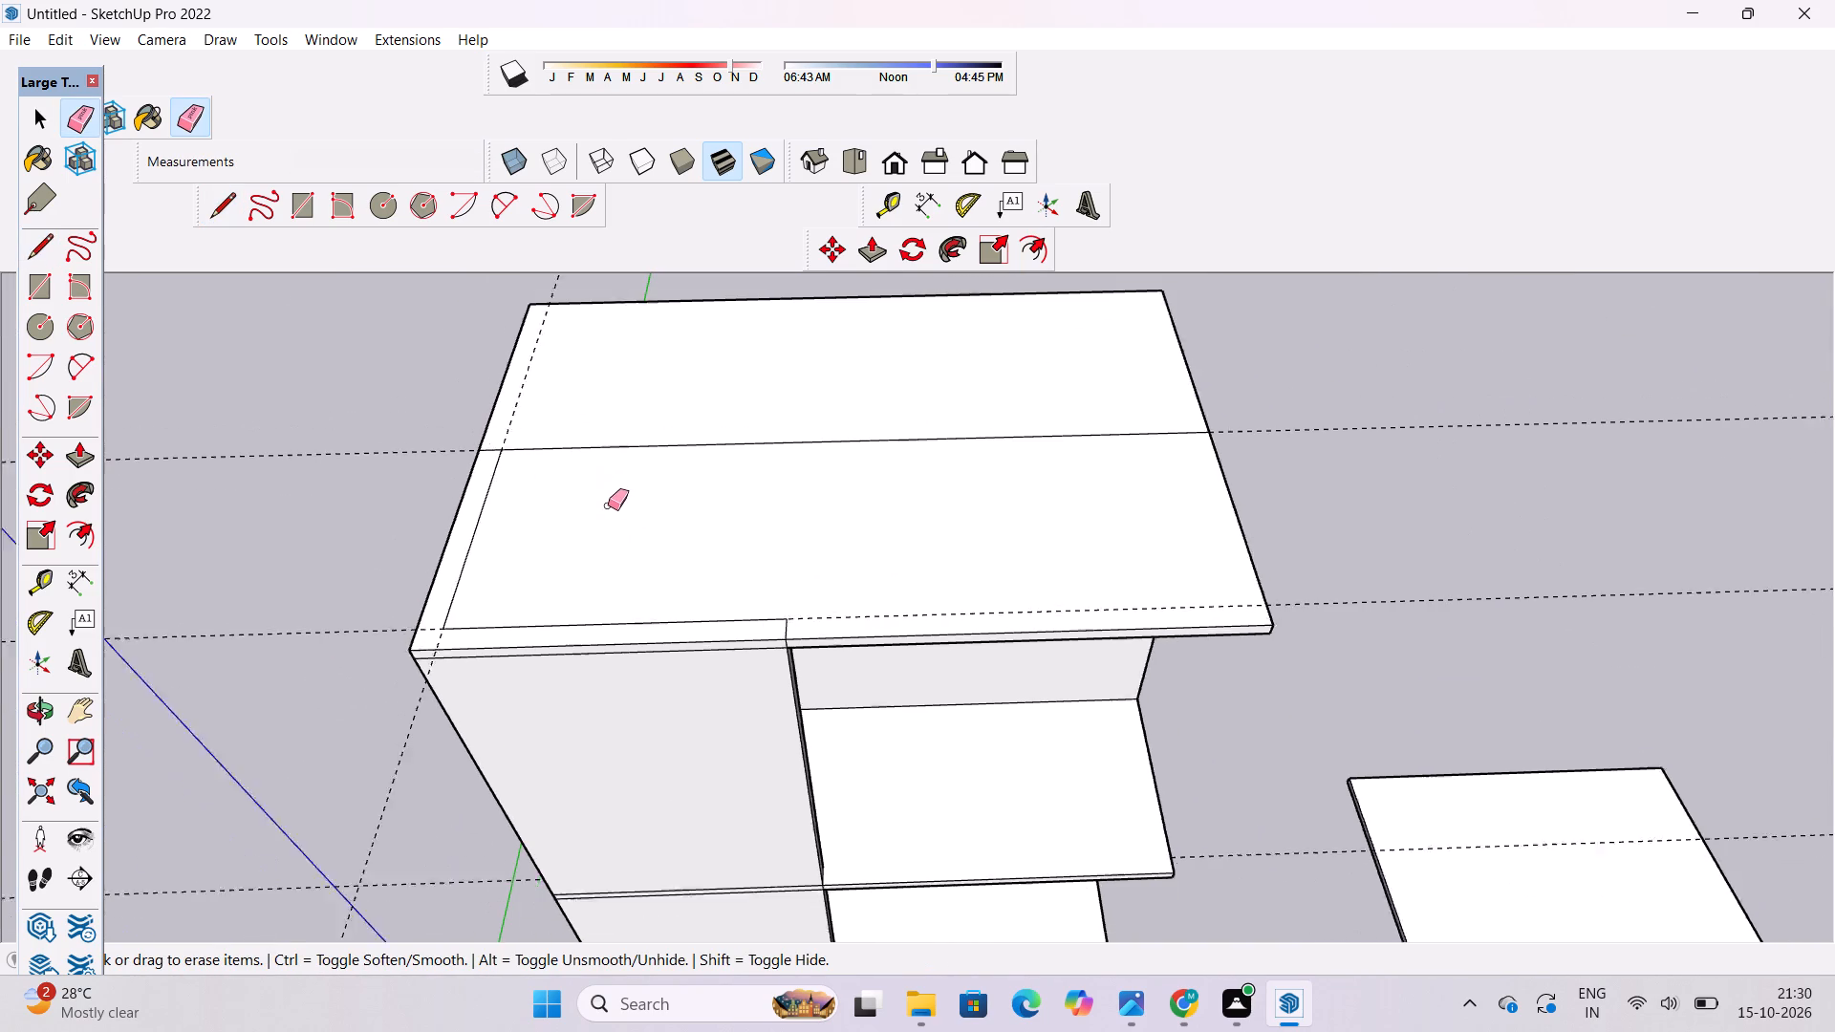
scroll(608, 505, "down", 2)
left_click_drag(449, 403, 456, 599)
scroll(486, 440, "up", 3)
left_click_drag(486, 426, 487, 434)
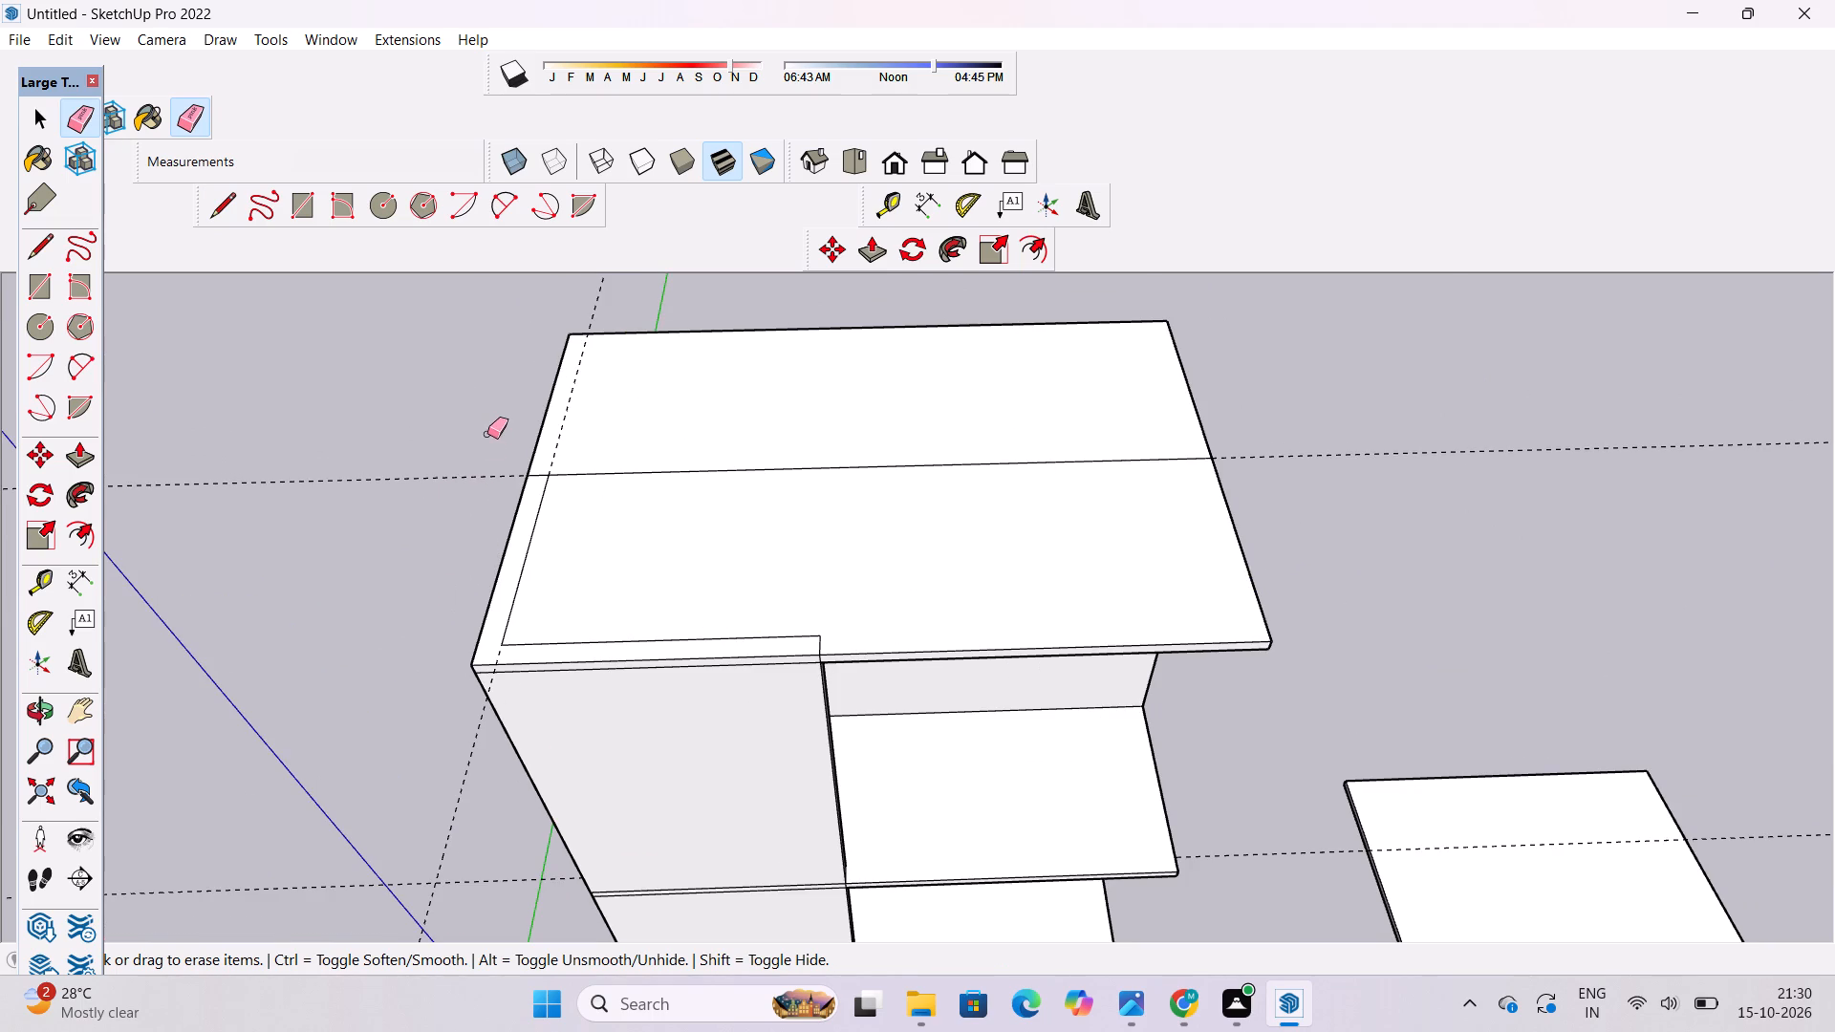
left_click_drag(487, 434, 481, 493)
left_click(571, 400)
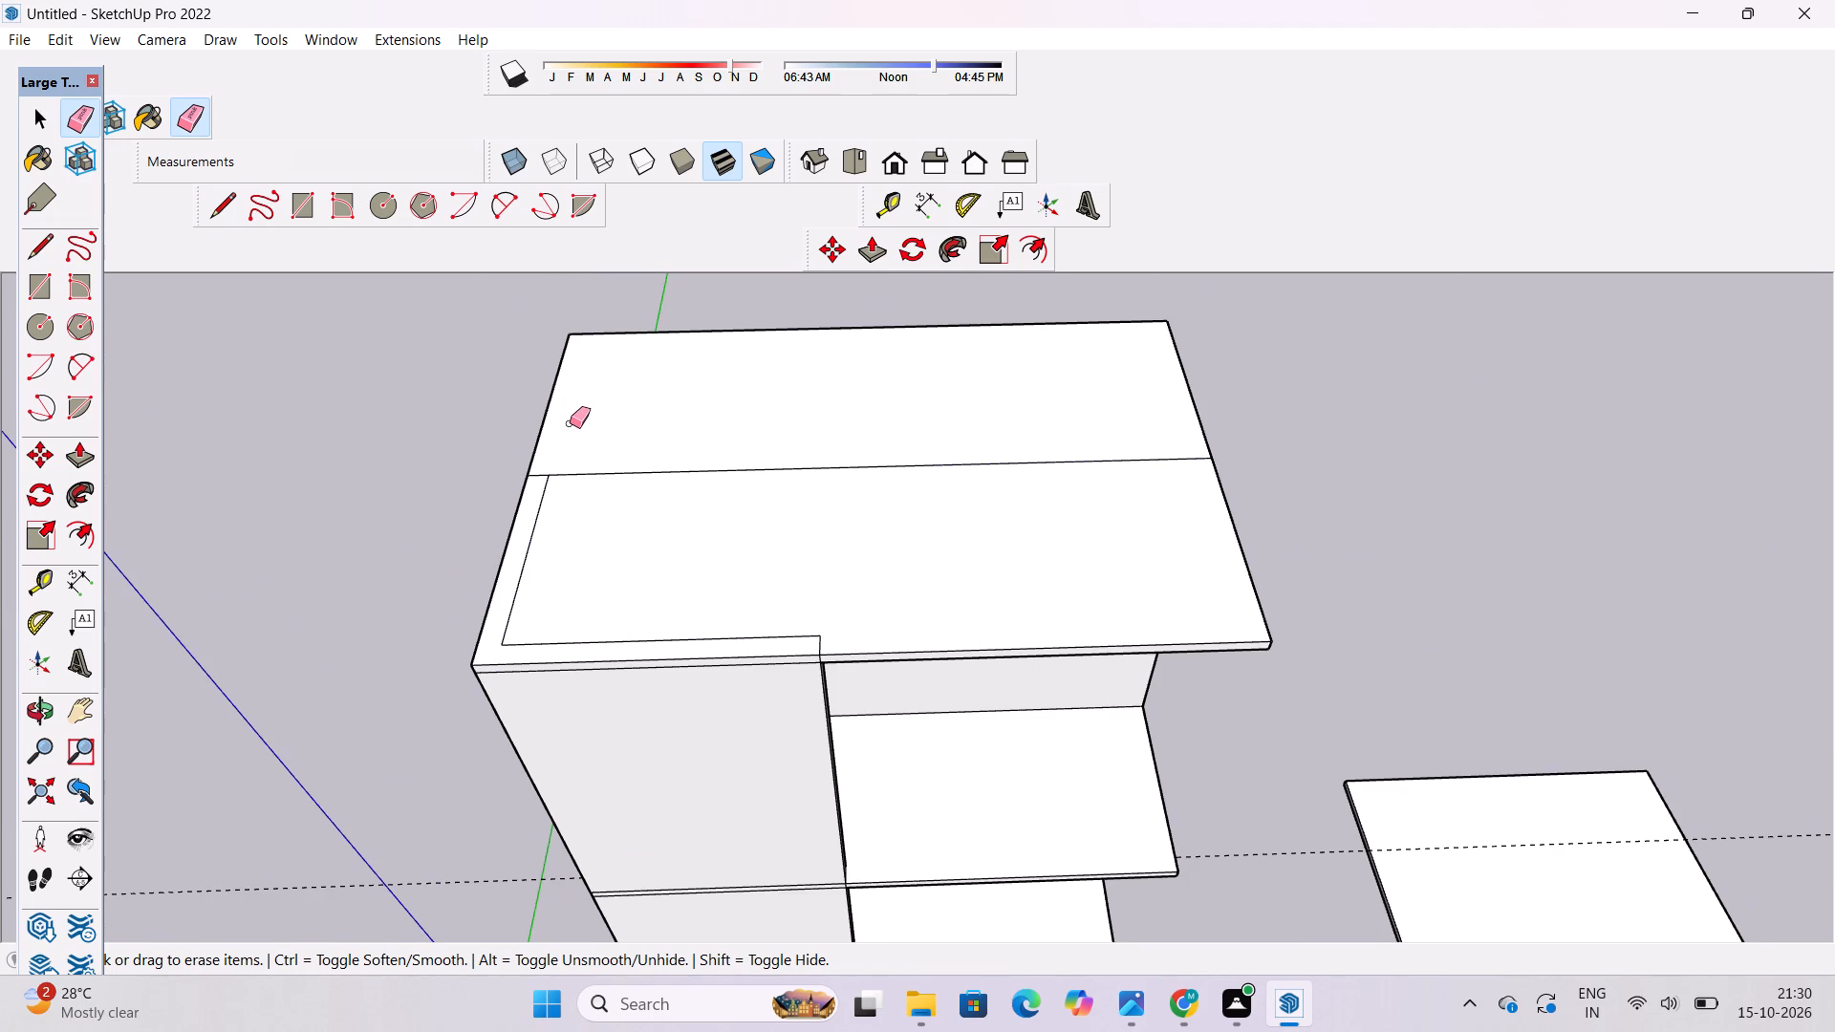
Push/Pull the top slab's rear area, behind the dividing line, up 40'.
key("o")
scroll(570, 423, "down", 6)
left_click_drag(565, 458, 732, 481)
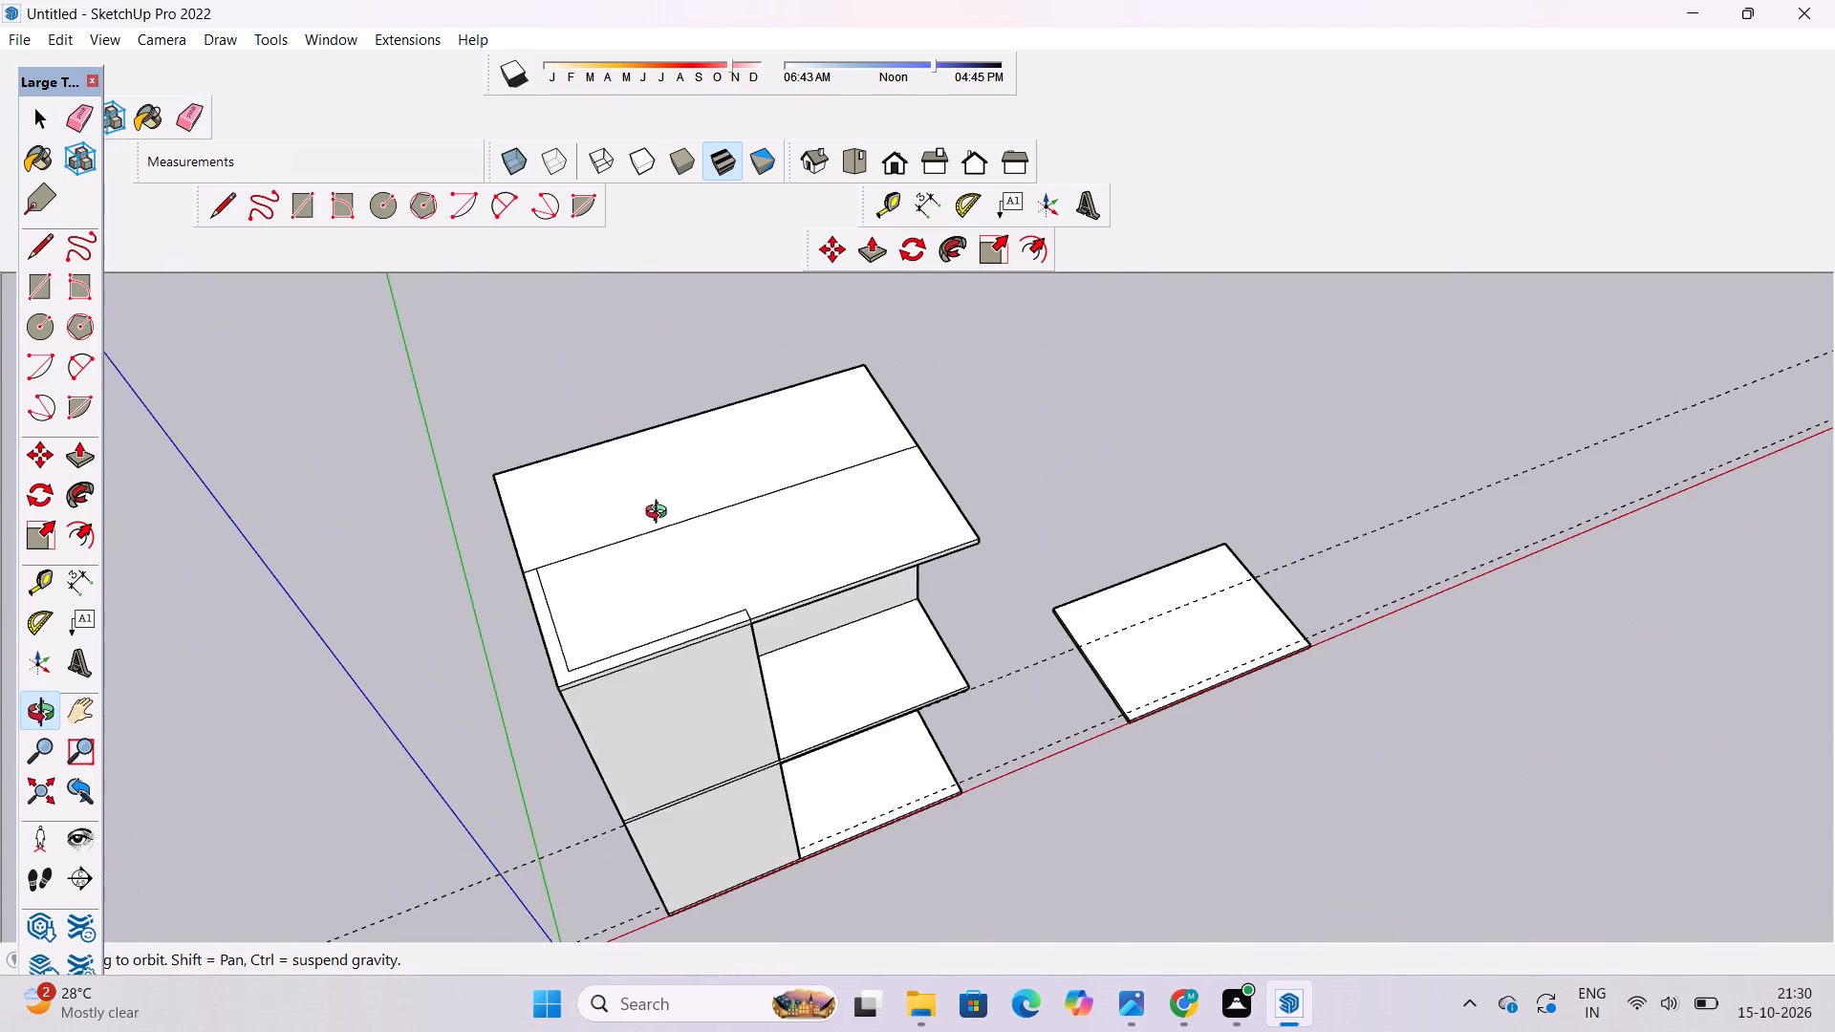
left_click_drag(660, 514, 1316, 318)
scroll(1168, 420, "up", 1)
left_click_drag(1133, 505, 930, 579)
left_click_drag(881, 600, 927, 671)
left_click_drag(927, 671, 780, 618)
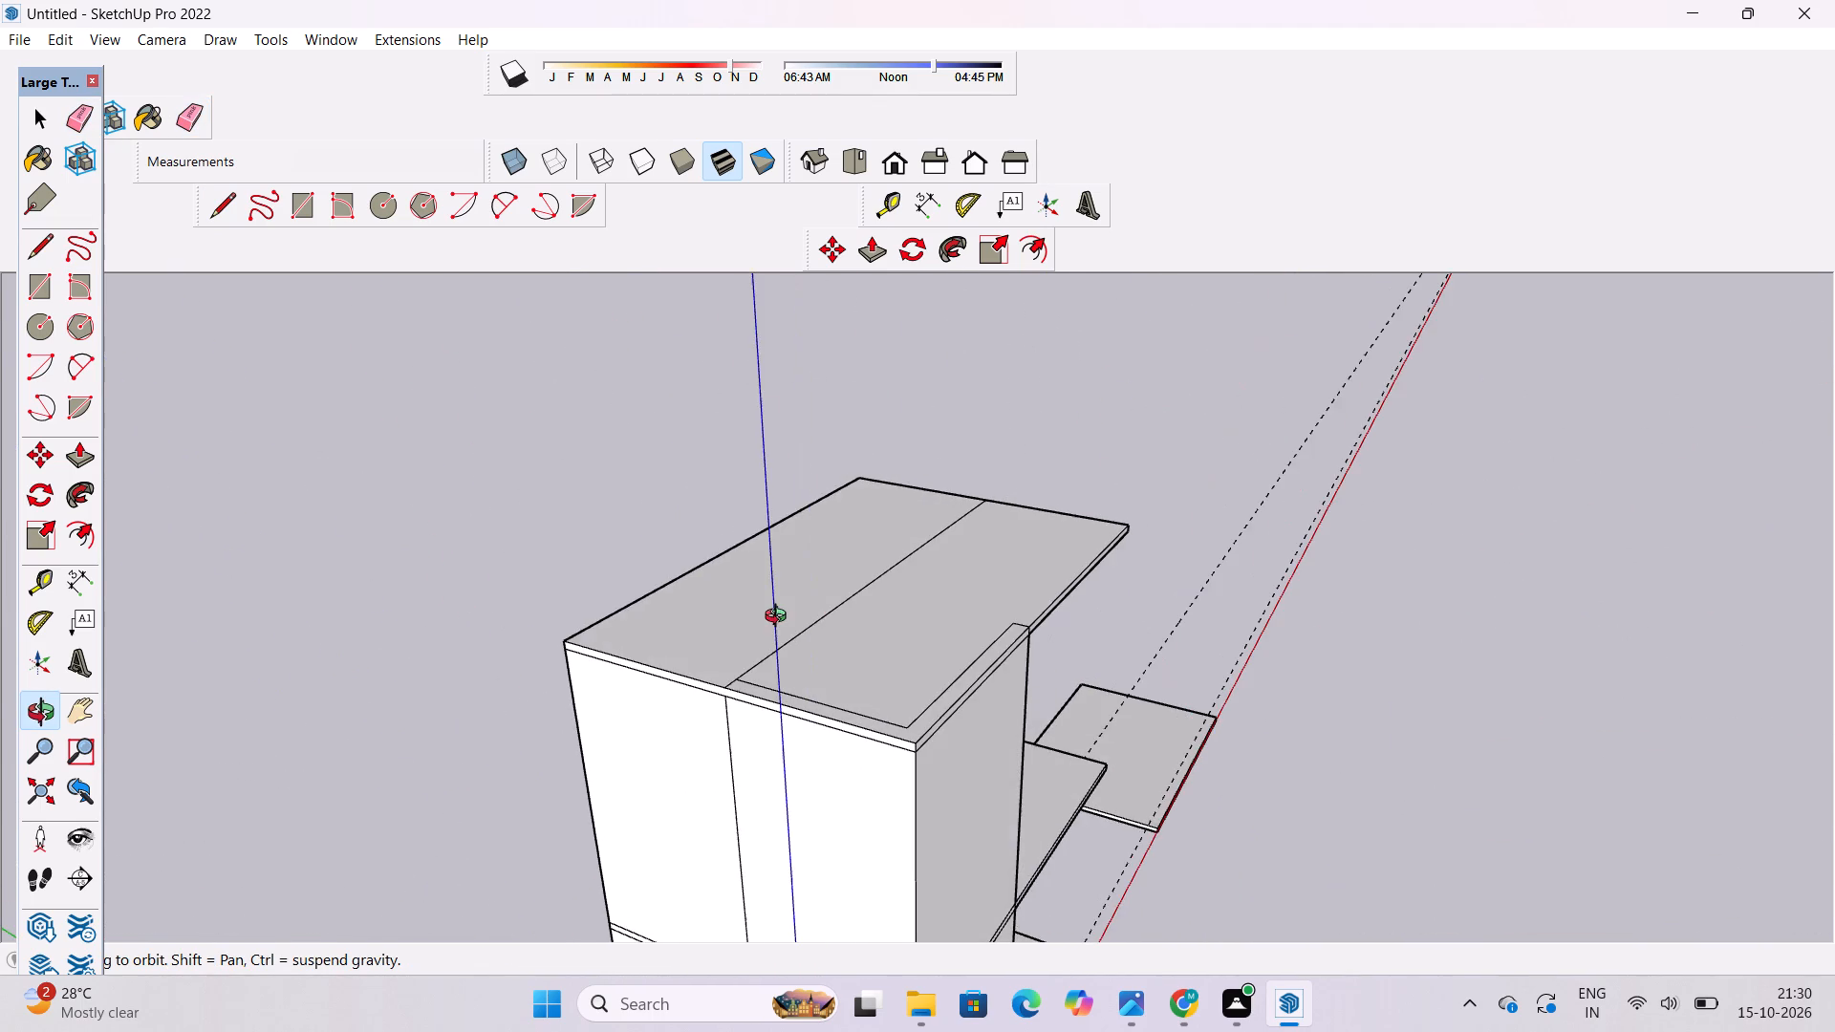
key("p")
scroll(826, 586, "down", 3)
scroll(810, 590, "up", 3)
left_click(804, 582)
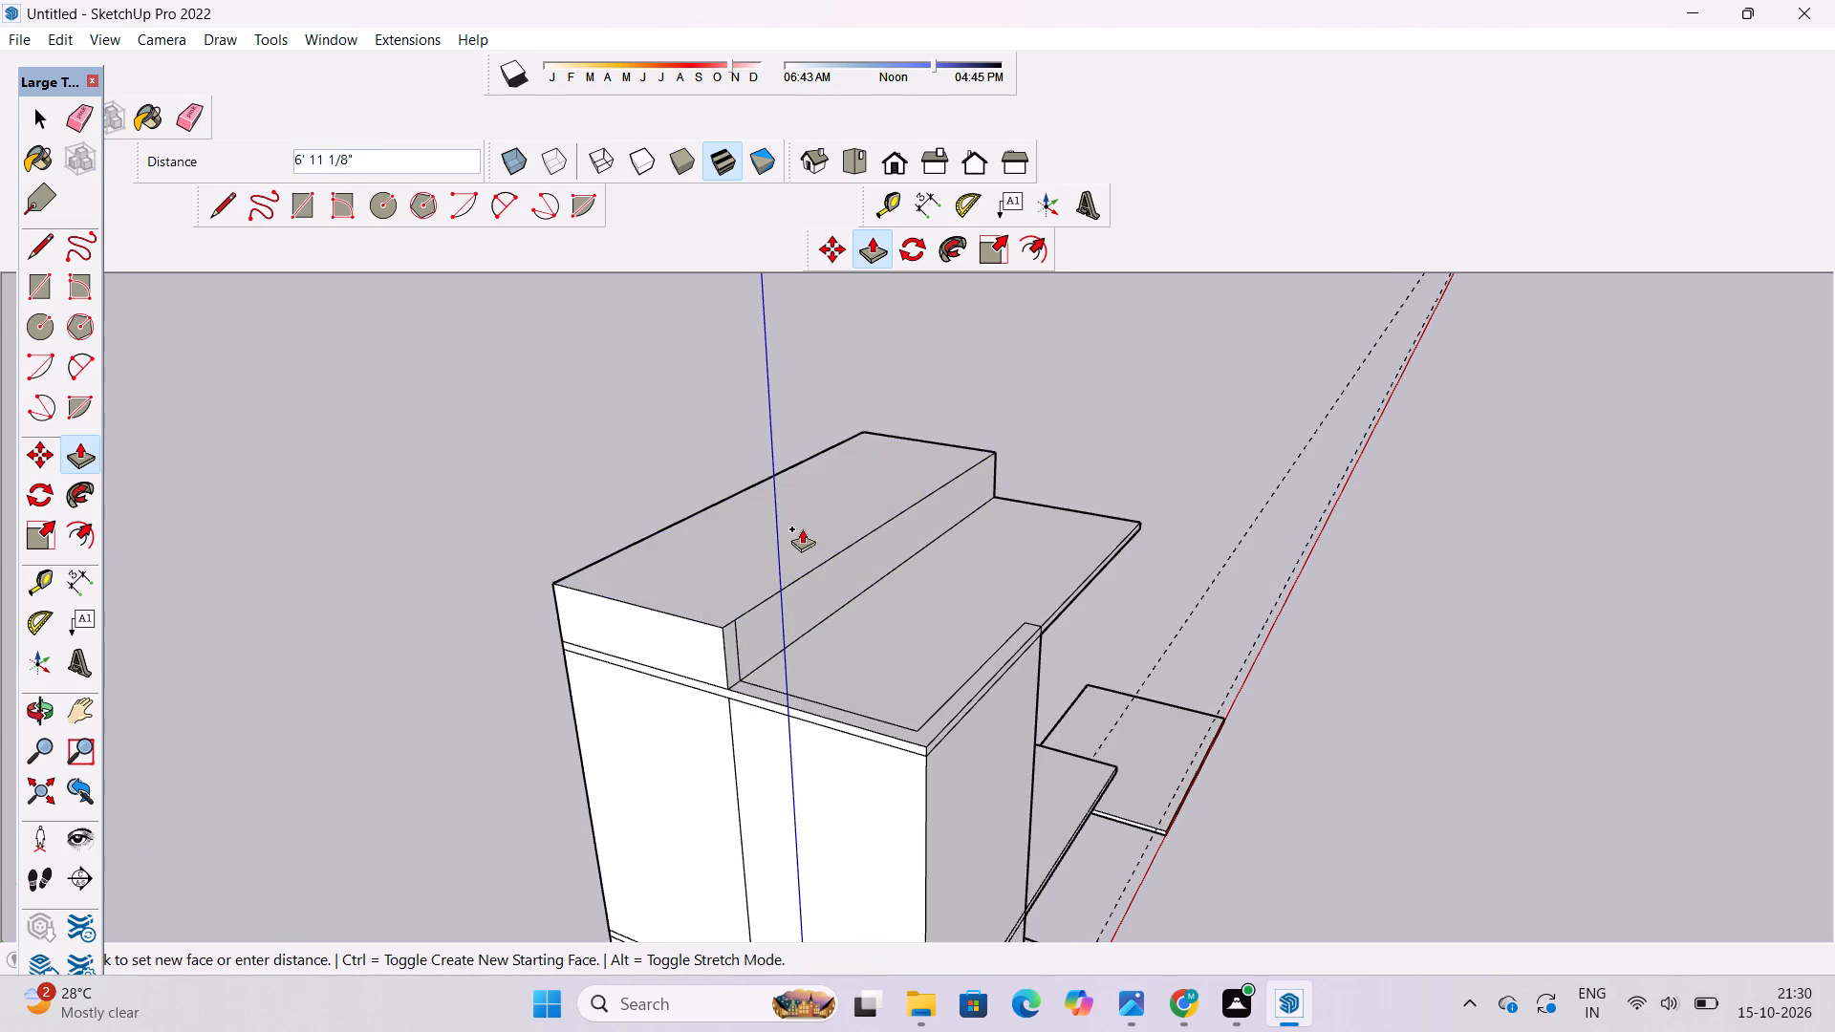
type("40'")
key("Return")
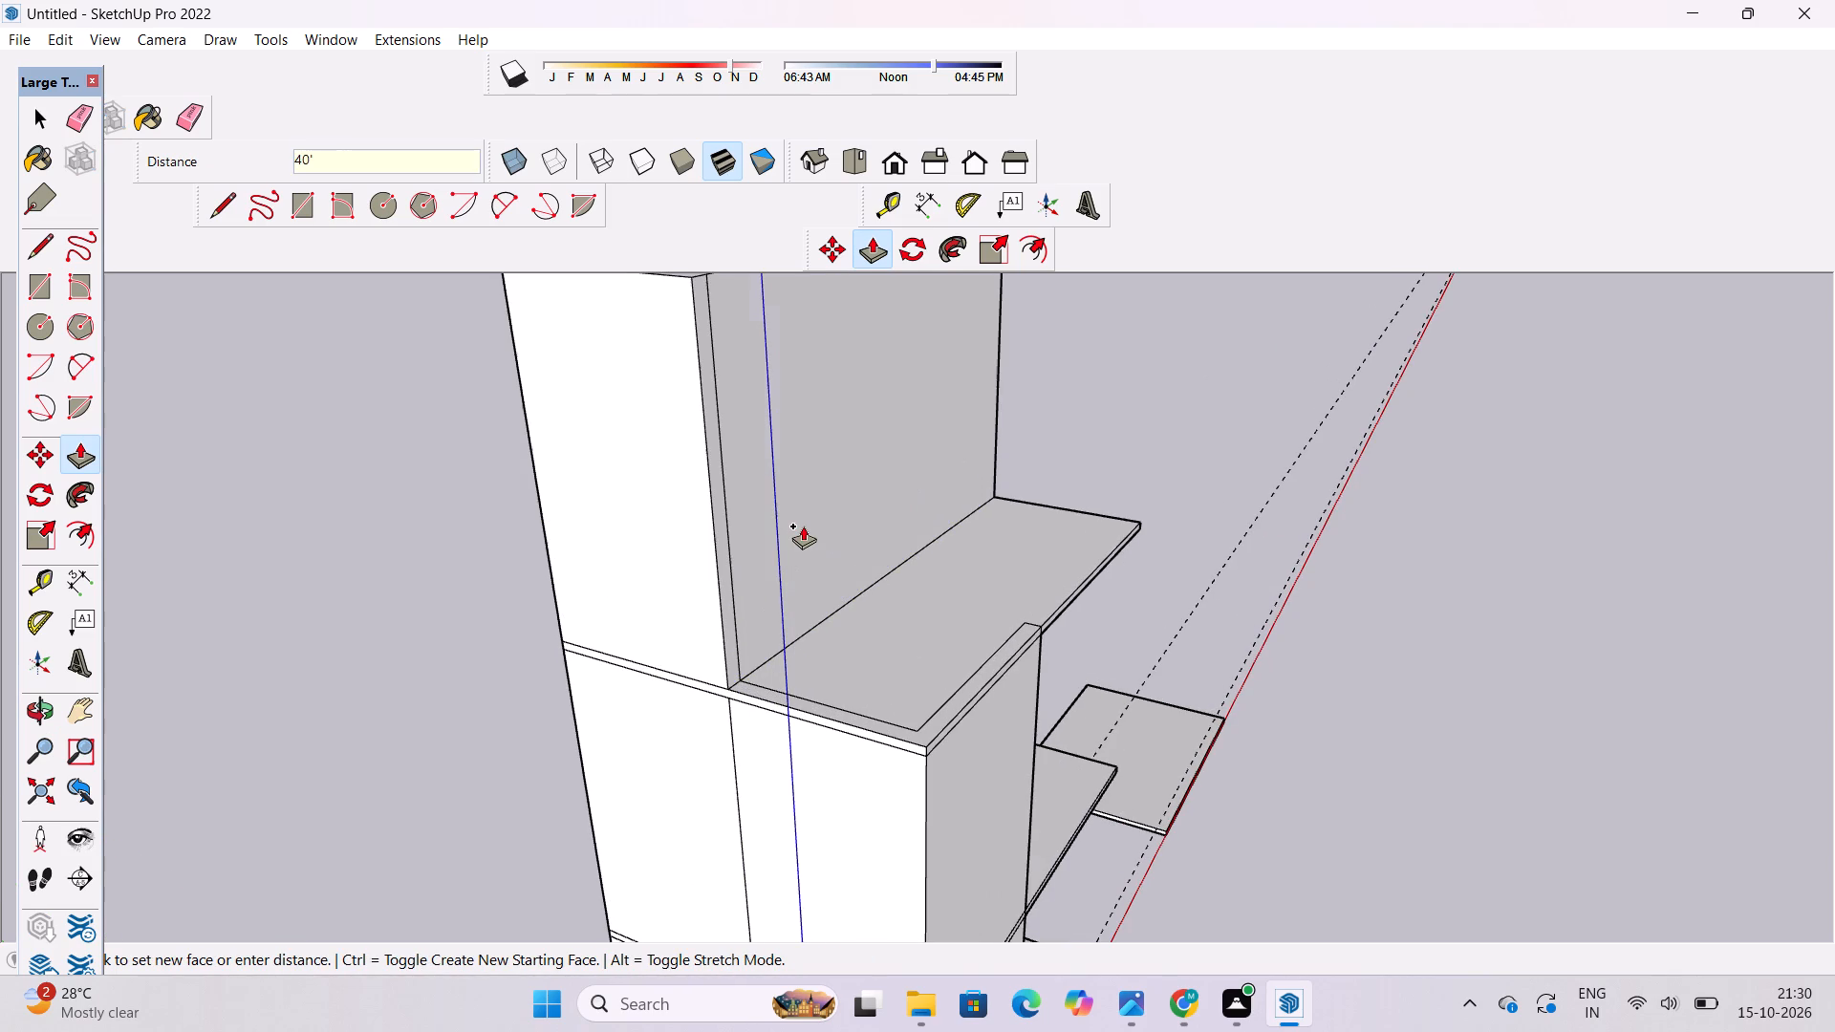
Examine the raised rear volume and the L-shaped strip on the top slab from several sides.
key("o")
scroll(775, 527, "down", 9)
left_click_drag(1207, 700, 993, 662)
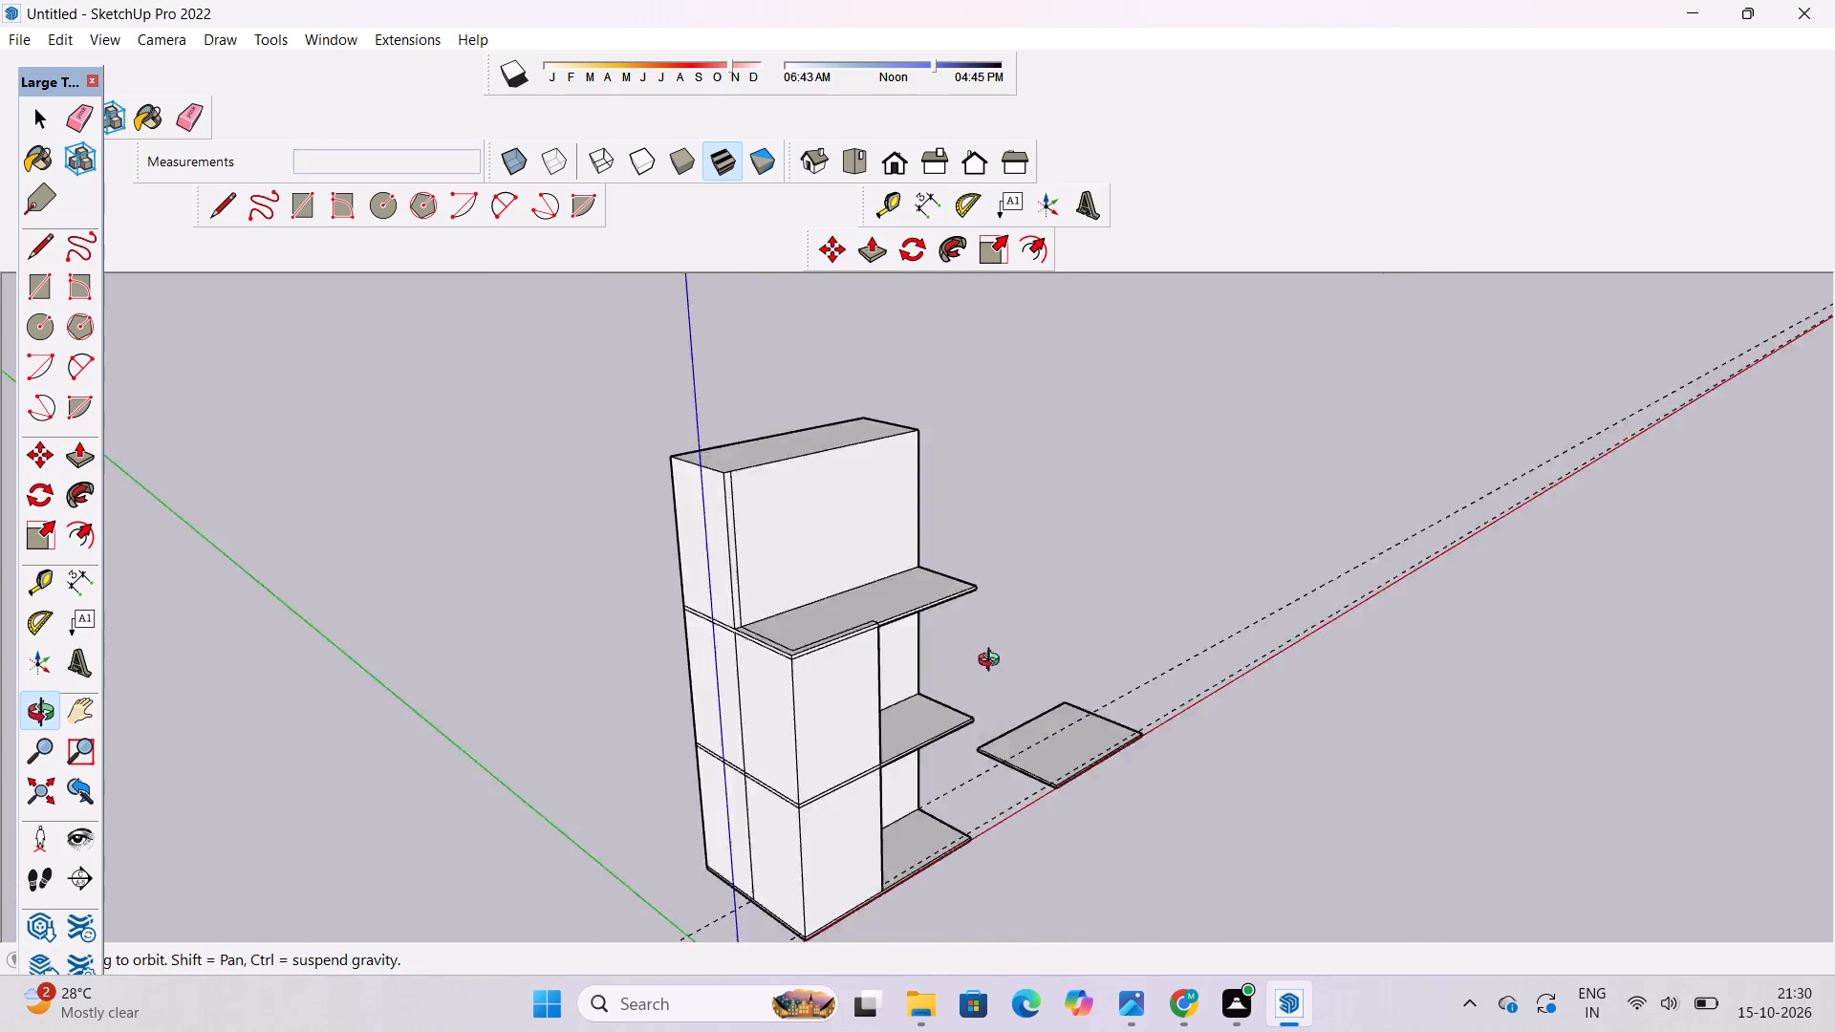
left_click_drag(993, 662, 844, 631)
left_click_drag(843, 630, 812, 749)
scroll(889, 727, "up", 5)
left_click_drag(889, 727, 910, 638, "shift")
left_click_drag(1241, 586, 802, 768)
scroll(746, 712, "up", 1)
left_click_drag(739, 706, 1042, 698)
scroll(832, 568, "down", 5)
left_click_drag(825, 564, 1004, 661)
left_click_drag(912, 621, 931, 706)
left_click_drag(930, 706, 941, 704)
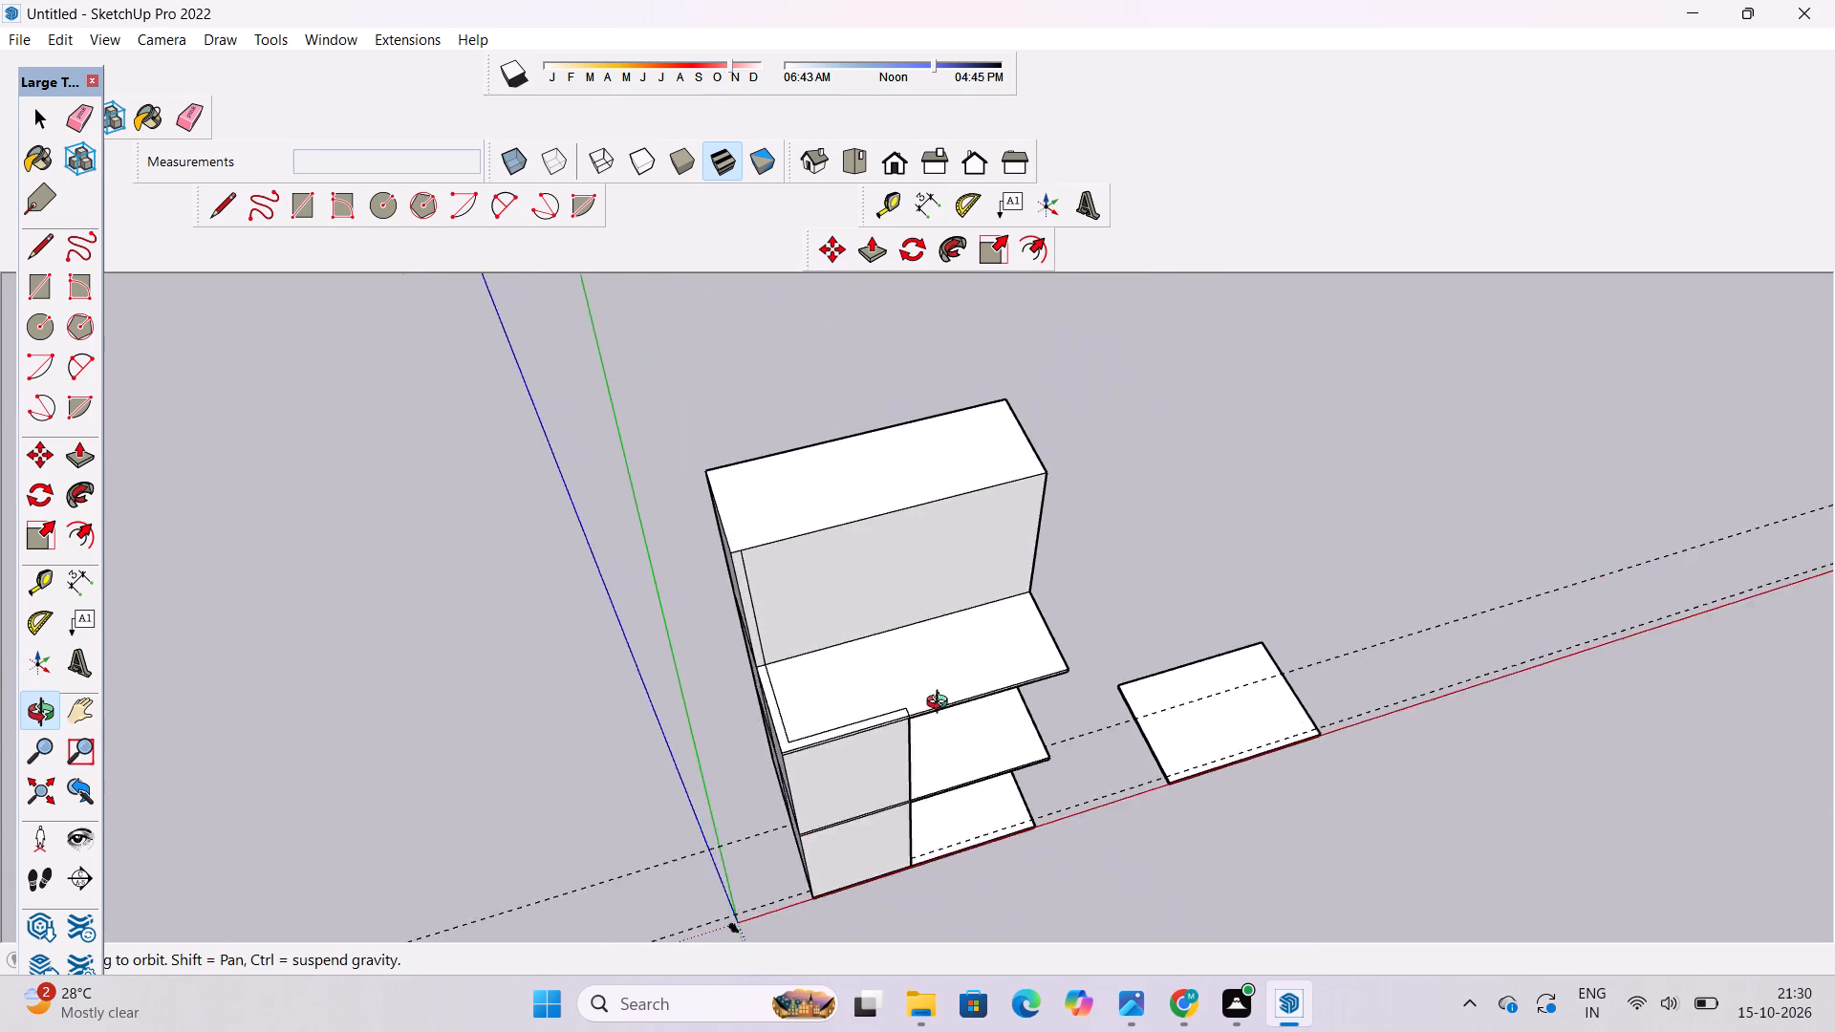
left_click_drag(941, 704, 1109, 613)
left_click_drag(1092, 628, 1069, 701, "shift")
left_click_drag(1025, 728, 1016, 675)
Push/Pull the L-shaped strip on the top slab up 40', level with the top of the rear volume.
key("p")
scroll(959, 739, "up", 10)
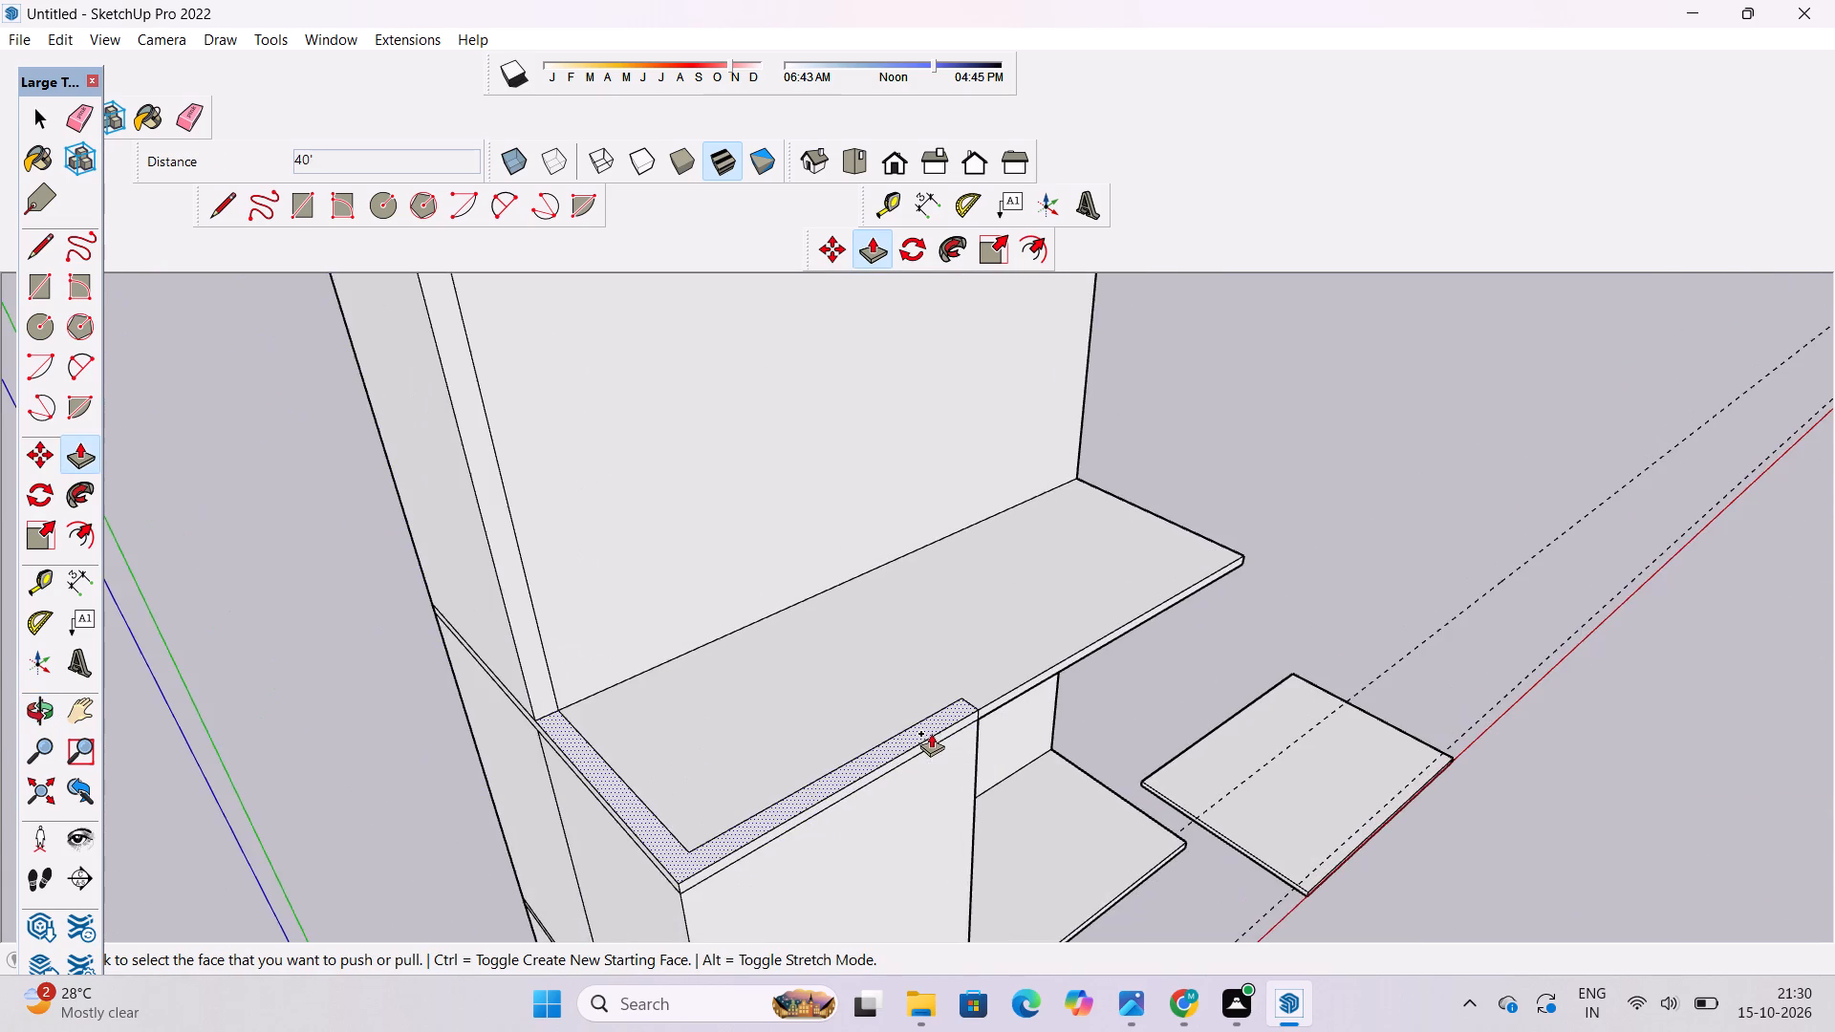
left_click(928, 730)
scroll(915, 653, "down", 6)
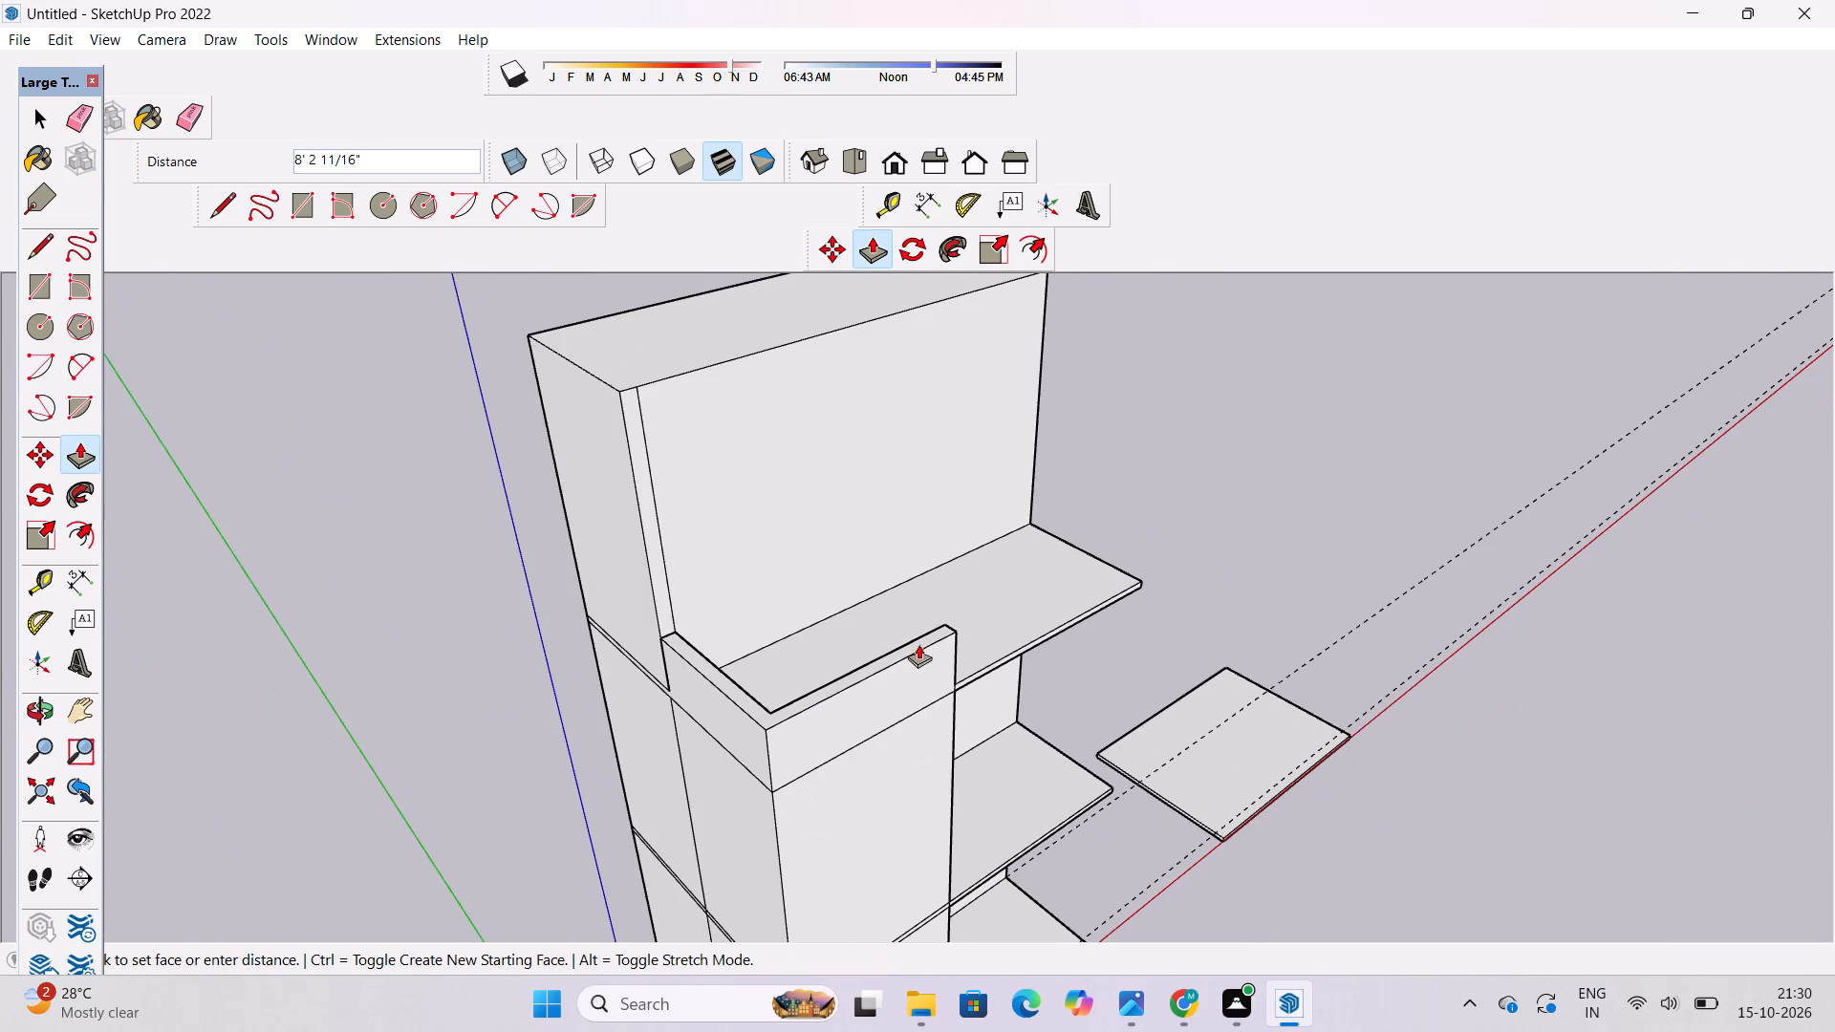
scroll(921, 636, "down", 4)
left_click(742, 467)
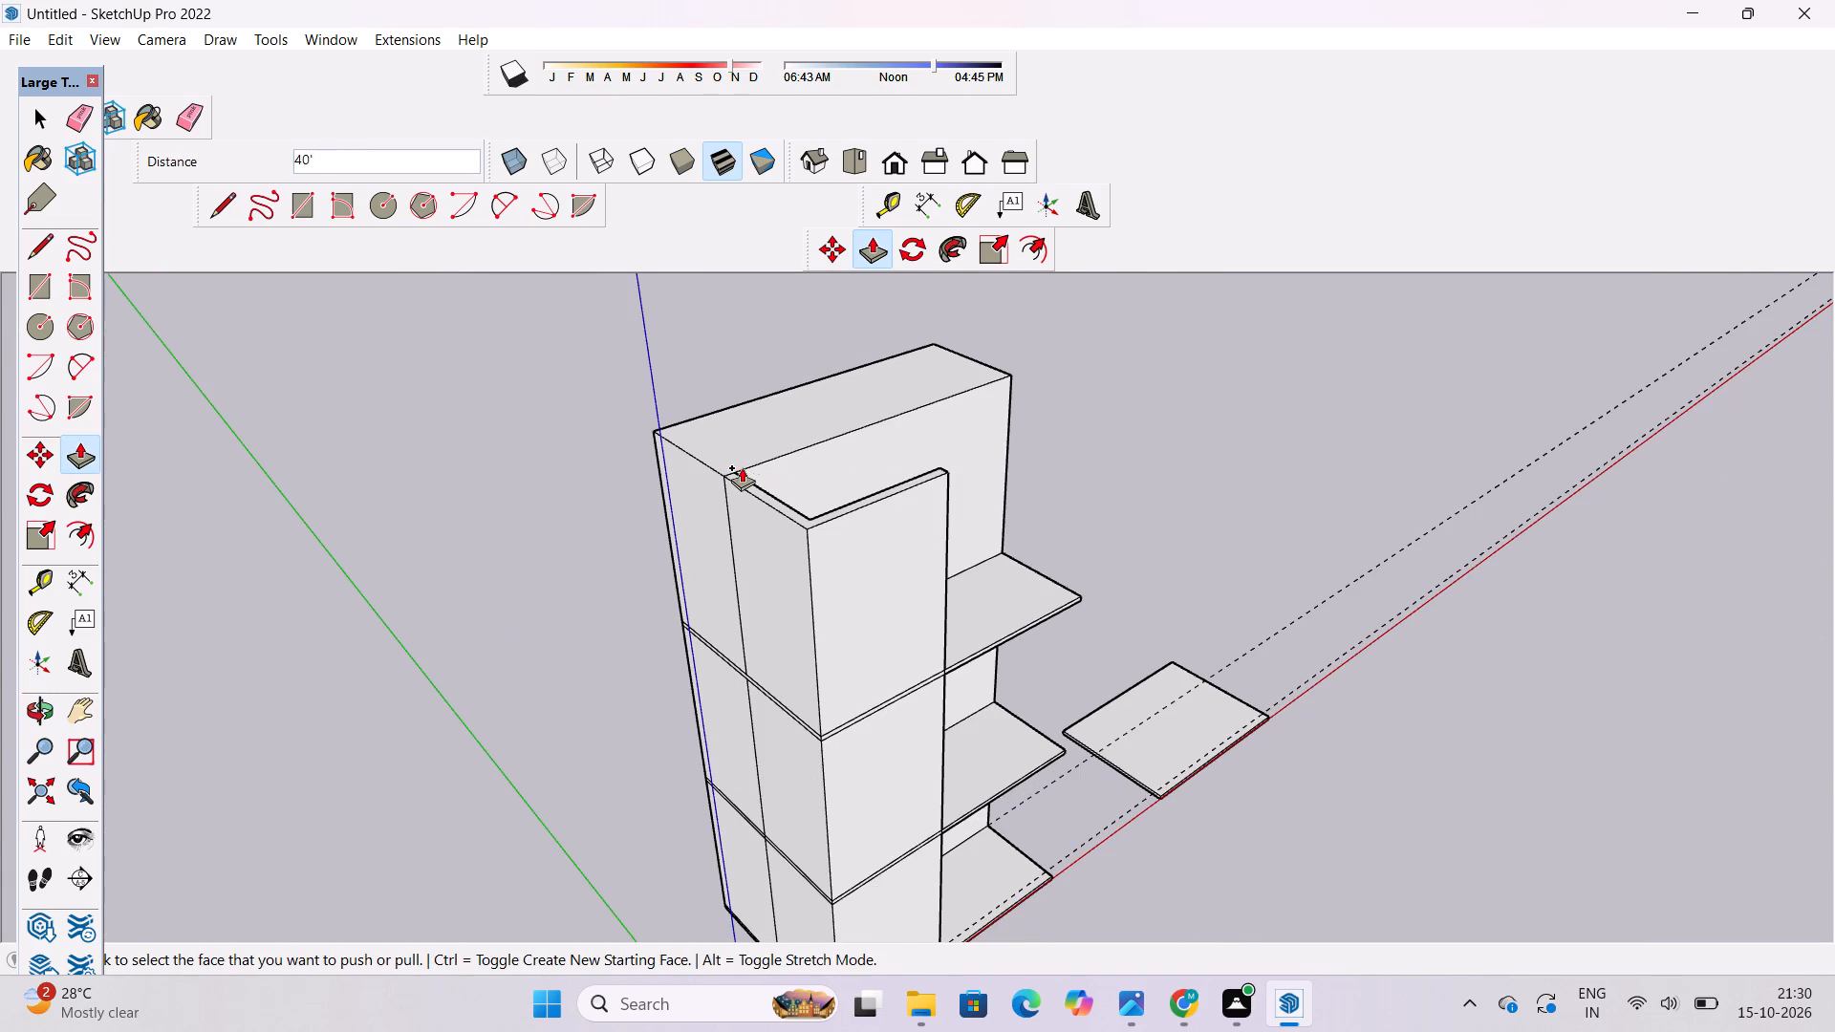
Examine the third level's L-shaped wall and open front, and the separate ground slab, from several angles.
key("o")
left_click_drag(902, 450, 835, 504)
left_click_drag(860, 505, 870, 533, "shift")
left_click_drag(889, 541, 788, 483)
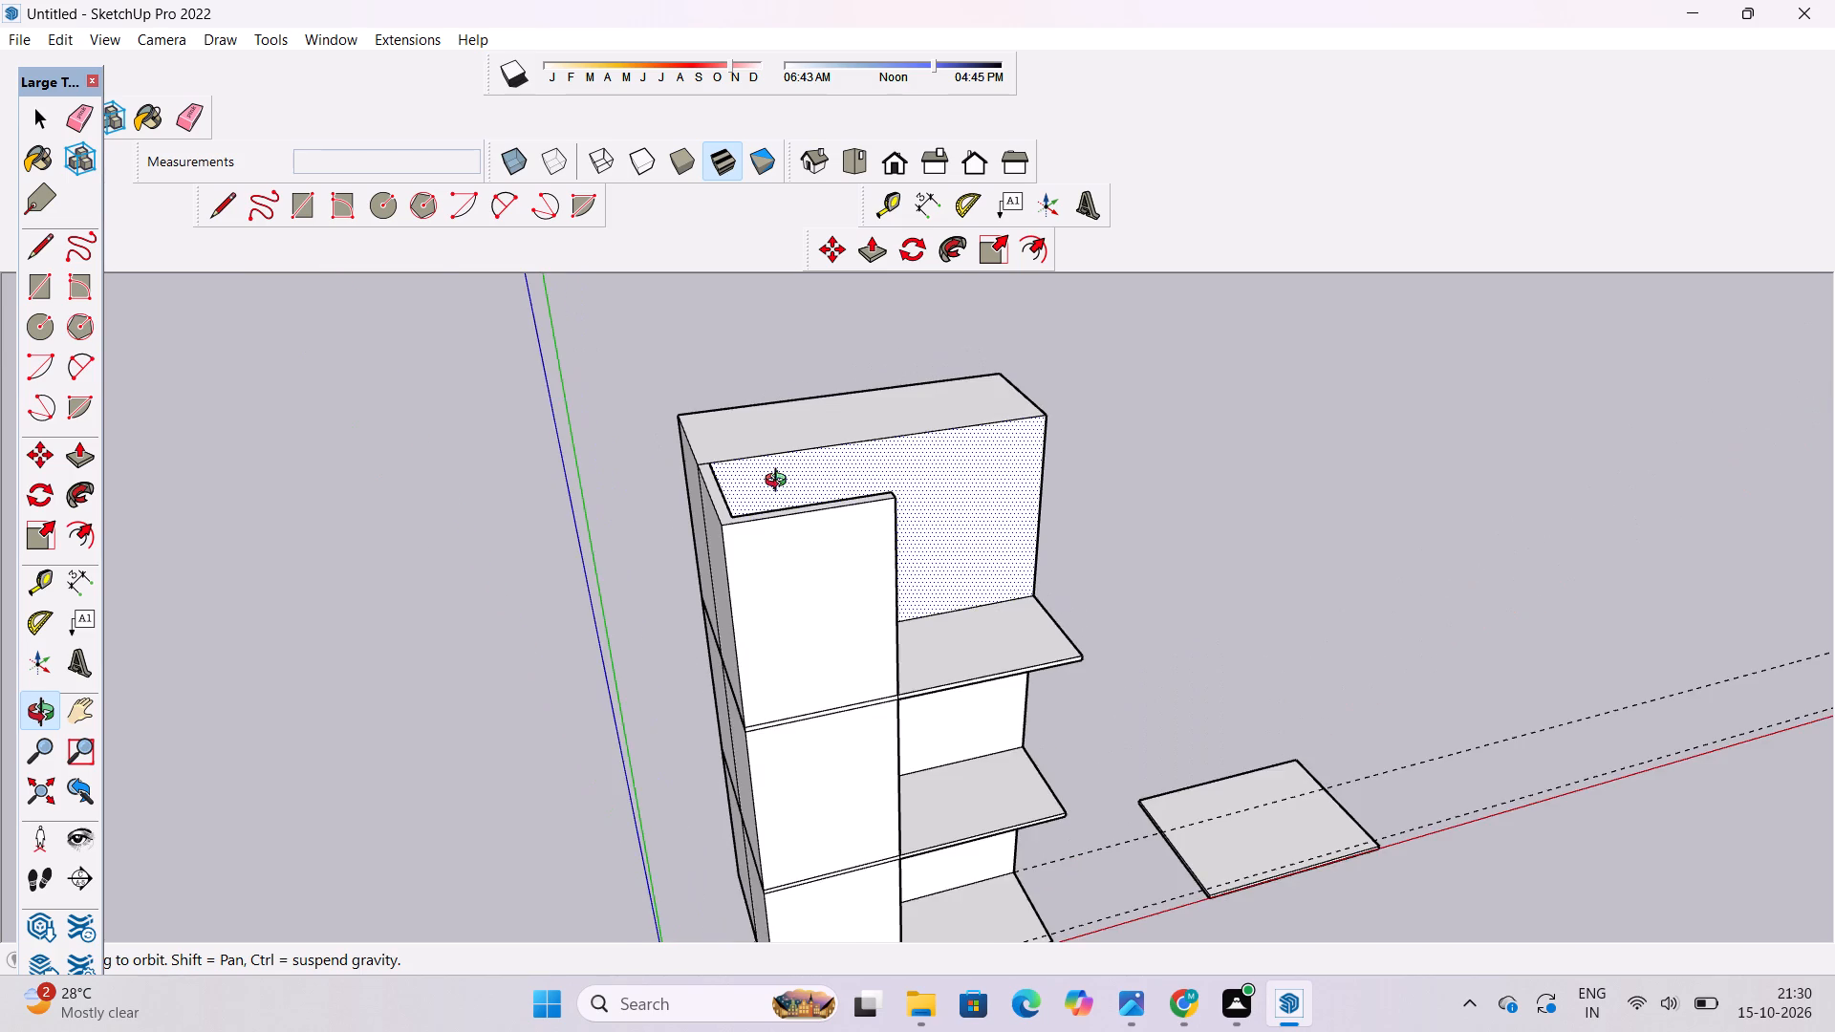
scroll(847, 521, "up", 2)
left_click_drag(921, 527, 865, 508, "shift")
left_click_drag(850, 503, 919, 522)
left_click_drag(915, 508, 885, 468)
scroll(885, 468, "down", 3)
left_click_drag(939, 484, 1051, 465)
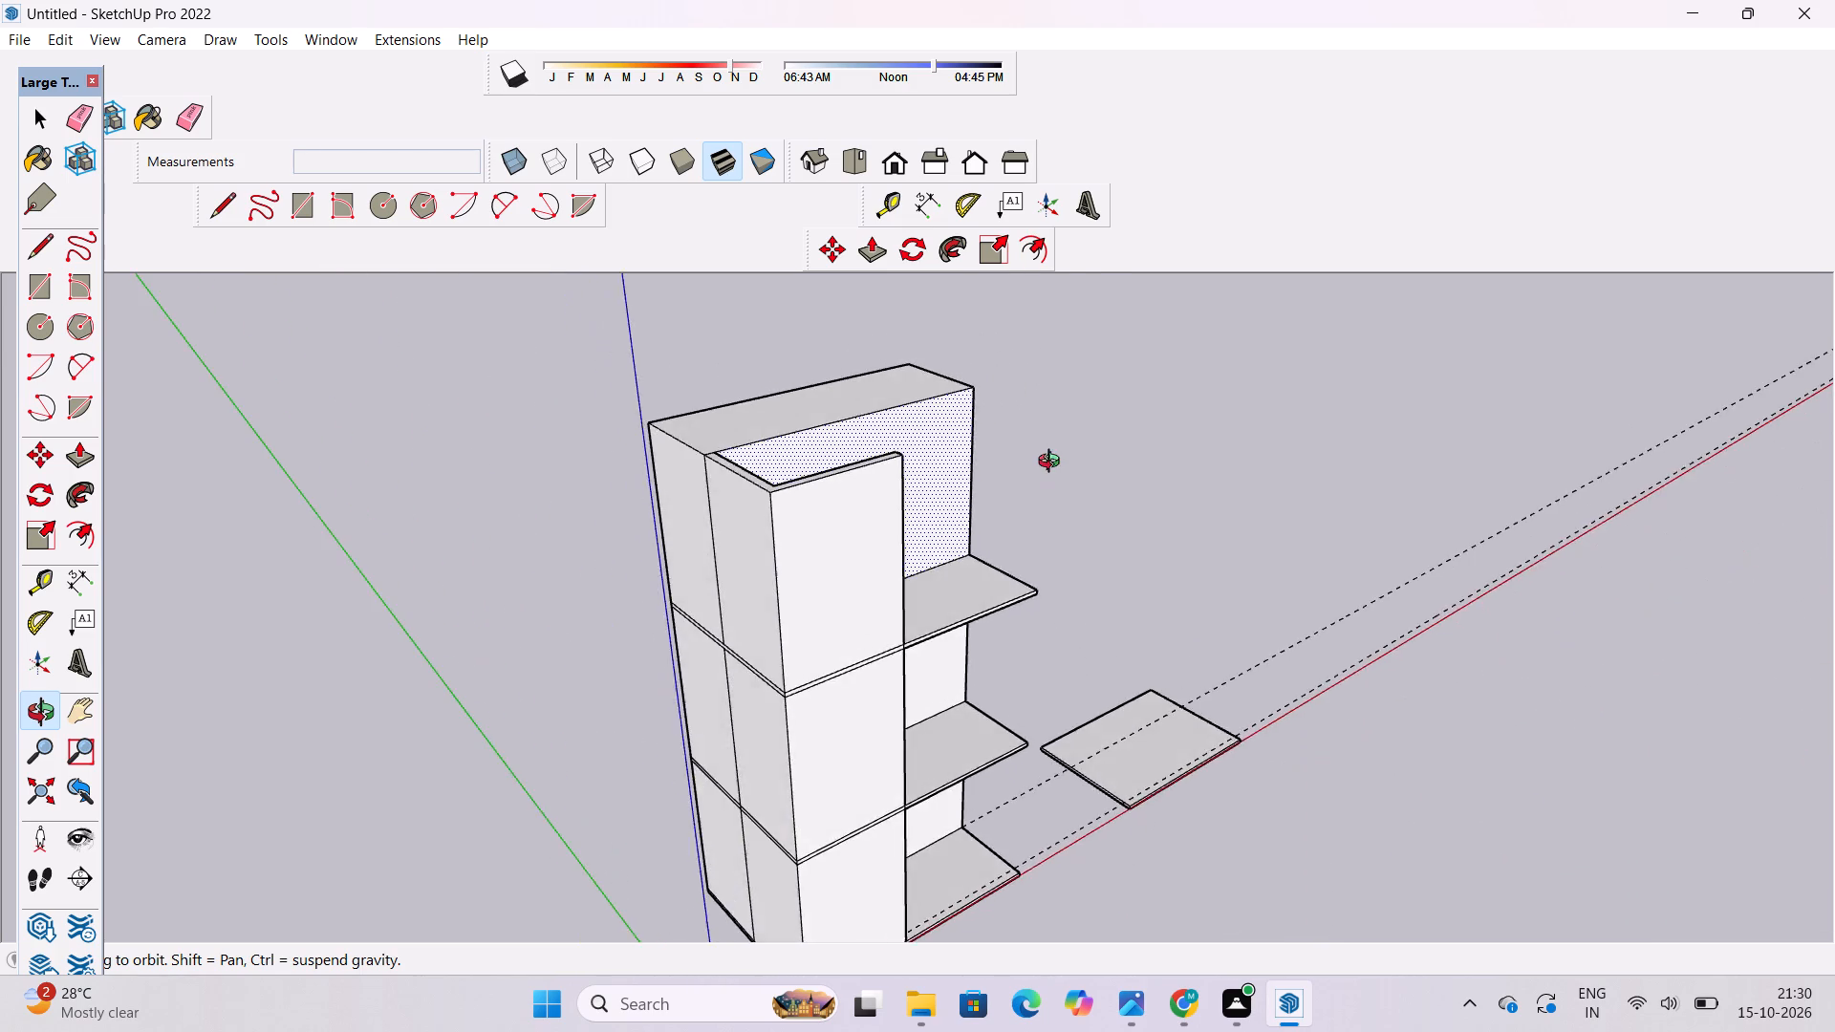
left_click_drag(1055, 464, 1007, 434, "shift")
scroll(1004, 432, "down", 3)
left_click_drag(1036, 572, 1048, 465, "shift")
left_click_drag(1051, 479, 954, 619, "shift")
left_click_drag(976, 659, 1000, 599)
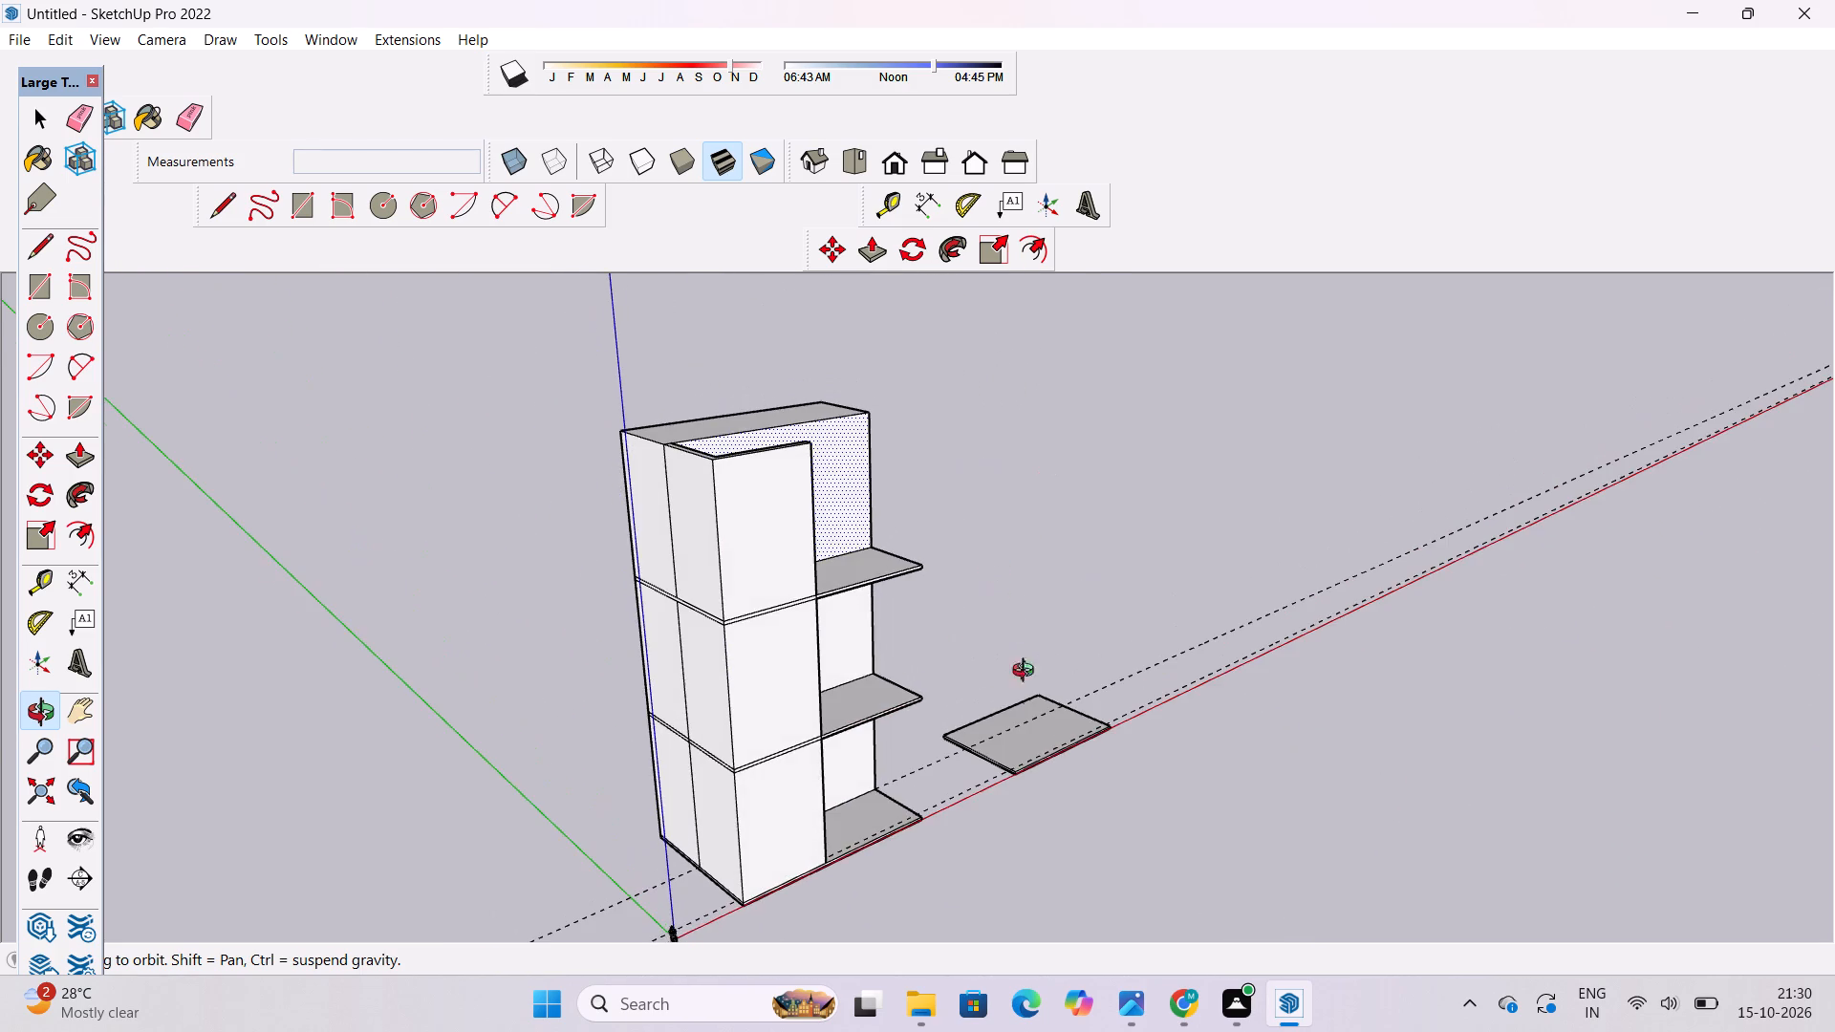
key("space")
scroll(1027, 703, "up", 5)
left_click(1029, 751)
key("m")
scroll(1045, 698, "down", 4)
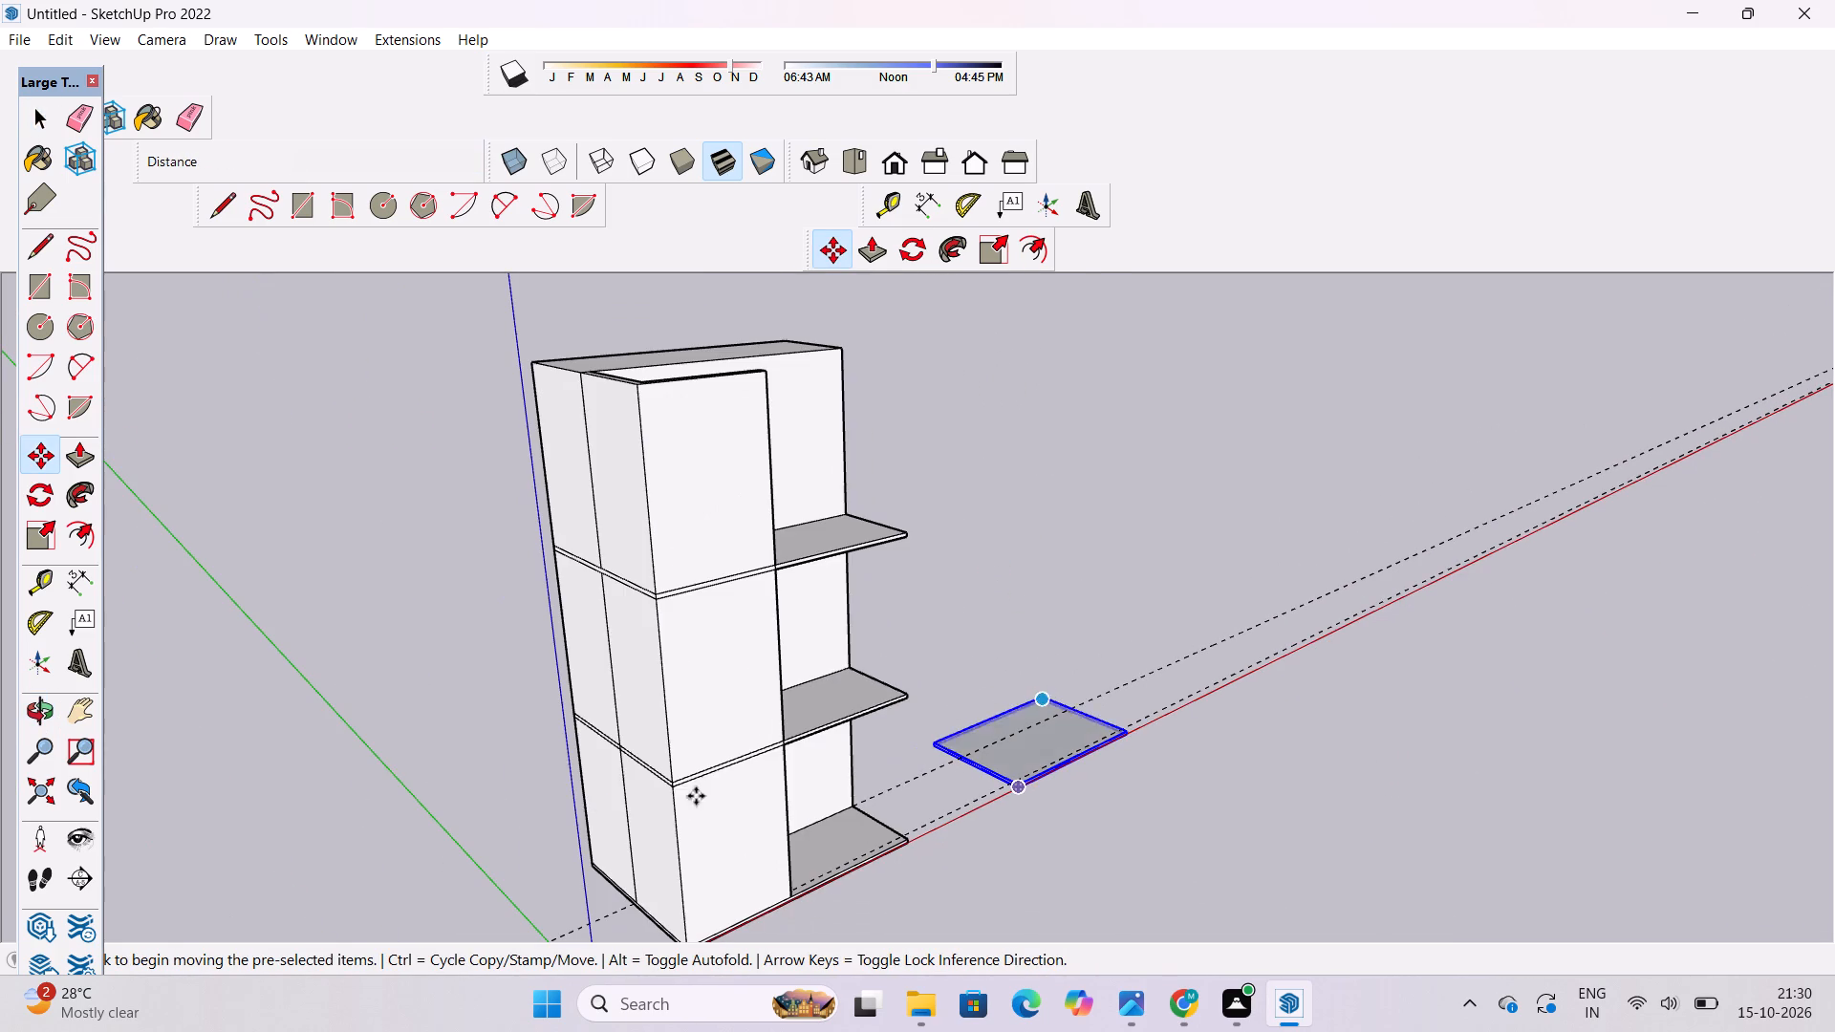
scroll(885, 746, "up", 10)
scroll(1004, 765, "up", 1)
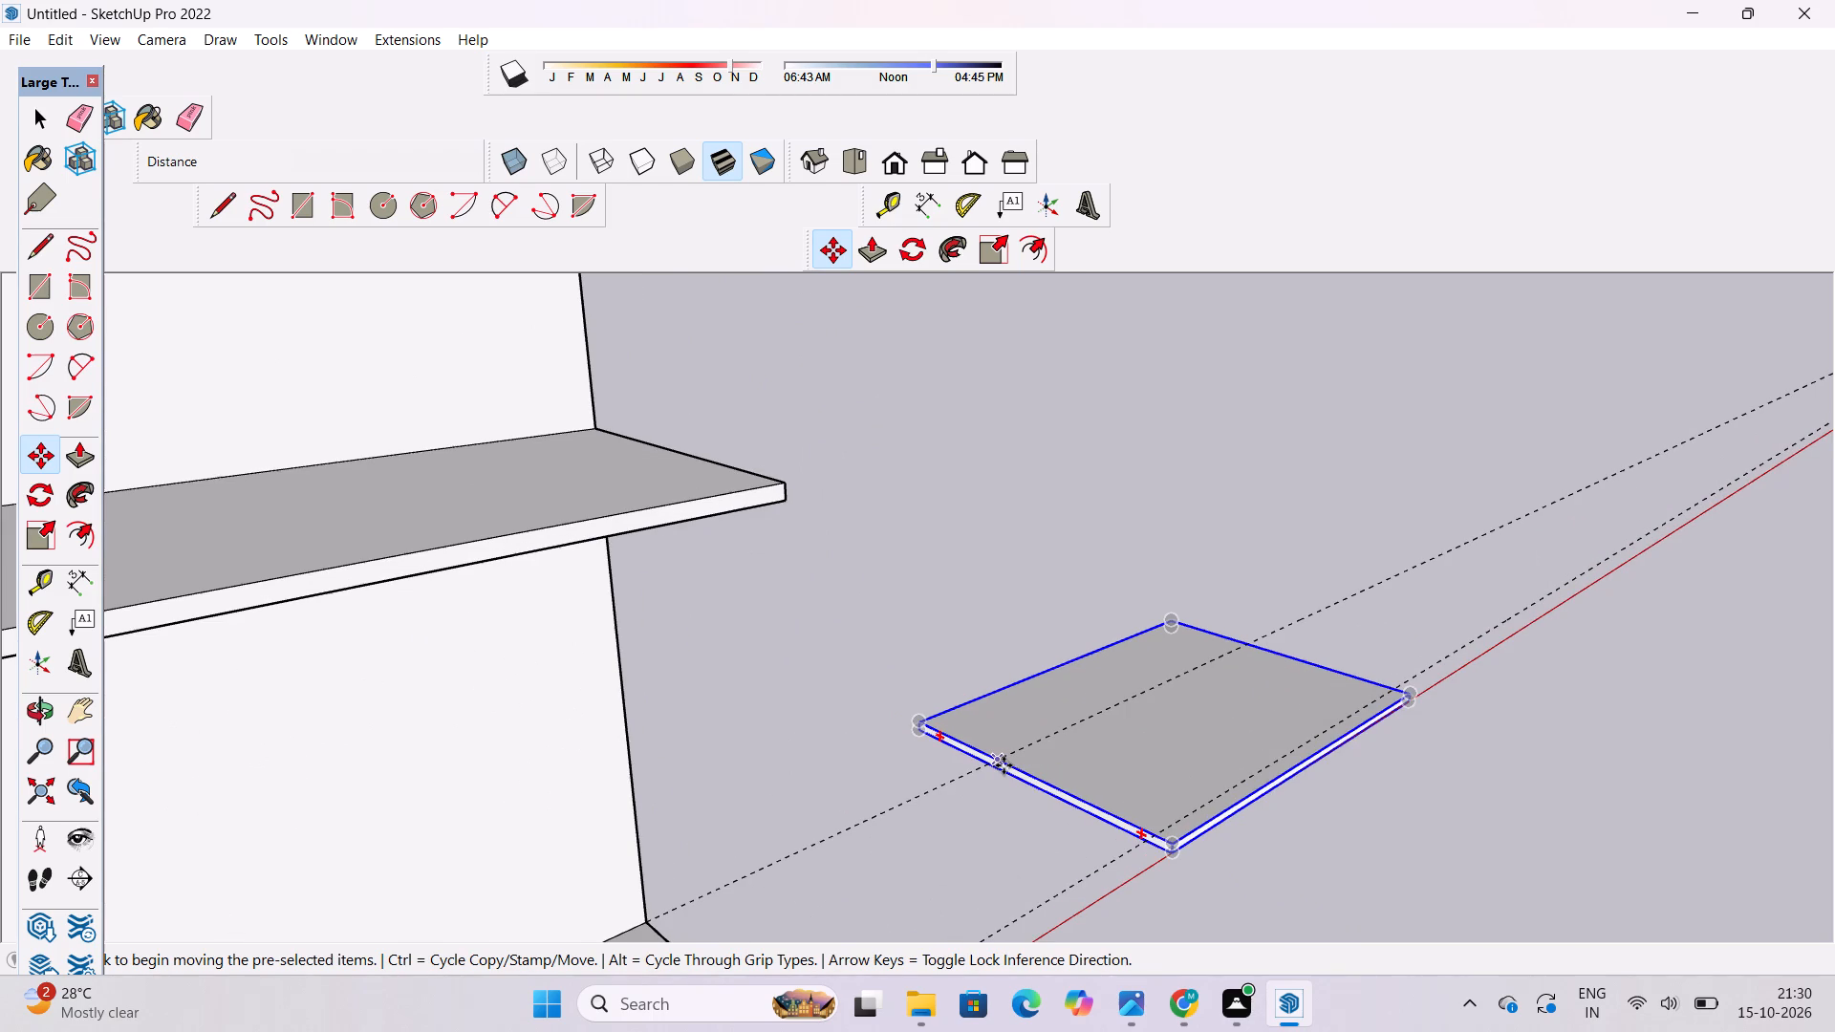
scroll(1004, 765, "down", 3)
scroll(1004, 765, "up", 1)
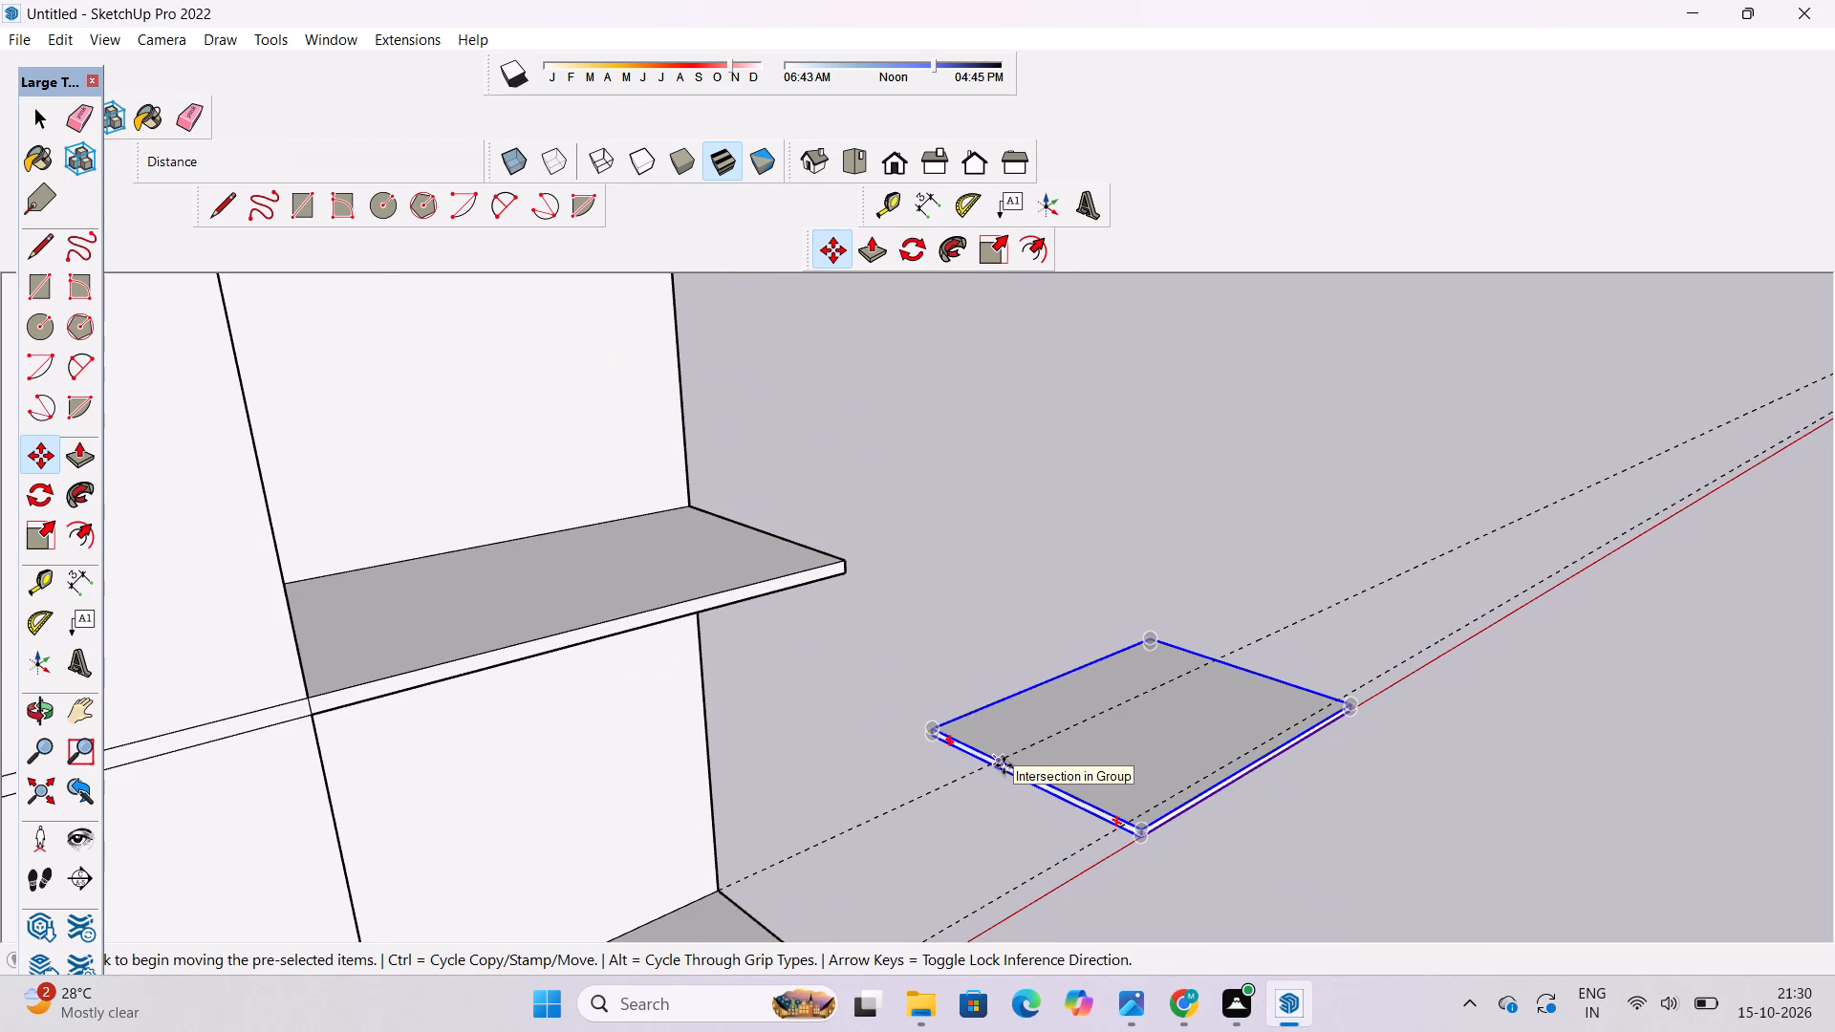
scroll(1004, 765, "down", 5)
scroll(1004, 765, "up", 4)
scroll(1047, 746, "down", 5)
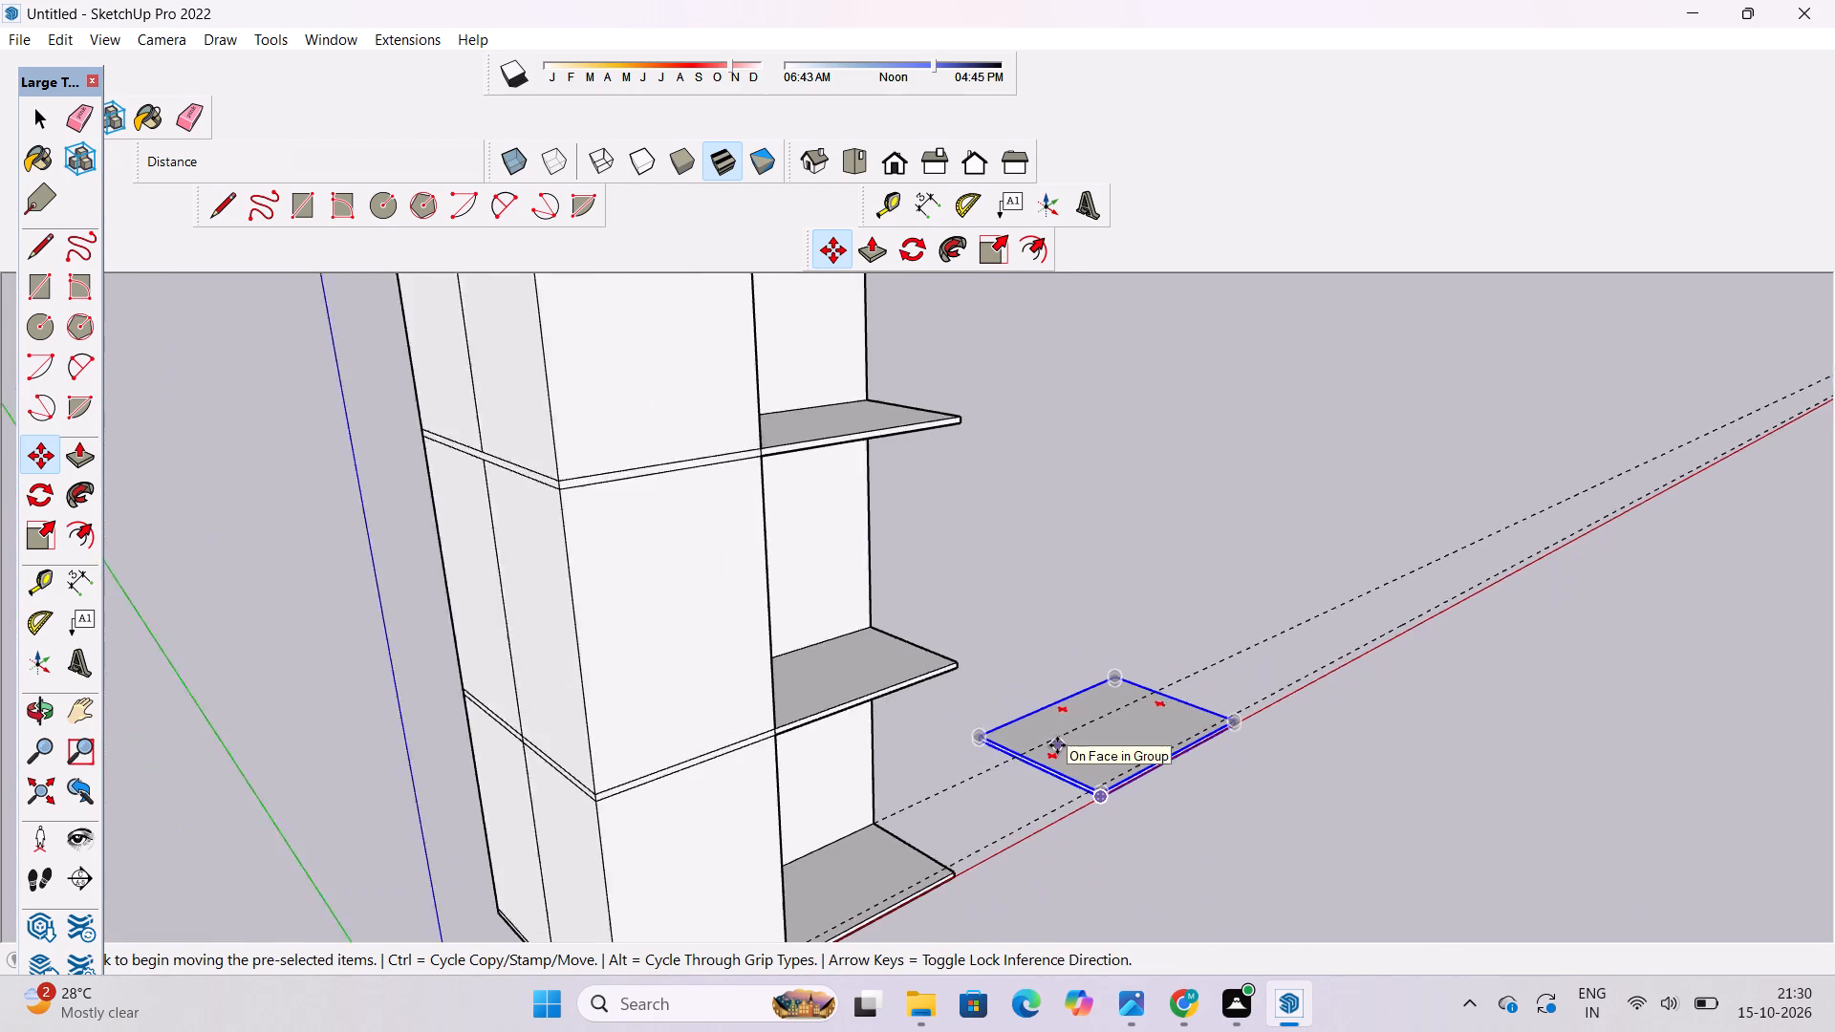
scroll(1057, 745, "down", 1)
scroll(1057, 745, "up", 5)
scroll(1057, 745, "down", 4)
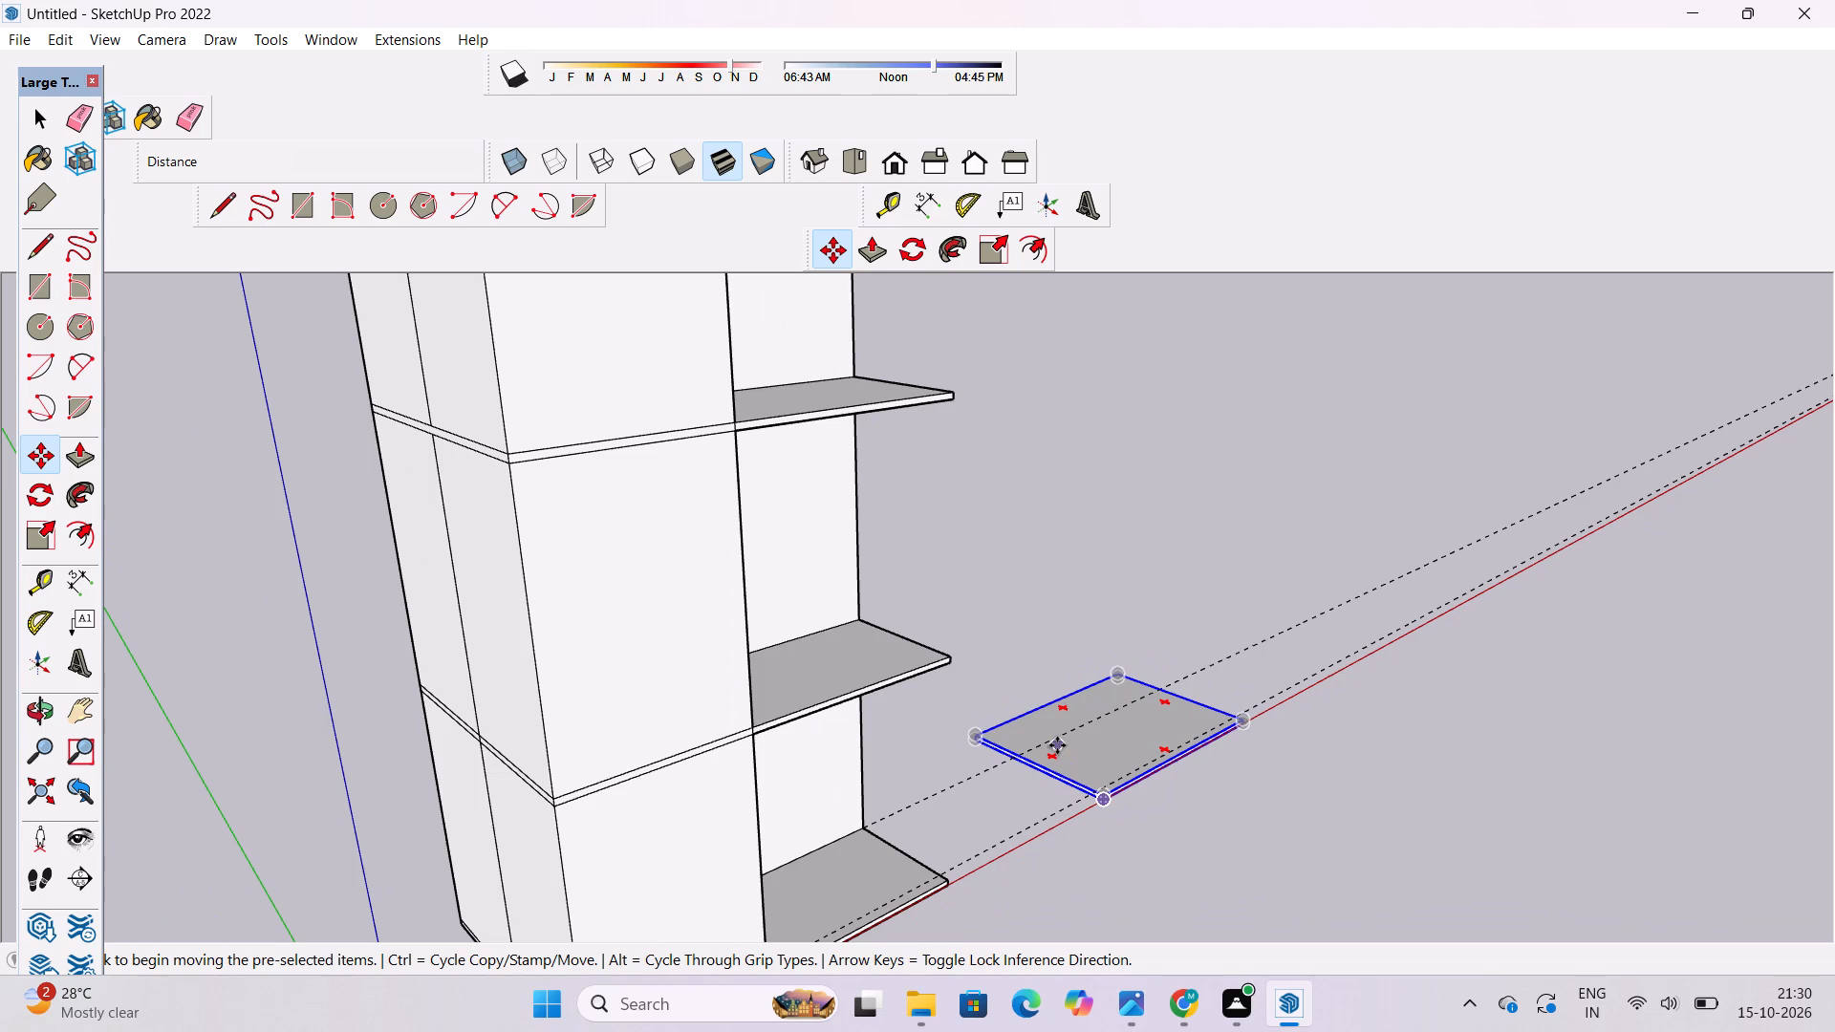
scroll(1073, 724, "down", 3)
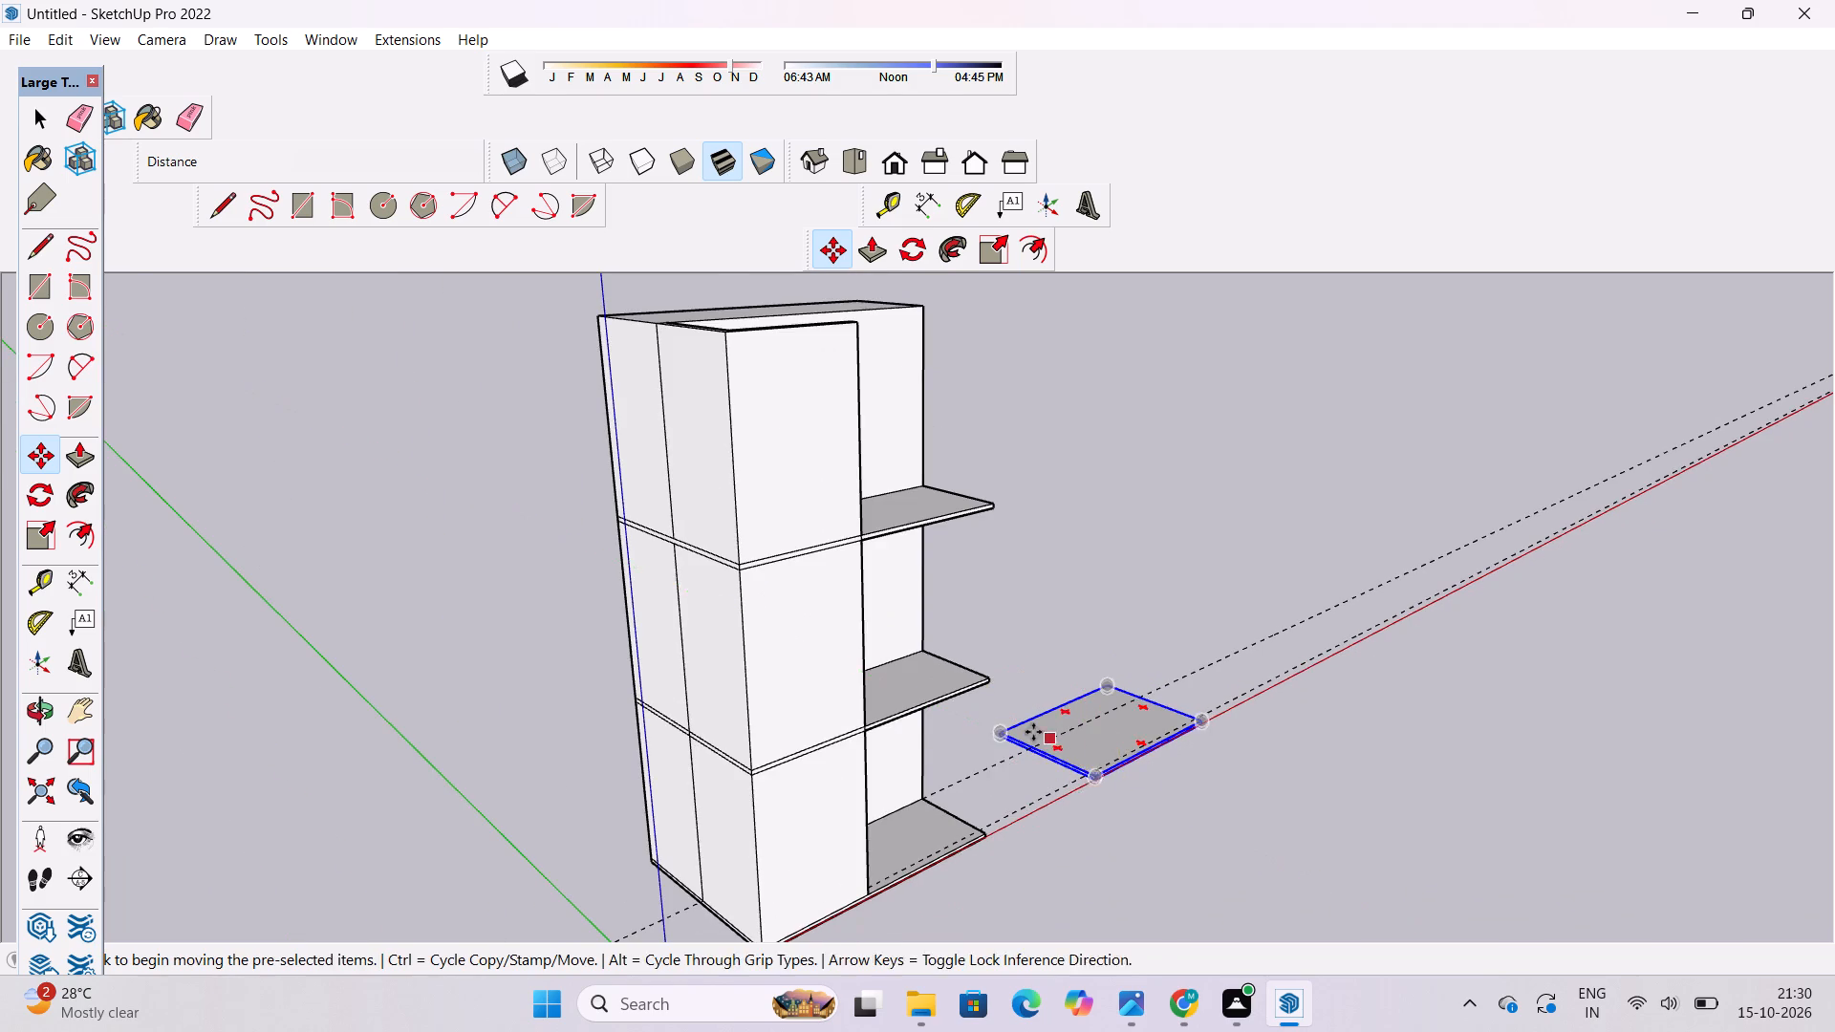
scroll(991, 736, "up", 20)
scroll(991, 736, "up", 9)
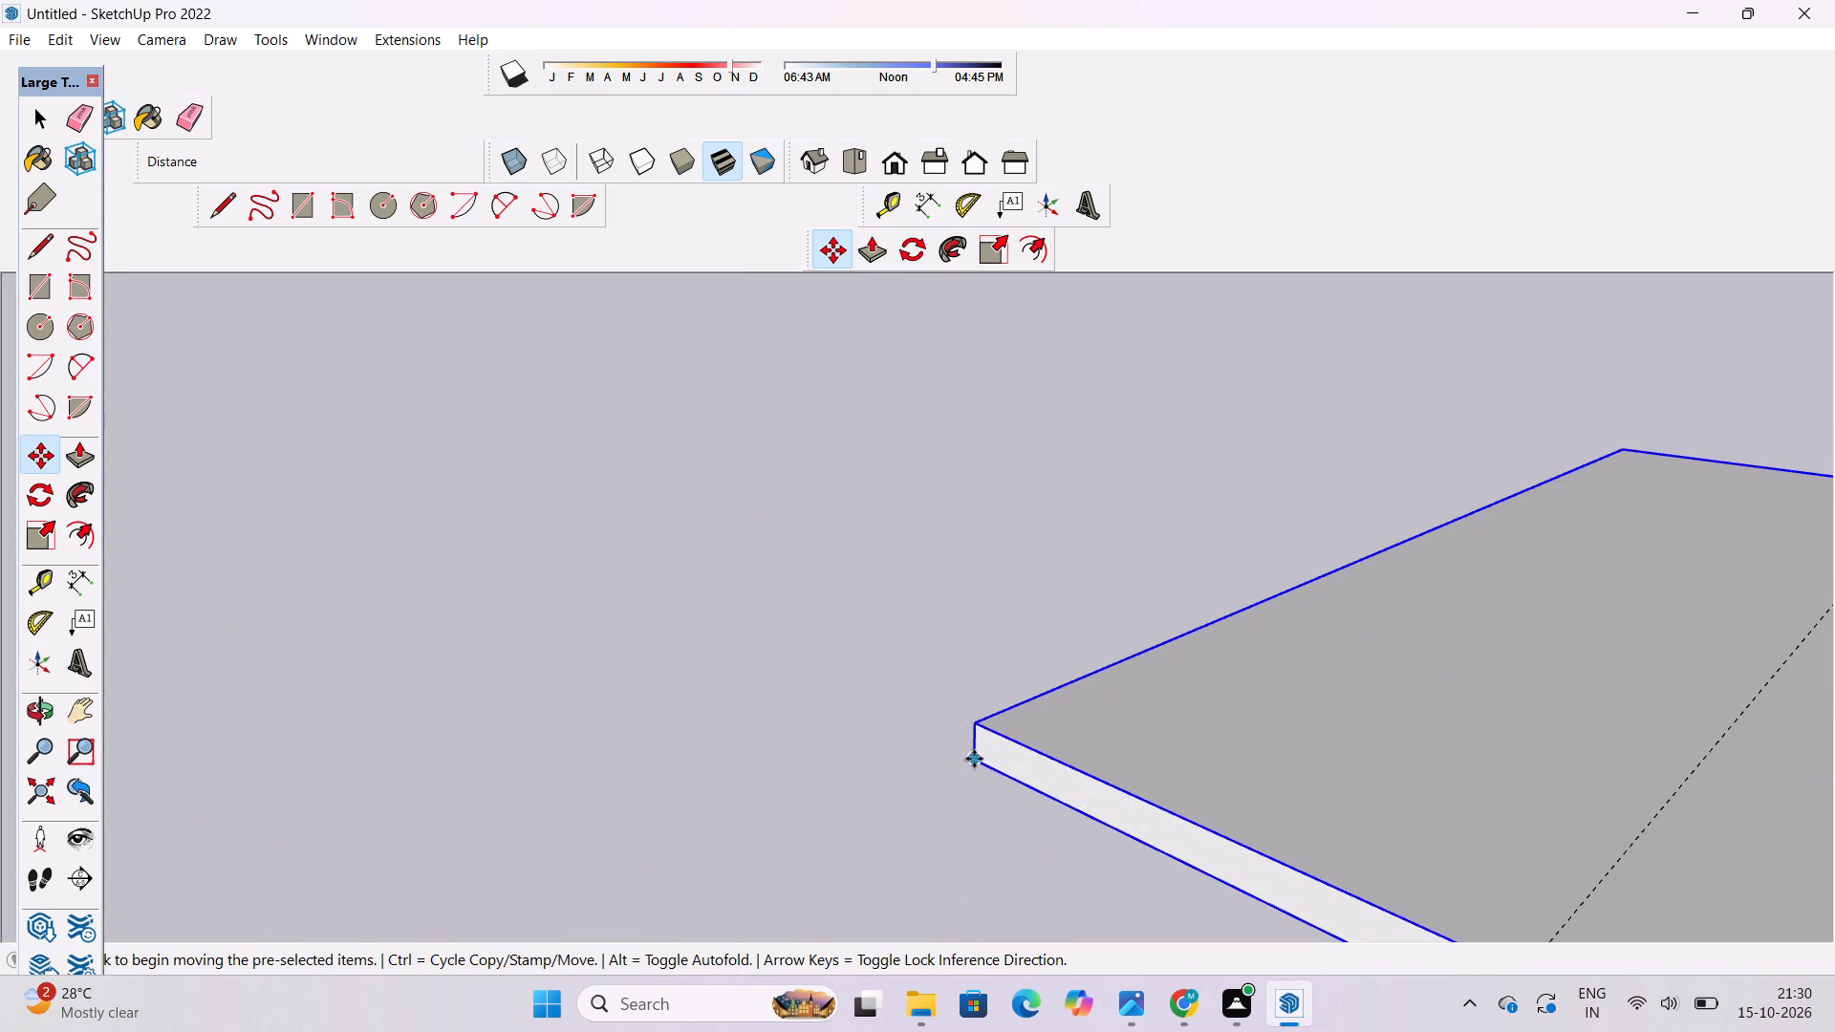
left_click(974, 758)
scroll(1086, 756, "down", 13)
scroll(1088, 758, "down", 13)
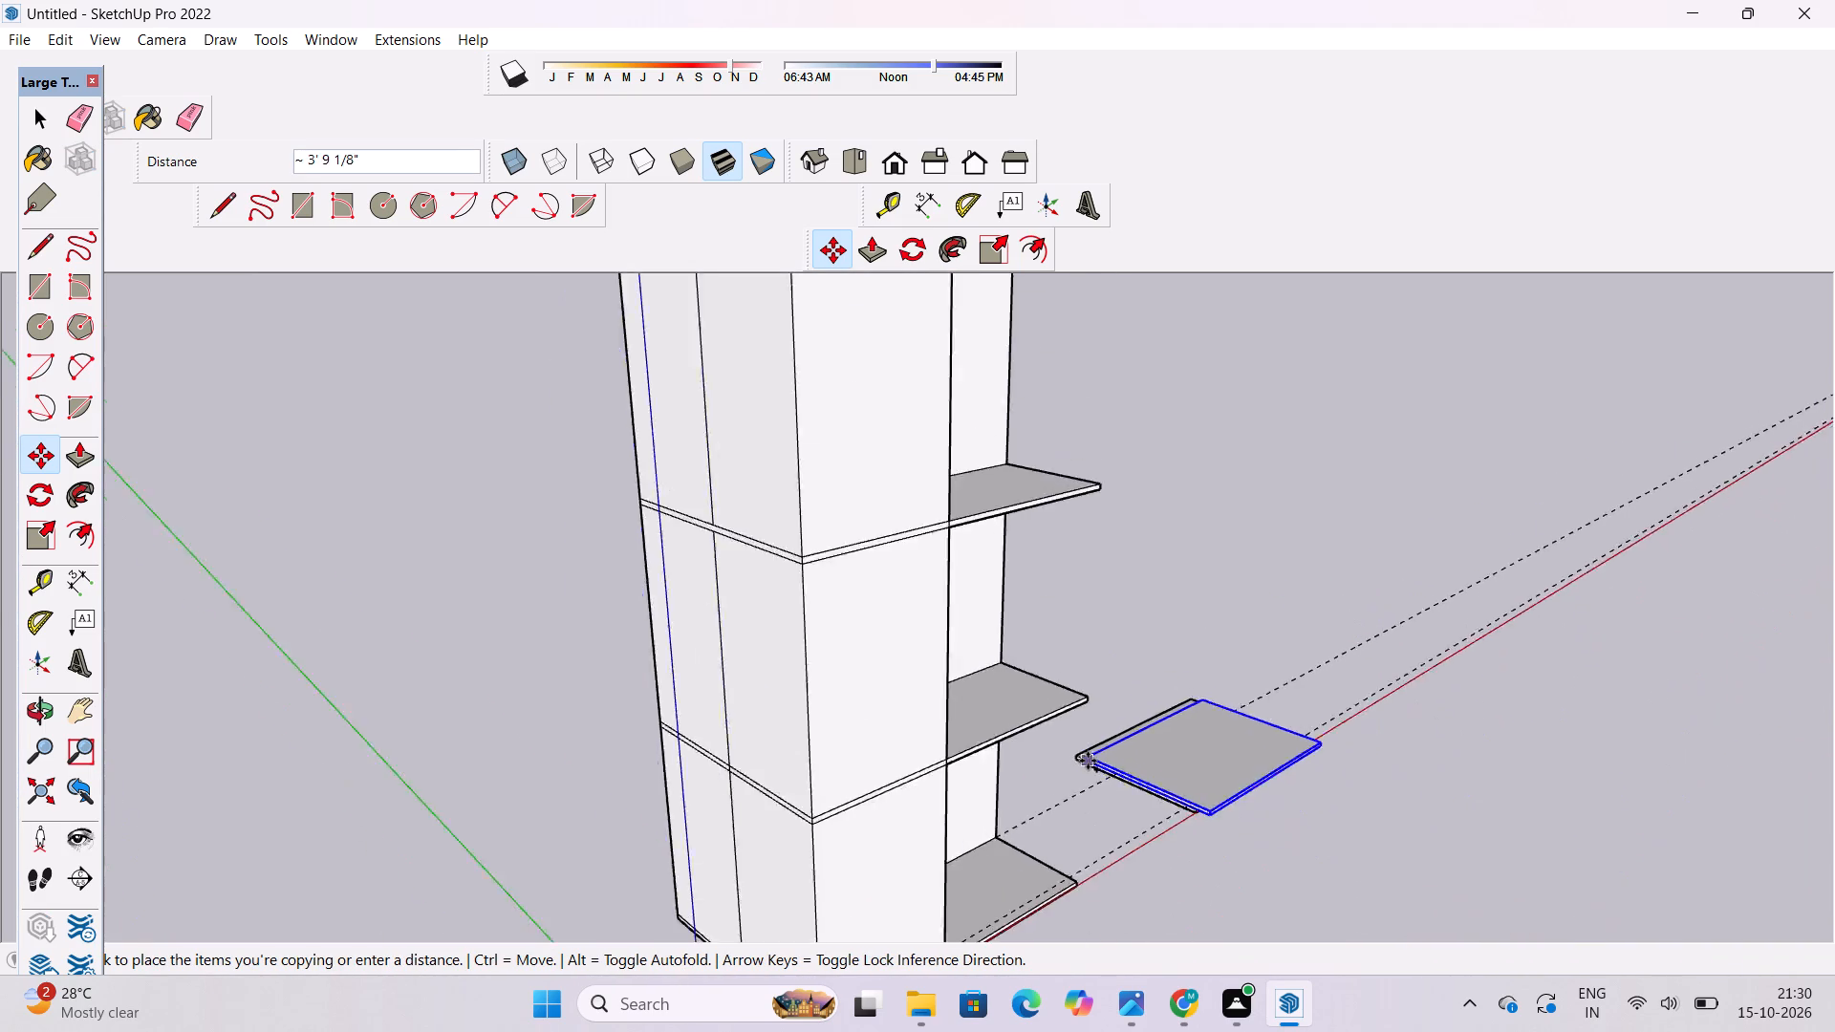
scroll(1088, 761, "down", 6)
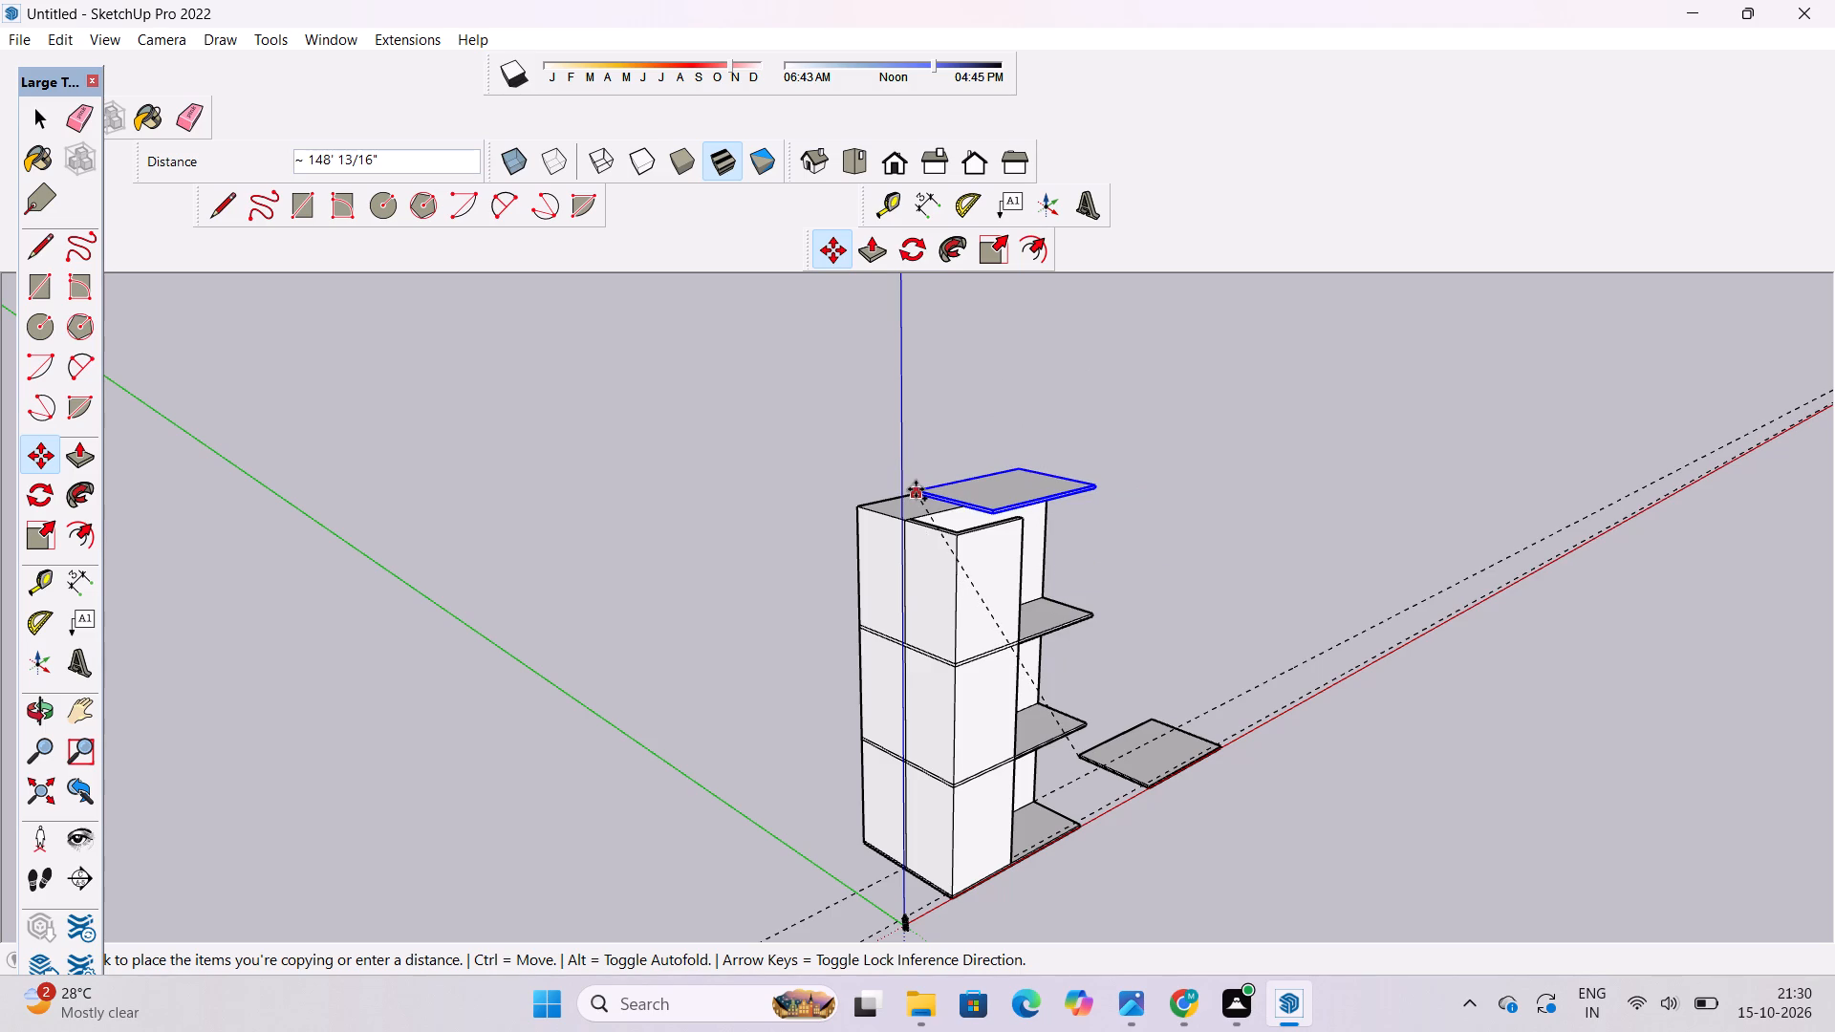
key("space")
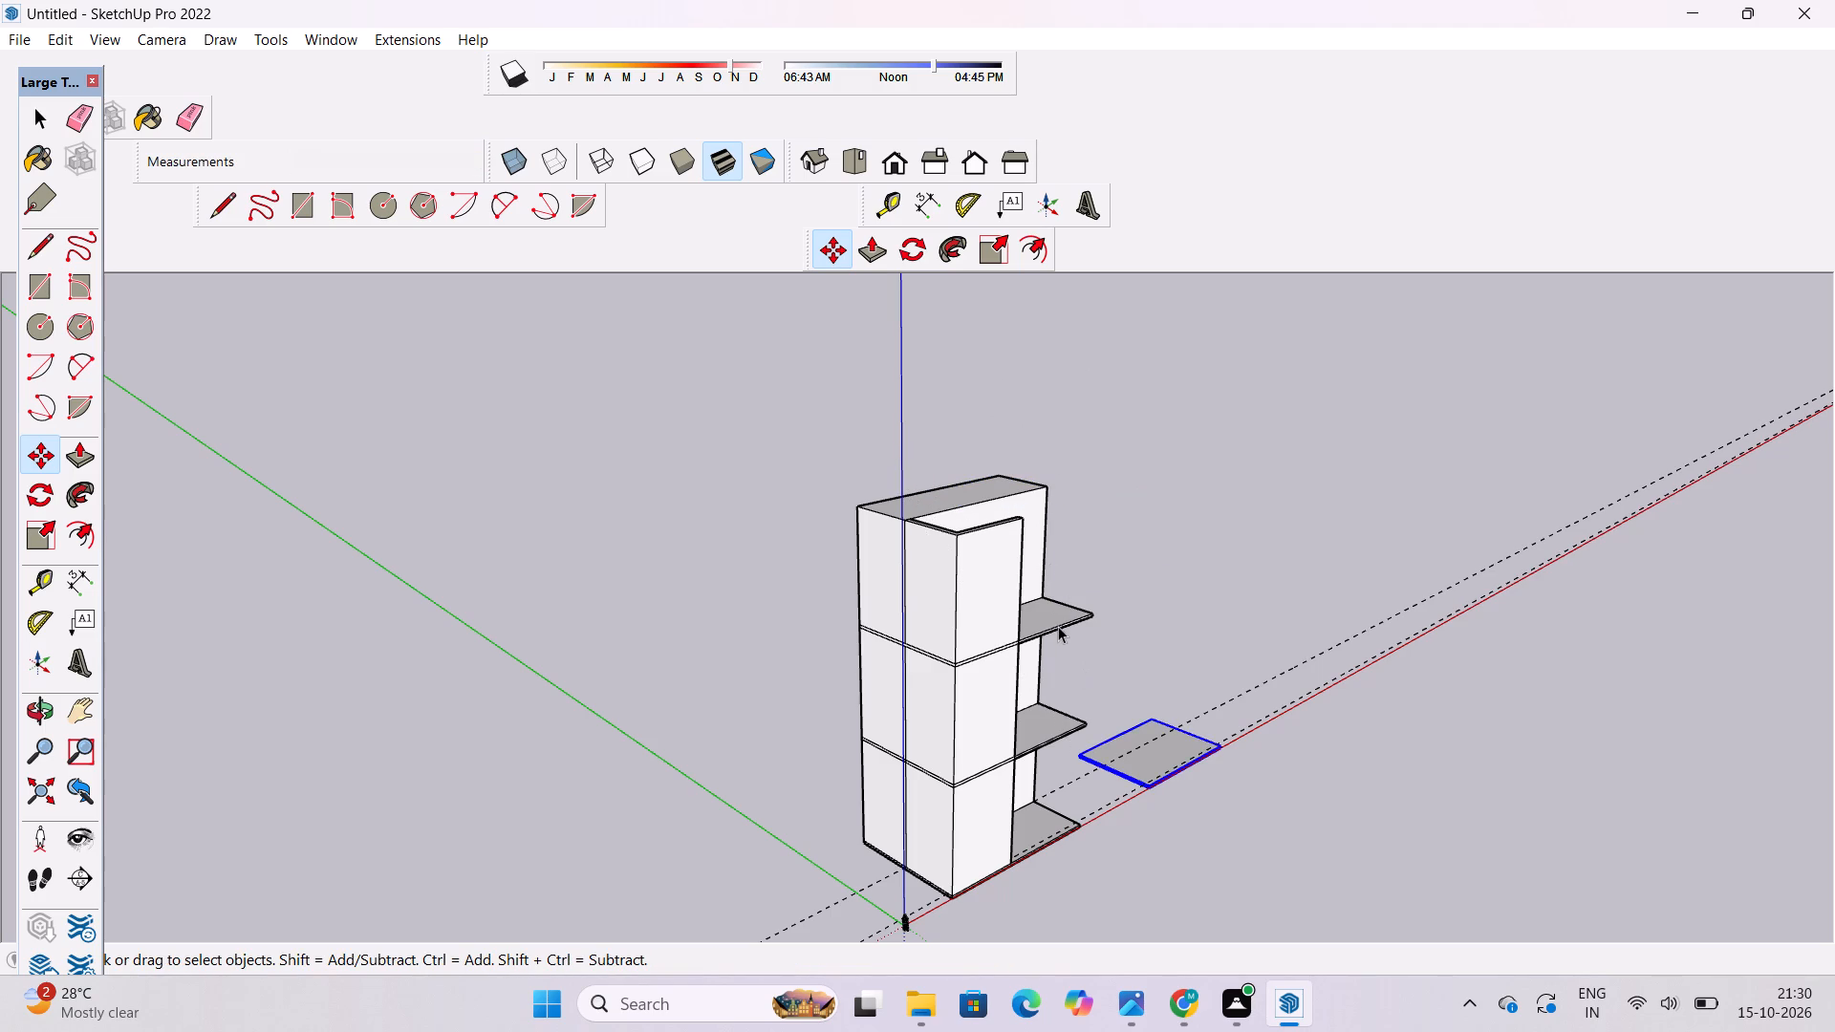
Copy the separate ground slab from its corner onto the top outer corner of the third level's rear volume.
scroll(1026, 750, "up", 4)
key("m")
scroll(1102, 791, "up", 15)
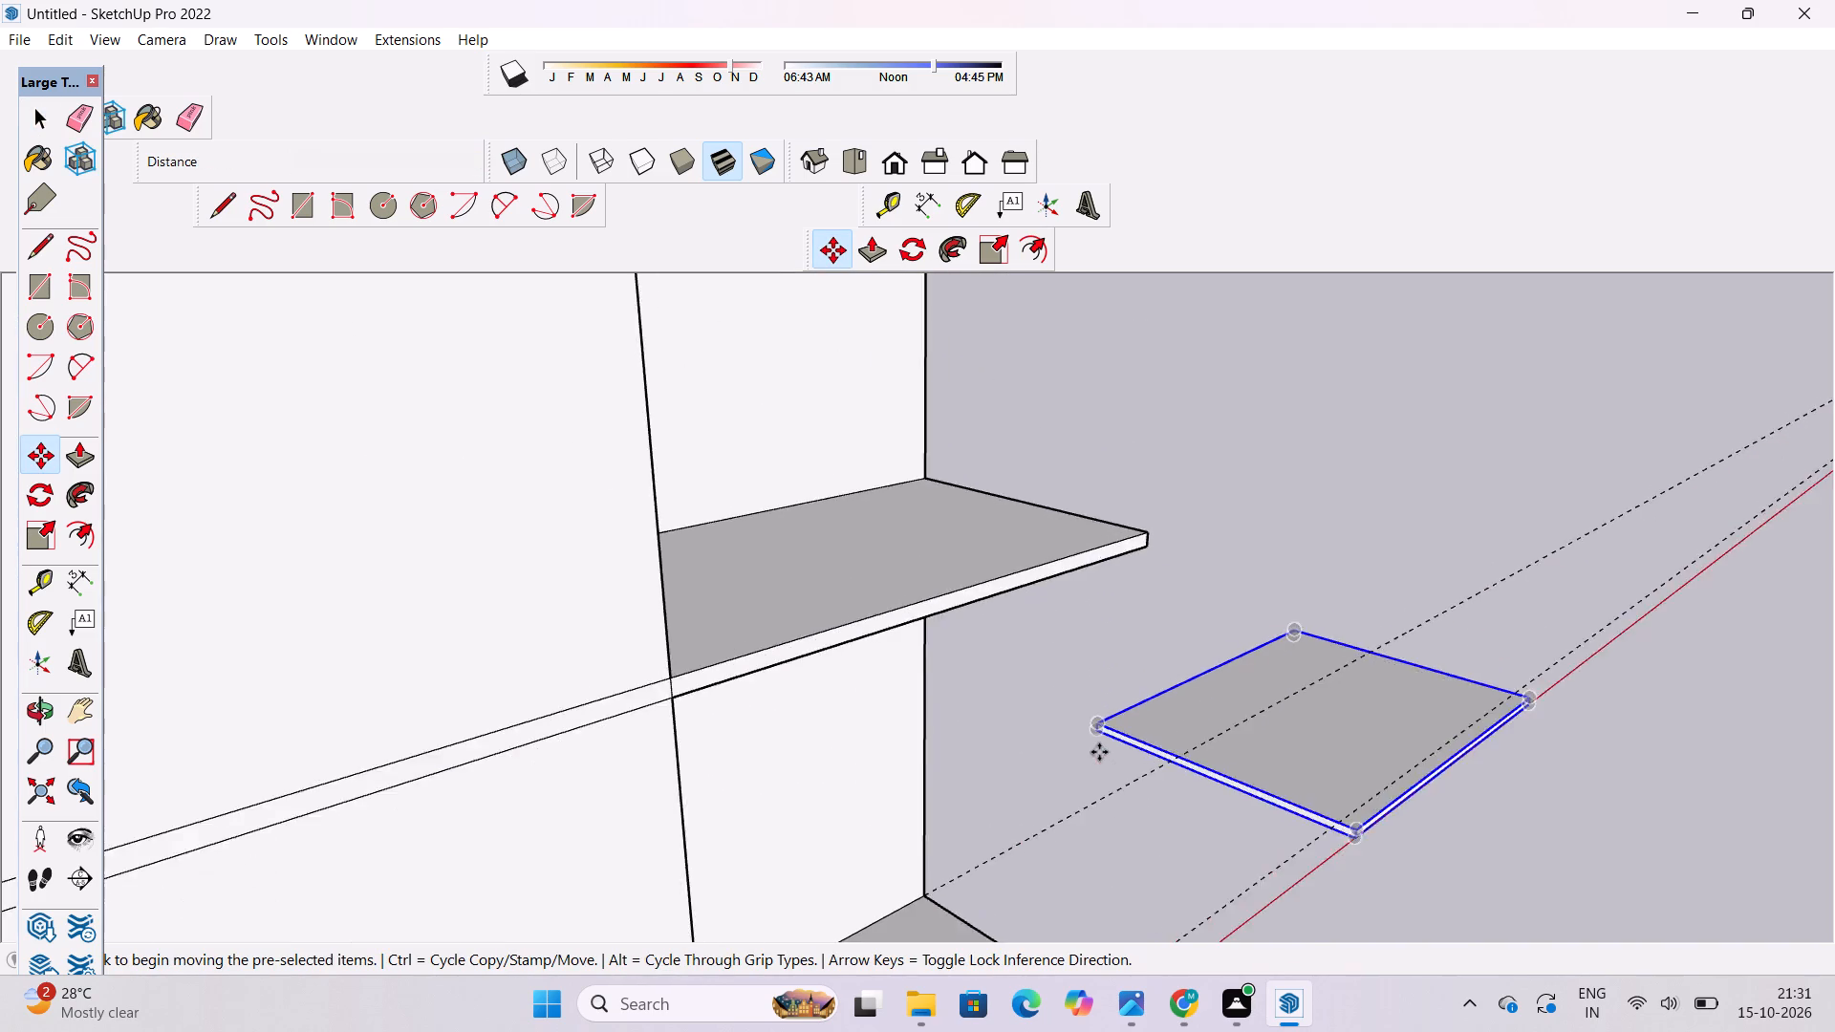
scroll(1099, 752, "up", 8)
left_click(1093, 702)
scroll(1207, 773, "down", 5)
scroll(1207, 773, "down", 20)
scroll(1207, 773, "down", 4)
scroll(1231, 548, "up", 8)
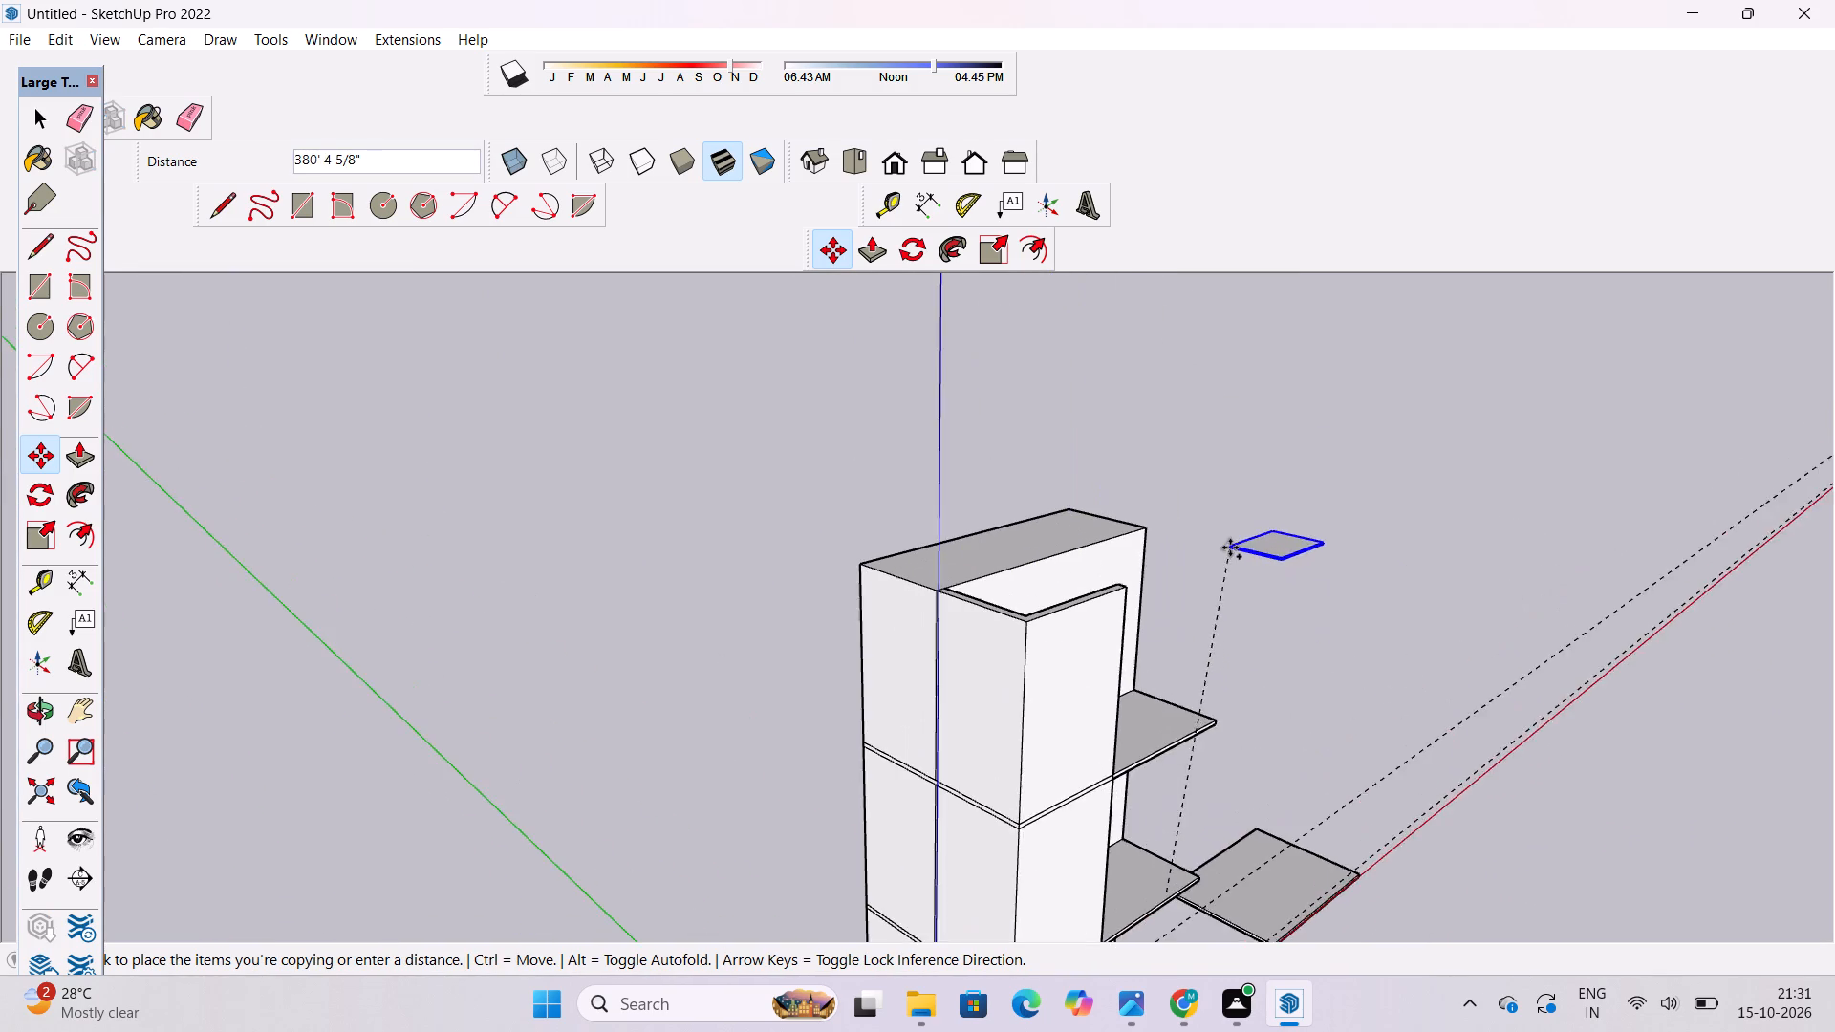
scroll(1198, 541, "up", 6)
scroll(1194, 539, "down", 2)
scroll(853, 515, "down", 3)
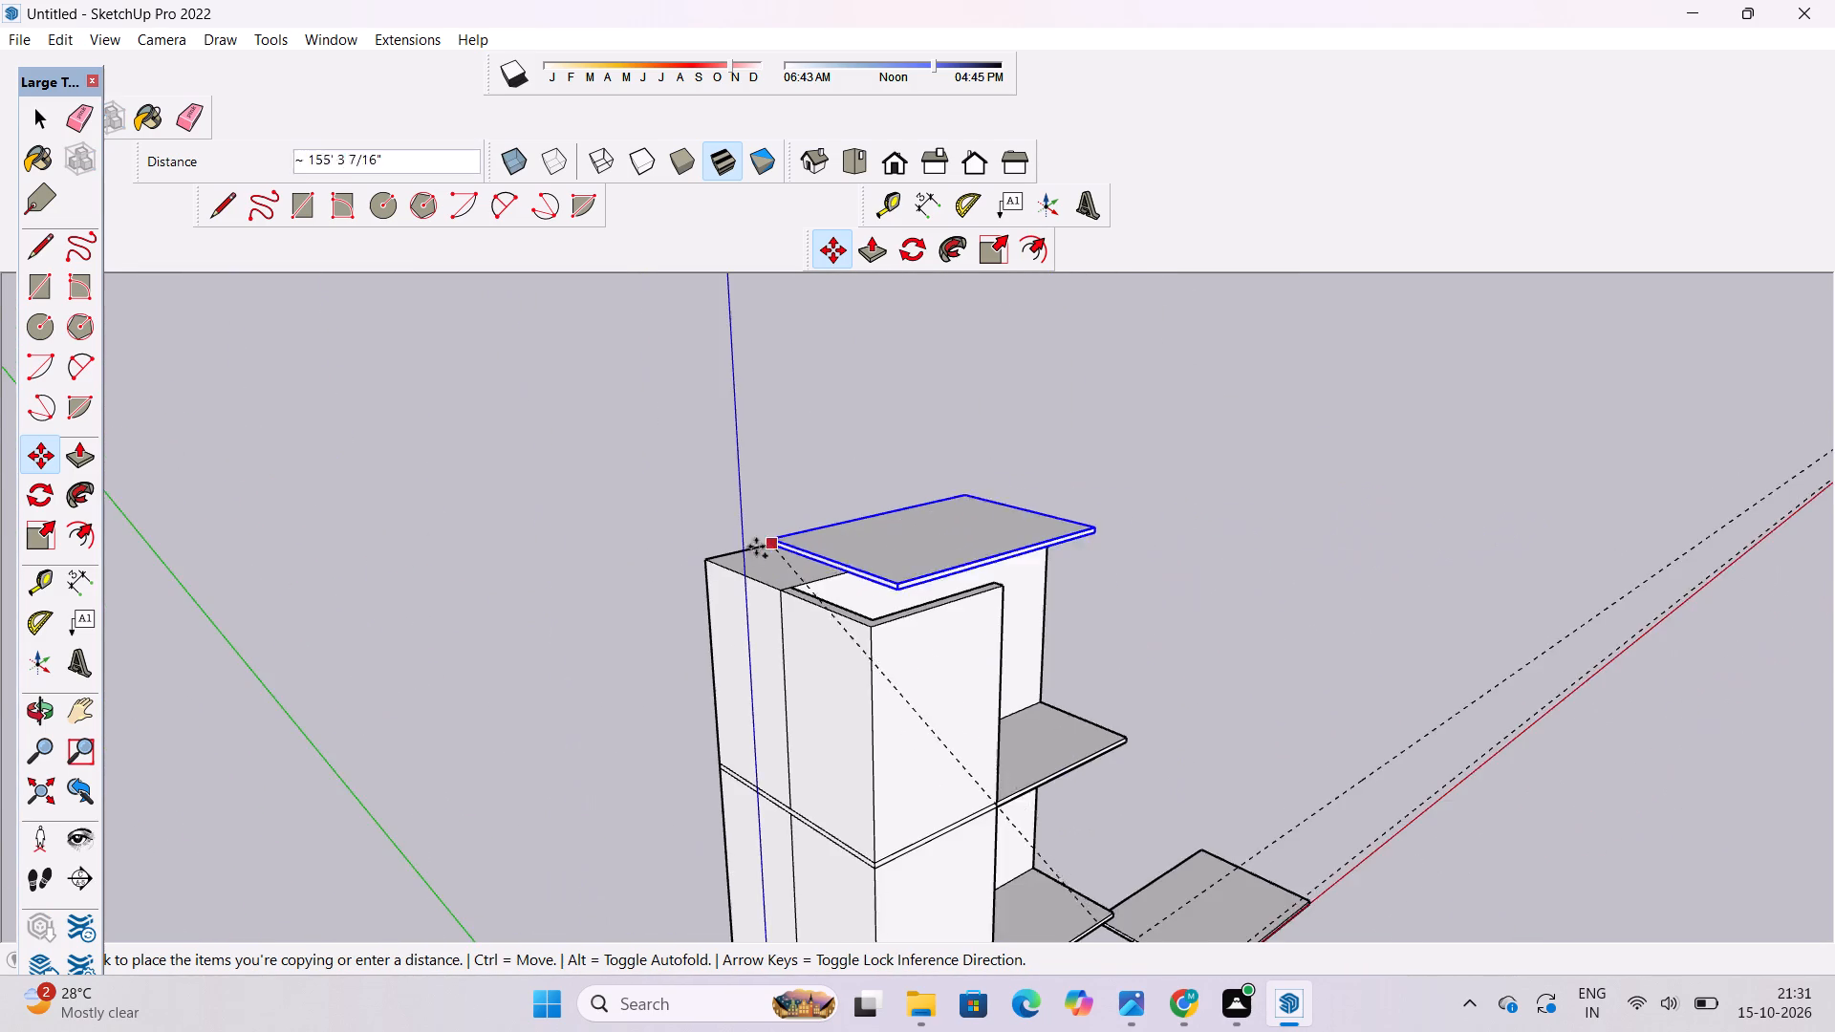
scroll(747, 548, "up", 14)
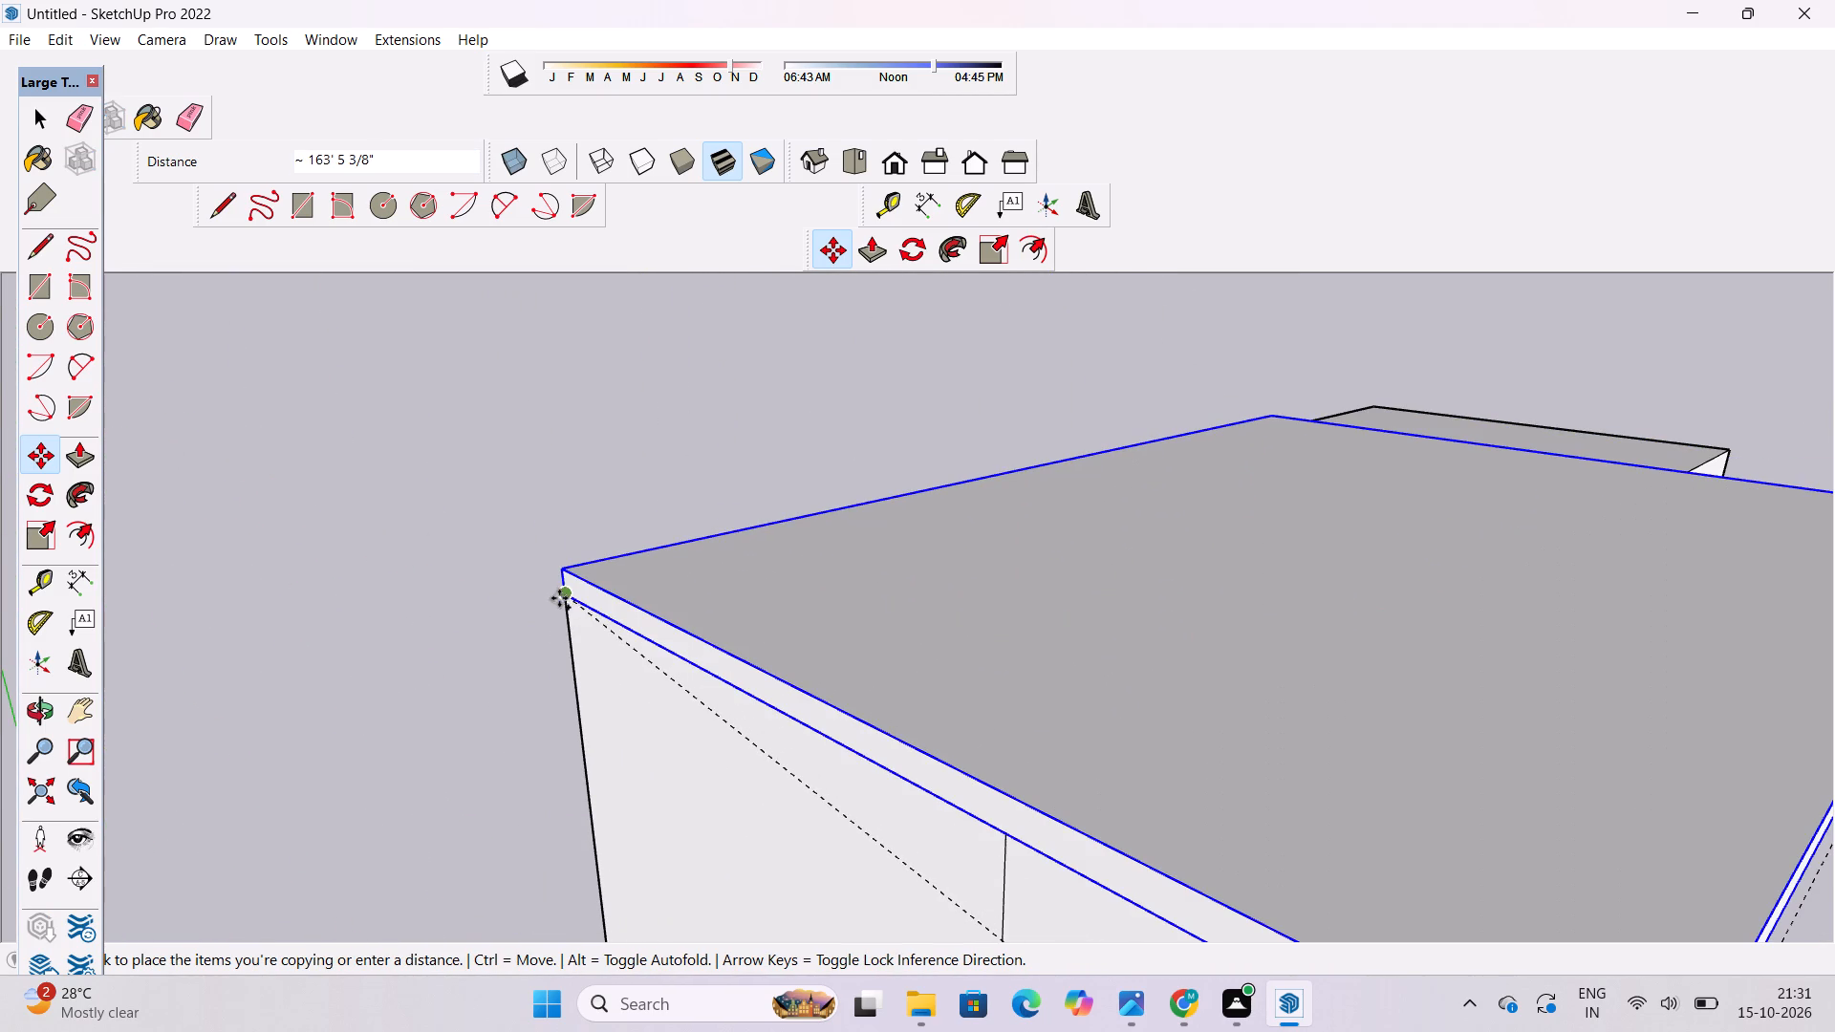
left_click(563, 600)
Explode the copied roof slab group and clear the selection.
key("space")
right_click(652, 592)
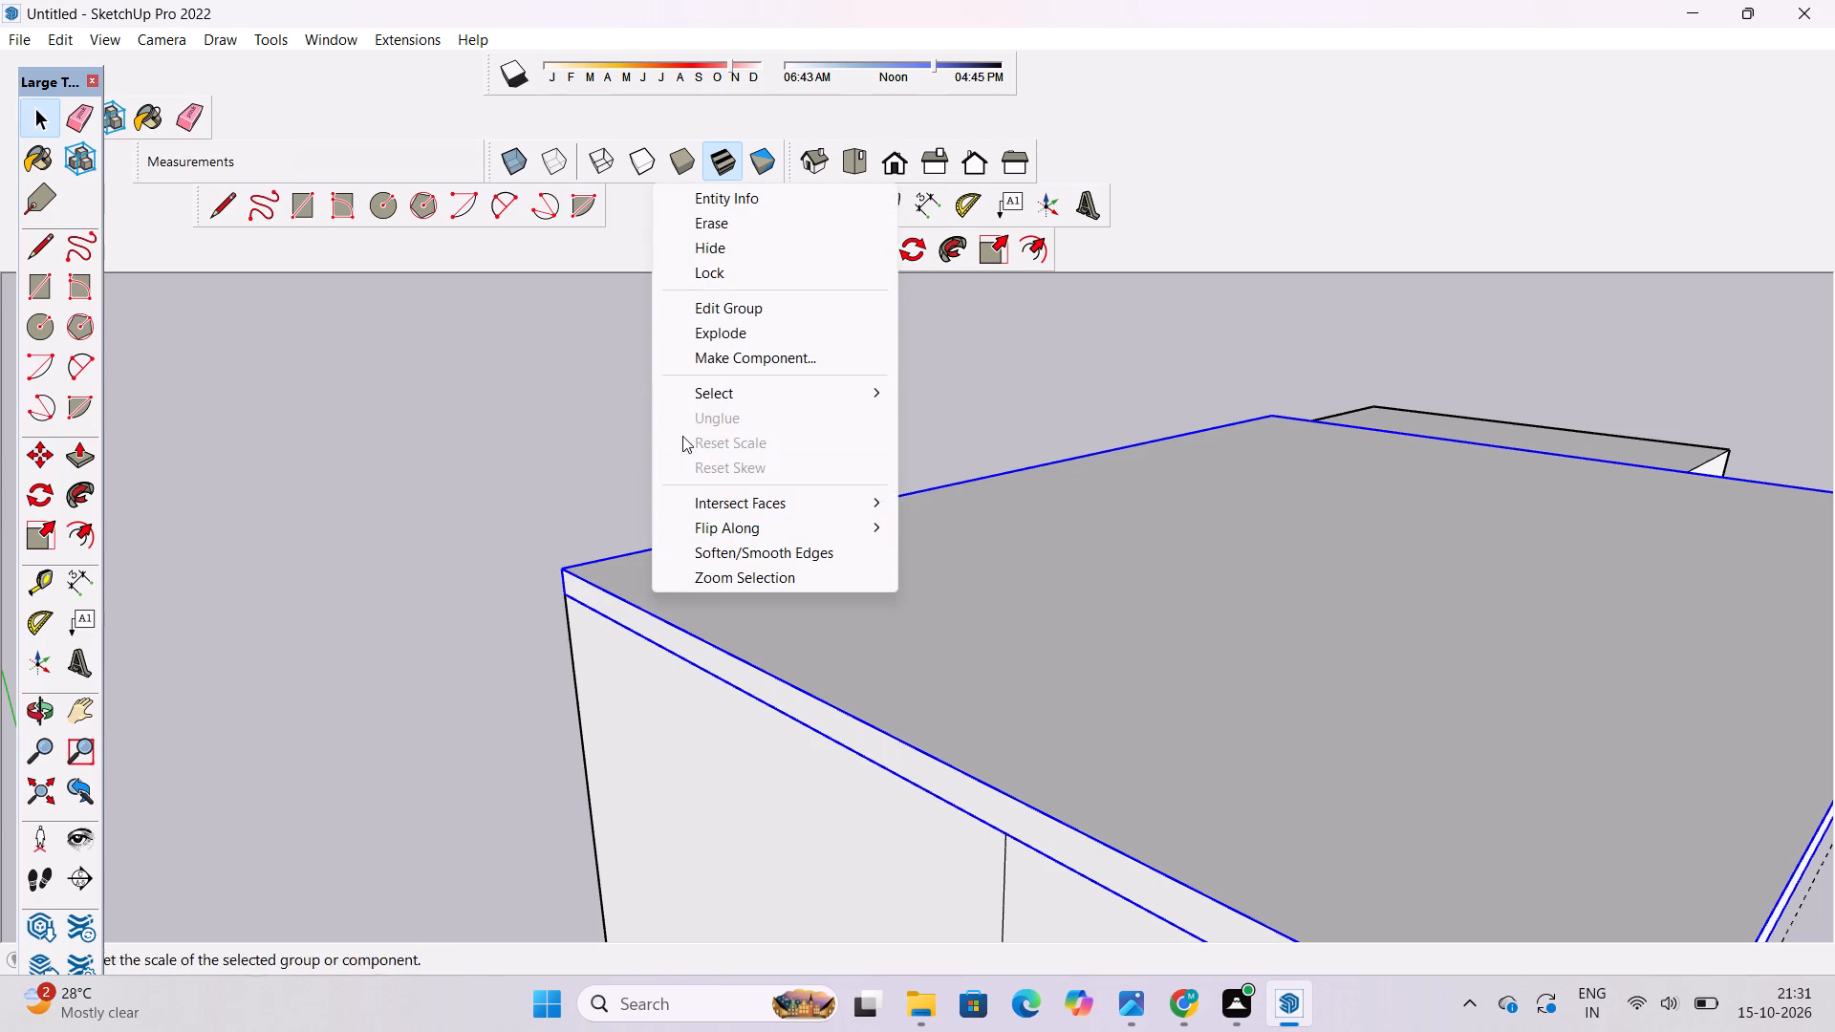
left_click(728, 332)
left_click(515, 481)
Push/Pull the roof slab's edge face crossing the rear volume outward 15', flush with the rear volume's end.
key("o")
scroll(594, 457, "down", 3)
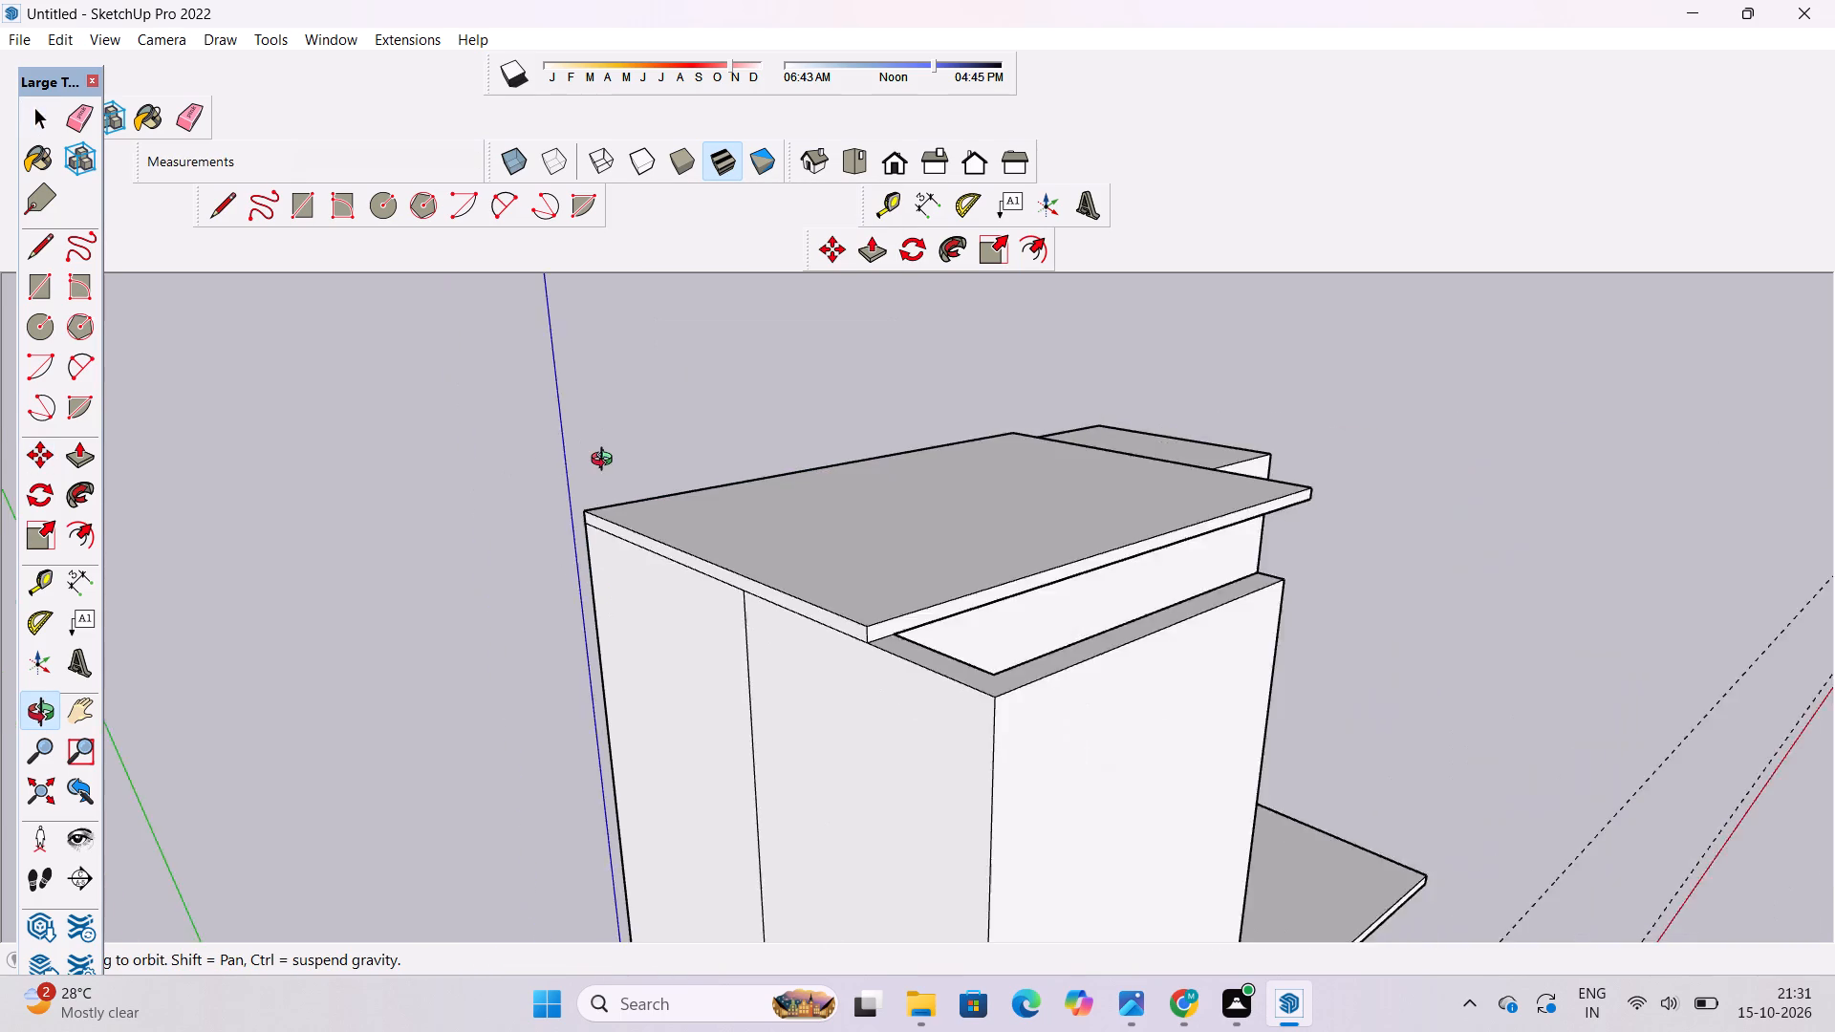
scroll(606, 462, "down", 8)
left_click_drag(993, 493, 553, 565)
left_click_drag(853, 512, 637, 606, "shift")
left_click_drag(813, 587, 692, 554)
scroll(836, 543, "up", 4)
left_click_drag(837, 540, 802, 569)
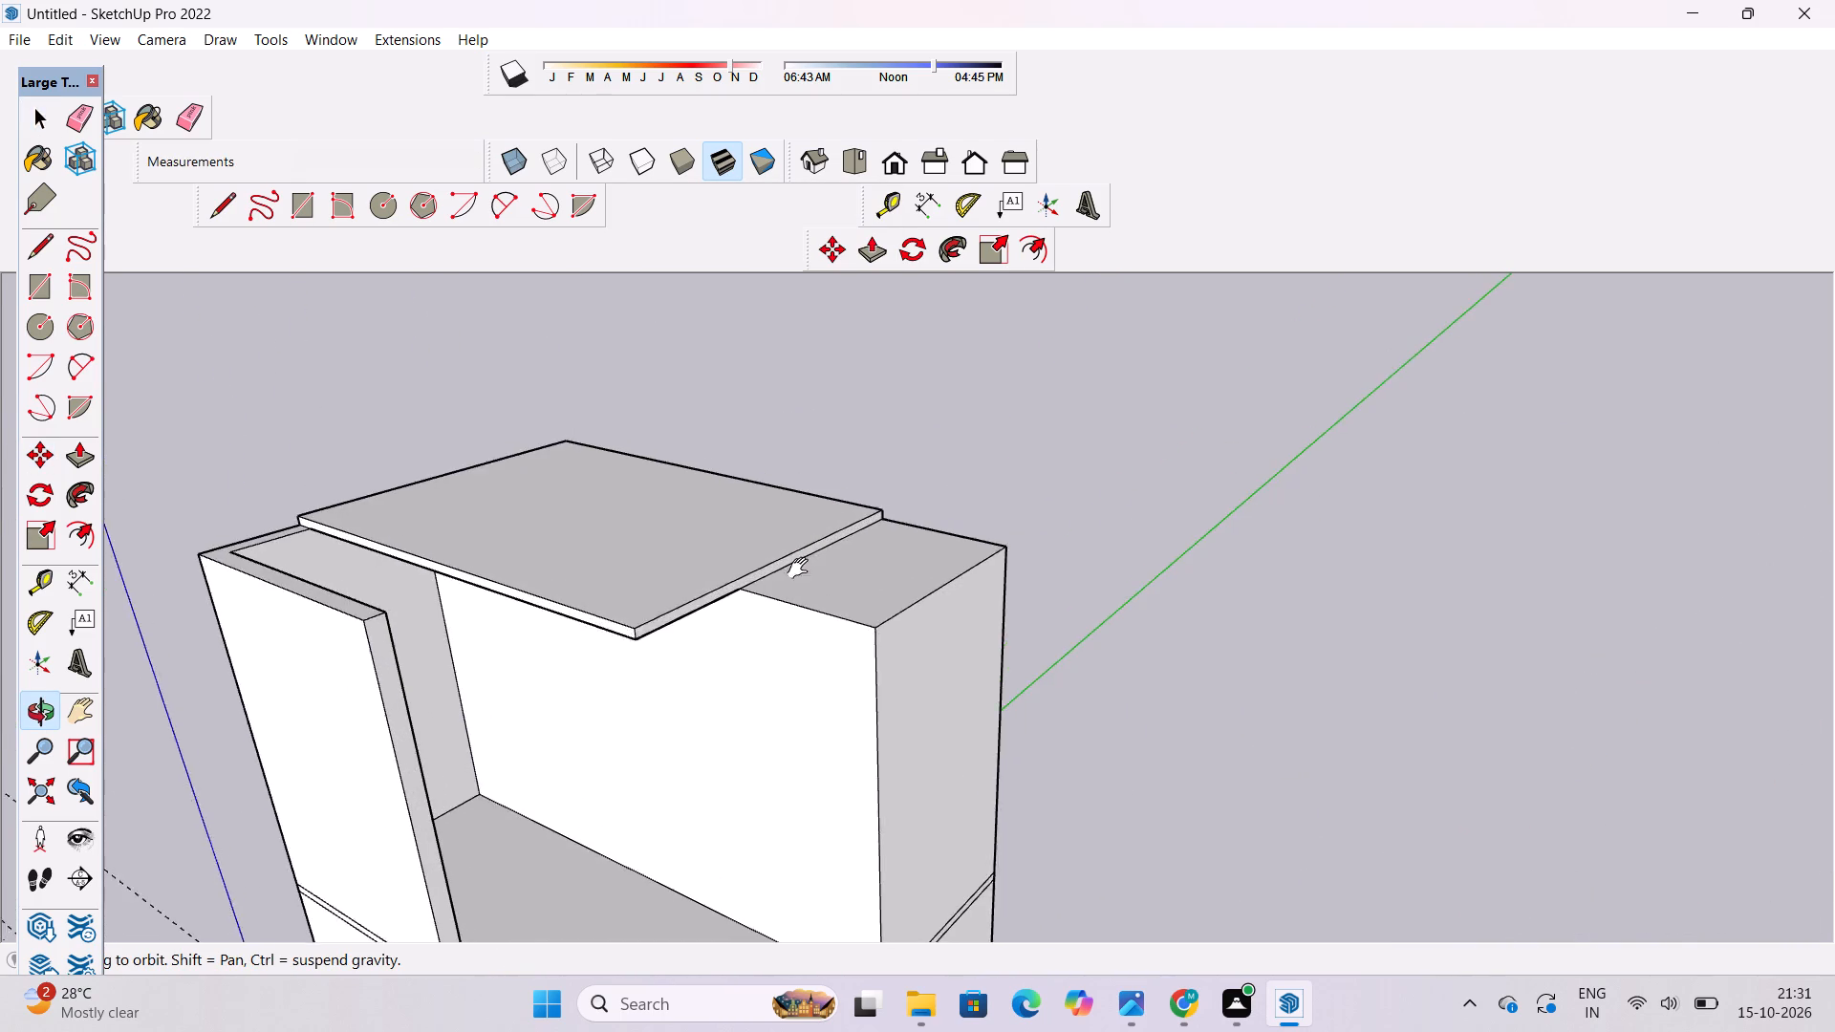
left_click_drag(802, 569, 807, 563)
left_click_drag(814, 598, 764, 567)
scroll(758, 558, "up", 4)
left_click(758, 558, "shift")
key("space")
scroll(774, 574, "up", 4)
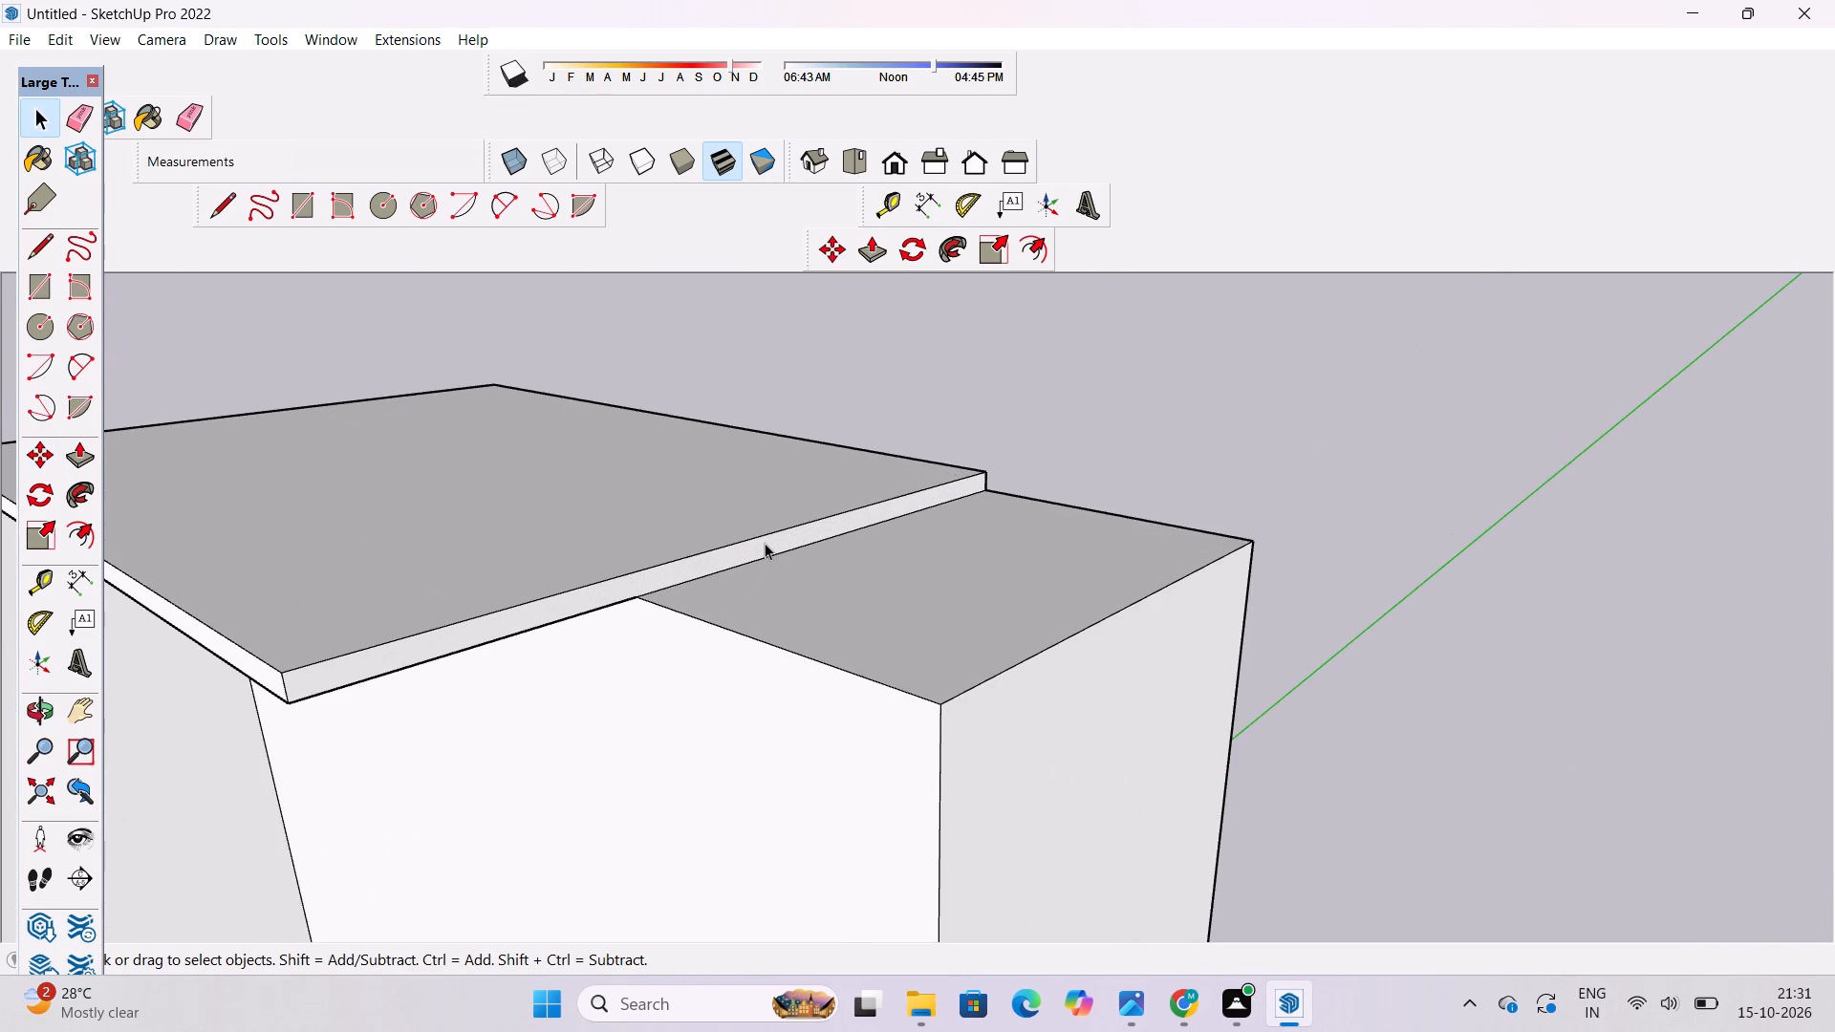
left_click(765, 543)
key("p")
left_click(765, 543)
scroll(788, 548, "down", 10)
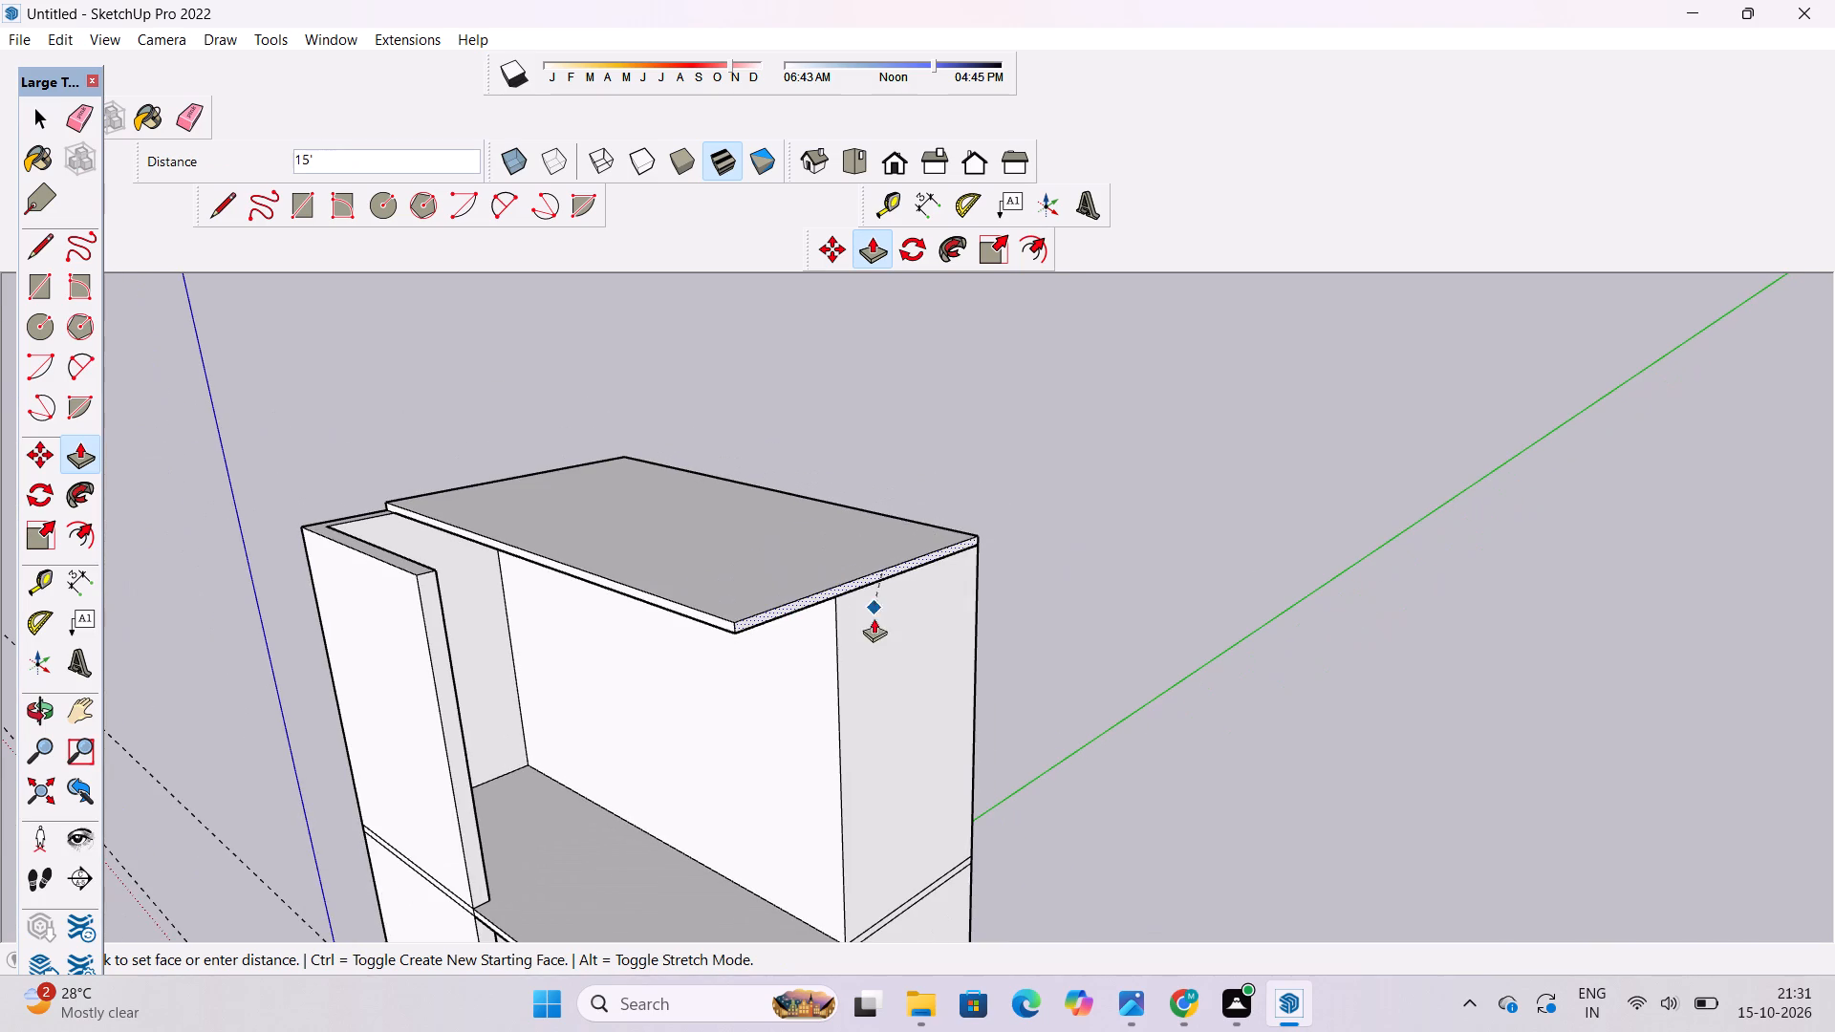
left_click(858, 644)
scroll(1316, 402, "down", 4)
scroll(740, 587, "up", 5)
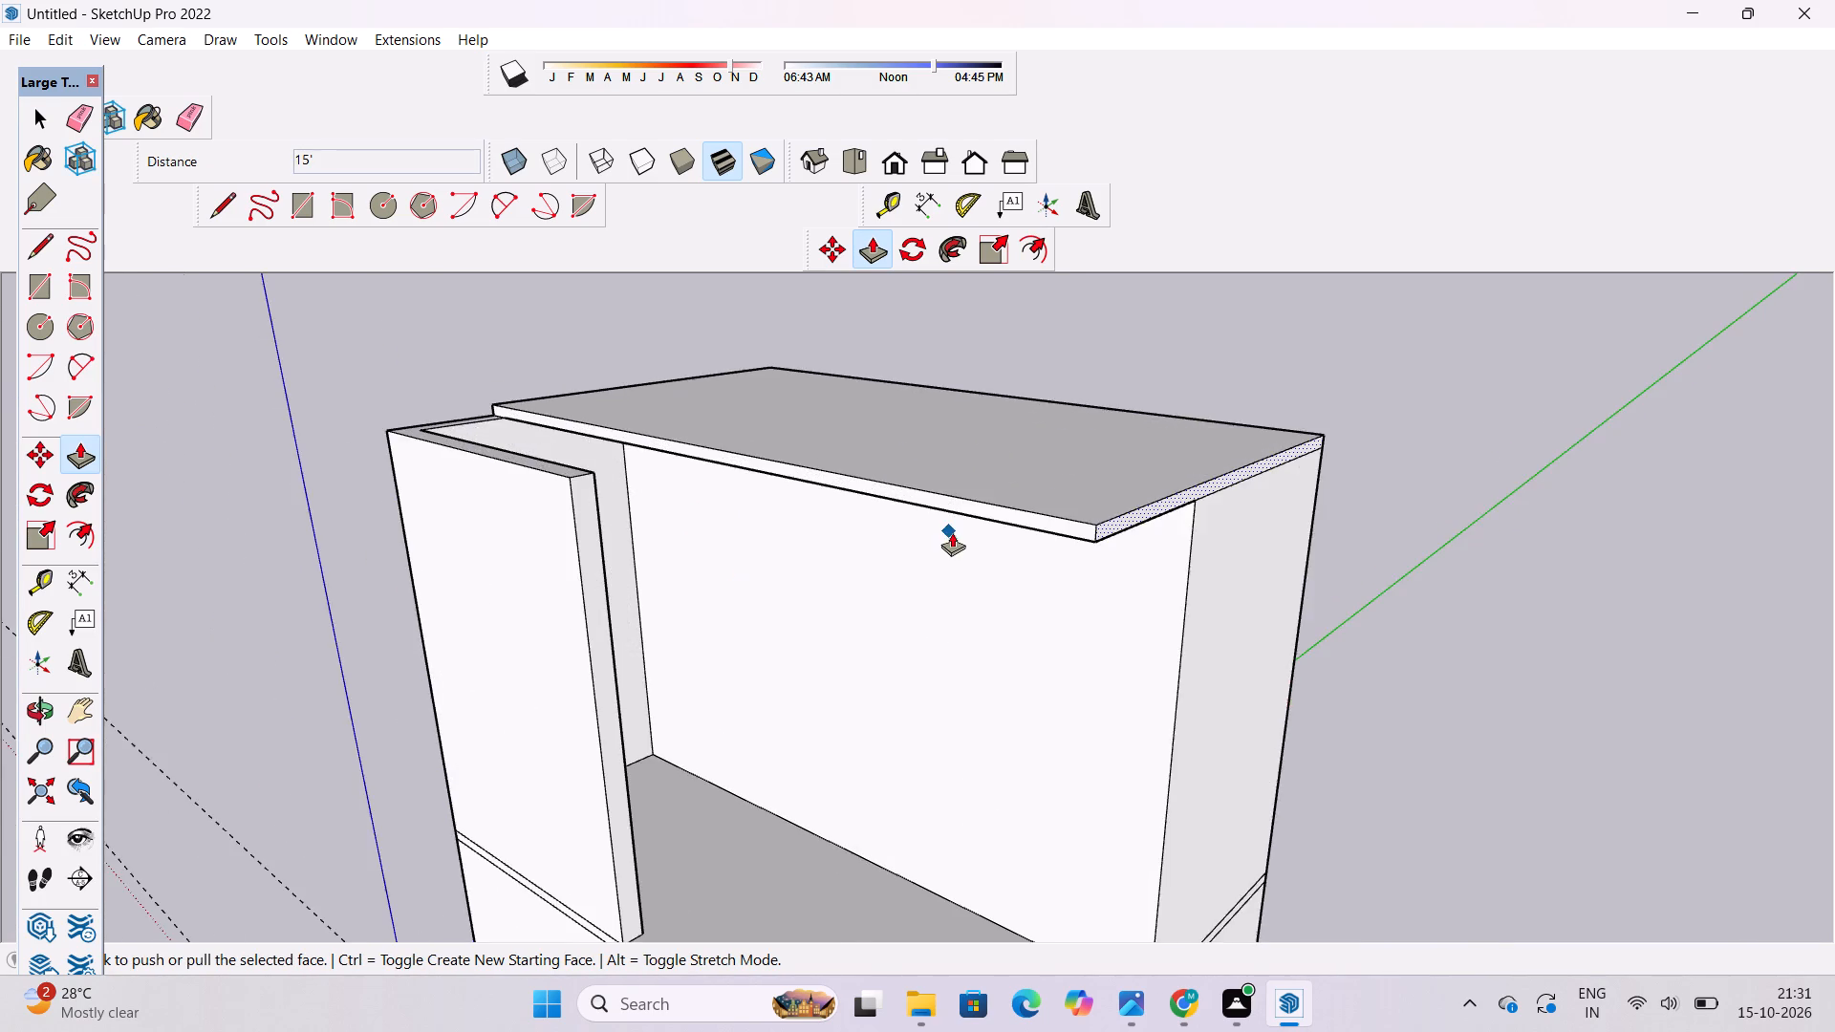
scroll(952, 532, "up", 6)
Push/Pull the roof slab's long front edge face outward 10', flush with the outer face of the L-shaped wall.
key("space")
left_click(1000, 482)
scroll(873, 497, "down", 6)
key("p")
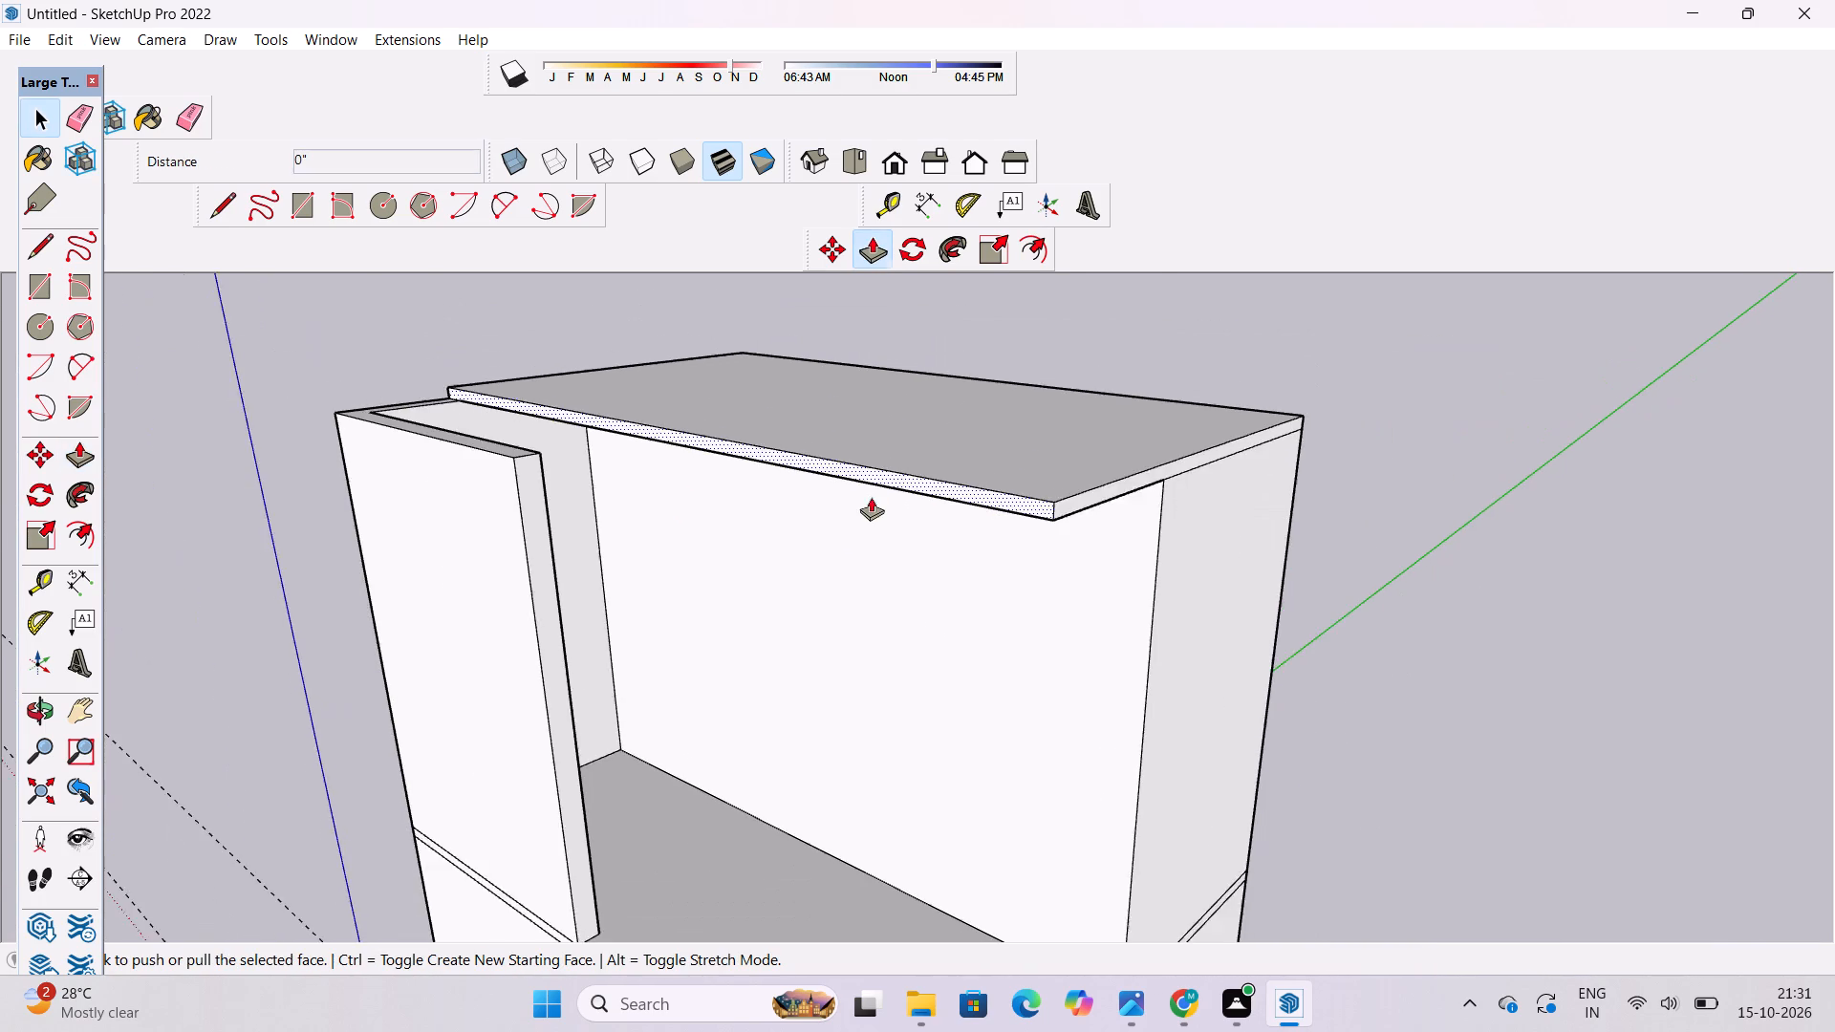
scroll(874, 494, "down", 4)
left_click(967, 506)
scroll(882, 512, "down", 2)
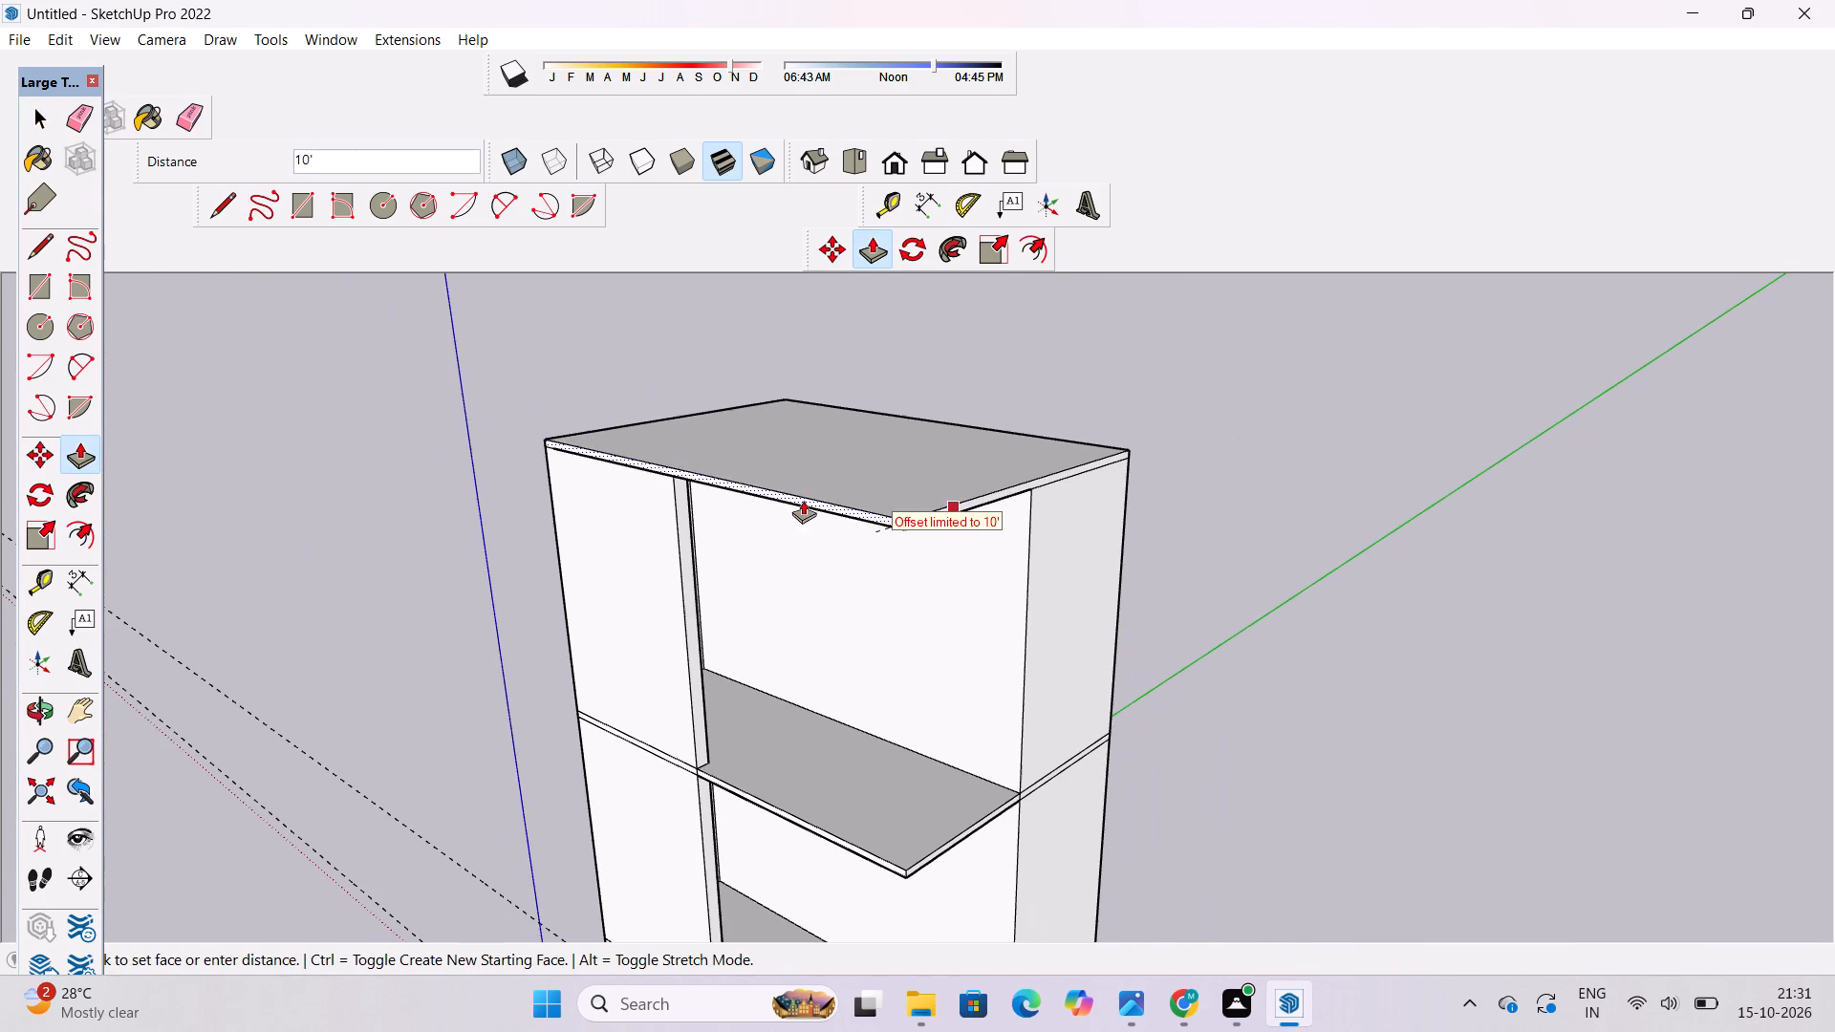
left_click(658, 558)
Examine the extended roof slab and its overhang above the third level's open front from several angles.
key("o")
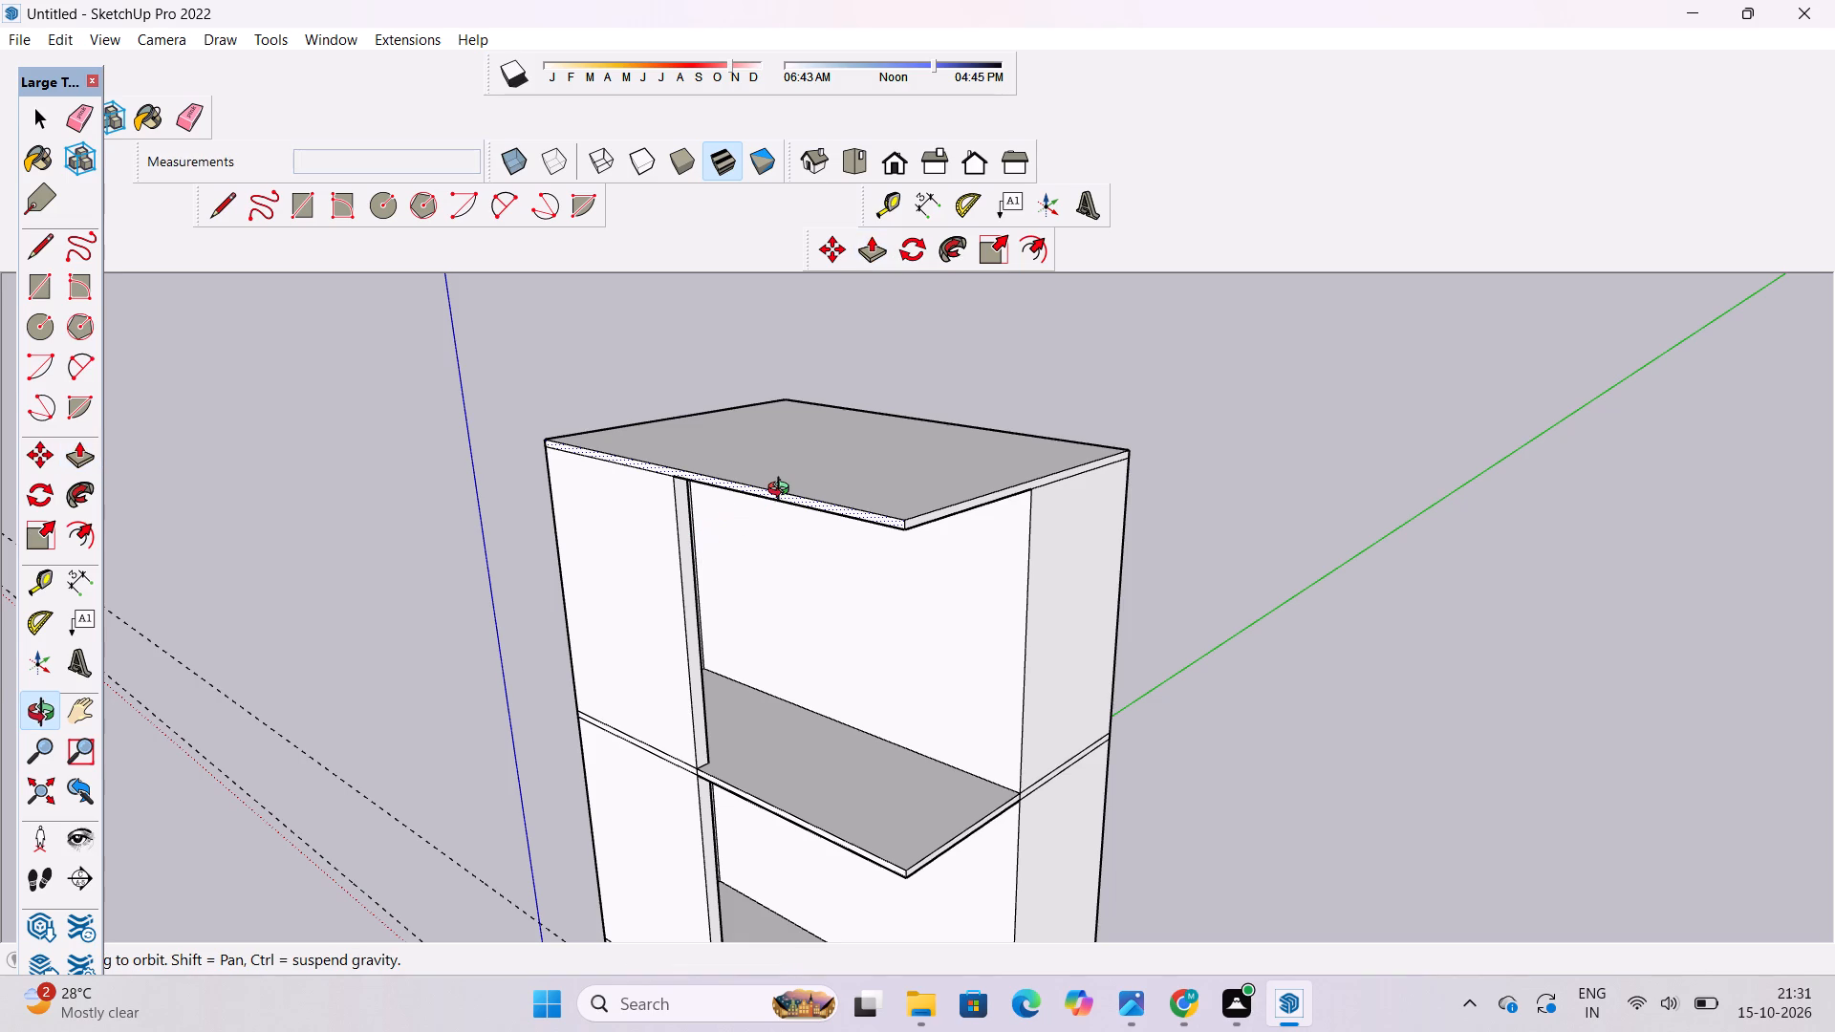
left_click_drag(775, 490, 847, 549)
scroll(732, 546, "down", 2)
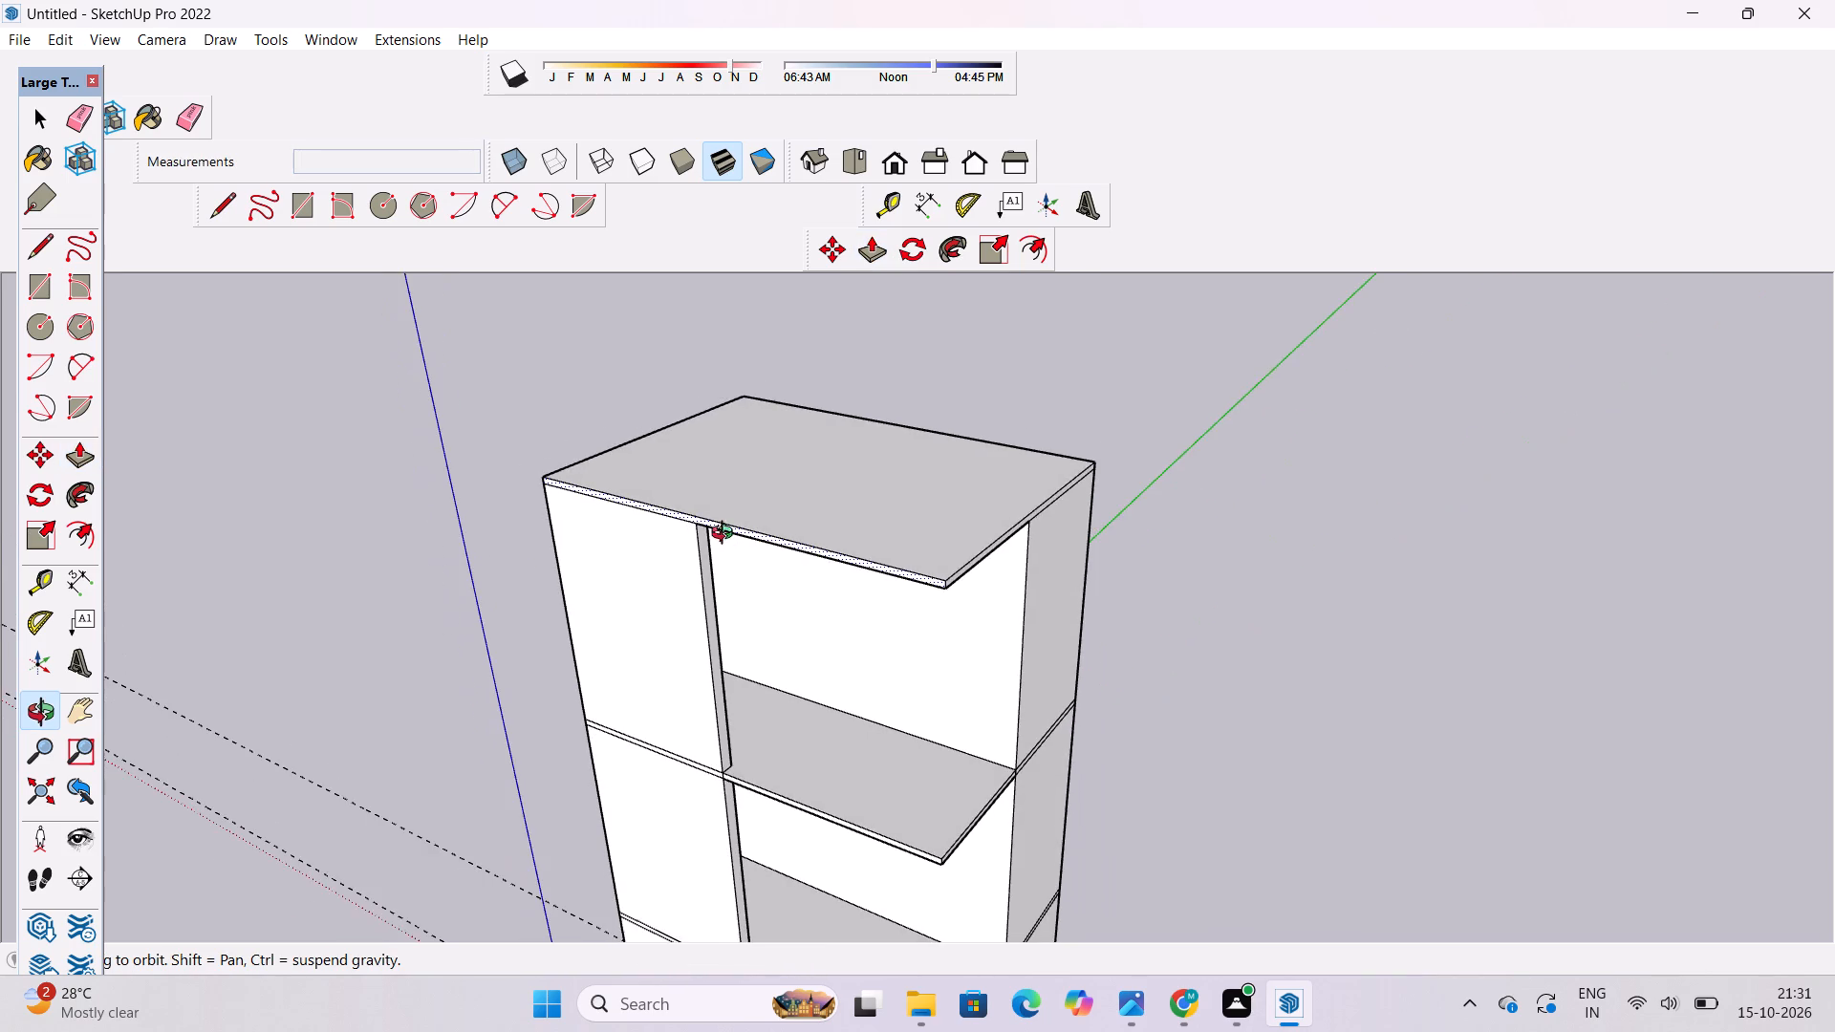
left_click_drag(732, 538, 763, 566)
scroll(766, 558, "up", 4)
scroll(766, 558, "down", 1)
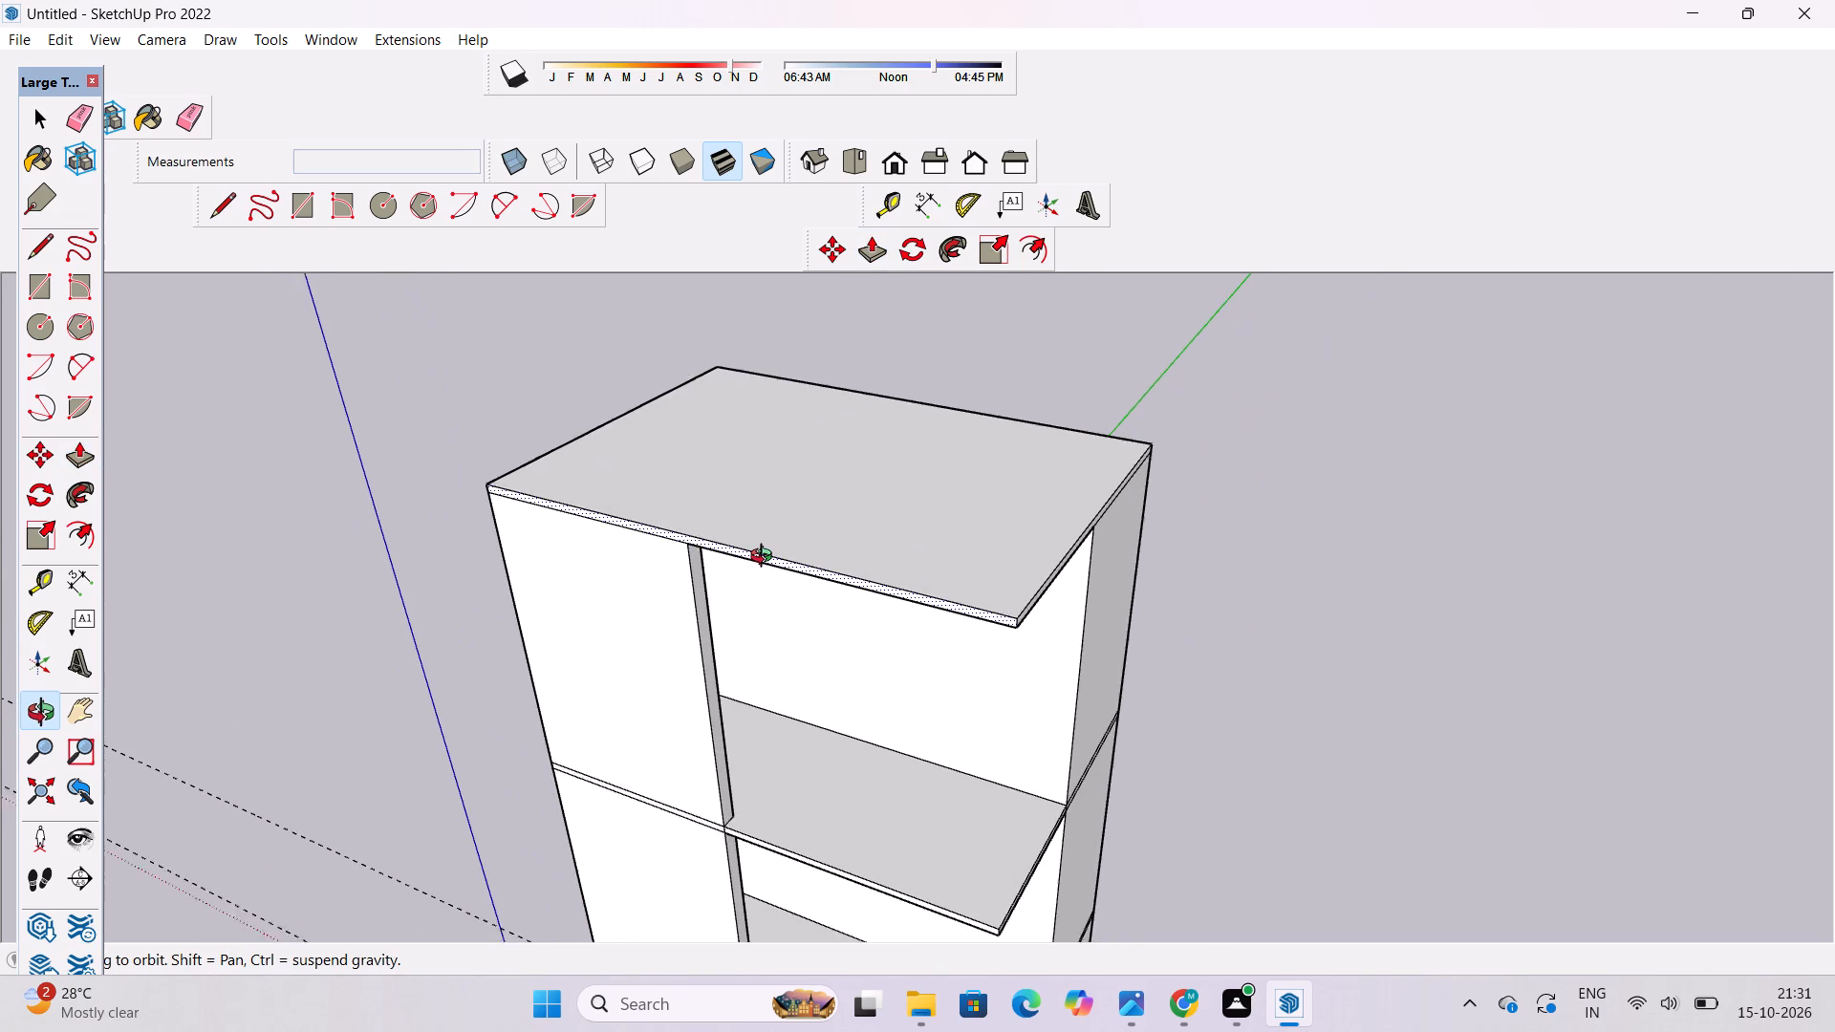
scroll(766, 558, "down", 1)
scroll(766, 558, "up", 2)
scroll(765, 550, "down", 3)
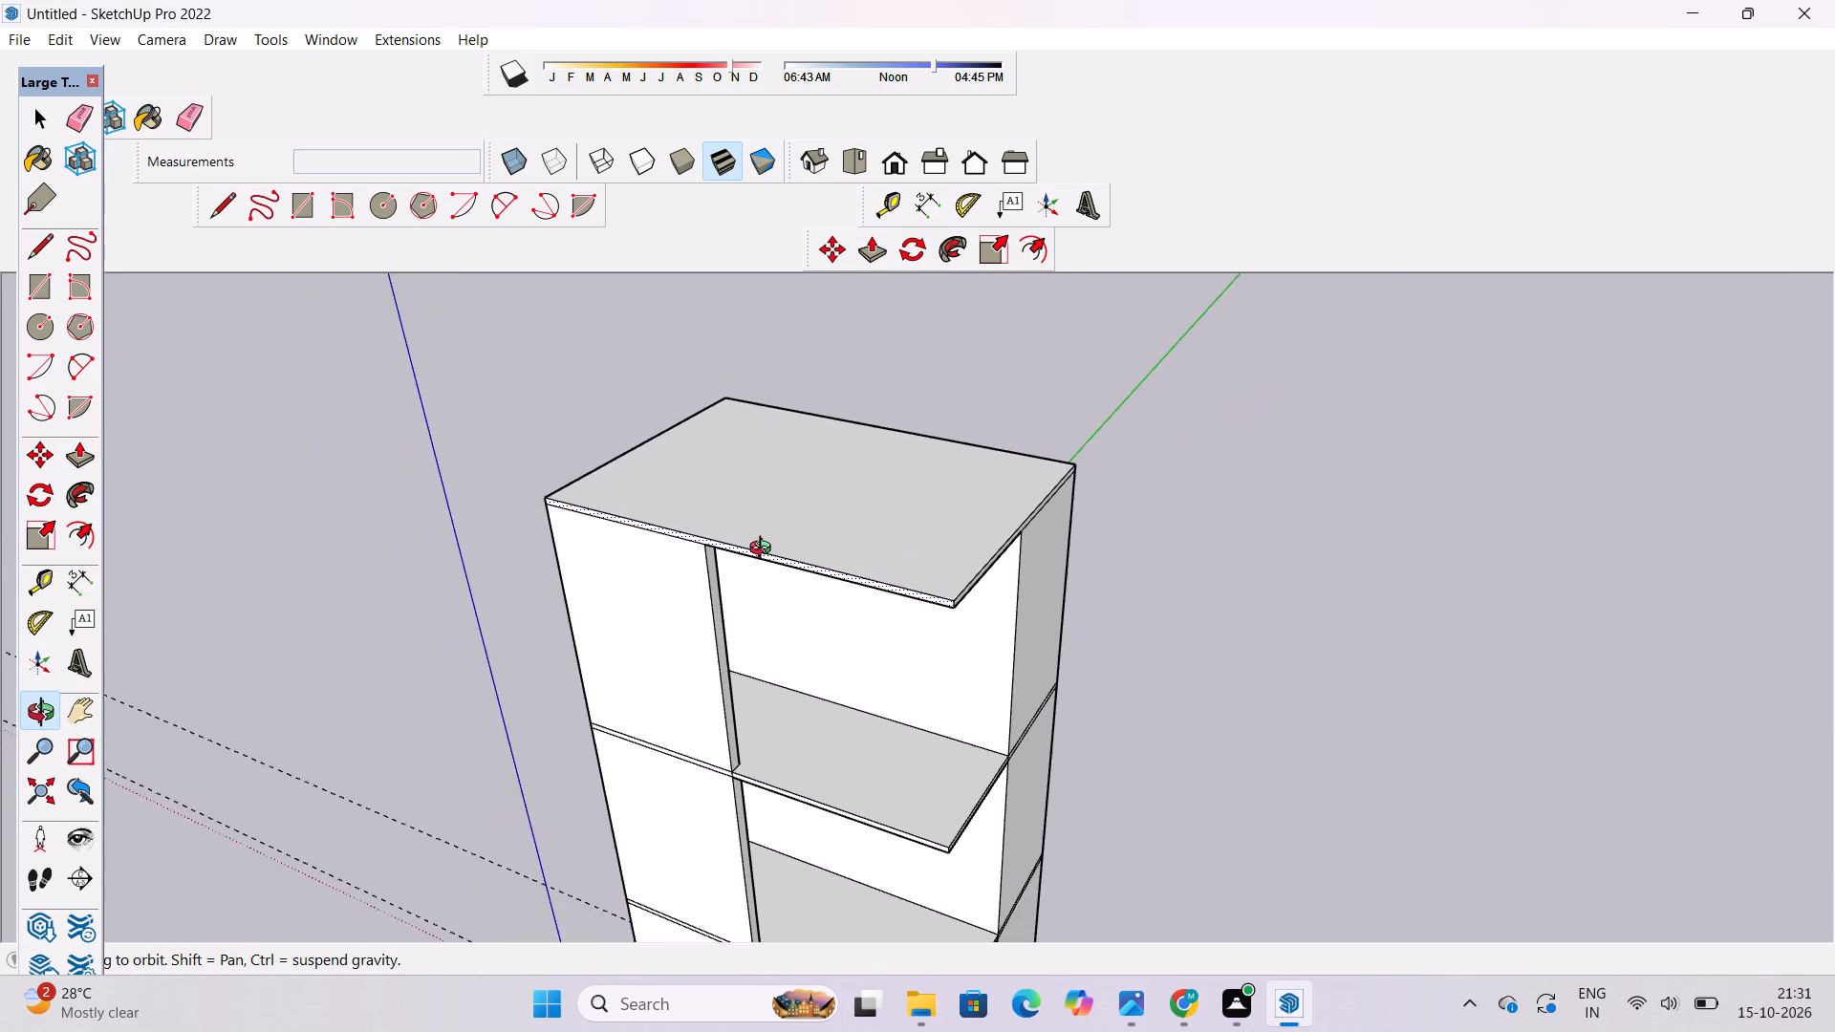
scroll(765, 550, "down", 2)
scroll(765, 550, "up", 3)
scroll(765, 550, "down", 3)
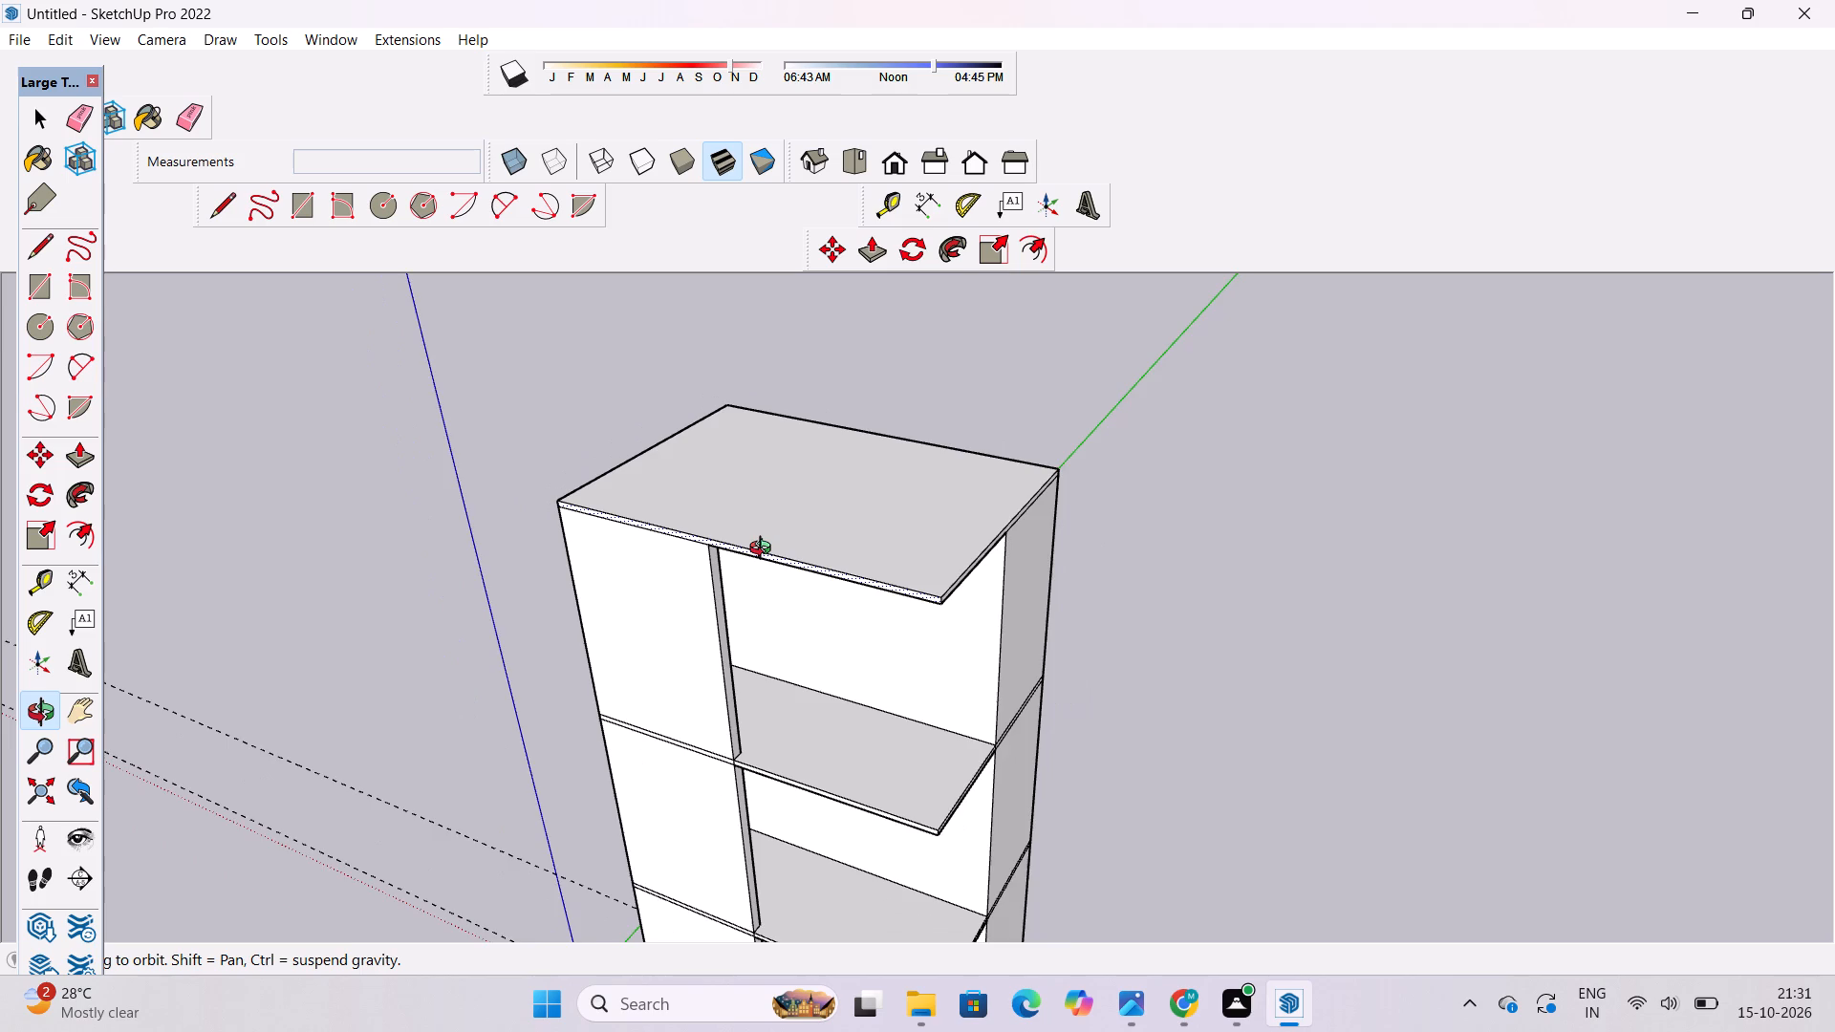
scroll(765, 550, "up", 4)
scroll(763, 548, "down", 4)
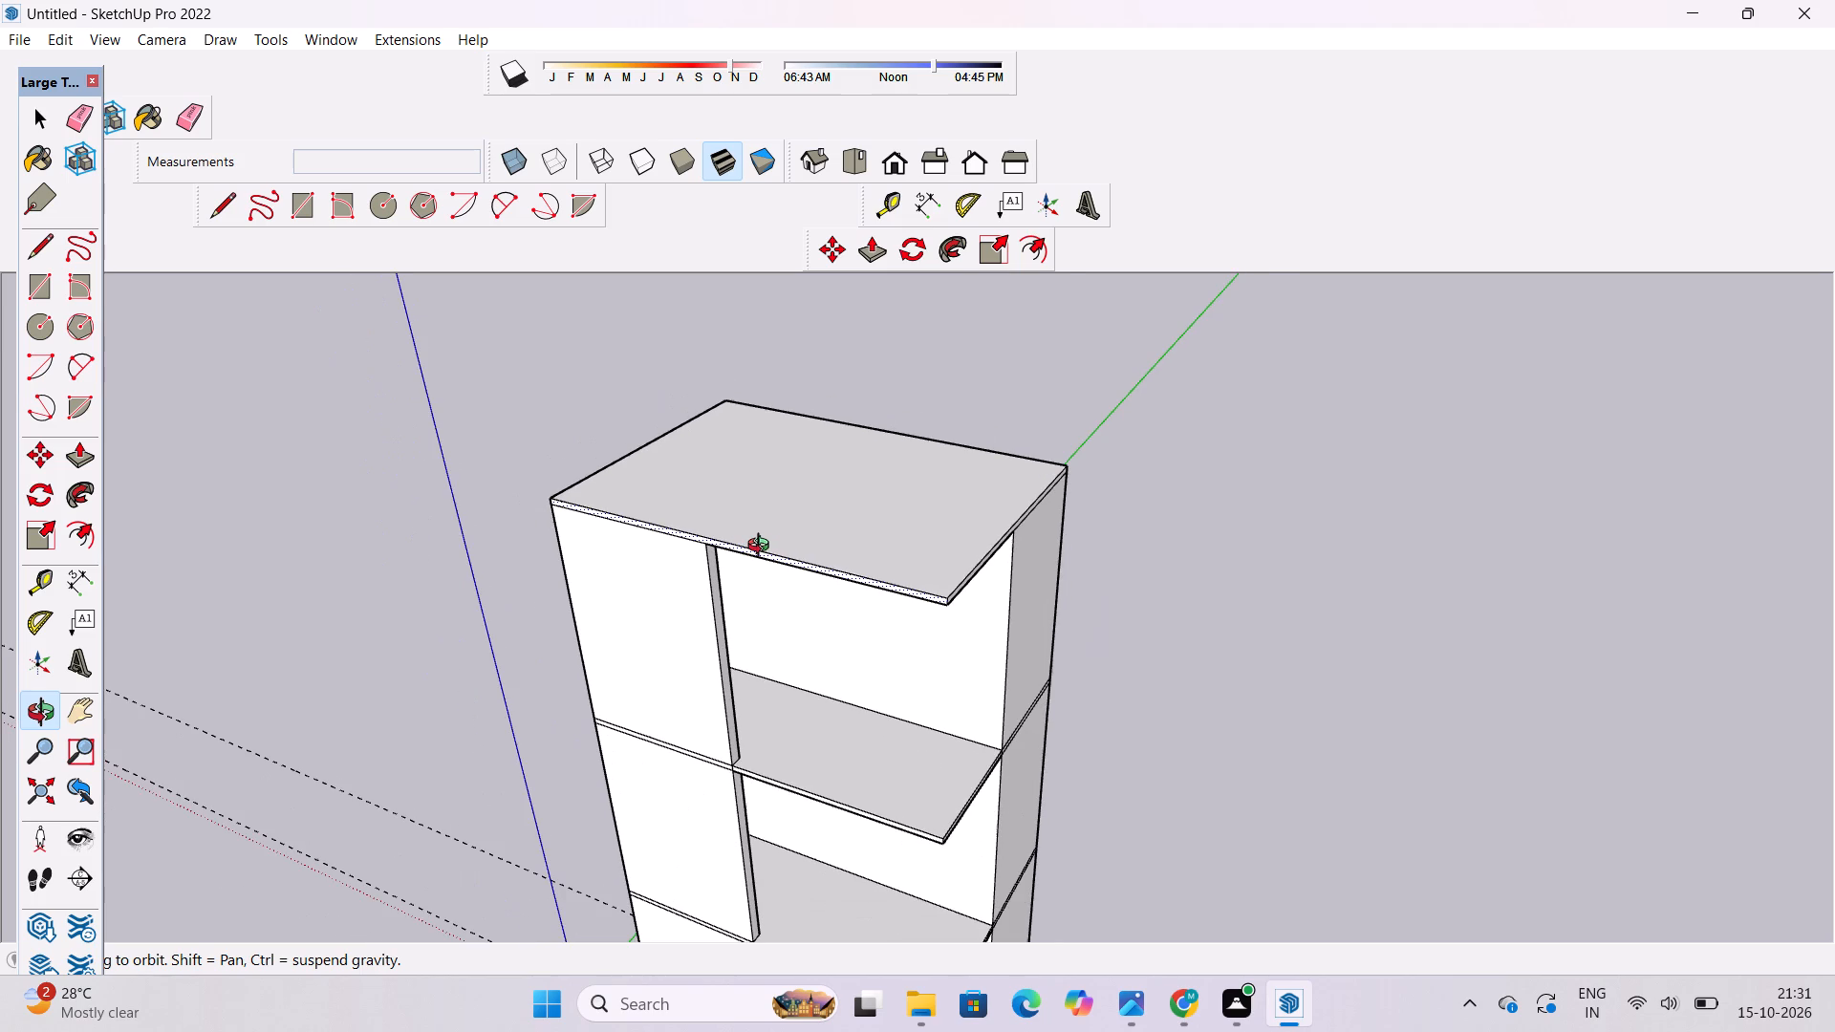
scroll(763, 548, "up", 4)
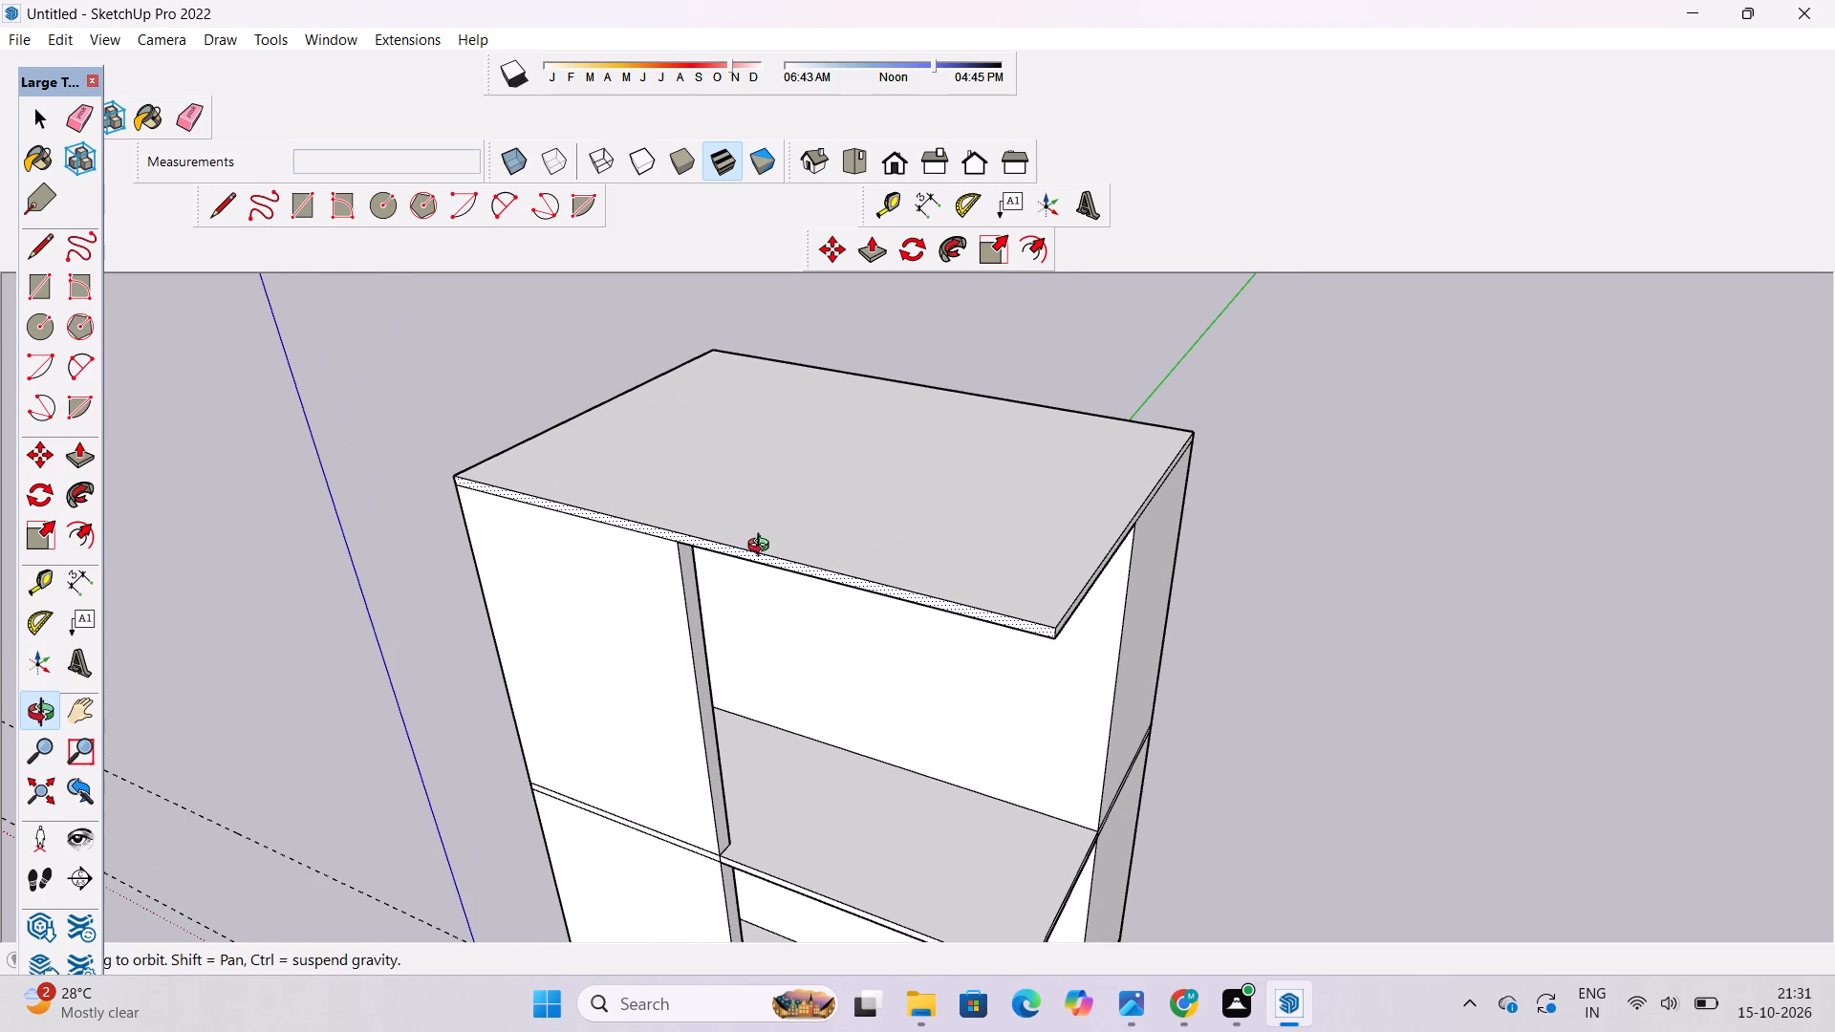
scroll(763, 548, "down", 2)
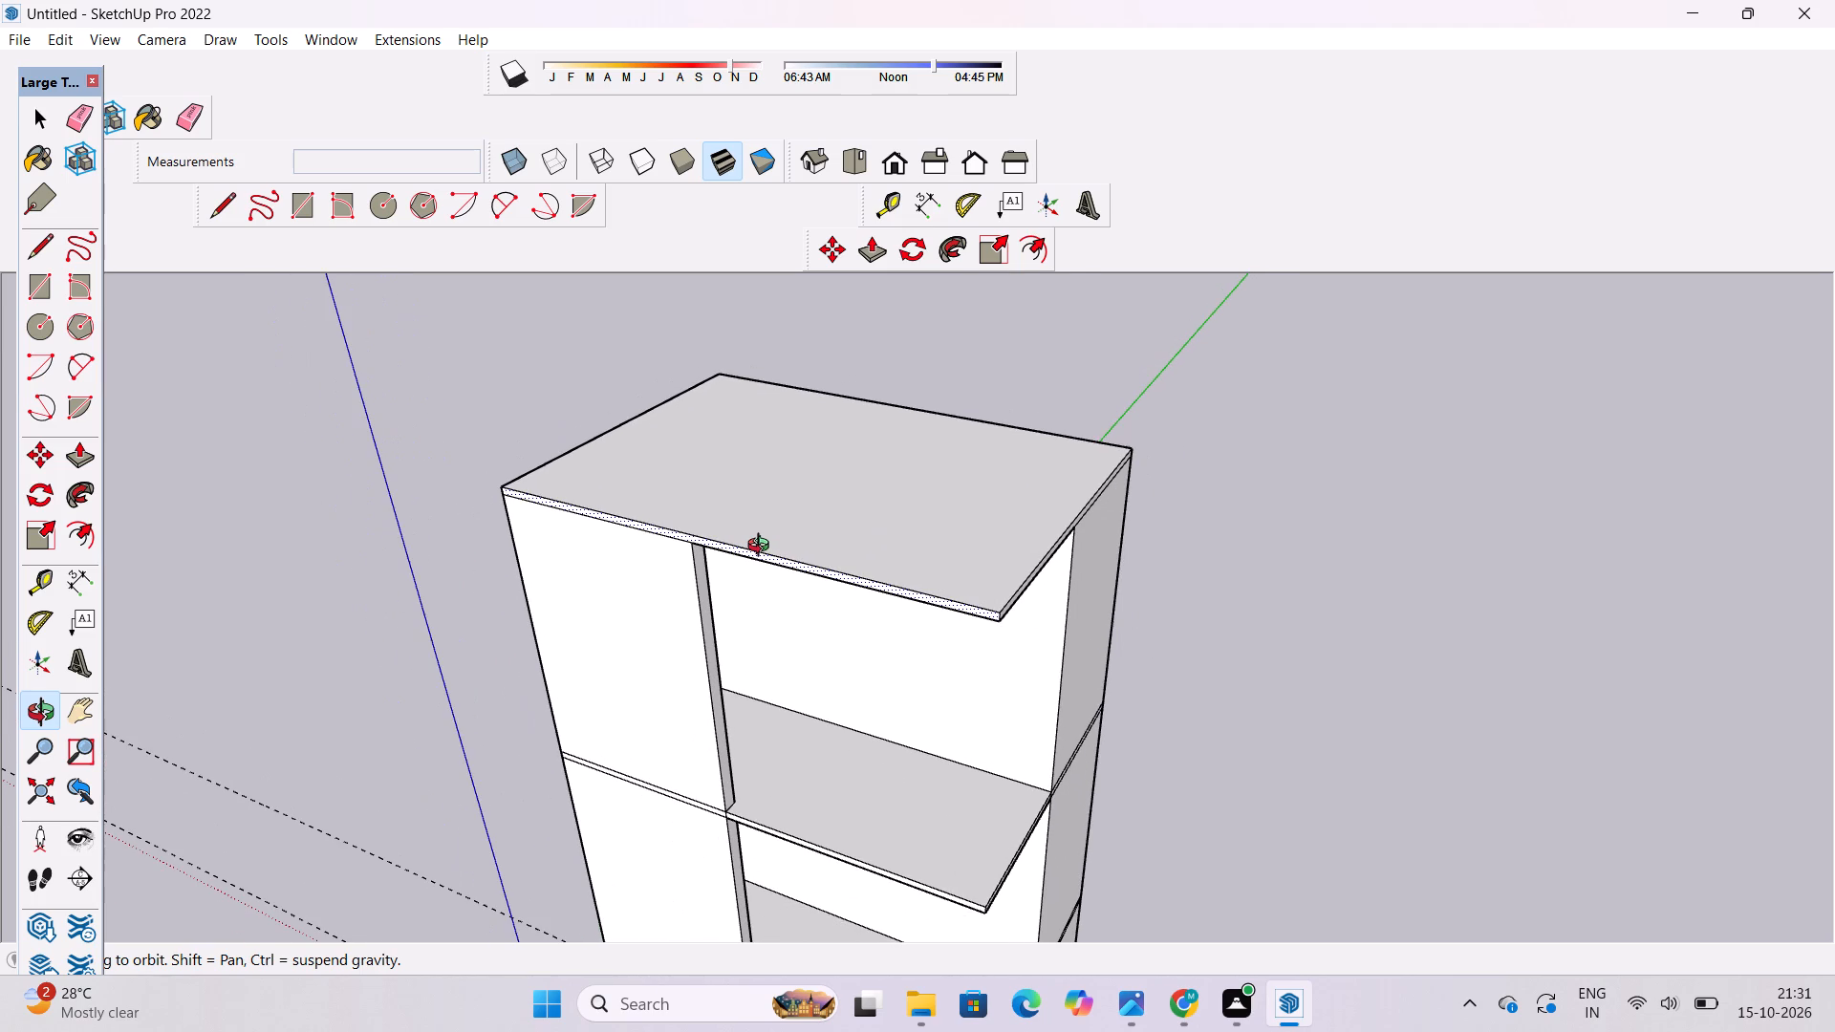
scroll(763, 548, "down", 2)
scroll(763, 548, "up", 3)
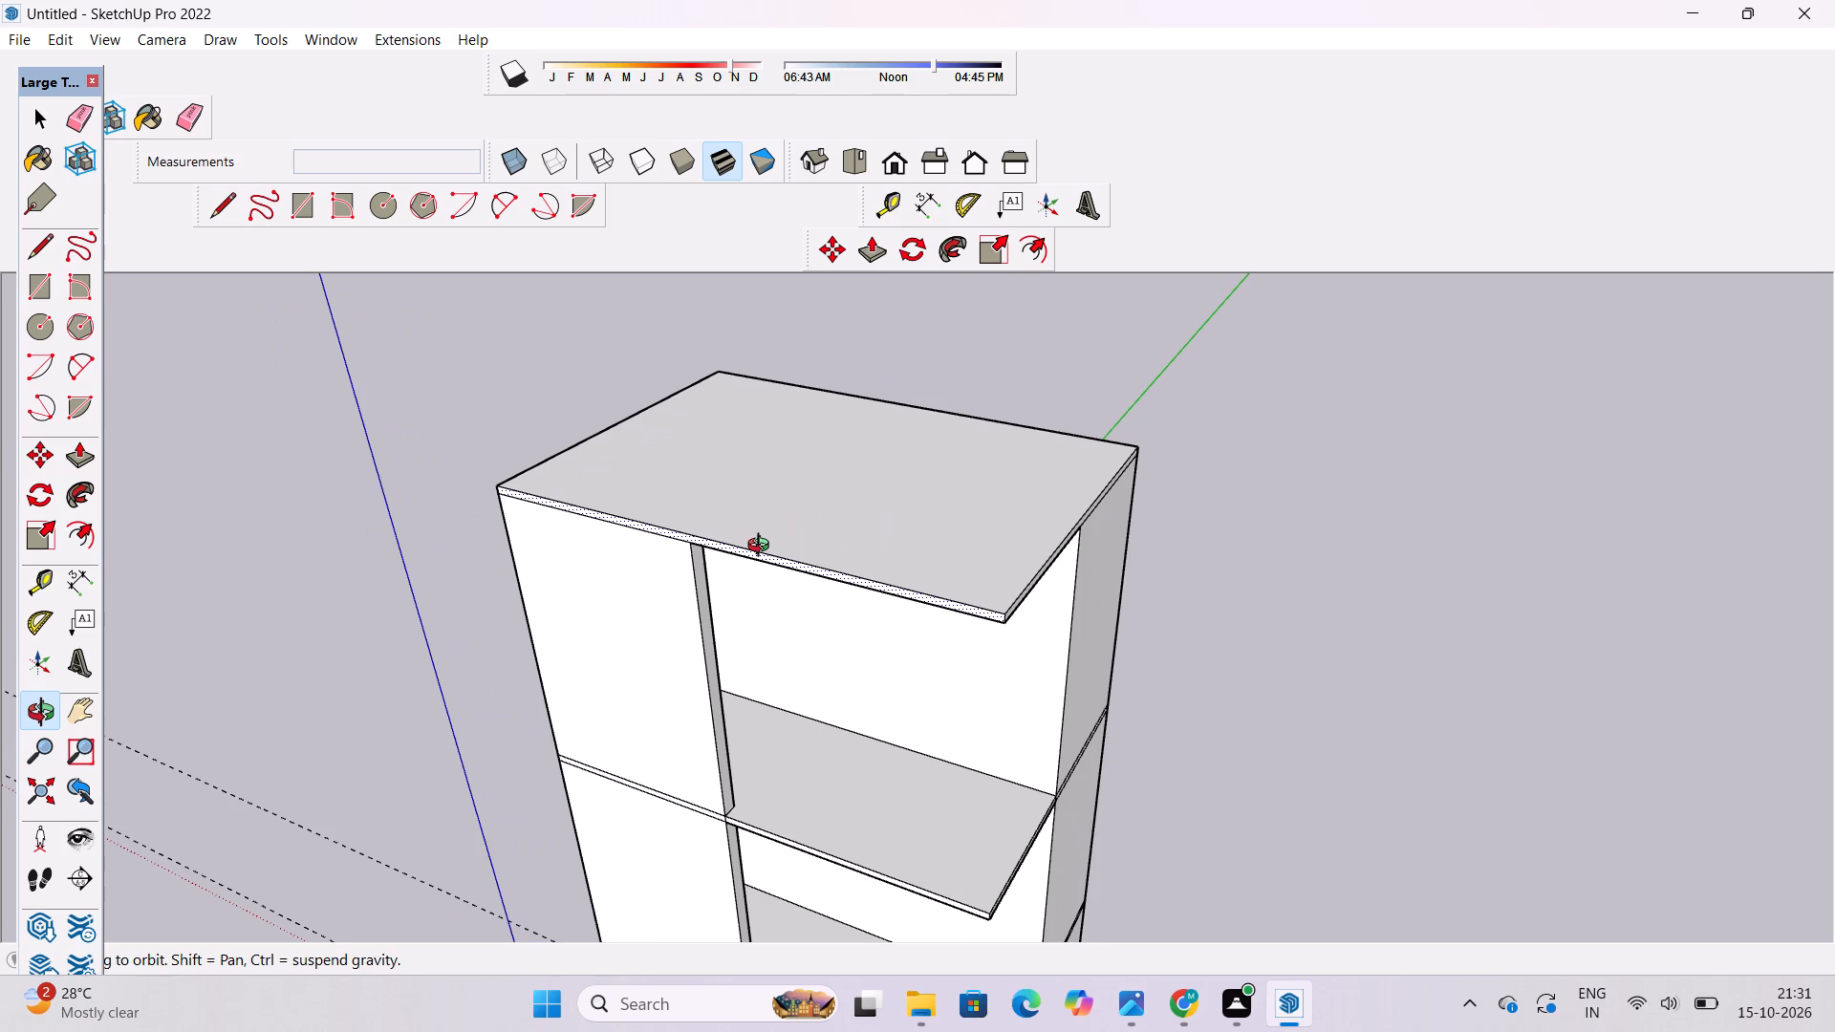
scroll(763, 548, "down", 1)
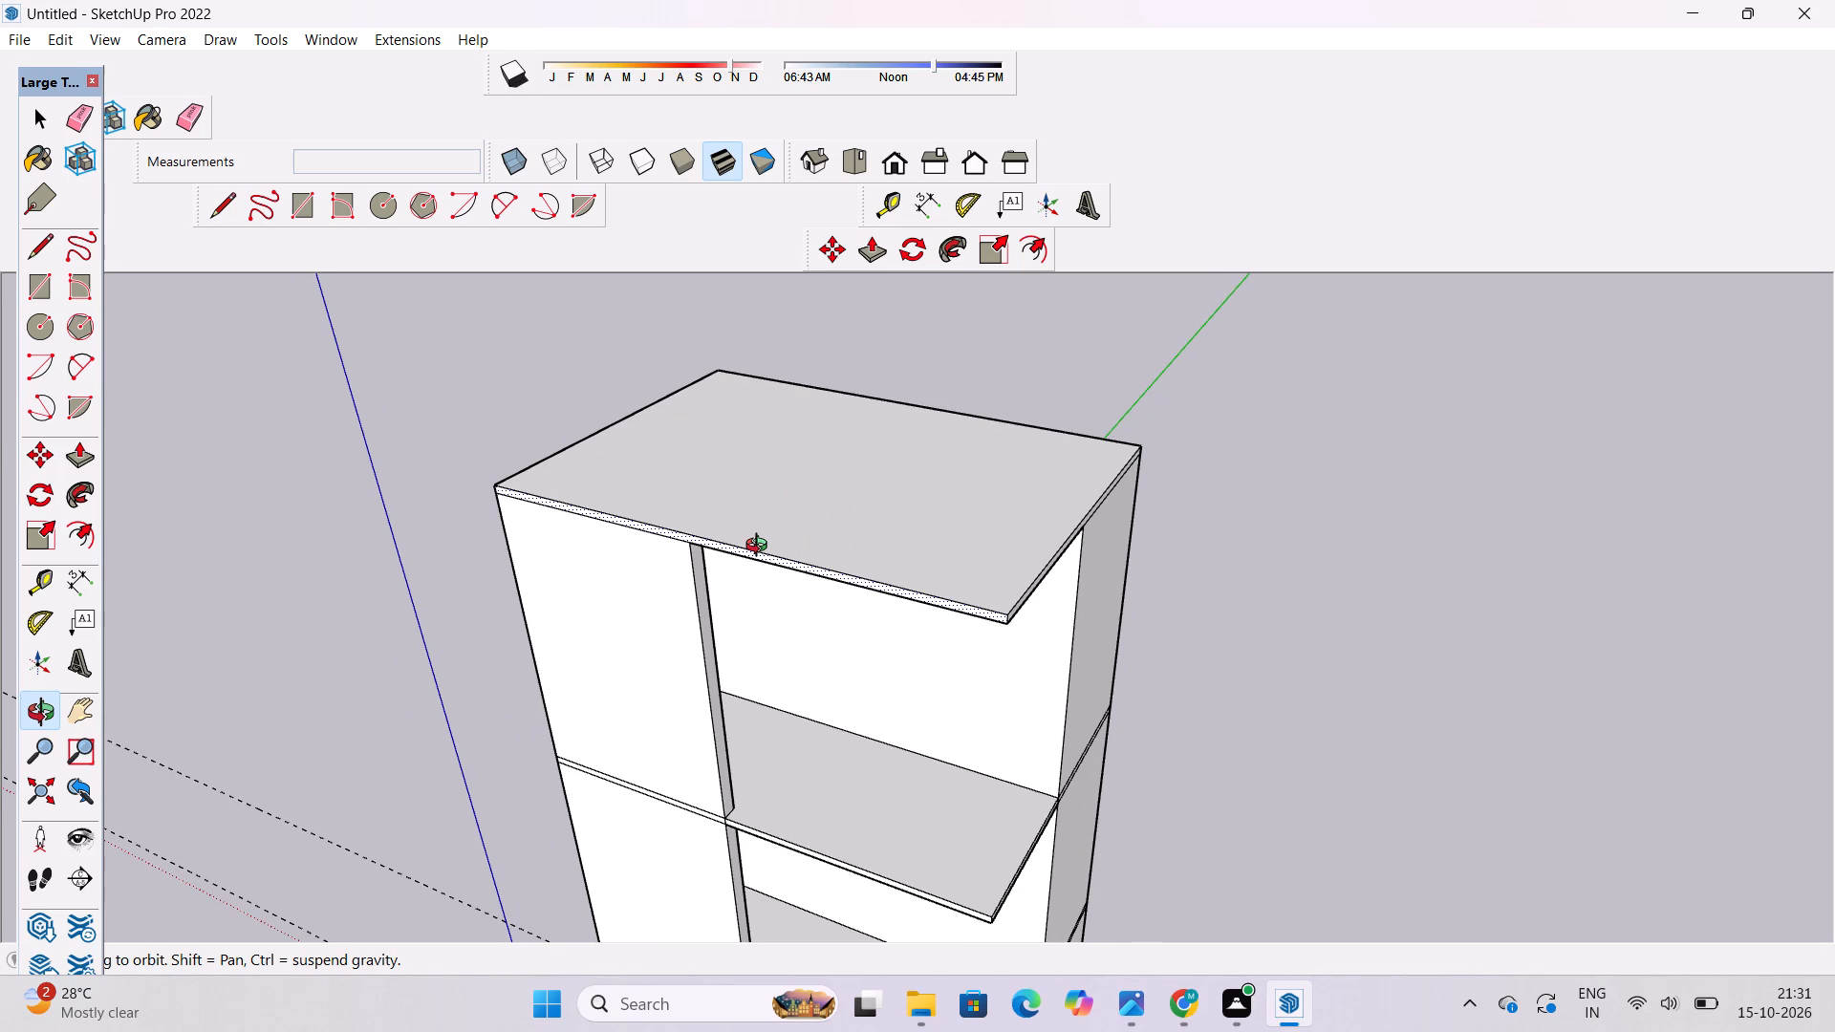
scroll(760, 543, "down", 3)
left_click_drag(766, 545, 860, 524)
left_click_drag(821, 588, 827, 553, "shift")
left_click_drag(828, 552, 834, 561)
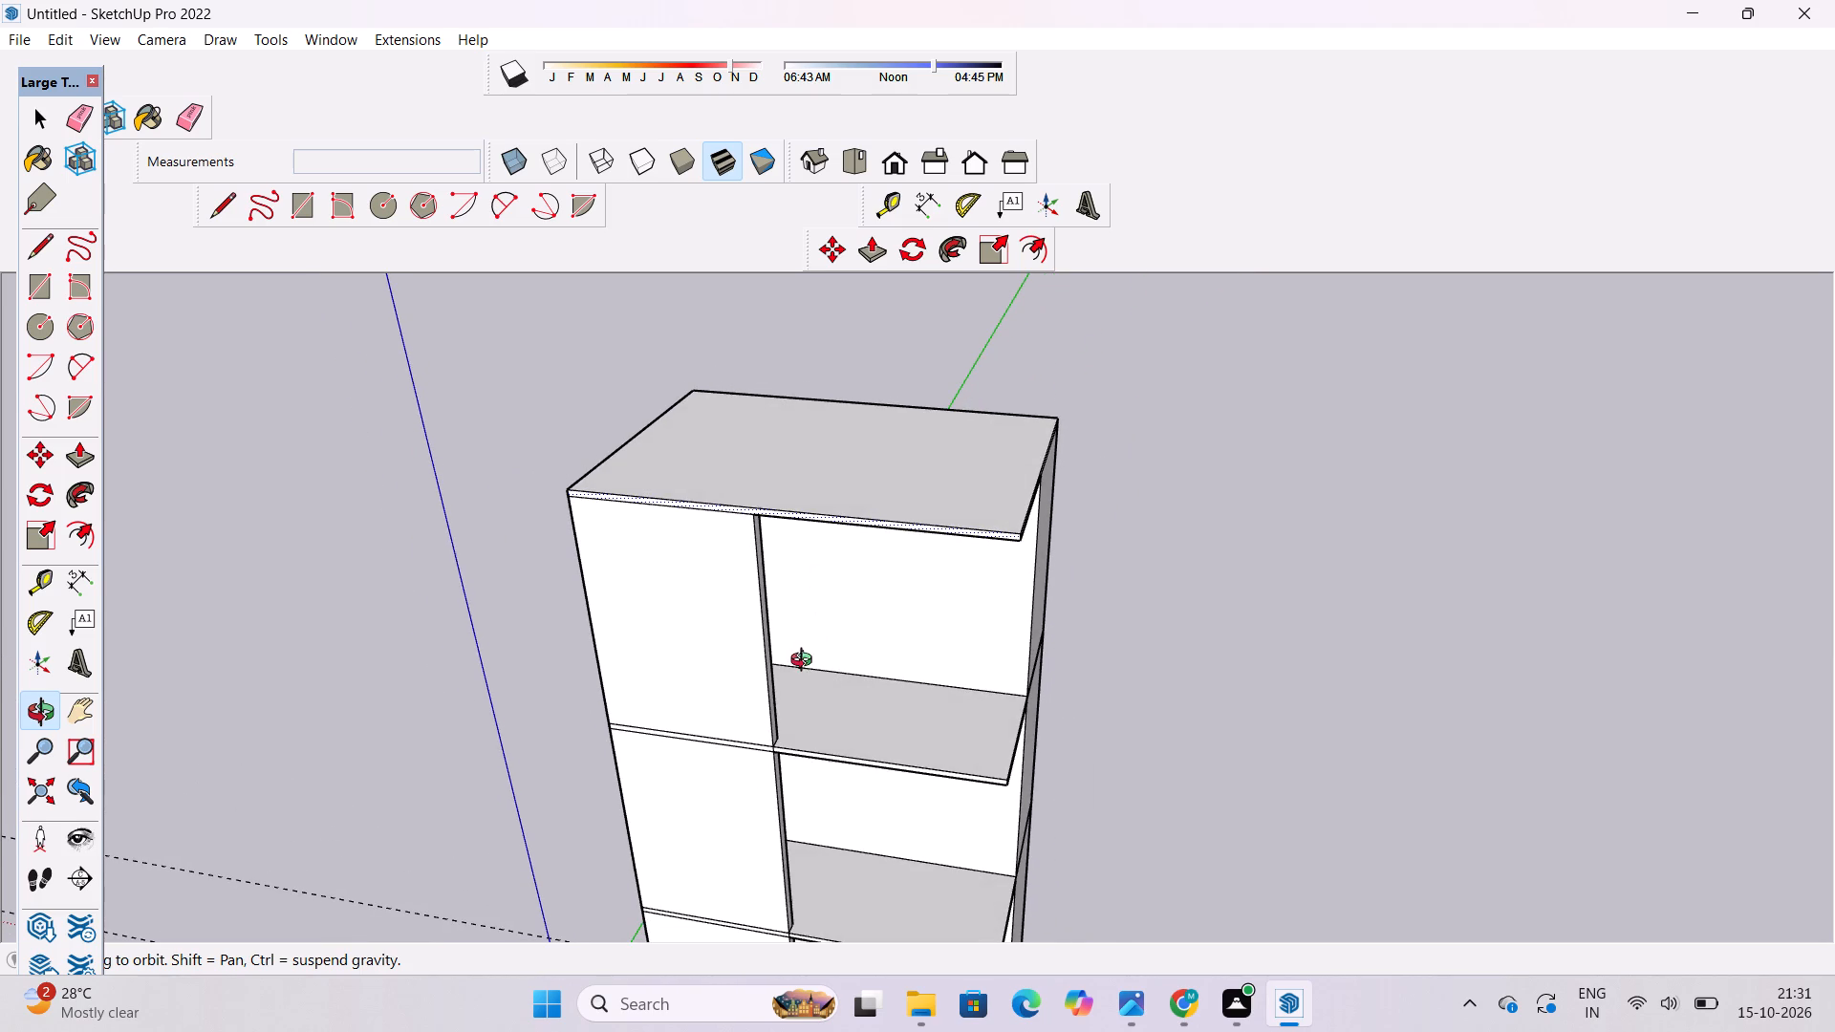
scroll(805, 662, "up", 4)
left_click_drag(823, 632, 759, 575, "shift")
left_click_drag(755, 571, 920, 797)
left_click_drag(910, 774, 843, 669)
scroll(841, 666, "down", 4)
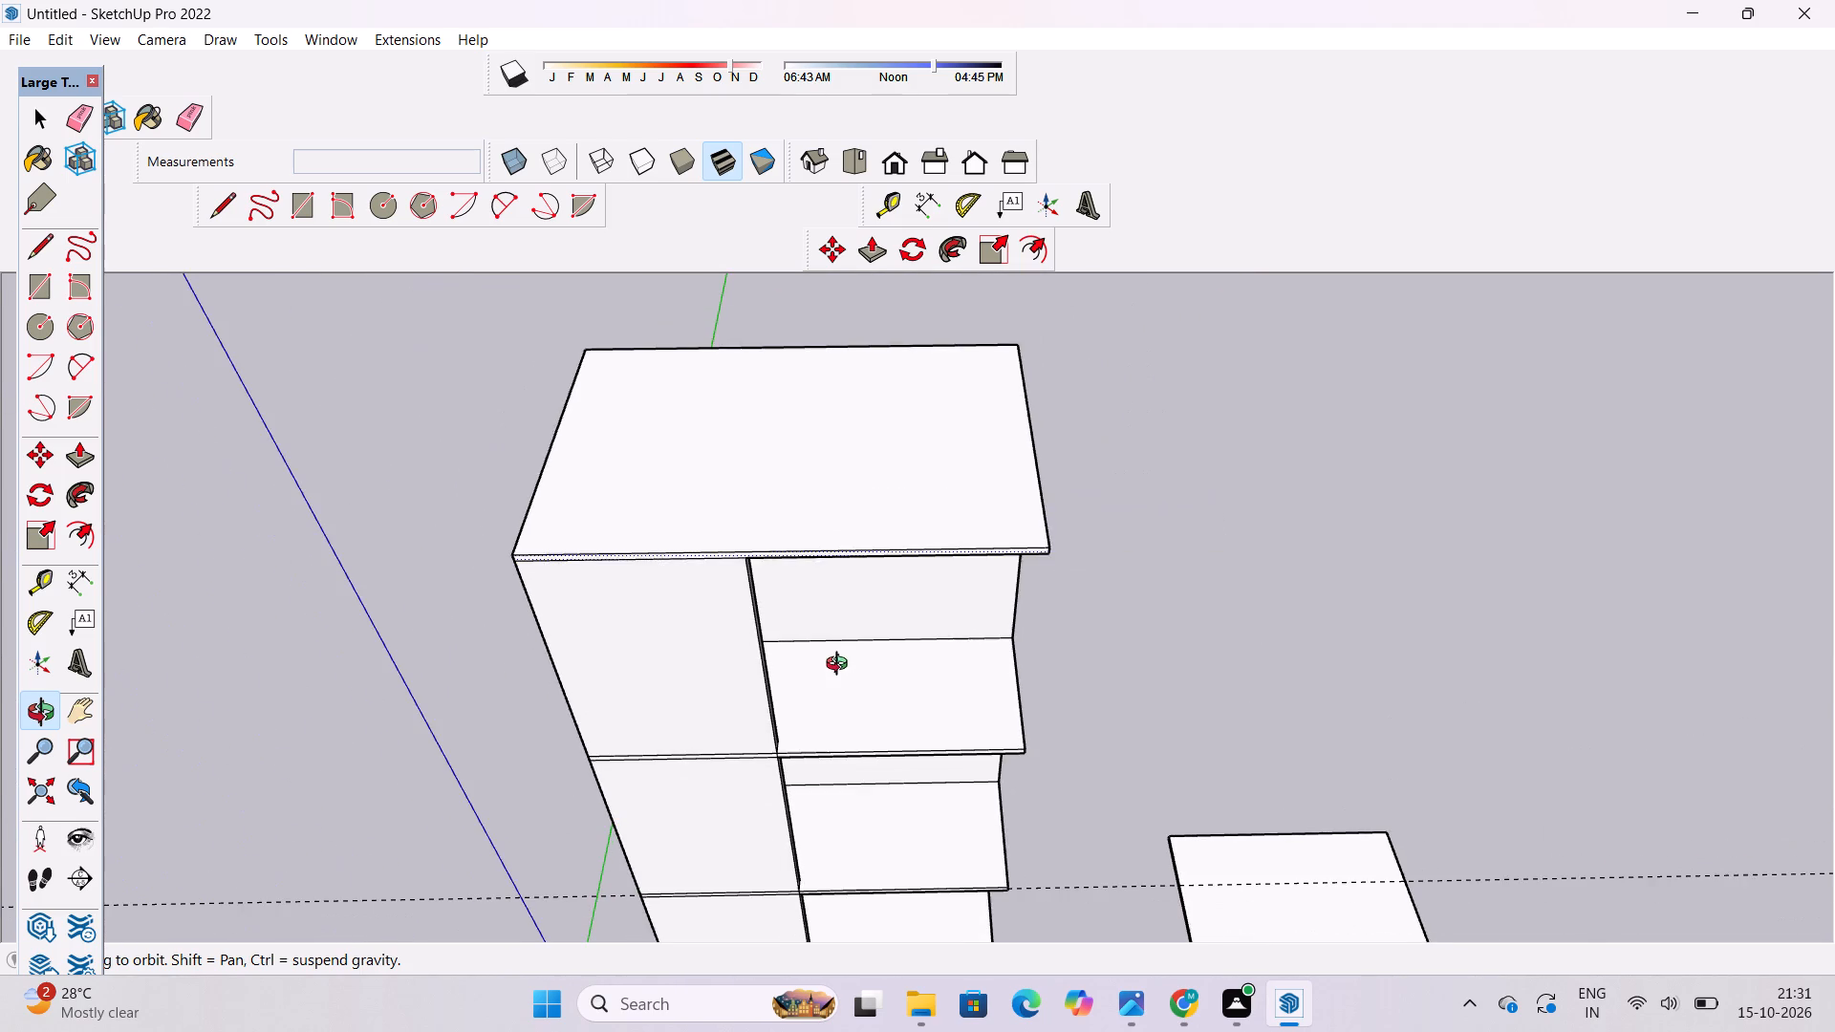
left_click(841, 666, "shift")
left_click_drag(850, 681, 831, 680)
scroll(834, 677, "up", 3)
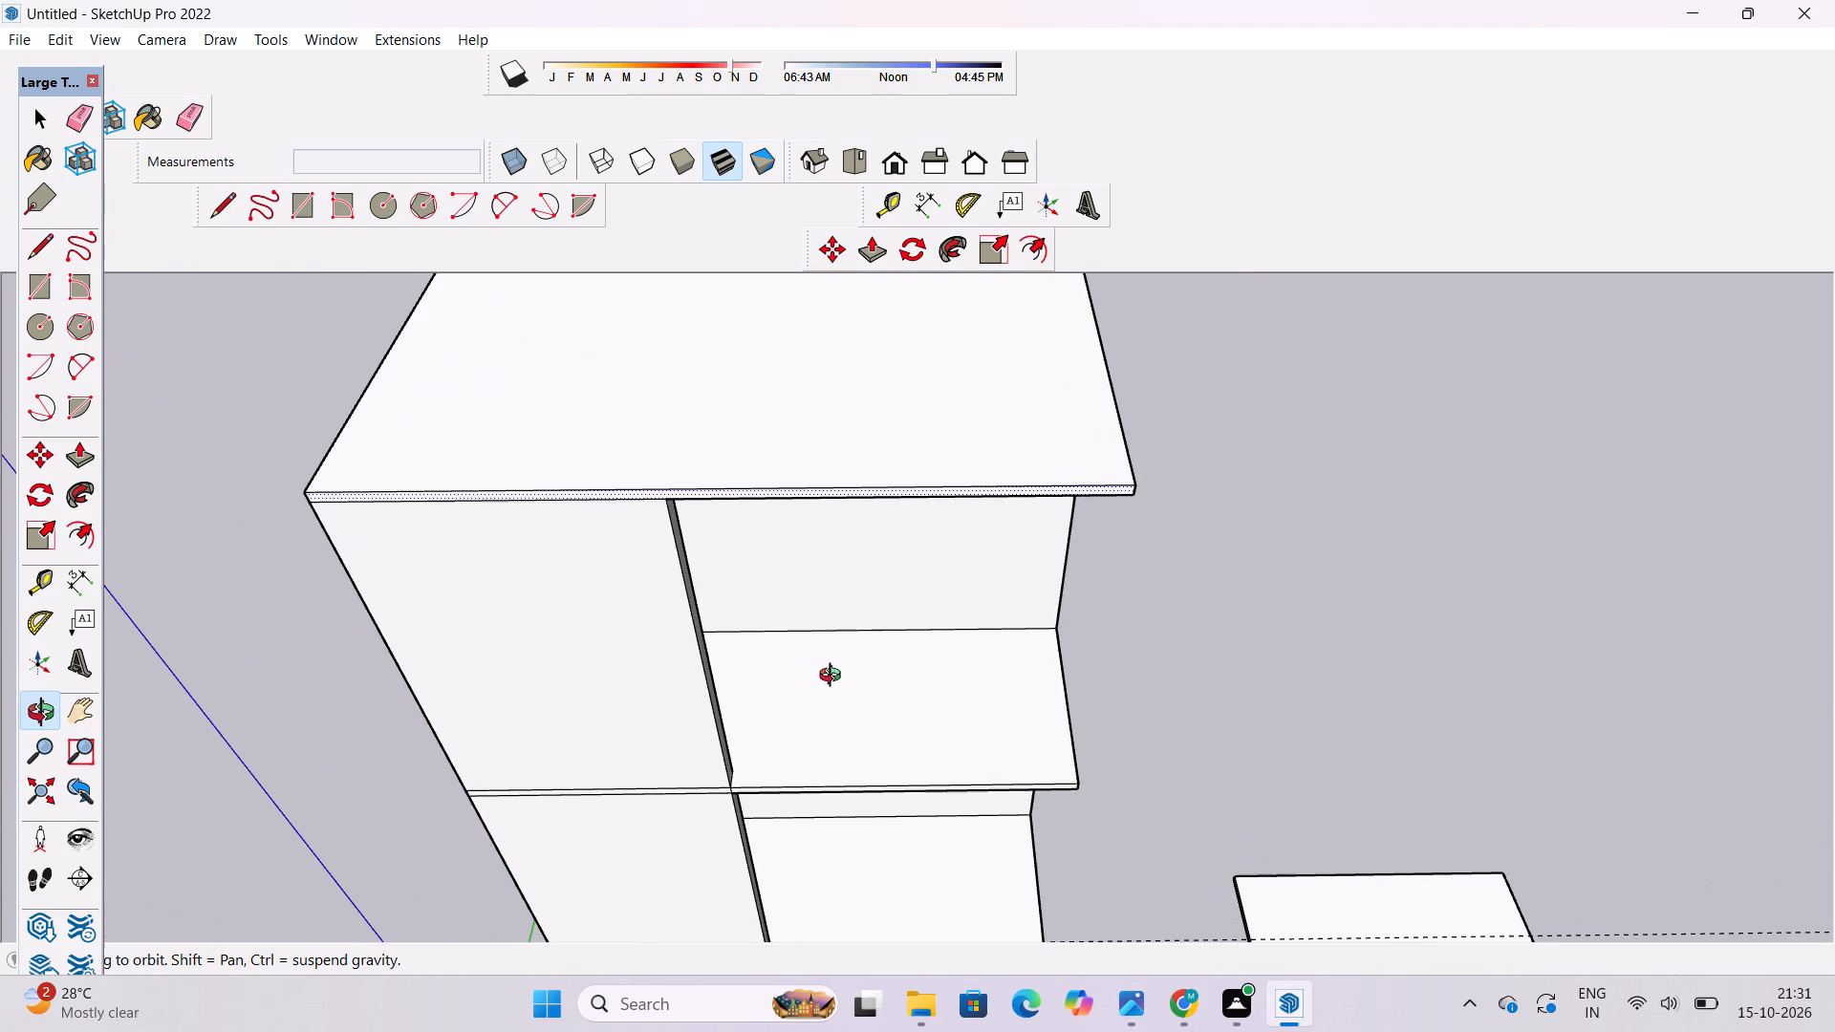
scroll(834, 677, "down", 3)
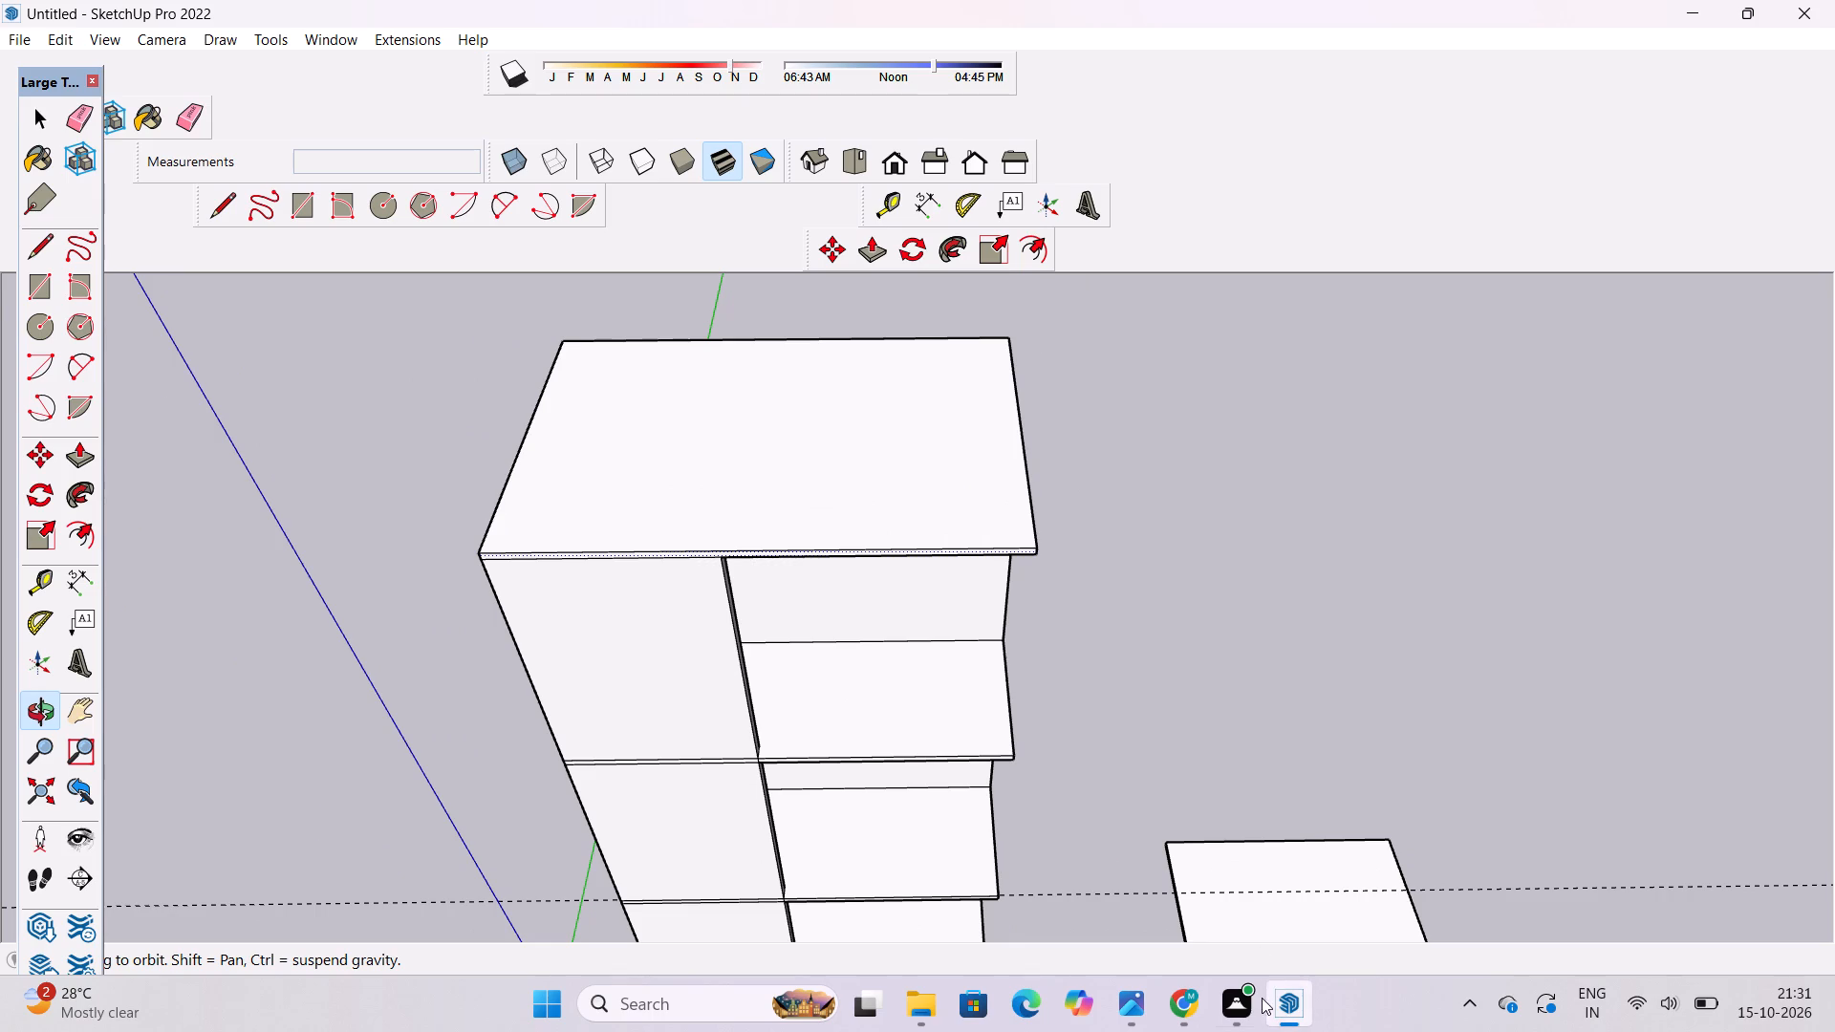
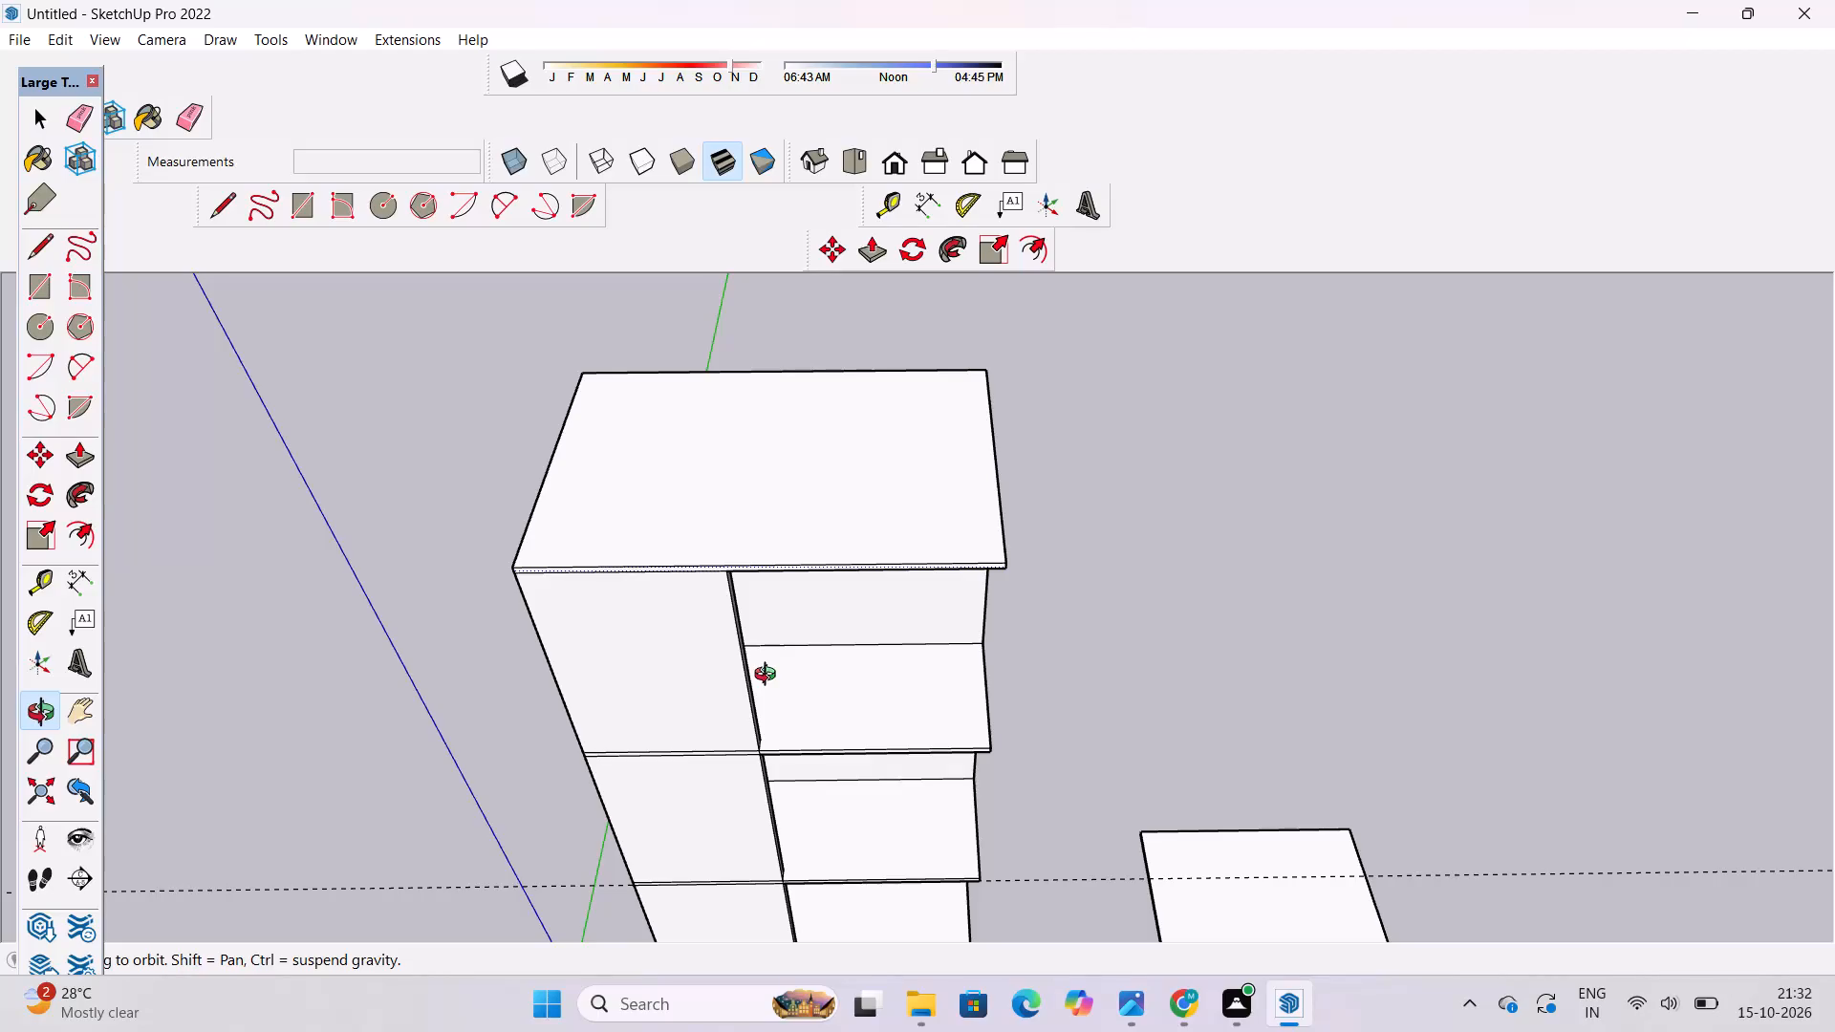
Examine the three-level building mass with its roof slab and stacked overhanging slabs from several angles.
scroll(769, 677, "down", 2)
left_click_drag(768, 687, 800, 543, "shift")
left_click_drag(844, 671, 844, 617)
scroll(844, 617, "down", 1)
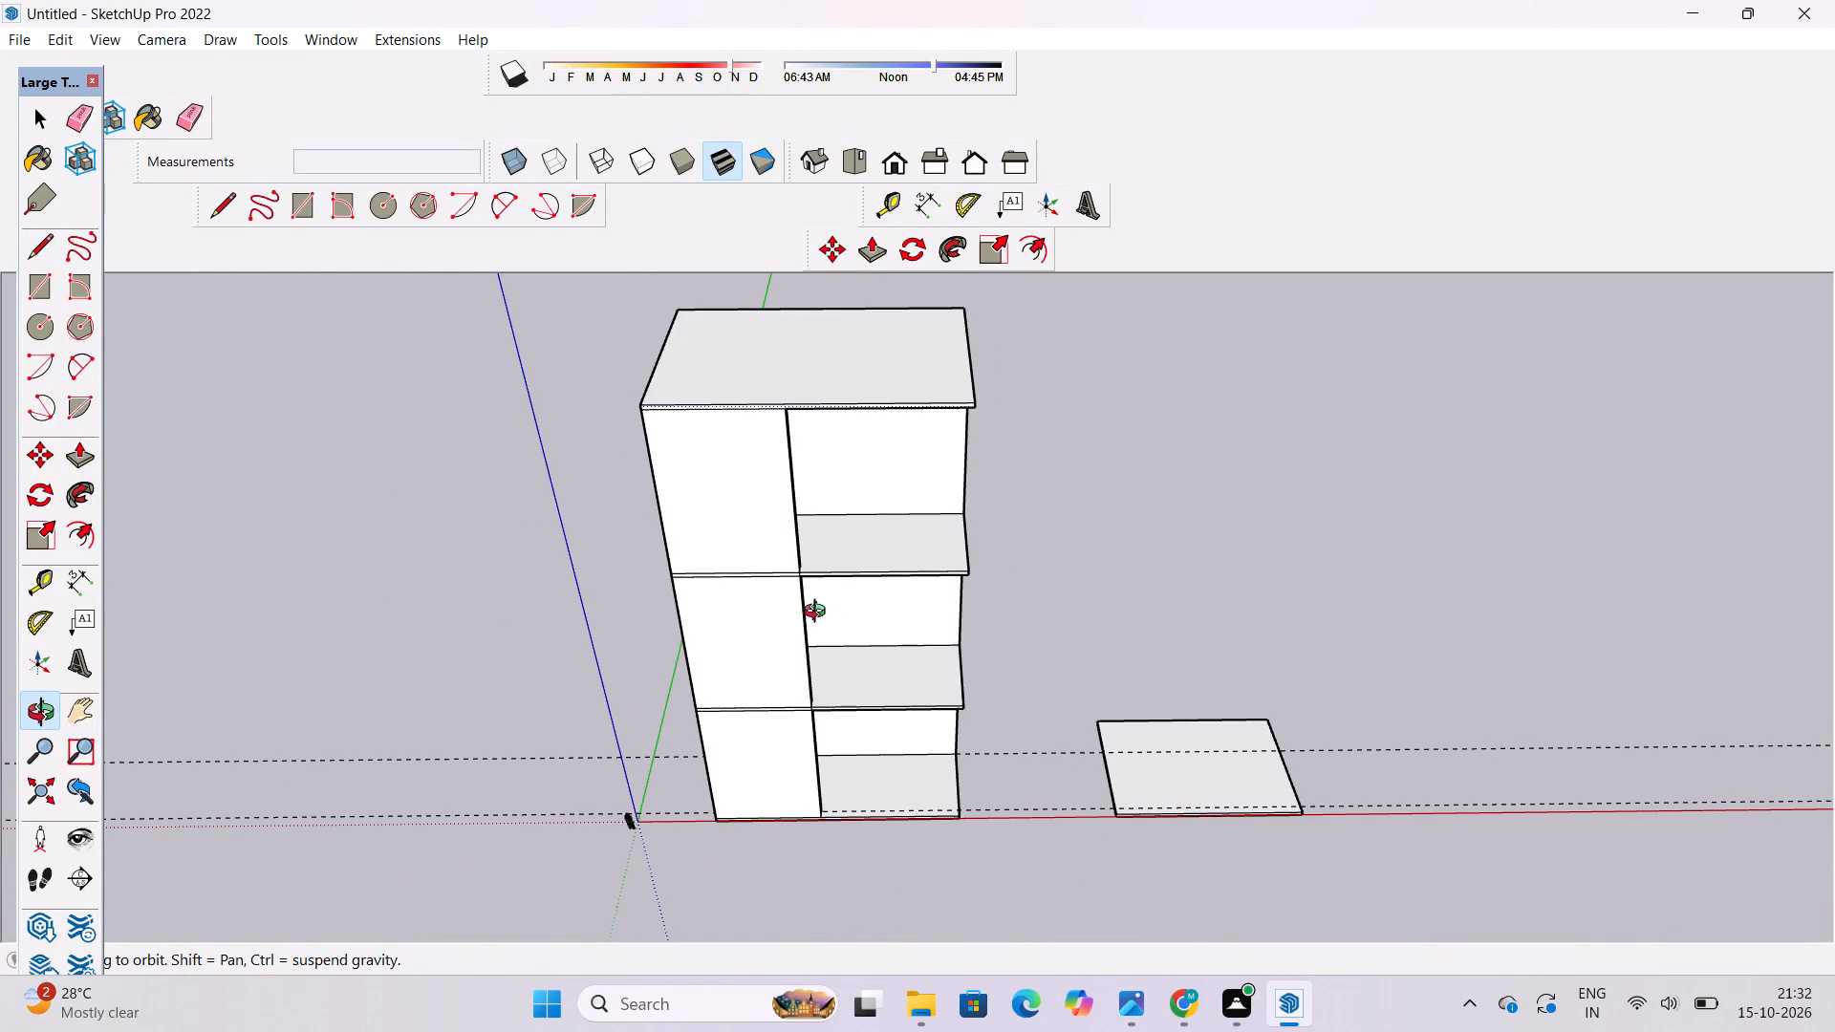
left_click_drag(789, 565, 812, 661, "shift")
left_click_drag(810, 684, 816, 605)
scroll(816, 602, "down", 3)
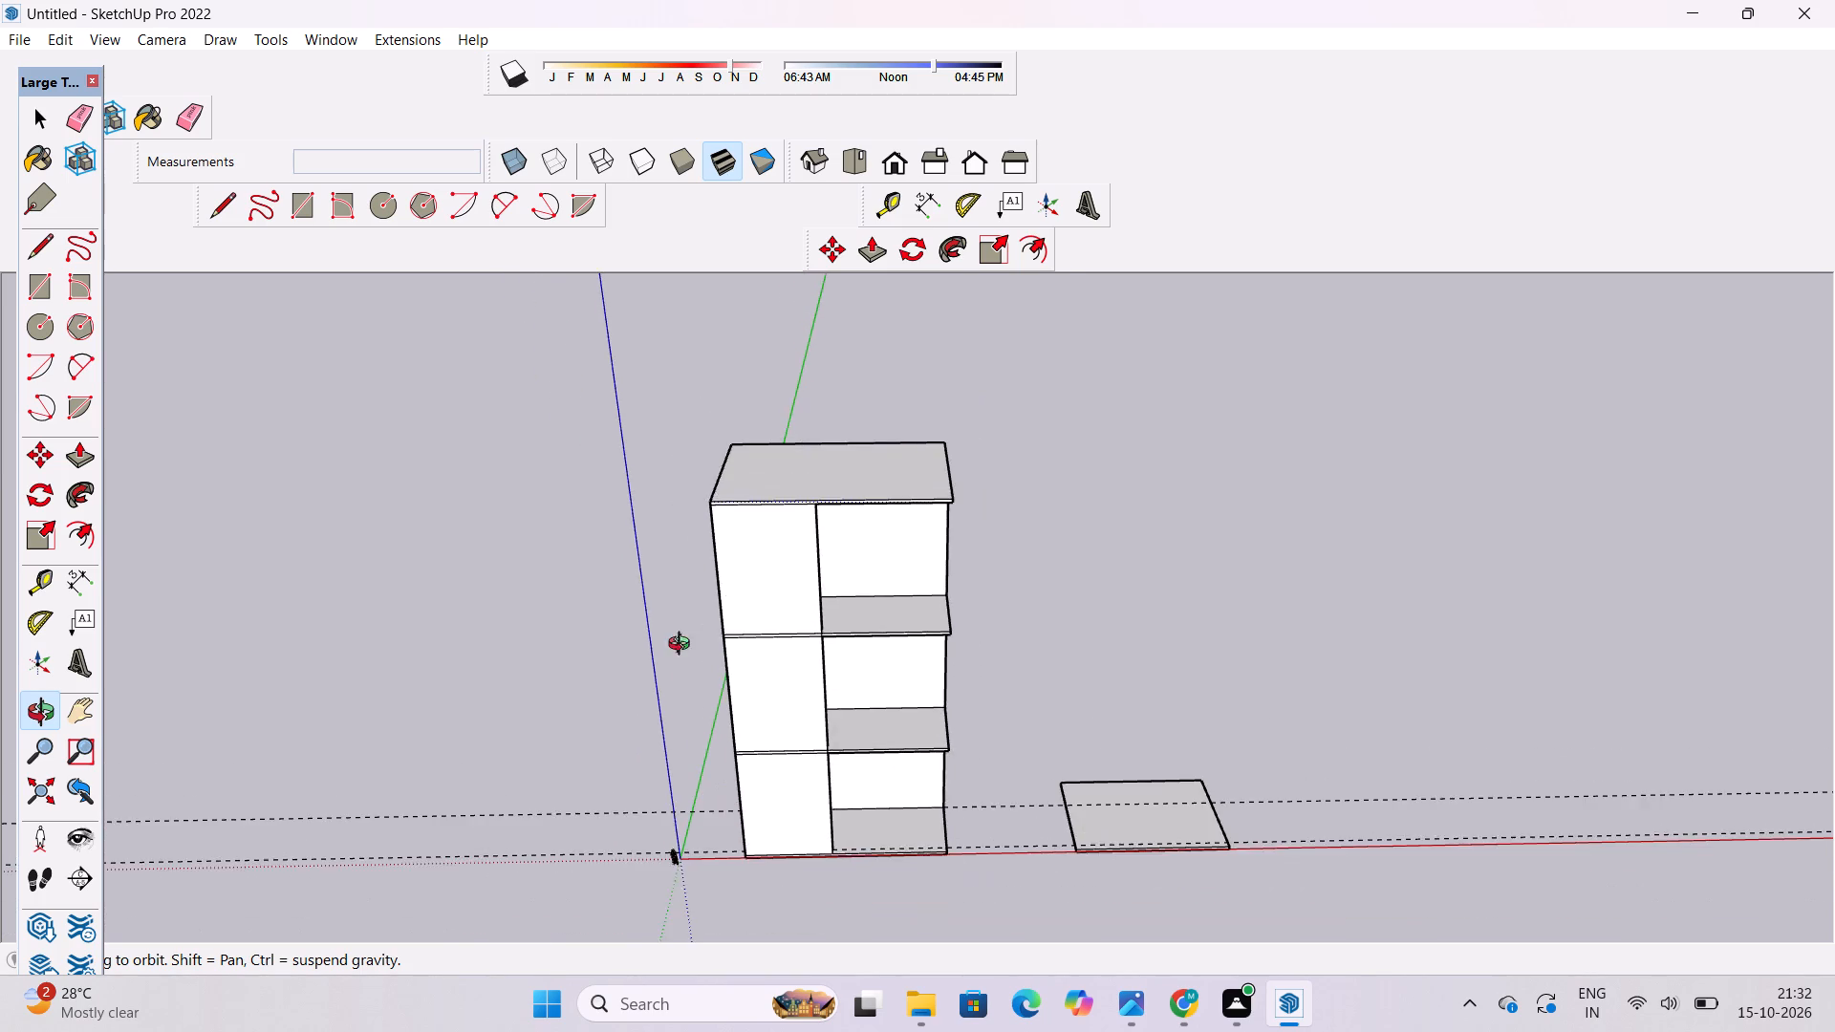
left_click_drag(683, 646, 853, 653)
scroll(854, 653, "up", 3)
left_click_drag(854, 653, 826, 611, "shift")
left_click_drag(823, 610, 834, 737)
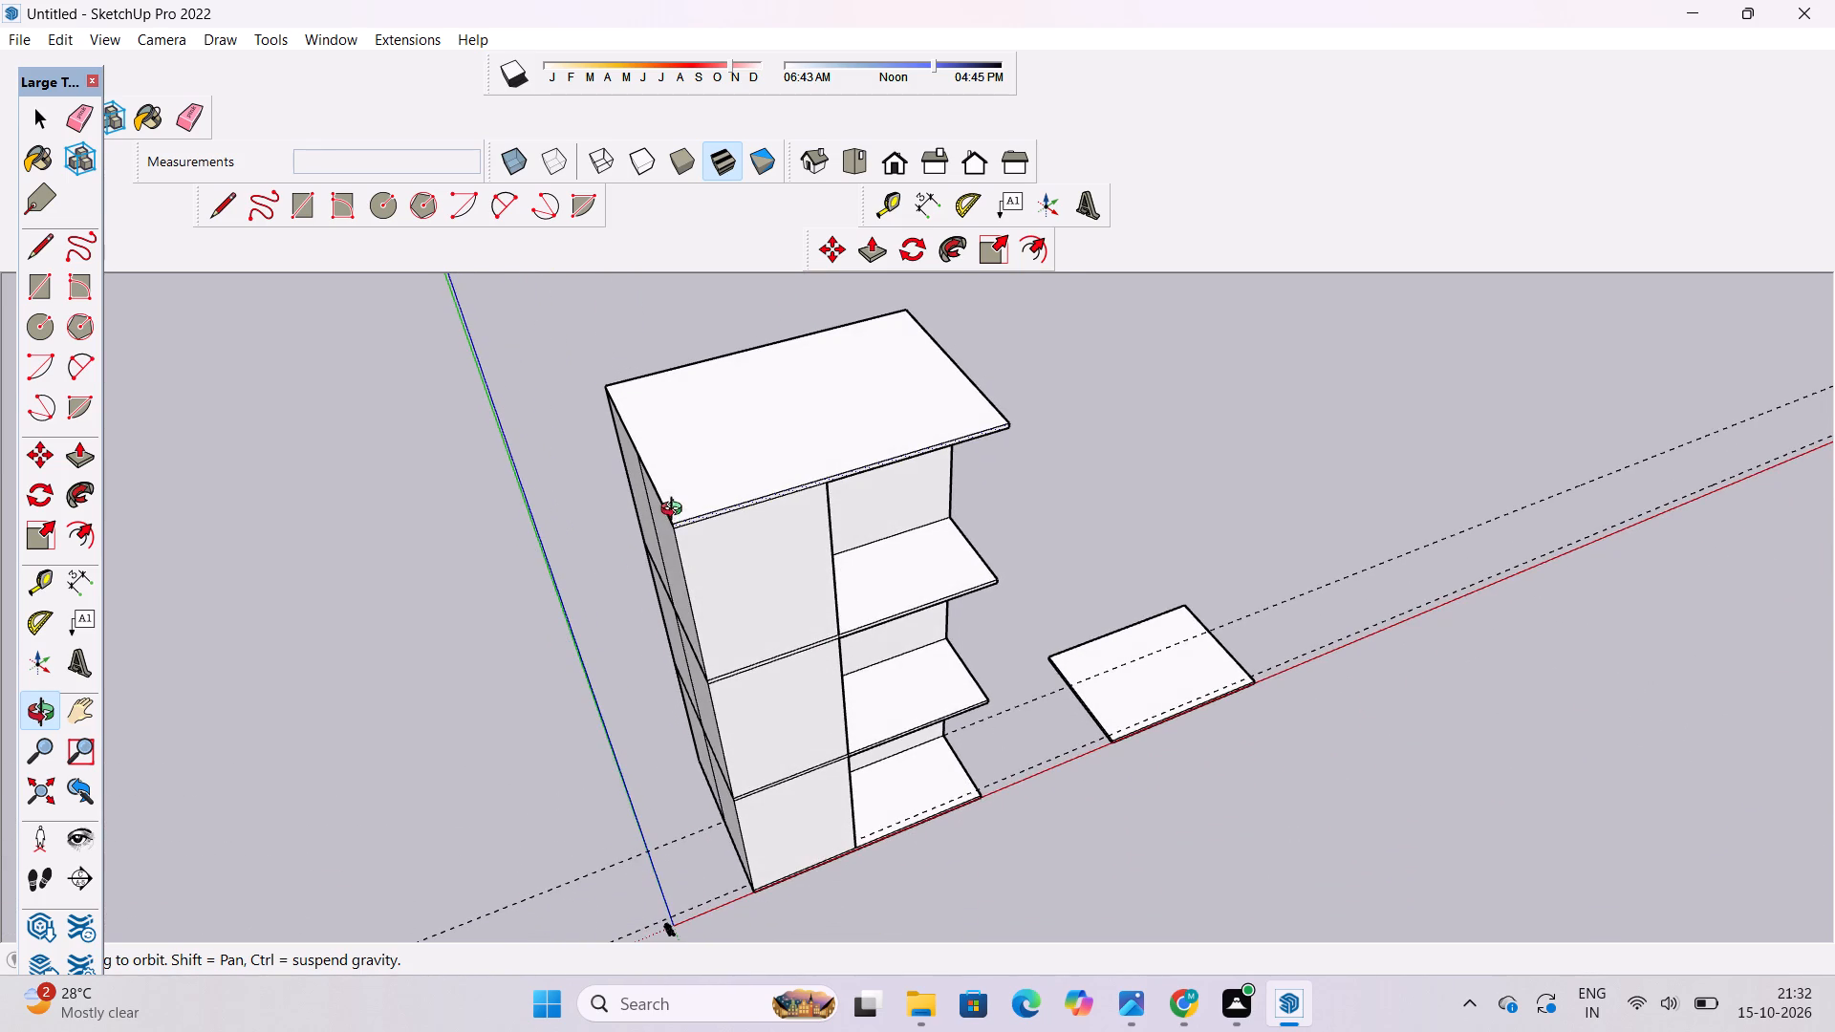
left_click_drag(679, 502, 723, 680, "shift")
left_click_drag(723, 703, 875, 524)
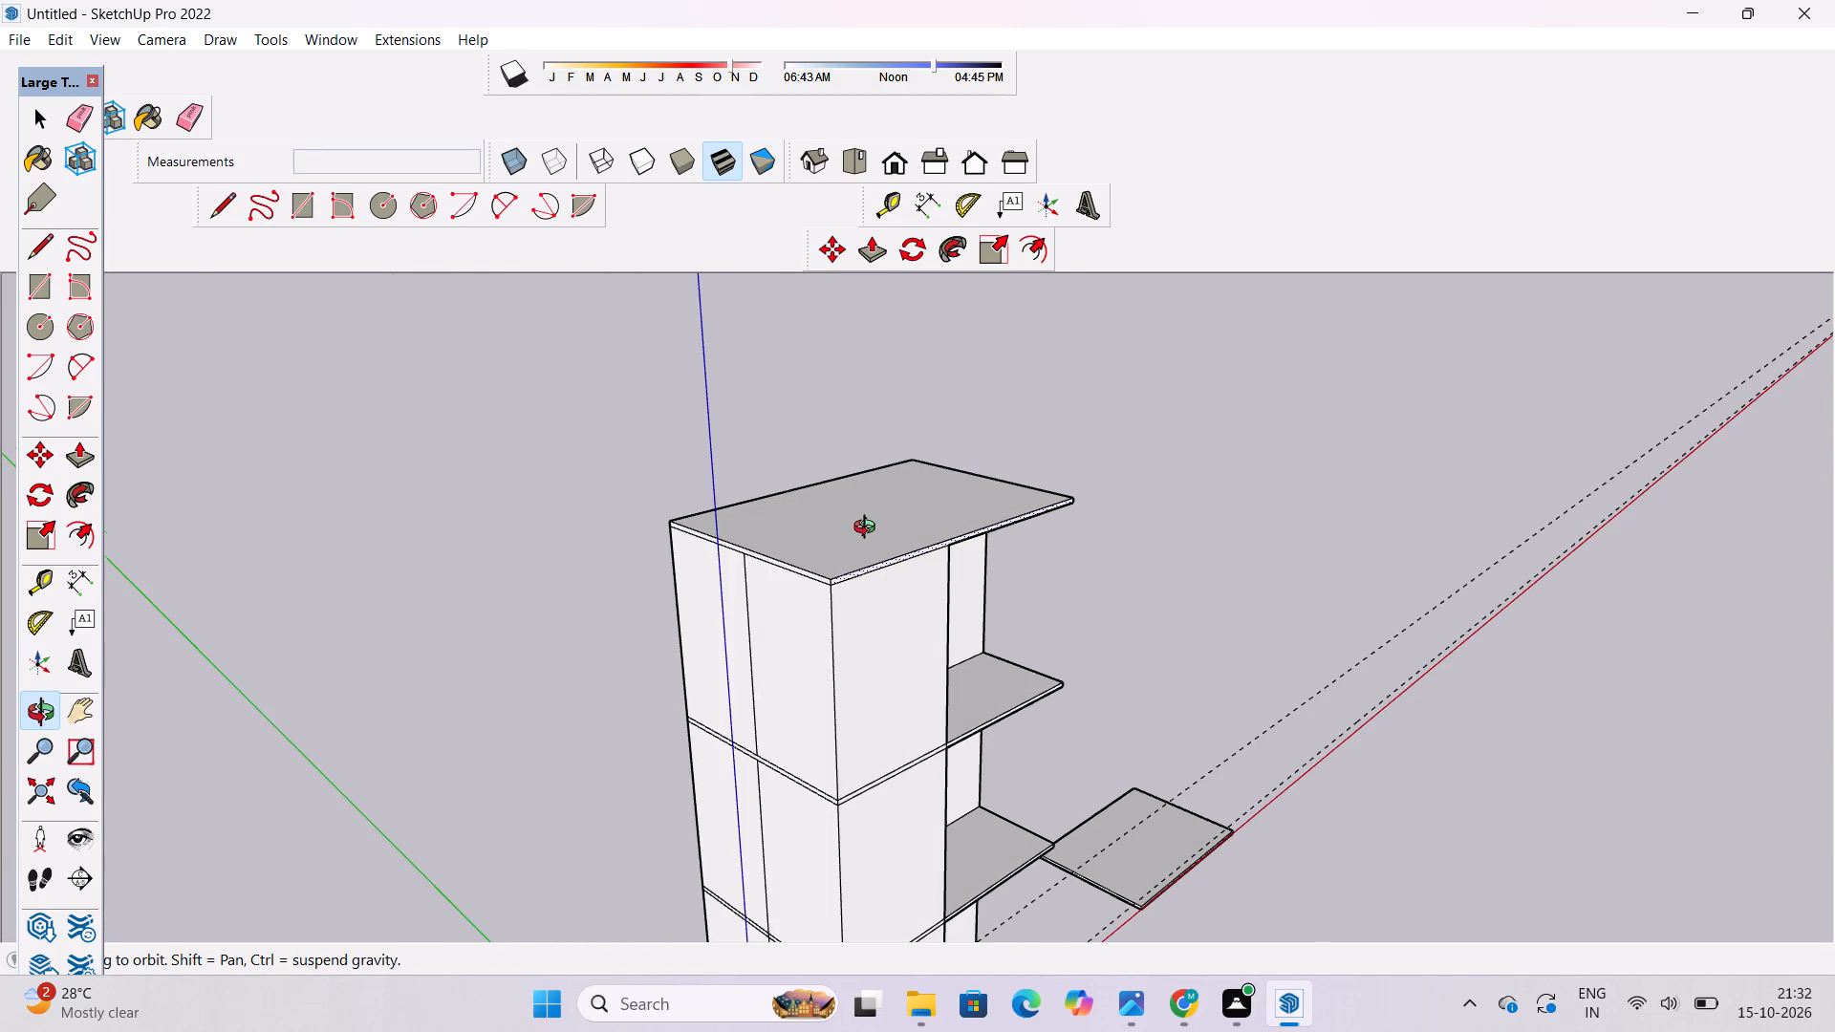
scroll(869, 529, "down", 4)
left_click_drag(878, 501, 815, 547, "shift")
left_click_drag(793, 601, 640, 619)
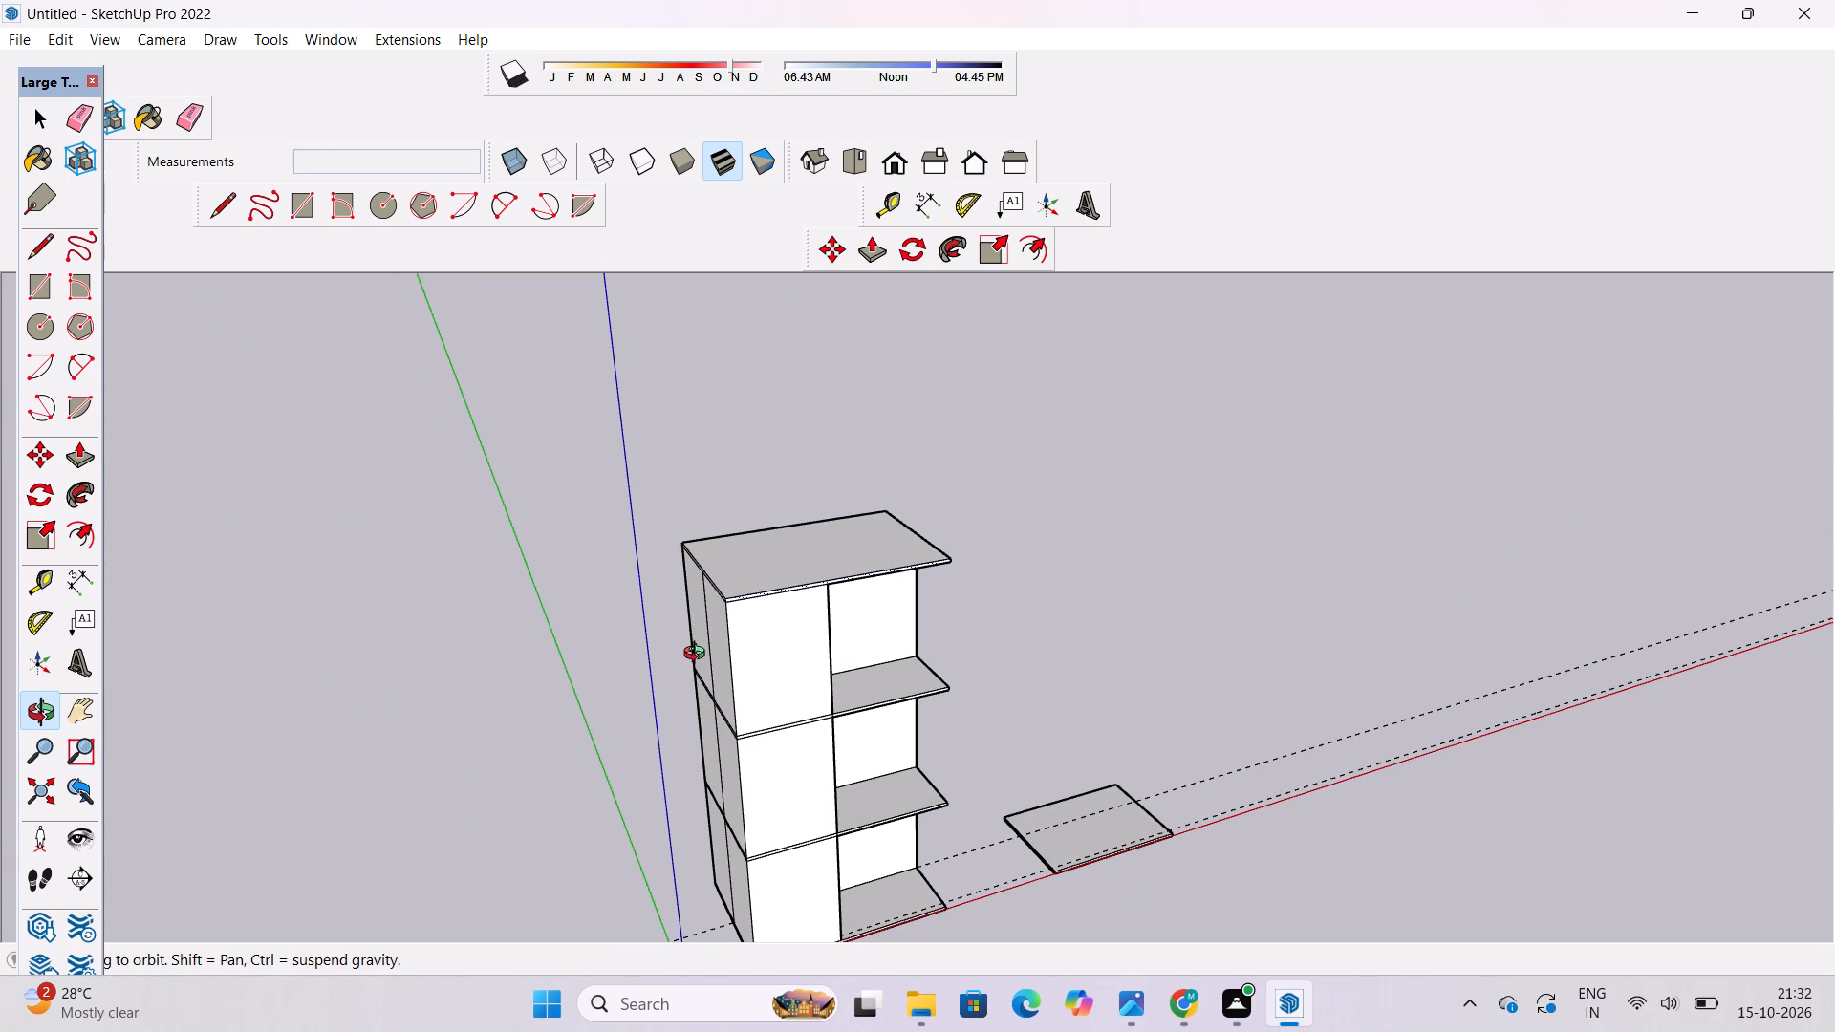
left_click_drag(921, 683, 789, 710)
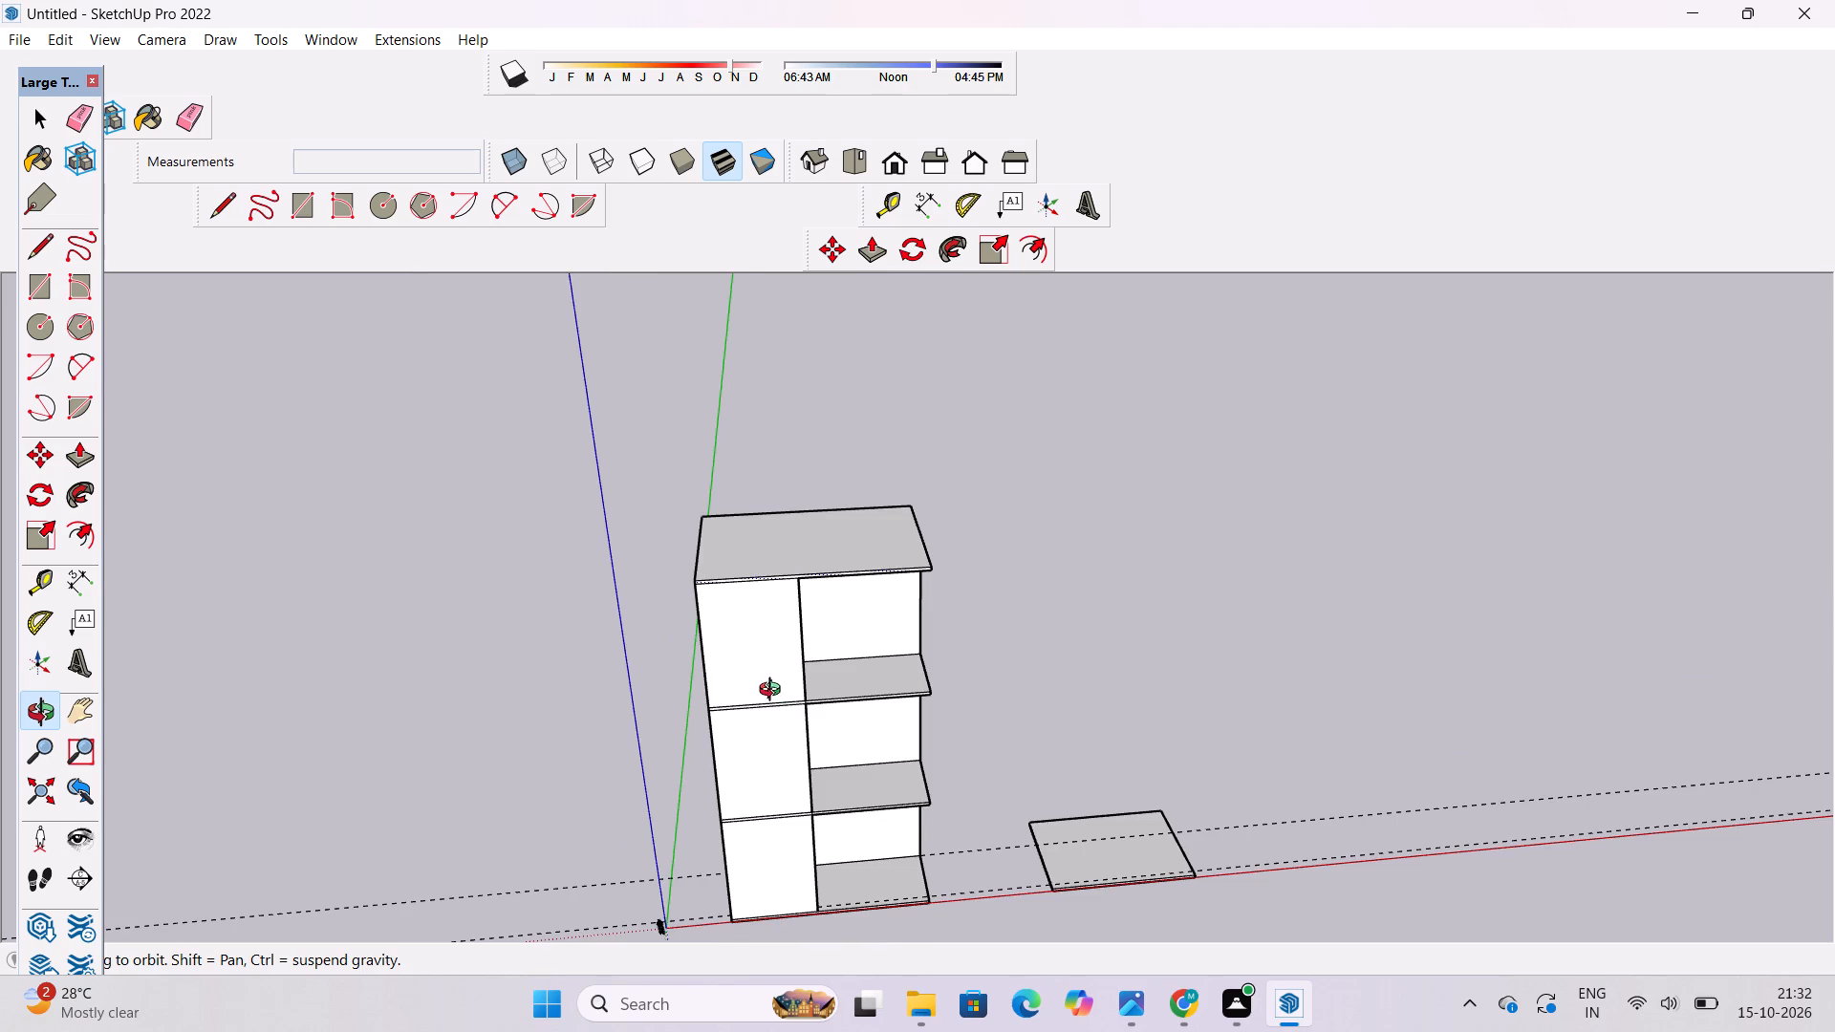
scroll(771, 679, "down", 3)
left_click_drag(852, 773, 851, 748, "shift")
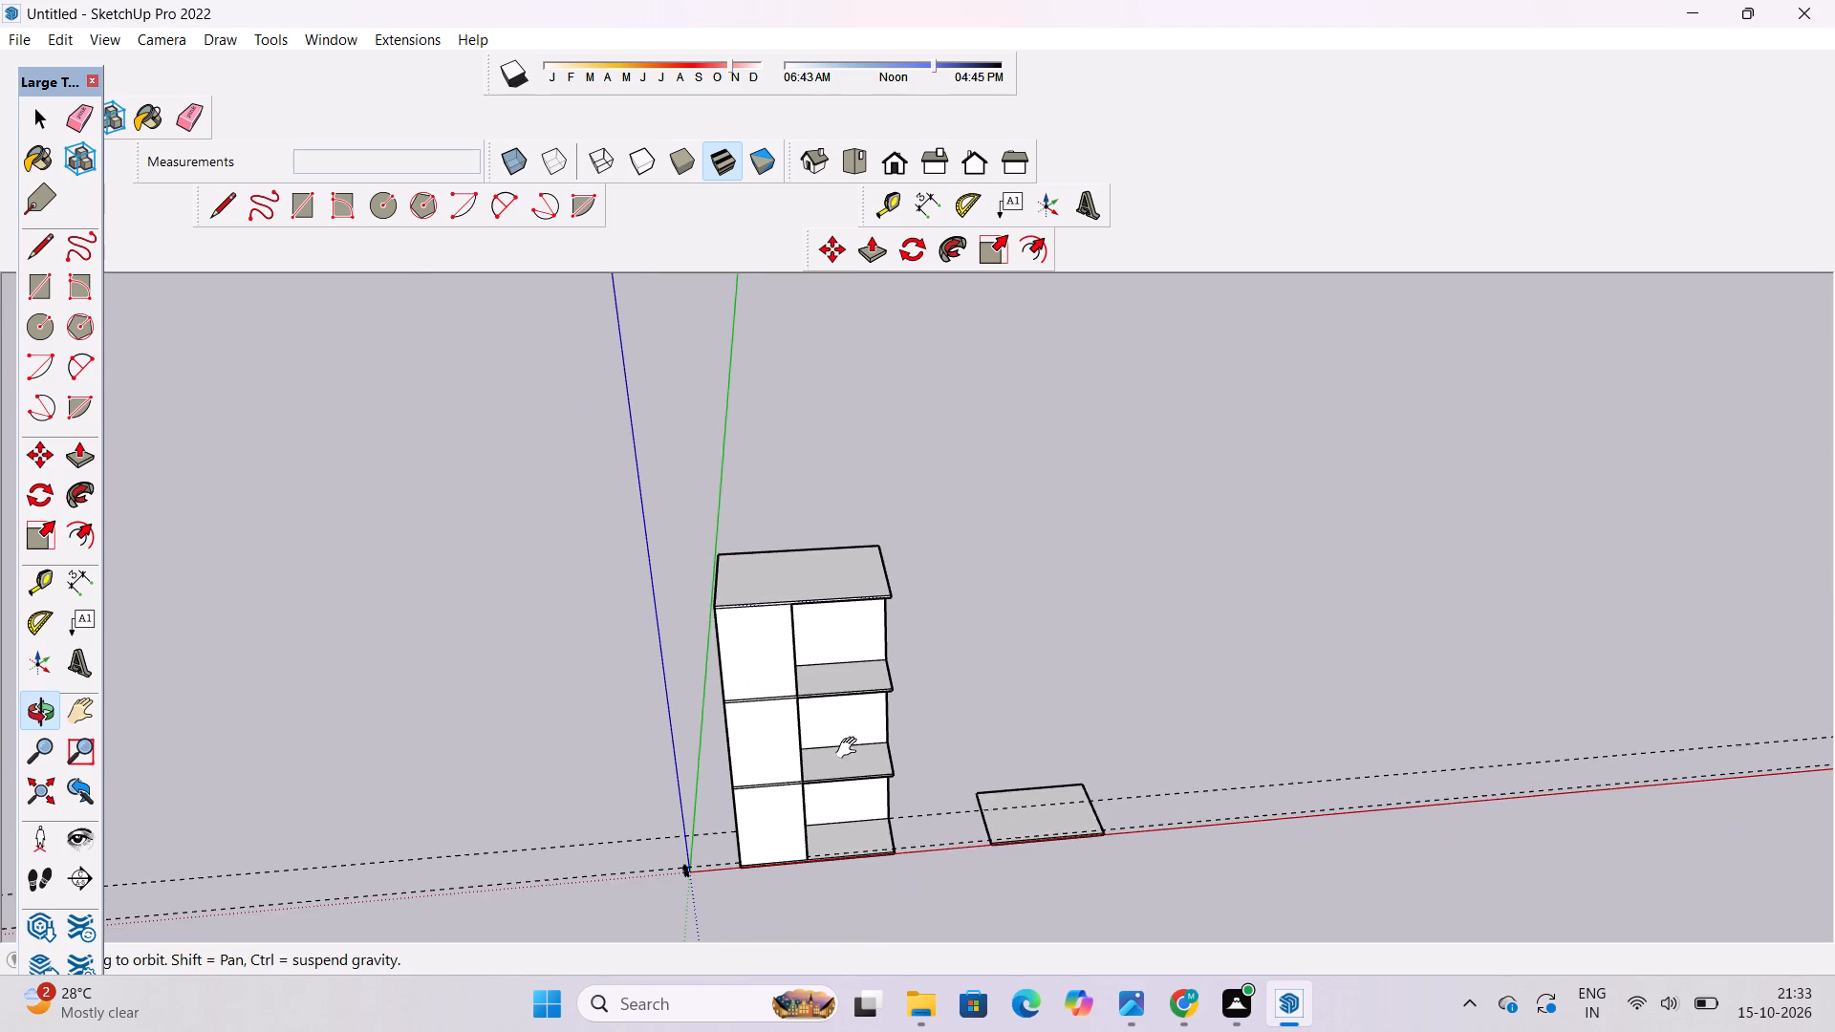
Erase the two long guide lines running past the building's base and the separate ground slab.
left_click_drag(851, 748, 836, 658, "shift")
left_click_drag(947, 769, 909, 657)
scroll(853, 699, "up", 4)
left_click_drag(942, 827, 895, 760, "shift")
left_click_drag(893, 757, 943, 958)
scroll(810, 805, "up", 5)
left_click_drag(807, 778, 807, 786, "shift")
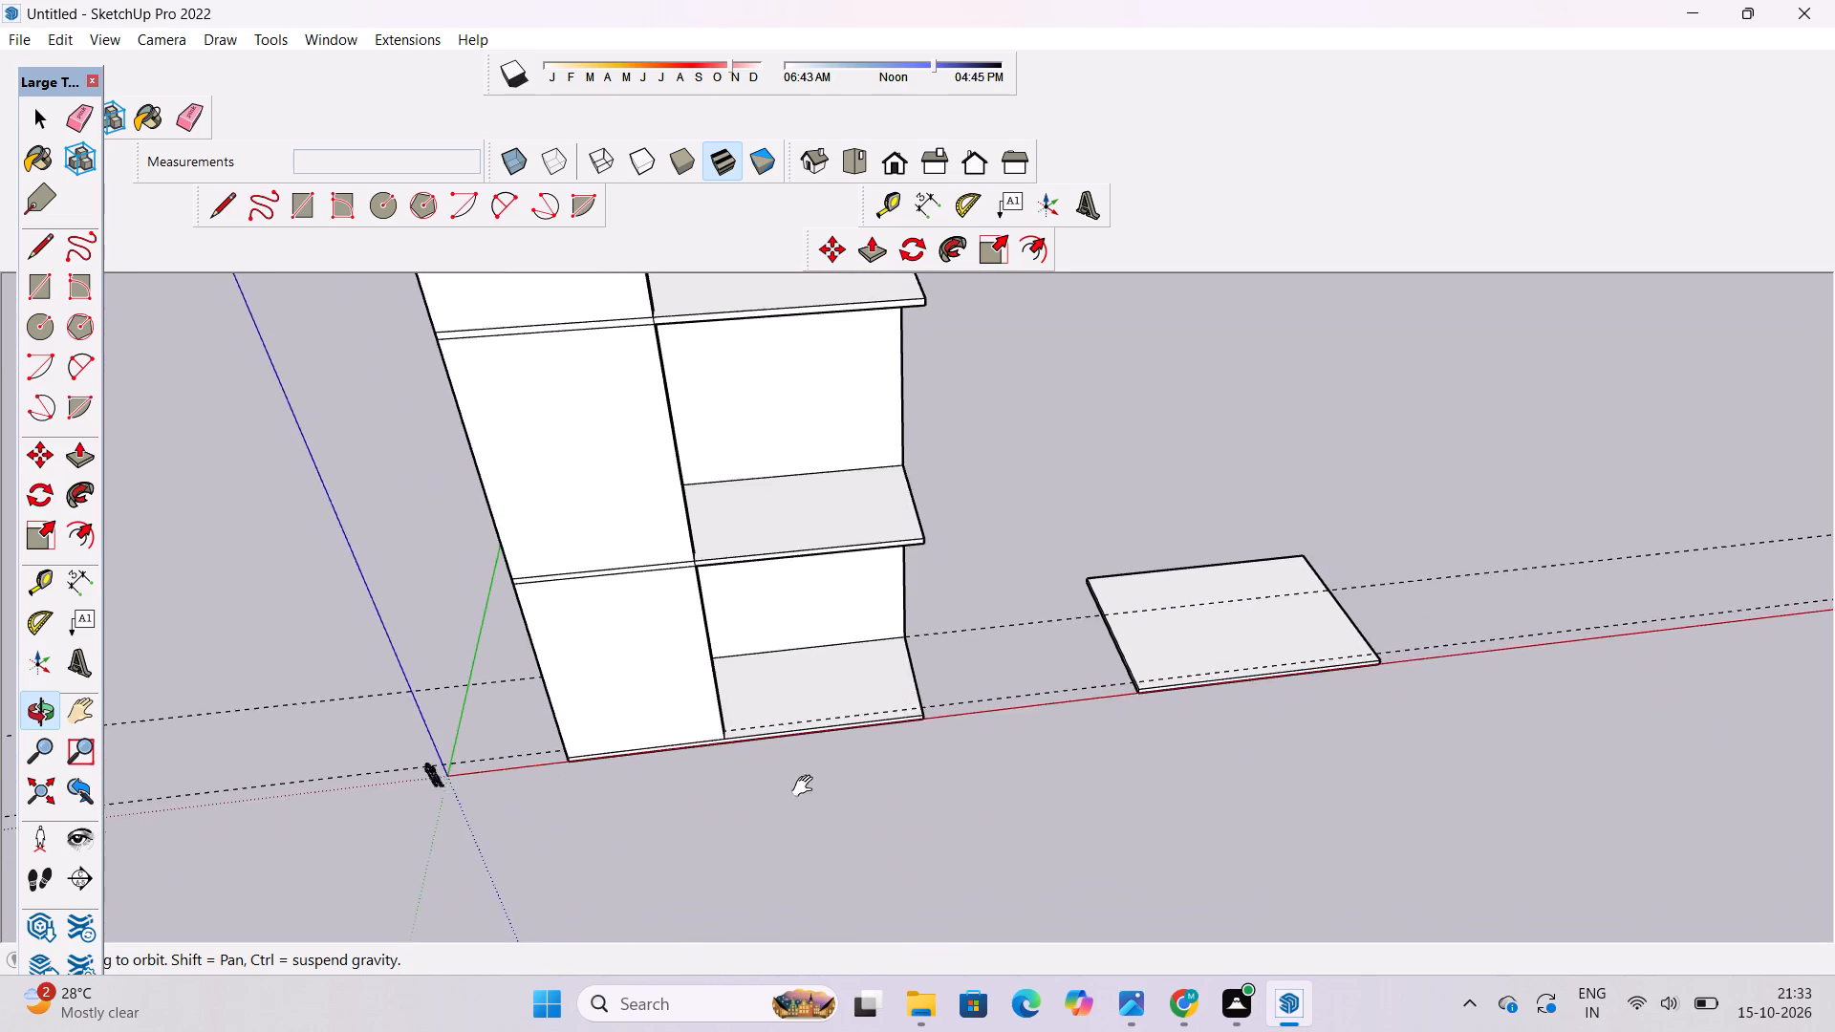
left_click_drag(807, 786, 800, 828, "shift")
key("e")
left_click_drag(983, 608, 1007, 749)
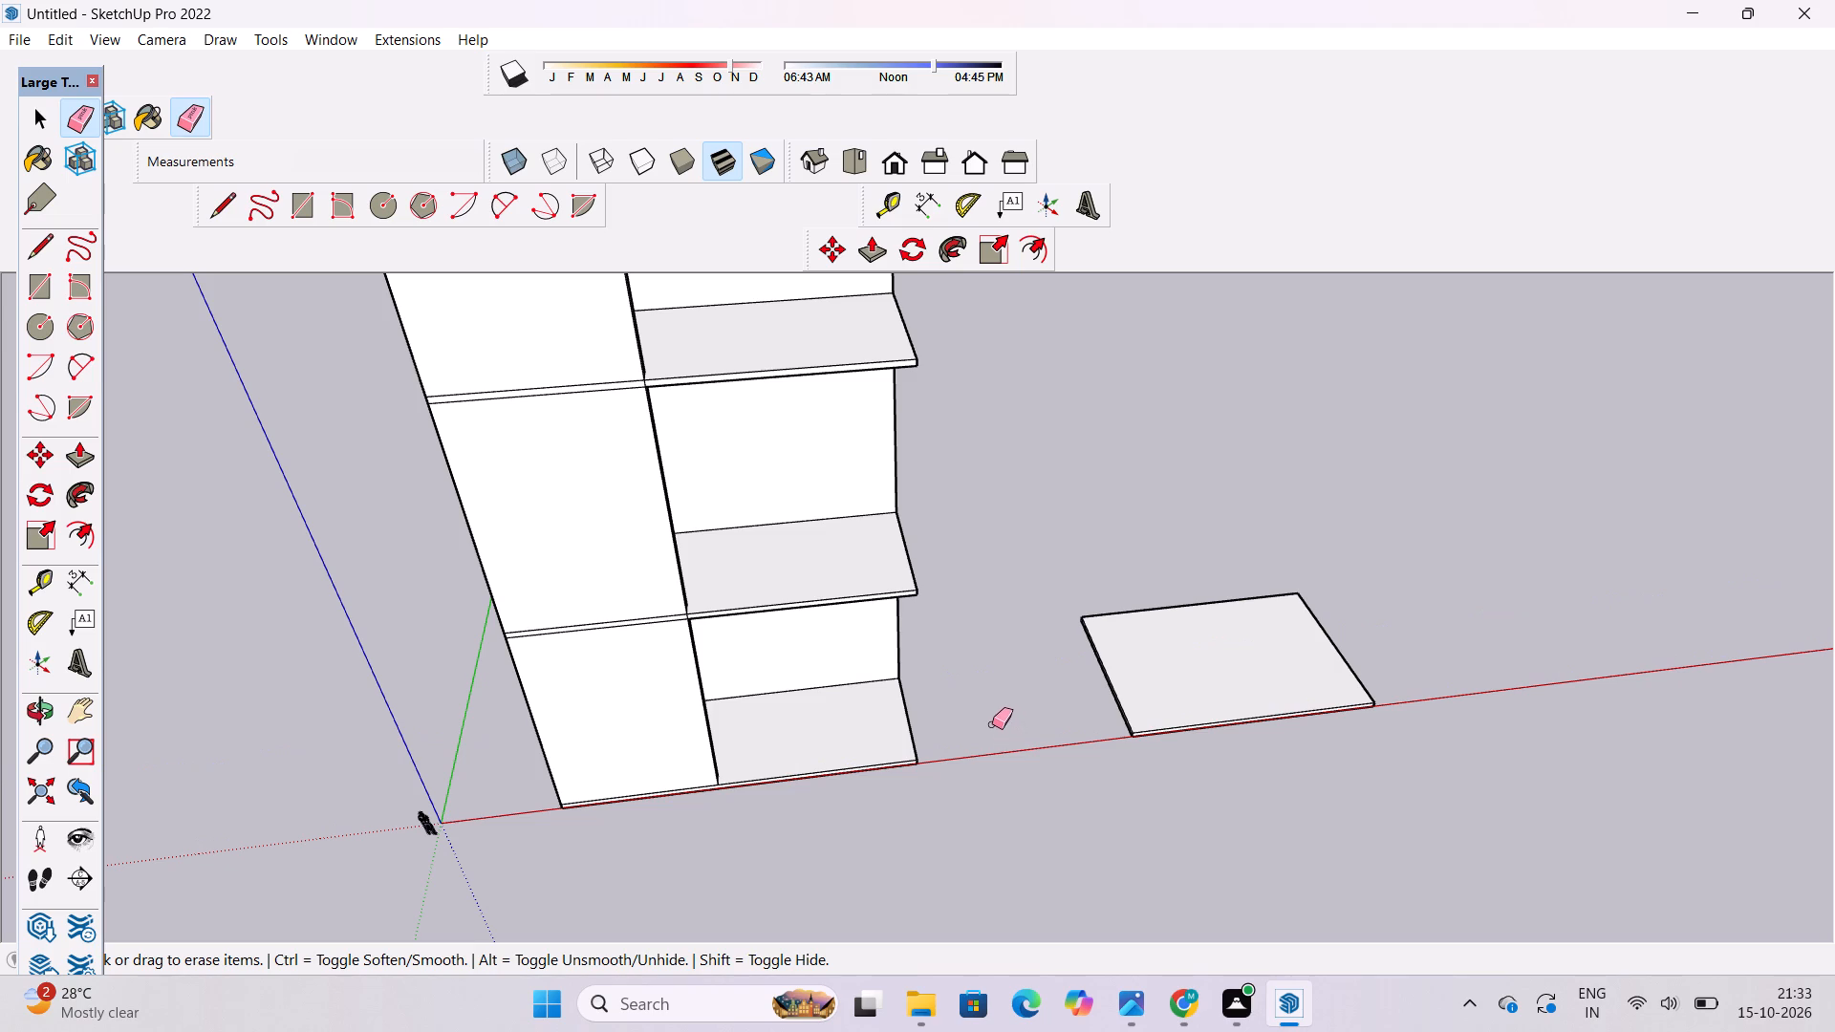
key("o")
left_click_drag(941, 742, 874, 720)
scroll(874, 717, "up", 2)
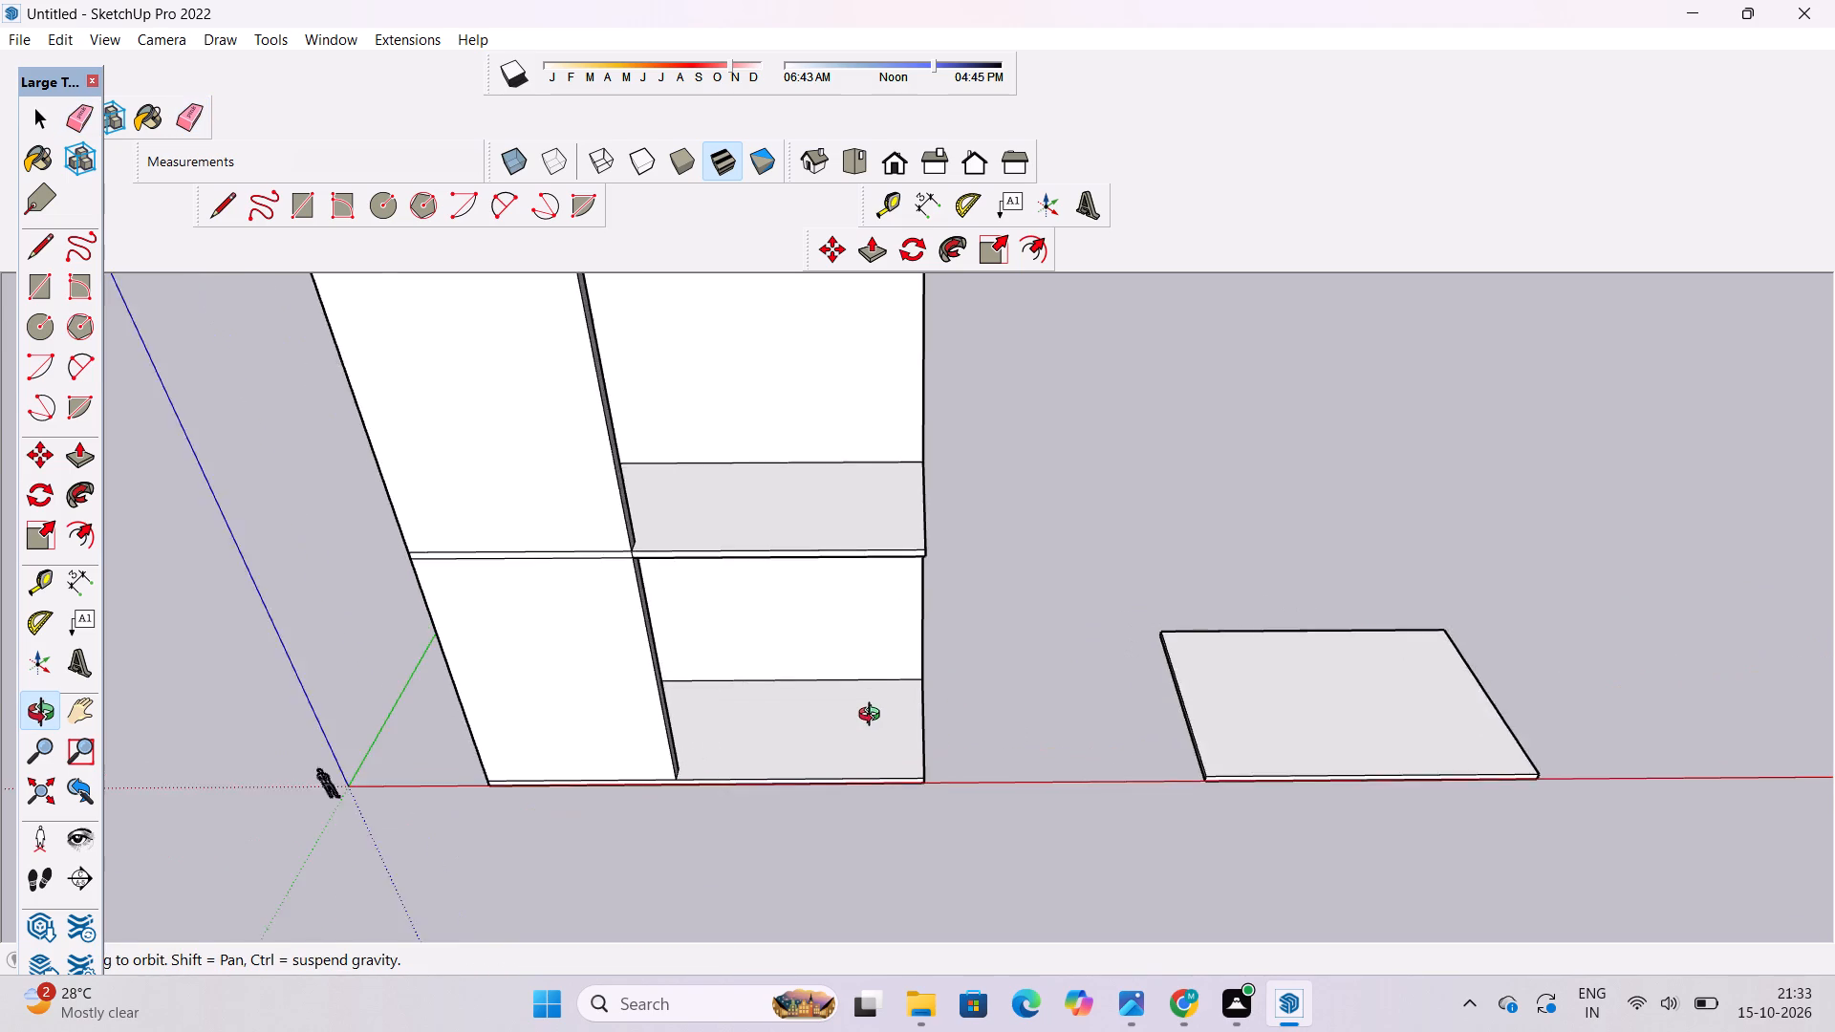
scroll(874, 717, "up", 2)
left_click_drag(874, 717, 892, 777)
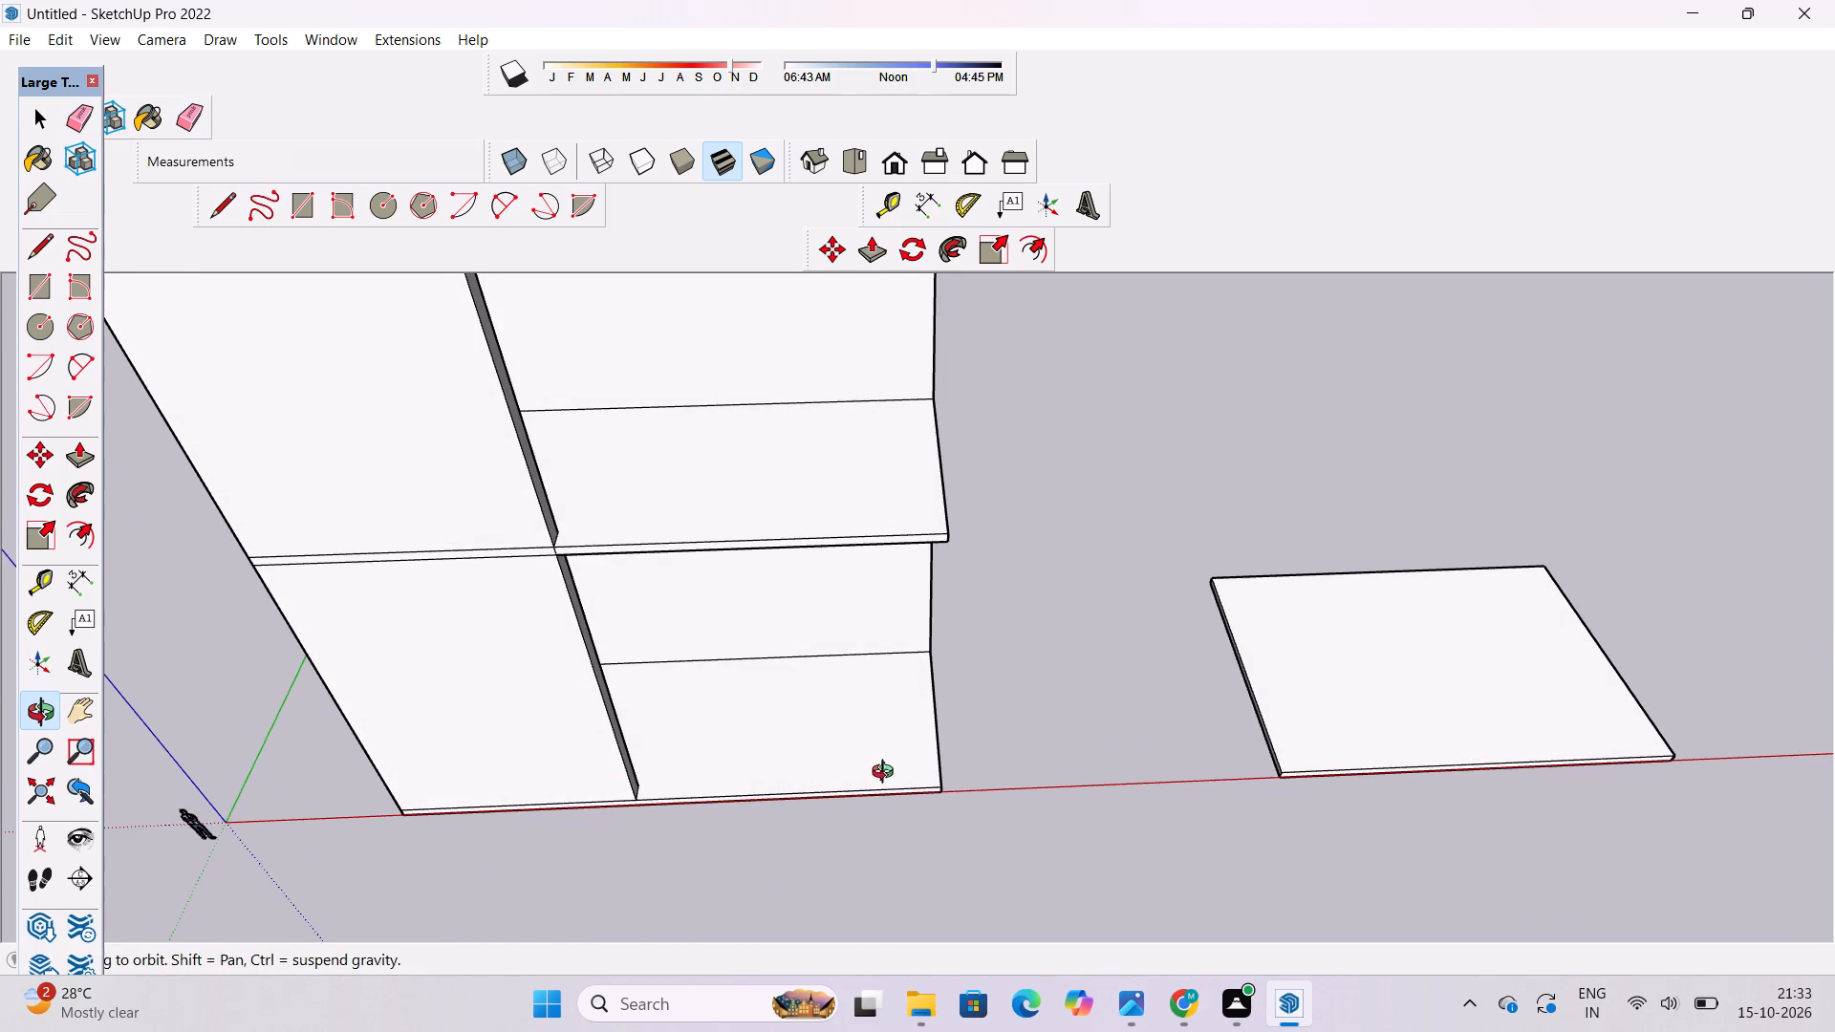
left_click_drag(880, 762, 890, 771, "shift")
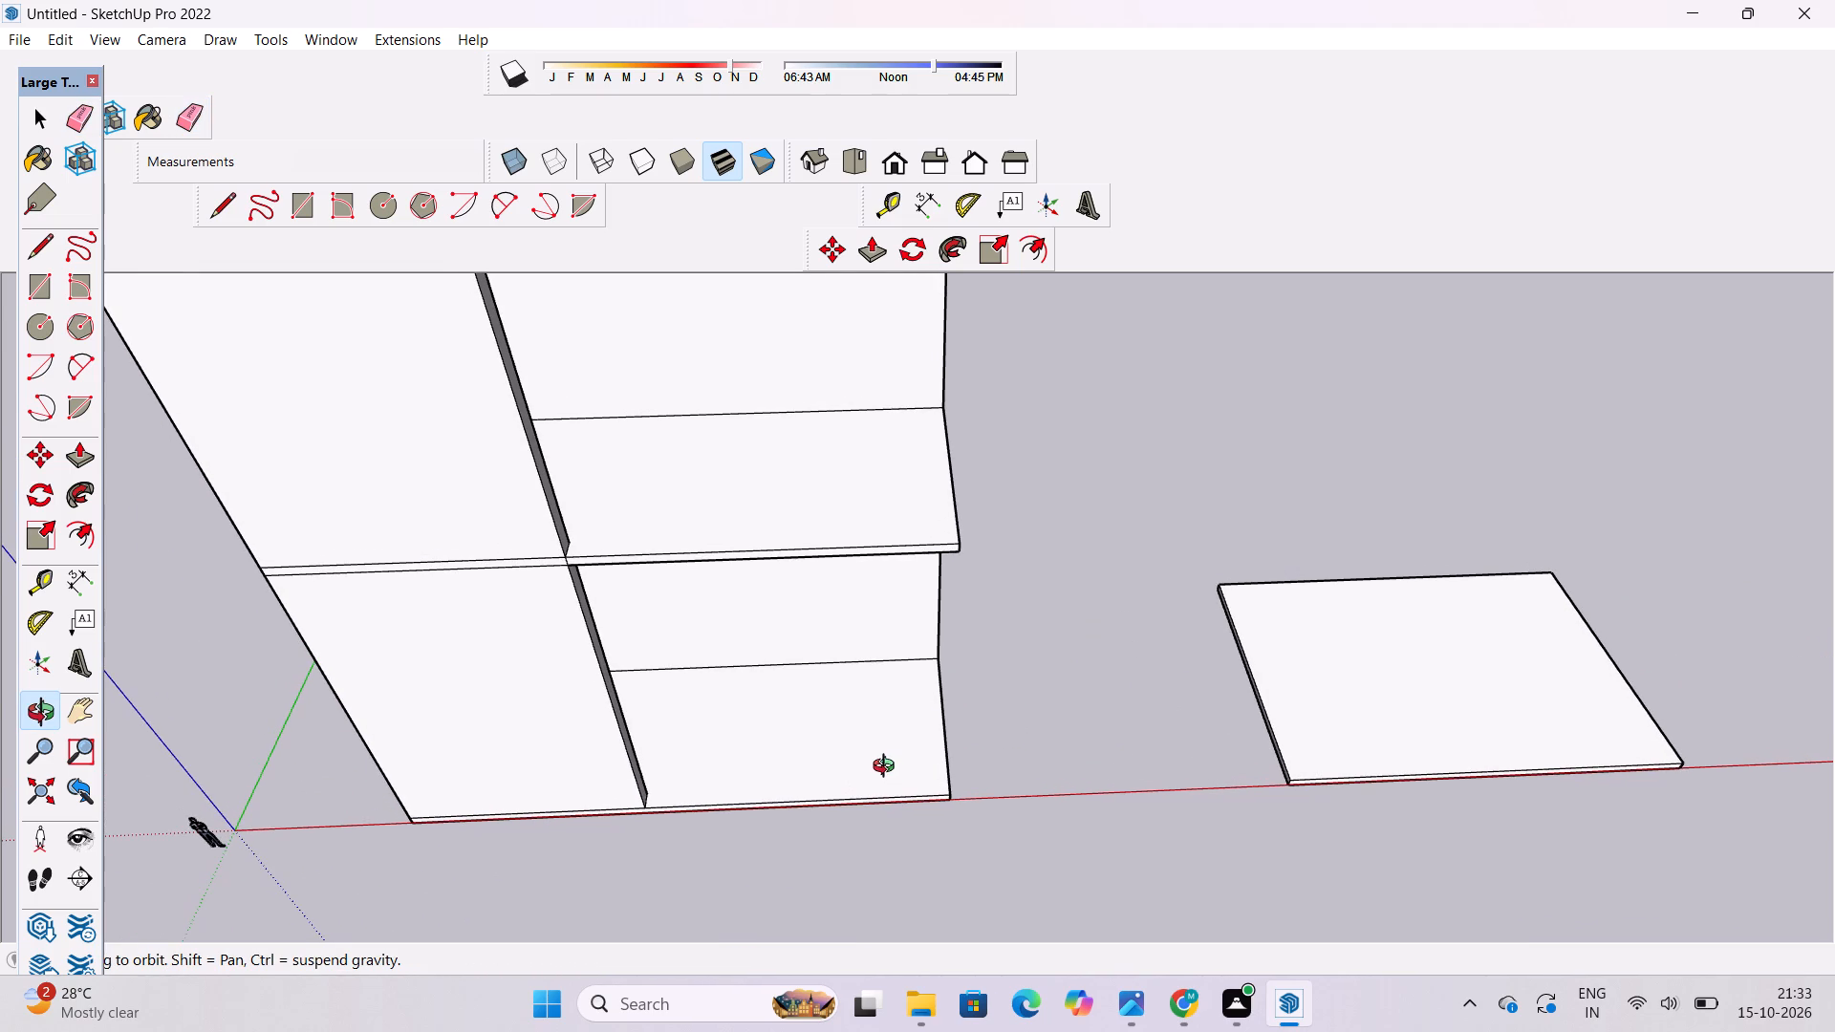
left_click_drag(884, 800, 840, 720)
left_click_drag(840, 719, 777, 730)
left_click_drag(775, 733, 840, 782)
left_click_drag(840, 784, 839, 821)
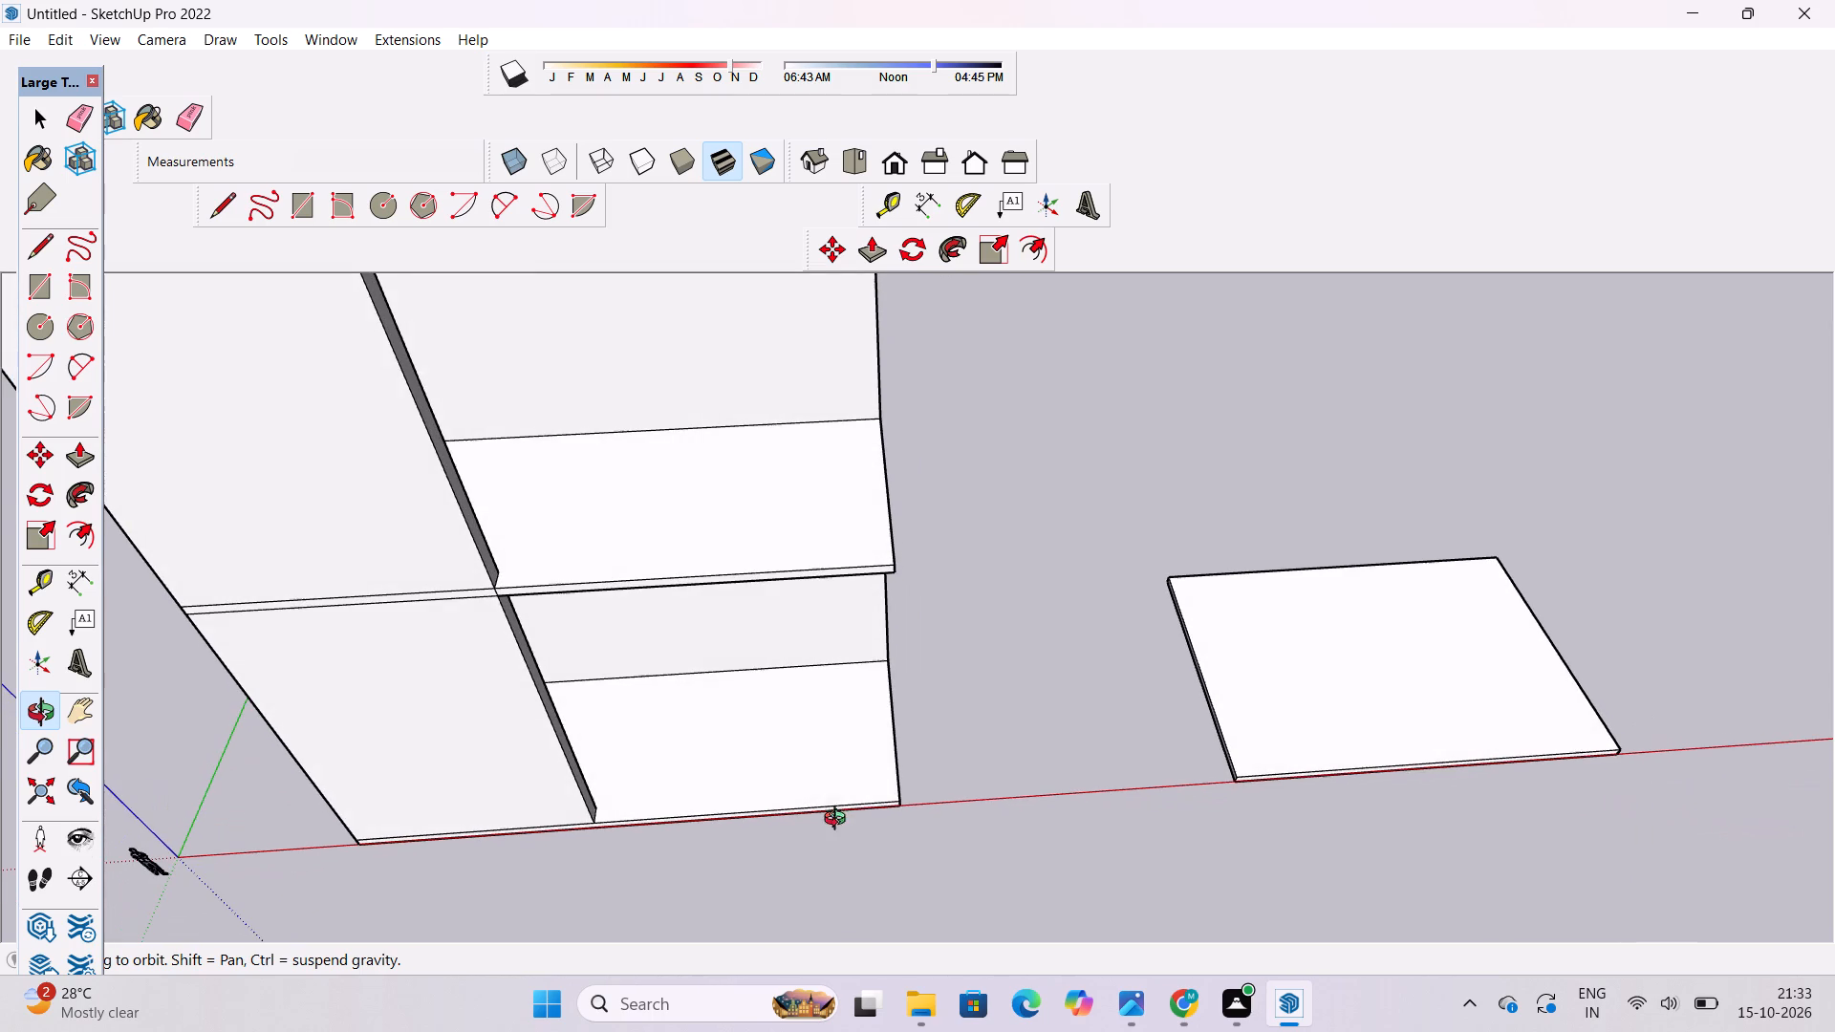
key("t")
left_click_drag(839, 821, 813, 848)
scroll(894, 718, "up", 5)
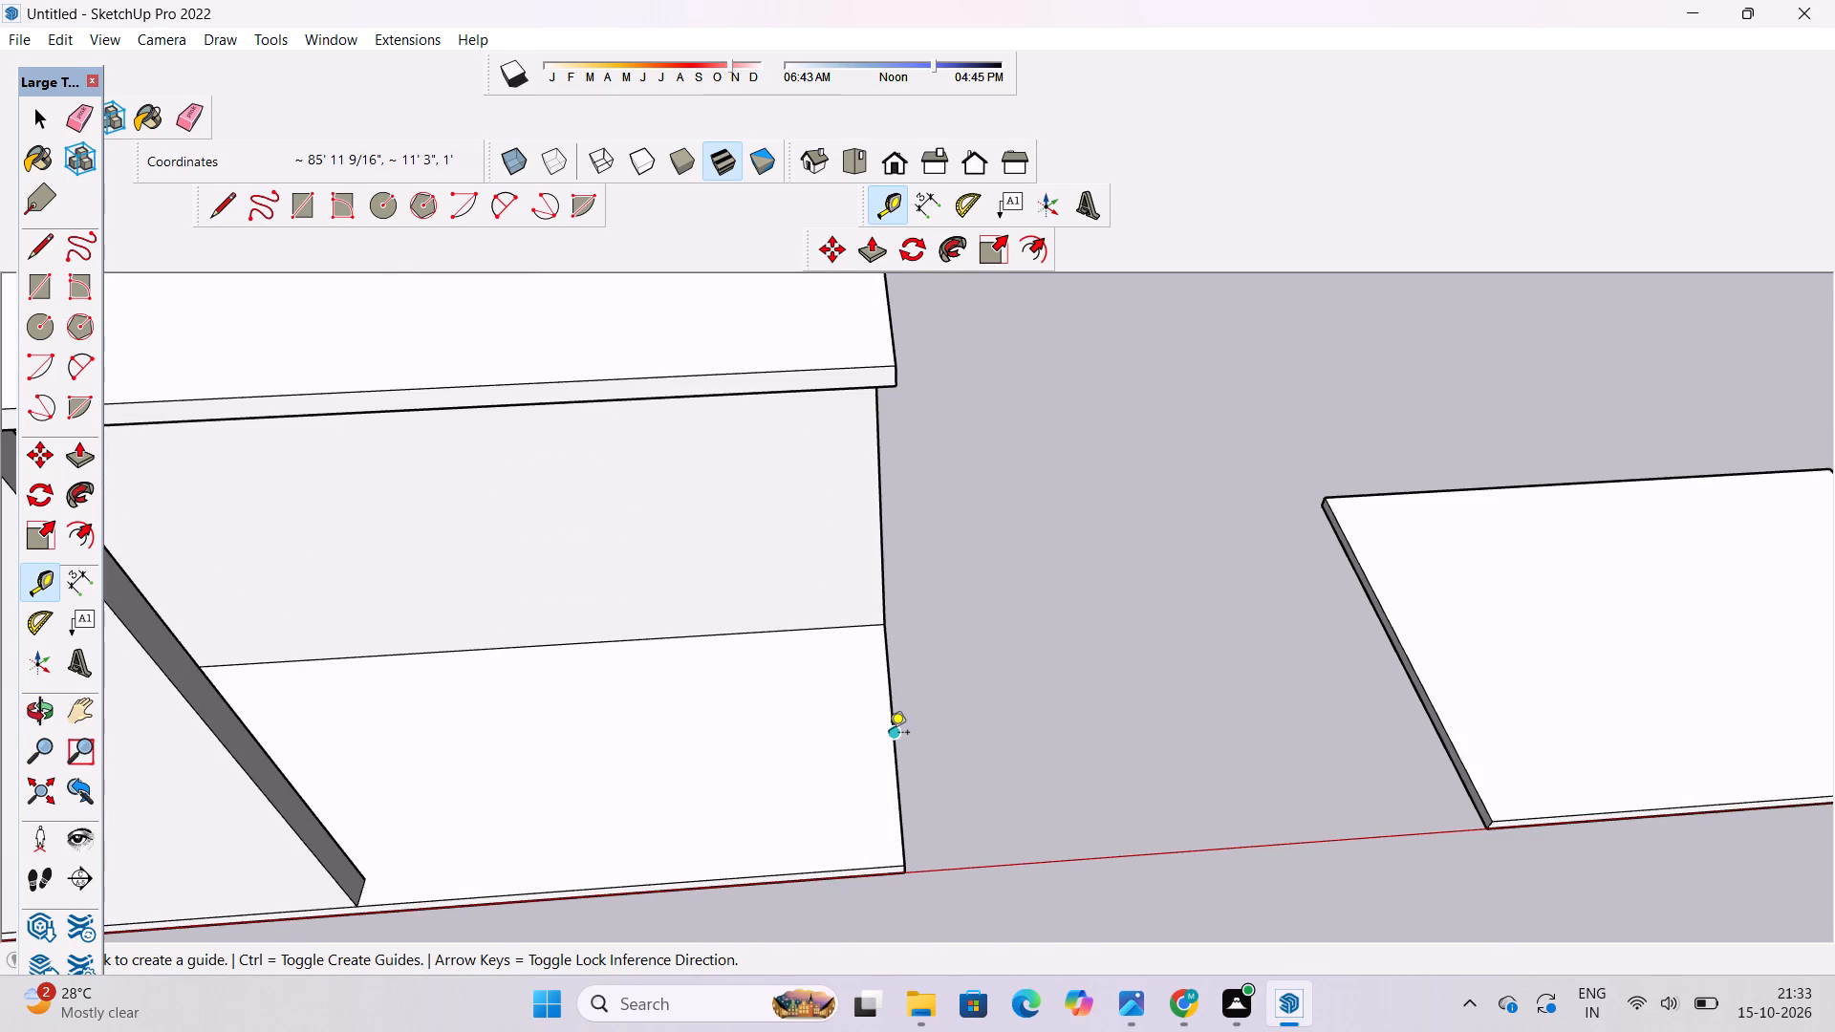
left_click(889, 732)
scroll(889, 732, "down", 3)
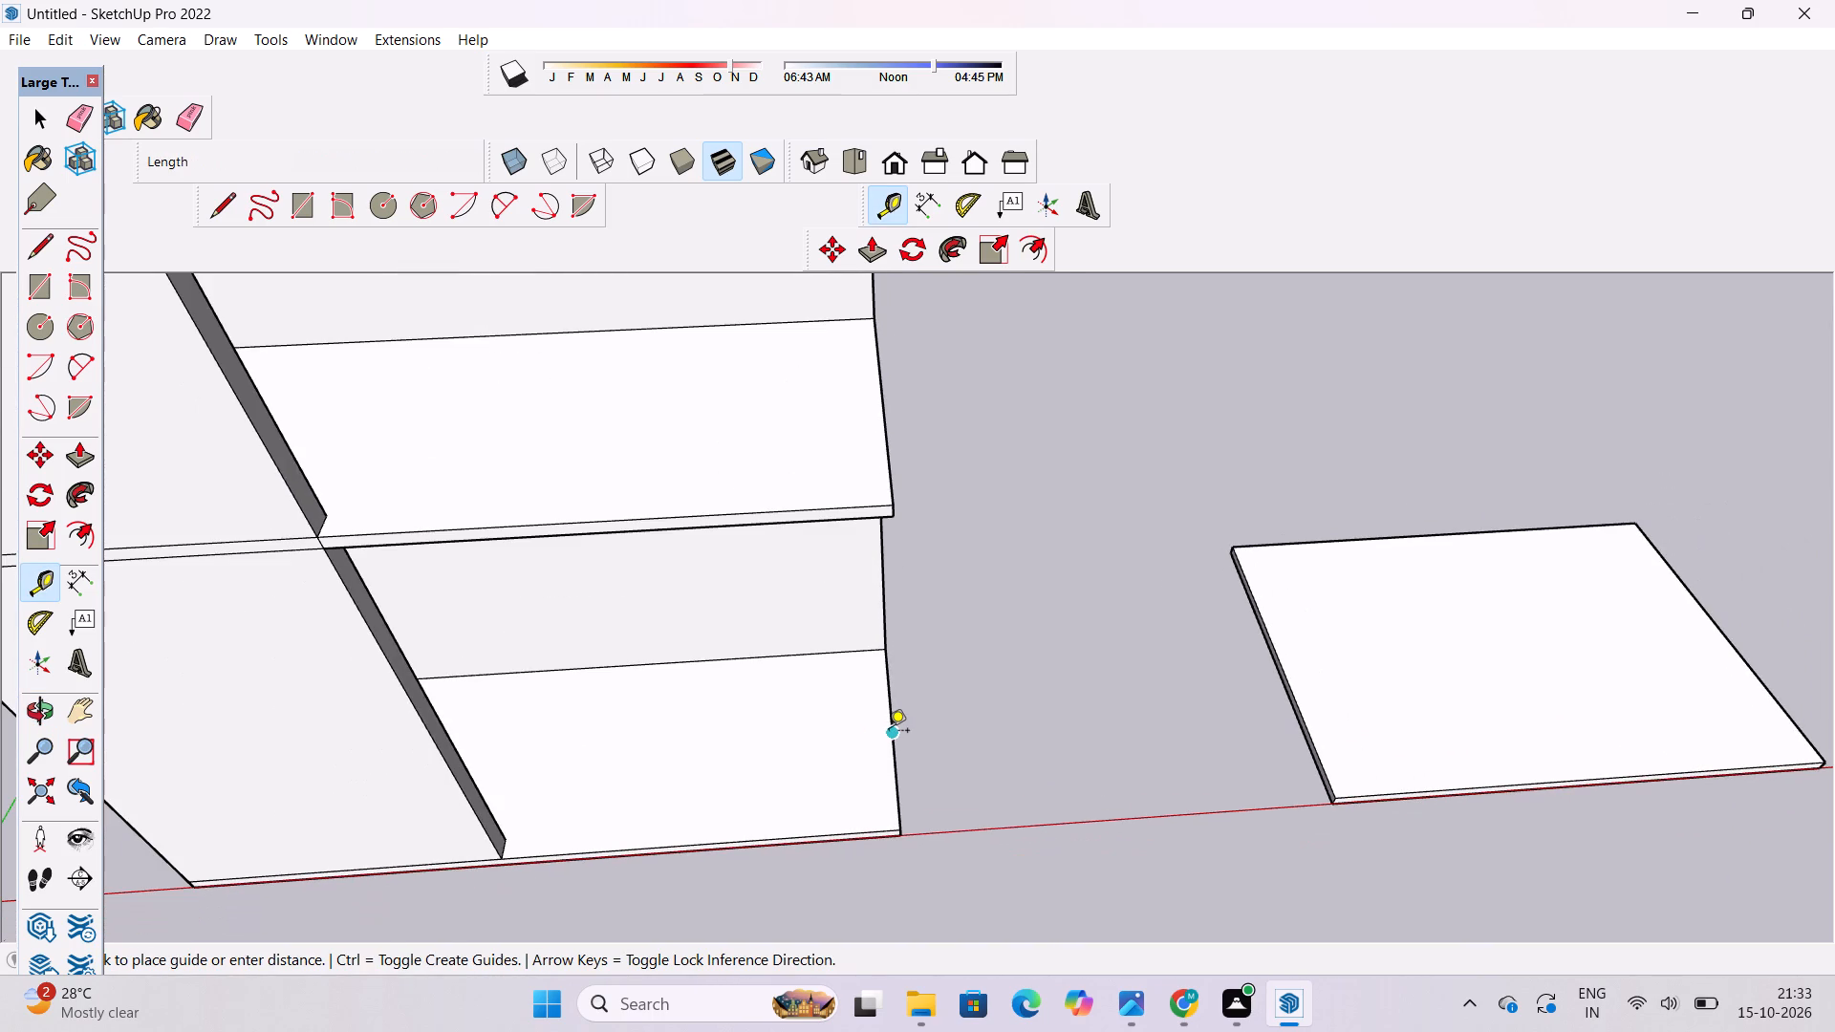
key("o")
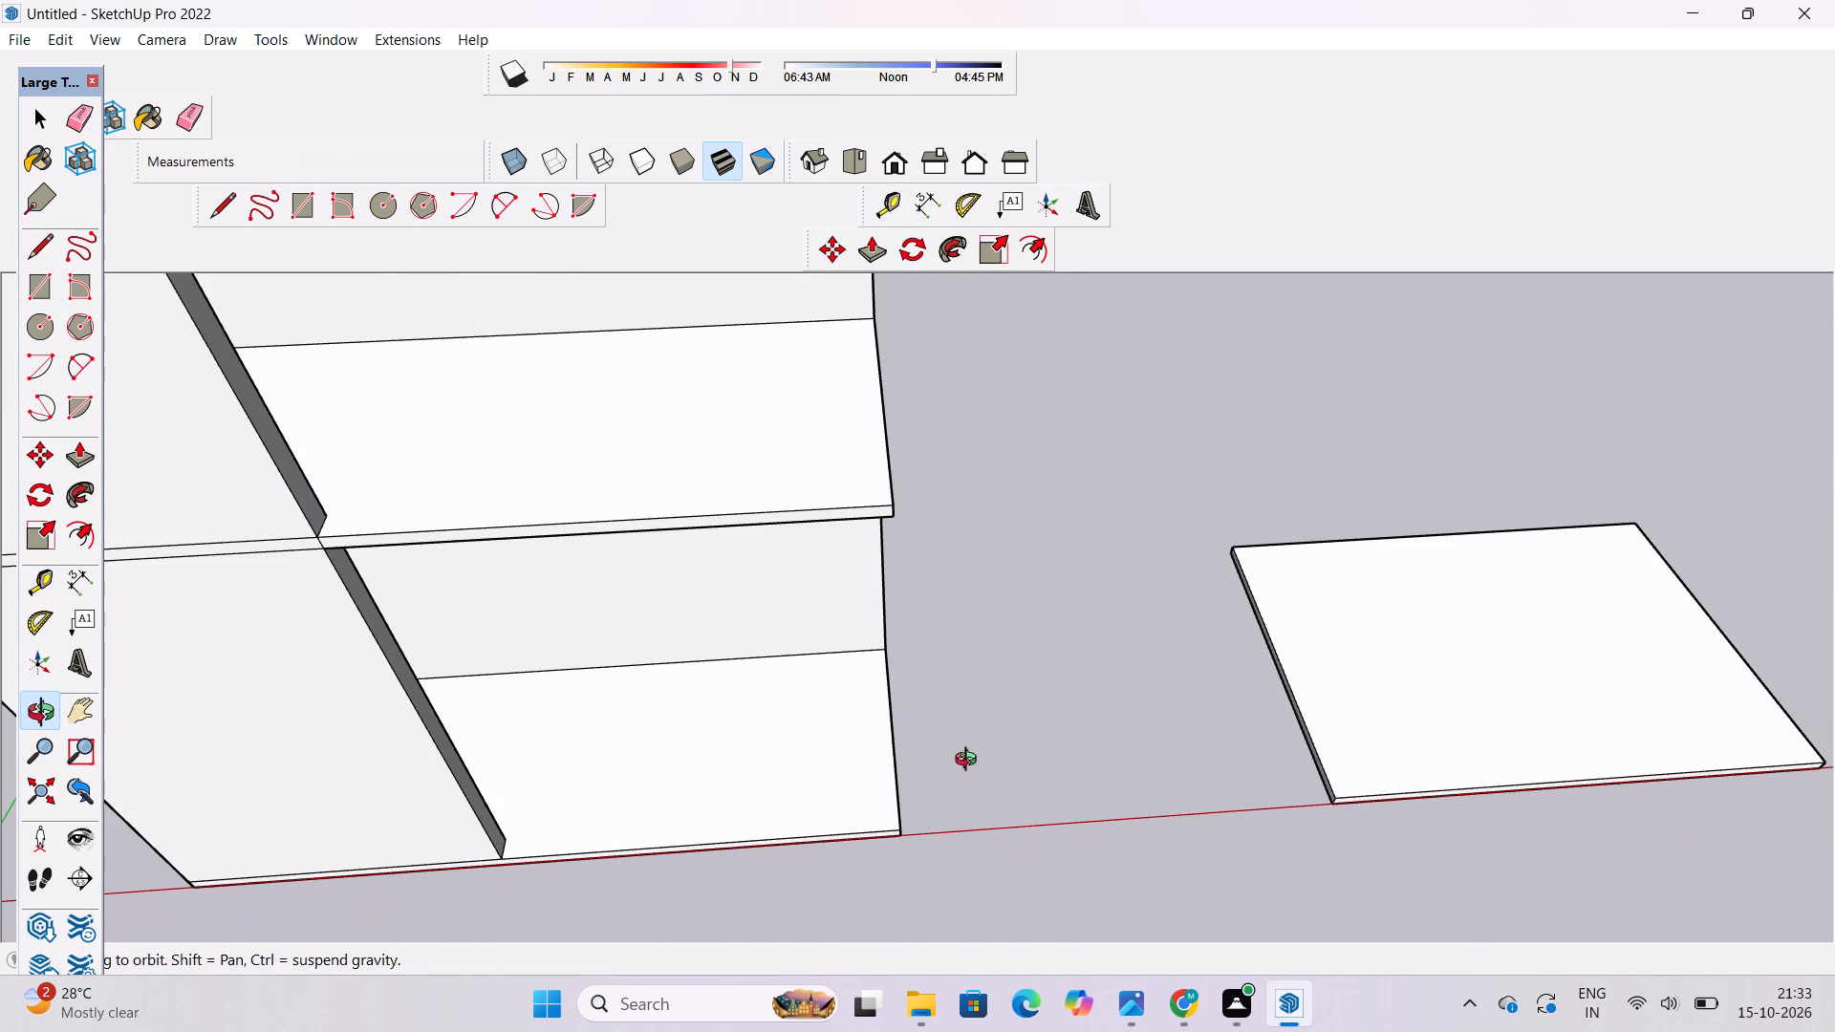
Examine the open front bays, slab edges and overhangs on all three levels from several angles.
left_click_drag(970, 762, 781, 759)
left_click_drag(880, 697, 865, 768, "shift")
left_click_drag(864, 768, 875, 716)
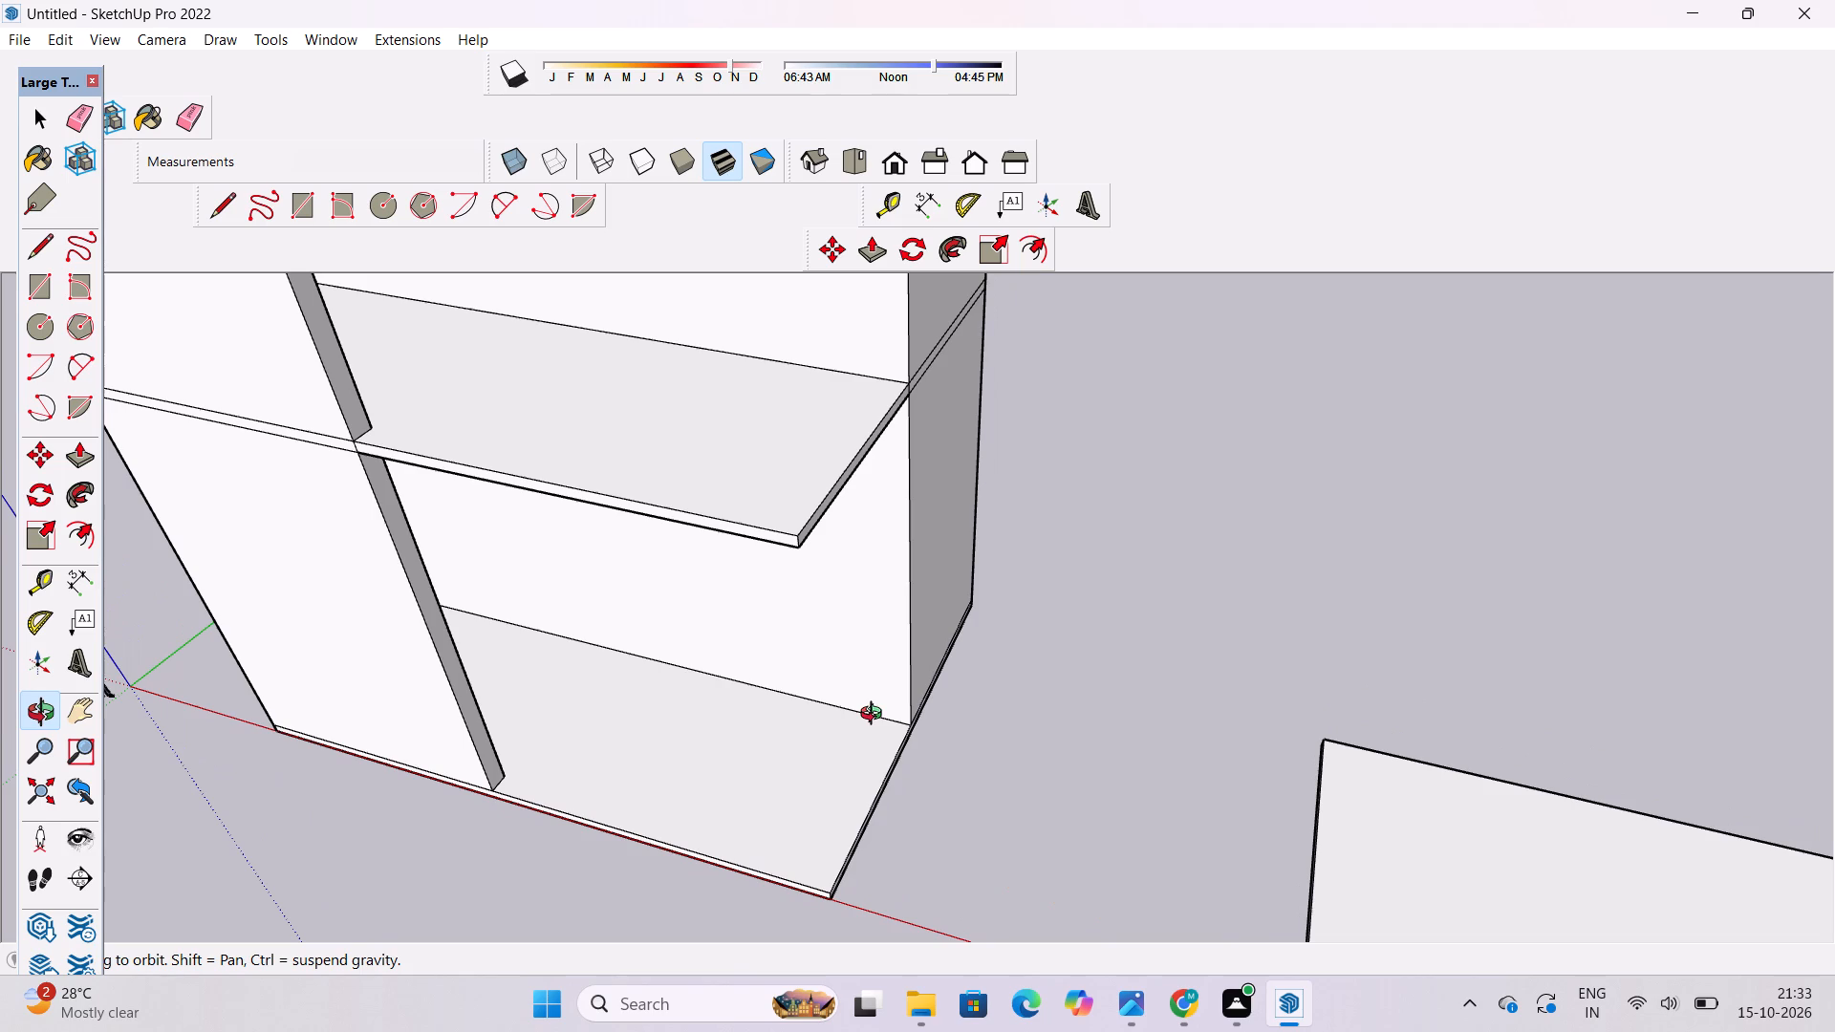
scroll(876, 710, "down", 2)
left_click_drag(860, 739, 982, 666)
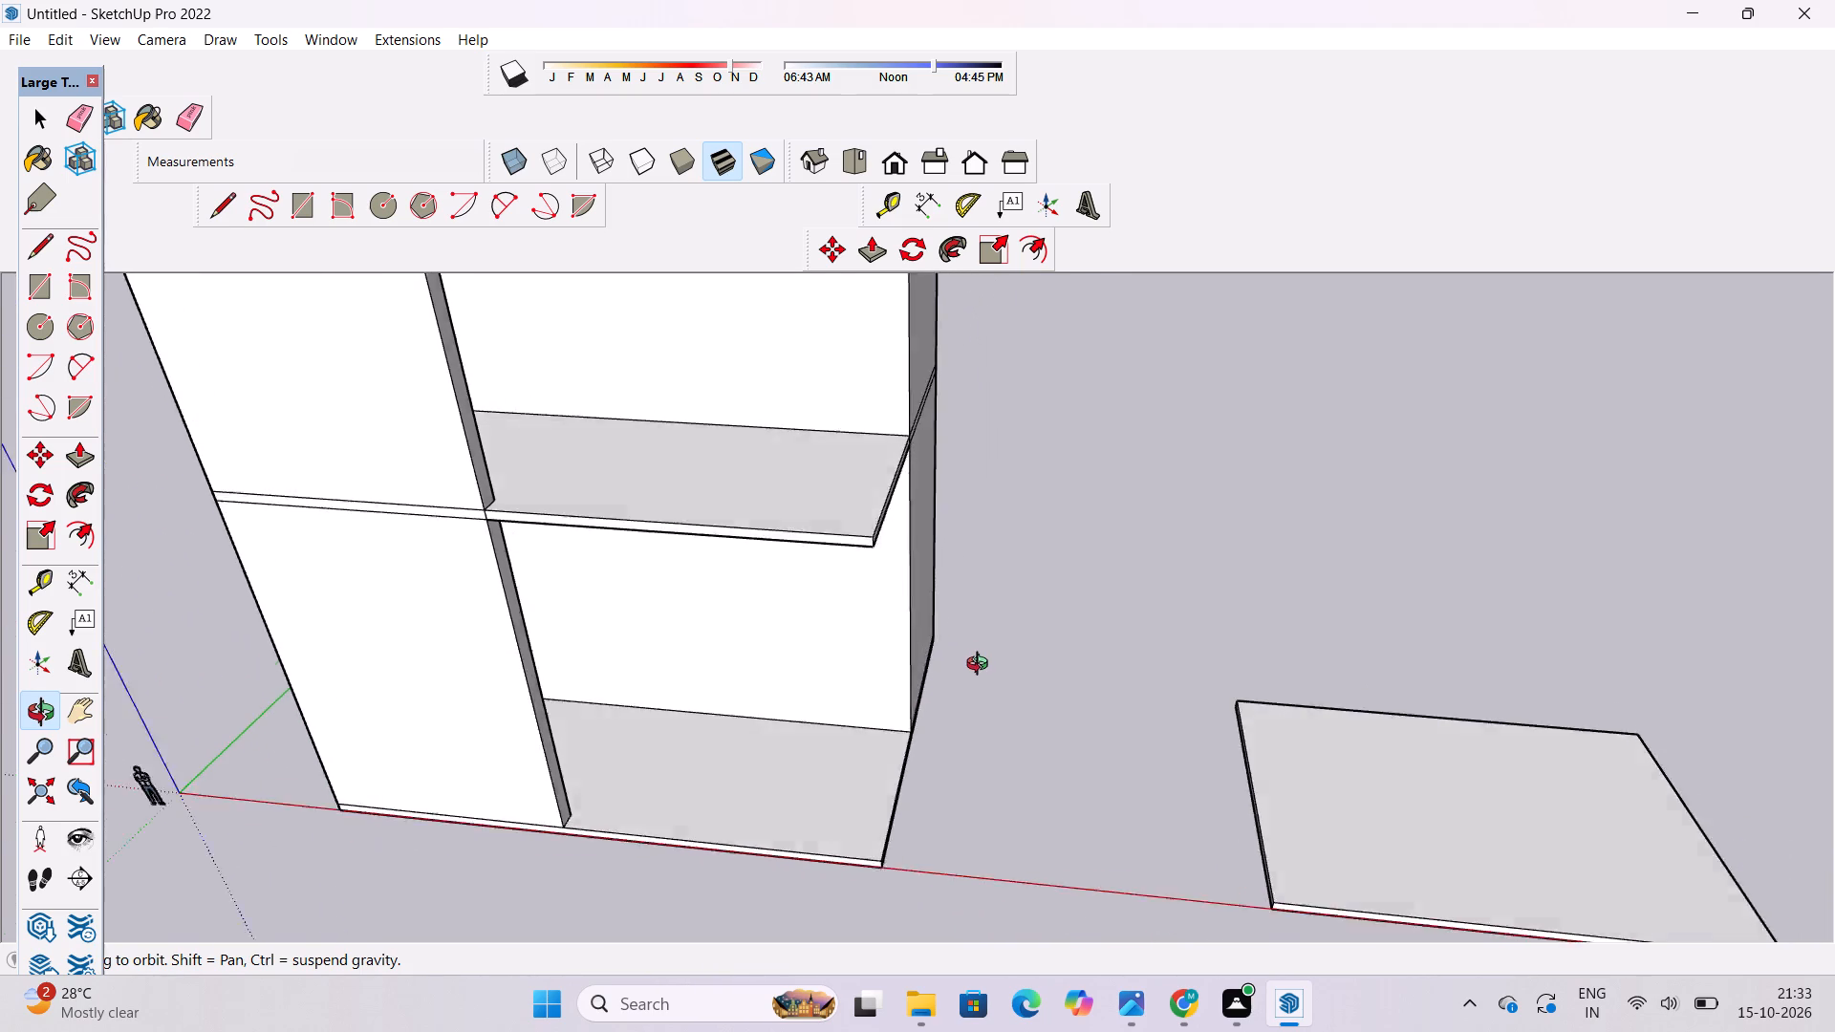
left_click_drag(982, 666, 984, 660)
scroll(984, 658, "down", 3)
left_click_drag(984, 658, 996, 685, "shift")
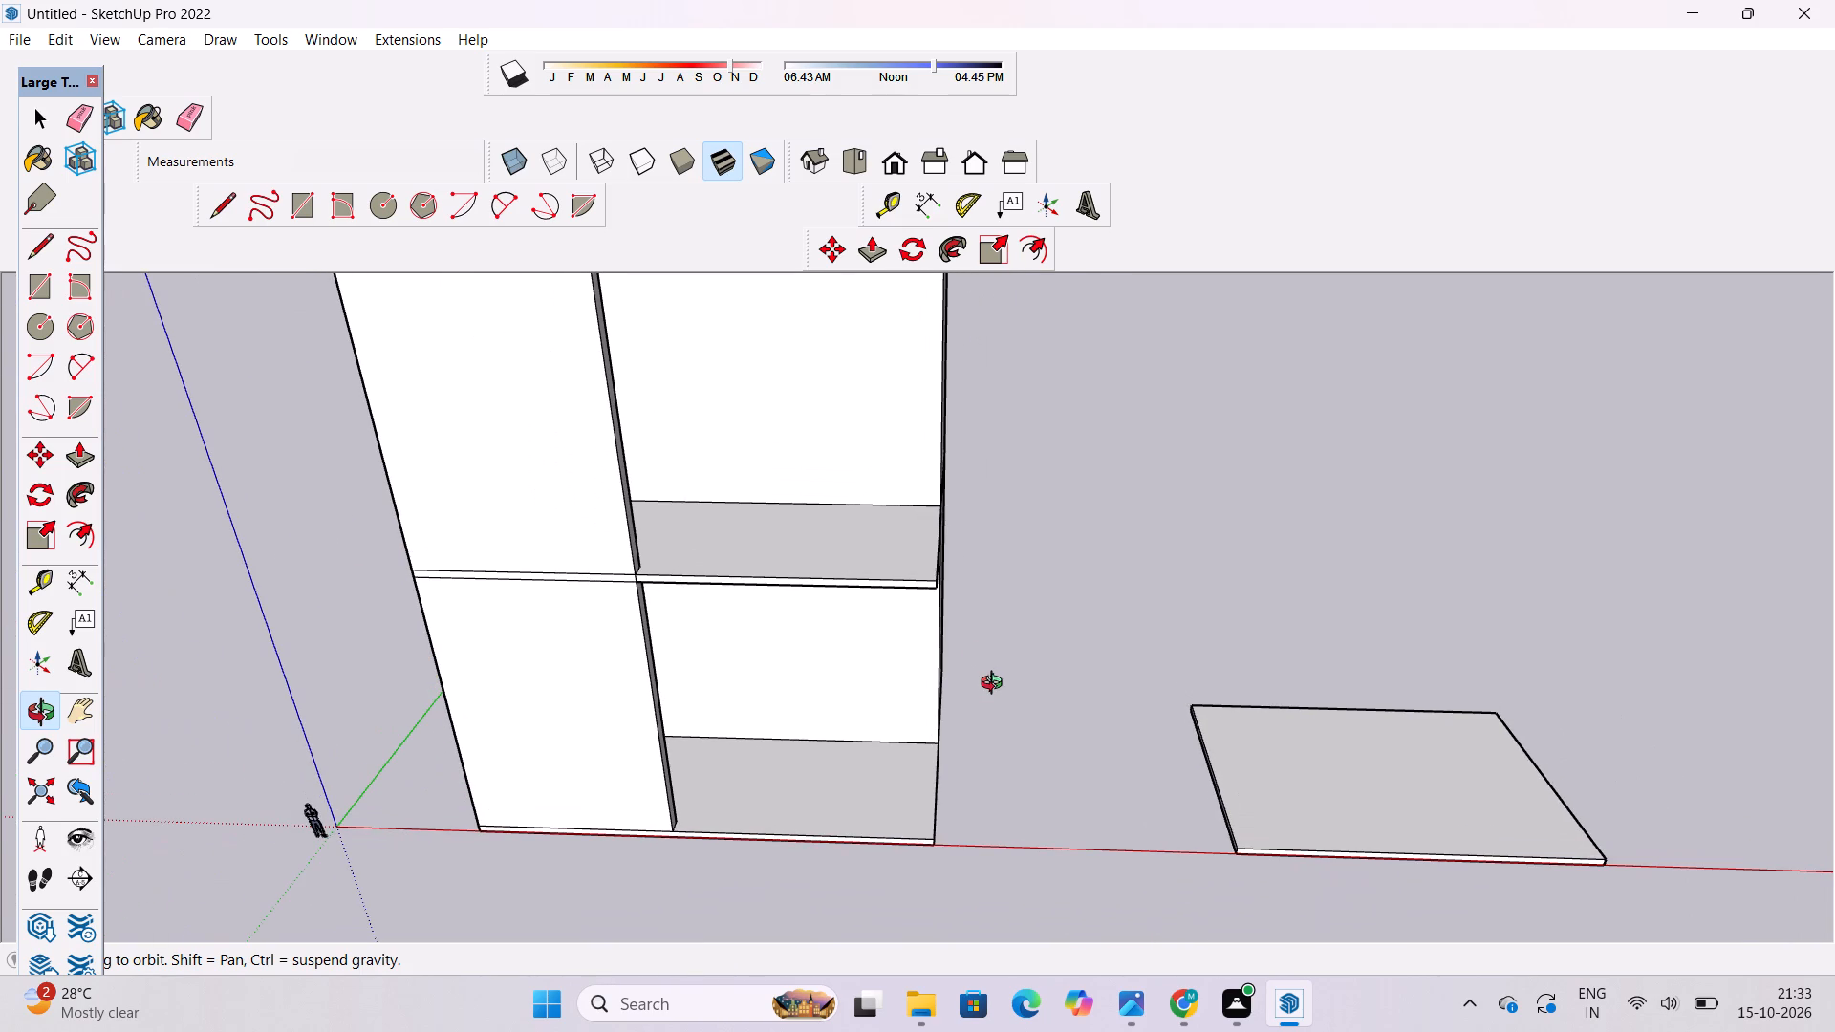
key("o")
left_click_drag(1013, 724, 866, 947)
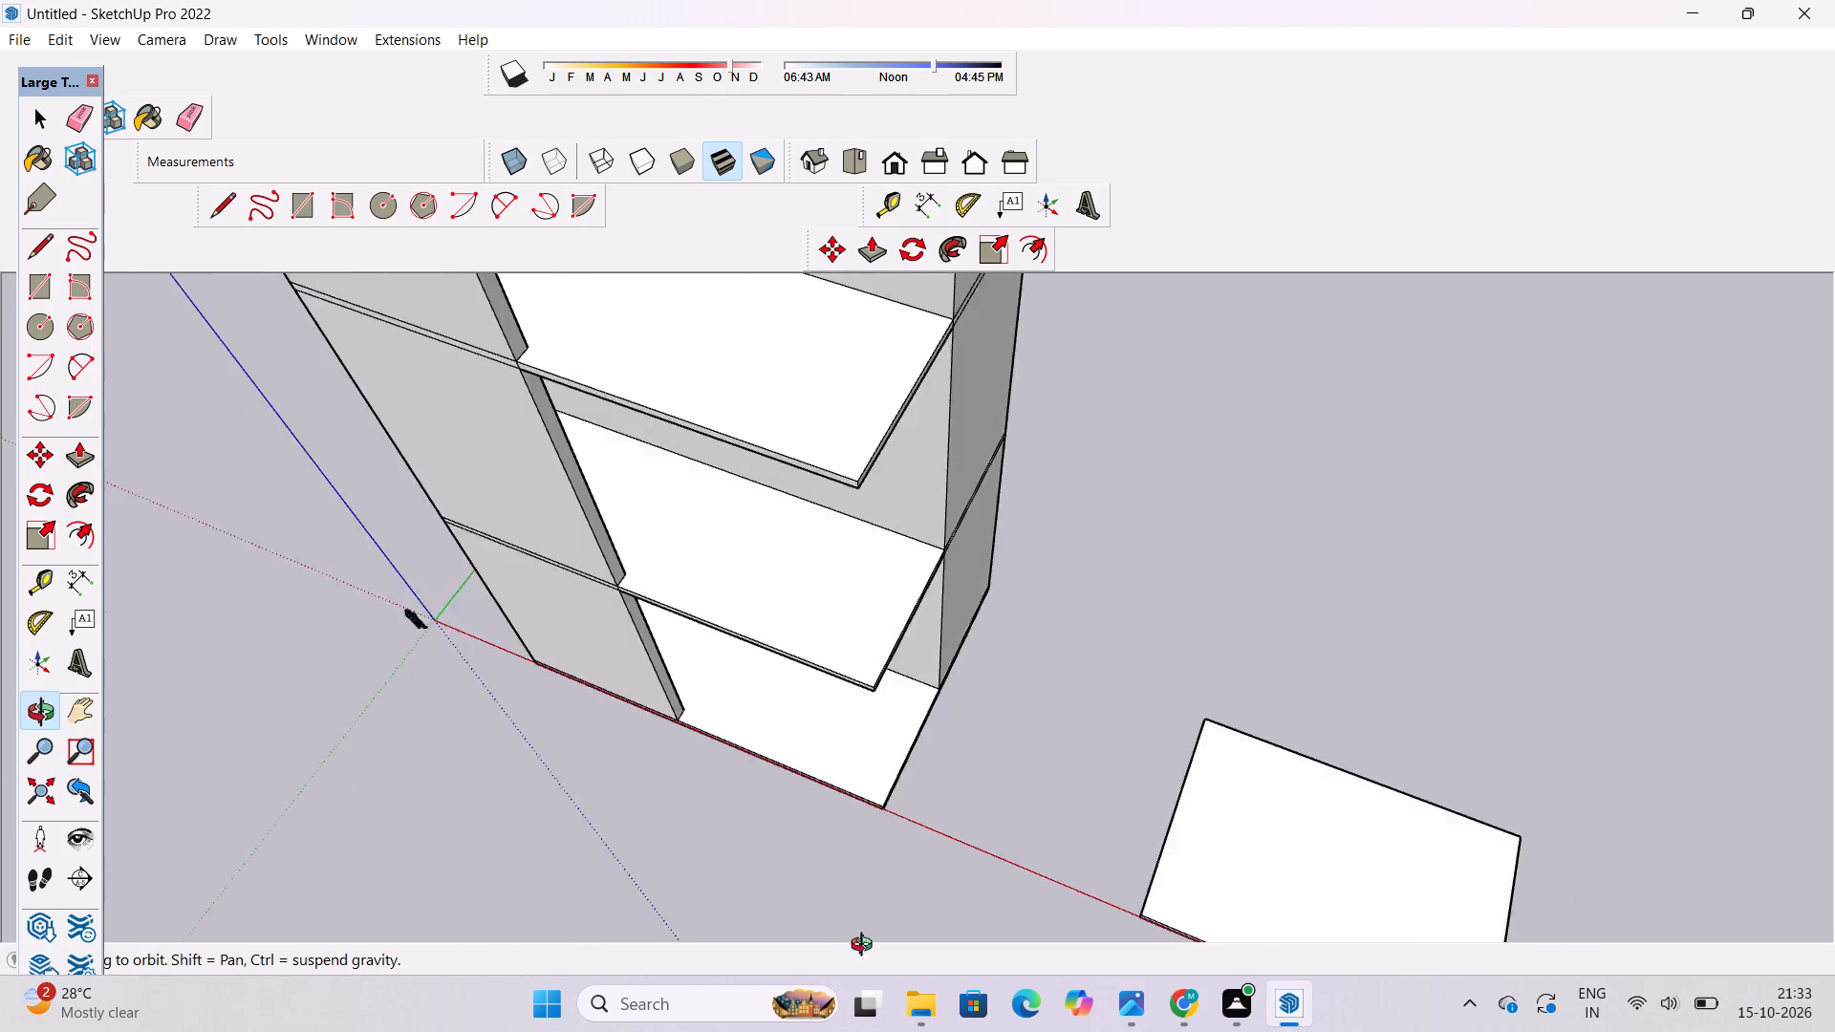
left_click_drag(866, 947, 1034, 865)
scroll(903, 806, "up", 3)
left_click_drag(973, 789, 810, 804, "shift")
left_click_drag(813, 797, 600, 673)
left_click_drag(593, 654, 593, 678, "shift")
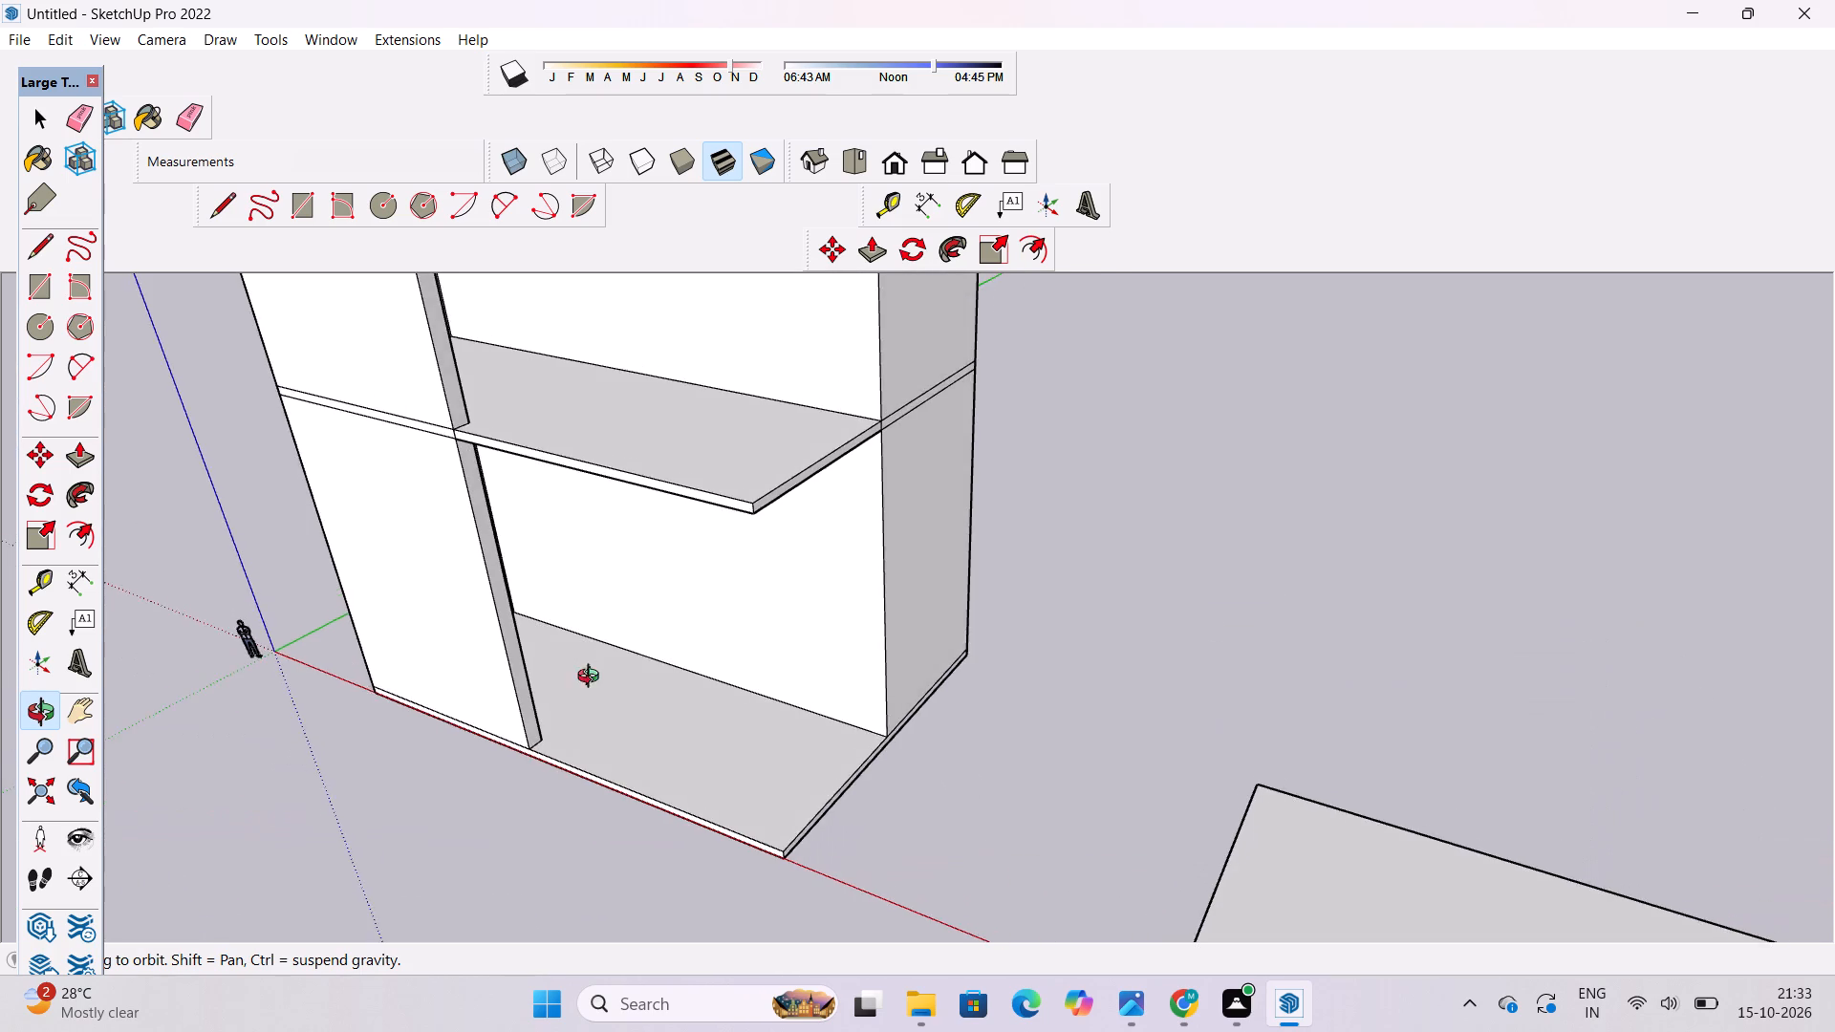
left_click_drag(593, 679, 723, 646)
scroll(723, 646, "down", 3)
left_click_drag(724, 646, 691, 751, "shift")
left_click_drag(690, 752, 702, 711)
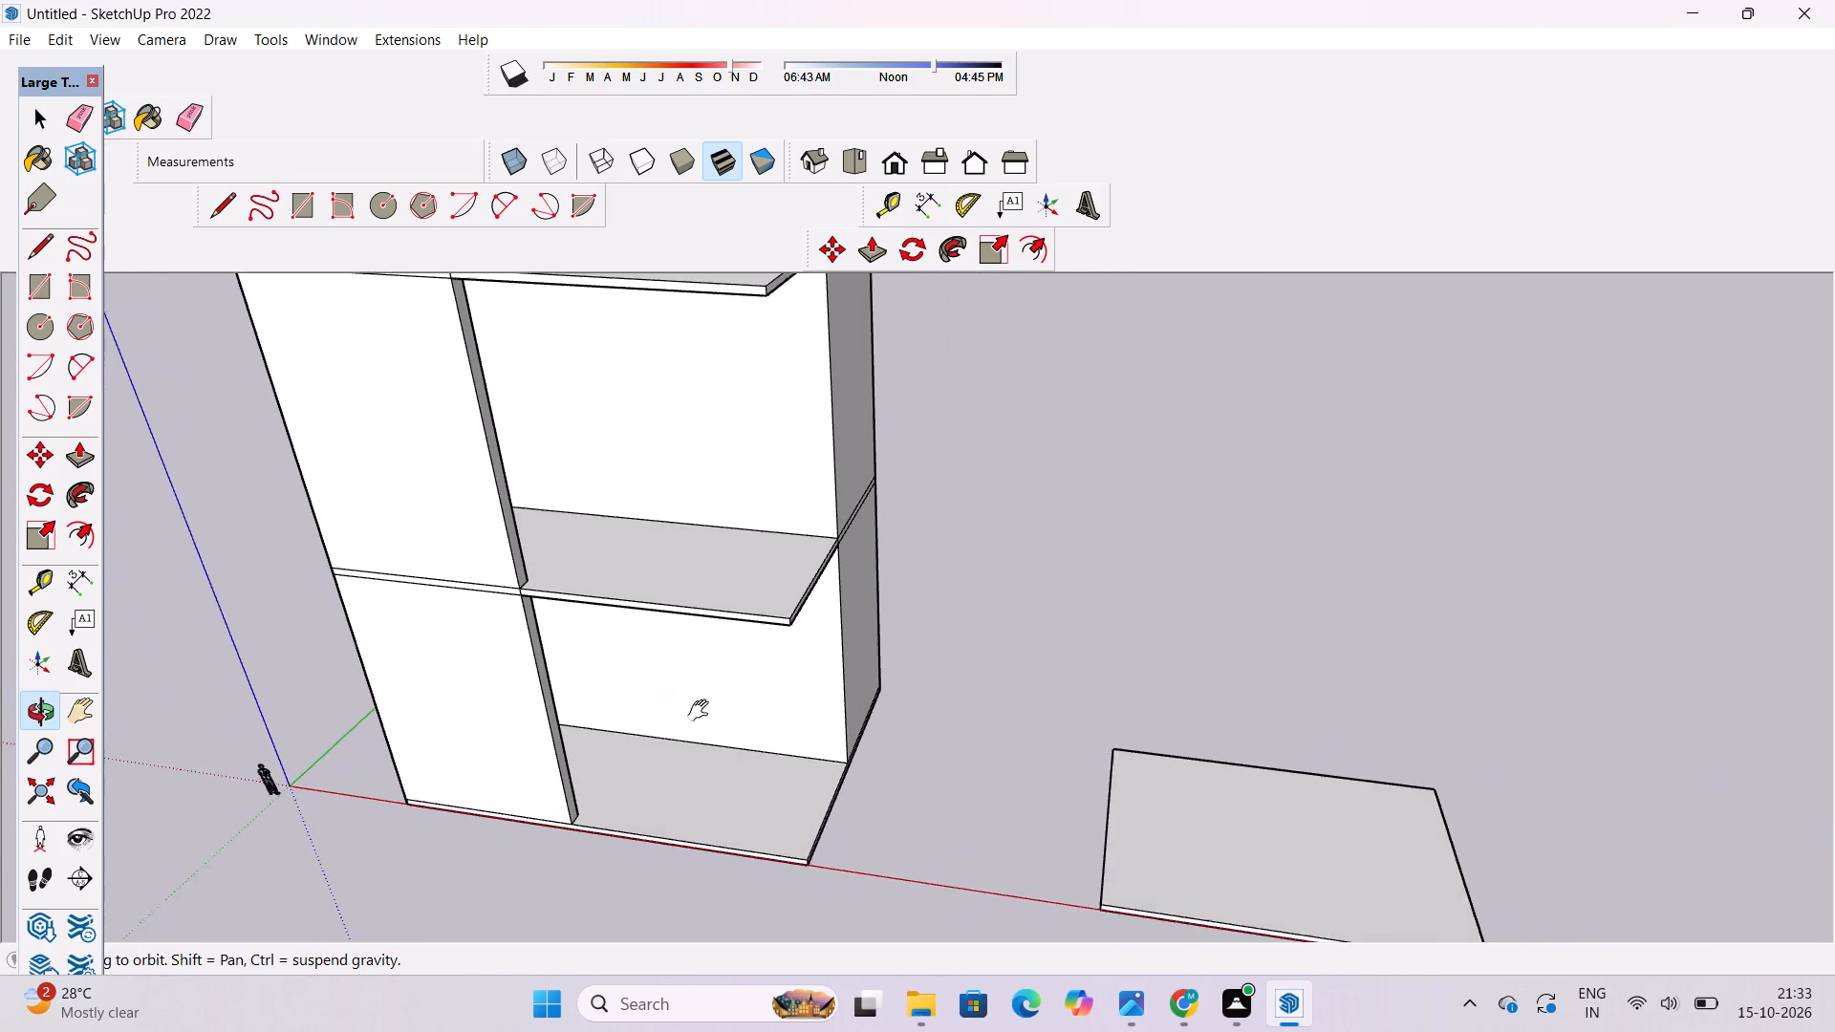
left_click_drag(702, 711, 703, 705)
scroll(703, 705, "down", 3)
left_click_drag(702, 706, 733, 800, "shift")
left_click_drag(587, 841, 635, 705)
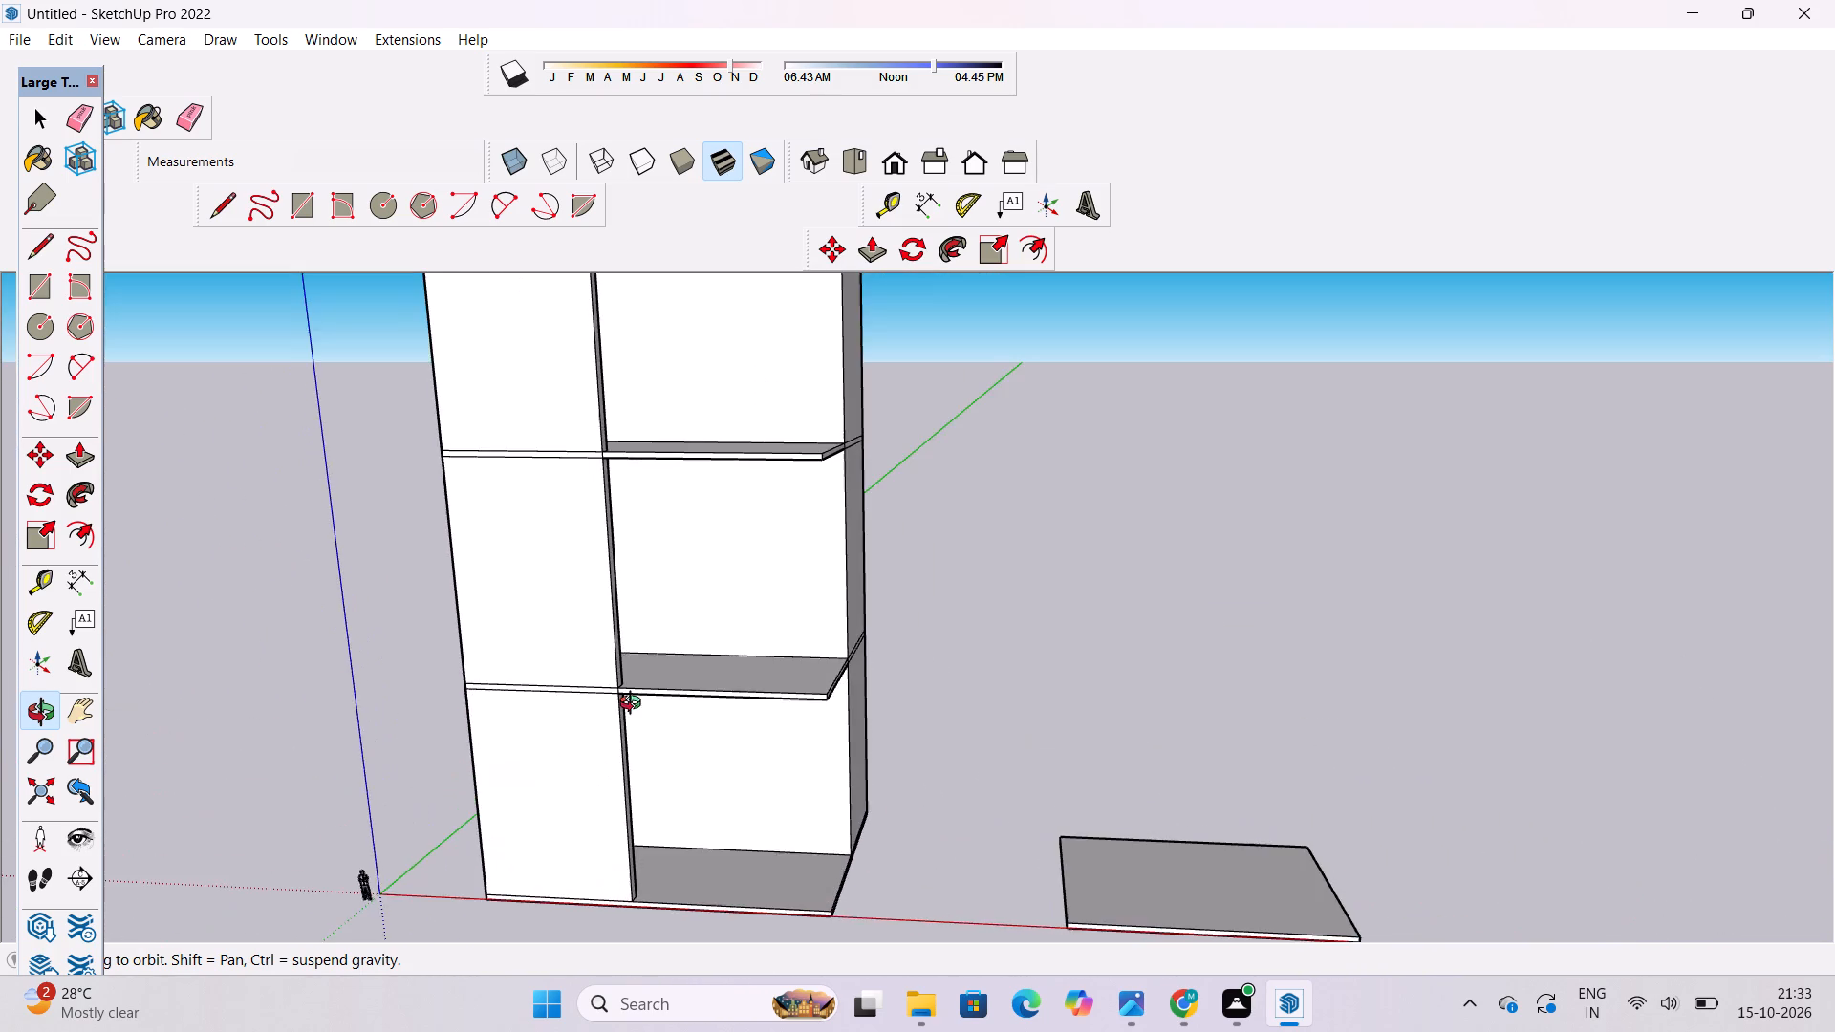
left_click_drag(635, 705, 652, 760)
scroll(648, 761, "up", 6)
scroll(639, 737, "down", 1)
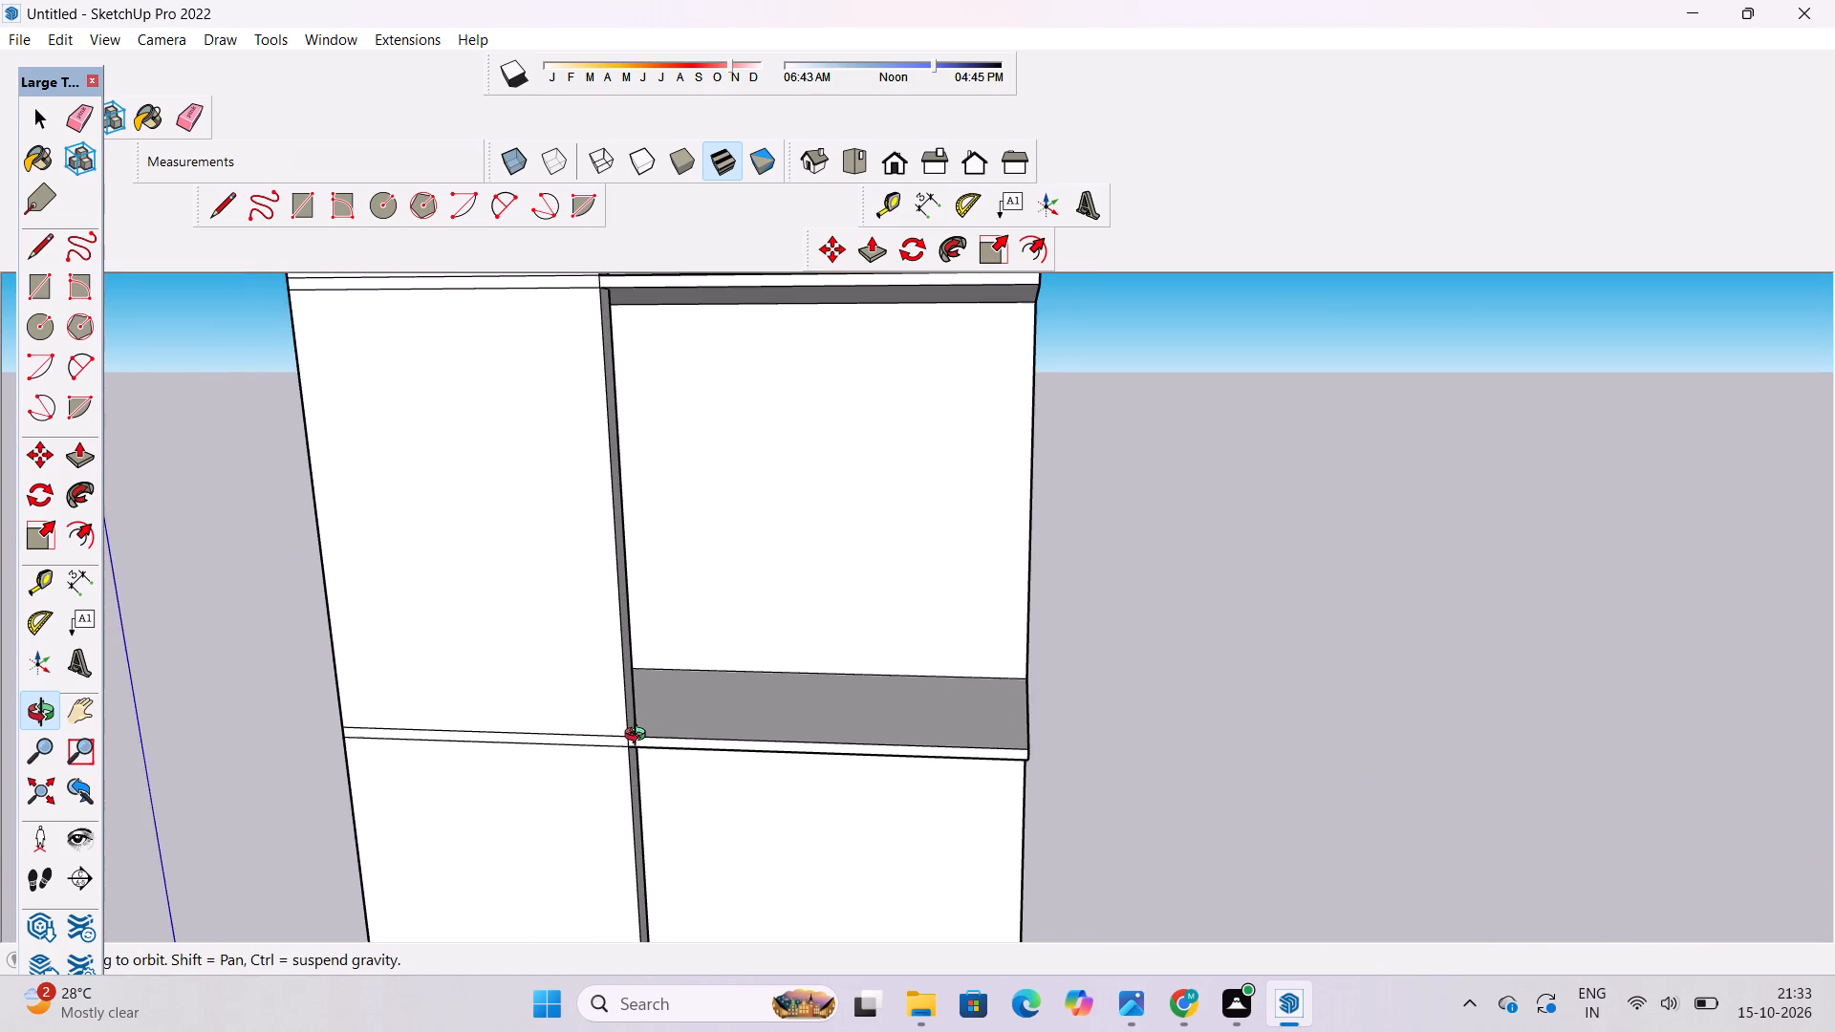
scroll(639, 737, "down", 3)
left_click_drag(642, 714, 647, 748, "shift")
left_click_drag(647, 749, 673, 805)
scroll(682, 766, "down", 6)
left_click_drag(719, 710, 681, 785, "shift")
scroll(658, 775, "down", 2)
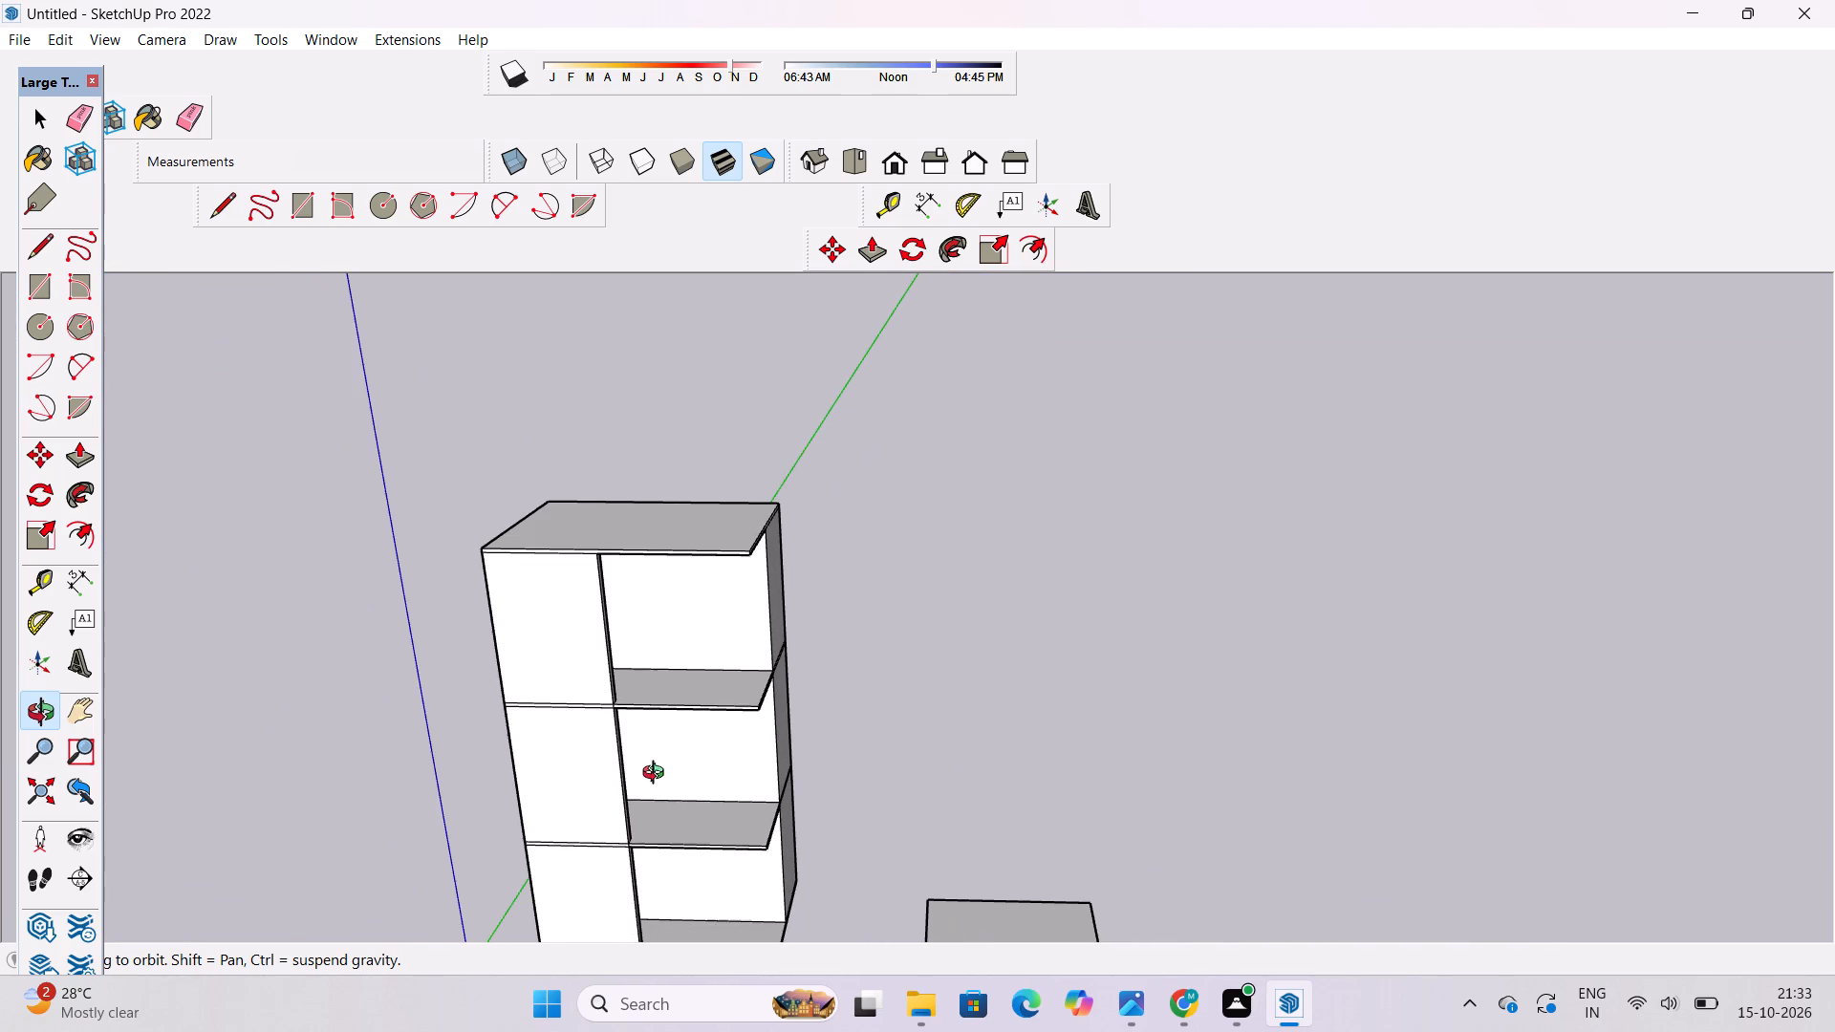
double_click(652, 789, "shift")
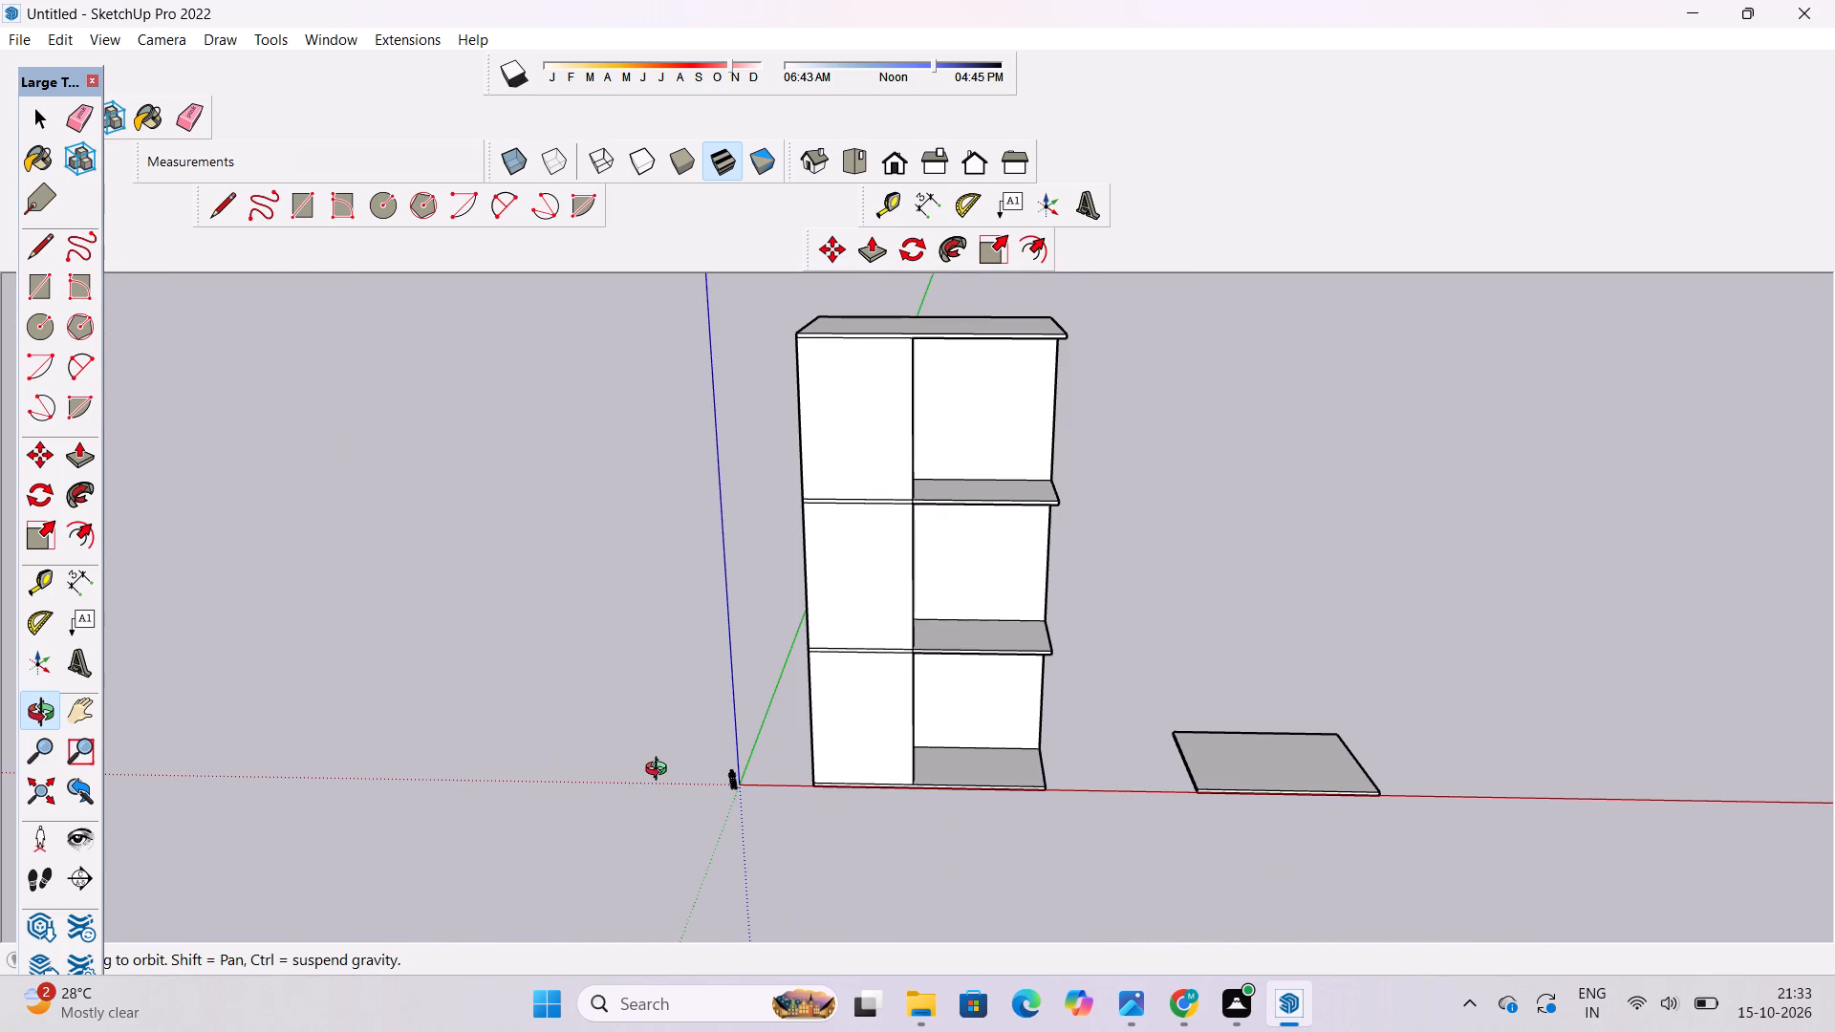
scroll(660, 771, "down", 4)
left_click_drag(767, 743, 766, 742)
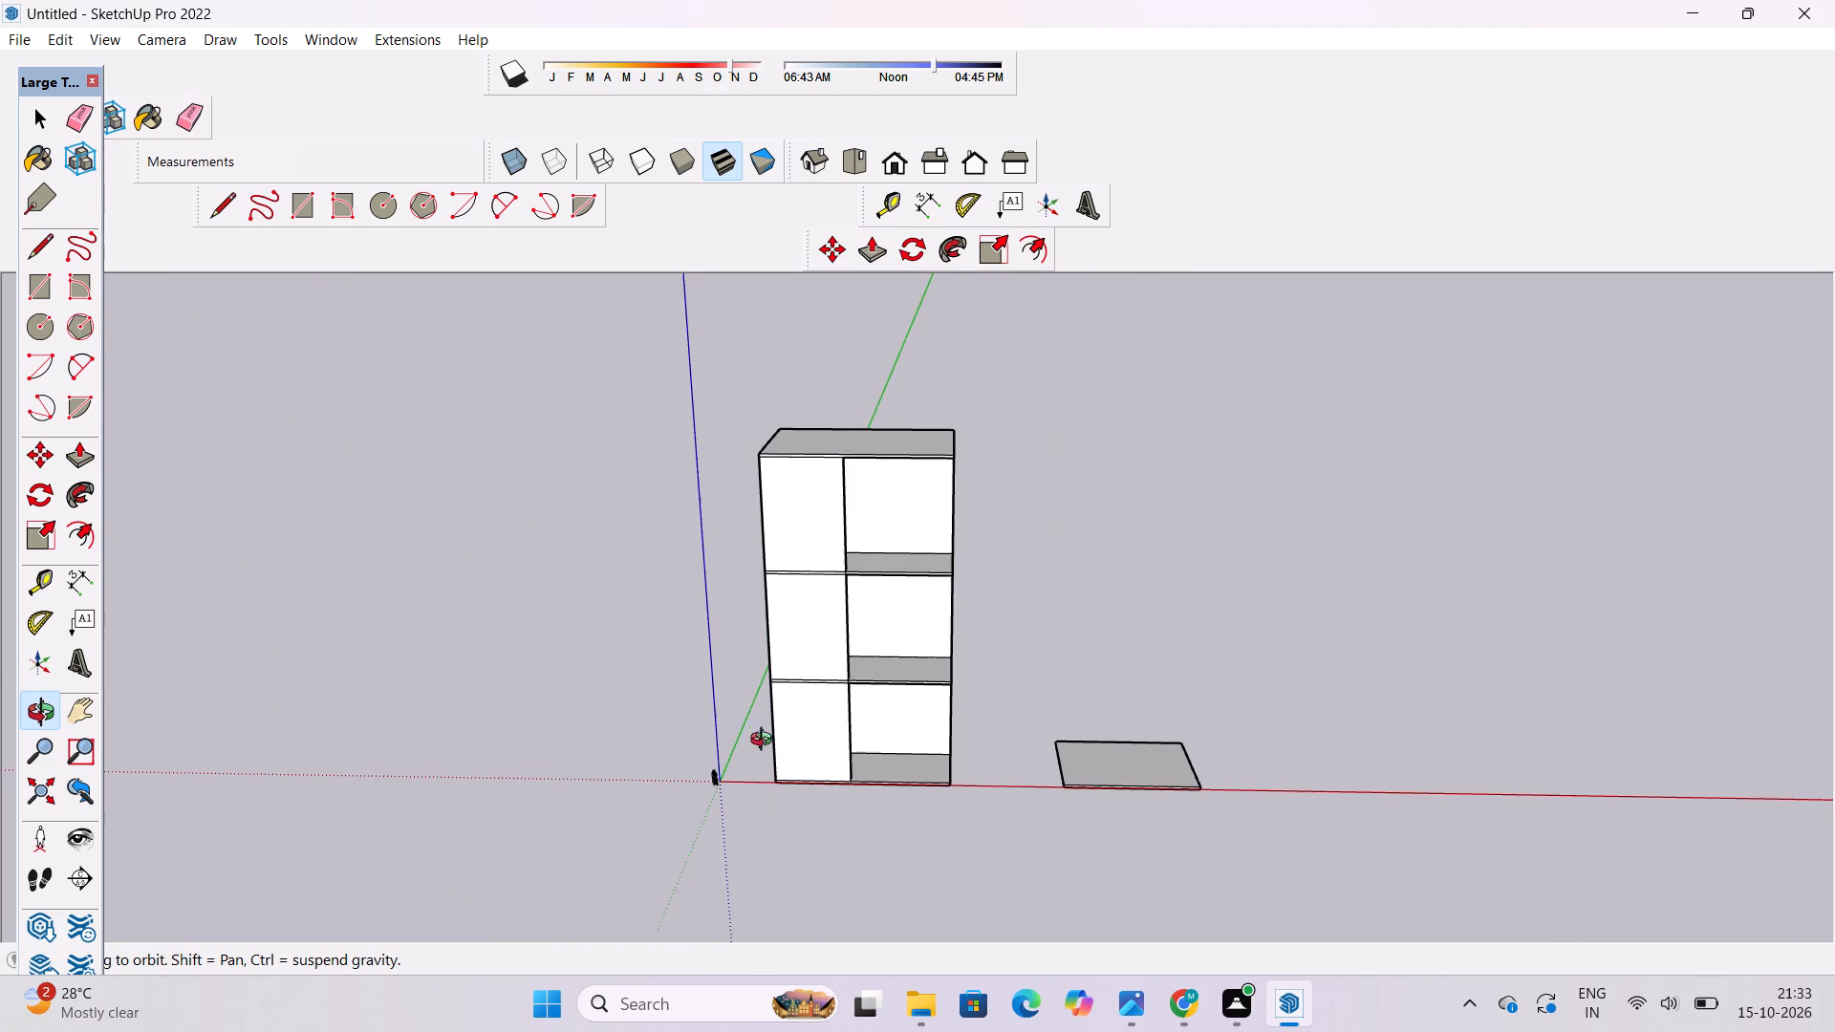
left_click_drag(766, 742, 957, 955)
scroll(964, 719, "up", 4)
left_click_drag(964, 719, 928, 742, "shift")
left_click_drag(928, 742, 872, 774)
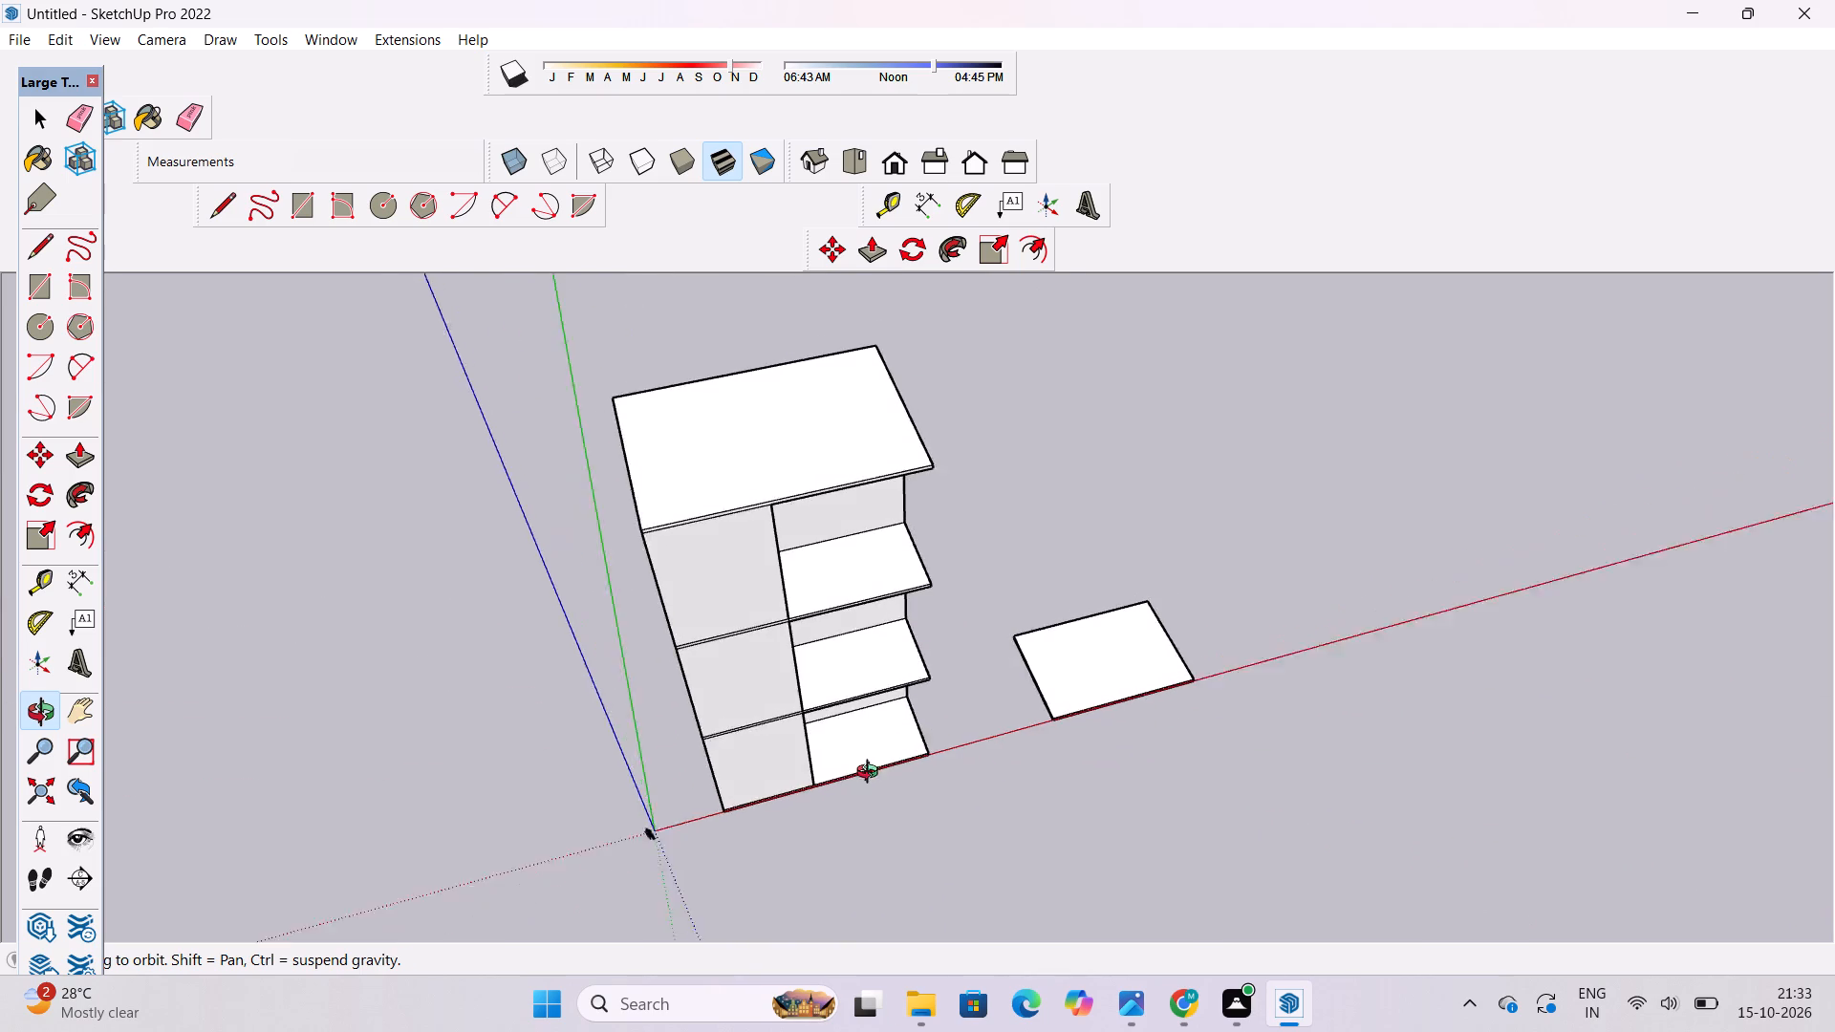
left_click_drag(872, 774, 826, 828)
left_click_drag(914, 780, 723, 871, "shift")
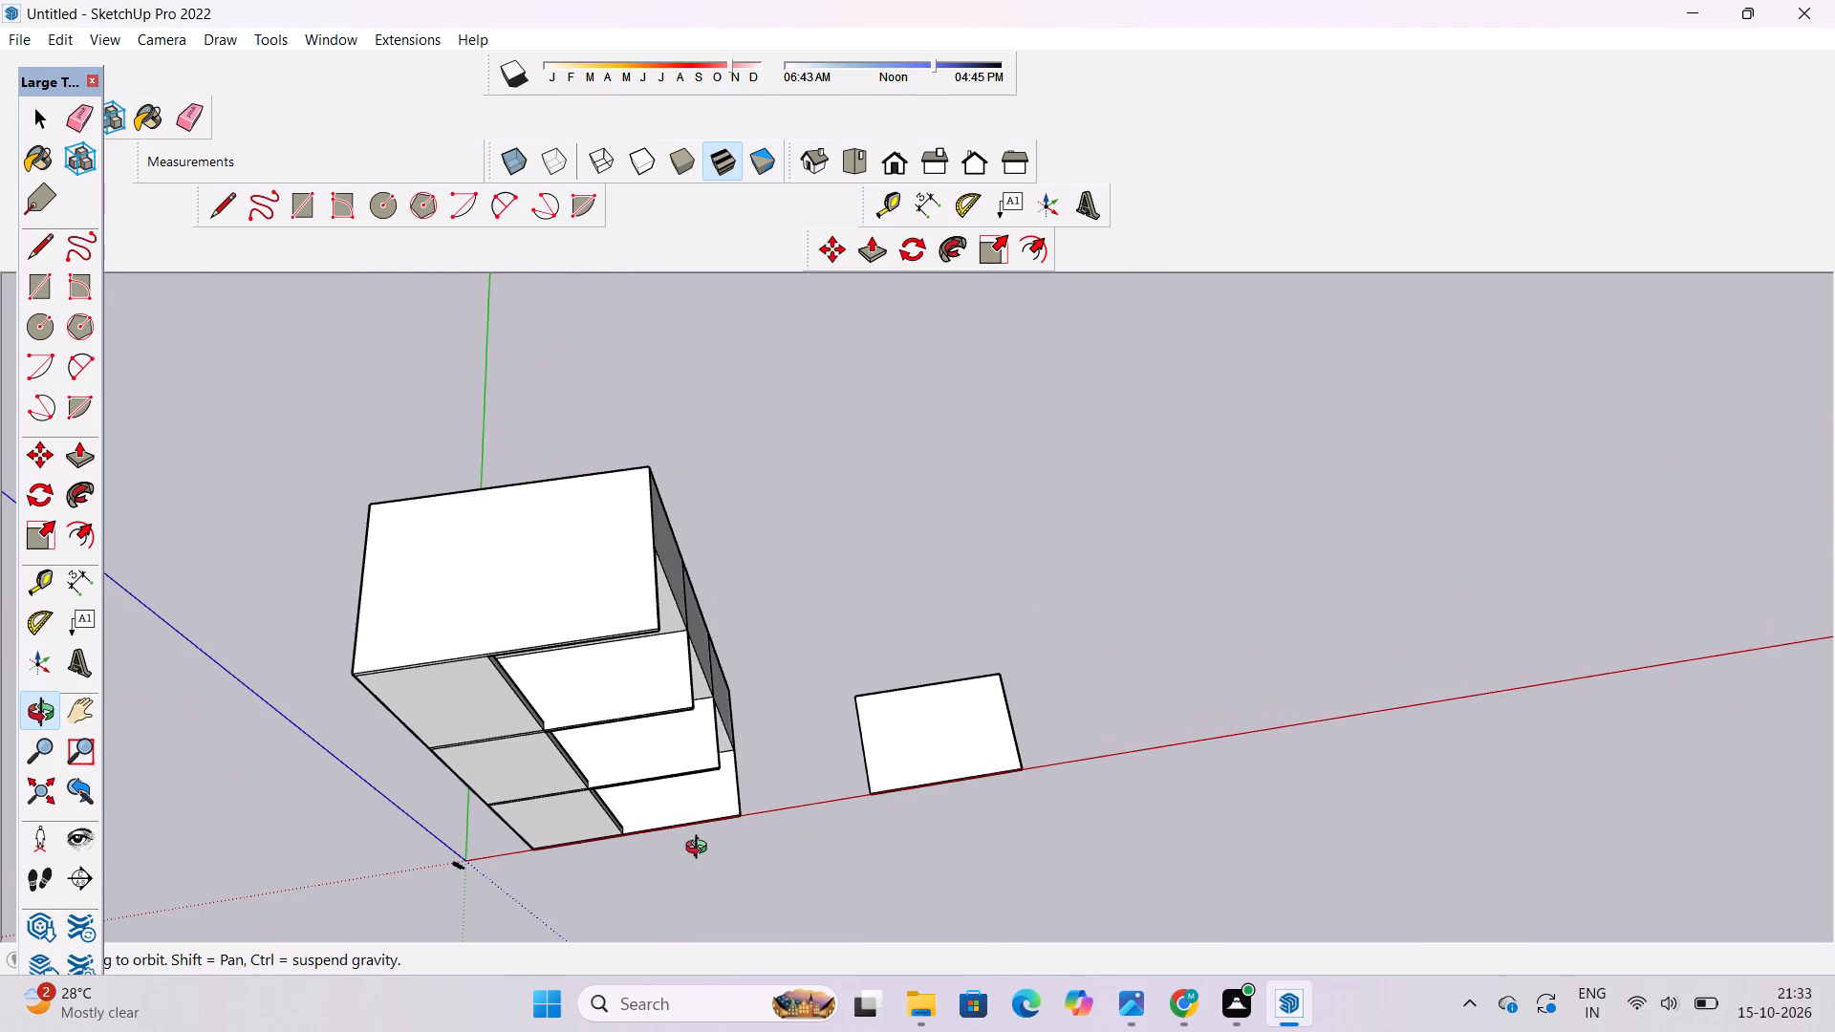
left_click_drag(713, 892, 678, 795)
left_click_drag(678, 793, 745, 854, "shift")
left_click_drag(744, 860, 732, 810)
scroll(744, 804, "up", 1)
left_click_drag(744, 804, 759, 773, "shift")
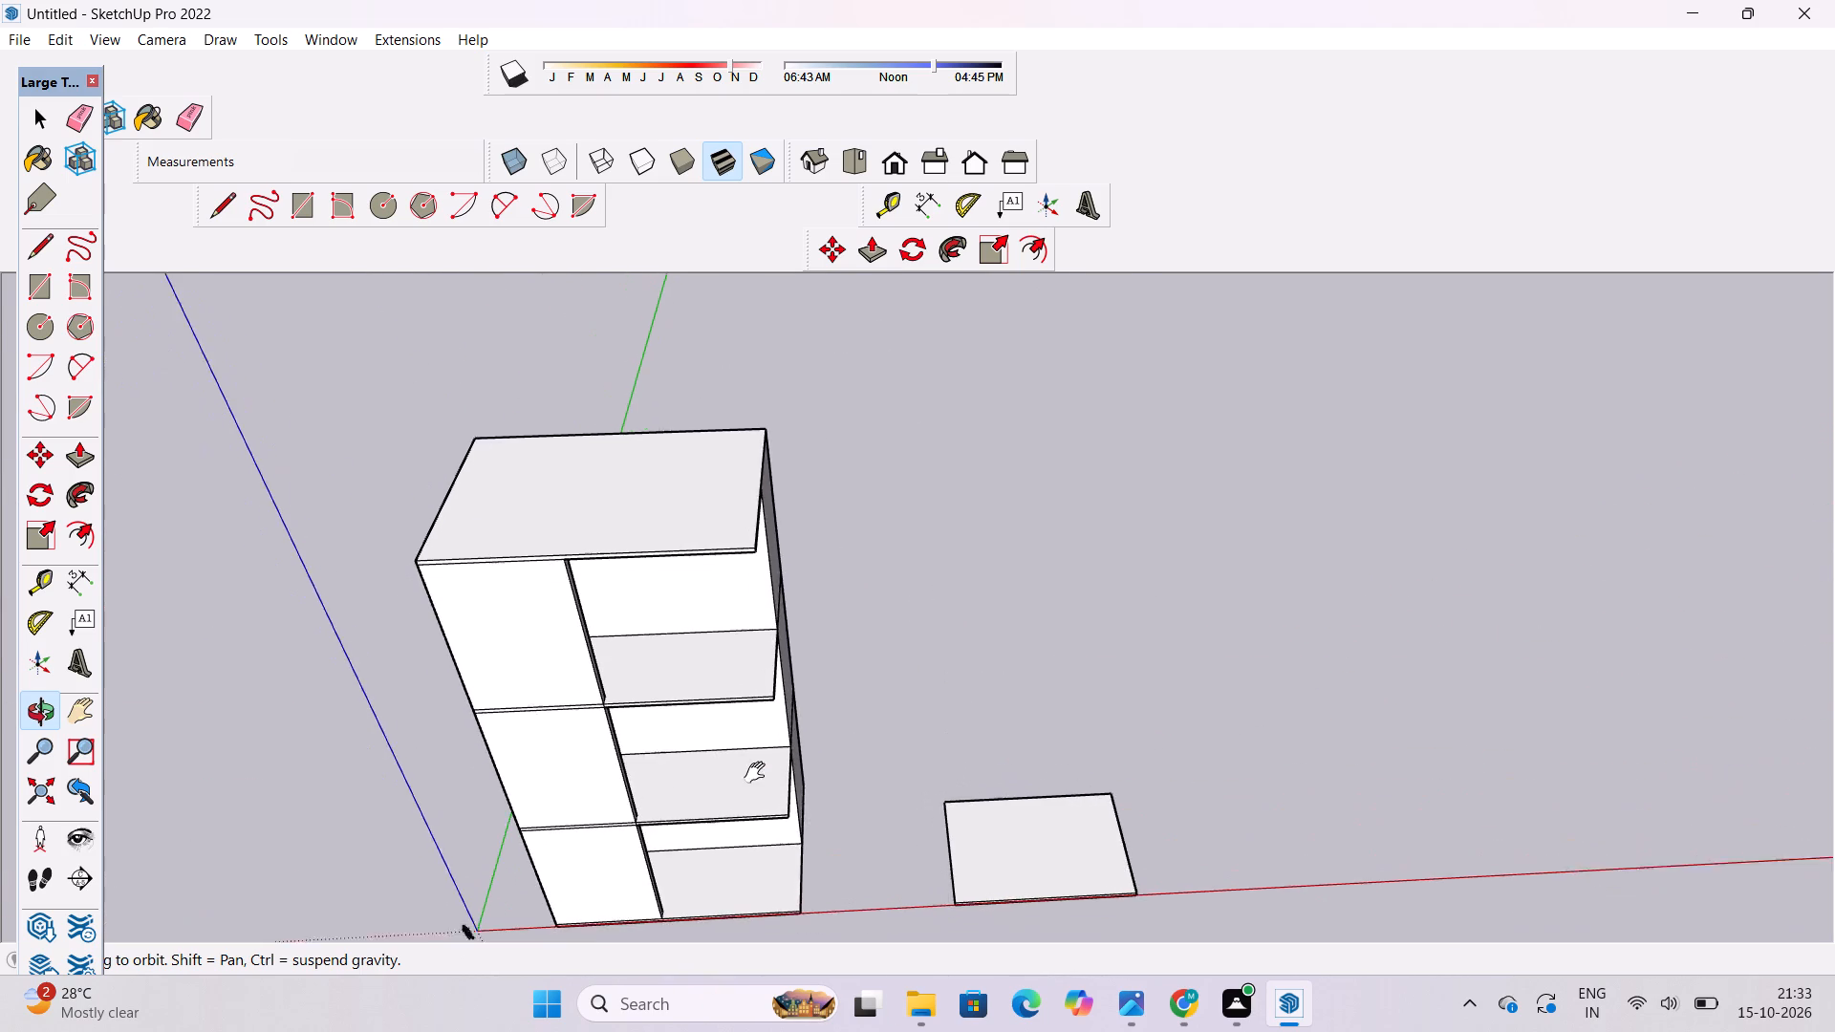
left_click_drag(759, 773, 761, 767, "shift")
left_click_drag(761, 767, 670, 817)
Place a Tape Measure guide 2' inward from the open side edge of the second level's floor slab.
scroll(665, 777, "up", 5)
left_click_drag(665, 777, 656, 829, "shift")
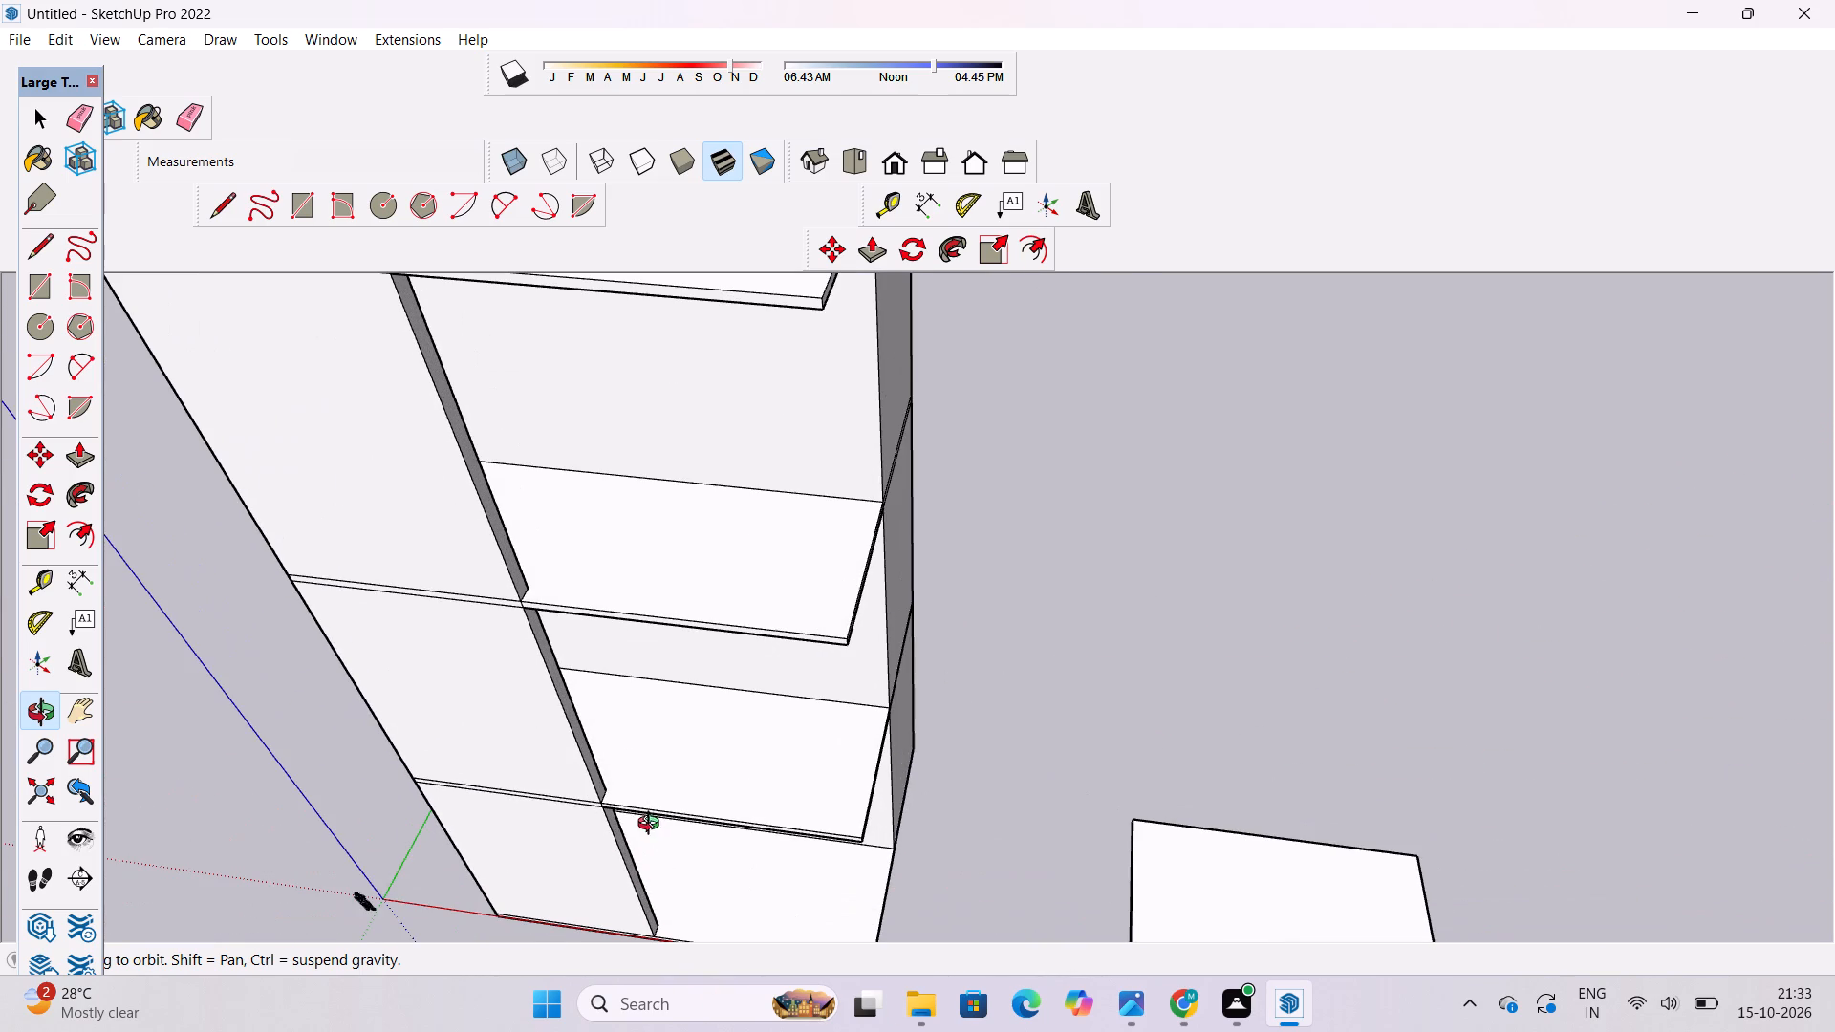
scroll(614, 794, "up", 4)
left_click_drag(614, 794, 599, 847, "shift")
left_click_drag(598, 848, 621, 764)
left_click_drag(630, 849, 624, 766, "shift")
left_click_drag(624, 766, 615, 803)
scroll(615, 806, "up", 3)
left_click_drag(615, 806, 600, 772, "shift")
left_click(600, 772)
key("t")
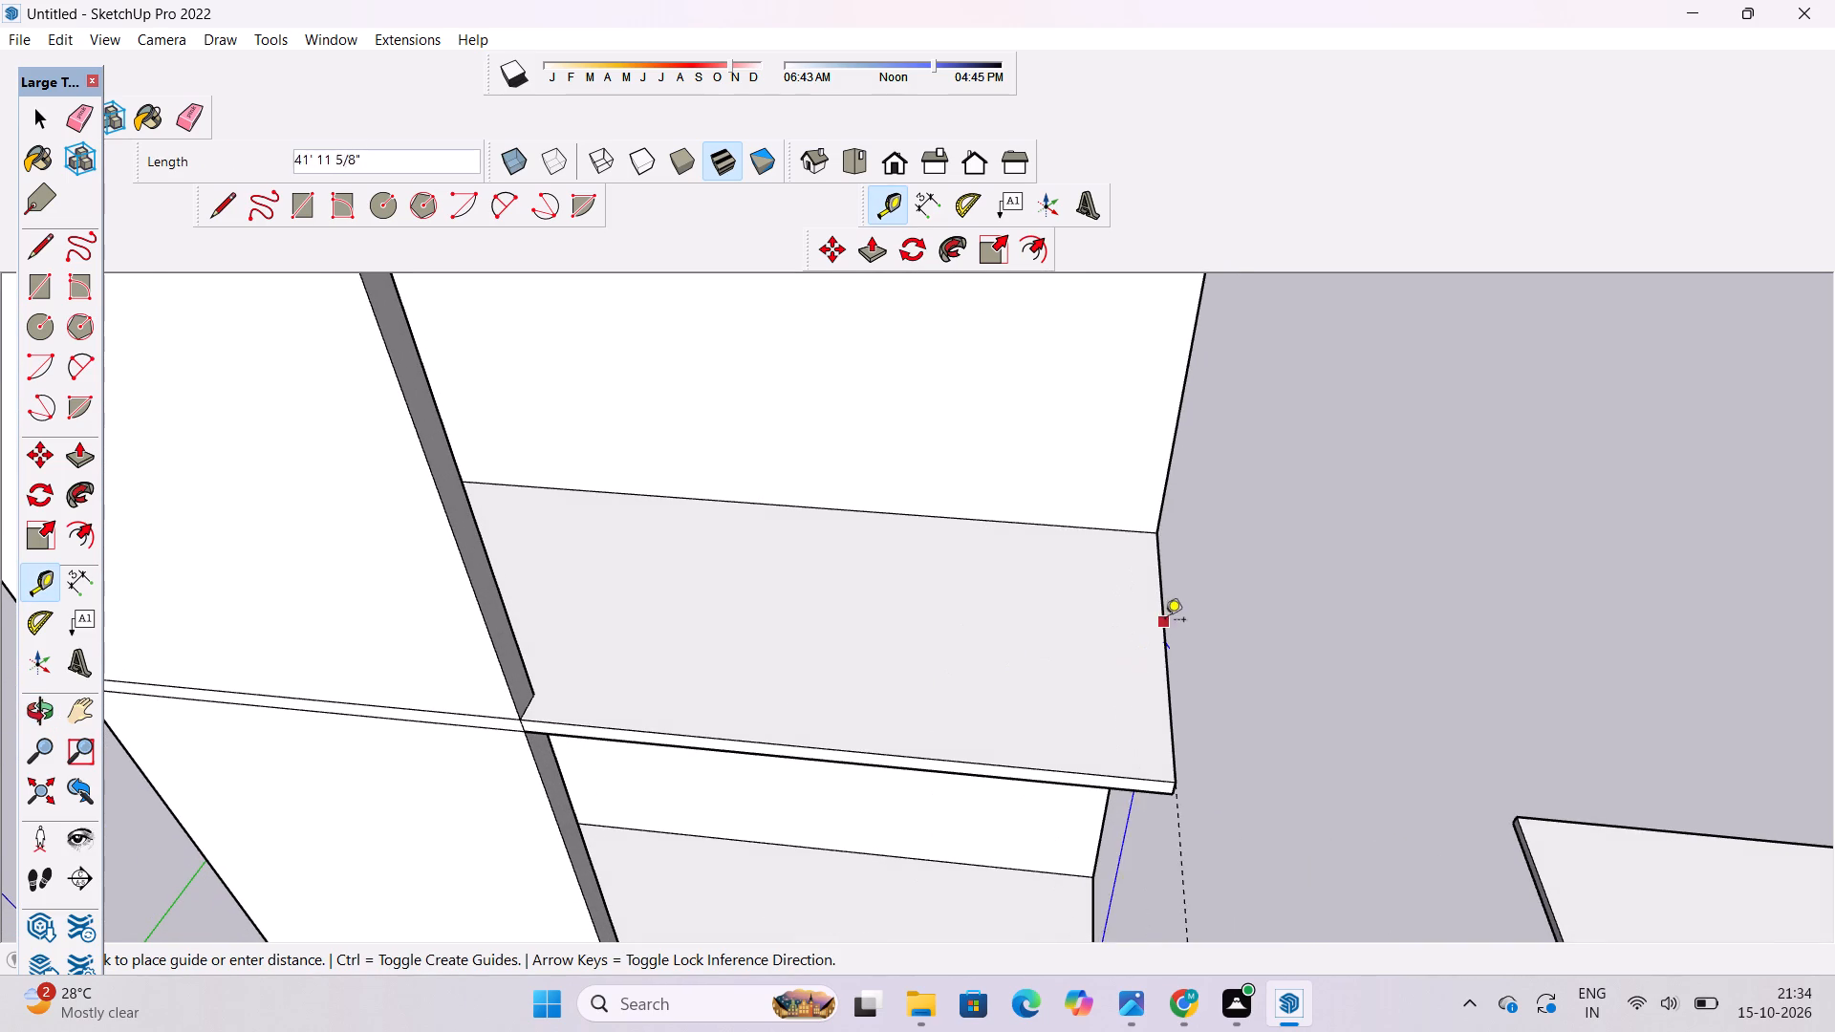
key("space")
type("t")
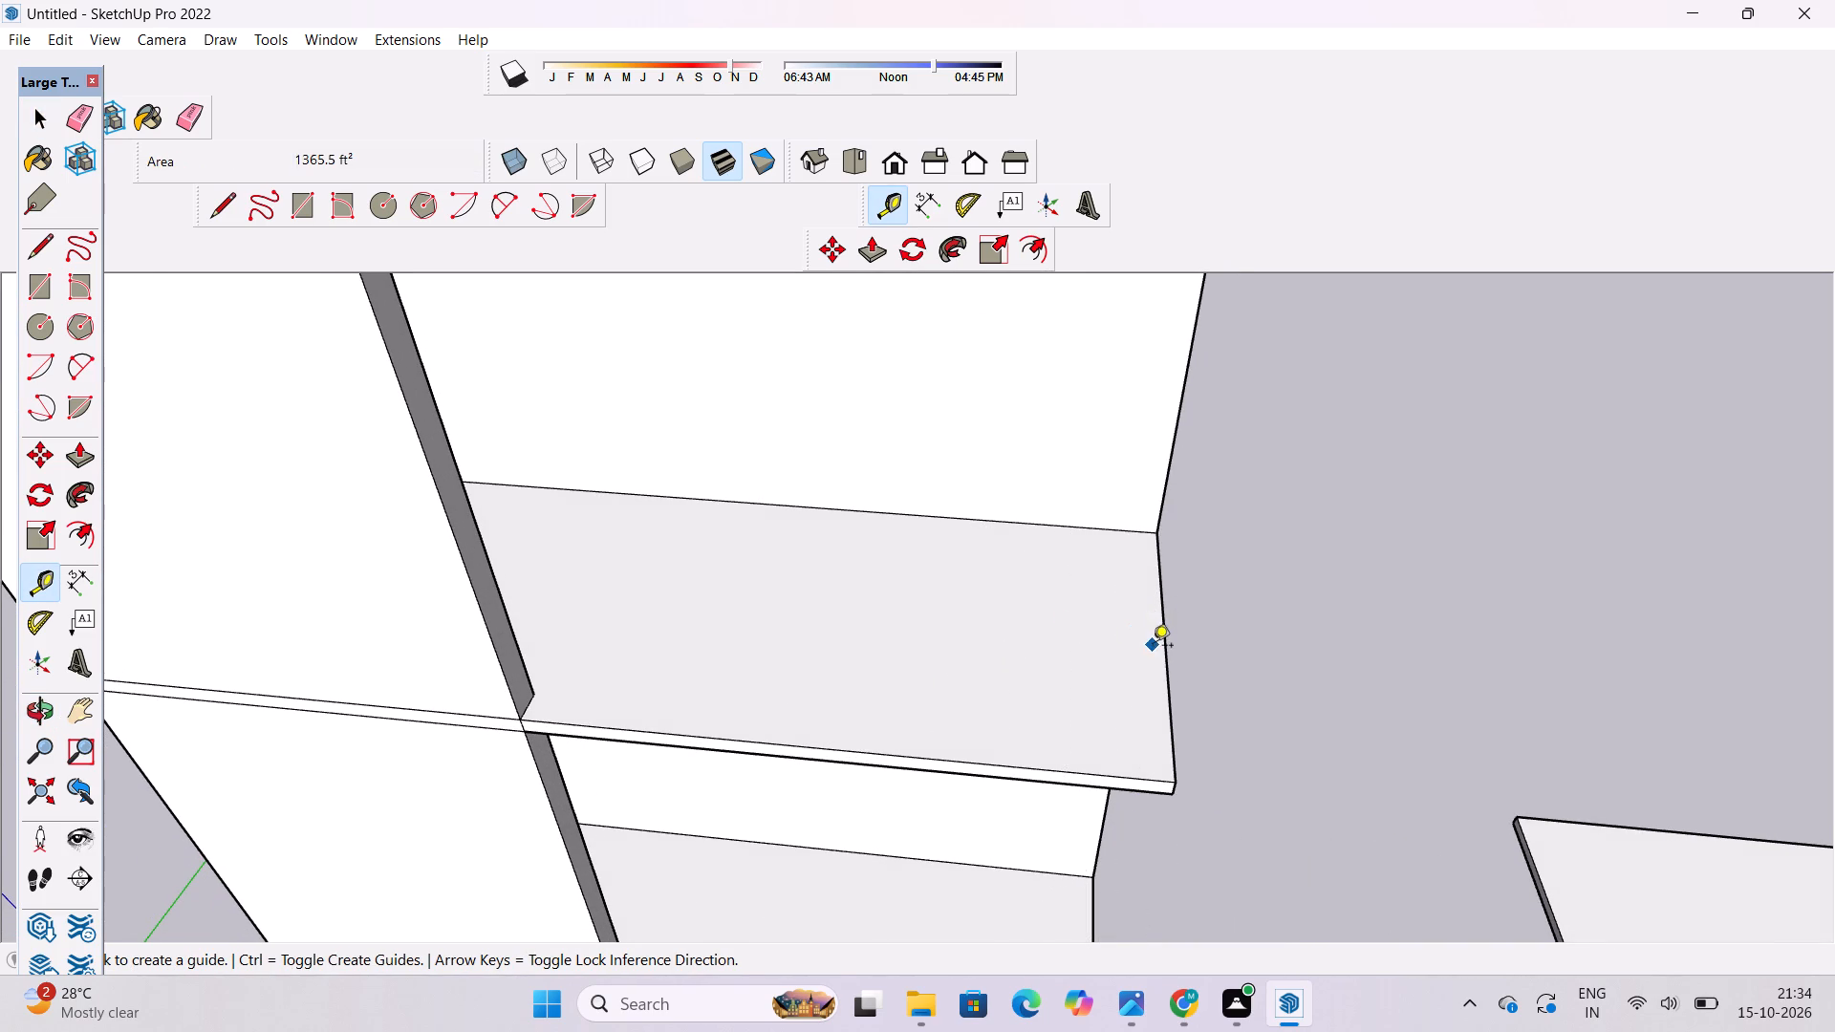
left_click(1163, 642)
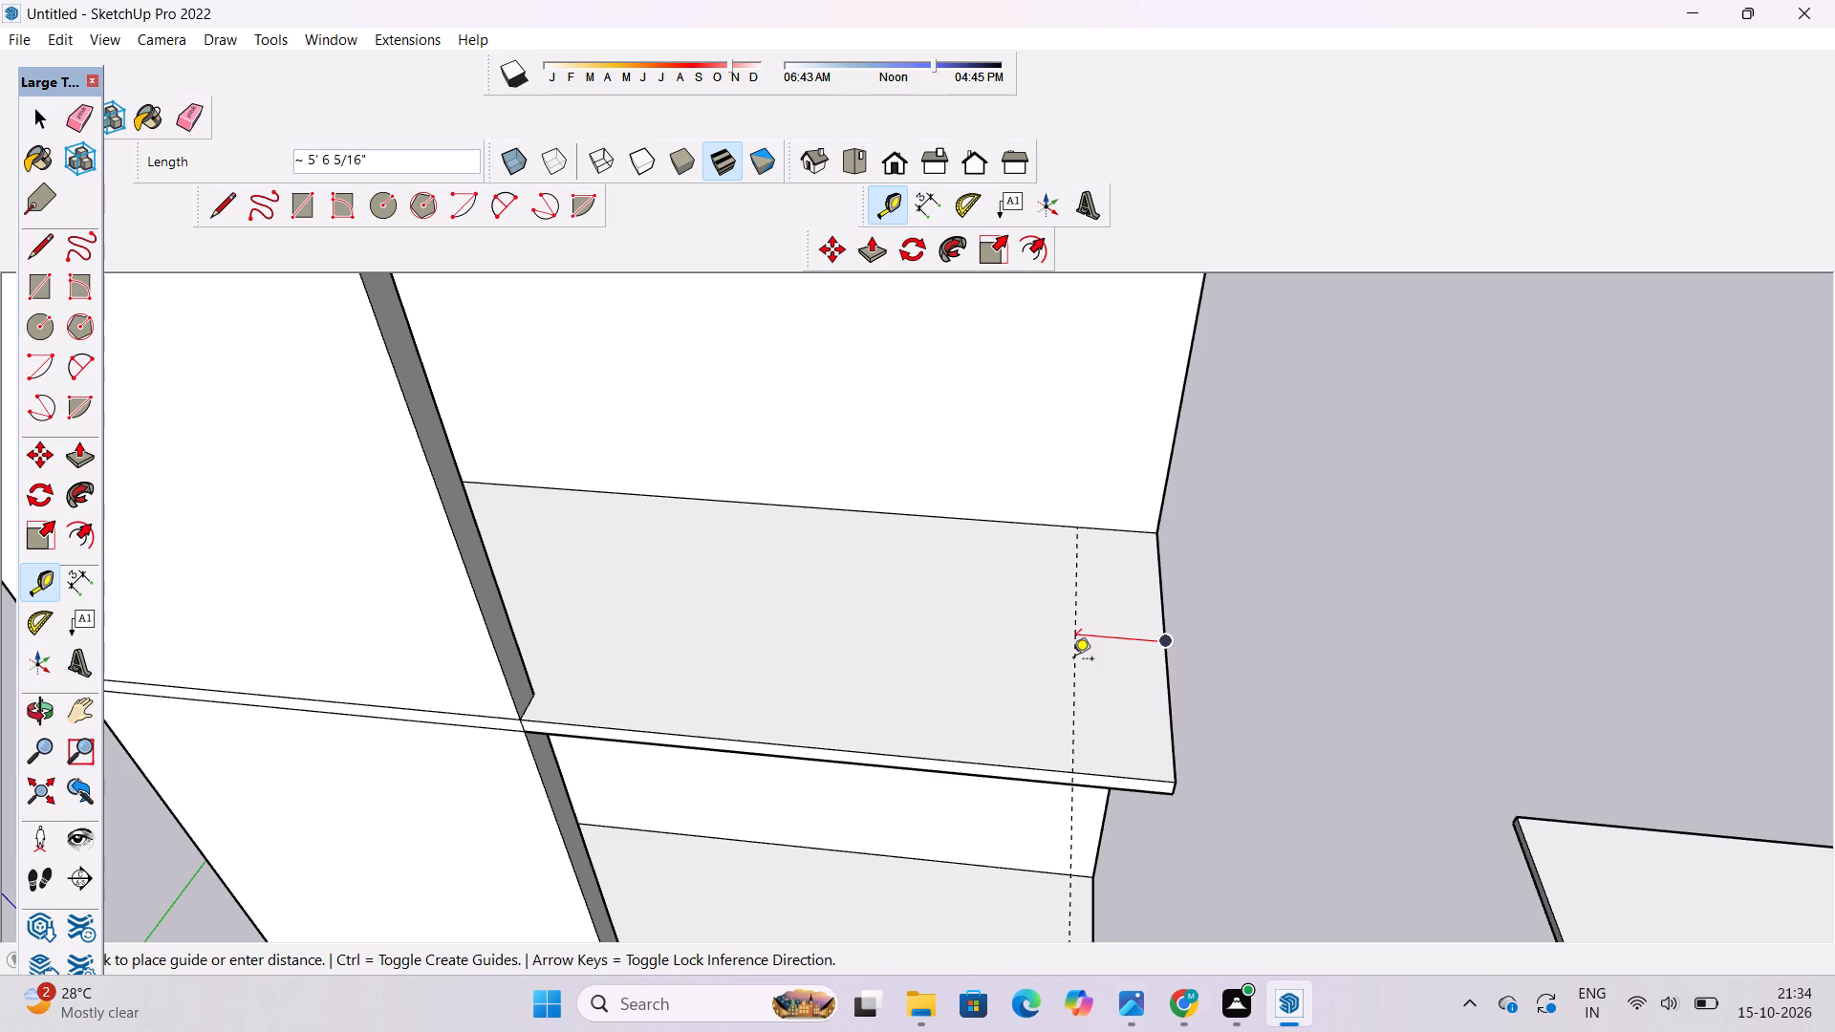
type("2'")
key("Return")
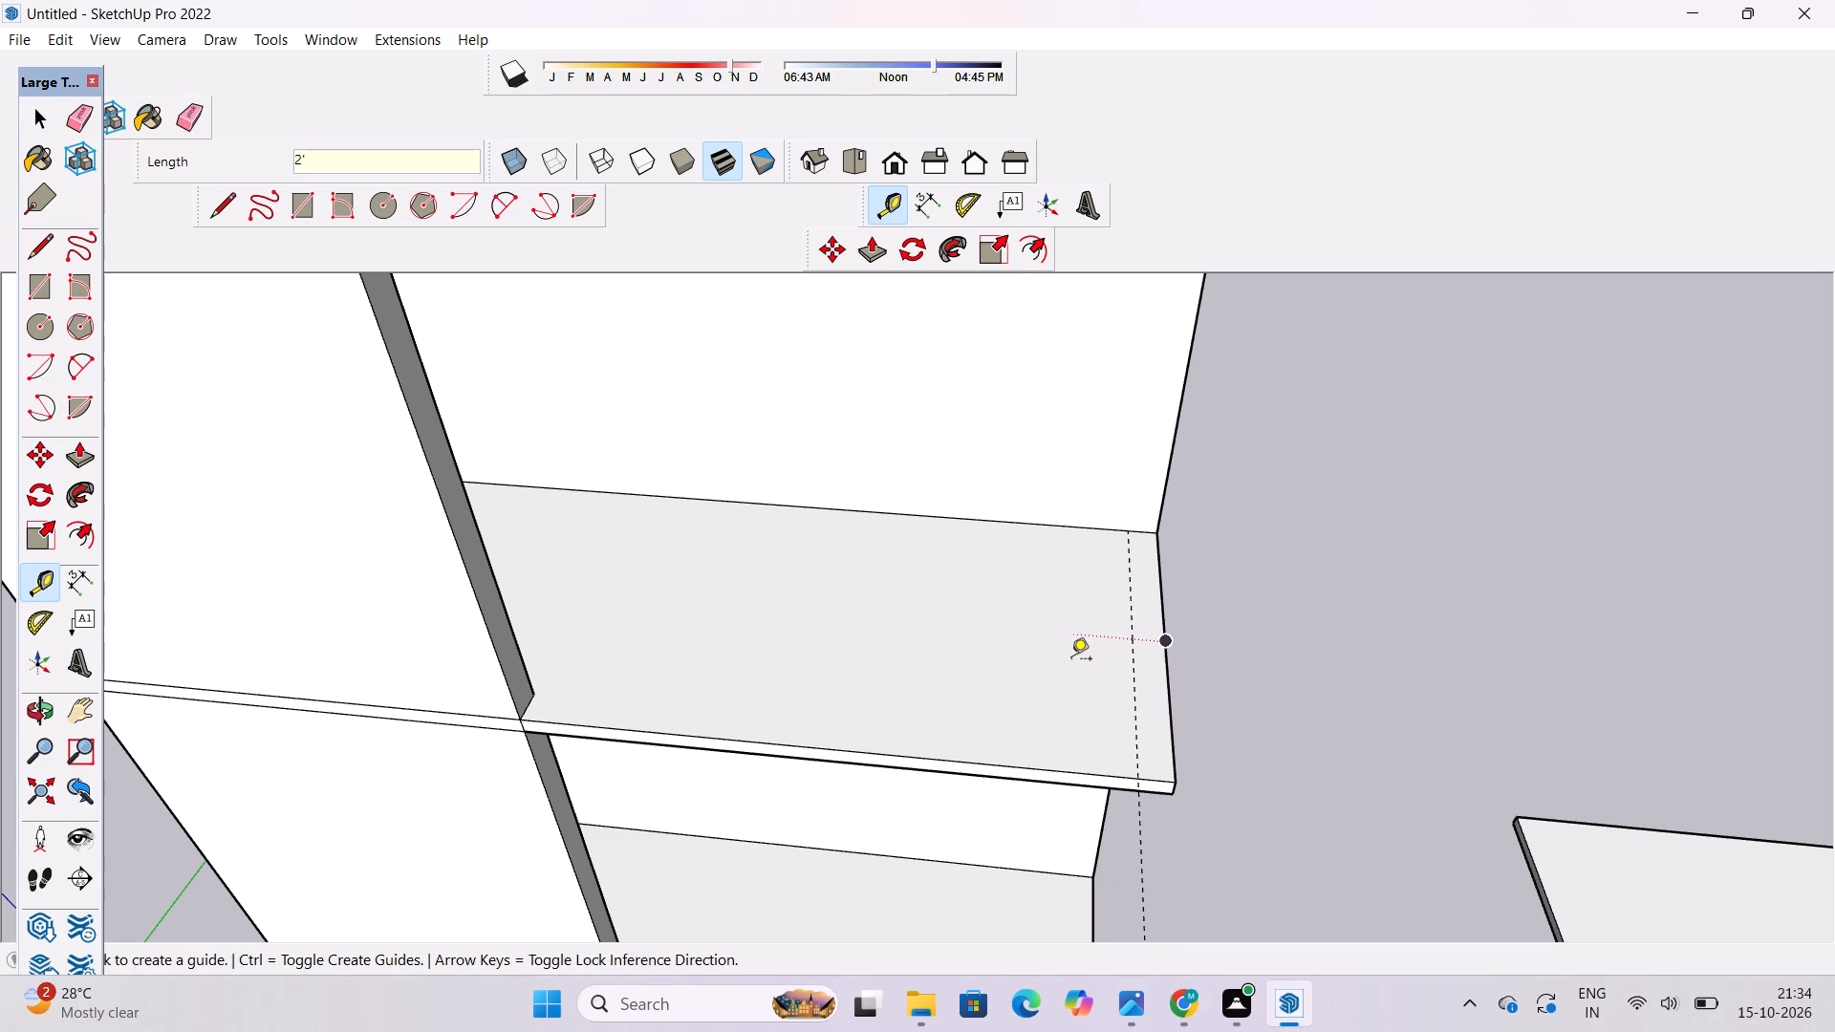
Place a Tape Measure guide parallel to the second-level slab's front edge, through the inner corner of the dividing wall's end.
left_click(888, 748)
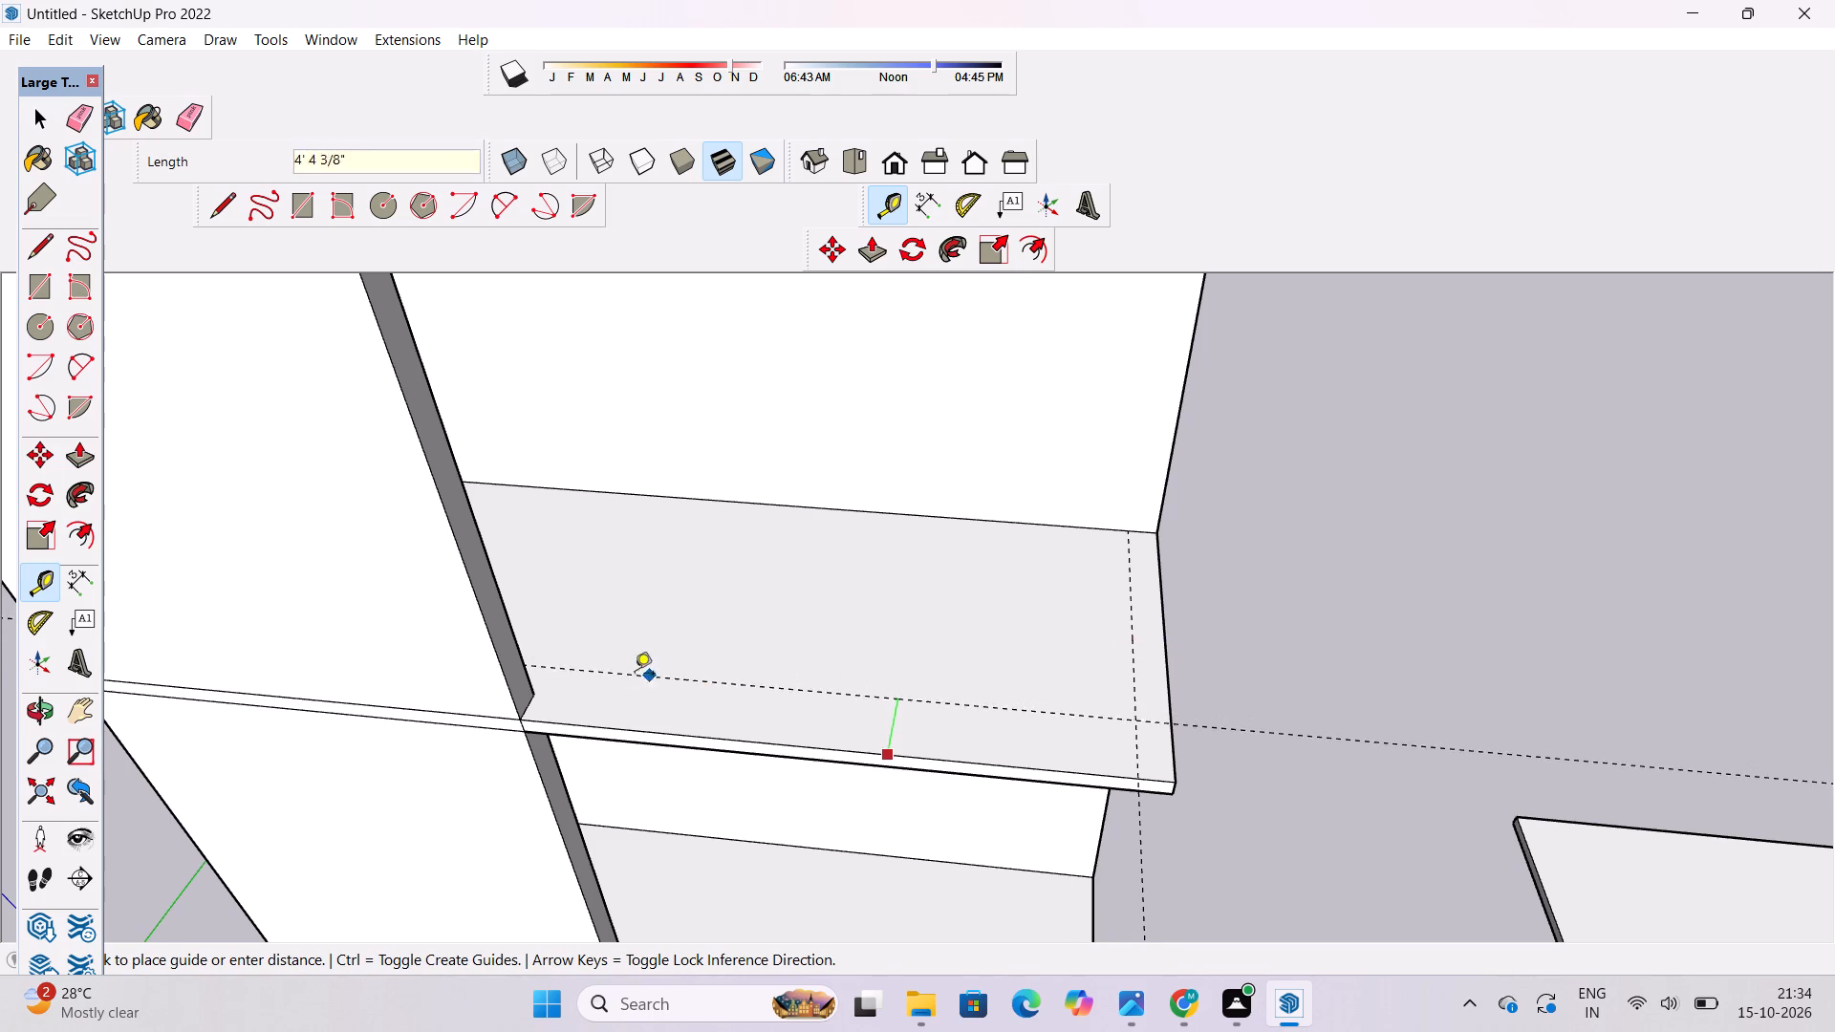
scroll(539, 695, "up", 9)
left_click(539, 695)
Draw lines along the two guides, from the dividing wall's corner to their intersection and back to the rear wall.
key("space")
type("o")
scroll(539, 695, "down", 7)
left_click_drag(848, 748, 739, 760, "shift")
scroll(729, 752, "down", 4)
left_click_drag(735, 756, 759, 779)
key("l")
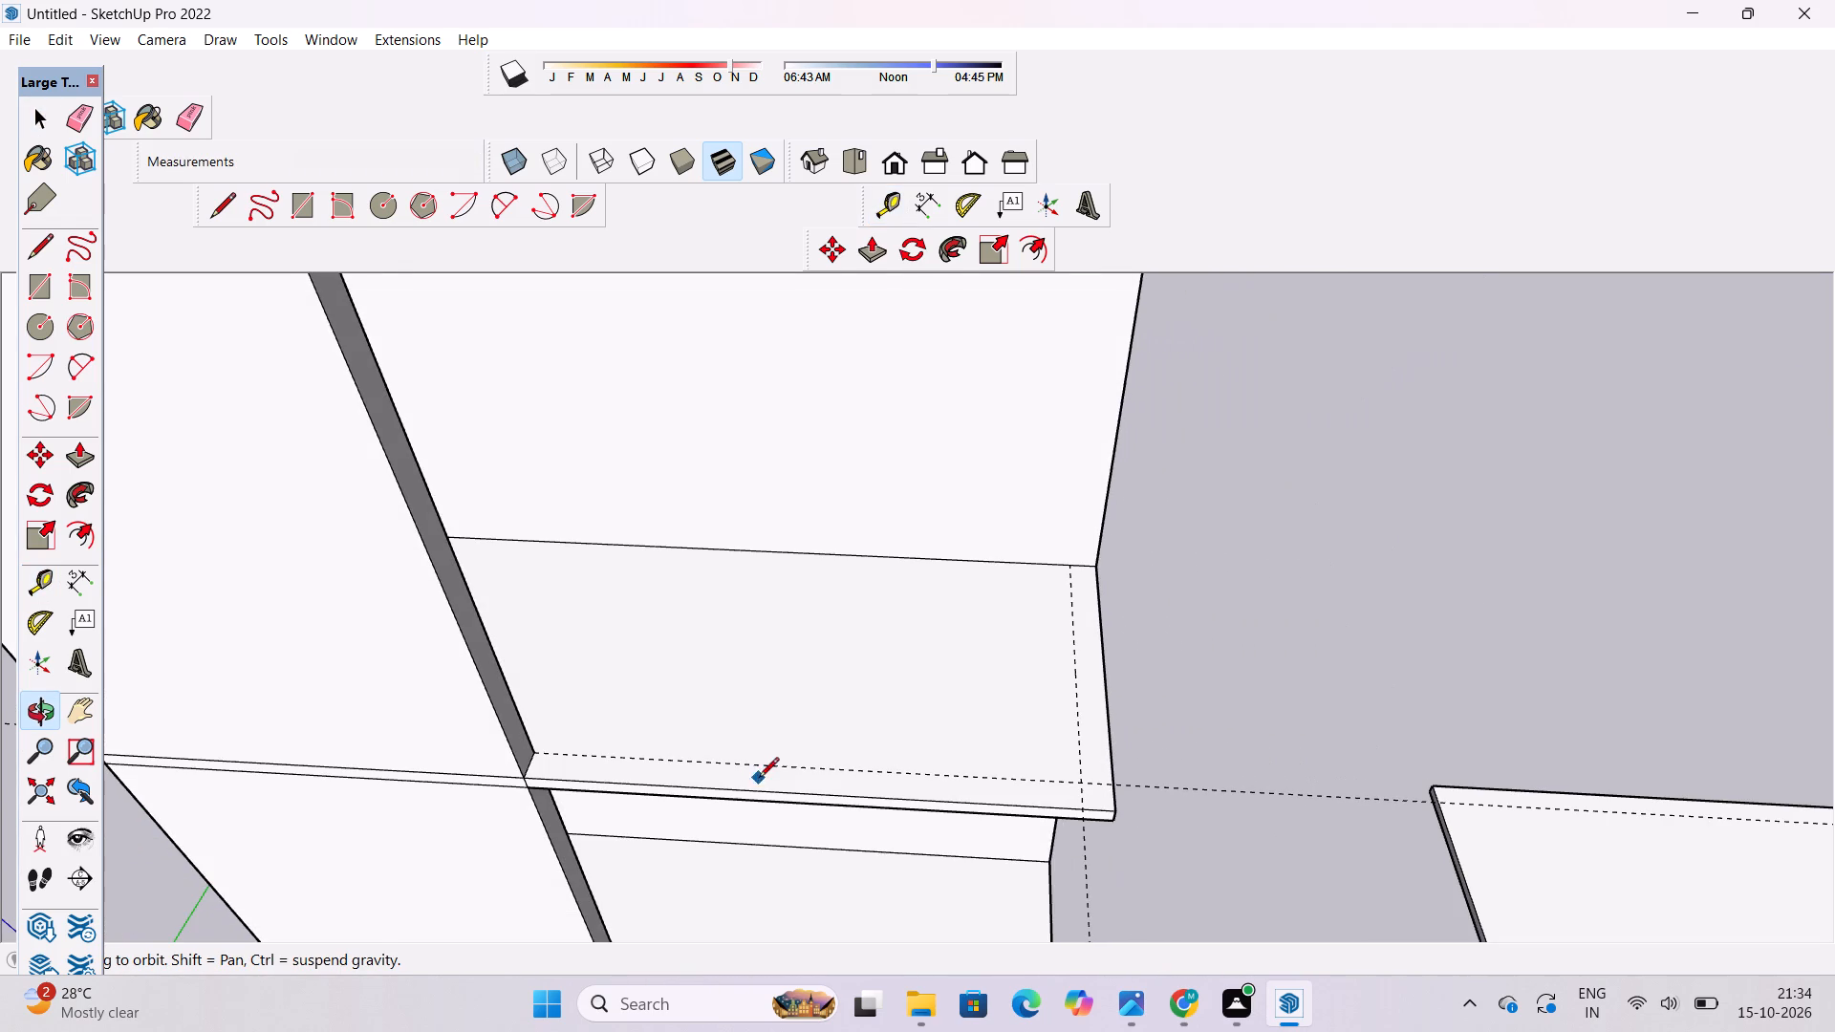
left_click(536, 755)
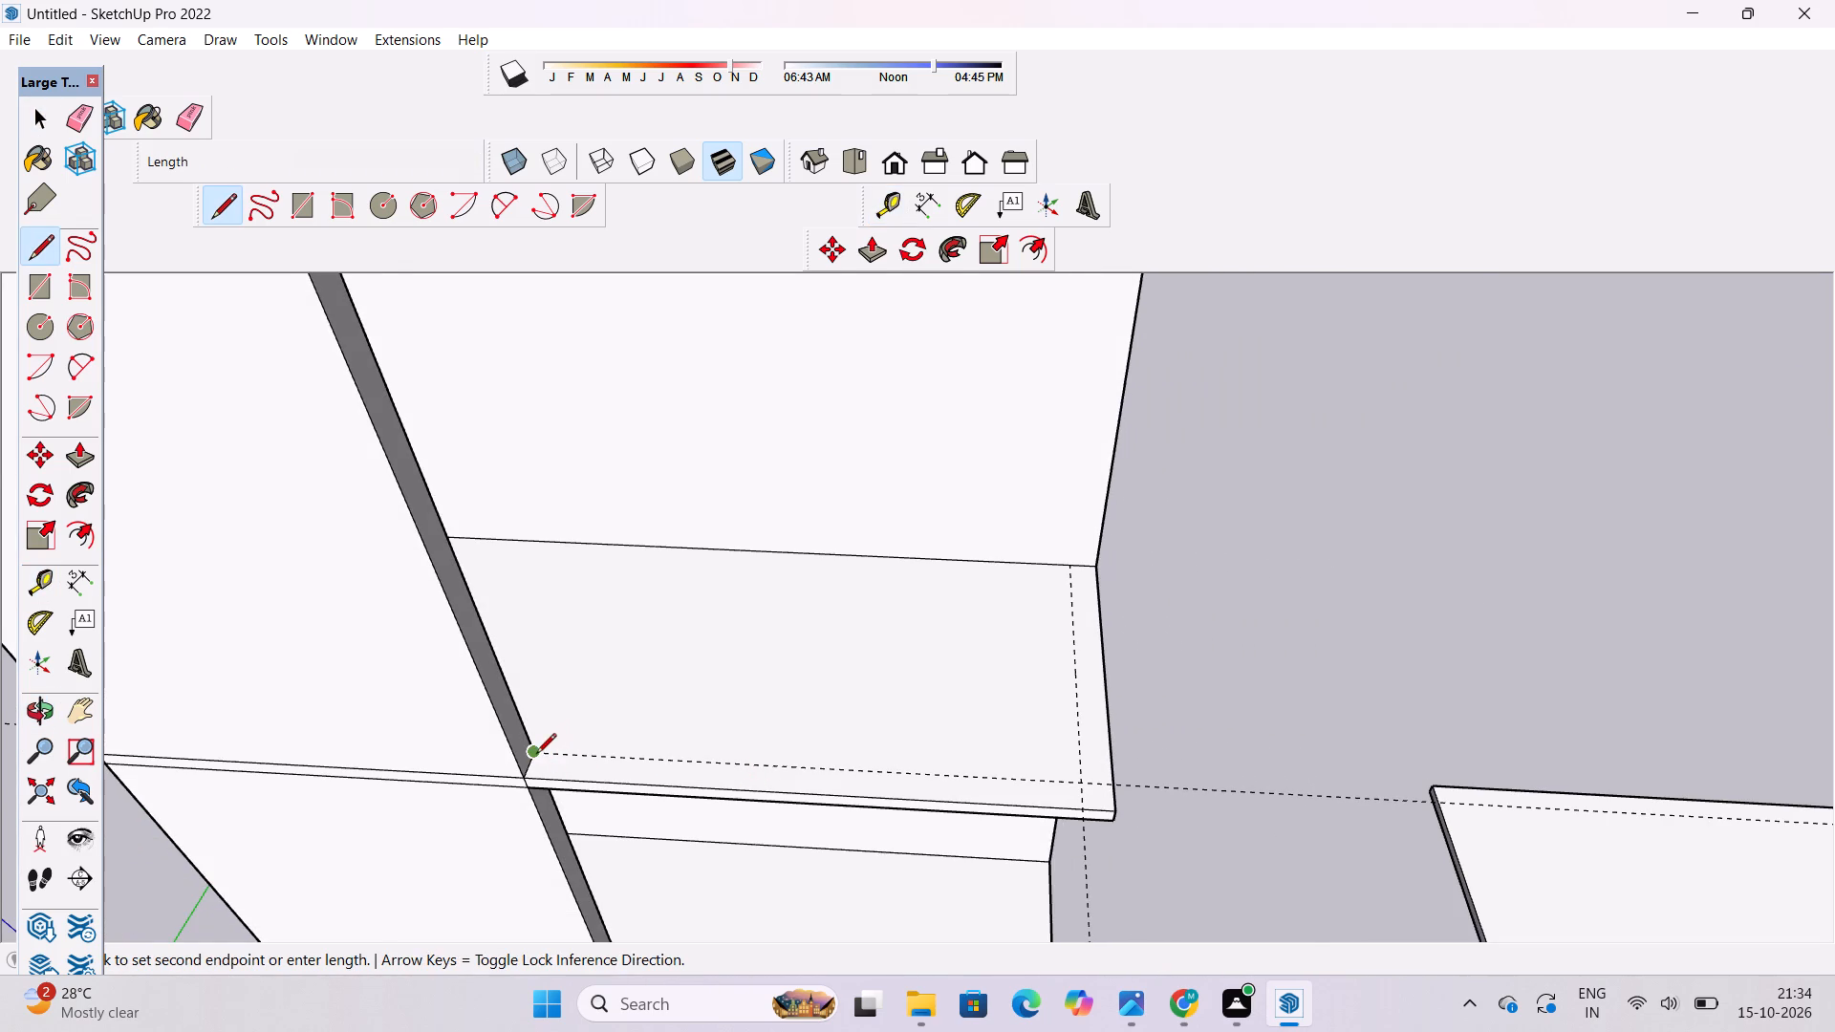
scroll(536, 755, "down", 6)
scroll(750, 752, "up", 6)
left_click(945, 789)
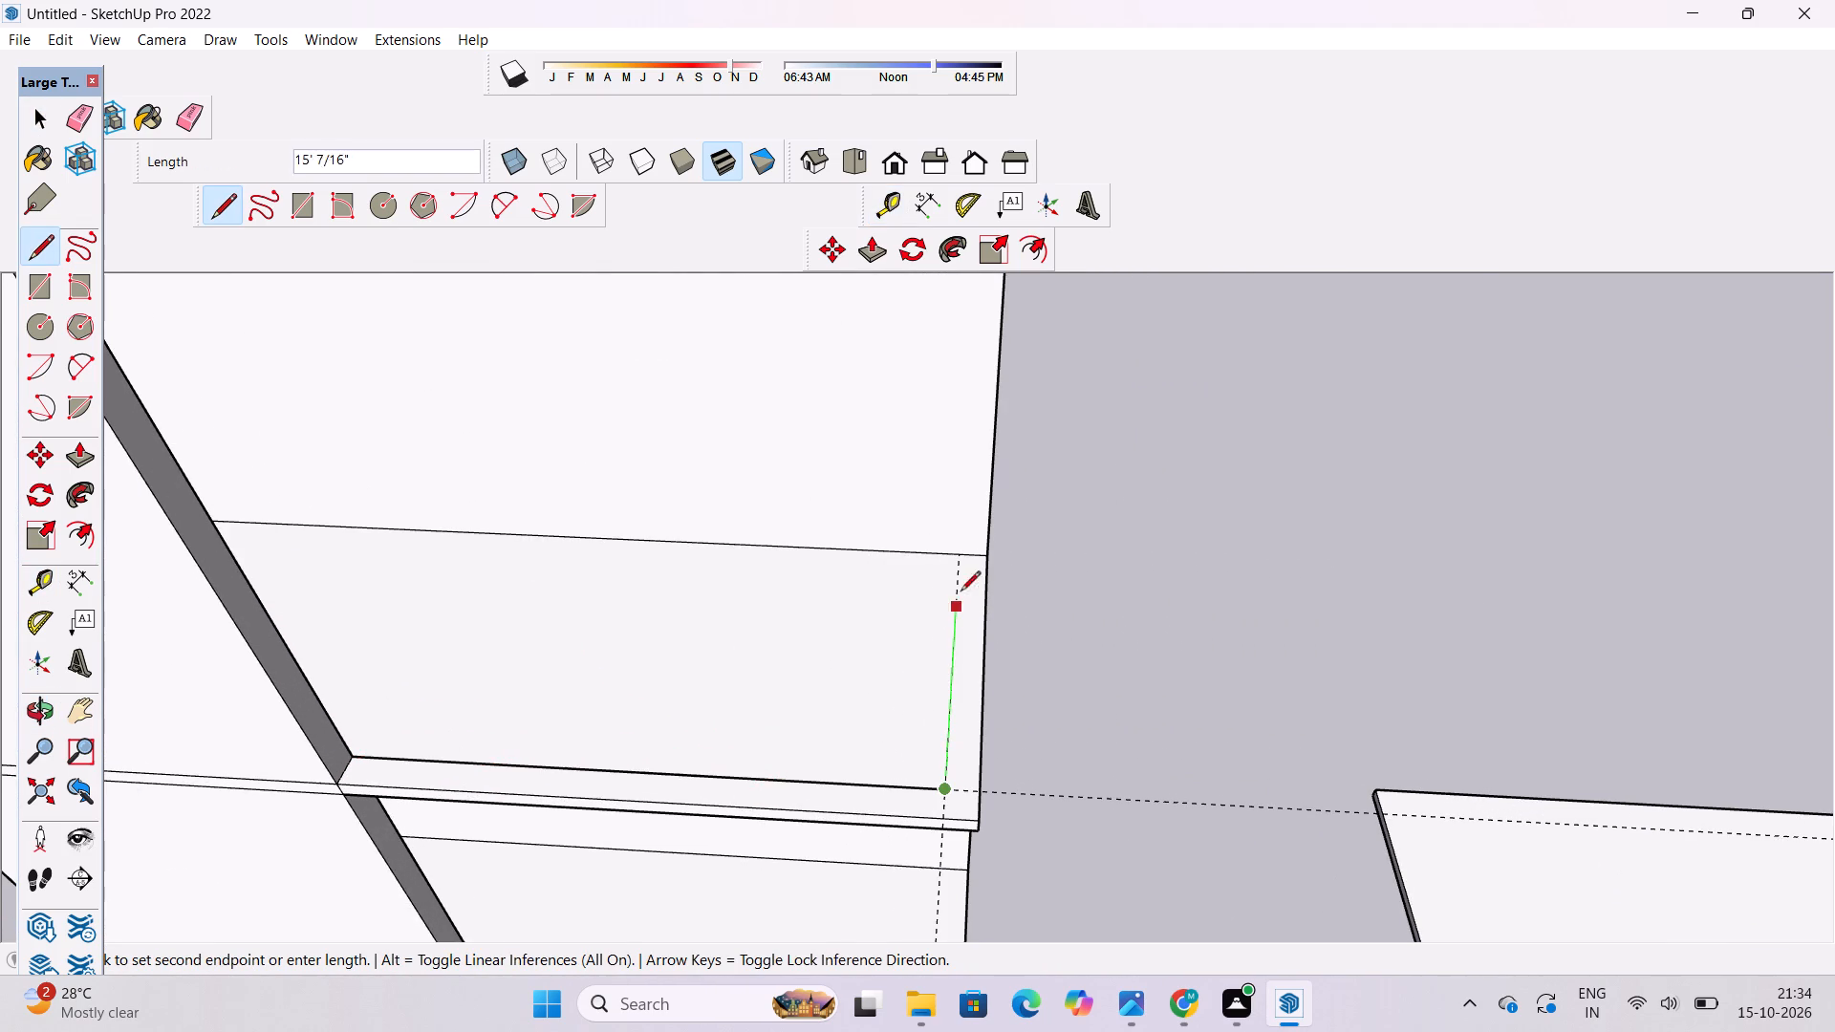
left_click(968, 561)
key("space")
Erase the front and side guides that run across the second-level slab.
type("e")
left_click_drag(1153, 737, 1133, 817)
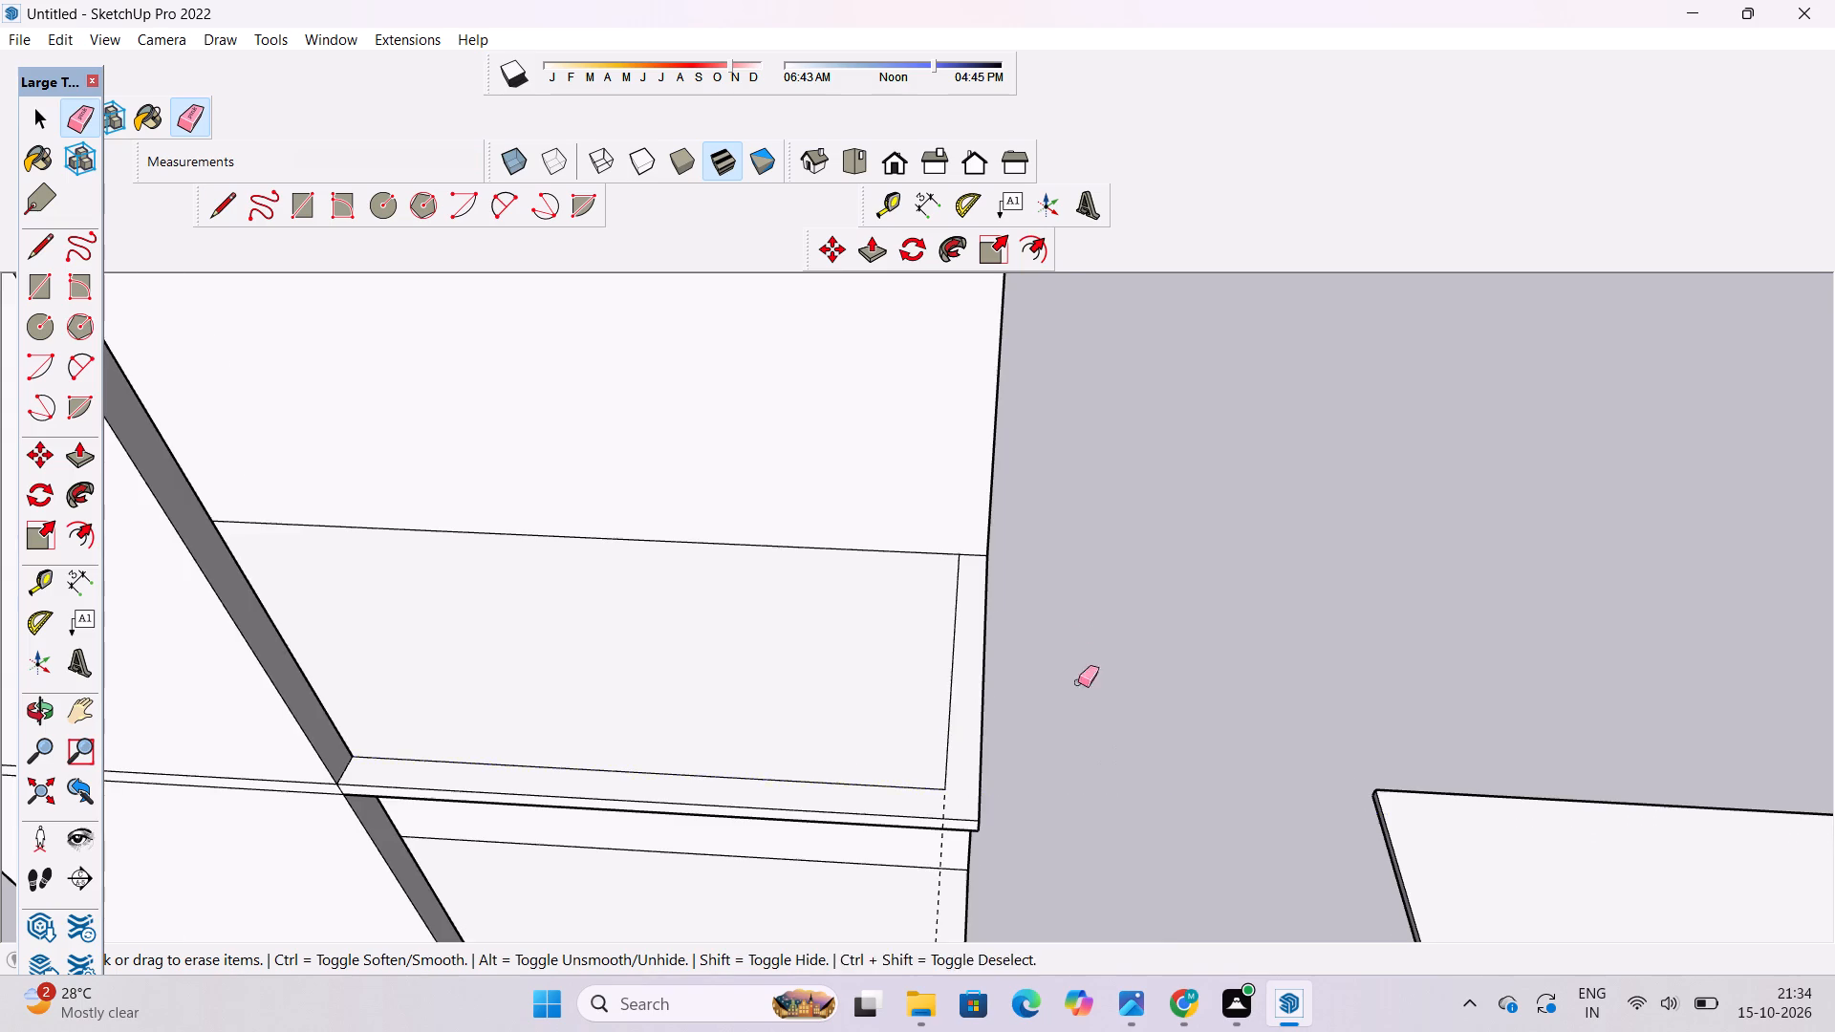
scroll(1069, 644, "down", 7)
scroll(1059, 852, "up", 9)
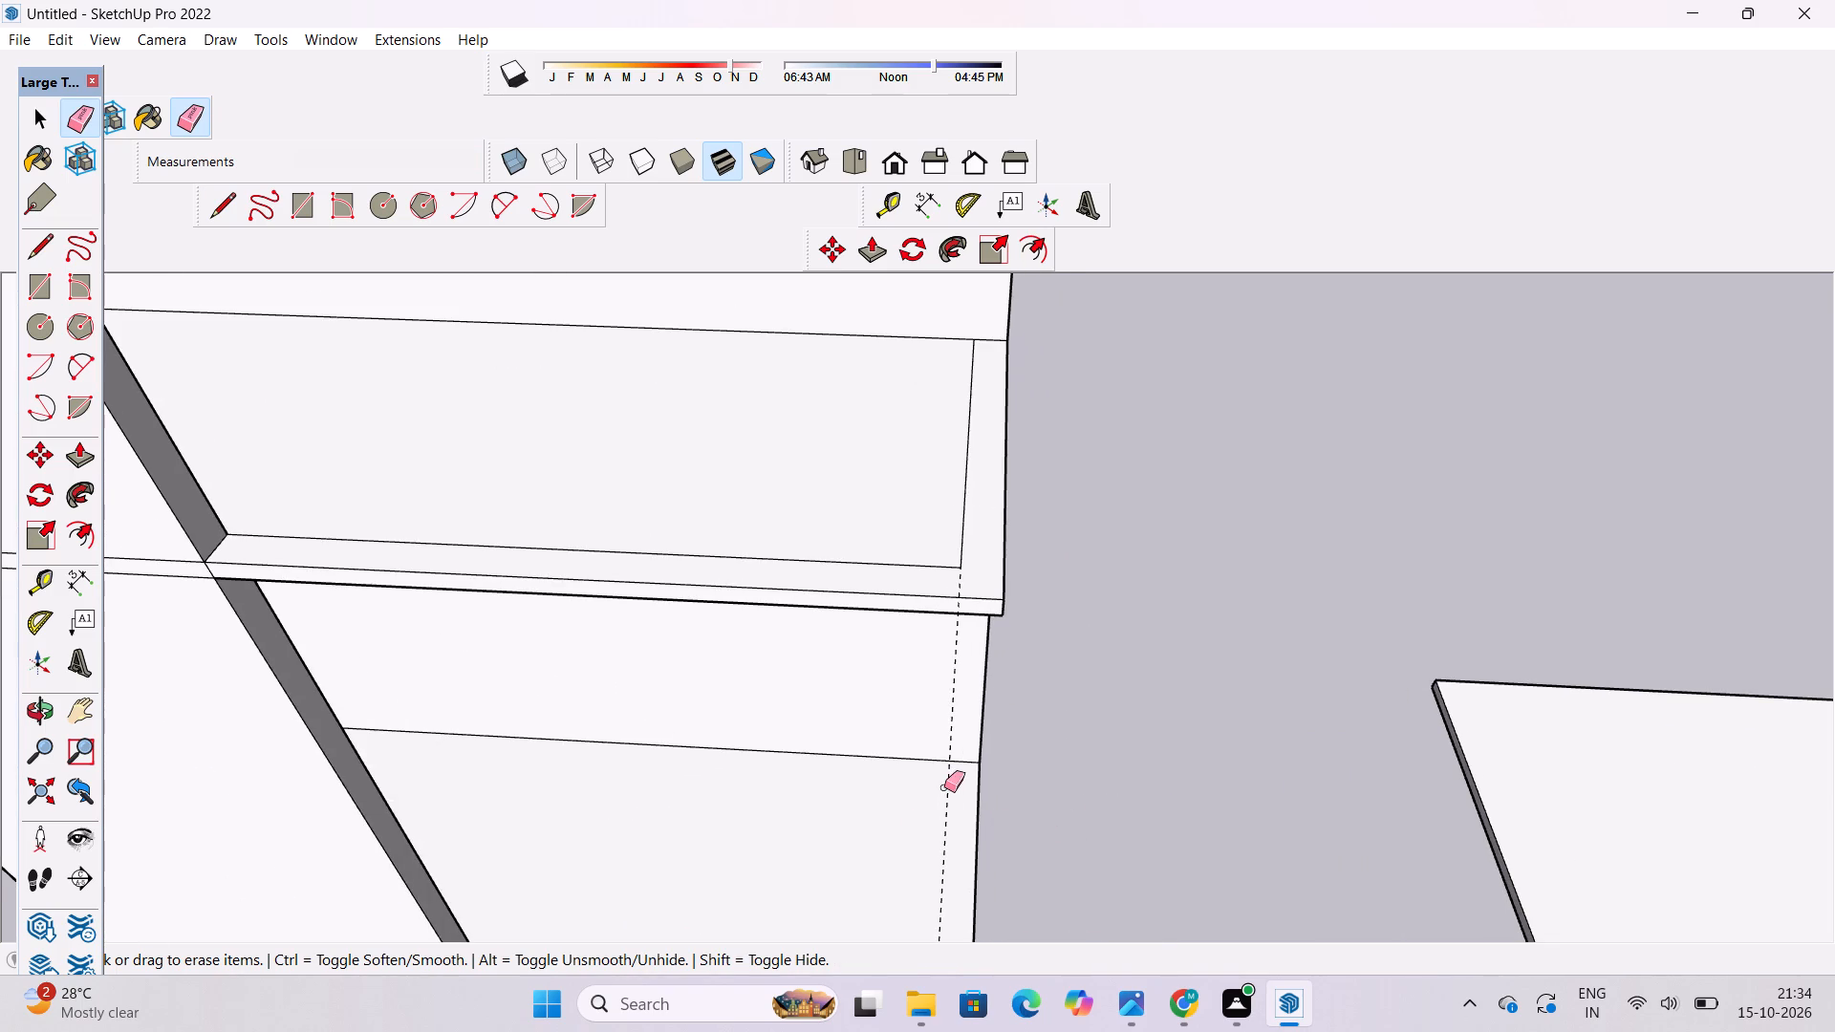
left_click(946, 803)
Push/Pull the L-shaped border strip of the second-level slab up 4' as a parapet.
key("o")
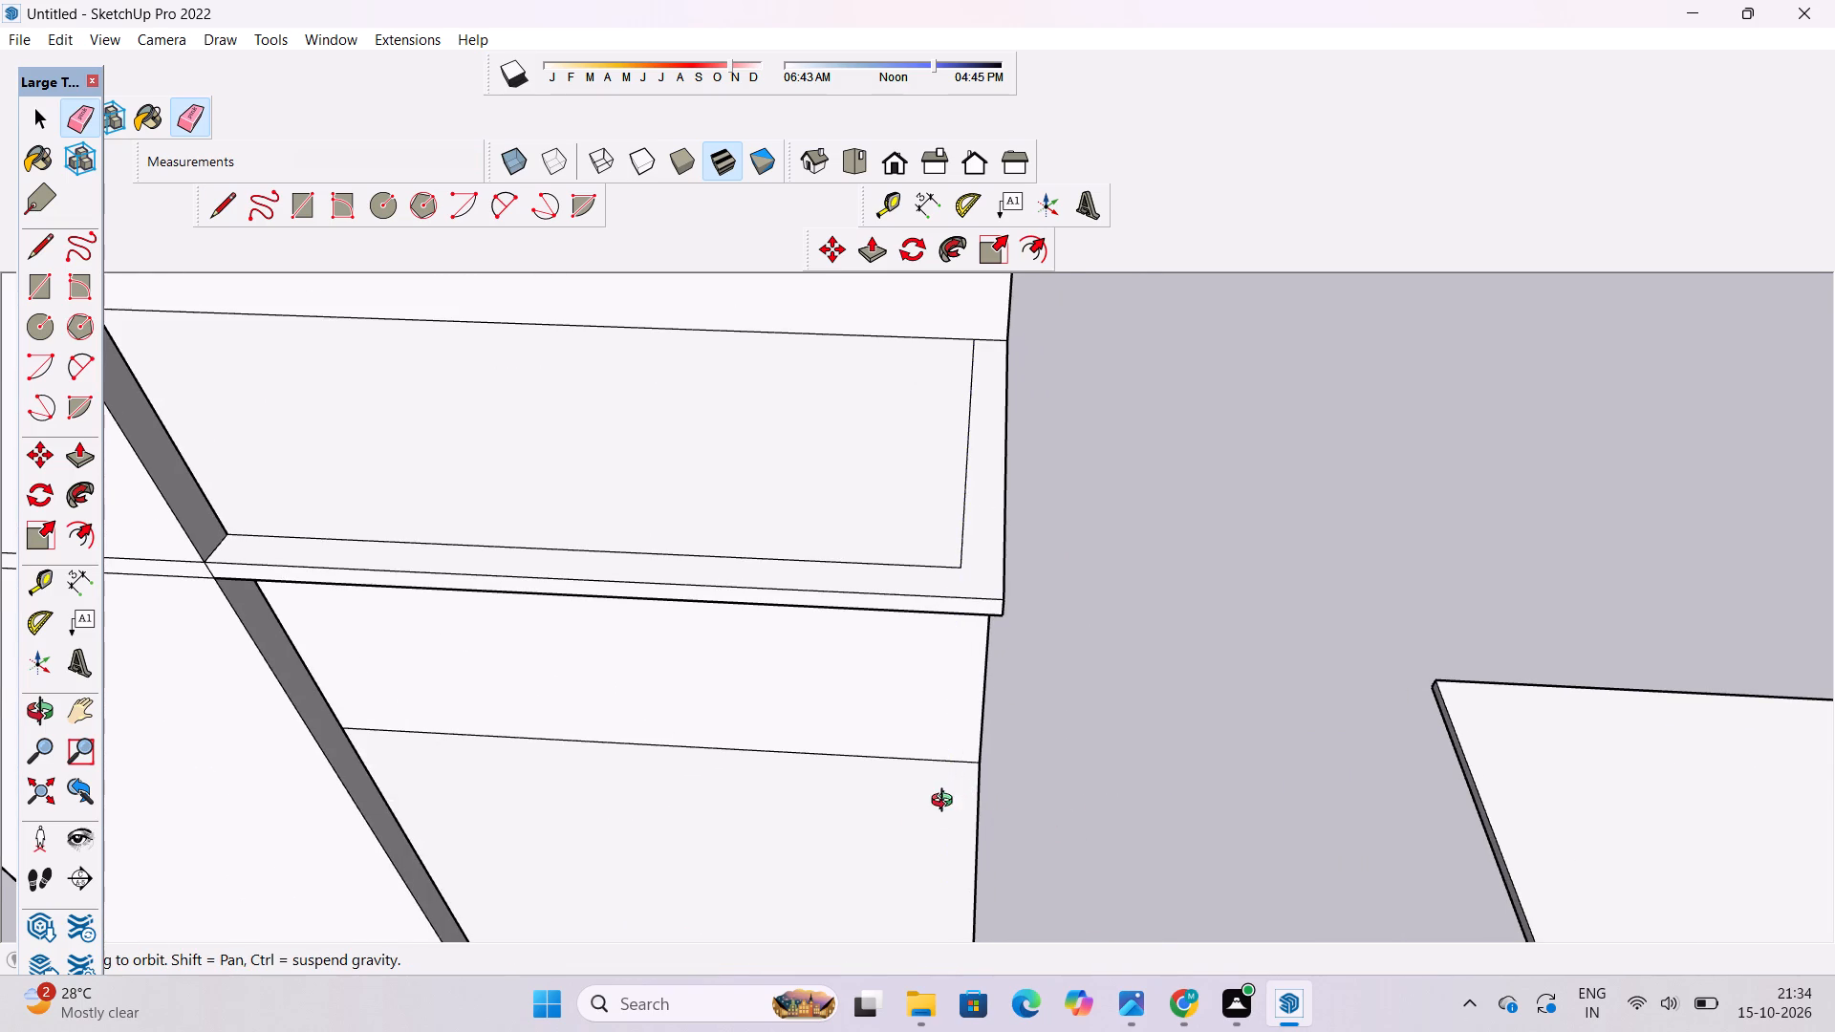
scroll(946, 803, "down", 6)
left_click_drag(1174, 756, 774, 733)
left_click_drag(774, 738, 1046, 729)
left_click_drag(1039, 740, 1023, 741)
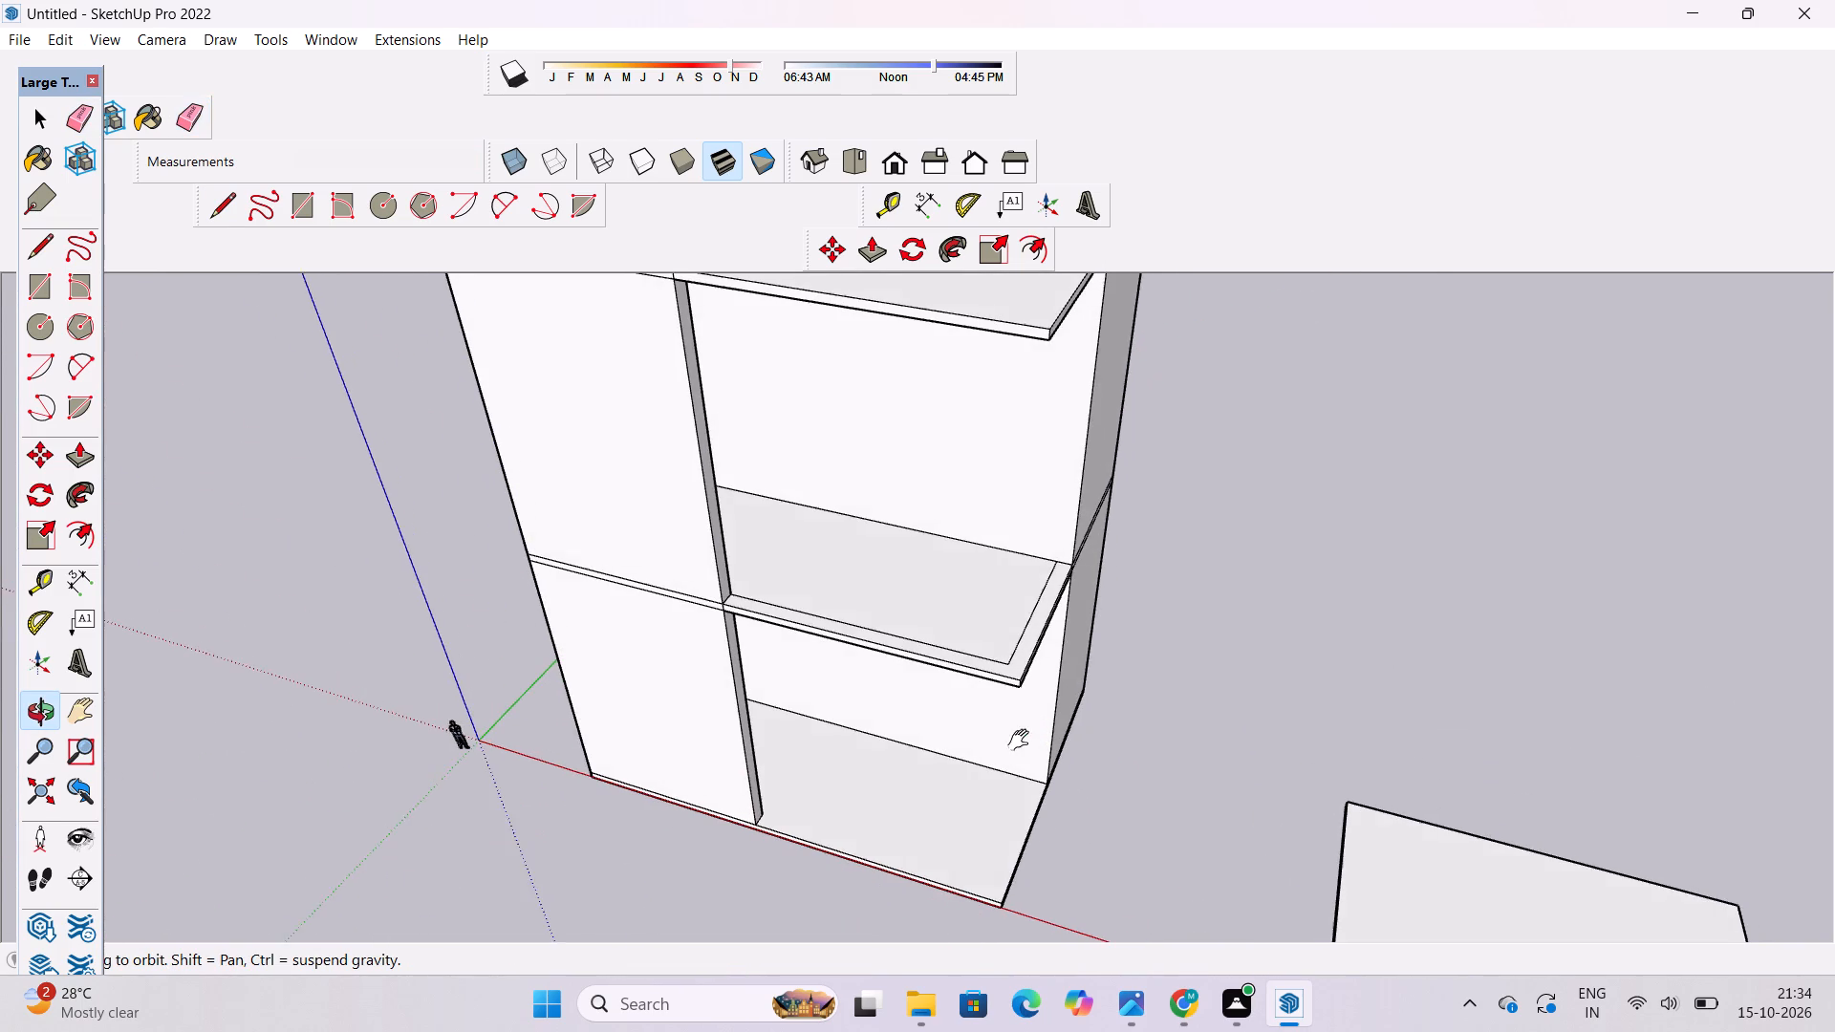
left_click_drag(1023, 741, 1022, 741)
left_click_drag(931, 757, 1132, 815)
scroll(1081, 708, "up", 4)
left_click_drag(1078, 707, 977, 801, "shift")
scroll(973, 805, "up", 3)
left_click_drag(973, 805, 981, 828)
left_click_drag(981, 831, 972, 780)
left_click_drag(972, 770, 969, 804)
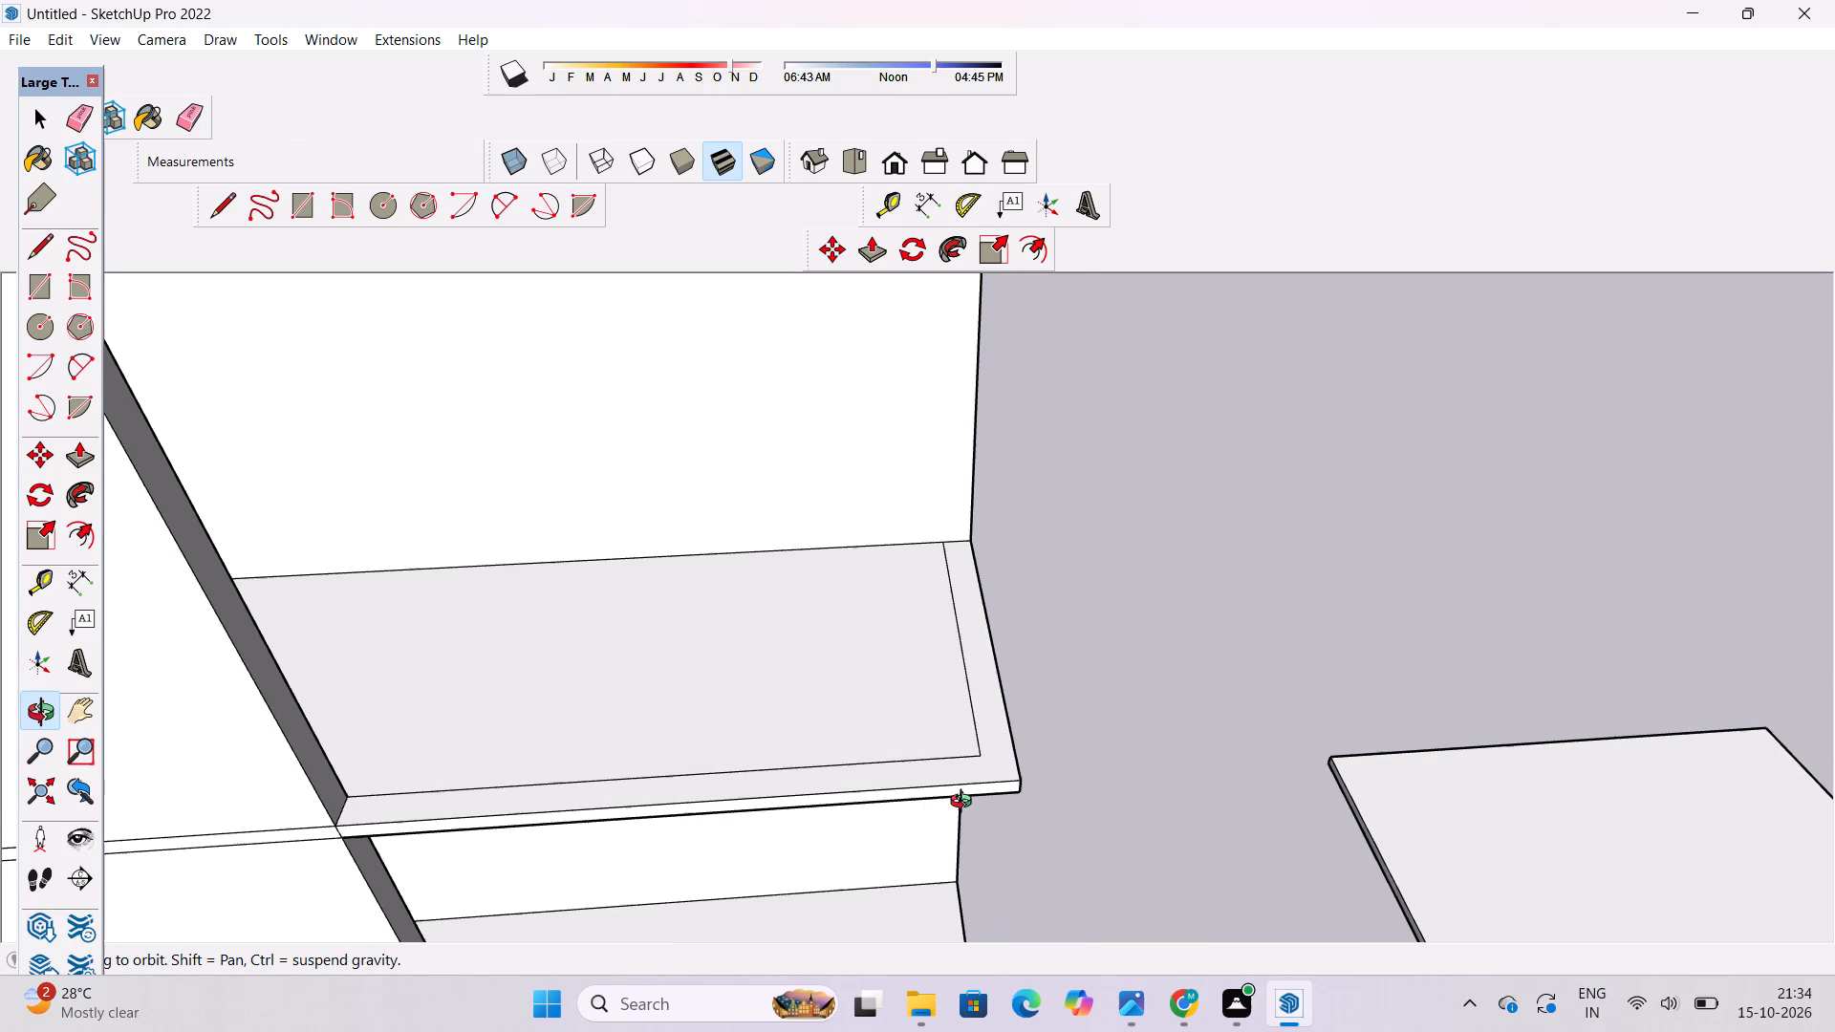
left_click_drag(965, 804, 970, 831, "shift")
left_click(965, 829)
left_click(955, 827)
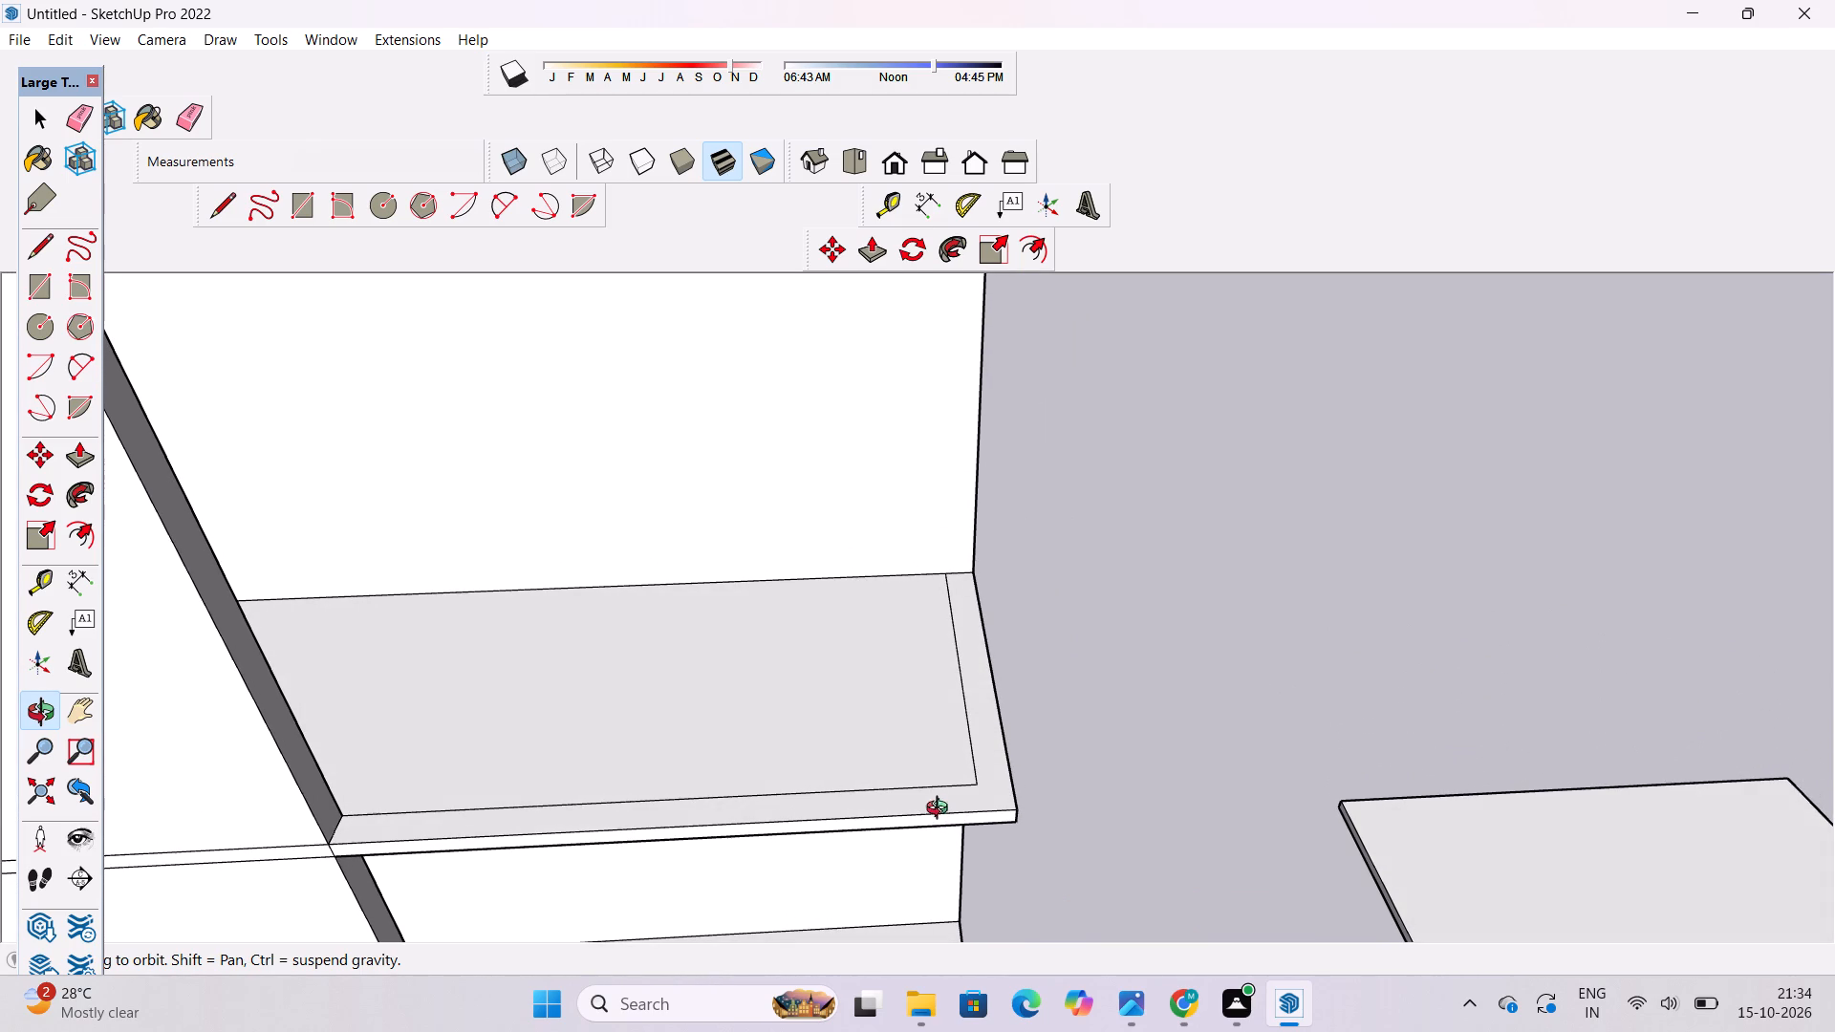
key("p")
left_click(966, 800)
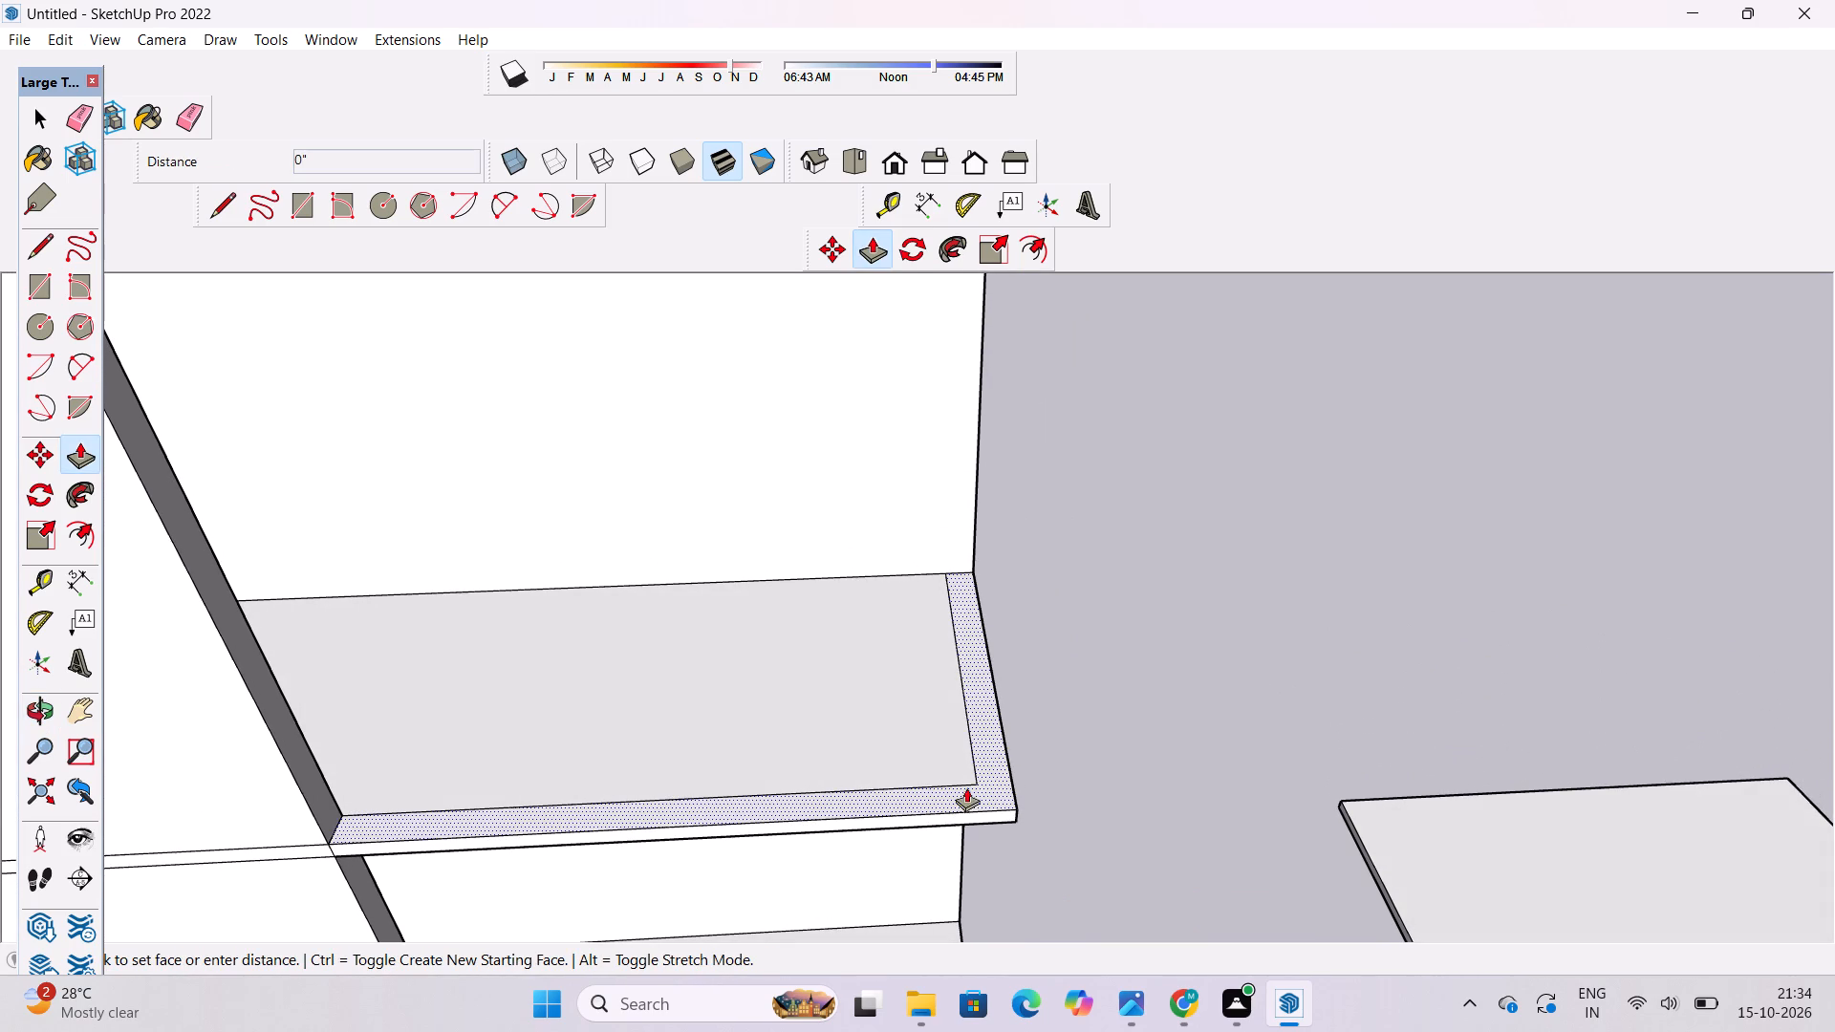
scroll(966, 785, "down", 6)
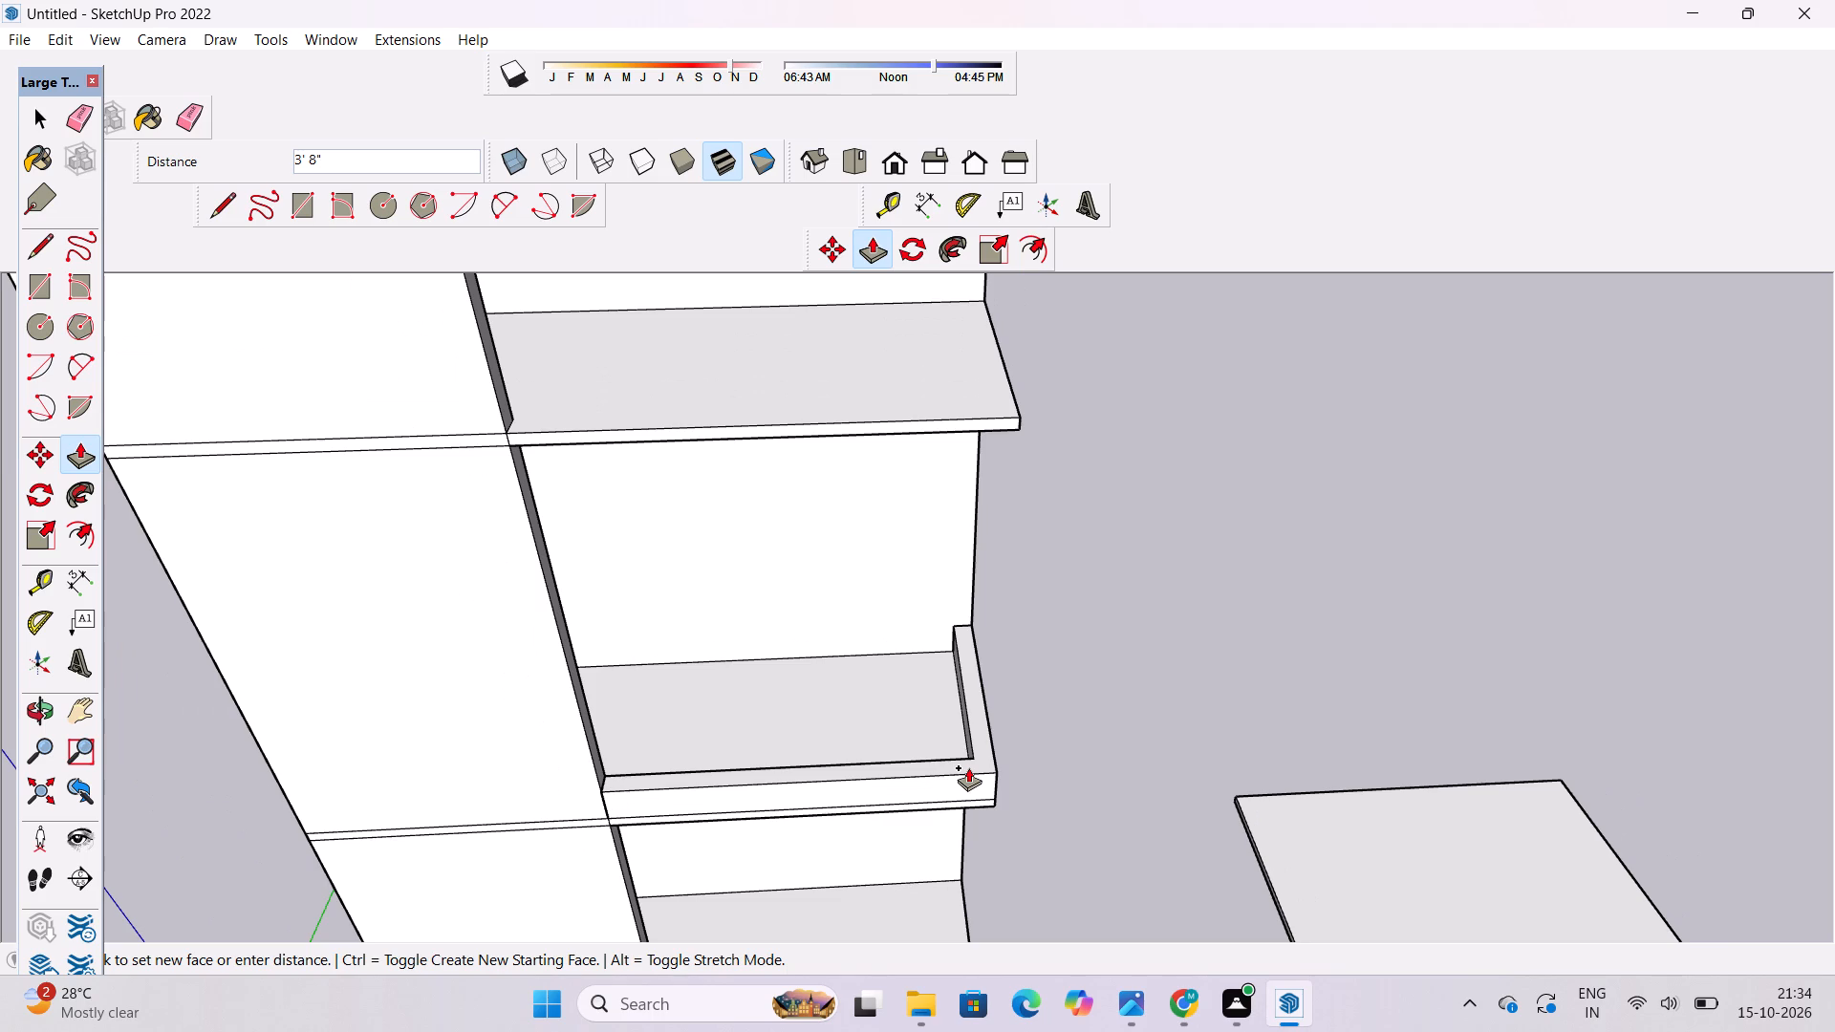
type("4'")
key("Return")
Examine the L-shaped parapet around the second-level slab from several angles.
key("o")
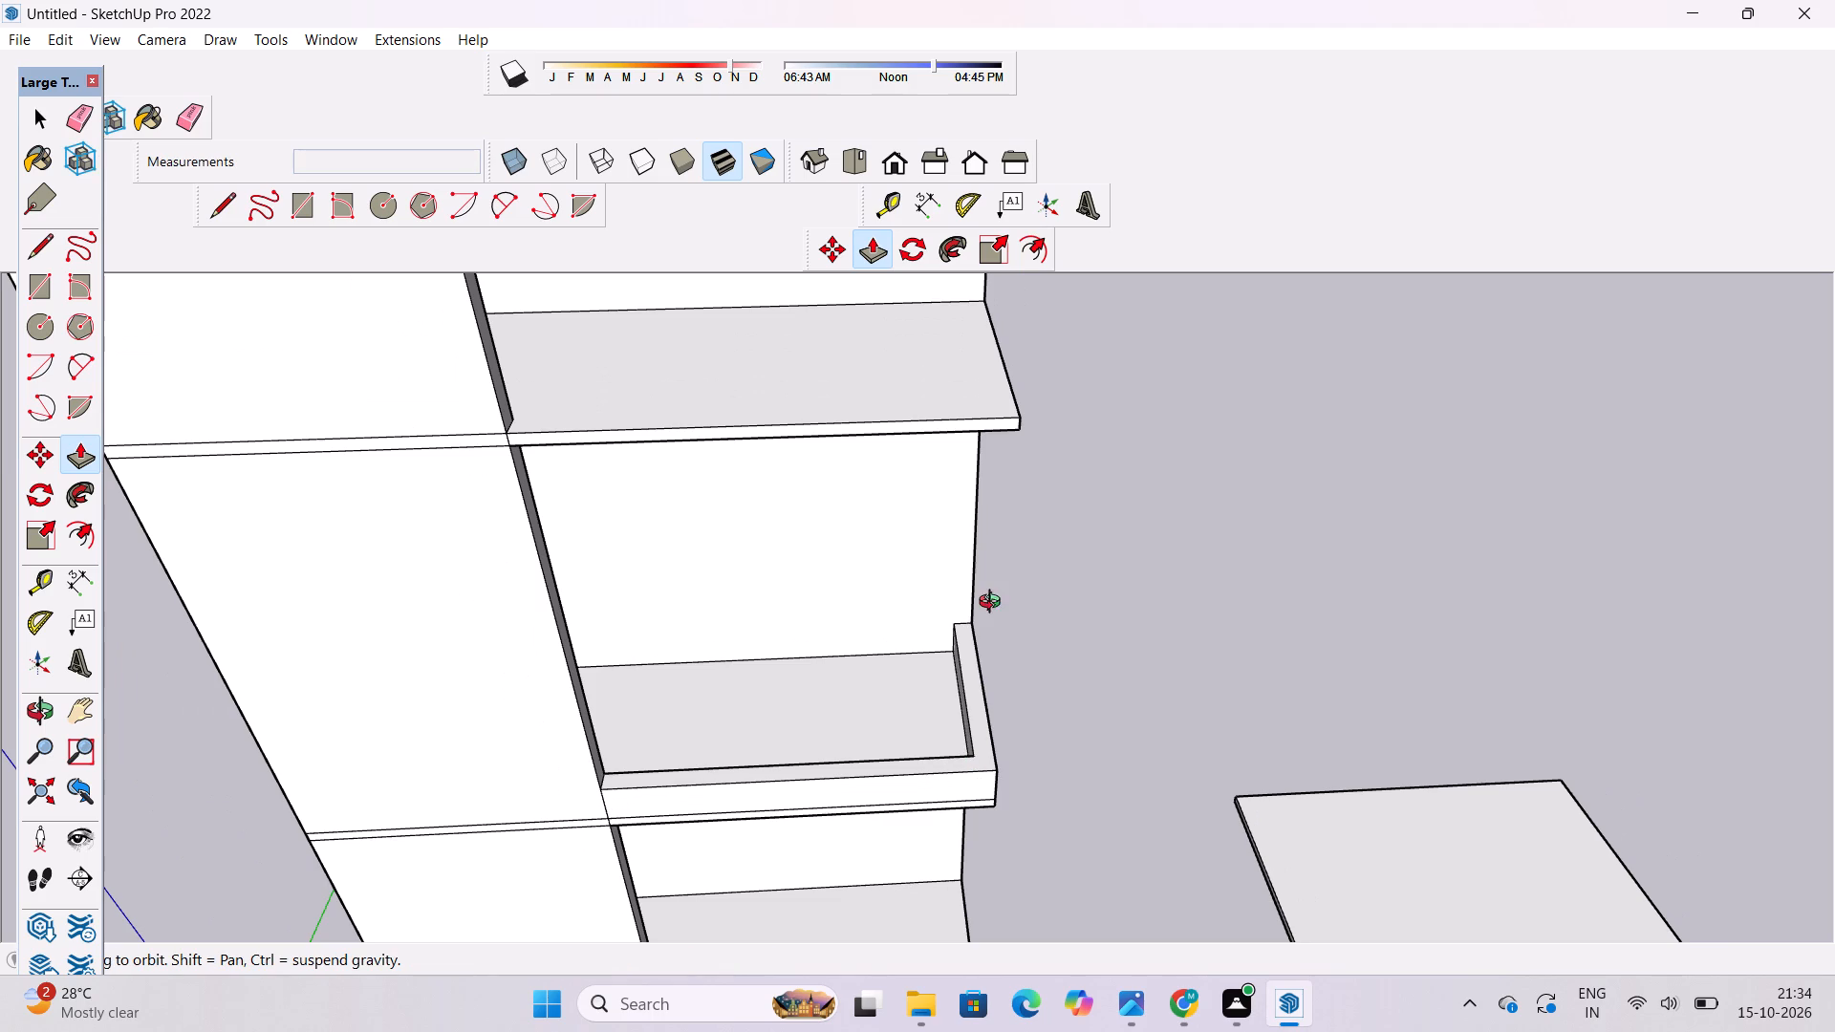
left_click_drag(1038, 668, 905, 705)
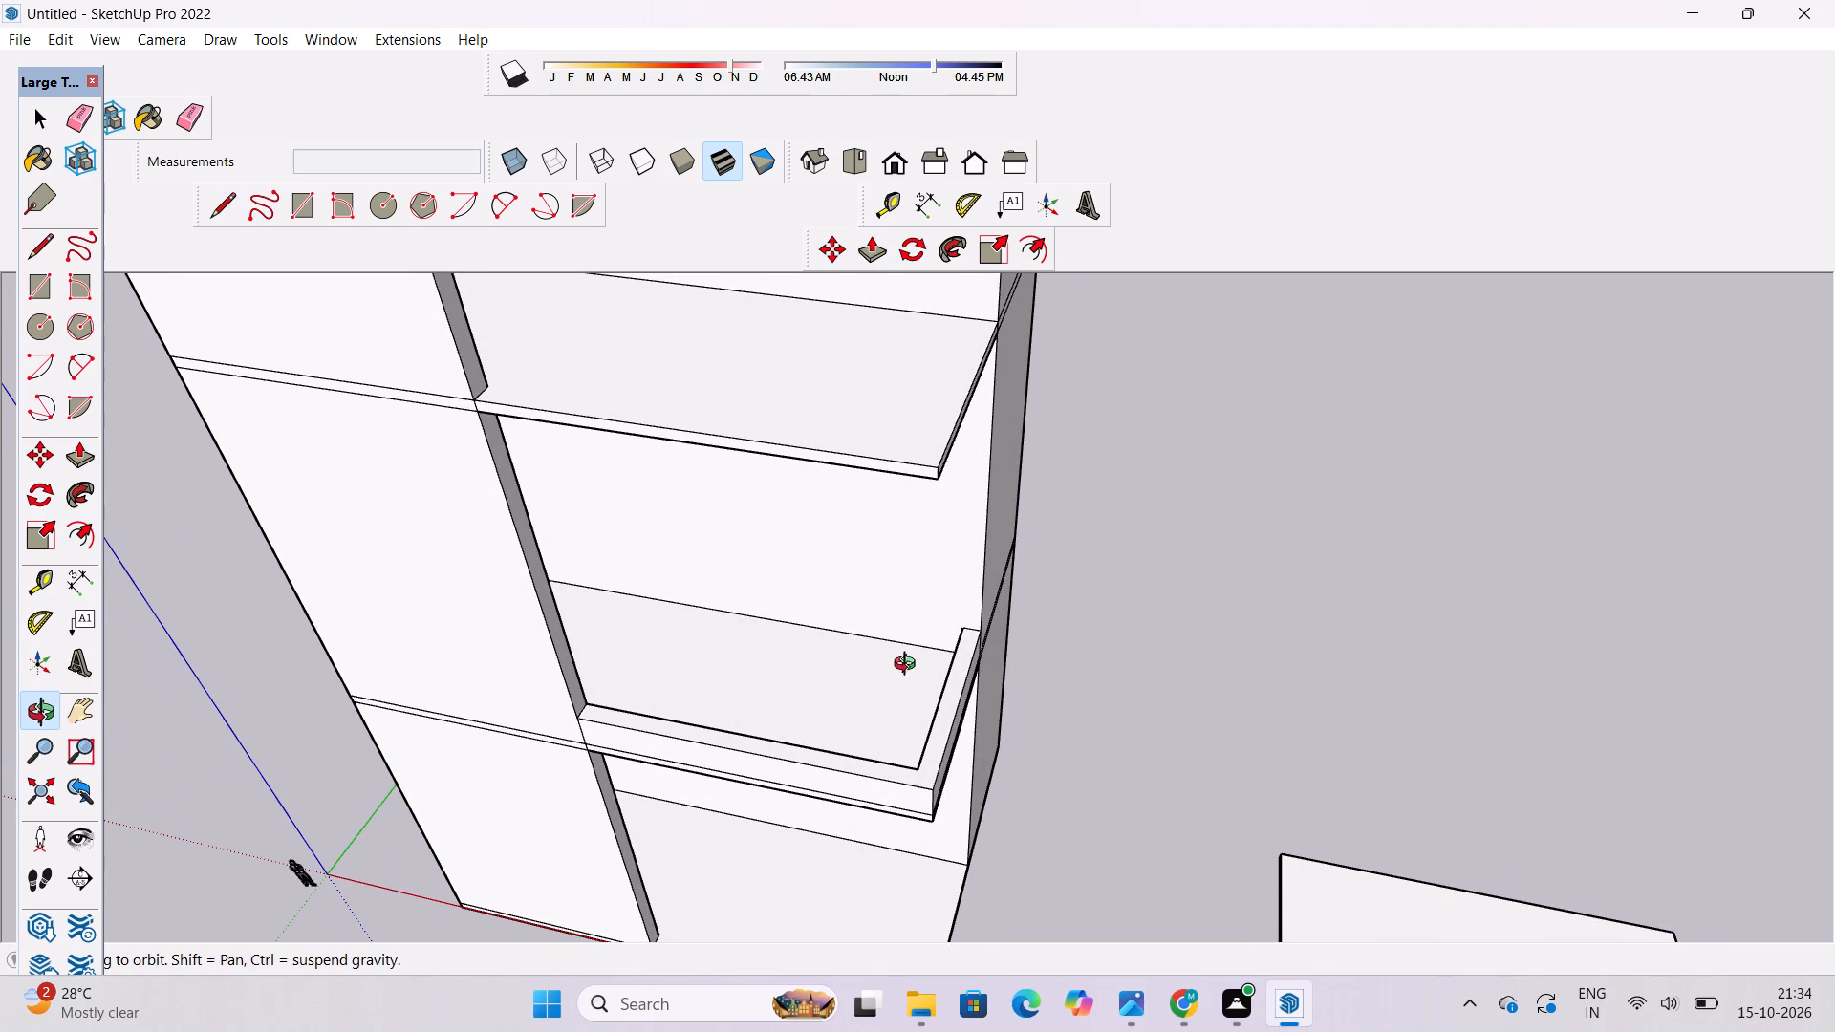
left_click_drag(1052, 728, 895, 716)
scroll(1057, 723, "up", 5)
left_click_drag(787, 760, 805, 779, "shift")
left_click_drag(772, 812, 835, 815)
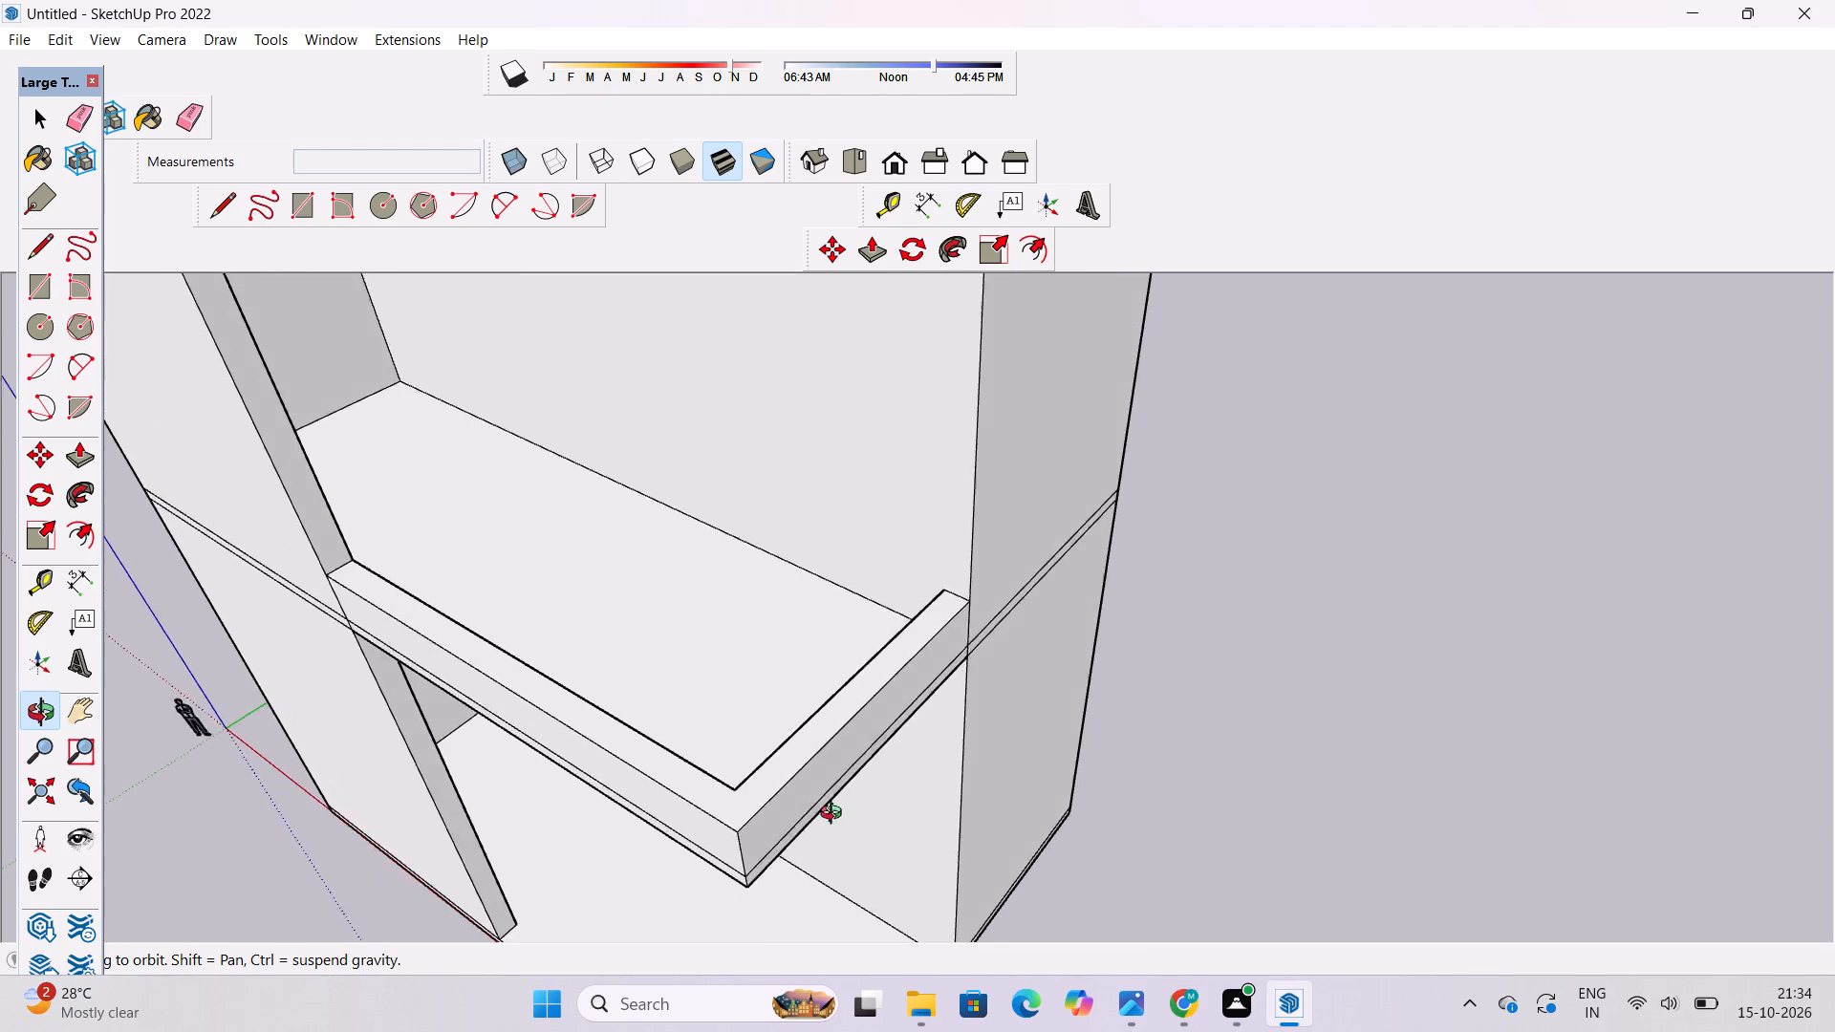
left_click_drag(835, 815, 928, 780)
scroll(893, 785, "up", 4)
left_click_drag(881, 788, 778, 782, "shift")
left_click_drag(760, 781, 874, 804)
left_click_drag(880, 809, 871, 767)
left_click_drag(871, 767, 883, 859)
left_click_drag(883, 861, 884, 807)
left_click_drag(884, 807, 889, 835)
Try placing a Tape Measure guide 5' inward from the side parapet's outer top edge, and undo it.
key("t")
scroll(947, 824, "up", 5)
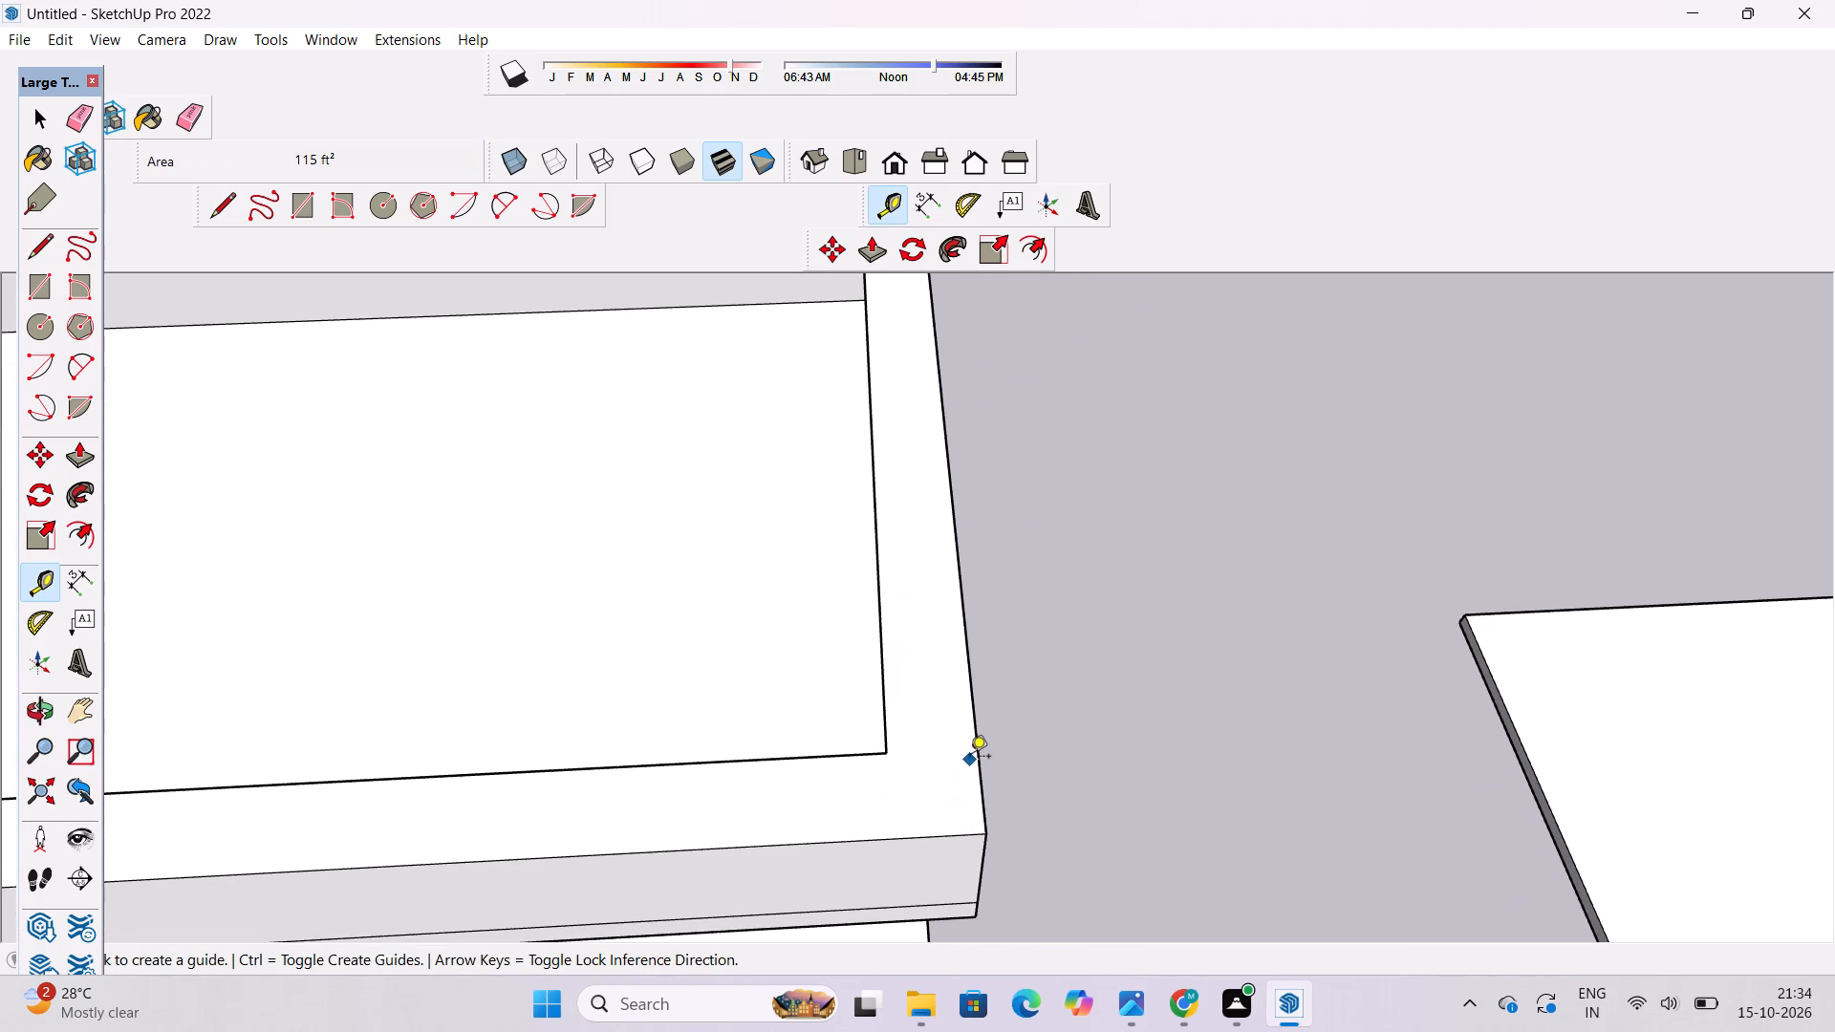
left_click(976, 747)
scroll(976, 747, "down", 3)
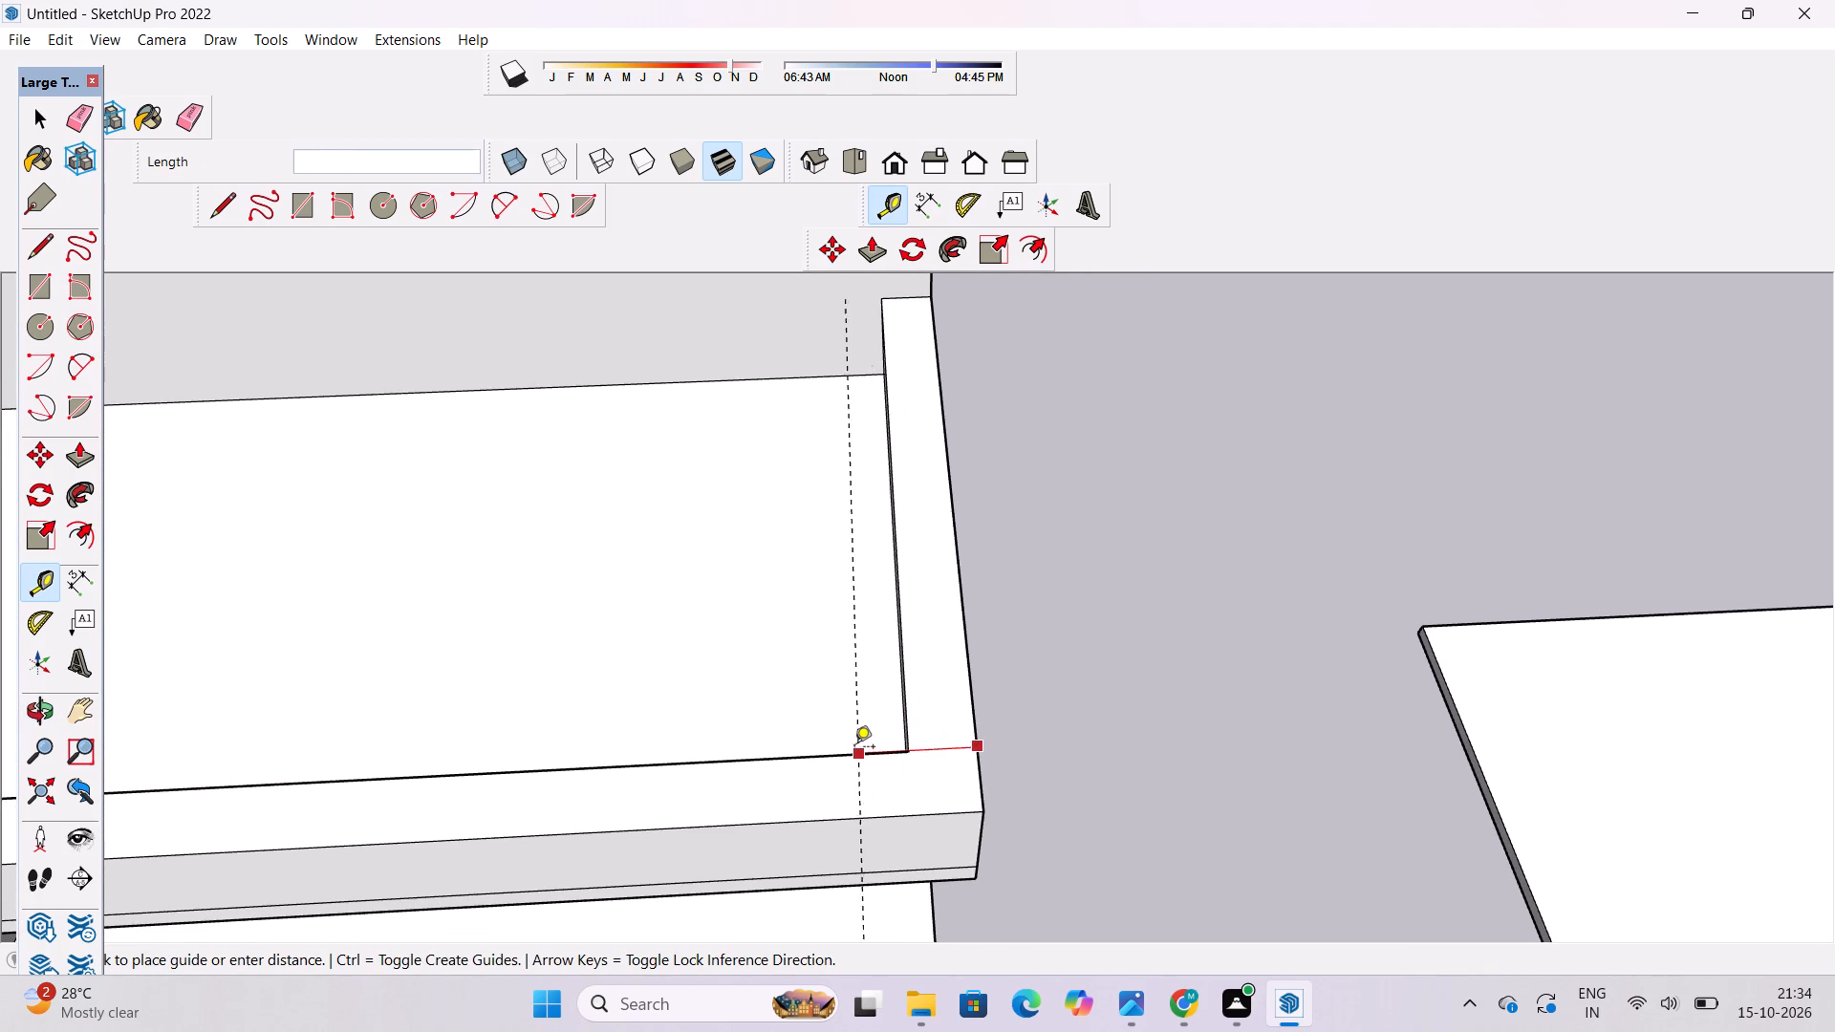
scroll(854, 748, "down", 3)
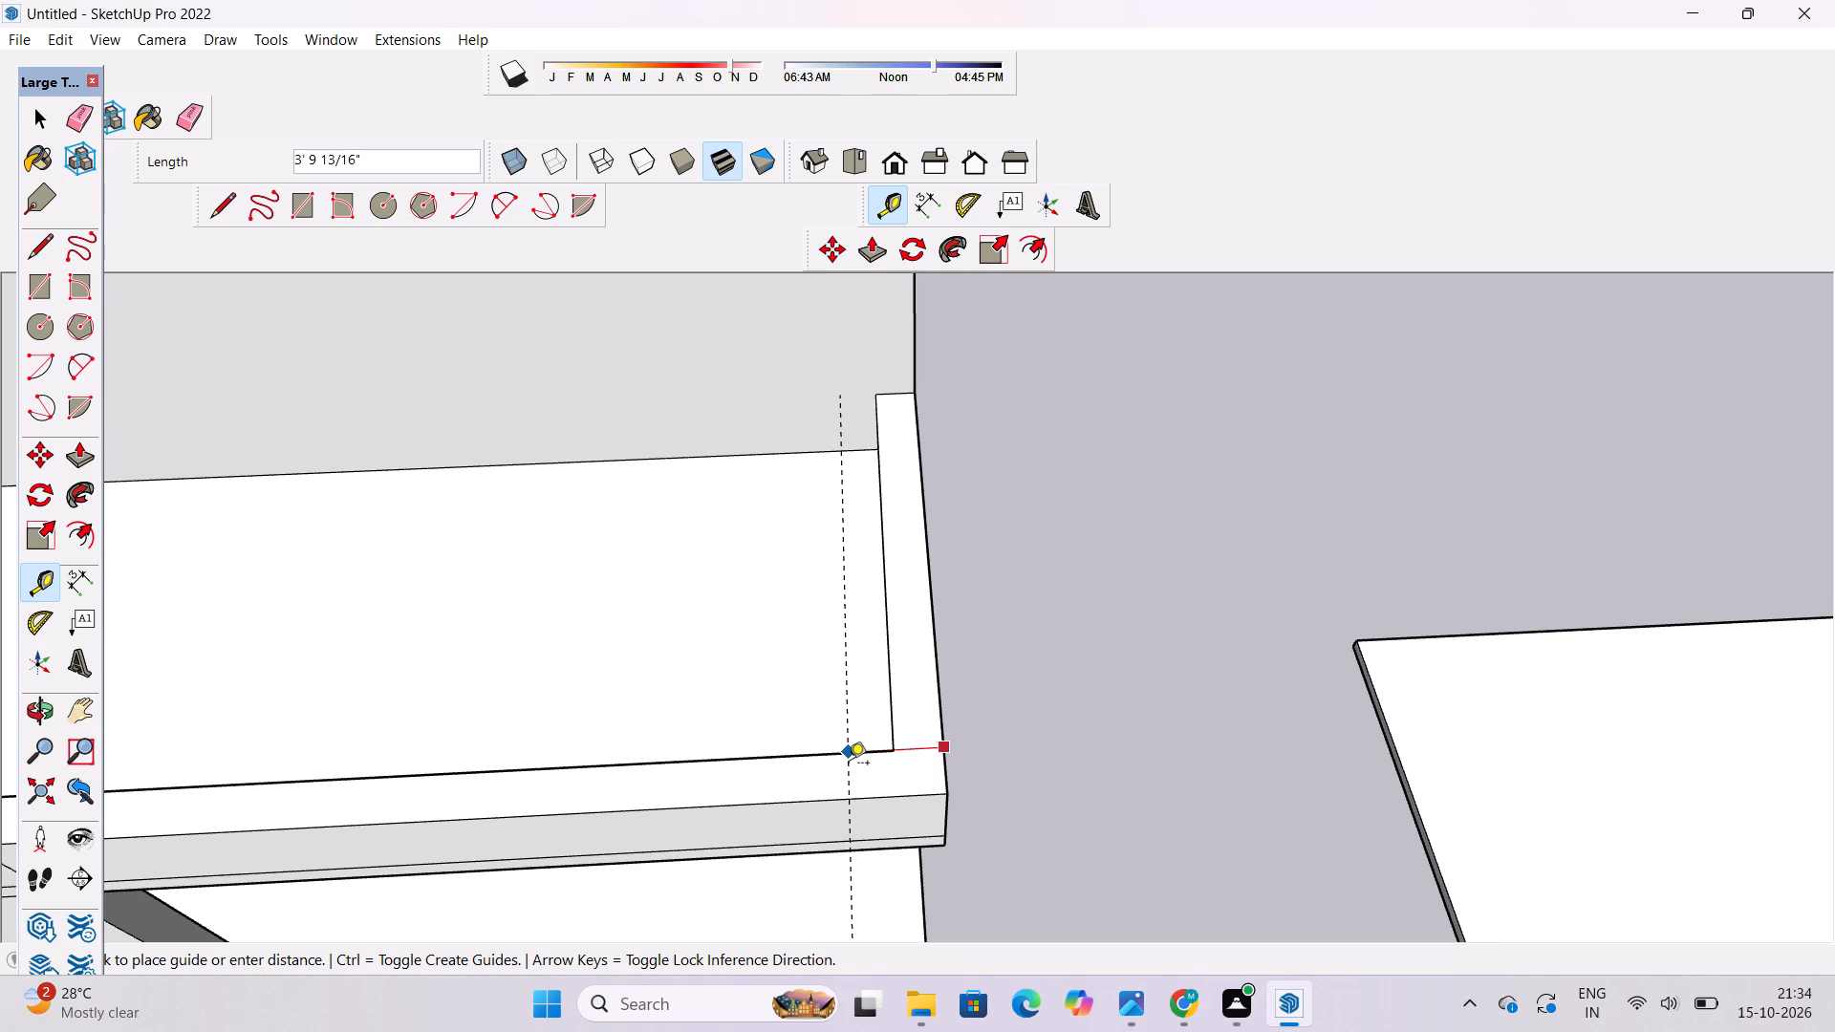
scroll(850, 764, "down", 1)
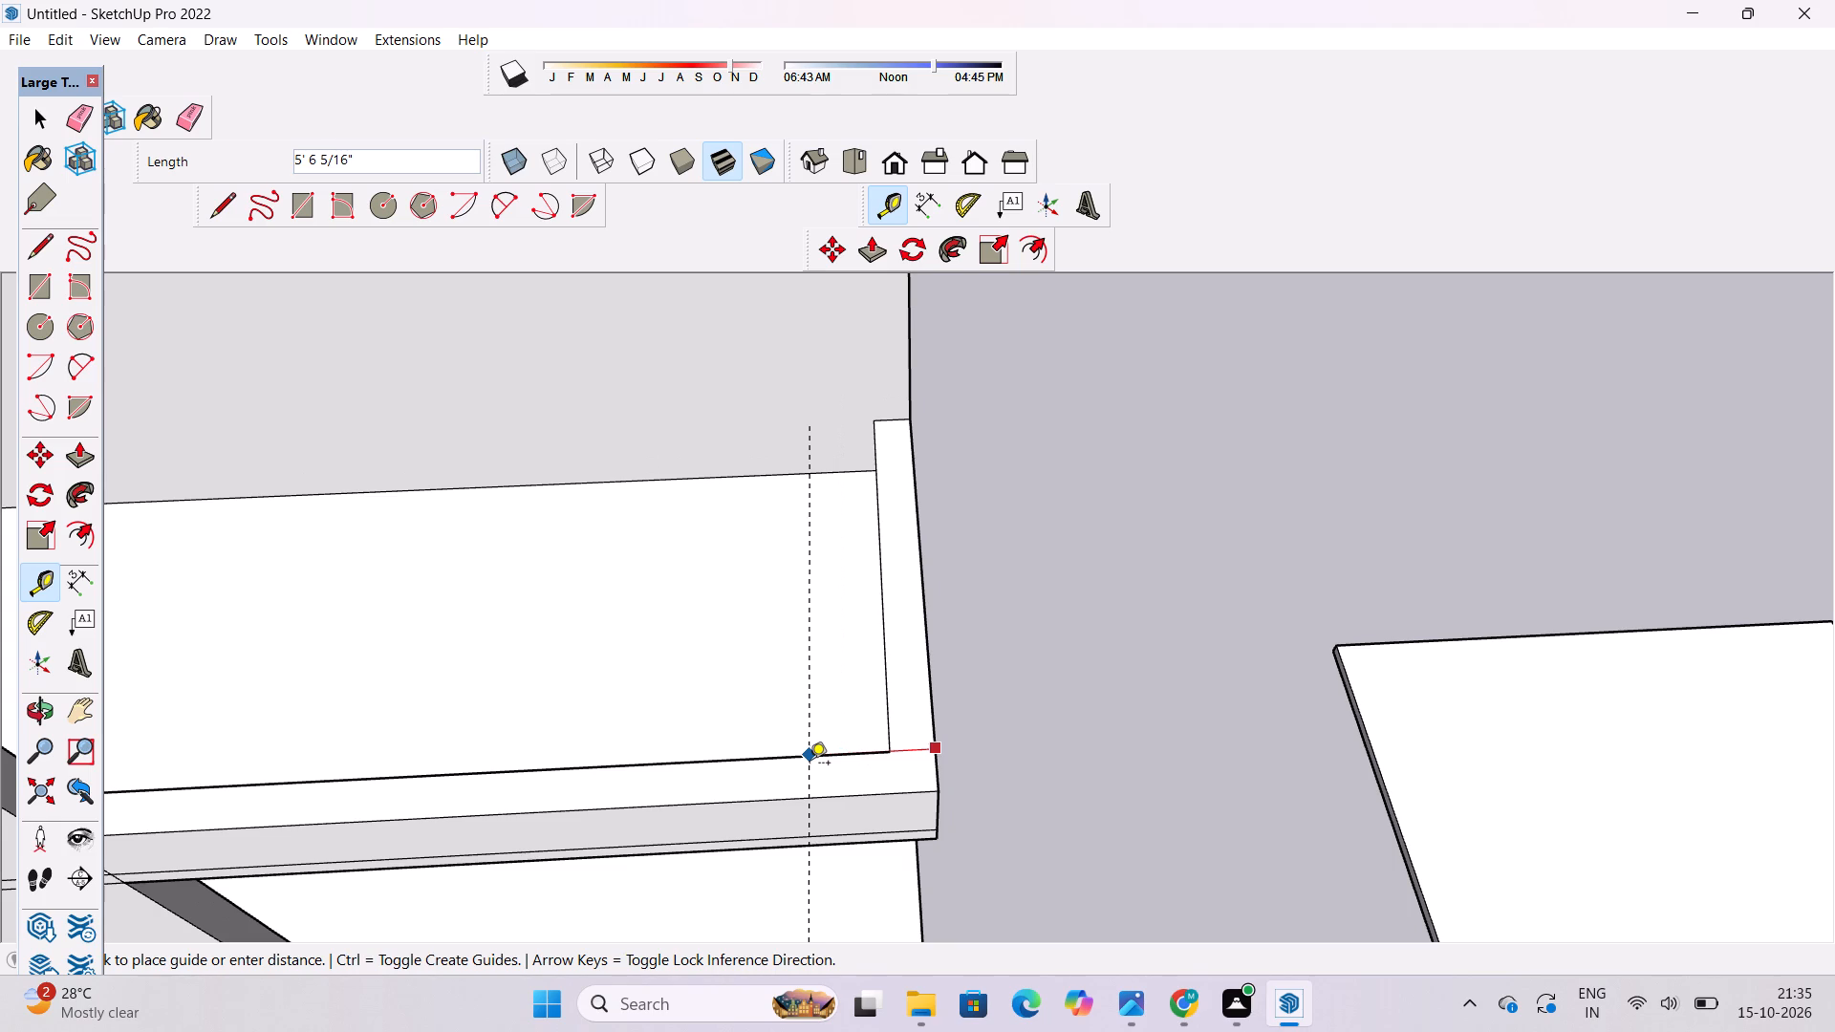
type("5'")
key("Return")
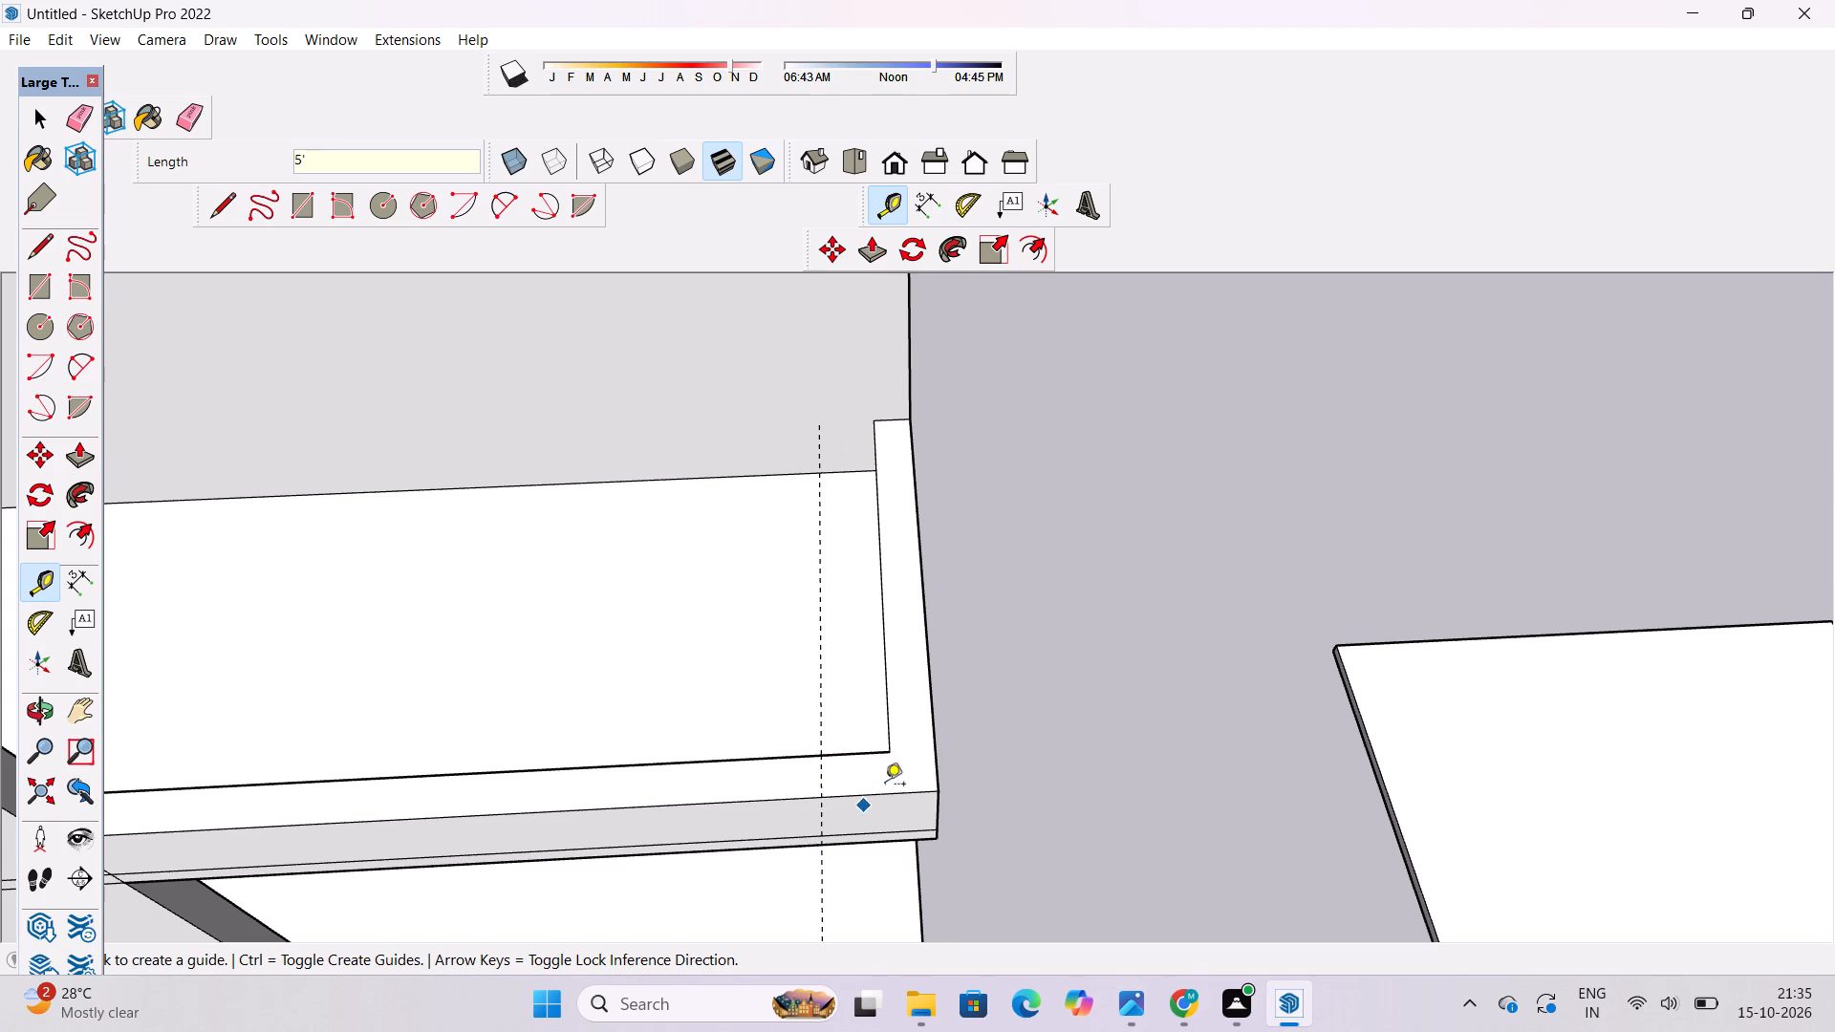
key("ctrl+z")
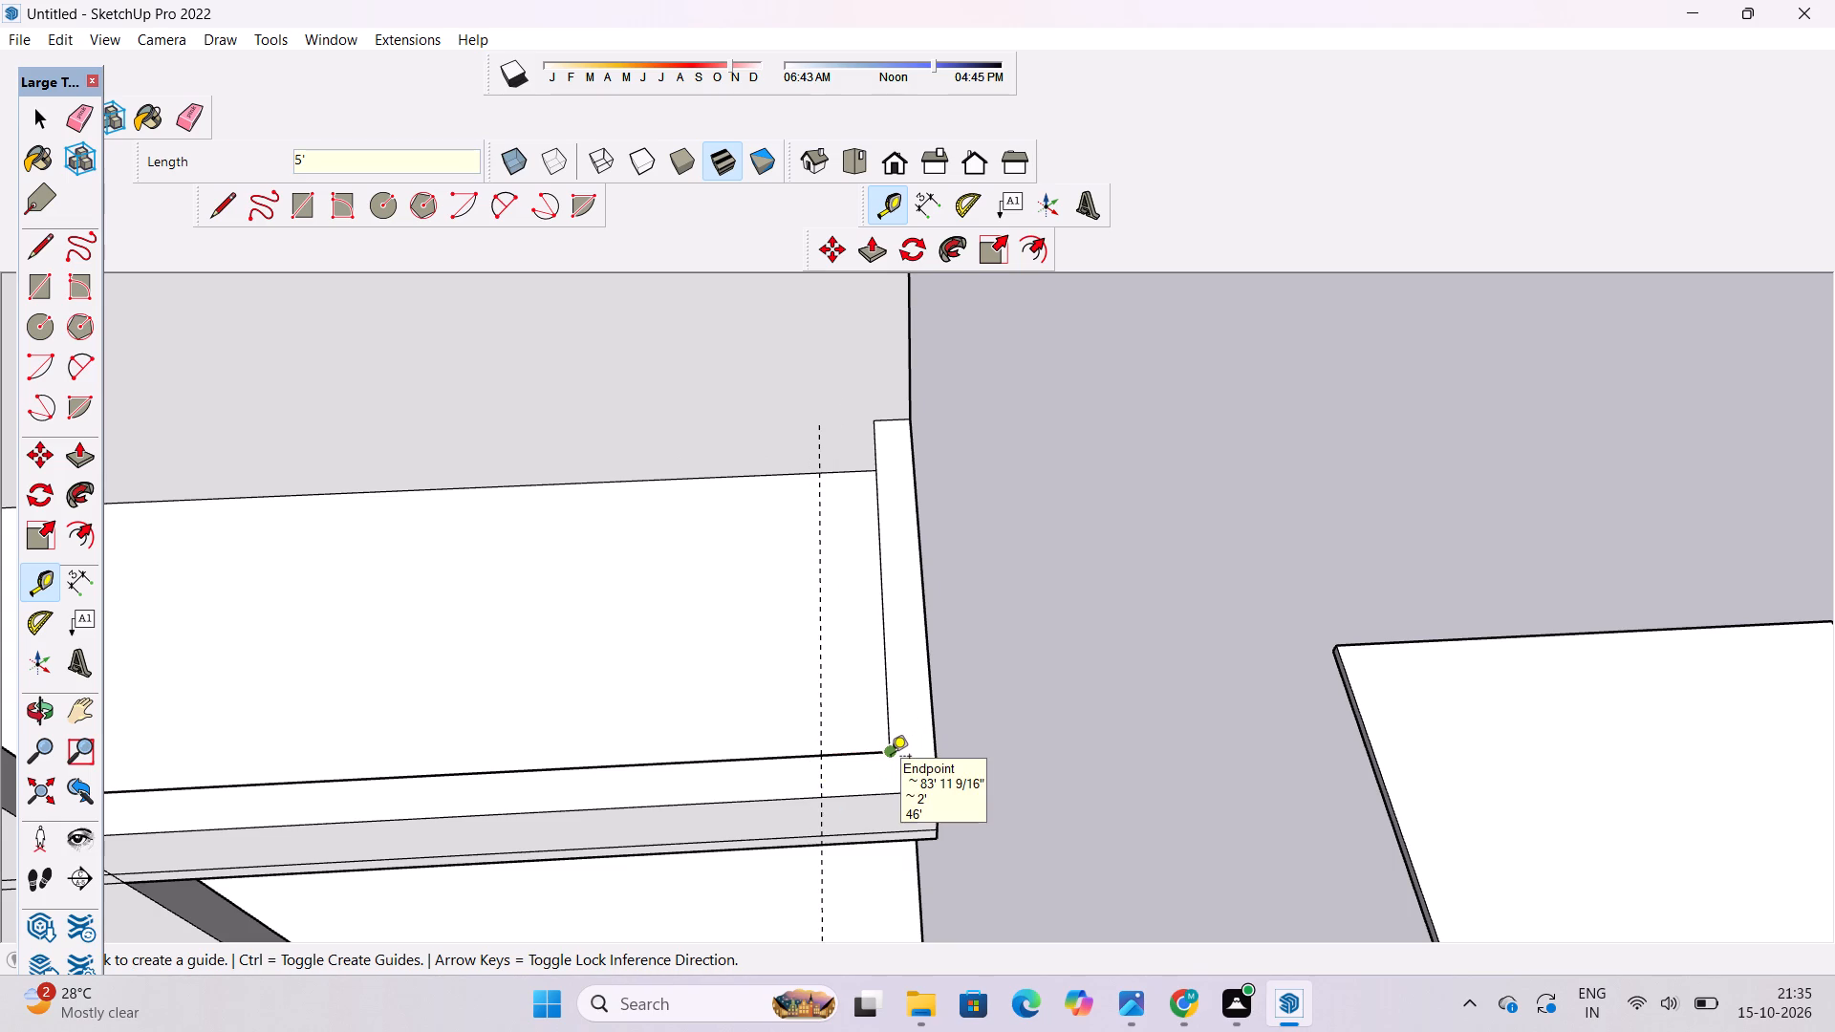
Place a Tape Measure guide across the side parapet's top, 20' forward from its rear end edge at the building.
left_click(897, 424)
key("space")
type("t")
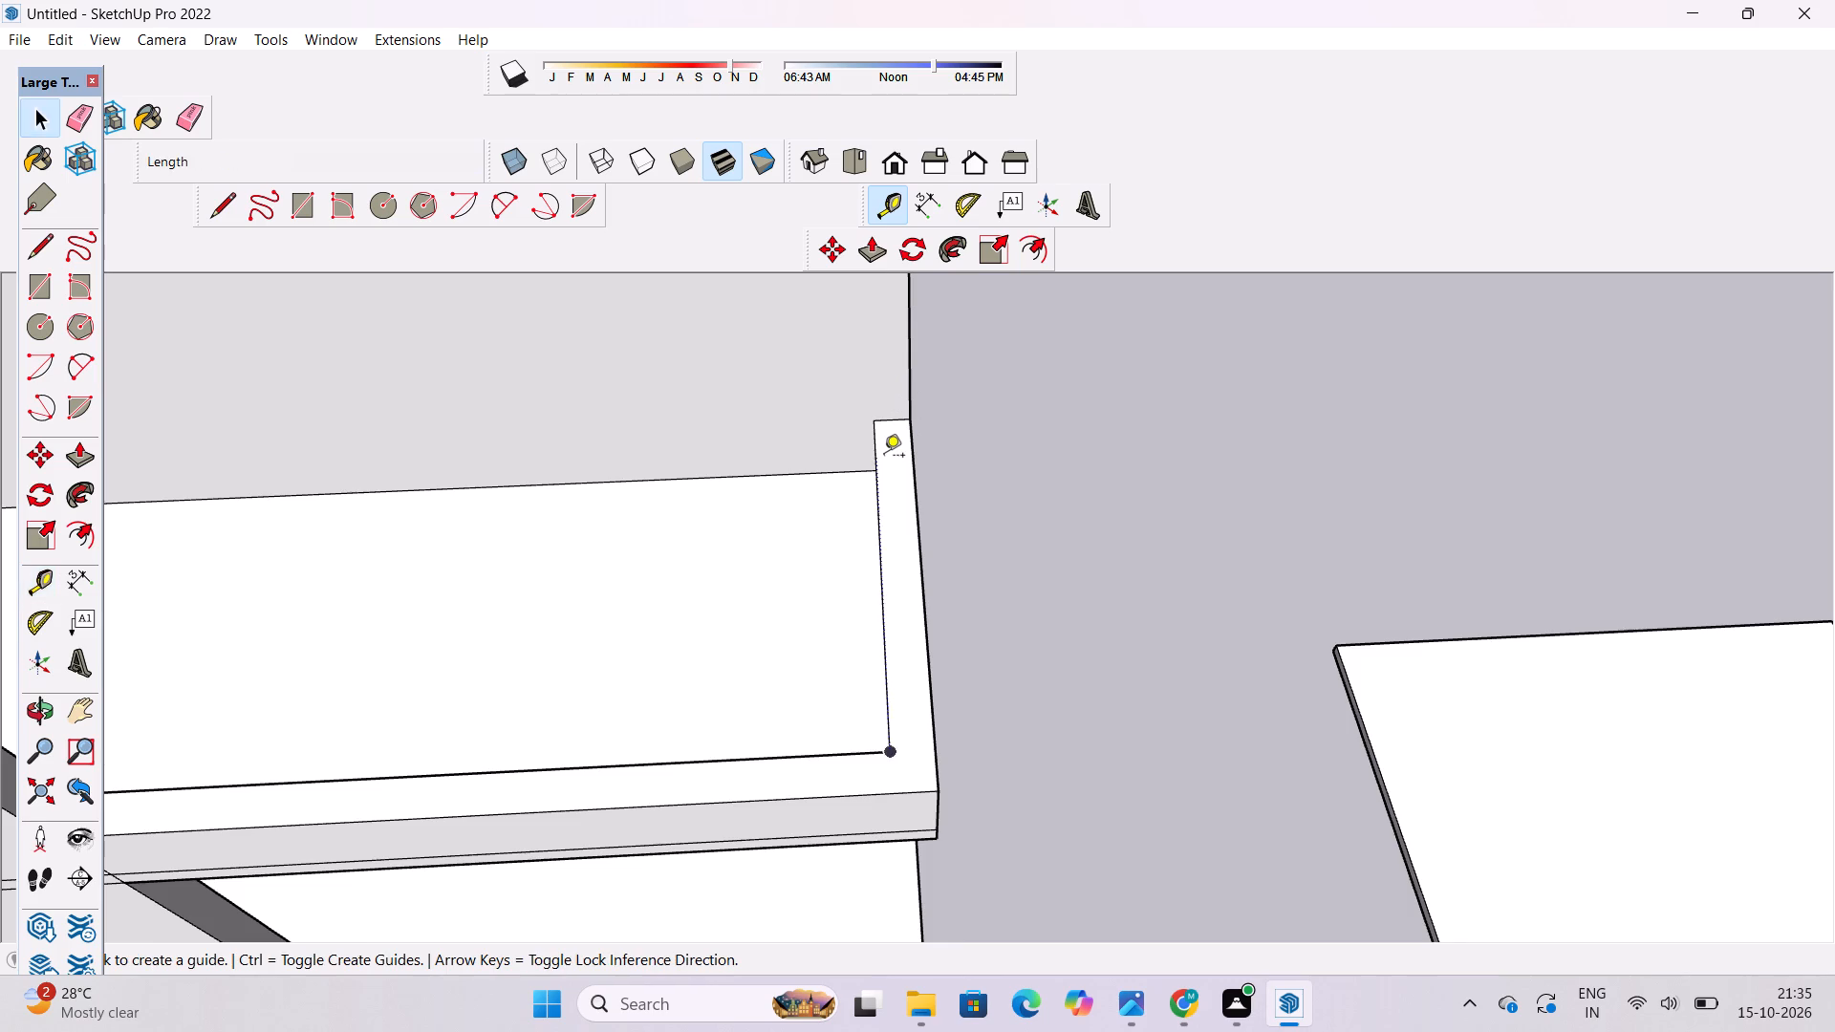
scroll(877, 430, "up", 8)
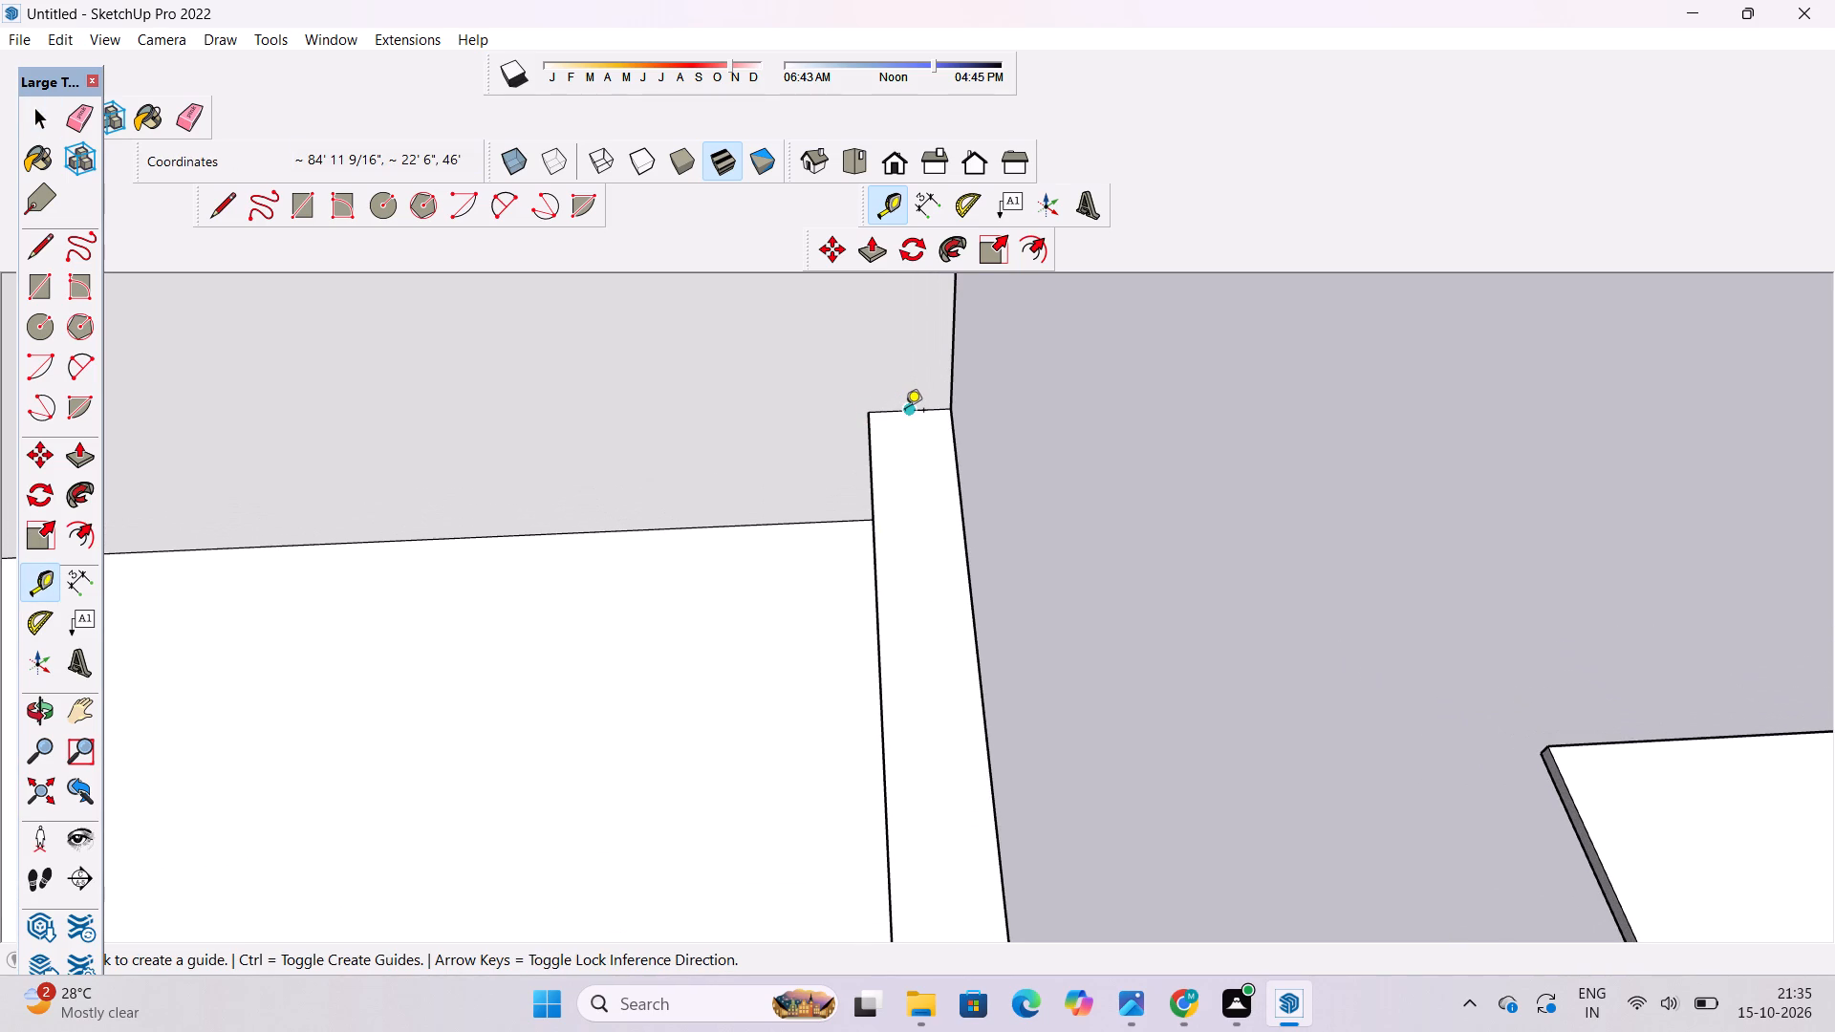
left_click(906, 413)
scroll(906, 413, "down", 12)
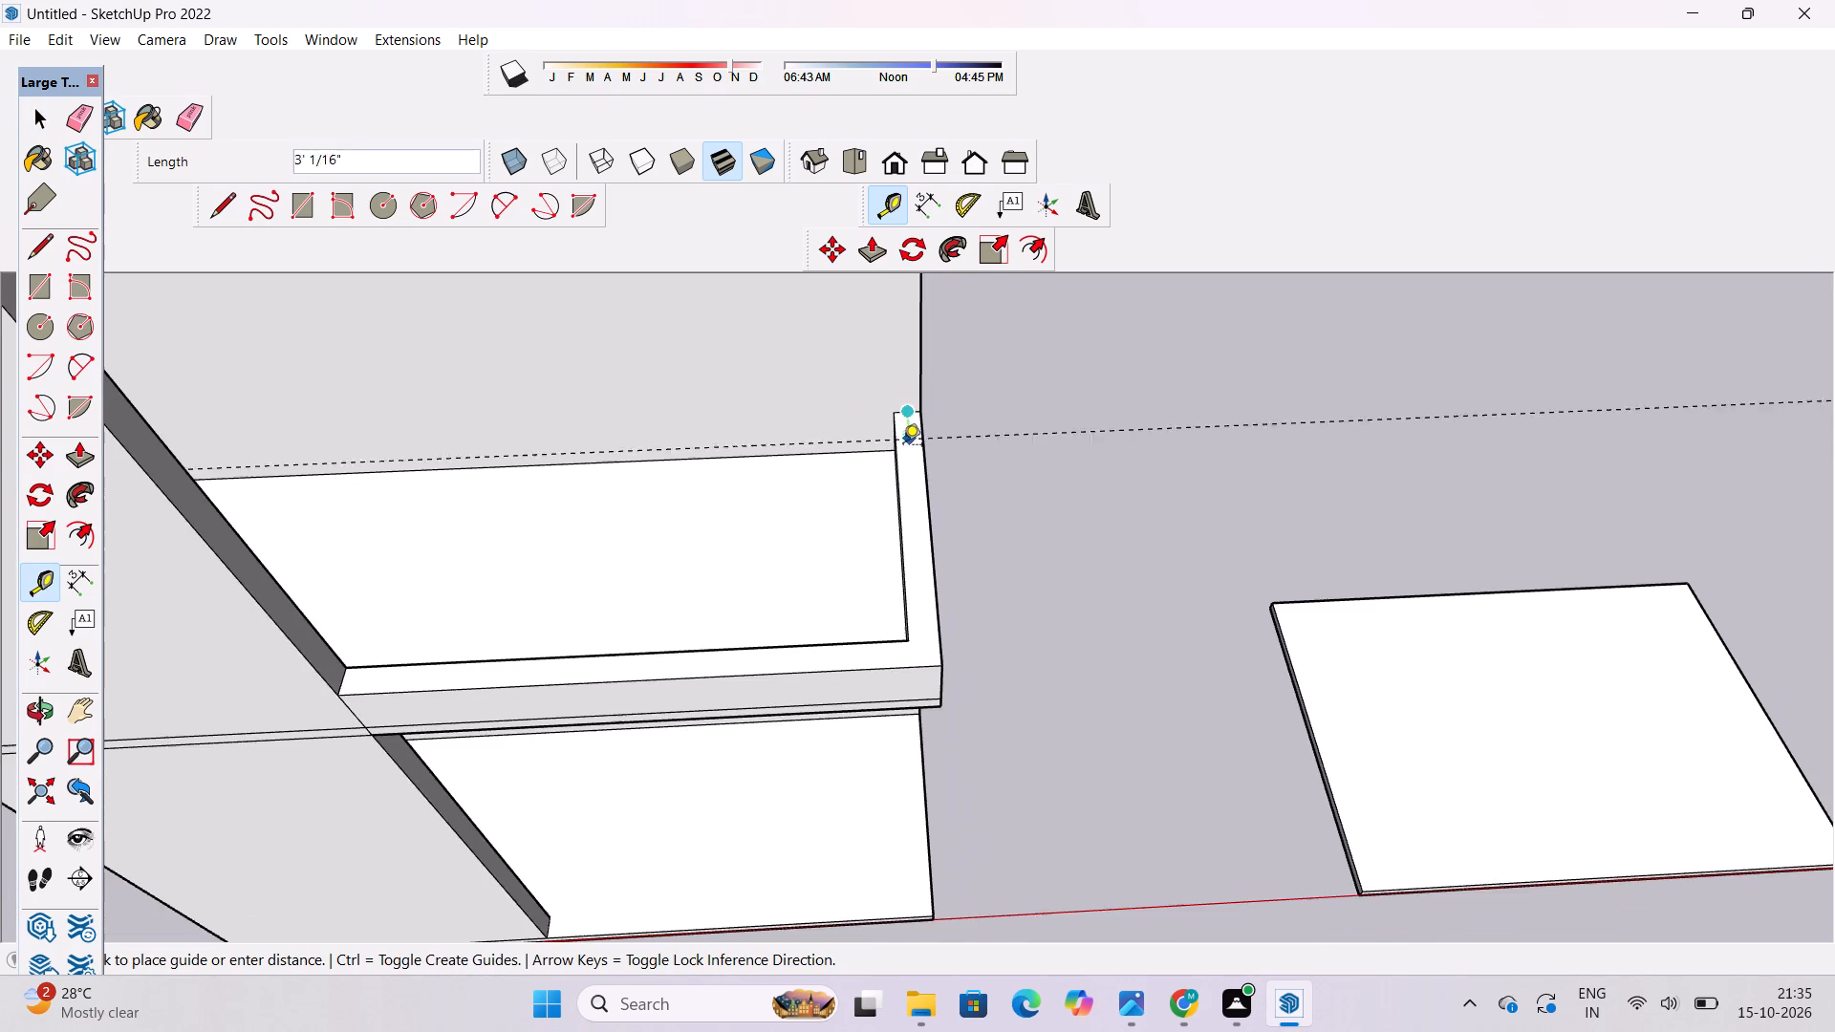
scroll(896, 496, "up", 3)
scroll(917, 644, "up", 4)
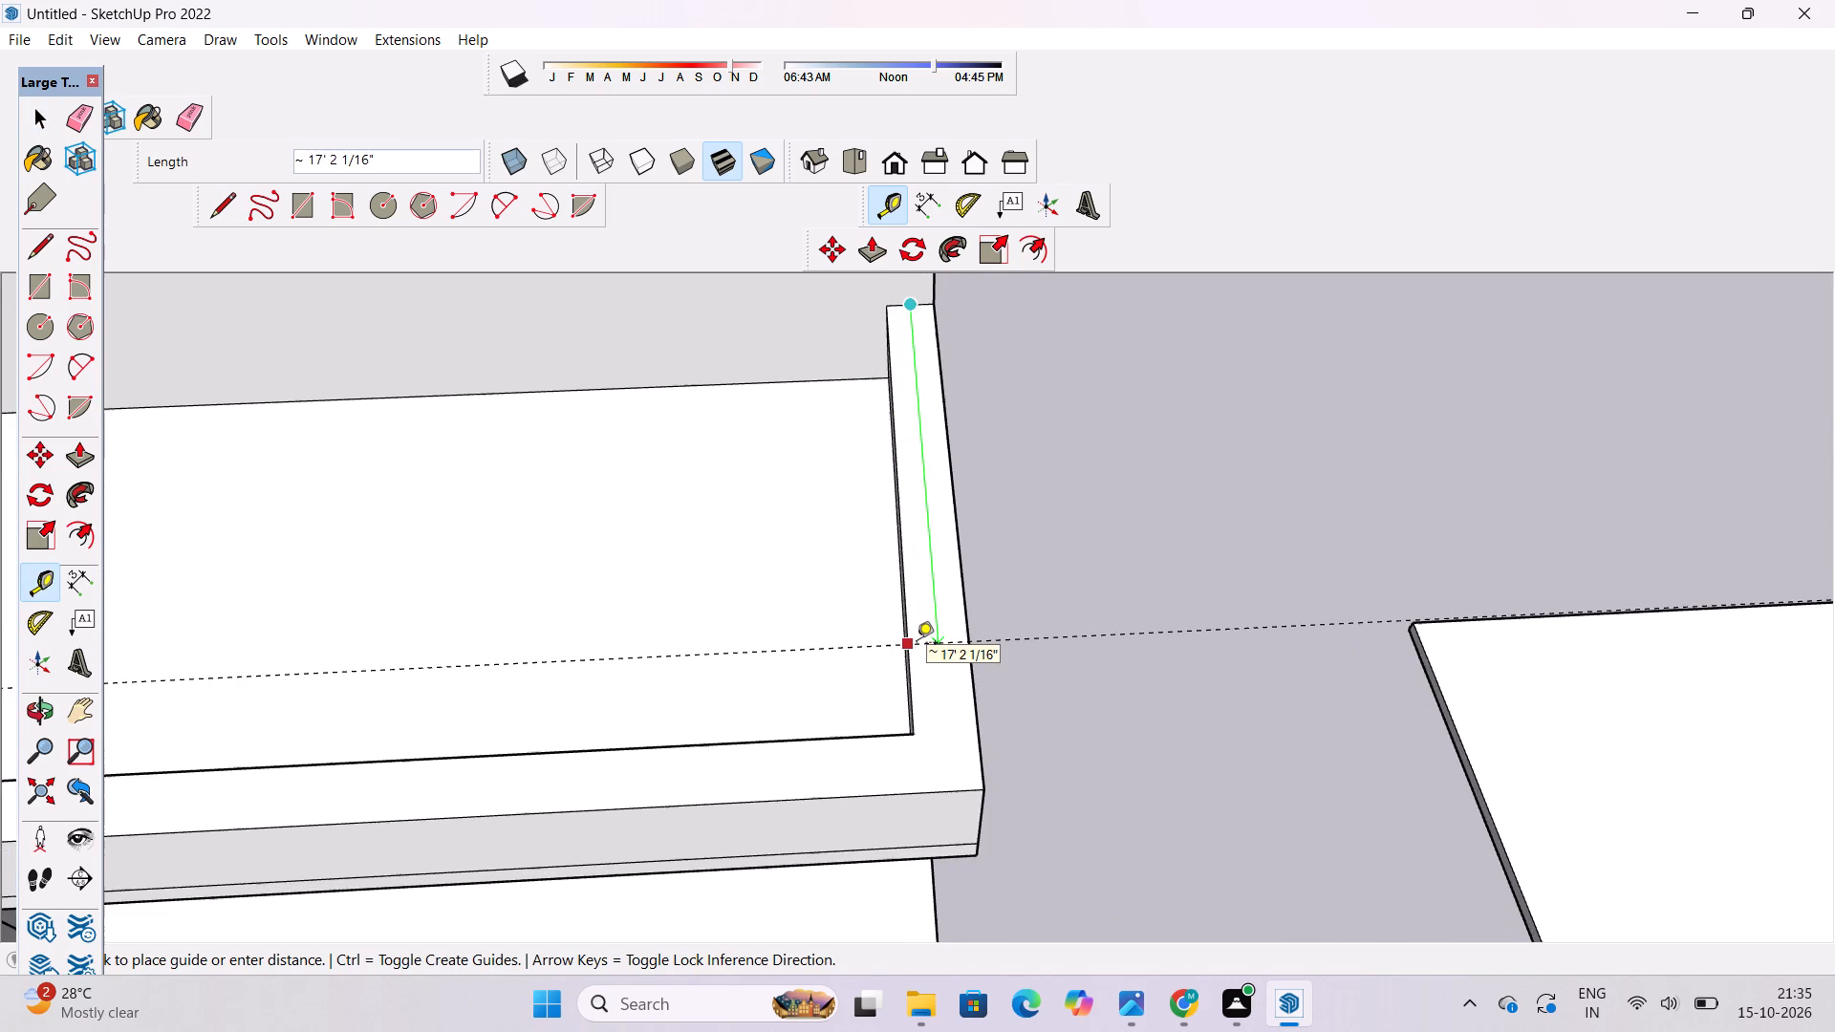
scroll(918, 648, "up", 3)
scroll(934, 701, "down", 3)
type("20'")
key("Return")
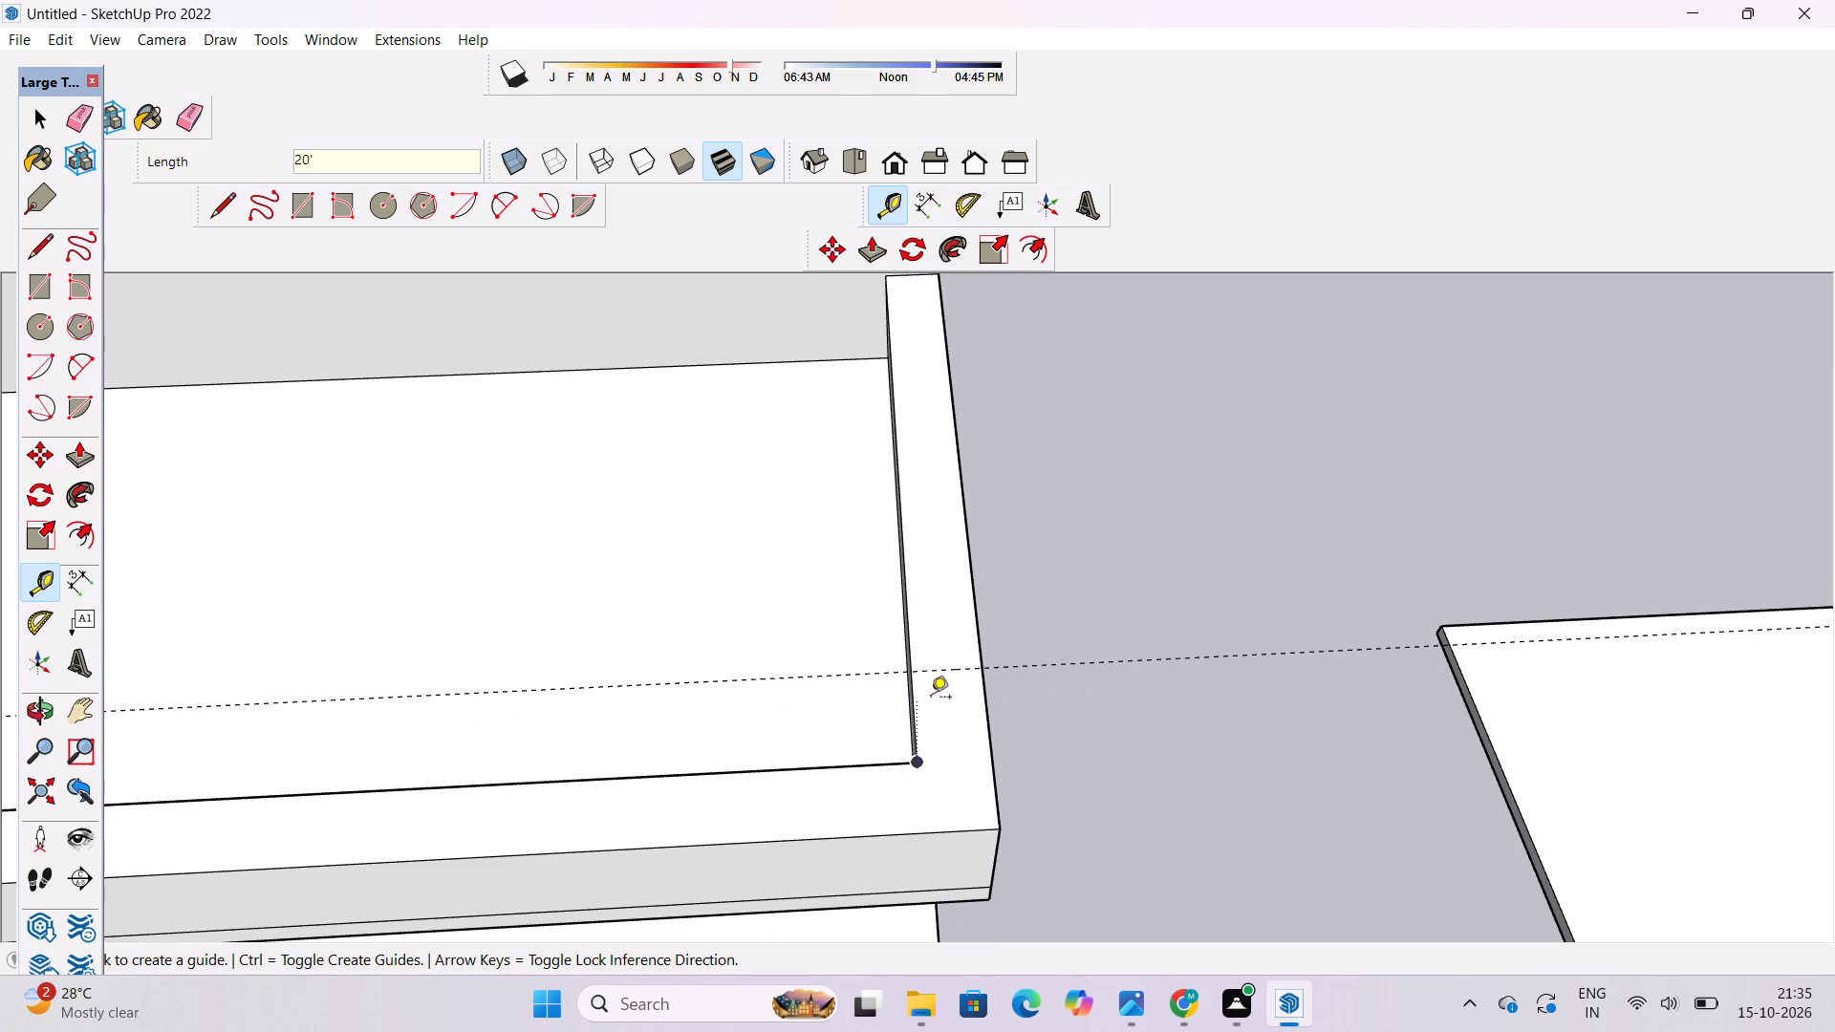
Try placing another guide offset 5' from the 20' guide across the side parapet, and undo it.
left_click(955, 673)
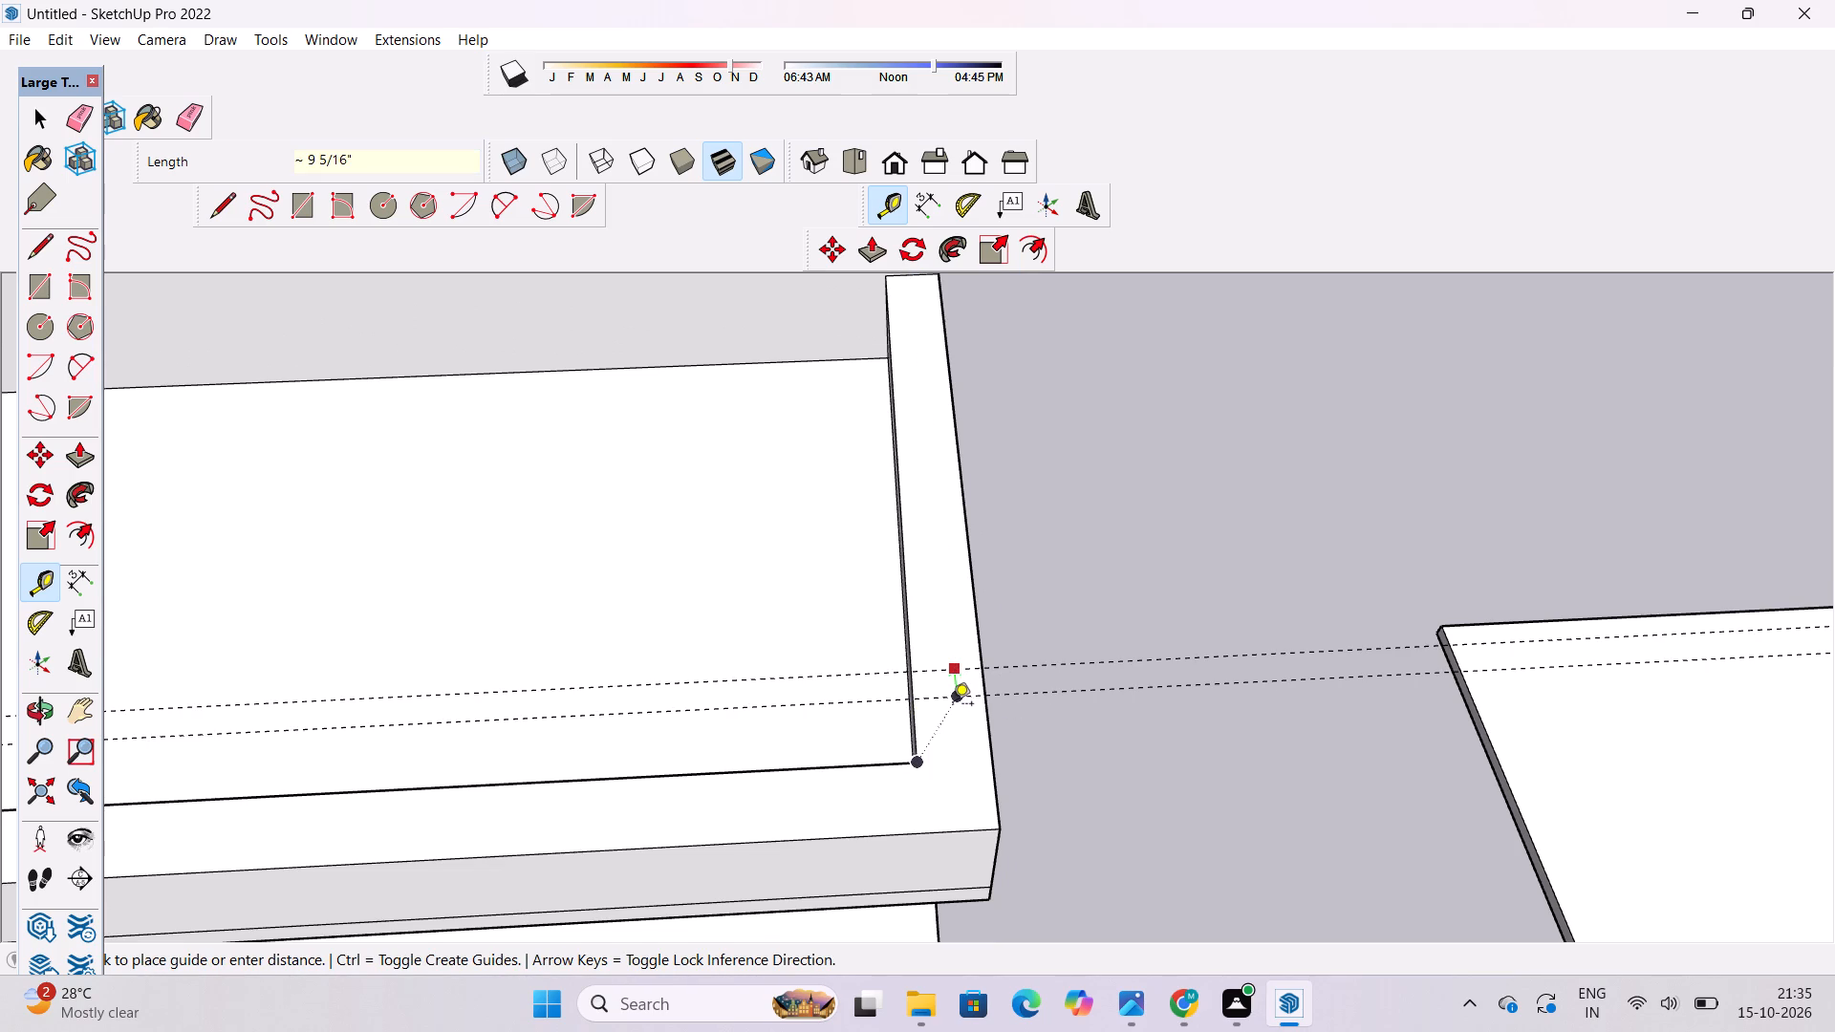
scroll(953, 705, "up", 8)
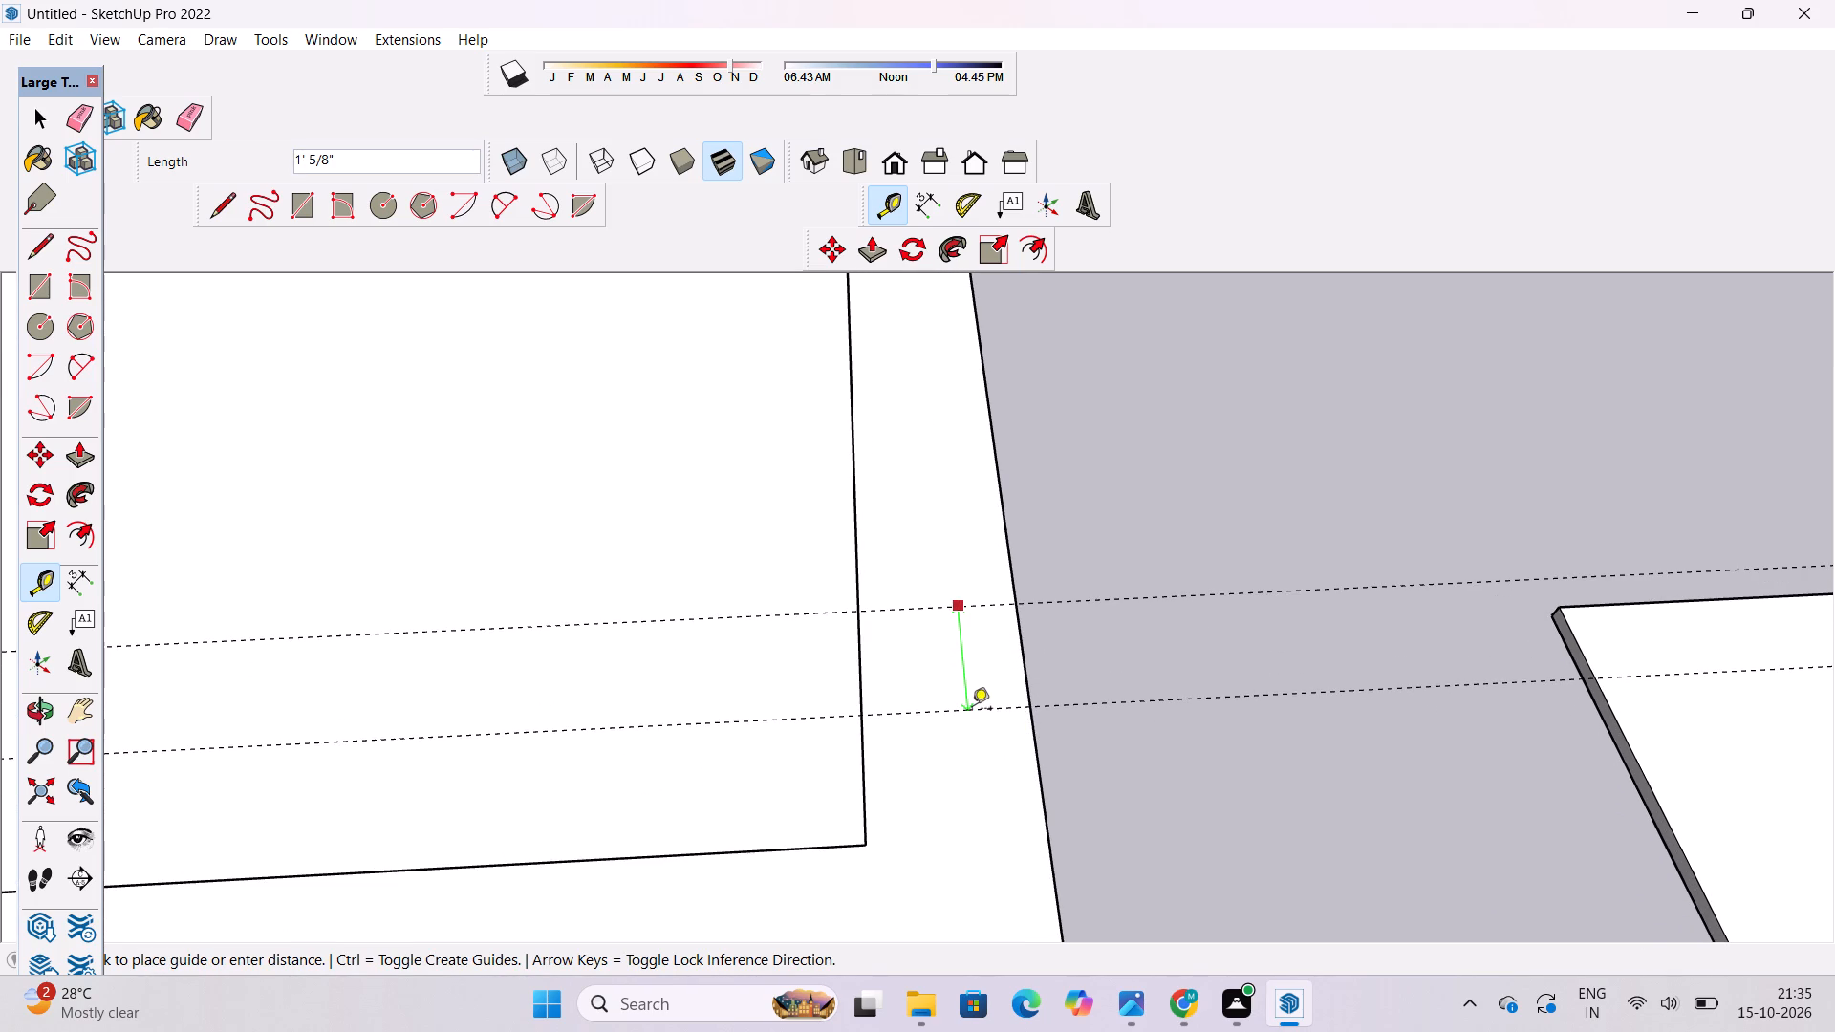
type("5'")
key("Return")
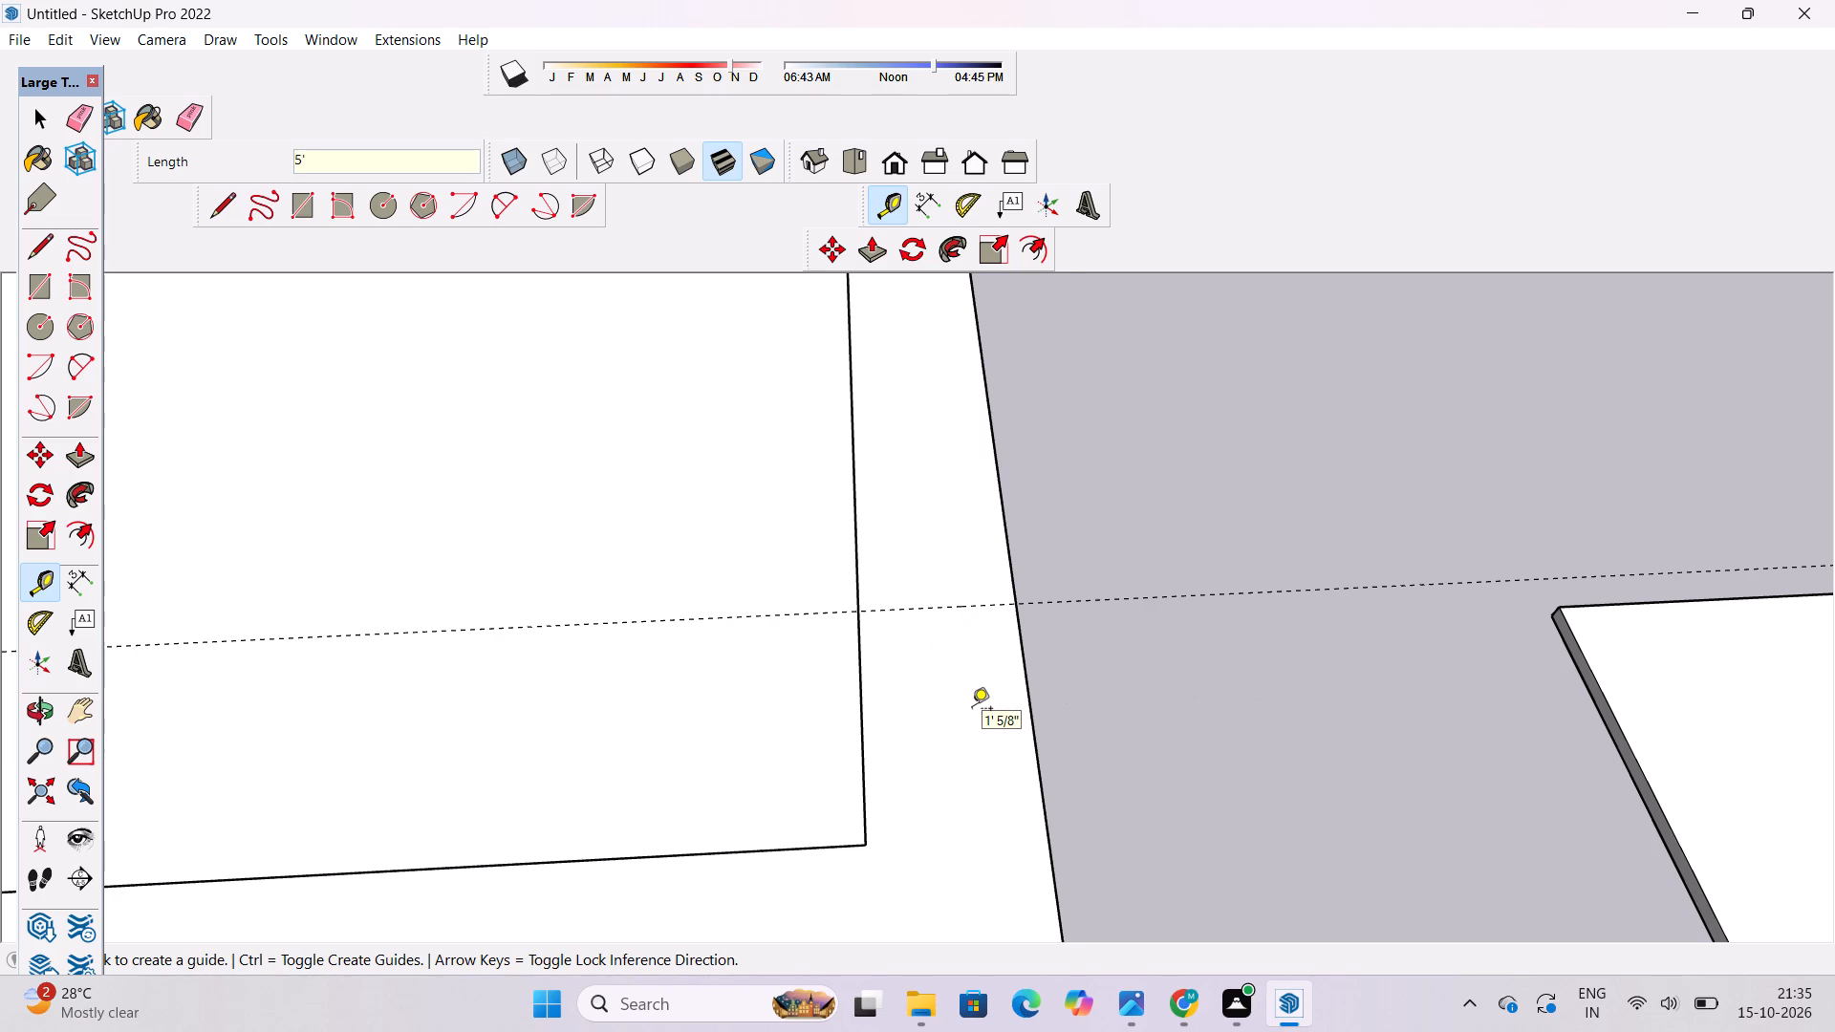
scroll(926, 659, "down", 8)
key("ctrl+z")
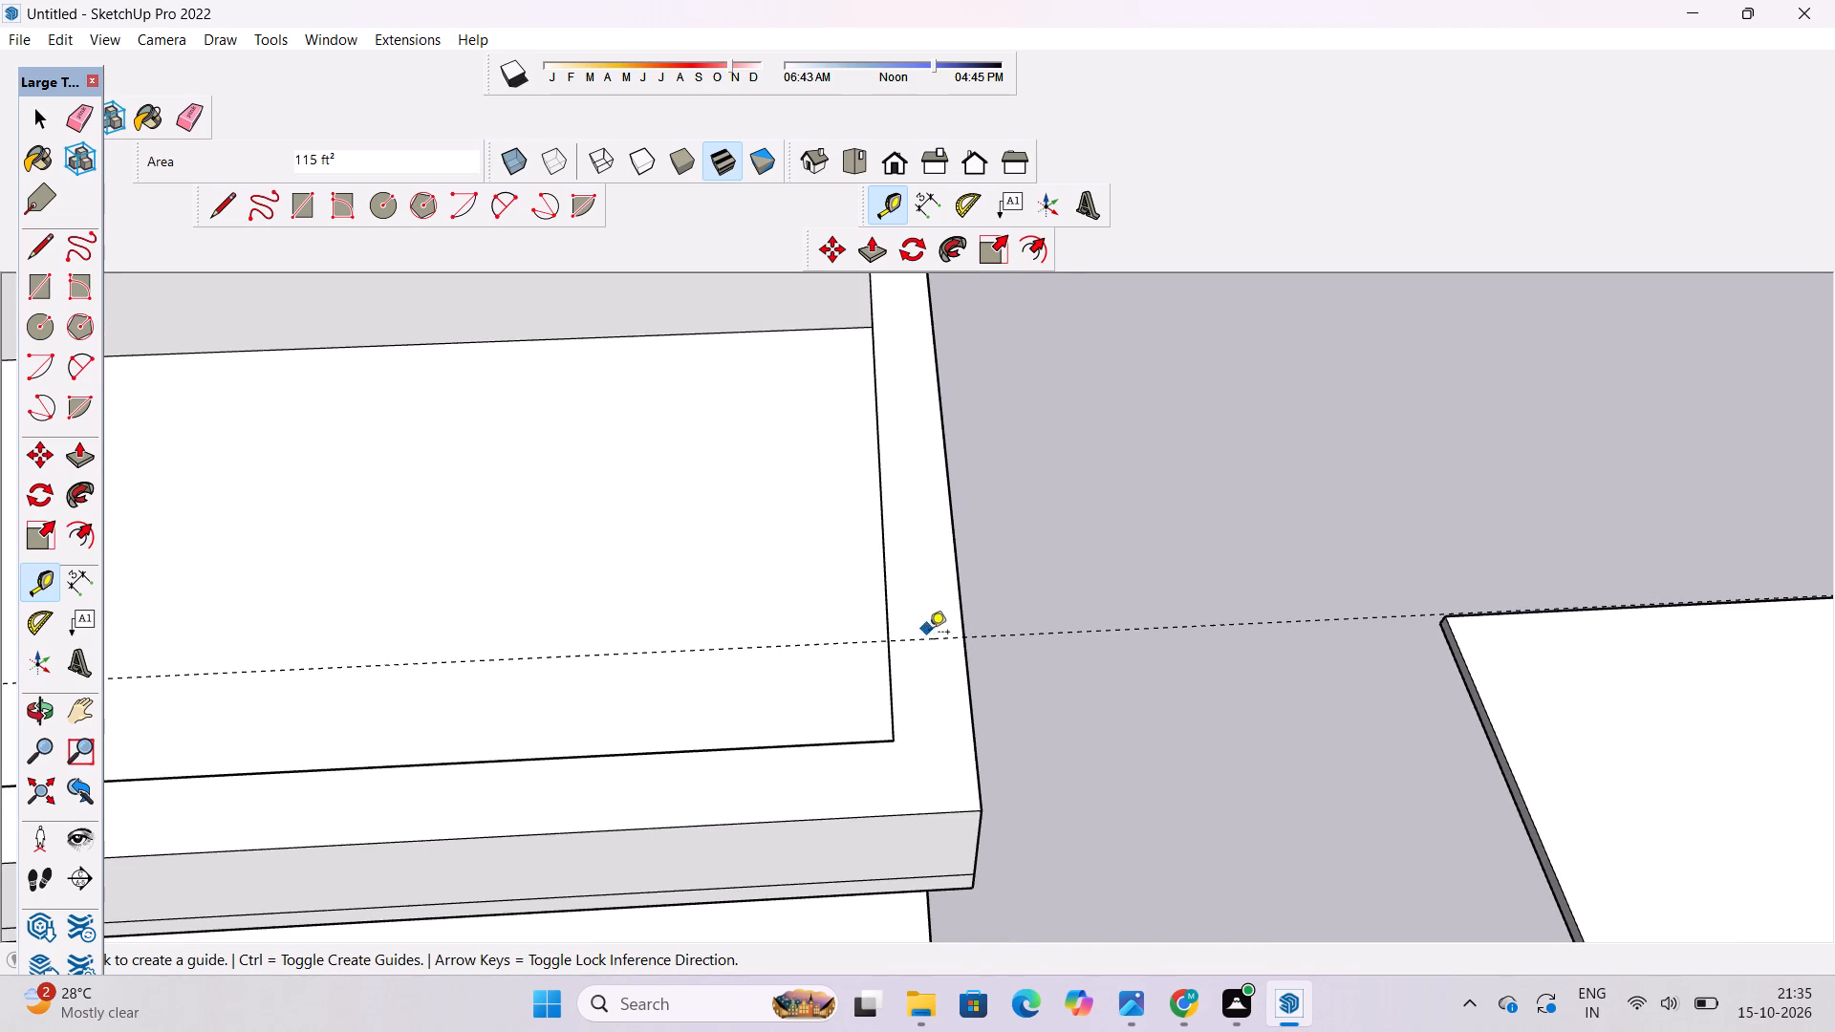
Place a parallel guide 1' forward of the 20' guide across the side parapet's top.
left_click(932, 645)
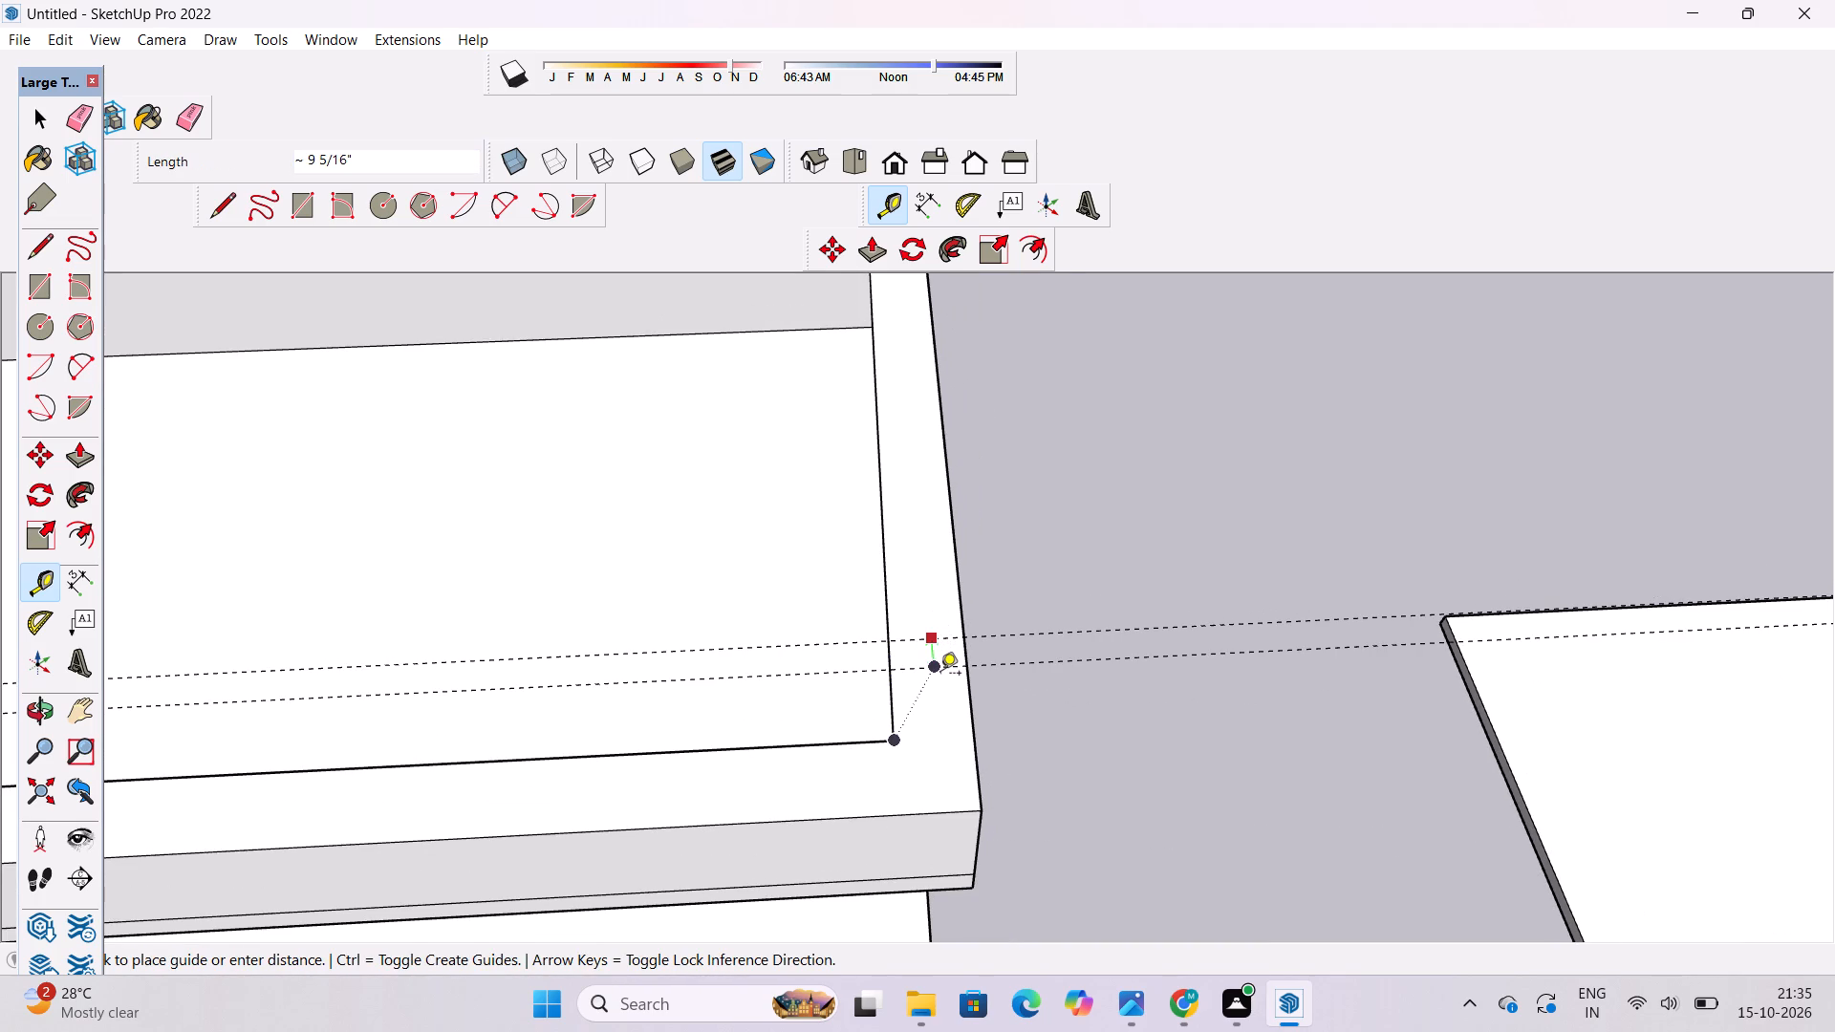
type("1'")
key("Return")
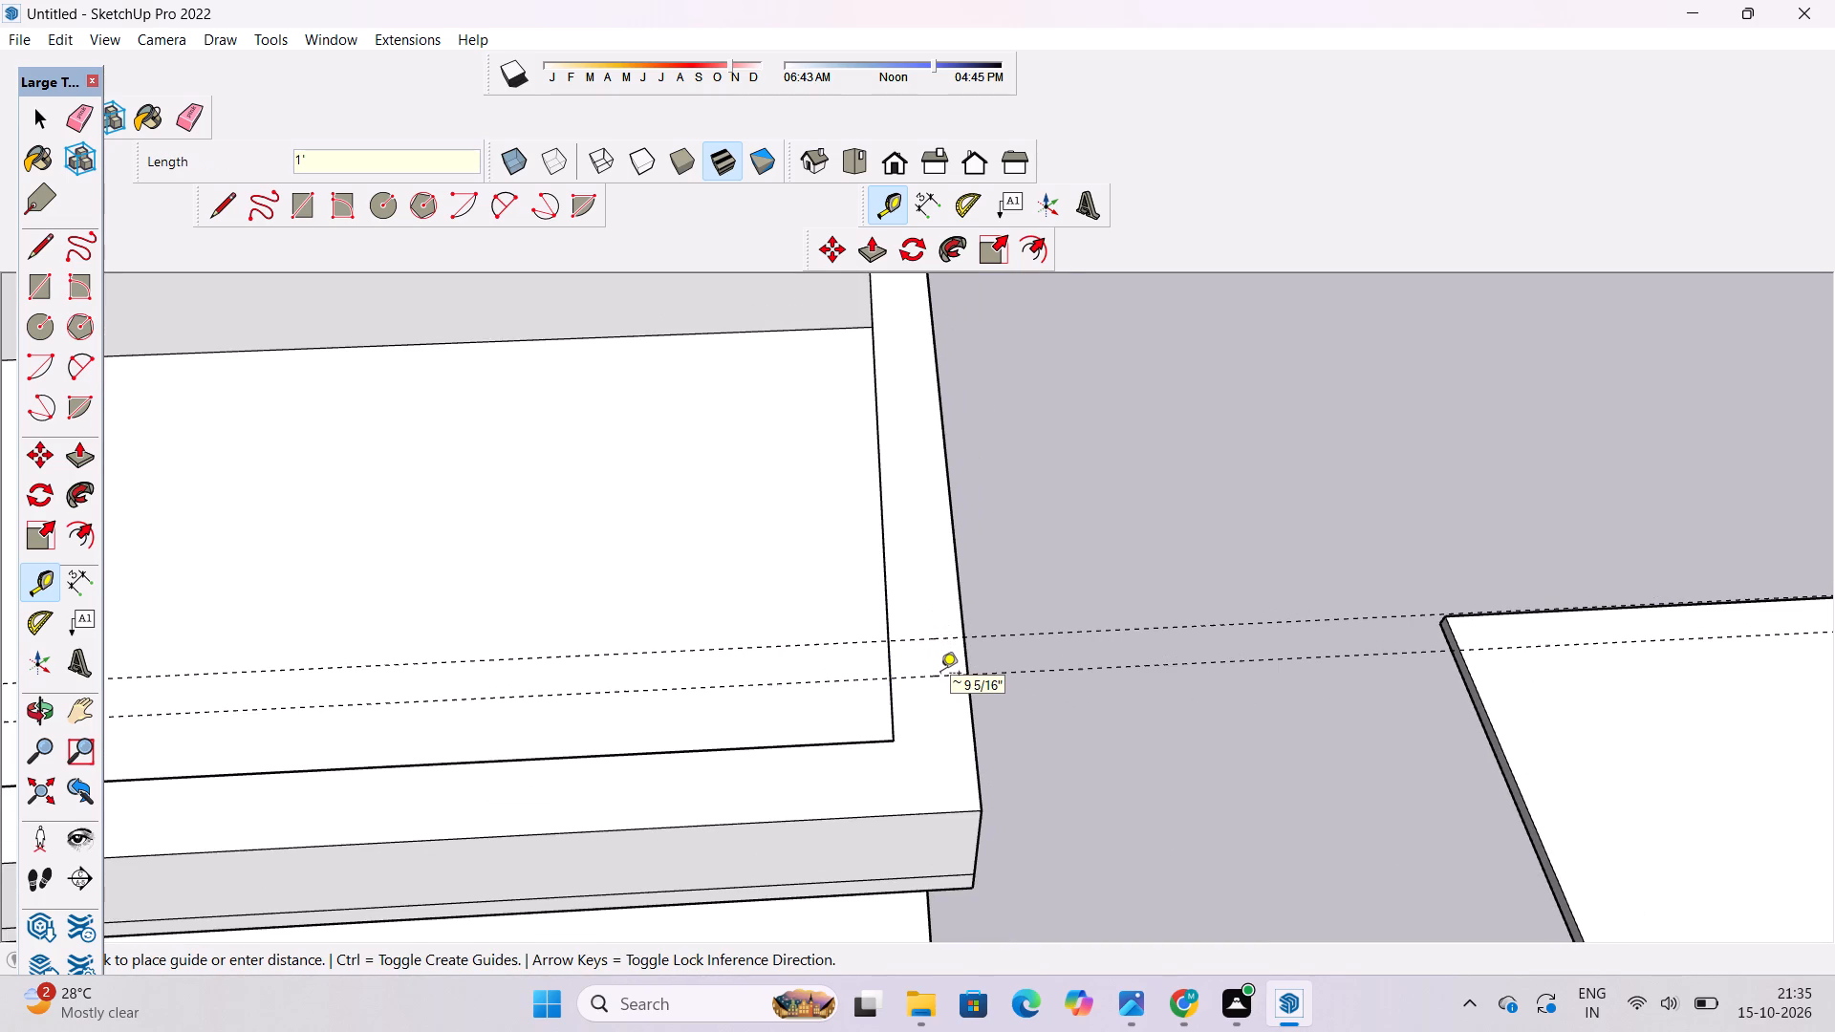
Place a guide 2' inward from the side parapet's outer top edge, through the parapet's inner corner.
left_click(931, 675)
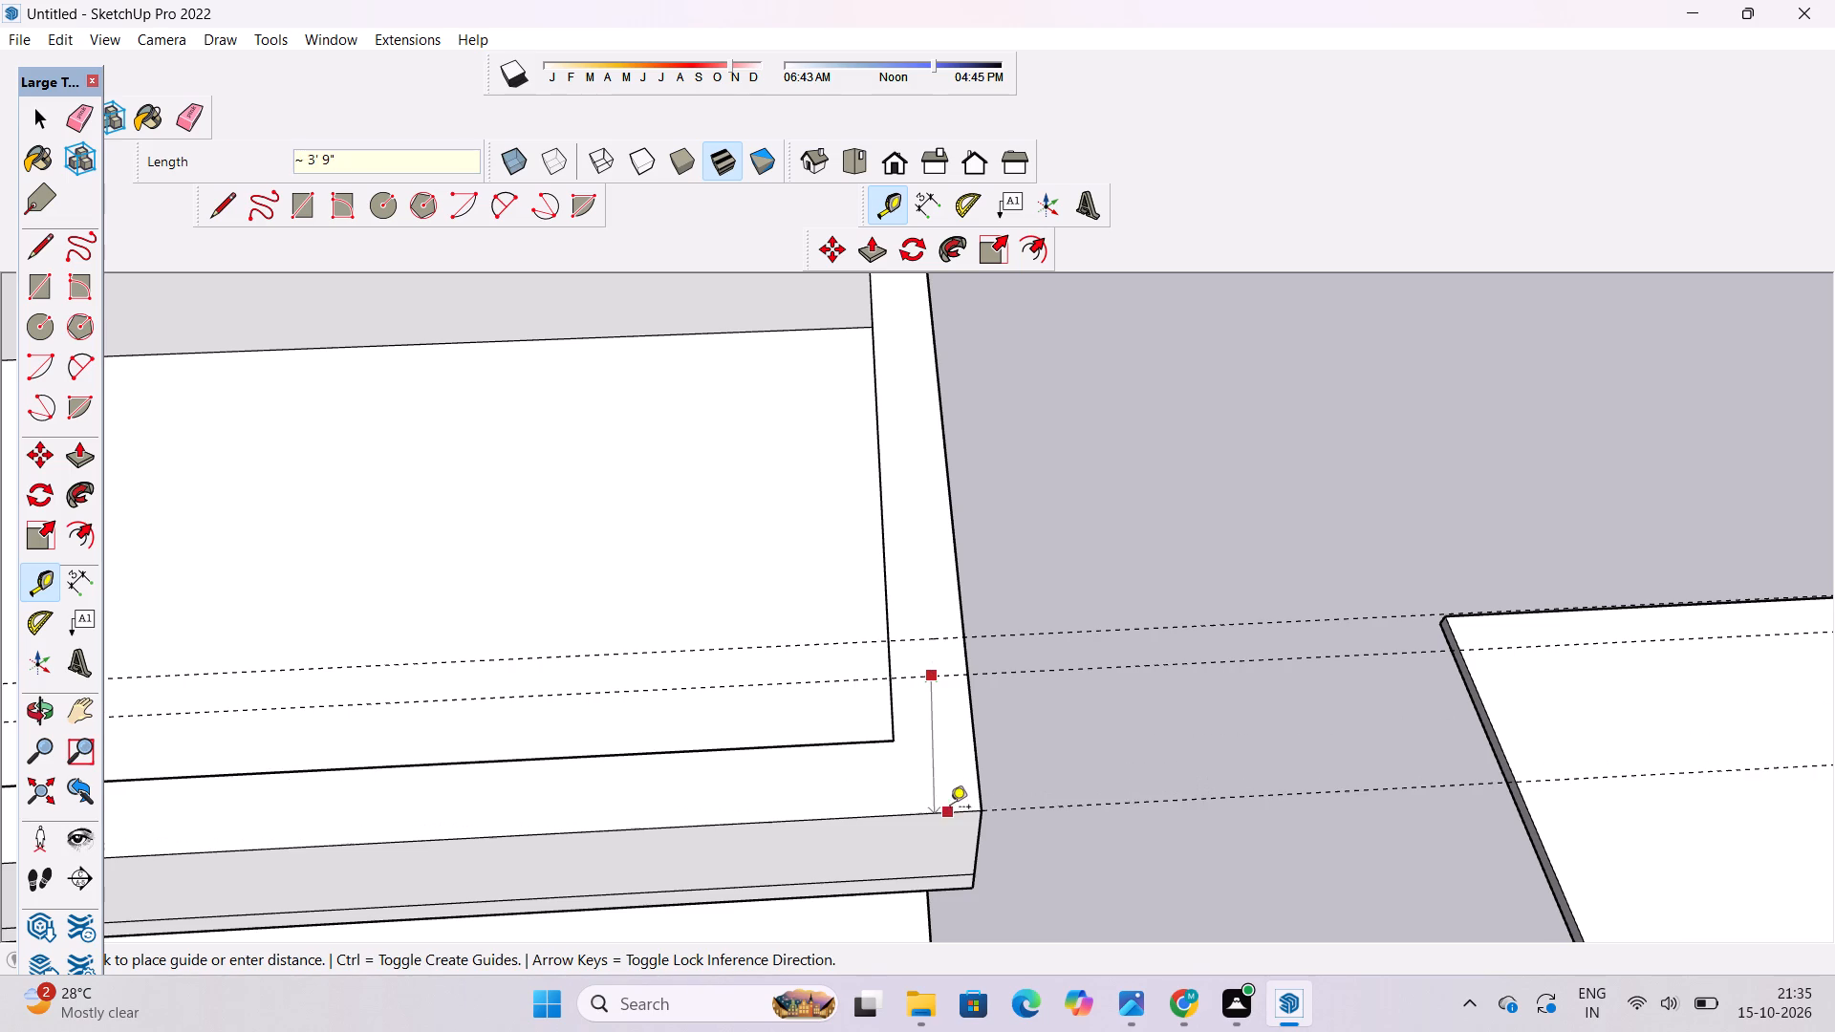
key("space")
type("t")
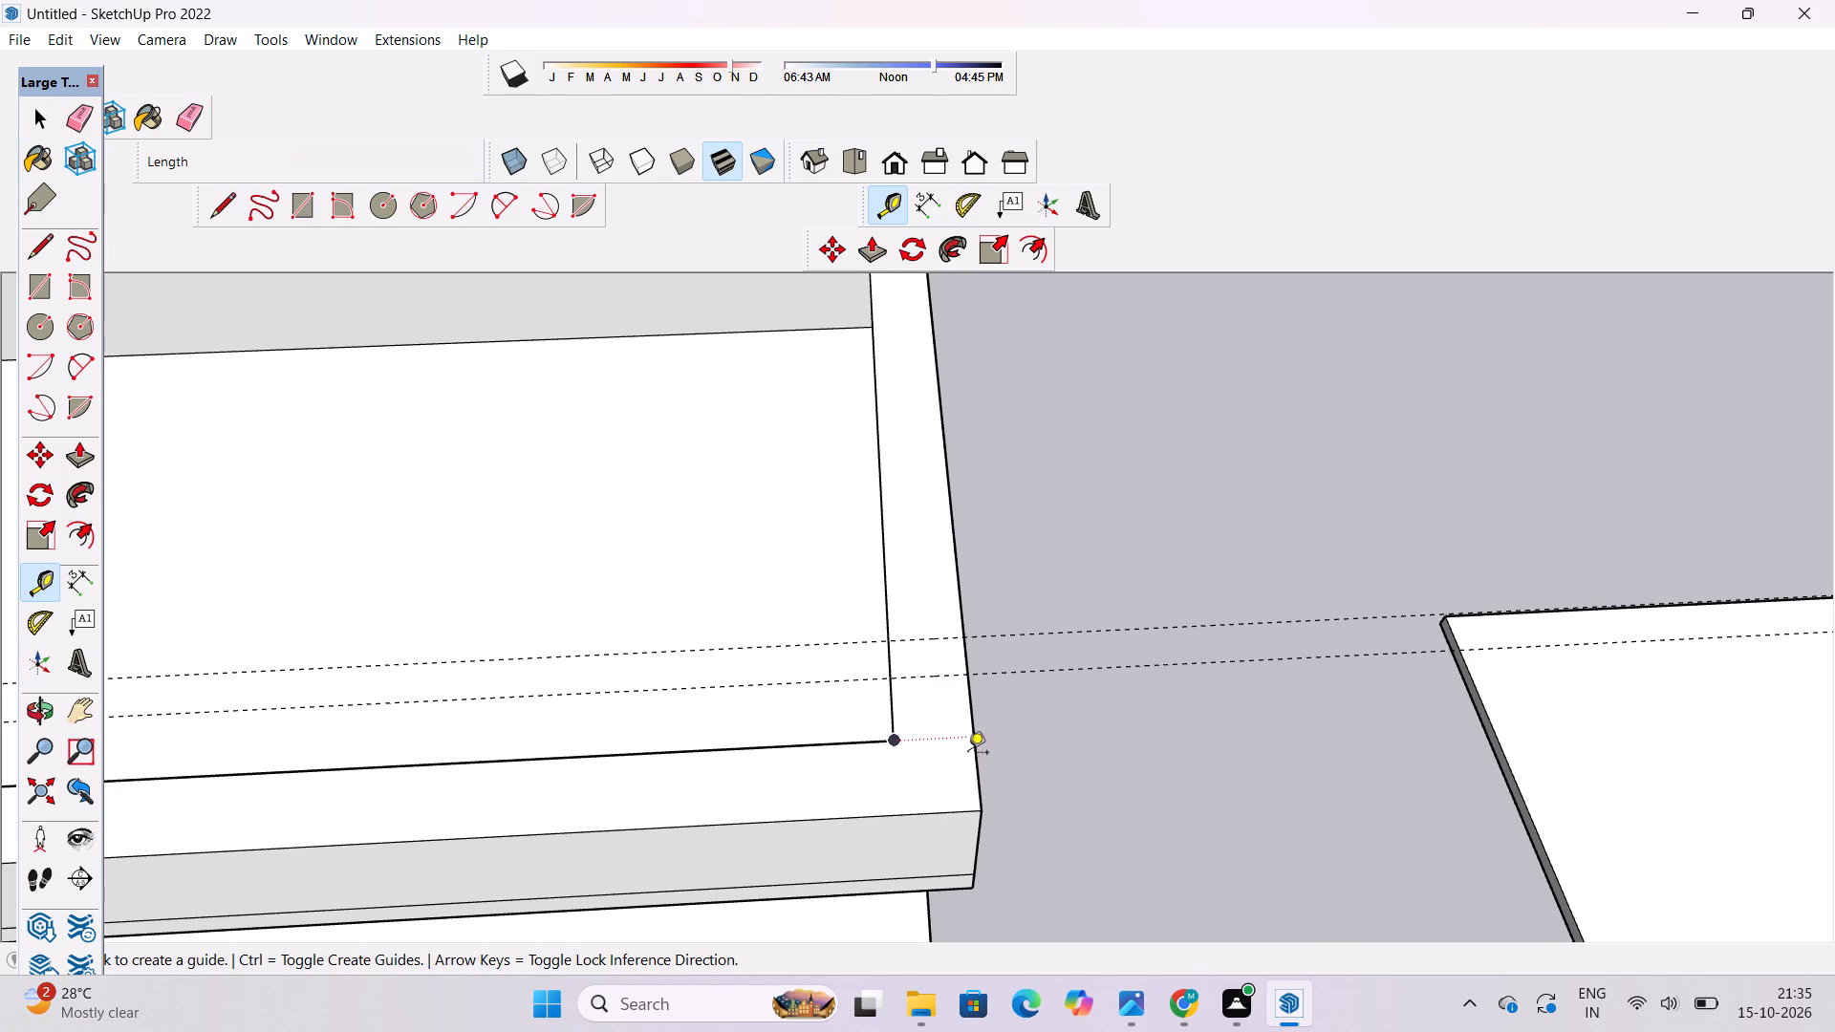
left_click(975, 719)
left_click(903, 742)
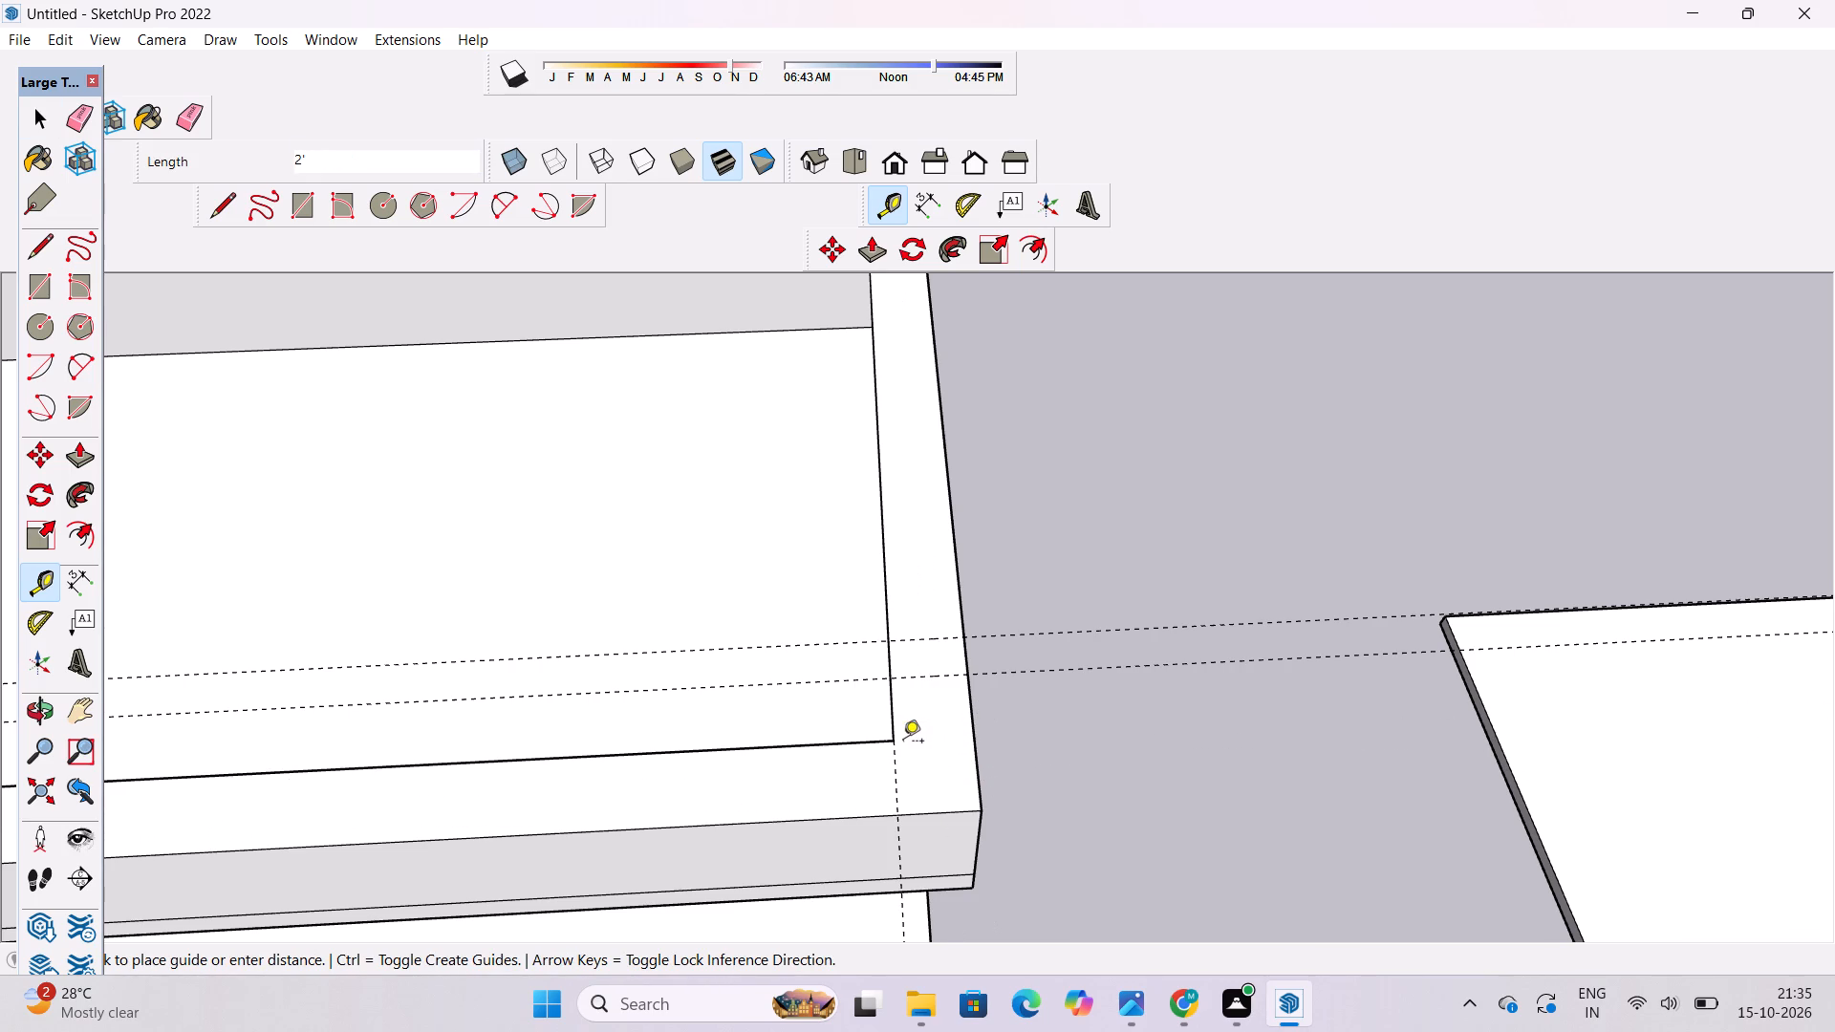
Erase the 20' guide across the side parapet's top, keeping the parallel guide 1' forward of it.
key("space")
type("e")
left_click_drag(929, 611, 941, 636)
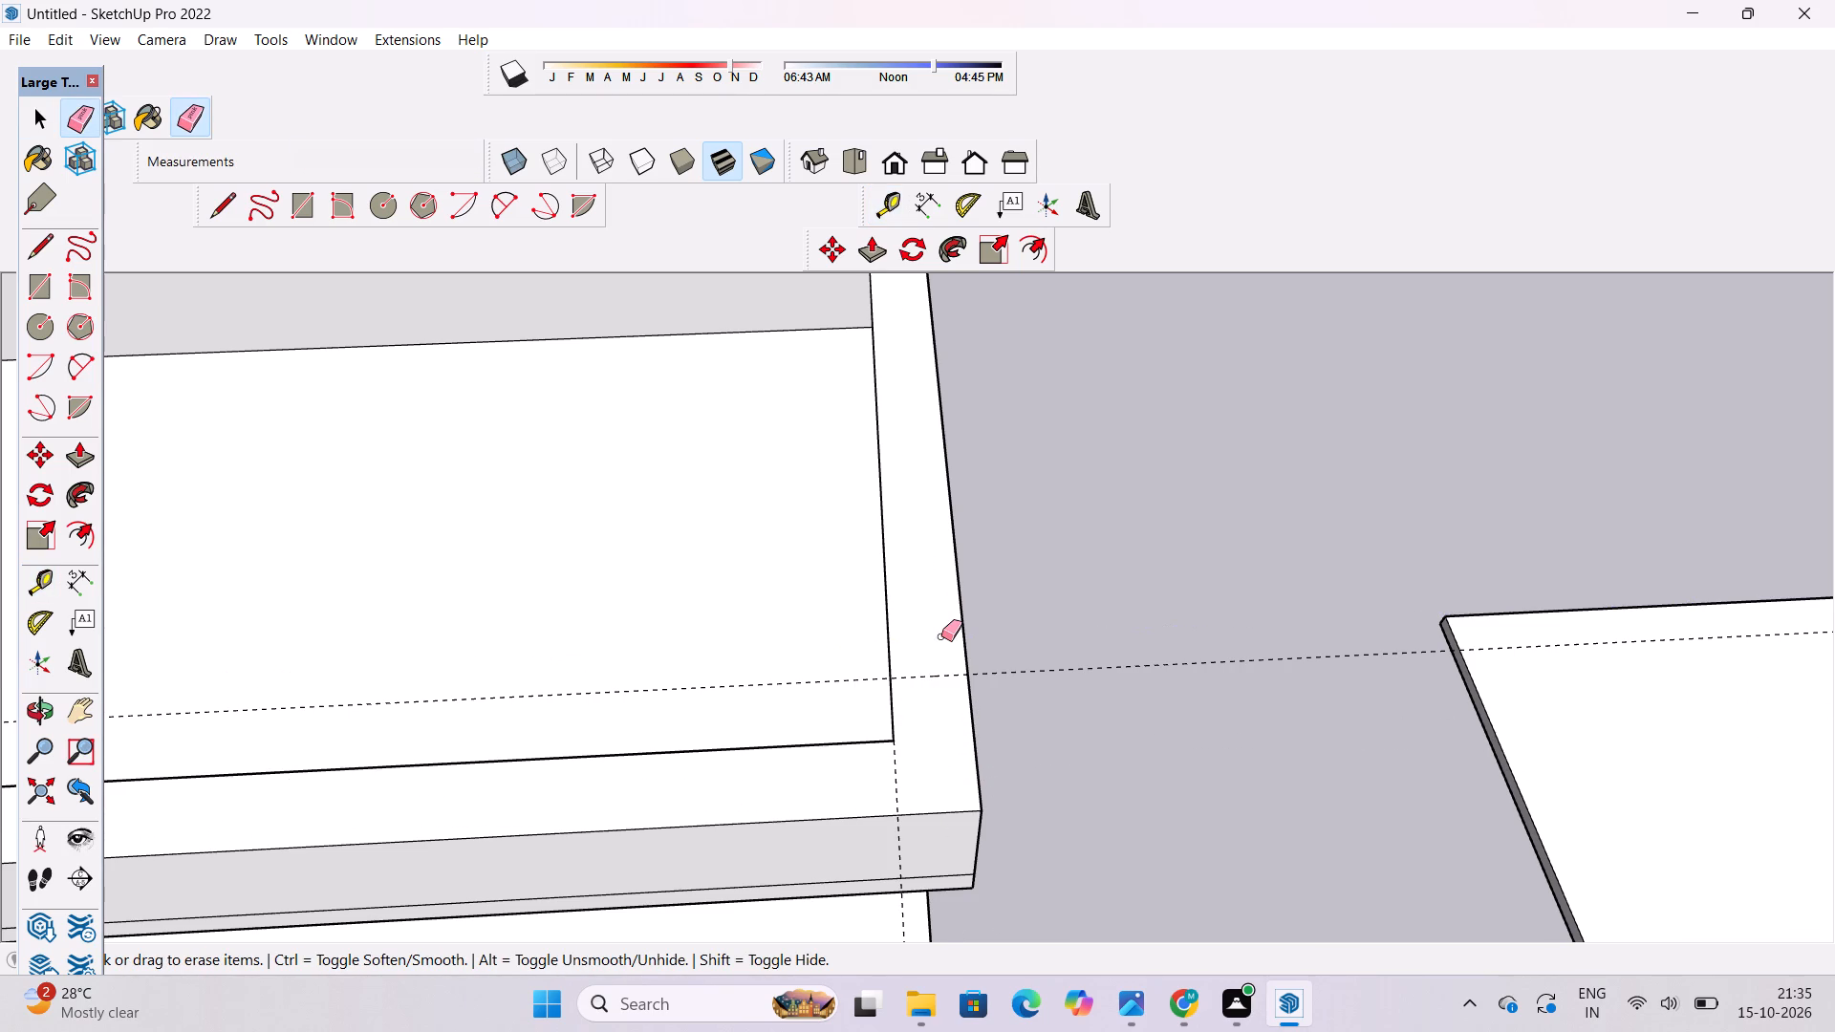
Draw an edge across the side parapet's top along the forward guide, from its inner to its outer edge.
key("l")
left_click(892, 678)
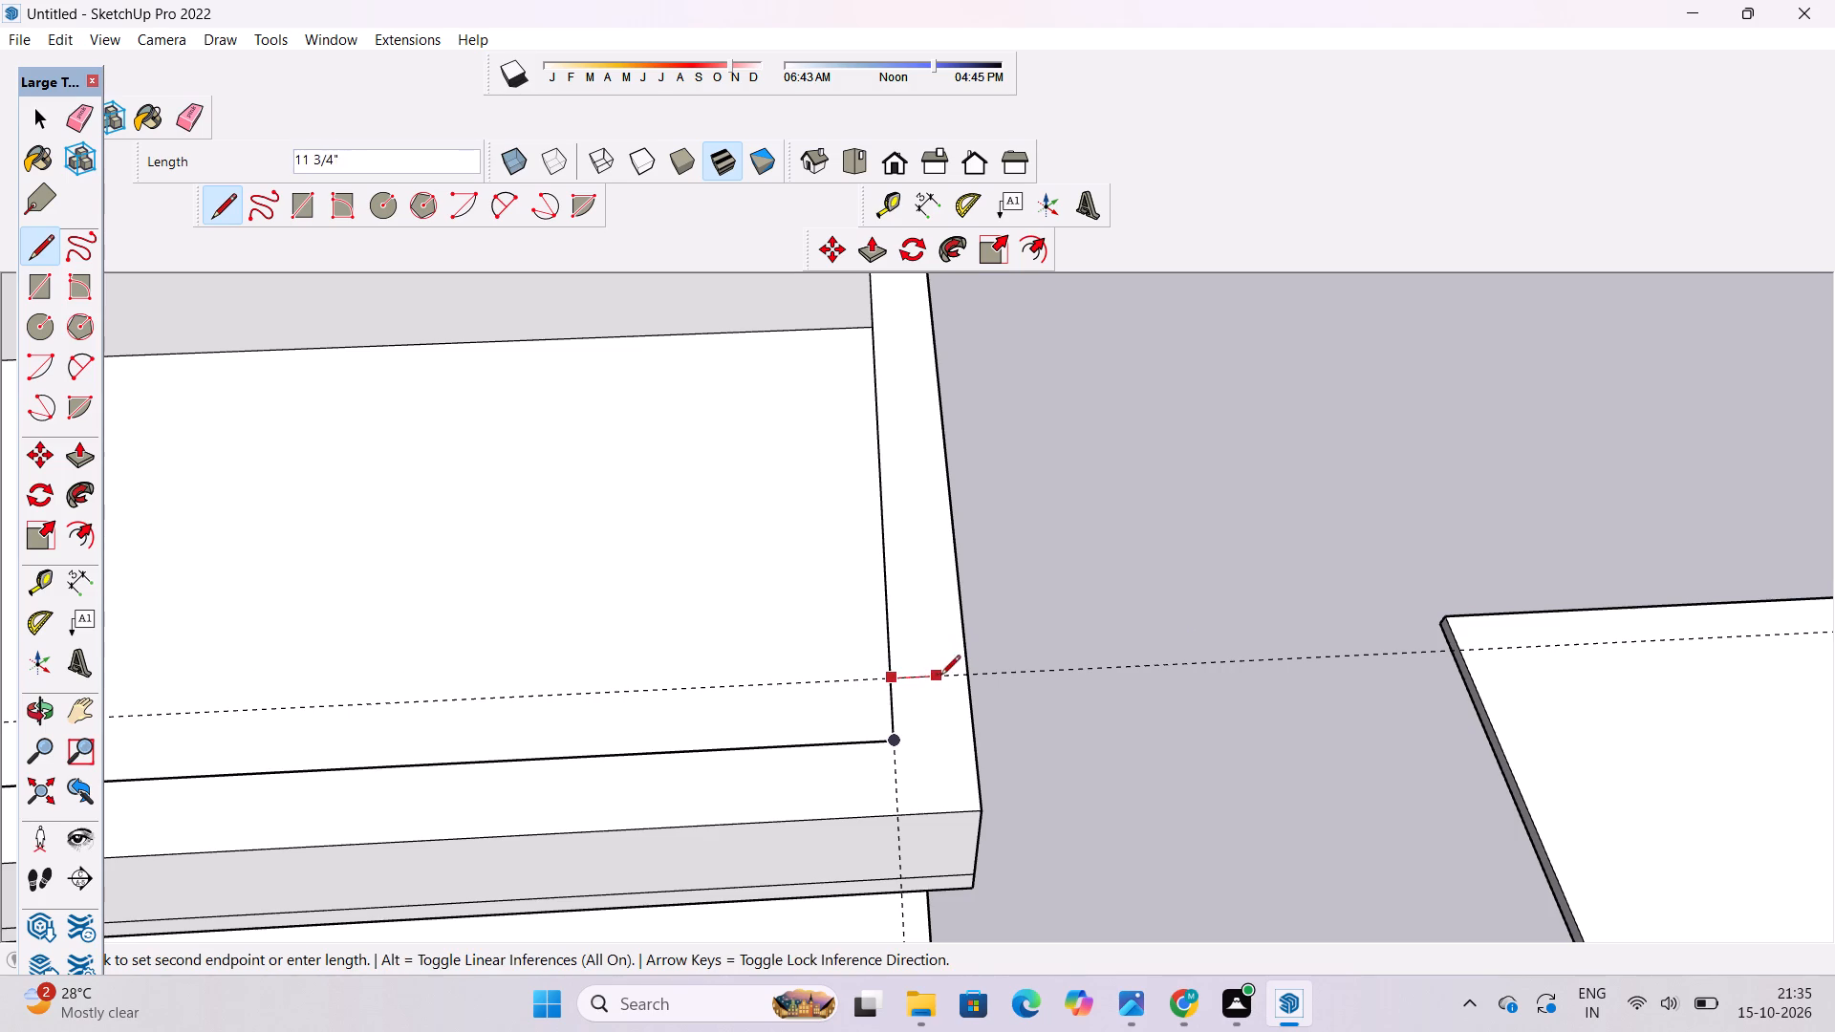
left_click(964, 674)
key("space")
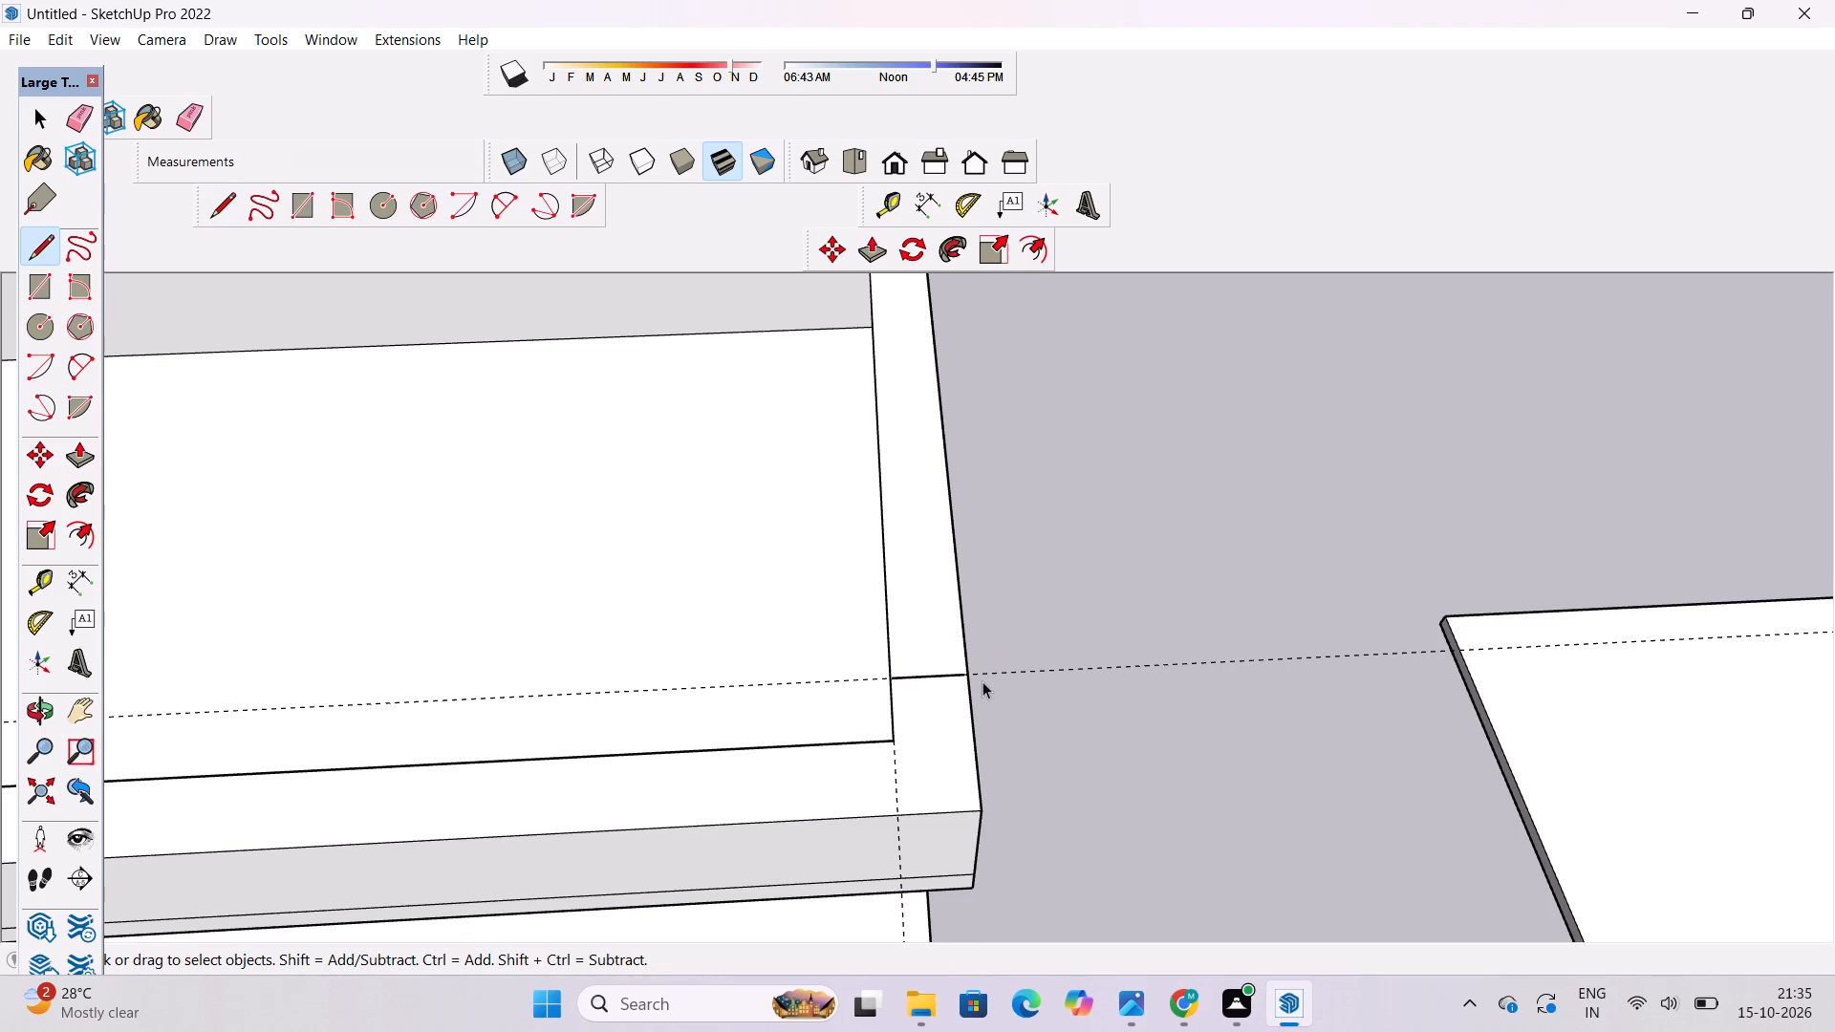
Erase the remaining guide that crosses the side parapet's top.
scroll(947, 700, "up", 12)
scroll(972, 667, "down", 4)
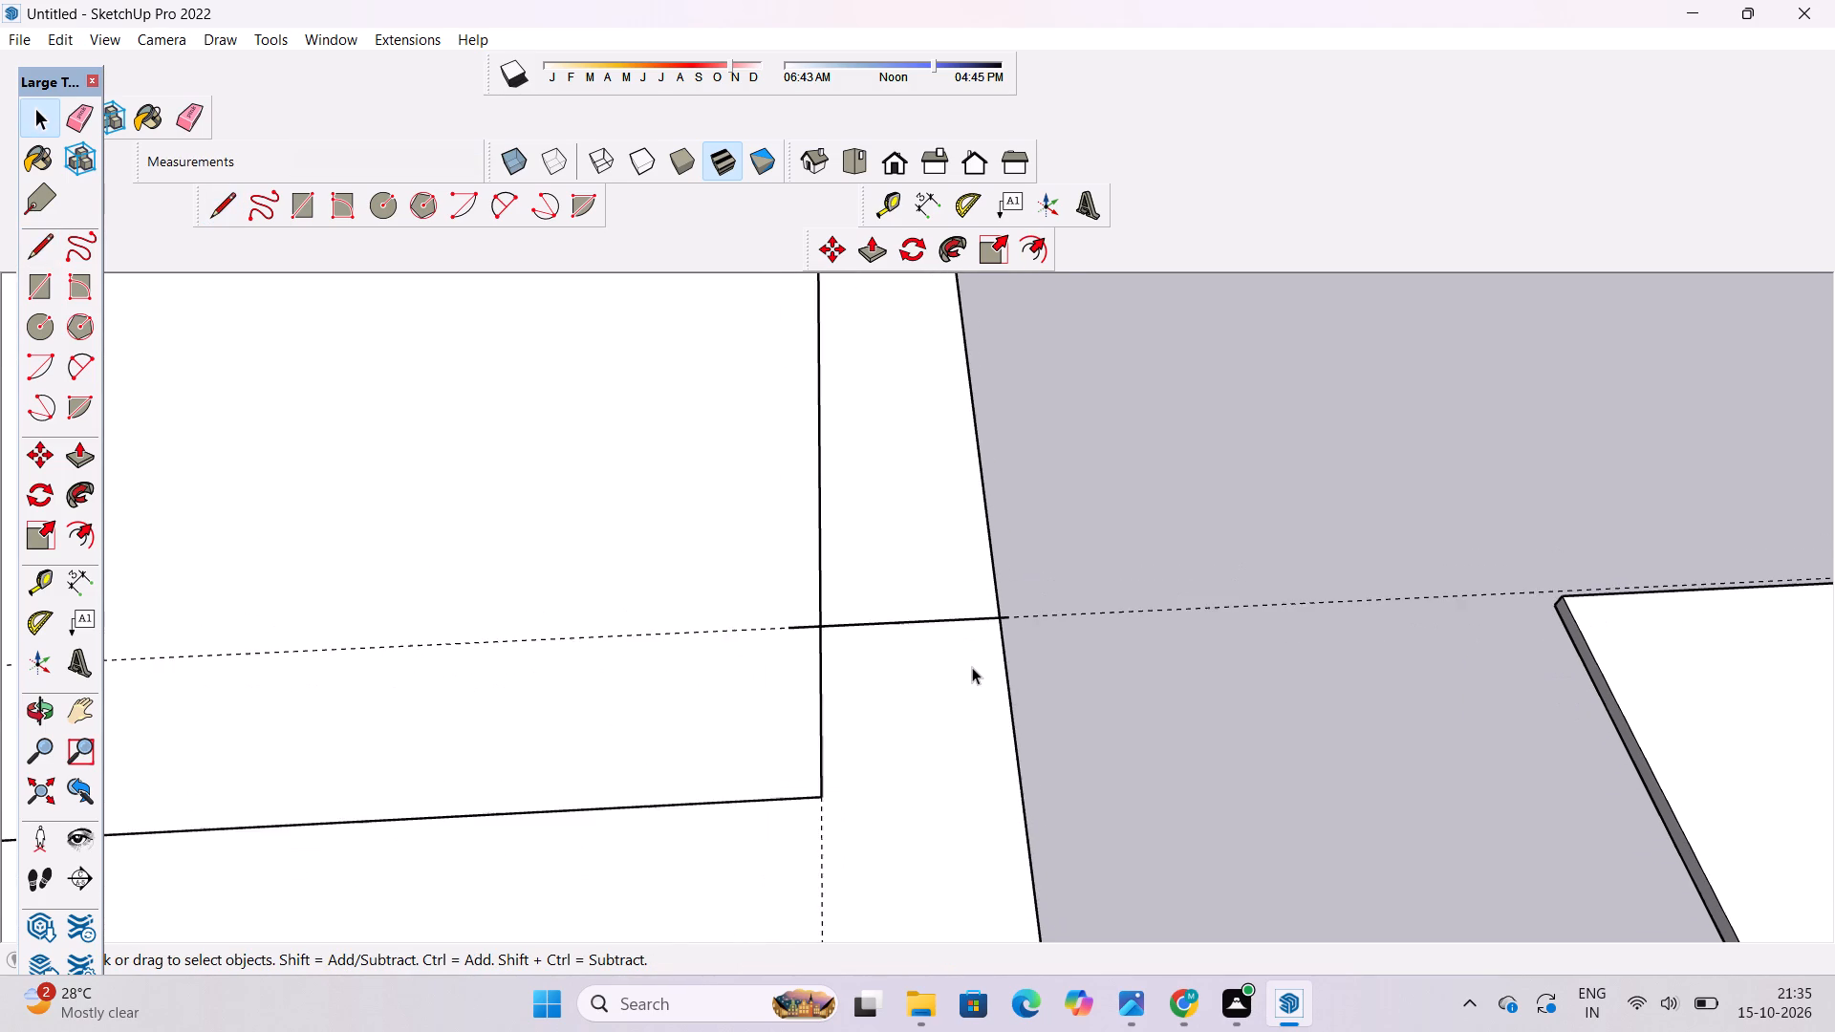
scroll(972, 667, "down", 7)
key("o")
left_click_drag(1117, 747, 1106, 682)
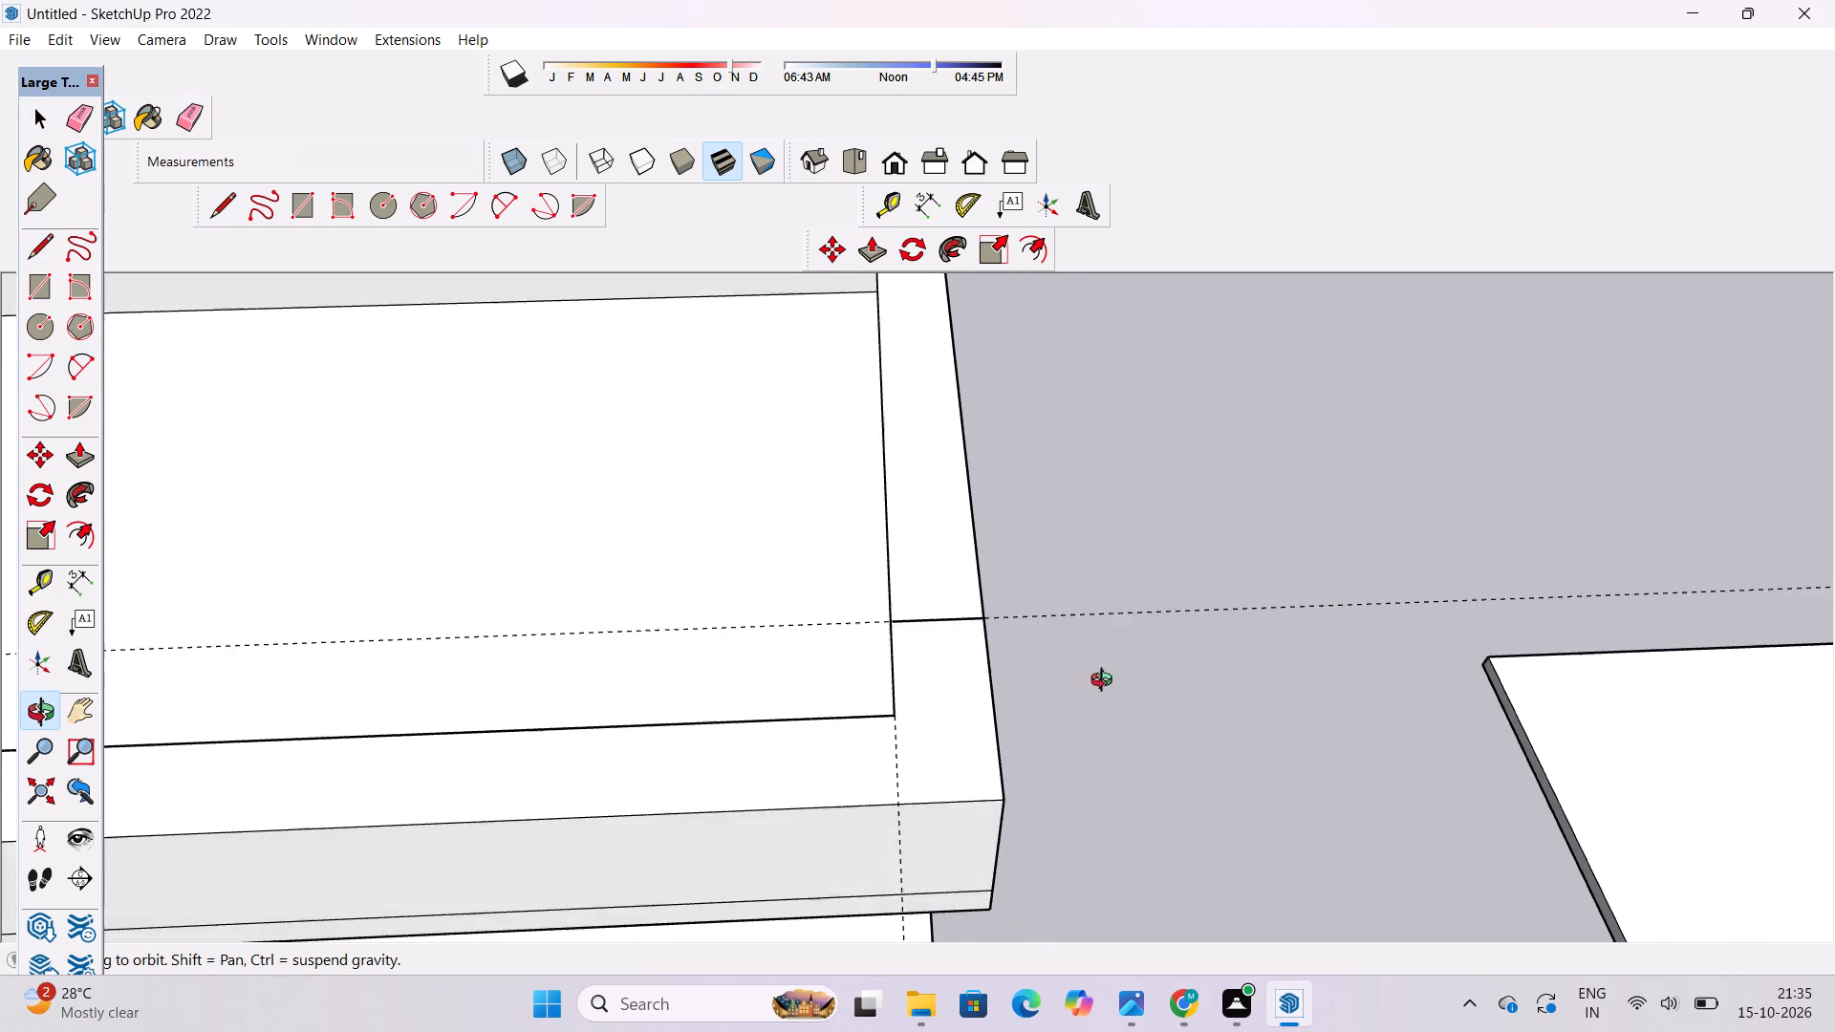
left_click_drag(1106, 682, 1099, 564)
scroll(1099, 564, "down", 2)
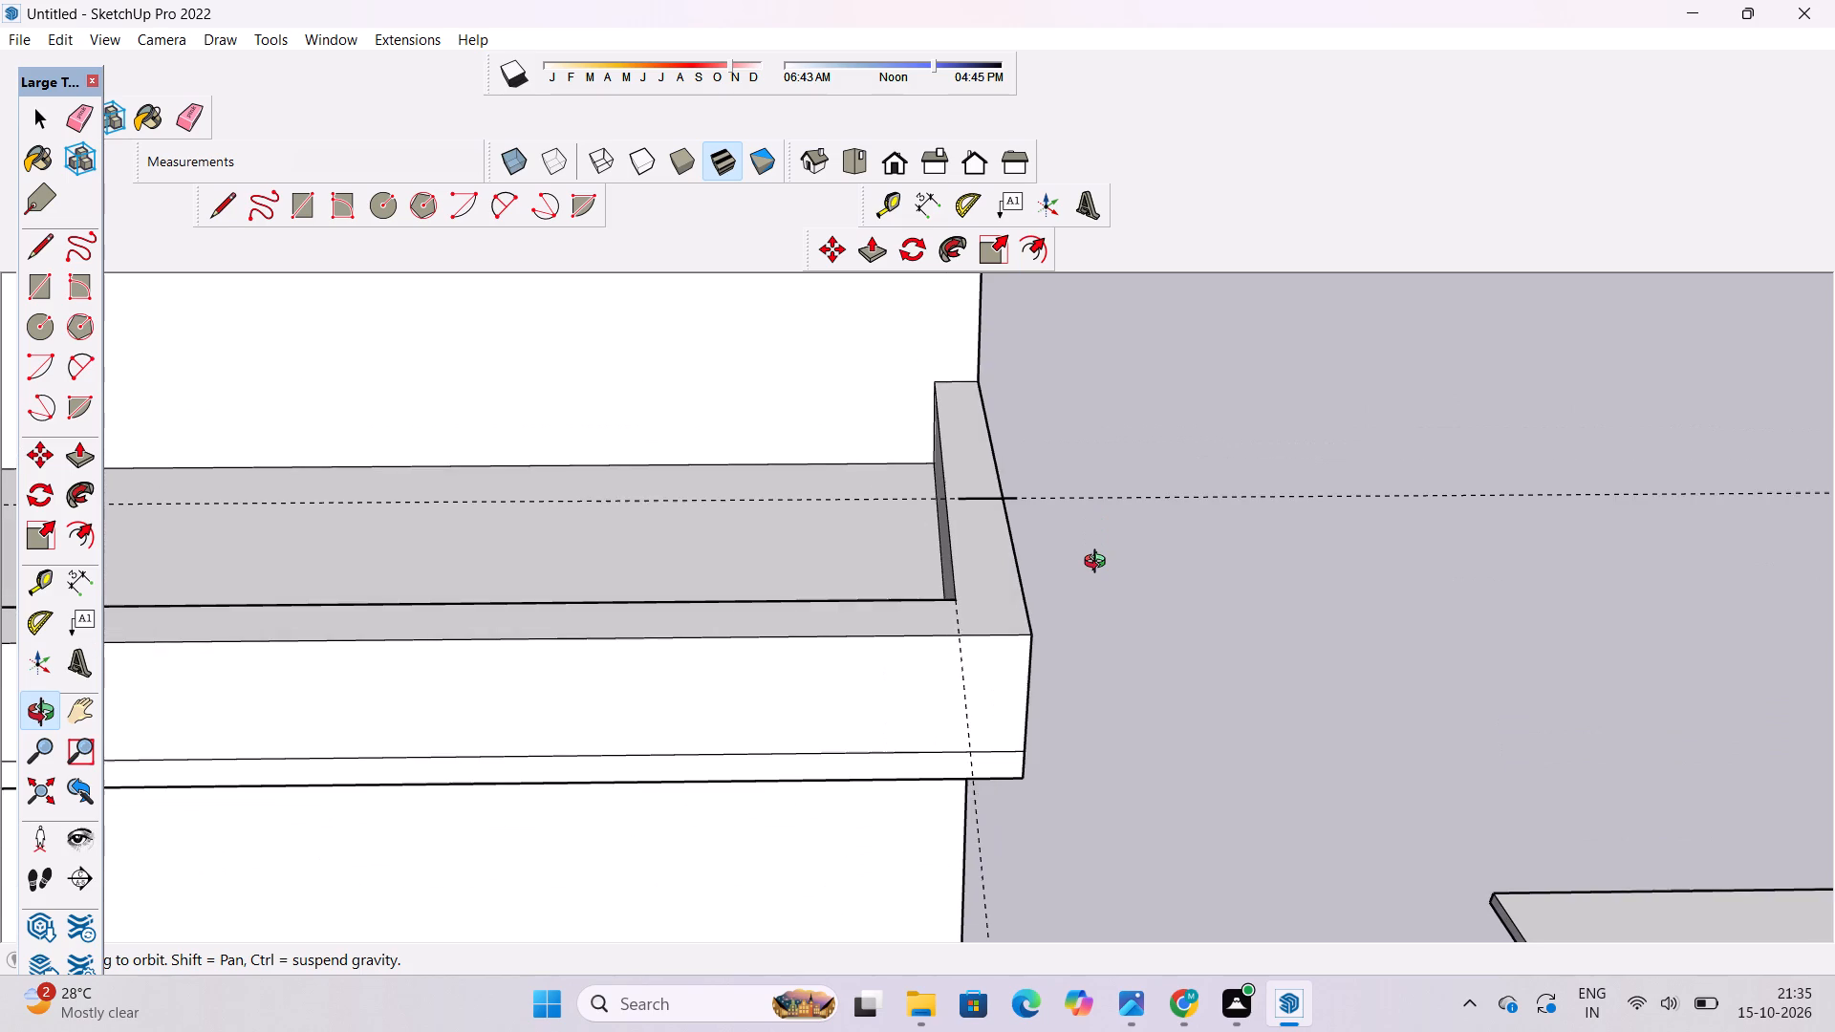
left_click_drag(1099, 564, 1100, 577)
left_click_drag(1100, 577, 1058, 609, "shift")
key("e")
left_click_drag(1131, 510, 1133, 540)
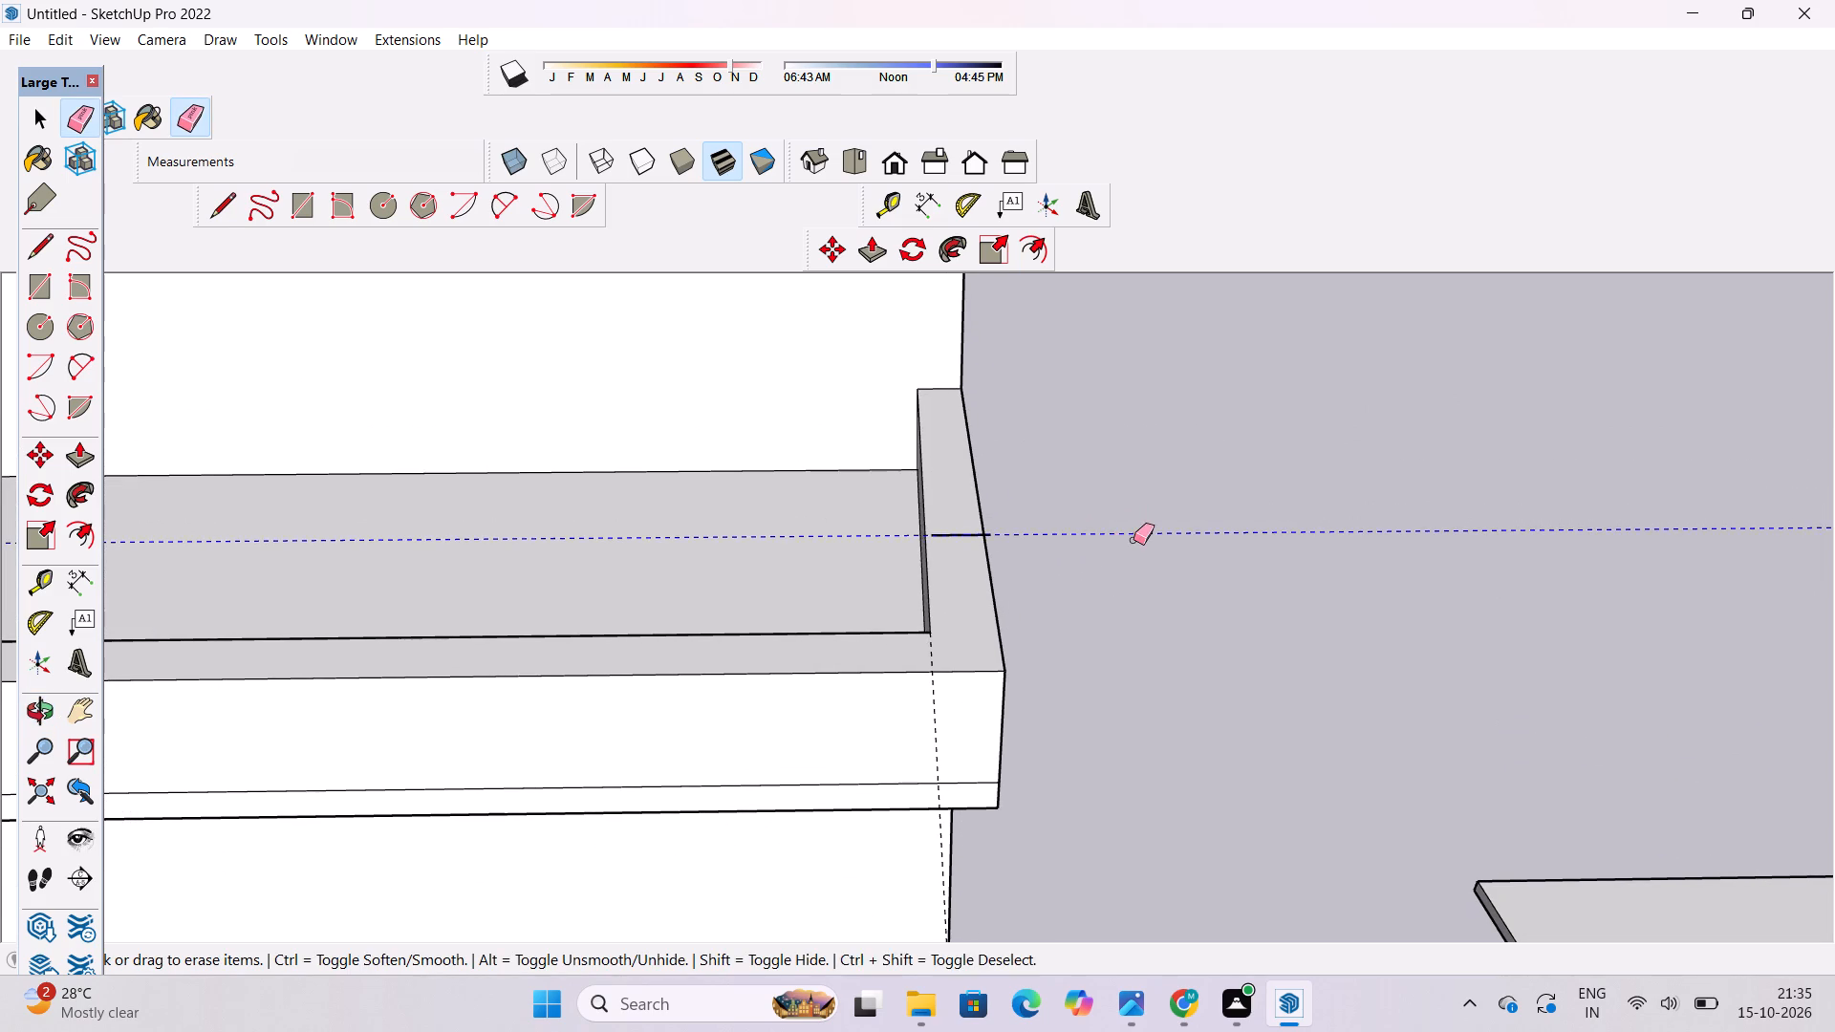
left_click_drag(1133, 540, 1133, 541)
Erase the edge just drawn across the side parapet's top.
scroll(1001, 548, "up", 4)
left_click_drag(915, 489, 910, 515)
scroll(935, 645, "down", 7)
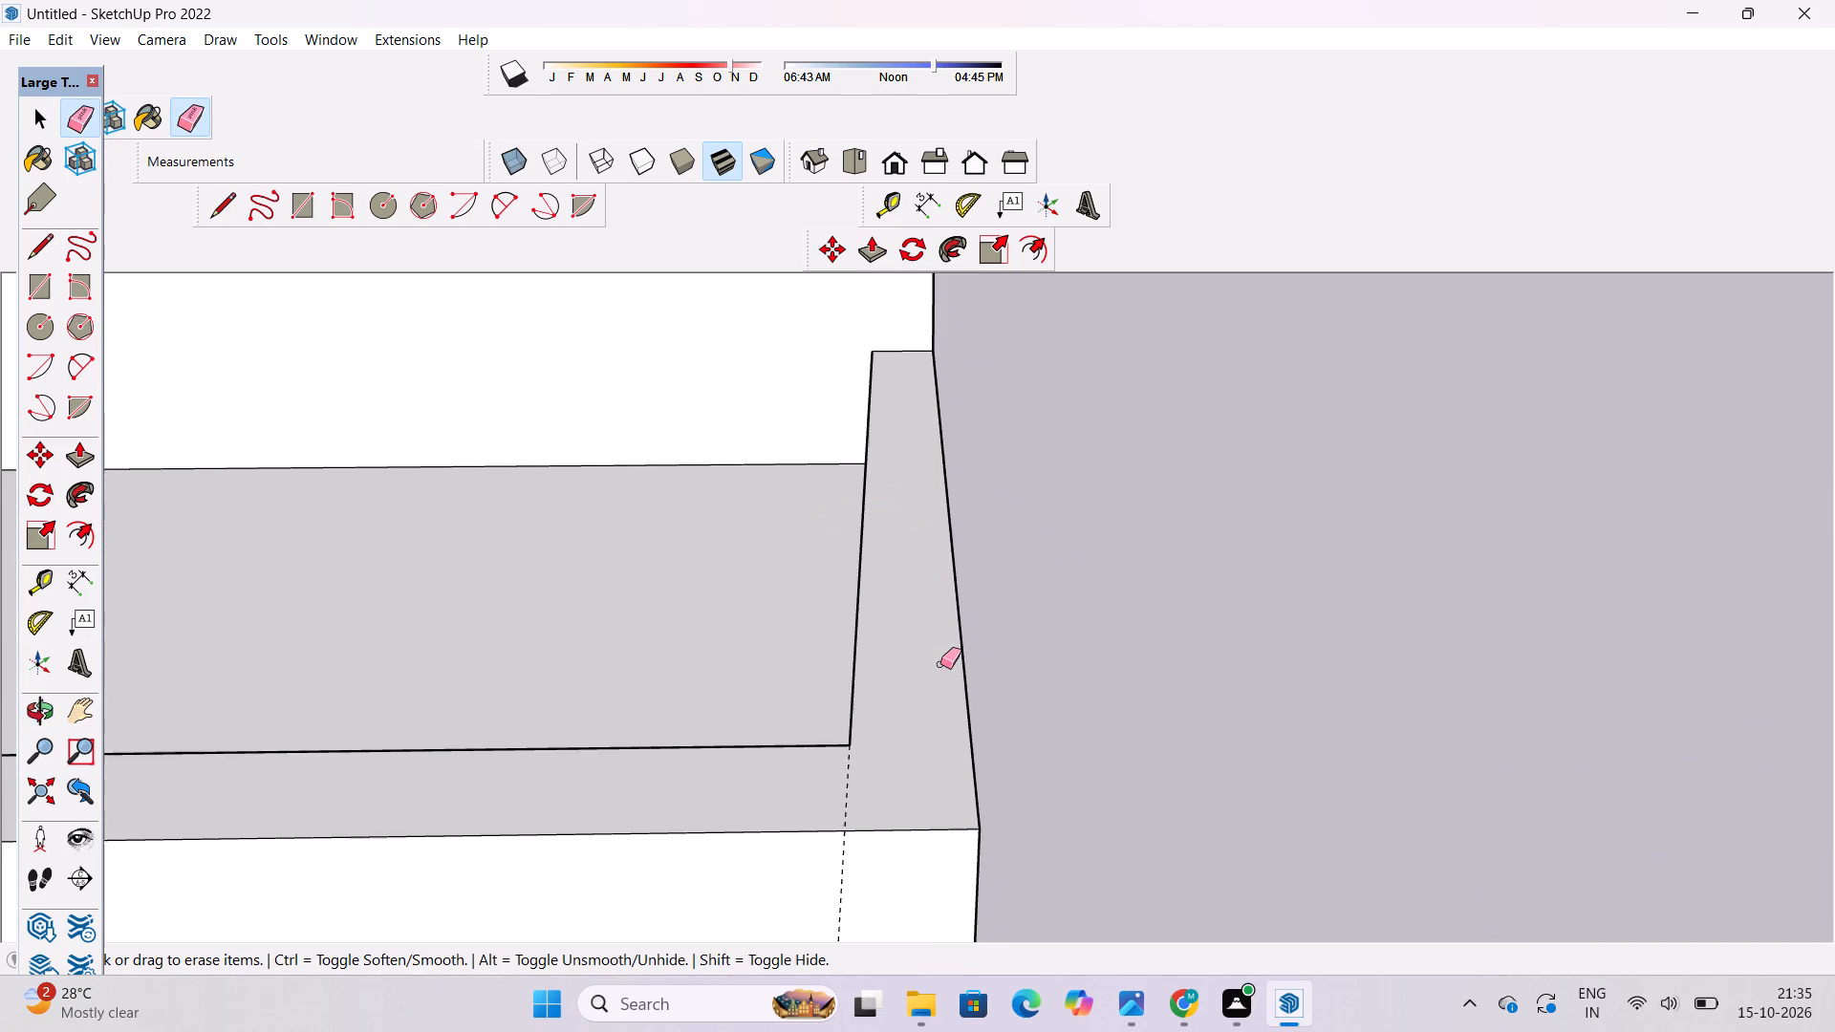
Place a Tape Measure guide across the side parapet's top, 20' forward from its rear end edge at the building.
key("o")
left_click_drag(944, 660, 960, 594)
scroll(960, 594, "down", 2)
left_click_drag(960, 594, 950, 697, "shift")
scroll(945, 691, "up", 3)
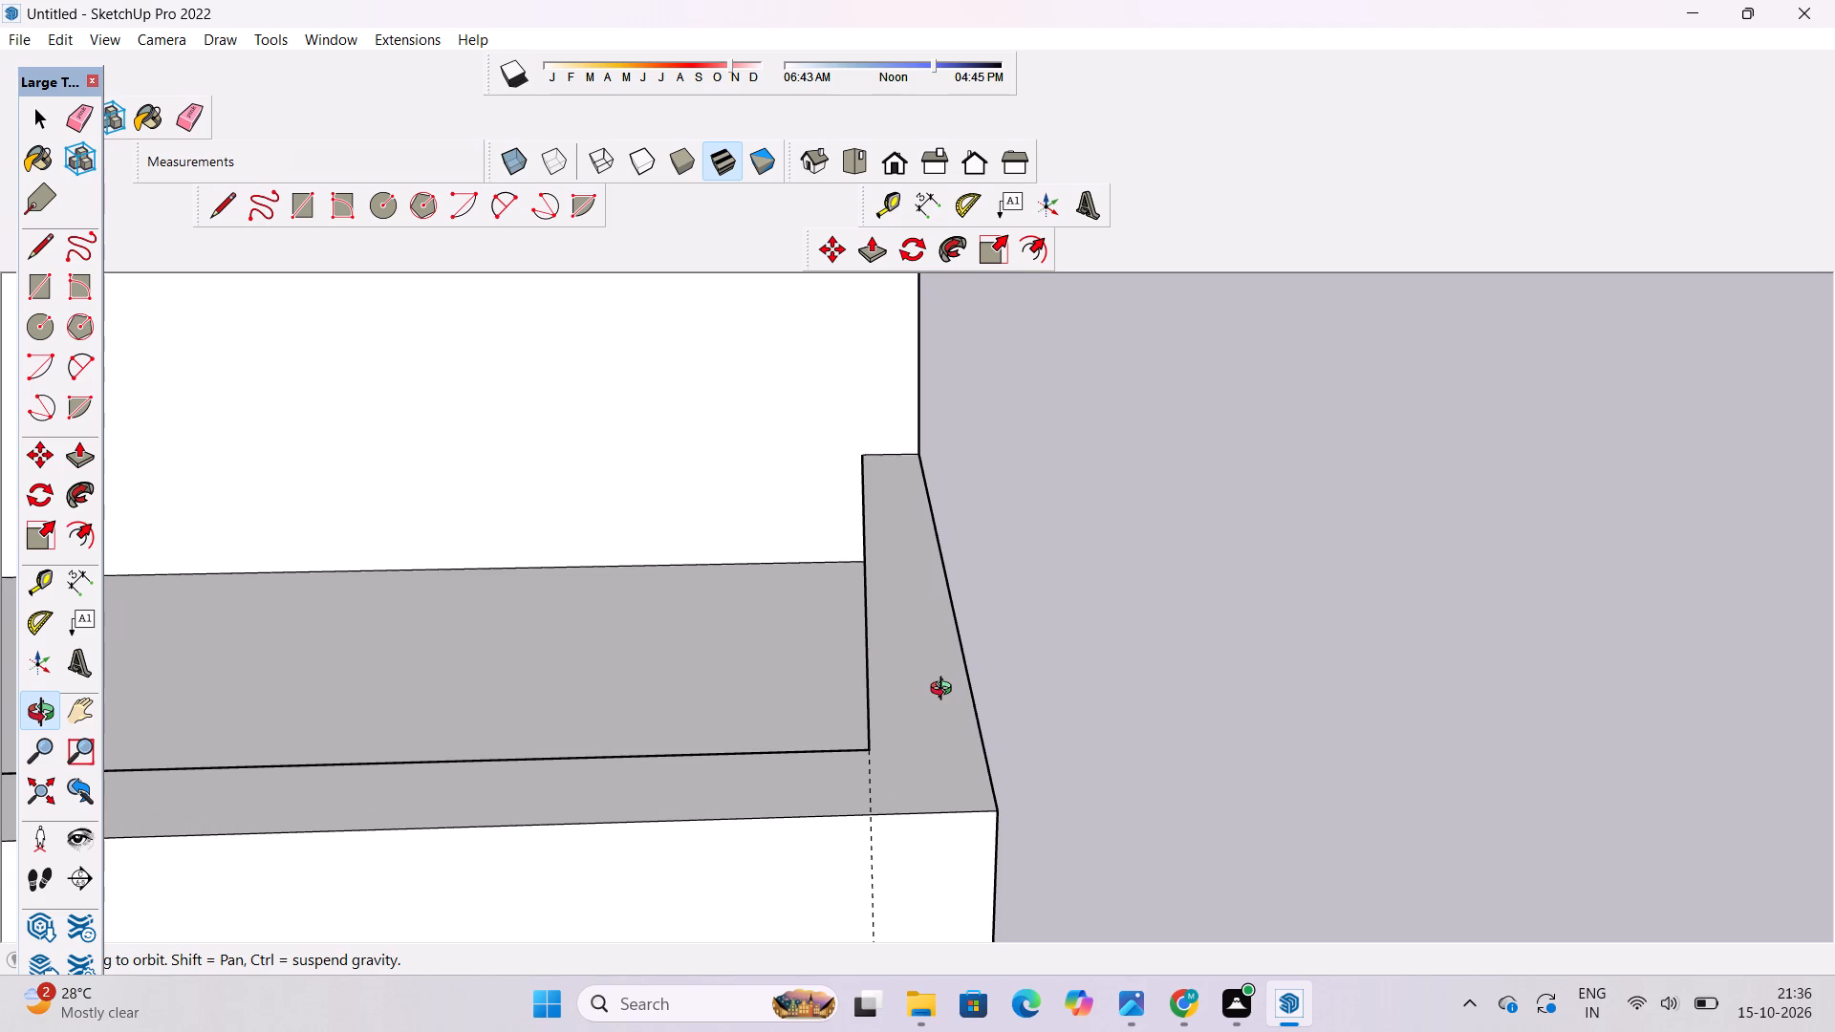
left_click_drag(945, 690, 939, 776, "shift")
key("t")
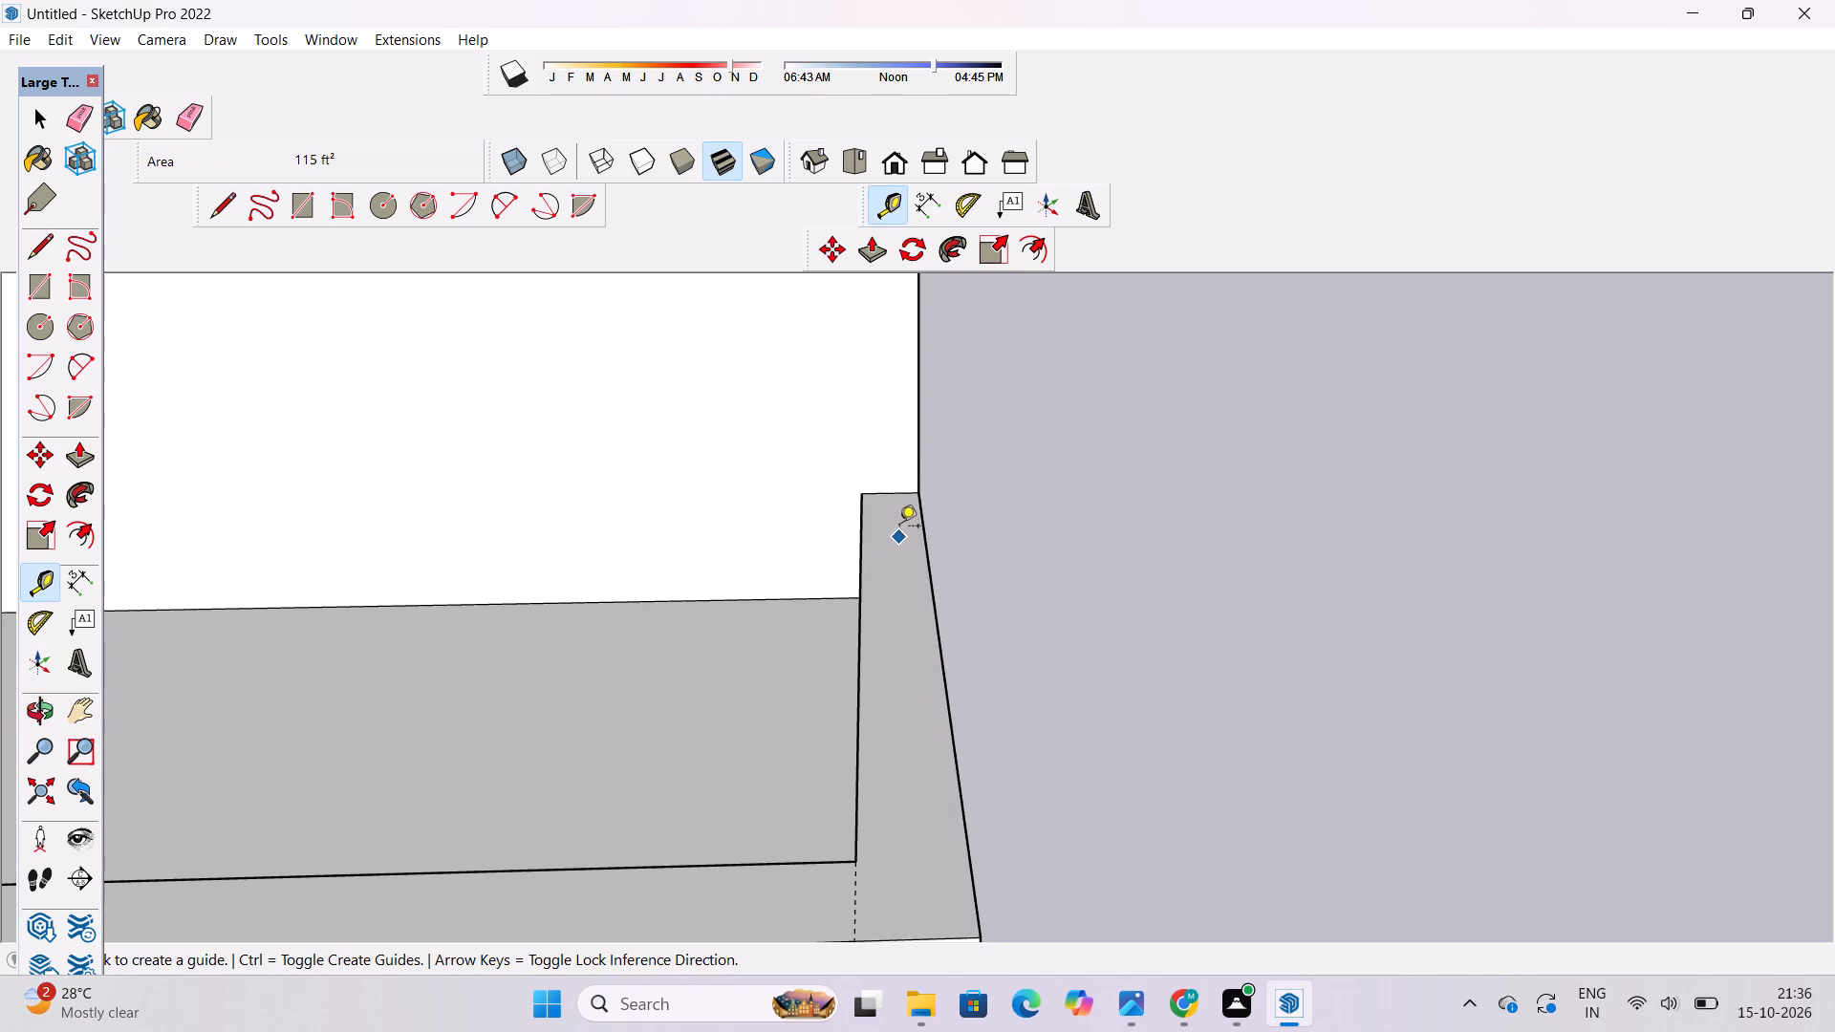
left_click(890, 493)
scroll(890, 493, "down", 7)
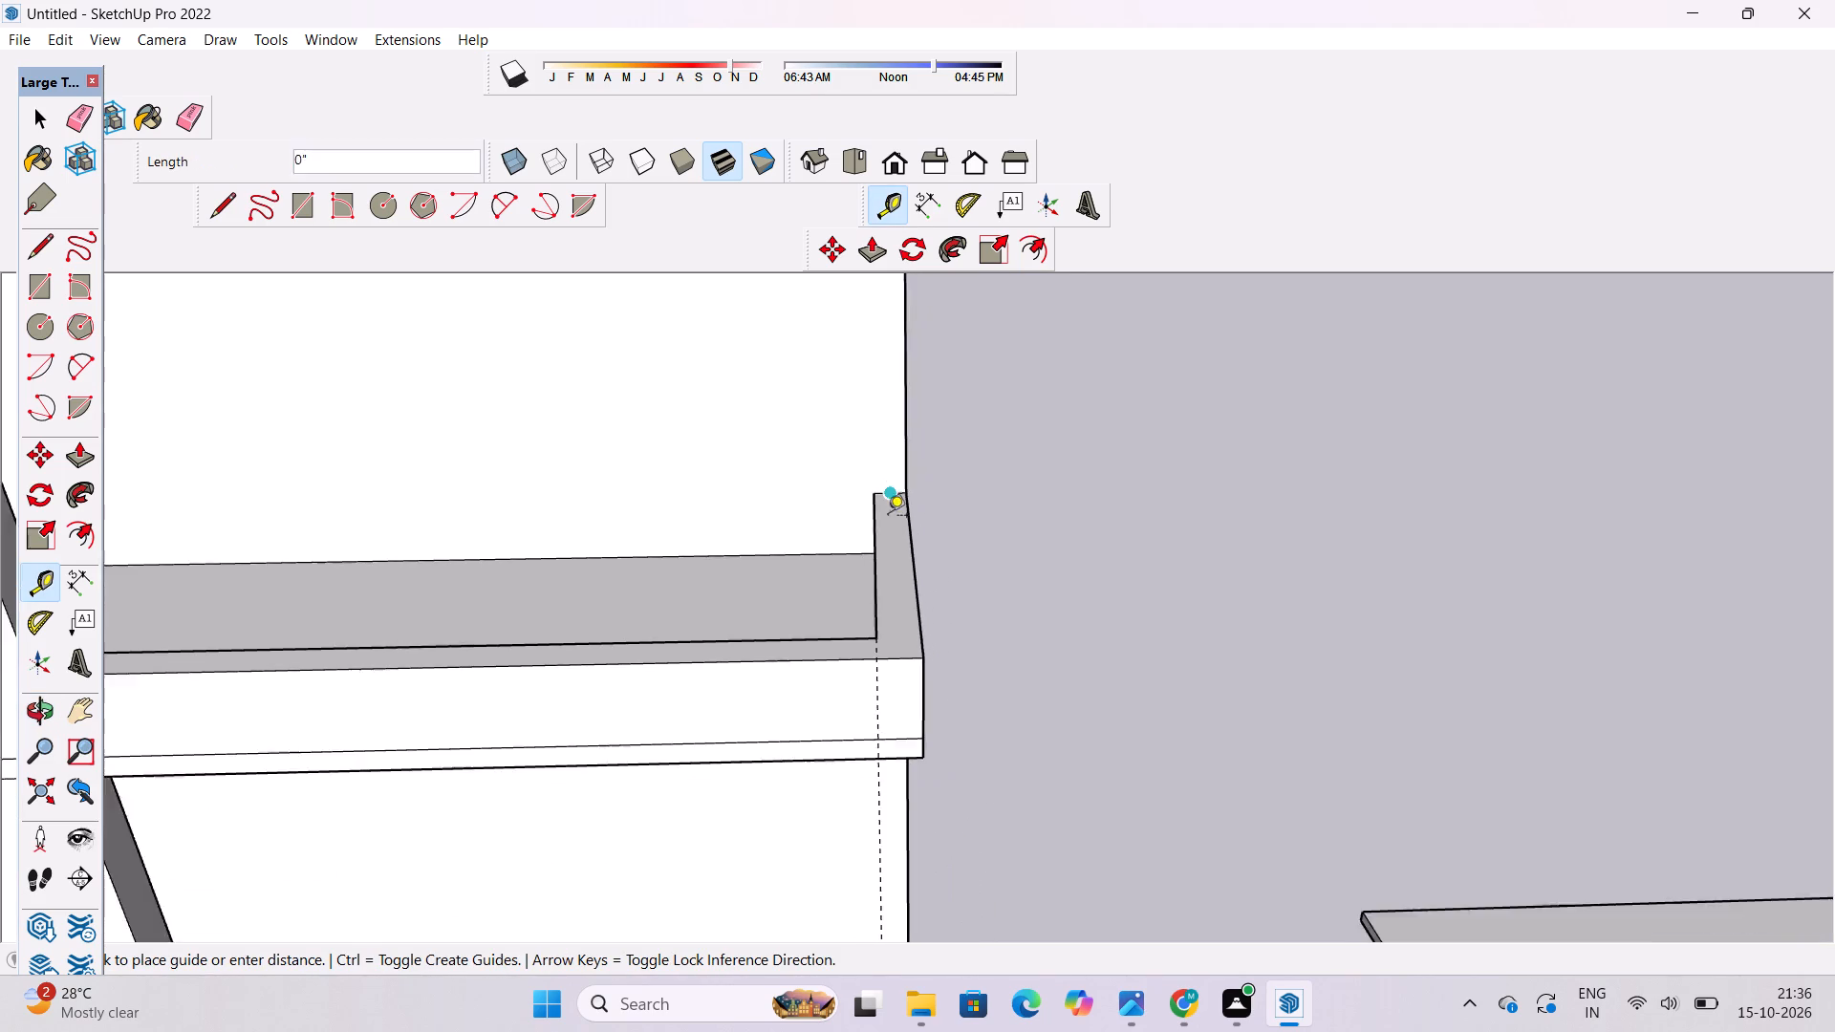
scroll(877, 576, "up", 12)
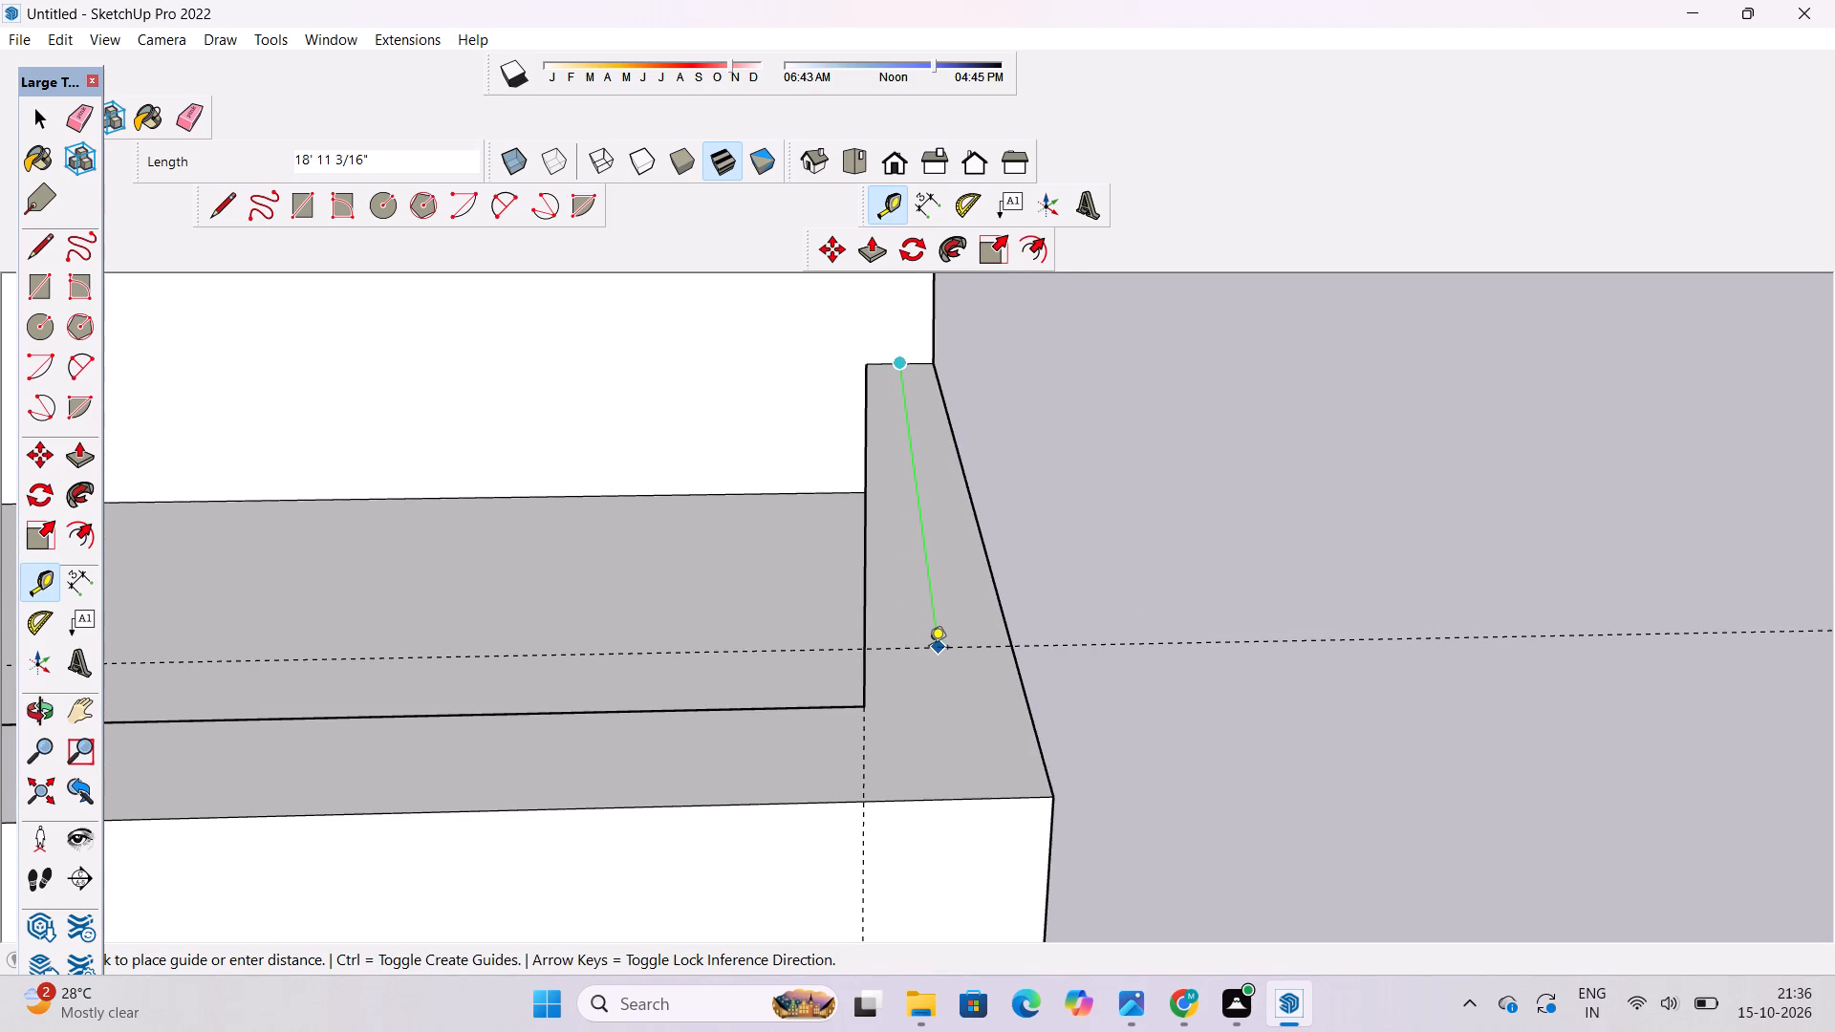
type("20'")
key("Return")
key("space")
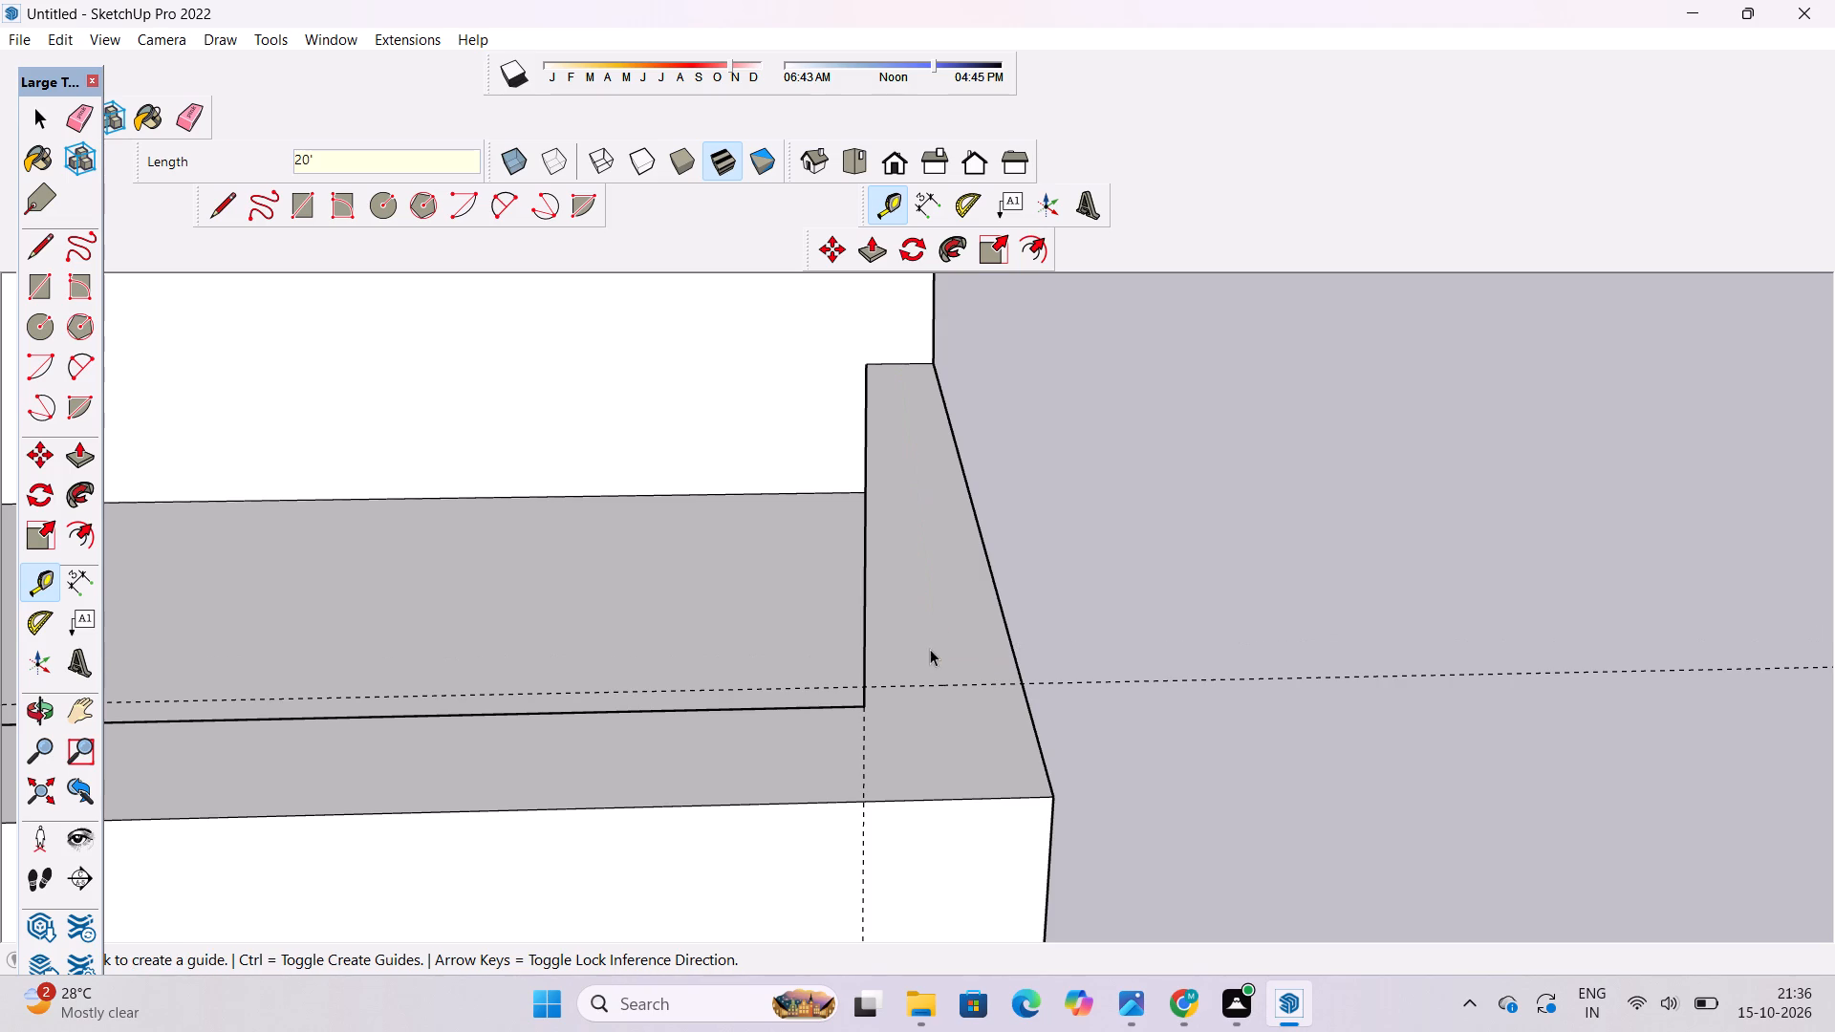
Draw a 2' edge on the parapet's top from its inner corner forward along the guide to the front outer edge.
key("o")
left_click_drag(1206, 619, 750, 904)
scroll(852, 753, "up", 2)
left_click_drag(852, 753, 829, 796)
left_click_drag(795, 801, 927, 770)
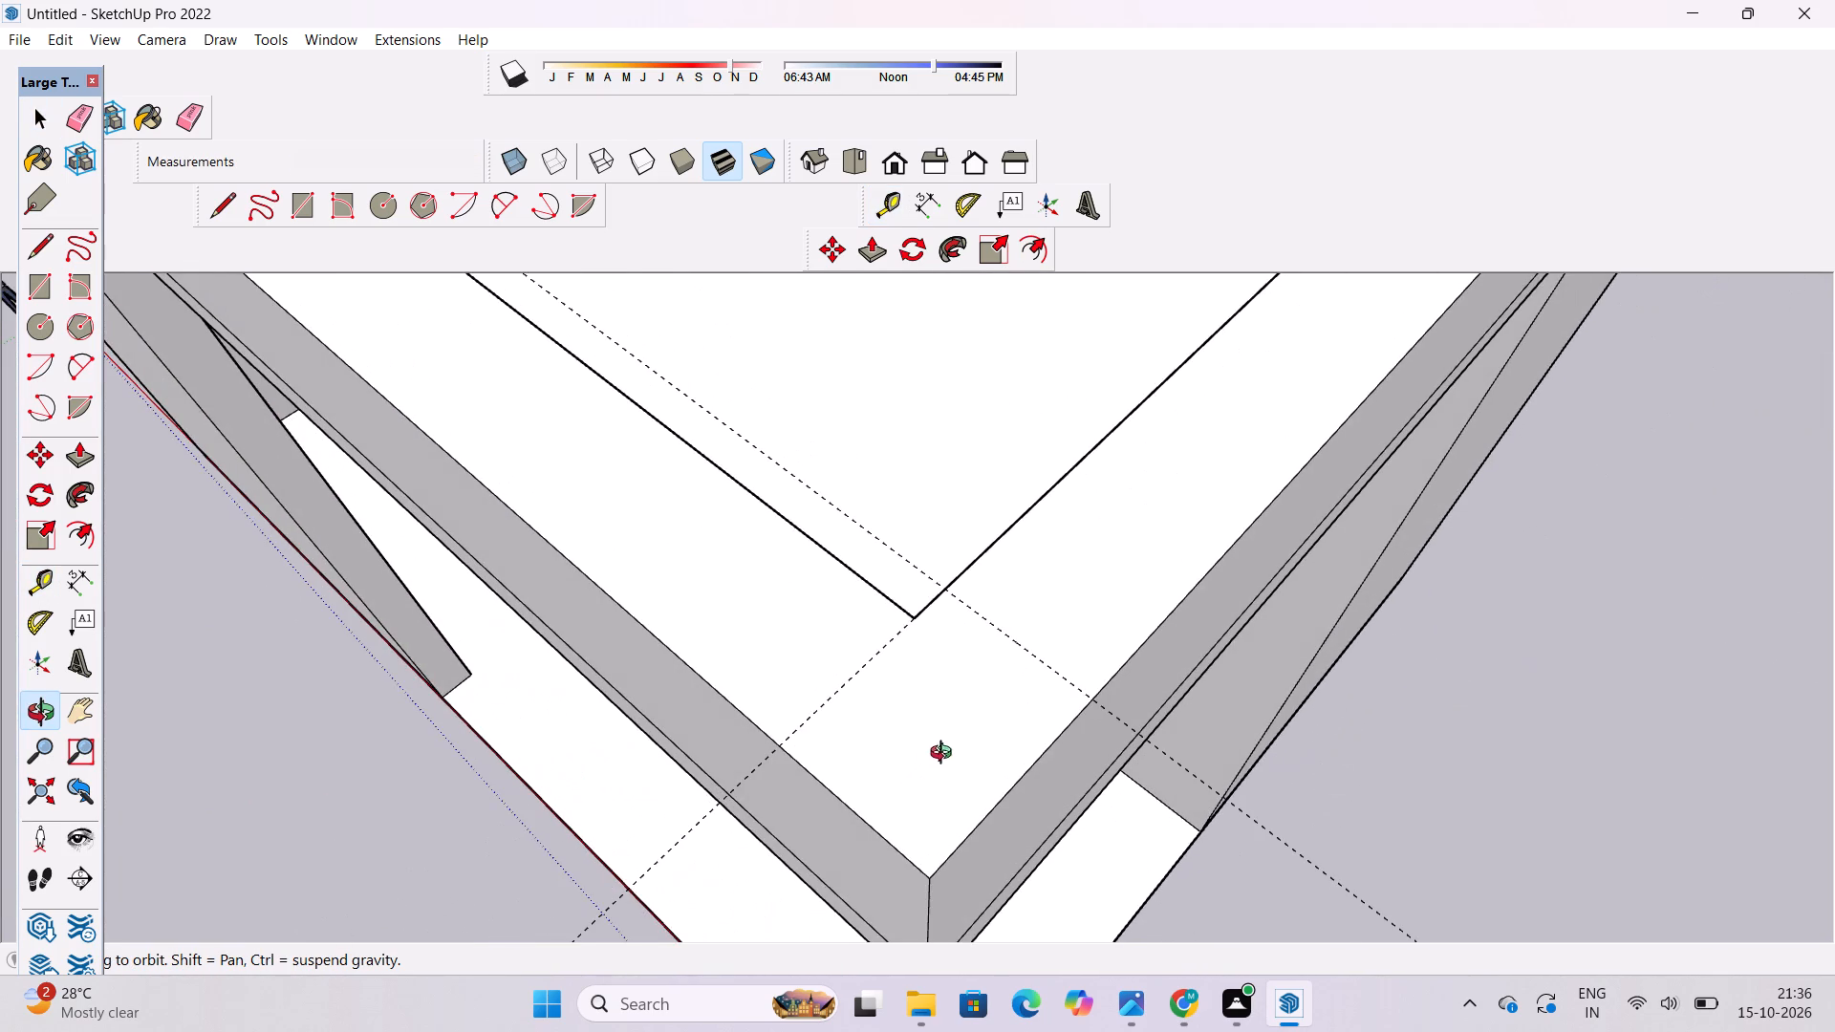
scroll(926, 750, "down", 1)
left_click_drag(925, 743, 853, 786, "shift")
left_click_drag(853, 786, 967, 767)
left_click_drag(967, 766, 802, 840)
left_click_drag(802, 840, 956, 771)
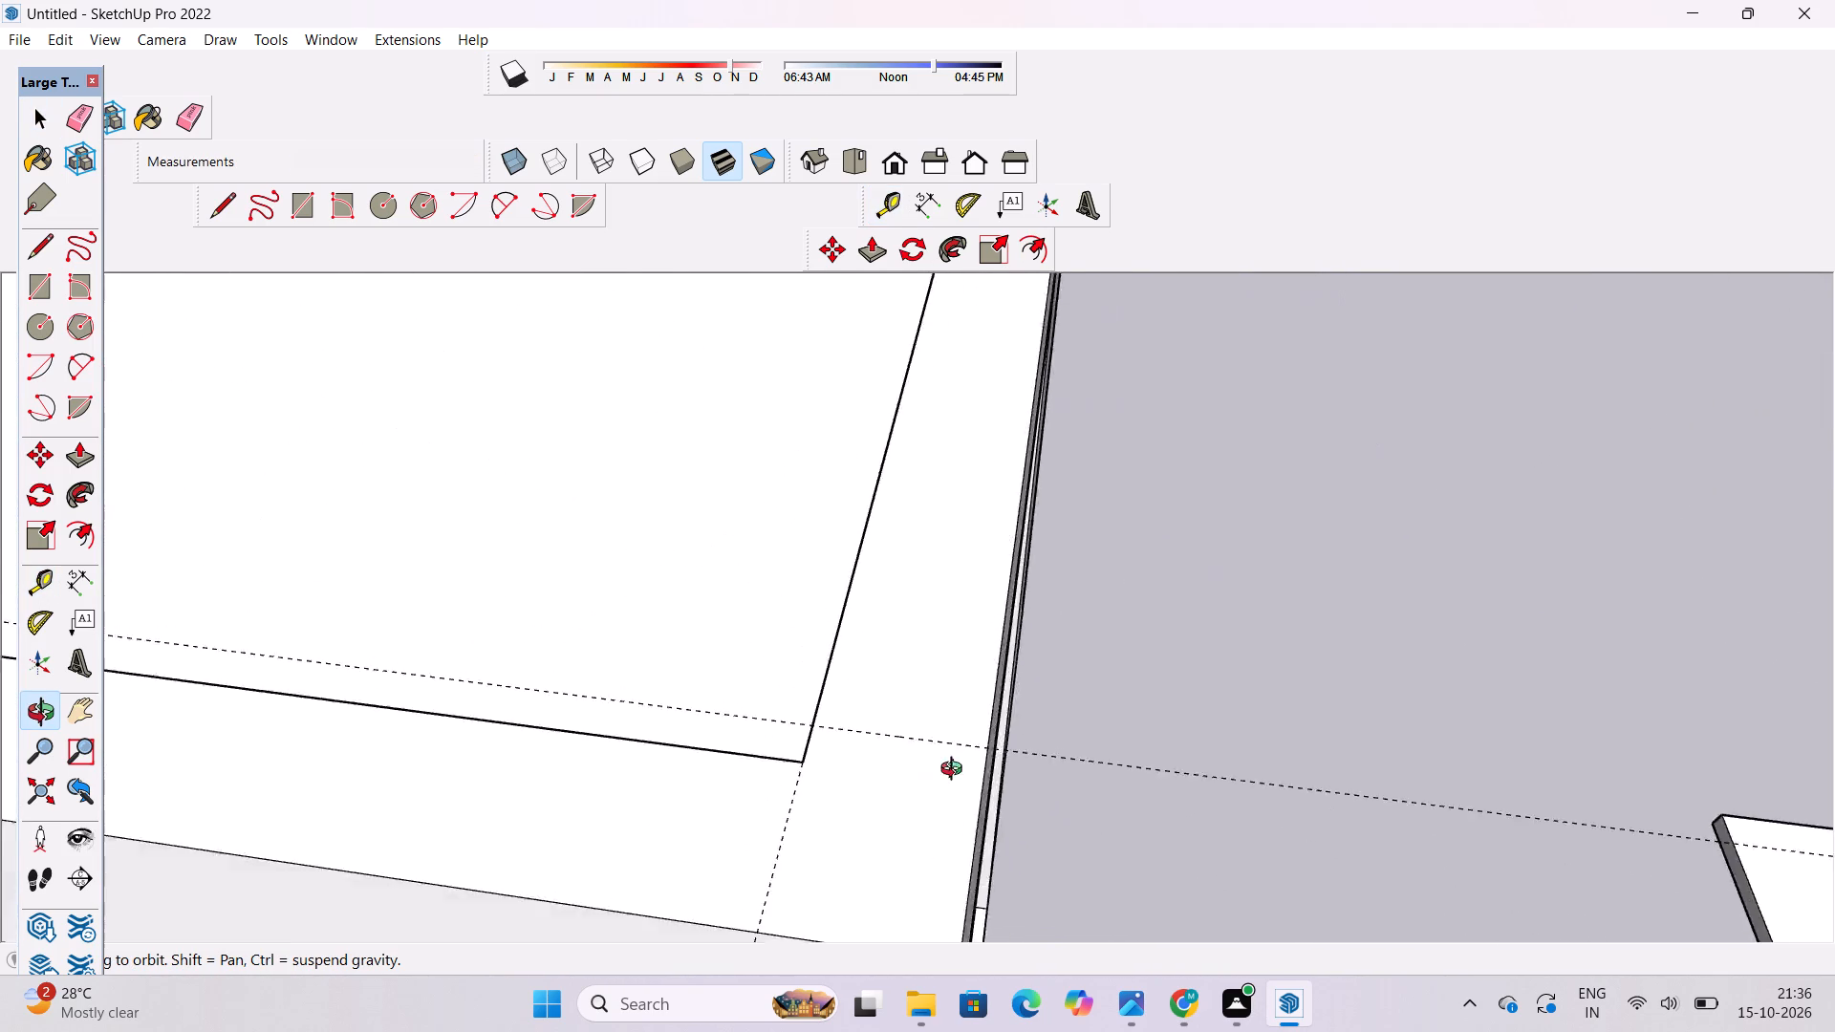
left_click_drag(956, 771, 971, 748)
scroll(967, 711, "down", 3)
left_click_drag(967, 710, 917, 752, "shift")
left_click_drag(852, 773, 949, 776)
scroll(878, 785, "down", 3)
left_click_drag(828, 809, 849, 764, "shift")
left_click_drag(856, 779, 783, 780)
scroll(782, 777, "up", 1)
left_click(765, 781, "shift")
left_click_drag(770, 775, 800, 786)
key("l")
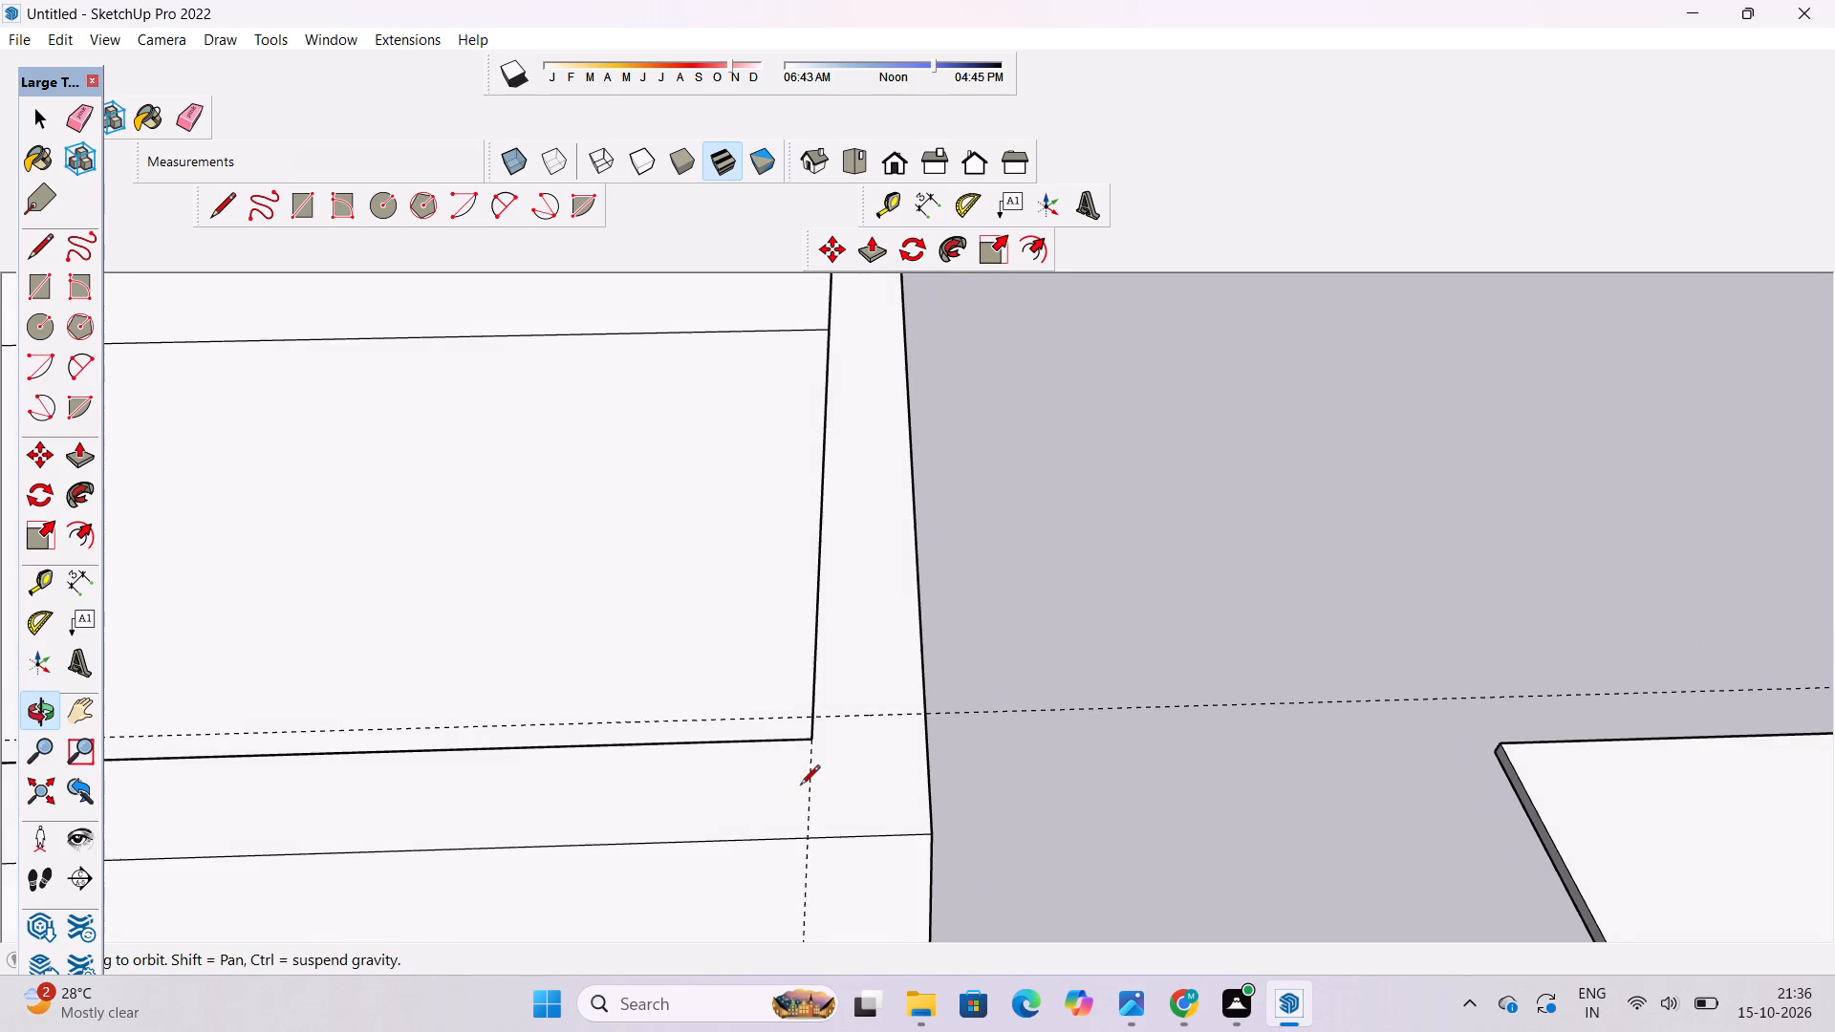
left_click(813, 739)
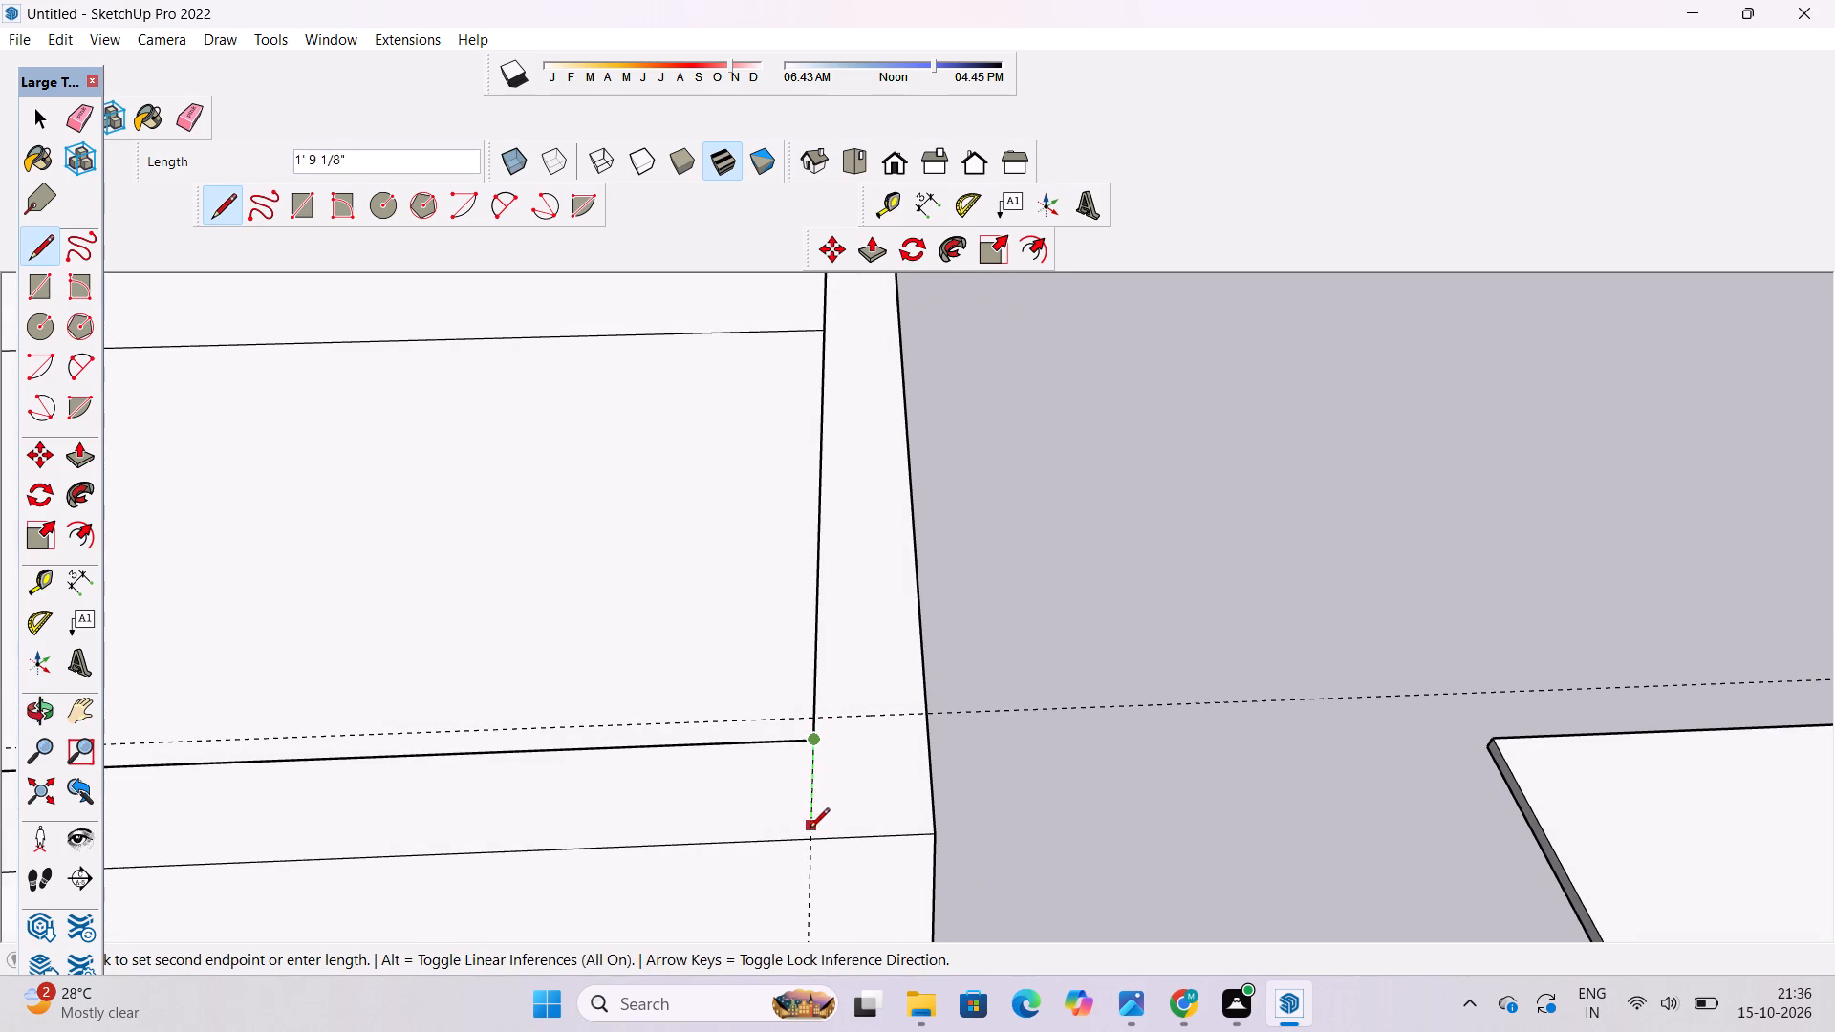
left_click(810, 846)
Draw a 2' edge across the side parapet's top along the 20' guide, from its inner to its outer edge.
left_click(817, 721)
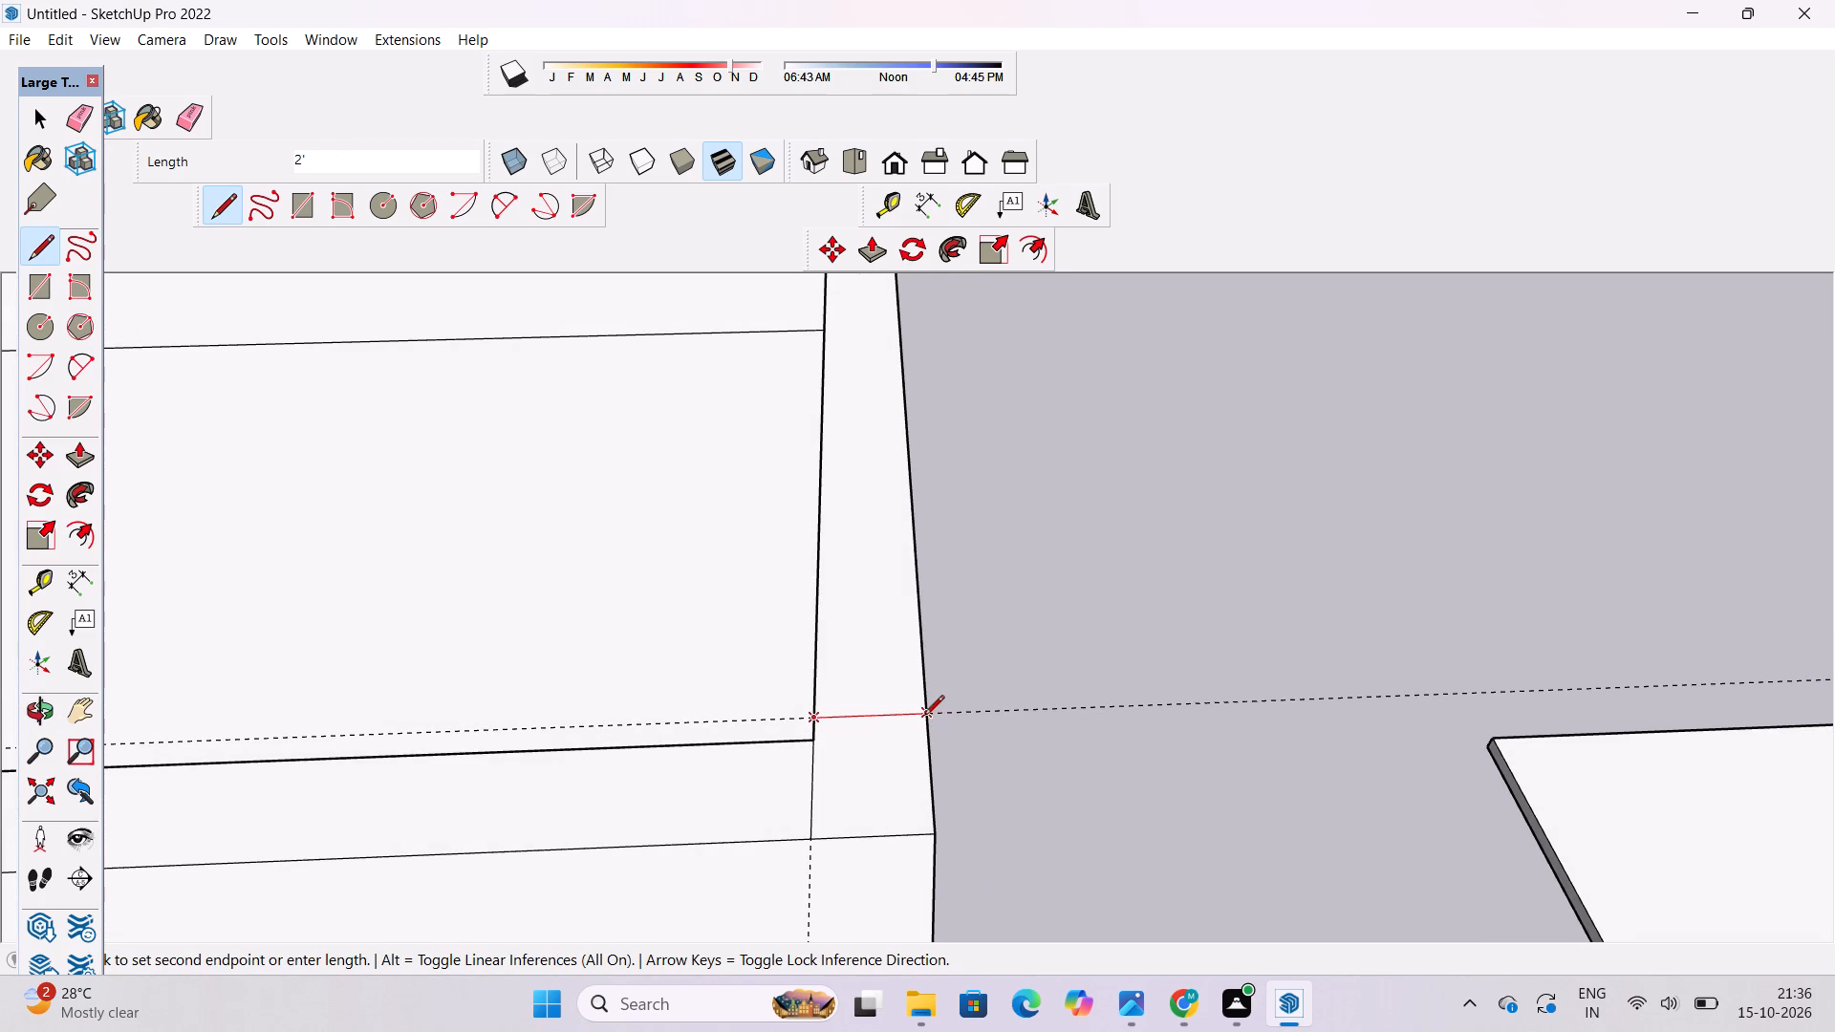
left_click(921, 715)
key("space")
Erase both guides, the 20' one across the side parapet and the one through the parapet's inner corner.
type("e")
left_click_drag(994, 698, 1002, 713)
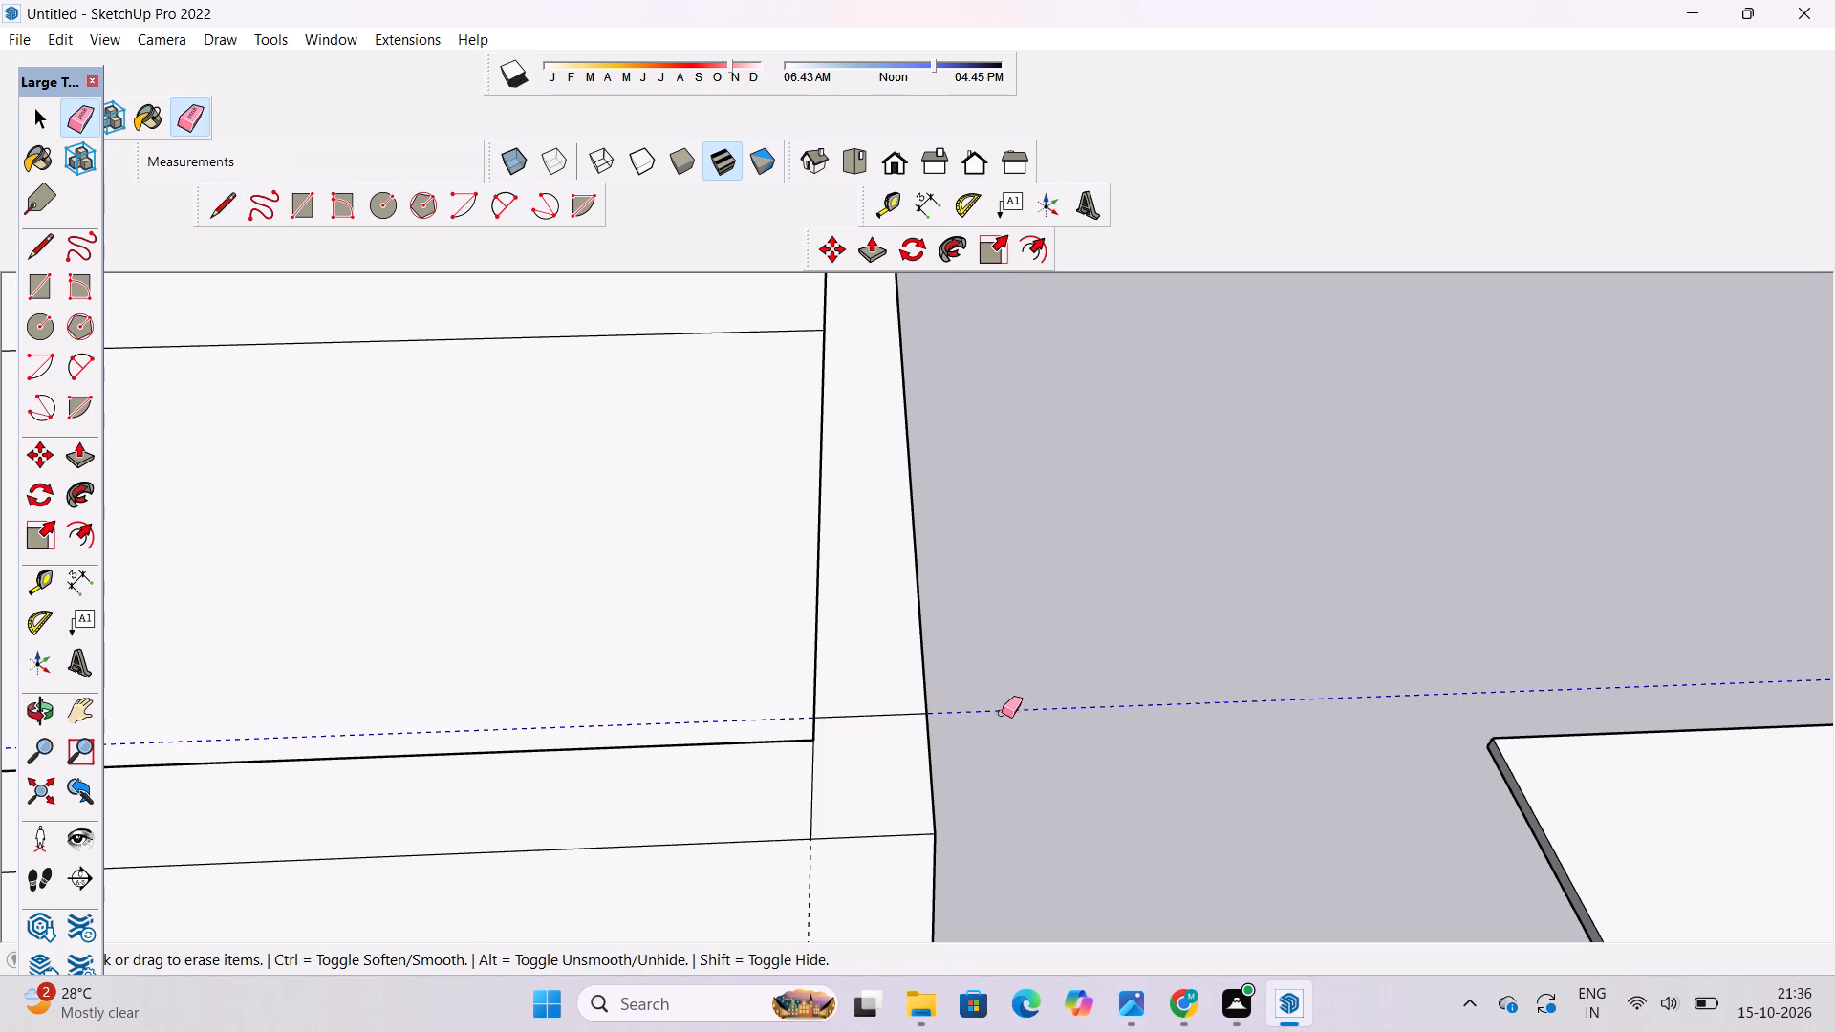
left_click_drag(1002, 713, 1002, 724)
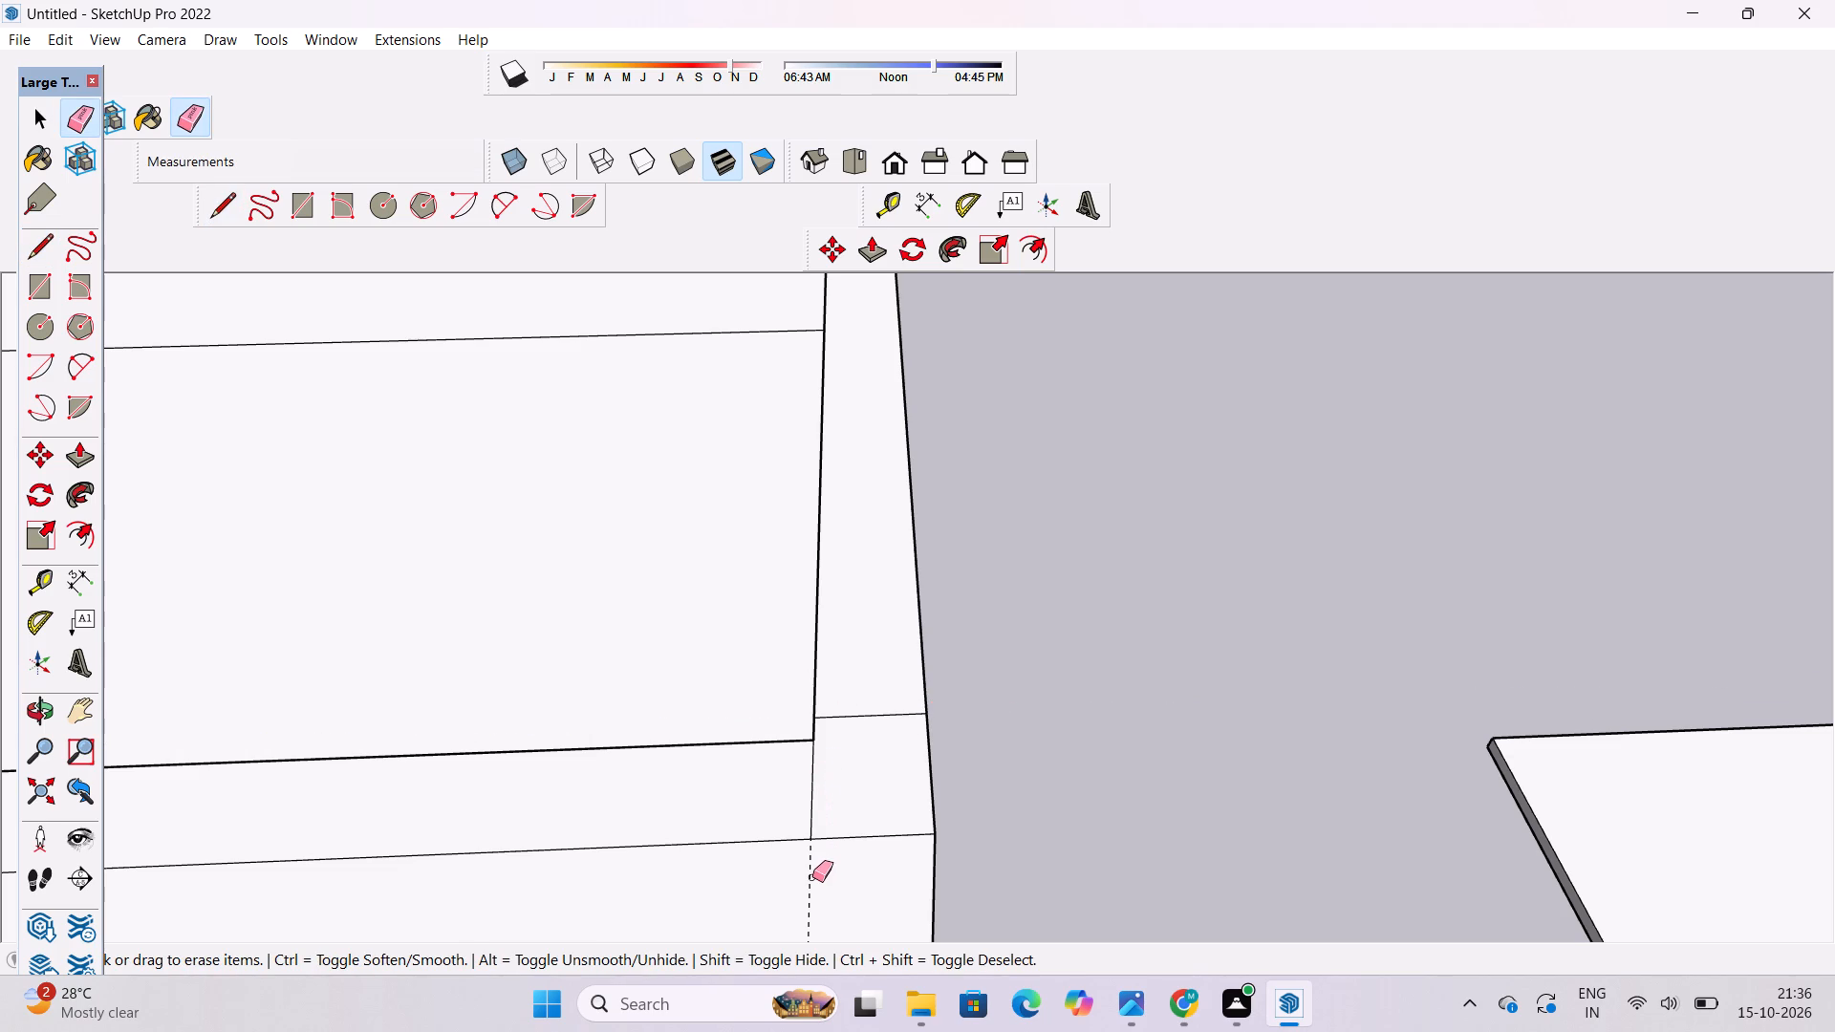
left_click(810, 883)
Examine the outlined corner of the parapet and its position beneath the overhanging slab above.
key("o")
scroll(810, 866, "down", 2)
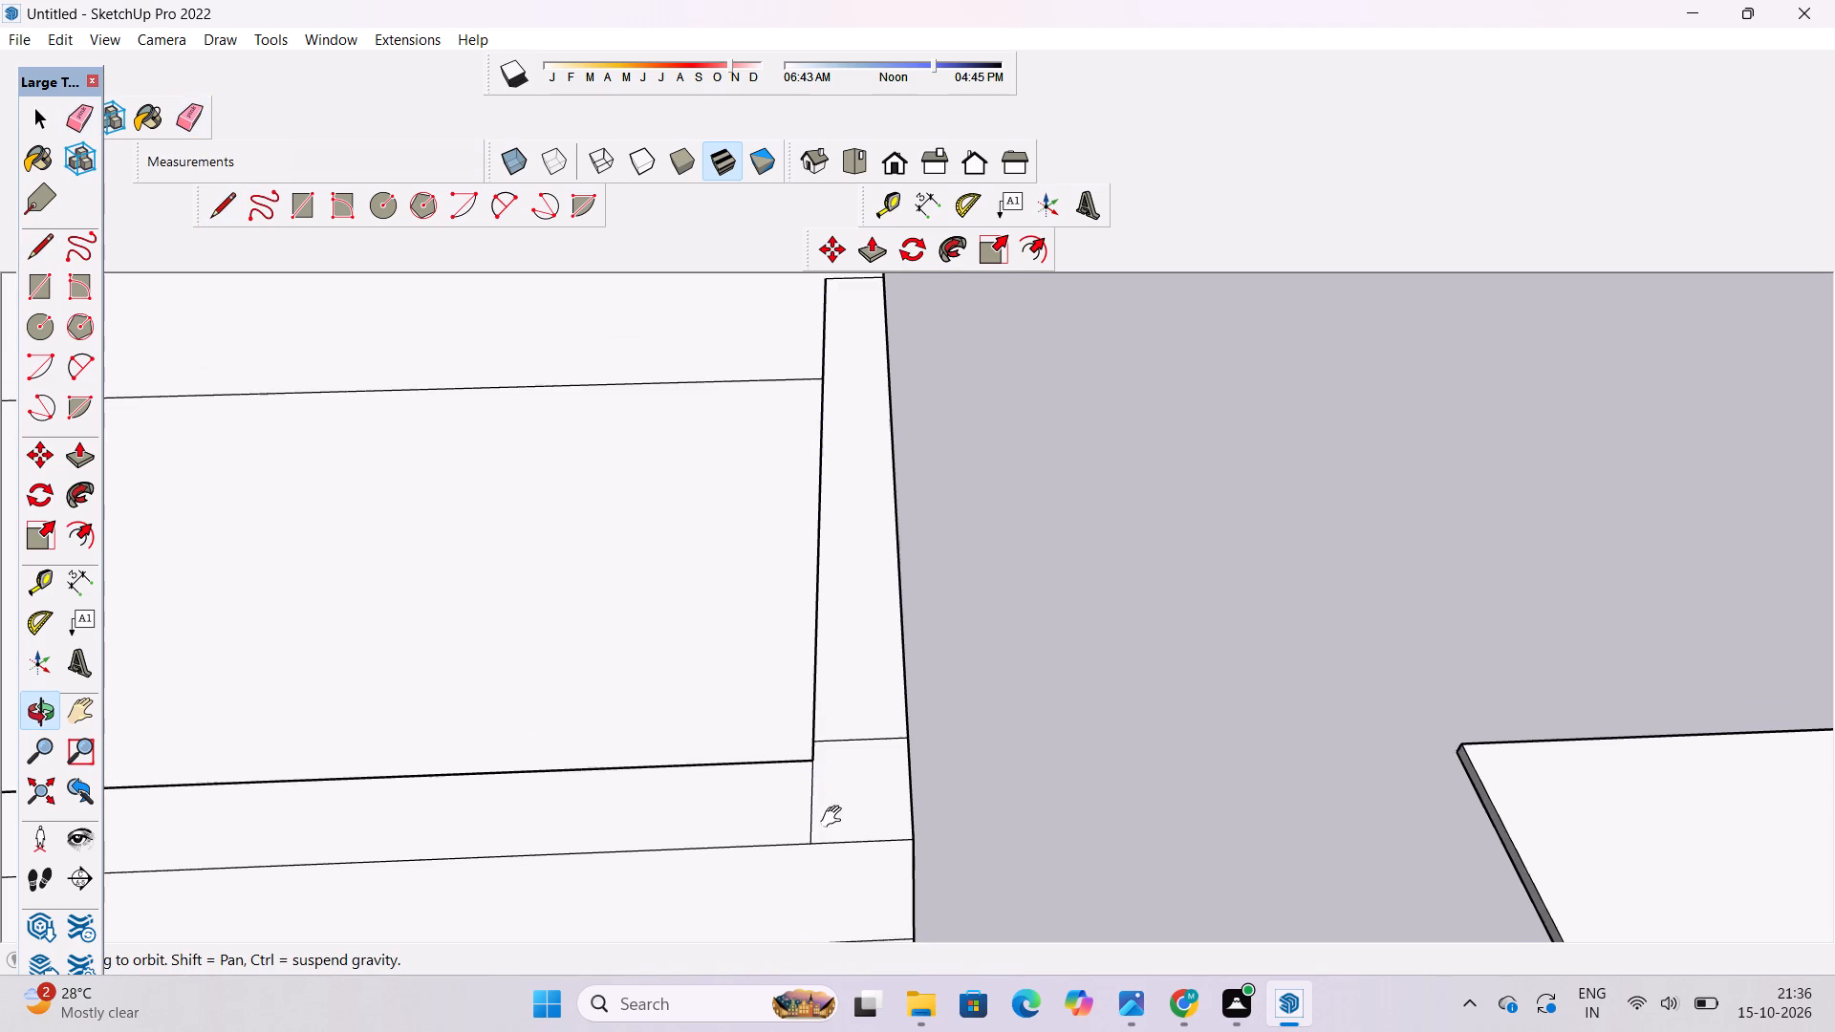
left_click_drag(835, 817, 834, 926, "shift")
left_click_drag(834, 948, 850, 760)
scroll(857, 742, "down", 6)
left_click_drag(842, 846, 886, 692)
left_click_drag(925, 710, 868, 761)
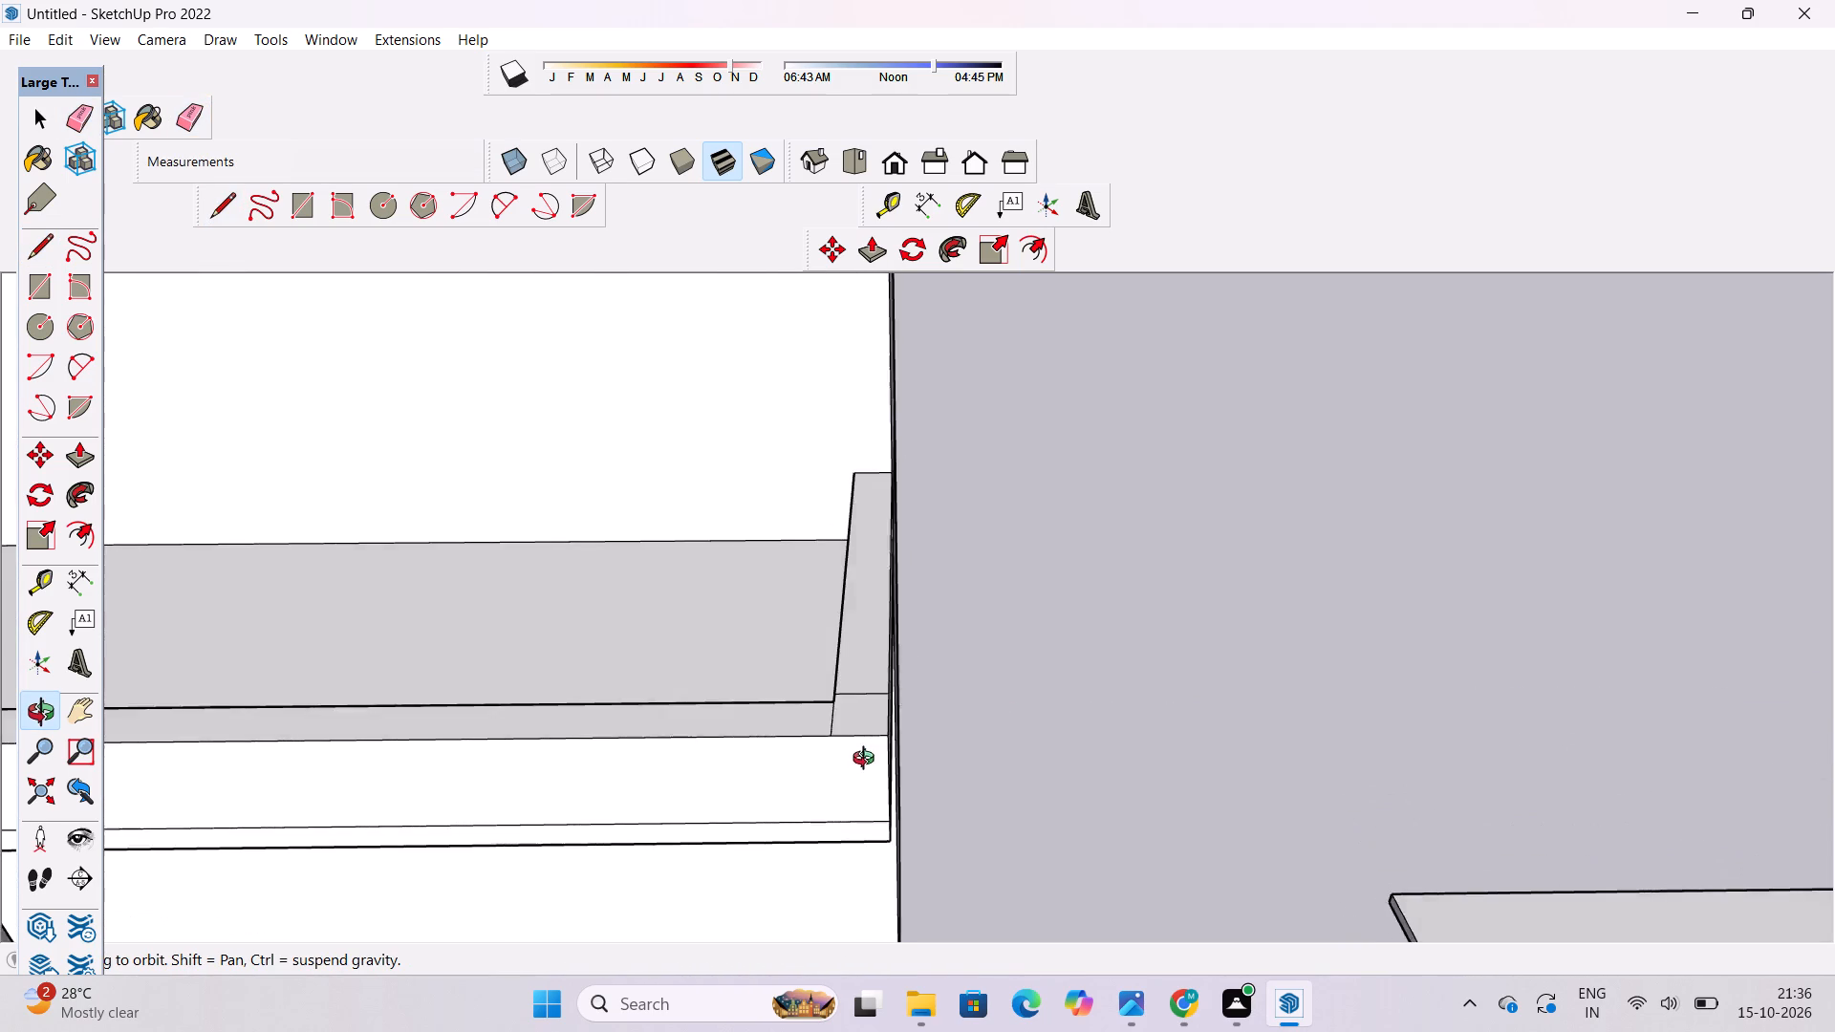
left_click_drag(868, 761, 850, 862, "shift")
left_click_drag(841, 824, 763, 768)
left_click_drag(758, 759, 766, 812, "shift")
scroll(765, 806, "down", 5)
left_click_drag(763, 796, 765, 832, "shift")
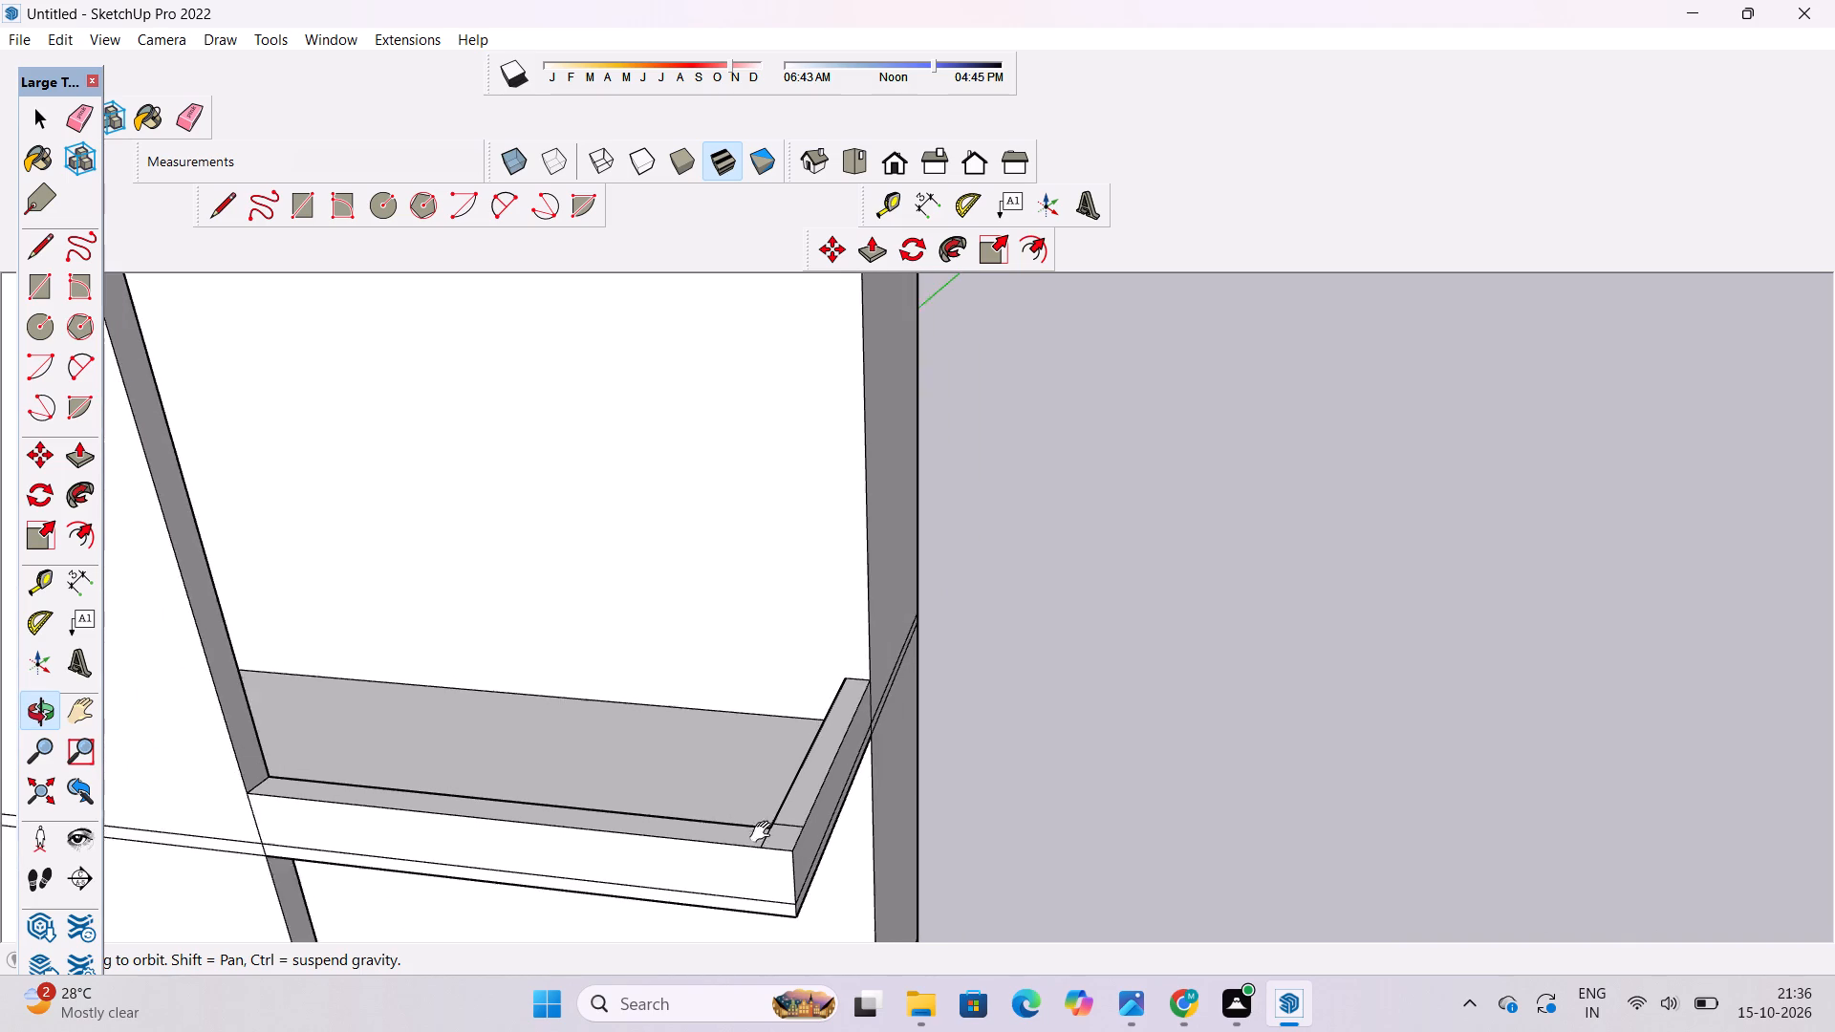
left_click_drag(765, 832, 765, 837, "shift")
scroll(767, 826, "down", 7)
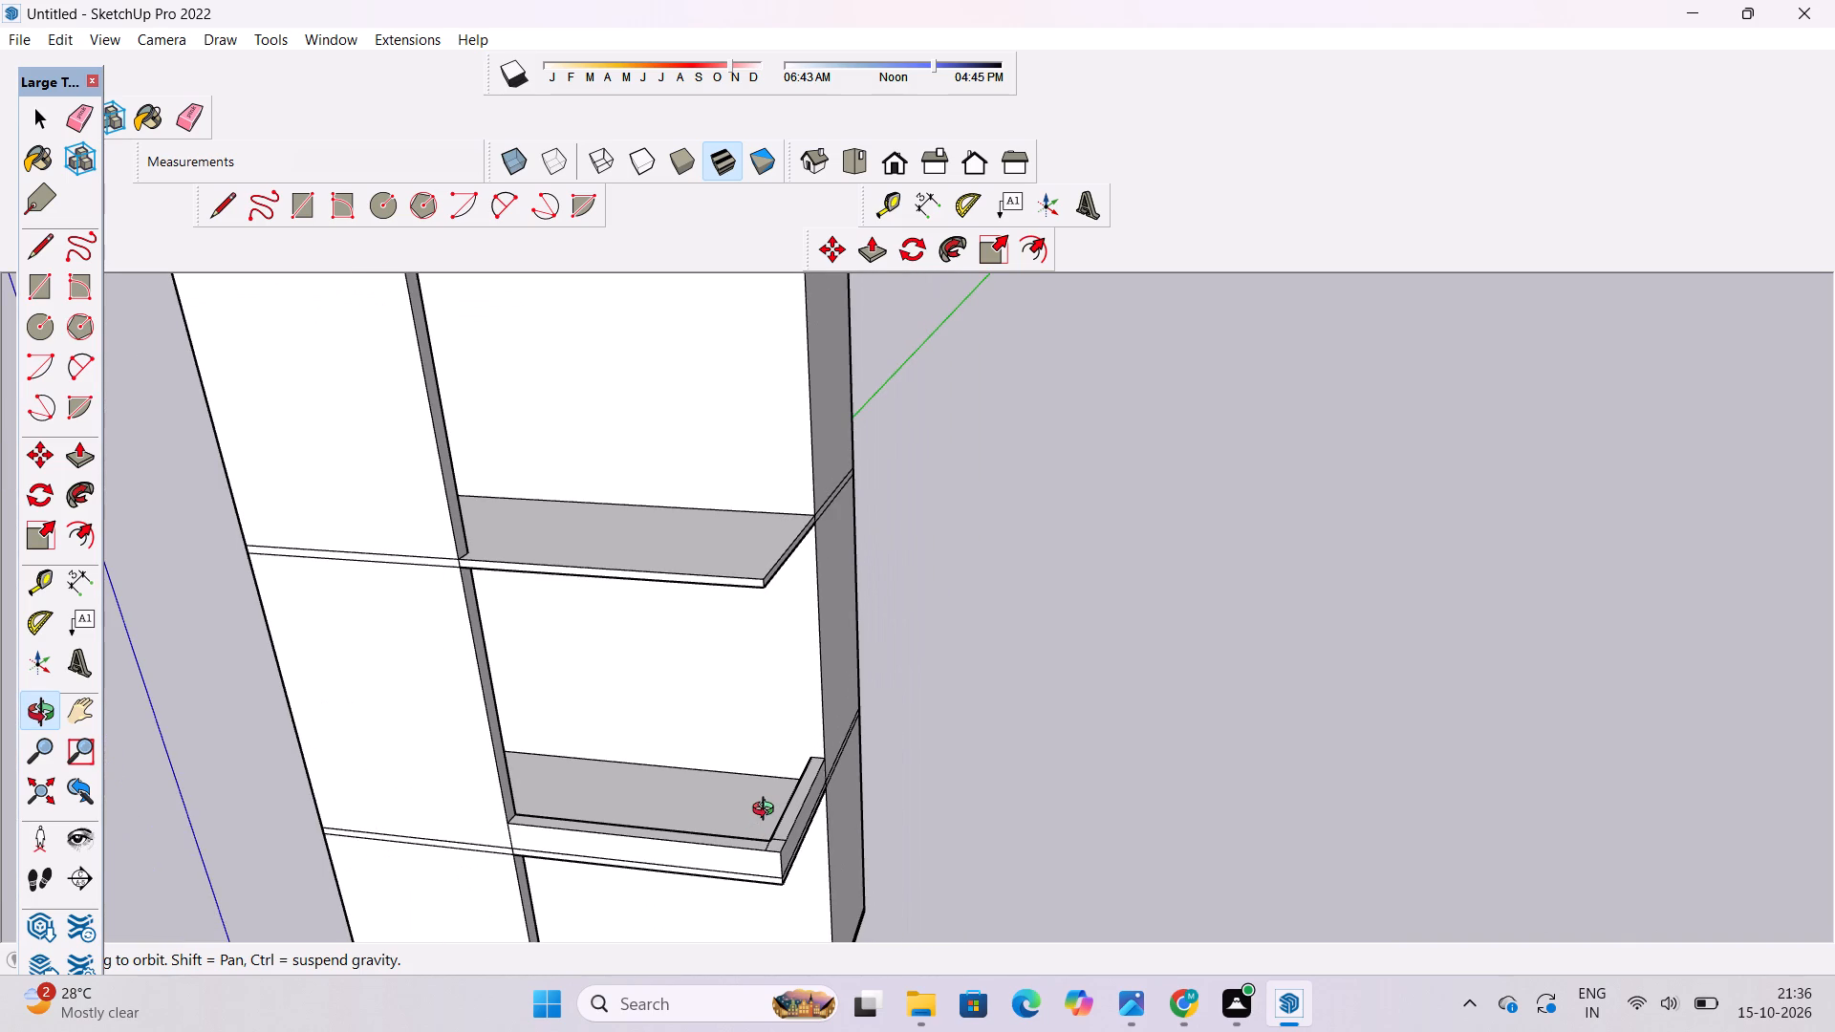
left_click_drag(782, 791, 791, 828, "shift")
left_click(791, 861)
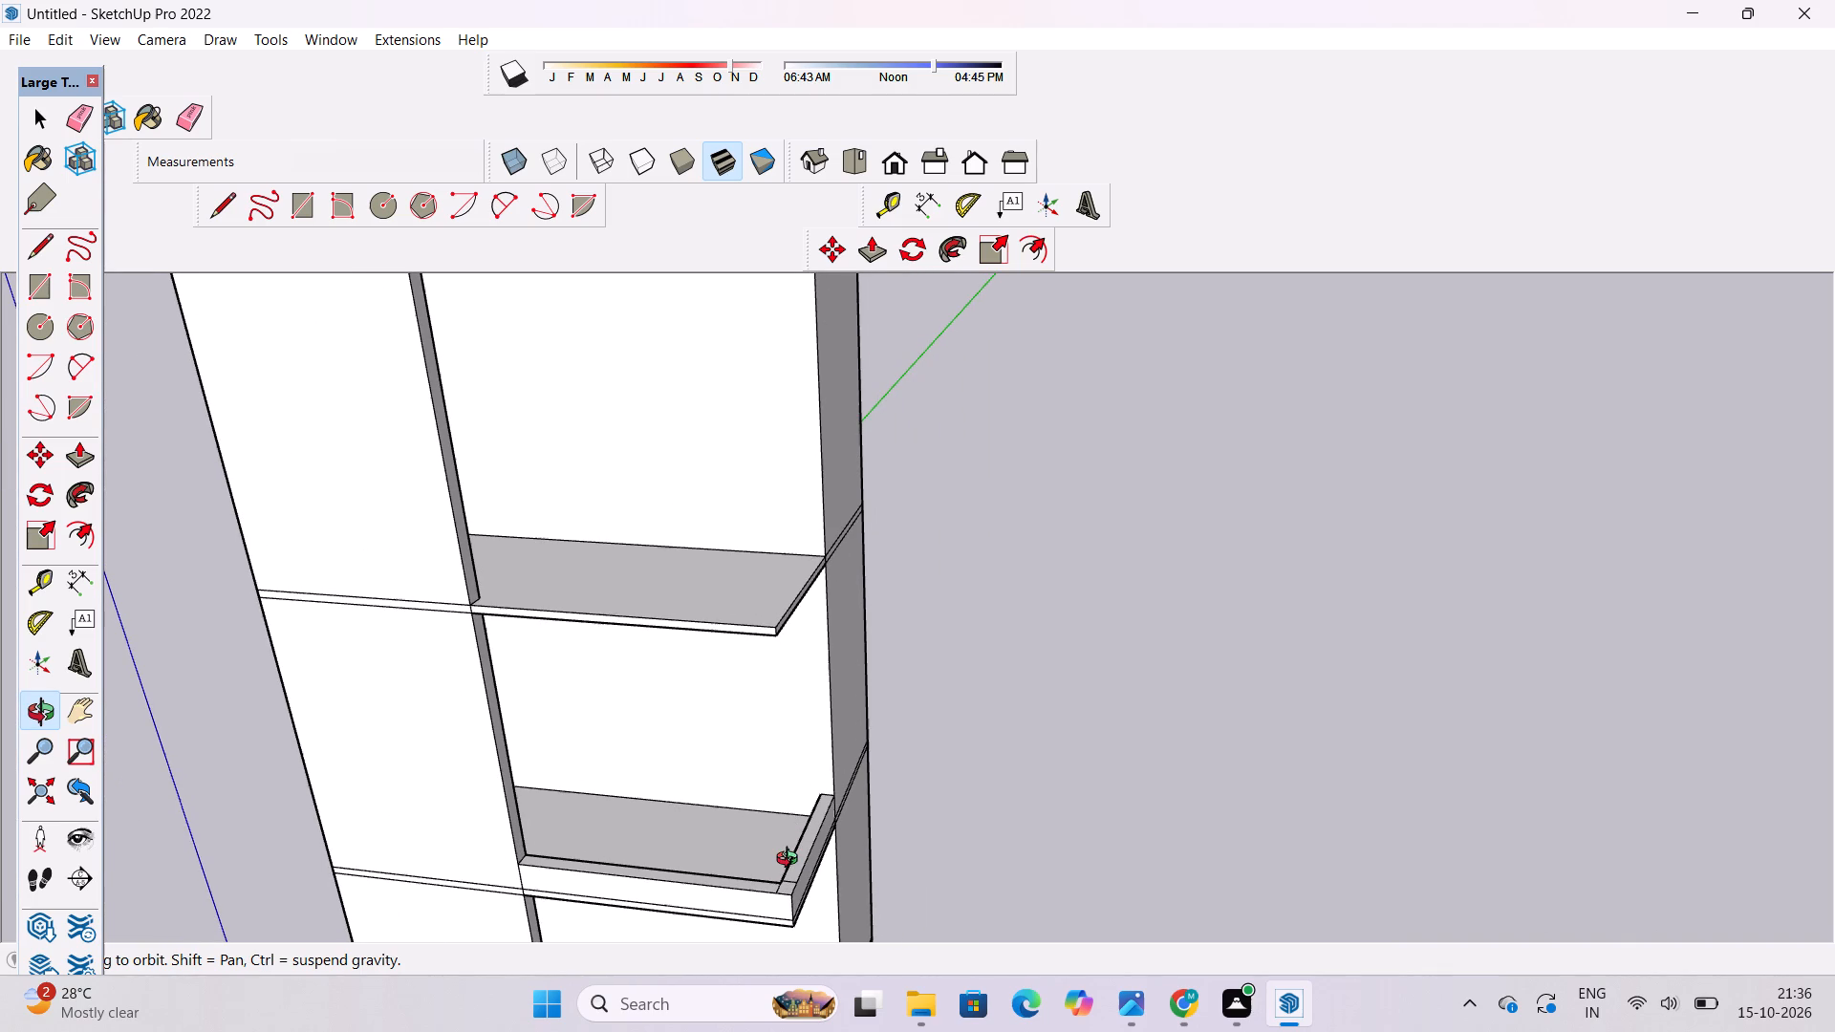
Move the edge crossing the side parapet's top 8" toward the building along the green axis.
scroll(802, 921, "up", 6)
left_click_drag(800, 916, 771, 916, "shift")
scroll(754, 793, "up", 10)
left_click_drag(754, 793, 746, 807, "shift")
key("space")
left_click(745, 802)
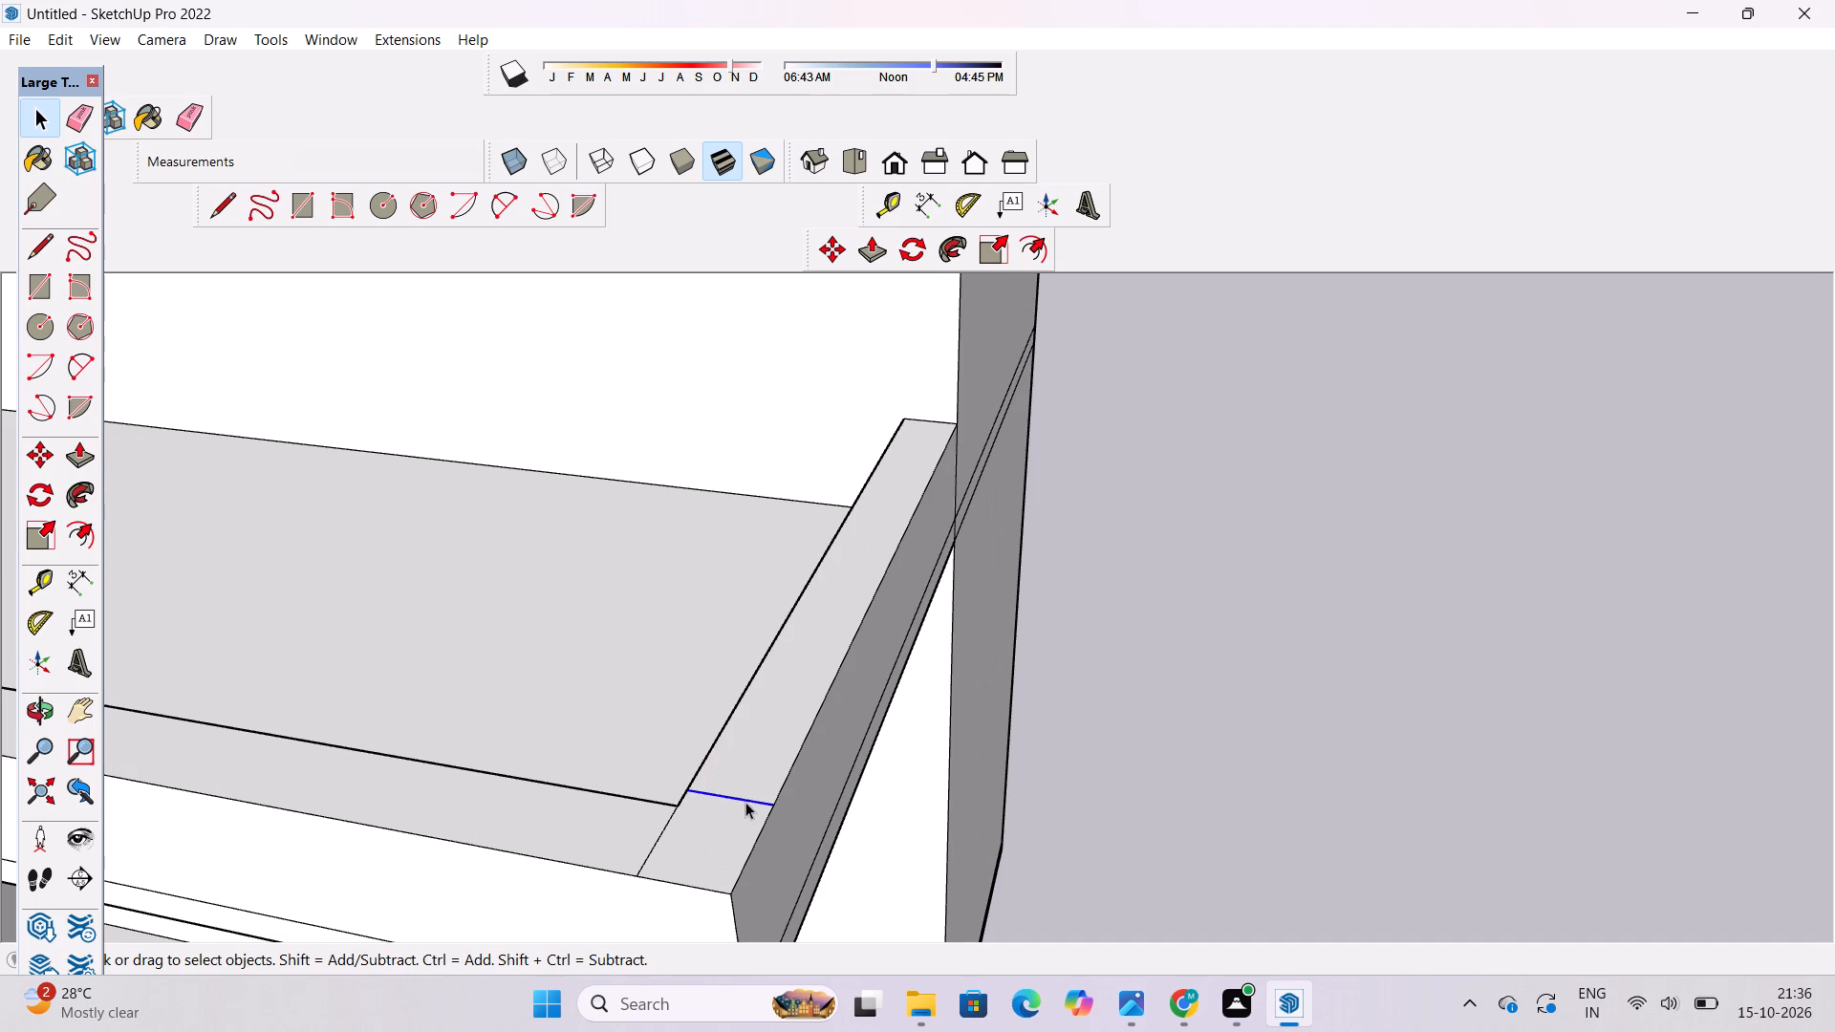
key("m")
scroll(745, 802, "up", 4)
left_click(723, 793)
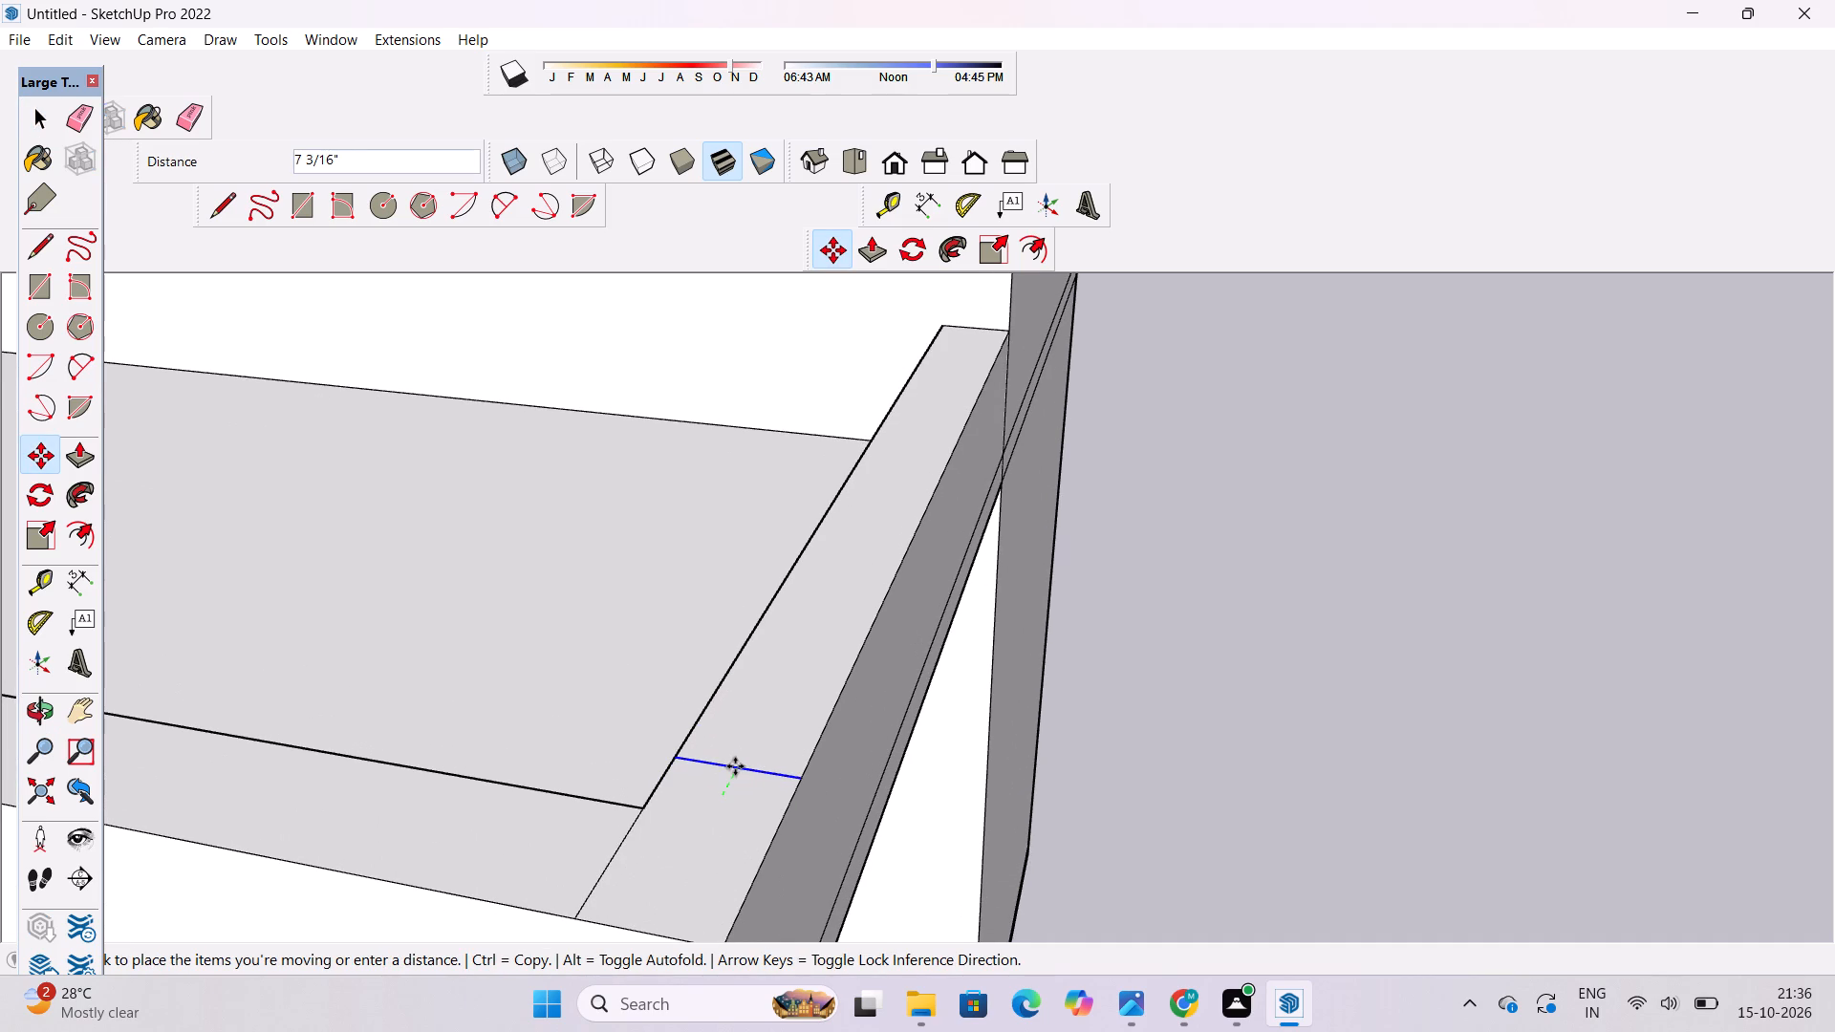
type("8\"")
key("Return")
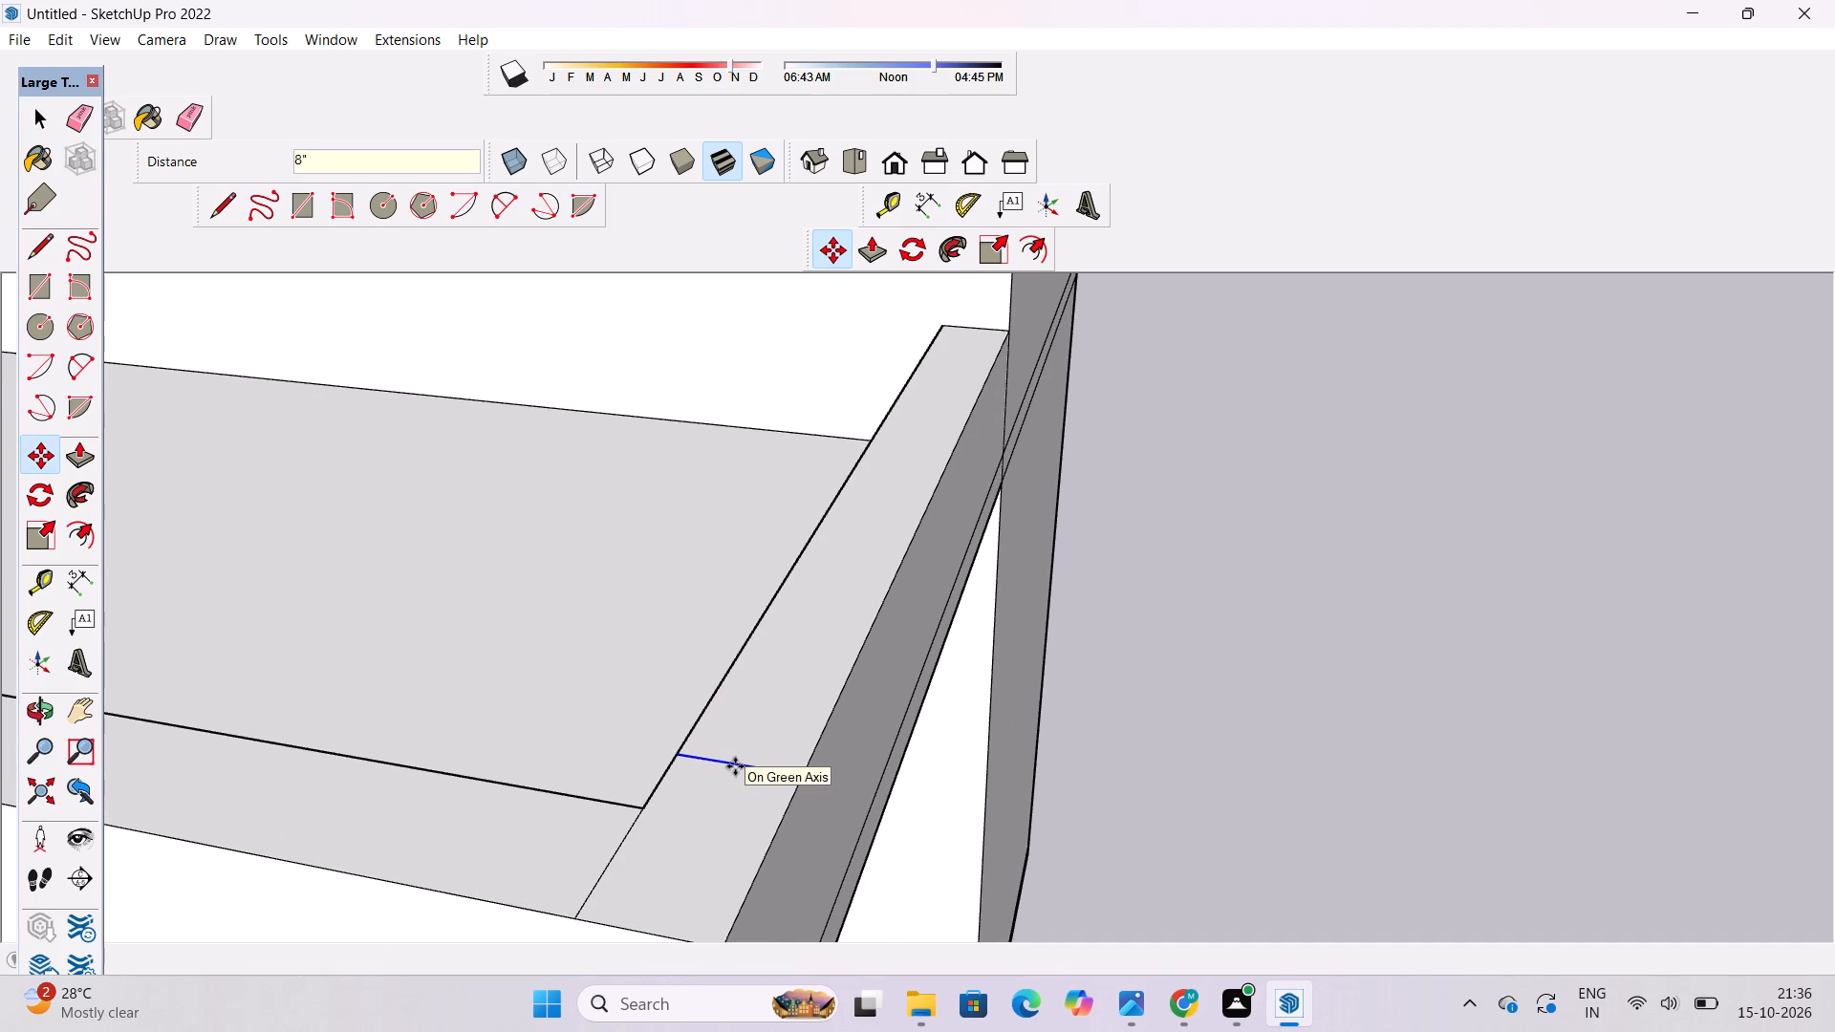
Push/Pull the parapet's corner face up 36' to the underside of the slab above, forming a corner column.
key("space")
left_click(1122, 730)
left_click(756, 833)
scroll(756, 833, "down", 4)
key("p")
left_click(756, 833)
scroll(754, 798, "down", 4)
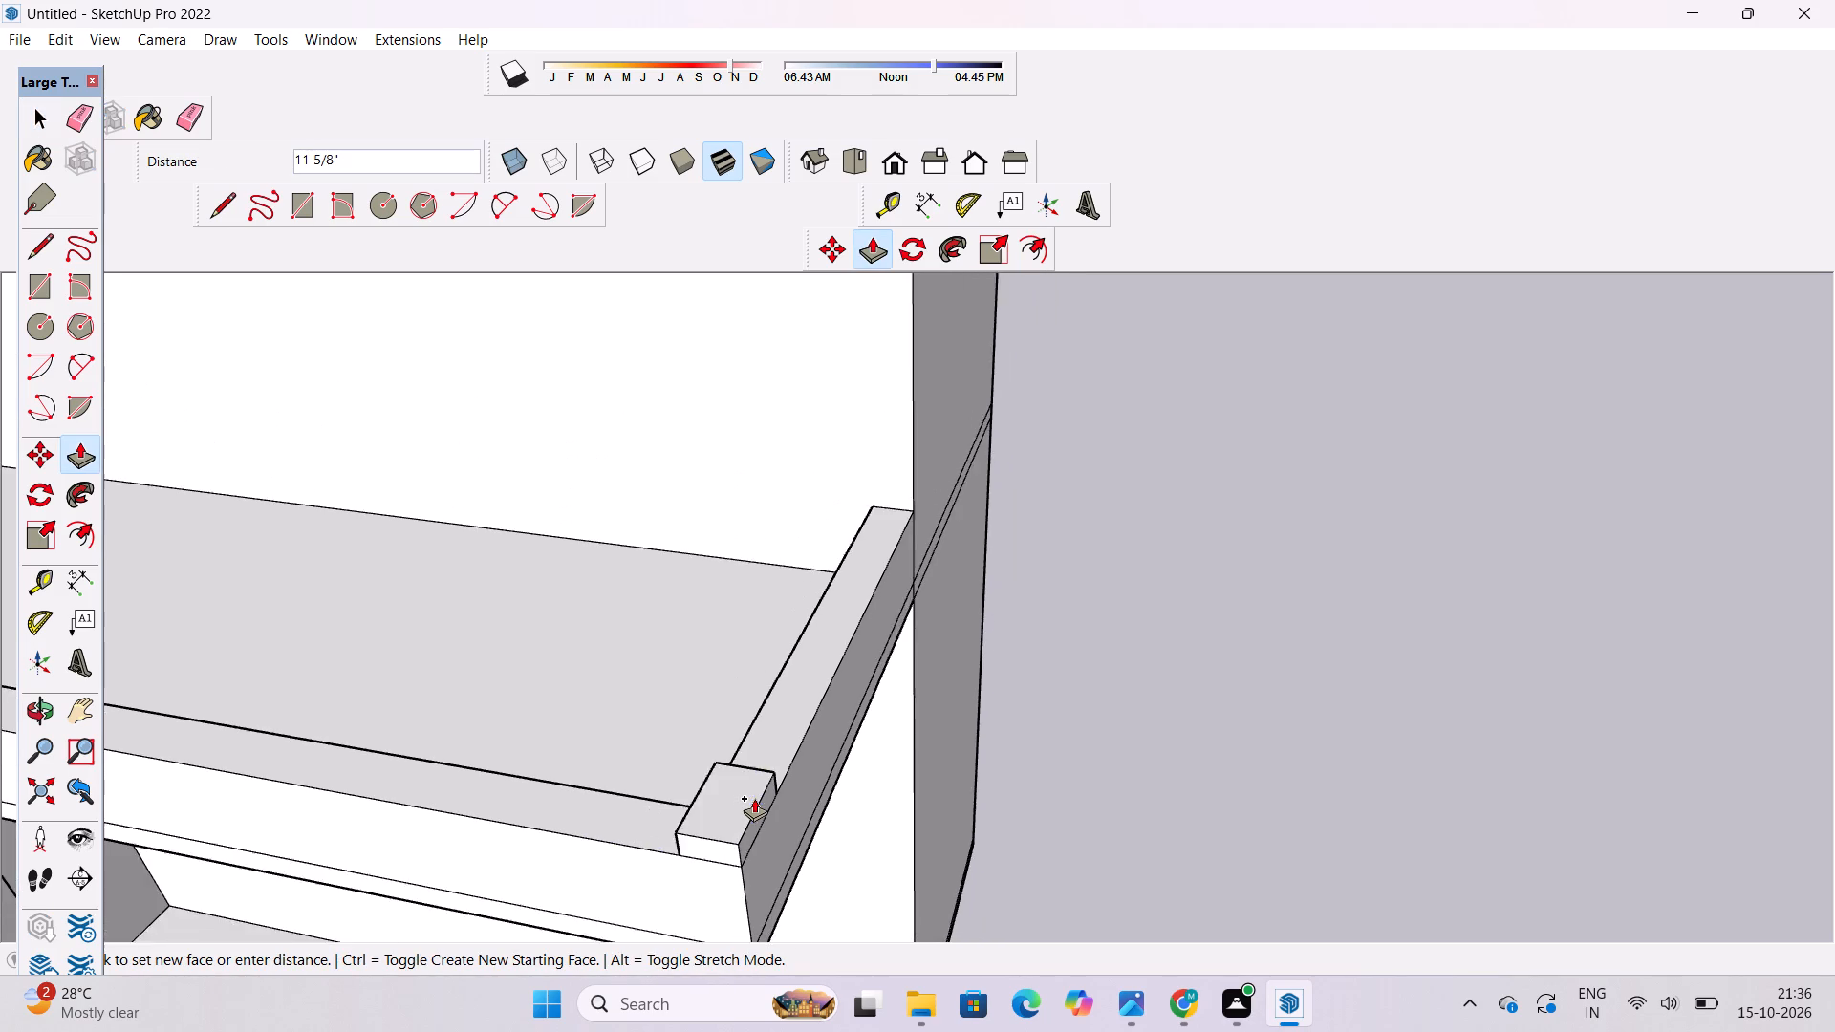
scroll(754, 798, "down", 12)
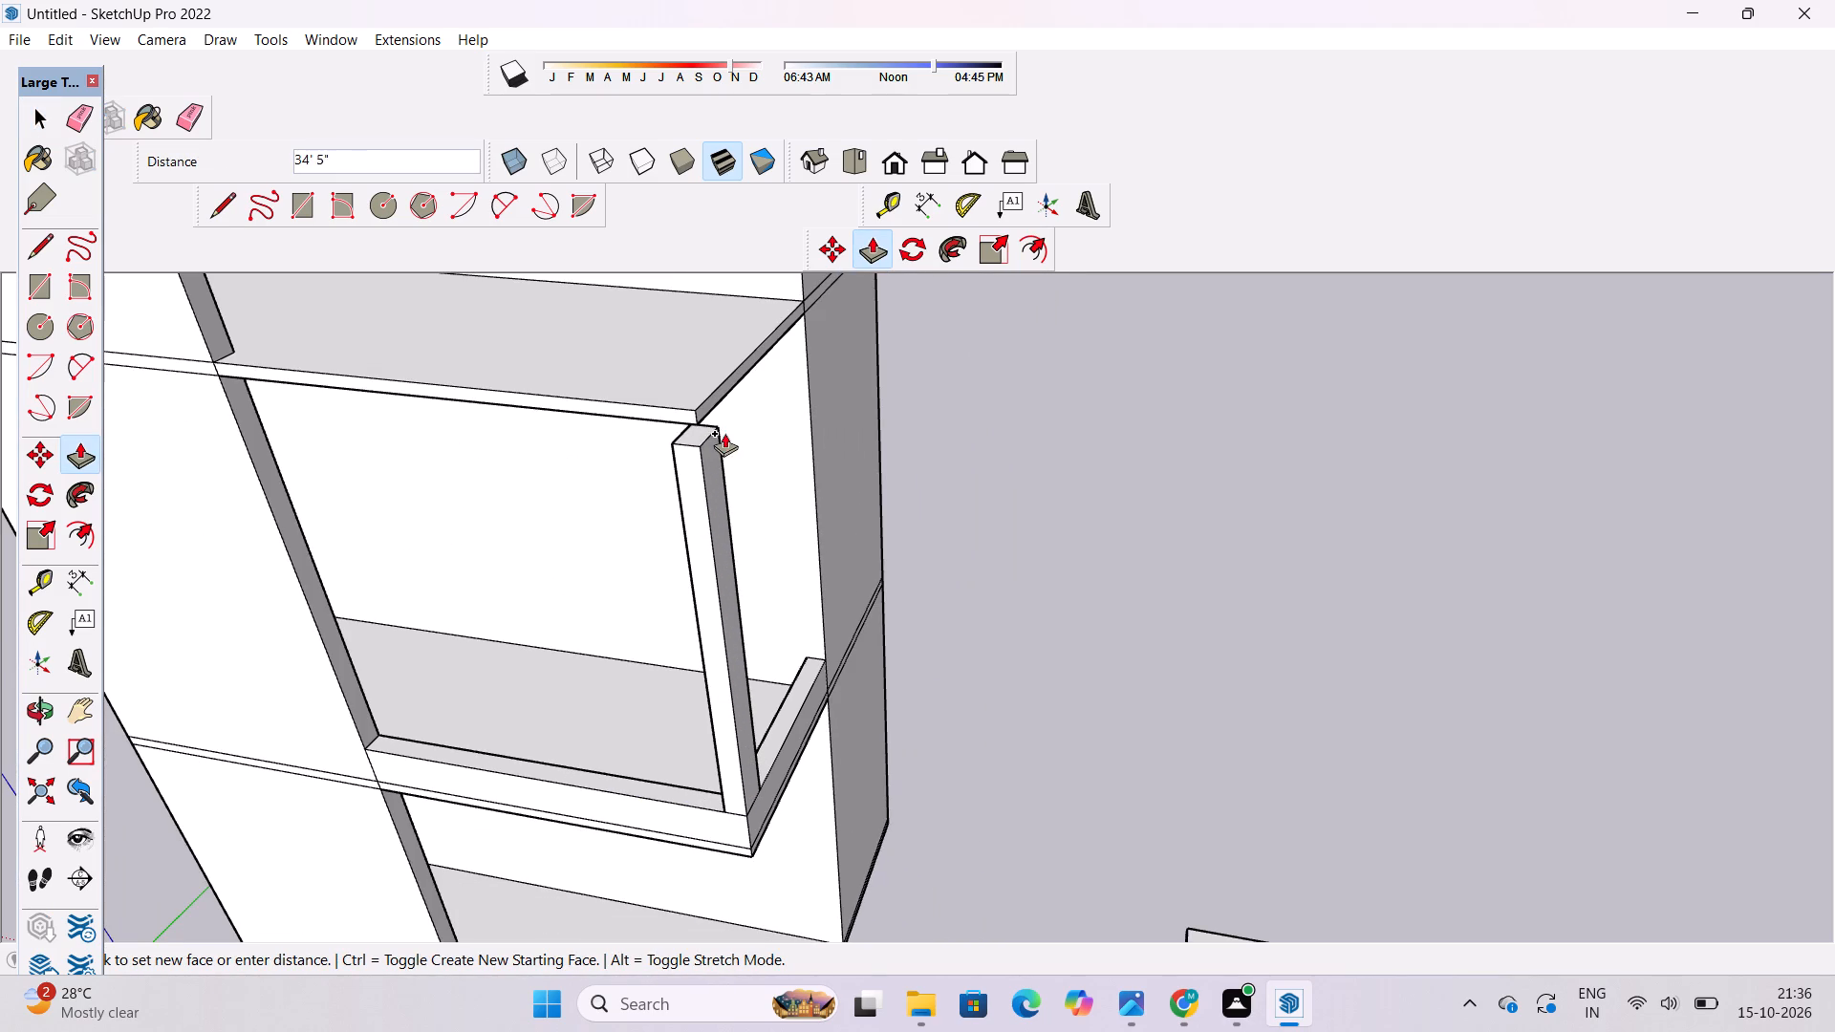
scroll(724, 431, "up", 6)
left_click(717, 360)
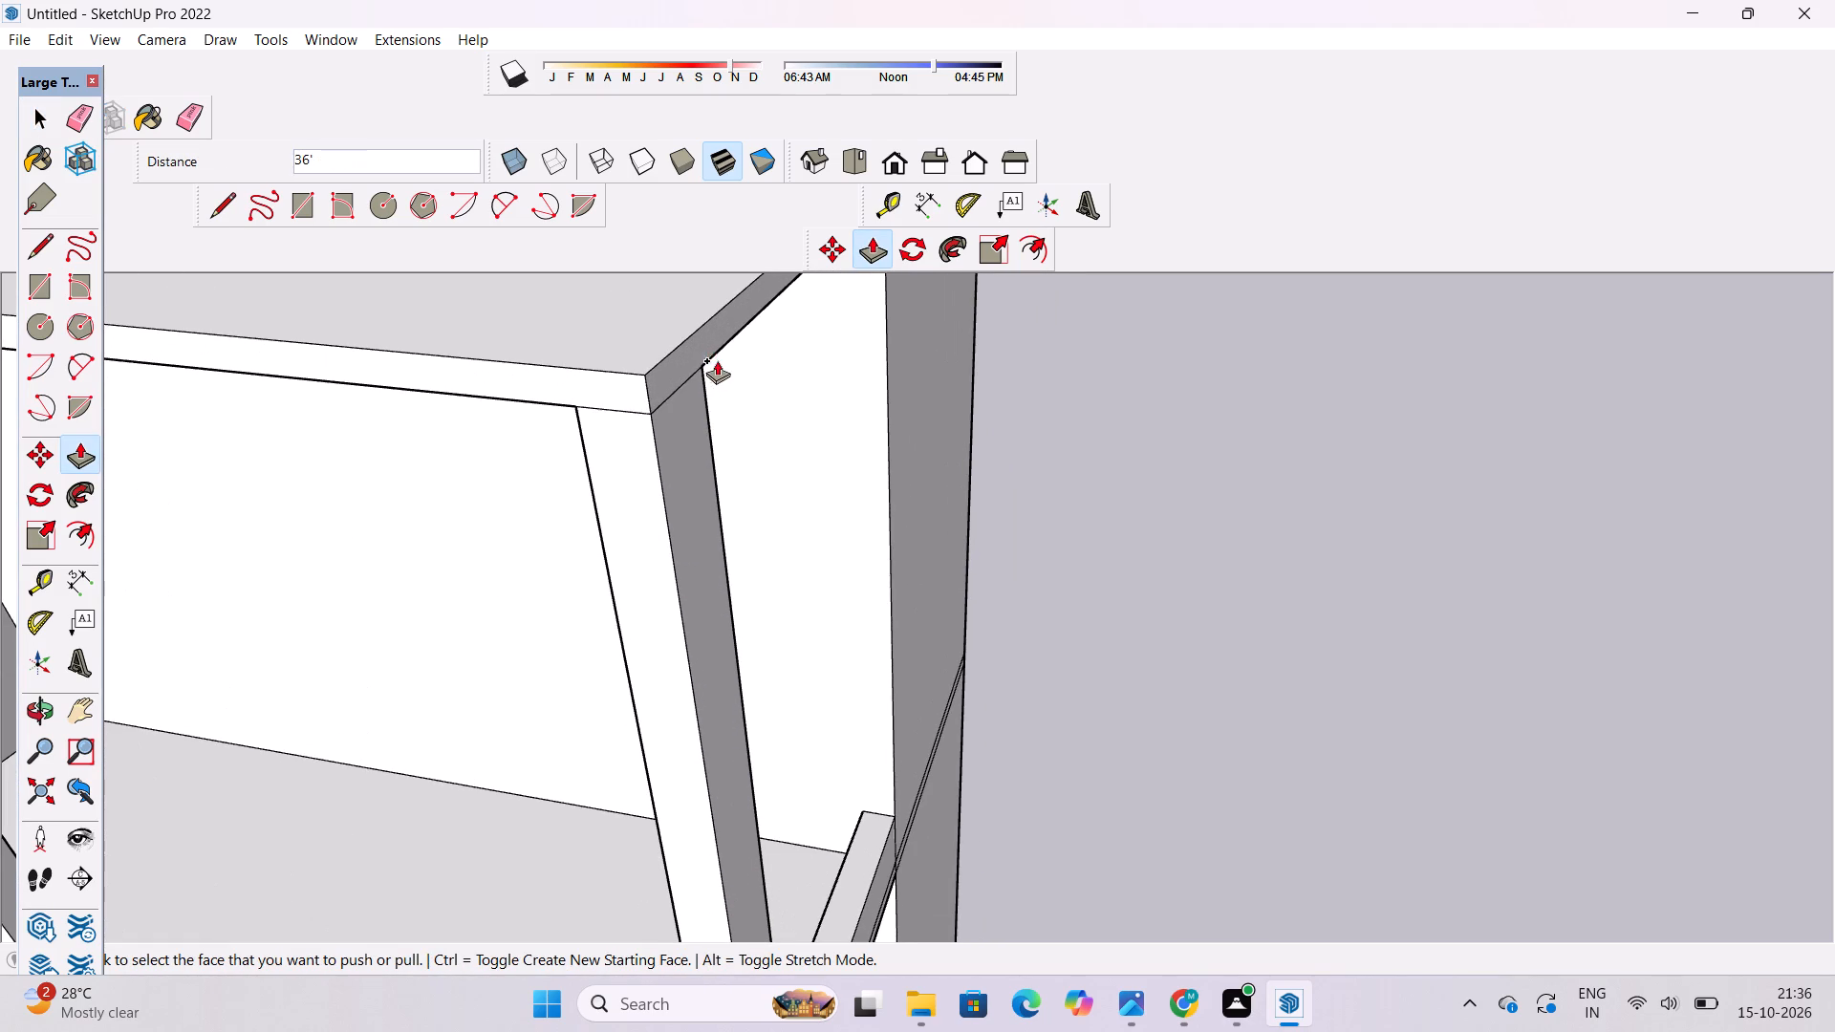
Push/Pull the side parapet's remaining top face up 36' to the underside of the slab above, closing the side.
scroll(728, 431, "down", 6)
left_click(790, 728)
scroll(776, 659, "down", 5)
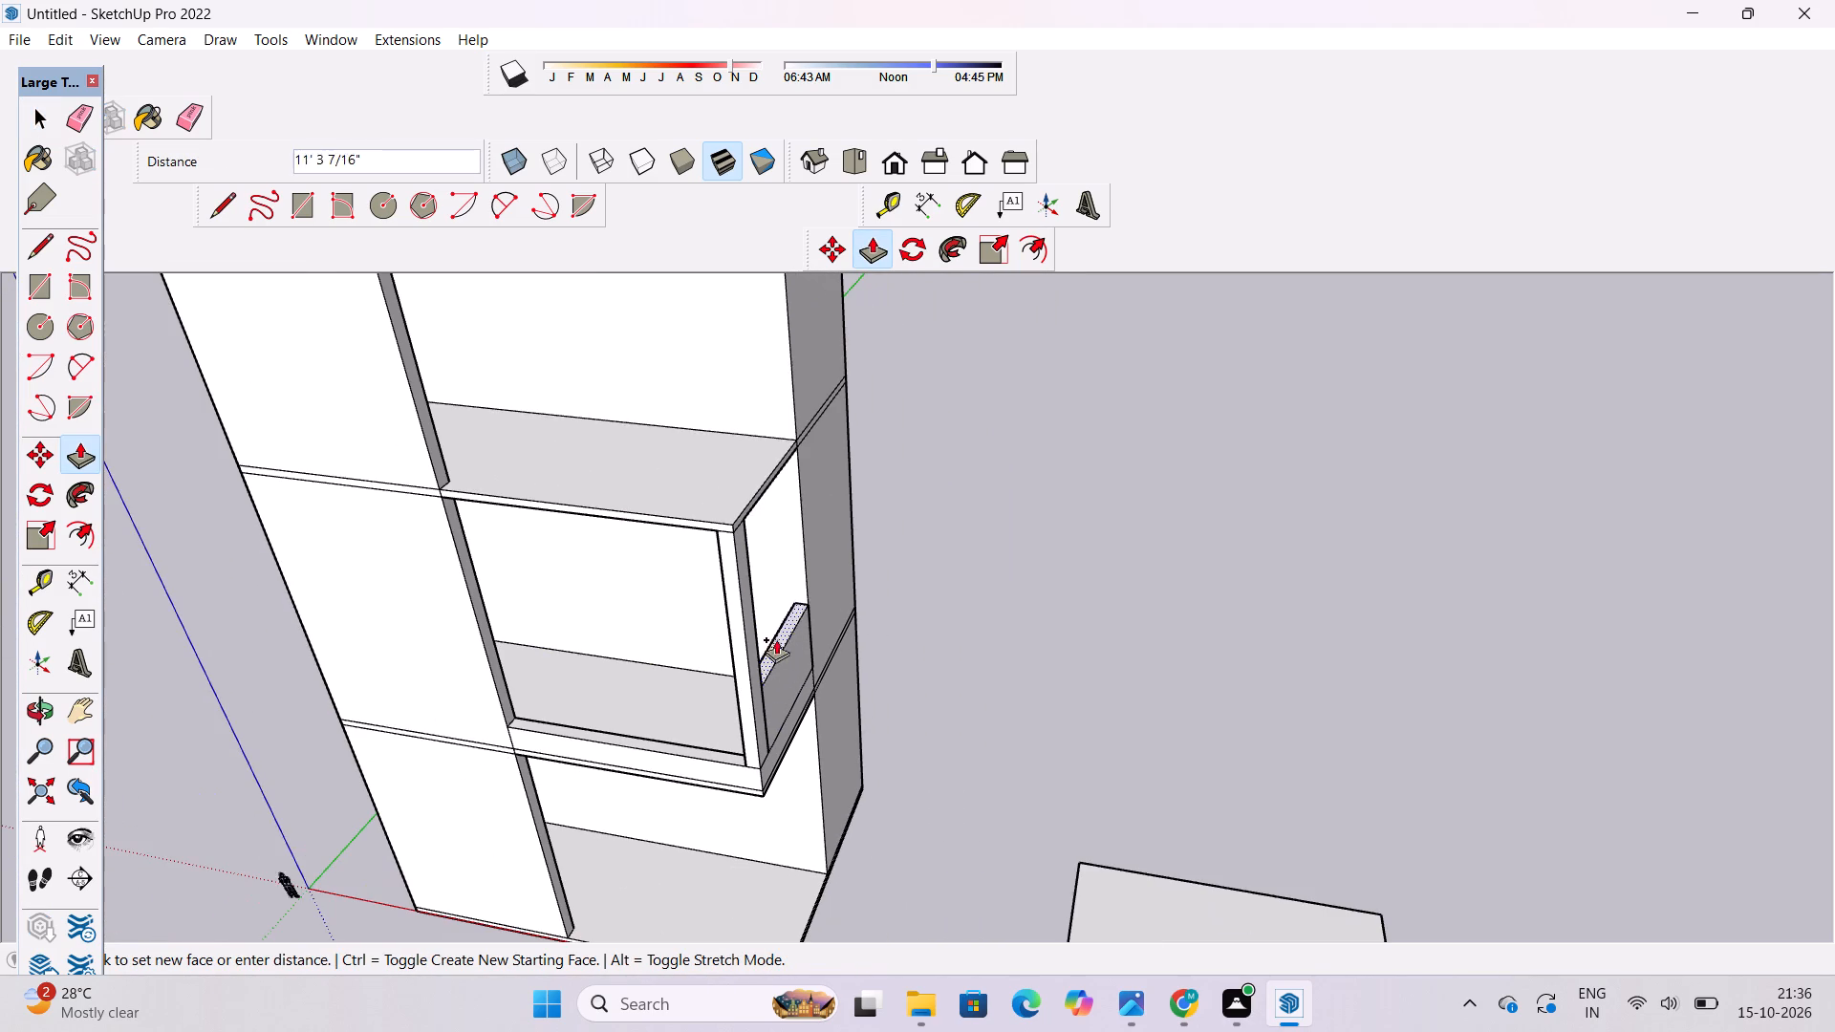
scroll(796, 452, "up", 5)
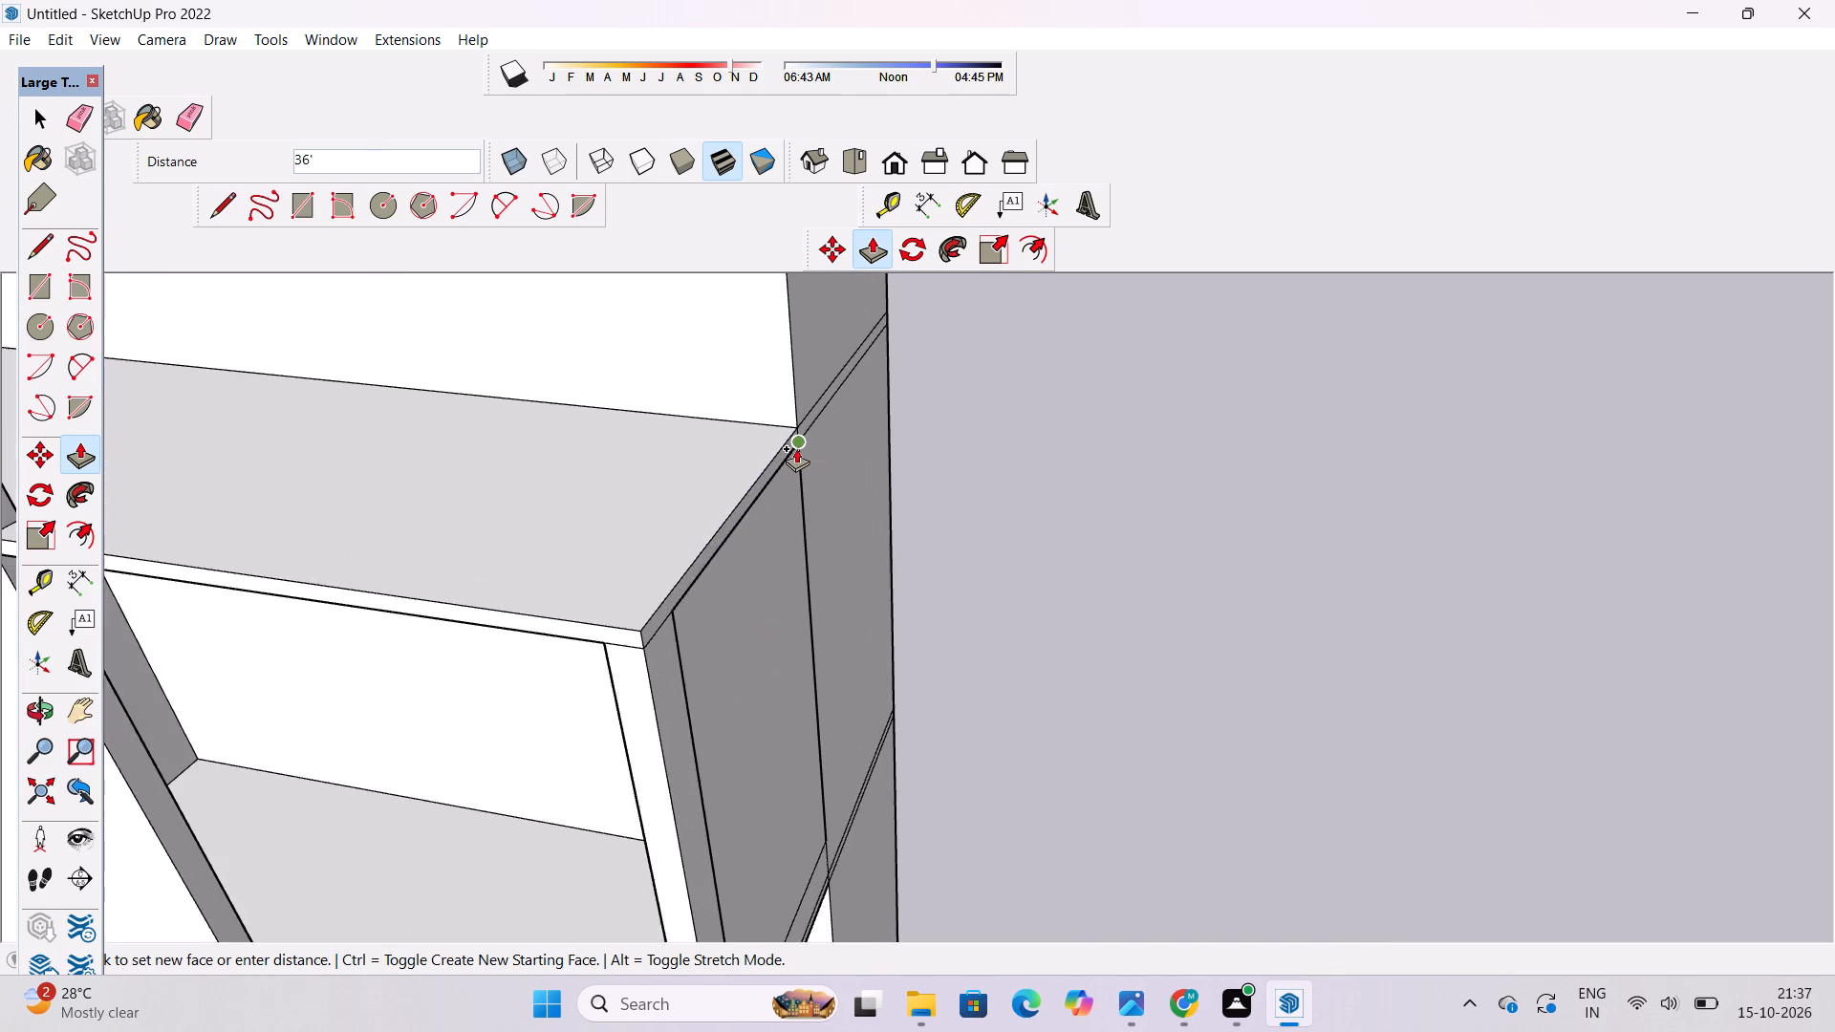
scroll(796, 448, "up", 10)
left_click(801, 431)
Examine the raised side wall and corner column from the front and inside the balcony.
key("o")
scroll(812, 419, "down", 12)
left_click_drag(418, 691, 850, 492)
left_click_drag(889, 537, 814, 545)
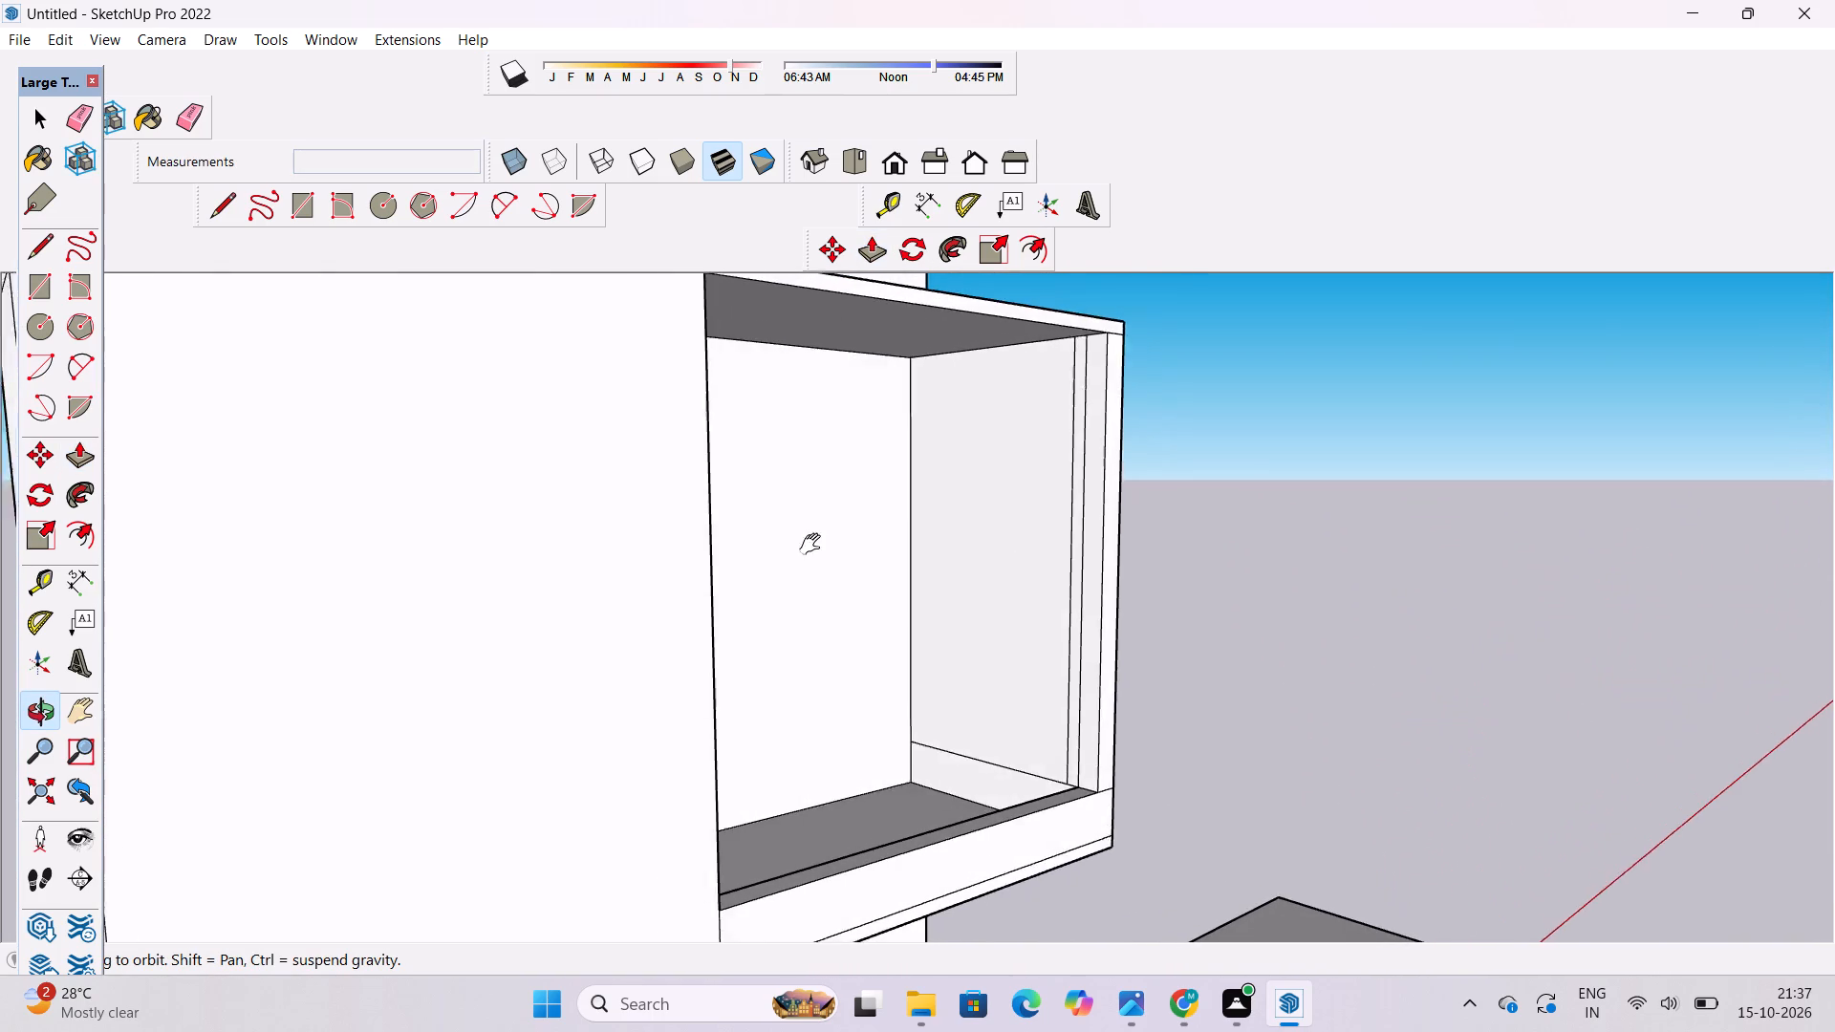
left_click_drag(814, 545, 839, 596)
scroll(957, 604, "up", 4)
left_click_drag(973, 681, 881, 580)
left_click_drag(881, 580, 933, 576)
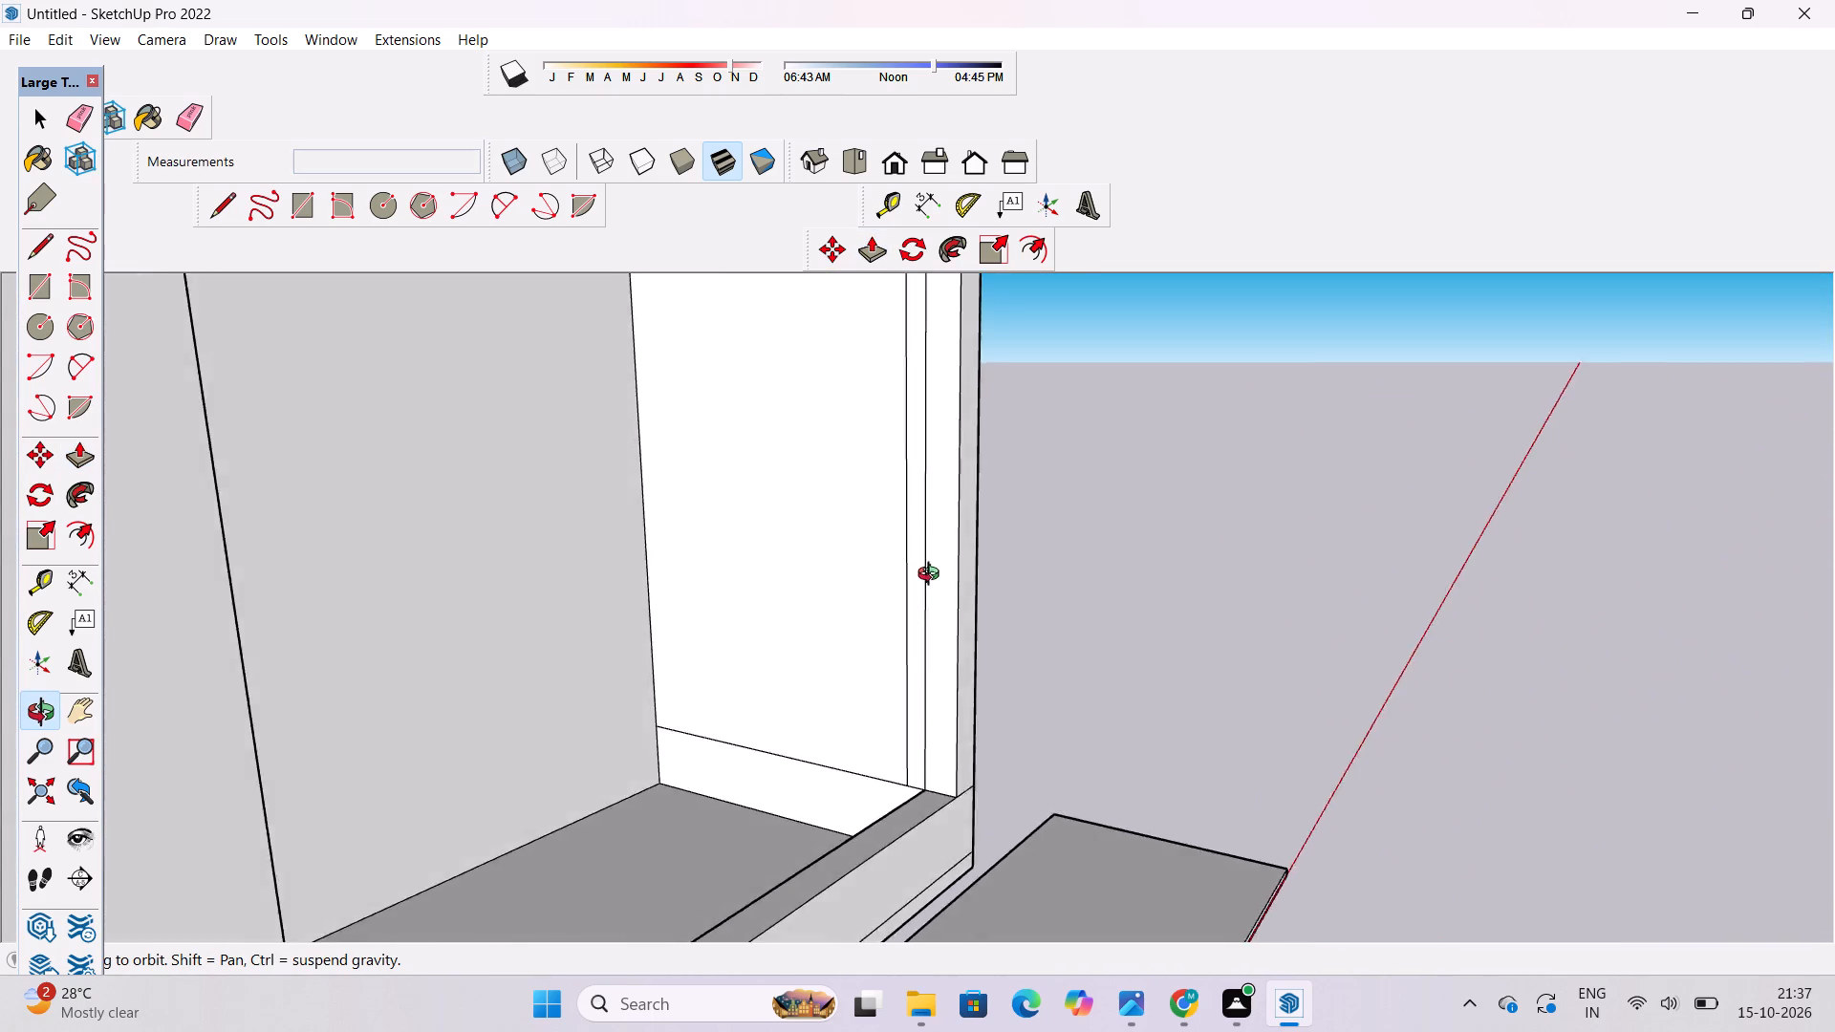
Erase the vertical seam lines between the corner column and the side wall on the balcony's inner face.
left_click_drag(933, 576, 1034, 641)
left_click_drag(1033, 651, 873, 680, "shift")
key("e")
scroll(767, 738, "up", 6)
left_click_drag(841, 680, 802, 673)
Erase the horizontal line at parapet height across the inner face of the side wall, including its leftover short segment.
key("o")
scroll(857, 655, "down", 11)
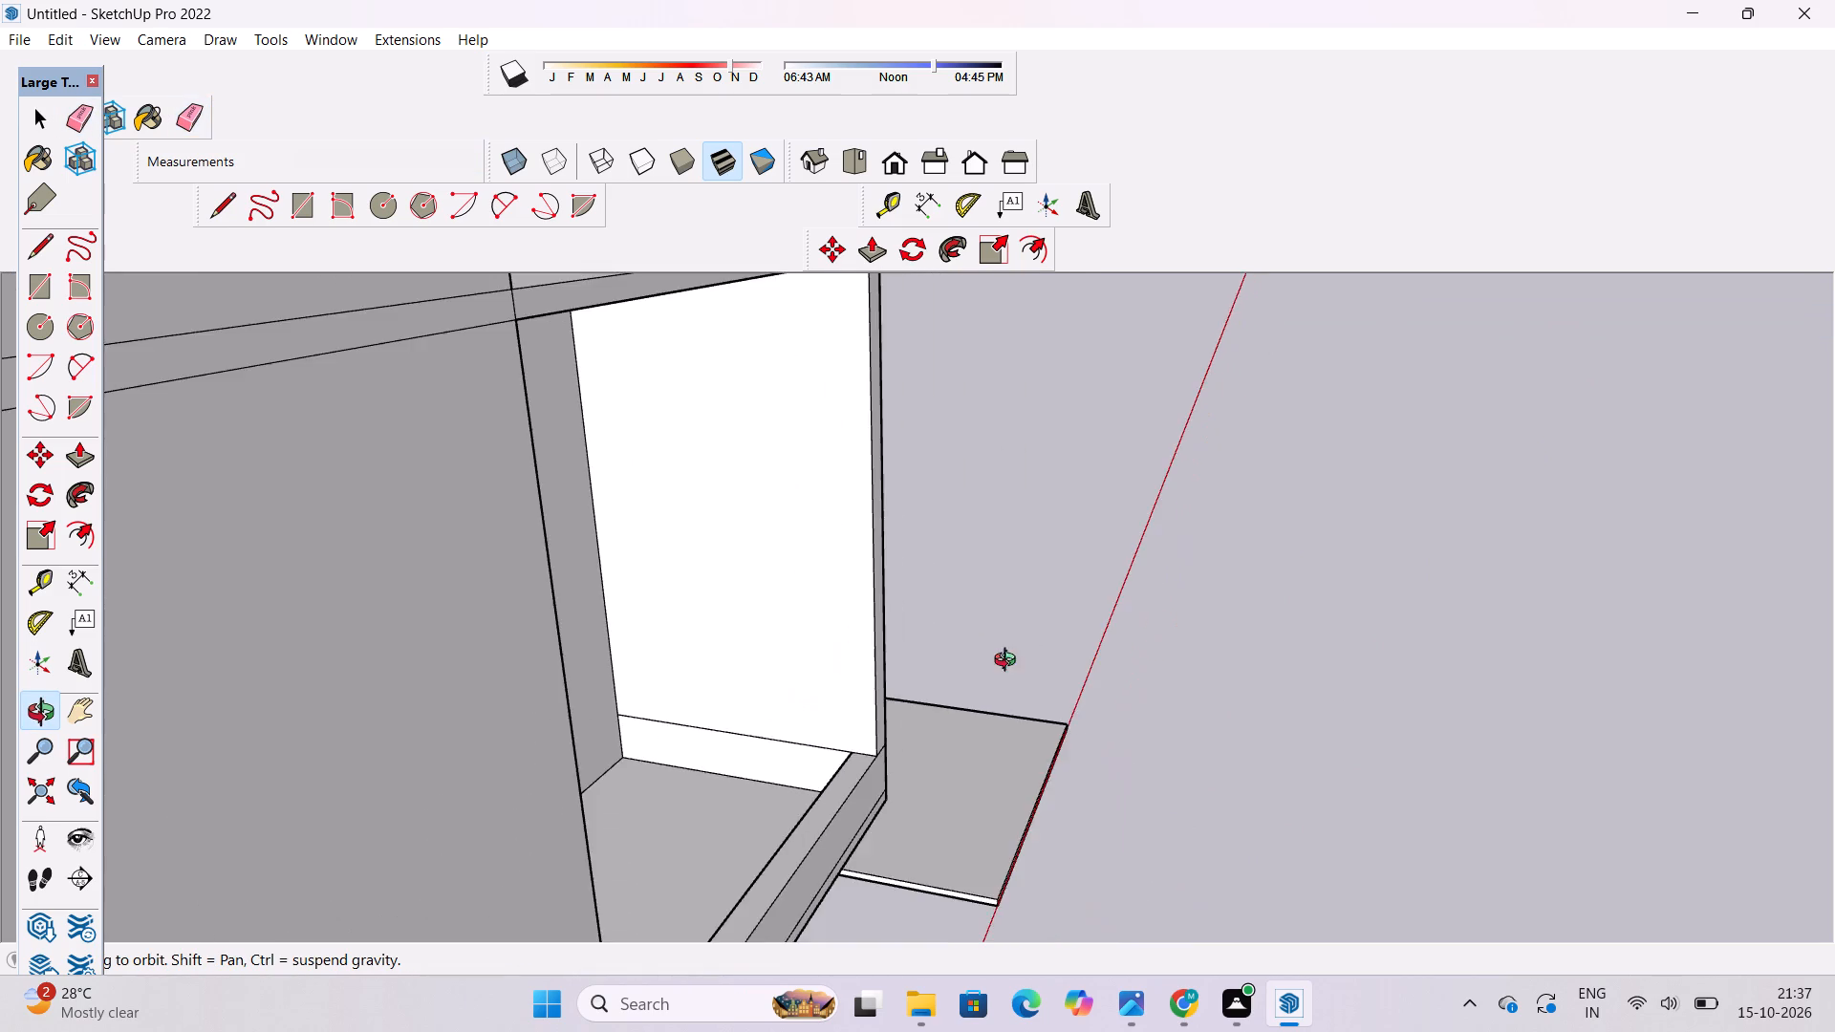
left_click_drag(1003, 668, 548, 703)
left_click_drag(640, 695, 690, 803, "shift")
left_click_drag(692, 805, 833, 757)
scroll(896, 786, "up", 5)
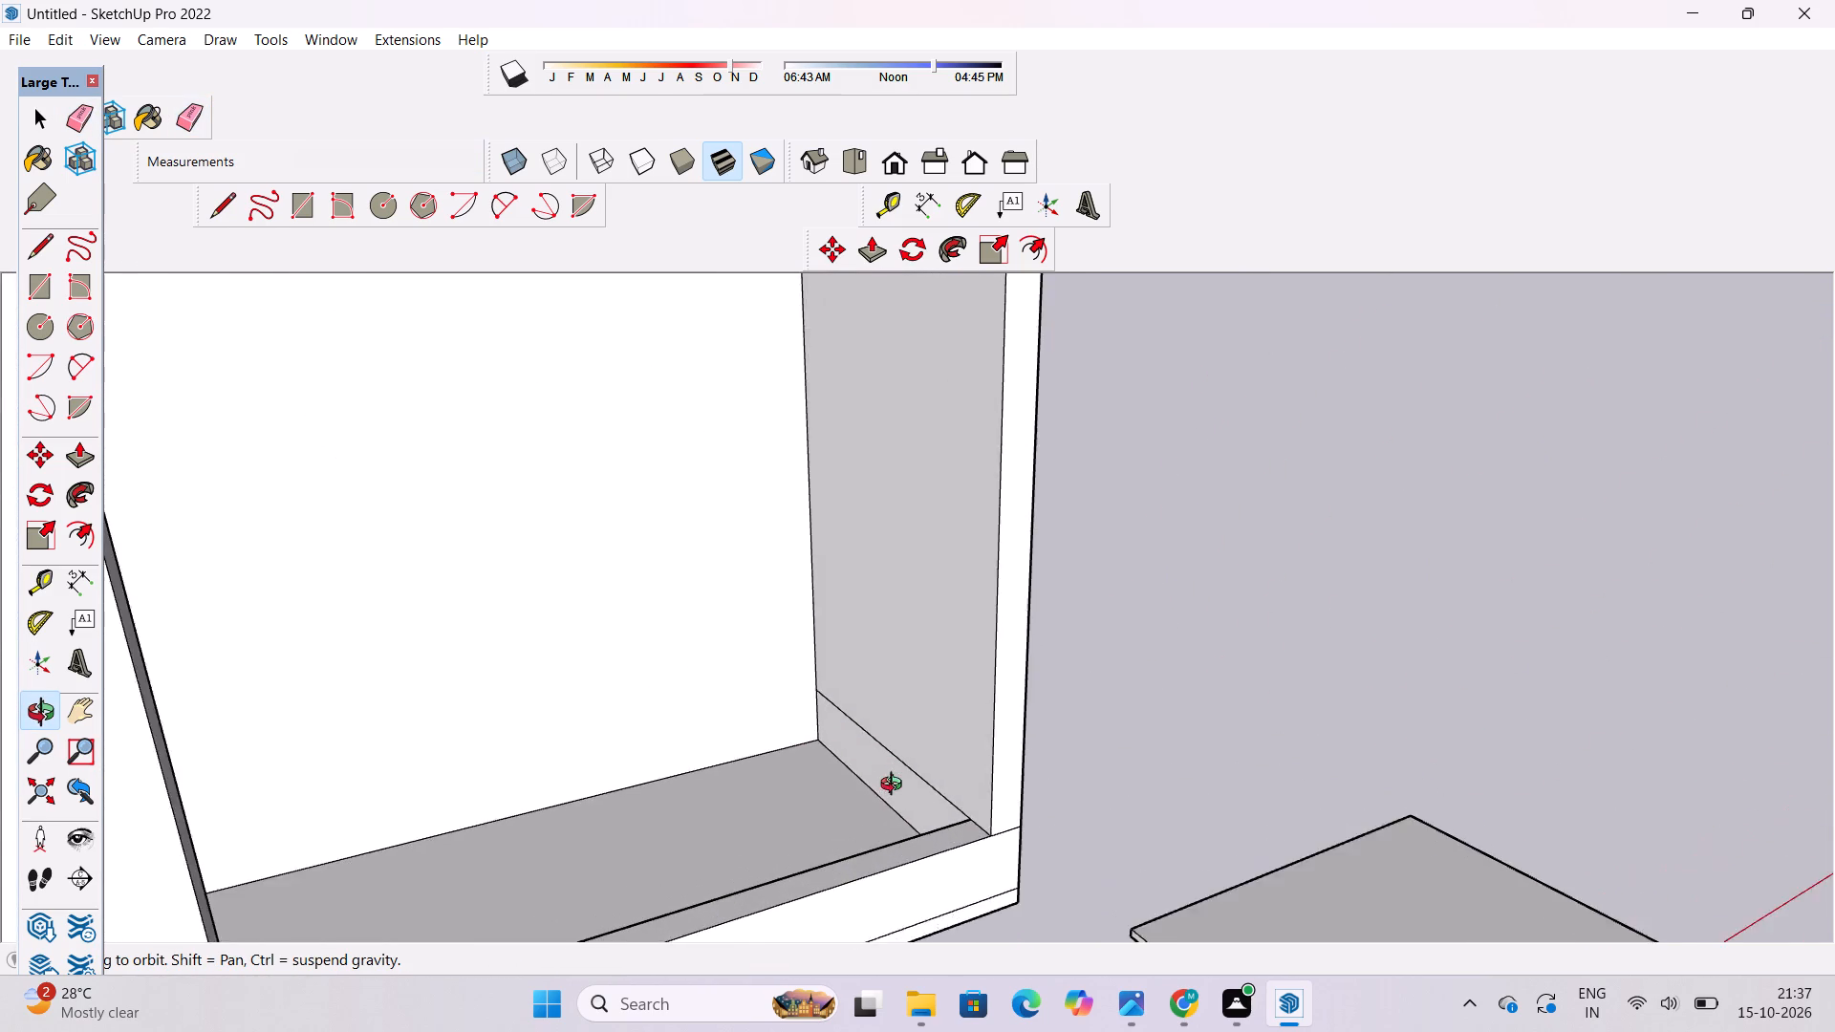
left_click_drag(883, 778, 812, 744, "shift")
left_click_drag(790, 739, 843, 729)
key("e")
left_click_drag(856, 693, 863, 741)
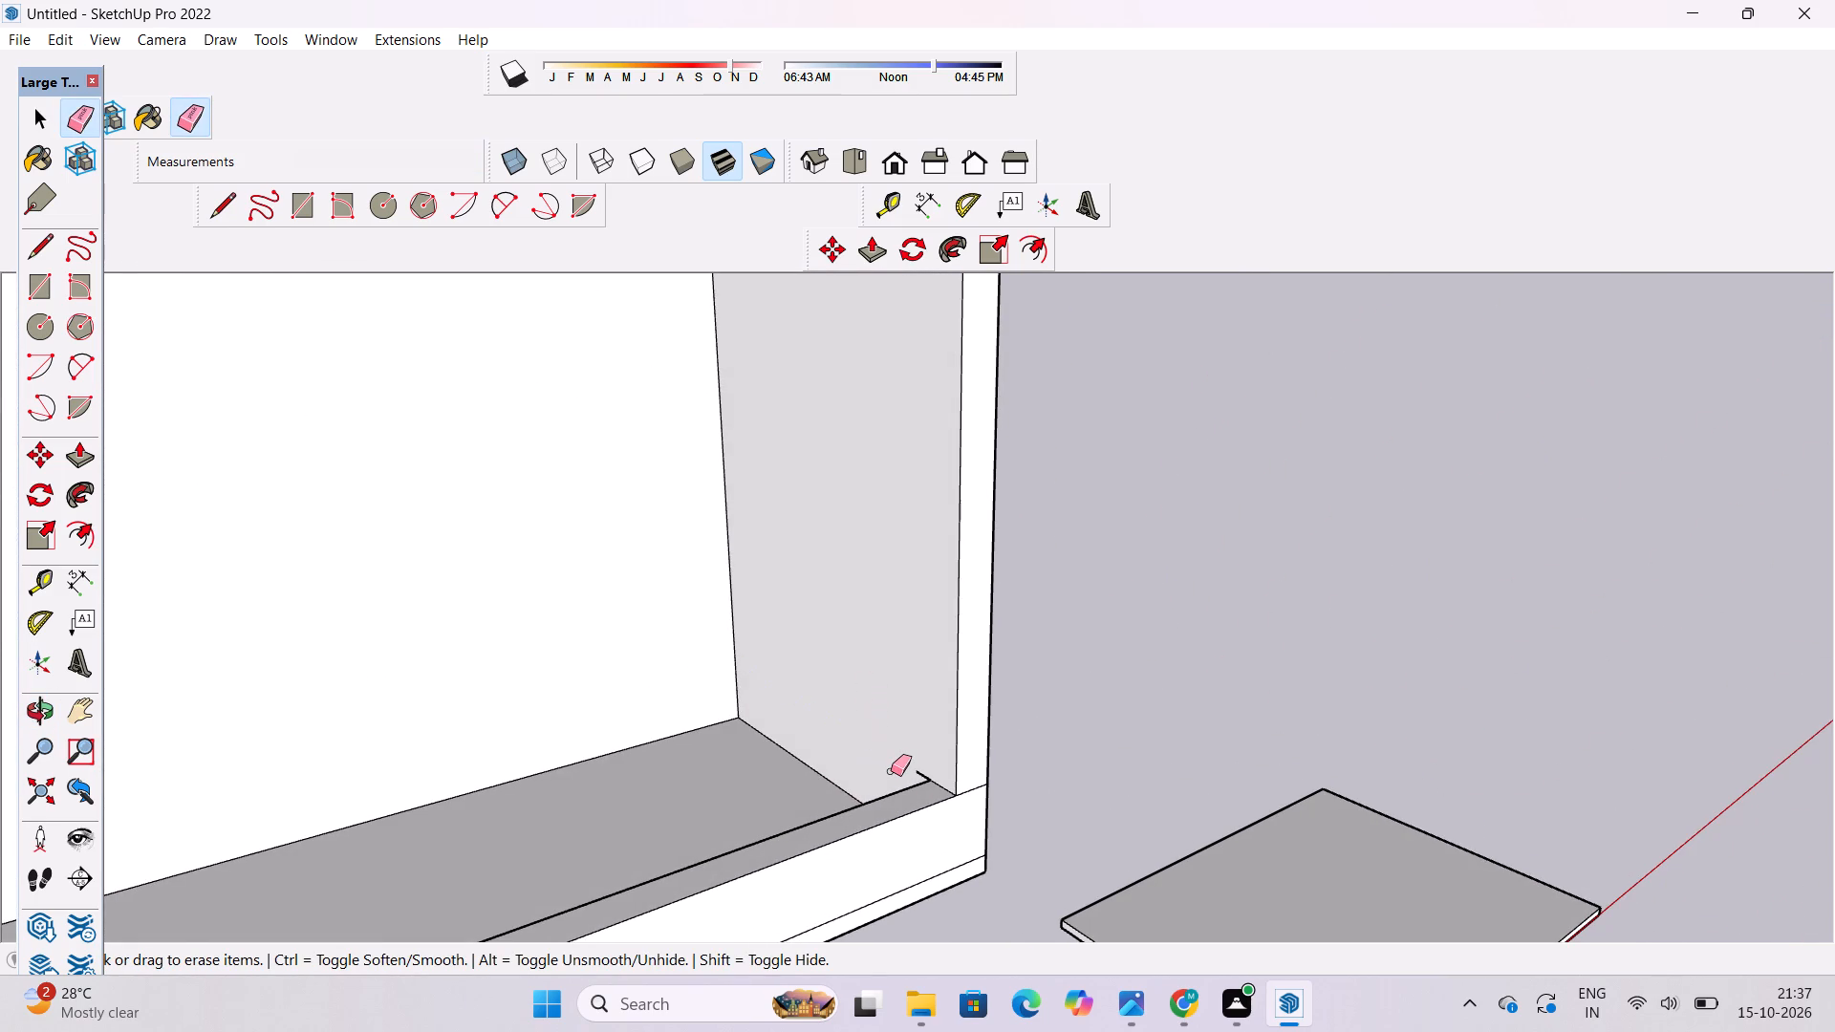
scroll(891, 771, "up", 16)
left_click_drag(1057, 712, 1060, 758)
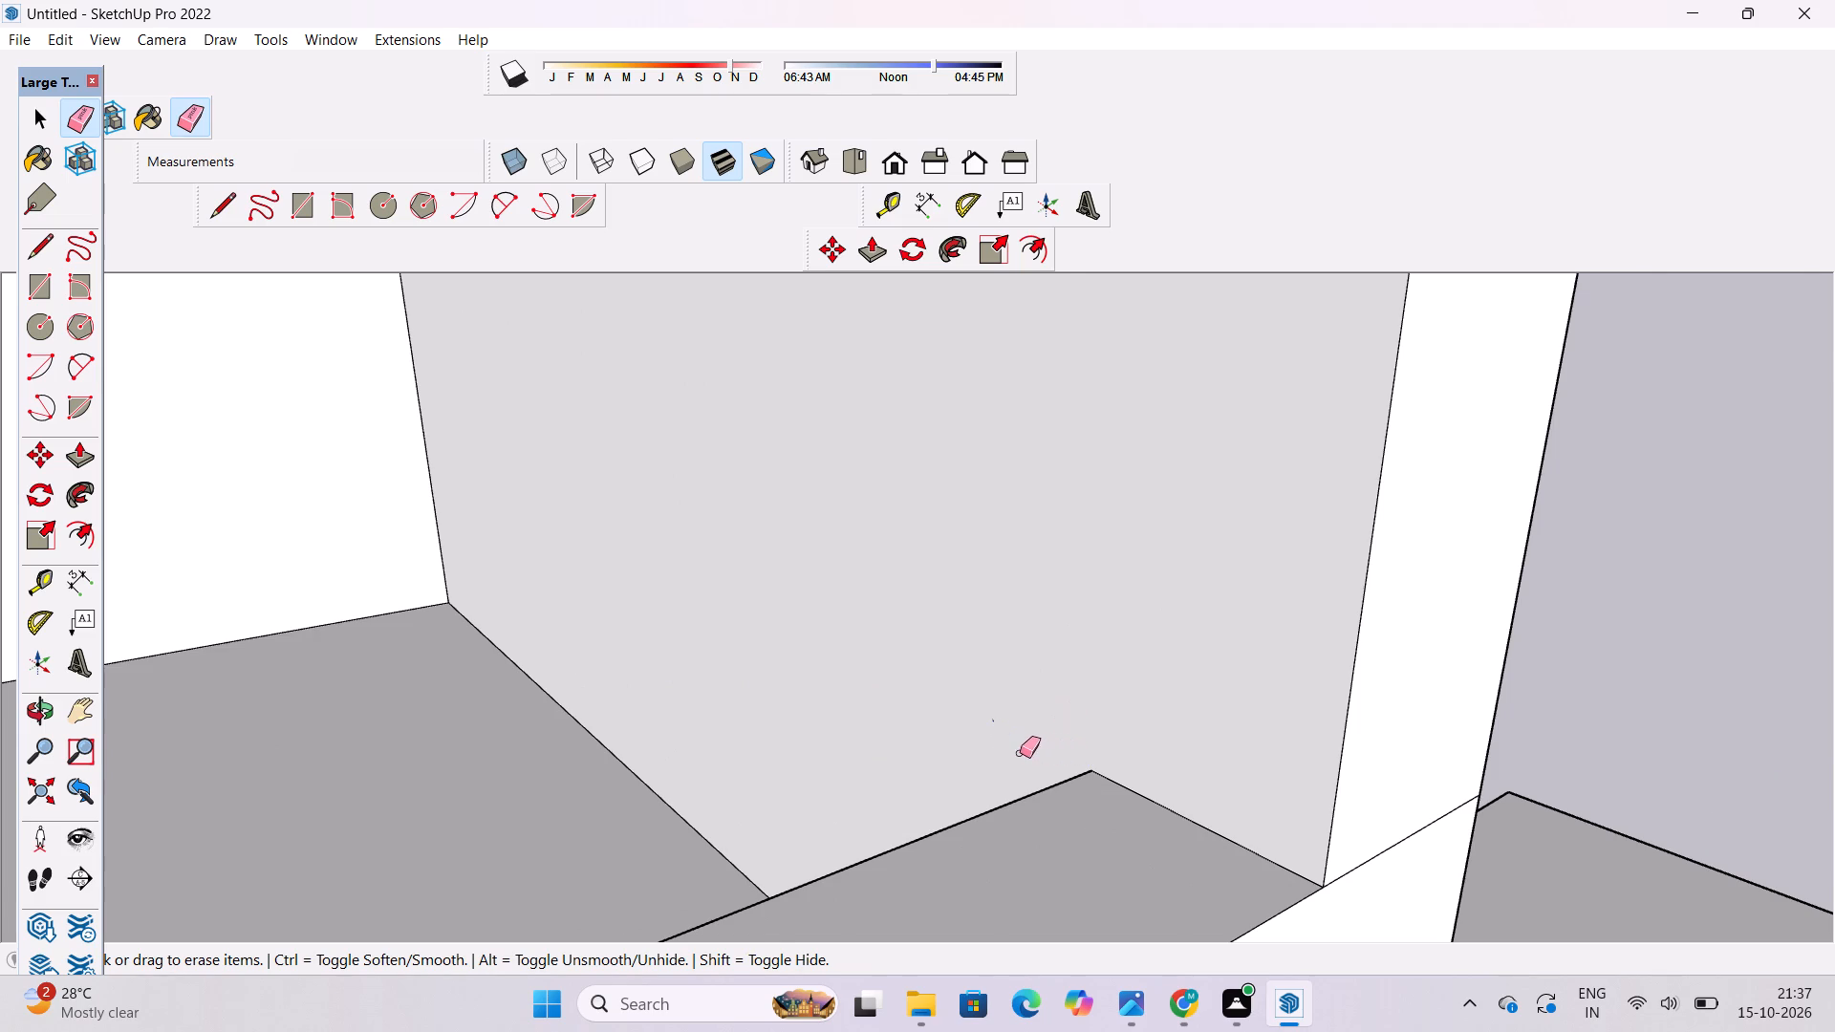
Examine the side wall and corner column up close and from the building's front for remaining stray lines.
scroll(988, 763, "up", 5)
key("o")
left_click_drag(857, 813, 1202, 769)
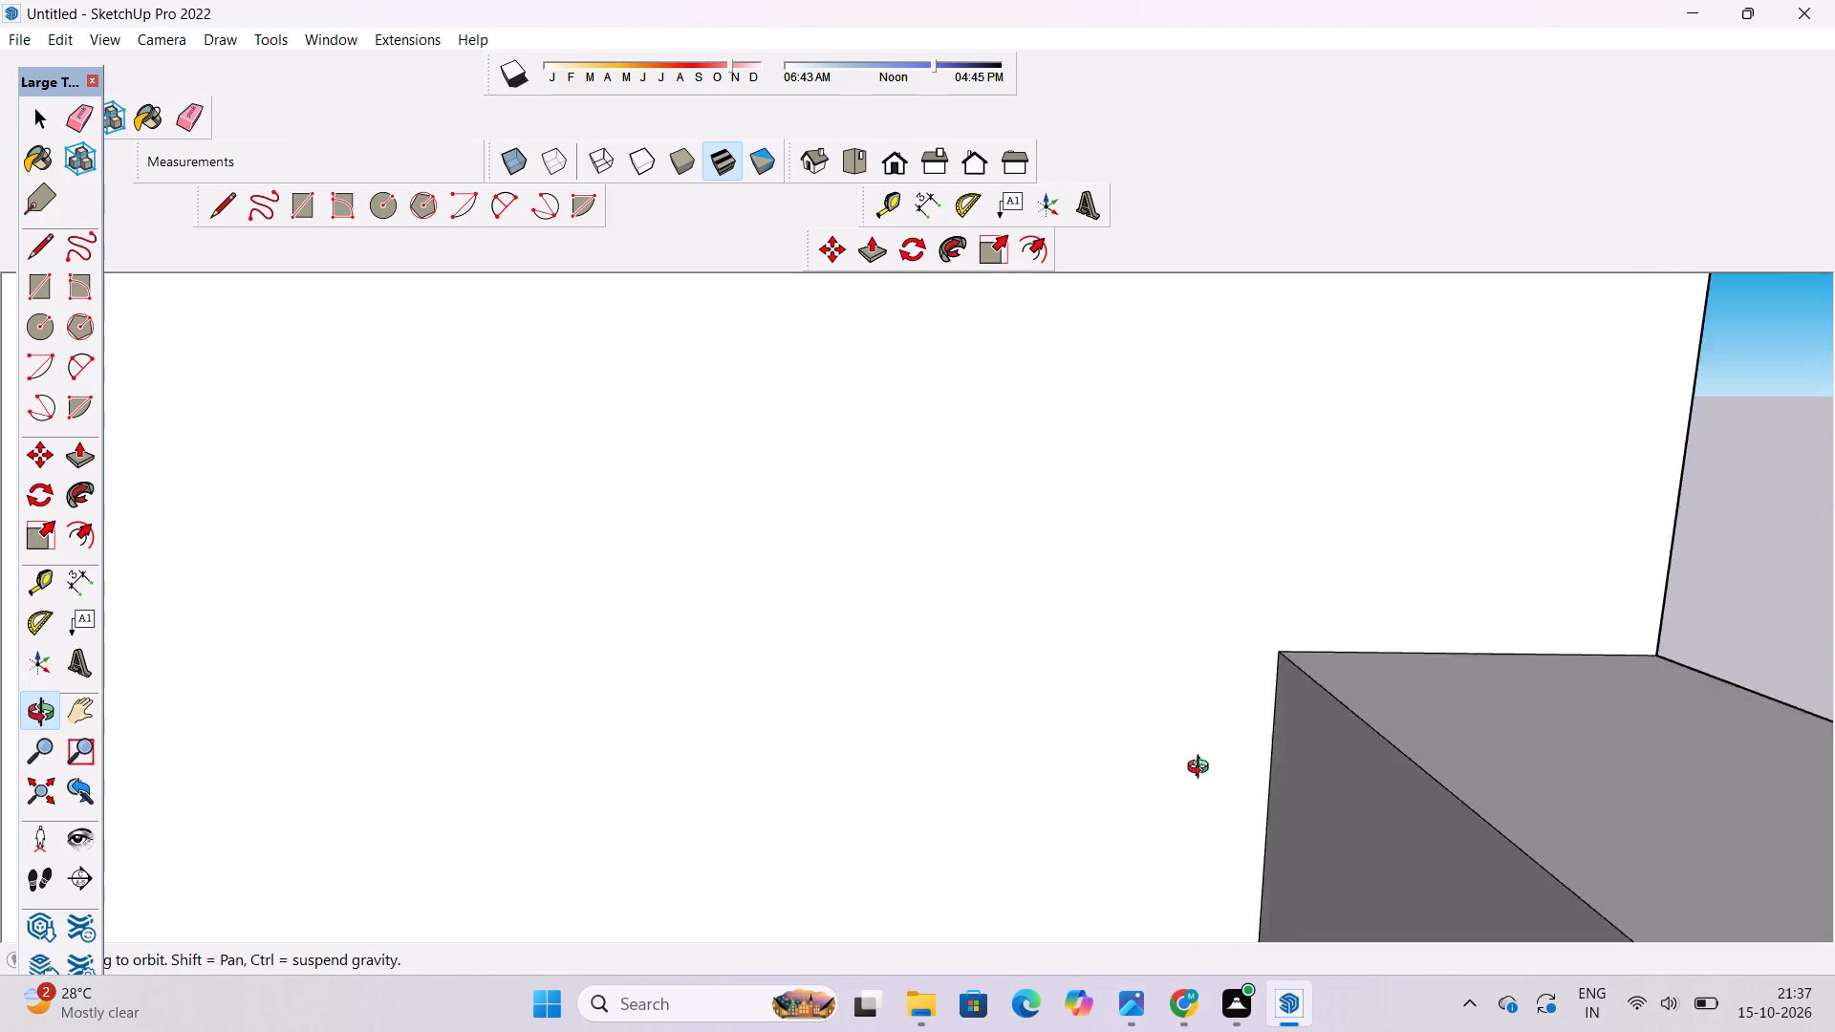
left_click_drag(1202, 769, 910, 766)
scroll(907, 752, "down", 18)
left_click_drag(1220, 839, 1047, 847)
scroll(1012, 812, "down", 5)
left_click_drag(974, 809, 1167, 883, "shift")
scroll(1162, 862, "down", 4)
left_click_drag(1159, 859, 1051, 798)
scroll(1050, 786, "down", 5)
left_click_drag(1169, 814, 1057, 742)
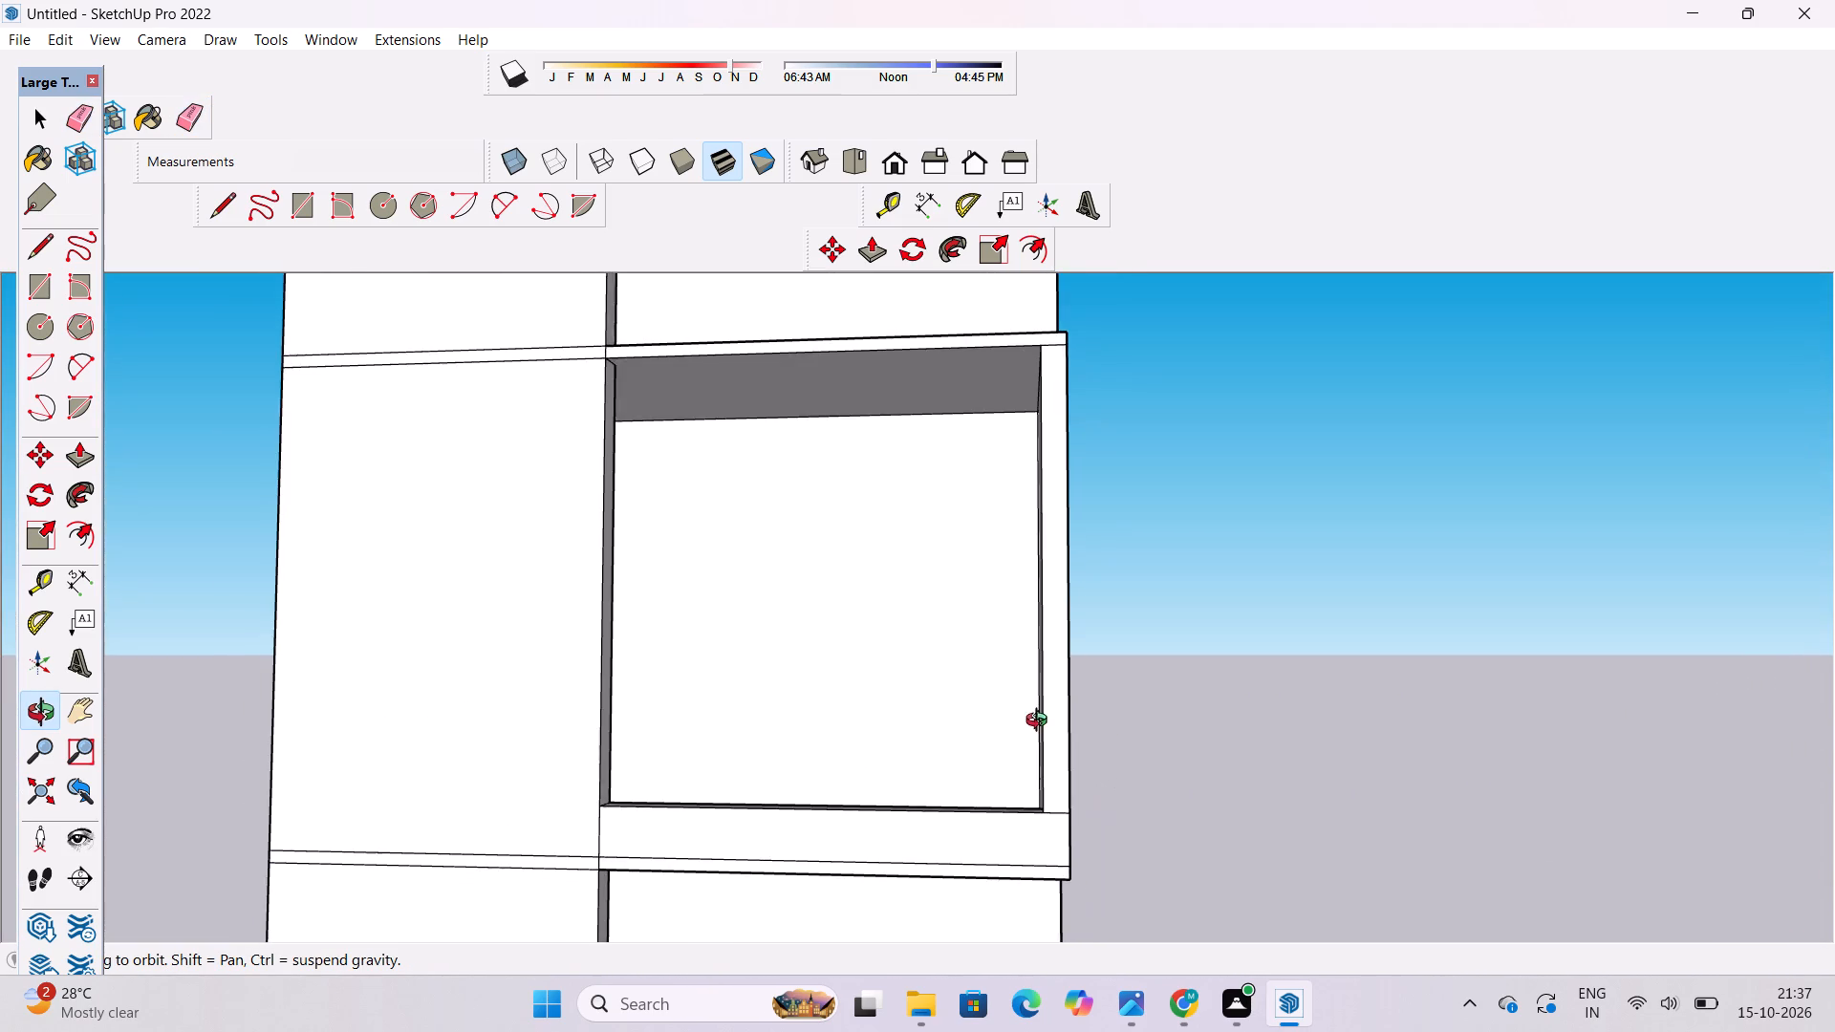
Place a guide on the third-level slab parallel to its front edge, 2' in, through the adjoining wall's corner.
left_click_drag(1041, 720, 1063, 760, "shift")
left_click_drag(946, 768, 964, 883)
scroll(914, 796, "down", 5)
left_click_drag(902, 774, 903, 851, "shift")
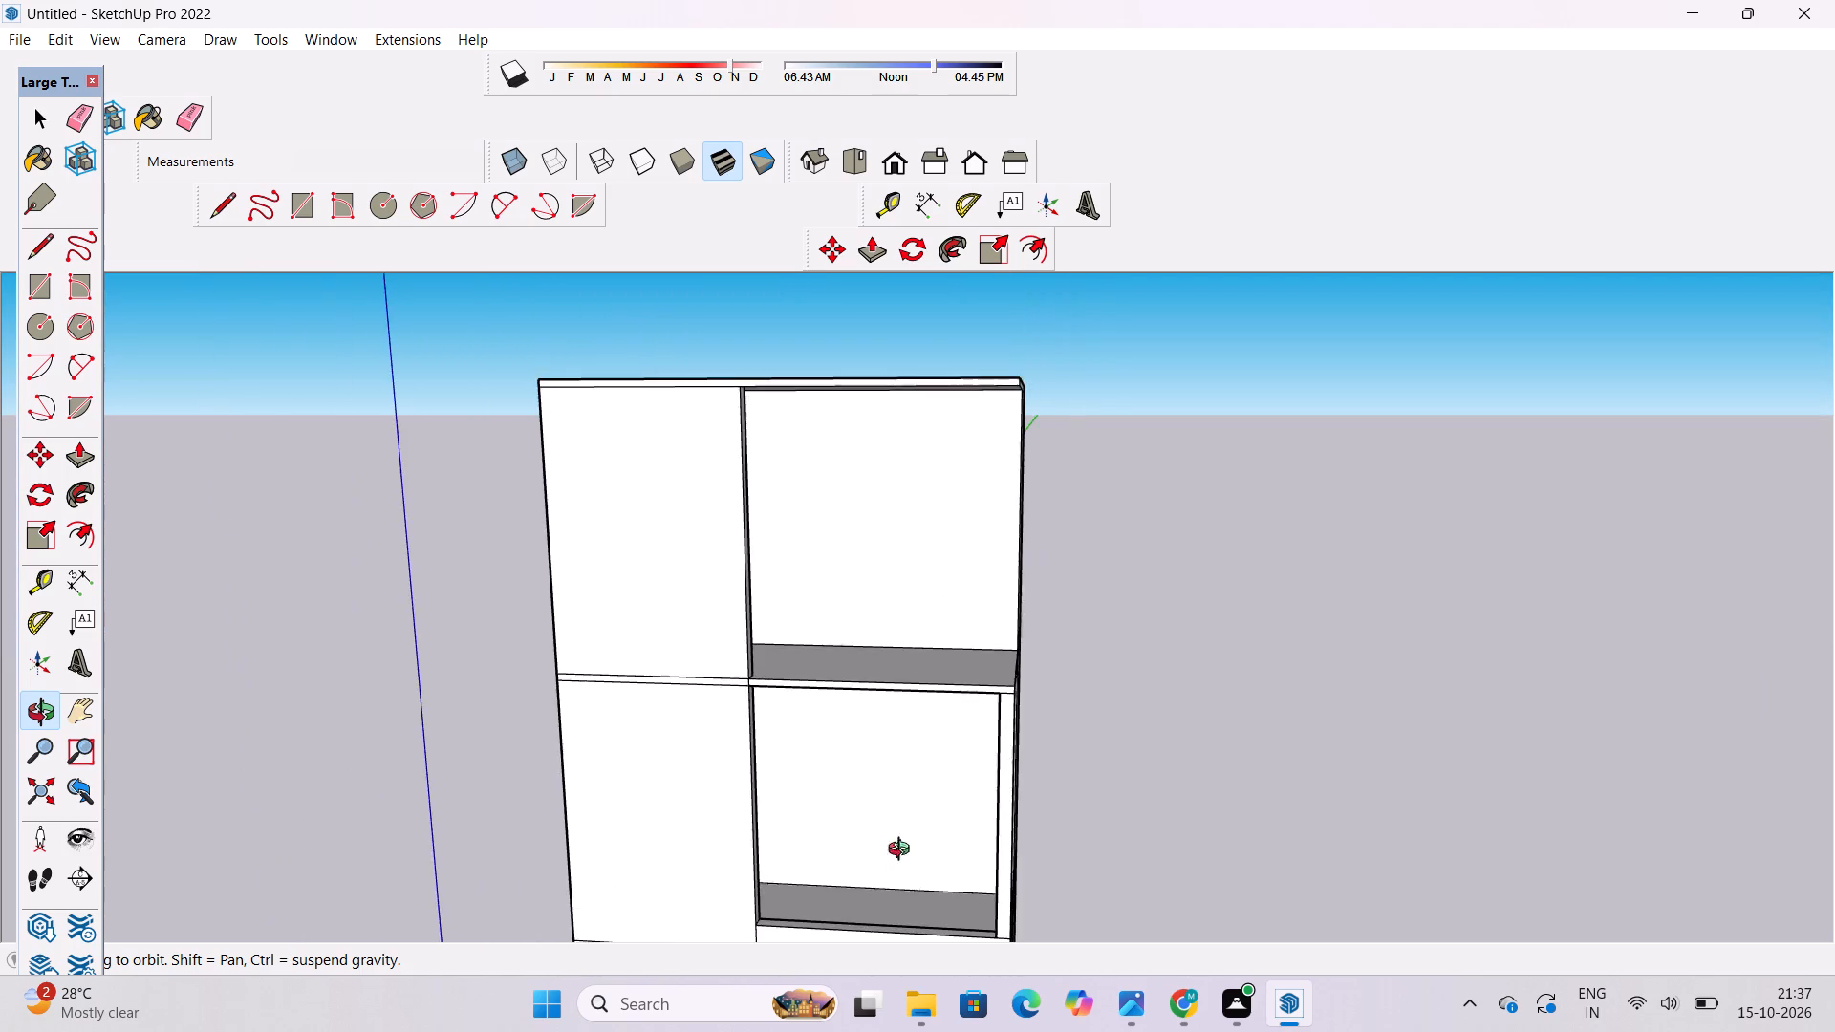
left_click_drag(904, 864, 956, 972)
scroll(836, 793, "up", 3)
left_click_drag(837, 719, 813, 640, "shift")
left_click_drag(805, 646, 766, 849)
scroll(782, 776, "up", 4)
left_click_drag(781, 731, 741, 737, "shift")
left_click_drag(725, 744, 678, 809)
key("t")
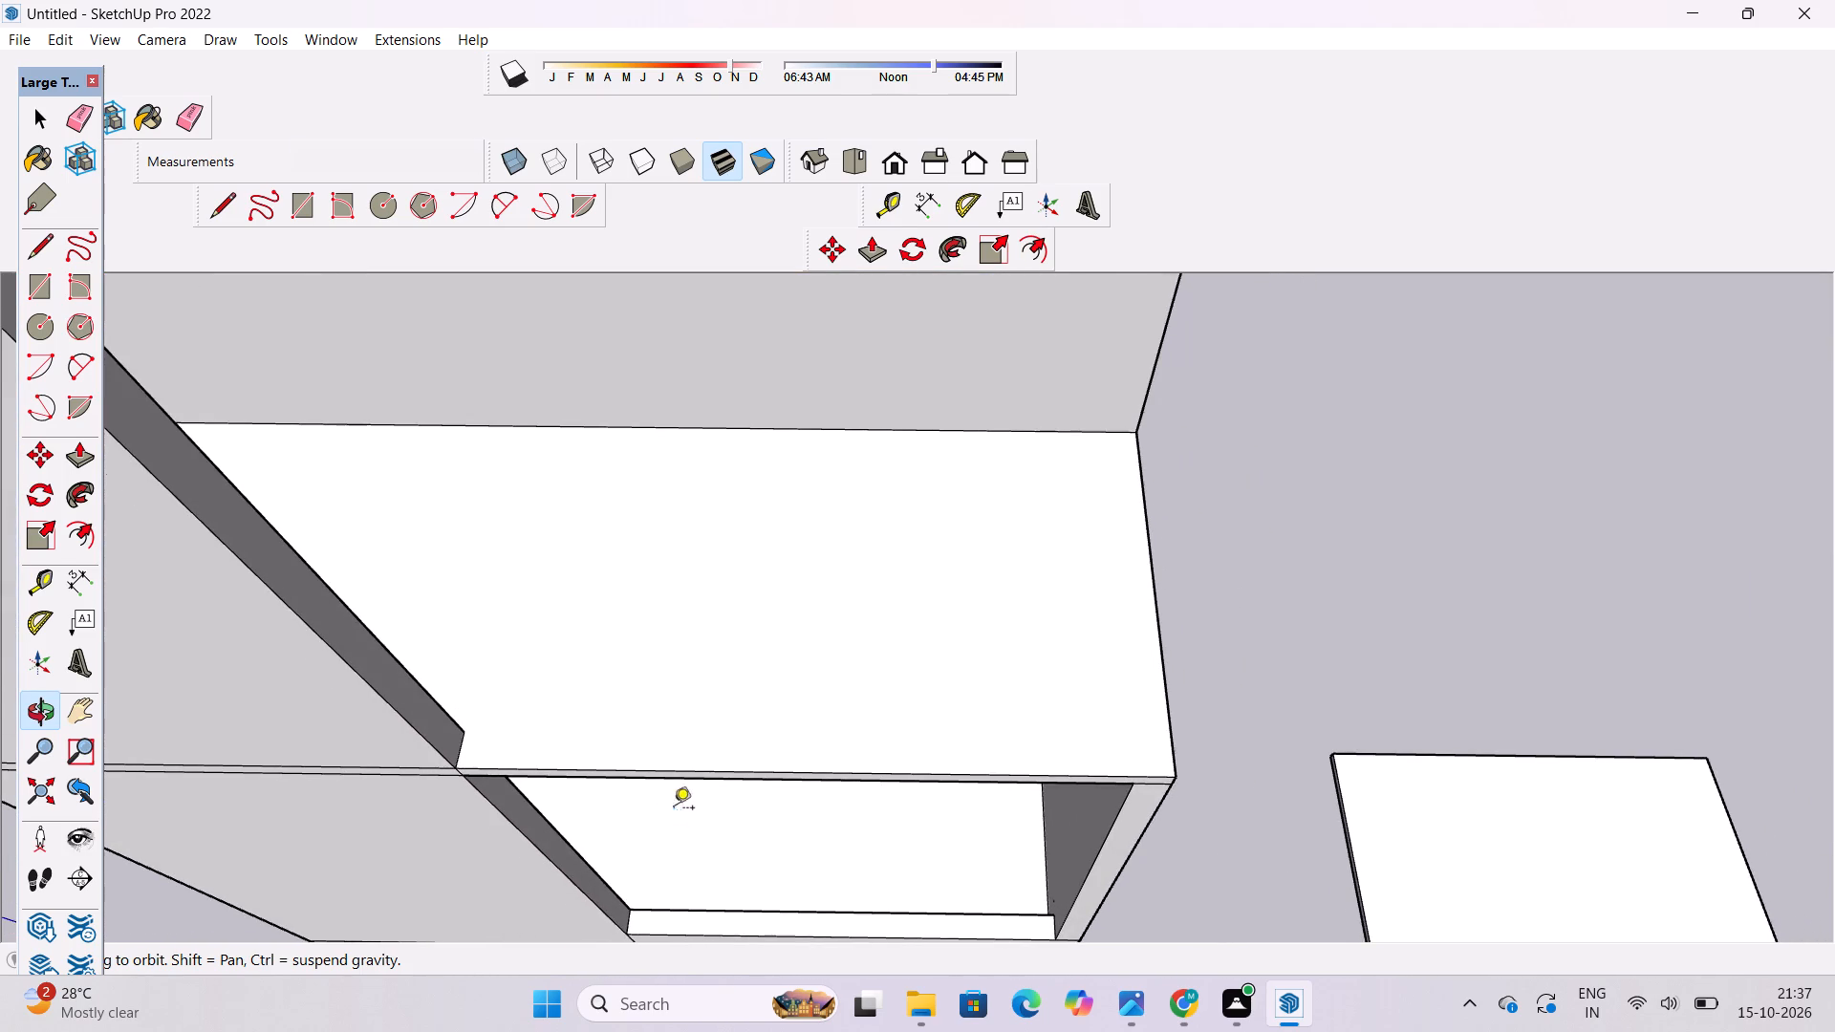
left_click(792, 770)
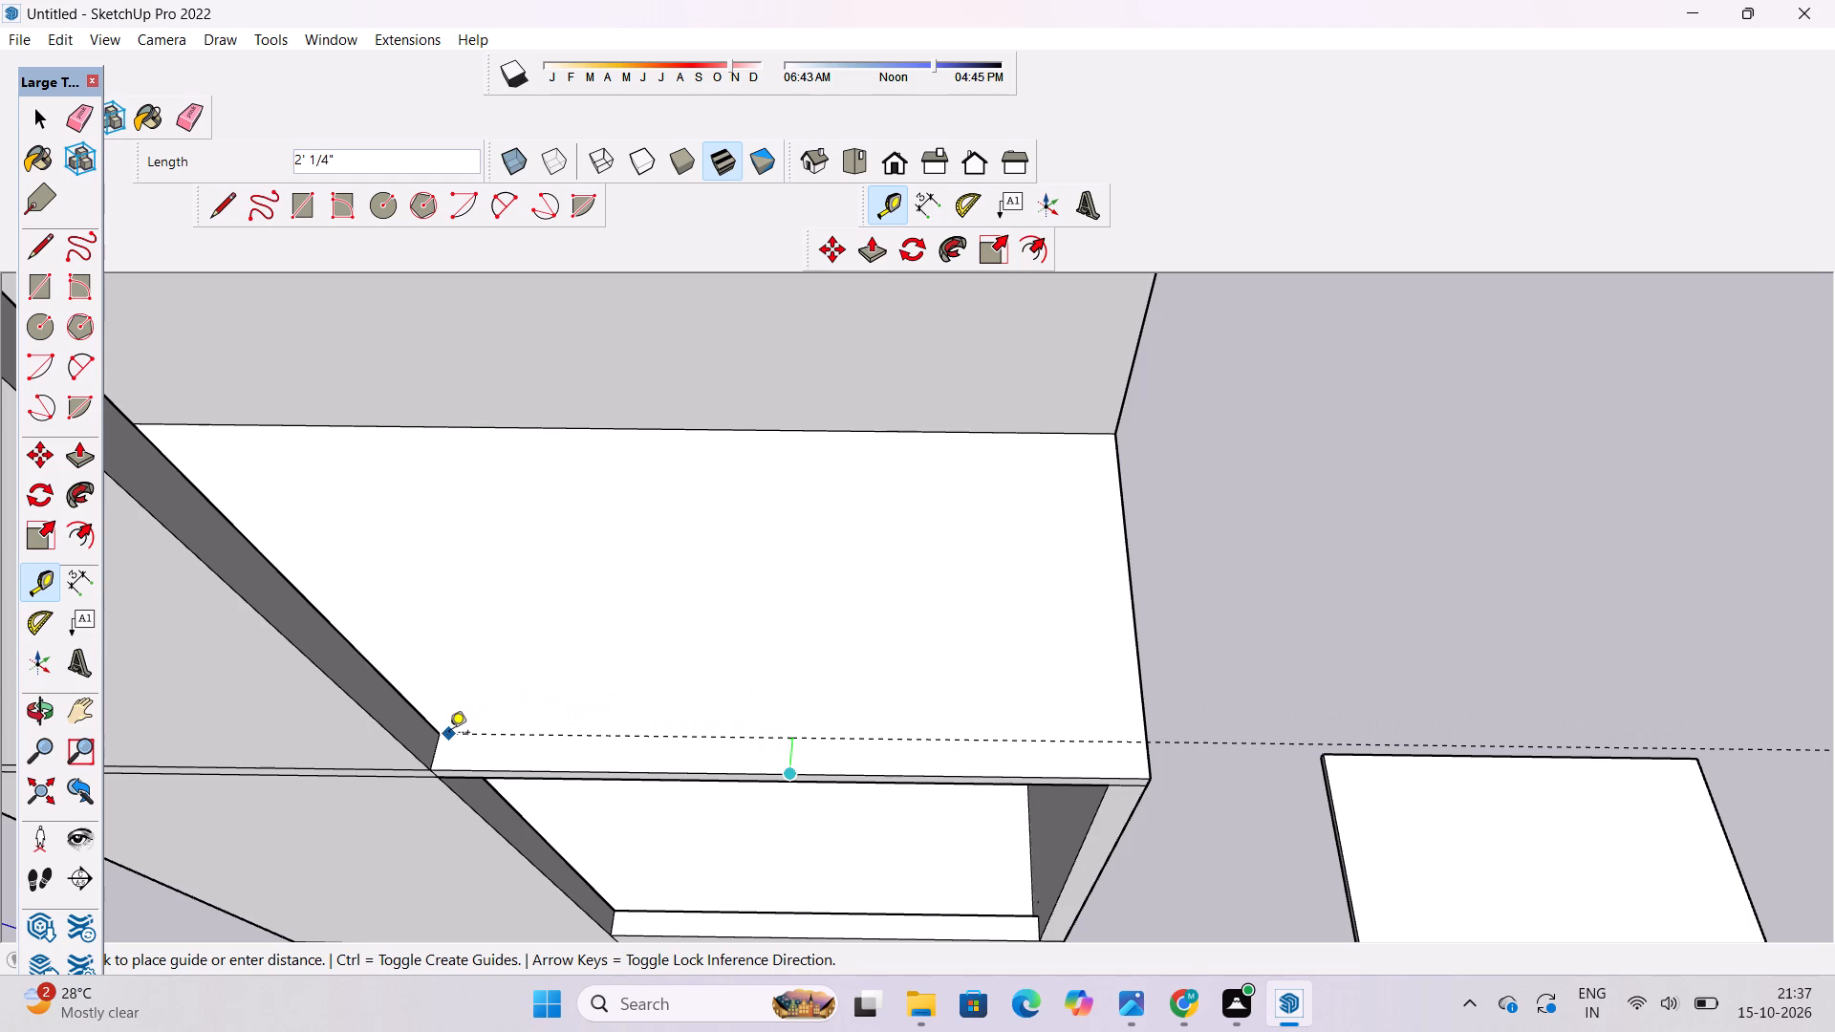
left_click(441, 735)
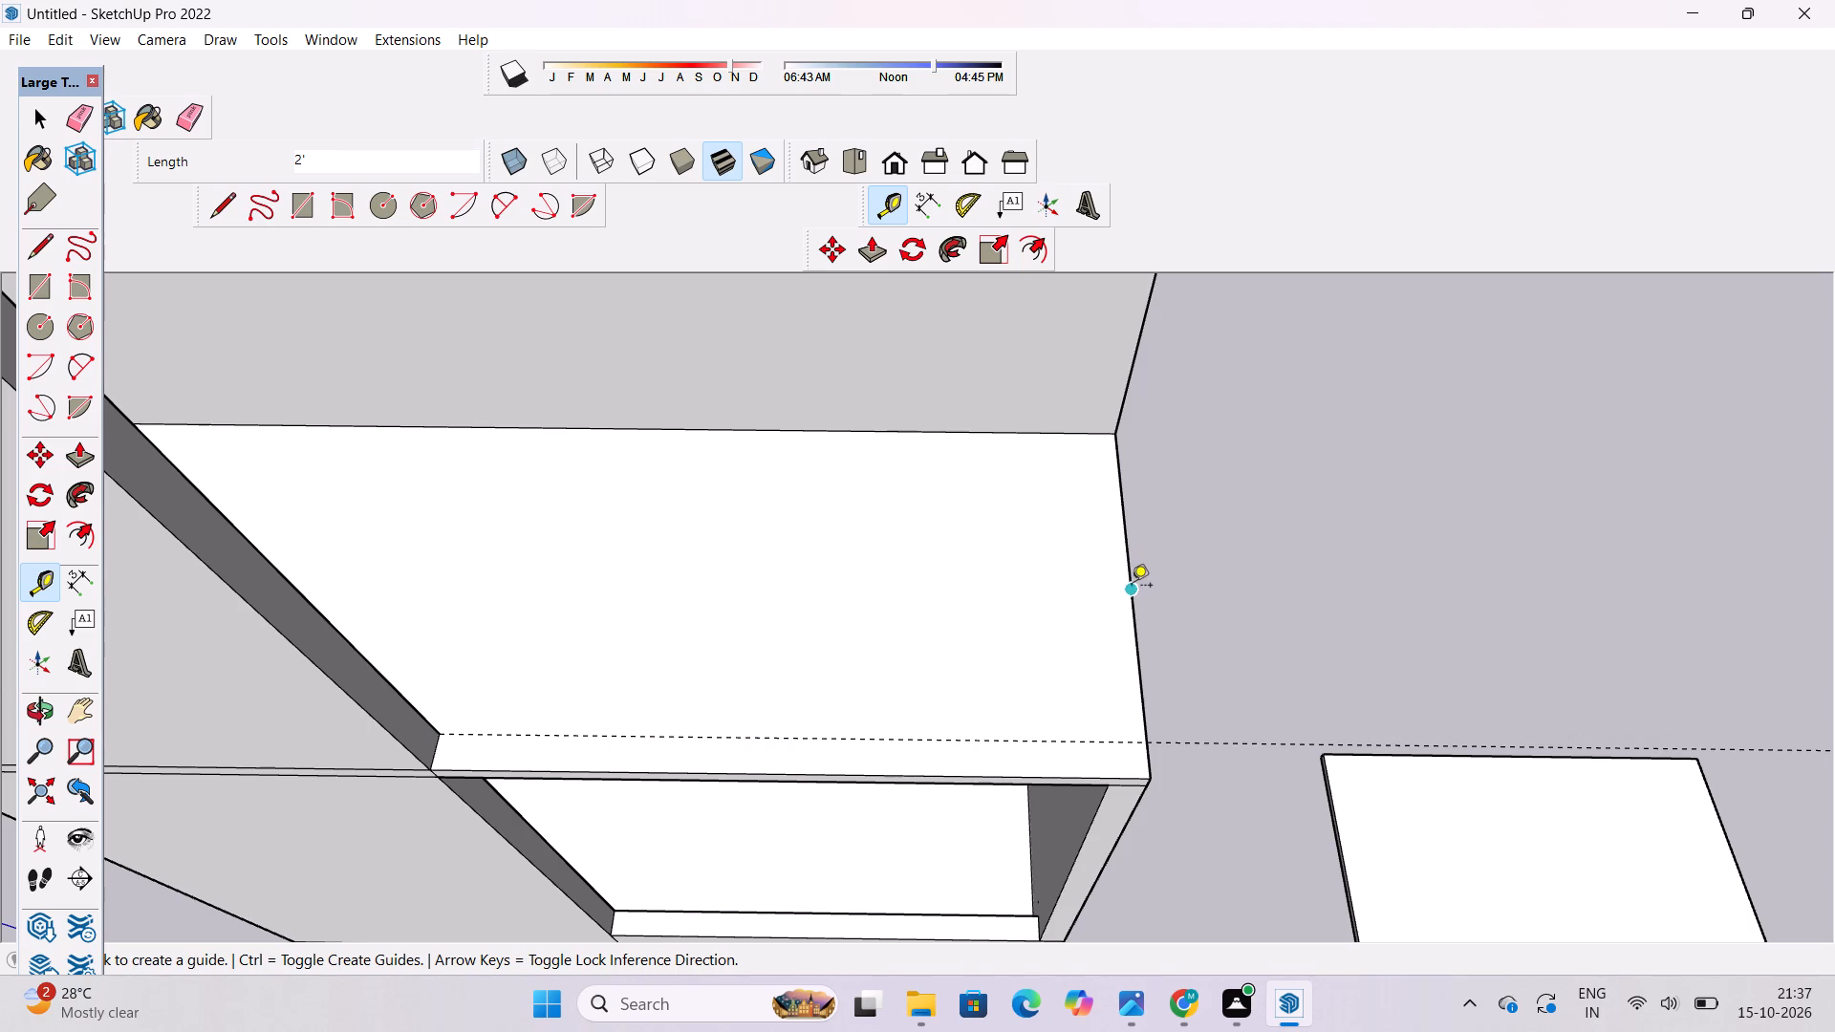
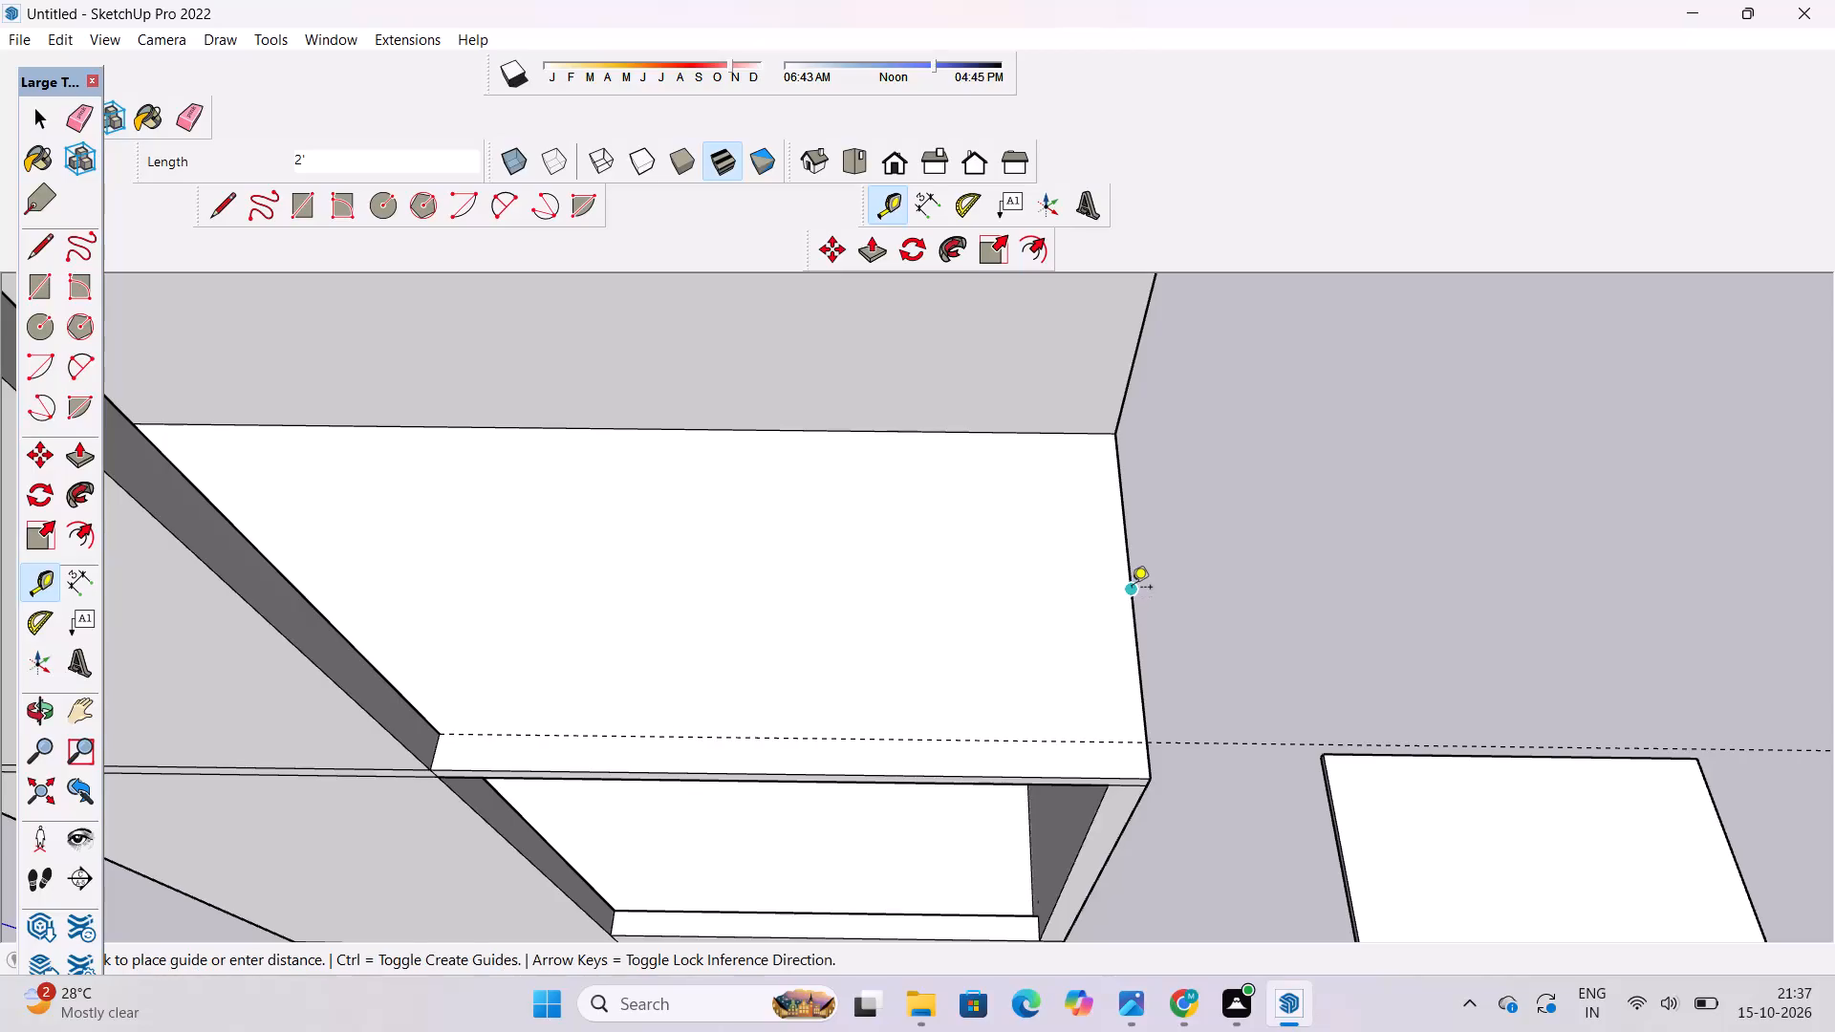
Place a guide 2' in from the third-level slab's open side edge, parallel to it.
type("2'")
key("Return")
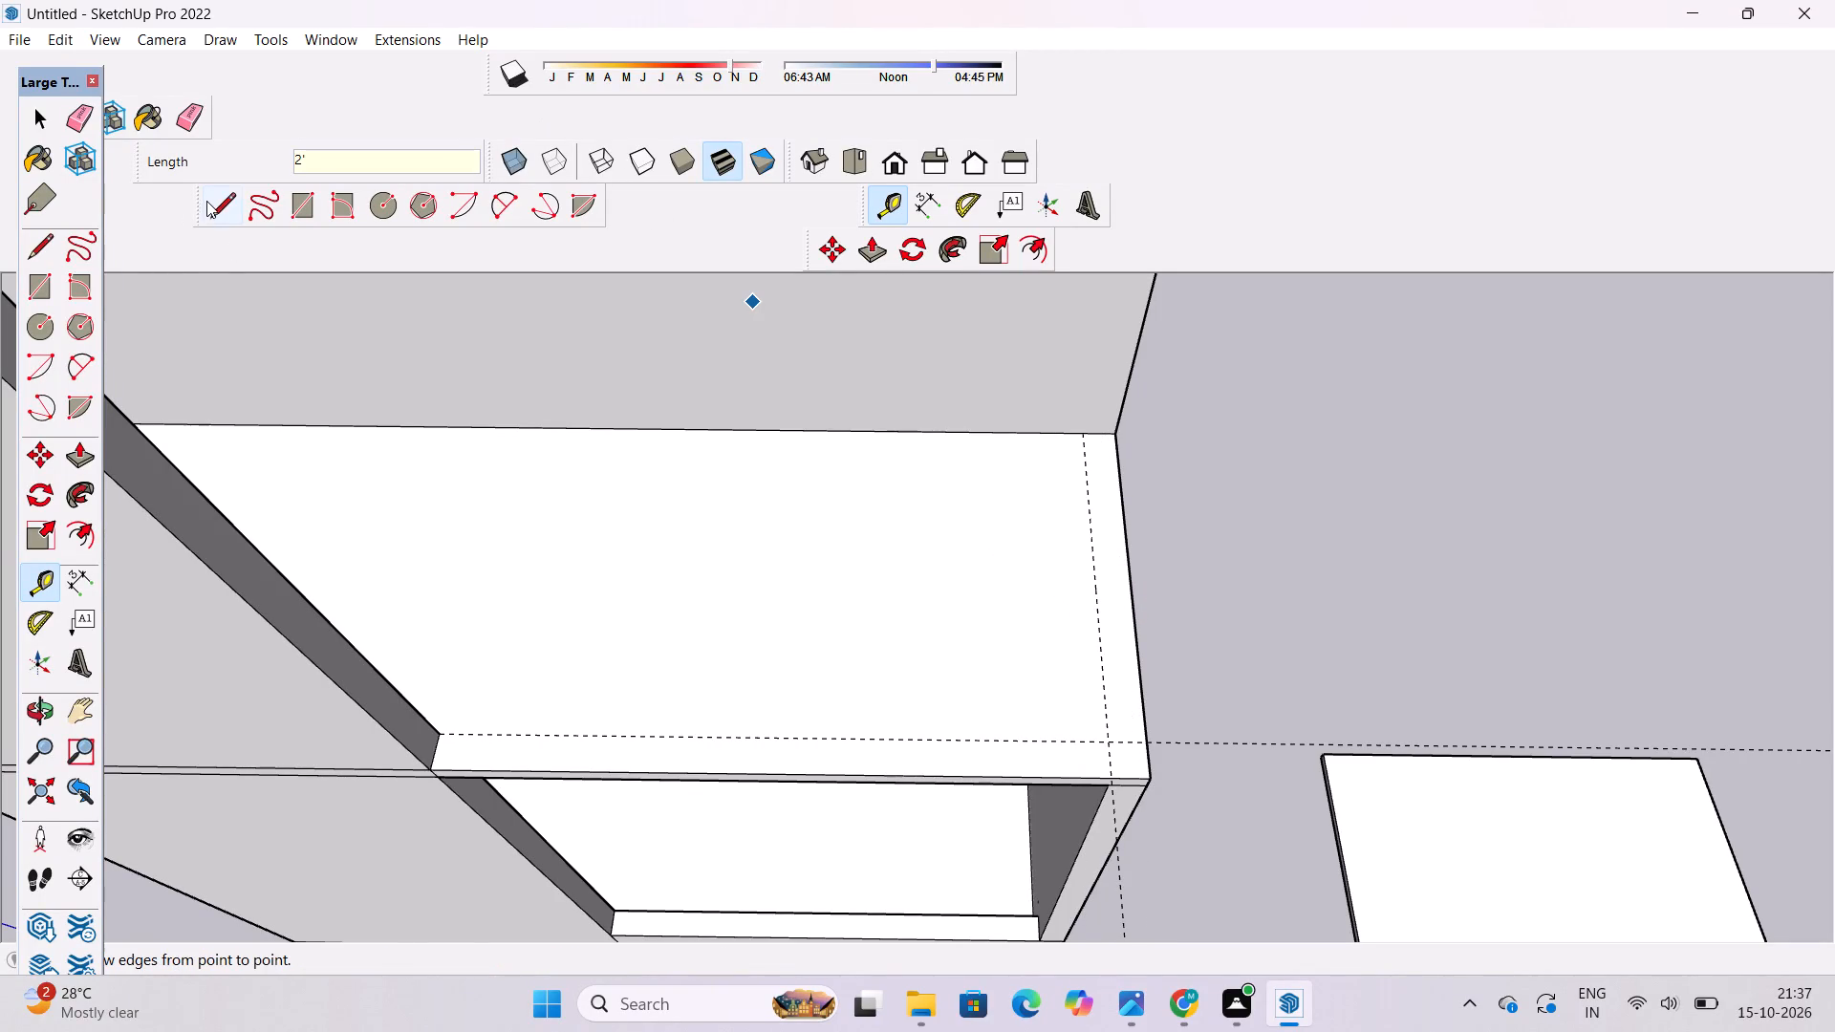
Draw lines along the two guides on the third-level slab: 35' parallel to the front edge, and 20' 6" back to the wall.
left_click(206, 200)
scroll(340, 703, "down", 1)
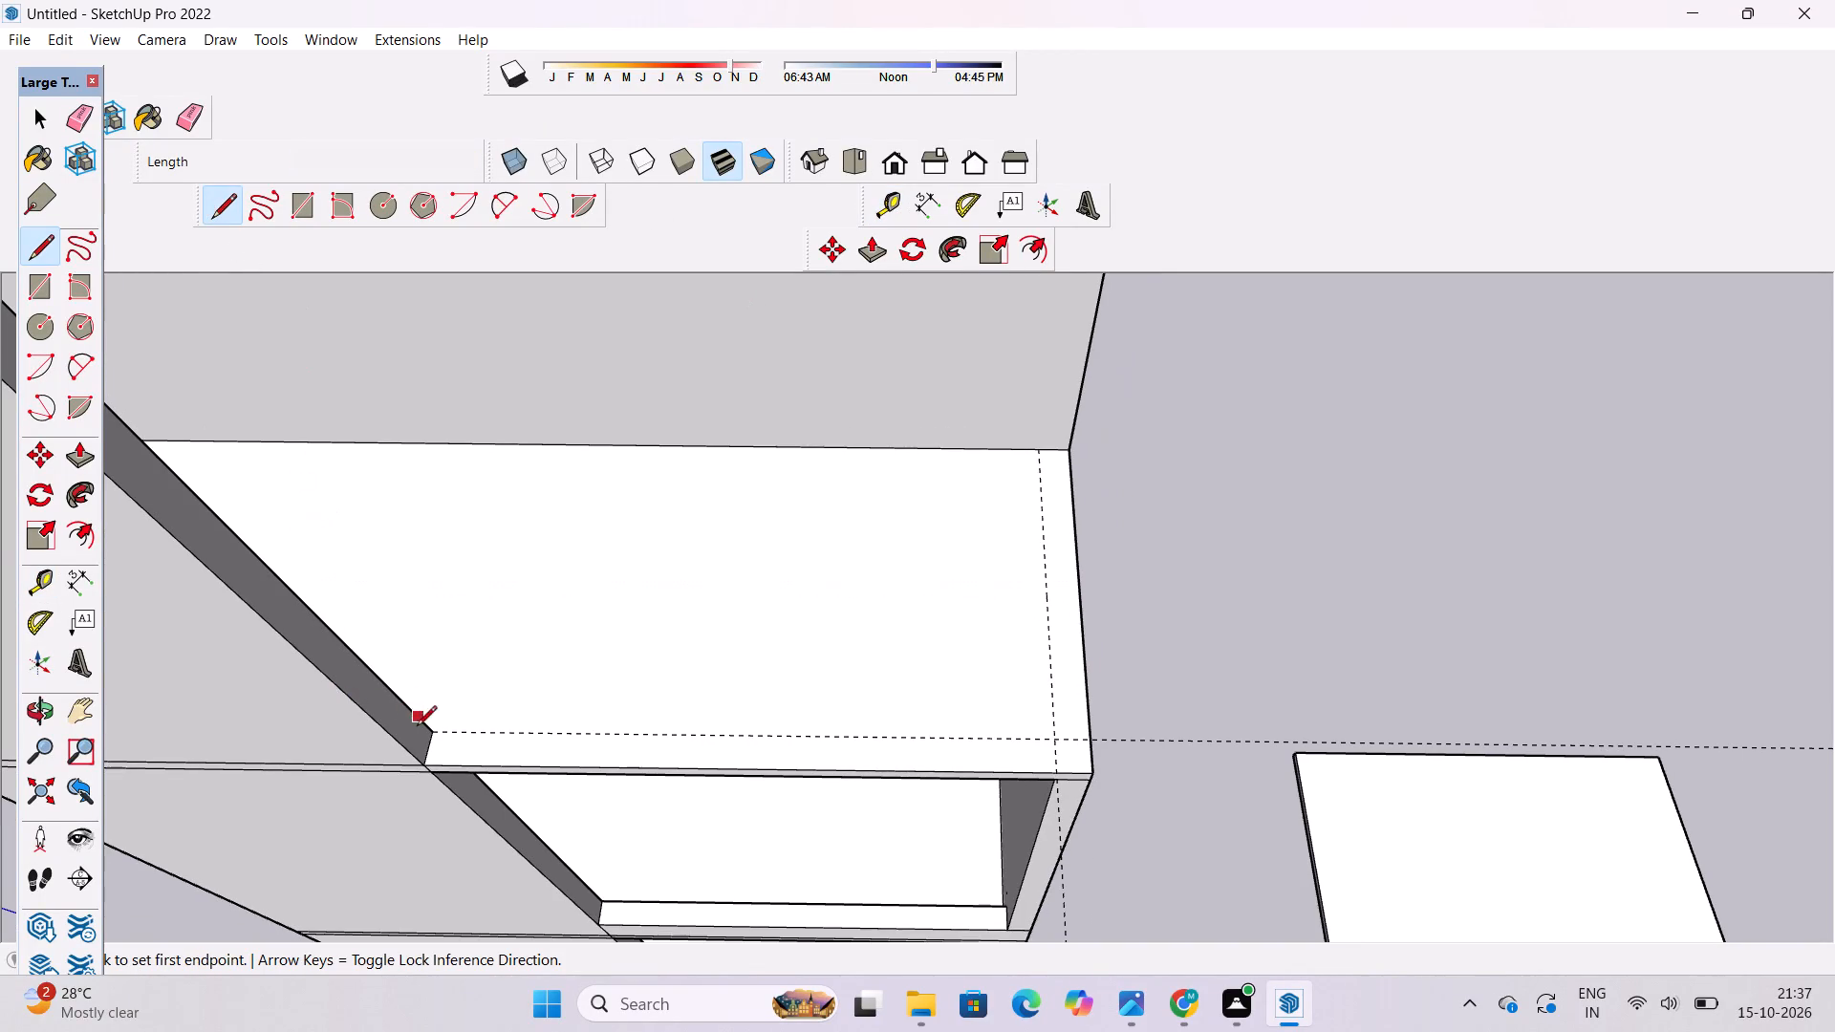
scroll(432, 739, "up", 8)
left_click(433, 725)
scroll(433, 725, "down", 10)
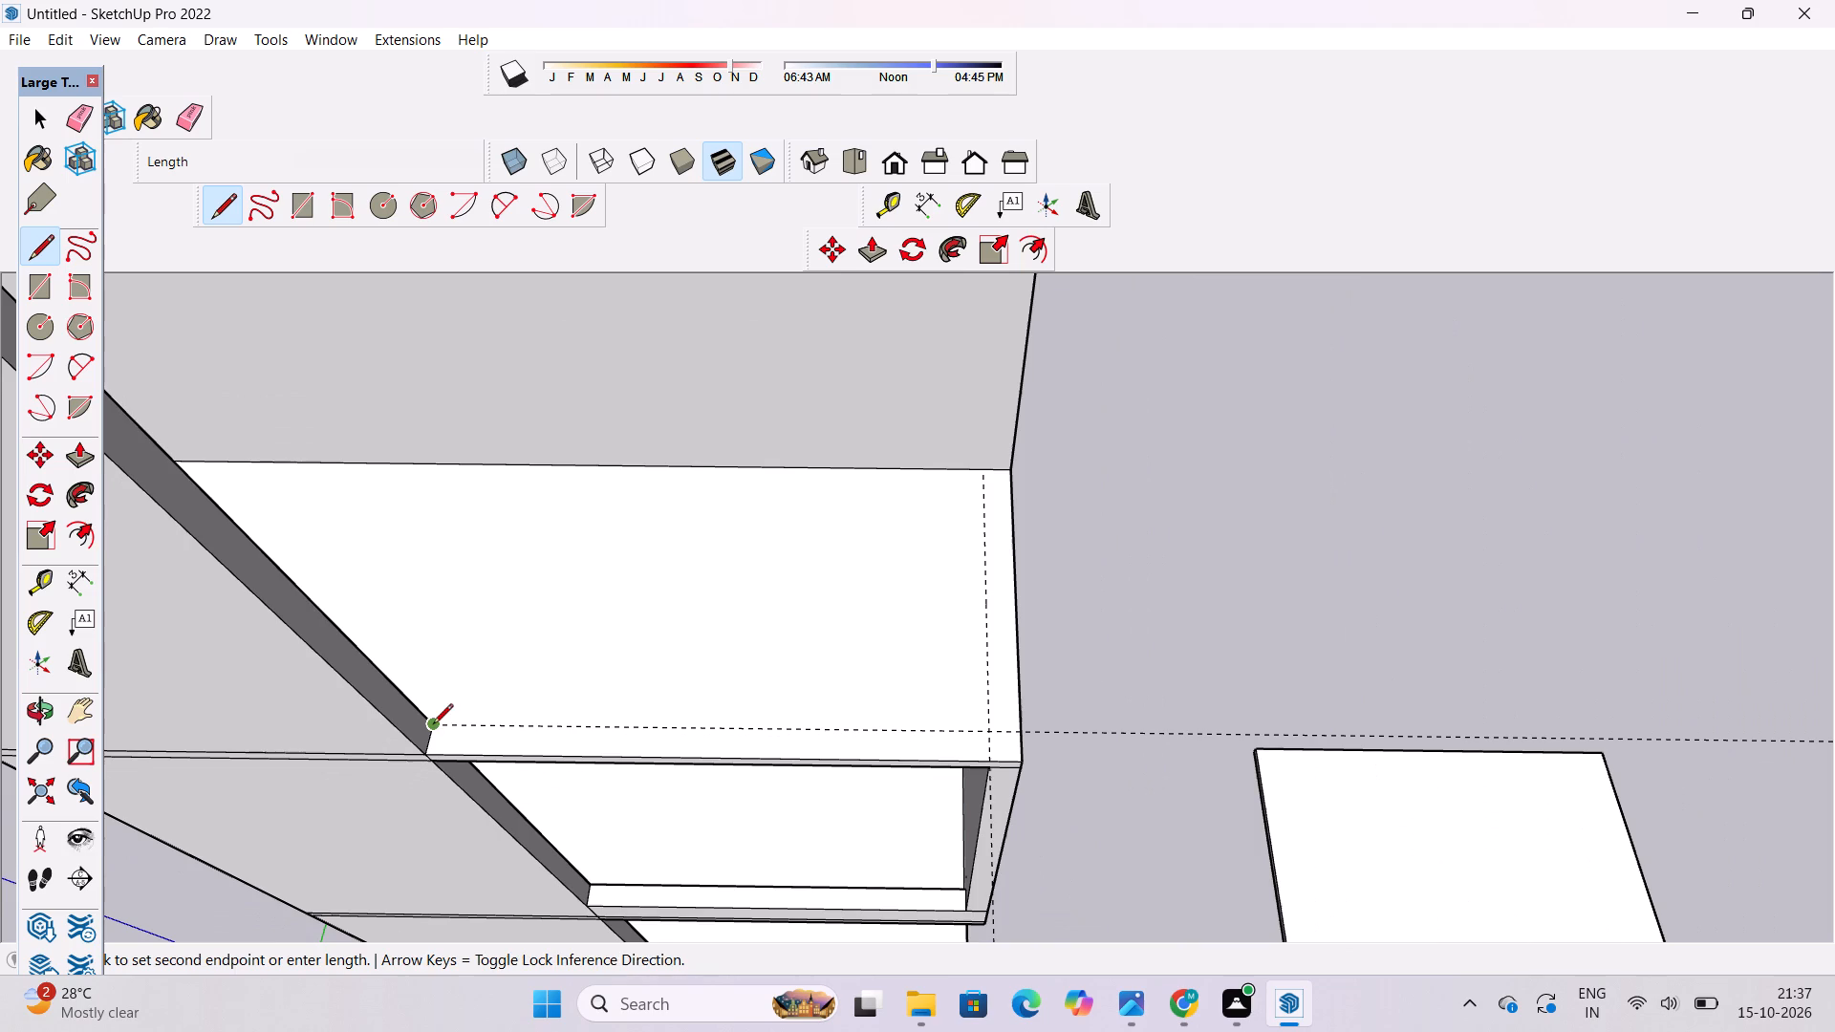
scroll(1026, 731, "up", 7)
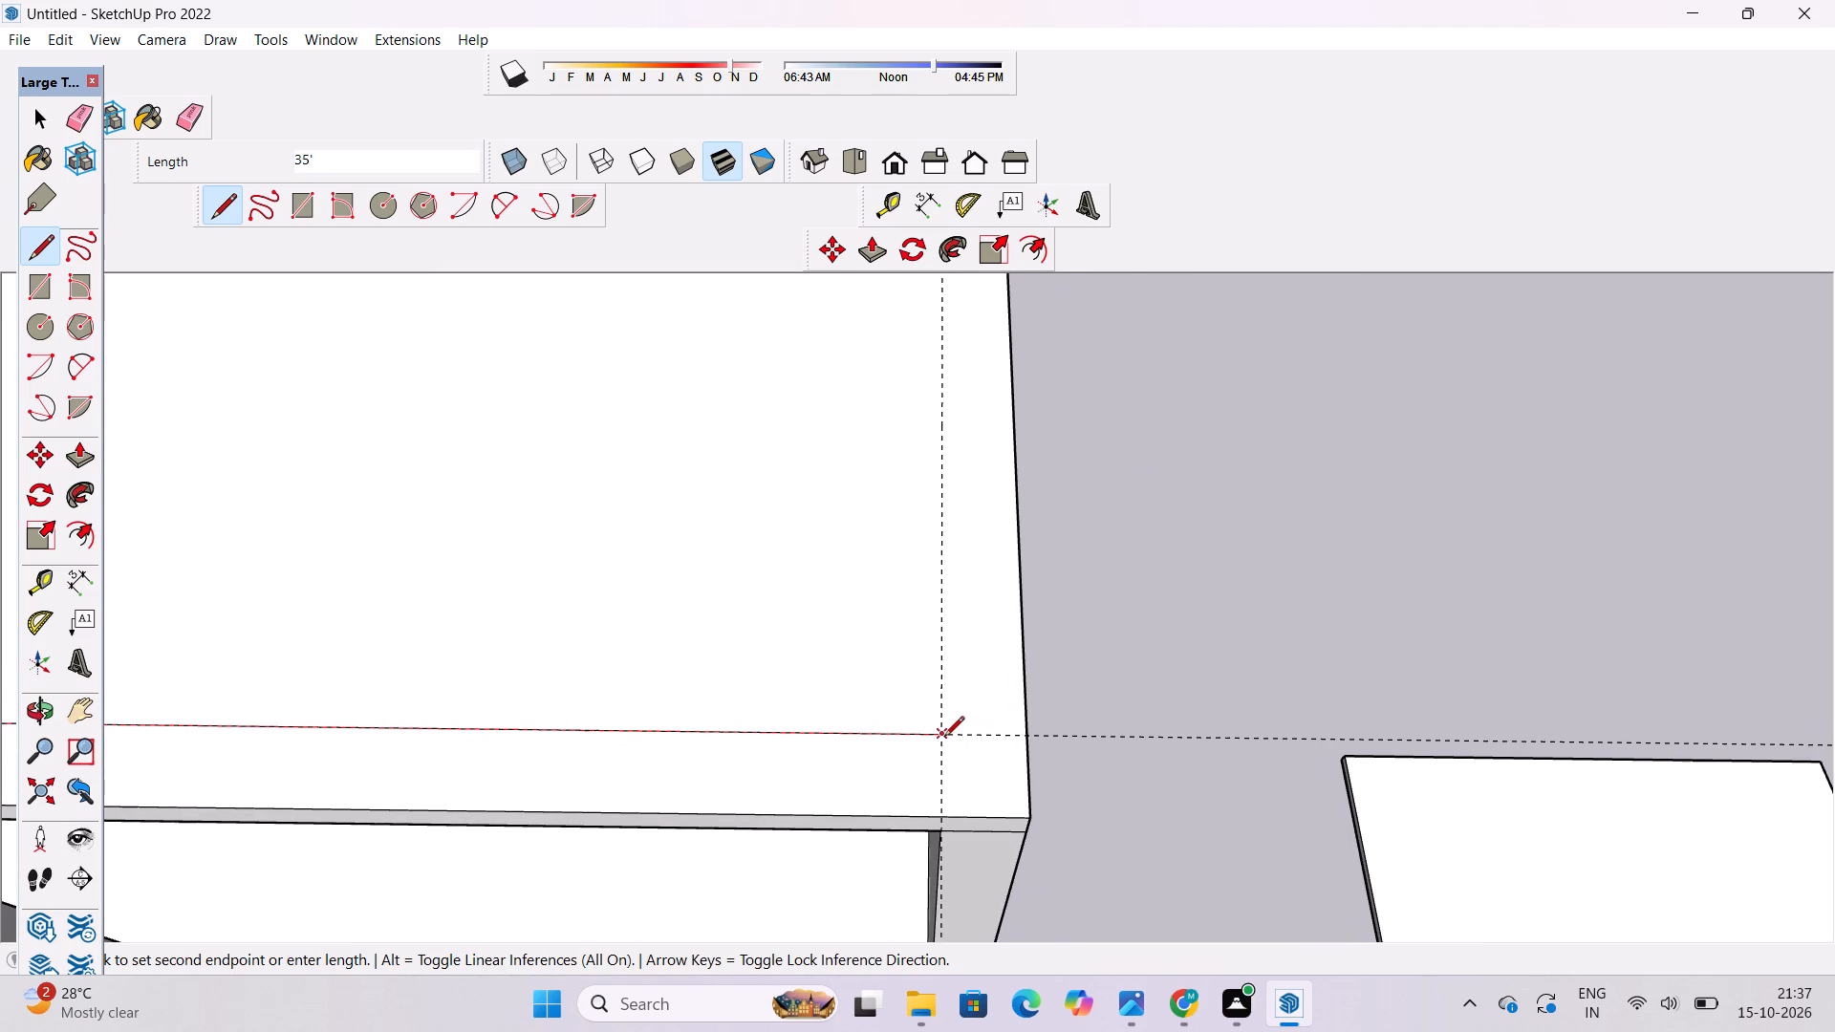
left_click(944, 738)
scroll(944, 738, "down", 12)
scroll(940, 553, "up", 5)
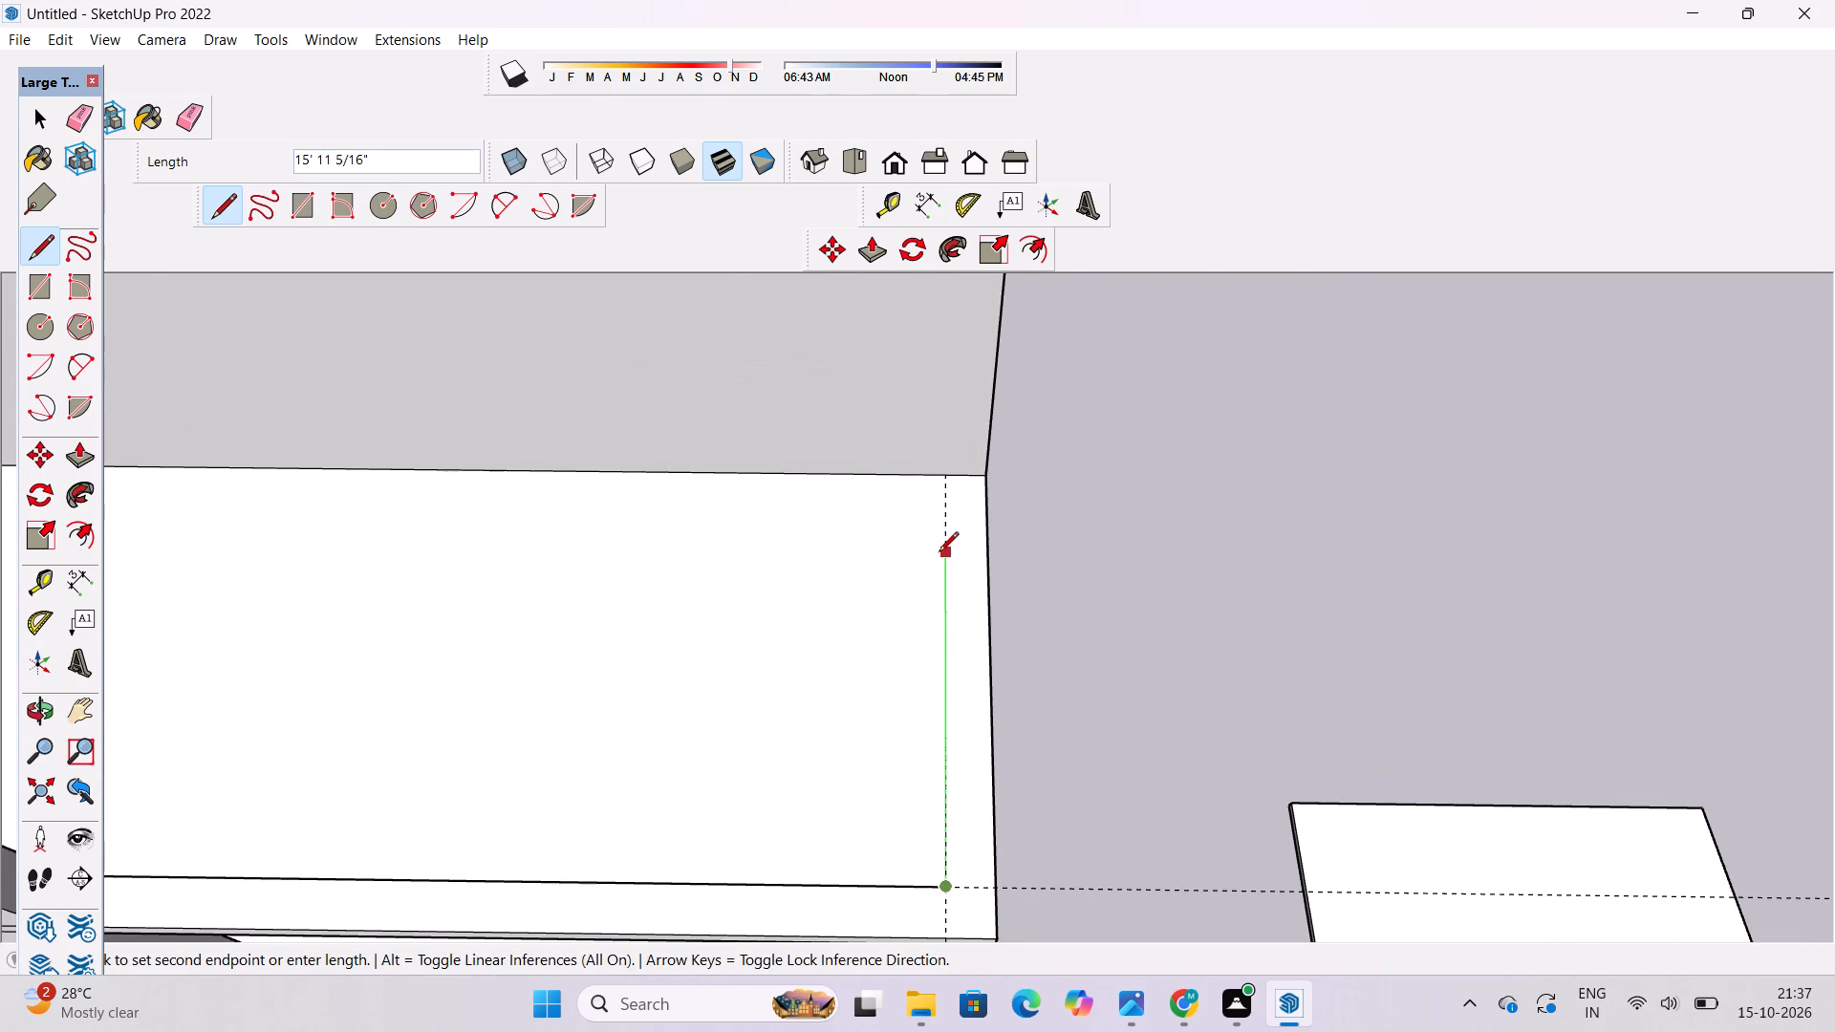
scroll(939, 553, "up", 2)
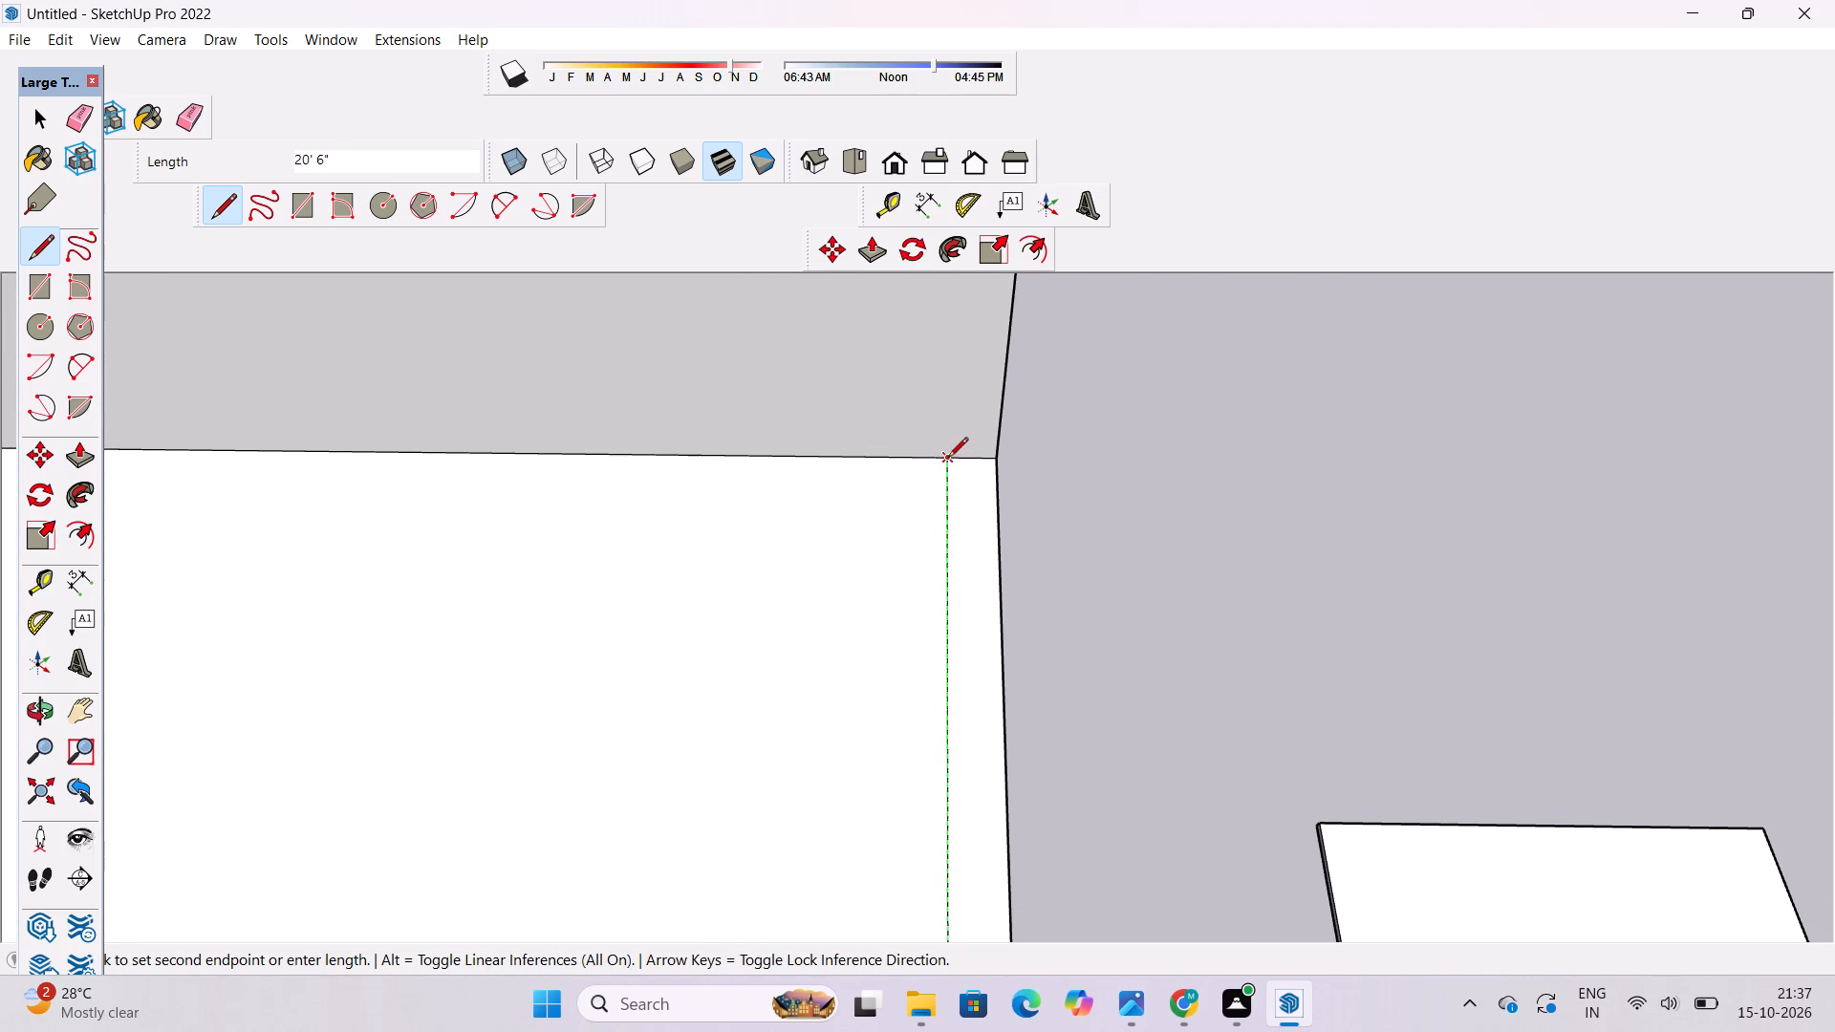
left_click(948, 459)
Erase the front and side guides extending from the third-level slab.
key("e")
scroll(989, 416, "down", 11)
left_click_drag(1108, 586, 1111, 587)
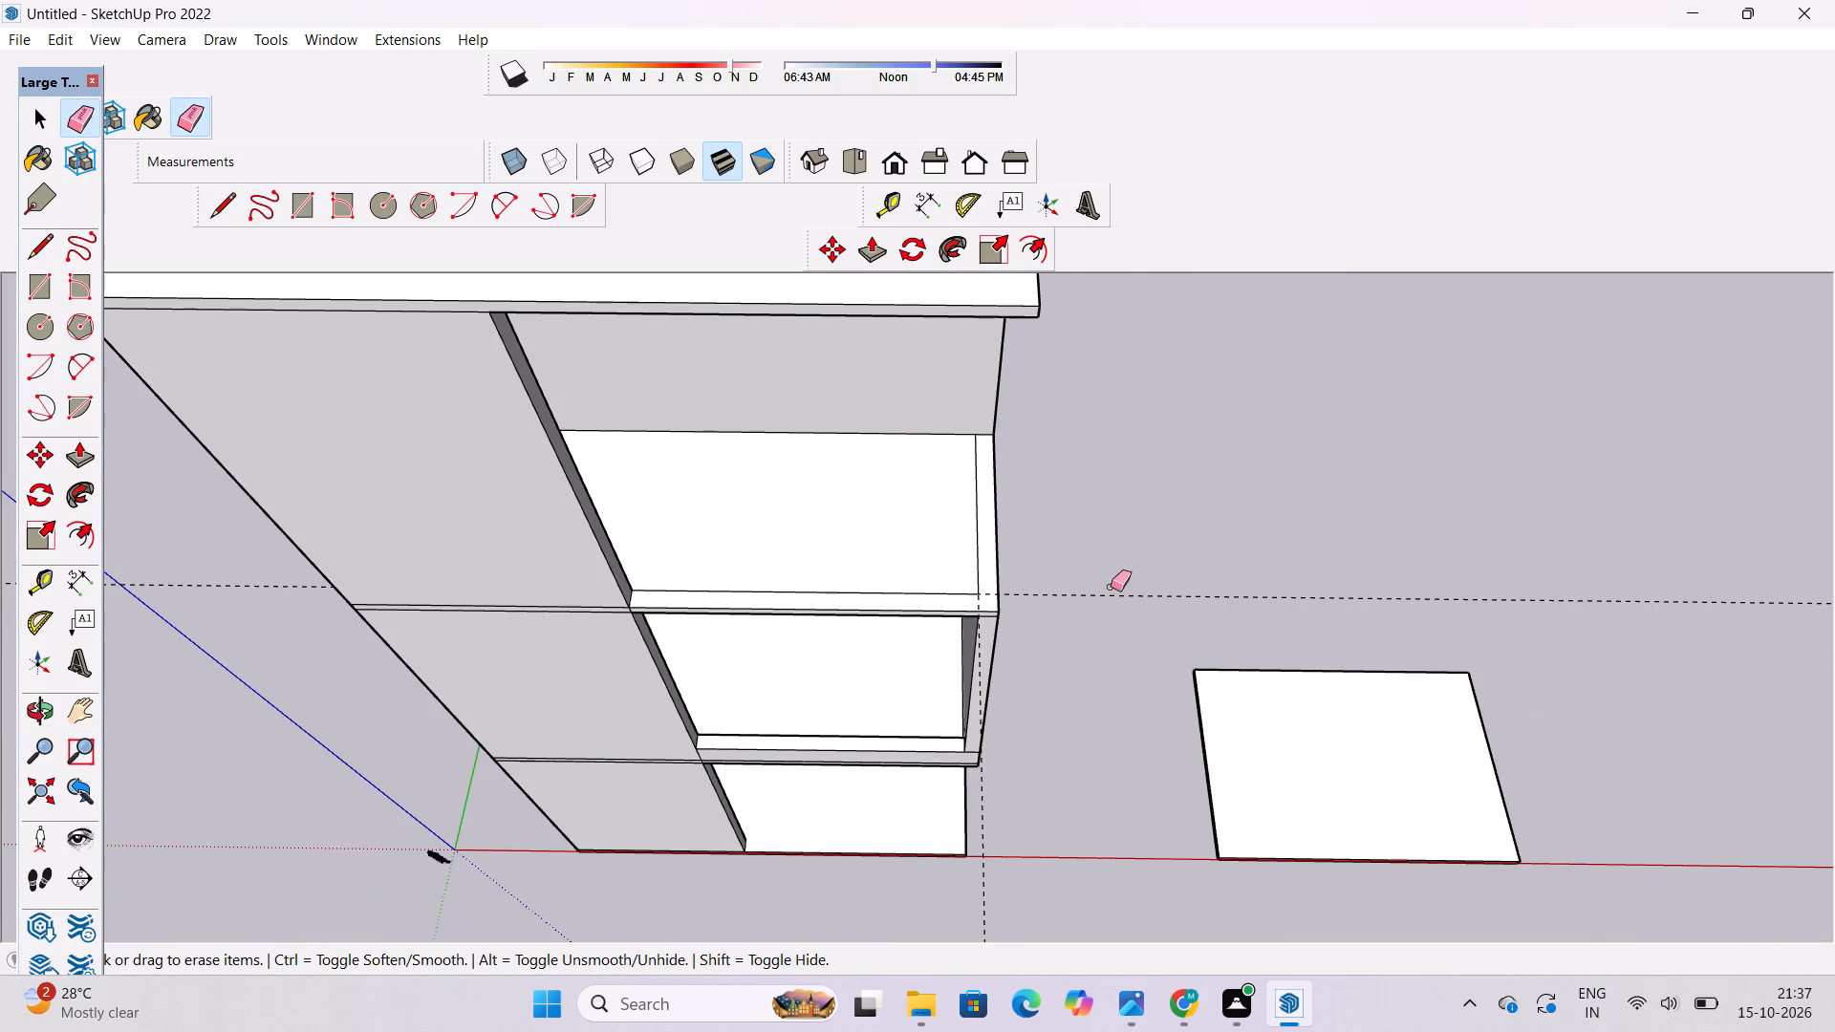
left_click_drag(1111, 587, 1112, 607)
scroll(1079, 699, "down", 5)
scroll(1059, 830, "up", 6)
left_click_drag(1021, 768, 980, 837)
Examine the whole building from the front and the open side, including the inset lines on the third-level slab.
key("o")
scroll(977, 837, "down", 5)
left_click_drag(968, 846, 970, 603)
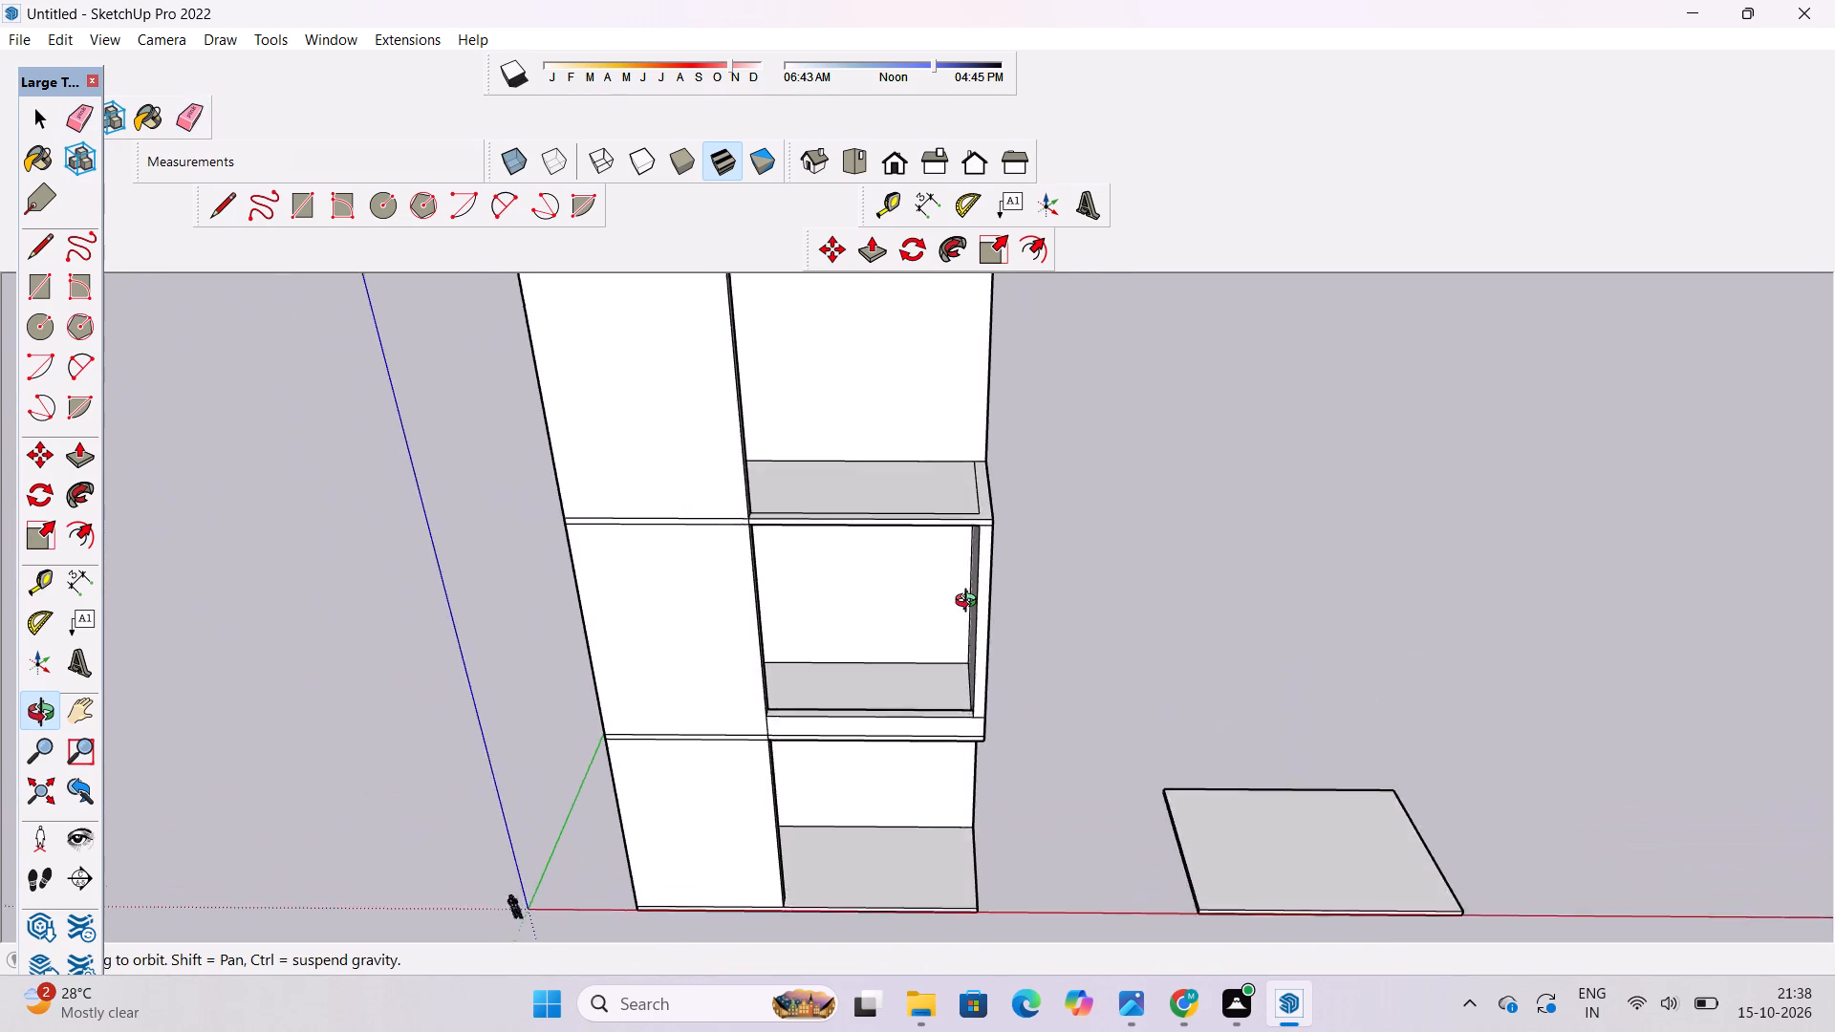
left_click_drag(970, 603, 970, 592)
left_click_drag(970, 592, 920, 662)
scroll(918, 666, "down", 4)
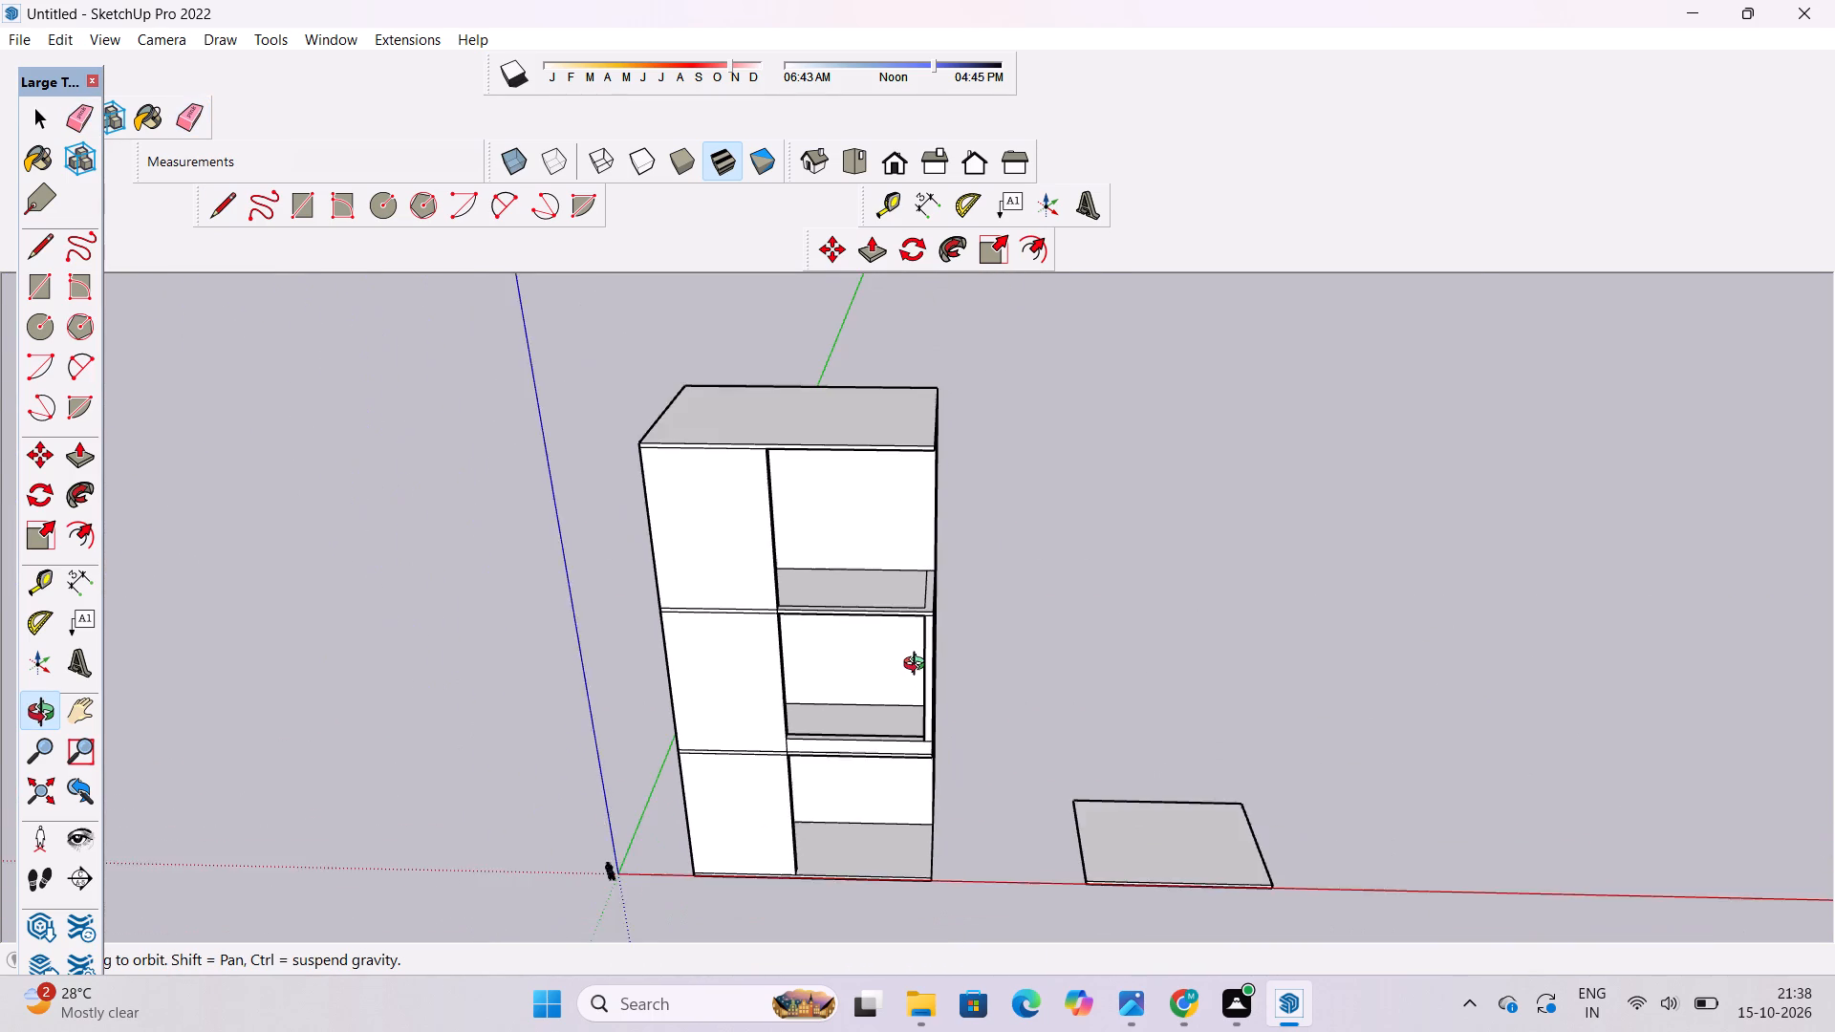
scroll(918, 666, "down", 2)
left_click_drag(896, 677, 761, 673, "shift")
scroll(768, 606, "up", 5)
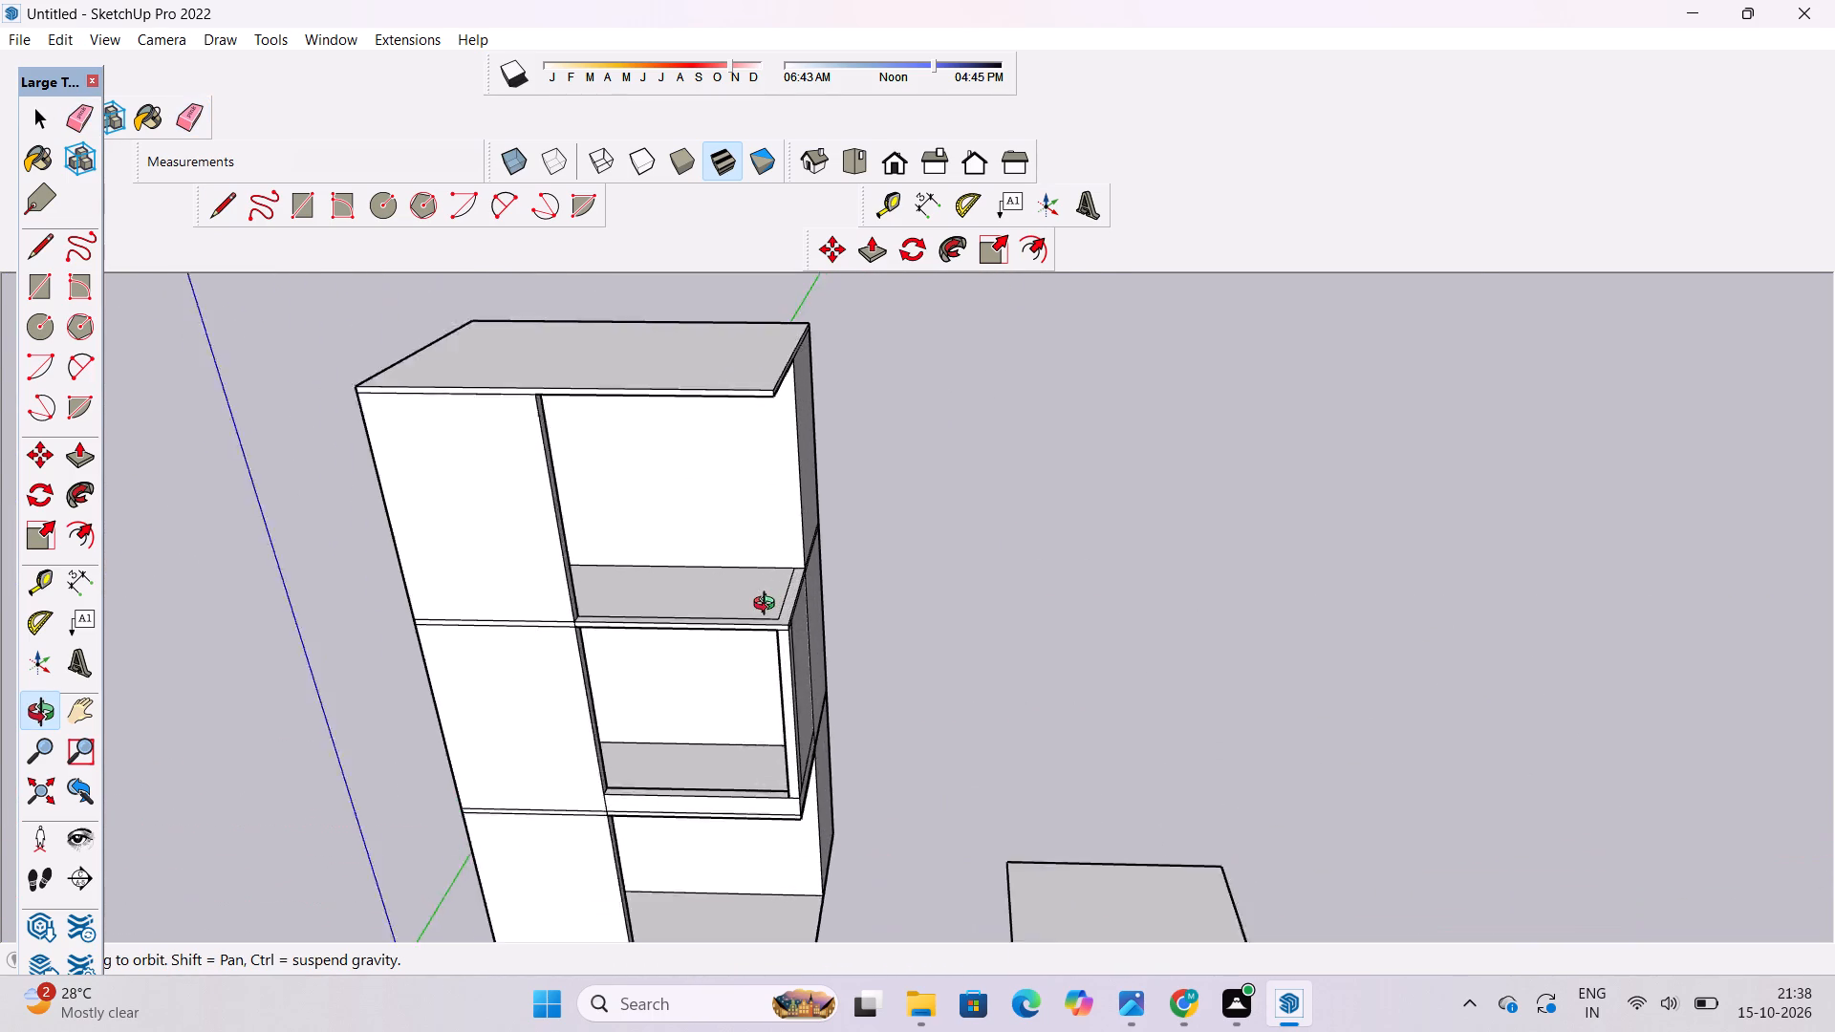
scroll(768, 606, "up", 3)
left_click_drag(801, 640, 590, 645)
scroll(594, 650, "down", 2)
left_click_drag(598, 653, 697, 739)
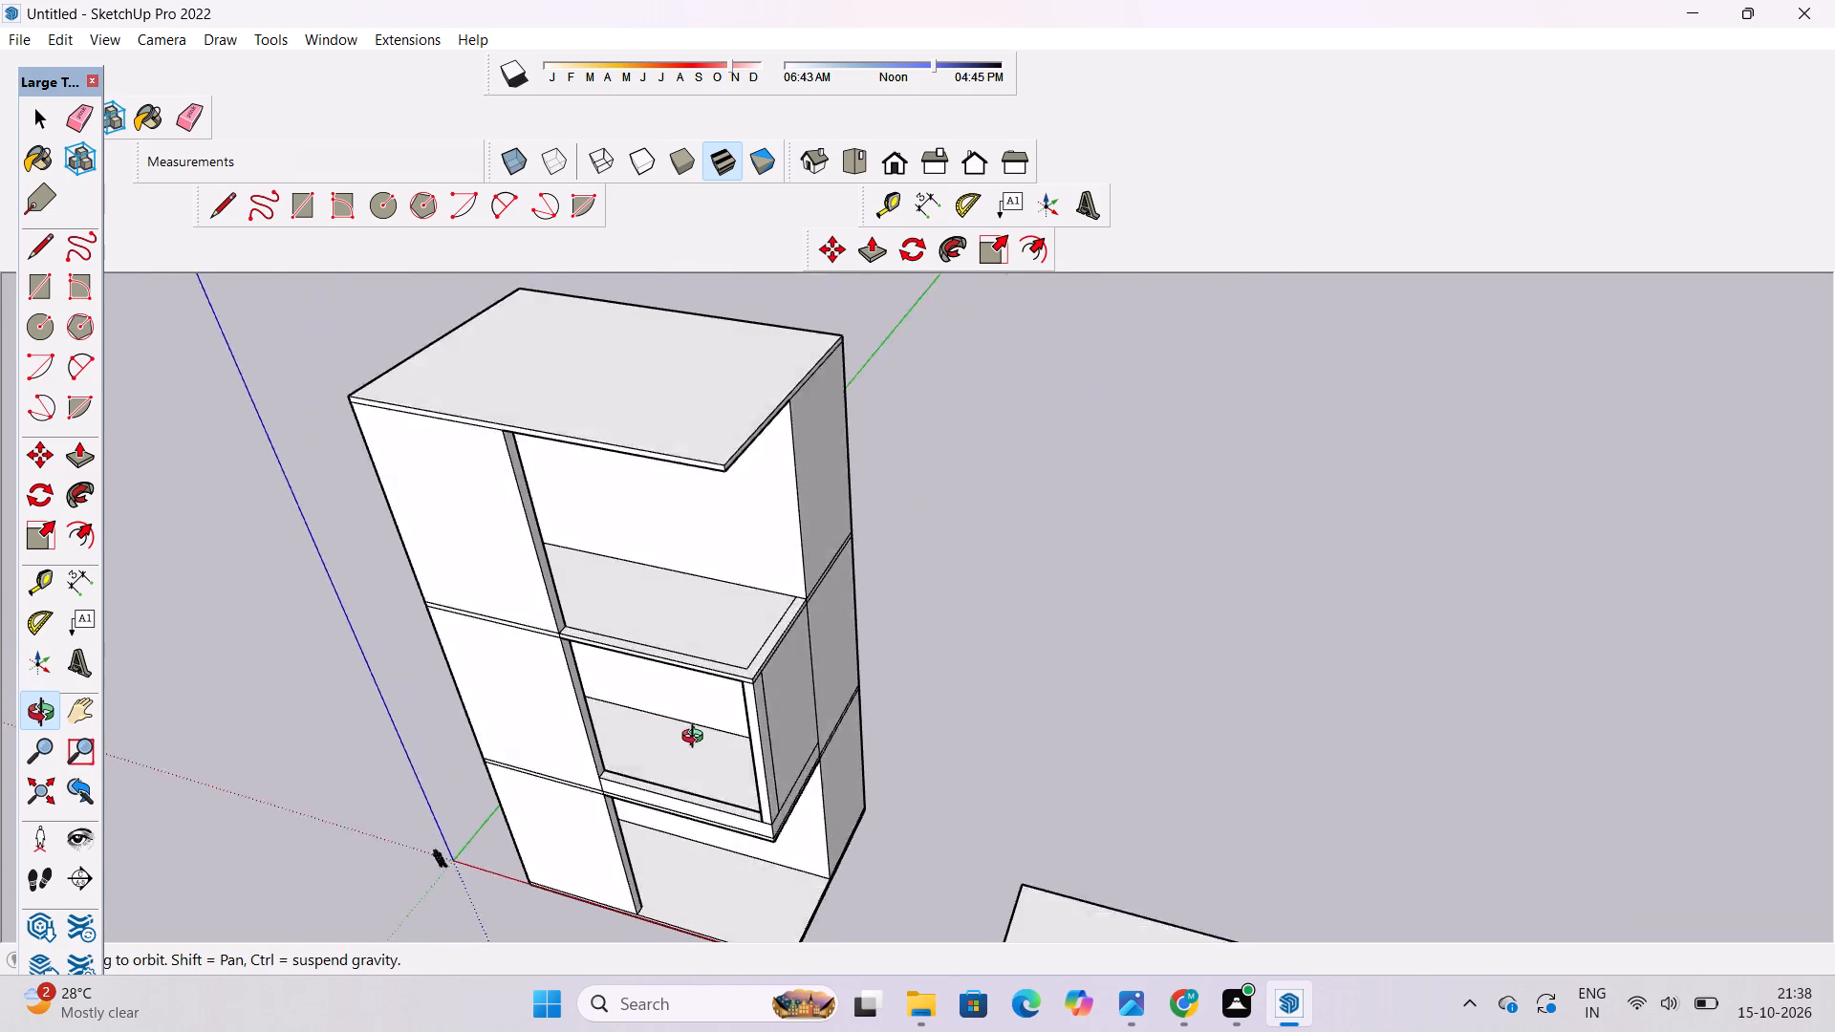
left_click_drag(697, 739, 720, 759)
left_click_drag(739, 759, 653, 659)
Extend the column's side seam 1' up the third-level slab's side edge and across the slab top to the side inset line.
scroll(669, 611, "up", 7)
left_click_drag(676, 613, 764, 732, "shift")
left_click_drag(760, 735, 653, 705)
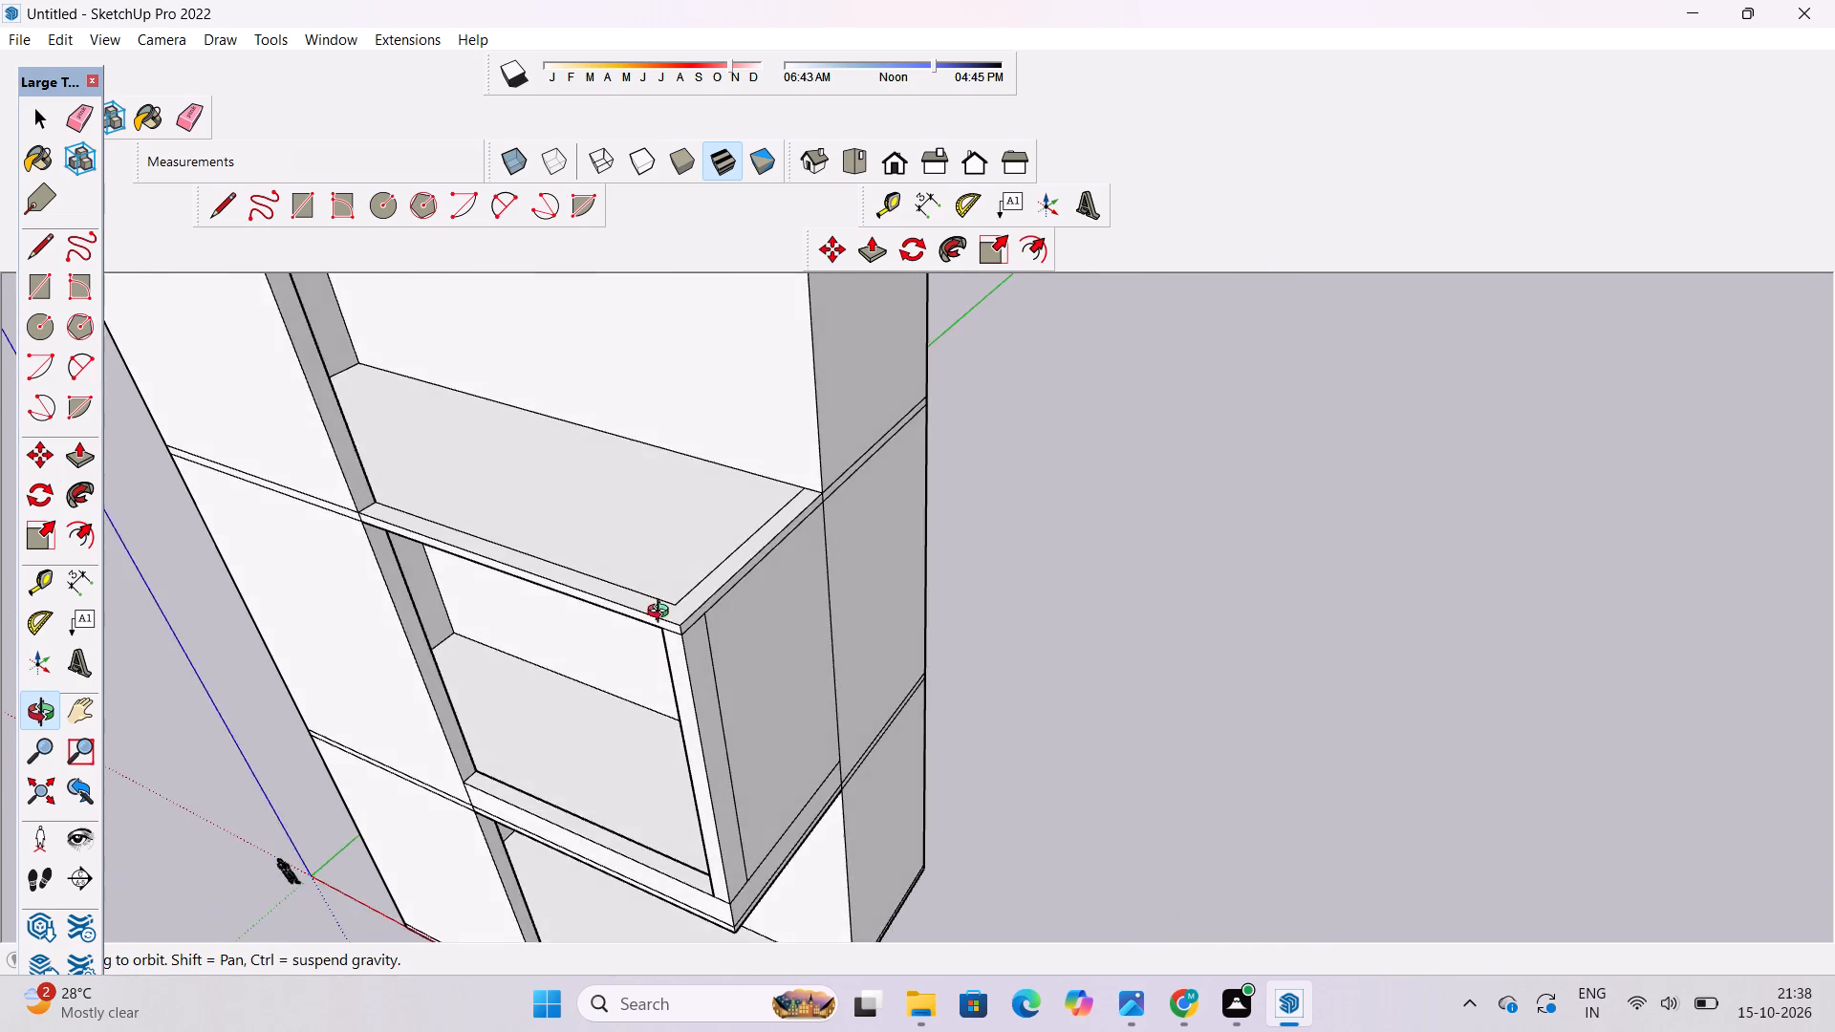
scroll(662, 613, "up", 14)
key("l")
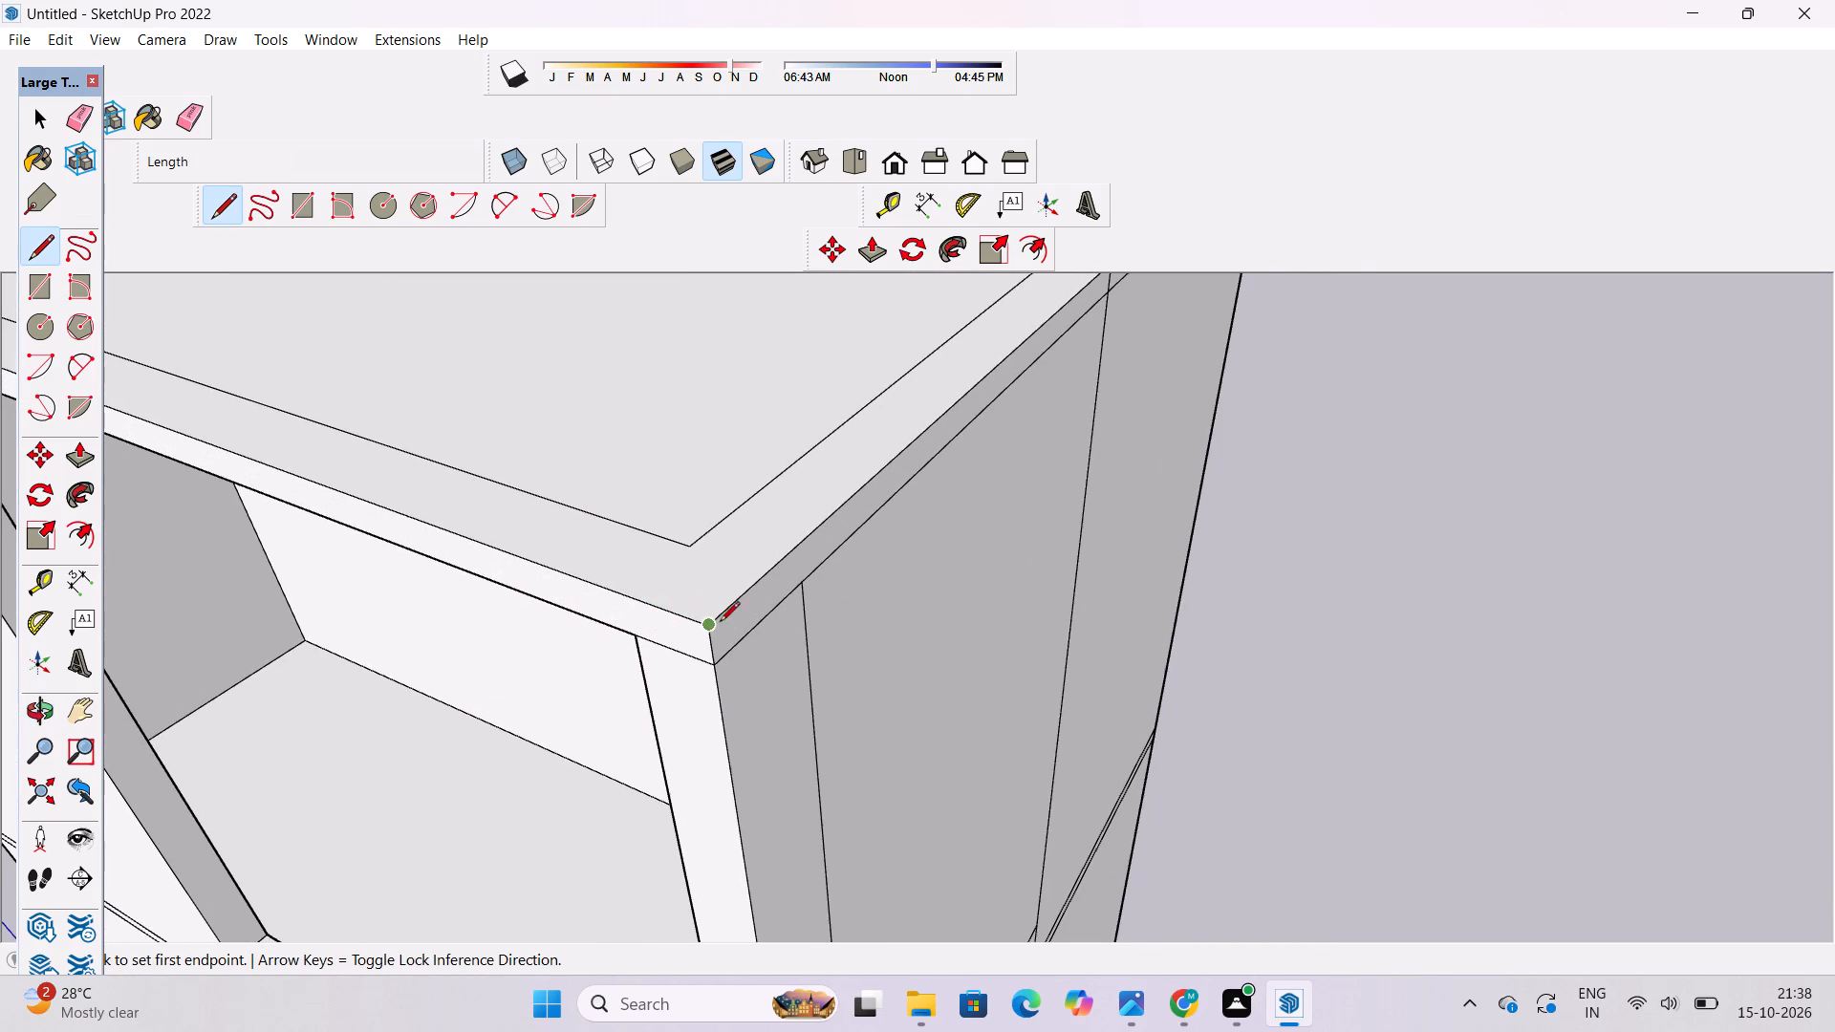
scroll(850, 591, "up", 9)
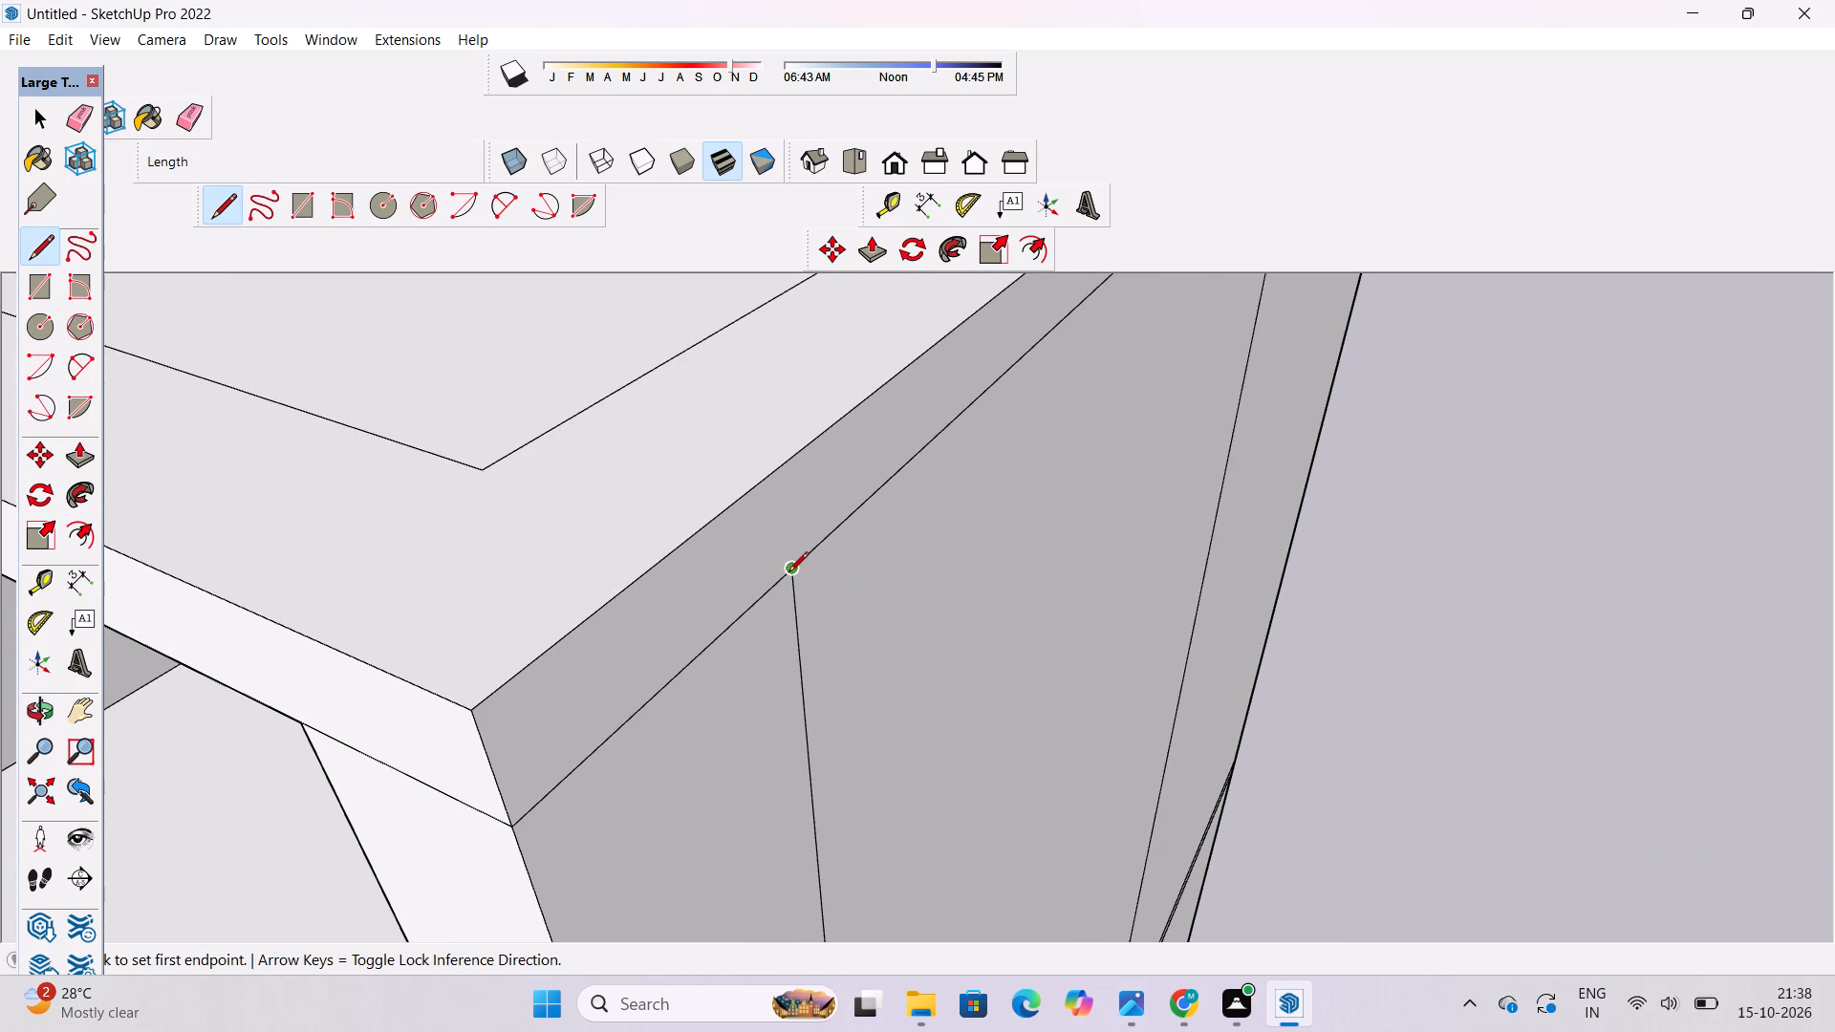
left_click(788, 573)
scroll(788, 573, "down", 5)
left_click(785, 514)
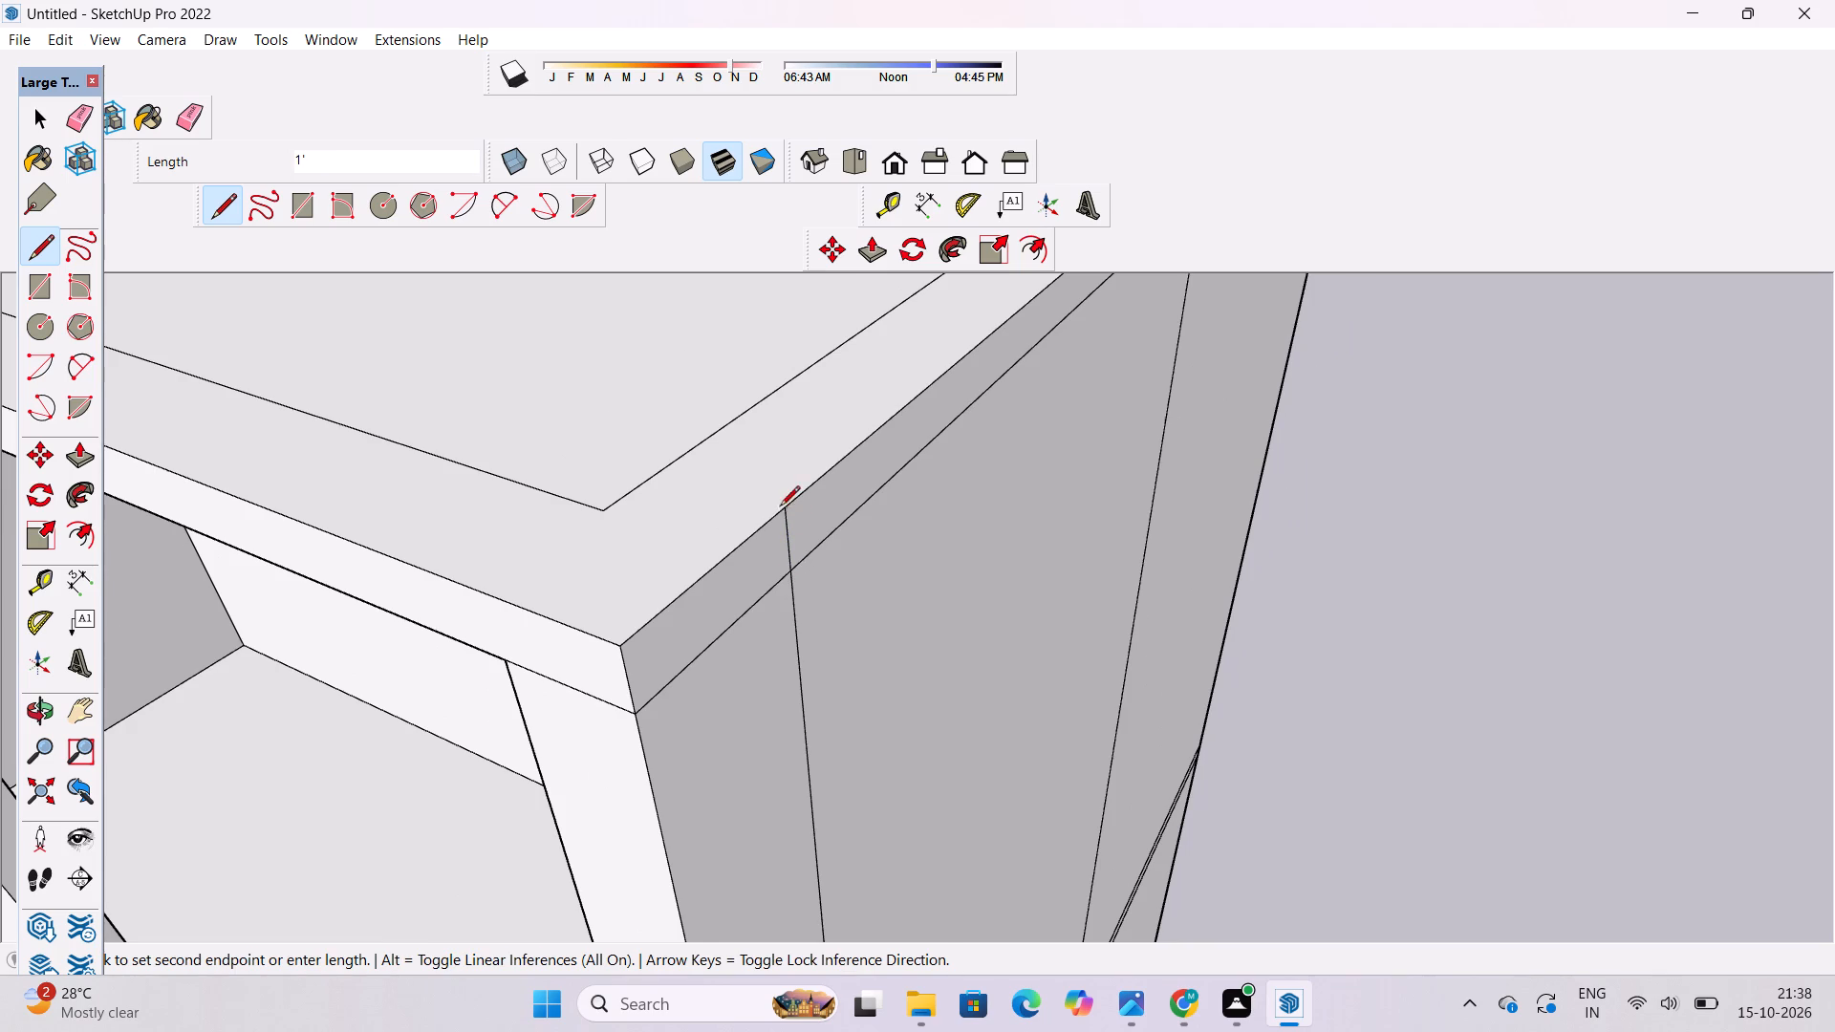
left_click(781, 509)
scroll(781, 509, "down", 5)
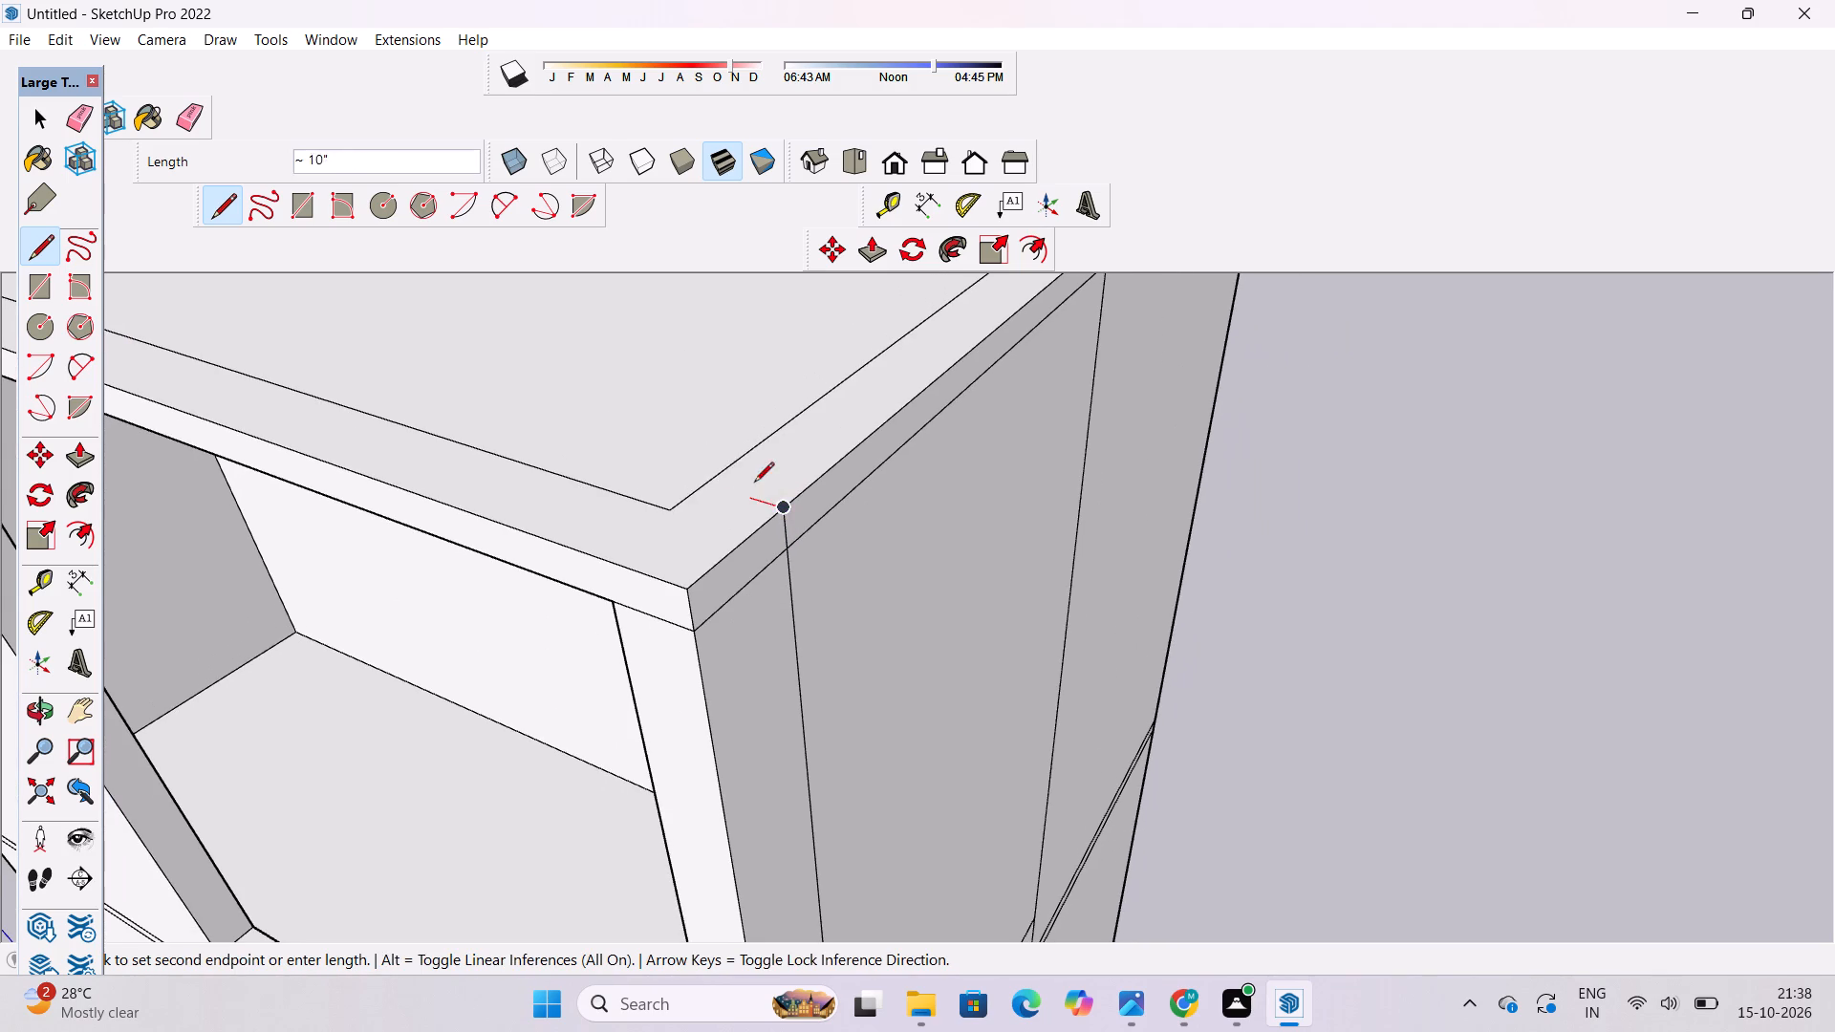
left_click(704, 485)
key("space")
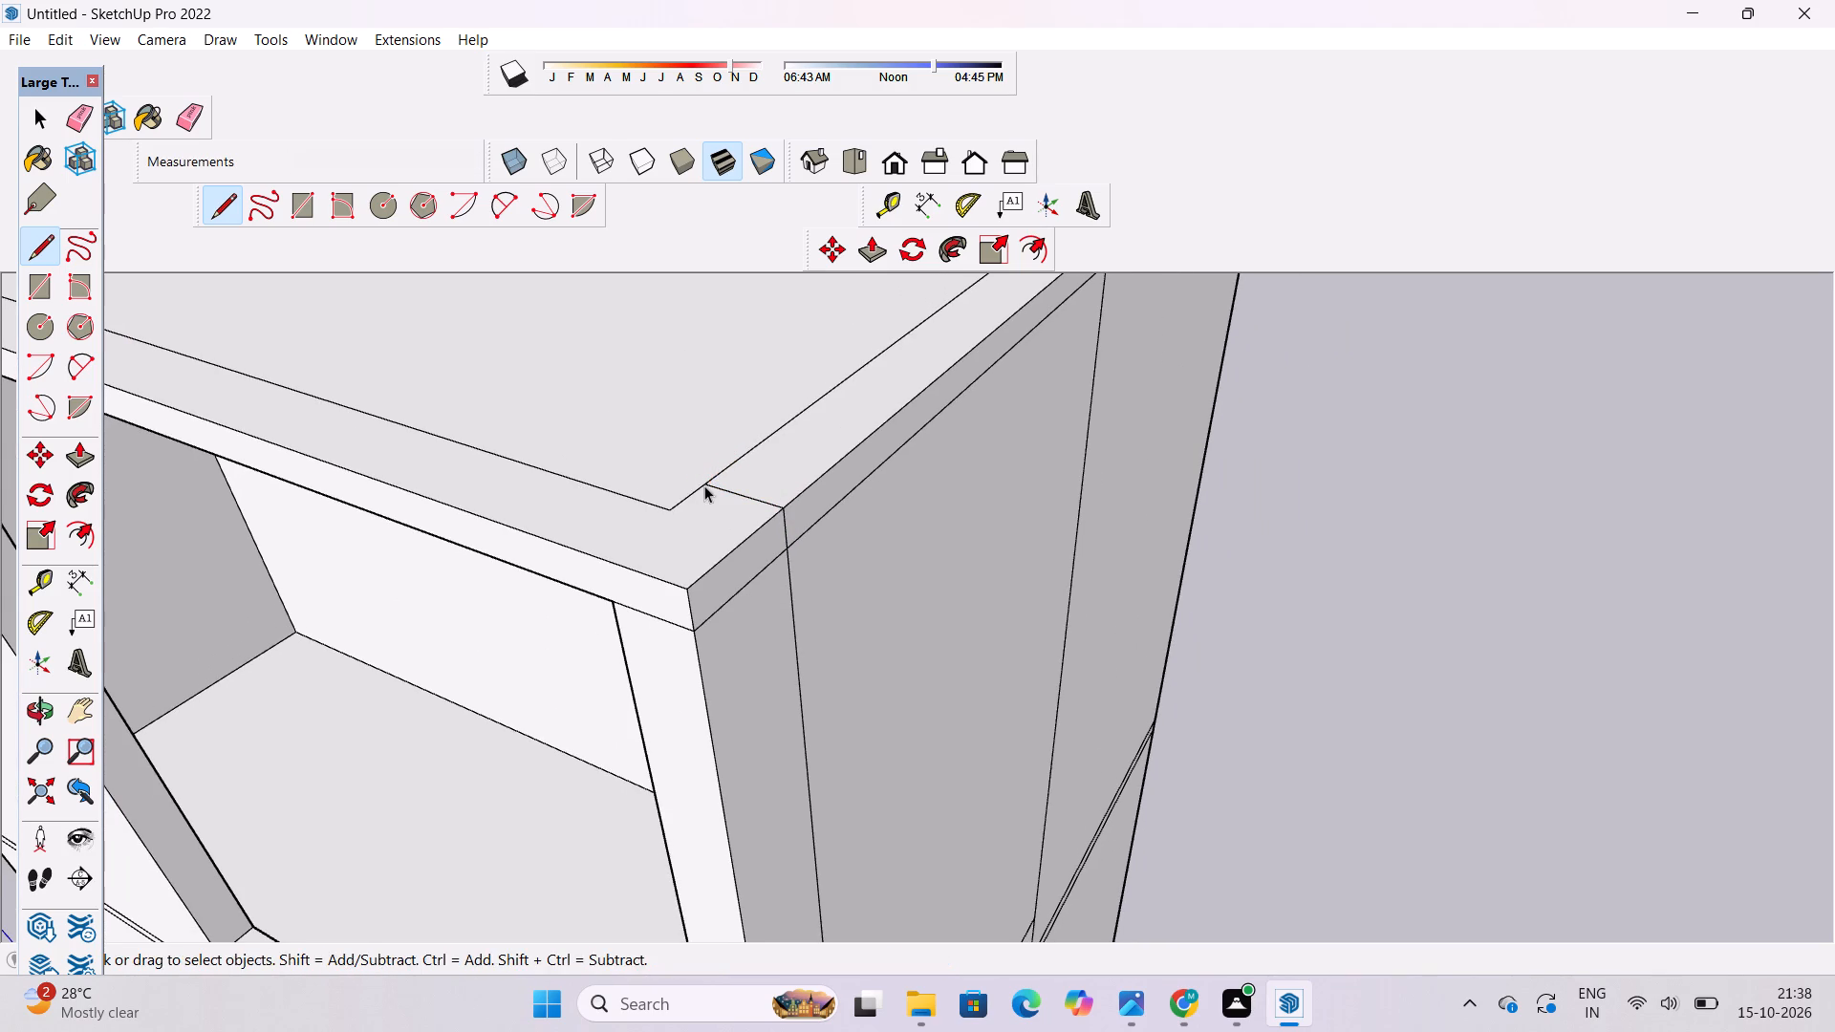
Draw a 1' line up the slab's front edge from the column's inner corner, continuing 2' across the top to the inset corner.
type("o")
scroll(704, 485, "down", 6)
left_click_drag(722, 535, 913, 551)
left_click_drag(730, 603, 821, 598)
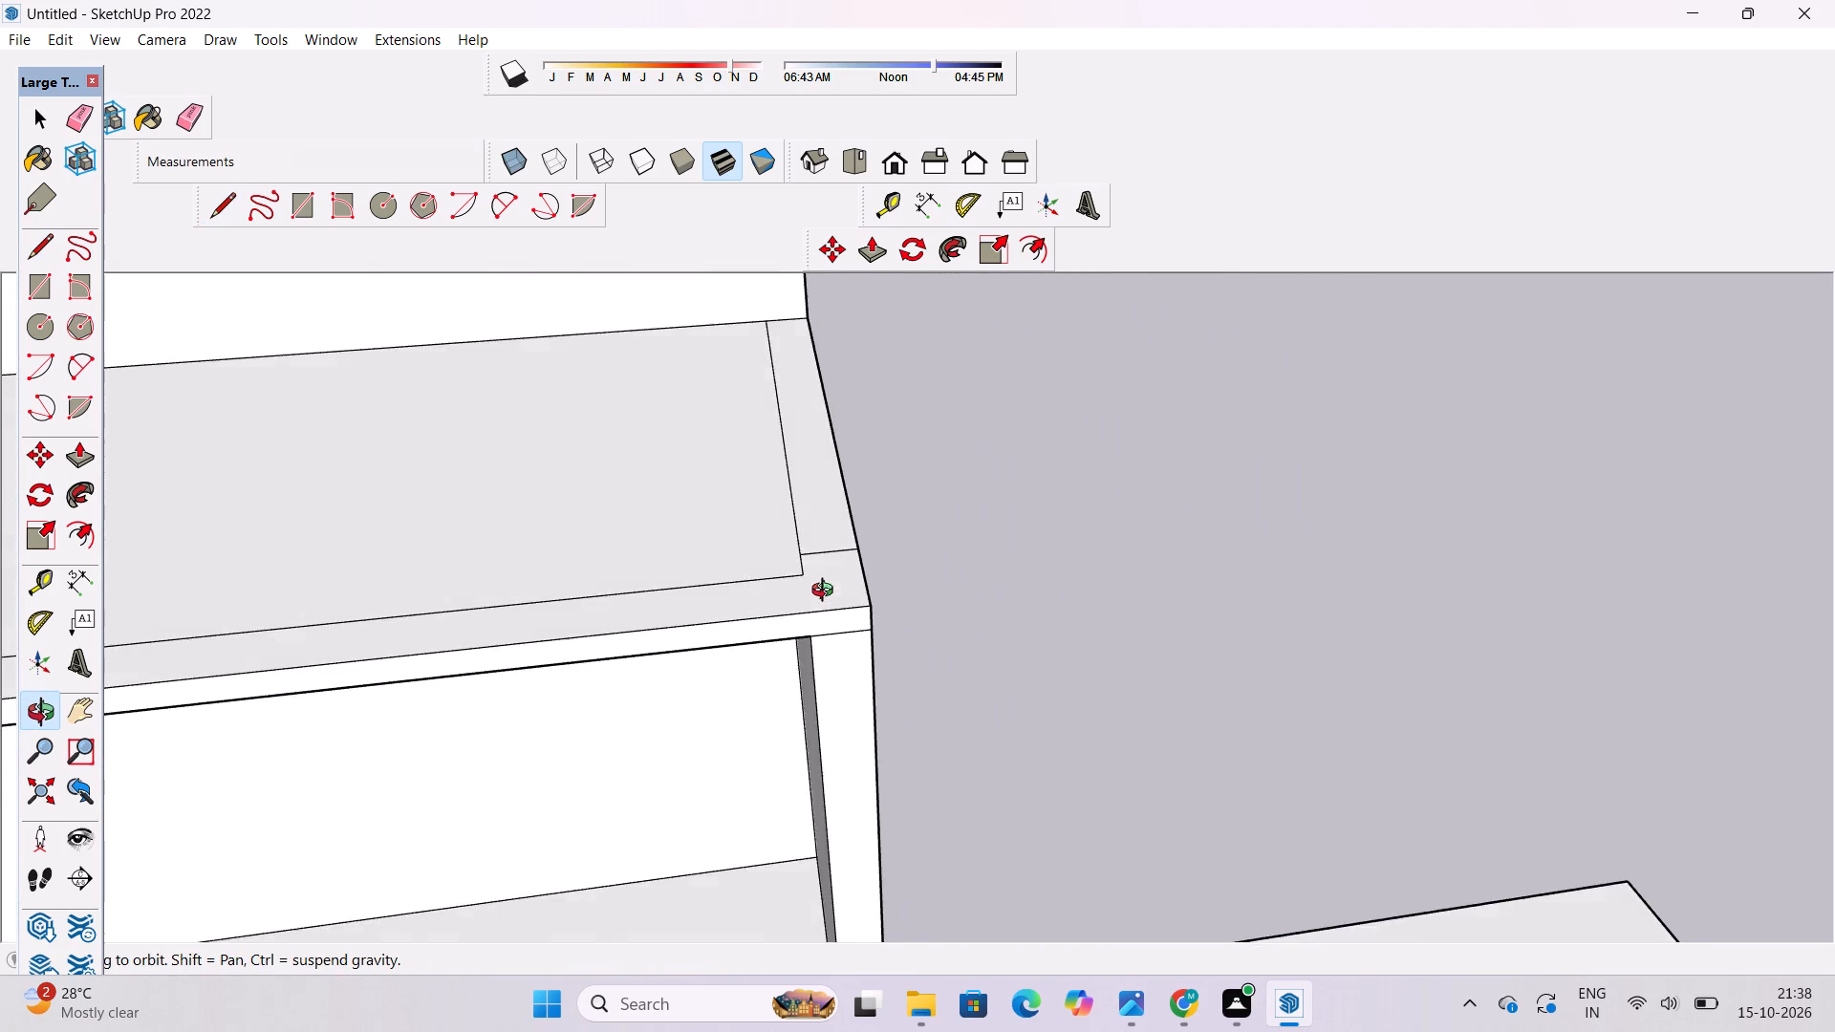
left_click_drag(827, 592, 789, 654)
scroll(788, 656, "up", 4)
left_click_drag(774, 683, 824, 720, "shift")
left_click_drag(767, 803, 765, 663)
scroll(789, 553, "down", 5)
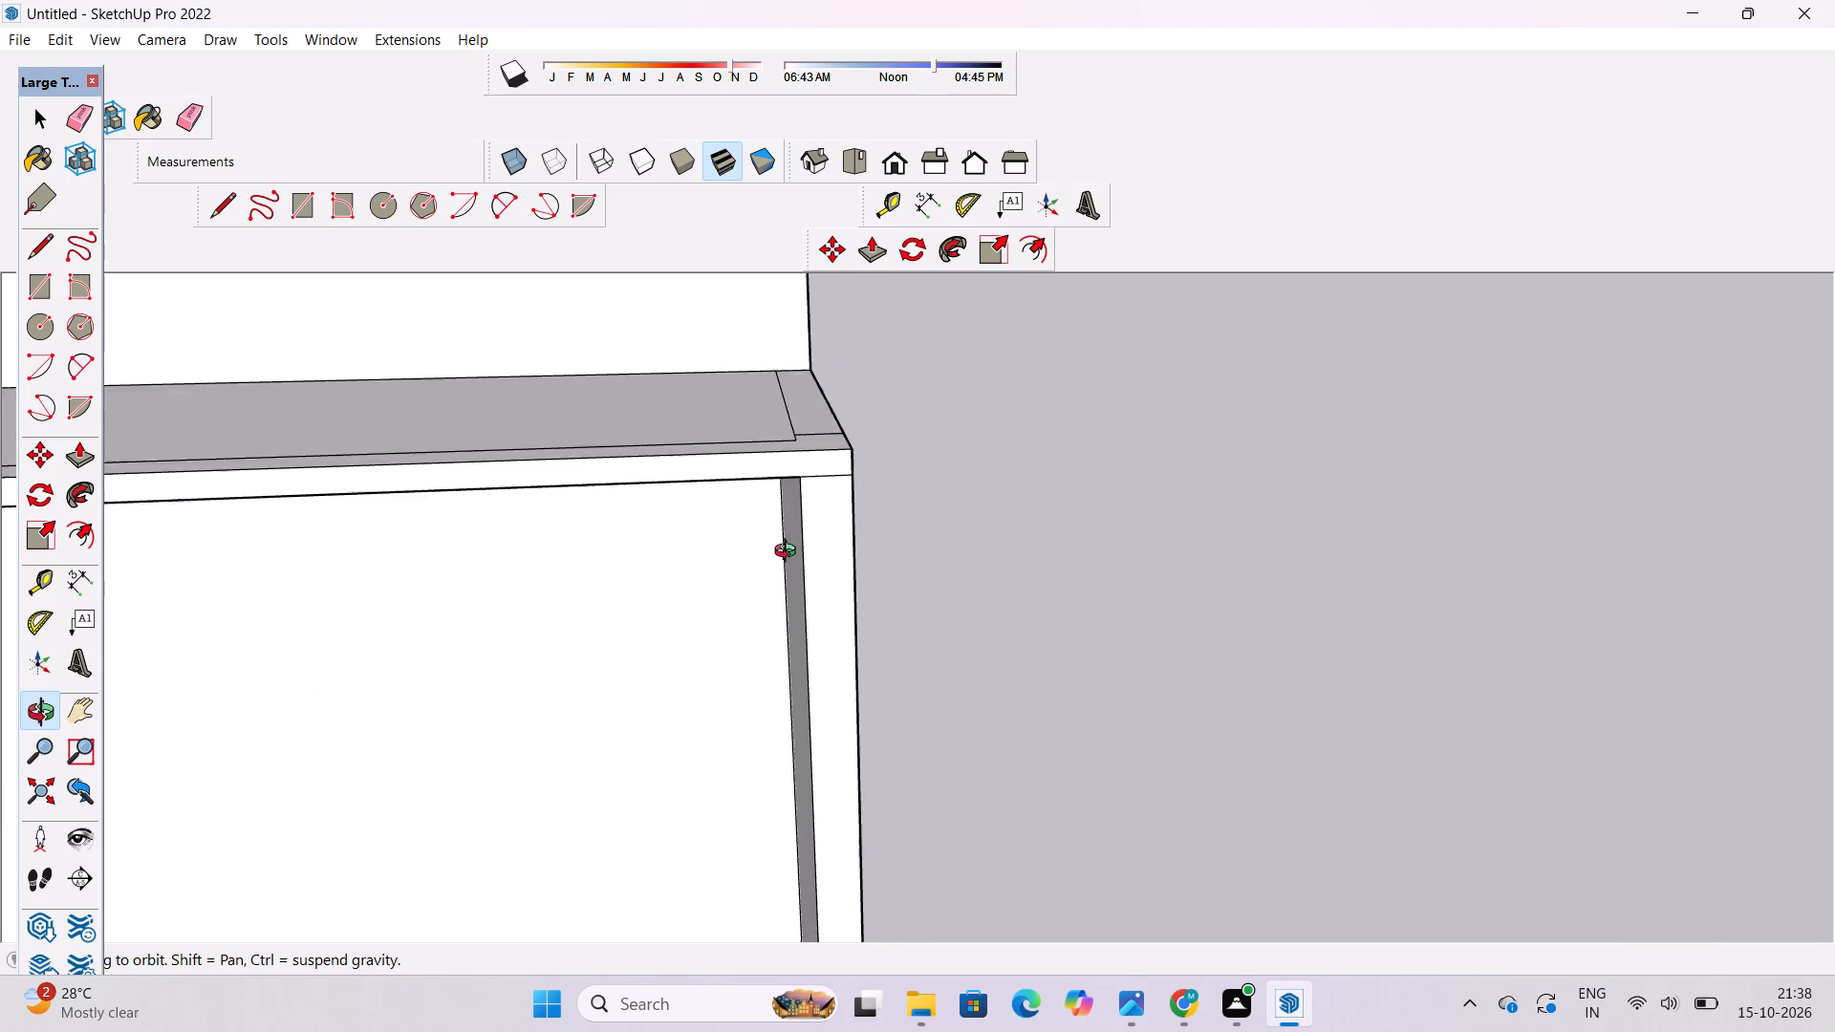
scroll(789, 553, "down", 1)
left_click_drag(783, 507, 824, 620, "shift")
scroll(839, 638, "up", 9, "shift")
left_click_drag(850, 653, 792, 650, "shift")
key("l")
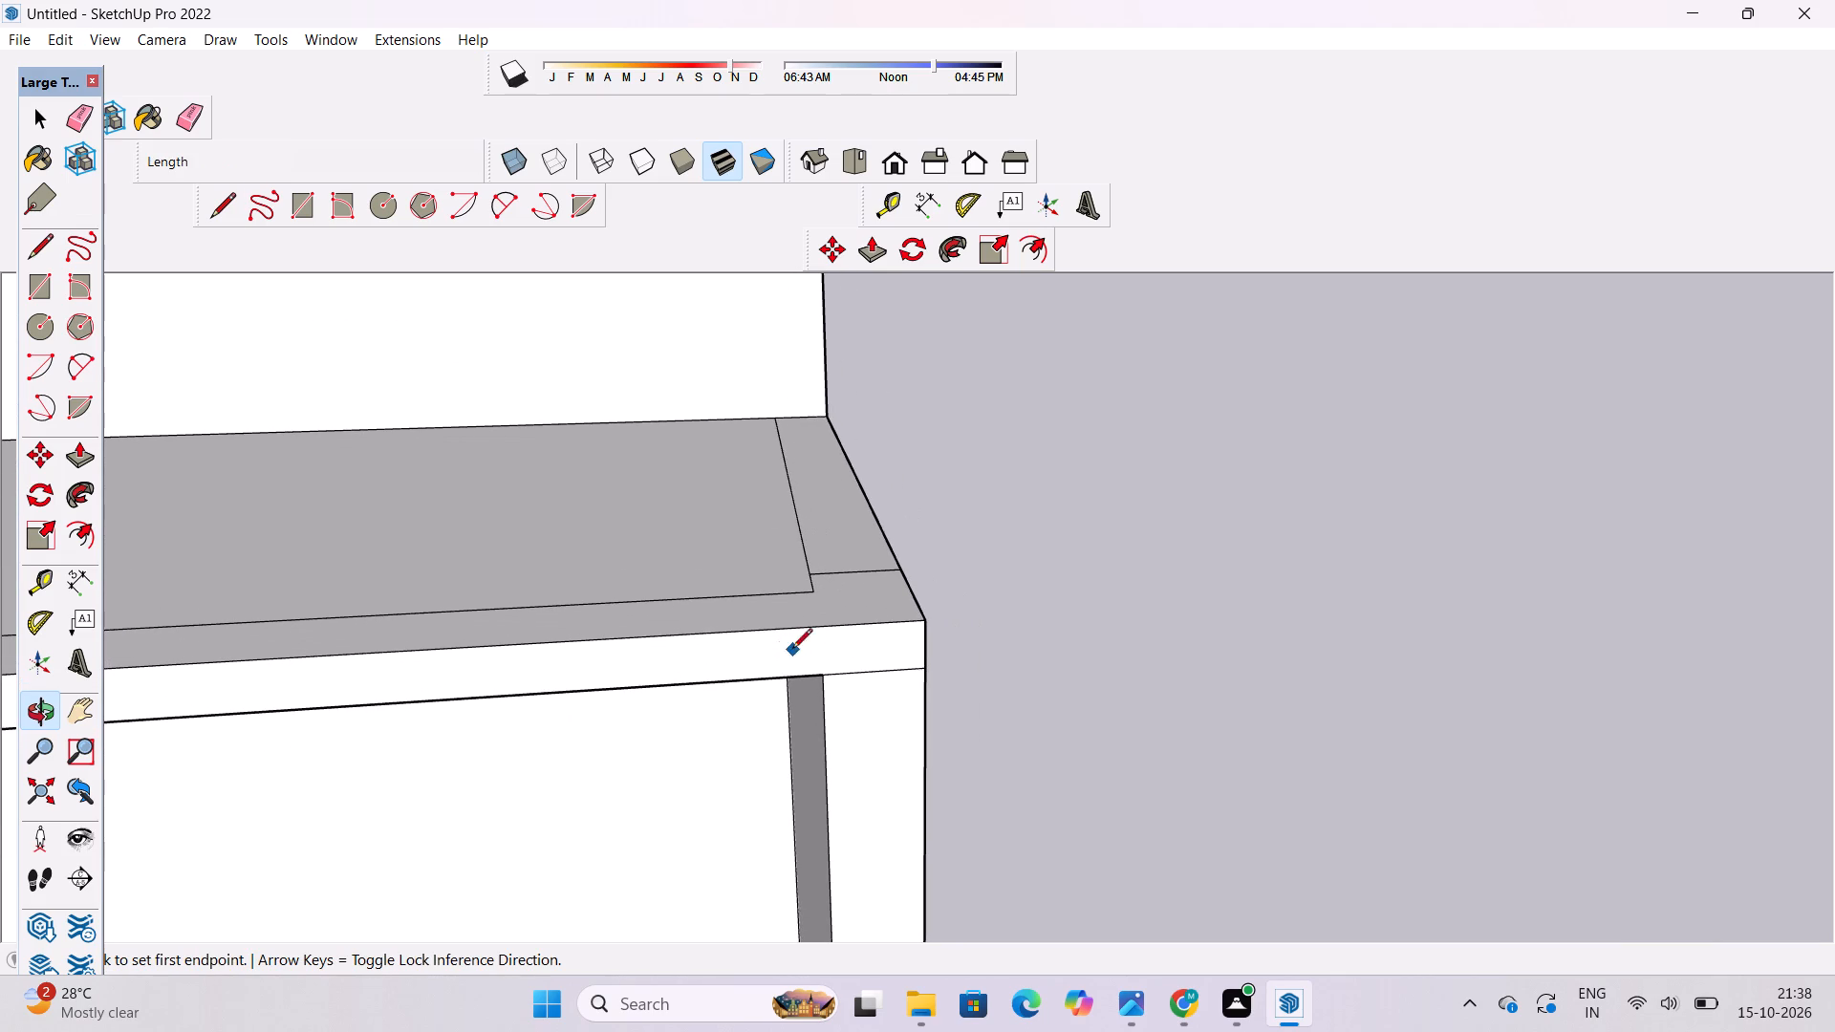
scroll(814, 664, "up", 7)
left_click(829, 687)
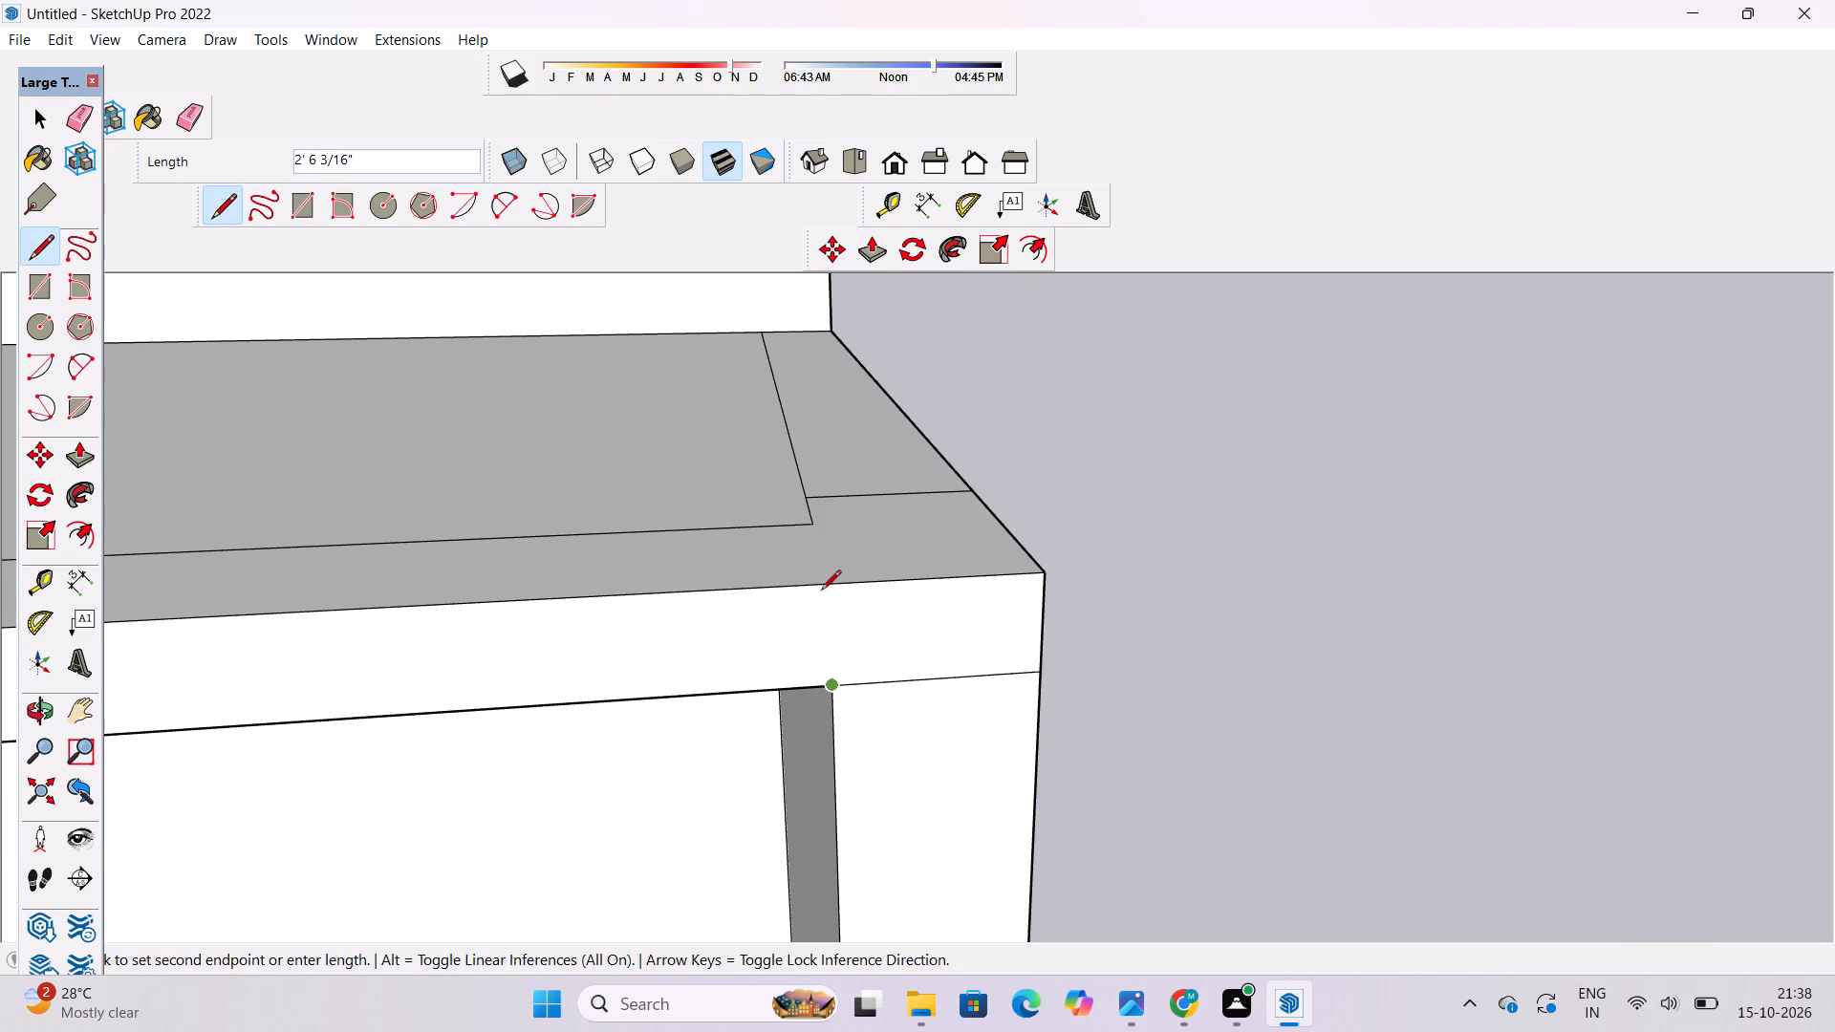
left_click(825, 587)
left_click(828, 584)
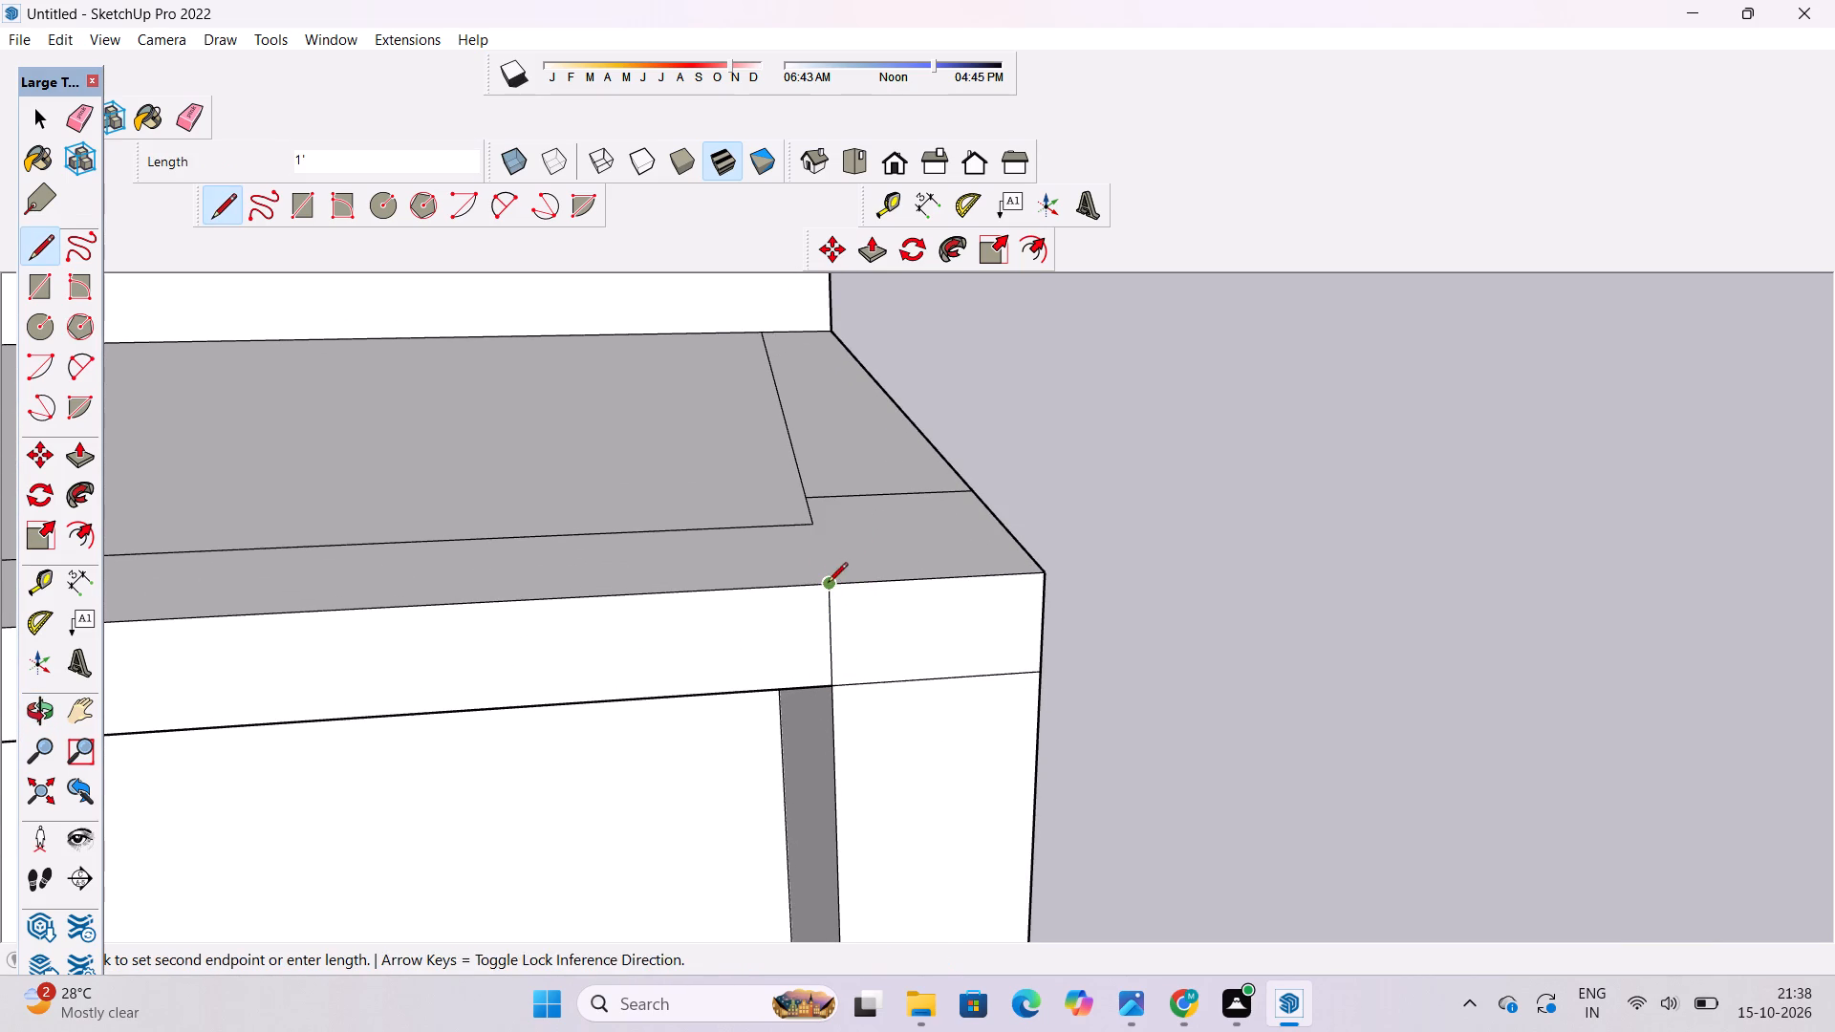
scroll(818, 547, "up", 8)
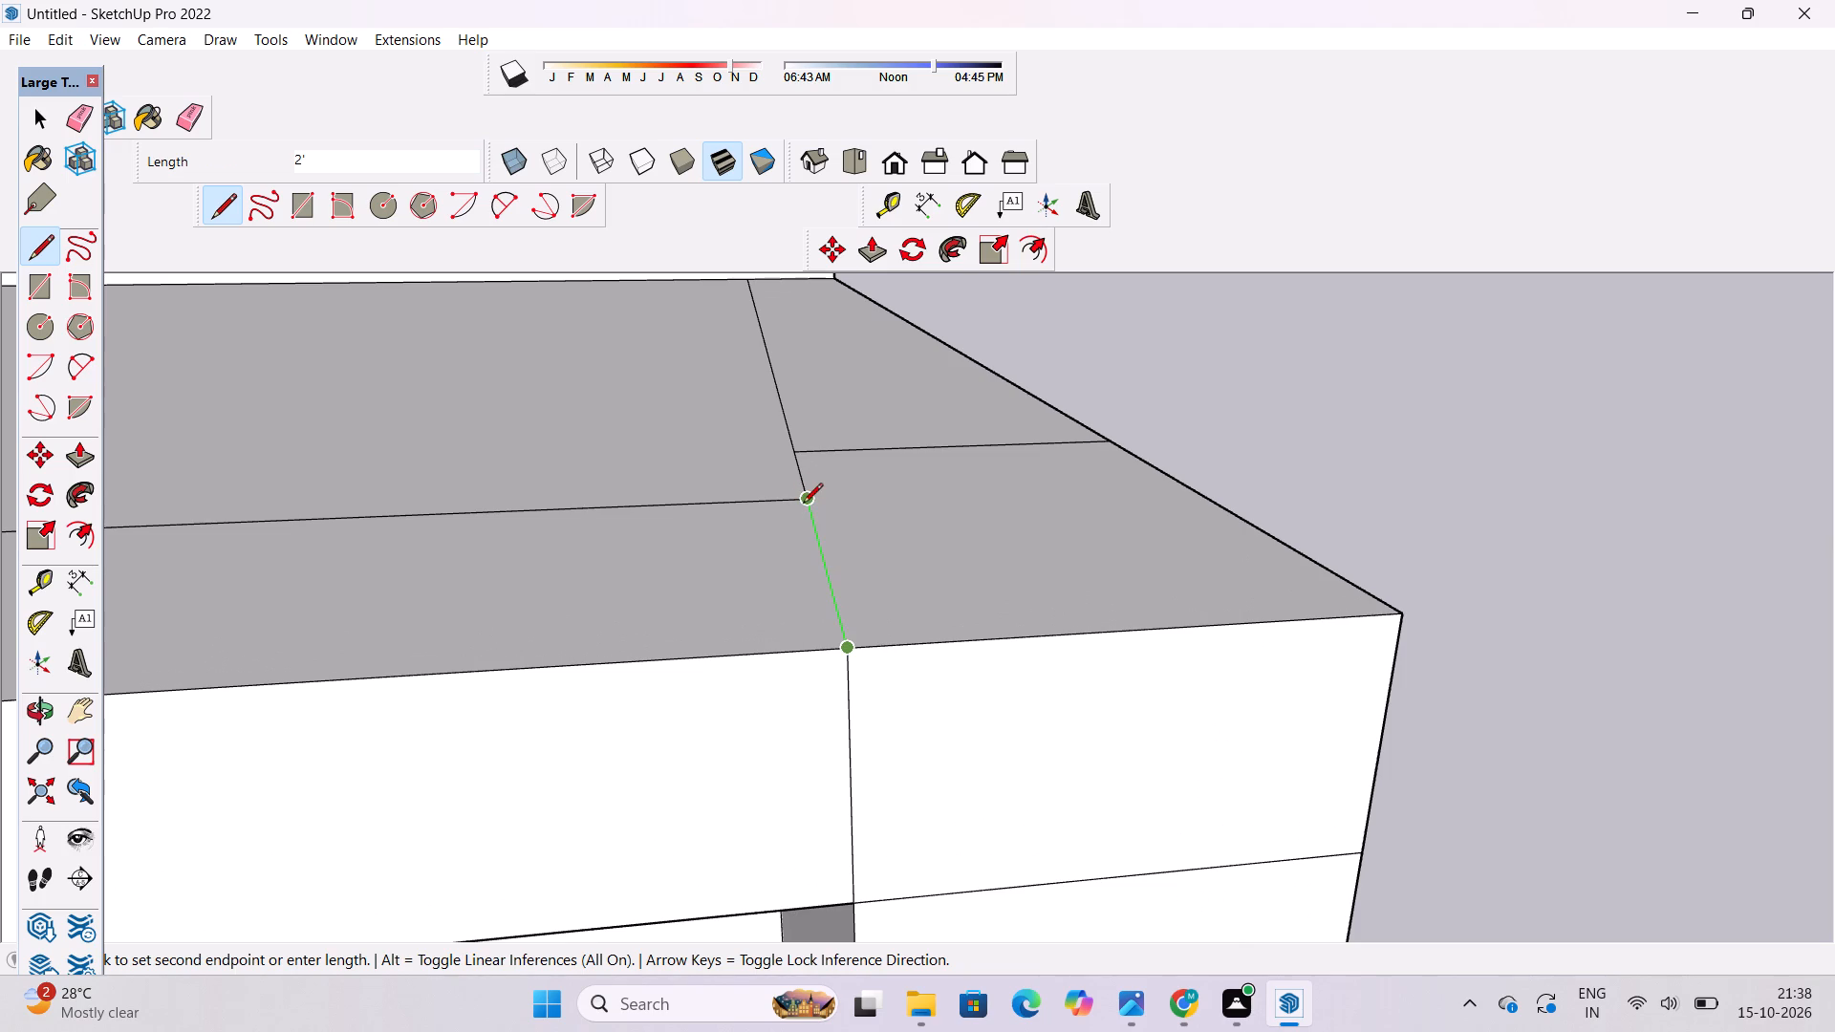
left_click(804, 505)
Examine the column outline at the third-level slab's corner and its relation to the roof slab overhead.
key("o")
scroll(803, 501, "down", 7)
left_click_drag(961, 537, 832, 647)
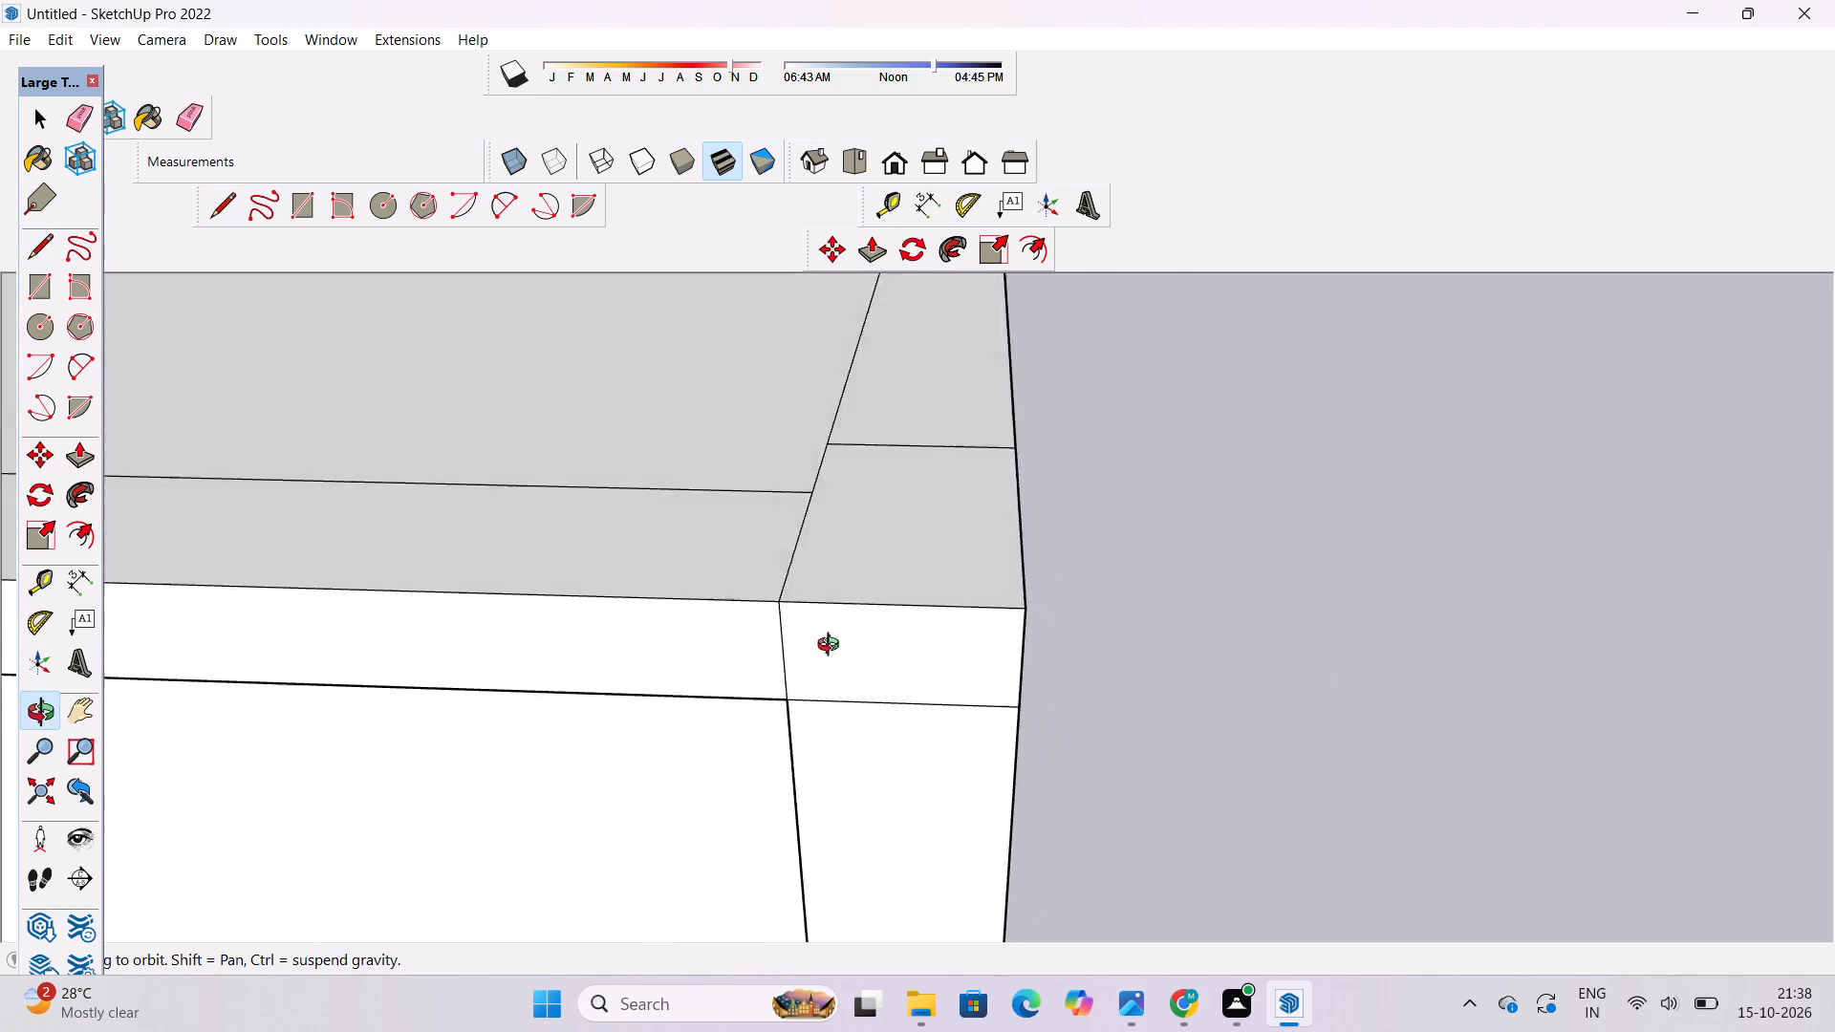
left_click_drag(832, 647, 591, 715)
scroll(795, 605, "down", 15)
left_click_drag(817, 563, 742, 716, "shift")
left_click_drag(731, 718, 760, 724)
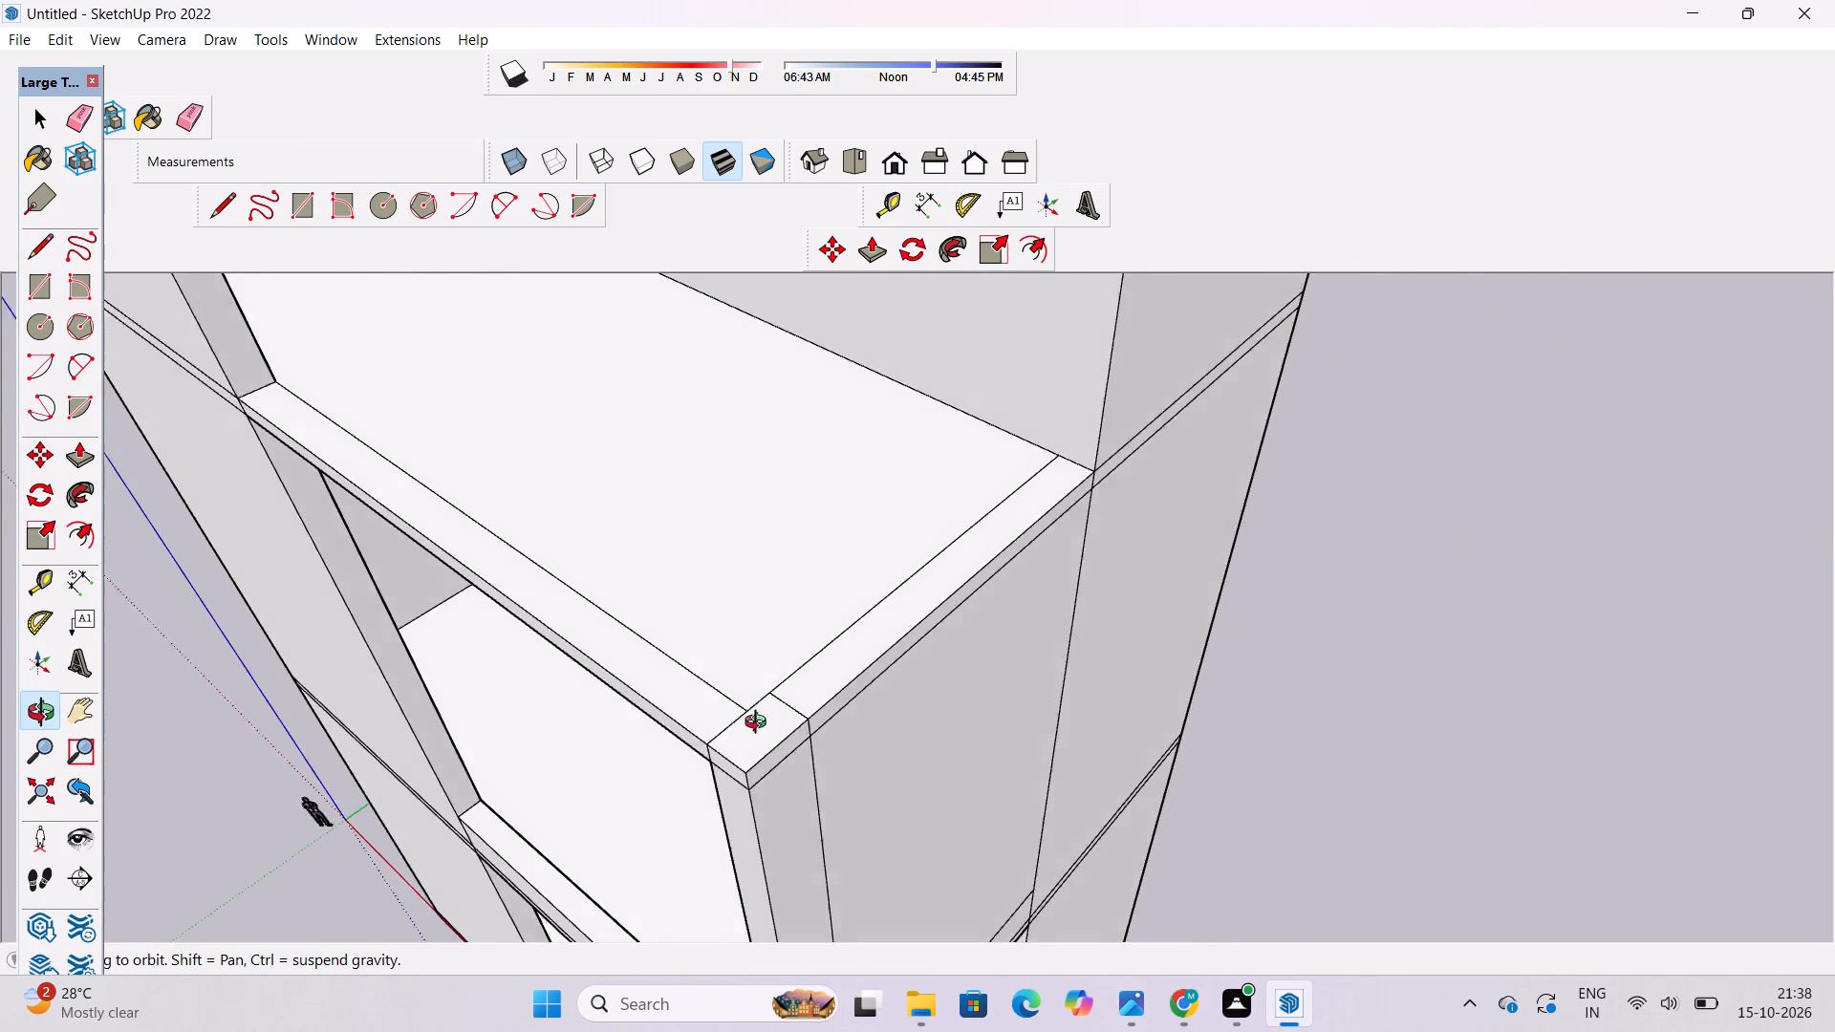
left_click_drag(760, 724, 797, 711)
left_click_drag(818, 690, 782, 737, "shift")
scroll(775, 733, "down", 5, "shift")
left_click_drag(768, 727, 743, 763, "shift")
left_click_drag(737, 767, 757, 746)
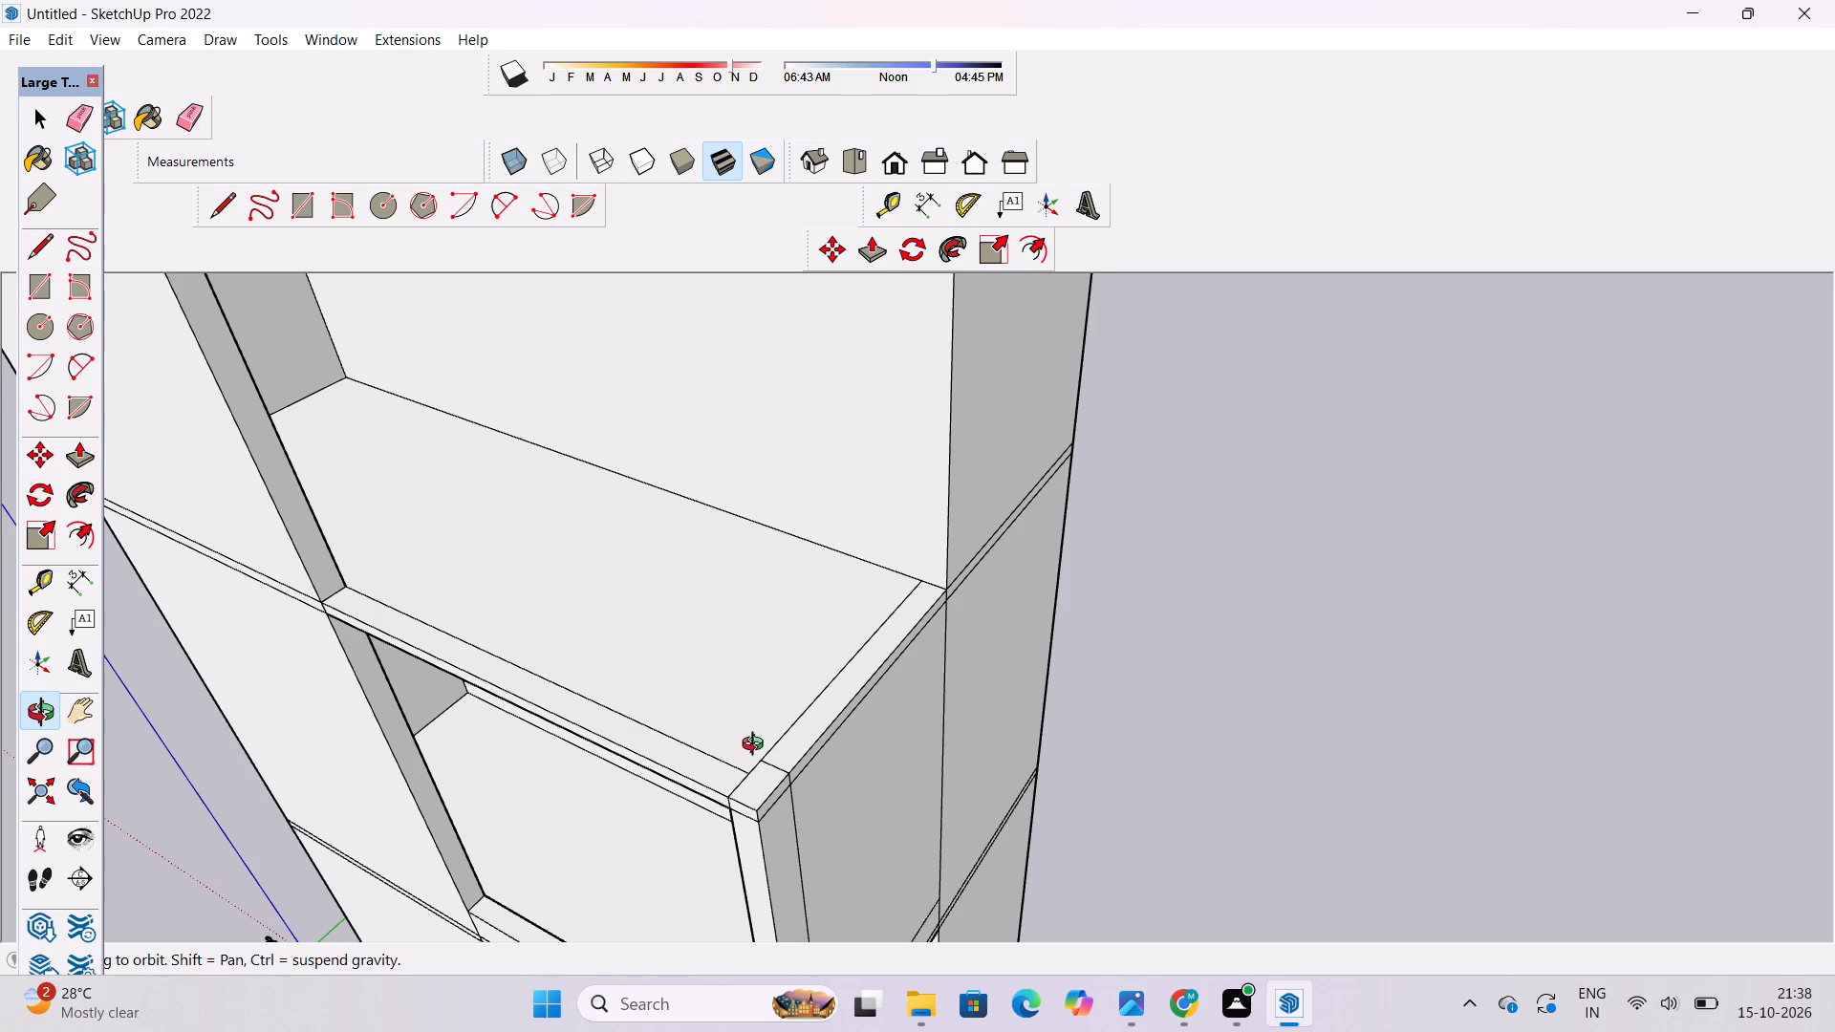
scroll(757, 745, "down", 2)
left_click_drag(757, 744, 706, 798)
scroll(694, 774, "down", 6)
left_click_drag(694, 772, 709, 807, "shift")
left_click_drag(709, 810, 663, 768)
left_click_drag(659, 763, 673, 775, "shift")
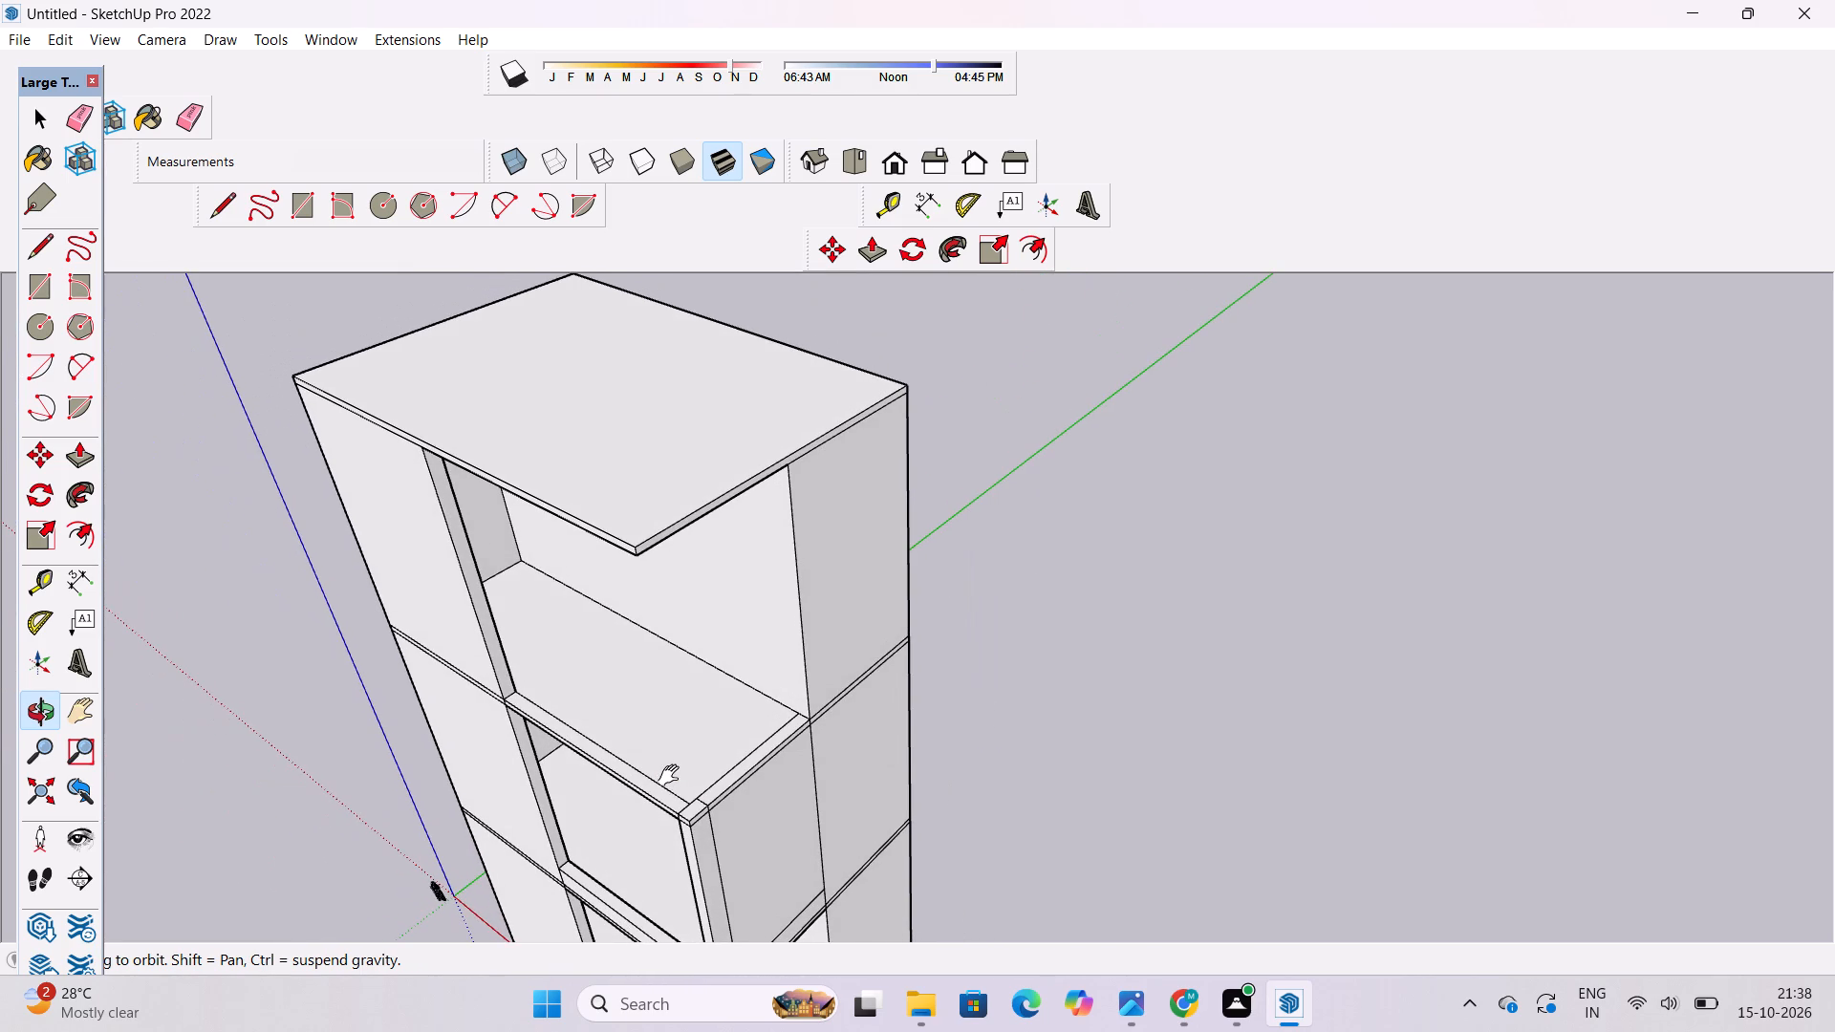
left_click(673, 776, "shift")
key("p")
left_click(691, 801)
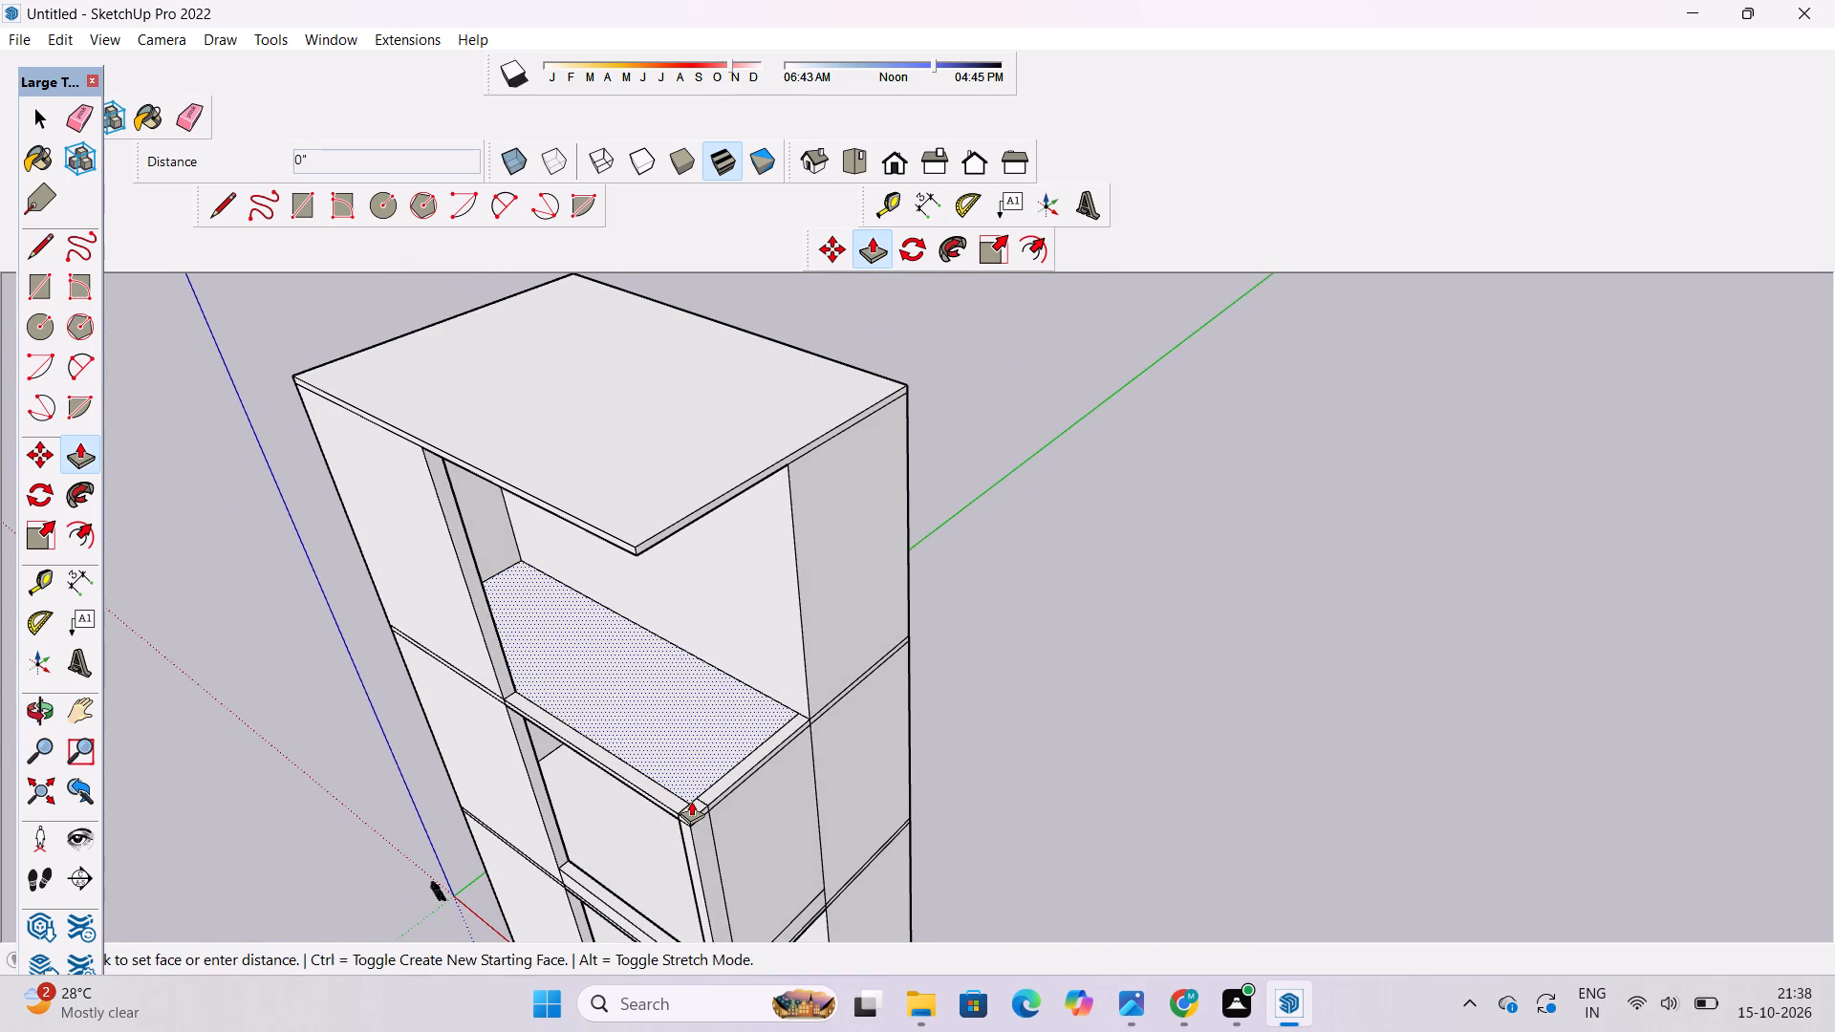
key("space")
Push/Pull the corner rectangle on the third-level slab up 40' to the underside of the roof slab as a column.
type("p")
scroll(713, 855, "up", 9)
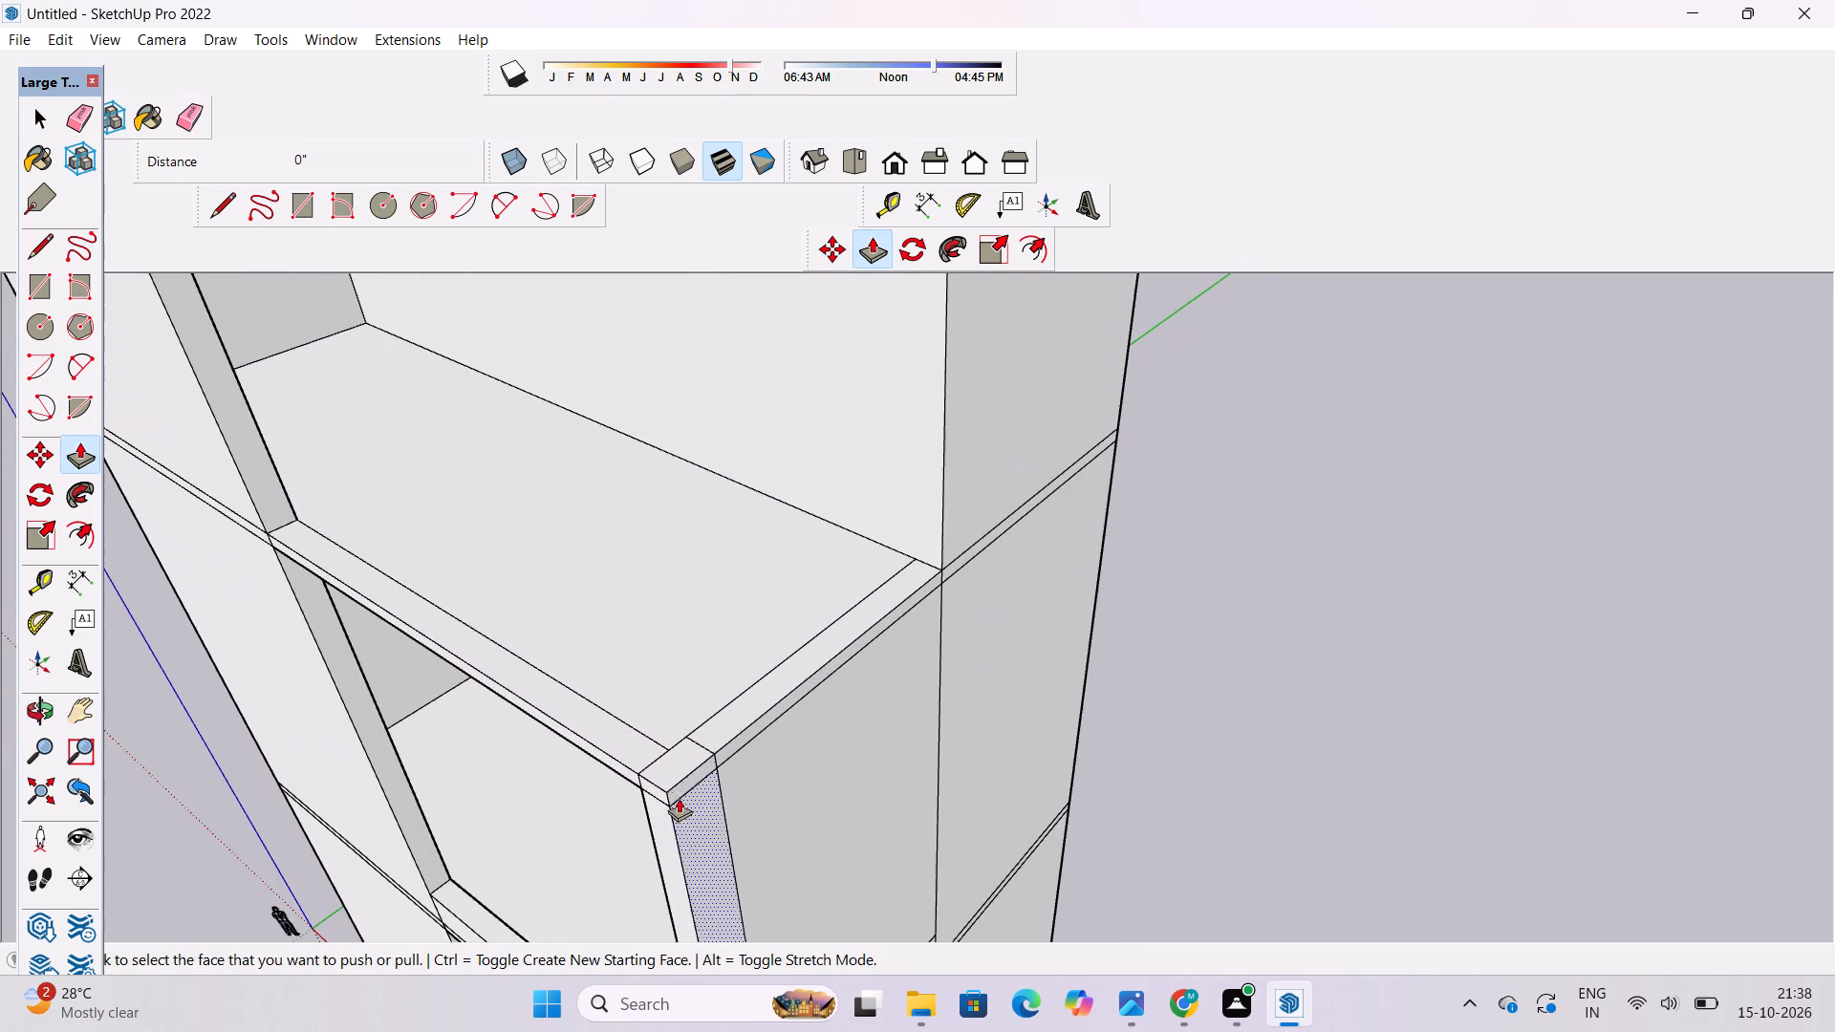
left_click(667, 769)
scroll(660, 734, "down", 13)
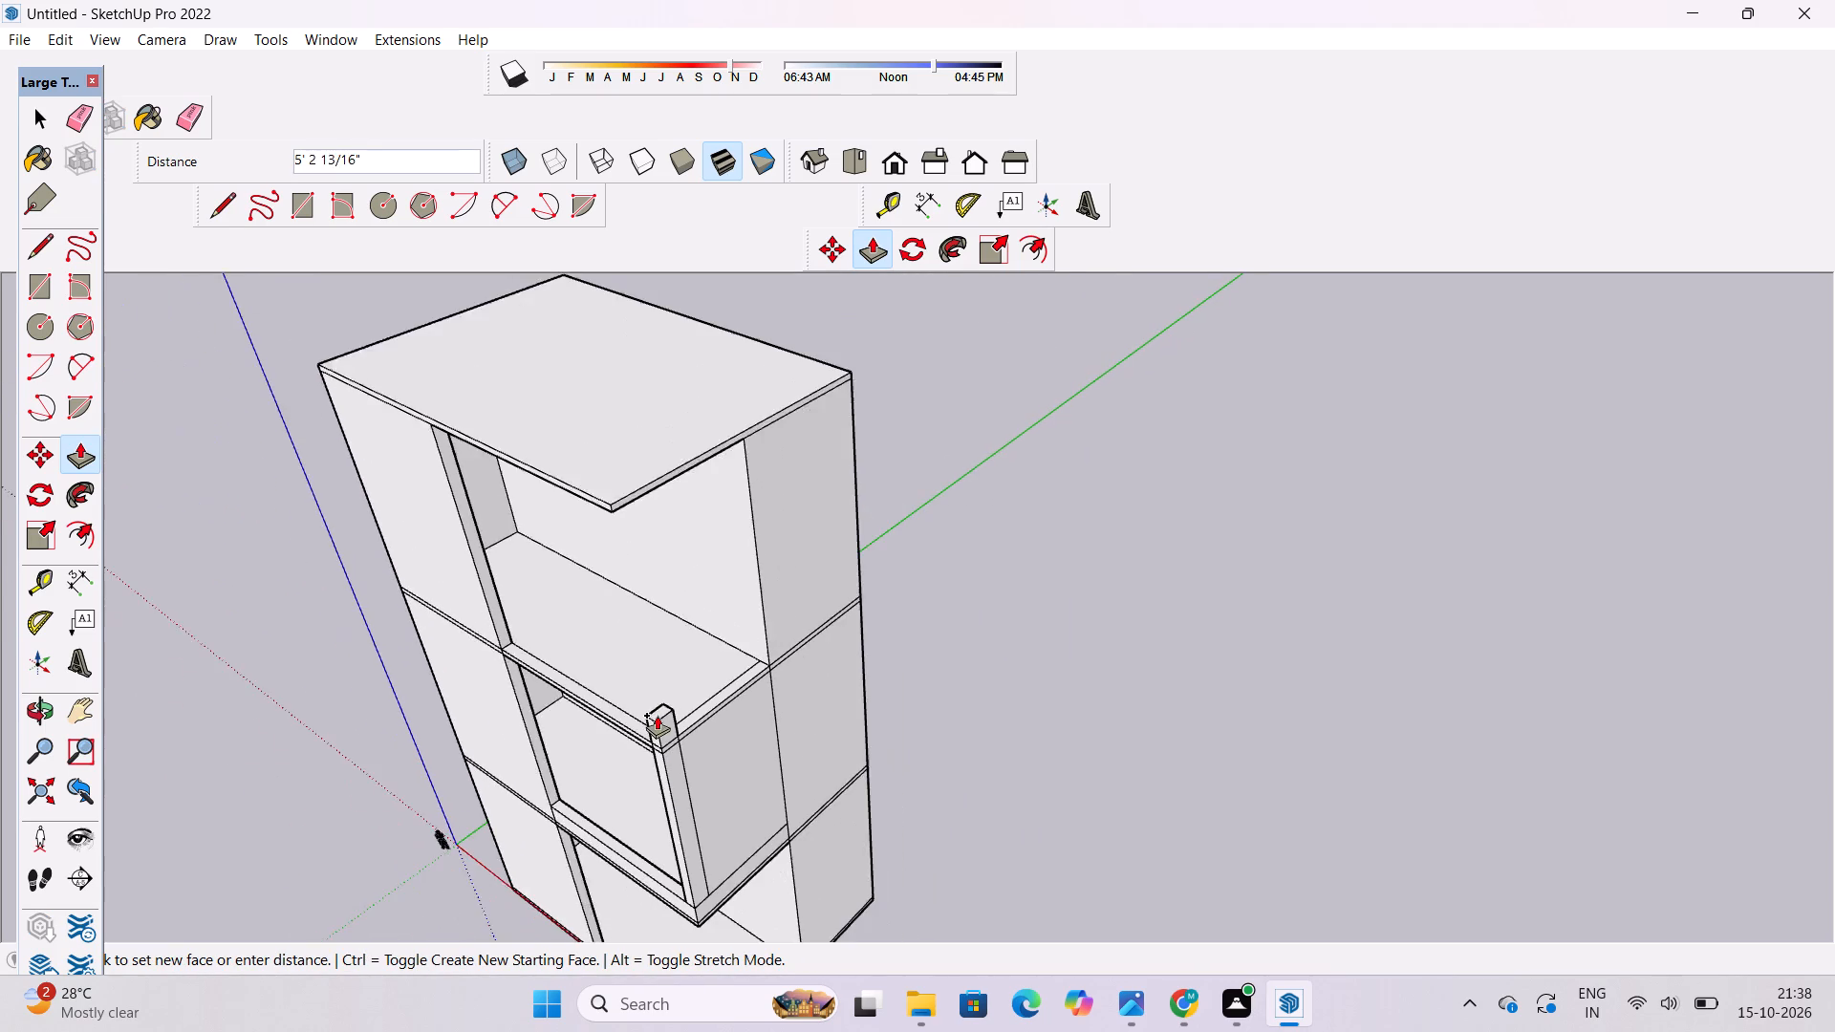
scroll(643, 535, "up", 9)
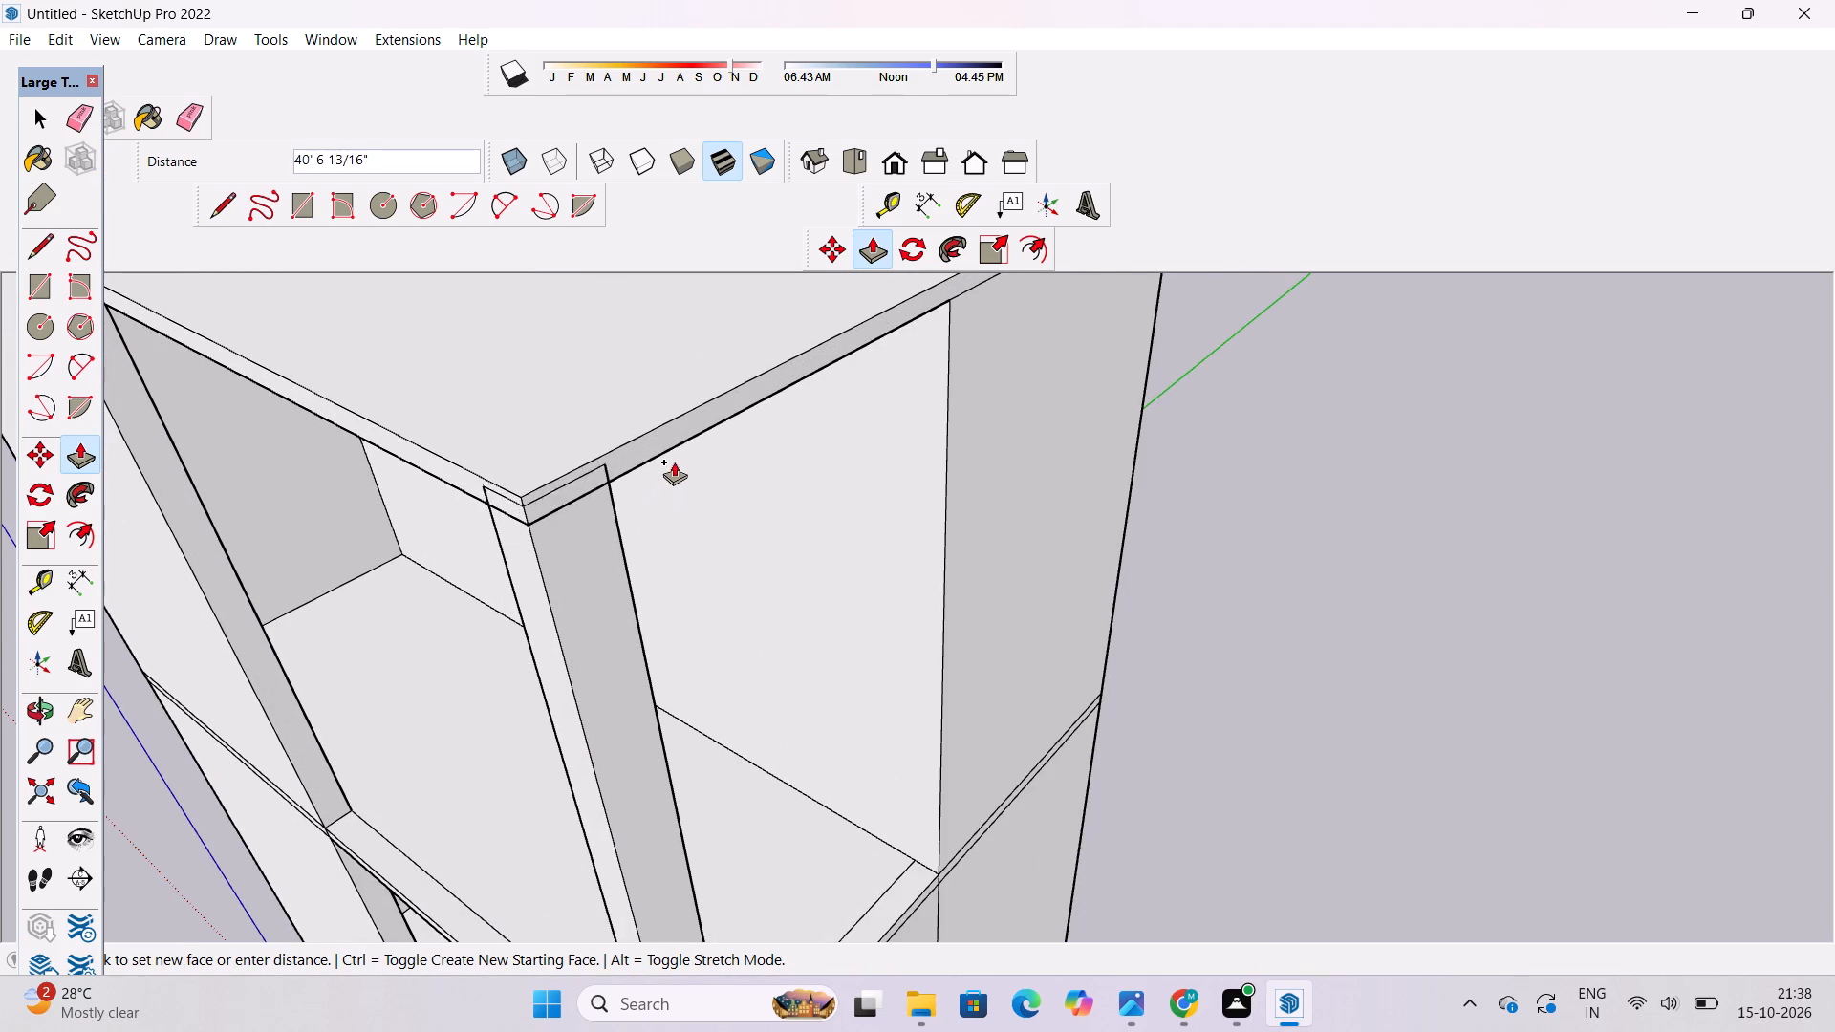
left_click(681, 451)
Push/Pull the side strip between the corner column and the rear wall up 40' to the roof slab's underside.
scroll(664, 589, "down", 9)
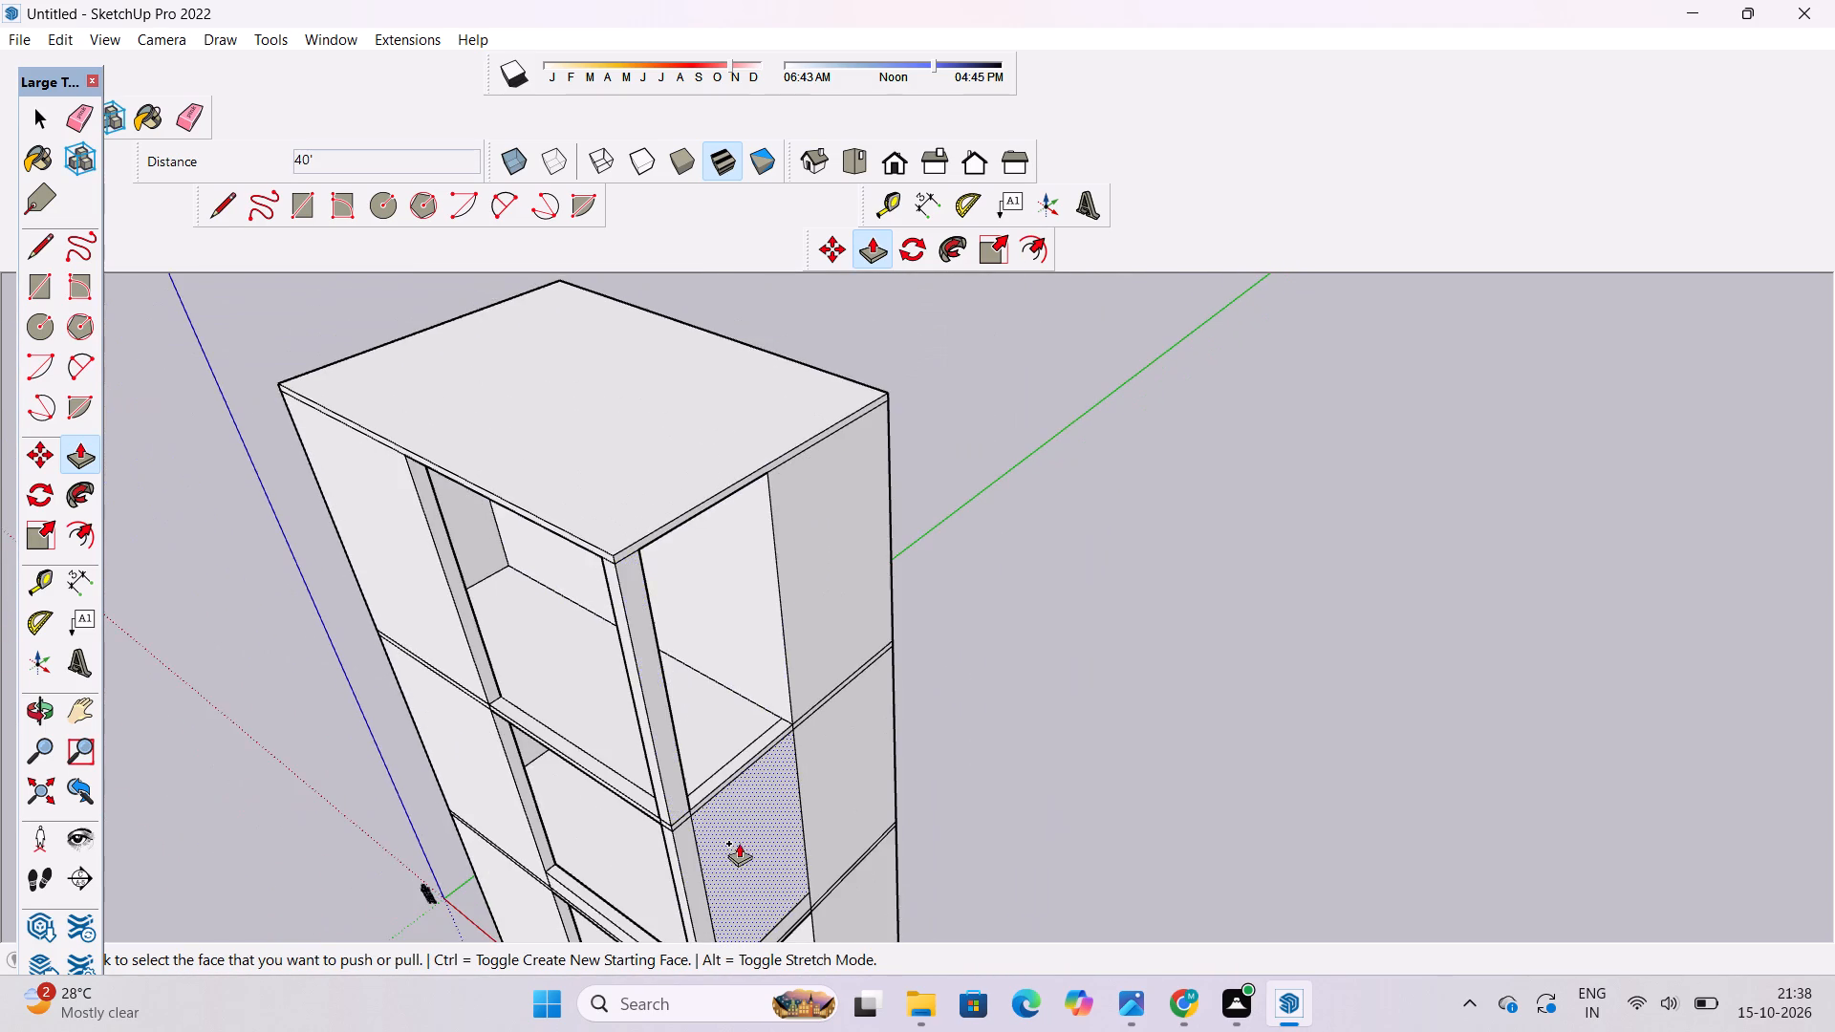
scroll(740, 858, "up", 6)
scroll(735, 750, "up", 3)
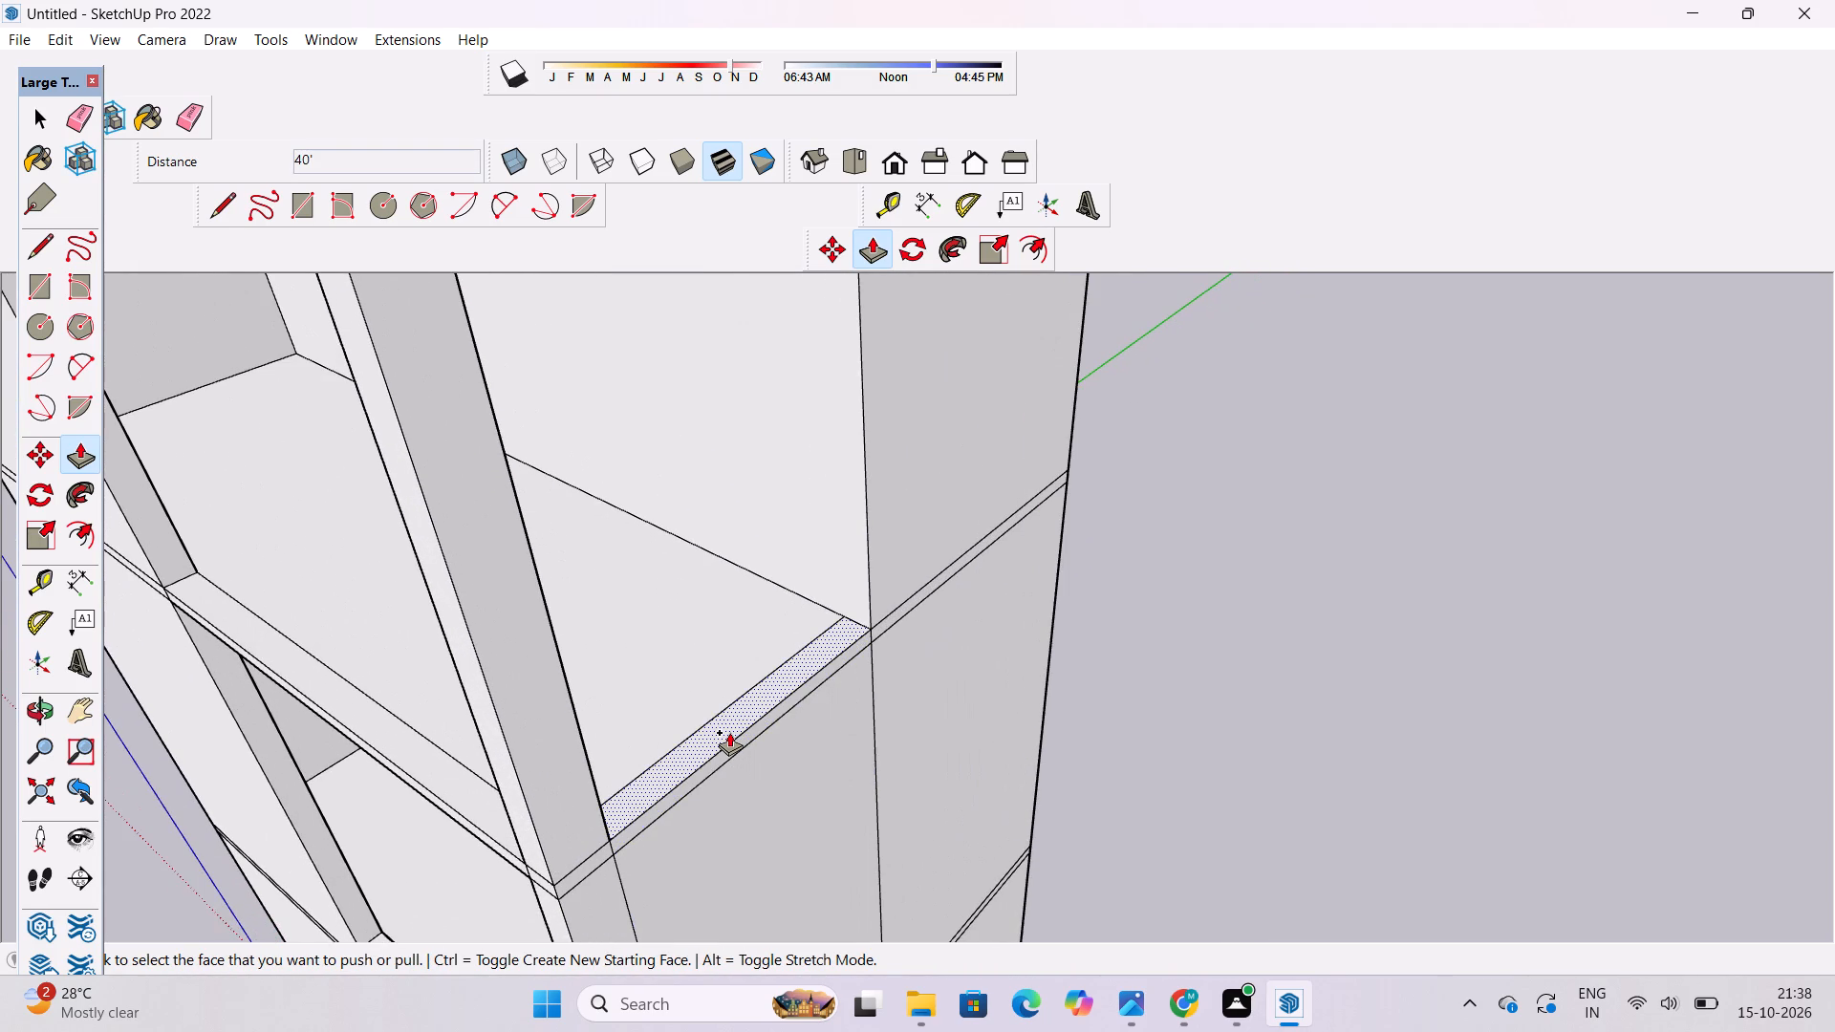
left_click(729, 732)
scroll(729, 732, "down", 7)
scroll(720, 656, "down", 6)
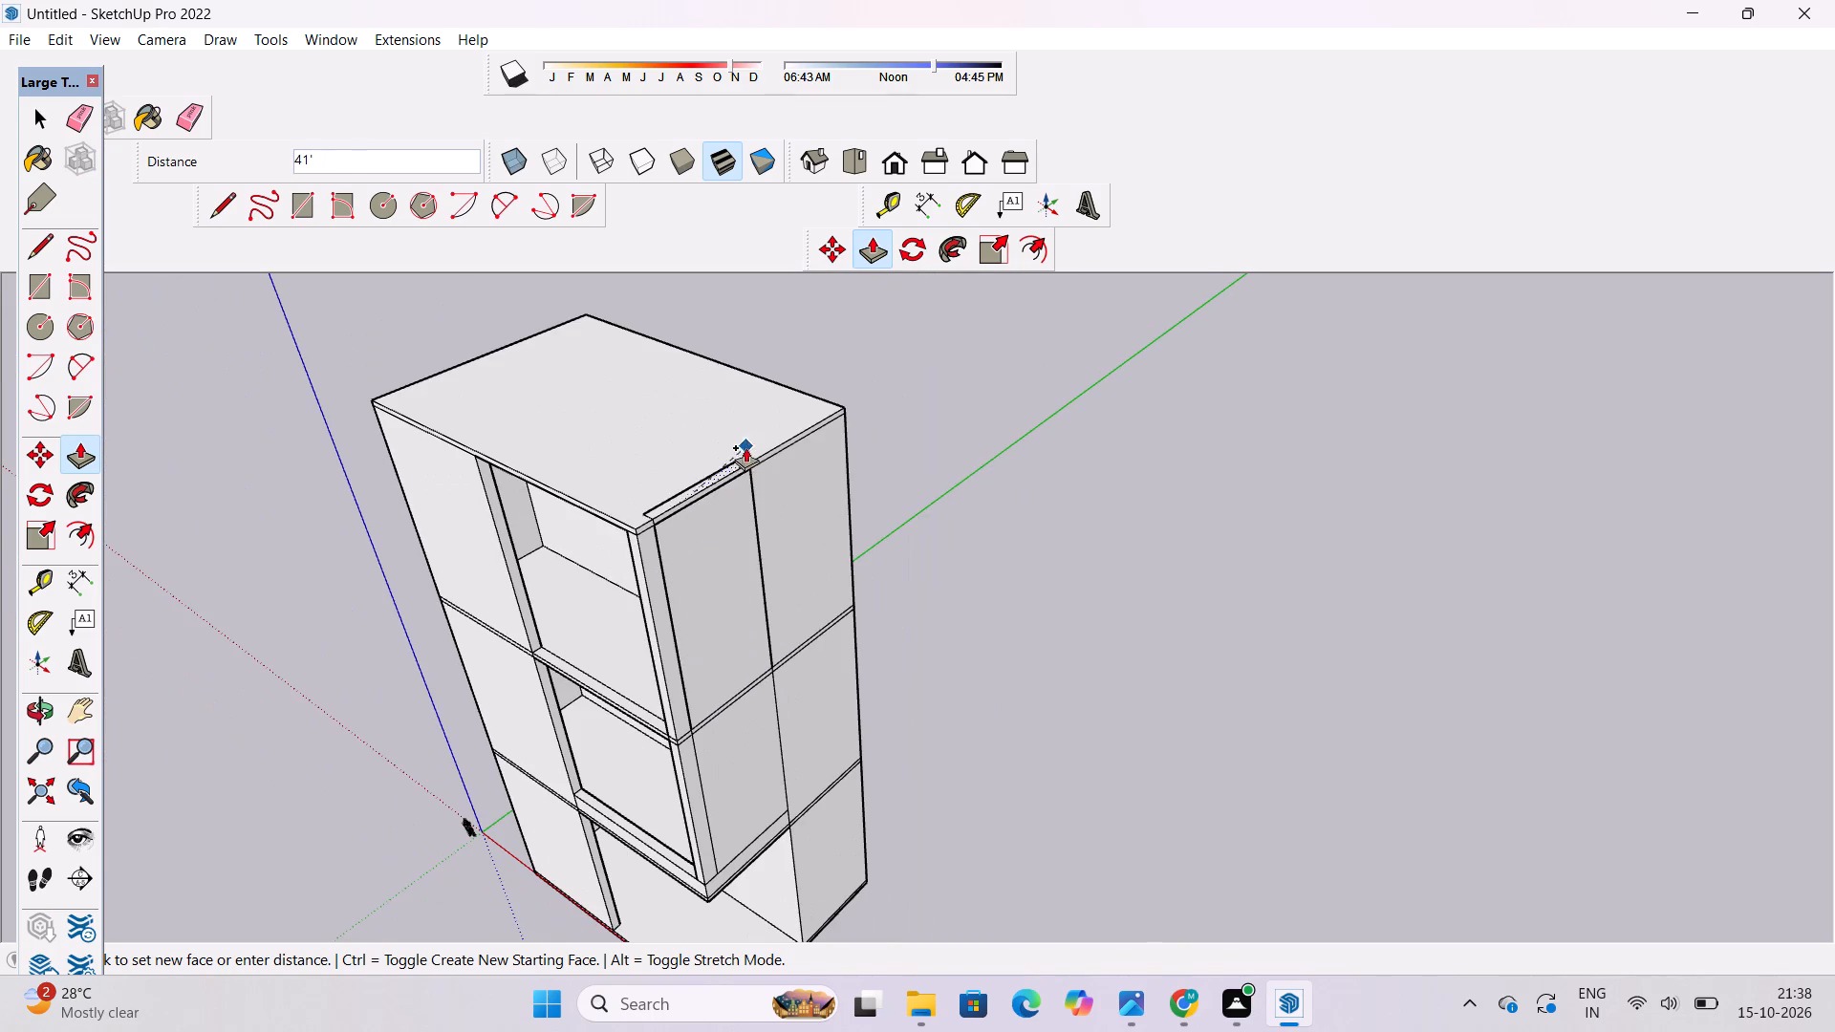
scroll(758, 478, "up", 6)
left_click(758, 478)
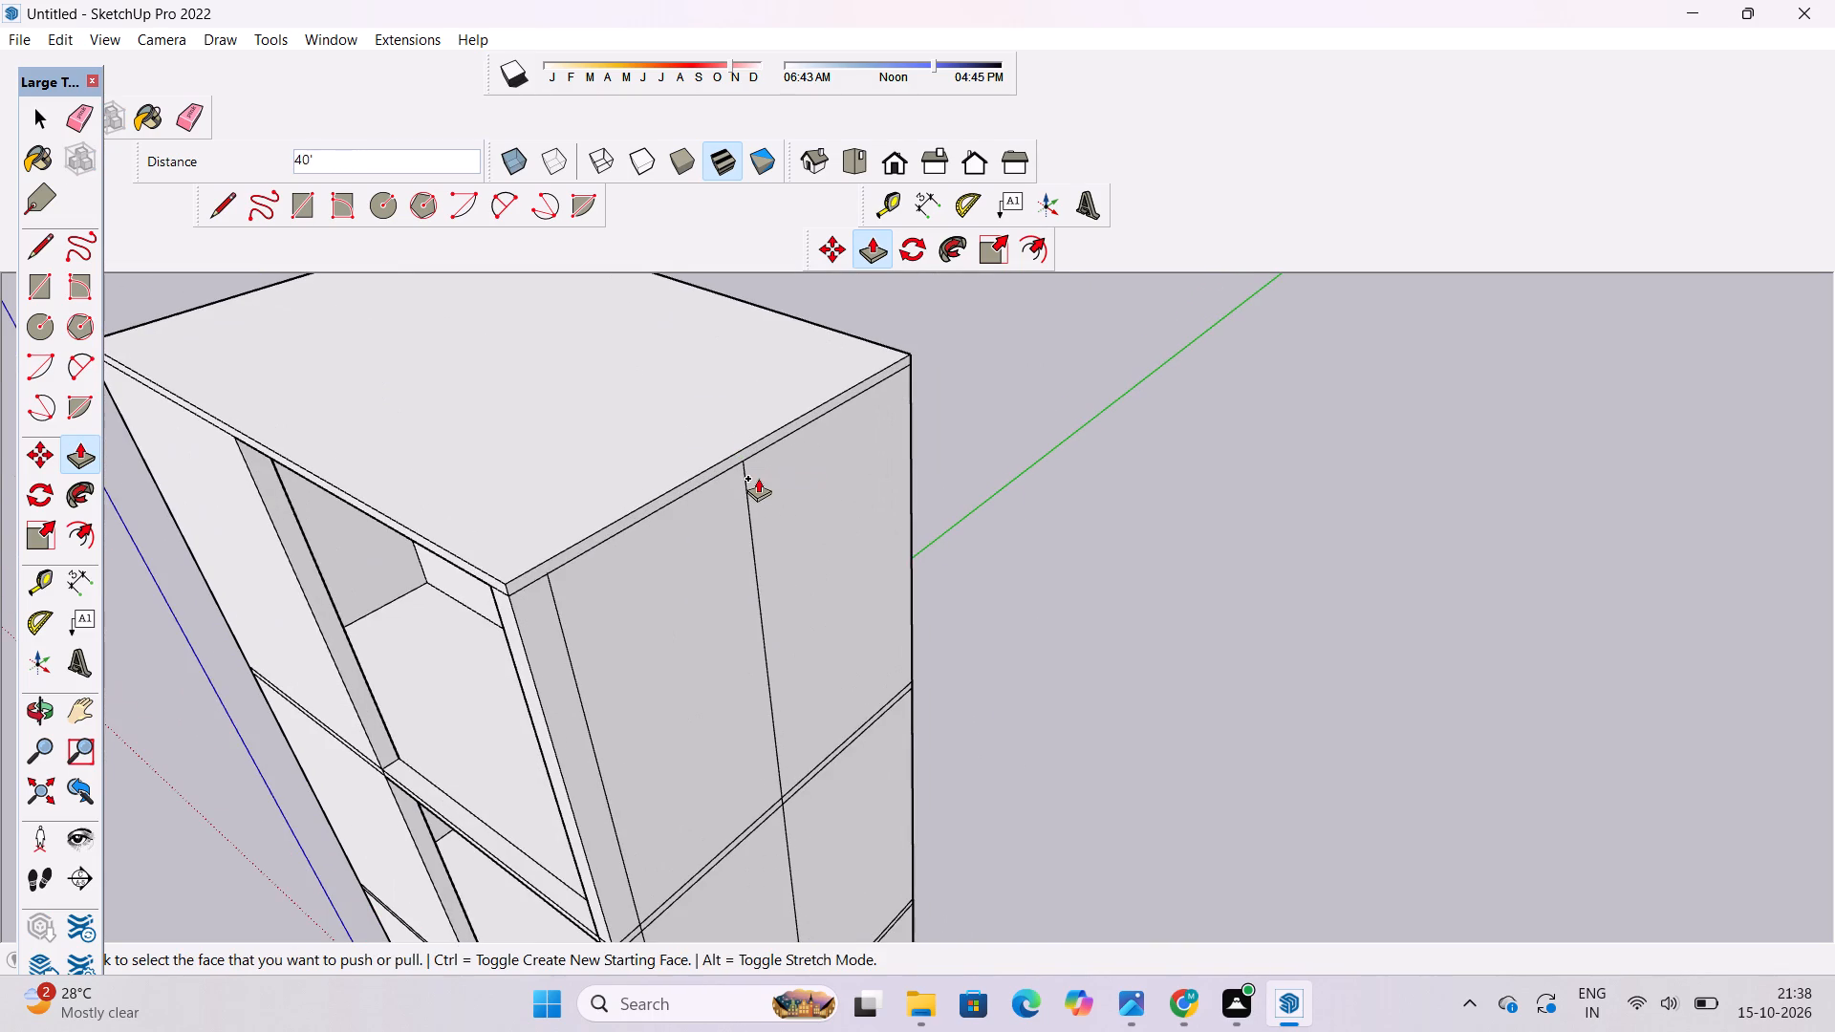
Erase the two leftover vertical edges between the corner column and side wall inside the third-level balcony.
key("space")
type("o")
scroll(758, 478, "down", 5)
left_click_drag(620, 584, 995, 387)
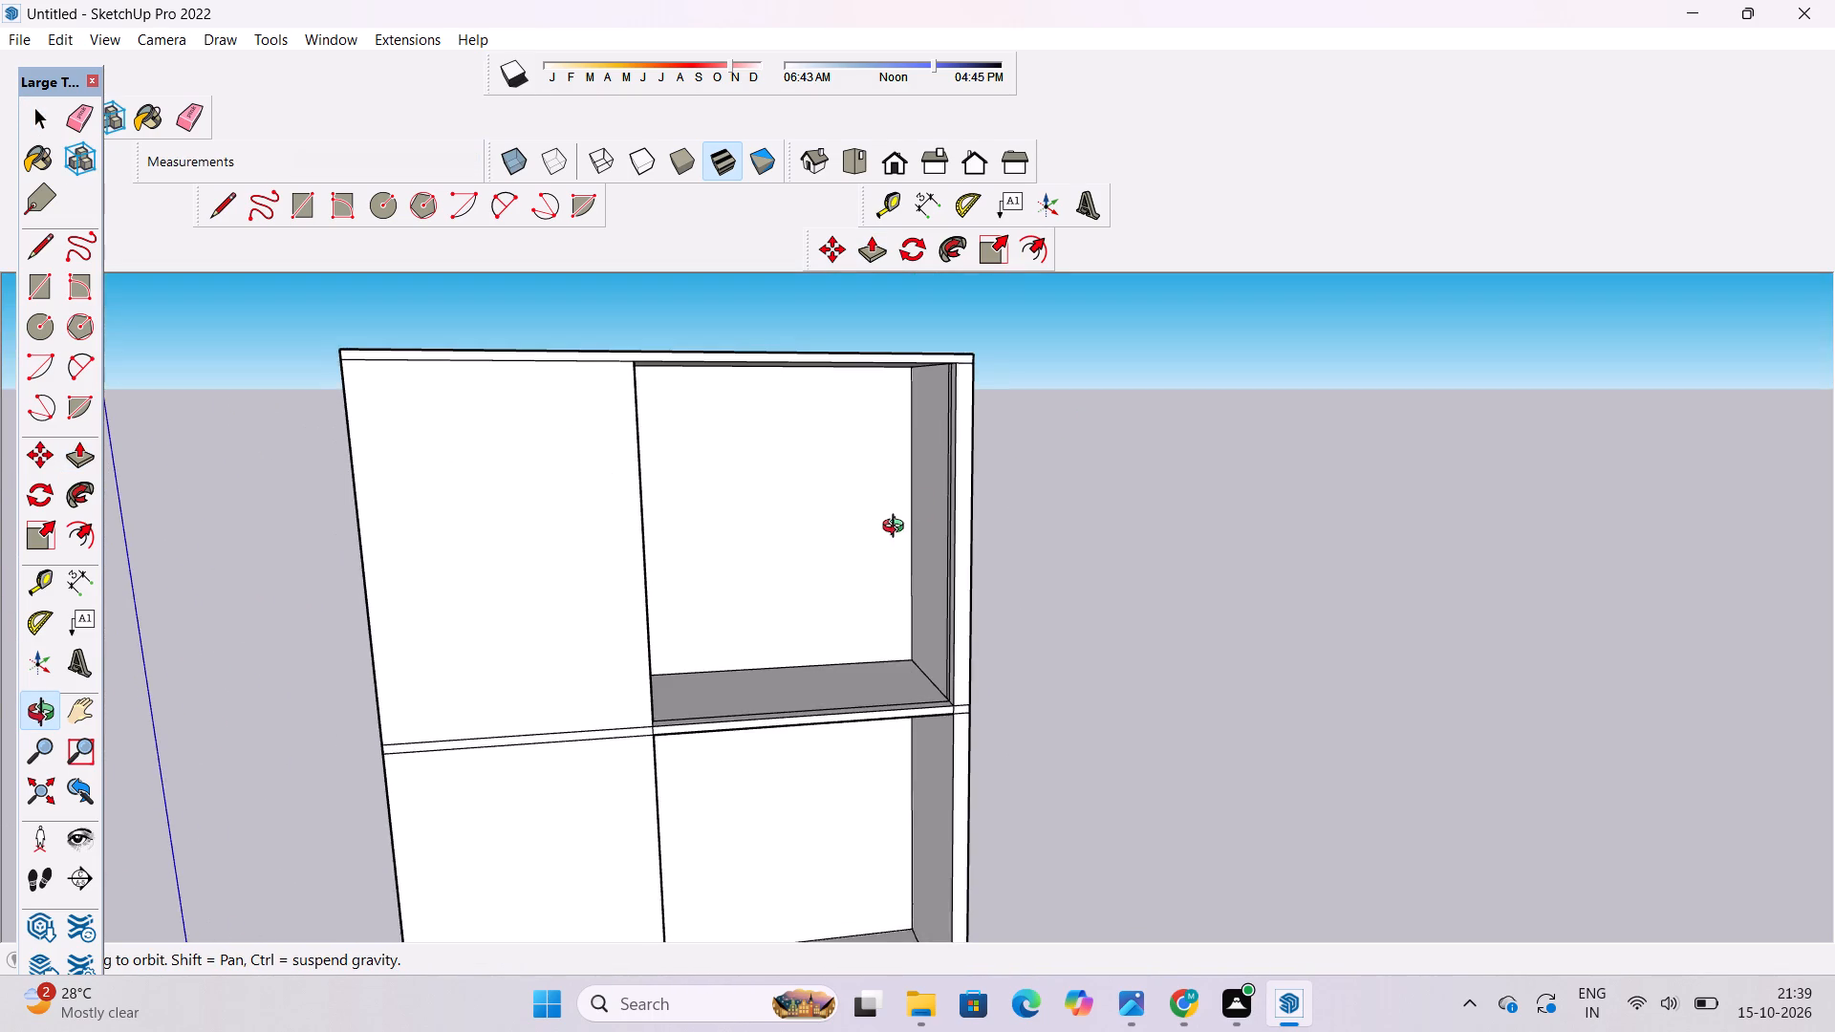
left_click_drag(897, 544, 1001, 588)
left_click_drag(978, 585, 889, 619, "shift")
left_click_drag(878, 619, 940, 622)
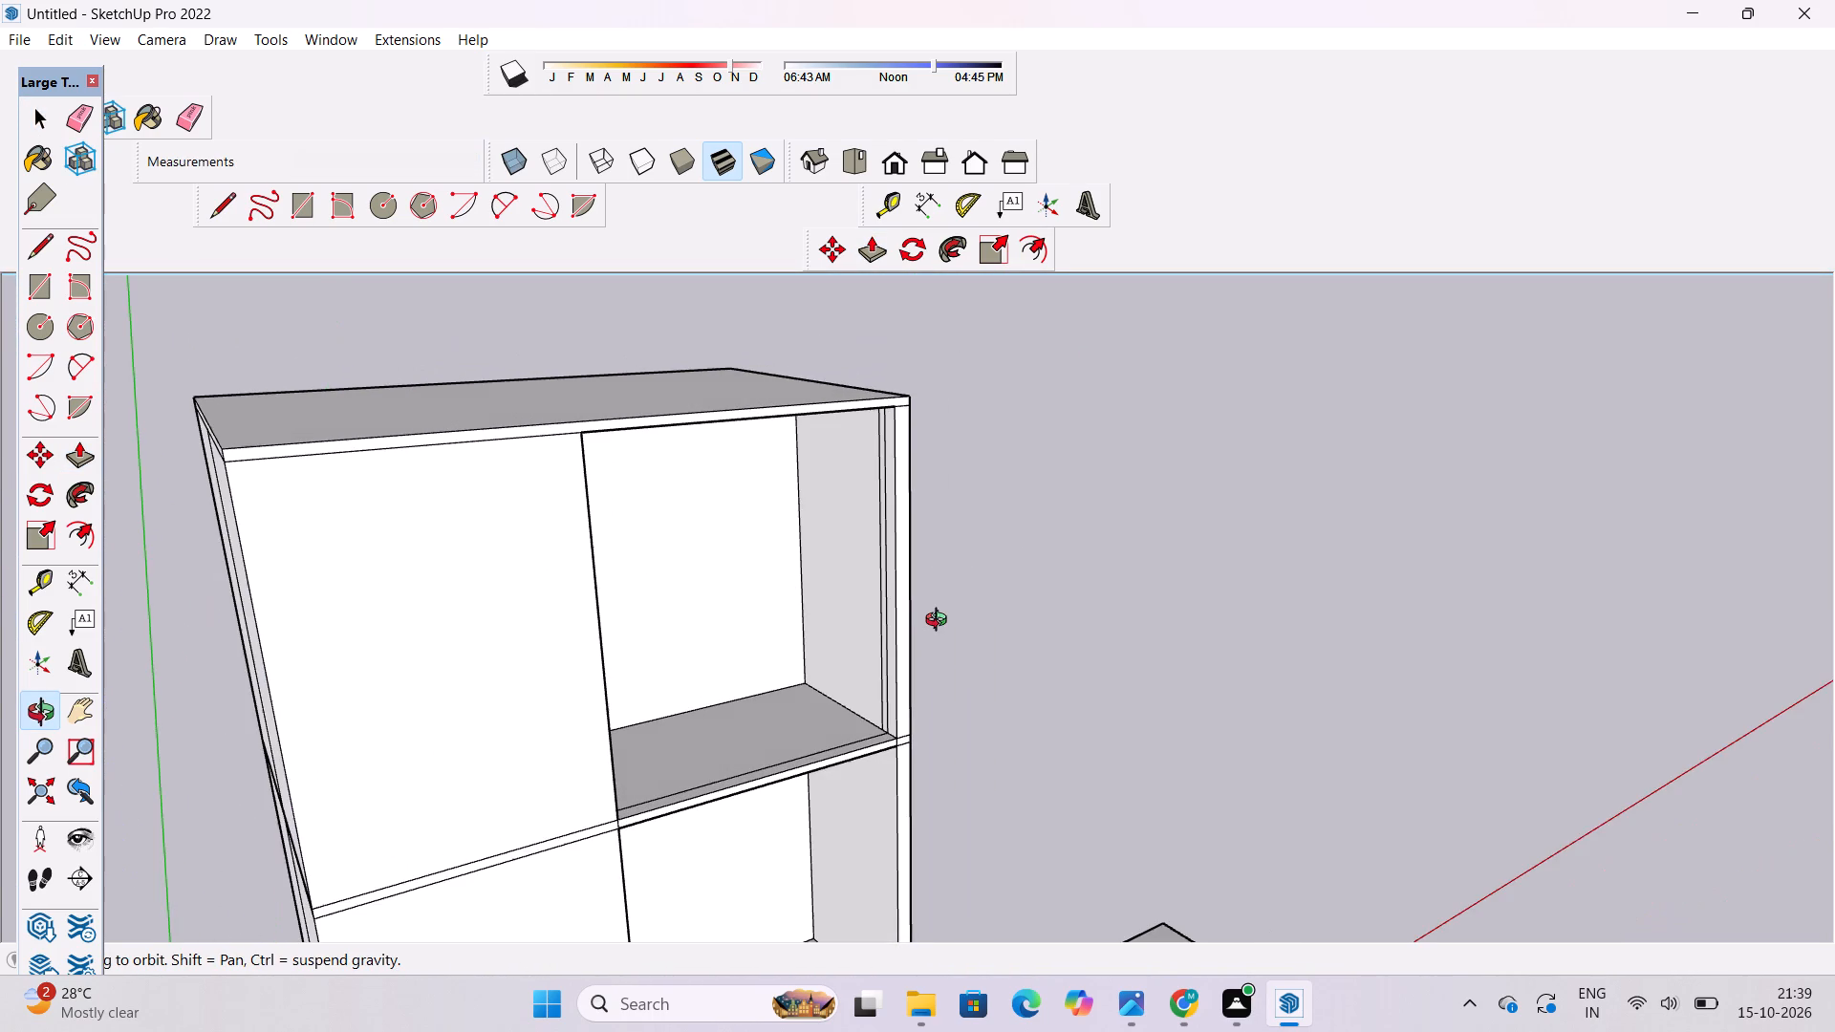
scroll(941, 622, "up", 3)
left_click_drag(925, 610, 851, 663, "shift")
left_click_drag(768, 669, 861, 621)
key("e")
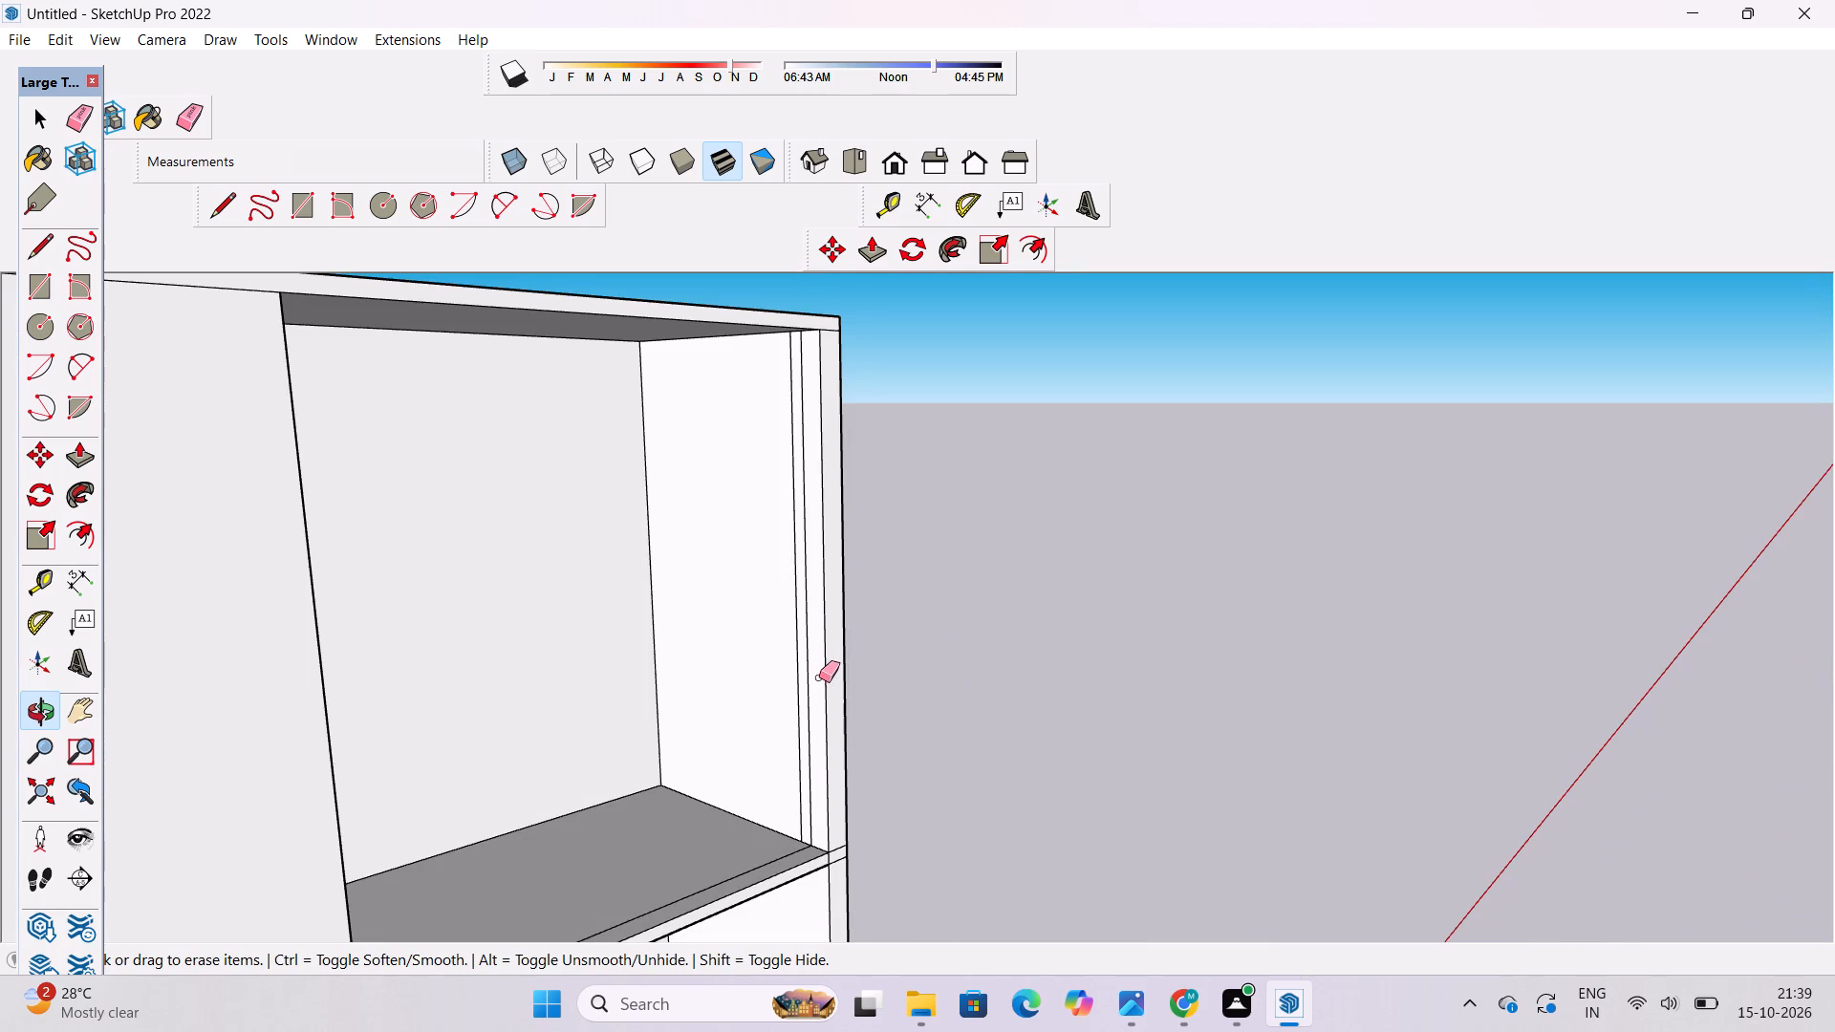
left_click(810, 672)
left_click(799, 656)
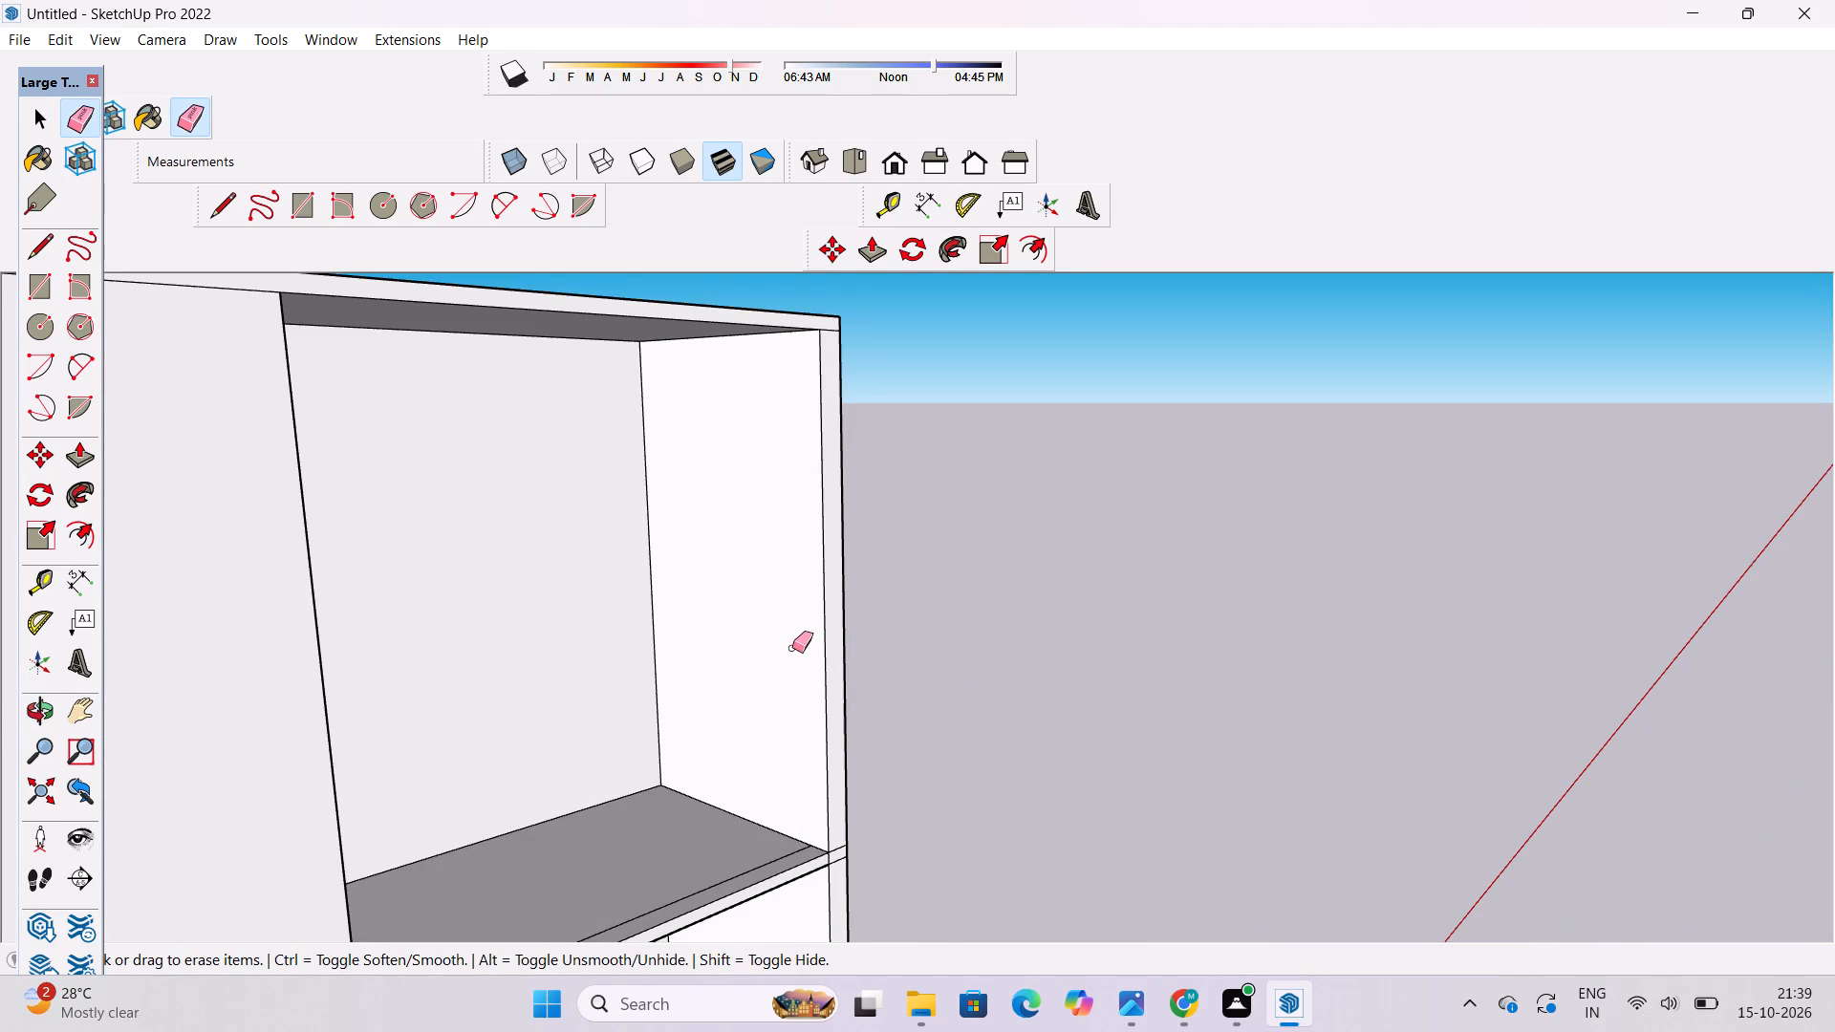
Push/Pull the narrow strip along the third-level balcony's front edge up 4' as a parapet.
key("o")
scroll(792, 647, "down", 5)
left_click_drag(858, 721, 671, 872)
left_click_drag(680, 782, 688, 806, "shift")
left_click_drag(693, 811, 645, 822)
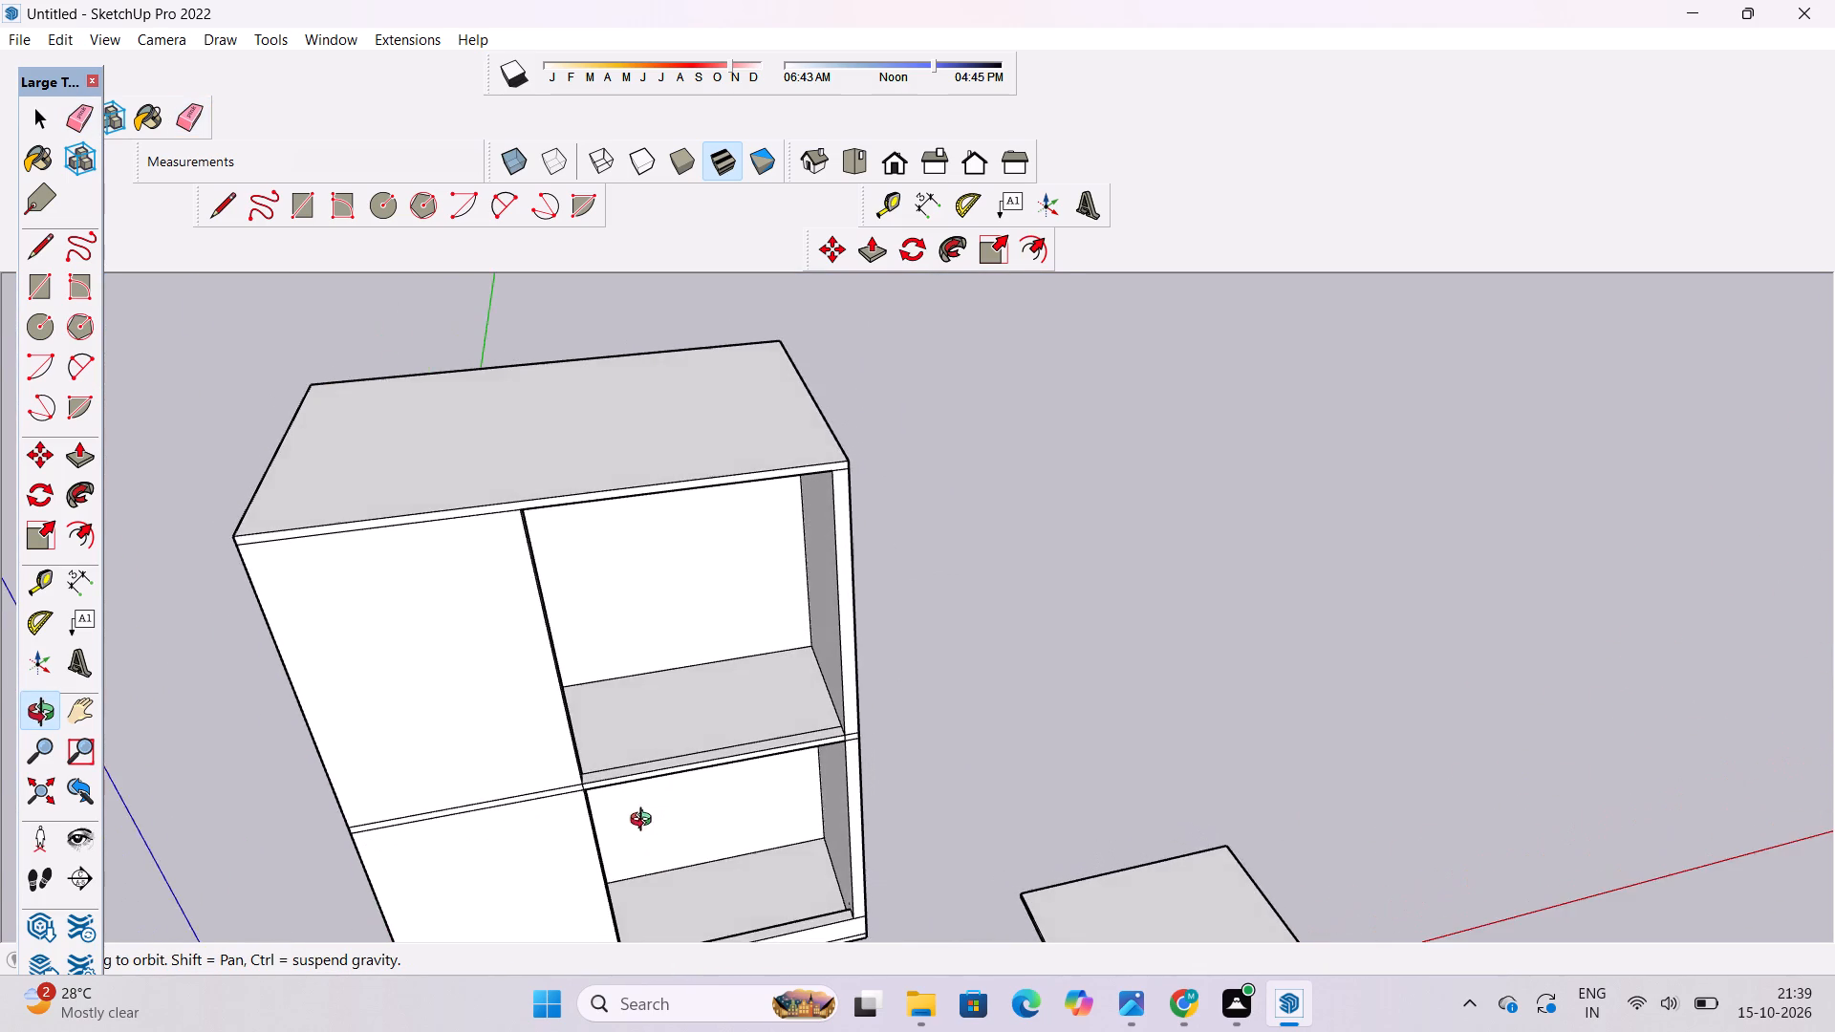
scroll(735, 777, "up", 2)
left_click_drag(737, 777, 623, 770, "shift")
left_click_drag(616, 756, 626, 785)
scroll(626, 787, "up", 2)
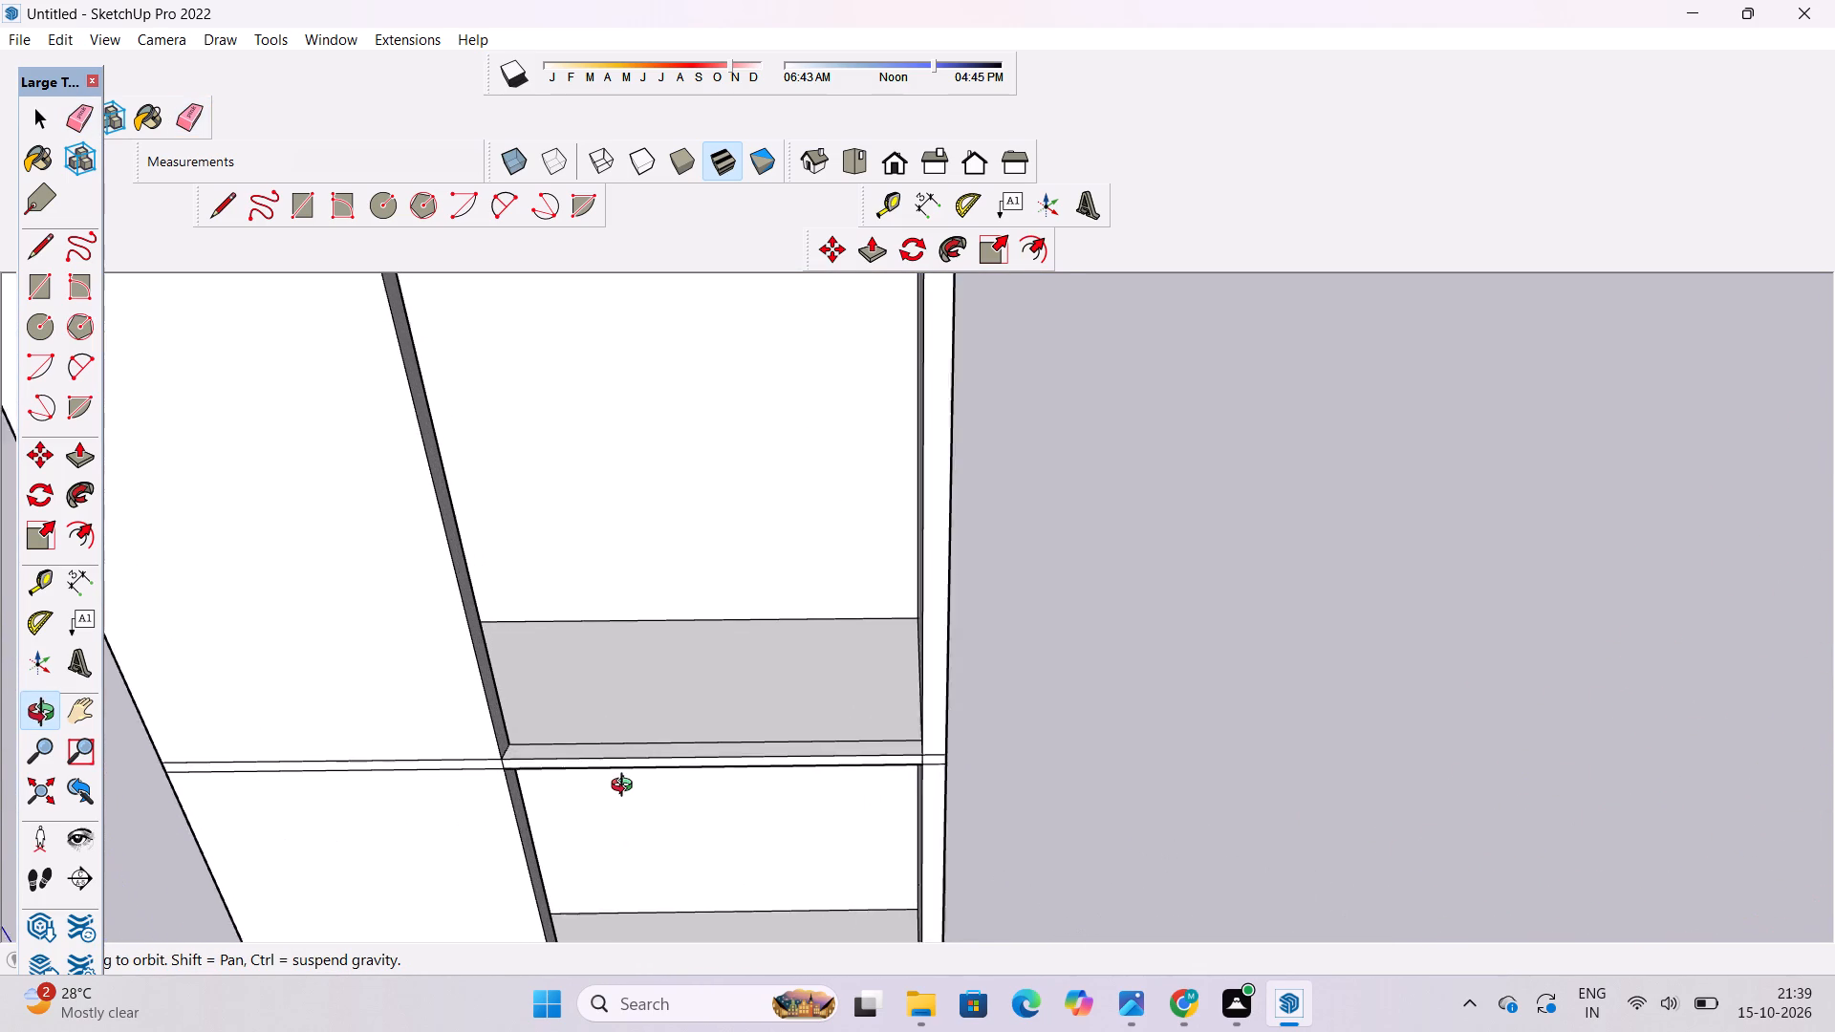
scroll(626, 787, "up", 1)
left_click_drag(626, 785, 631, 815, "shift")
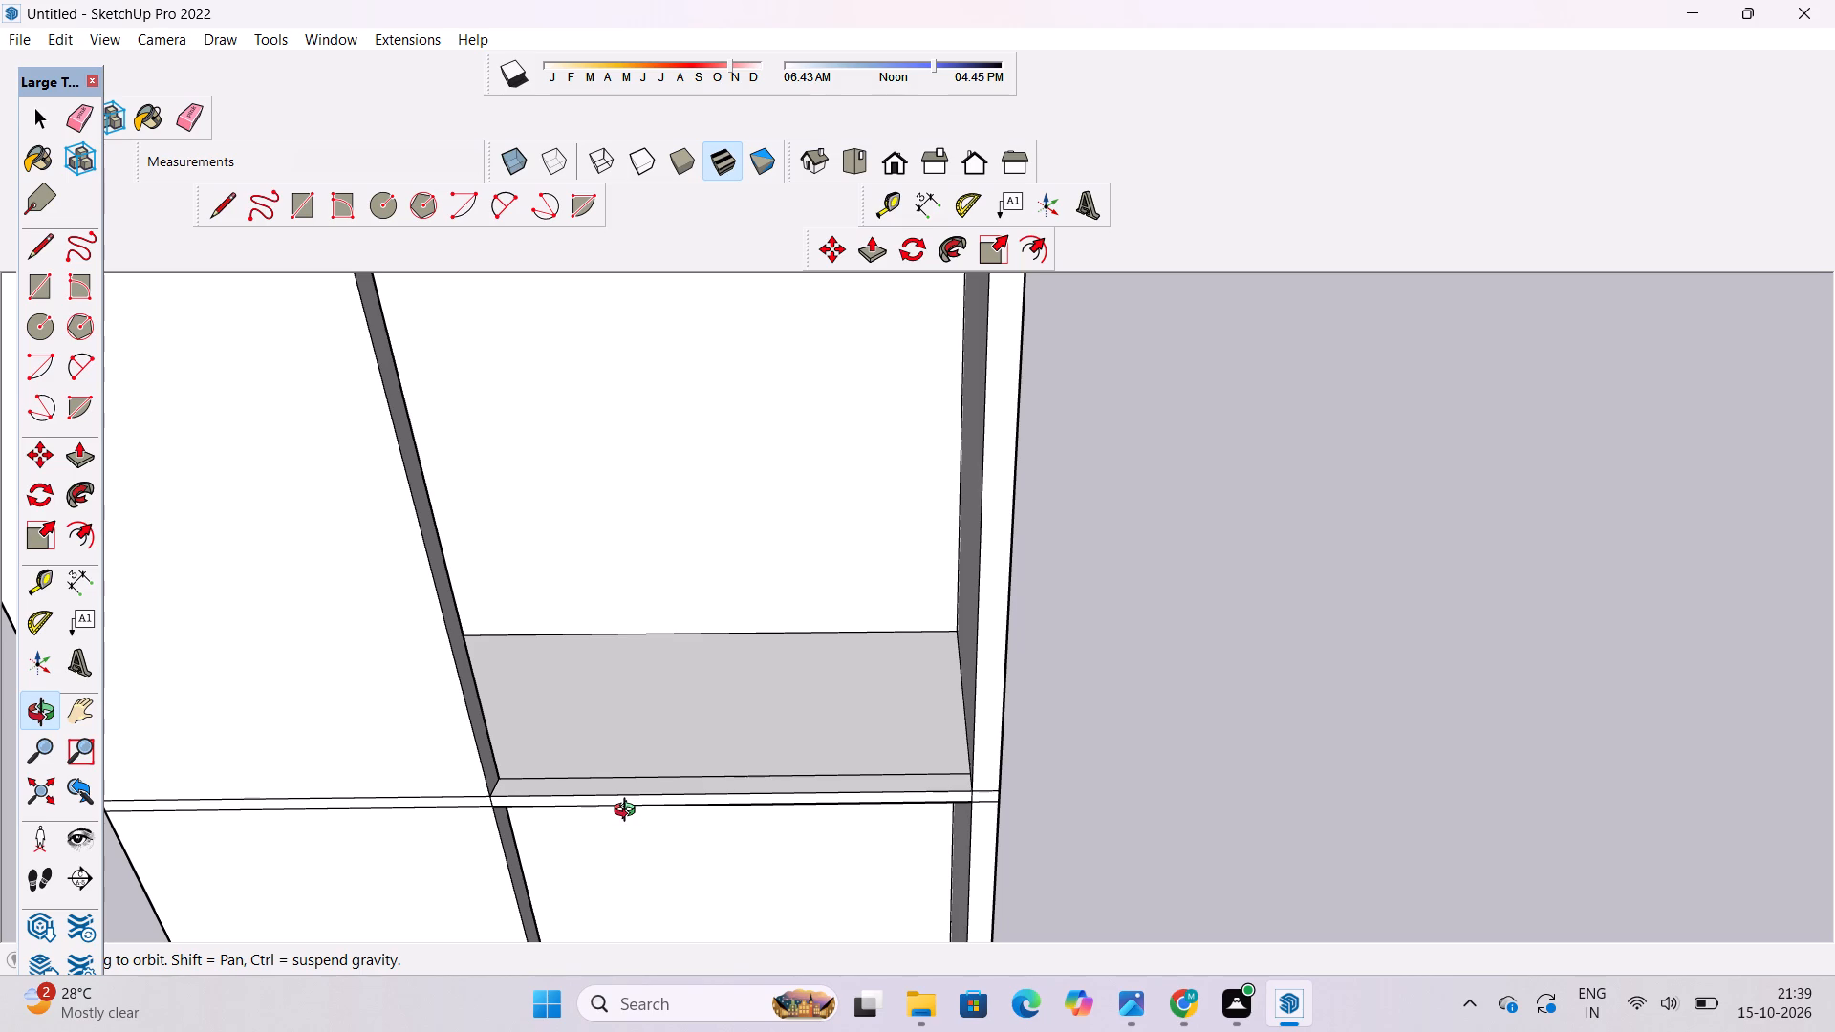
left_click_drag(726, 801, 765, 859)
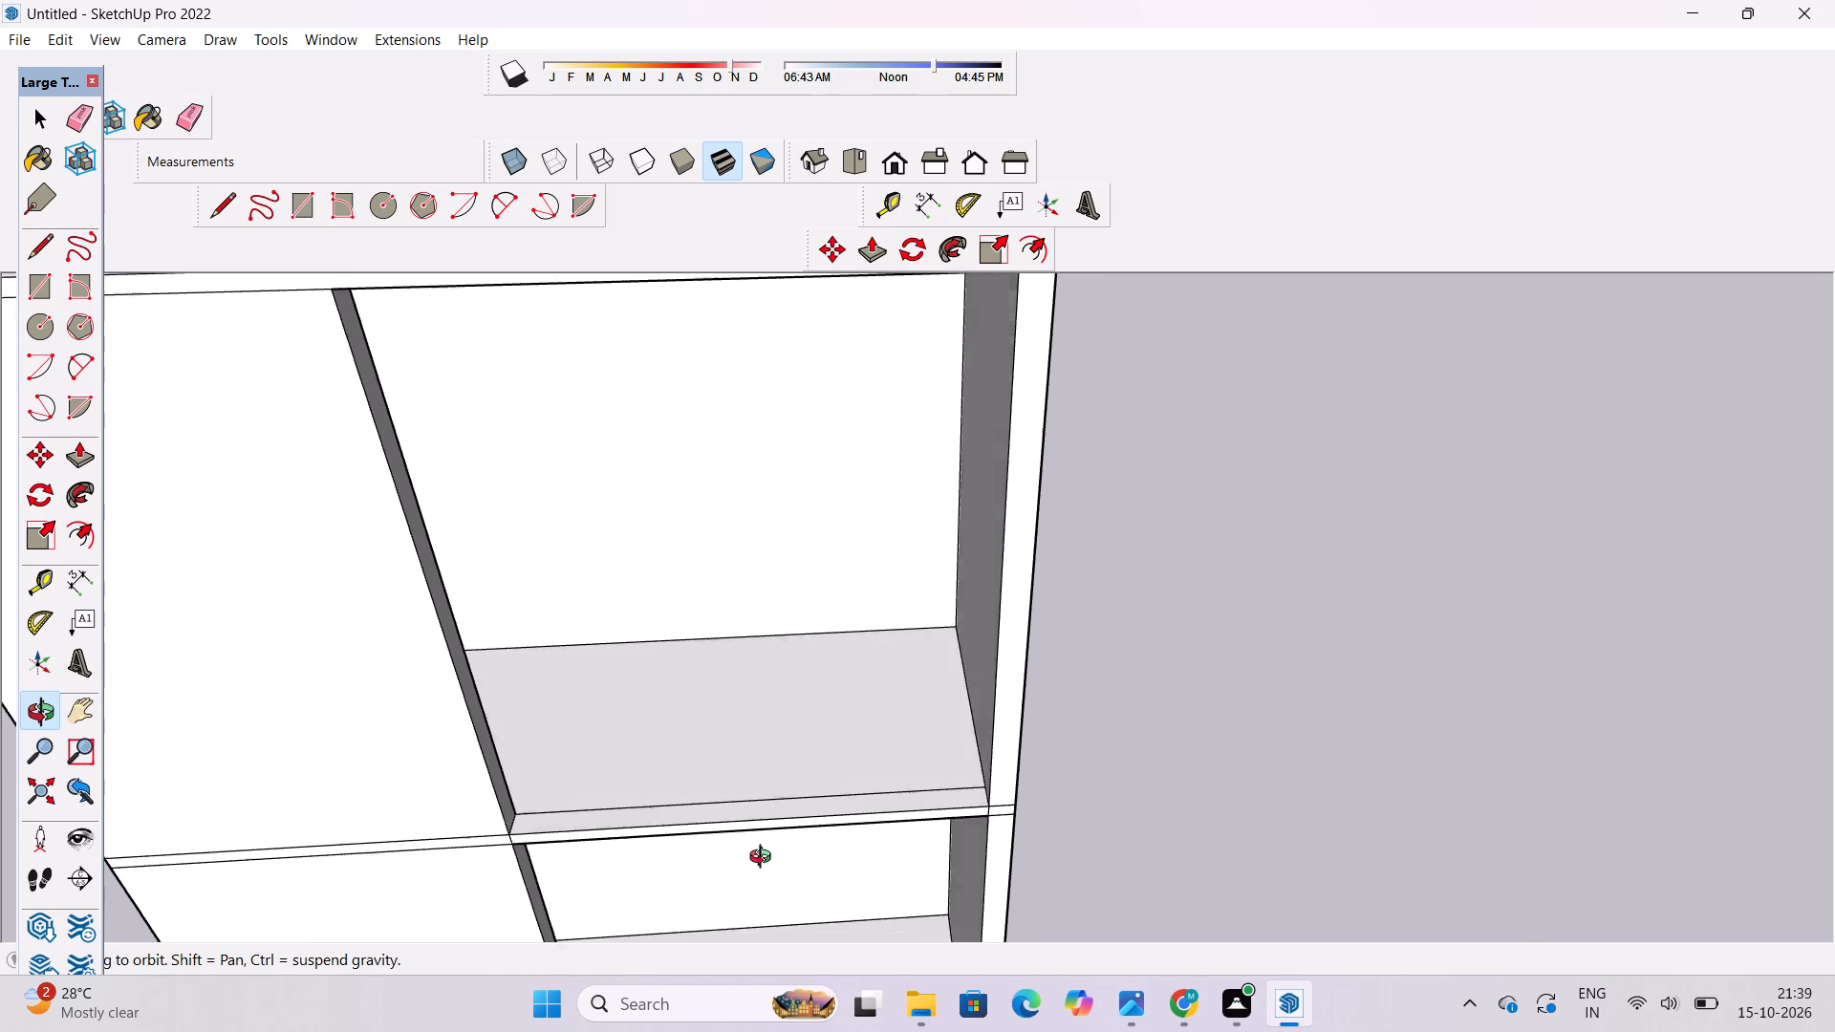
left_click_drag(765, 859, 774, 871)
left_click_drag(807, 843, 819, 871)
left_click_drag(818, 872, 804, 814)
left_click_drag(804, 823, 802, 789, "shift")
left_click_drag(802, 789, 814, 783)
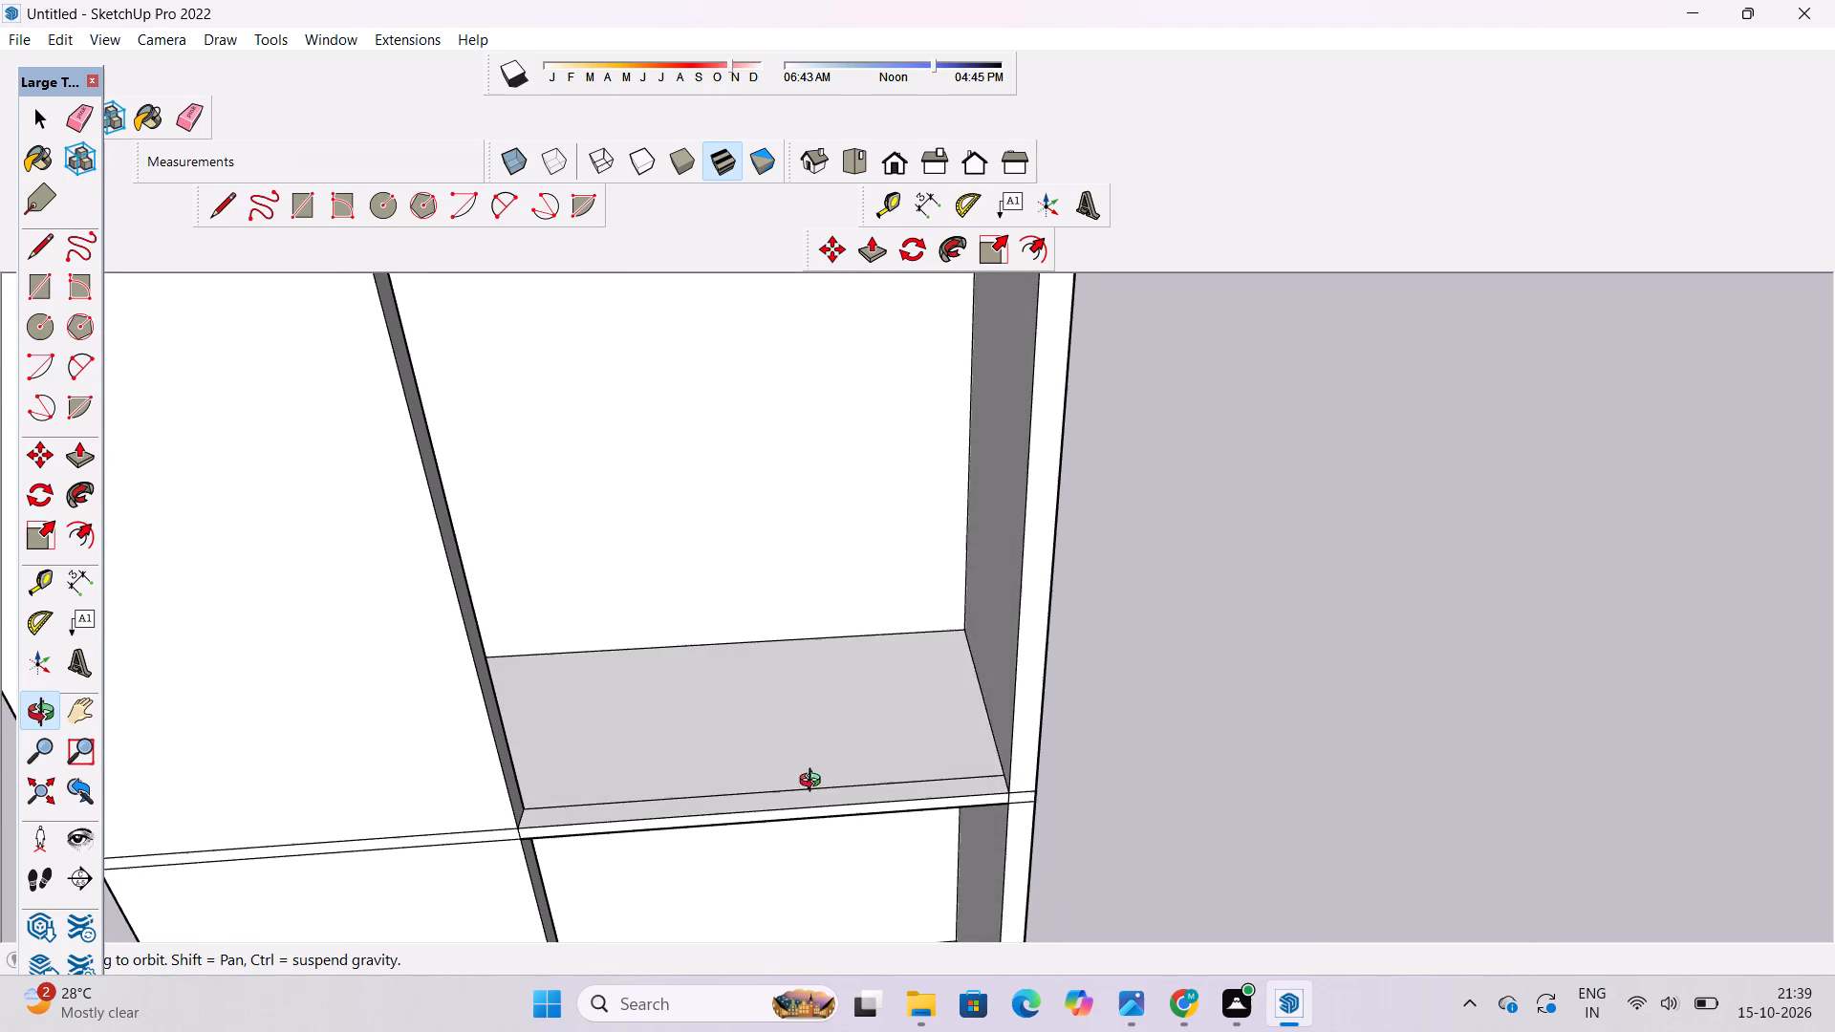
left_click_drag(814, 783, 832, 770)
key("p")
scroll(839, 807, "up", 2)
left_click(840, 791)
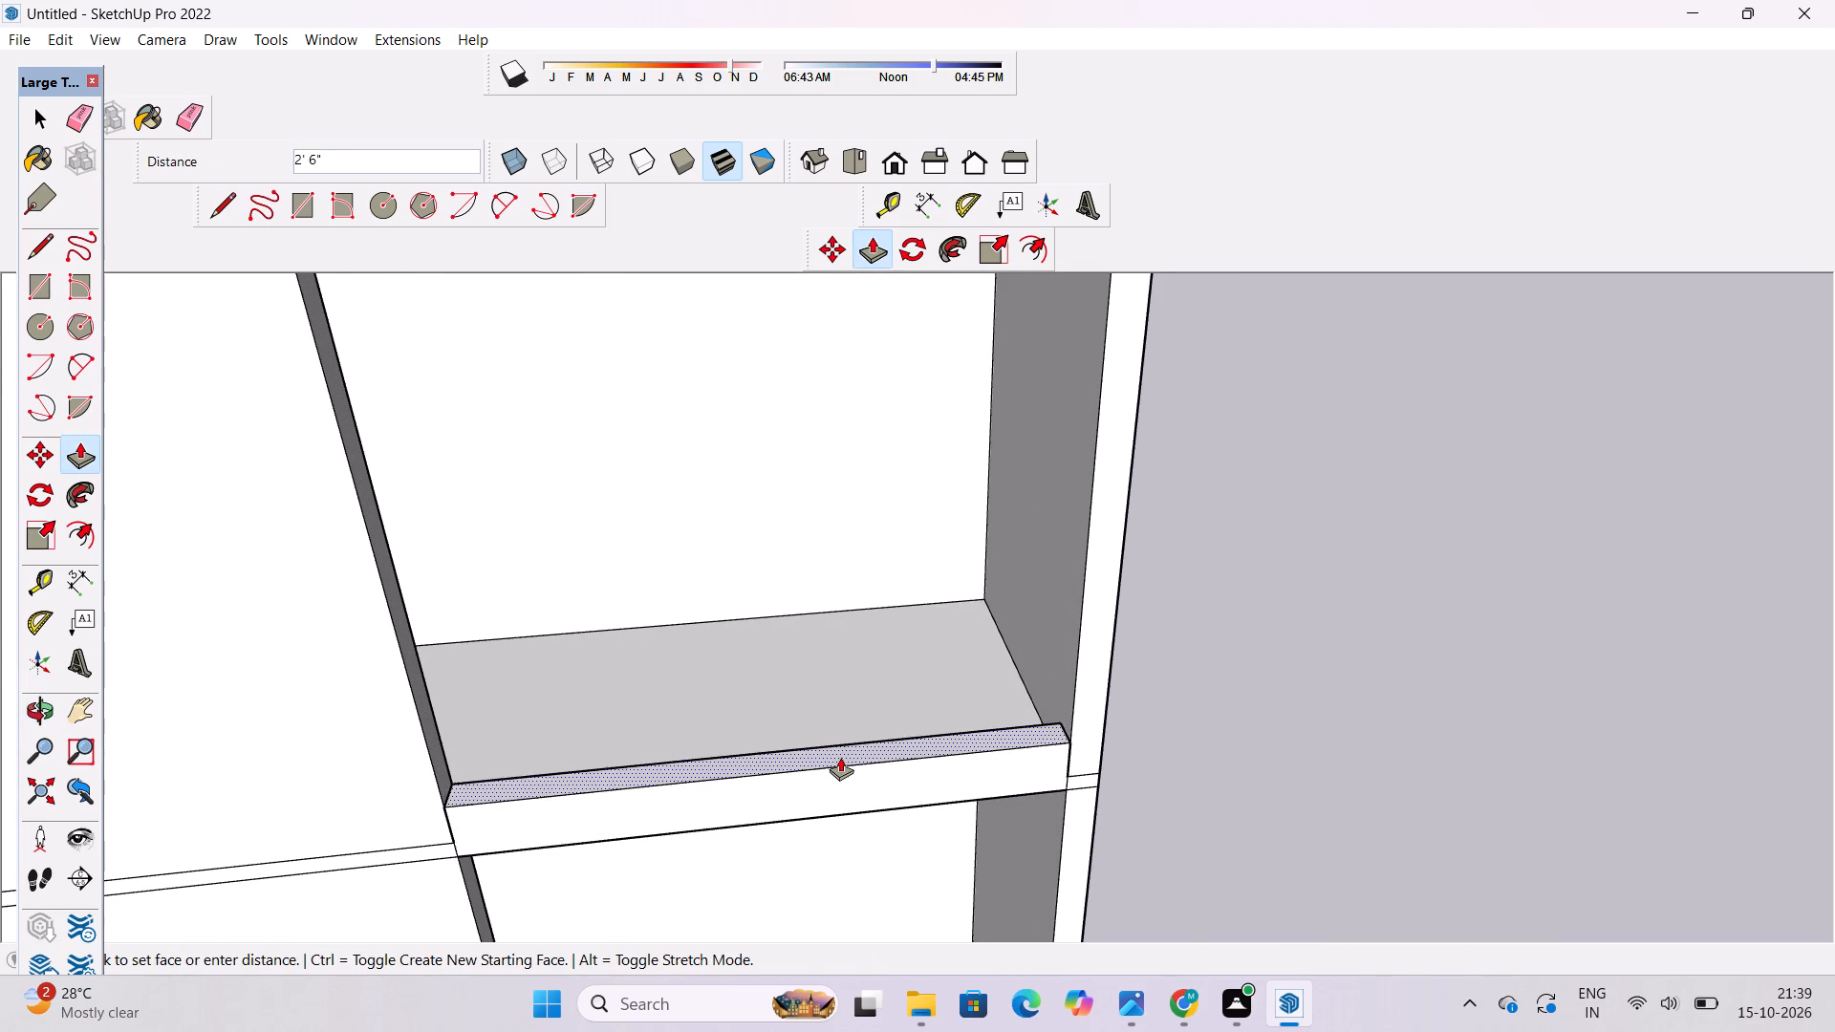
scroll(840, 757, "down", 17)
scroll(840, 749, "up", 2)
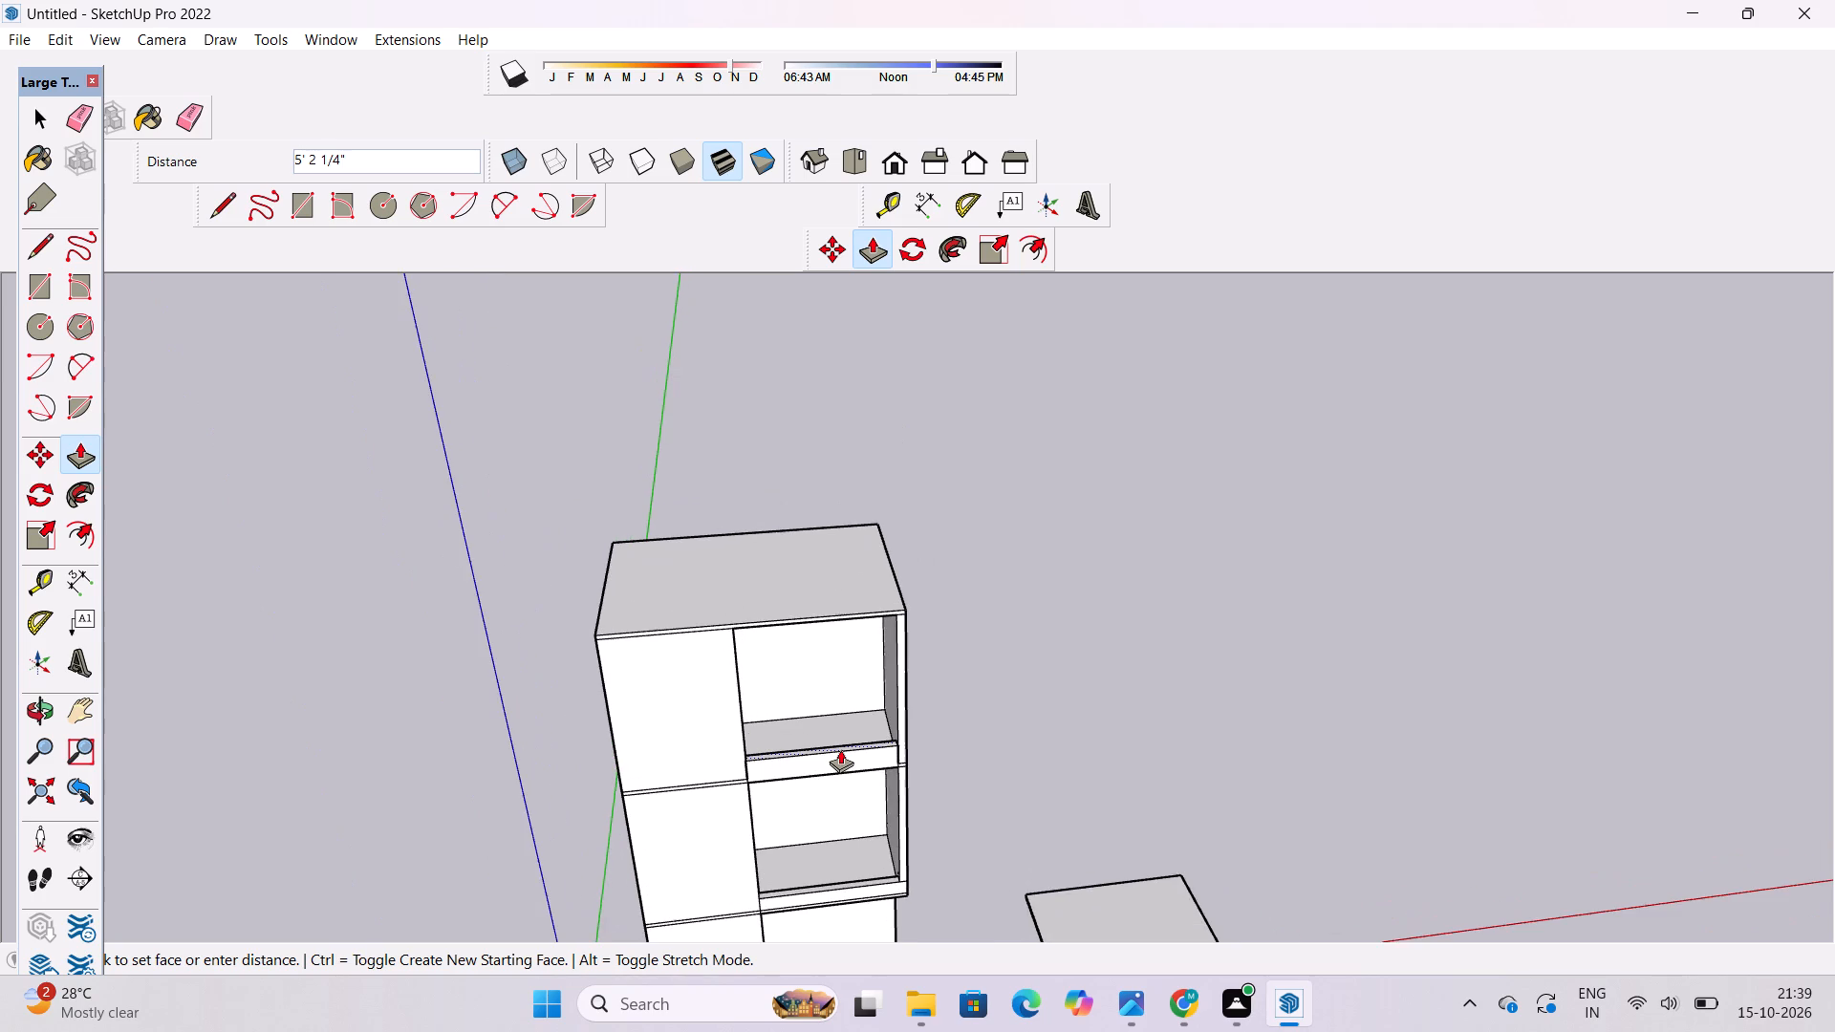
scroll(840, 747, "down", 4)
scroll(838, 731, "up", 3)
type("4'")
key("Return")
Examine the front facade with the second- and third-level balcony parapets and the solid wall beside them.
key("o")
left_click_drag(832, 808, 824, 789)
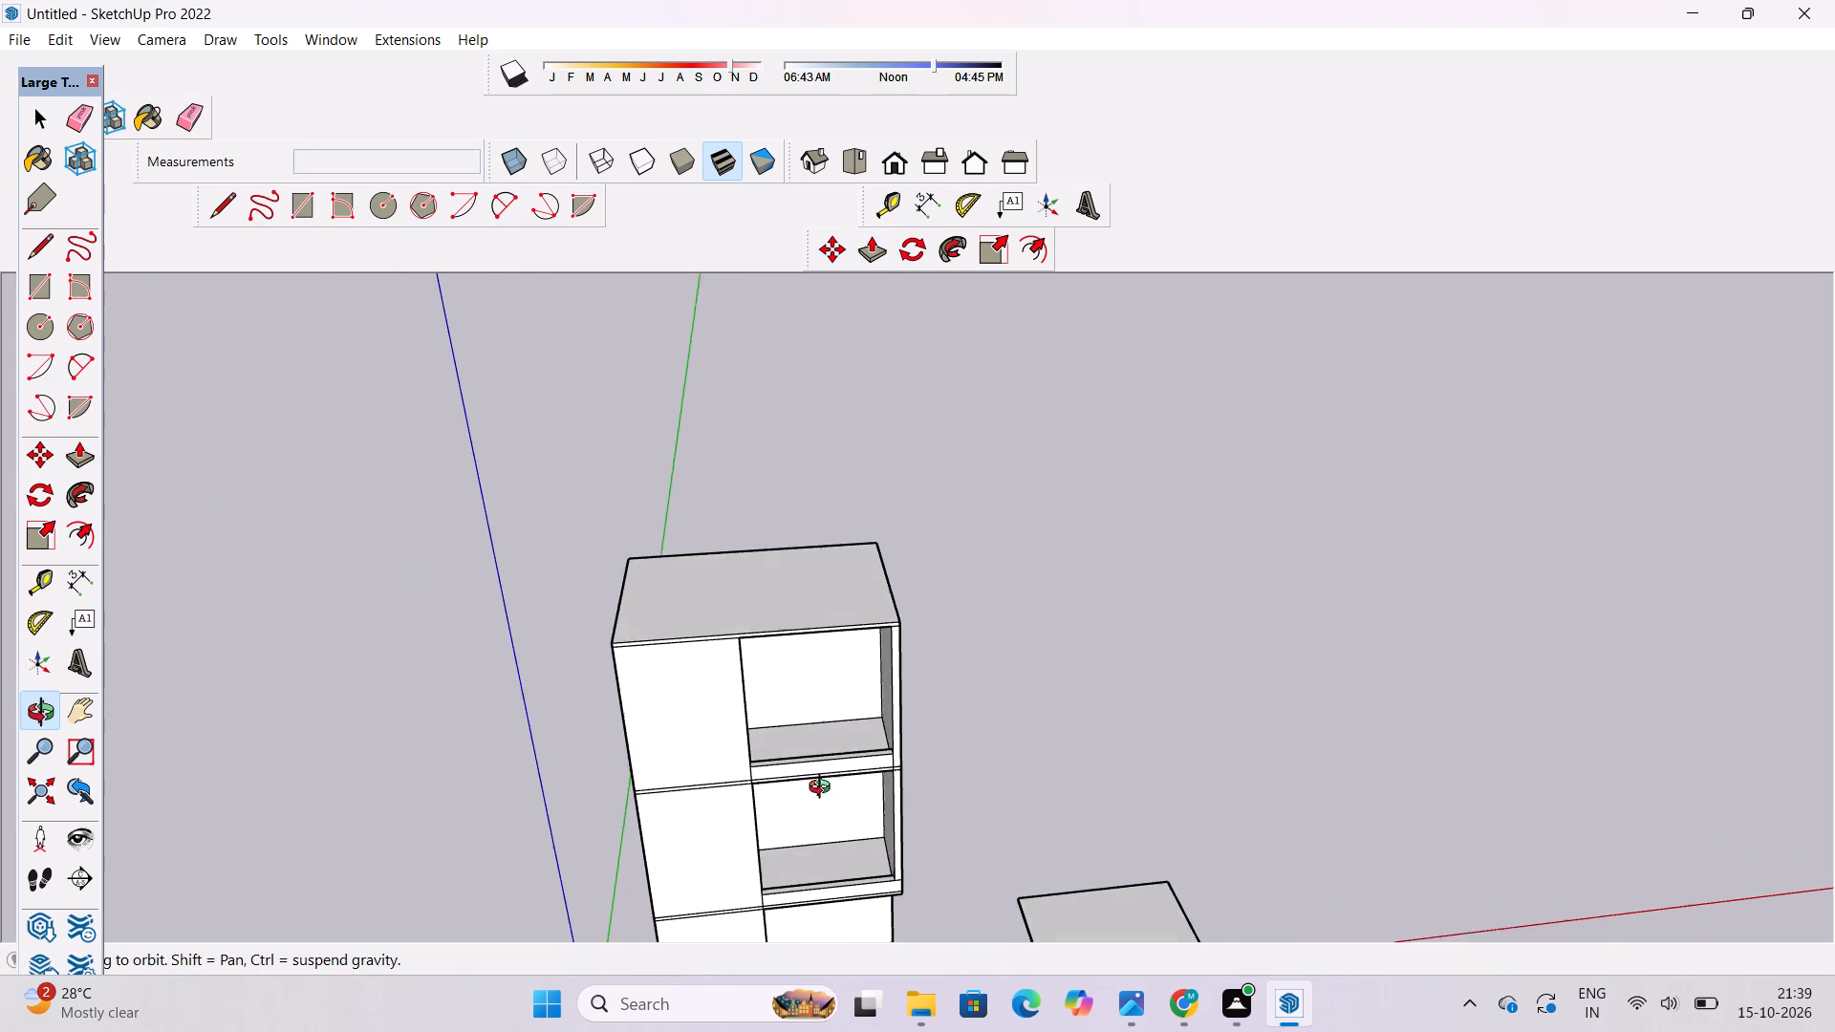
left_click_drag(824, 789, 816, 767)
scroll(816, 767, "up", 4)
scroll(824, 780, "up", 1, "shift")
left_click_drag(825, 781, 692, 656, "shift")
left_click_drag(710, 757, 702, 657)
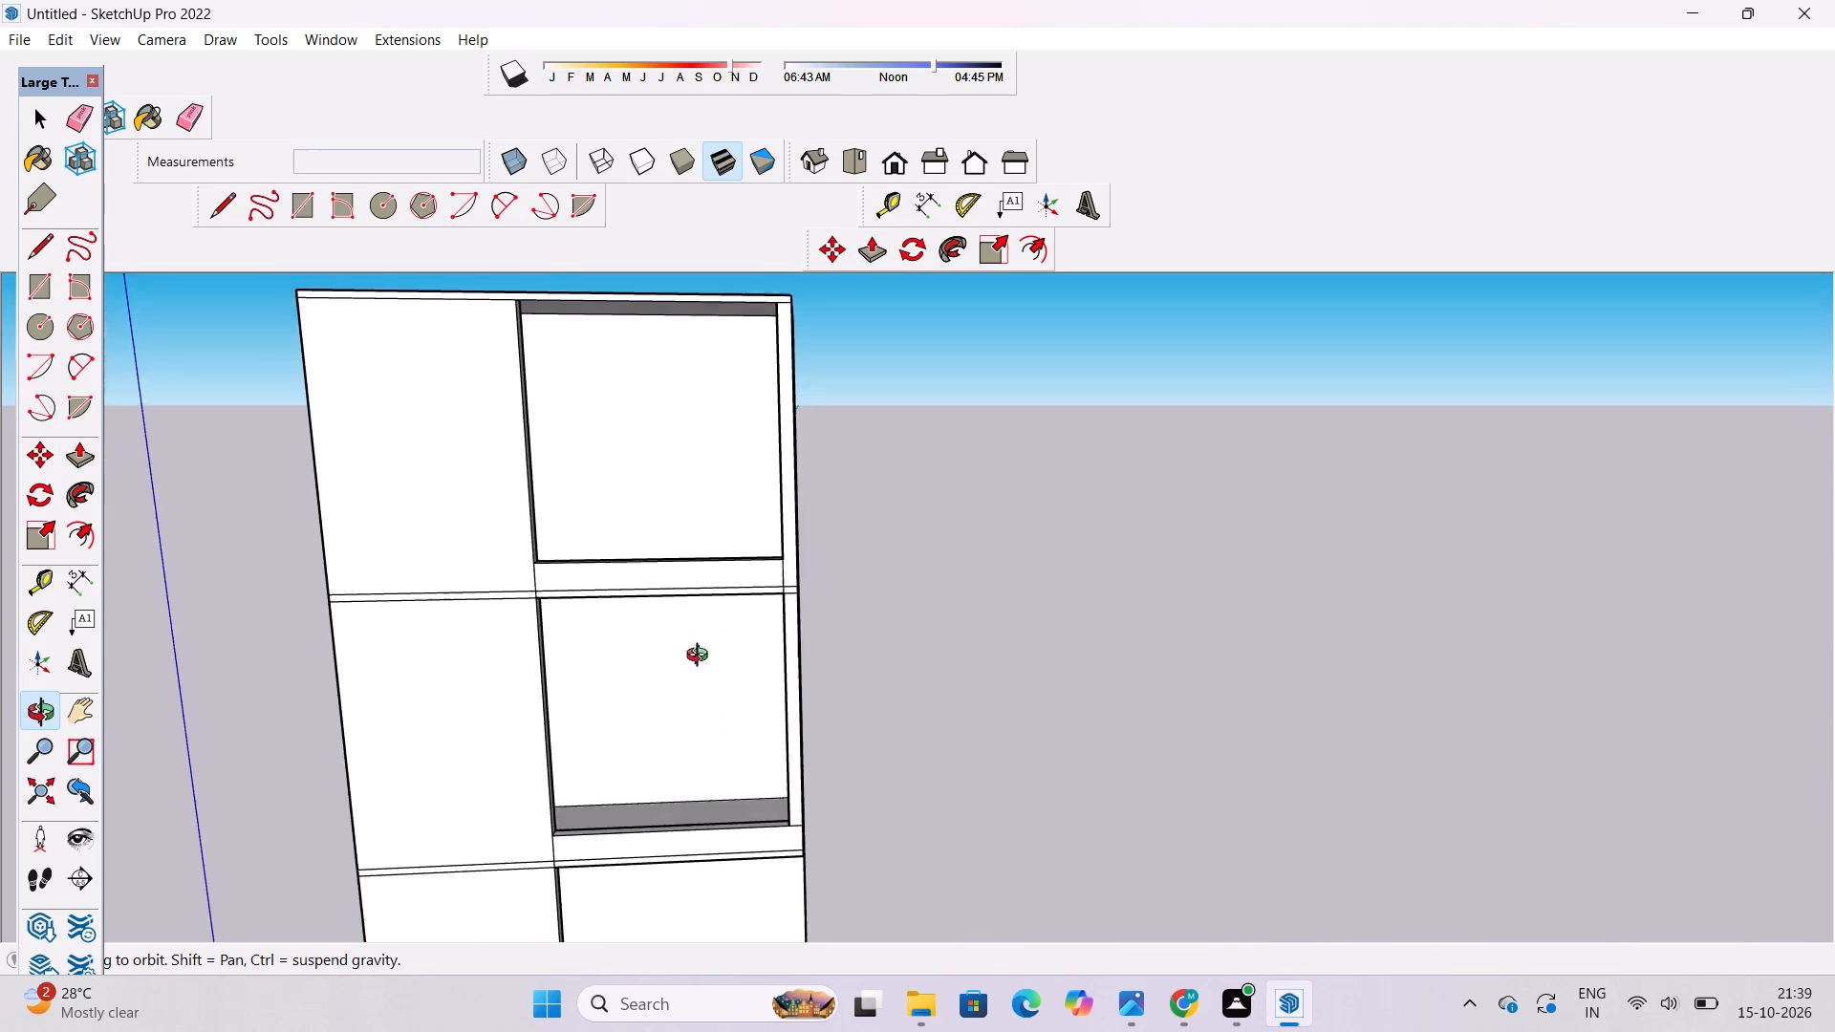
left_click_drag(702, 657, 701, 655)
scroll(701, 653, "down", 2)
left_click_drag(701, 653, 707, 677)
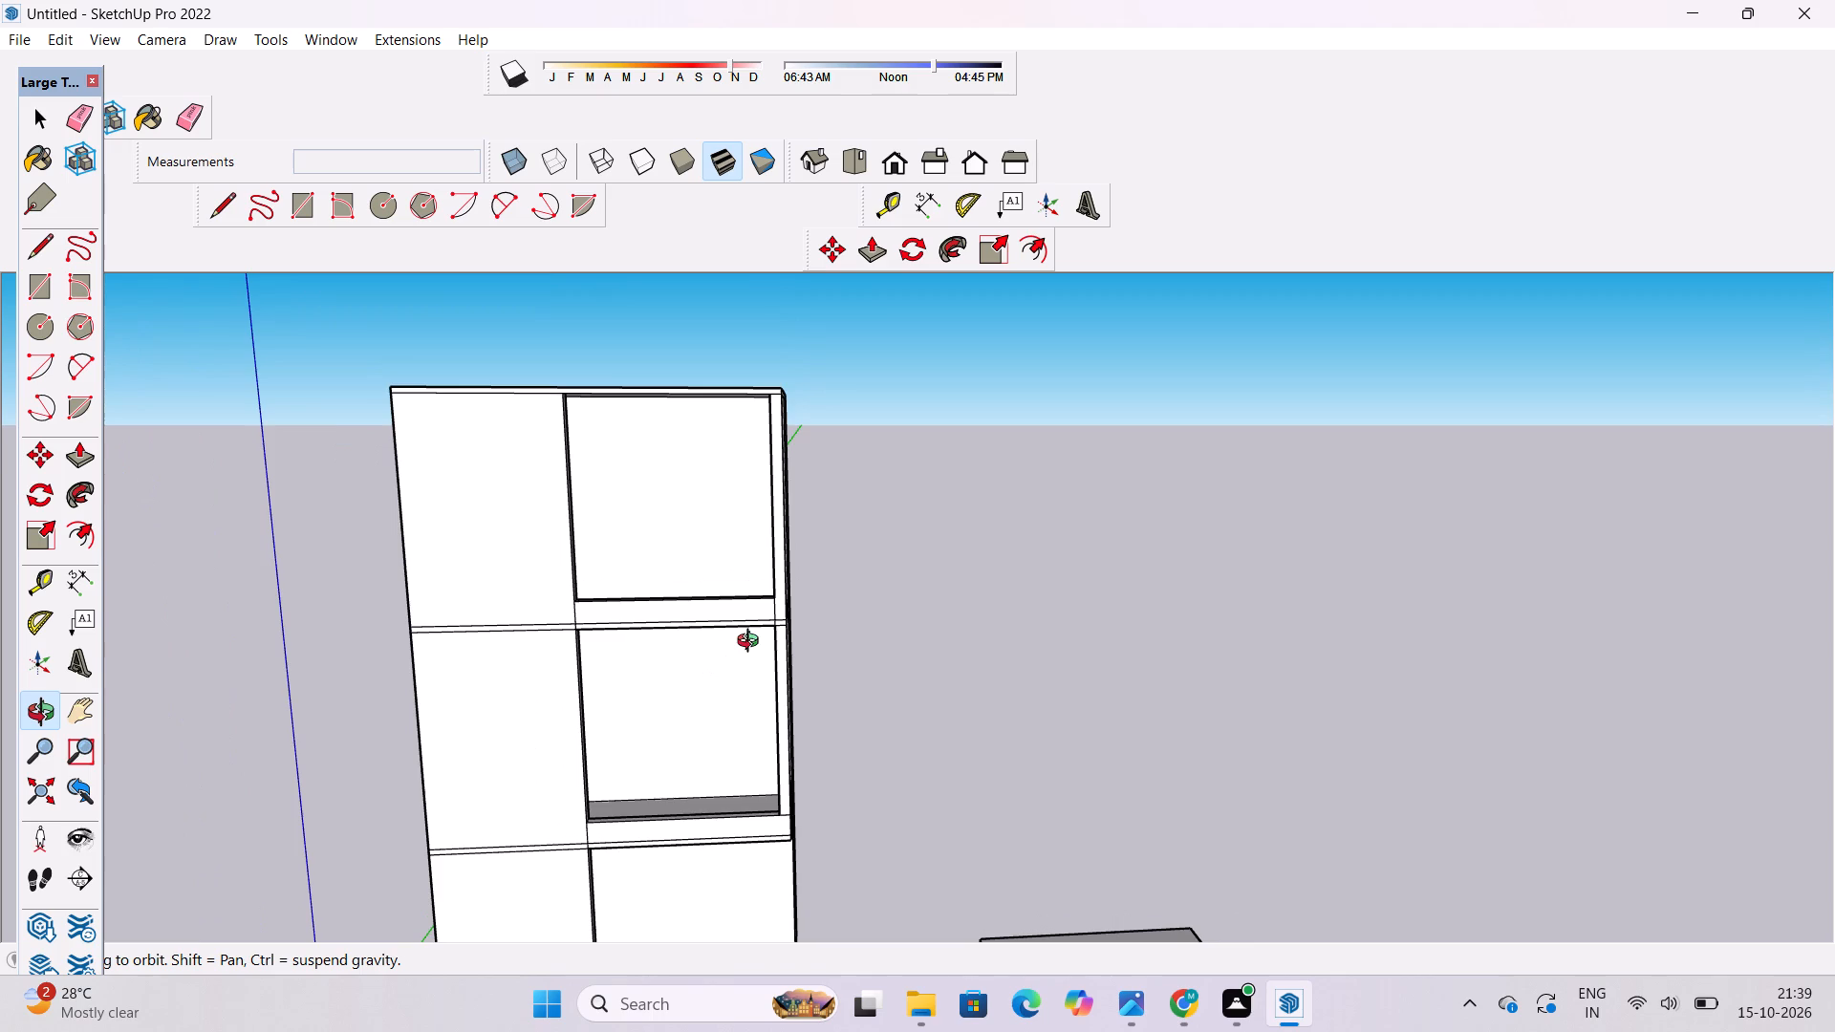
scroll(708, 636, "up", 4)
scroll(708, 636, "down", 2)
left_click_drag(708, 636, 715, 569, "shift")
left_click_drag(595, 664, 646, 644)
left_click_drag(502, 681, 653, 668, "shift")
left_click_drag(653, 668, 604, 668)
scroll(623, 668, "up", 3)
left_click_drag(623, 668, 623, 701, "shift")
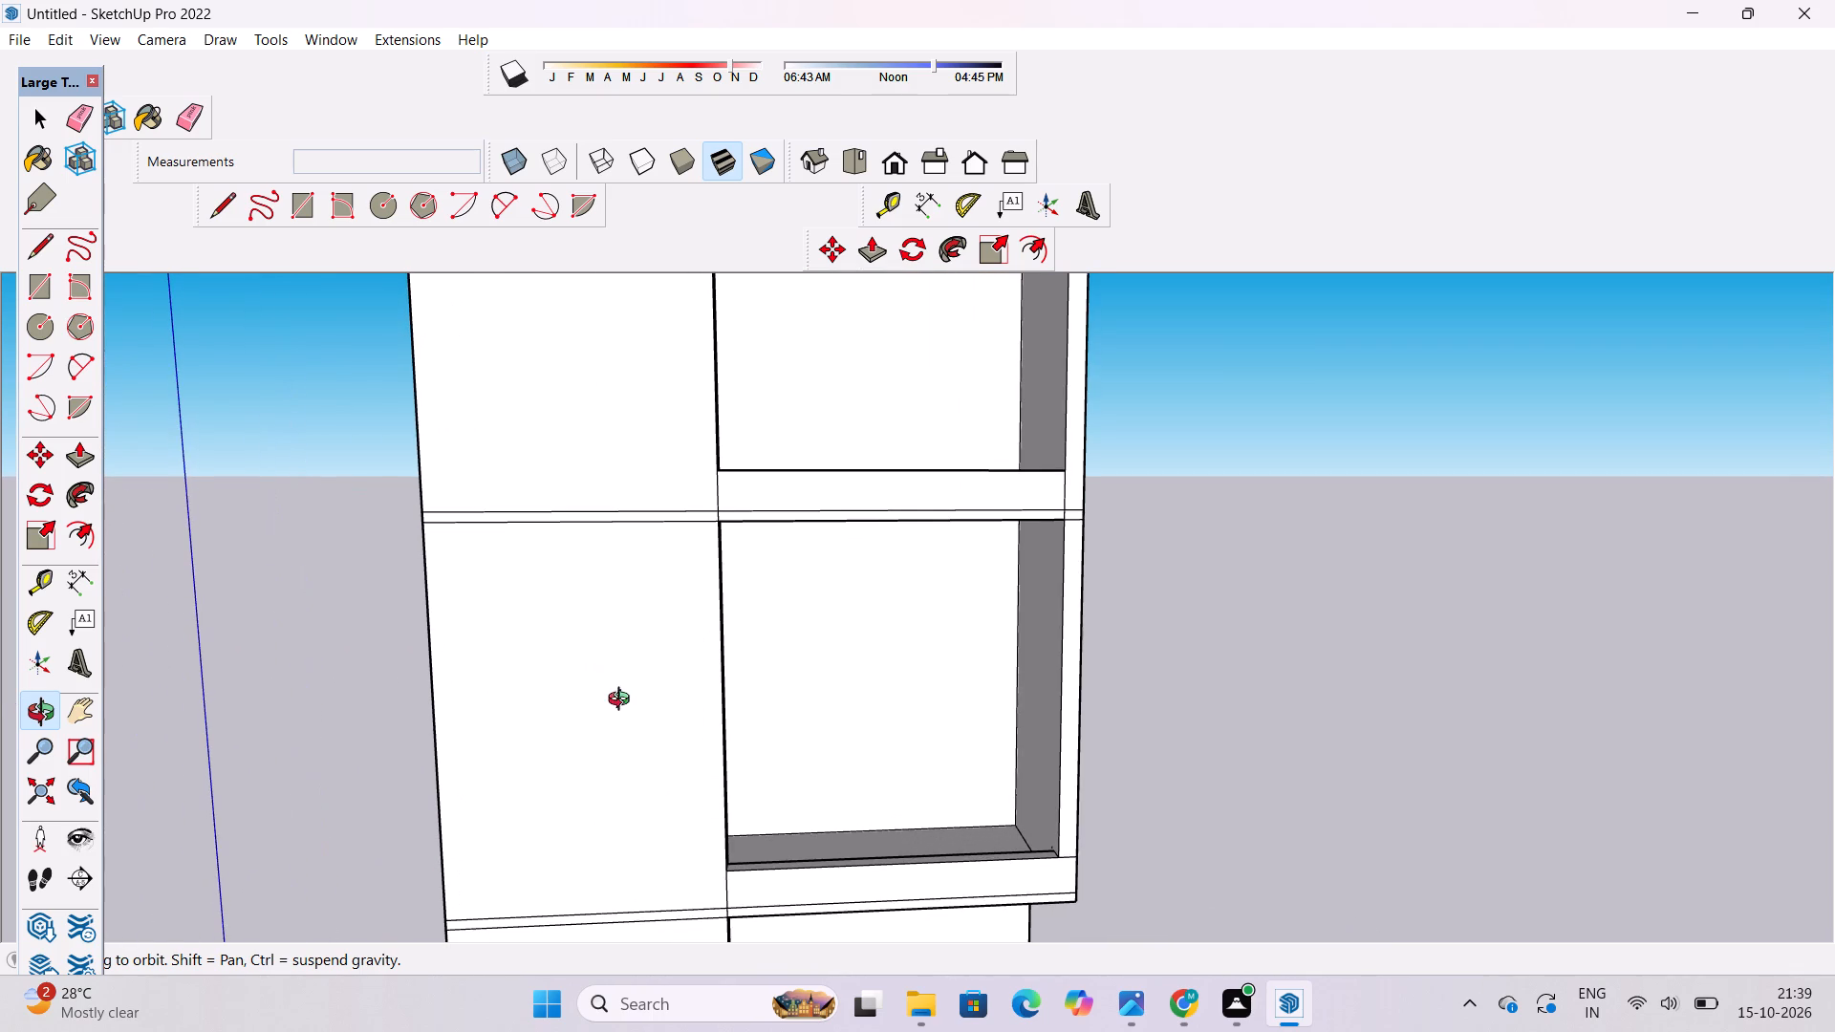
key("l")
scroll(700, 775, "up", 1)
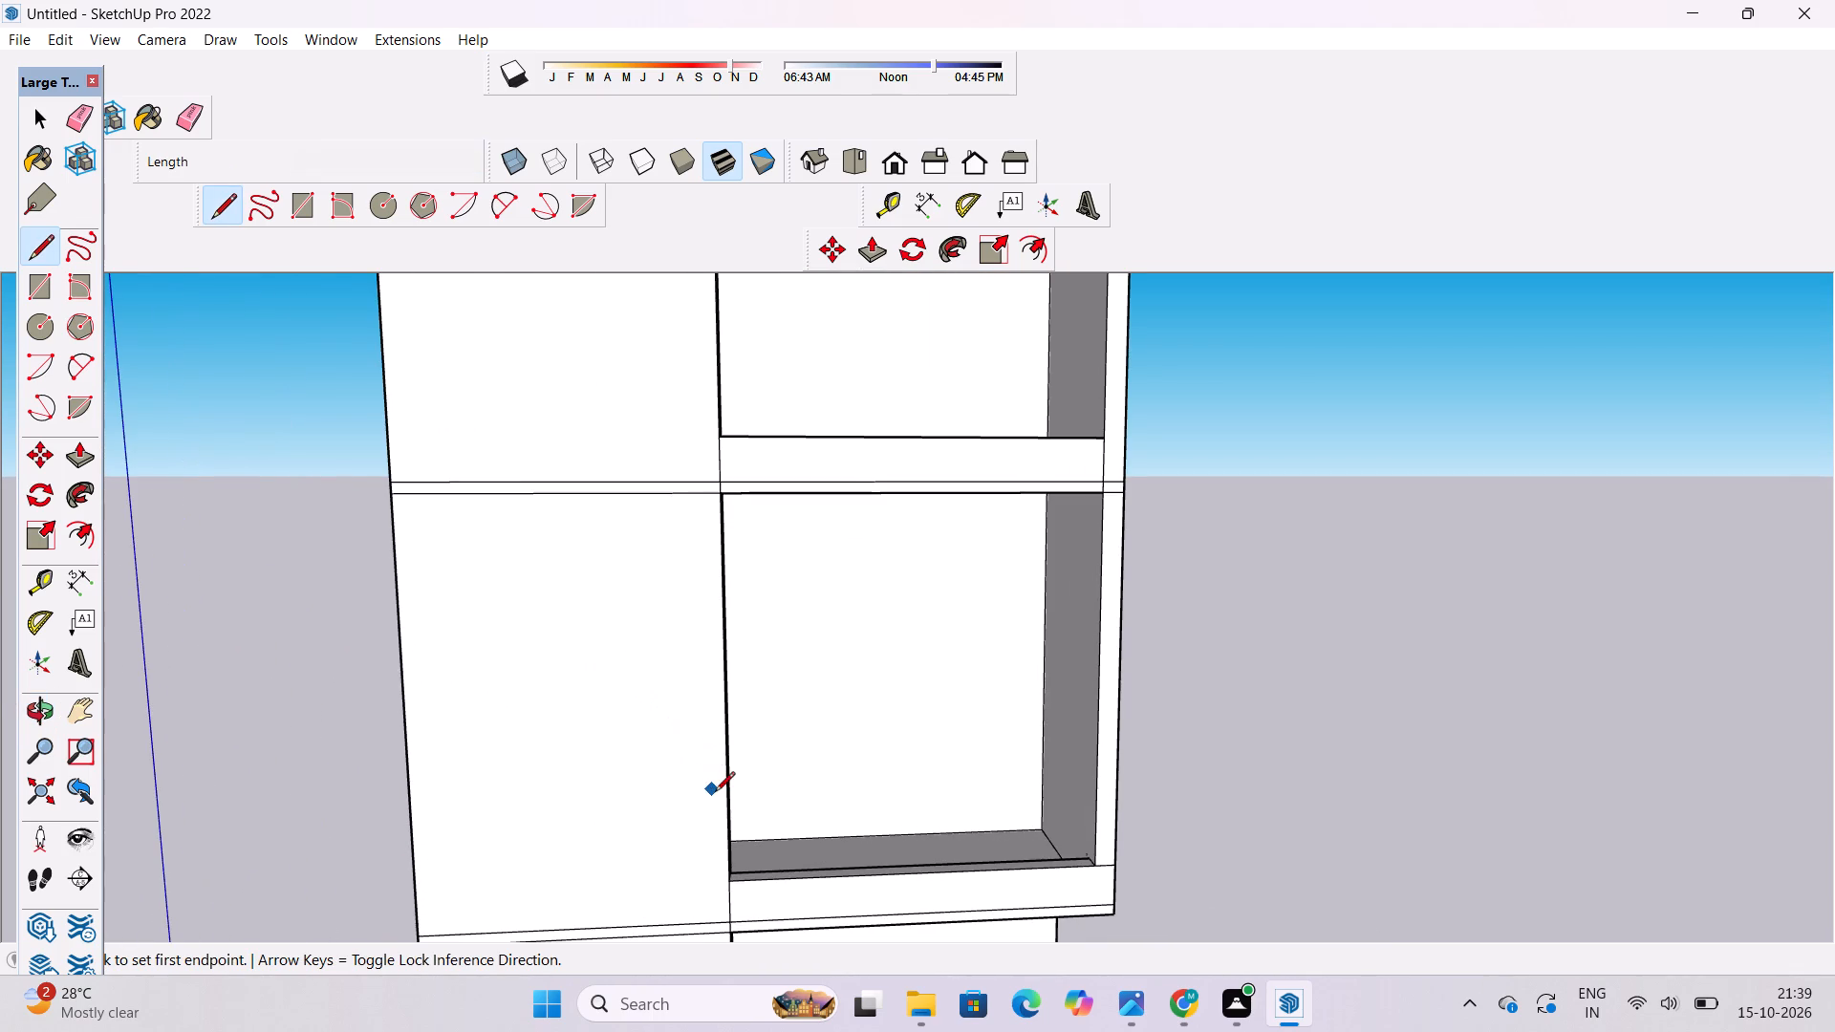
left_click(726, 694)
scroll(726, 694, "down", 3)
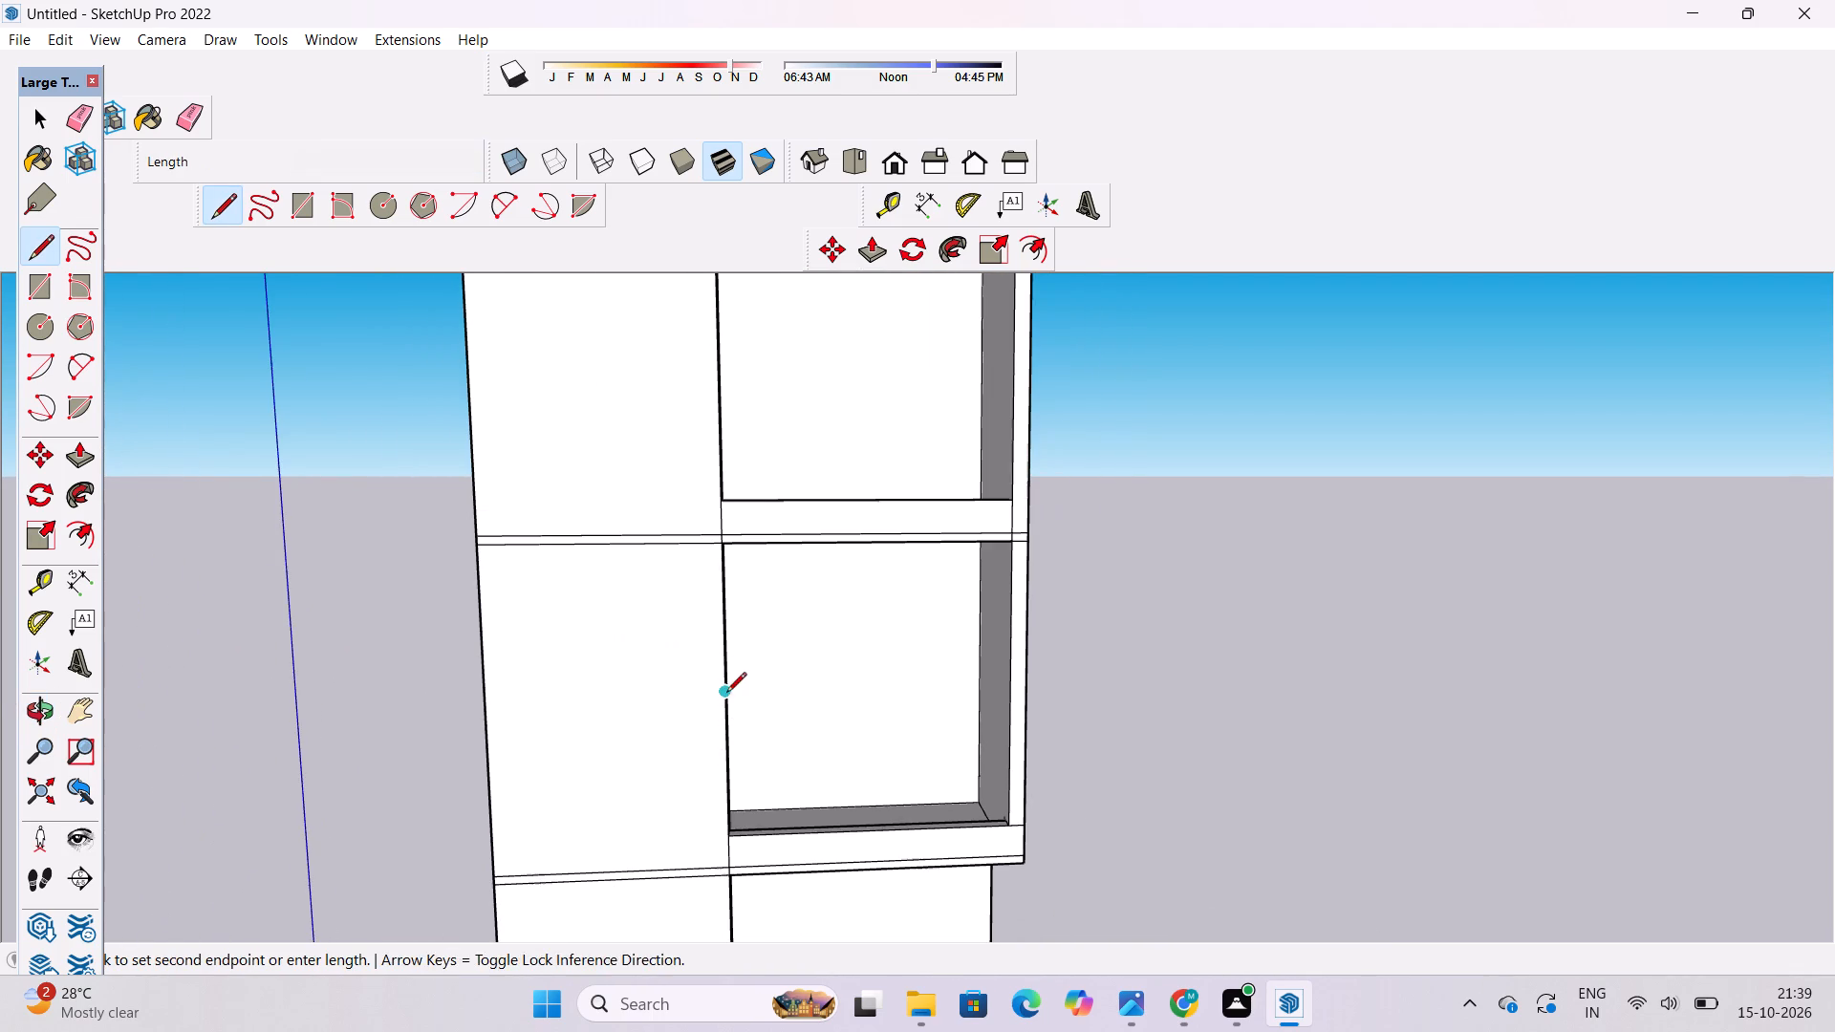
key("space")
Place a vertical guide on the solid front wall, offset 4' from the balcony openings' edge.
type("t")
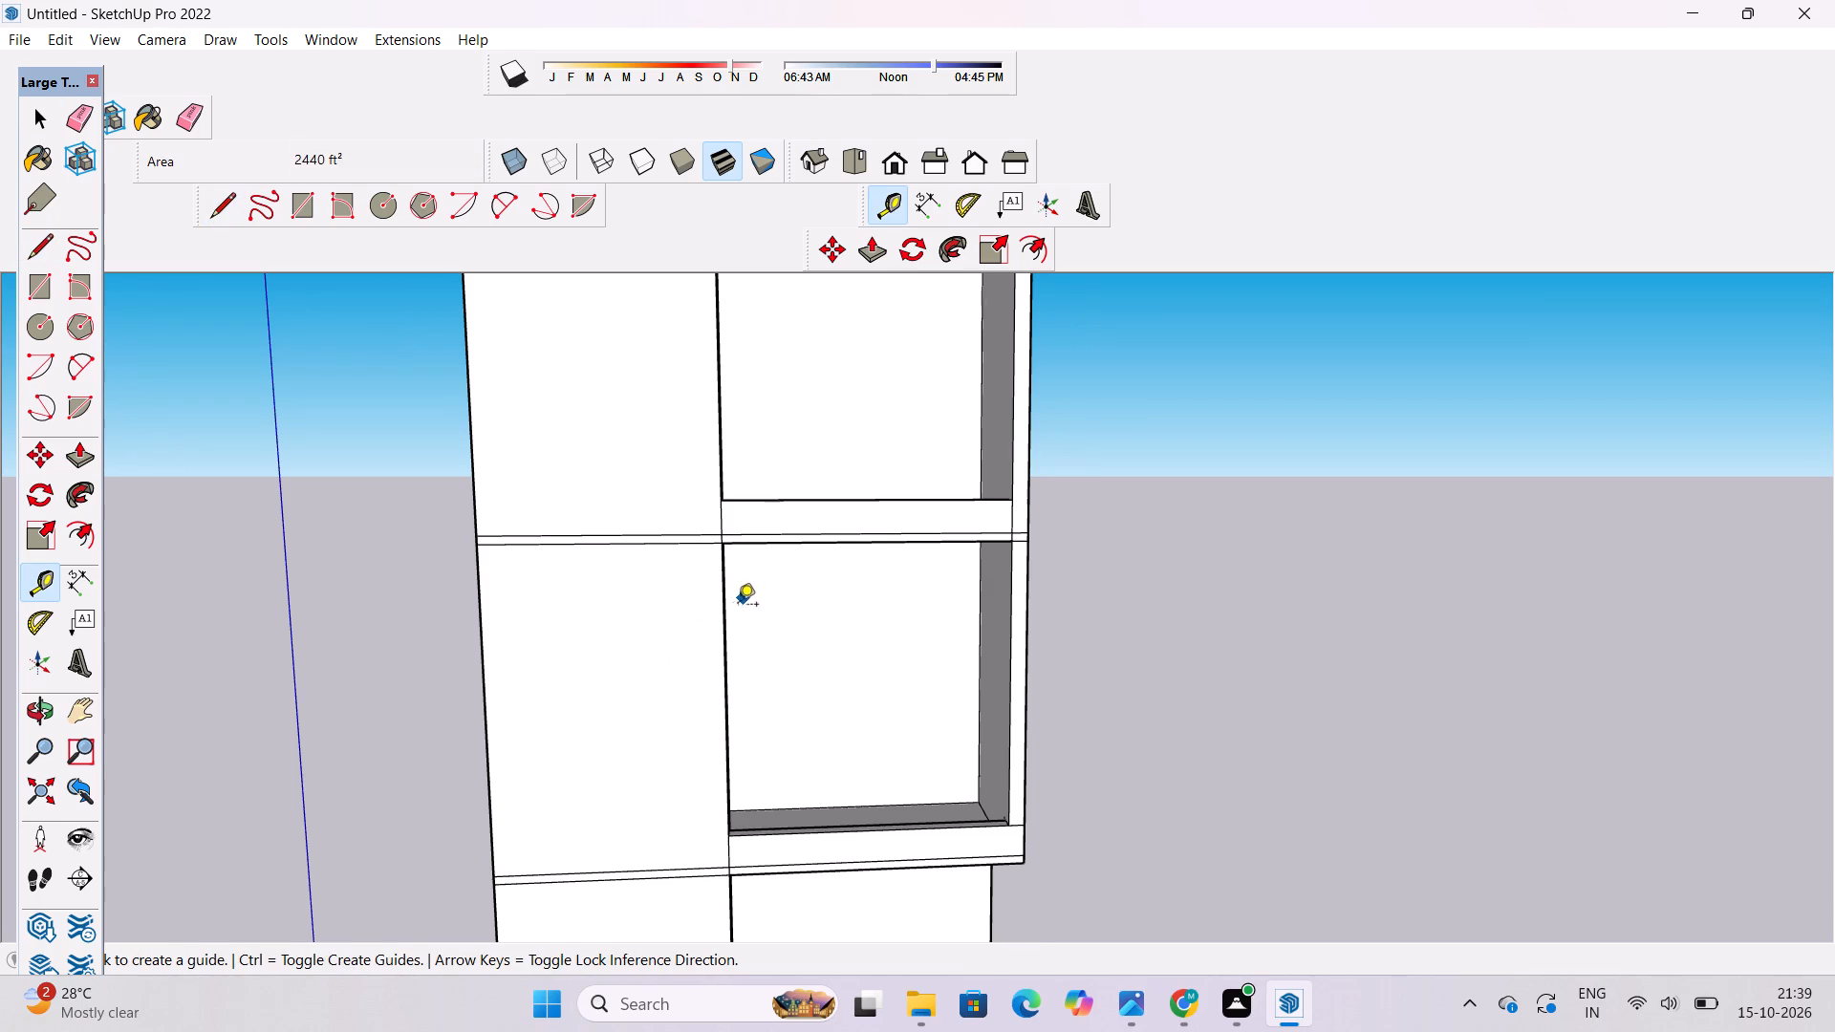
left_click(724, 634)
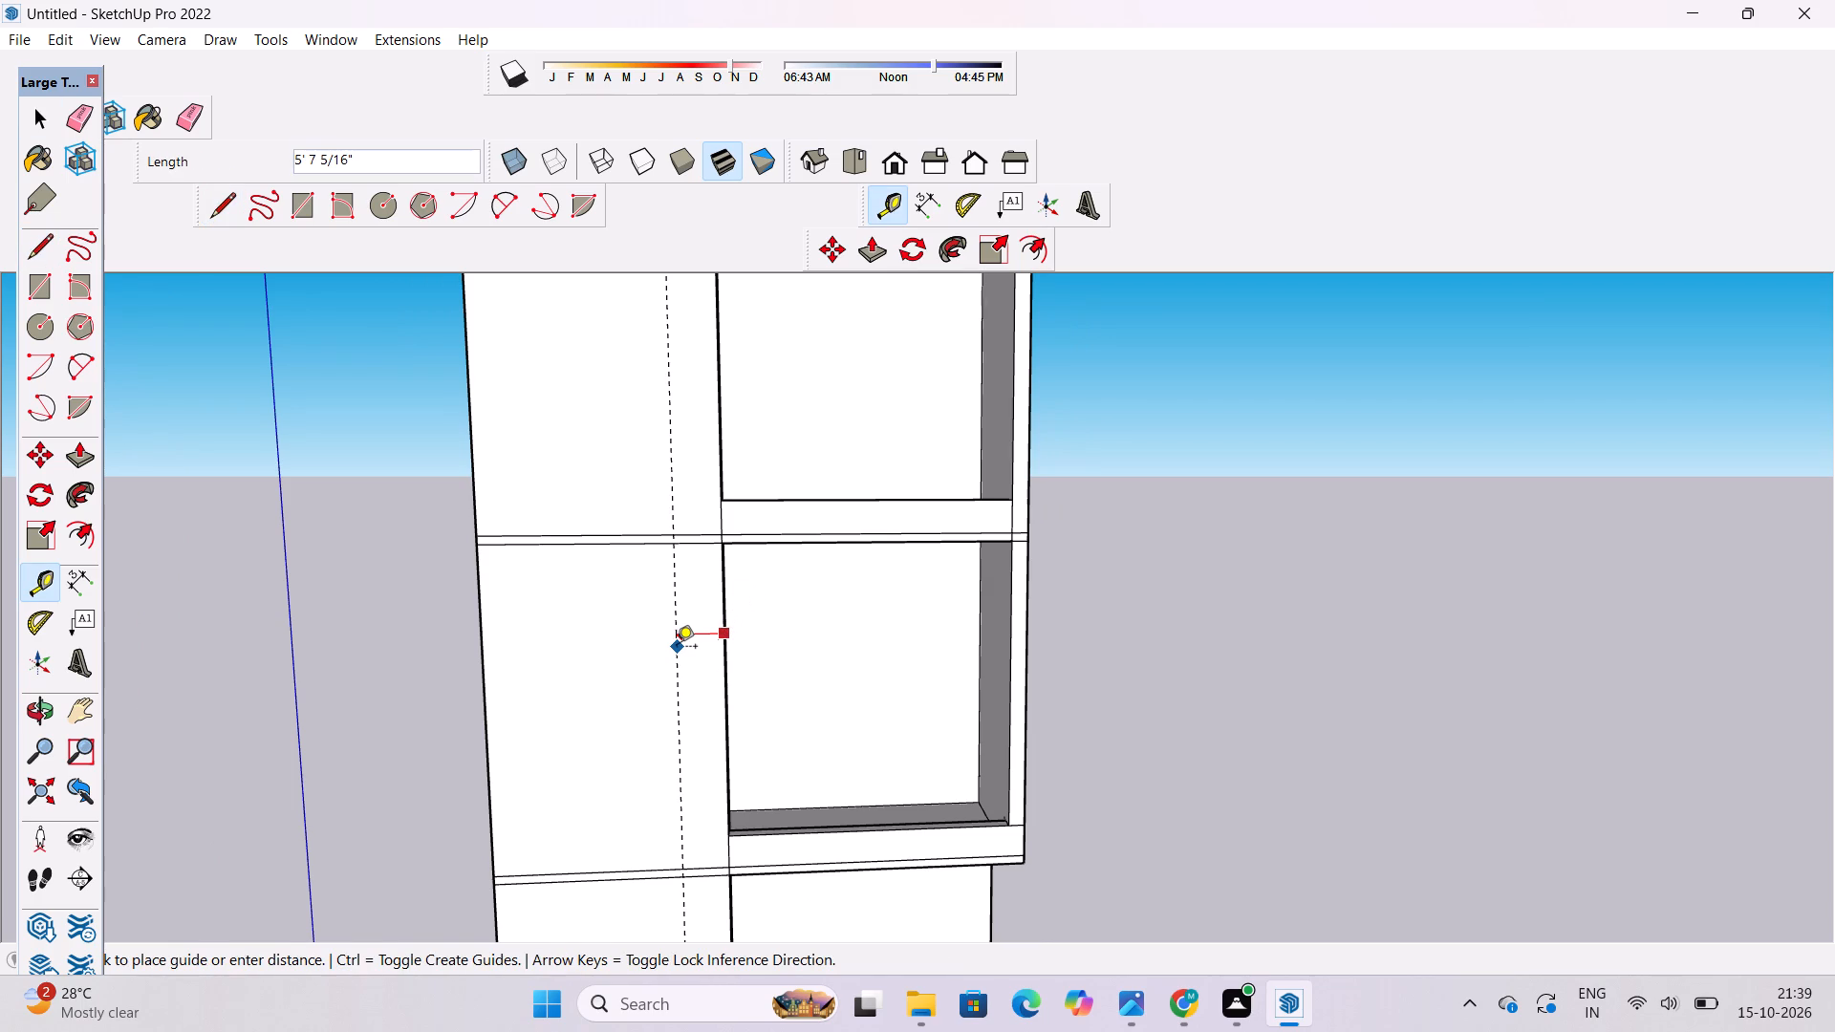
type("4'")
key("Return")
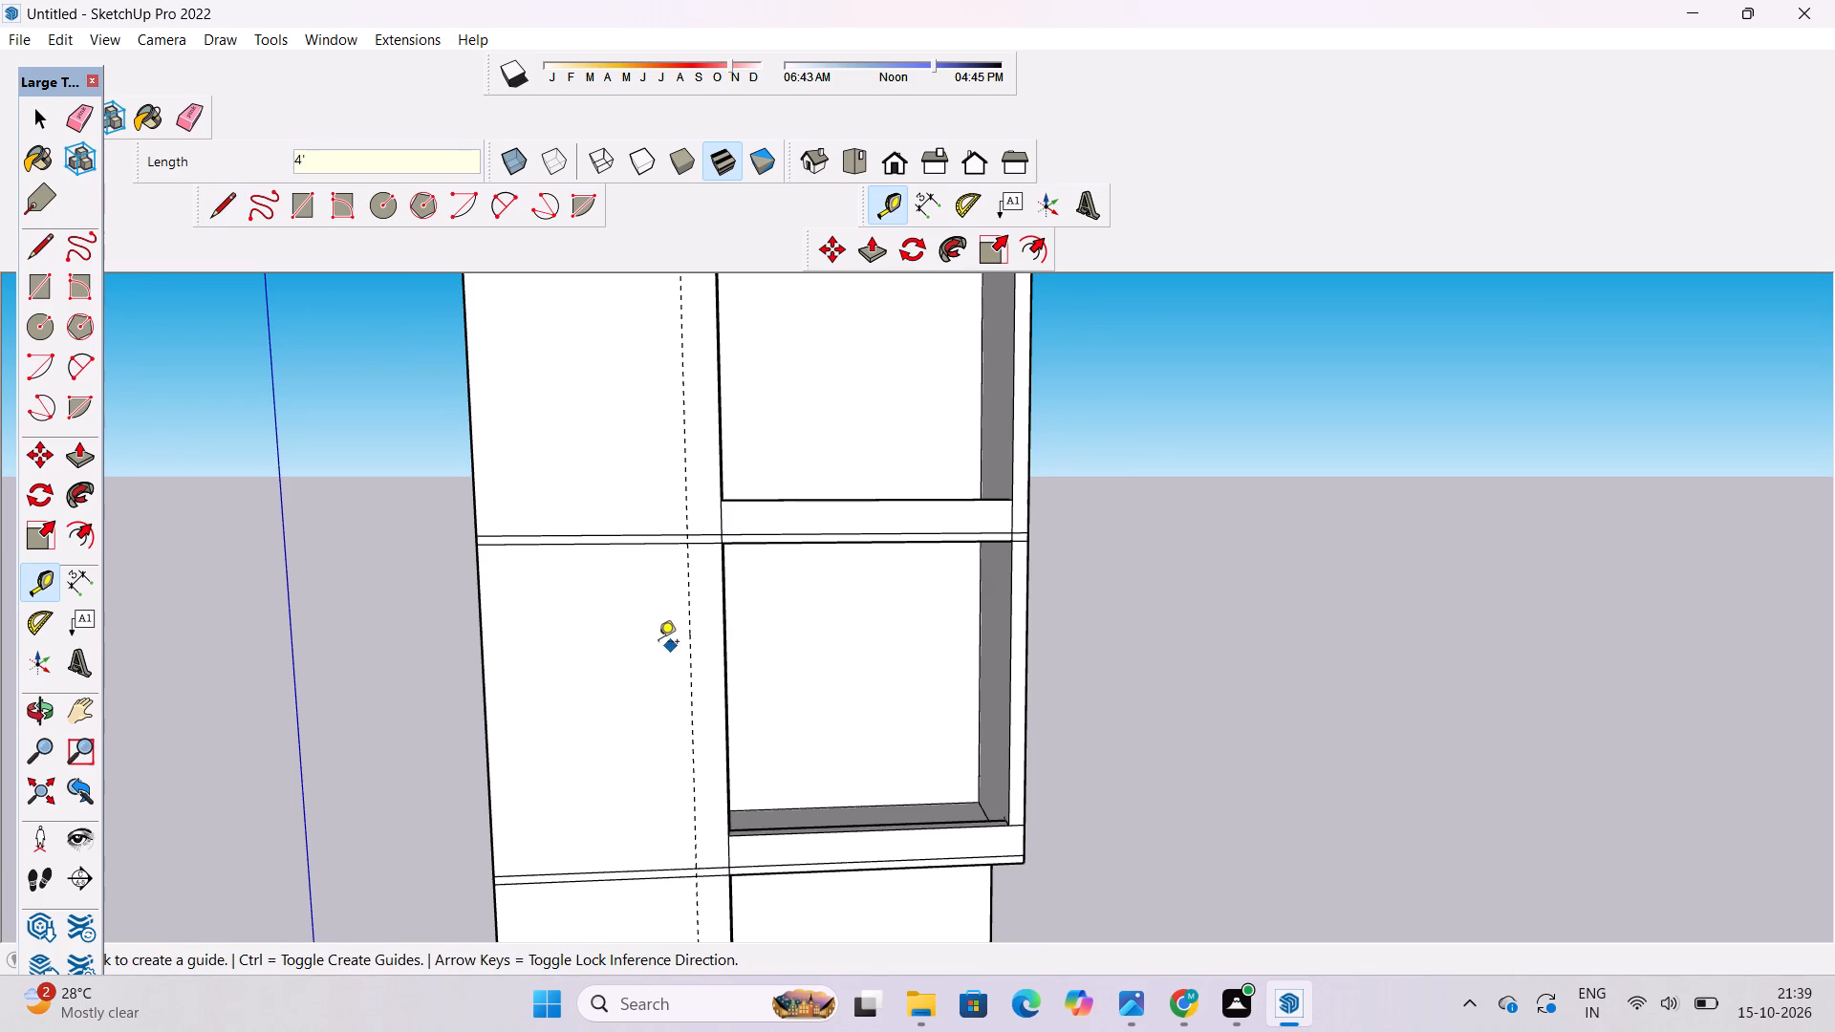
Draw a horizontal line from the third-level parapet's top corner across the solid wall to the guide.
key("l")
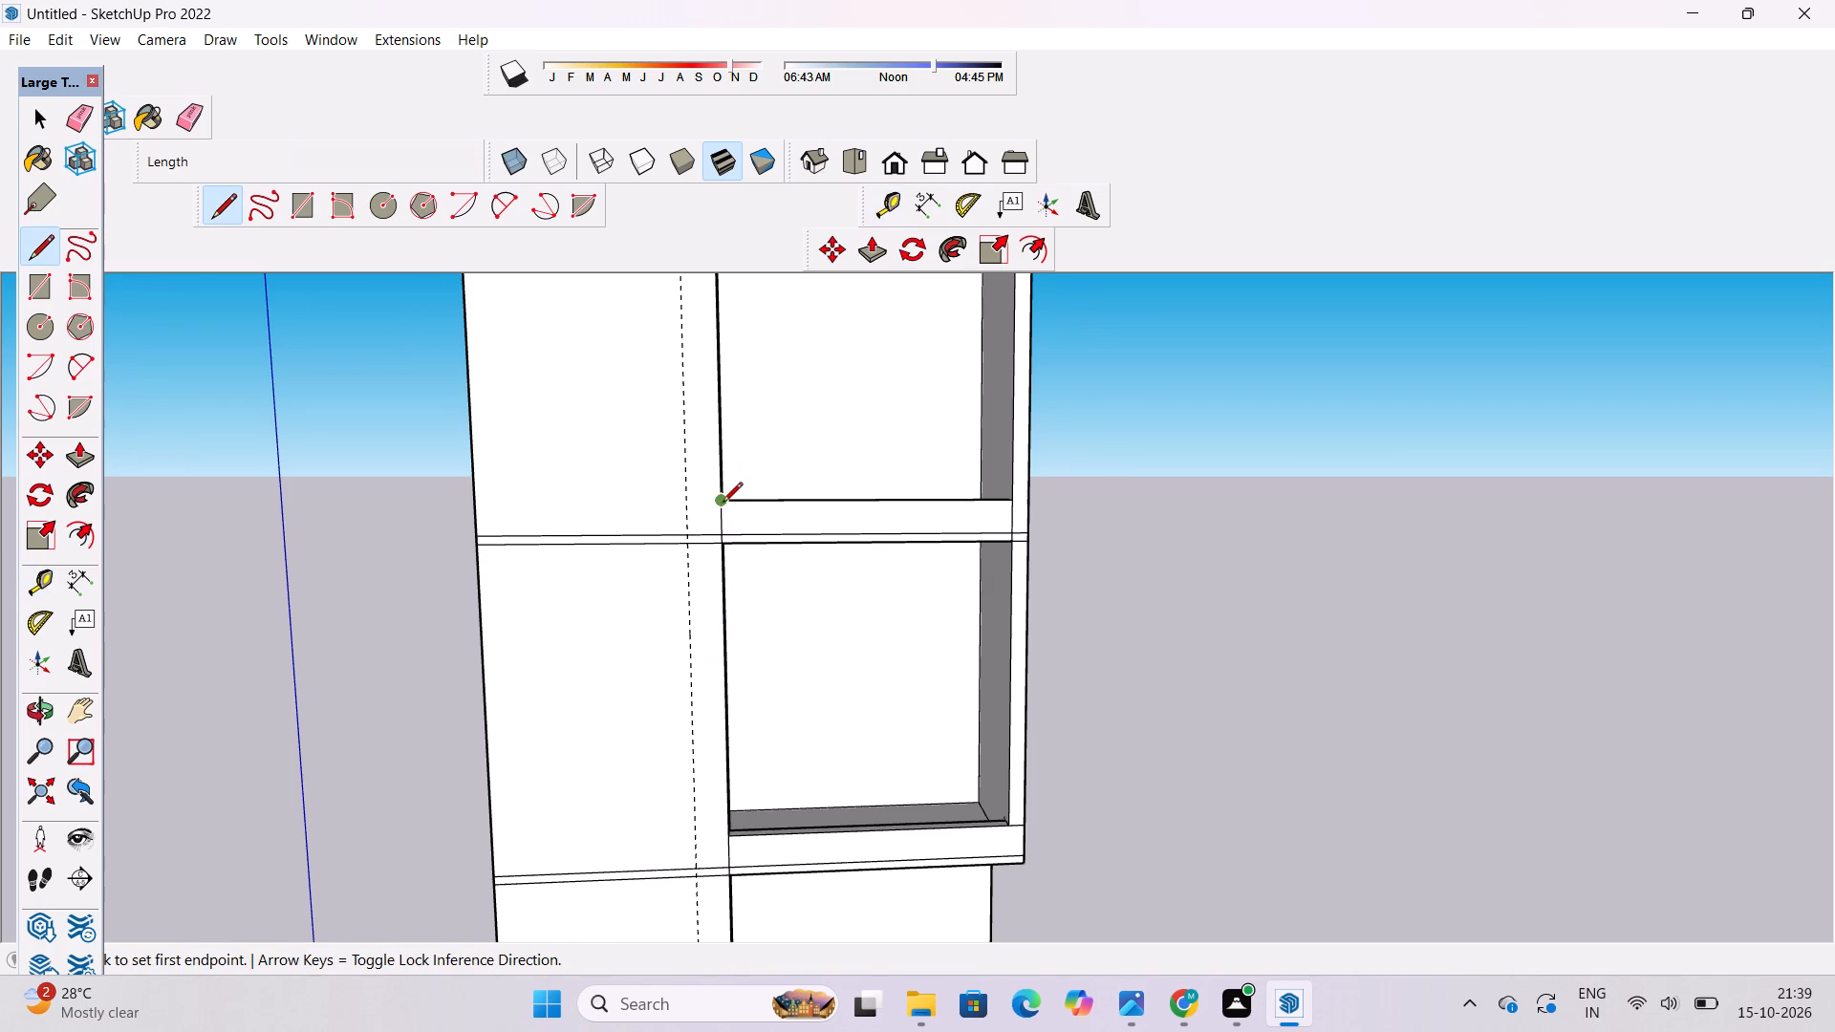
scroll(646, 559, "down", 5)
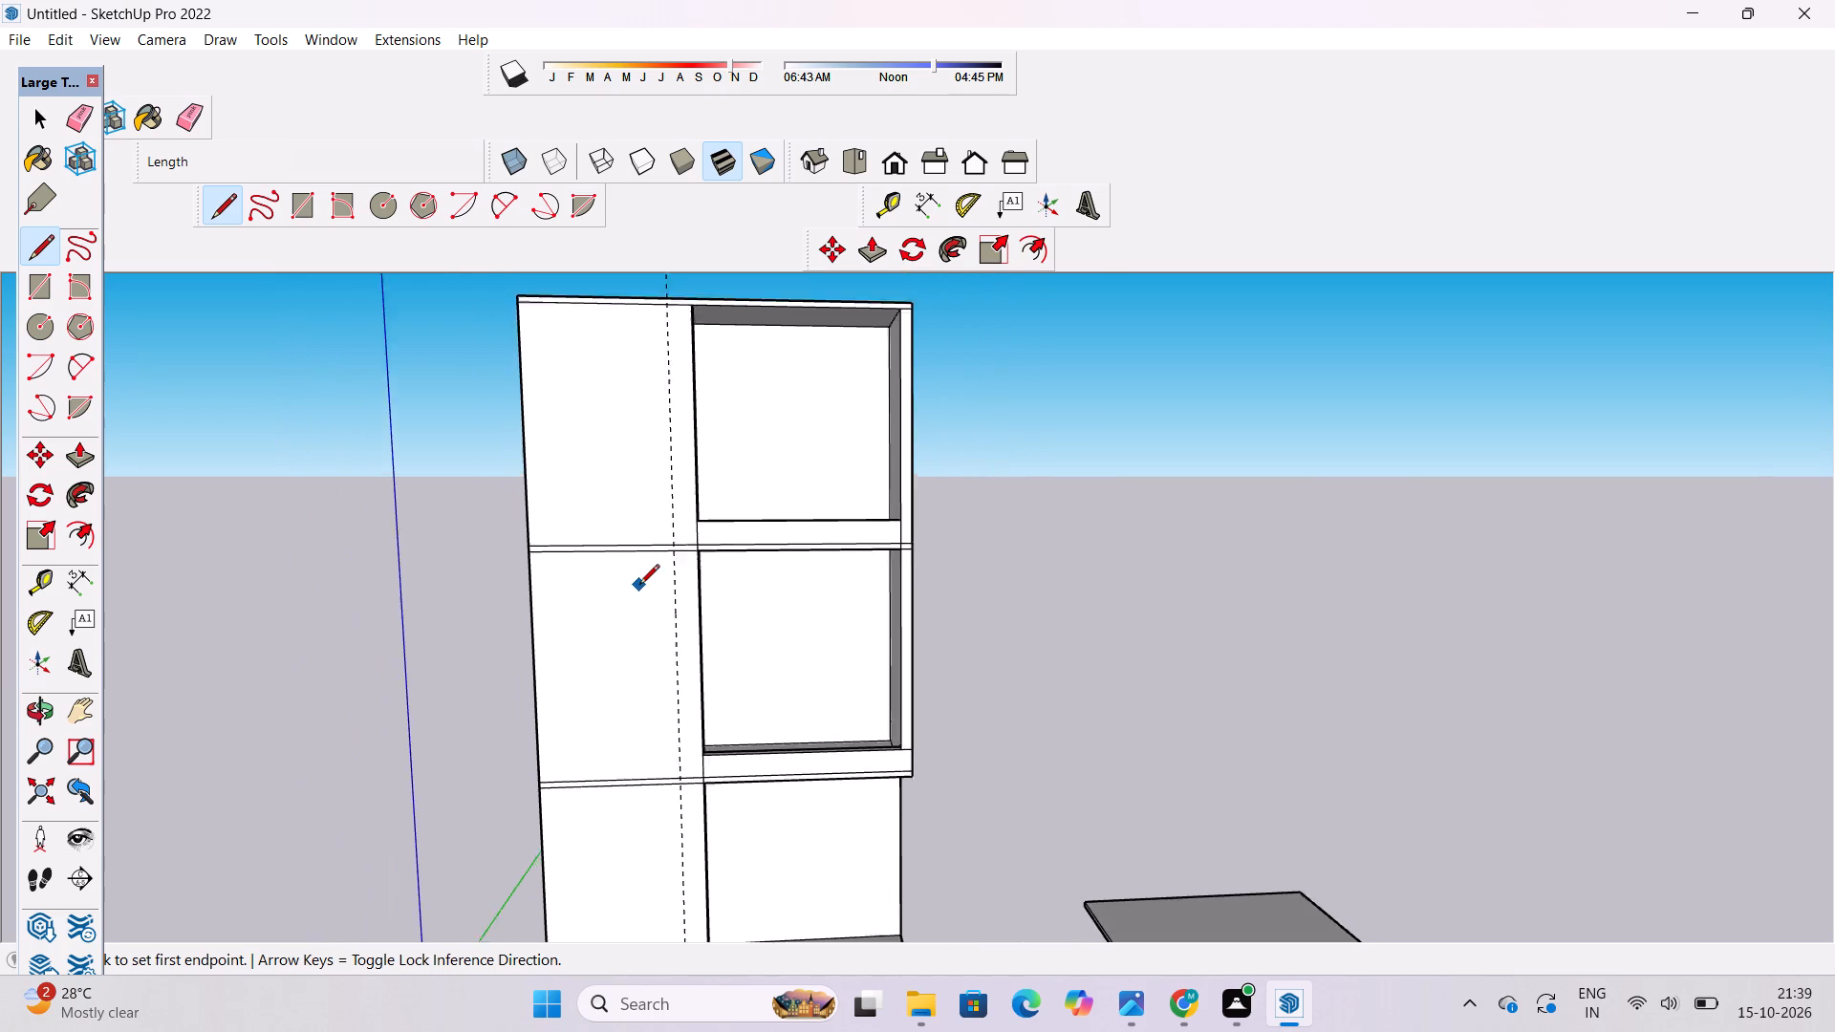
scroll(639, 586, "down", 2)
scroll(639, 586, "up", 3)
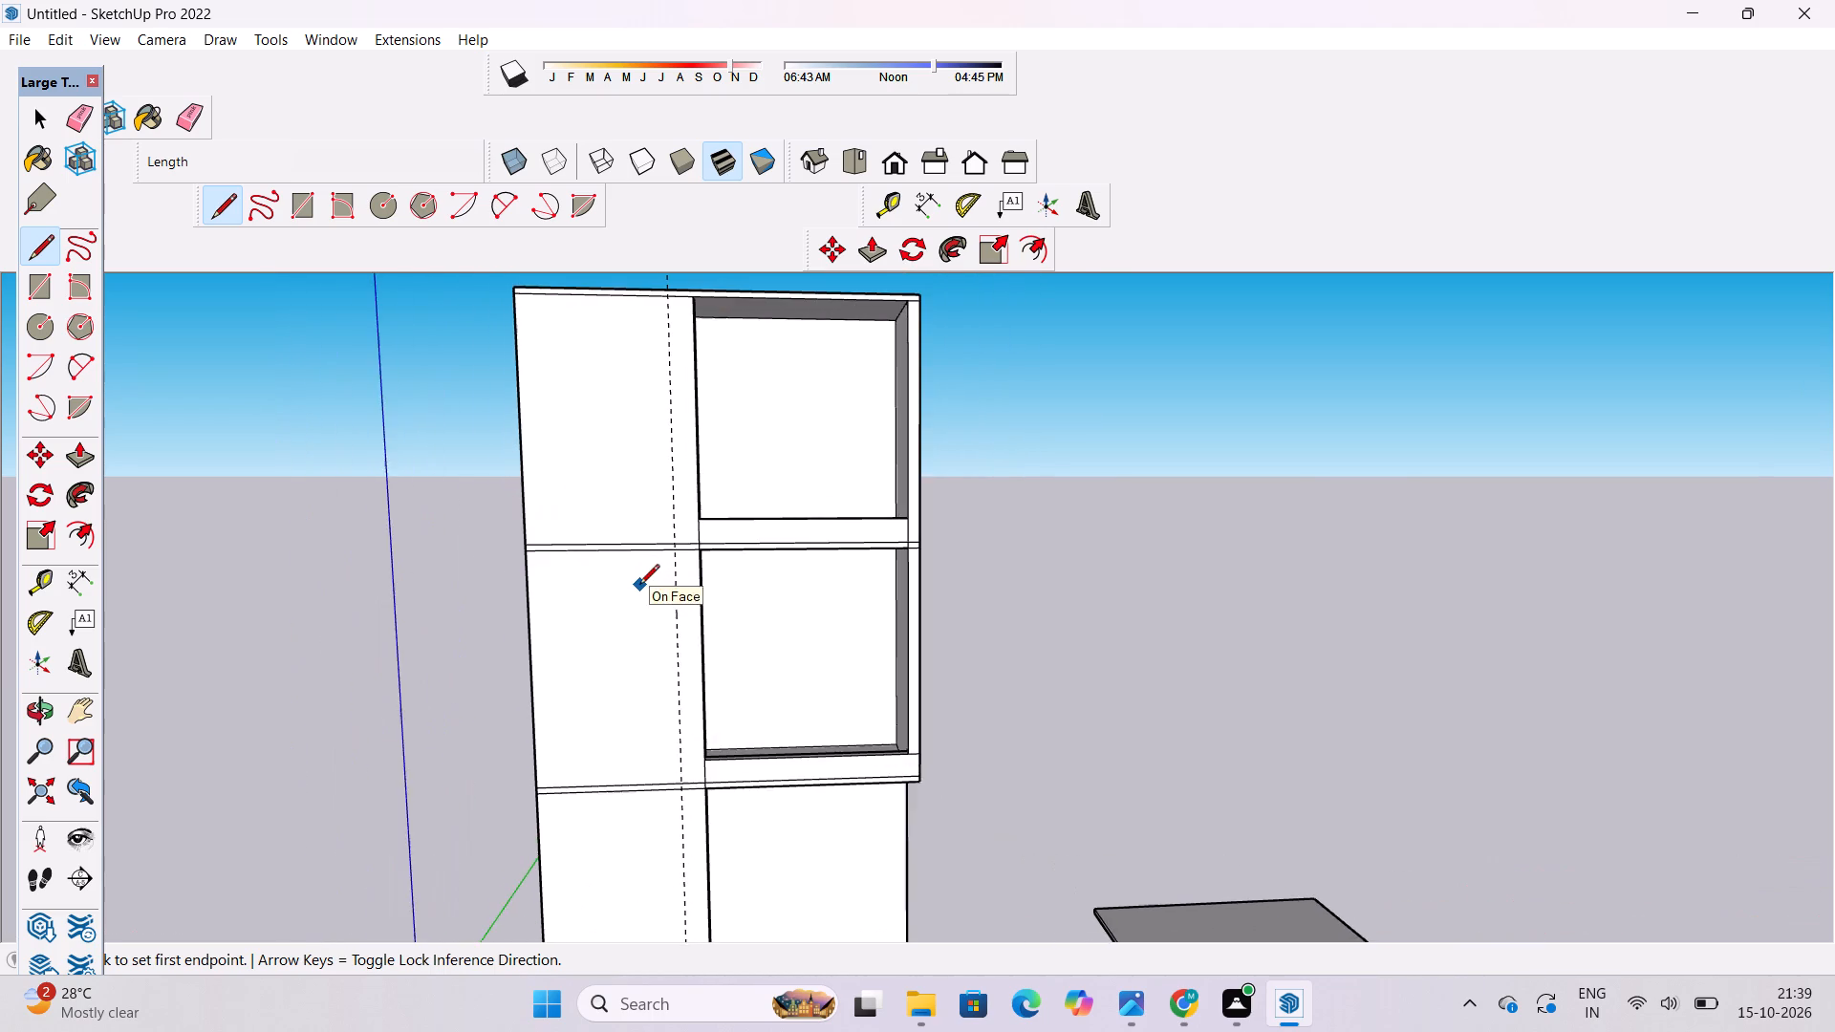
scroll(669, 558, "up", 8)
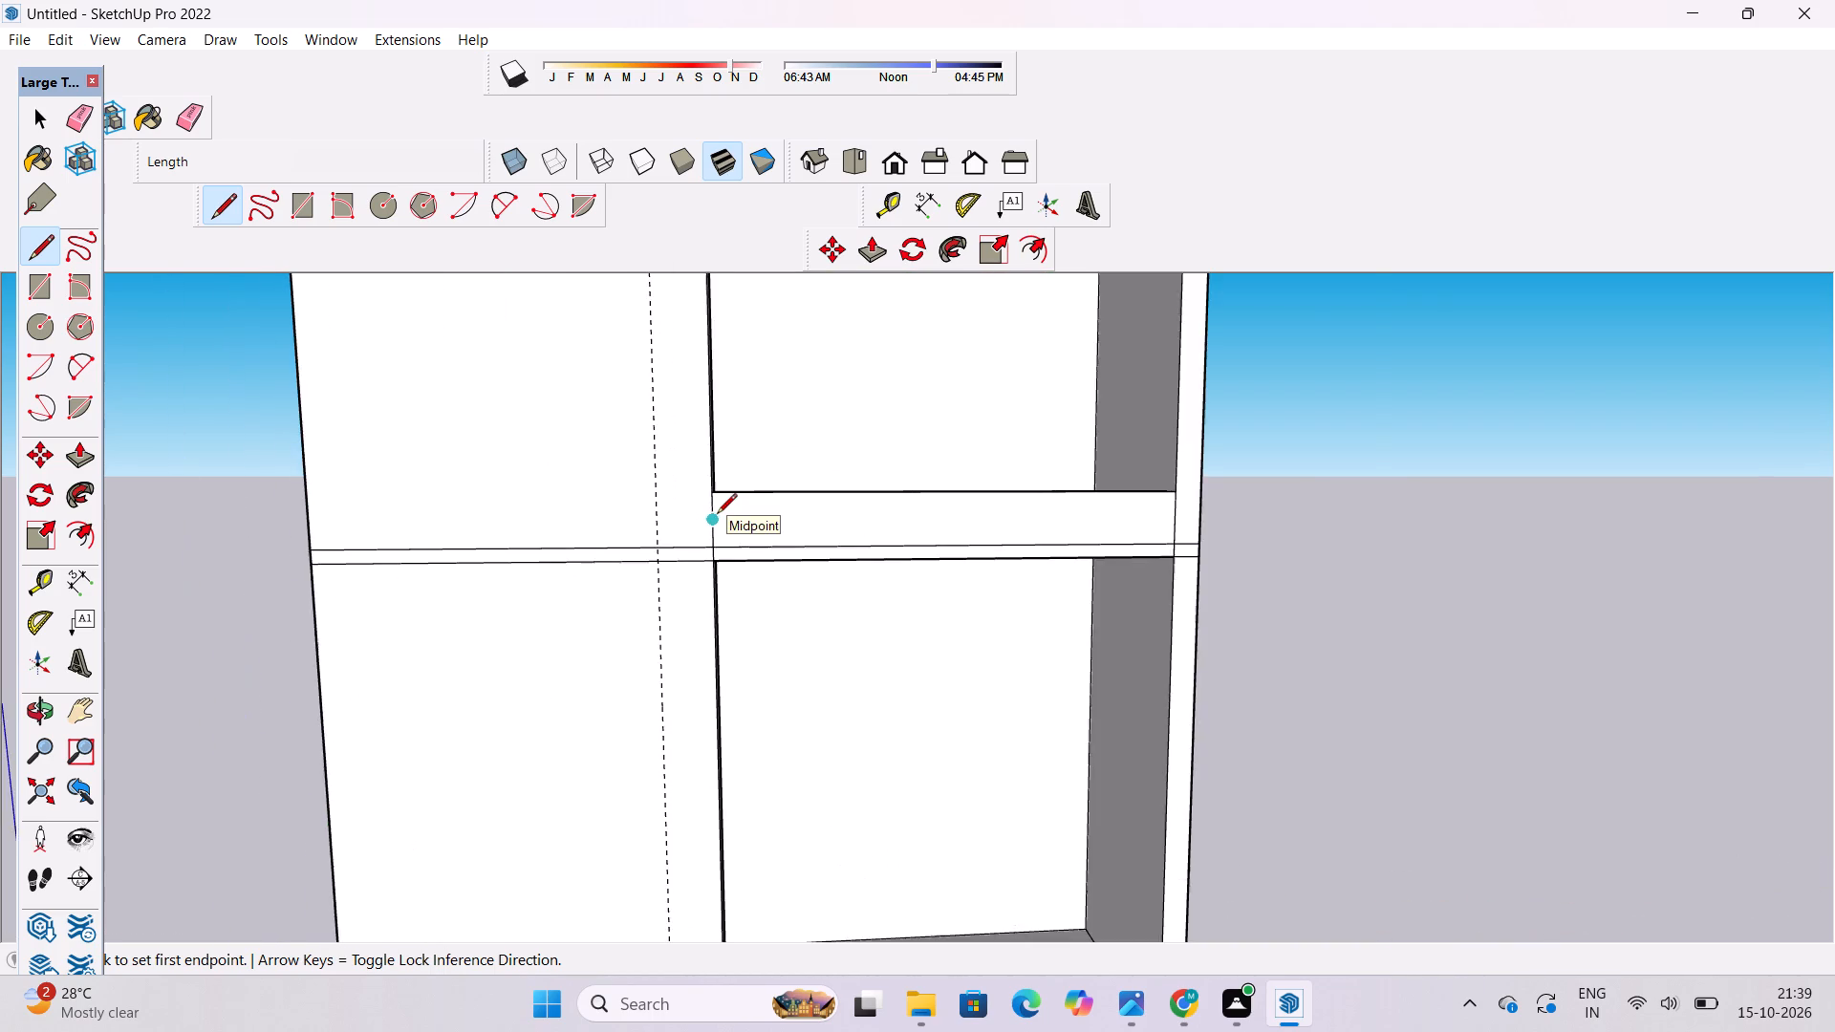
scroll(717, 515, "up", 3)
left_click(713, 487)
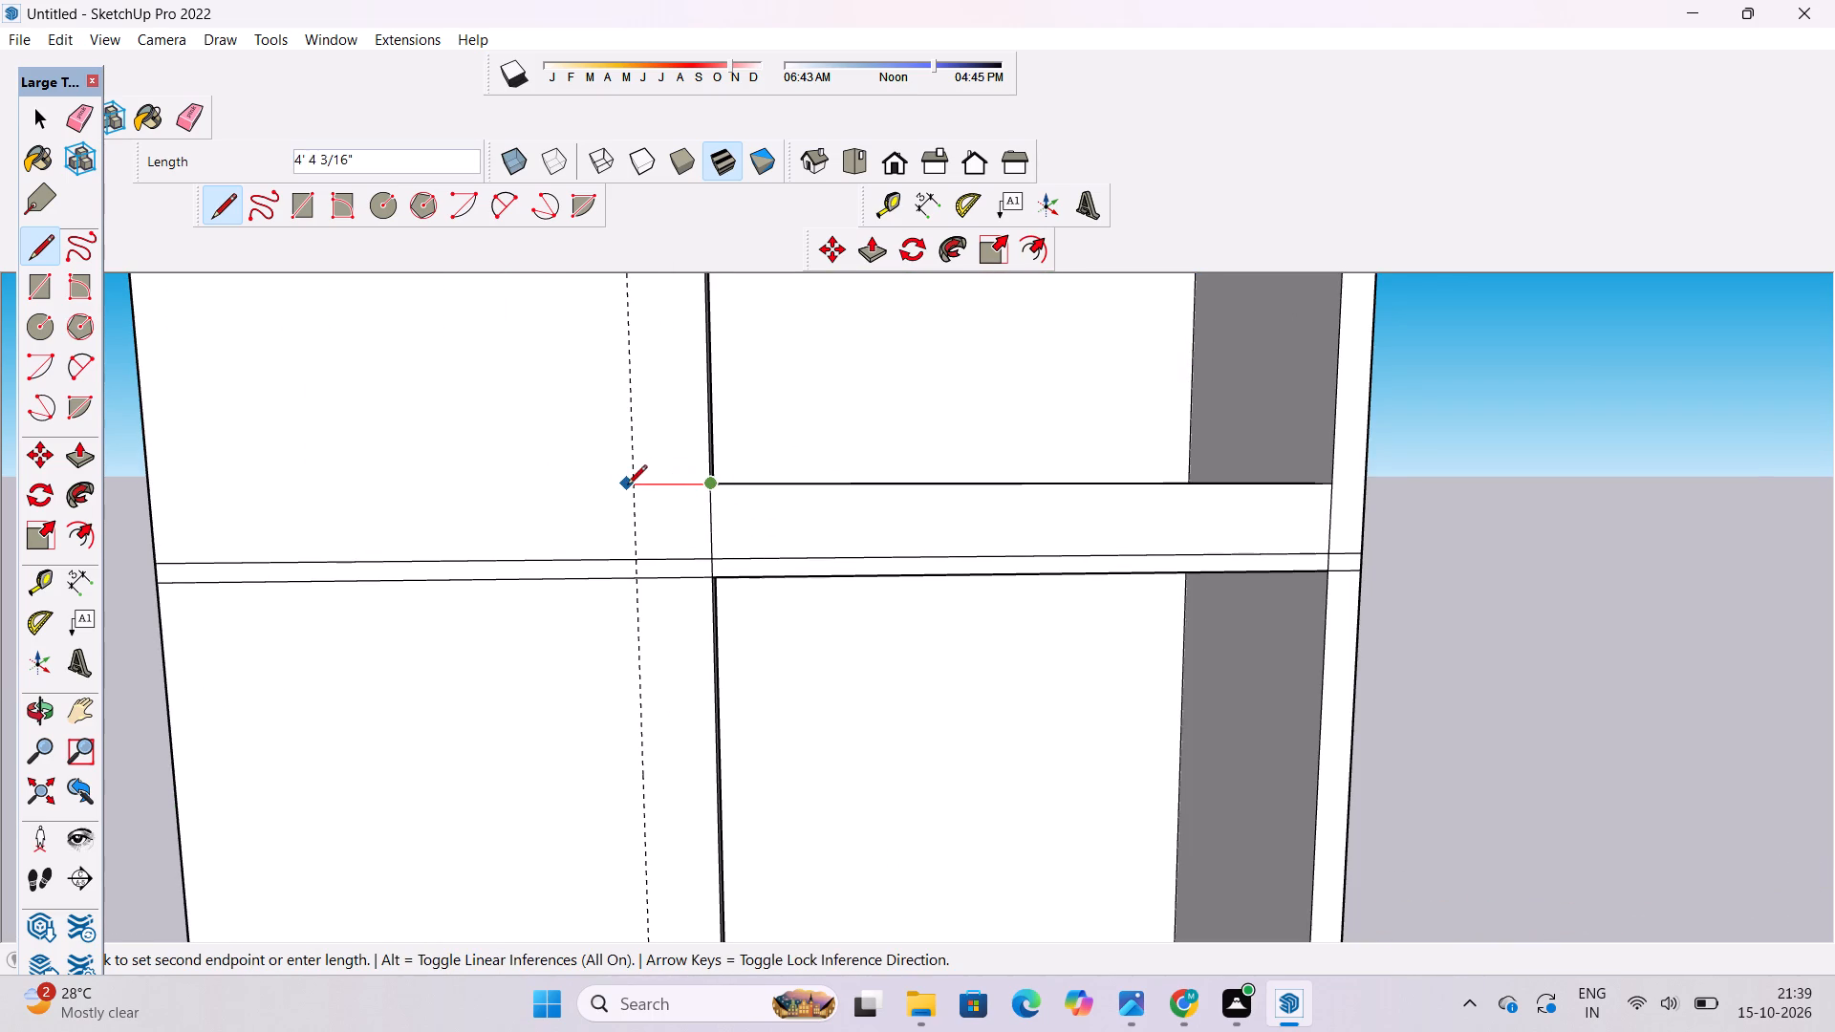
left_click(634, 487)
Continue the line 46' down the guide to the second-level slab's bottom edge, closing it at the opening corner below the parapet.
scroll(634, 487, "down", 15)
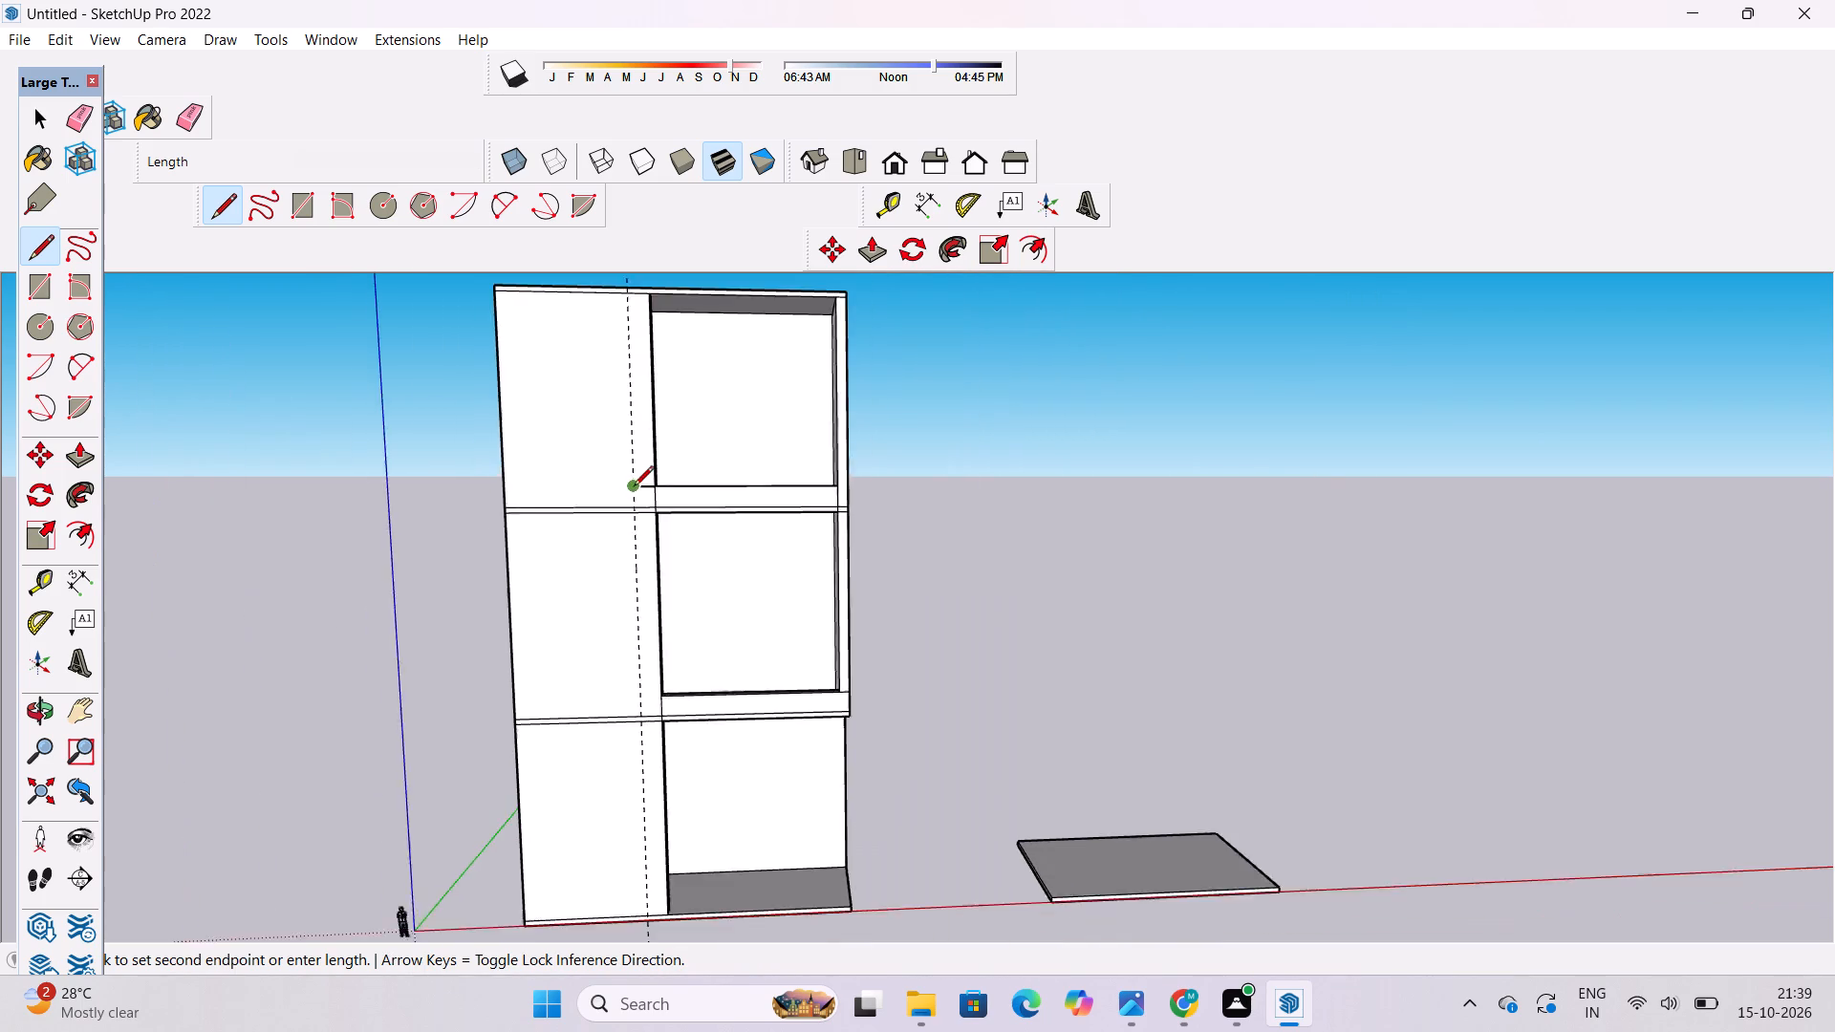
scroll(638, 609, "up", 13)
scroll(634, 623, "down", 10)
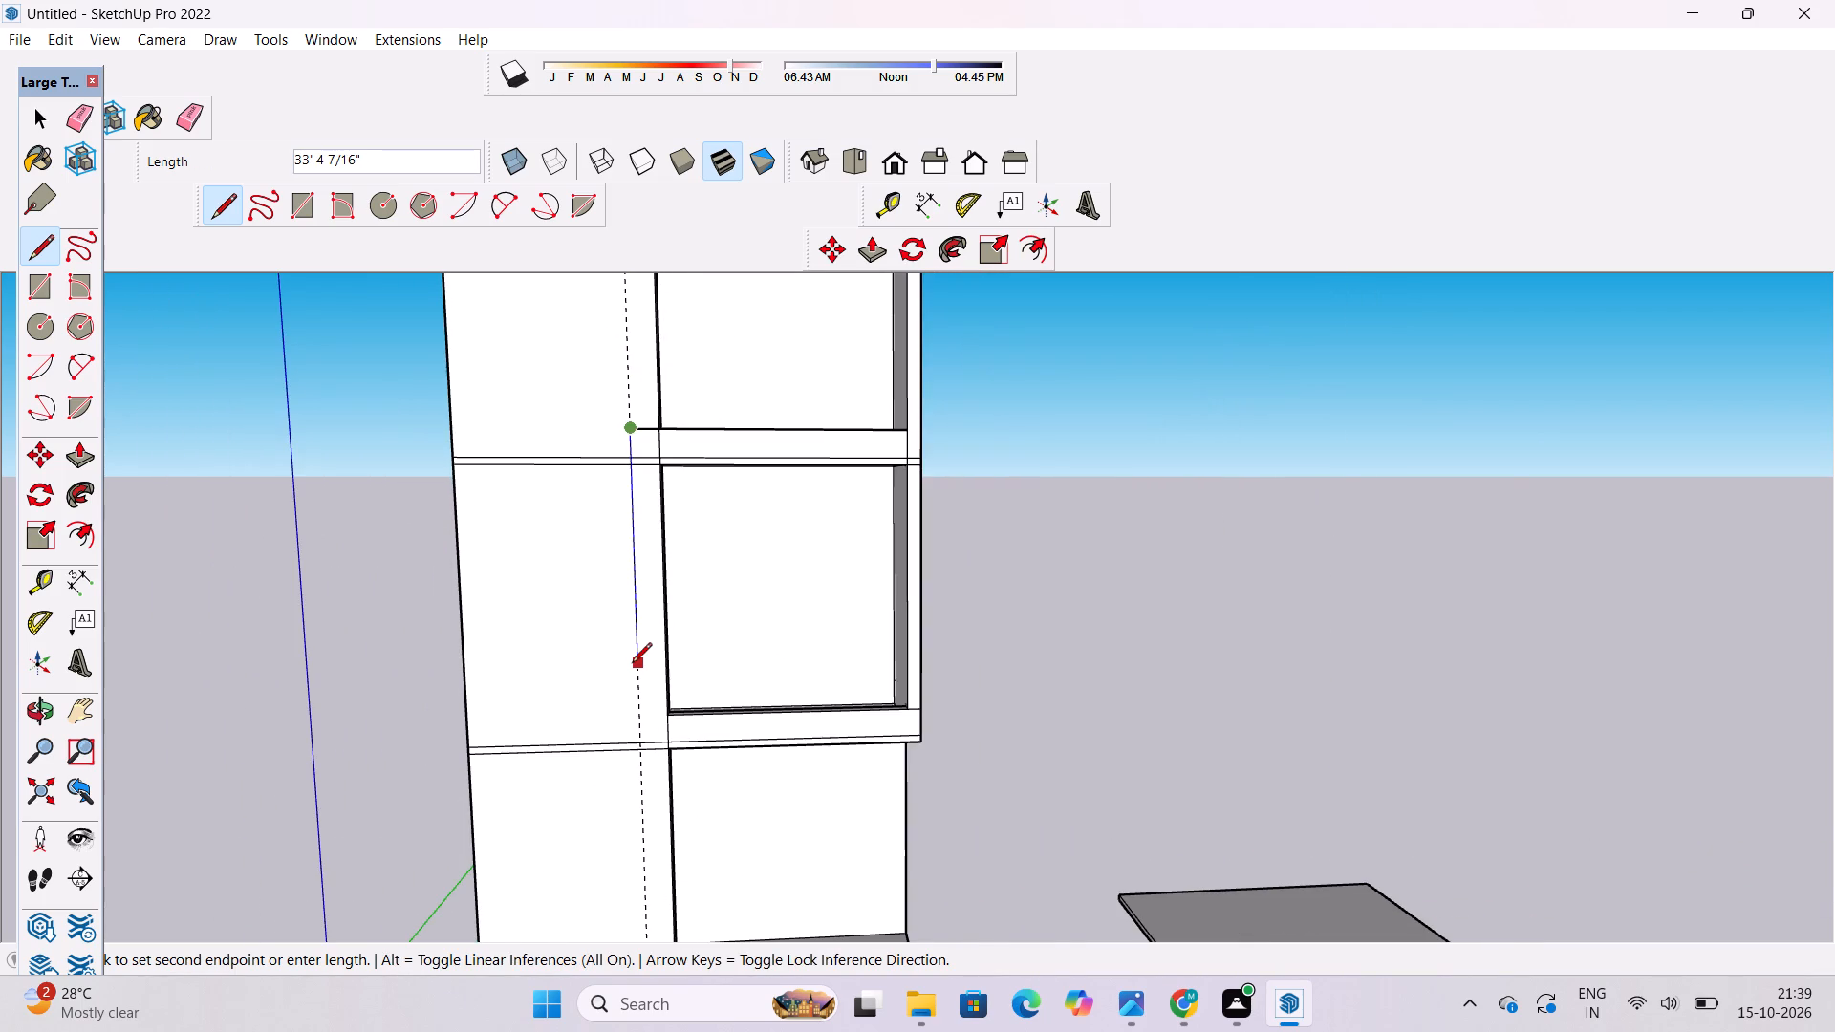
scroll(637, 717, "up", 8)
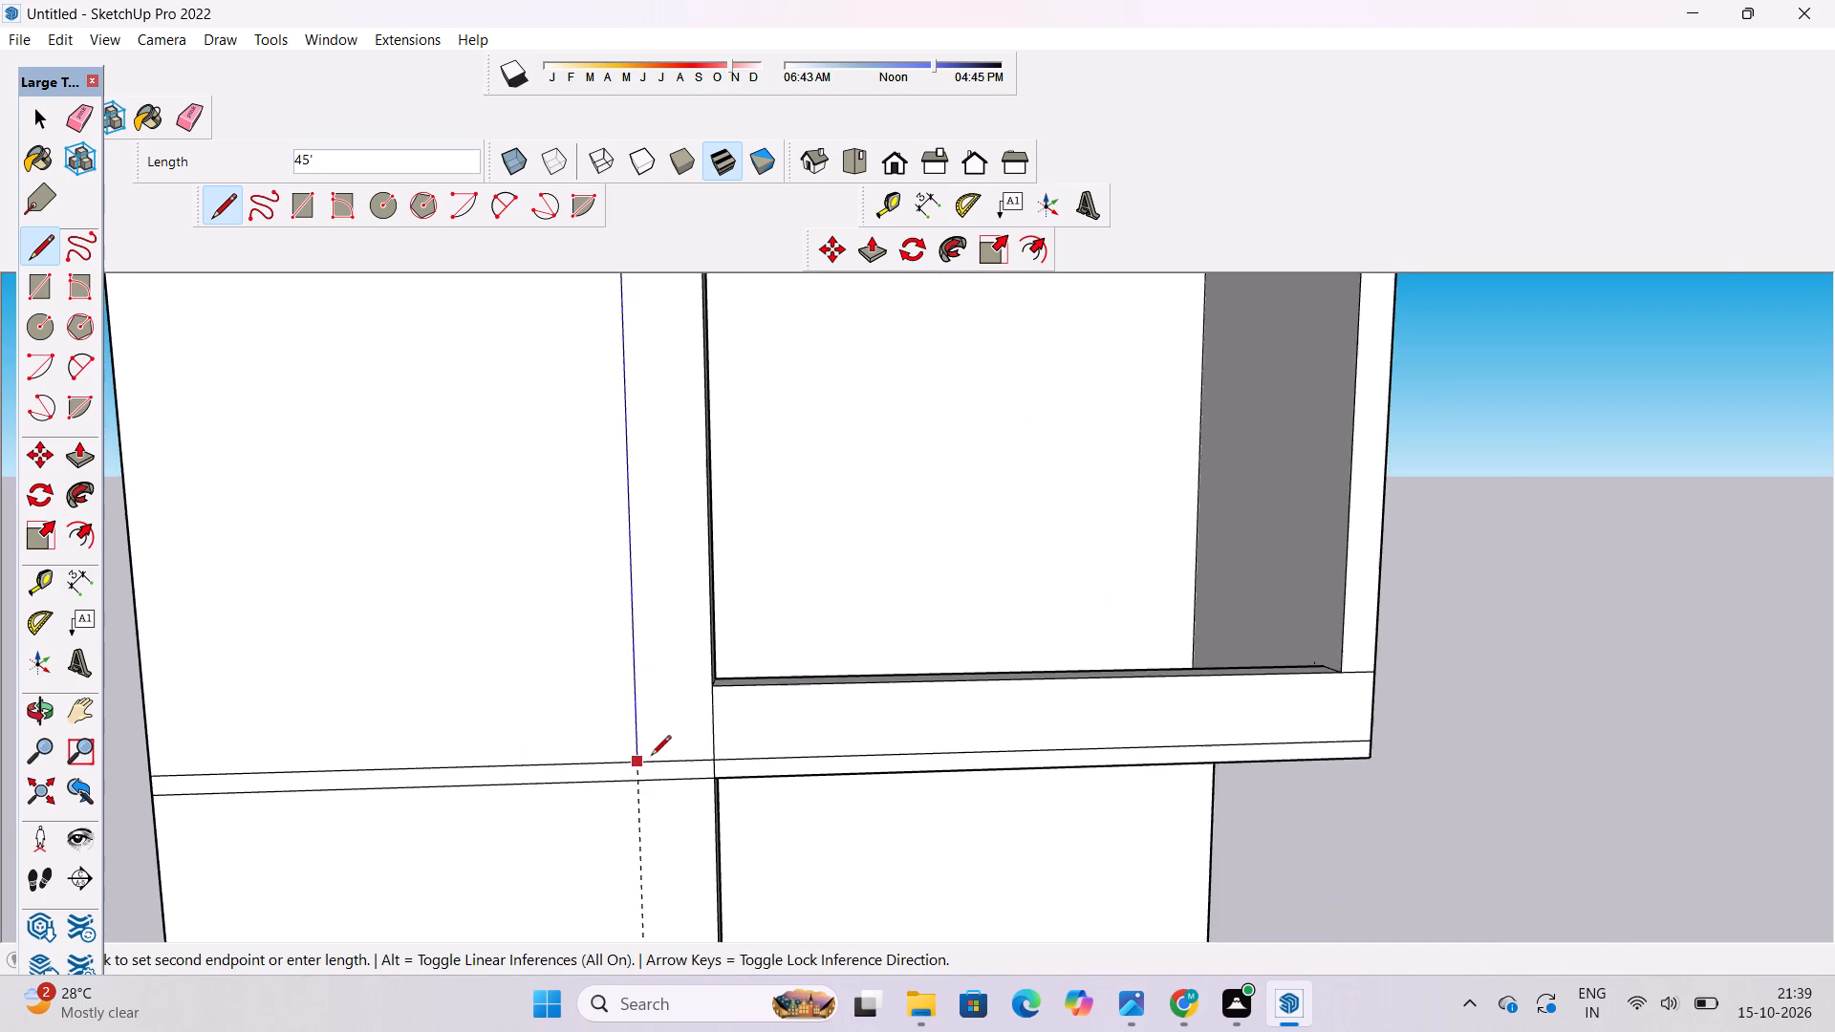
scroll(651, 757, "up", 7)
left_click(631, 802)
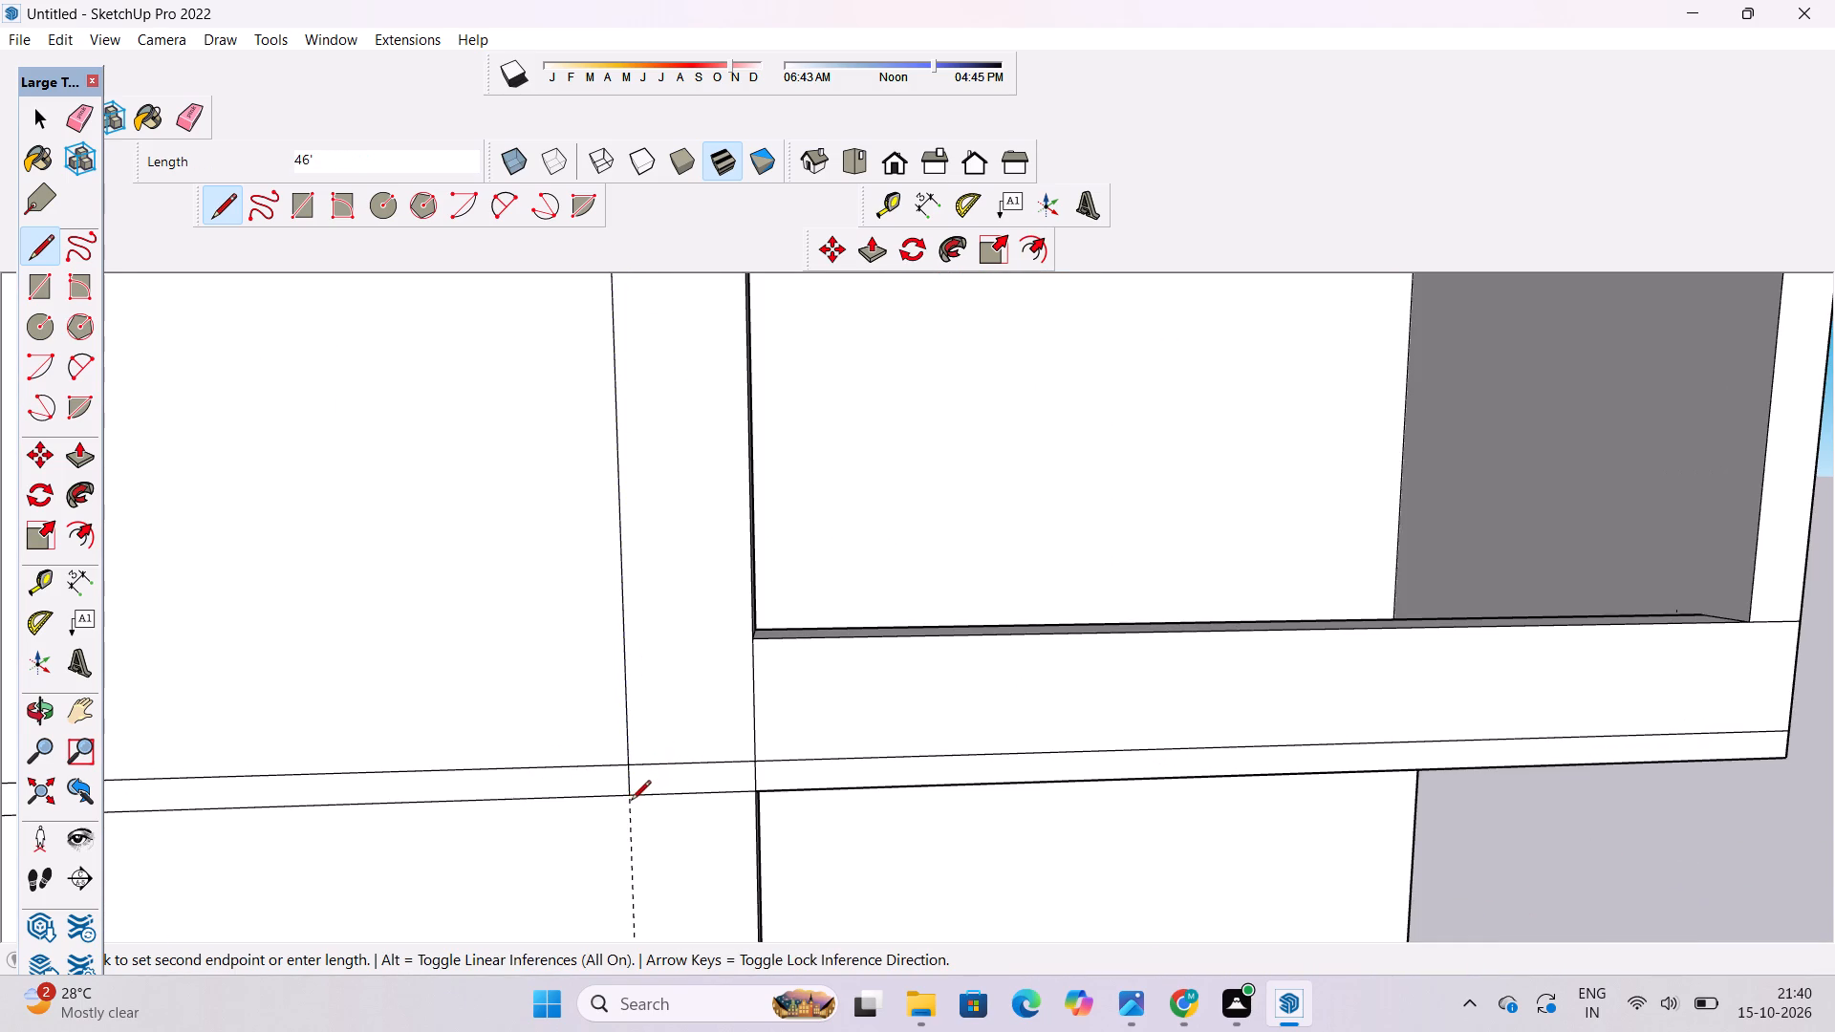
left_click(762, 793)
key("space")
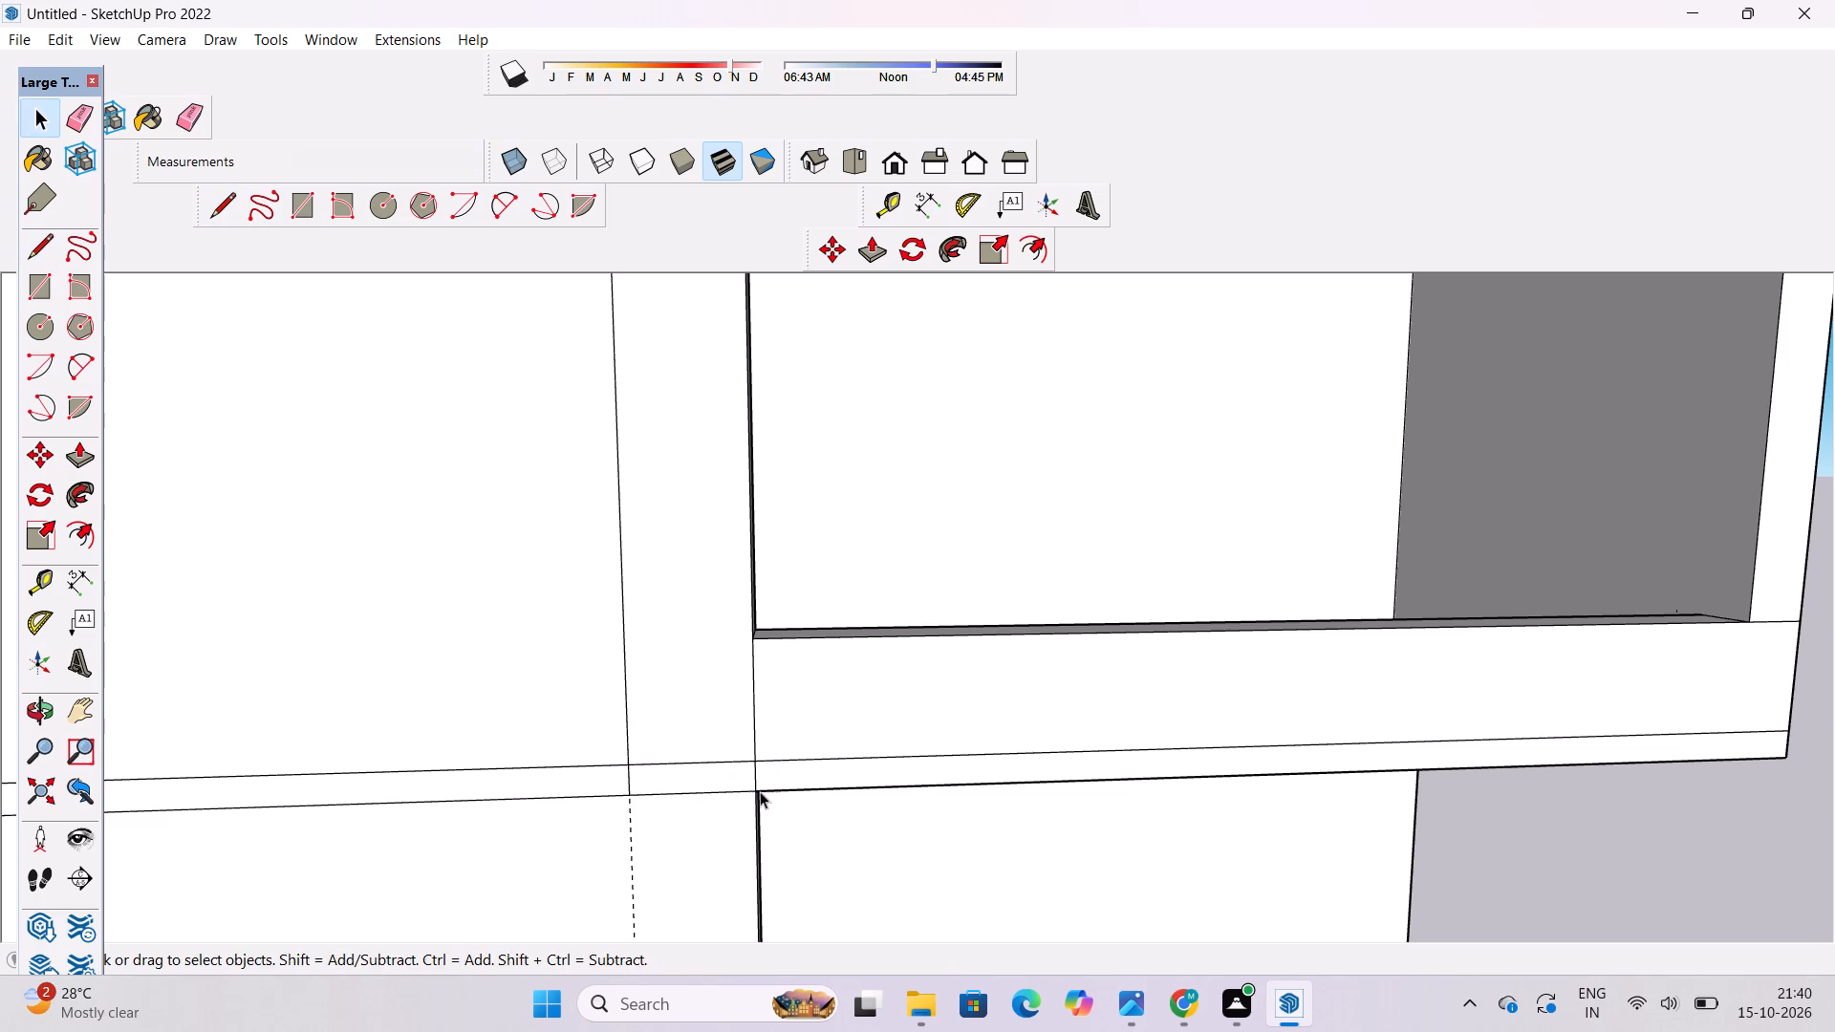
Erase the guide and the slab and vertical edges dividing the outlined strip from the second-level parapet's front face.
key("e")
left_click_drag(656, 825, 624, 860)
scroll(634, 816, "down", 8)
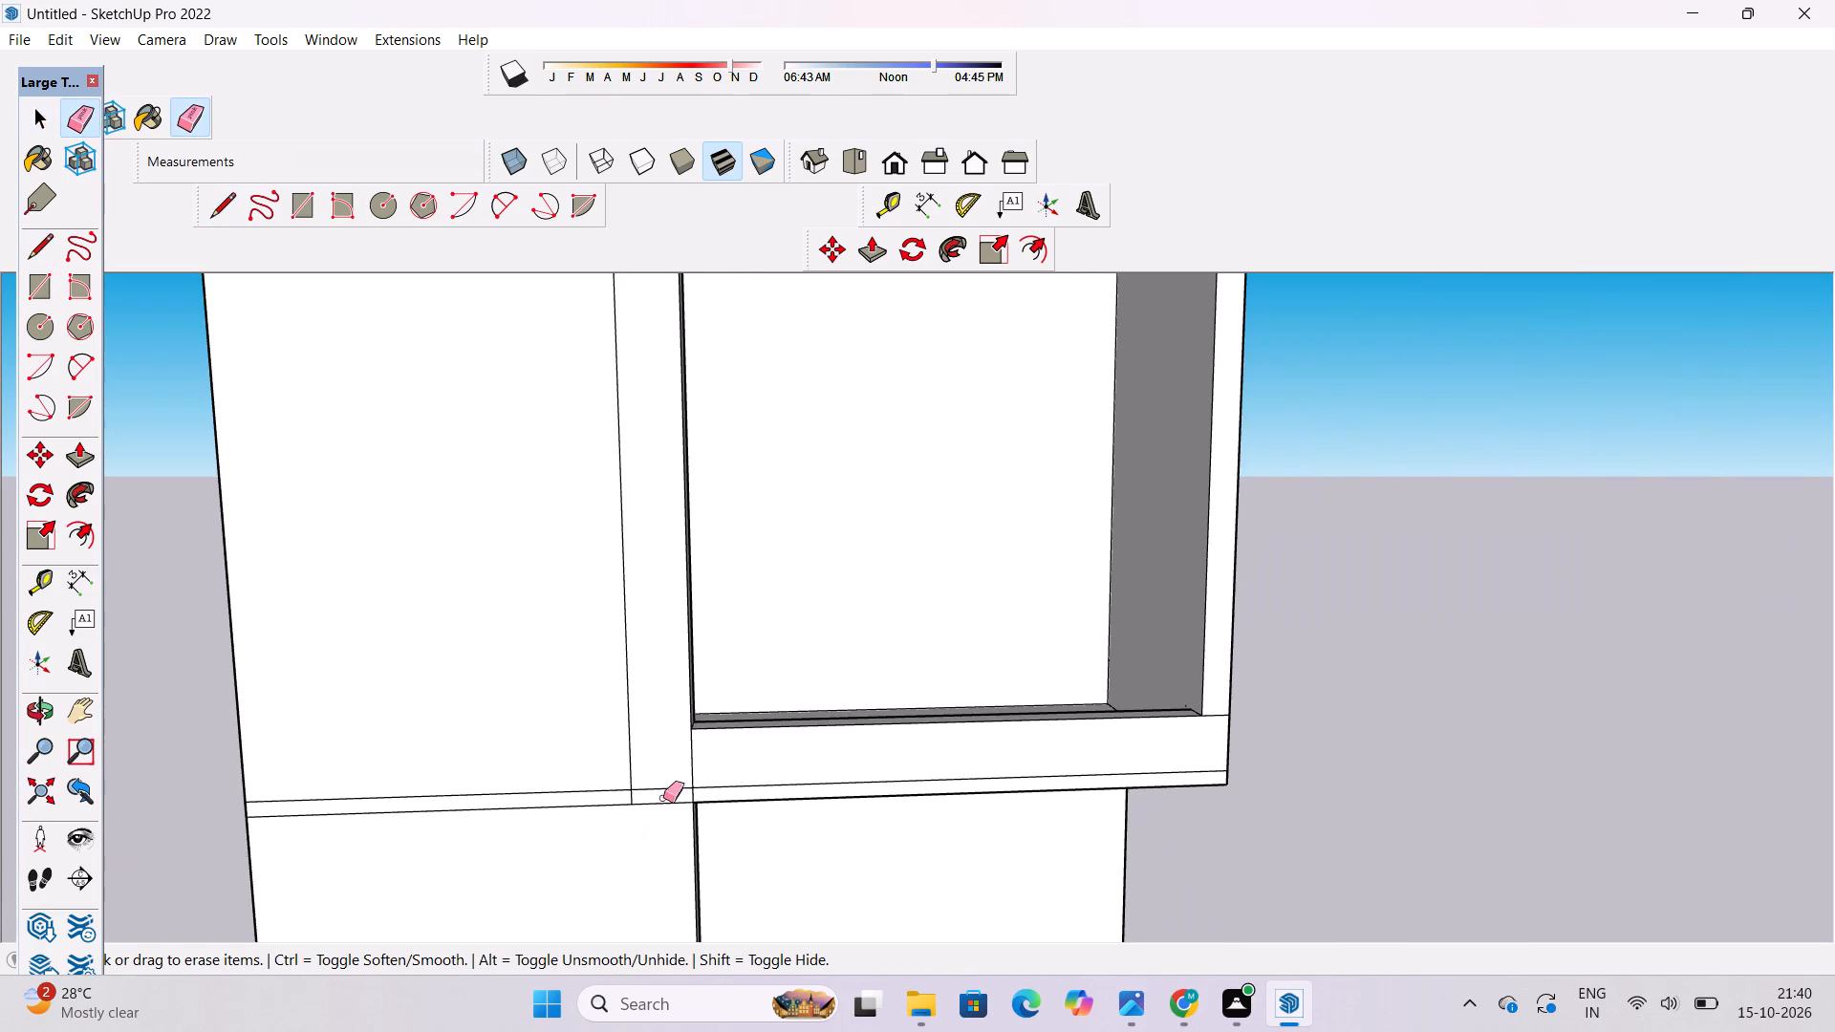
scroll(668, 807, "up", 3)
left_click_drag(672, 786, 666, 765)
left_click(698, 727)
left_click_drag(712, 771, 719, 784)
left_click_drag(708, 785, 705, 790)
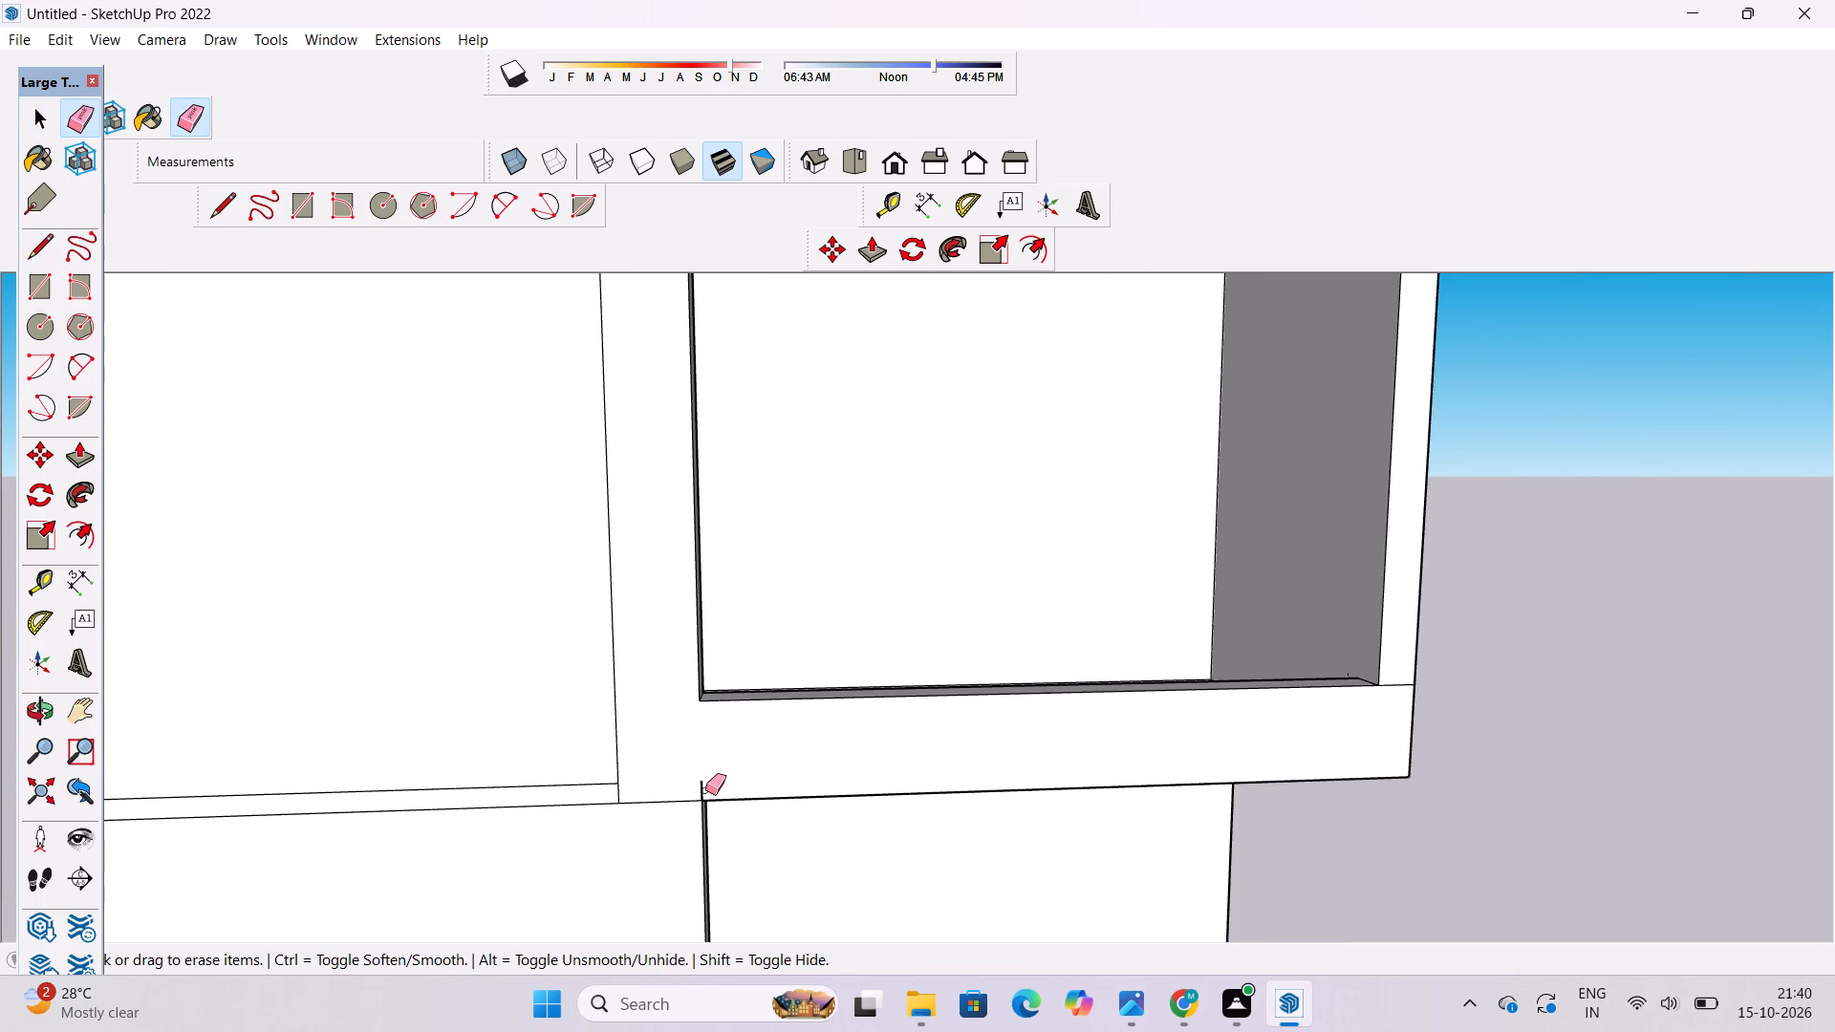
left_click_drag(705, 790, 698, 790)
Erase the short edge separating the second-level parapet from the corner column on the front face.
key("o")
left_click_drag(1236, 730, 657, 848)
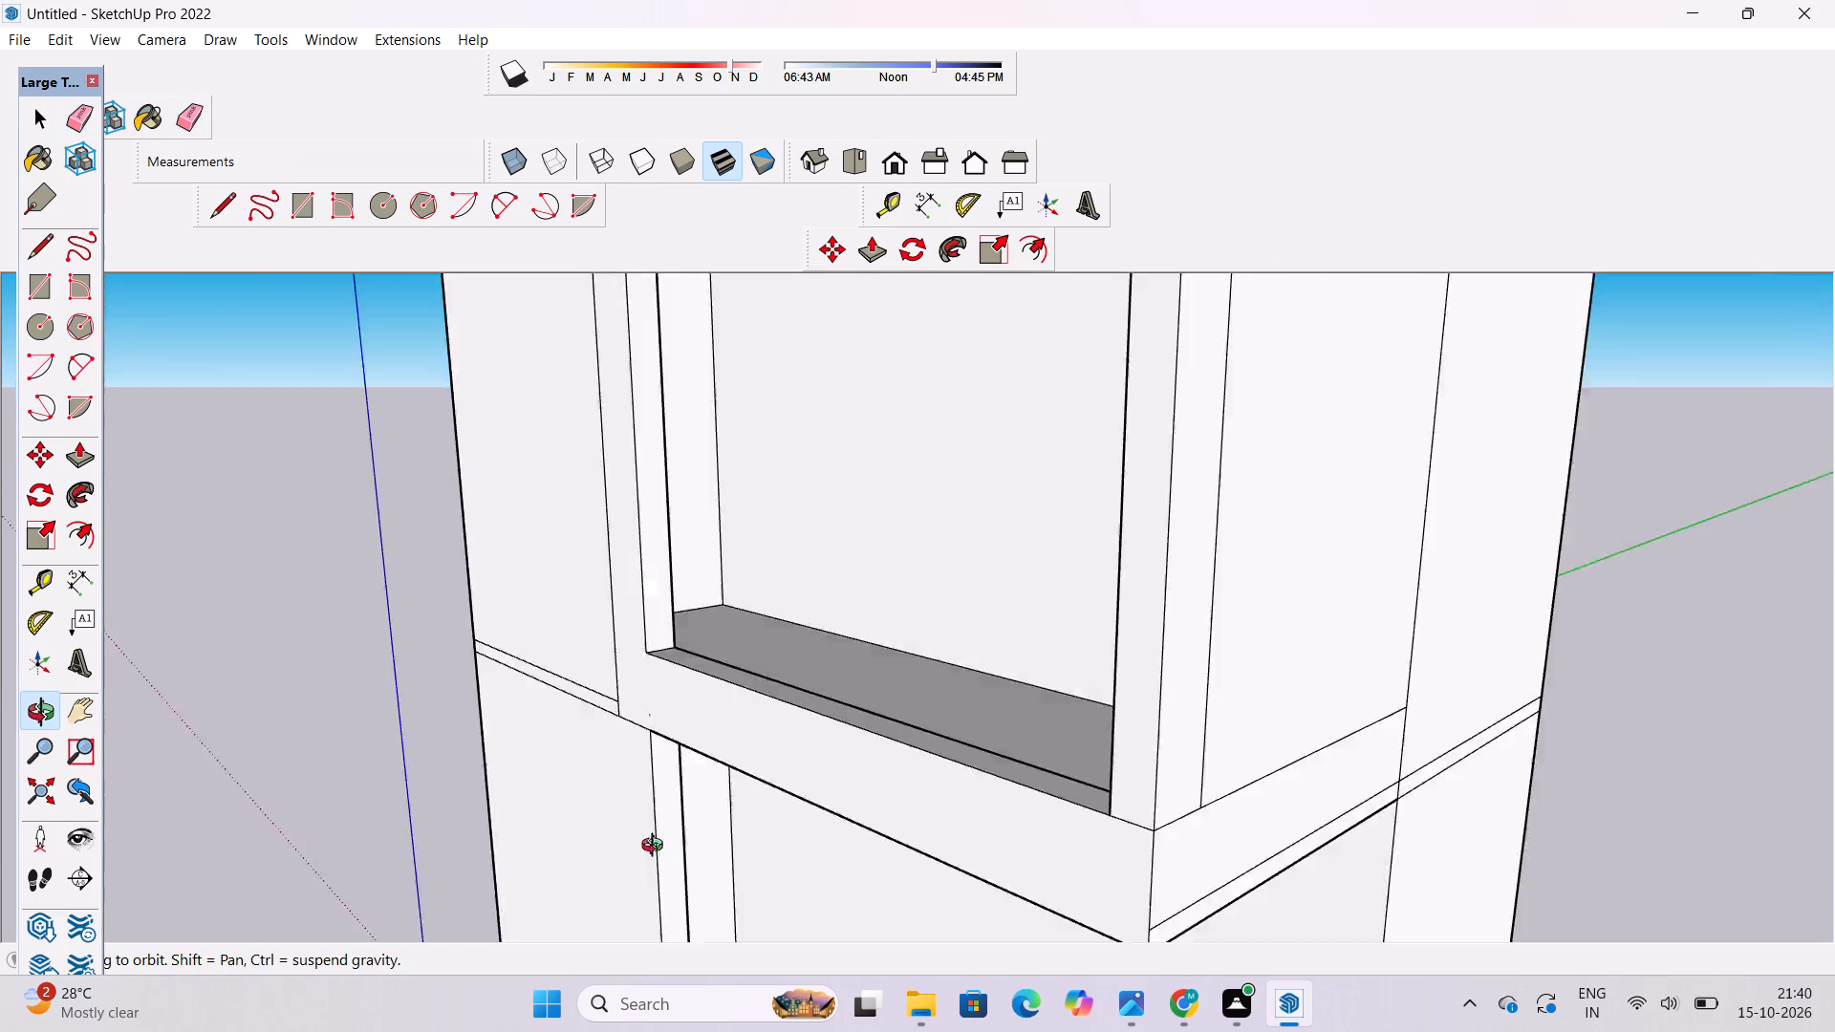
left_click_drag(657, 848, 1034, 1015)
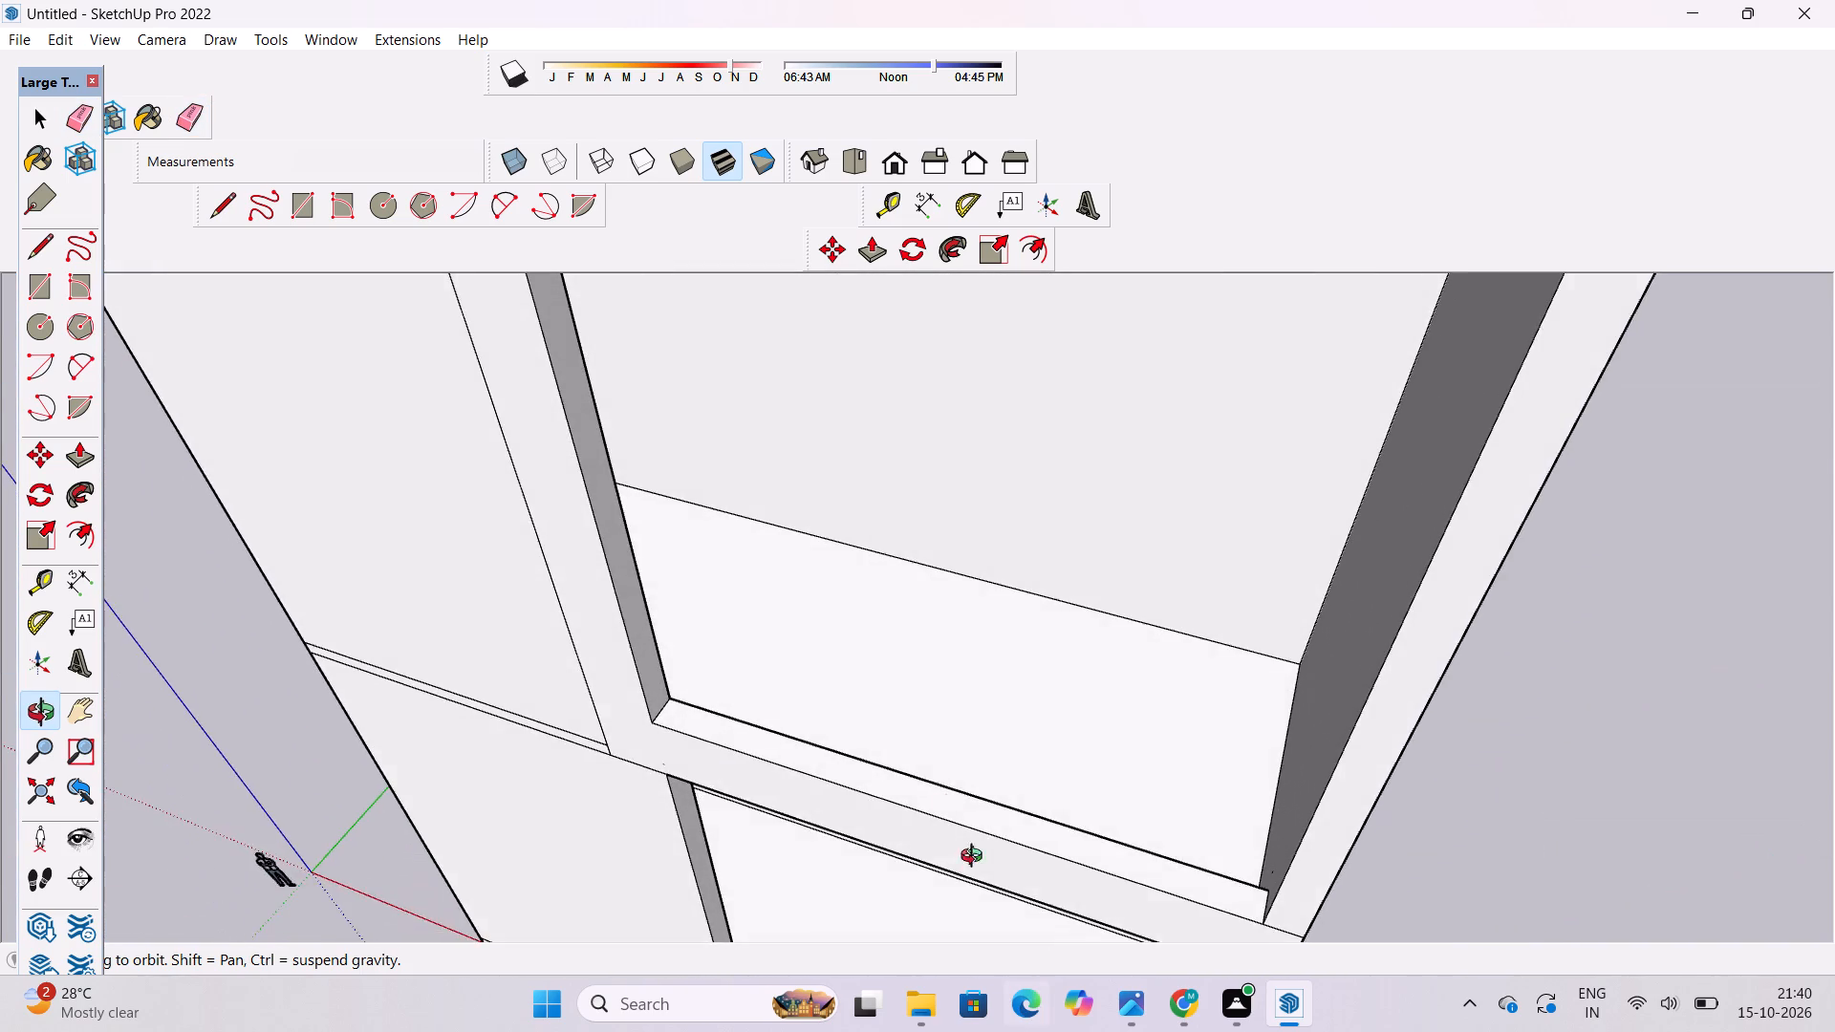
scroll(930, 749, "up", 16)
left_click_drag(1035, 697, 868, 851)
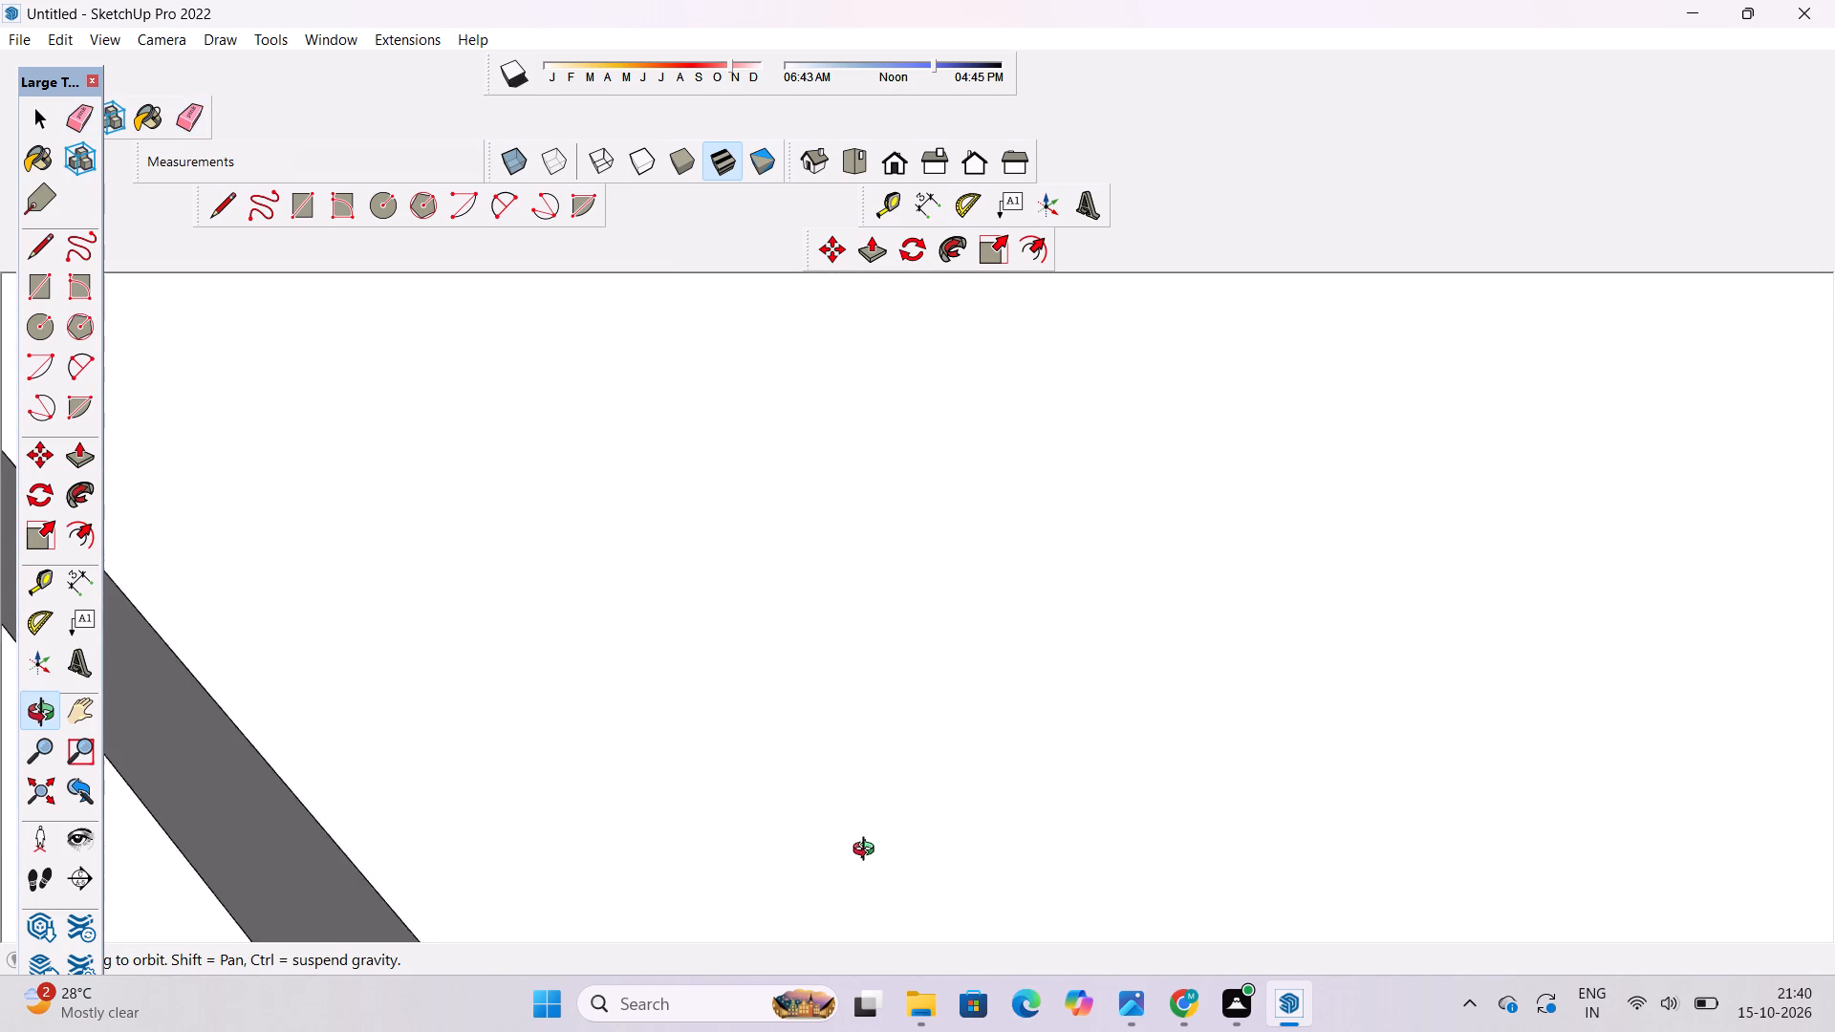
left_click_drag(868, 851, 1025, 633)
scroll(1082, 595, "down", 18)
left_click_drag(1058, 672, 999, 678)
left_click_drag(948, 694, 1053, 621)
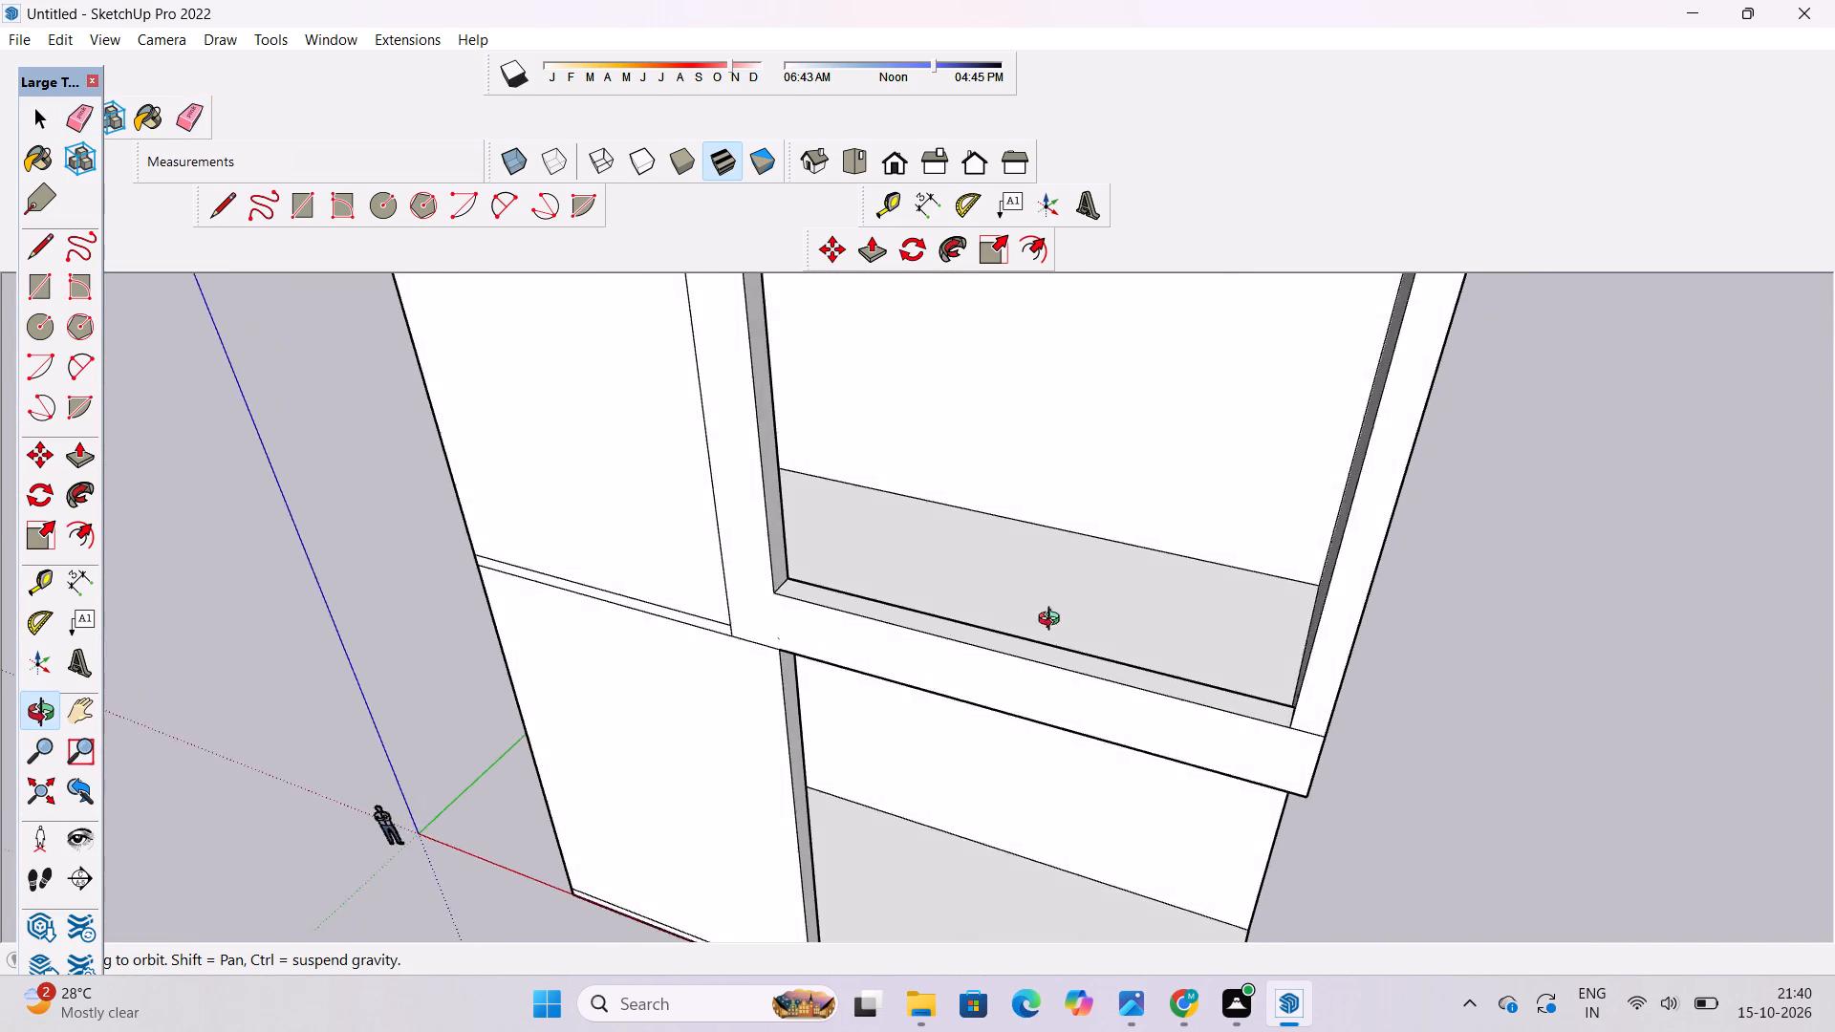
left_click_drag(1053, 621, 1153, 529)
left_click_drag(1227, 533, 1048, 667, "shift")
left_click_drag(1044, 656, 946, 738, "shift")
scroll(1125, 704, "up", 4)
left_click_drag(1100, 701, 1000, 730, "shift")
left_click_drag(980, 738, 1015, 634)
key("e")
left_click_drag(1054, 660, 1048, 693)
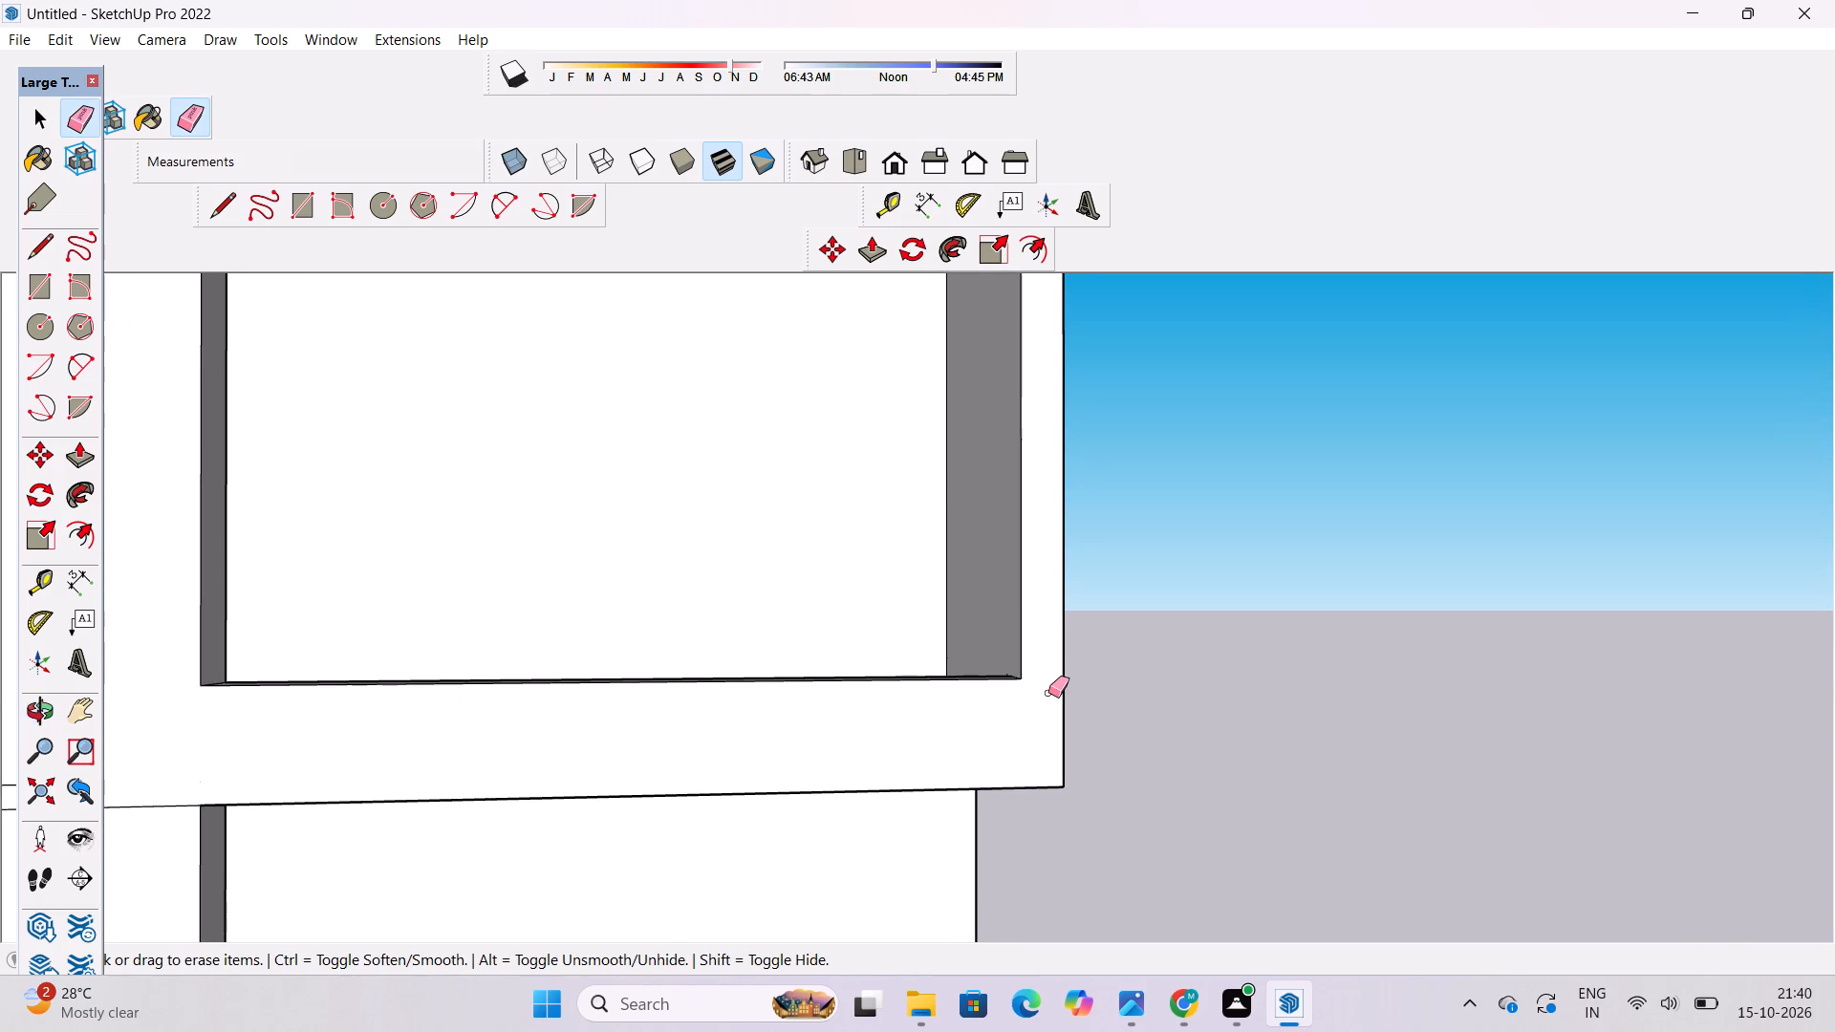
Erase the column, parapet and upper slab edges on the second-level balcony's side face.
key("o")
scroll(1028, 638, "down", 6)
left_click_drag(1047, 631, 673, 732)
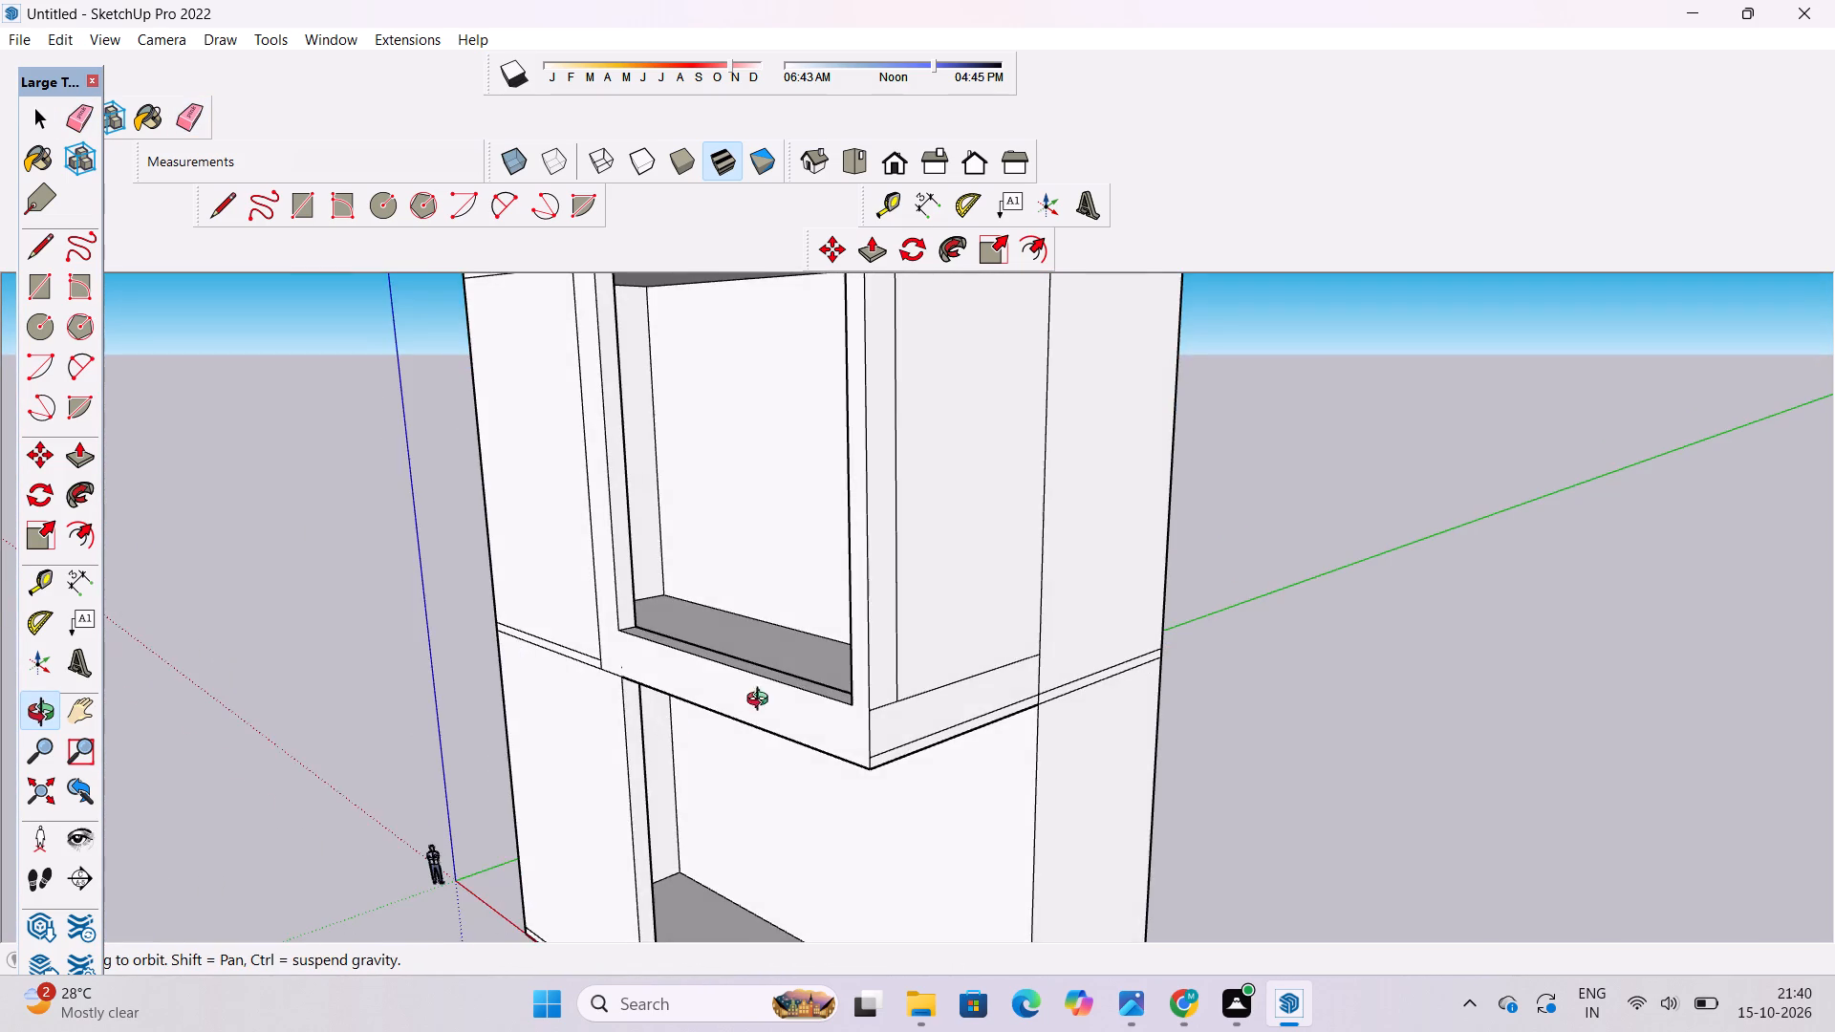
scroll(812, 681, "down", 5)
left_click_drag(838, 633, 811, 665, "shift")
left_click_drag(811, 665, 892, 691)
left_click_drag(896, 683, 822, 755, "shift")
left_click_drag(812, 754, 827, 685)
key("e")
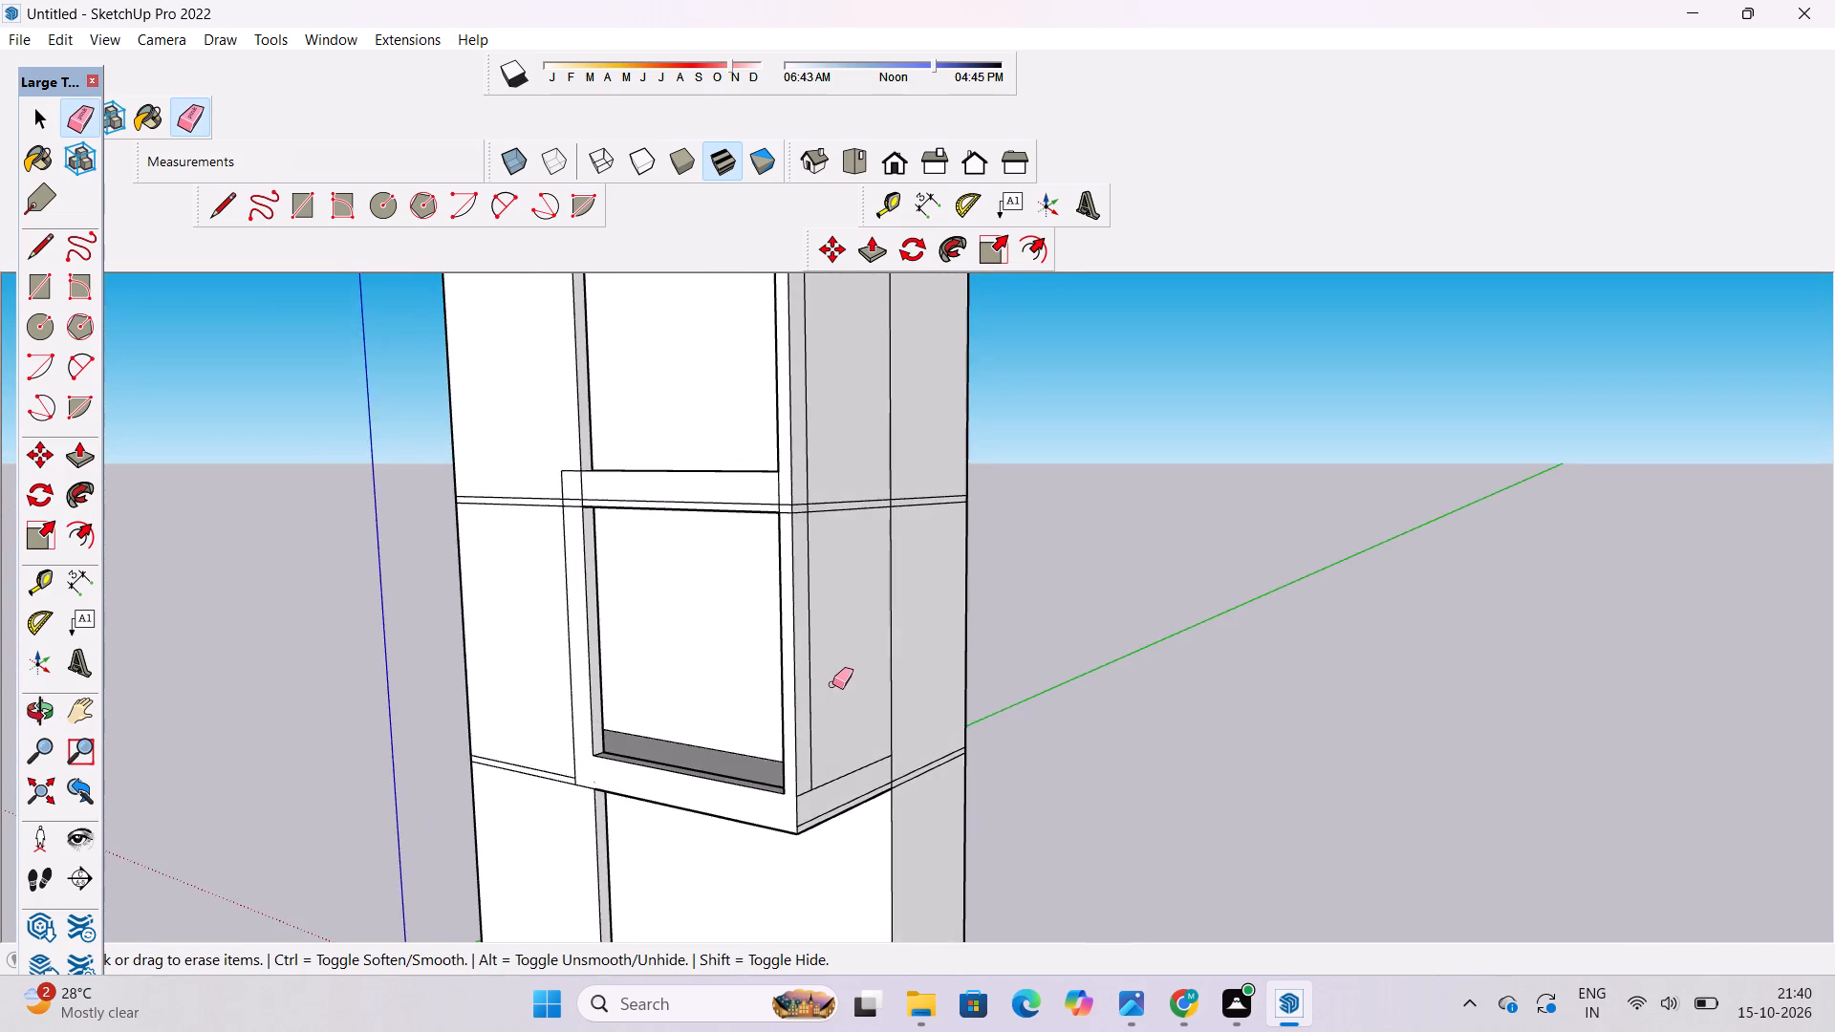
scroll(838, 730, "up", 6)
left_click_drag(815, 788, 779, 816)
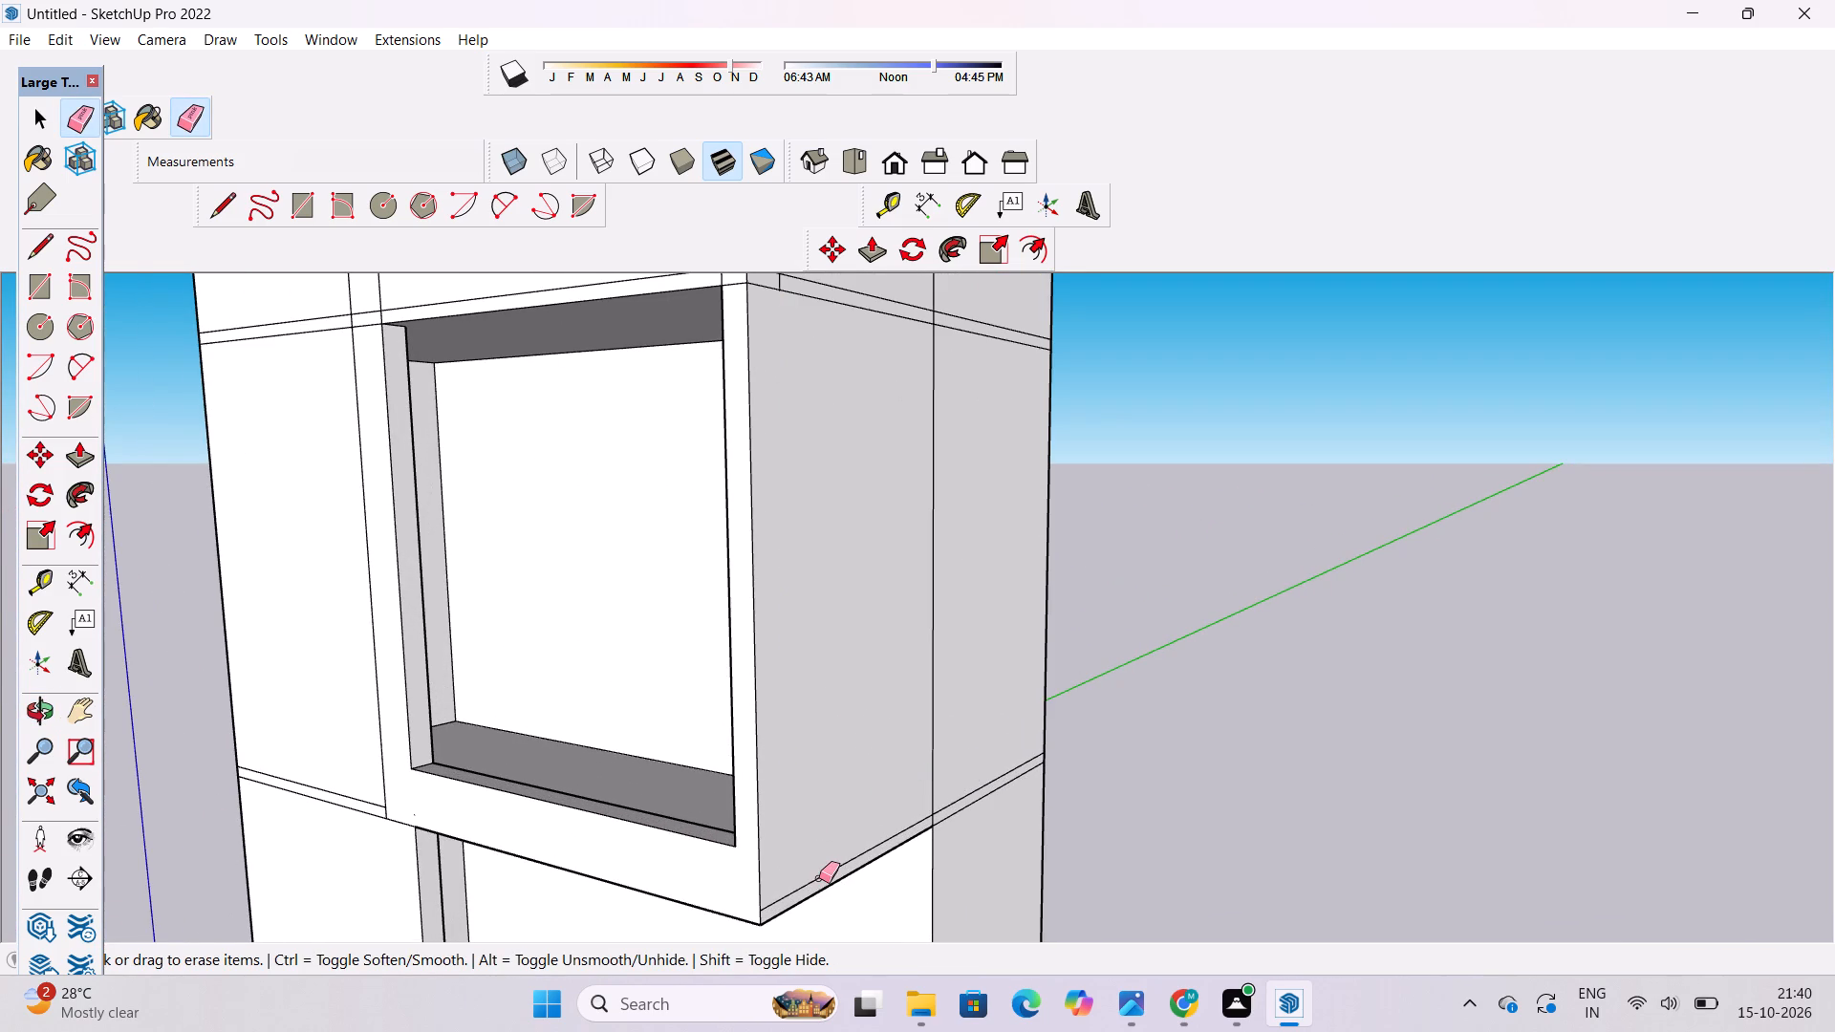
left_click(819, 878)
Erase the third-level column edge on the side face, including its short segment across the slab band.
scroll(822, 879, "down", 9)
scroll(830, 462, "up", 7)
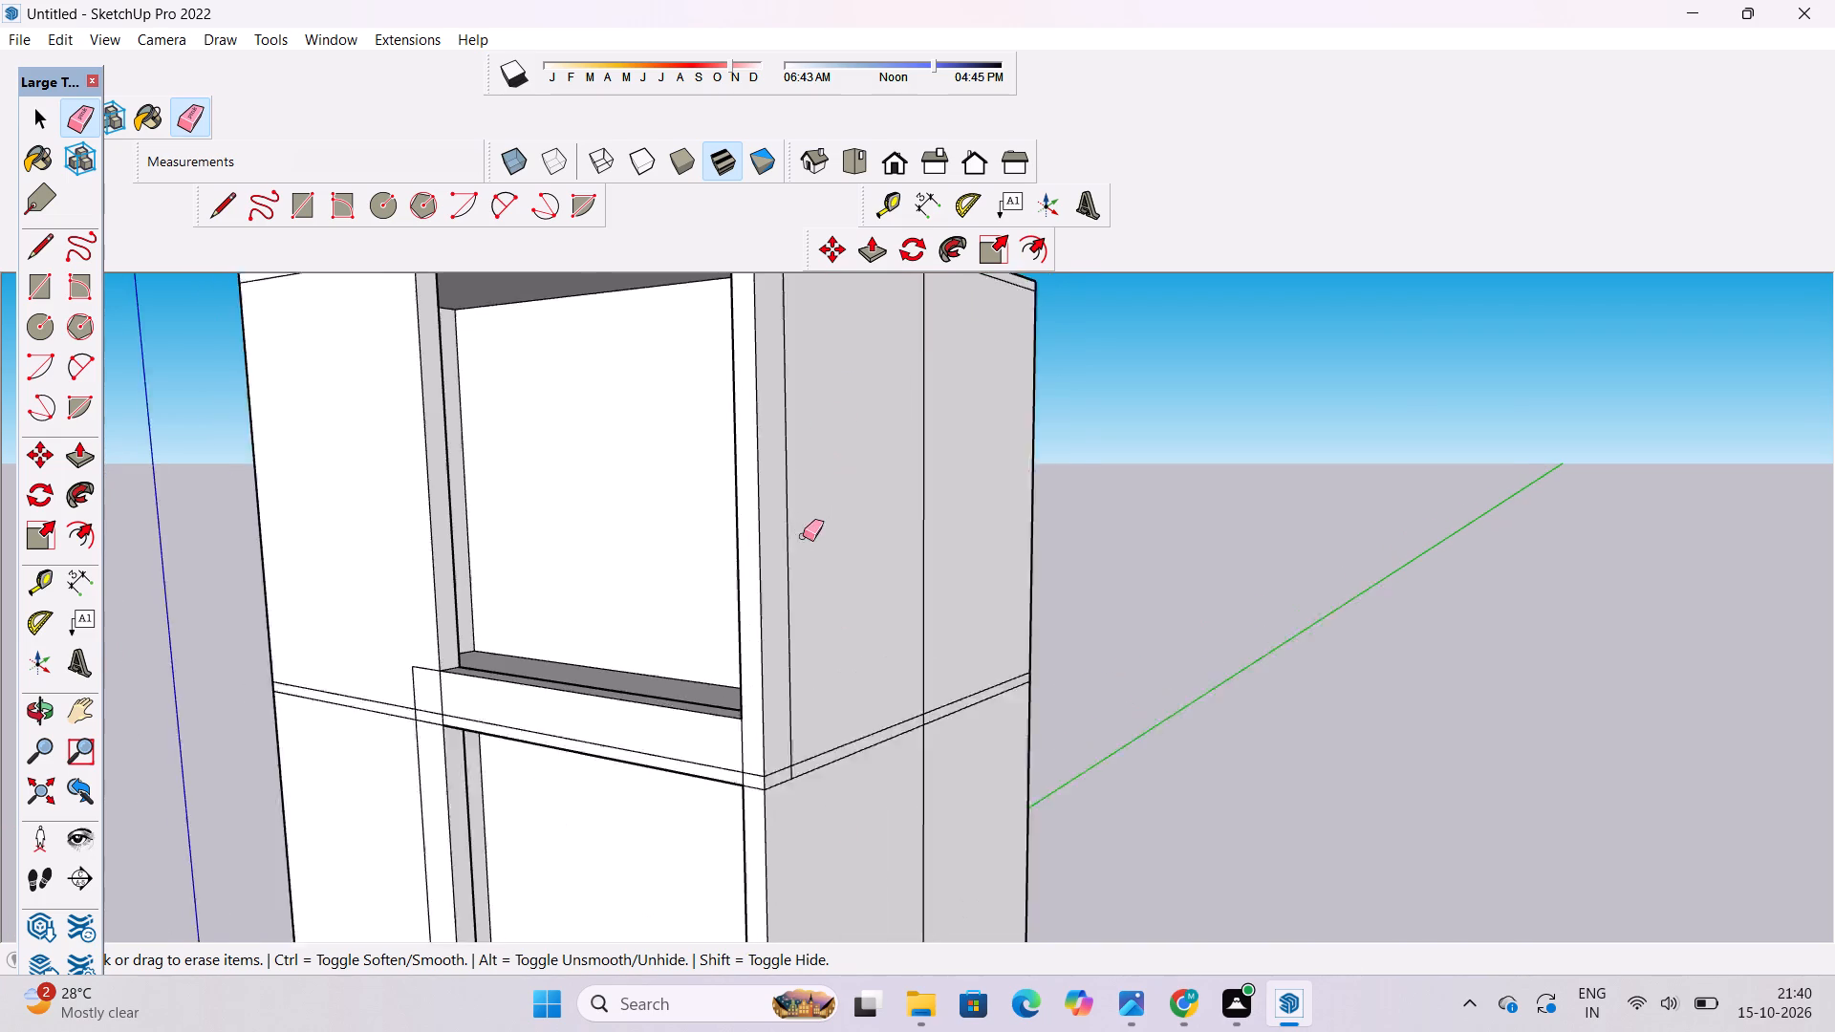
scroll(803, 536, "up", 2)
left_click_drag(789, 491, 780, 518)
scroll(792, 584, "down", 4)
scroll(816, 748, "up", 13)
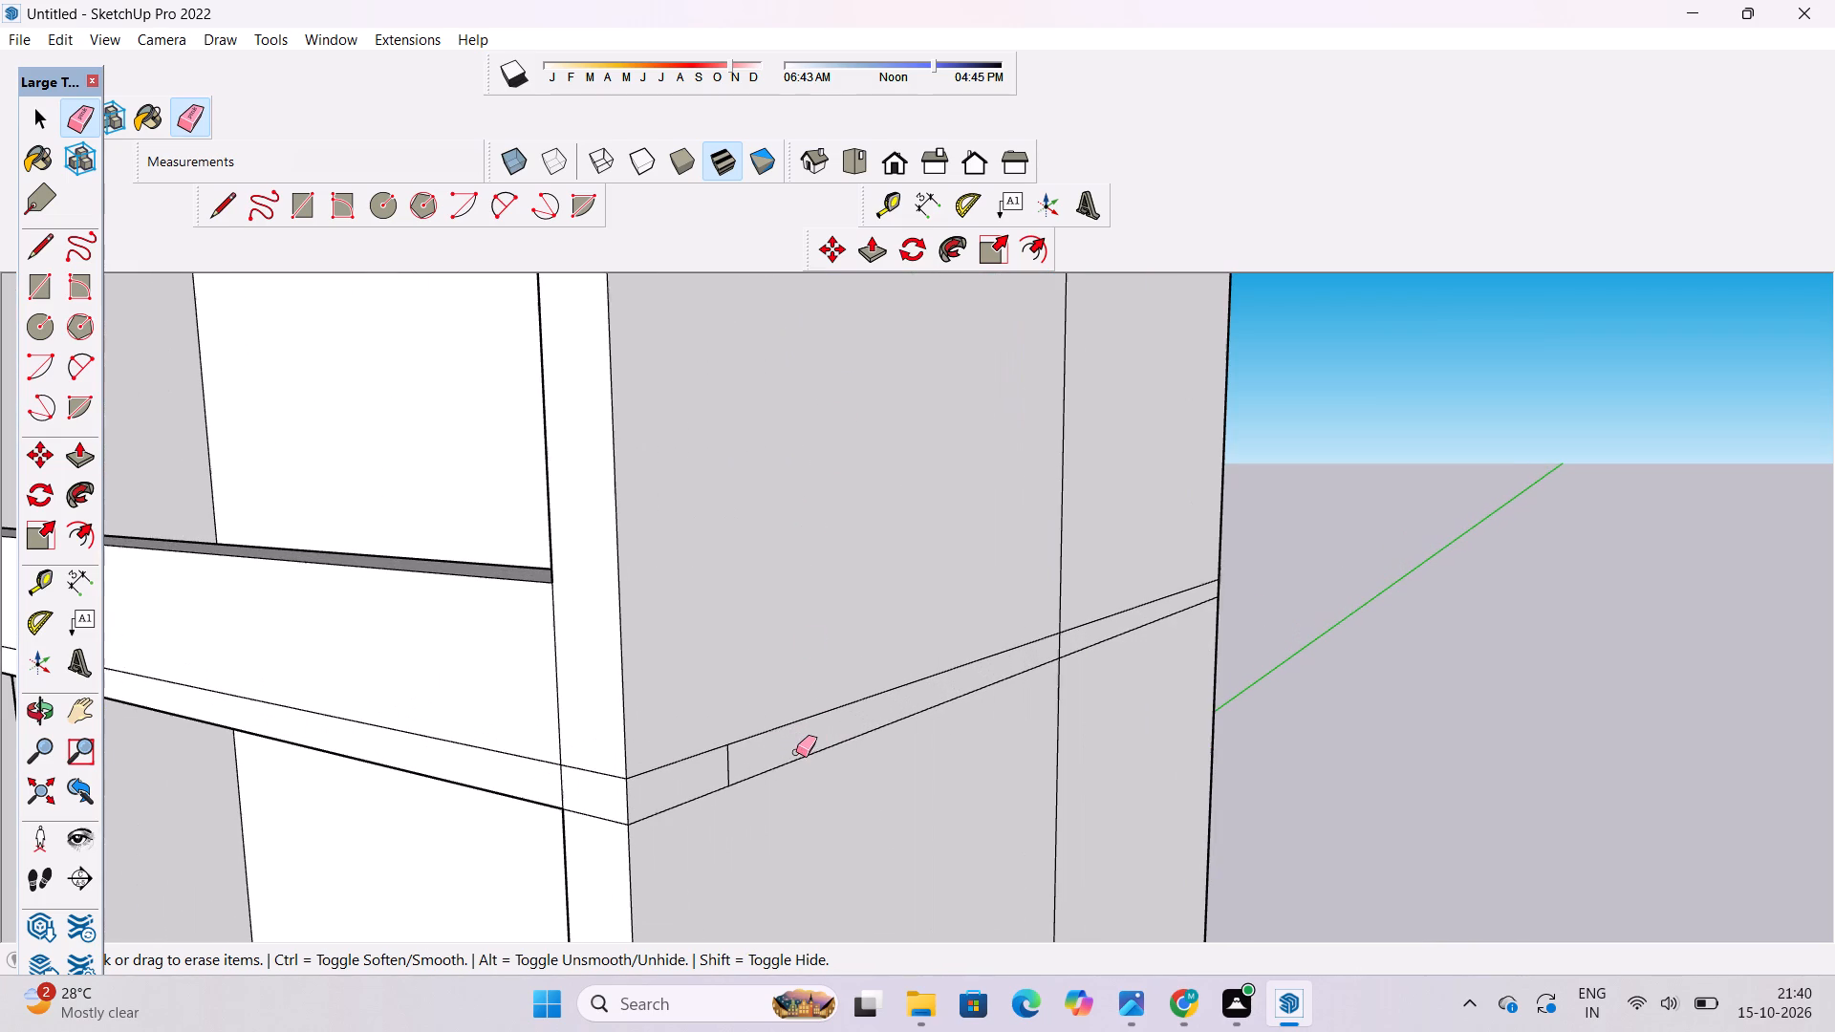
left_click(720, 761)
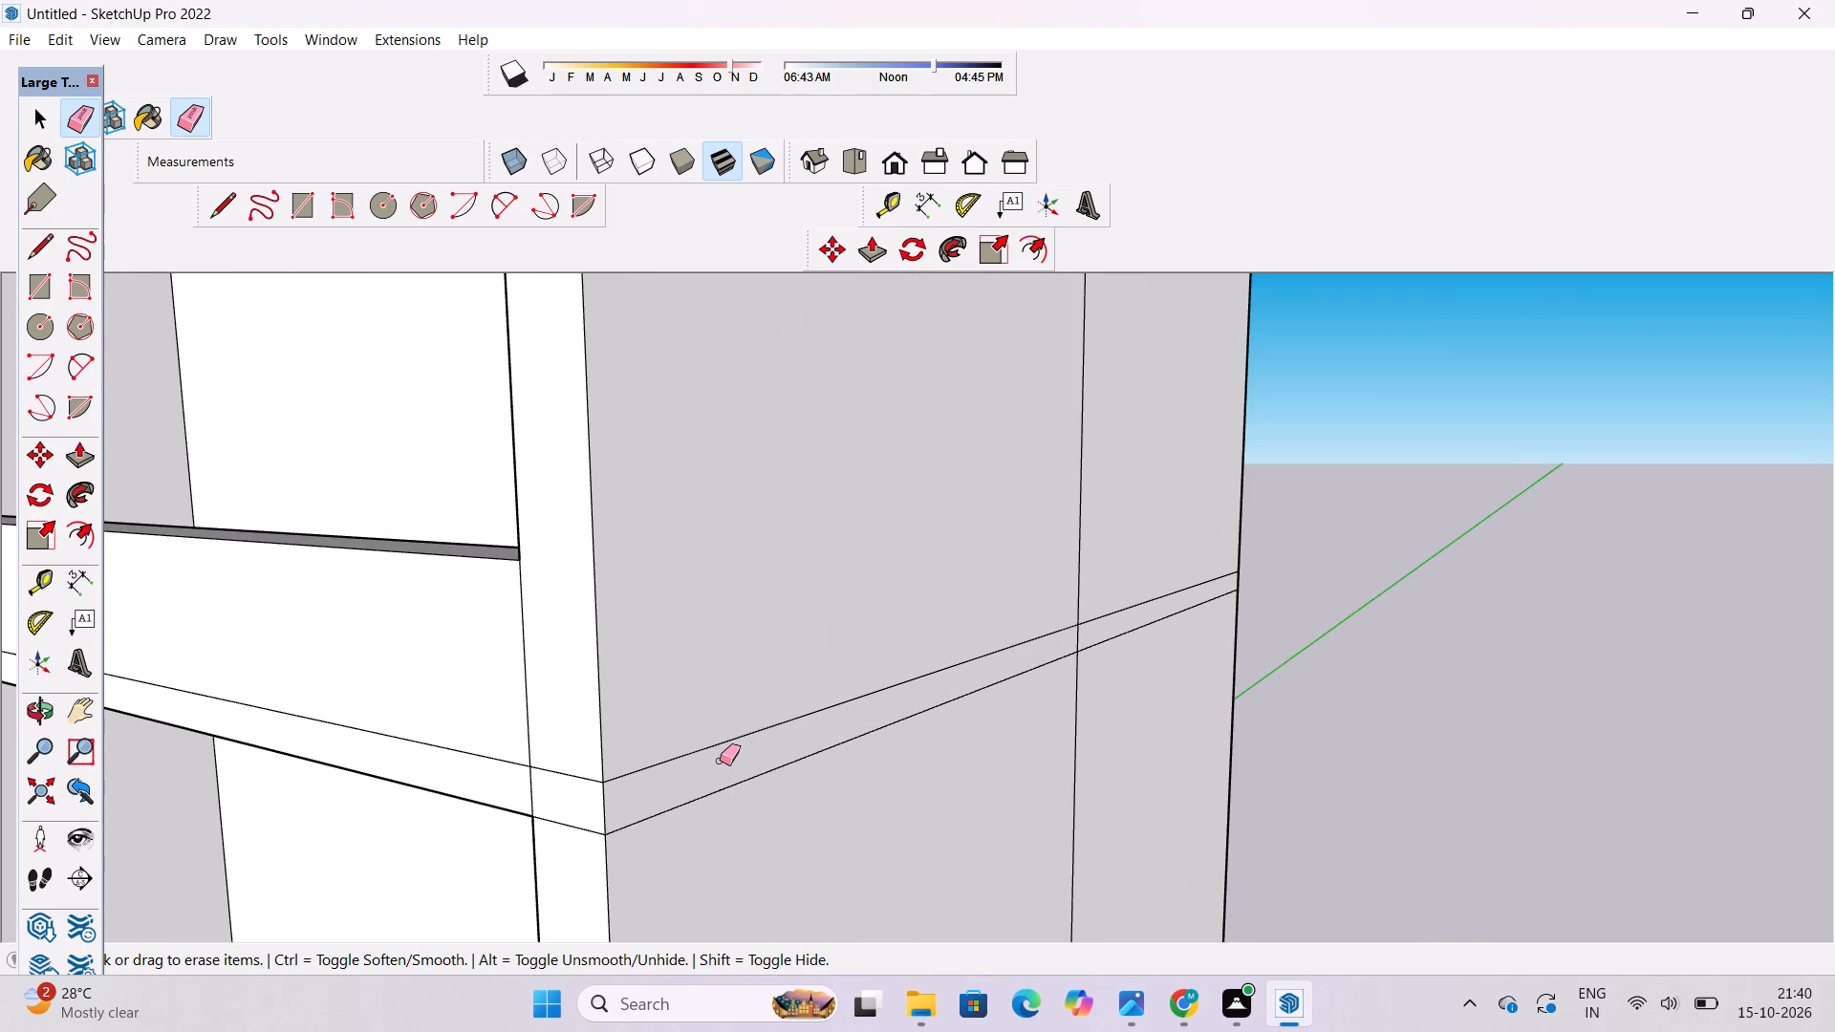
Erase the slab line and vertical edges dividing the third-level parapet's front from the corner column and the outlined strip.
key("o")
scroll(728, 694, "down", 11)
left_click_drag(596, 736, 887, 857)
left_click_drag(872, 858, 864, 599, "shift")
scroll(867, 591, "down", 5)
left_click_drag(873, 699, 859, 535)
scroll(945, 549, "up", 4)
left_click_drag(945, 549, 914, 631)
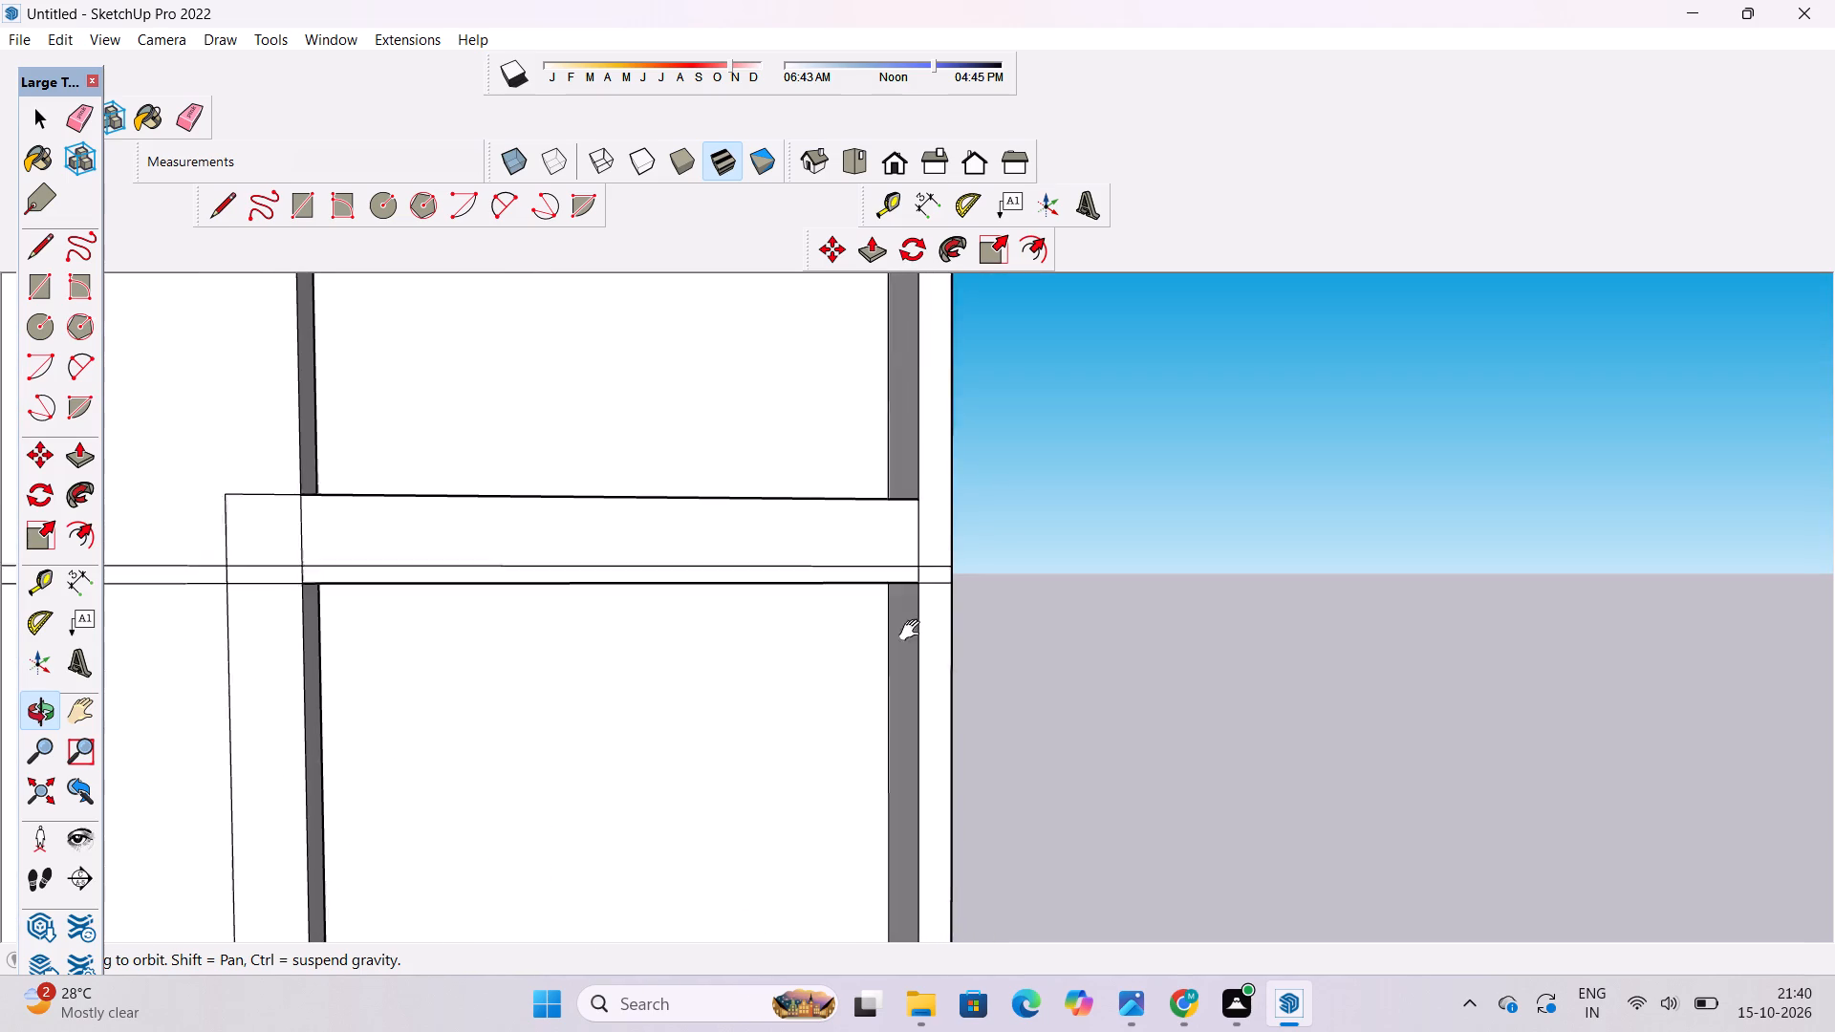
left_click_drag(914, 631, 913, 634)
scroll(908, 634, "up", 1)
scroll(896, 633, "down", 2)
left_click_drag(894, 630, 910, 674, "shift")
scroll(910, 675, "up", 2)
left_click_drag(907, 676, 907, 643, "shift")
left_click_drag(907, 643, 906, 657)
key("e")
left_click(909, 585)
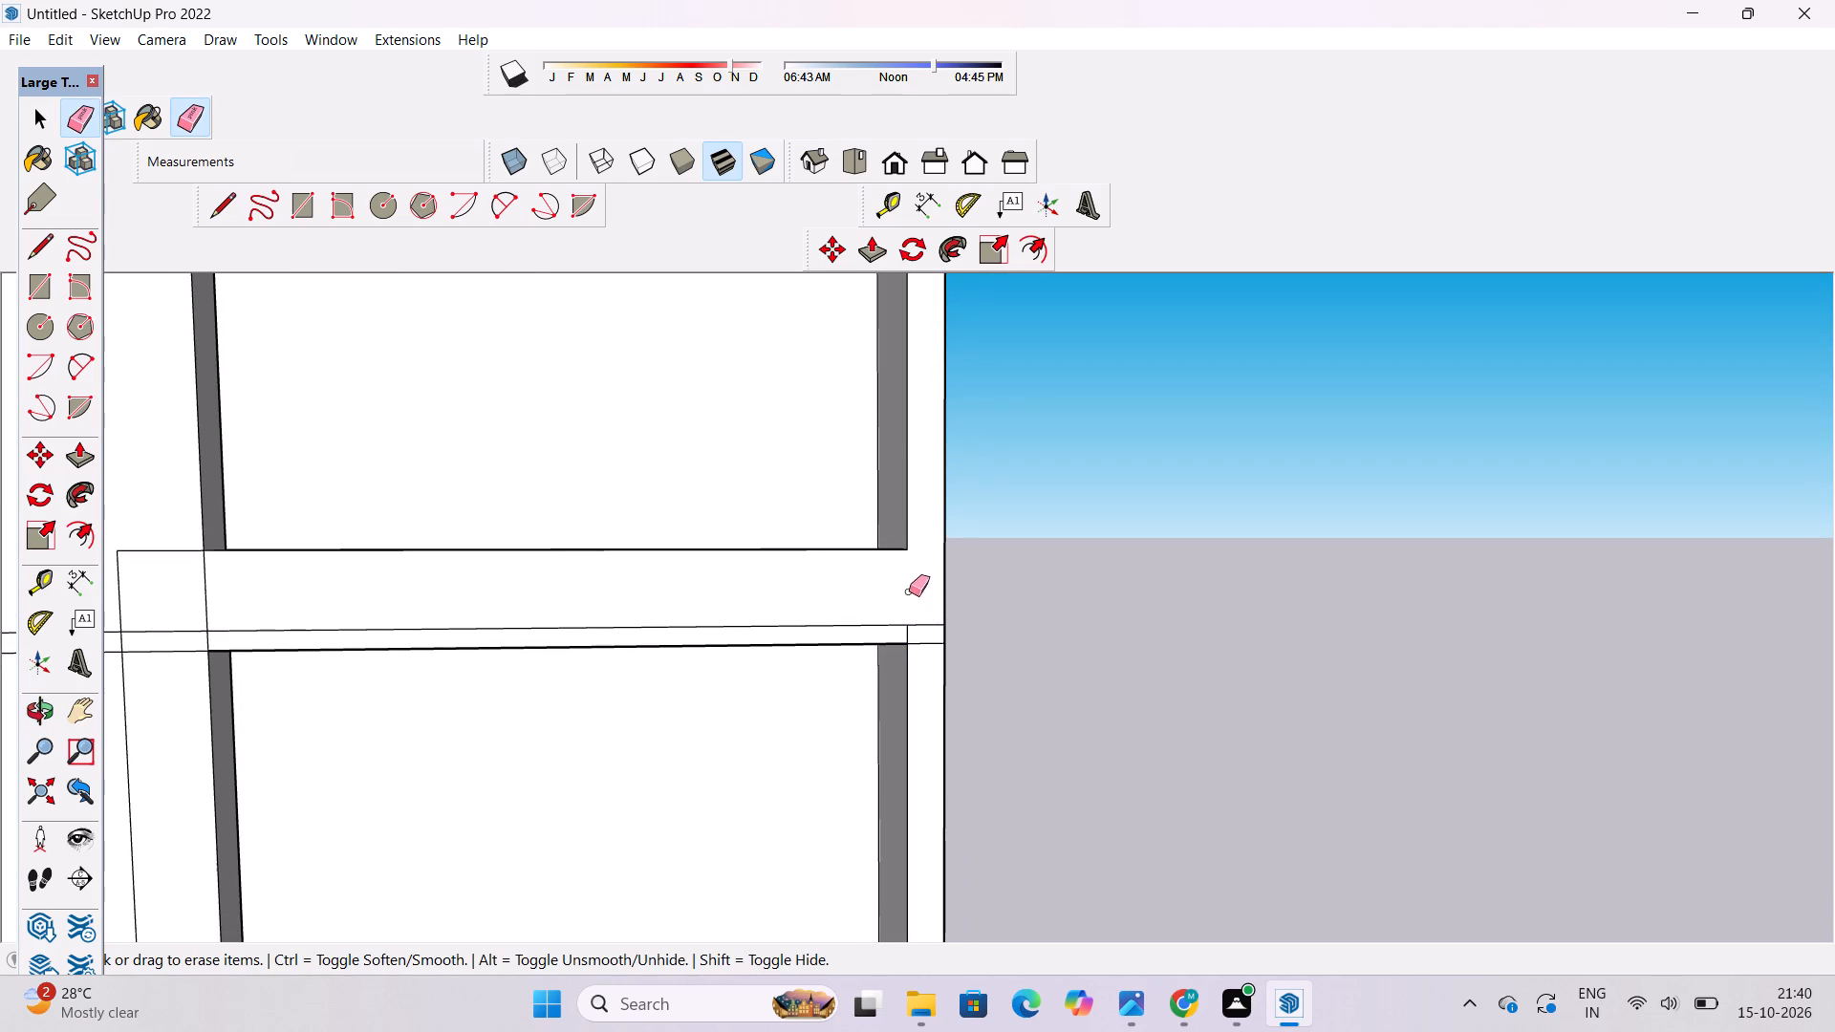
left_click(922, 624)
left_click(907, 624)
scroll(1048, 605, "down", 5)
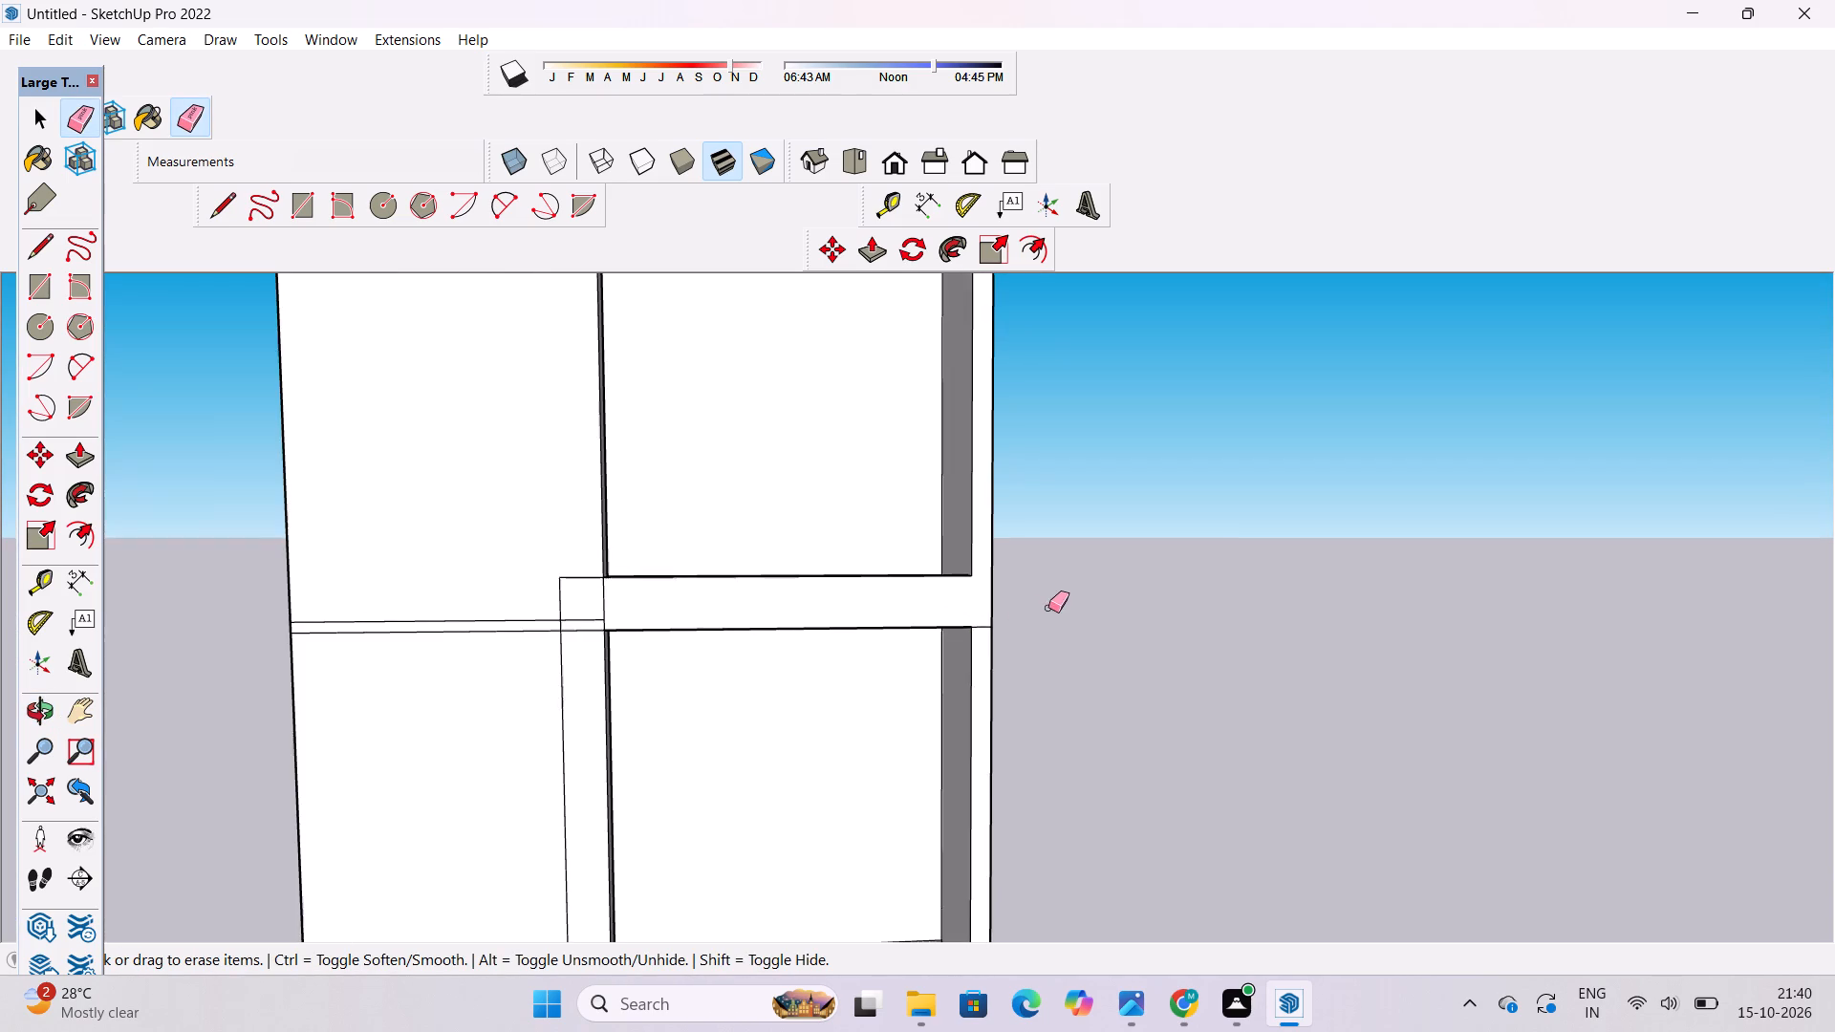
scroll(602, 622, "up", 5)
left_click_drag(582, 591, 577, 647)
left_click_drag(615, 585, 594, 604)
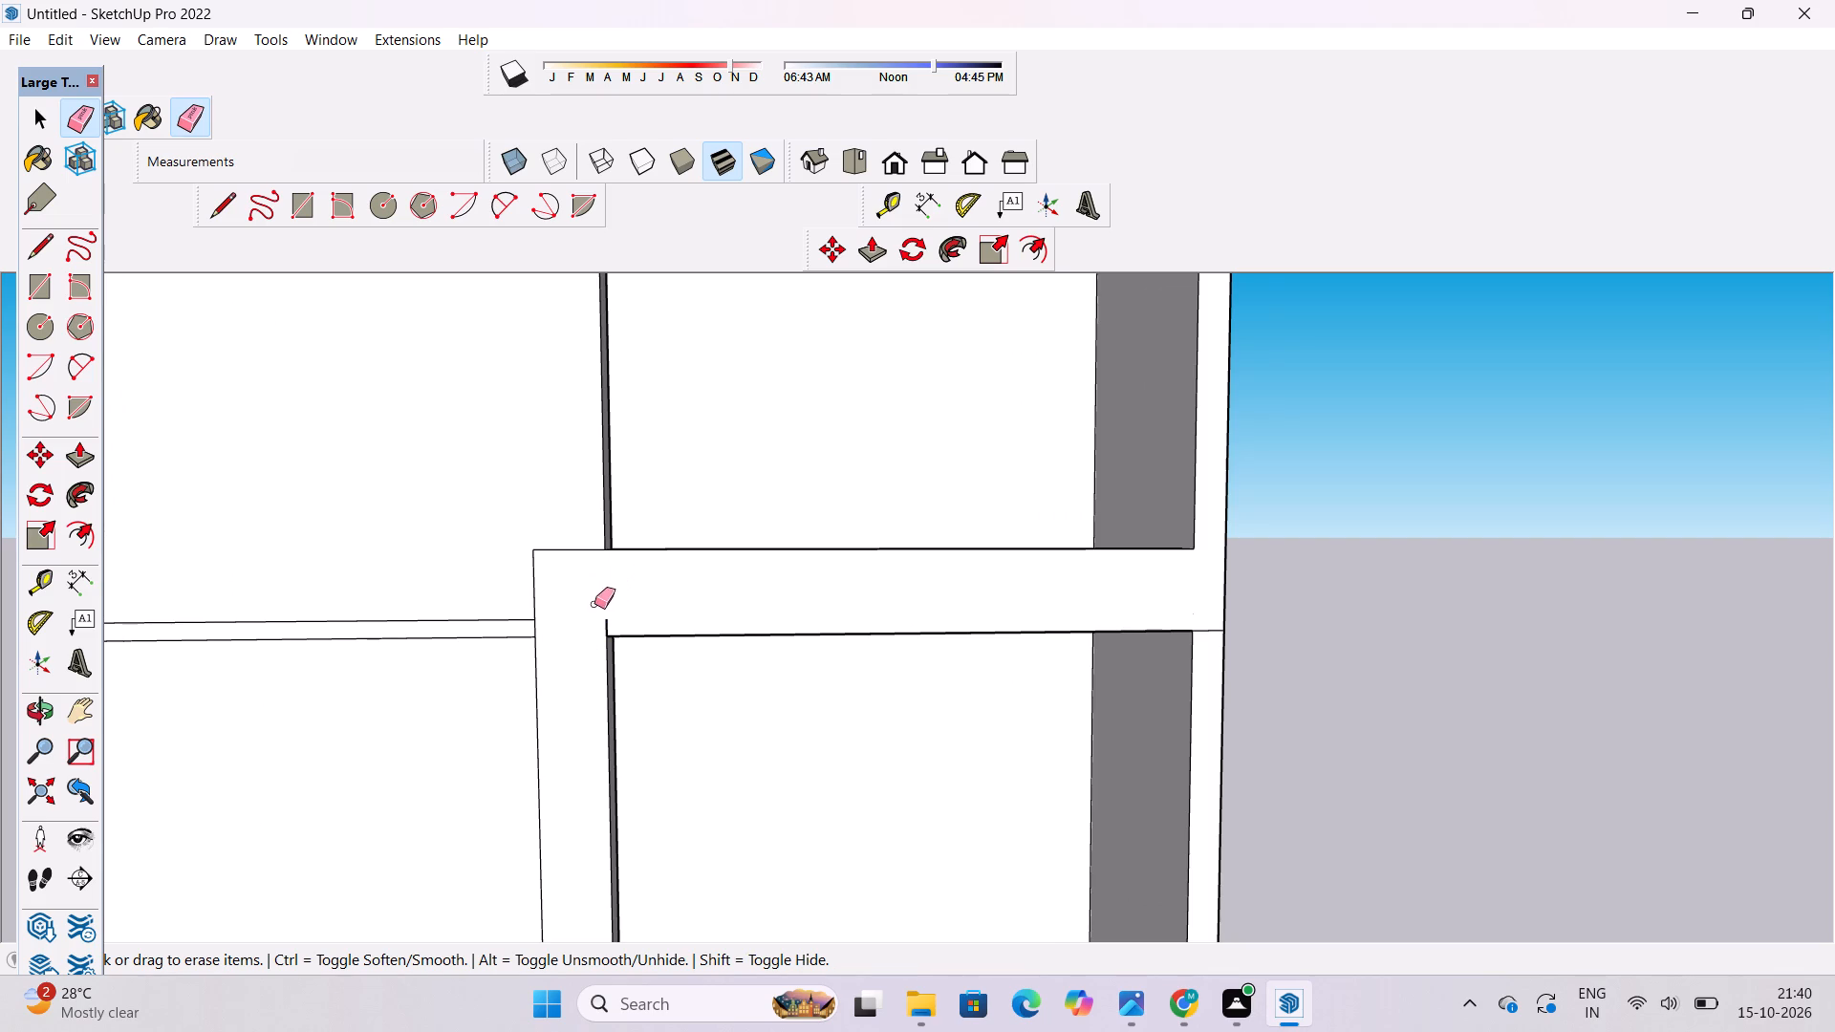
left_click_drag(614, 607, 601, 629)
Erase both third-level slab lines across the solid front wall beside the balcony frame.
key("o")
left_click_drag(700, 546, 674, 758)
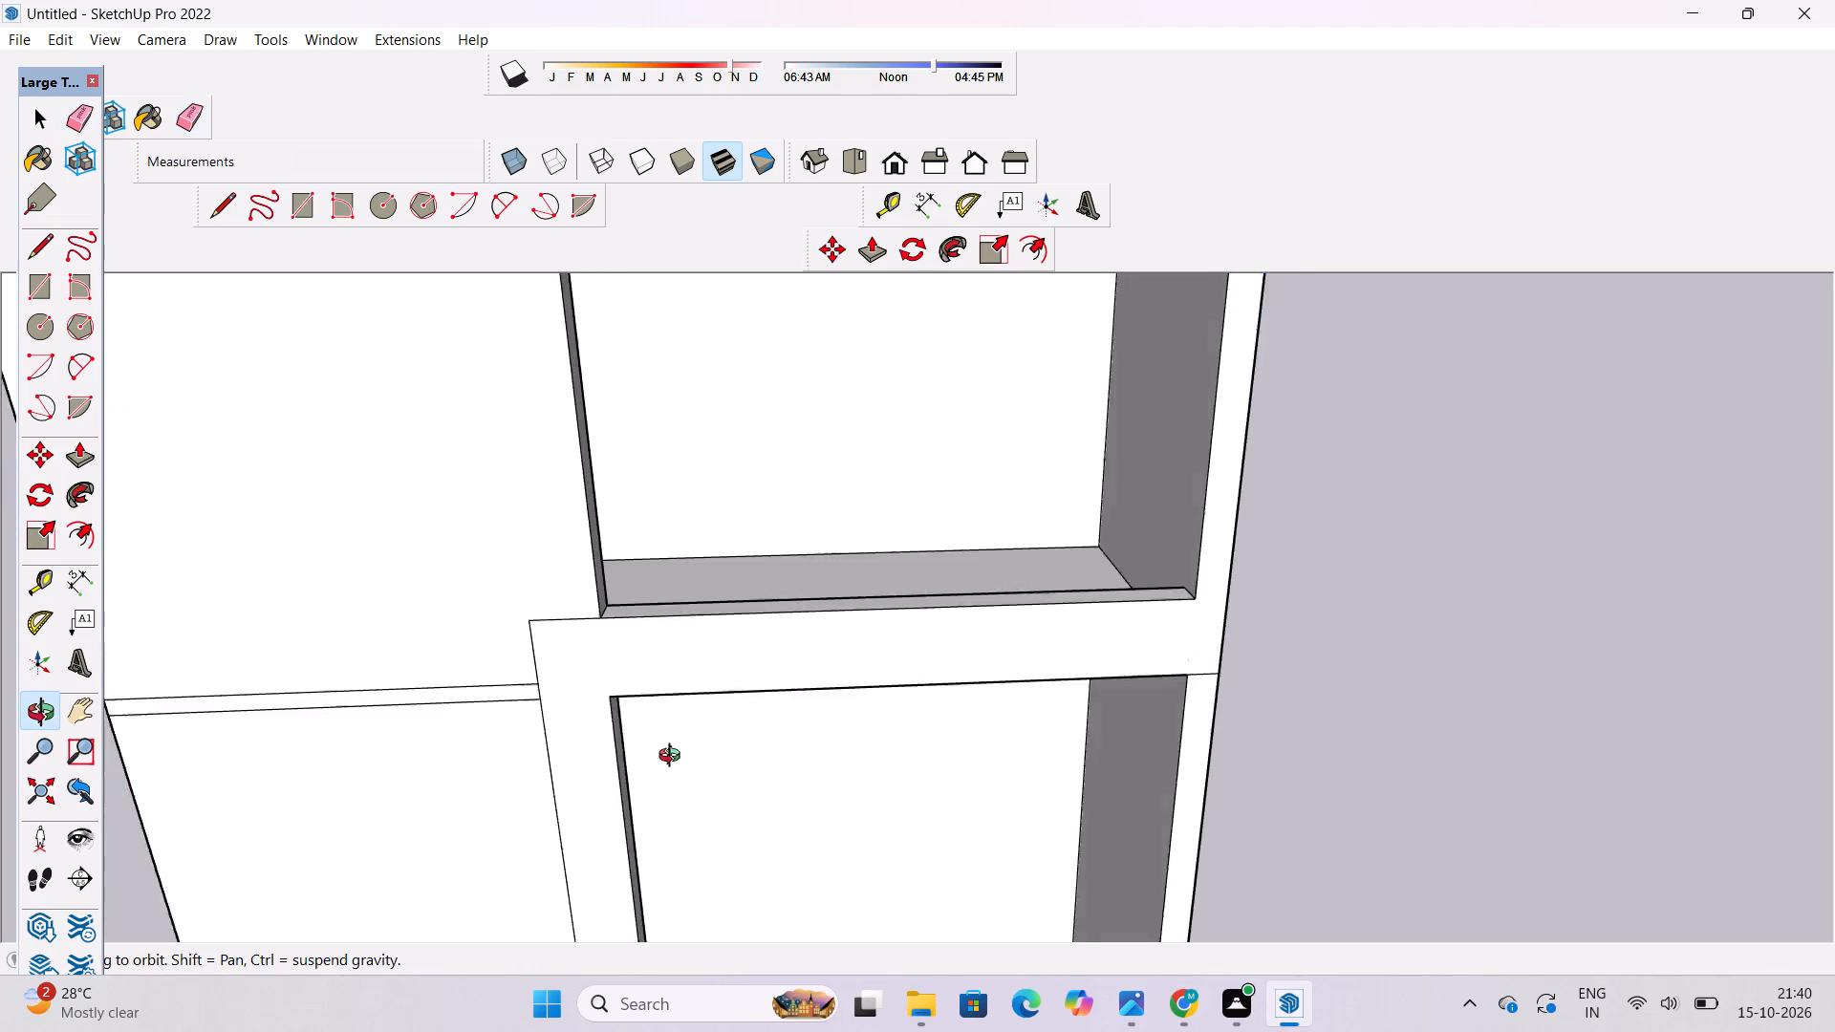
left_click_drag(674, 758, 670, 817)
scroll(667, 584, "up", 9)
left_click_drag(765, 604, 523, 758)
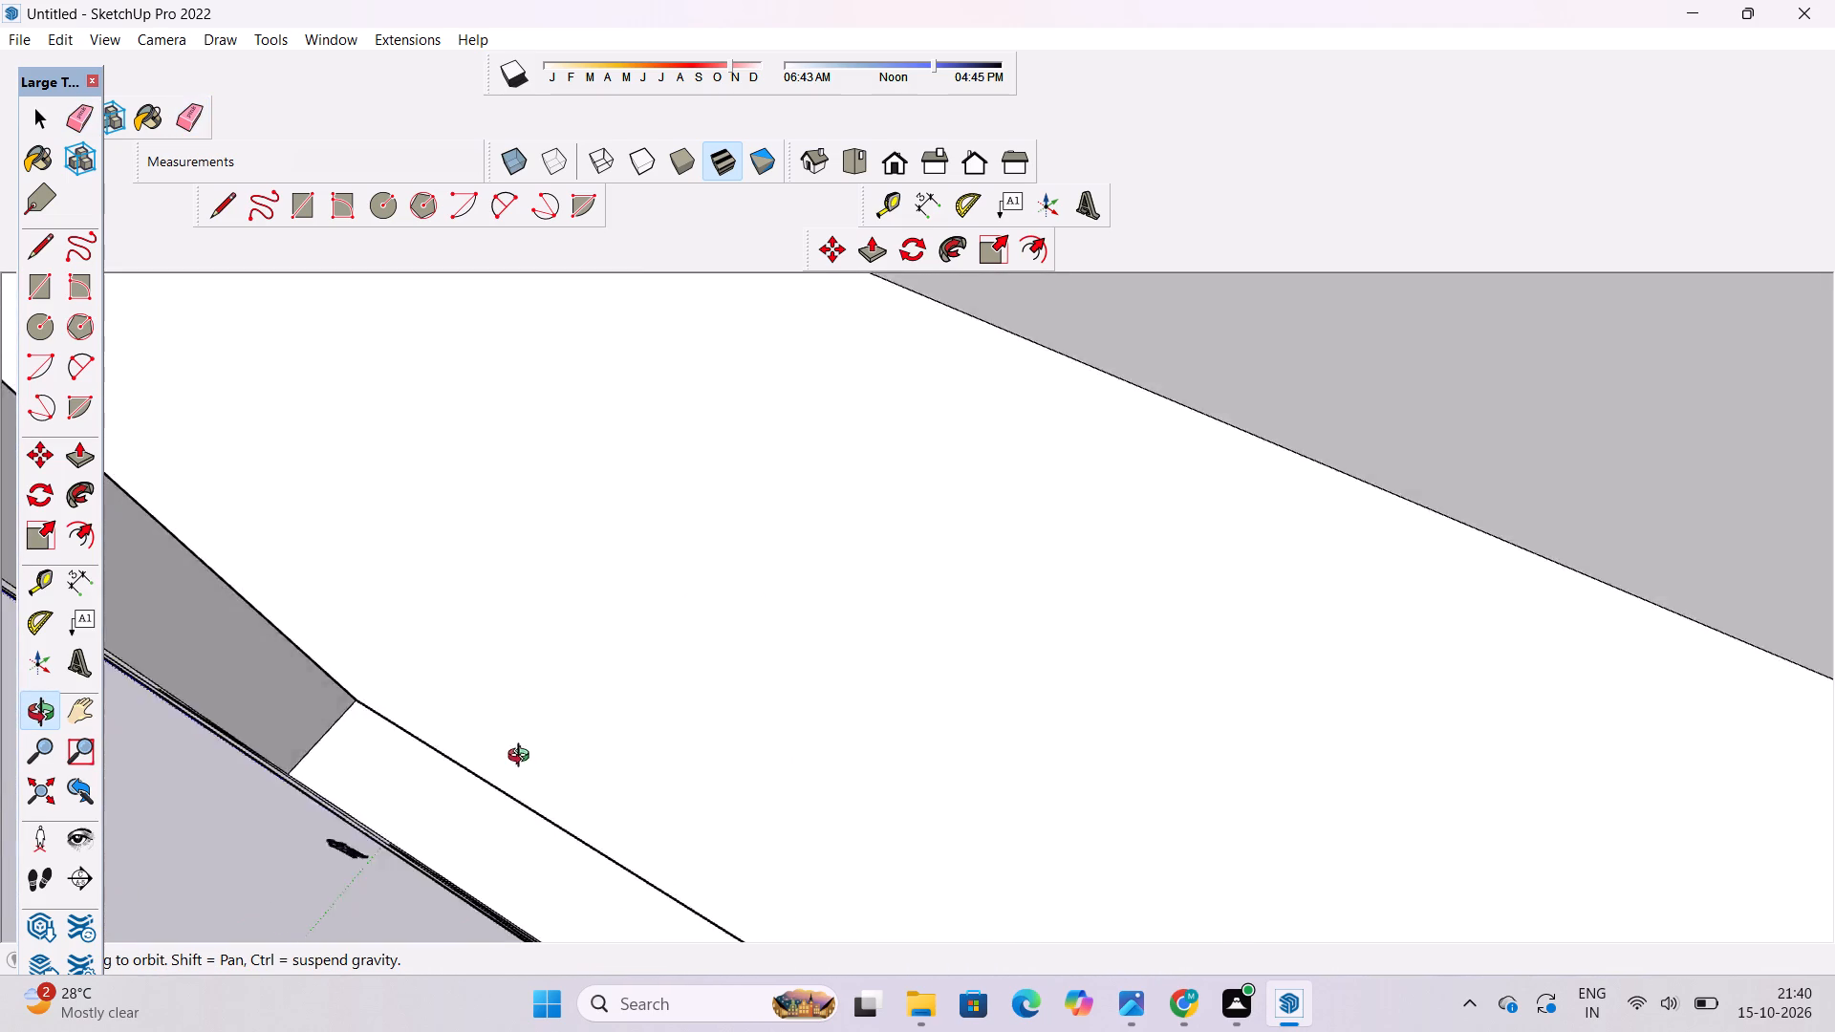
left_click_drag(523, 758, 724, 511)
scroll(724, 507, "down", 13)
left_click_drag(885, 756, 906, 393)
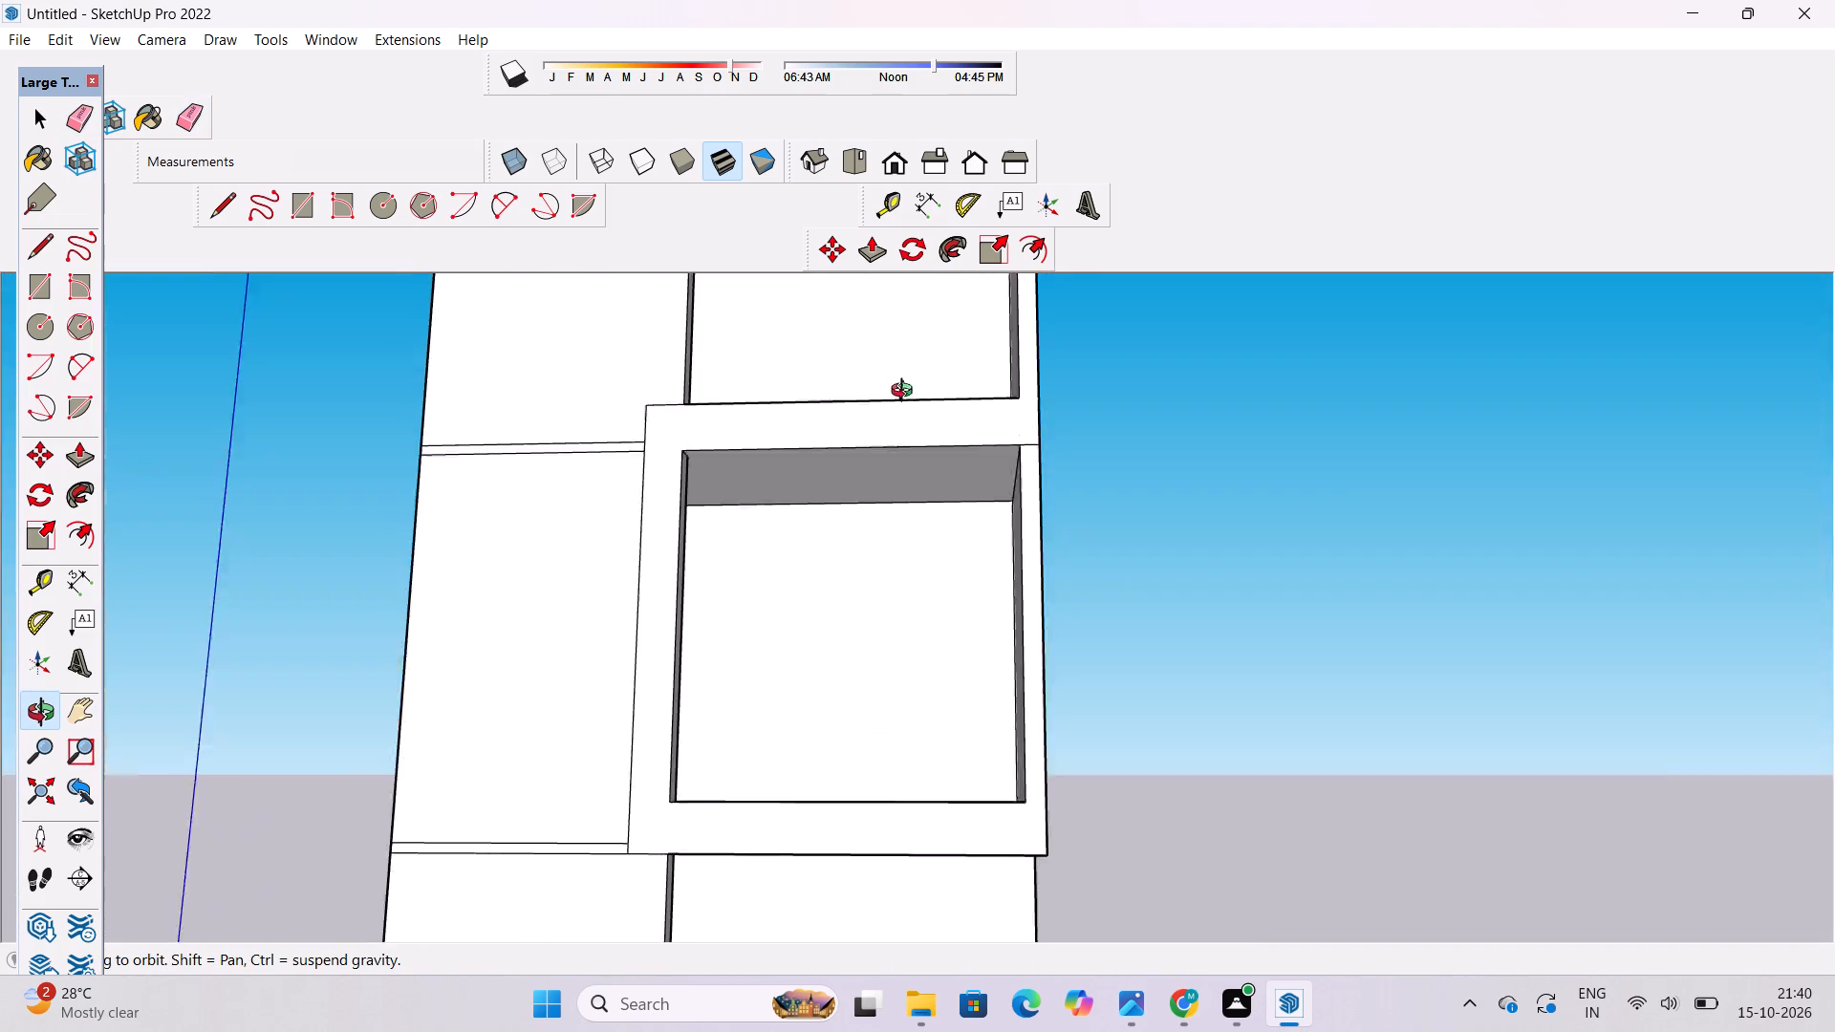
left_click_drag(906, 393, 927, 271)
left_click_drag(941, 377, 939, 814)
left_click_drag(937, 815, 864, 730)
left_click_drag(853, 715, 1214, 688, "shift")
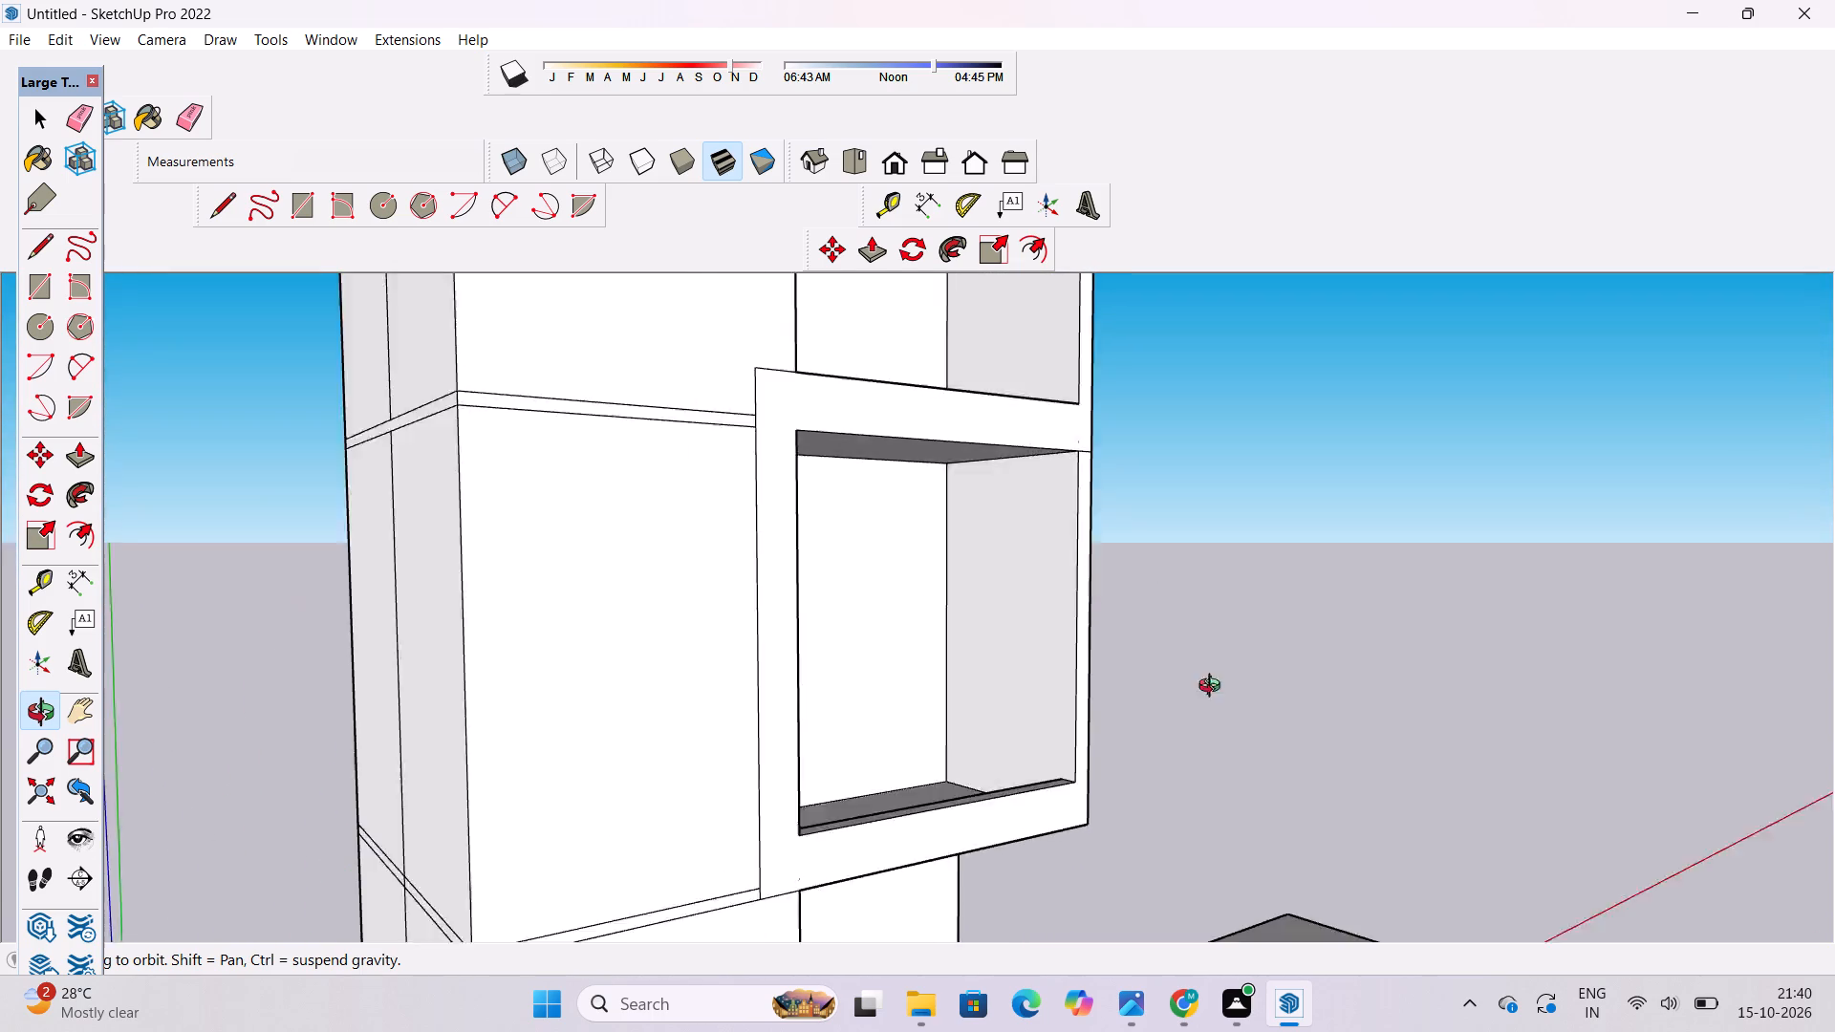
left_click_drag(1214, 688, 1229, 729, "shift")
left_click_drag(671, 623, 711, 686, "shift")
left_click_drag(712, 689, 615, 687)
key("e")
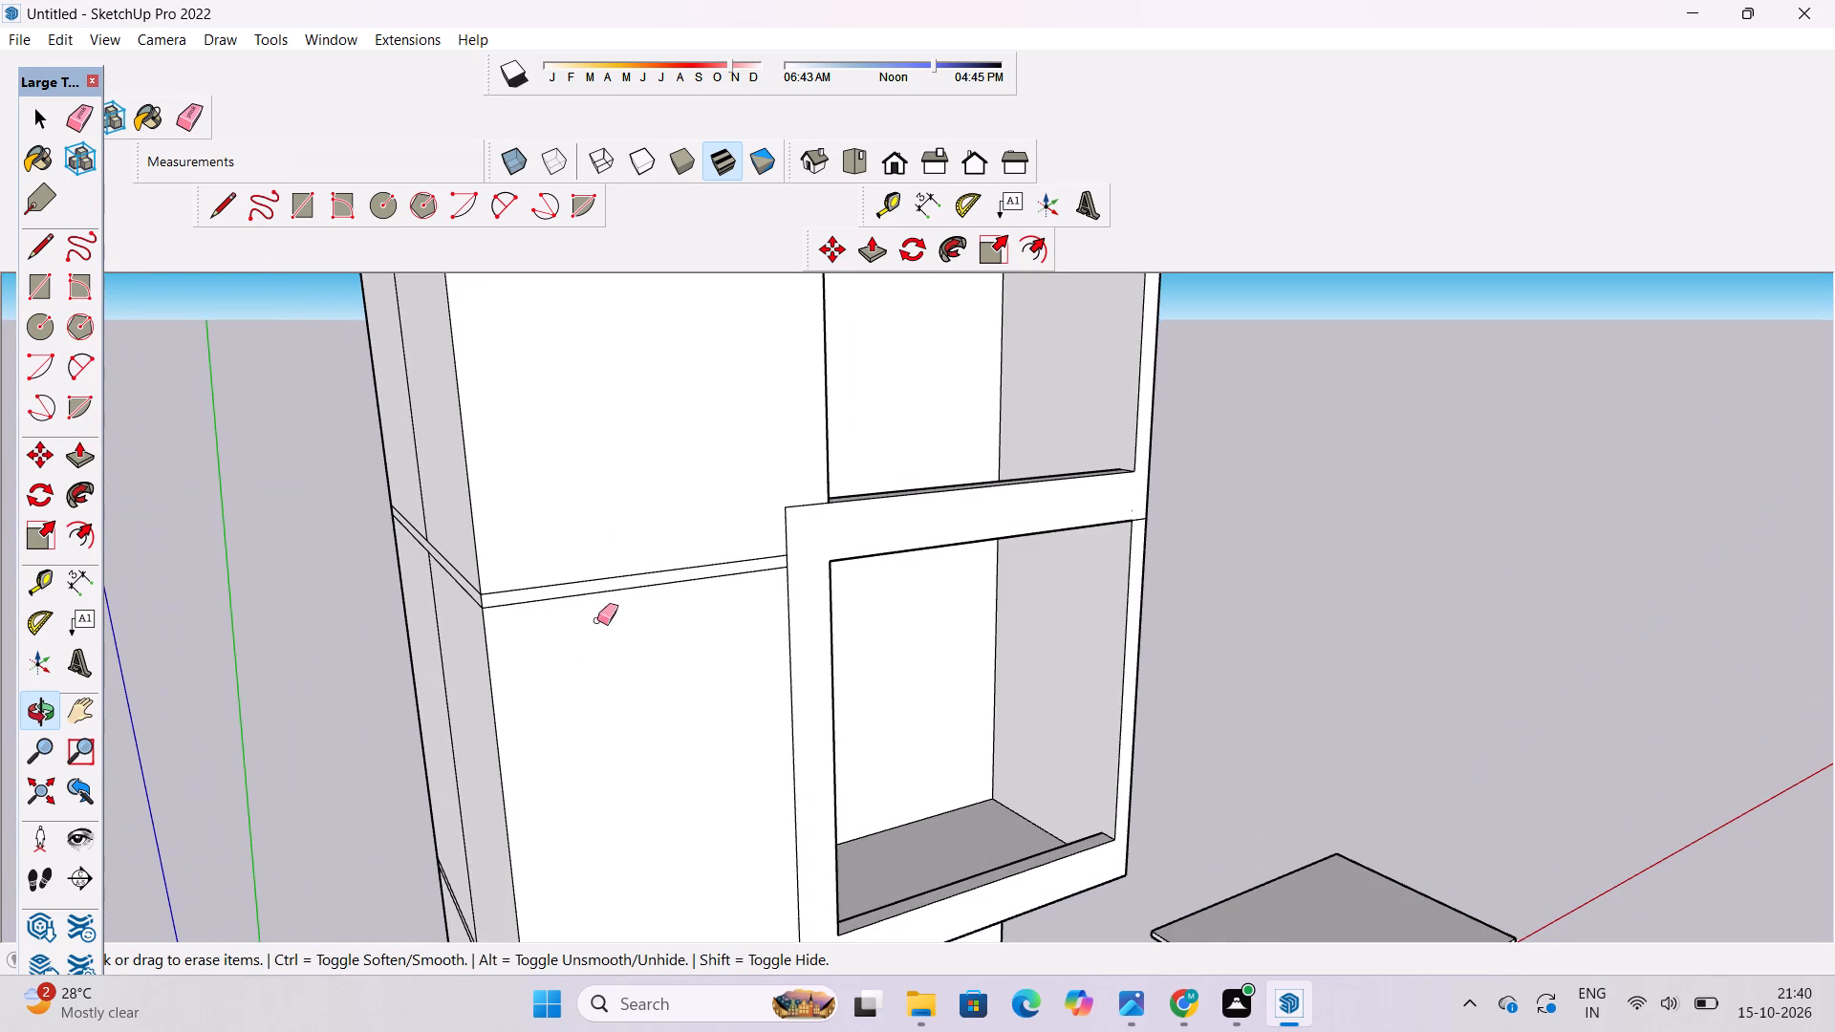
left_click_drag(618, 547, 620, 593)
left_click_drag(518, 592, 508, 611)
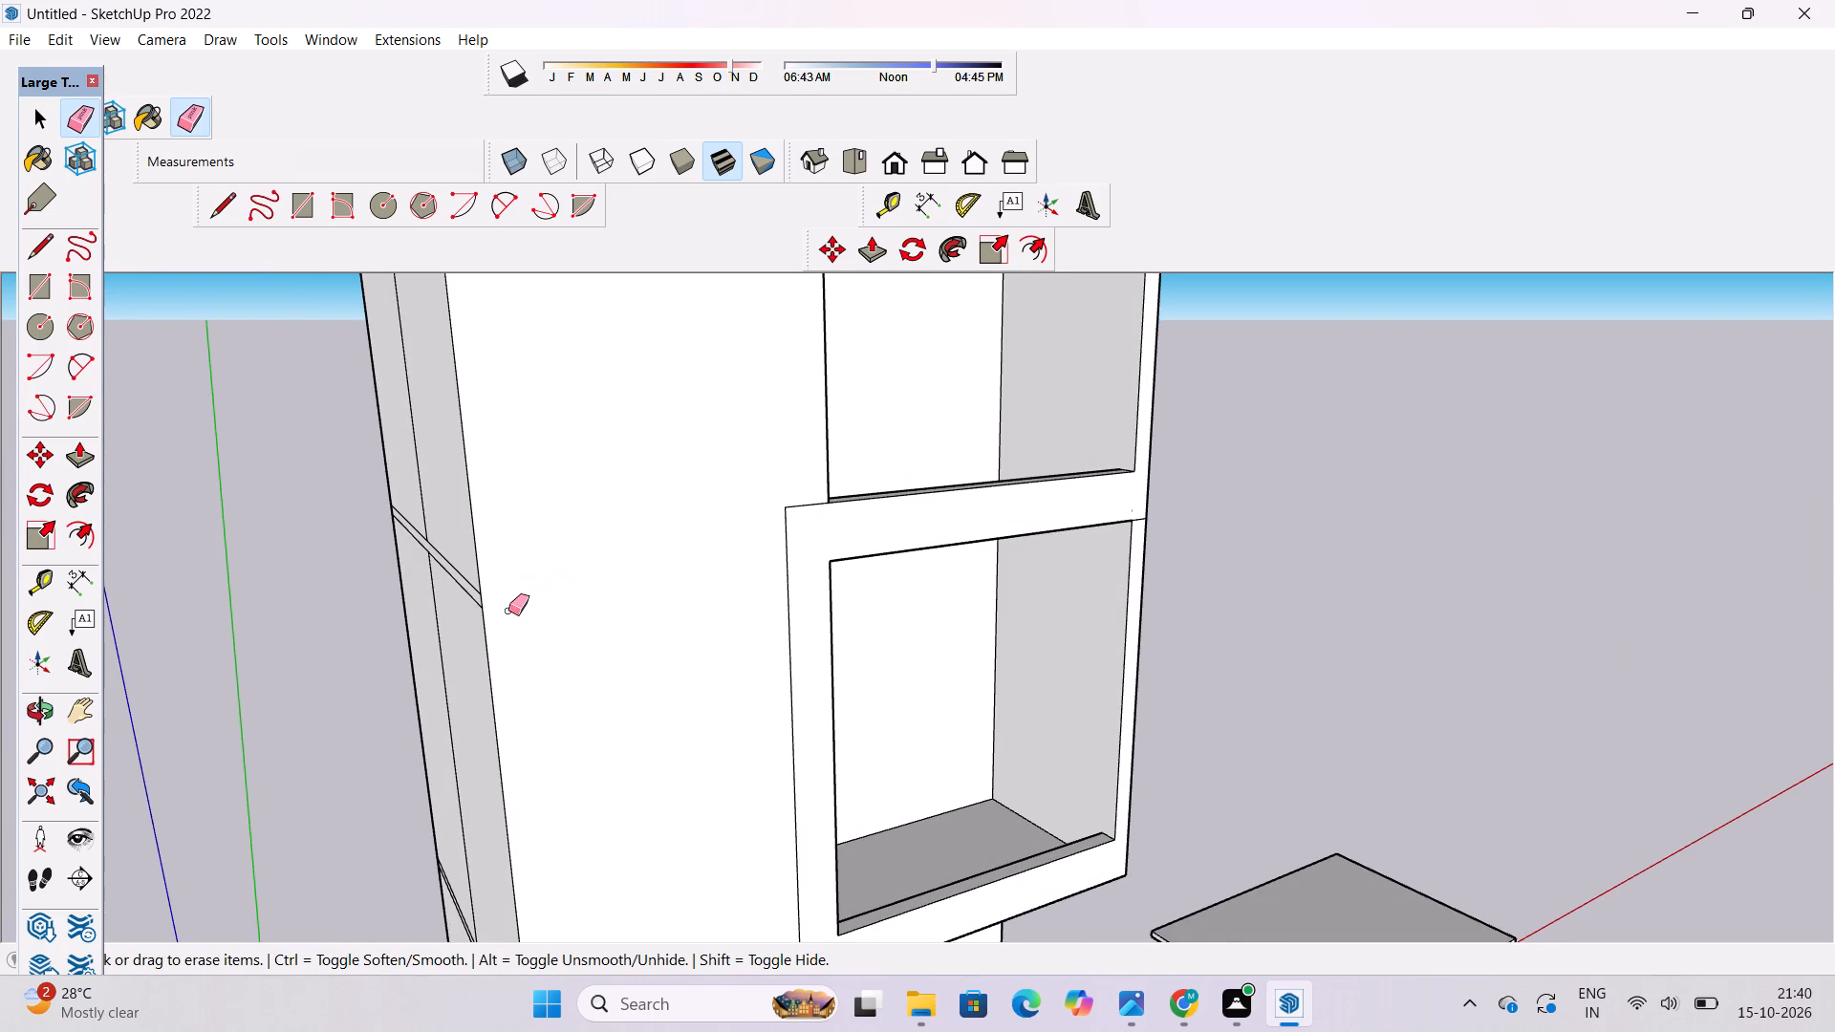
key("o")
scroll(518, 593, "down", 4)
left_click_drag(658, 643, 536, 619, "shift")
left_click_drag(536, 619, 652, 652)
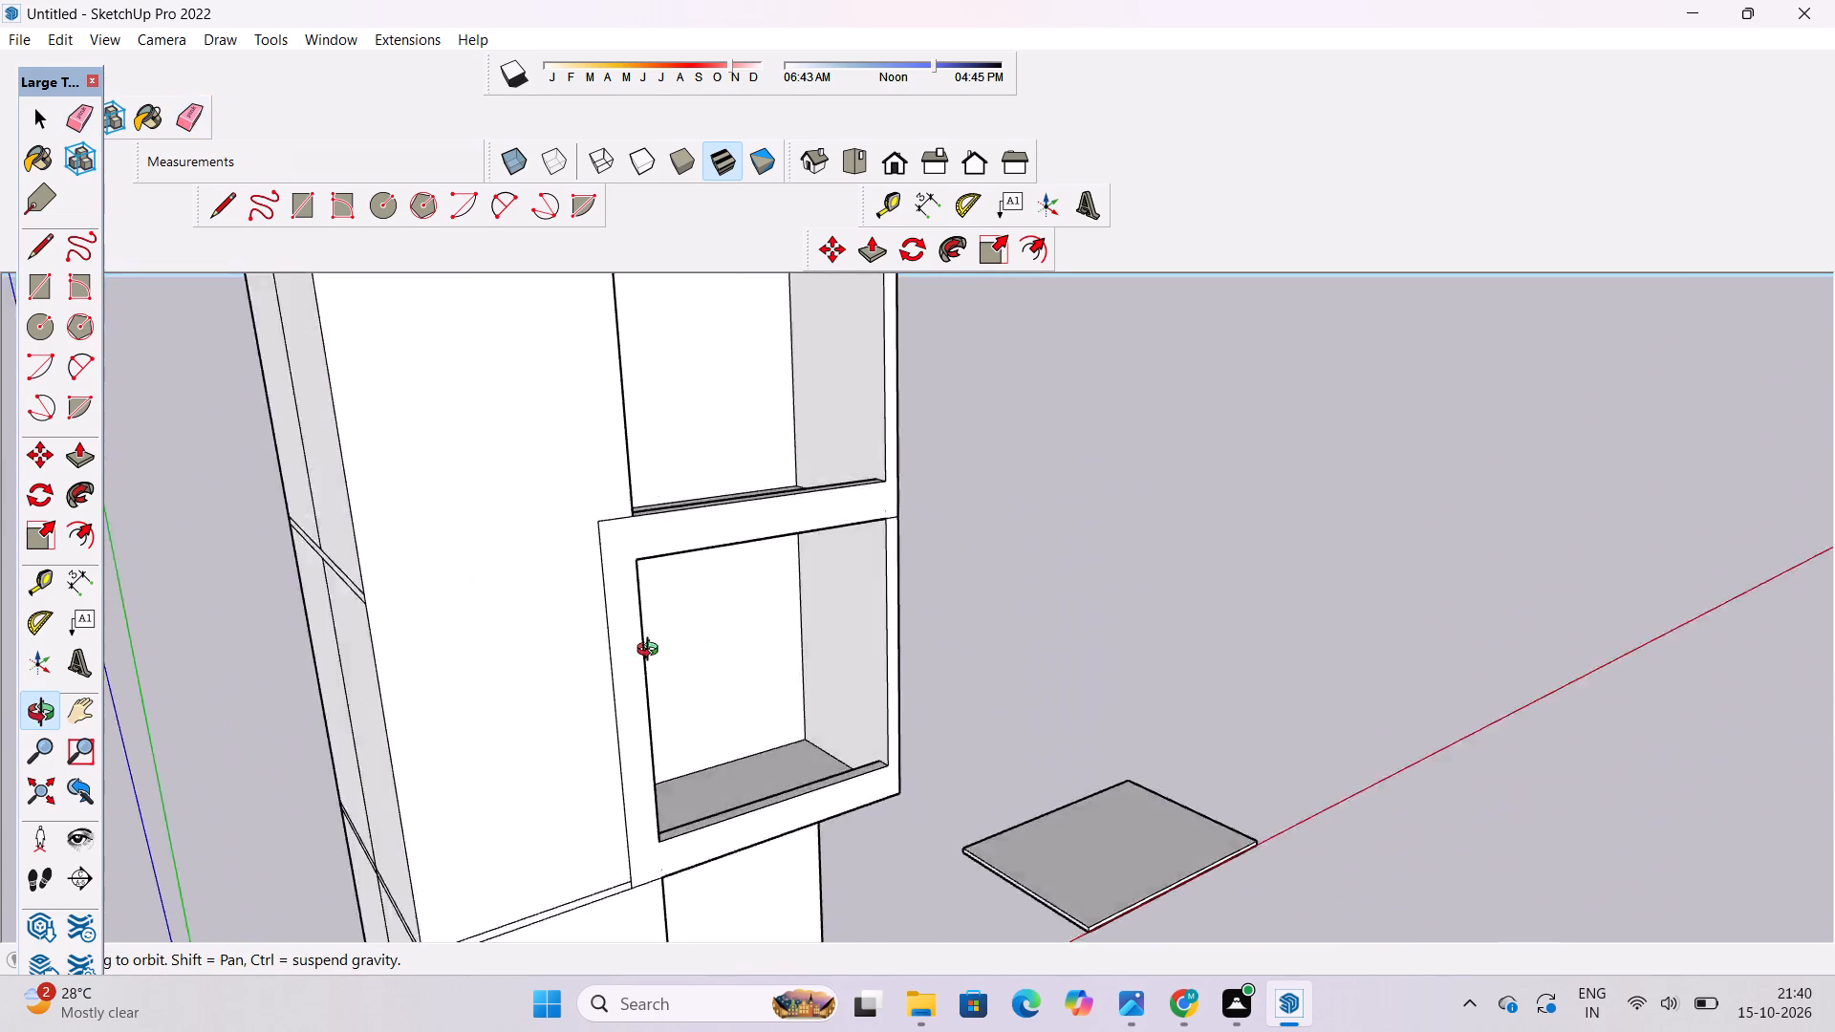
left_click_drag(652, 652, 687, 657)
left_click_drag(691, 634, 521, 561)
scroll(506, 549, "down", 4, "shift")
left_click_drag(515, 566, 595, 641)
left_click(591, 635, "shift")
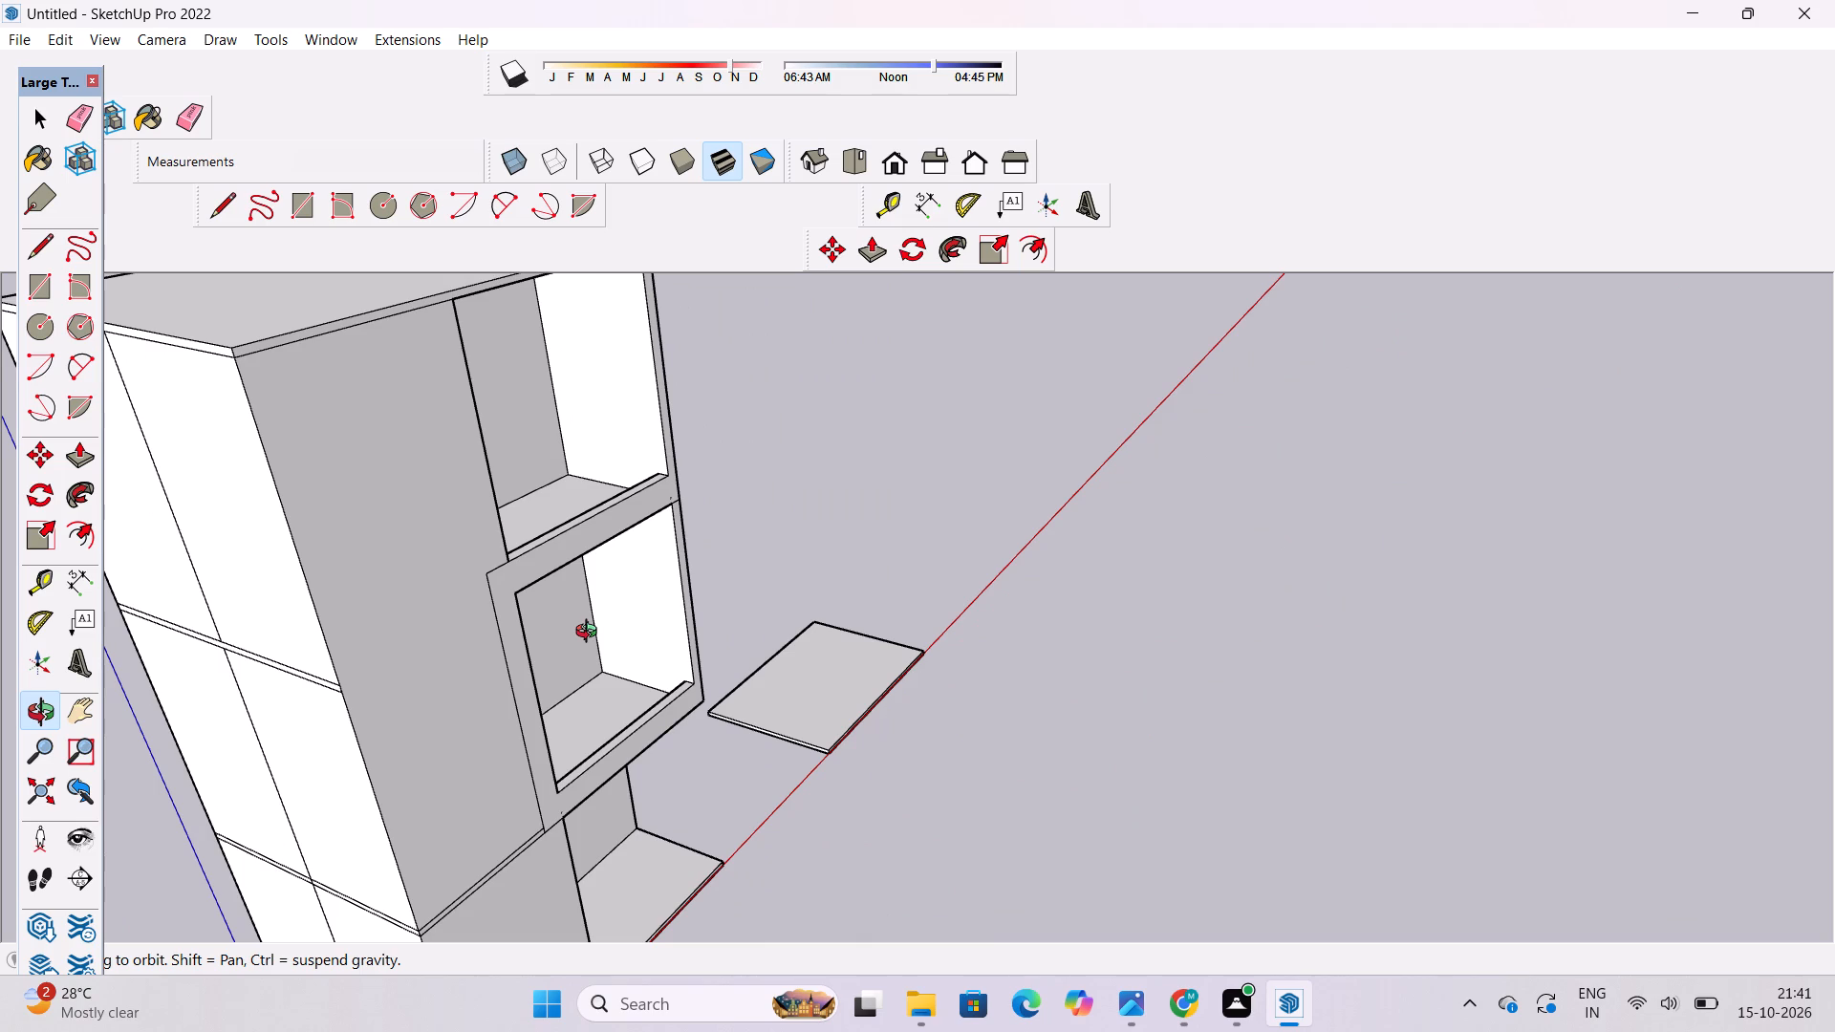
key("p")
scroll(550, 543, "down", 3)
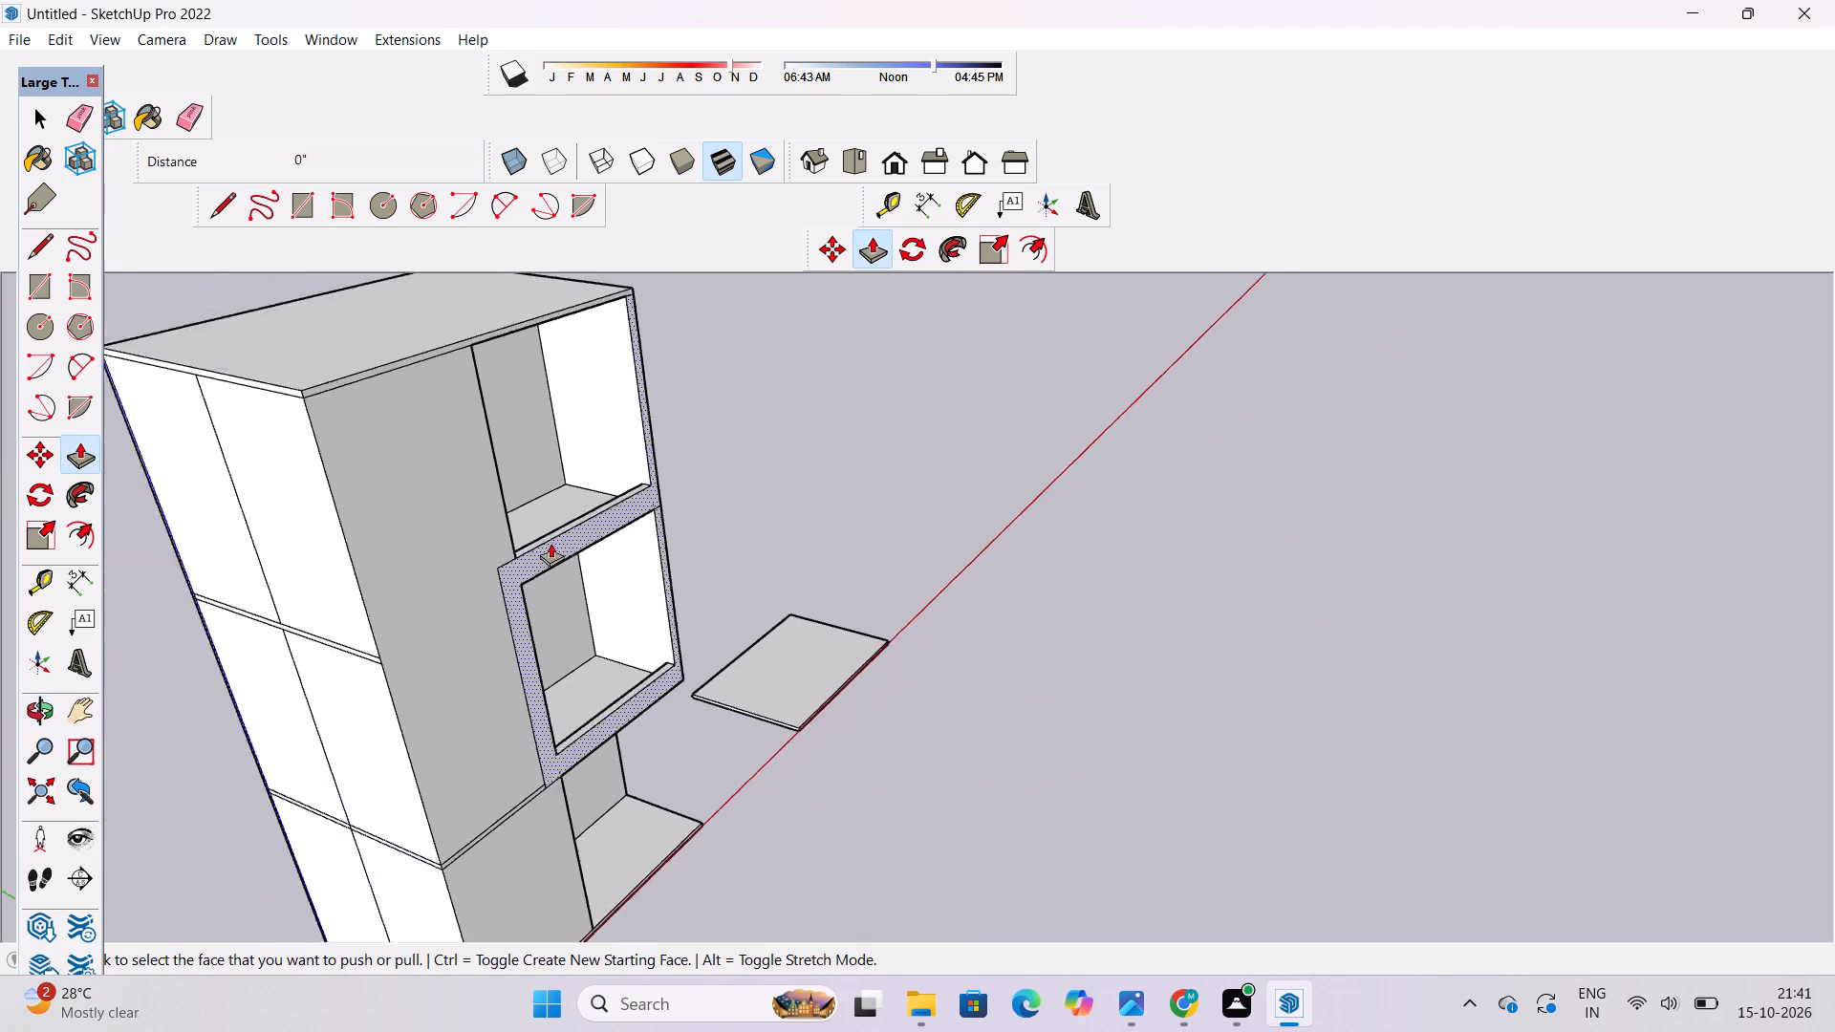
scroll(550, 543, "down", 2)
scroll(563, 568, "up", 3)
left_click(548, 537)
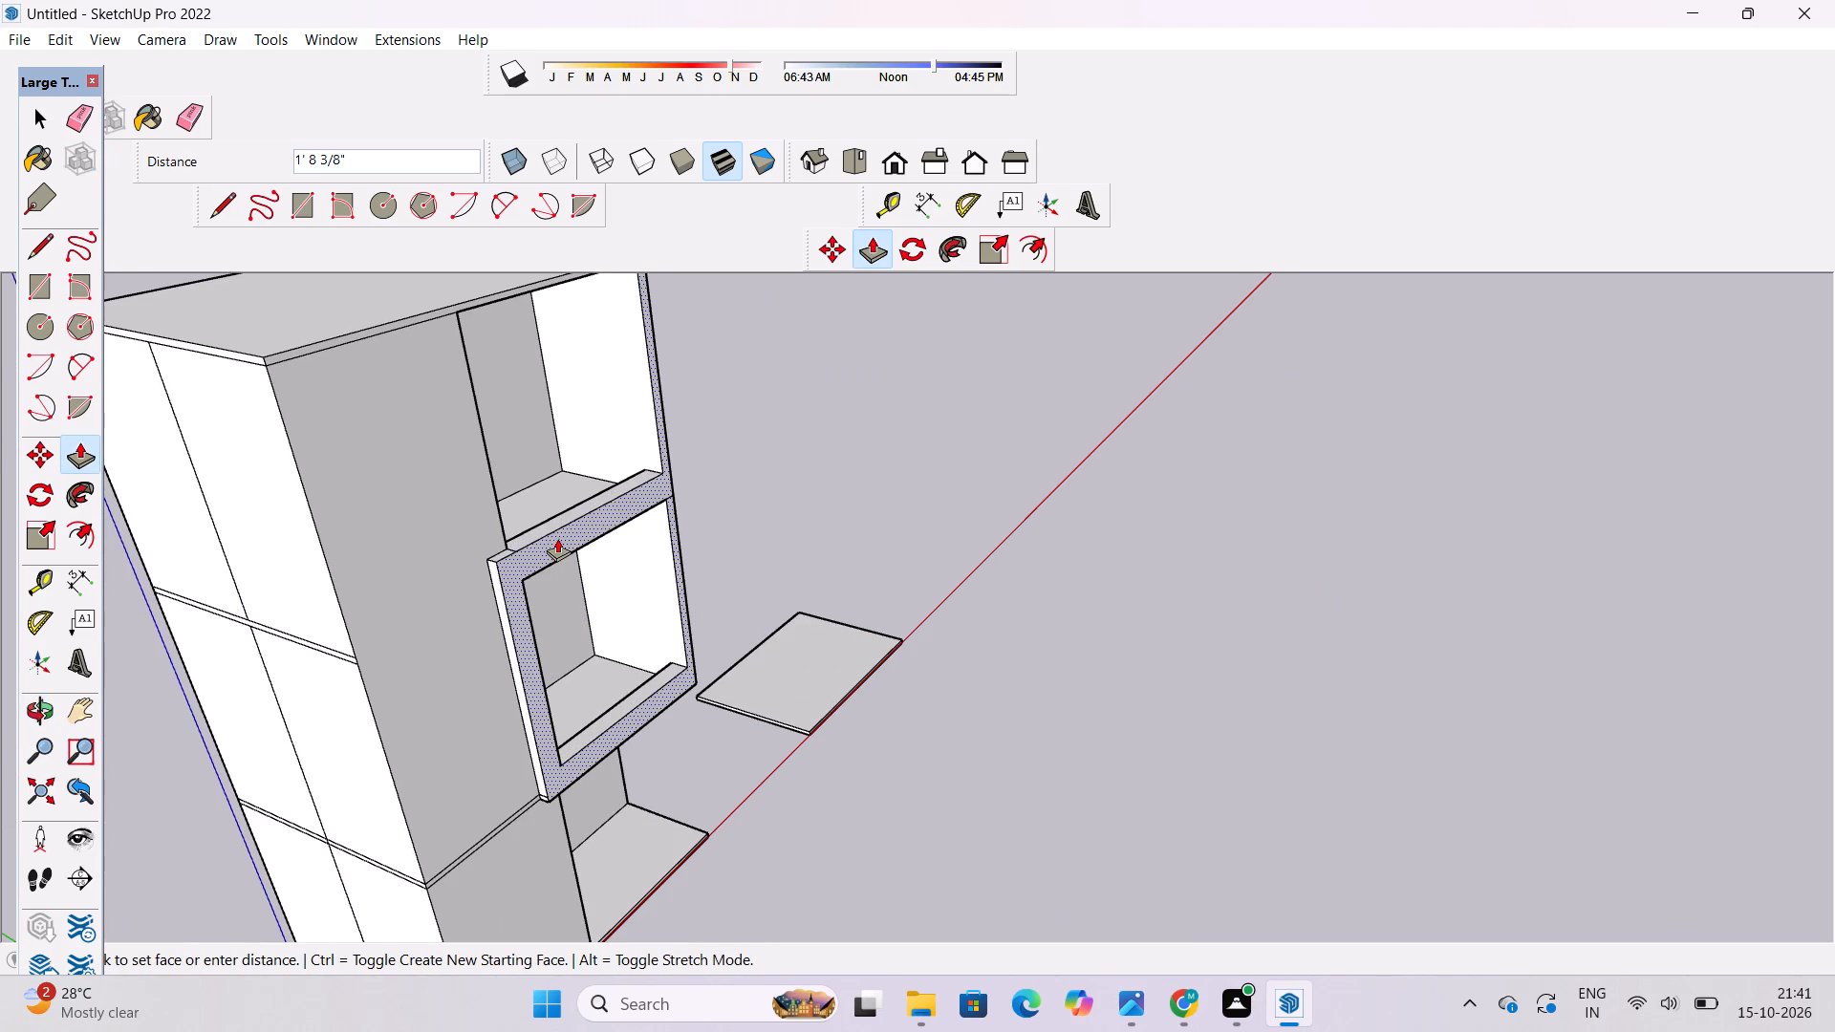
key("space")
Draw a 2' line from the third-level balcony opening's lower outer corner across the column to the building's edge.
type("o")
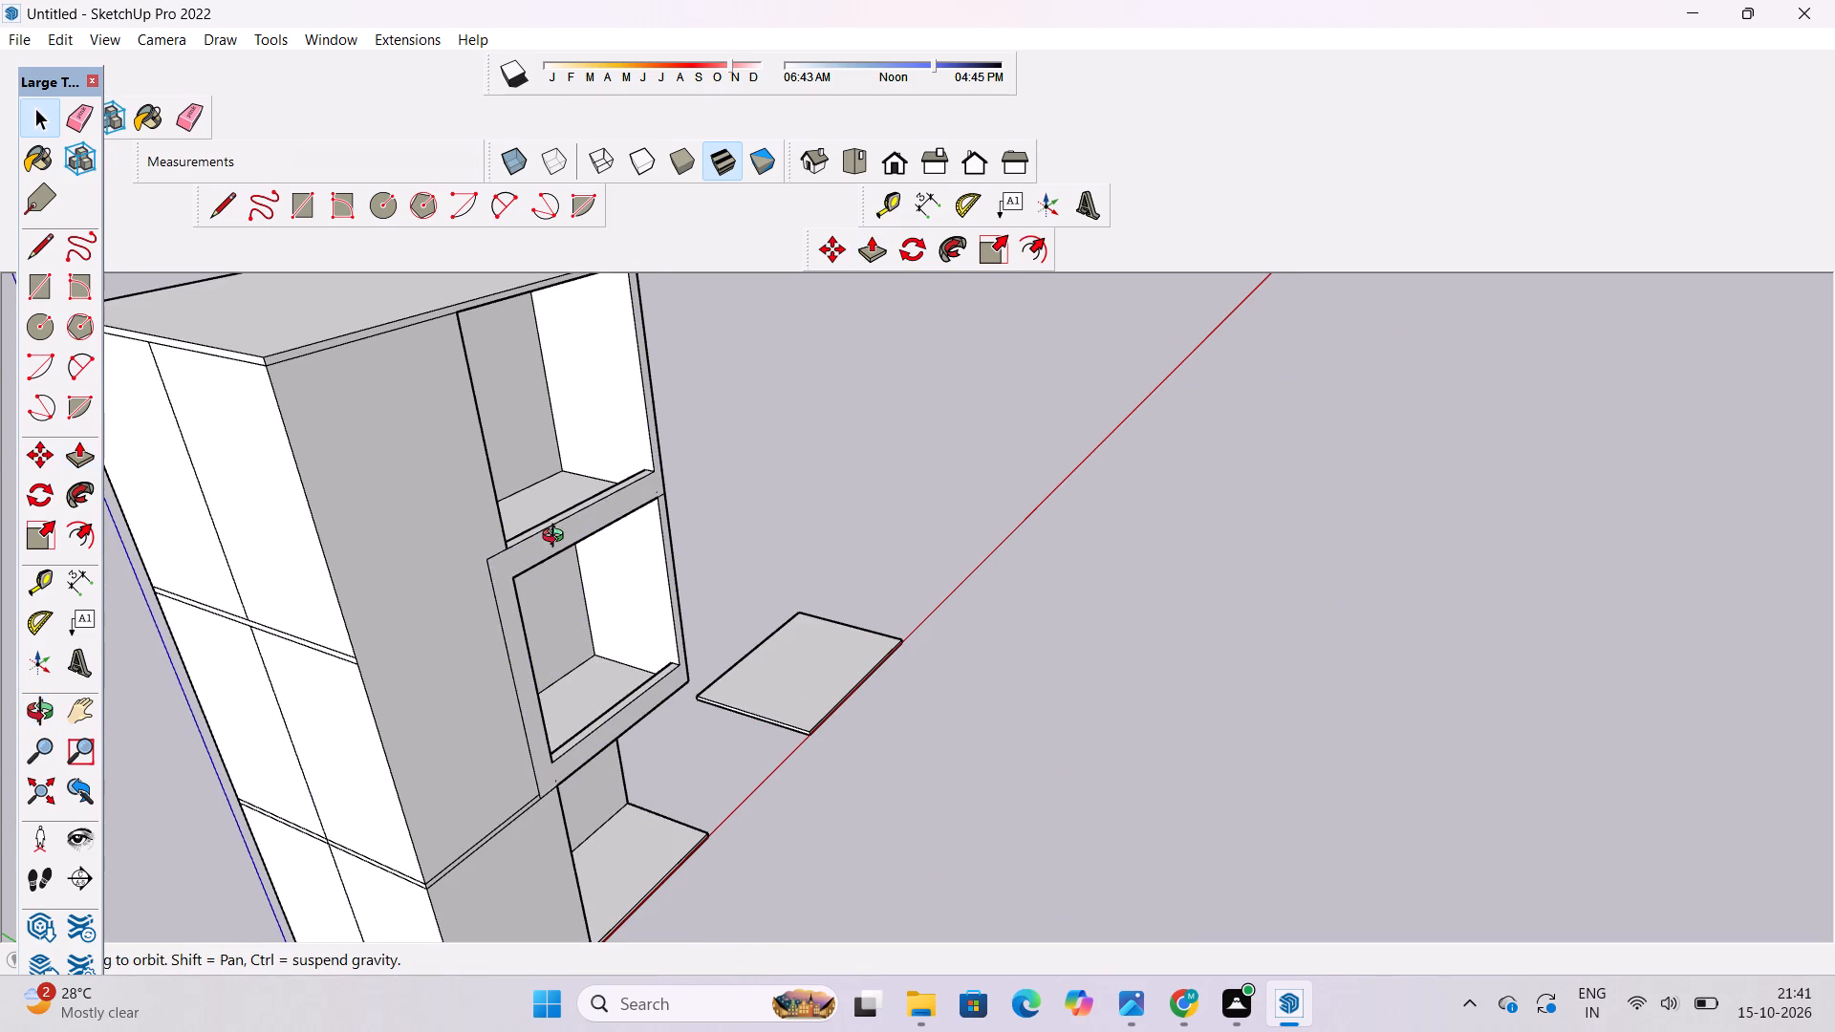
scroll(565, 540, "down", 2)
left_click_drag(637, 585, 572, 561)
scroll(581, 524, "up", 3)
left_click_drag(581, 524, 587, 582, "shift")
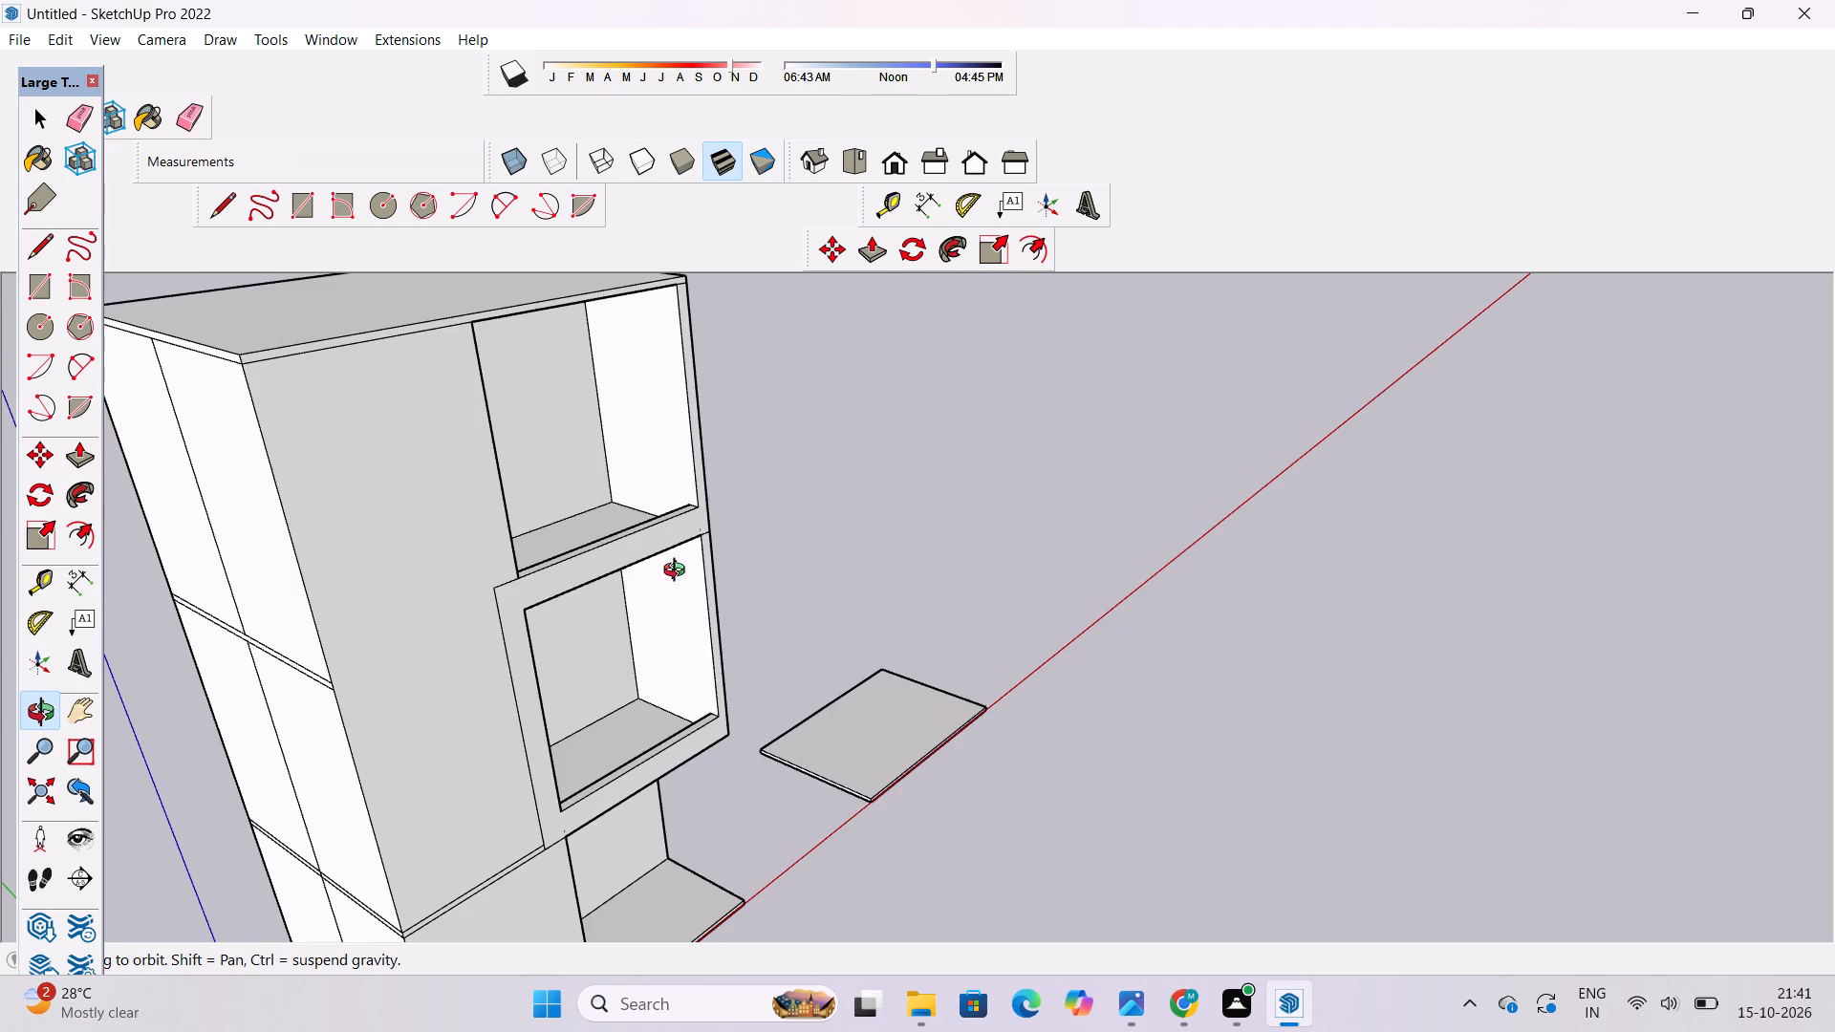
left_click_drag(679, 572, 635, 553)
scroll(682, 500, "up", 3)
left_click_drag(683, 500, 689, 536, "shift")
left_click_drag(701, 560, 624, 532)
scroll(683, 546, "up", 5)
left_click_drag(716, 546, 660, 591, "shift")
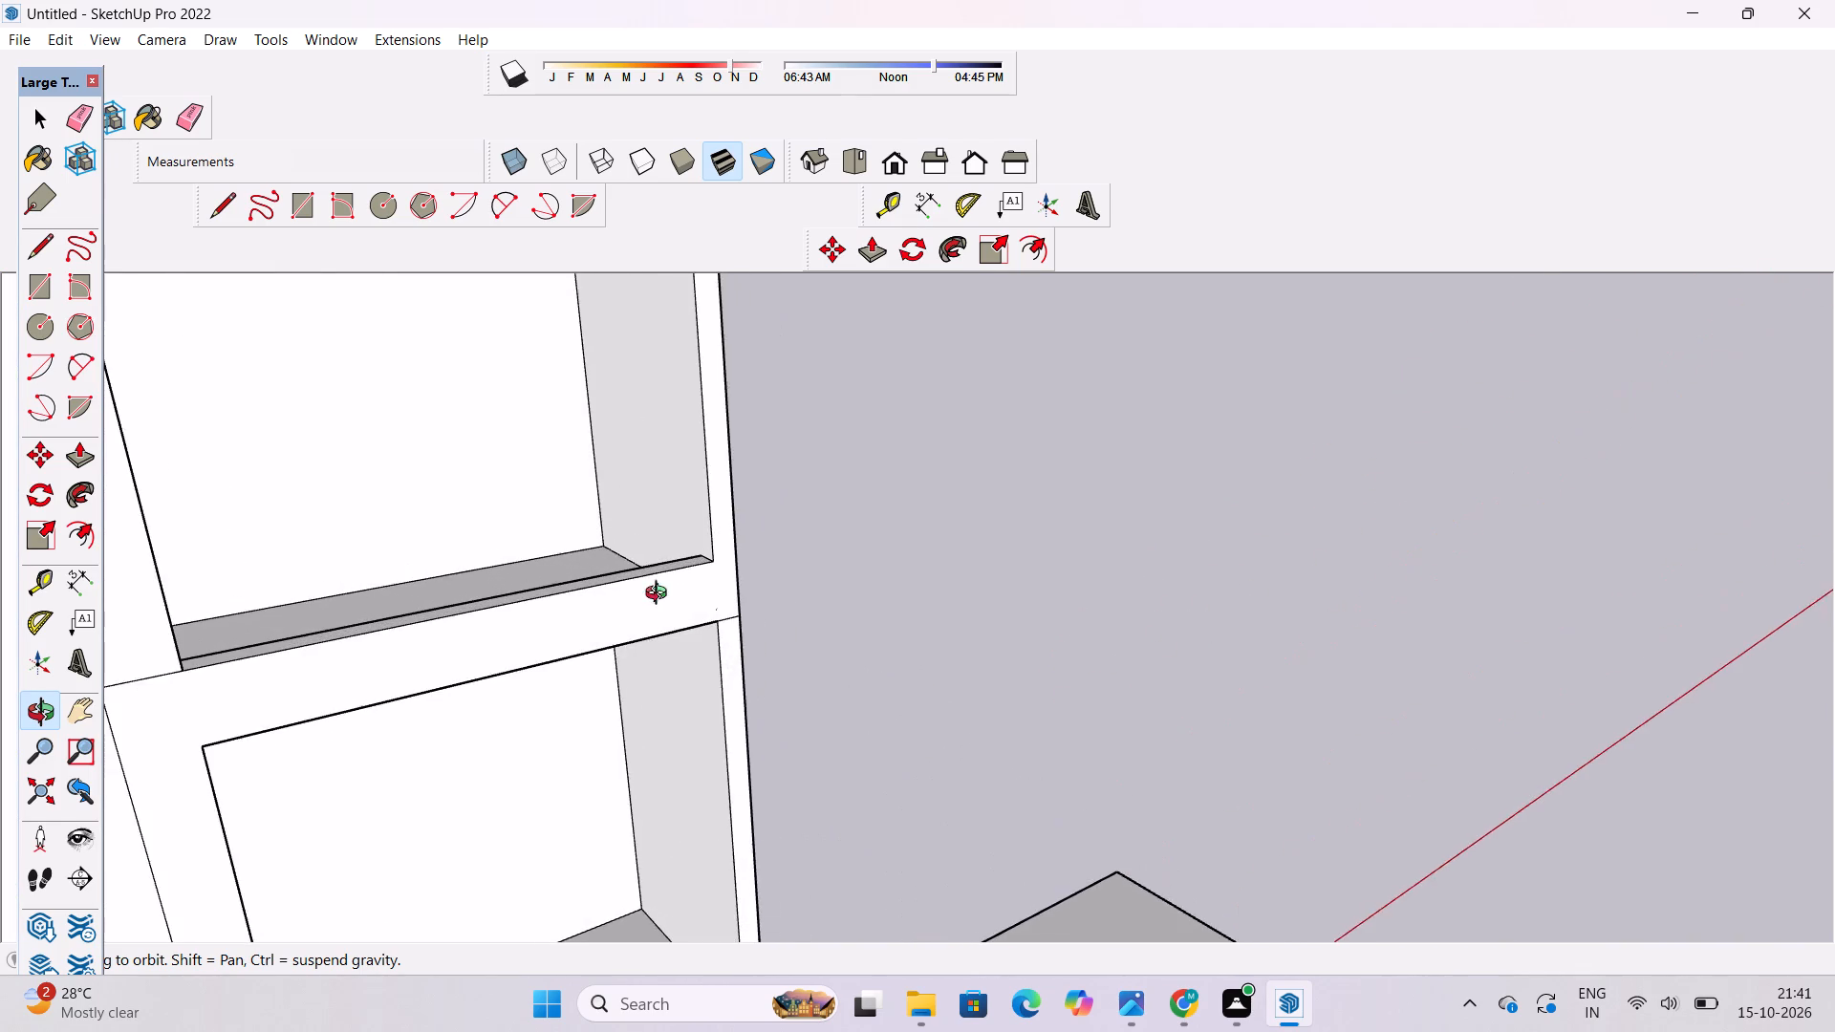
left_click_drag(660, 595, 607, 571)
scroll(705, 567, "up", 5)
scroll(704, 566, "down", 2)
left_click_drag(704, 564, 642, 578)
scroll(649, 567, "up", 3)
left_click_drag(658, 555, 656, 624, "shift")
left_click_drag(723, 647, 681, 606)
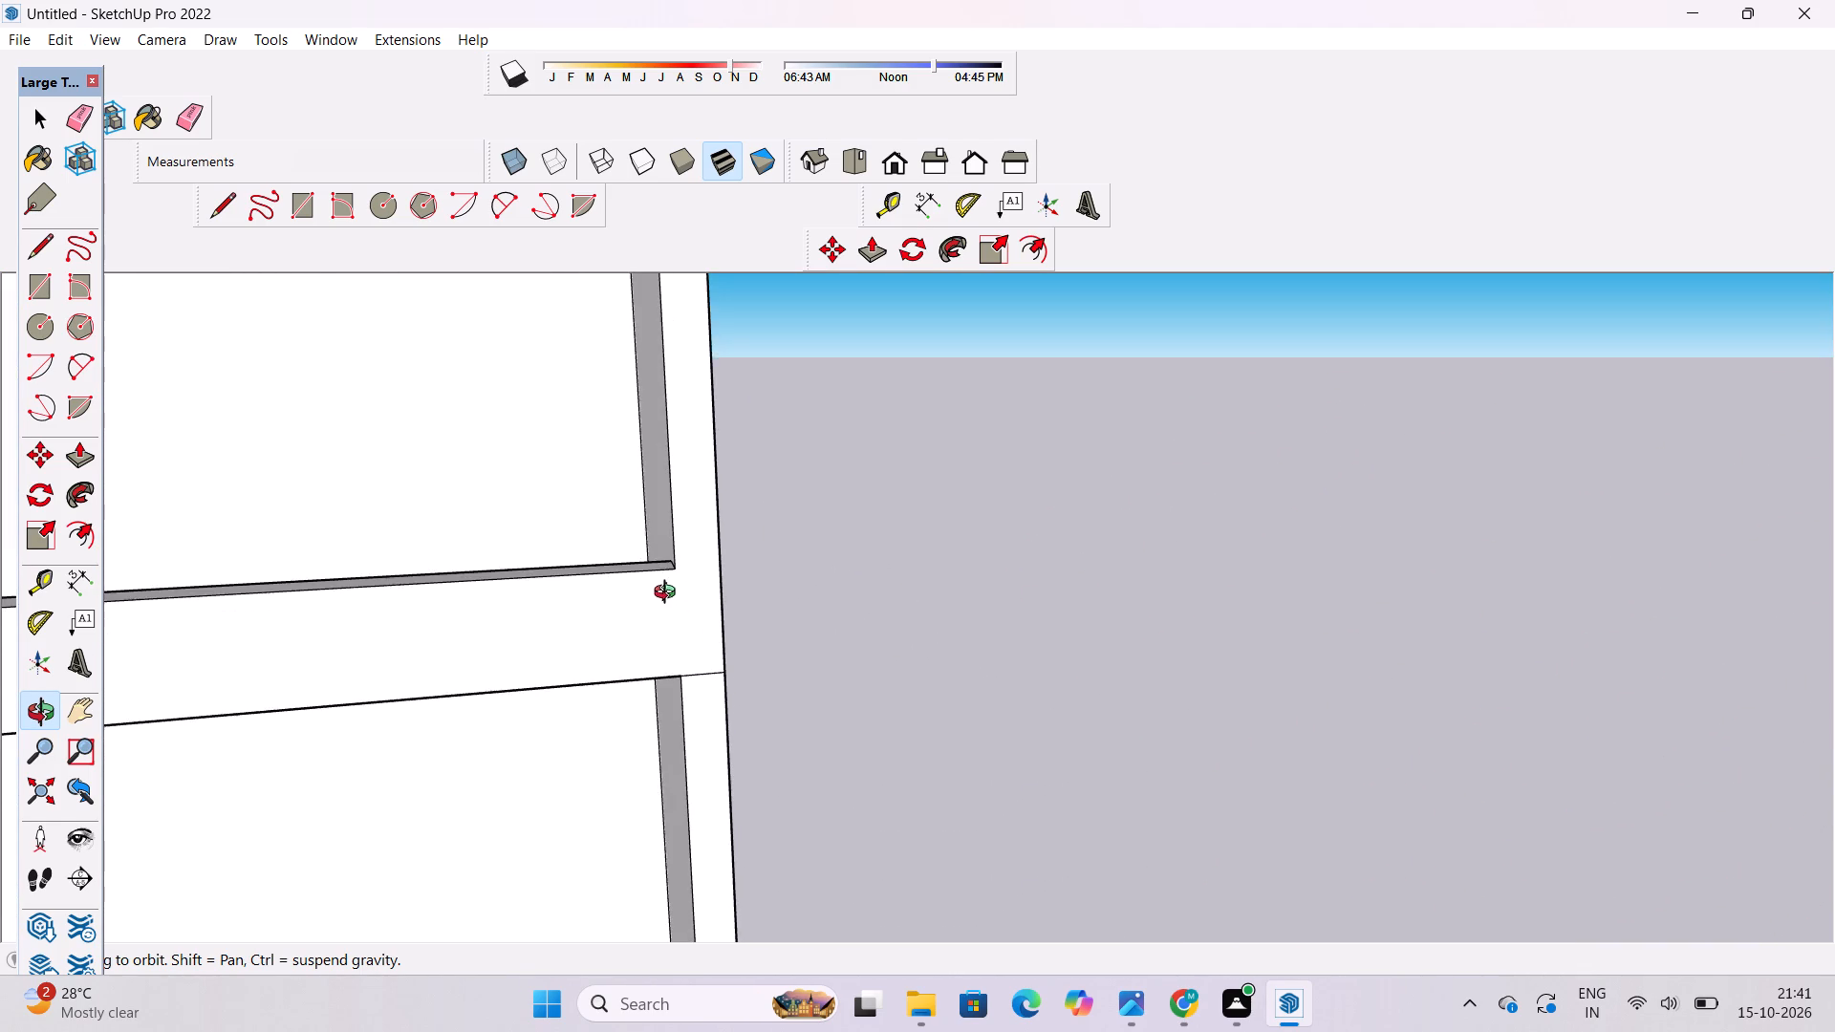
scroll(669, 594, "up", 2)
left_click_drag(665, 586, 689, 666, "shift")
left_click_drag(681, 663, 671, 634)
key("l")
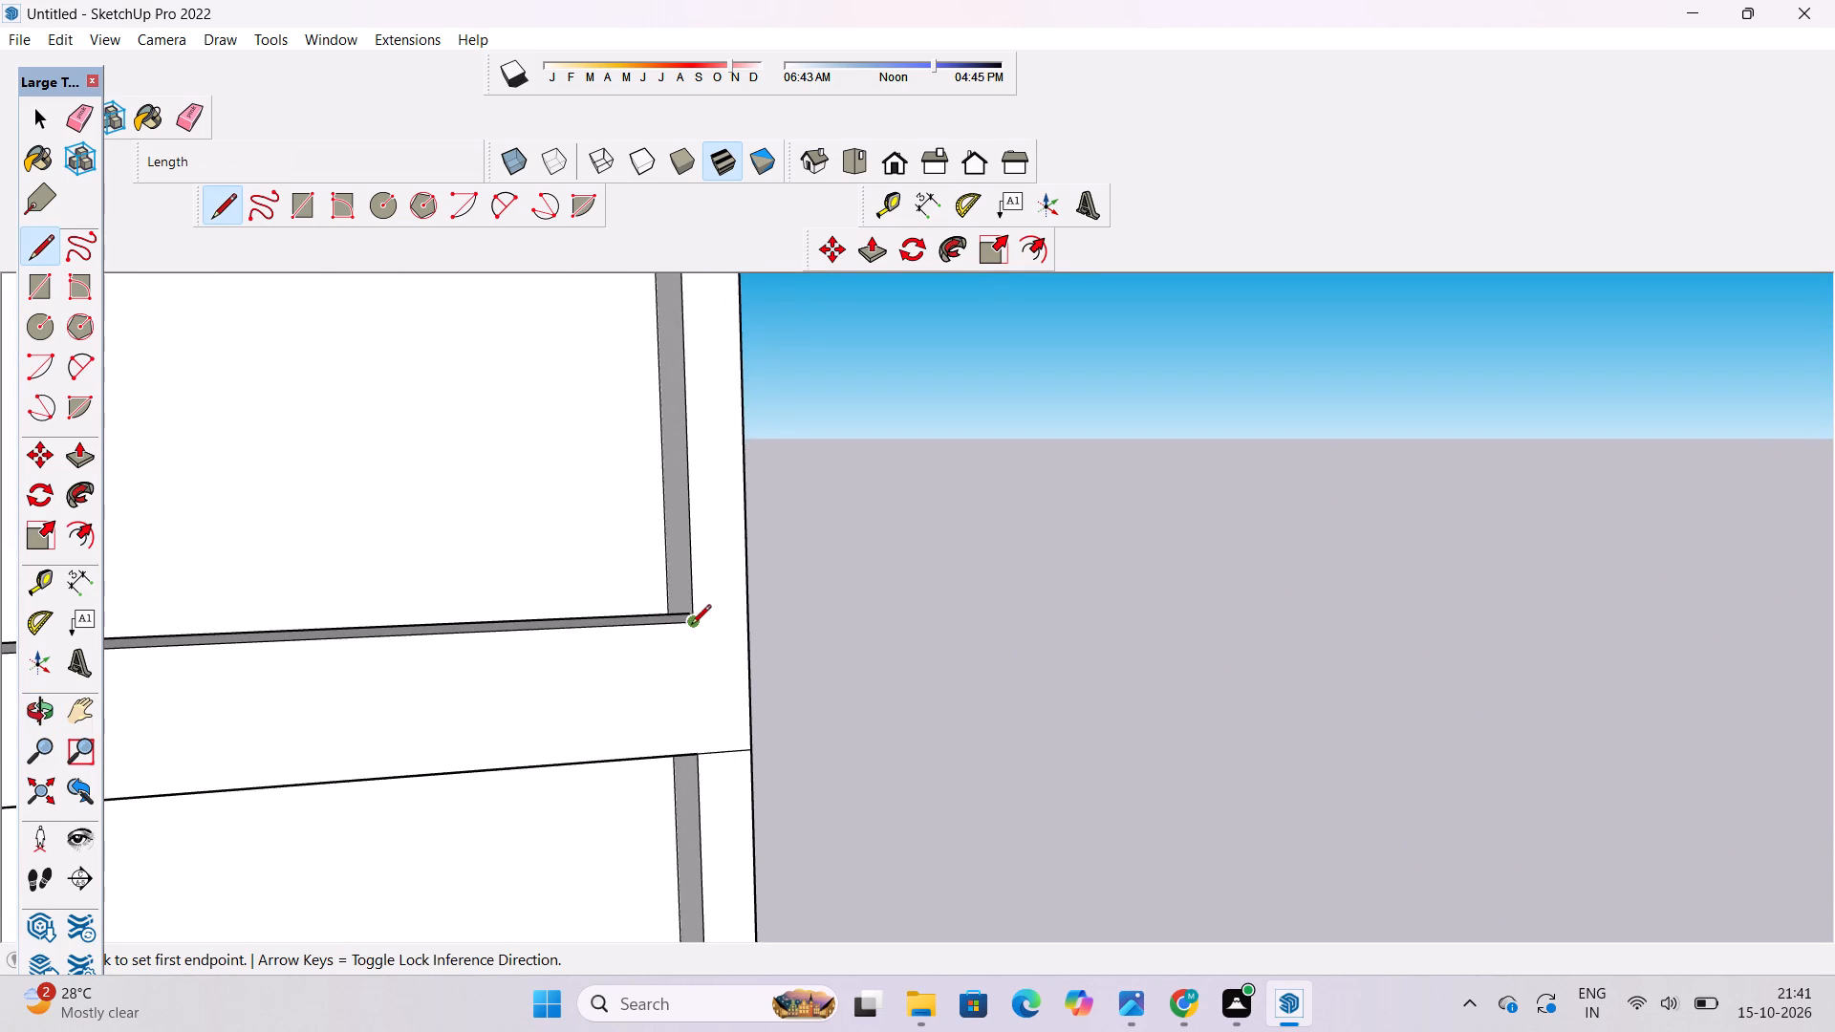
left_click(691, 626)
left_click(747, 620)
key("space")
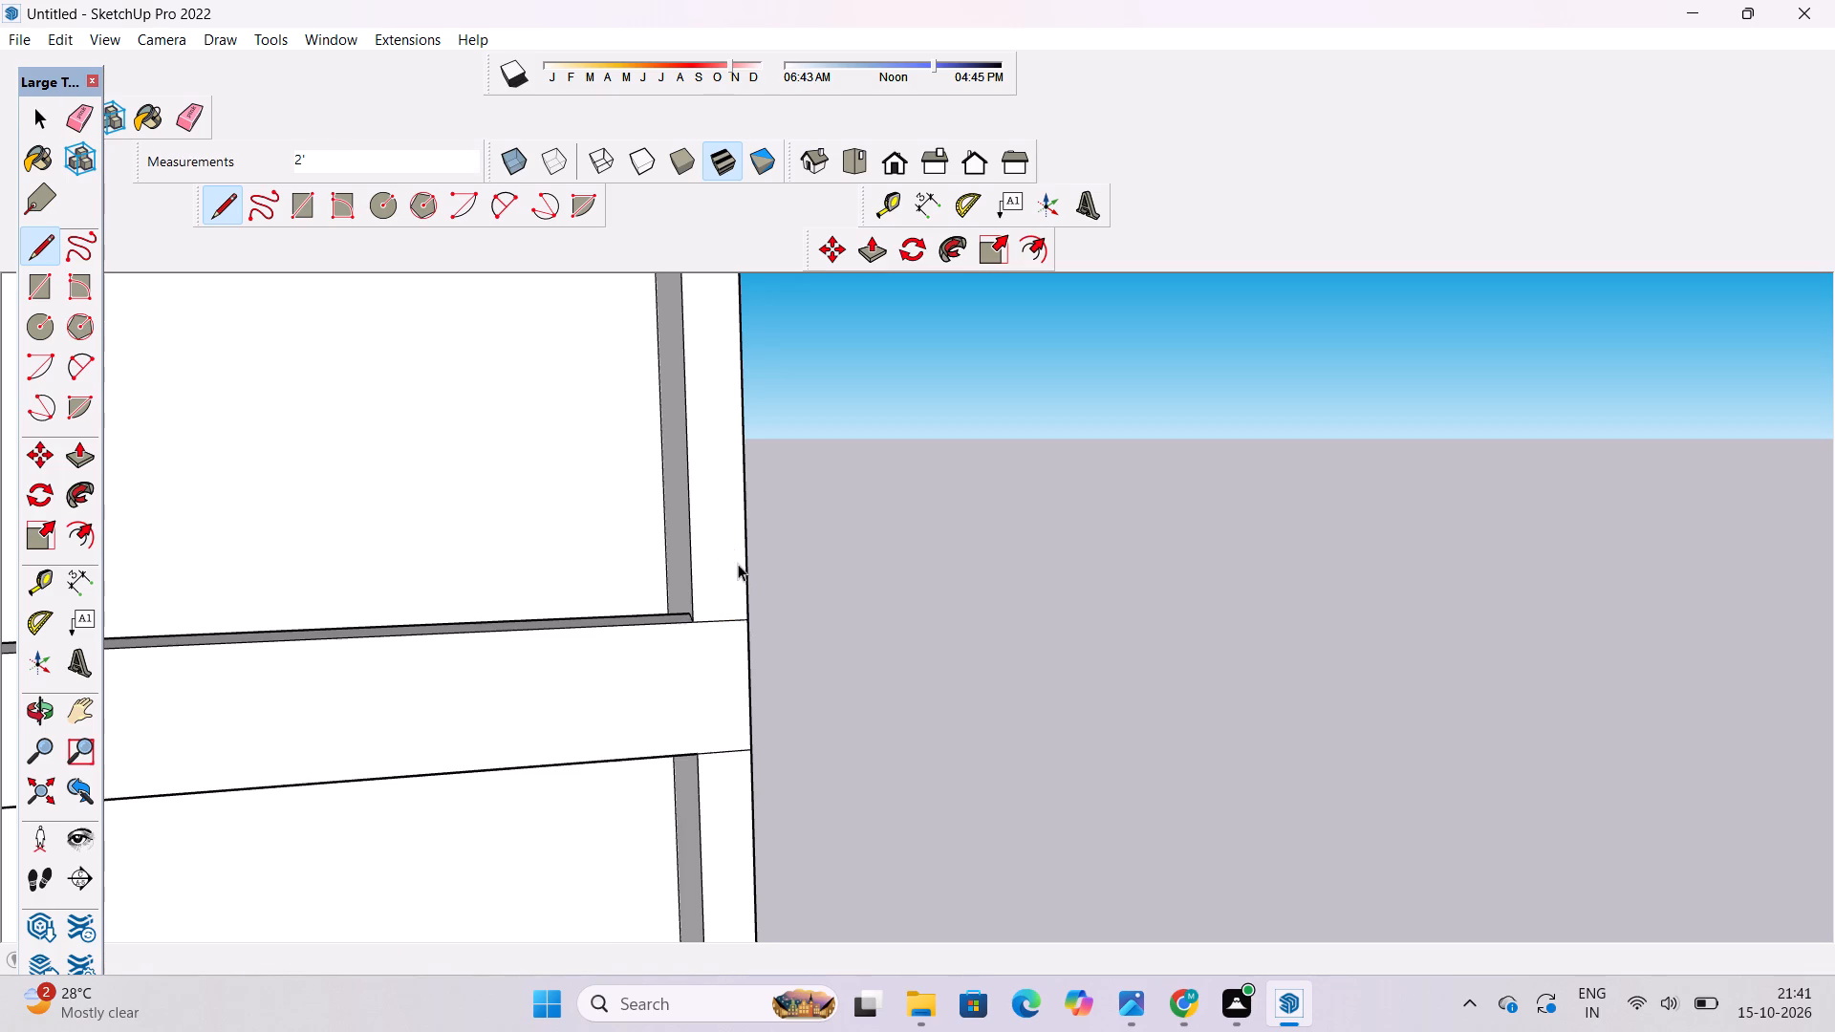
Draw a 2' line from the second-level balcony opening's lower outer corner across the column to the building's edge.
key("o")
scroll(738, 564, "down", 7)
left_click_drag(592, 649, 772, 632)
scroll(775, 629, "down", 6)
left_click_drag(660, 662, 767, 696, "shift")
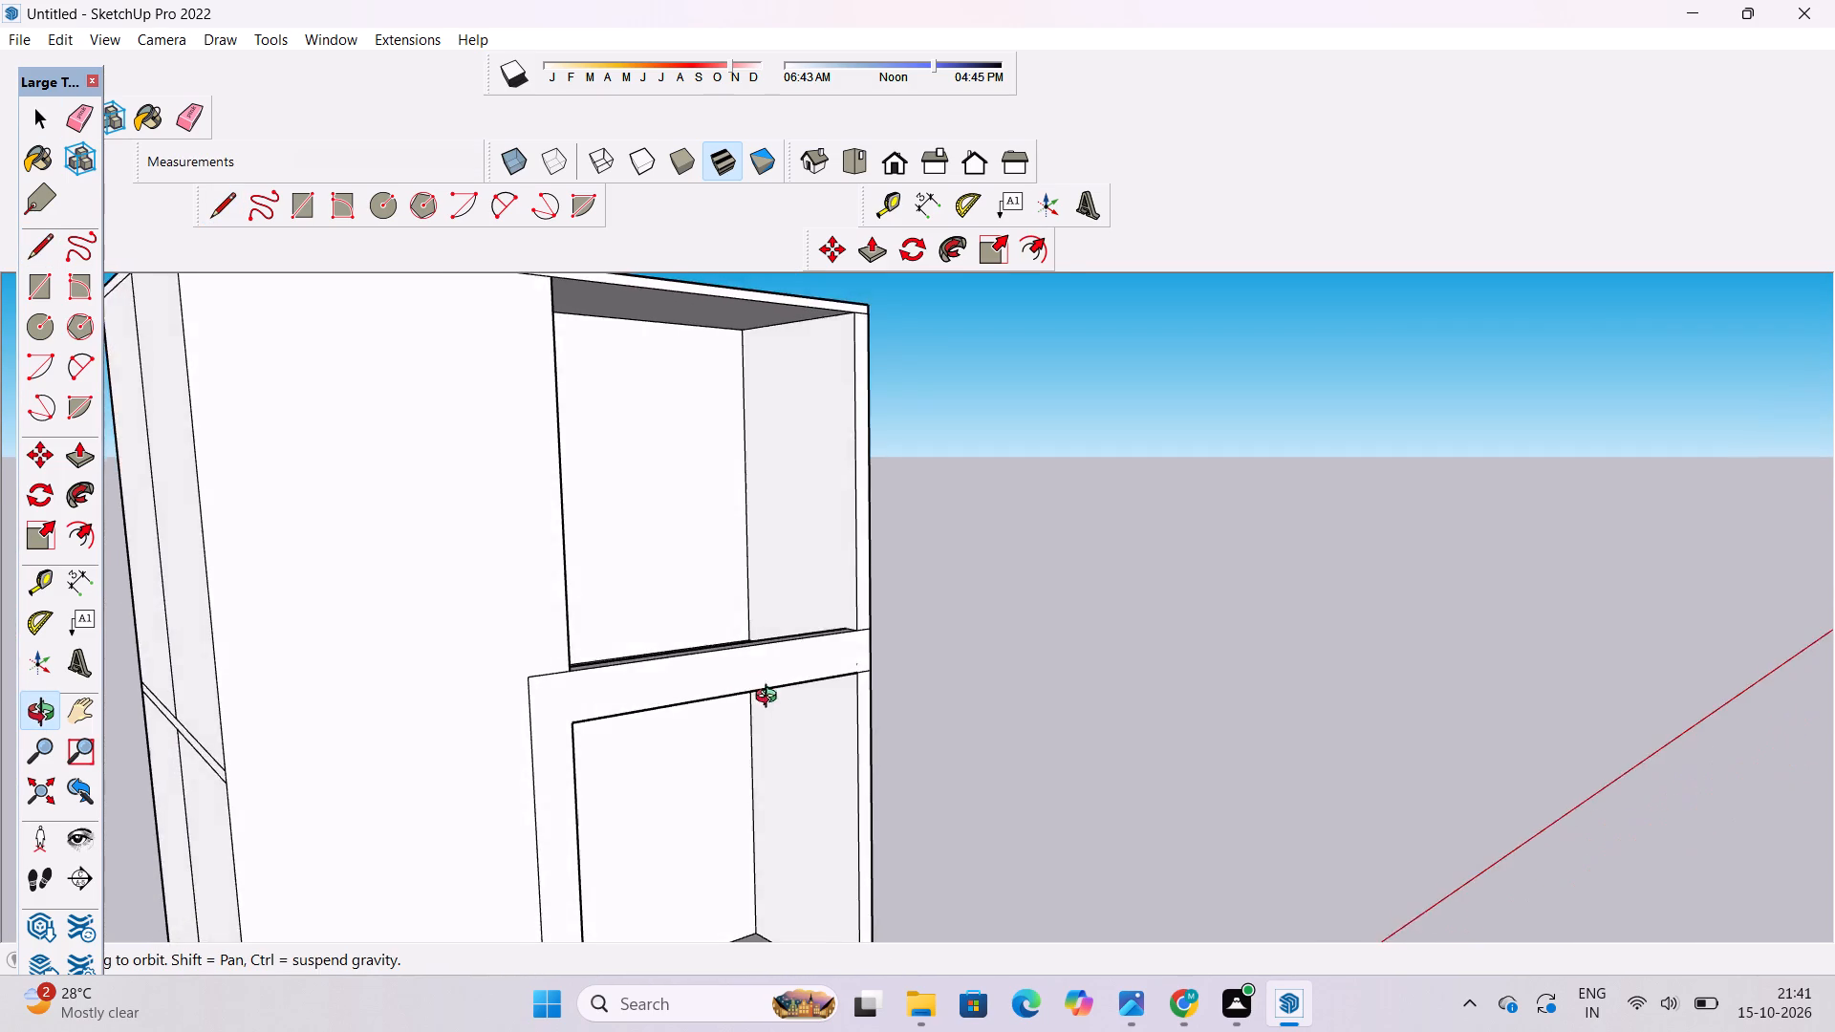
left_click_drag(770, 699, 751, 613)
scroll(748, 605, "down", 3)
scroll(802, 830, "up", 1)
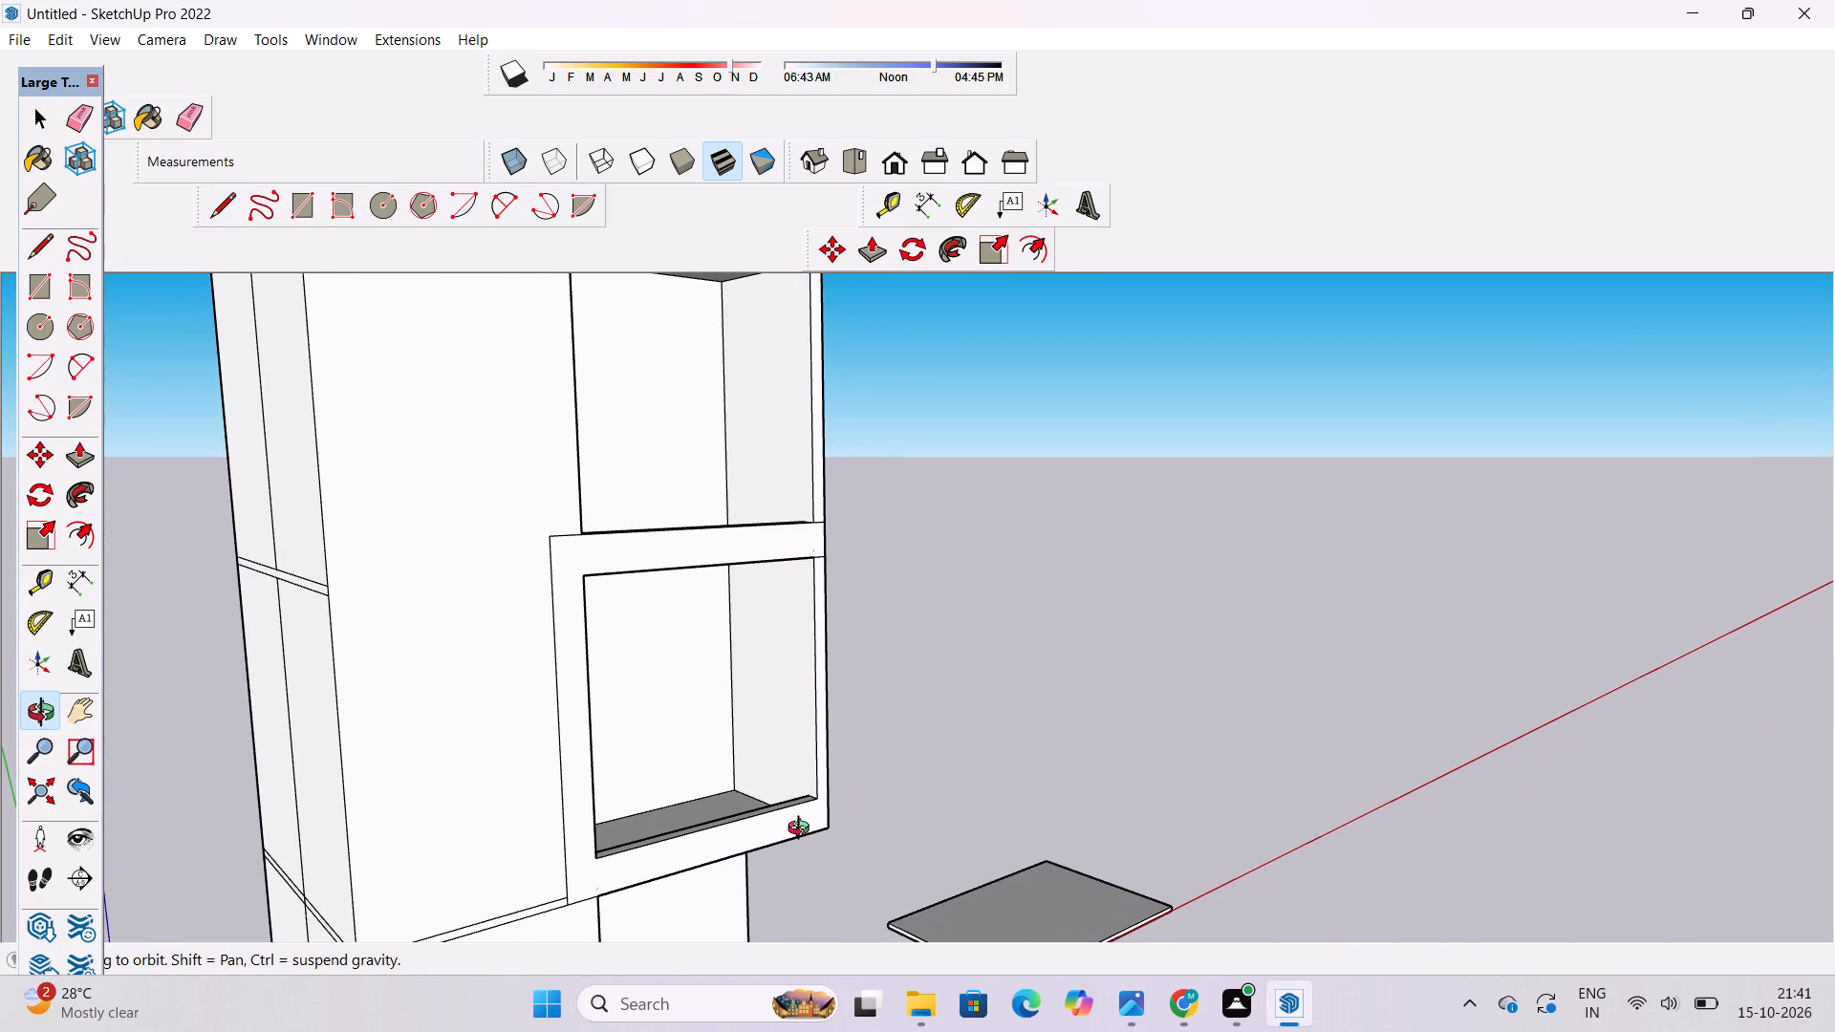
scroll(803, 829, "up", 2)
left_click_drag(833, 821, 707, 806)
scroll(792, 819, "up", 4)
left_click_drag(825, 796, 628, 796)
scroll(721, 779, "up", 4)
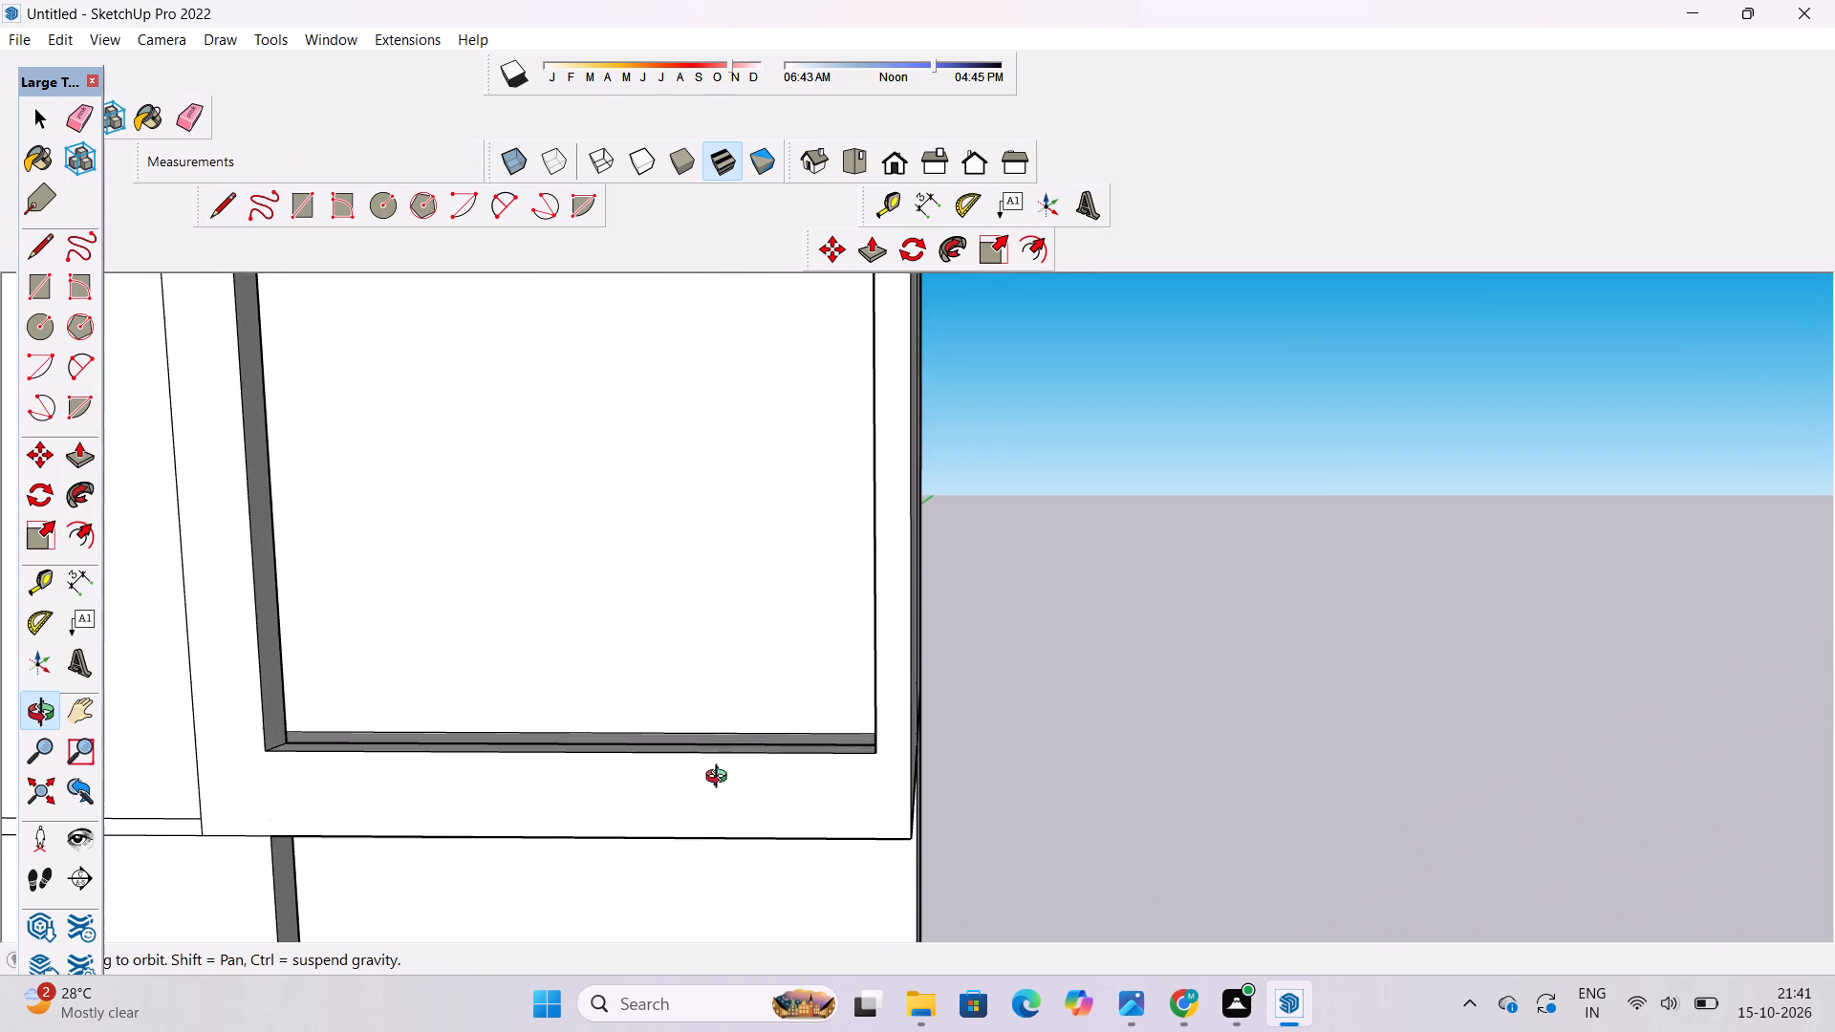
left_click_drag(756, 753, 637, 808, "shift")
left_click_drag(692, 814, 766, 821)
key("l")
scroll(773, 818, "up", 5)
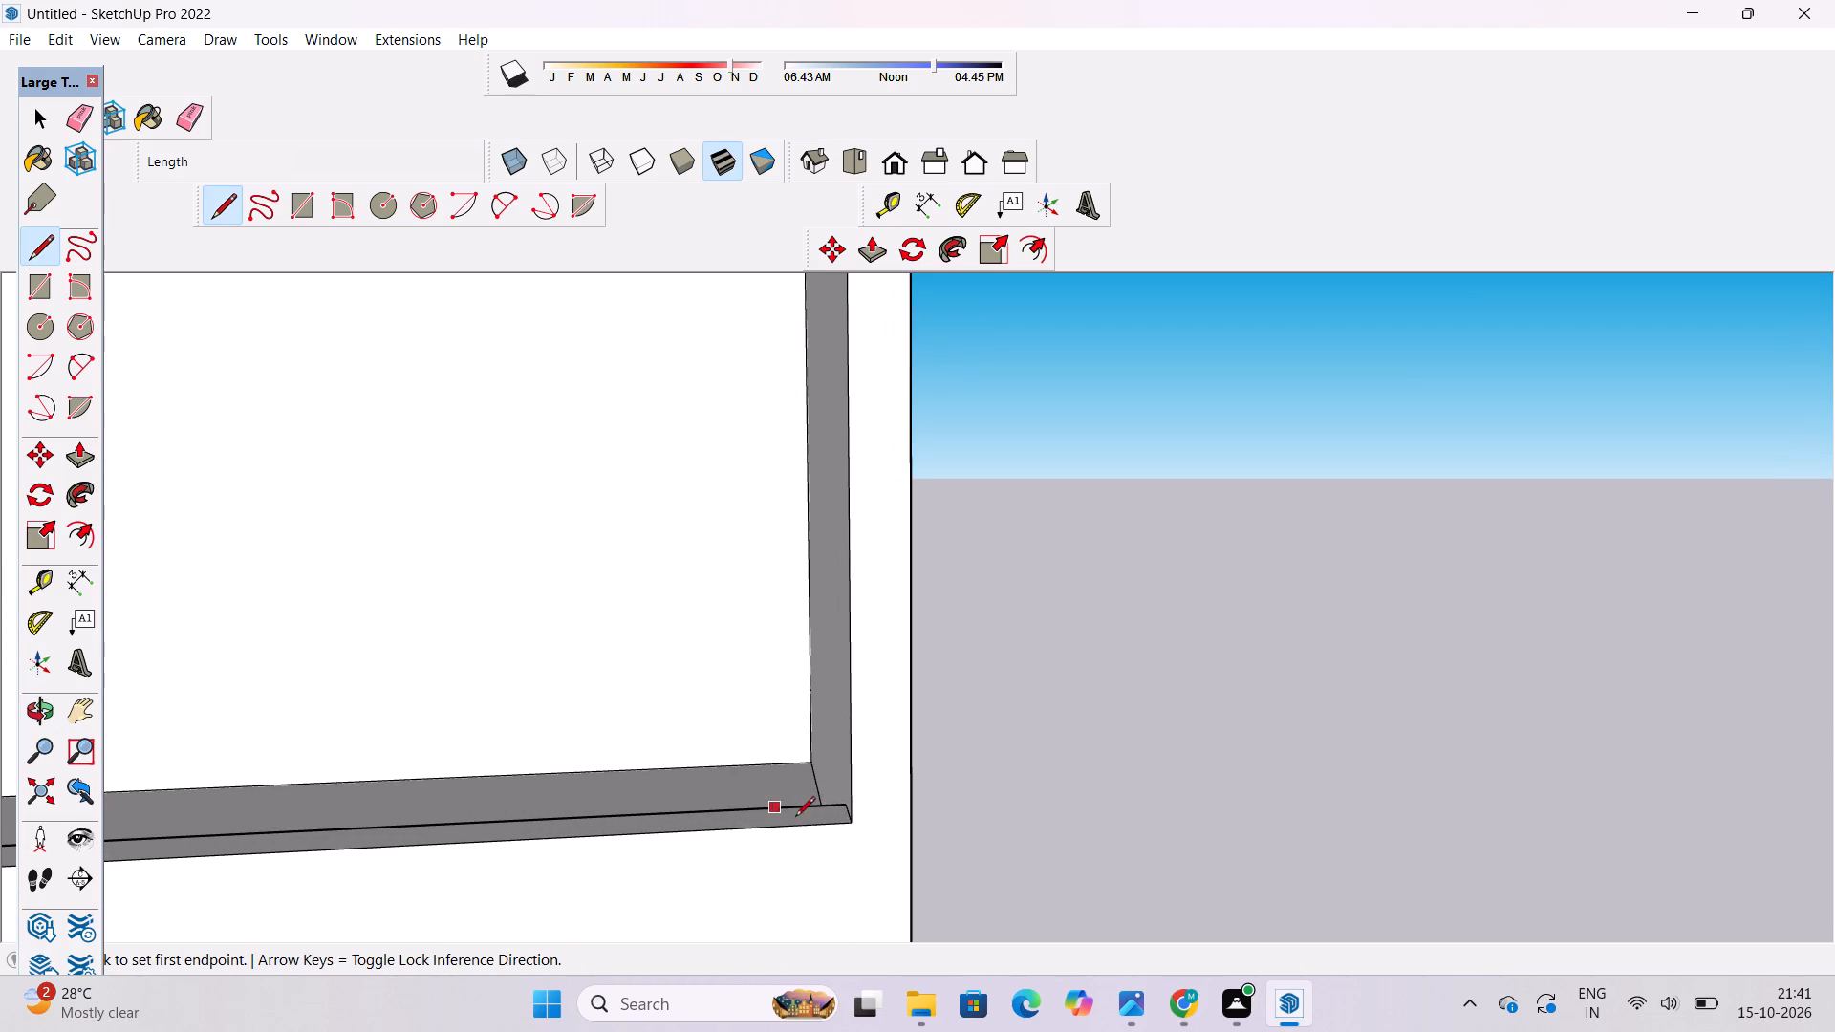
left_click(853, 826)
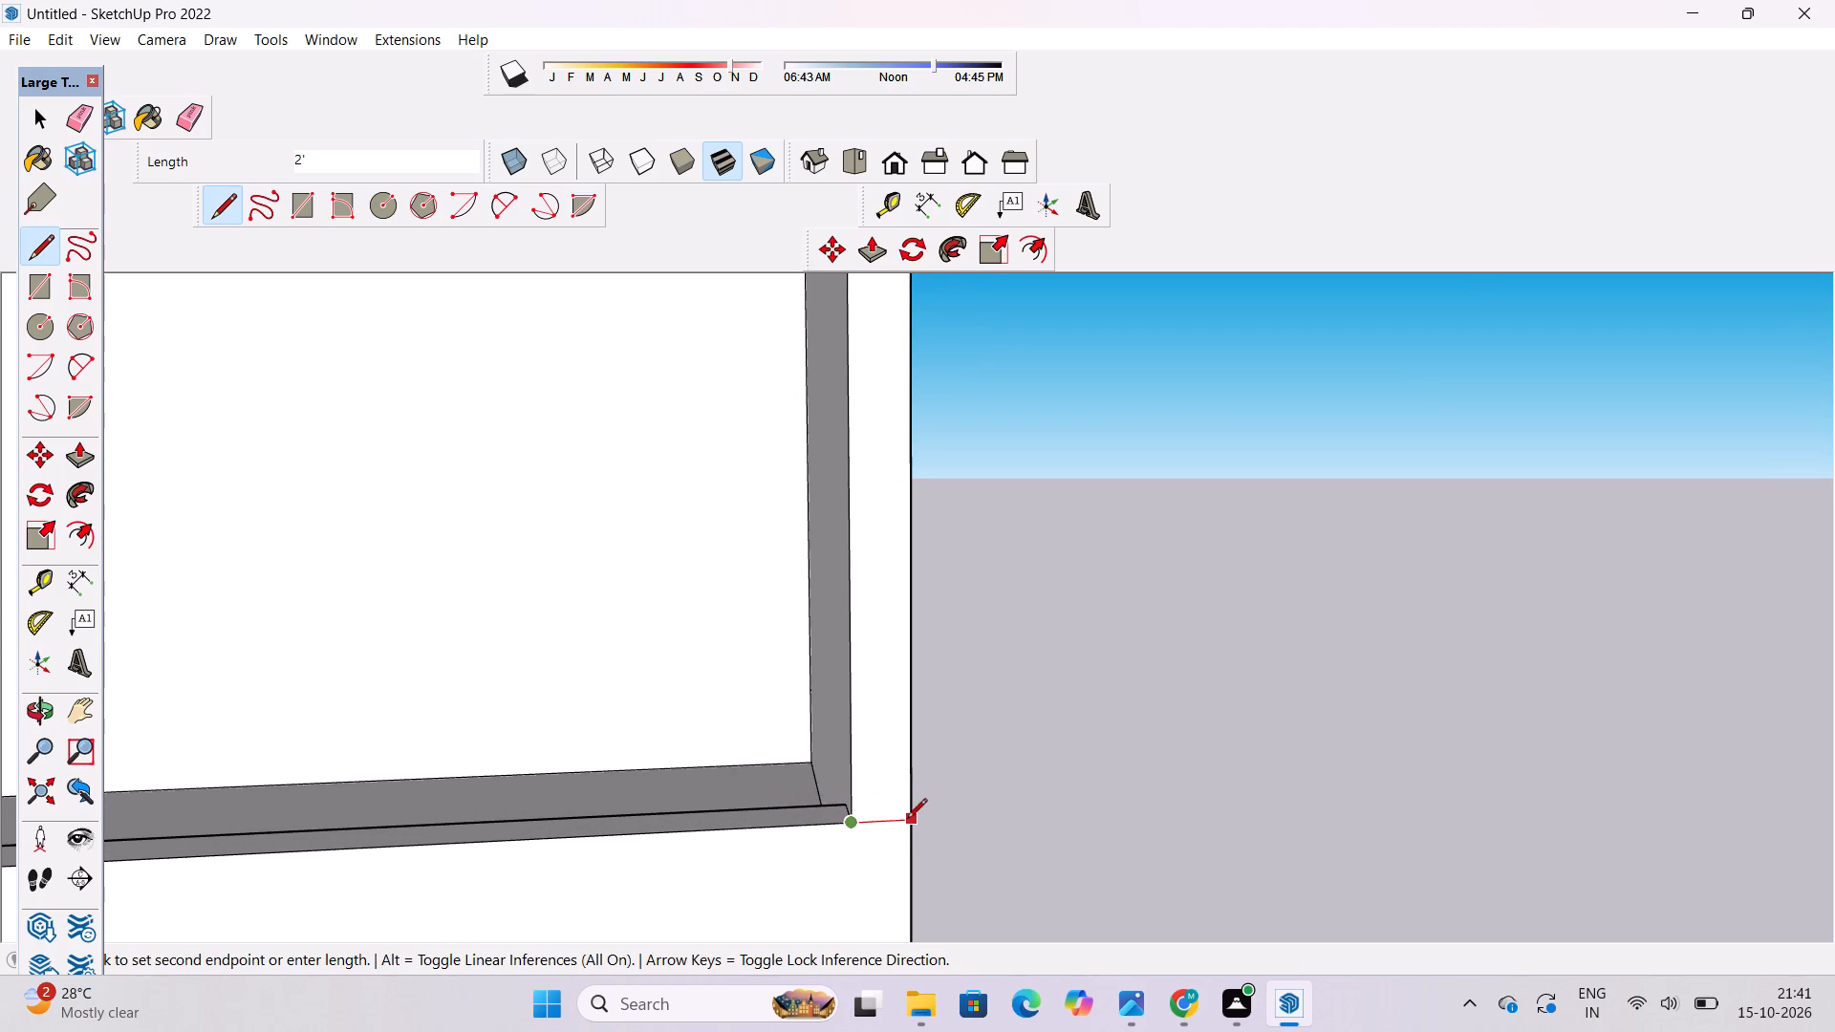
left_click(911, 822)
key("space")
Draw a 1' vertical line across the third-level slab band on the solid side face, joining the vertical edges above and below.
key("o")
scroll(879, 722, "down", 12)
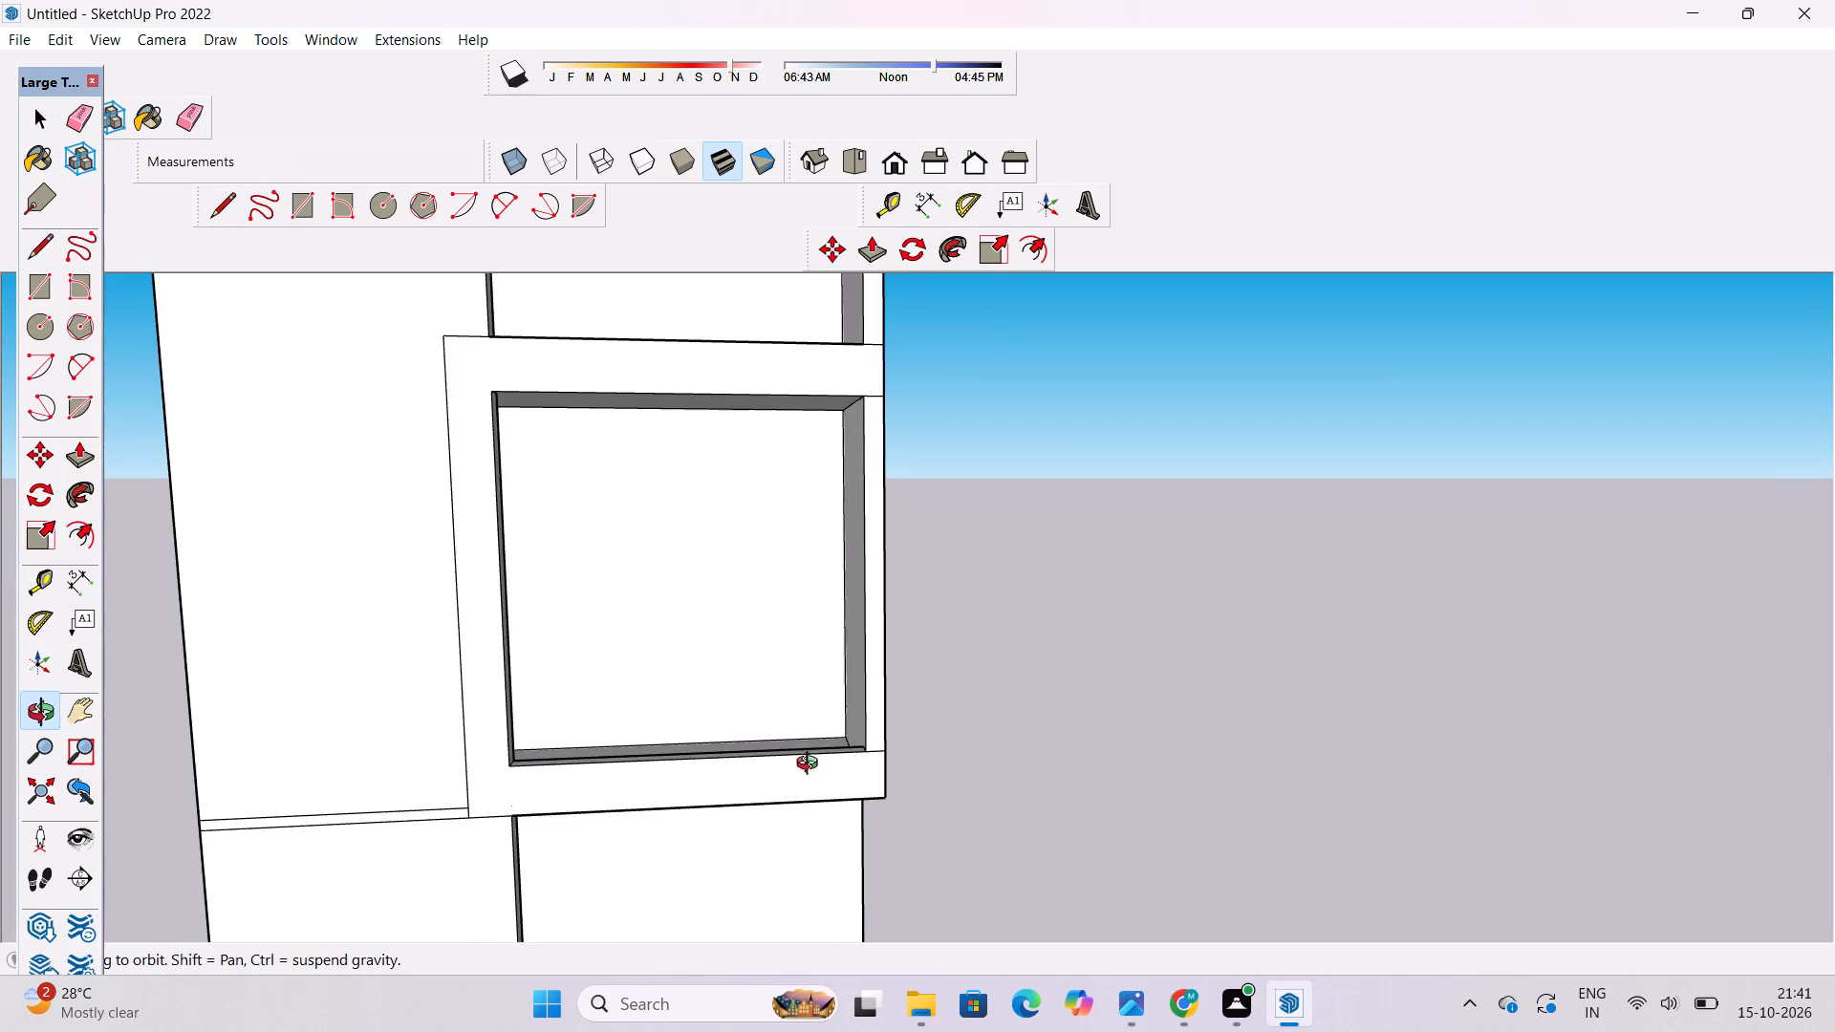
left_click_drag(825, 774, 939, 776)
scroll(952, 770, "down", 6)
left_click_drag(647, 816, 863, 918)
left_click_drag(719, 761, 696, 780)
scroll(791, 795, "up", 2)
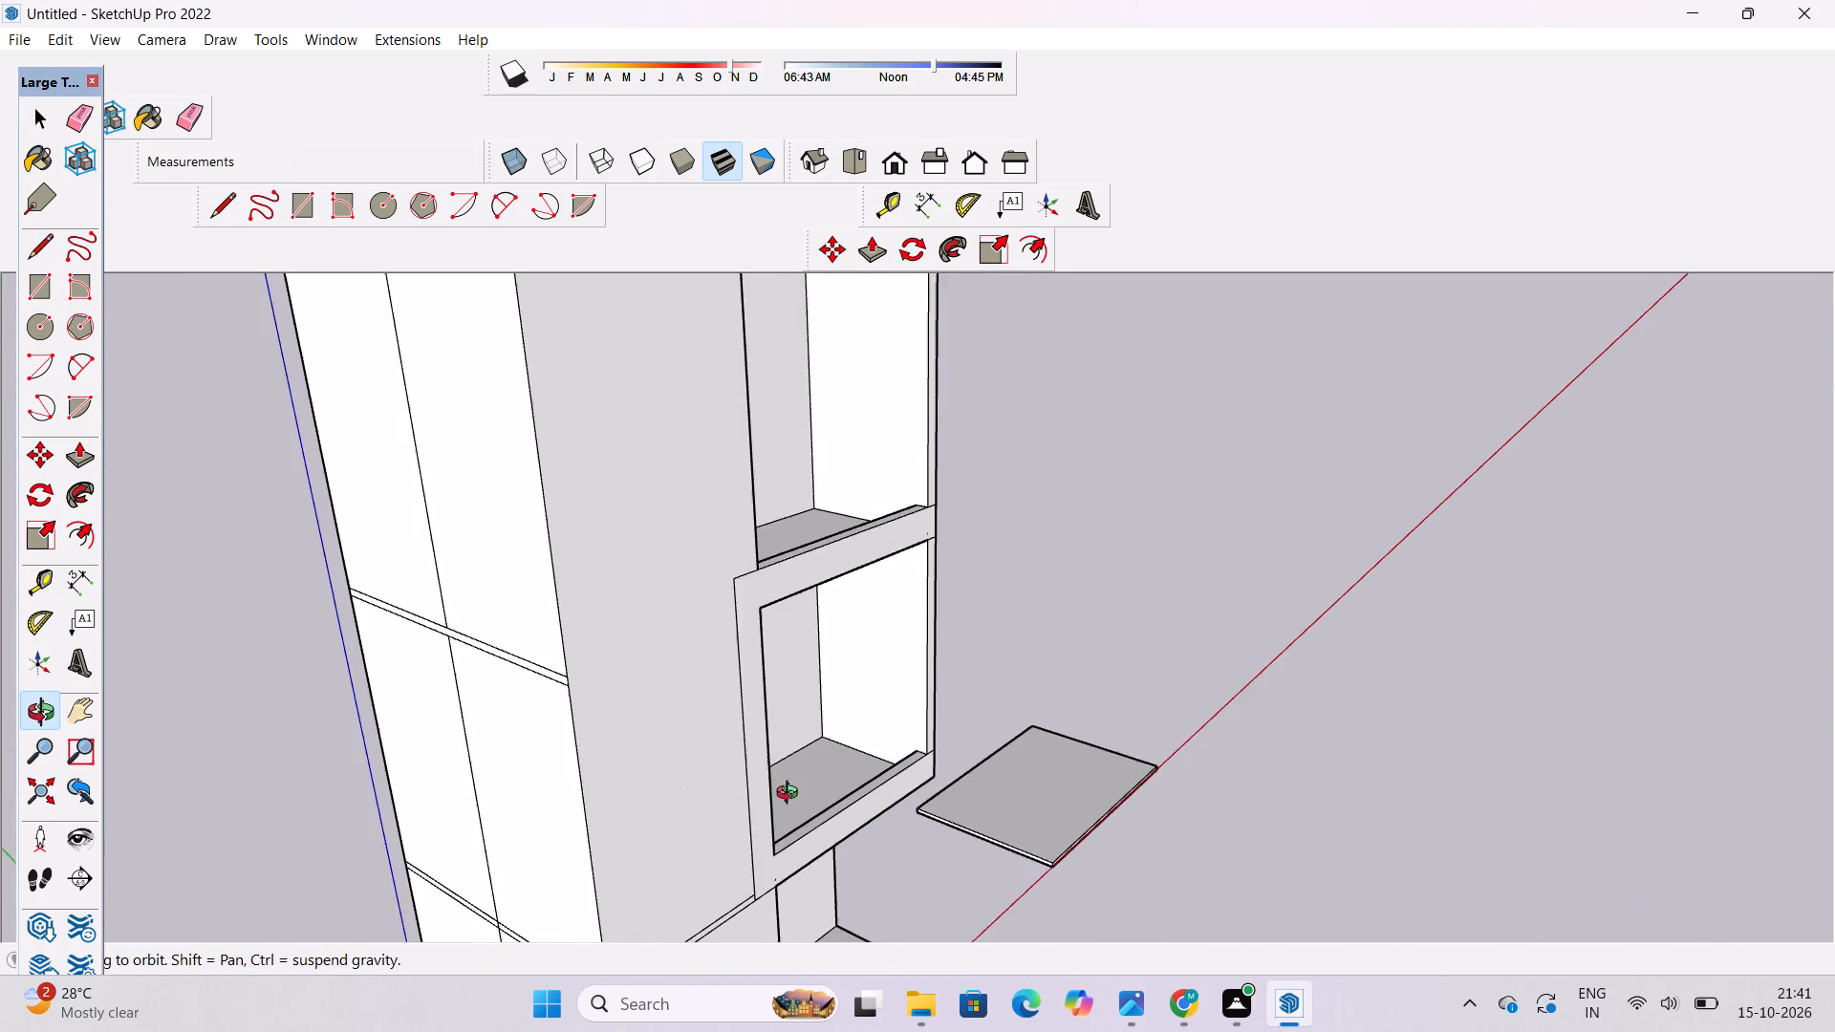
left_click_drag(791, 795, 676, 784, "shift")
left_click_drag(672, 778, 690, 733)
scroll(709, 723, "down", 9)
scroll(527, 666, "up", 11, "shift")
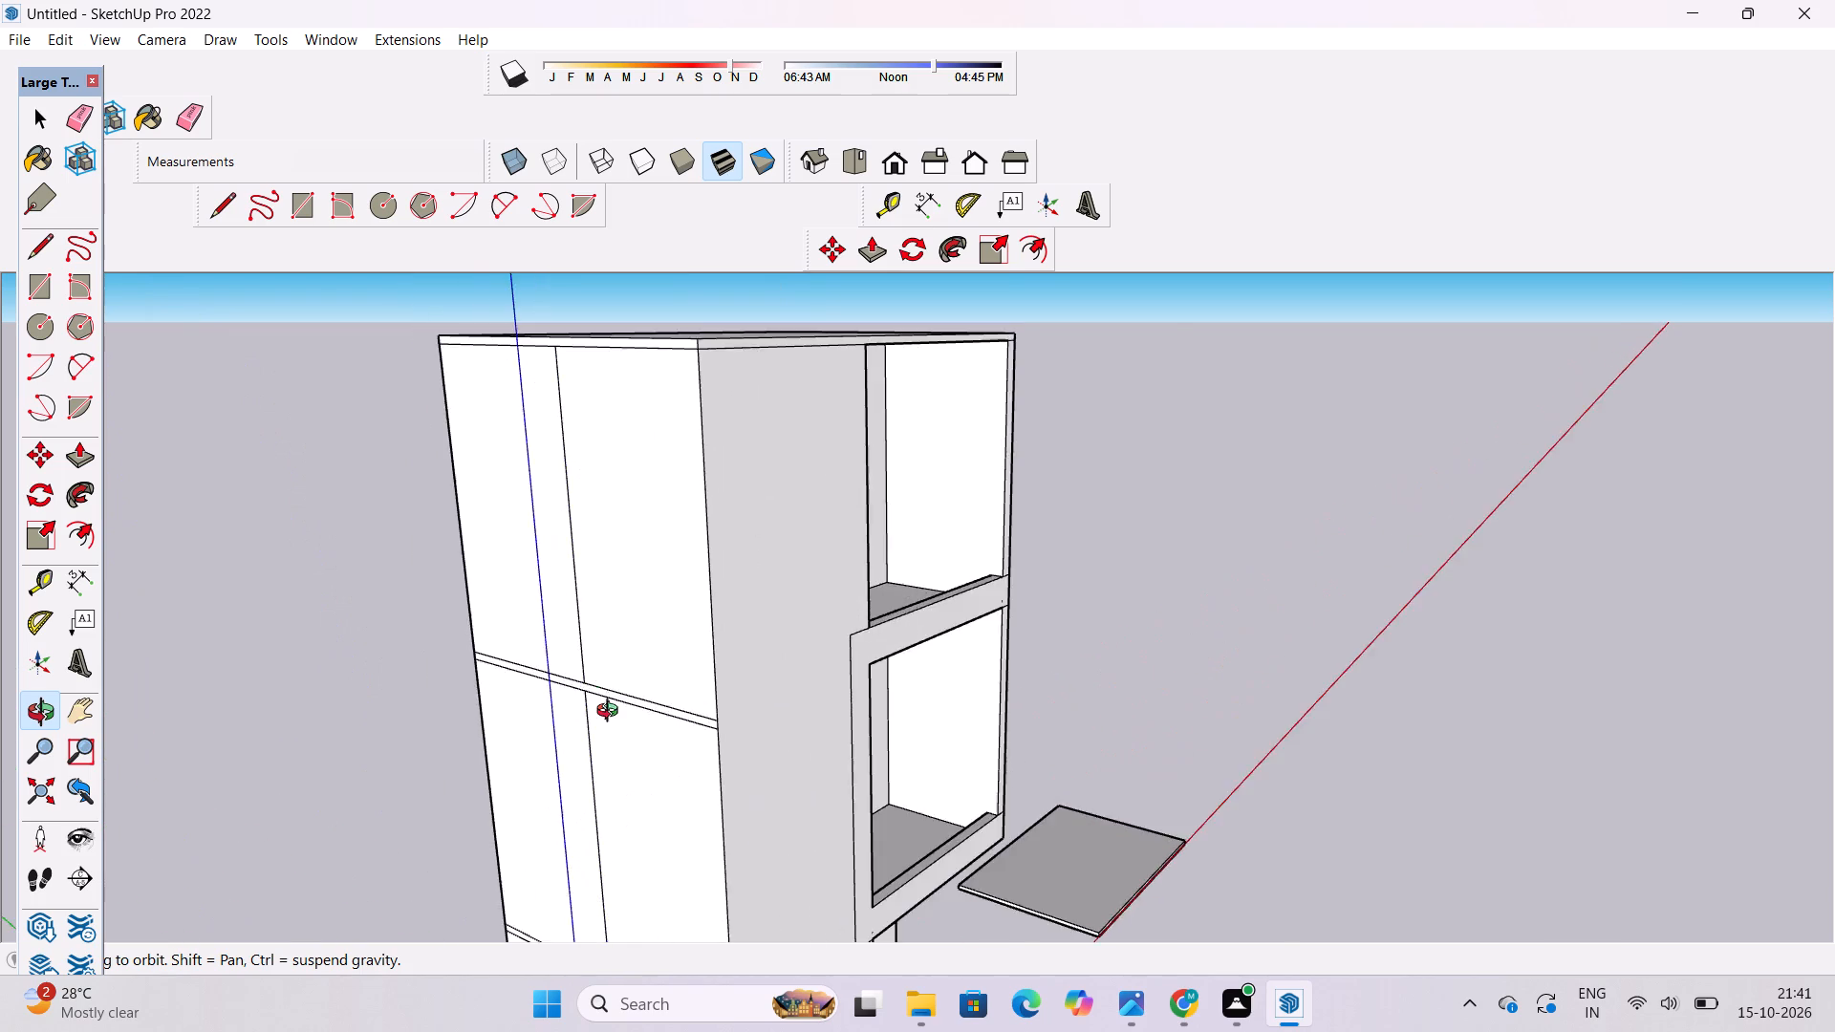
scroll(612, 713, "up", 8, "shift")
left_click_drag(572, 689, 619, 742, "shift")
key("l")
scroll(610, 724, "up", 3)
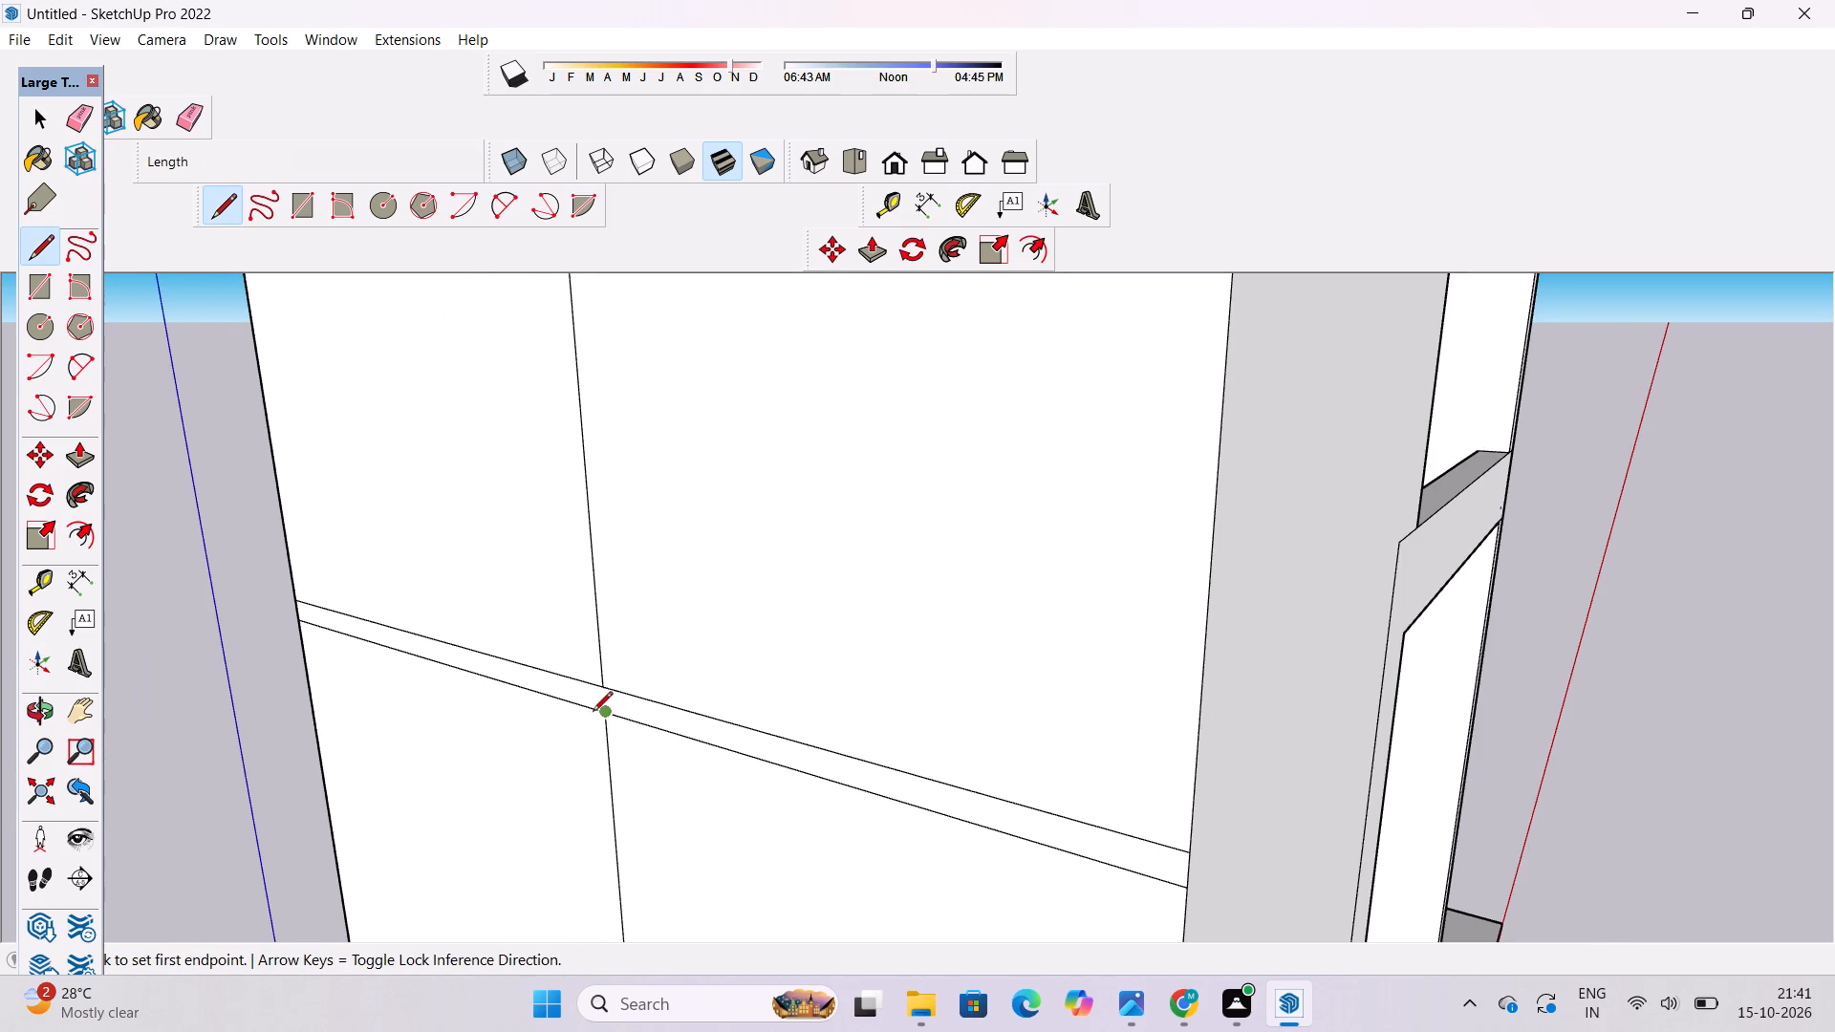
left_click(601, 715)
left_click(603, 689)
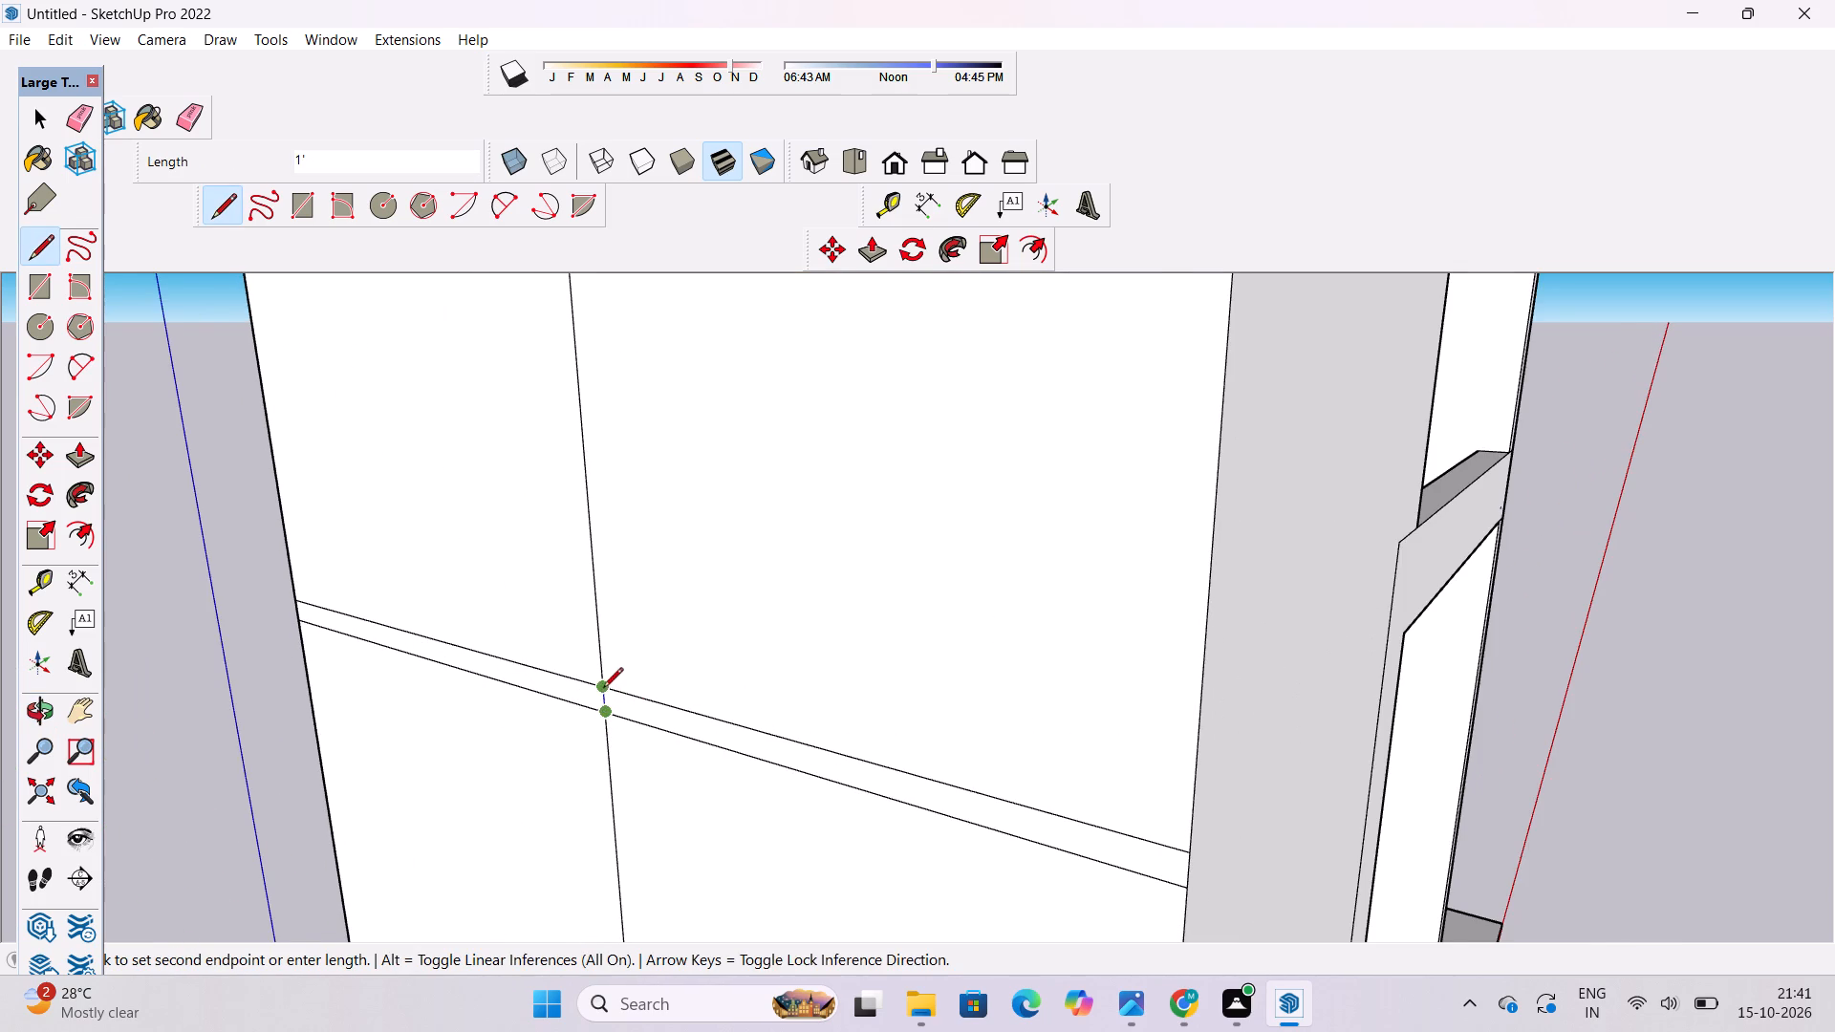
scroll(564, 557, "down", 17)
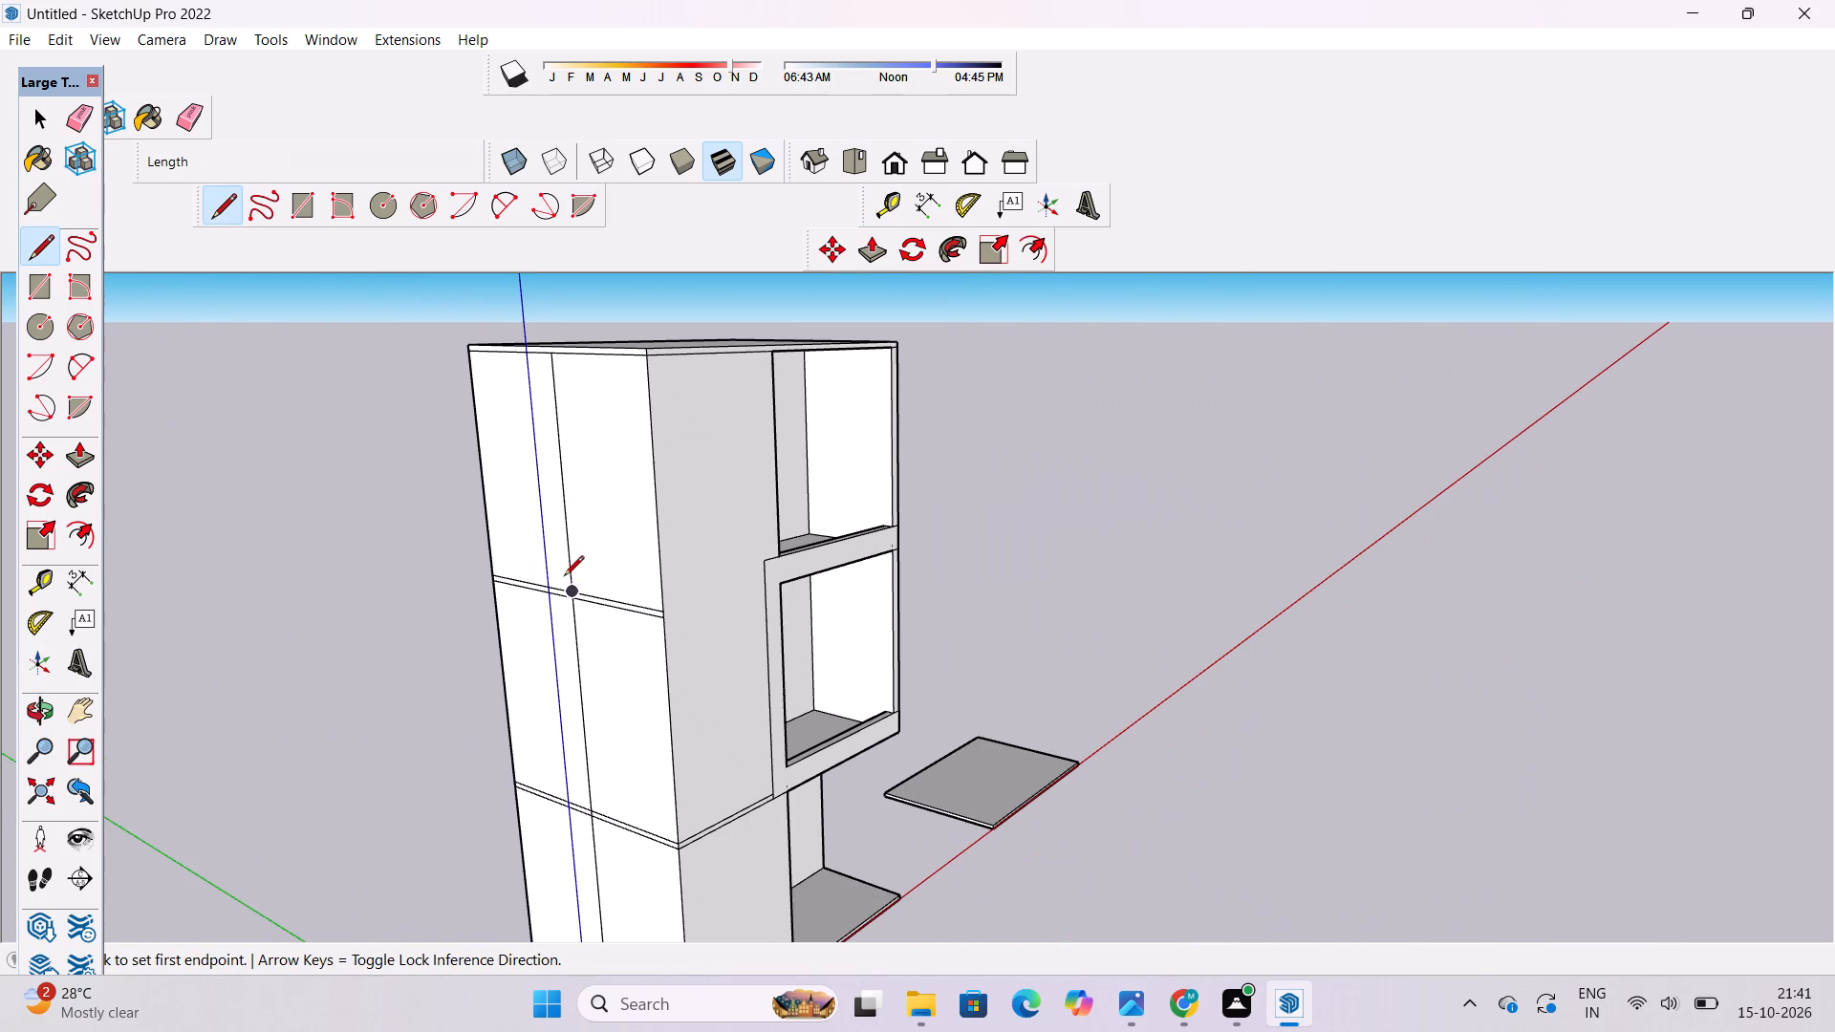
Erase the second- and third-level slab lines and the vertical dividing edges on the solid side face.
key("space")
type("e")
left_click_drag(596, 565, 614, 613)
left_click_drag(580, 514, 579, 514)
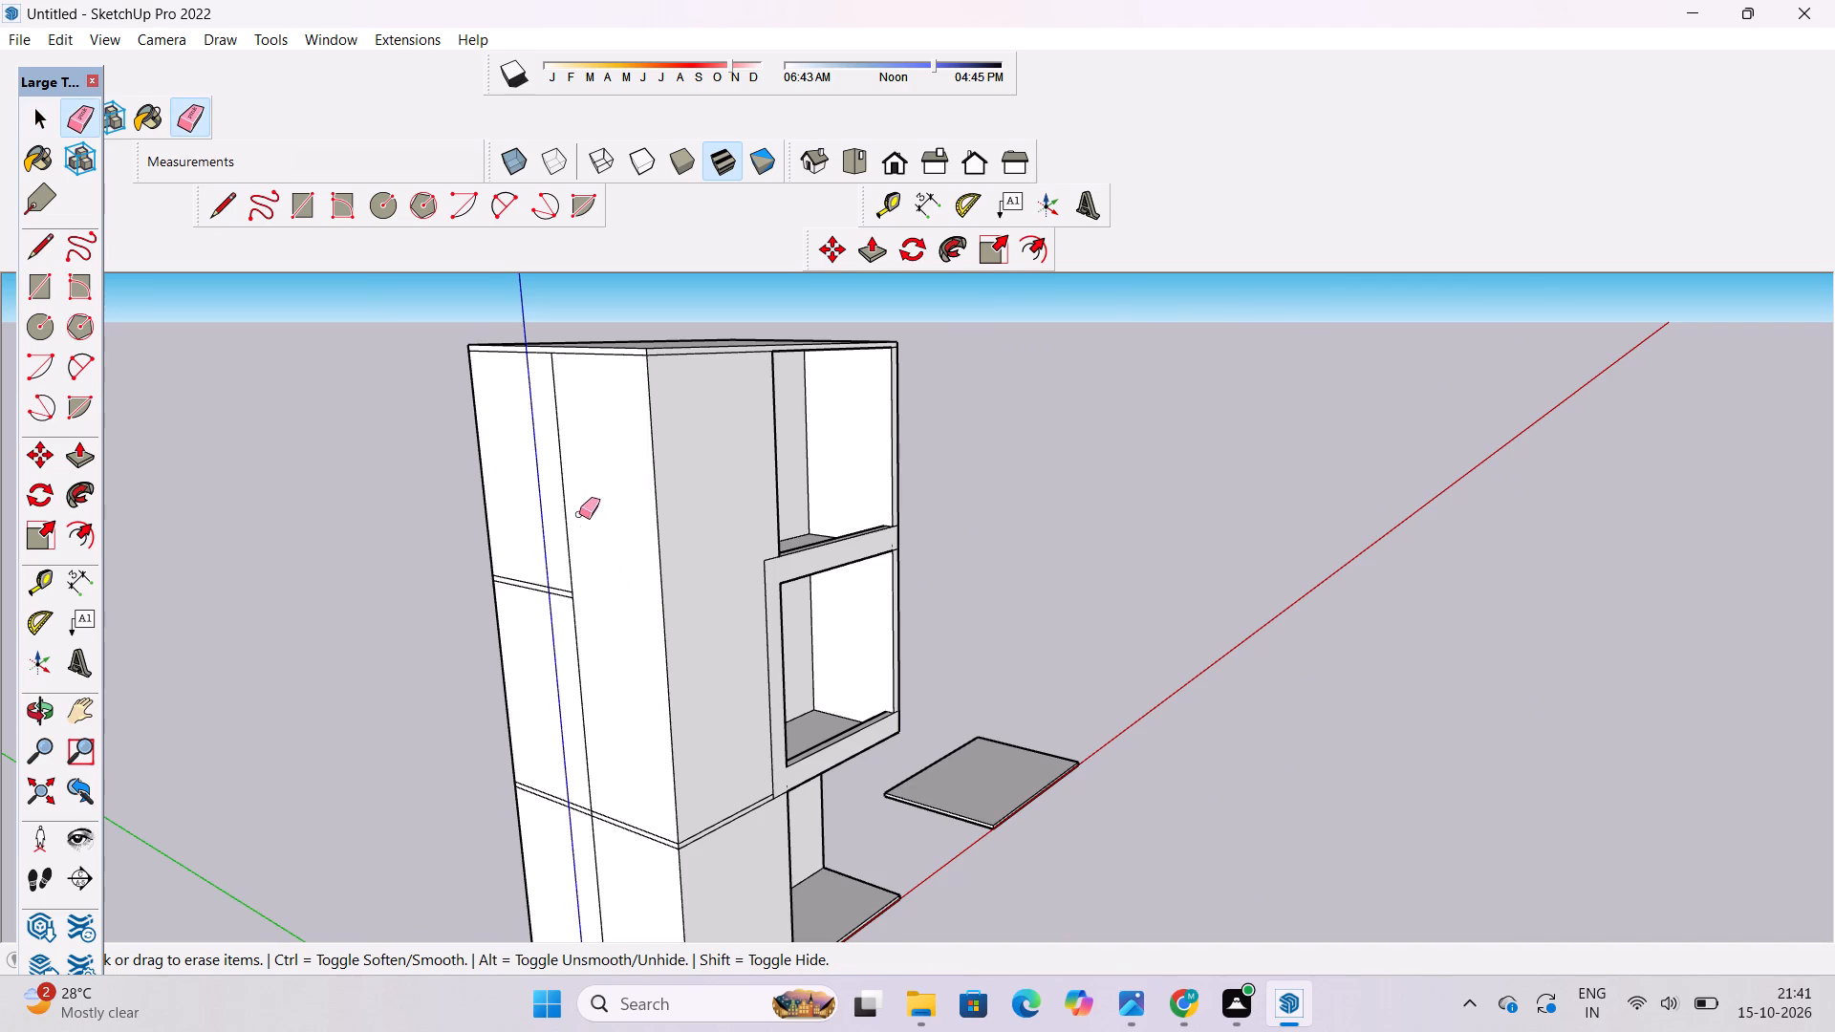
left_click_drag(579, 514, 584, 816)
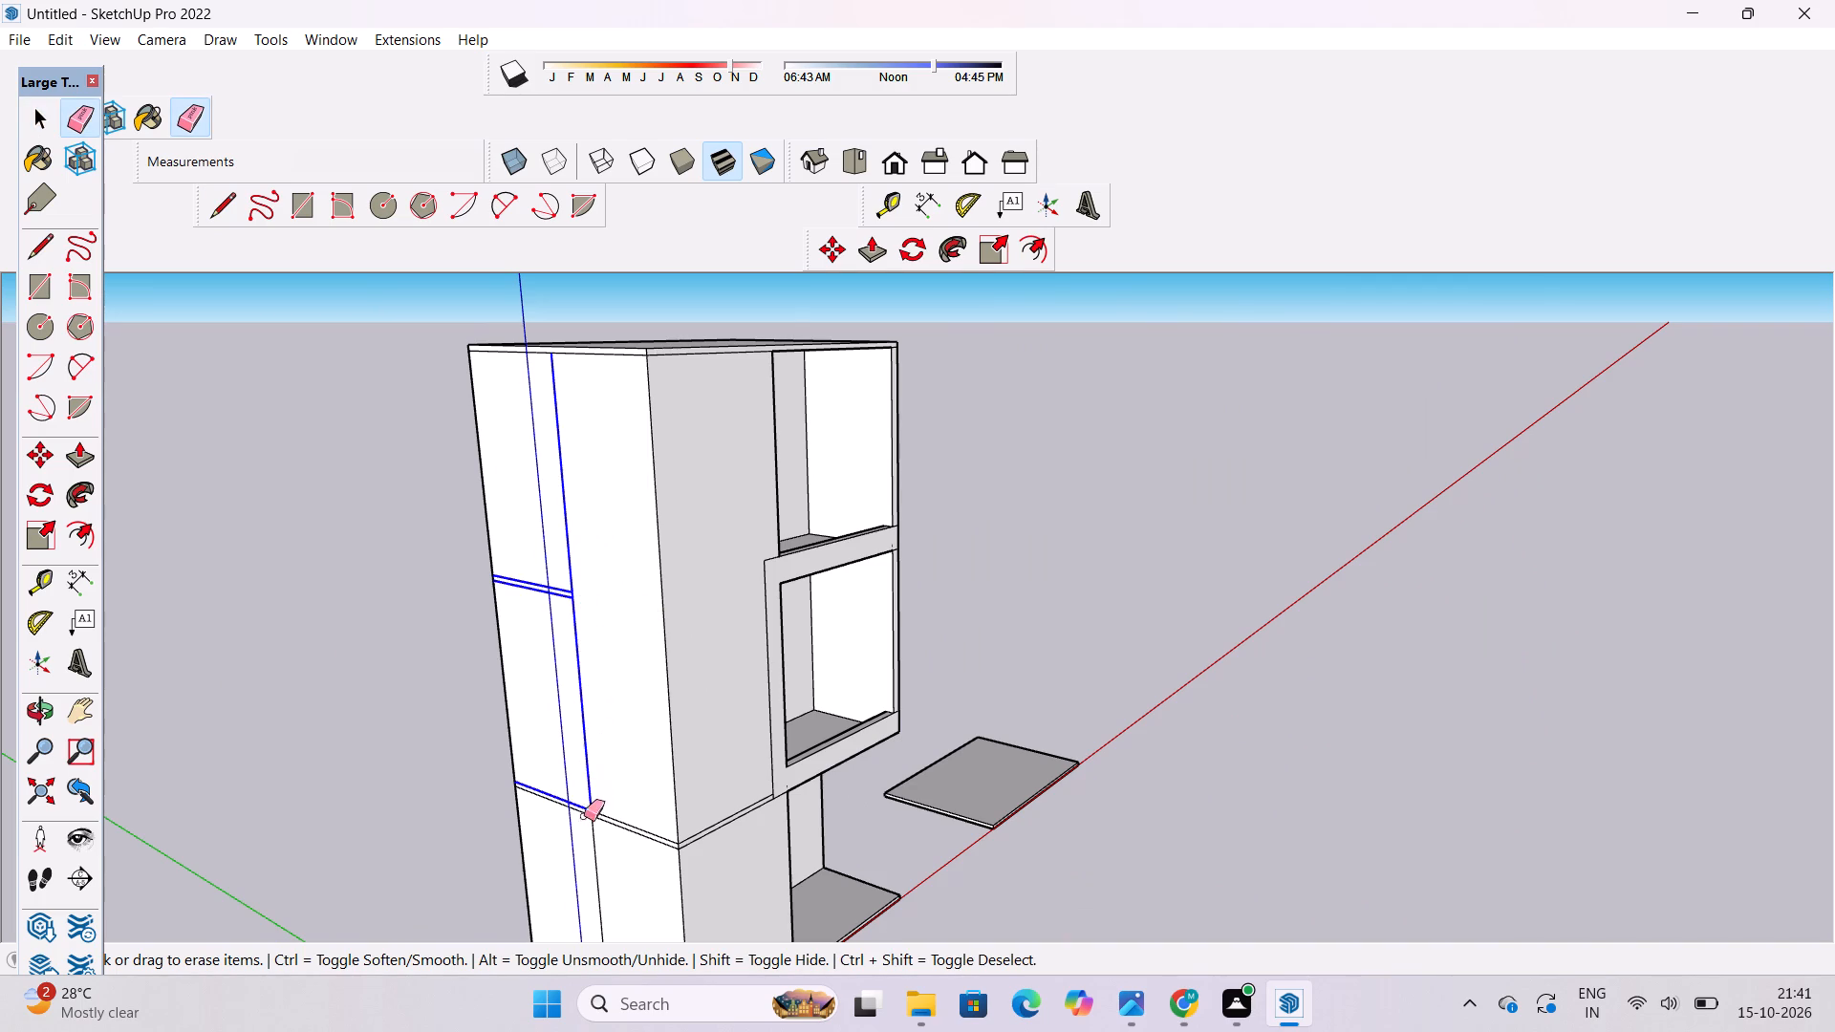
left_click_drag(584, 816, 623, 817)
left_click_drag(598, 806, 585, 820)
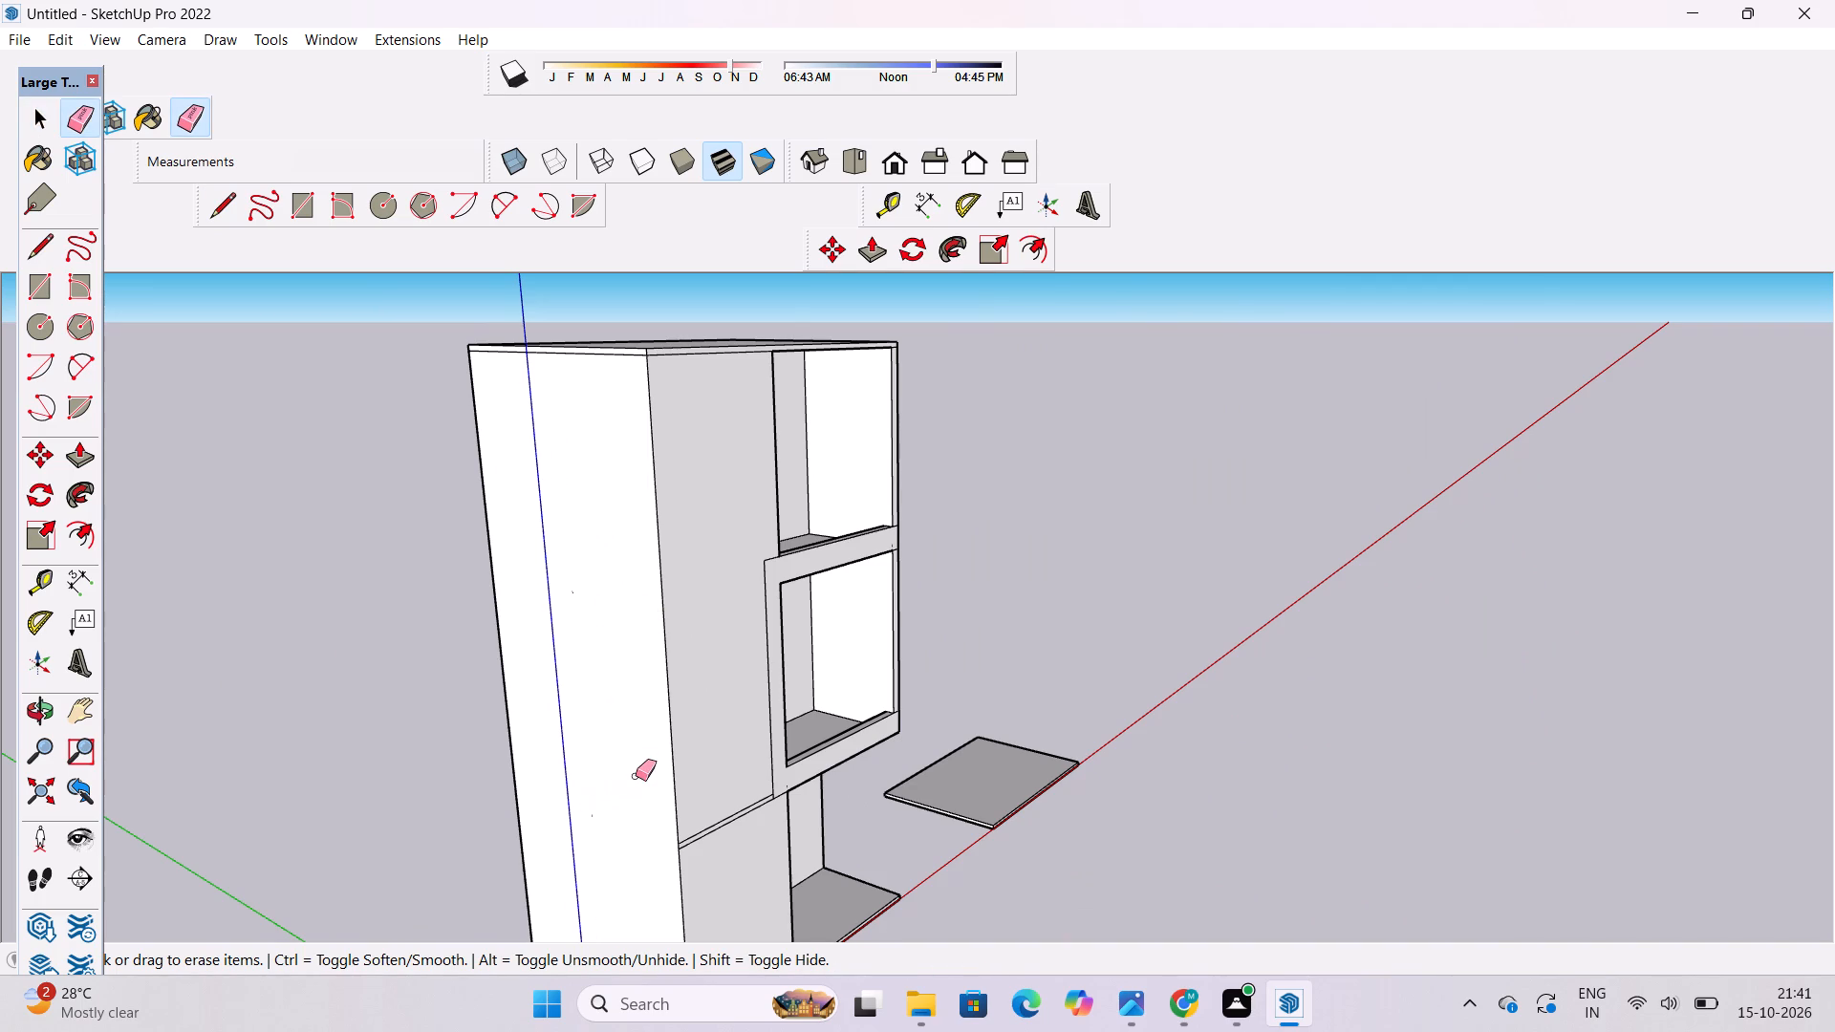
Erase the second-level slab lines on the balcony-end side face, in the section beside the overhanging balcony.
key("o")
left_click_drag(1002, 787, 81, 920)
scroll(982, 458, "up", 6)
left_click_drag(923, 497, 979, 716, "shift")
left_click_drag(985, 750, 966, 539)
scroll(950, 516, "up", 11)
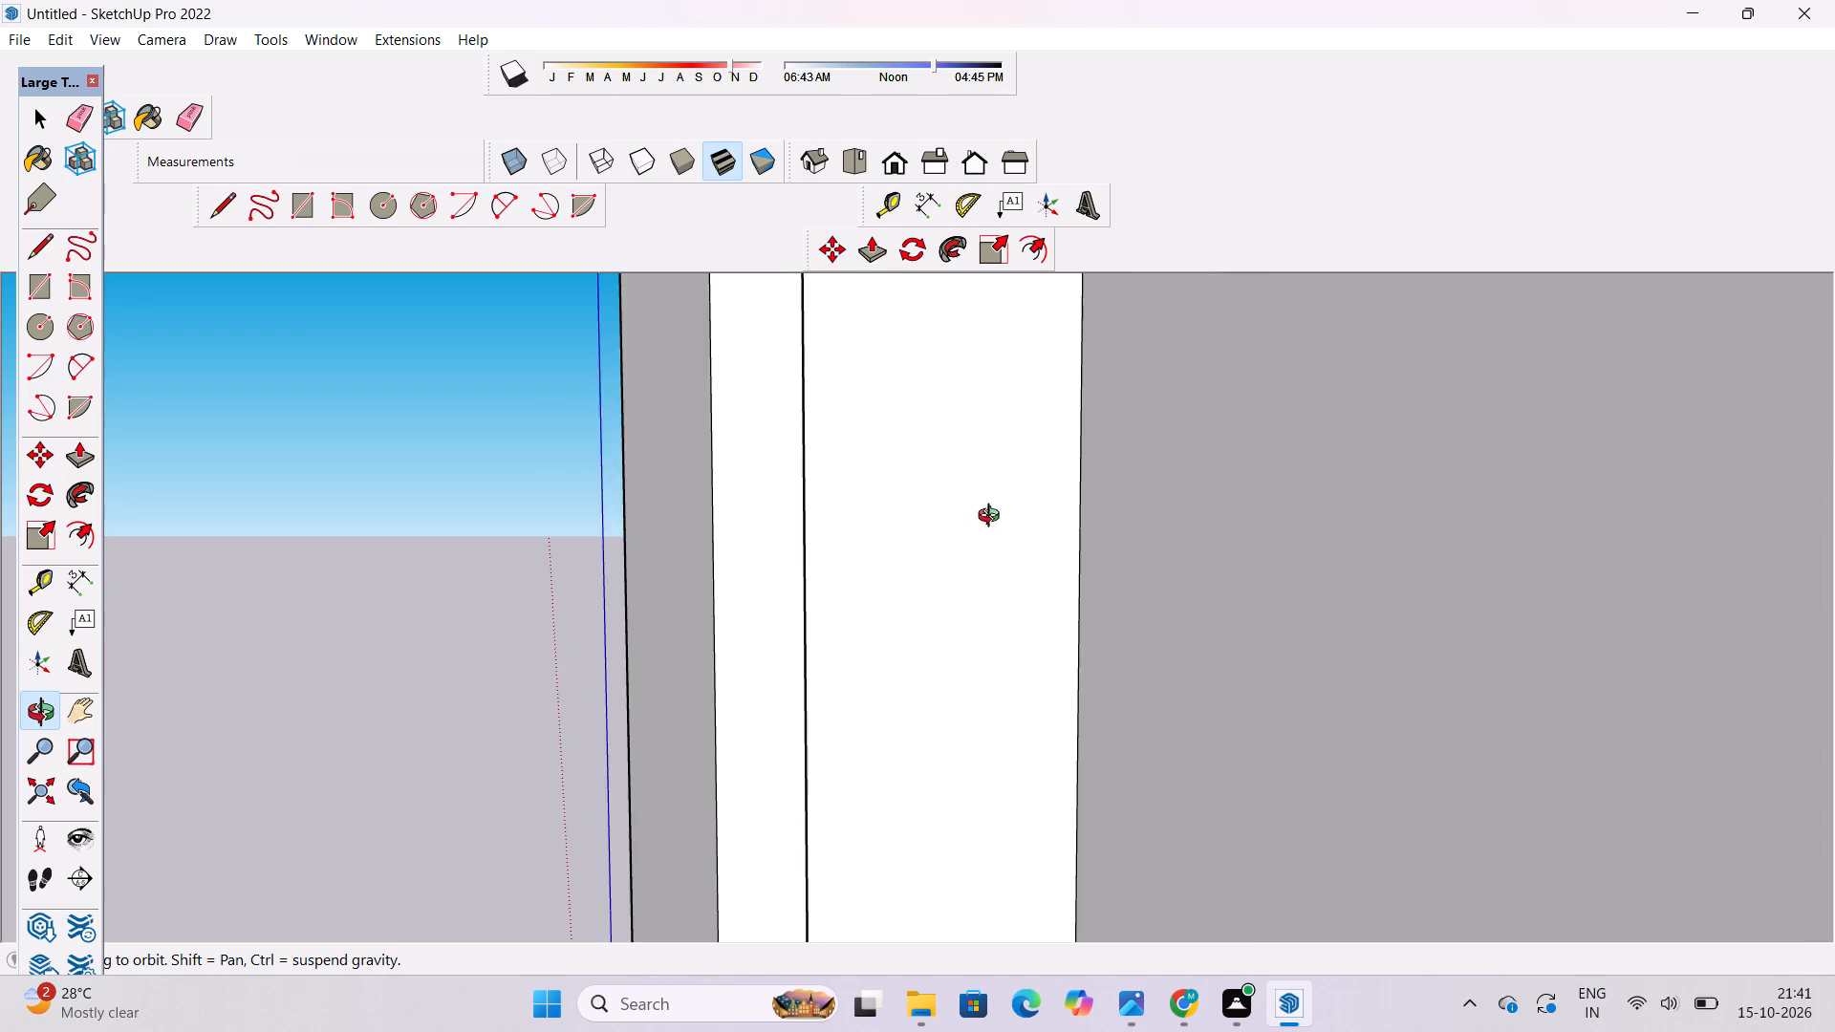
left_click_drag(1004, 536, 876, 608)
scroll(897, 539, "down", 6)
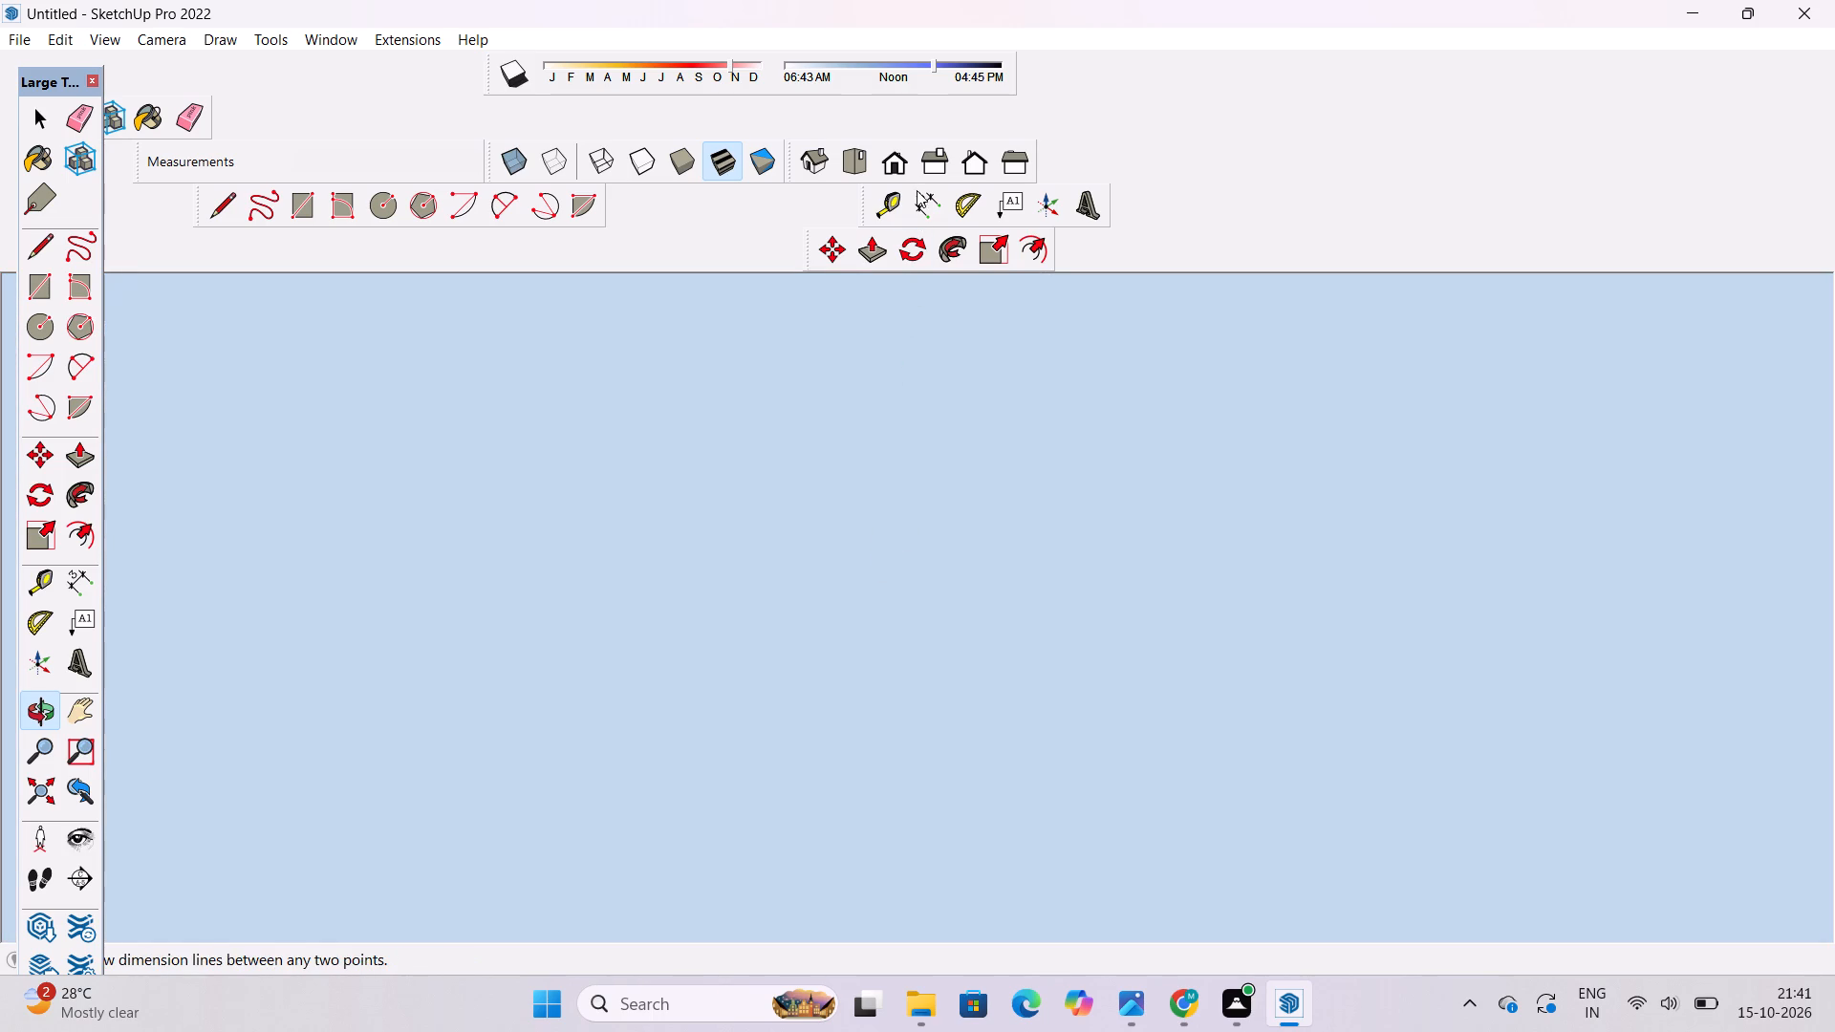
left_click(897, 174)
scroll(997, 498, "down", 9)
left_click_drag(1035, 602, 1021, 537, "shift")
left_click_drag(1140, 695, 867, 644)
left_click_drag(1092, 763, 1034, 584)
scroll(1030, 572, "down", 4)
left_click_drag(1326, 667, 1190, 803)
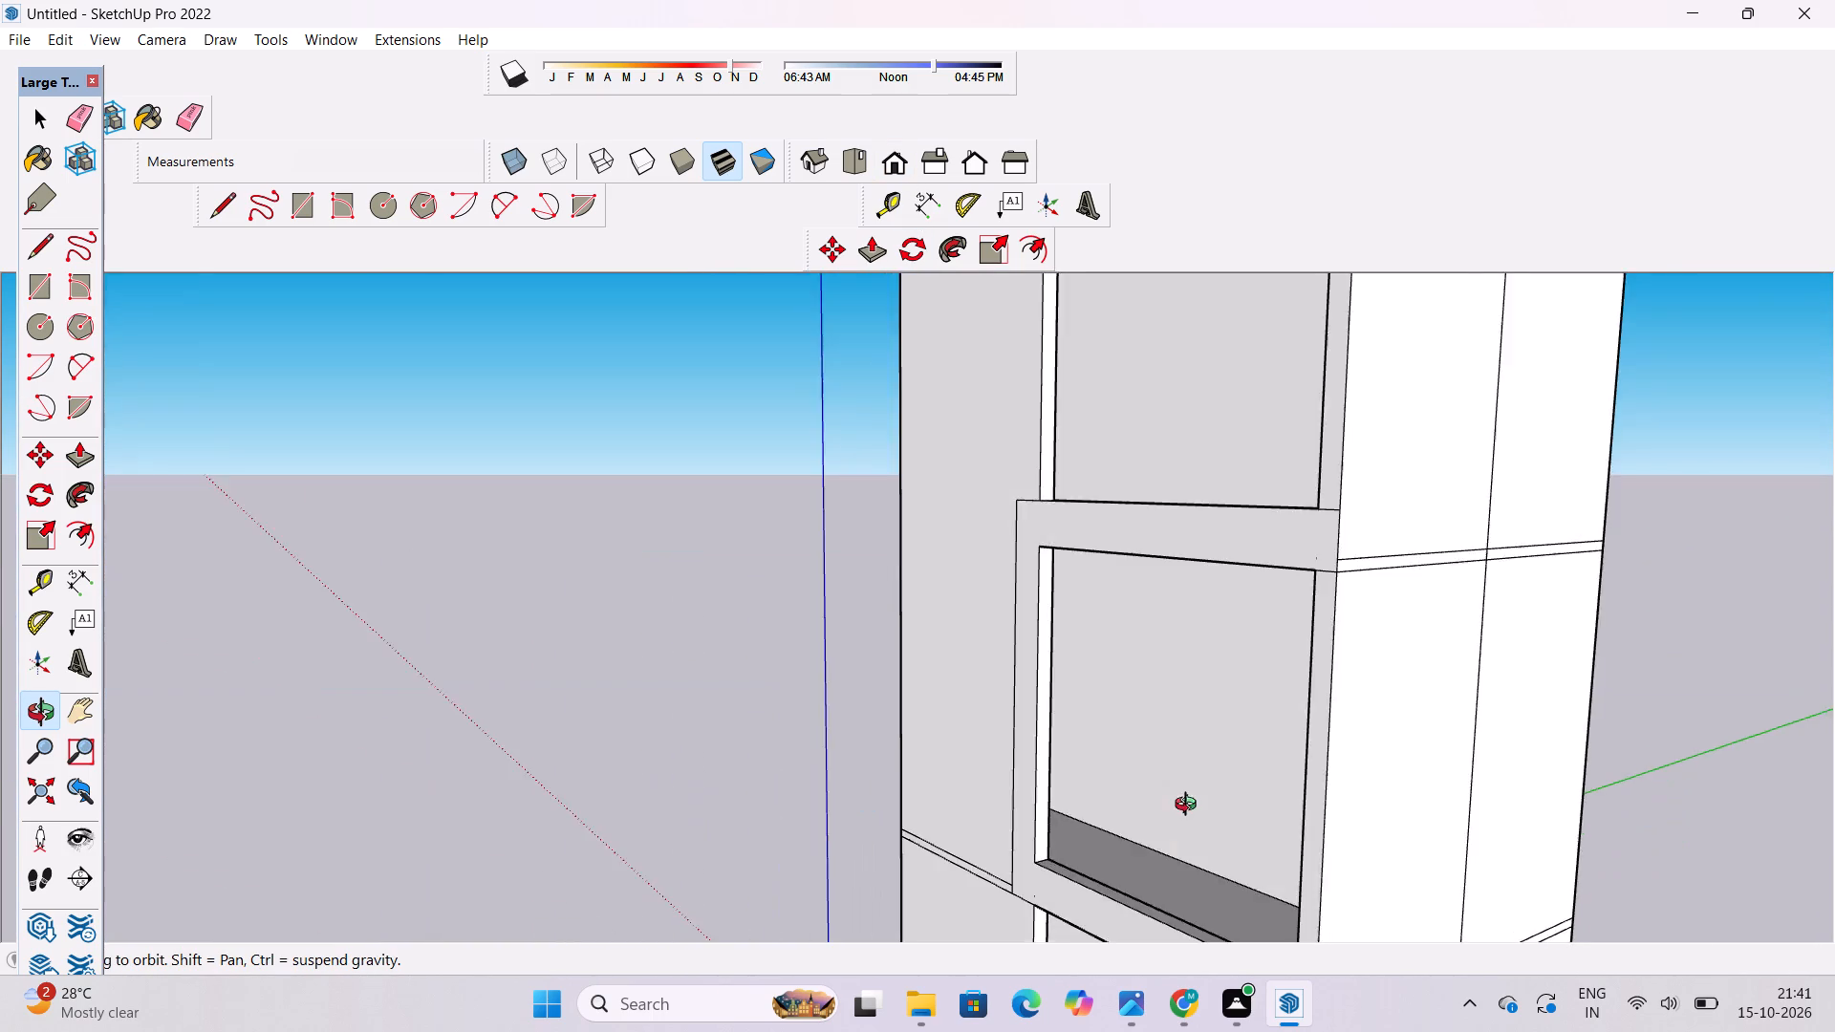
left_click_drag(1189, 806, 1131, 569)
scroll(1140, 751, "up", 4)
left_click_drag(1147, 757, 1076, 570, "shift")
left_click_drag(1026, 594, 761, 633)
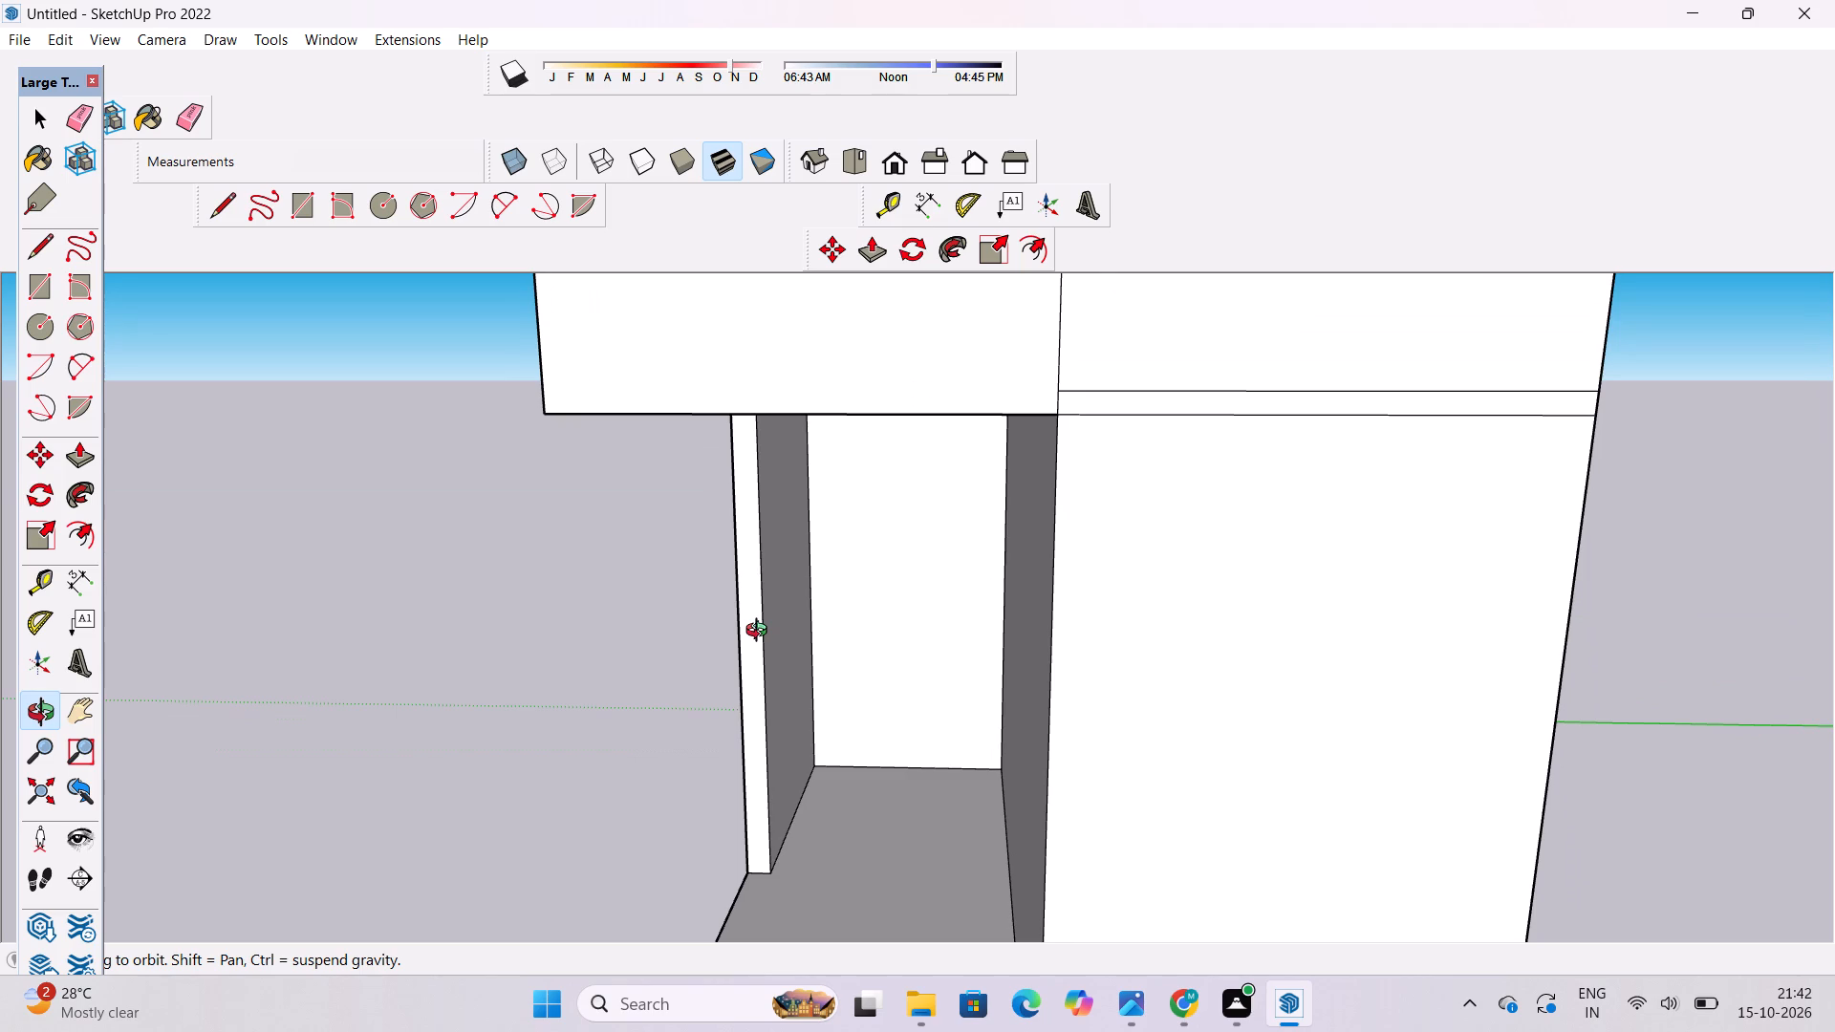
scroll(761, 633, "down", 1)
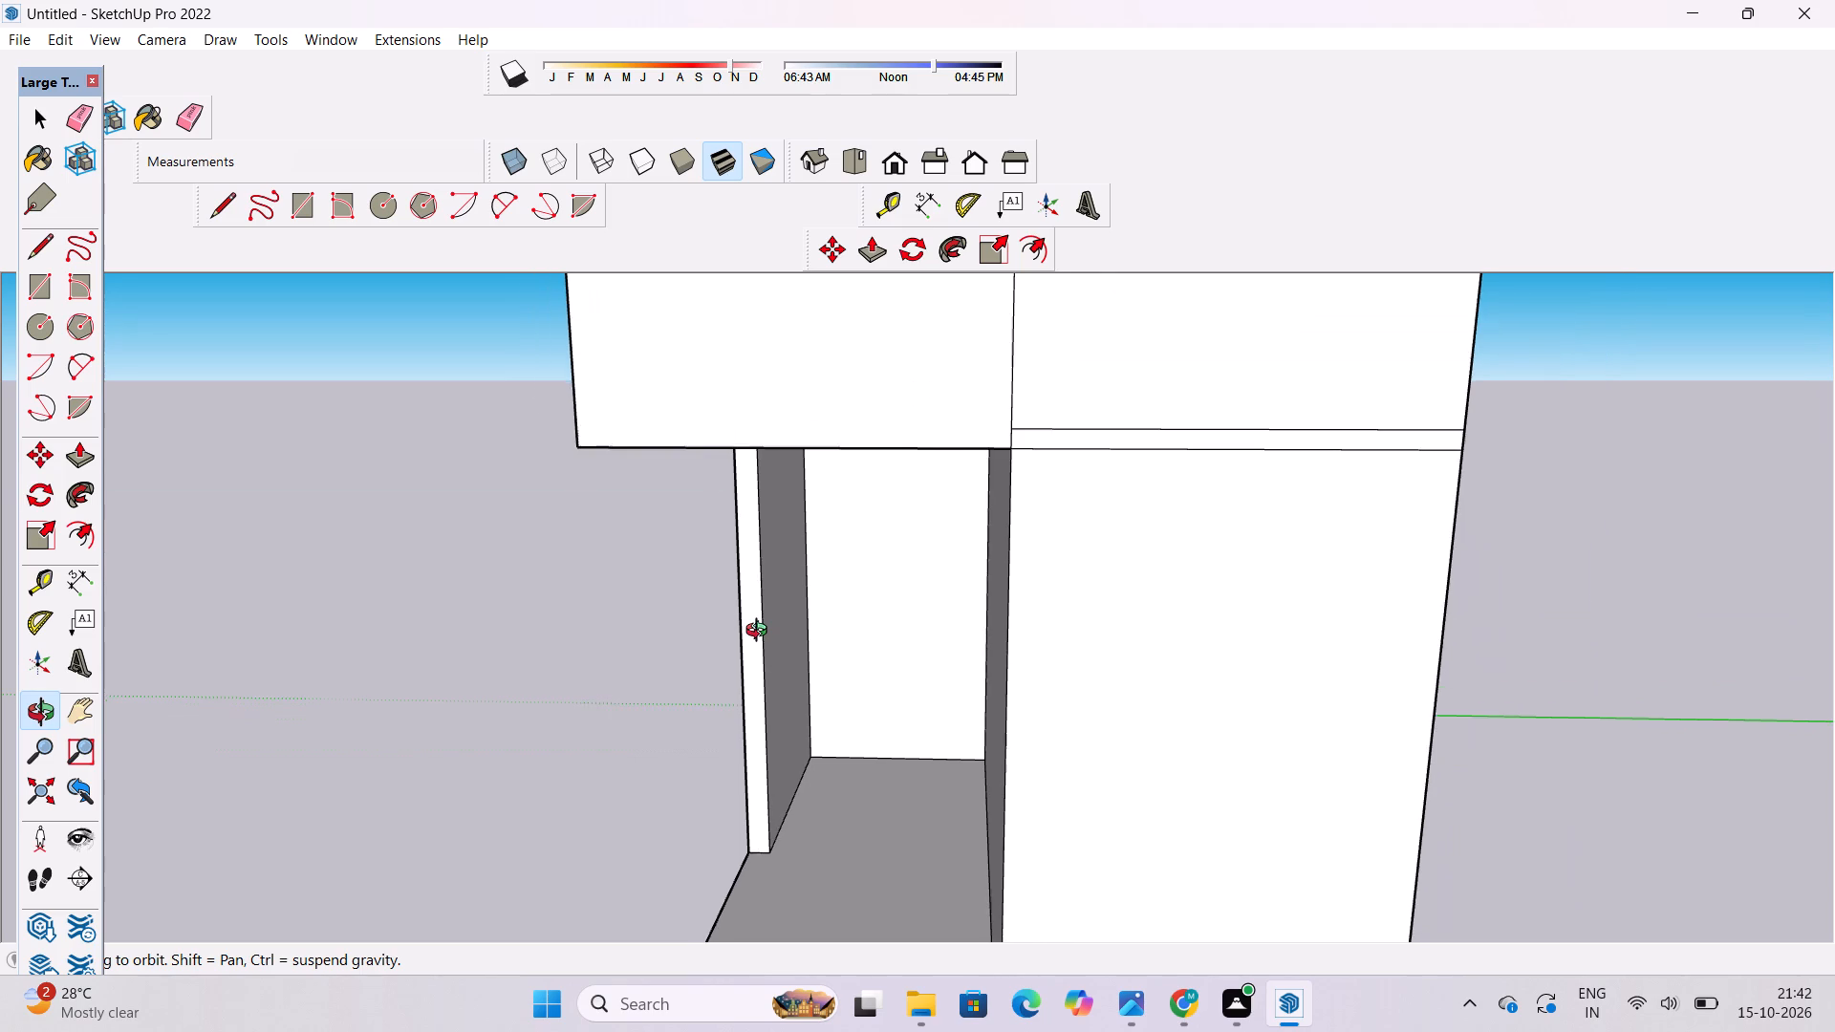
scroll(761, 633, "up", 1)
left_click_drag(773, 623, 795, 742)
left_click_drag(803, 758, 855, 727)
left_click_drag(860, 738, 1021, 604)
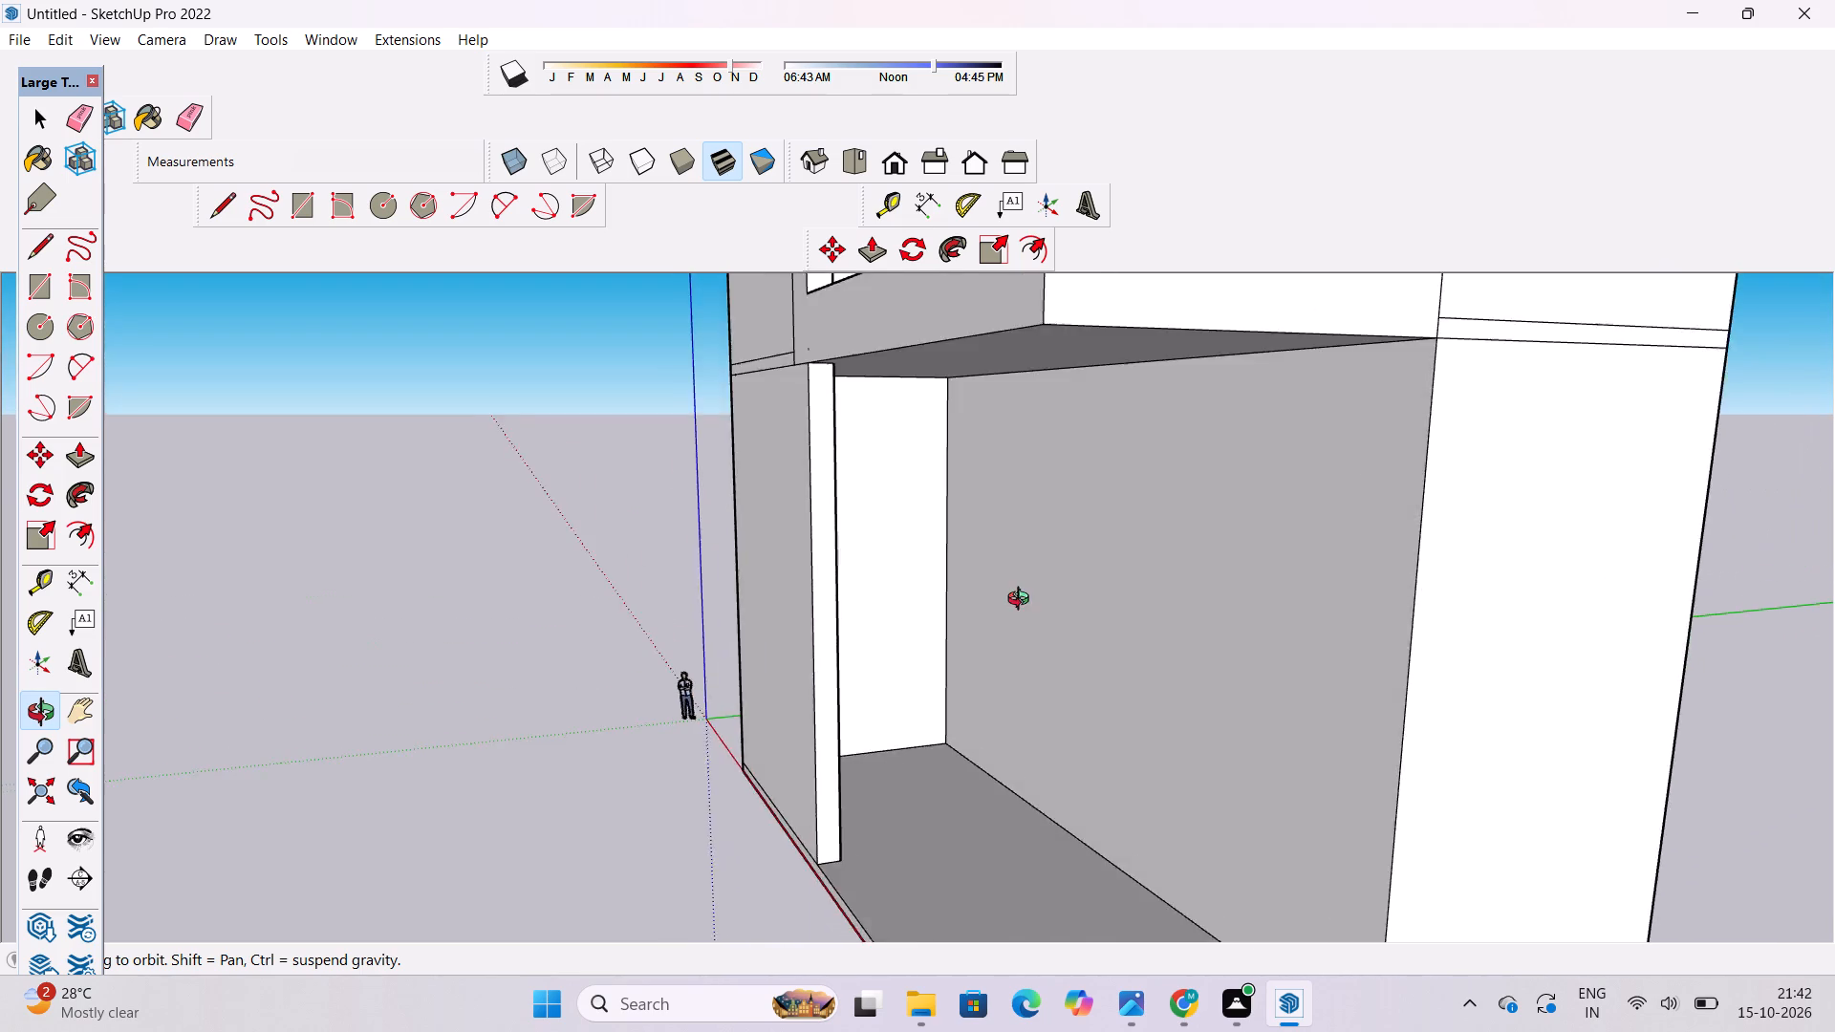
scroll(1024, 600, "down", 4)
left_click_drag(1100, 572, 911, 737, "shift")
scroll(976, 688, "up", 3)
left_click_drag(1005, 659, 893, 707, "shift")
left_click_drag(903, 704, 826, 696)
key("e")
left_click_drag(939, 611, 939, 641)
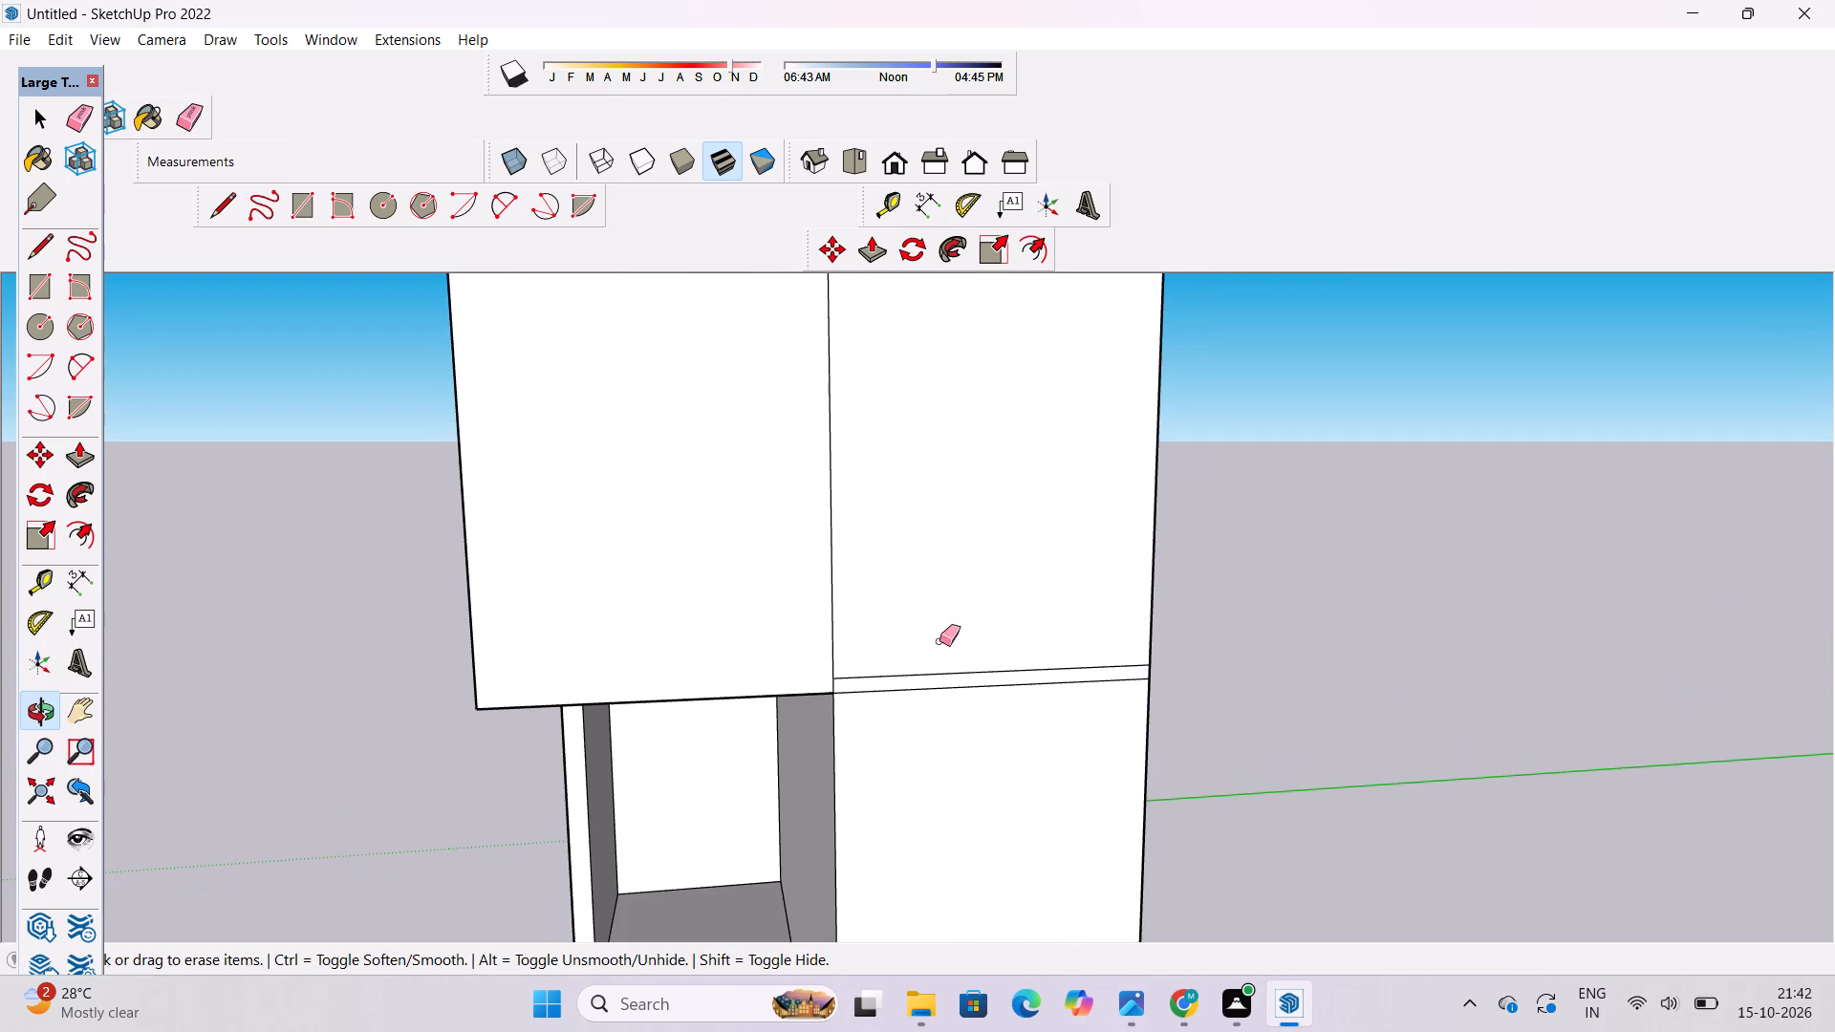
left_click_drag(939, 641, 939, 687)
Erase the second- and third-level slab lines across the building's back face.
key("o")
left_click_drag(1201, 737, 763, 776)
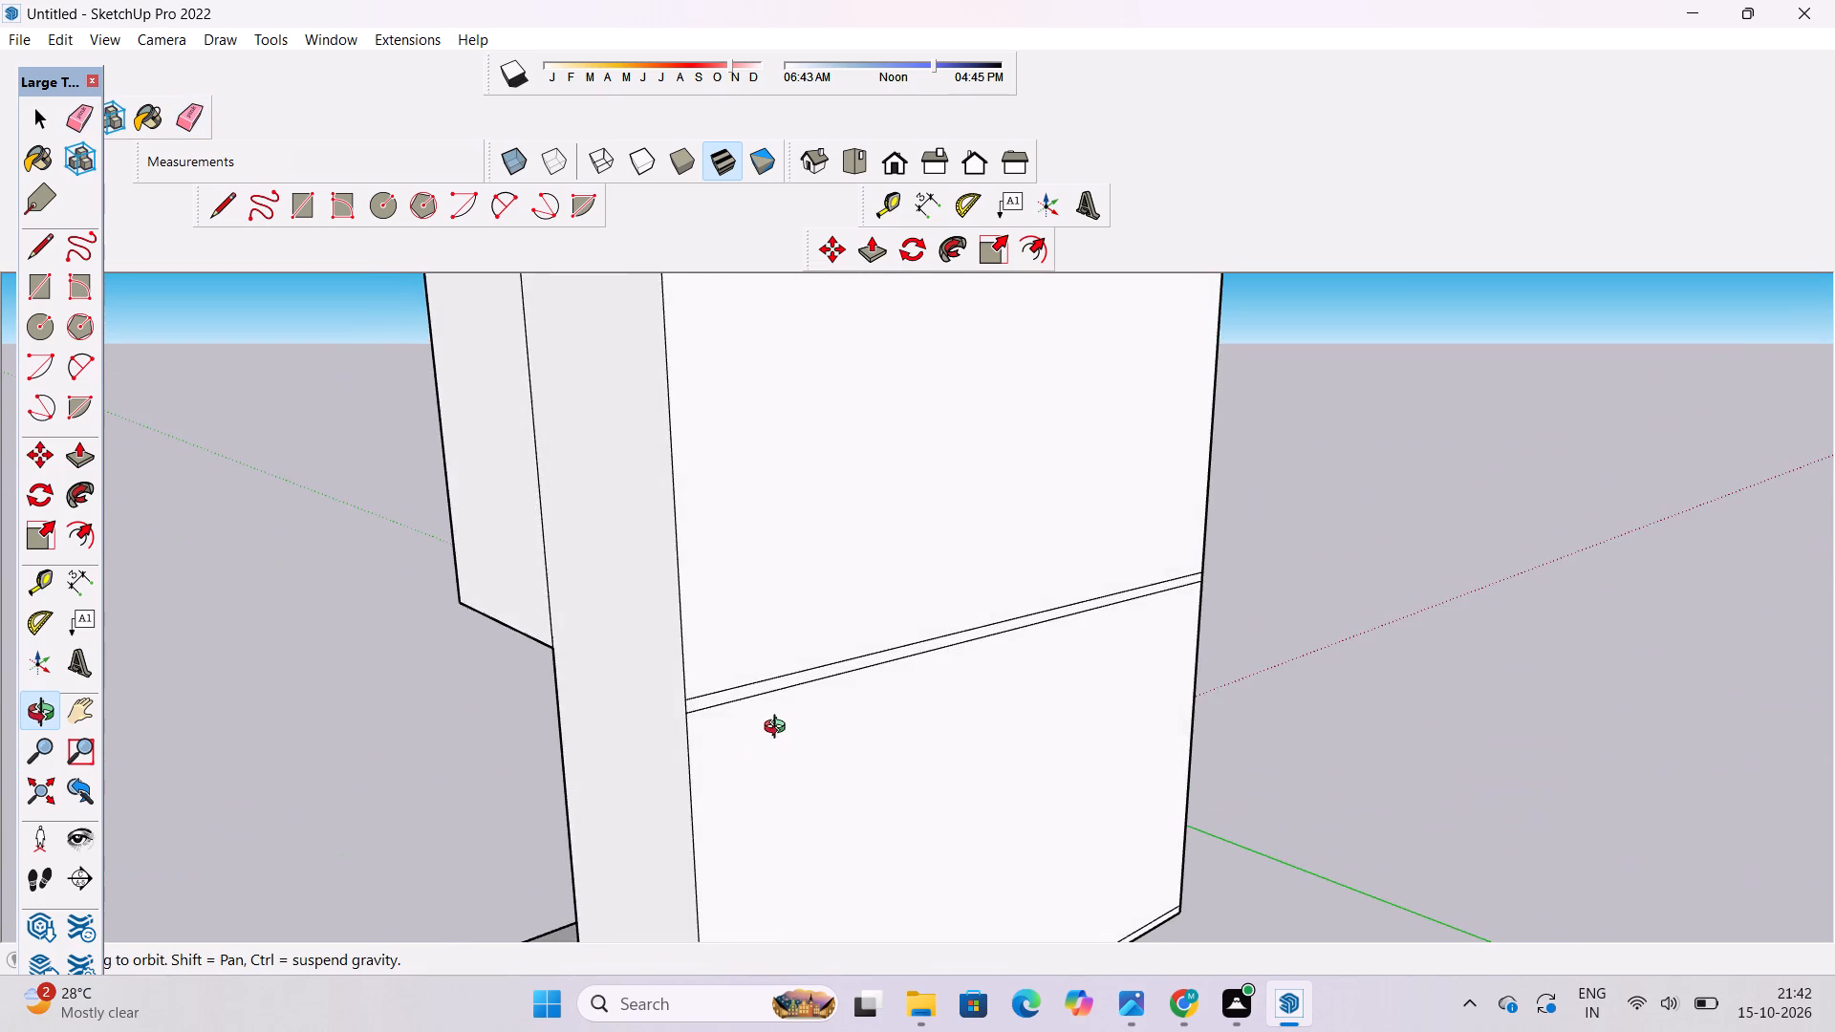
scroll(779, 729, "down", 5)
left_click_drag(793, 713, 801, 759, "shift")
key("e")
left_click_drag(810, 665, 827, 747)
scroll(811, 717, "down", 5)
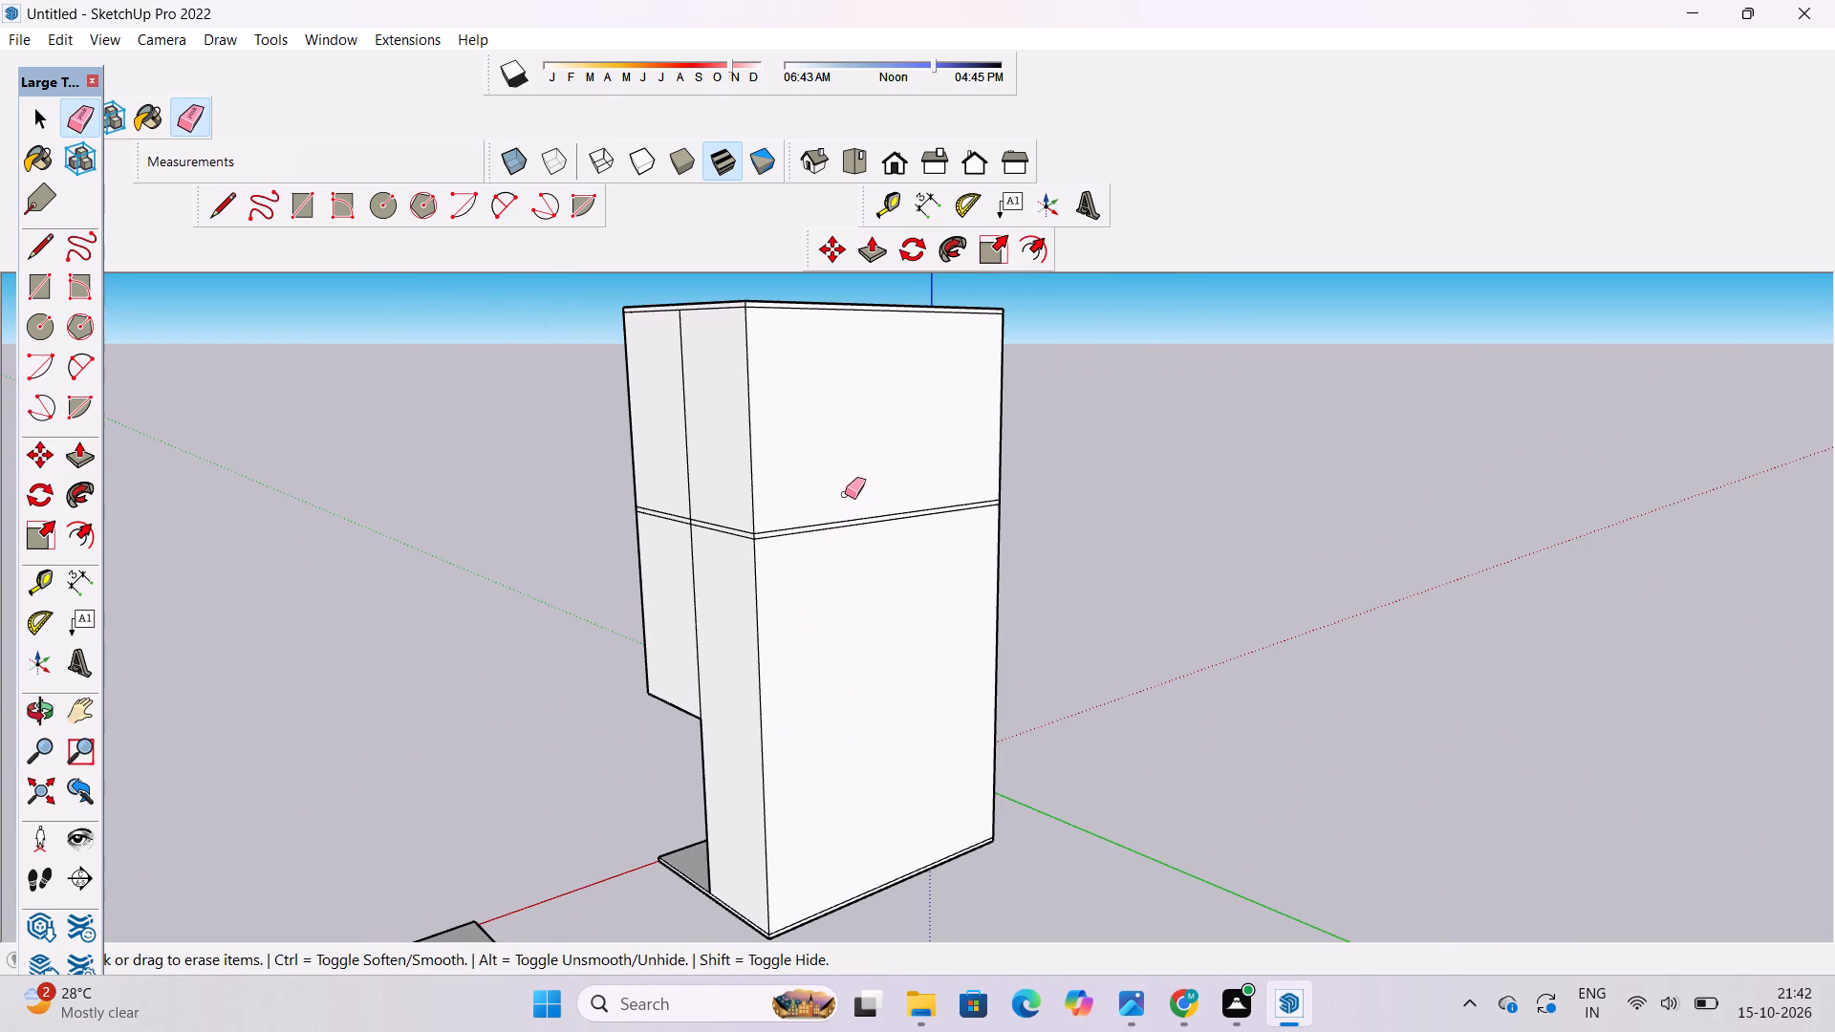
left_click_drag(845, 494, 851, 536)
Erase the third-level slab lines across the balcony-end side face, including the short leftover segments at the balcony's outer edge.
left_click_drag(723, 503, 736, 541)
scroll(674, 509, "up", 6)
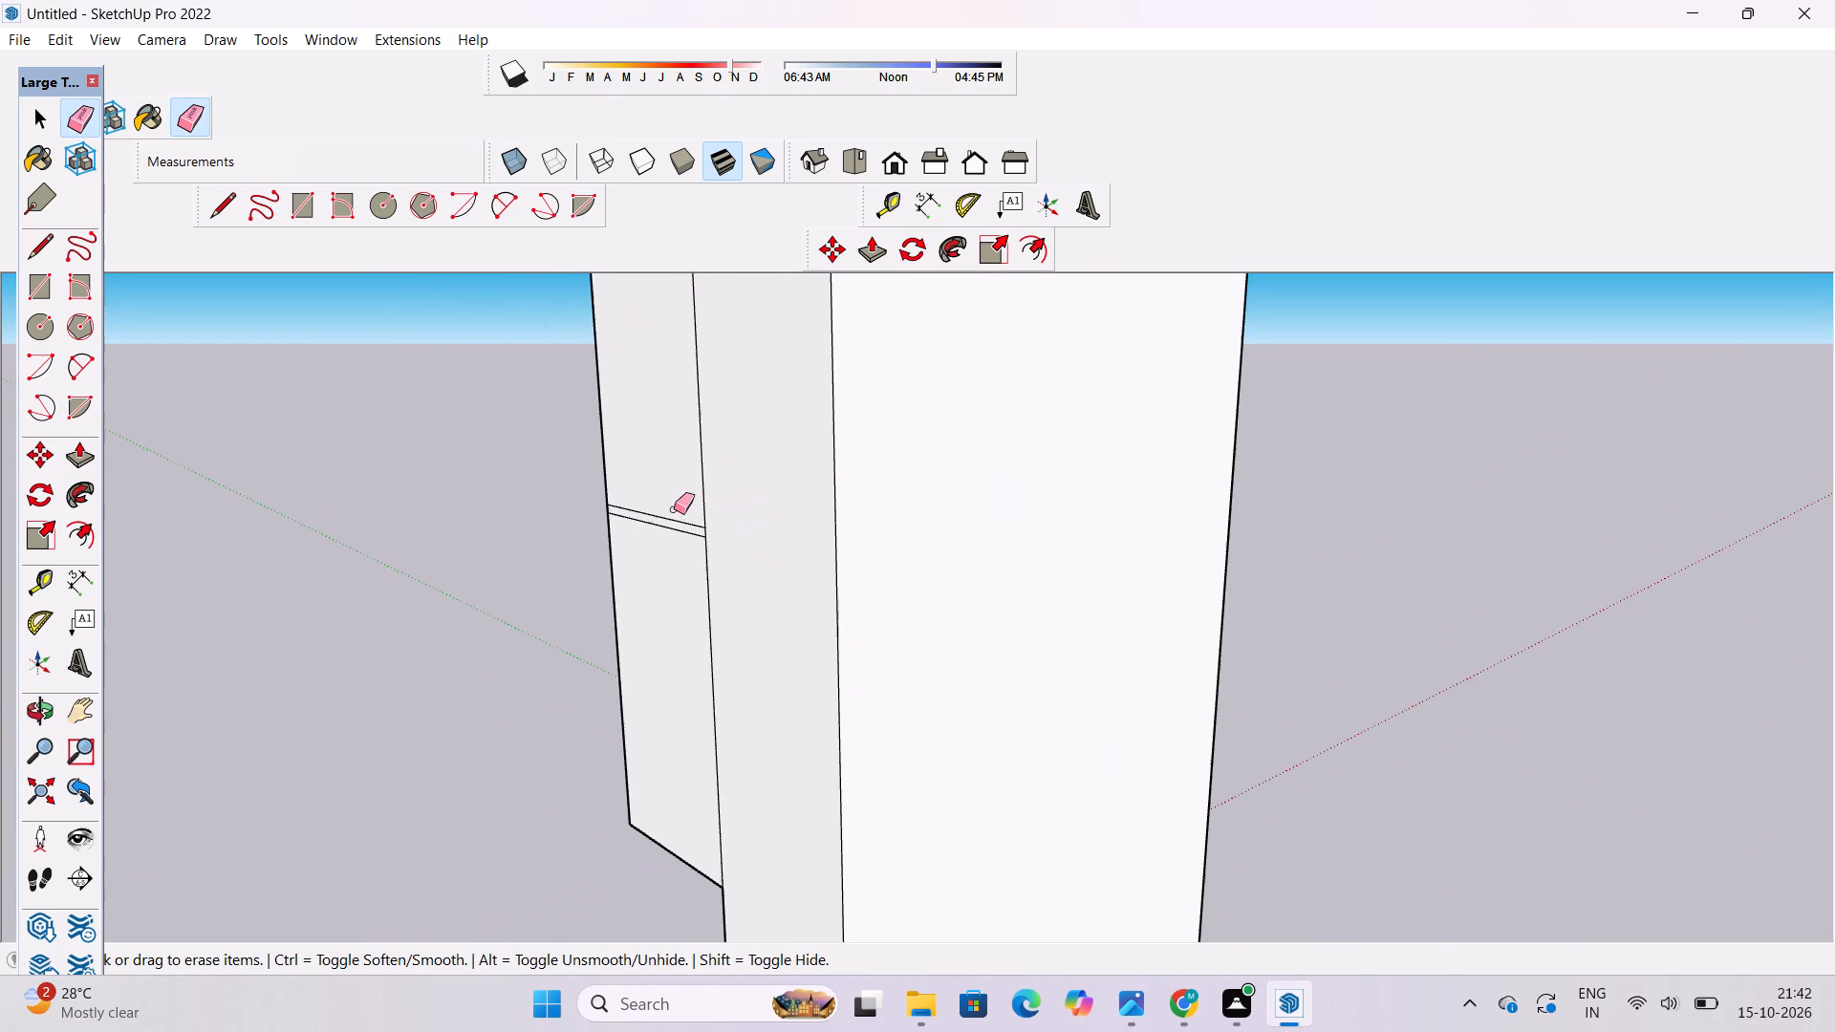
left_click_drag(674, 509, 678, 535)
scroll(582, 543, "up", 9)
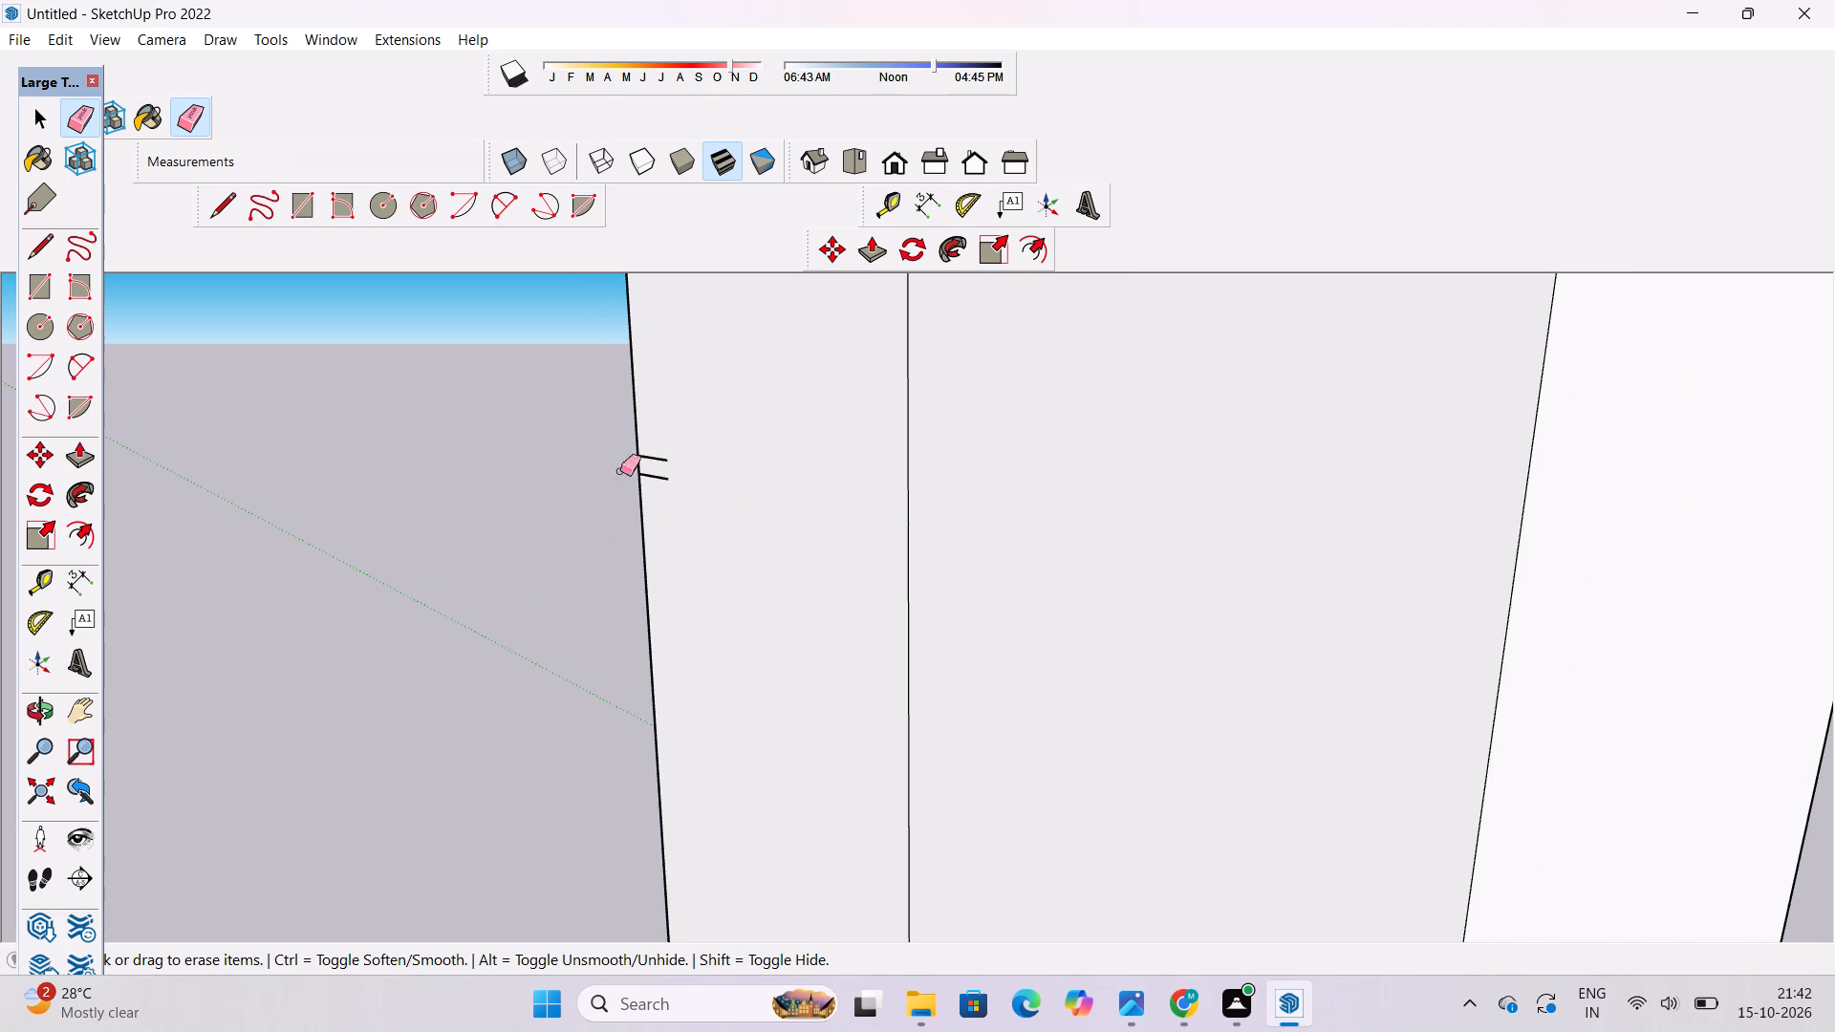
left_click_drag(655, 437, 658, 479)
Inspect the front facade, balcony openings and second-level frame outline from several angles.
key("o")
scroll(658, 478, "down", 6)
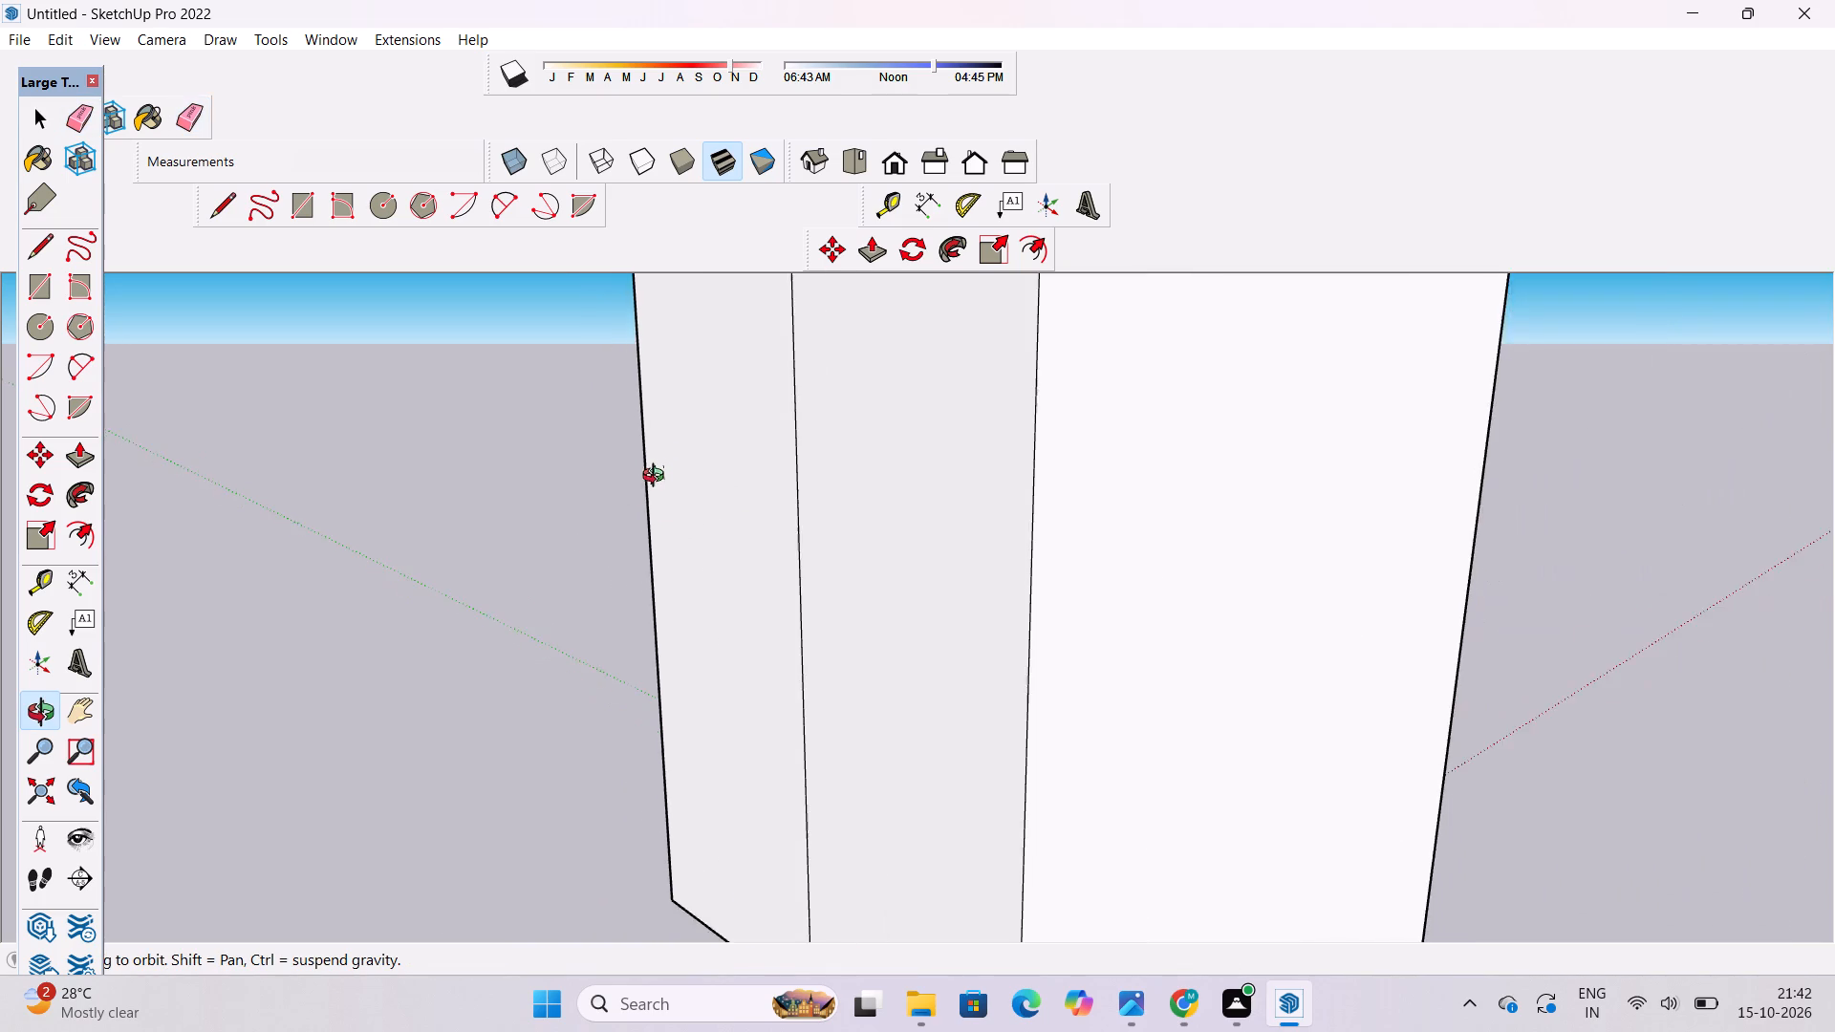
scroll(658, 478, "down", 1)
left_click_drag(561, 526, 1004, 504)
scroll(1022, 500, "down", 5)
left_click_drag(886, 549, 1467, 711)
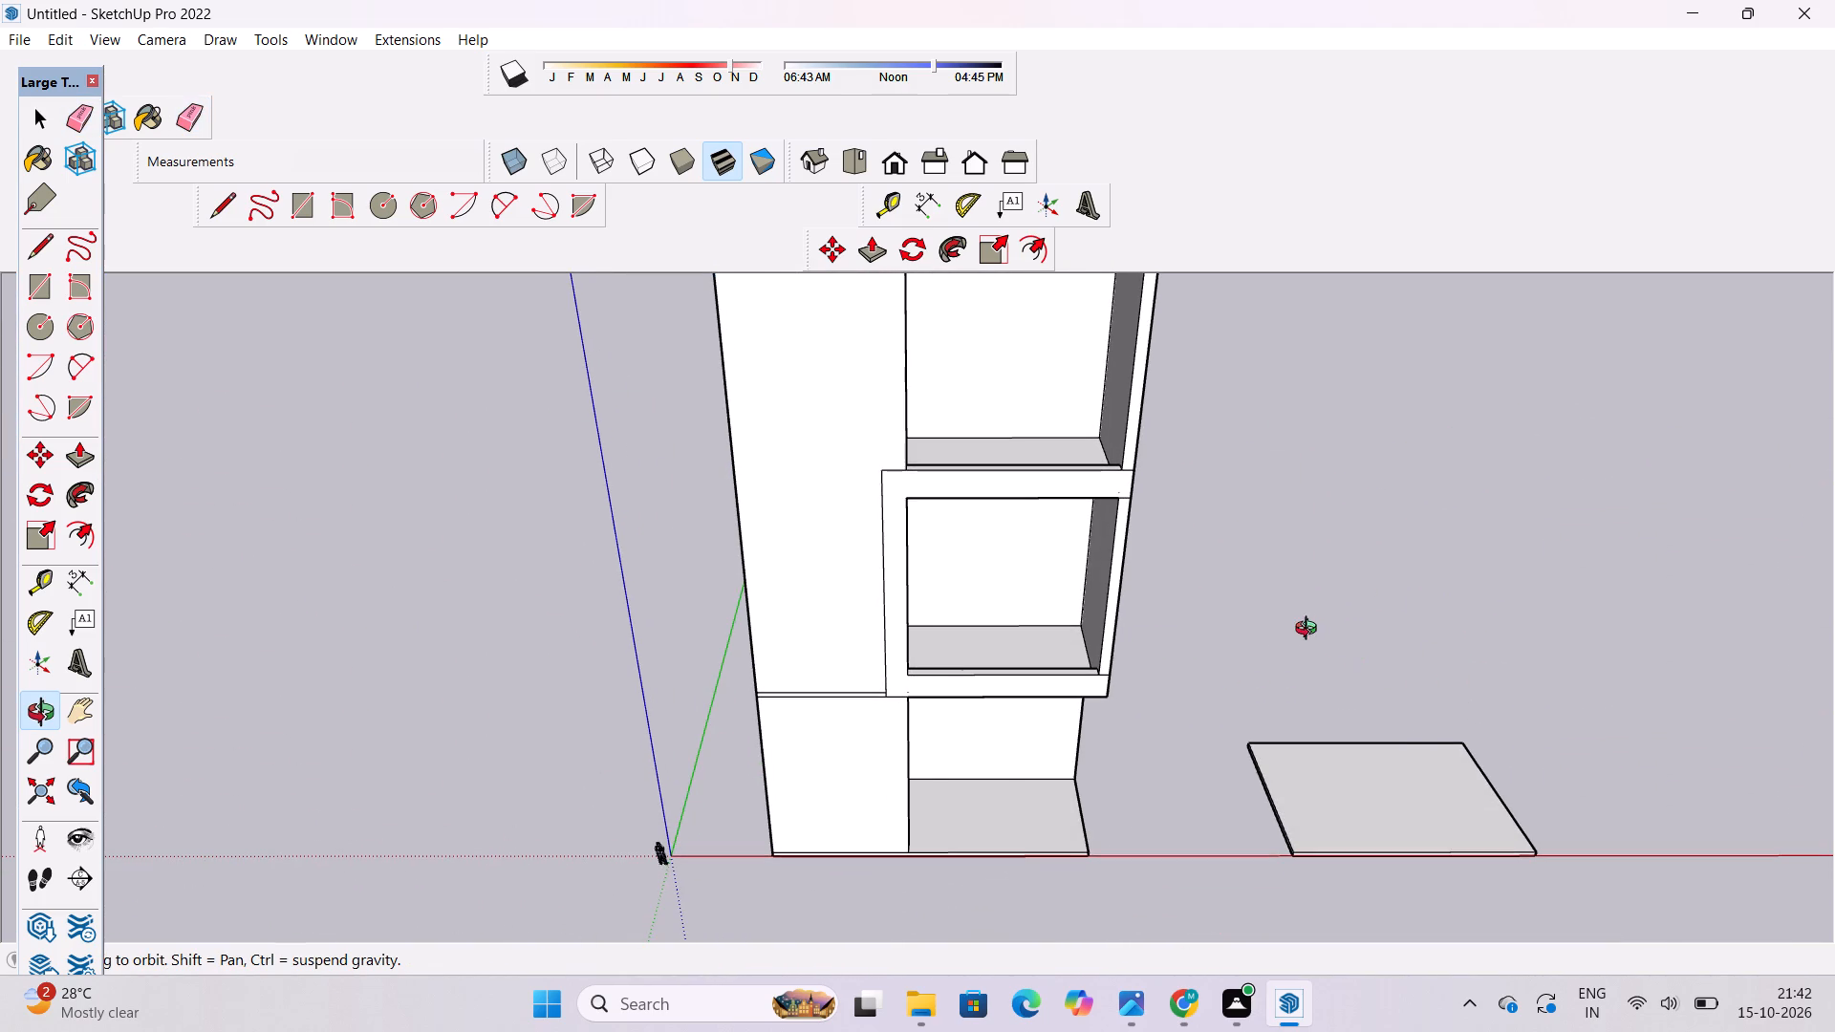
scroll(1167, 591, "down", 3)
left_click_drag(1151, 633, 1055, 541, "shift")
left_click_drag(1052, 541, 1060, 786)
scroll(976, 481, "up", 6)
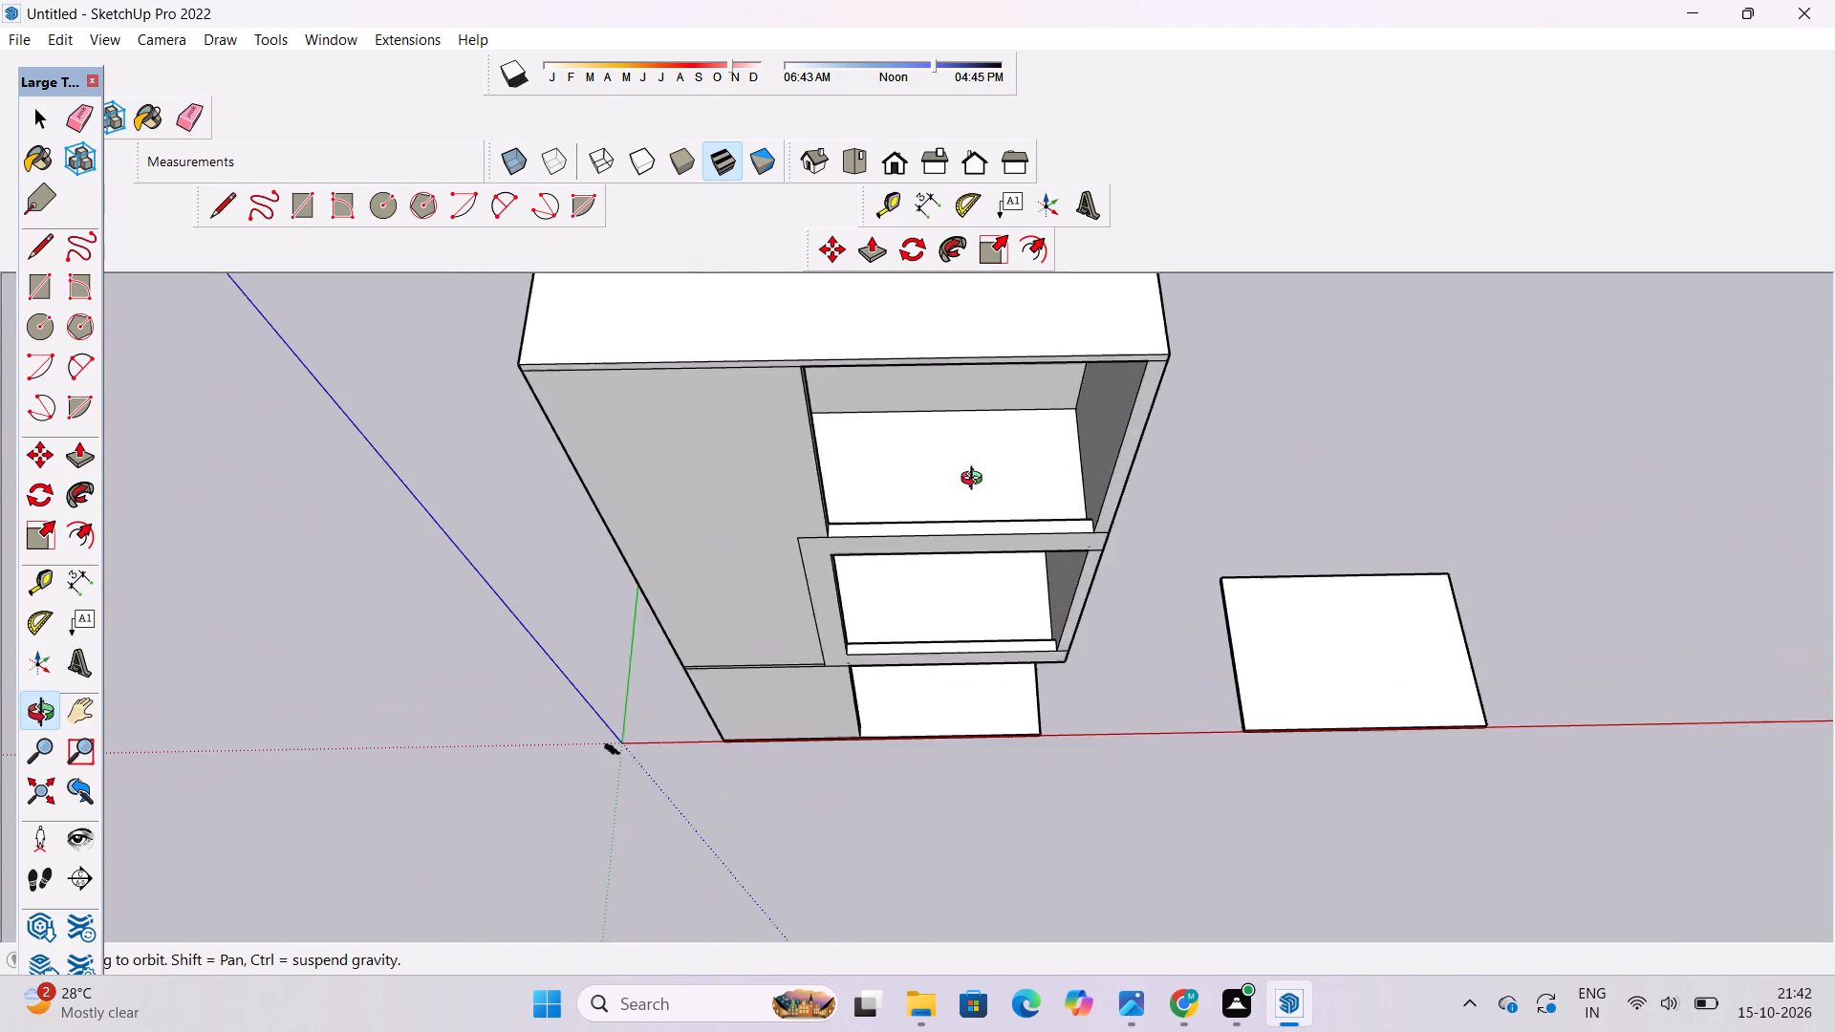
scroll(976, 481, "up", 3)
left_click_drag(947, 486, 855, 523)
left_click_drag(847, 558, 1068, 358)
left_click_drag(1044, 418, 798, 427, "shift")
left_click_drag(762, 477, 887, 409)
scroll(887, 409, "down", 5)
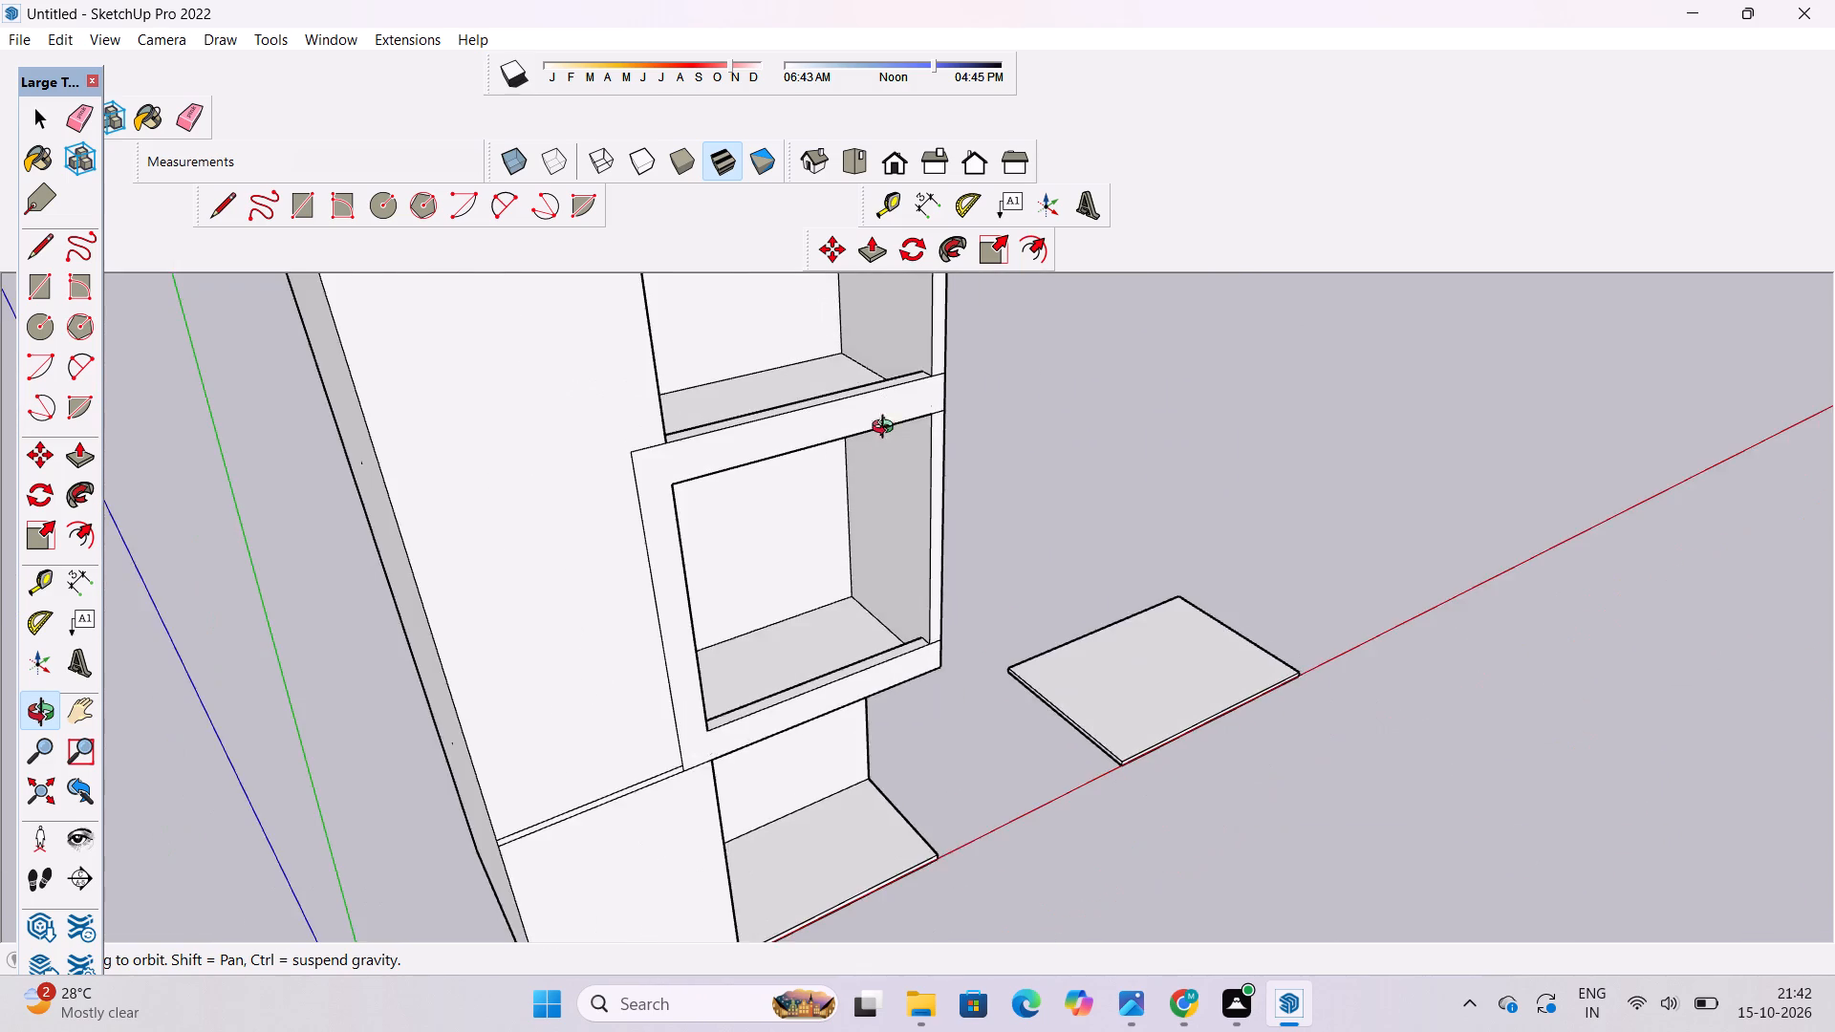
left_click_drag(876, 442, 843, 373, "shift")
left_click_drag(810, 380, 868, 386)
scroll(849, 458, "up", 2)
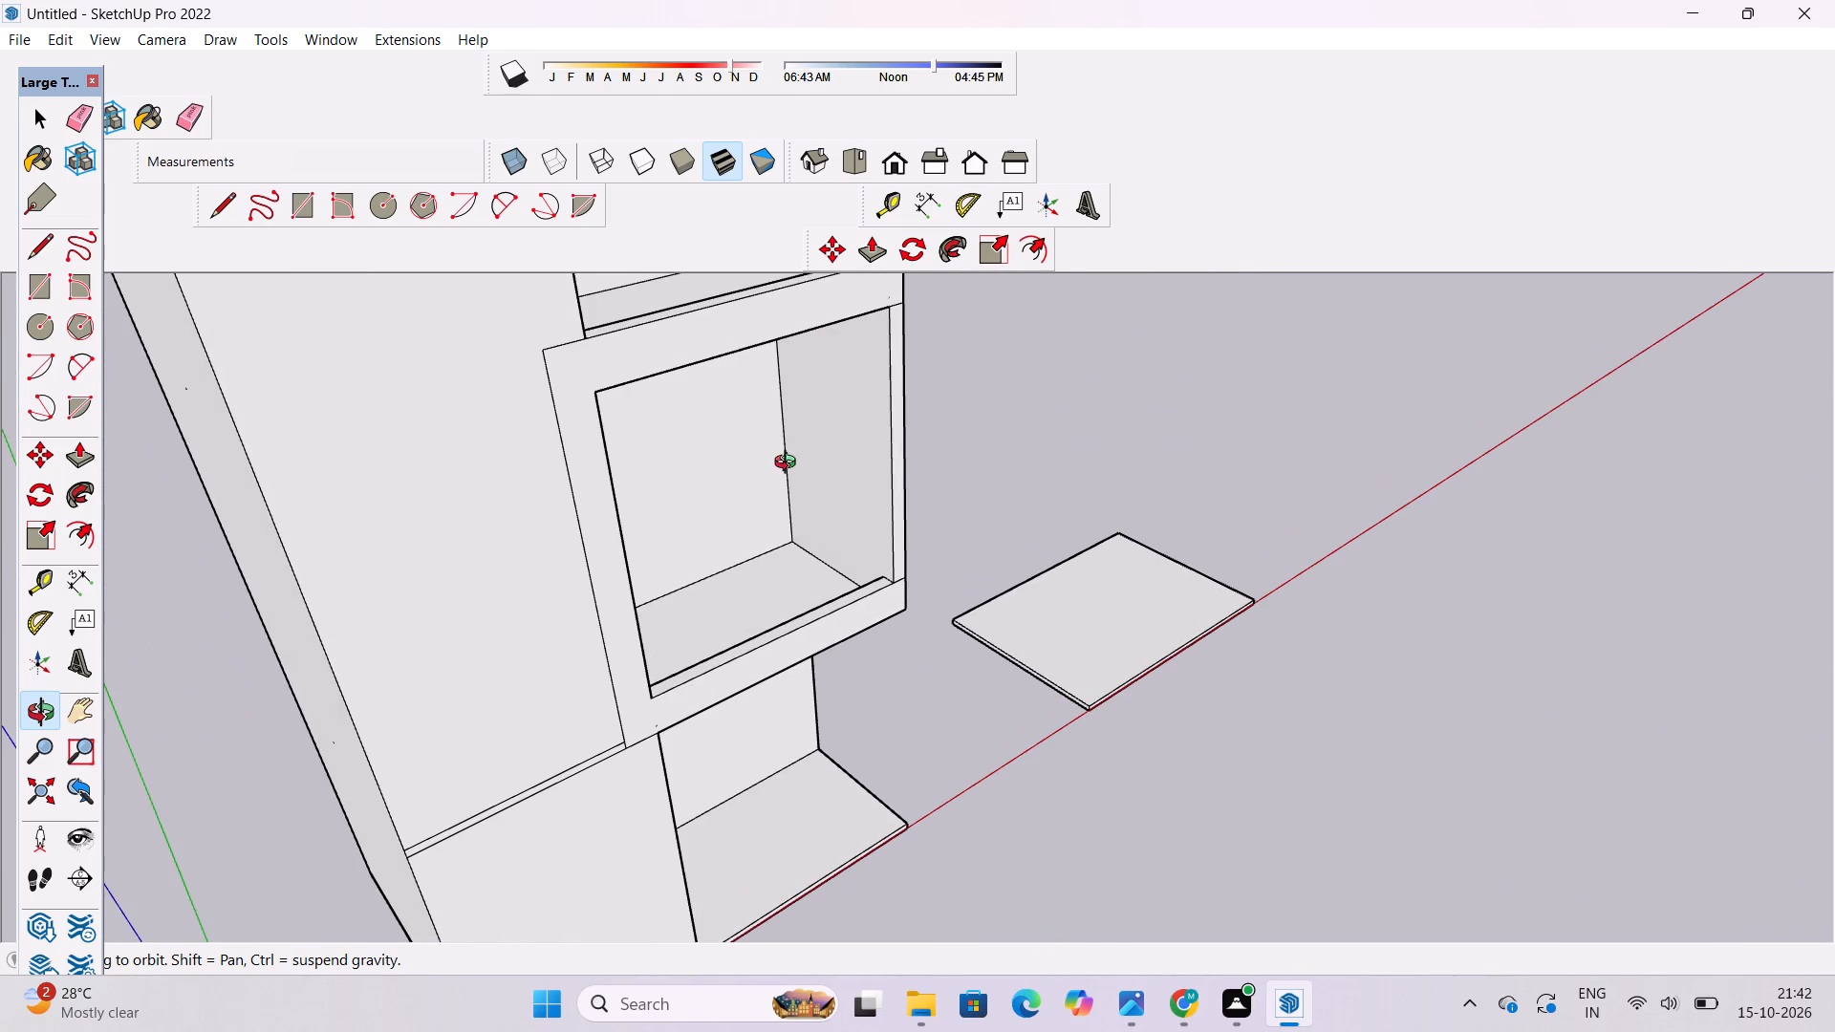
scroll(789, 464, "down", 3)
scroll(789, 464, "up", 2)
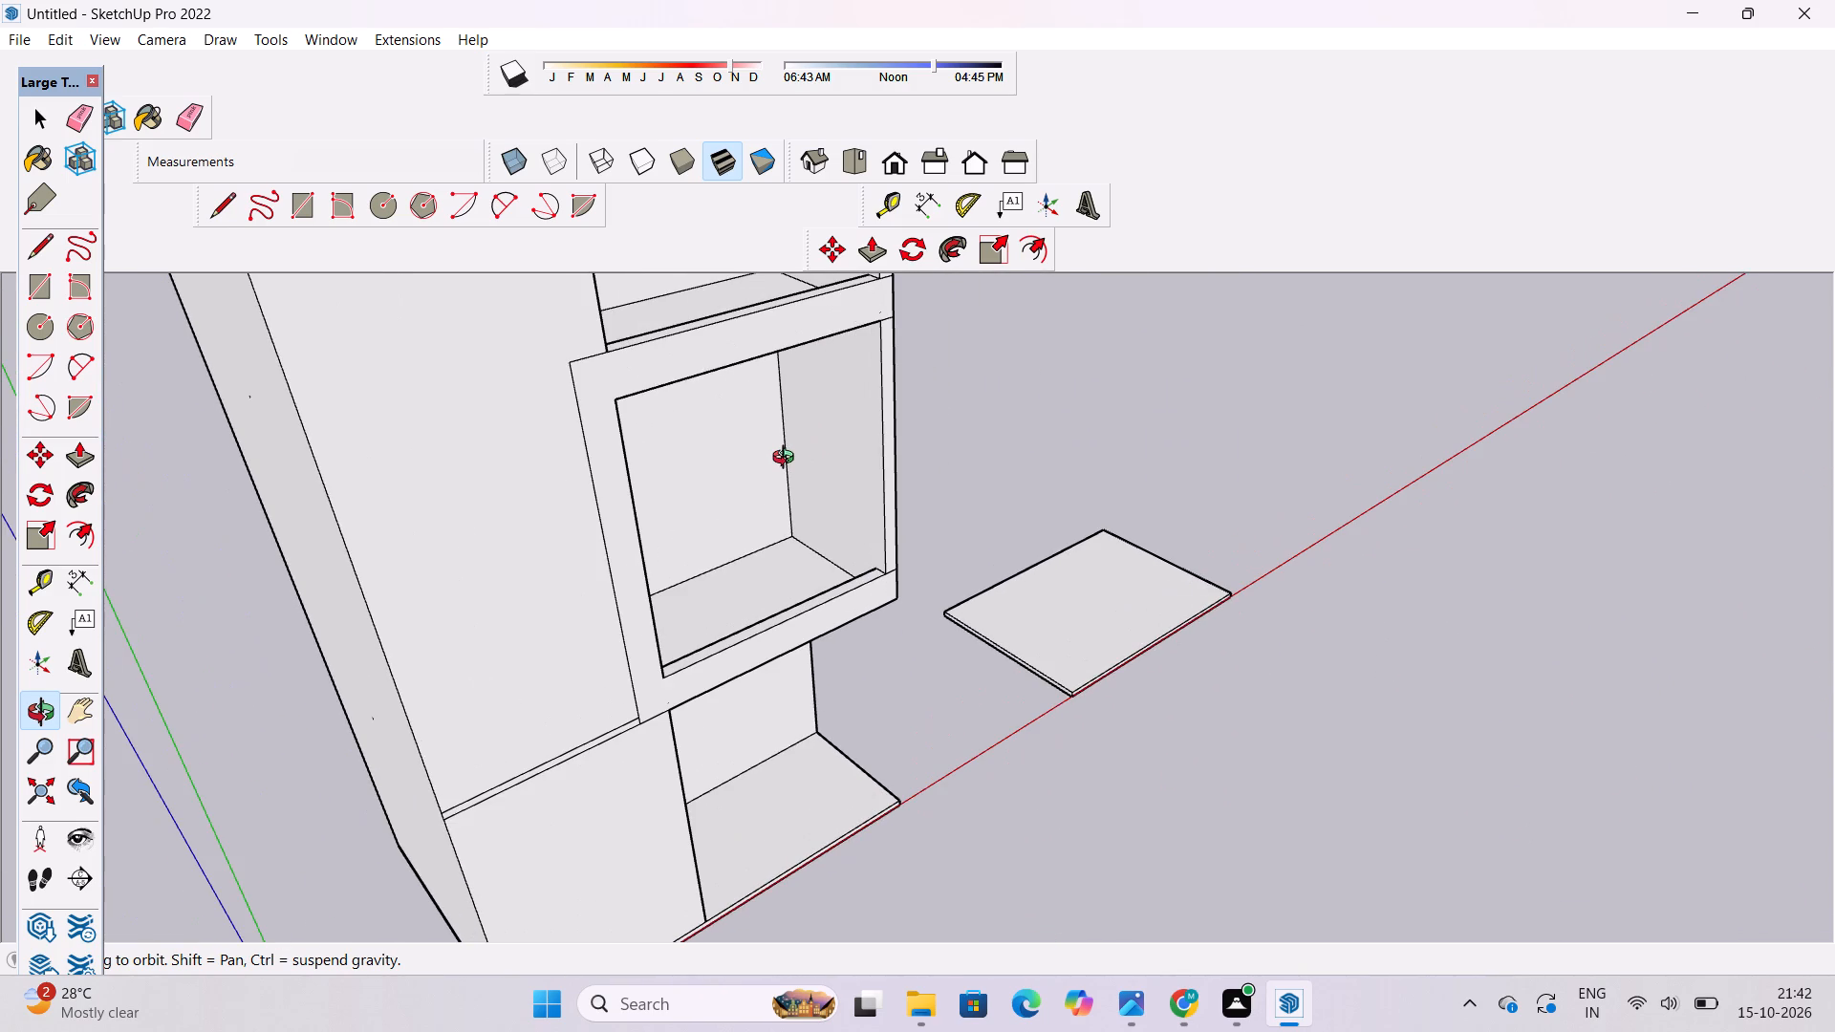
scroll(787, 460, "down", 2)
left_click_drag(787, 457, 772, 479, "shift")
left_click_drag(772, 511, 792, 460)
scroll(801, 446, "down", 5)
left_click_drag(794, 437, 721, 488, "shift")
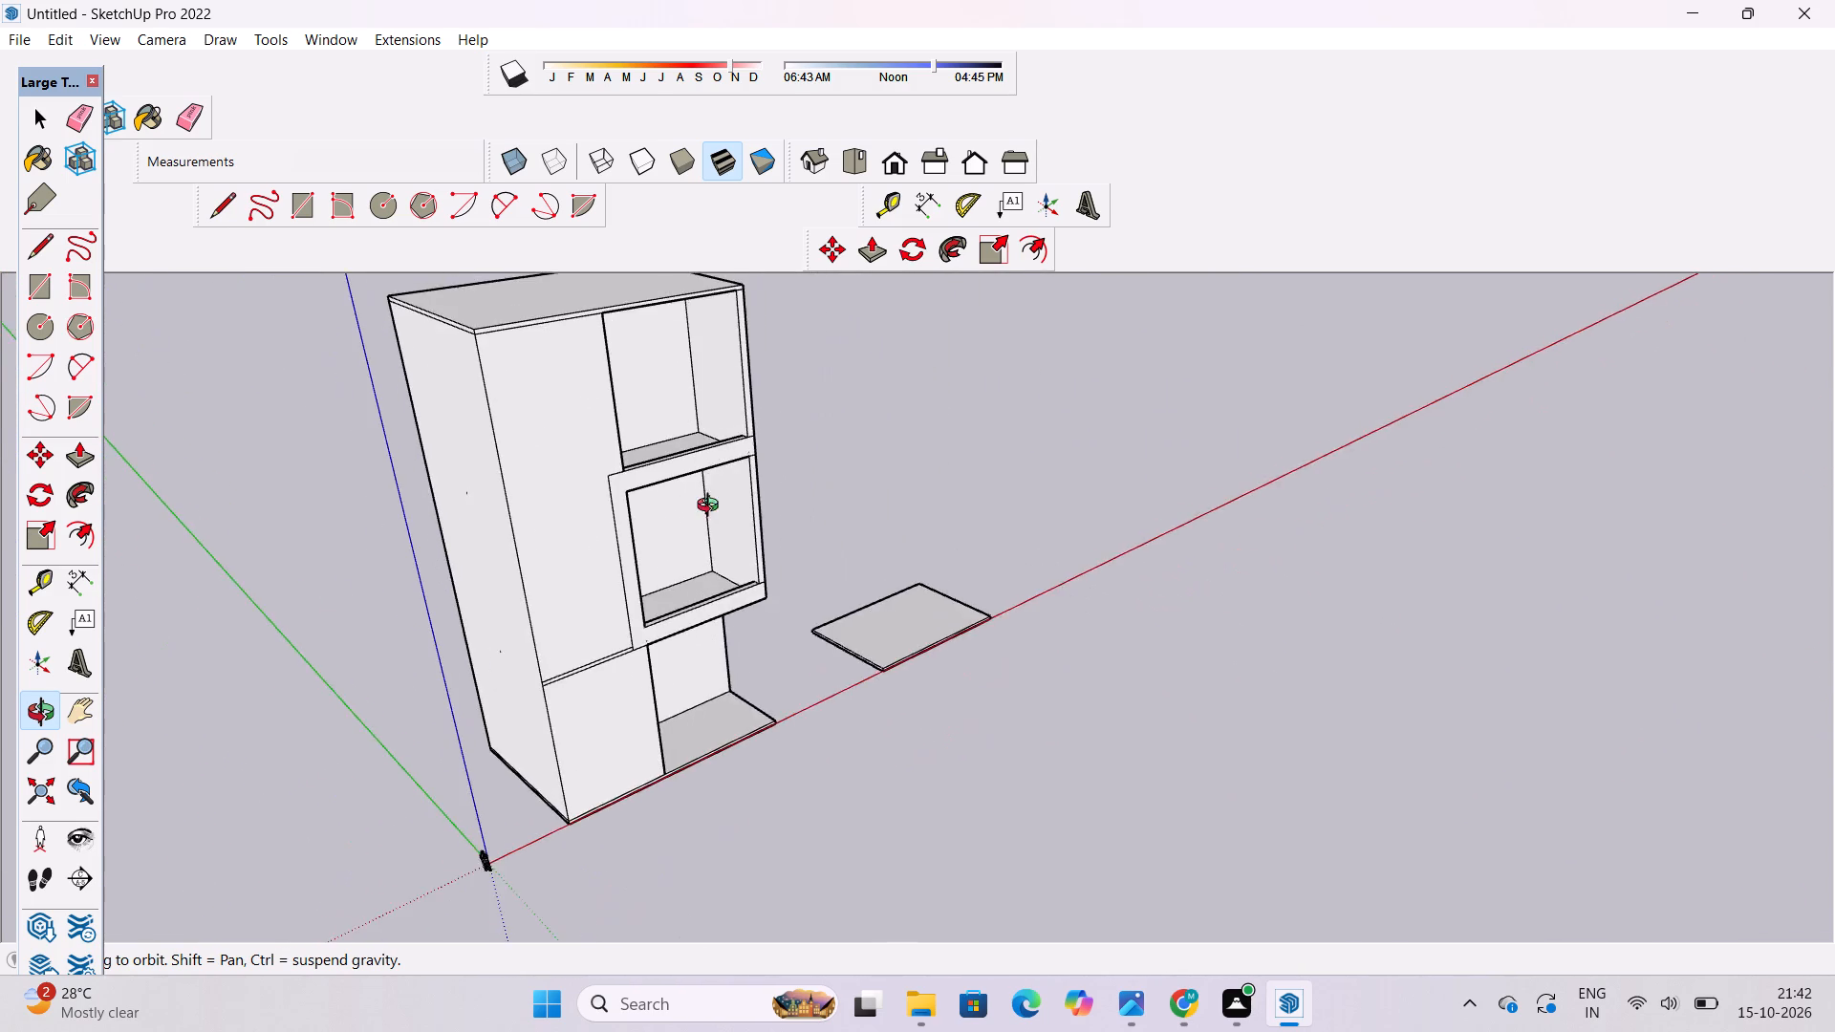
left_click_drag(712, 511, 728, 470)
Extrude the face of the frame around the second-level balcony outward by 1'.
scroll(622, 486, "up", 5)
left_click_drag(615, 489, 529, 488, "shift")
left_click_drag(545, 493, 639, 510)
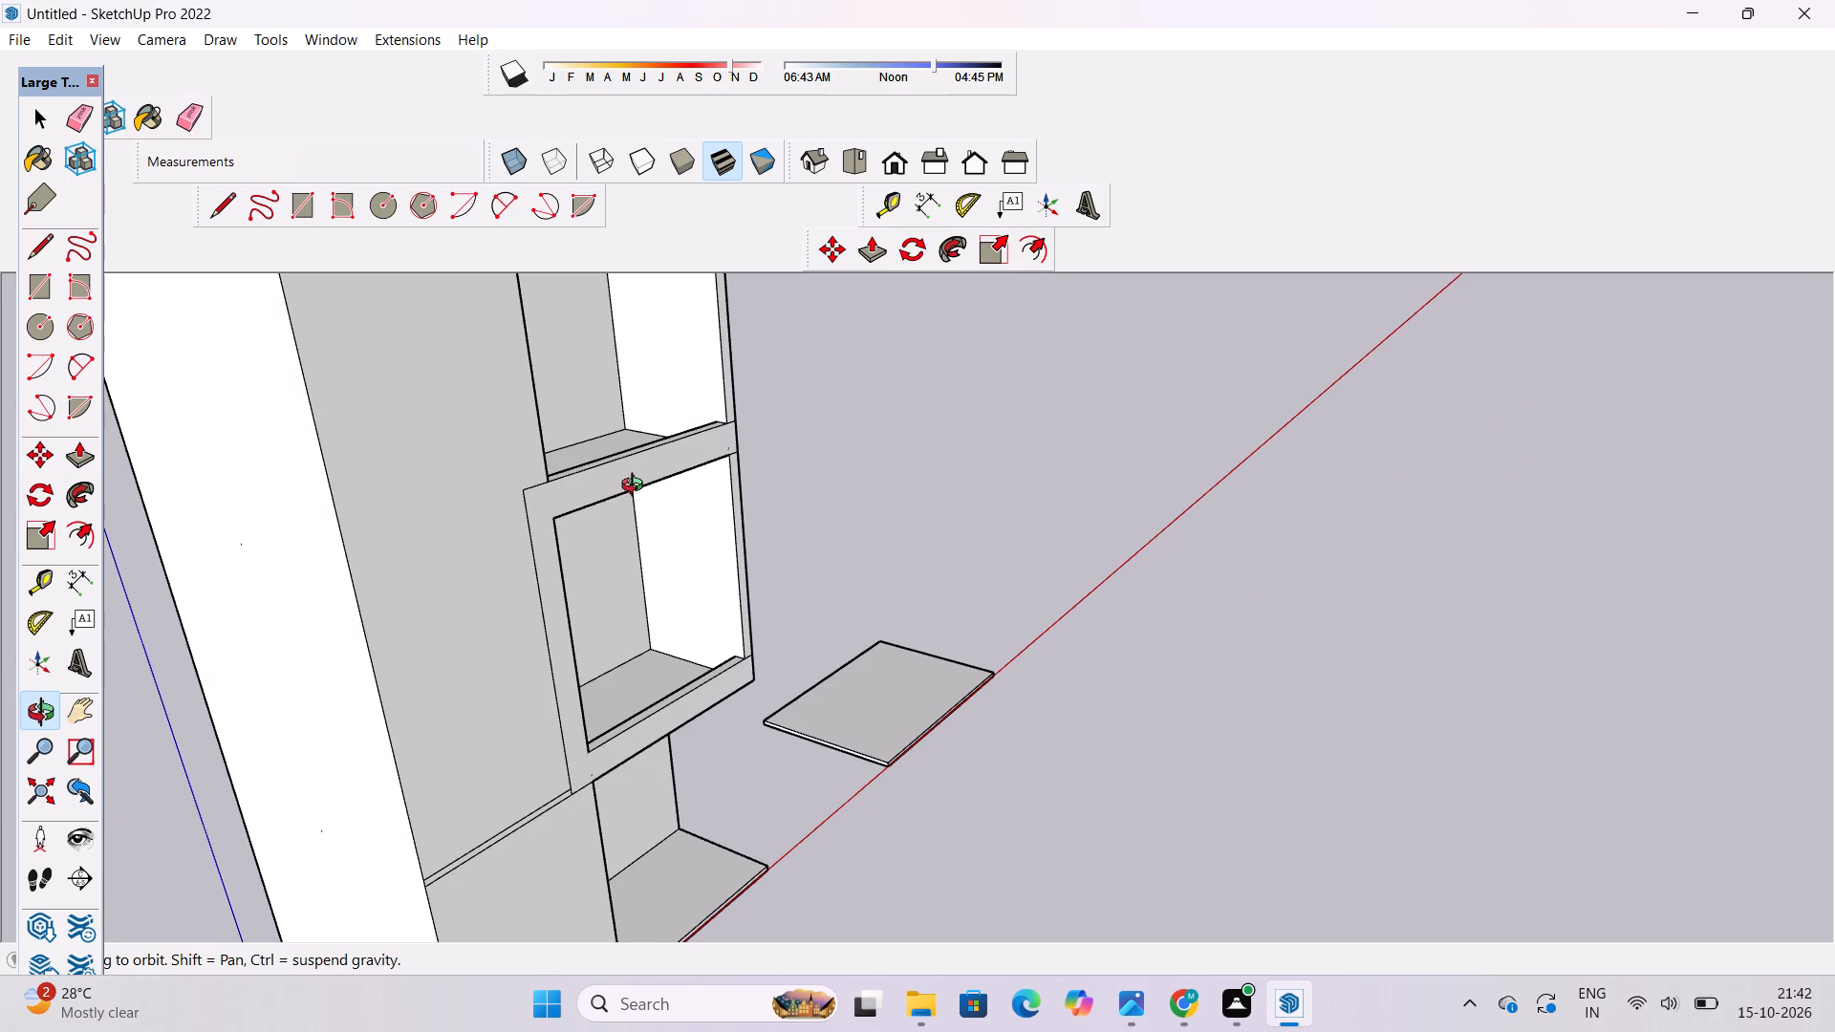
key("p")
scroll(442, 377, "down", 4)
scroll(513, 567, "up", 7)
left_click(528, 456)
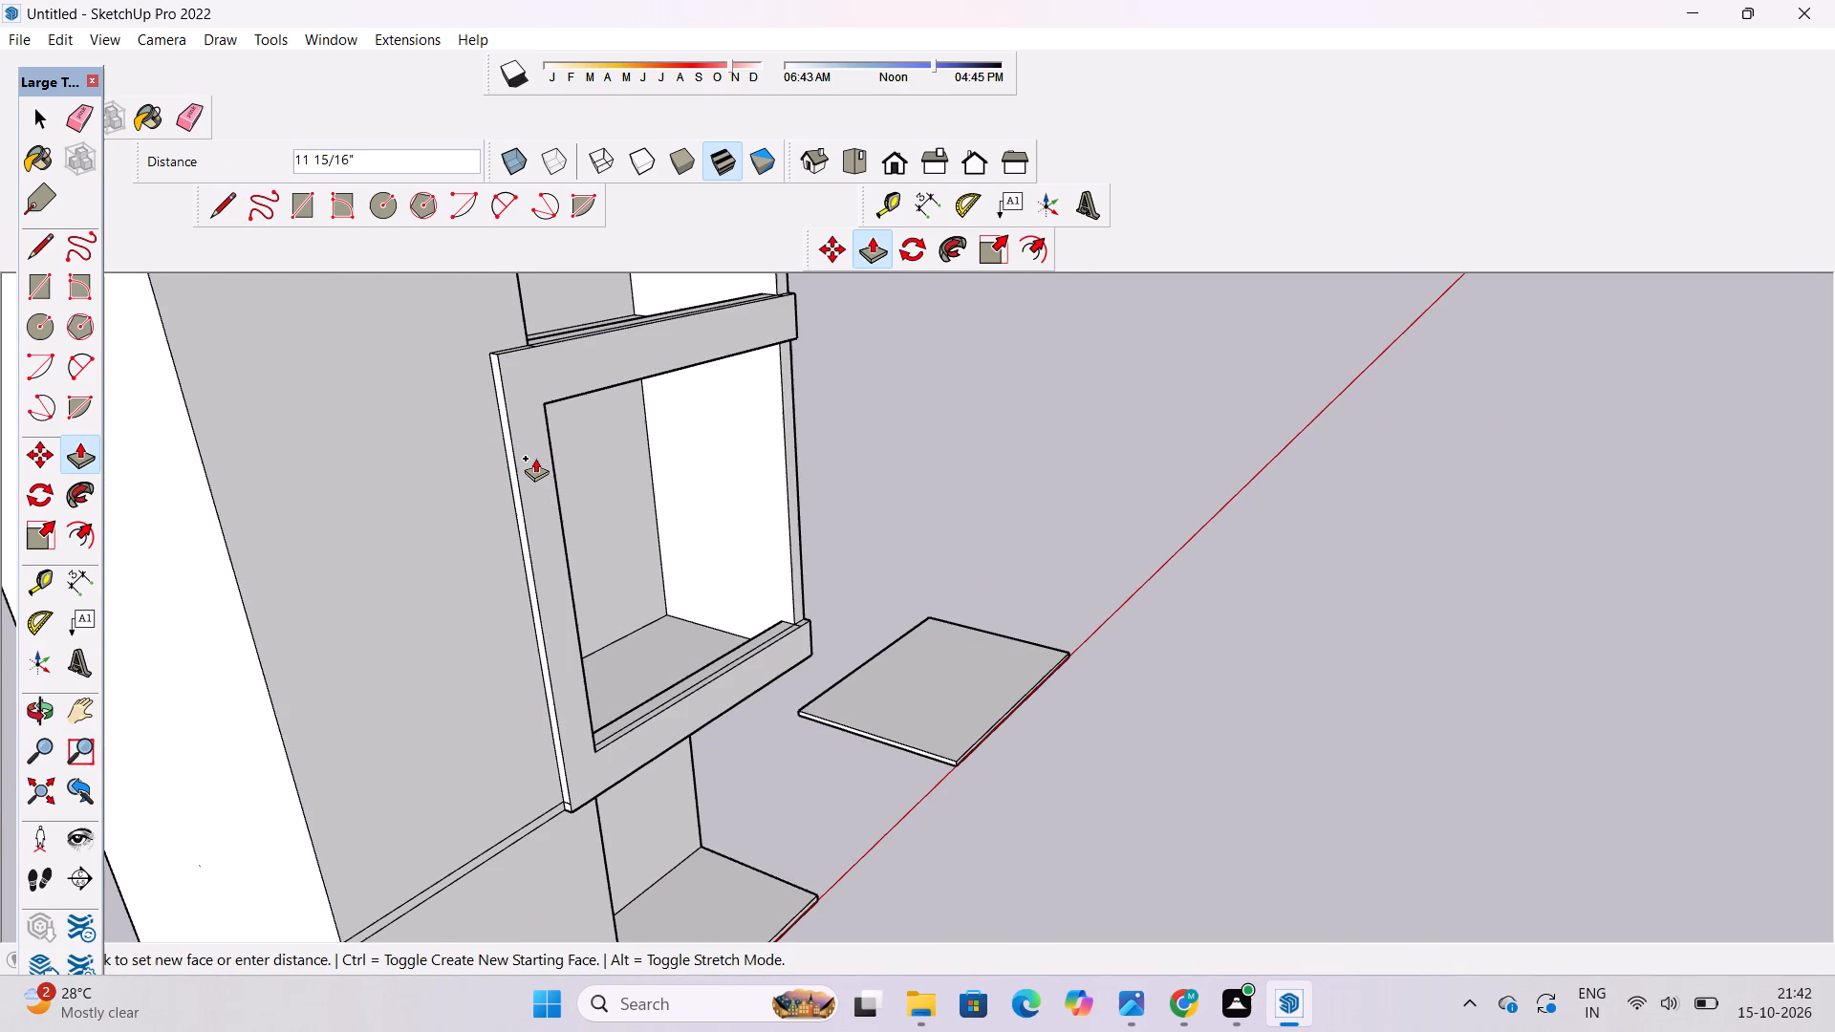
key("1")
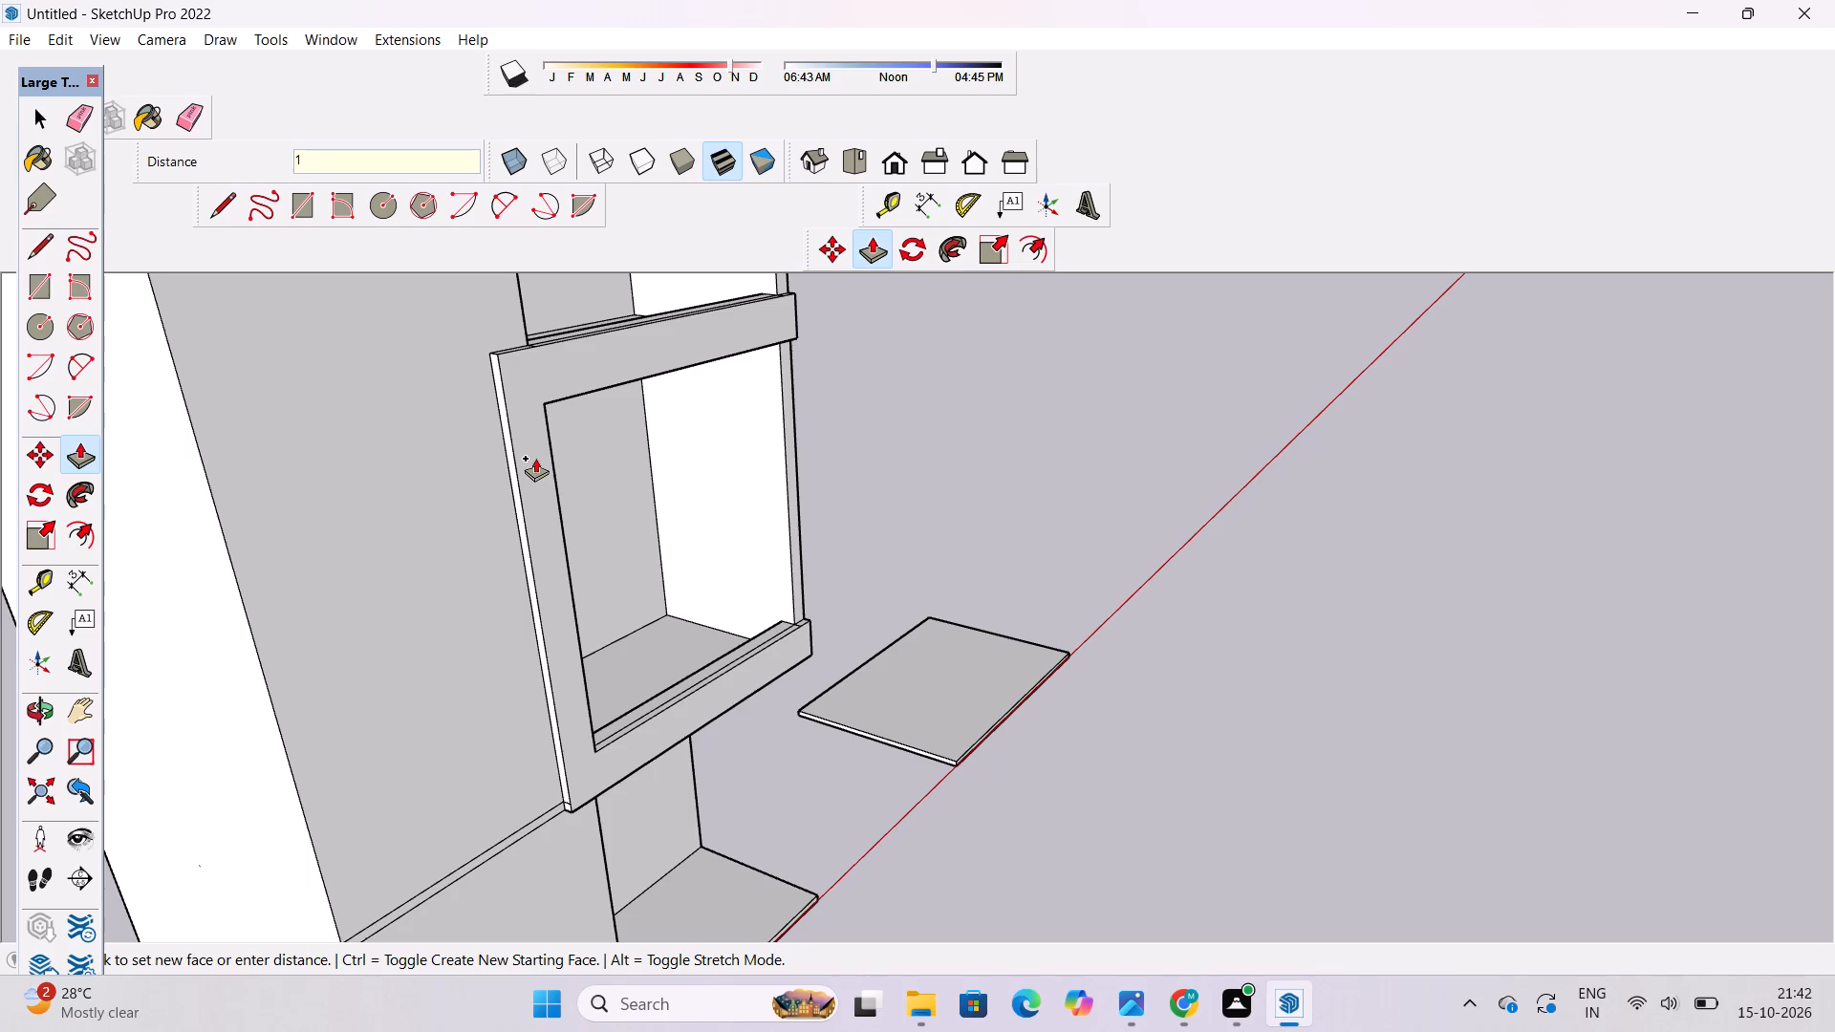
key("apostrophe")
key("Return")
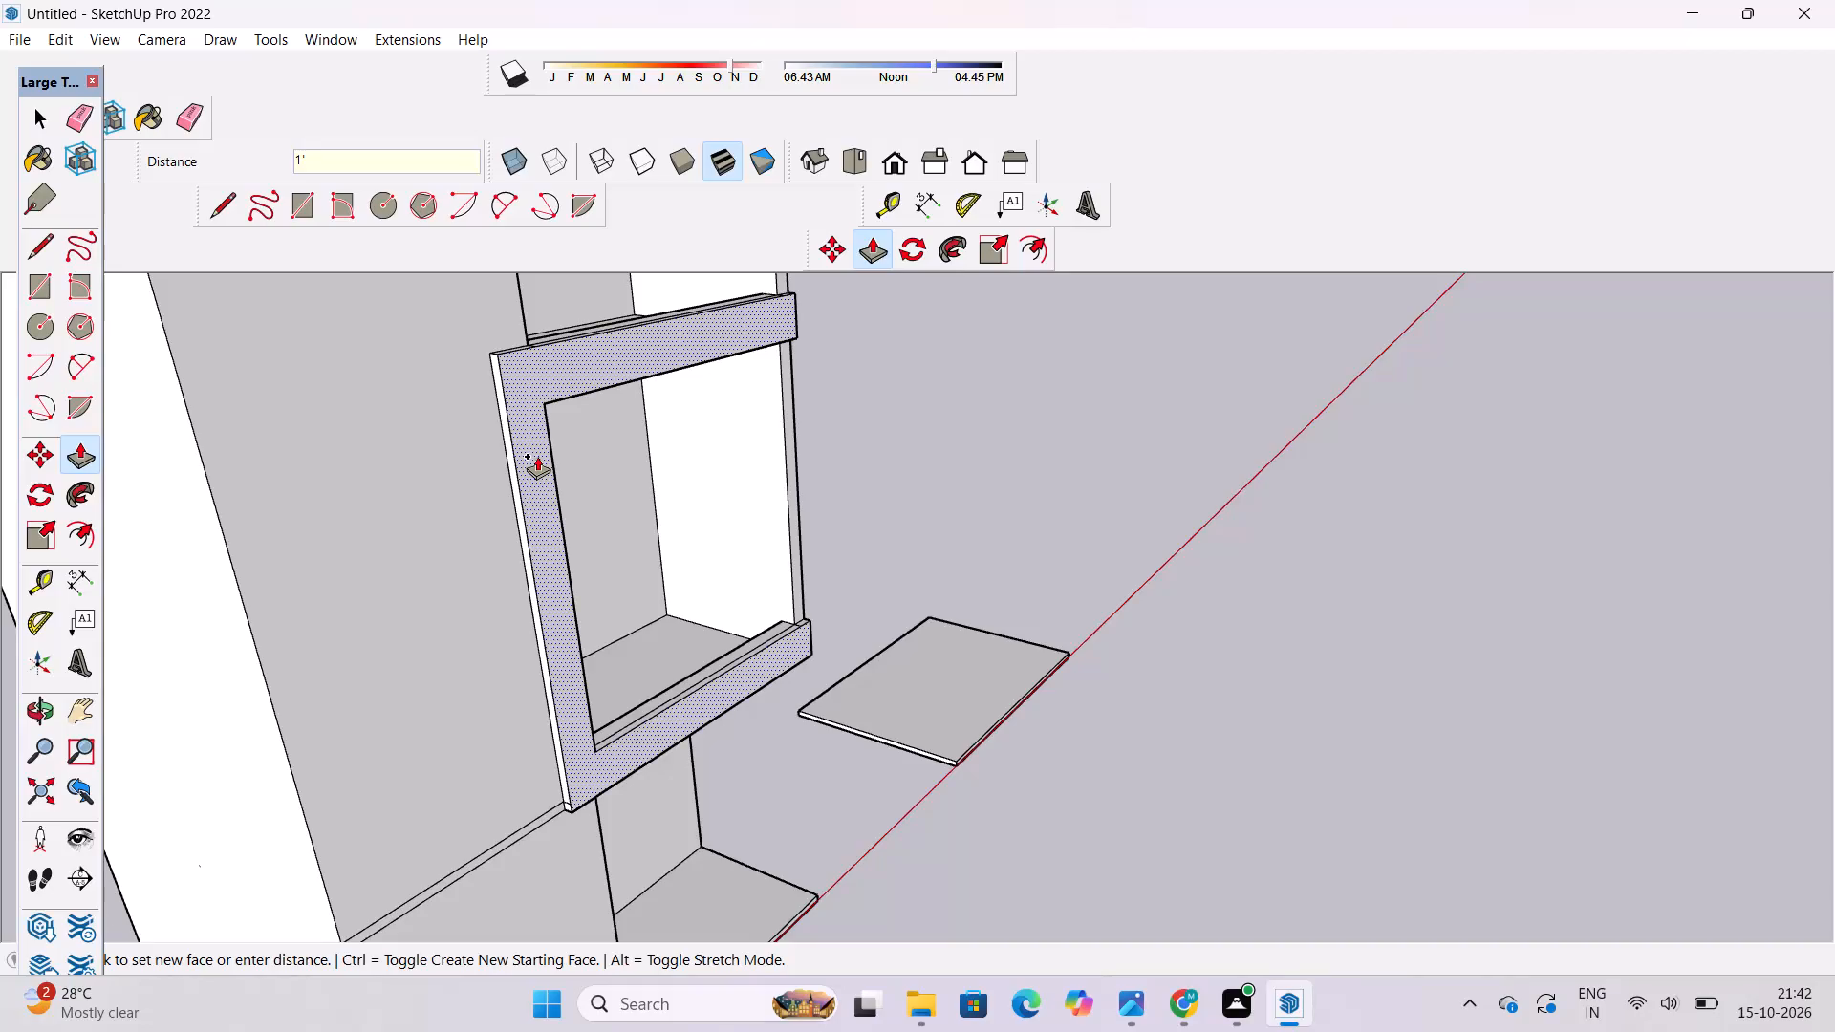
Examine the second-level frame and the overall building mass from several angles.
key("o")
scroll(549, 440, "down", 2)
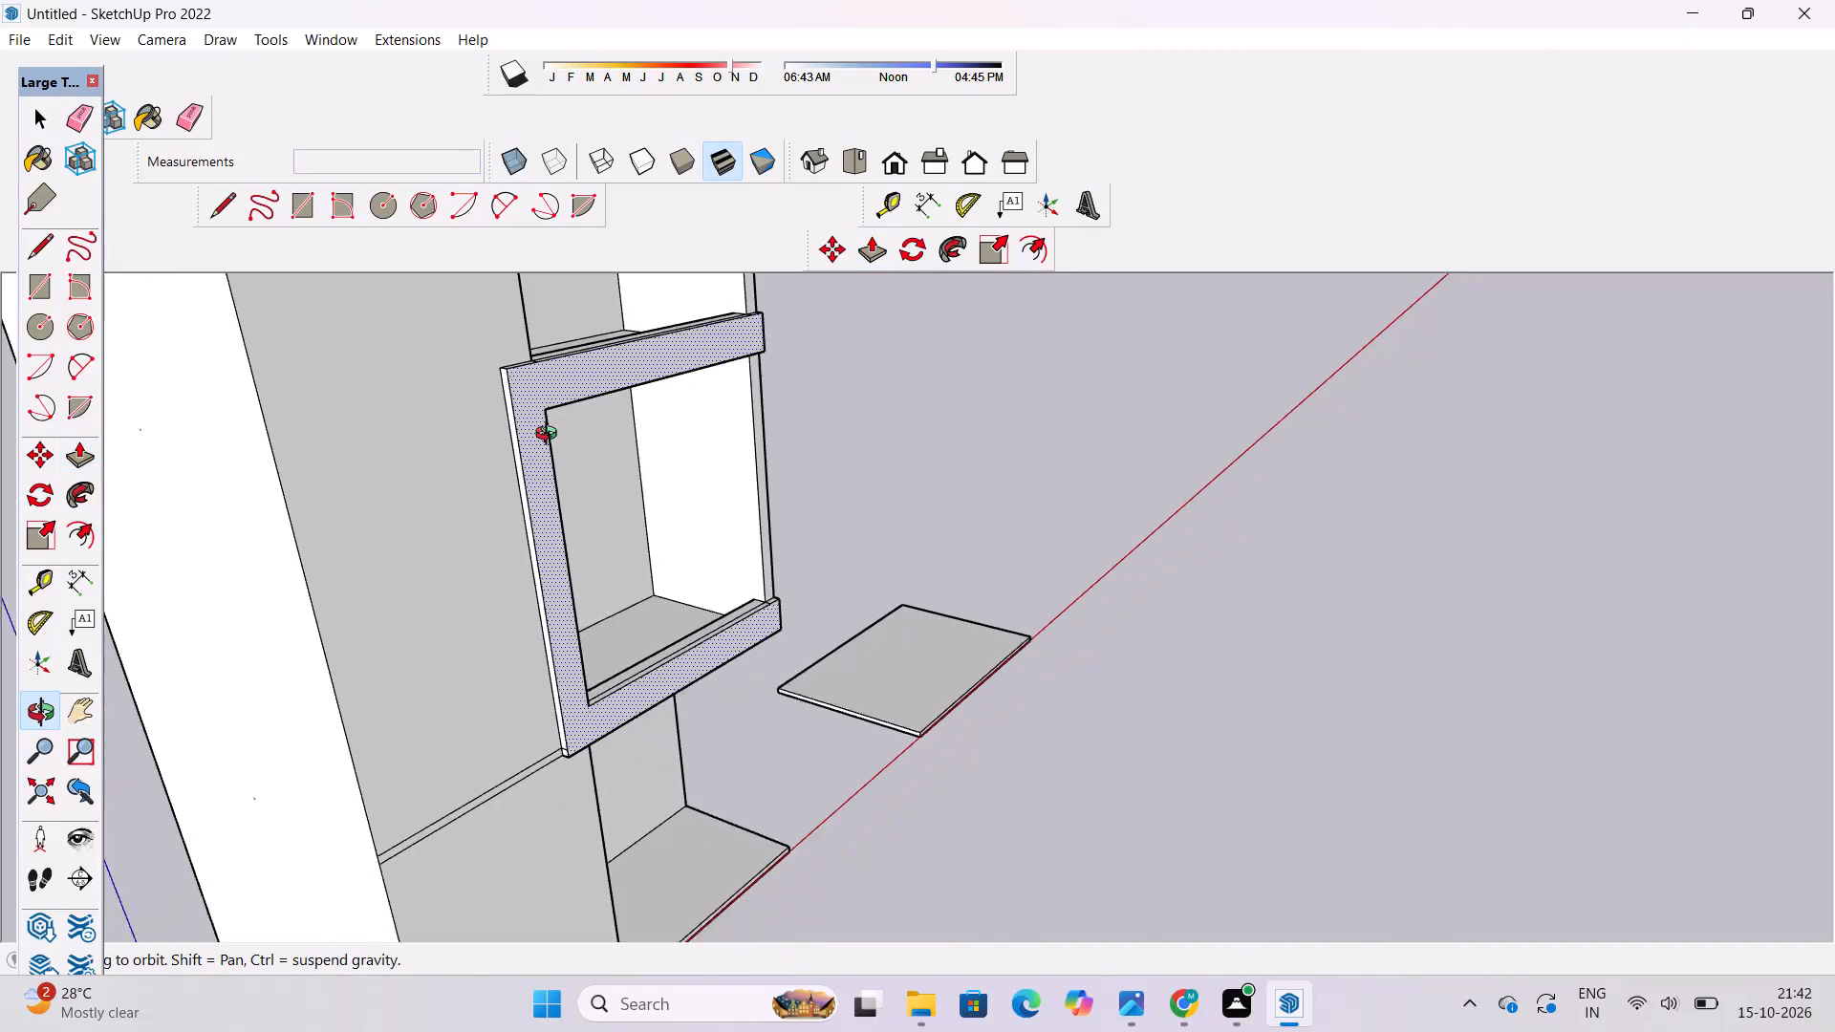
scroll(550, 436, "down", 5)
left_click_drag(681, 425, 502, 574)
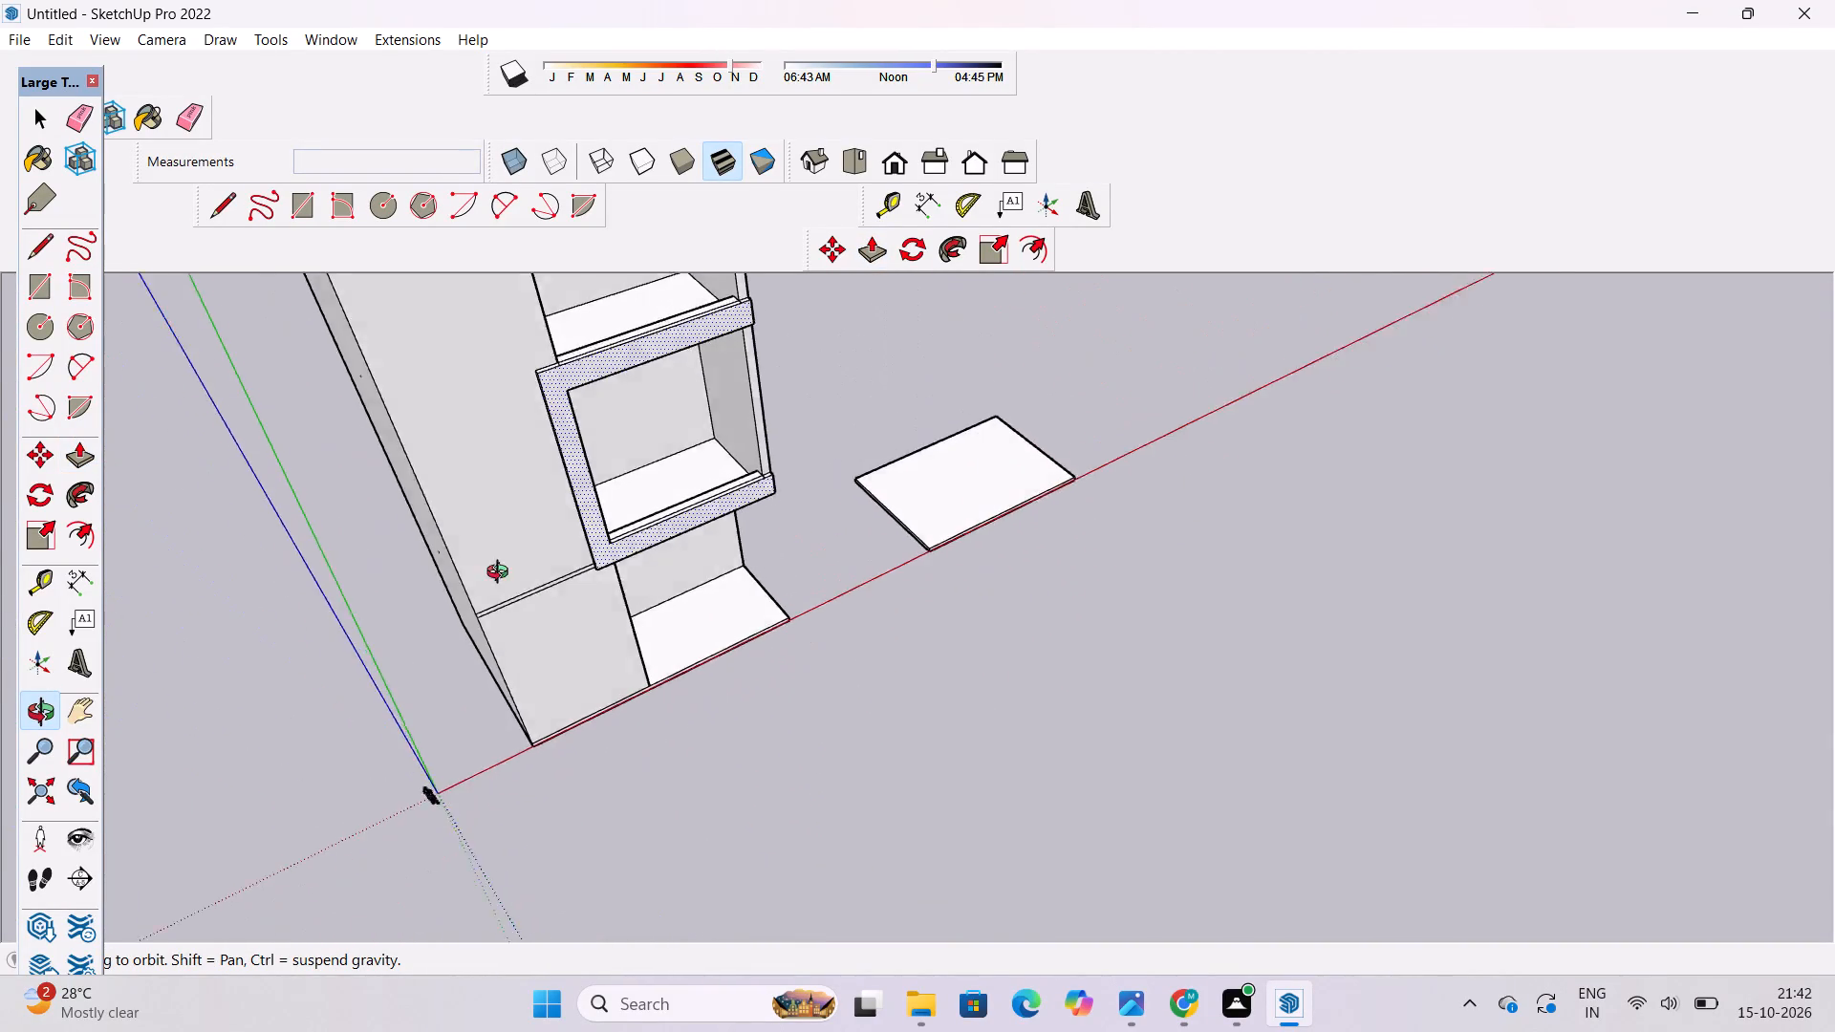
left_click_drag(502, 574, 501, 568)
scroll(519, 486, "down", 5)
left_click_drag(527, 484, 586, 715, "shift")
left_click_drag(583, 715, 469, 609)
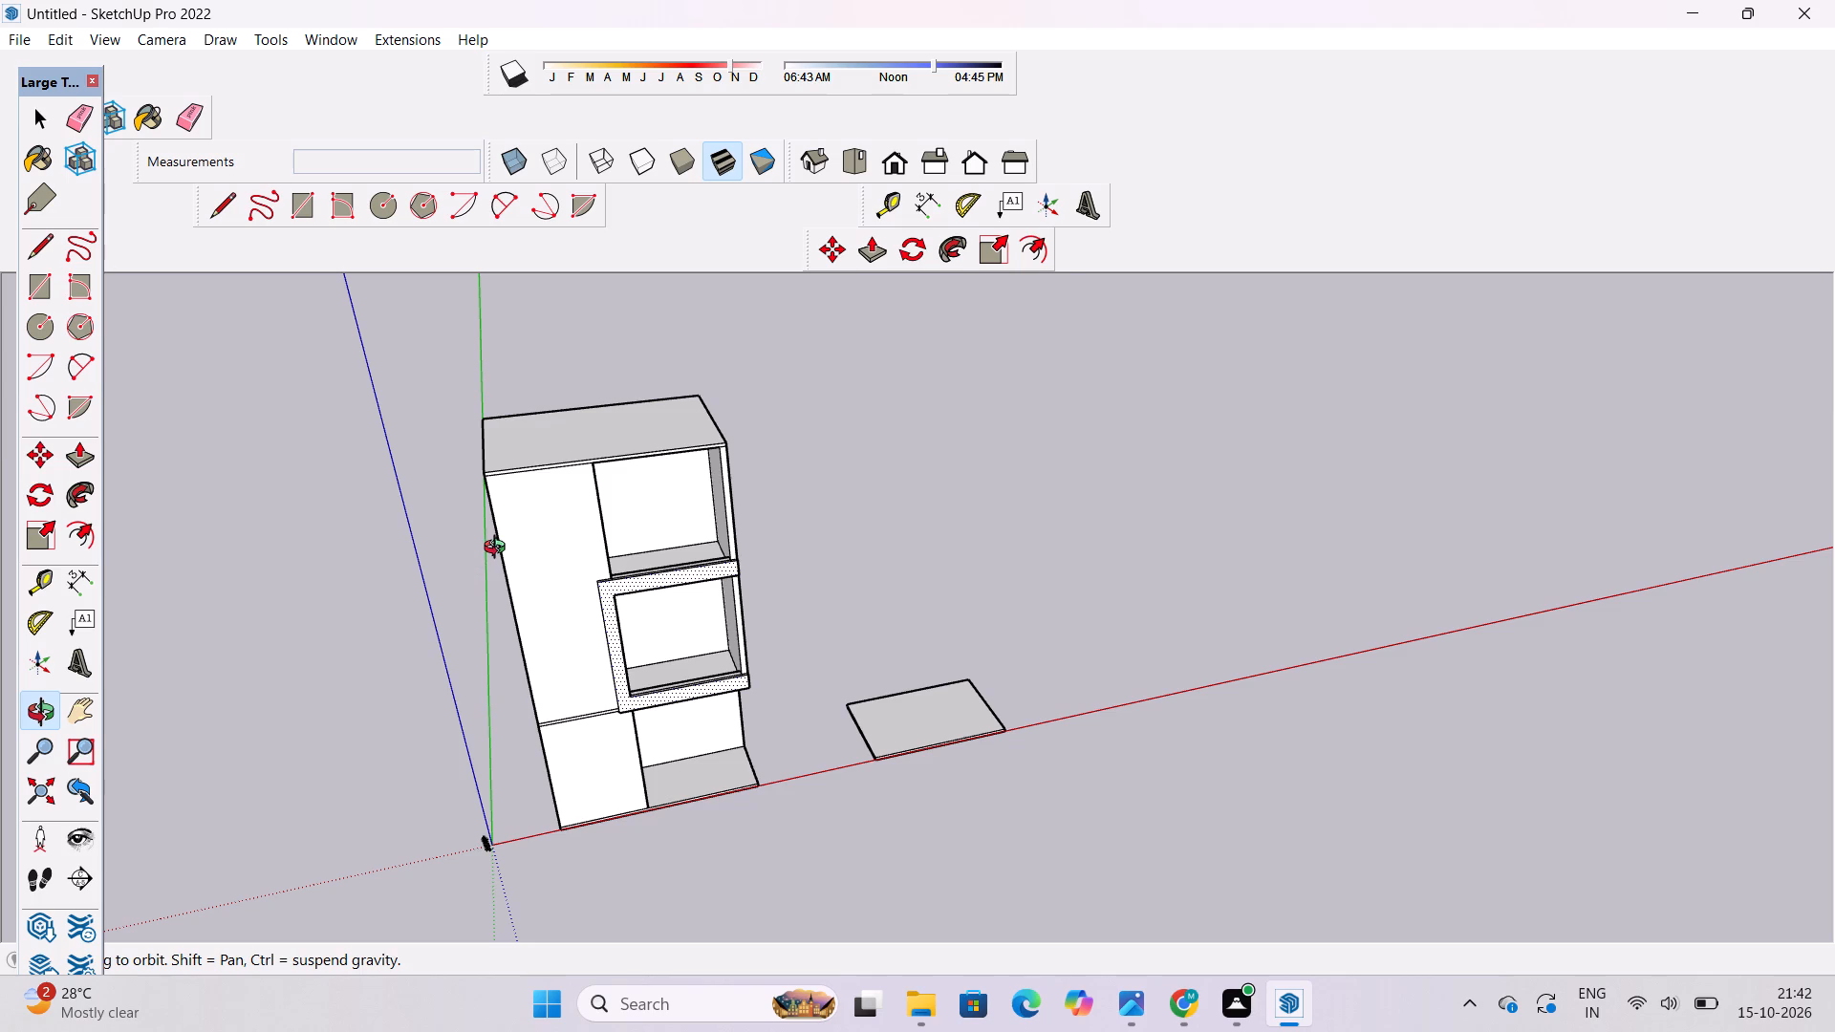
scroll(499, 549, "down", 1)
left_click_drag(655, 468, 649, 505, "shift")
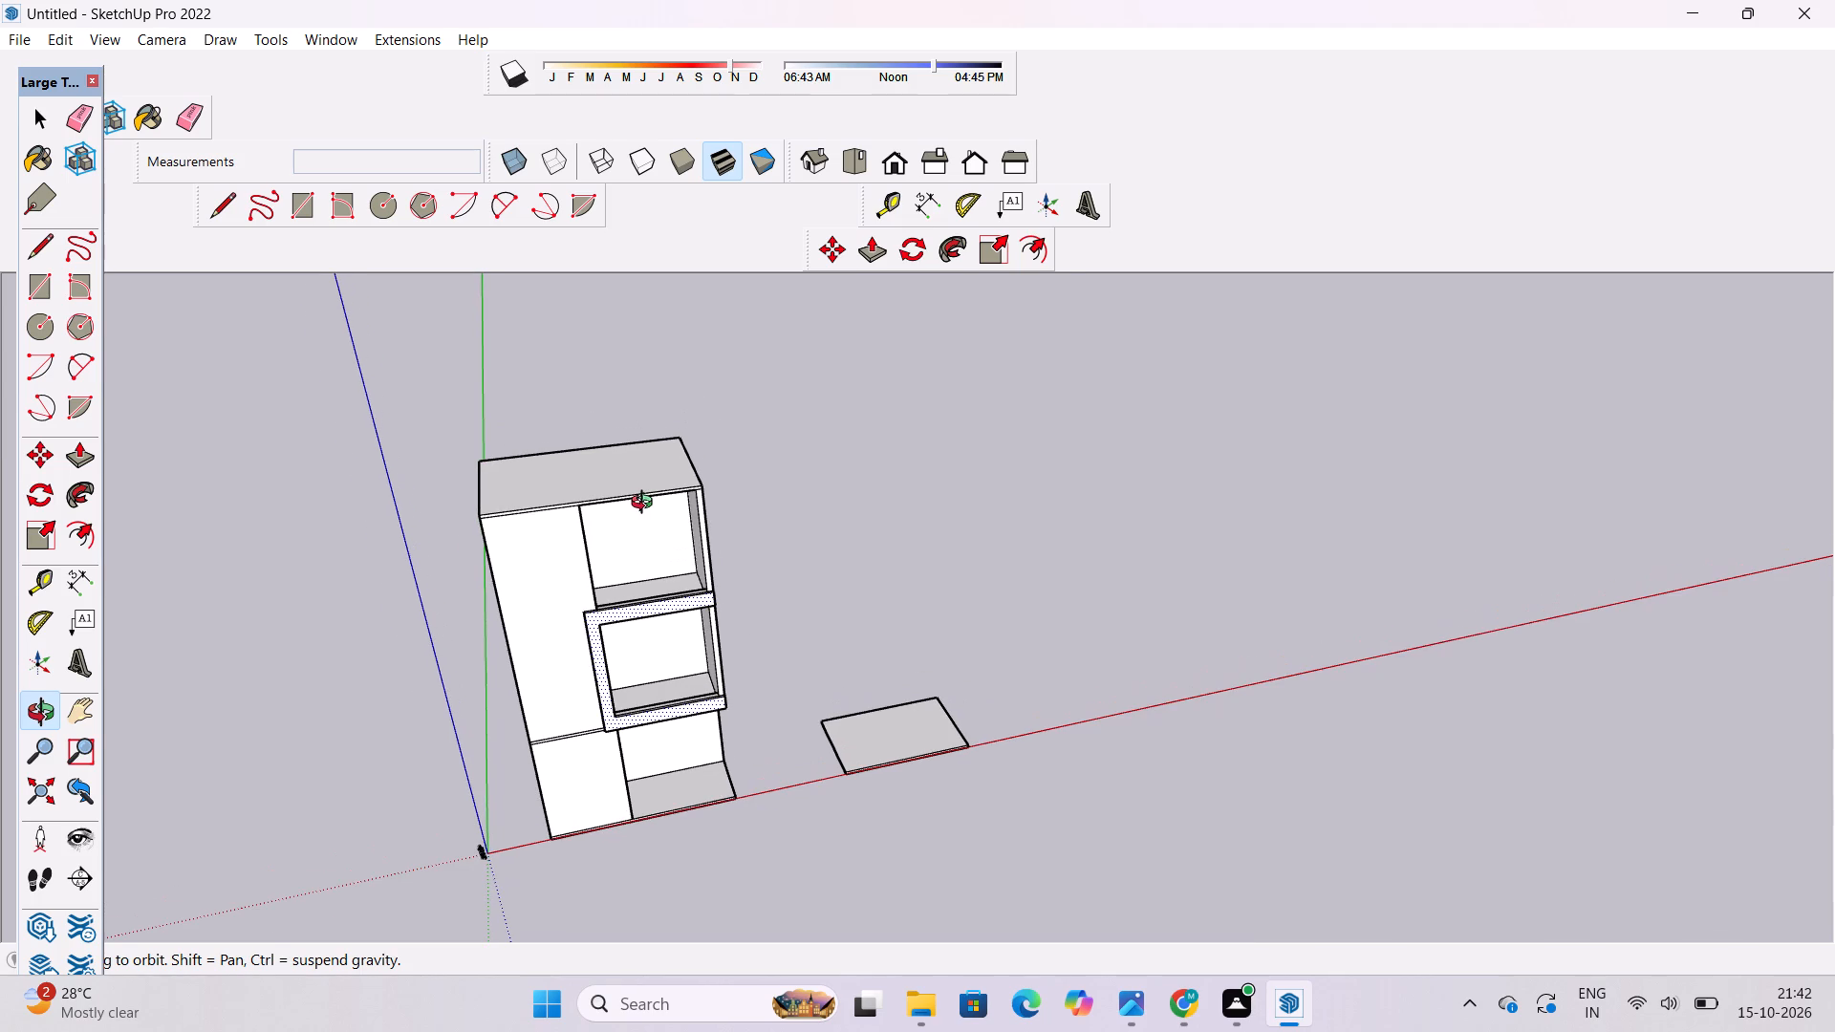
Place a guide on the roof 2' inward from the side edge opposite the balconies.
scroll(646, 505, "up", 1)
left_click_drag(607, 506, 622, 621, "shift")
scroll(621, 625, "up", 4)
left_click_drag(610, 602, 623, 665, "shift")
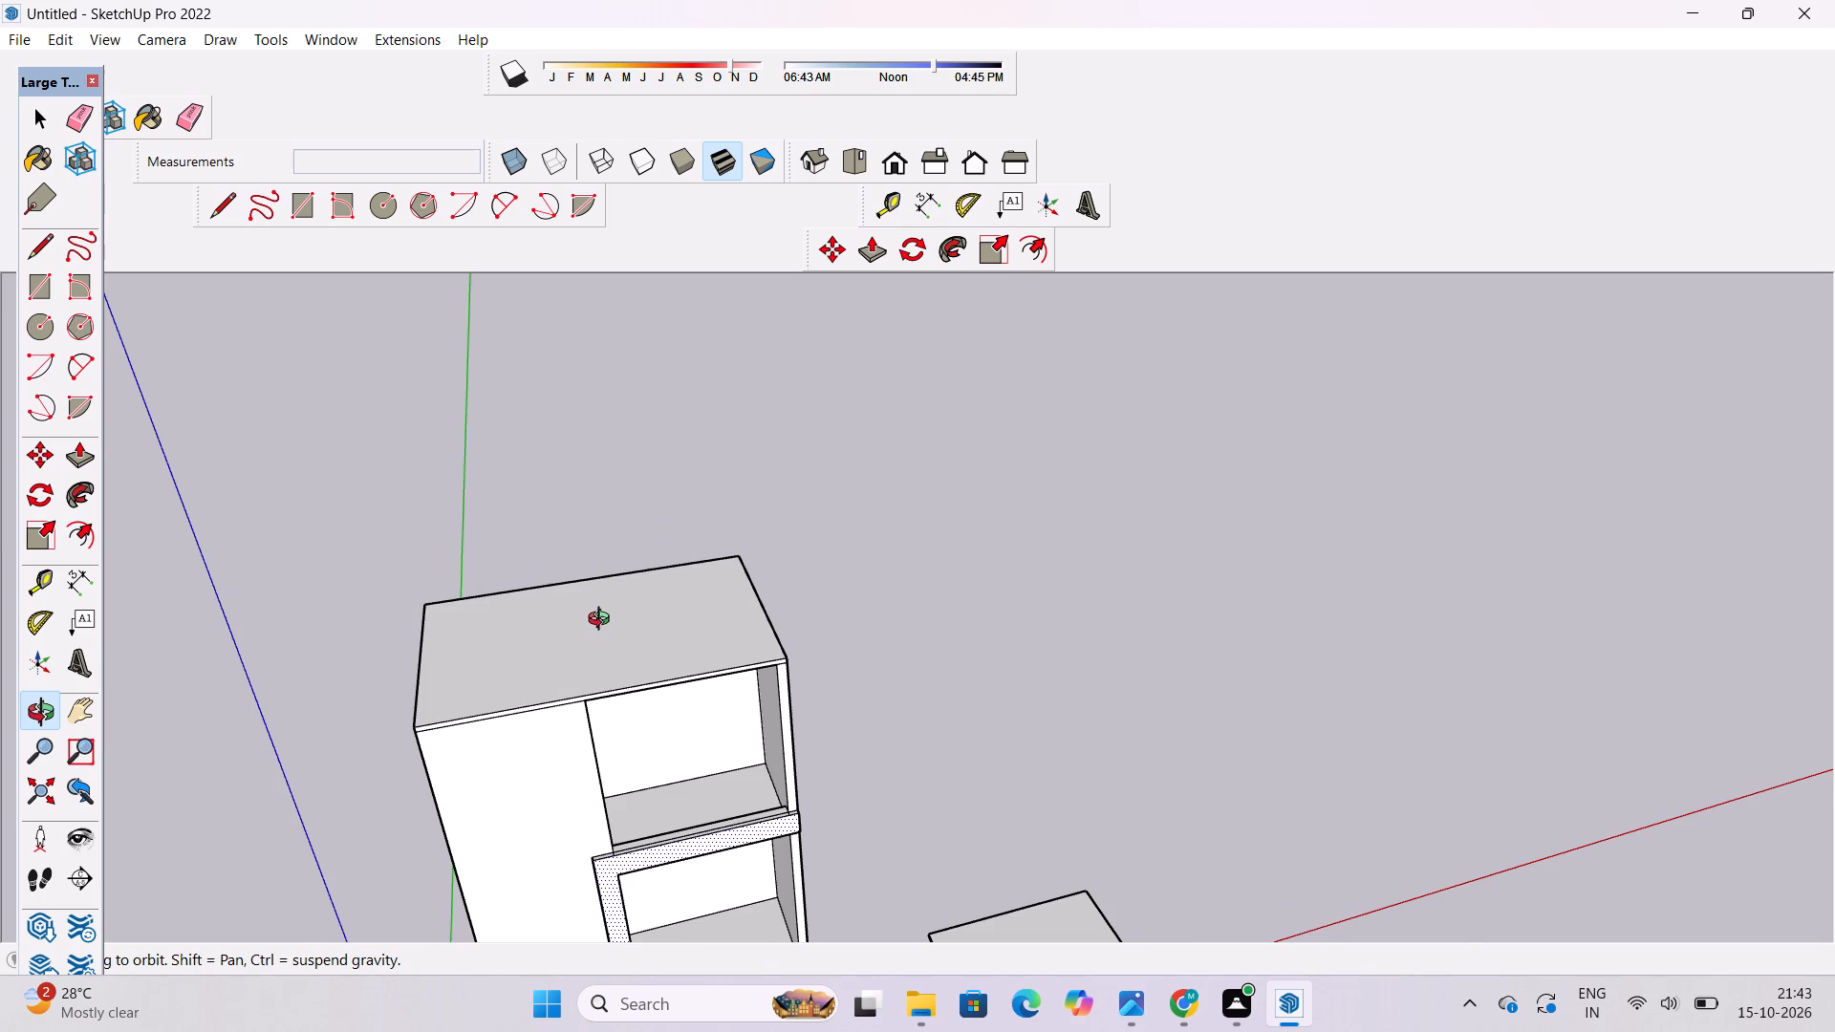
left_click_drag(603, 619, 598, 698, "shift")
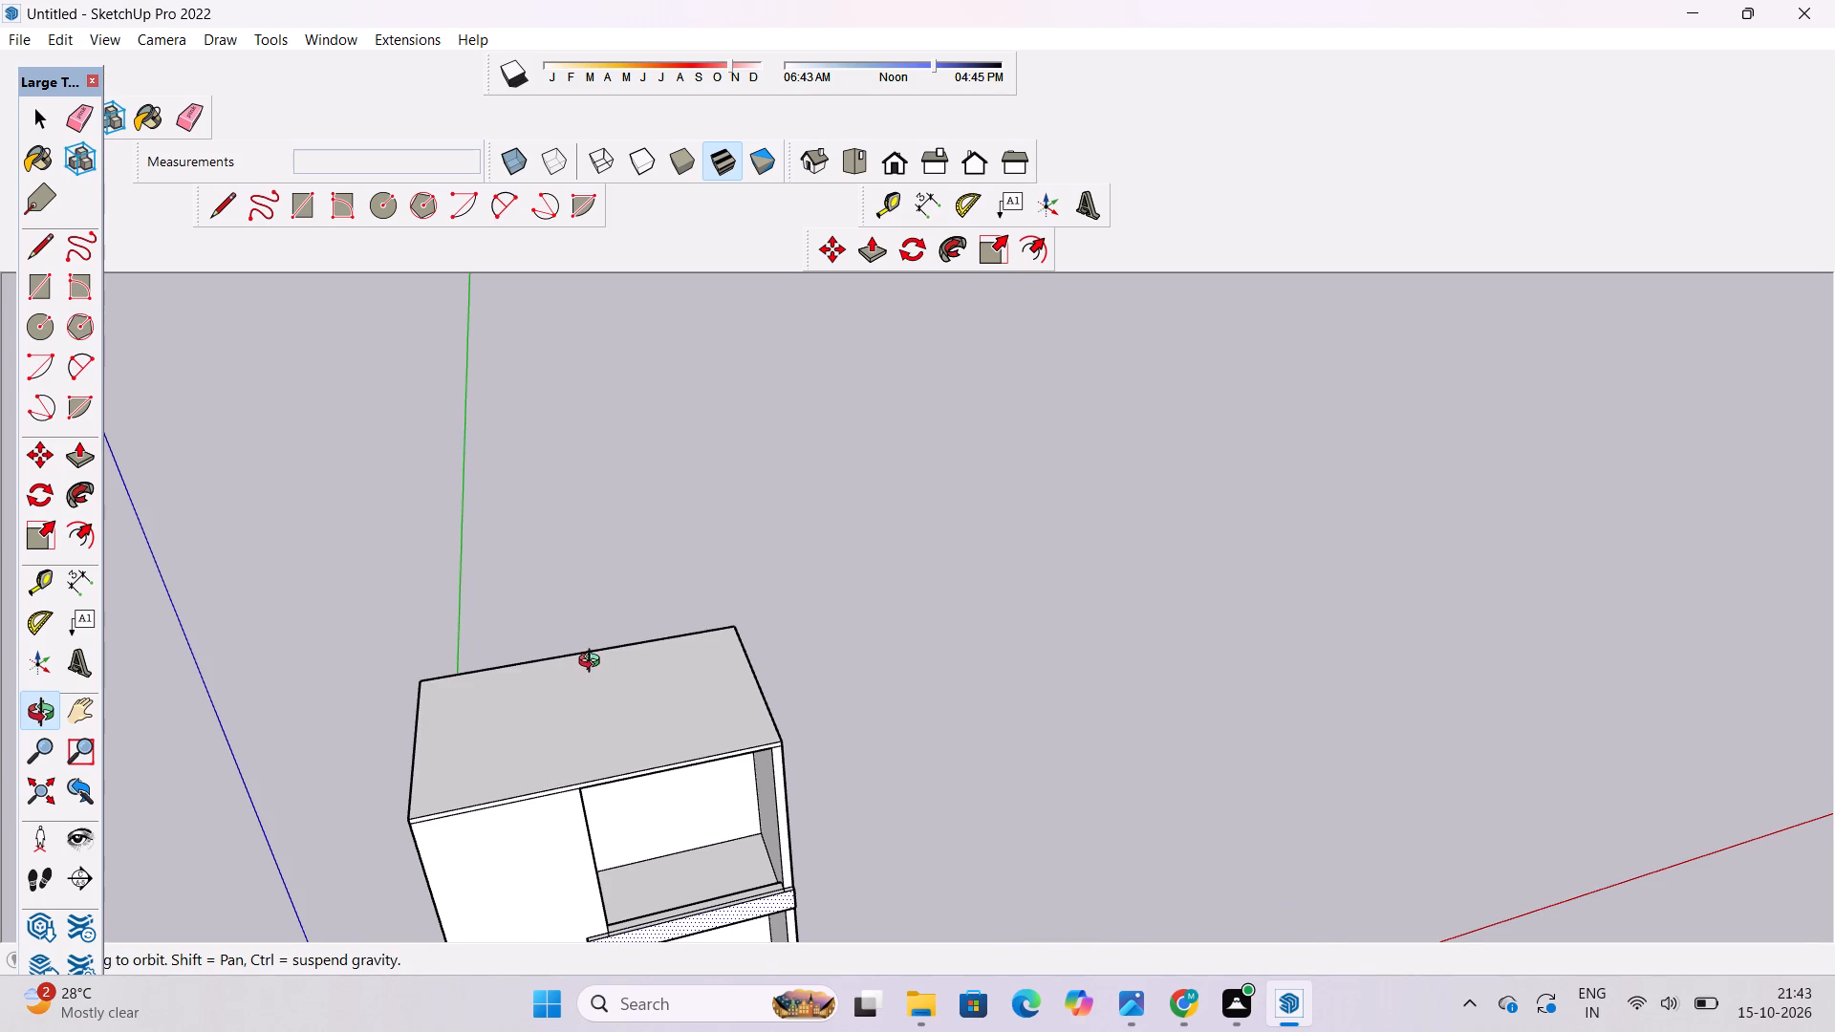
scroll(594, 663, "up", 5)
key("t")
scroll(664, 631, "down", 8)
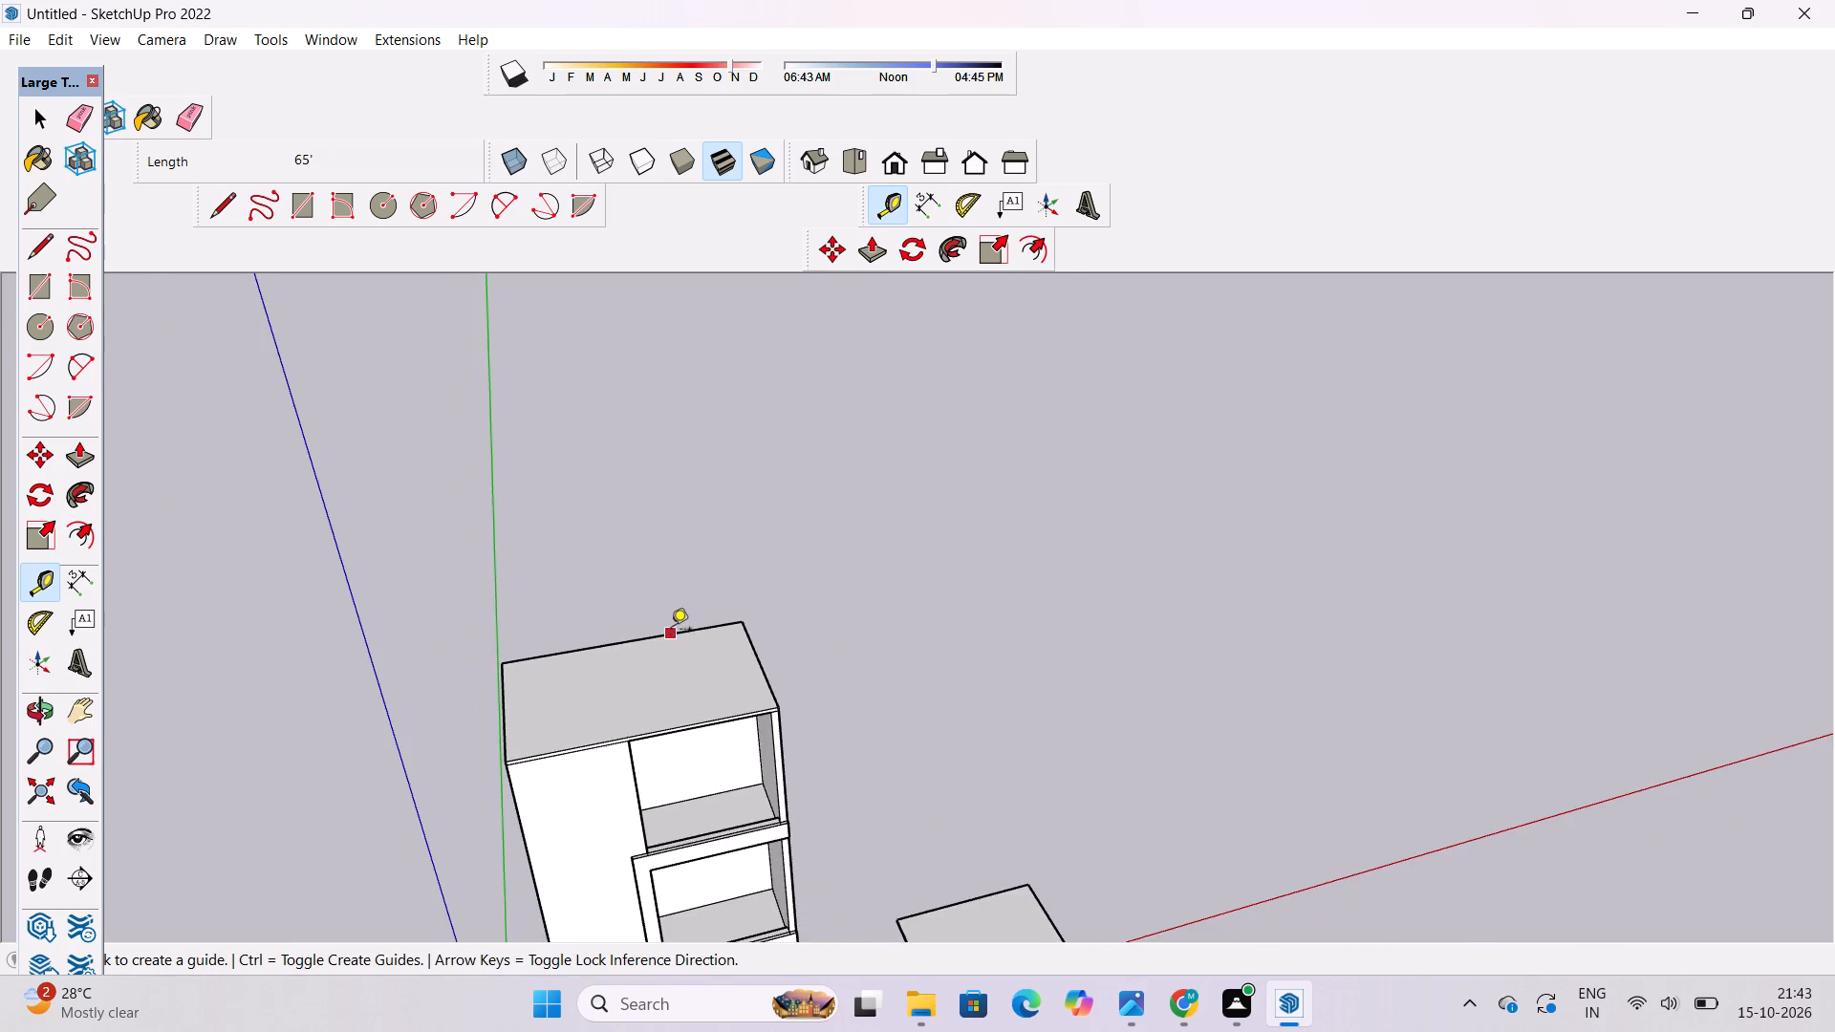
scroll(672, 629, "down", 3)
scroll(581, 704, "up", 4)
scroll(539, 679, "down", 5)
scroll(617, 647, "up", 2)
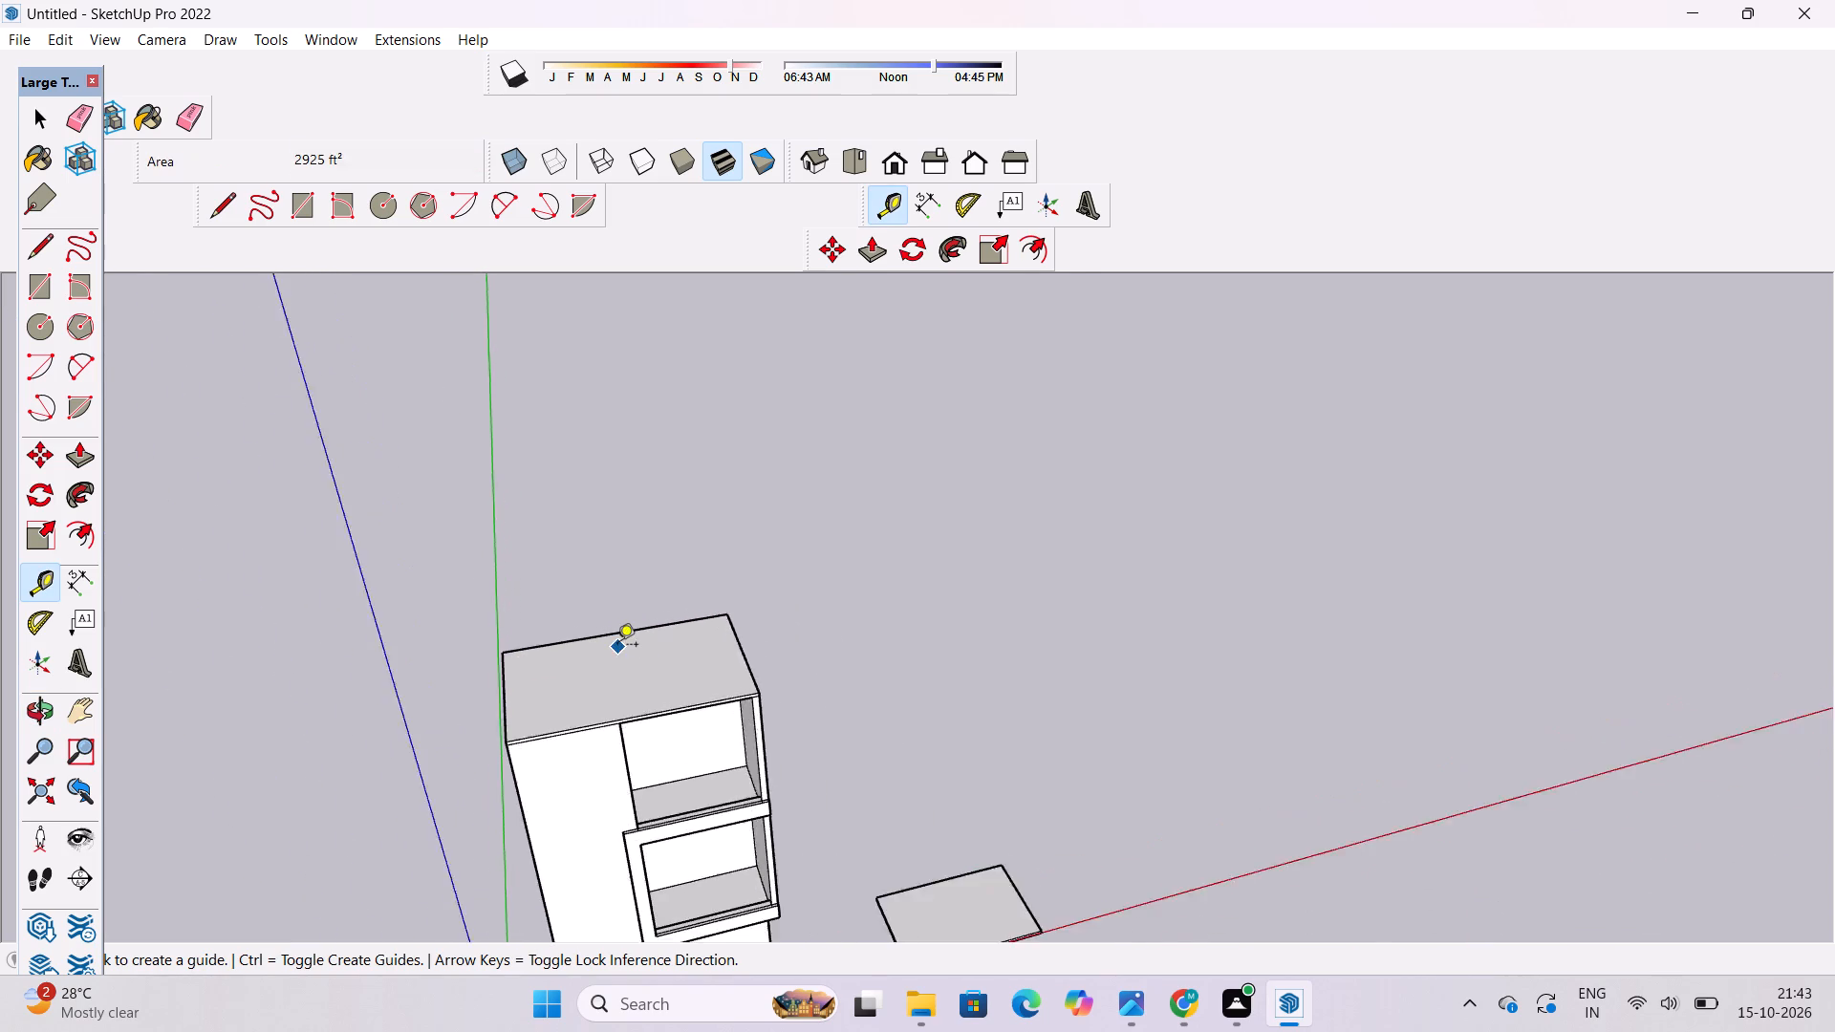
scroll(617, 646, "up", 6)
scroll(412, 715, "up", 5)
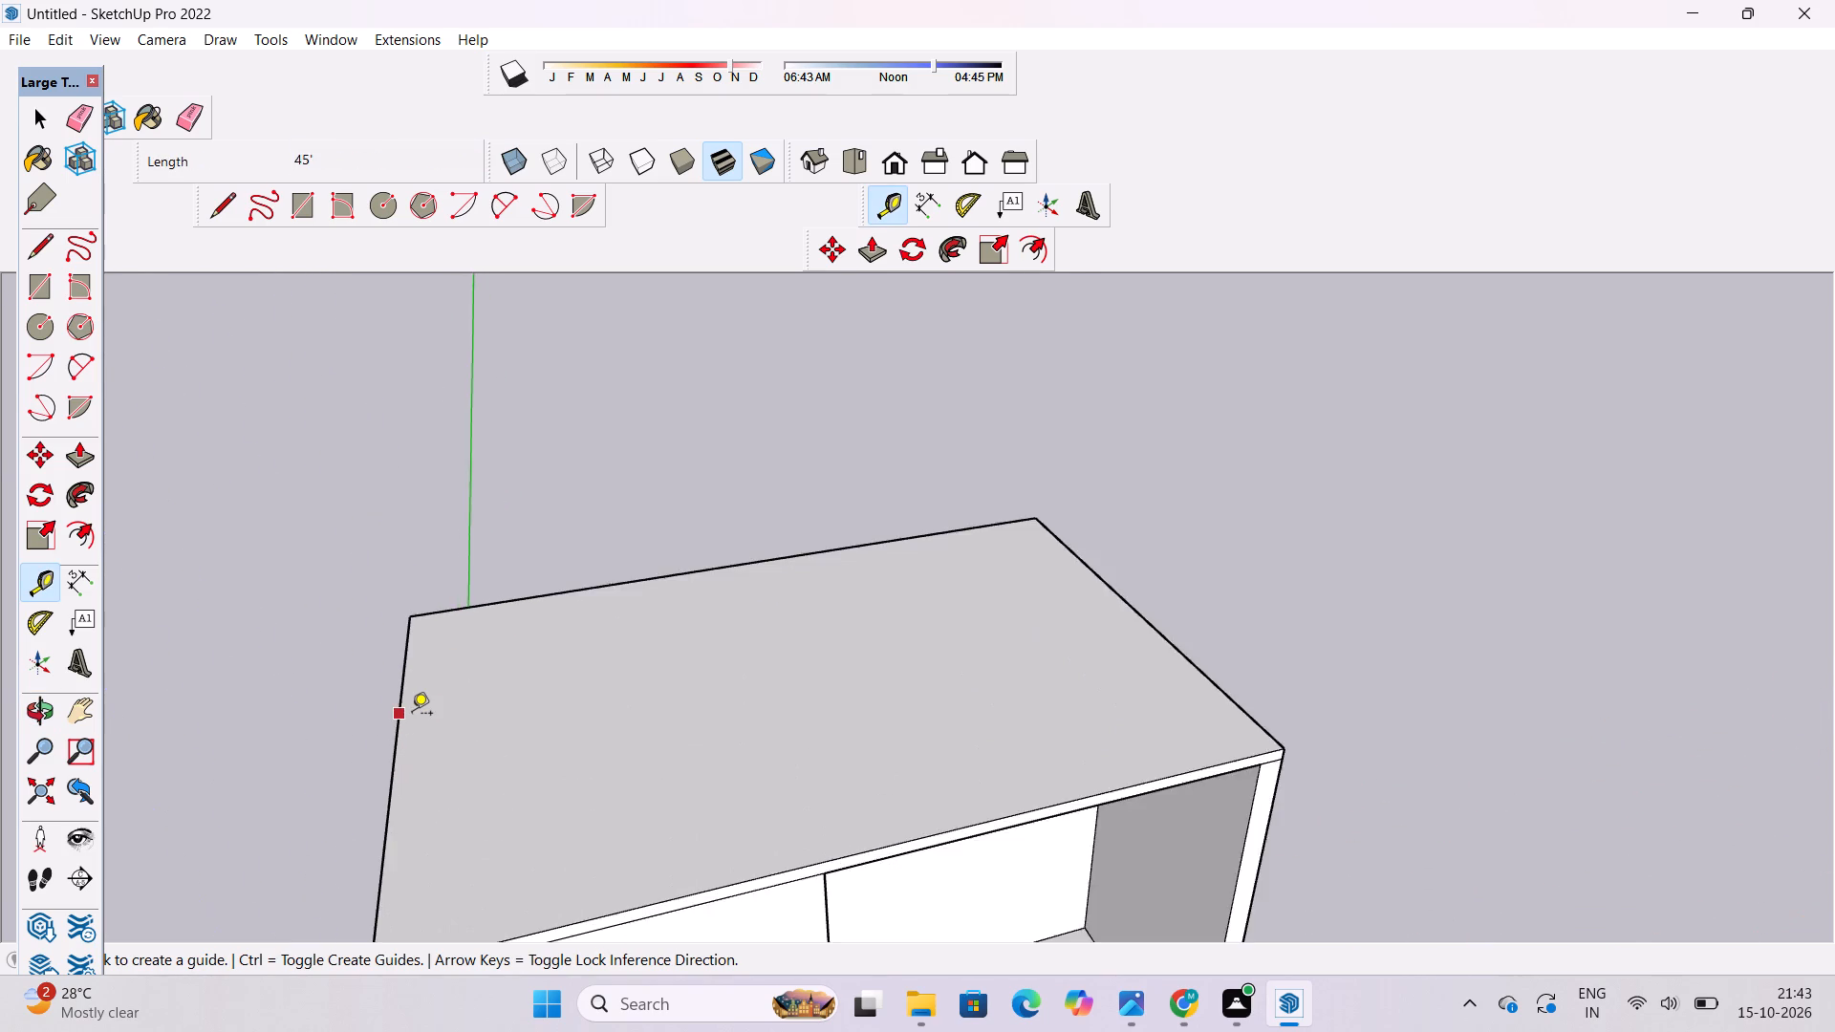
scroll(412, 715, "up", 5)
left_click(395, 704)
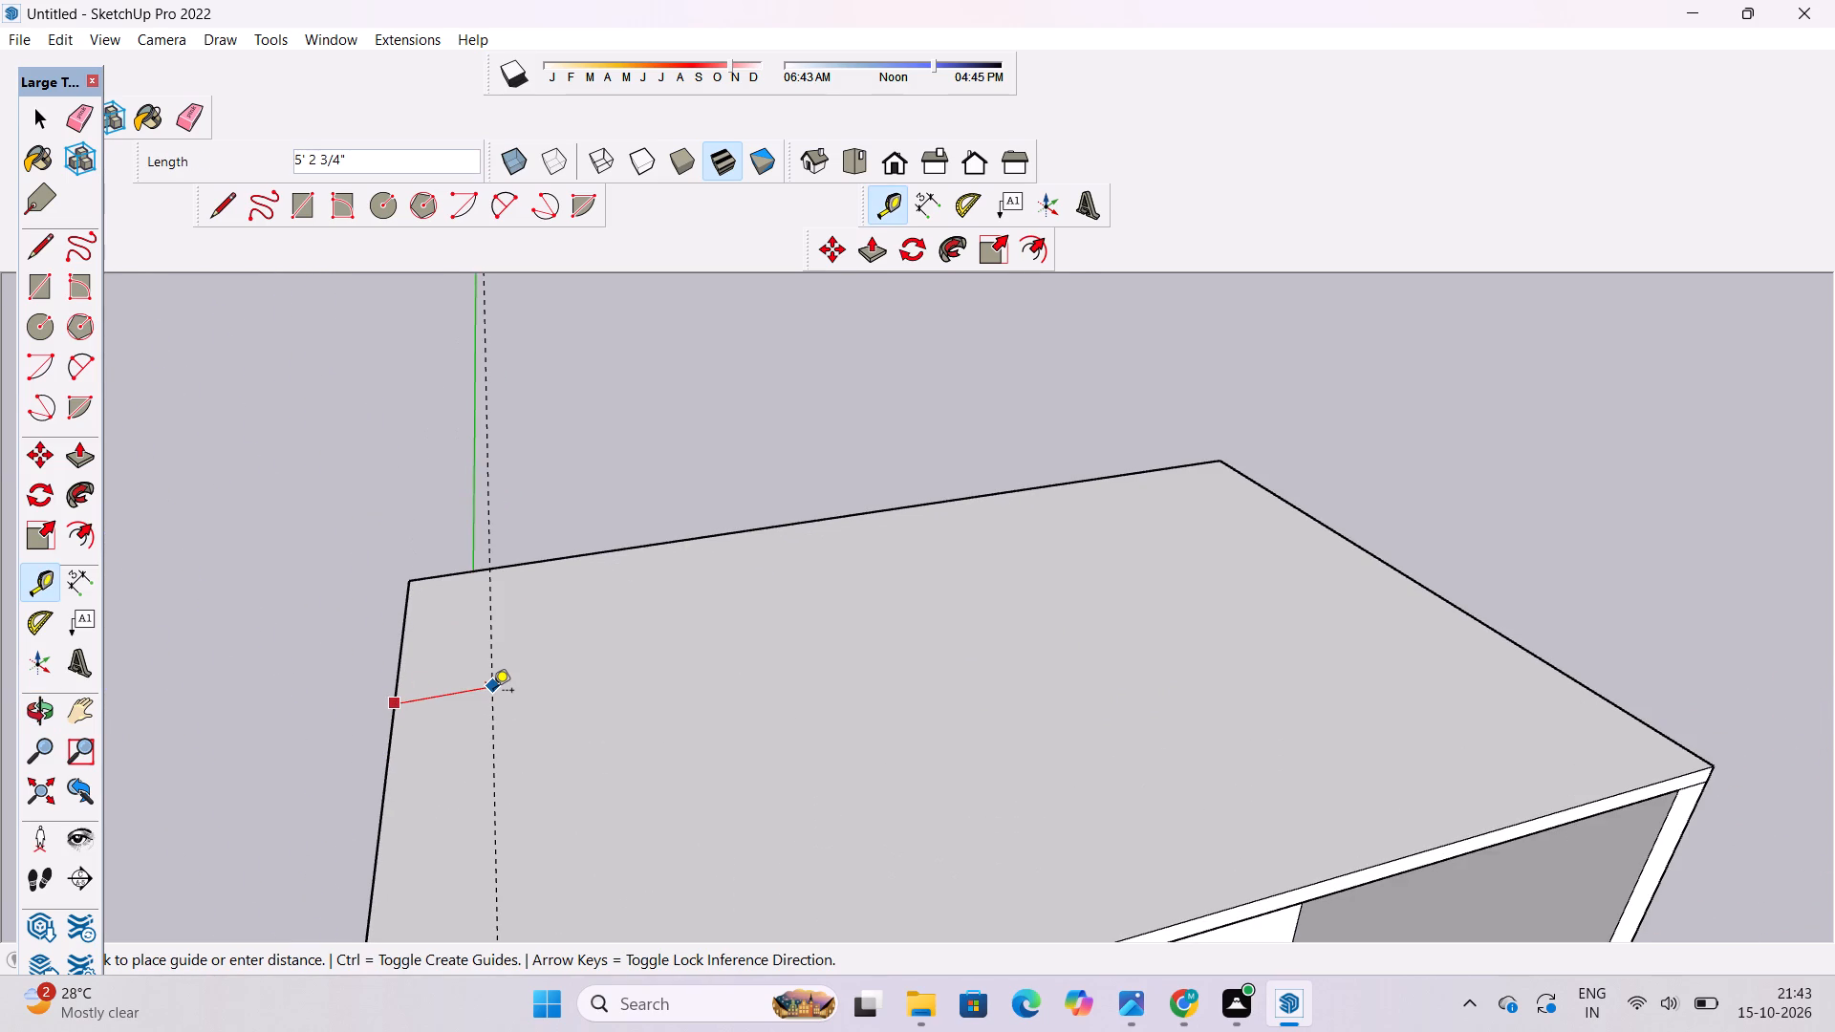
type("2'")
key("Return")
Place roof guides 2' inward from the back edge and from the balcony-end side edge.
scroll(485, 697, "down", 6)
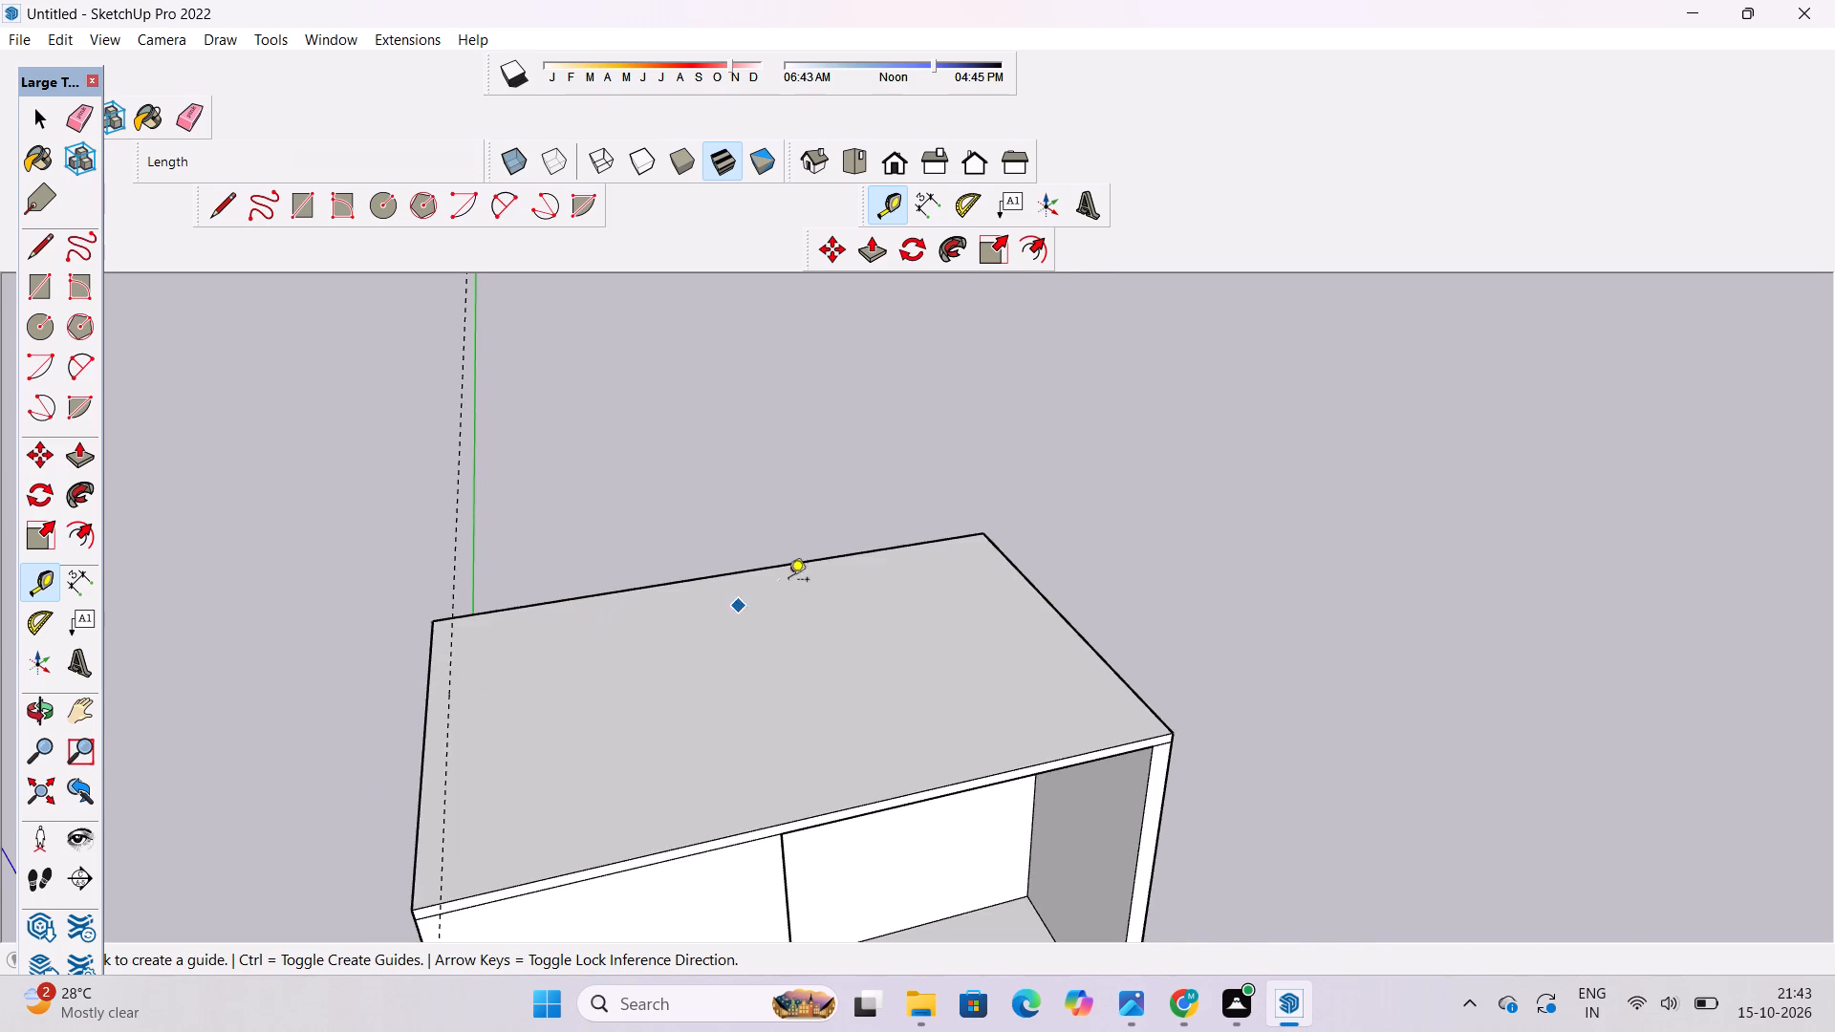
scroll(803, 552, "up", 5)
left_click(792, 570)
scroll(792, 570, "down", 6)
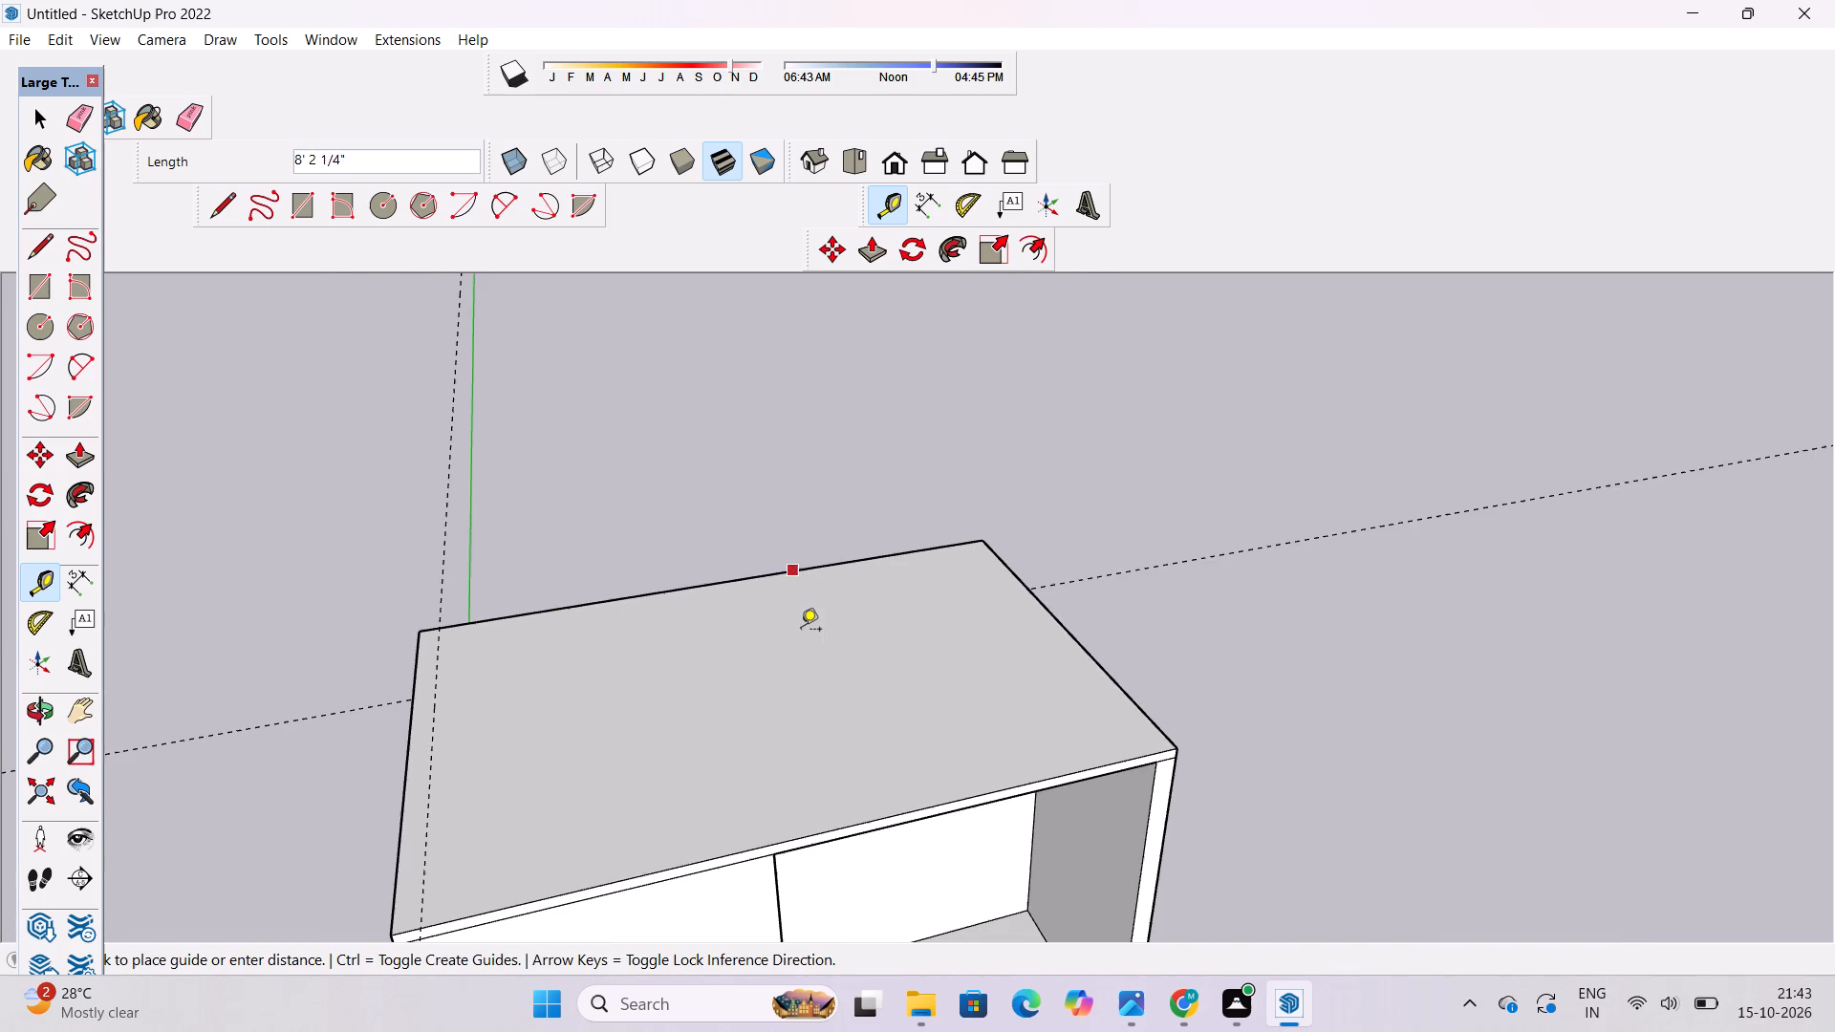
type("2'")
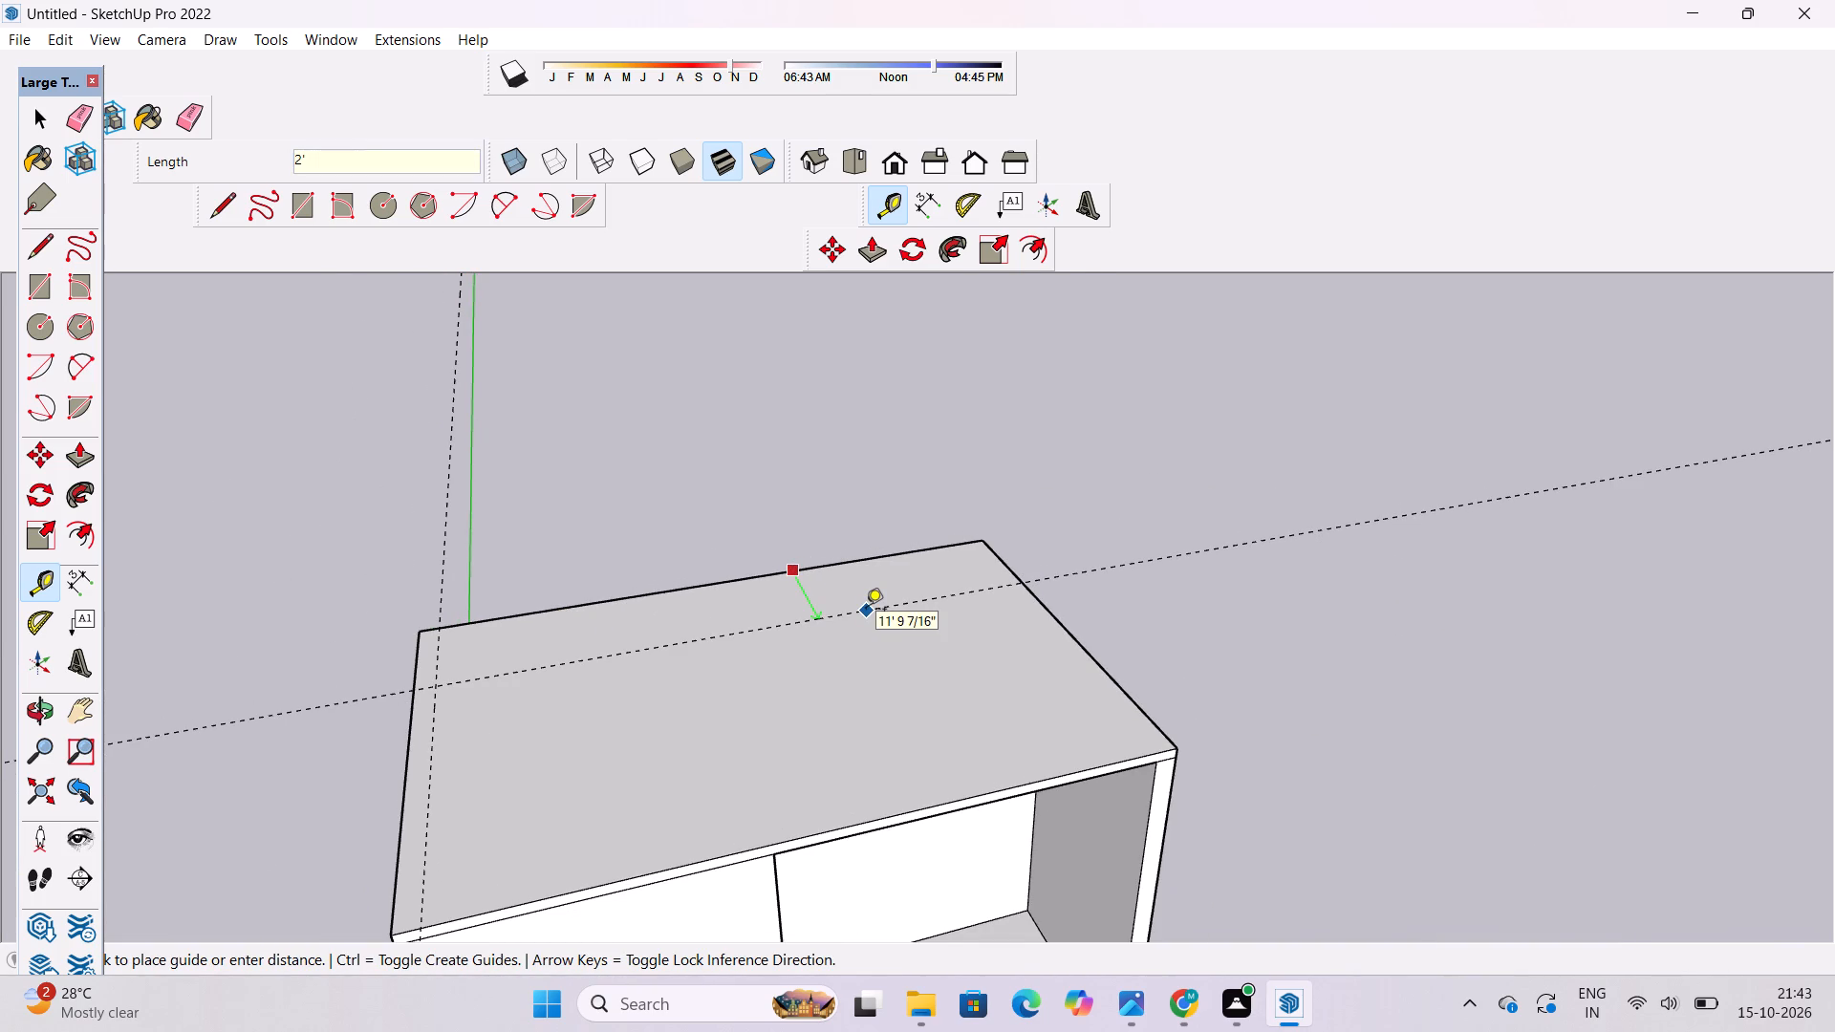
key("Return")
scroll(866, 611, "down", 4)
scroll(962, 595, "up", 4)
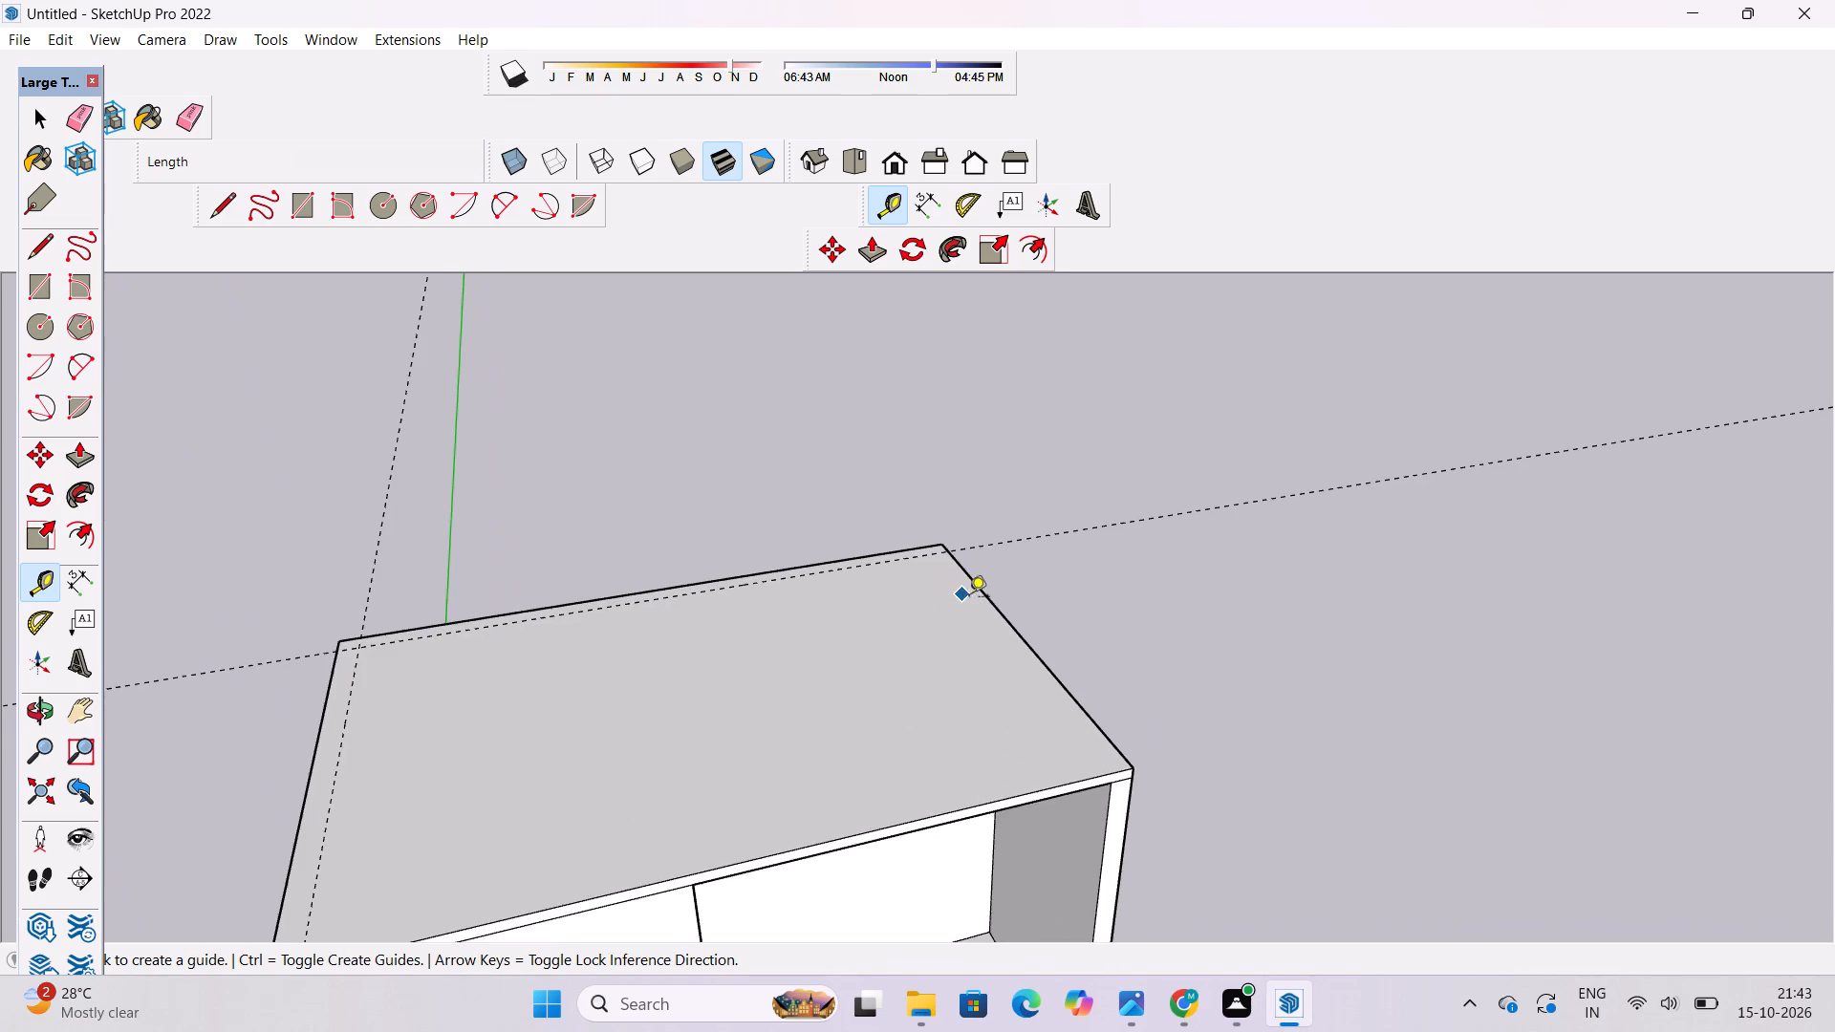
left_click(1014, 625)
type("2'")
key("Return")
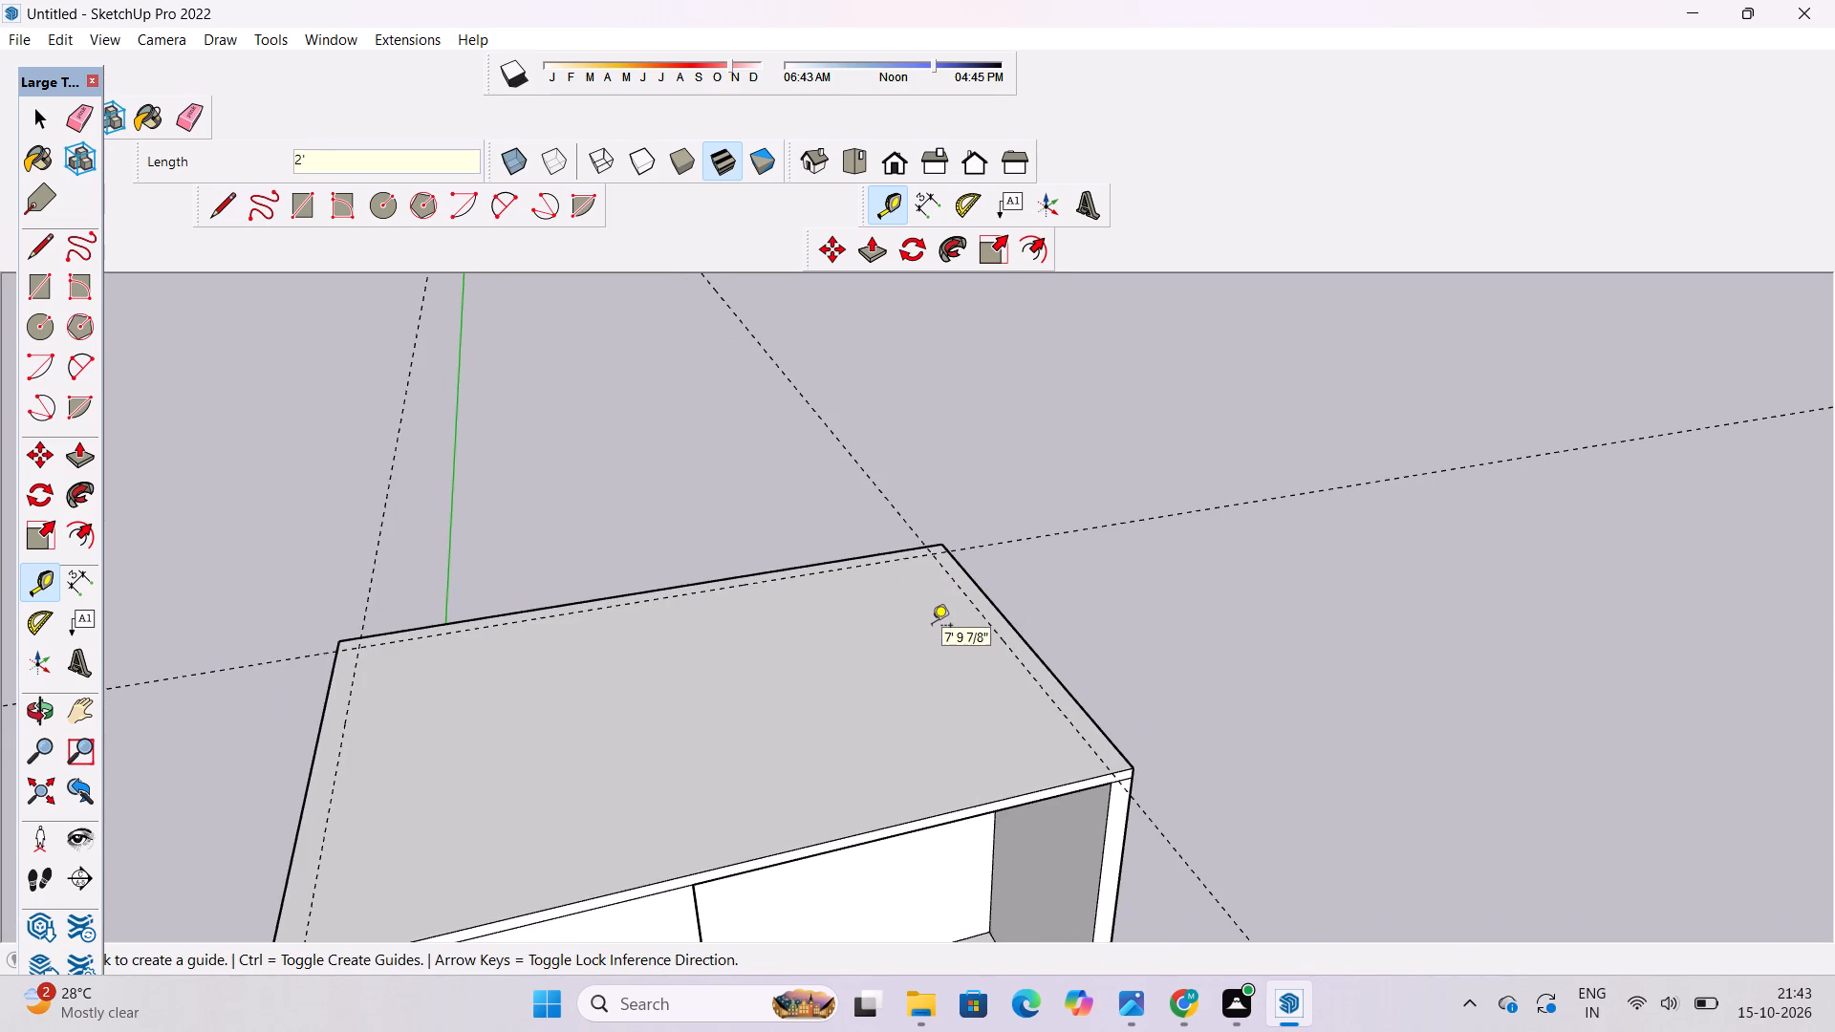
Place a guide on the roof 2' inward from the front edge.
scroll(886, 651, "down", 4)
scroll(782, 793, "up", 2)
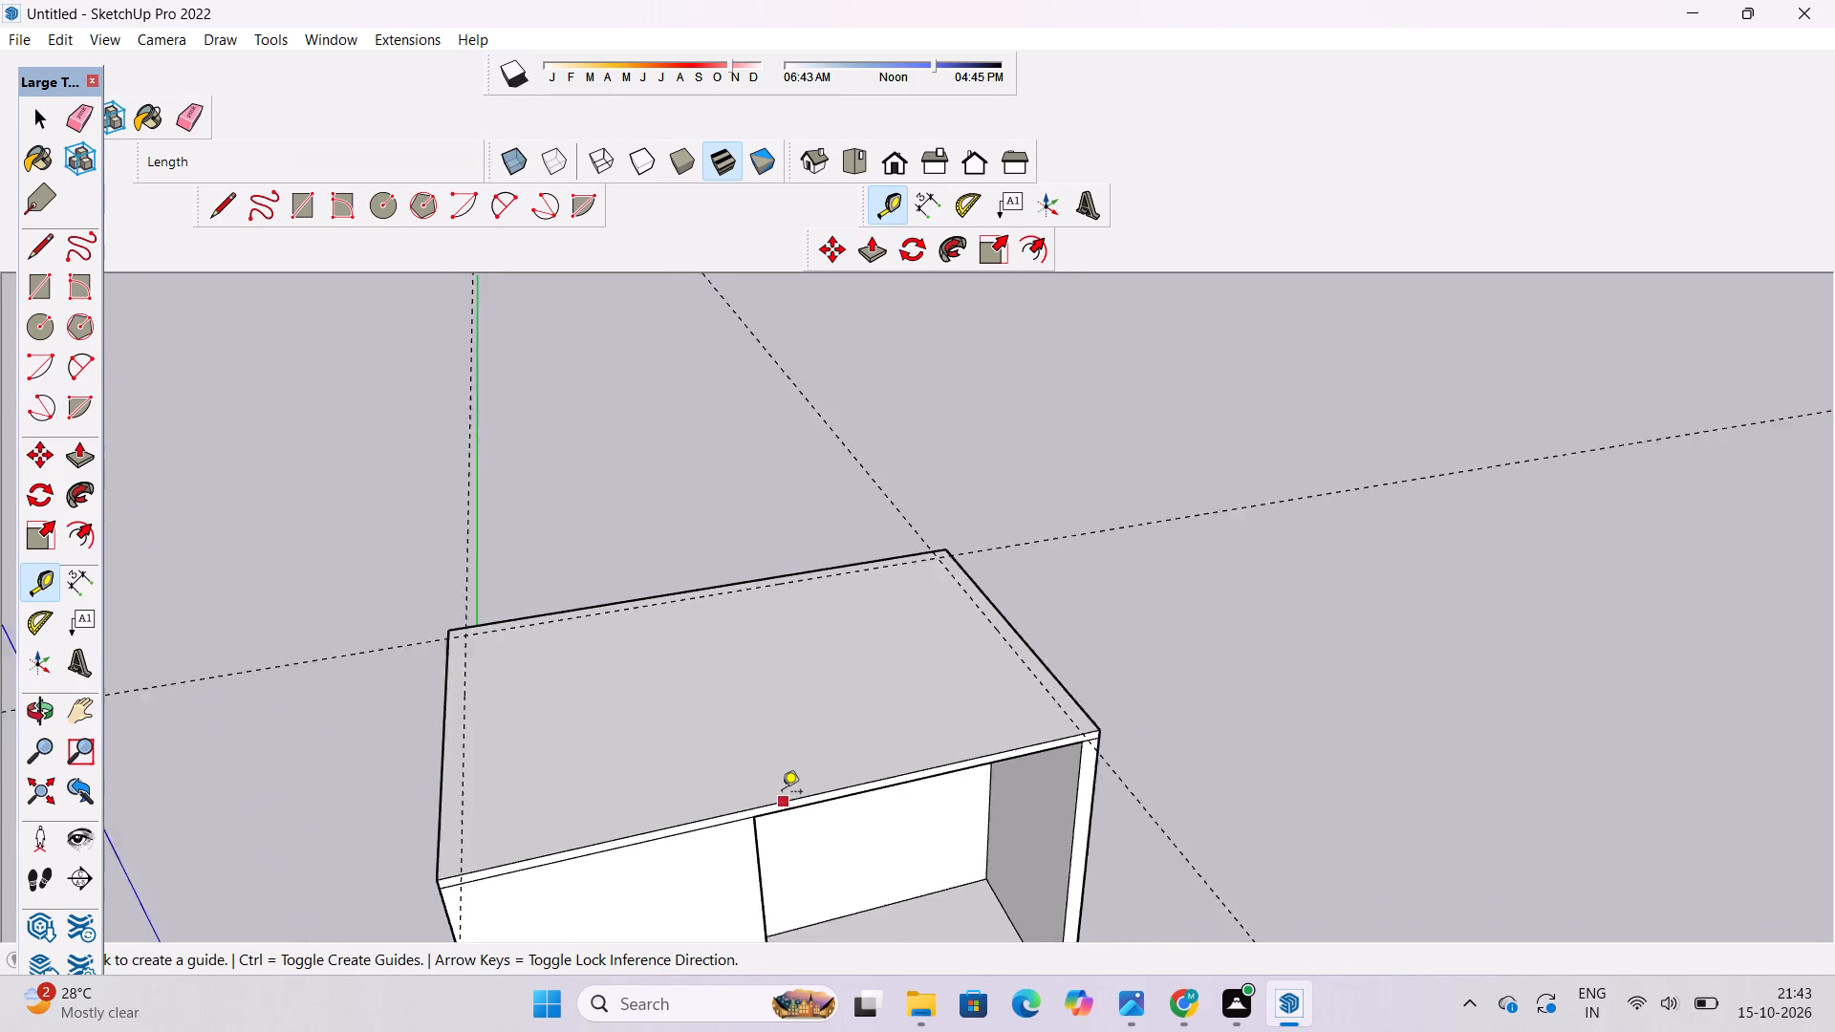
scroll(782, 793, "up", 7)
left_click(802, 806)
scroll(802, 806, "down", 4)
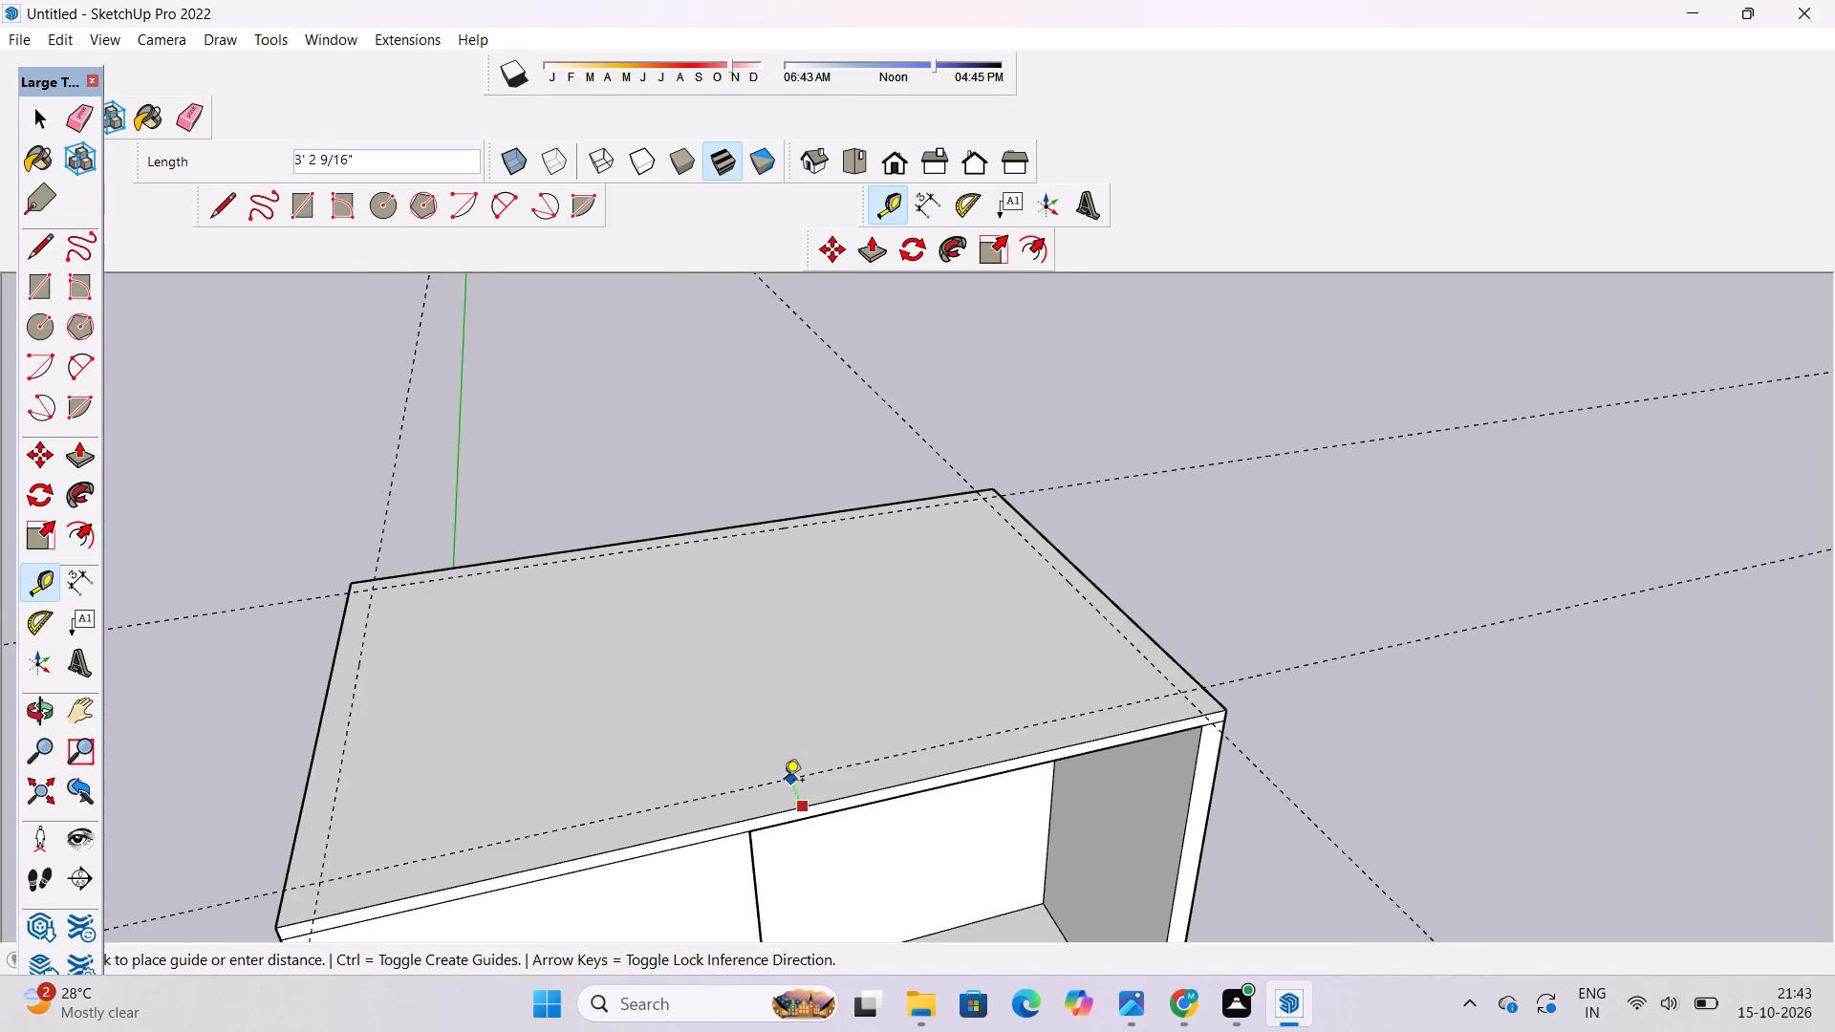
type("2'")
key("Return")
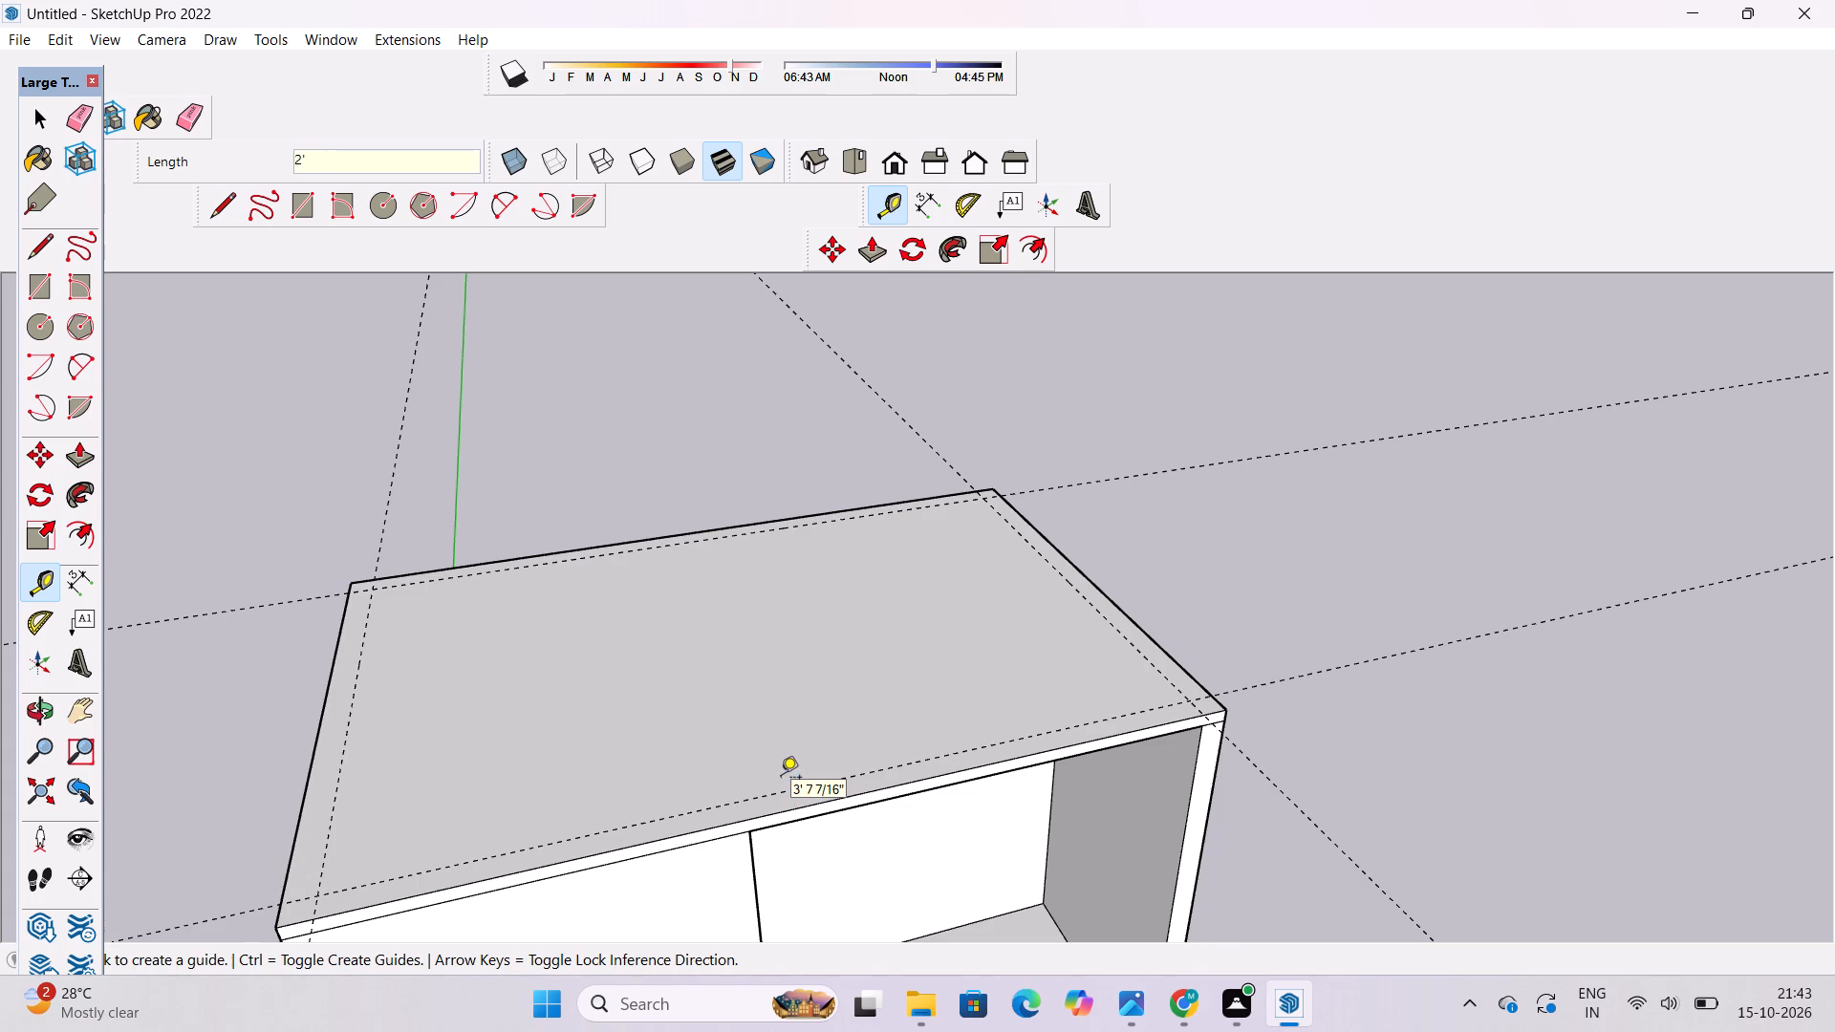
Draw a 61' by 41' rectangle on the roof between opposite guide intersections.
key("r")
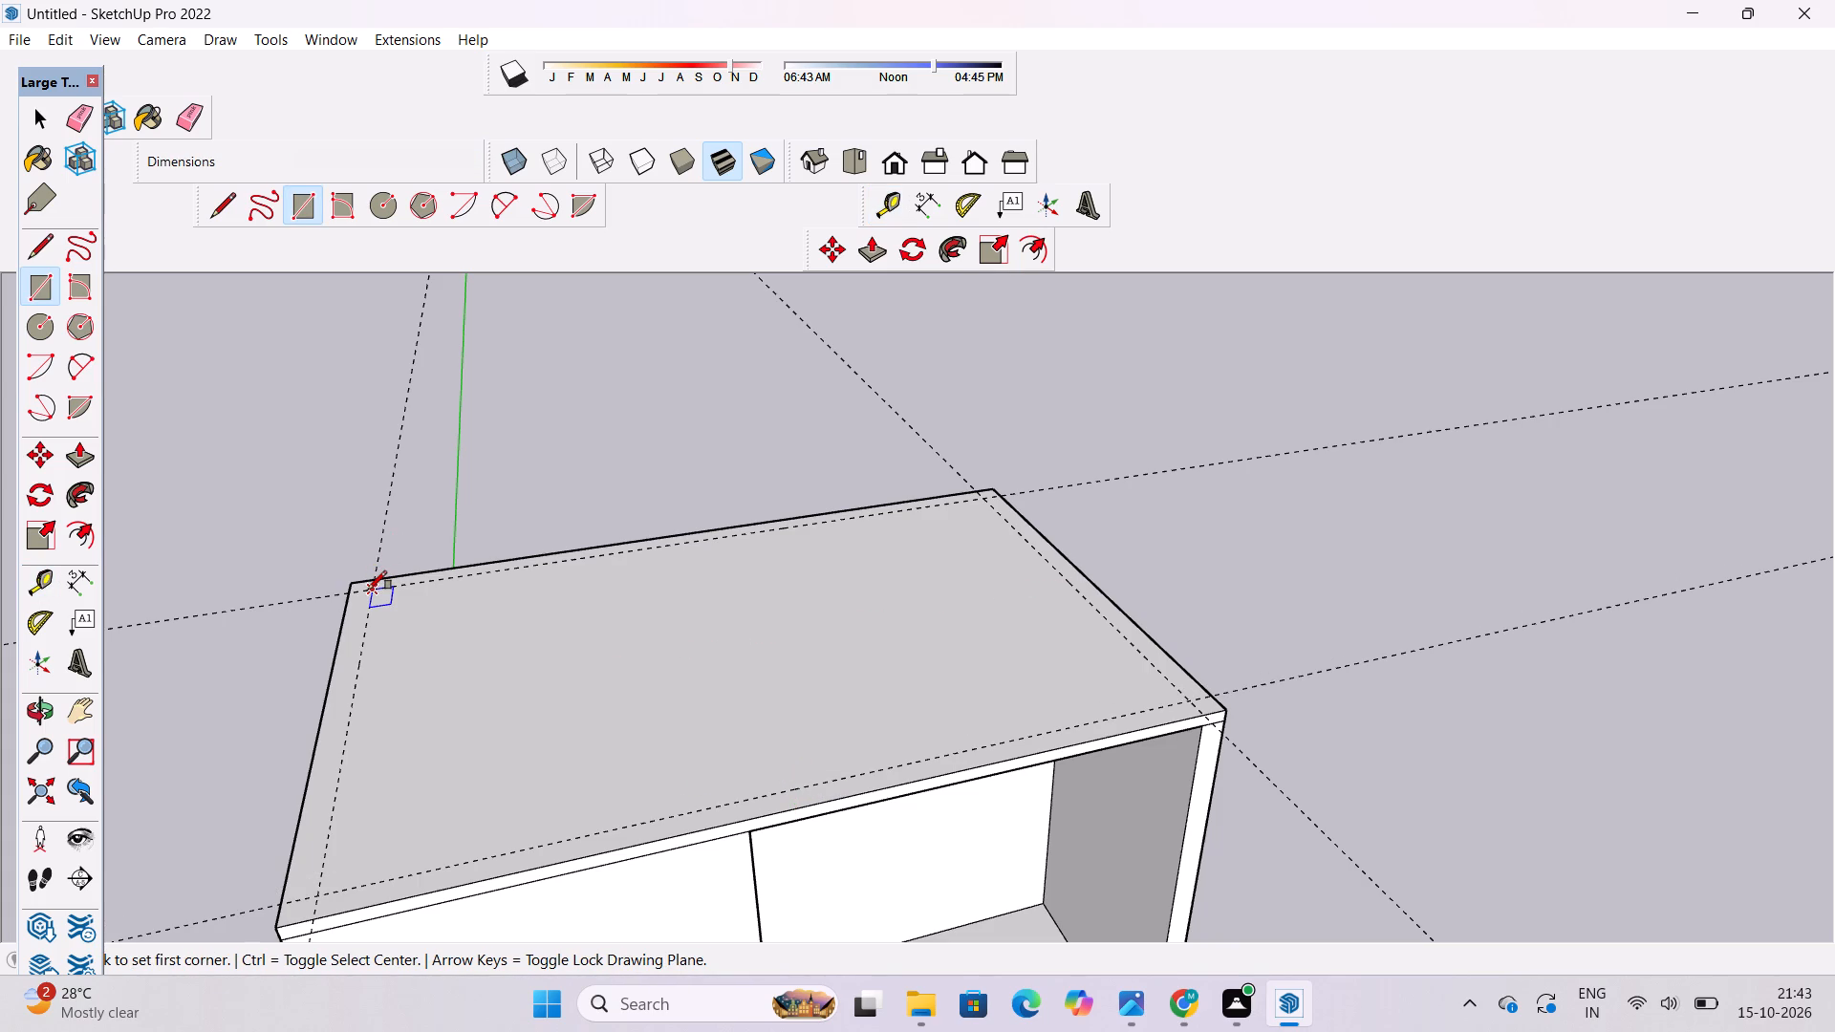
left_click(368, 590)
scroll(368, 590, "down", 4)
scroll(667, 705, "up", 4)
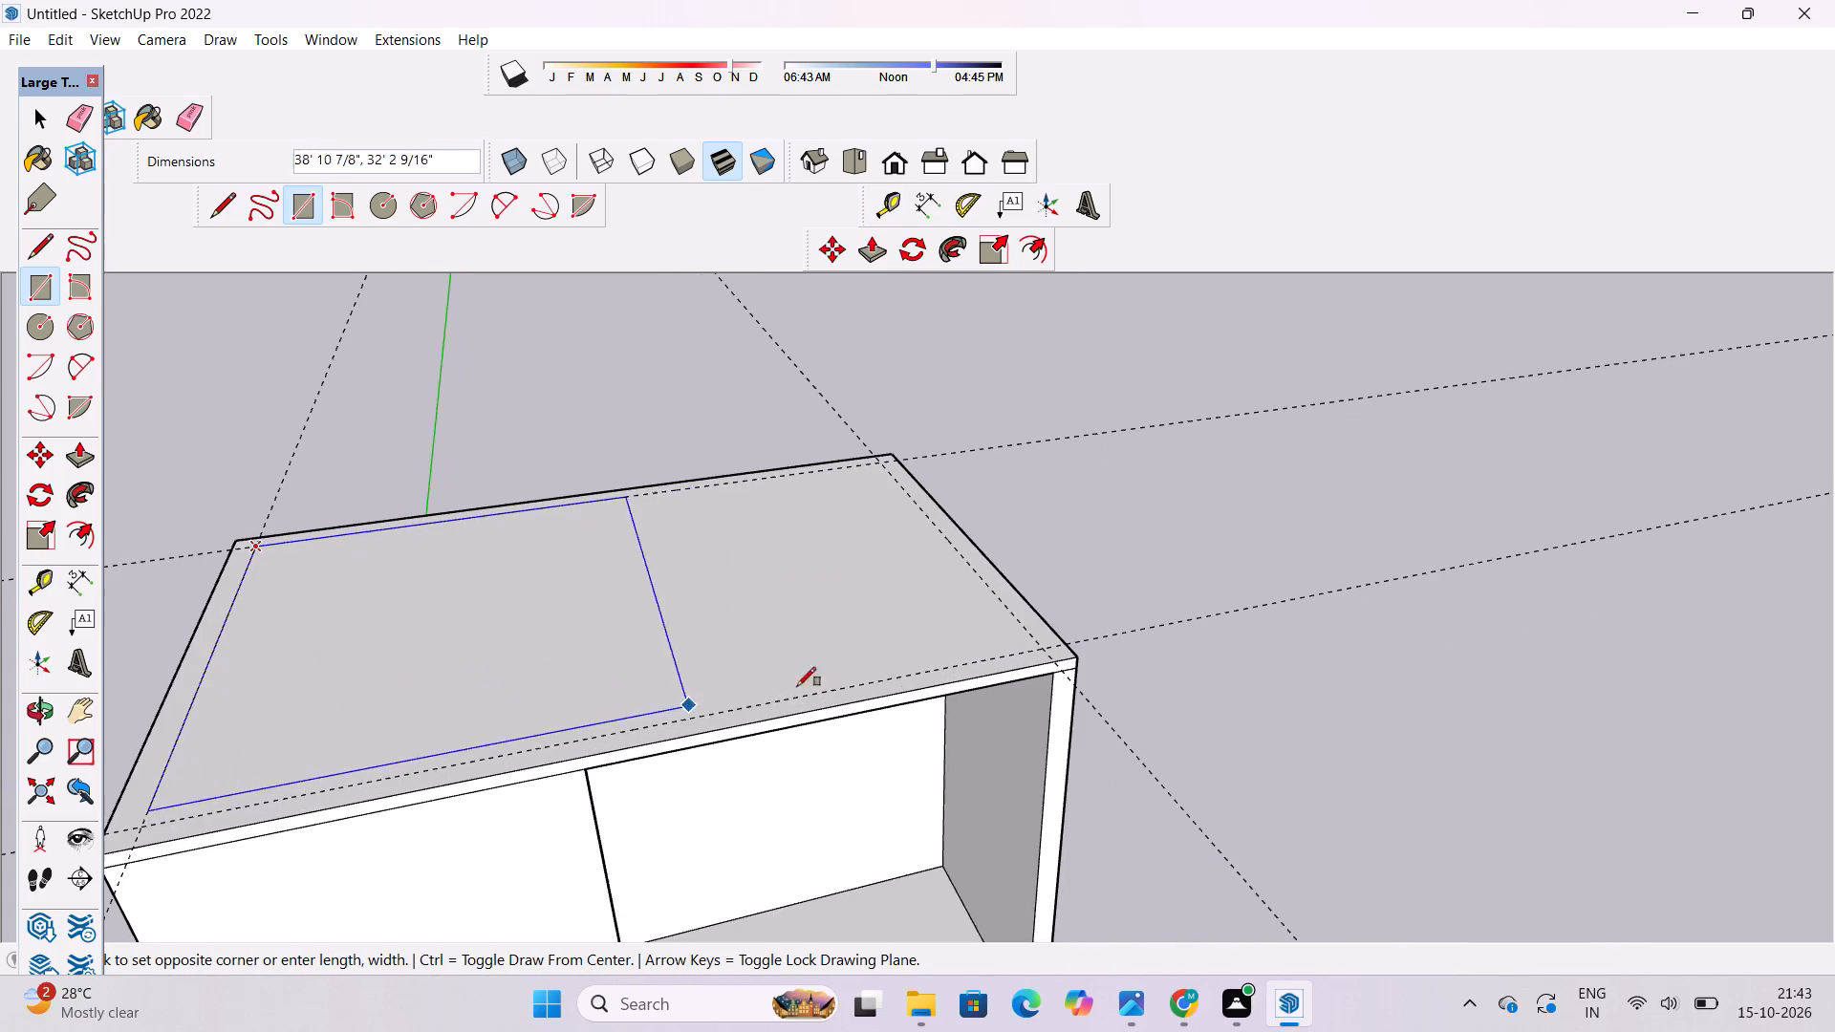
left_click(1044, 646)
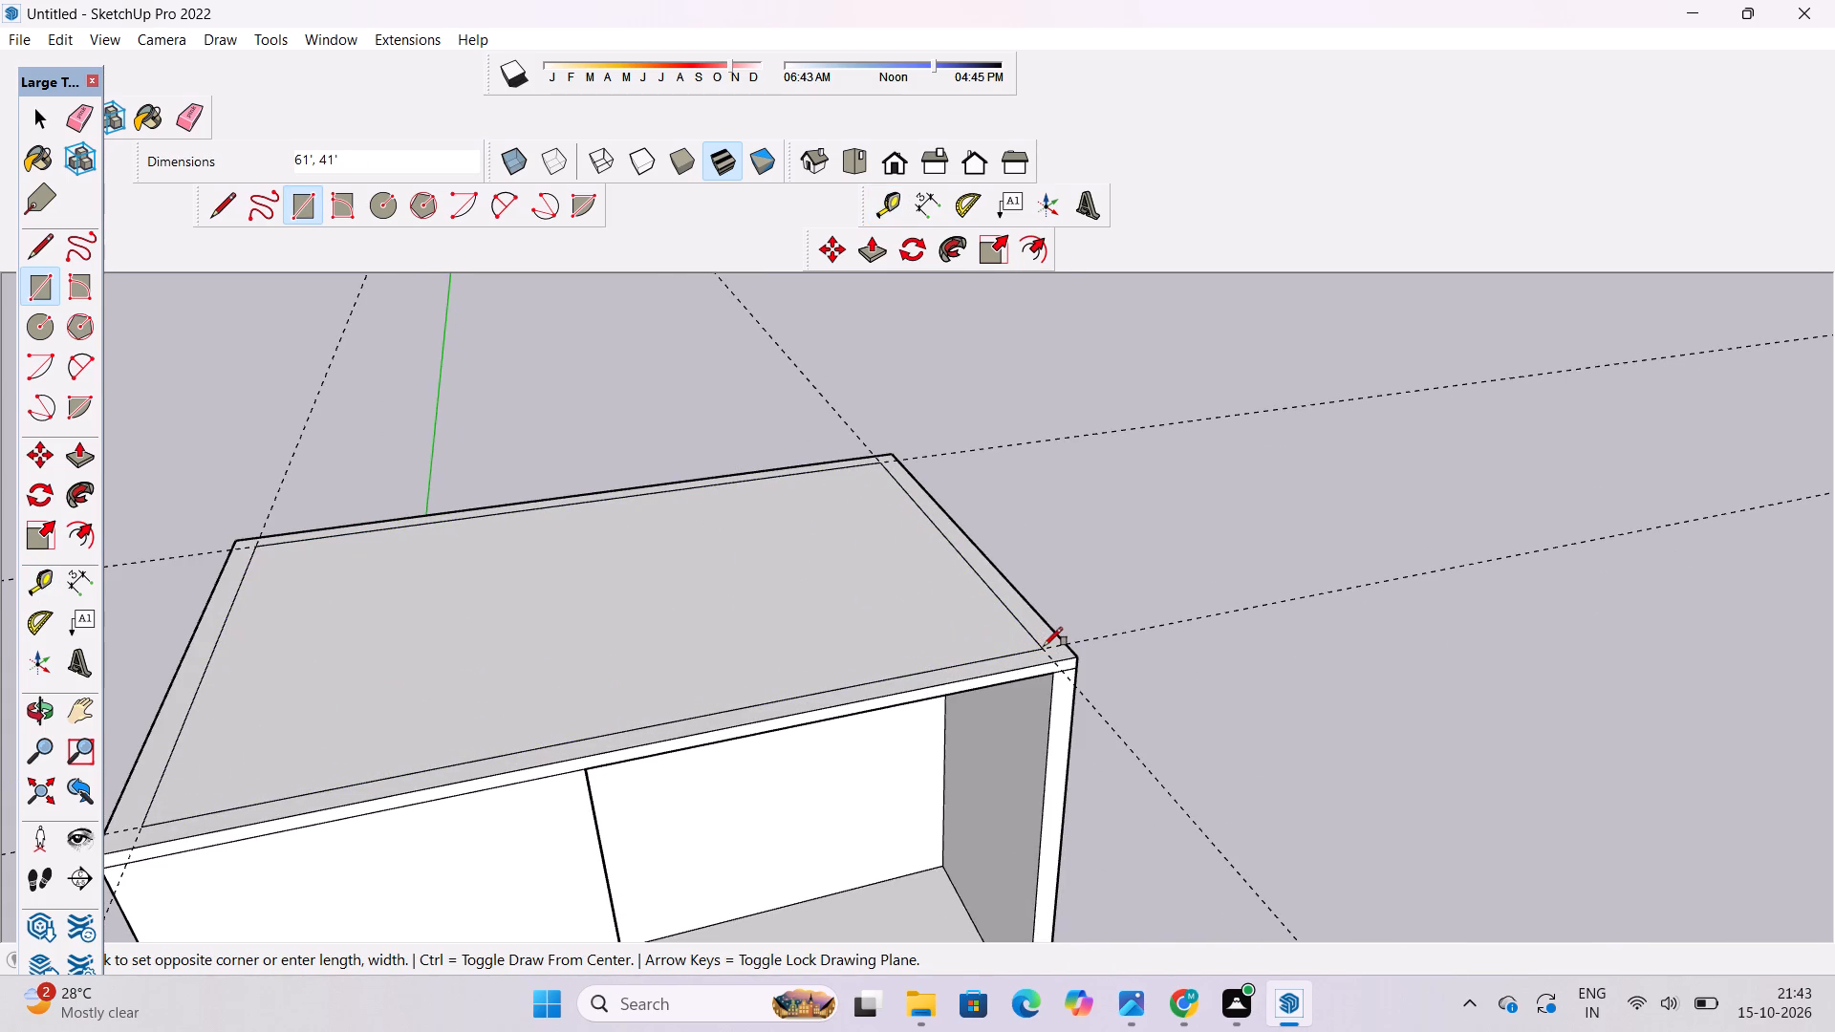
Erase the four construction guides around the roof, keeping the inset rectangle.
key("e")
left_click_drag(1133, 567, 1115, 745)
scroll(1095, 678, "down", 5)
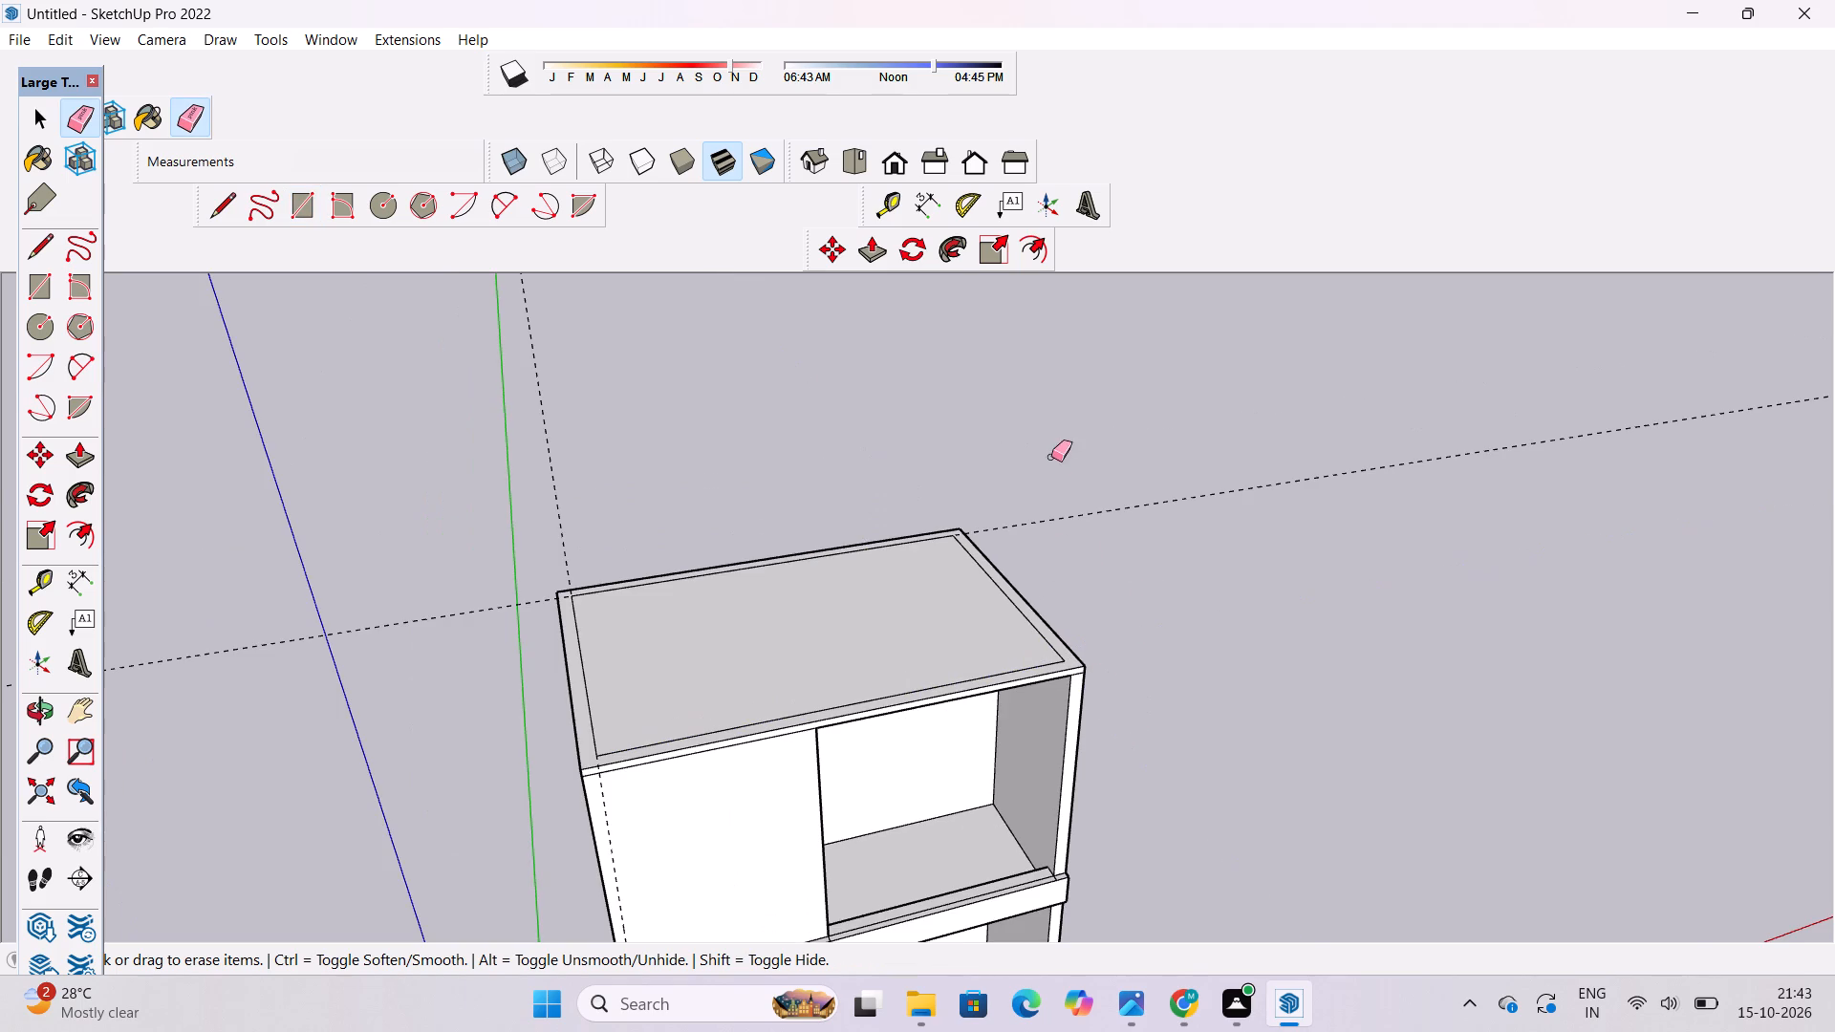
left_click_drag(1051, 457, 1077, 540)
left_click_drag(650, 438, 597, 529)
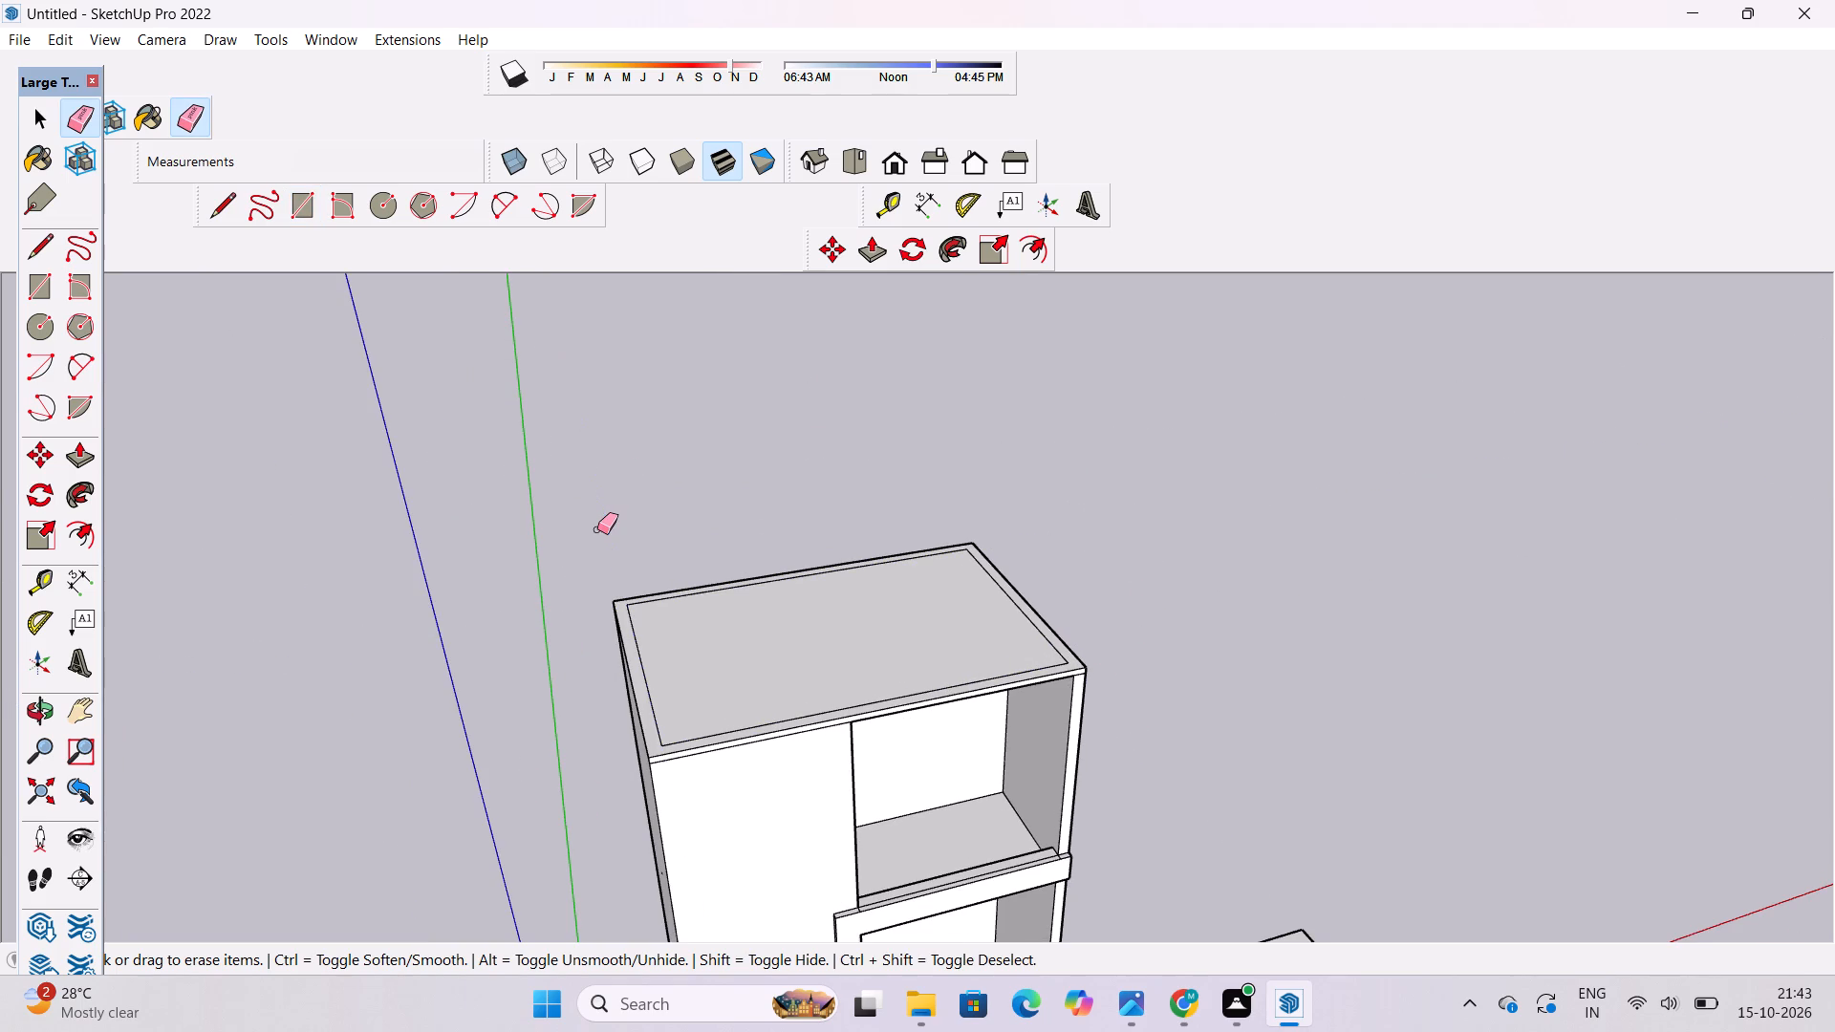
Examine the roof's inset border and the front balconies from several angles.
key("o")
scroll(603, 510, "down", 4)
left_click_drag(749, 595, 714, 630)
scroll(682, 642, "up", 5)
left_click(682, 642, "shift")
scroll(675, 651, "down", 5)
left_click_drag(652, 668, 749, 630, "shift")
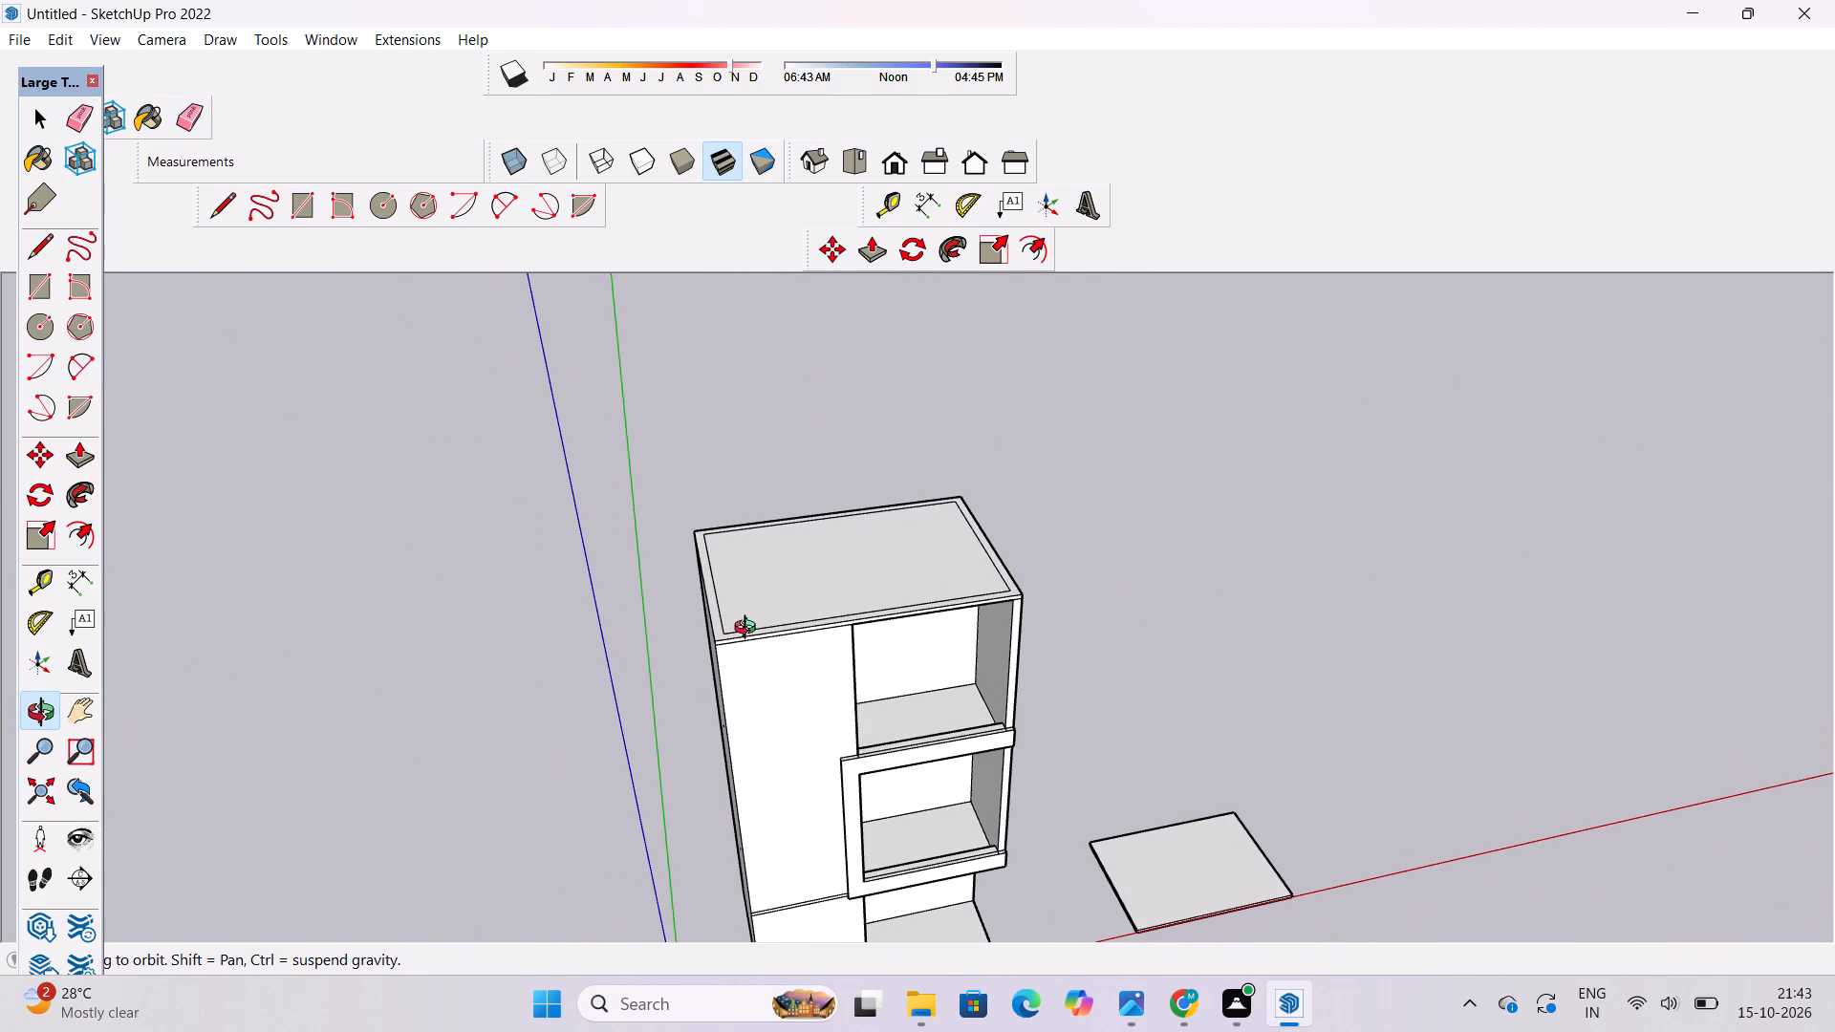
scroll(750, 629, "up", 2)
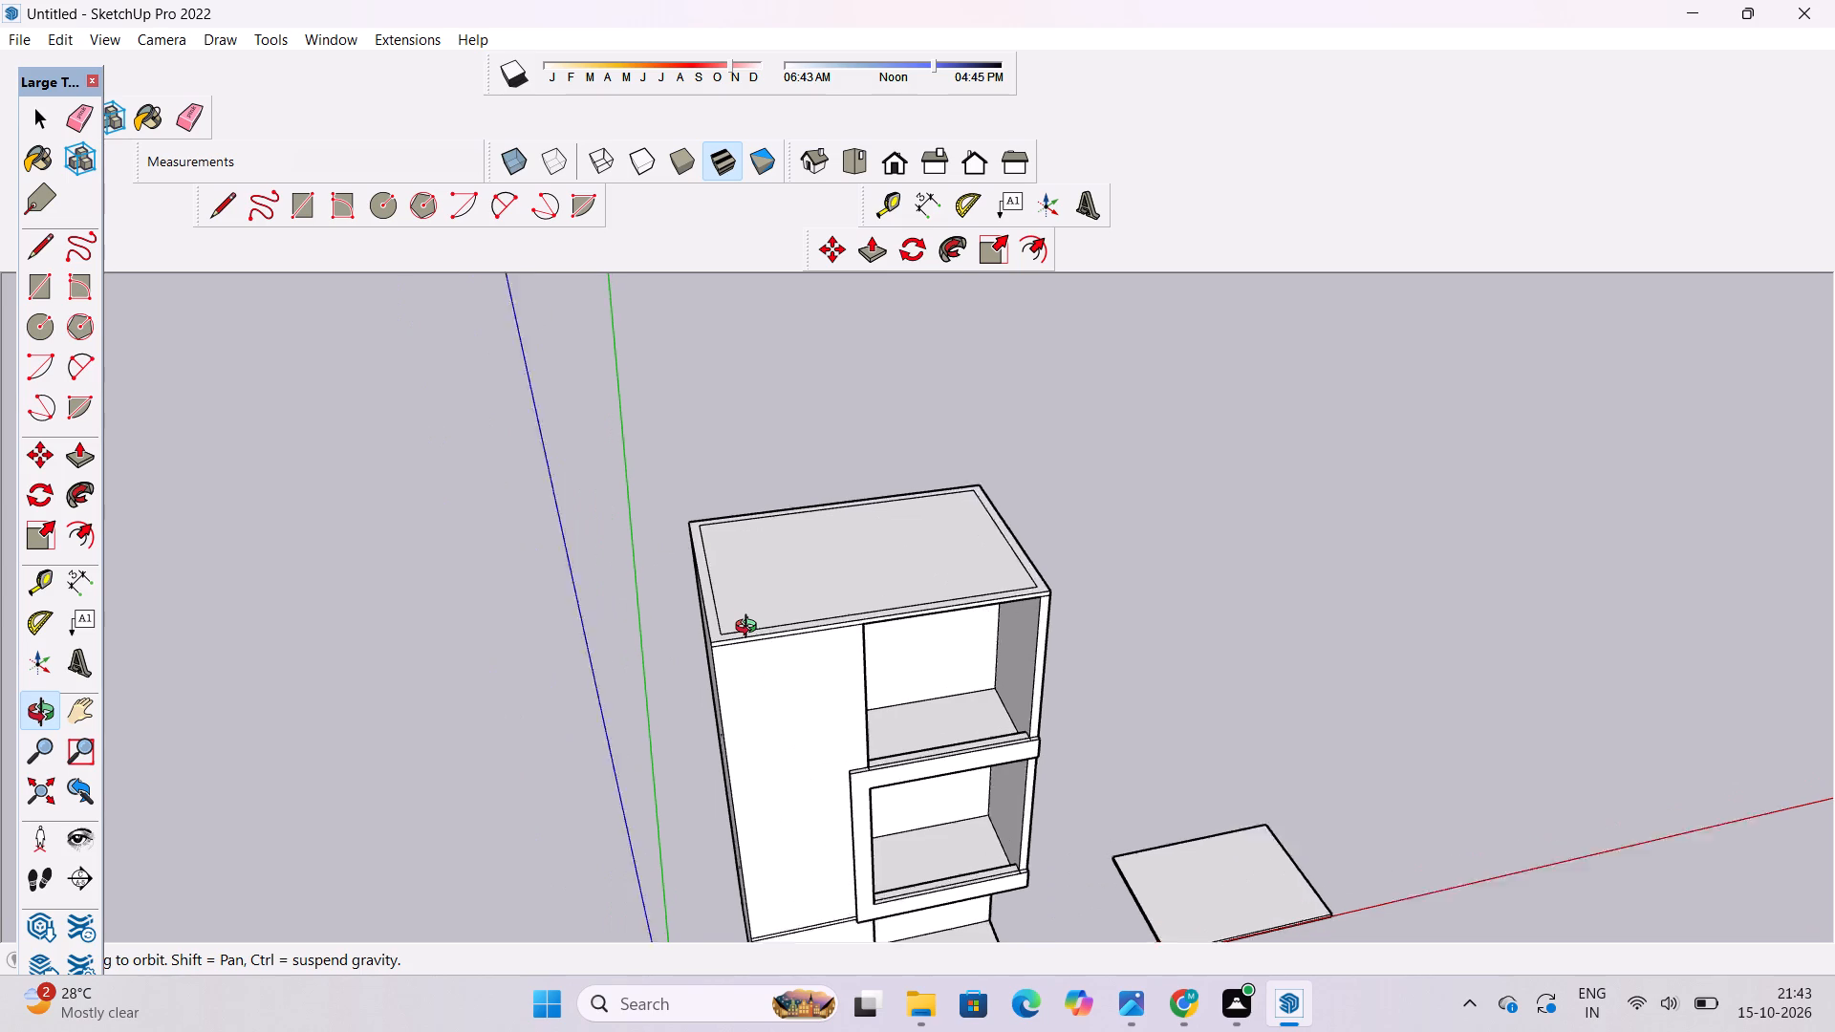
scroll(750, 629, "up", 2)
left_click_drag(894, 667, 705, 672)
left_click_drag(839, 631, 751, 663, "shift")
scroll(833, 662, "up", 4)
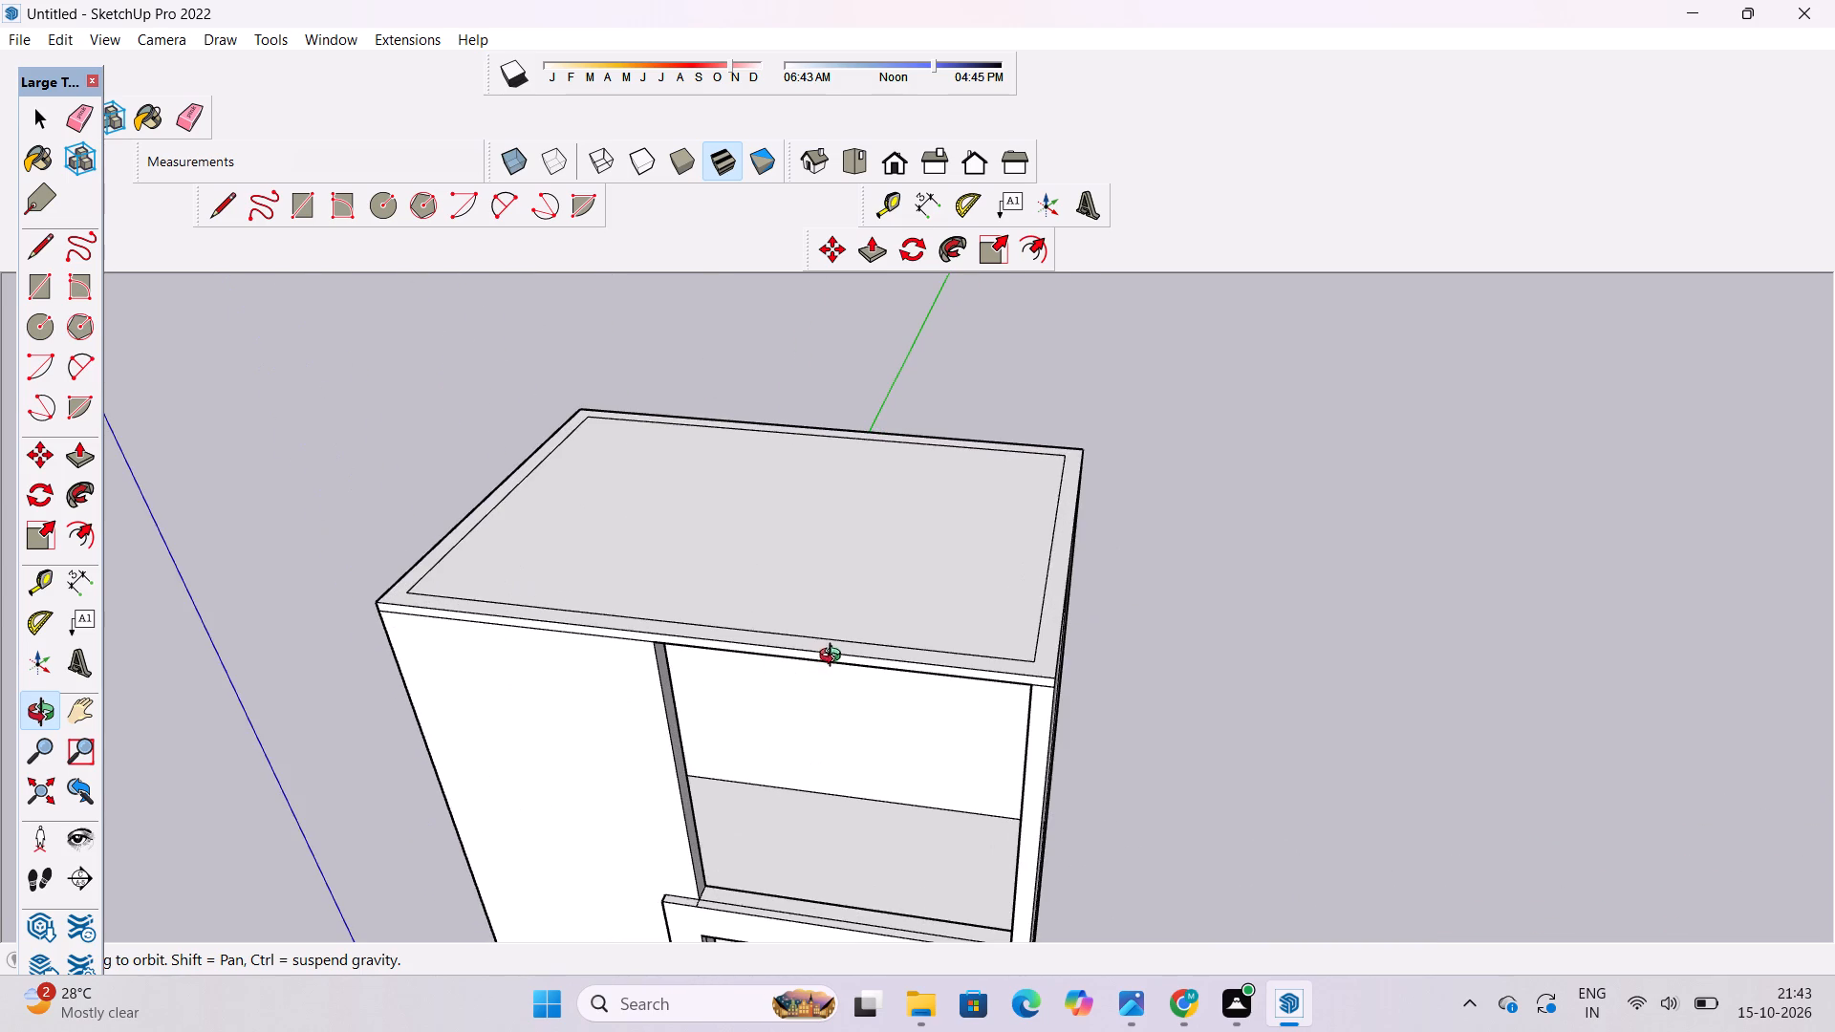
Draw a line from the third-level balcony's inner top corner up the 1' slab edge and across the roof border to the inset rectangle.
scroll(831, 649, "down", 5)
left_click_drag(744, 660, 855, 670)
scroll(765, 695, "up", 3)
left_click_drag(765, 695, 791, 692, "shift")
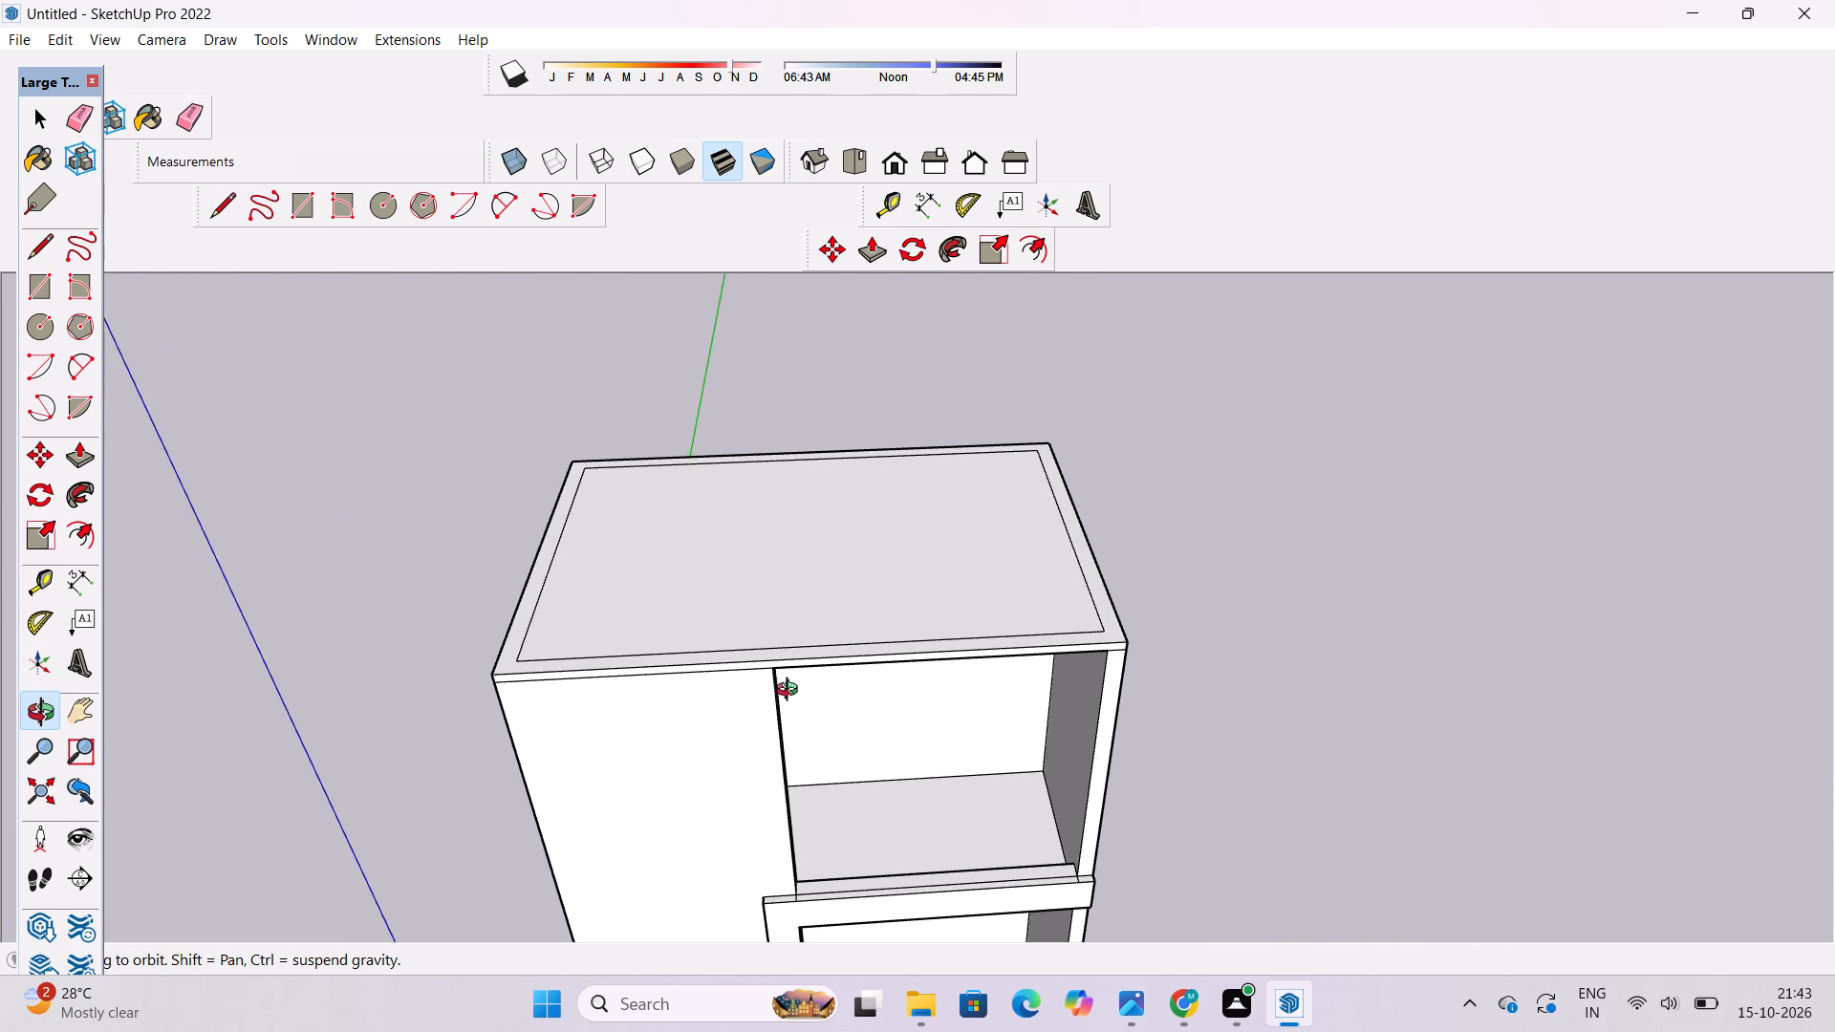
left_click_drag(794, 708, 813, 801)
key("l")
scroll(791, 723, "up", 14)
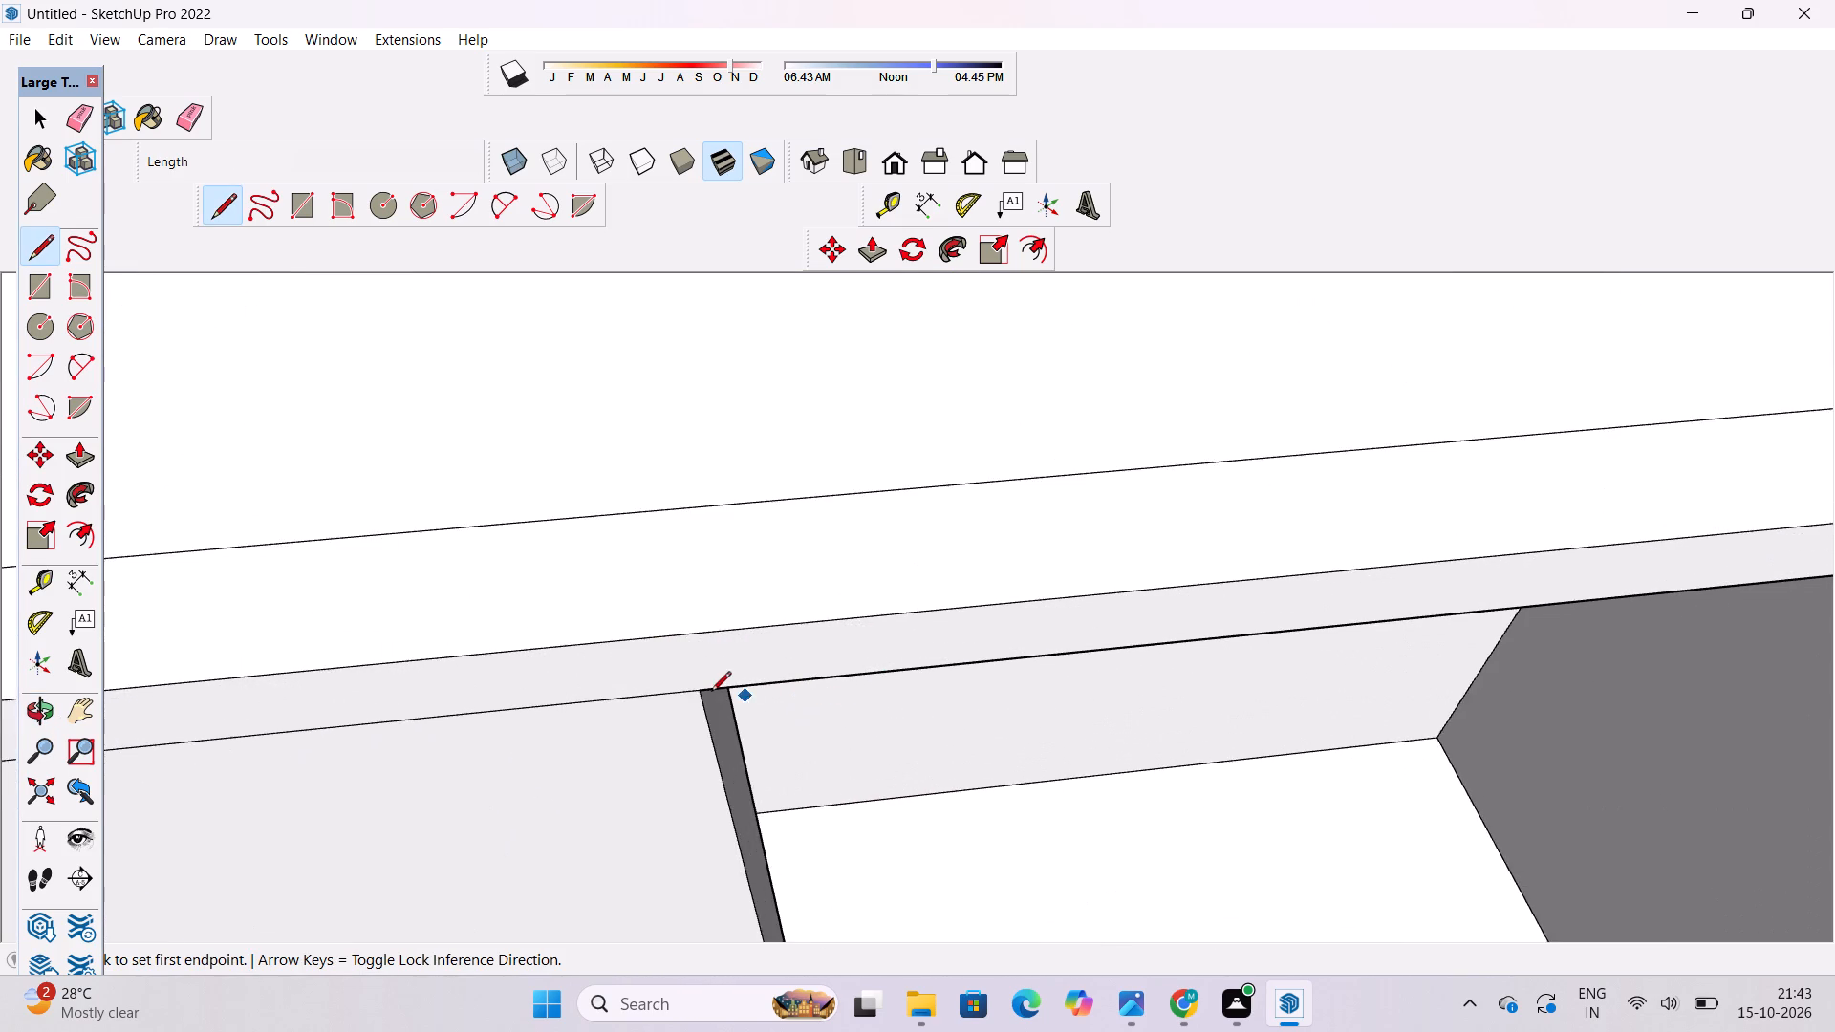
scroll(704, 693, "up", 4)
left_click(697, 691)
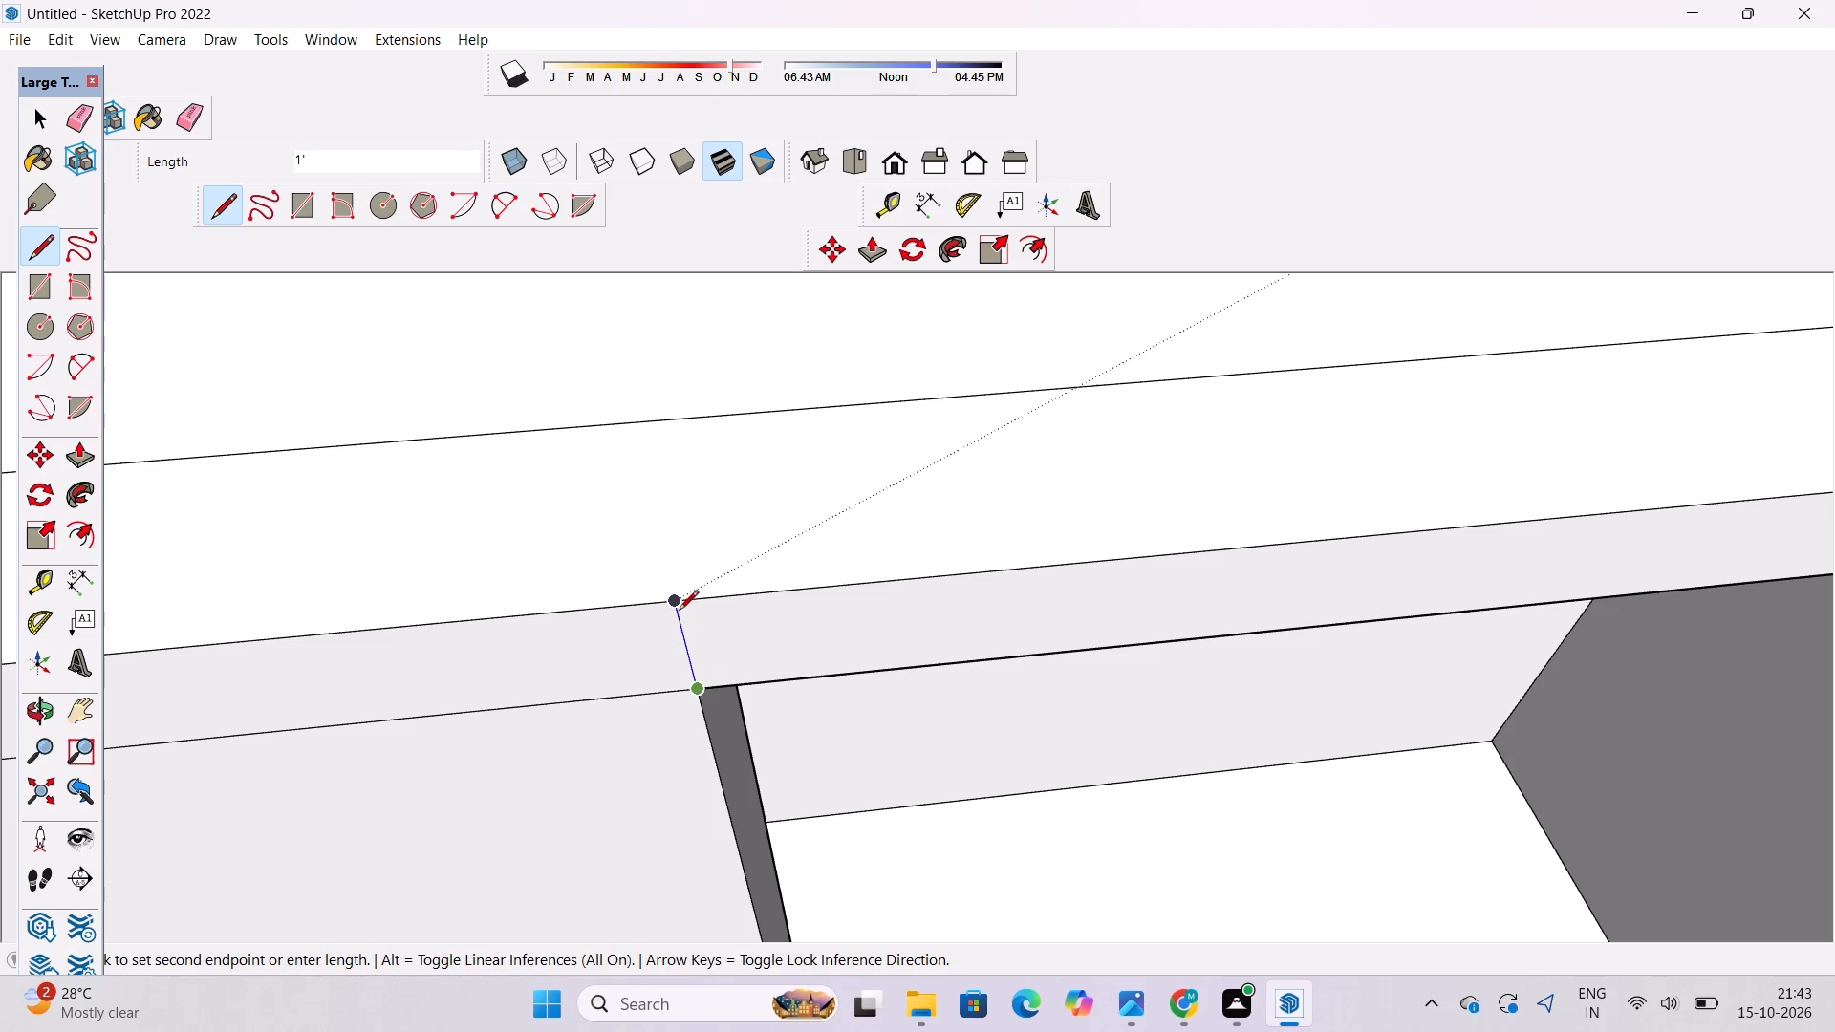
left_click(673, 602)
scroll(669, 711, "down", 4)
left_click(667, 642)
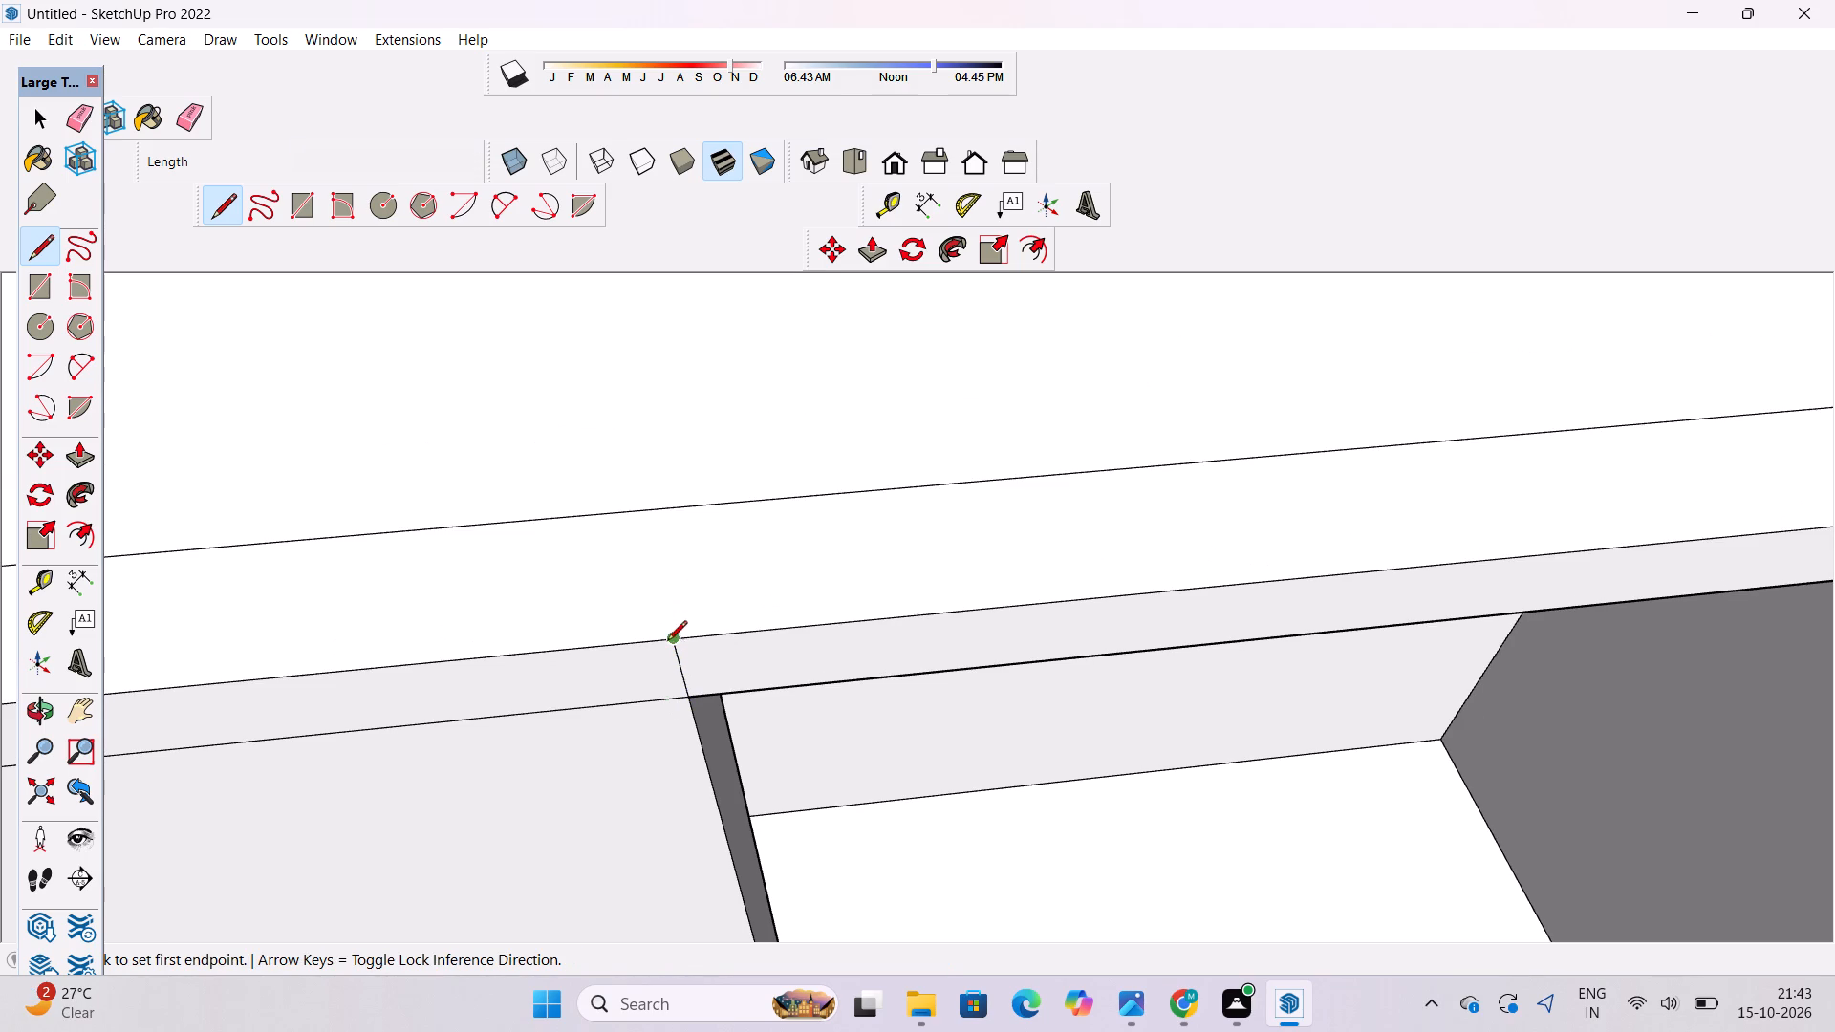
left_click(675, 507)
key("space")
type("o")
scroll(686, 484, "down", 5)
left_click_drag(756, 545, 758, 677)
scroll(765, 634, "down", 9)
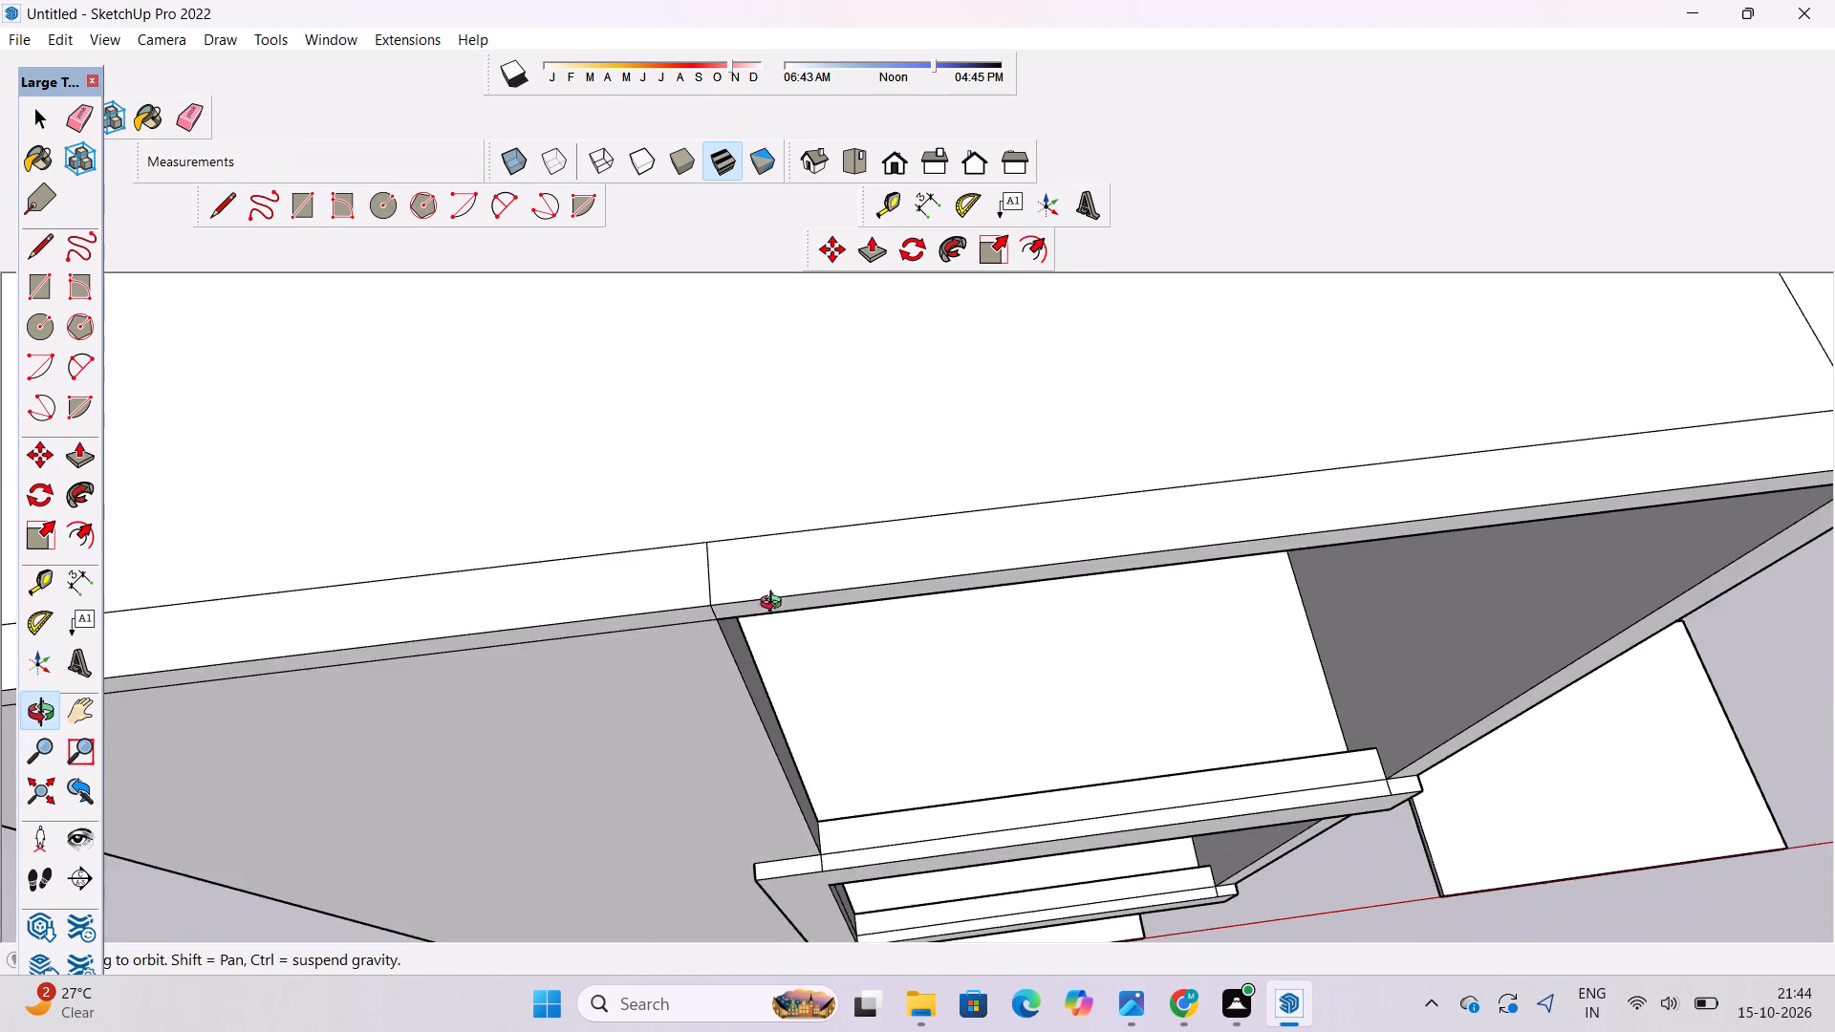
Draw a 2' line on the roof from the inset rectangle's front corner straight across the border to the roof's side edge.
left_click_drag(795, 570, 795, 661, "shift")
scroll(786, 633, "down", 12)
left_click_drag(774, 613, 769, 747, "shift")
left_click_drag(766, 730, 766, 716)
scroll(763, 688, "down", 2)
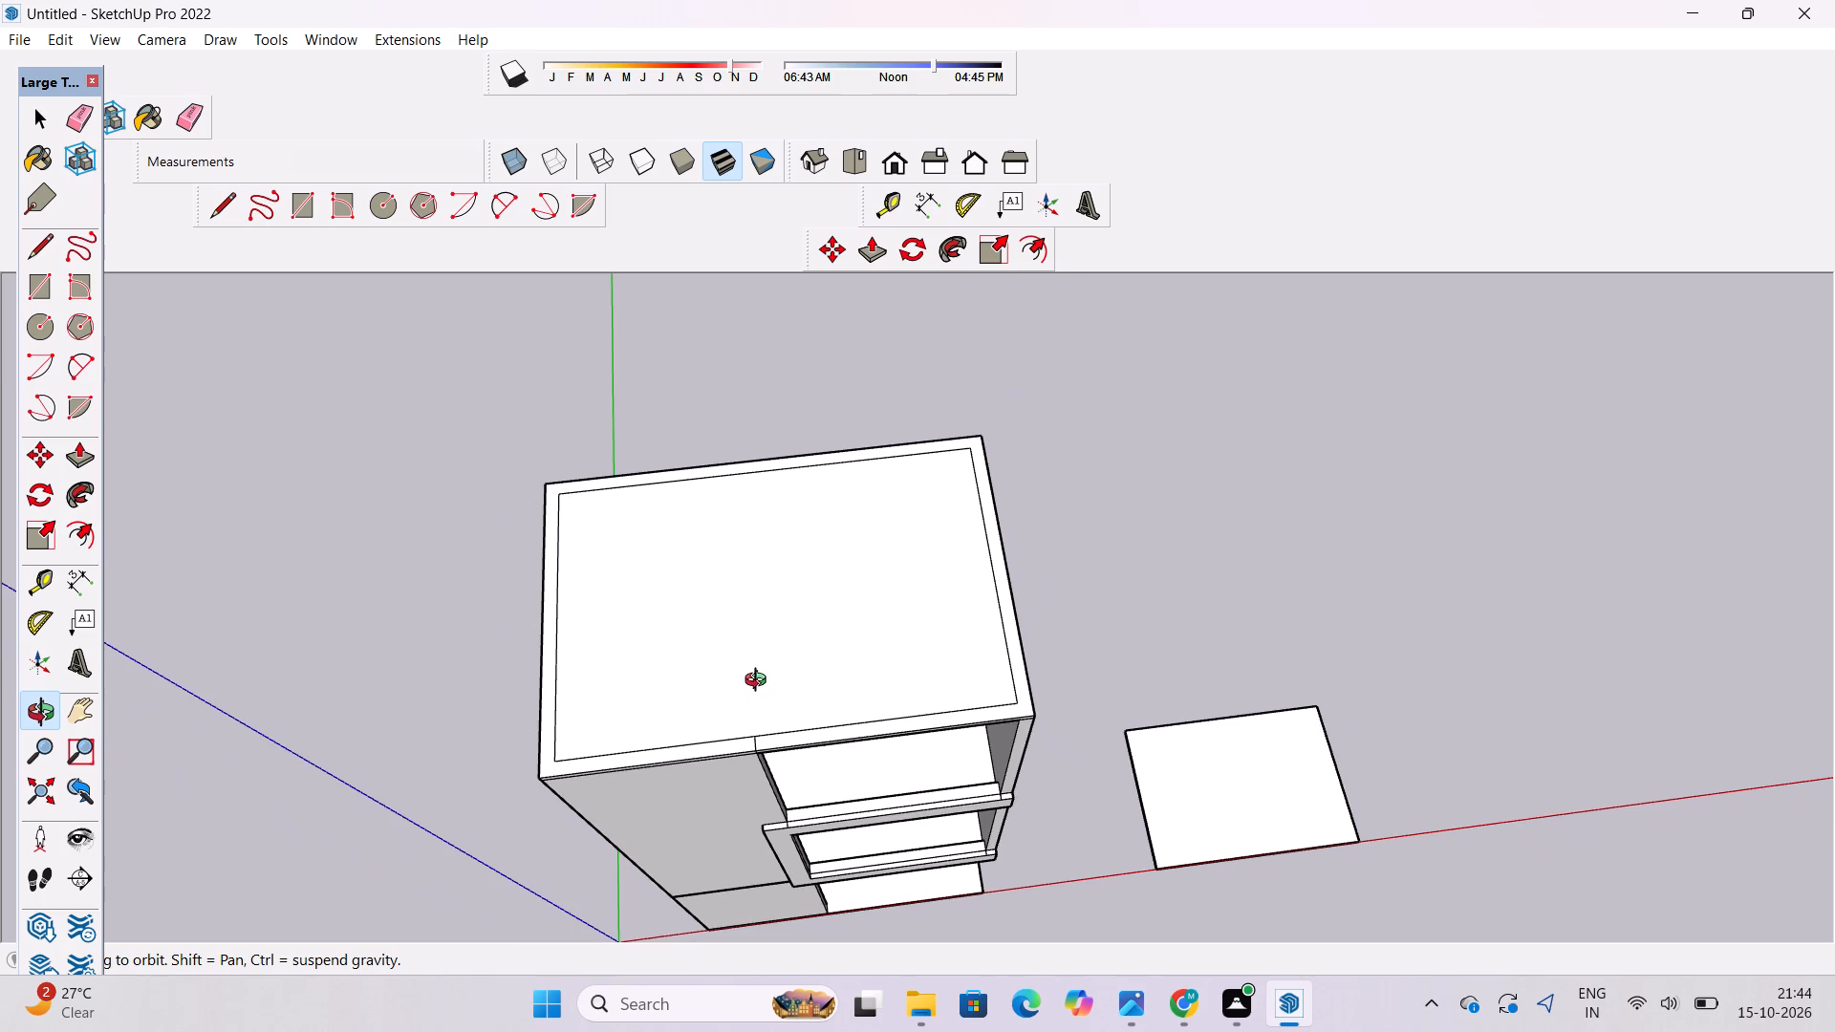
scroll(759, 680, "down", 3)
left_click_drag(772, 622, 780, 708)
scroll(615, 806, "up", 2)
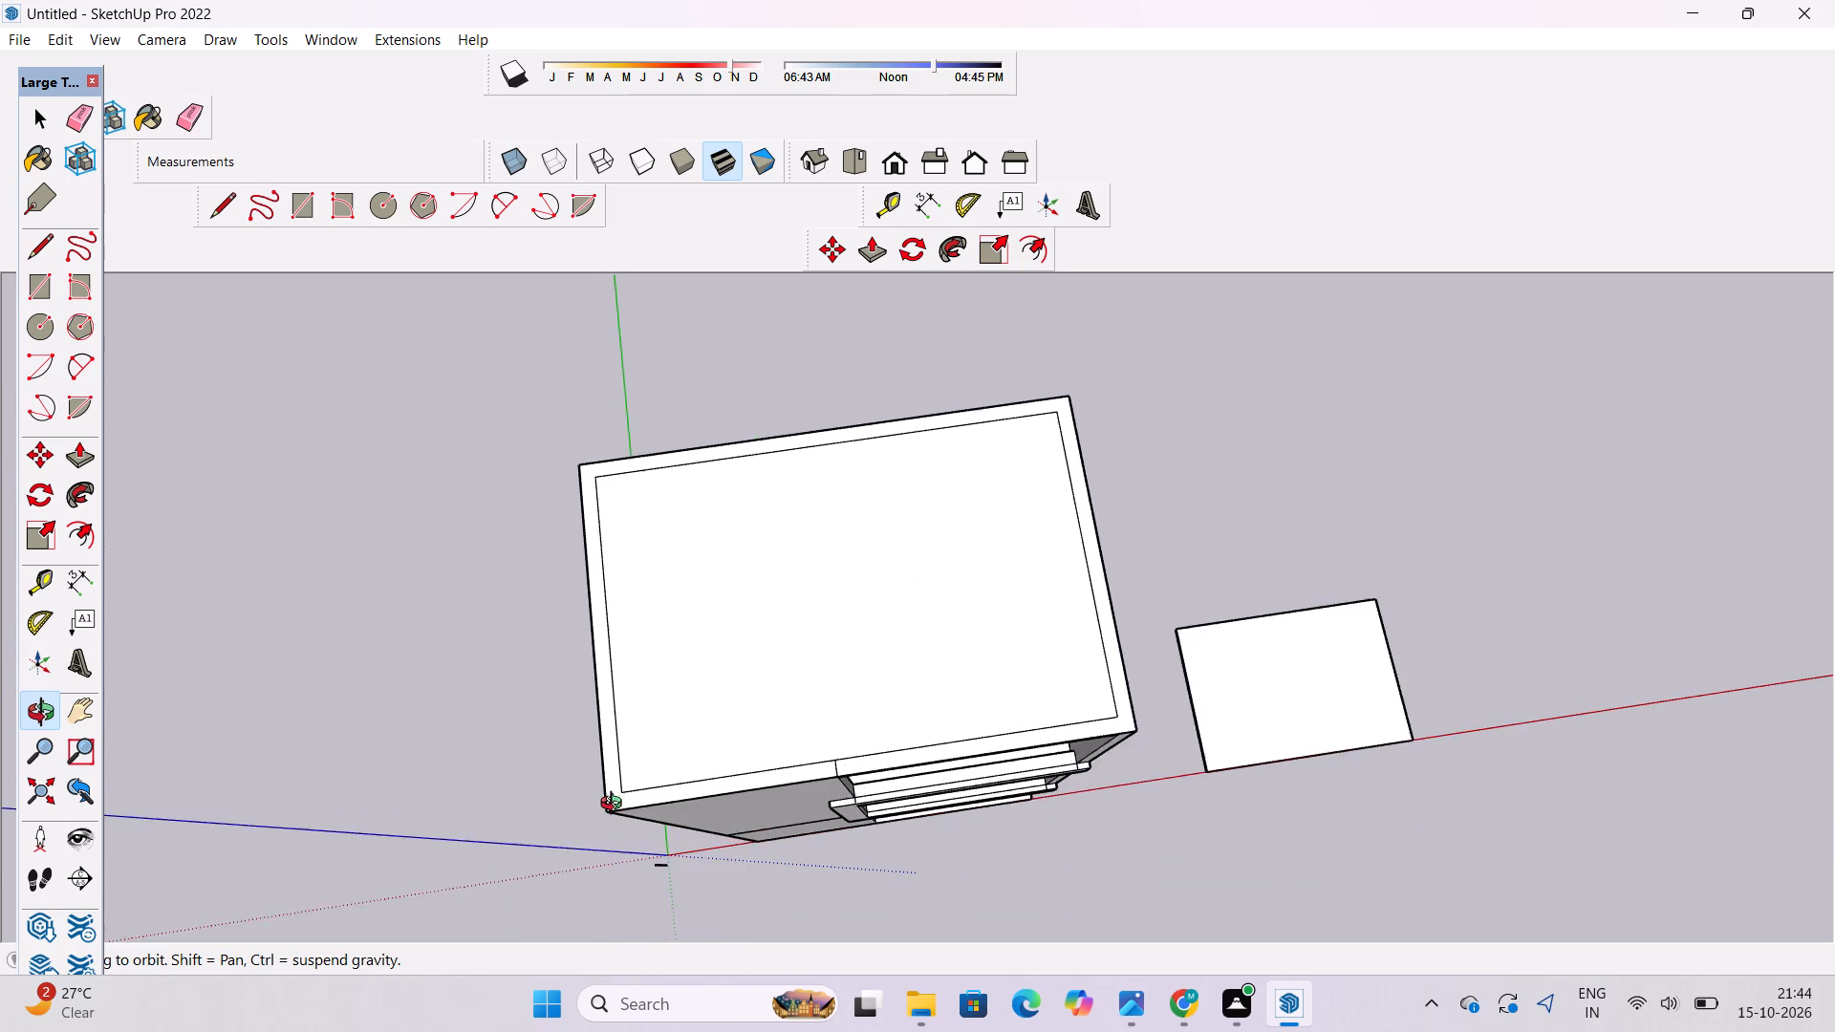
scroll(615, 806, "up", 6)
left_click_drag(612, 784, 614, 792, "shift")
left_click_drag(614, 794, 602, 758)
scroll(611, 763, "up", 4)
key("l")
scroll(615, 764, "up", 4)
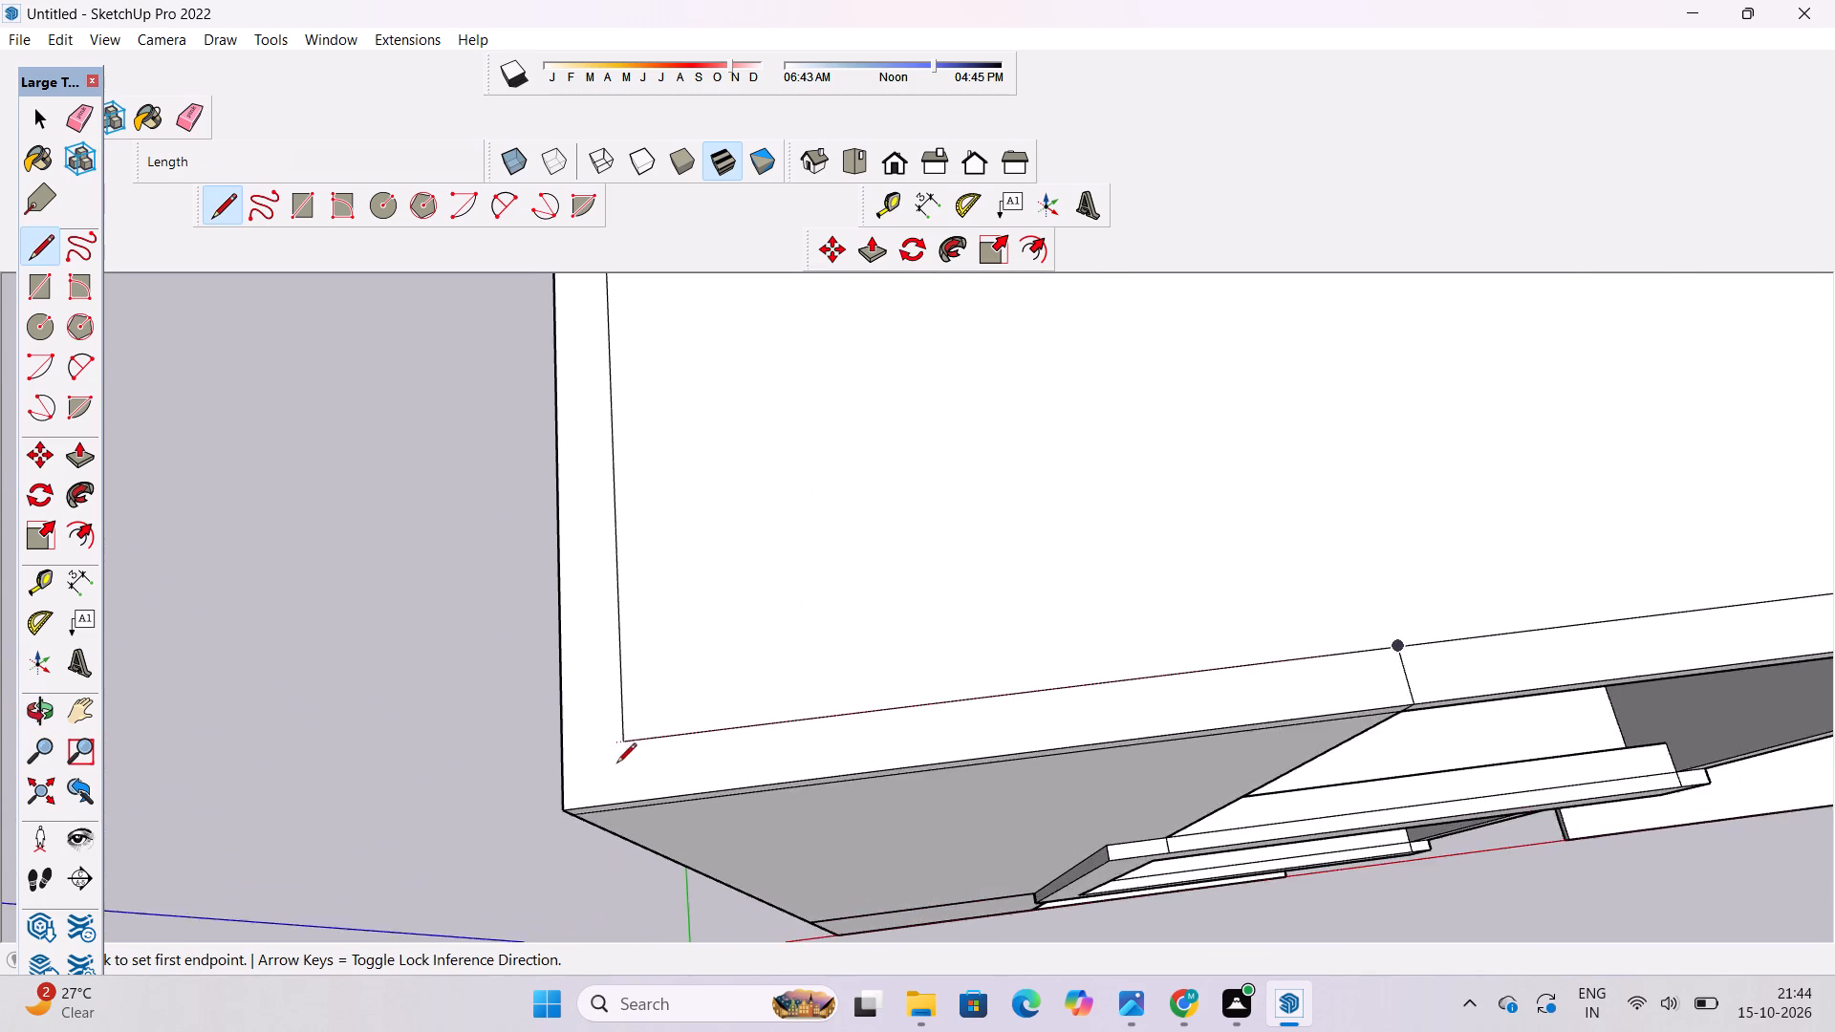
scroll(616, 764, "up", 4)
left_click(625, 735)
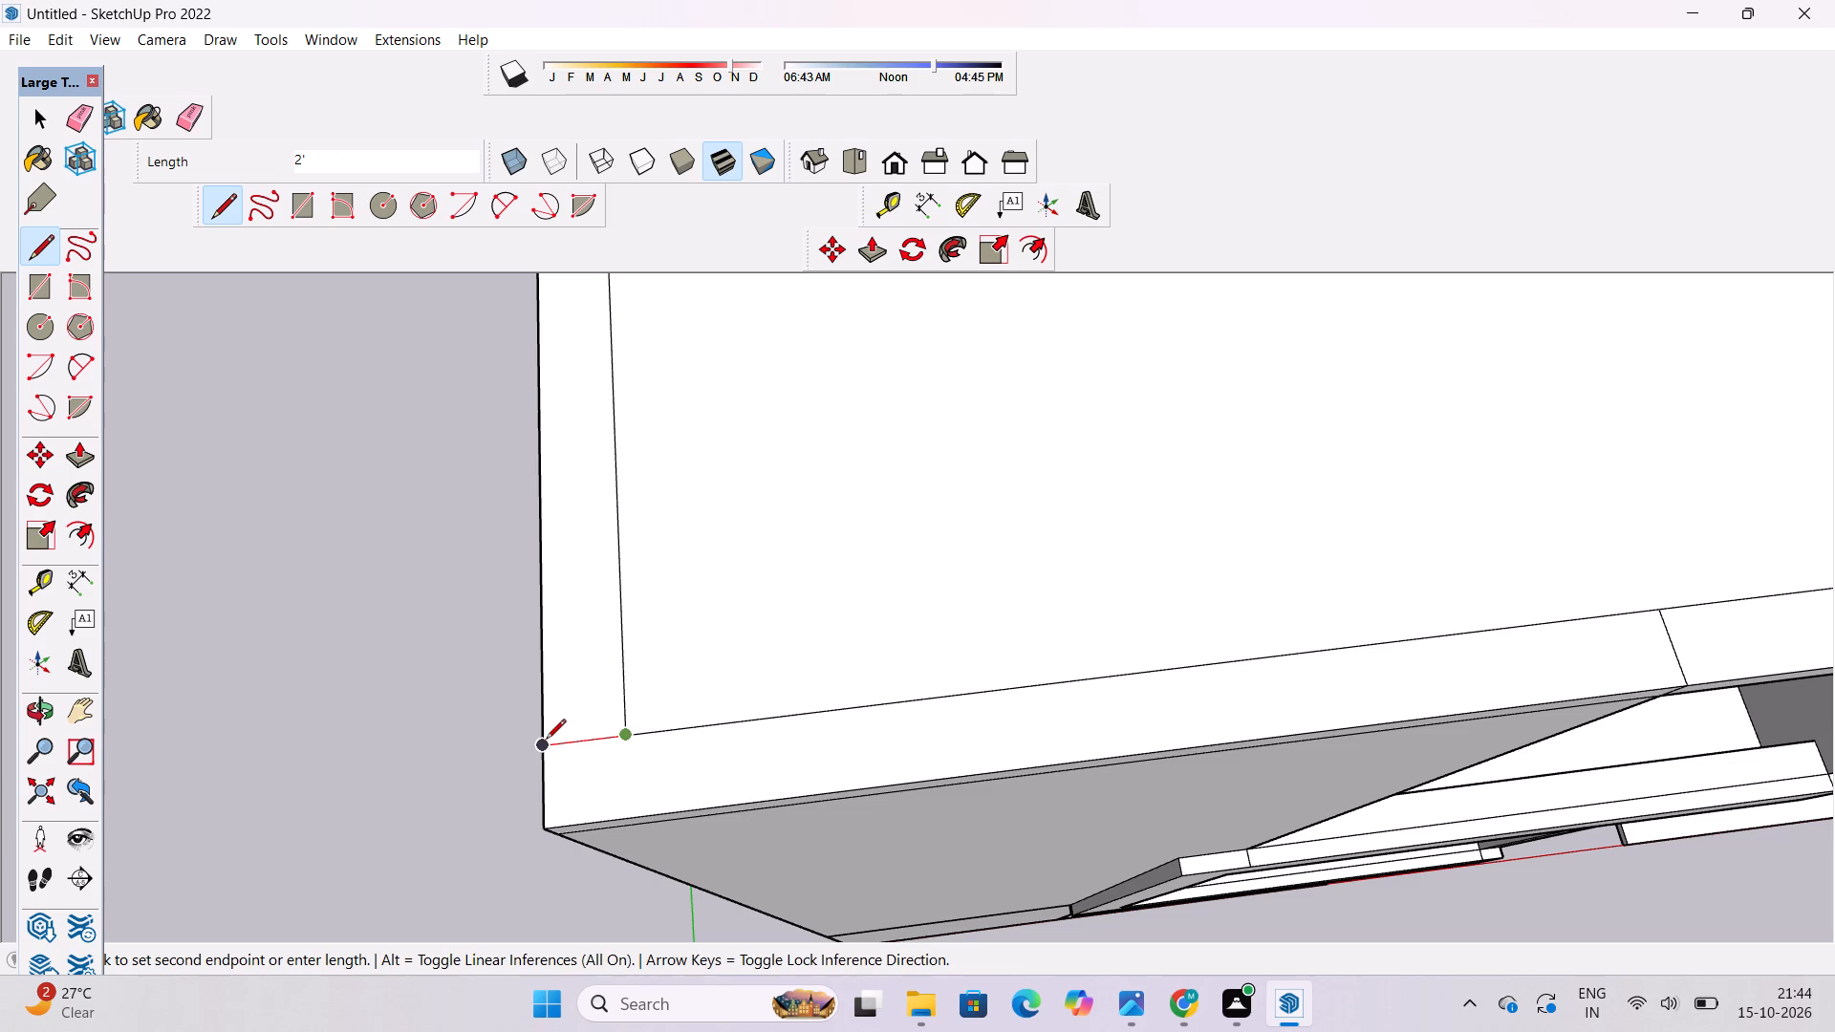
left_click(546, 741)
key("space")
Erase the two horizontal slab lines and the leftover short edge on the front wall beside the second-level balcony frame.
type("o")
scroll(546, 729, "down", 5)
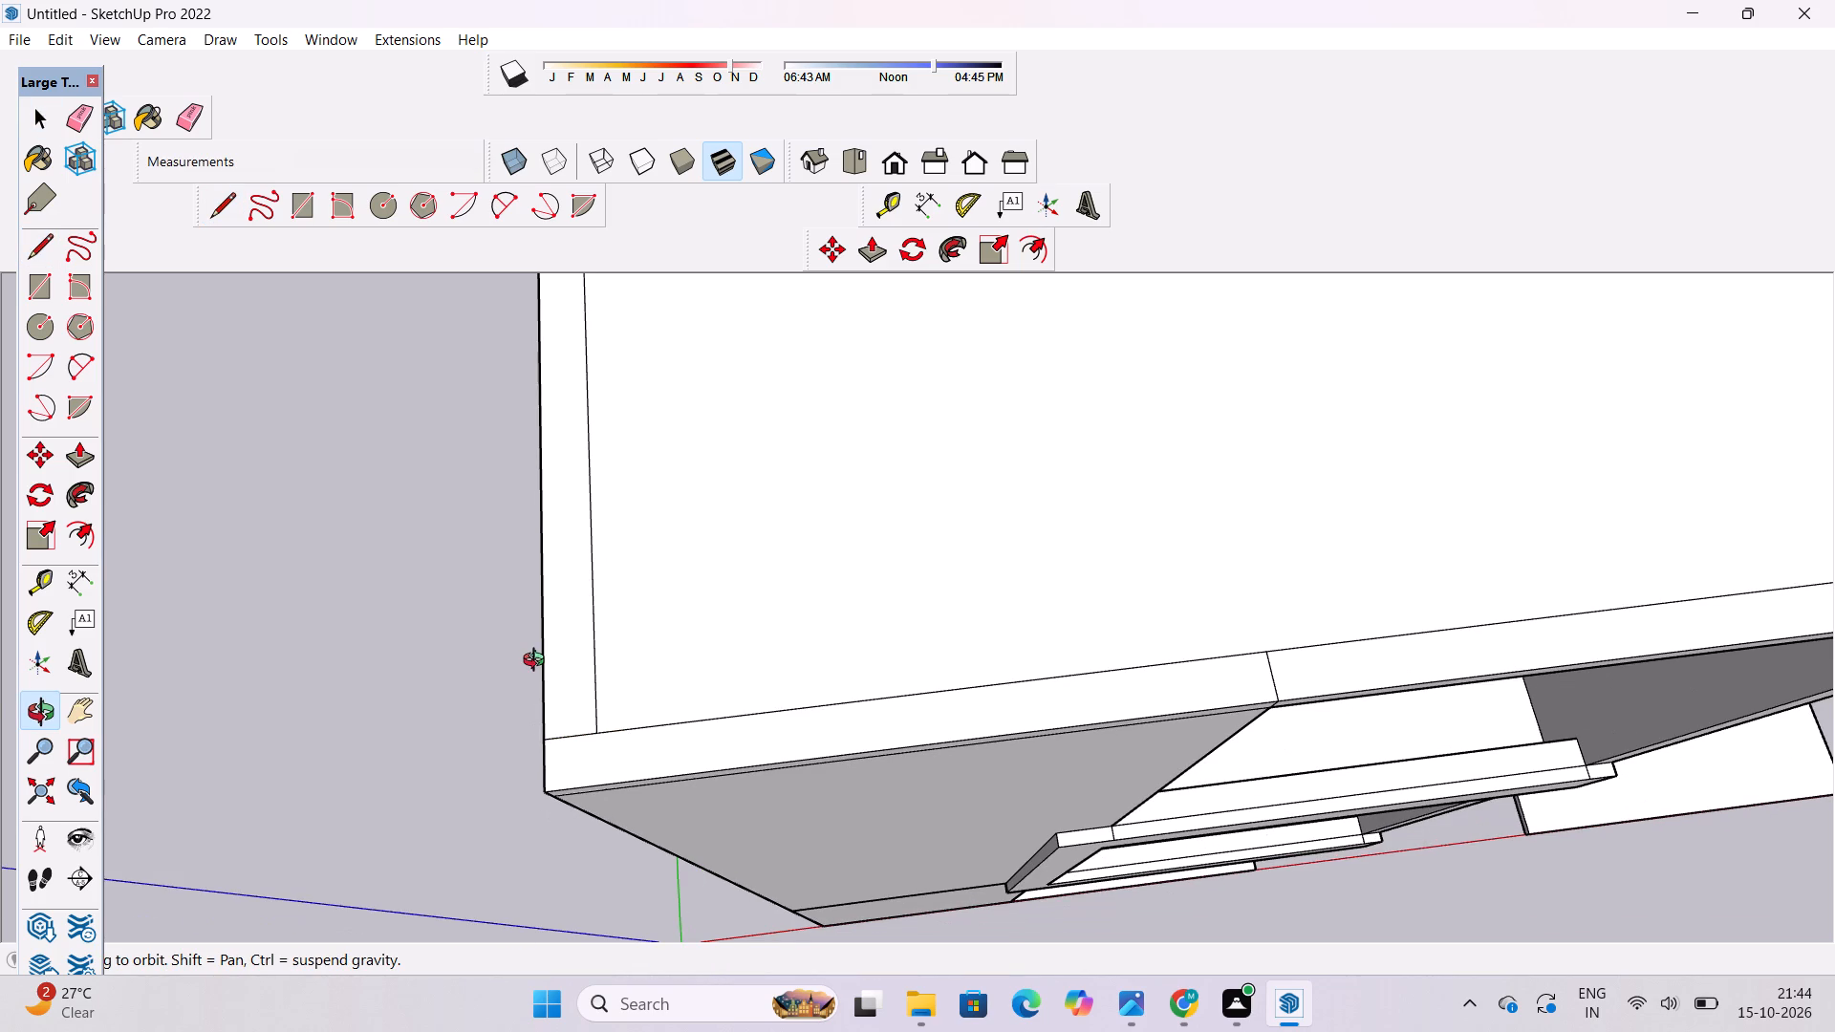
scroll(742, 599, "down", 3)
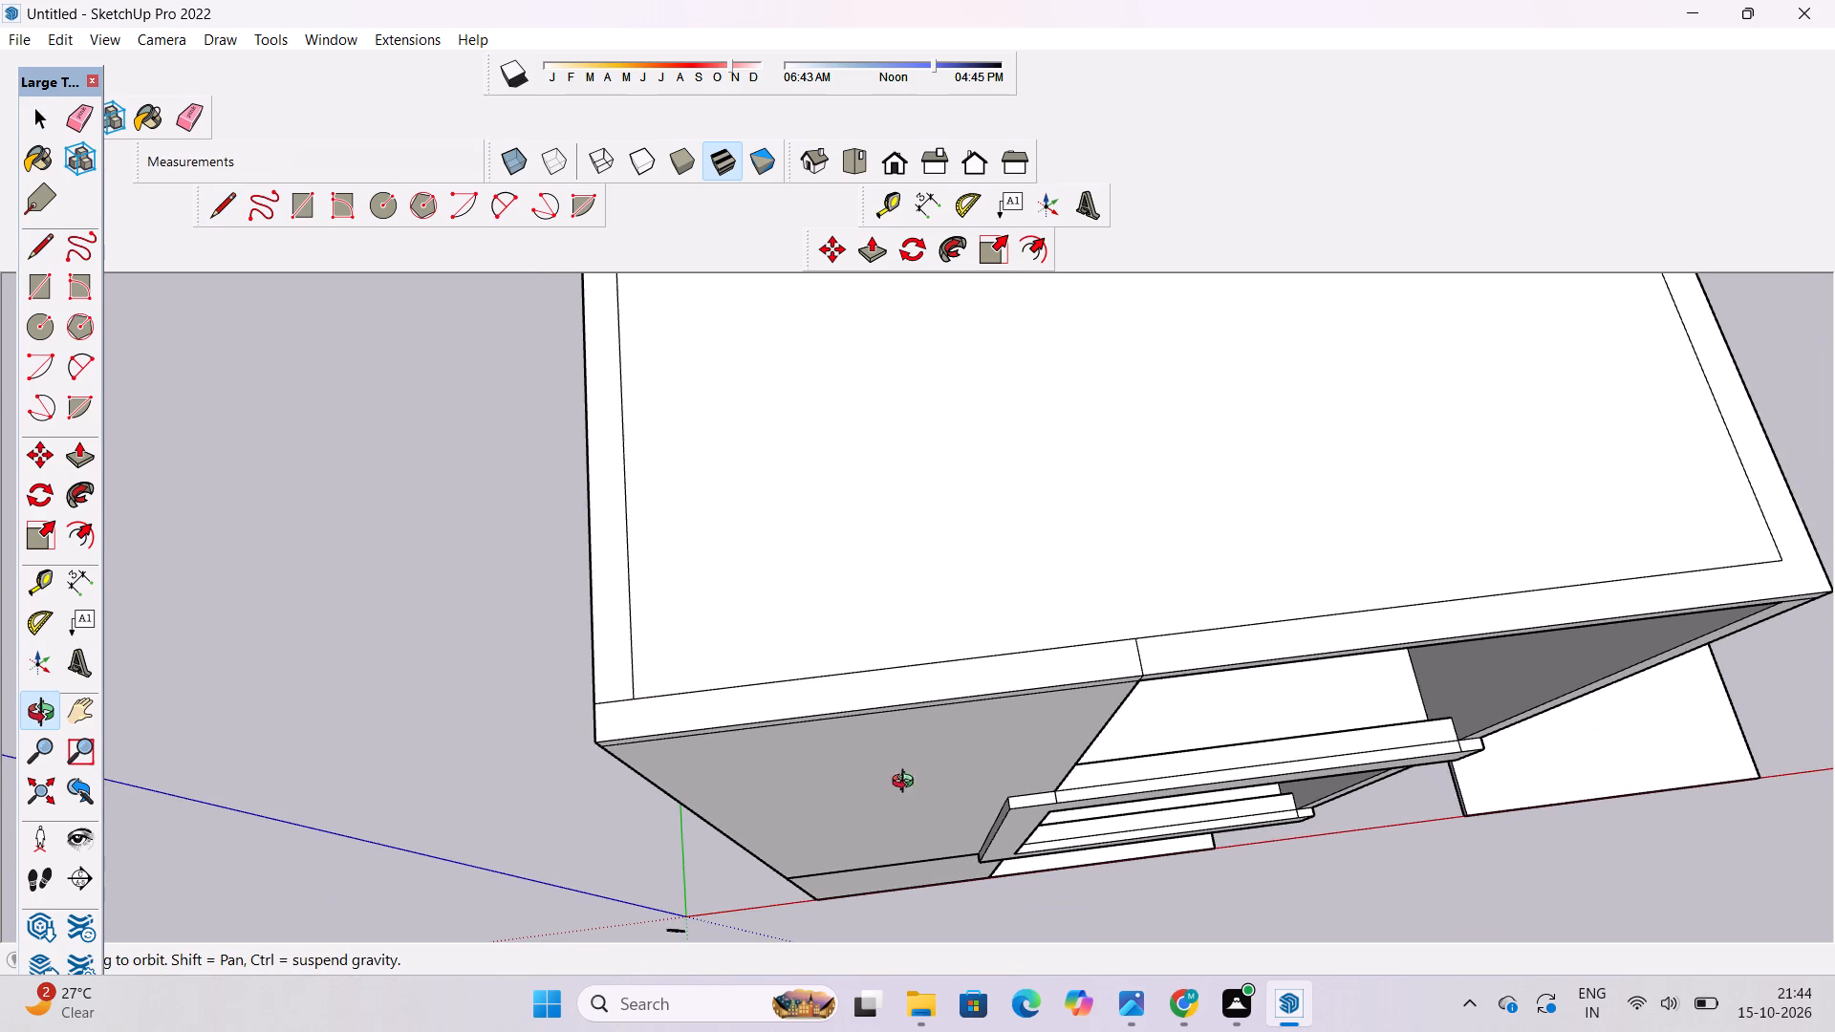
left_click_drag(884, 756, 819, 642)
scroll(819, 642, "down", 5)
left_click_drag(890, 701, 899, 591, "shift")
left_click_drag(969, 711, 972, 615)
scroll(969, 612, "down", 4)
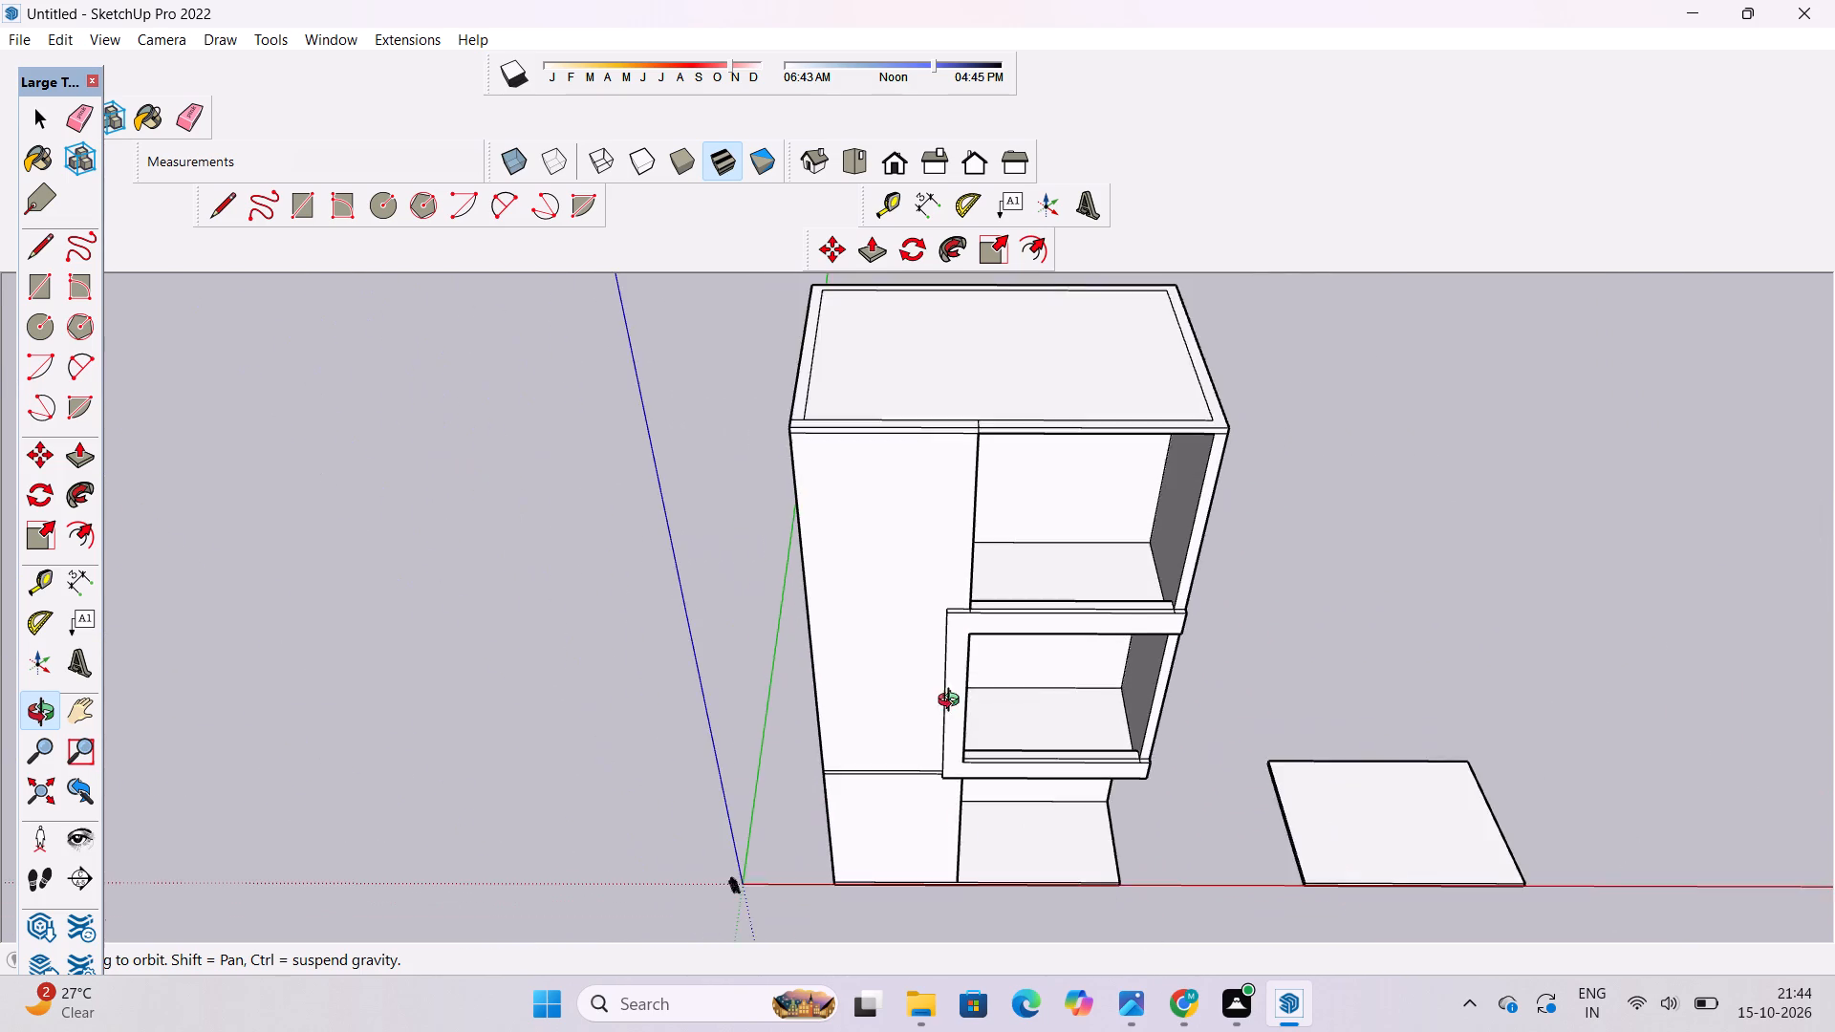
left_click_drag(980, 877, 953, 724)
scroll(963, 831, "up", 7)
left_click_drag(961, 820, 1076, 582)
scroll(912, 707, "up", 2)
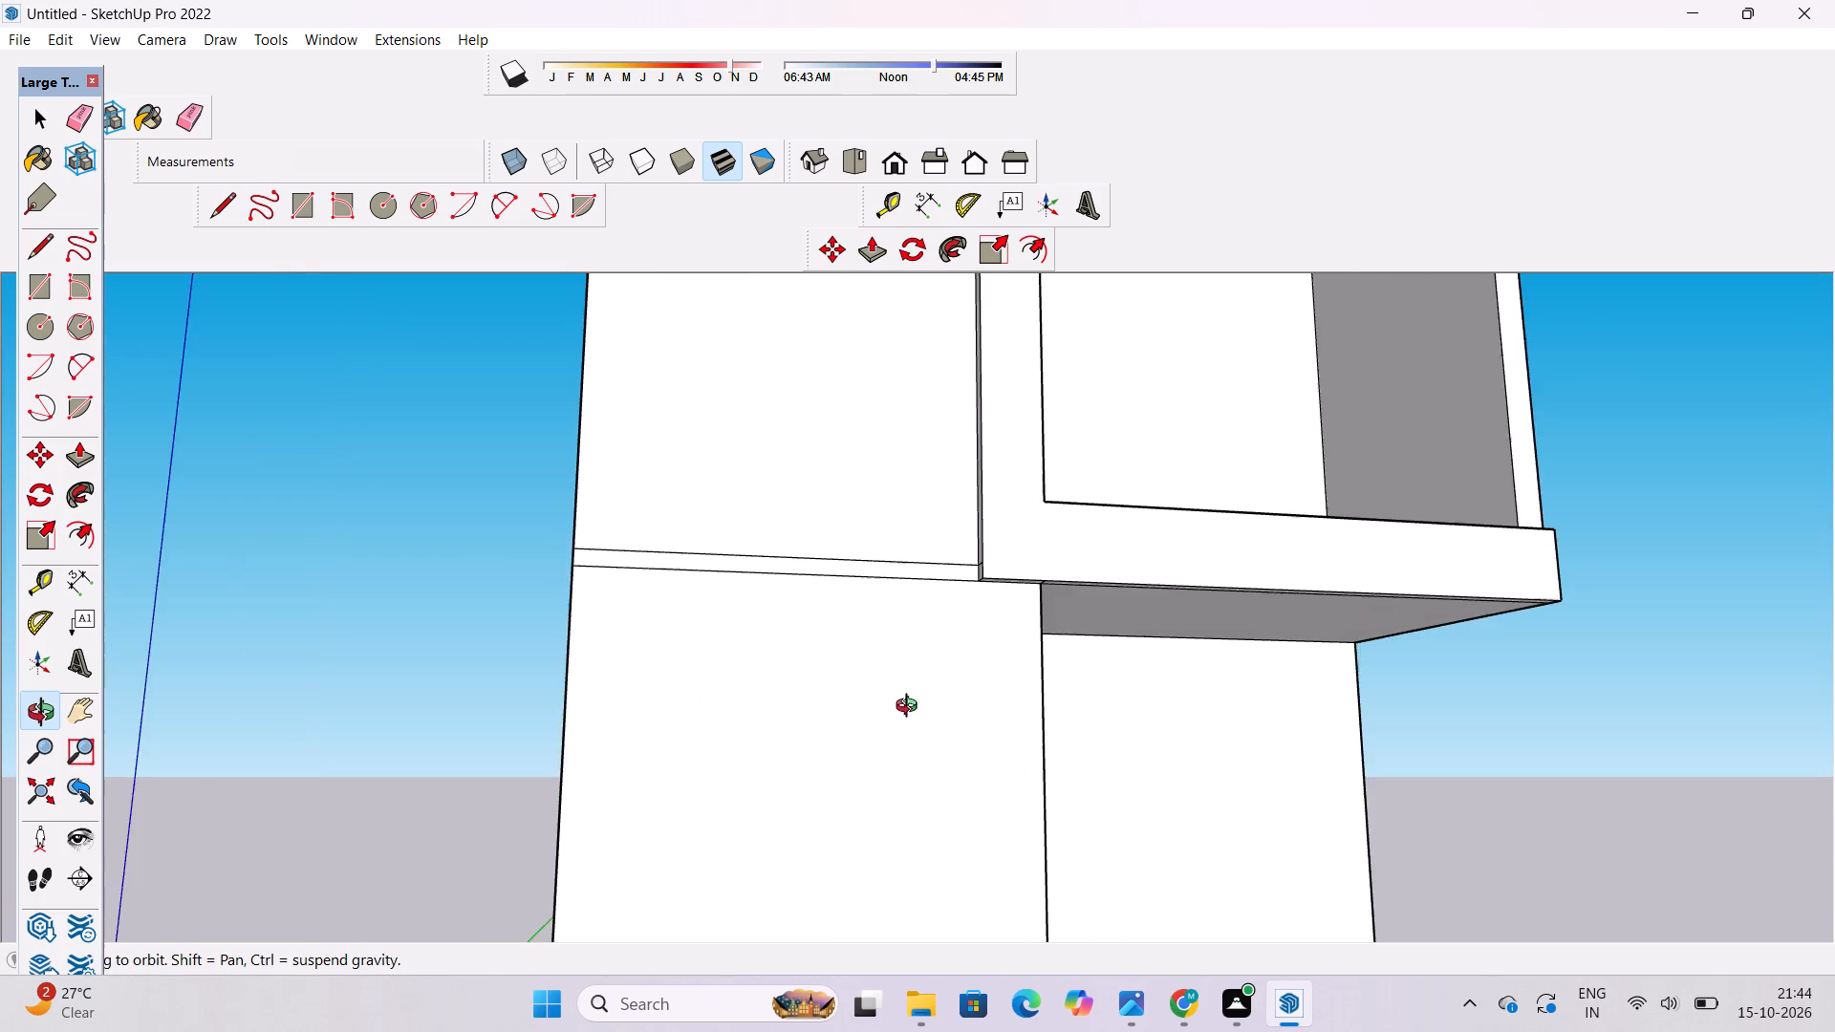
left_click_drag(911, 708, 979, 651)
left_click_drag(979, 651, 930, 708, "shift")
key("e")
left_click_drag(896, 518, 893, 546)
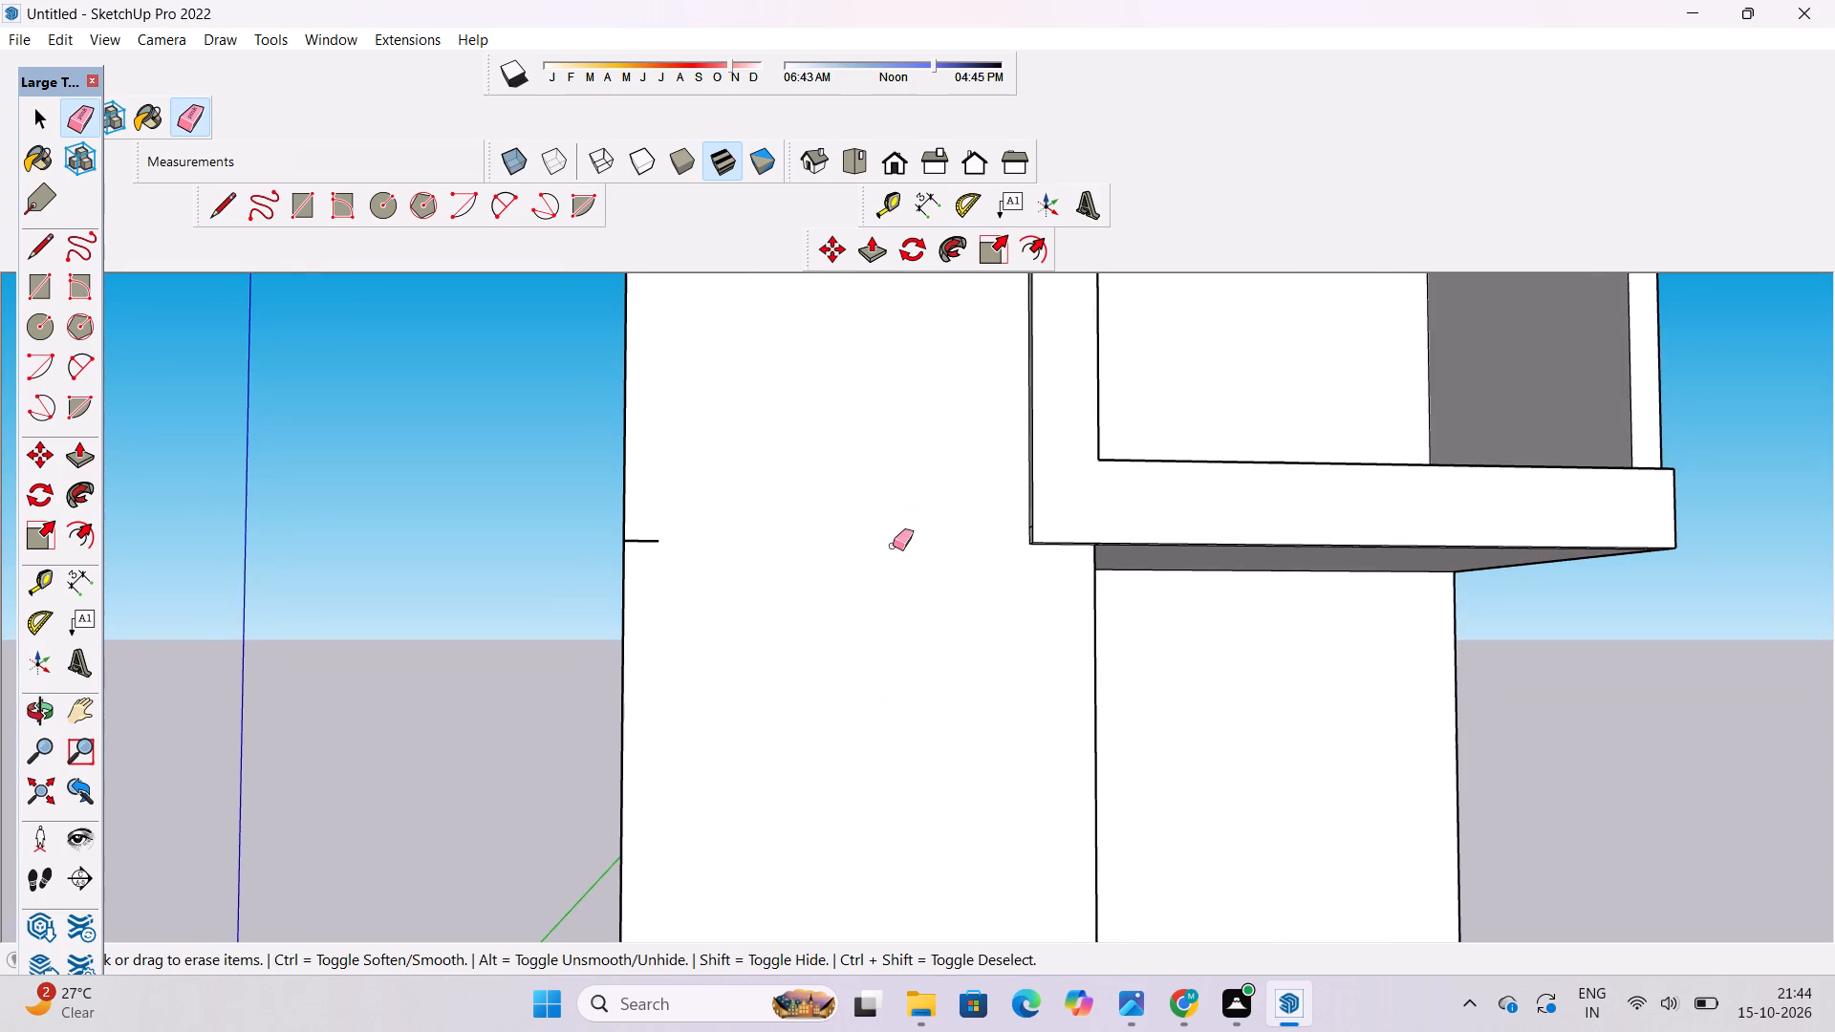
left_click(660, 537)
Erase the short line crossing the outer side face of the second-level balcony frame near its bottom corner.
key("o")
left_click_drag(1296, 700, 1320, 691)
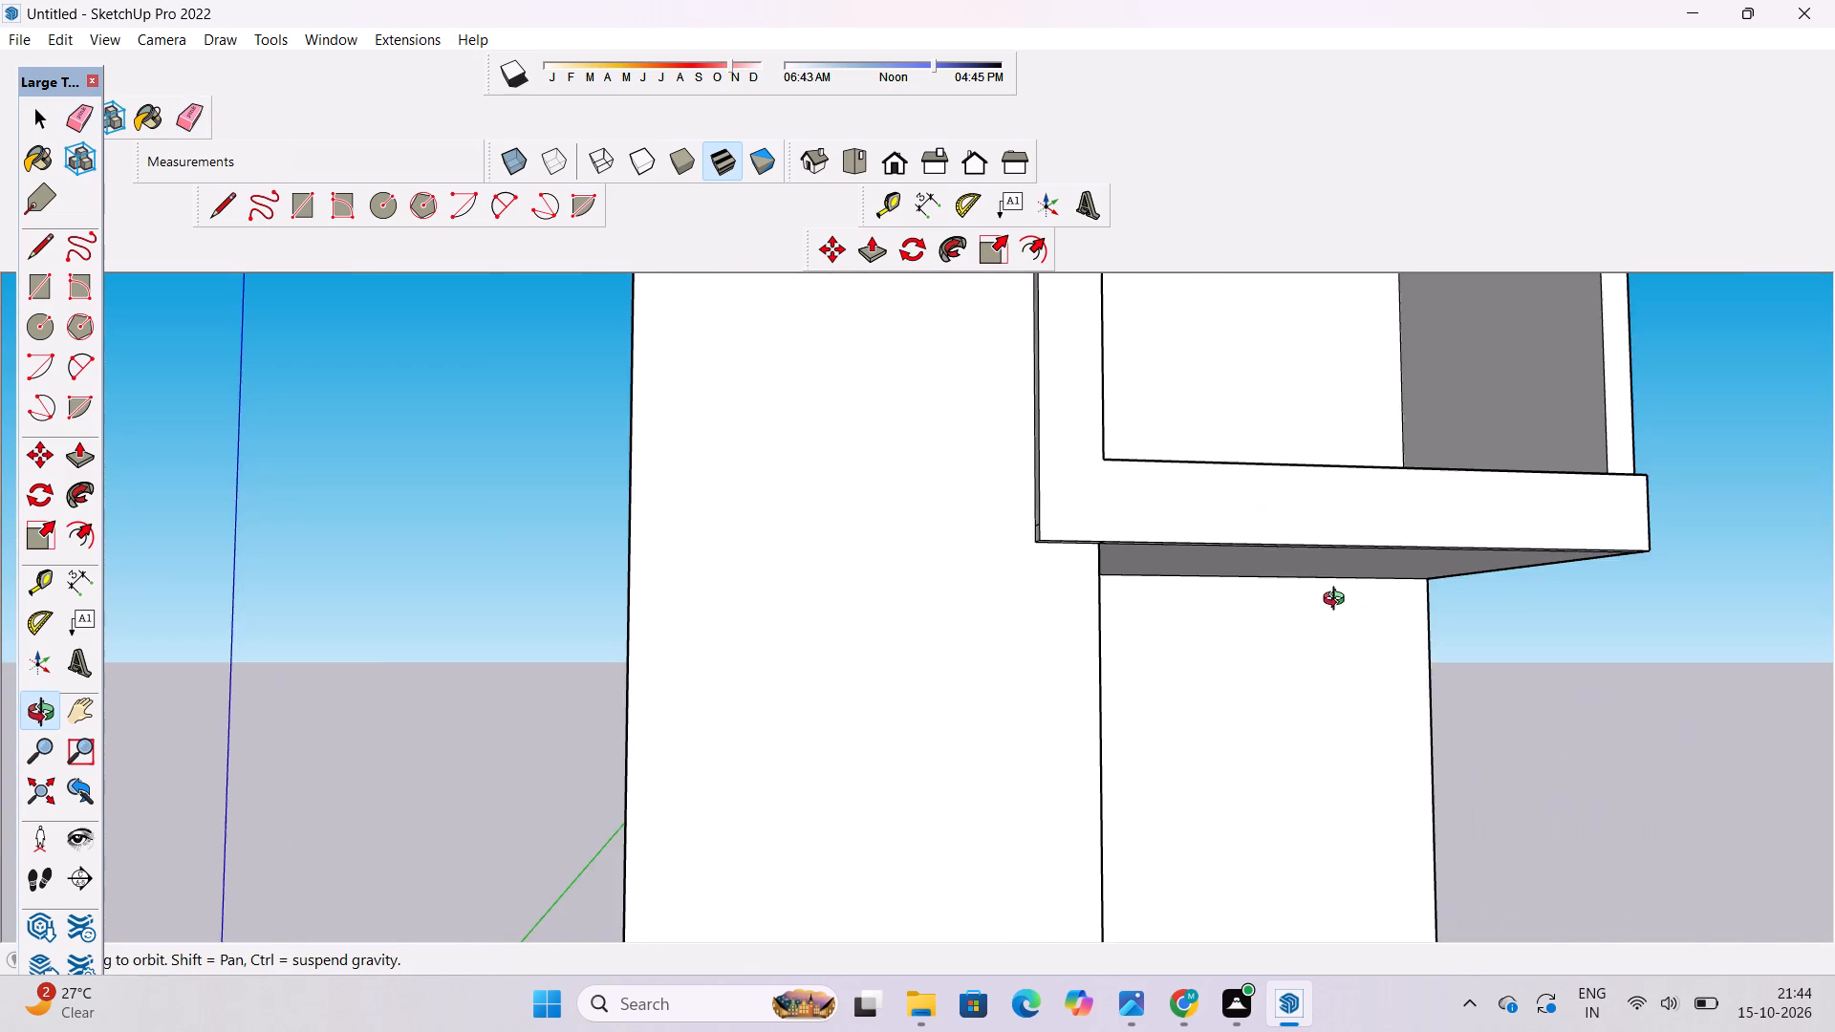
scroll(1290, 611, "down", 7)
left_click_drag(1175, 621, 1267, 464)
scroll(1177, 599, "up", 10)
left_click_drag(1219, 558, 1194, 565)
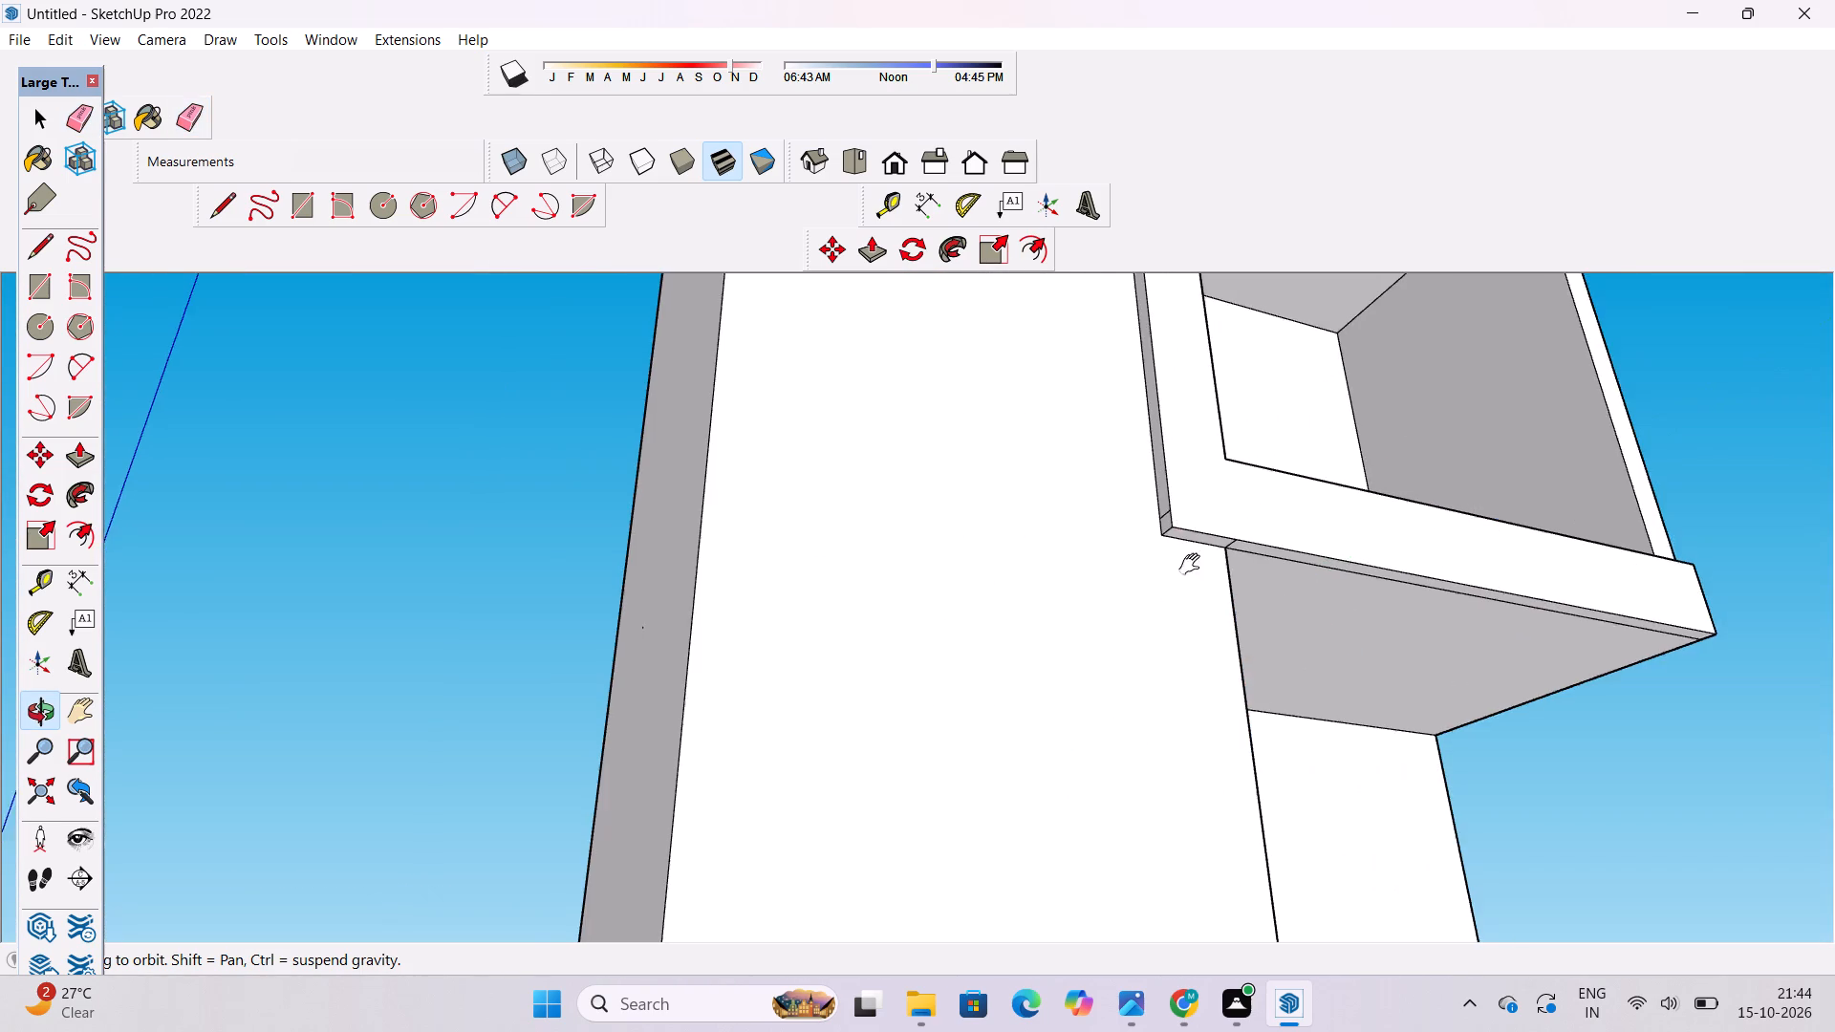
left_click_drag(1194, 565, 1189, 570)
left_click_drag(1200, 577, 1397, 687)
scroll(1184, 647, "up", 6)
scroll(1263, 590, "up", 2)
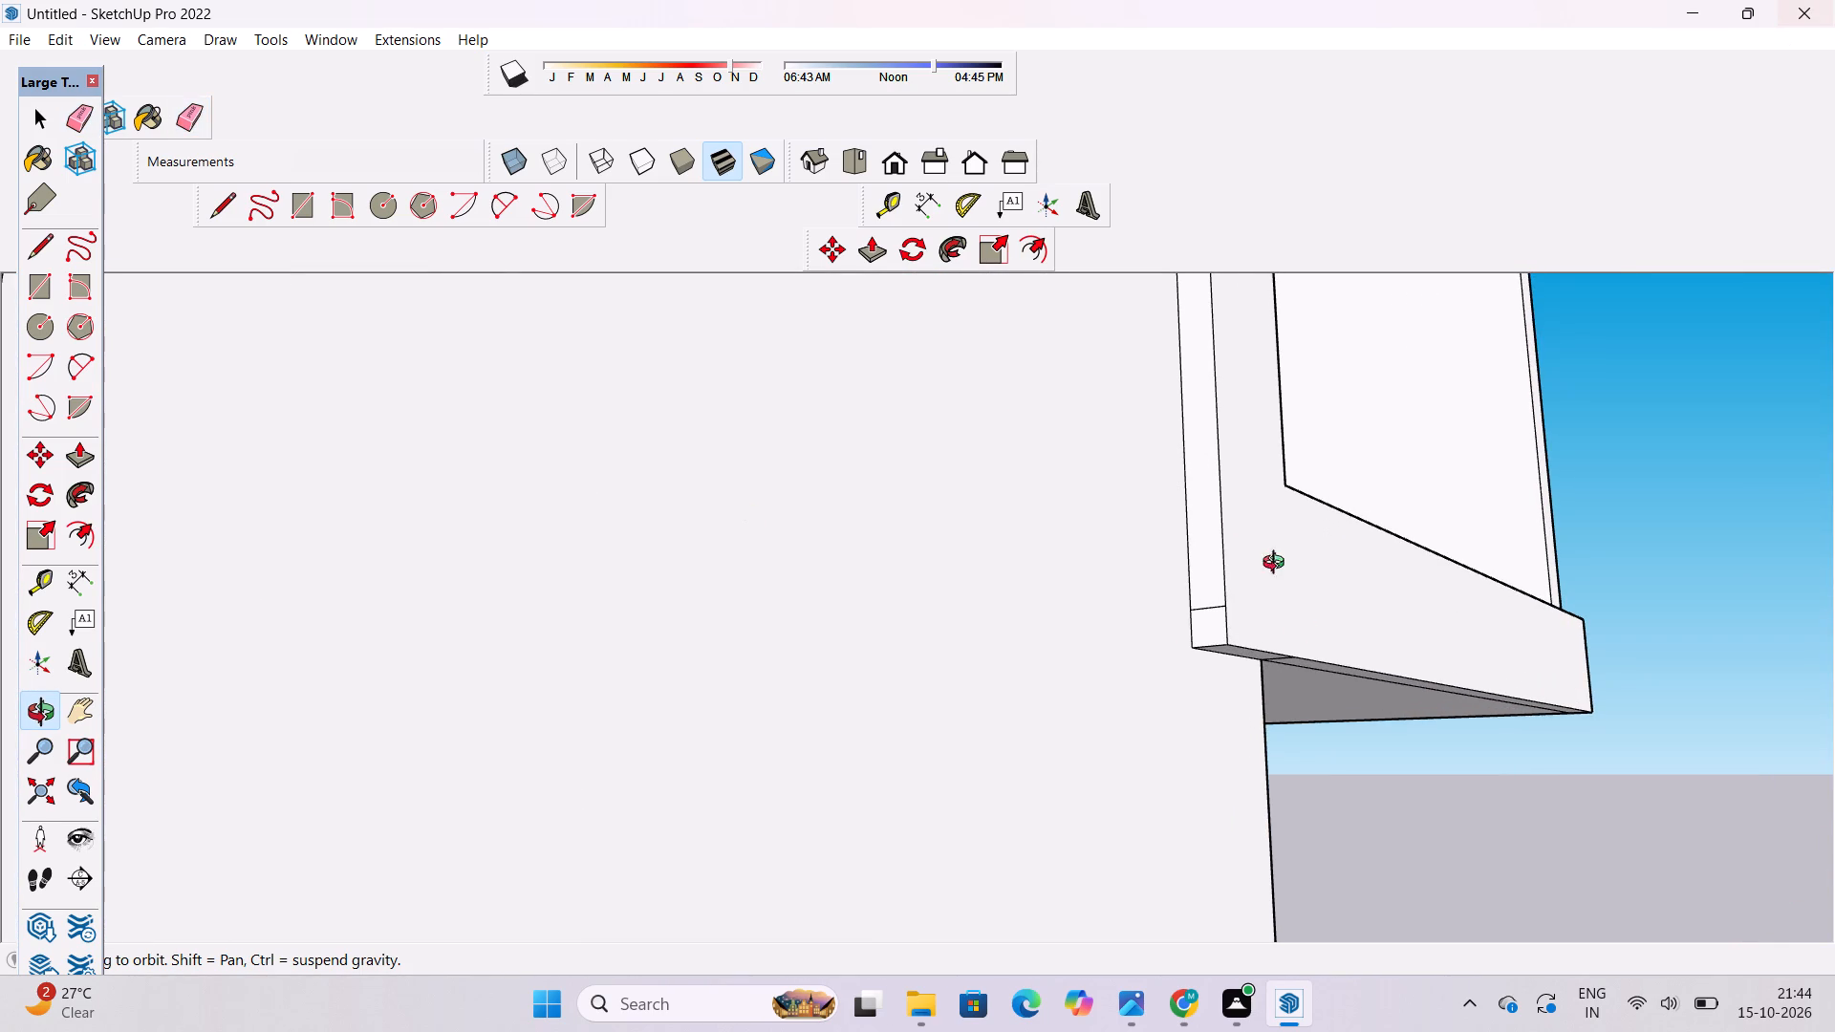
left_click_drag(1255, 672, 1244, 656)
scroll(1217, 624, "up", 7)
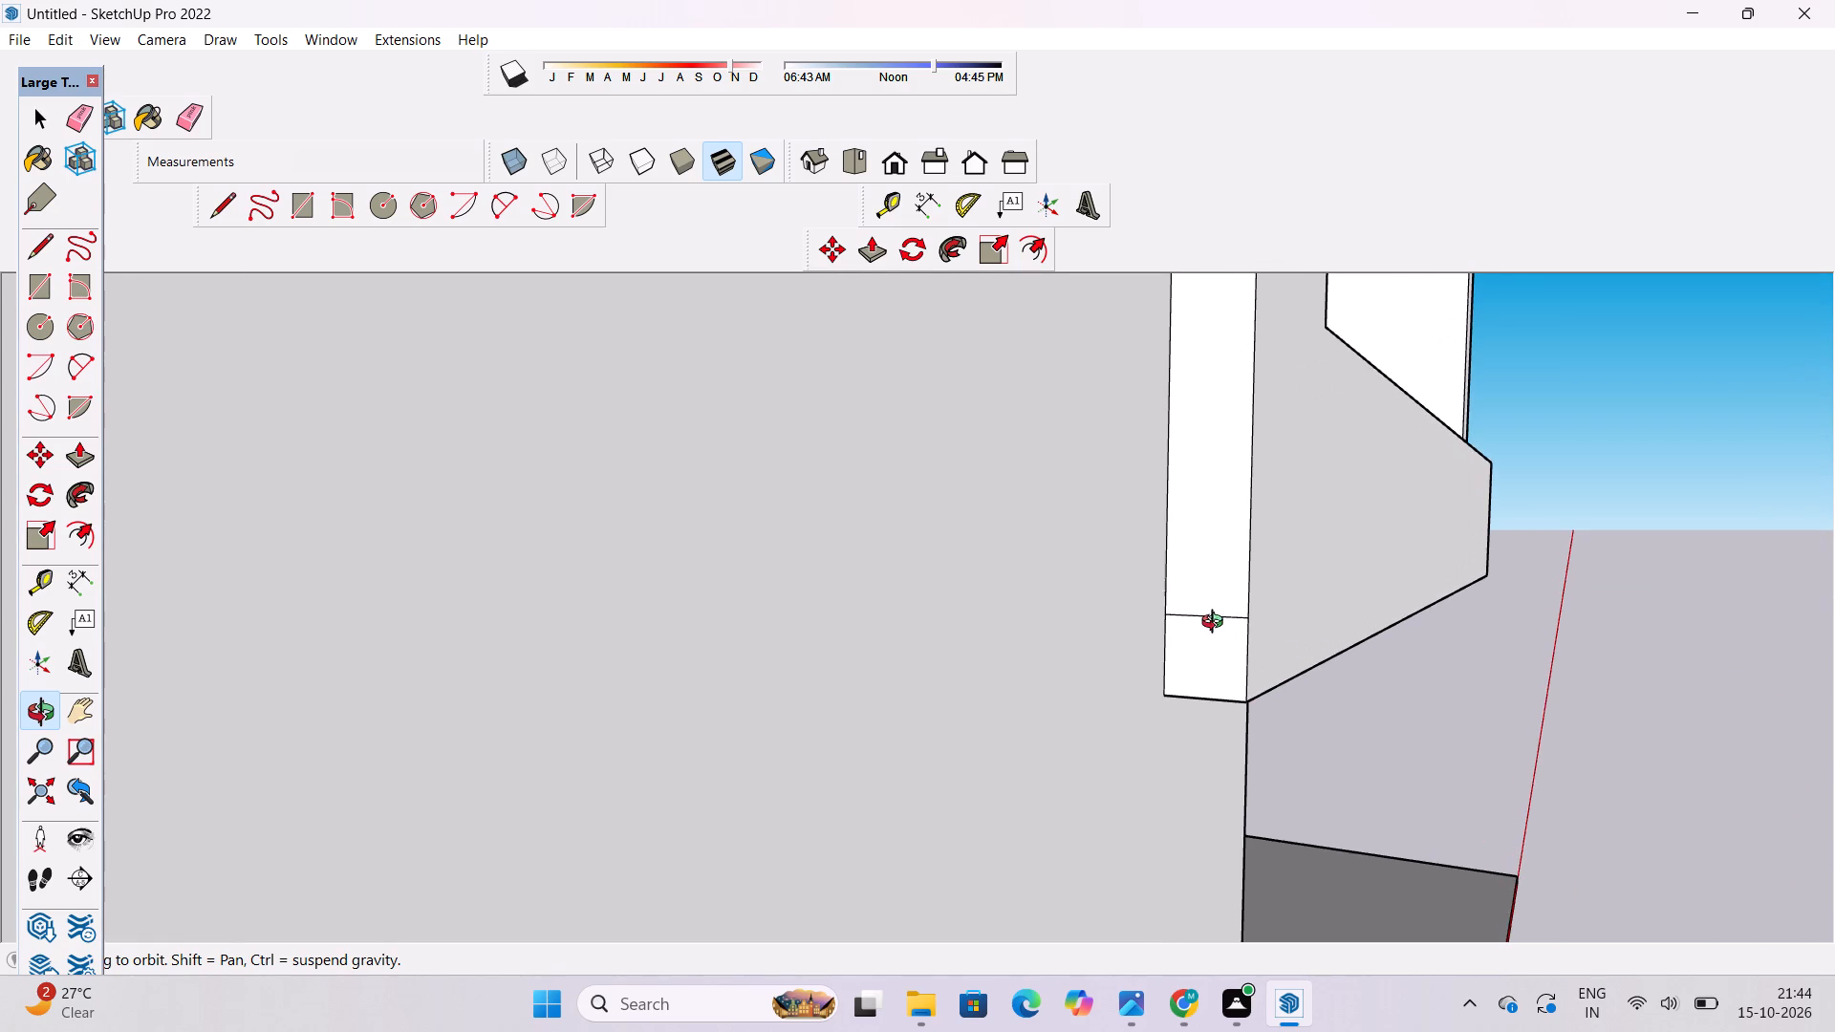
scroll(1217, 624, "up", 1)
key("e")
left_click_drag(1215, 591, 1220, 615)
Erase the short line crossing the underside of the second-level balcony frame where it meets the wall corner.
key("o")
scroll(1364, 594, "down", 6)
left_click_drag(1451, 619, 1197, 548)
scroll(1191, 565, "down", 9)
left_click_drag(1414, 569, 1071, 625, "shift")
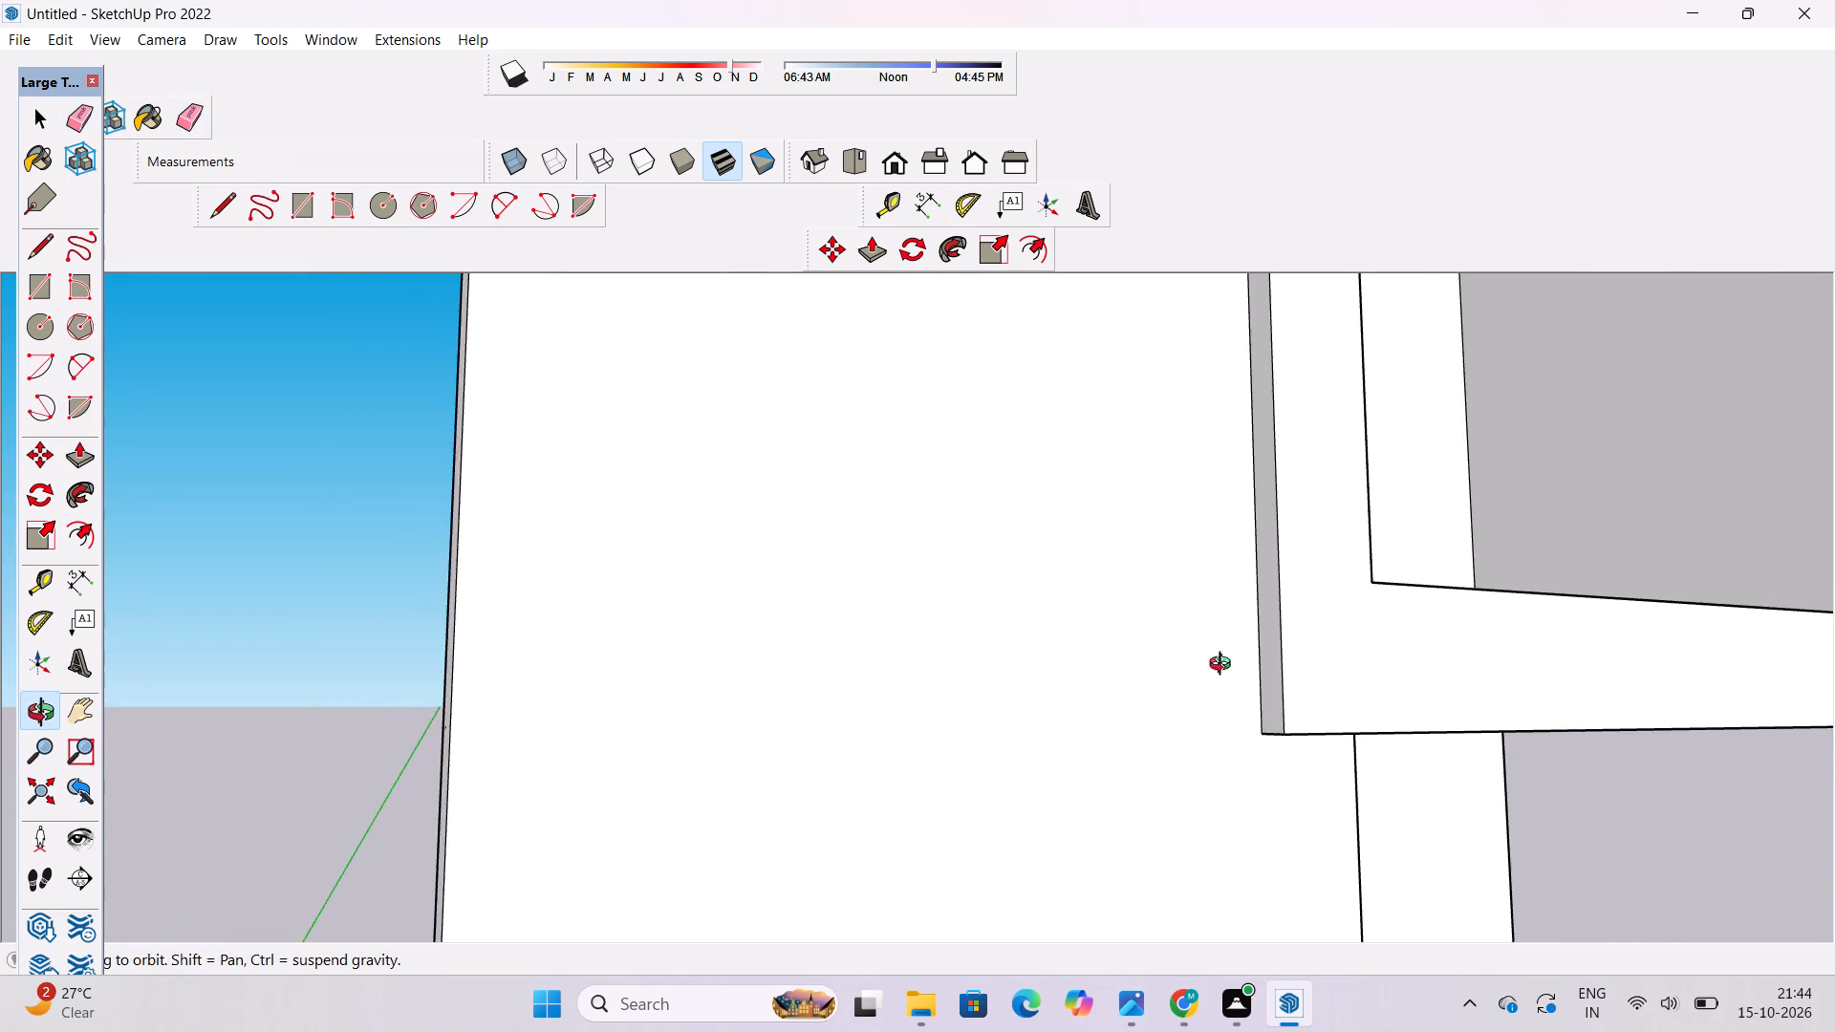
left_click_drag(1287, 664, 1073, 690)
left_click_drag(1261, 725, 1181, 543)
scroll(1140, 589, "up", 5)
left_click_drag(1150, 592, 1035, 749, "shift")
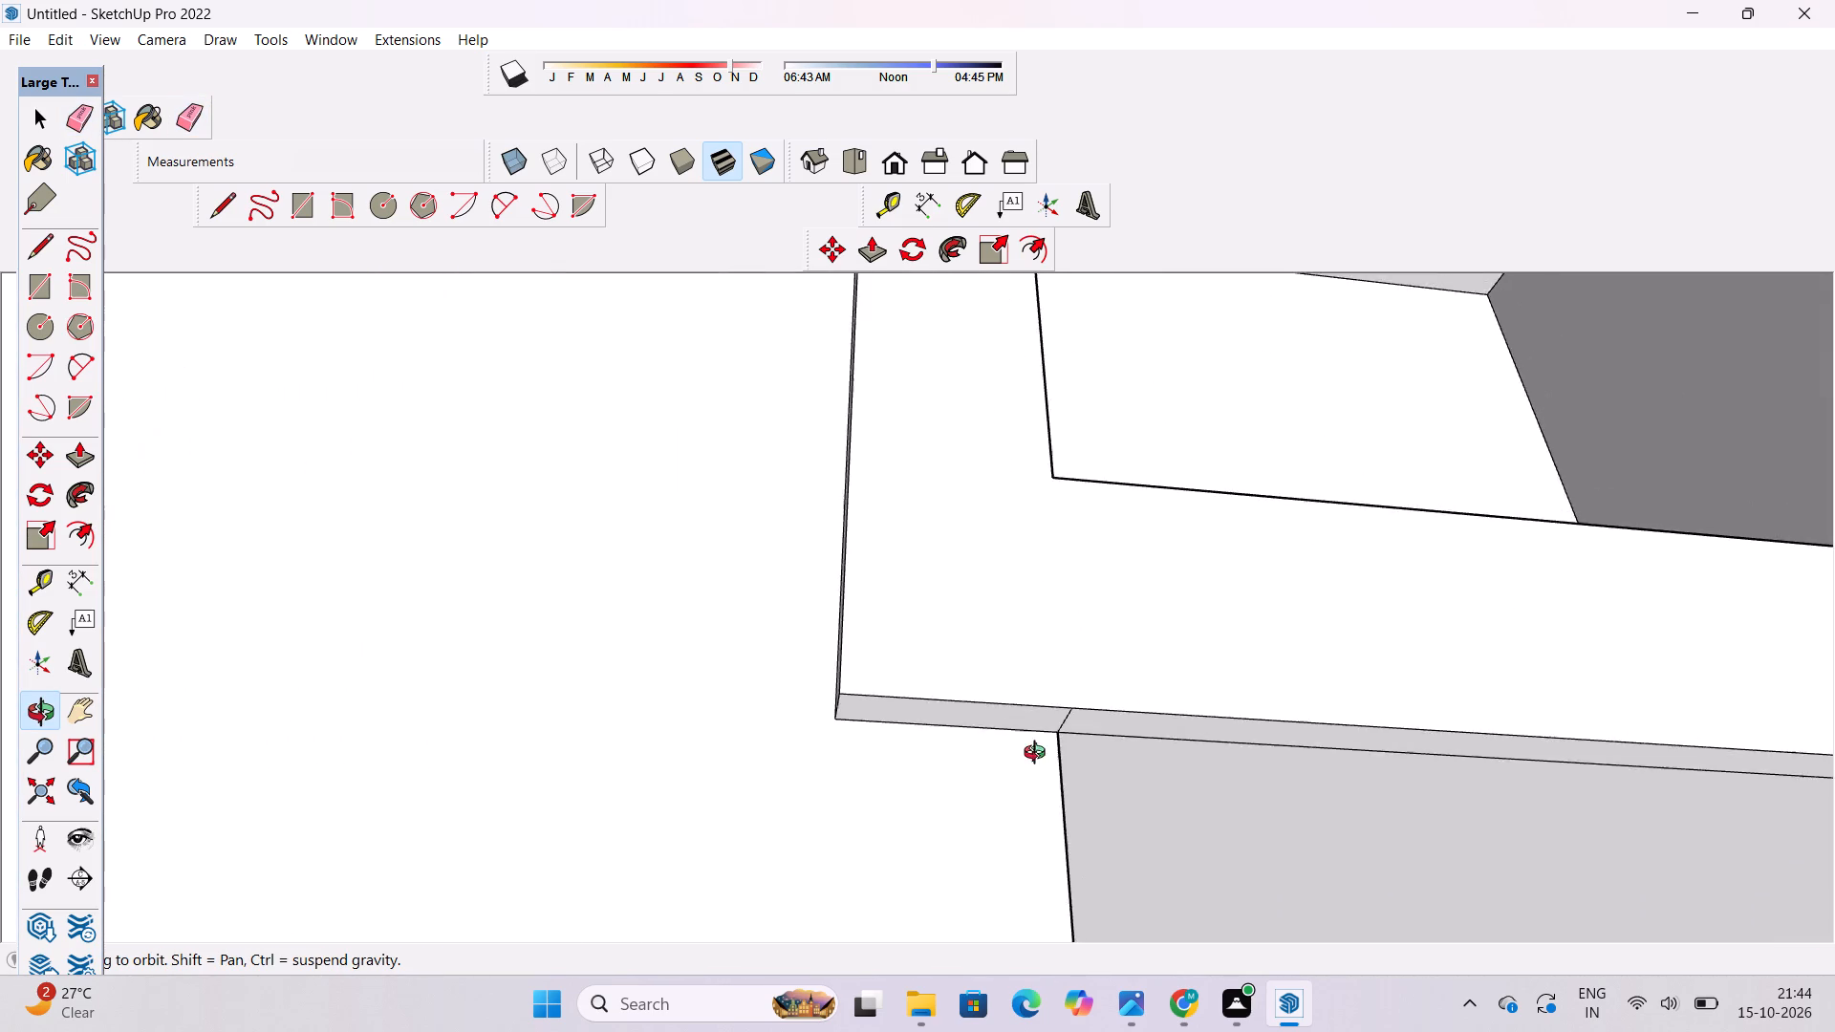
left_click_drag(1039, 755, 945, 641)
scroll(1095, 654, "up", 4)
left_click_drag(1095, 654, 1084, 682, "shift")
key("e")
scroll(1033, 704, "up", 4)
left_click_drag(1033, 685, 1020, 695)
Examine the second-level balcony frame's lower edge up close and the whole building in the Front view.
key("o")
scroll(1035, 643, "down", 7)
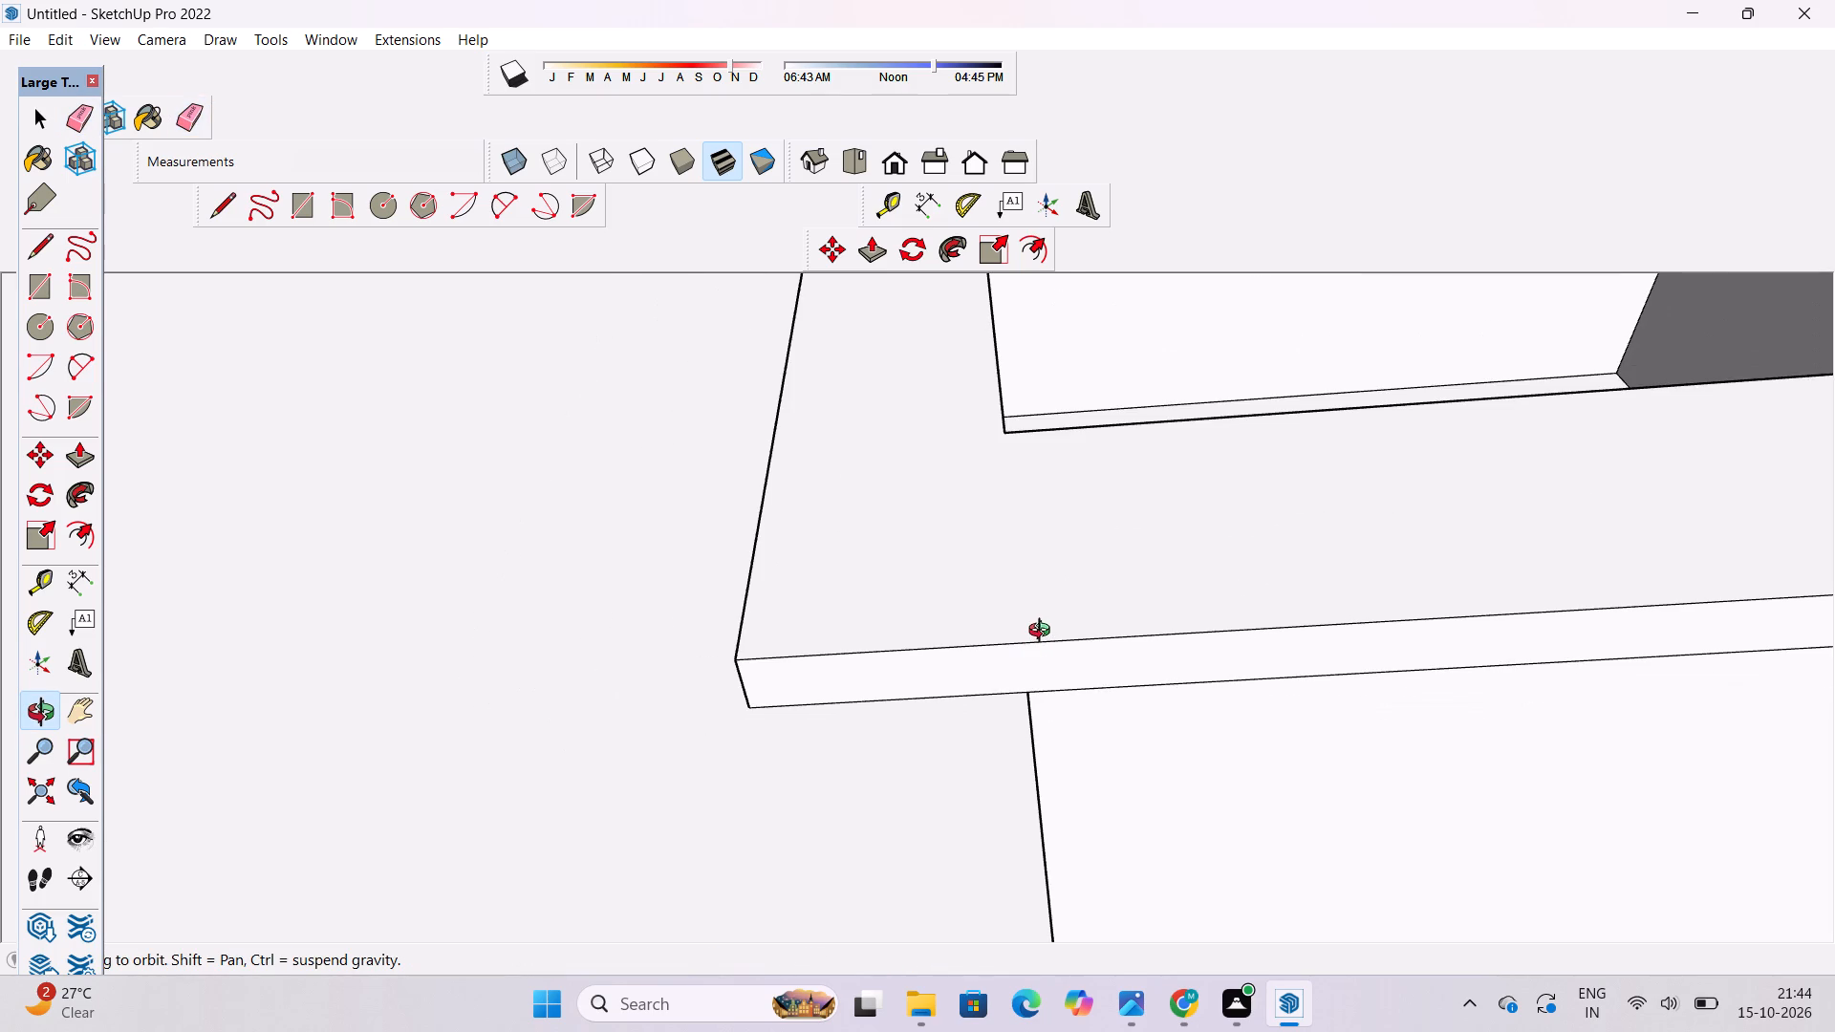
scroll(1047, 633, "up", 2)
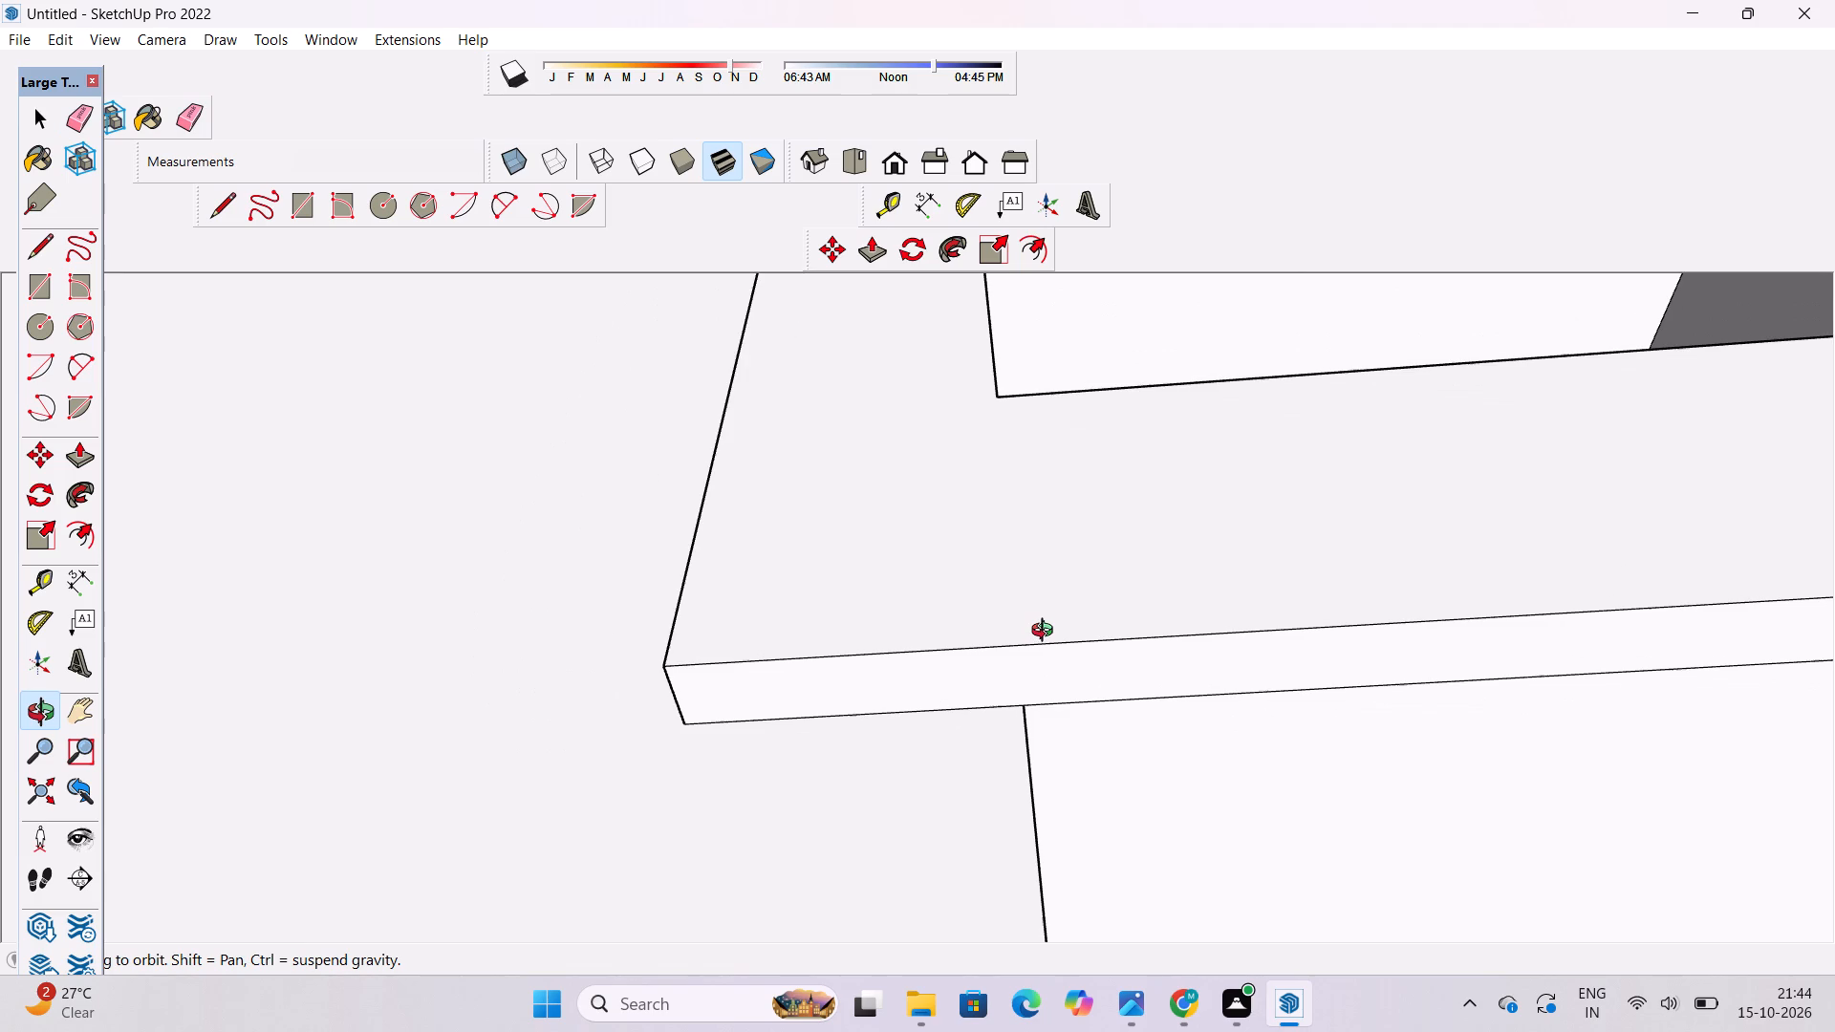
scroll(1047, 633, "down", 4)
left_click_drag(1077, 623, 1089, 662, "shift")
left_click_drag(1089, 662, 1049, 568, "shift")
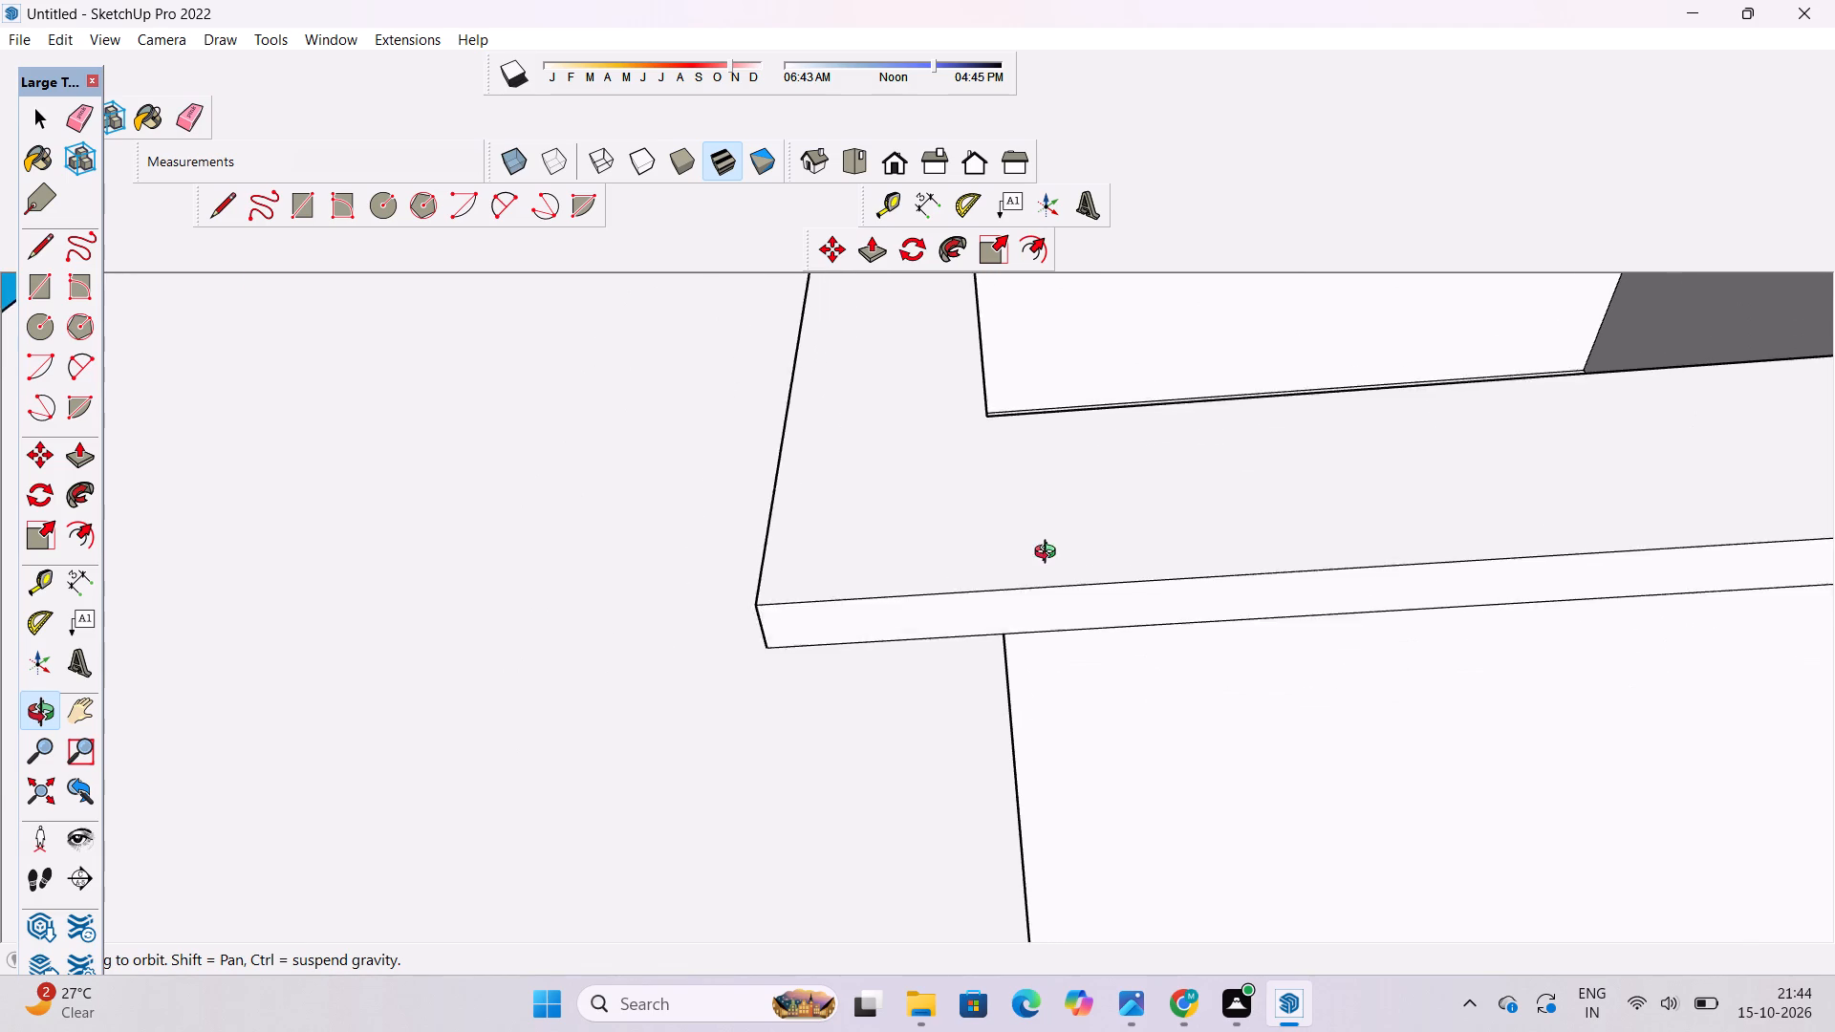
scroll(1049, 554, "down", 6)
left_click(884, 164)
scroll(911, 432, "down", 11)
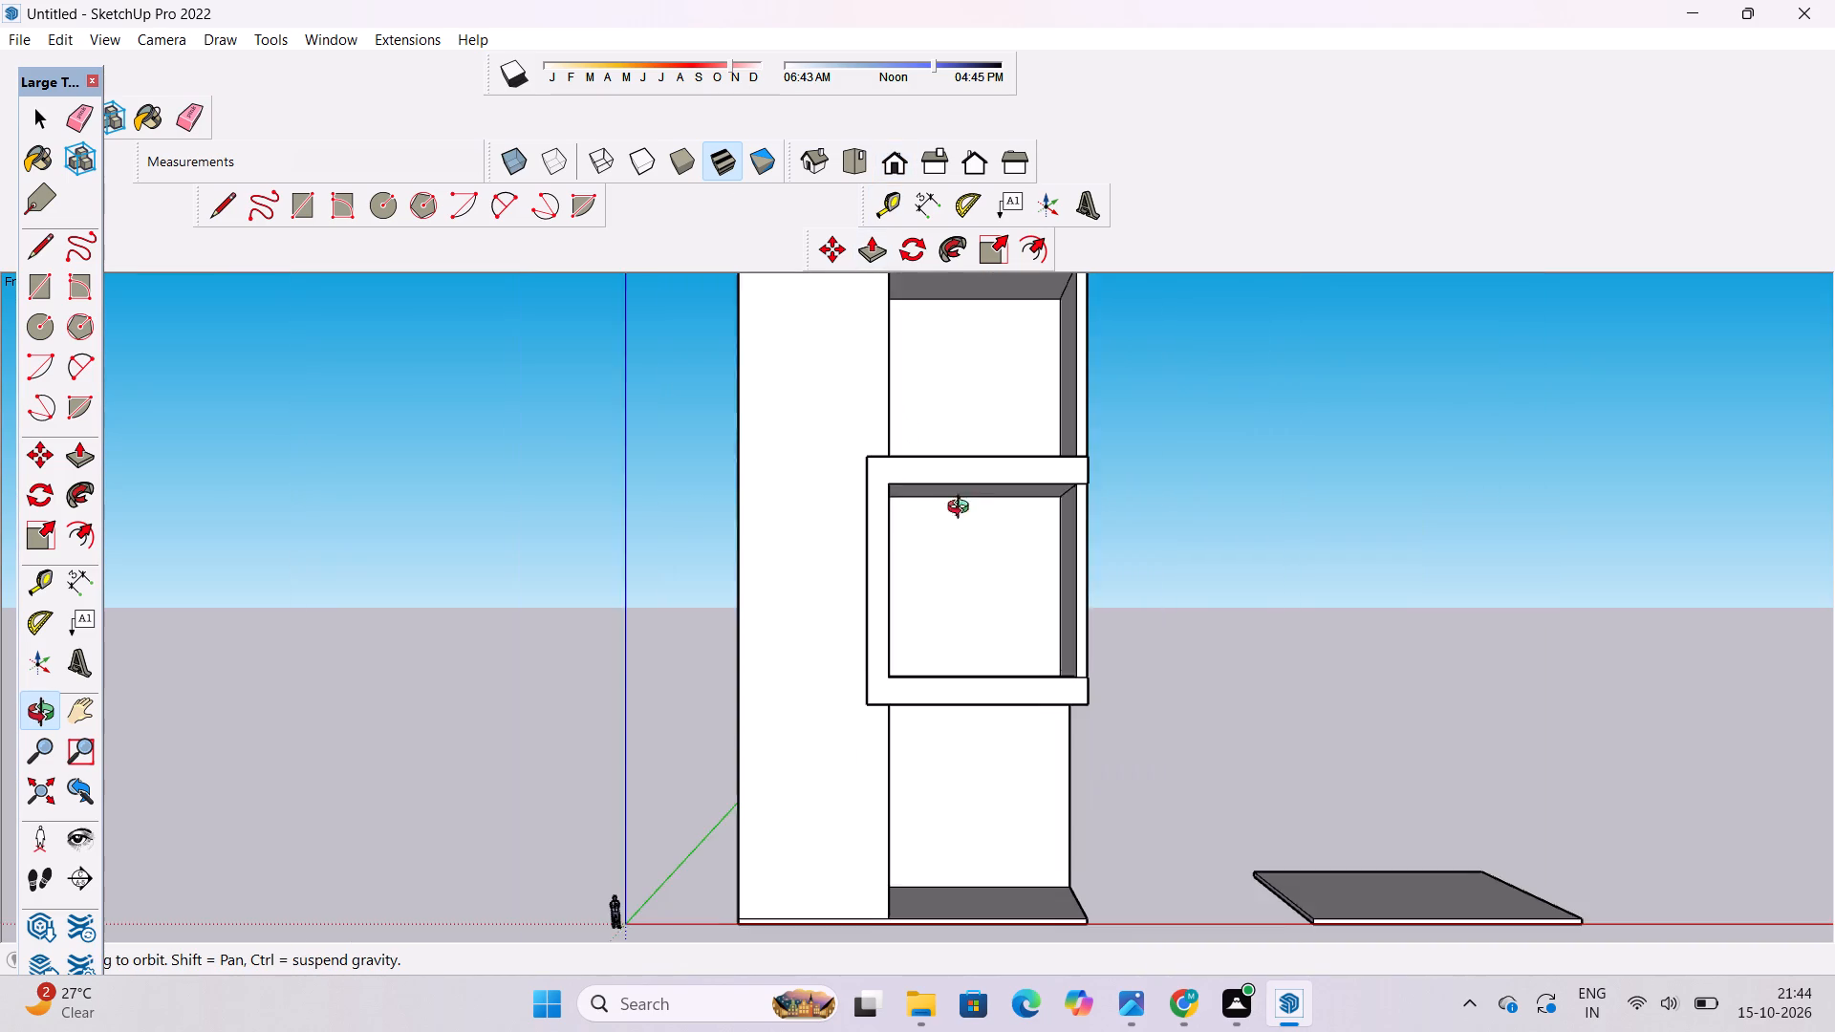
Erase the long seam line and the short lines at both ends on the top face of the second-level balcony frame.
left_click_drag(981, 515, 983, 532, "shift")
left_click_drag(1016, 560, 835, 639)
scroll(1026, 564, "up", 4)
left_click_drag(1161, 524, 922, 568)
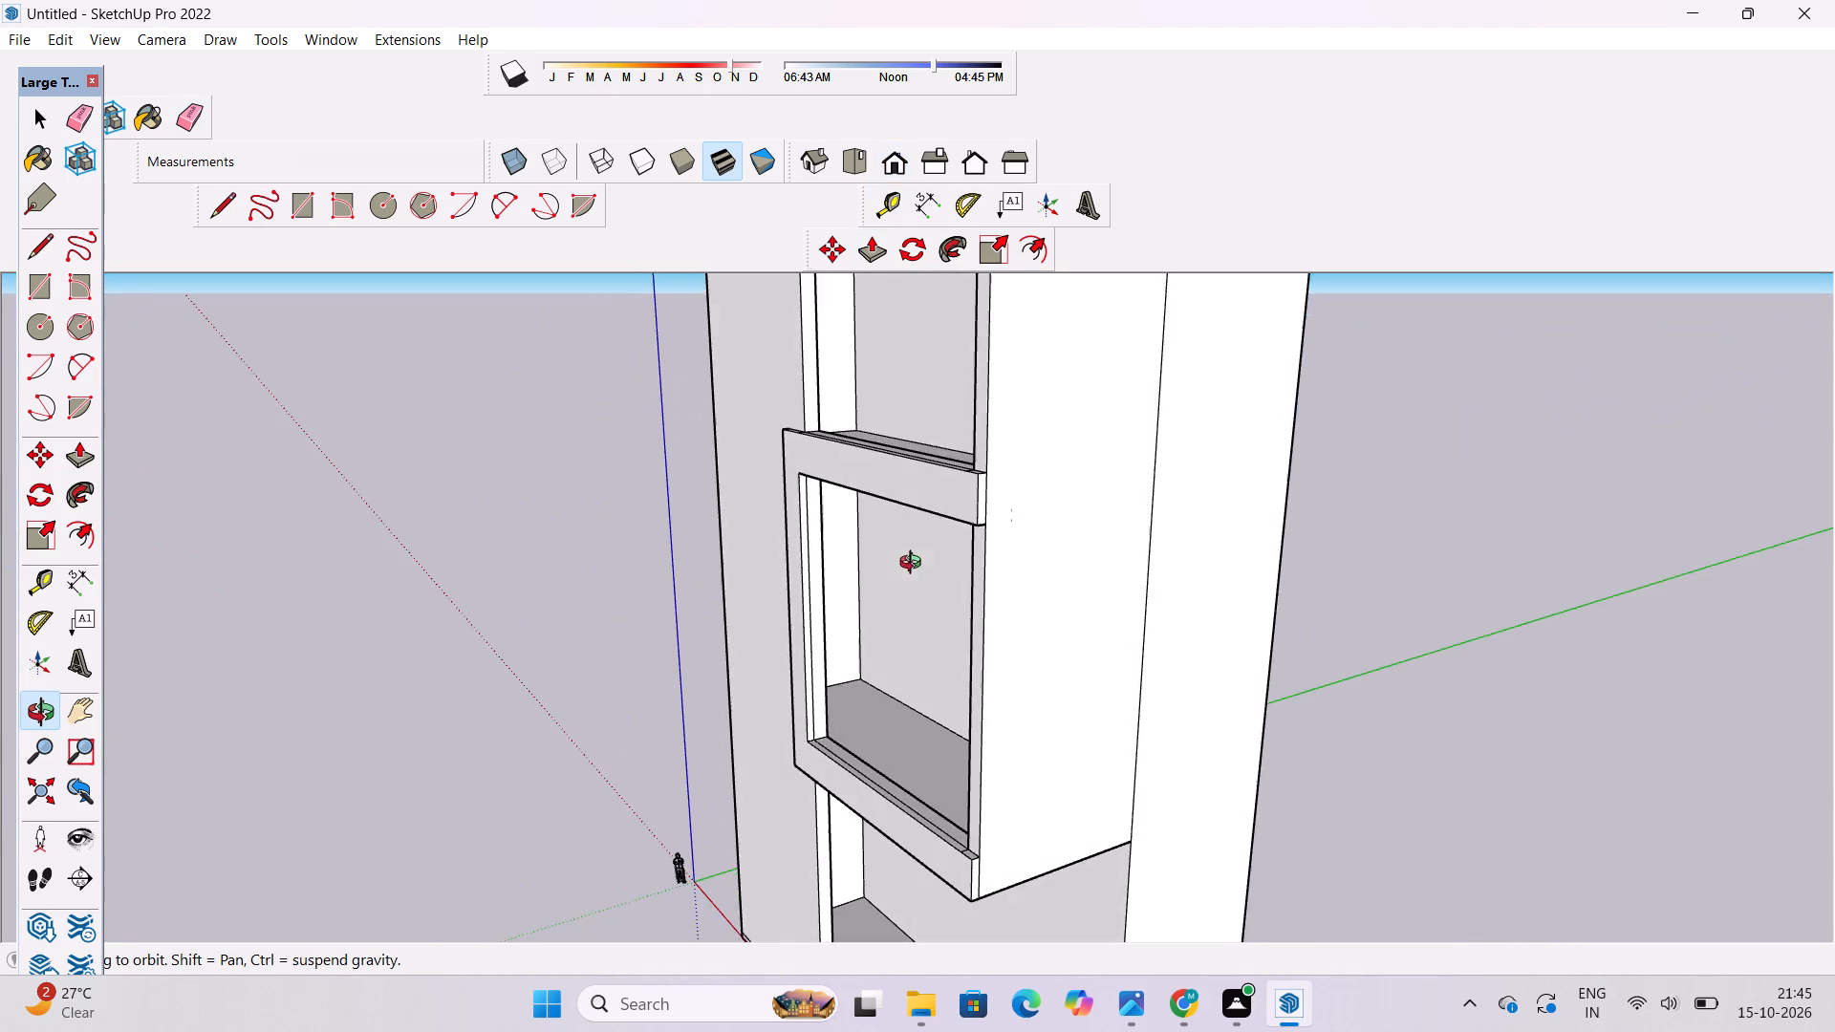
scroll(1012, 549, "up", 4)
left_click_drag(1013, 529, 911, 749, "shift")
left_click_drag(911, 749, 862, 498)
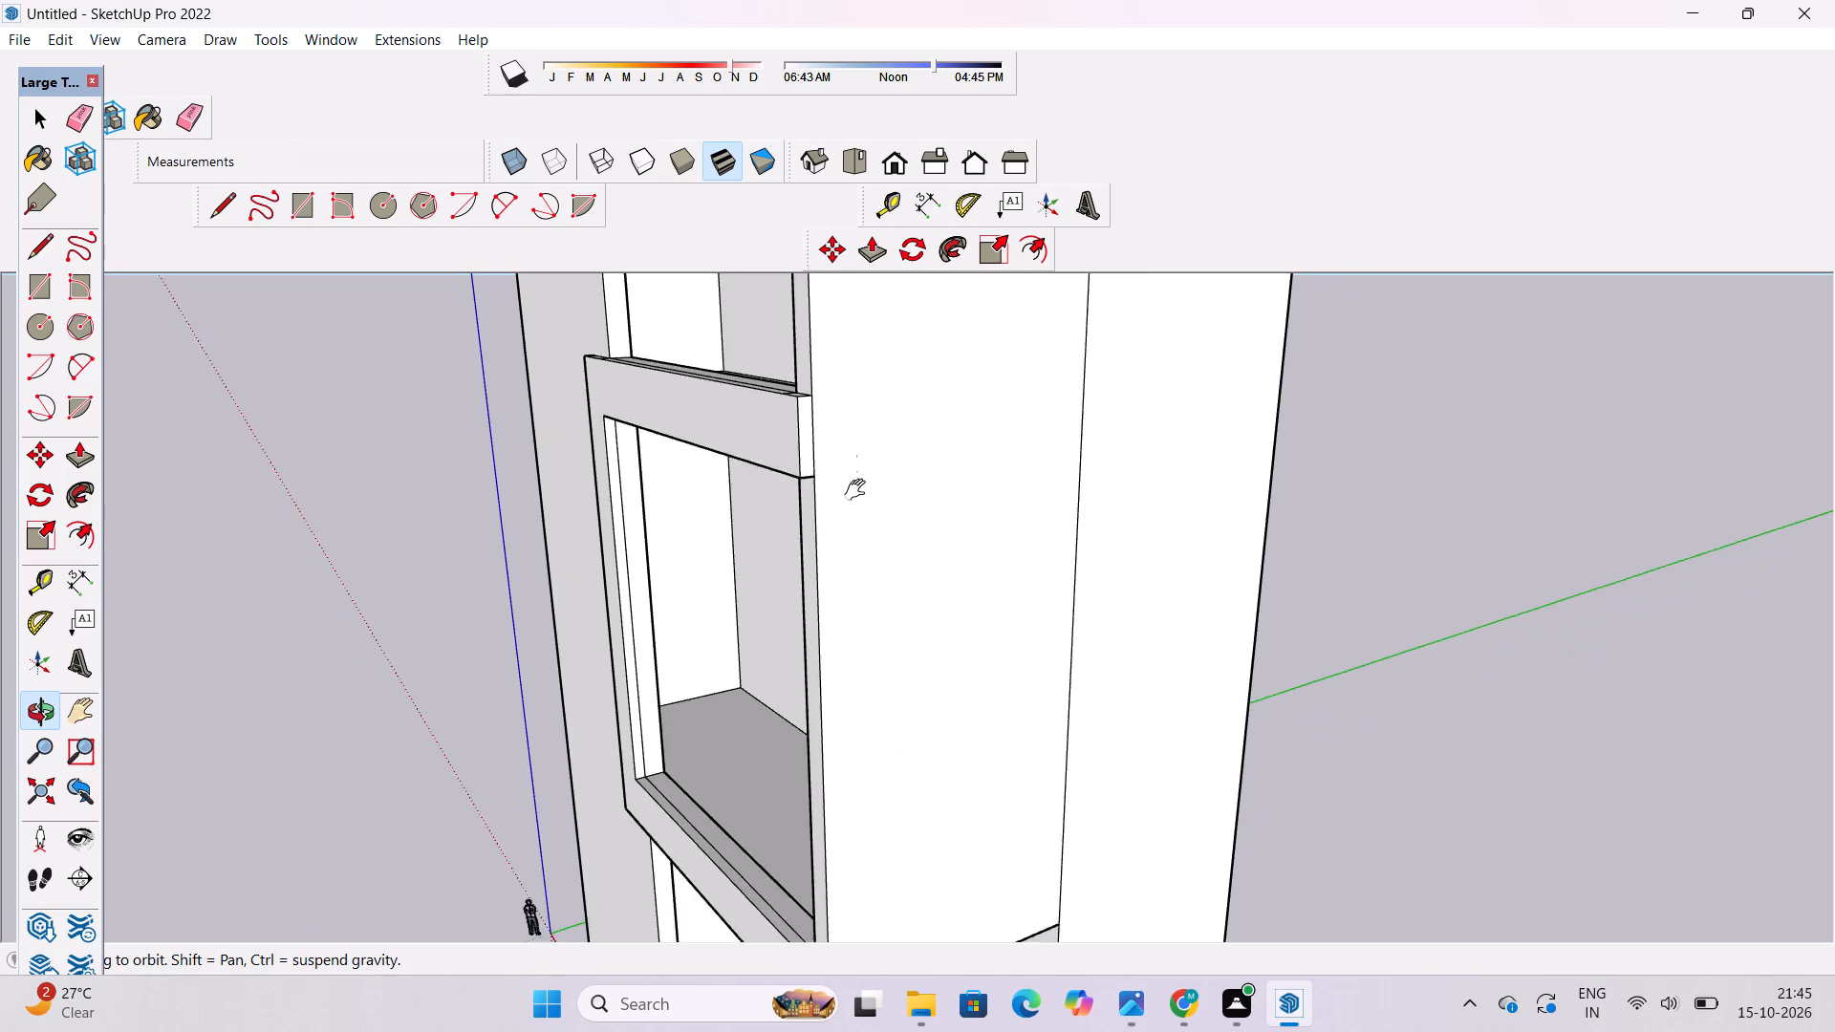
left_click_drag(856, 503, 1153, 677)
scroll(998, 550, "up", 4)
left_click_drag(997, 550, 1111, 590)
left_click_drag(1119, 587, 1121, 600, "shift")
left_click_drag(1121, 600, 1128, 606)
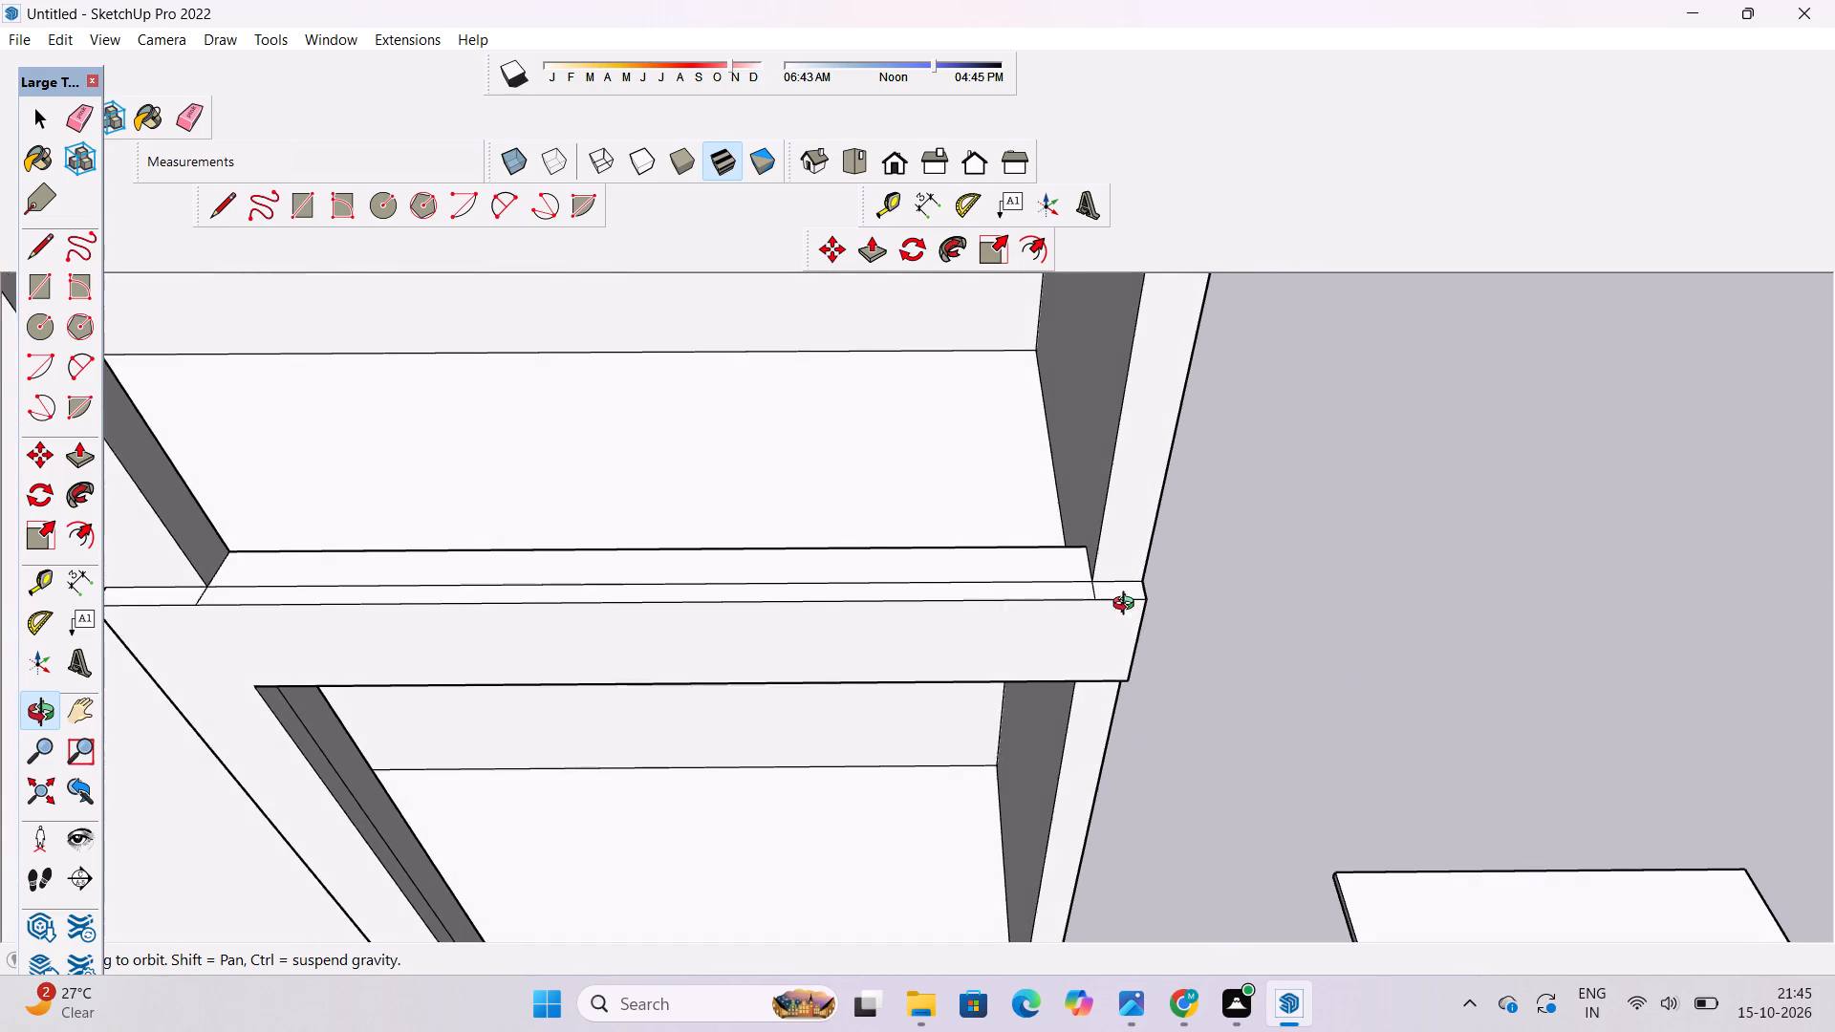
left_click_drag(1128, 606, 1161, 610)
key("e")
scroll(1082, 599, "up", 8)
double_click(1064, 543)
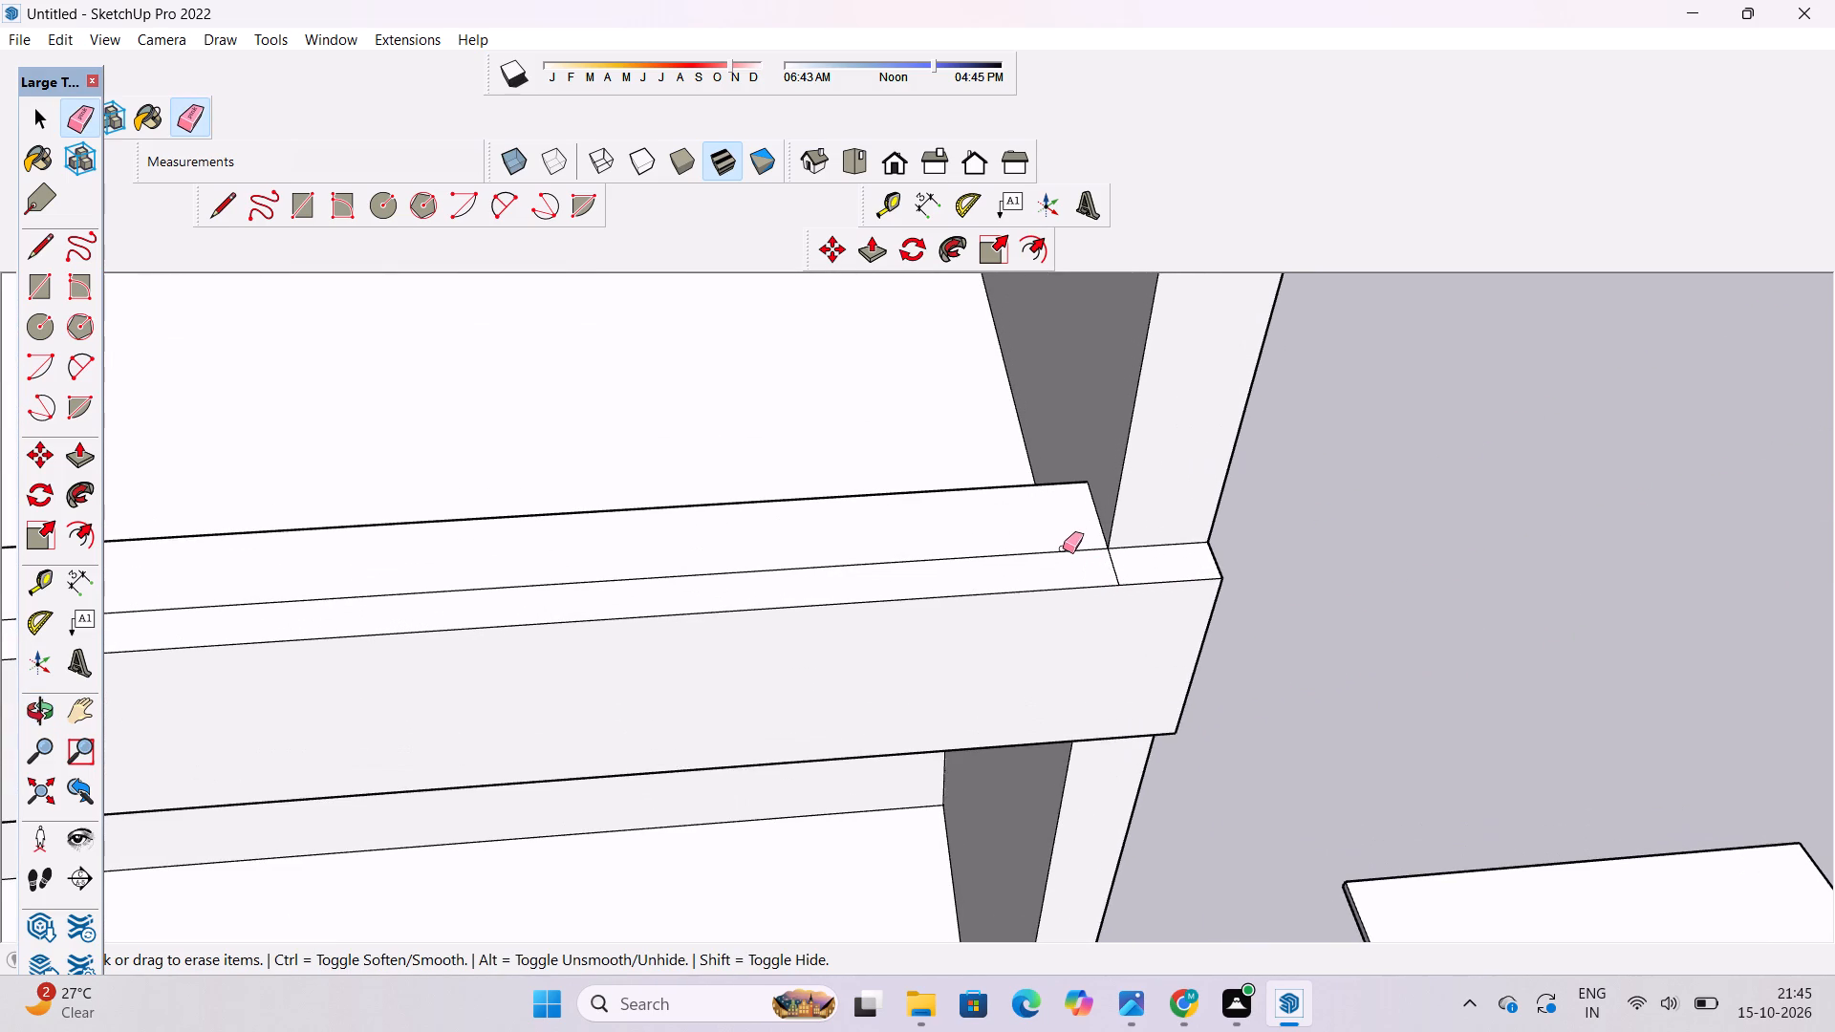
left_click(1086, 548)
left_click(1117, 567)
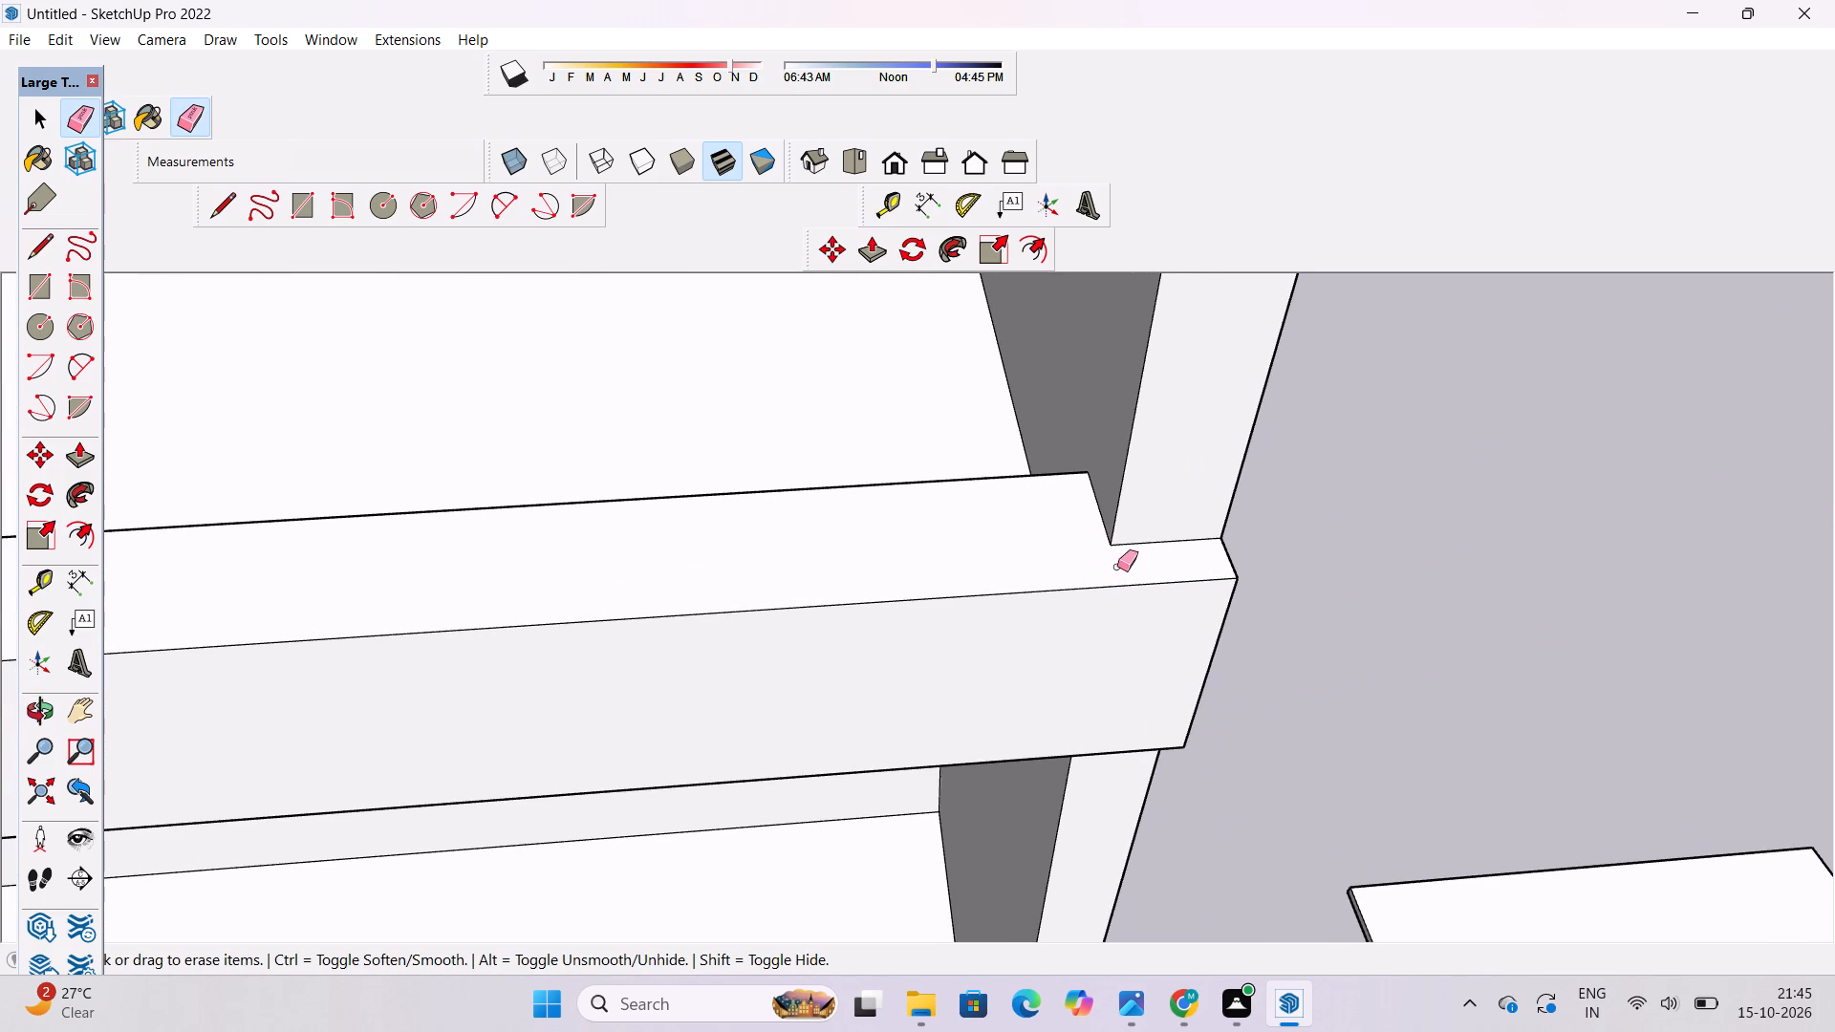
scroll(1235, 558, "down", 7)
scroll(196, 601, "up", 8)
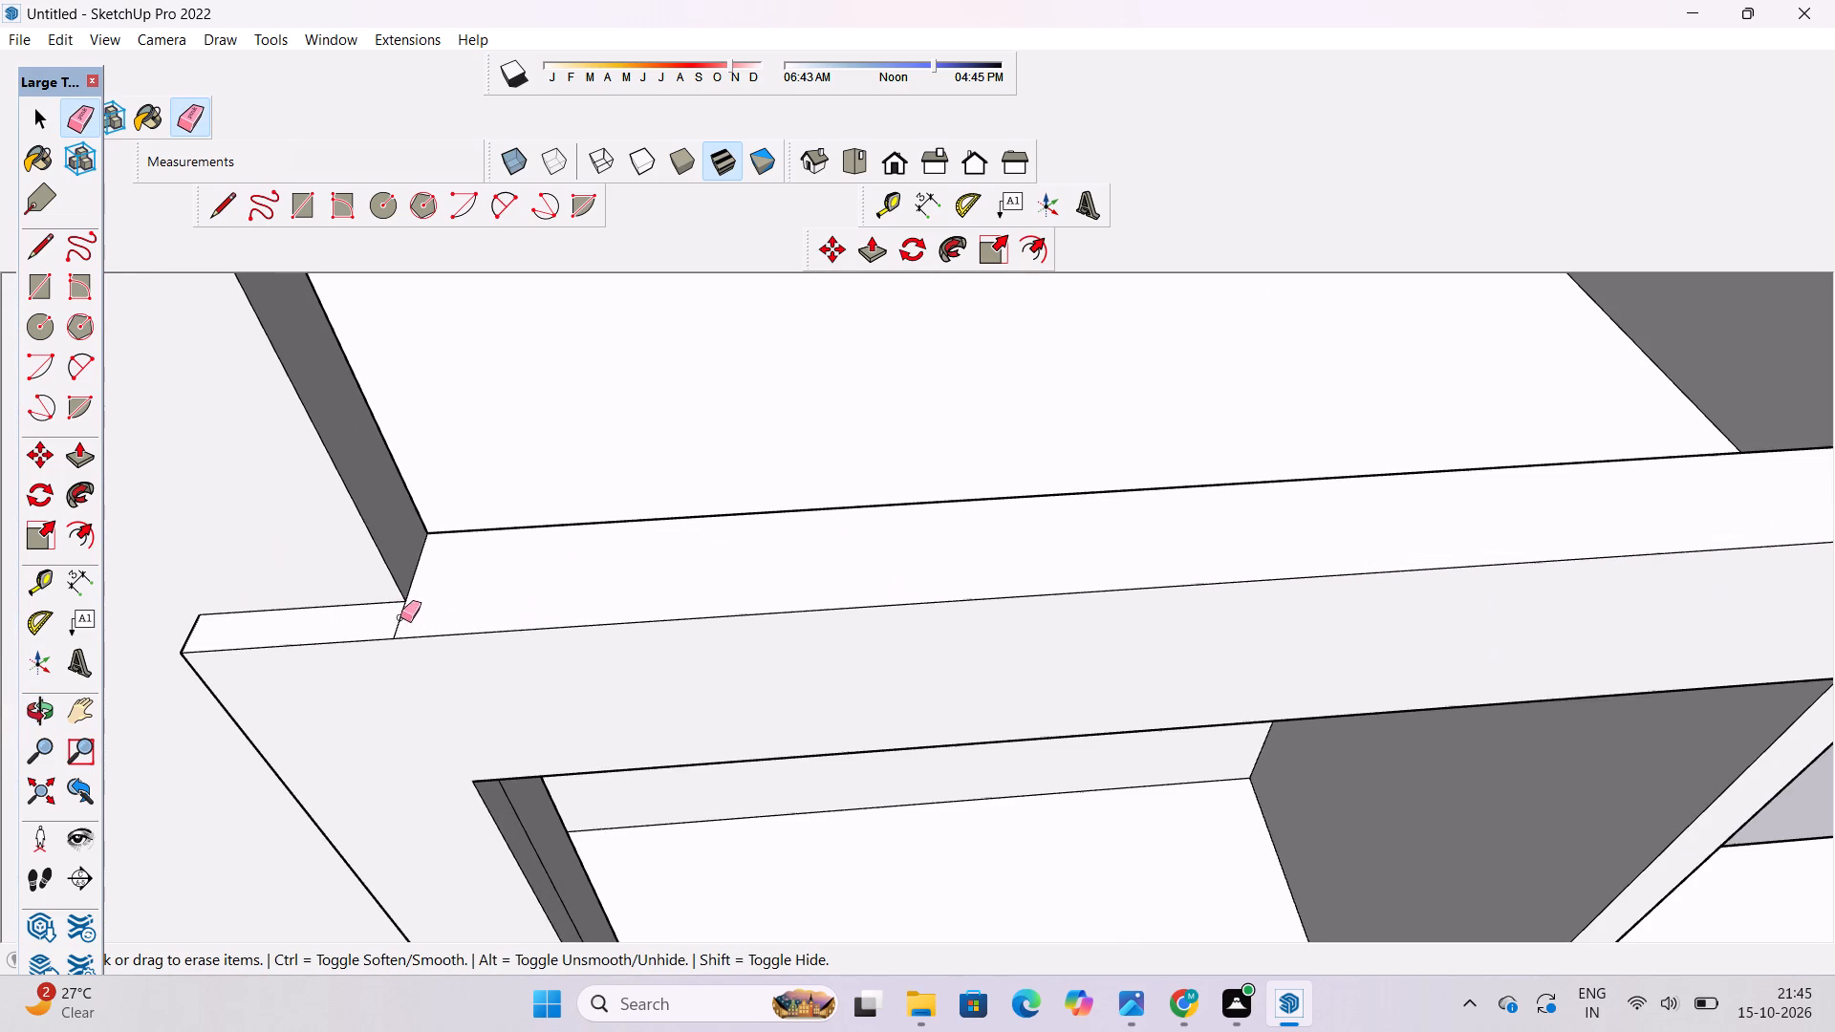
left_click(397, 619)
Erase the seam and short end line on top of the frame's bottom member, plus the seam along the frame's inner side face.
key("o")
scroll(572, 502, "down", 4)
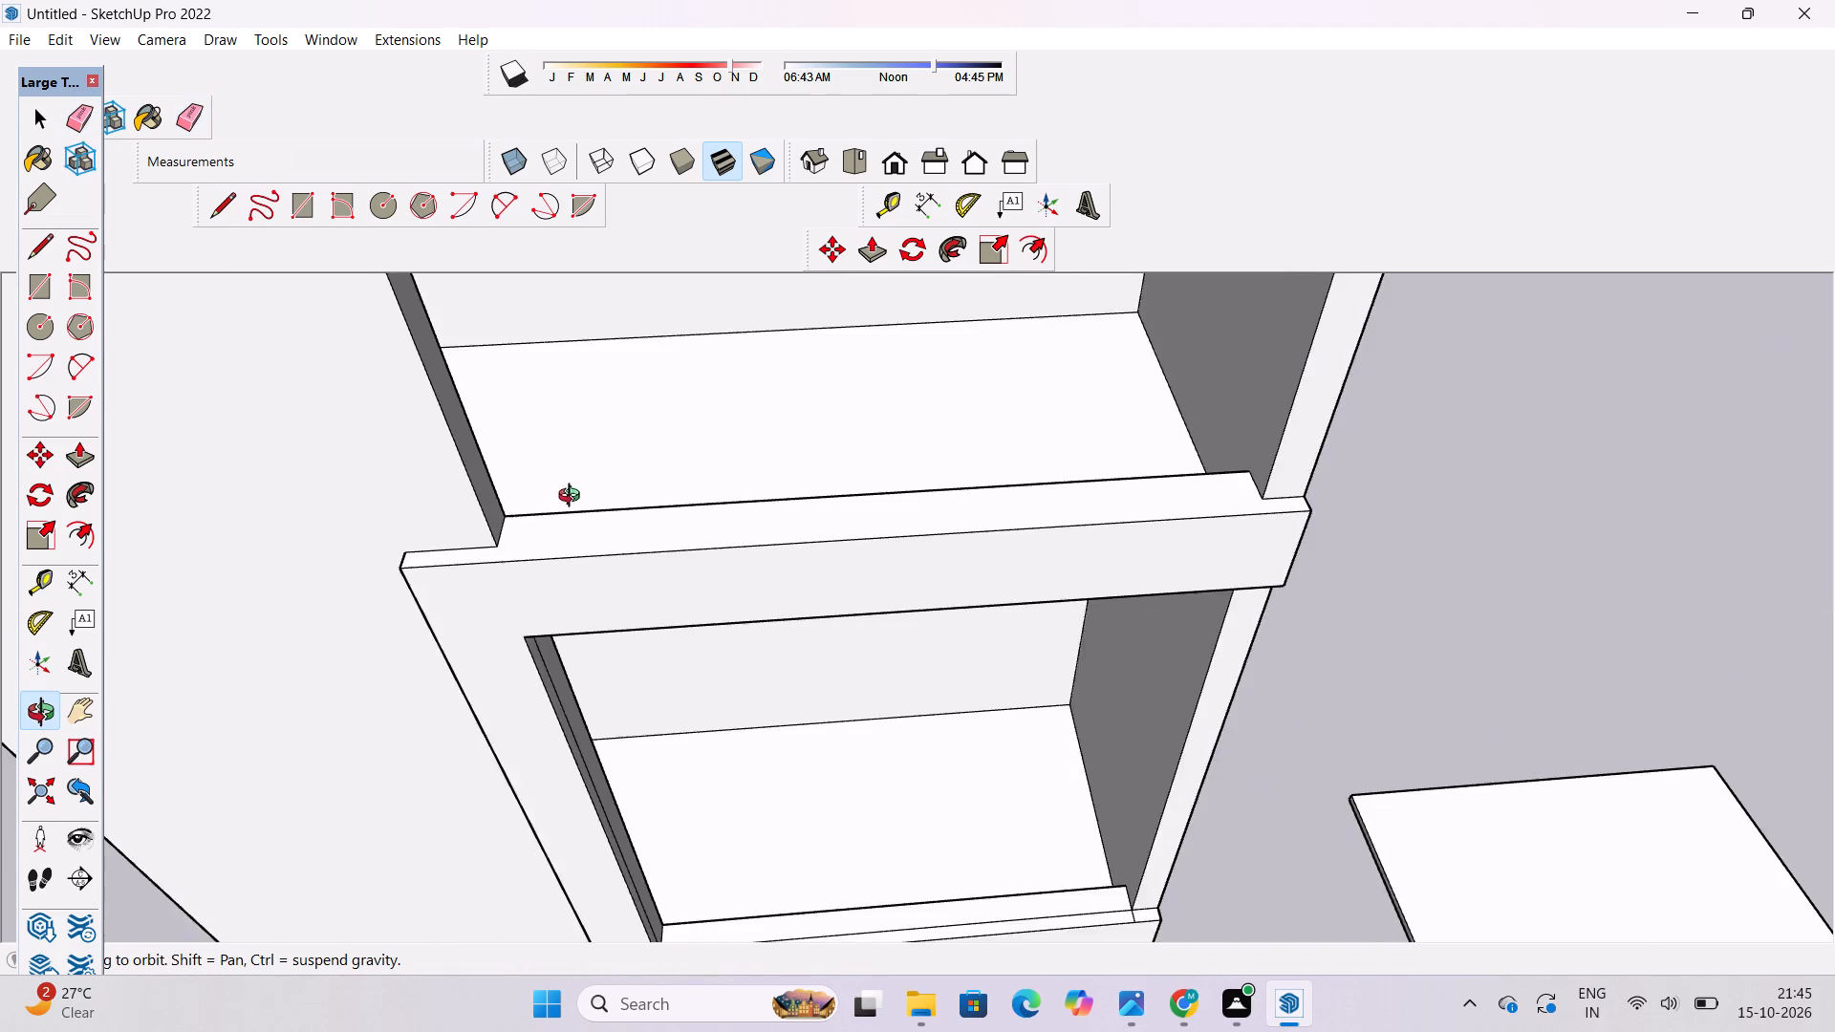
scroll(573, 498, "down", 7)
left_click_drag(686, 785, 667, 648)
left_click_drag(686, 726, 637, 530)
scroll(680, 649, "up", 4)
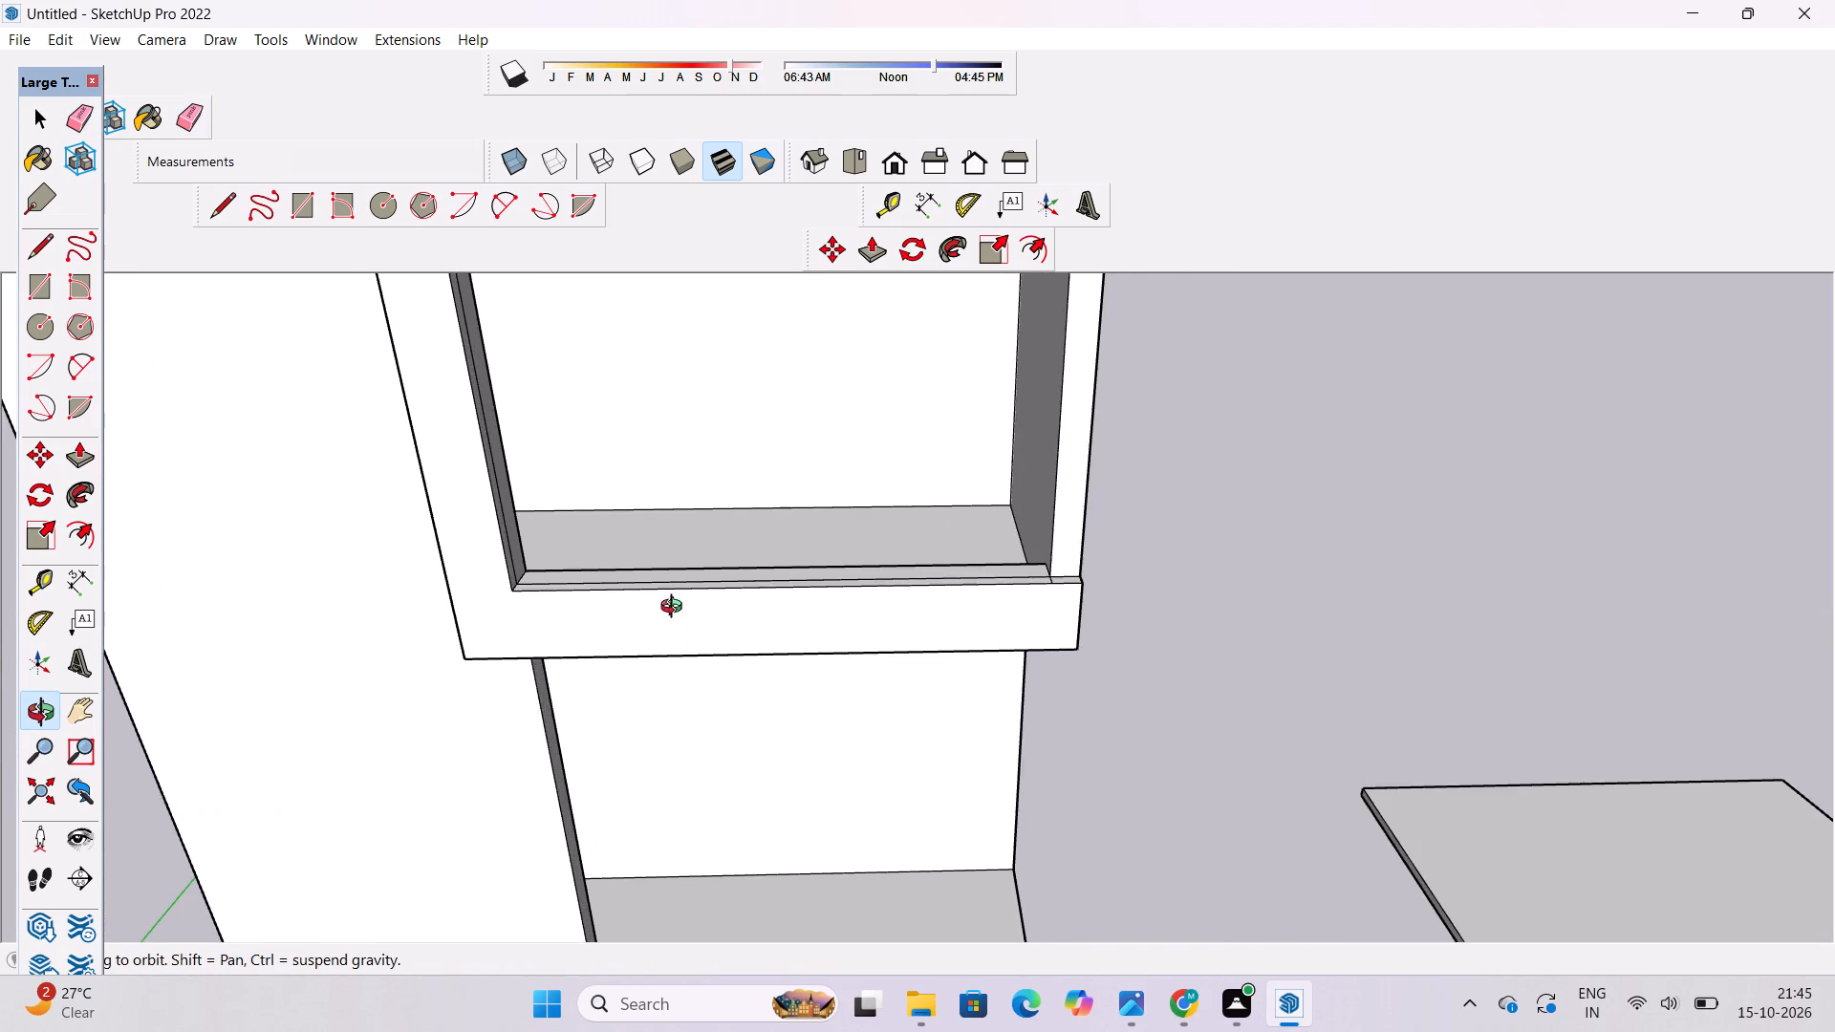
left_click_drag(676, 610, 689, 730, "shift")
scroll(917, 680, "up", 6)
left_click_drag(1025, 686, 965, 742, "shift")
left_click_drag(965, 755, 983, 828)
key("e")
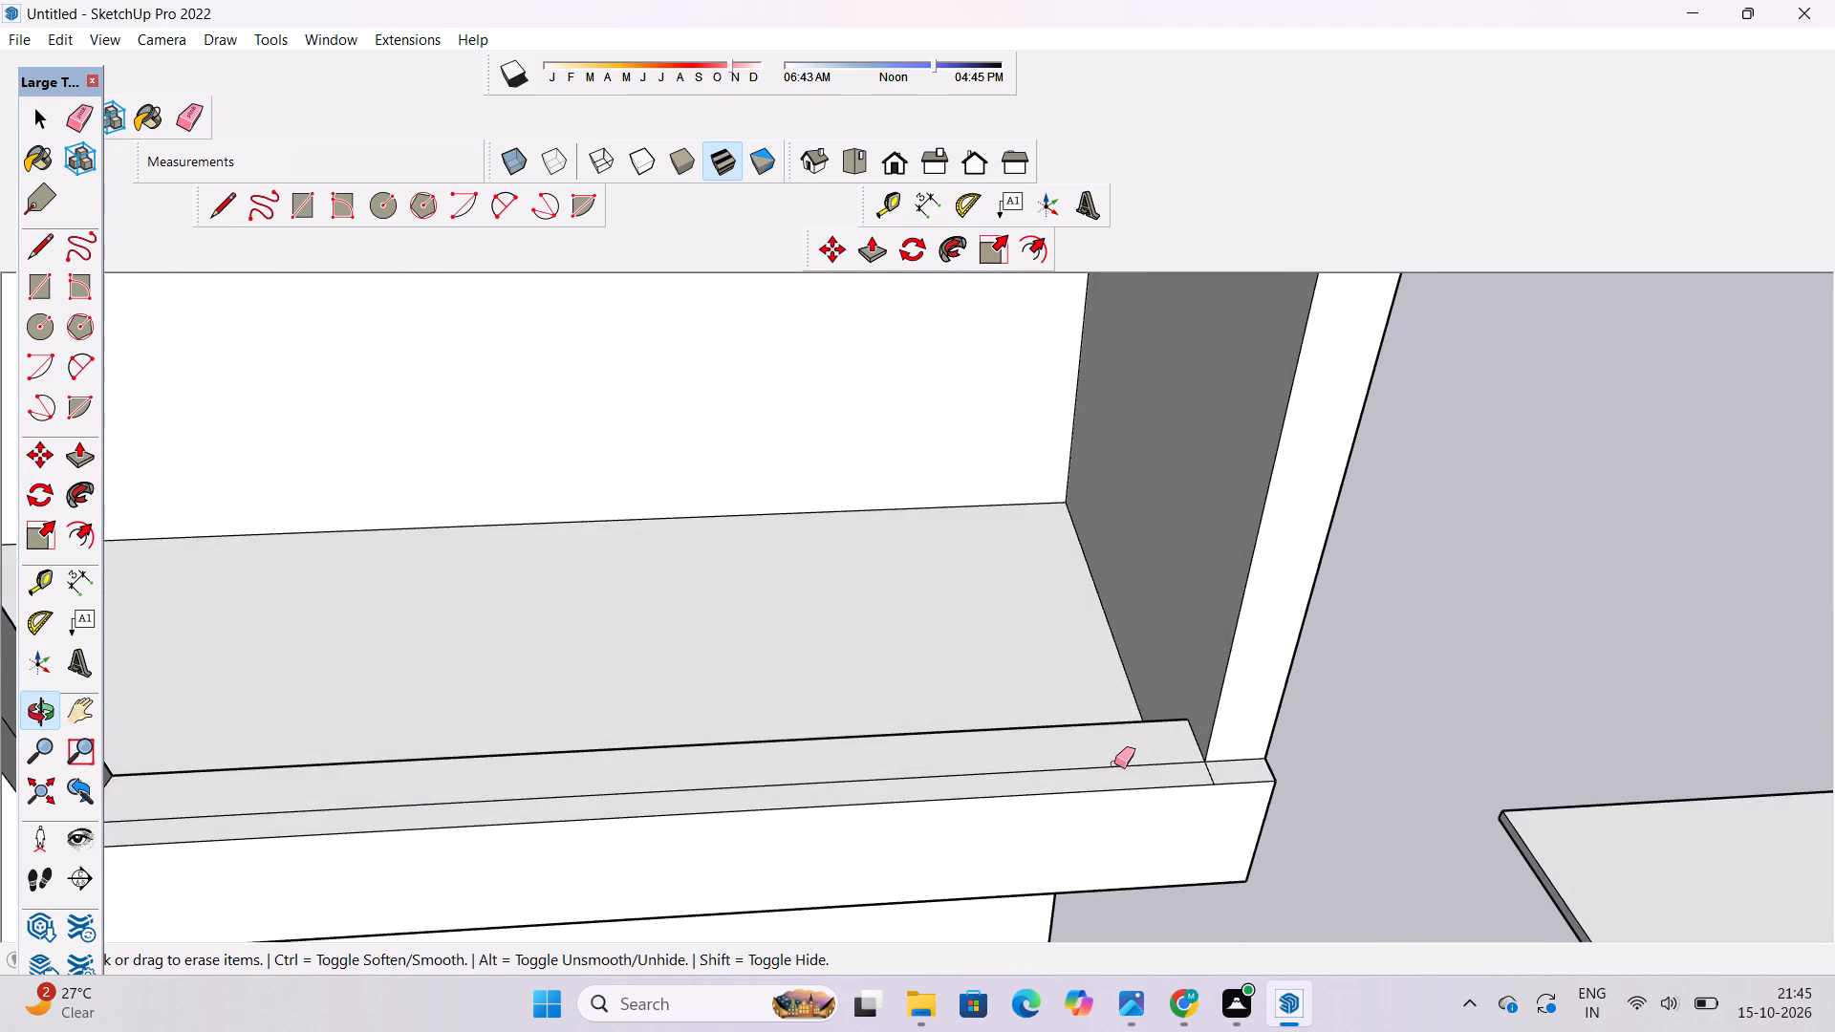
scroll(1125, 760, "up", 4)
left_click(1252, 778)
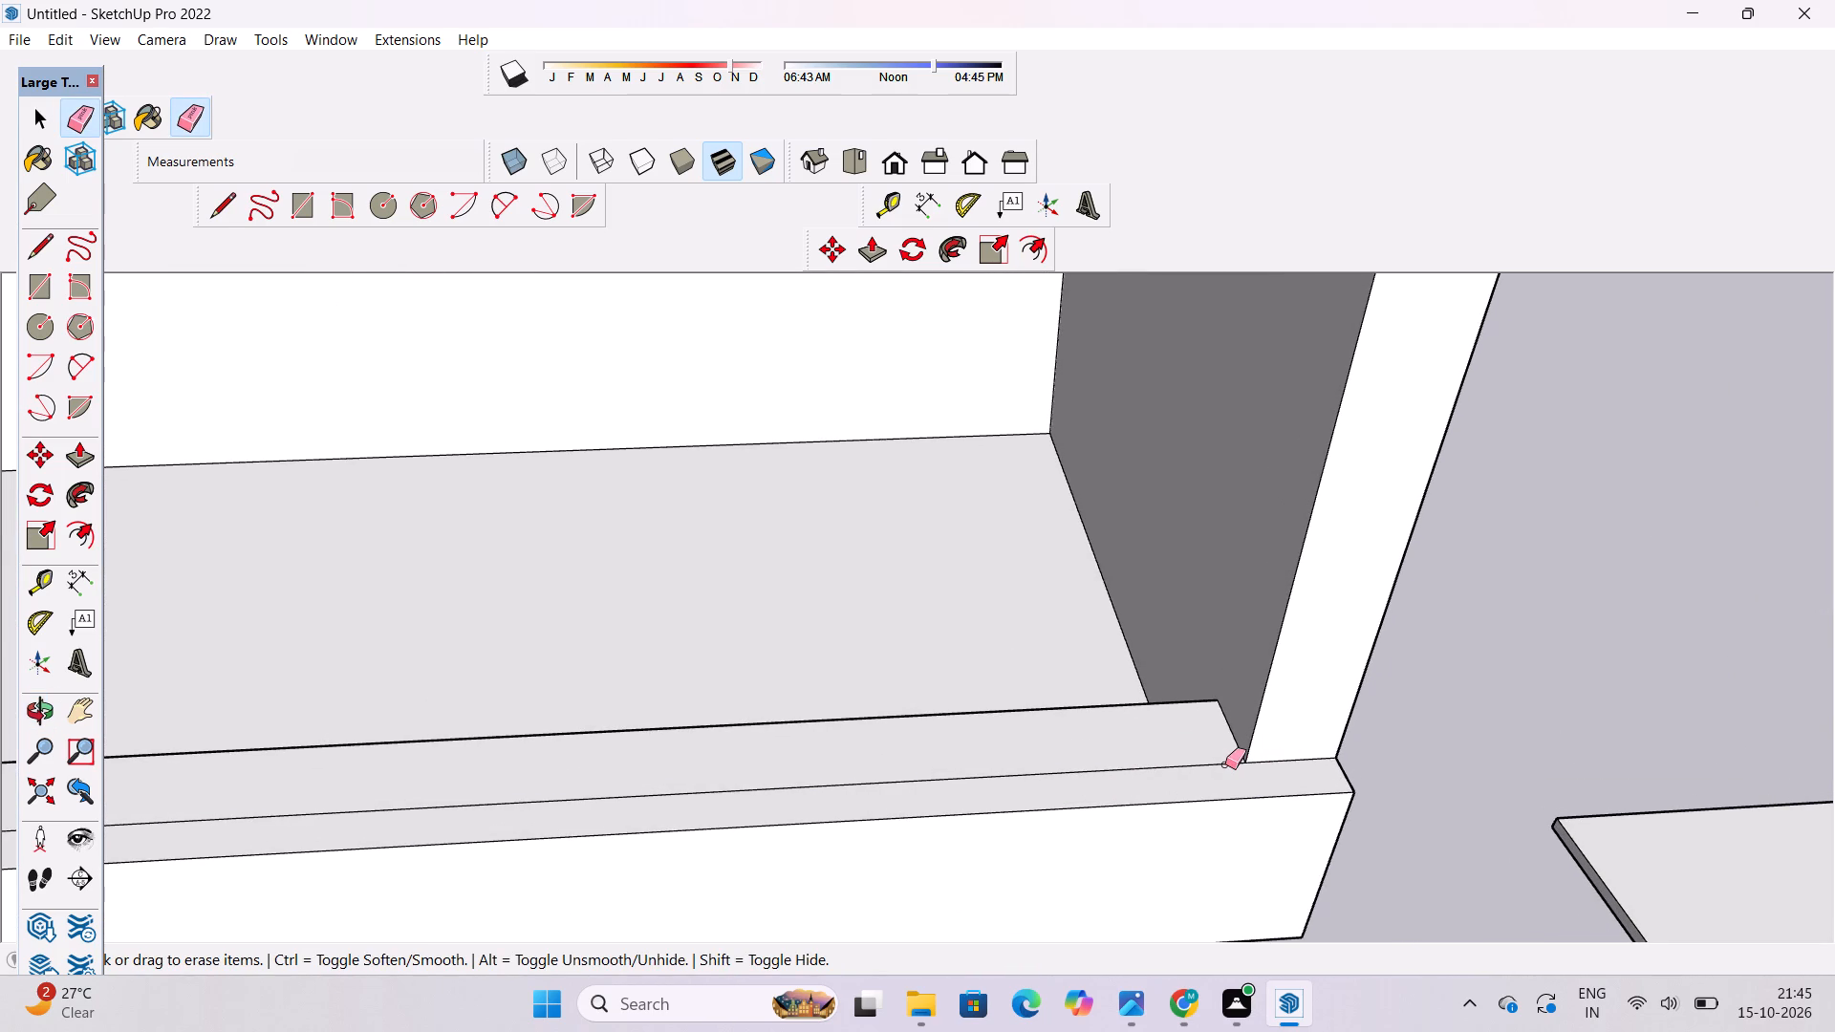
left_click(1225, 764)
scroll(1214, 759, "down", 9)
scroll(529, 770, "up", 4)
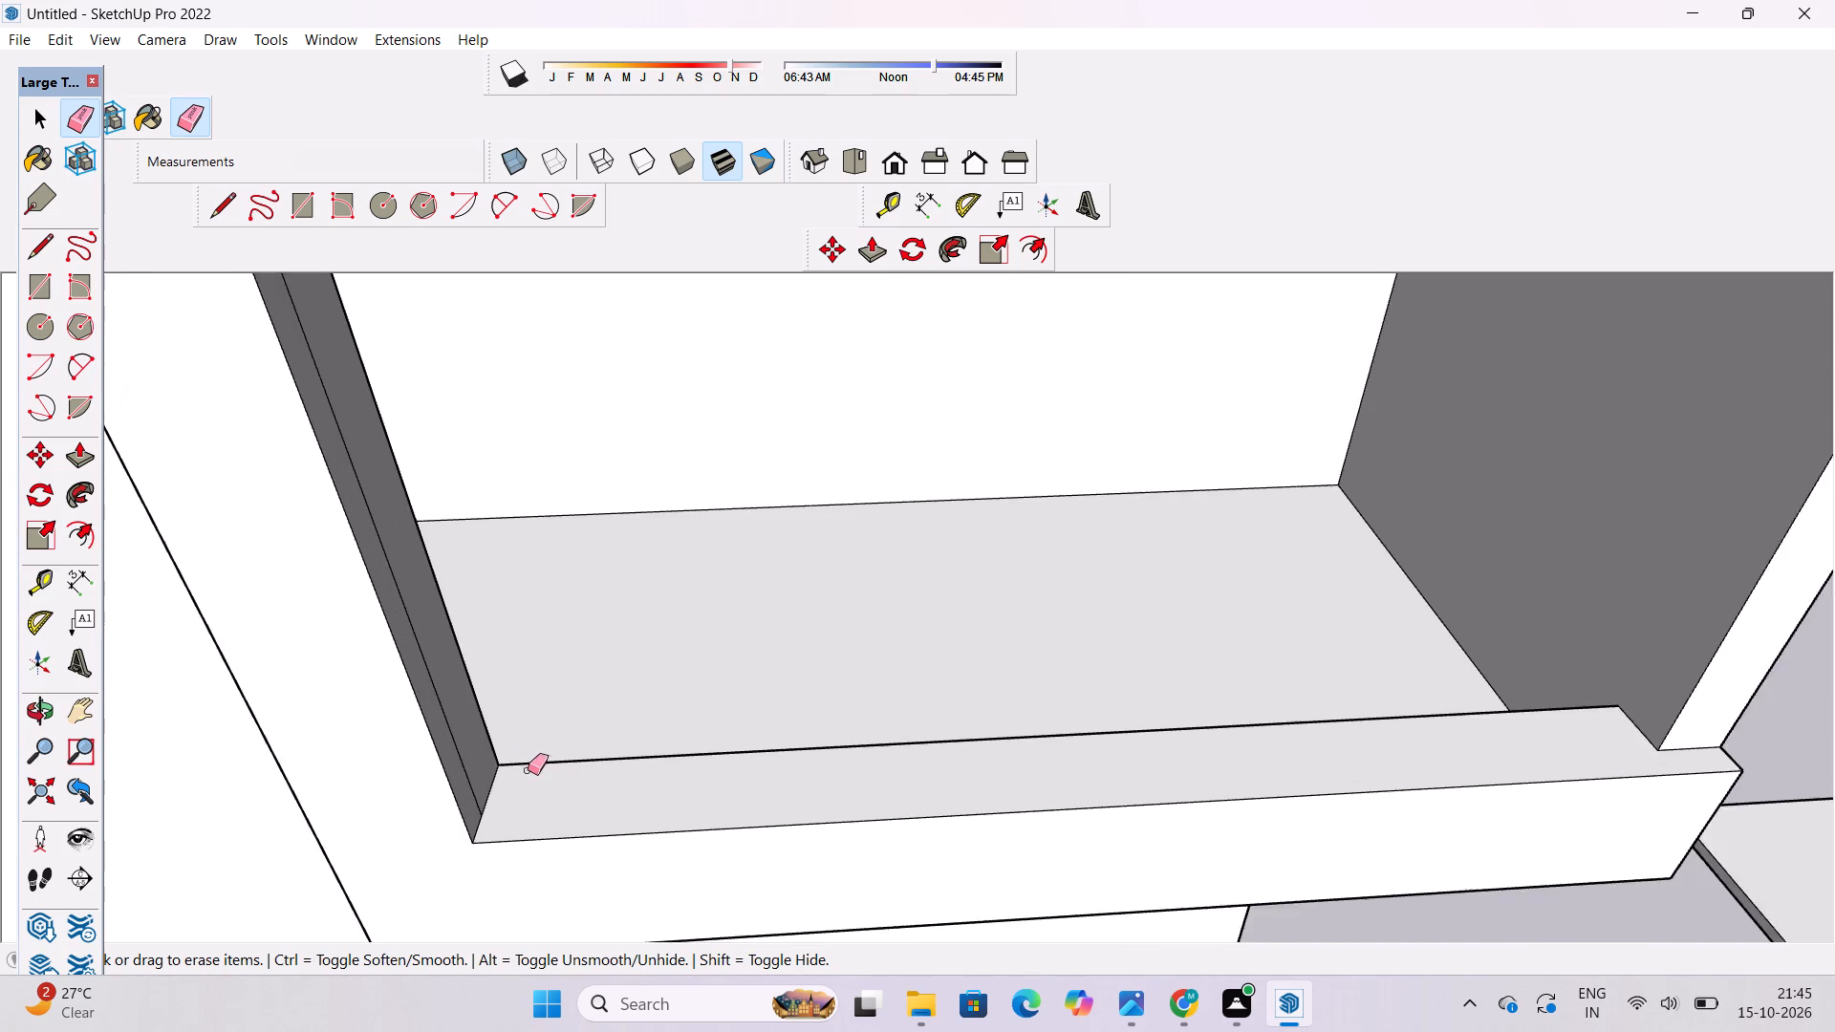
scroll(528, 770, "up", 4)
left_click(471, 815)
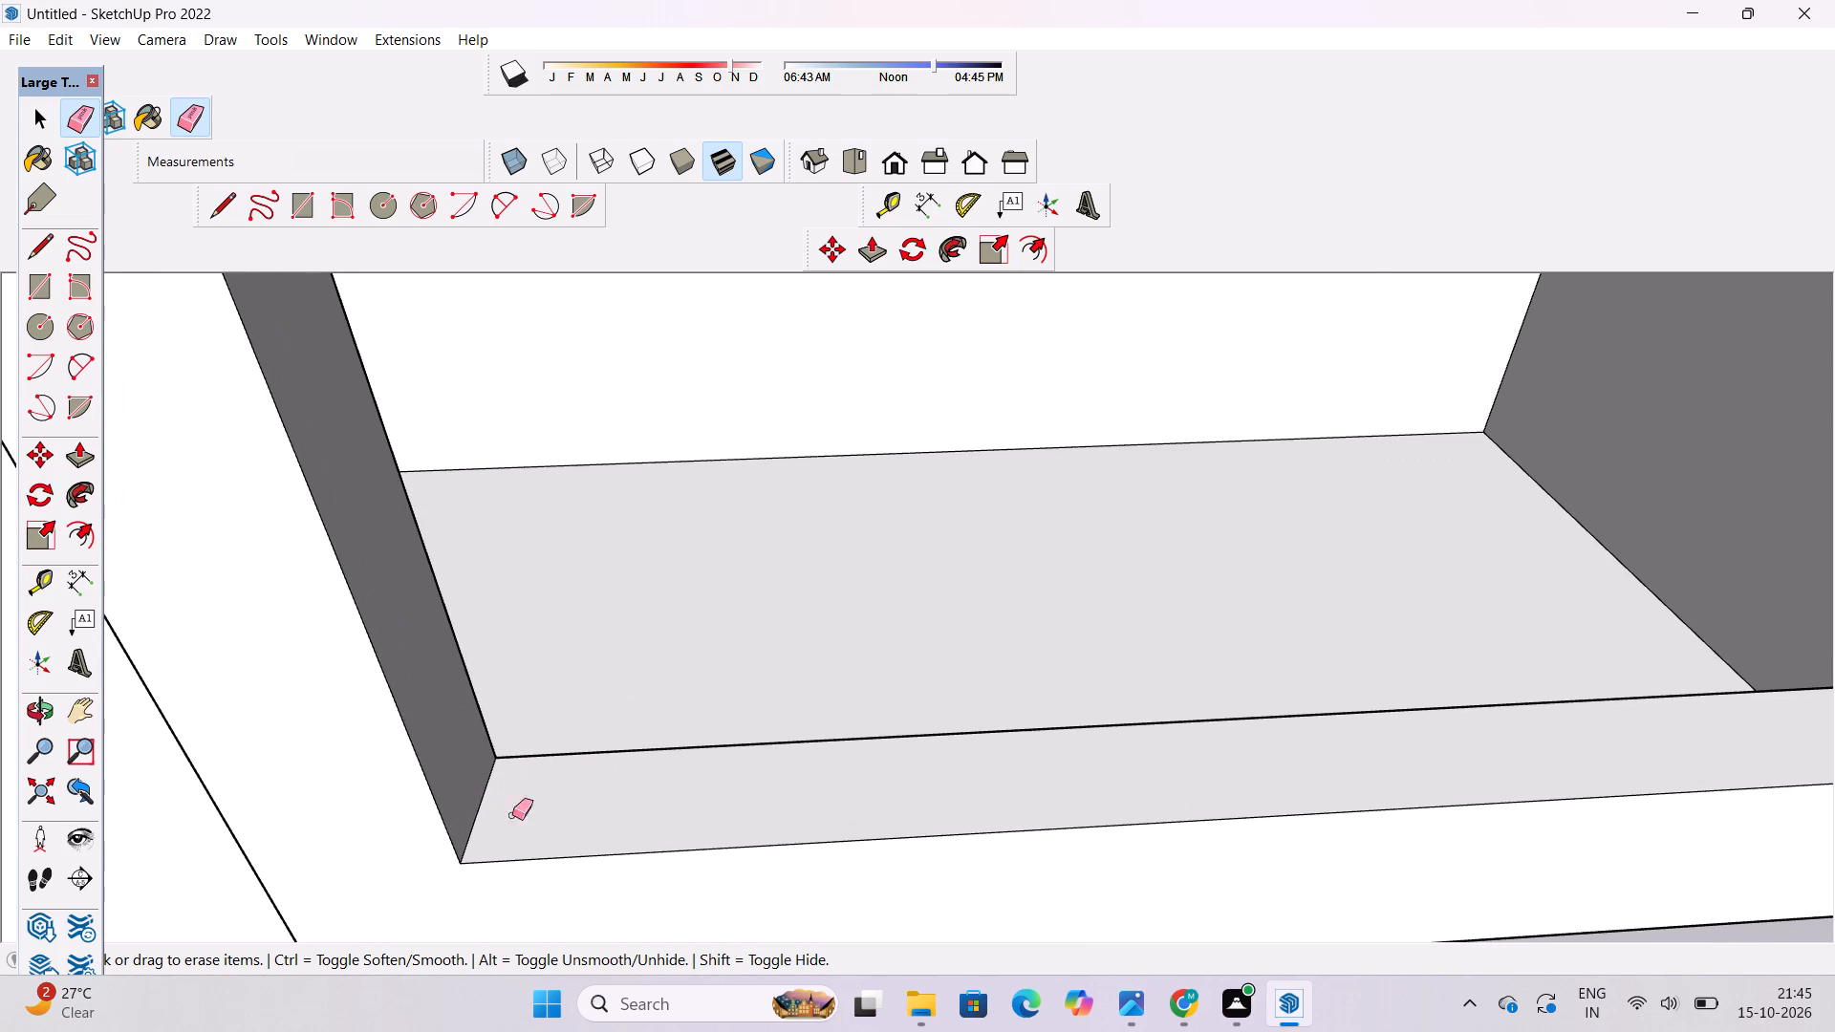
Examine the second-level balcony frame and the building's front from several angles for remaining stray lines.
key("o")
scroll(628, 804, "down", 7)
left_click_drag(655, 843, 675, 700)
scroll(676, 681, "down", 5)
left_click_drag(680, 683, 708, 782, "shift")
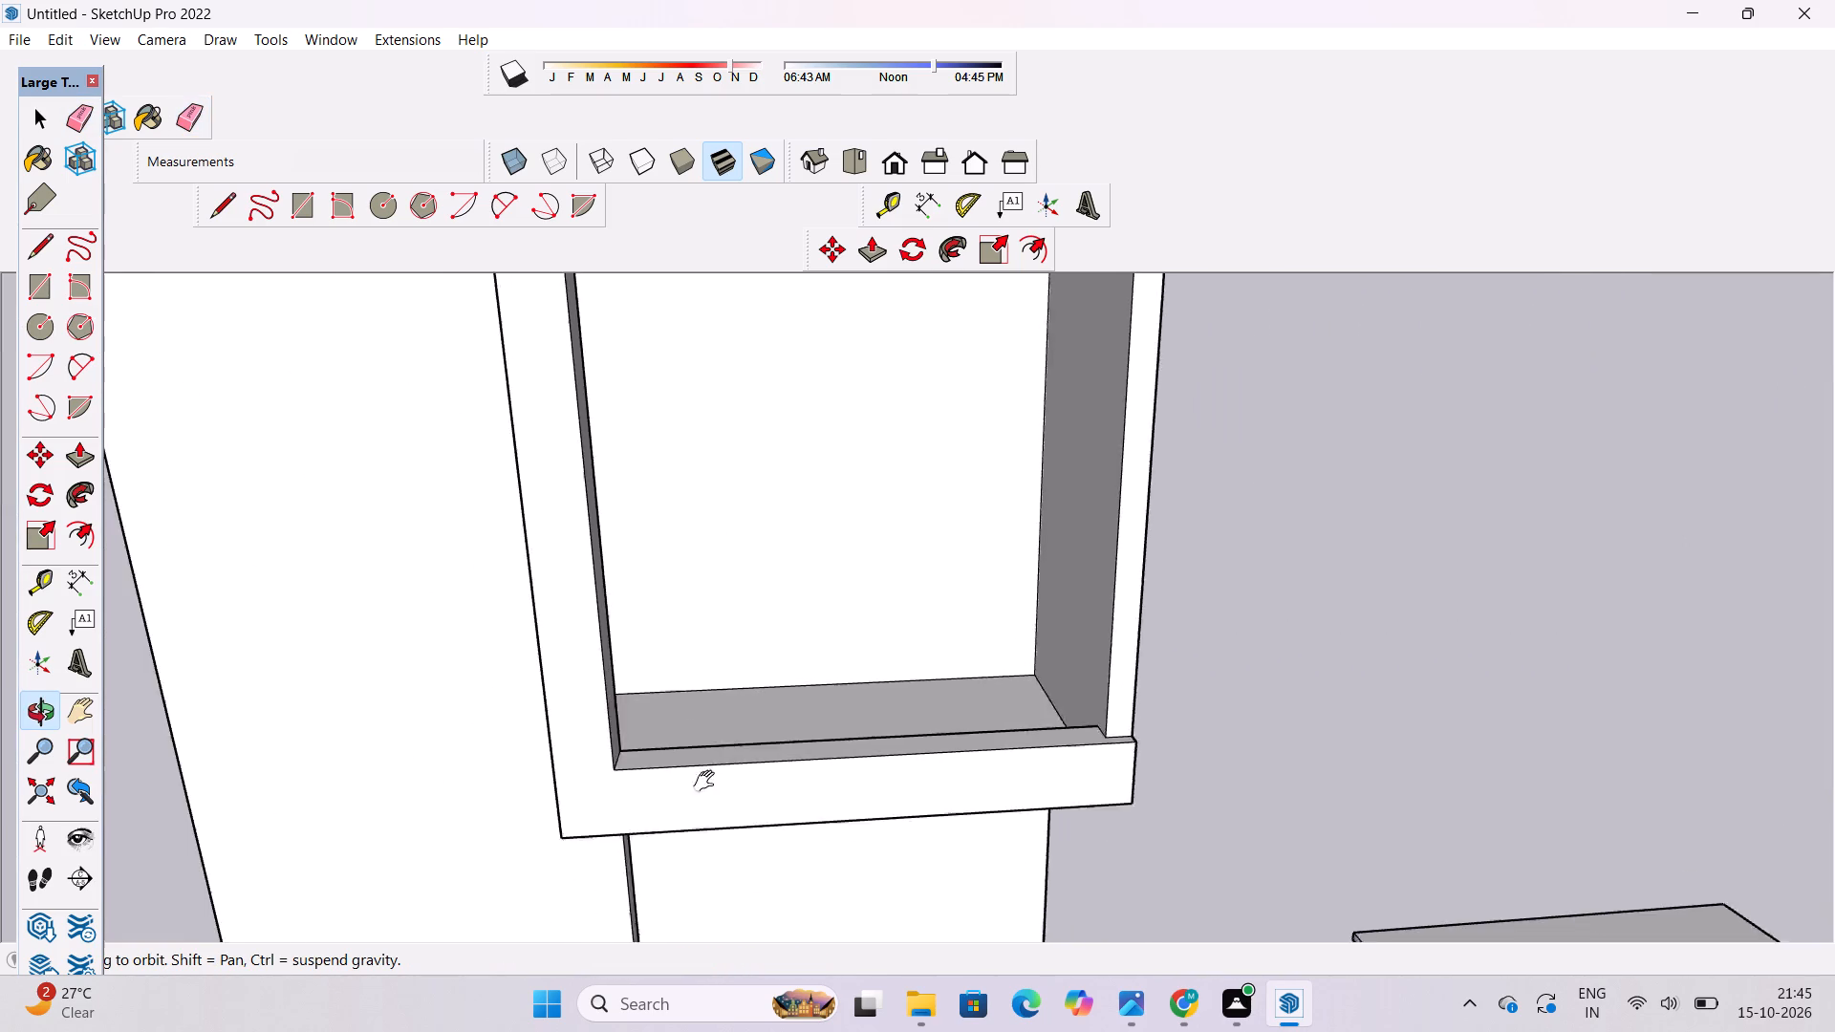
left_click_drag(708, 782, 717, 817, "shift")
left_click_drag(722, 799, 764, 624)
scroll(768, 620, "down", 11)
left_click_drag(739, 617, 747, 720)
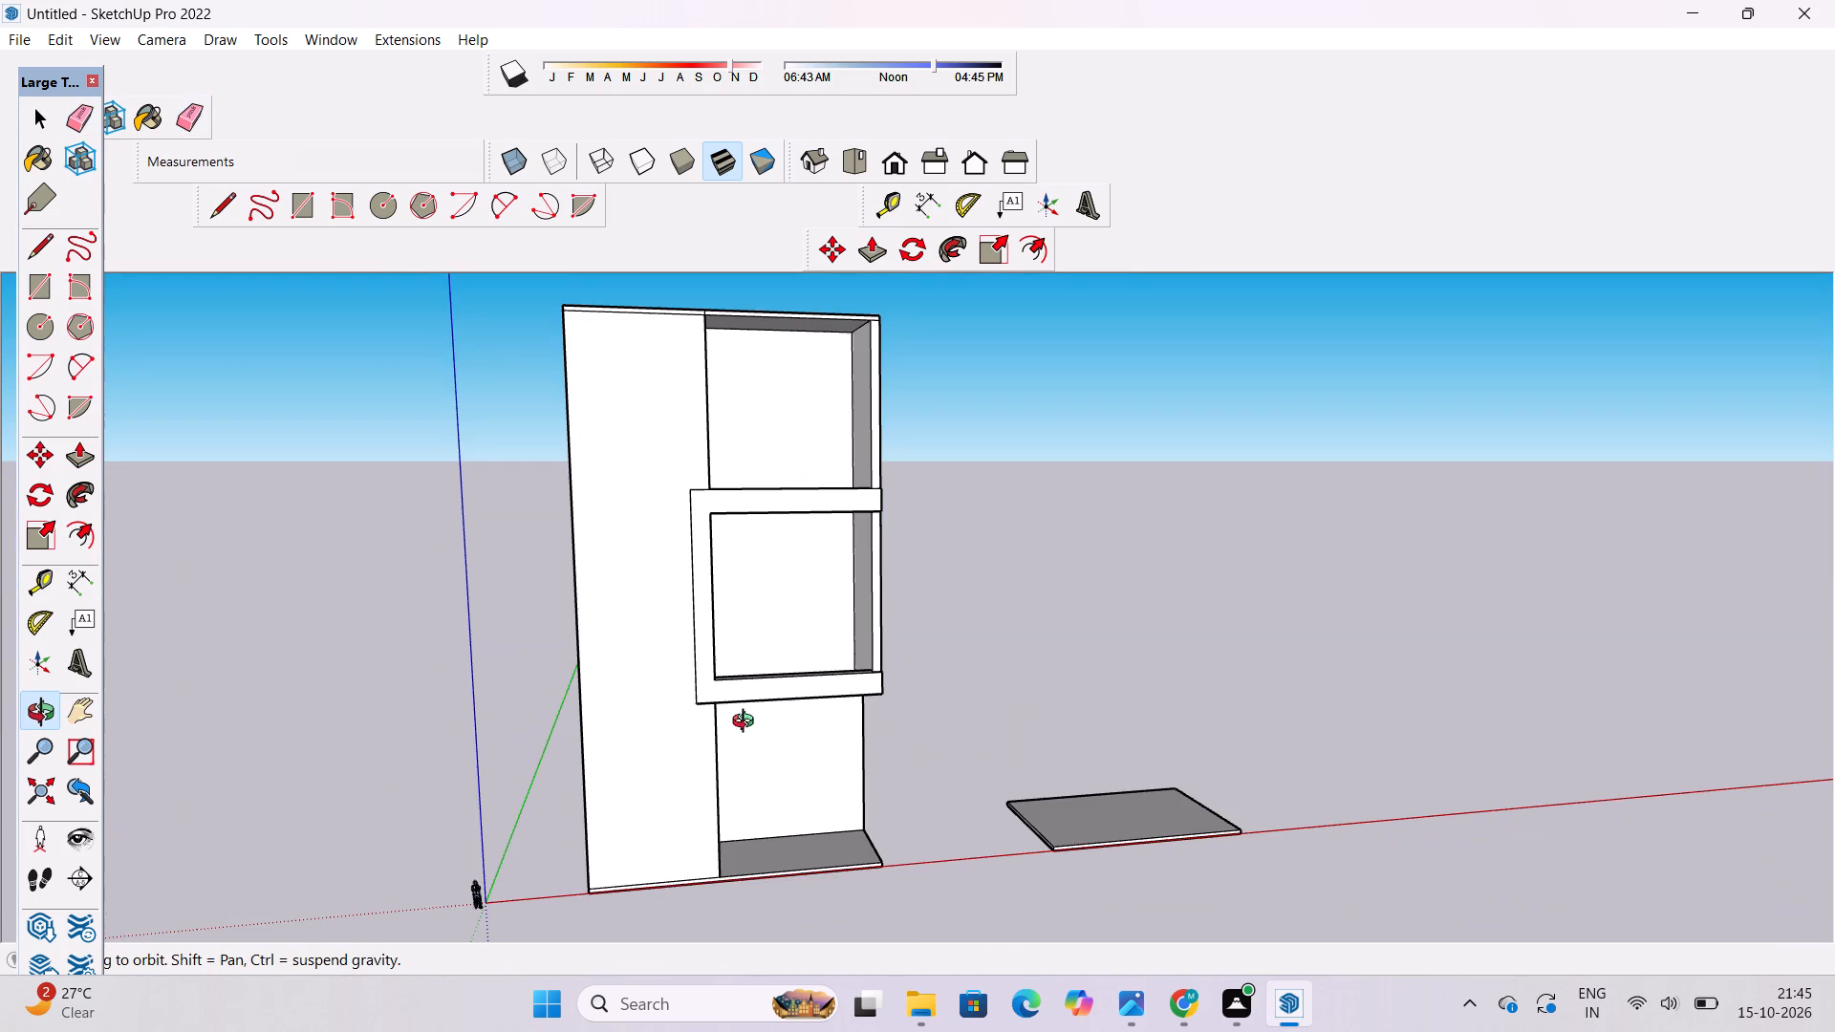
left_click_drag(807, 777, 768, 563)
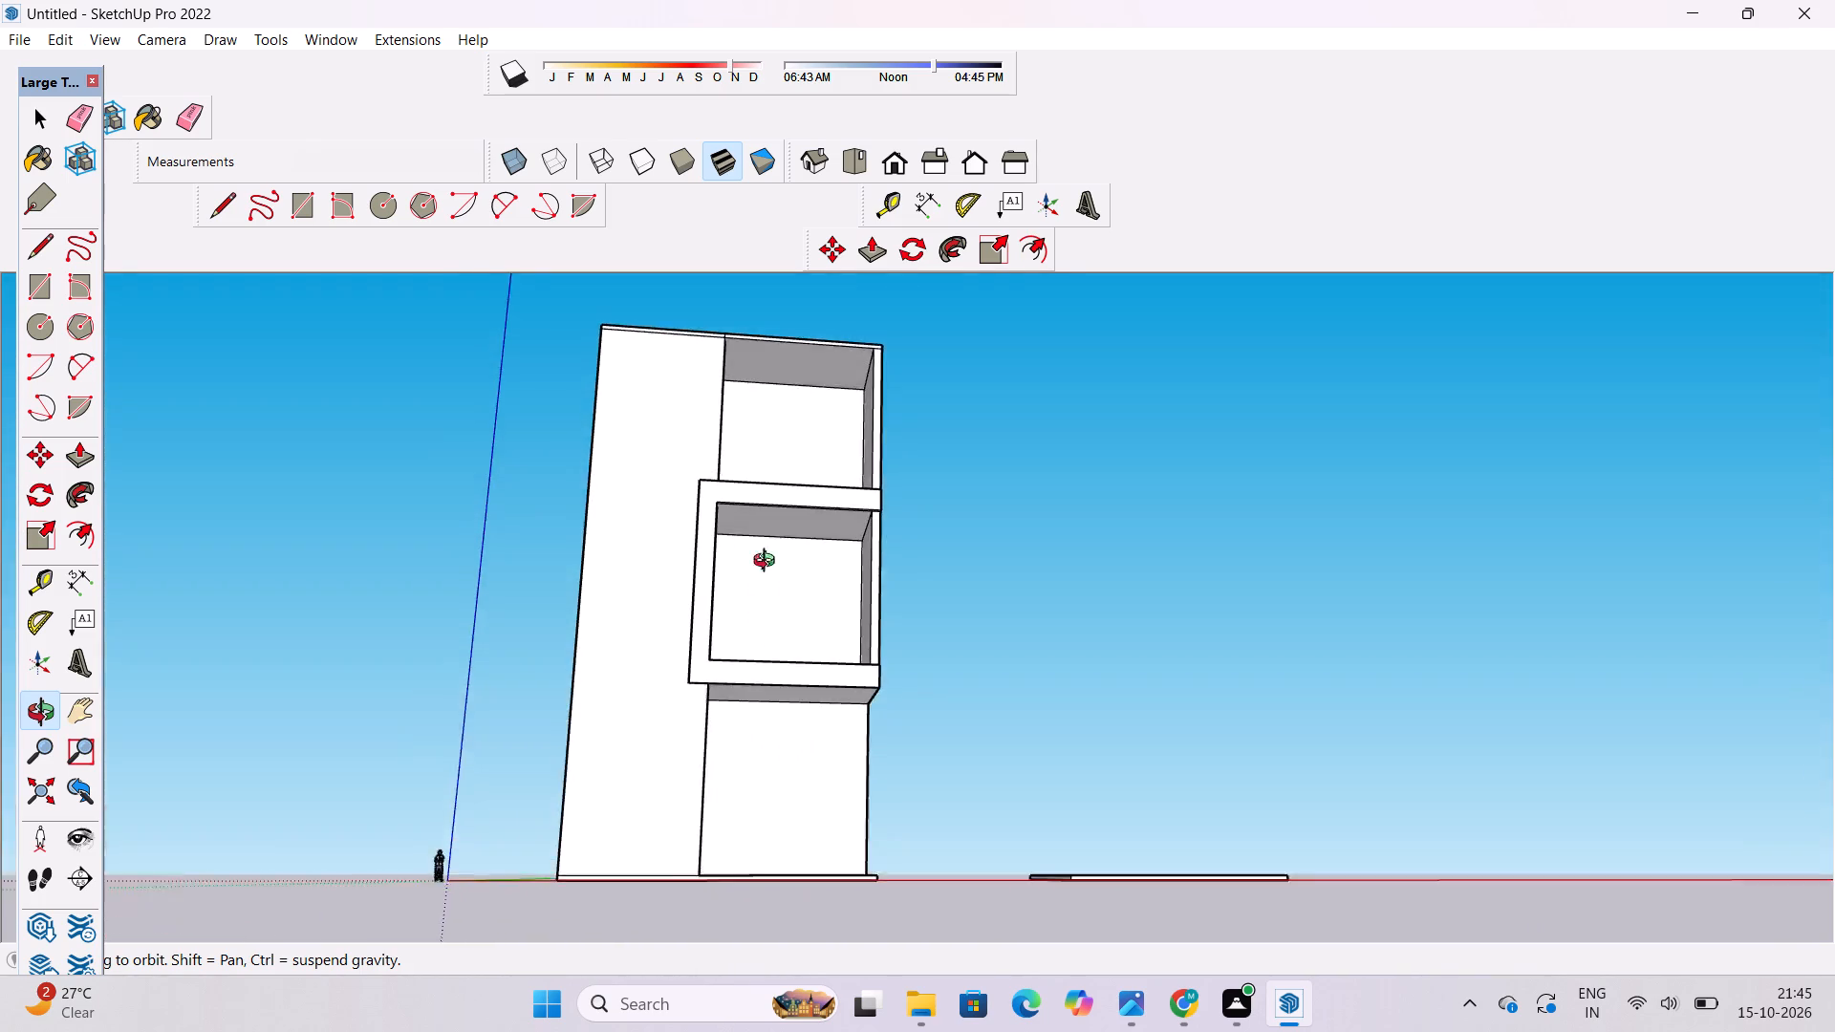
Erase the seam line running parallel to the front edge on the underside of the second-level balcony frame.
left_click_drag(768, 563, 768, 549)
left_click_drag(893, 702, 718, 798)
scroll(797, 723, "up", 9)
left_click_drag(974, 660, 900, 522)
scroll(950, 596, "up", 5)
left_click_drag(972, 580, 768, 547)
key("e")
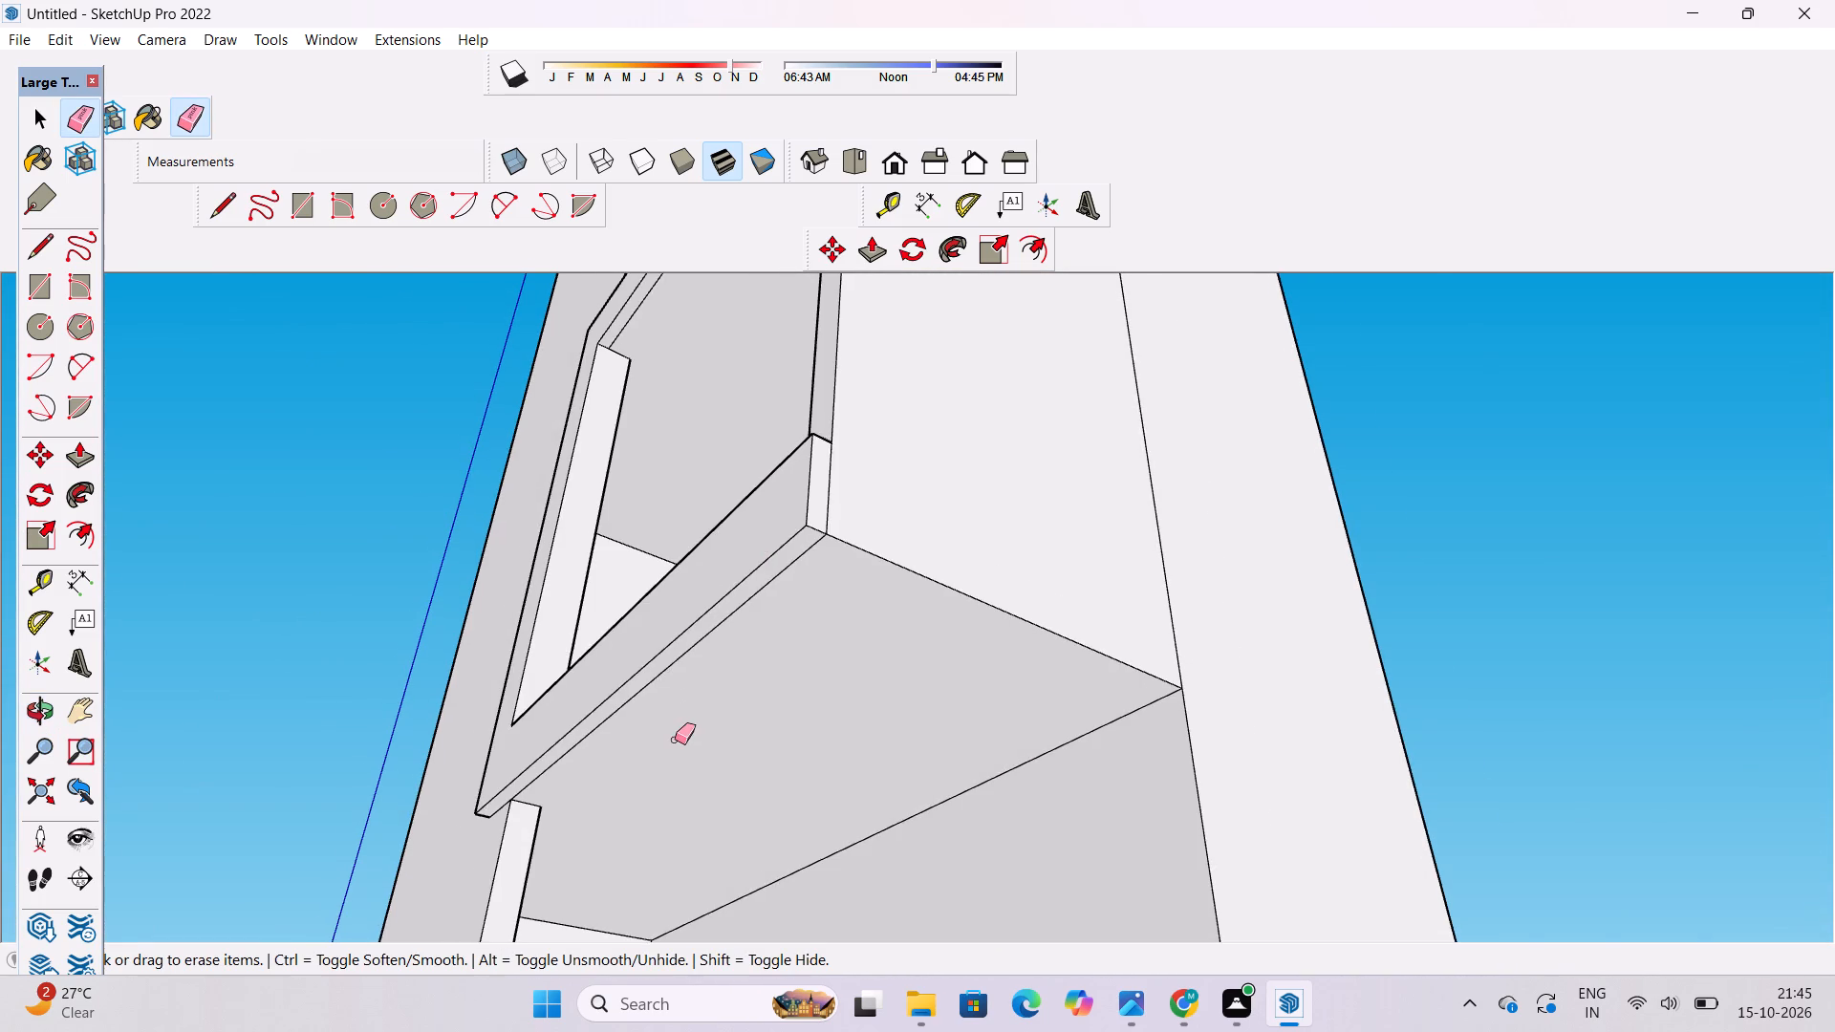
scroll(675, 740, "up", 3)
left_click(654, 646)
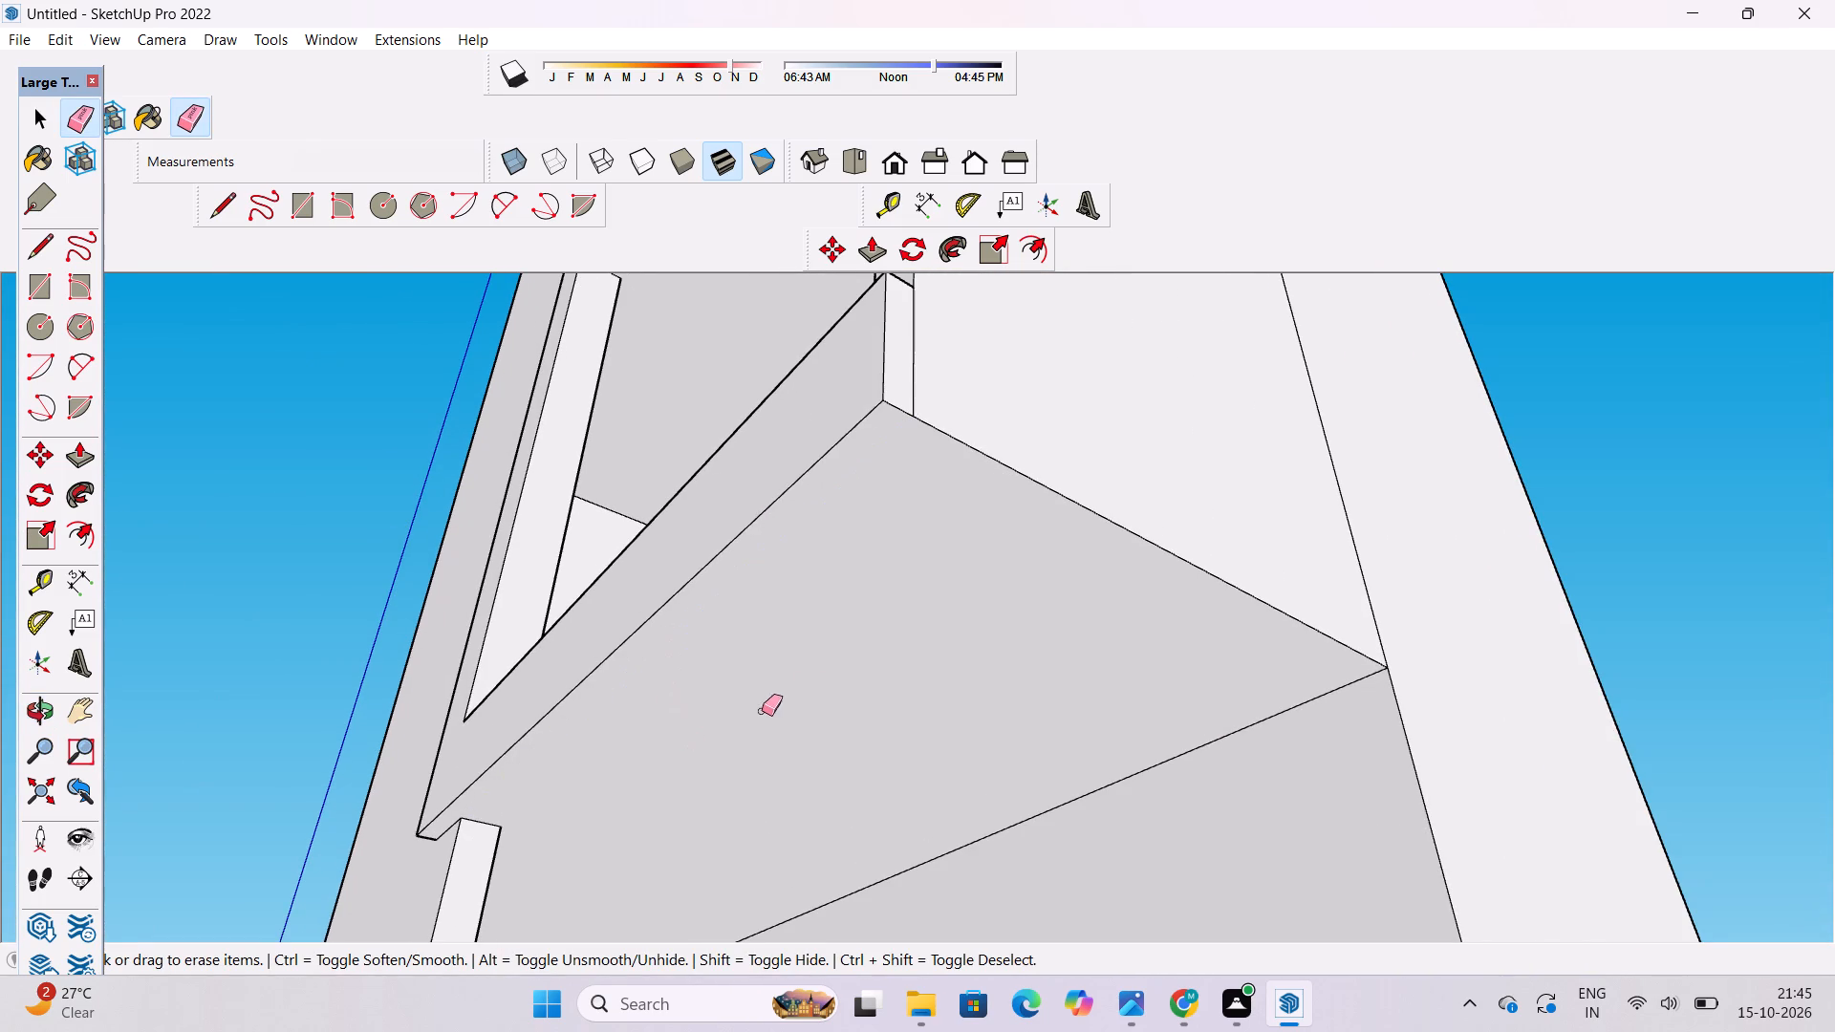
Examine the balcony underside and the whole building from low, front and elevated angles.
scroll(831, 687, "down", 4)
key("o")
scroll(858, 591, "down", 6)
left_click_drag(785, 679, 926, 748)
left_click_drag(835, 786, 834, 705)
scroll(835, 705, "down", 5)
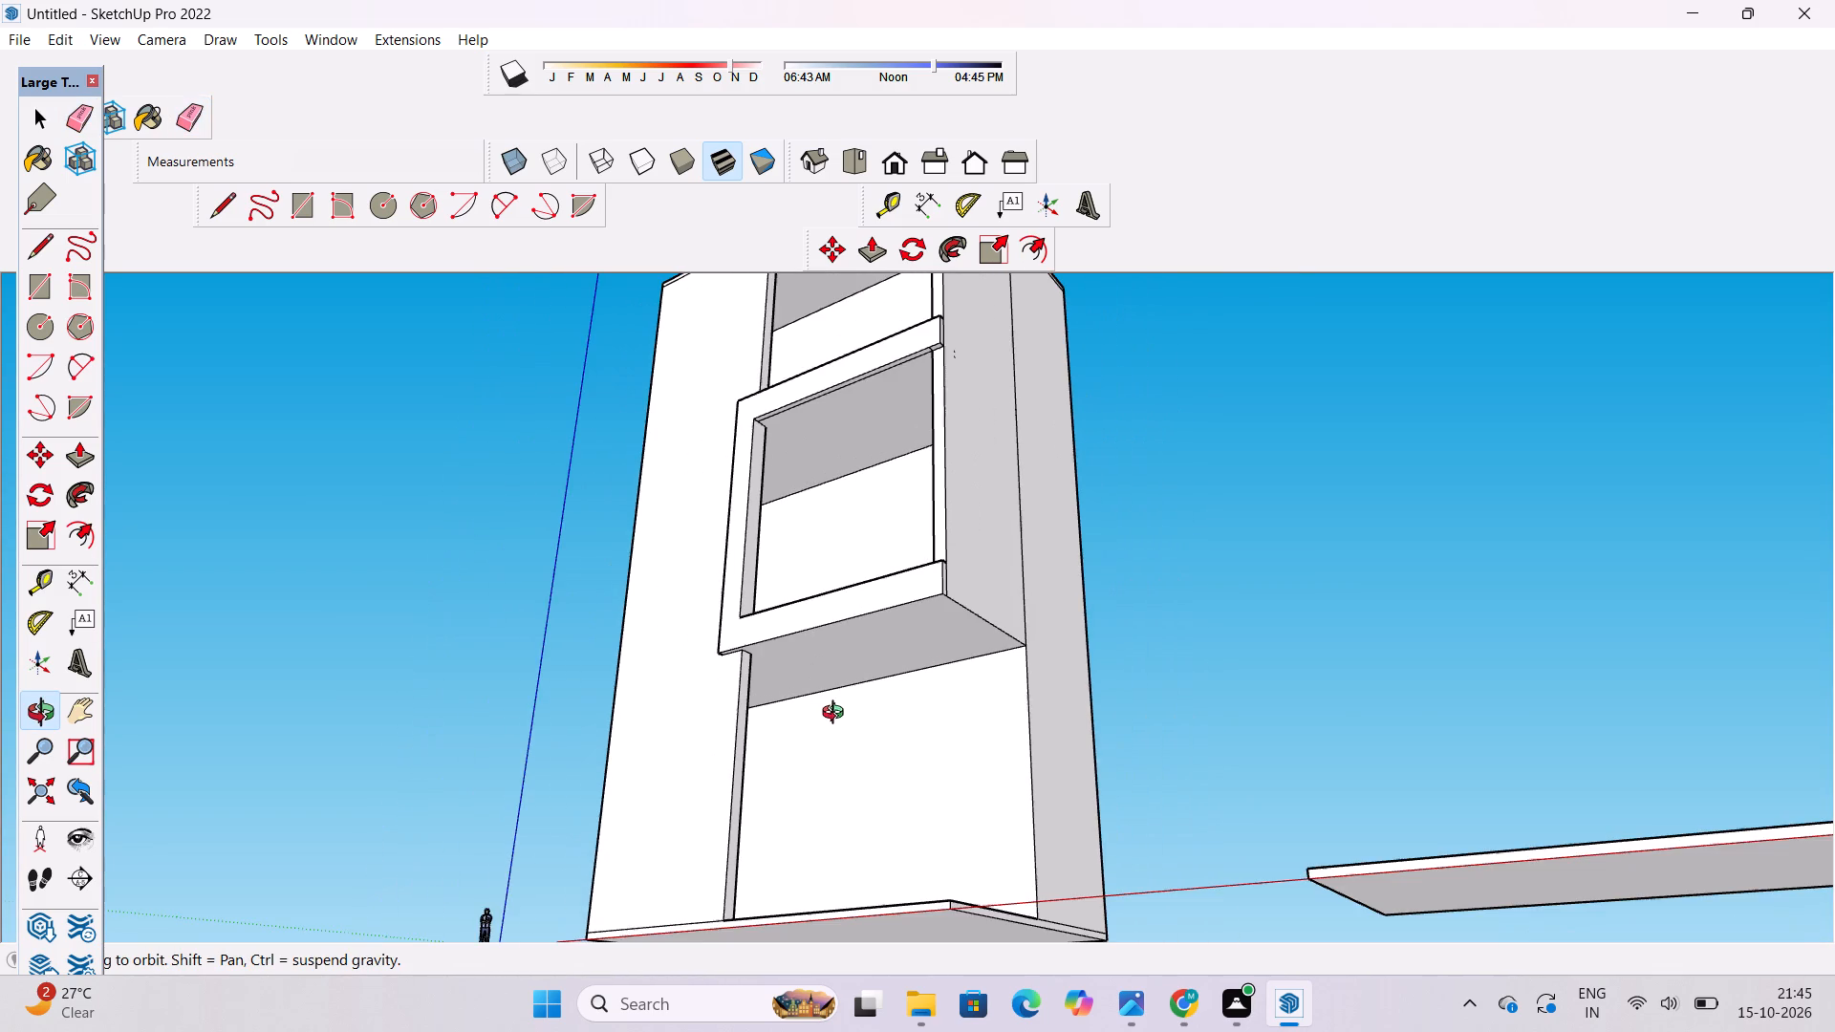
left_click_drag(846, 758, 845, 709, "shift")
left_click_drag(845, 709, 850, 751)
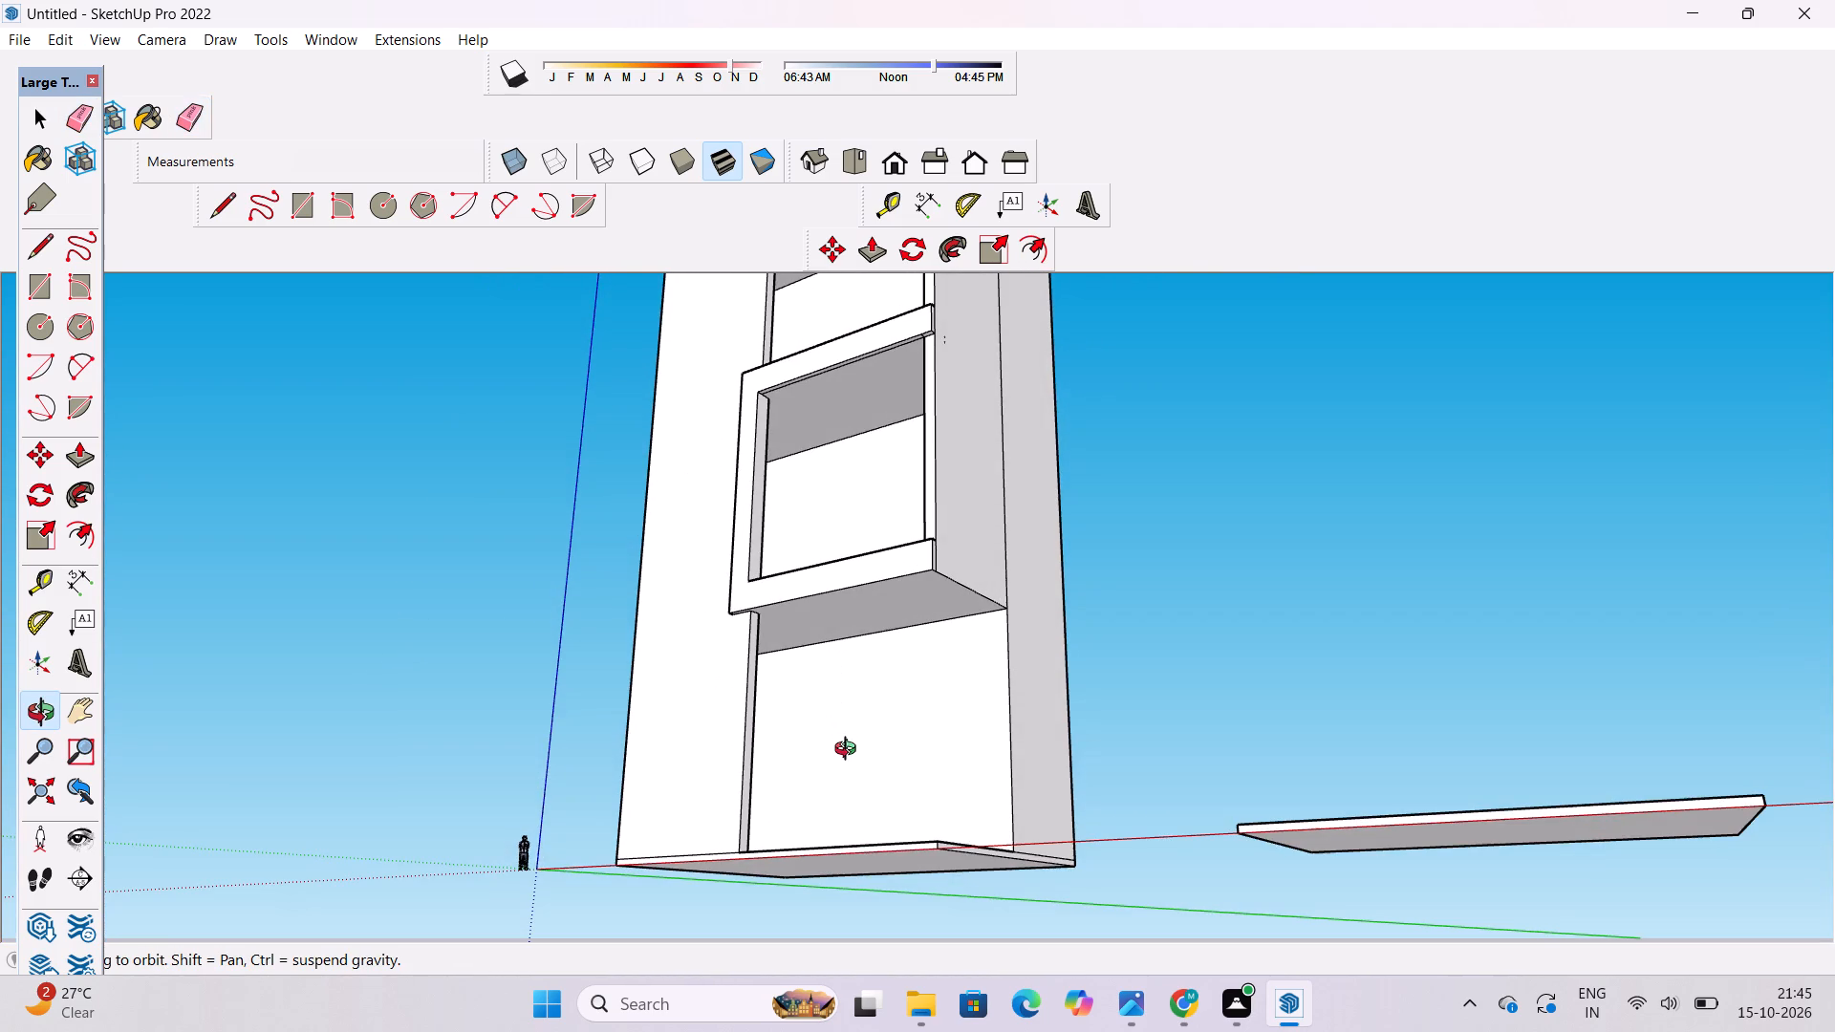
scroll(850, 751, "down", 2)
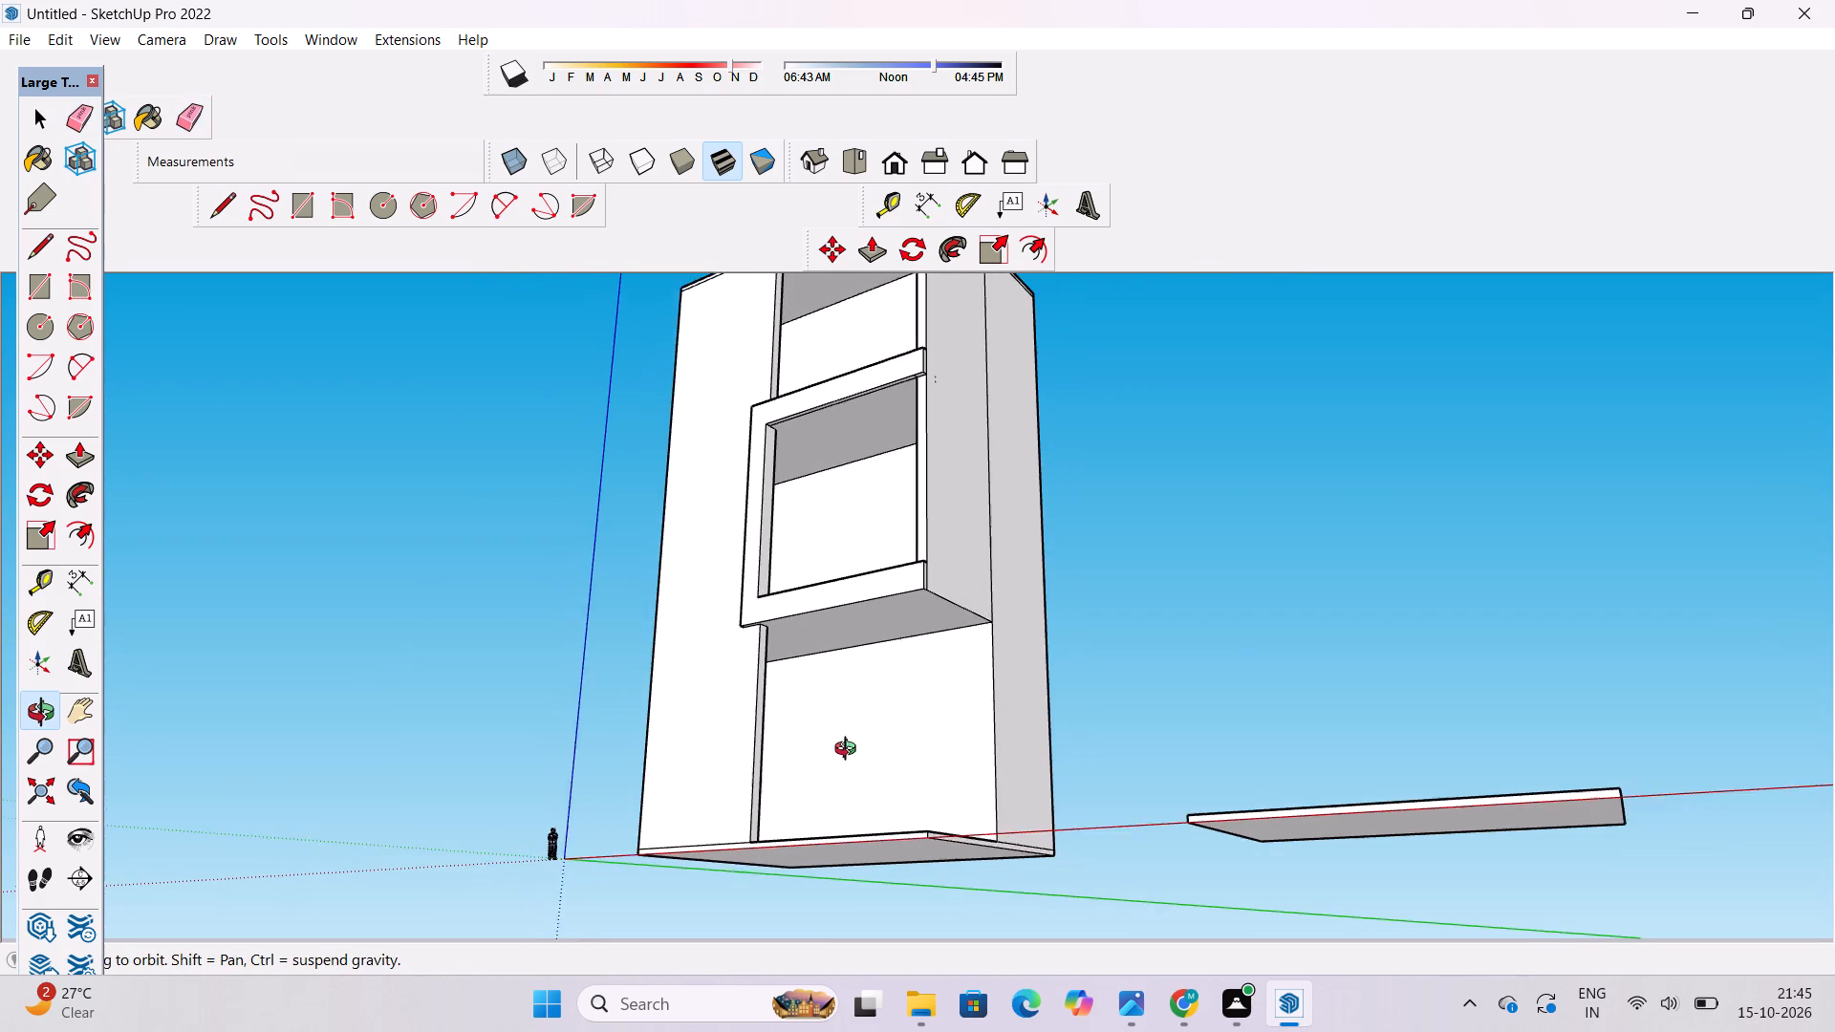
scroll(850, 751, "down", 1)
left_click_drag(841, 760, 886, 854)
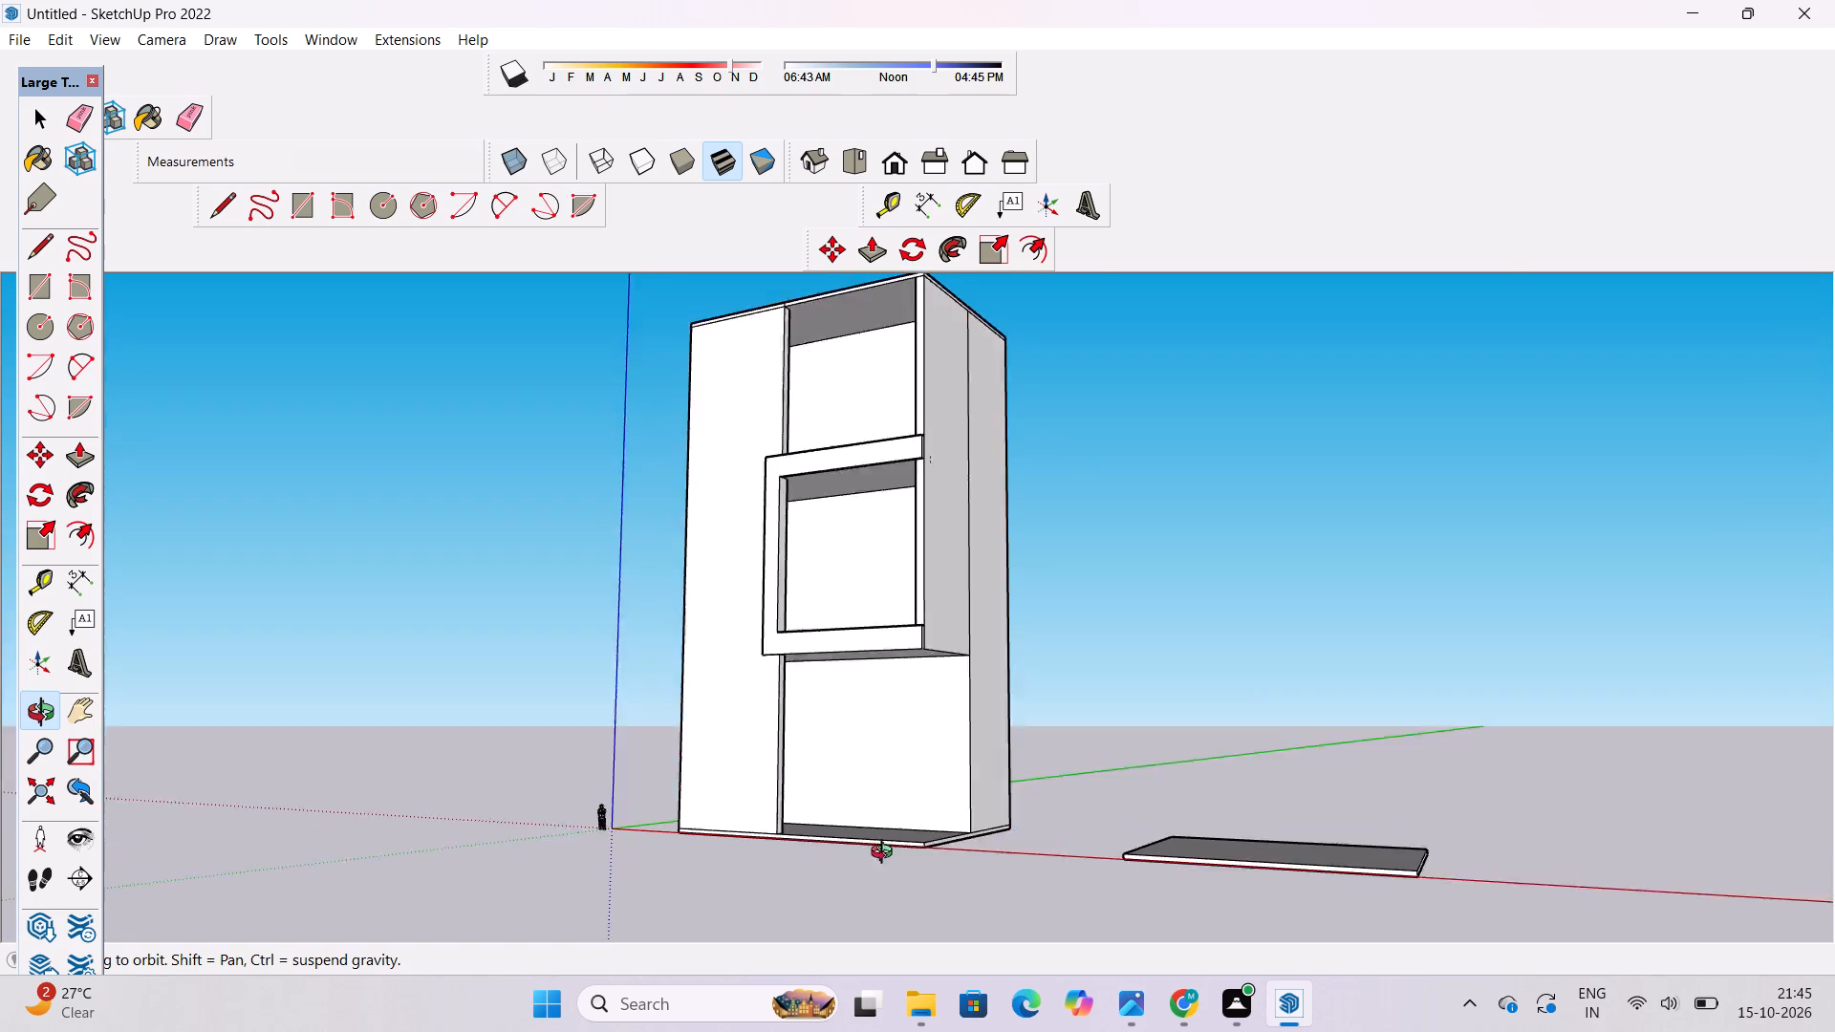
left_click_drag(886, 854, 907, 891)
left_click_drag(912, 895, 927, 800)
scroll(930, 735, "down", 7)
left_click_drag(932, 799, 995, 913)
scroll(910, 800, "up", 5)
left_click_drag(884, 783, 1086, 888)
scroll(895, 811, "up", 2)
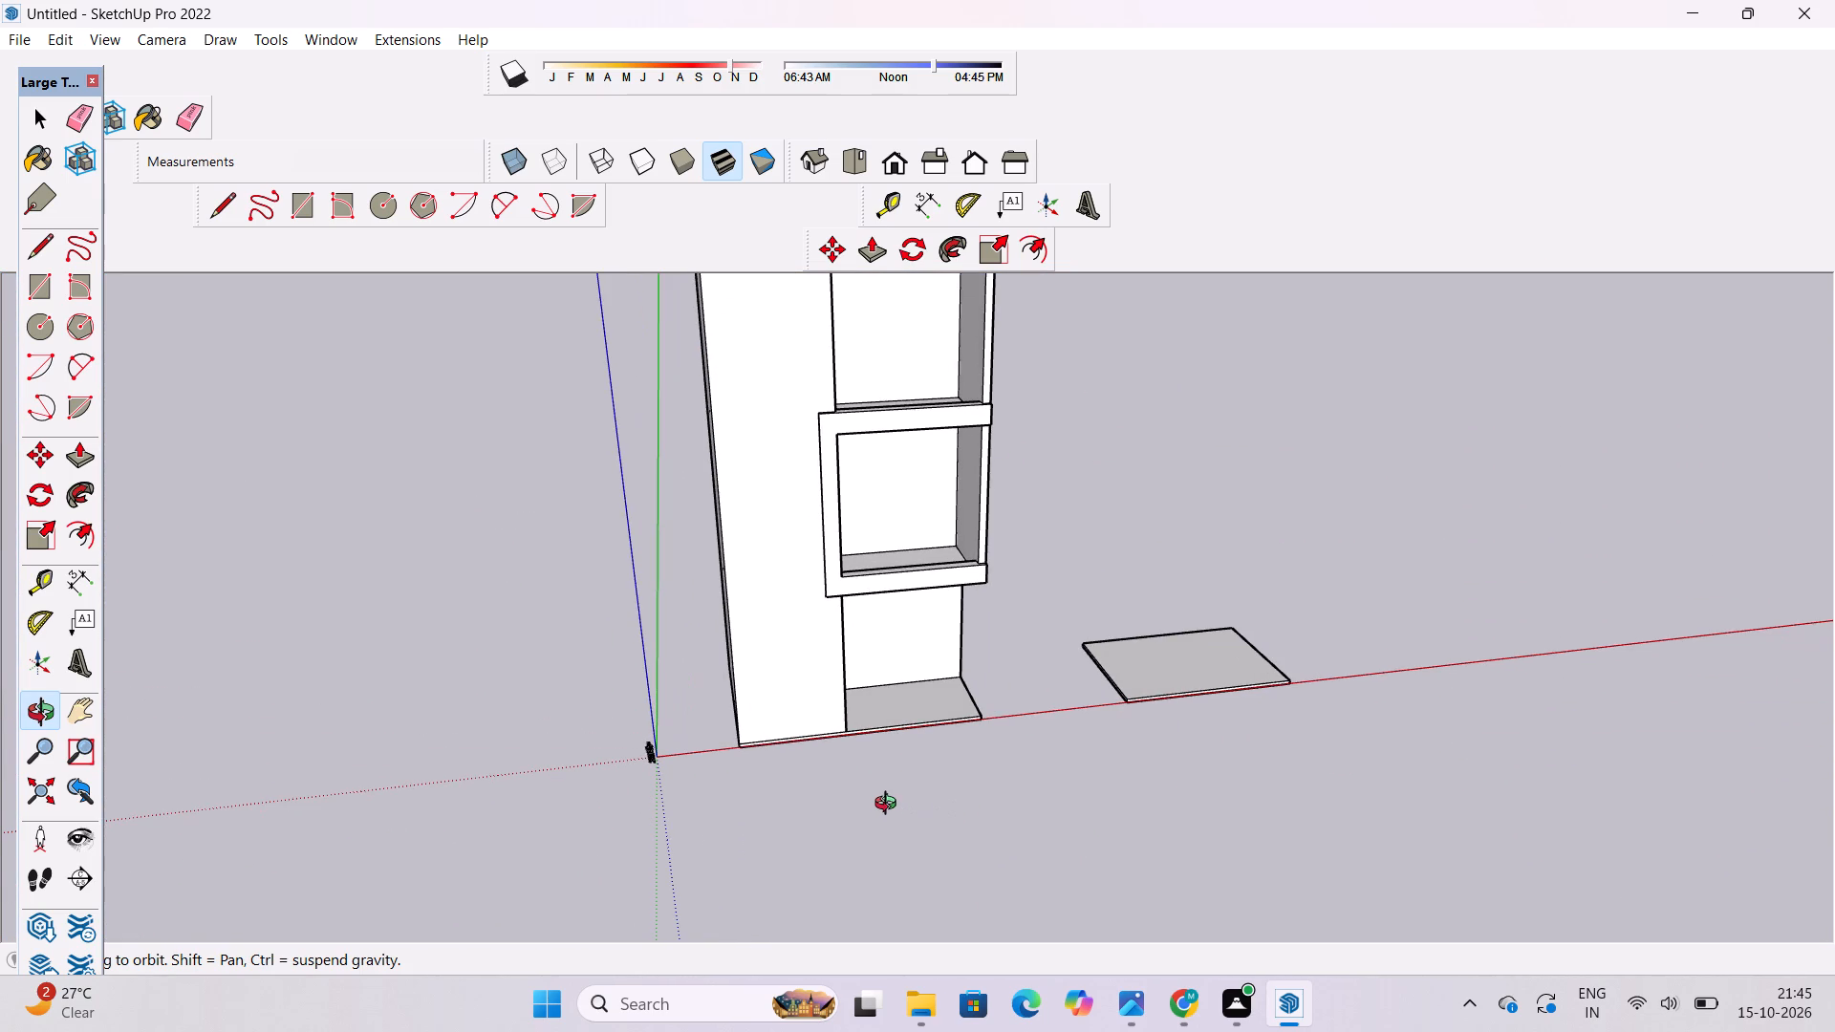
scroll(890, 805, "down", 3)
left_click_drag(797, 750, 801, 802)
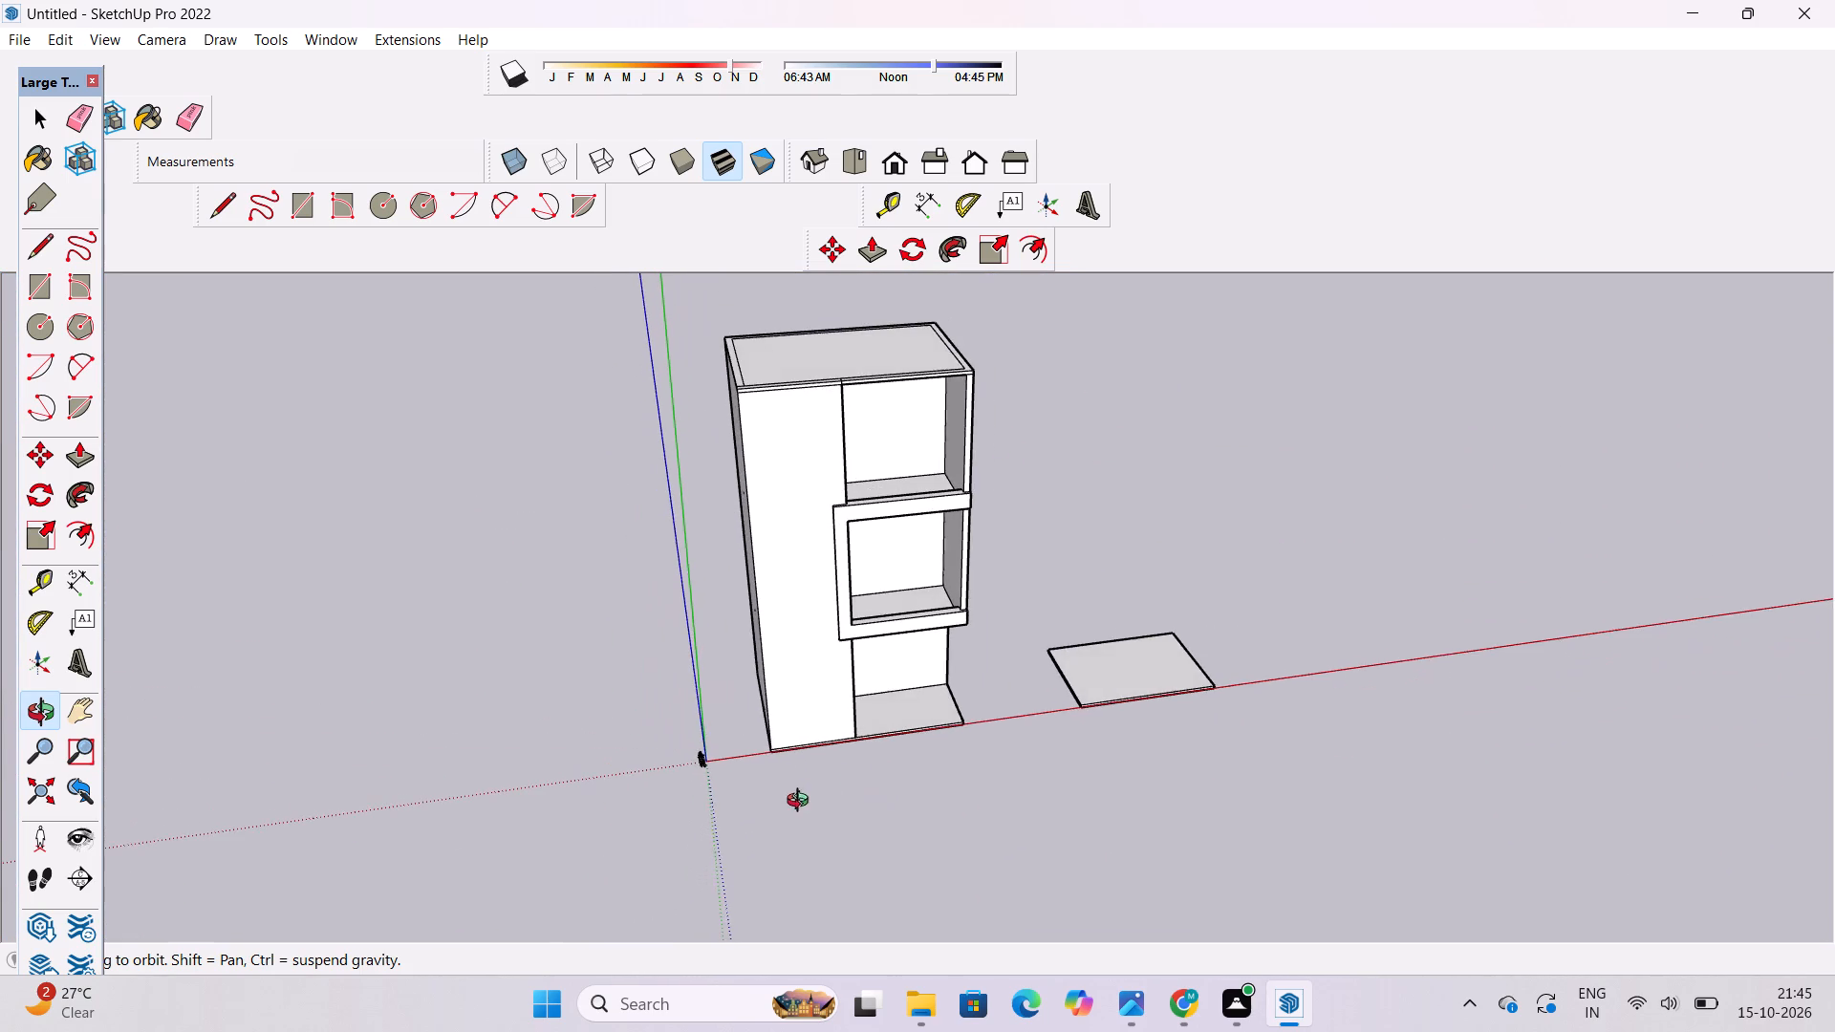
left_click_drag(854, 783, 826, 771)
scroll(830, 773, "up", 1)
left_click_drag(830, 769, 821, 871, "shift")
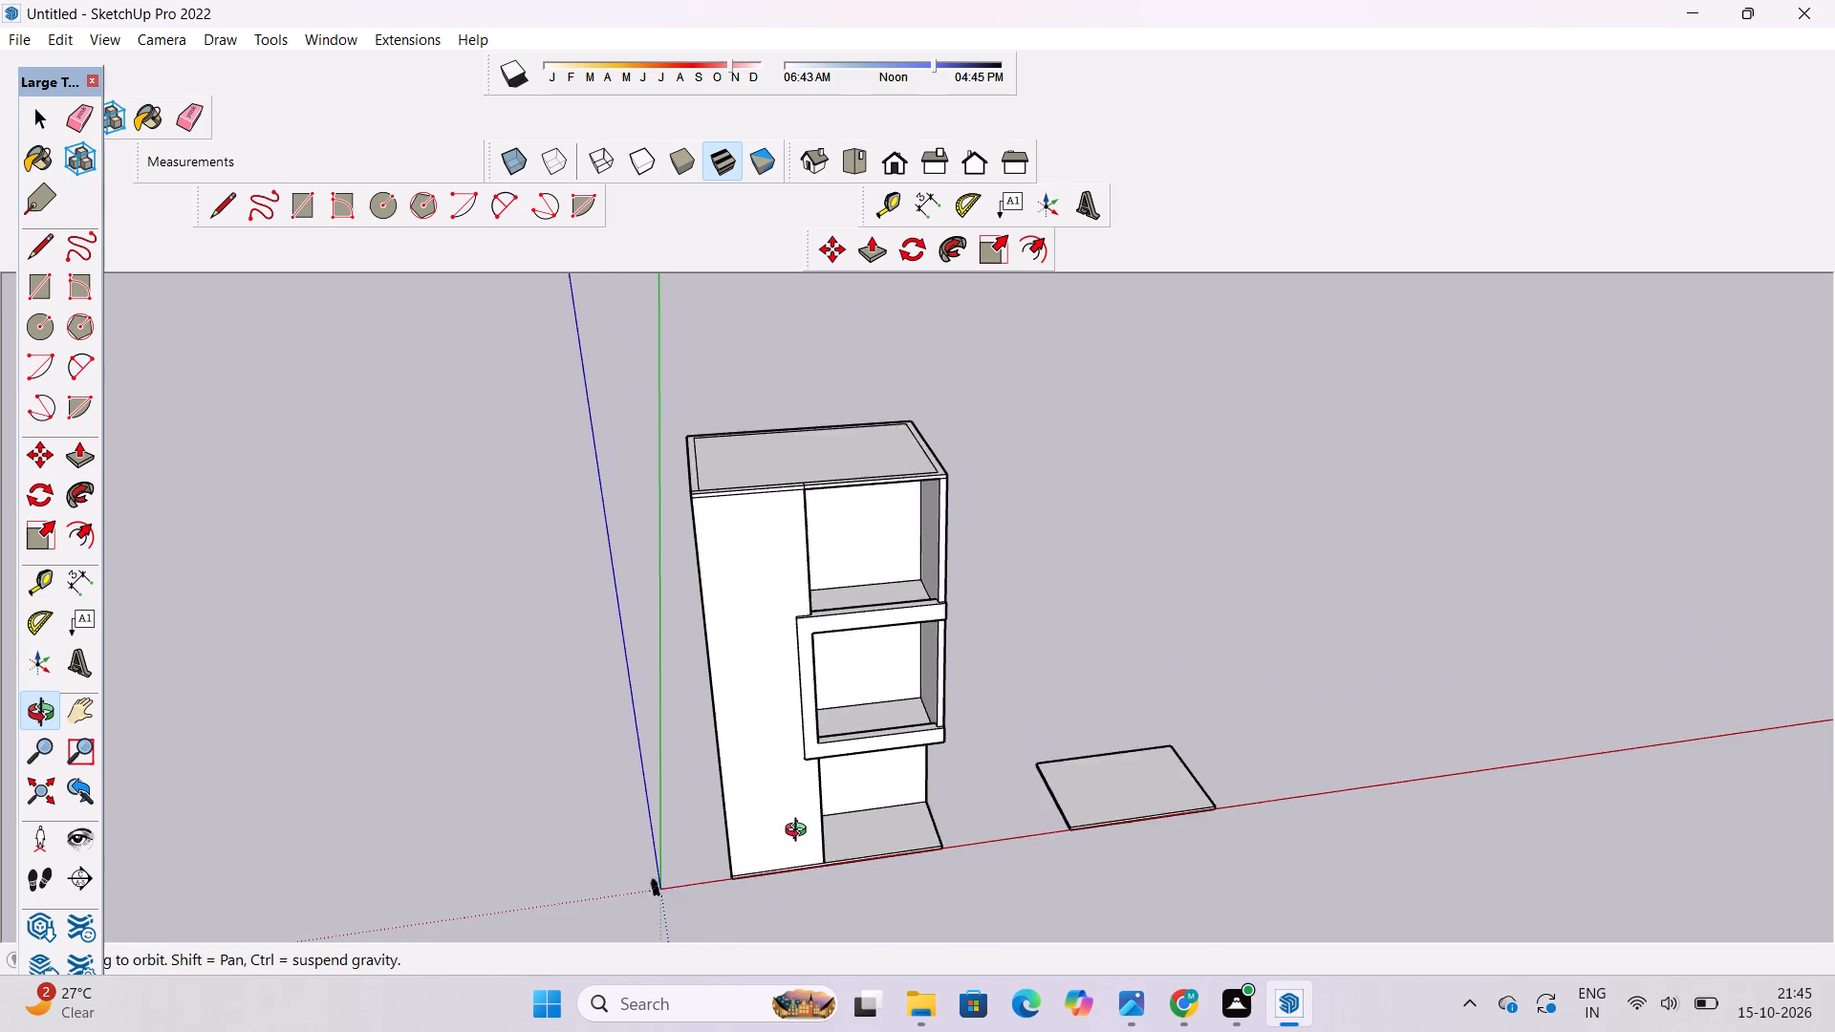
scroll(800, 832, "down", 7)
left_click_drag(789, 813, 758, 705)
scroll(747, 768, "up", 5)
left_click_drag(749, 773, 711, 709, "shift")
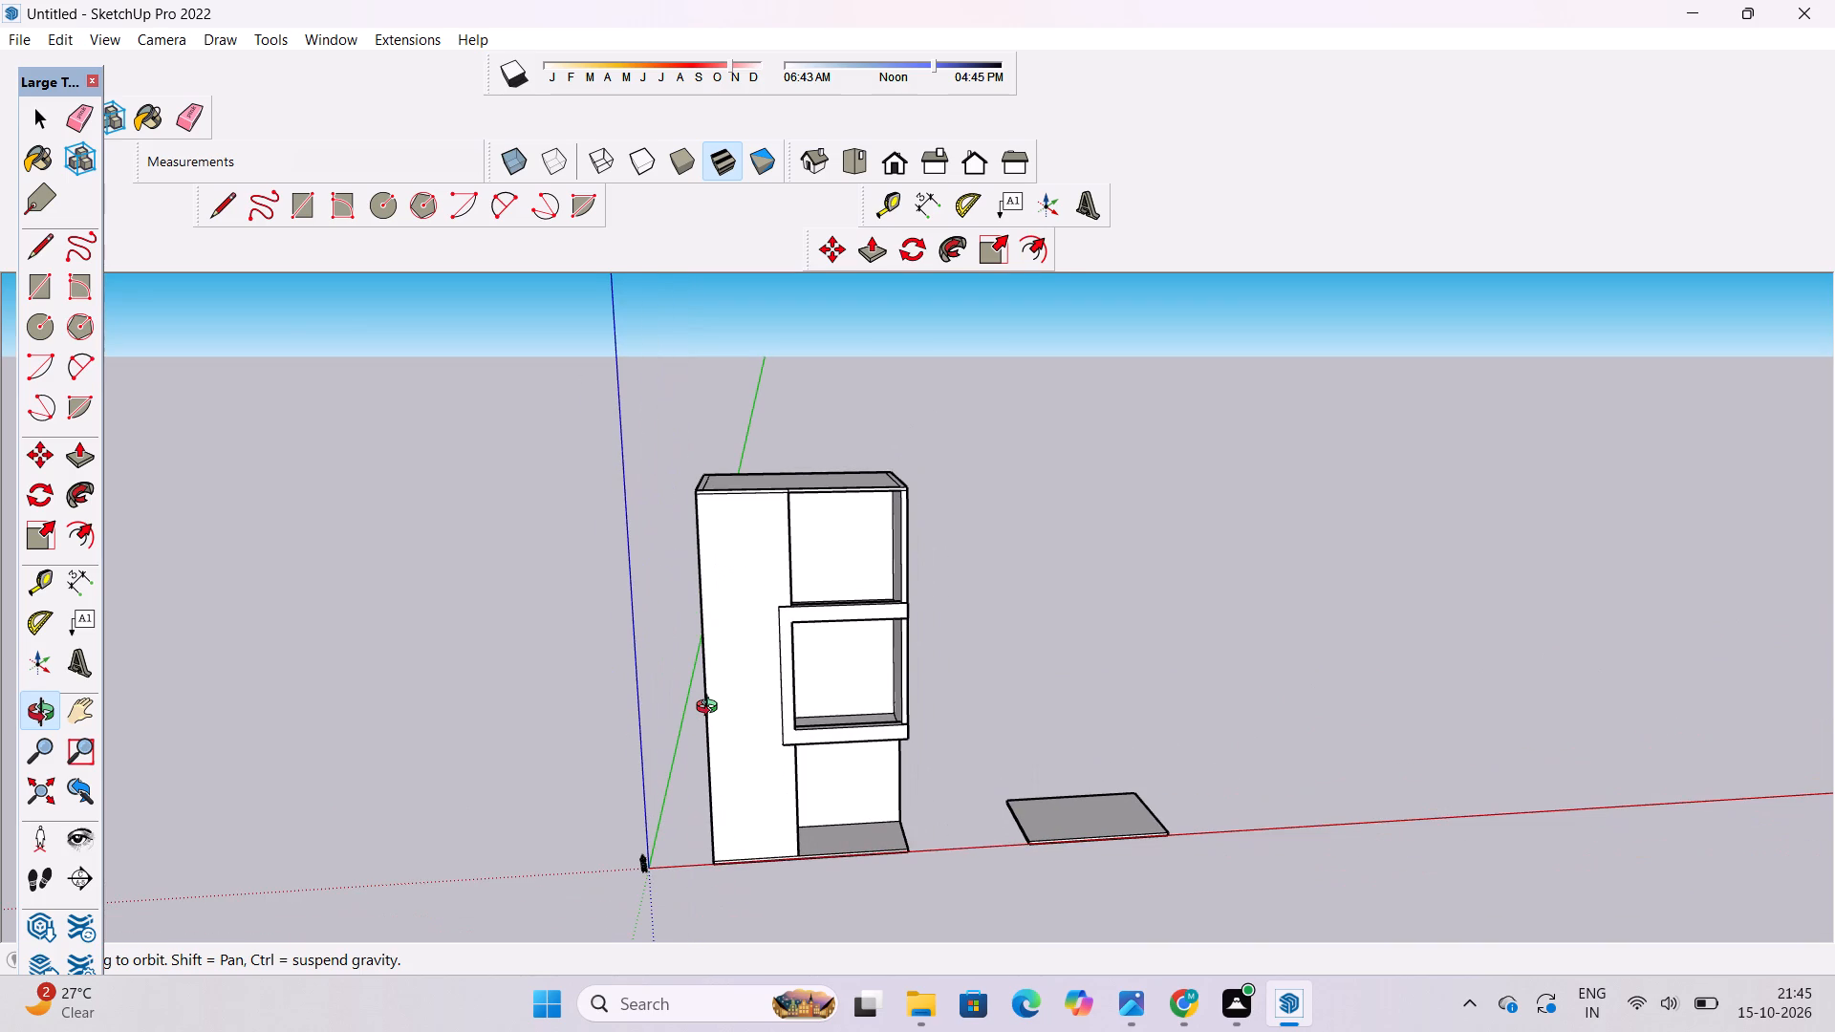
Push/Pull the front roof border strip above the solid wall section upward by 16'.
scroll(734, 696, "up", 1)
left_click_drag(737, 693, 734, 823, "shift")
scroll(823, 577, "up", 4)
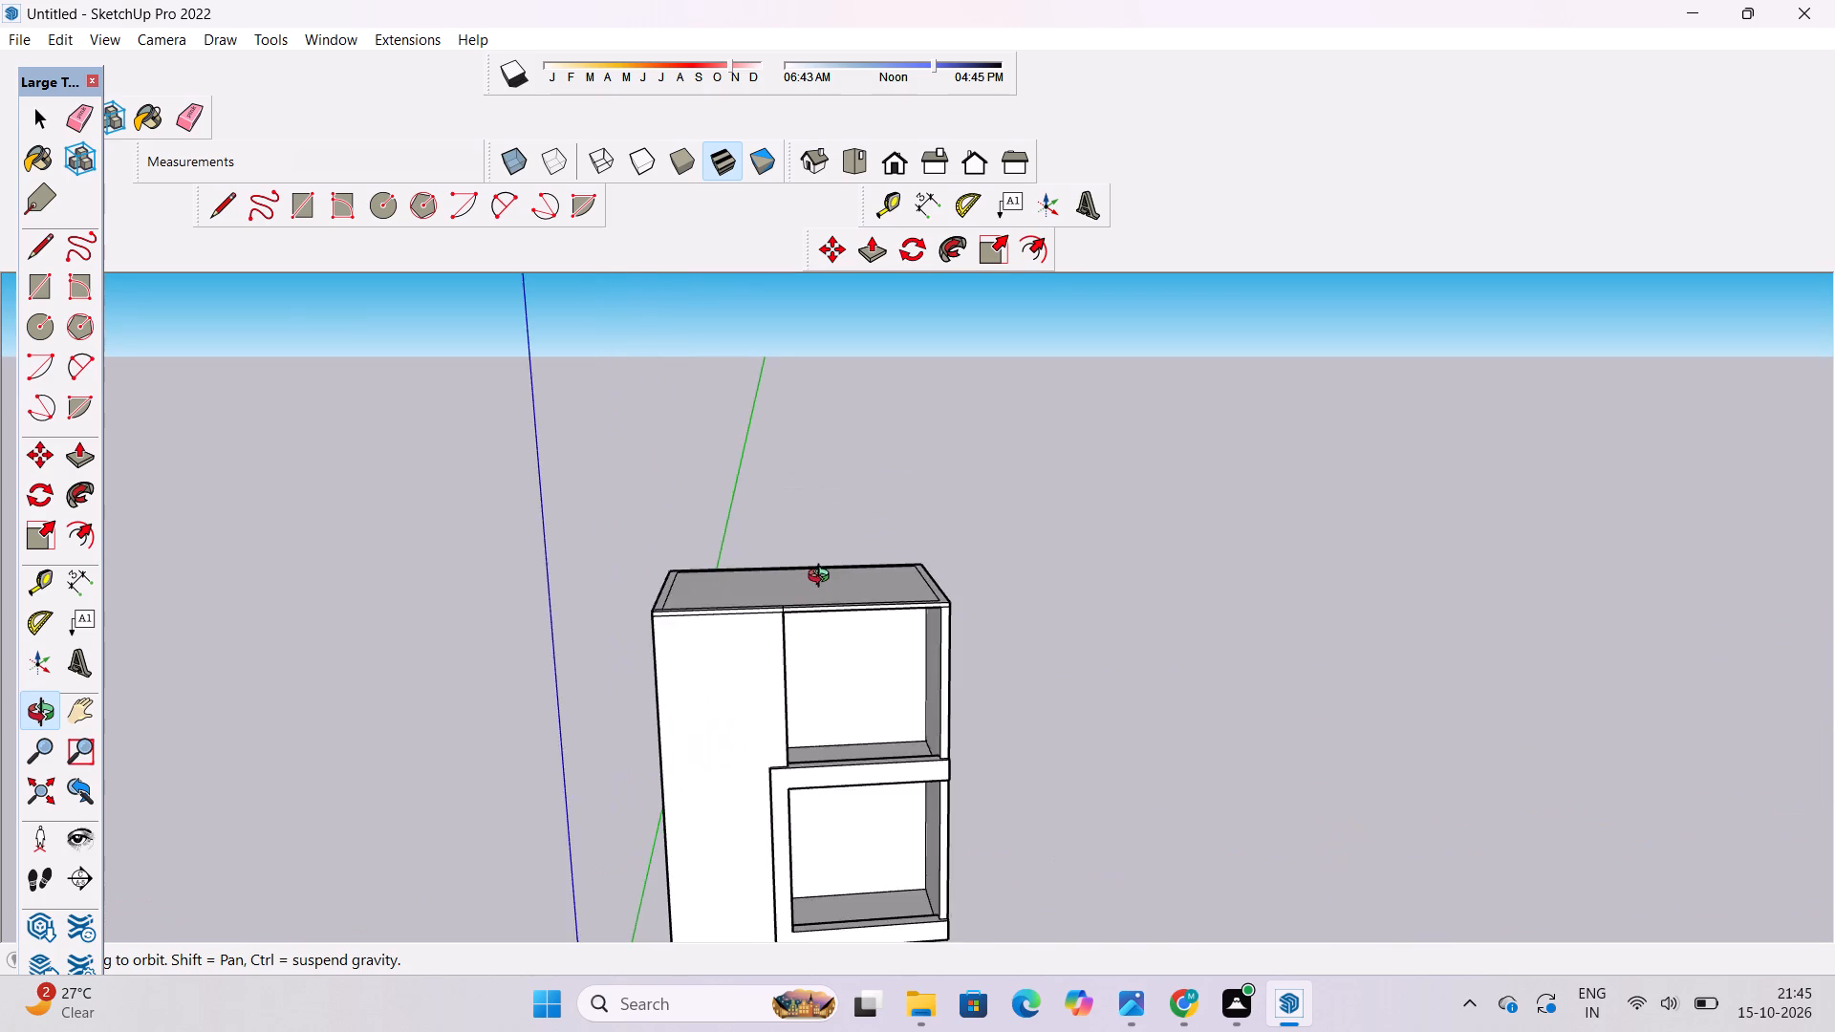
left_click_drag(824, 602, 767, 714)
scroll(781, 698, "up", 5)
left_click_drag(769, 626, 810, 727, "shift")
left_click_drag(808, 728, 819, 732)
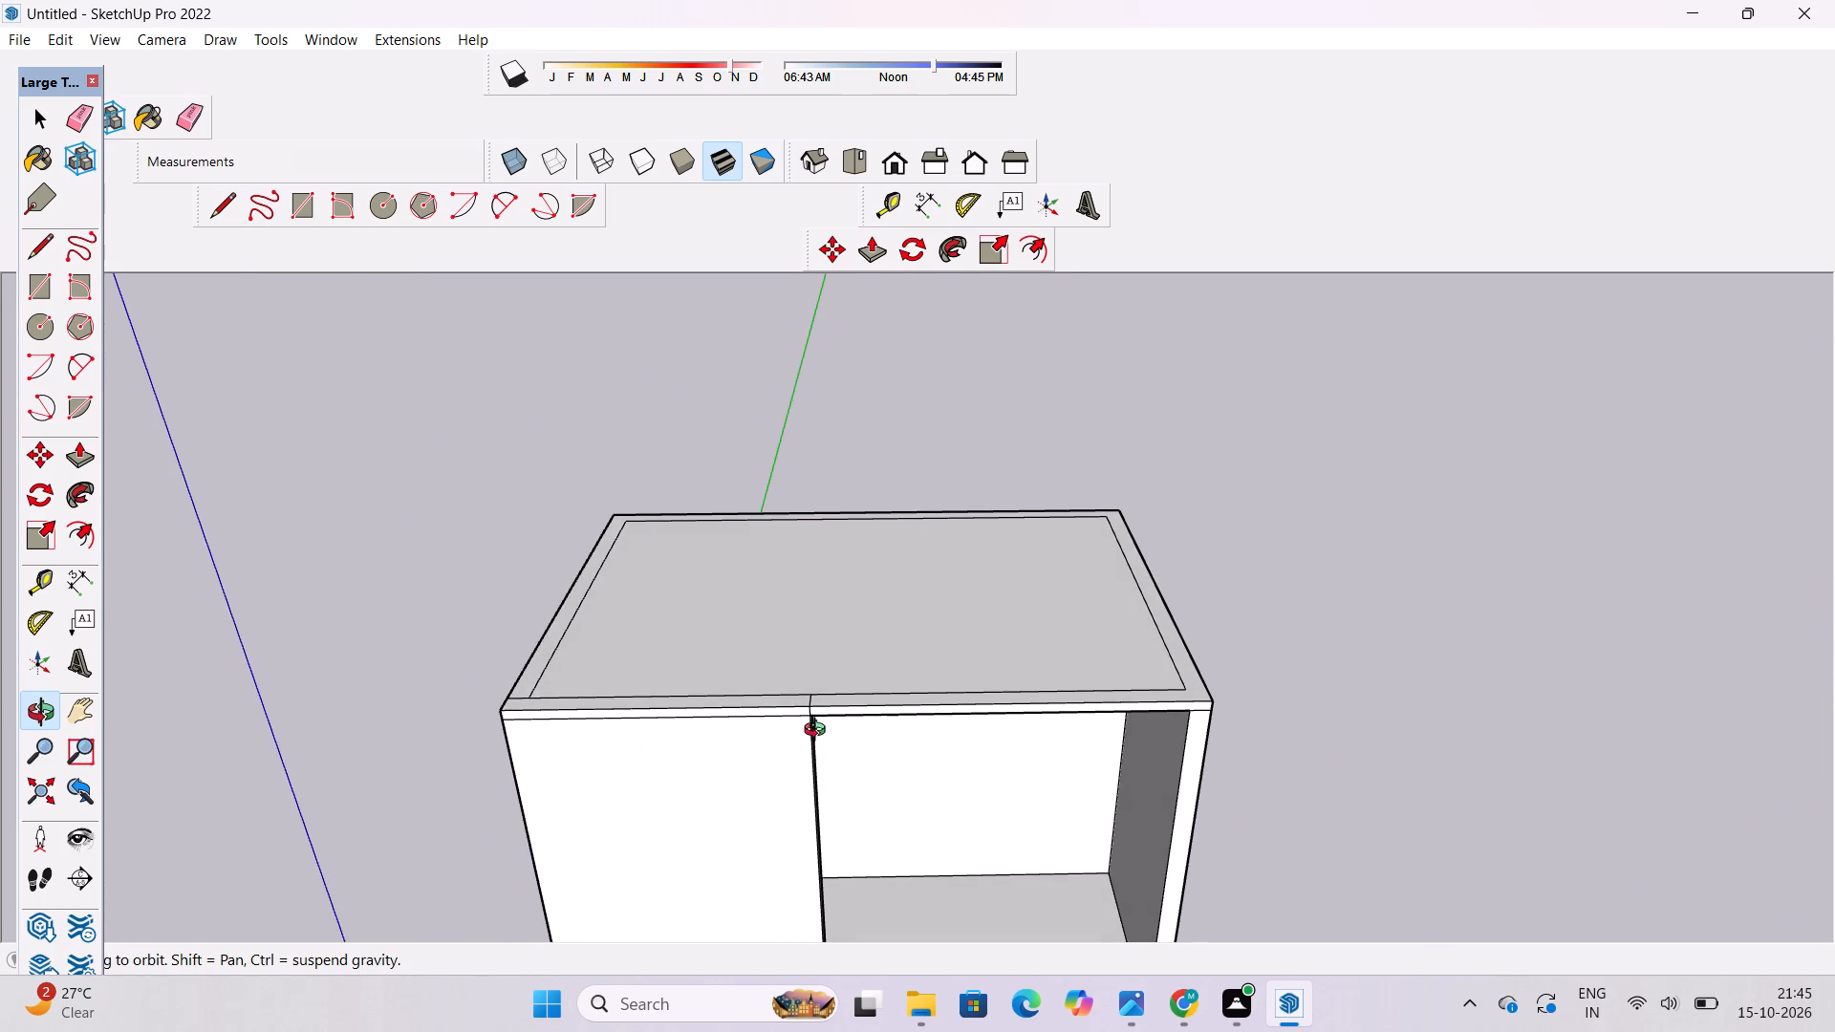
key("p")
scroll(697, 708, "up", 5)
left_click(697, 705)
scroll(706, 640, "down", 3)
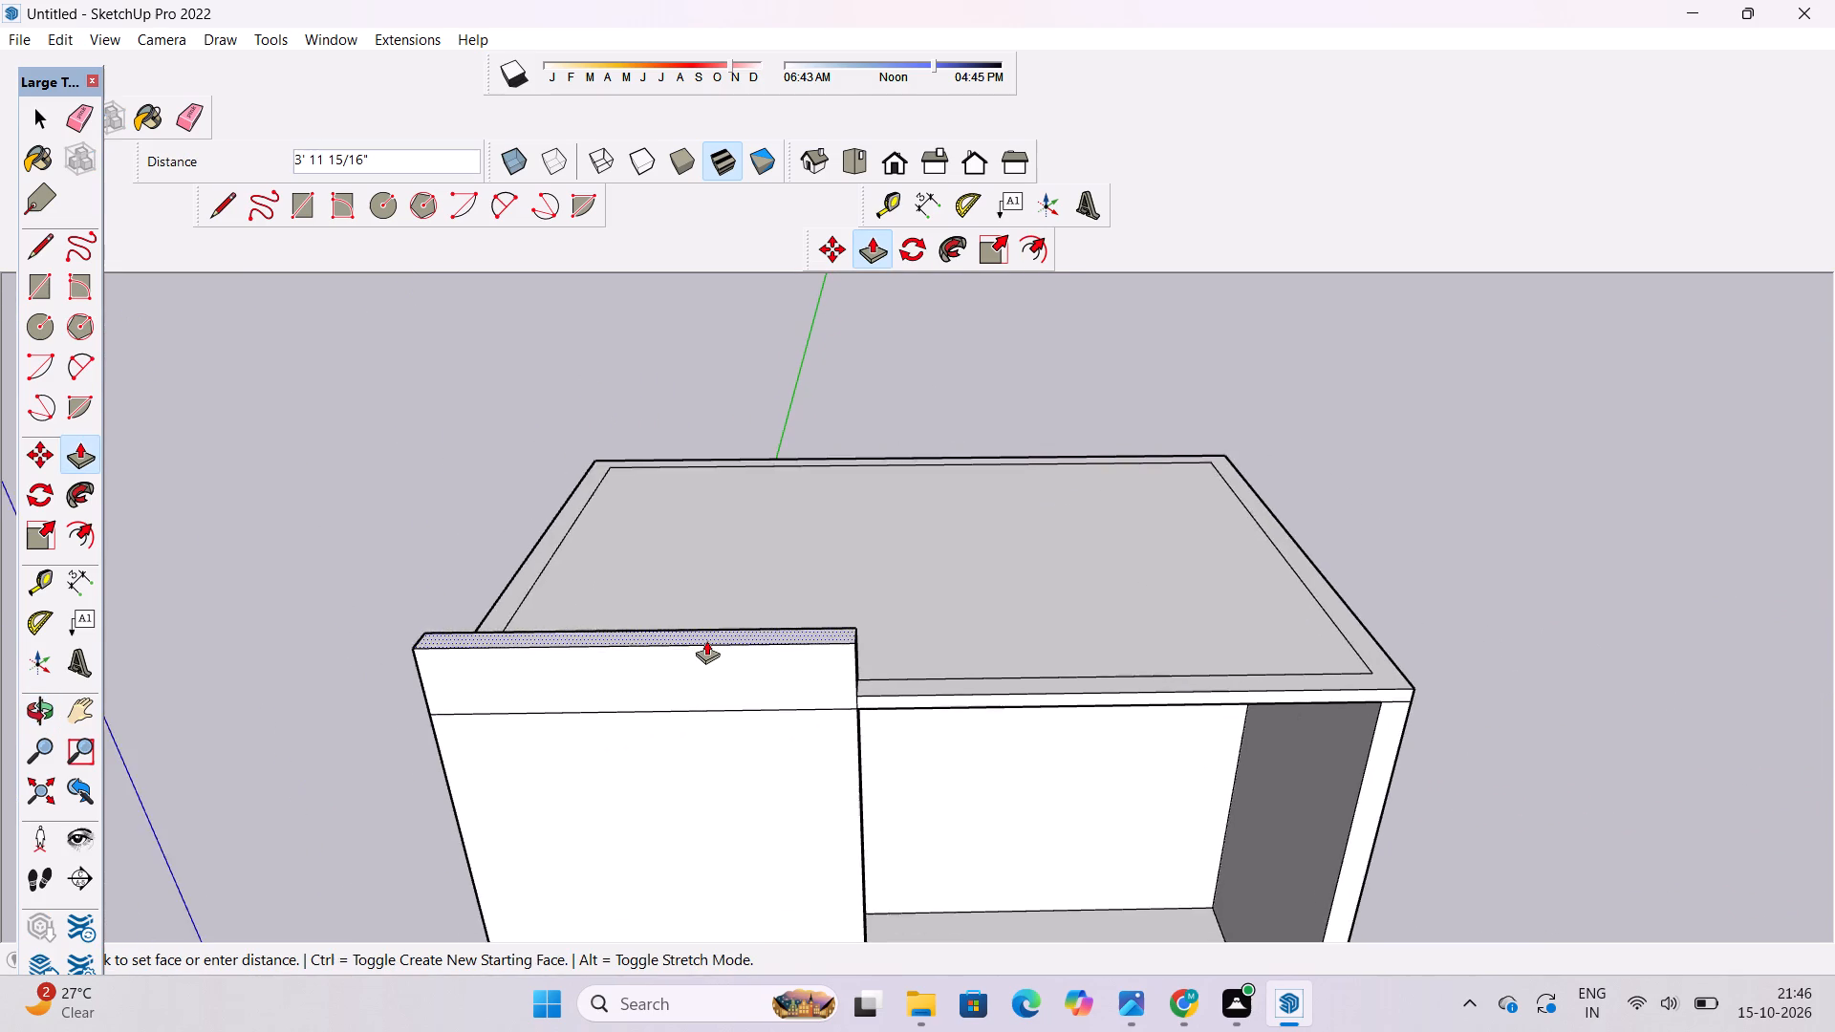
scroll(706, 640, "down", 11)
scroll(708, 610, "up", 3)
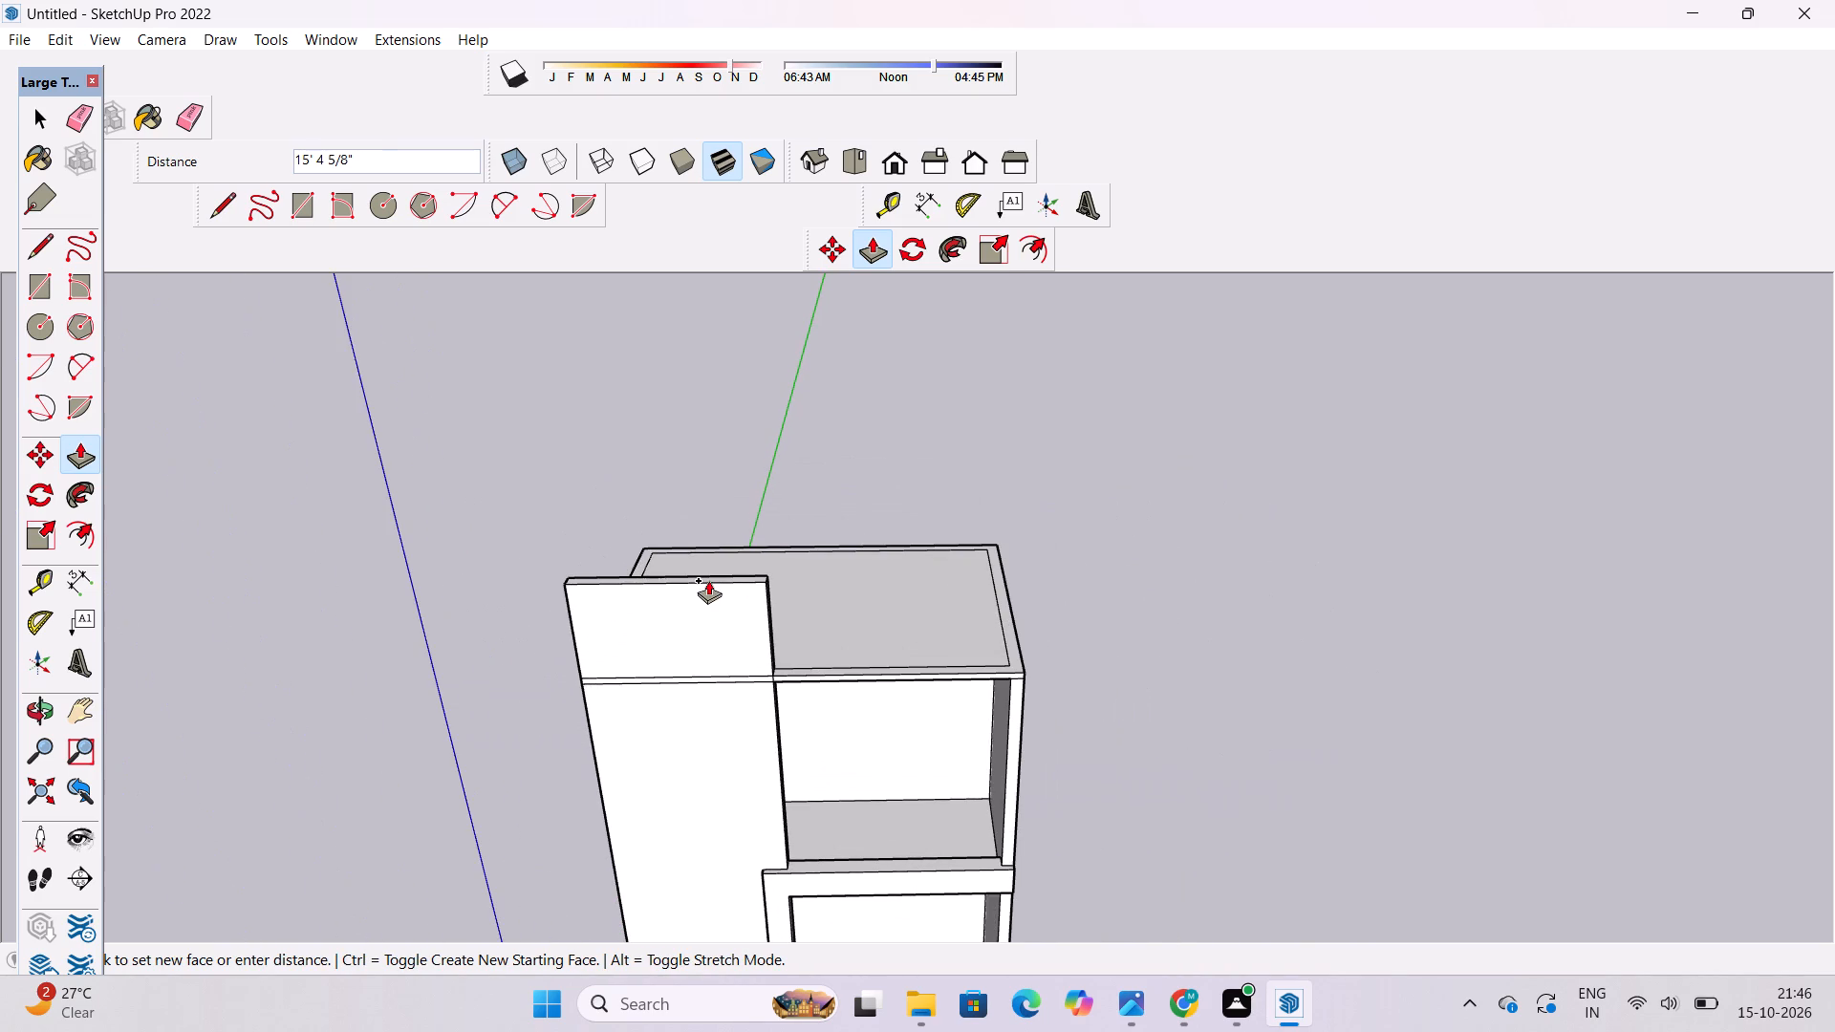
type("16")
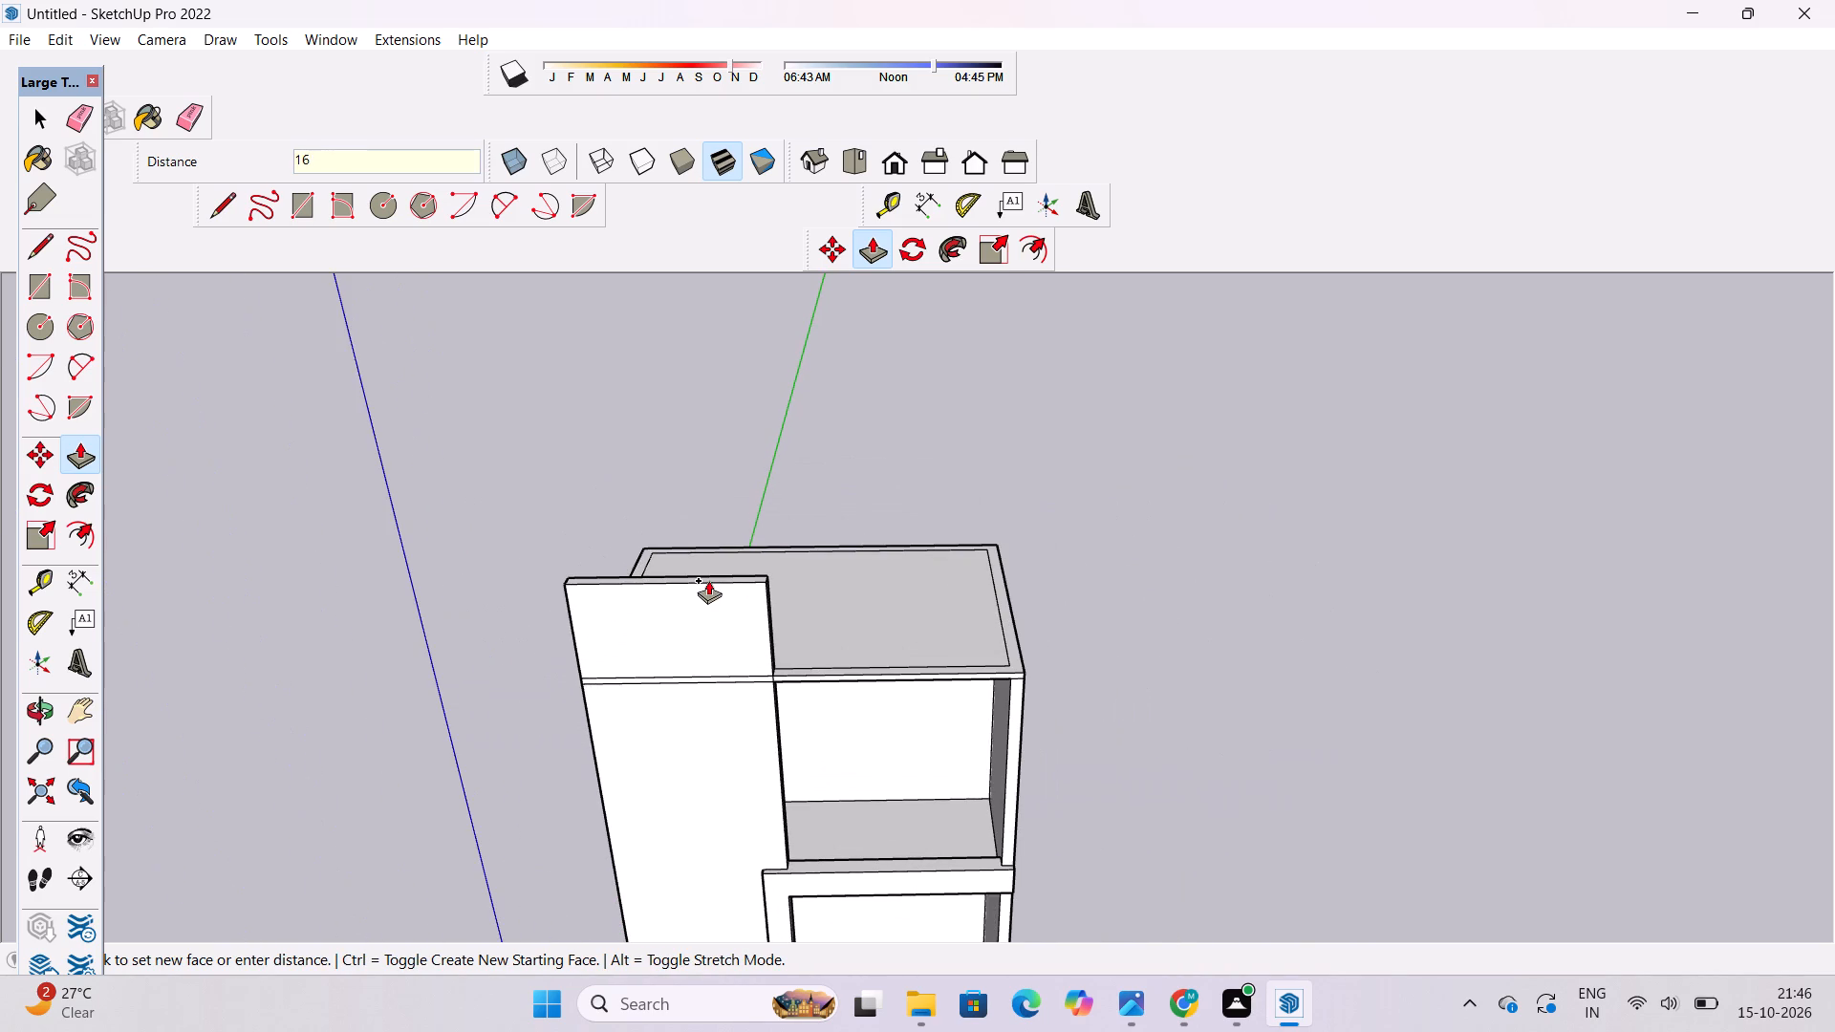
key("apostrophe")
key("Return")
Push/Pull the rest of the roof border up to the midpoint of the raised front wall's vertical edge.
key("o")
scroll(708, 580, "down", 2)
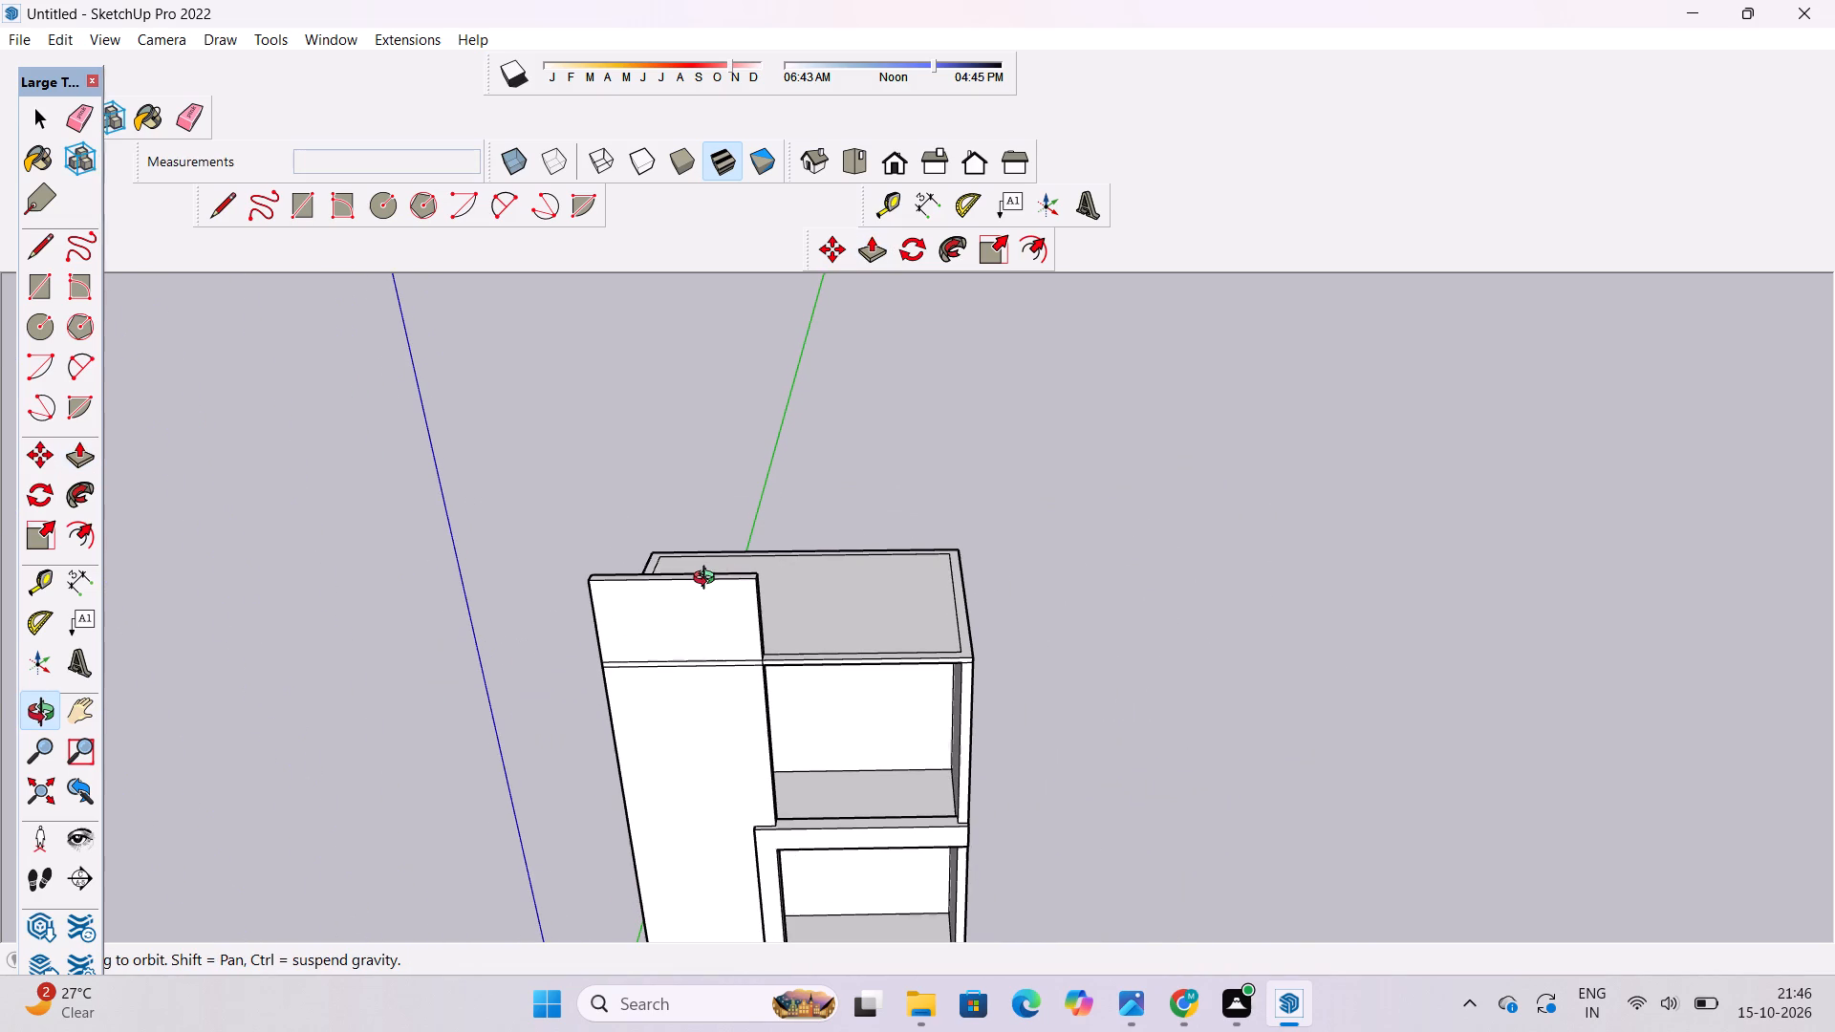
left_click_drag(823, 635, 662, 661, "shift")
scroll(697, 674, "up", 4)
left_click_drag(697, 674, 702, 745, "shift")
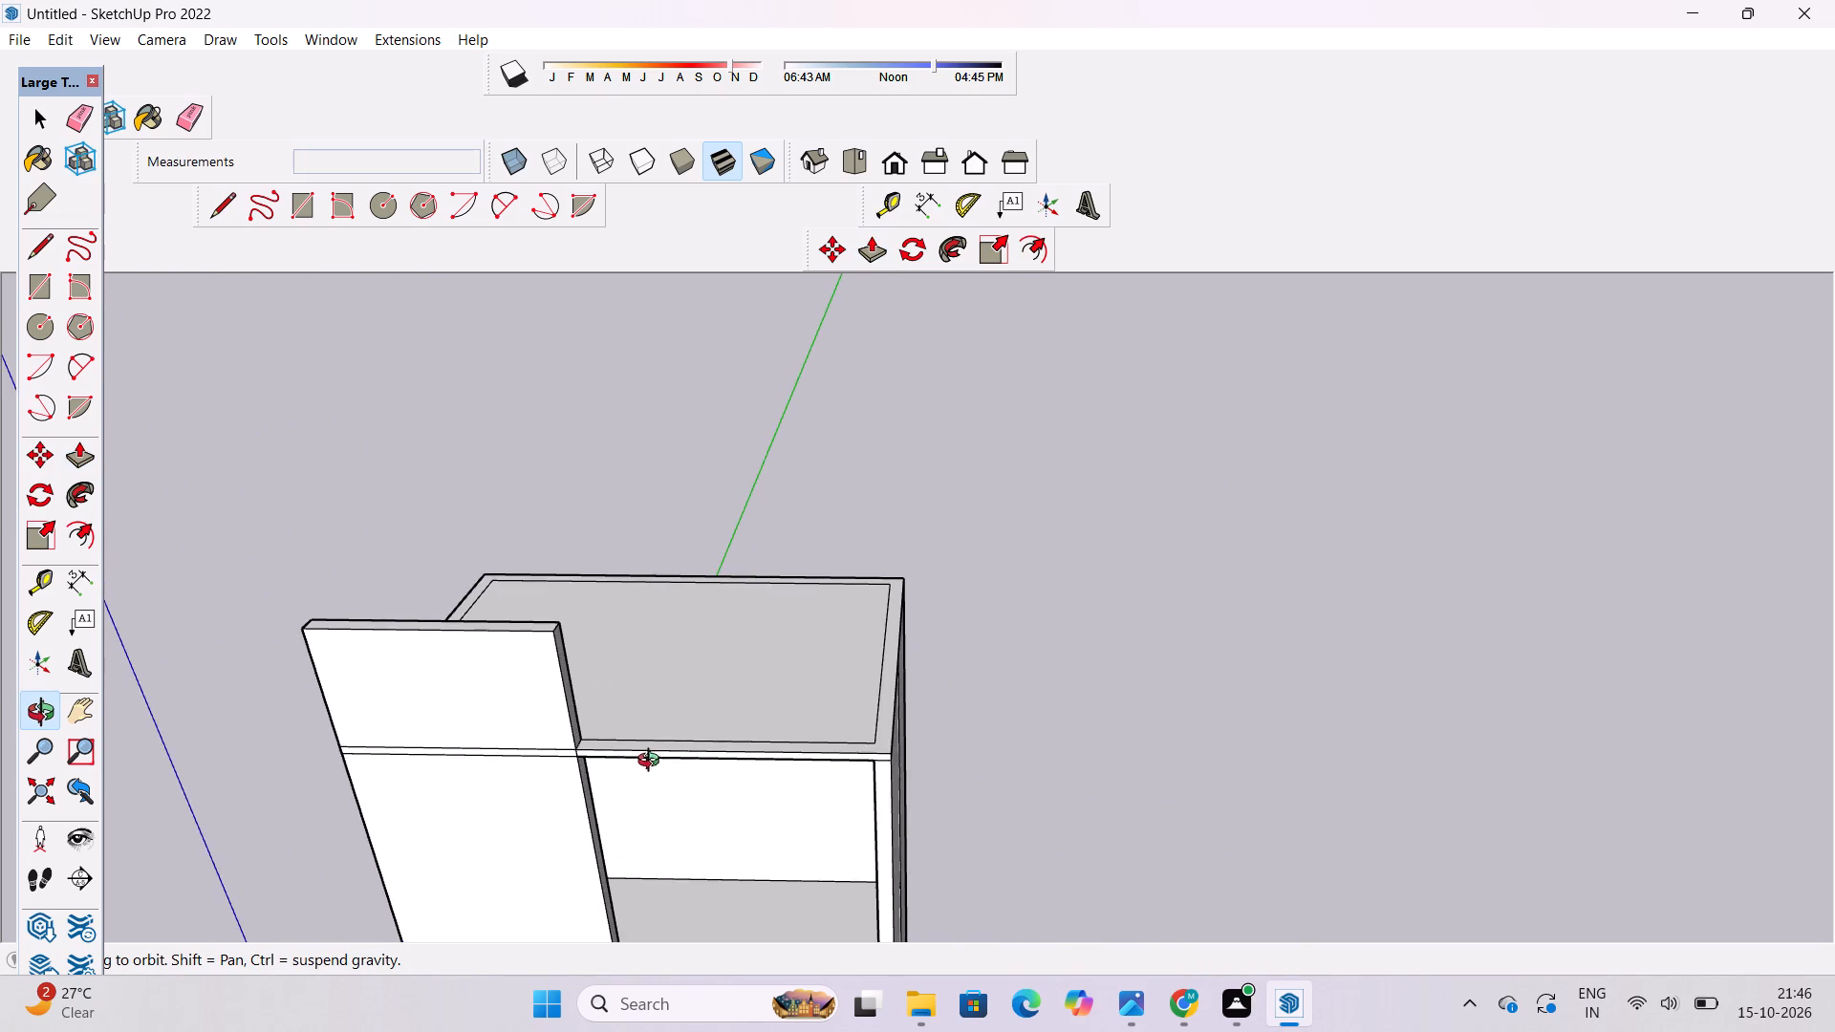
left_click_drag(650, 760, 645, 671)
scroll(648, 670, "up", 4)
left_click_drag(648, 670, 648, 714, "shift")
left_click_drag(644, 751, 615, 677, "shift")
scroll(608, 677, "down", 4)
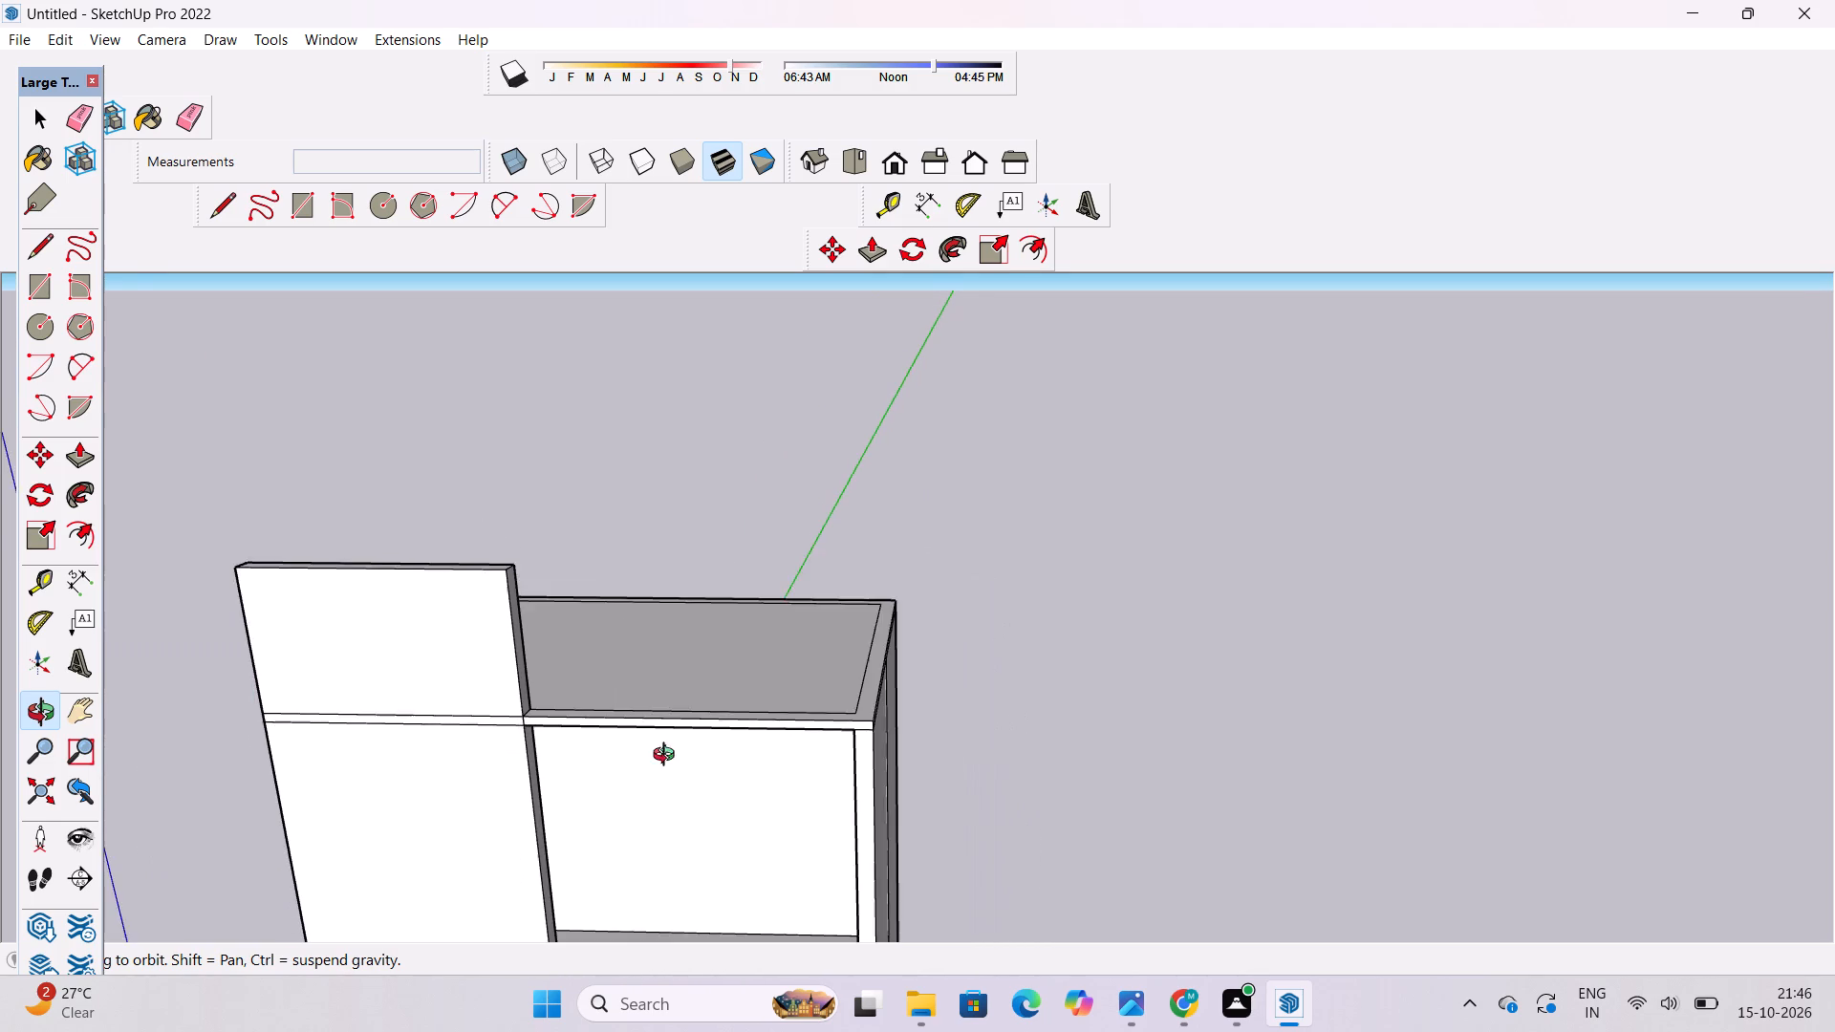
left_click_drag(668, 757, 664, 788)
left_click_drag(659, 788, 653, 777)
key("p")
scroll(655, 765, "up", 4)
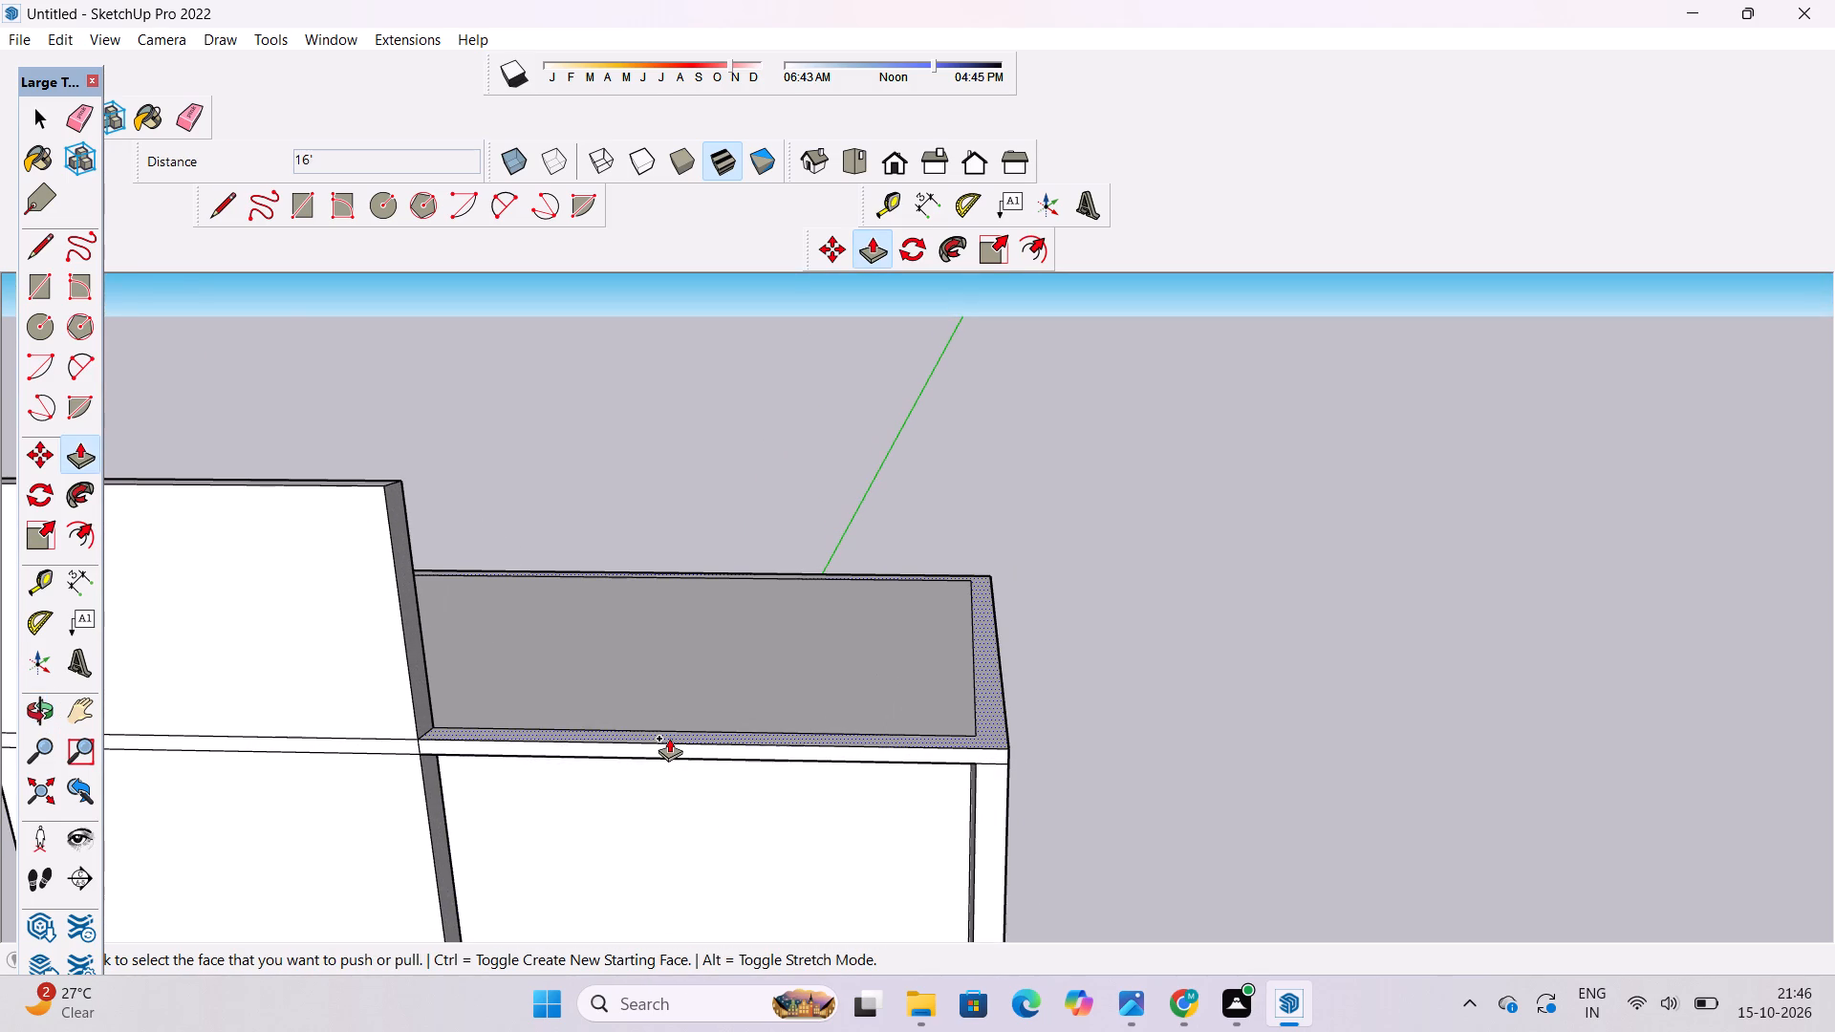
left_click(669, 738)
scroll(670, 733, "down", 3)
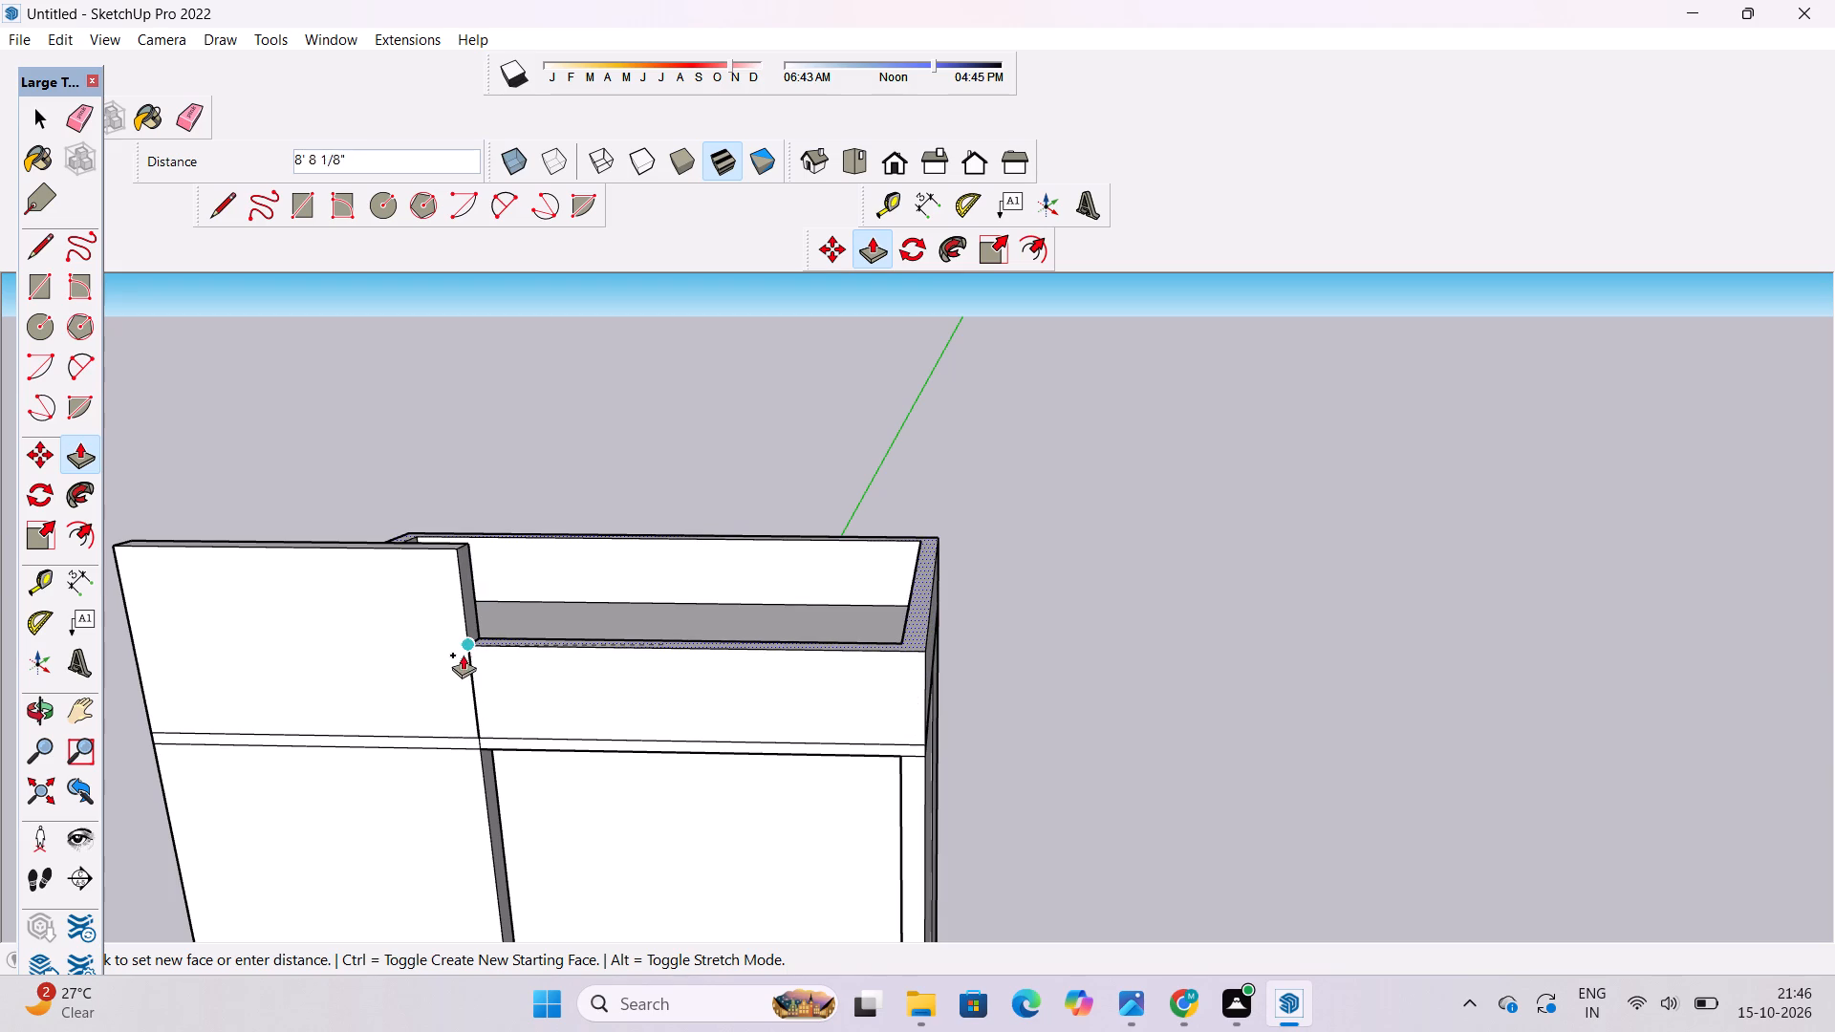
left_click(463, 641)
Erase the long vertical line on the building's side face and the short stray mark beside the second-level balcony frame.
key("o")
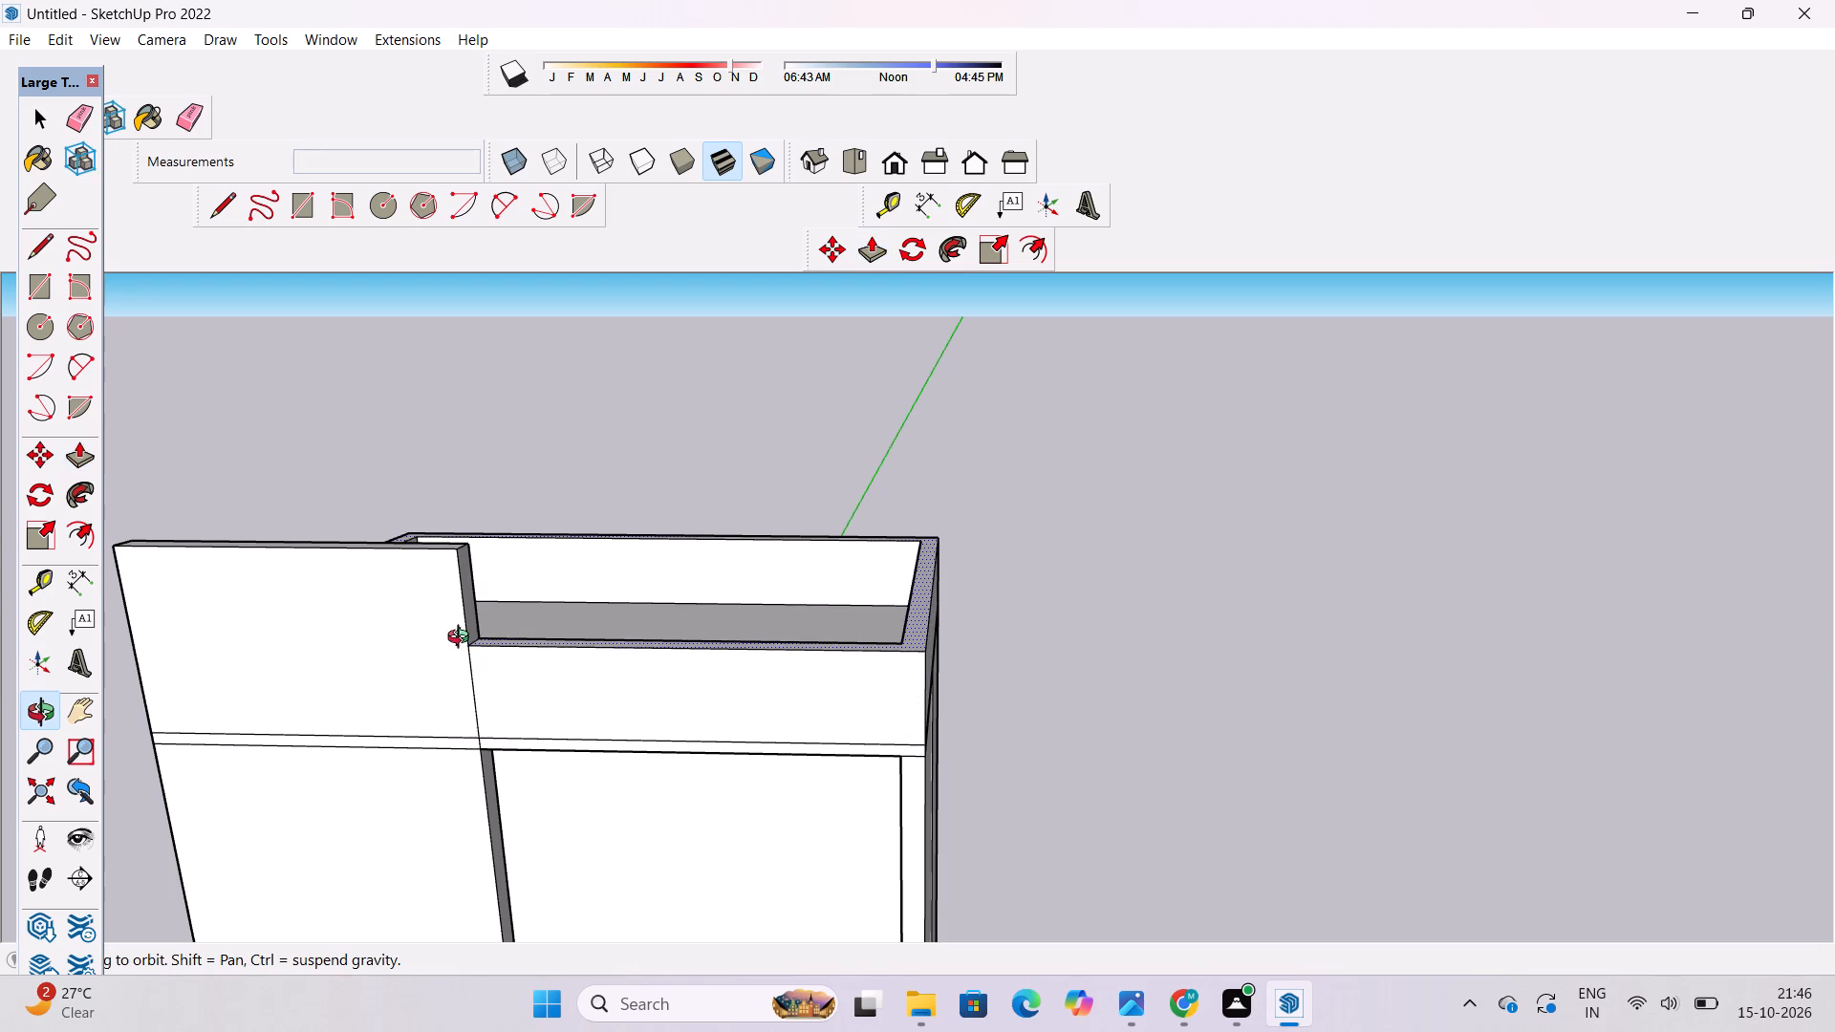
scroll(528, 599, "down", 4)
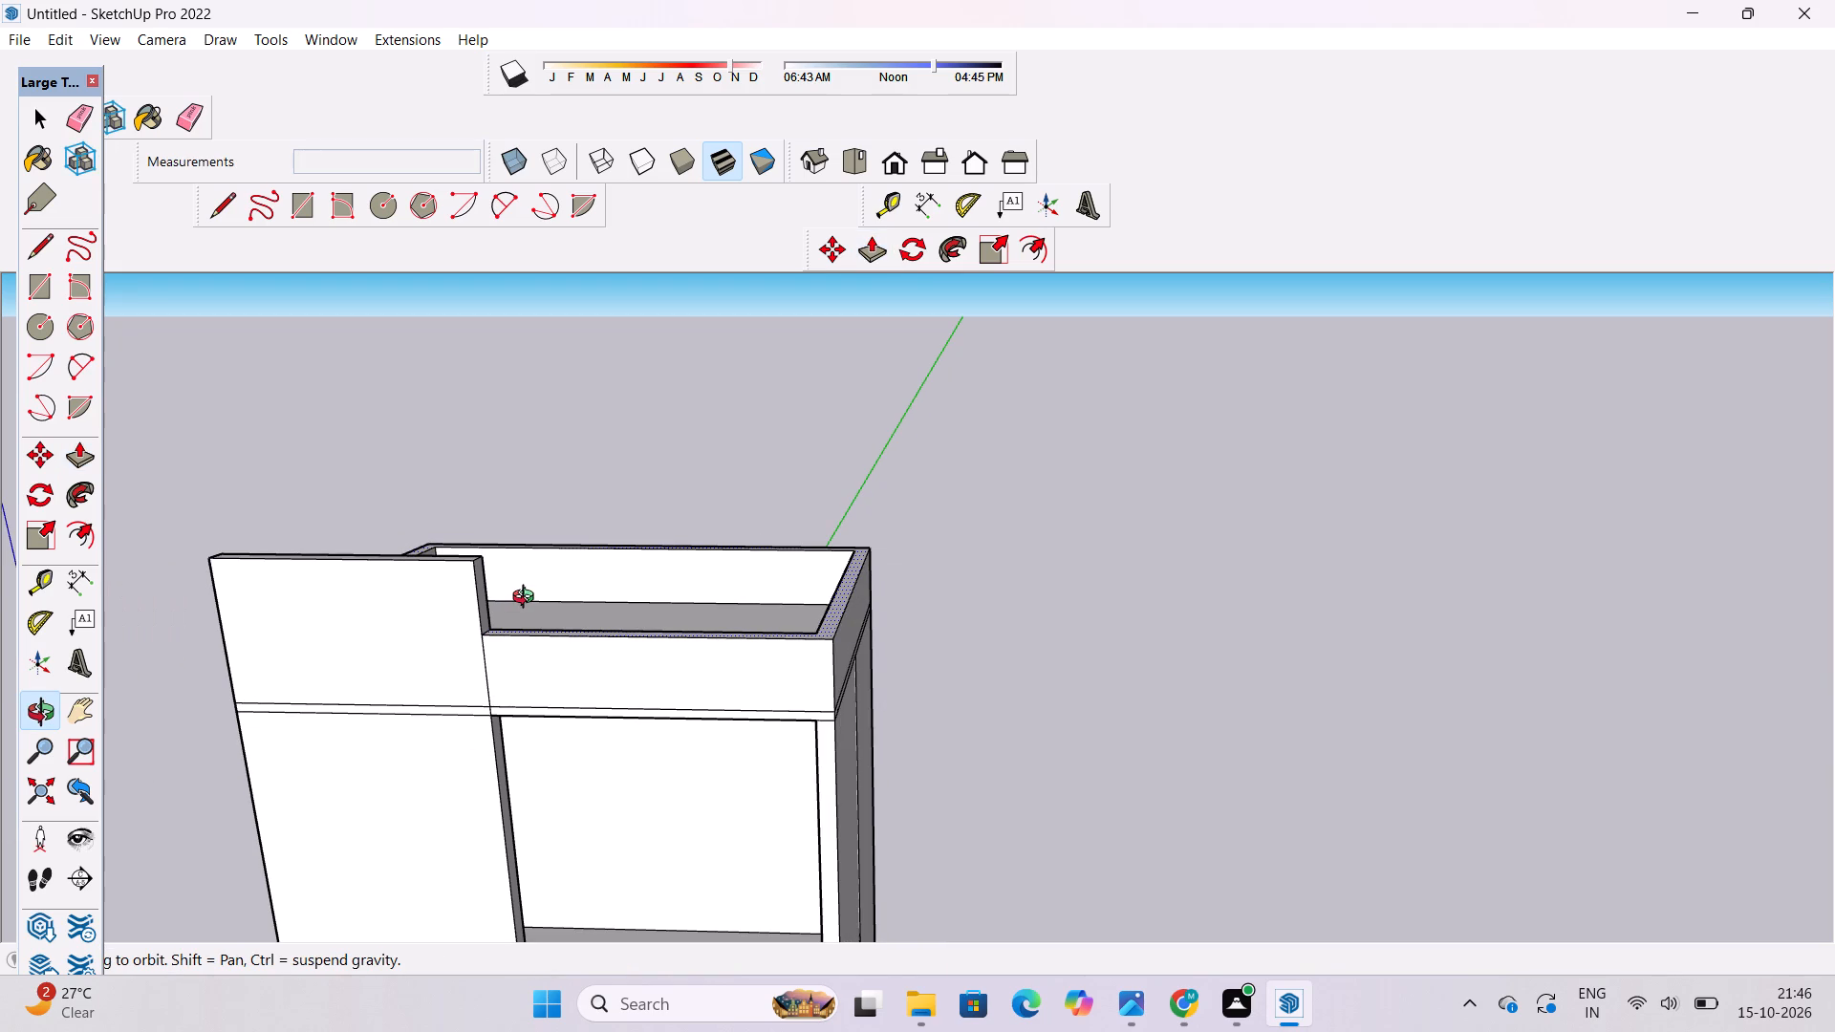
scroll(528, 599, "up", 5)
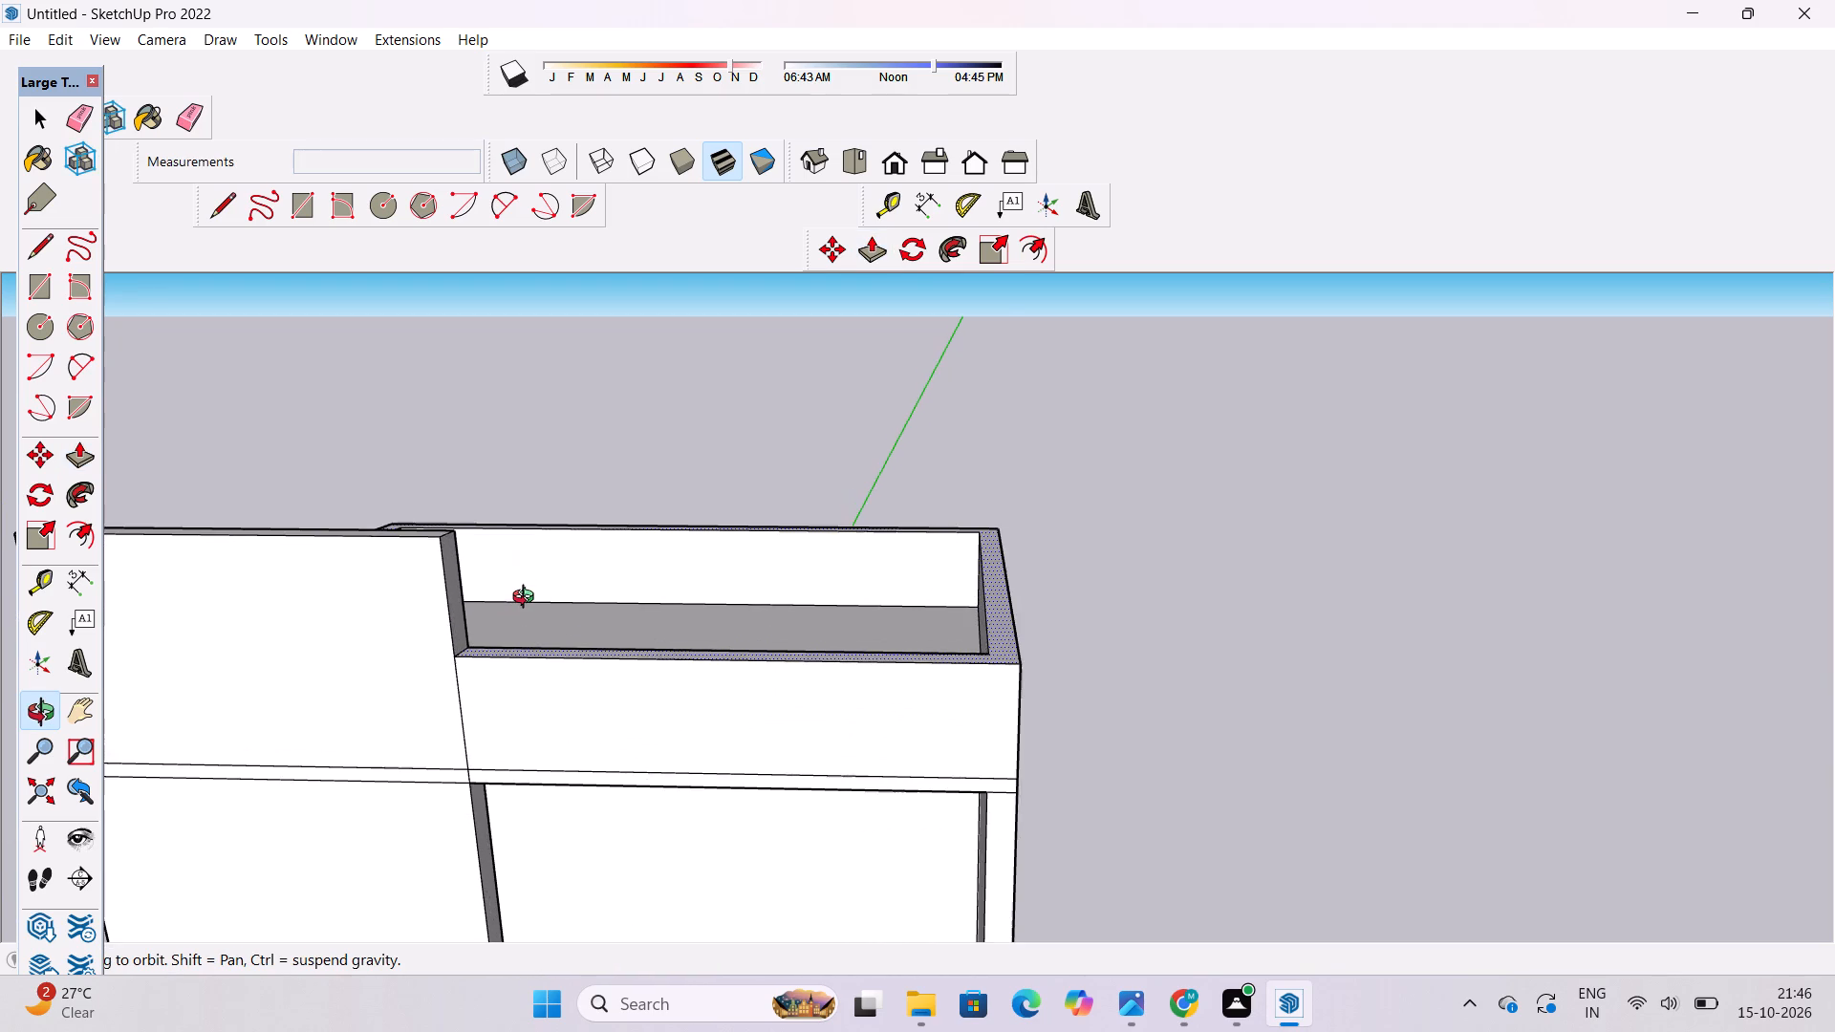
scroll(528, 599, "down", 7)
left_click_drag(567, 701, 615, 616, "shift")
left_click_drag(616, 615, 730, 431)
left_click_drag(850, 610, 662, 745)
left_click_drag(781, 726, 621, 693, "shift")
left_click_drag(697, 686, 598, 742)
key("e")
left_click_drag(716, 534, 706, 588)
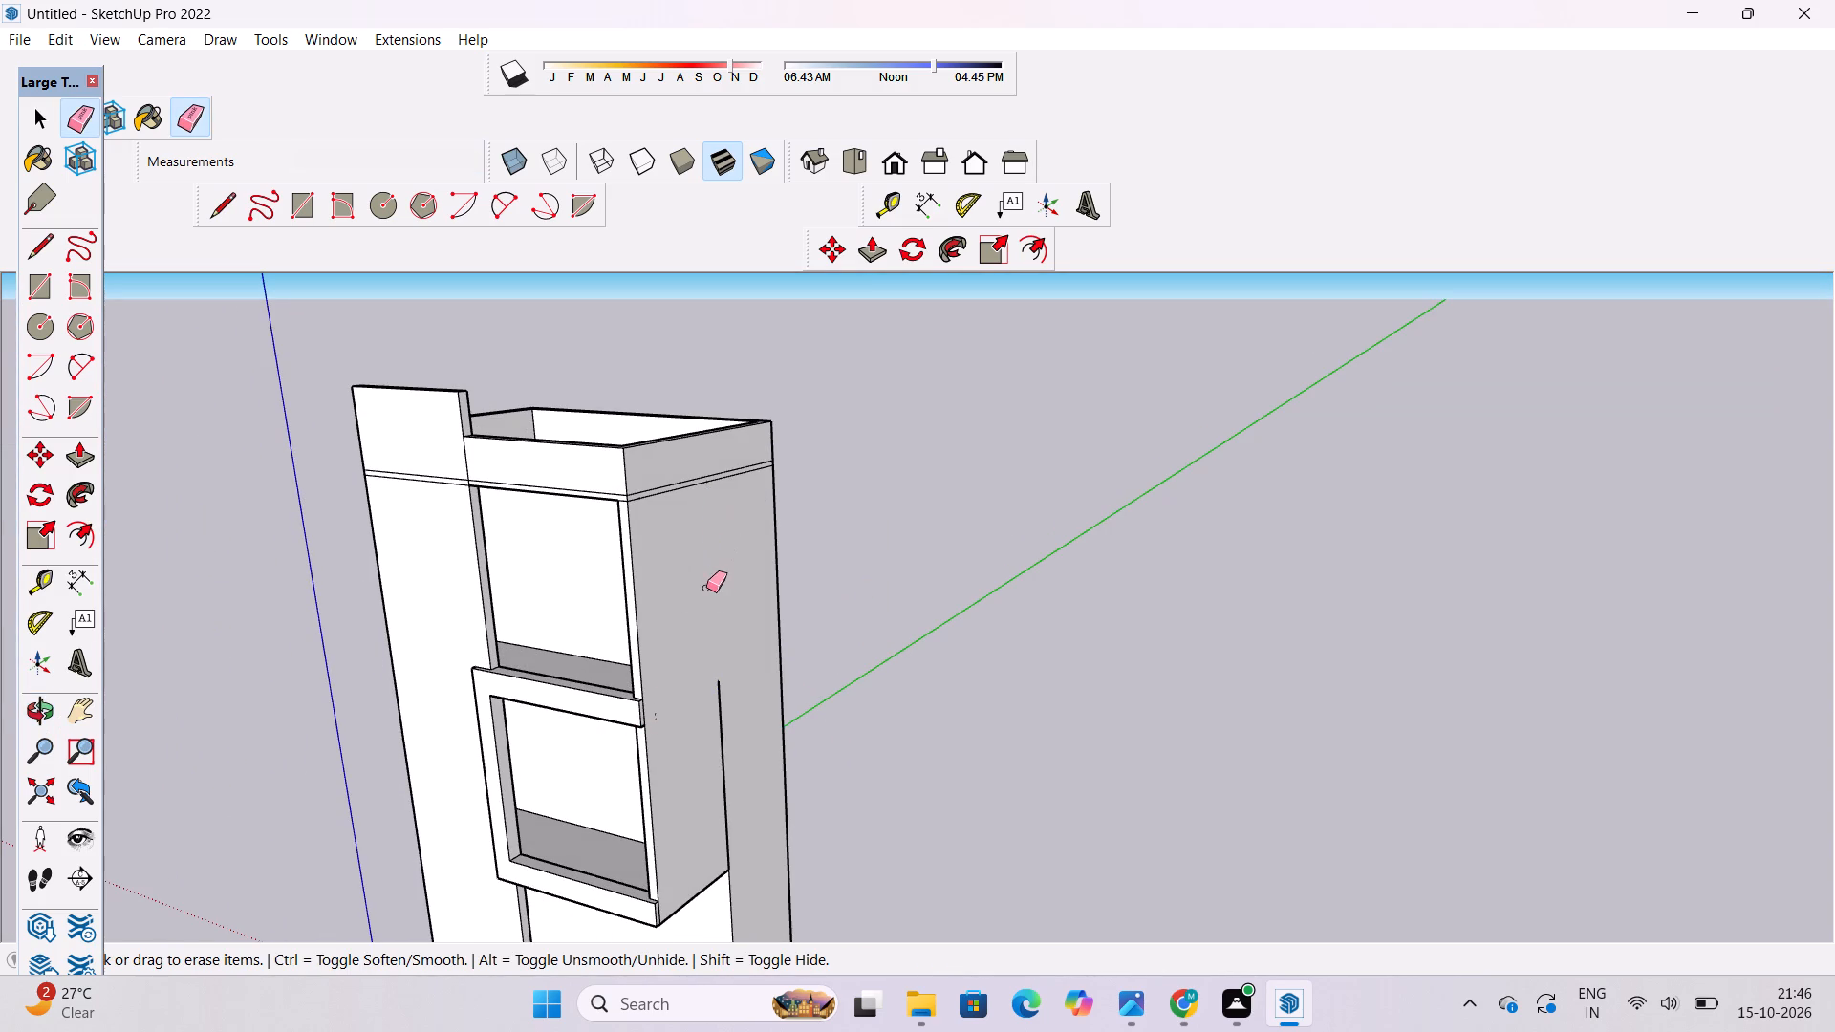
left_click_drag(747, 678, 710, 715)
left_click(724, 678)
left_click_drag(652, 701, 657, 721)
Erase the leftover line fragments on the side face above the second-level balcony's lower rear corner.
scroll(638, 519, "down", 4)
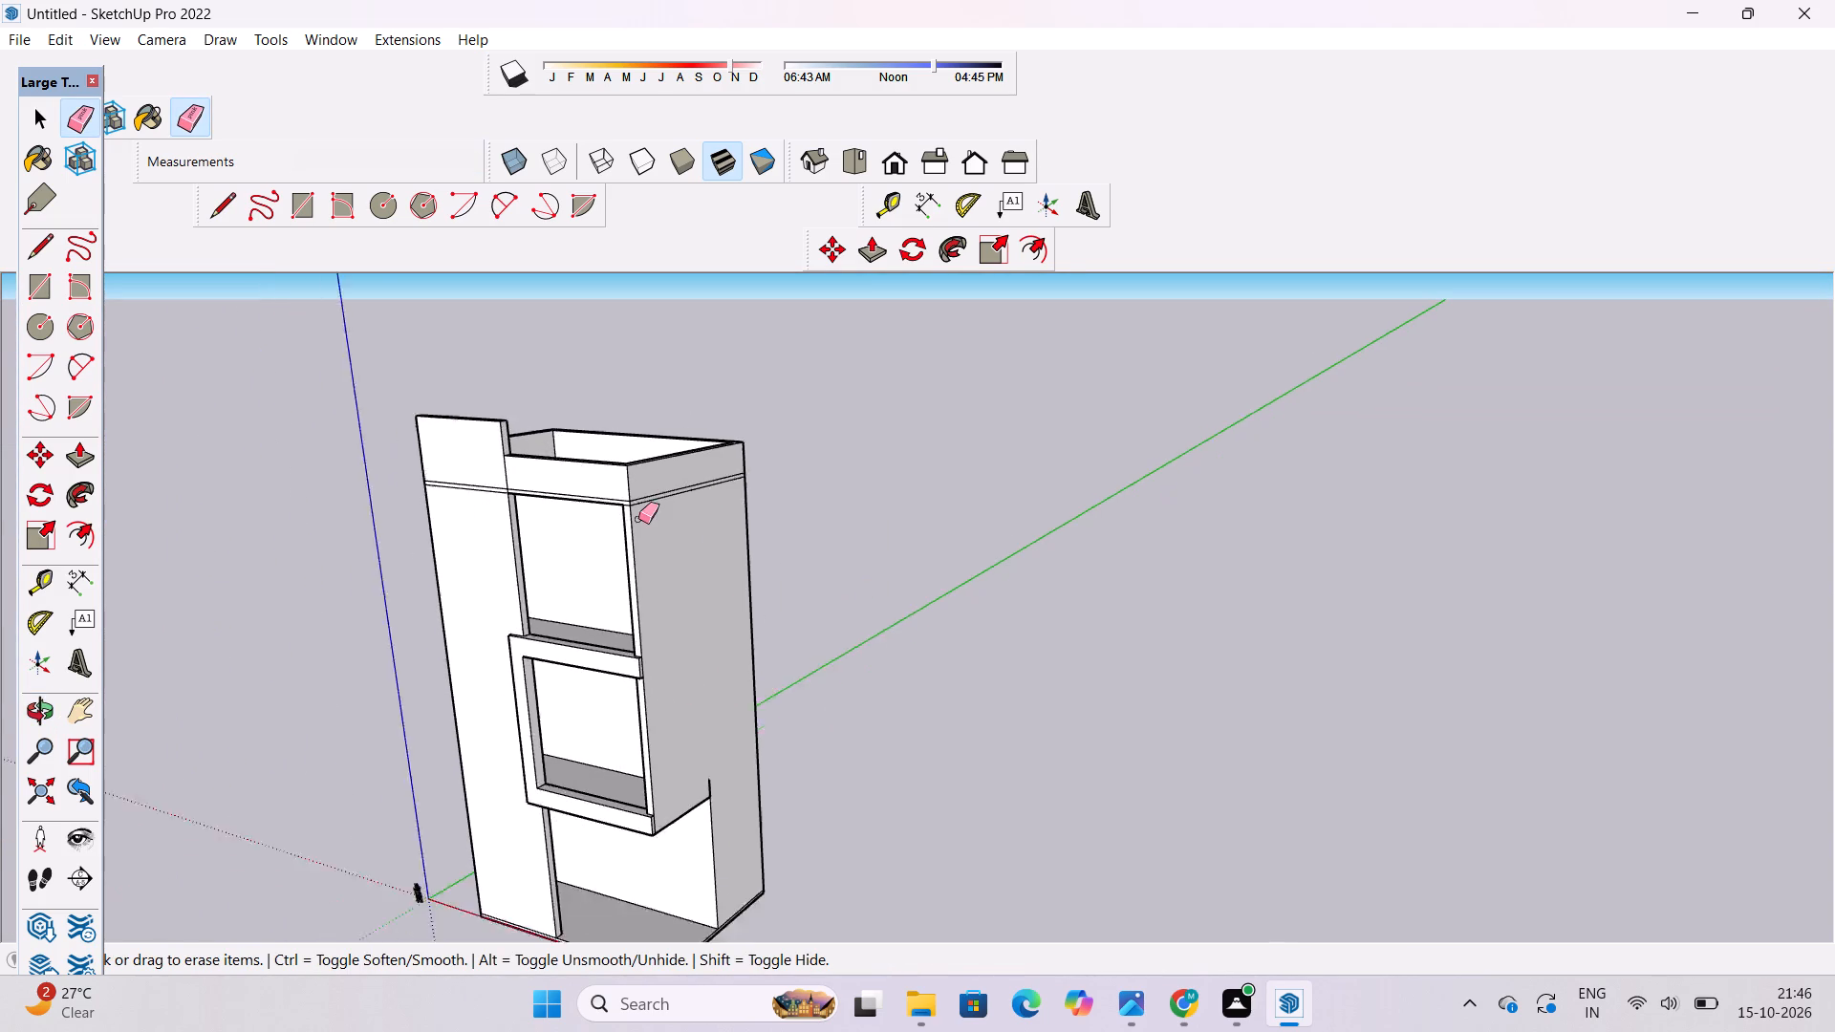
scroll(638, 519, "down", 2)
scroll(719, 788, "up", 10)
left_click_drag(678, 643, 683, 656)
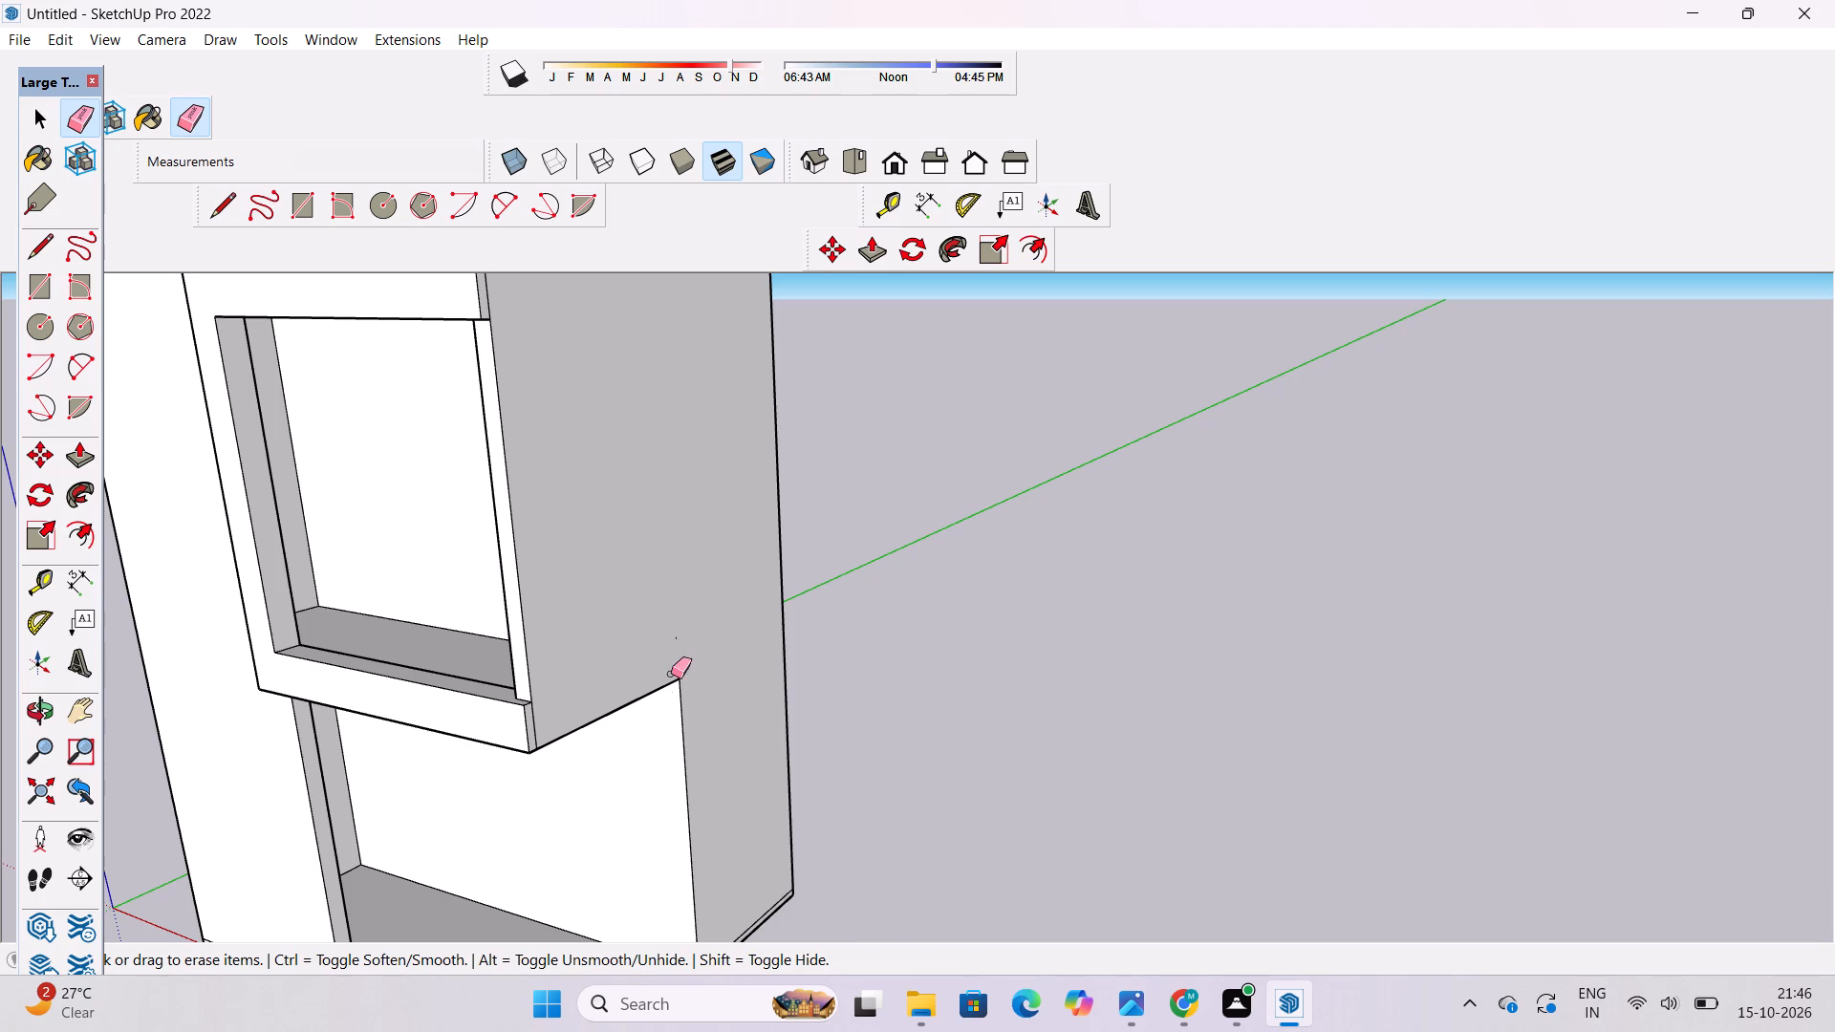
scroll(683, 642, "up", 5)
left_click_drag(674, 620, 668, 643)
left_click_drag(667, 641, 674, 693)
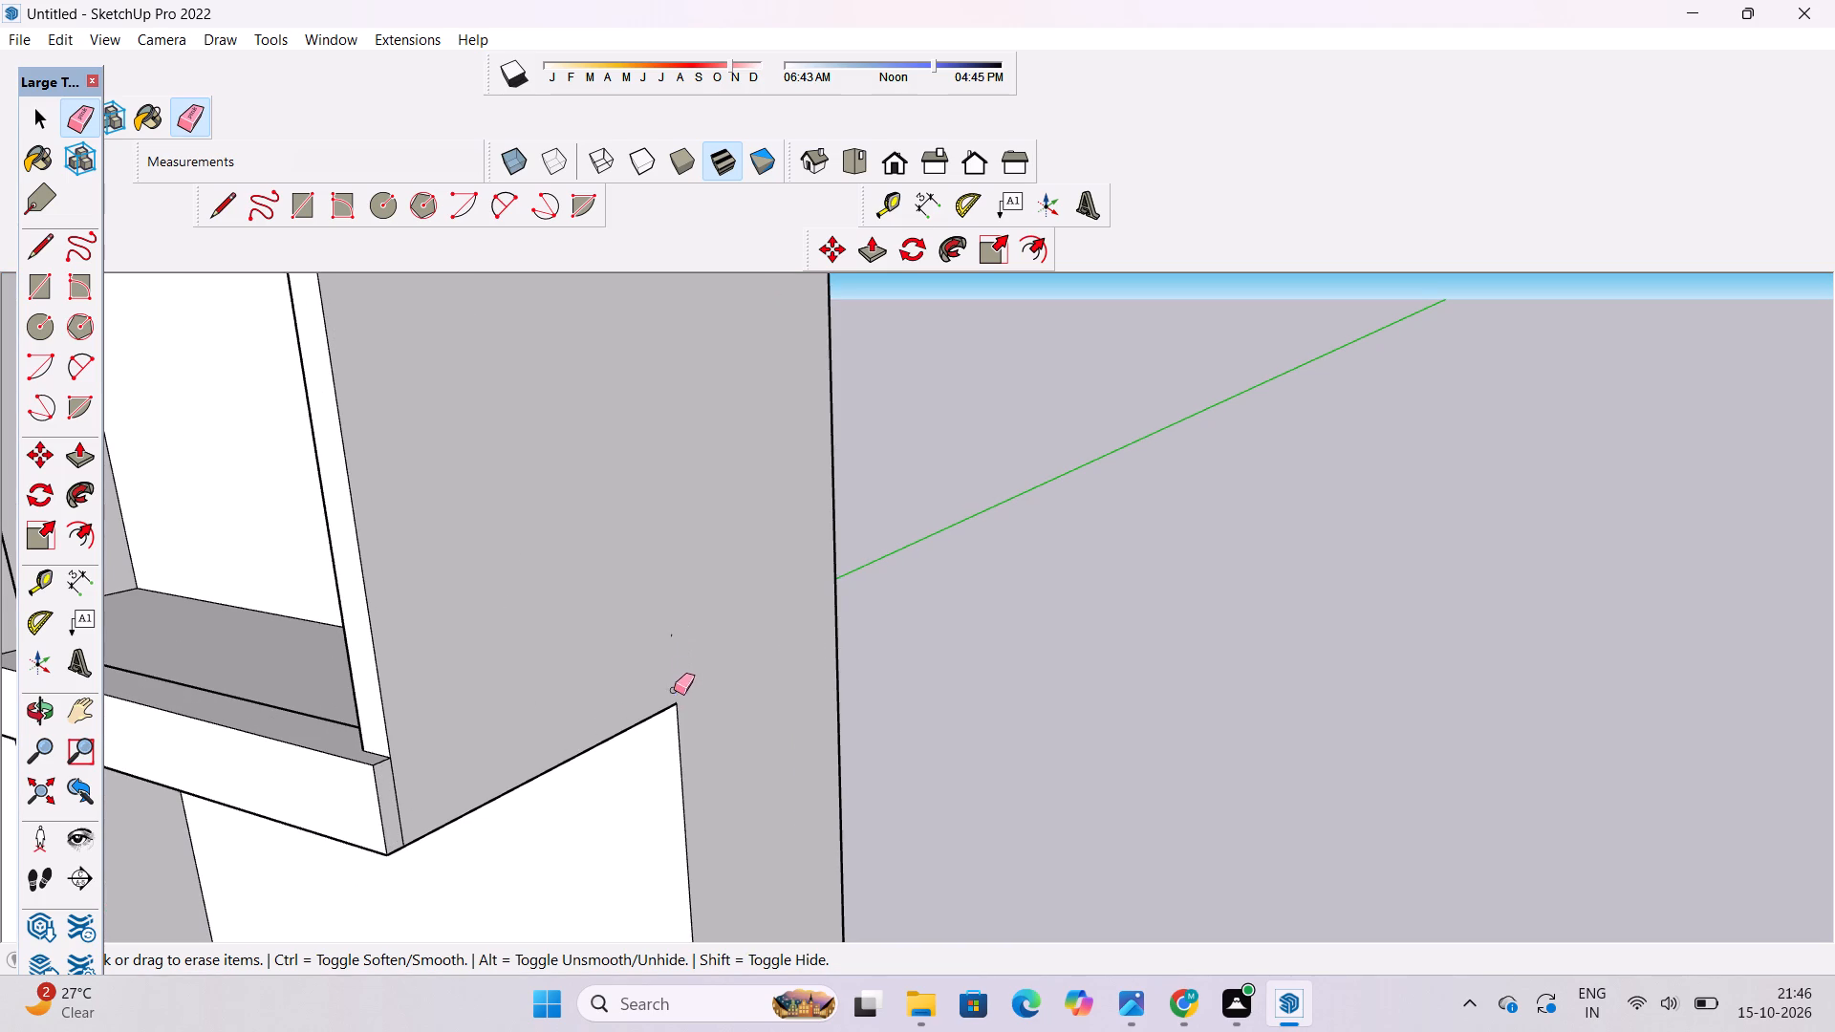
left_click(673, 636)
Examine the building's front and the raised roof parapet walls, including the horizontal seam lines below them.
key("o")
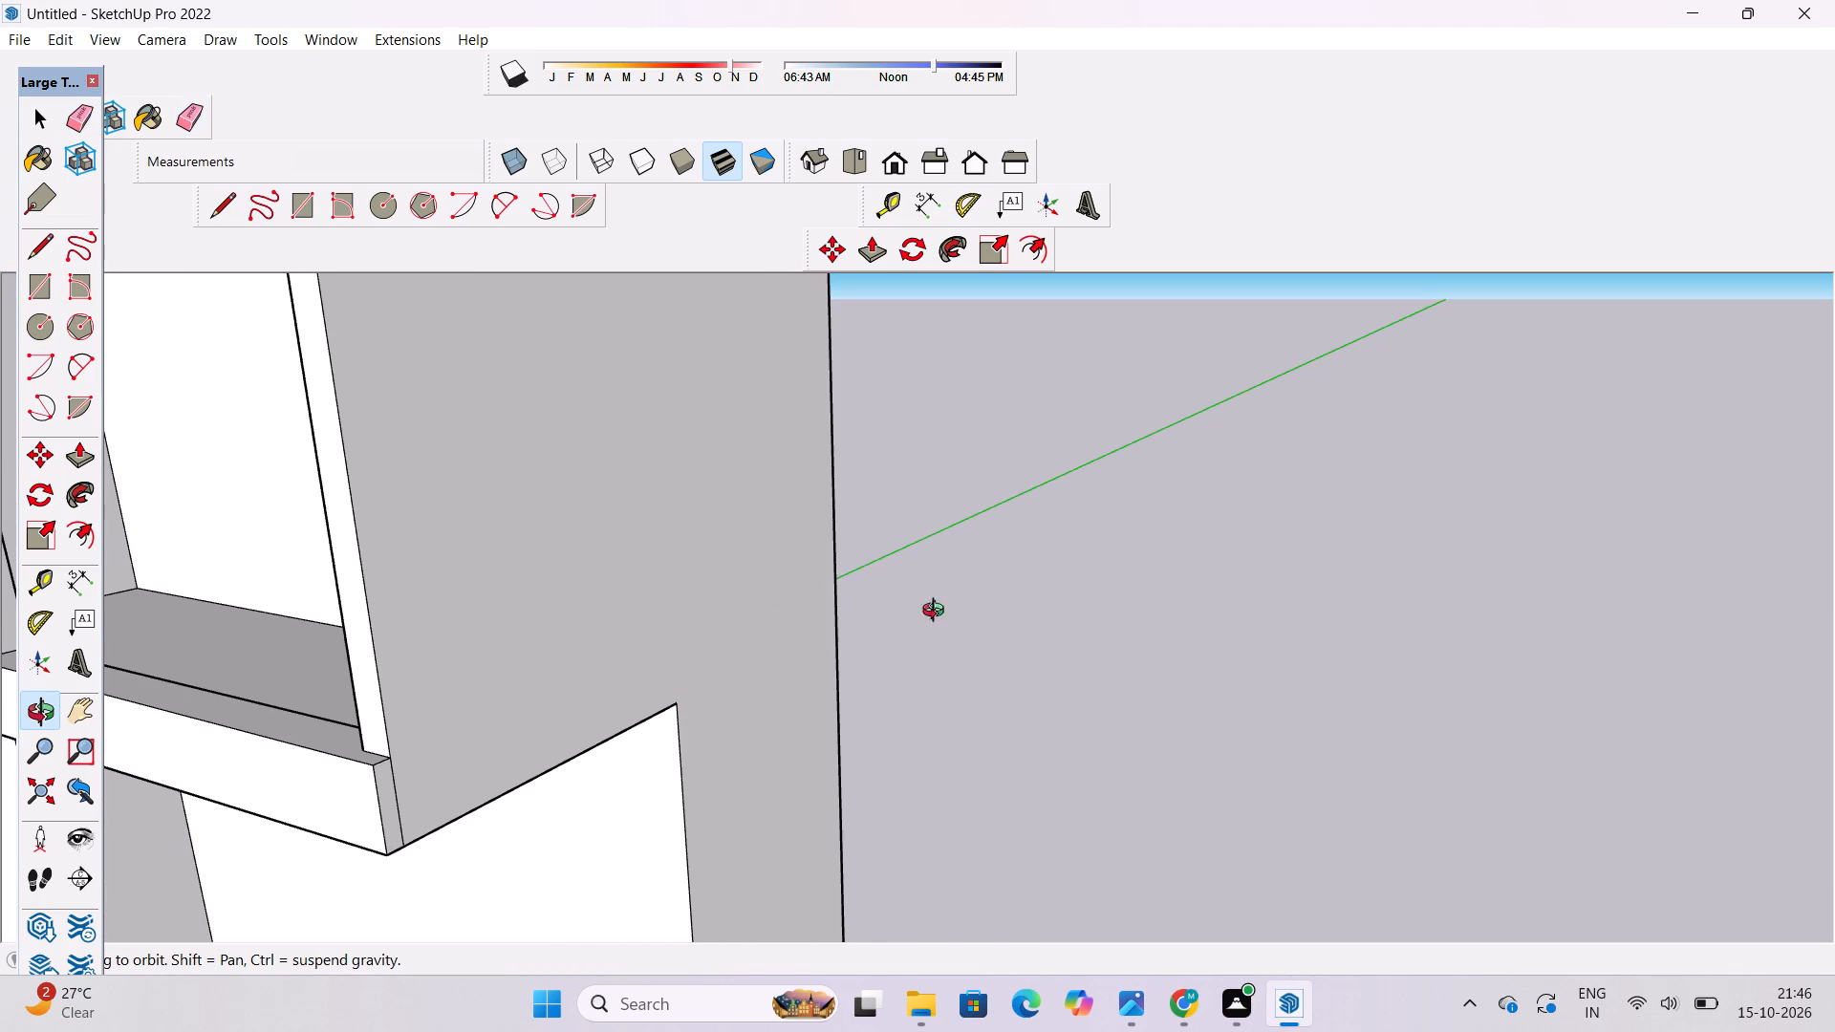
scroll(957, 607, "down", 14)
left_click_drag(670, 686, 1054, 691)
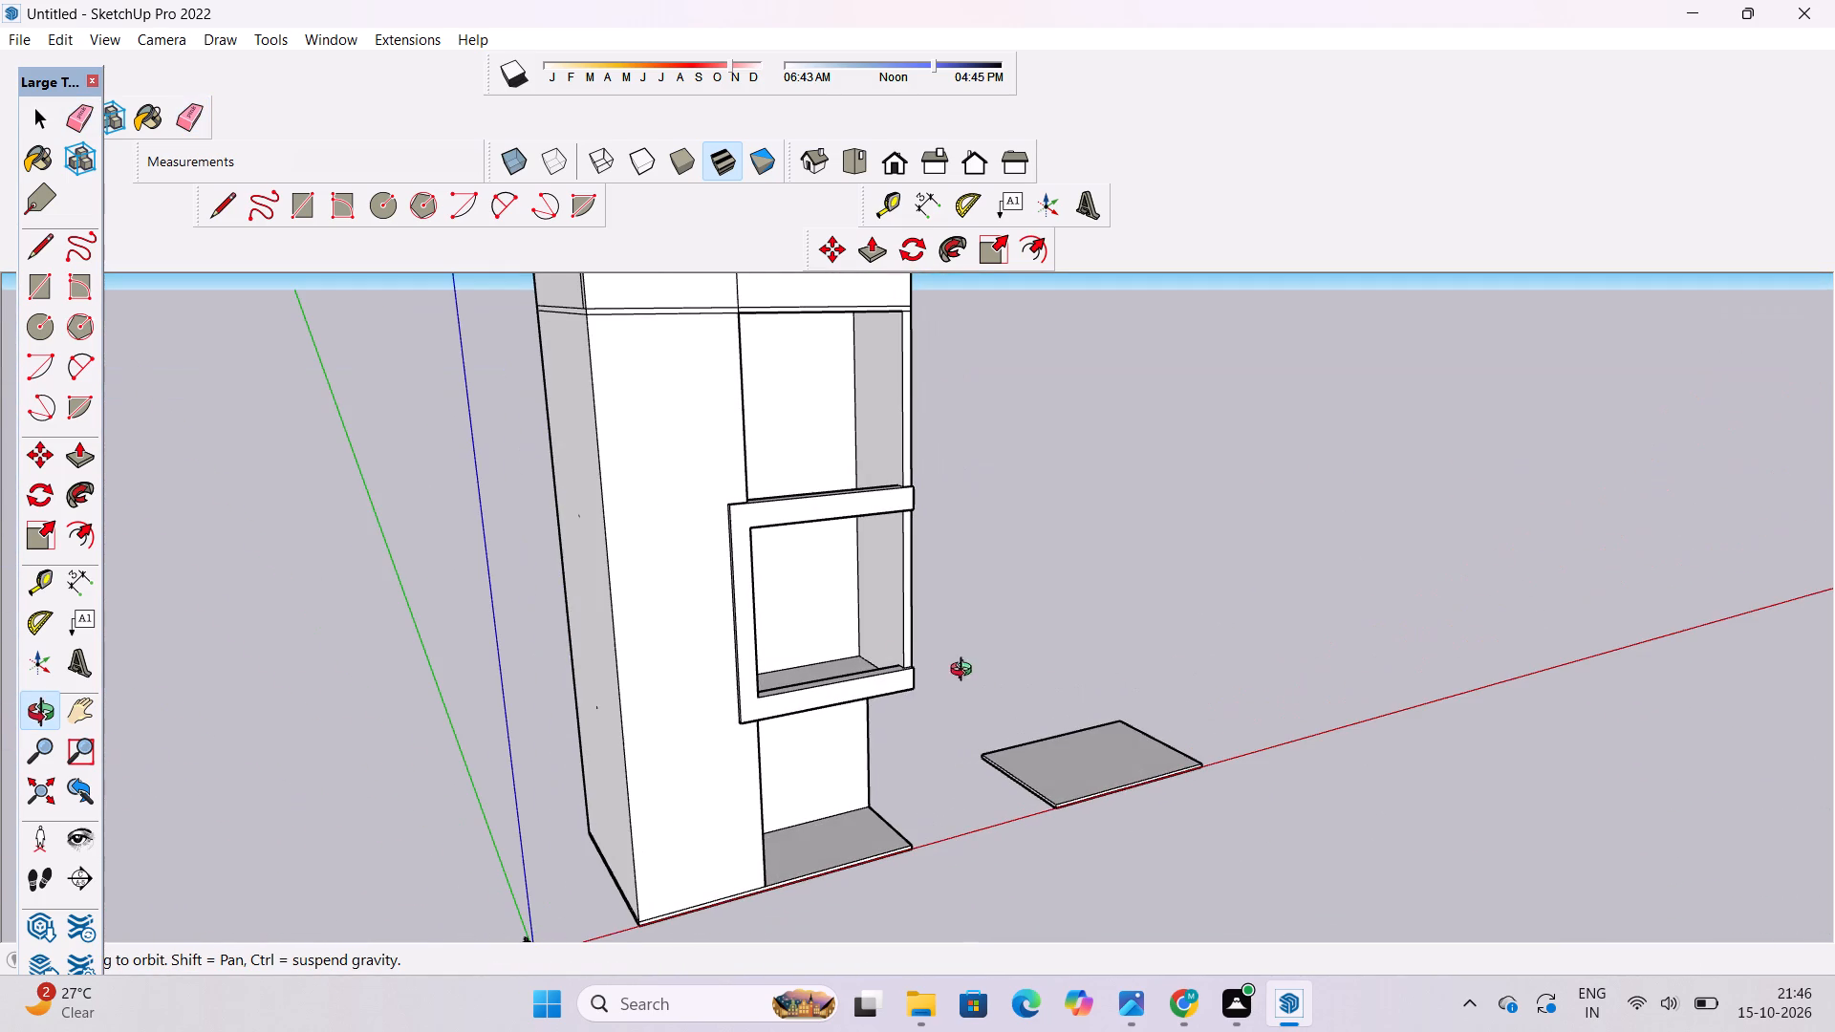
left_click_drag(861, 629, 868, 773)
left_click_drag(860, 654, 839, 471)
scroll(839, 432, "up", 5)
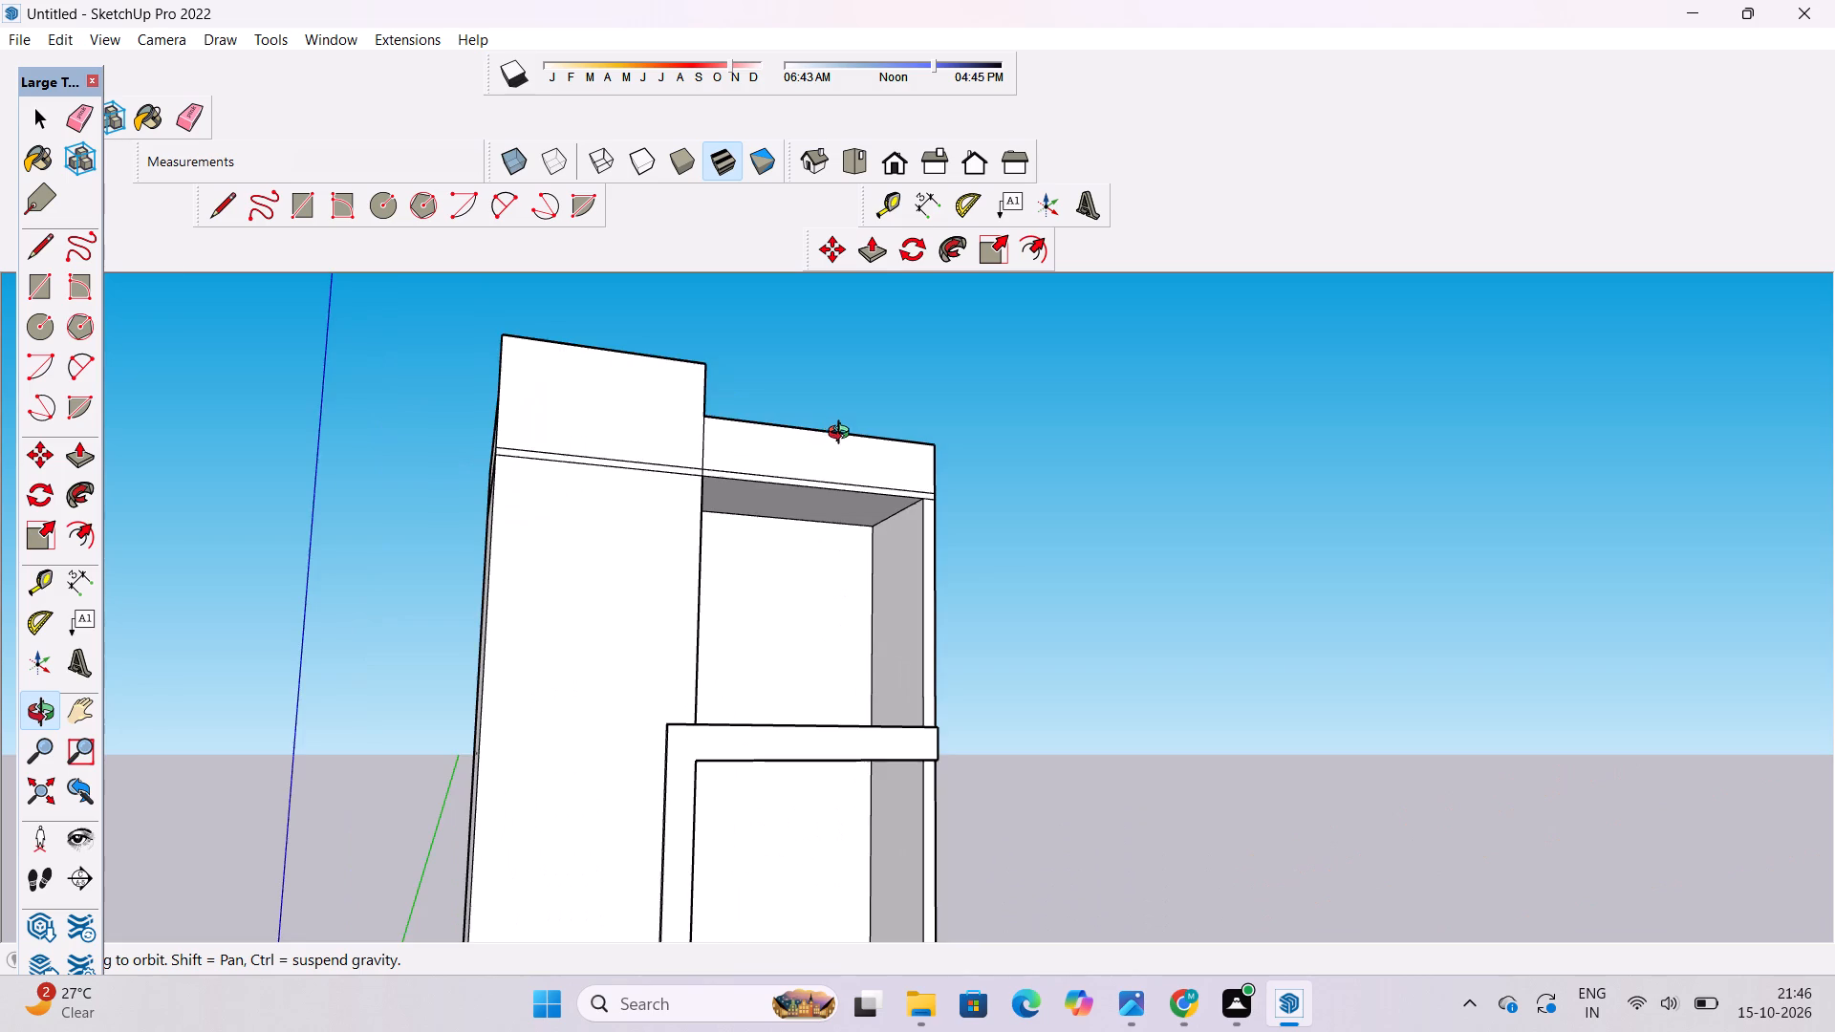
scroll(843, 435, "up", 3)
left_click_drag(880, 458, 651, 583)
left_click(661, 572, "shift")
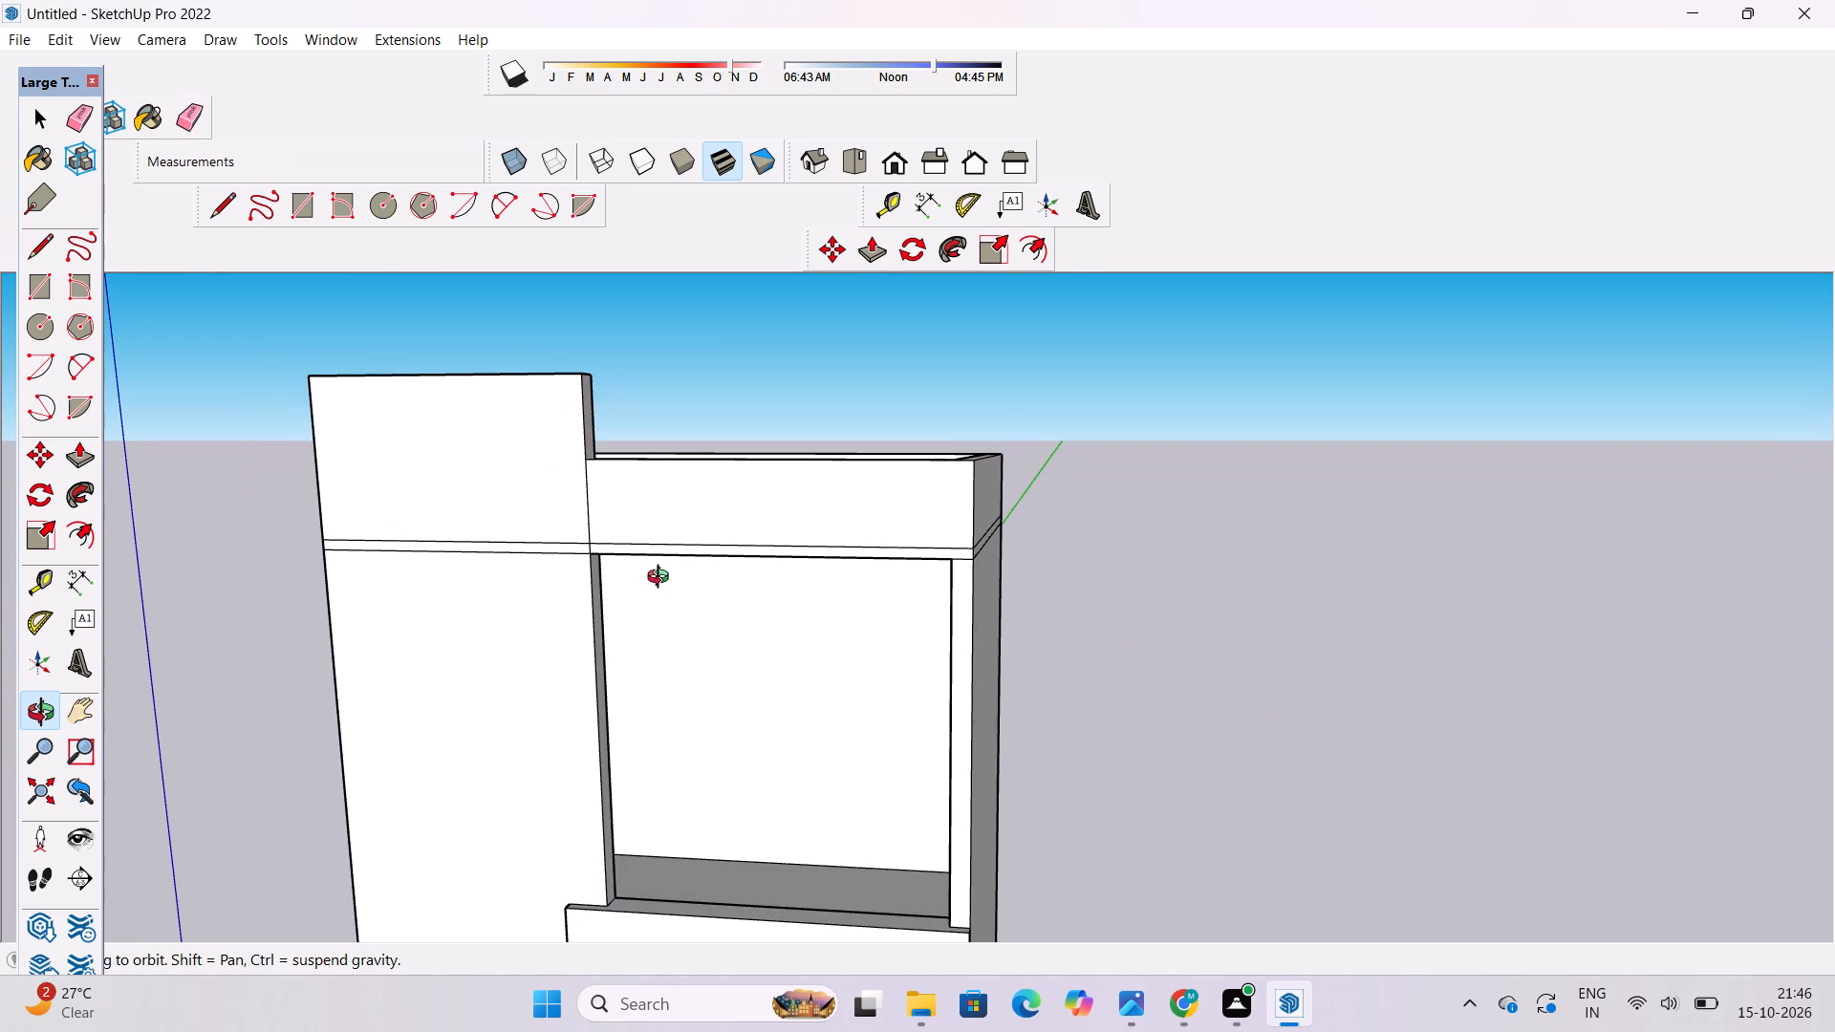
key("o")
scroll(662, 579, "down", 6)
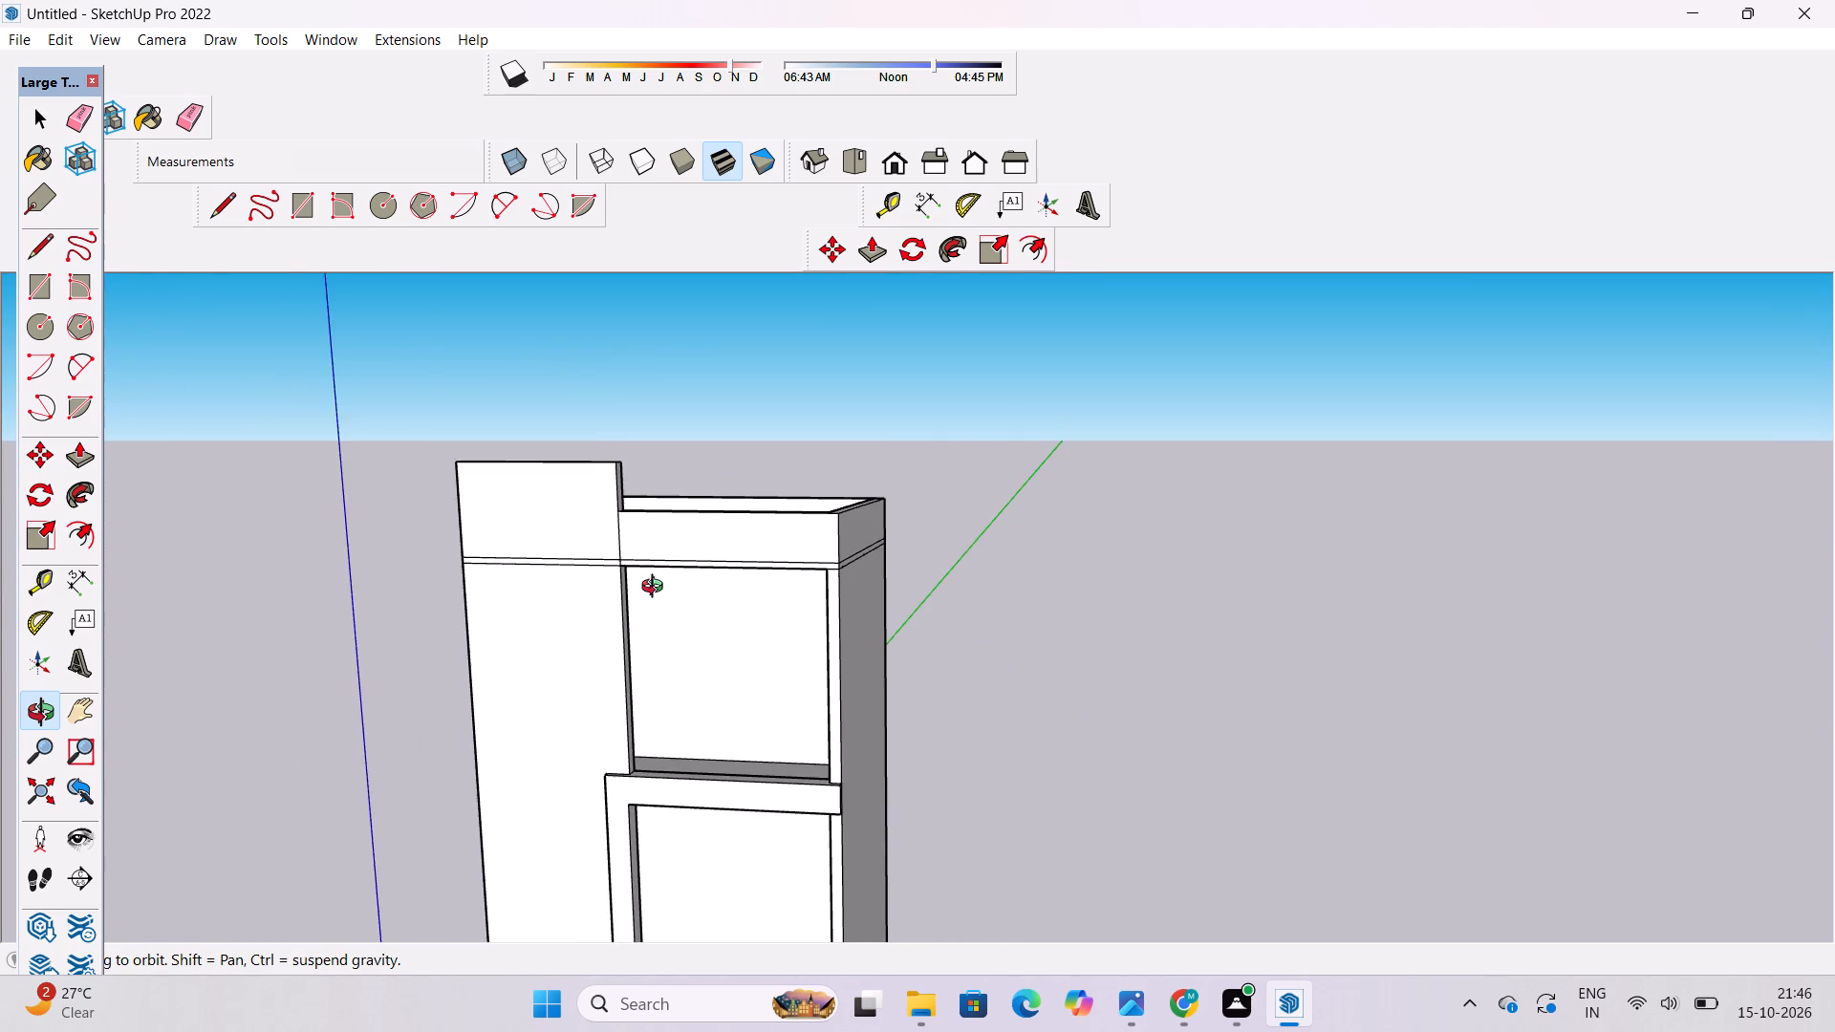
left_click_drag(657, 589, 714, 608)
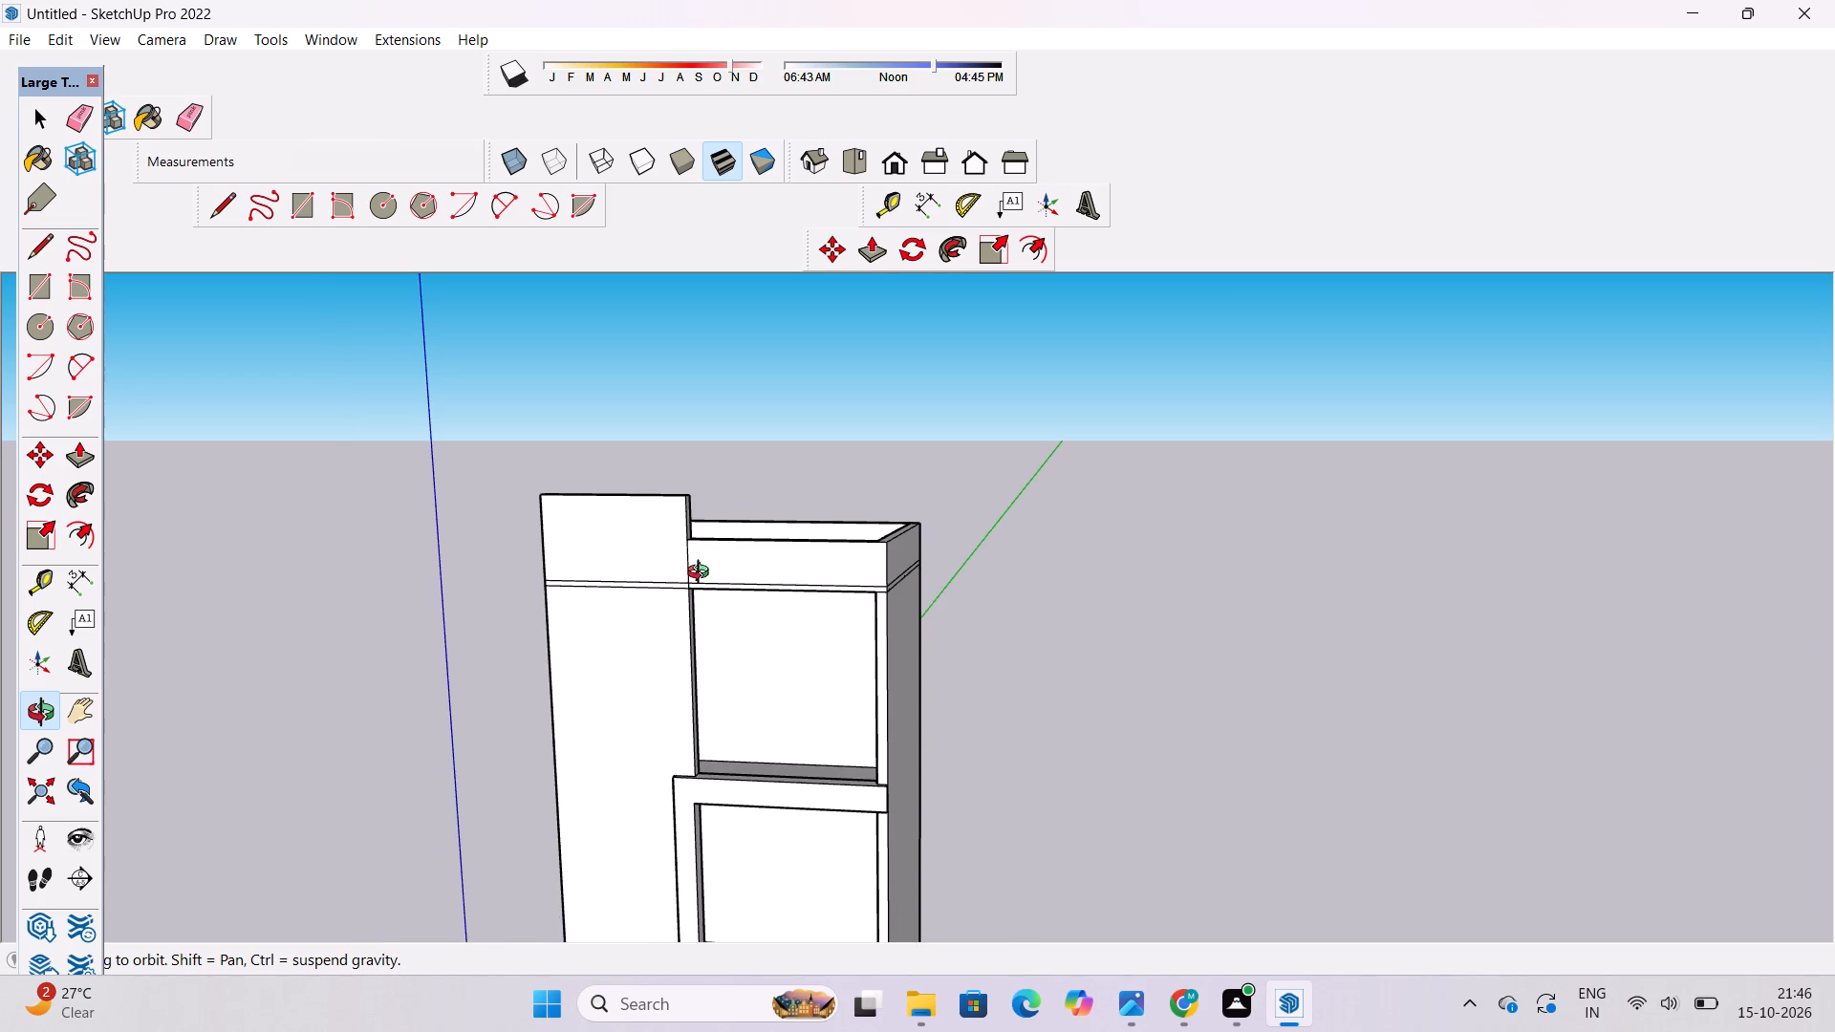
scroll(702, 574, "up", 4)
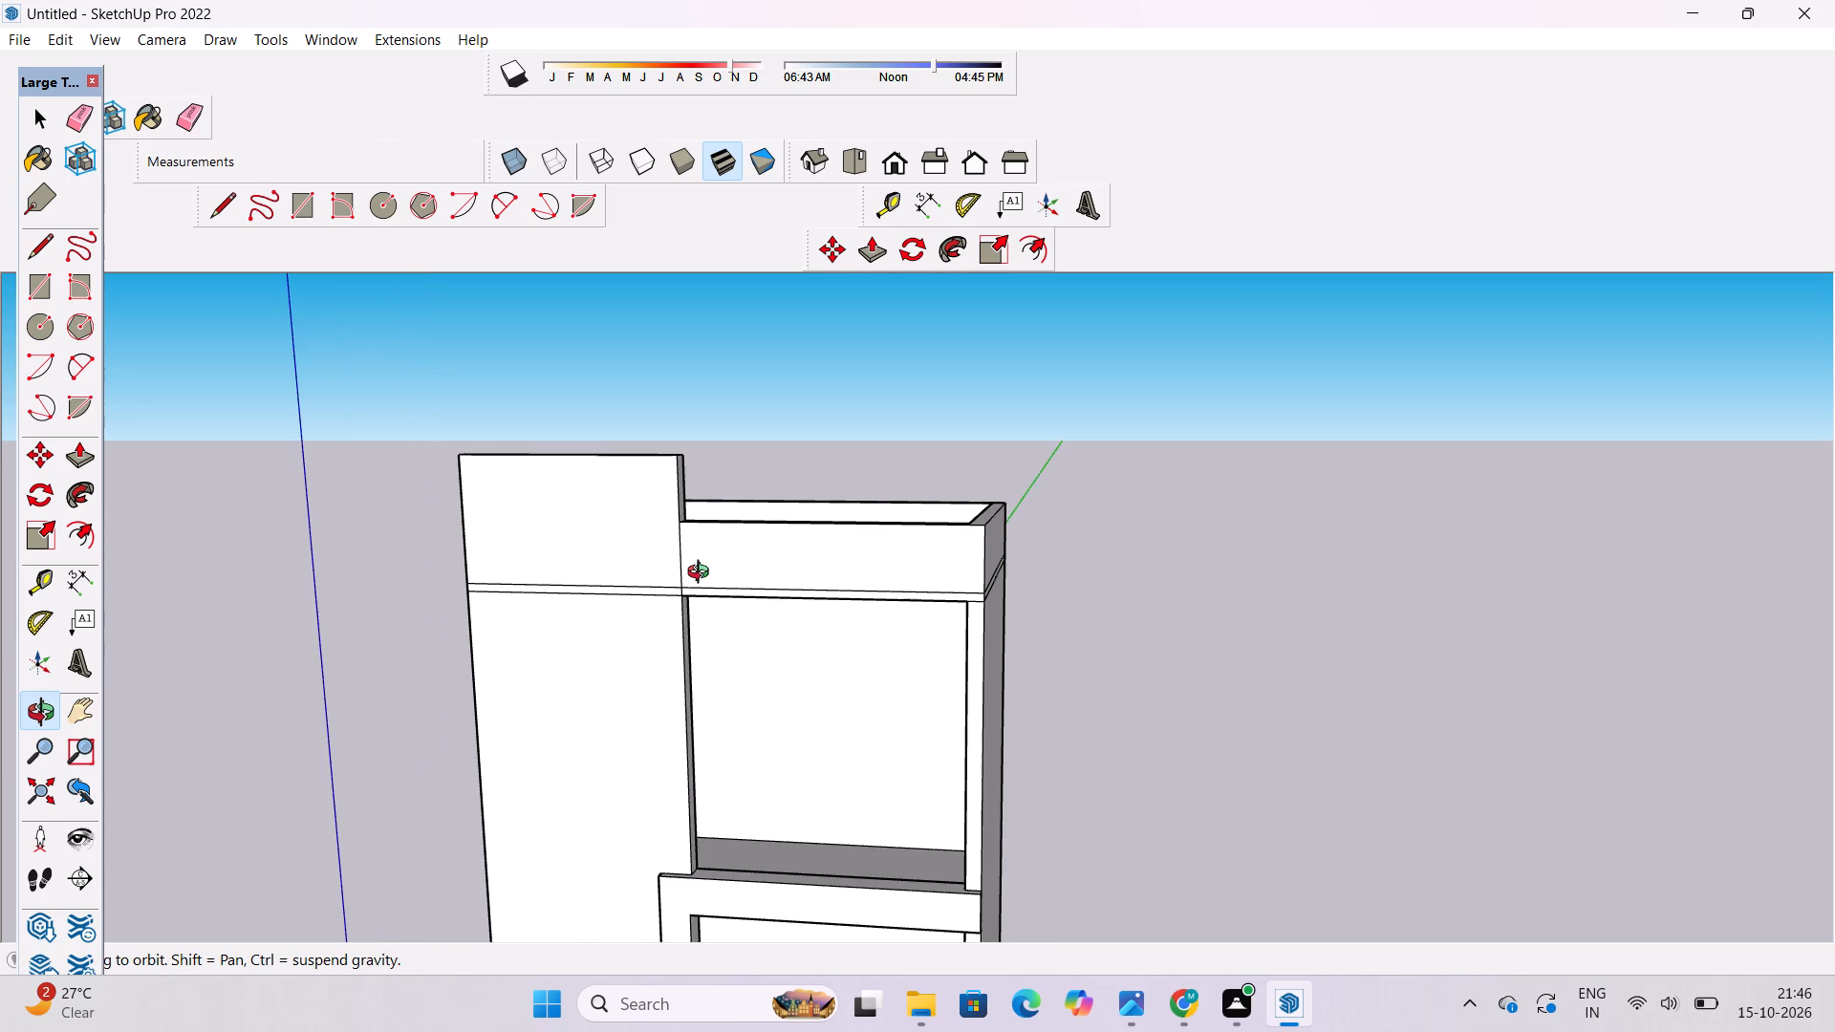
Examine the raised roof parapet walls and the seam lines beneath them from the front, below and above.
scroll(702, 574, "down", 4)
scroll(702, 574, "up", 3)
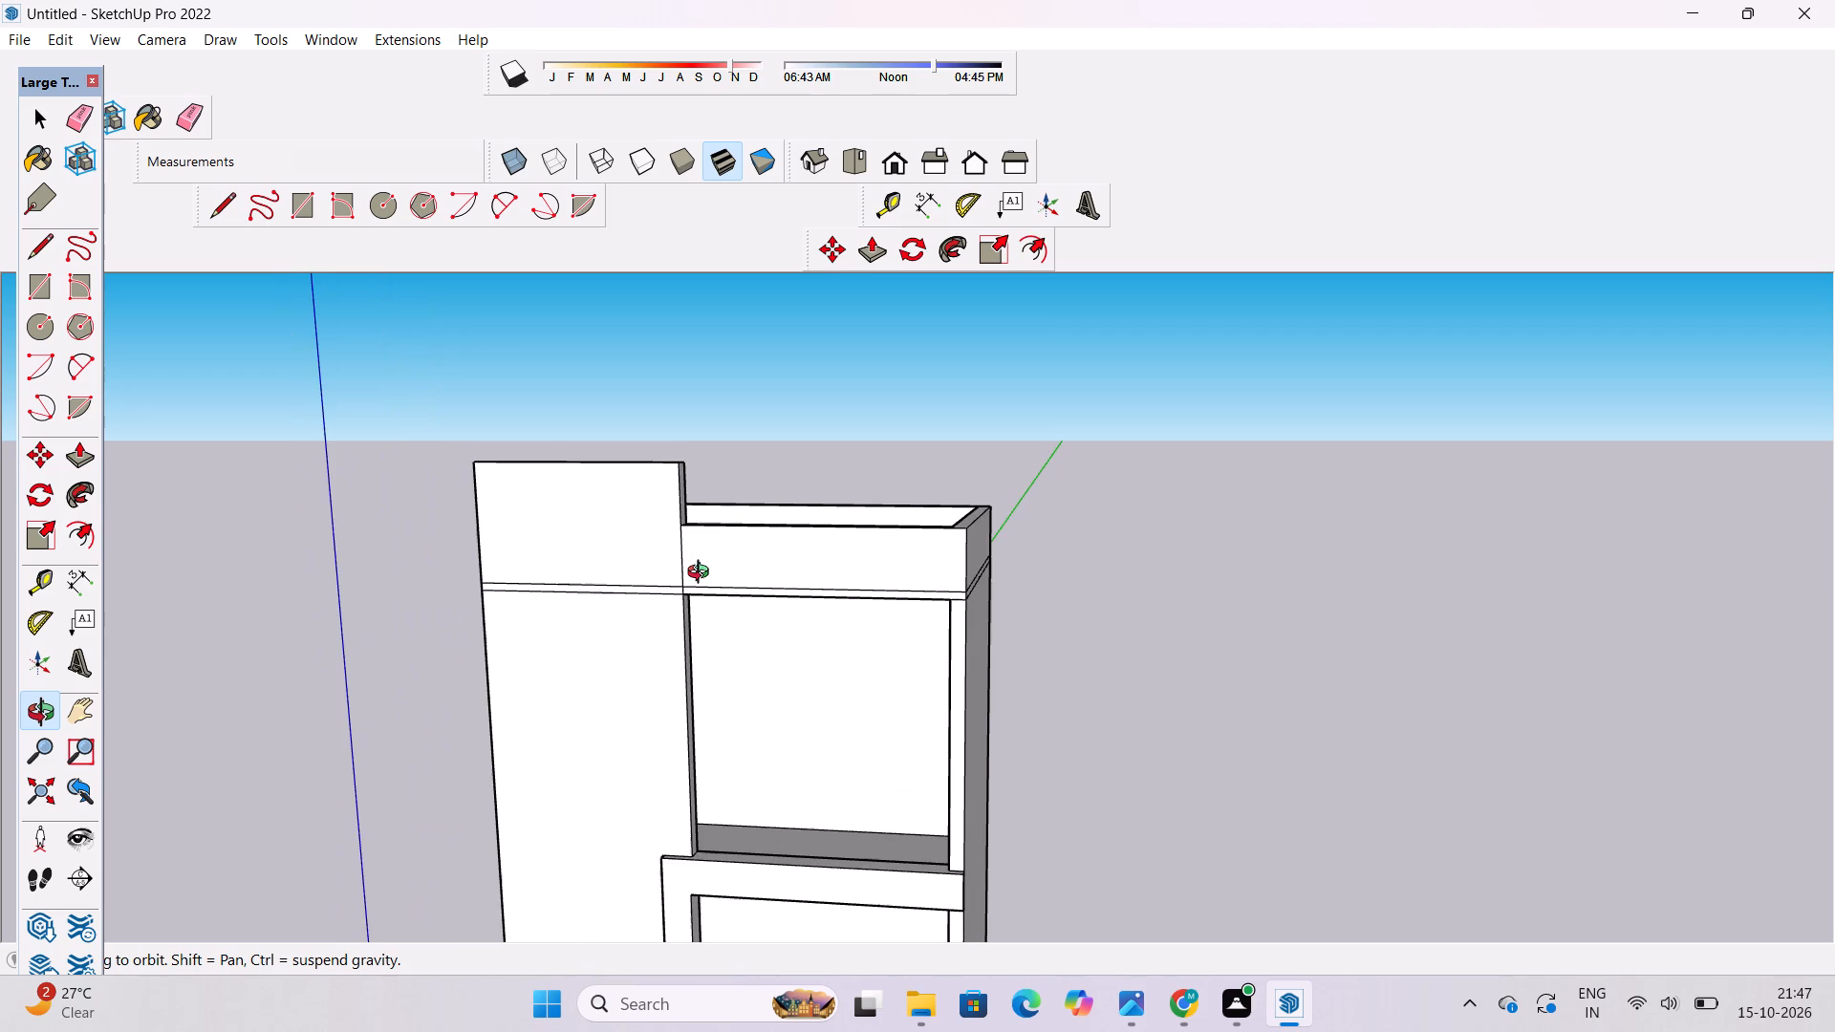
scroll(702, 574, "up", 1)
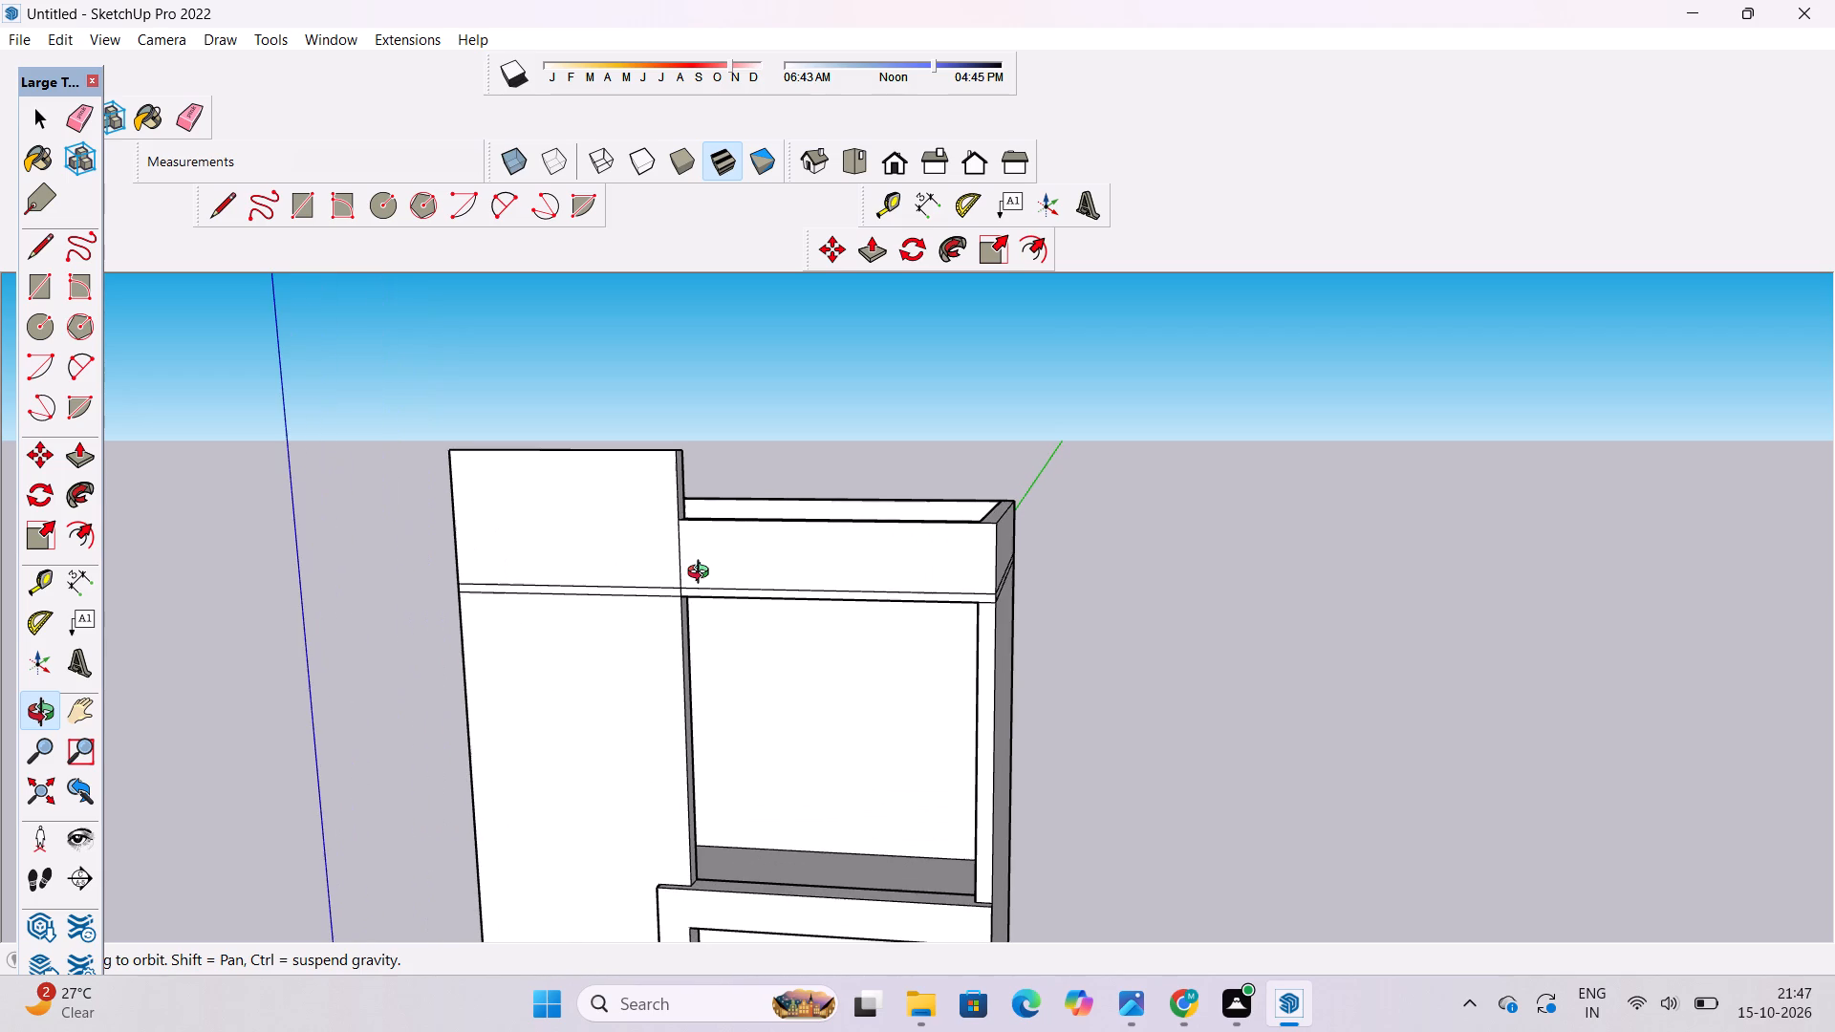
scroll(689, 577, "up", 4)
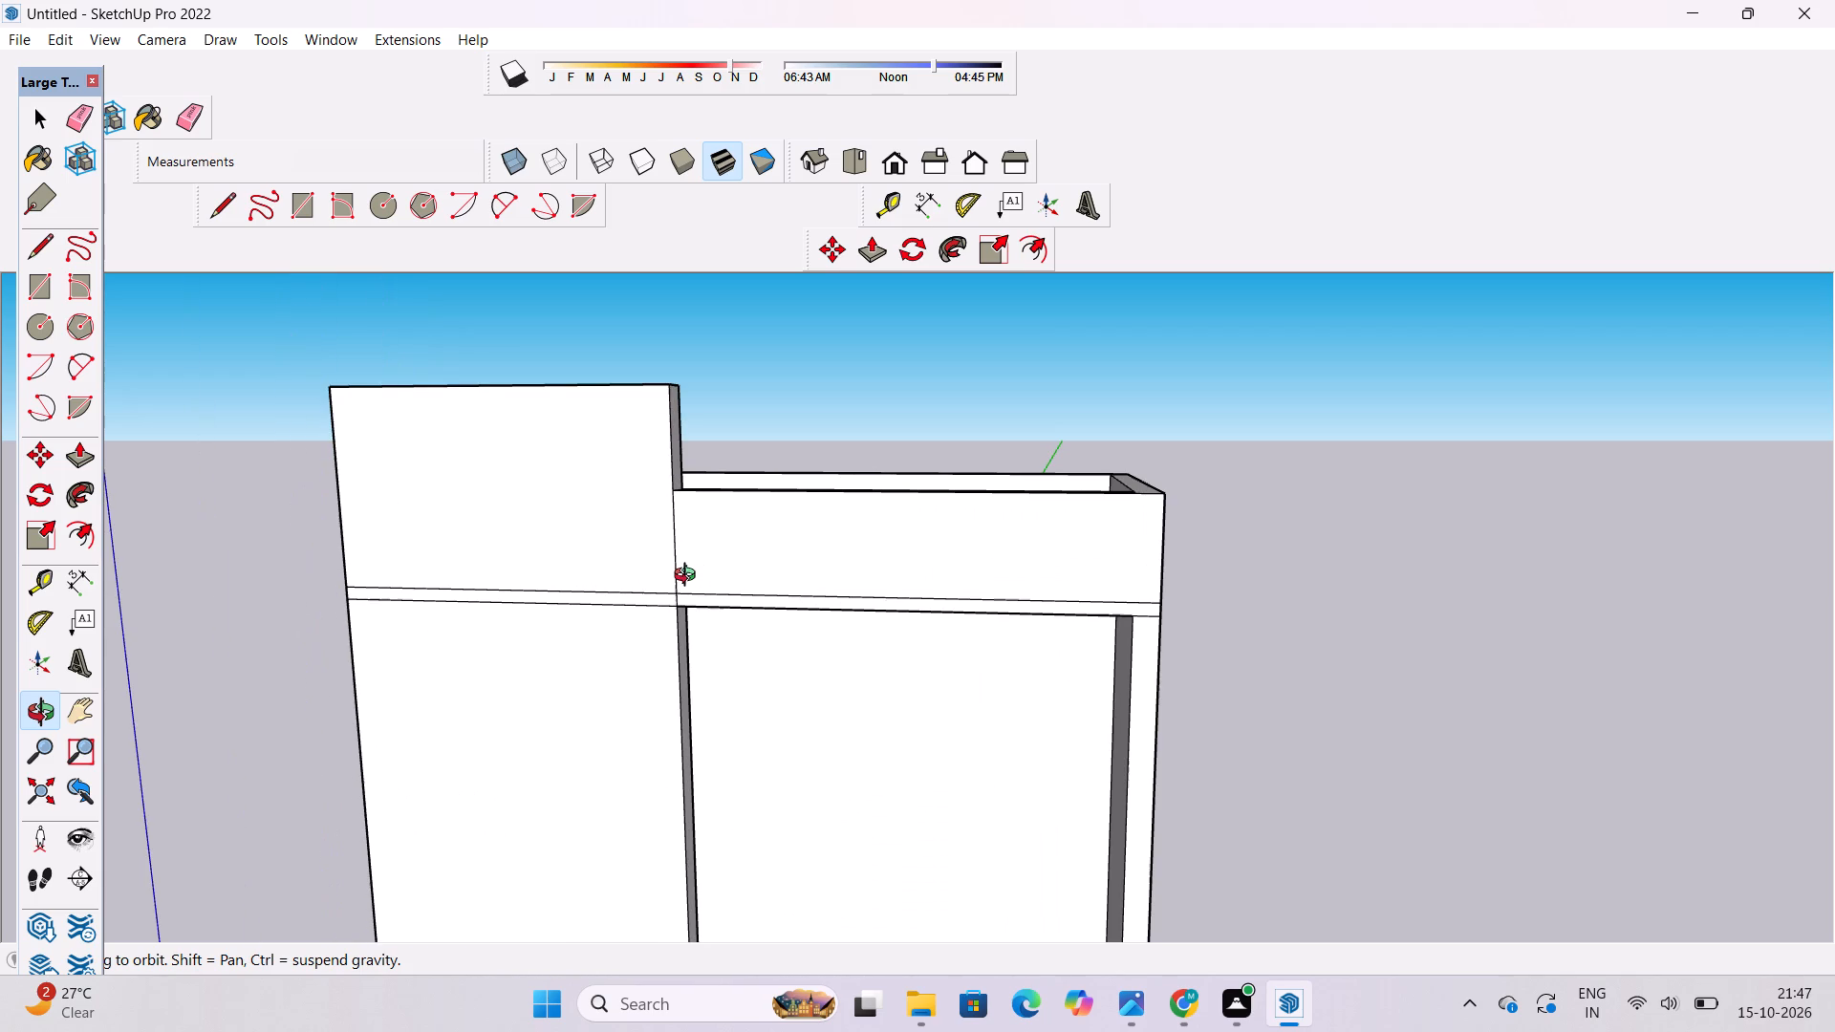
scroll(689, 577, "up", 2)
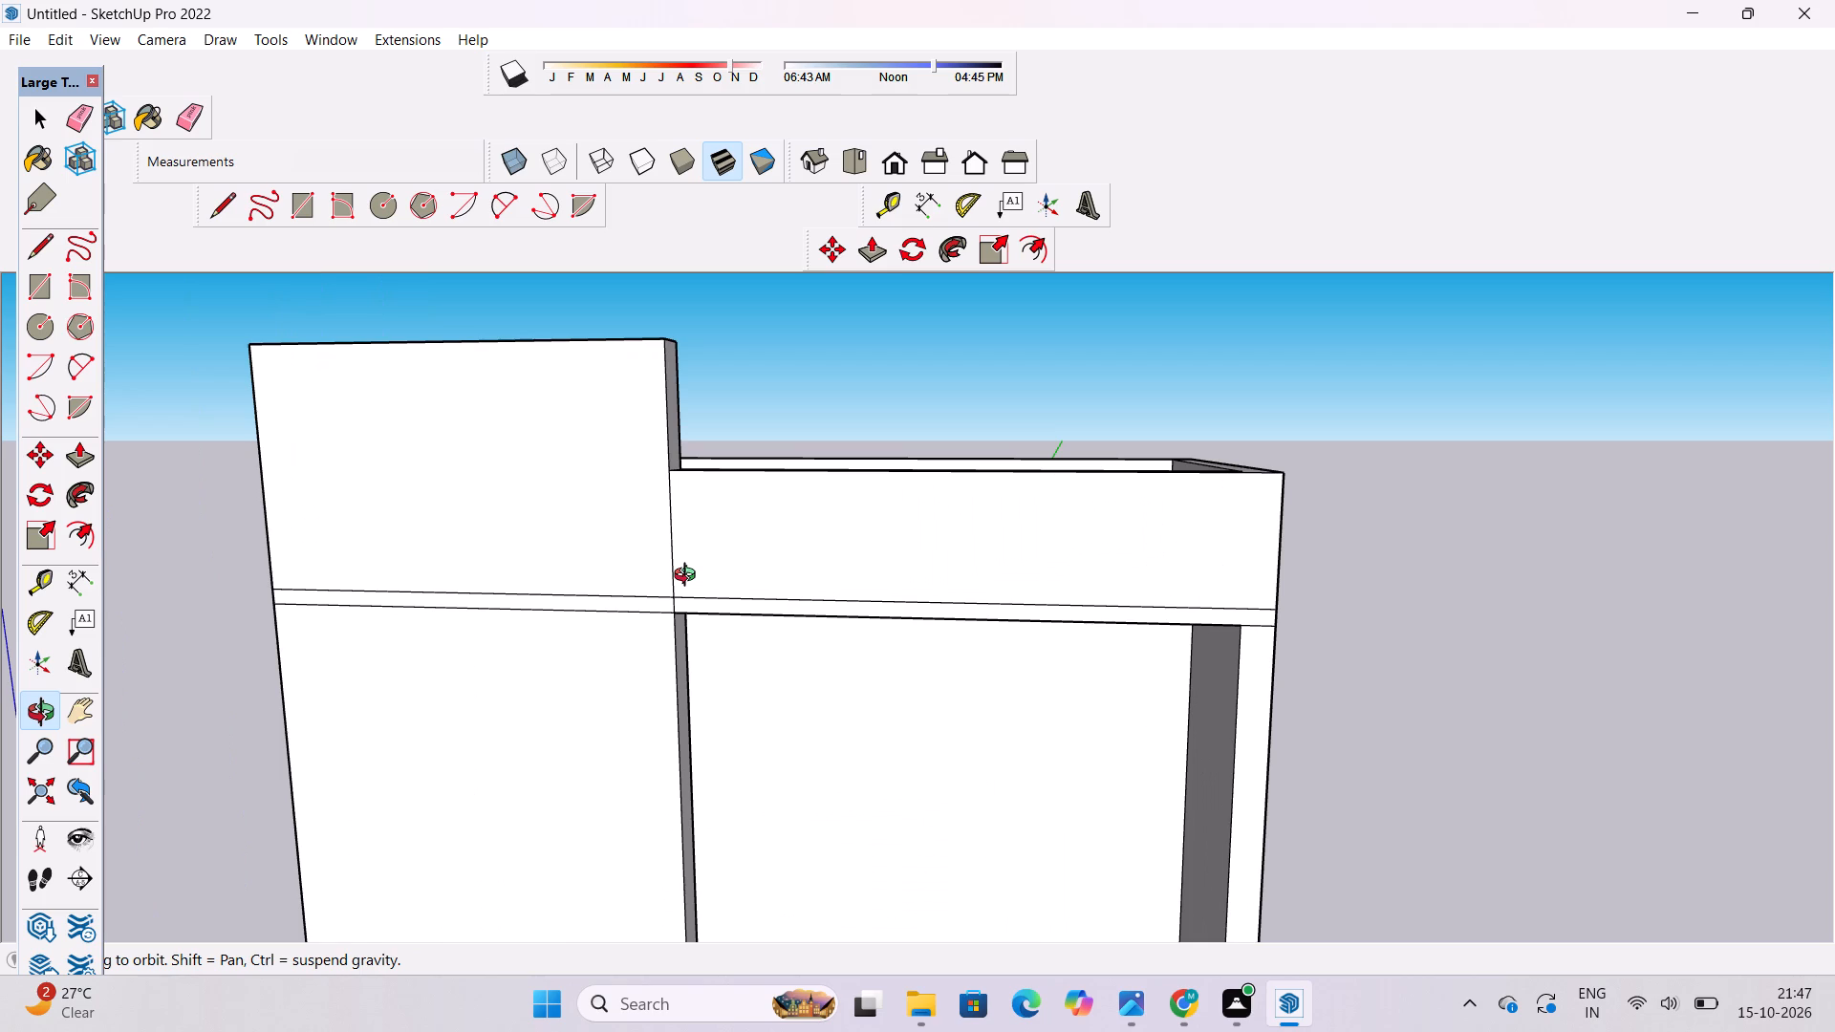
scroll(668, 581, "down", 1)
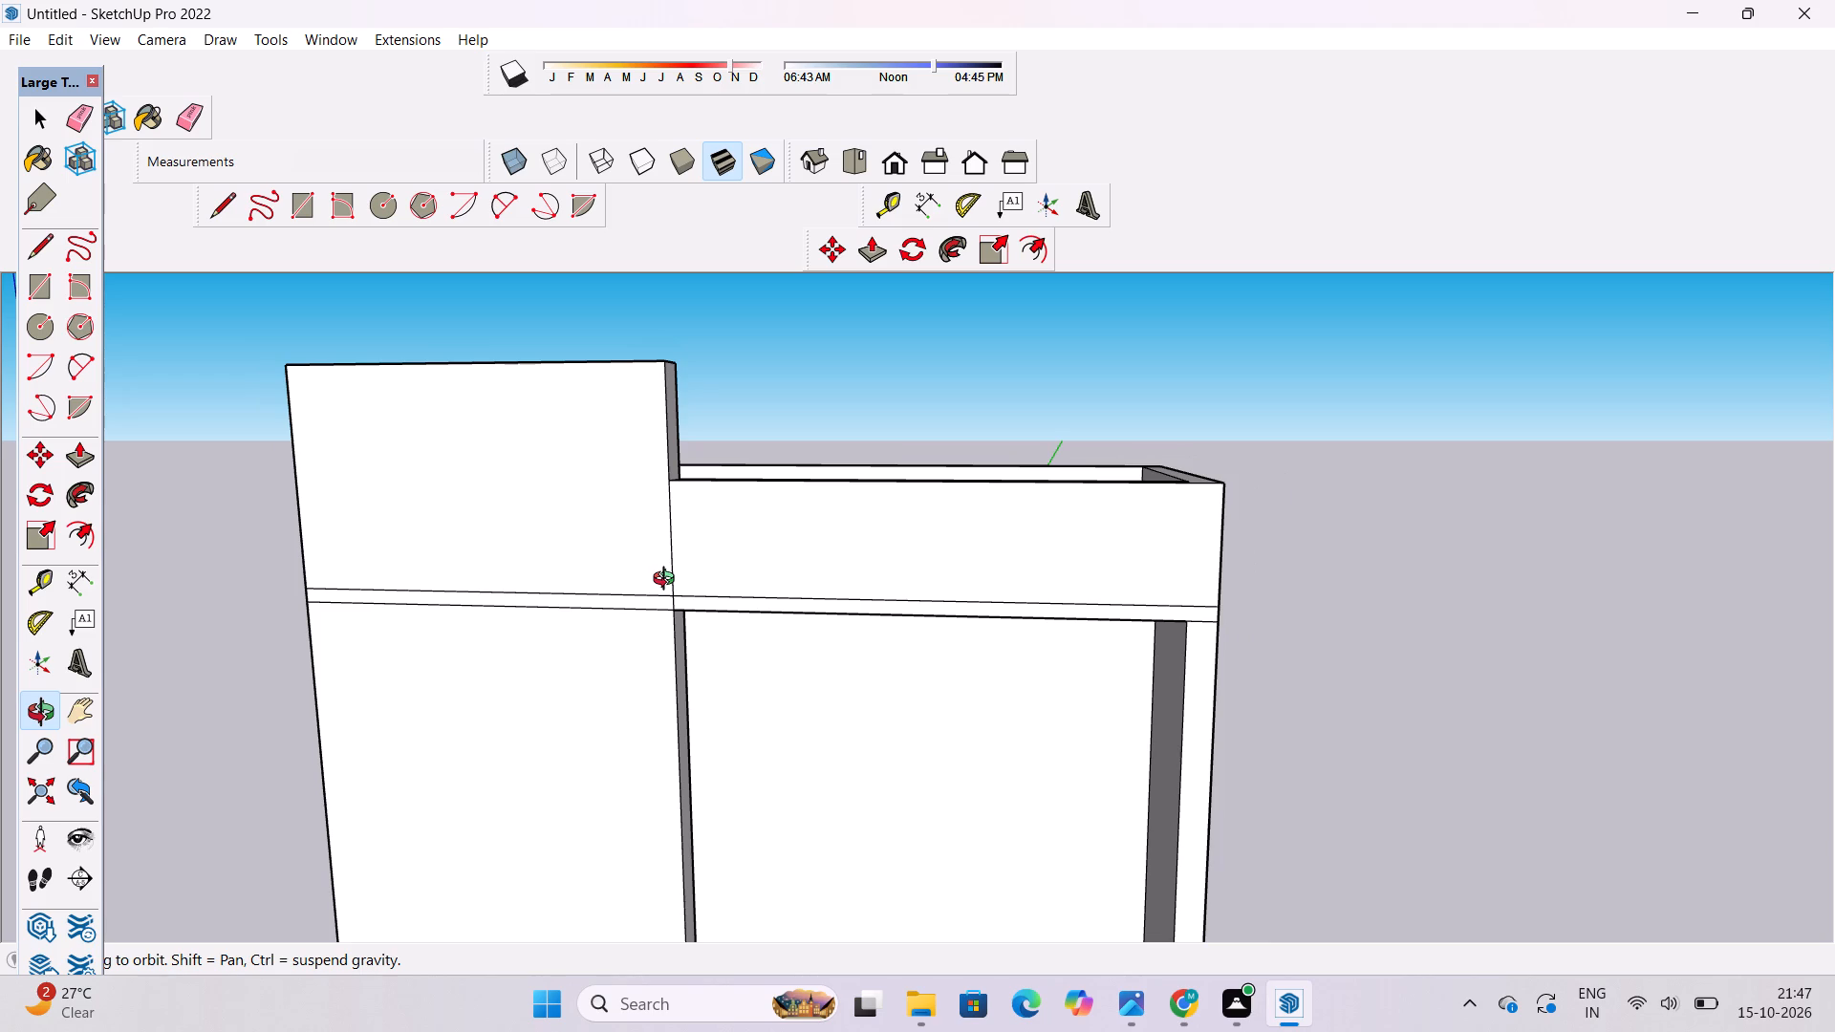
scroll(668, 581, "up", 2)
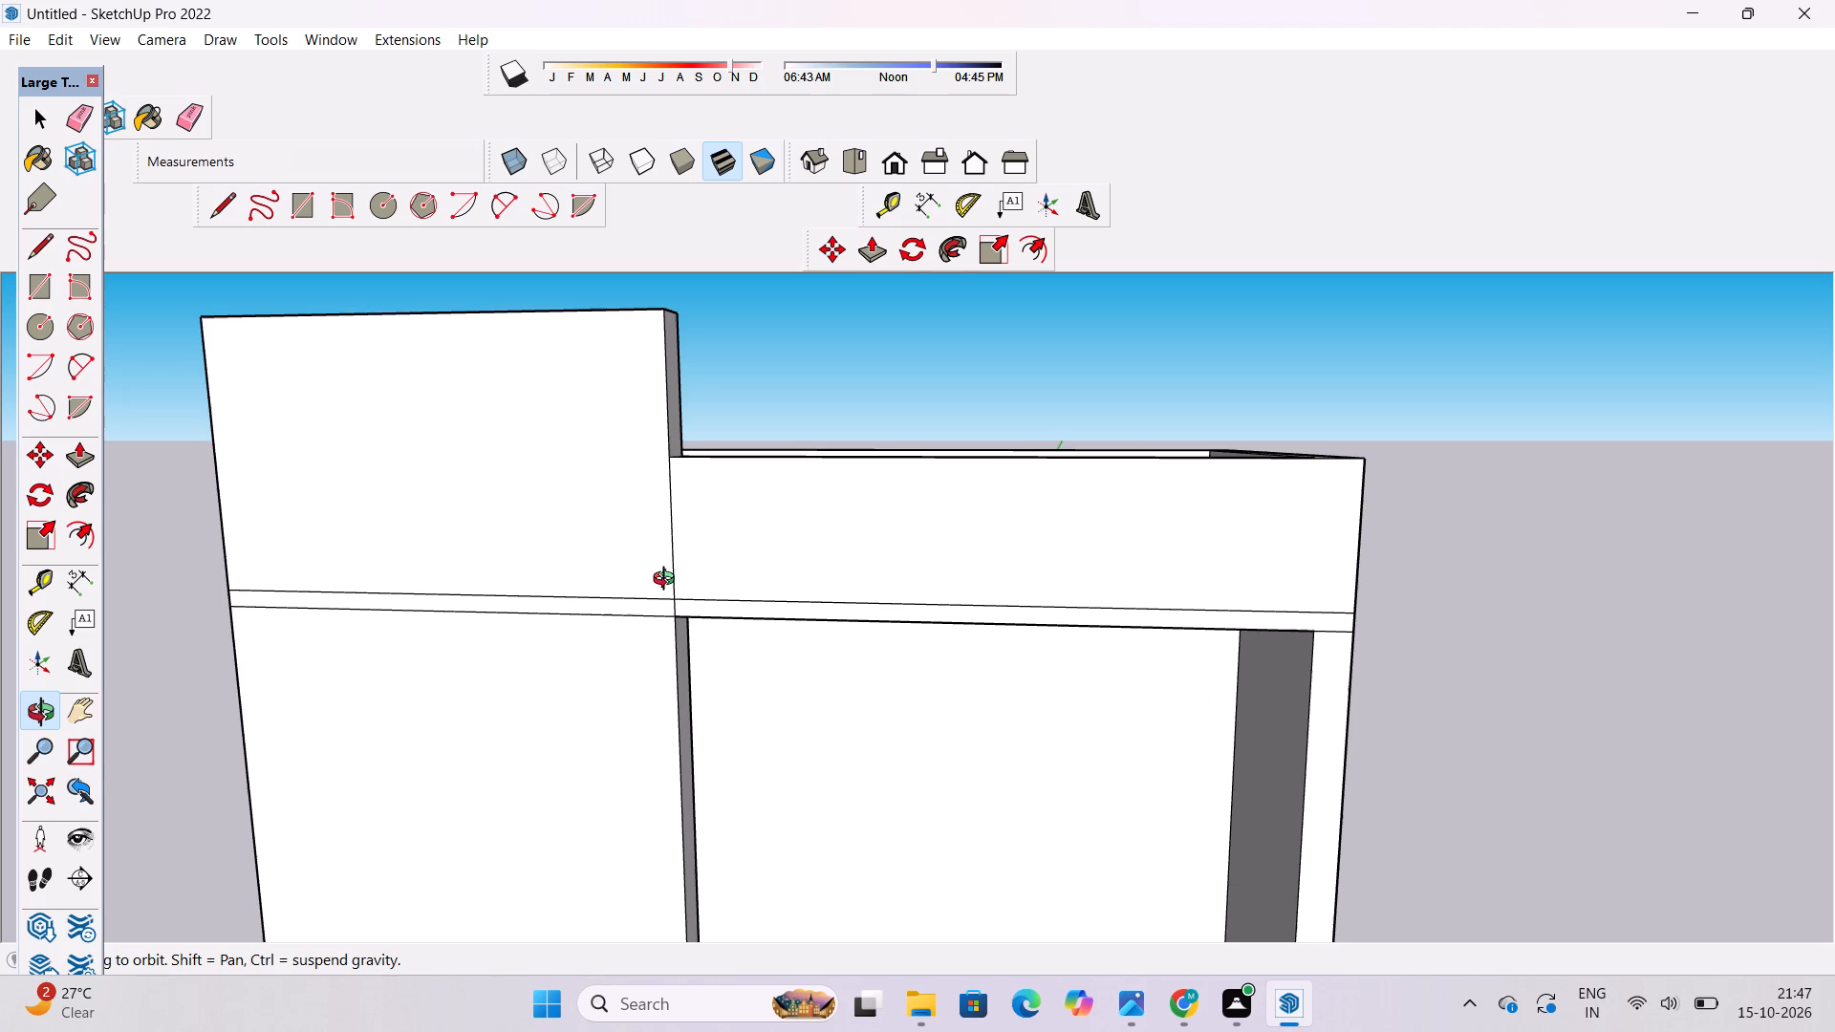
scroll(668, 581, "down", 6)
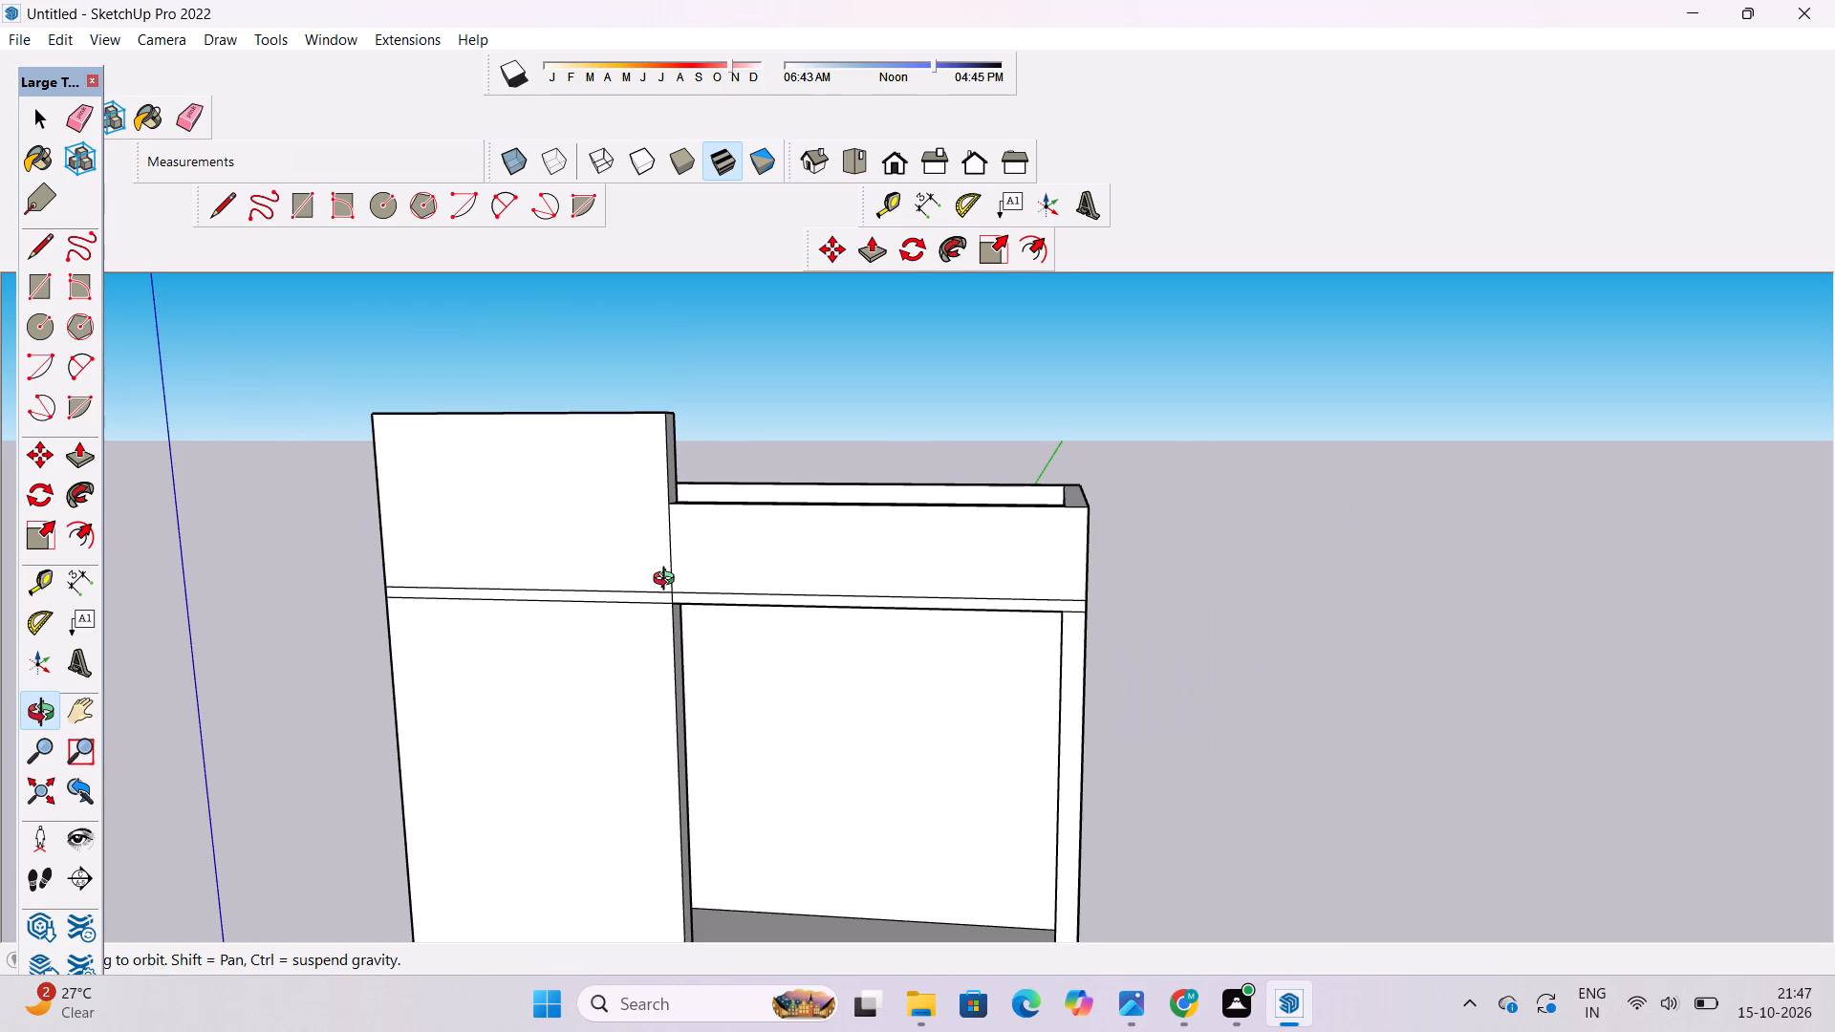
scroll(668, 581, "down", 1)
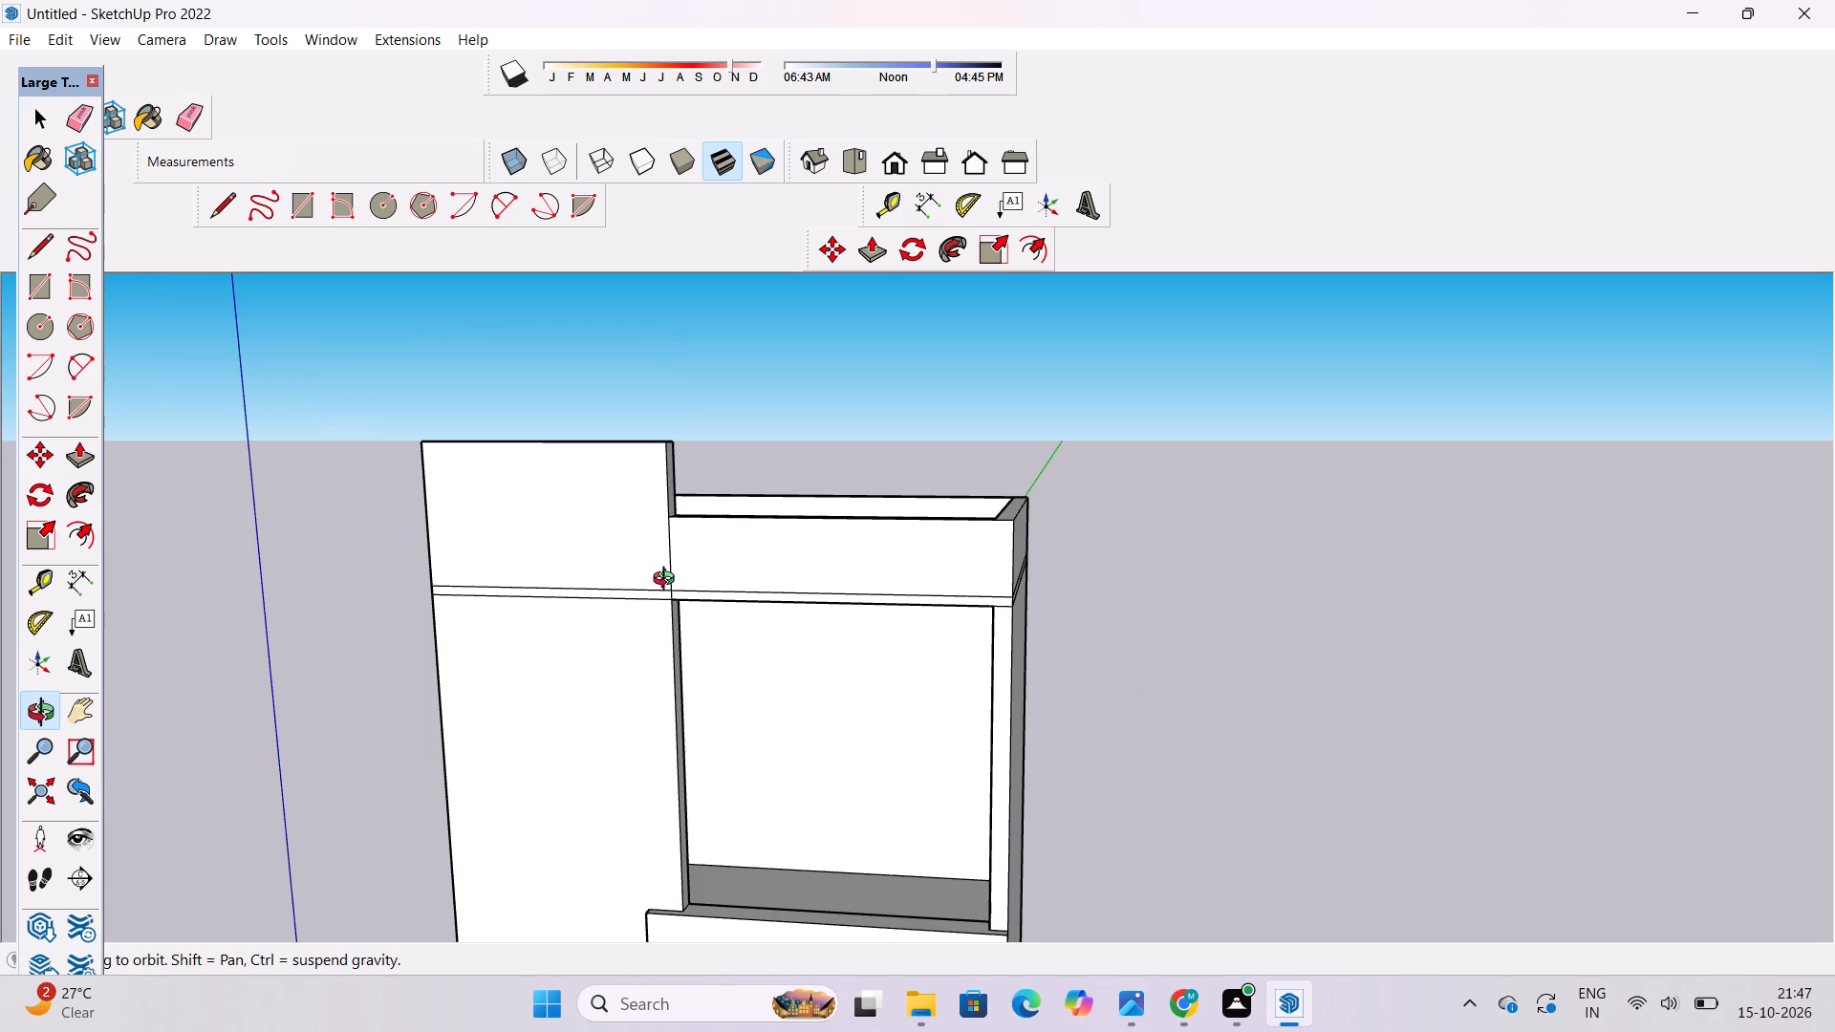
left_click_drag(742, 591, 681, 681)
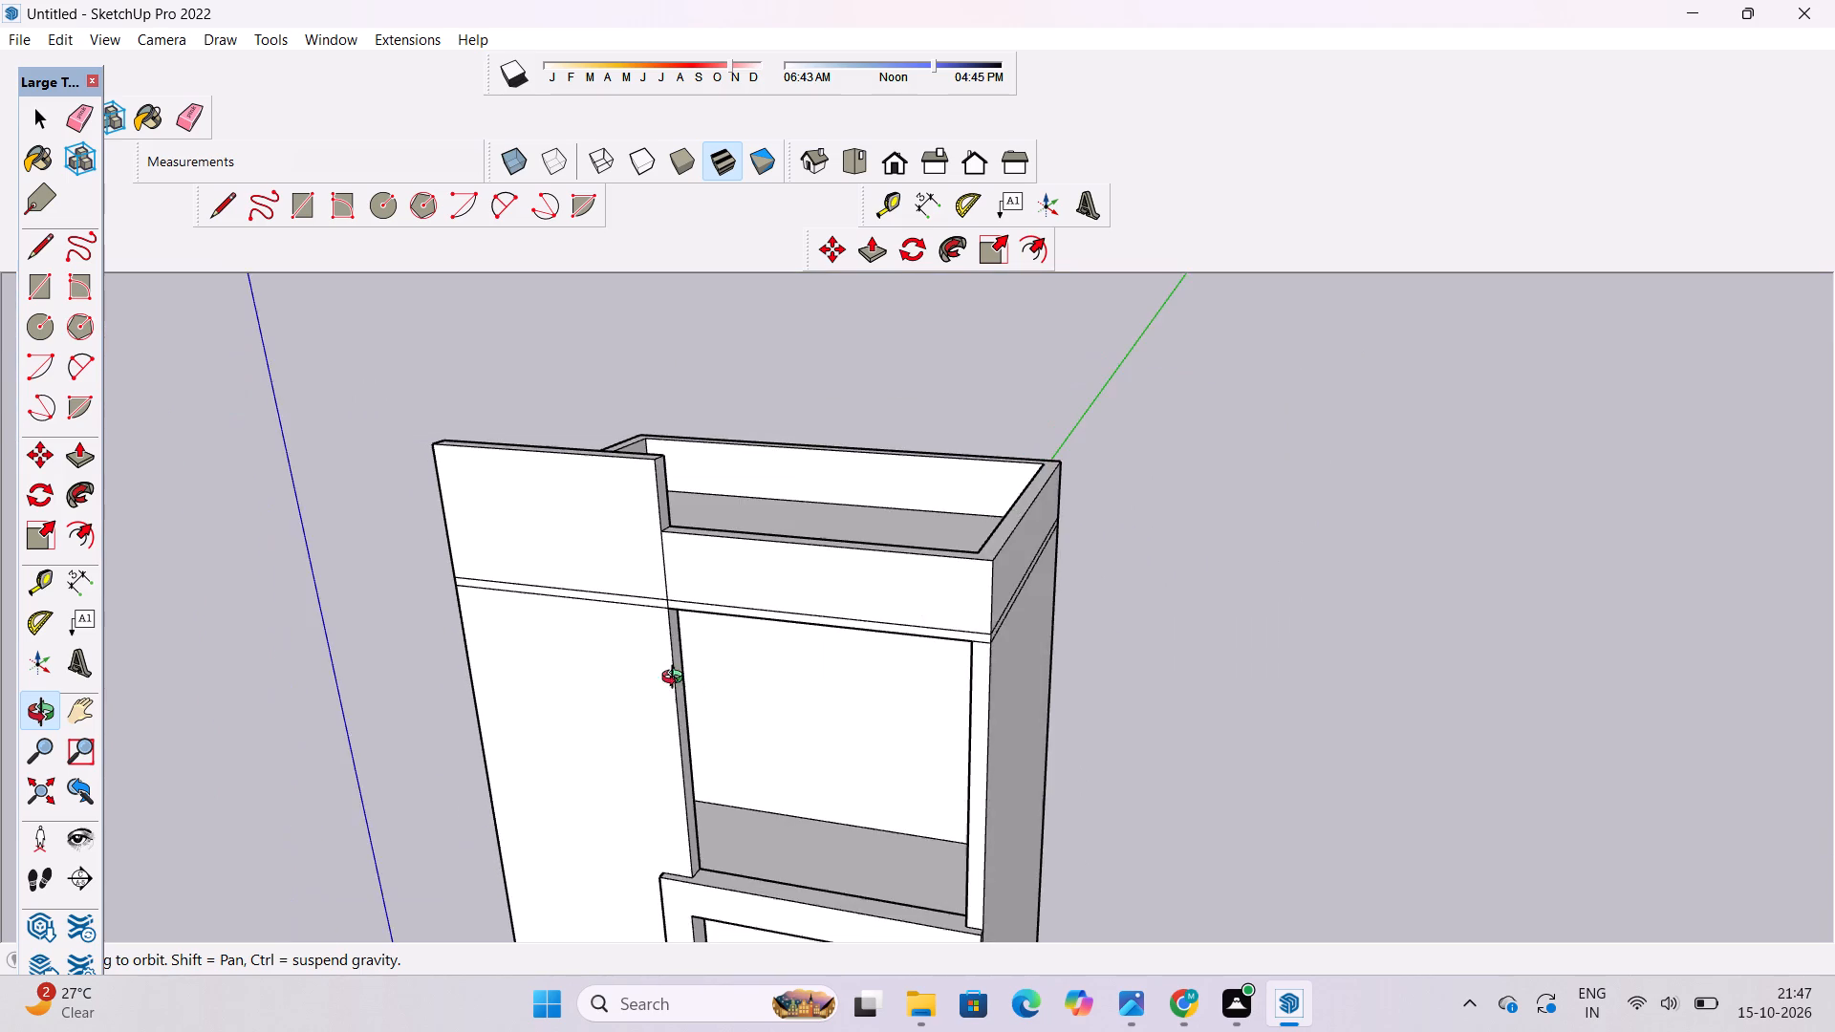
scroll(662, 647, "up", 4)
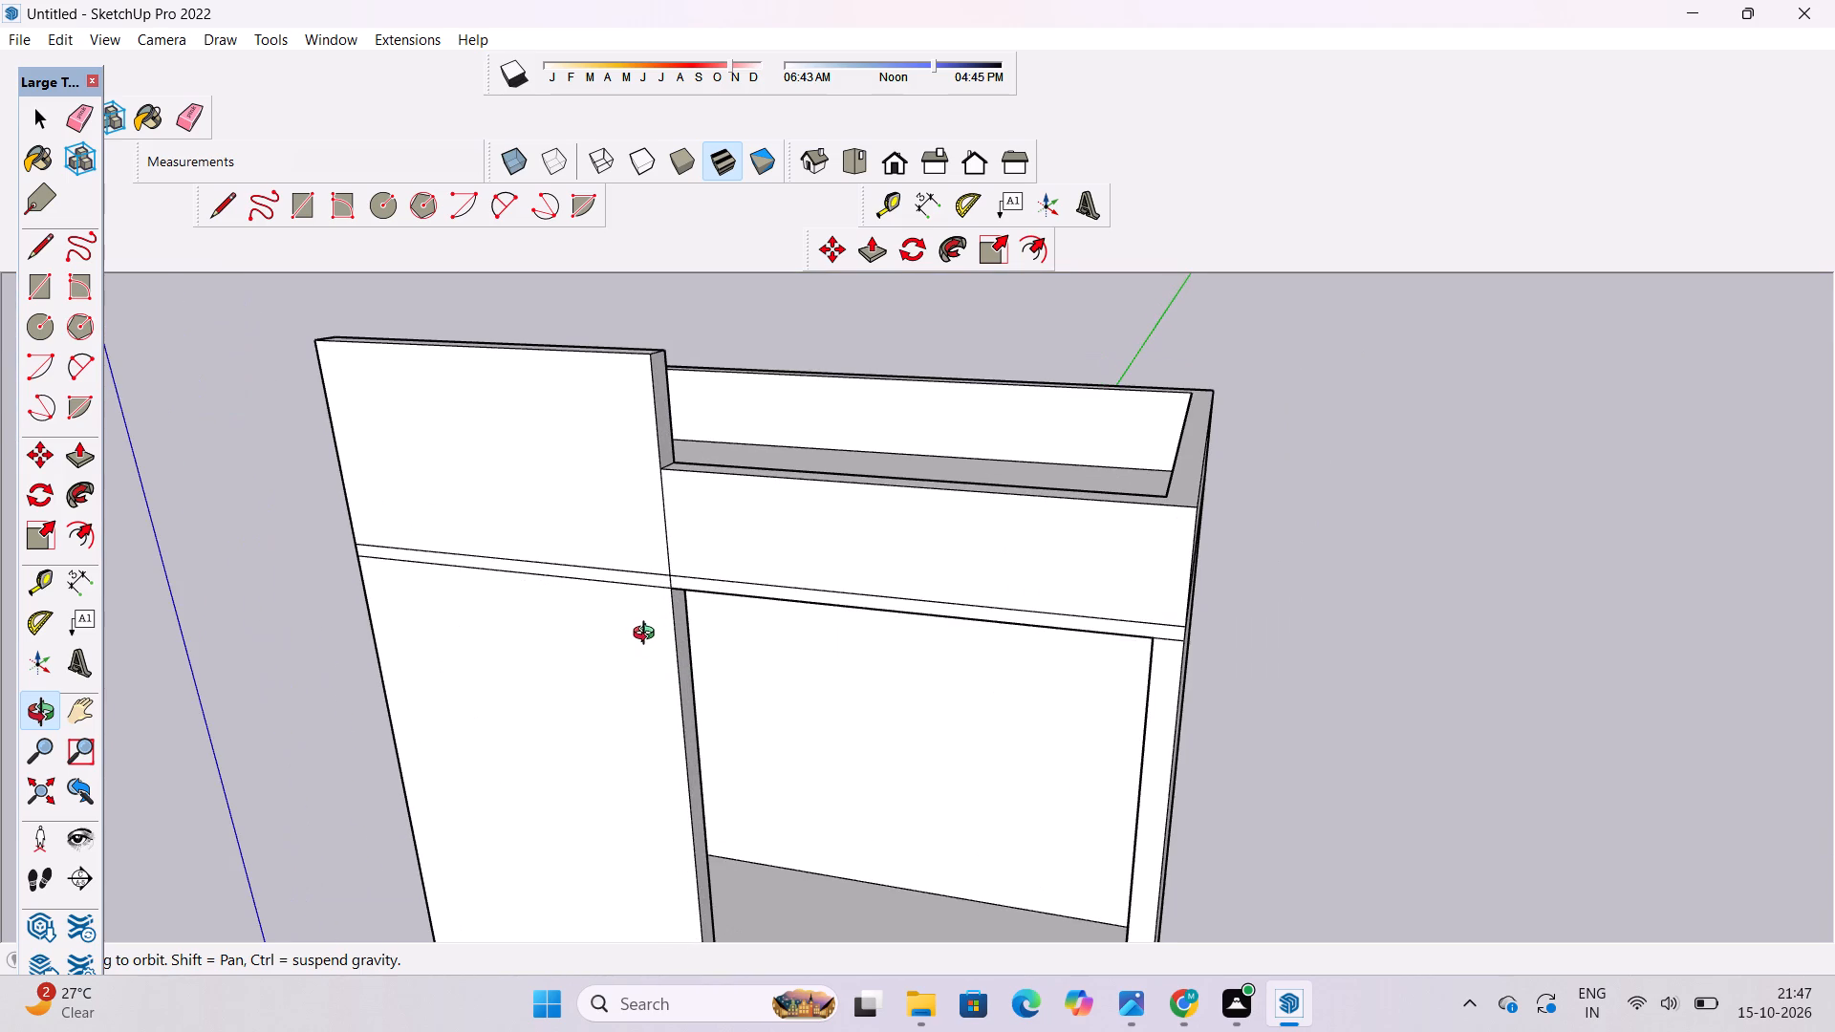
scroll(648, 635, "down", 3)
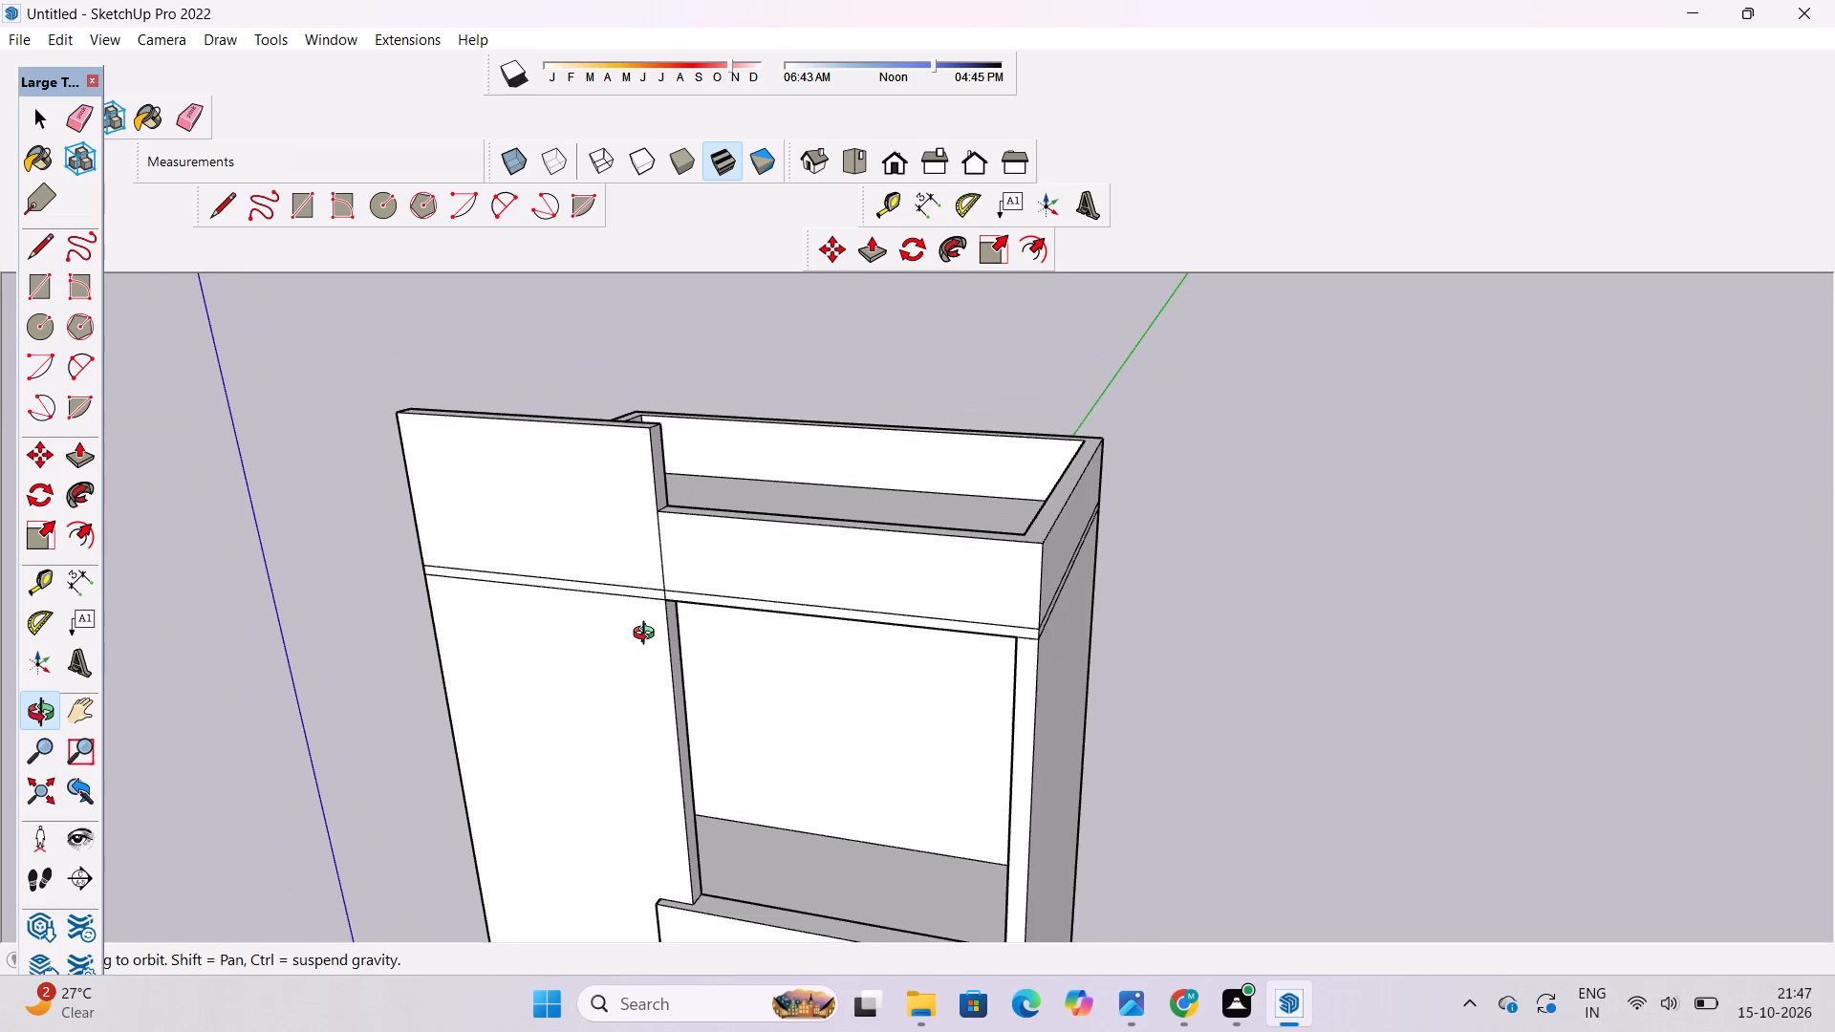
scroll(648, 635, "down", 2)
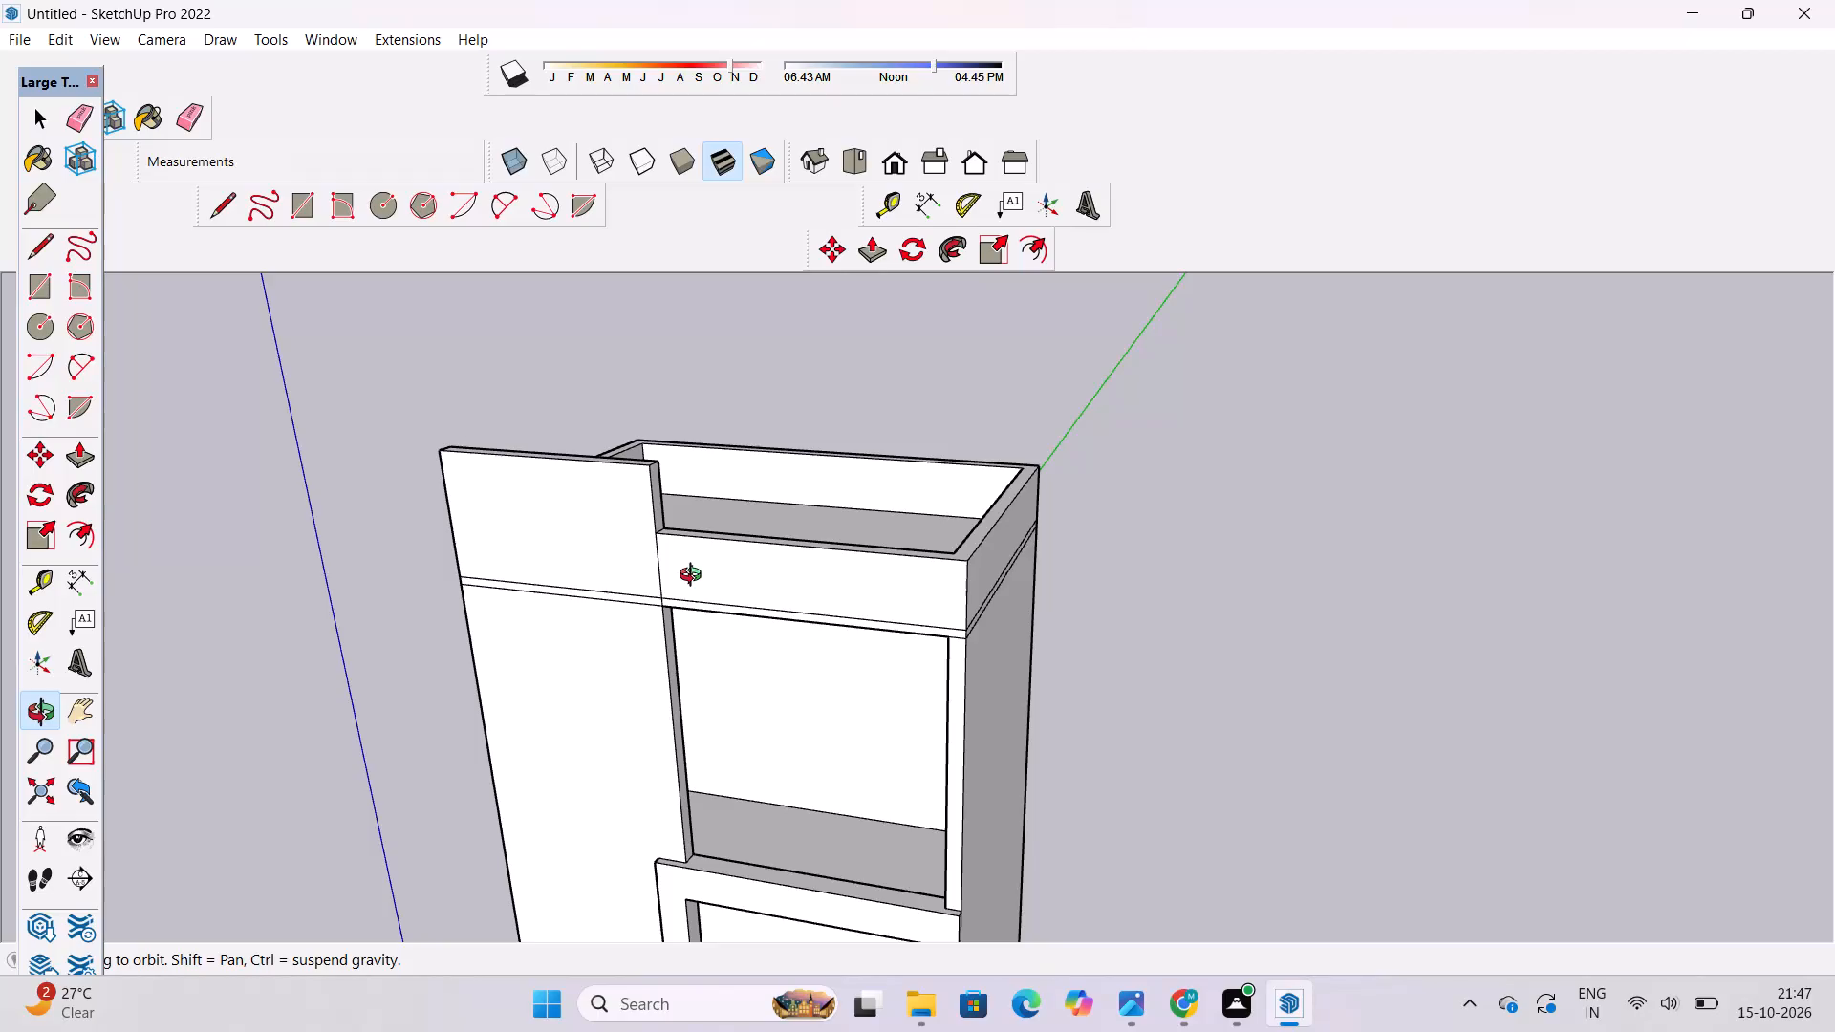
left_click_drag(705, 565, 734, 629, "shift")
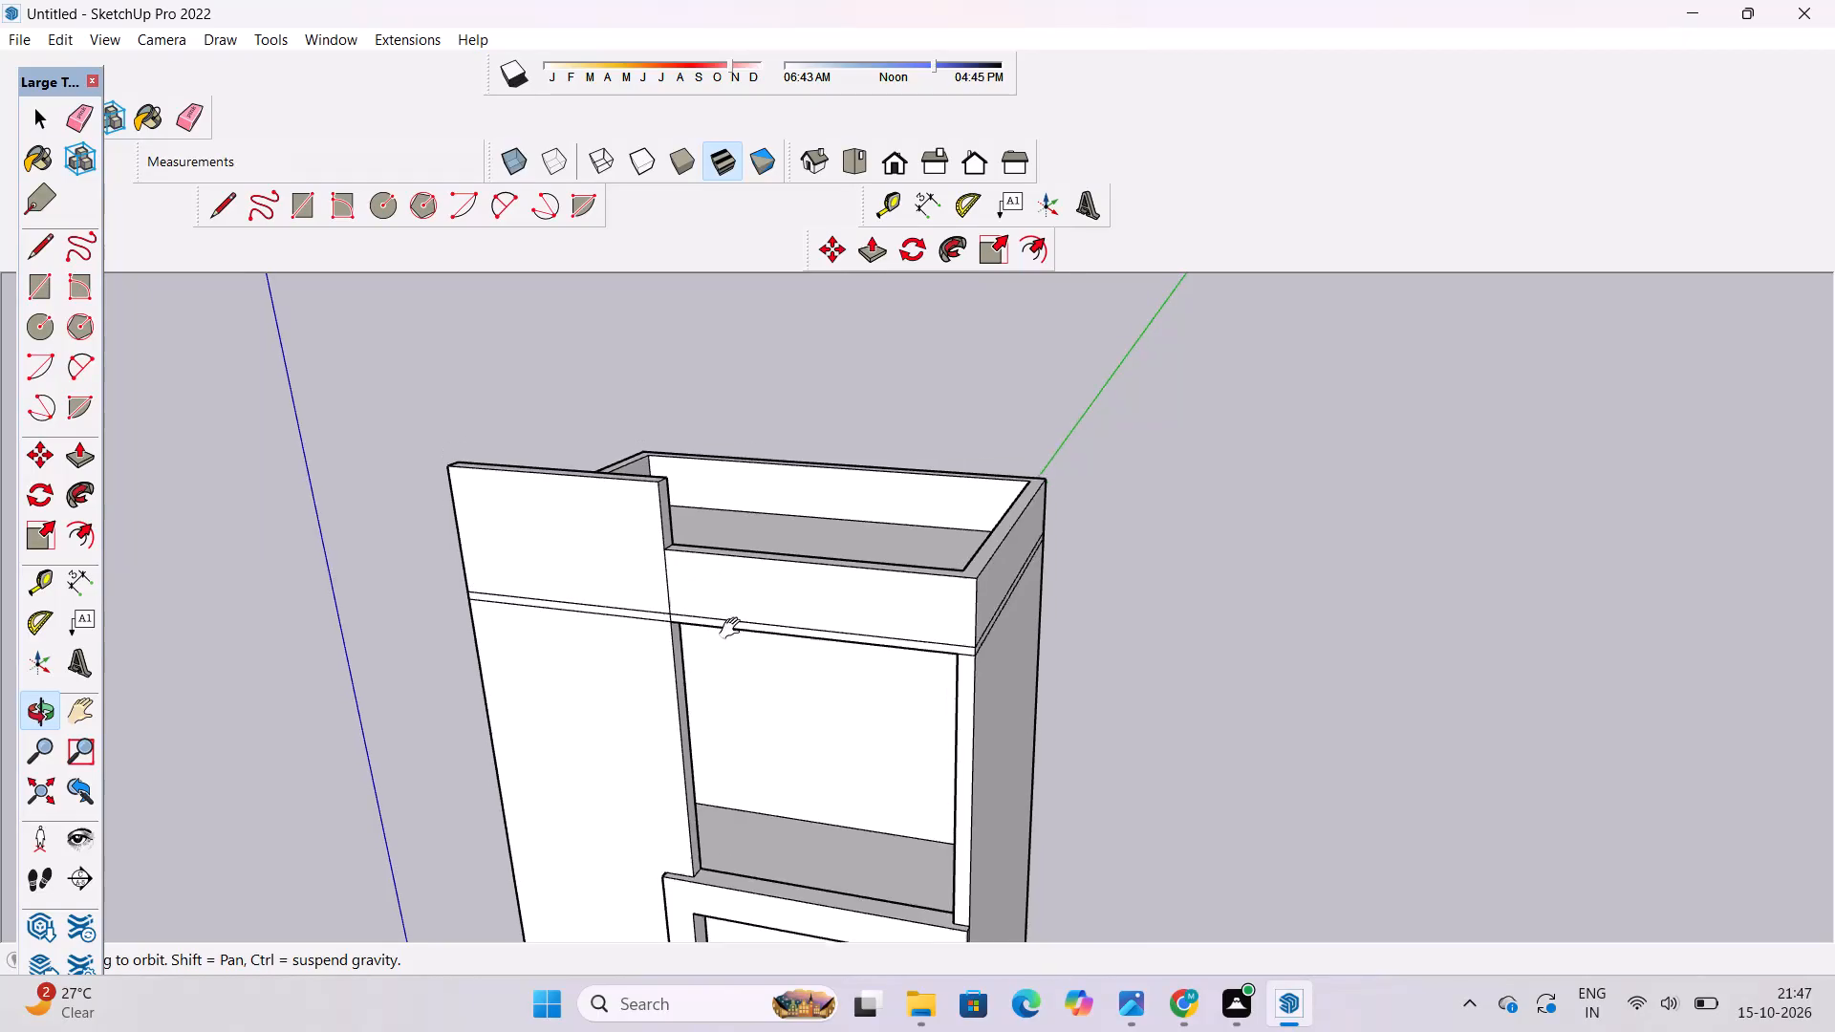
left_click_drag(734, 629, 618, 657, "shift")
scroll(732, 597, "up", 4)
left_click_drag(671, 617, 788, 577)
scroll(789, 572, "down", 4)
left_click_drag(948, 631, 804, 651)
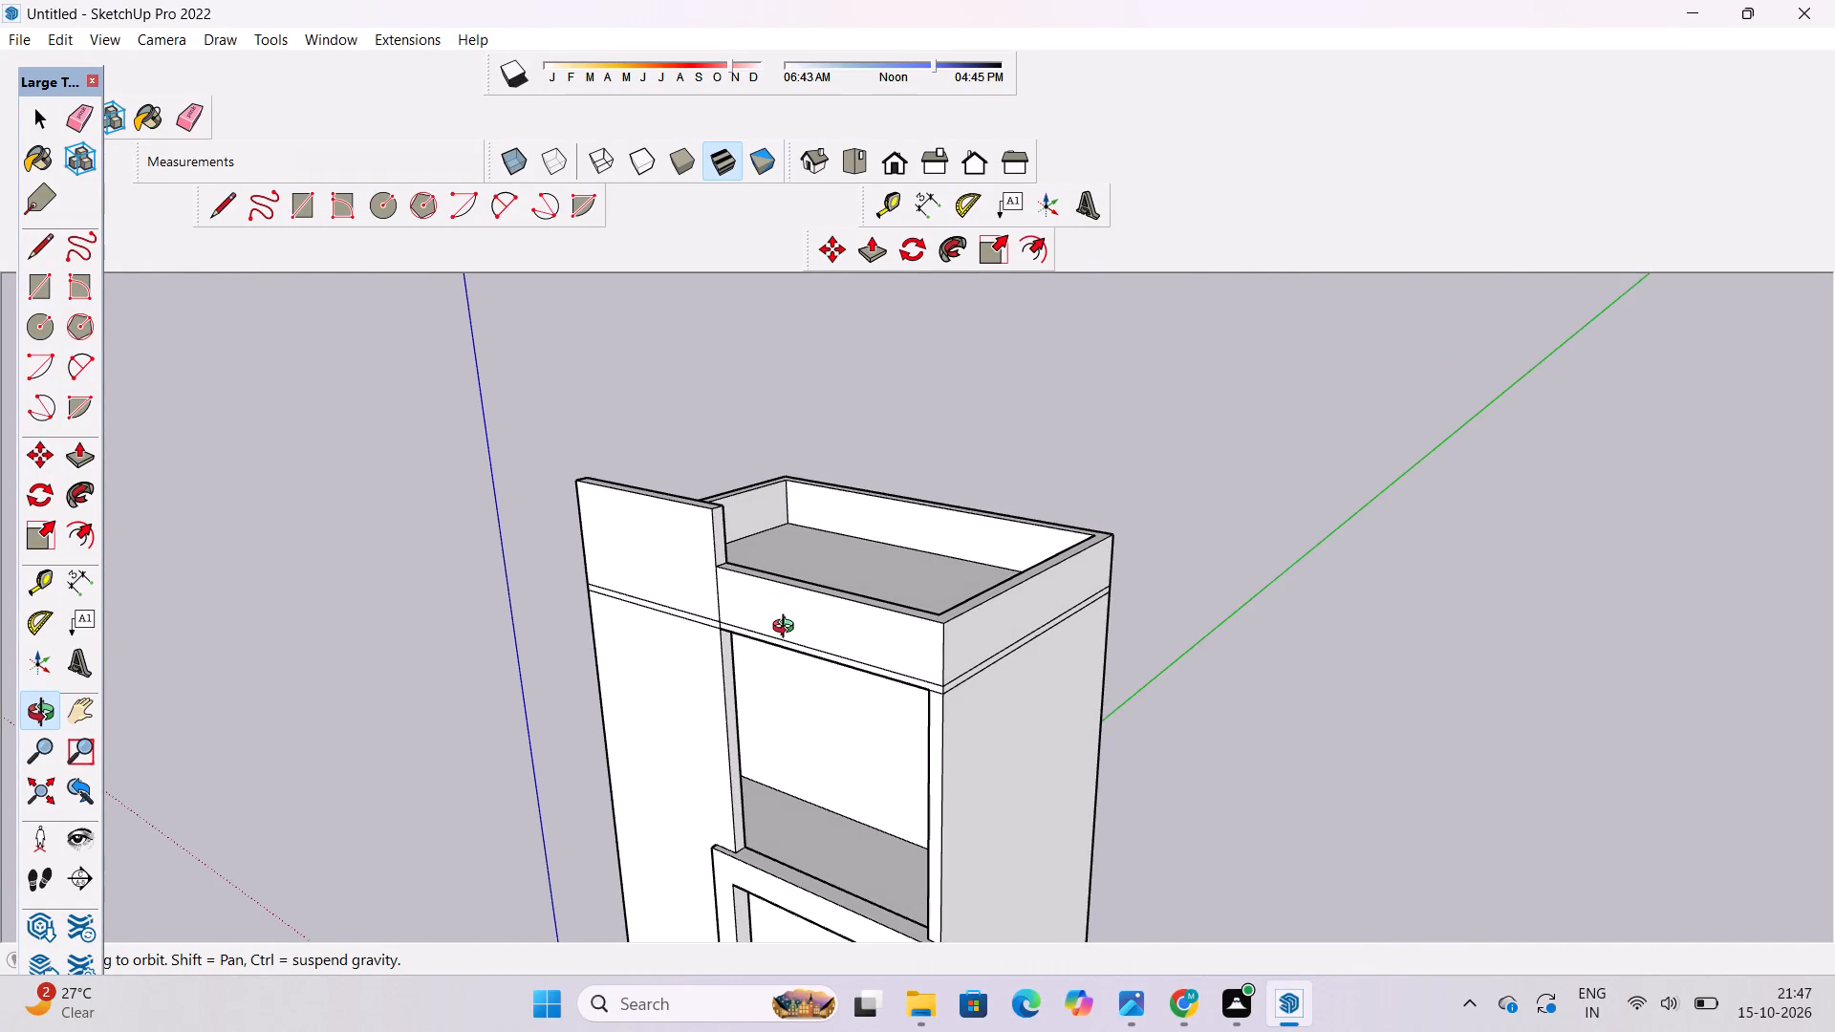
scroll(884, 692, "up", 4)
left_click_drag(885, 693, 793, 507)
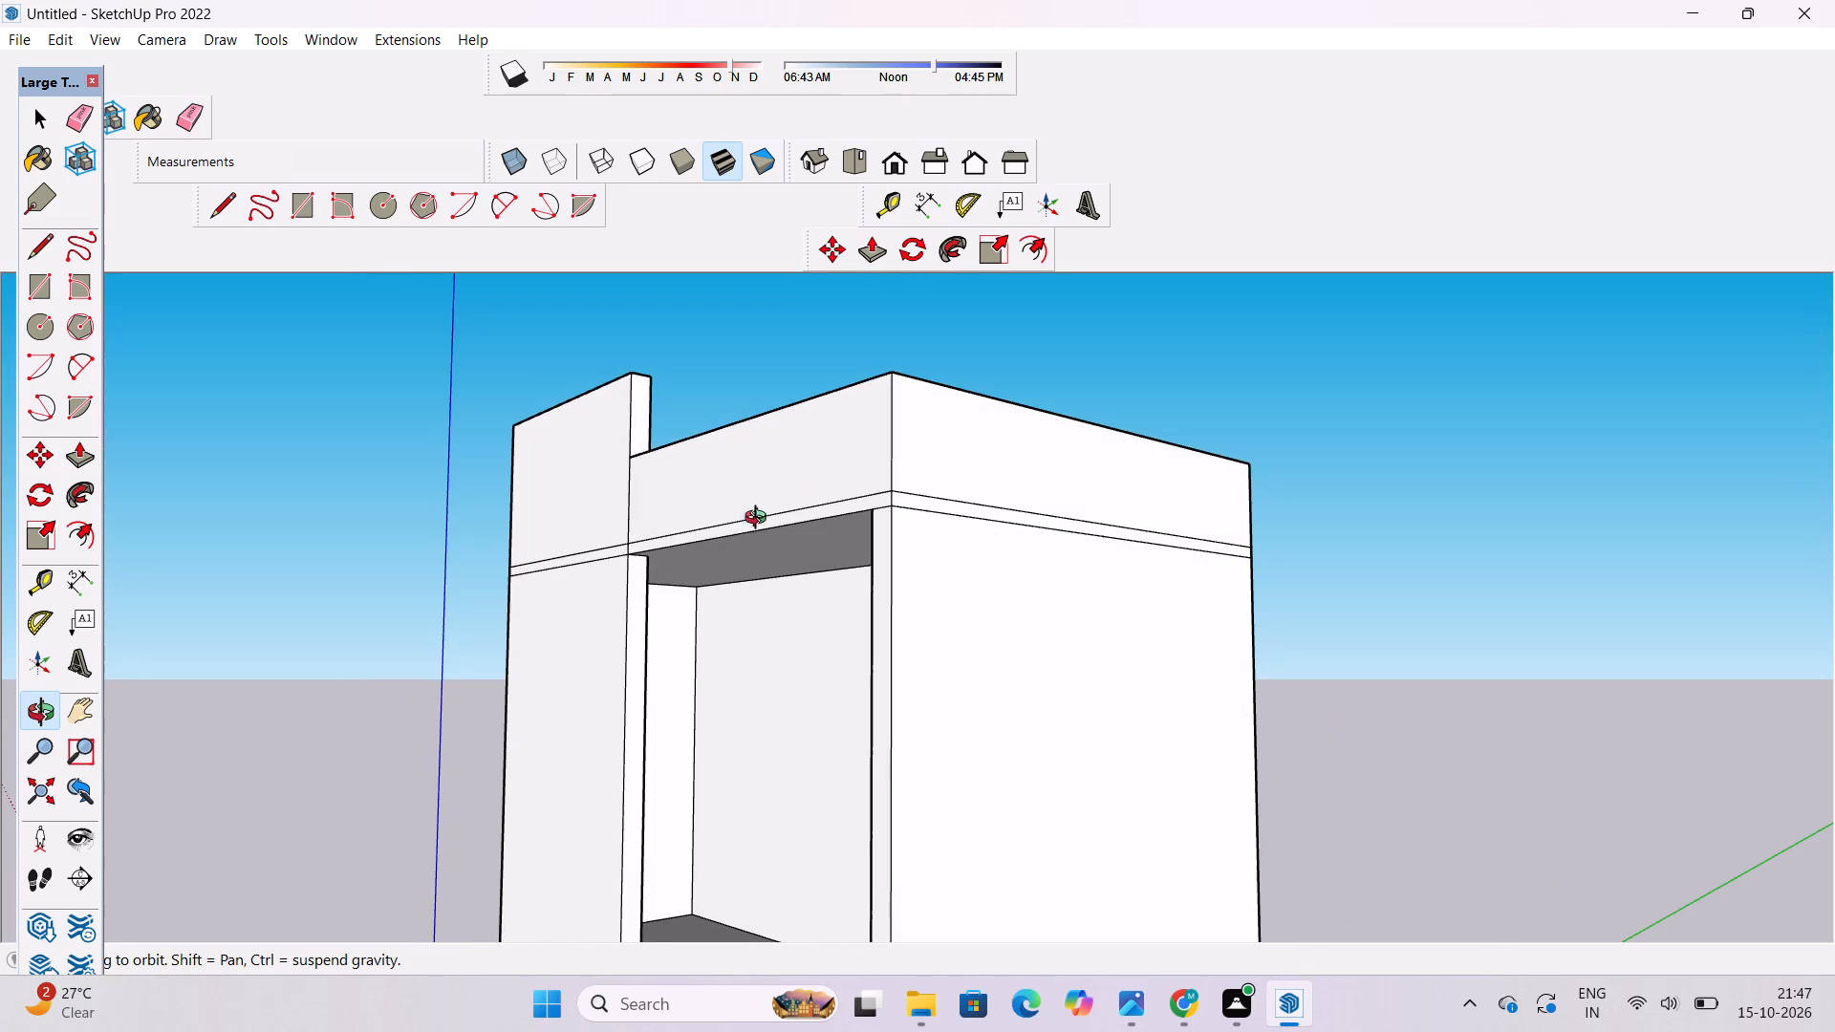
left_click_drag(762, 552, 845, 711)
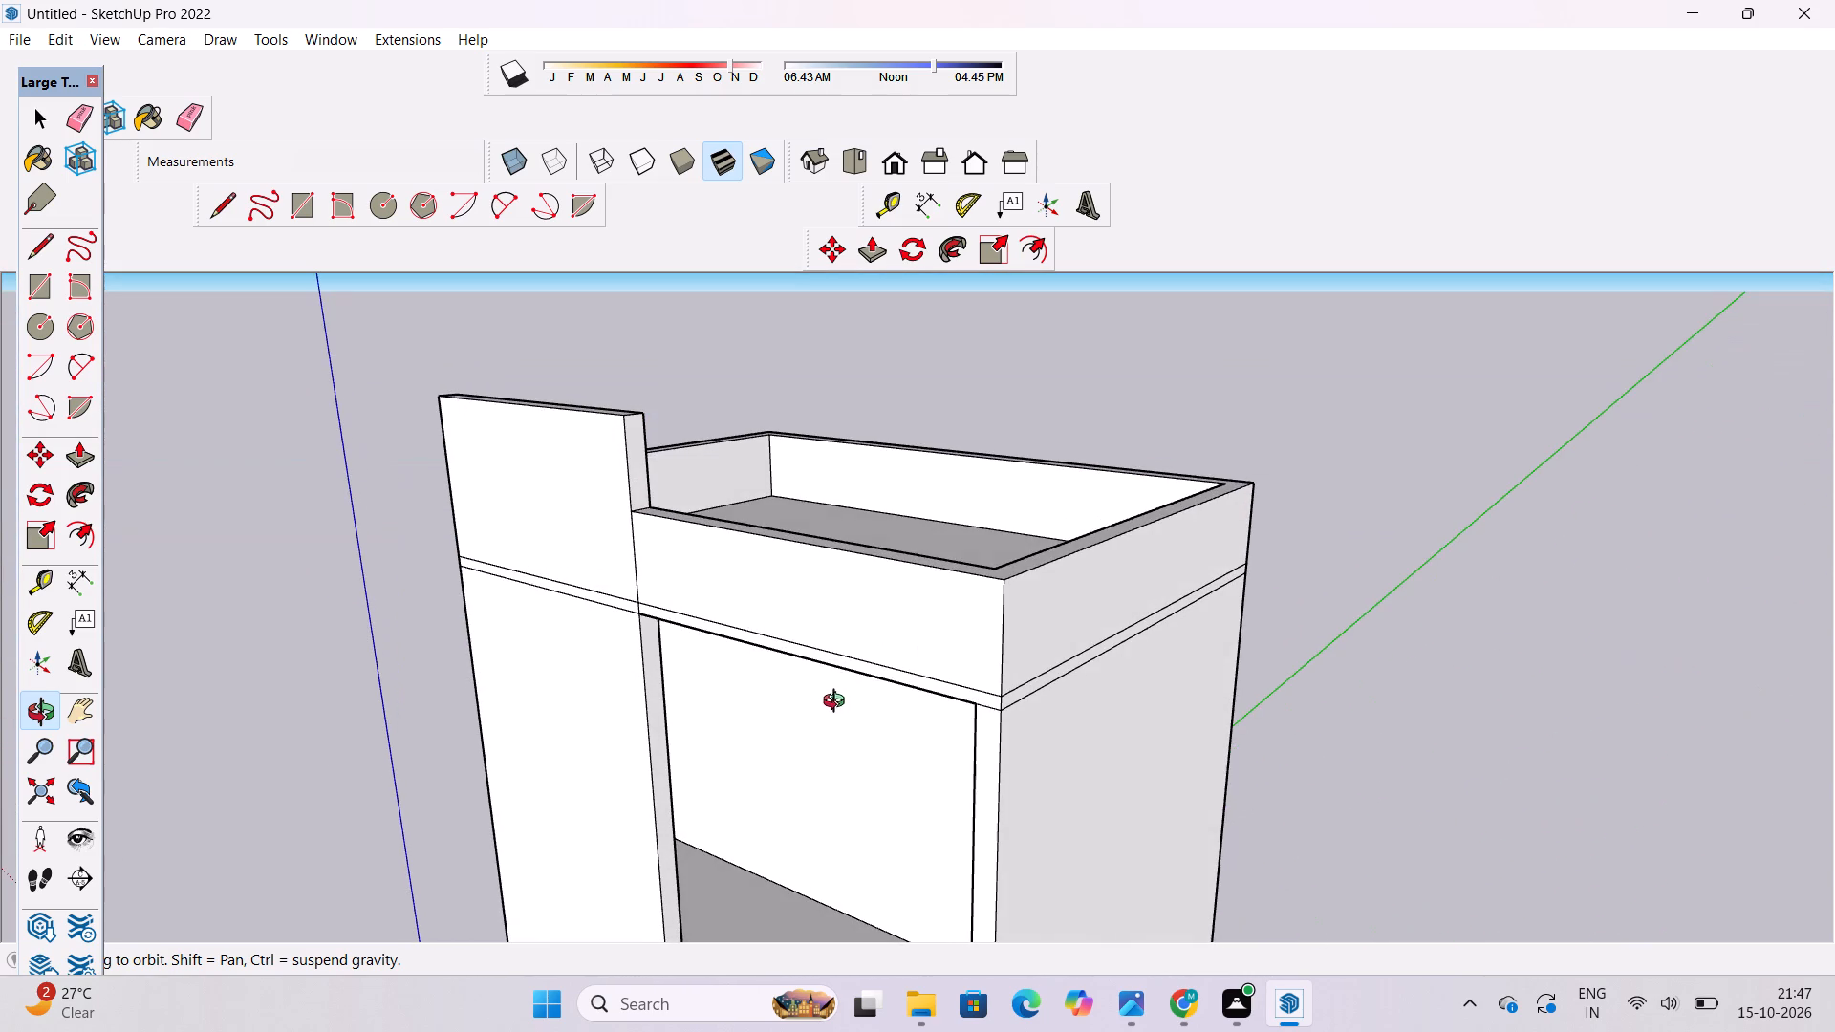
scroll(810, 668, "up", 3)
left_click_drag(804, 655, 734, 641, "shift")
left_click_drag(733, 640, 786, 675)
scroll(774, 635, "down", 4)
left_click_drag(774, 635, 773, 659, "shift")
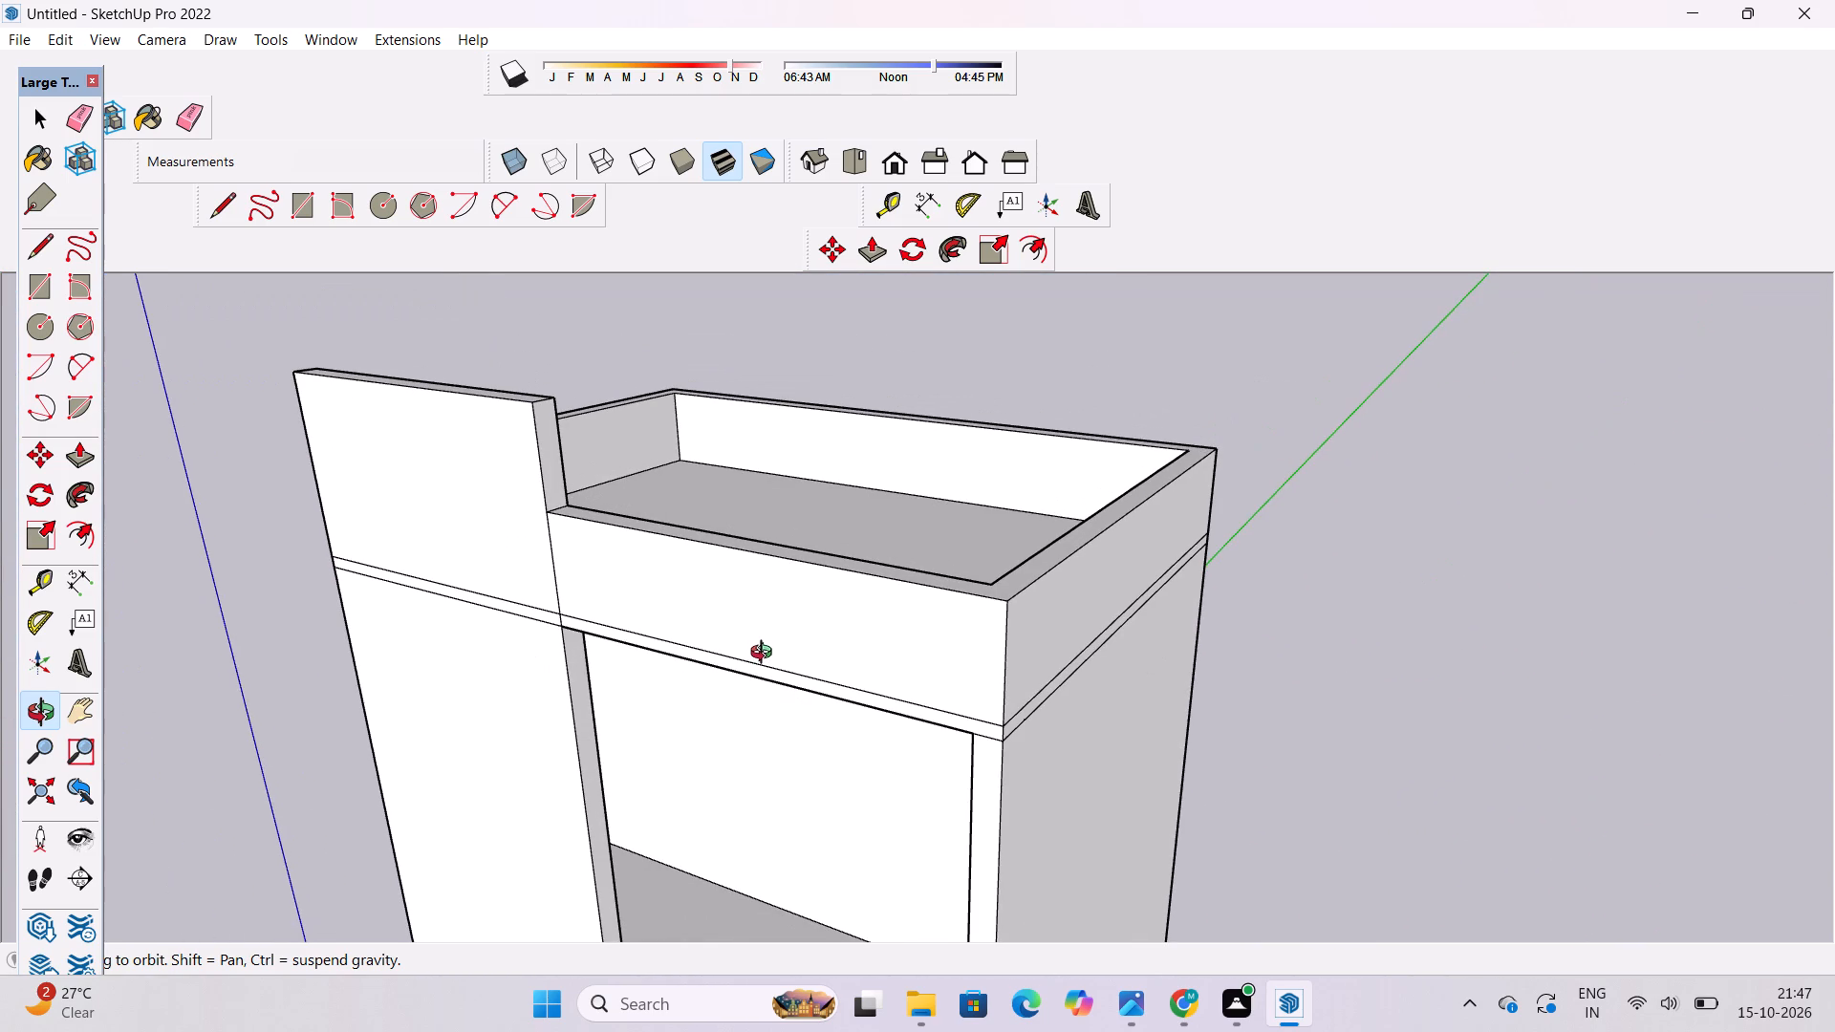
left_click_drag(766, 655, 914, 656)
scroll(897, 648, "down", 4)
left_click_drag(872, 676, 870, 692, "shift")
left_click_drag(860, 708, 857, 728)
Undo the recent line erasures and the raised parapet extrusions, back to the flat roof with its inset border lines.
key("ctrl+z")
key("ctrl+z")
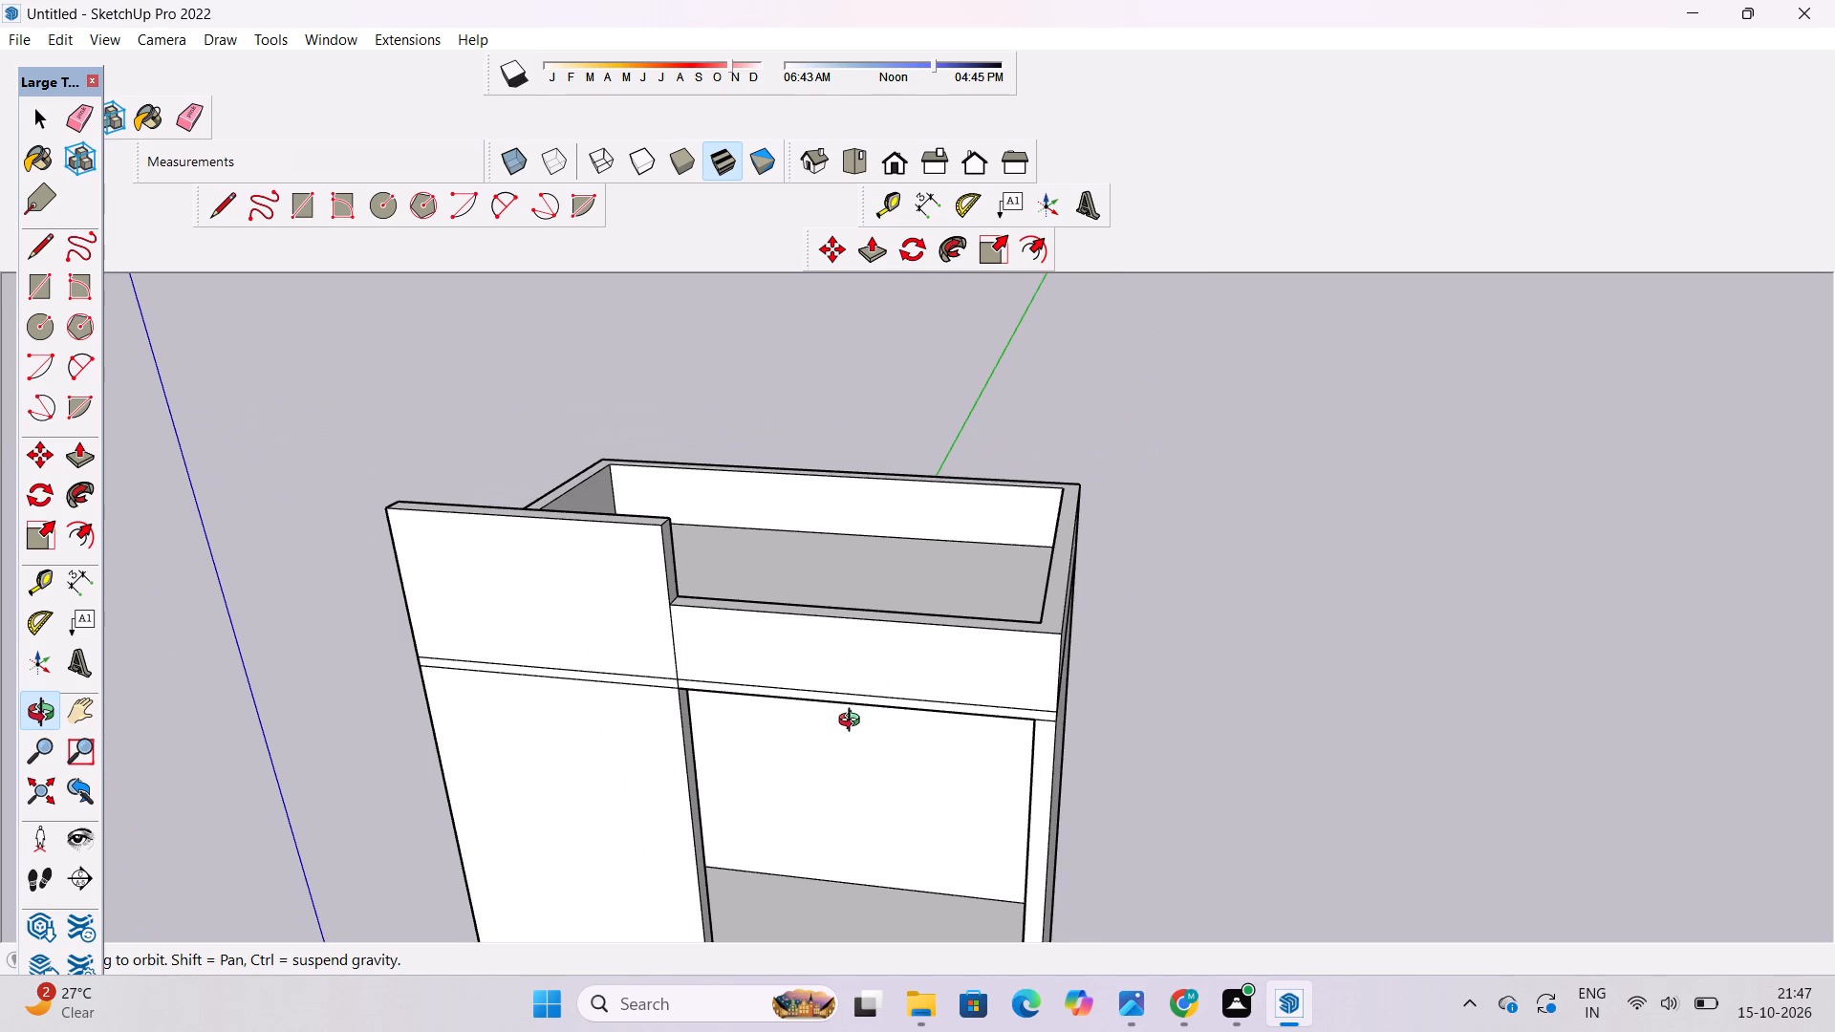
key("ctrl+z")
key("ctrl+z")
key("ctrl+z")
scroll(770, 589, "down", 5, "ctrl")
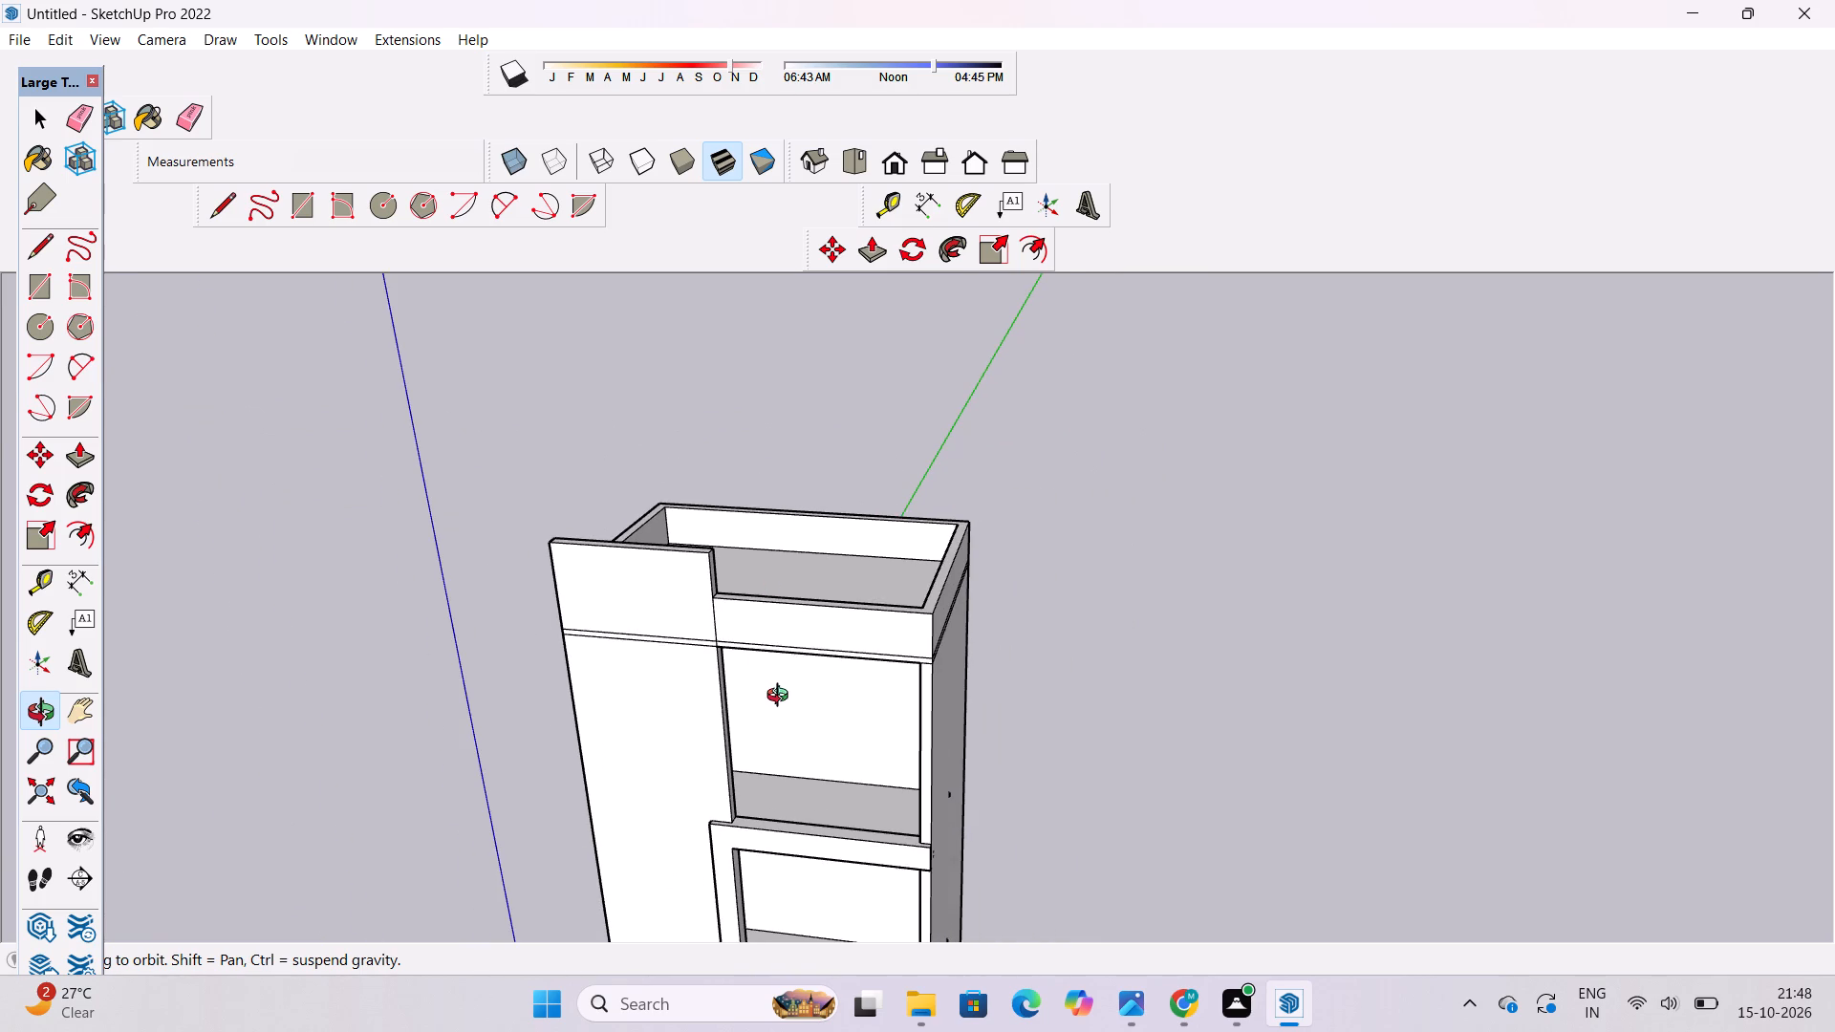
left_click_drag(782, 697, 745, 462, "shift")
key("ctrl+z")
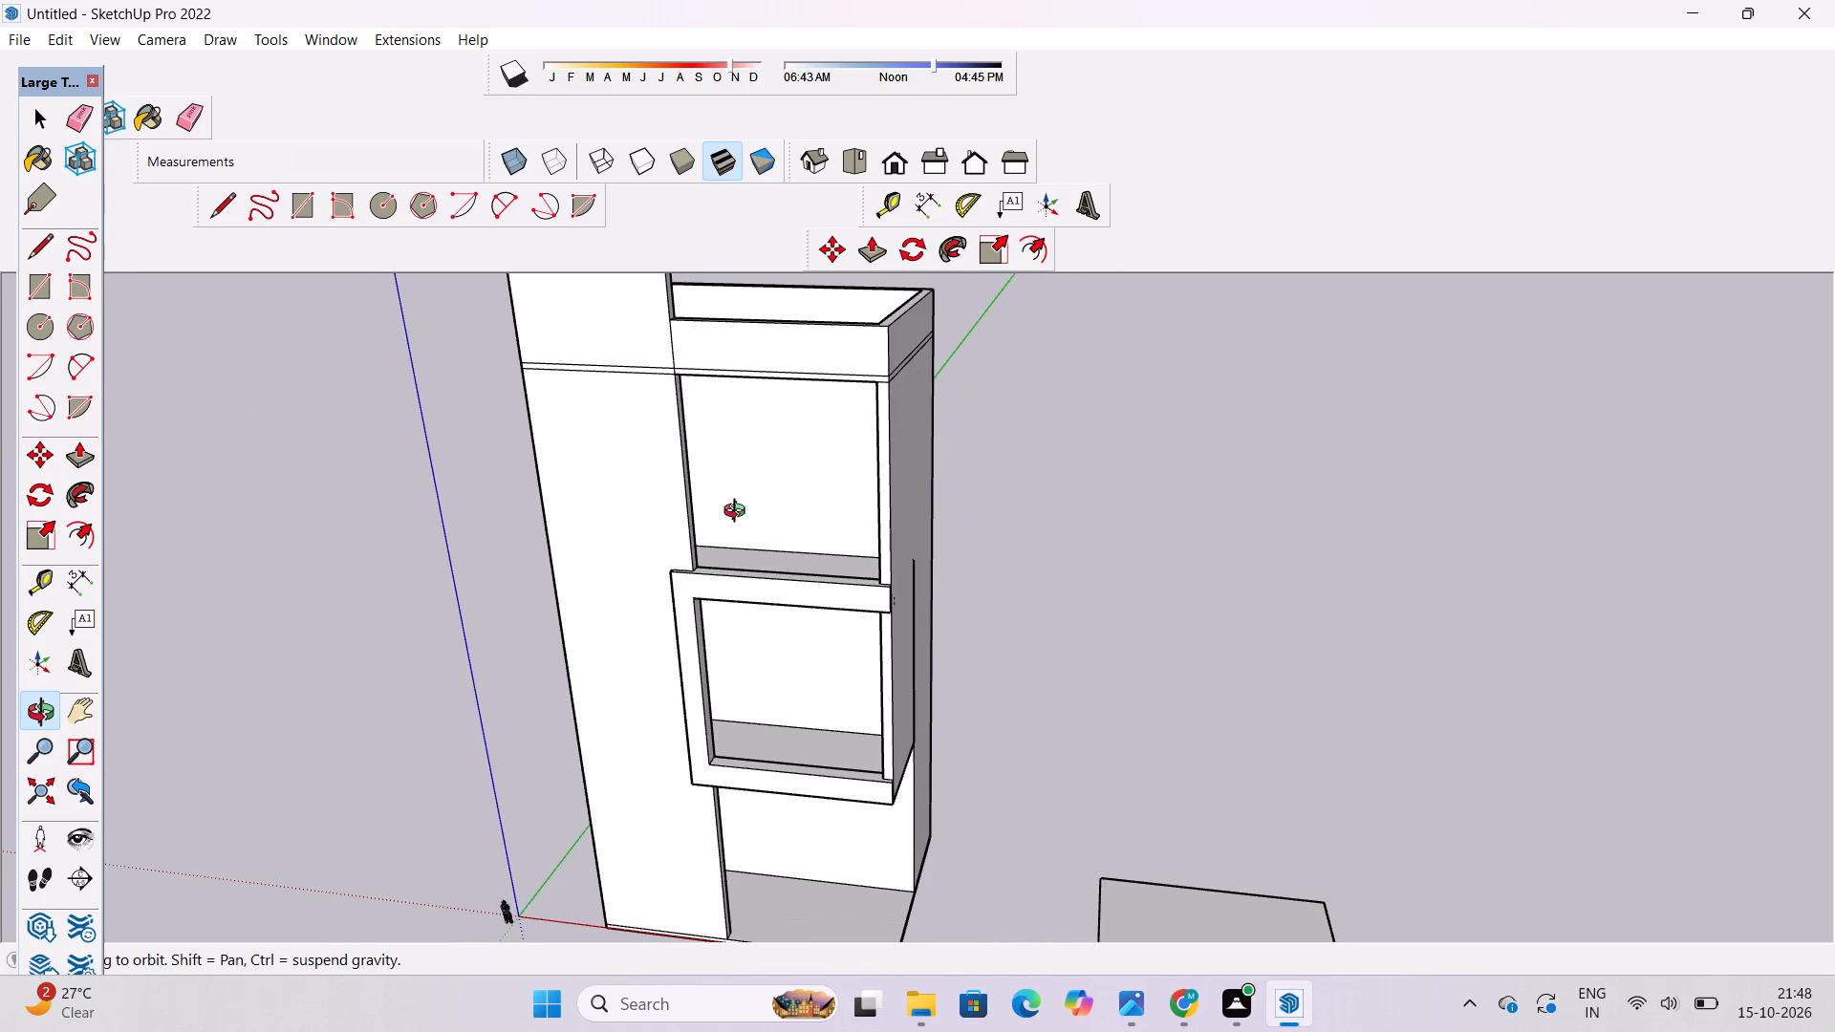
key("ctrl+z")
key("ctrl+z")
key("ctrl+z")
Erase all the inset border lines on the roof's top face, leaving one undivided face.
left_click_drag(738, 493, 769, 677)
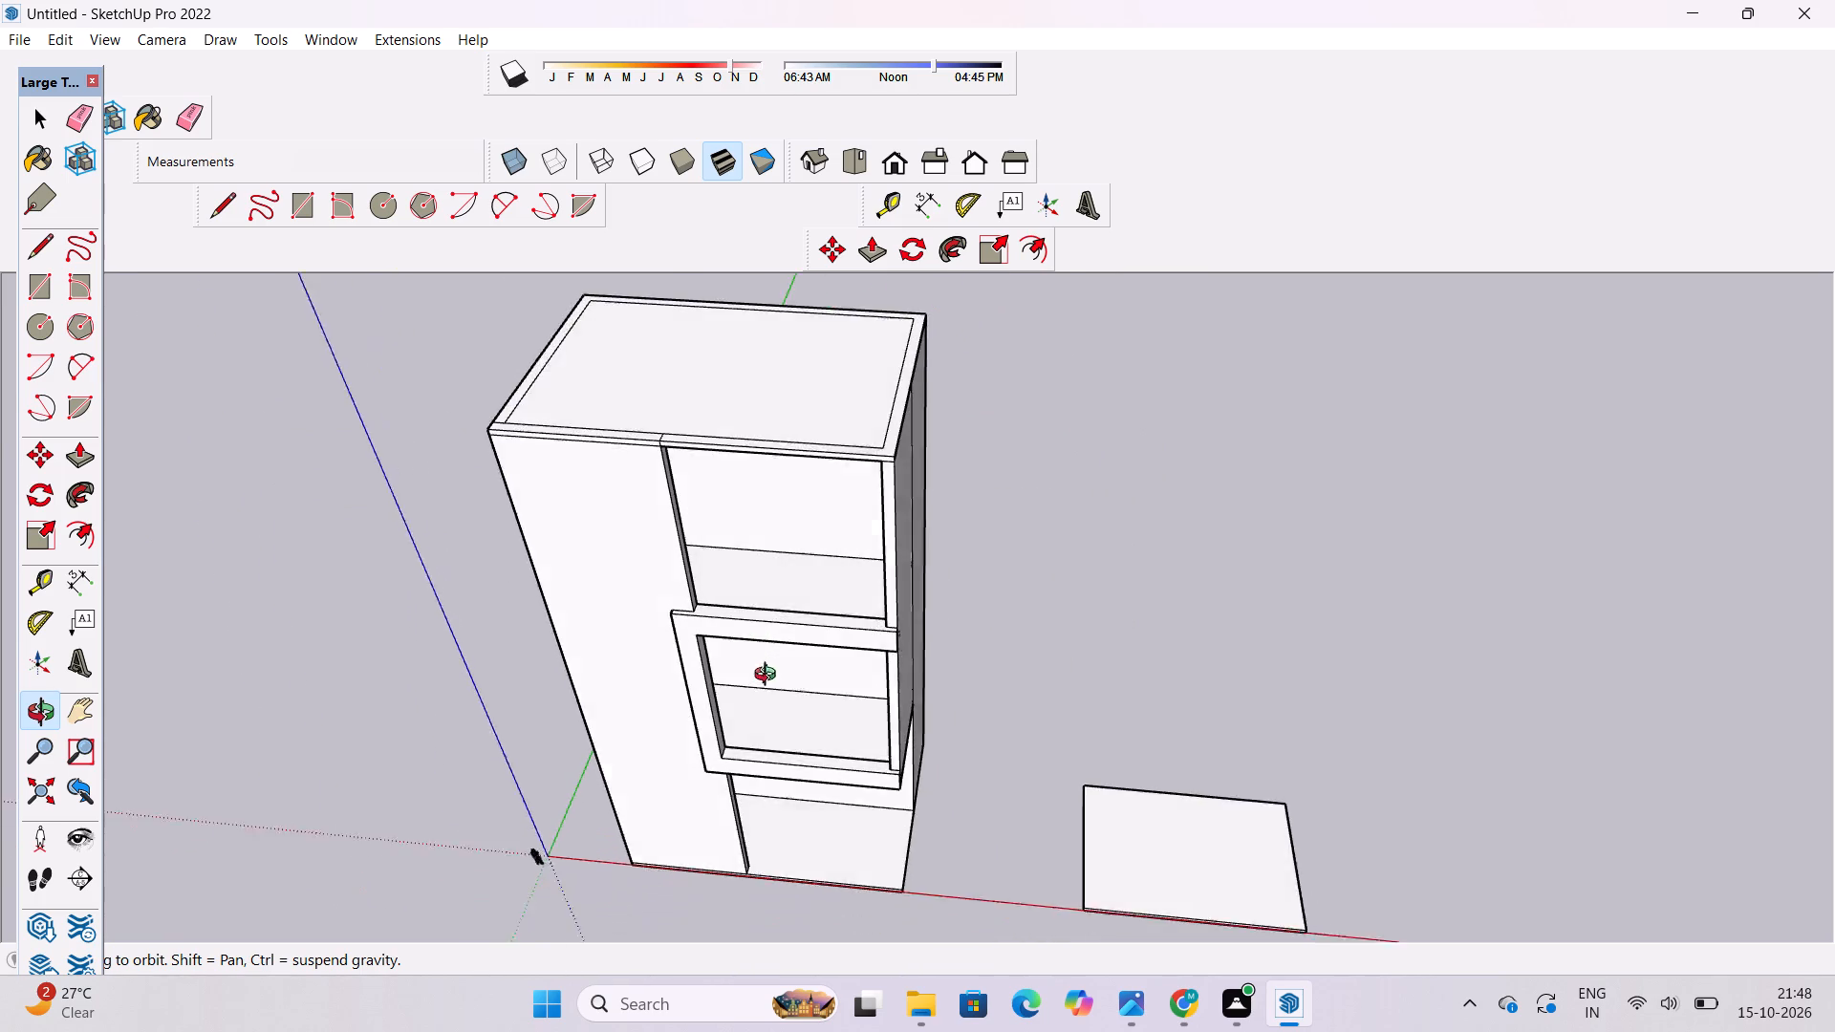
left_click_drag(769, 677, 771, 682)
scroll(680, 448, "up", 4)
left_click_drag(681, 455, 725, 606, "shift")
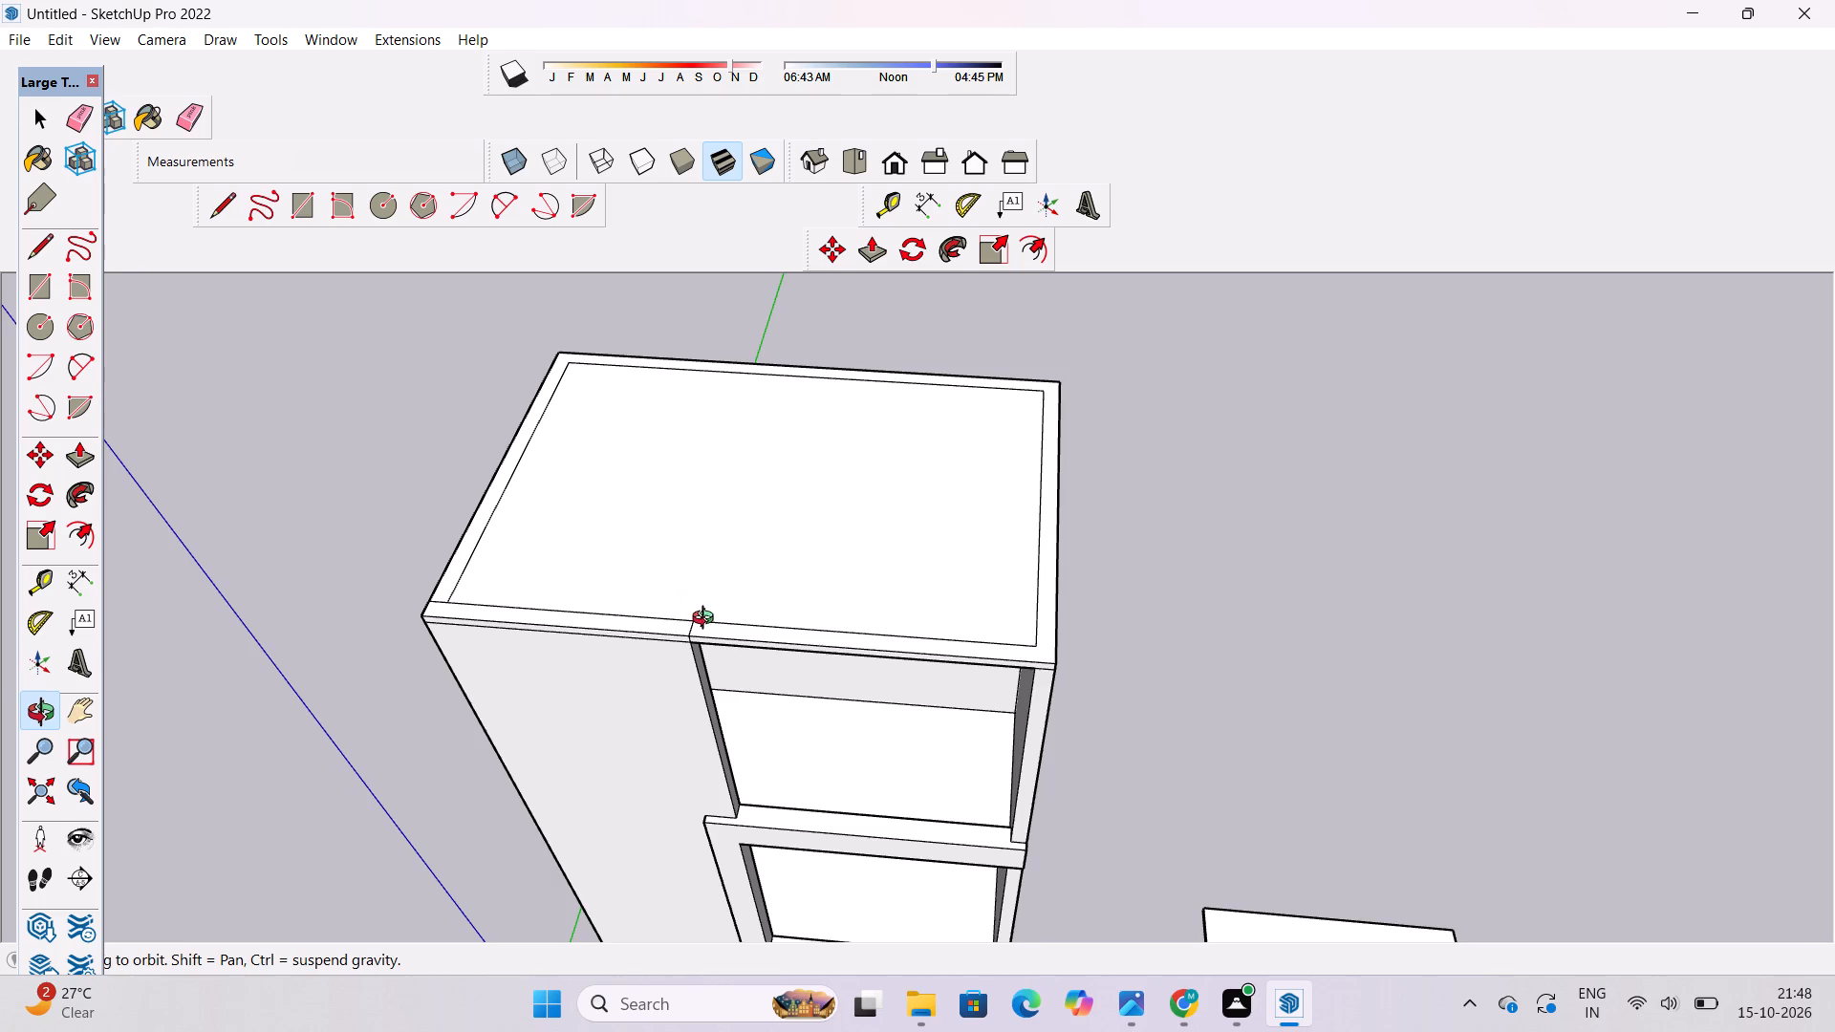
key("e")
scroll(707, 620, "up", 5)
left_click_drag(705, 610, 709, 634)
left_click_drag(673, 616, 681, 633)
left_click(681, 633)
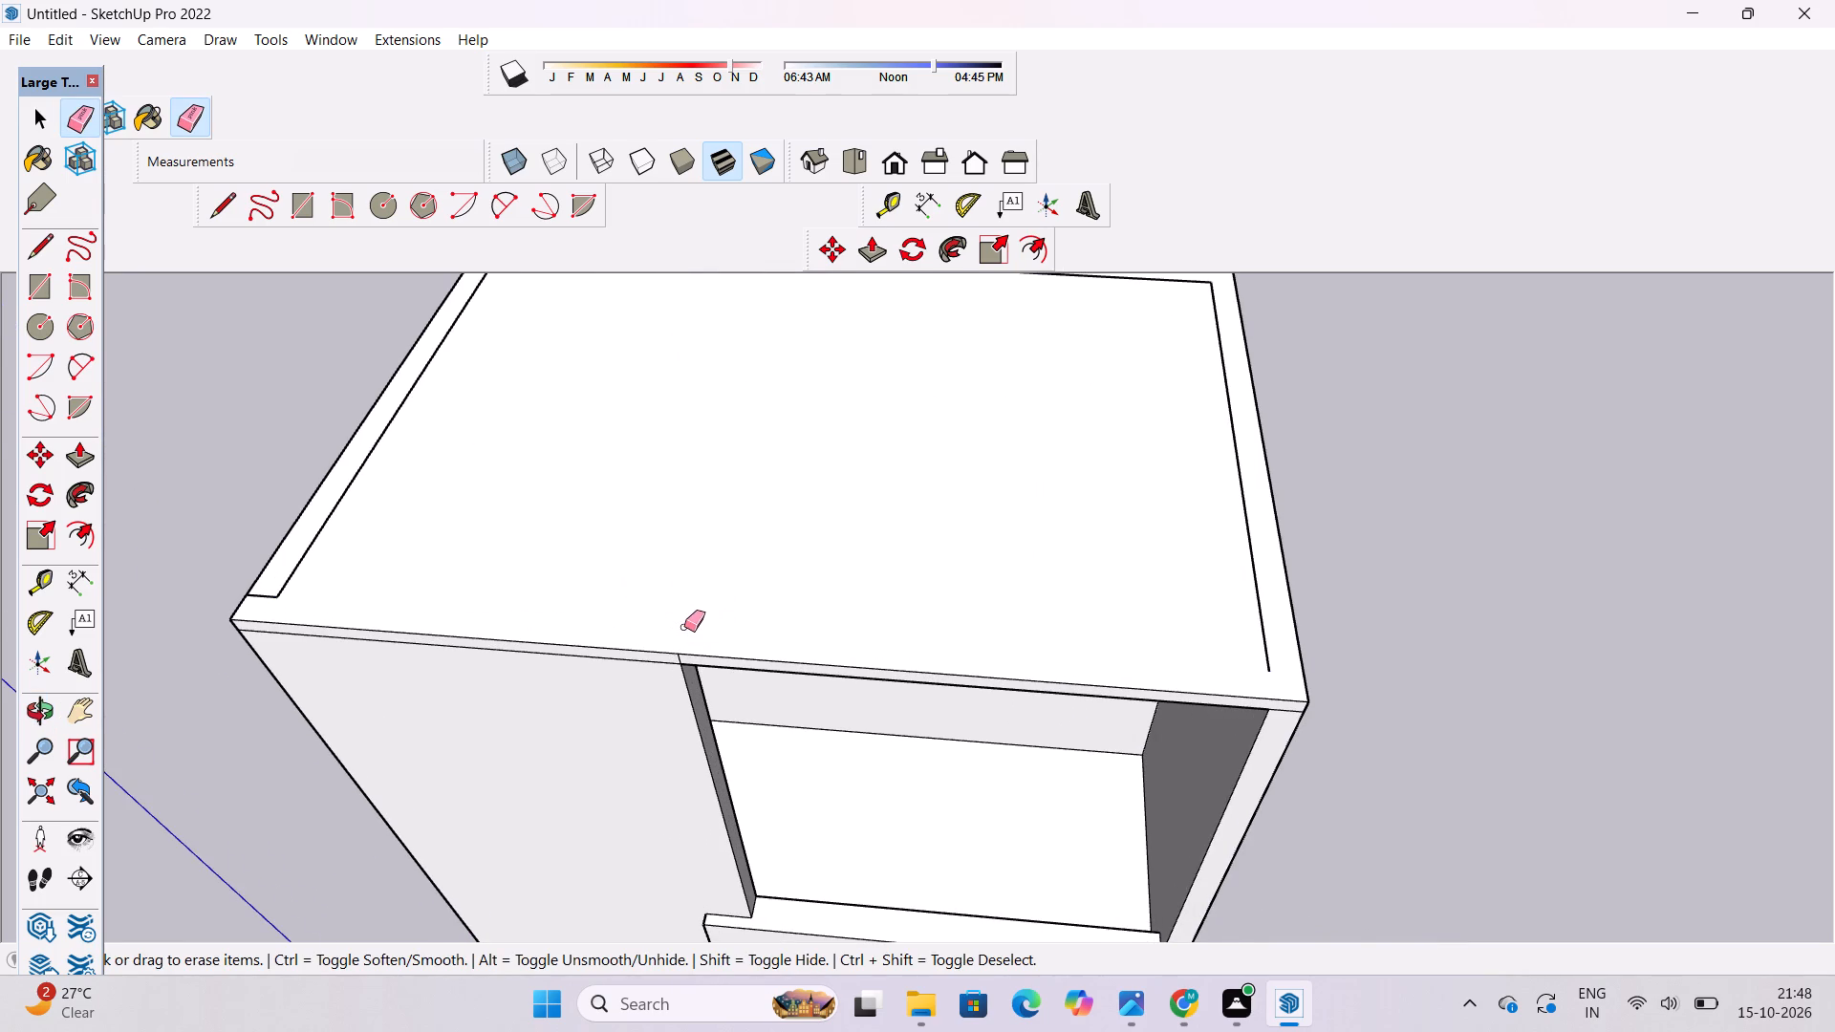
scroll(684, 627, "down", 5)
scroll(488, 592, "up", 4)
left_click_drag(428, 553, 396, 609)
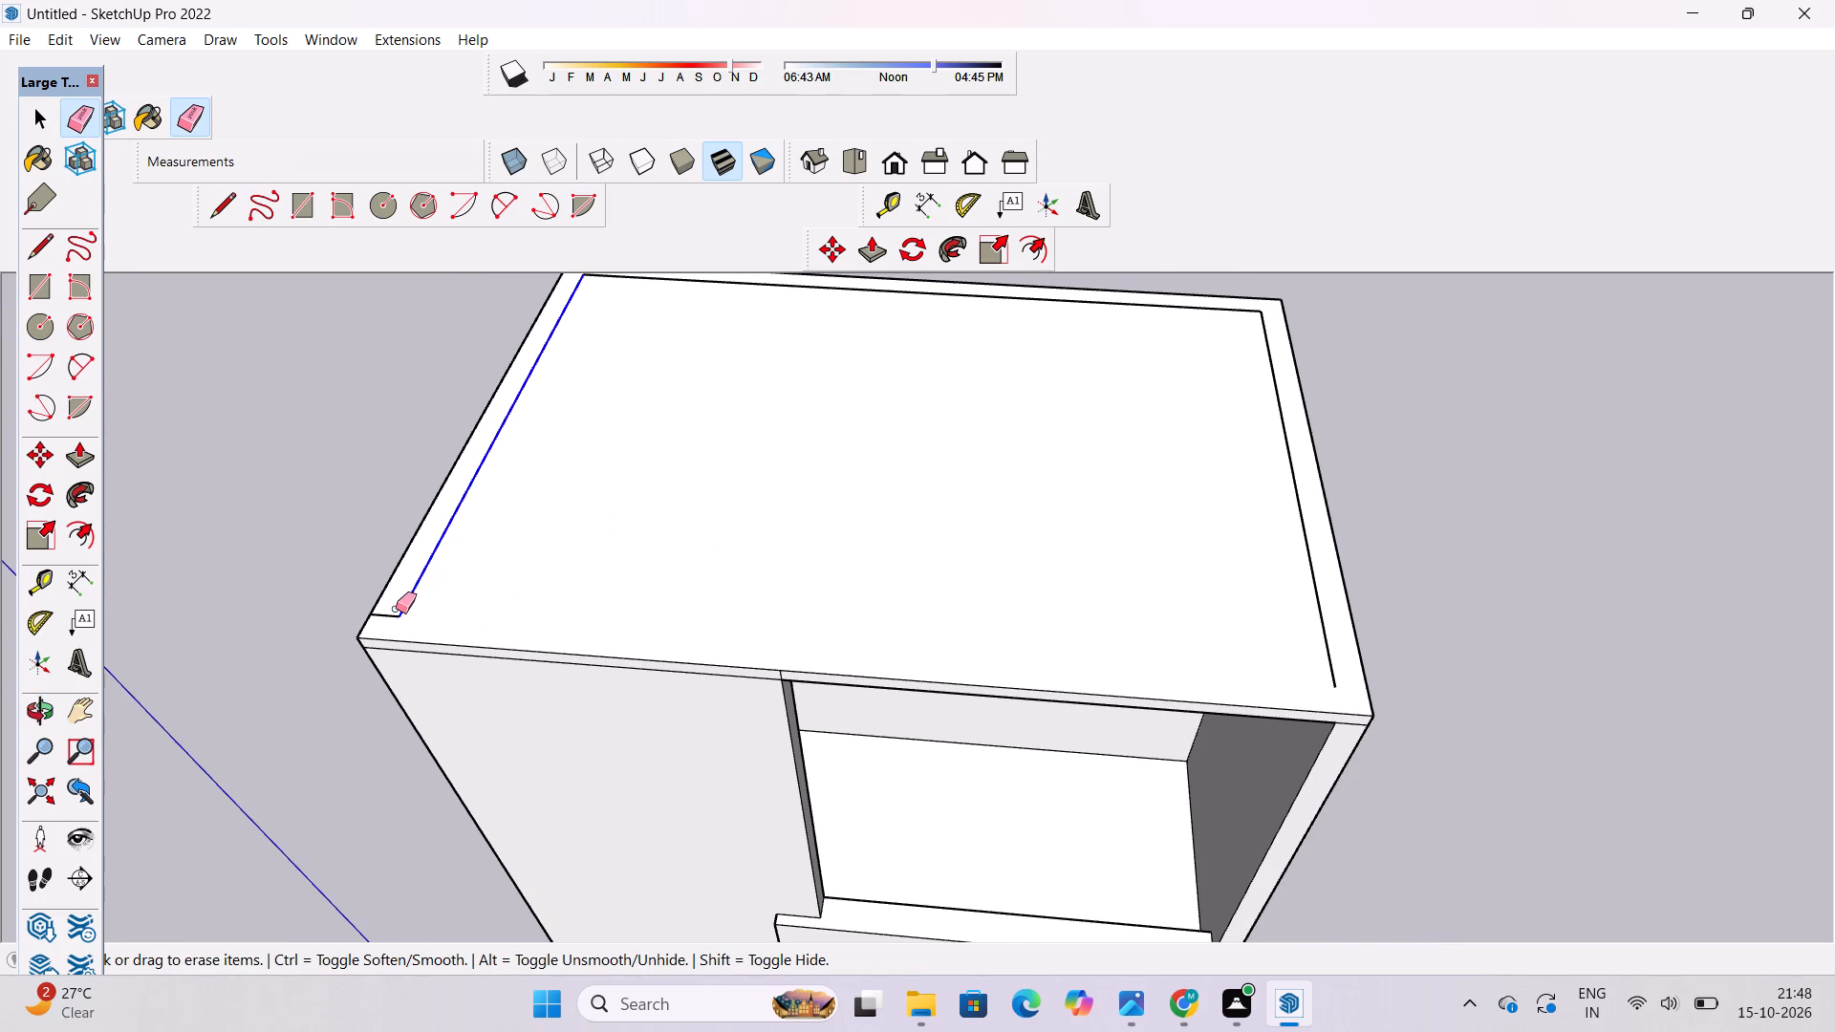
left_click_drag(396, 609, 393, 614)
scroll(456, 661, "down", 4)
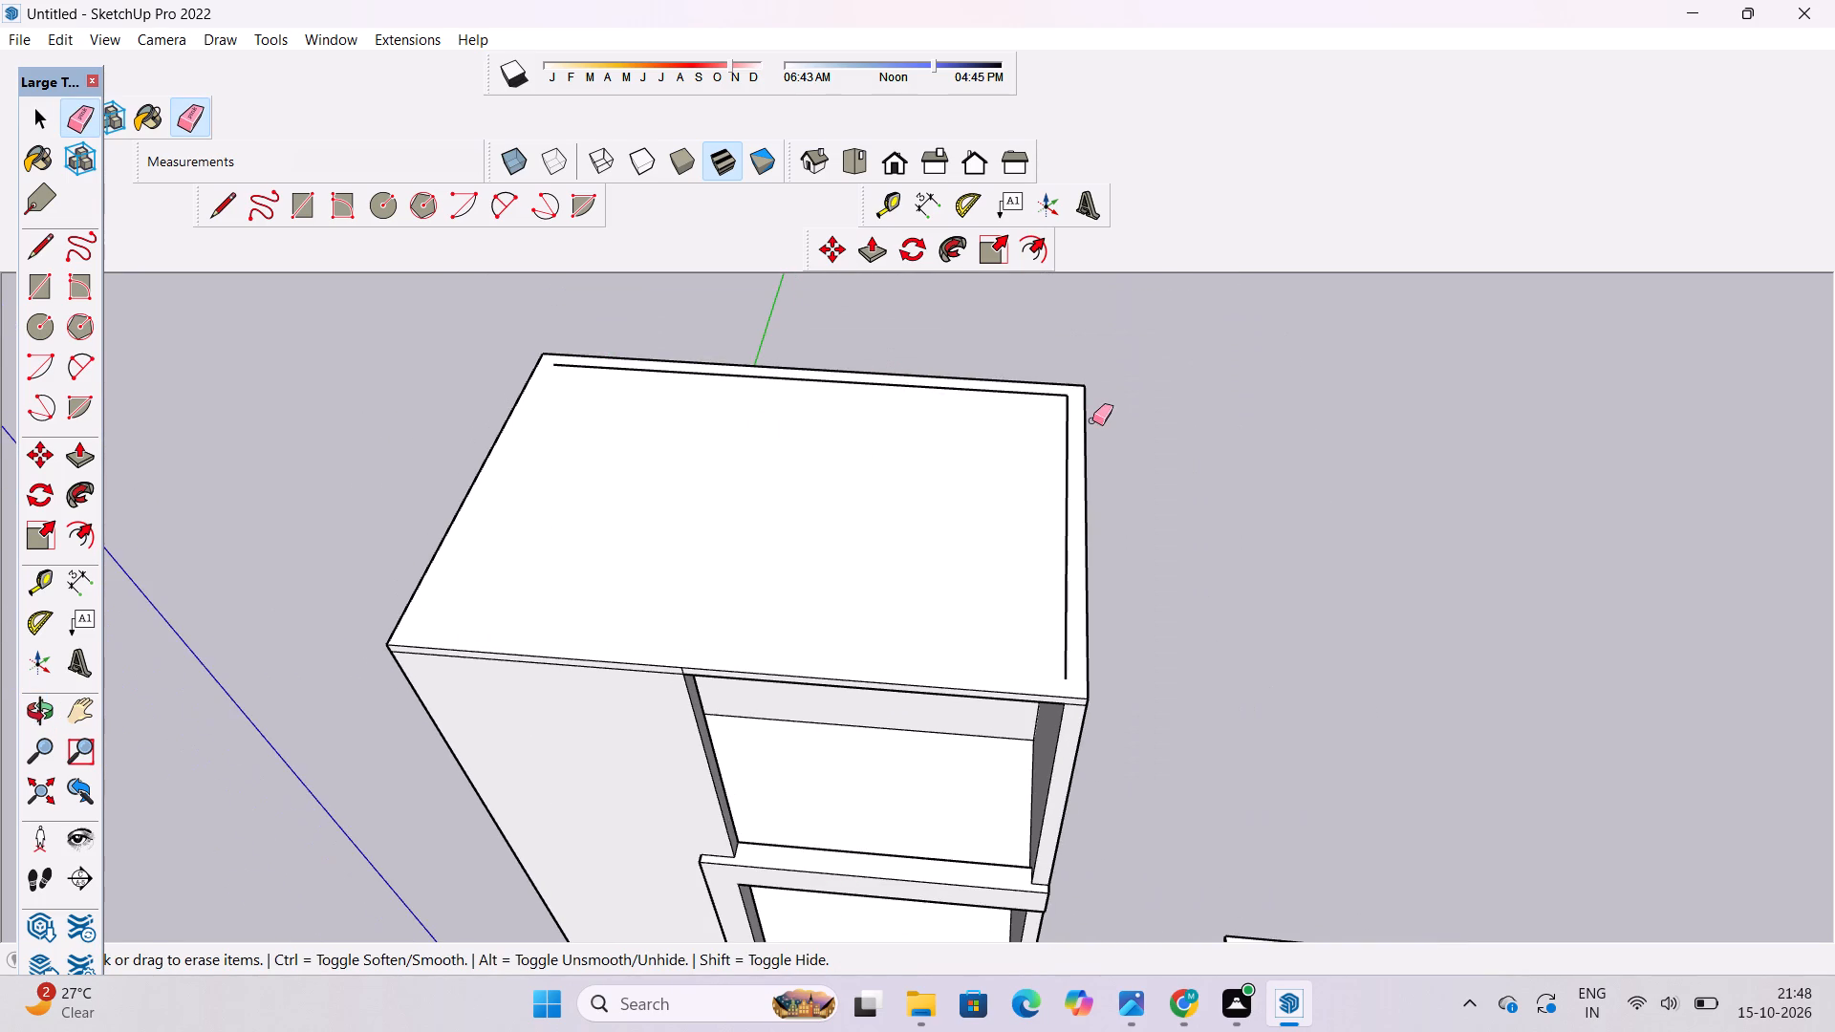
scroll(1092, 420, "up", 3)
left_click(1061, 402)
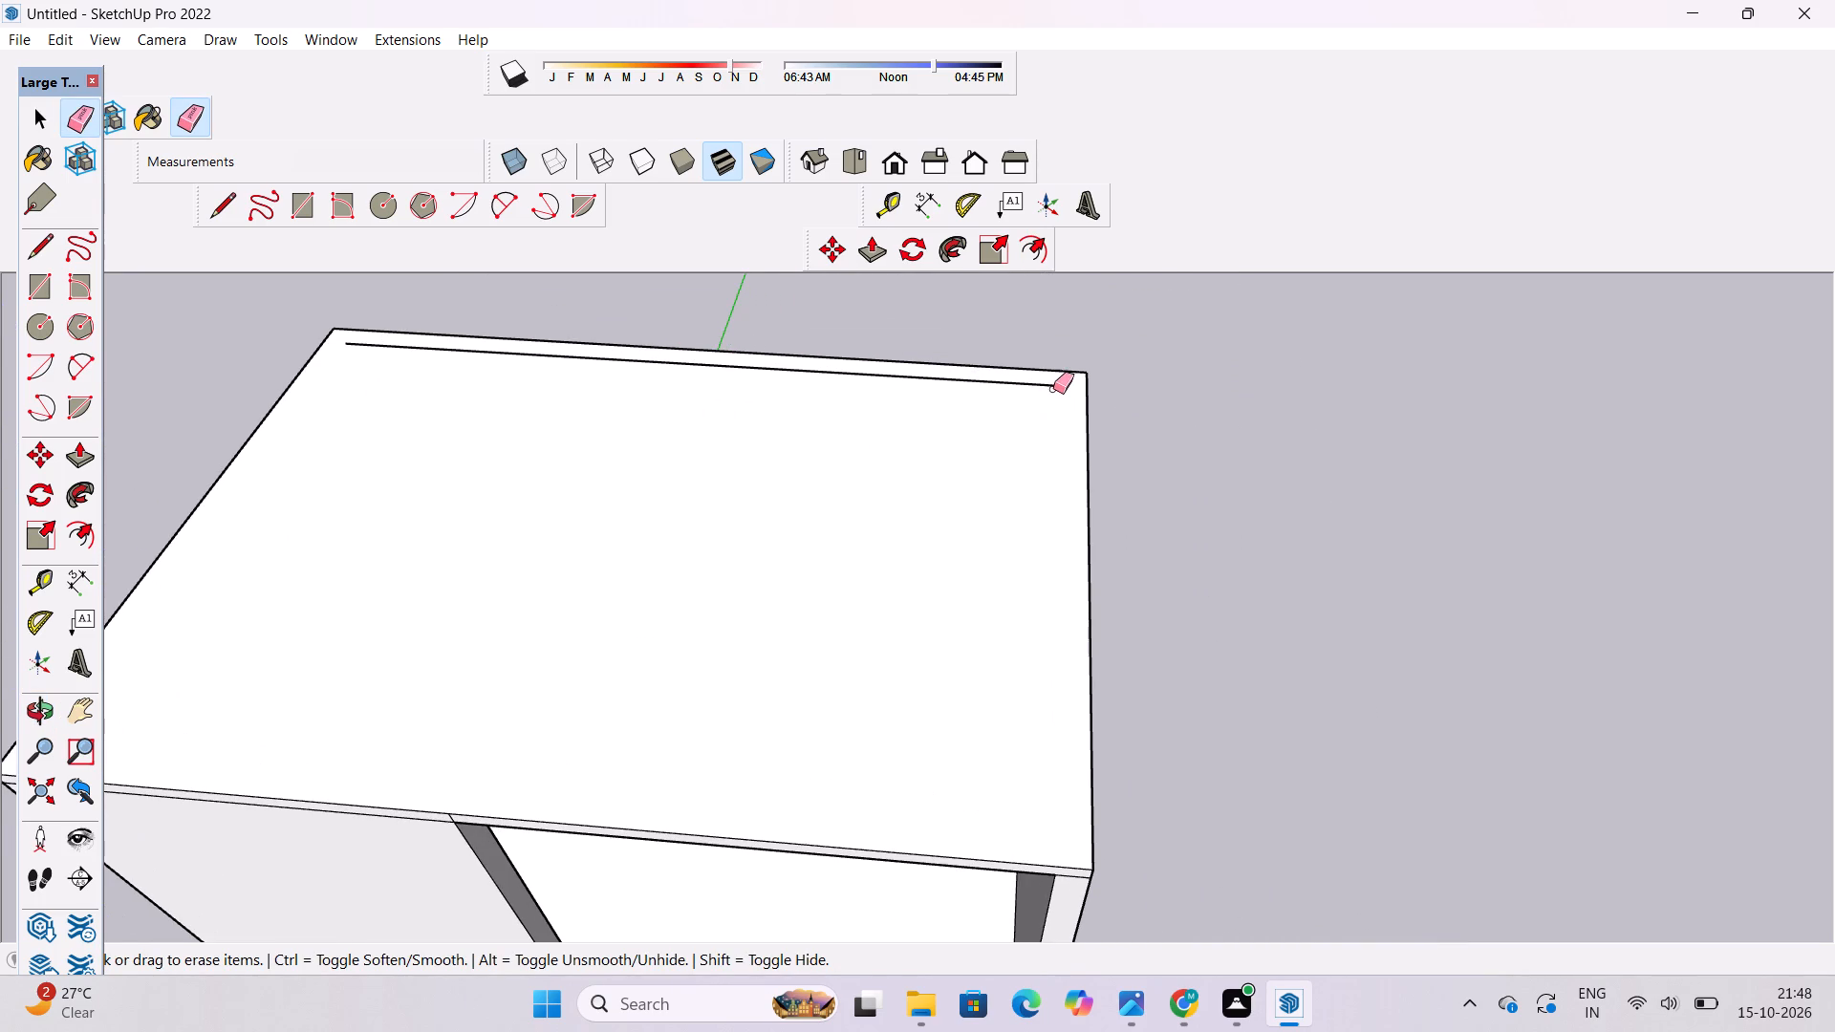
left_click(1053, 388)
Push/Pull the whole roof face up by 2'.
key("o")
scroll(1053, 387, "down", 6)
left_click_drag(1069, 577, 1058, 419)
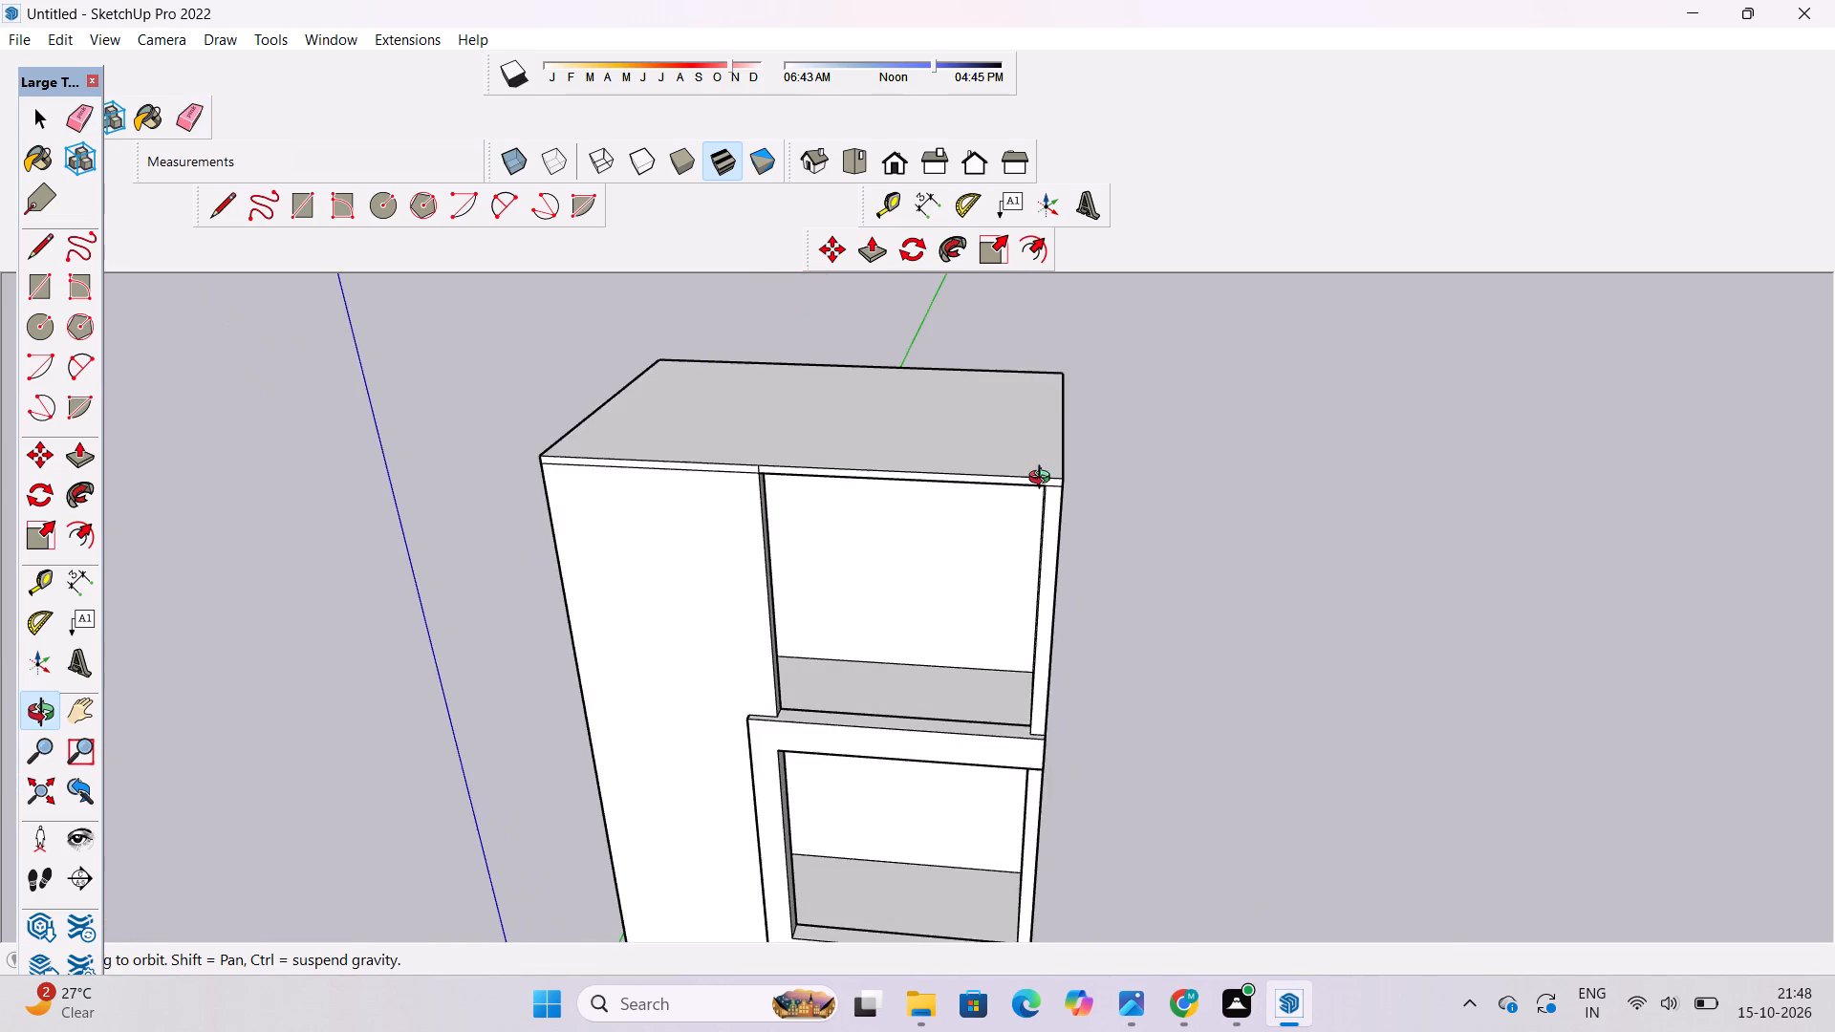
left_click_drag(1044, 480, 975, 501)
scroll(915, 495, "up", 3)
key("p")
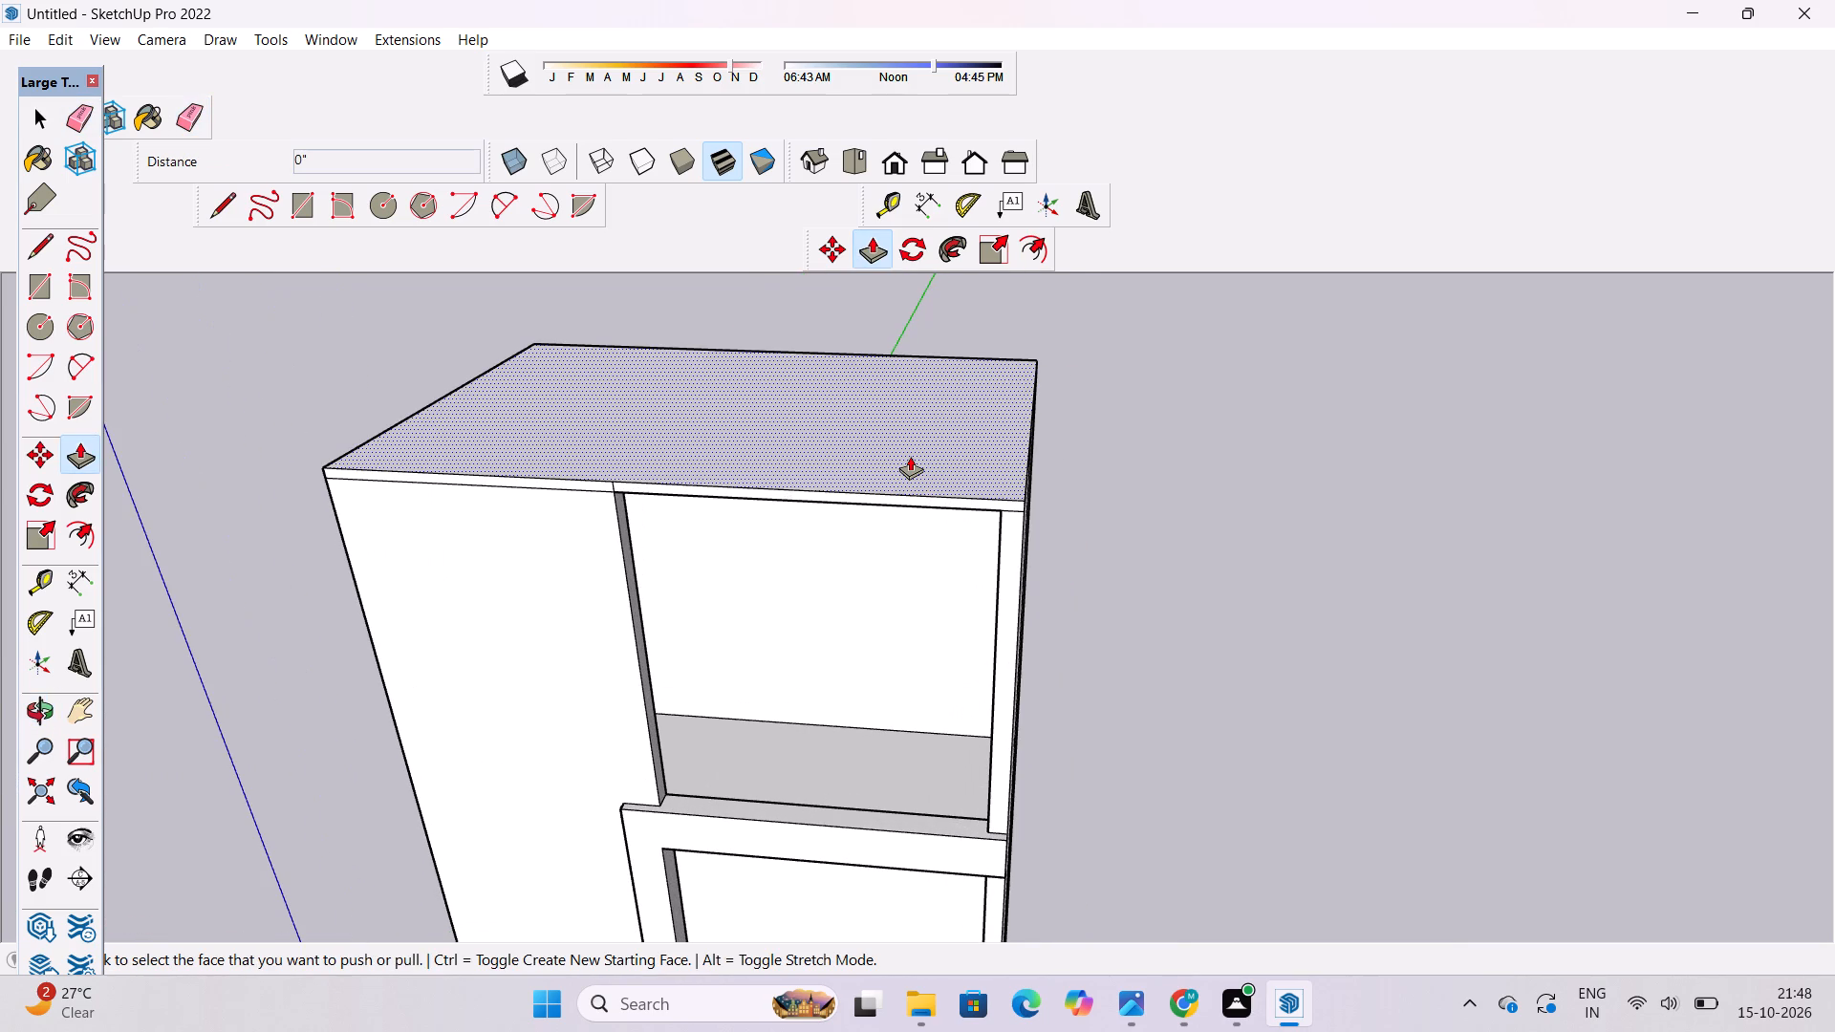
left_click(910, 456)
type("2'")
key("Return")
Place a guide line 2' inside the roof's left side edge, on the solid front wall's side.
key("o")
scroll(908, 439, "down", 5)
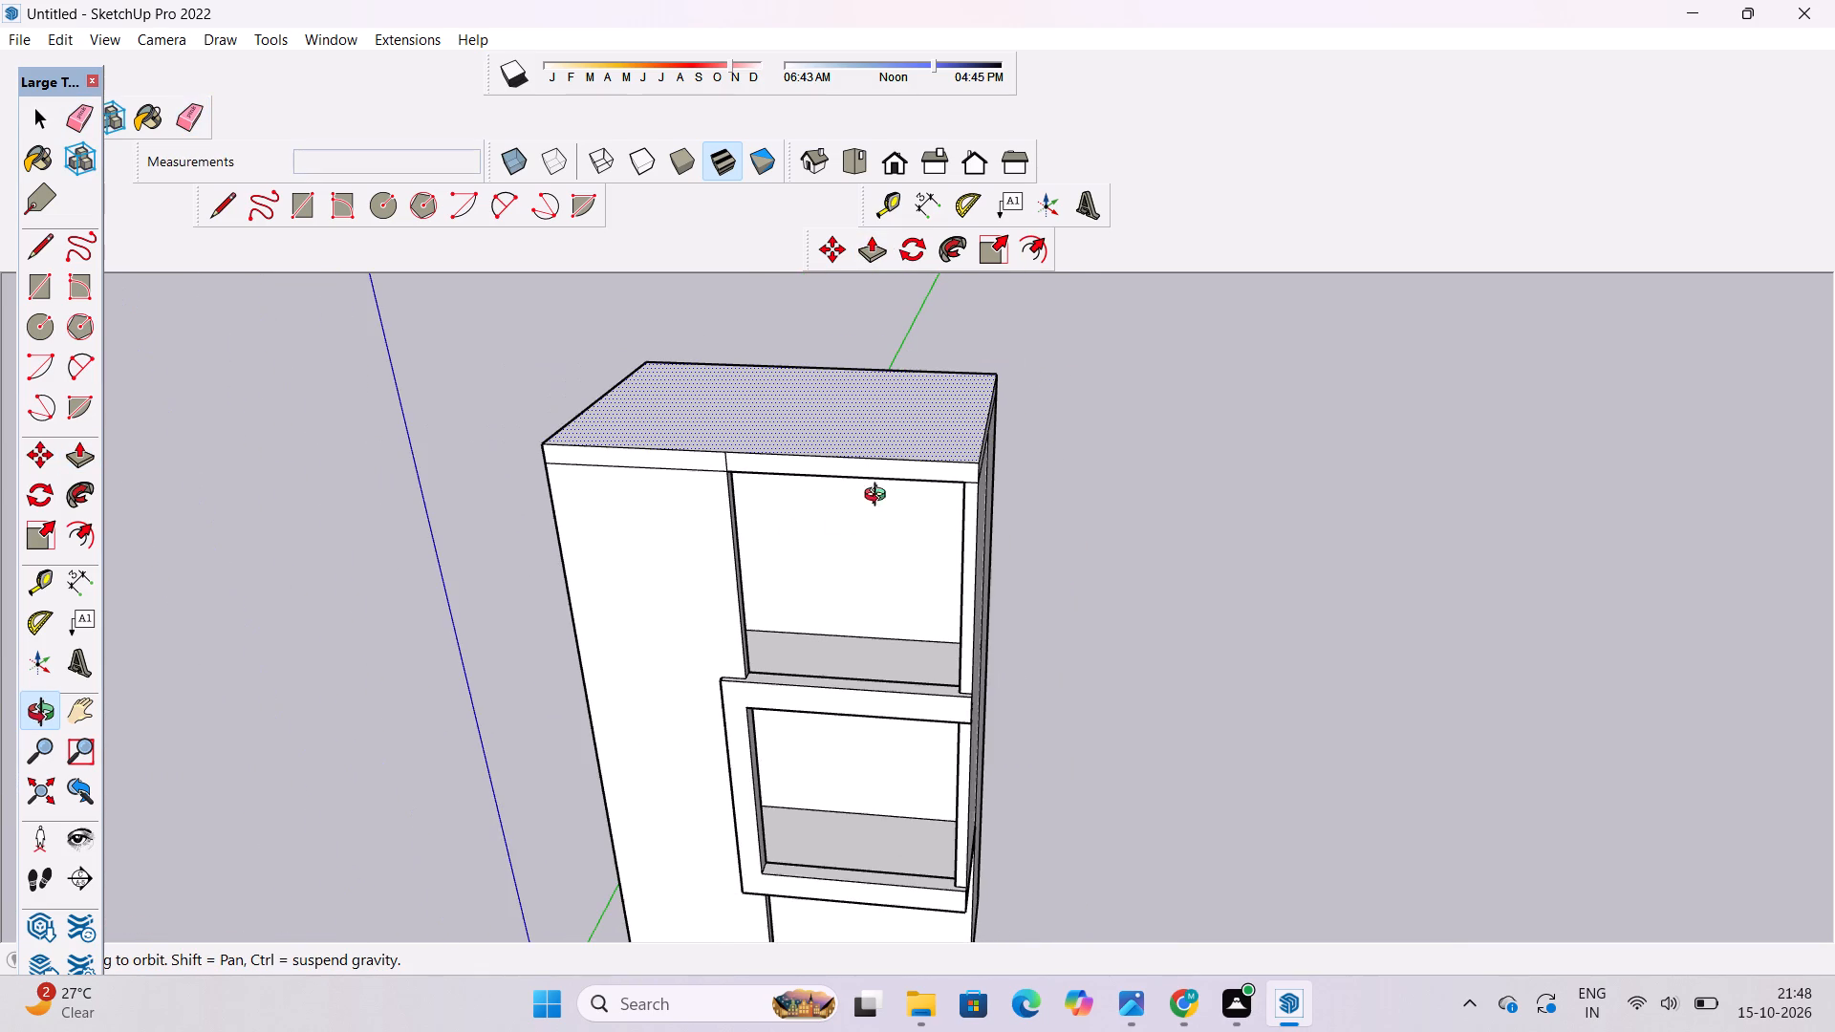
scroll(808, 493, "up", 2)
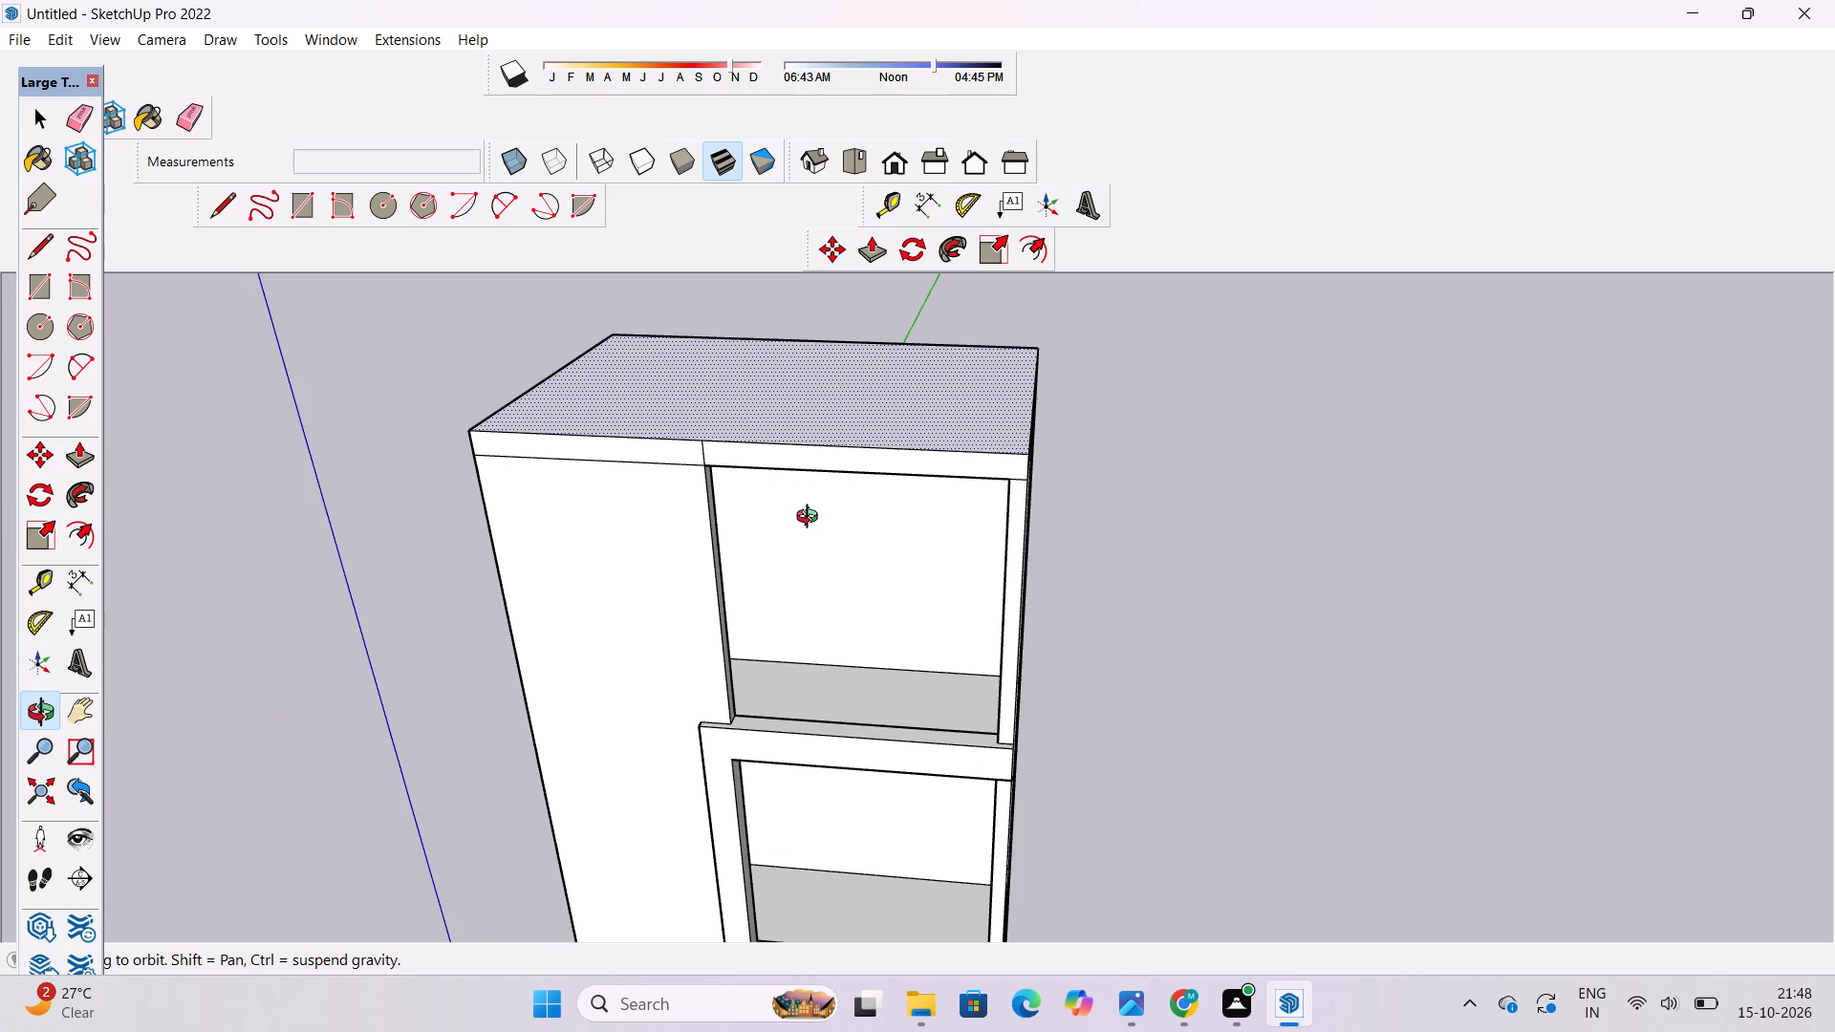
left_click_drag(818, 498, 848, 580, "shift")
left_click_drag(863, 613, 939, 771)
scroll(782, 608, "up", 2)
left_click_drag(776, 598, 801, 653, "shift")
left_click_drag(801, 650, 764, 630)
key("space")
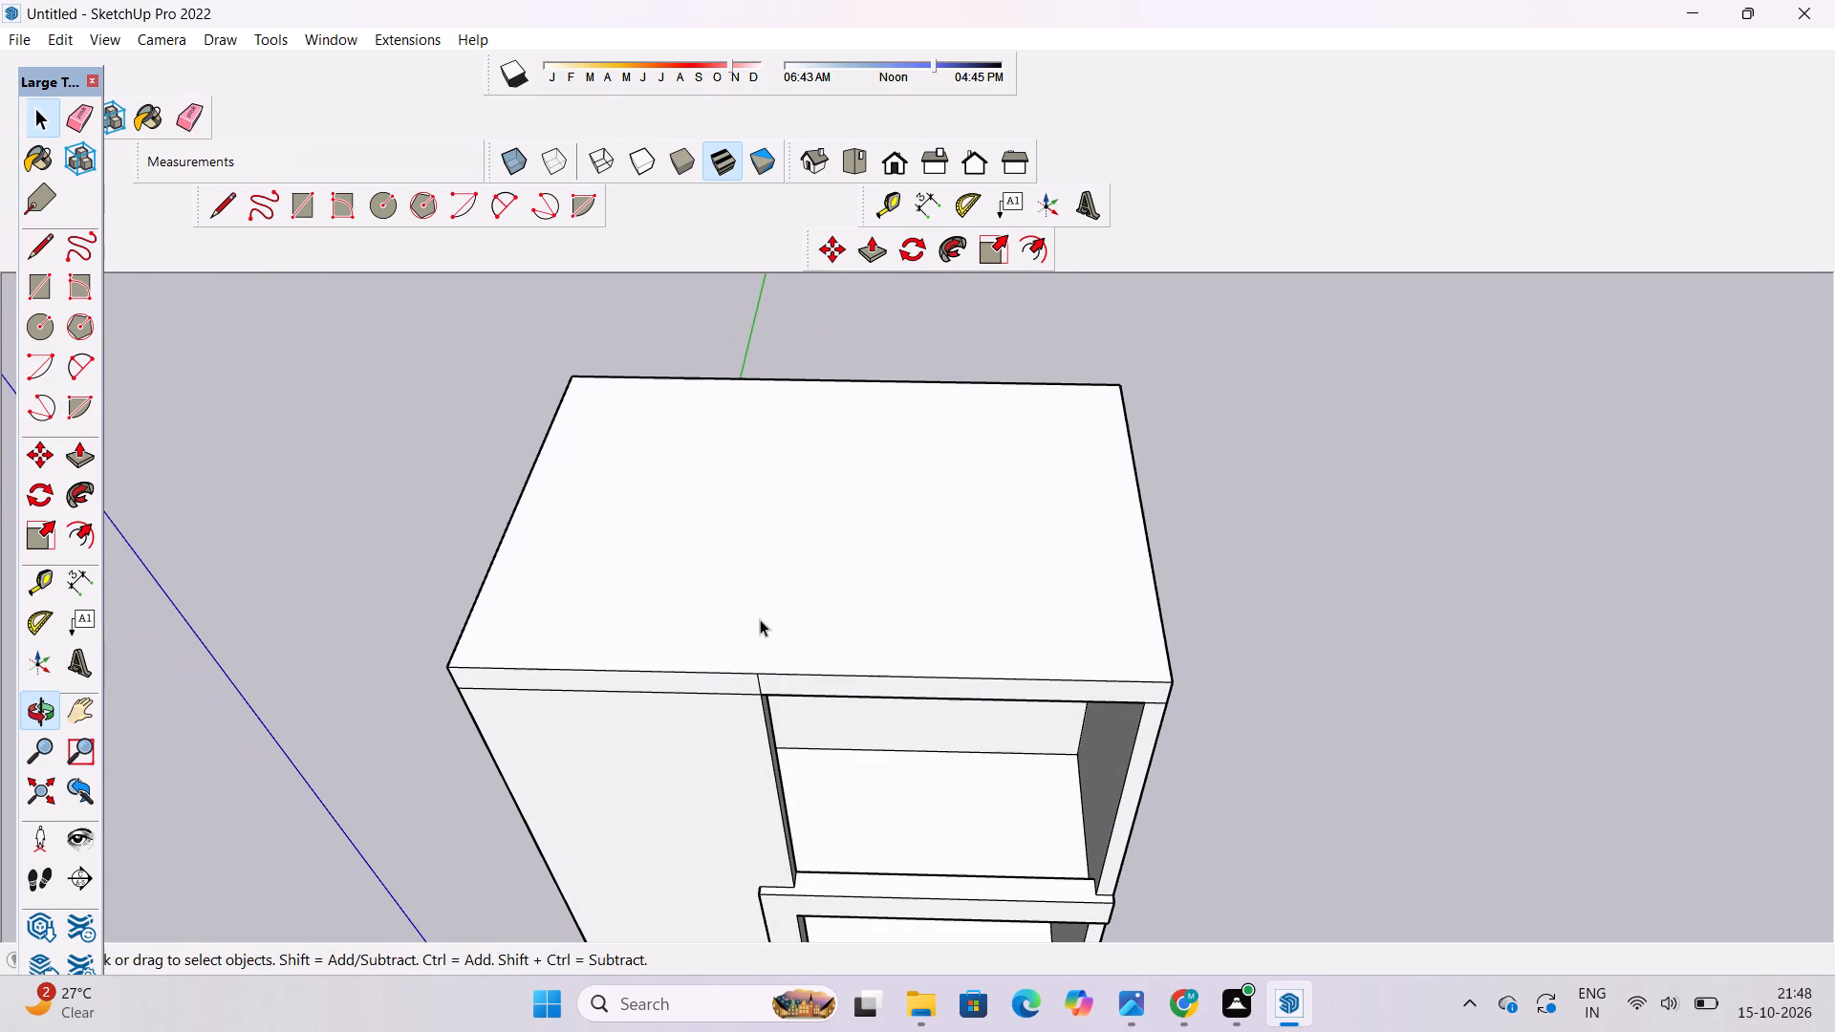
key("t")
left_click(540, 455)
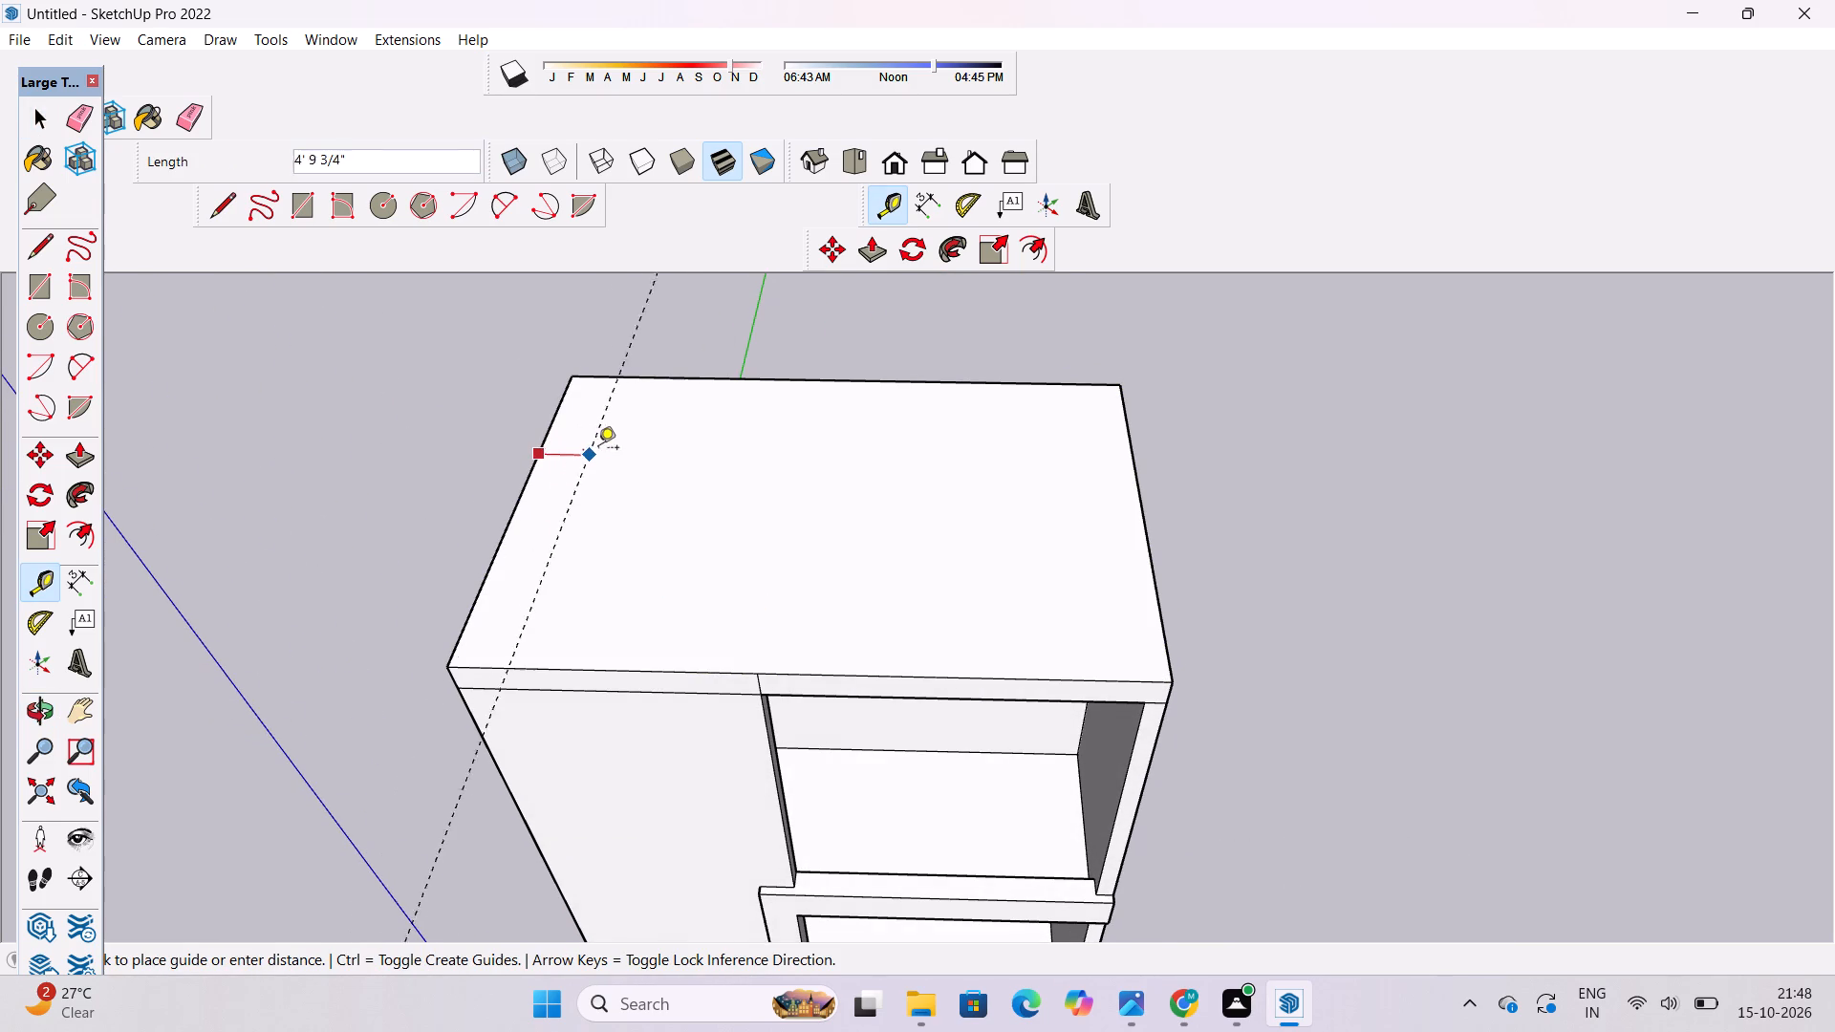
type("2'")
key("Return")
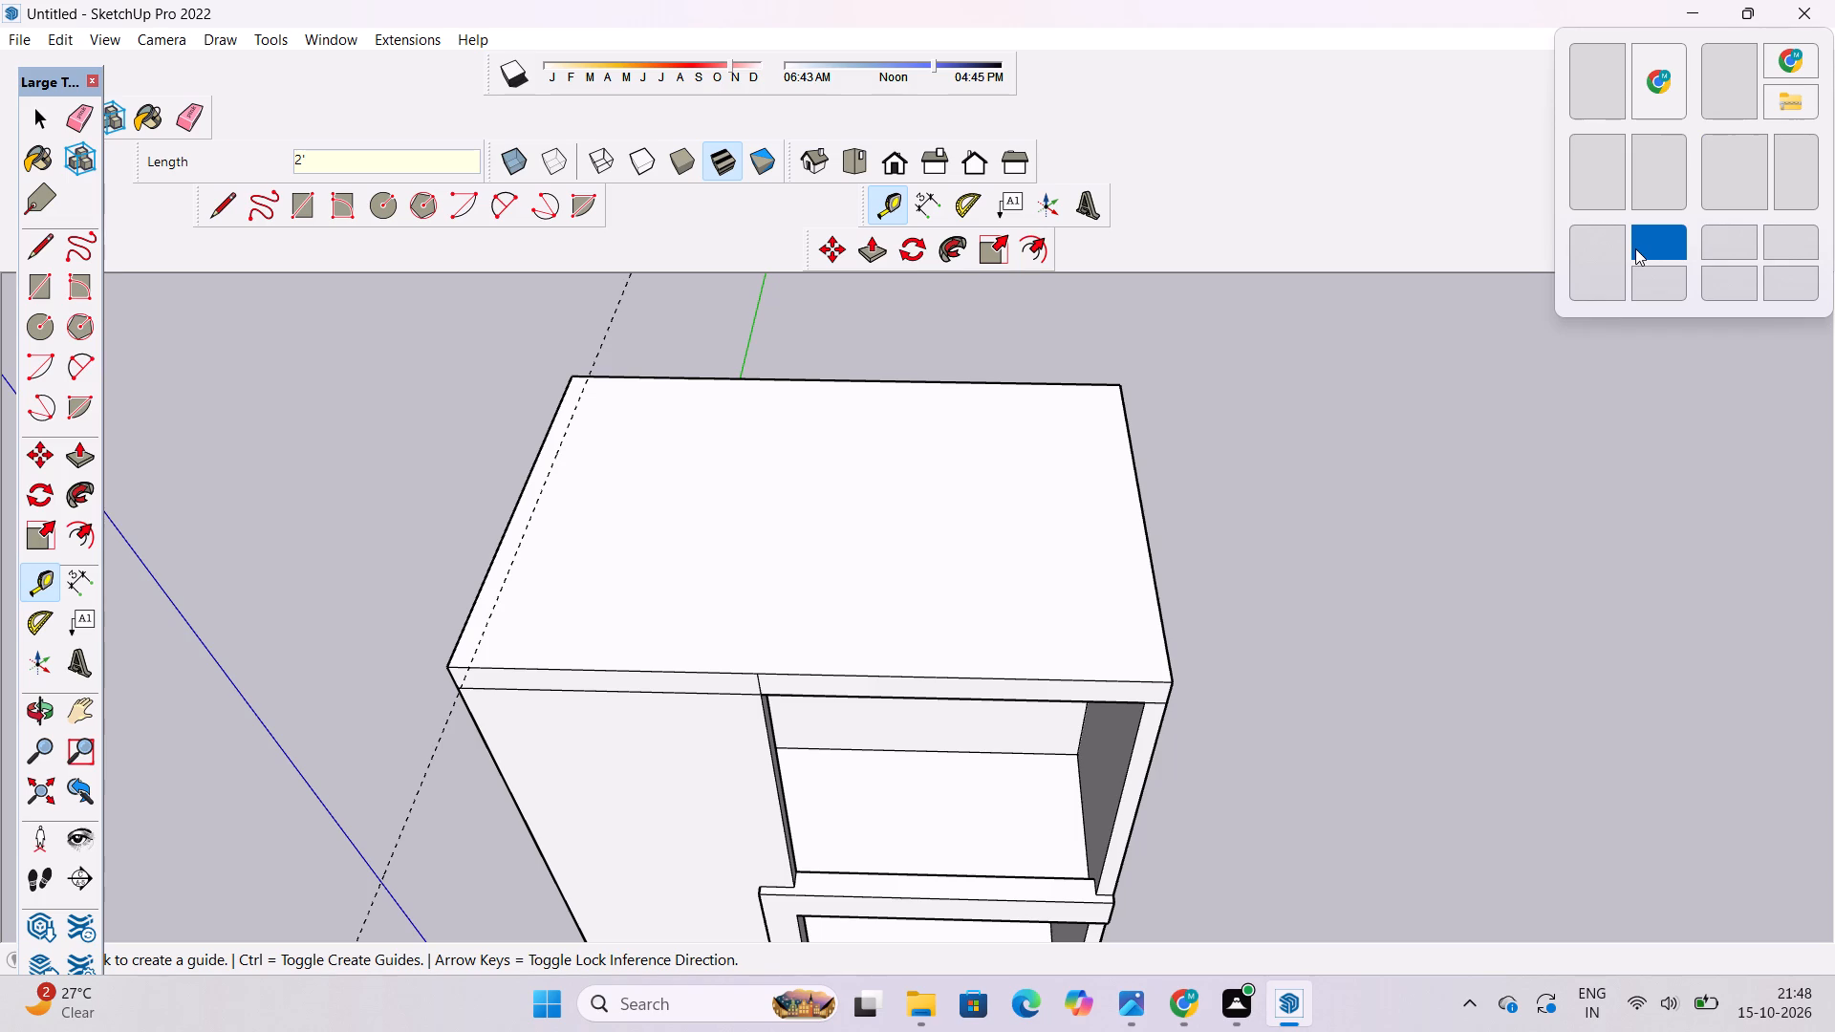
Place a guide line 2' inside the roof's rear edge.
scroll(923, 652, "down", 3)
scroll(1057, 522, "up", 9)
scroll(1060, 523, "down", 7)
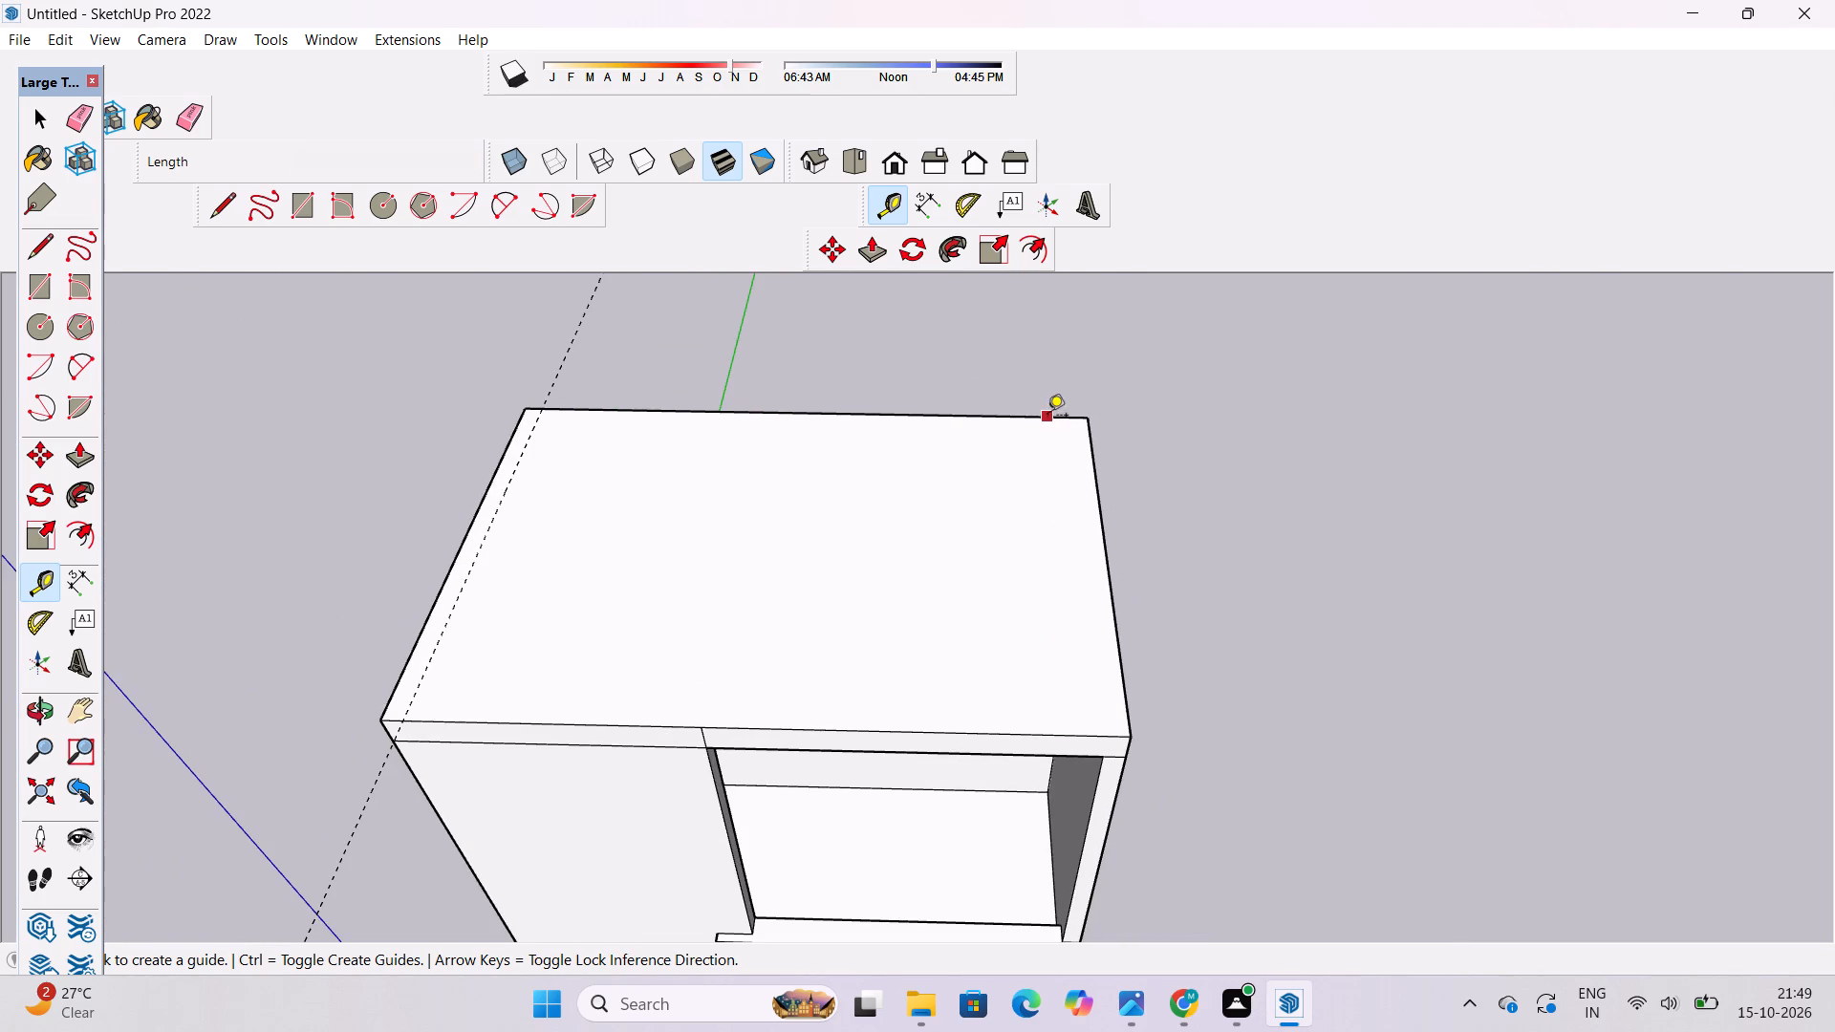
left_click(1047, 417)
type("2'")
key("Return")
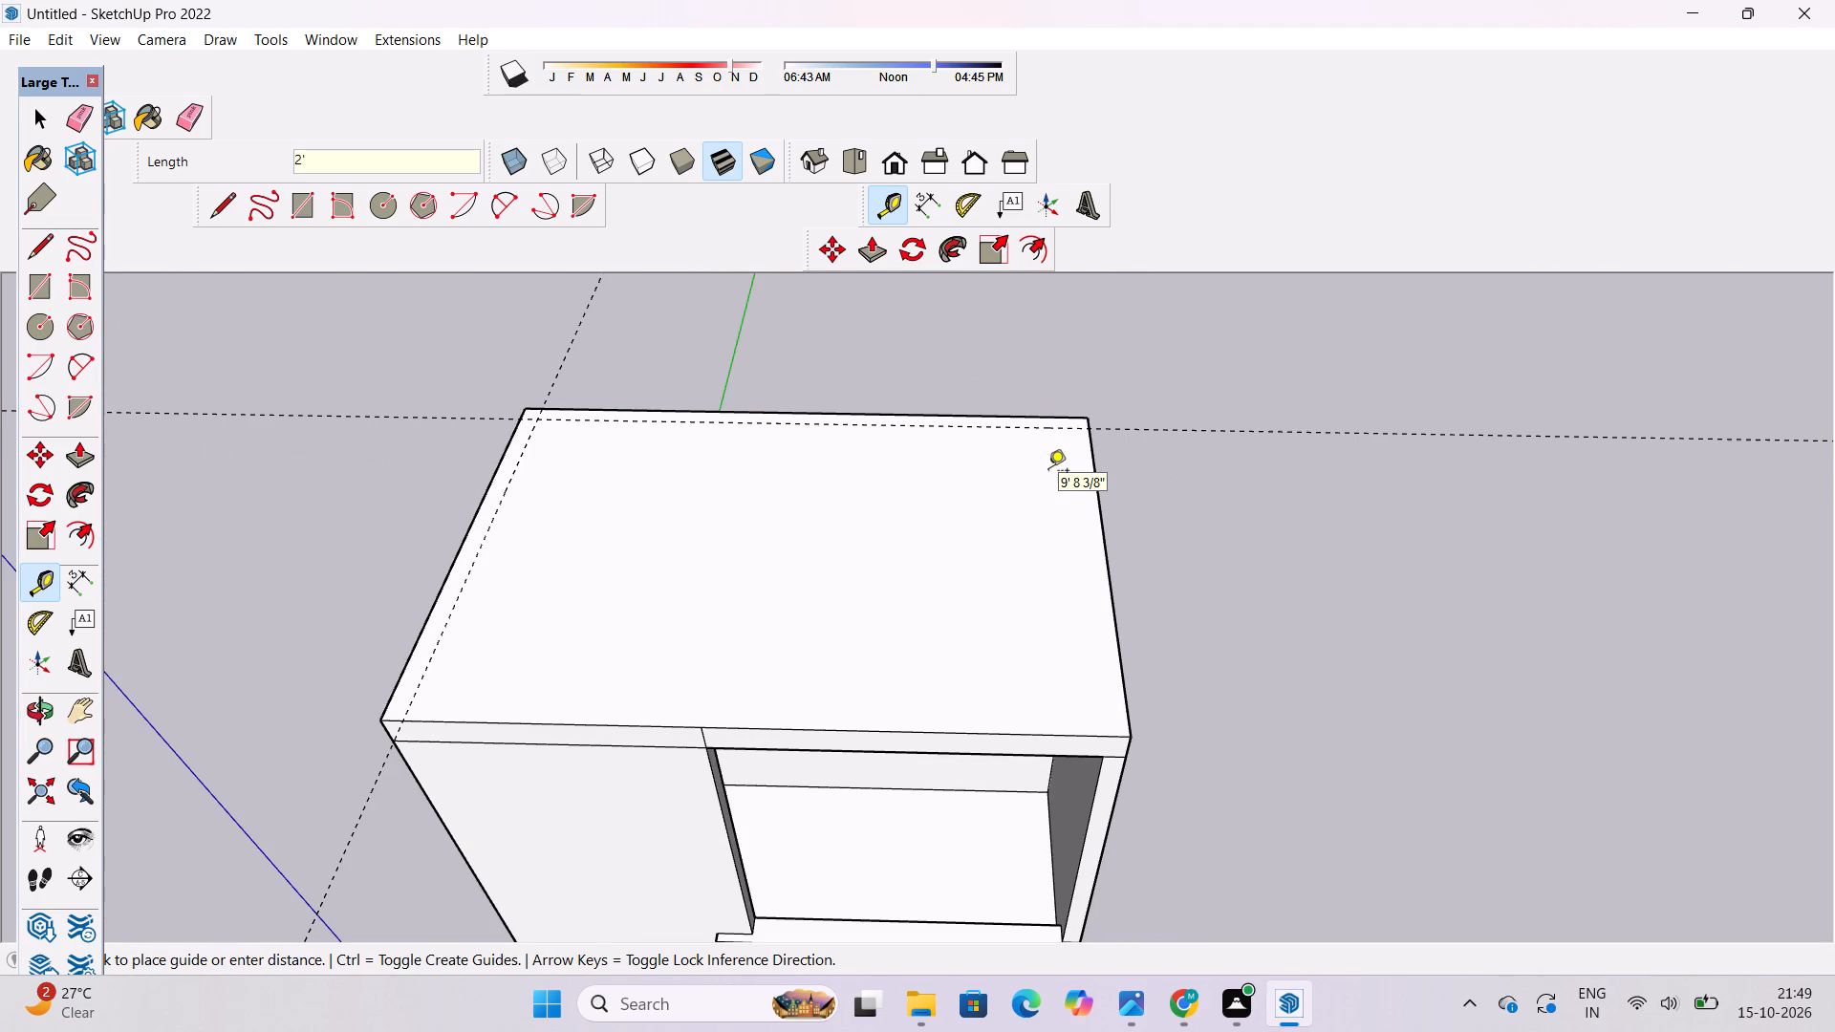
Place a guide line 2' inside the roof's right side edge, on the open balcony side.
left_click(1102, 551)
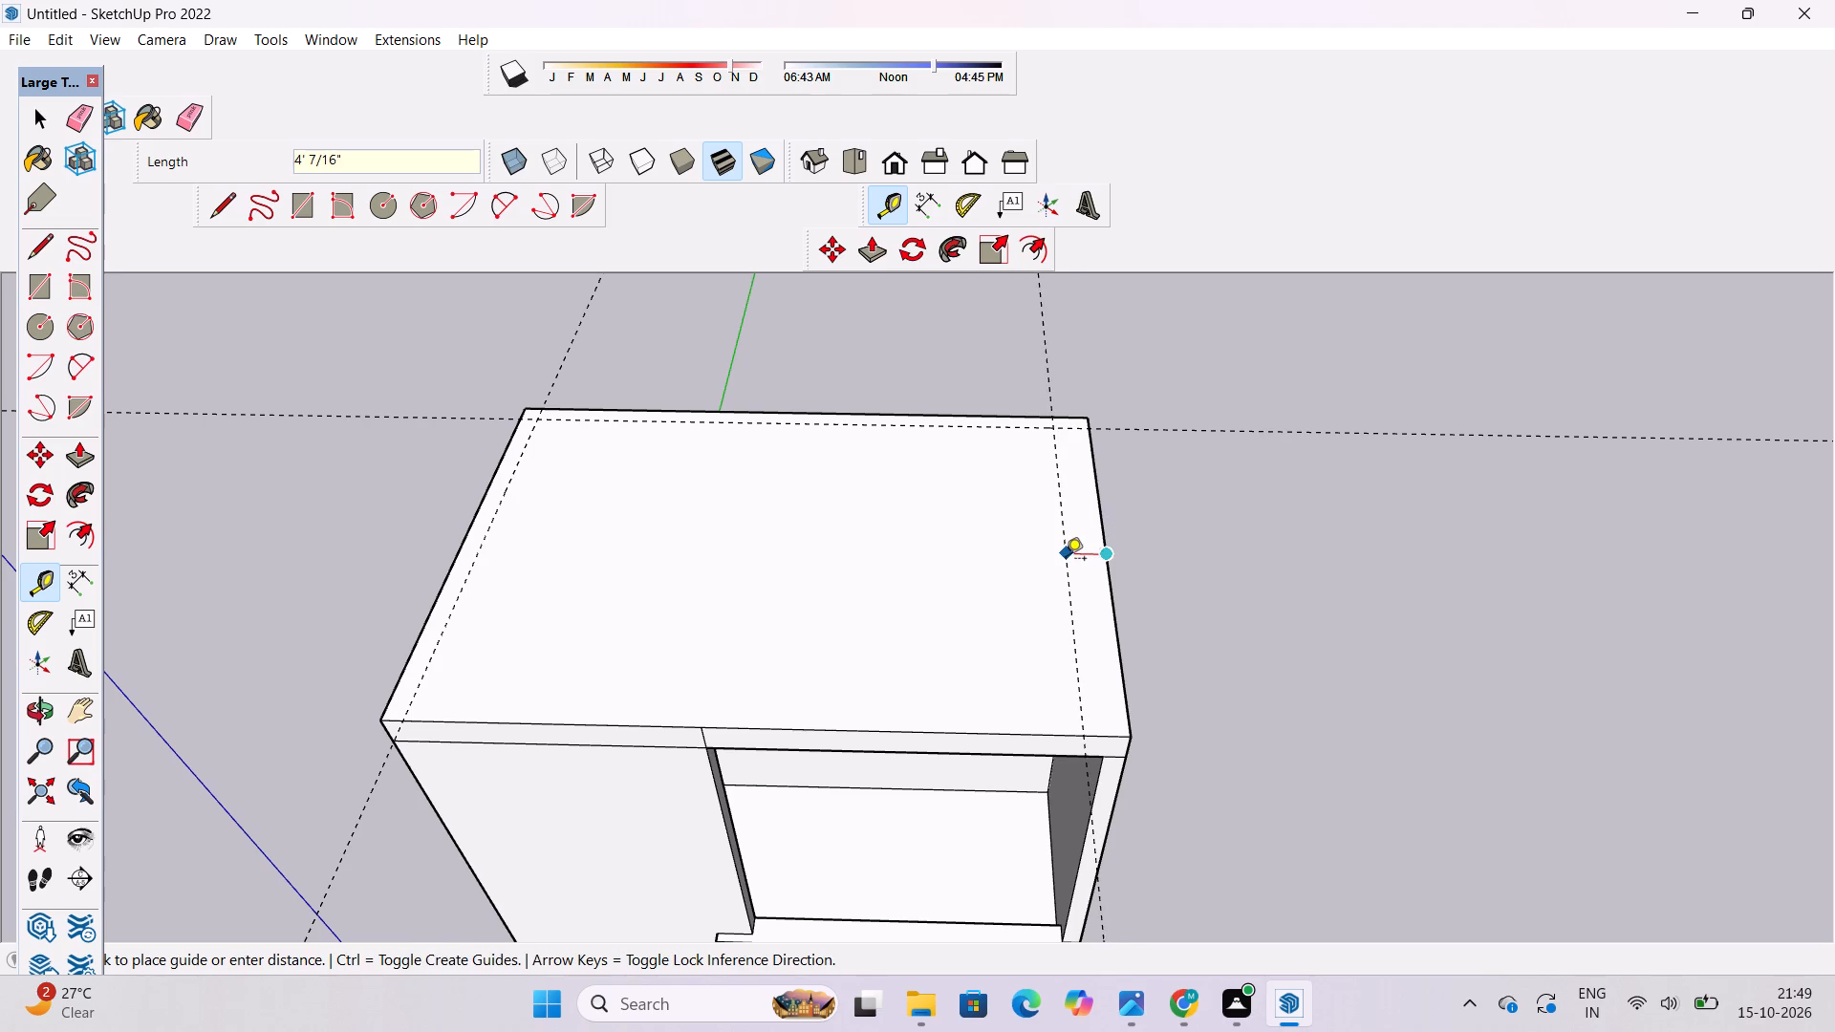
type("2'")
key("Return")
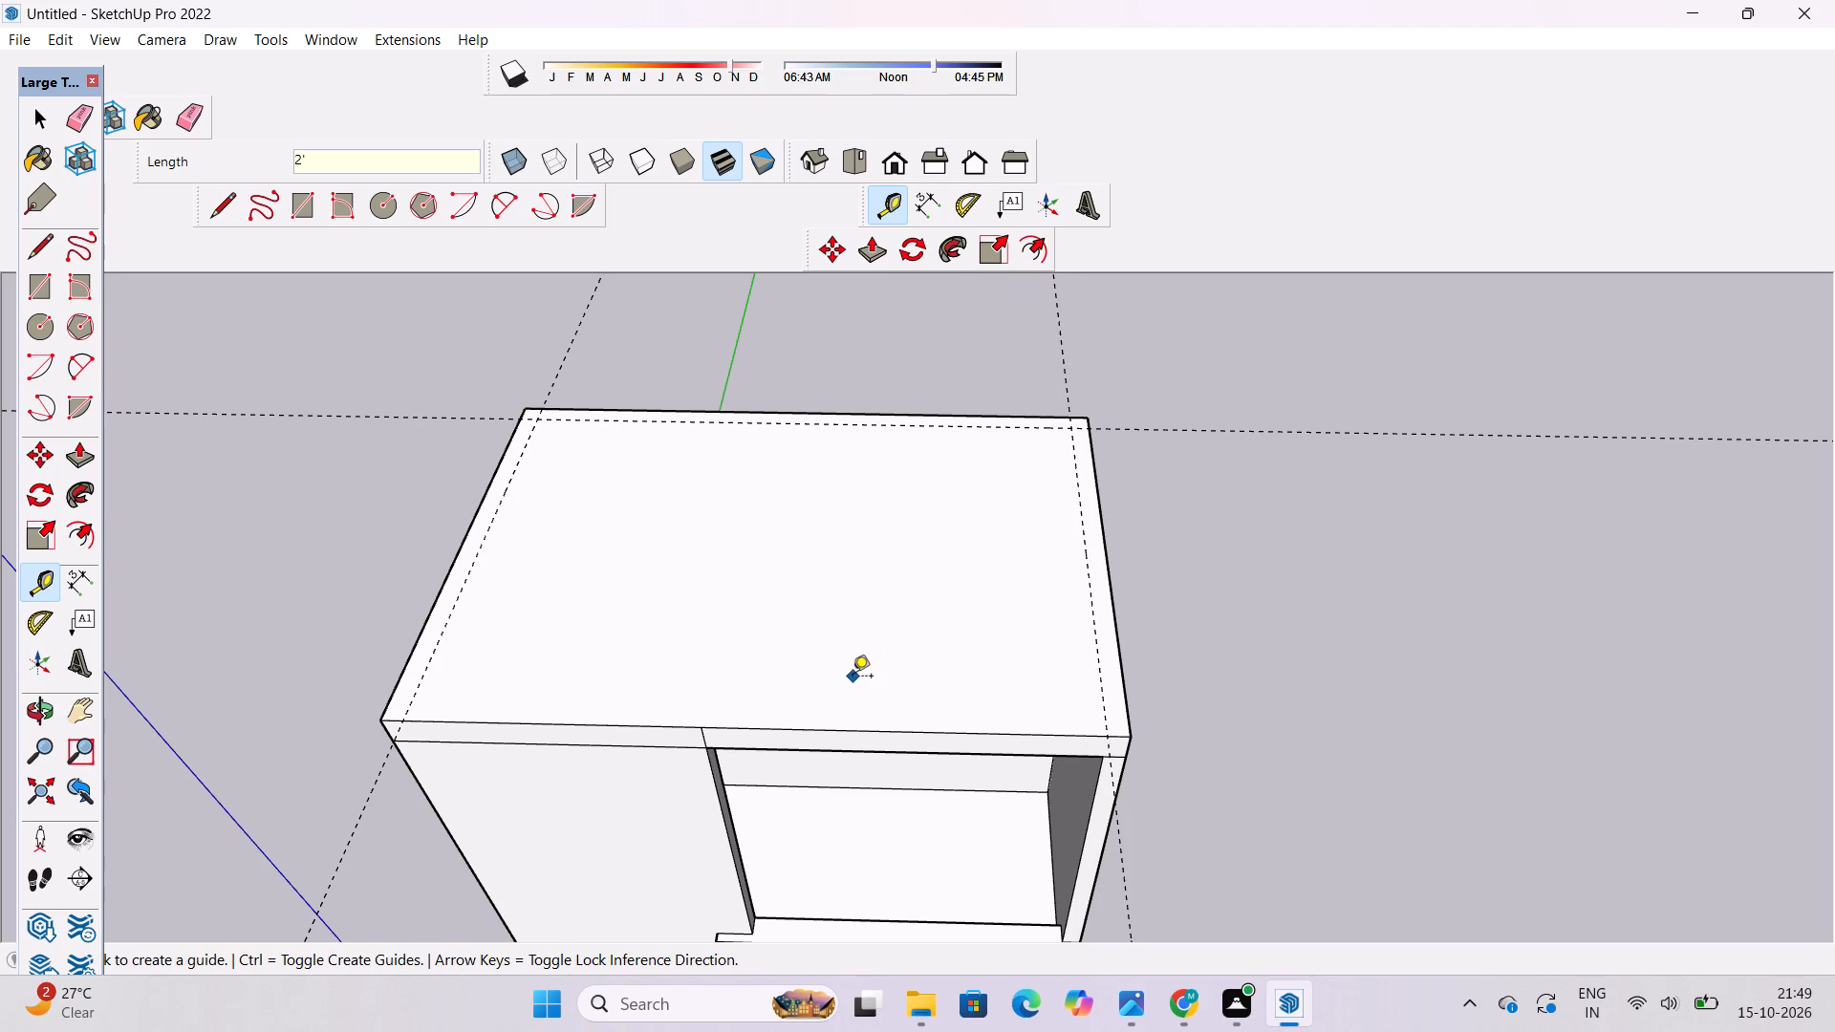
Place a guide line 2' inside the roof's front edge.
scroll(846, 683, "down", 2)
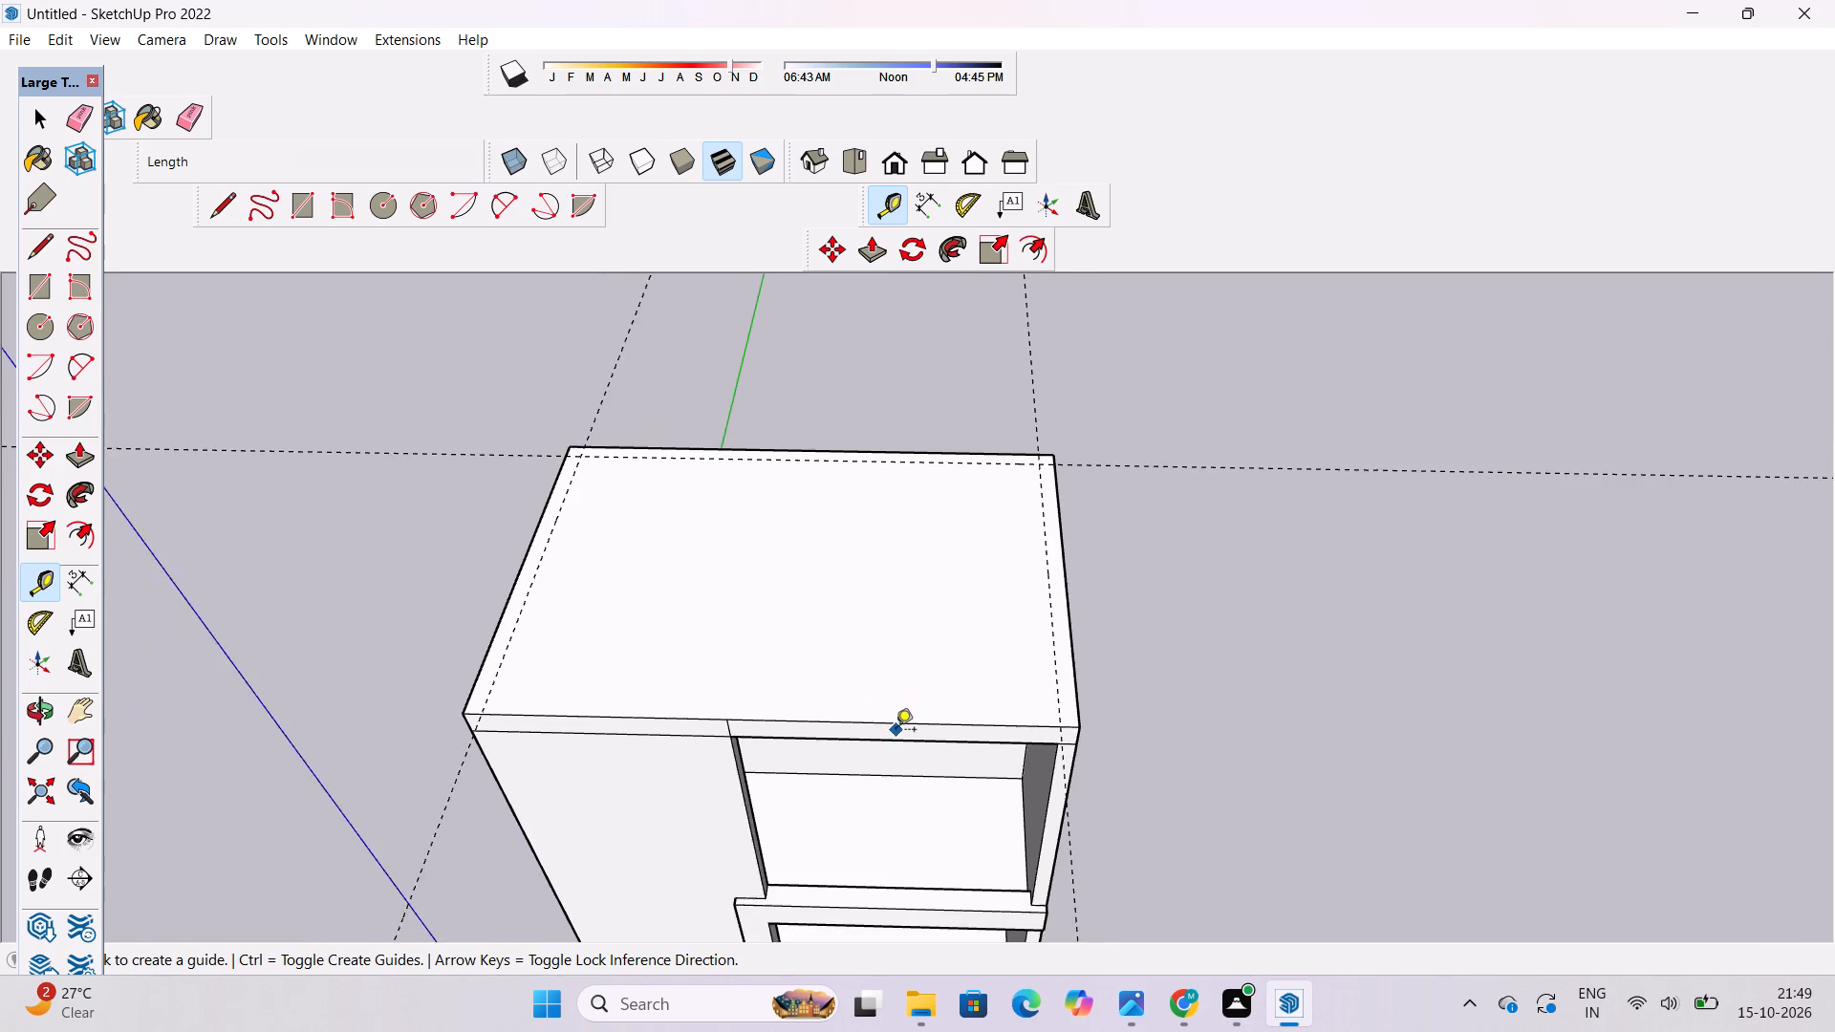
scroll(896, 731, "up", 4)
left_click(903, 719)
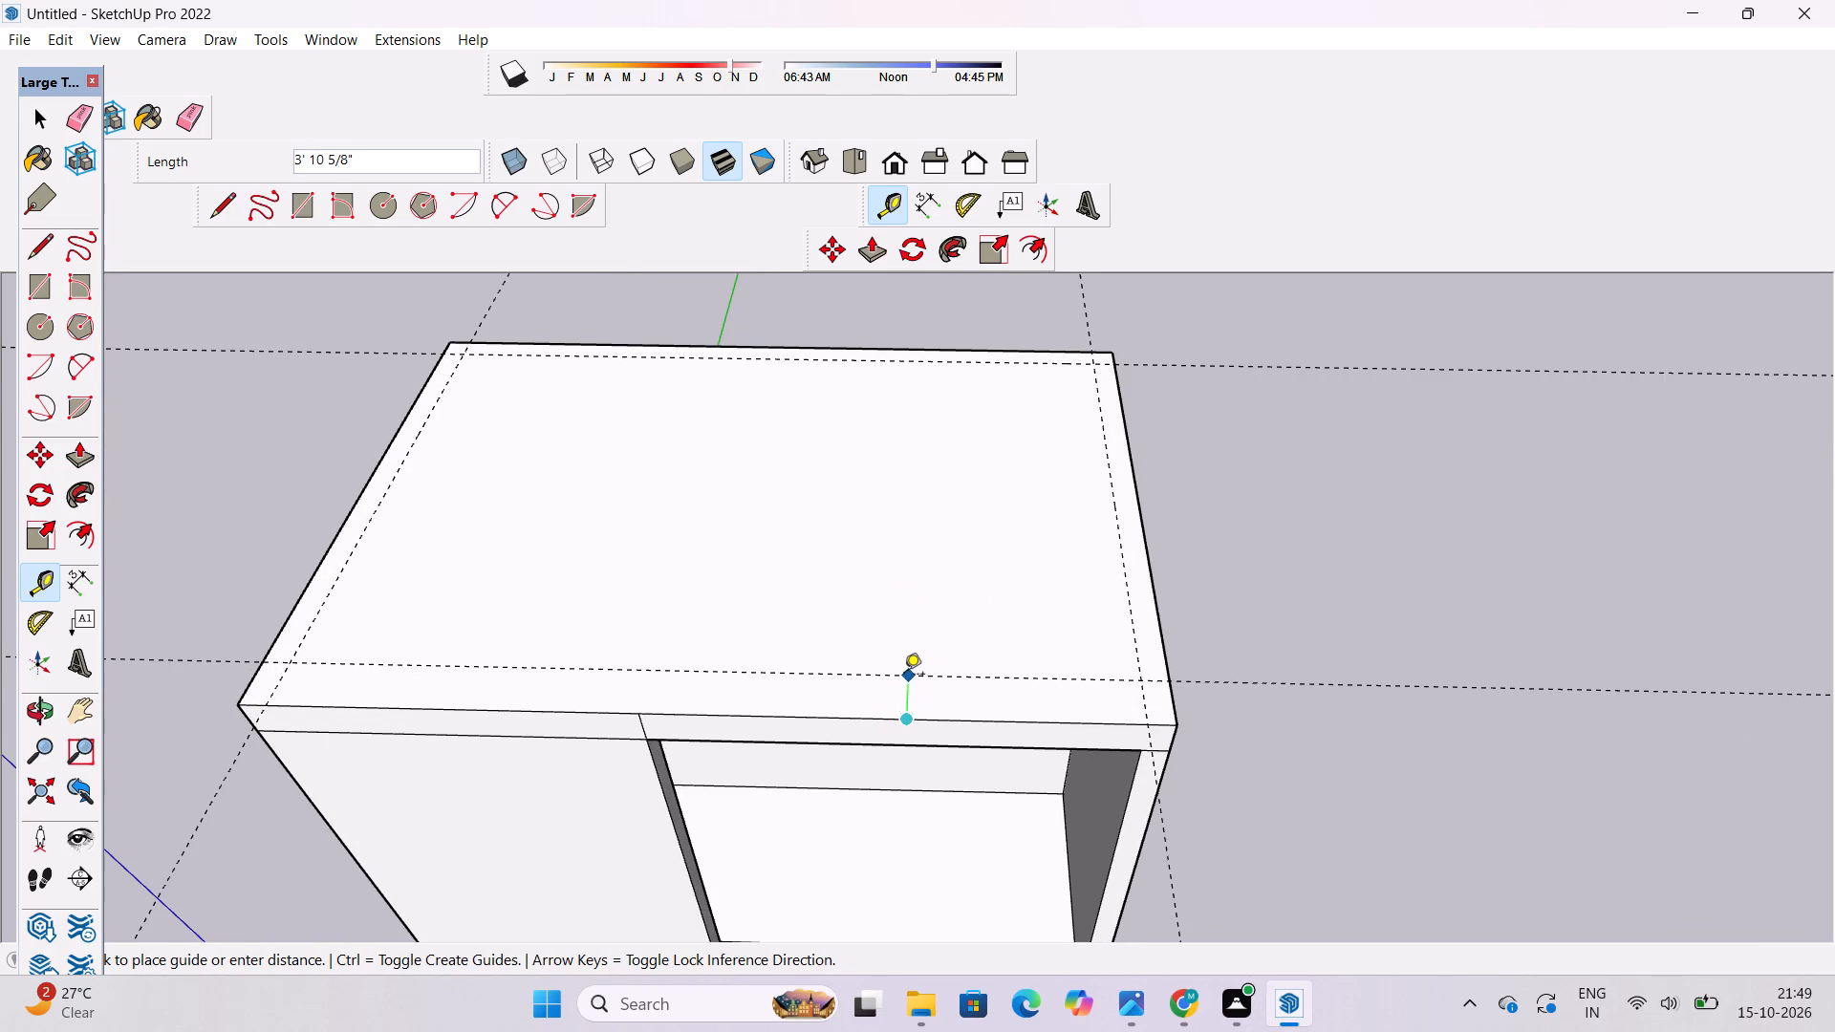
type("2'")
key("Return")
Draw a 61' by 41' rectangle on the roof between the opposite guide intersections, leaving a 2' border.
key("o")
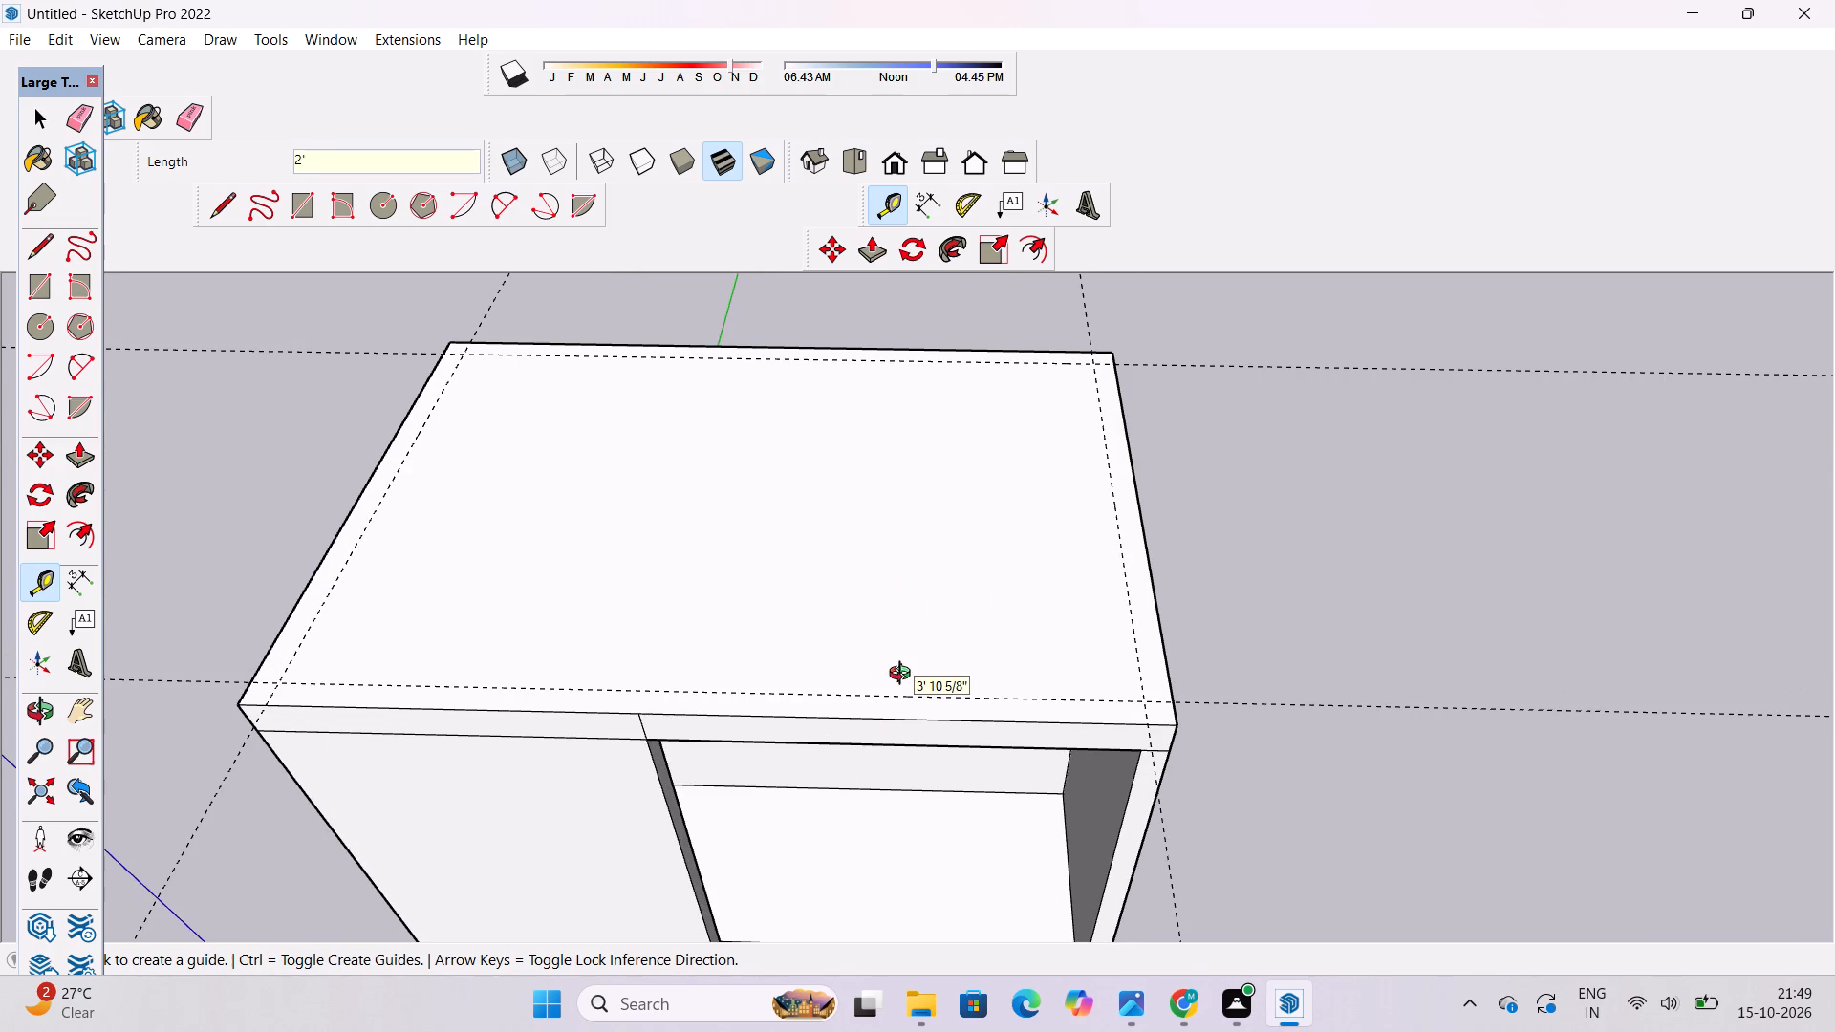
scroll(901, 675, "down", 4)
left_click_drag(719, 703, 741, 742, "shift")
left_click_drag(757, 780, 834, 873)
scroll(605, 648, "up", 4)
left_click(605, 646, "shift")
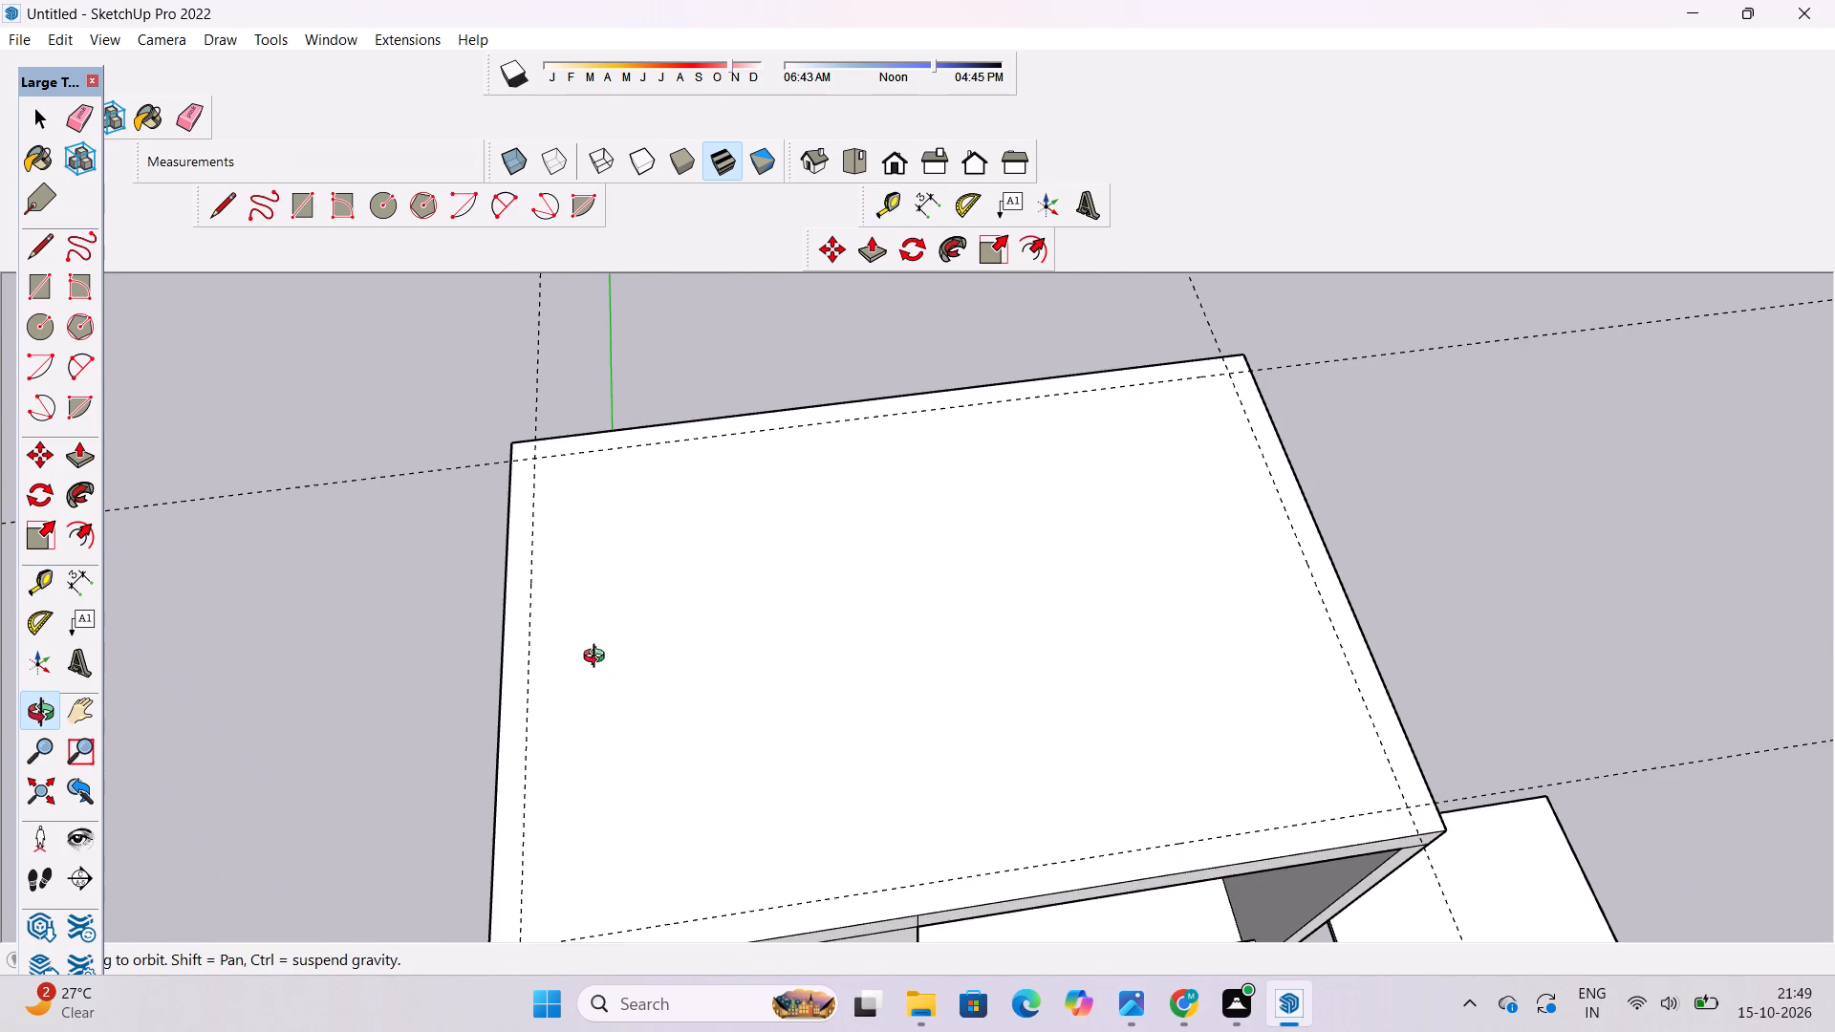
left_click_drag(598, 658, 560, 581)
scroll(560, 582, "down", 3)
left_click(560, 589, "shift")
key("r")
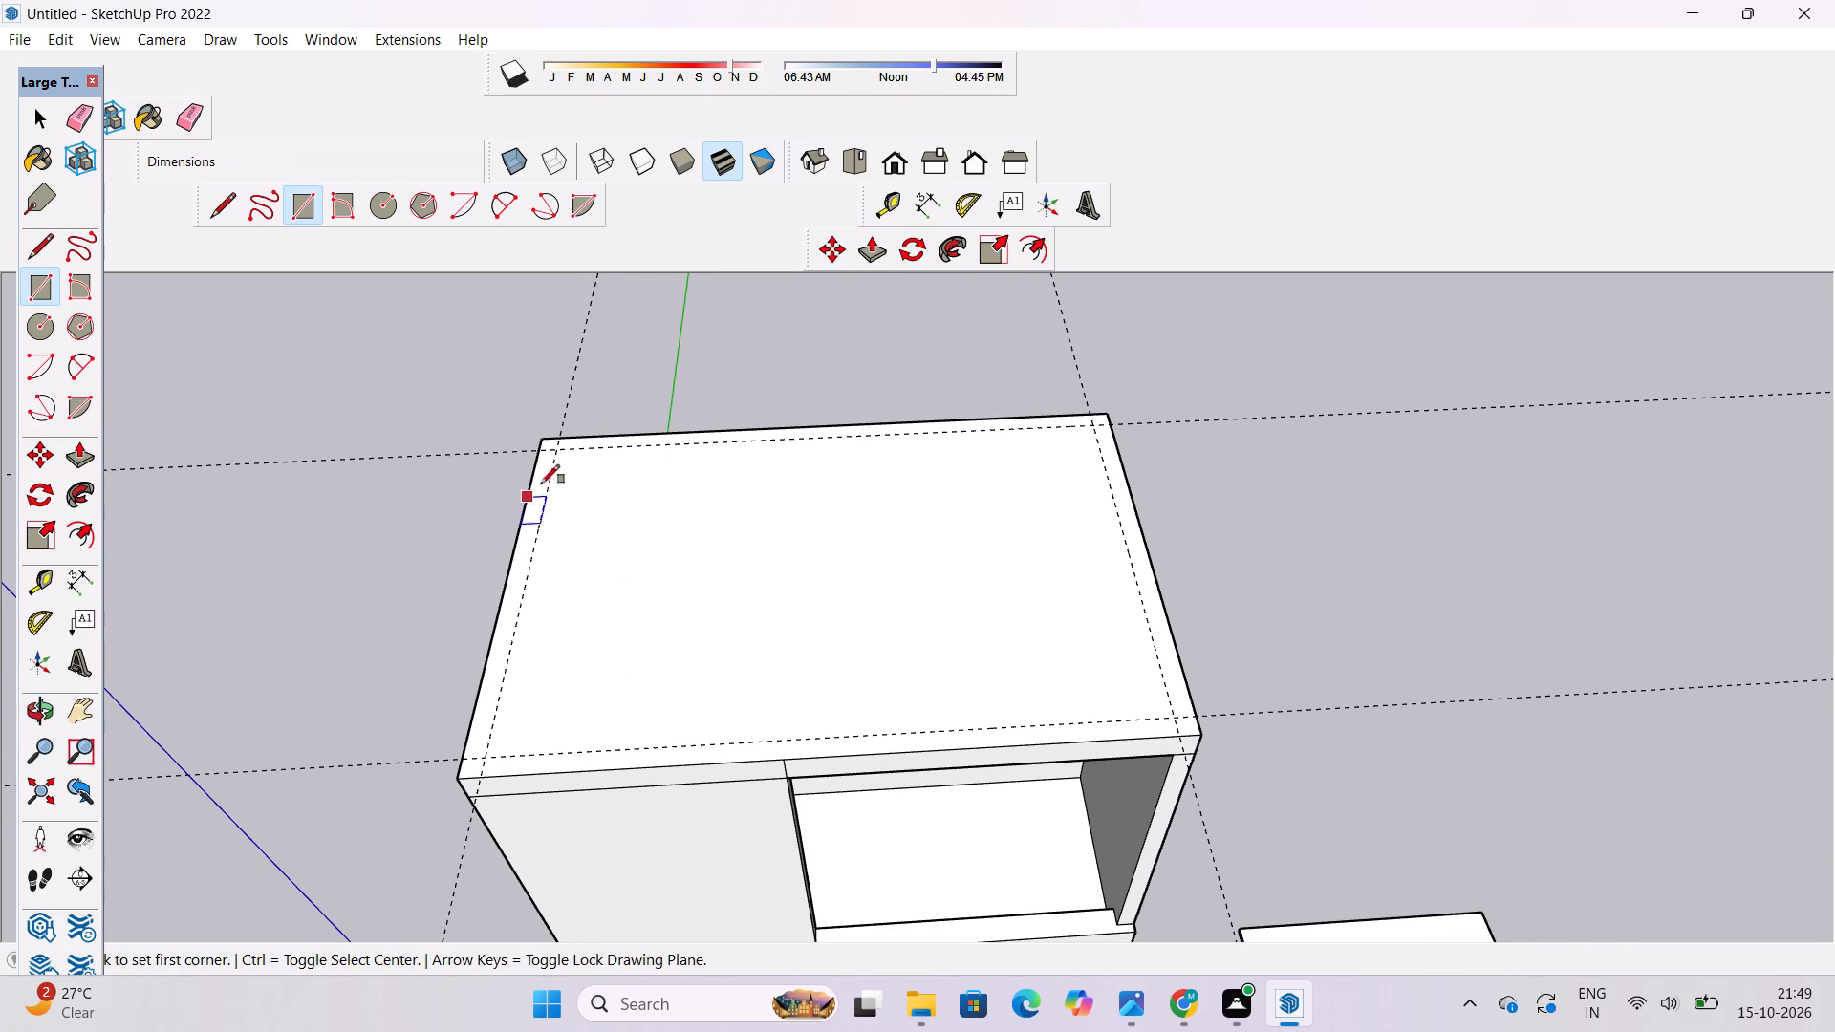
scroll(545, 477, "up", 6)
left_click(564, 429)
scroll(564, 429, "down", 8)
scroll(799, 567, "up", 2)
scroll(795, 546, "down", 4)
scroll(964, 552, "up", 6)
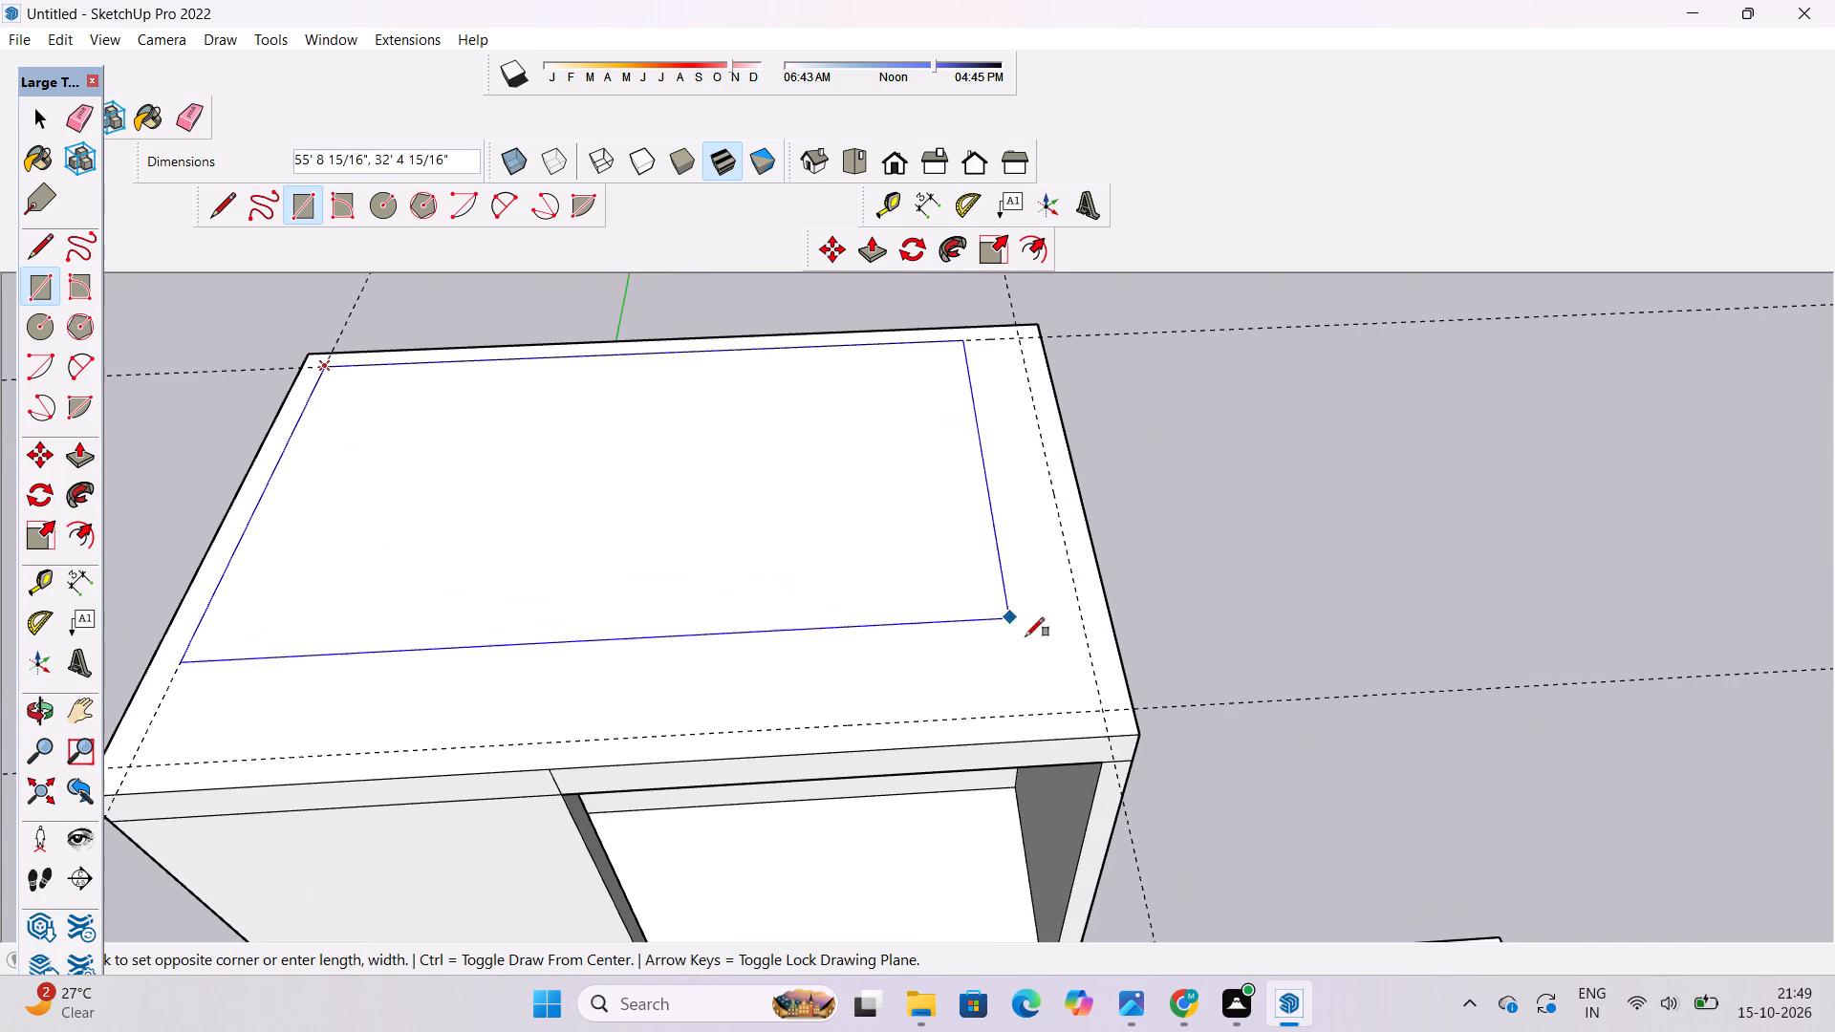
left_click(1104, 710)
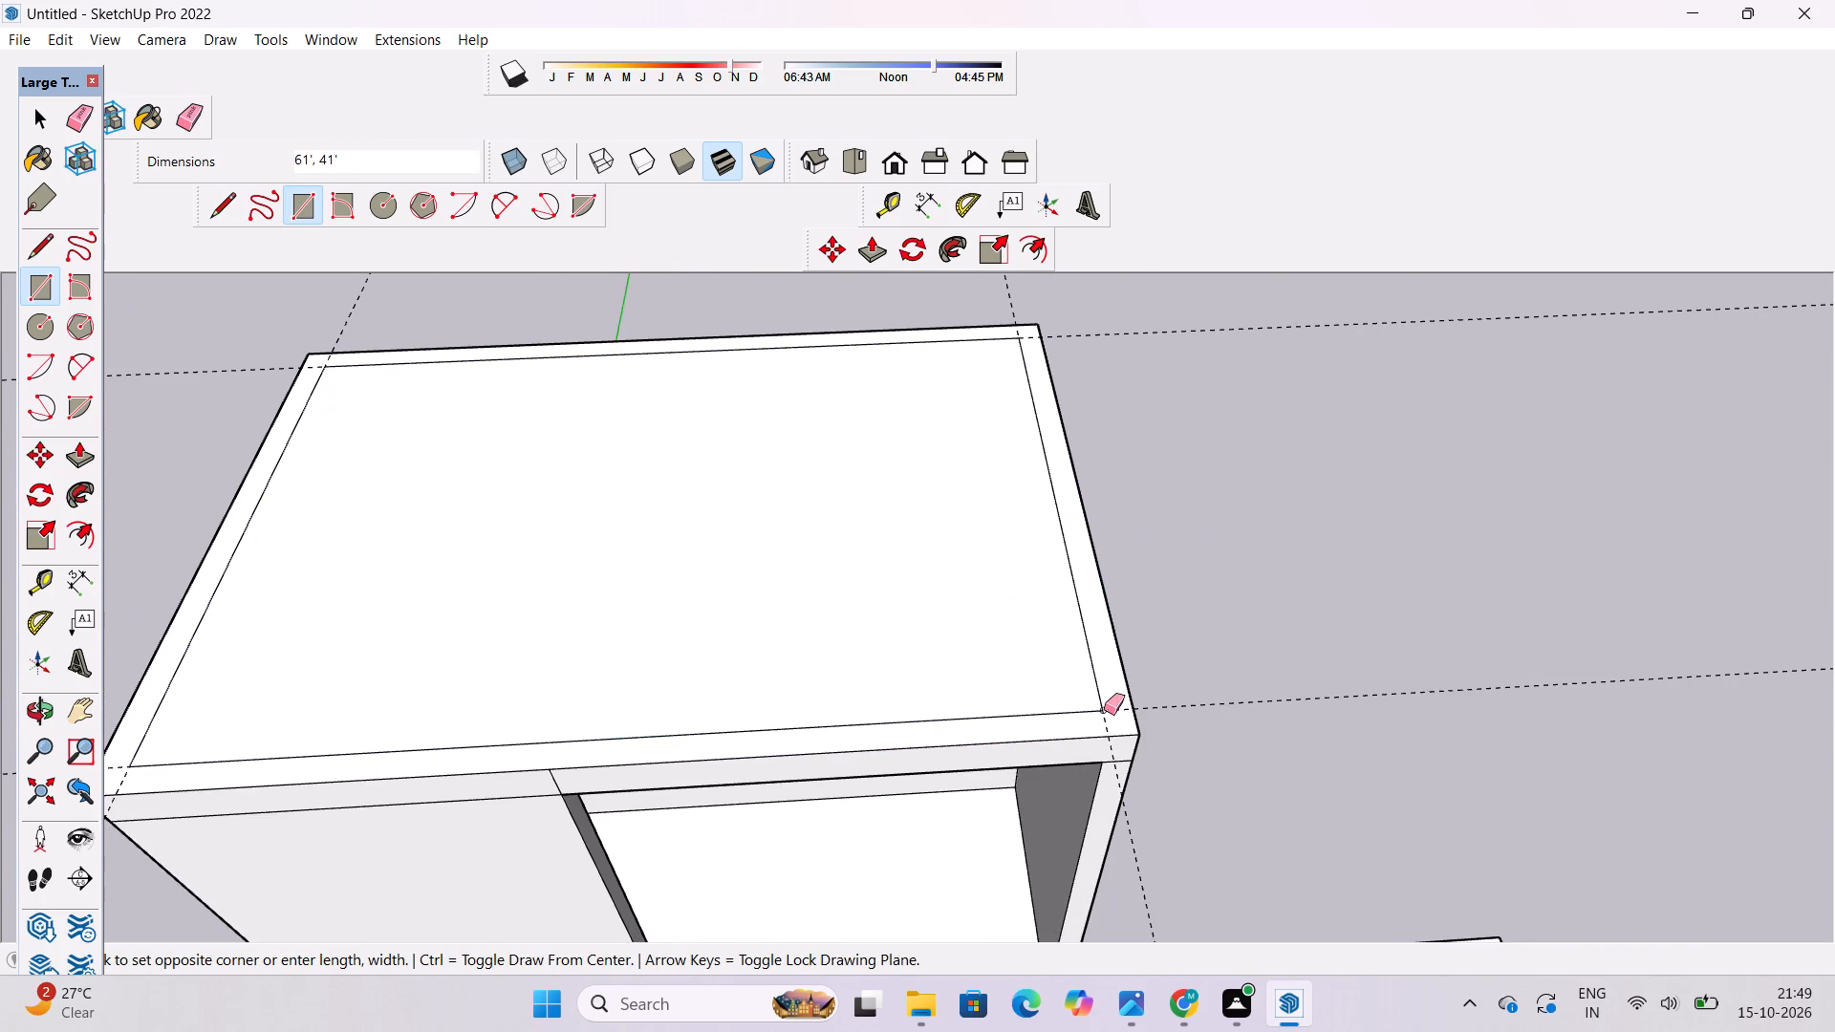
Erase all four guide lines around the roof.
key("e")
scroll(1098, 709, "down", 11)
left_click_drag(1178, 465, 1206, 562)
left_click_drag(1062, 390, 1039, 426)
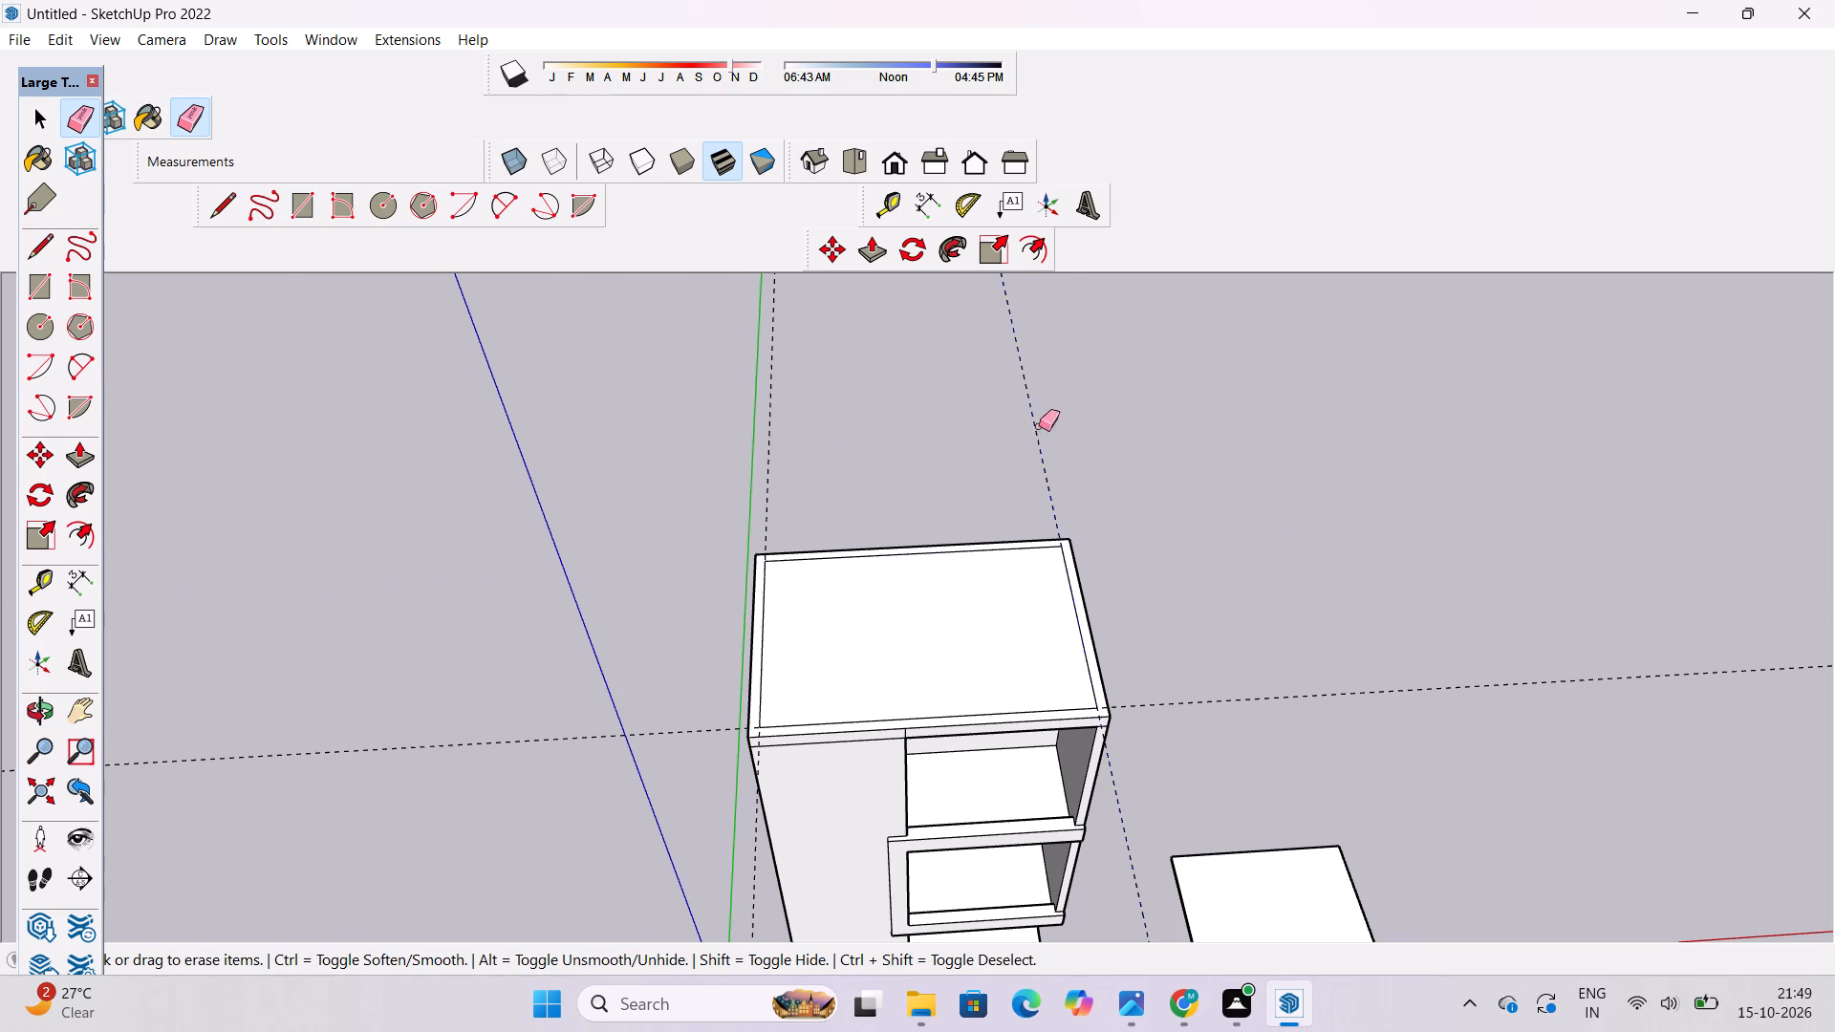
left_click_drag(1039, 426, 1031, 433)
left_click_drag(903, 406, 769, 497)
left_click(768, 497)
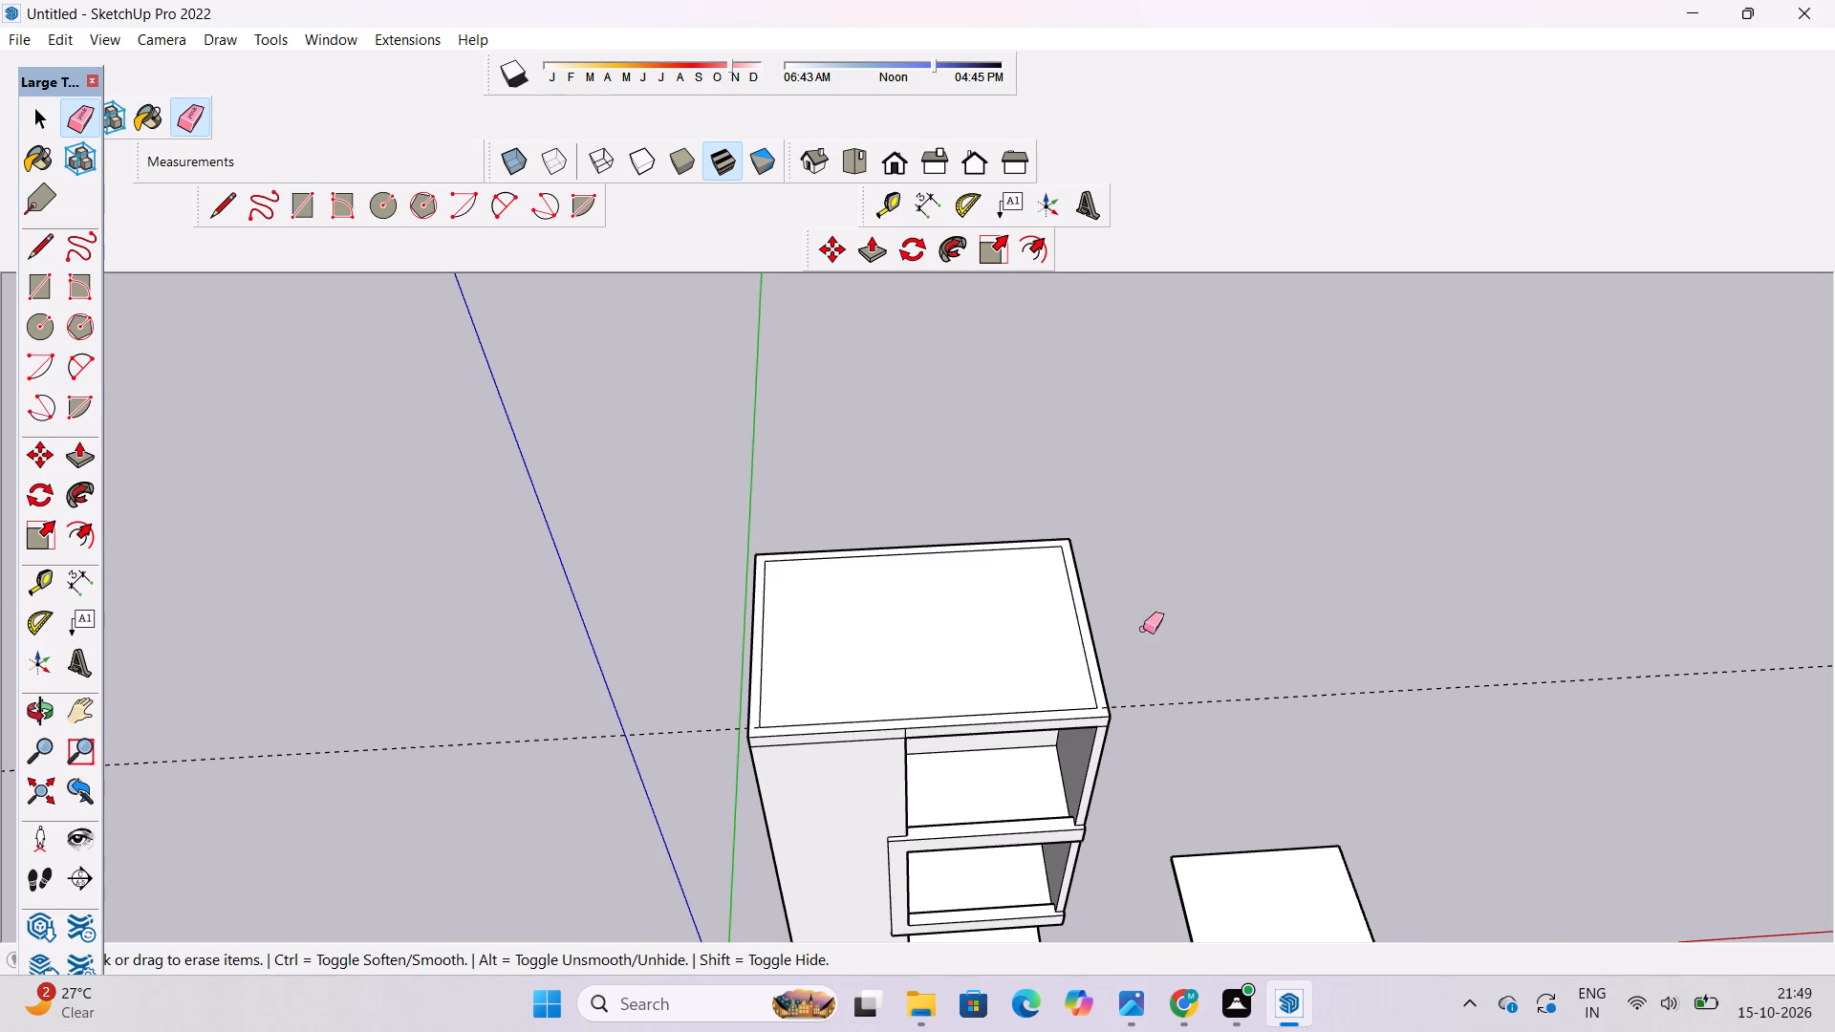
left_click_drag(1152, 634, 1164, 710)
Draw a line across the roof's front border at the solid wall's inner edge, from the outer edge to the inset line.
key("i")
key("o")
scroll(1141, 697, "down", 3)
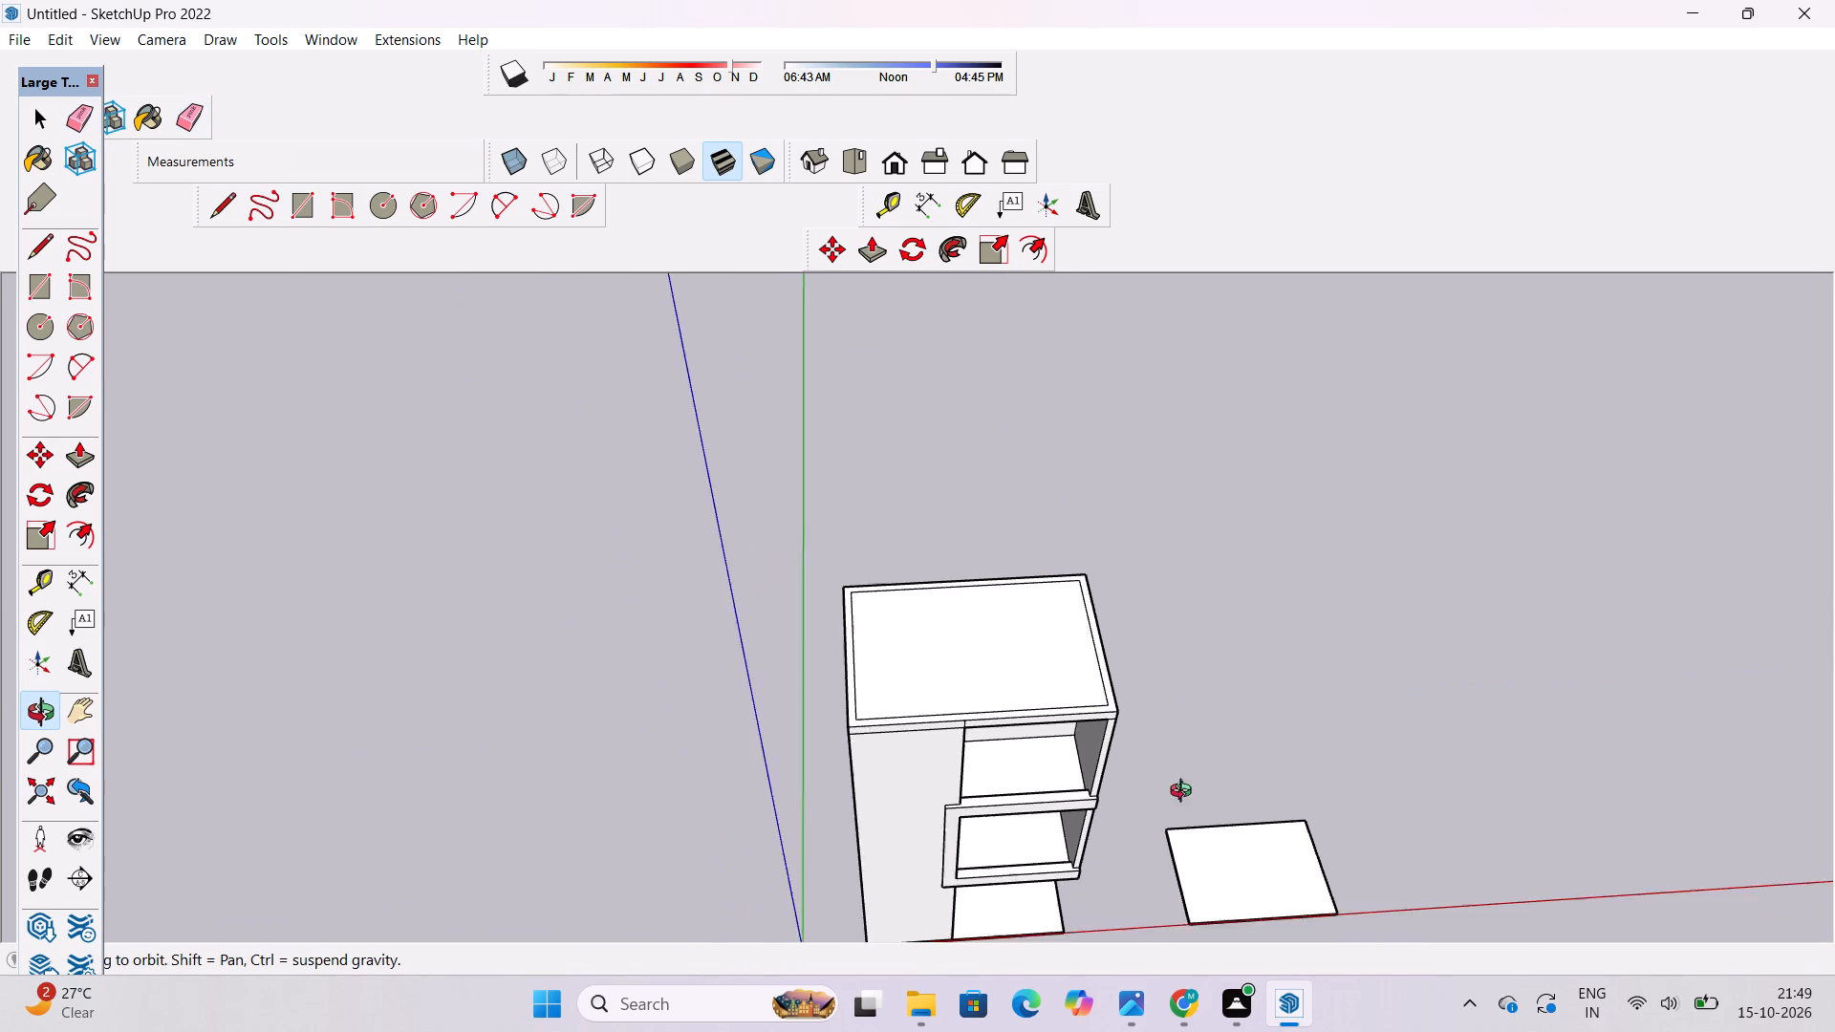
left_click_drag(1126, 785, 770, 750)
scroll(766, 733, "up", 6)
left_click_drag(788, 666, 757, 752, "shift")
left_click_drag(765, 765, 960, 808)
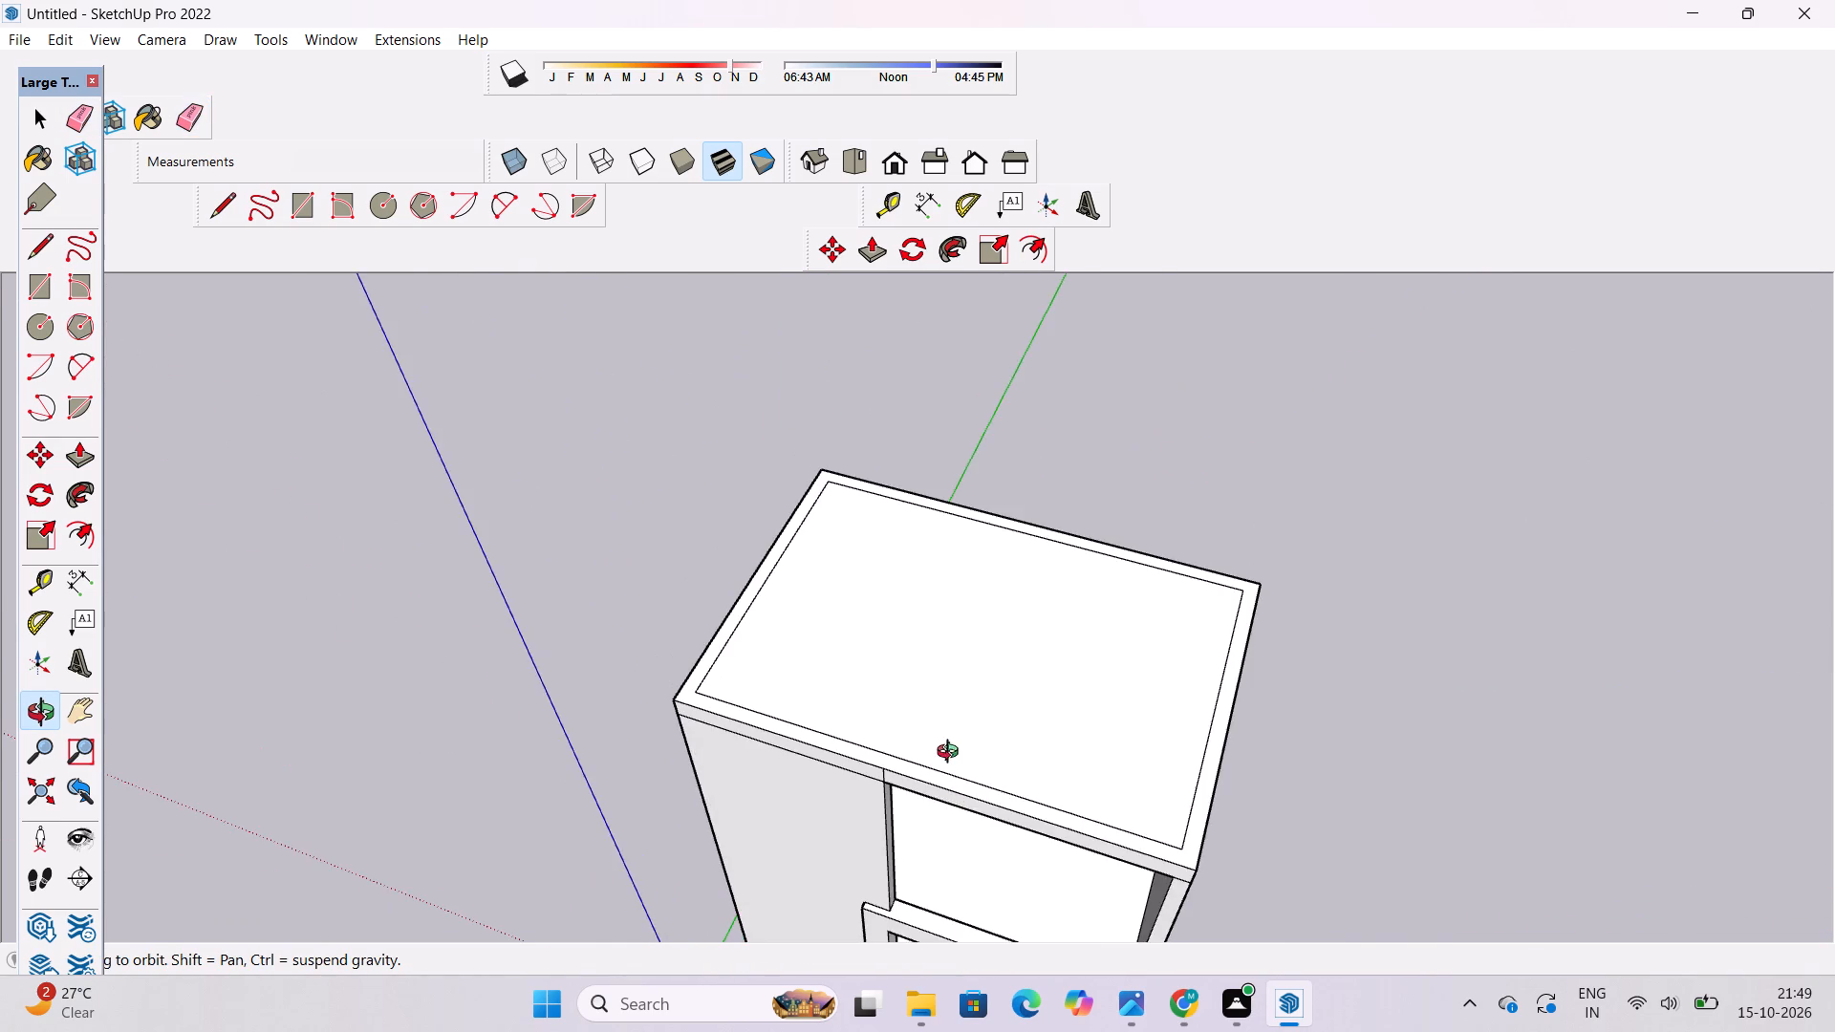
scroll(952, 754, "up", 5)
left_click_drag(894, 764, 872, 776, "shift")
left_click_drag(857, 777, 818, 794)
key("l")
scroll(810, 792, "up", 5)
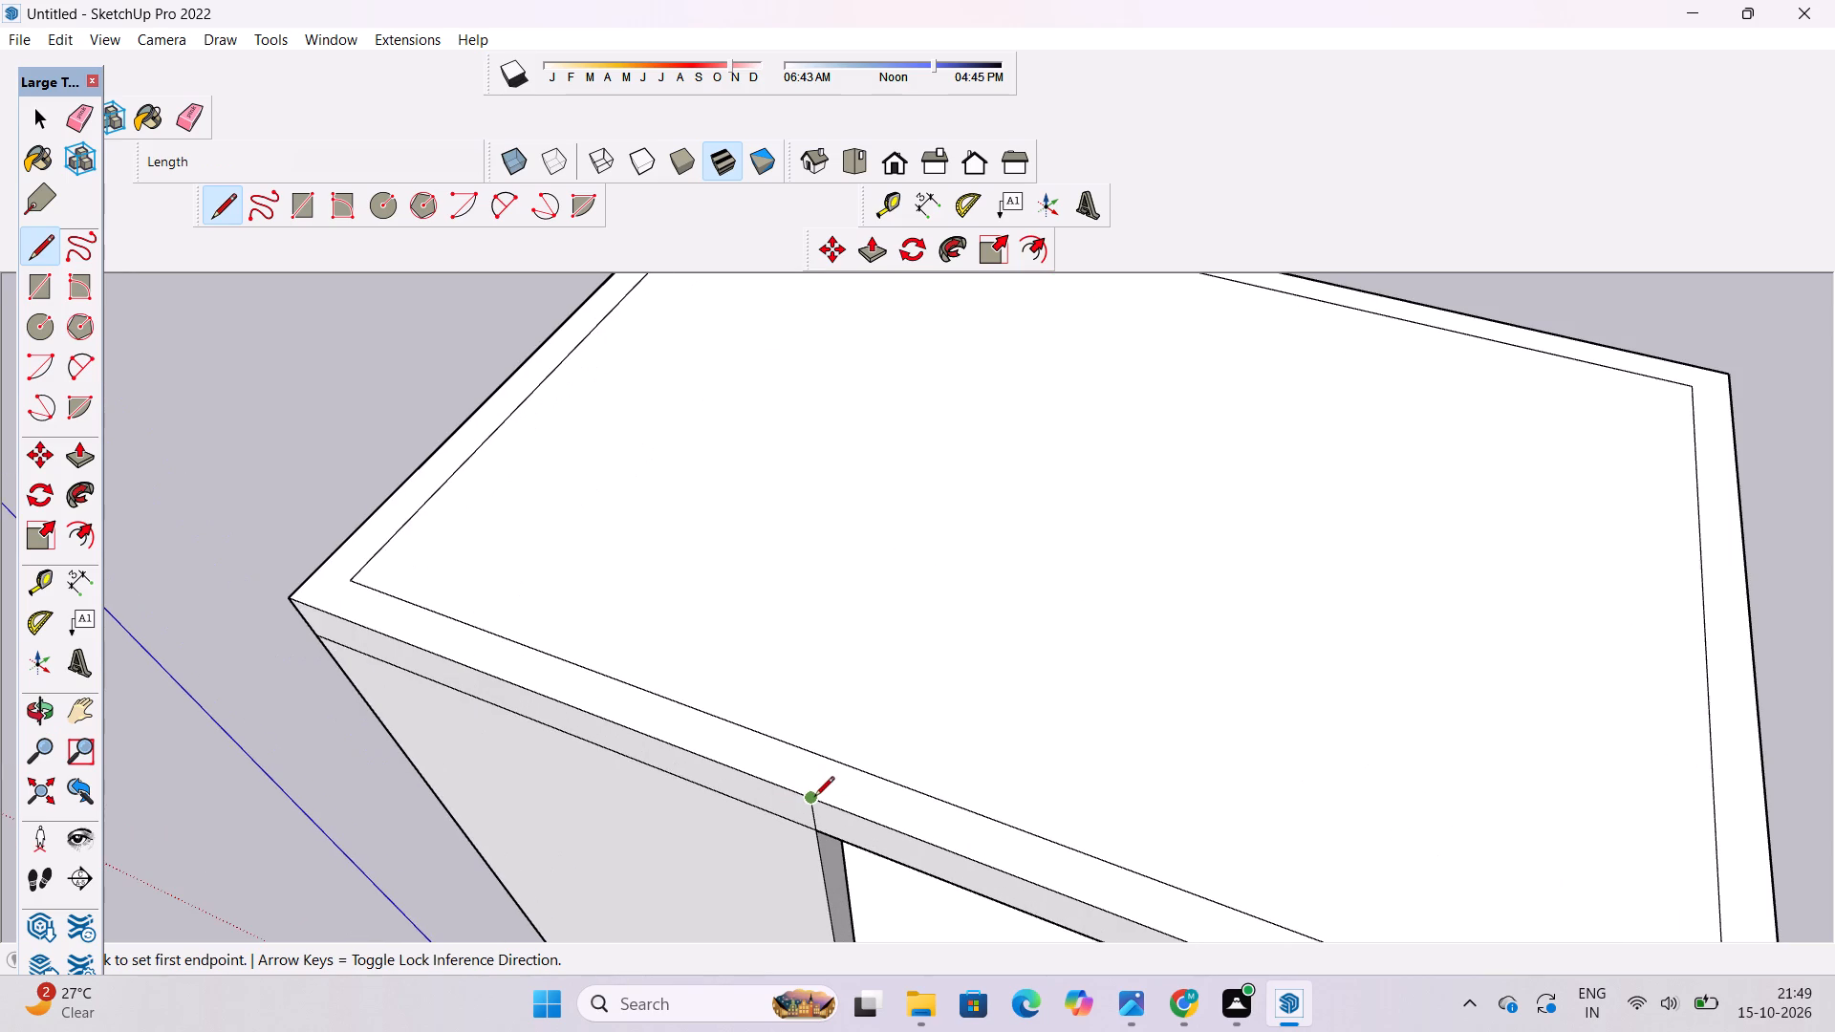
left_click(814, 798)
left_click(835, 757)
key("space")
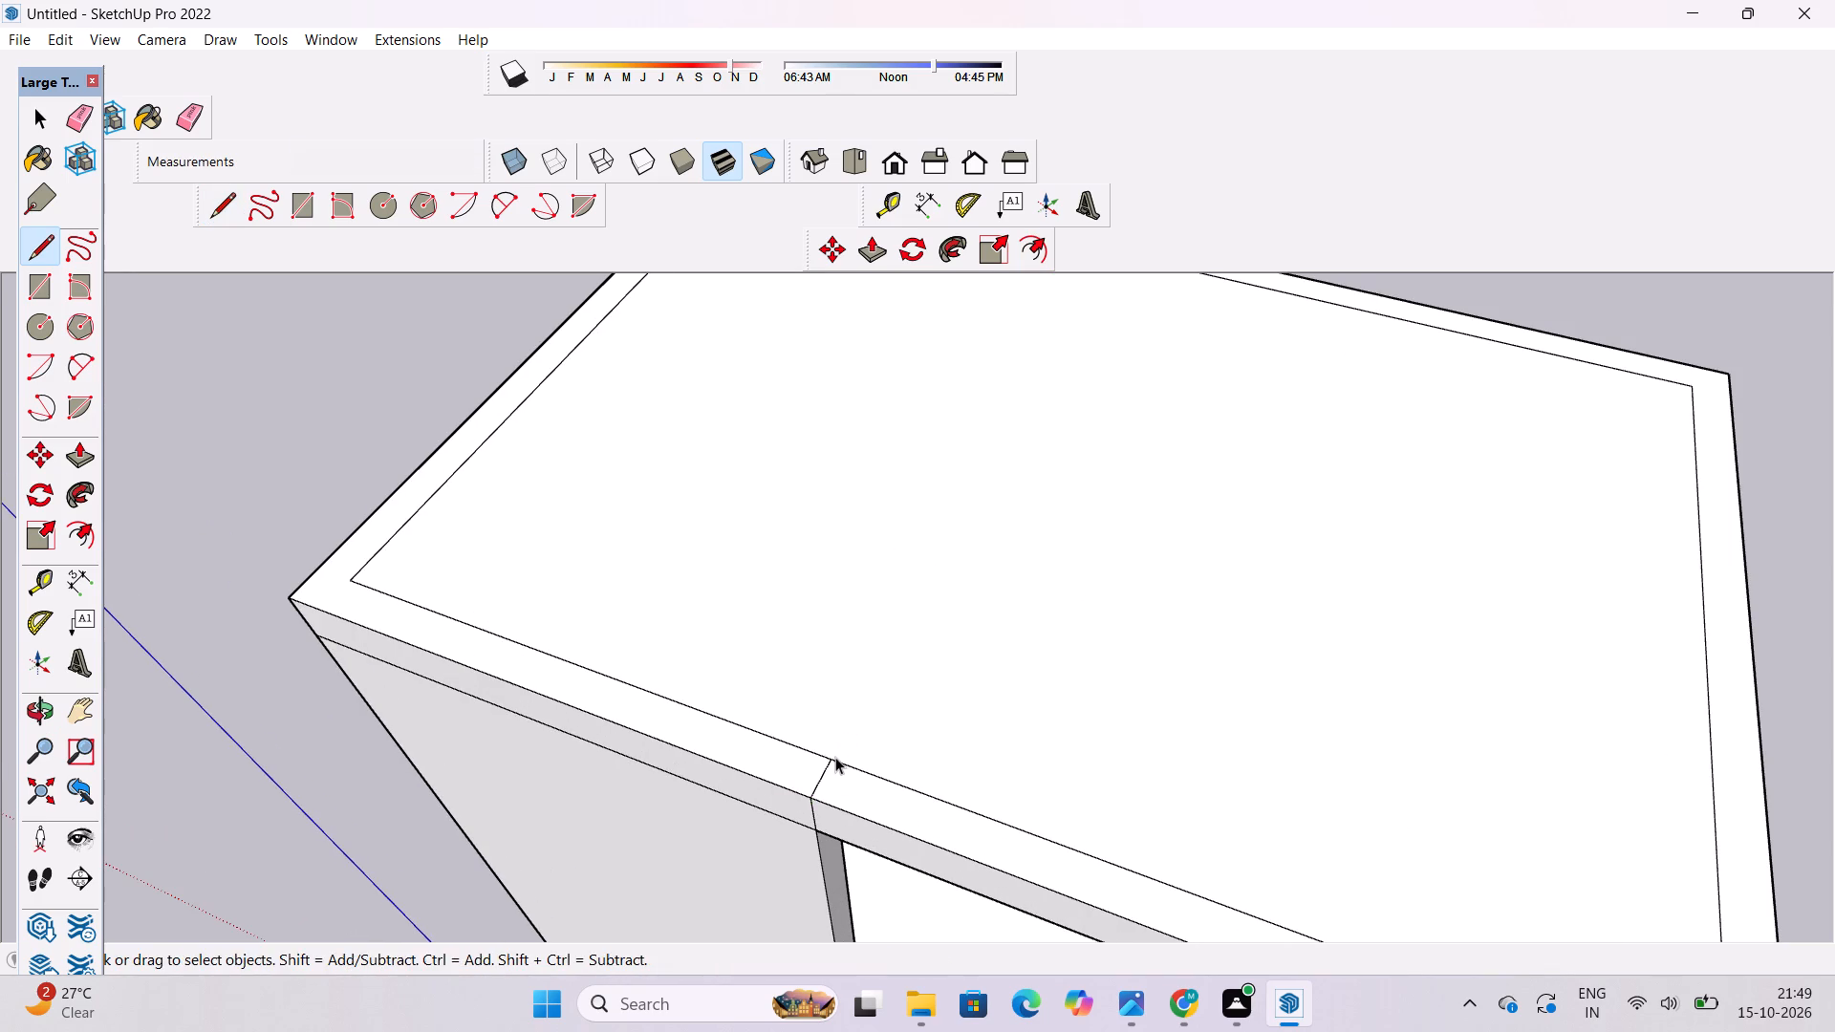
Draw a 2' line extending the inset rectangle's front edge to the roof's left side edge, closing off the front-left border strip.
key("o")
scroll(831, 756, "down", 7)
left_click_drag(804, 803, 952, 703)
scroll(955, 698, "down", 3)
left_click_drag(955, 698, 929, 704, "shift")
left_click_drag(928, 705, 928, 813)
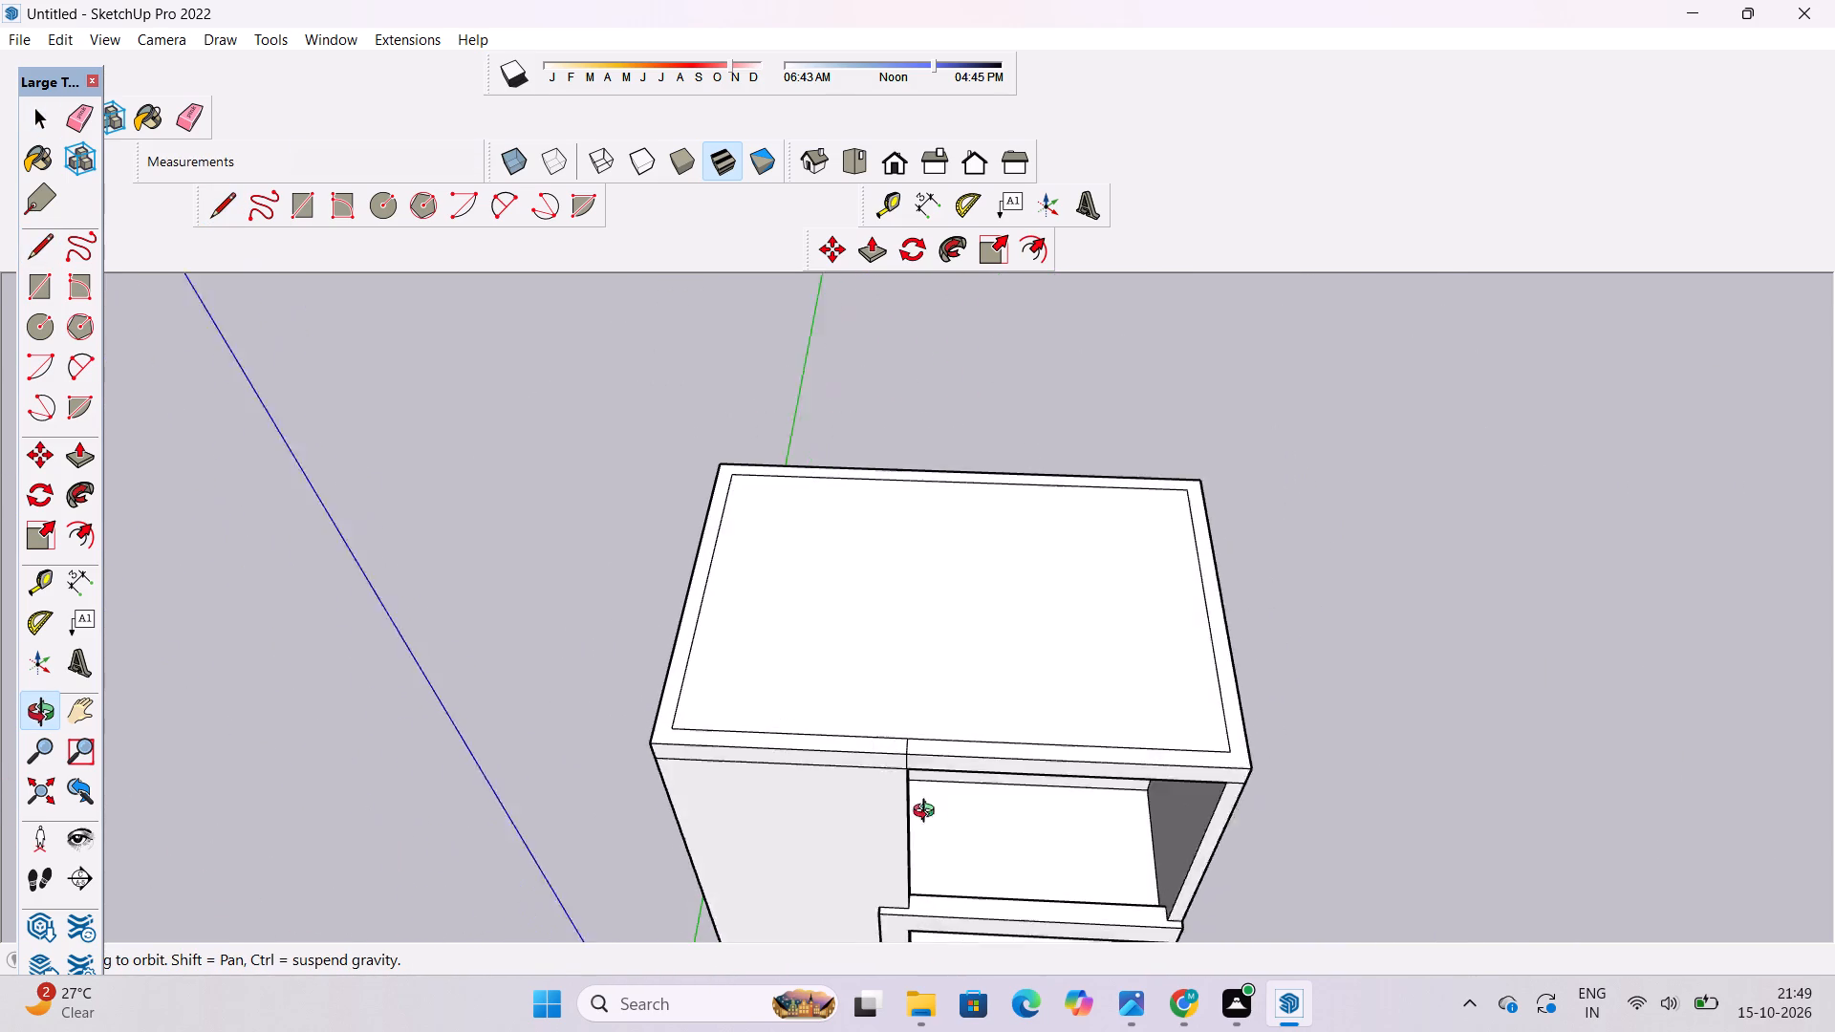
left_click_drag(928, 813, 925, 830)
scroll(621, 720, "up", 5)
left_click_drag(648, 720, 656, 736, "shift")
key("l")
scroll(775, 736, "up", 4)
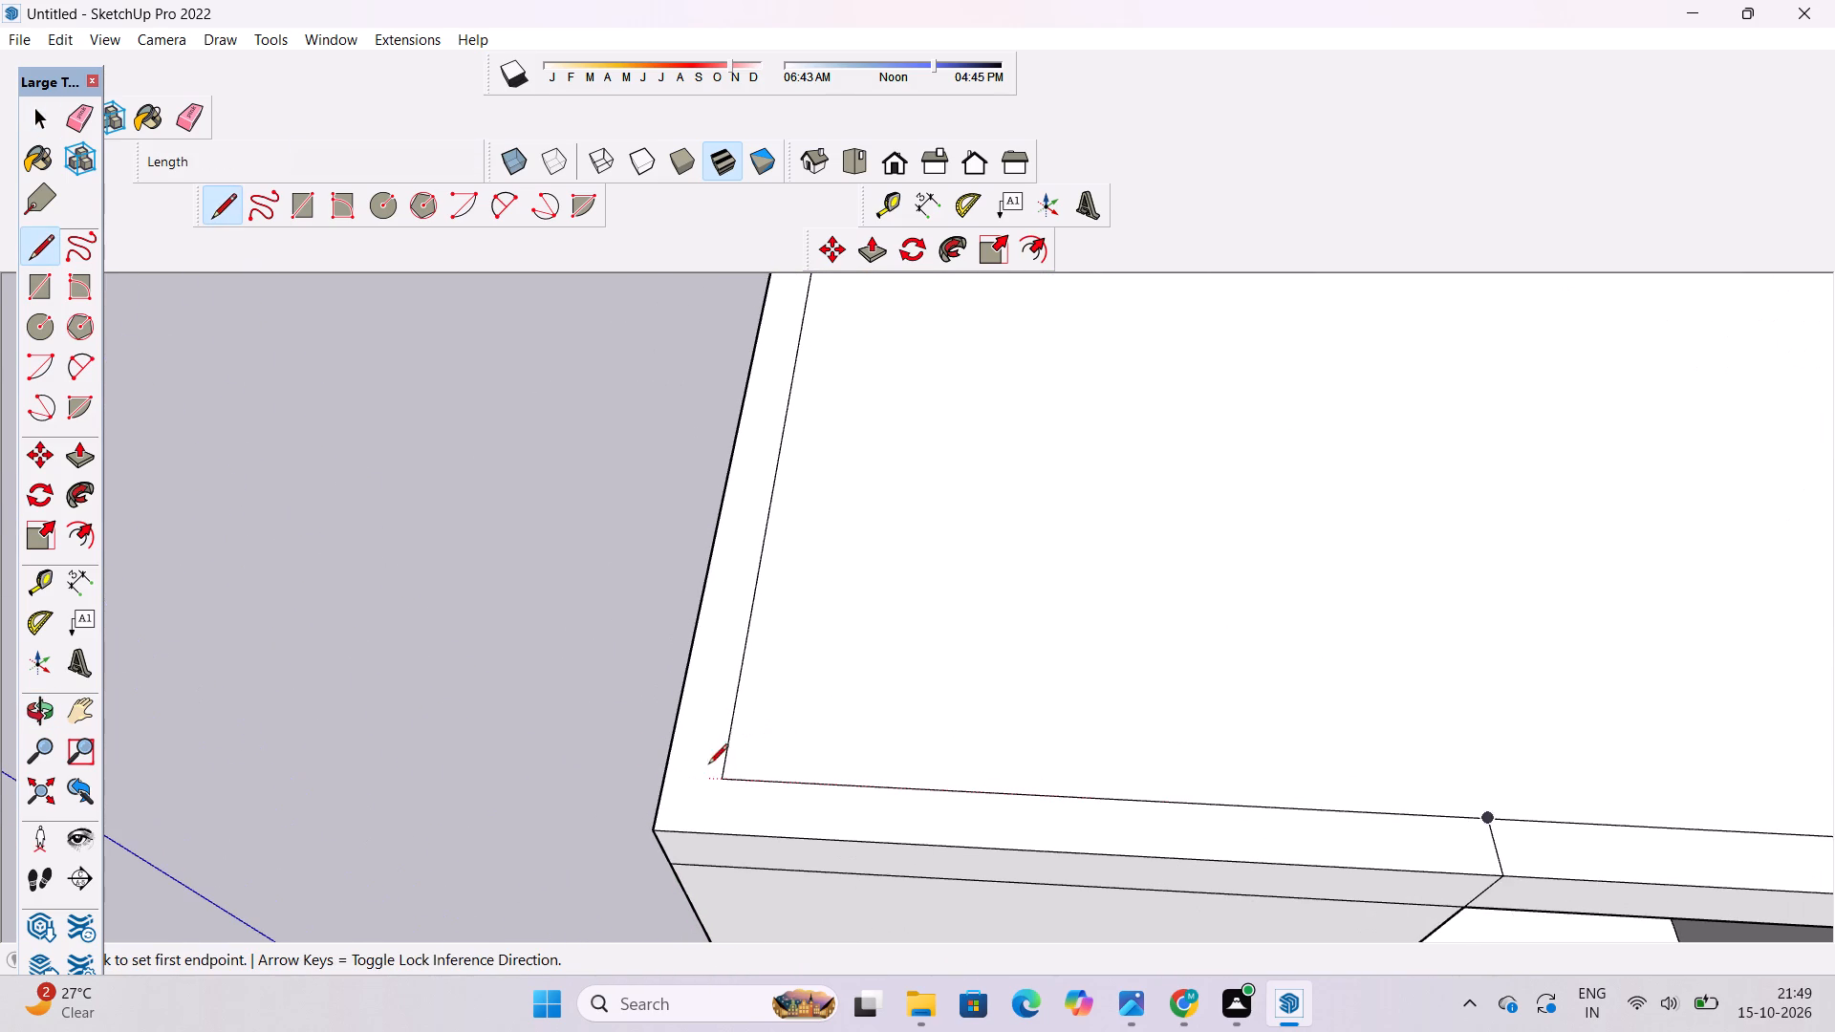
left_click(723, 777)
left_click(668, 777)
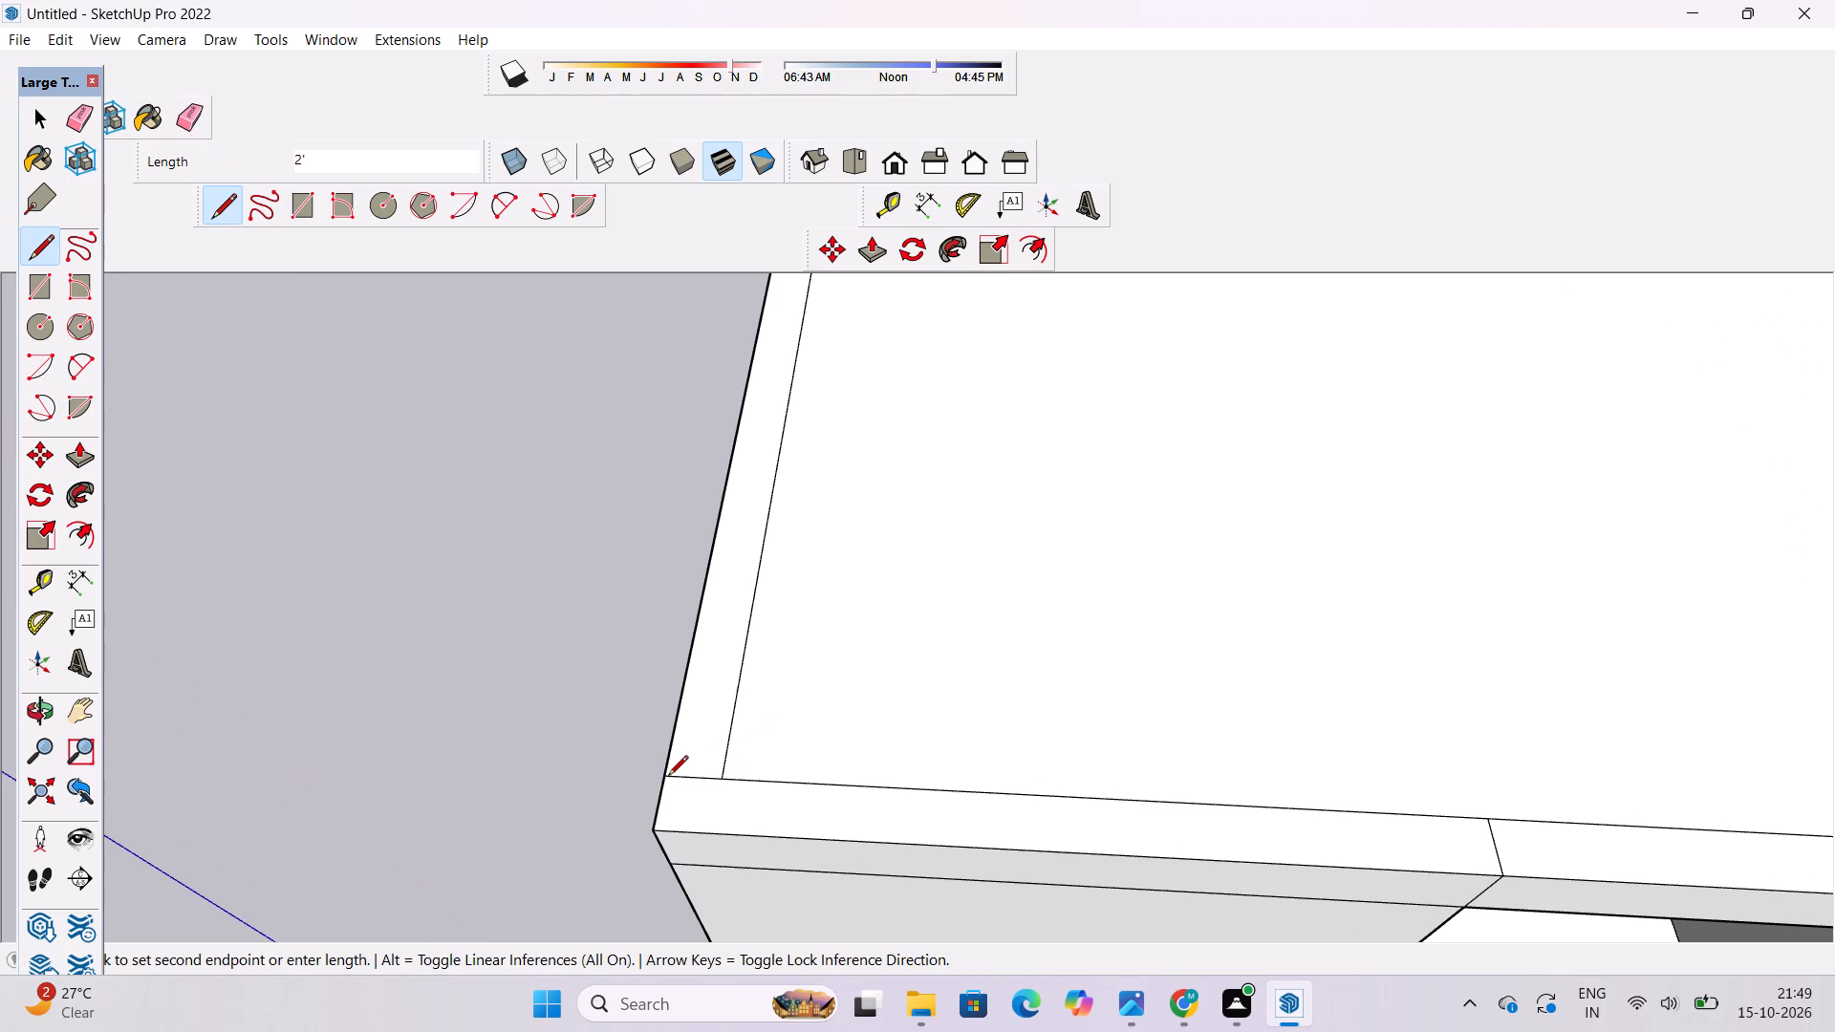
key("space")
Push/Pull the border strip above the solid front wall up by 11'.
key("o")
scroll(633, 724, "down", 7)
left_click_drag(517, 795, 677, 710)
scroll(682, 686, "down", 5)
left_click_drag(779, 722, 735, 820, "shift")
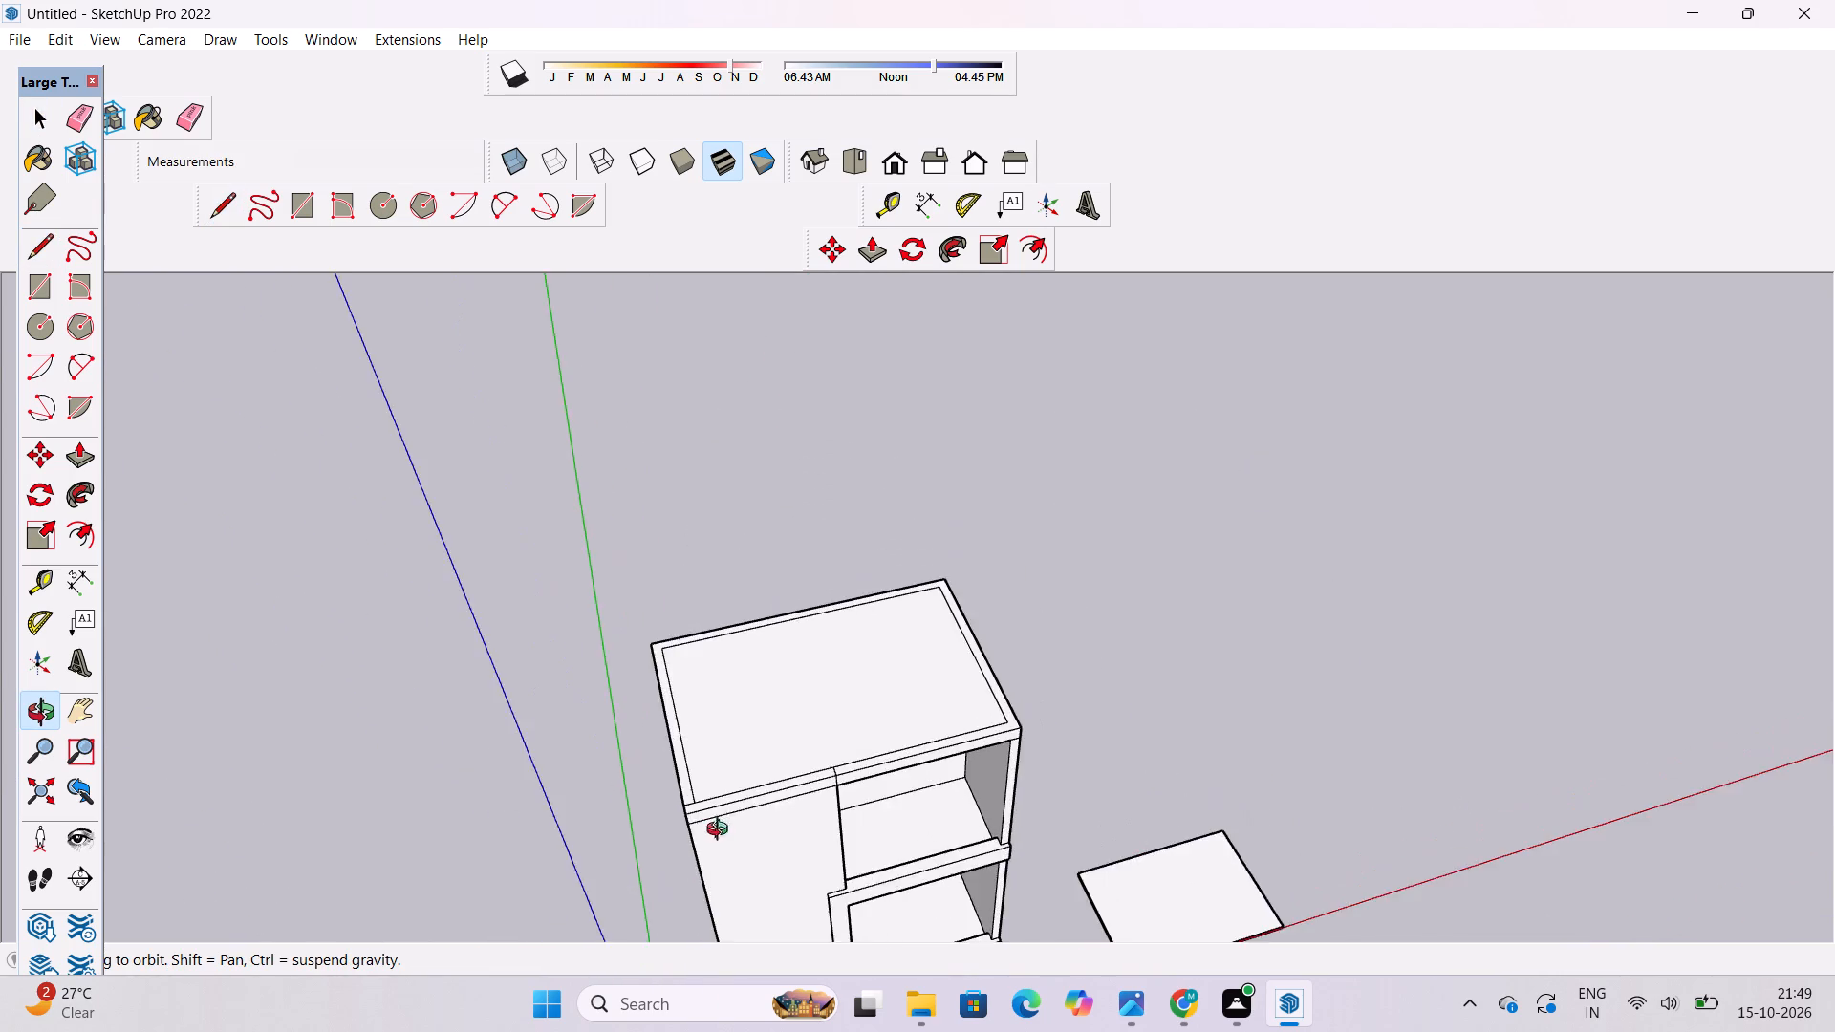
left_click_drag(719, 832, 697, 698)
scroll(723, 717, "up", 3)
left_click_drag(723, 715, 710, 696, "shift")
key("p")
scroll(717, 709, "up", 5)
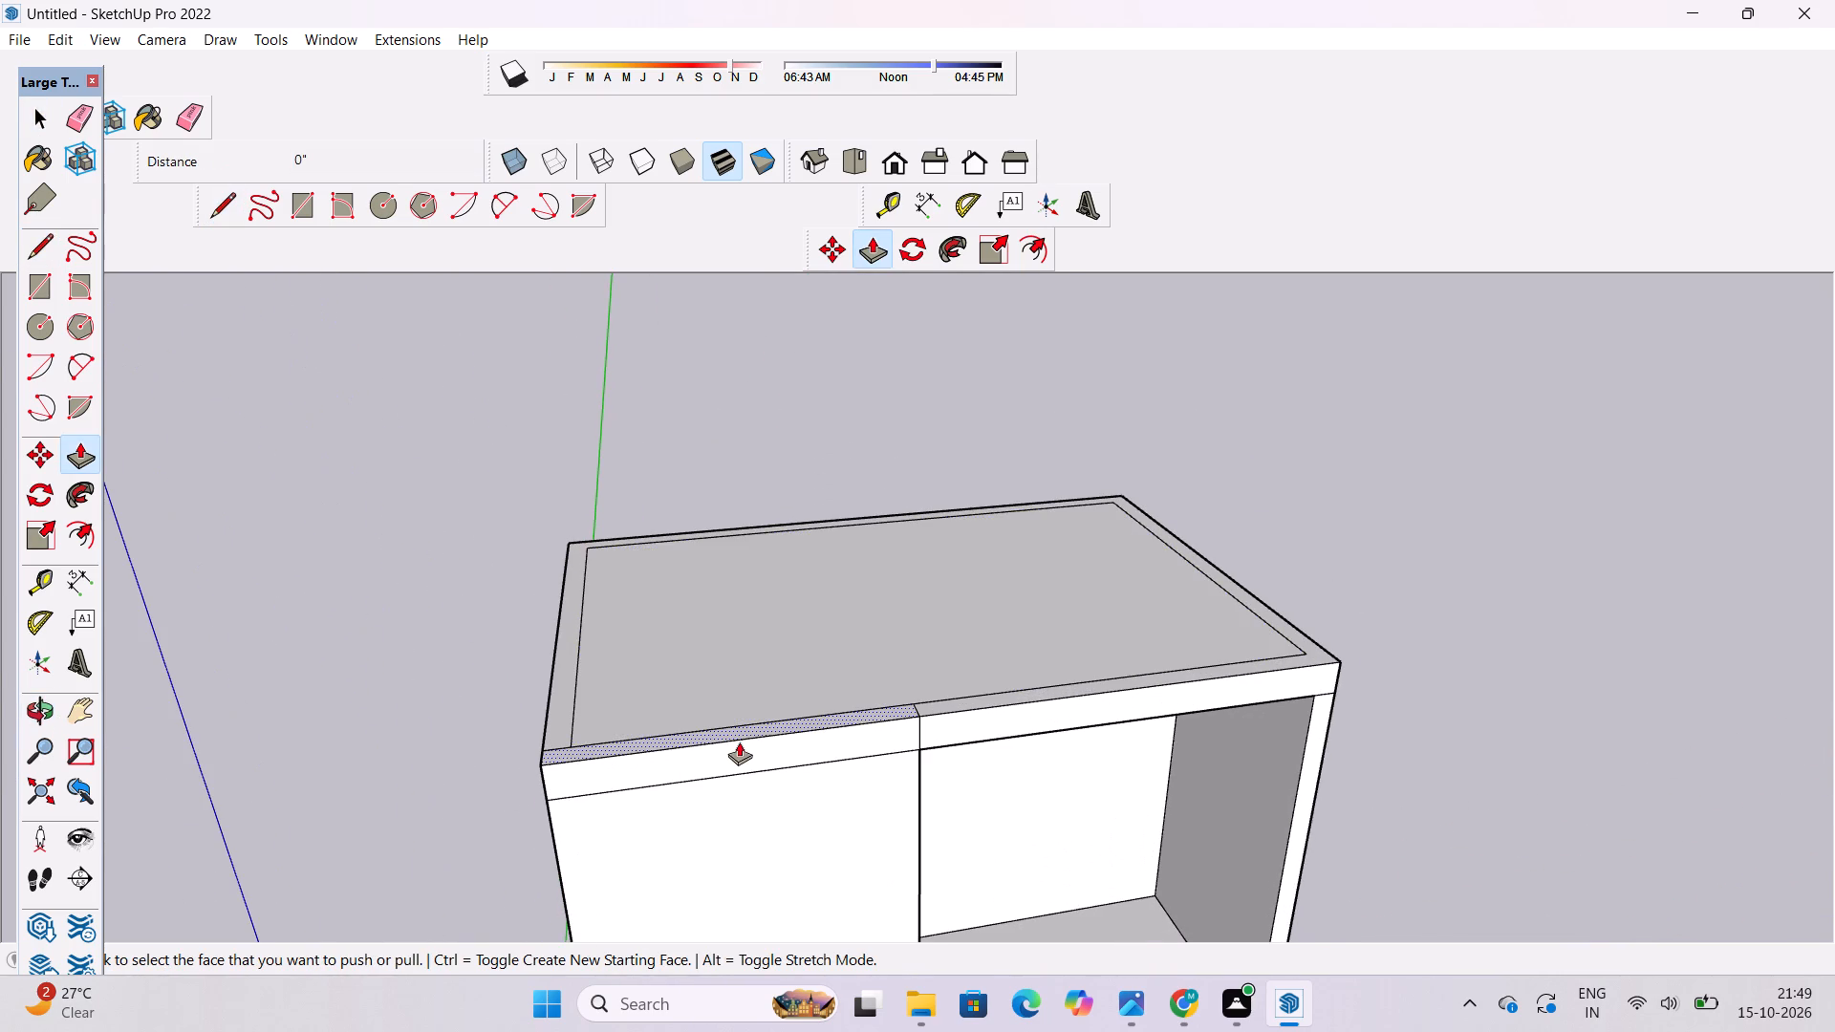
left_click(738, 725)
scroll(737, 690, "down", 1)
key("space")
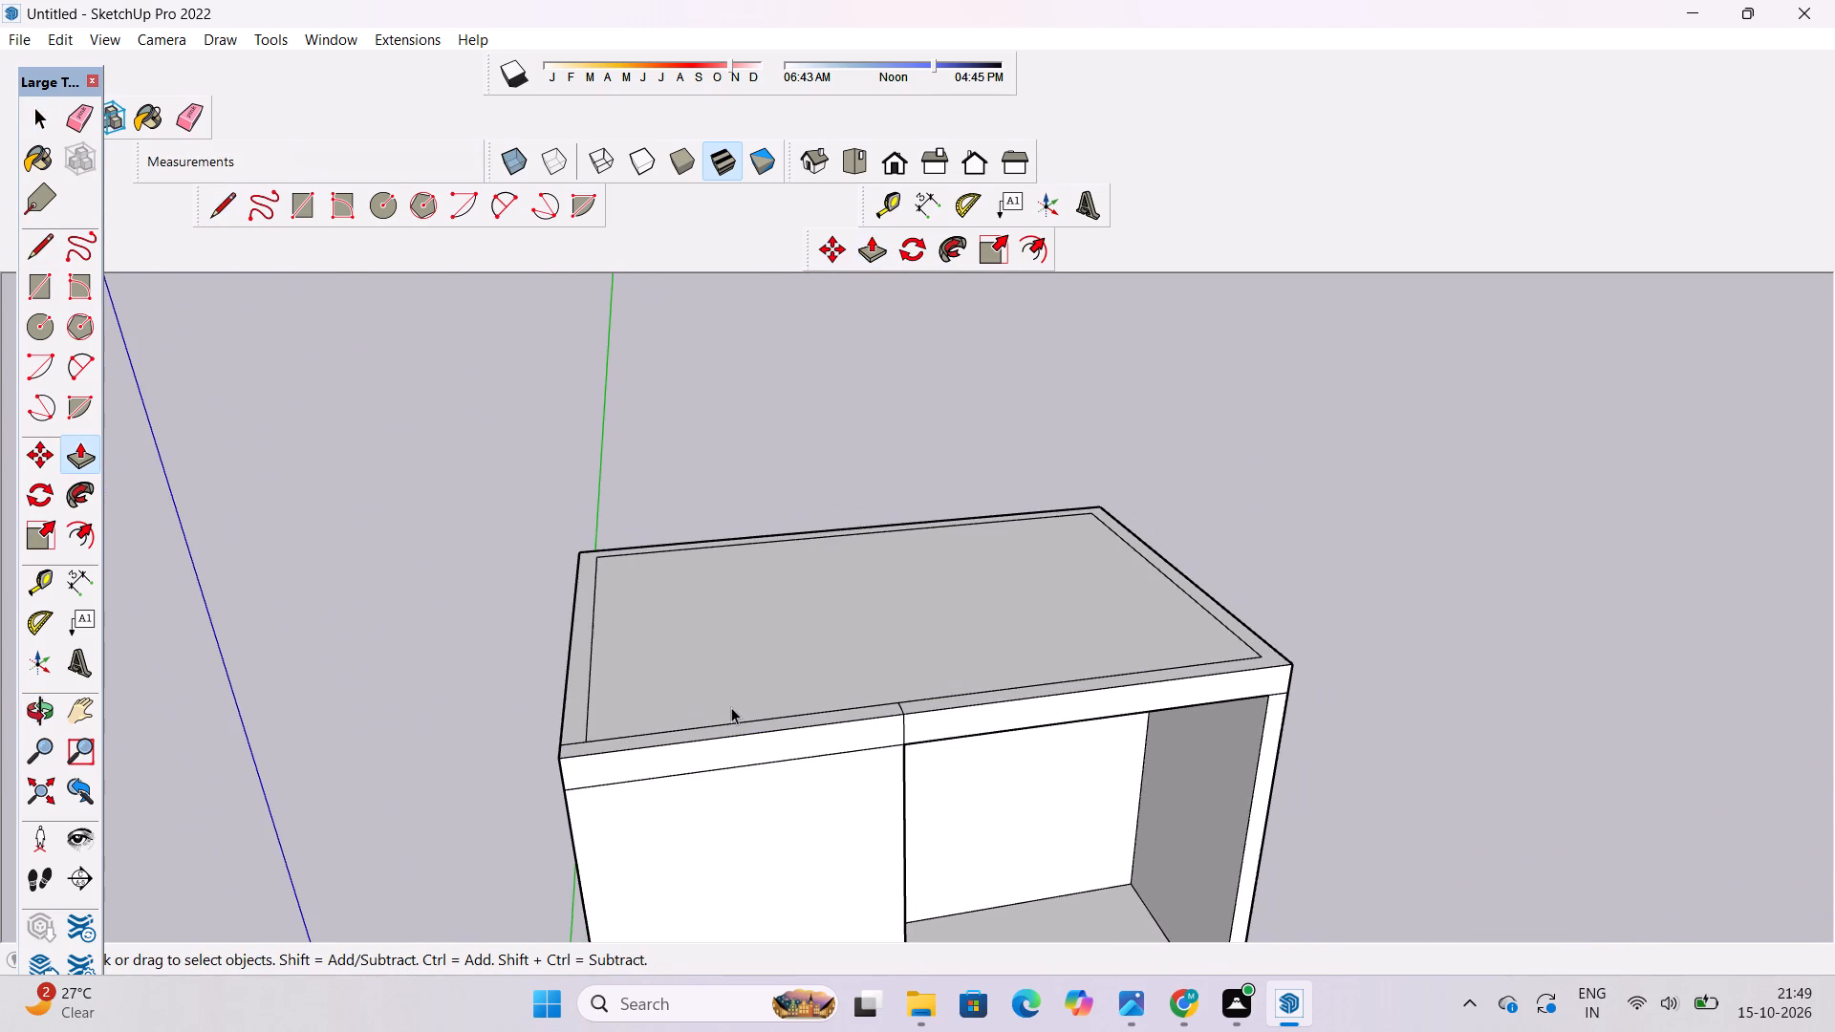
key("p")
left_click(731, 728)
scroll(721, 690, "down", 6)
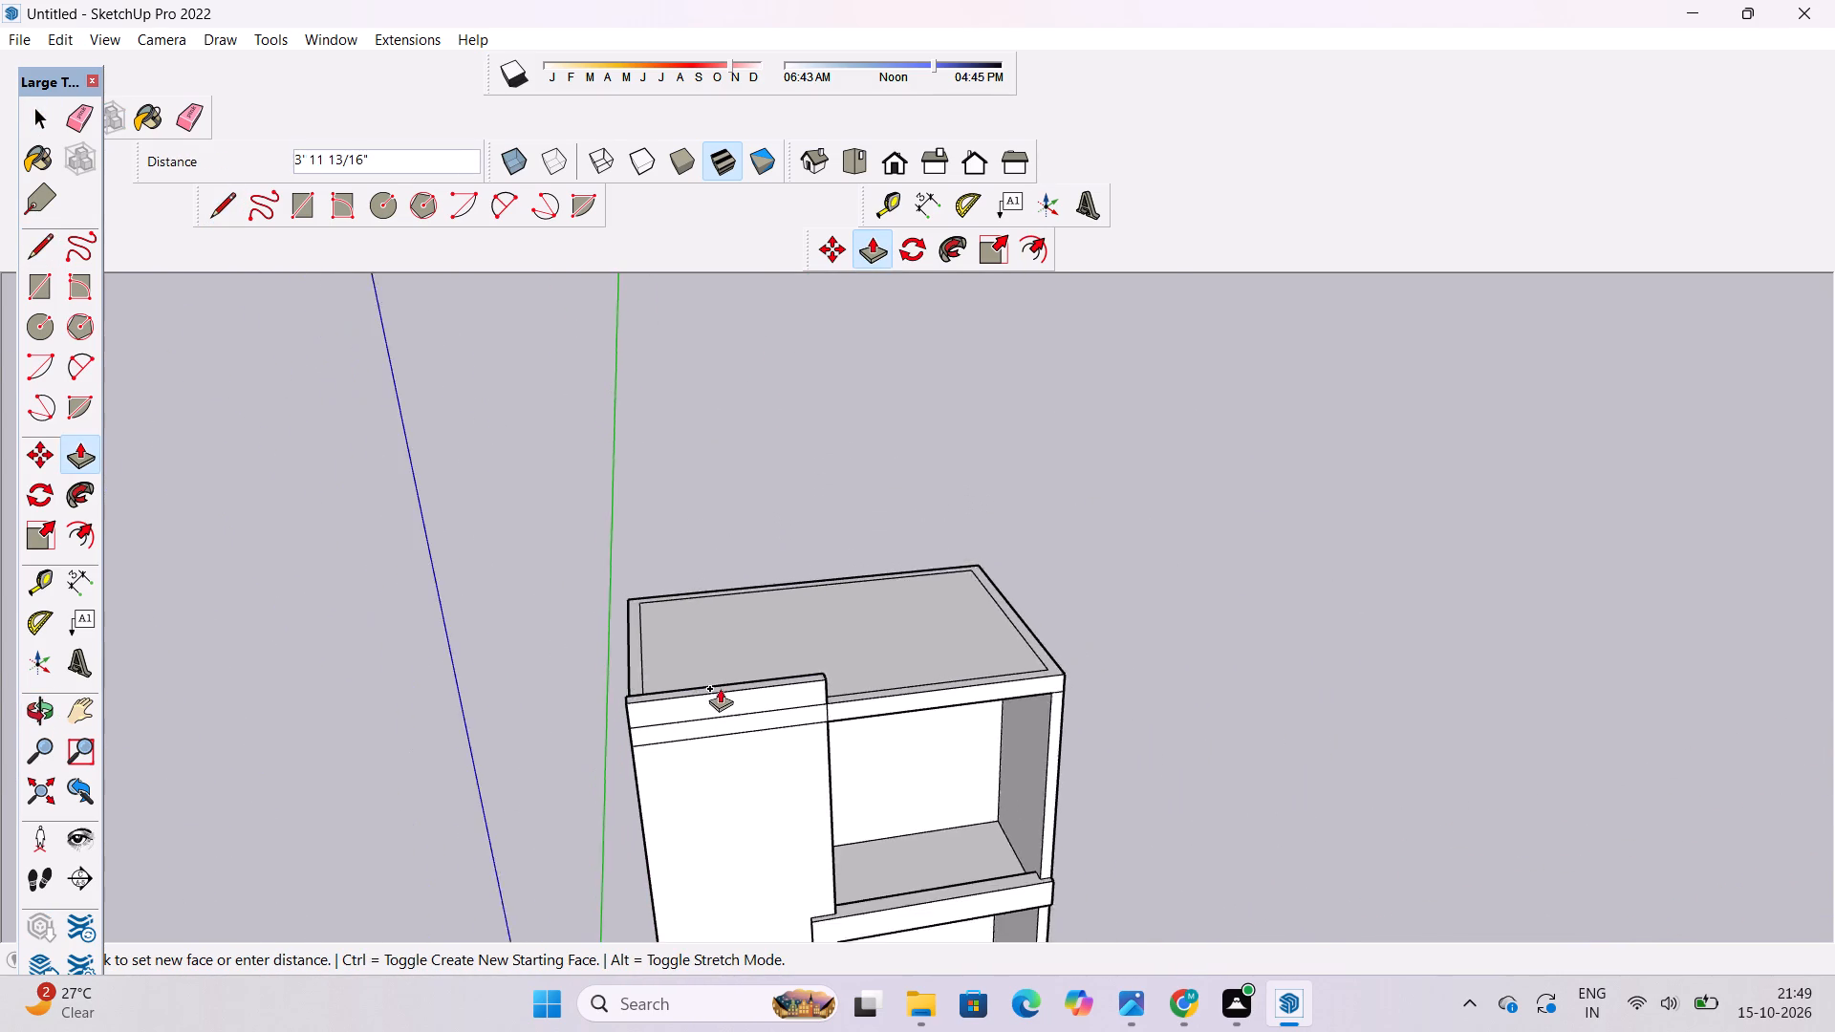
scroll(720, 688, "down", 1)
scroll(708, 659, "up", 3)
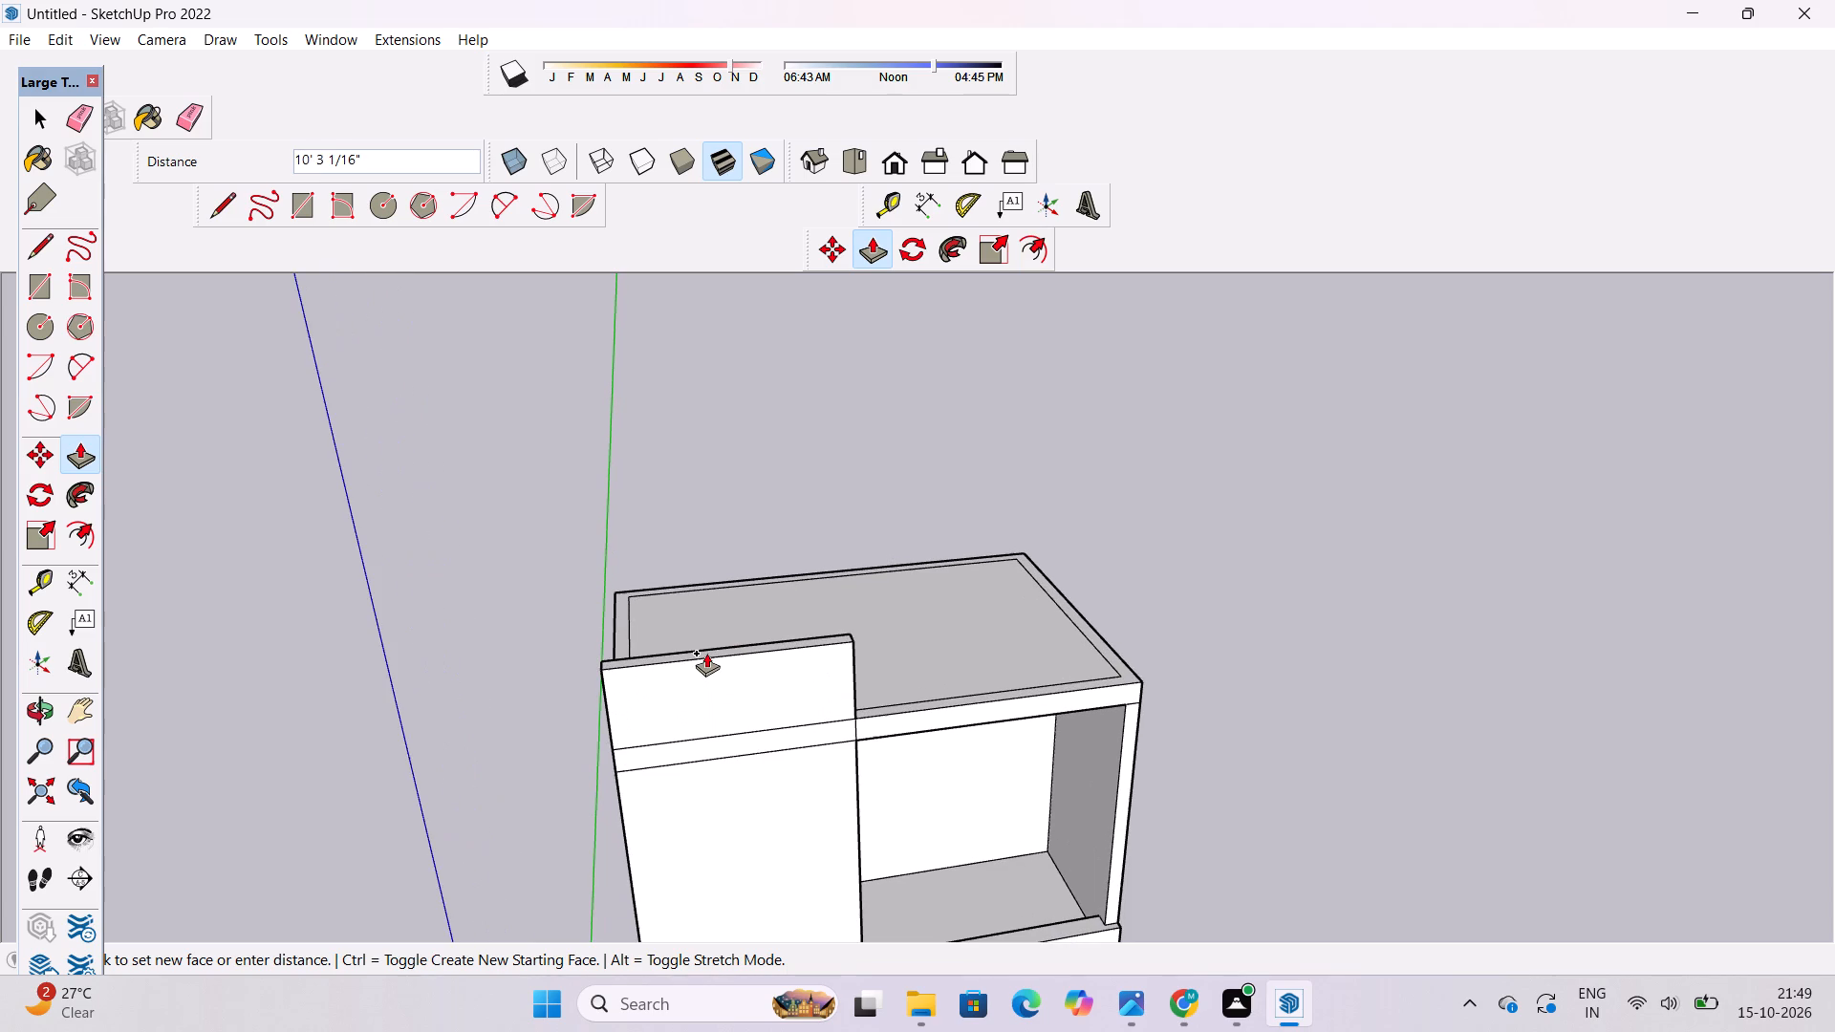
type("11'")
key("Return")
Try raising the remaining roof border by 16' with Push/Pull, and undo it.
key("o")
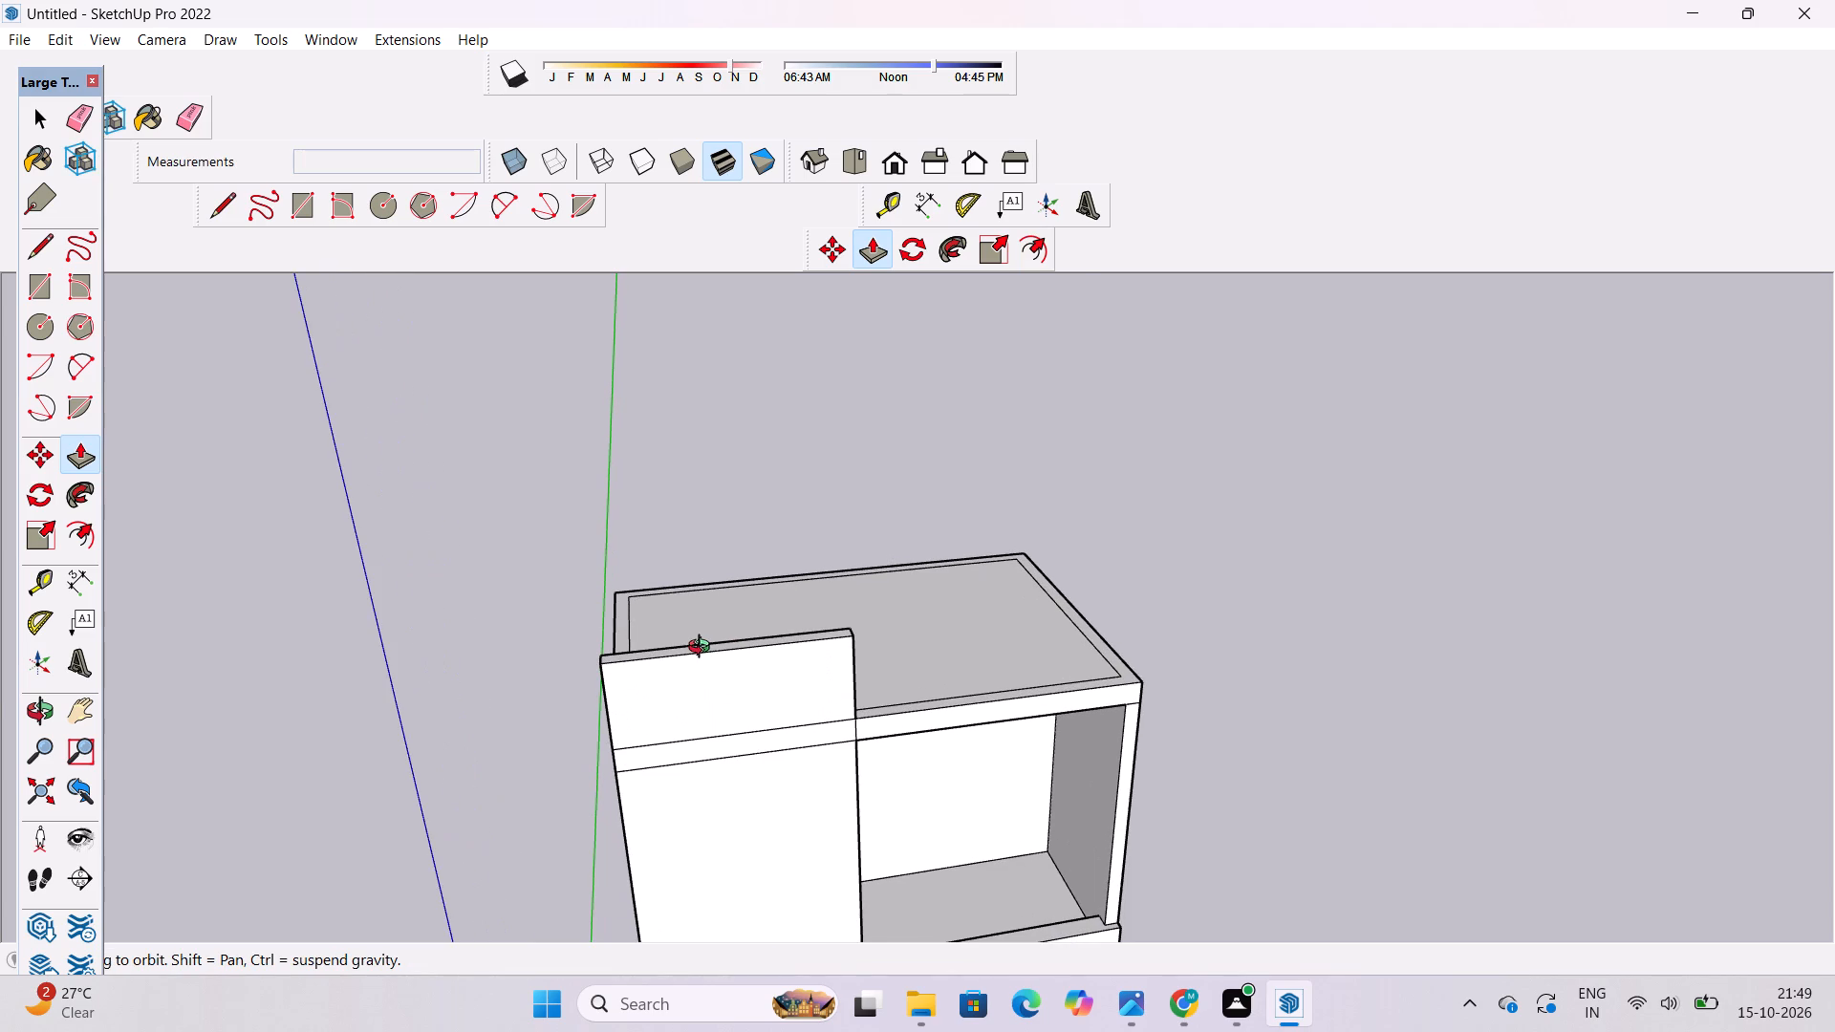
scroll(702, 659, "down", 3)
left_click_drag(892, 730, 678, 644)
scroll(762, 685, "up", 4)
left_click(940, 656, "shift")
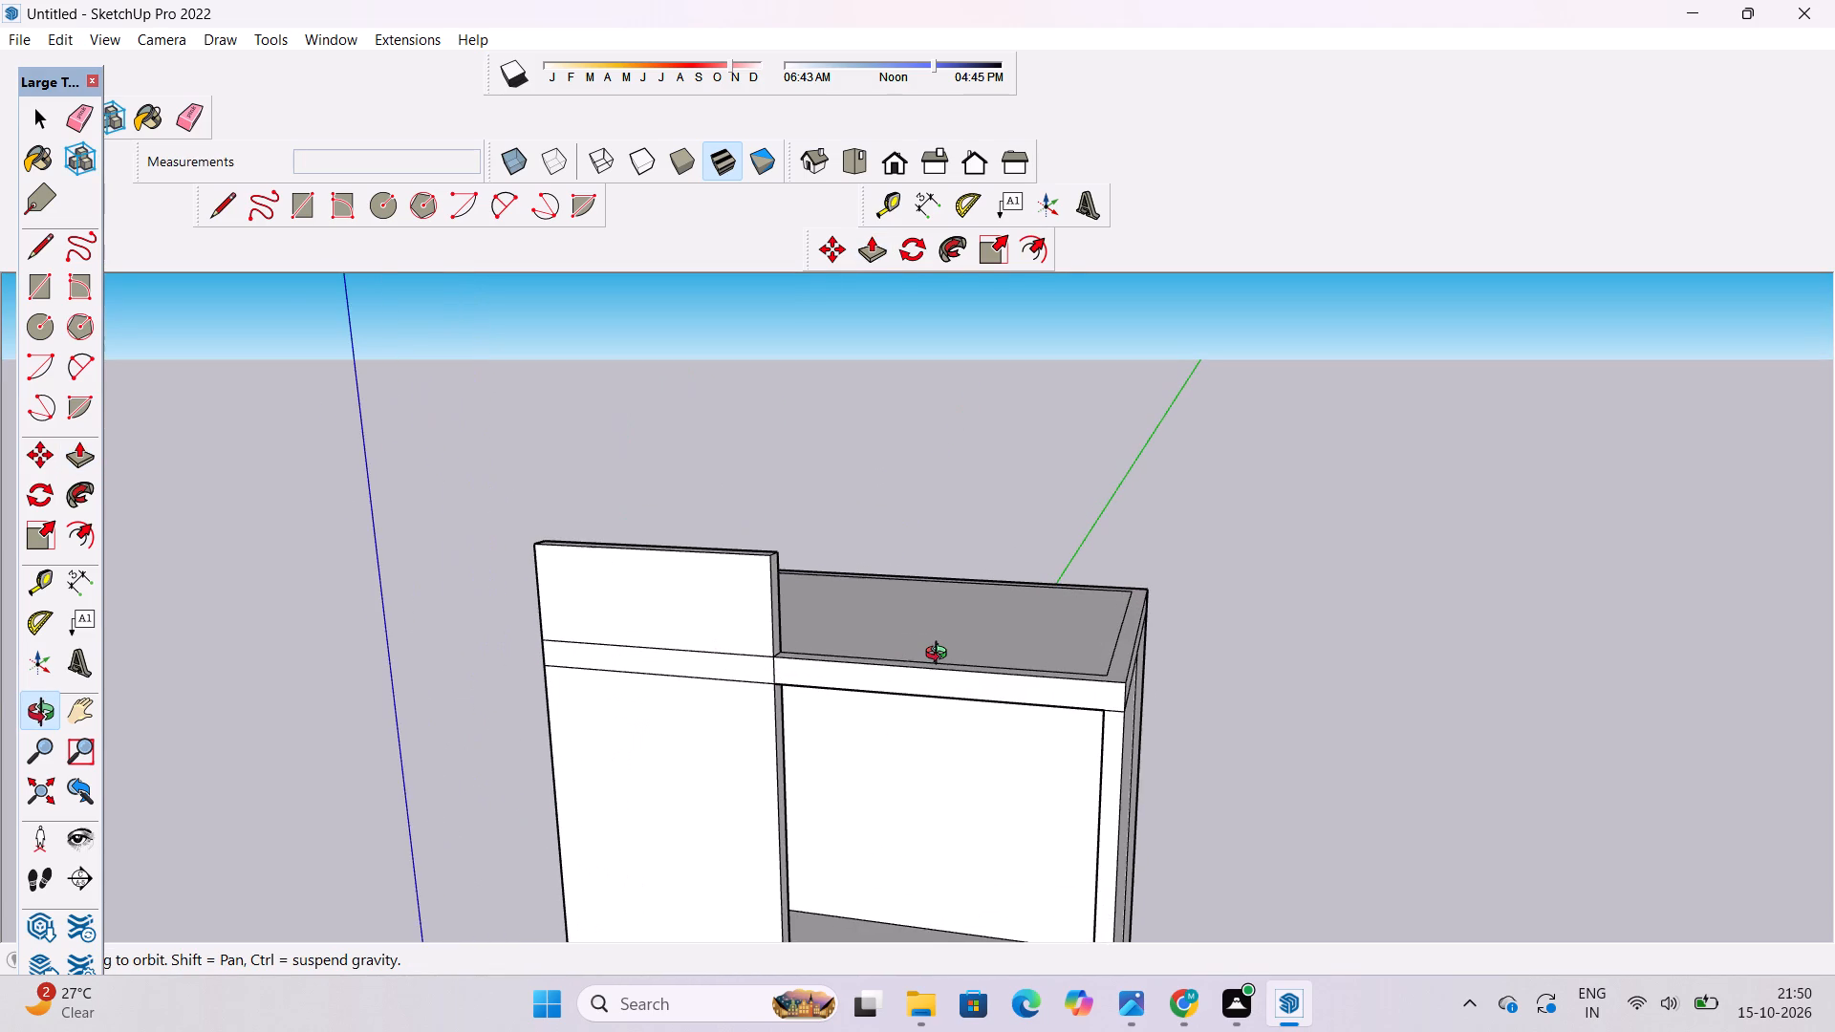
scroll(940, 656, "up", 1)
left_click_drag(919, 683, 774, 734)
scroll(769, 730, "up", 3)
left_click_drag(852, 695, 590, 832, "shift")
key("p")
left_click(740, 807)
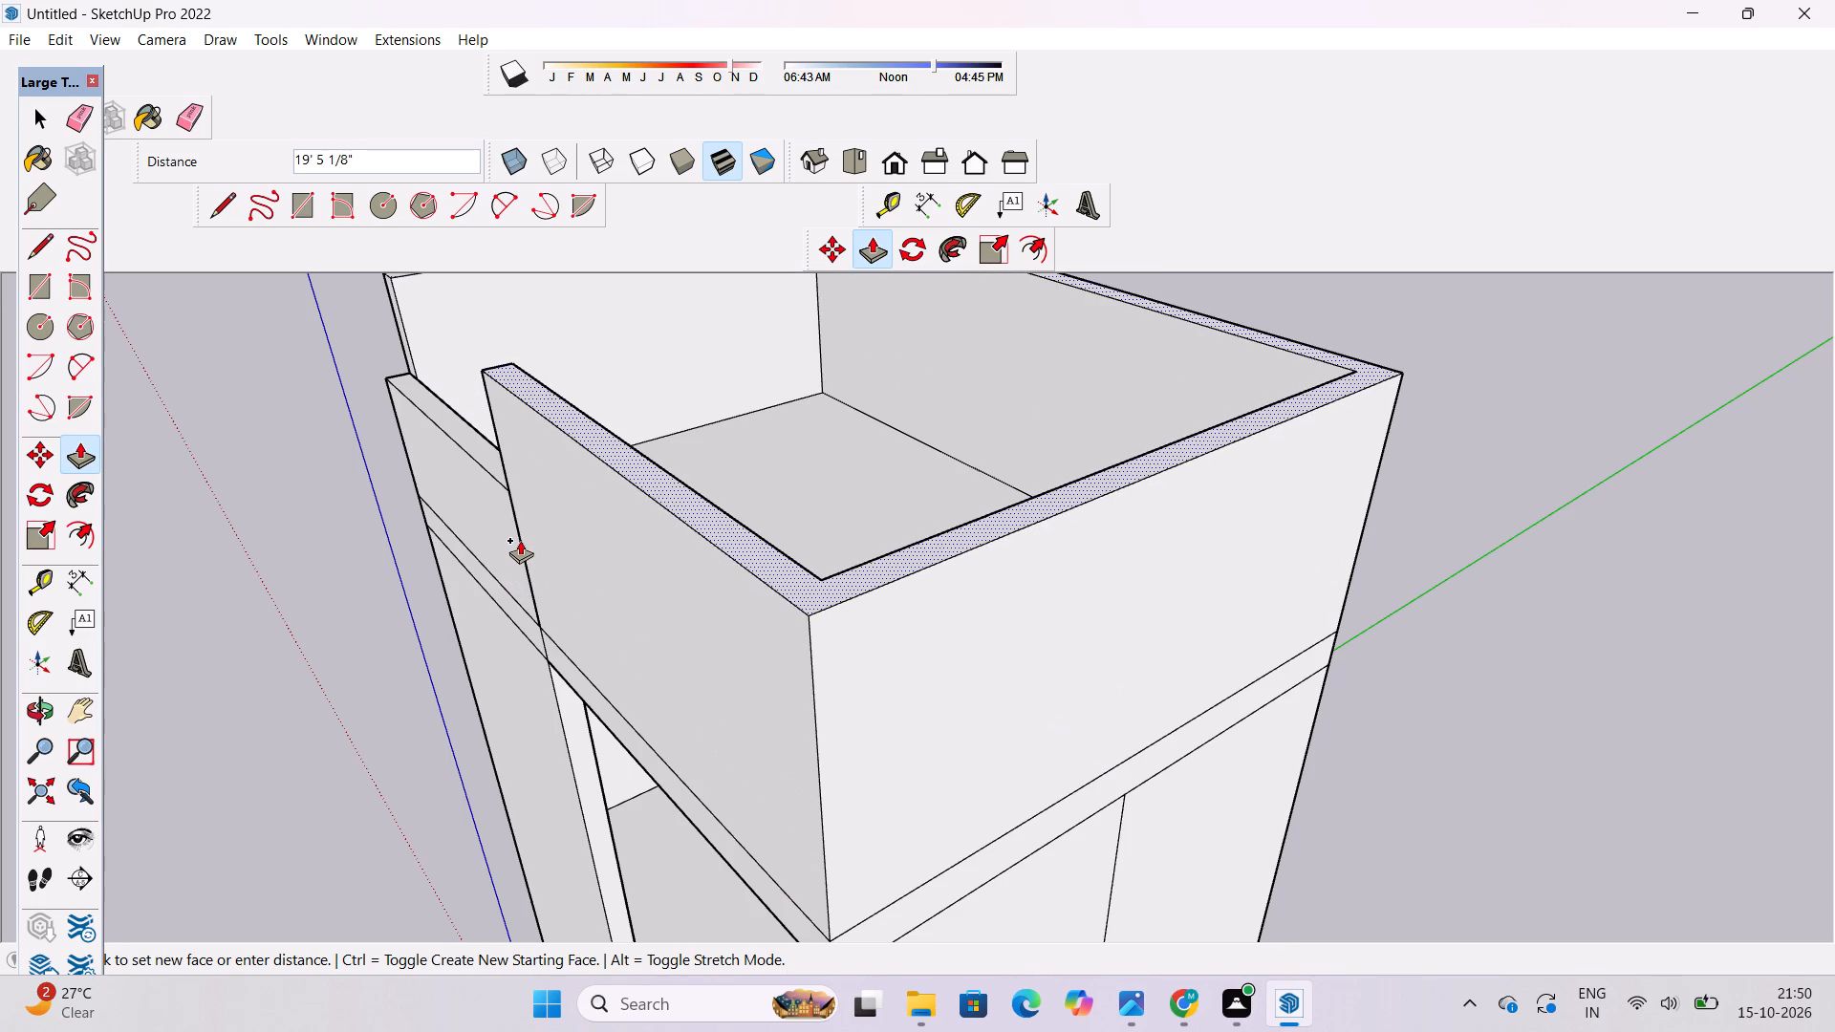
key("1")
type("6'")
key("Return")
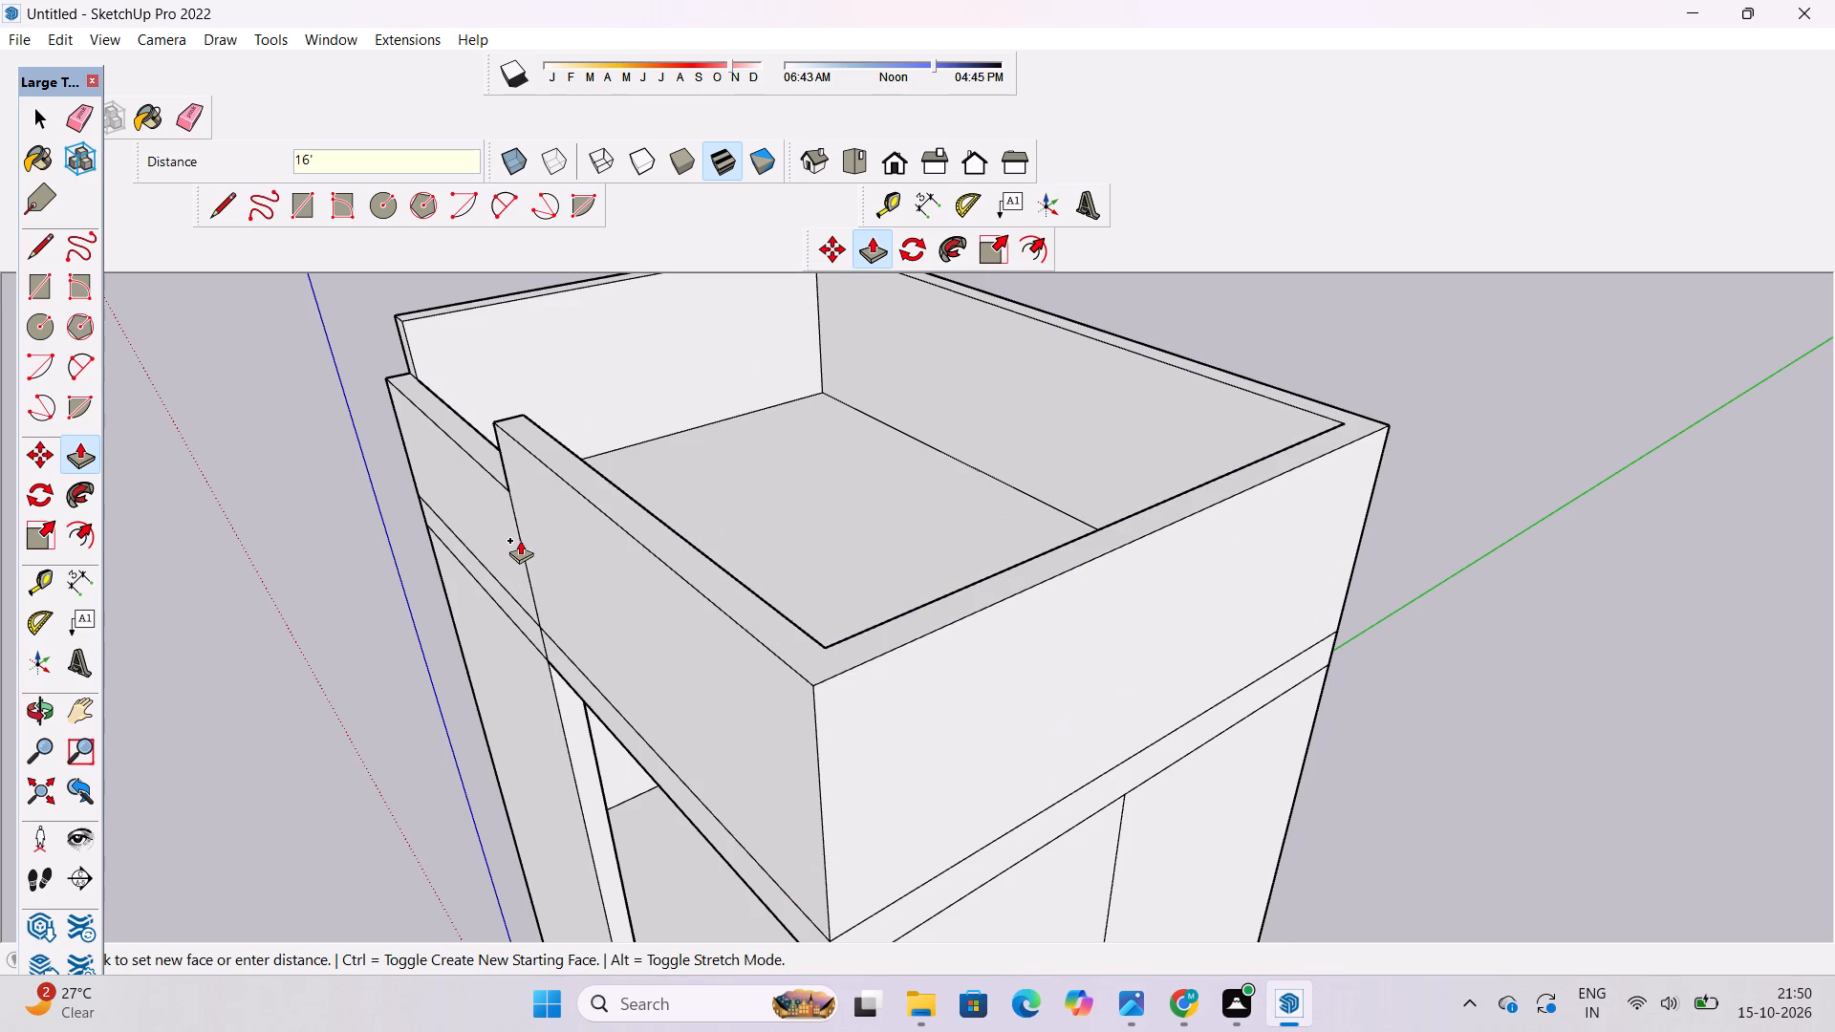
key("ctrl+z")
Push/Pull the remaining roof border face up by 8'.
left_click(572, 635)
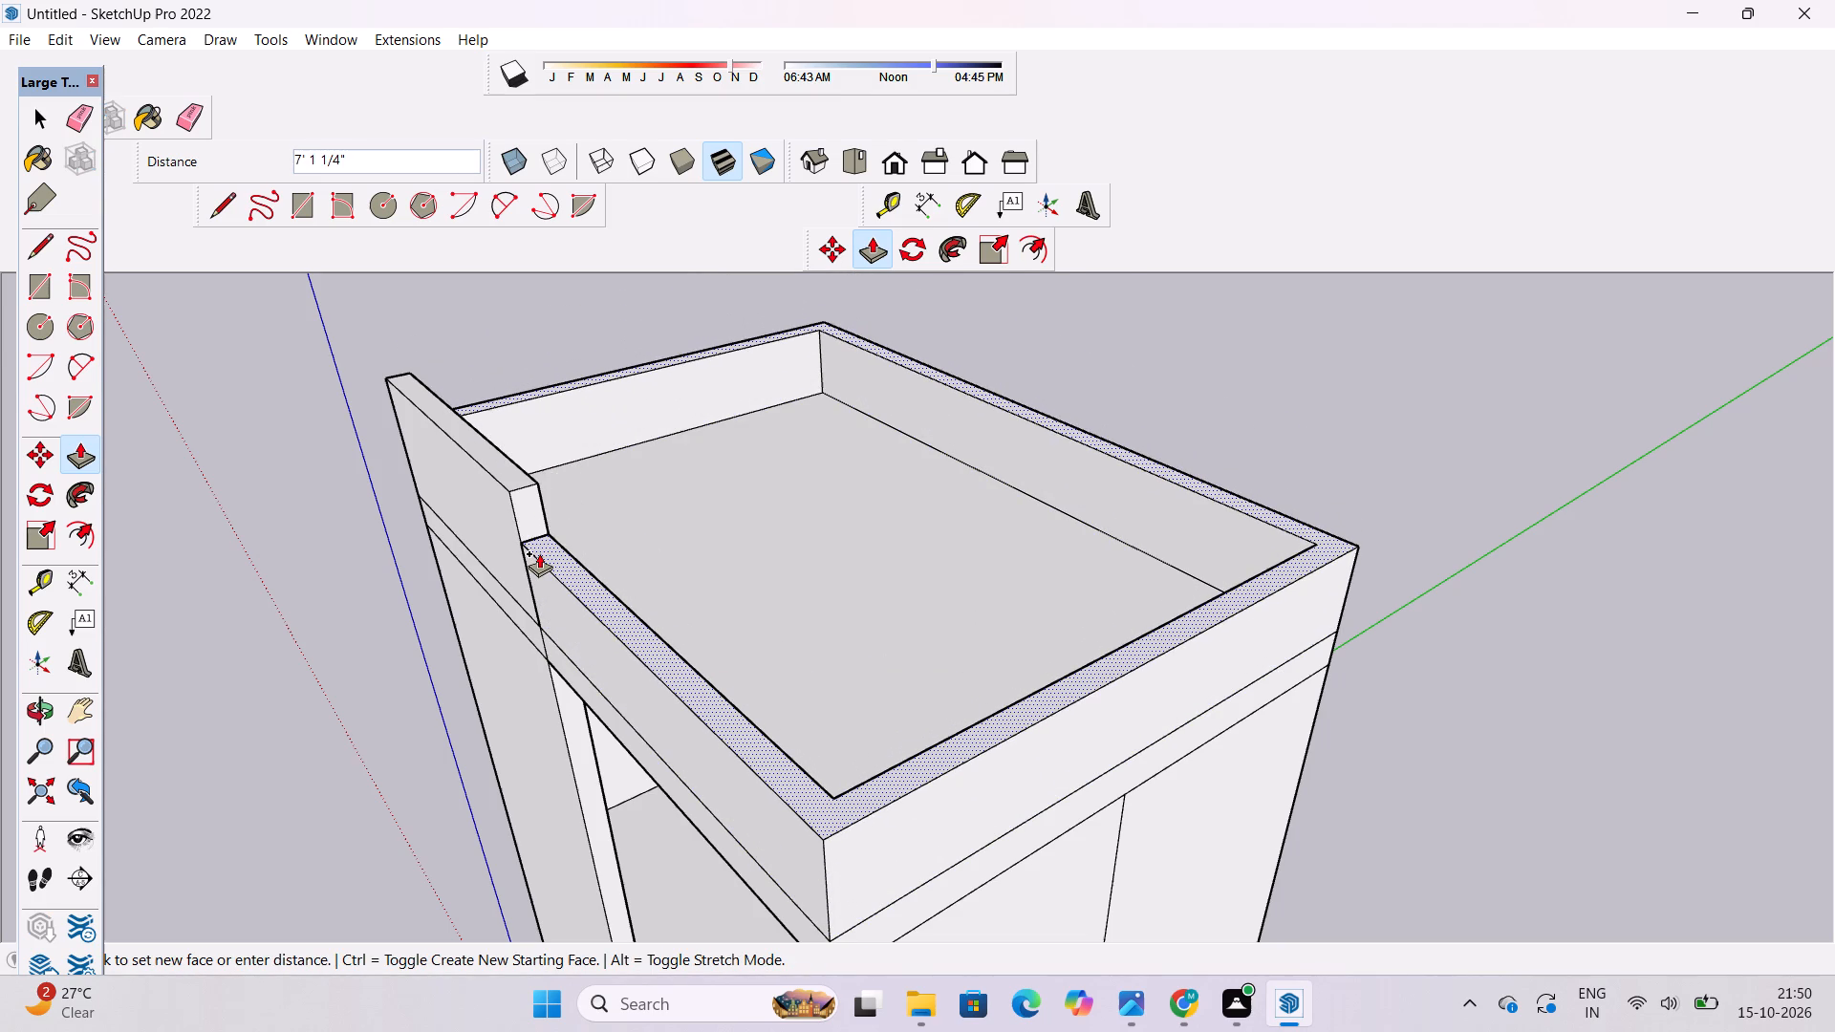
type("8'")
key("Return")
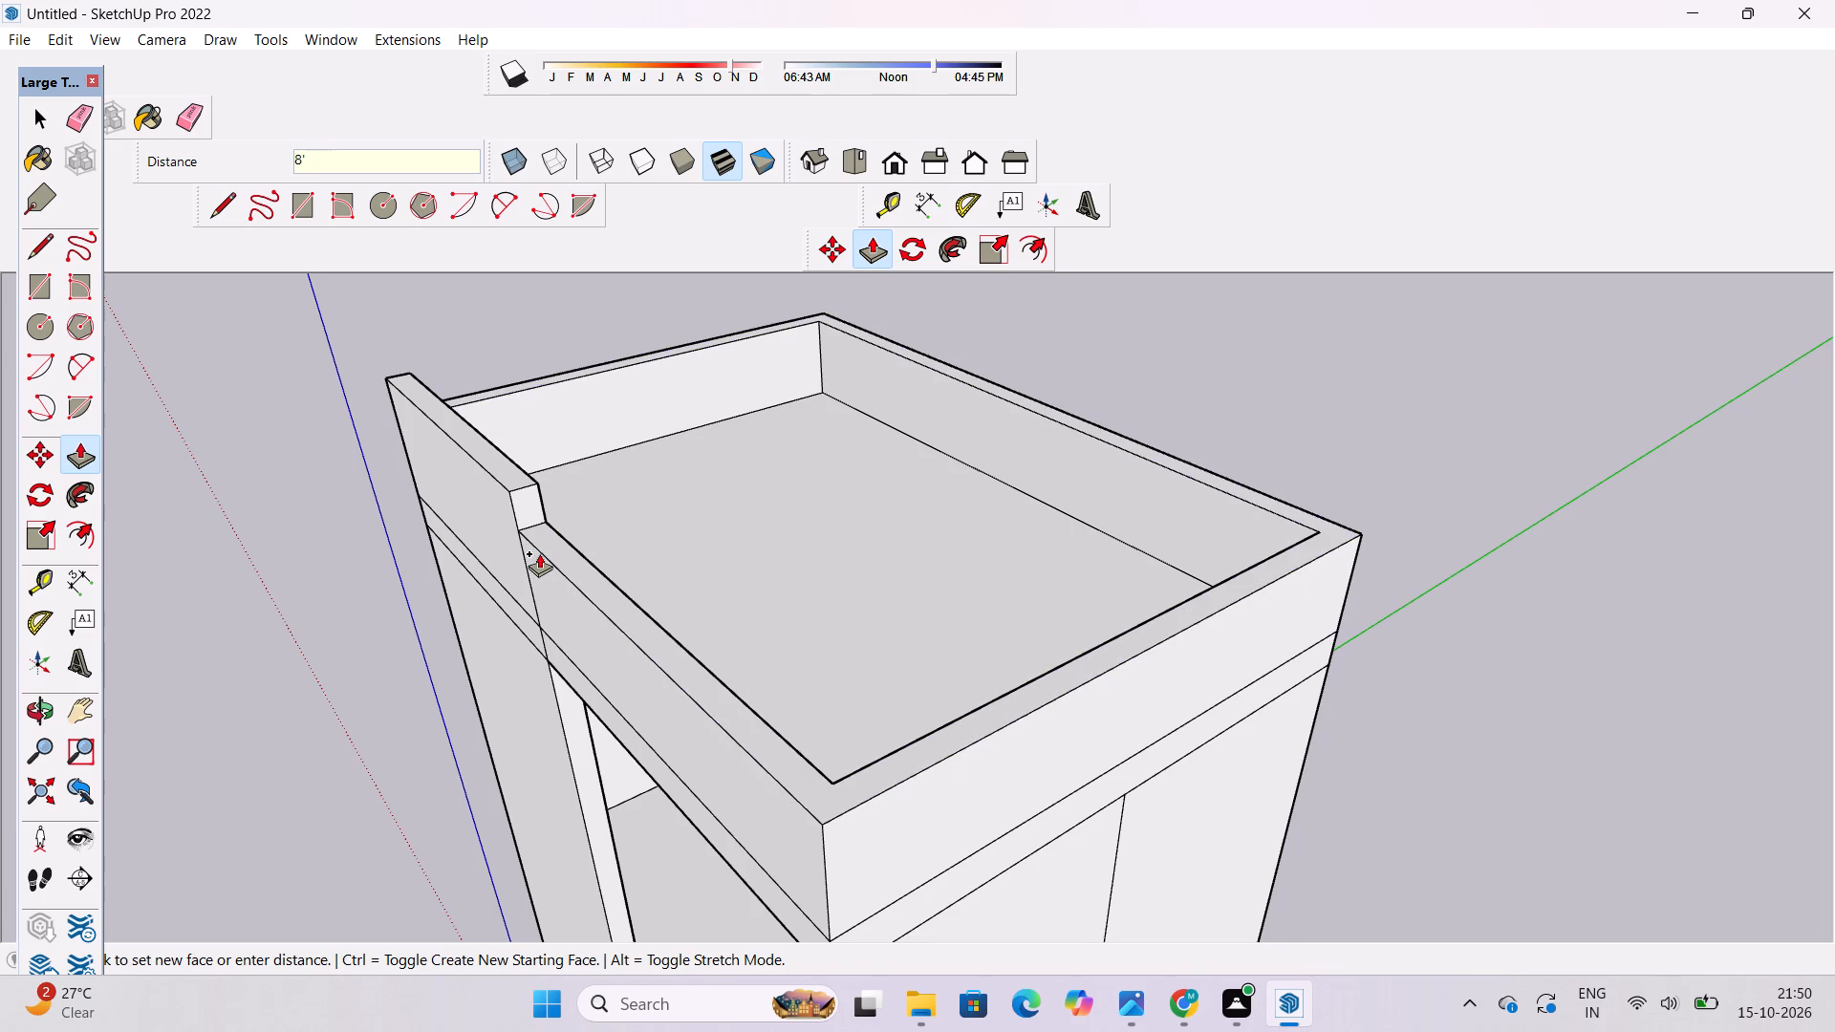
Erase the horizontal slab lines across the solid front wall and the vertical line separating its parapet from the lower parapet.
key("o")
scroll(536, 553, "down", 6)
left_click_drag(528, 587, 767, 547)
scroll(752, 668, "up", 2)
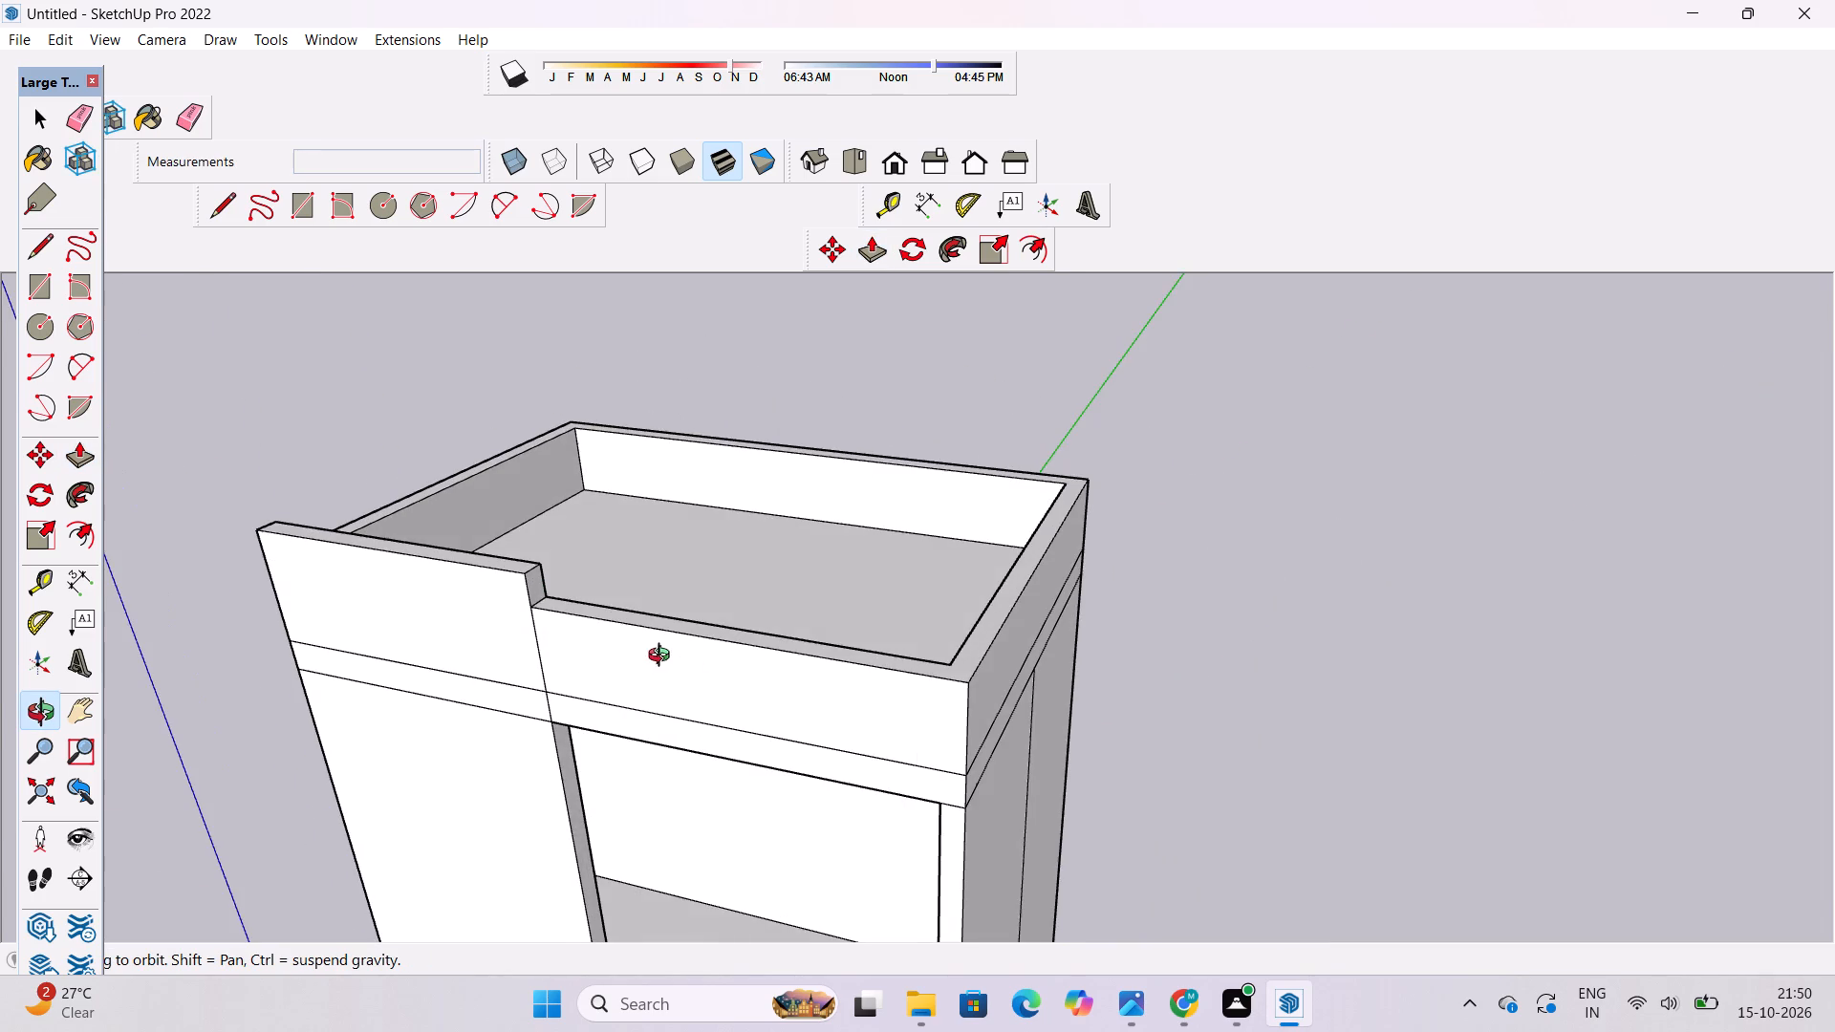
left_click_drag(663, 657, 781, 601)
scroll(680, 606, "up", 4)
left_click_drag(625, 615, 886, 548, "shift")
scroll(748, 611, "down", 6)
left_click_drag(711, 714, 708, 667)
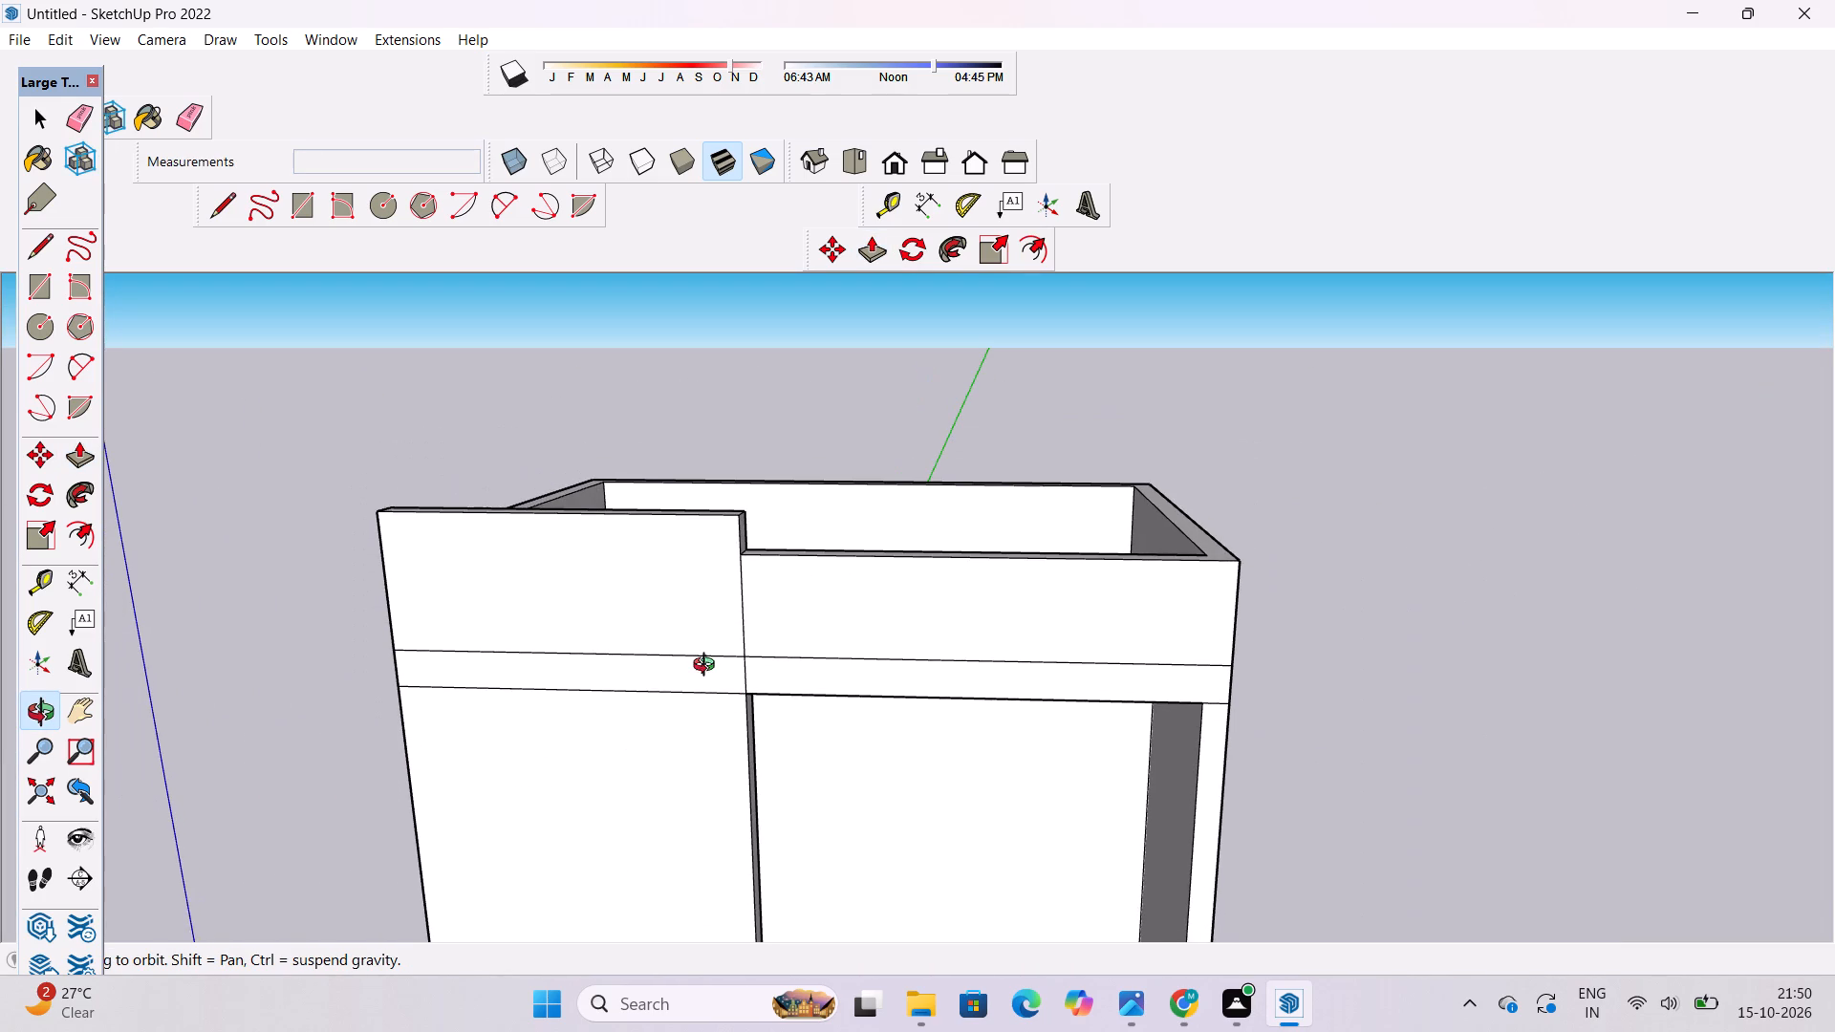
key("e")
left_click_drag(665, 604, 678, 699)
left_click_drag(751, 587, 721, 604)
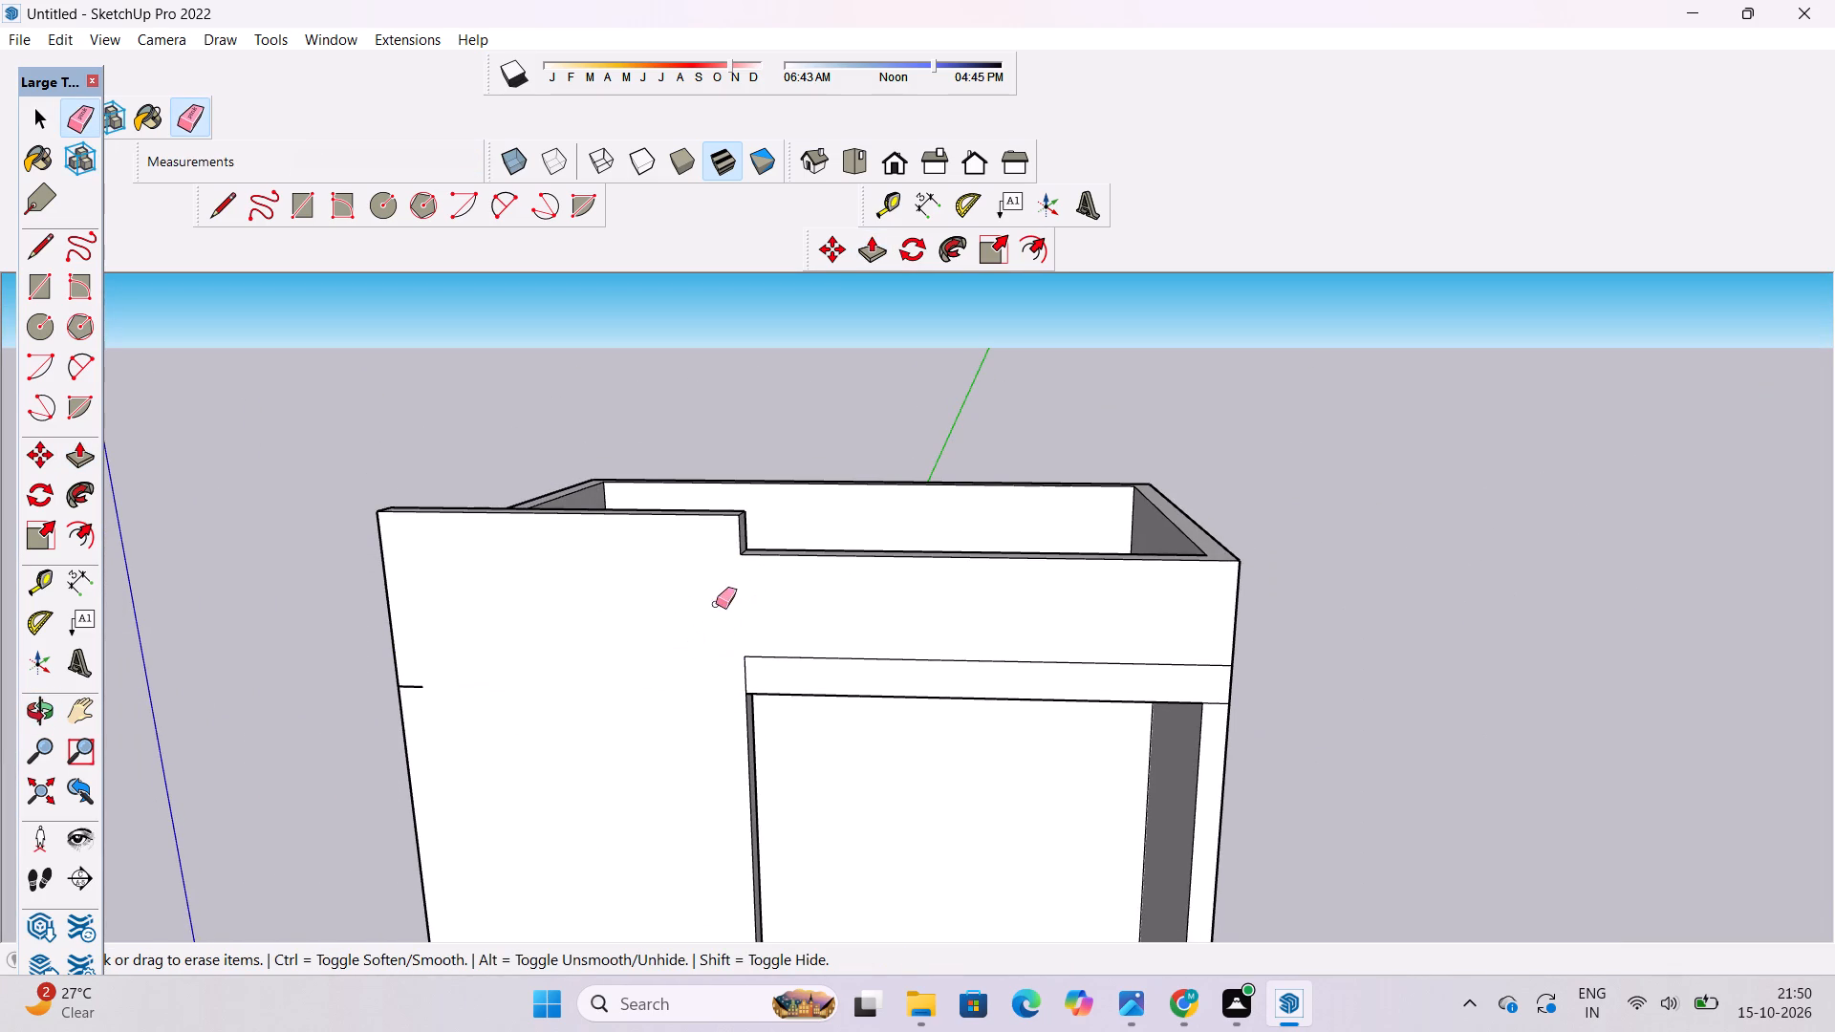
scroll(394, 696, "up", 5)
left_click_drag(470, 653, 438, 684)
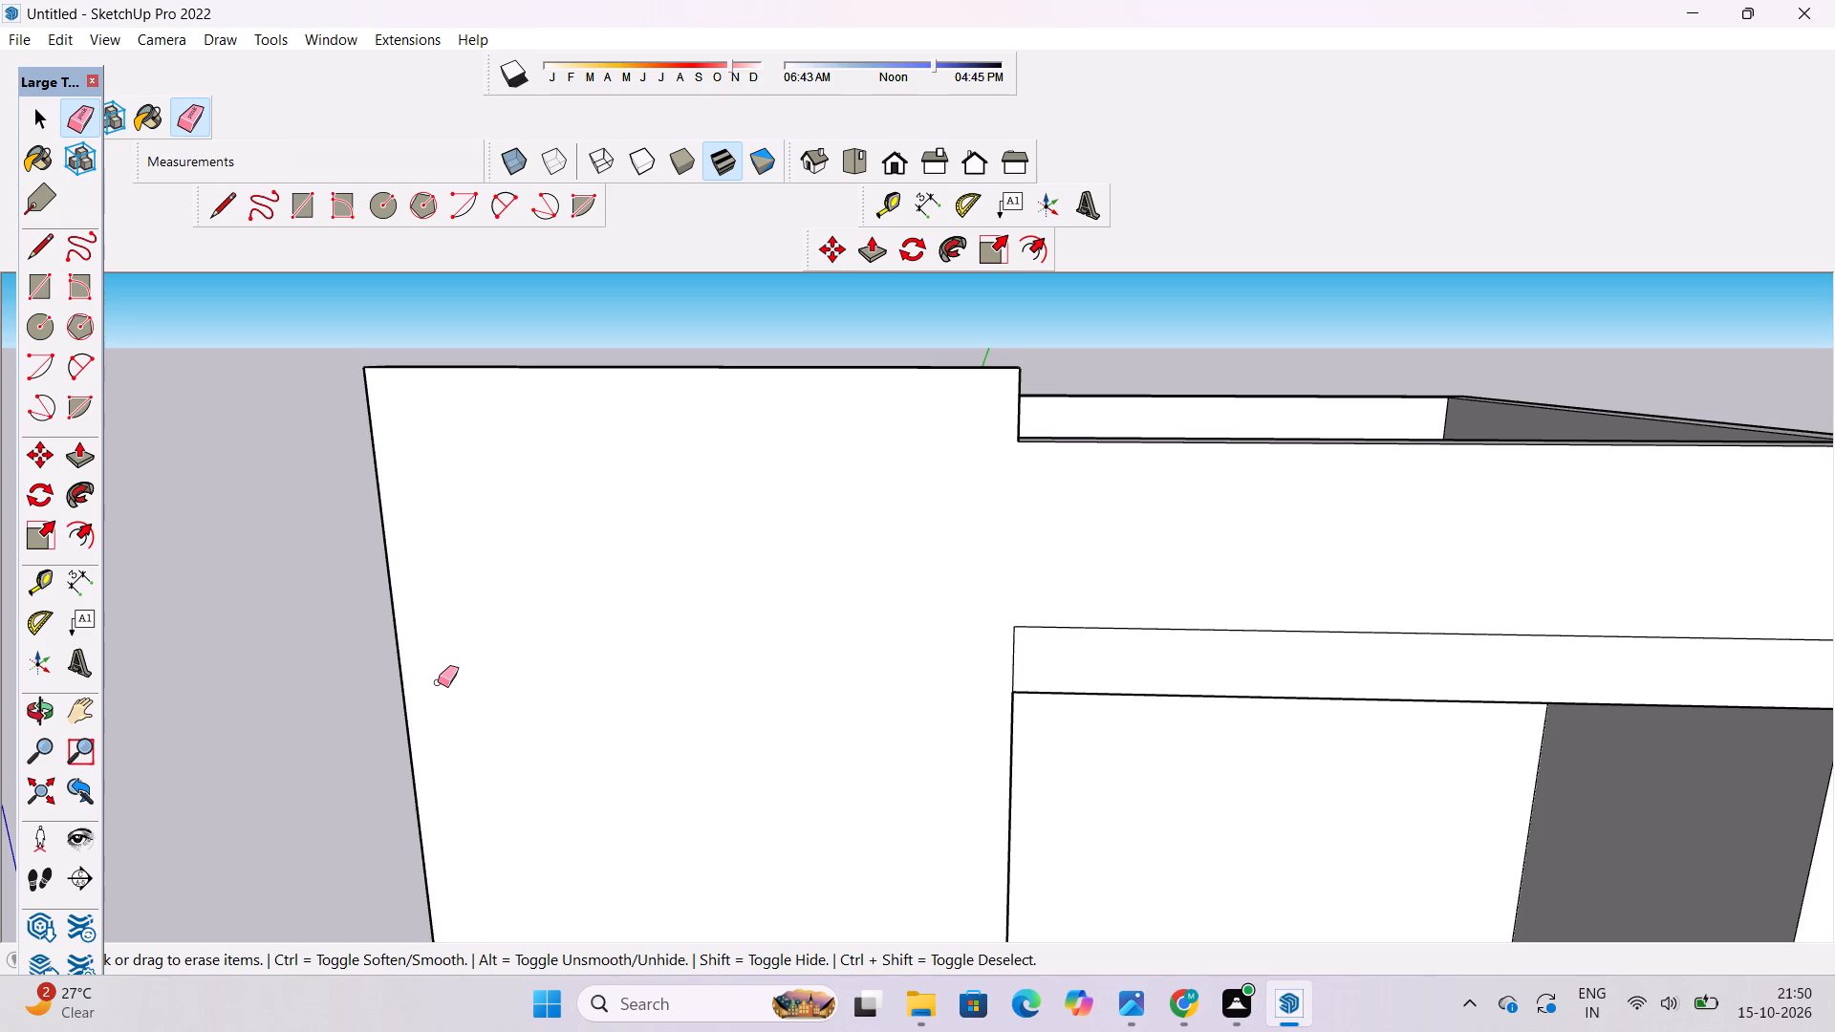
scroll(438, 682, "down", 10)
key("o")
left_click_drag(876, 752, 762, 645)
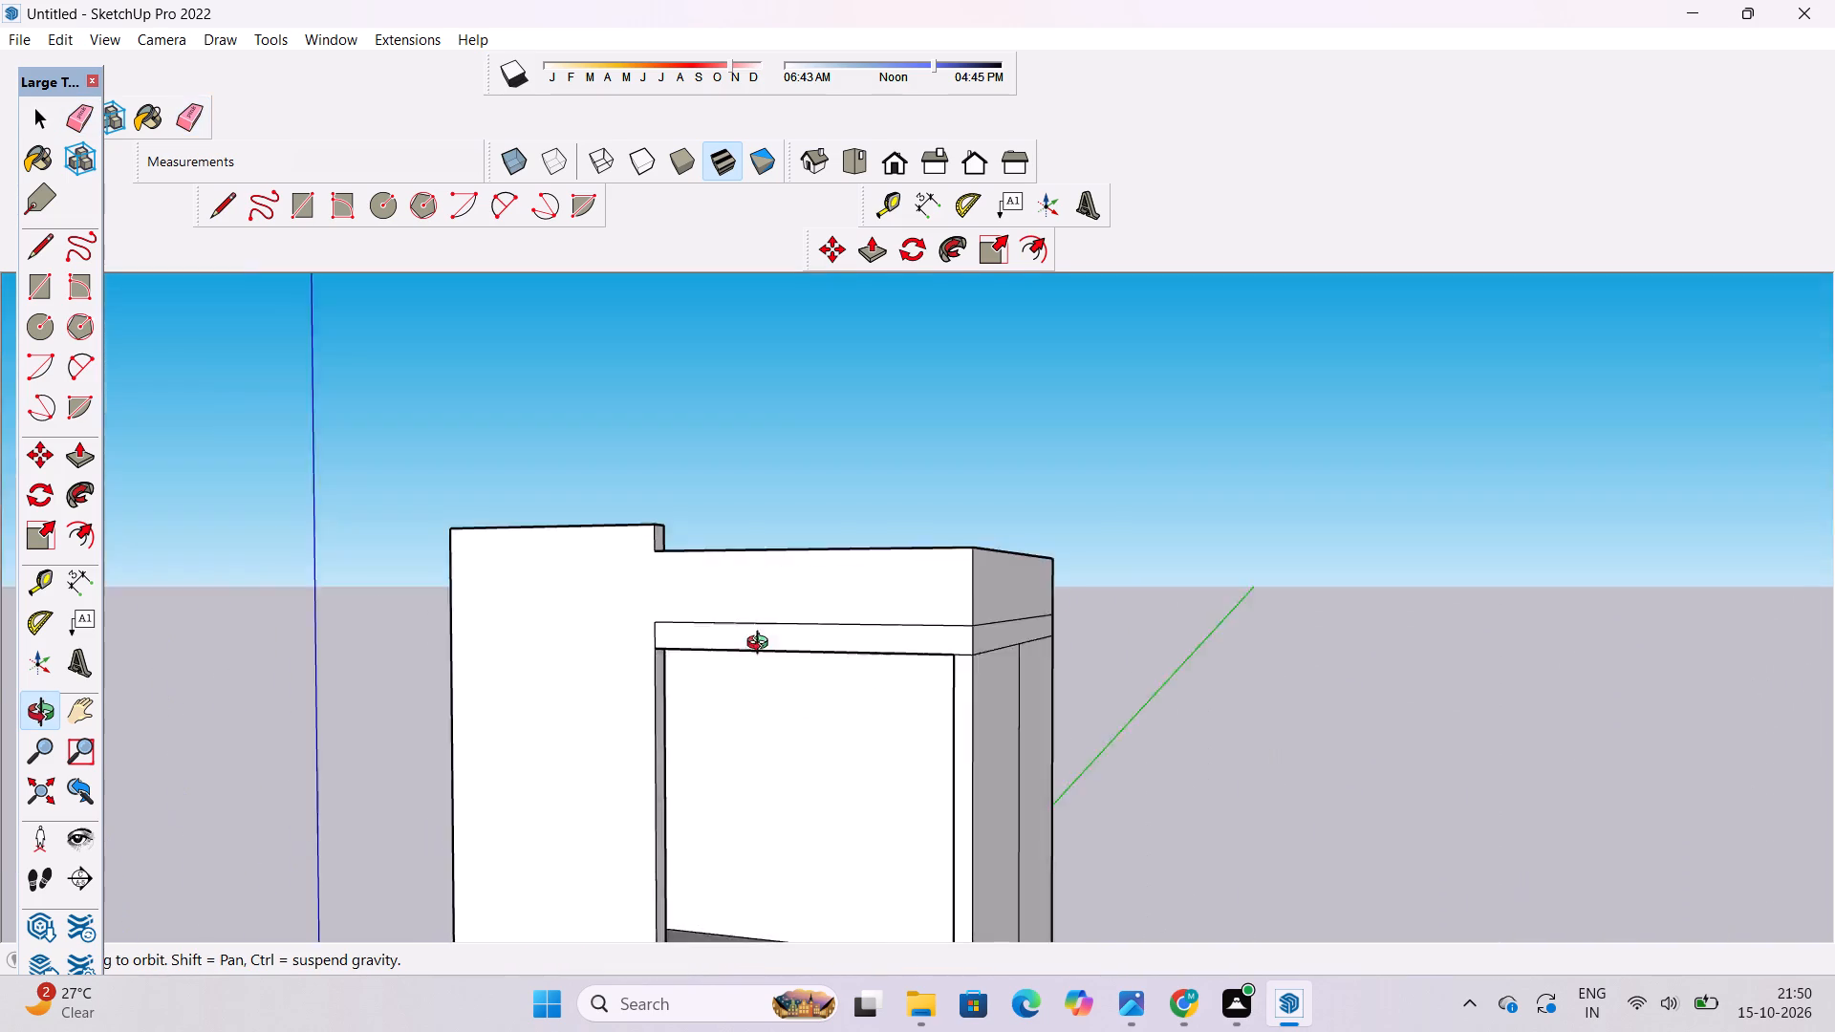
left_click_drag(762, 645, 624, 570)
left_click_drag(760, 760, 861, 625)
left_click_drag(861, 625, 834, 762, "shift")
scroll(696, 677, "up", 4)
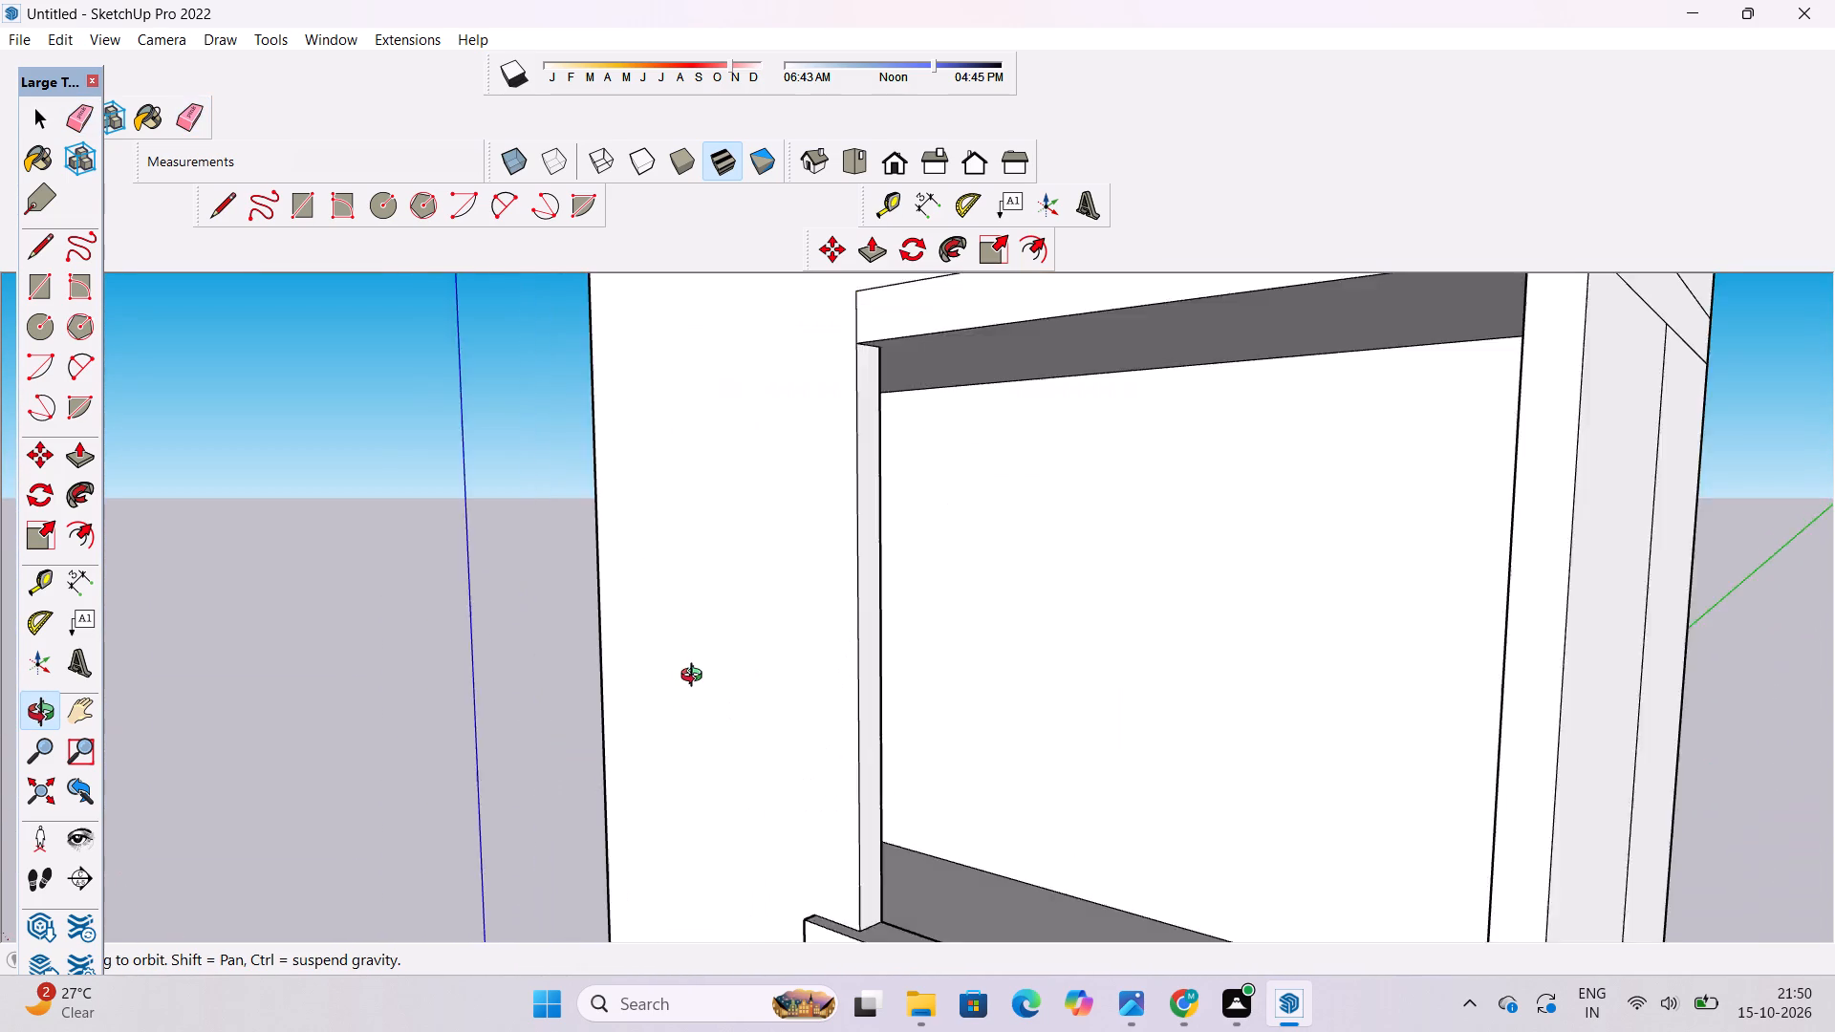
Erase the two horizontal slab lines below the roof parapet and the upper part of the vertical line on the side wall.
scroll(696, 677, "up", 5)
left_click_drag(709, 664, 783, 774, "shift")
left_click_drag(934, 773, 727, 717)
scroll(711, 689, "up", 5)
left_click_drag(730, 698, 532, 724)
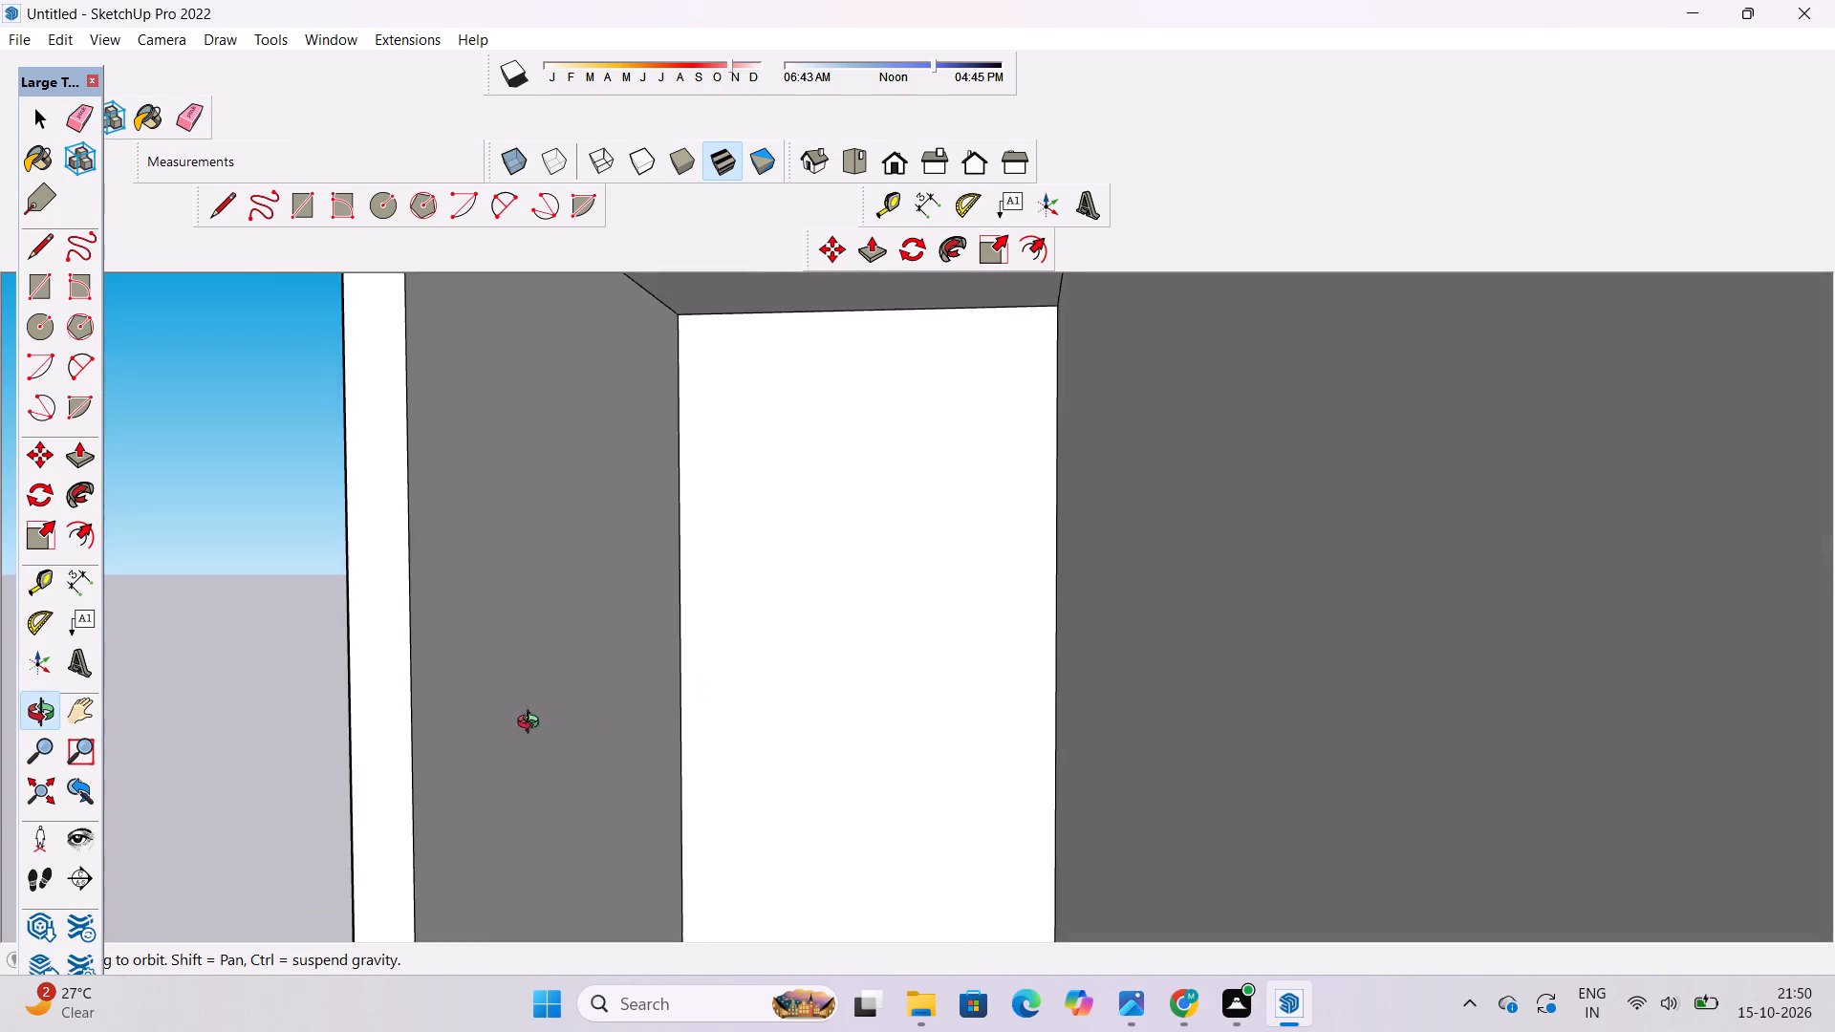
left_click_drag(532, 724, 837, 691)
scroll(849, 672, "down", 12)
left_click_drag(867, 660, 814, 666, "shift")
scroll(813, 666, "down", 7)
left_click_drag(858, 699, 1082, 785)
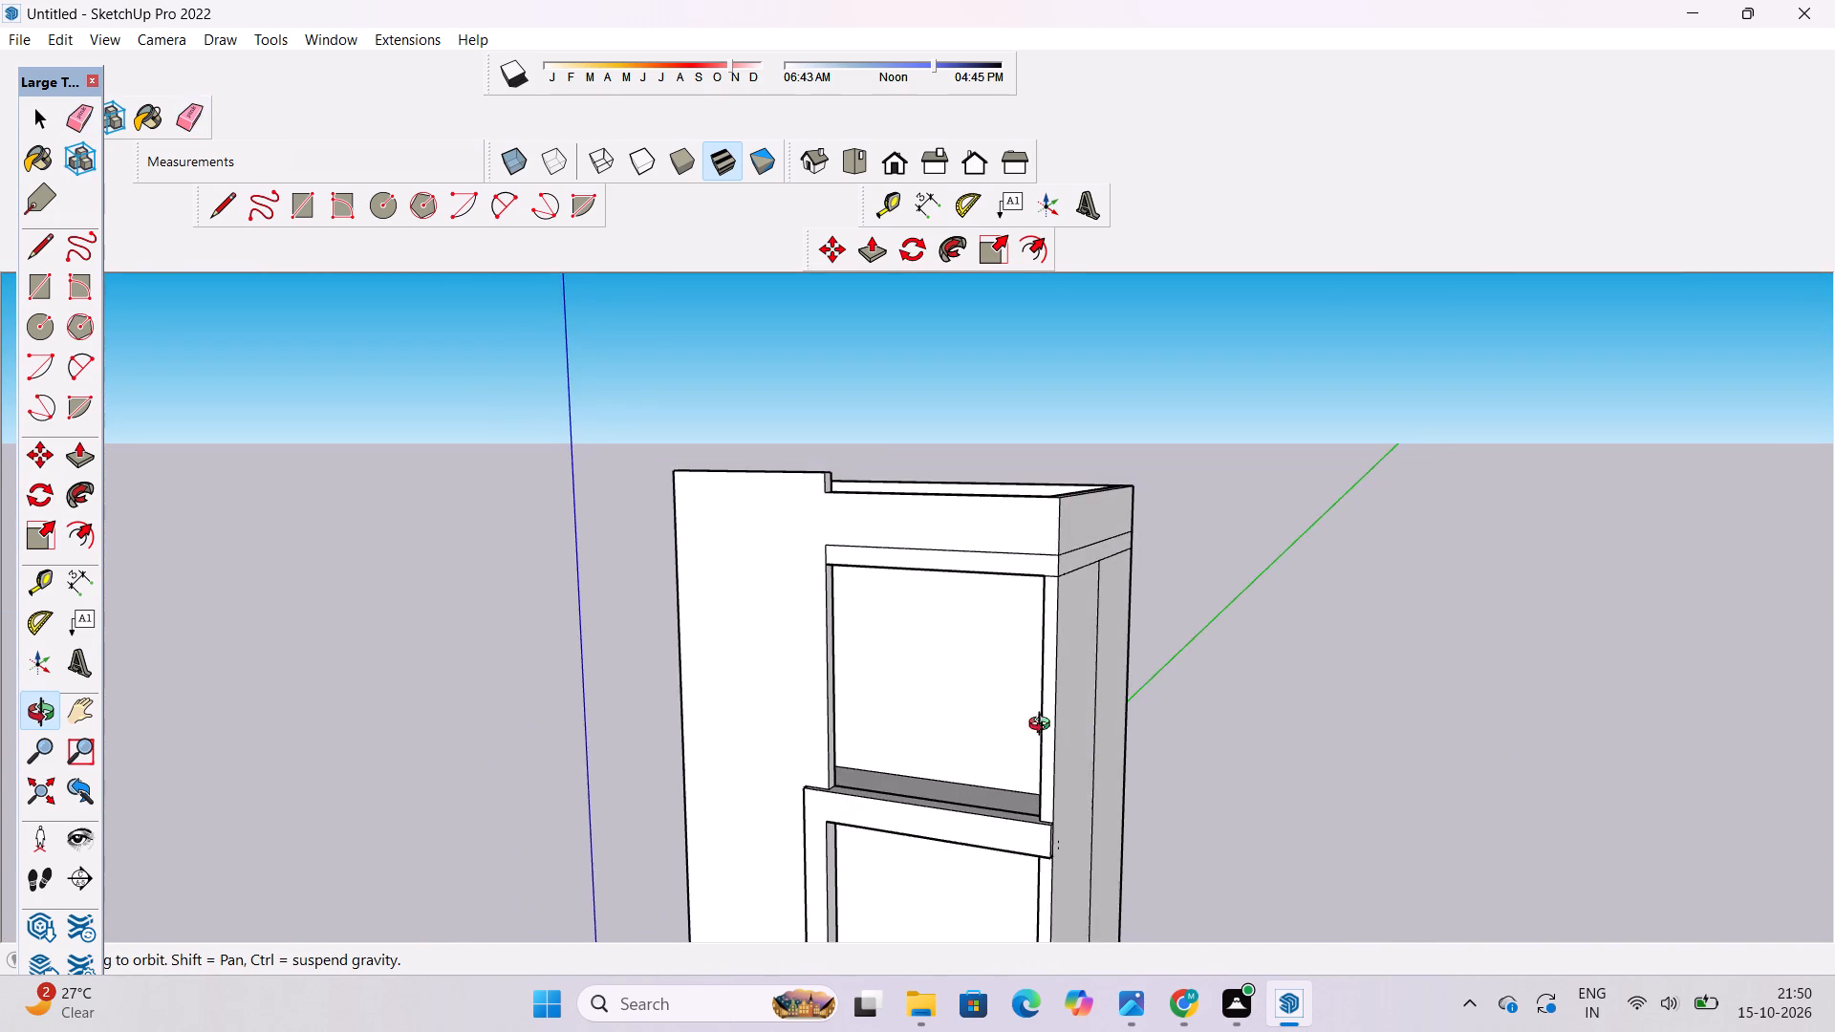
scroll(1044, 726, "up", 2)
left_click_drag(1045, 720, 1019, 732, "shift")
left_click_drag(1014, 735, 874, 763)
key("e")
scroll(1043, 678, "up", 3)
left_click_drag(1083, 456, 1069, 506)
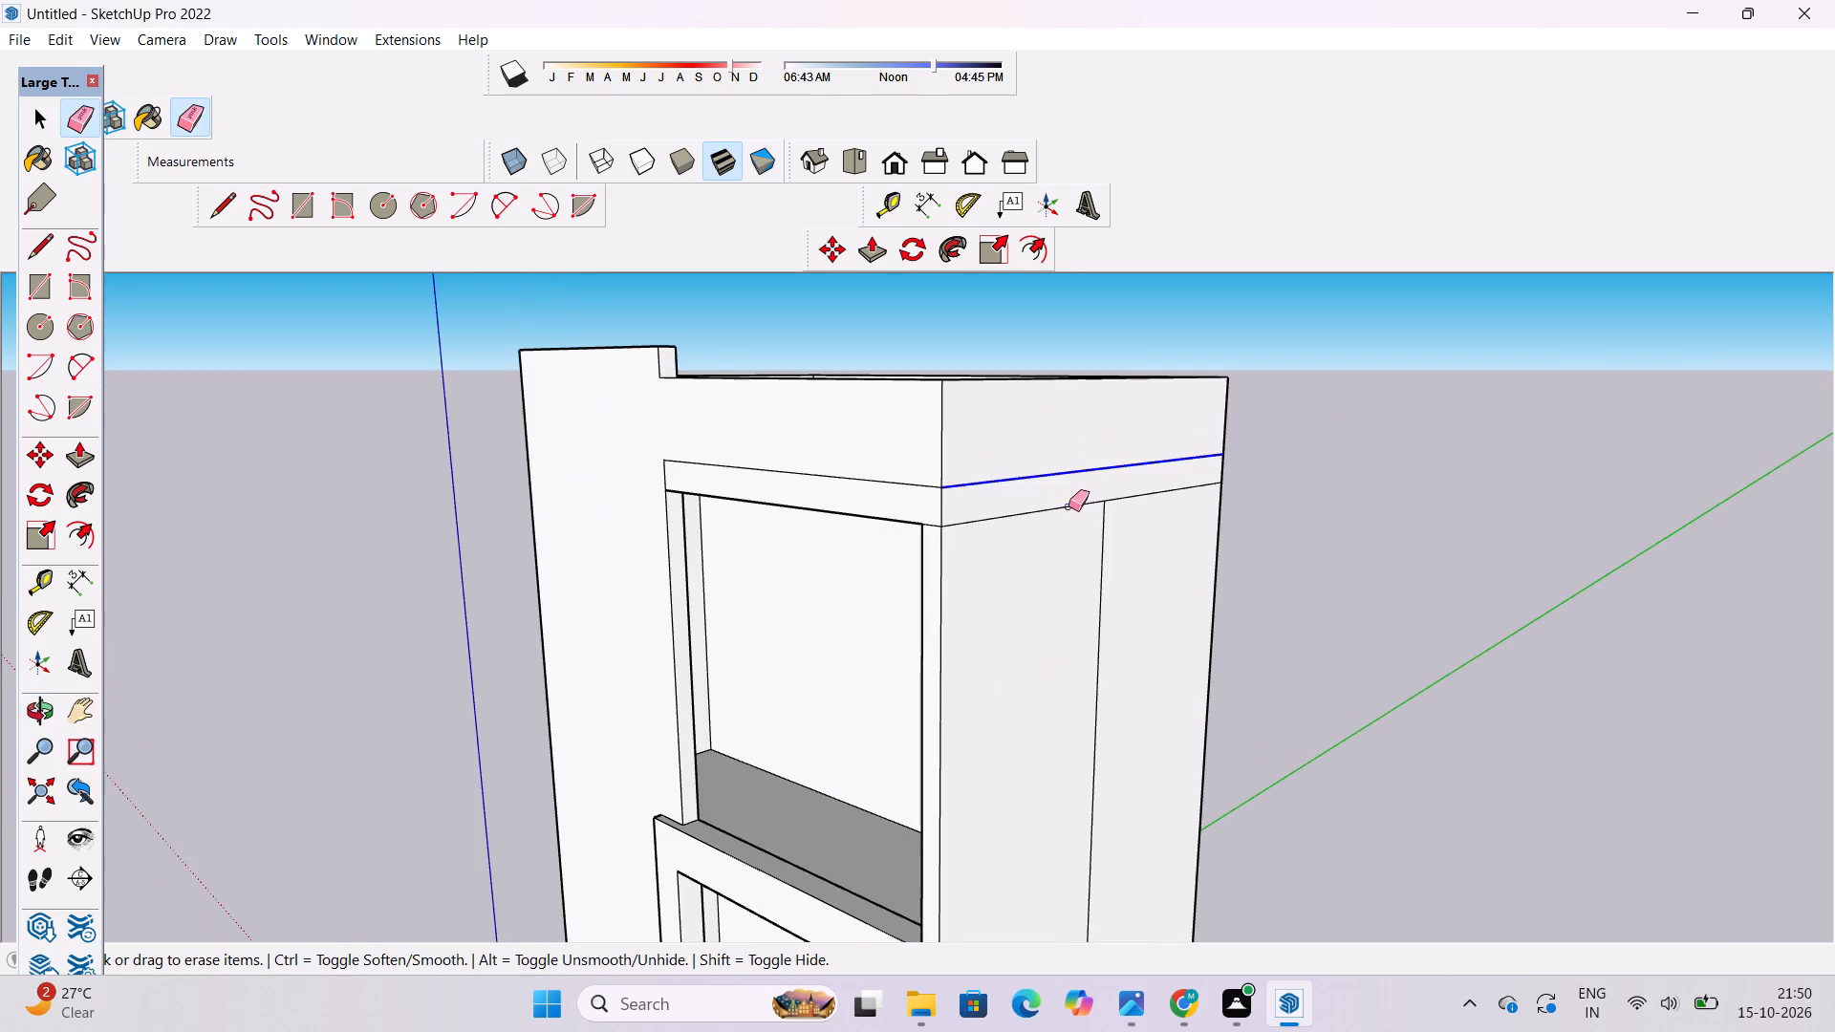
left_click_drag(1069, 506, 1069, 523)
left_click_drag(1104, 474, 1111, 503)
left_click_drag(1111, 503, 1043, 553)
left_click_drag(972, 509, 965, 520)
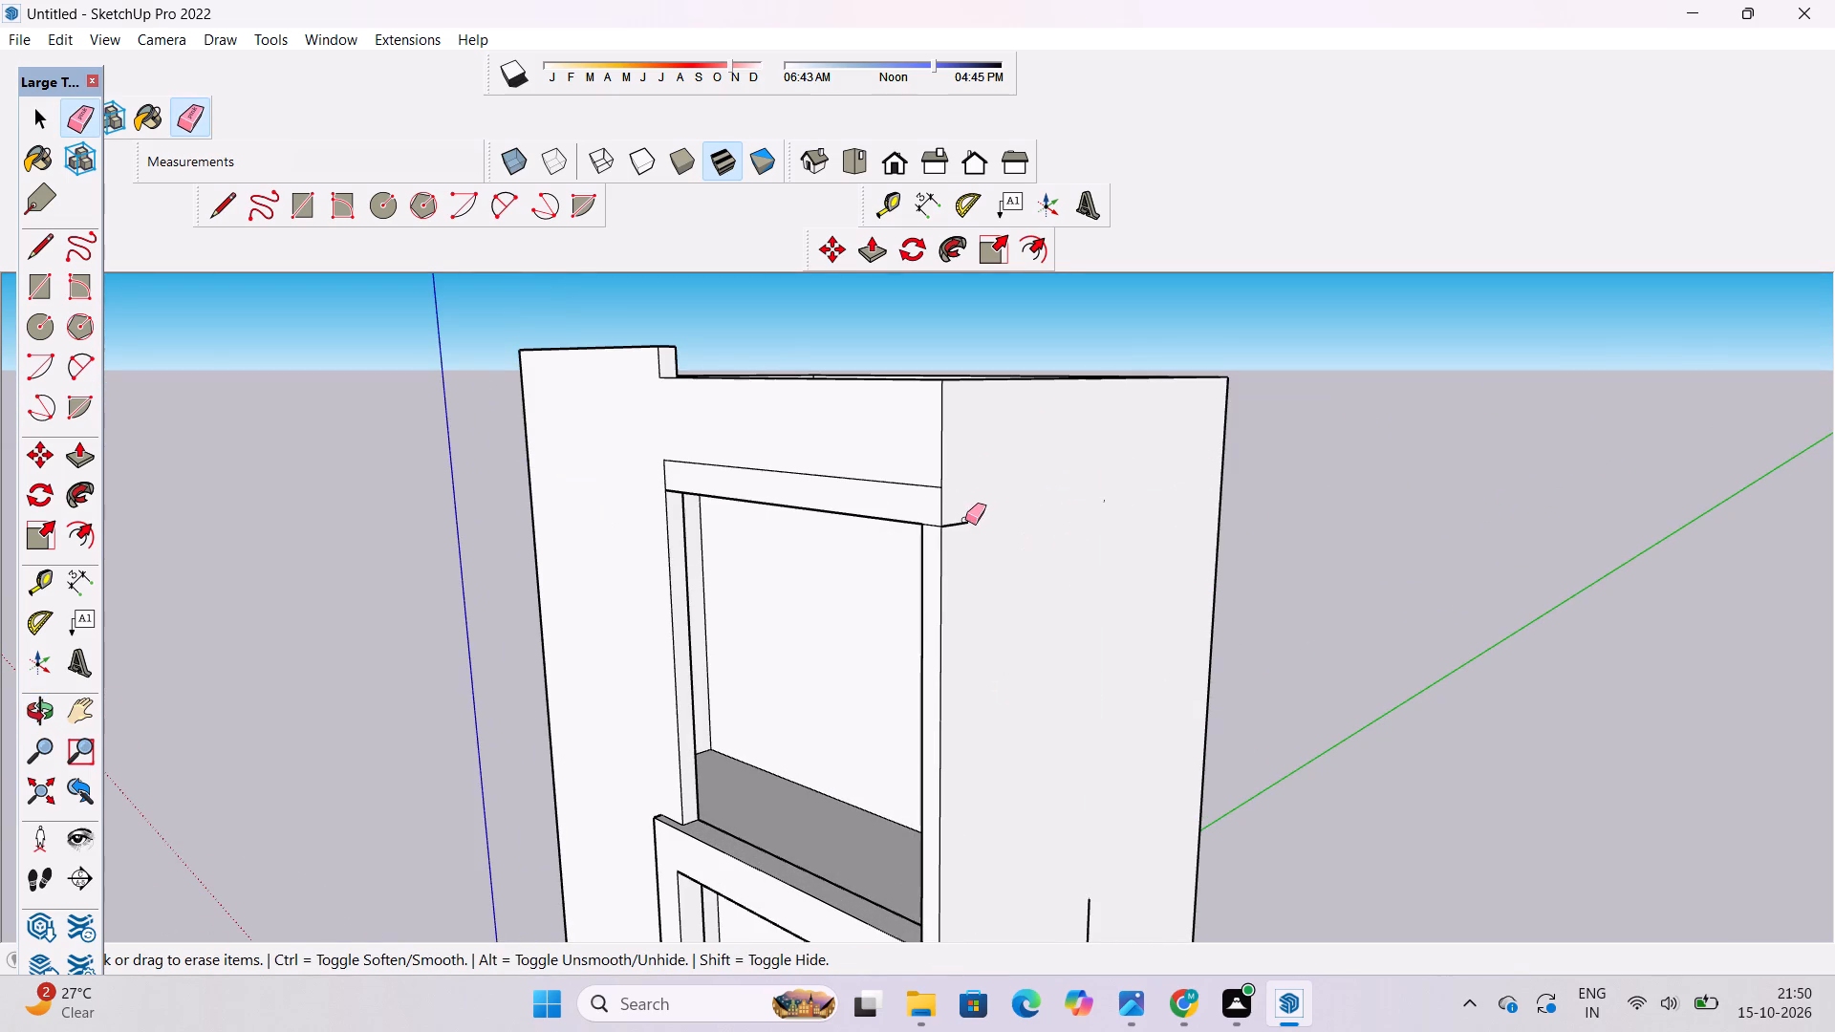
left_click_drag(965, 520, 963, 531)
Erase the remaining vertical line segments on the side wall down to the underside of the overhanging balcony.
scroll(969, 490, "down", 5)
scroll(1055, 686, "up", 5)
scroll(1051, 674, "down", 10)
left_click_drag(1051, 750, 1053, 765)
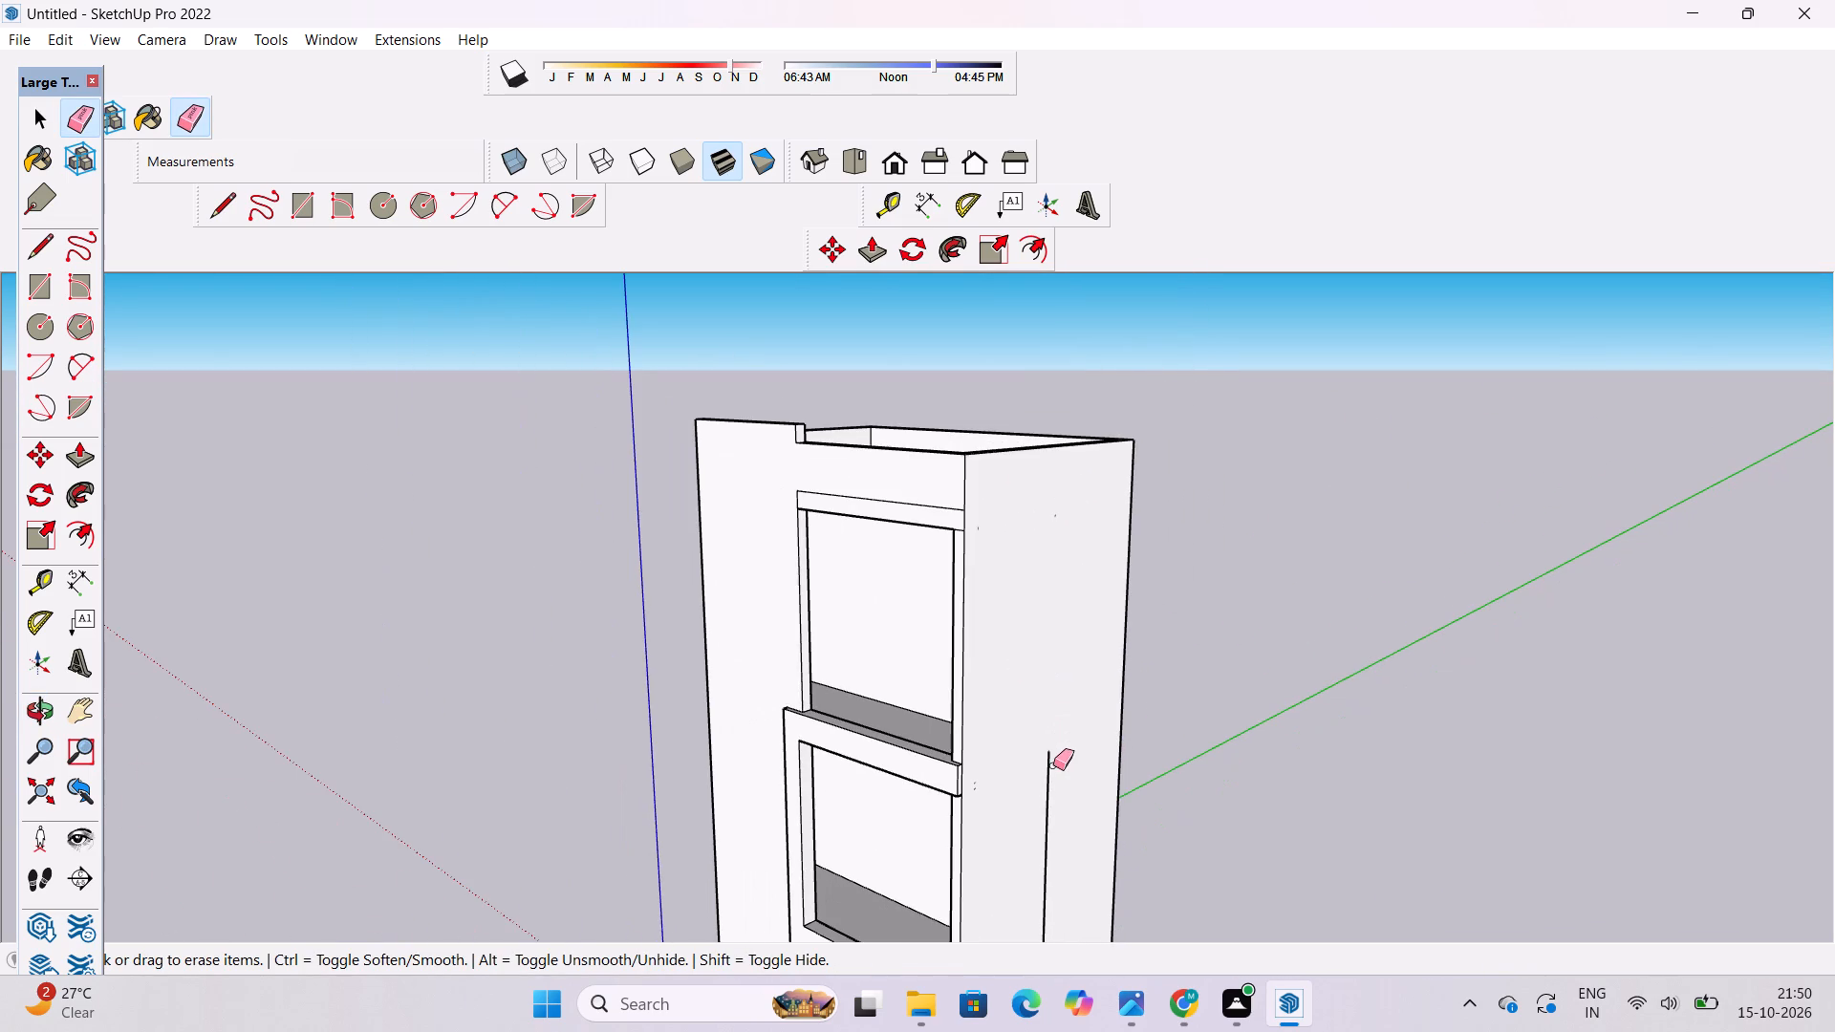
left_click_drag(1053, 765, 1053, 772)
left_click_drag(1037, 755, 1034, 742)
left_click_drag(1033, 714, 1052, 753)
scroll(1024, 619, "down", 6)
scroll(1048, 864, "up", 6)
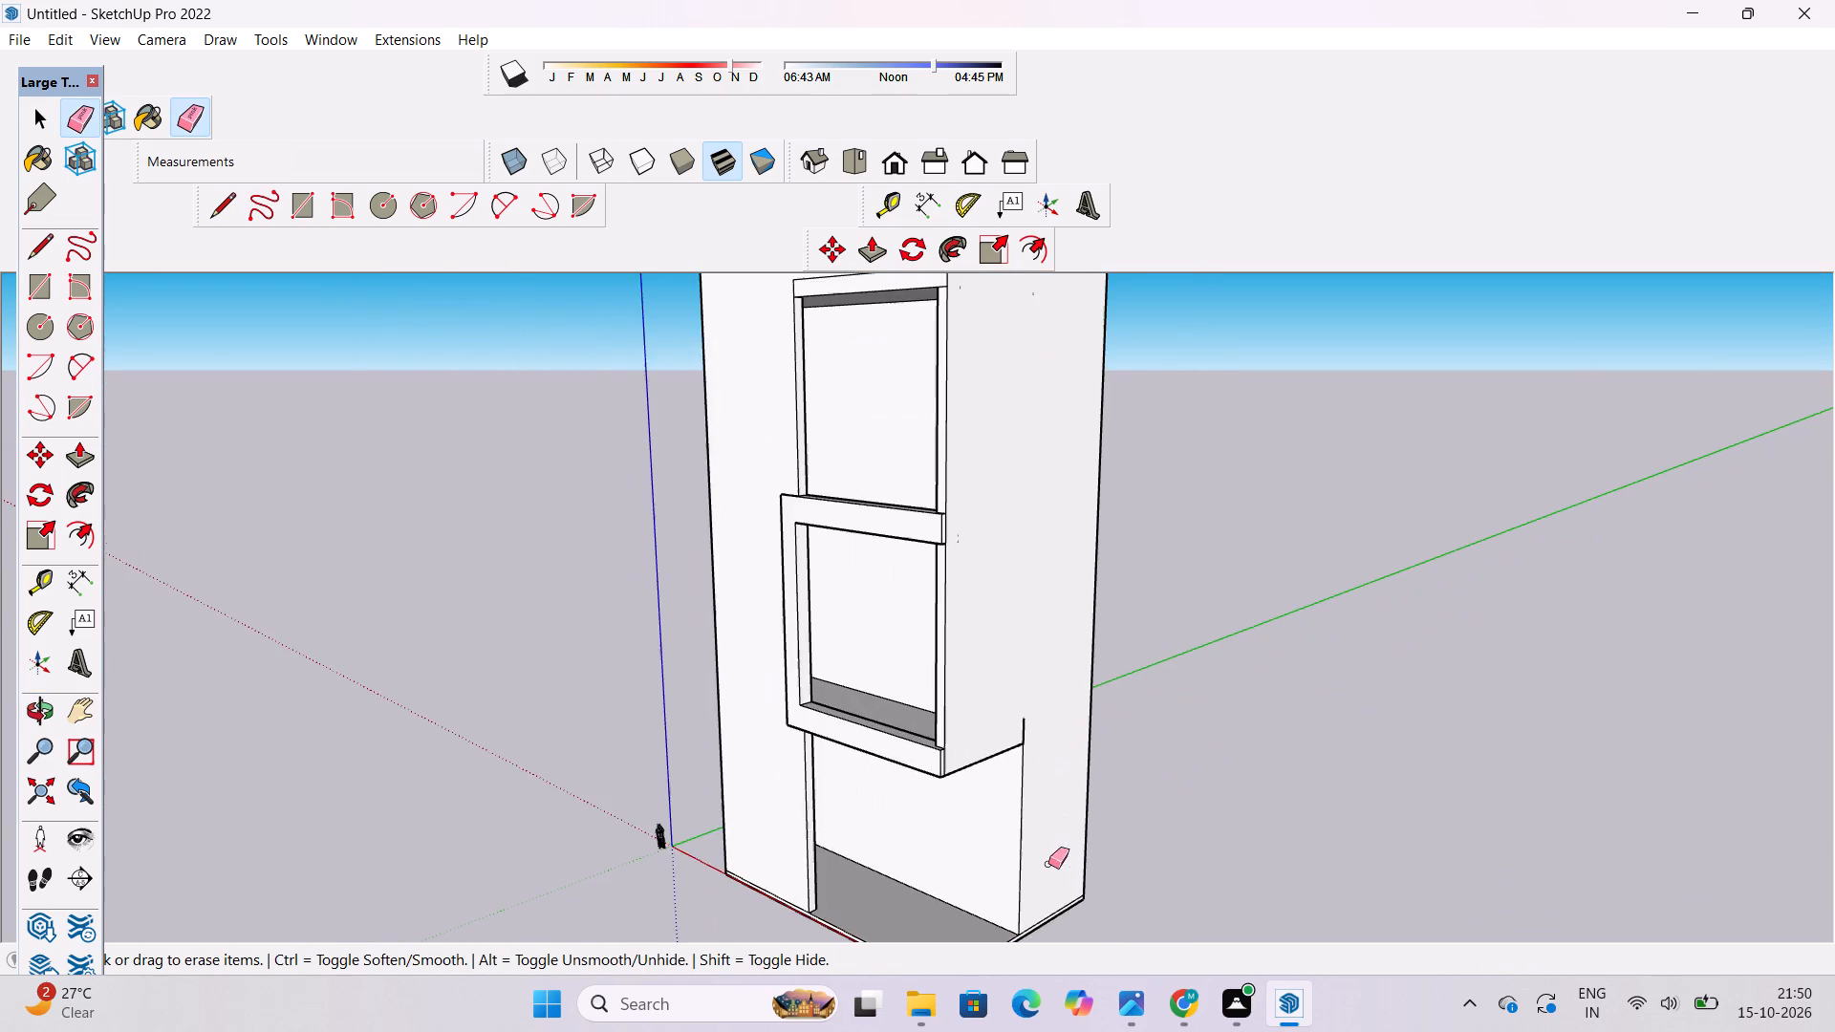
scroll(1047, 709, "up", 6)
left_click_drag(1022, 720, 1004, 757)
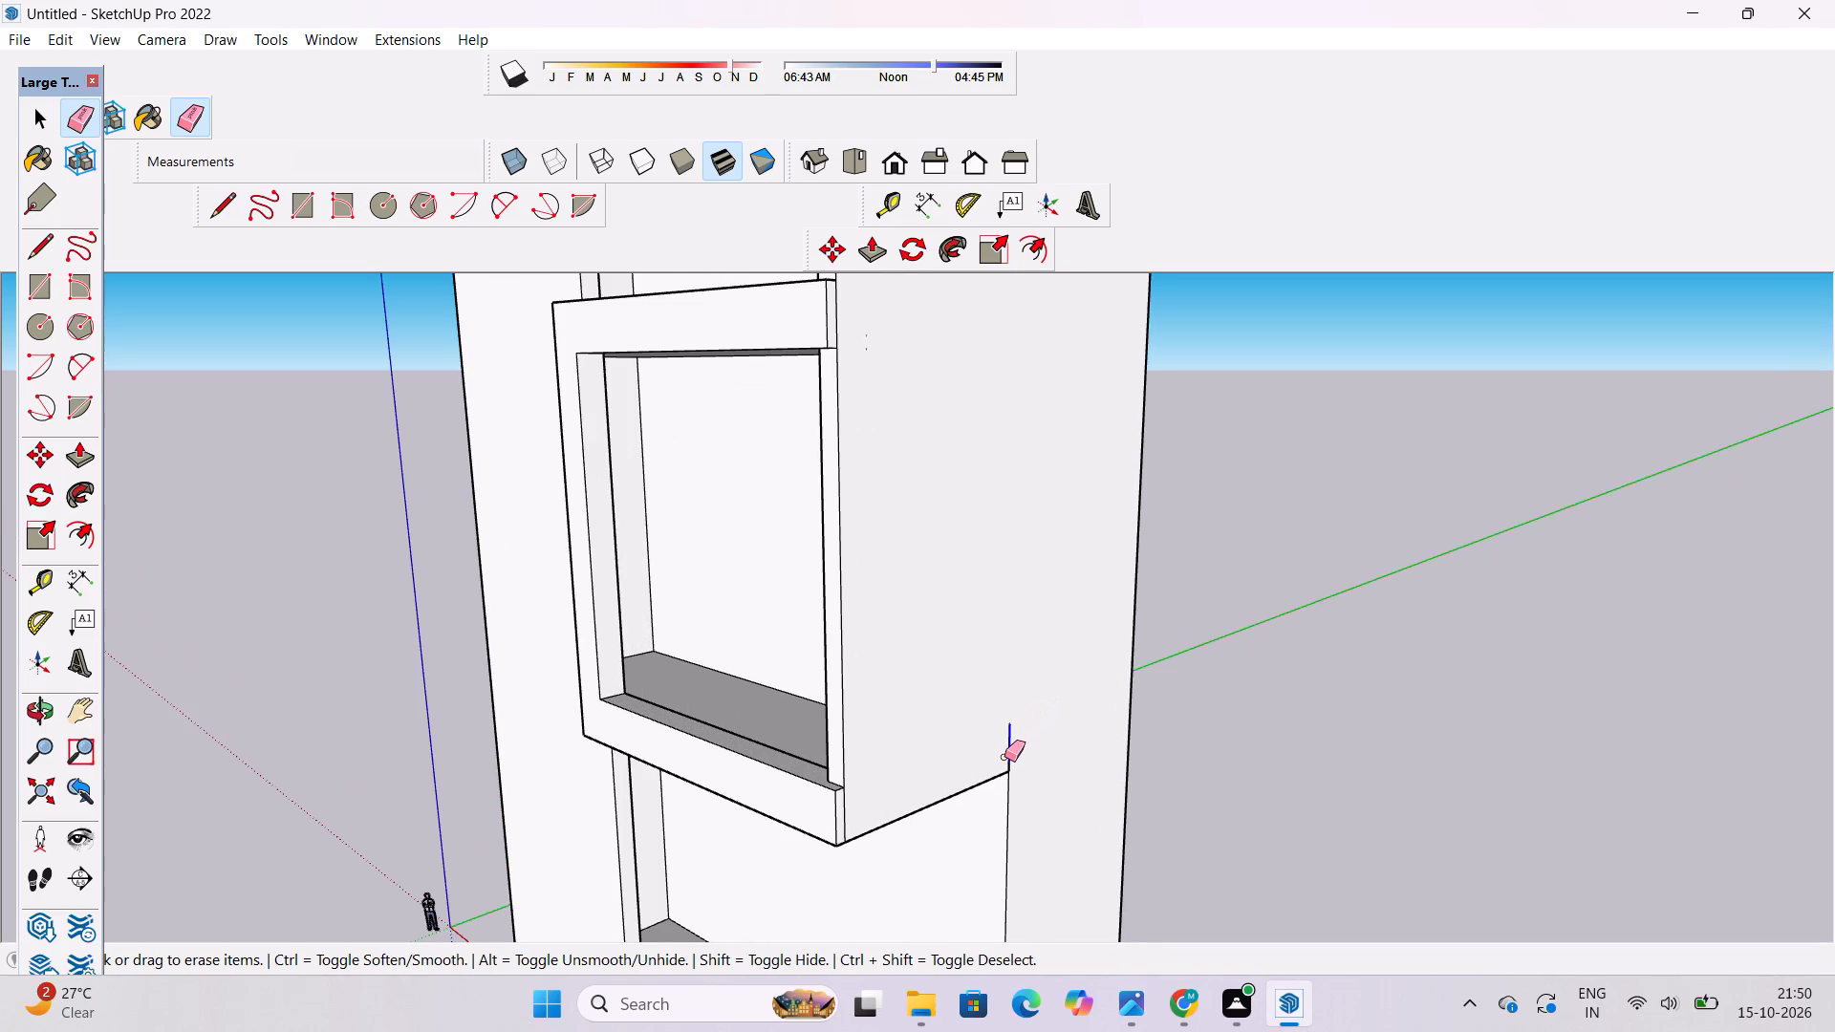
left_click_drag(1004, 757, 1005, 760)
scroll(1021, 732, "down", 4)
scroll(1019, 745, "up", 10)
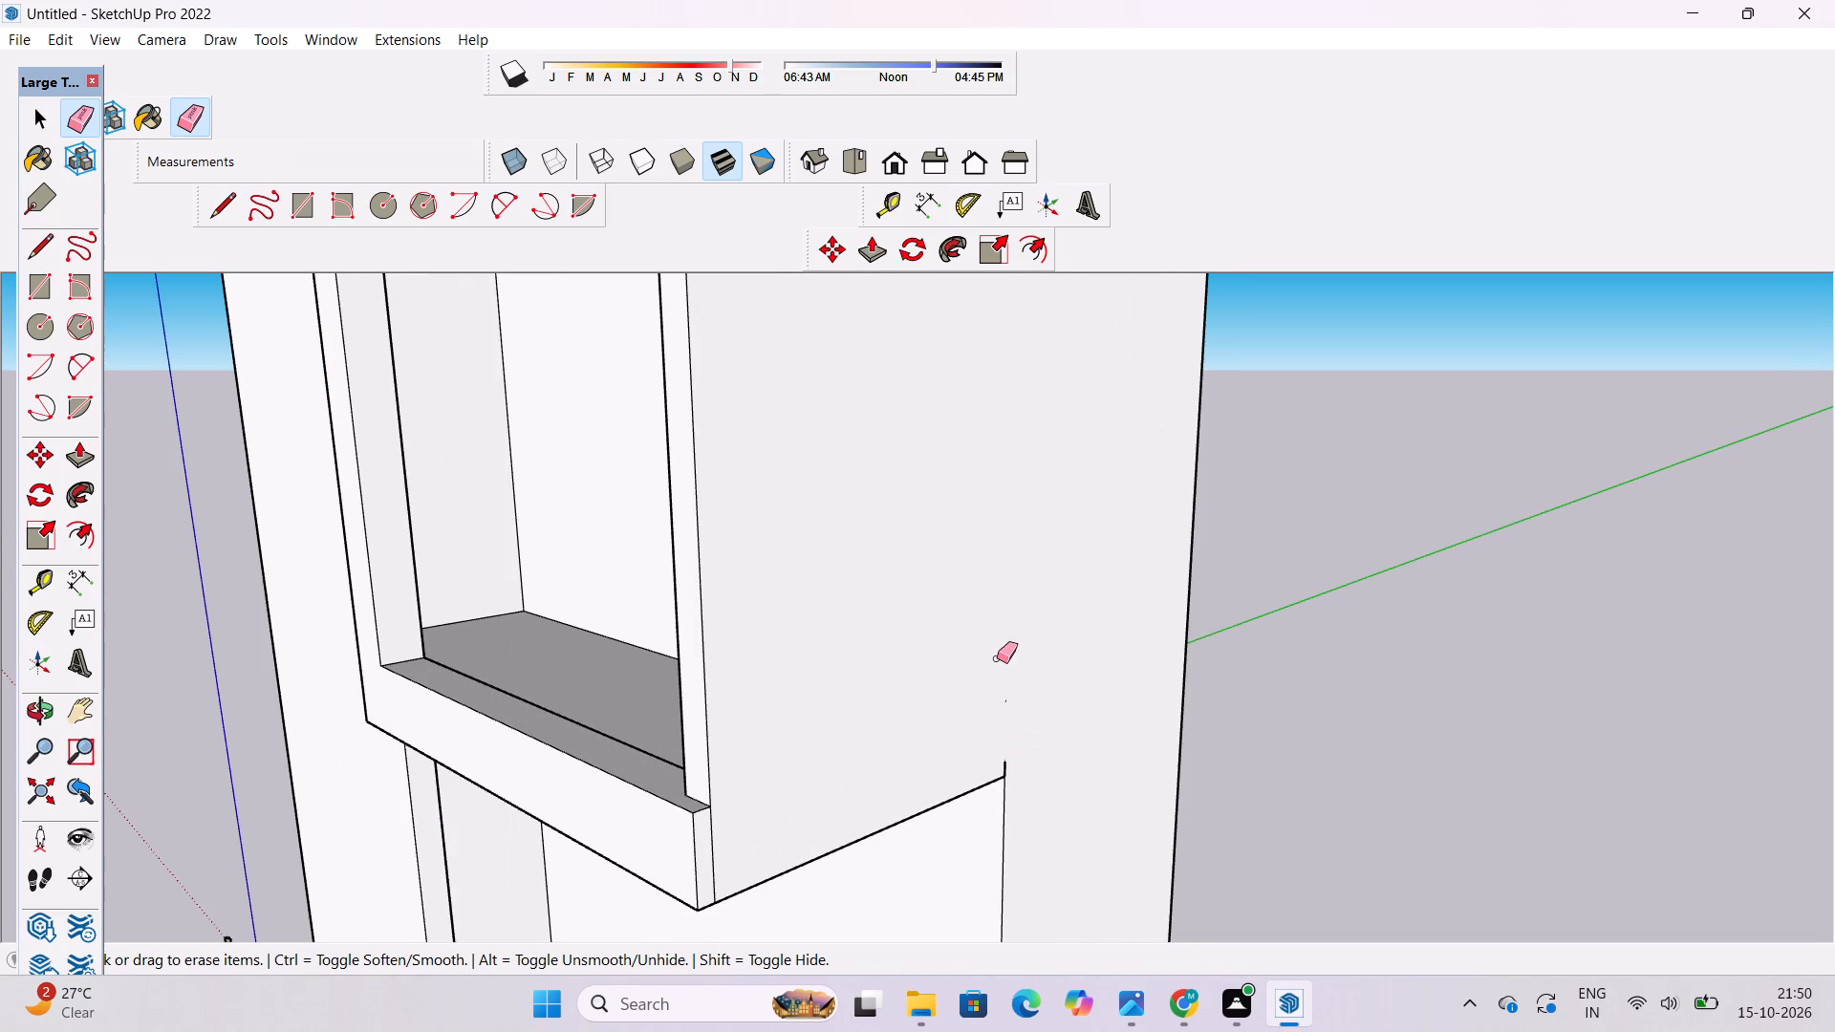
left_click_drag(997, 658, 1024, 774)
scroll(1016, 774, "up", 5)
left_click_drag(986, 751, 991, 775)
left_click_drag(997, 754, 997, 762)
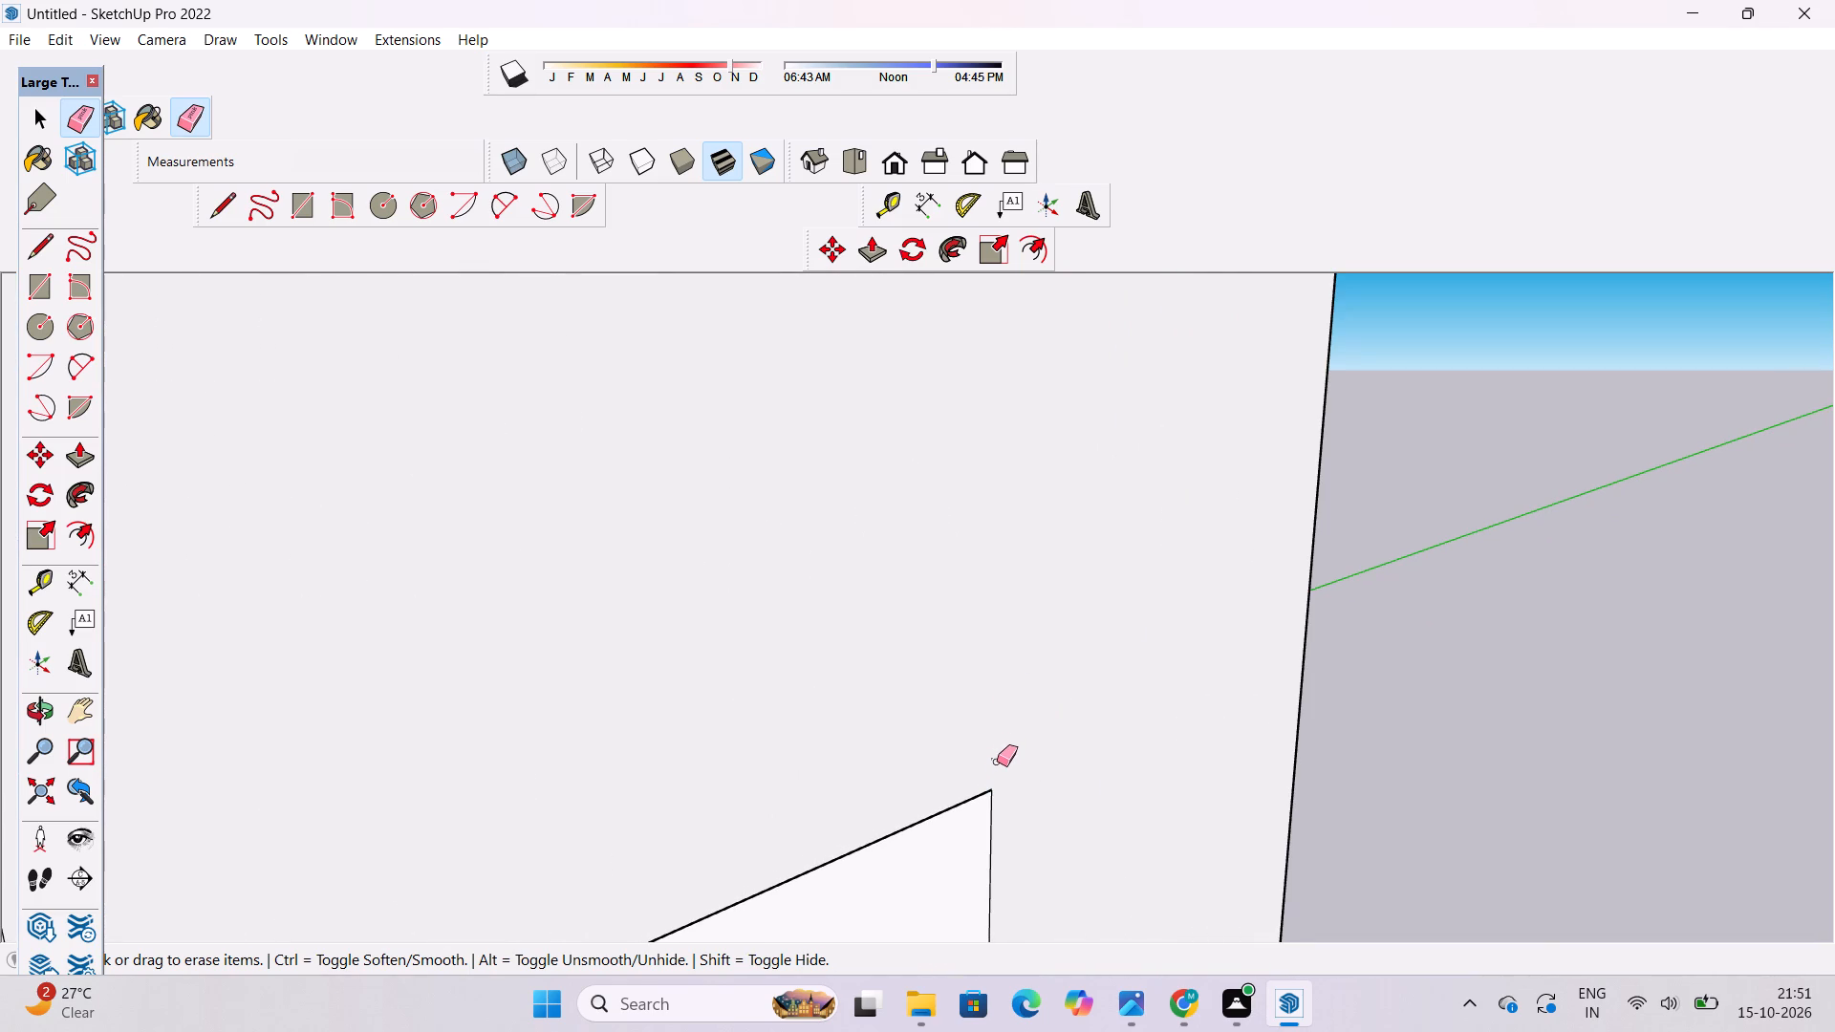
left_click_drag(997, 762, 1003, 721)
Examine the balcony frames, side wall and roof parapets from several angles for leftover edges.
key("o")
scroll(1006, 714, "down", 15)
left_click_drag(814, 754, 1223, 698)
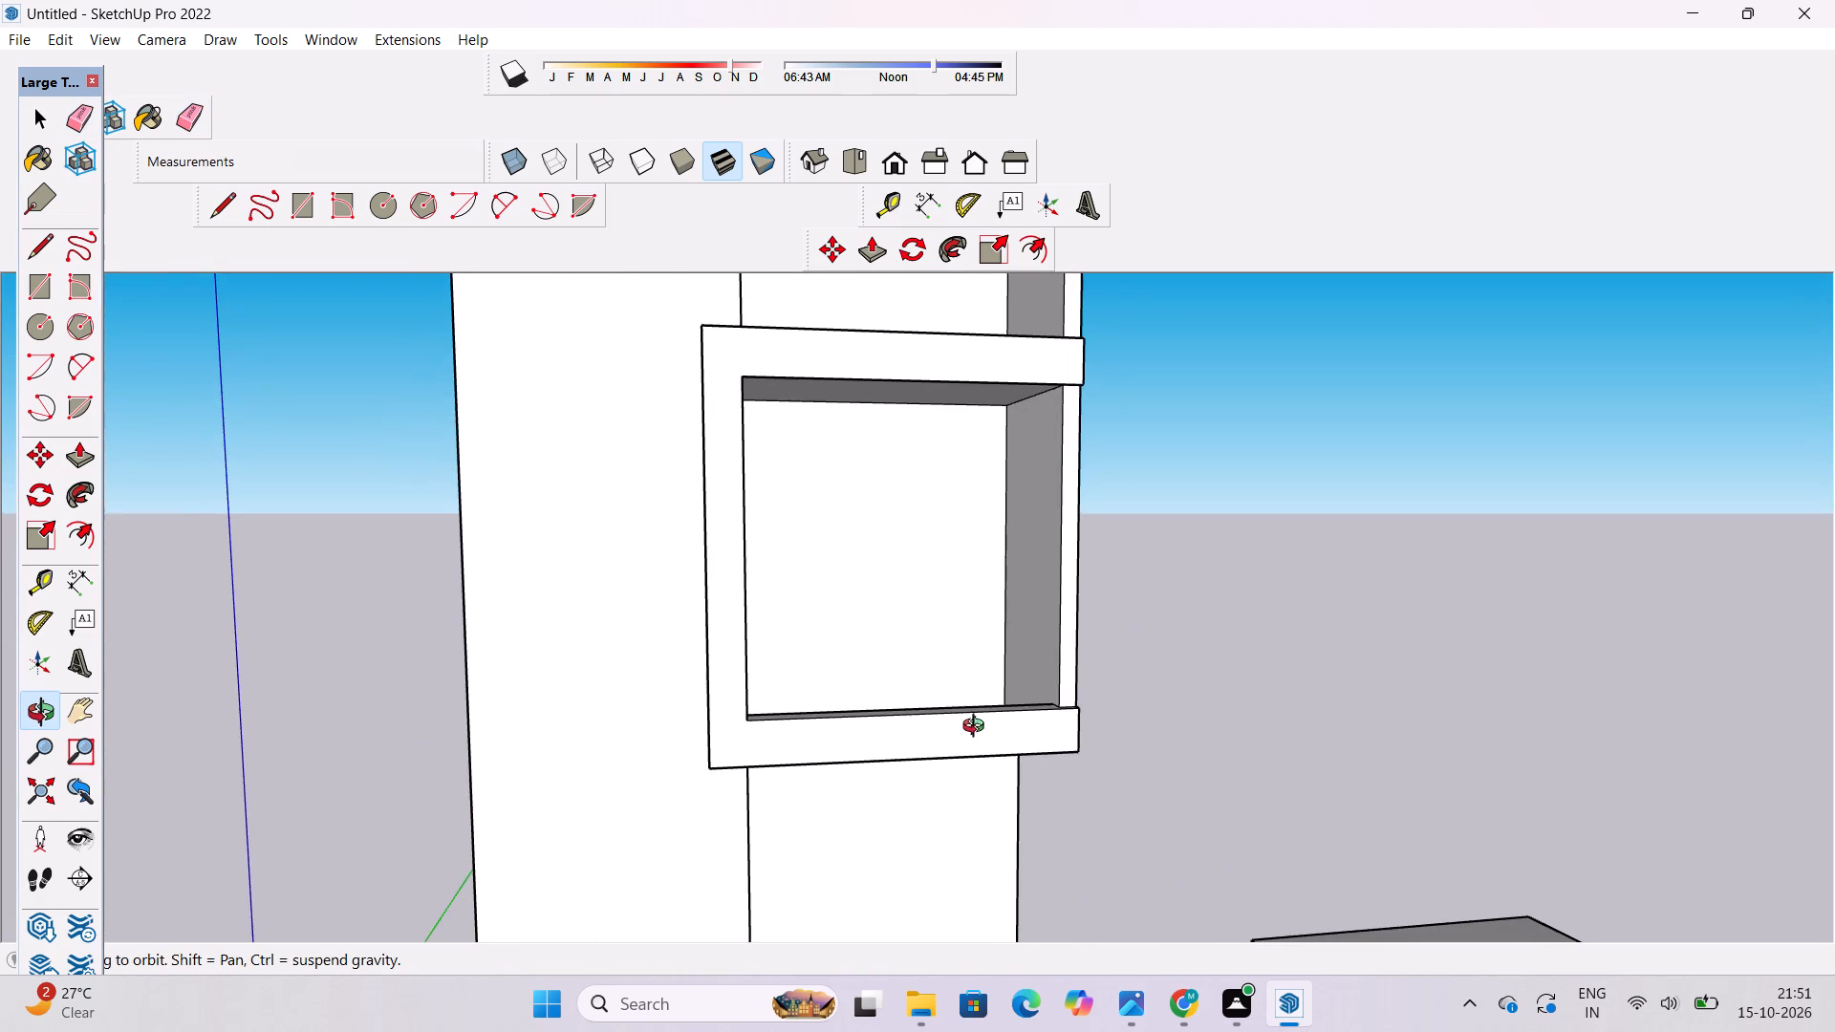
left_click_drag(995, 665, 947, 875)
scroll(1007, 652, "up", 4)
left_click_drag(1008, 643, 1003, 714, "shift")
left_click_drag(1004, 725, 998, 468)
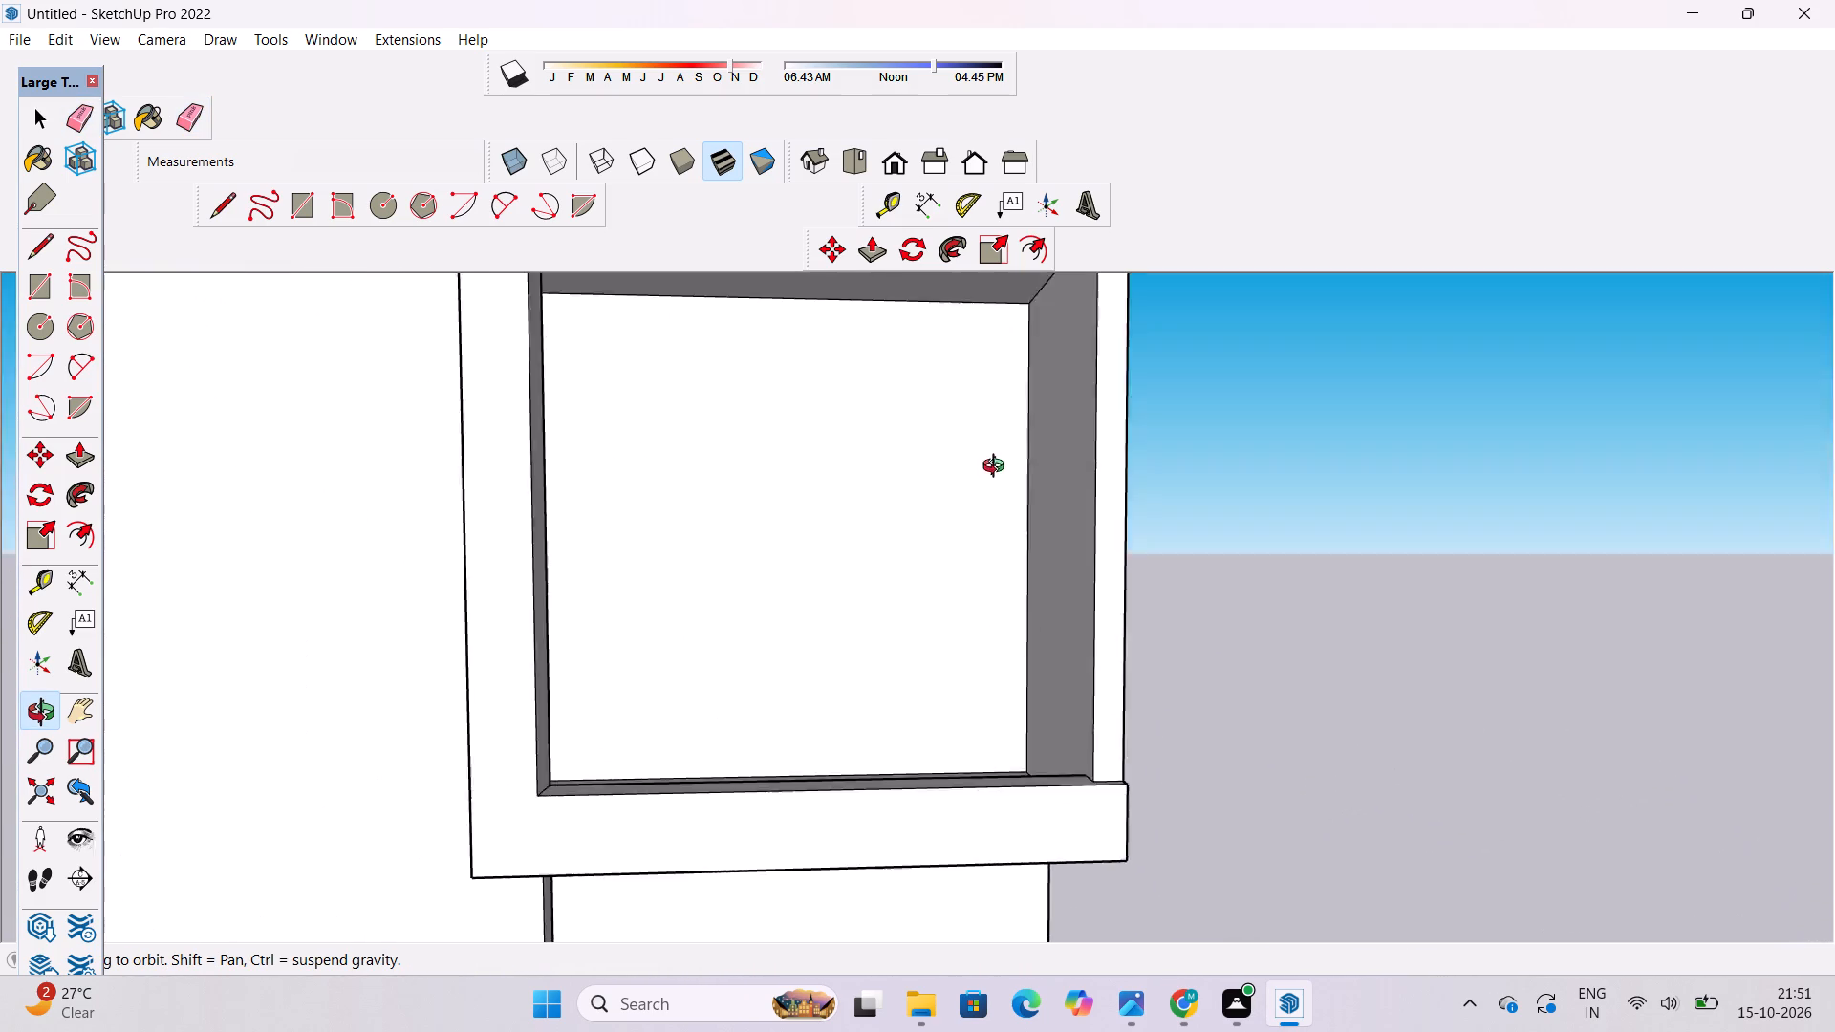
left_click_drag(998, 468, 1001, 462)
scroll(1001, 462, "down", 6)
left_click_drag(1013, 484, 908, 699, "shift")
scroll(982, 582, "up", 4)
left_click_drag(952, 670, 974, 473, "shift")
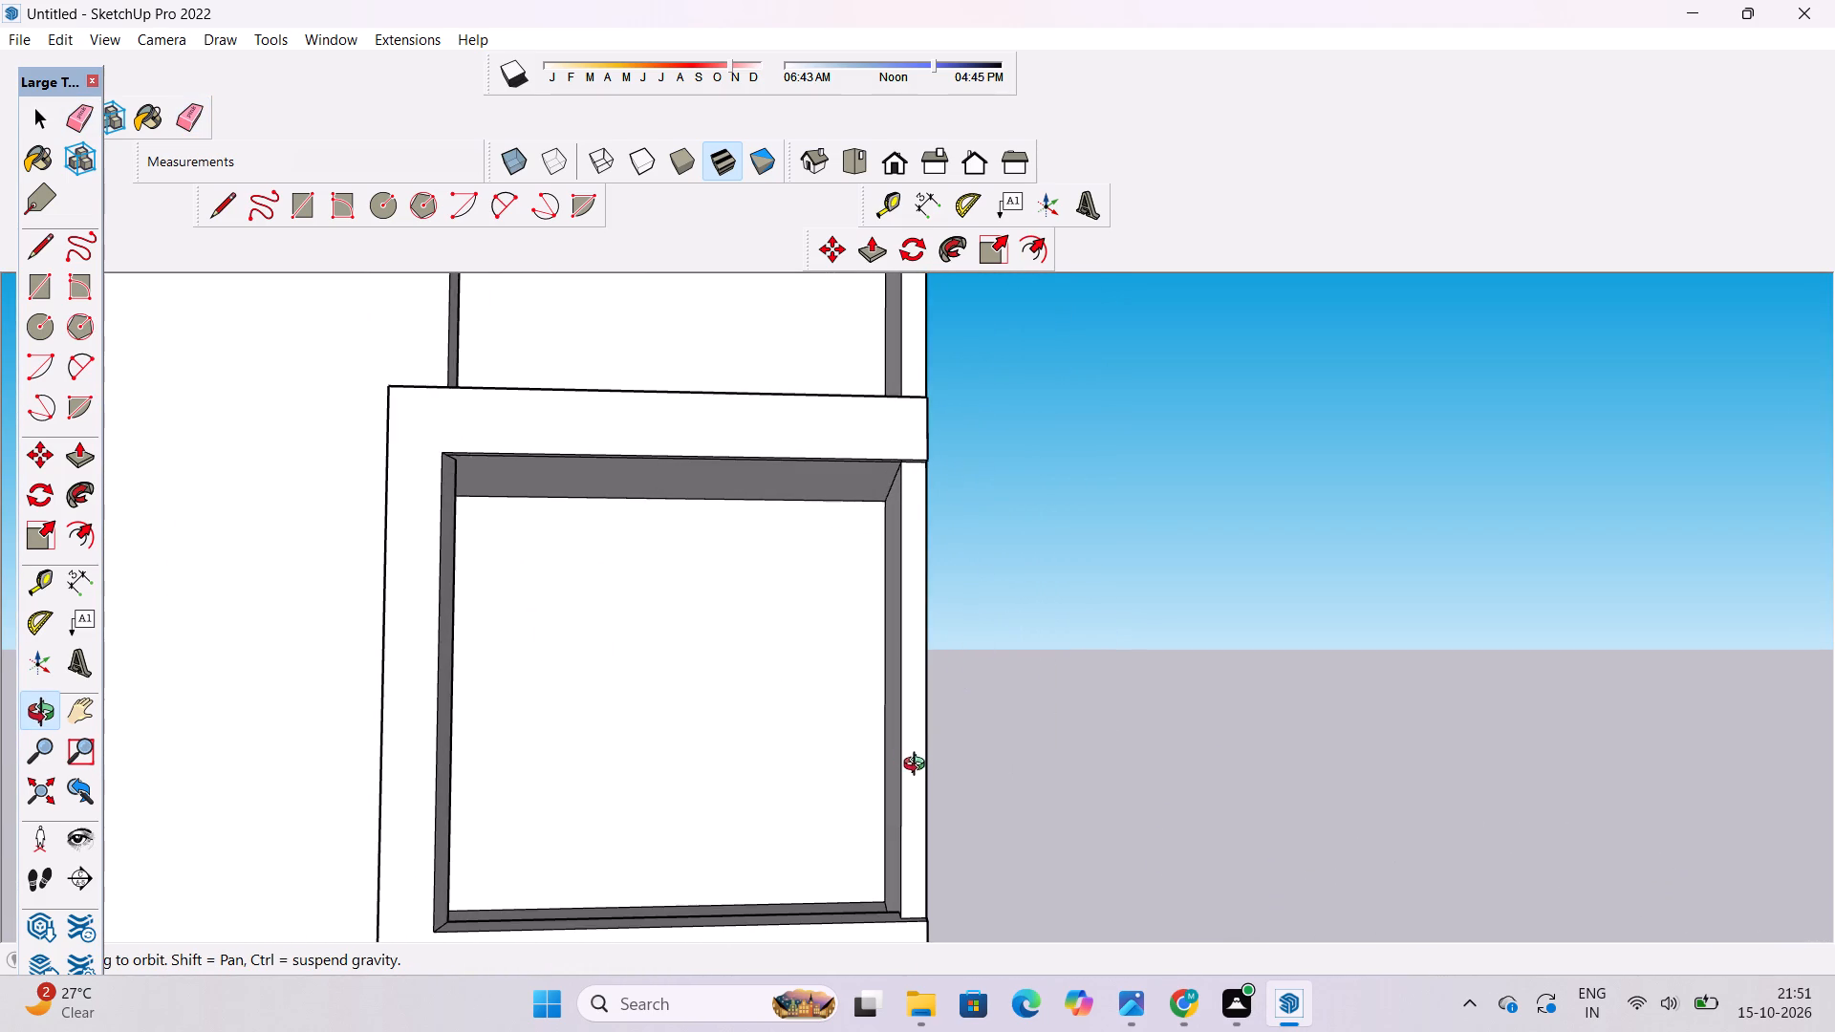
left_click_drag(906, 707, 937, 469, "shift")
left_click_drag(968, 636, 835, 834)
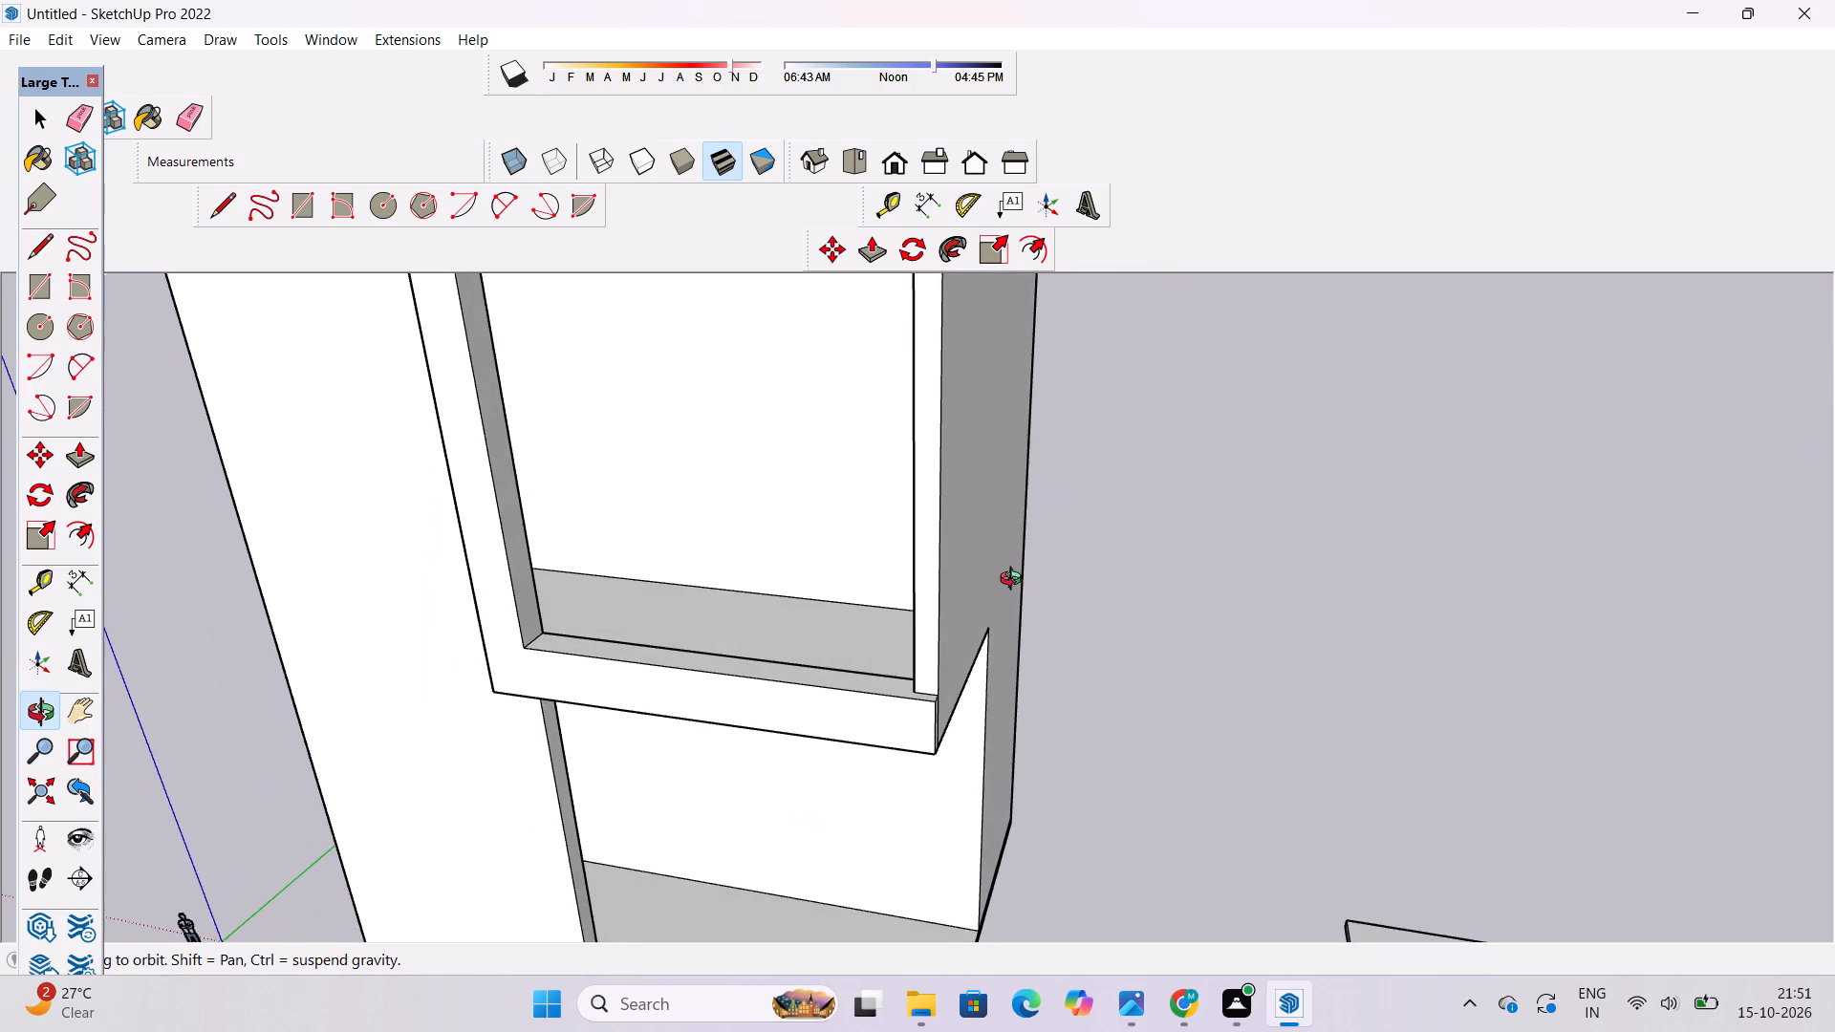
scroll(1015, 581, "up", 5)
left_click_drag(934, 689, 642, 699)
scroll(734, 600, "down", 11)
left_click_drag(744, 598, 799, 681, "shift")
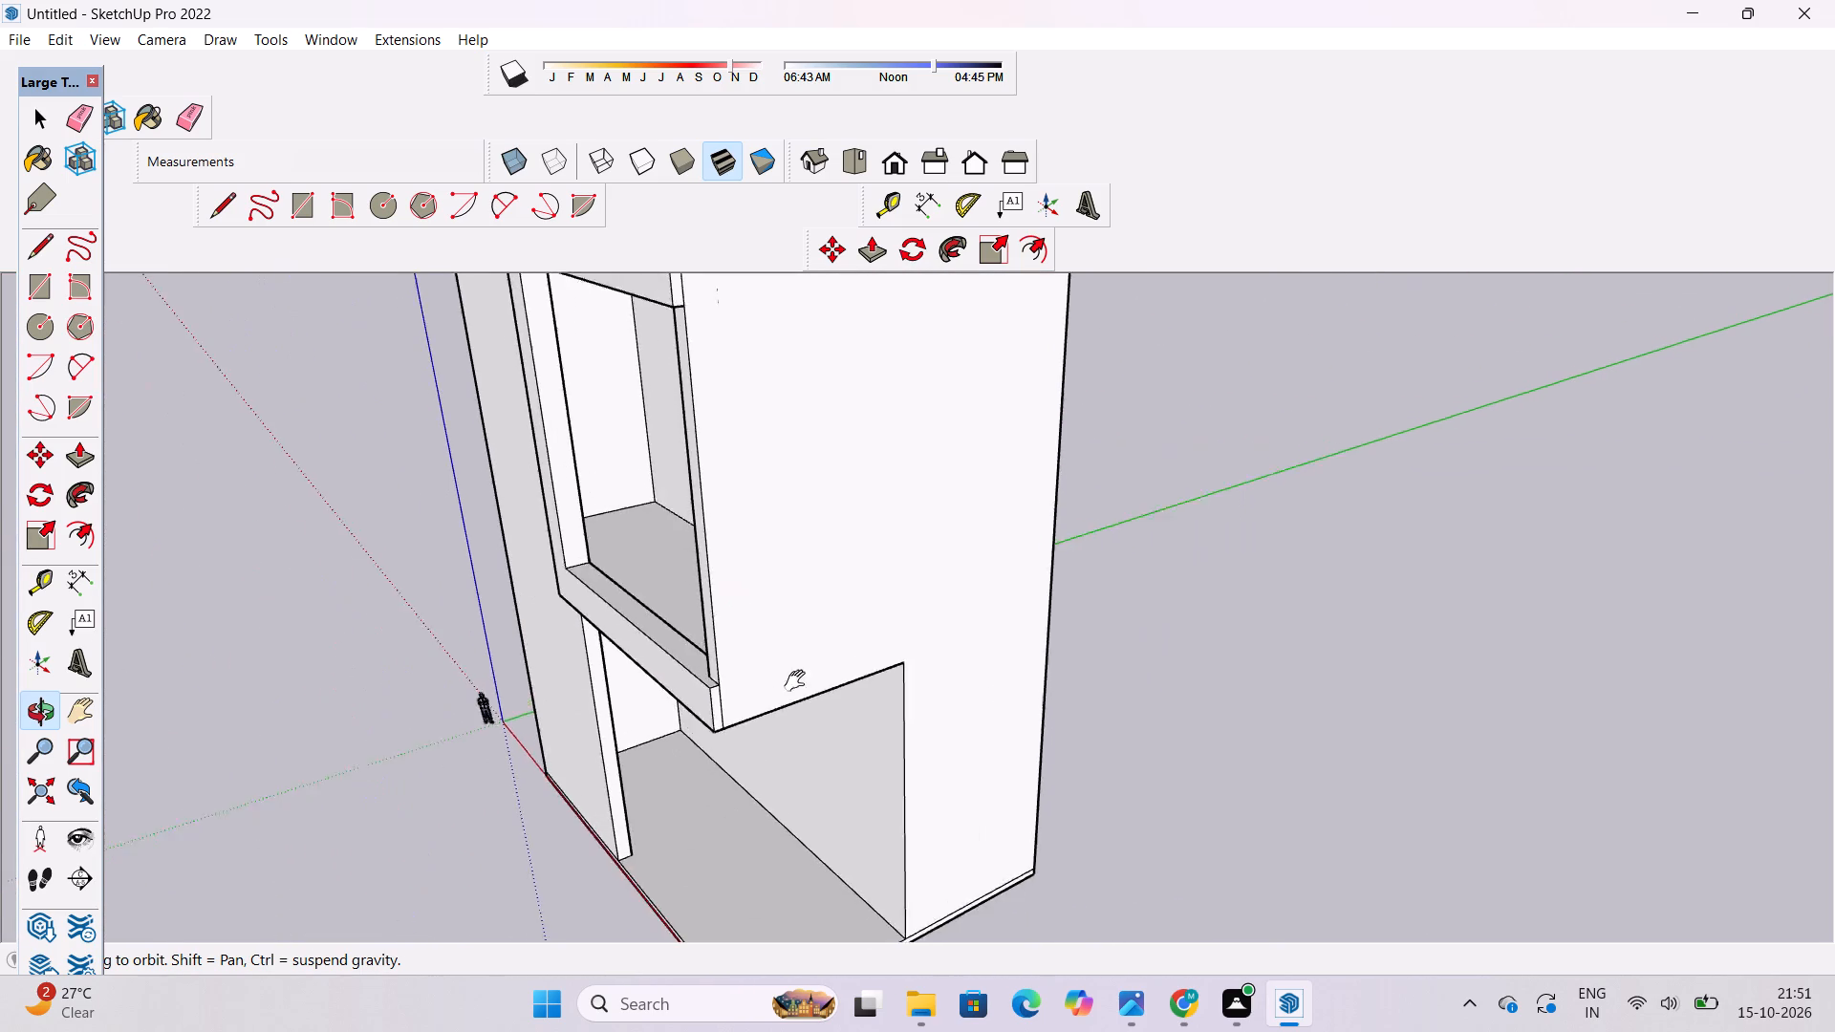
left_click_drag(799, 681, 868, 800, "shift")
scroll(887, 691, "down", 6)
left_click_drag(775, 688, 985, 607)
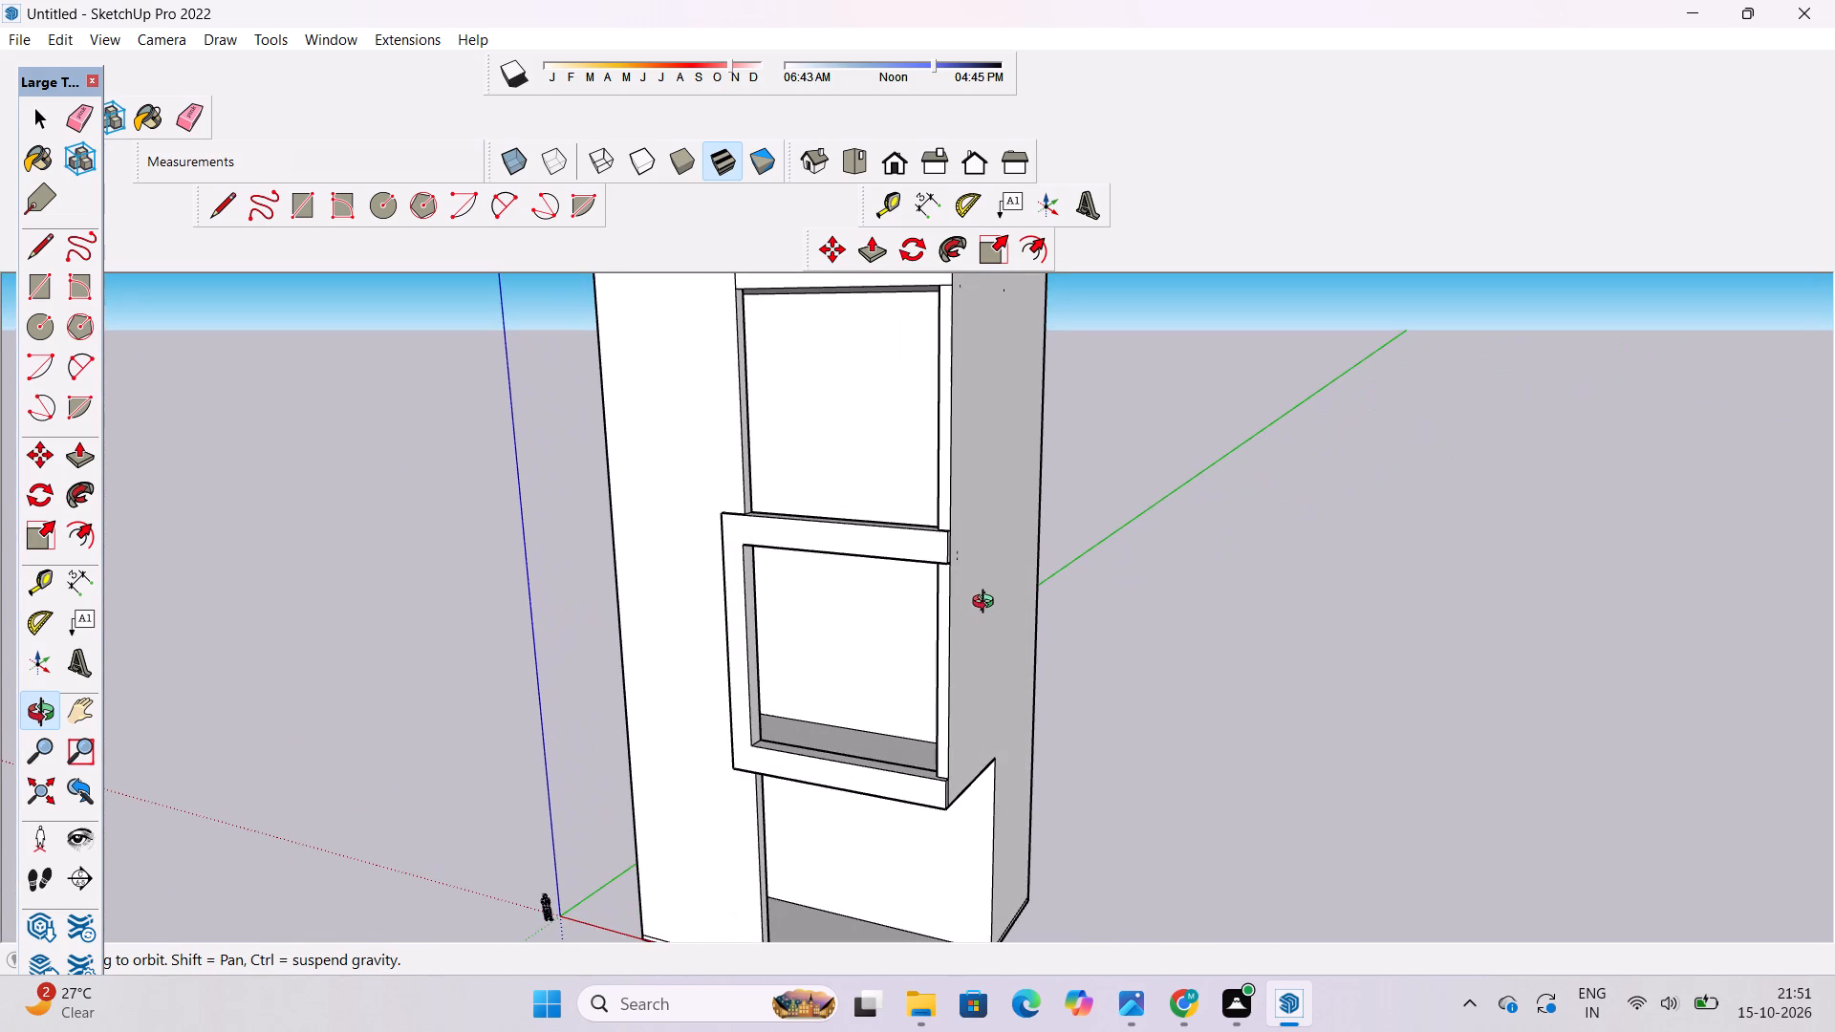
scroll(947, 590, "up", 3)
left_click_drag(944, 585, 1189, 763)
scroll(980, 572, "up", 4)
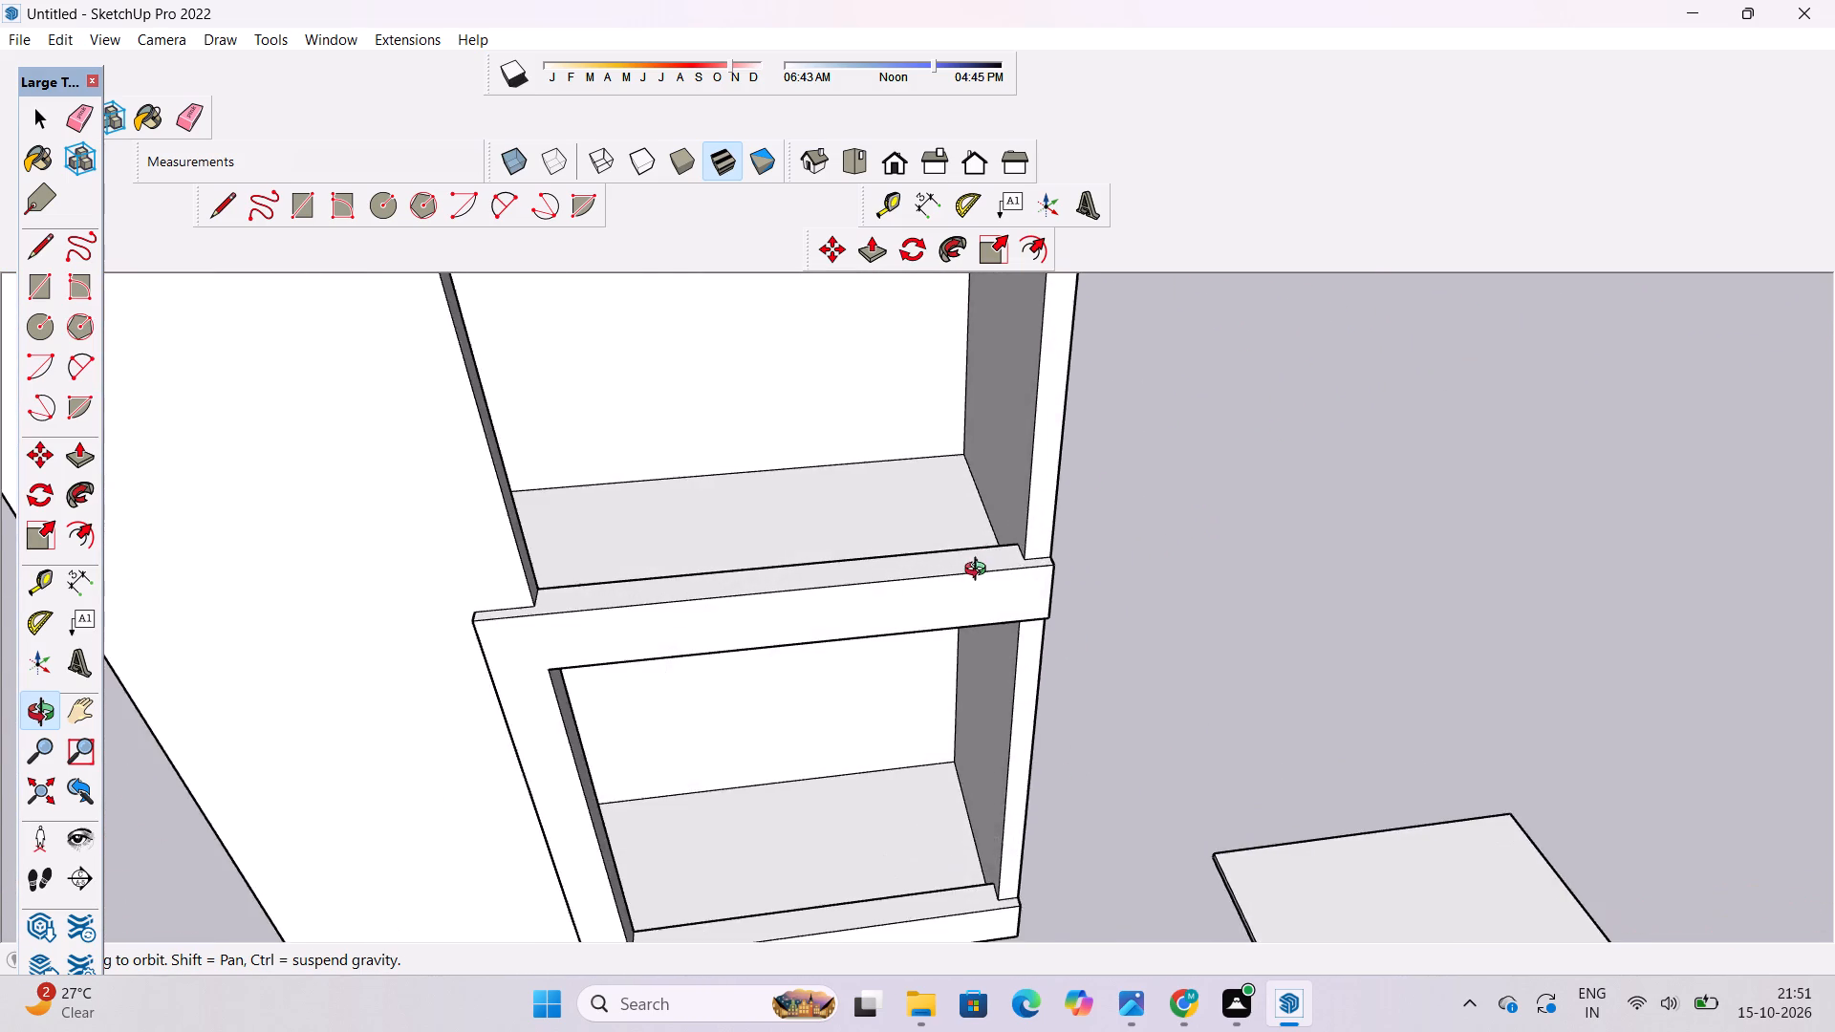
scroll(980, 571, "down", 5)
left_click_drag(987, 560, 1027, 733, "shift")
left_click_drag(1027, 741, 1177, 795)
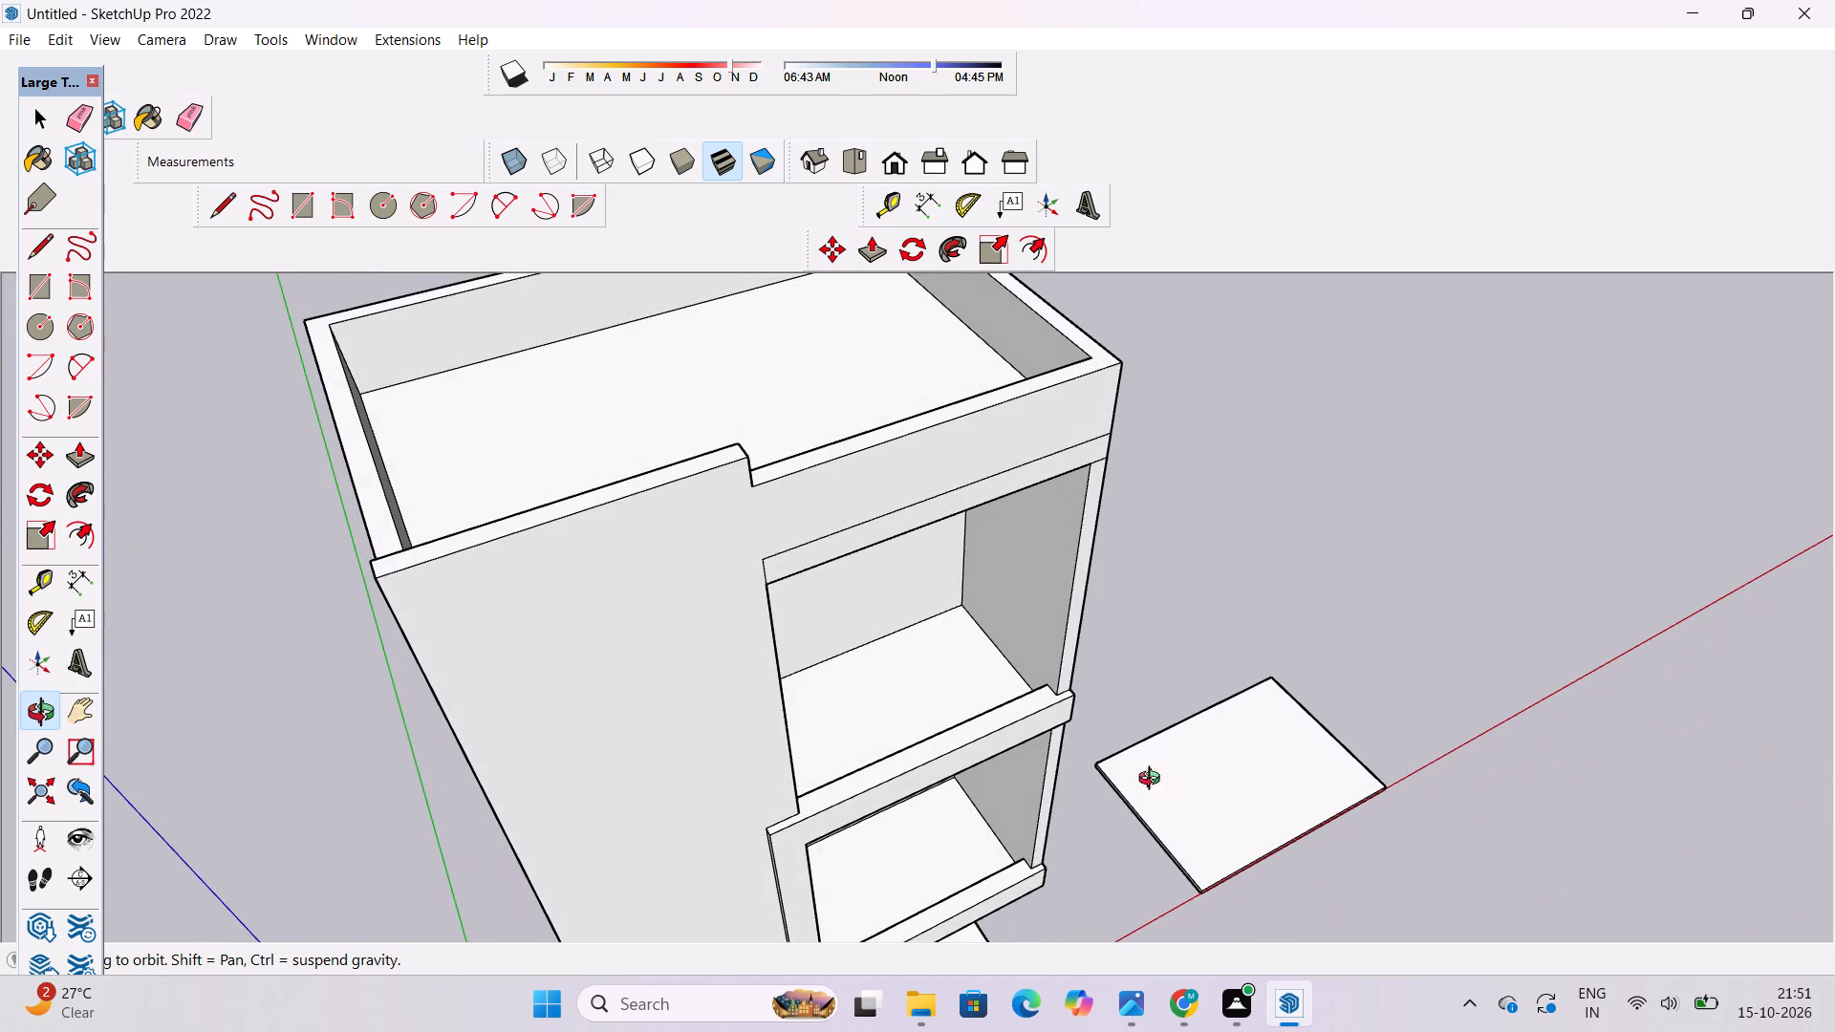
scroll(968, 666, "down", 5)
left_click_drag(1018, 734, 788, 504)
left_click_drag(922, 614, 917, 557)
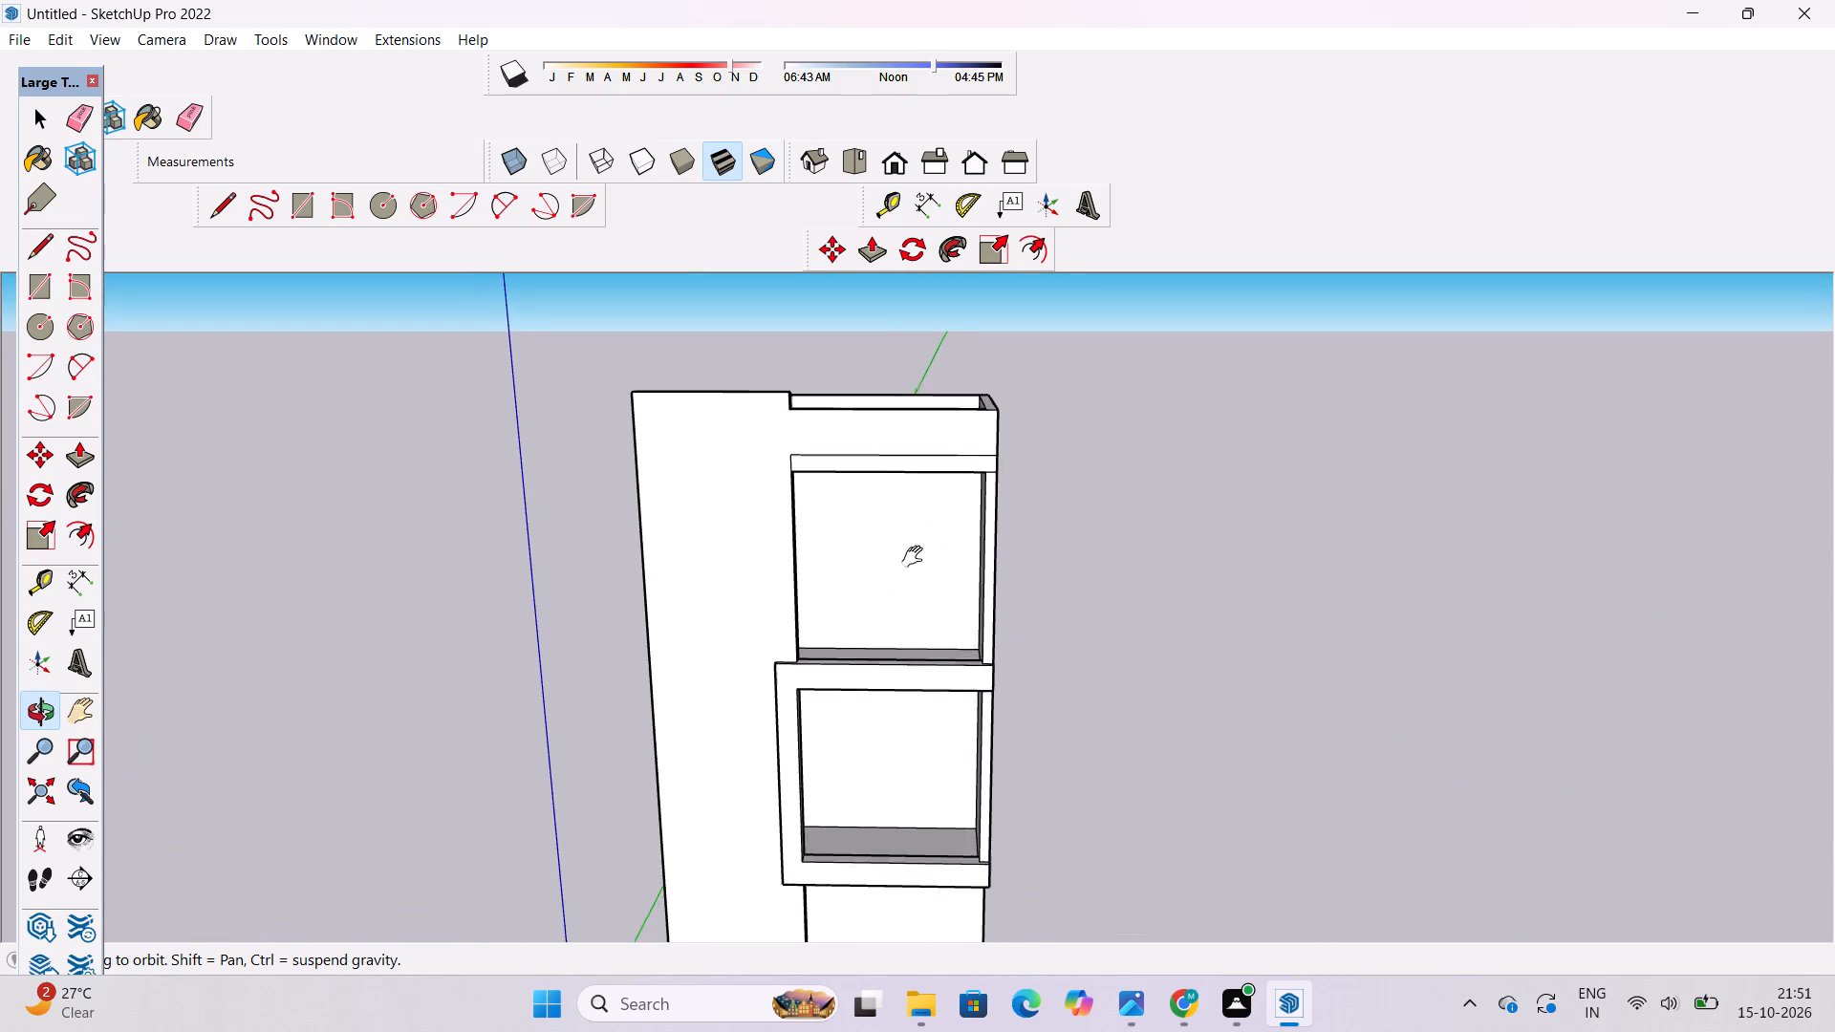
left_click_drag(917, 557, 916, 544)
Place a vertical guide 4' outside the top opening's solid-wall side, aligned with the outer edge of the balcony frame below.
scroll(972, 344, "up", 3)
left_click(1026, 429)
left_click_drag(831, 454, 997, 460)
scroll(836, 461, "up", 2)
left_click_drag(819, 461, 894, 448, "shift")
left_click_drag(889, 454, 771, 462)
left_click_drag(735, 465, 750, 464, "shift")
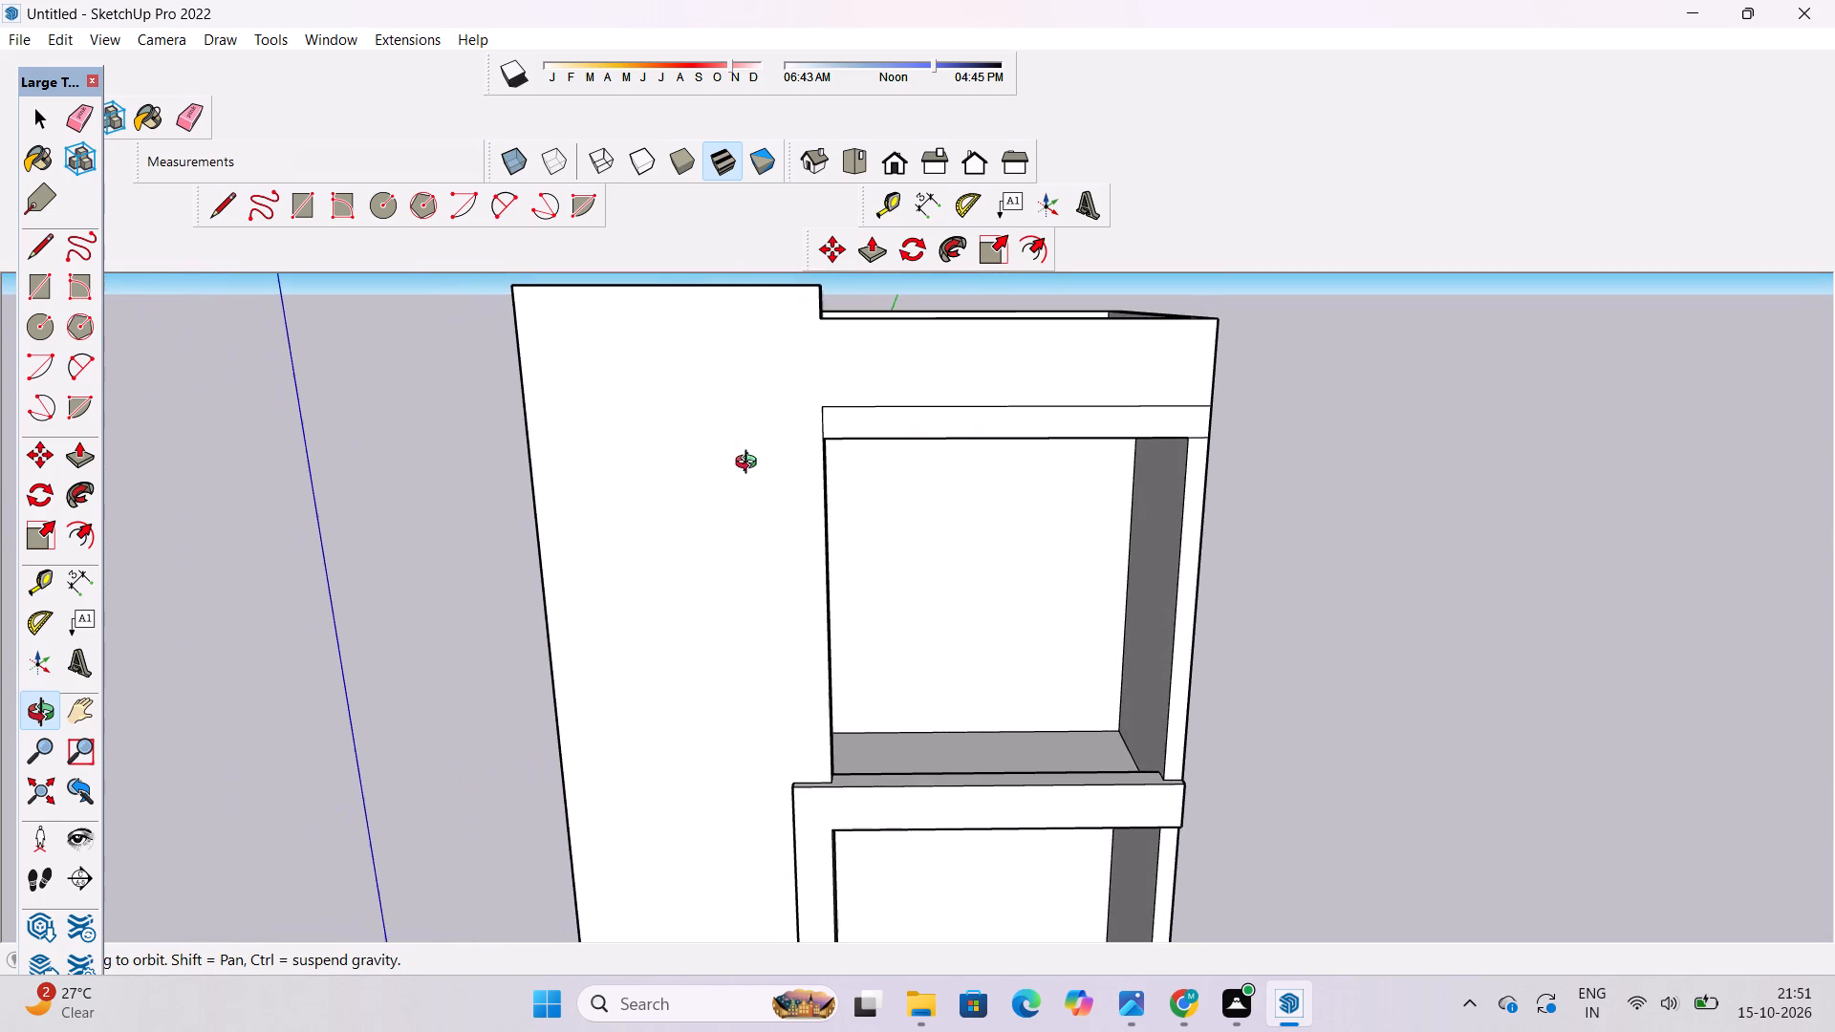
key("t")
scroll(753, 458, "up", 2)
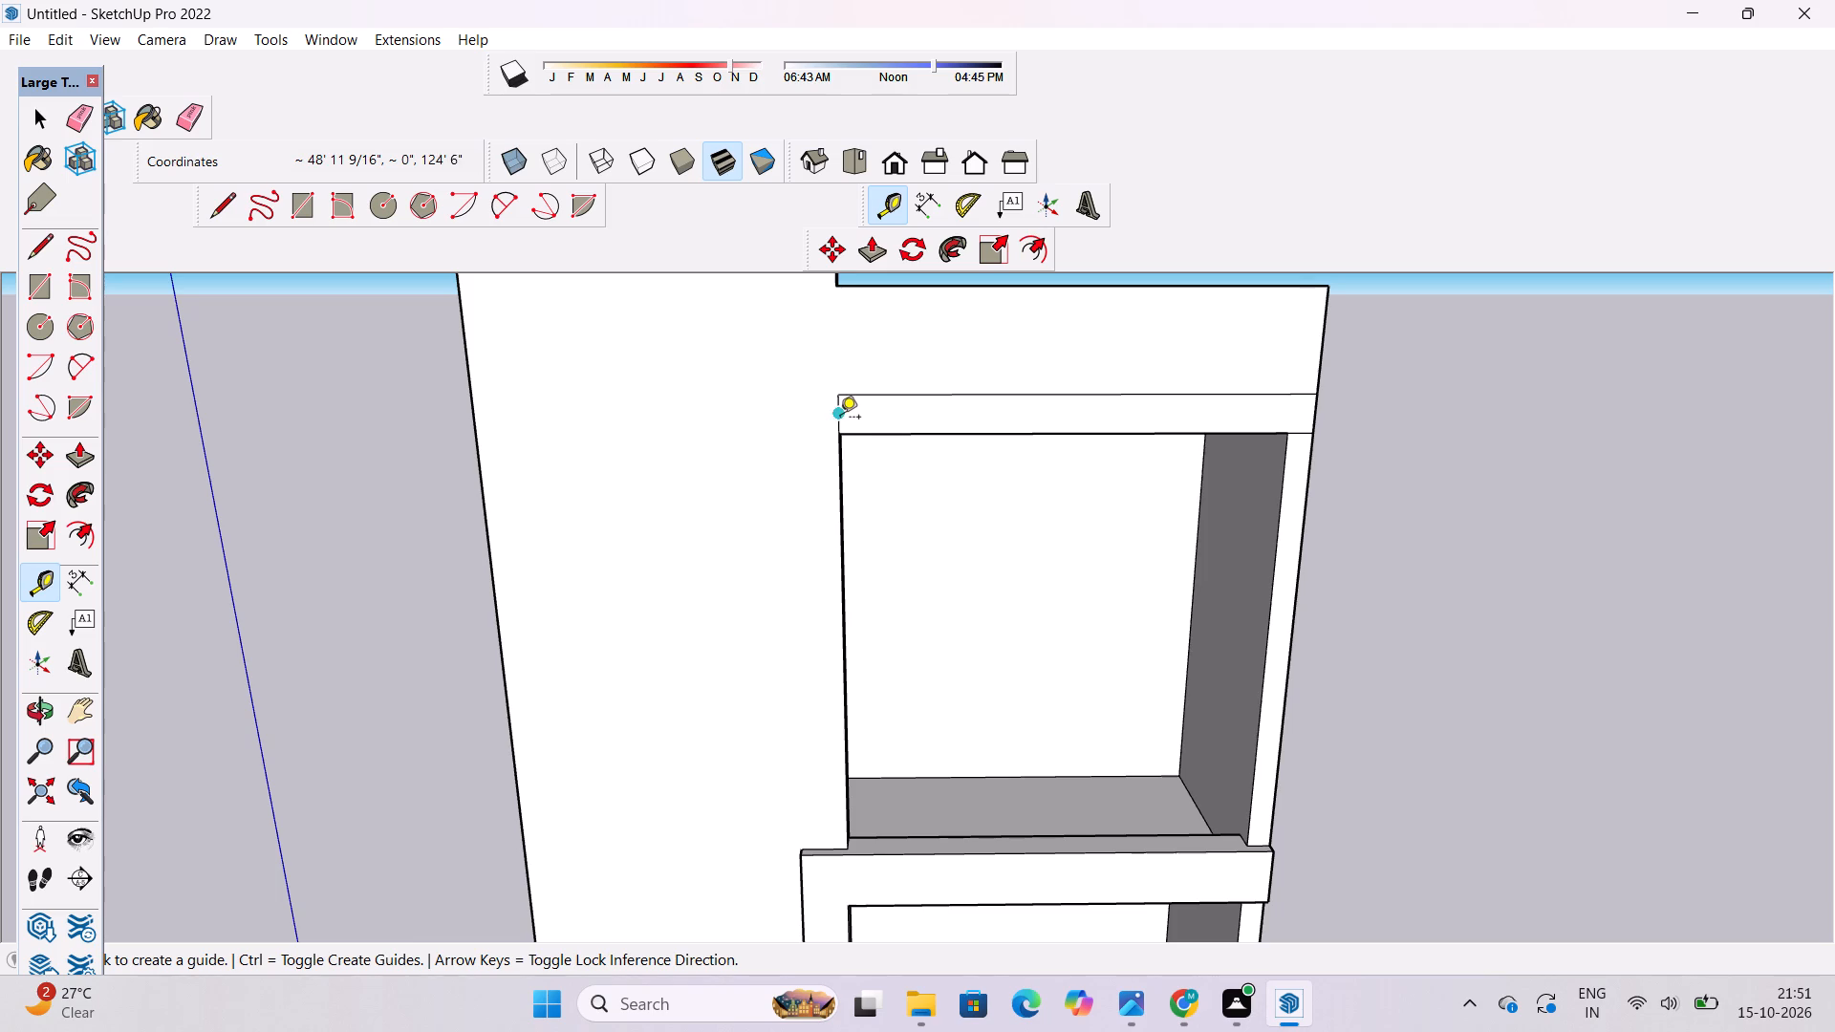
left_click(840, 416)
scroll(842, 411, "down", 4)
scroll(788, 646, "up", 8)
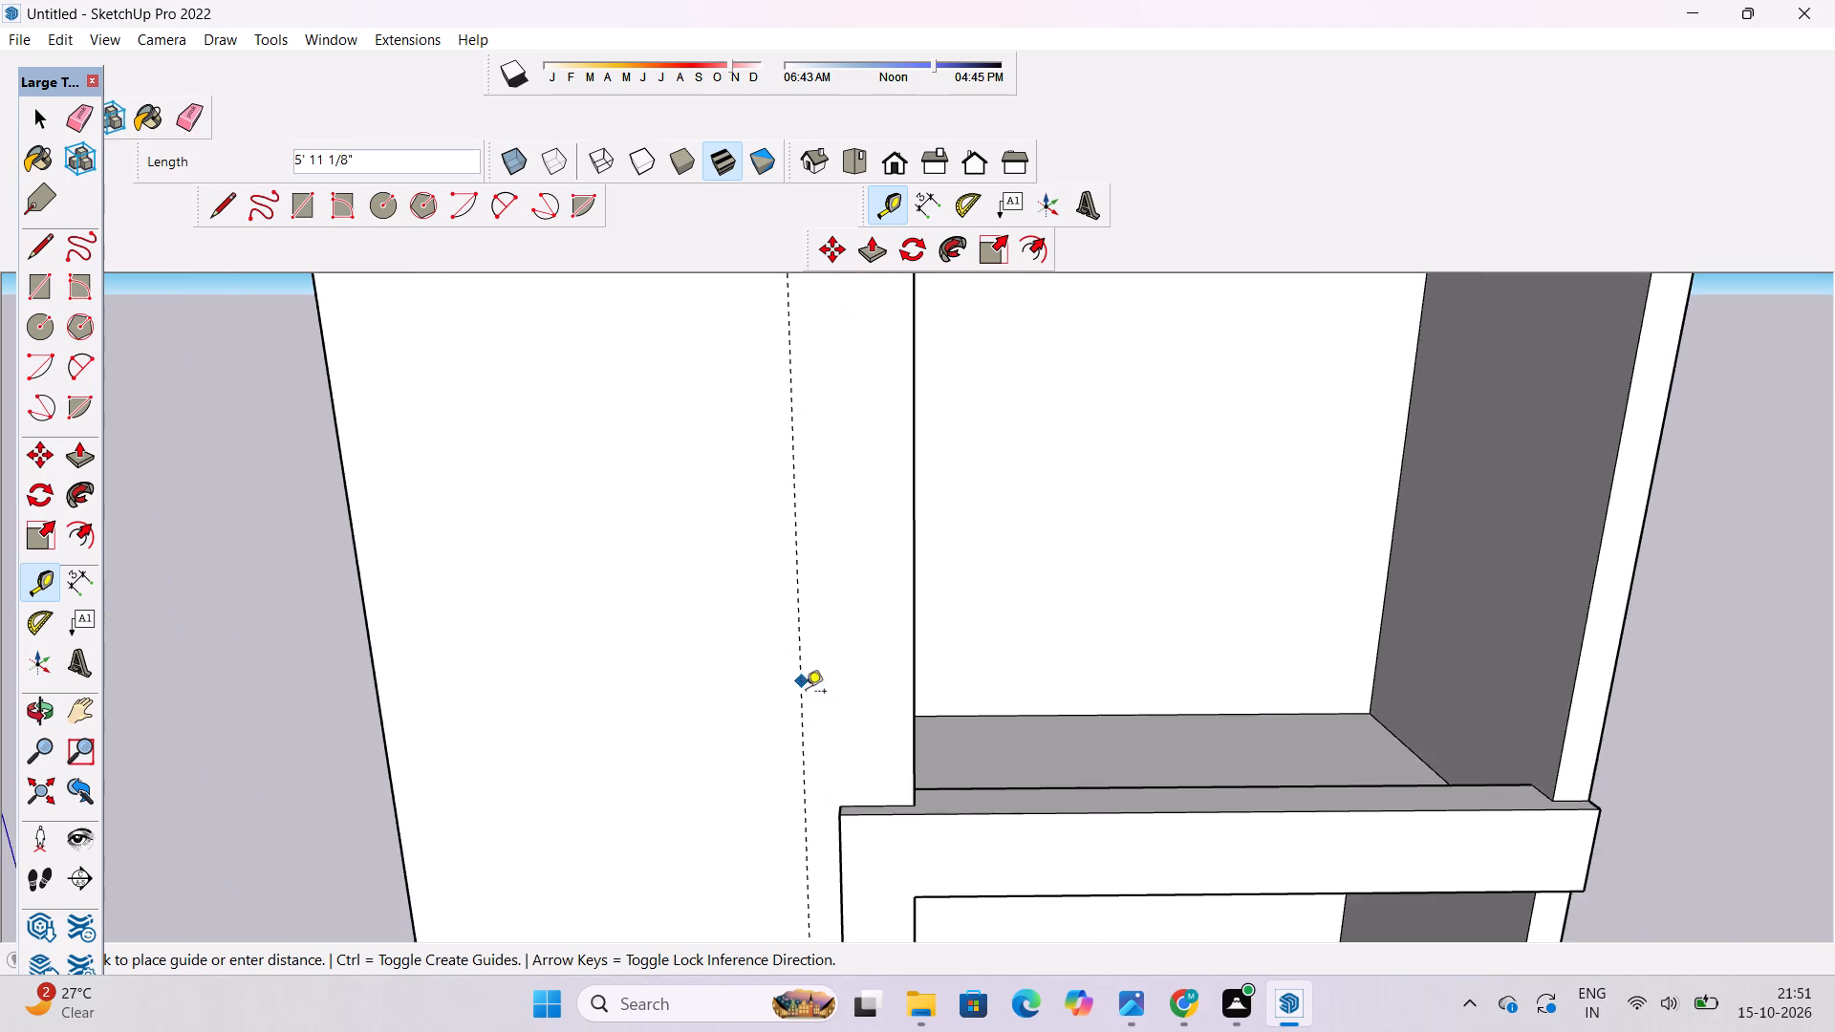
scroll(806, 693, "up", 3)
scroll(822, 727, "down", 6)
scroll(836, 779, "up", 6)
left_click(838, 793)
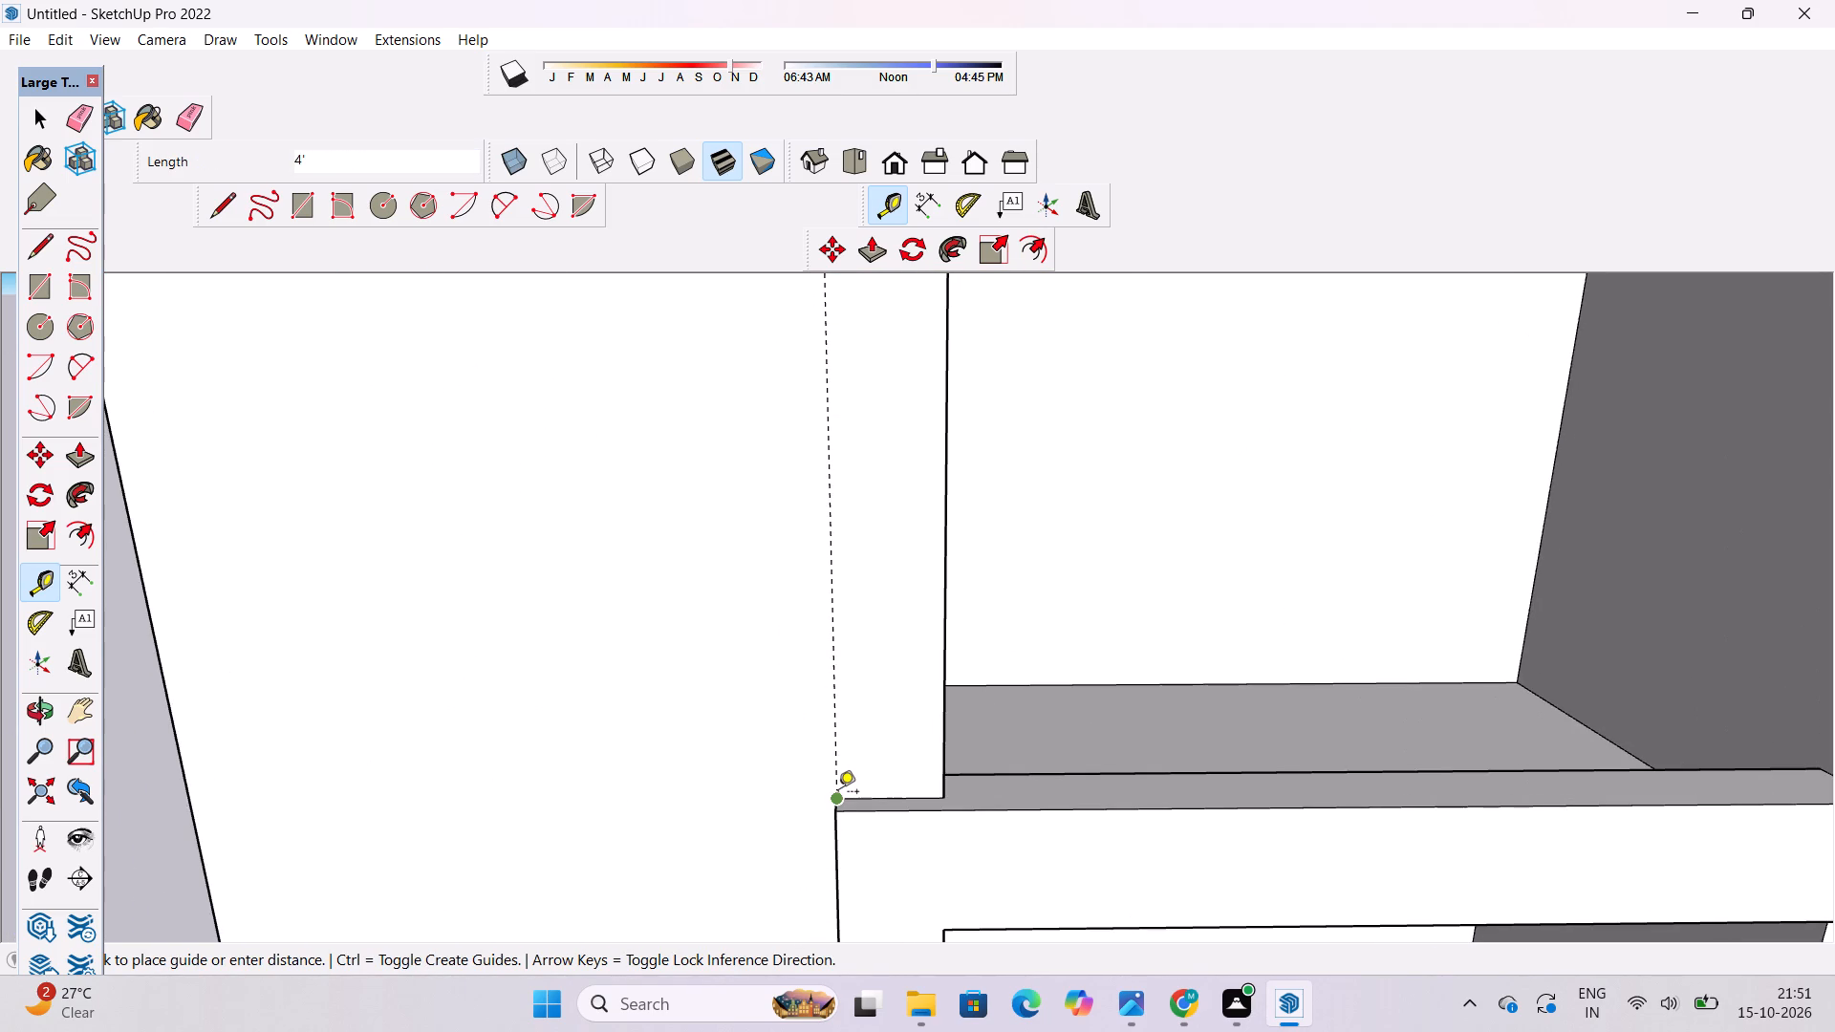
key("space")
Place horizontal guides on the front wall 11' below its top and 3' further down, matching the slab band's edges.
type("o")
scroll(838, 789, "down", 6)
left_click_drag(903, 683, 935, 748, "shift")
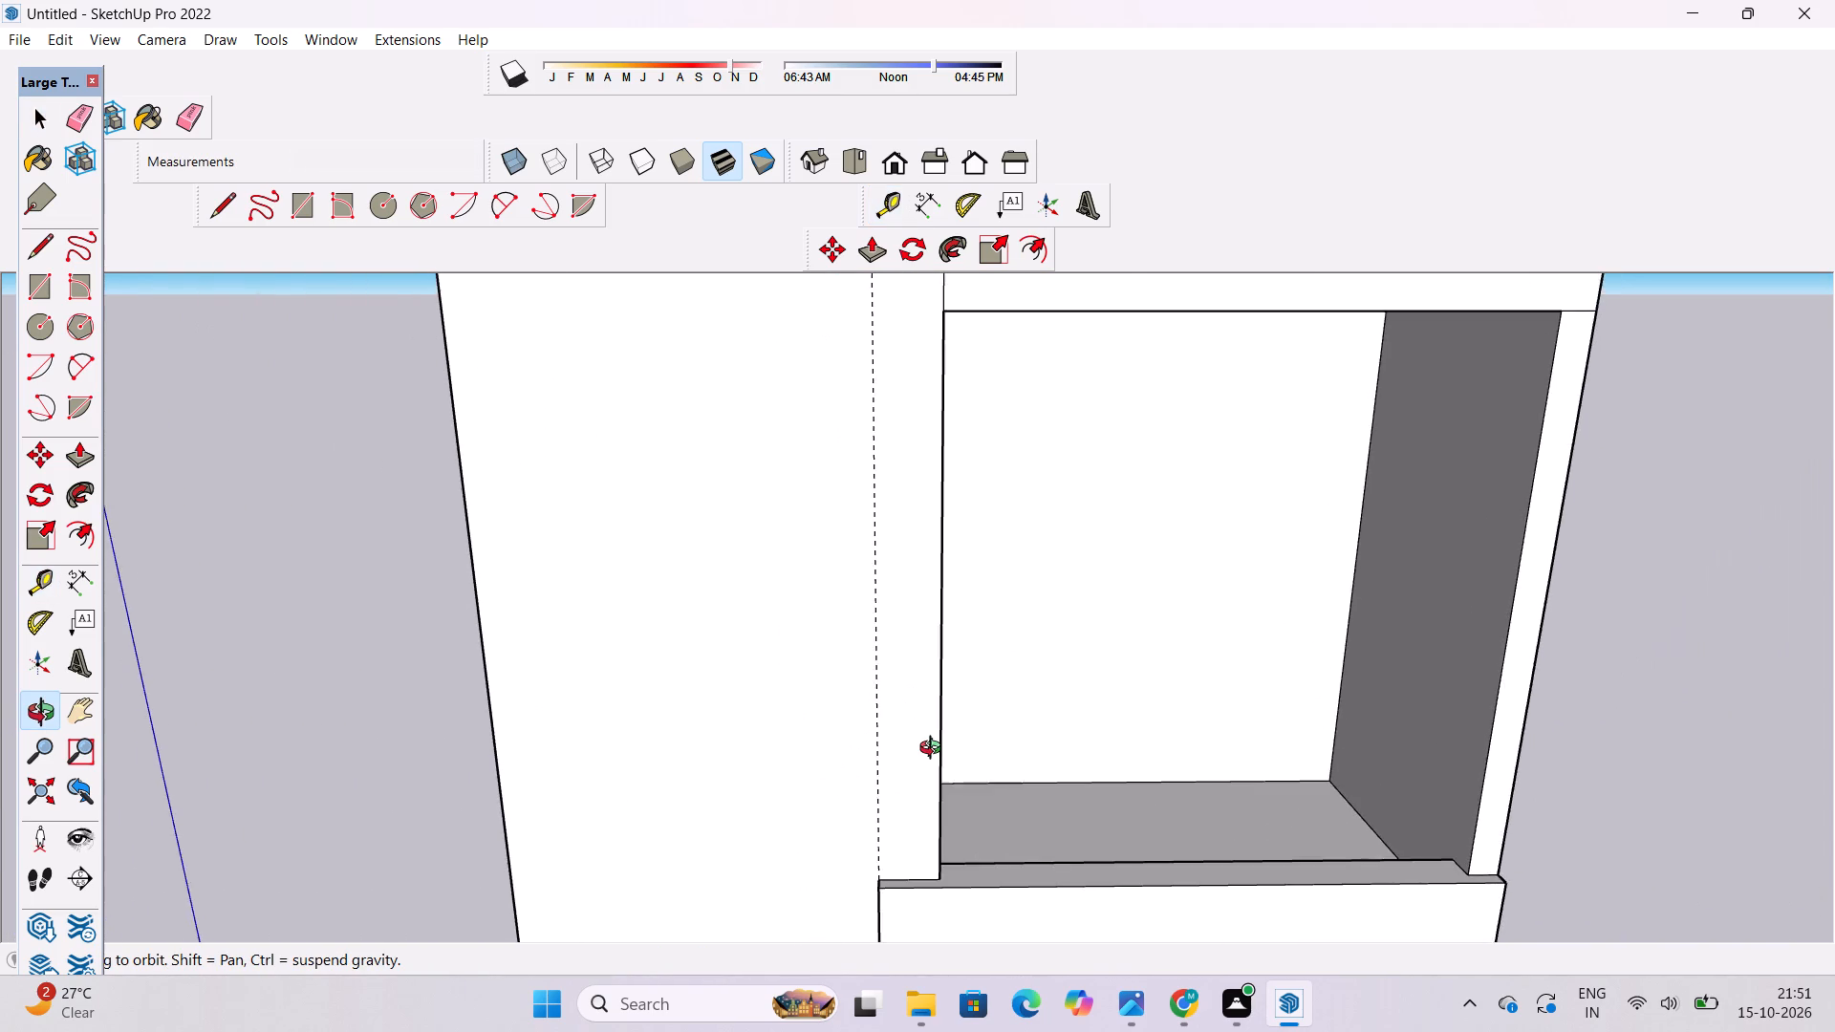
scroll(935, 750, "down", 3)
scroll(935, 749, "up", 4)
scroll(935, 749, "down", 3)
scroll(935, 749, "up", 3)
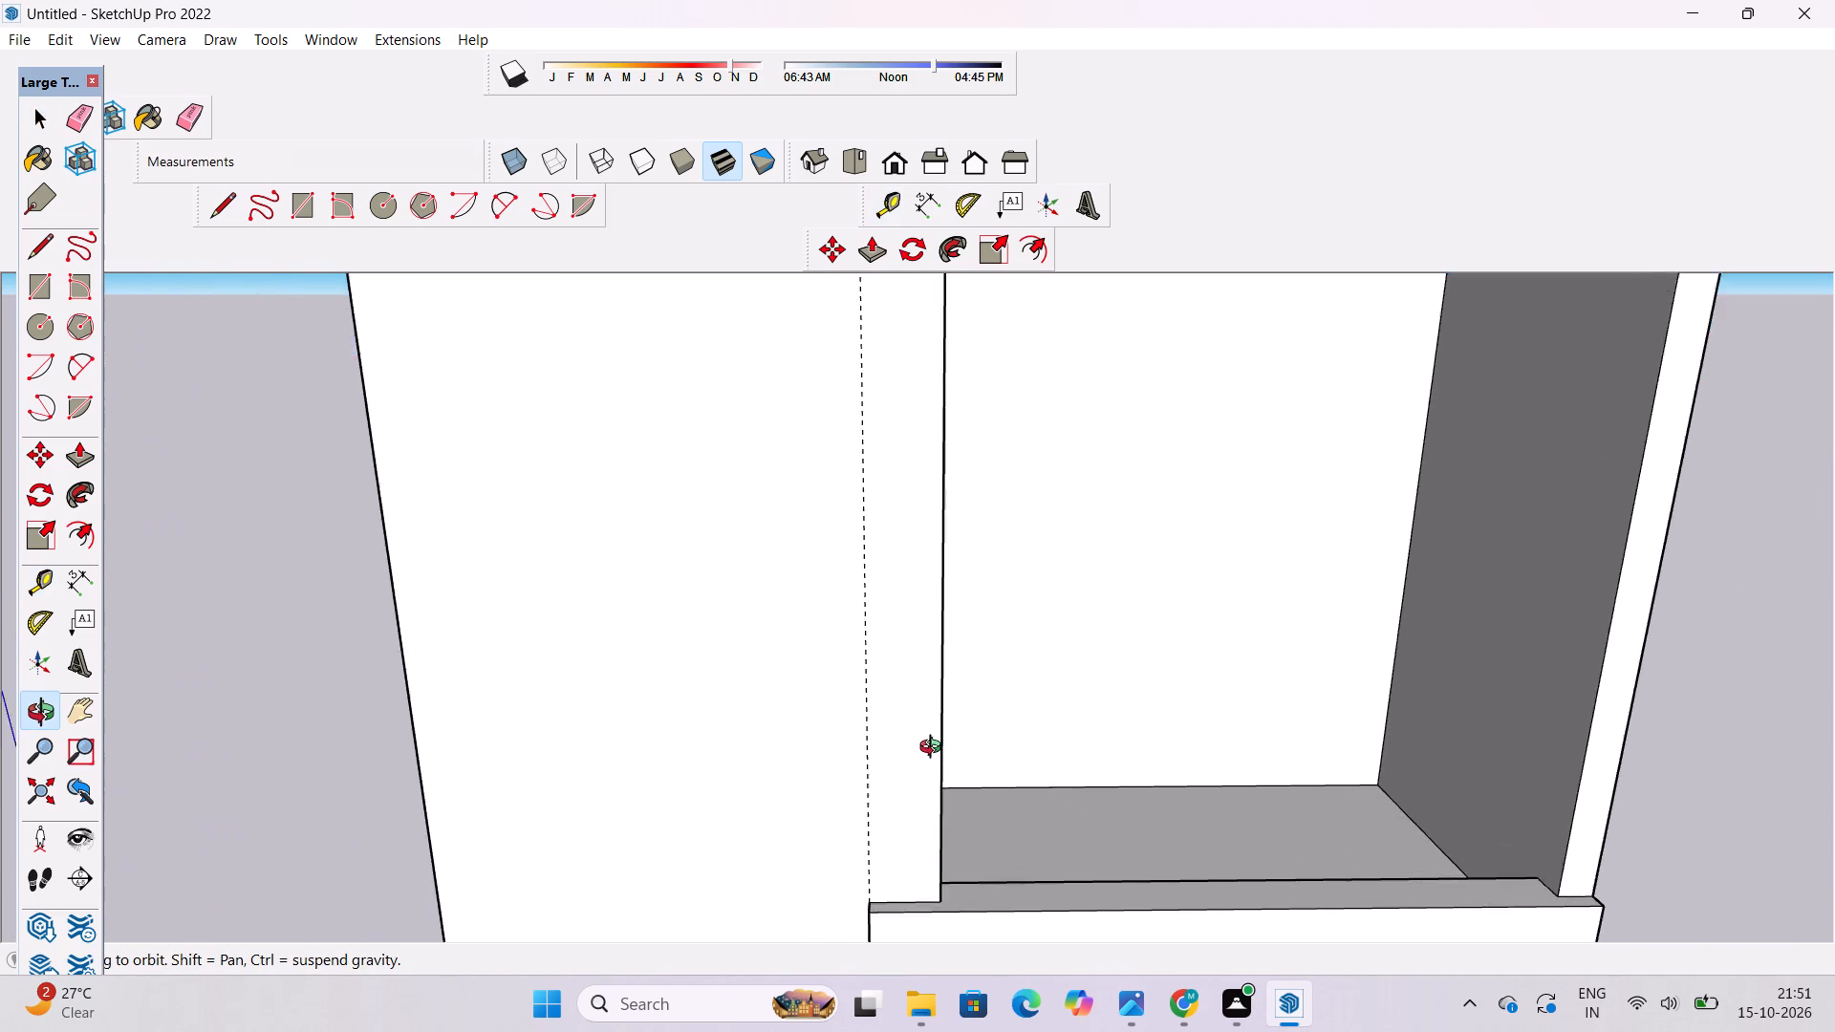
scroll(935, 749, "down", 4)
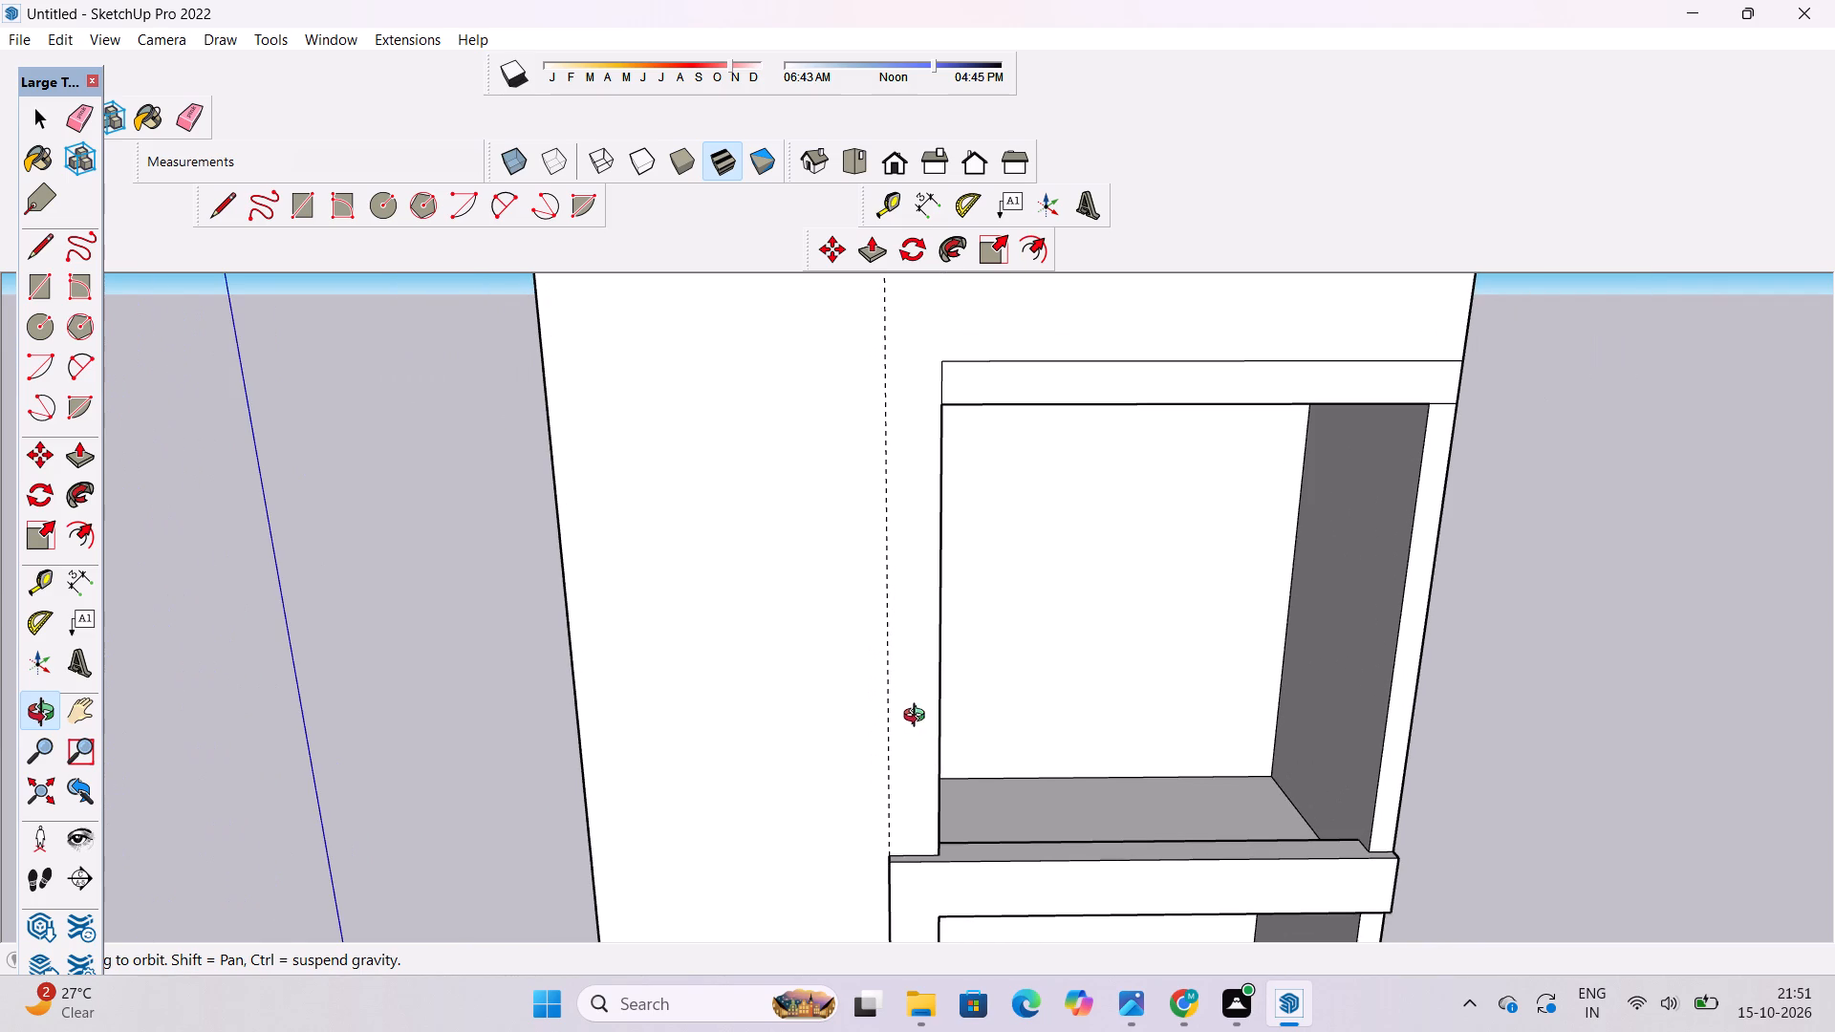
left_click_drag(914, 701, 919, 739, "shift")
left_click_drag(914, 775, 953, 699)
scroll(959, 668, "down", 5)
left_click_drag(972, 648, 925, 656)
scroll(931, 497, "up", 4)
left_click_drag(938, 496, 884, 525, "shift")
scroll(884, 526, "up", 1)
left_click_drag(884, 526, 880, 551, "shift")
key("t")
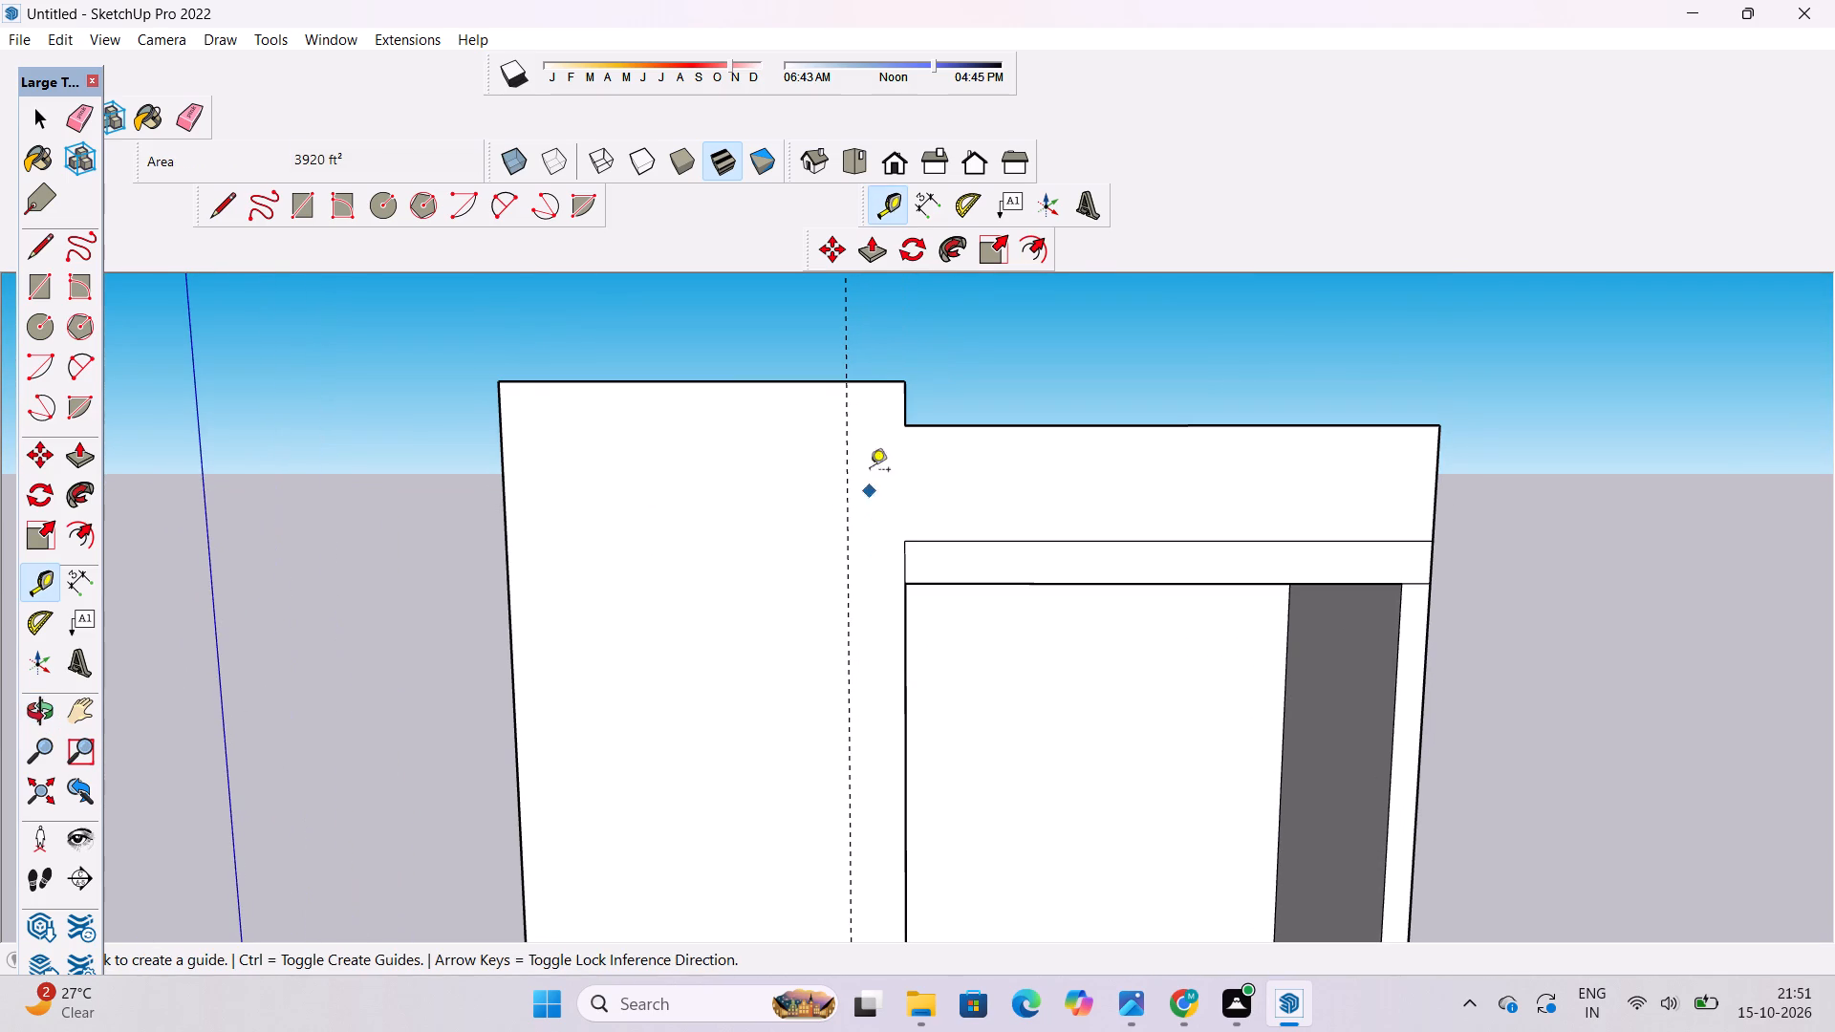
left_click(869, 383)
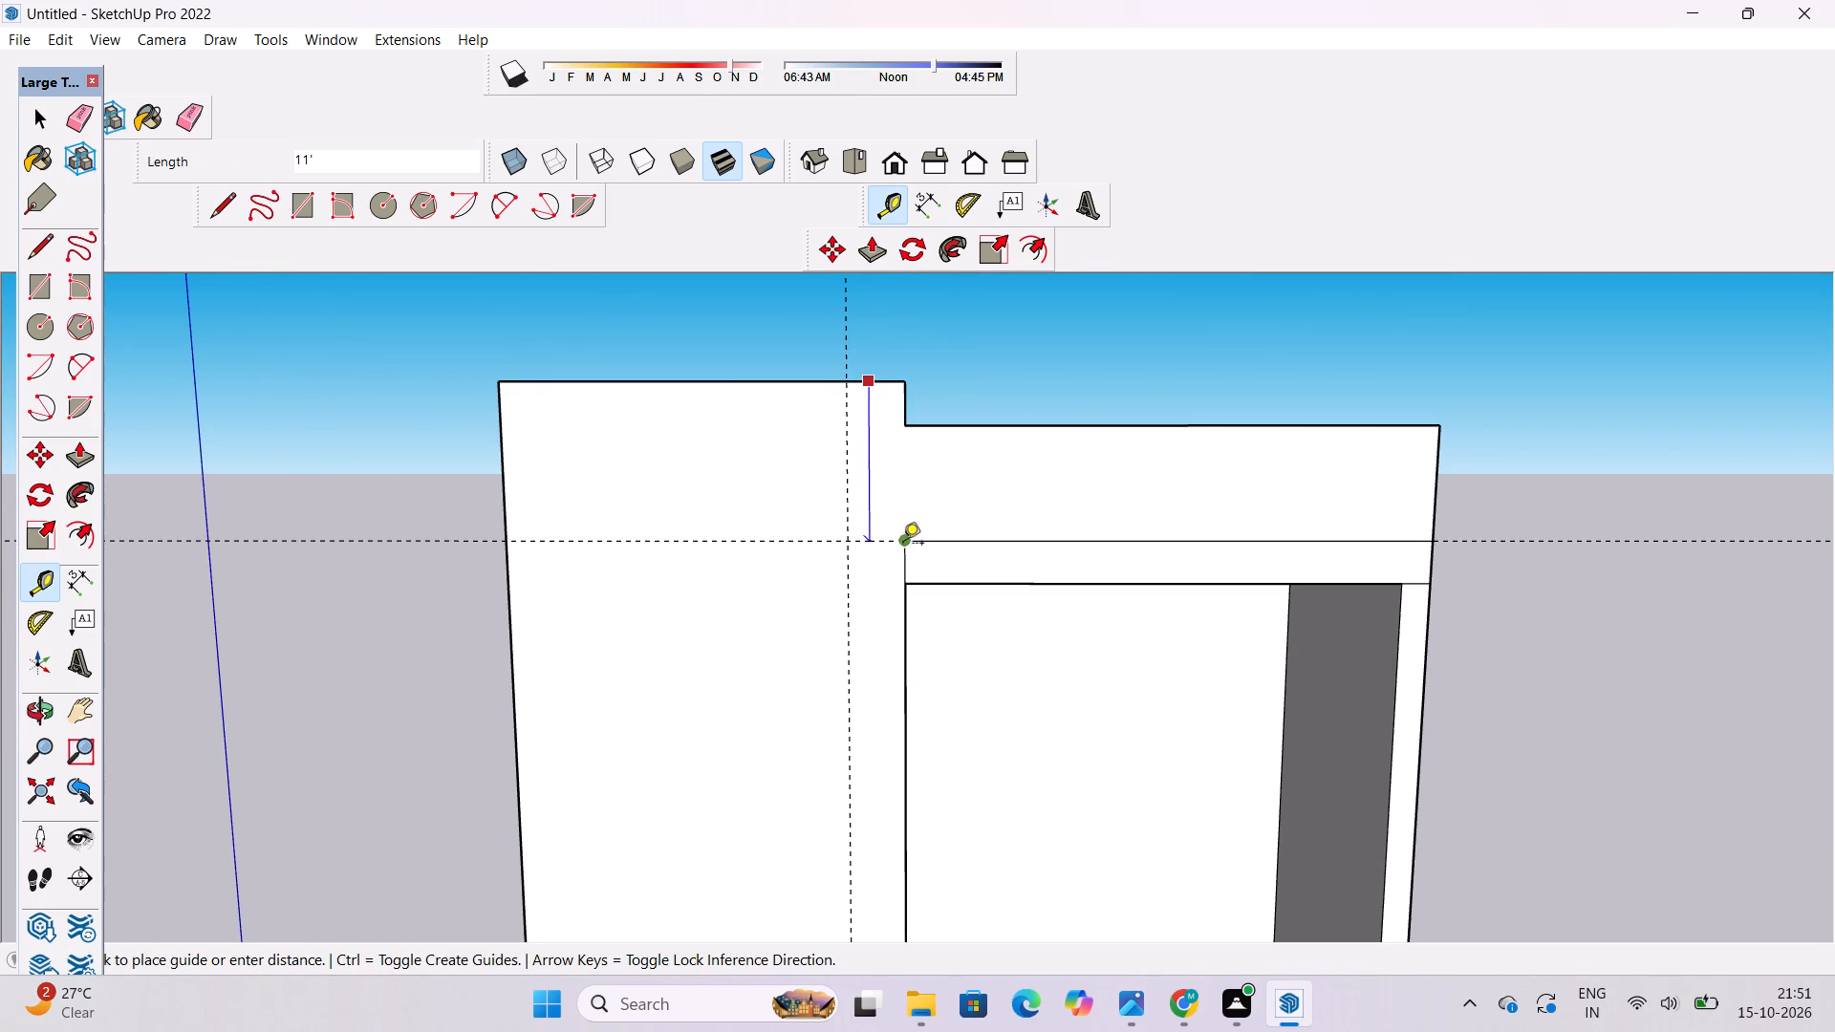
left_click(906, 540)
left_click(818, 545)
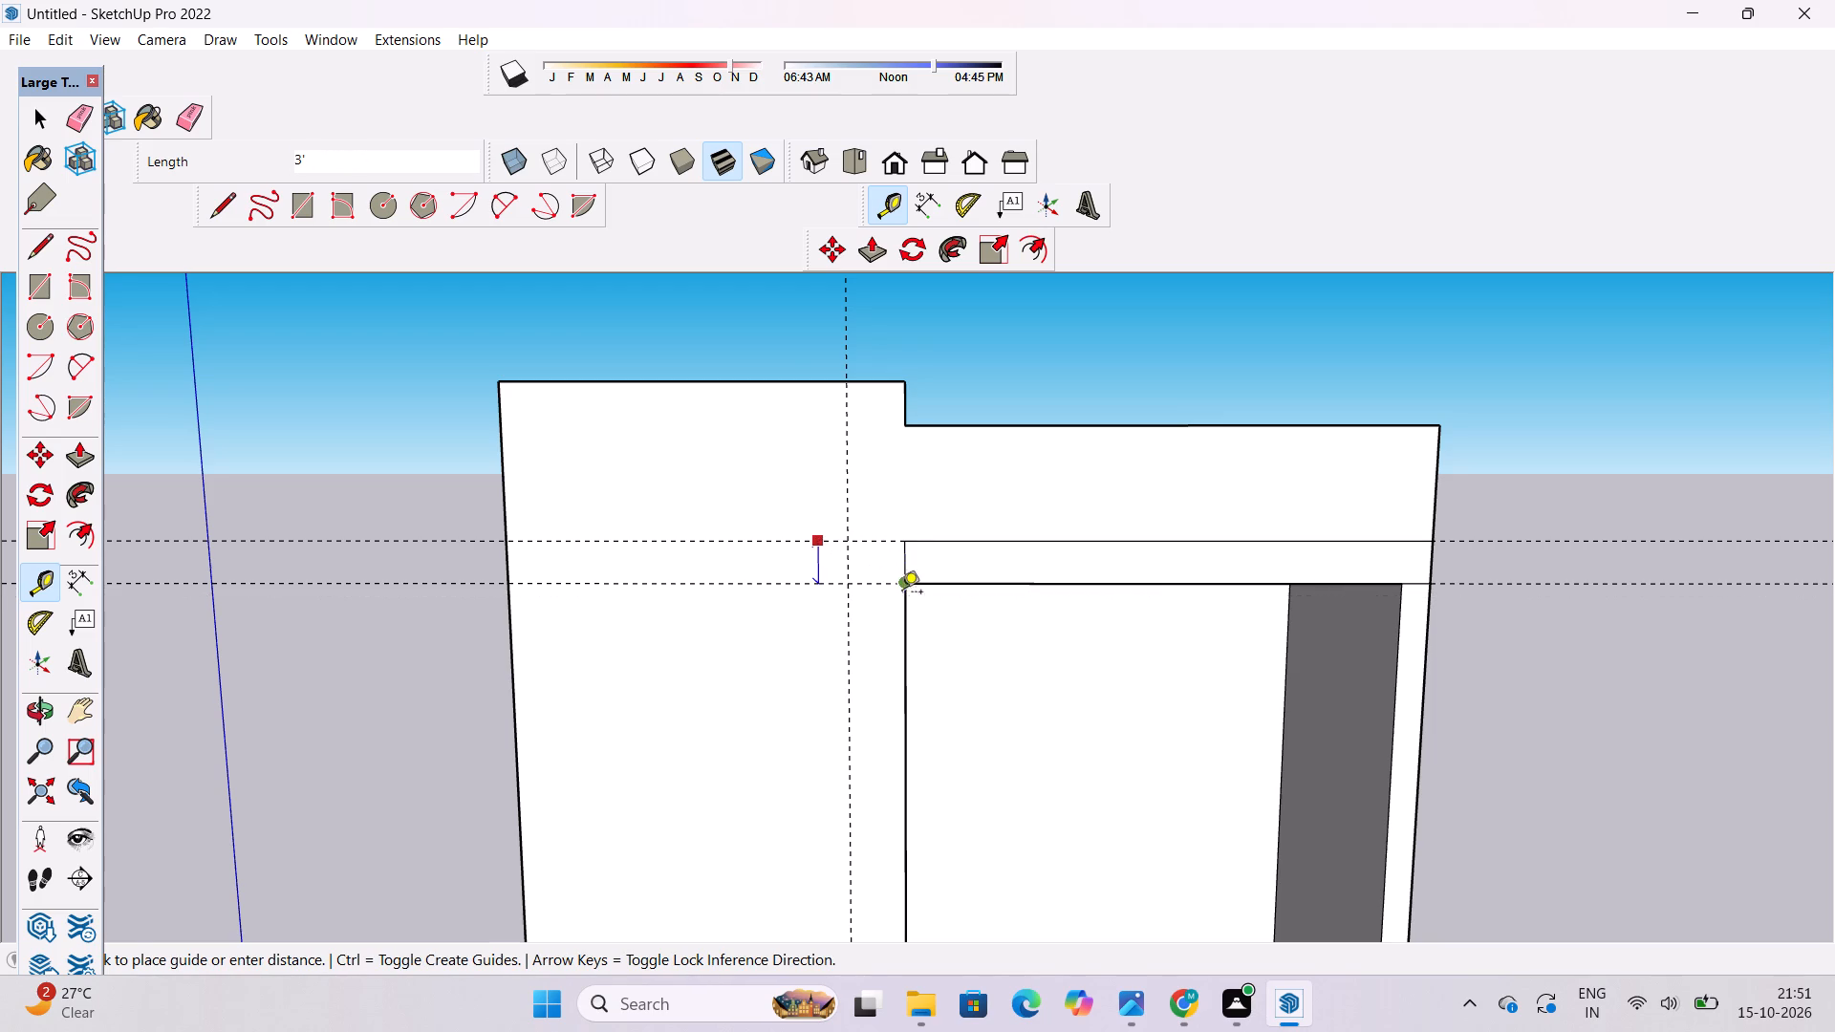
left_click(911, 586)
Draw a 4' by 3' rectangle between the guides, extending the slab band above the top opening into the solid wall.
key("l")
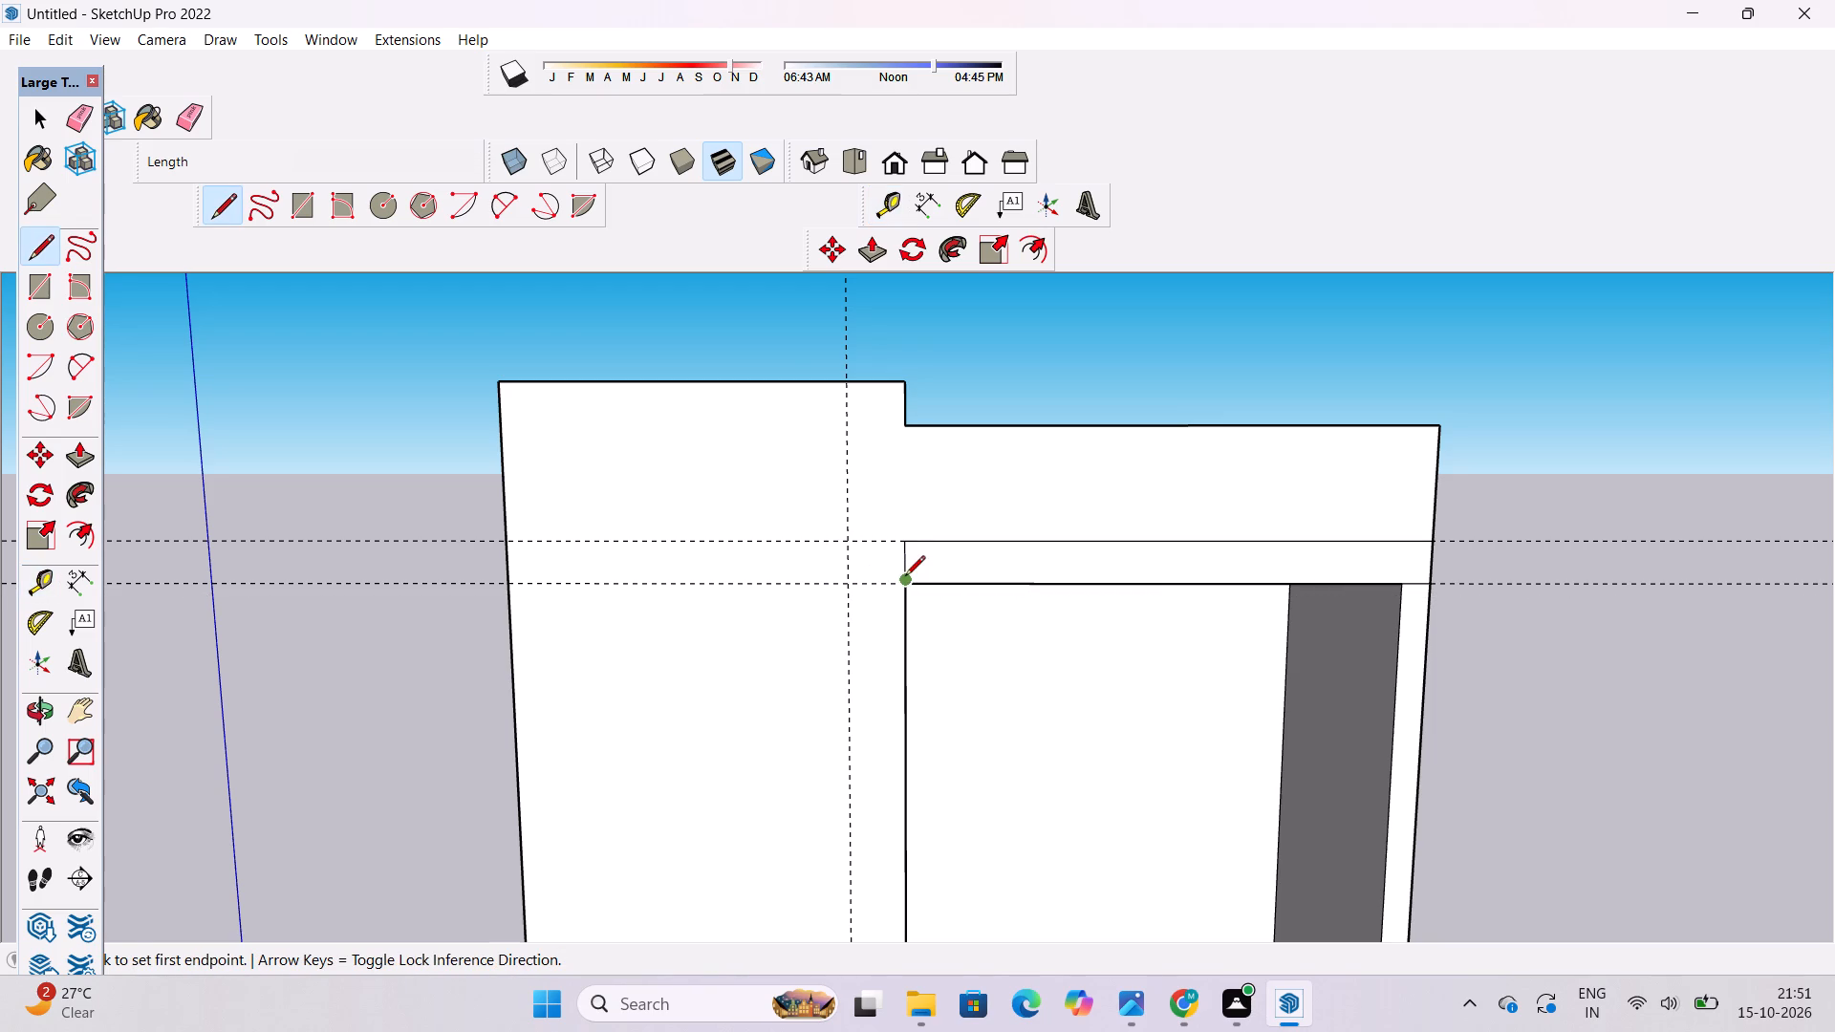
key("r")
left_click(850, 539)
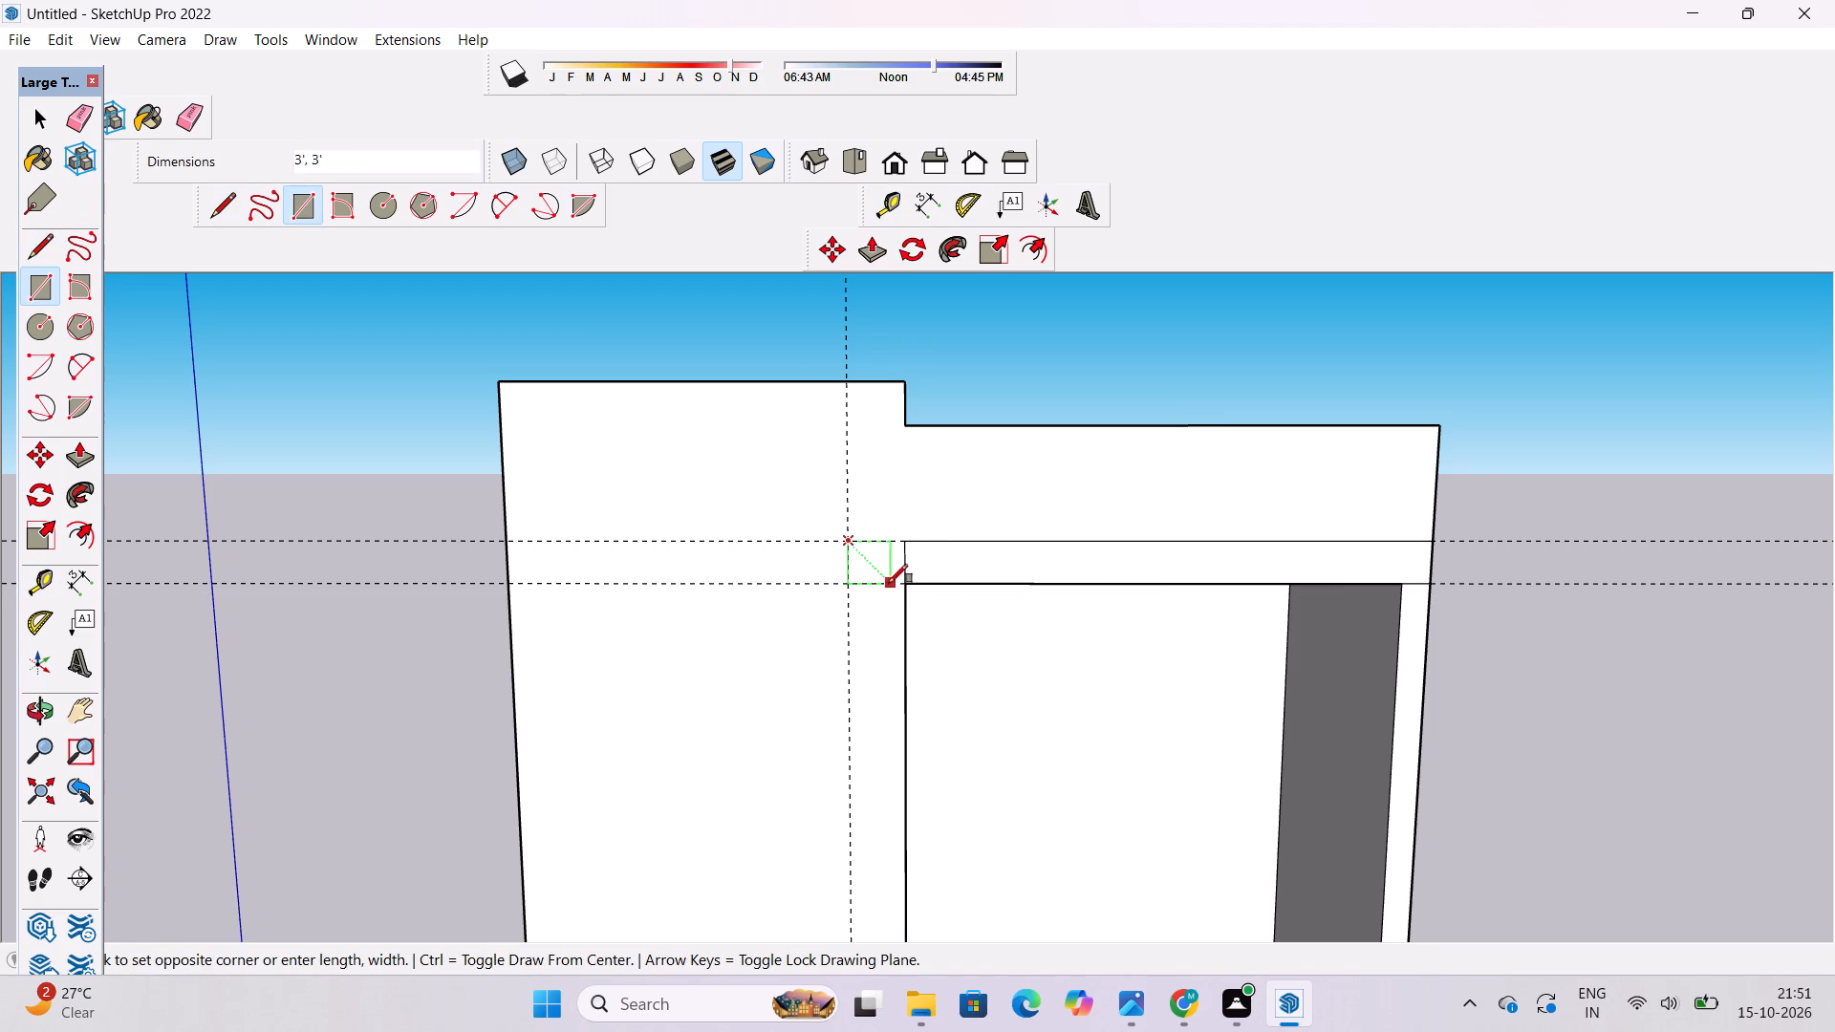
left_click(900, 588)
key("space")
Erase the vertical guide and both horizontal guides on the front facade.
key("e")
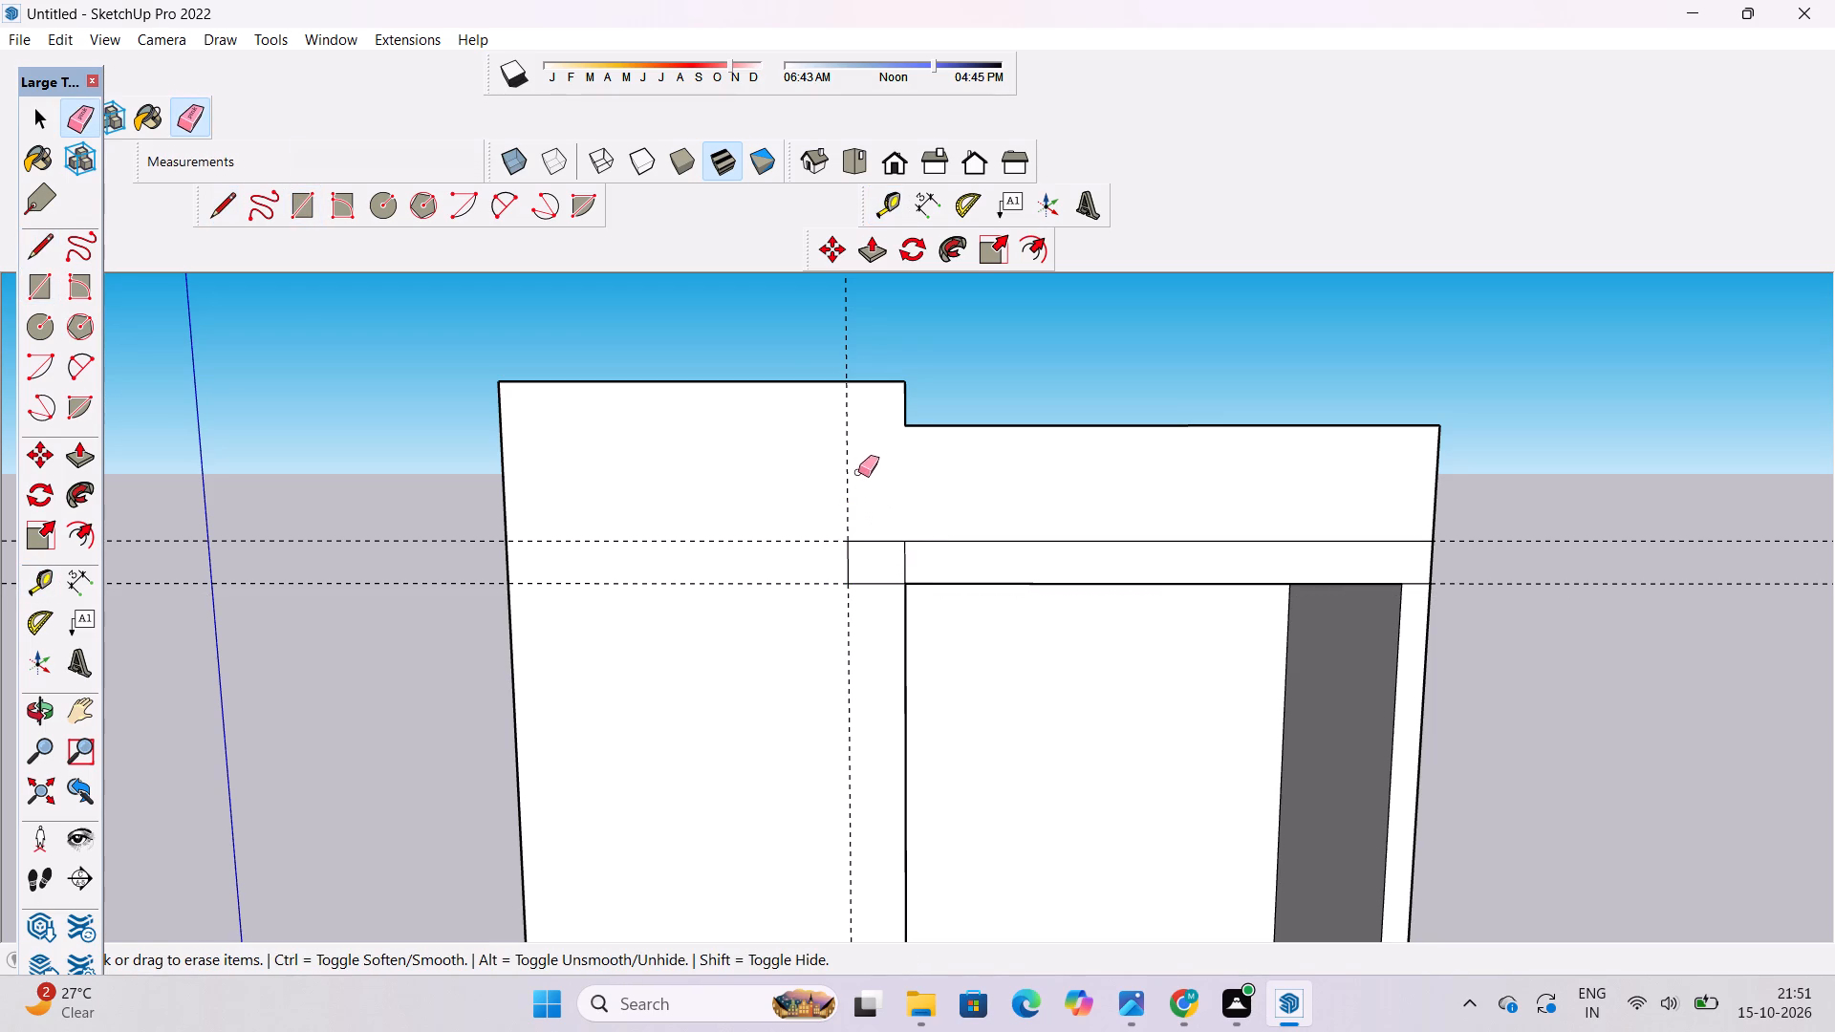
left_click_drag(858, 470, 854, 623)
Erase the vertical line between the new rectangle and the slab band so they form one strip above the top opening.
key("o")
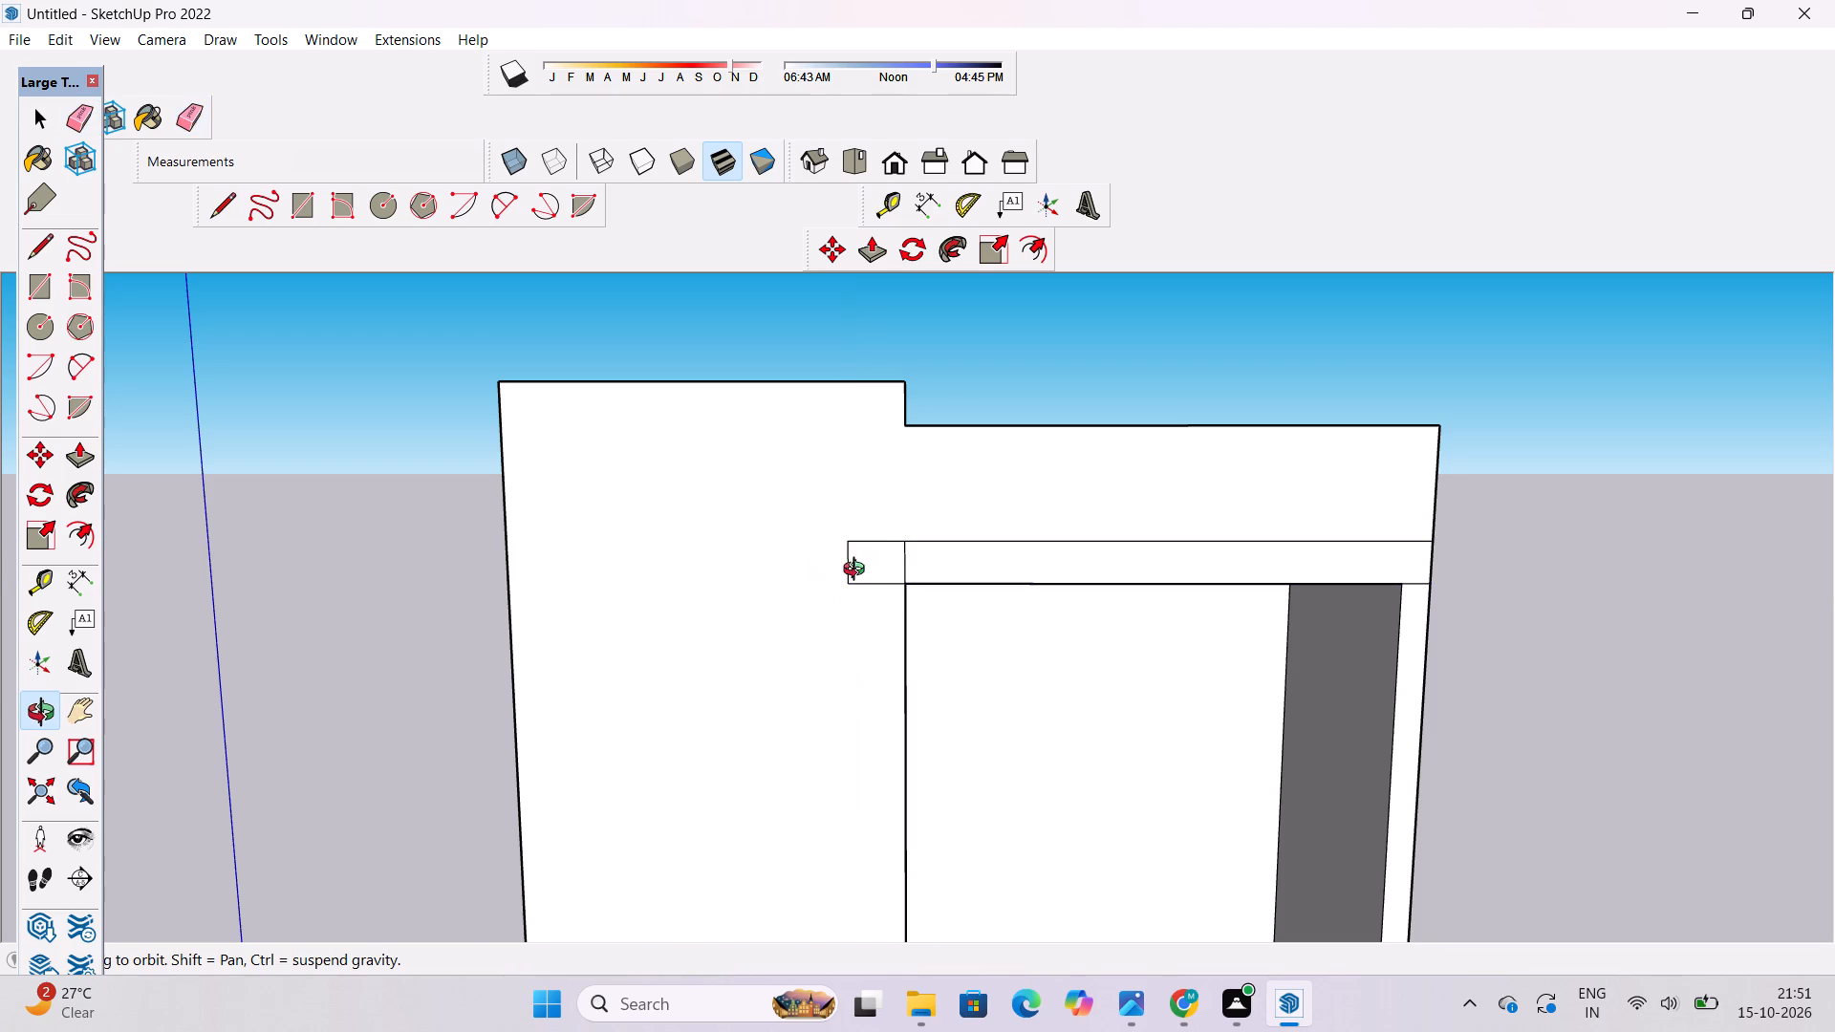
left_click_drag(866, 642, 961, 700)
scroll(934, 620, "up", 3)
left_click_drag(939, 596, 872, 566, "shift")
scroll(882, 576, "up", 3)
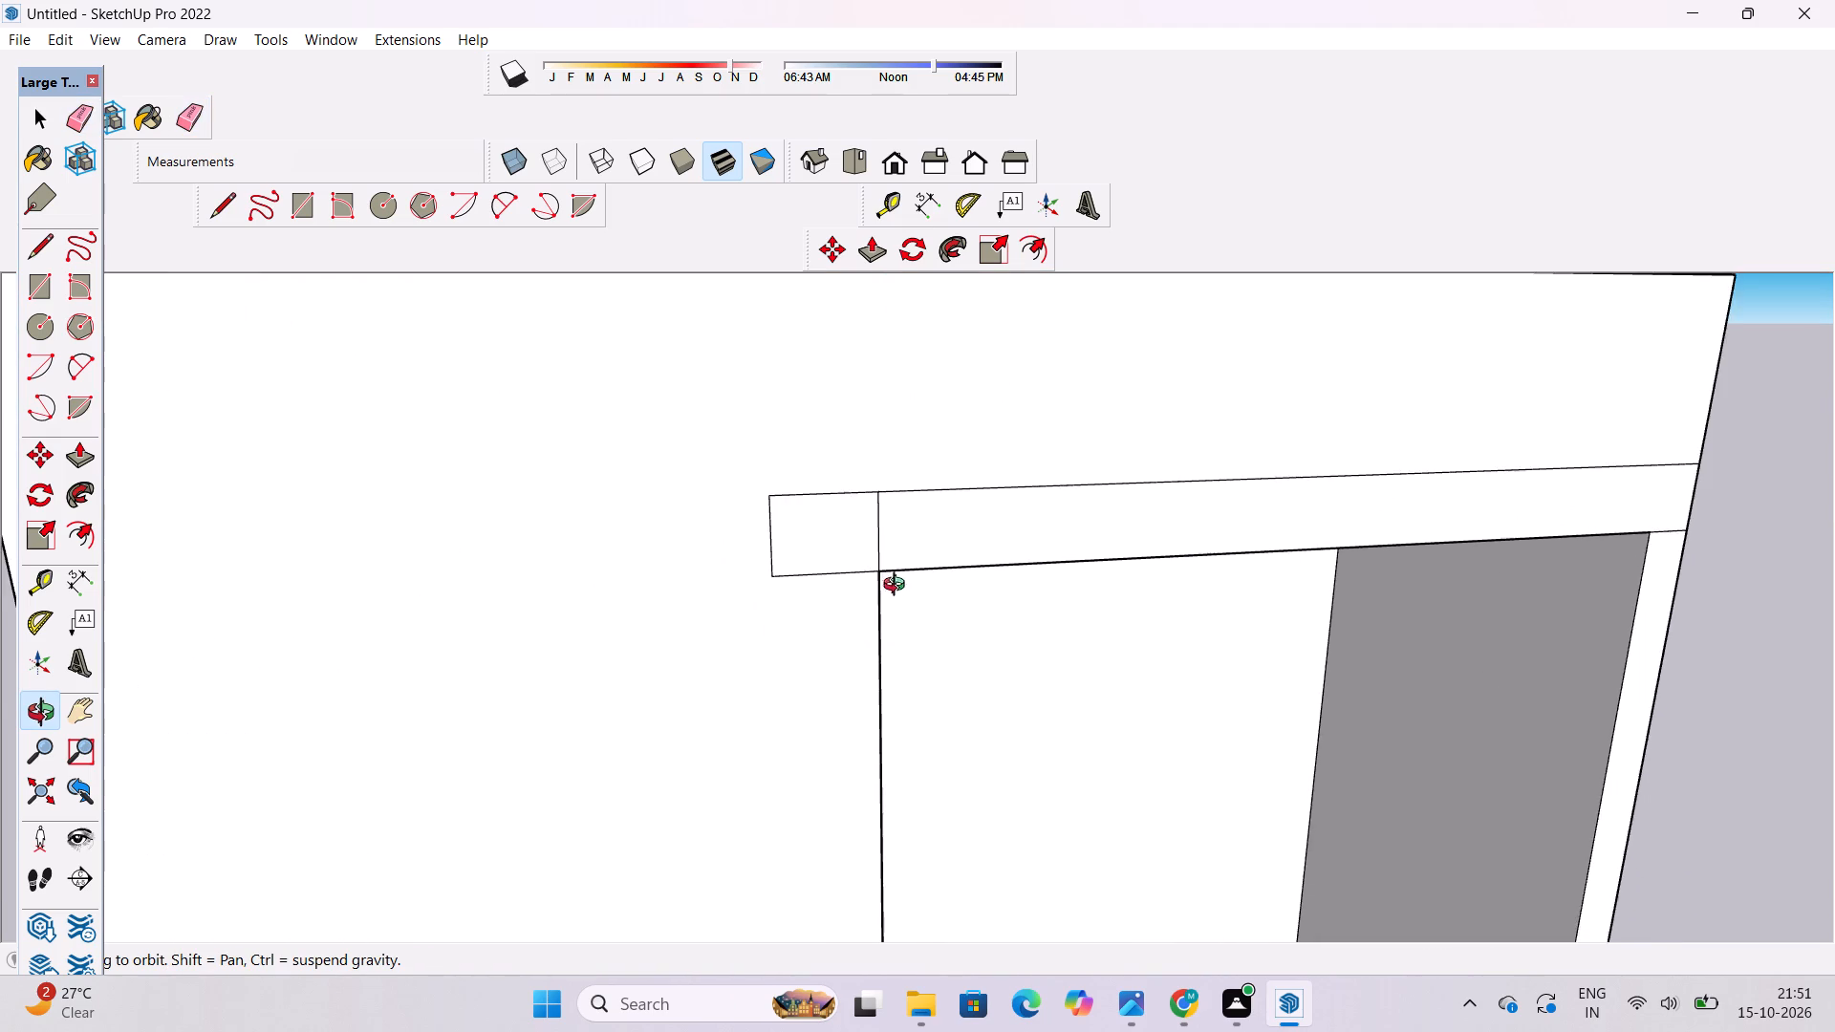
left_click_drag(898, 587, 846, 569)
left_click_drag(840, 562, 838, 607, "shift")
left_click_drag(837, 610, 765, 567)
key("e")
left_click_drag(838, 546, 785, 546)
left_click(809, 566)
key("o")
left_click_drag(1004, 690, 959, 539)
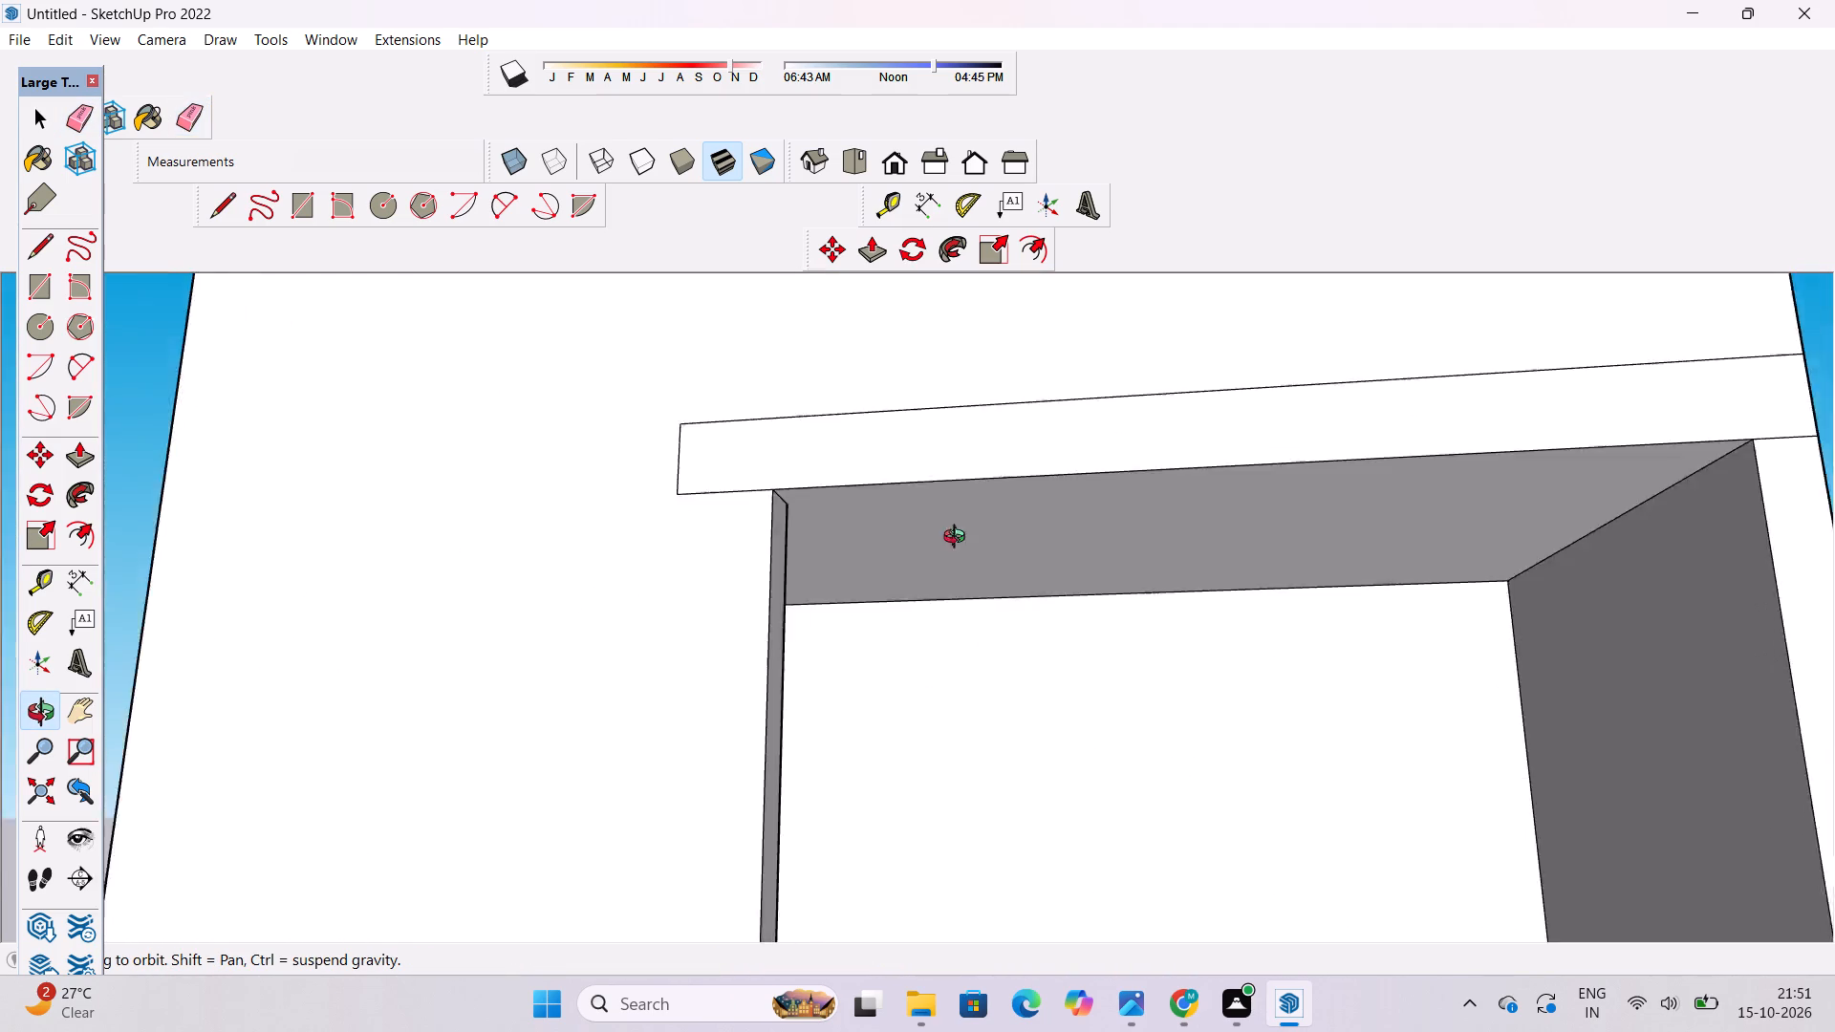
Push/Pull the joined slab strip above the top opening 8' outward from the front facade.
left_click_drag(959, 539, 885, 664)
scroll(987, 639, "down", 6)
left_click_drag(988, 638, 899, 518)
left_click_drag(899, 518, 945, 578)
scroll(955, 583, "down", 4)
left_click_drag(1090, 632, 800, 653)
left_click_drag(800, 656, 884, 494, "shift")
left_click_drag(1025, 525, 904, 573)
scroll(943, 560, "up", 2)
left_click_drag(945, 552, 920, 664, "shift")
scroll(932, 600, "down", 5)
left_click_drag(966, 579, 991, 565)
scroll(973, 597, "up", 4)
key("p")
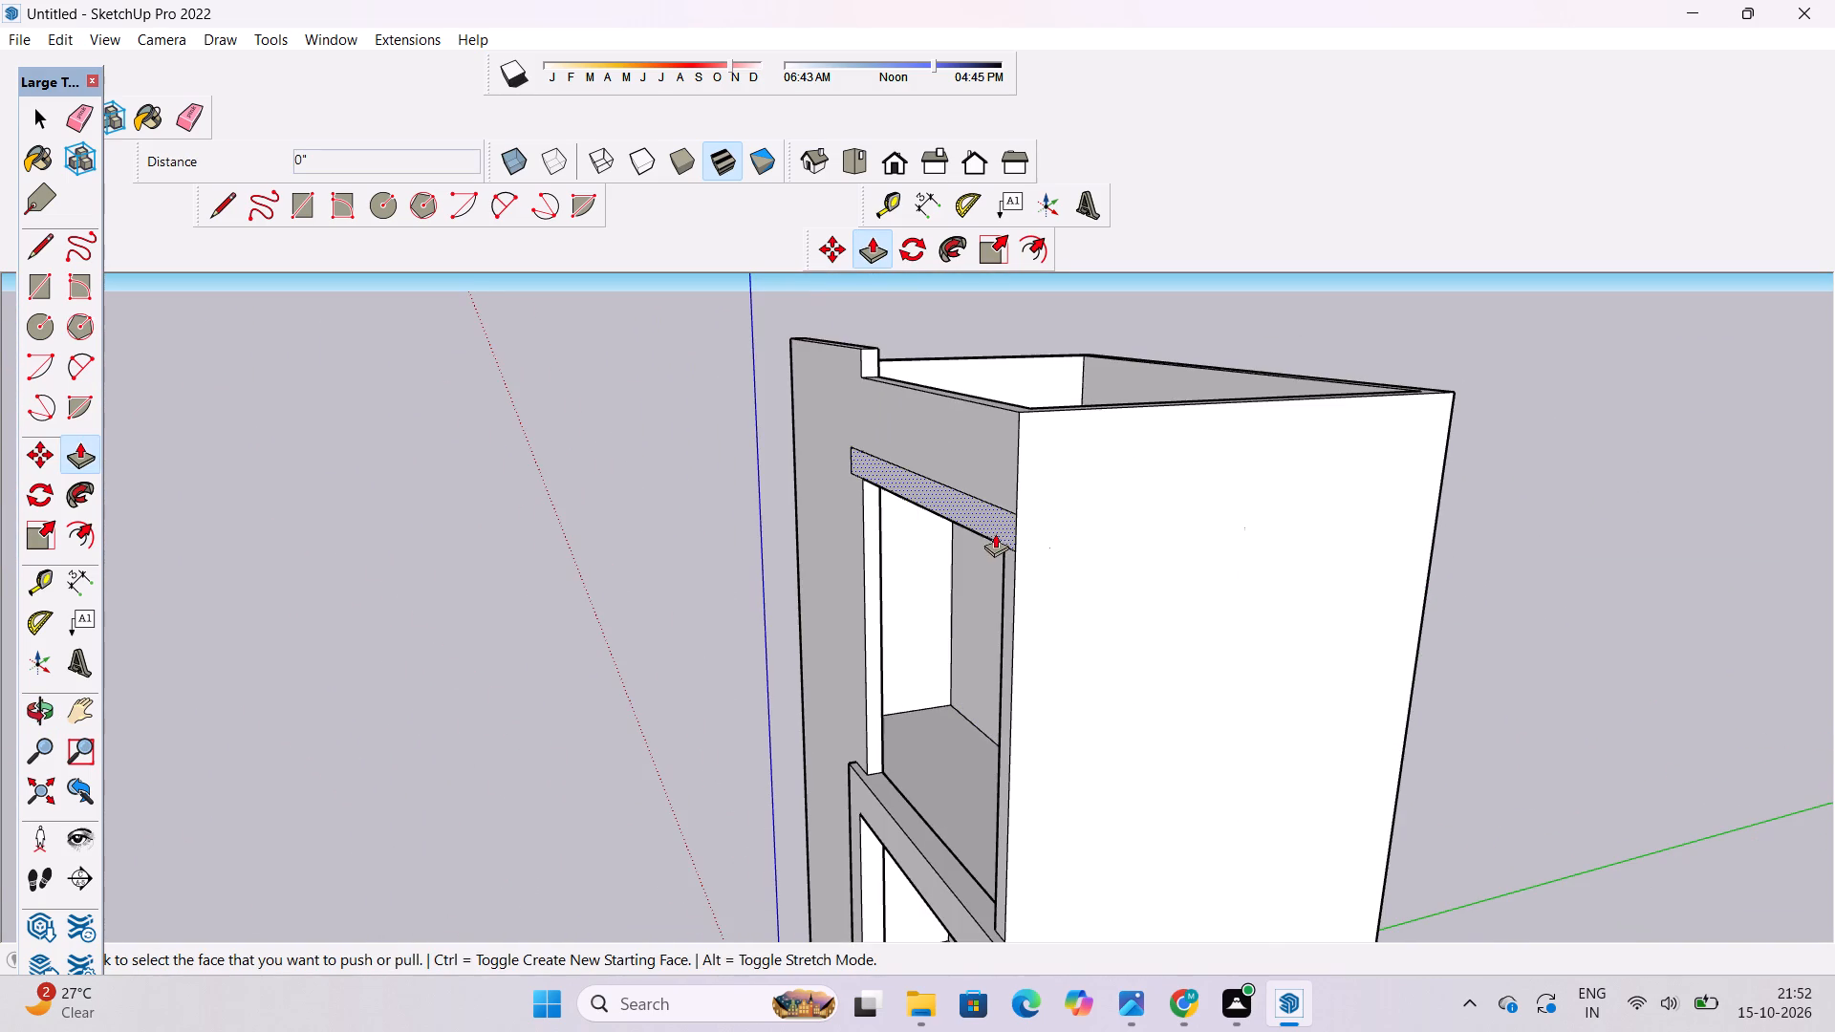
left_click(997, 529)
scroll(964, 532, "down", 5)
scroll(972, 810, "up", 1)
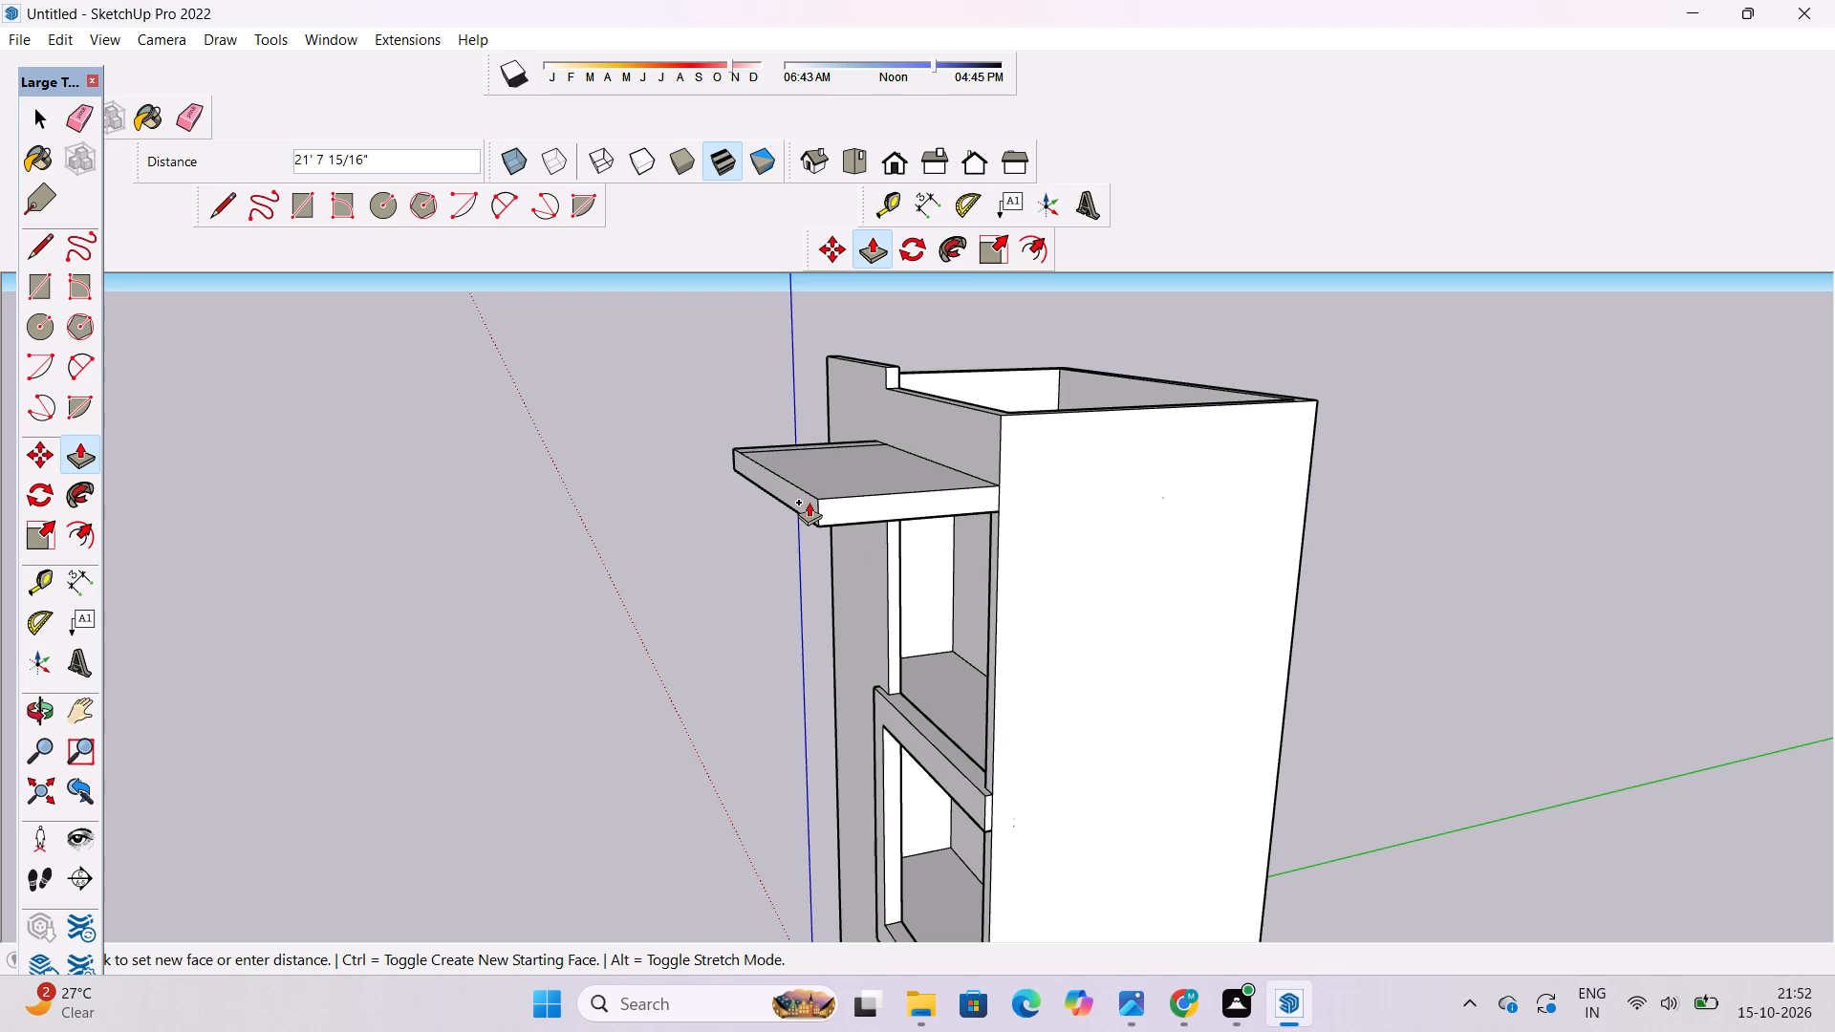
type("8'")
key("Return")
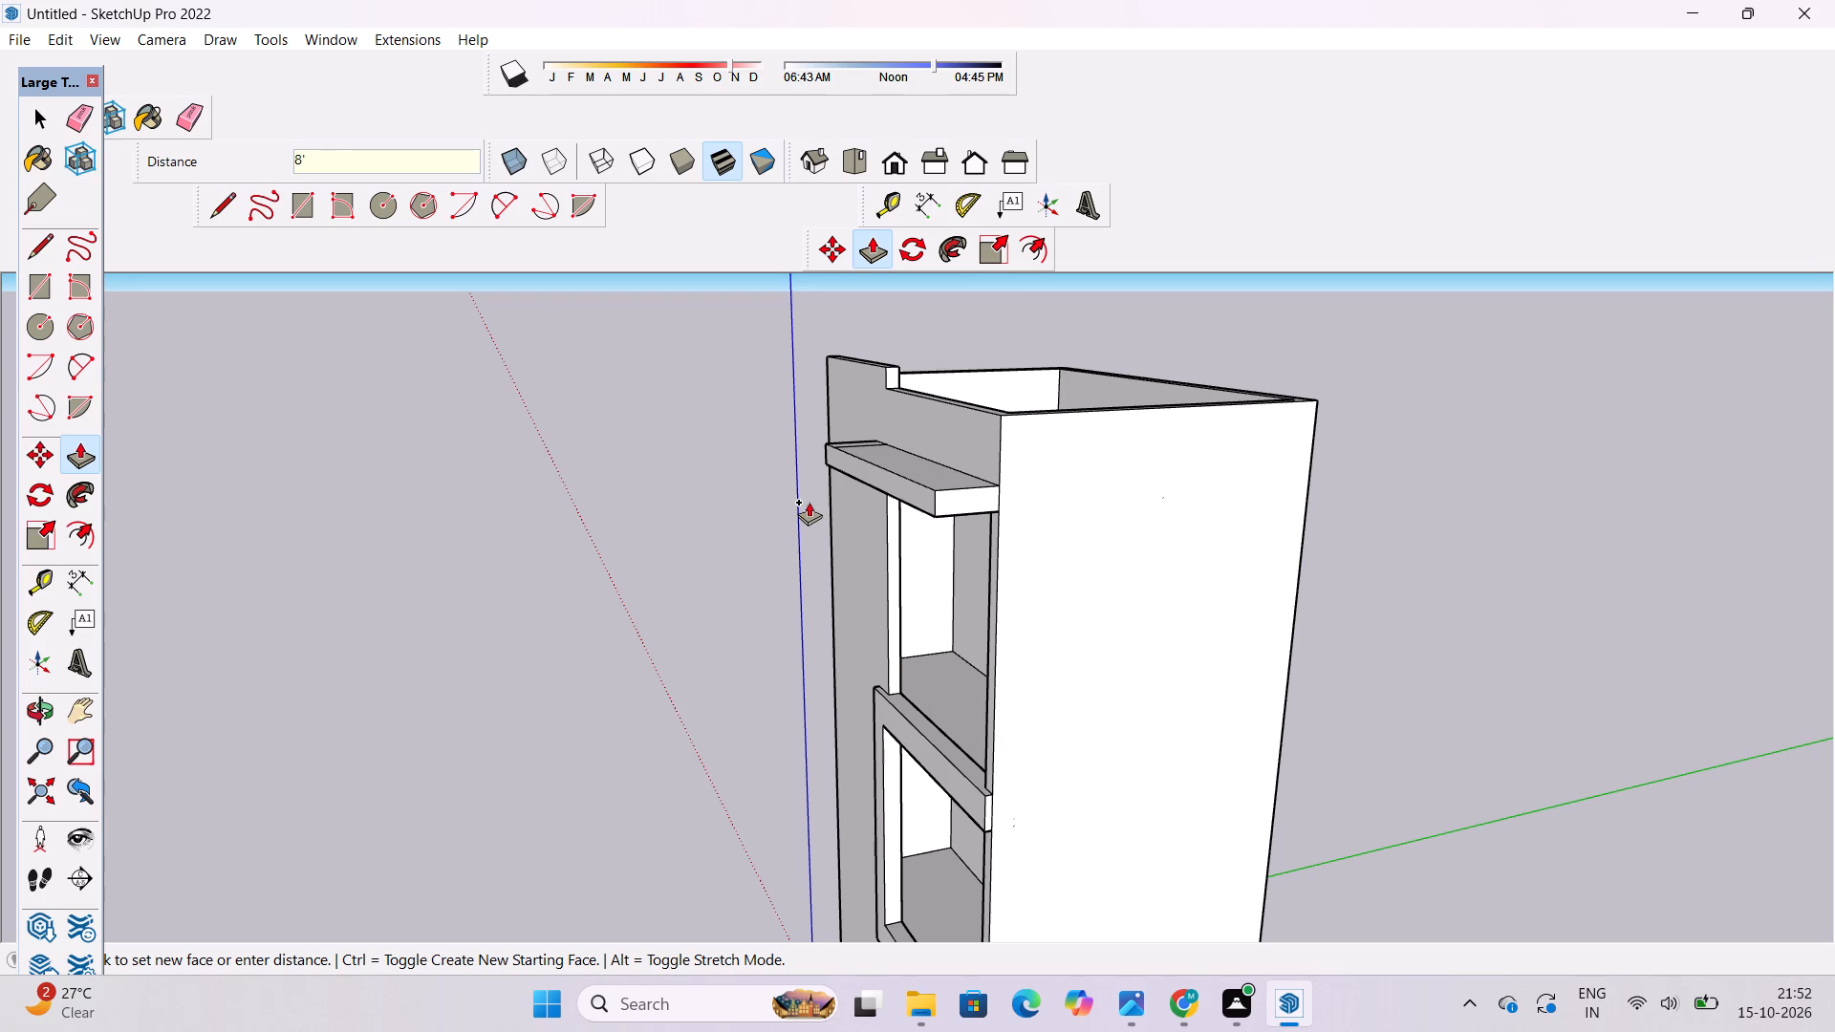
Erase the seam line across the top face of the projecting slab, near its solid-wall end.
key("o")
scroll(808, 497, "down", 5)
left_click_drag(787, 513, 1218, 623)
scroll(901, 527, "up", 3)
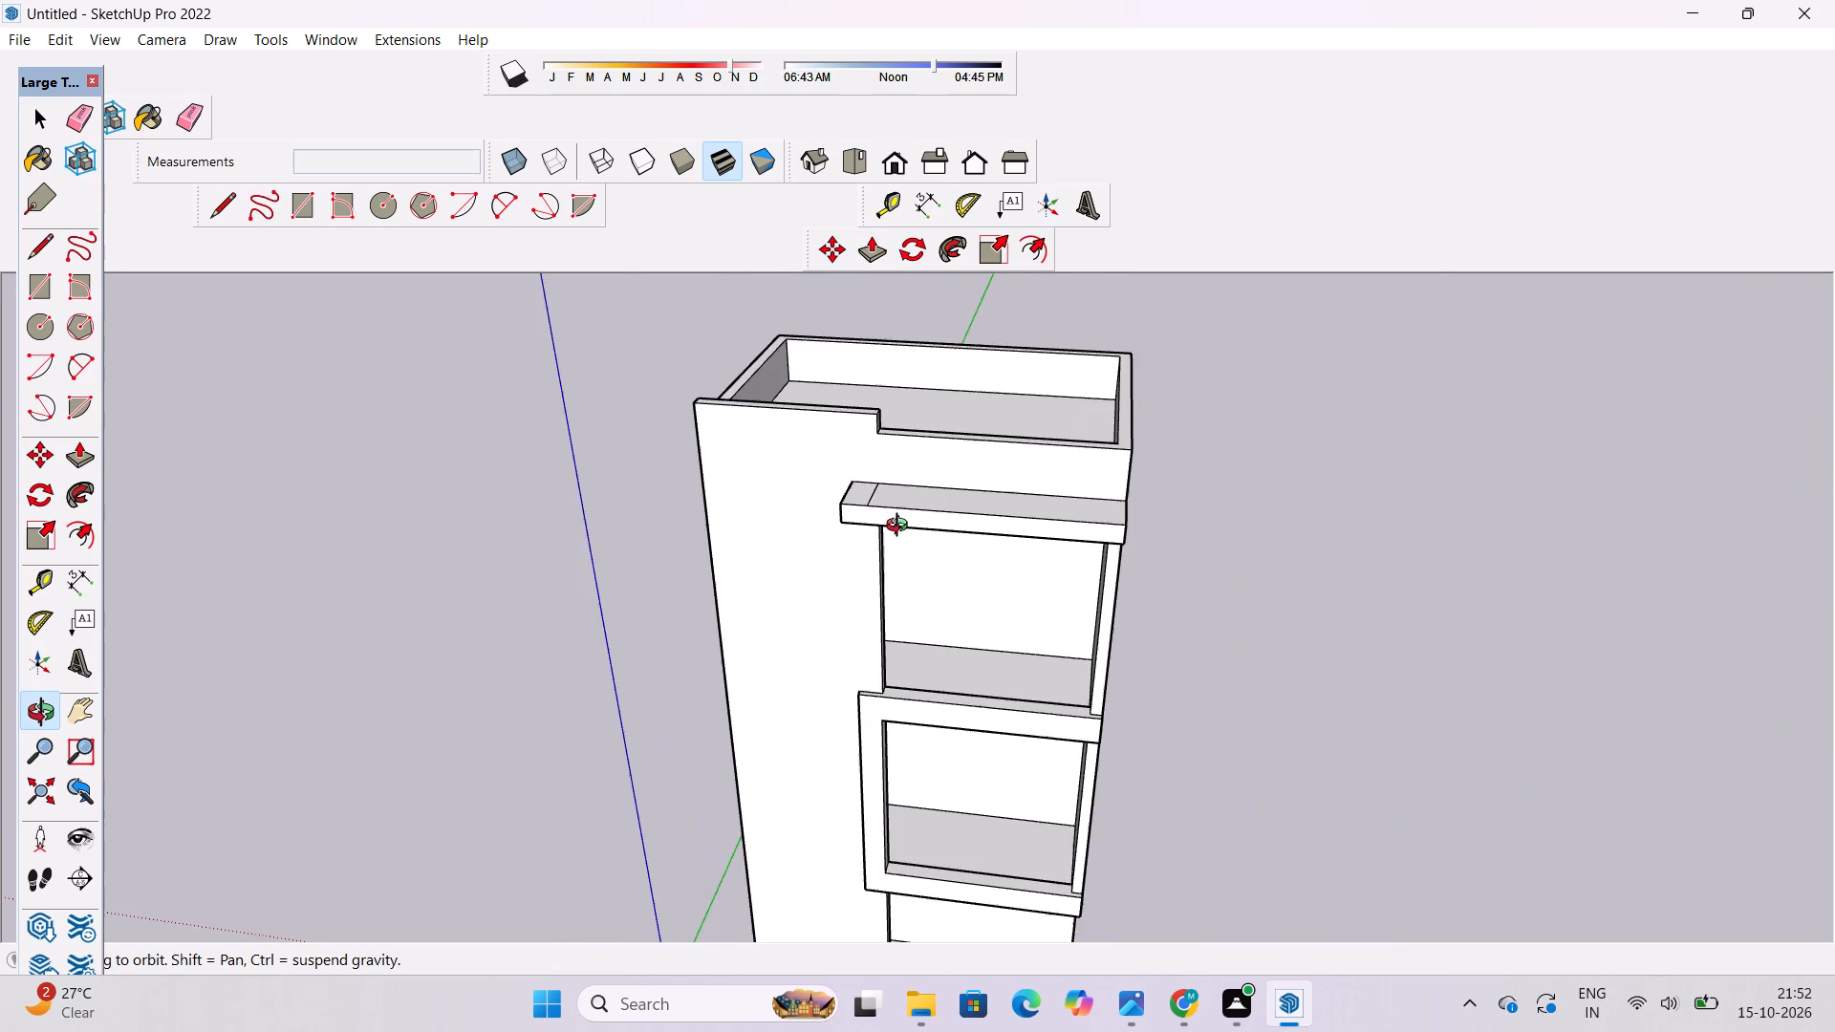
left_click_drag(896, 514, 1052, 666)
scroll(925, 549, "up", 8)
left_click_drag(909, 574, 923, 639, "shift")
left_click_drag(872, 655, 967, 610)
scroll(970, 597, "up", 5)
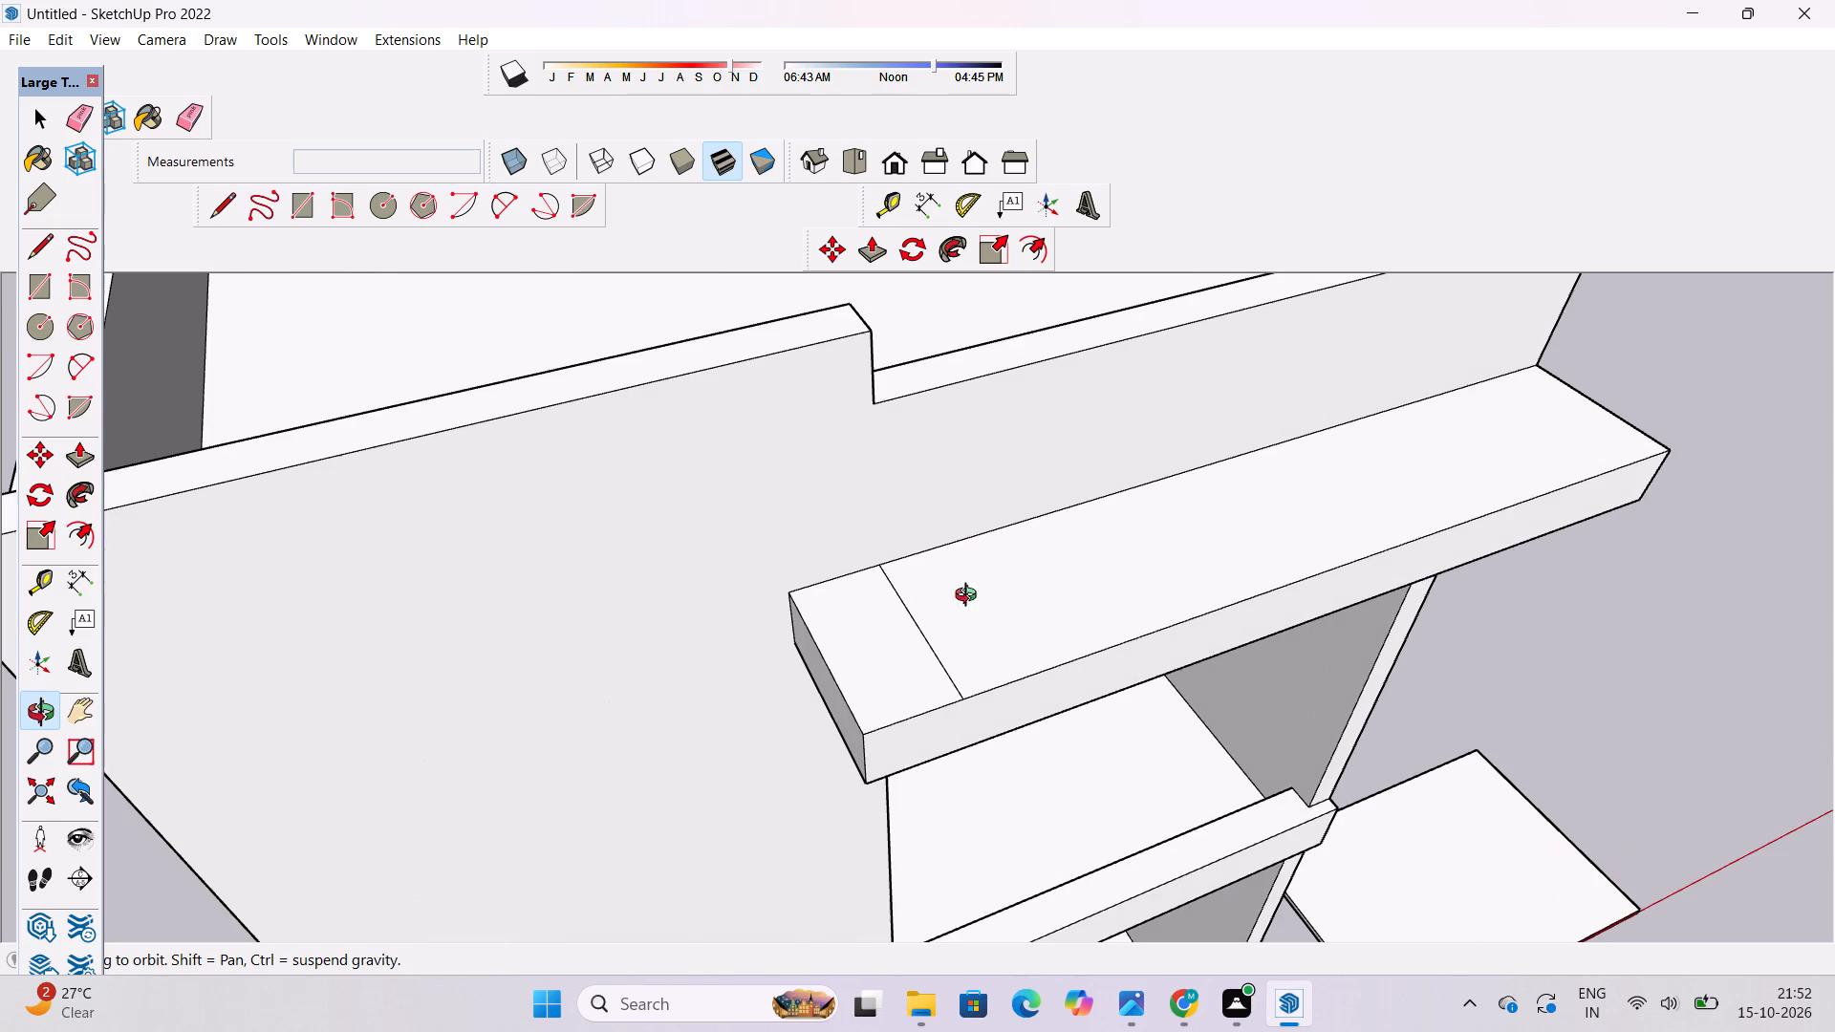
left_click_drag(888, 658, 931, 654, "shift")
key("e")
scroll(933, 626, "up", 4)
left_click_drag(951, 570, 914, 634)
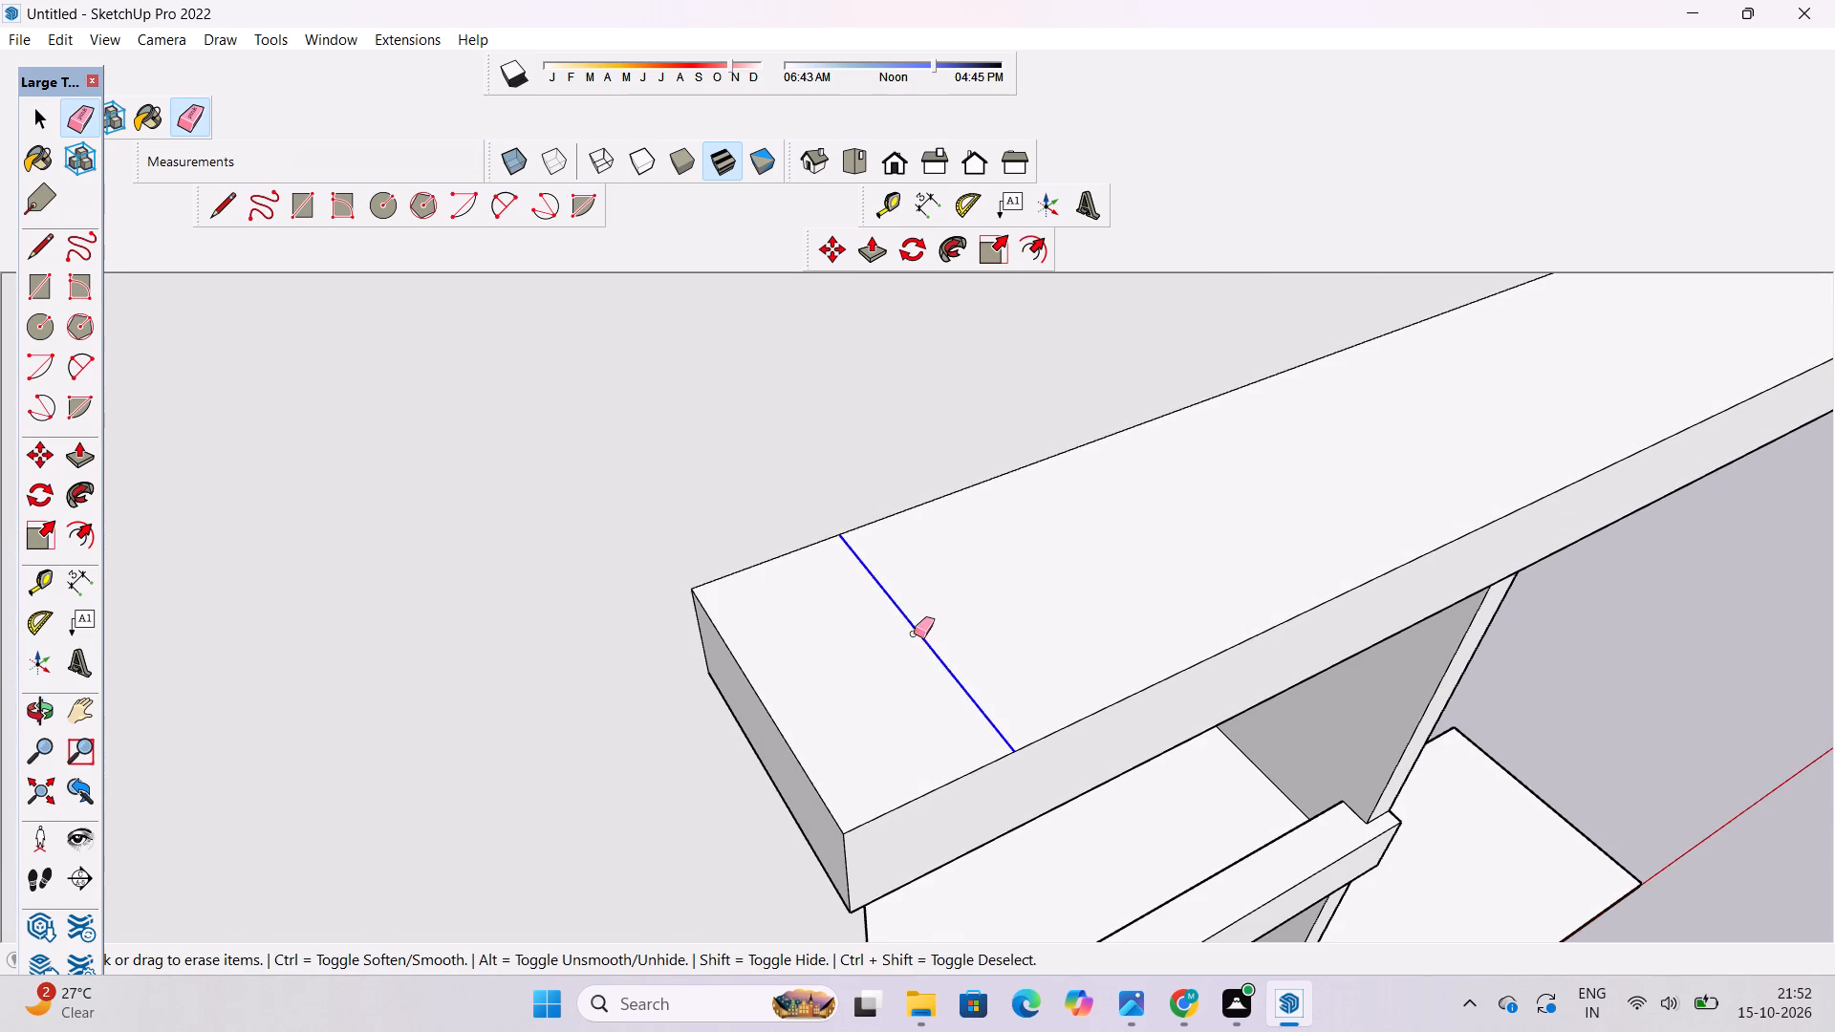
left_click_drag(914, 634, 899, 659)
Erase the underside seam near the slab's solid-wall end and the line dividing its underside from the opening's ceiling.
key("o")
scroll(939, 532, "down", 10)
left_click_drag(992, 691, 977, 395)
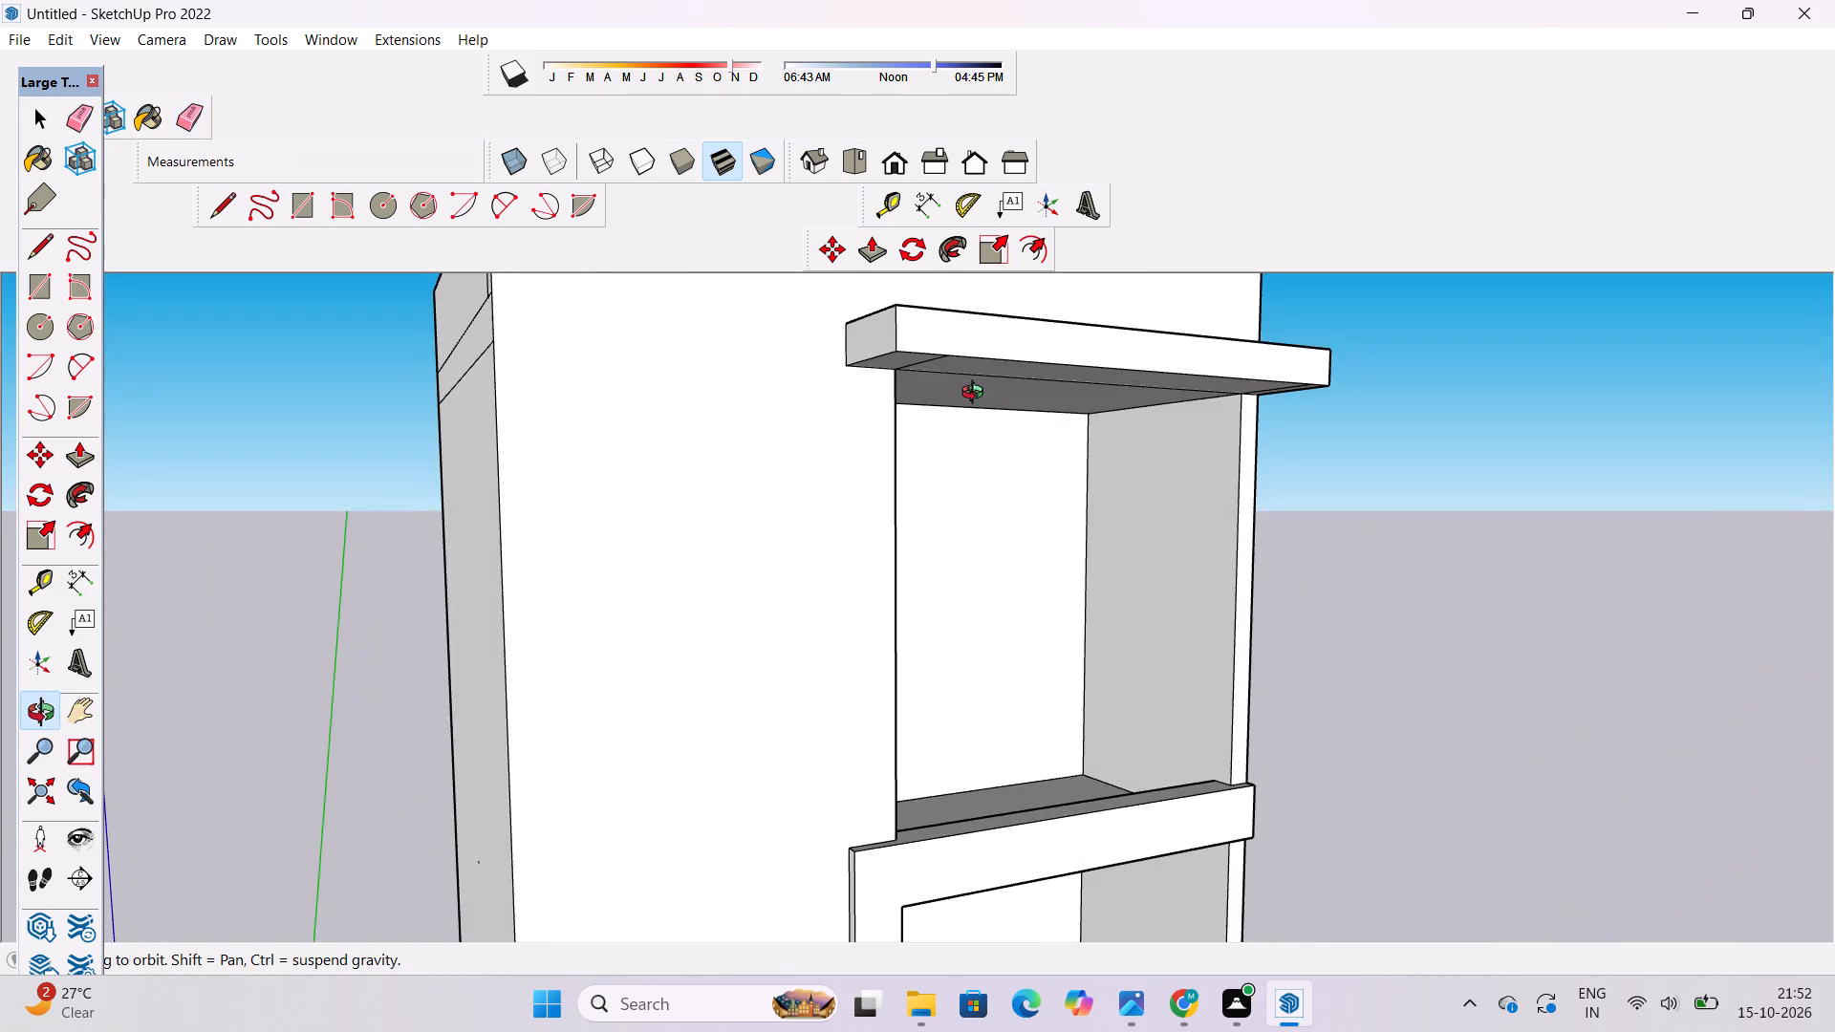
left_click_drag(1104, 476, 974, 399)
left_click_drag(972, 412, 1029, 602, "shift")
left_click_drag(1031, 603, 863, 442)
scroll(859, 436, "up", 4)
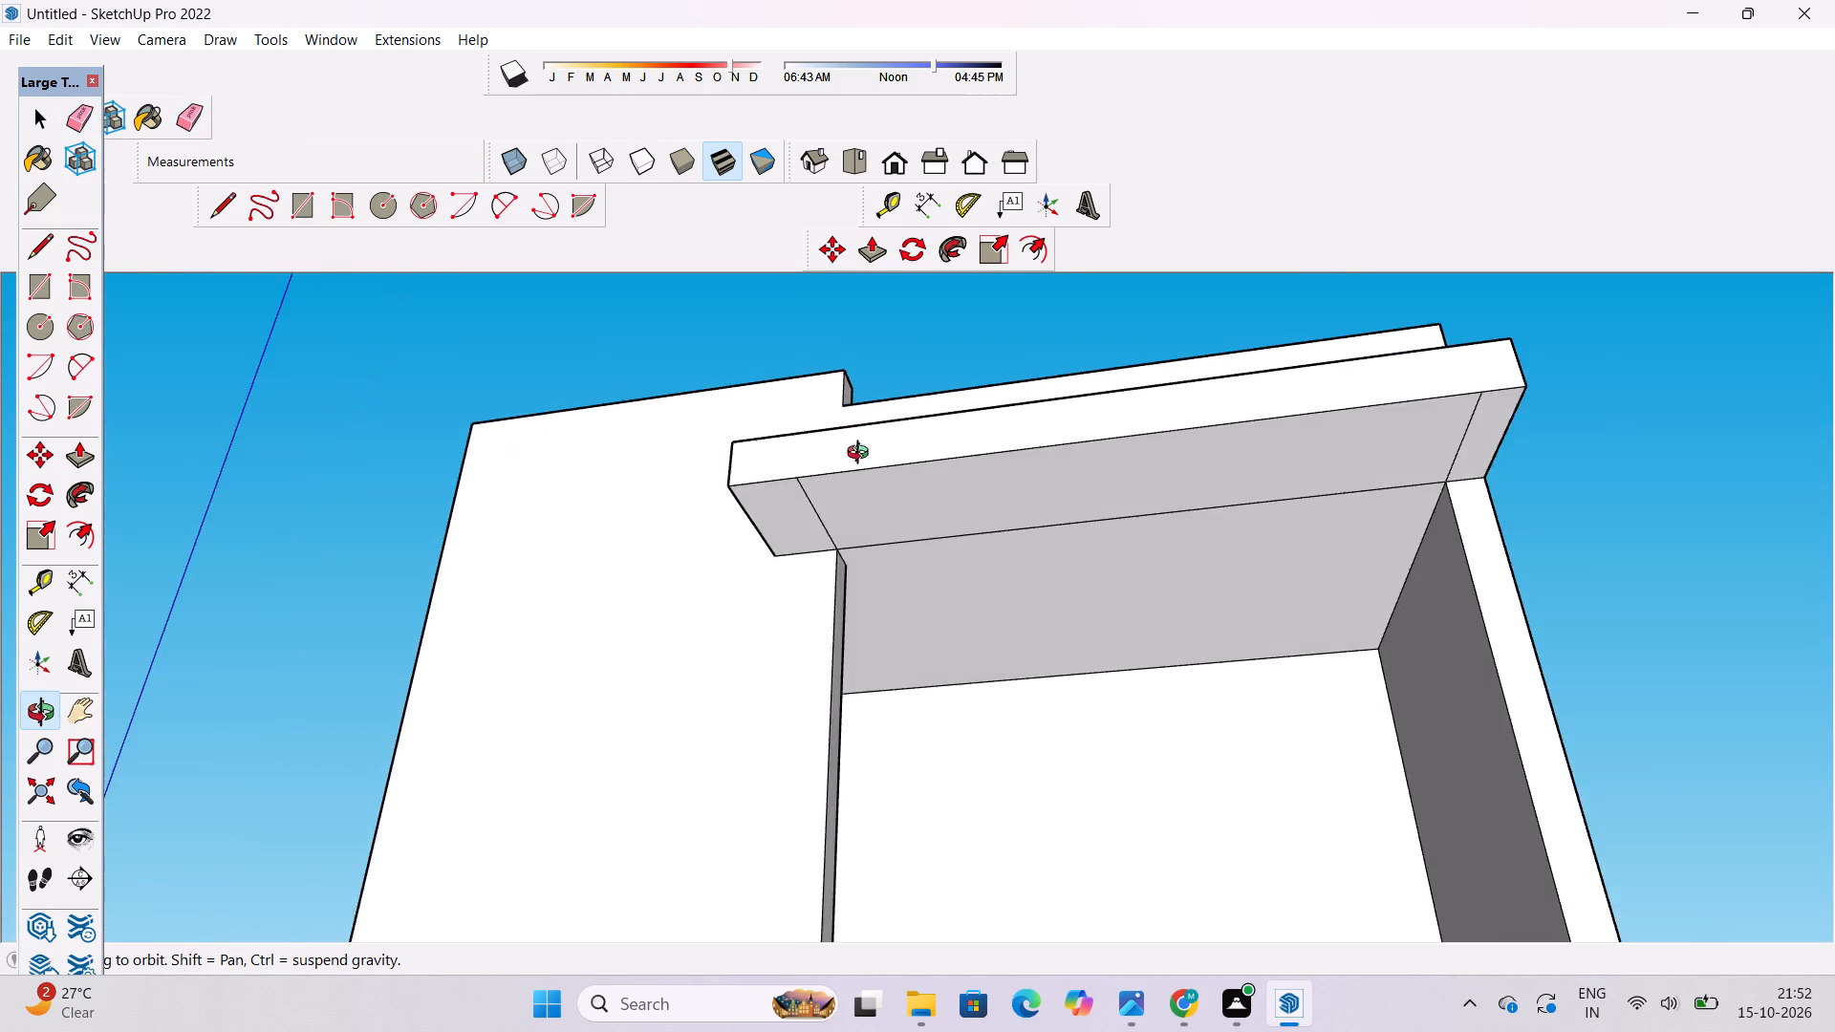
left_click_drag(865, 527, 869, 562, "shift")
left_click_drag(869, 563, 881, 478)
key("e")
scroll(879, 483, "up", 4)
left_click_drag(824, 500, 795, 533)
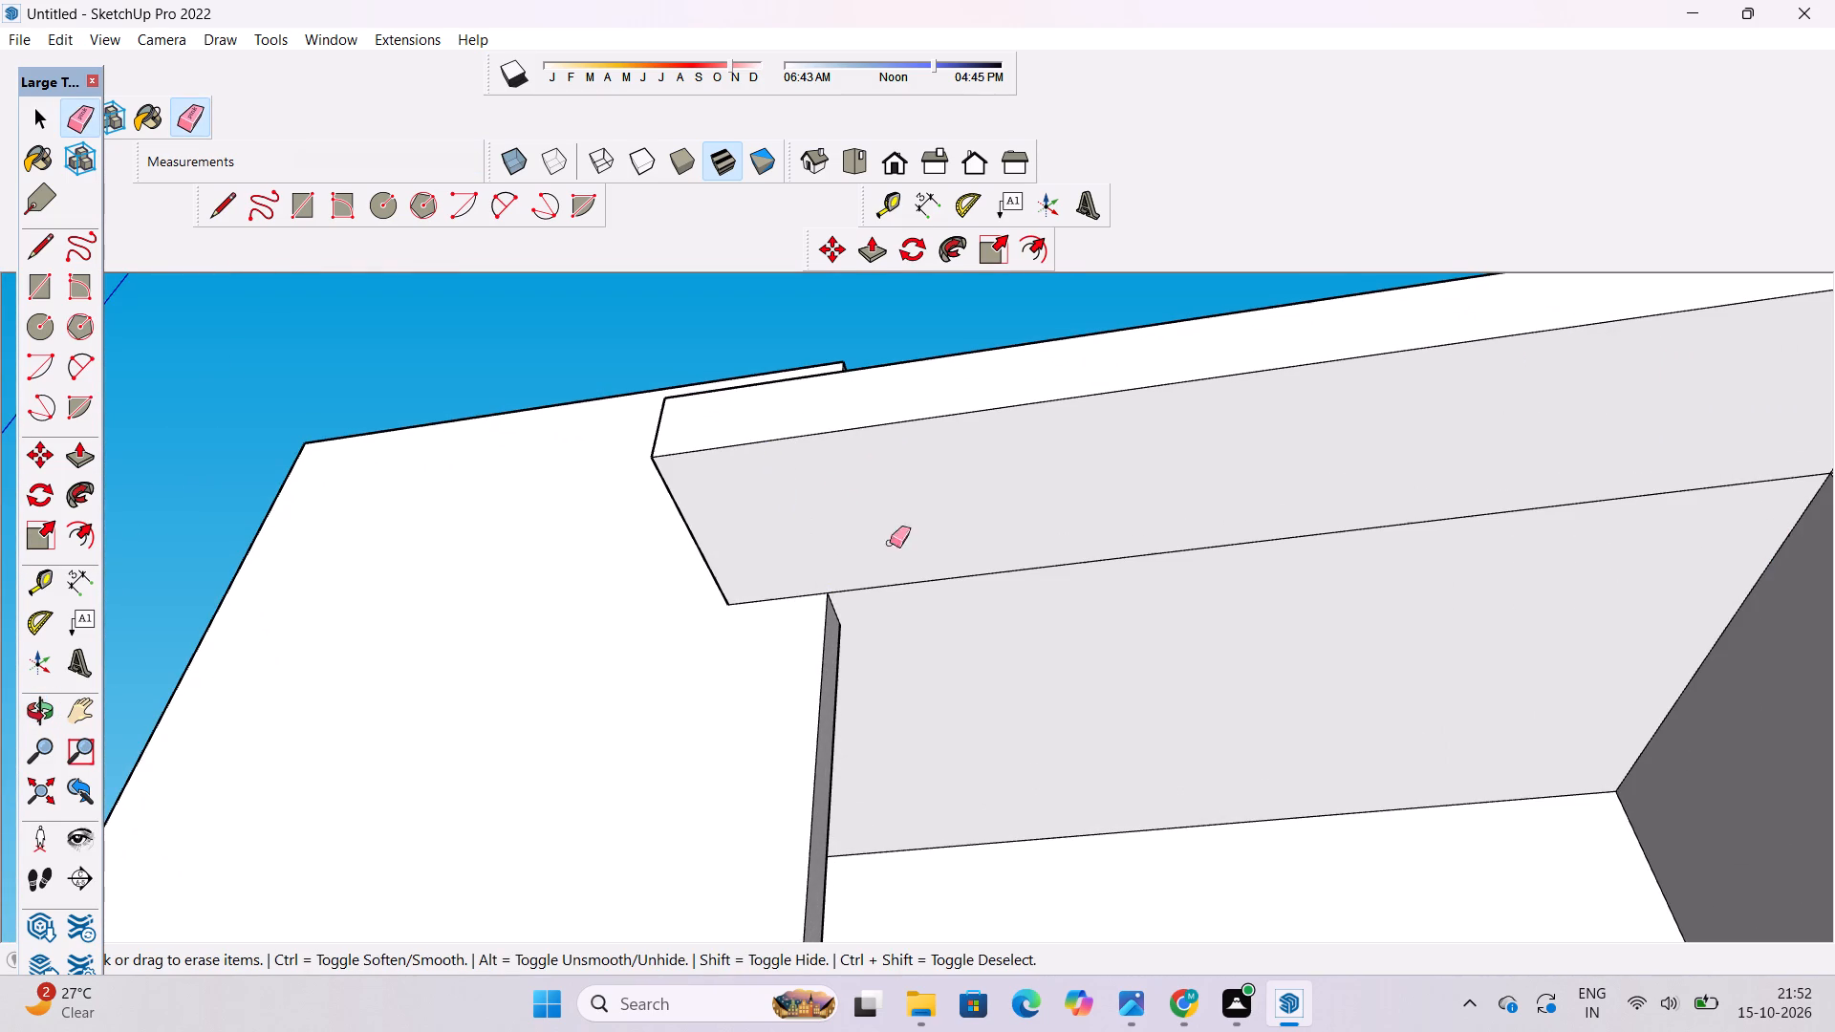
left_click_drag(915, 558, 927, 594)
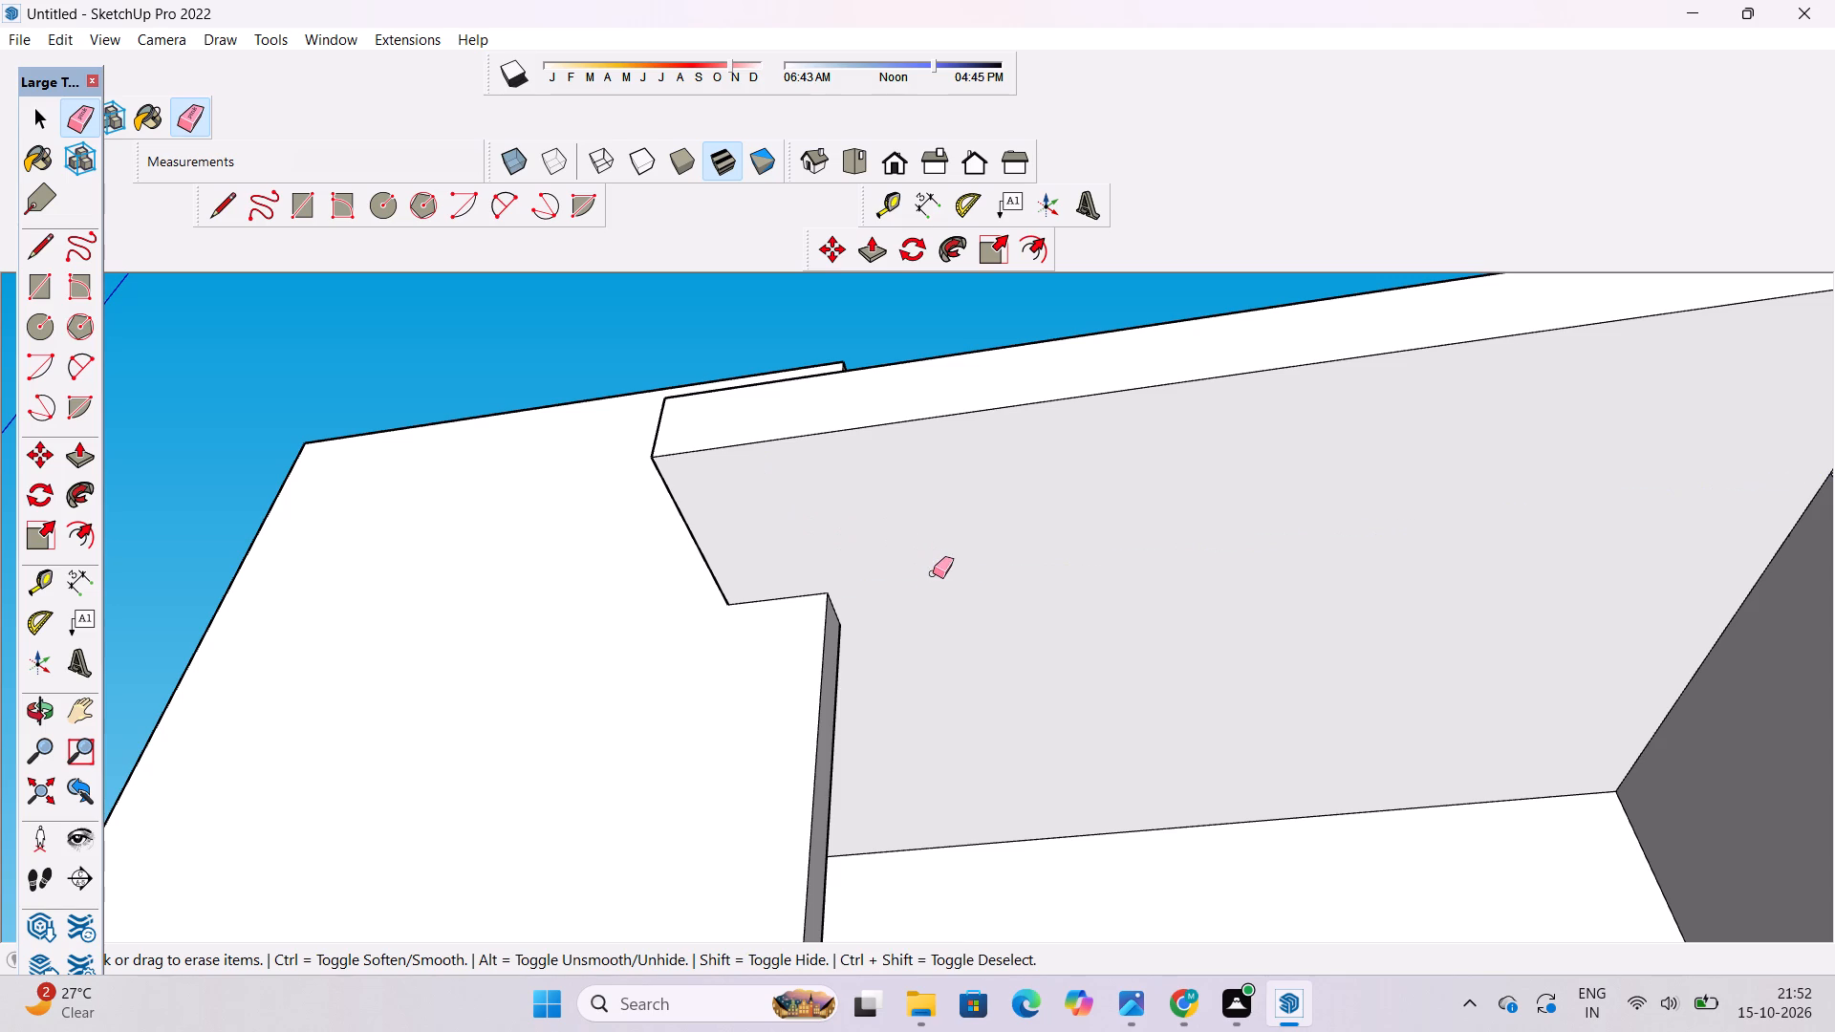
Erase the remaining seam line across the slab's underside at its outer end, beside the narrow pier.
scroll(933, 573, "down", 3)
key("o")
scroll(1006, 477, "down", 6)
left_click_drag(1241, 471, 969, 585, "shift")
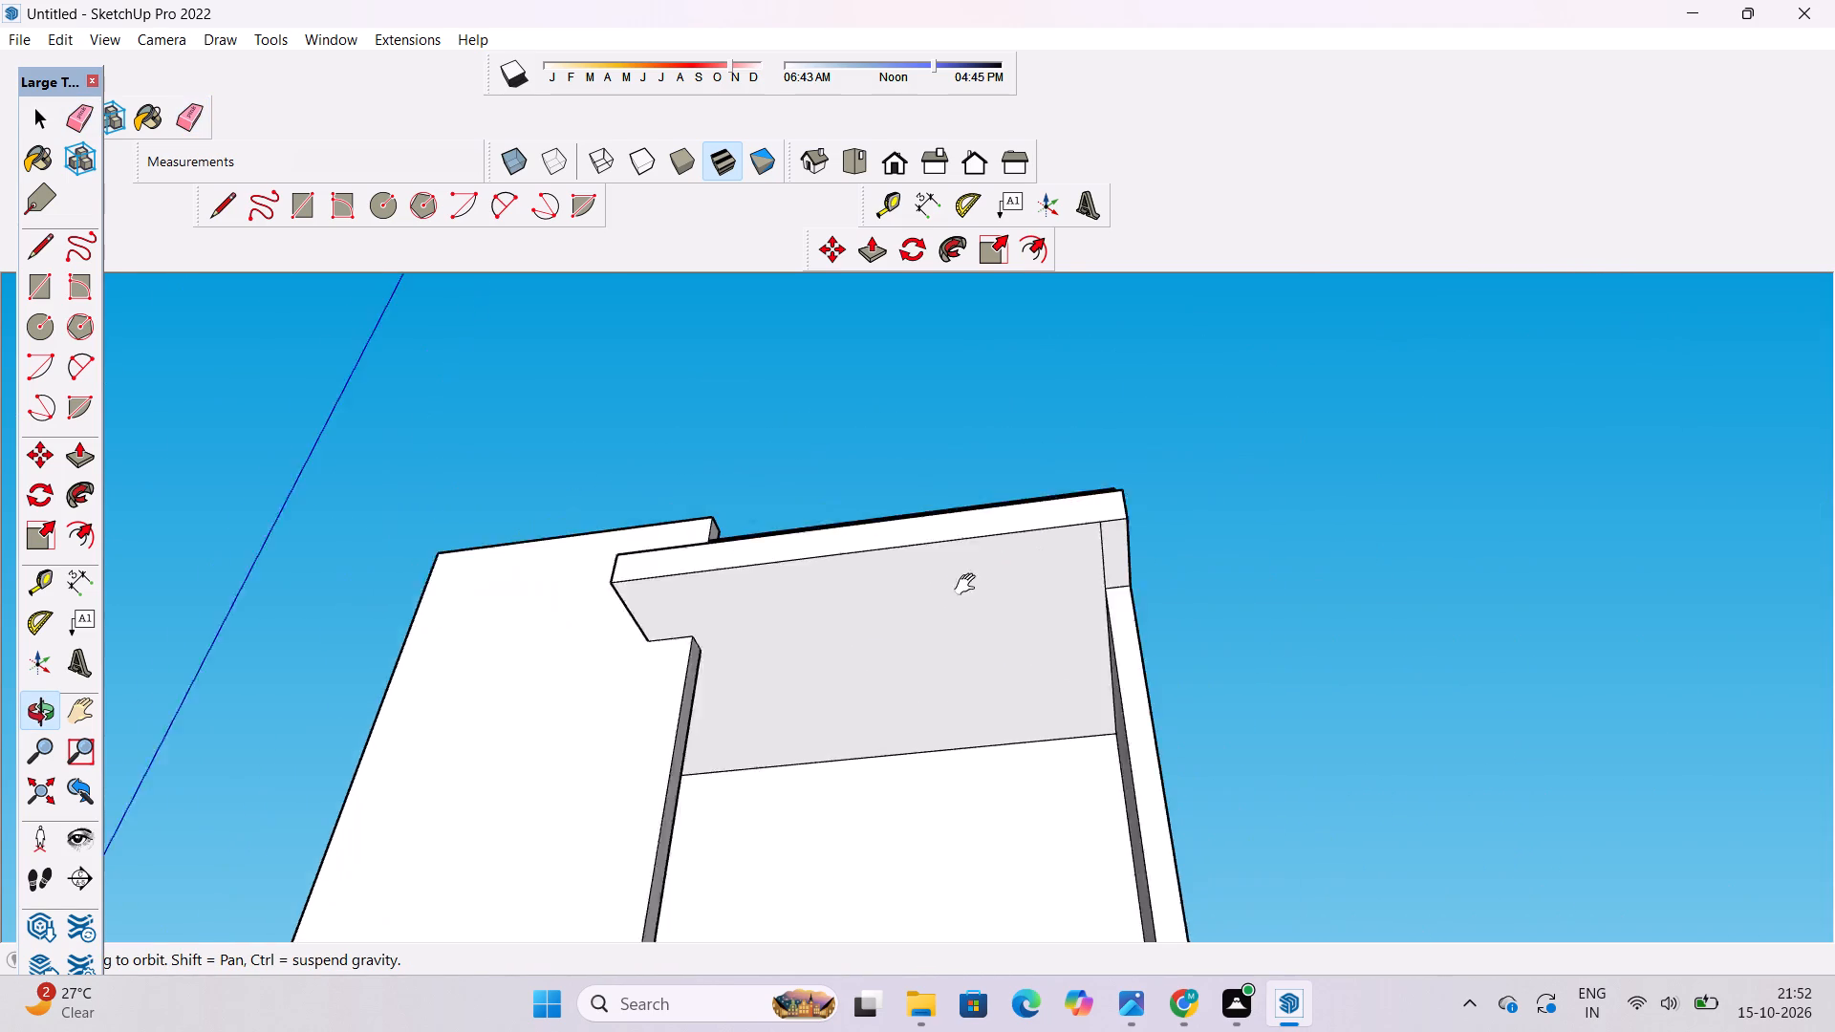
left_click_drag(969, 585, 966, 586, "shift")
left_click_drag(966, 586, 1055, 553)
key("e")
scroll(1068, 568, "up", 5)
left_click(1132, 557)
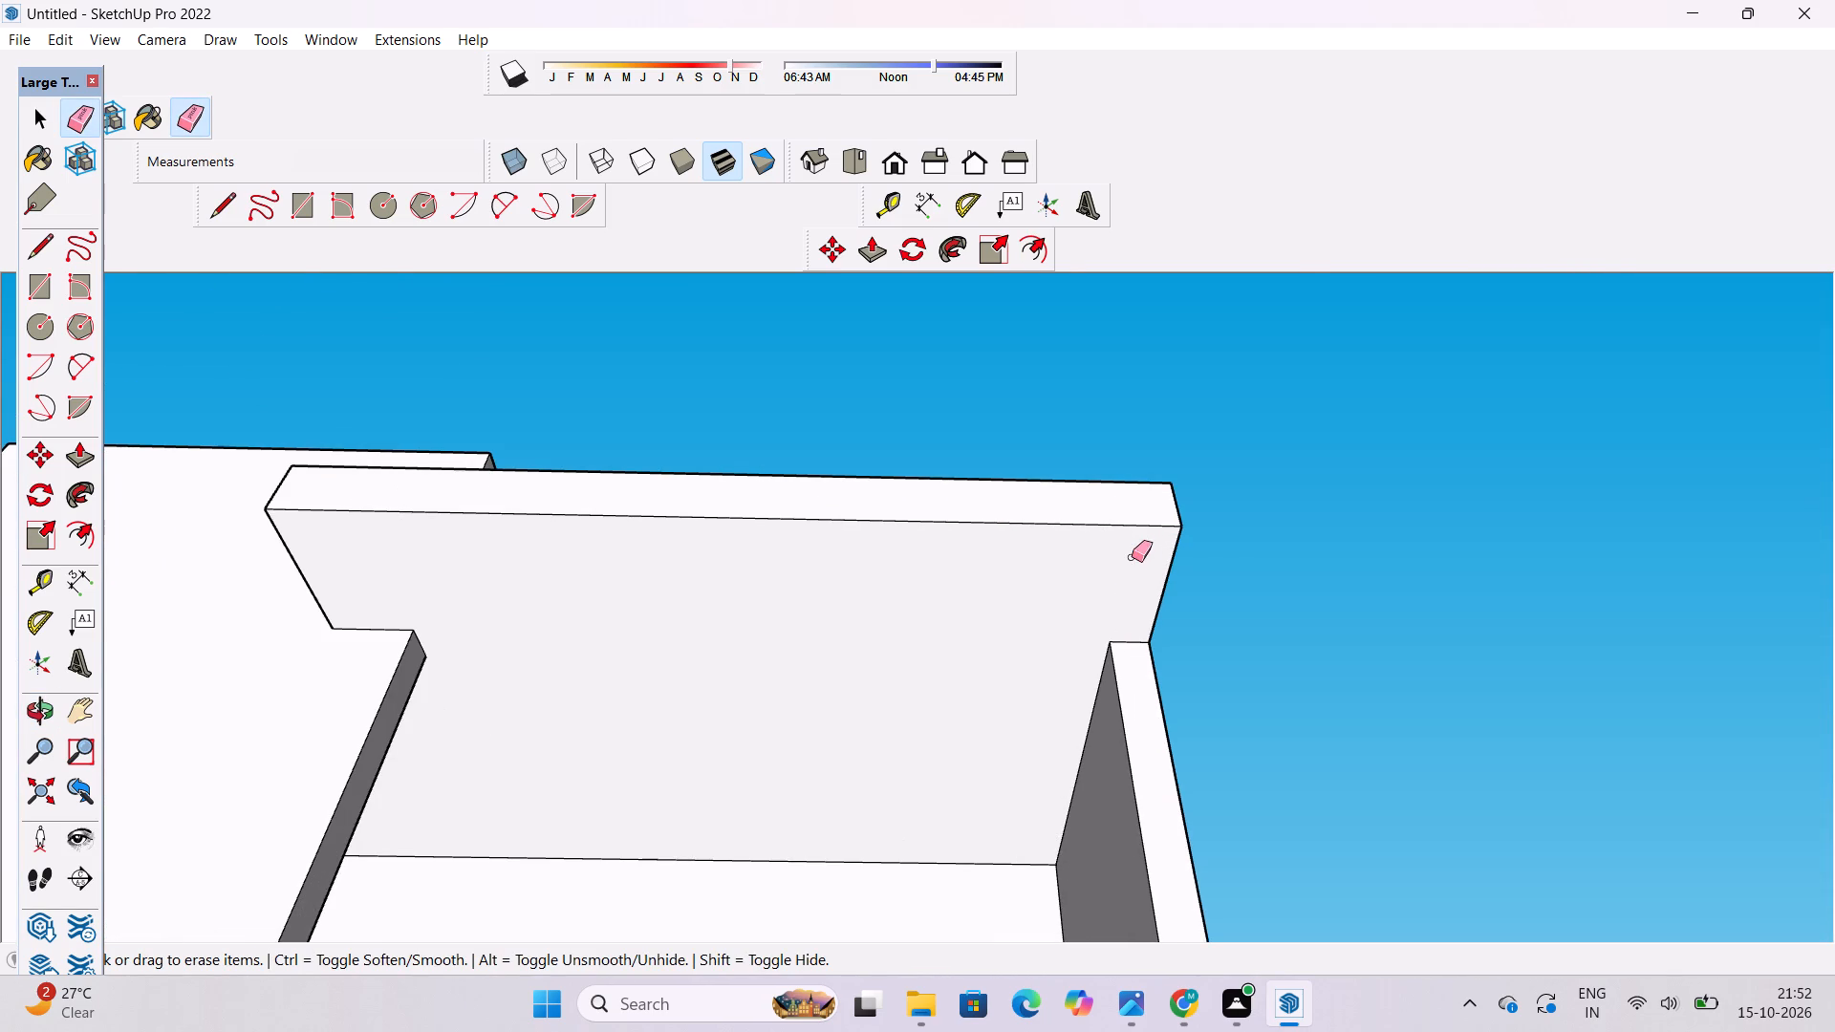
Erase the two horizontal band lines and the short vertical line on the side wall next to the tall parapet.
key("o")
scroll(1132, 552, "down", 7)
left_click_drag(1277, 544, 1006, 950)
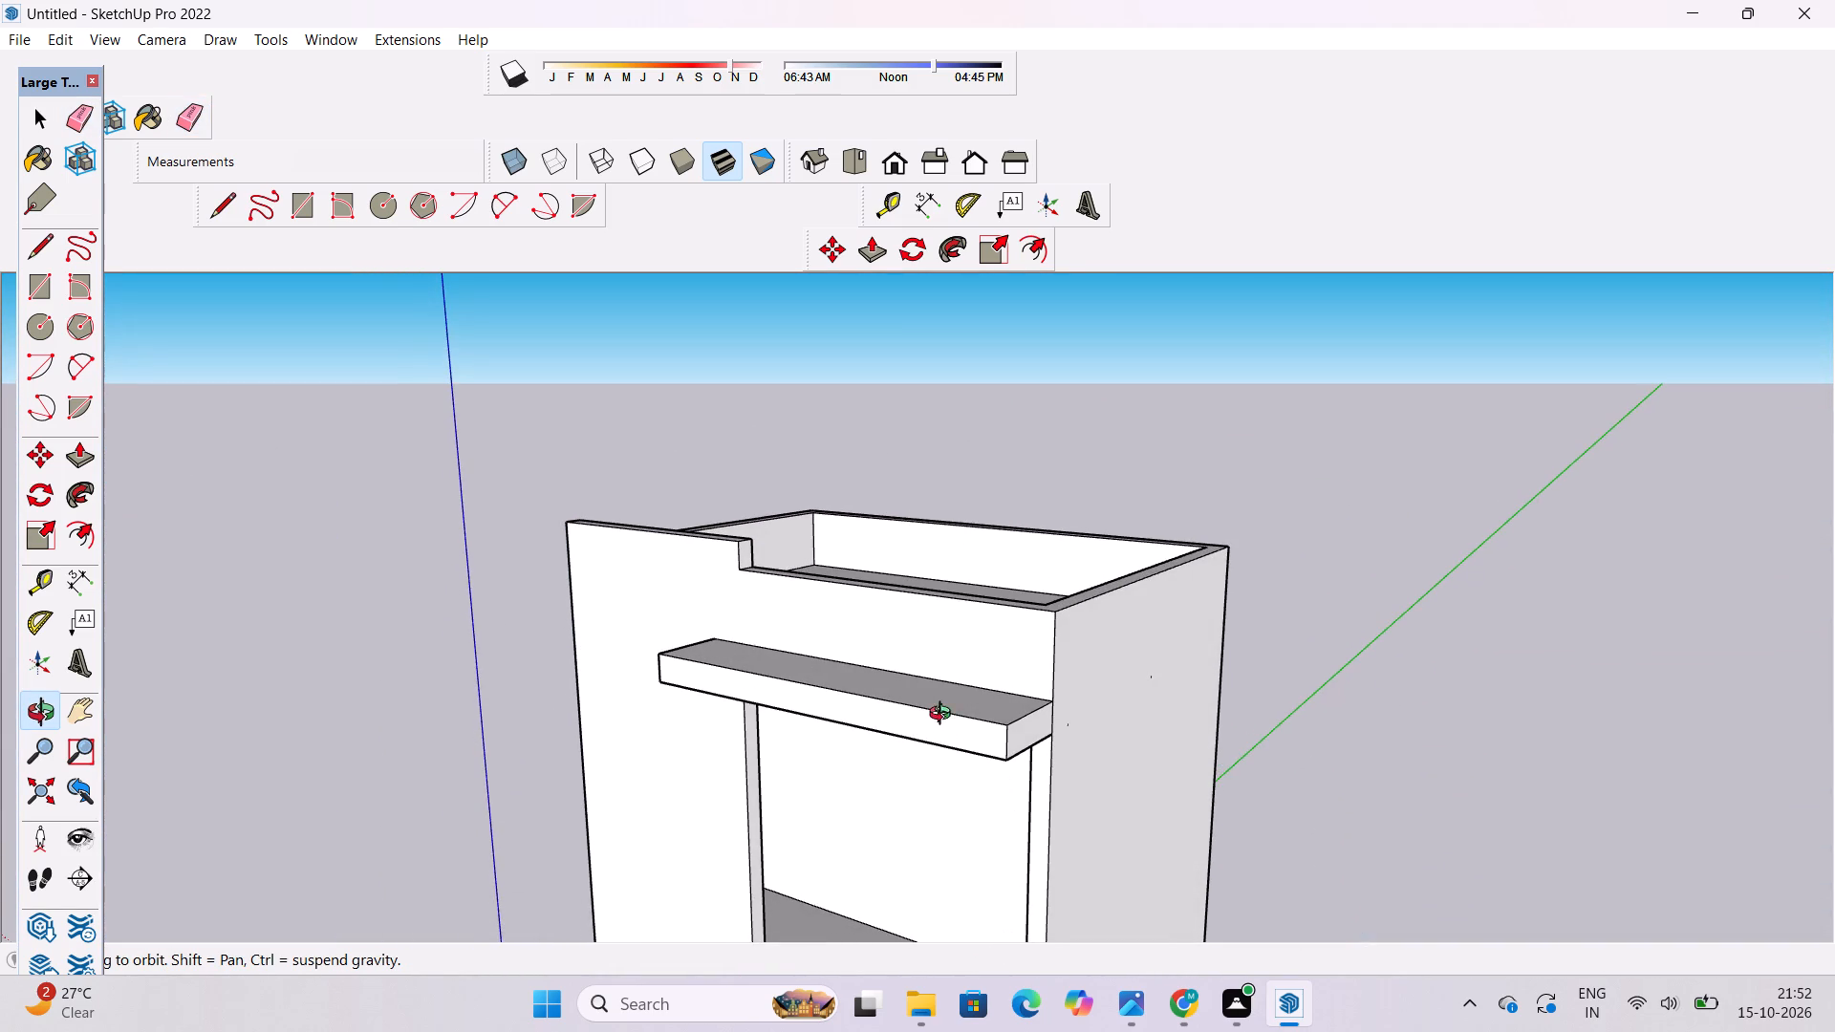
scroll(944, 716, "up", 1)
left_click_drag(928, 692, 966, 609, "shift")
left_click_drag(980, 582, 1046, 691)
scroll(685, 665, "up", 4)
left_click_drag(681, 650, 1314, 620)
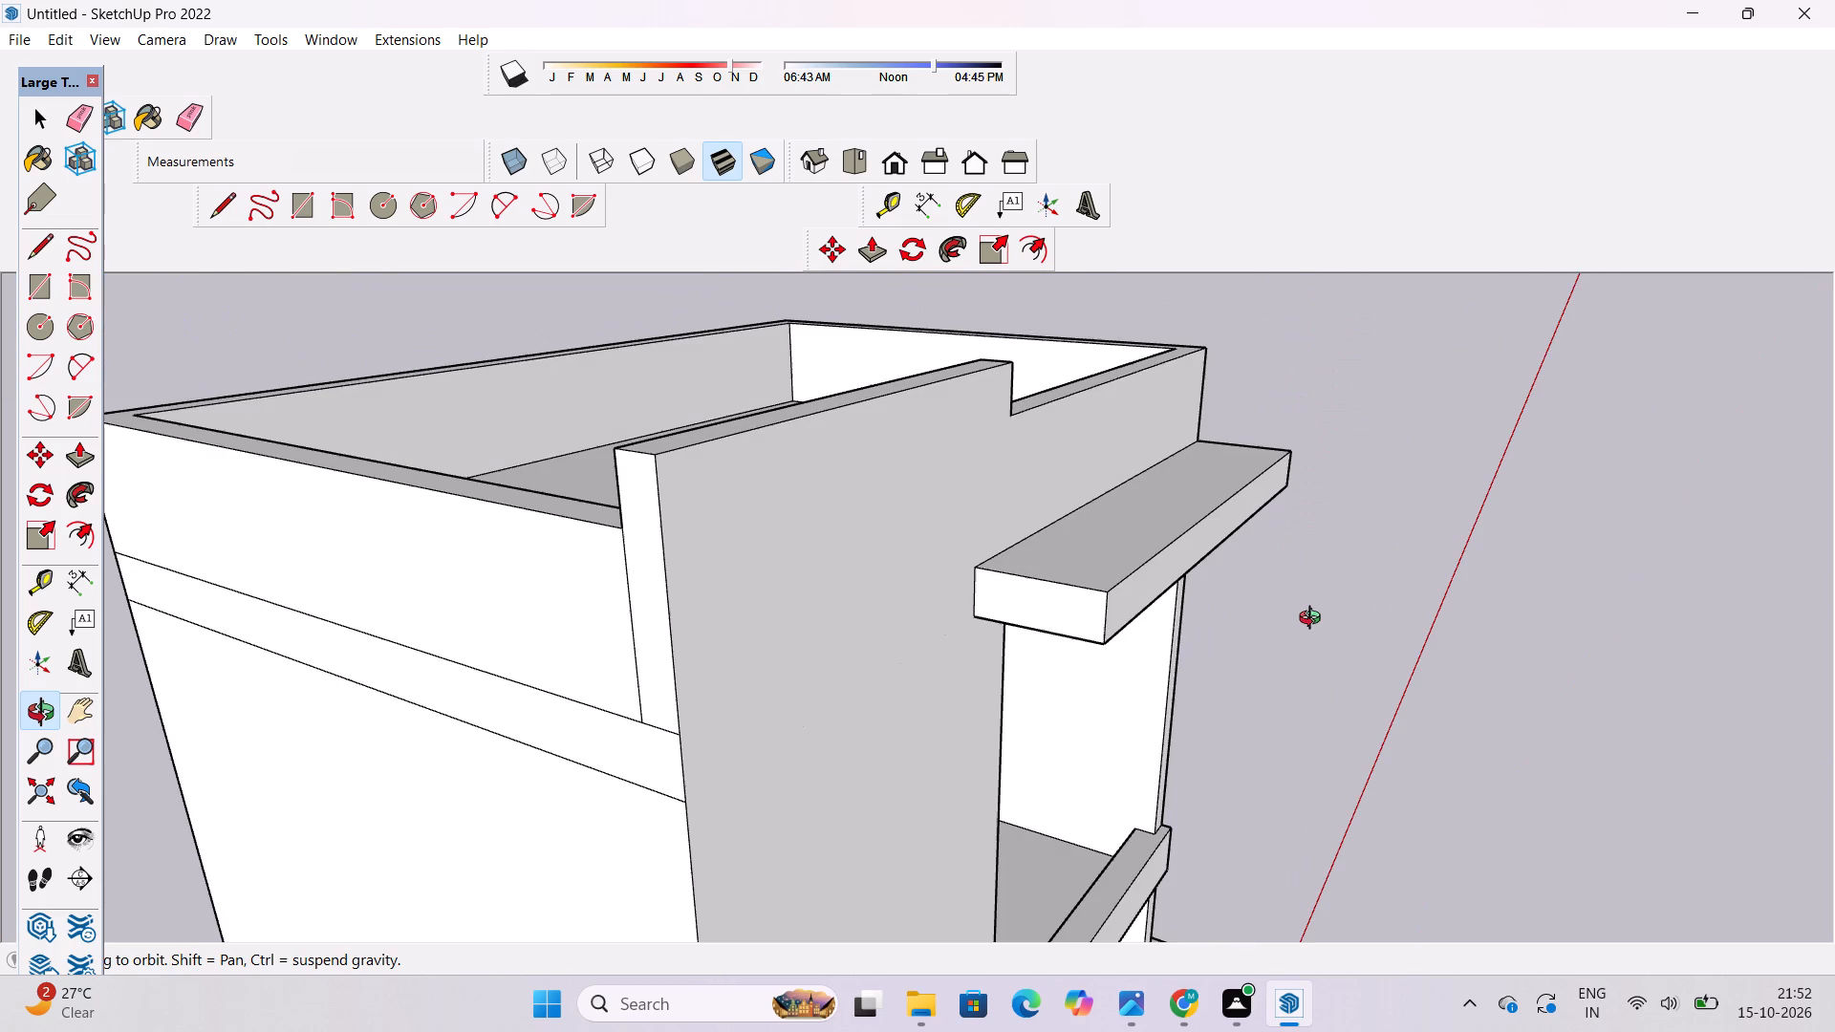
scroll(1328, 608, "down", 4)
left_click_drag(1010, 596, 1072, 652, "shift")
scroll(1010, 754, "up", 3)
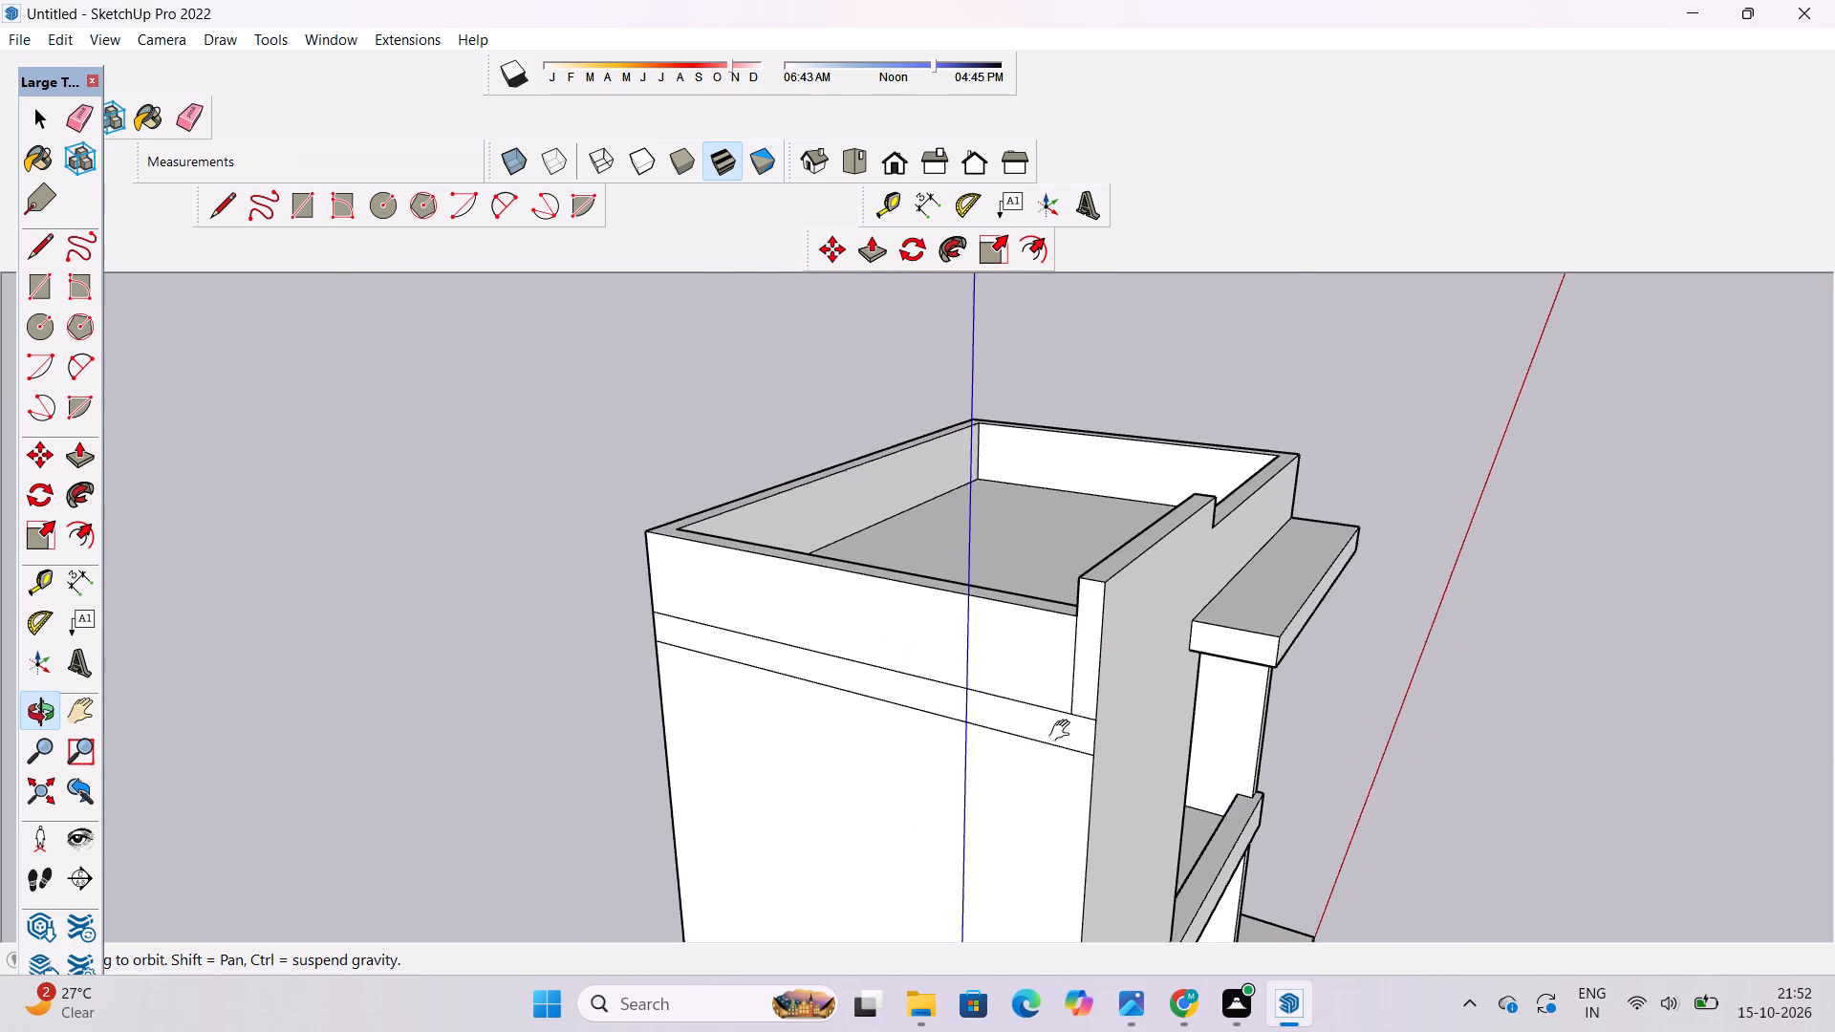
left_click_drag(1064, 729, 1004, 669, "shift")
left_click_drag(995, 661, 1077, 676)
scroll(1086, 677, "up", 3)
left_click_drag(1085, 671, 1043, 706, "shift")
left_click_drag(1038, 707, 1043, 671)
key("e")
left_click_drag(1025, 608, 1025, 634)
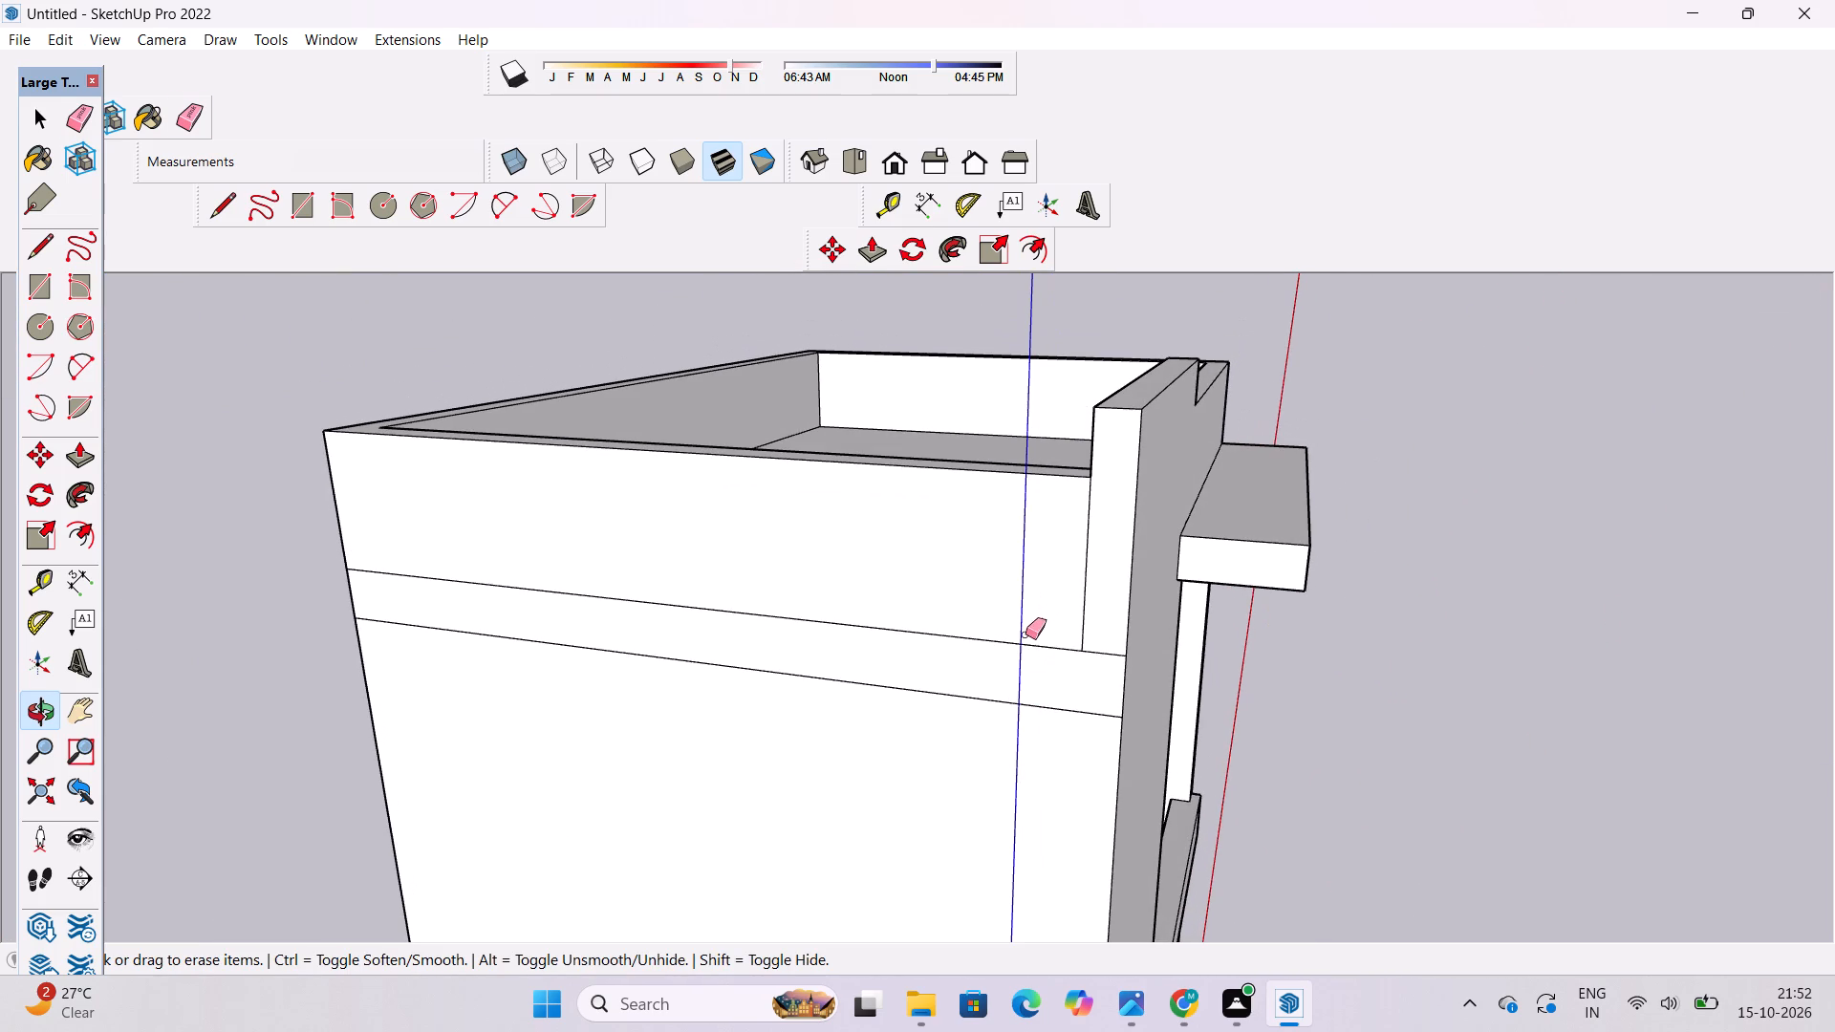
left_click_drag(1025, 634, 1039, 714)
left_click_drag(1083, 598, 1097, 665)
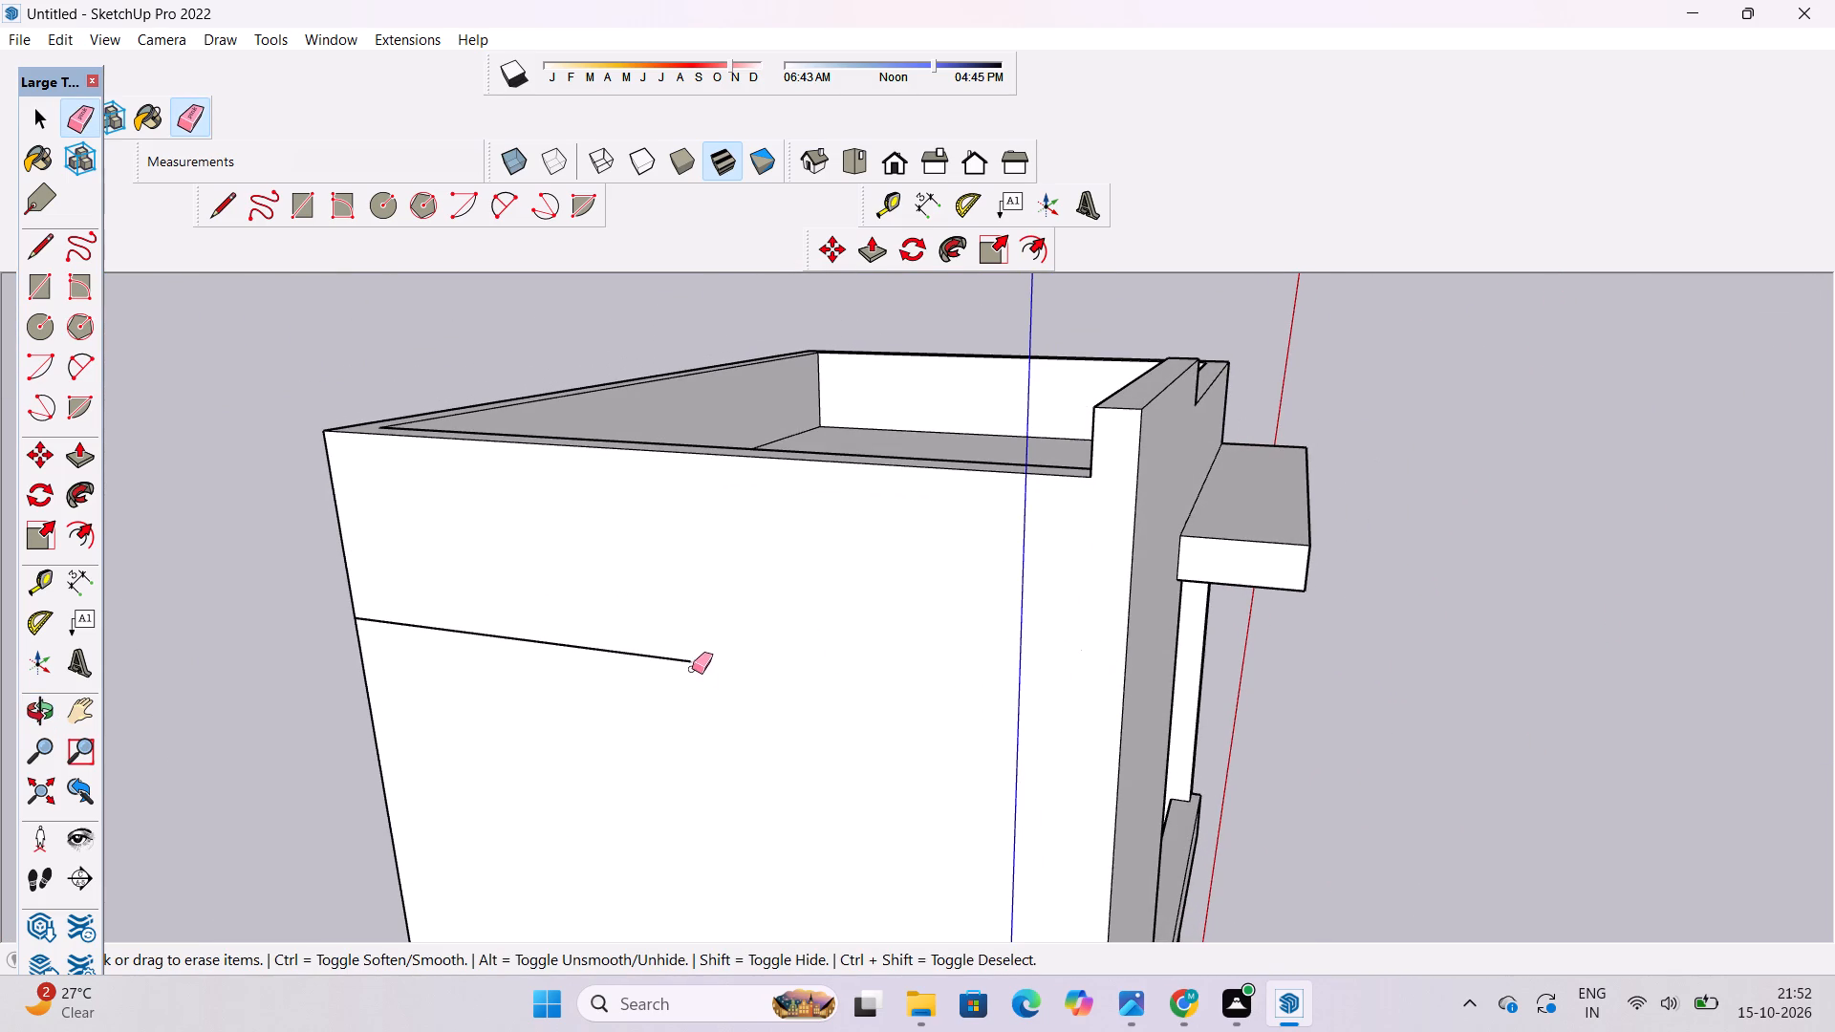
left_click(690, 657)
Erase the two horizontal band lines below the parapet on the rear wall.
key("o")
scroll(734, 646, "down", 5)
left_click_drag(532, 720, 1075, 703)
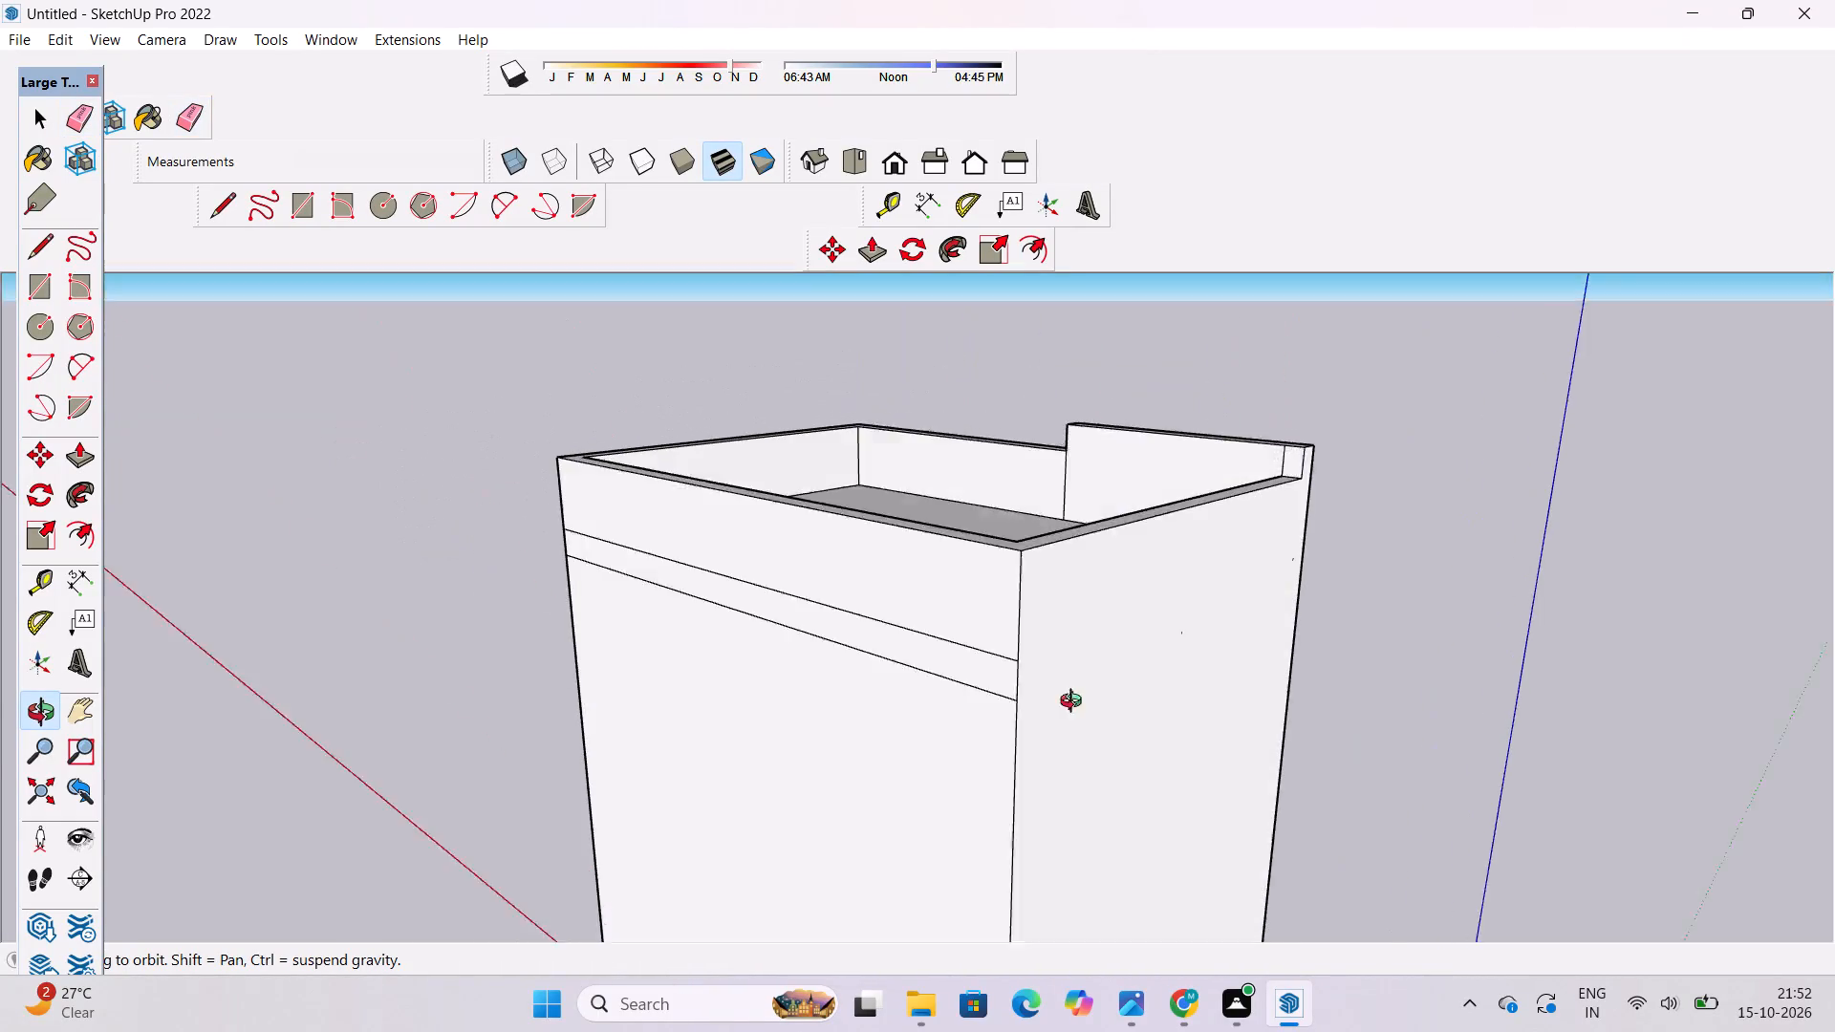
left_click_drag(1075, 703, 1098, 698)
left_click_drag(986, 645, 897, 636, "shift")
left_click_drag(882, 634, 990, 697)
key("e")
left_click_drag(1034, 622, 1034, 716)
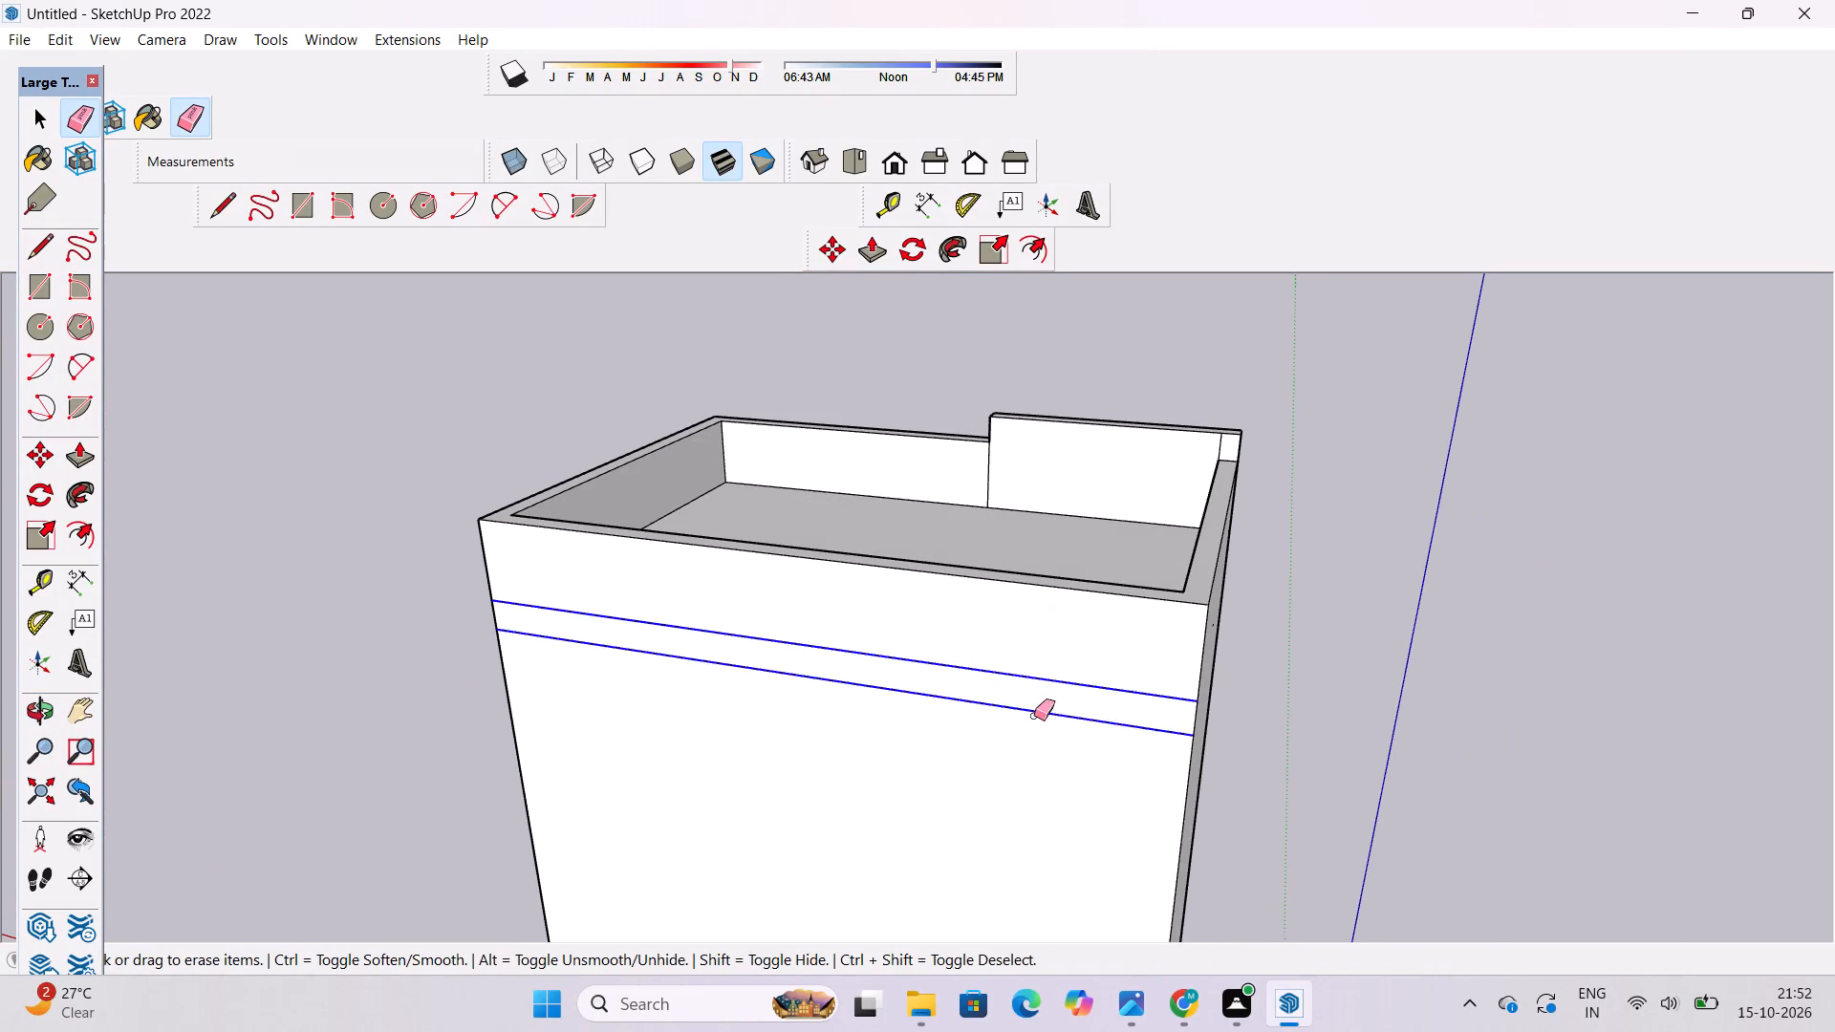
left_click_drag(1034, 716, 1034, 726)
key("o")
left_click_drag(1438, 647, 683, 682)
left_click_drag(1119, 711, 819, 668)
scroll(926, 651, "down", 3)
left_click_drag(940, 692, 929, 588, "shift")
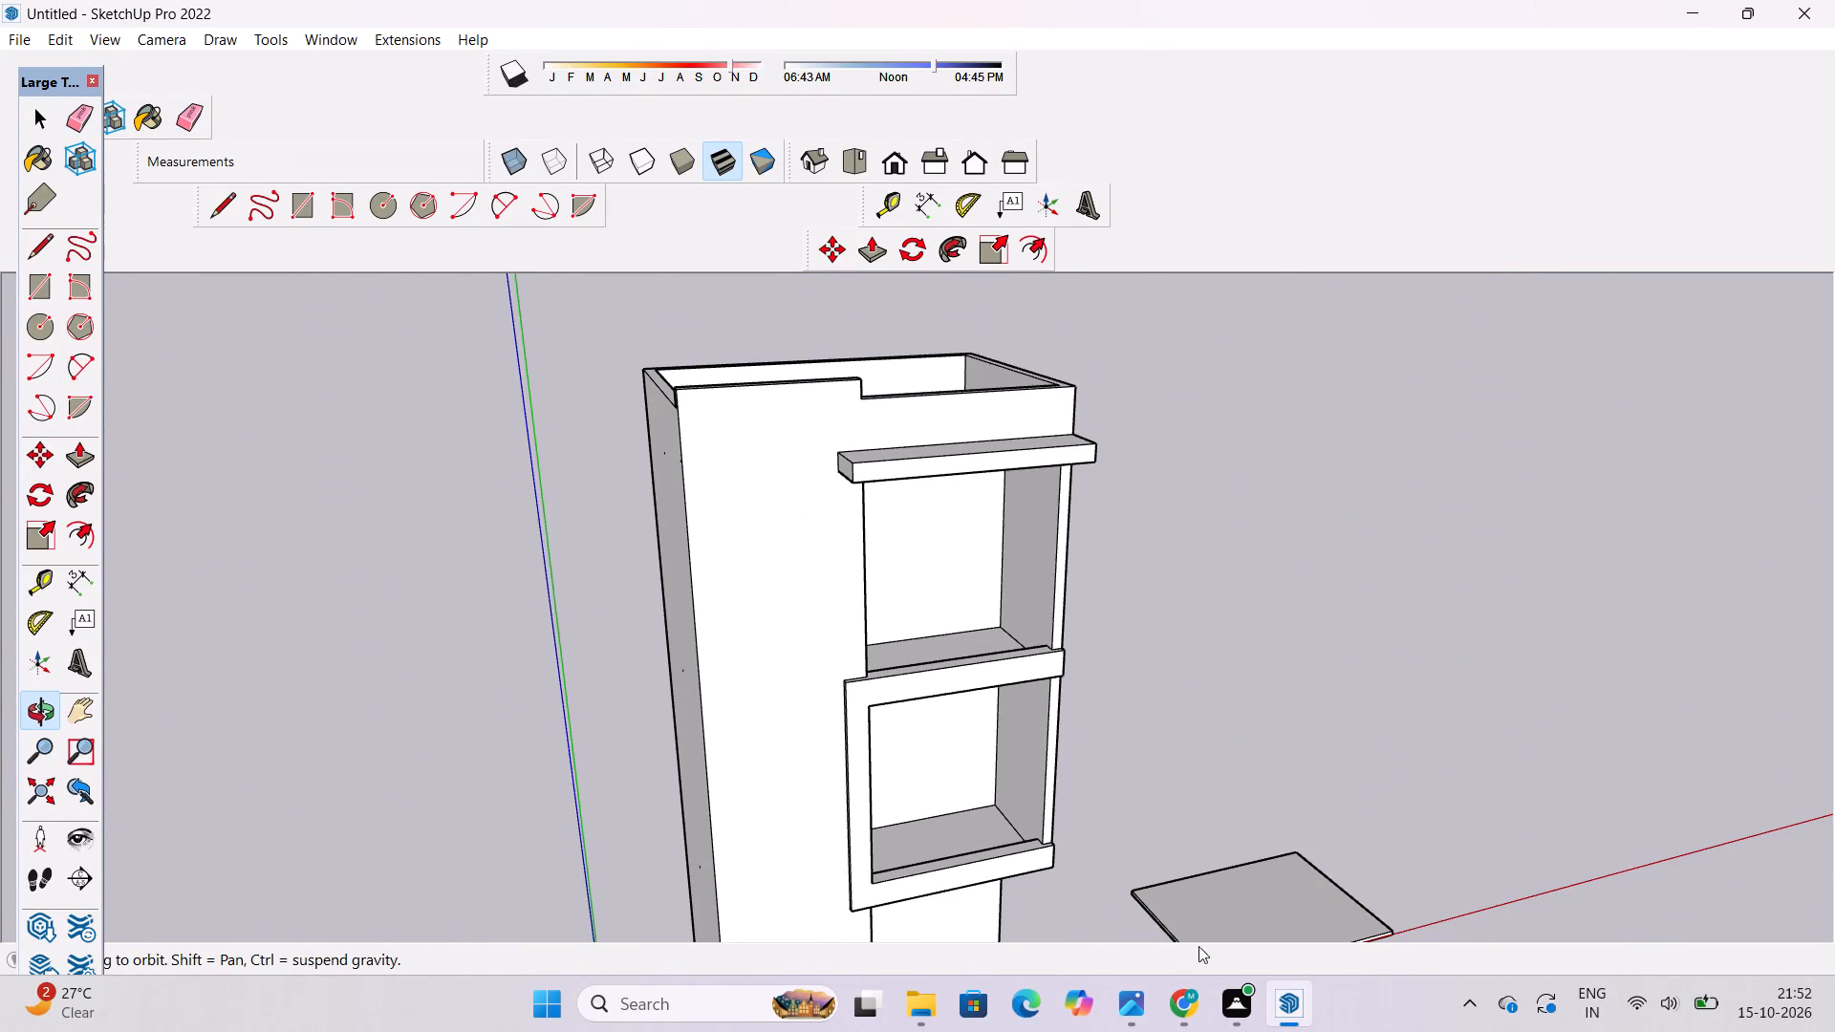
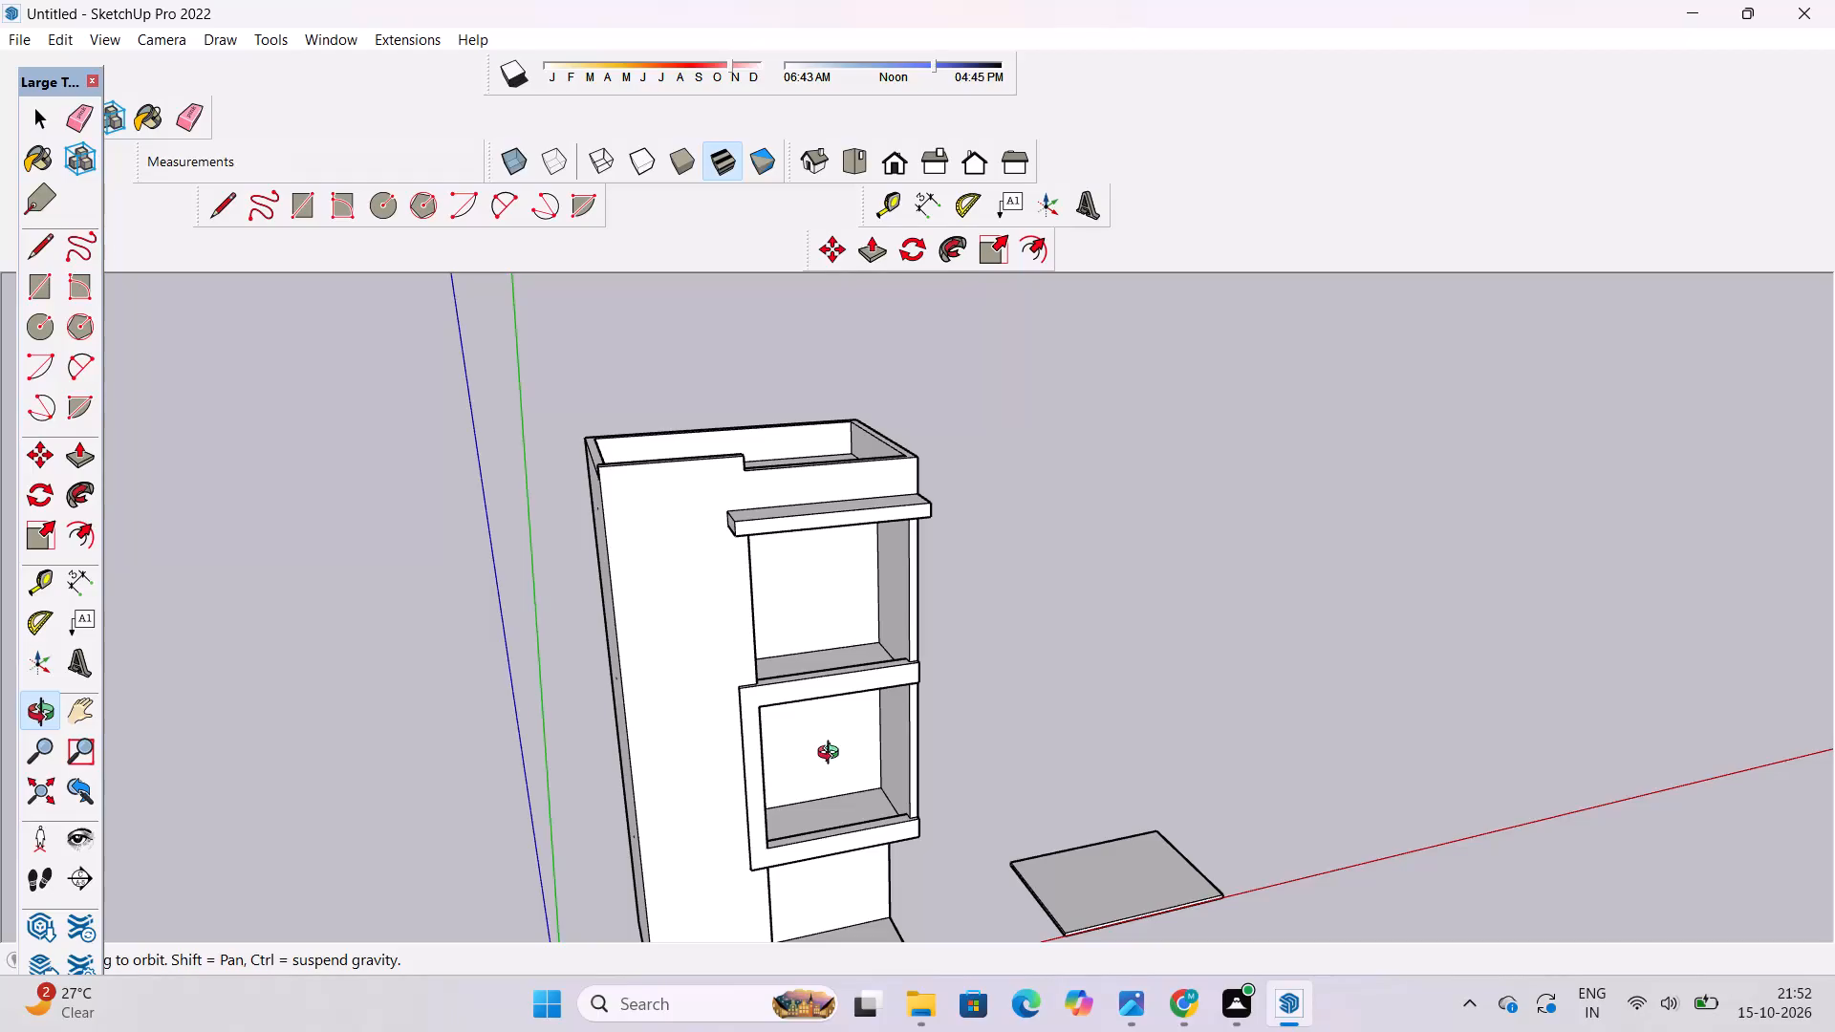
Erase the small stray marks on the outer side face of the tall cabinet.
left_click_drag(858, 777, 806, 566, "shift")
left_click_drag(804, 548, 796, 516)
left_click_drag(942, 569, 572, 641)
left_click_drag(950, 489, 981, 588, "shift")
left_click_drag(982, 658, 961, 701)
scroll(959, 691, "up", 2)
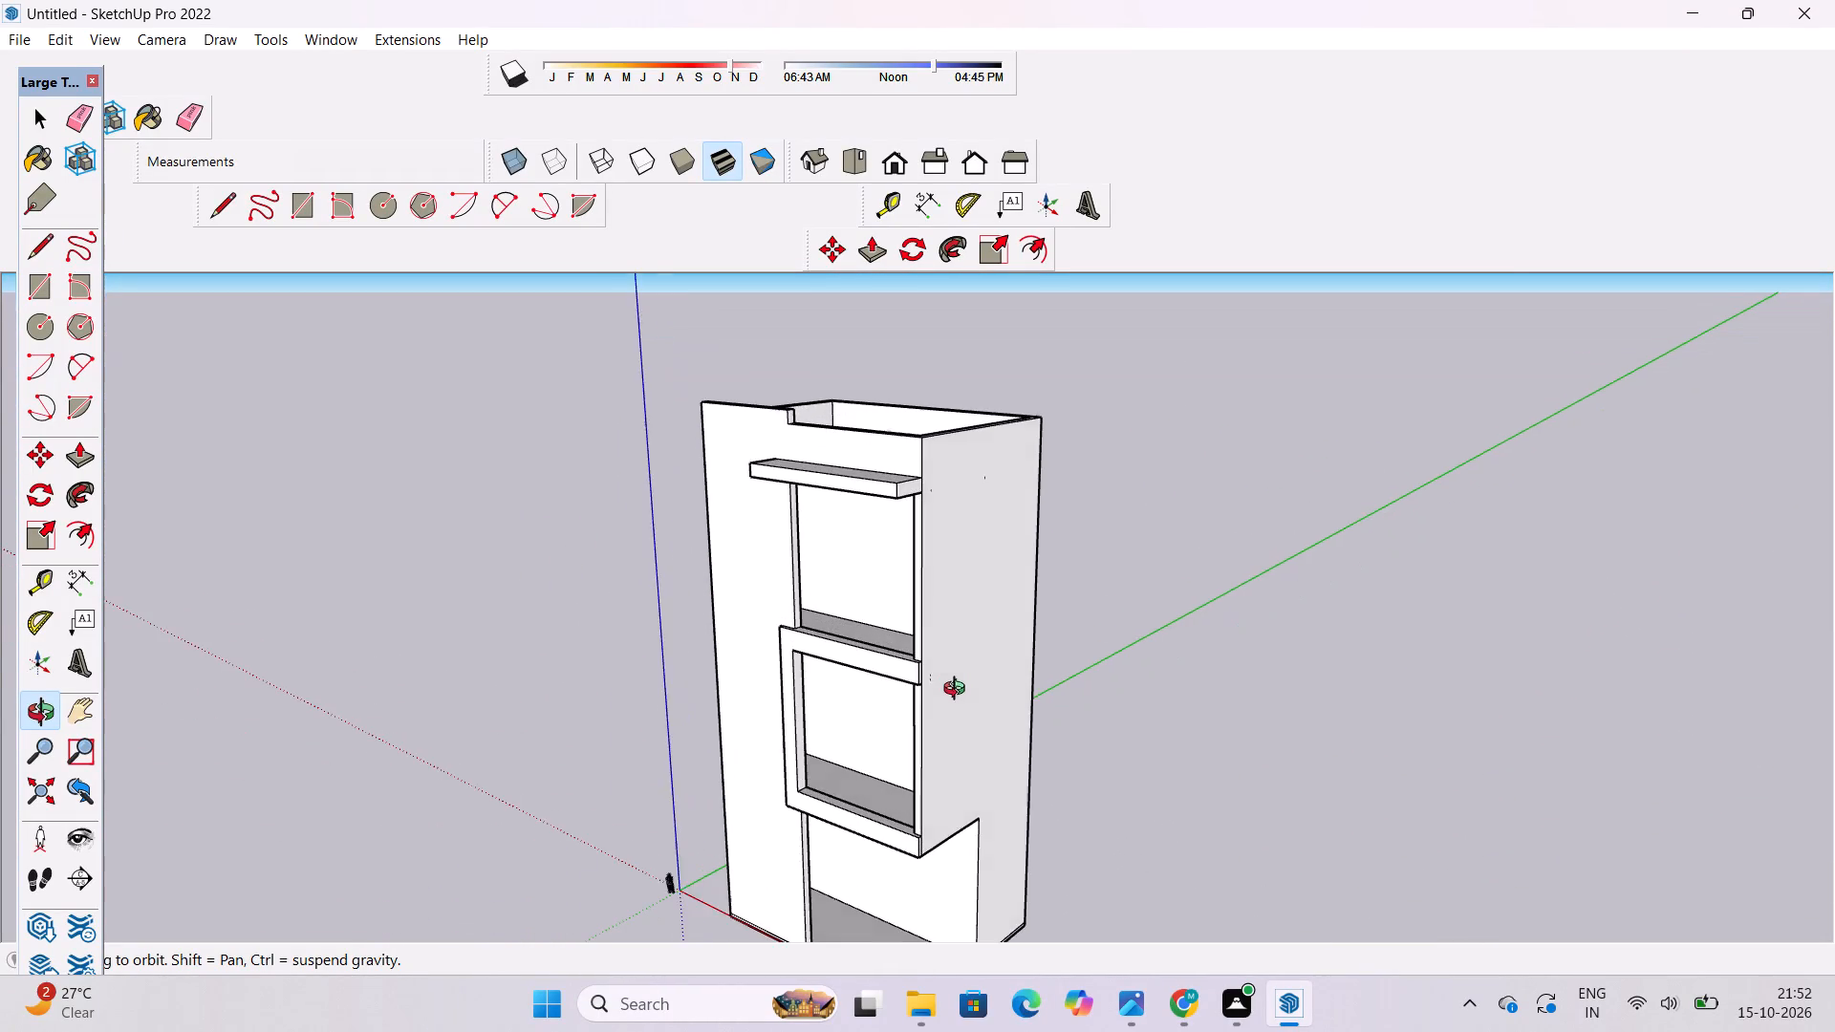
left_click_drag(956, 664, 968, 721, "shift")
left_click_drag(968, 723, 949, 659)
key("e")
scroll(969, 573, "up", 3)
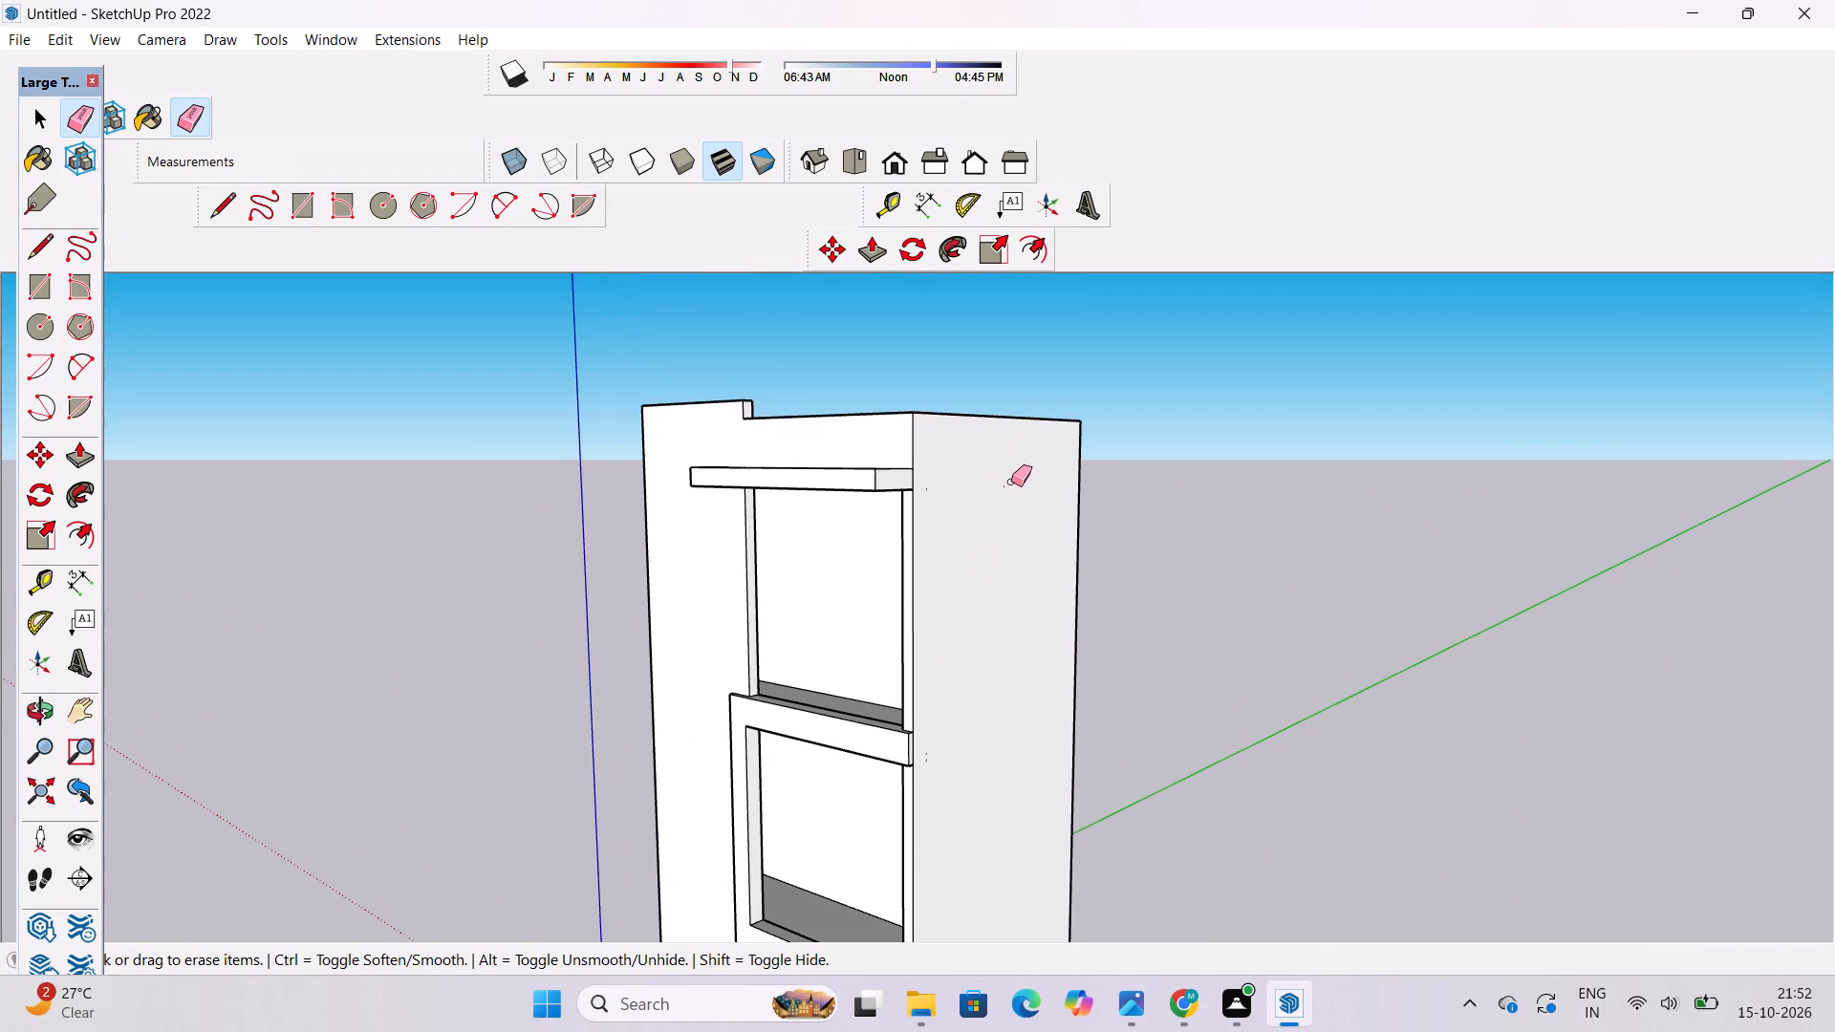
left_click(1004, 479)
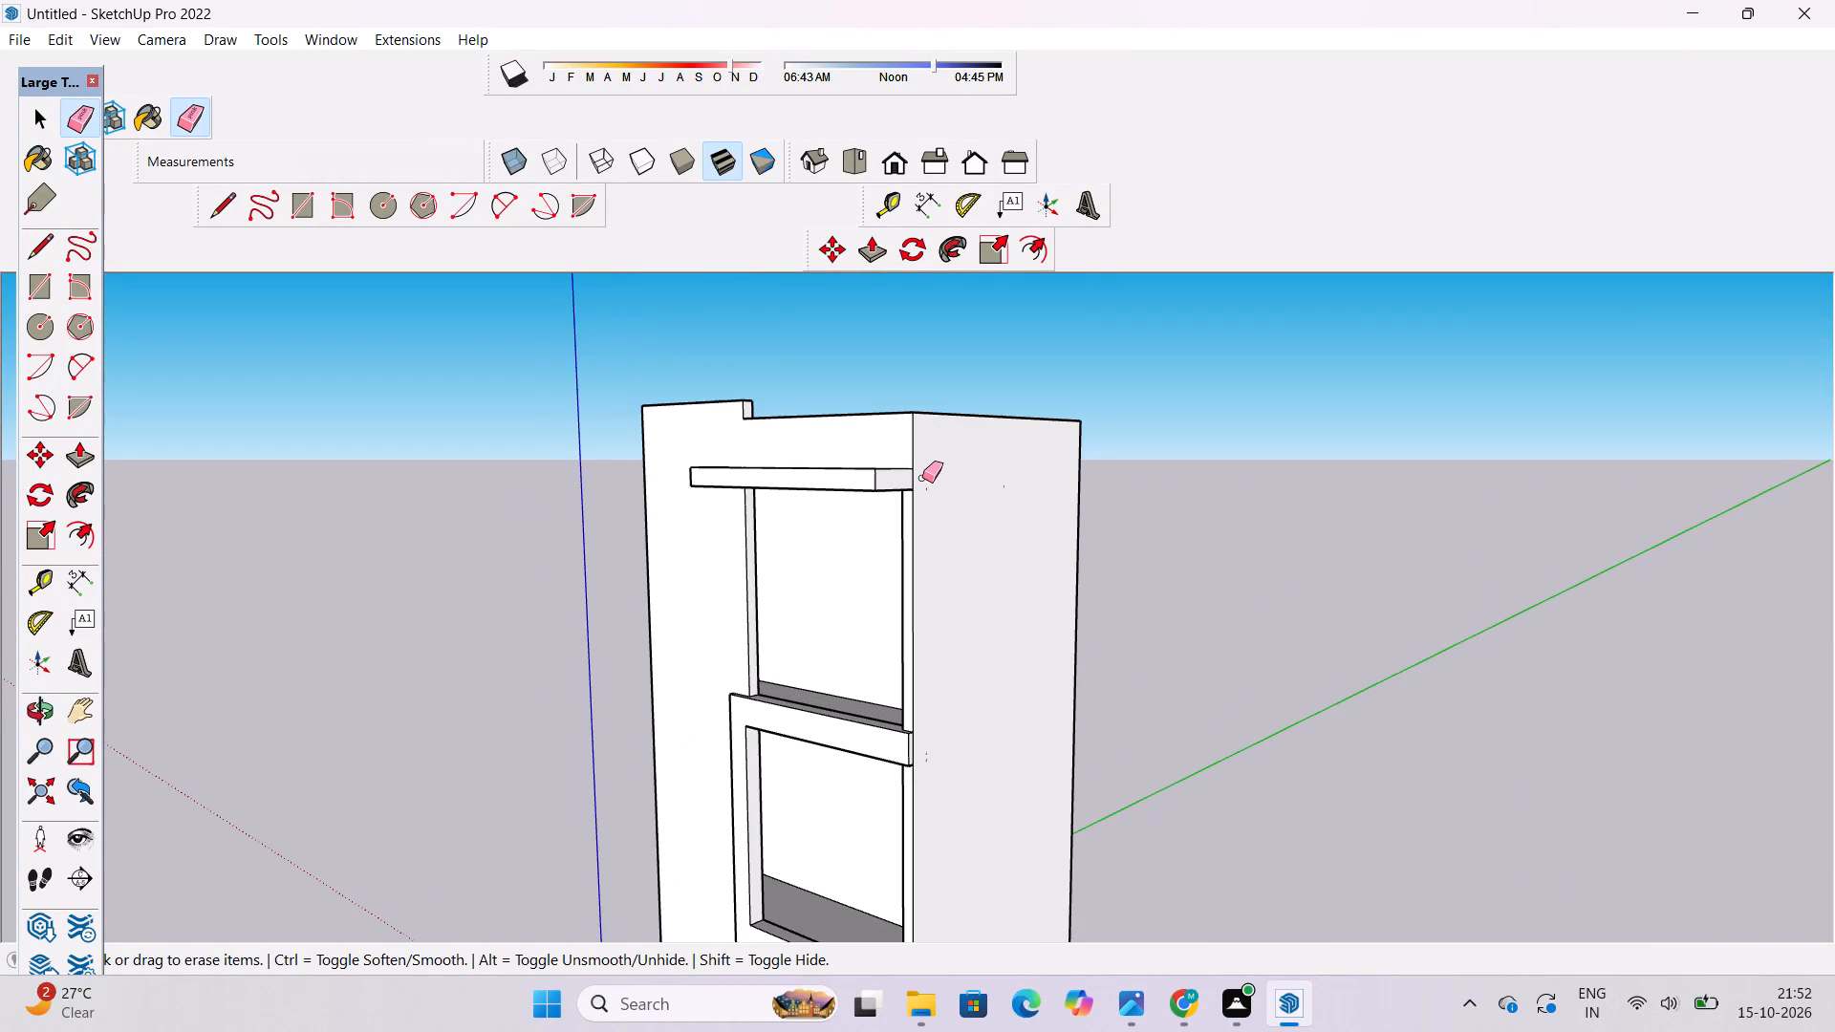
left_click(922, 478)
left_click(1011, 476)
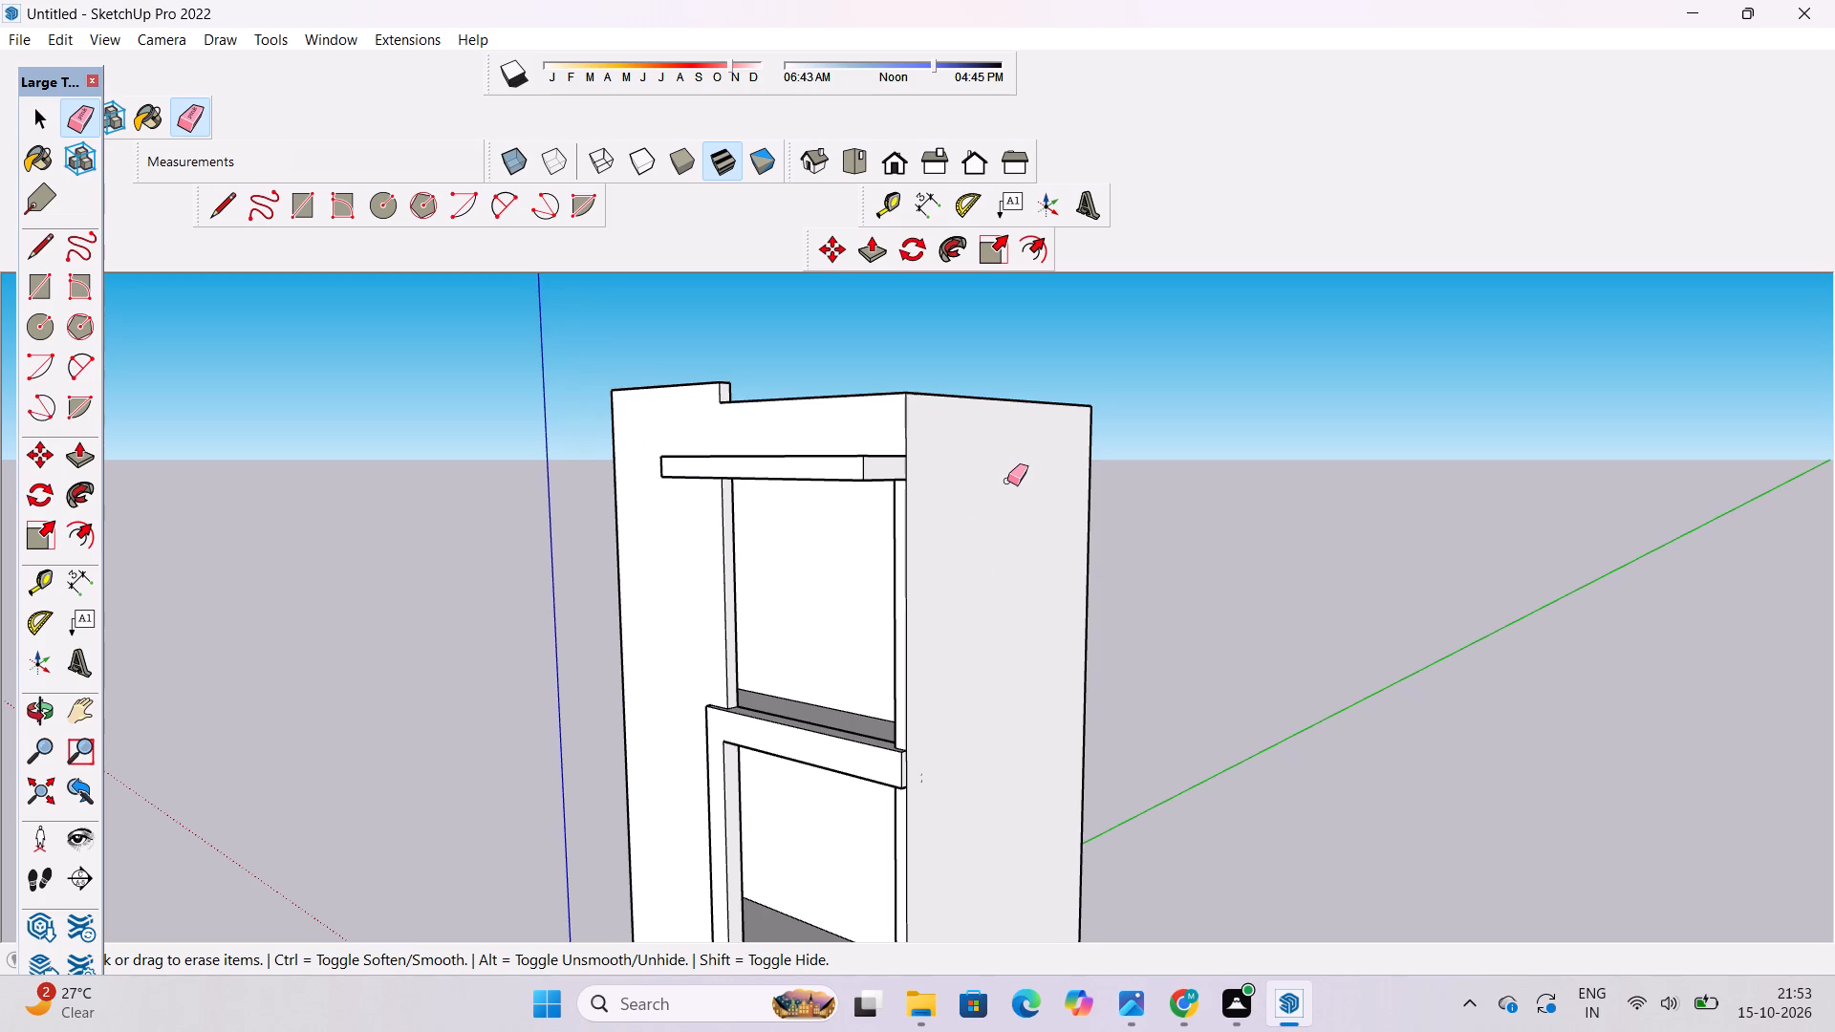
left_click(1008, 479)
scroll(941, 477, "down", 4)
scroll(961, 766, "up", 8)
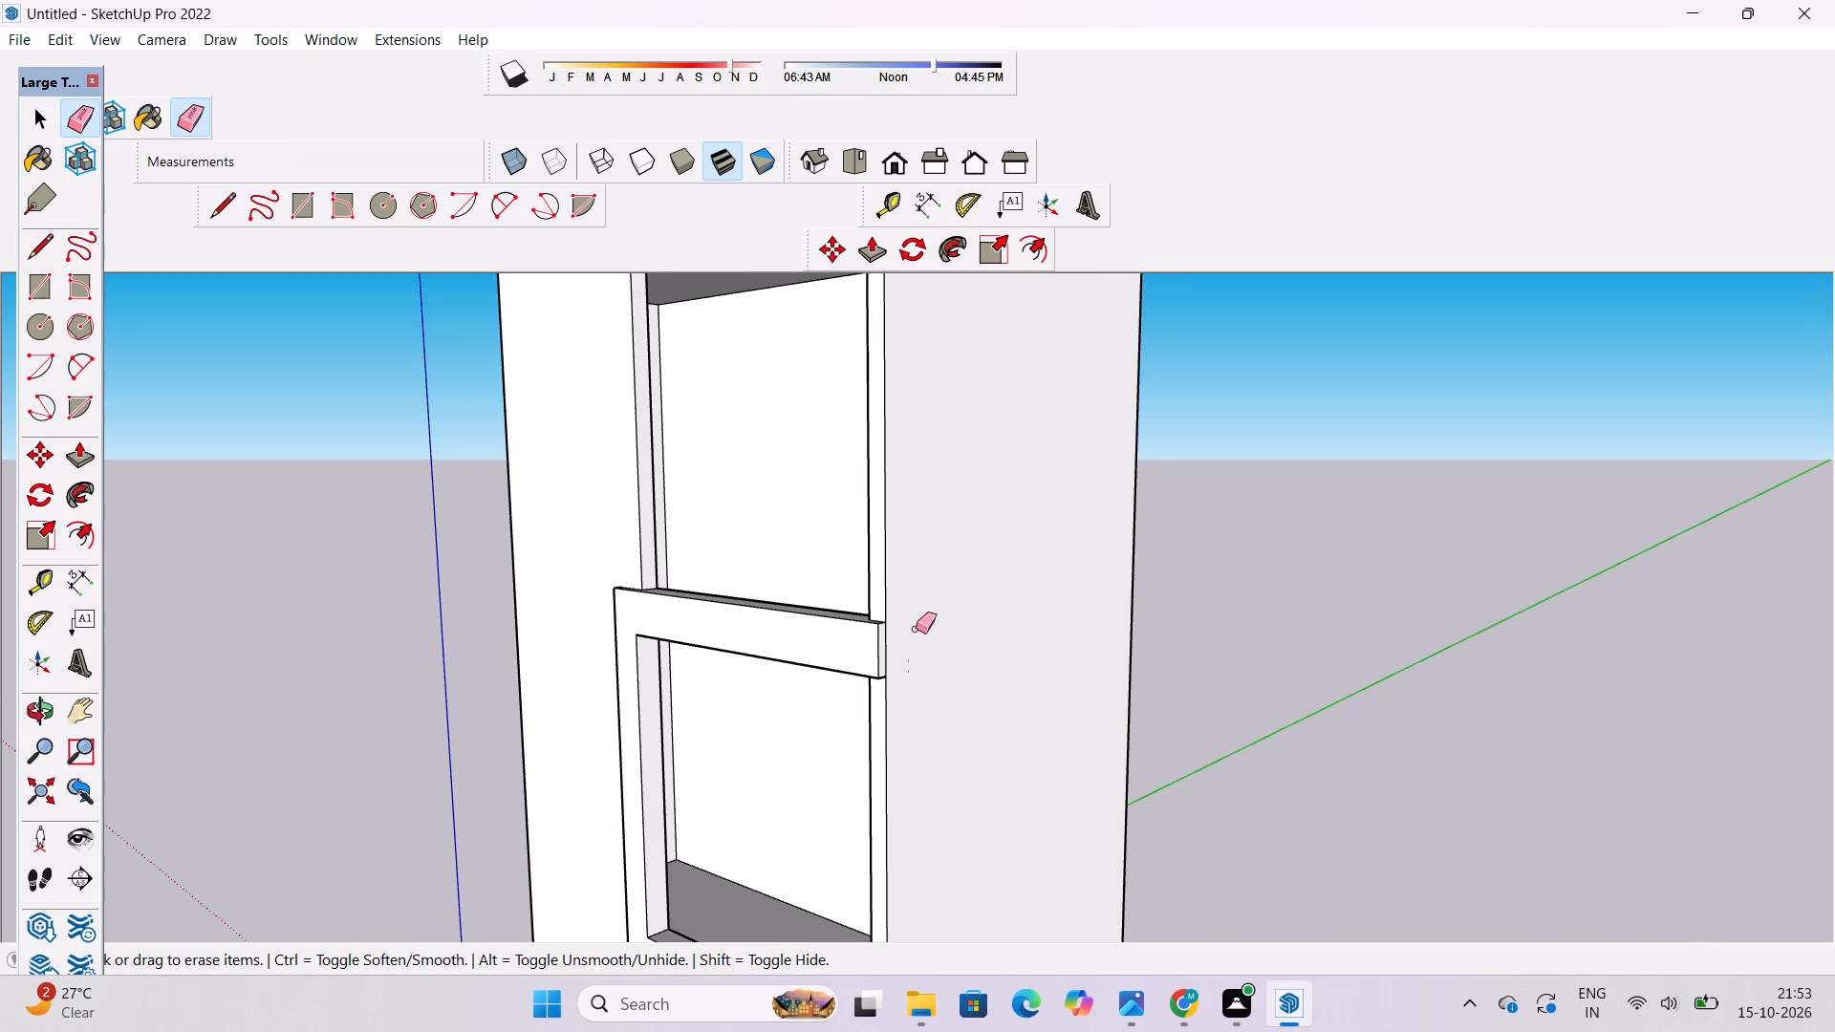
left_click_drag(913, 637, 917, 655)
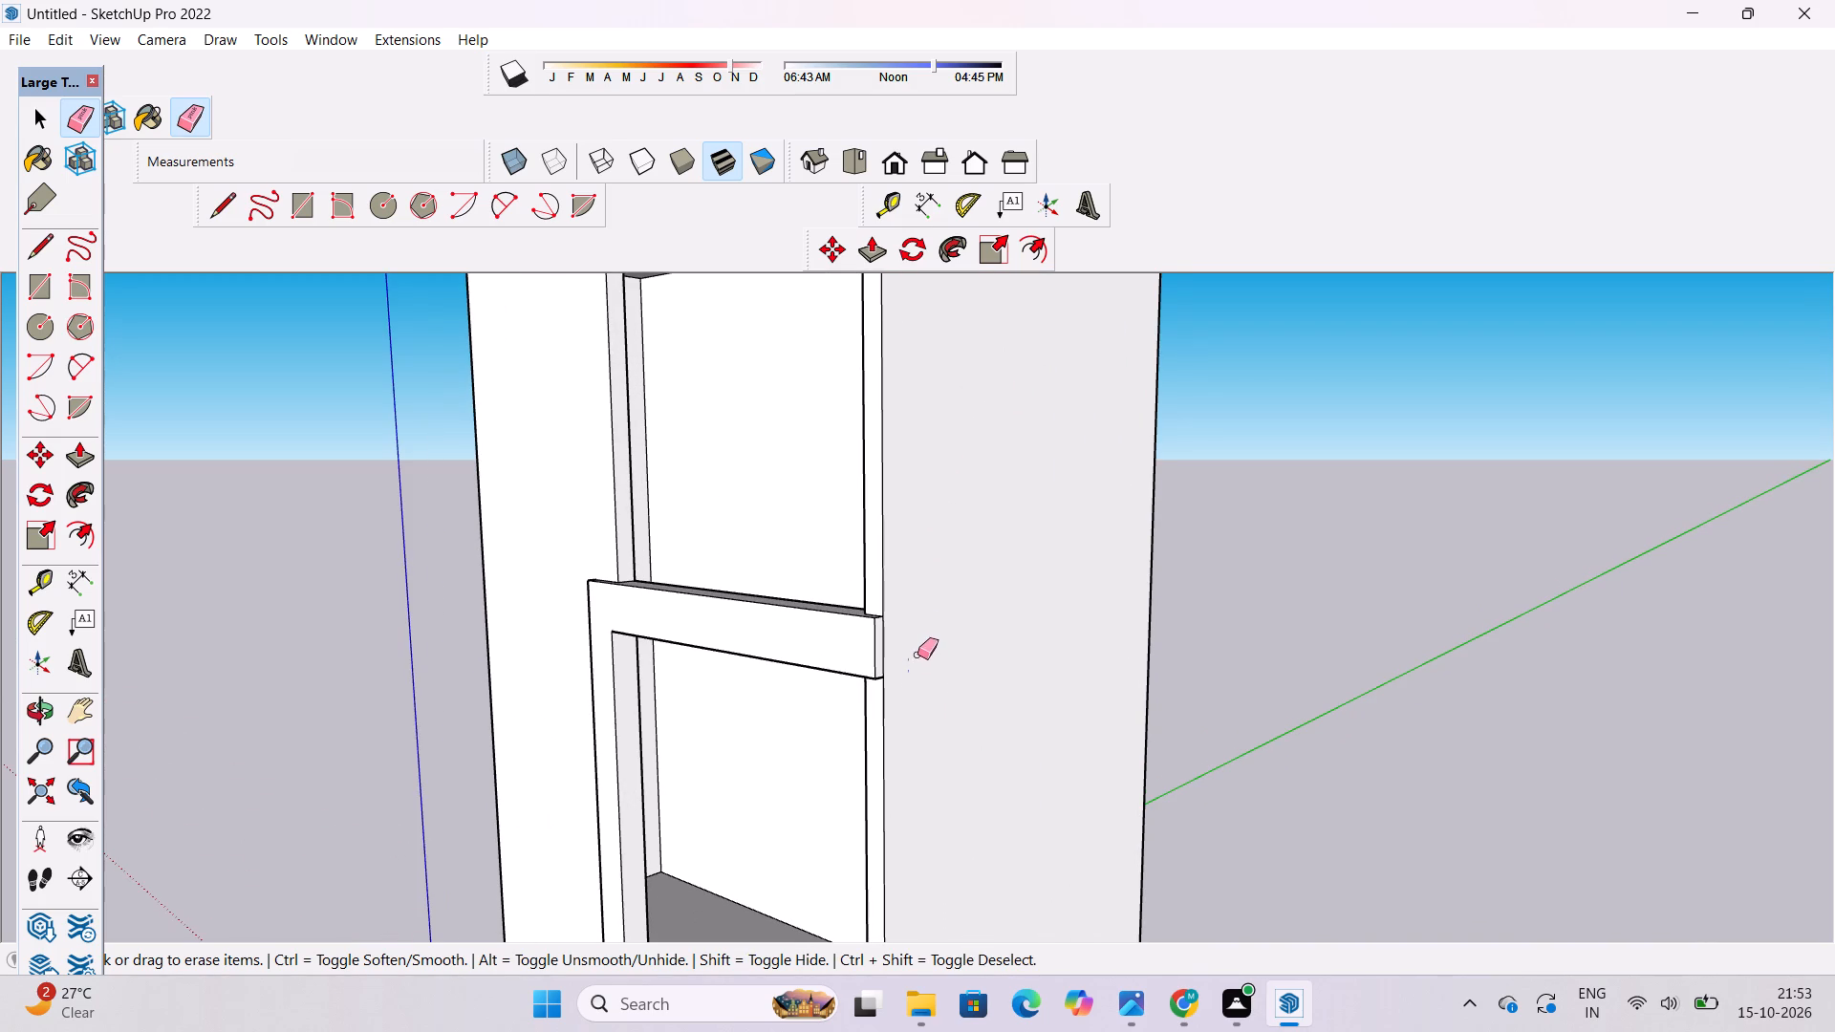
left_click_drag(917, 655, 910, 660)
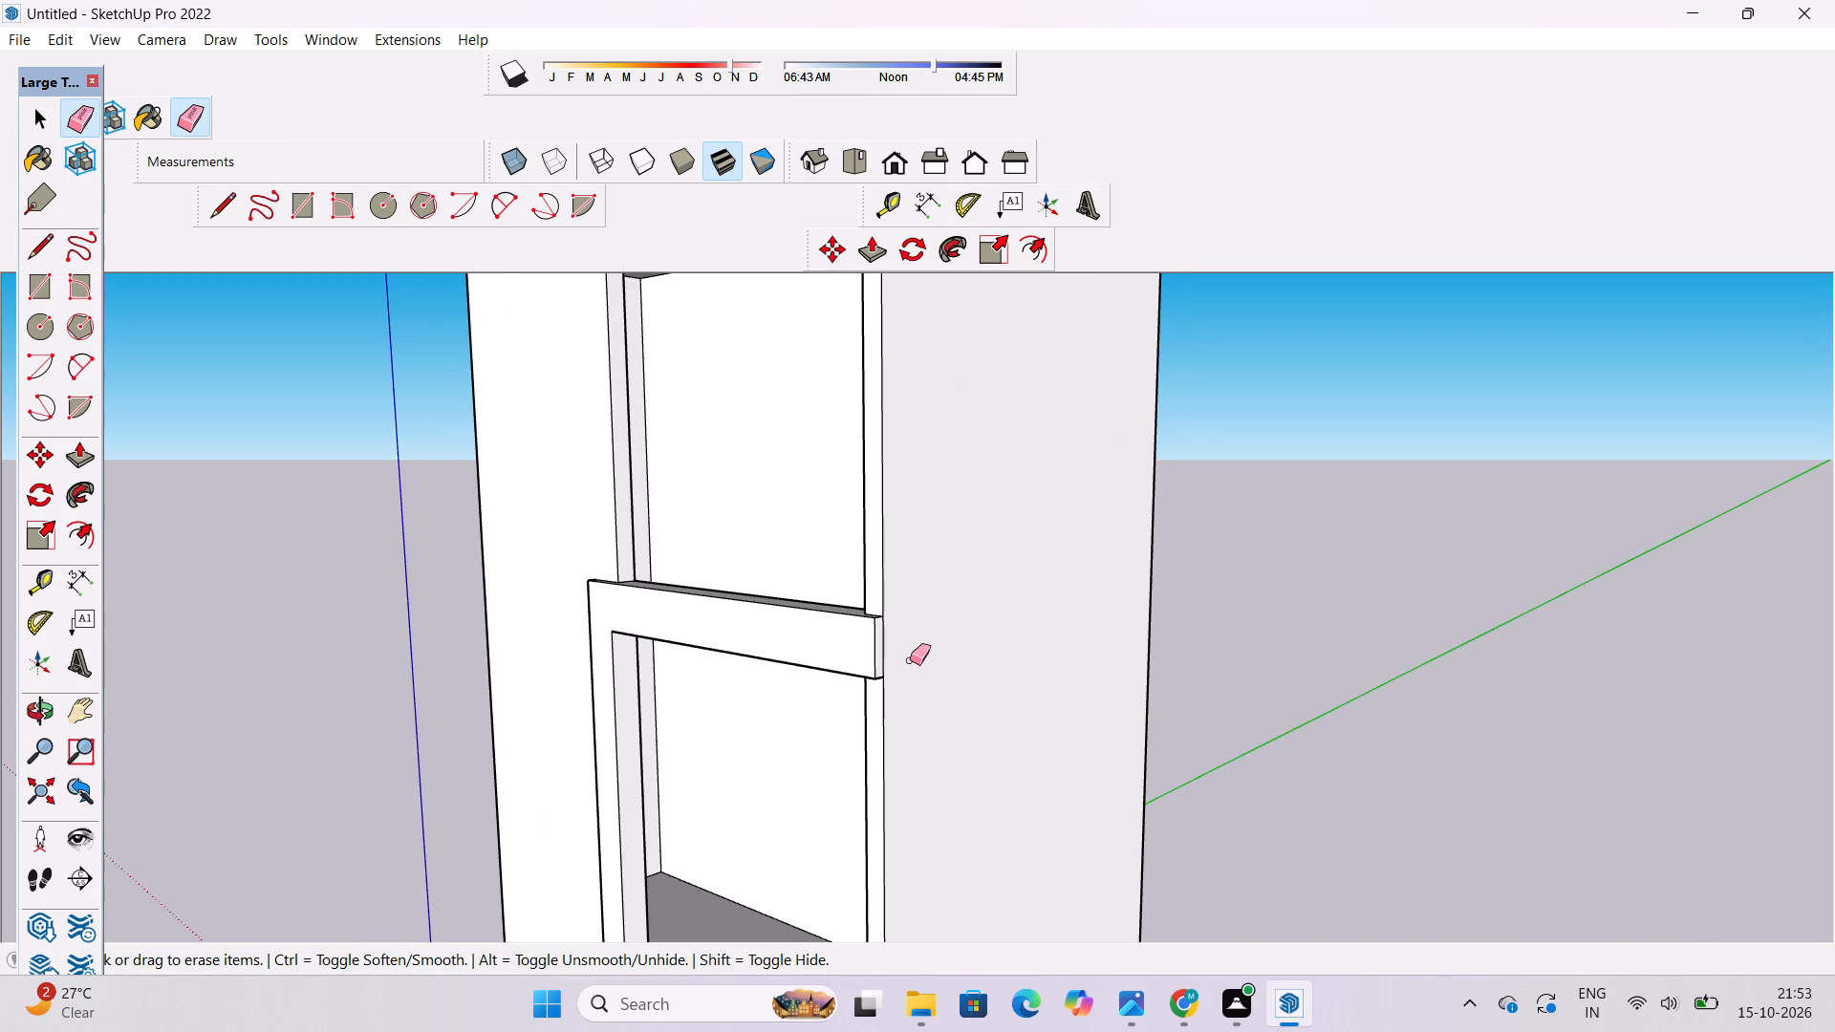
Examine the cabinet's front panel, open compartments and side from several angles.
key("o")
scroll(910, 660, "down", 5)
left_click_drag(856, 647, 867, 721)
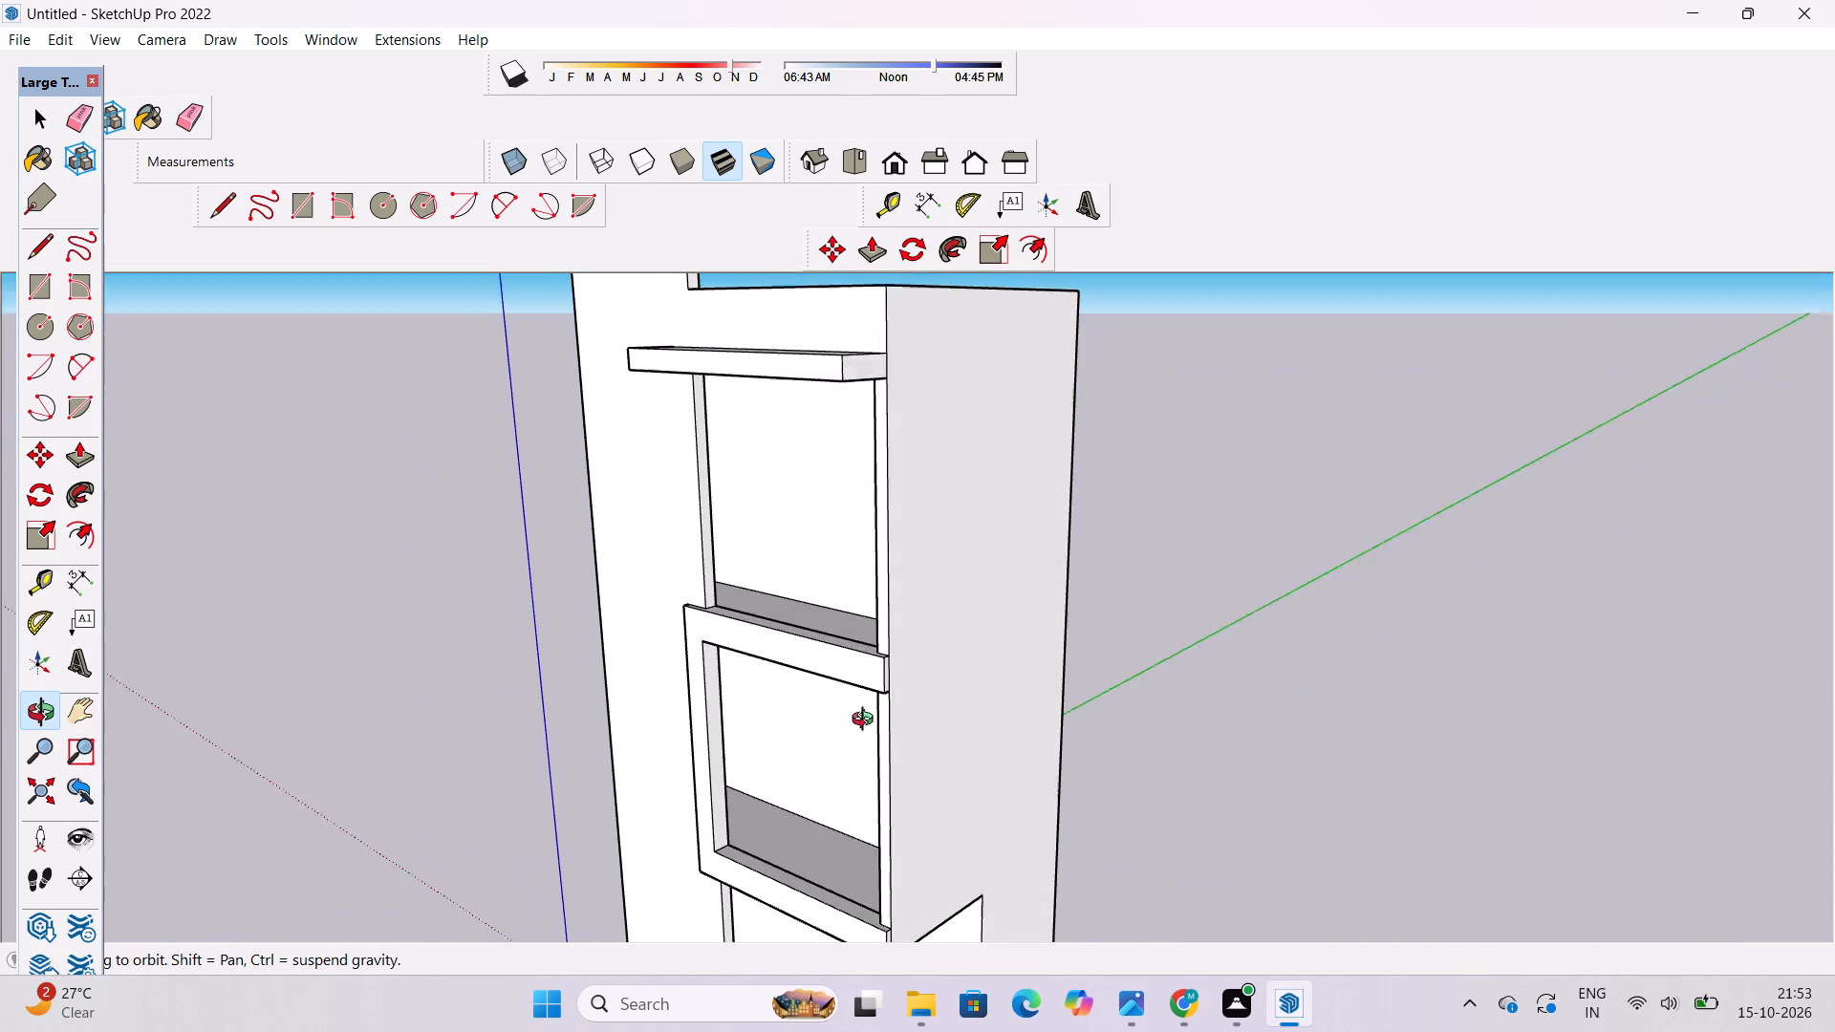
left_click_drag(867, 721, 873, 746)
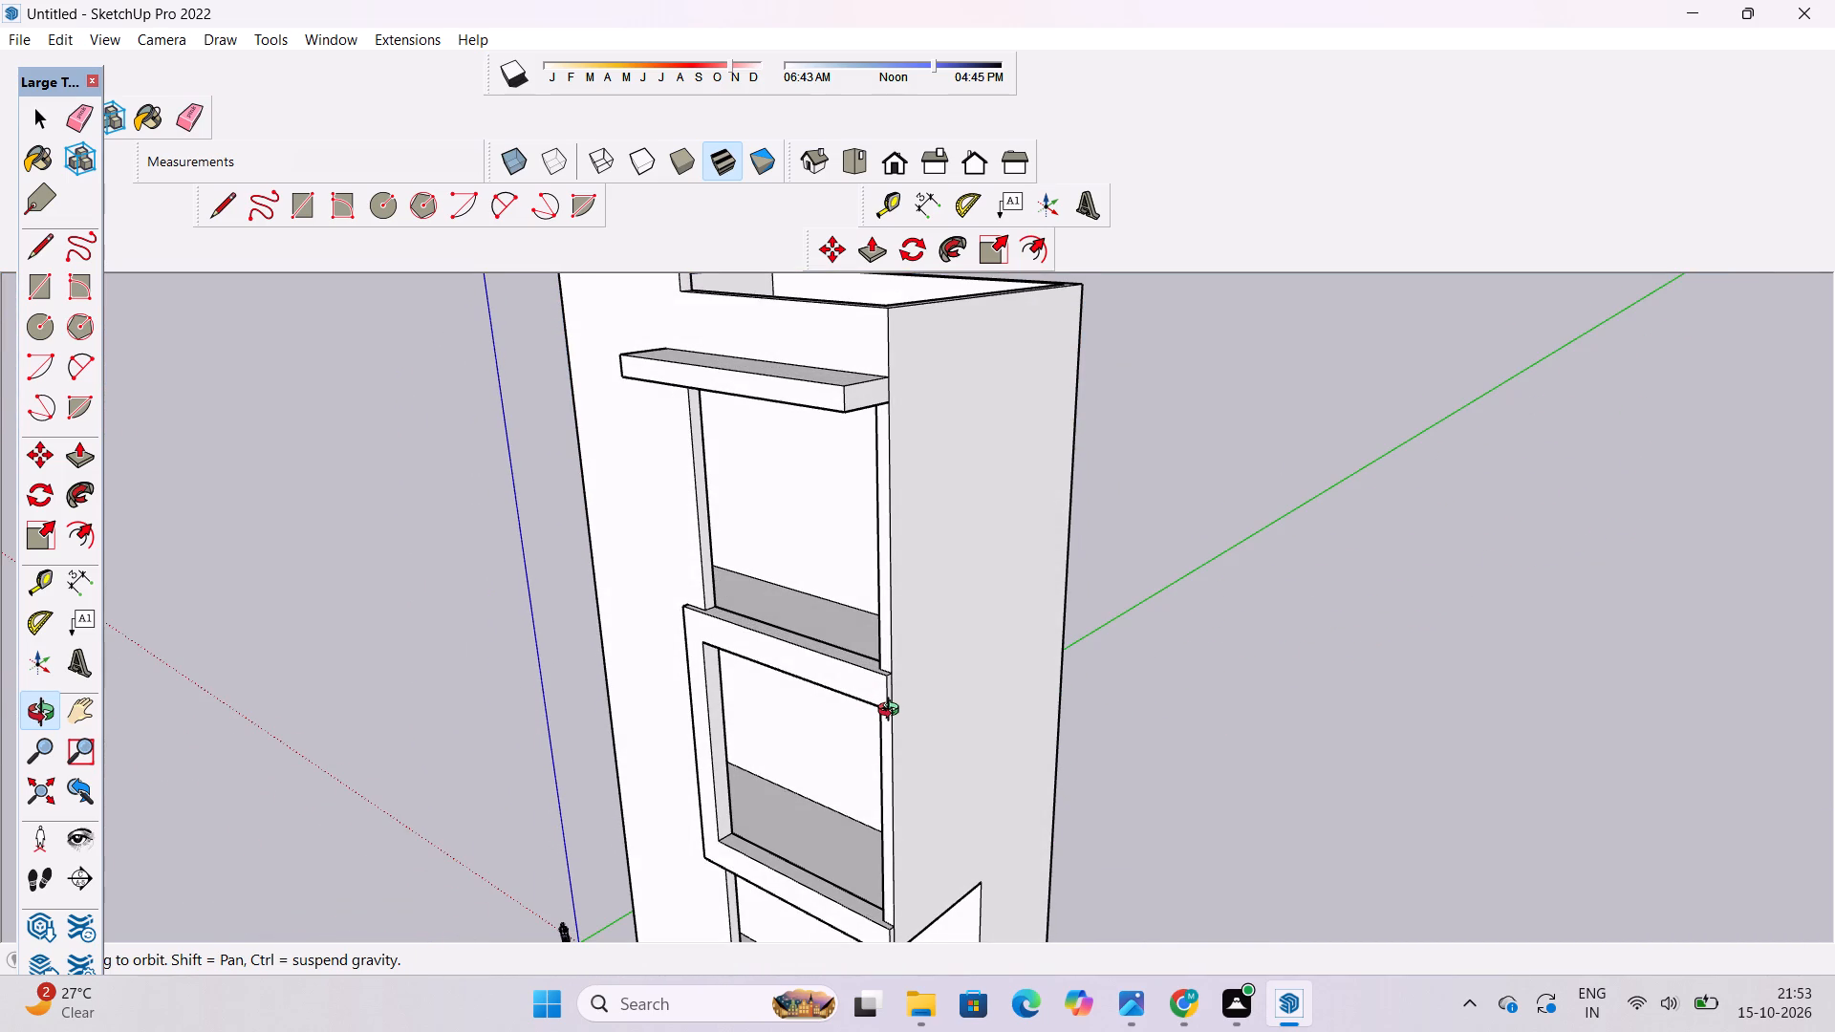
scroll(893, 712, "down", 4)
left_click_drag(896, 748, 961, 763, "shift")
left_click_drag(968, 789, 926, 666)
left_click_drag(917, 691, 957, 714)
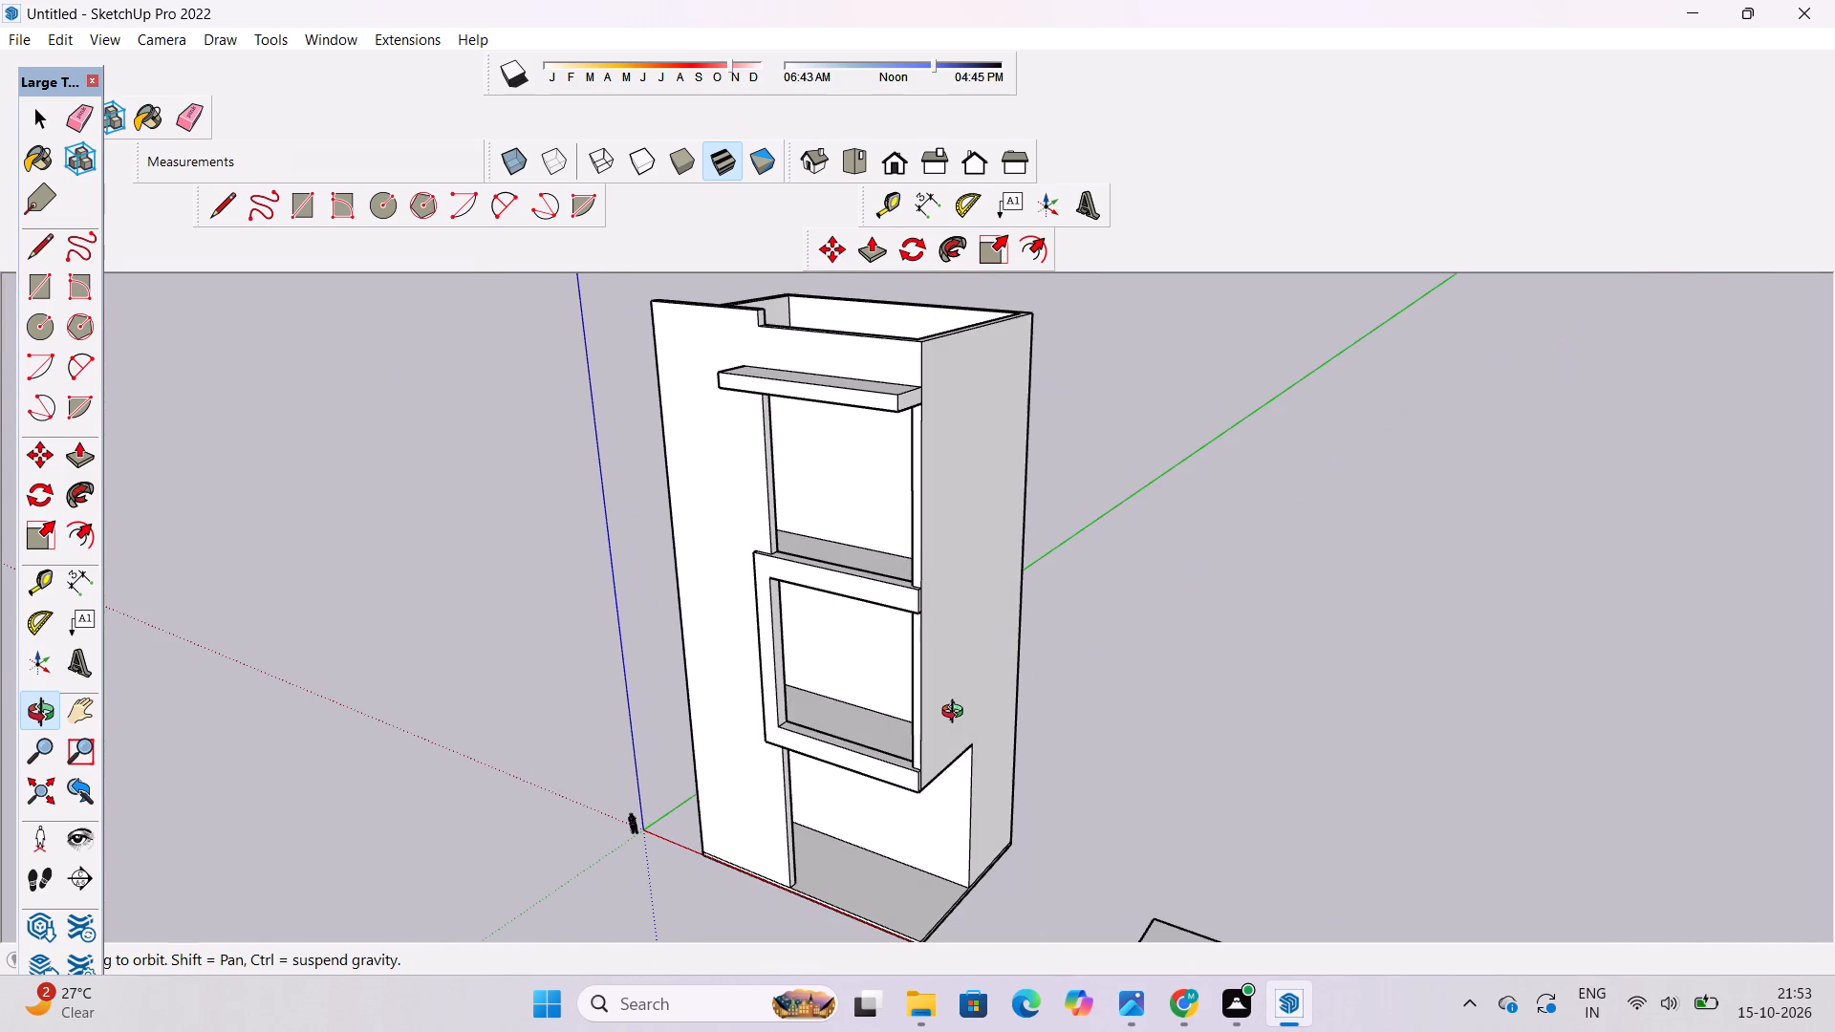
left_click_drag(900, 737, 920, 806, "shift")
left_click_drag(943, 806, 1106, 745)
left_click_drag(858, 739, 1050, 761, "shift")
scroll(851, 654, "up", 3)
left_click_drag(847, 626, 867, 712, "shift")
left_click_drag(867, 716, 808, 731)
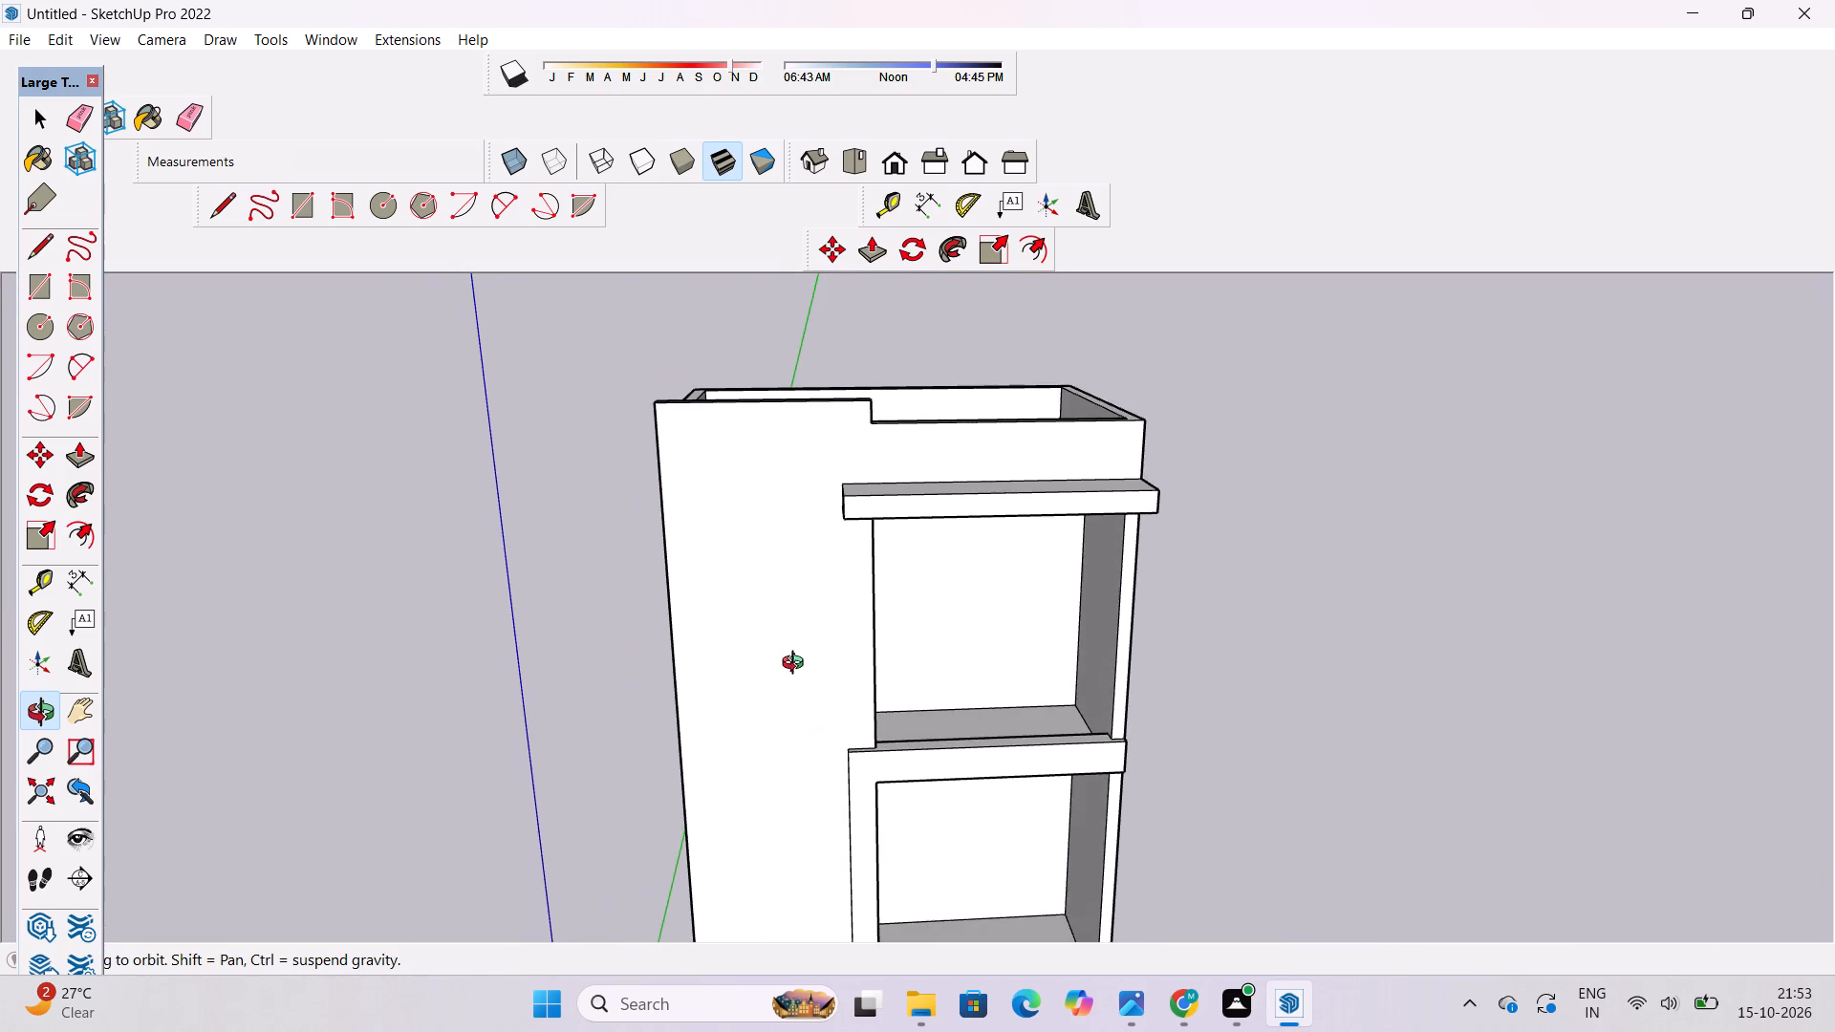
Place a vertical guide along the tall front panel's inner edge and another 3' inward from that edge on the panel.
scroll(809, 615, "up", 3)
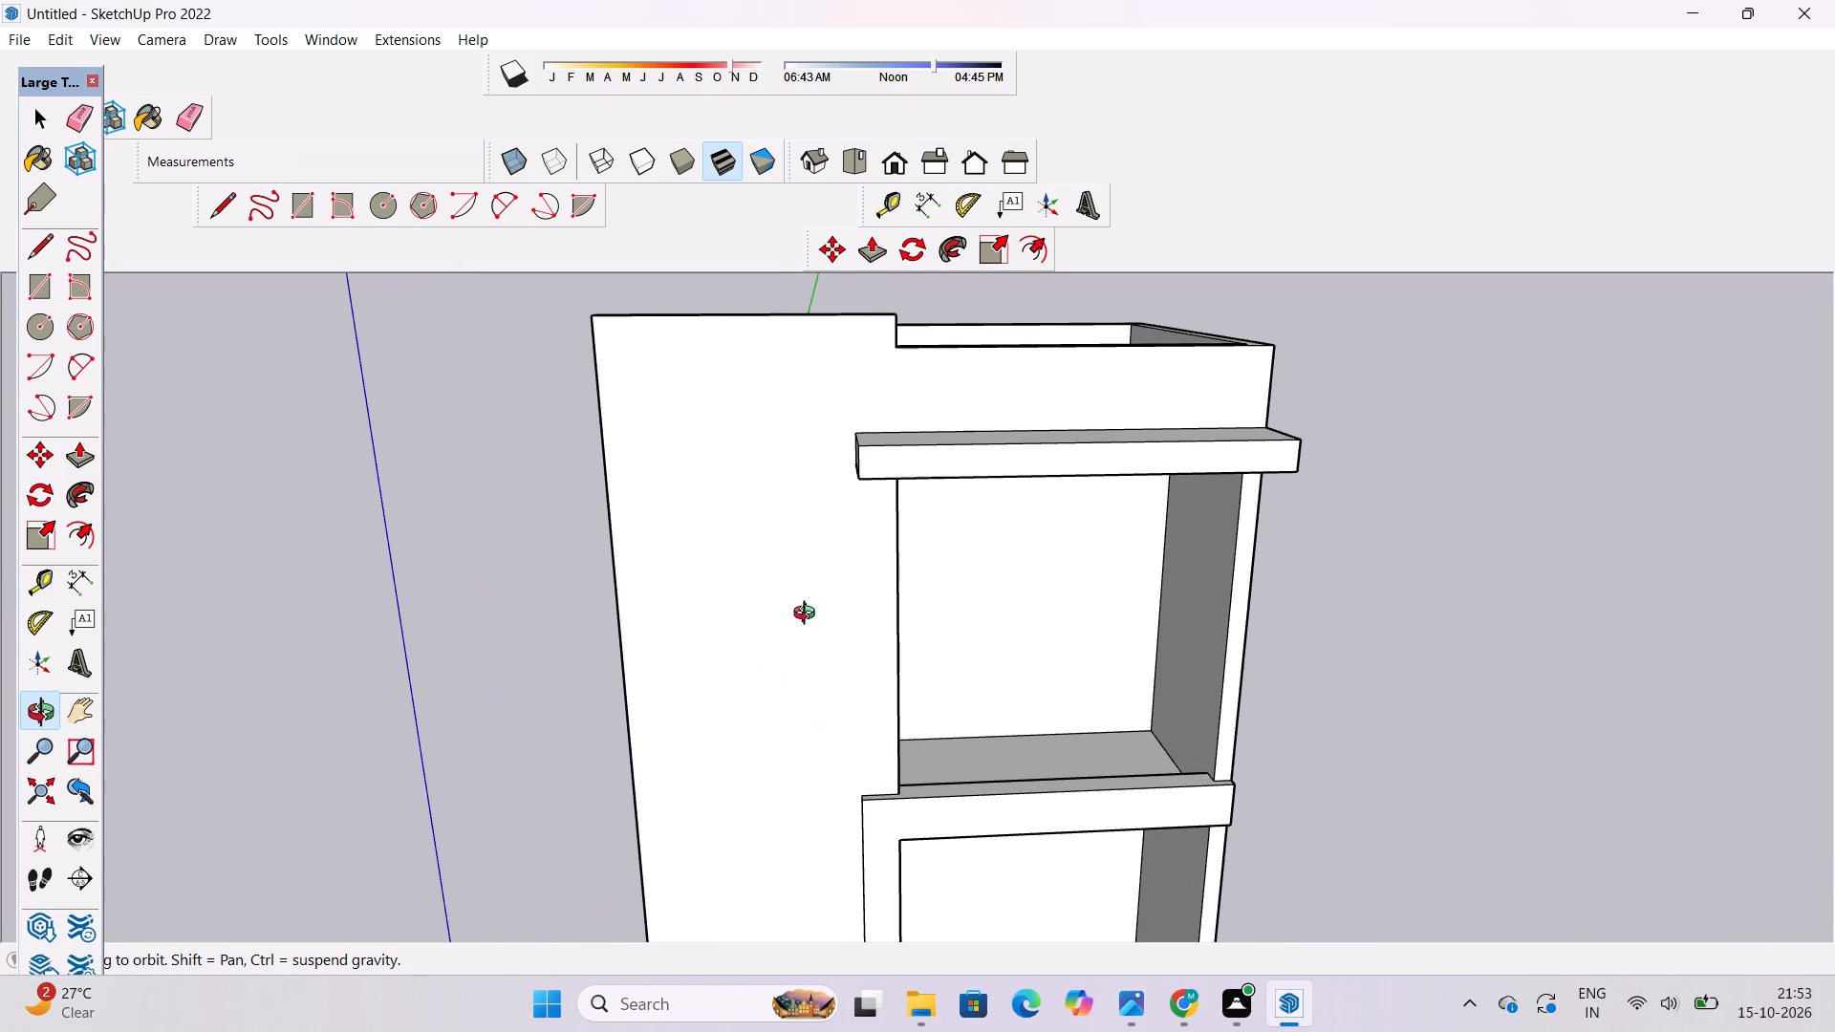
scroll(837, 605, "down", 2)
left_click_drag(903, 591, 865, 657)
scroll(884, 570, "up", 3)
left_click_drag(884, 566, 856, 623, "shift")
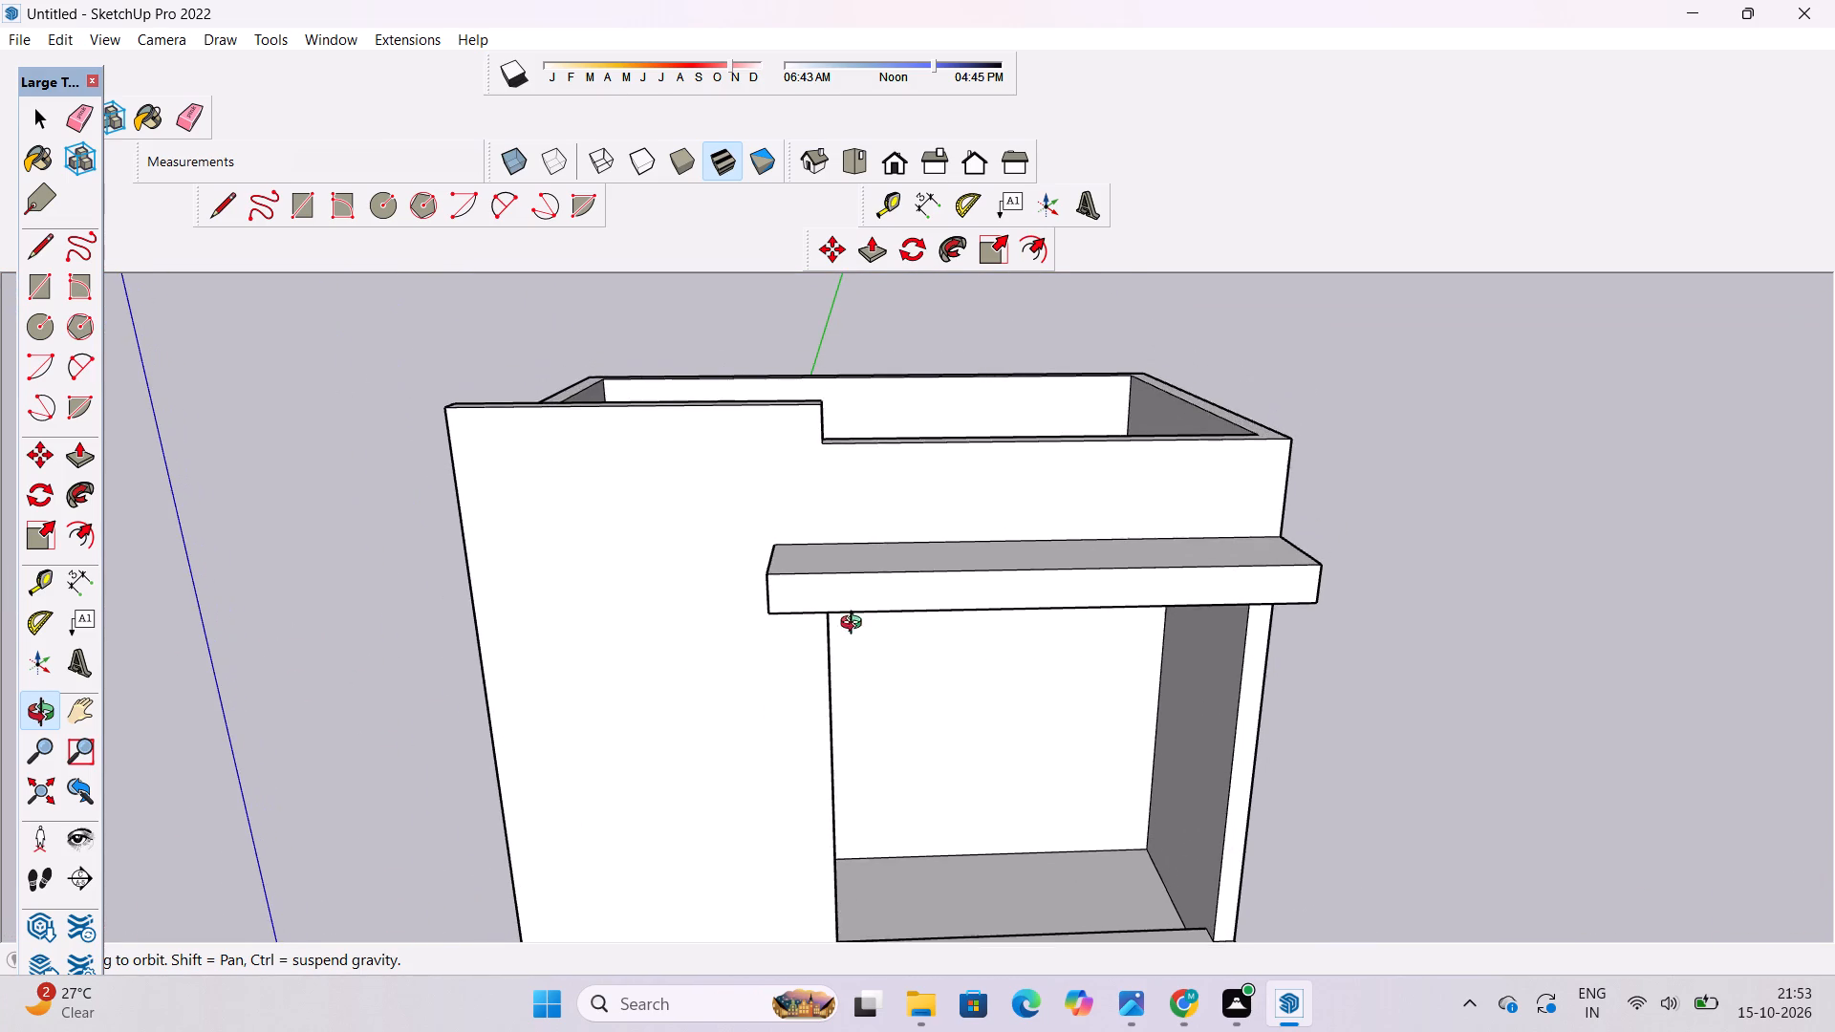
left_click_drag(855, 625, 849, 609)
key("t")
left_click(830, 731)
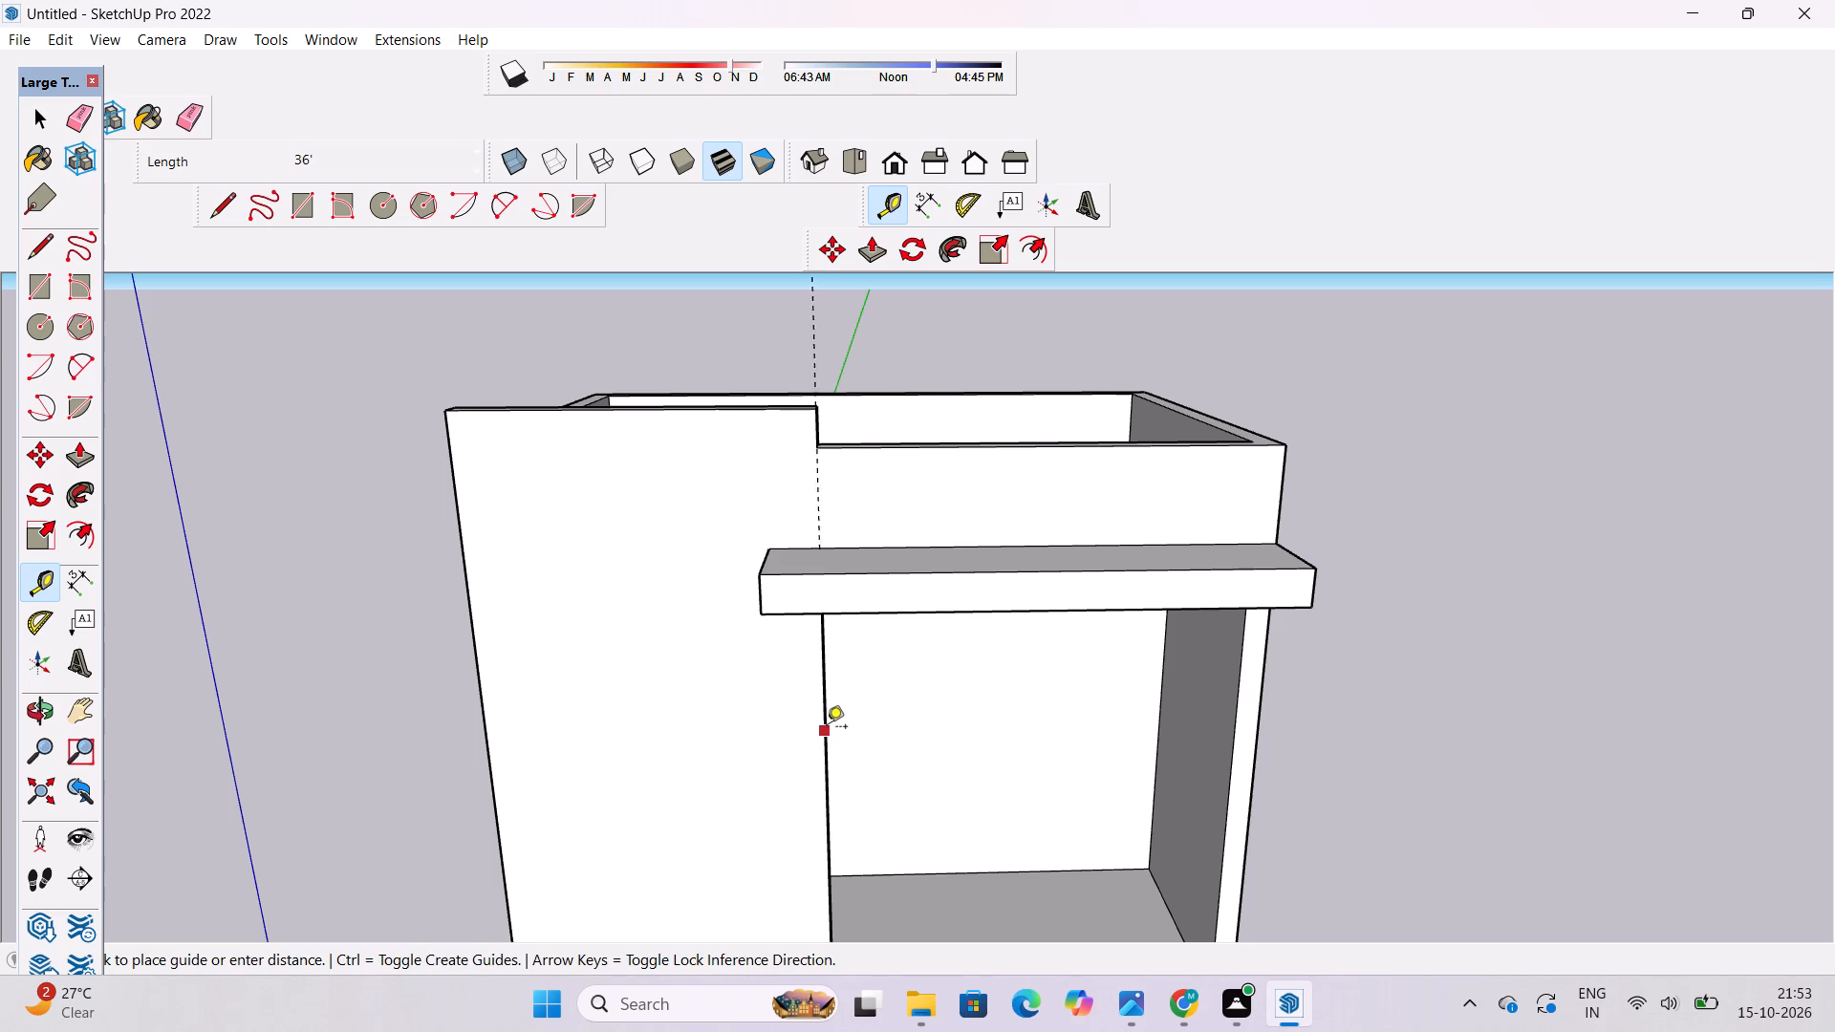
left_click(823, 681)
scroll(904, 641, "down", 3)
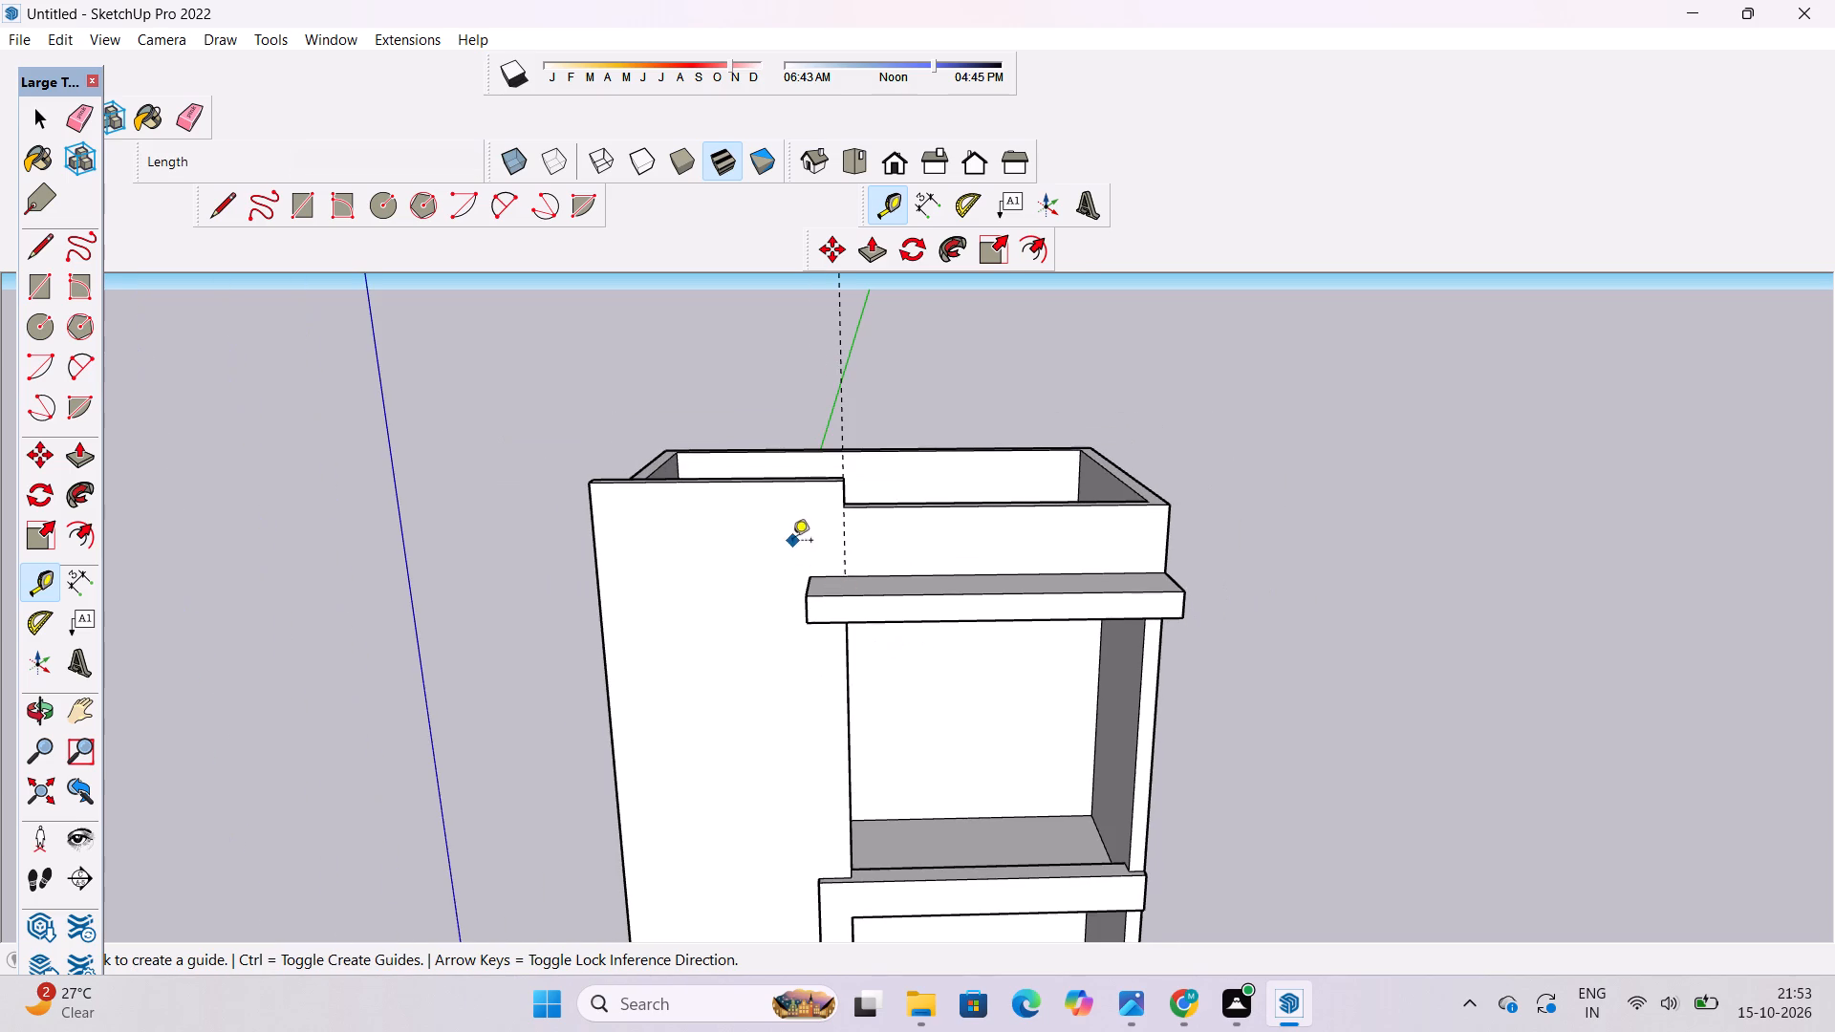
scroll(794, 537, "up", 5)
left_click(880, 543)
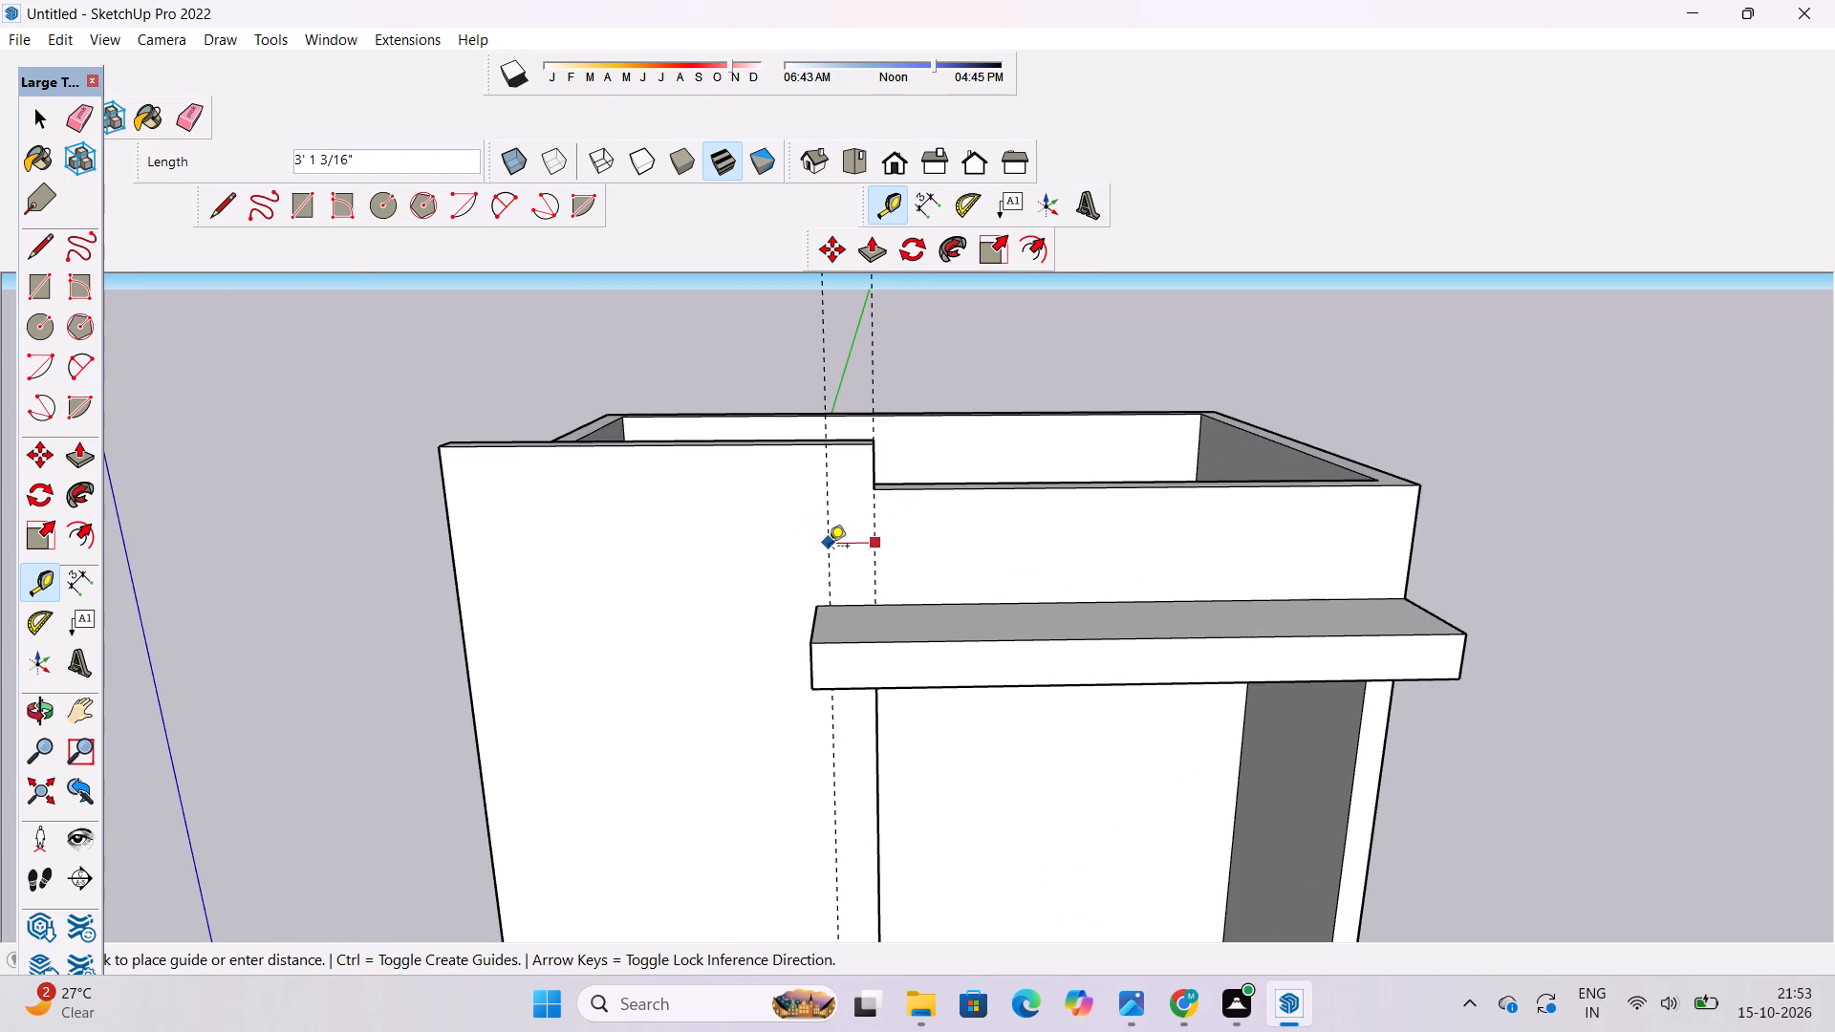
type("3'")
key("Return")
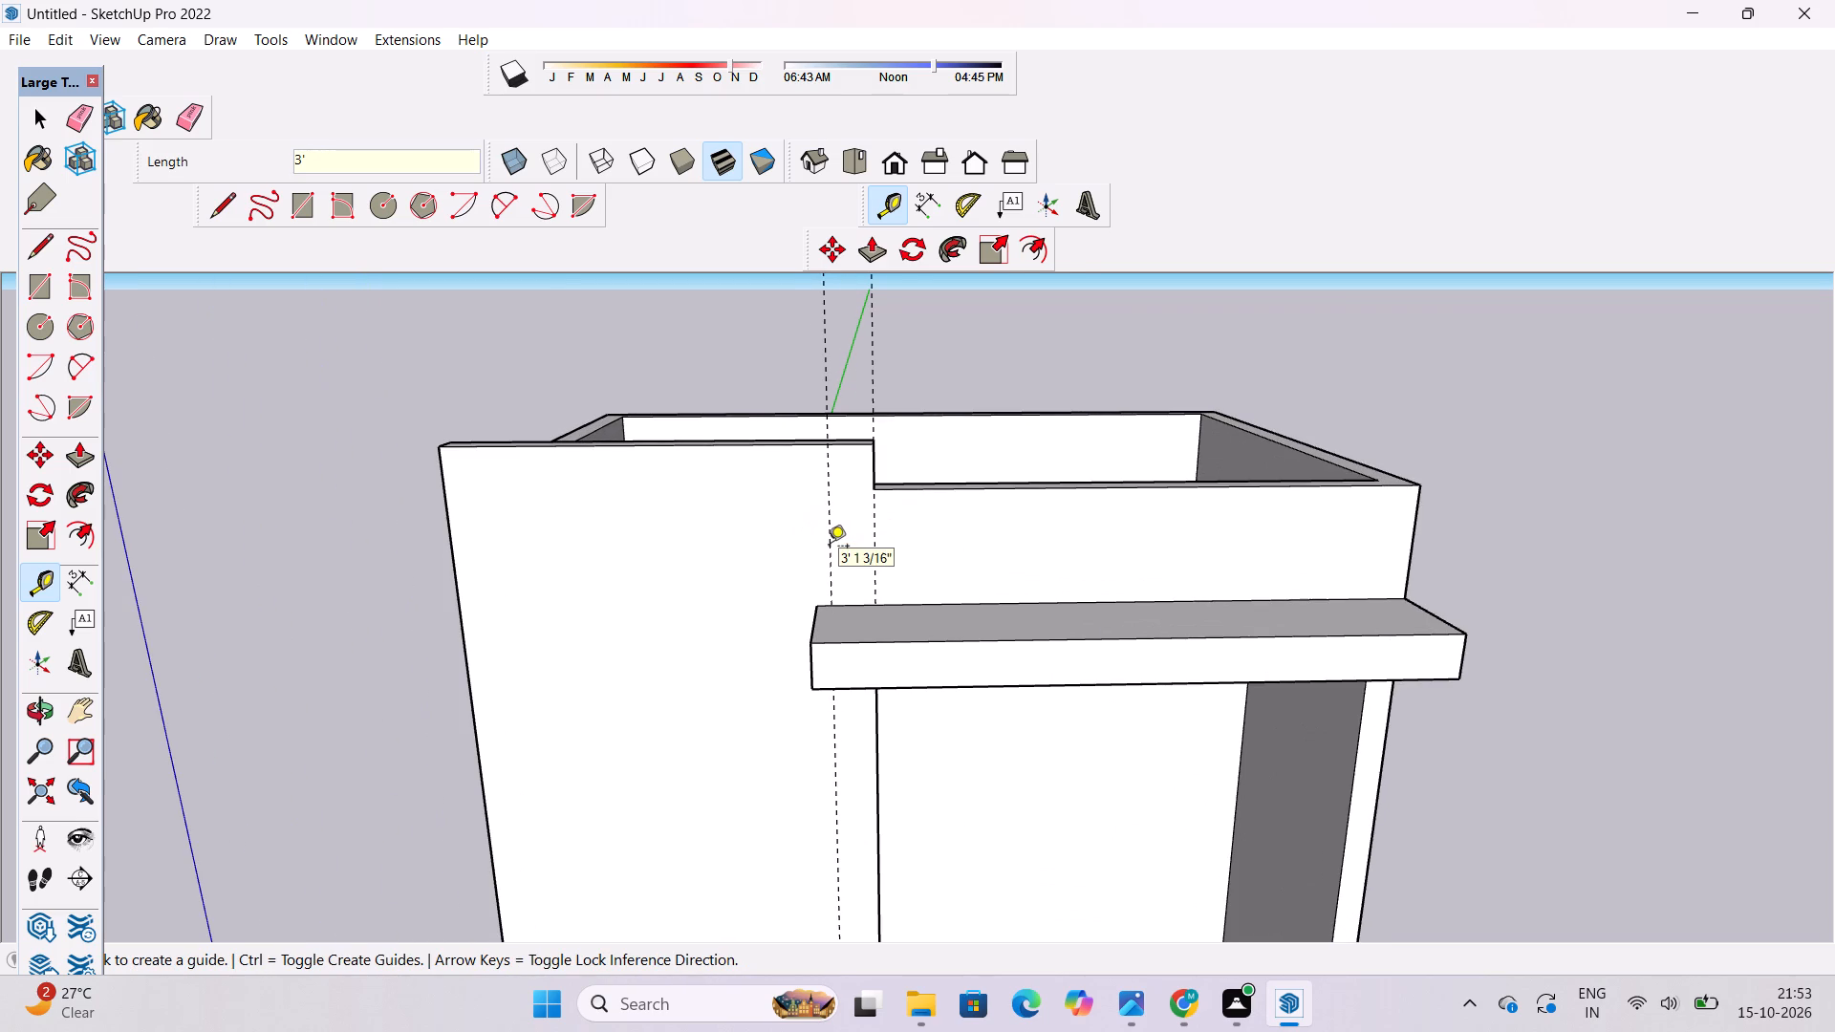
Place a horizontal guide 3' below the tall front panel's top edge.
scroll(891, 509, "down", 5)
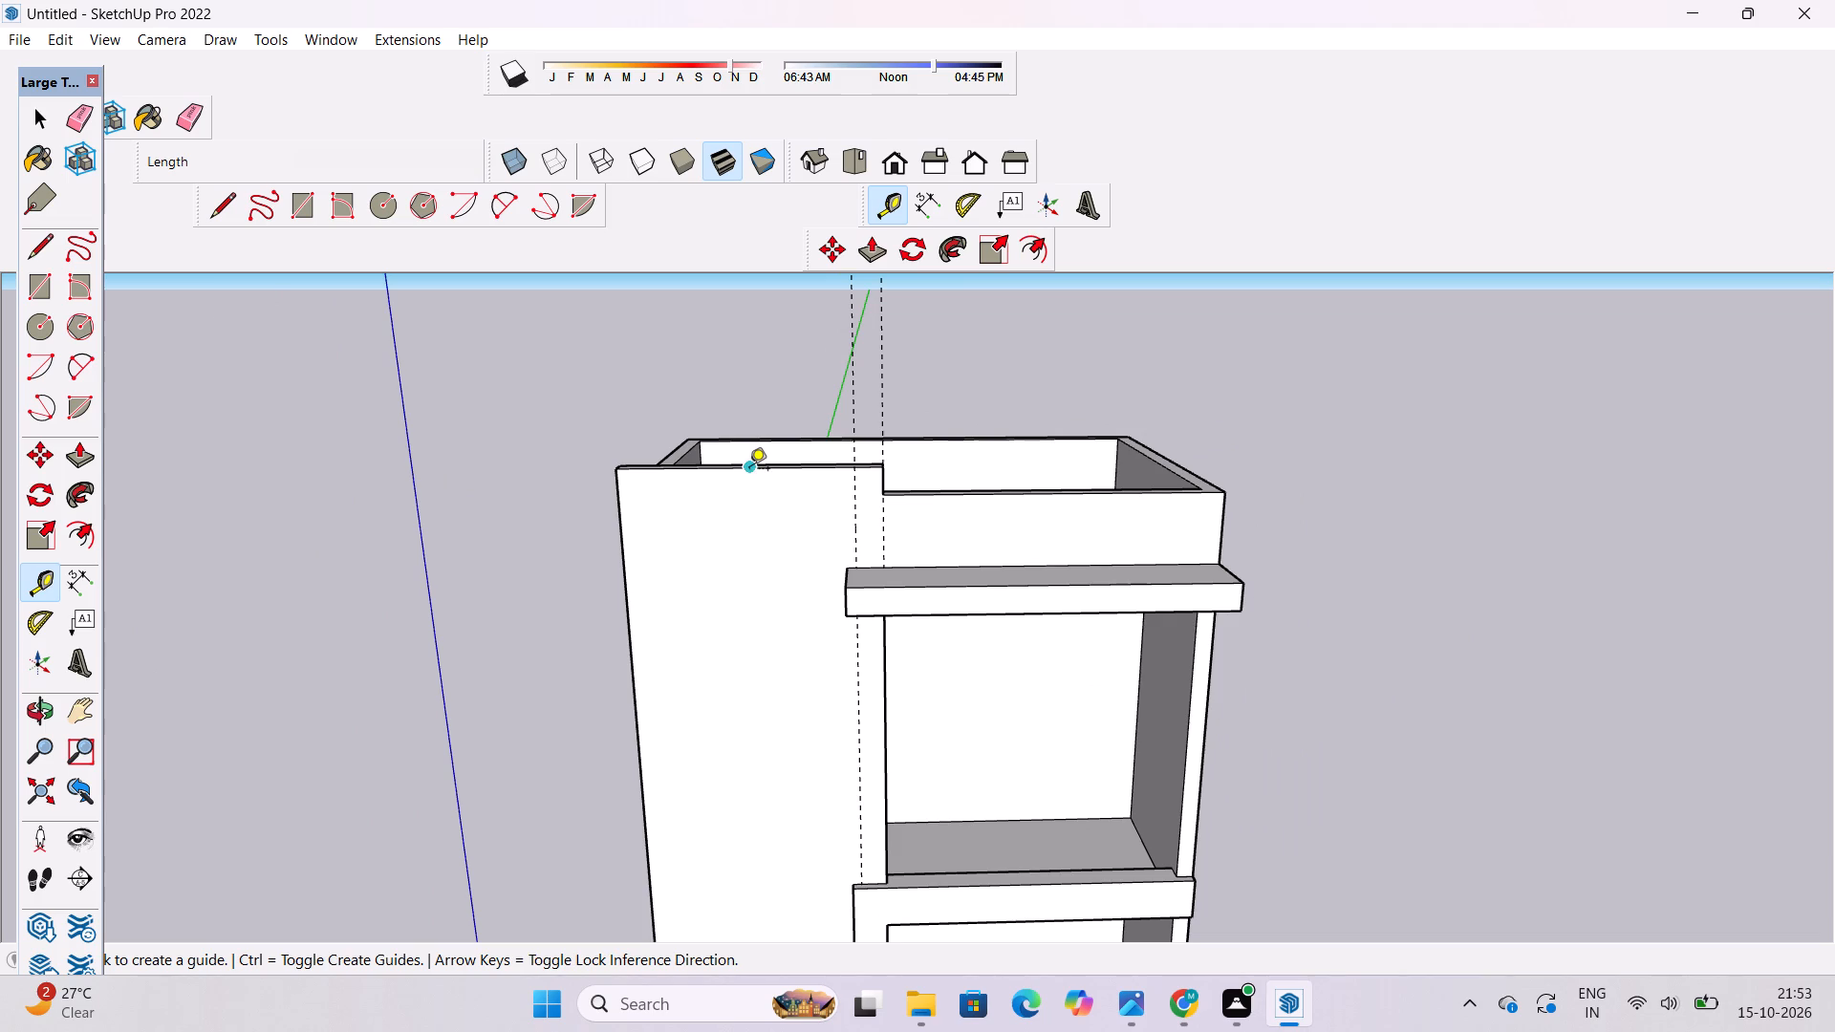
left_click(749, 470)
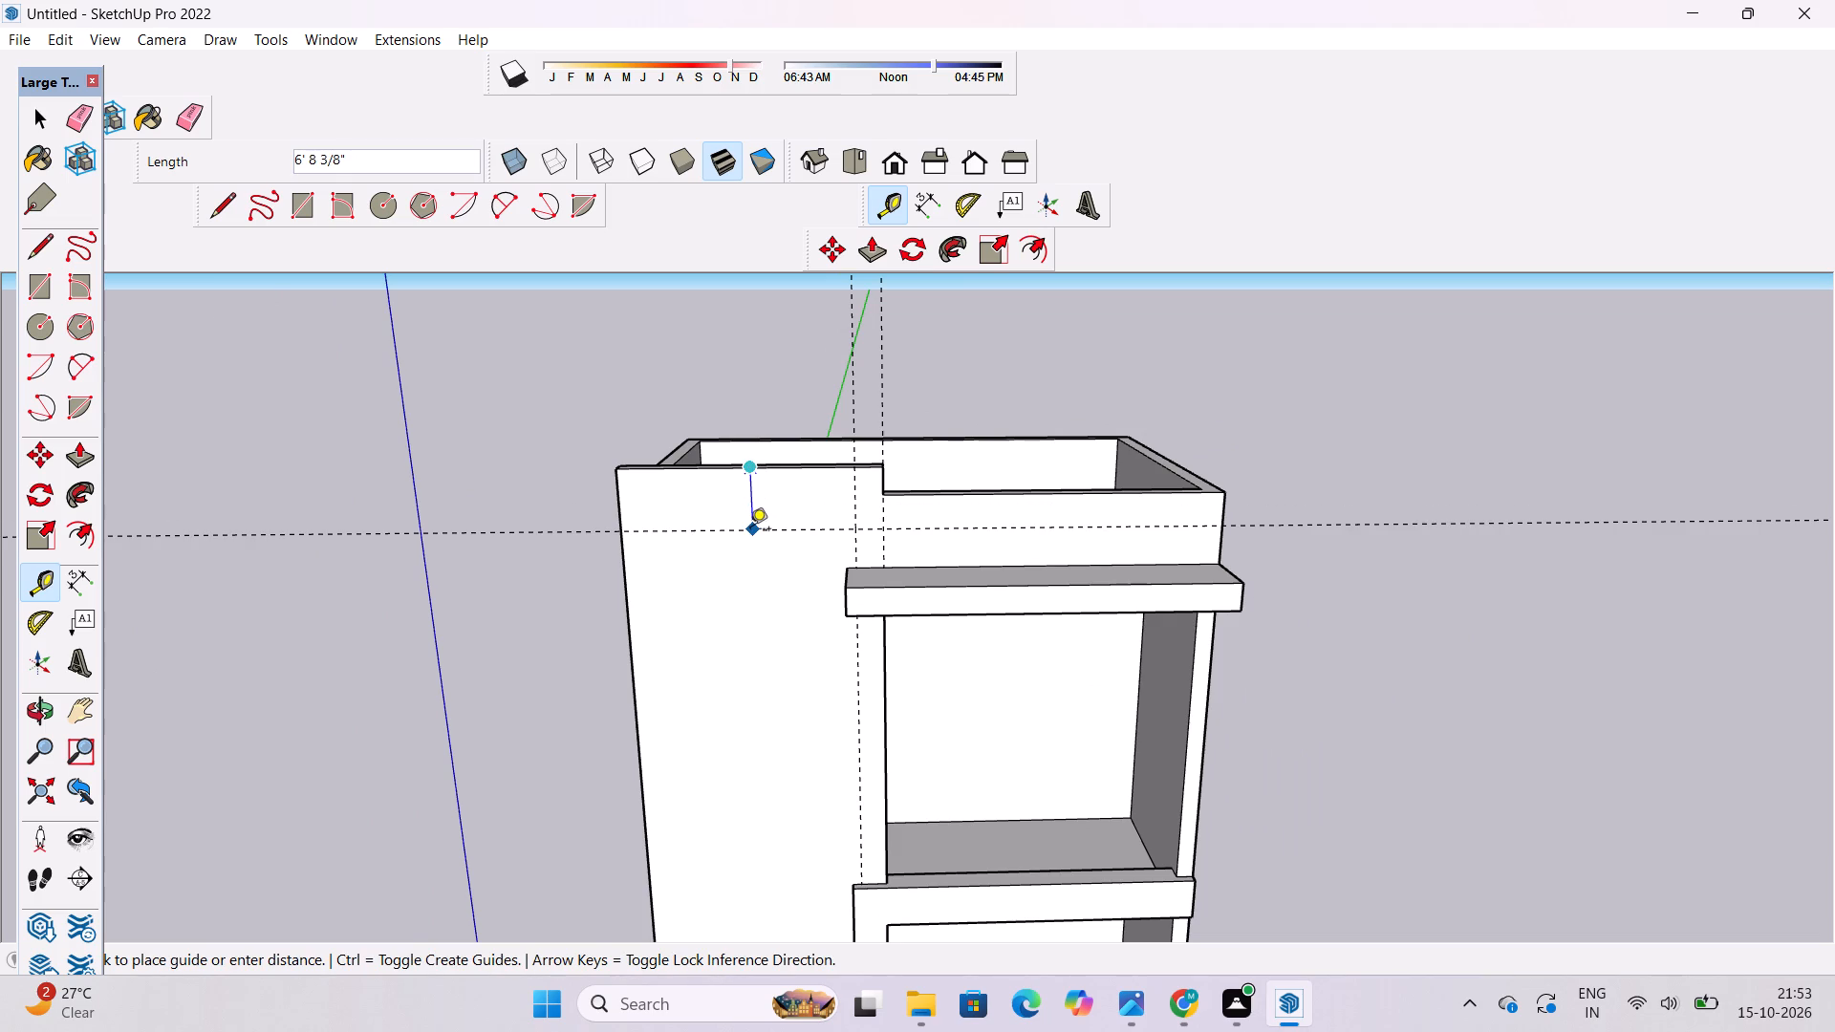
type("3'")
key("Return")
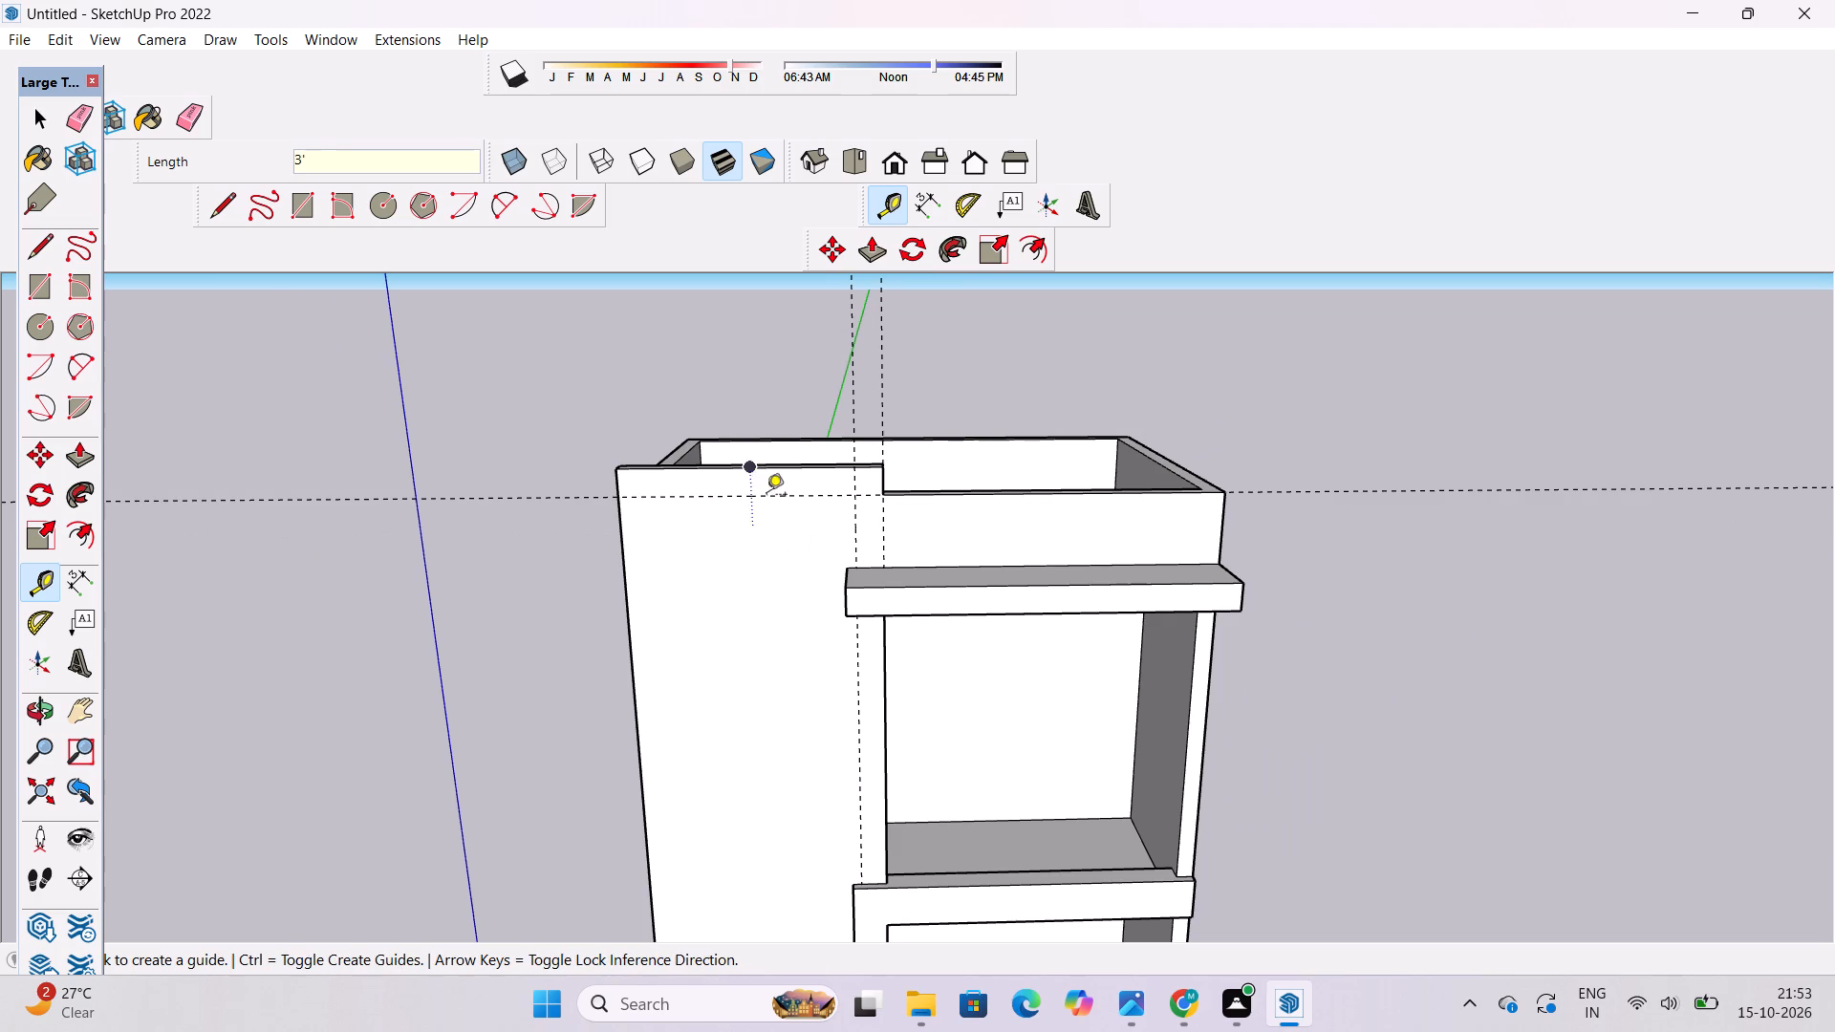
Place a vertical guide 3' inward from the tall front panel's outer edge.
scroll(780, 449, "down", 9)
scroll(744, 656, "up", 6)
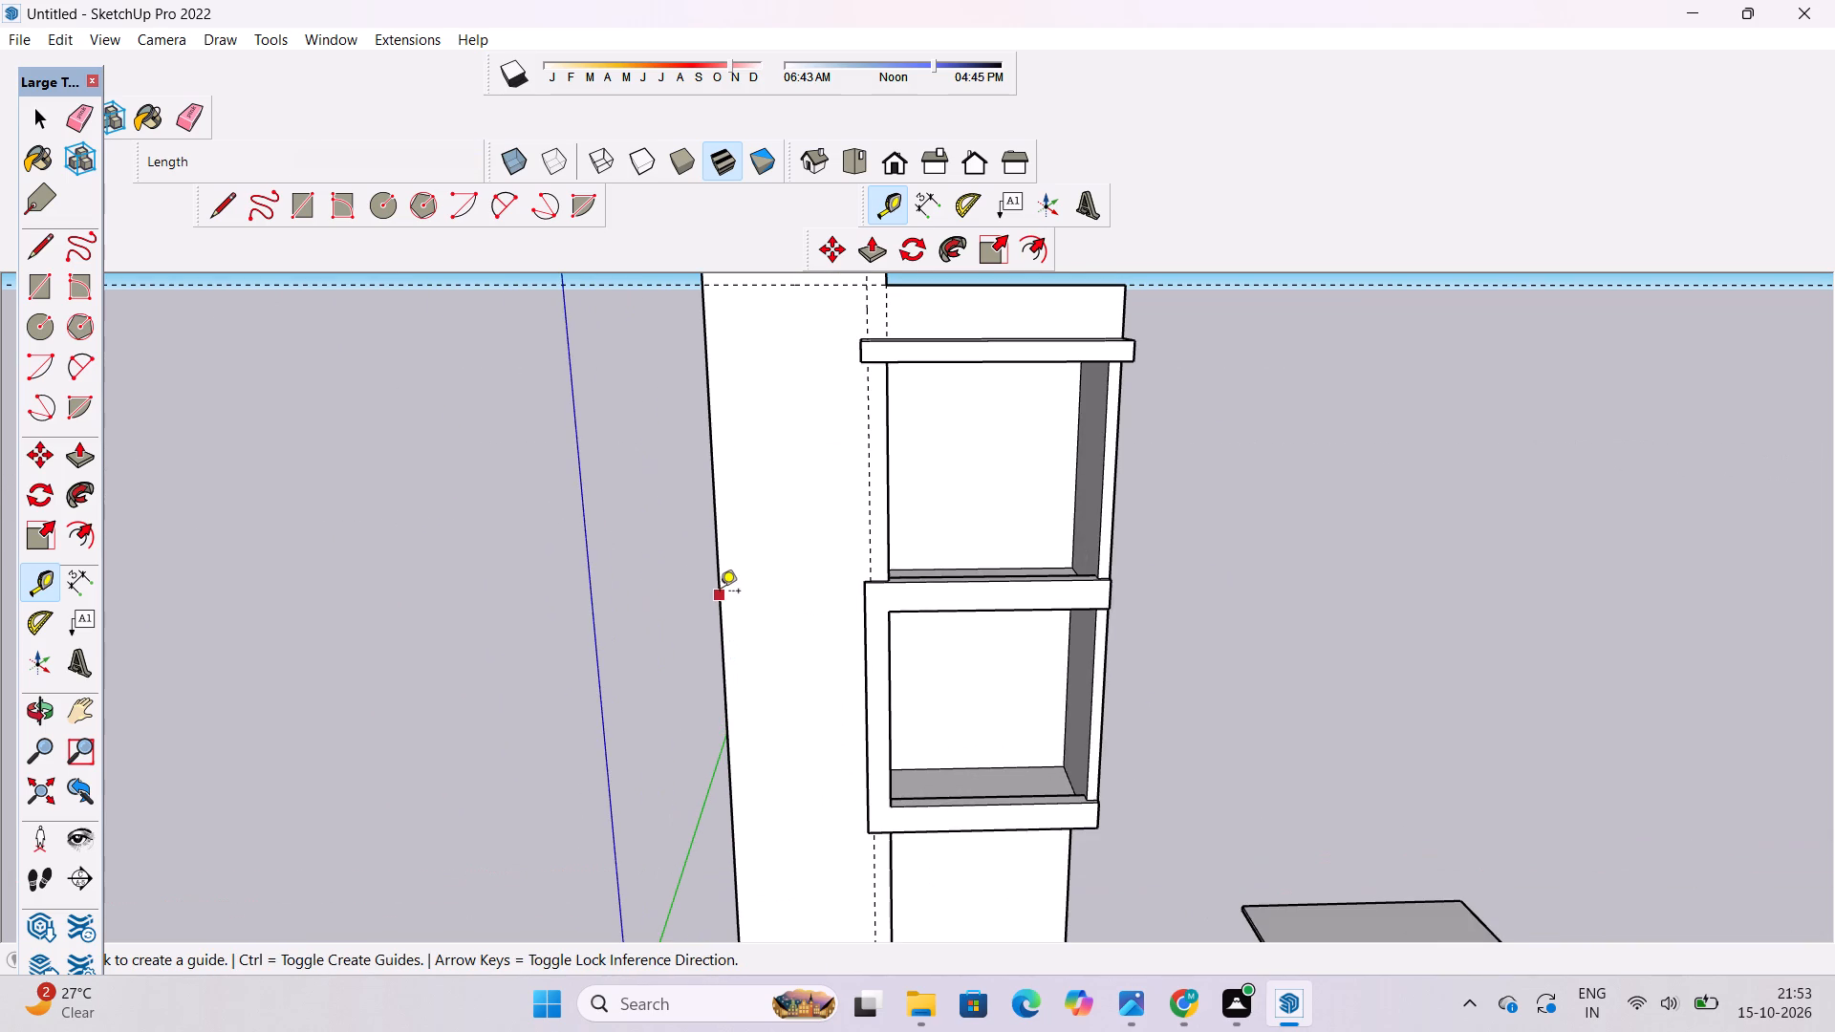
left_click(720, 592)
type("3'")
key("Return")
Place a horizontal guide 33' above the tall front panel's bottom edge.
scroll(781, 595, "down", 7)
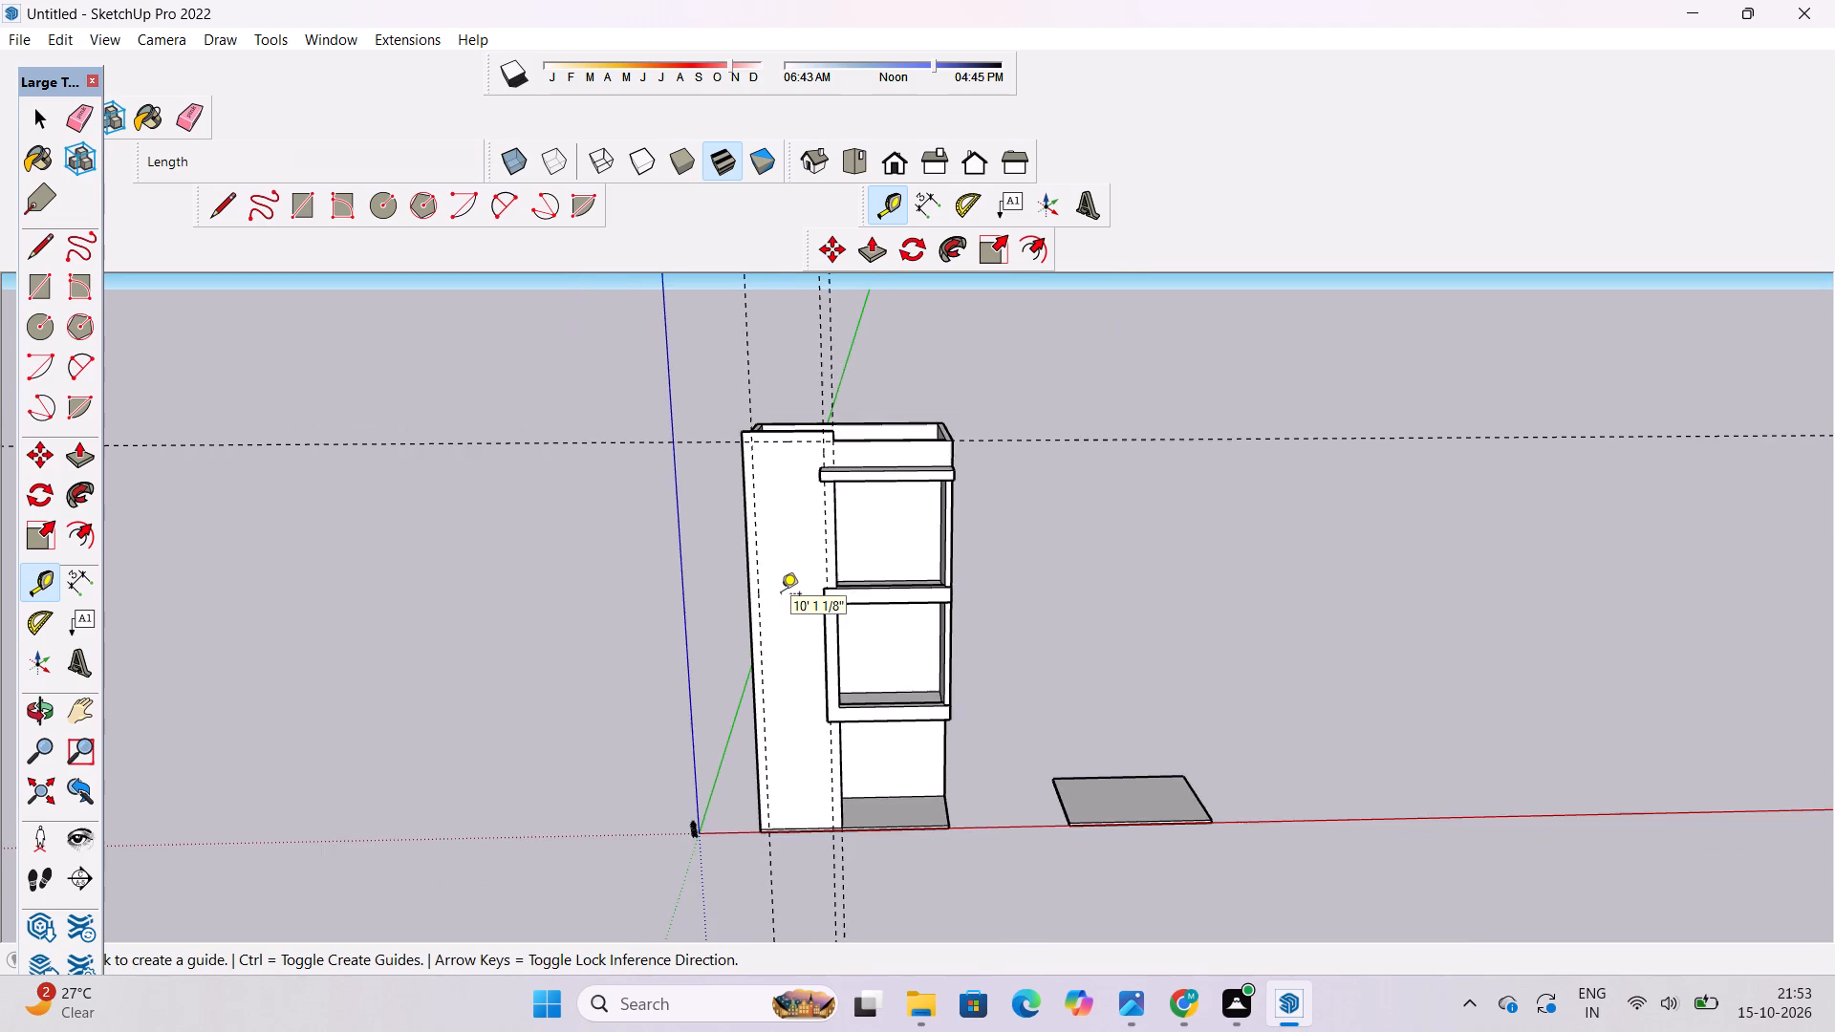
scroll(764, 457, "down", 6)
scroll(827, 787, "up", 3)
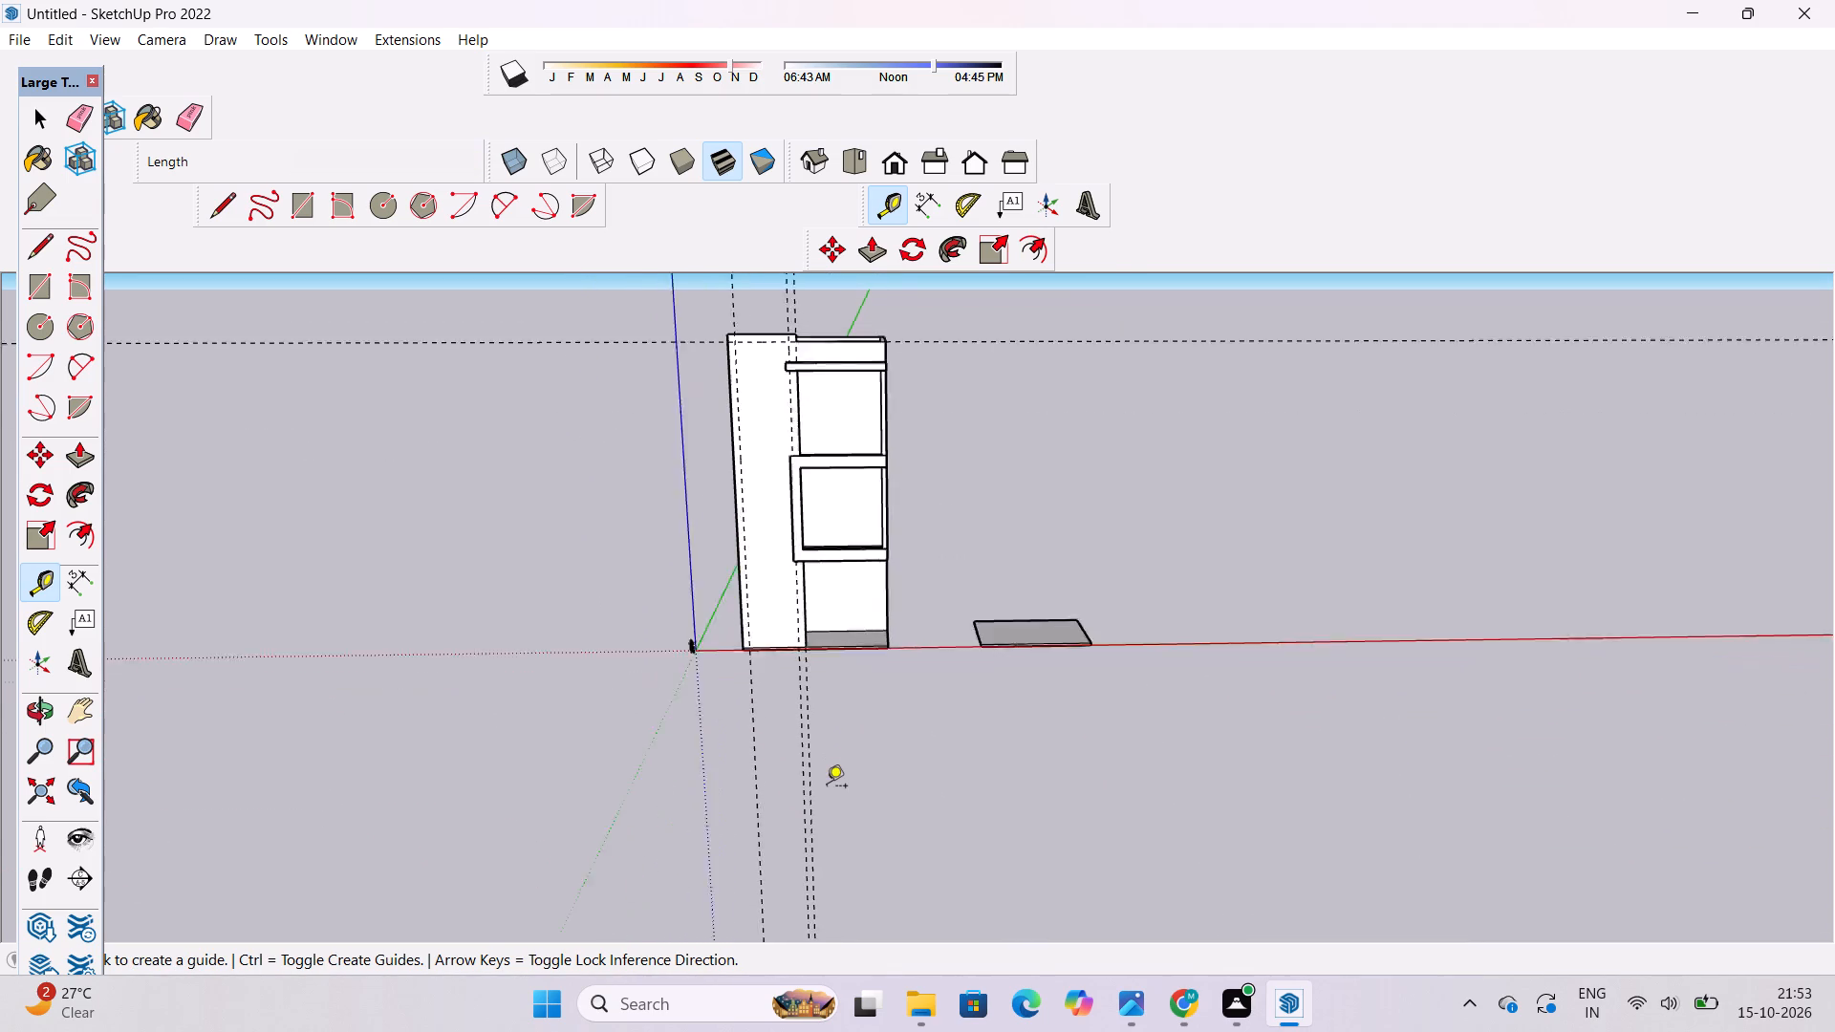
scroll(827, 787, "up", 2)
scroll(768, 642, "up", 16)
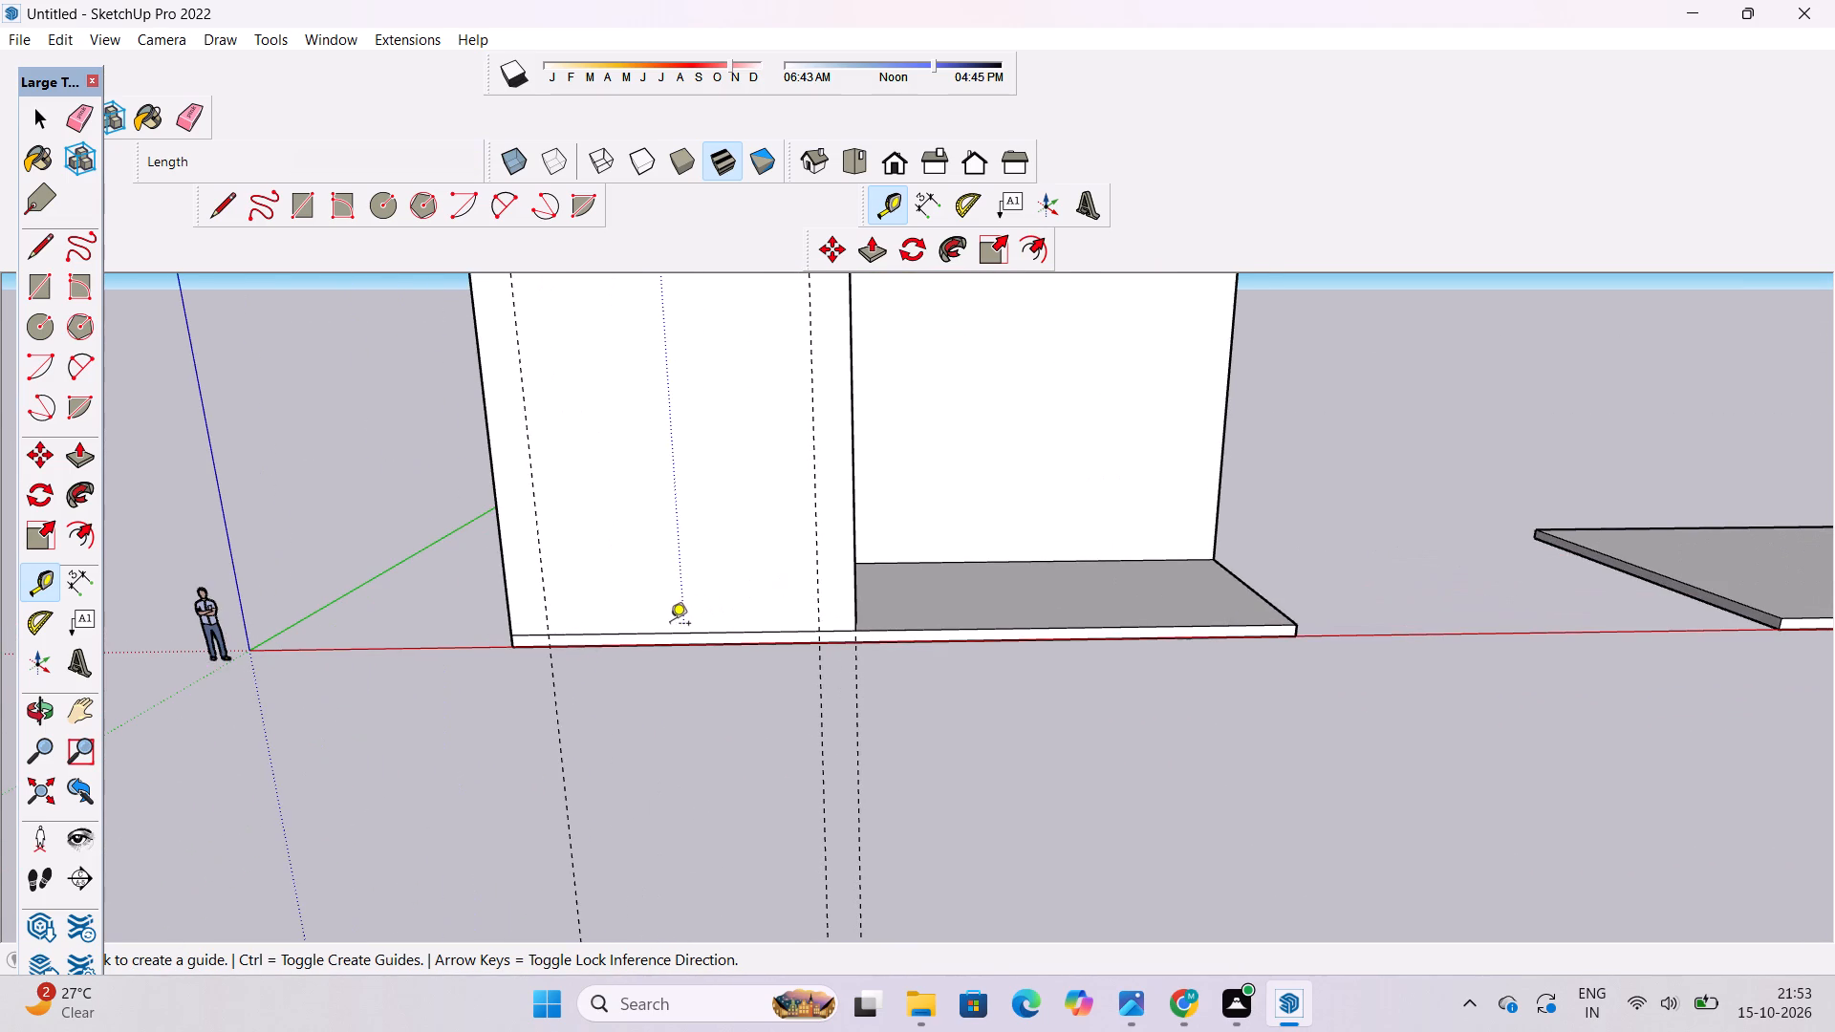
left_click(680, 633)
scroll(680, 633, "down", 8)
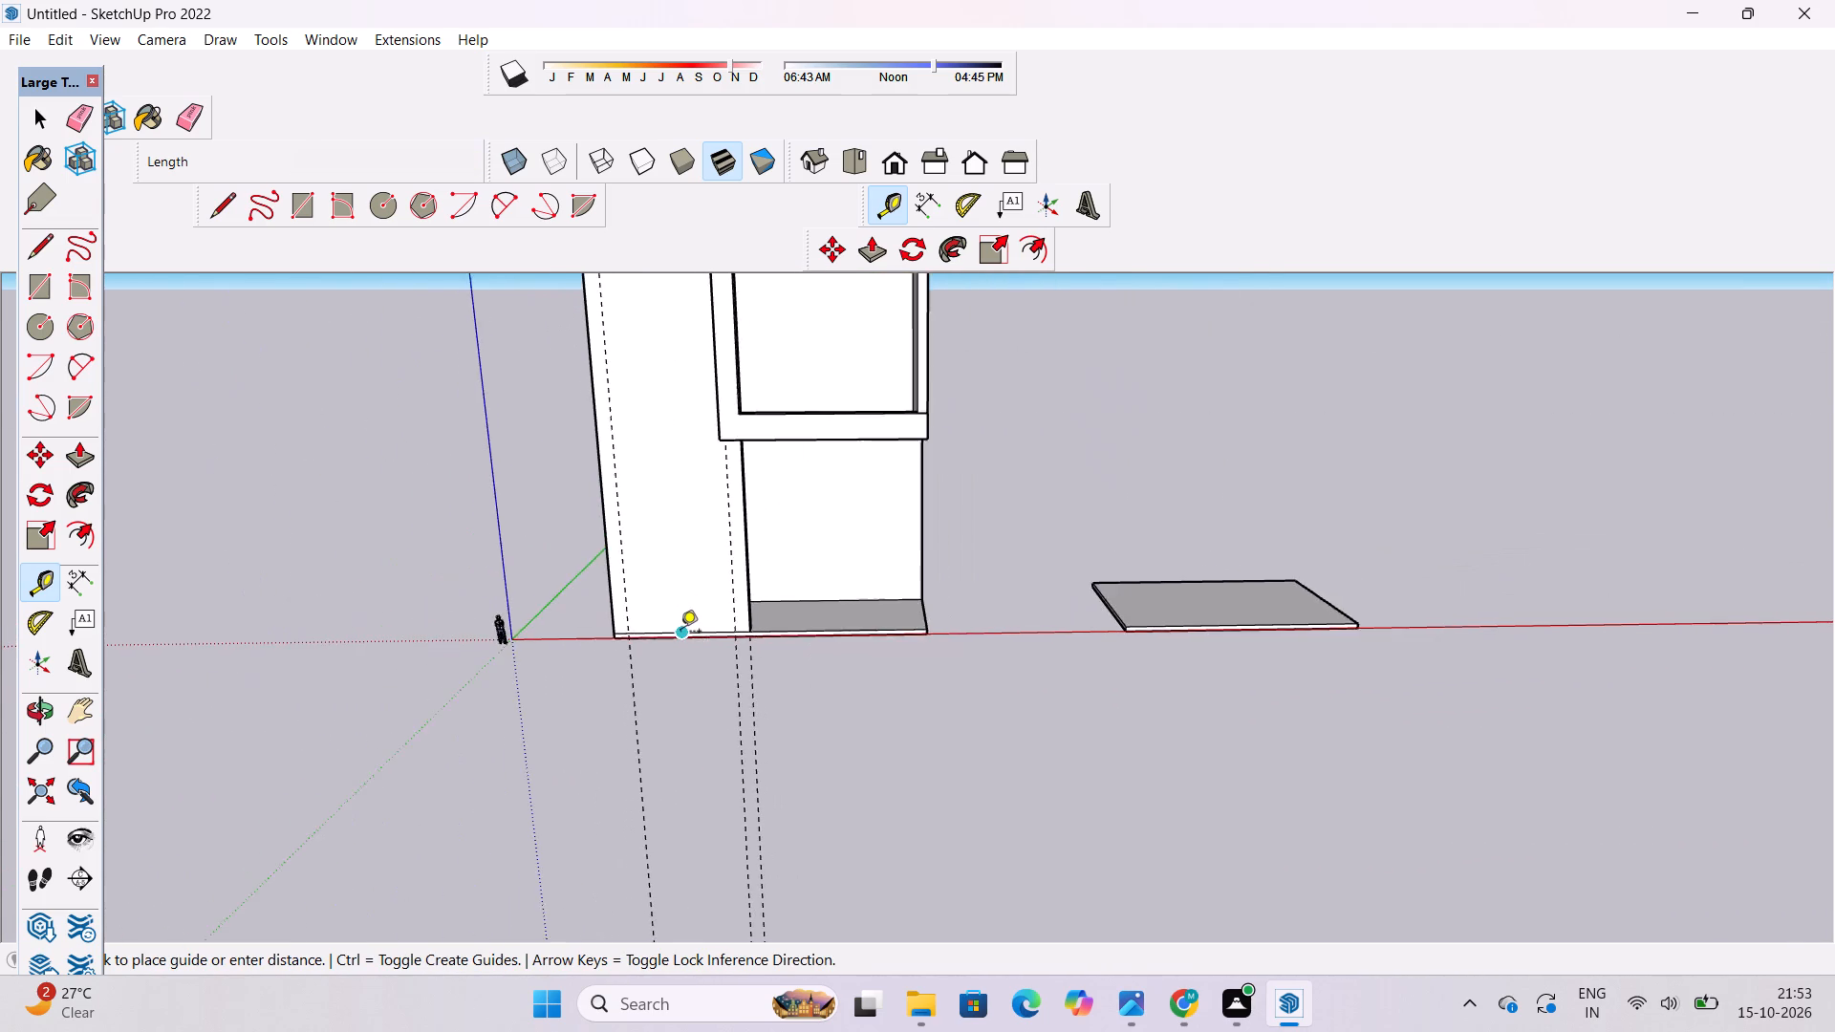
scroll(680, 633, "down", 10)
scroll(676, 580, "up", 9)
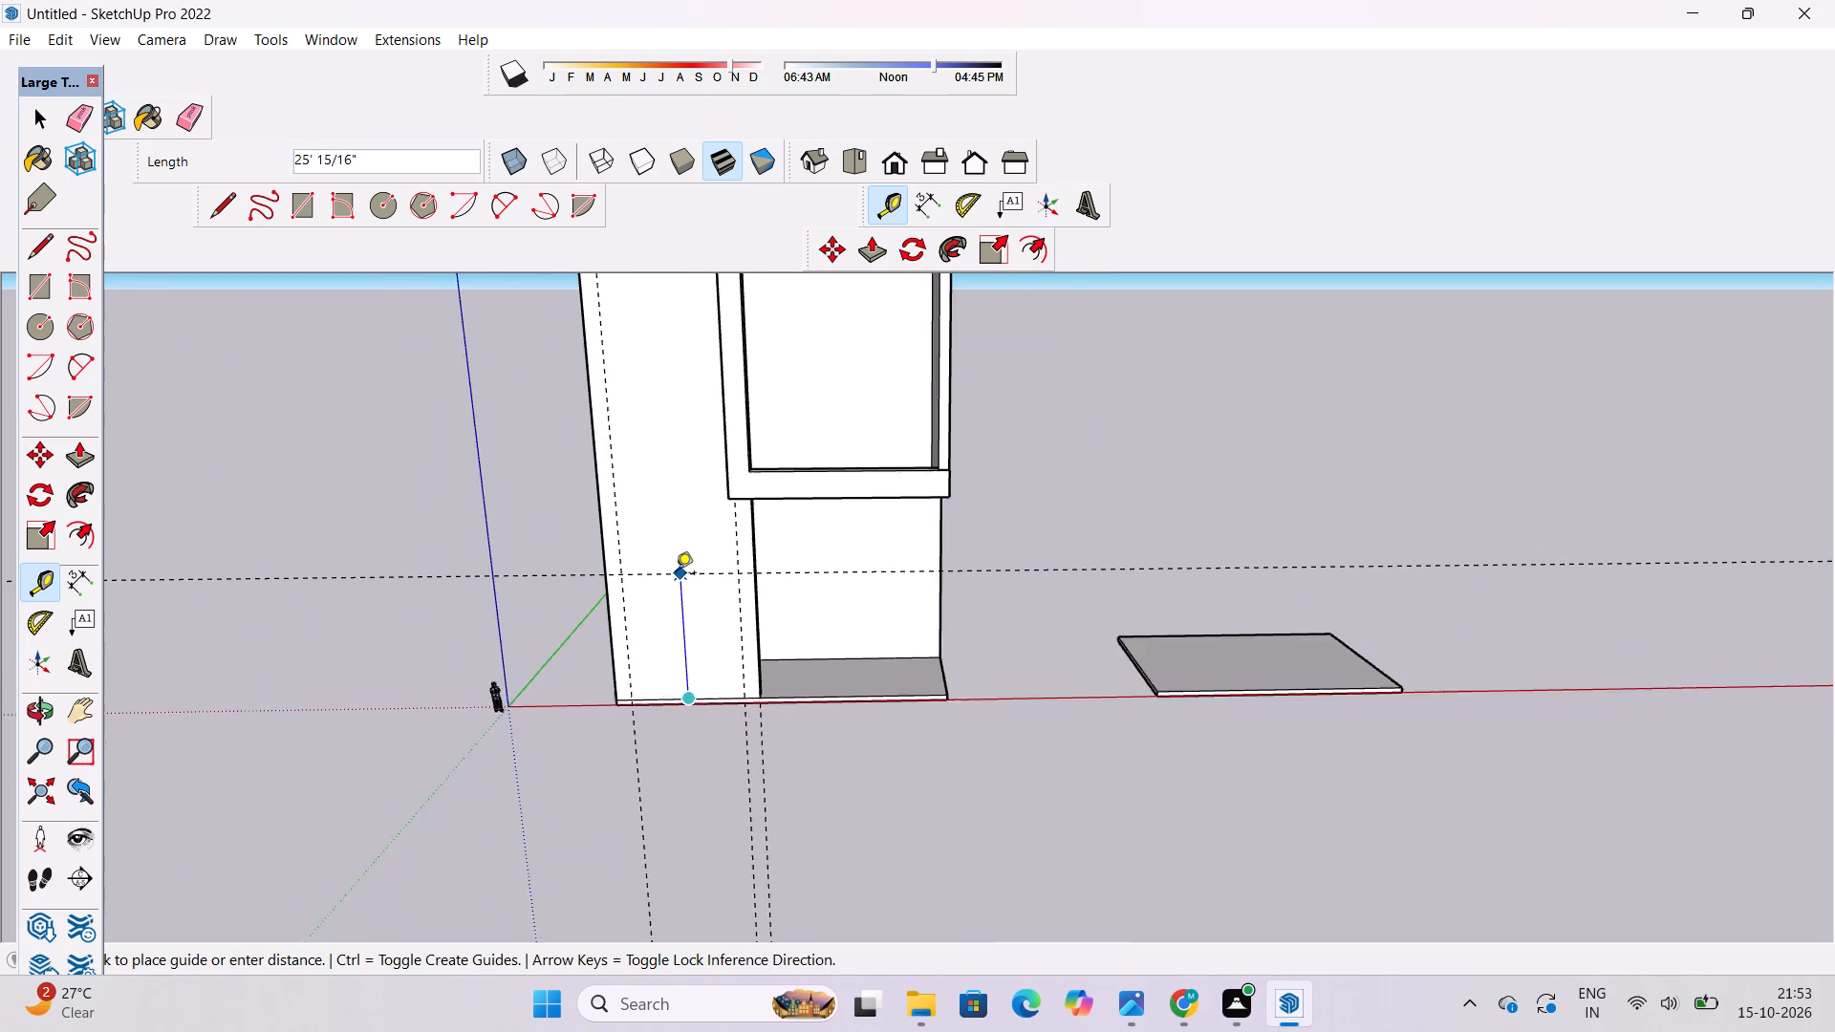
scroll(676, 574, "up", 2)
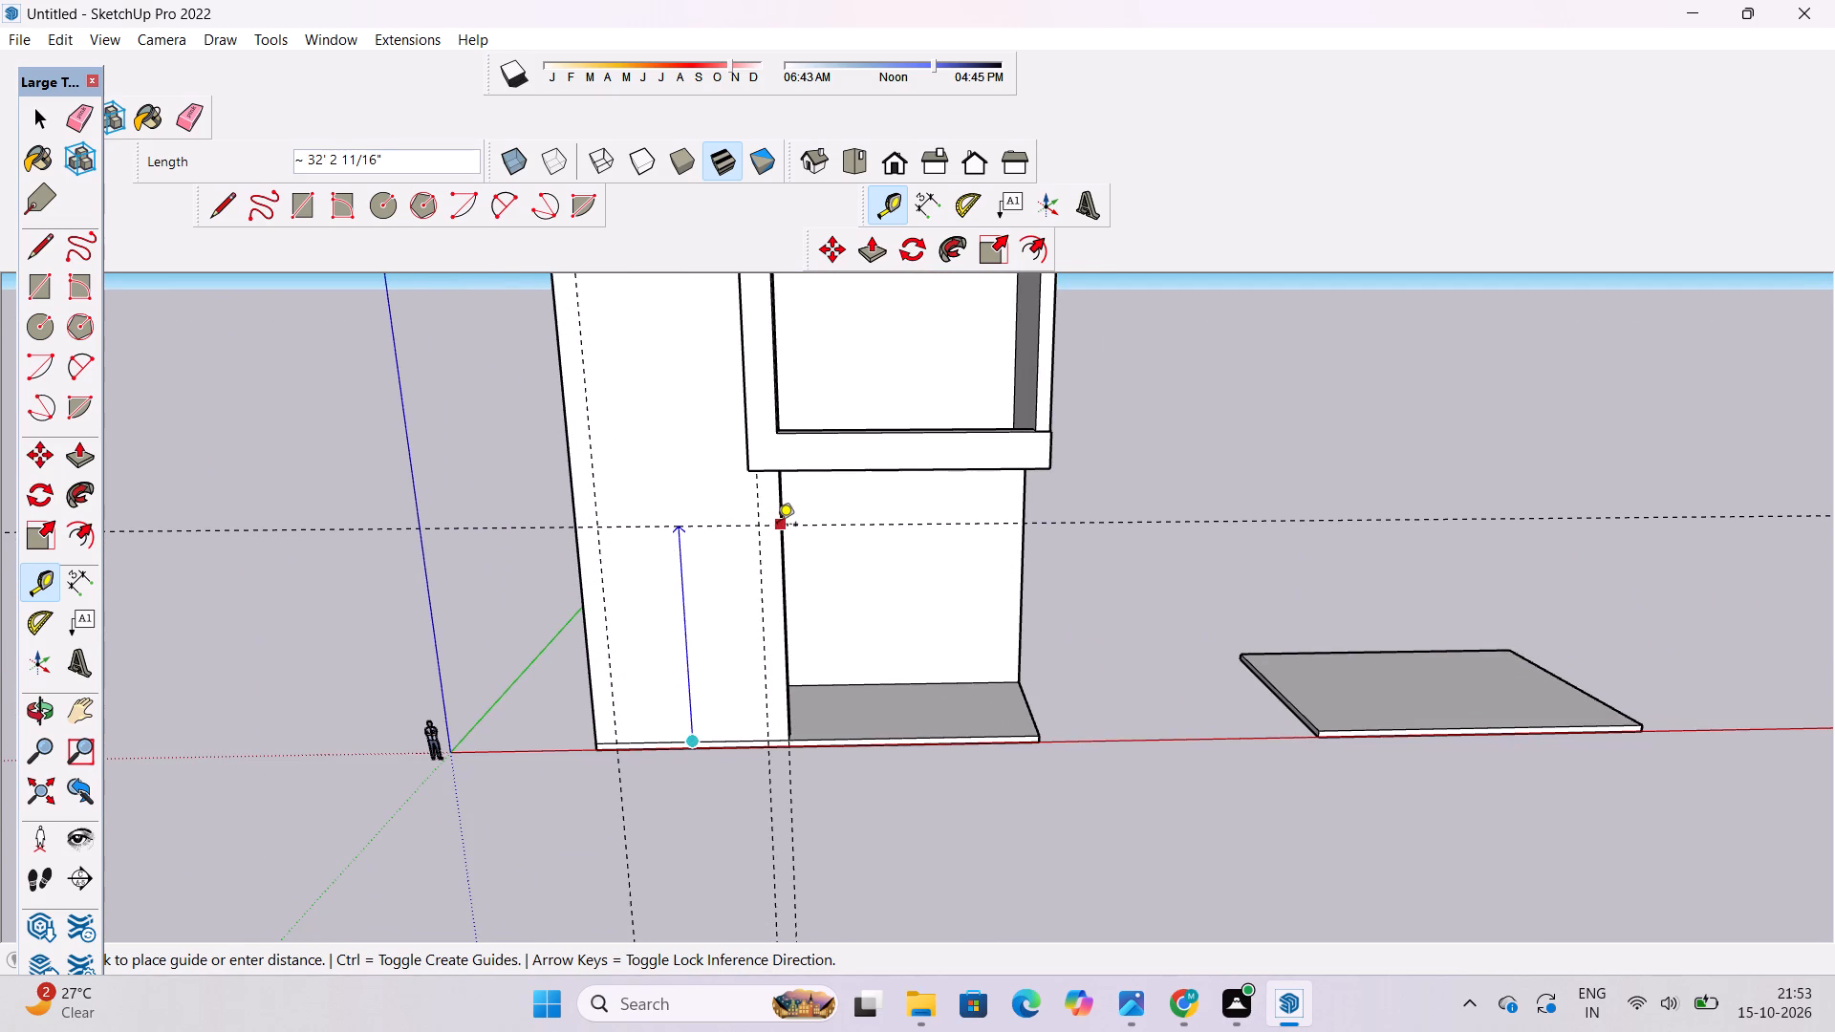
type("33'")
key("Return")
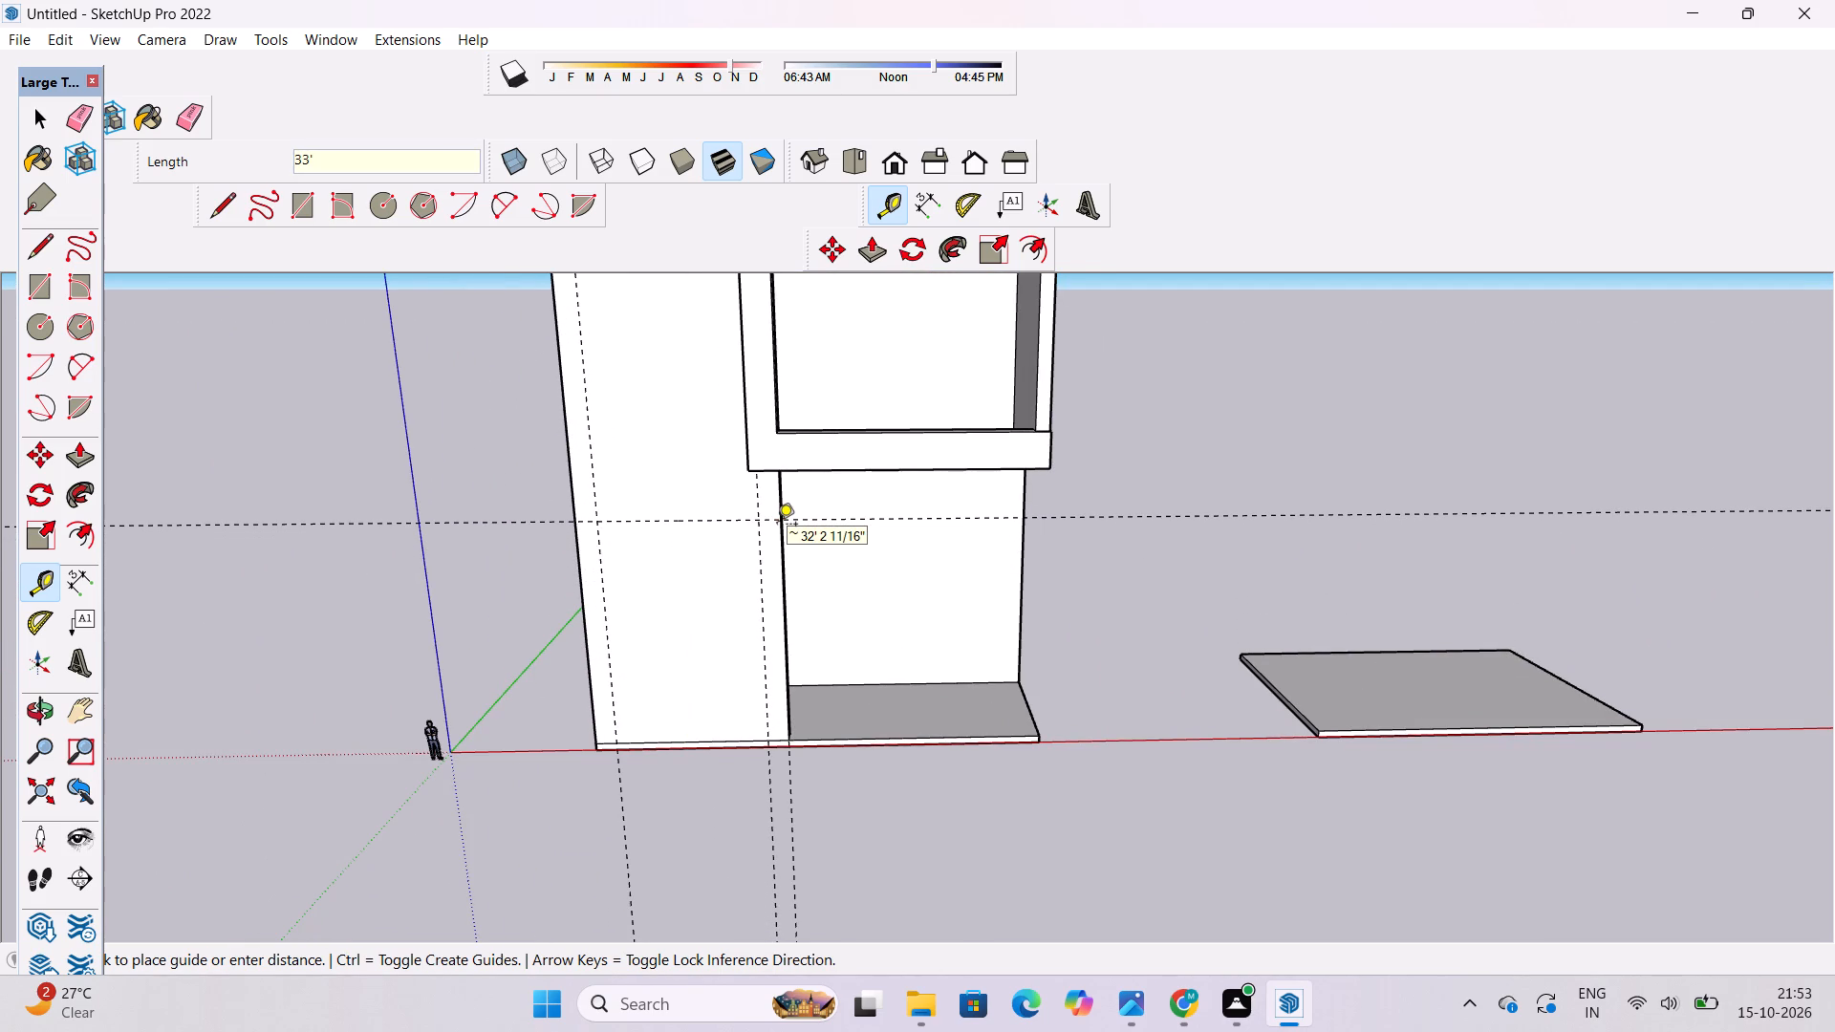
Draw a rectangle about 100' tall on the tall front panel between the guide intersections at opposite corners of the inset.
key("o")
scroll(777, 526, "down", 3)
left_click_drag(701, 567, 801, 581)
left_click_drag(803, 579, 842, 680, "shift")
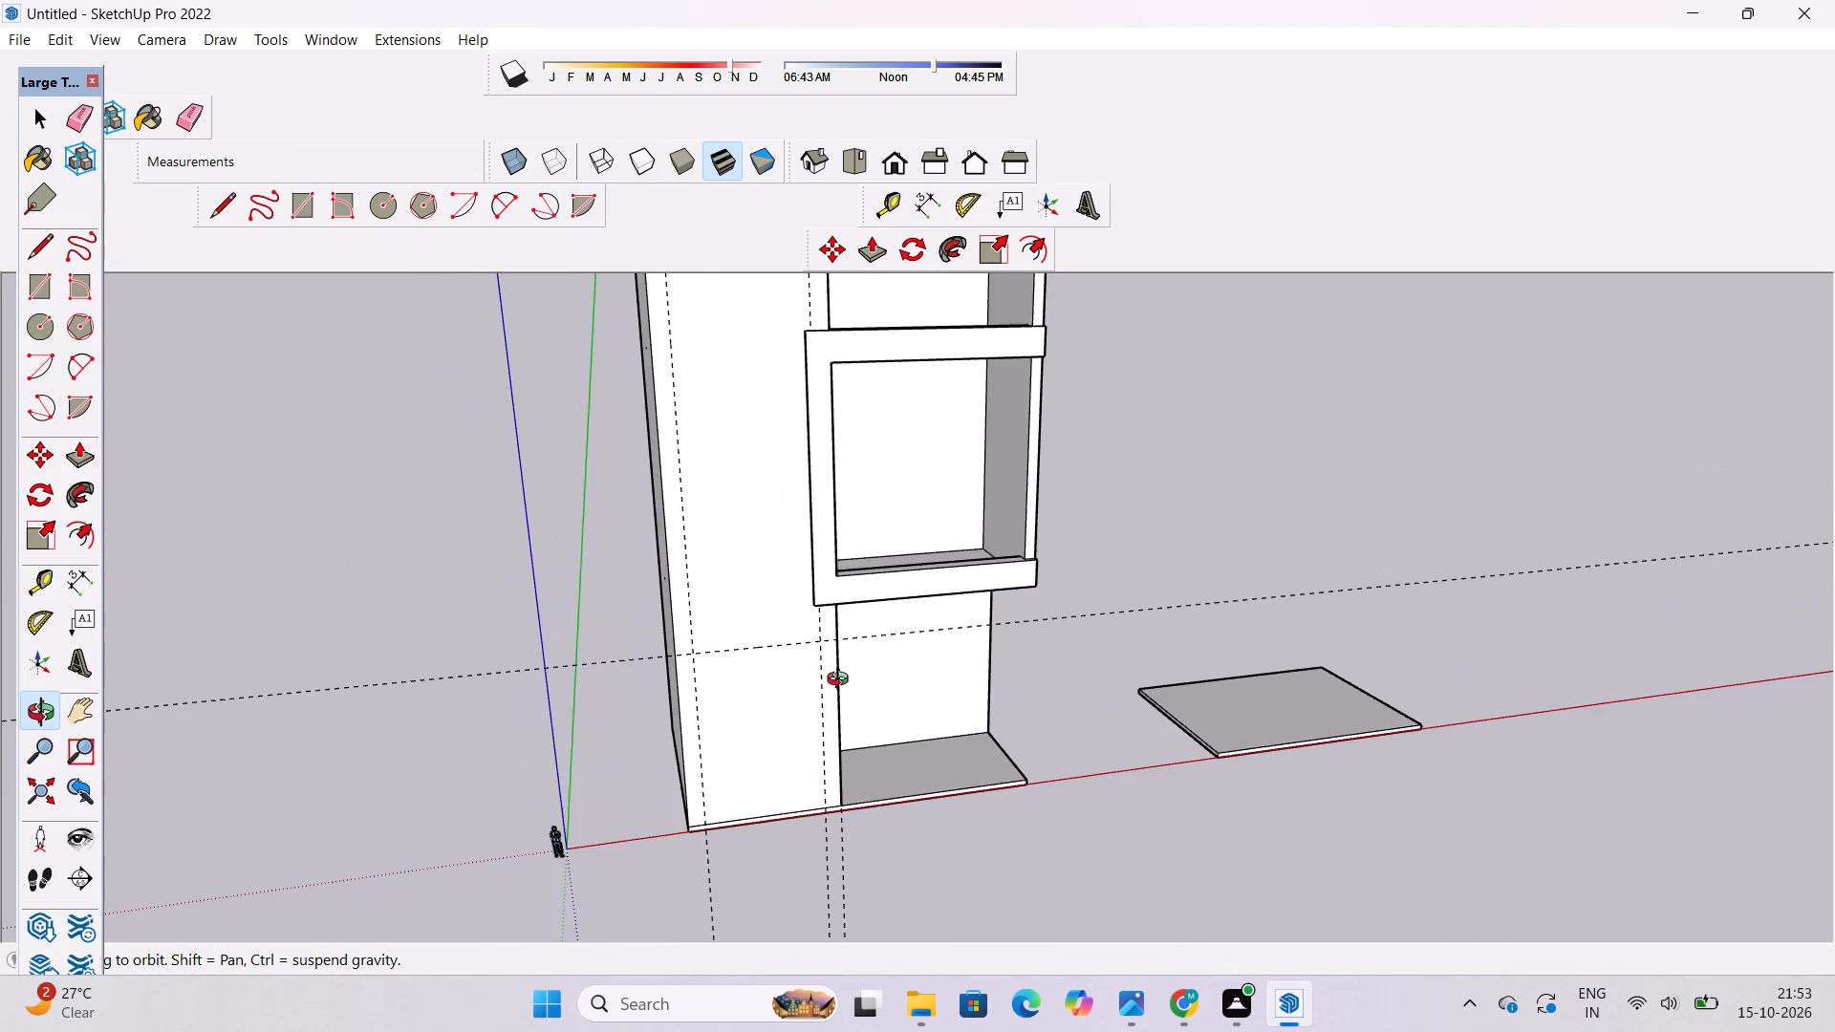
scroll(837, 669, "down", 4)
left_click_drag(832, 664, 837, 702, "shift")
left_click_drag(833, 702, 794, 627)
scroll(775, 585, "down", 4)
left_click(775, 585, "shift")
scroll(793, 448, "up", 5)
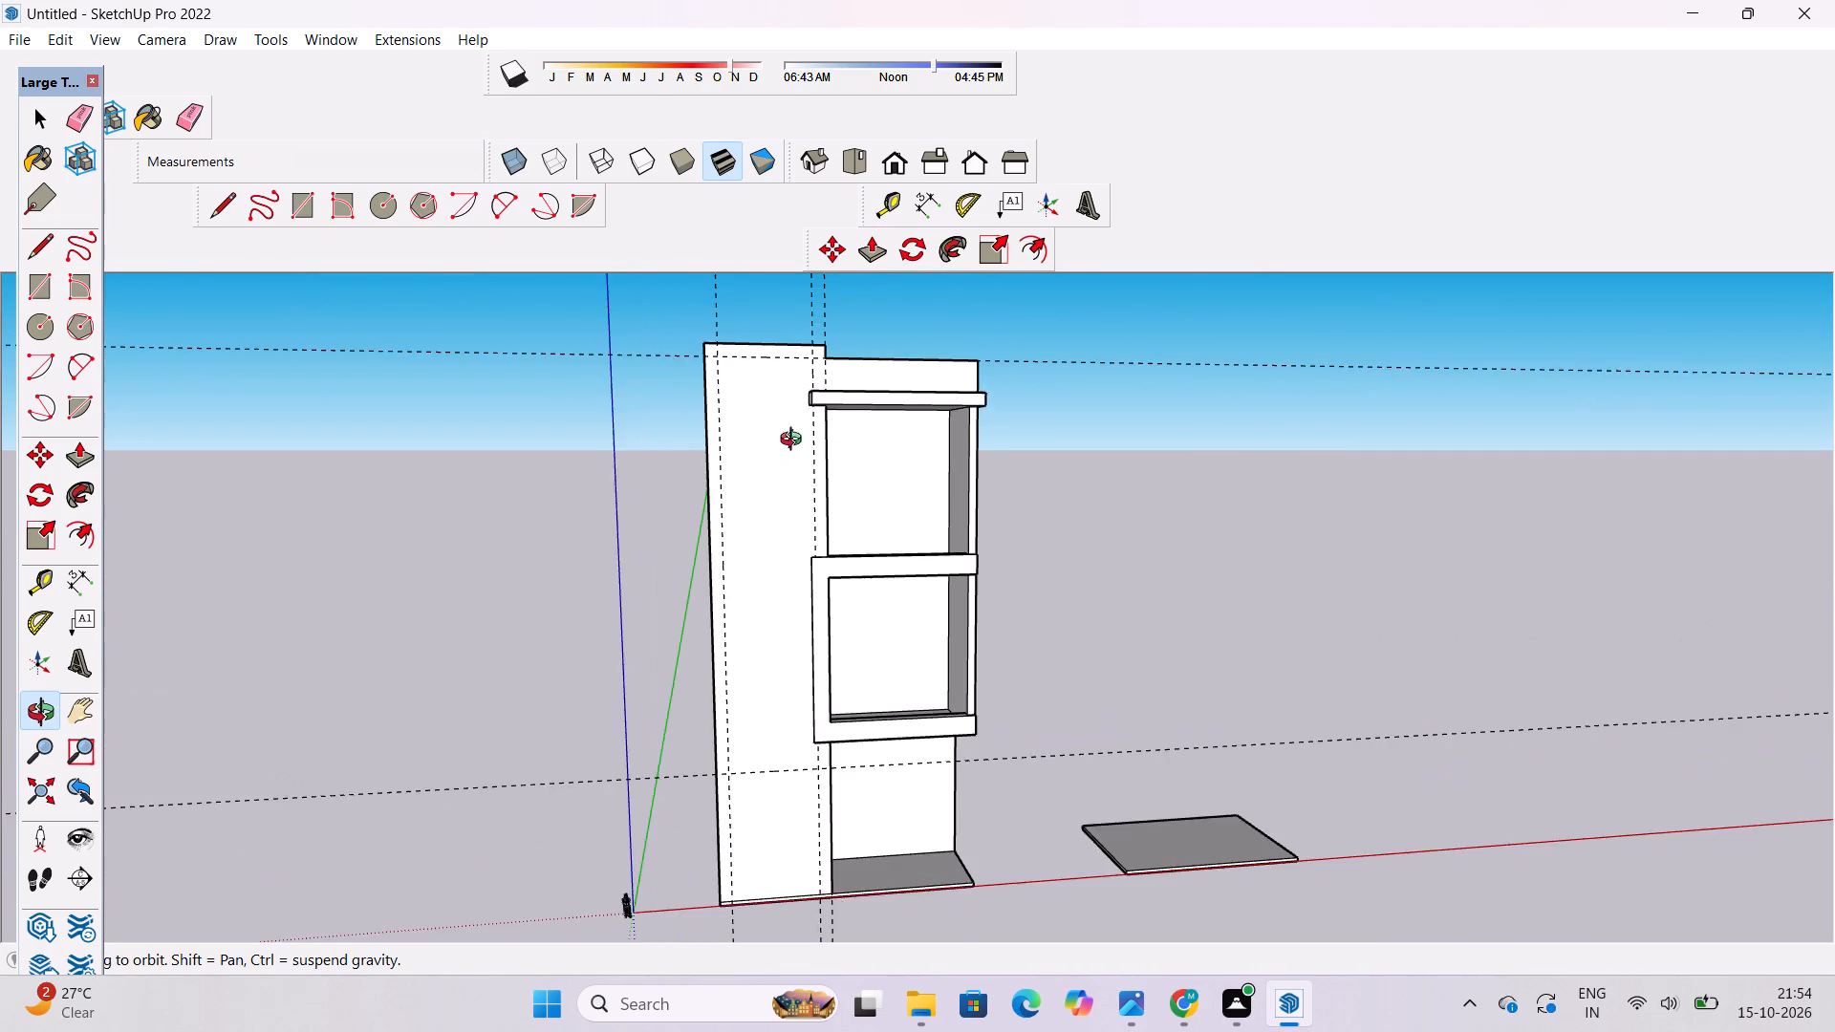
left_click_drag(796, 441, 788, 447, "shift")
left_click_drag(779, 475, 717, 503)
scroll(725, 457, "up", 3)
left_click_drag(726, 454, 740, 521, "shift")
left_click(740, 521)
key("r")
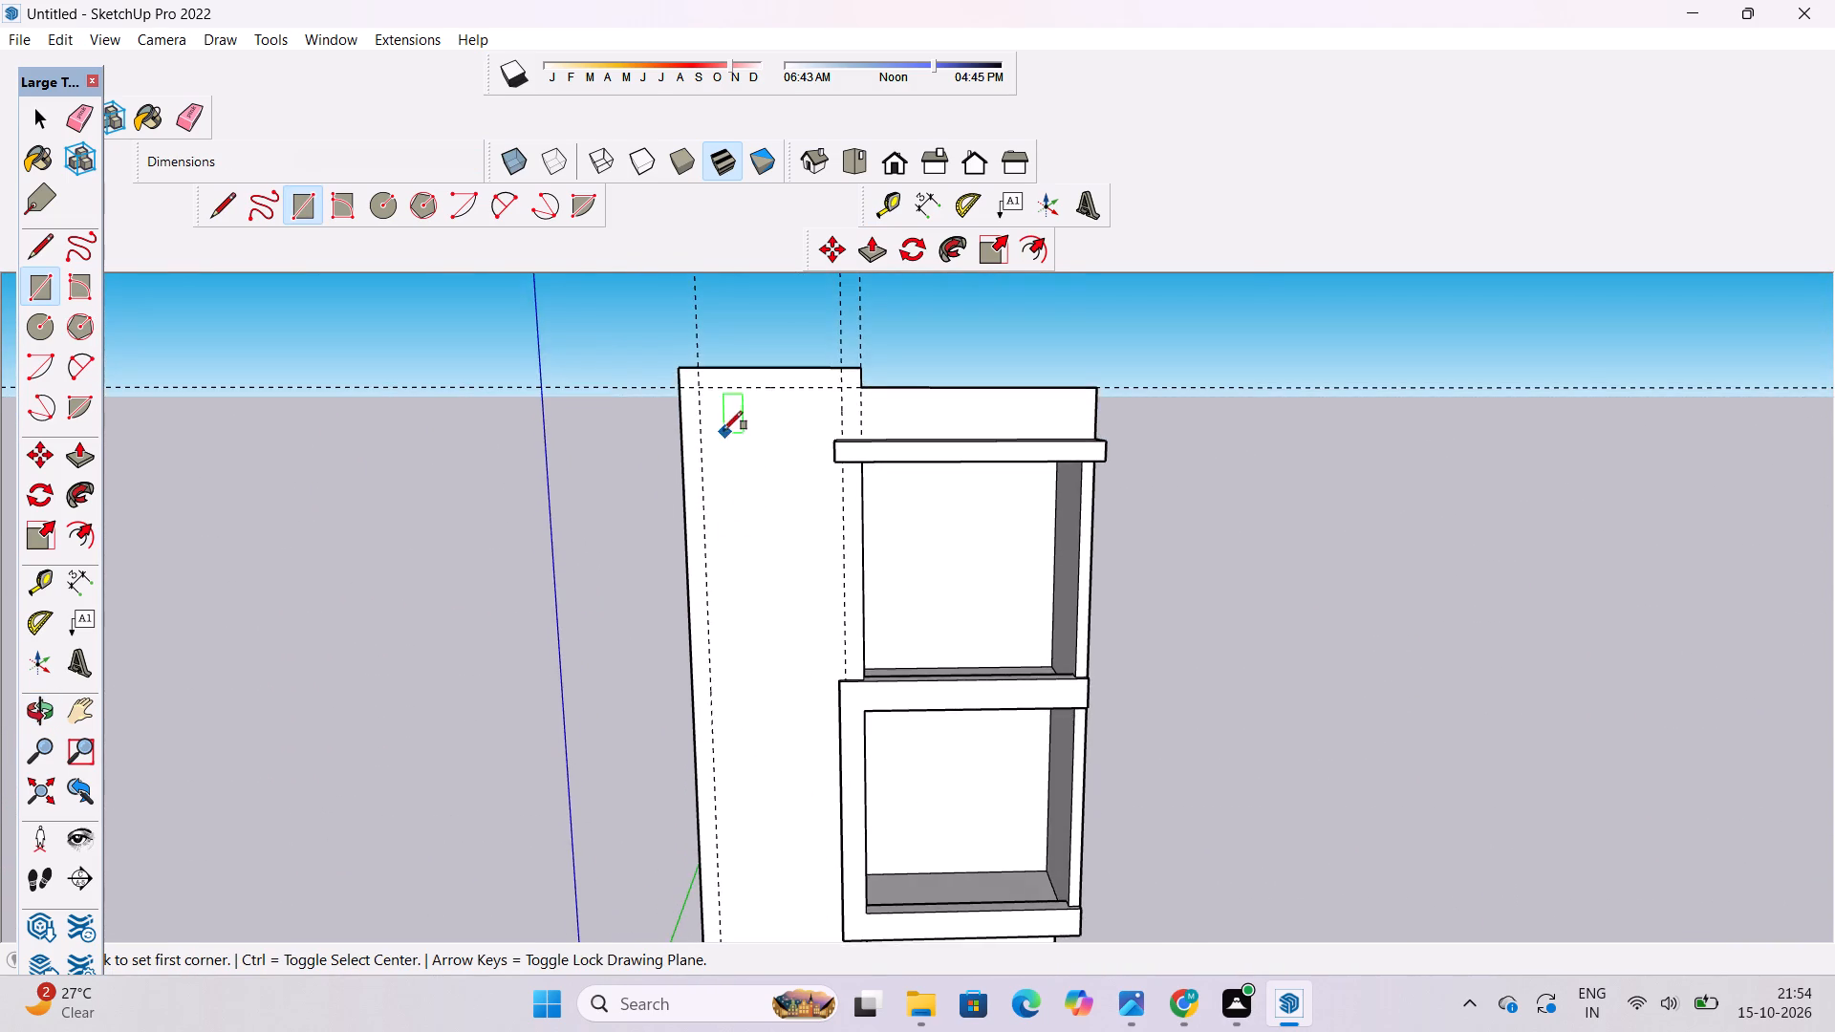
scroll(723, 429, "up", 3)
left_click(687, 374)
scroll(693, 374, "down", 5)
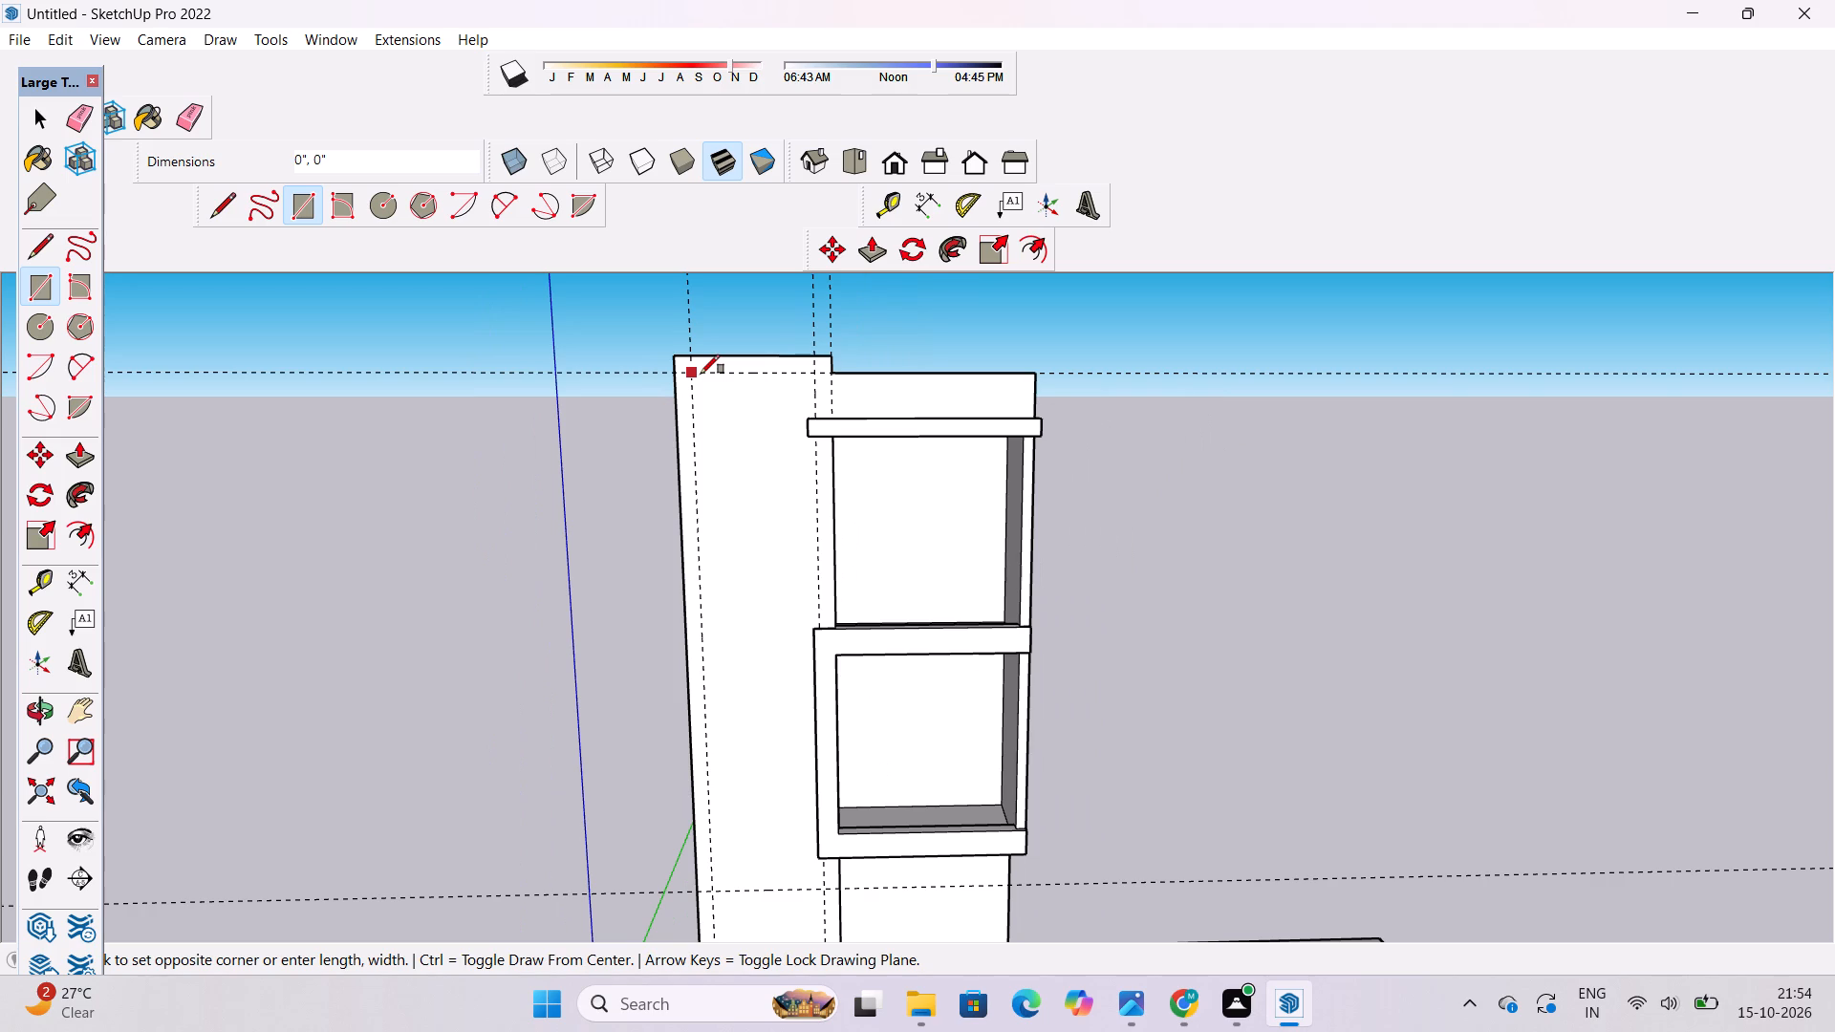
scroll(722, 365, "down", 3)
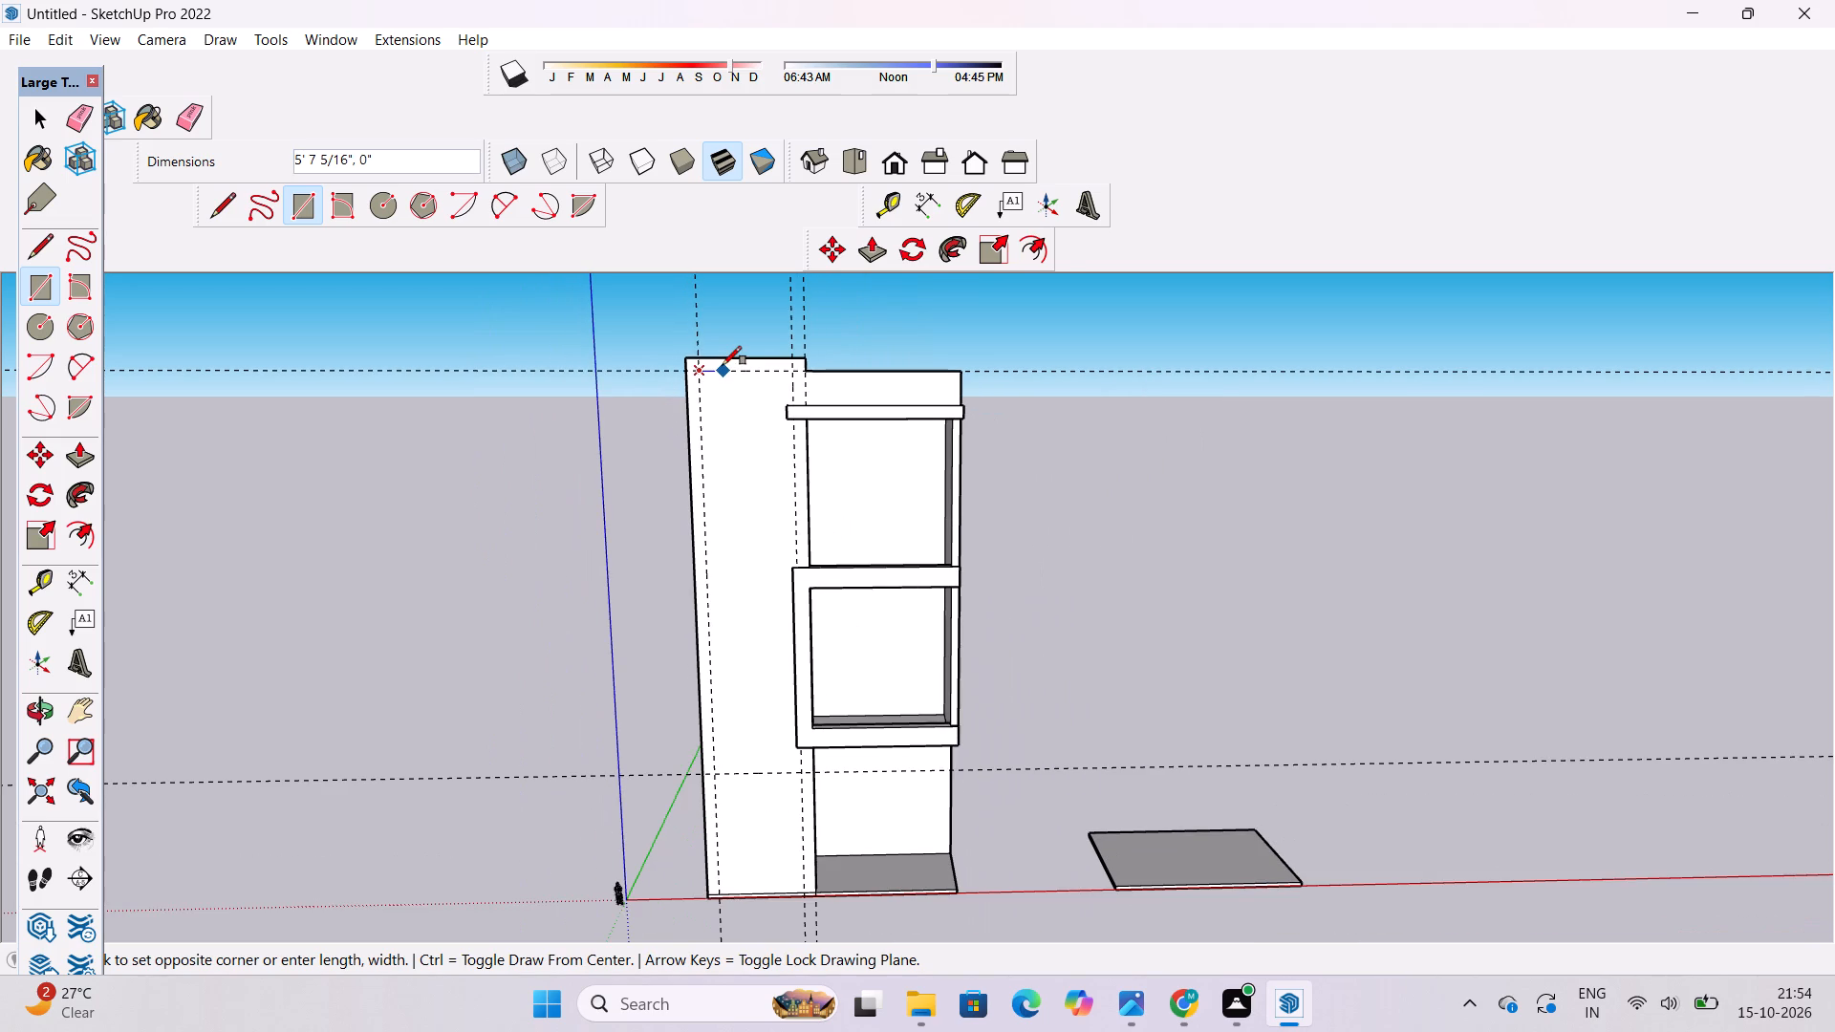
scroll(771, 370, "down", 3)
scroll(737, 457, "up", 1)
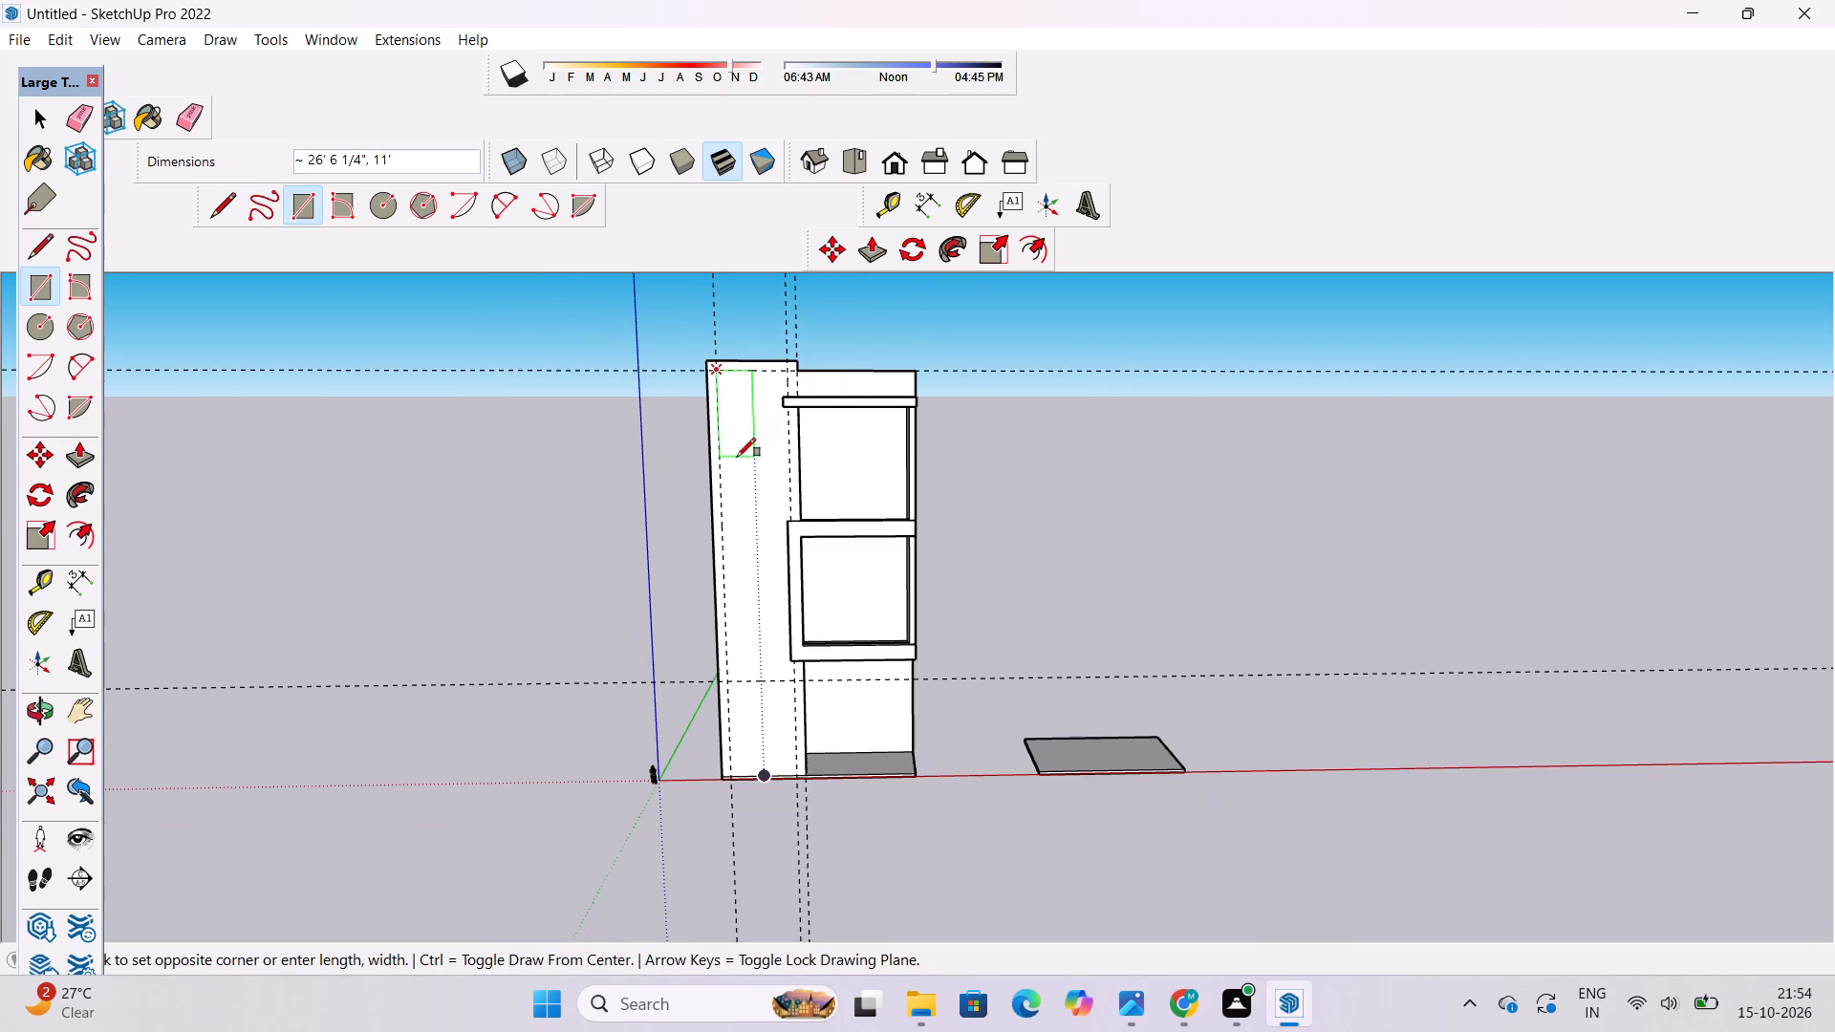
scroll(723, 540, "down", 3)
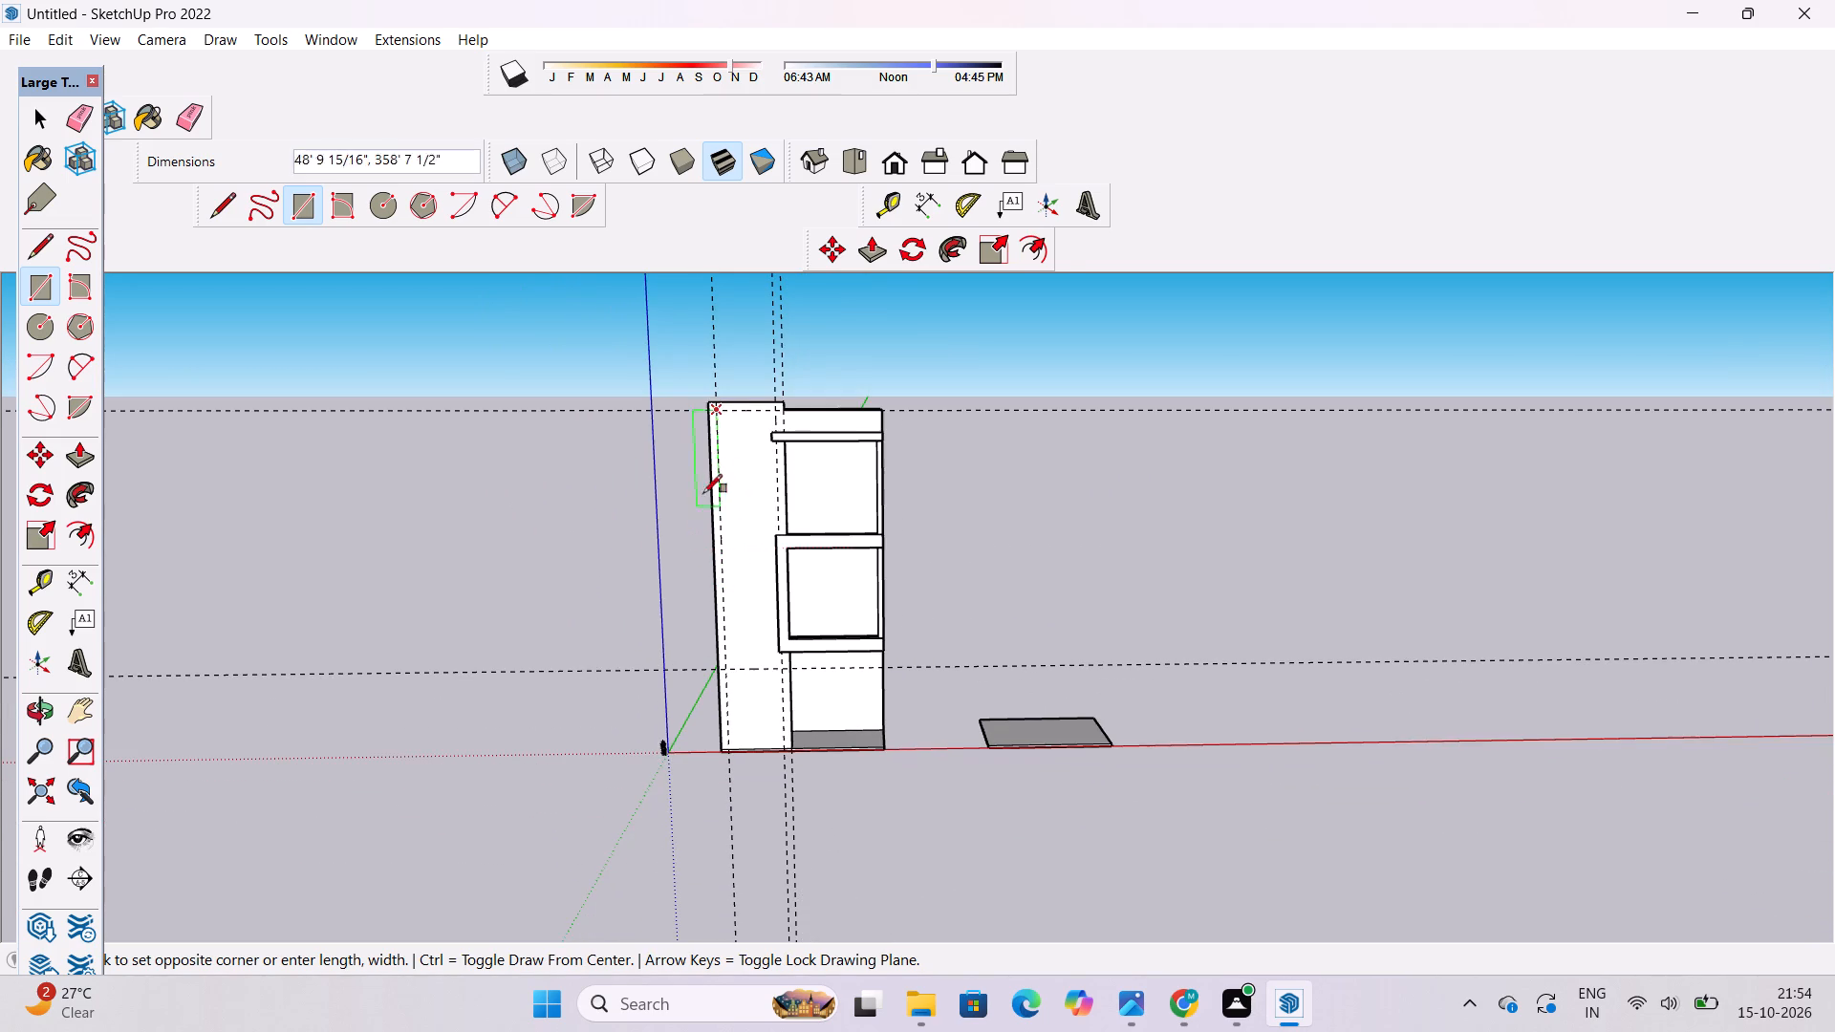
scroll(736, 479, "up", 6)
scroll(747, 475, "down", 1)
scroll(775, 550, "down", 2)
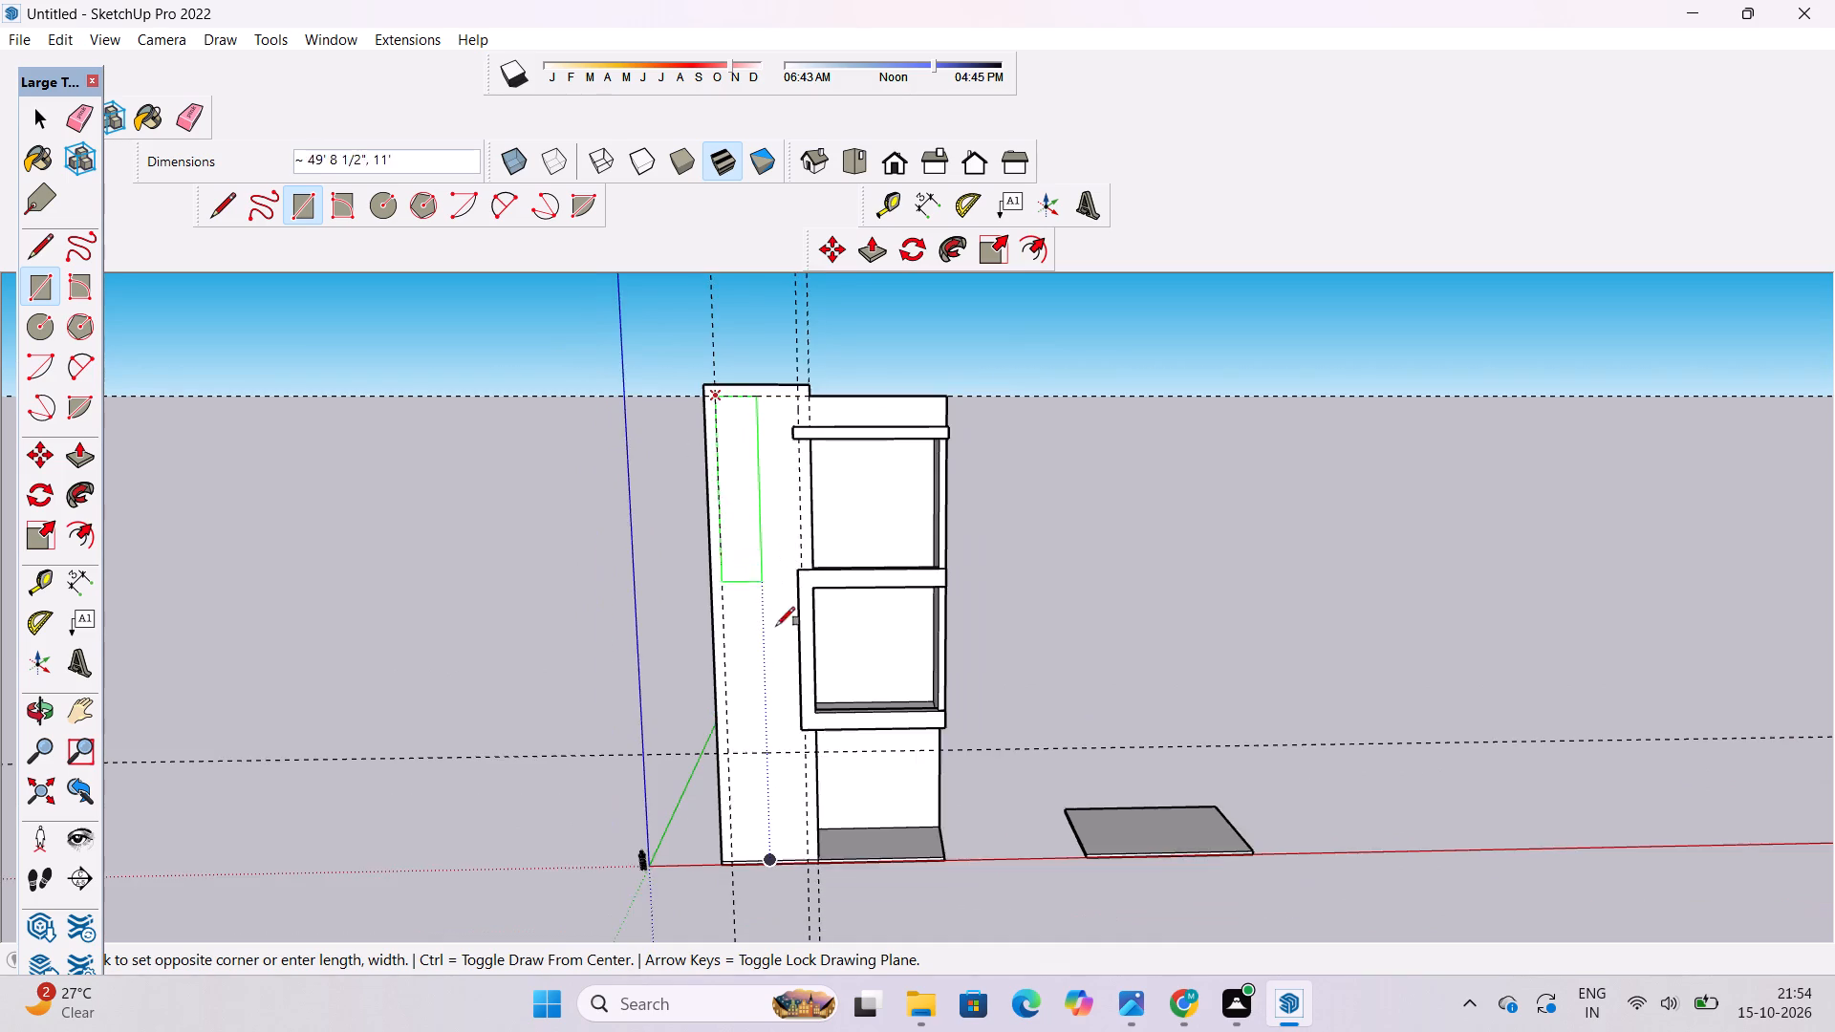
scroll(767, 654, "up", 4)
scroll(787, 783, "up", 7)
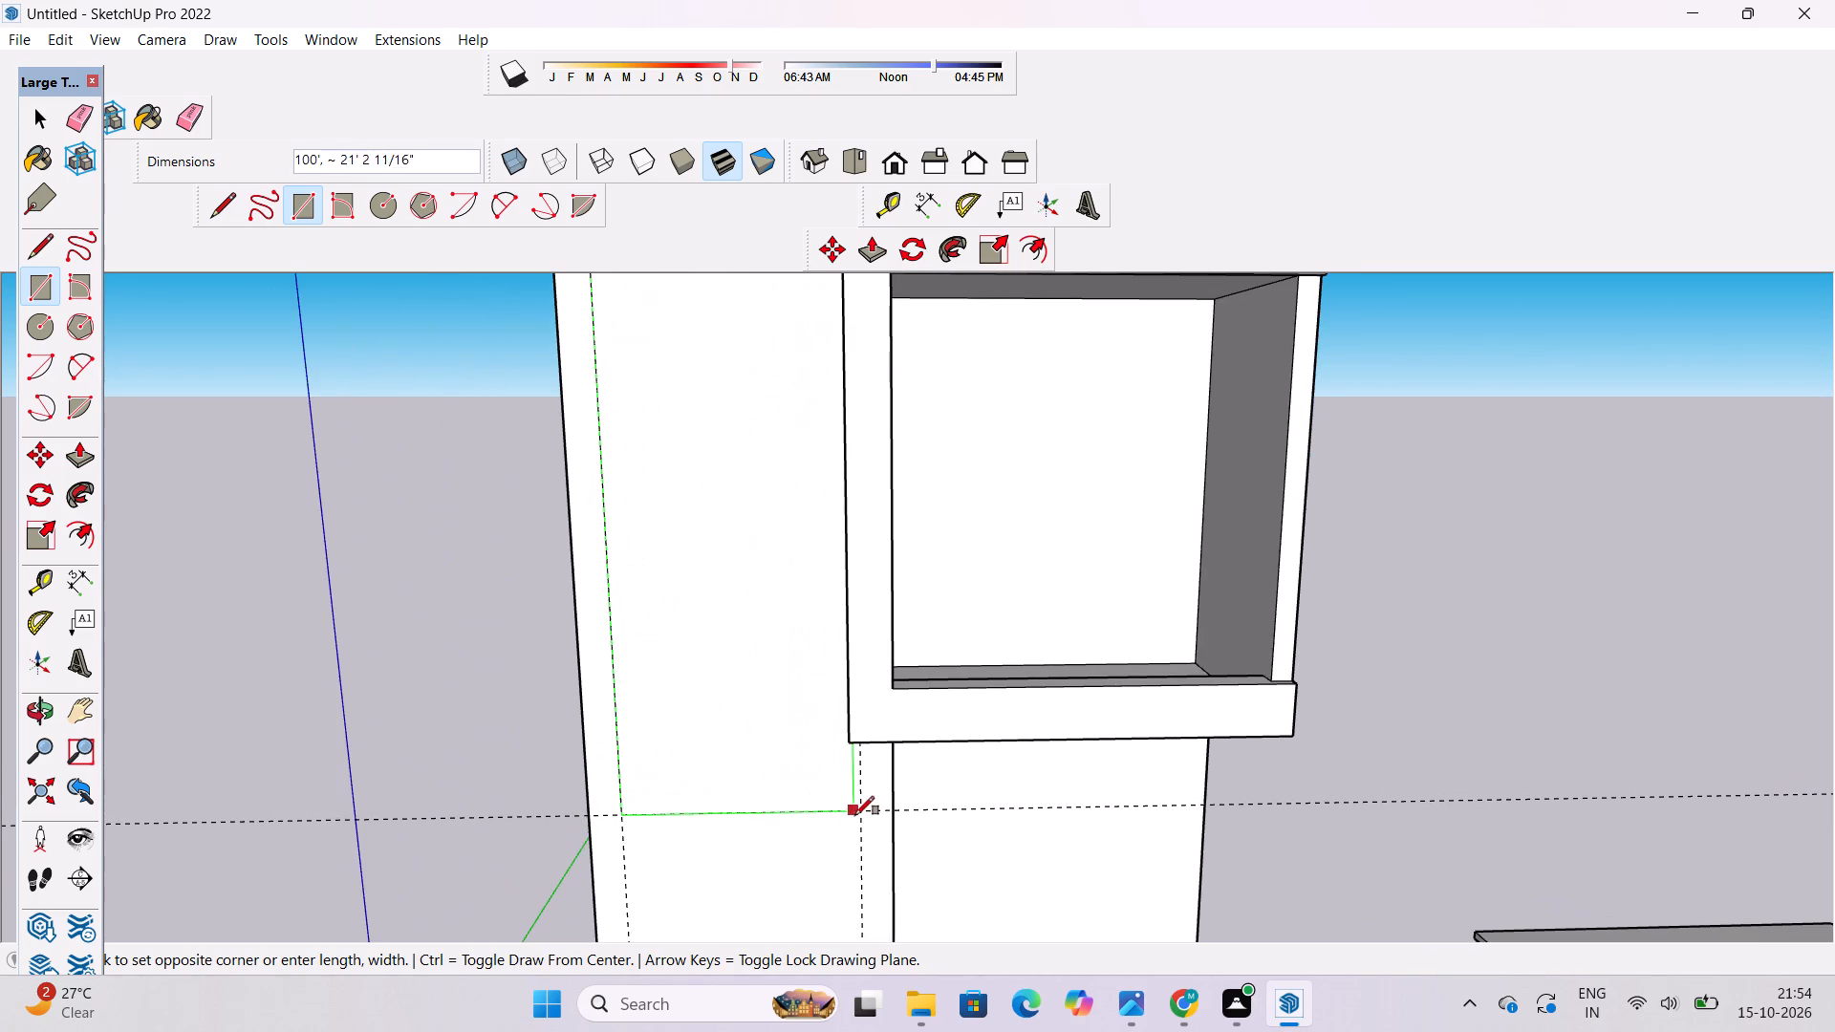
left_click(862, 810)
Erase the horizontal guide along the inset rectangle's bottom edge.
scroll(813, 798, "down", 4)
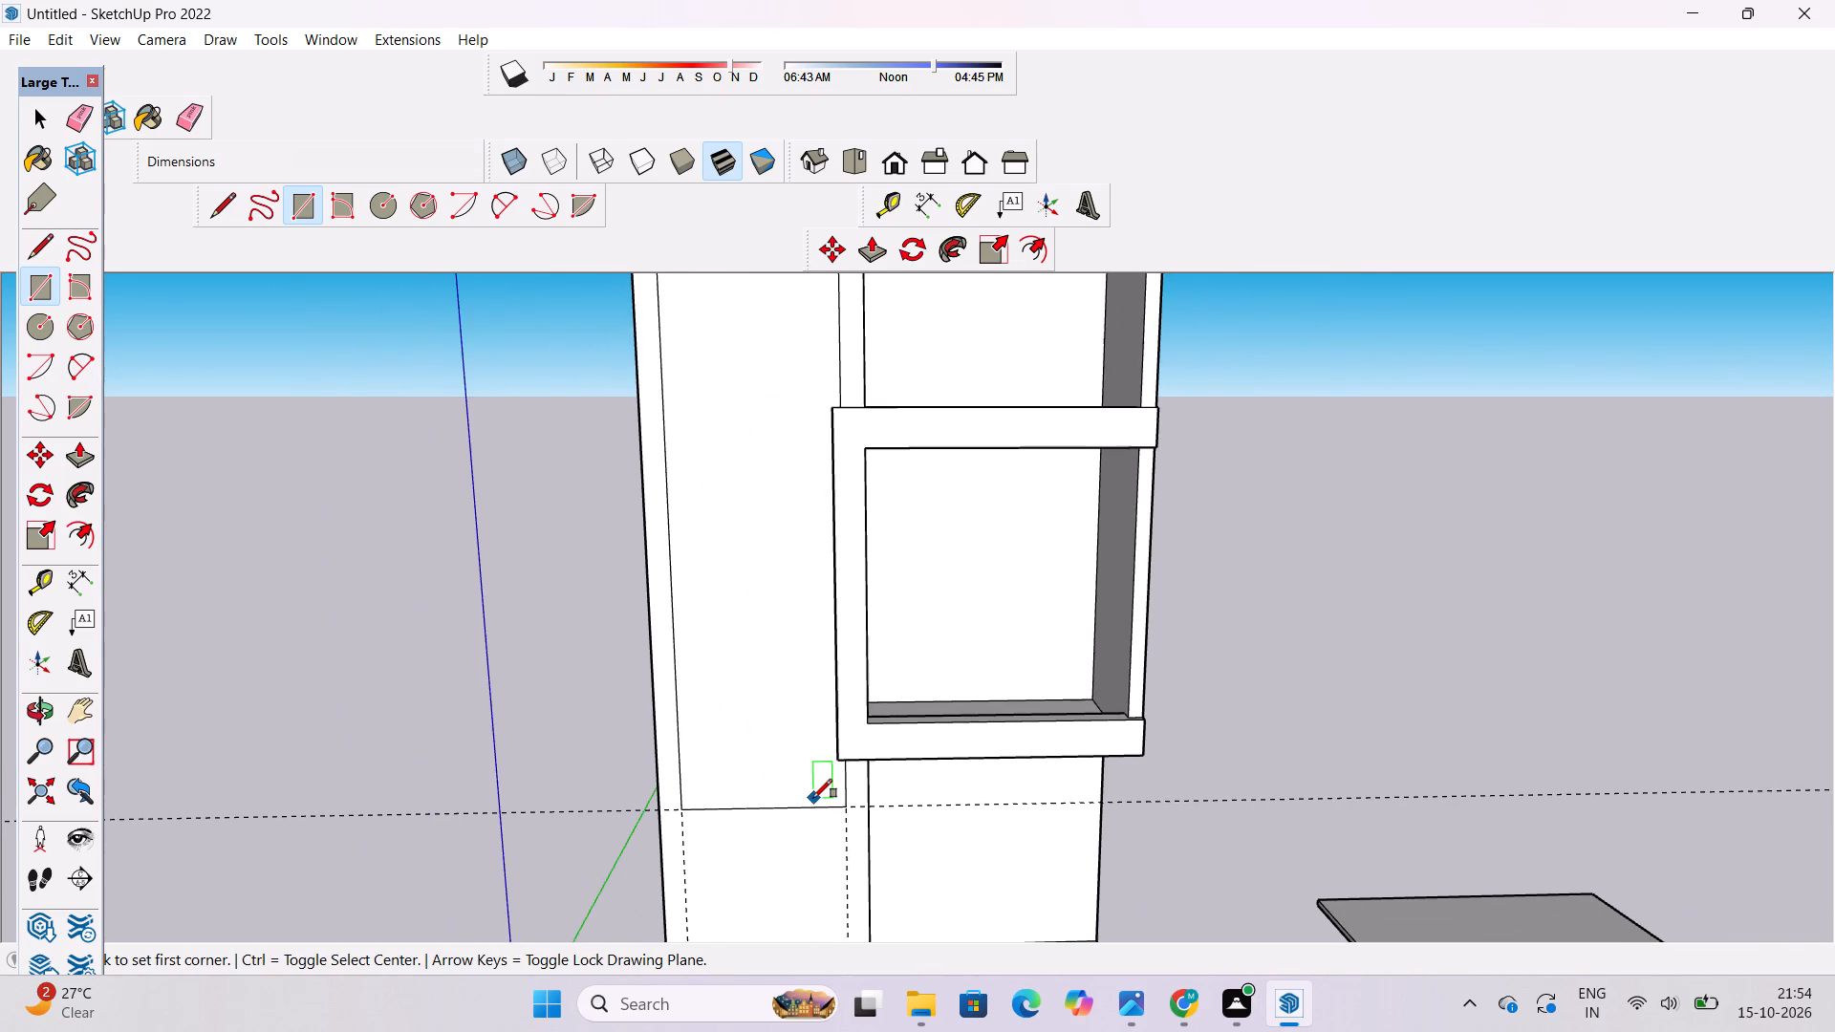
key("e")
left_click_drag(607, 782, 606, 818)
scroll(730, 802, "down", 7)
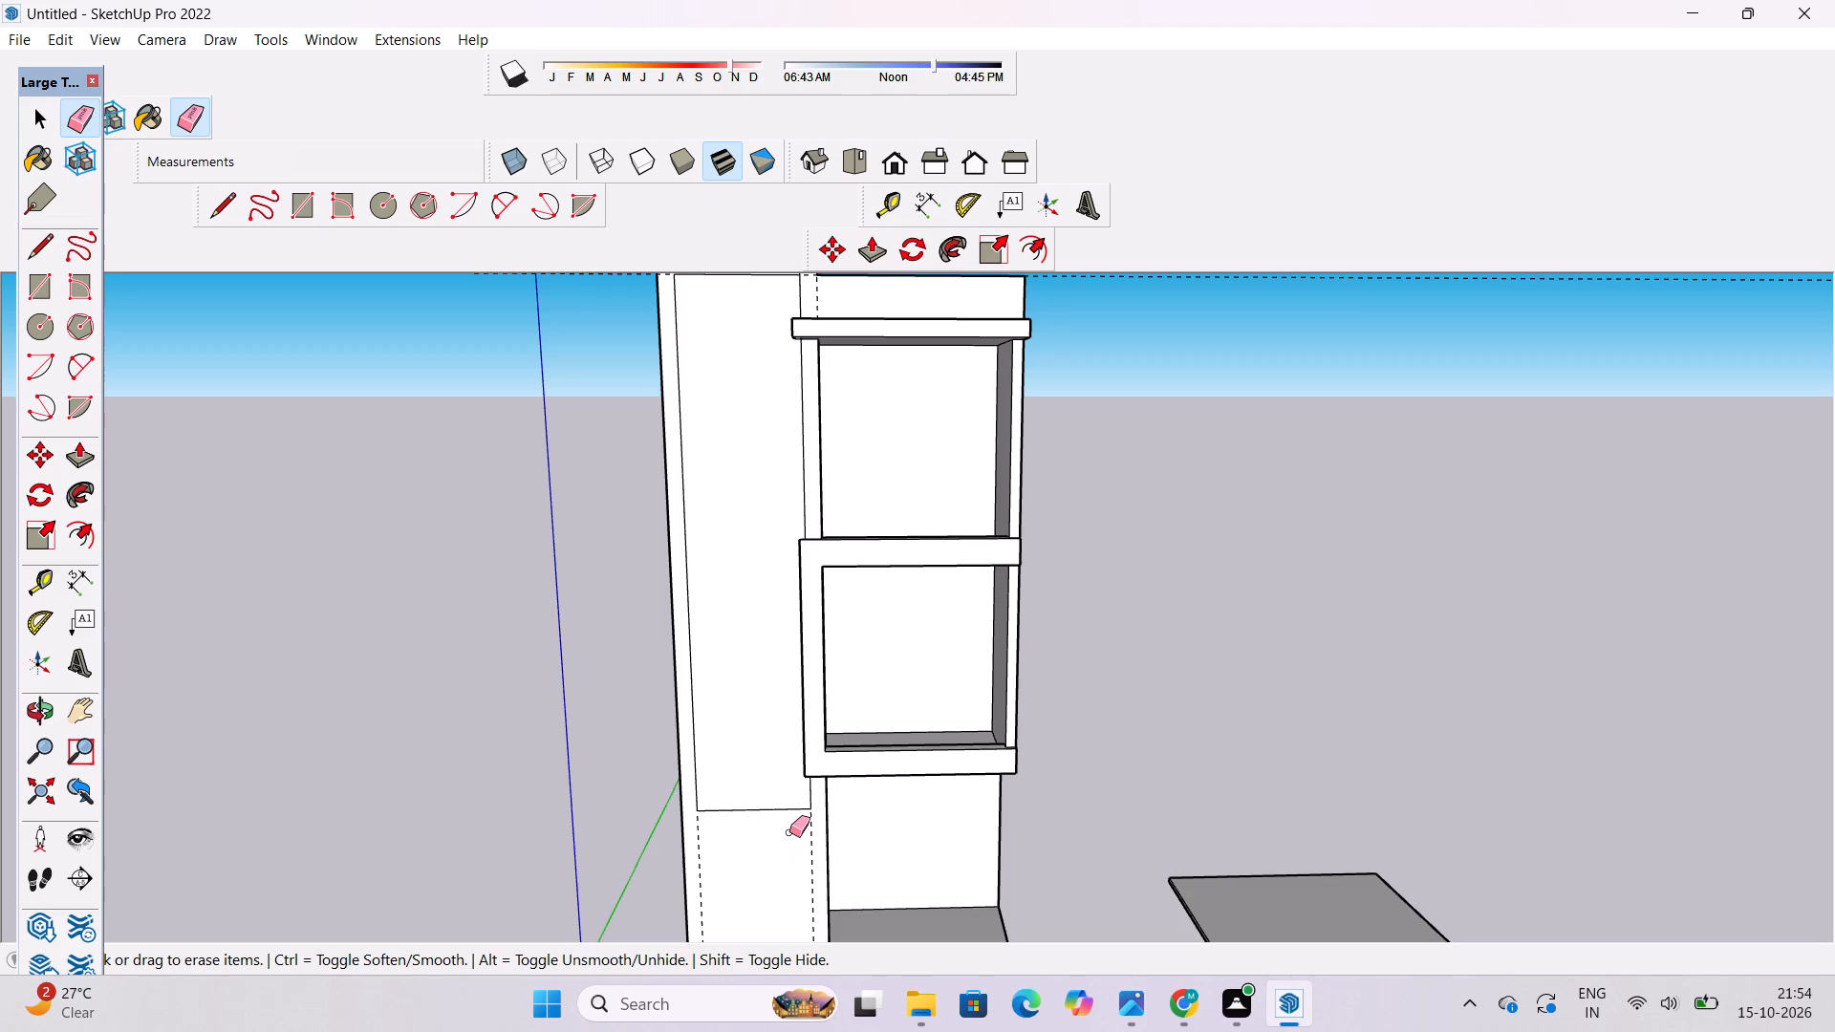
scroll(788, 828, "down", 1)
Erase the vertical guides on the tall front panel and the horizontal guide near its top.
key("o")
scroll(784, 775, "down", 5)
left_click_drag(651, 791, 830, 804)
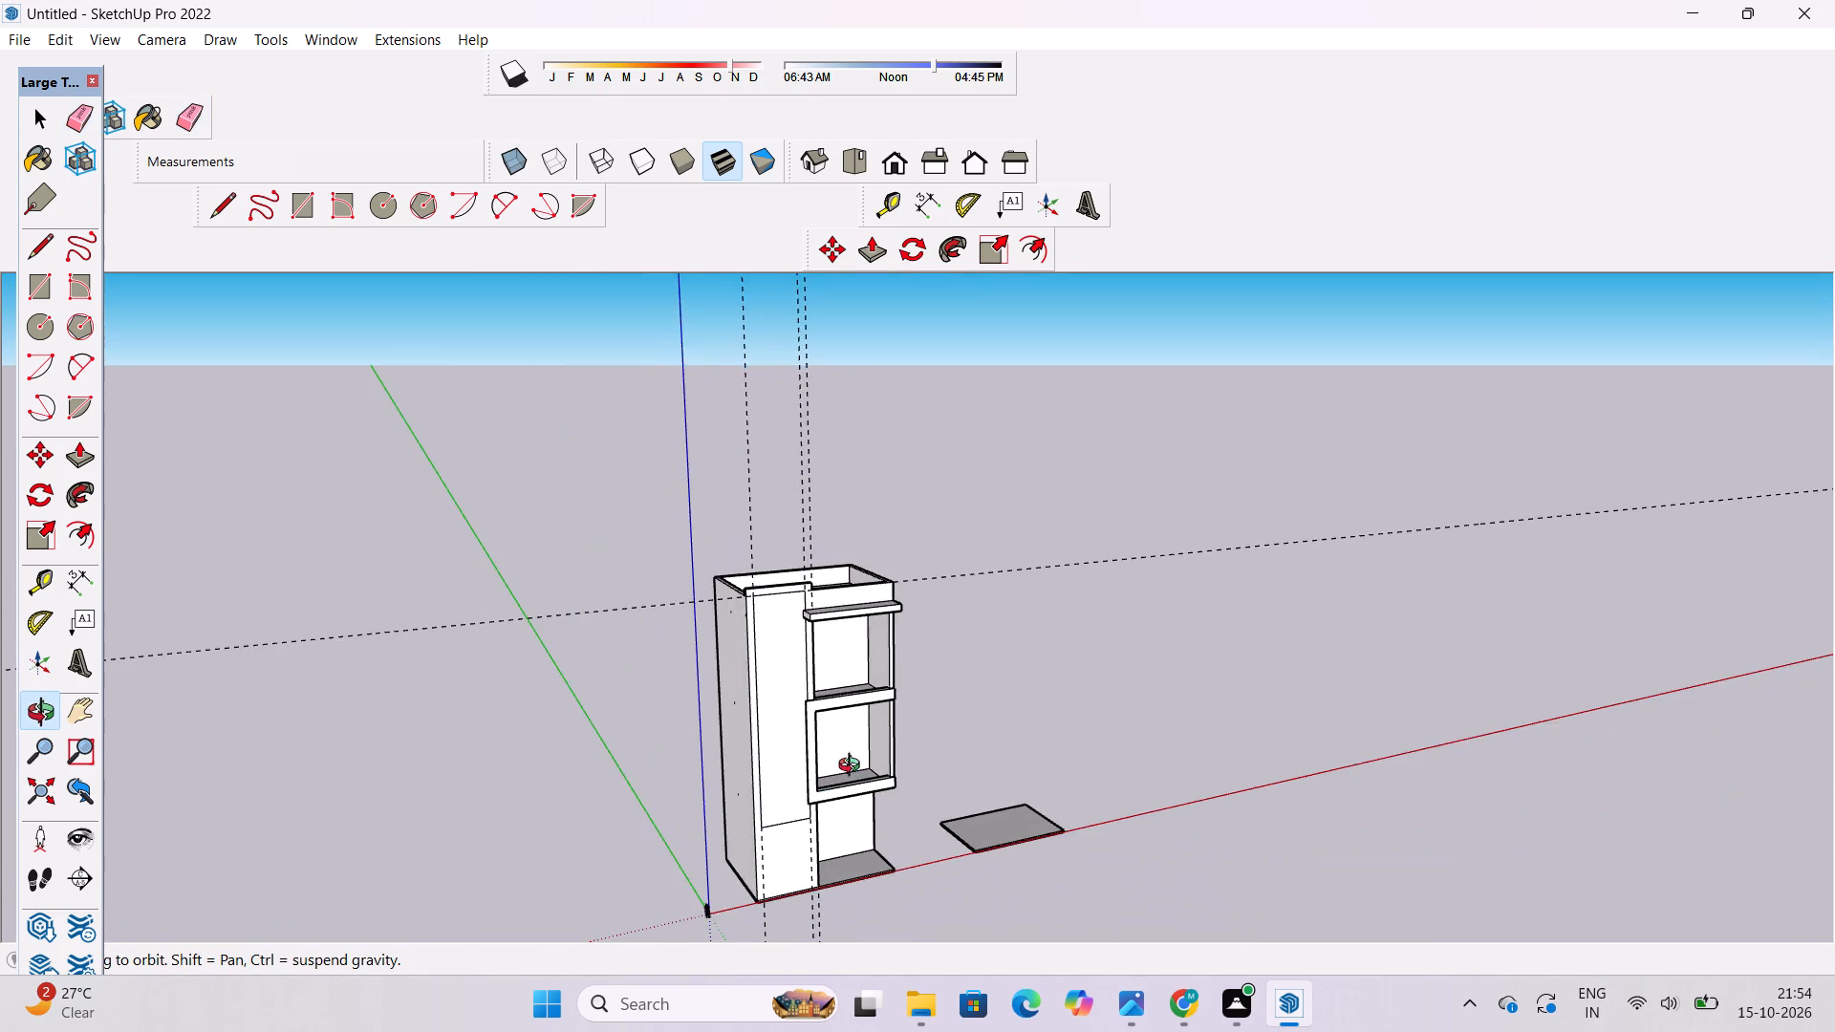
scroll(847, 757, "up", 1)
left_click_drag(809, 717, 822, 891, "shift")
left_click_drag(819, 892, 793, 799)
scroll(791, 748, "up", 3)
left_click_drag(790, 747, 714, 764, "shift")
left_click_drag(714, 785, 791, 774)
left_click_drag(791, 775, 744, 789, "shift")
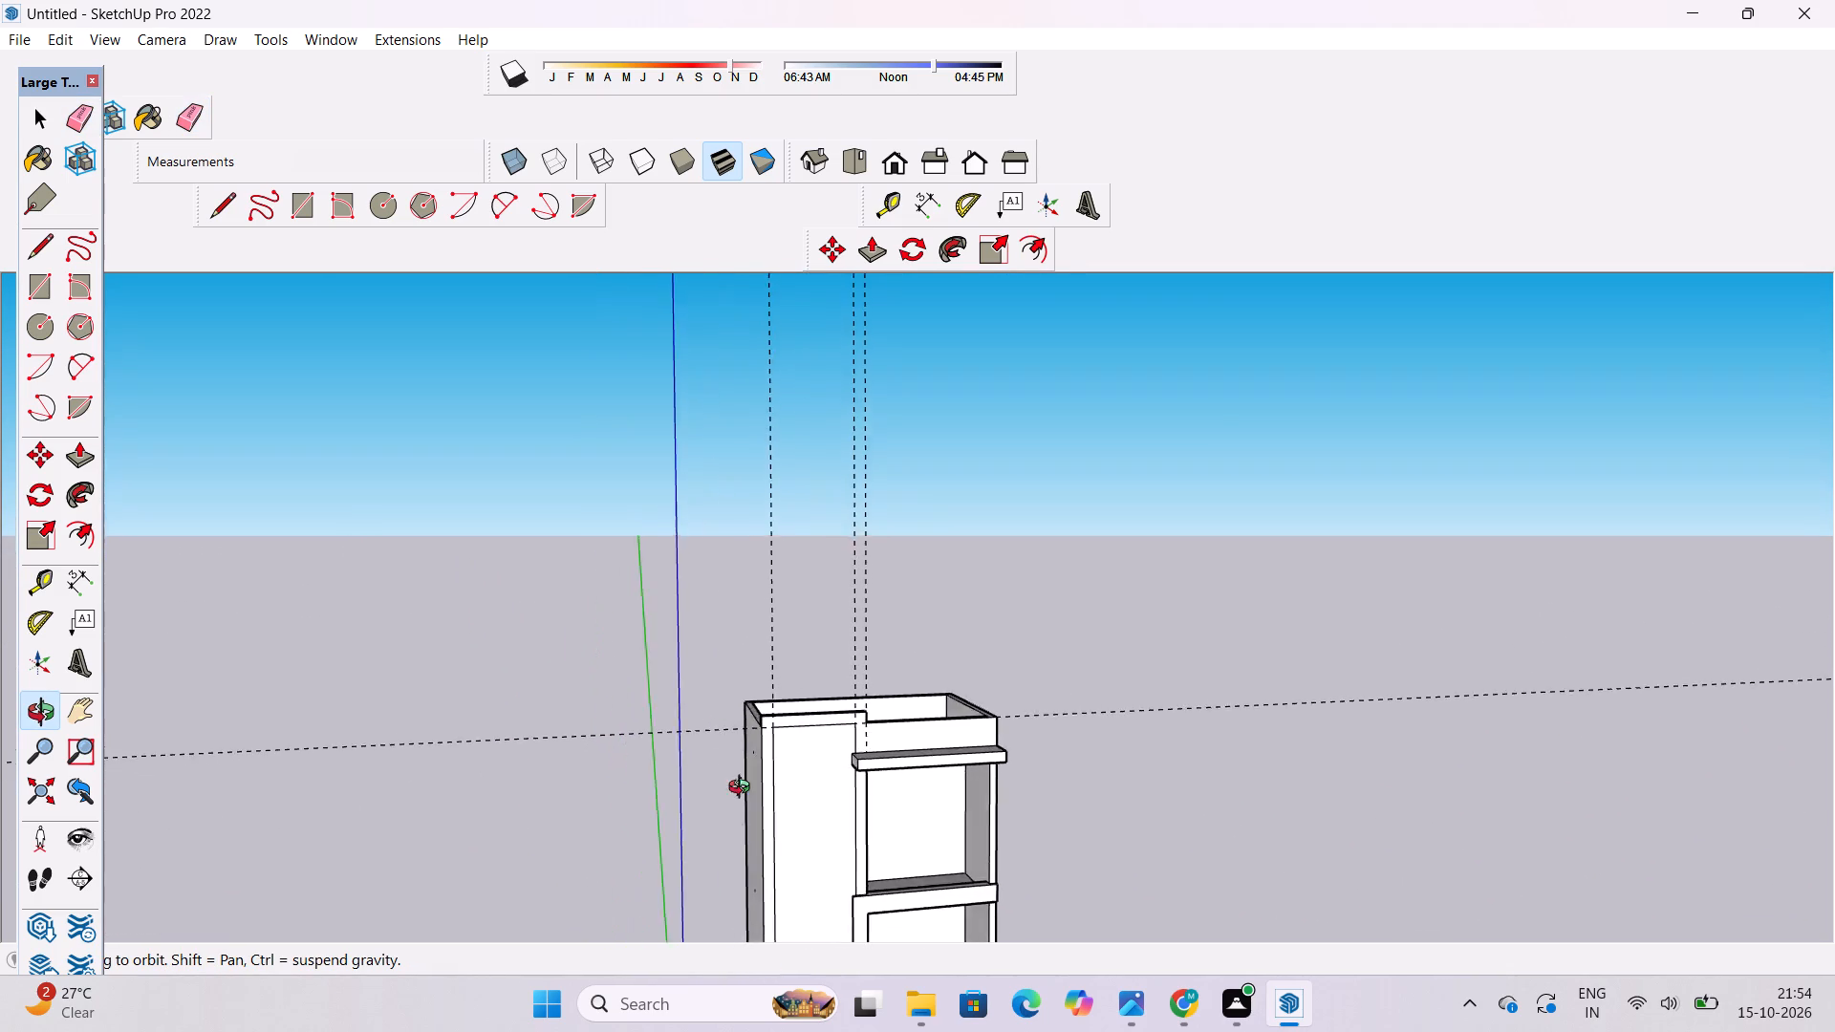
left_click_drag(744, 789, 701, 795, "shift")
key("e")
left_click_drag(920, 523, 852, 580)
left_click_drag(775, 544, 748, 581)
left_click_drag(690, 713, 690, 730)
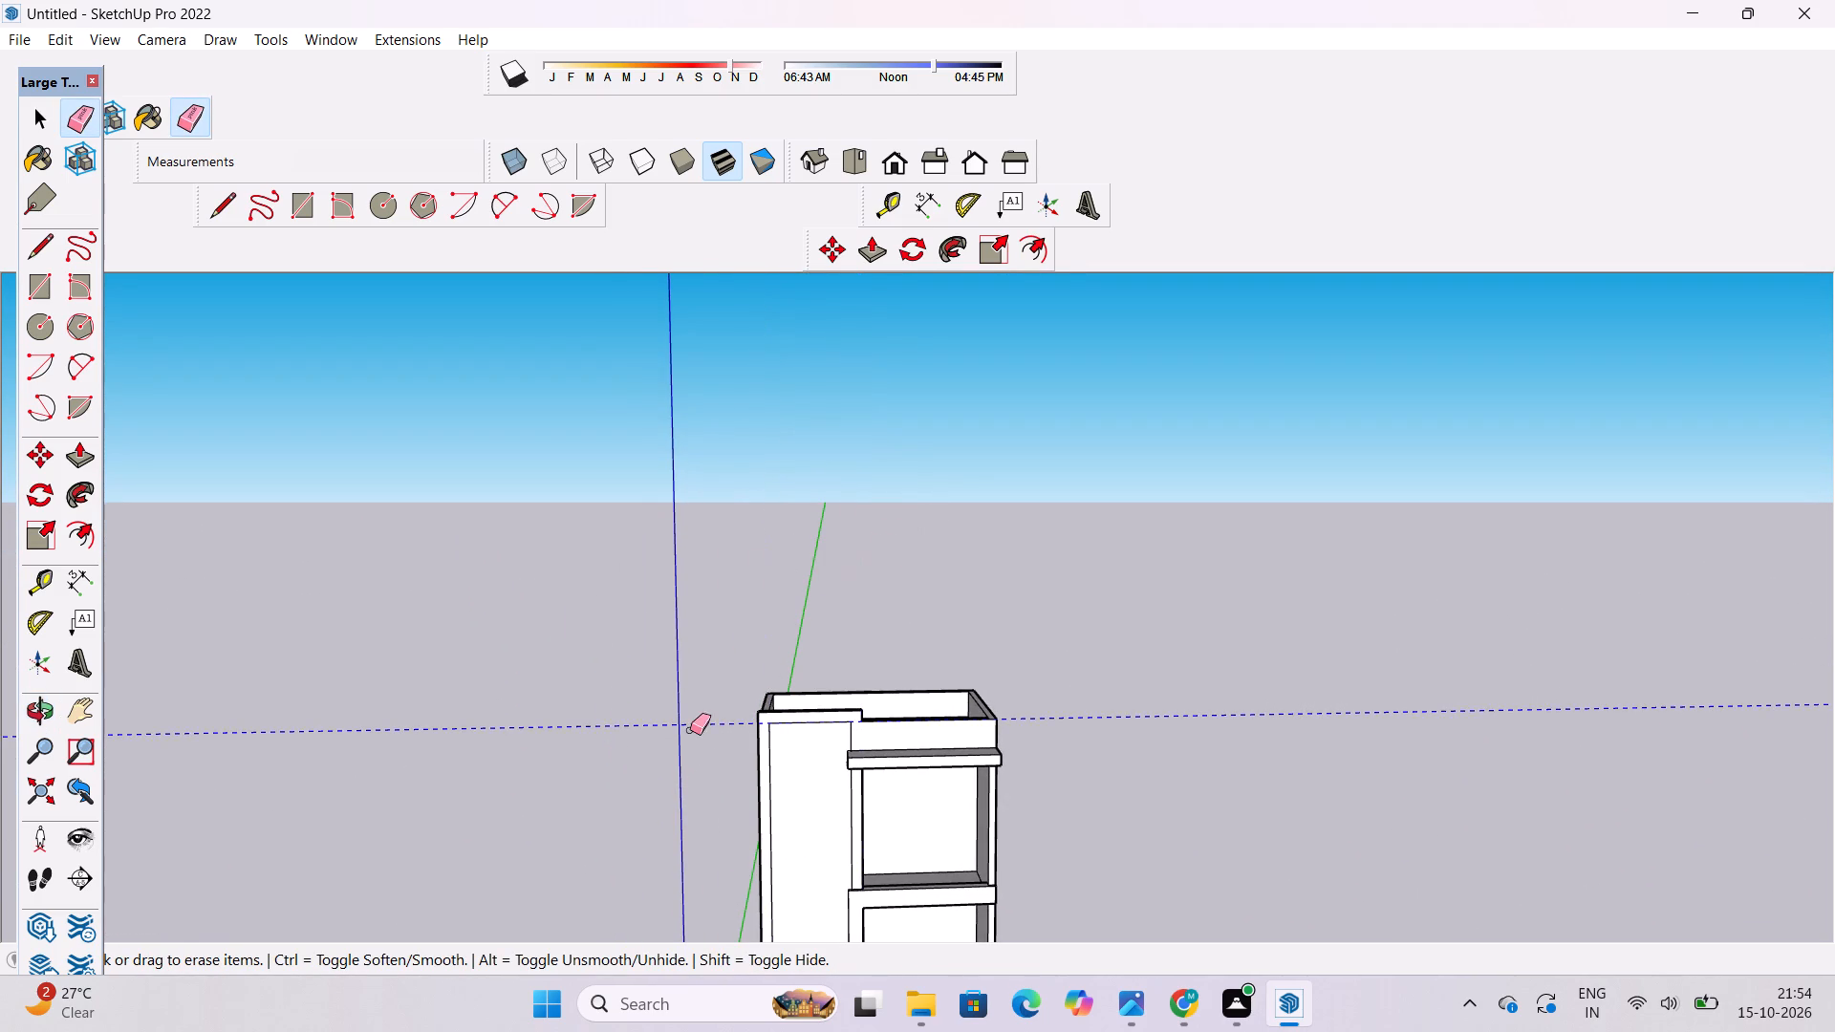
left_click_drag(690, 730, 690, 746)
Erase the small stray marks on the upper part of the cabinet's outer side face.
key("o")
scroll(729, 639, "down", 6)
left_click_drag(771, 736, 920, 749)
scroll(860, 779, "up", 4)
left_click_drag(778, 779, 793, 752, "shift")
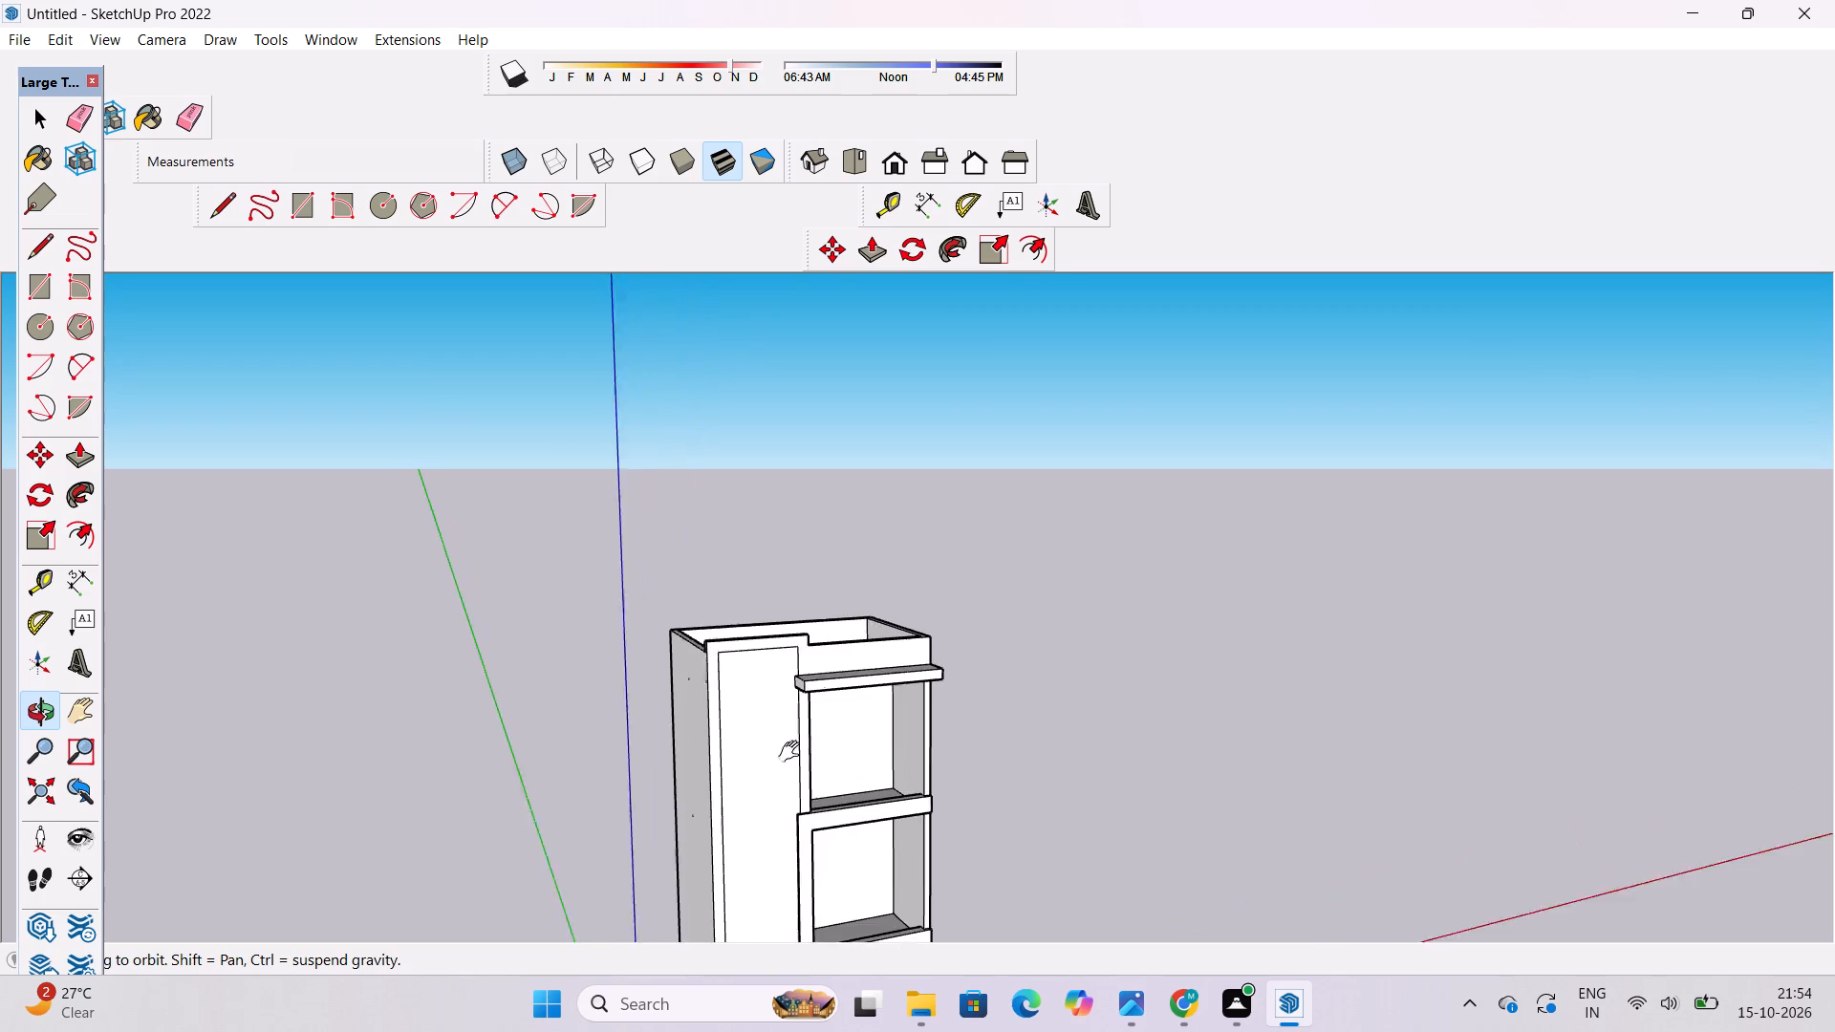
left_click_drag(793, 752, 819, 716, "shift")
scroll(790, 711, "up", 1)
left_click_drag(788, 707, 748, 717, "shift")
left_click_drag(765, 726, 788, 734)
key("e")
scroll(663, 634, "up", 5)
left_click_drag(695, 613, 695, 626)
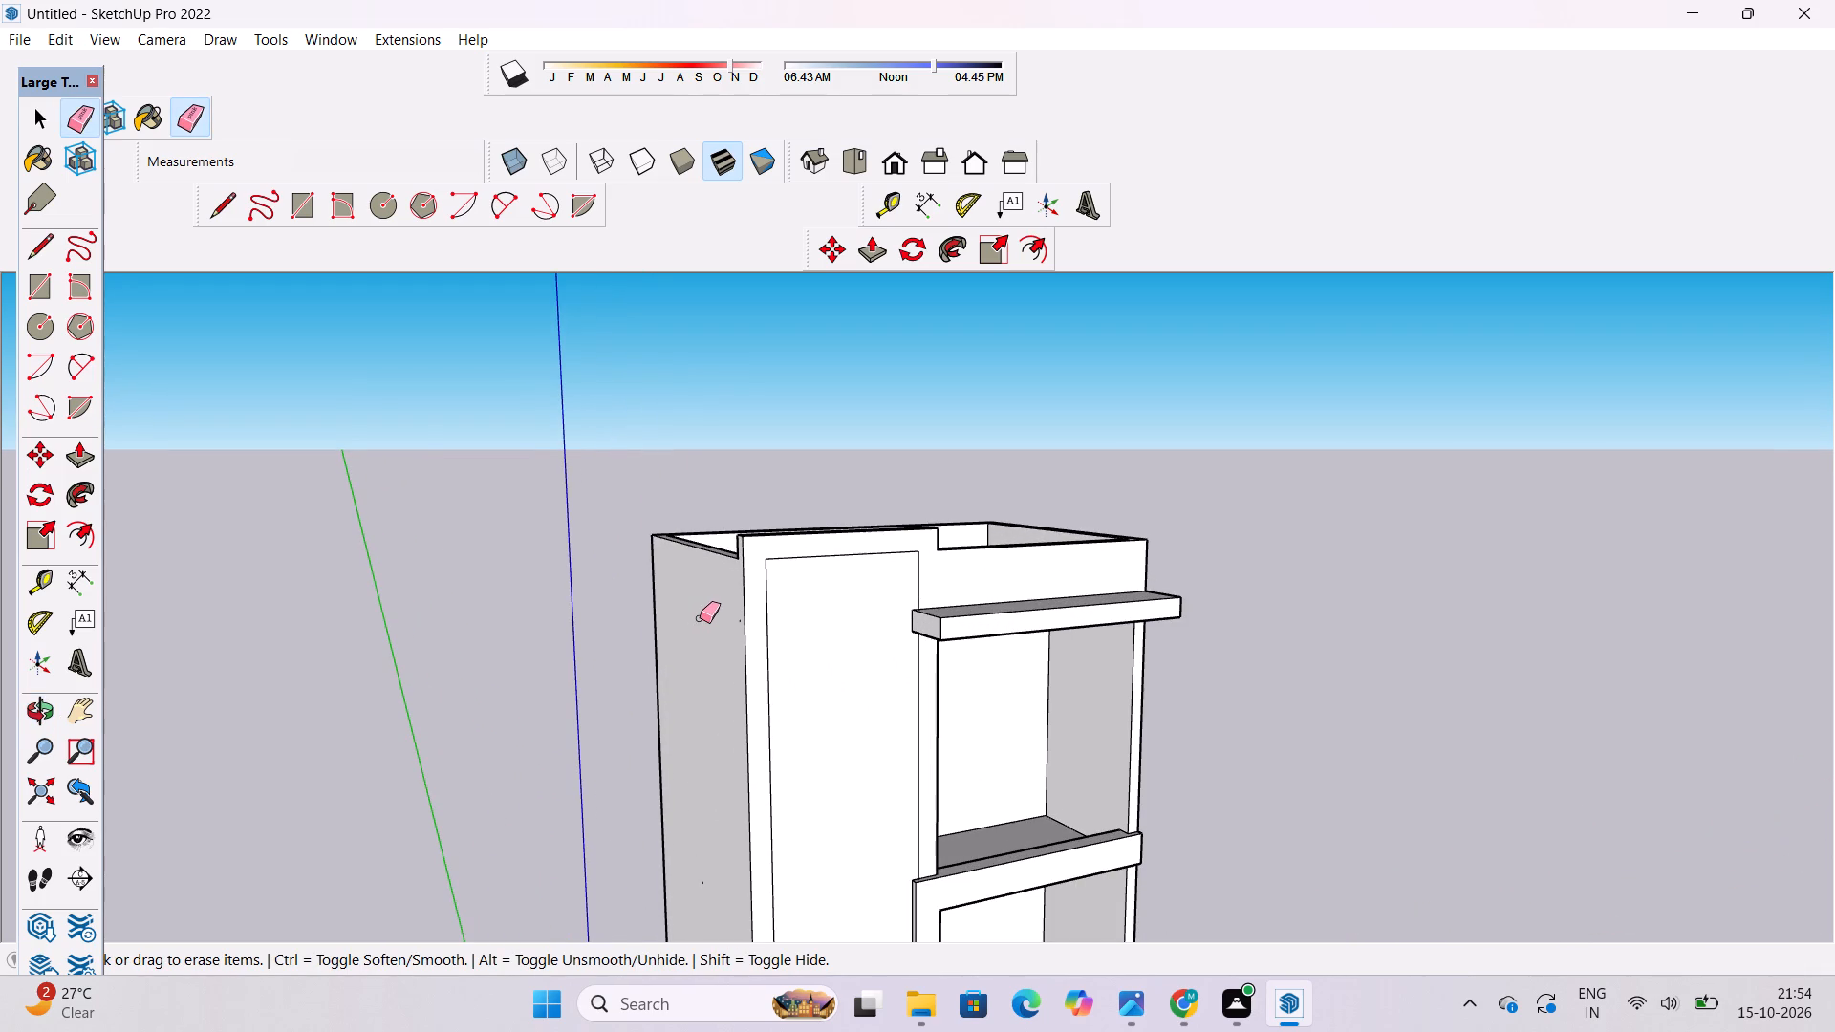
scroll(703, 612, "down", 3)
scroll(705, 798, "down", 1)
scroll(703, 837, "up", 5)
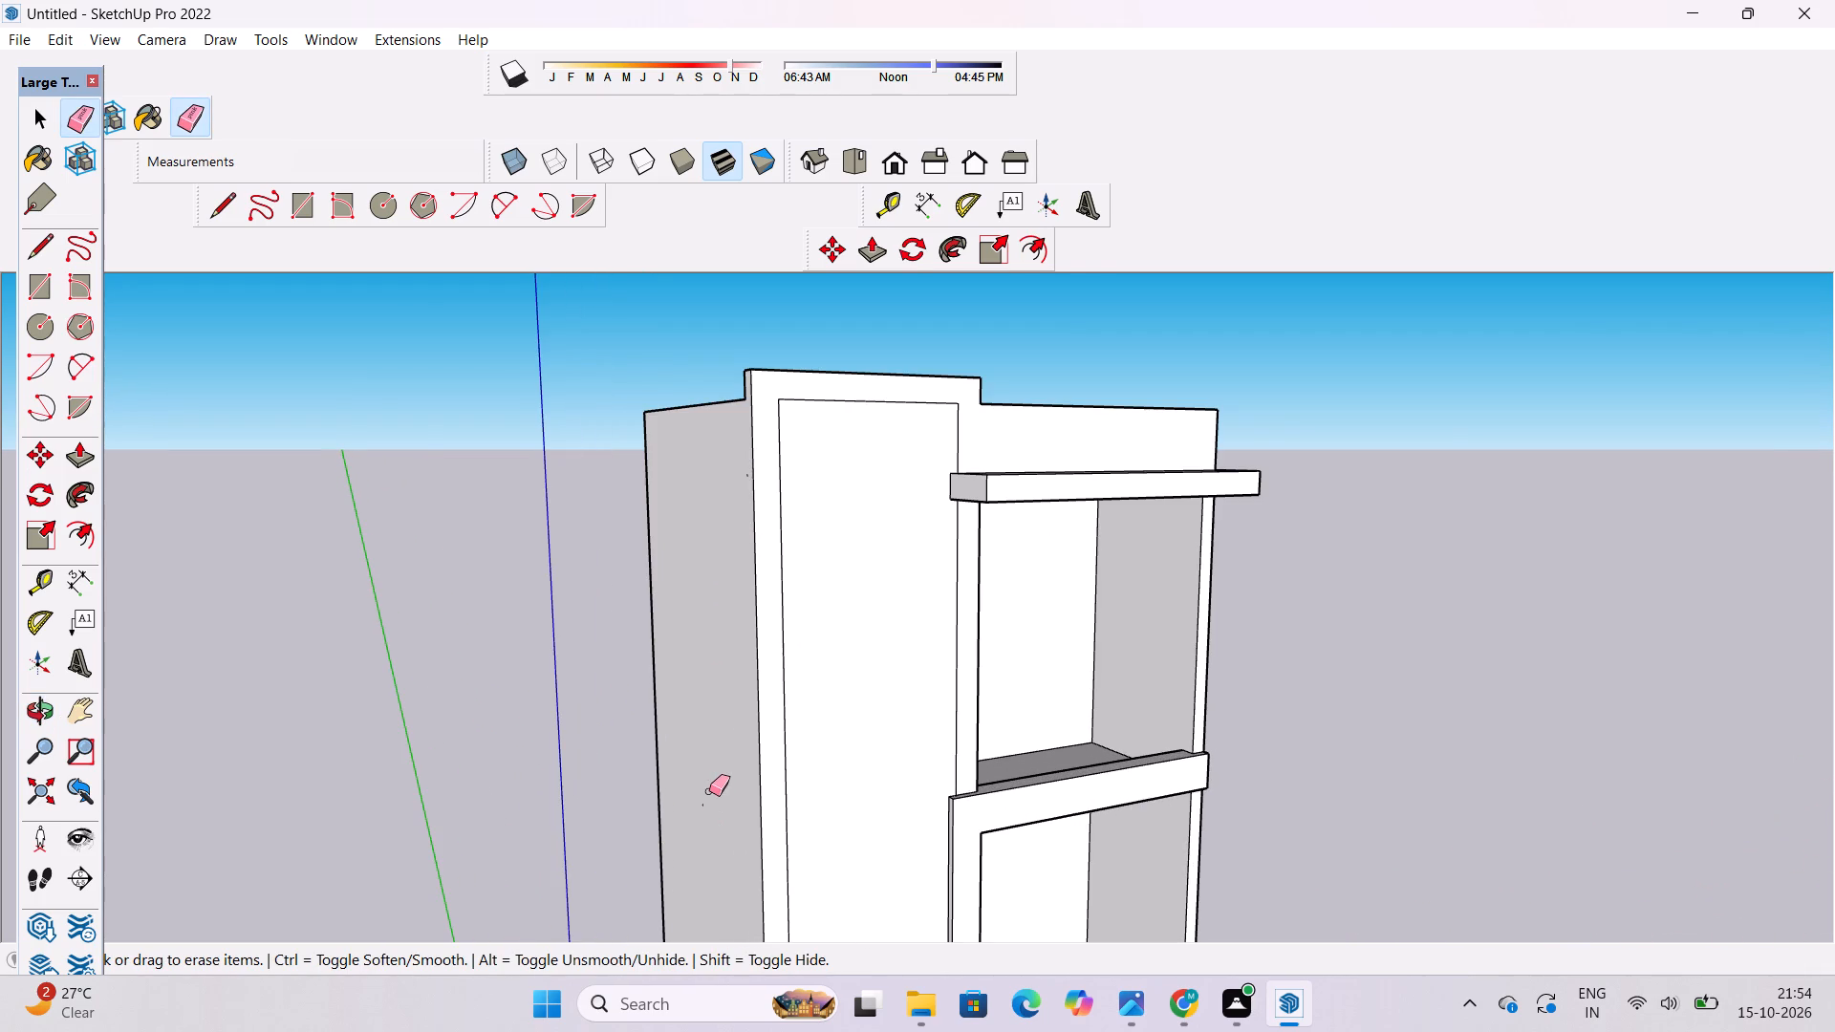
left_click_drag(709, 791, 698, 821)
scroll(753, 509, "up", 9)
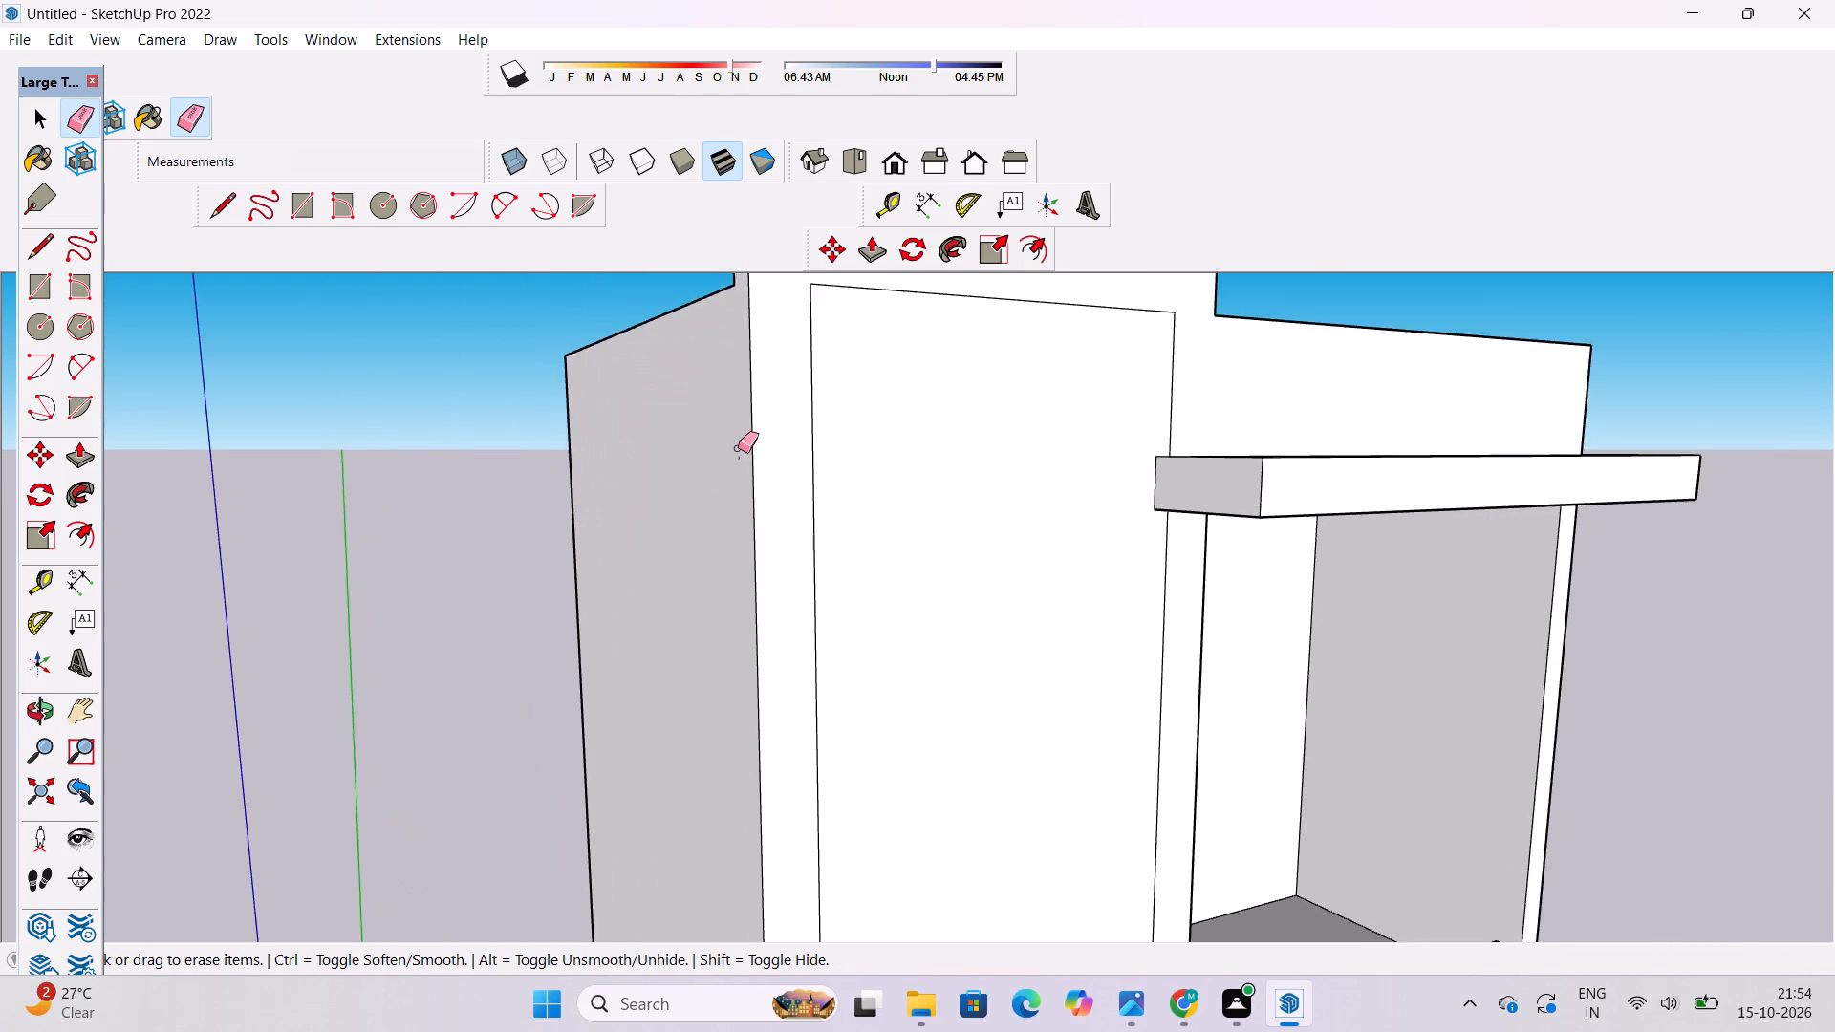
scroll(738, 448, "up", 2)
left_click_drag(734, 452, 743, 468)
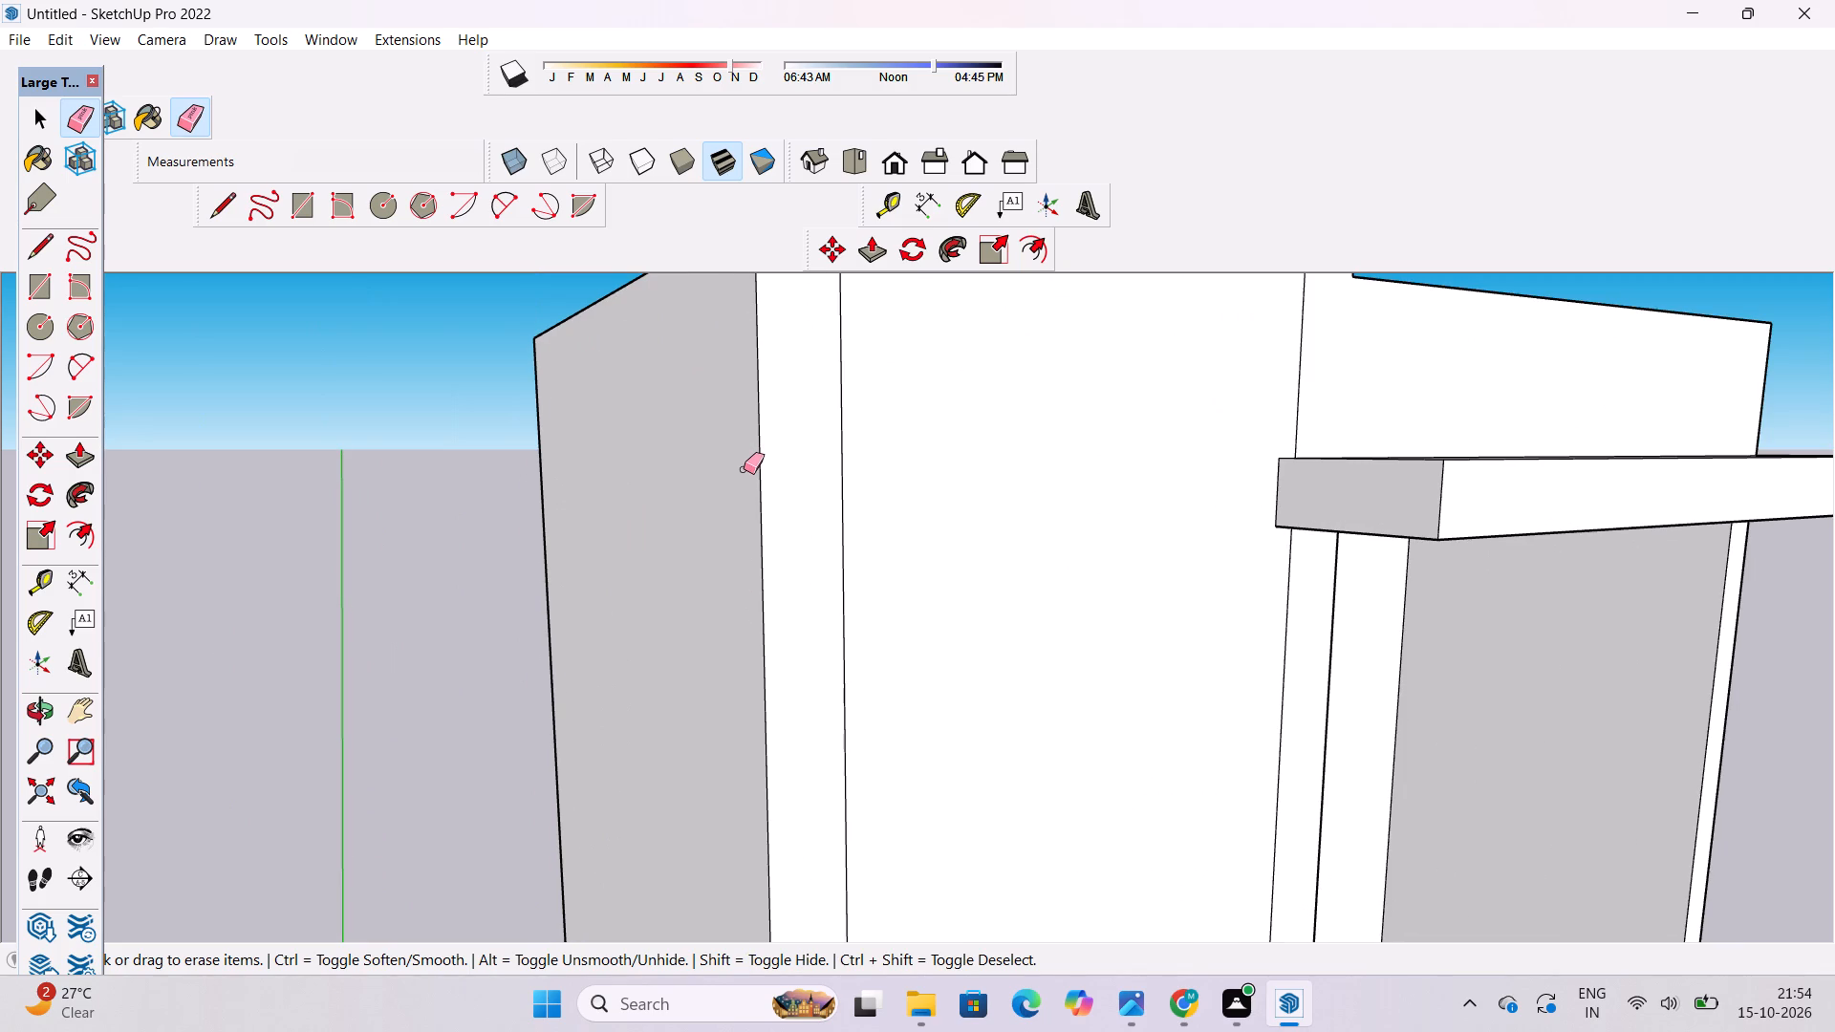
Examine the tall front panel and the cabinet's outer side face from several angles.
key("o")
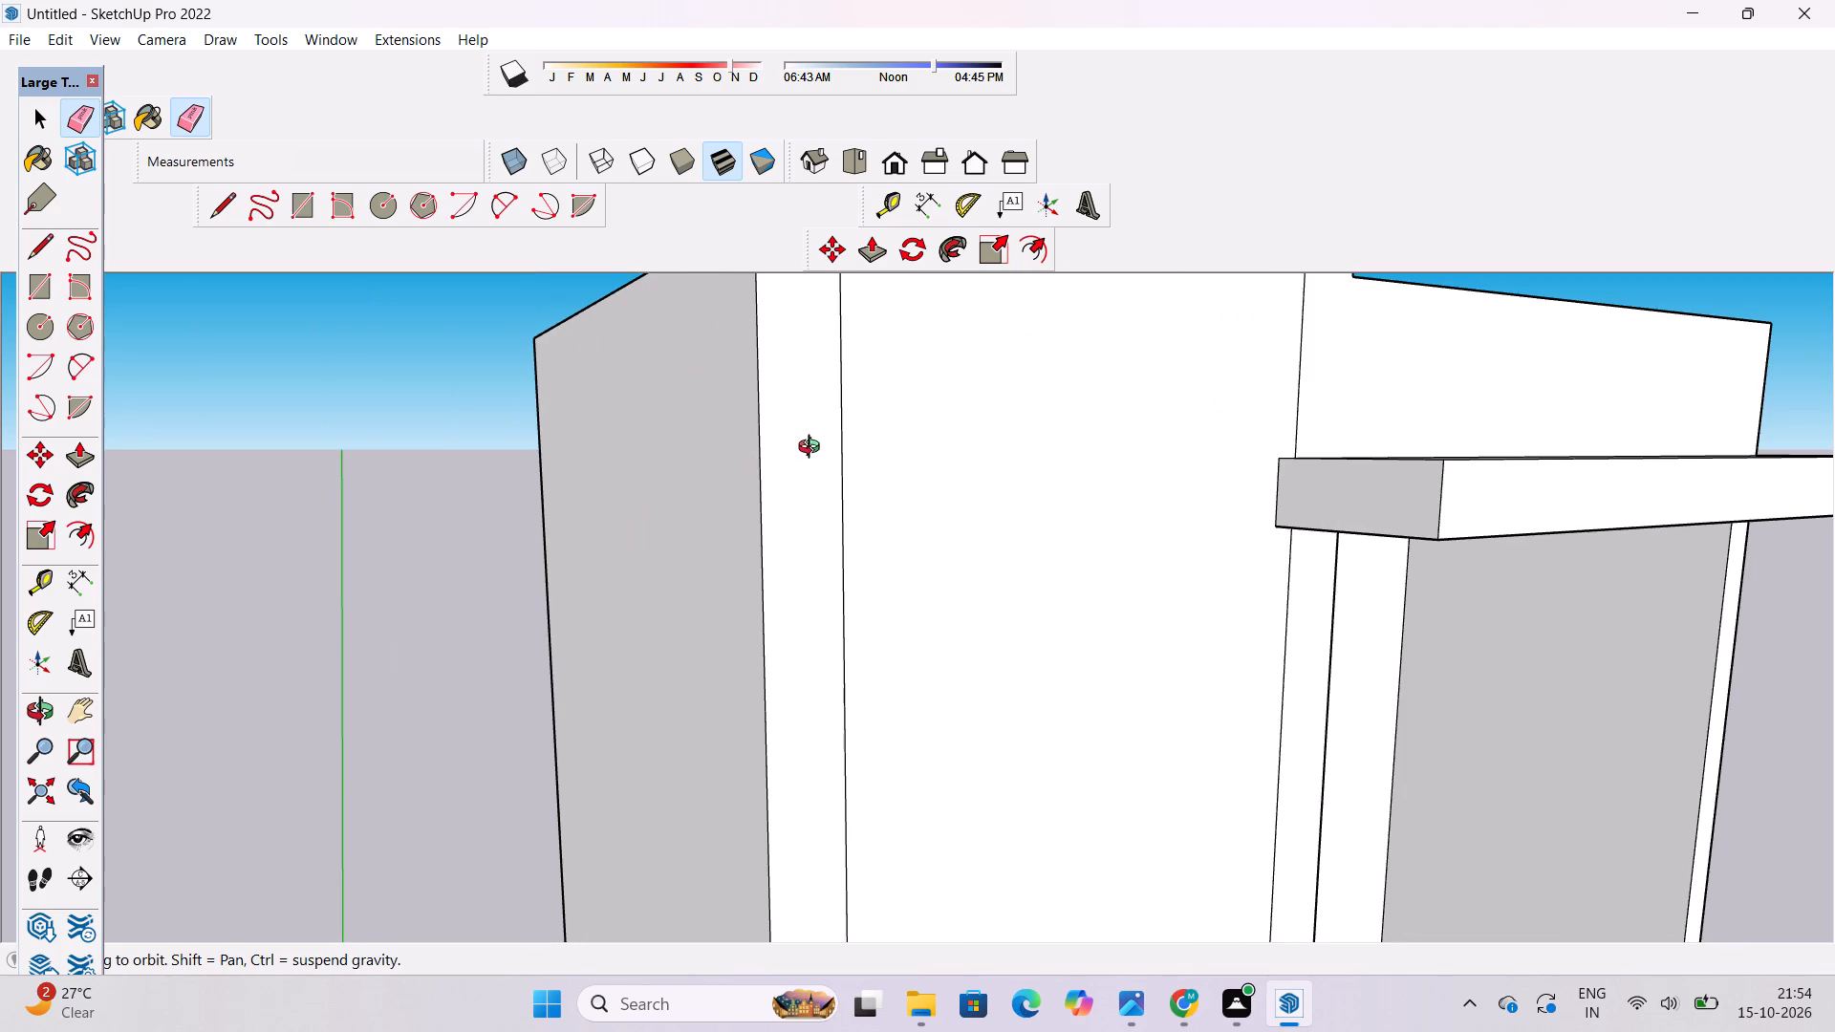
scroll(825, 456, "down", 1)
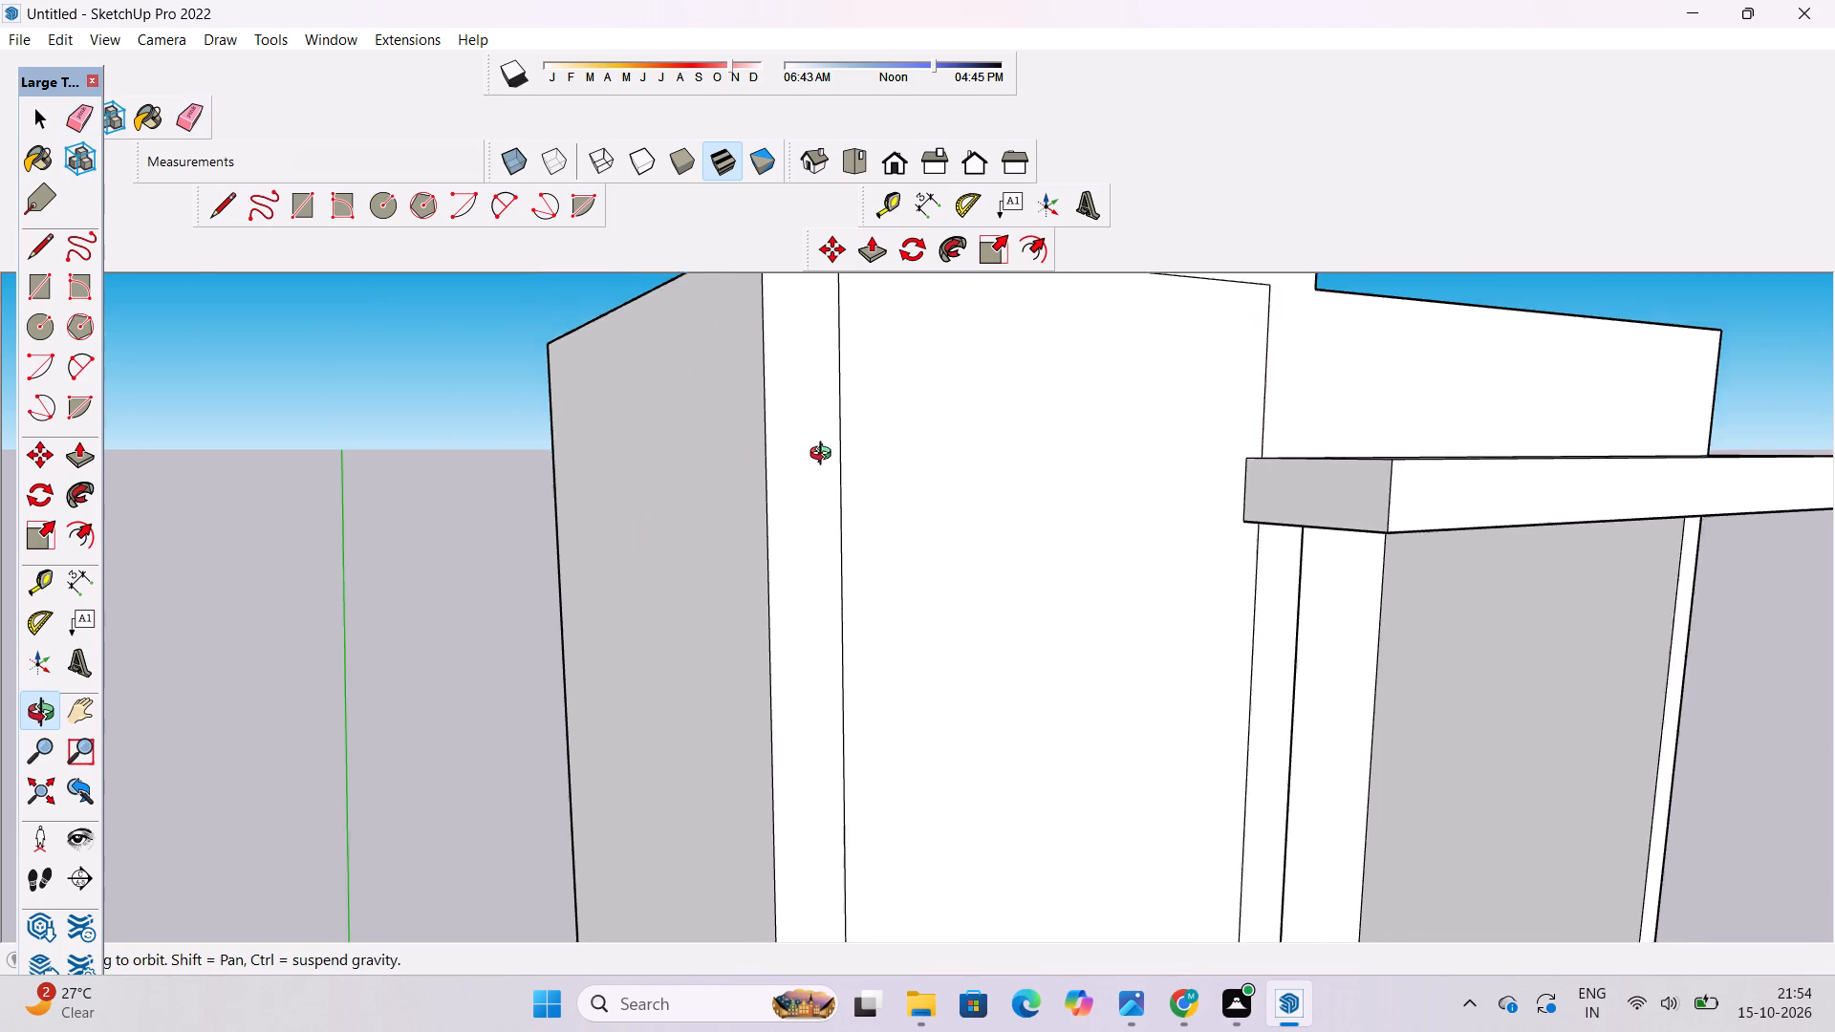
scroll(825, 456, "down", 2)
scroll(955, 446, "down", 1)
scroll(841, 542, "down", 1)
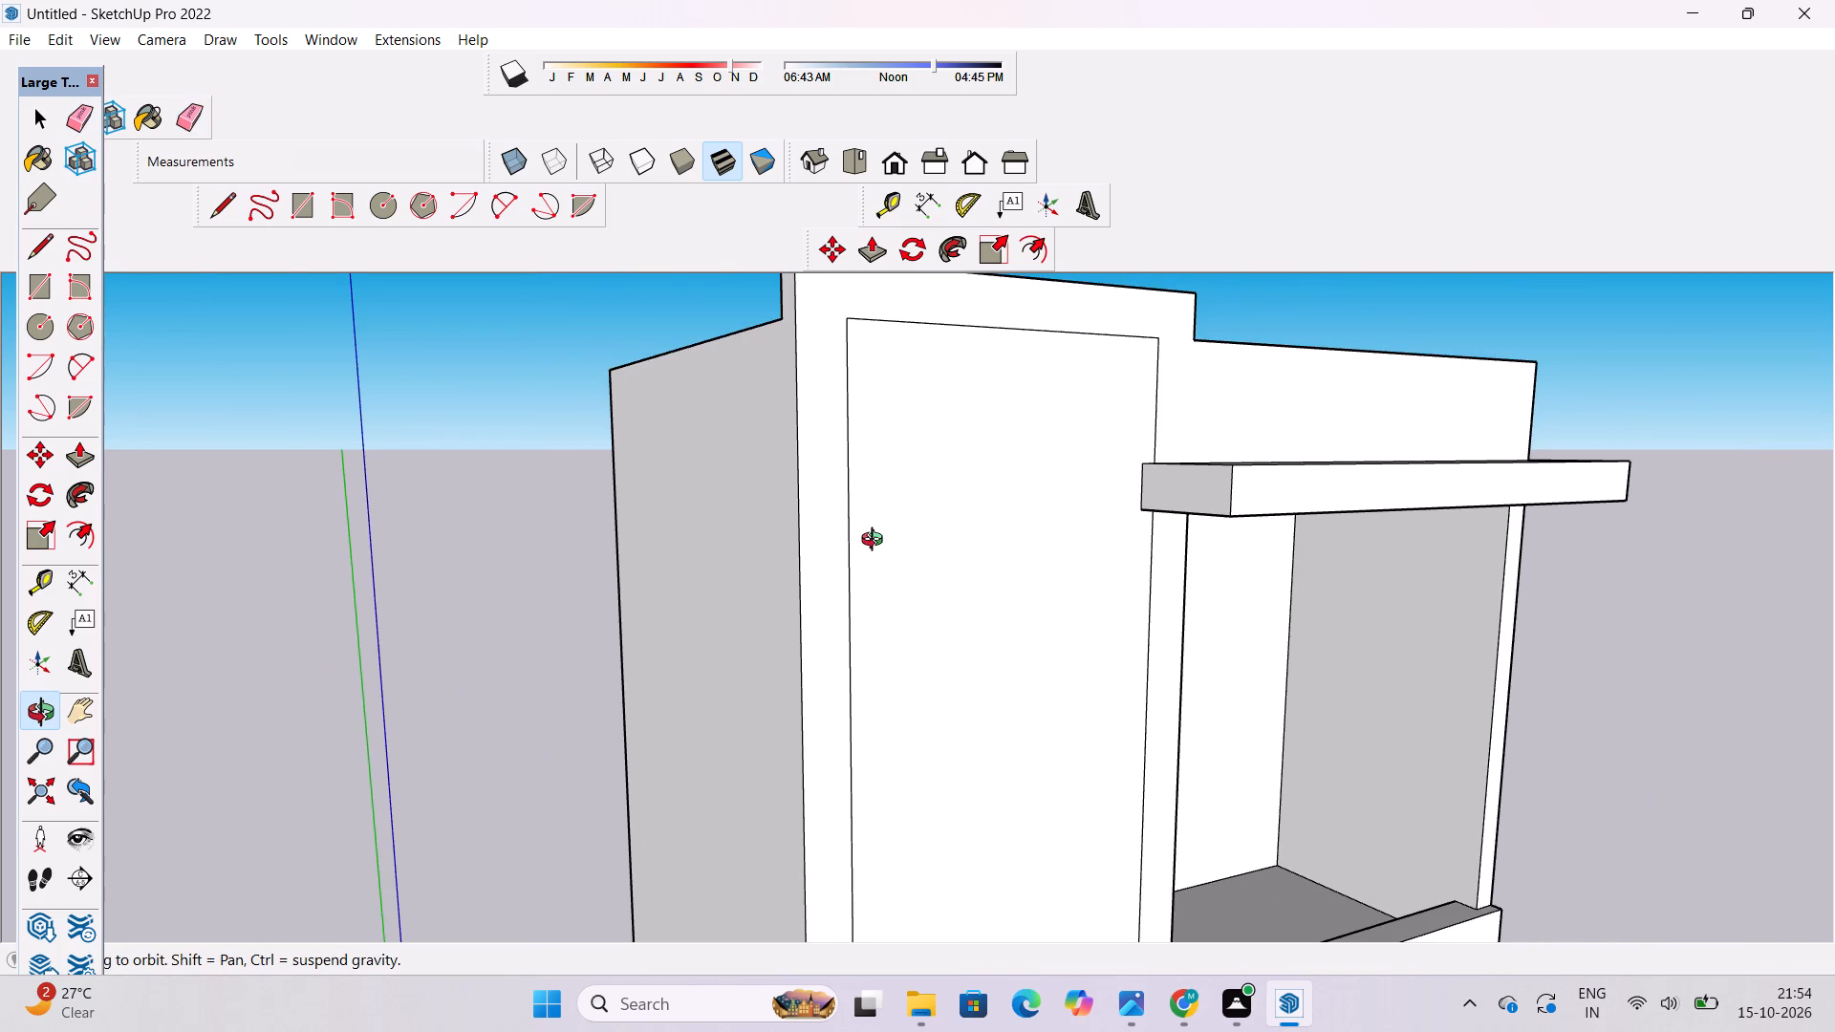
left_click_drag(942, 546, 916, 552, "shift")
left_click_drag(911, 553, 884, 603)
scroll(871, 568, "down", 4)
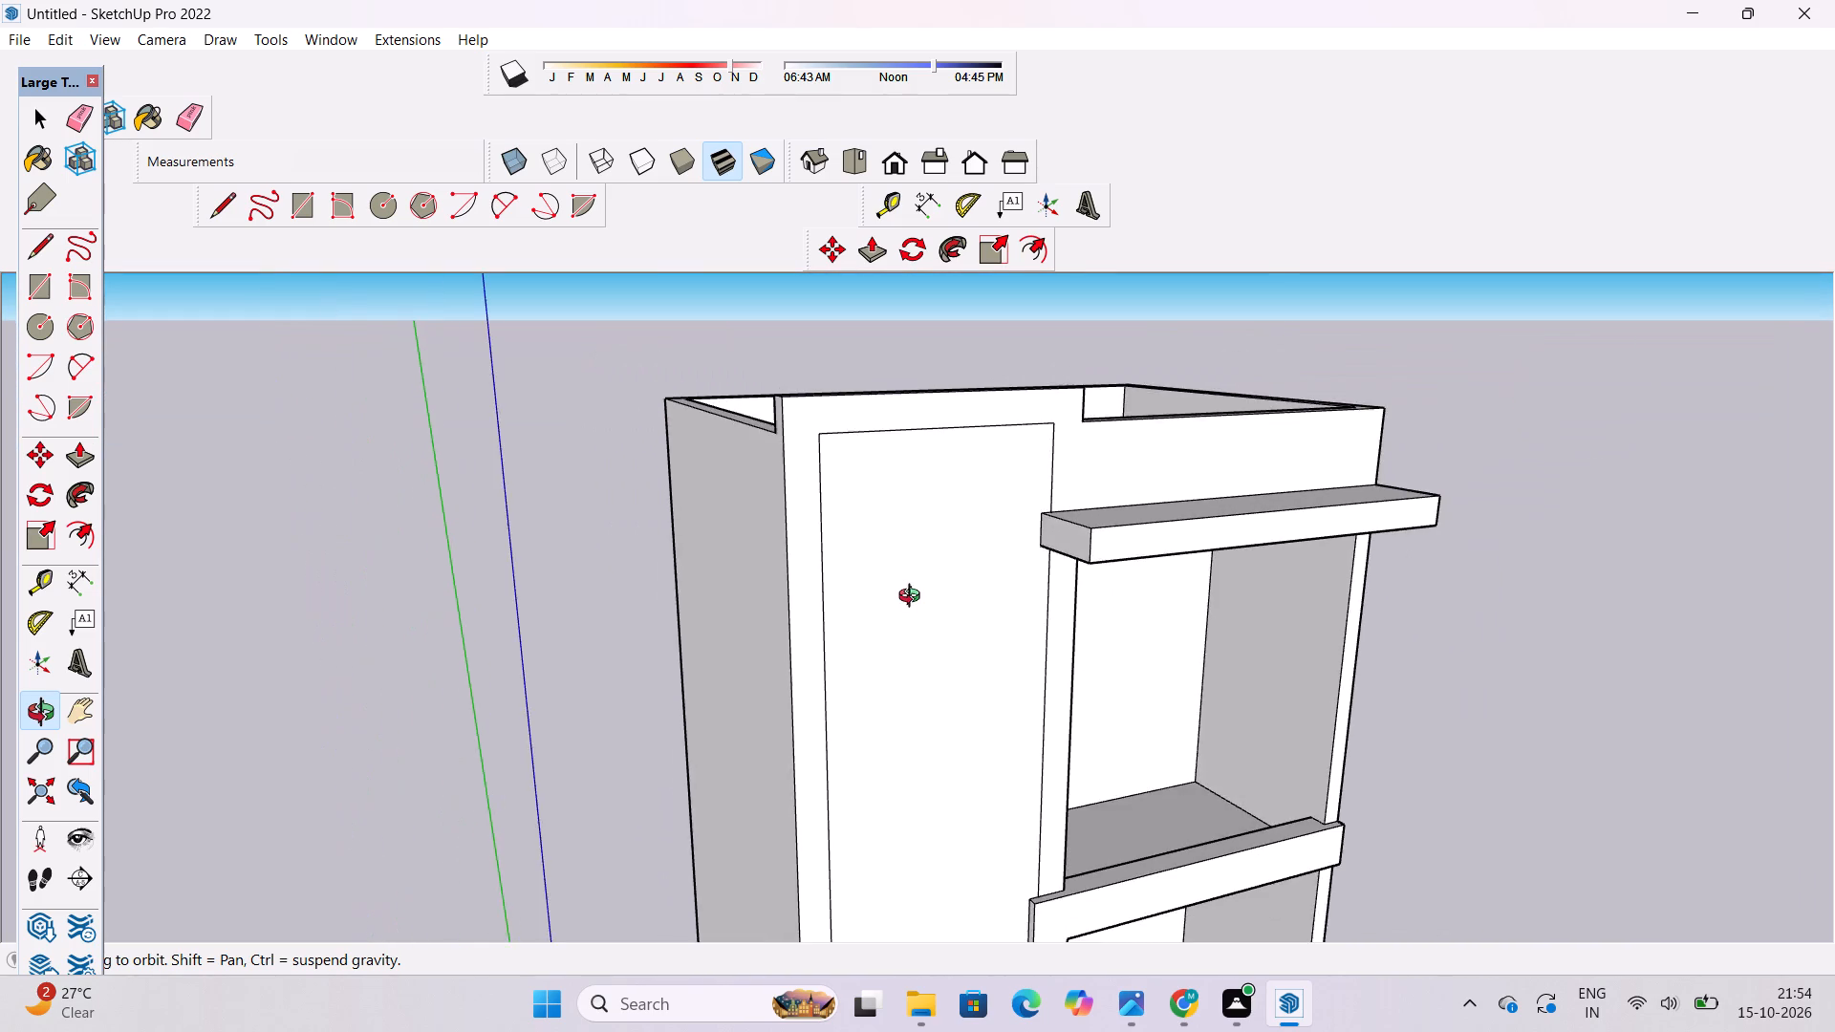
left_click_drag(914, 598, 848, 546)
left_click_drag(884, 591, 988, 617)
left_click_drag(989, 618, 908, 568)
scroll(900, 553, "down", 3)
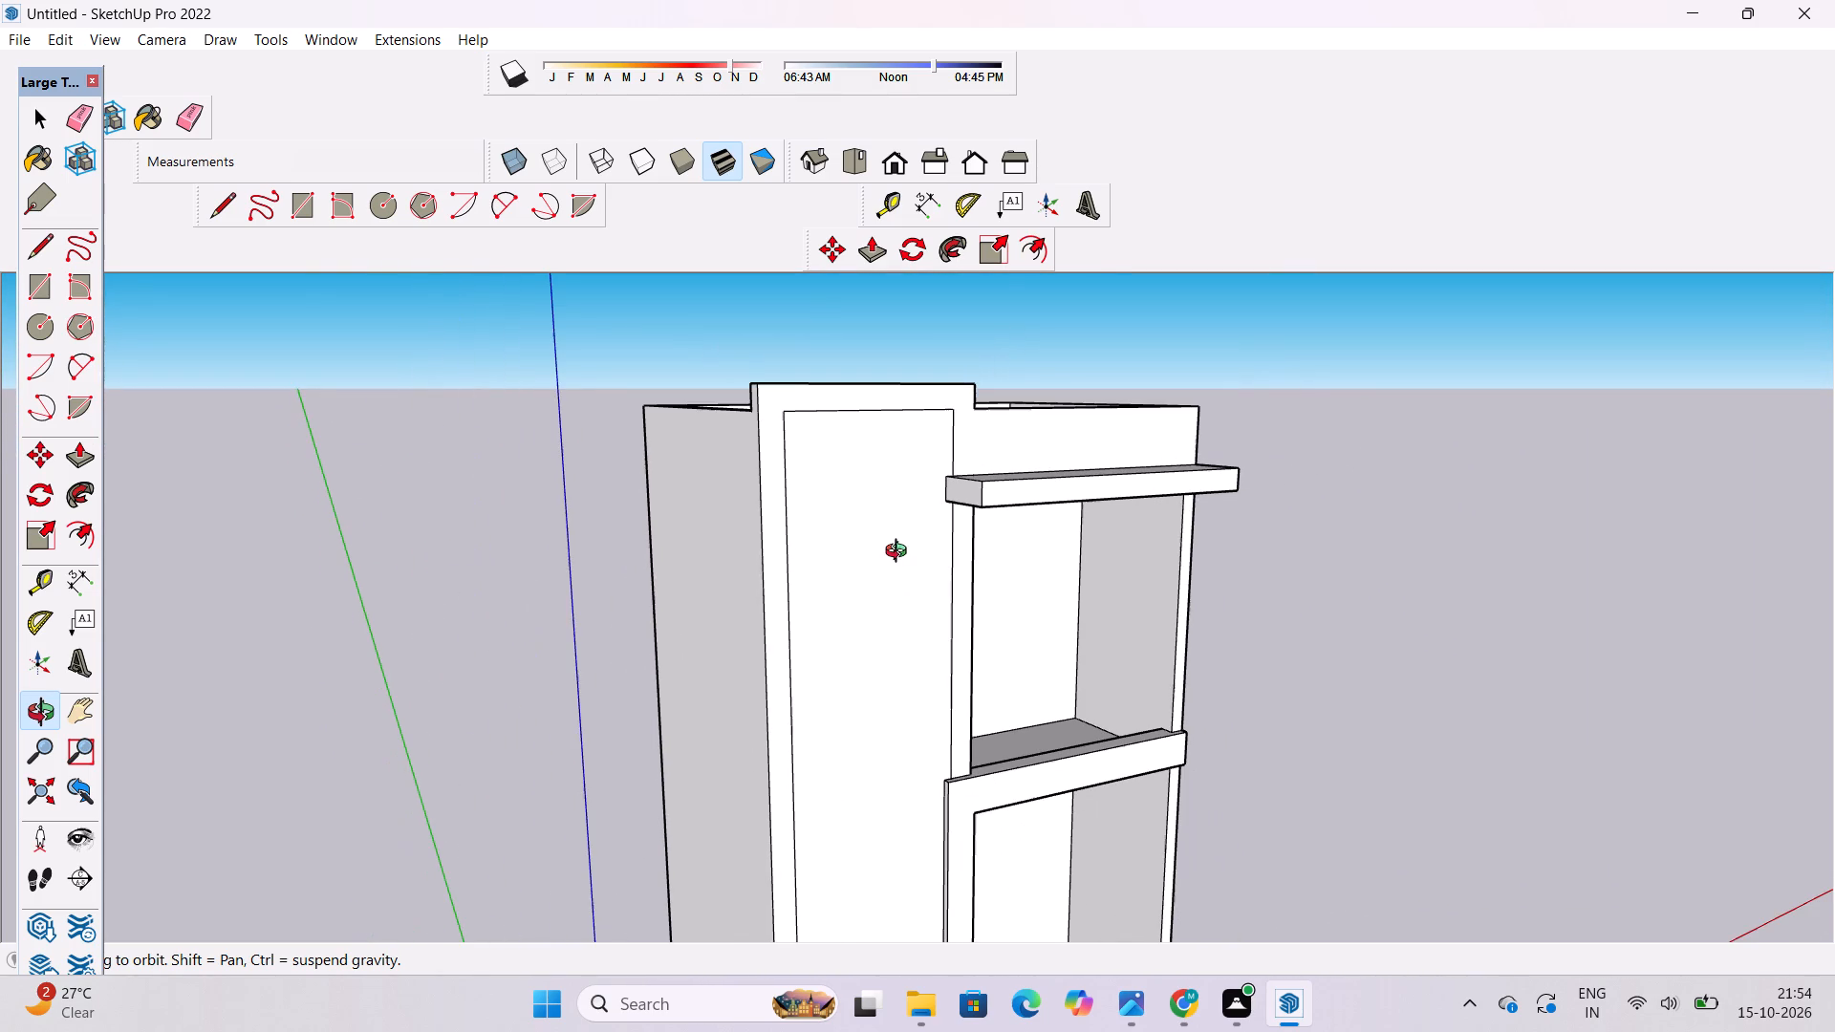
scroll(900, 534, "down", 2)
left_click_drag(900, 589, 898, 588)
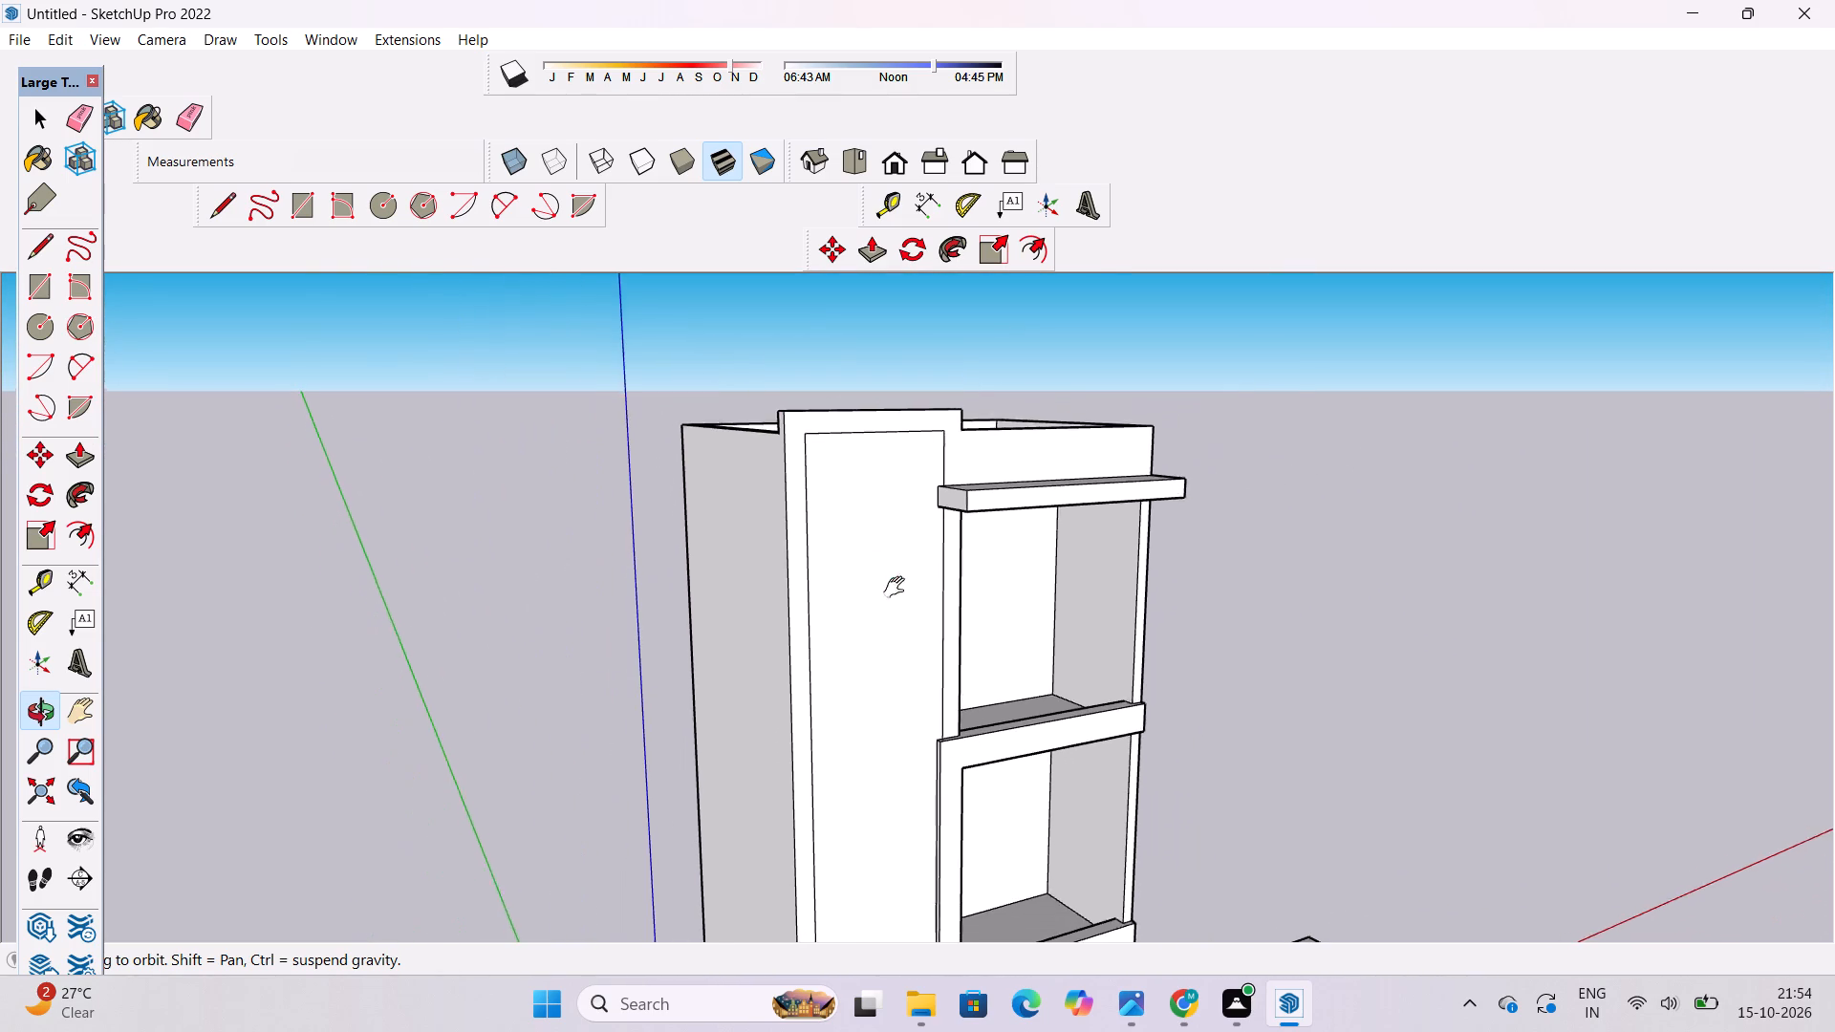
left_click_drag(898, 588, 896, 534)
left_click_drag(898, 529, 898, 547)
scroll(896, 550, "up", 1)
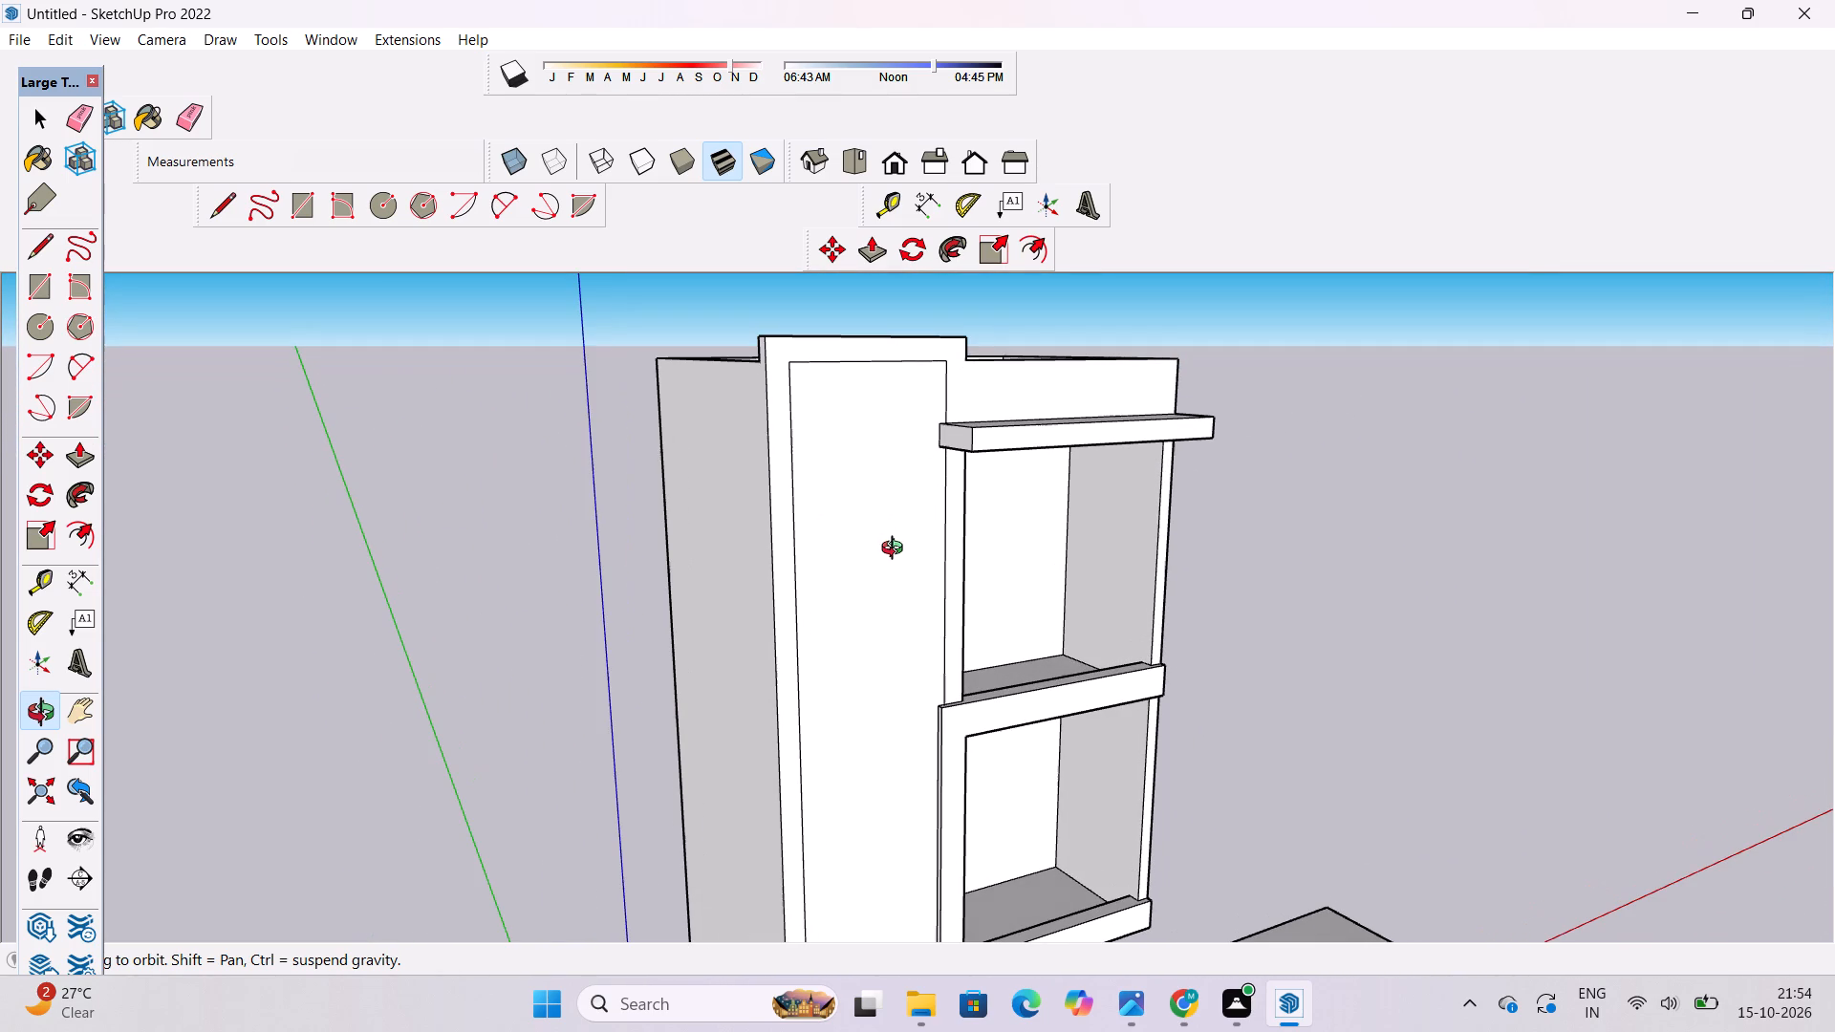
scroll(896, 550, "down", 1)
left_click_drag(894, 569, 894, 554, "shift")
left_click_drag(894, 552, 899, 564)
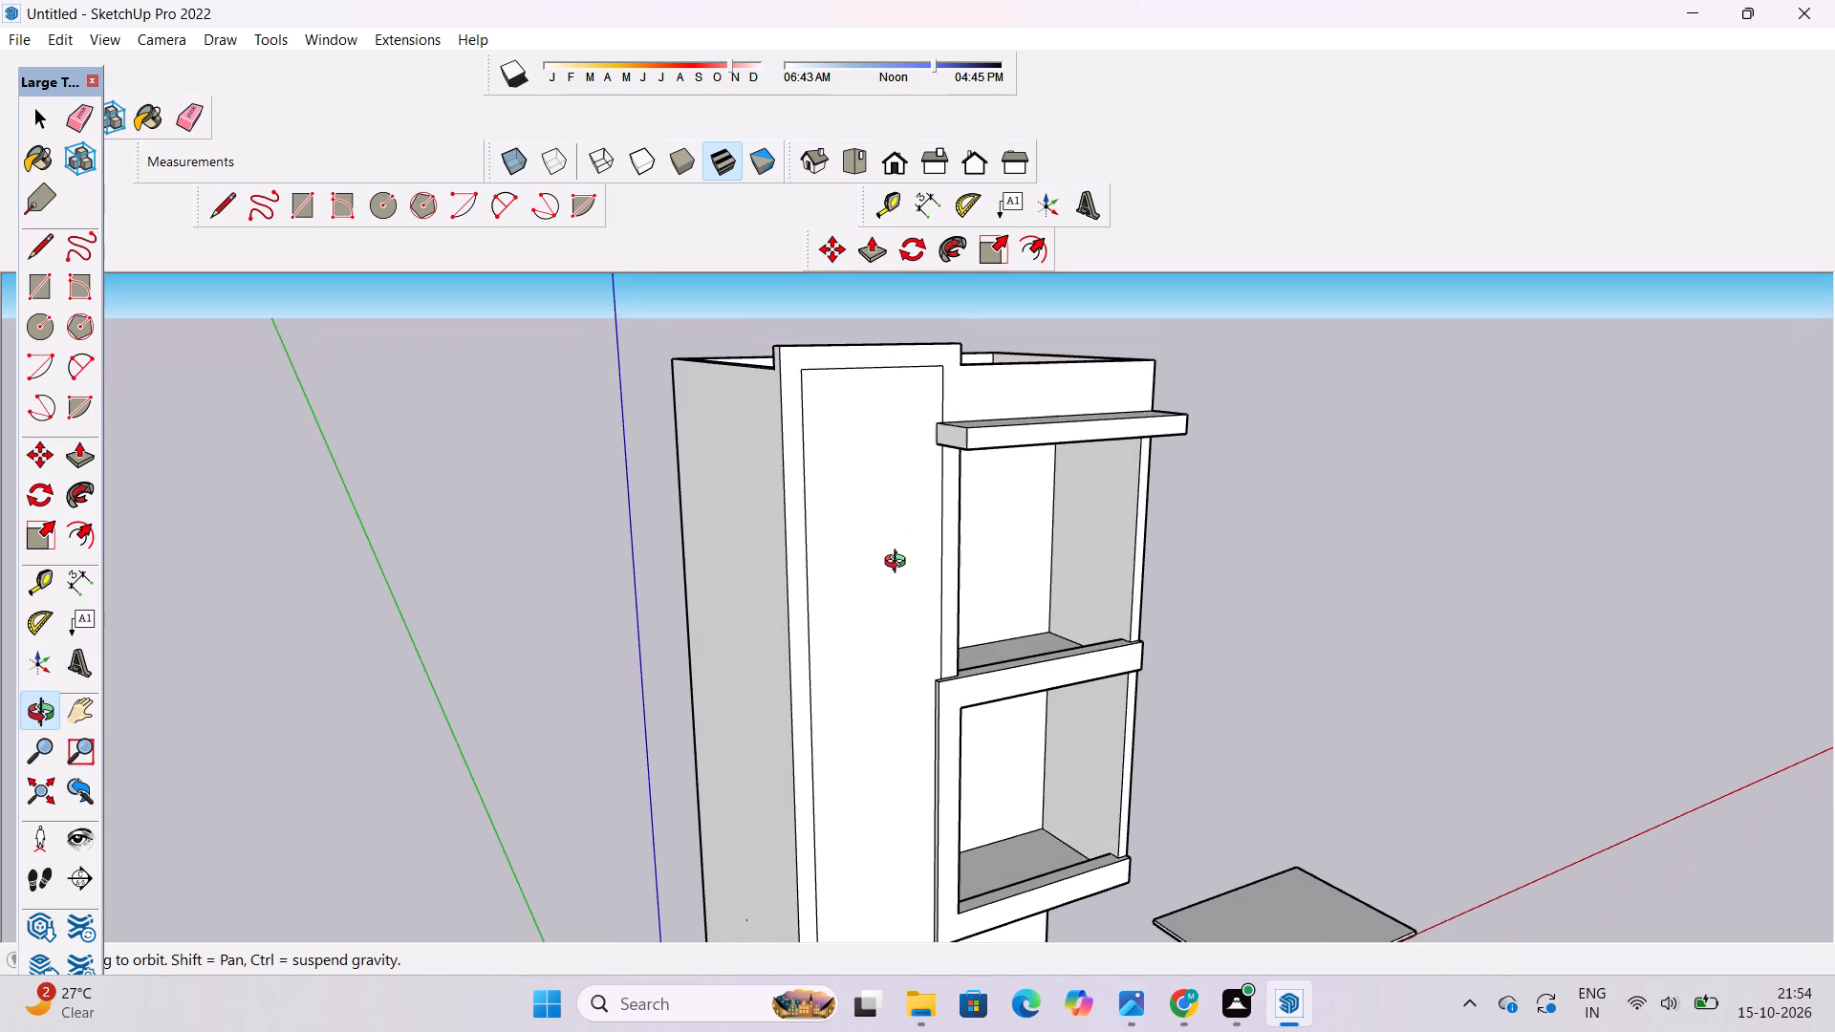
scroll(899, 548, "down", 3)
left_click_drag(926, 620, 814, 618)
scroll(909, 607, "up", 1)
left_click_drag(912, 605, 860, 613, "shift")
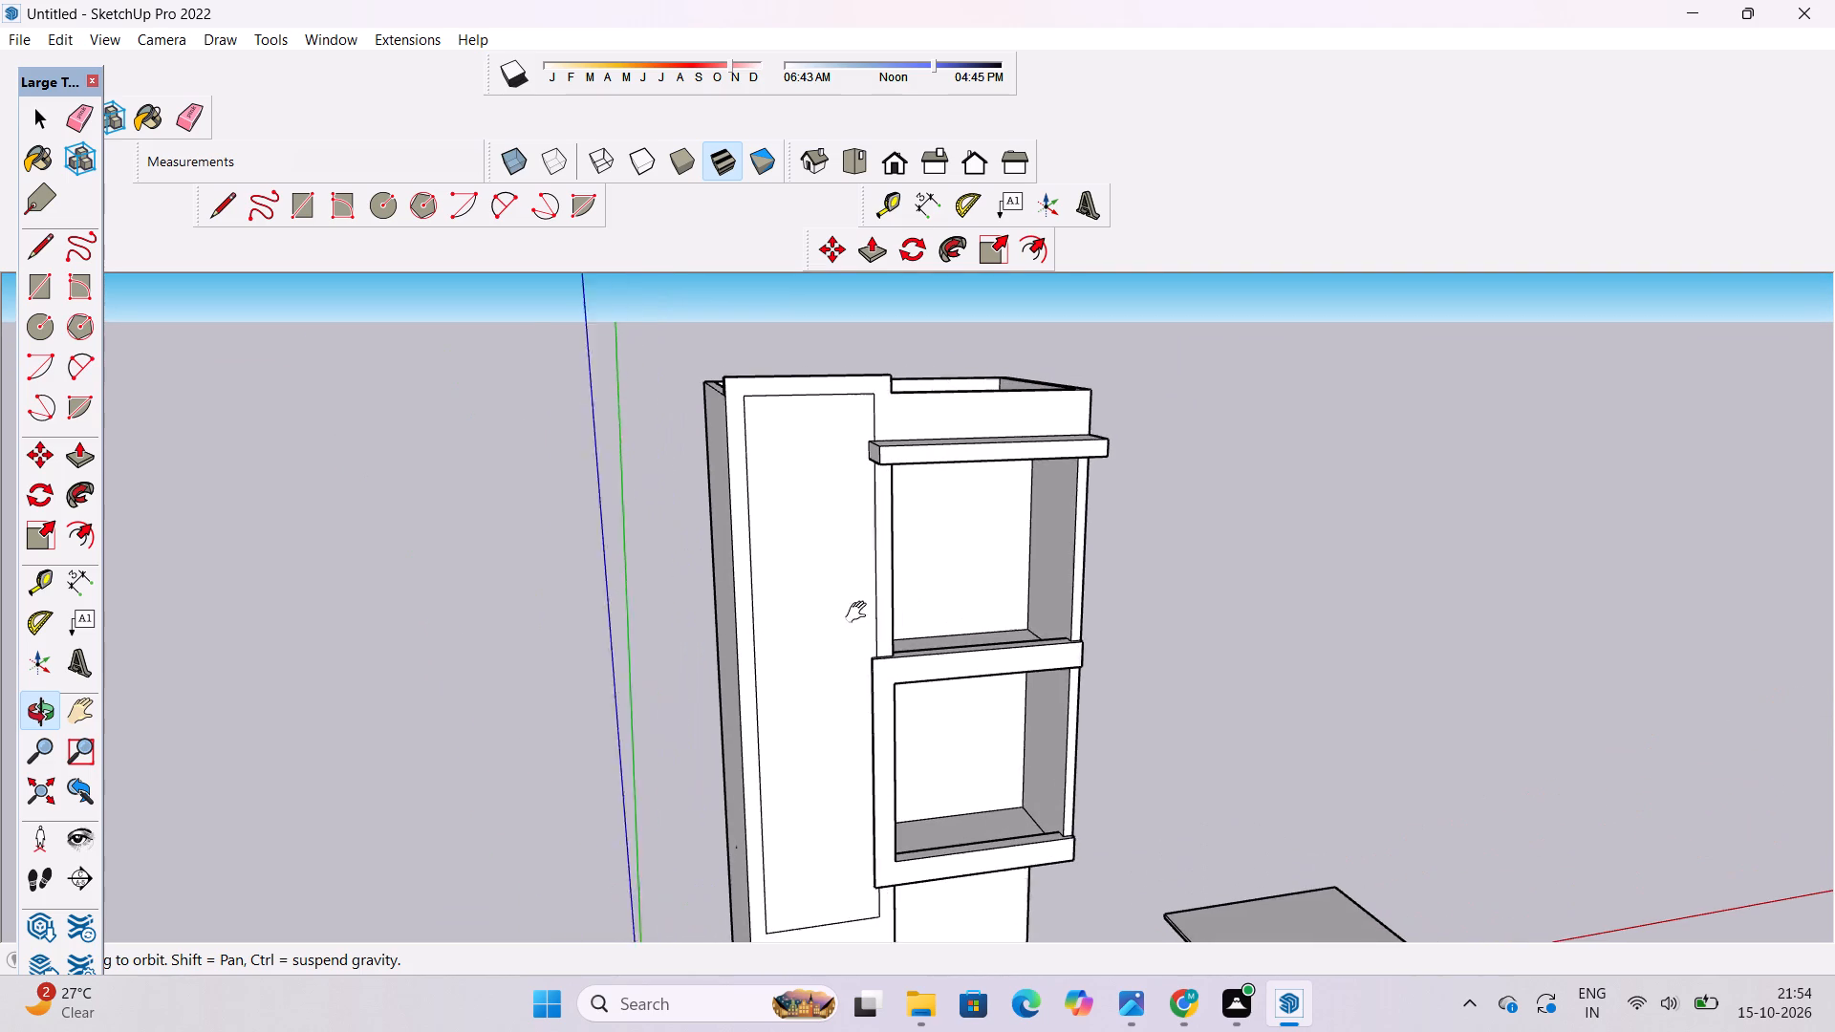
left_click_drag(860, 613, 841, 616, "shift")
left_click_drag(812, 618, 857, 658)
left_click_drag(697, 659, 815, 613)
left_click_drag(828, 689, 807, 676)
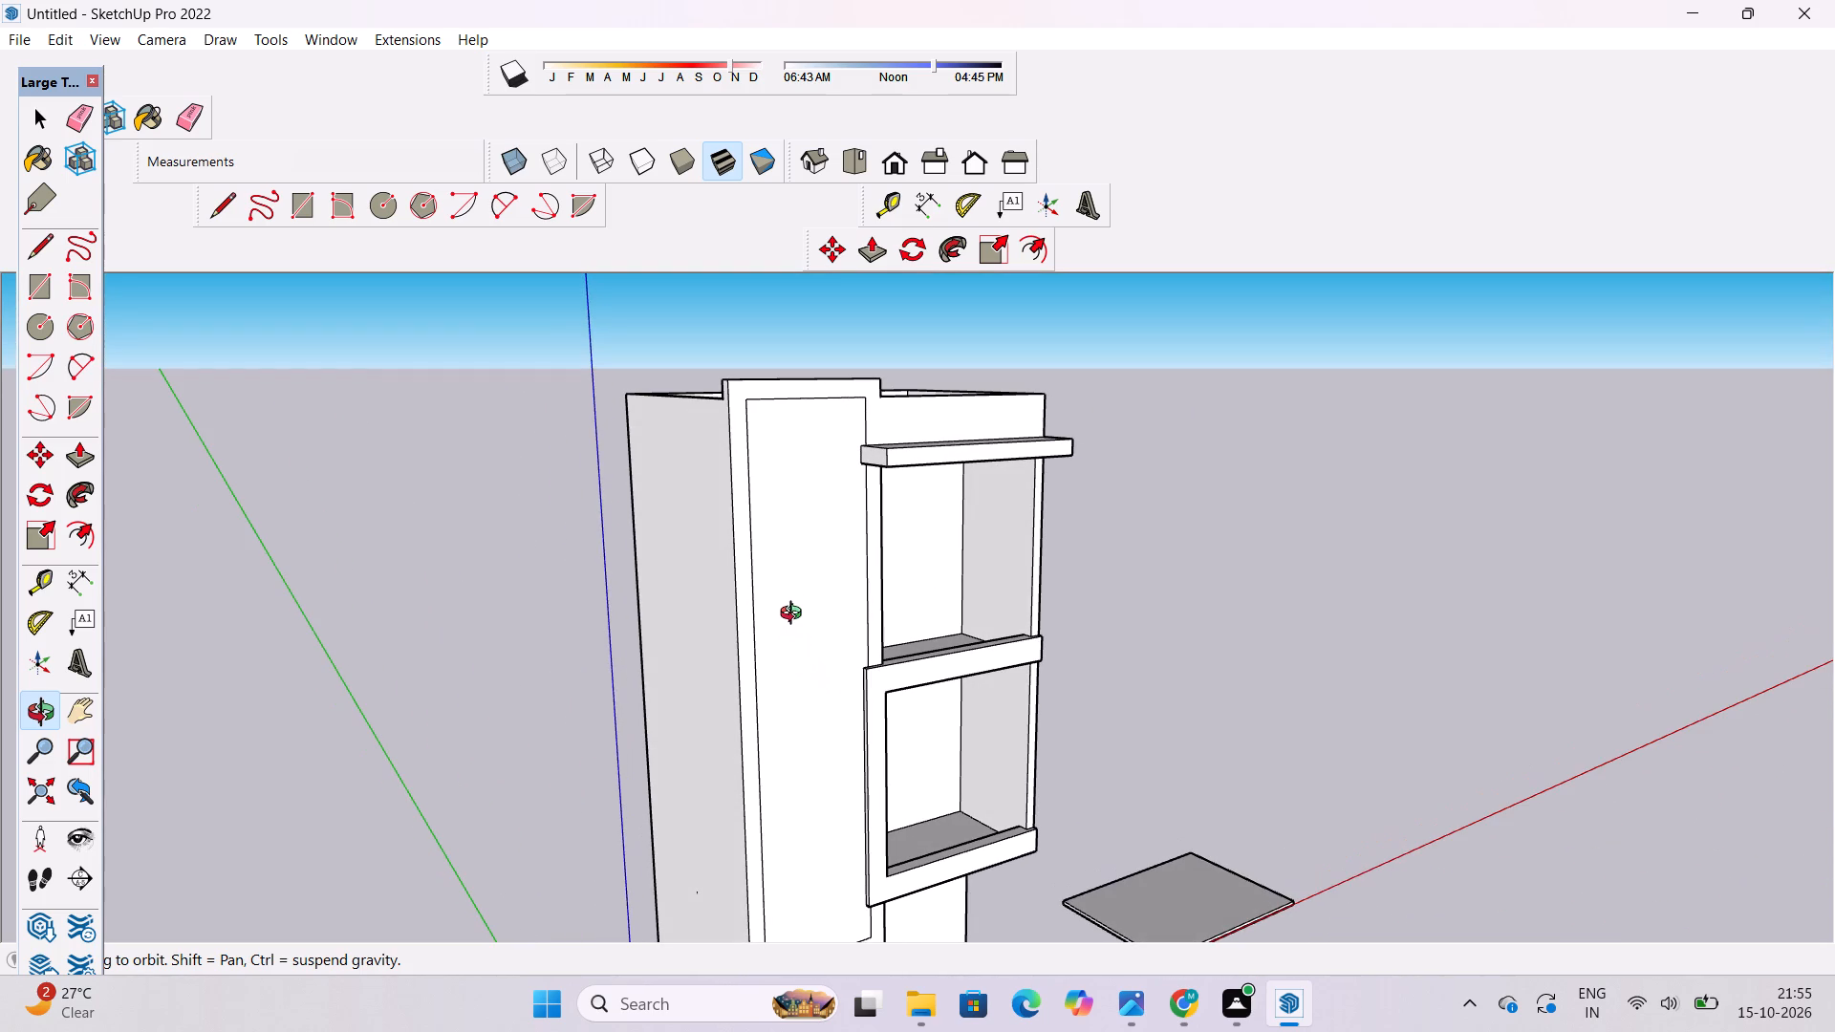
scroll(794, 616, "down", 5)
scroll(795, 617, "up", 4)
left_click_drag(794, 630, 755, 667)
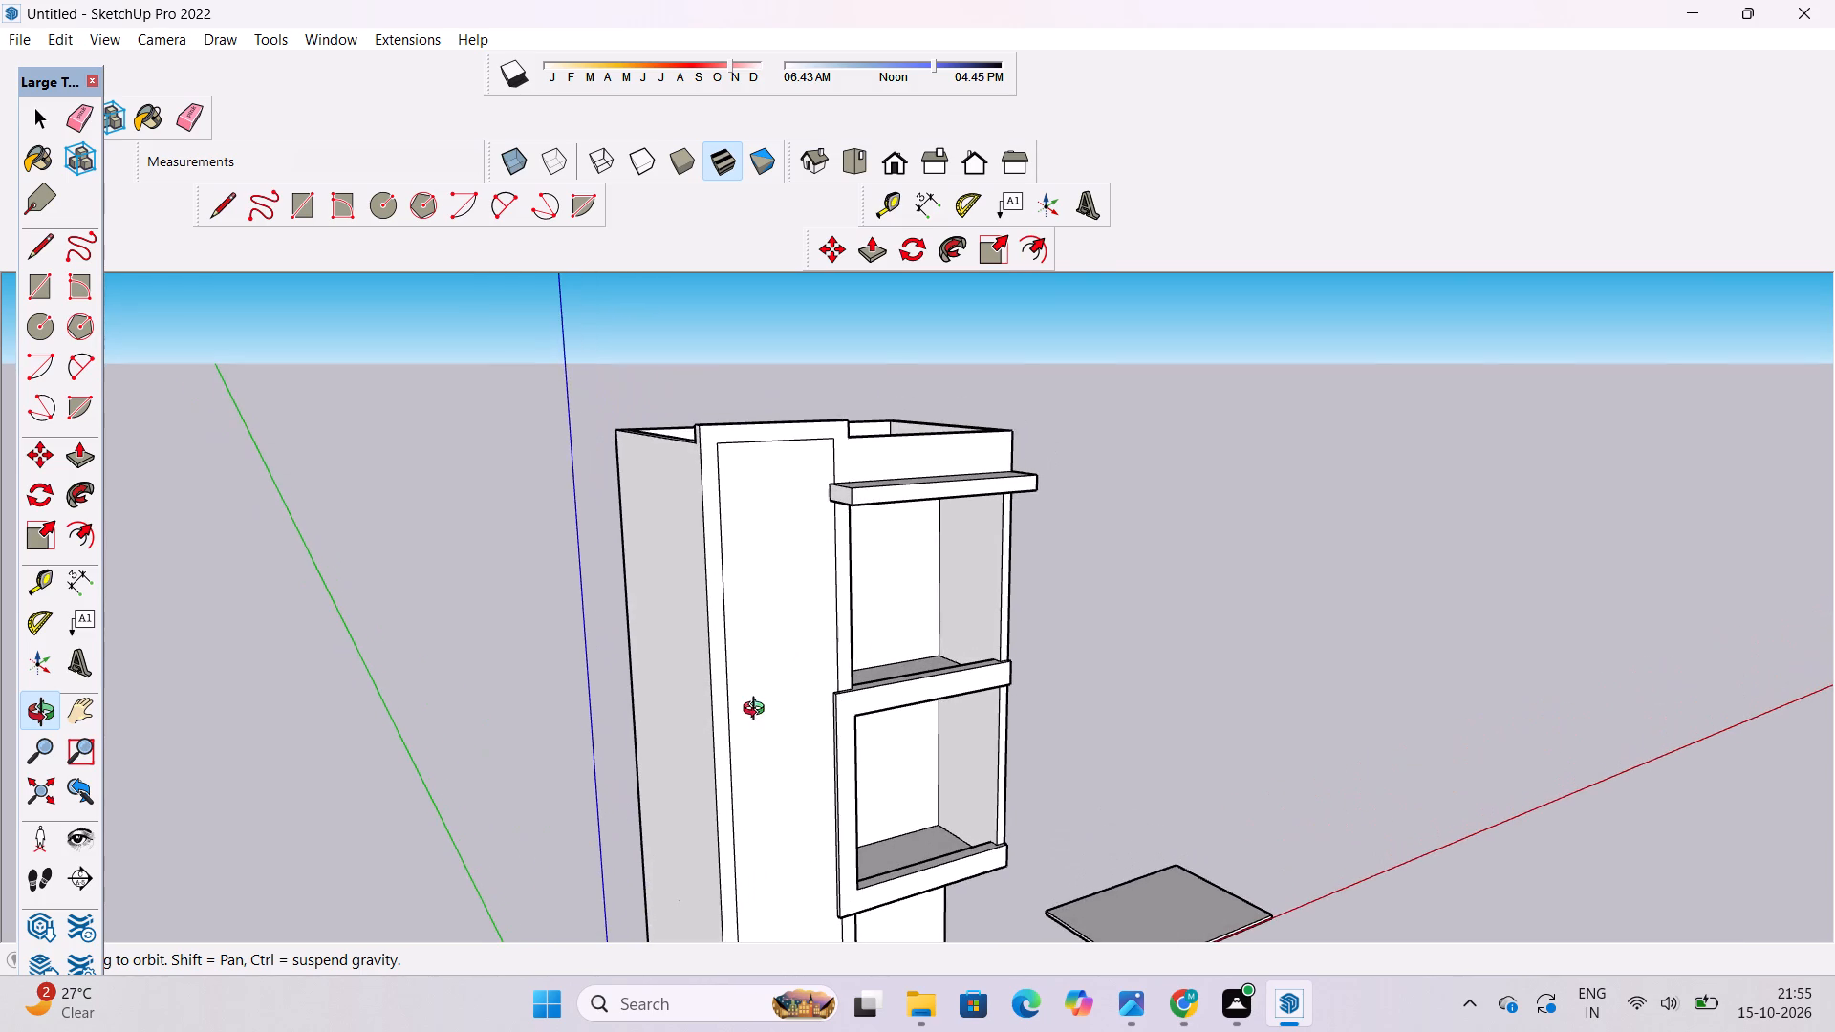
Erase the remaining stray mark on the lower part of the cabinet's outer side face.
left_click(758, 713)
left_click_drag(740, 744, 767, 618, "shift")
scroll(699, 765, "up", 2)
left_click_drag(698, 765, 712, 732, "shift")
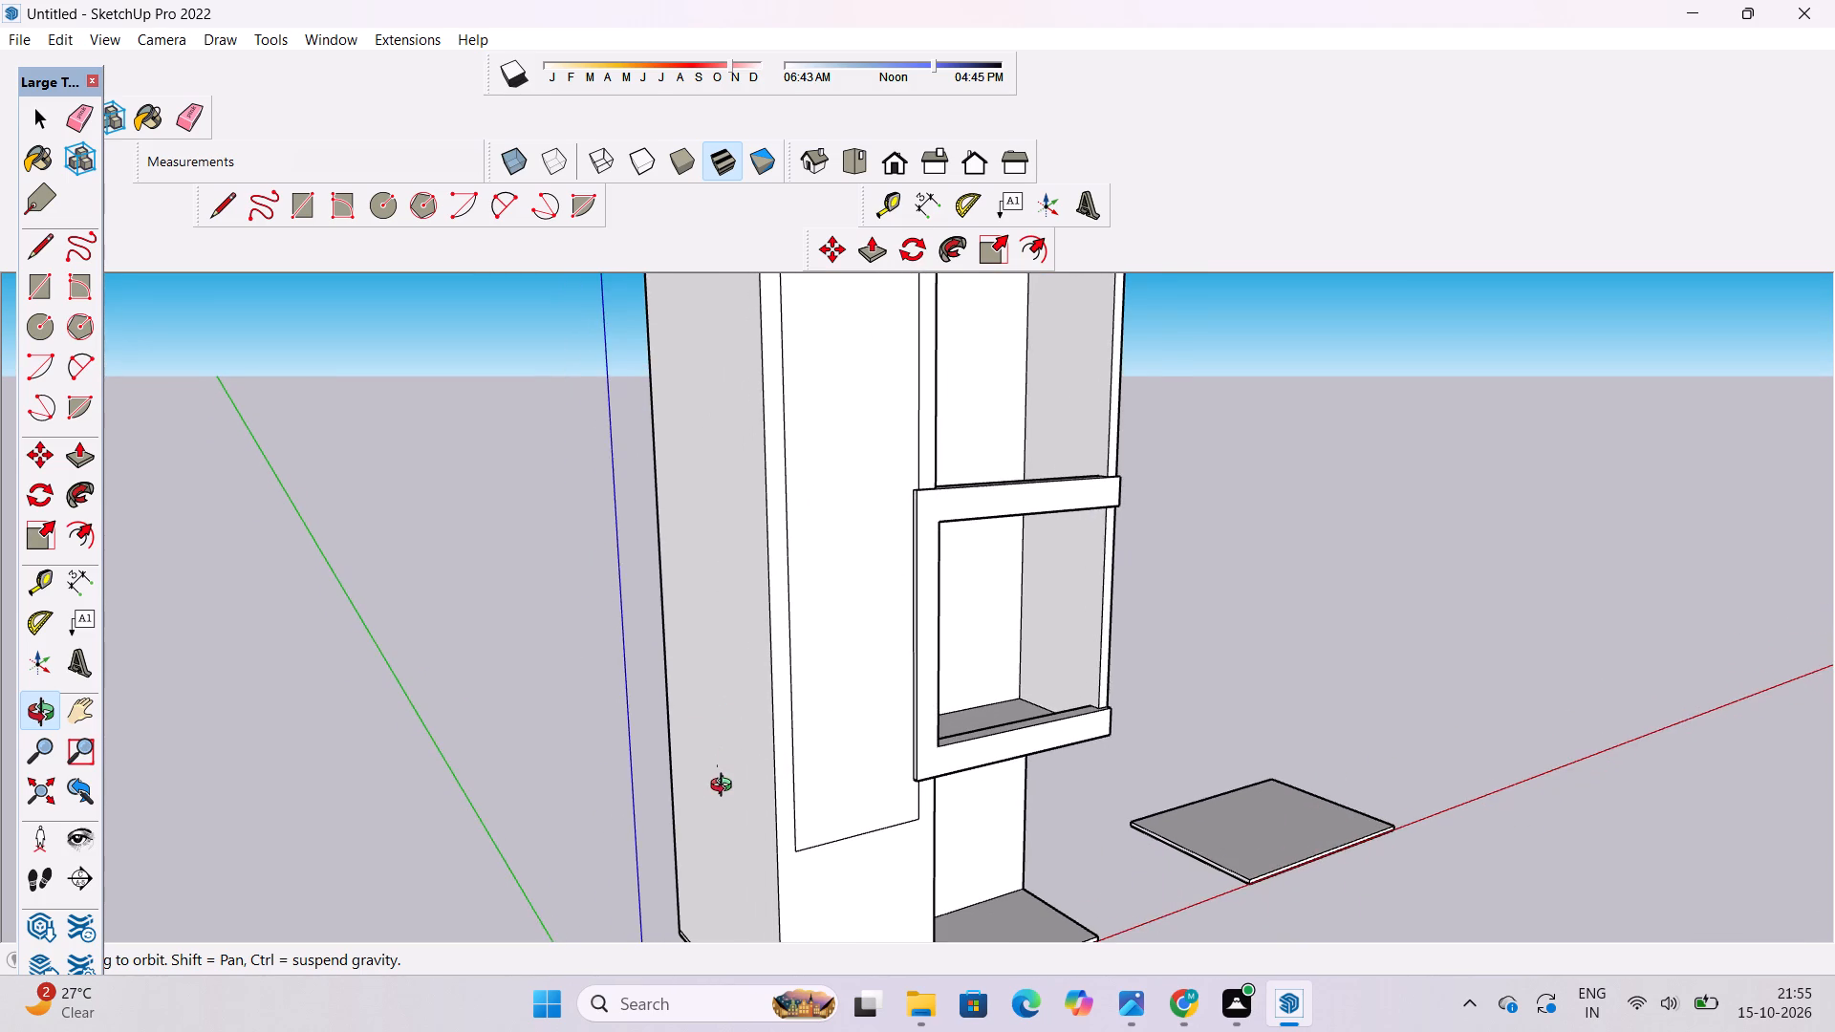
scroll(725, 787, "up", 1)
key("e")
left_click_drag(723, 721, 720, 776)
left_click_drag(713, 726, 718, 765)
left_click_drag(718, 762, 720, 774)
left_click(718, 768)
key("space")
Inspect the cabinet's outer side face and the inset rectangle on the front panel from both sides.
type("o")
scroll(711, 730, "down", 2)
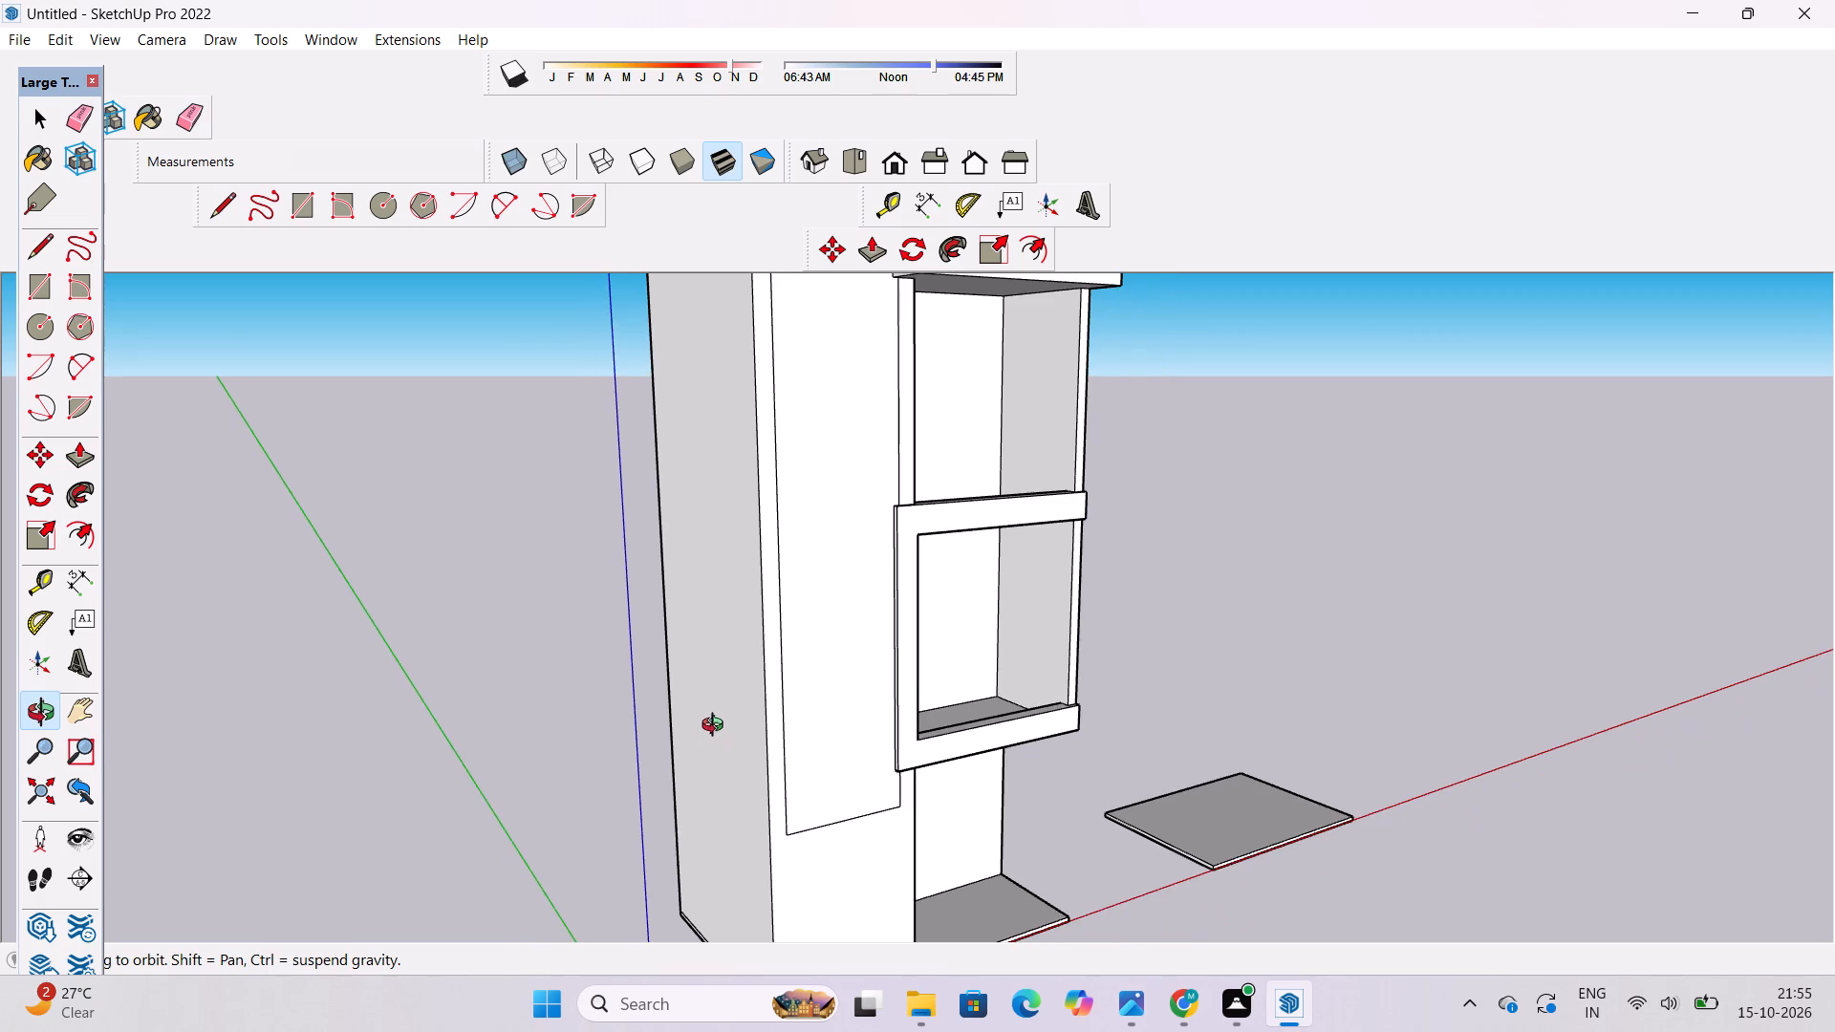
left_click_drag(863, 720, 720, 773, "shift")
left_click_drag(721, 772, 745, 771)
left_click_drag(745, 771, 662, 785)
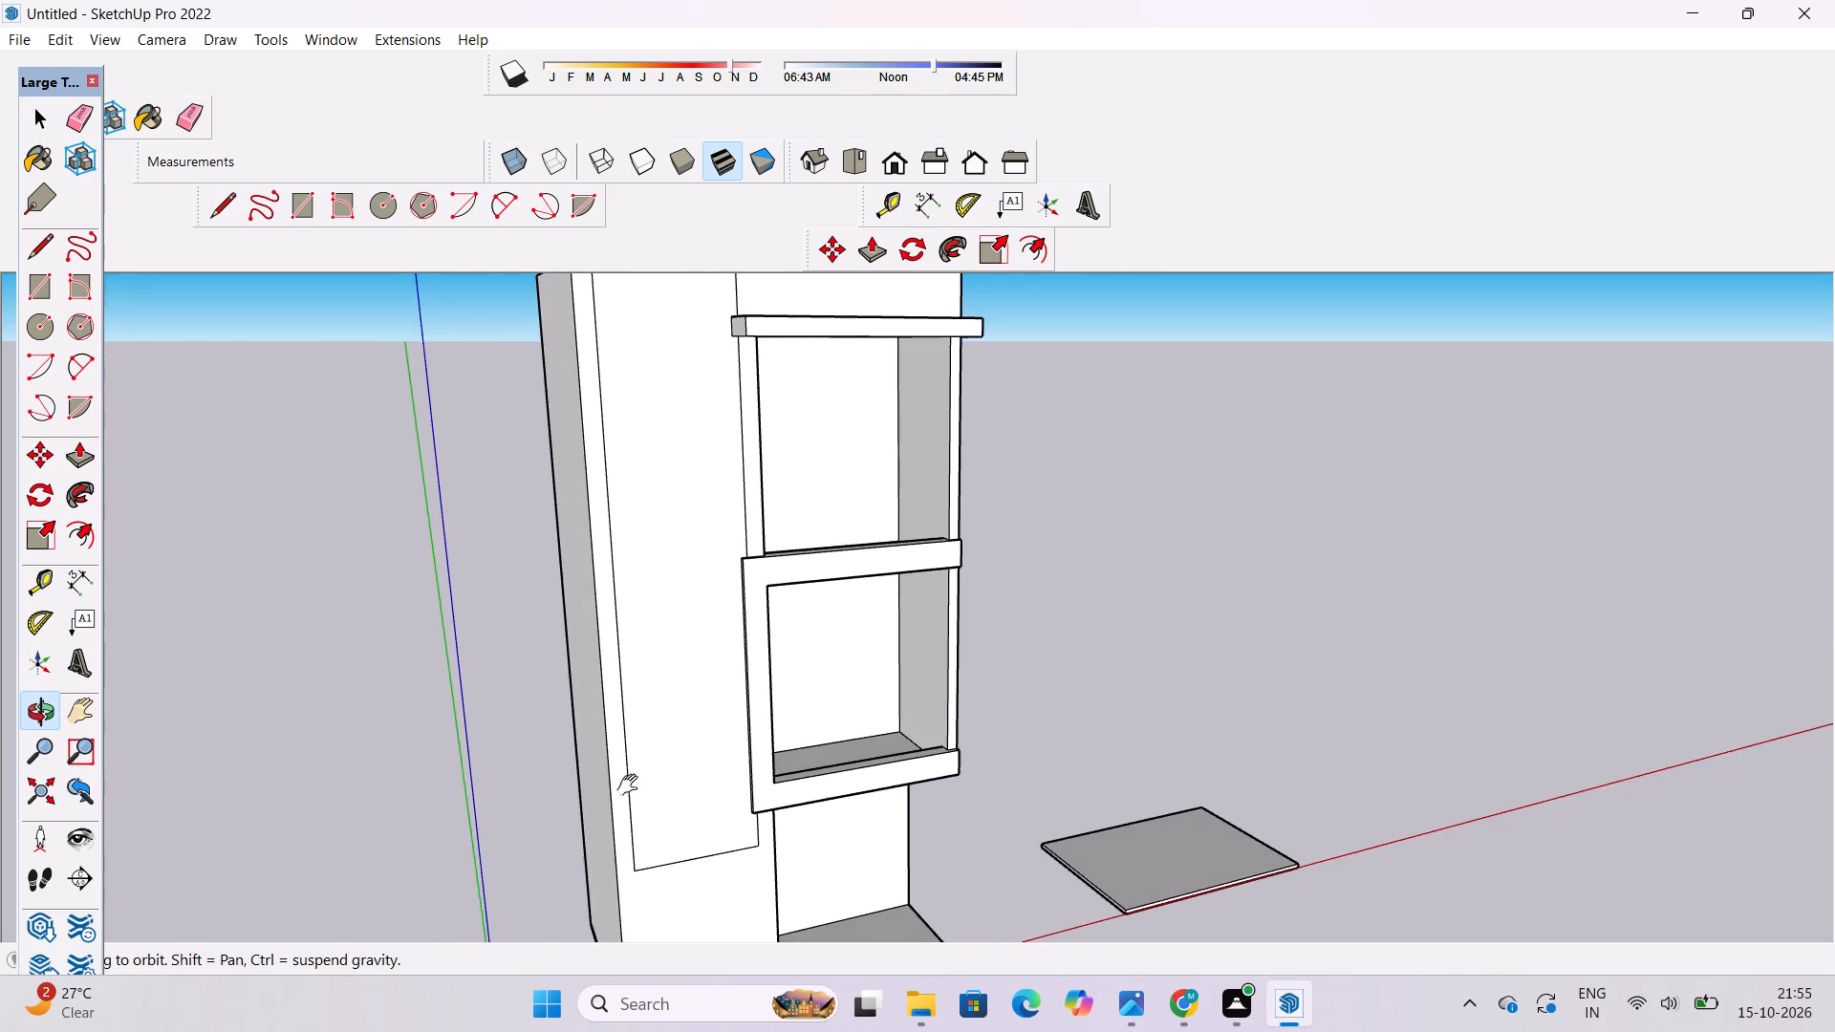
left_click_drag(632, 785, 868, 793, "shift")
left_click_drag(753, 790, 812, 807)
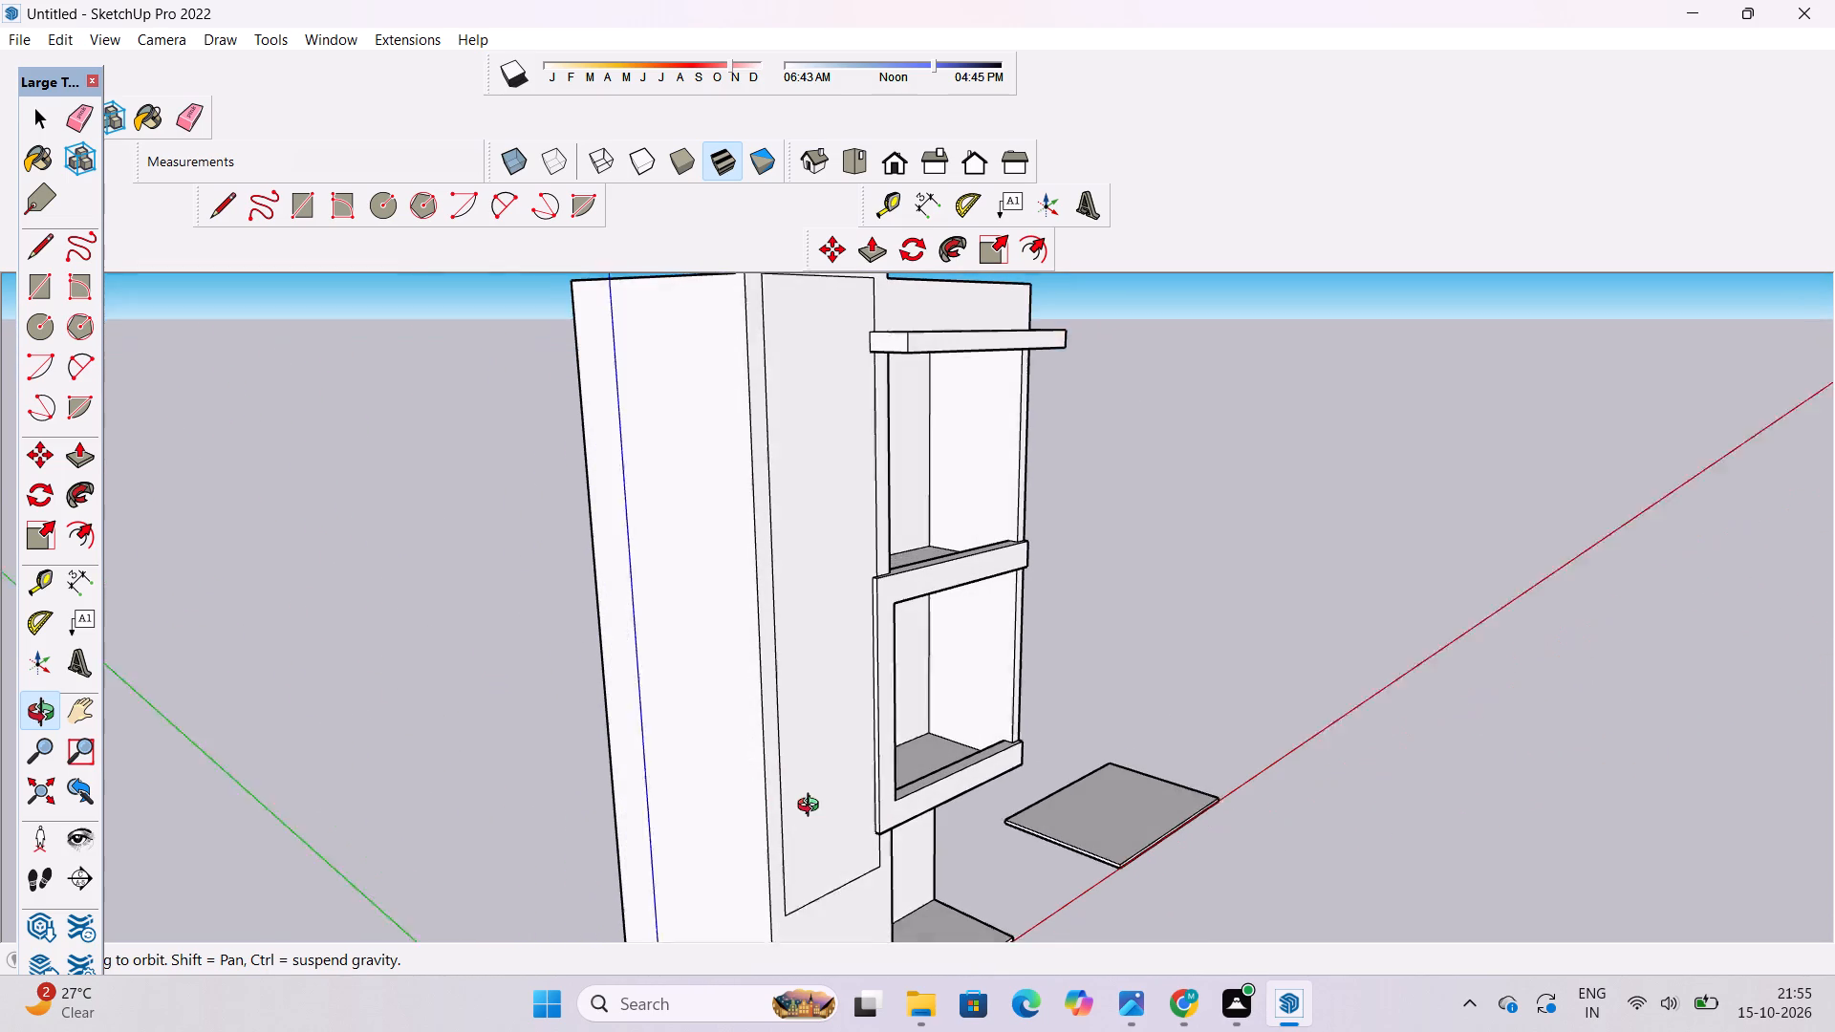
left_click_drag(812, 807, 815, 807)
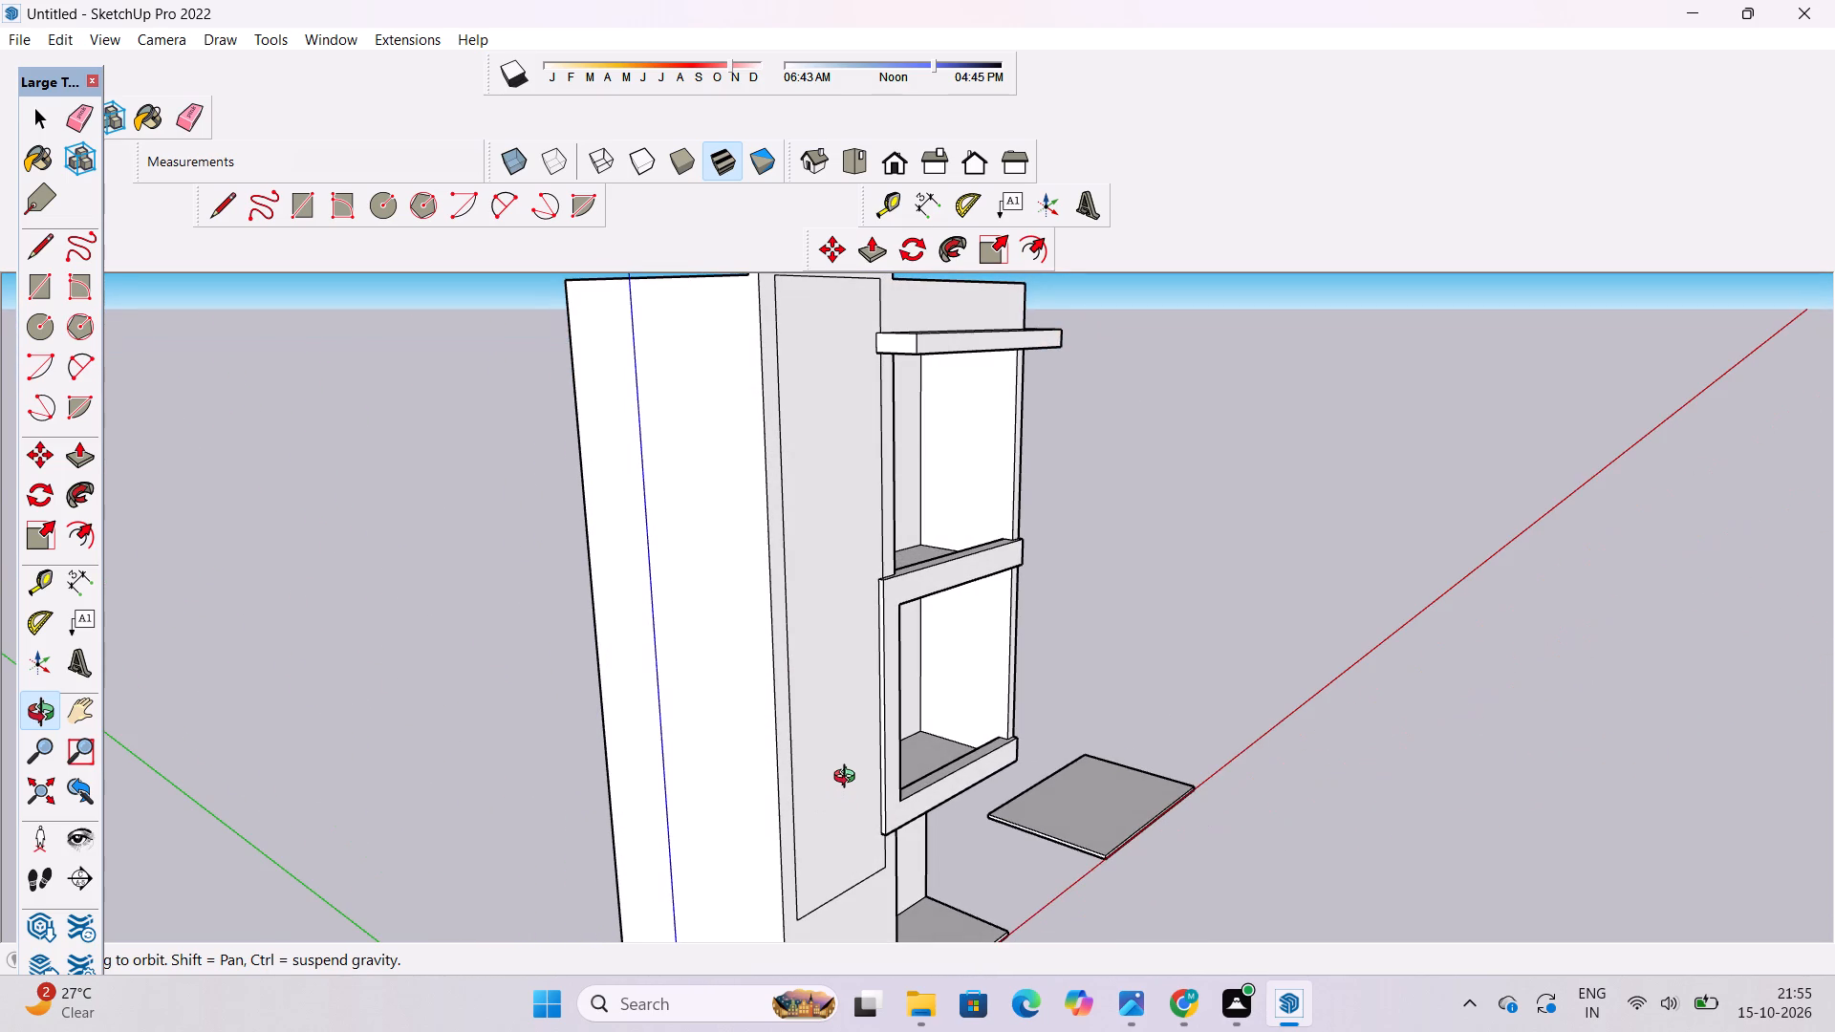
Examine the inset rectangle and the lower part of the tall front panel from several angles.
left_click_drag(852, 746, 867, 777, "shift")
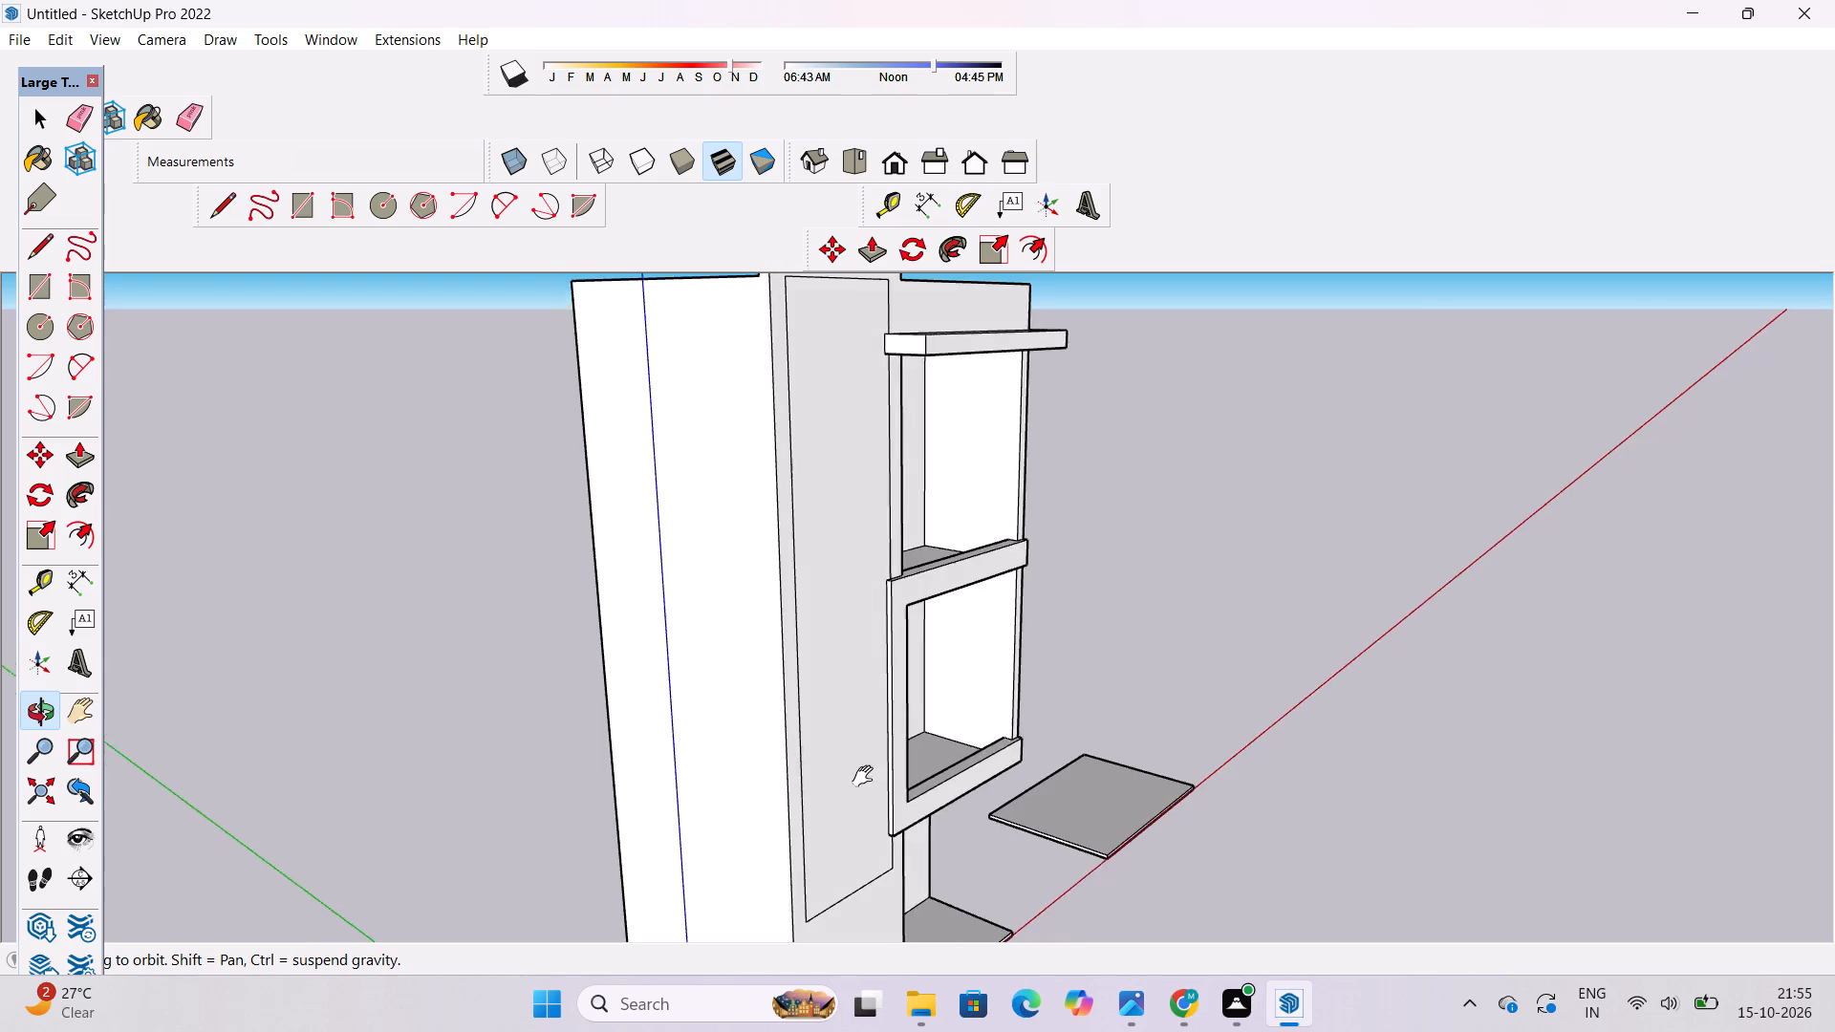
left_click_drag(867, 777, 878, 818, "shift")
left_click_drag(858, 822, 822, 824)
scroll(814, 805, "down", 4)
left_click_drag(831, 828, 818, 763, "shift")
left_click_drag(815, 761, 737, 762)
left_click_drag(772, 884, 777, 849, "shift")
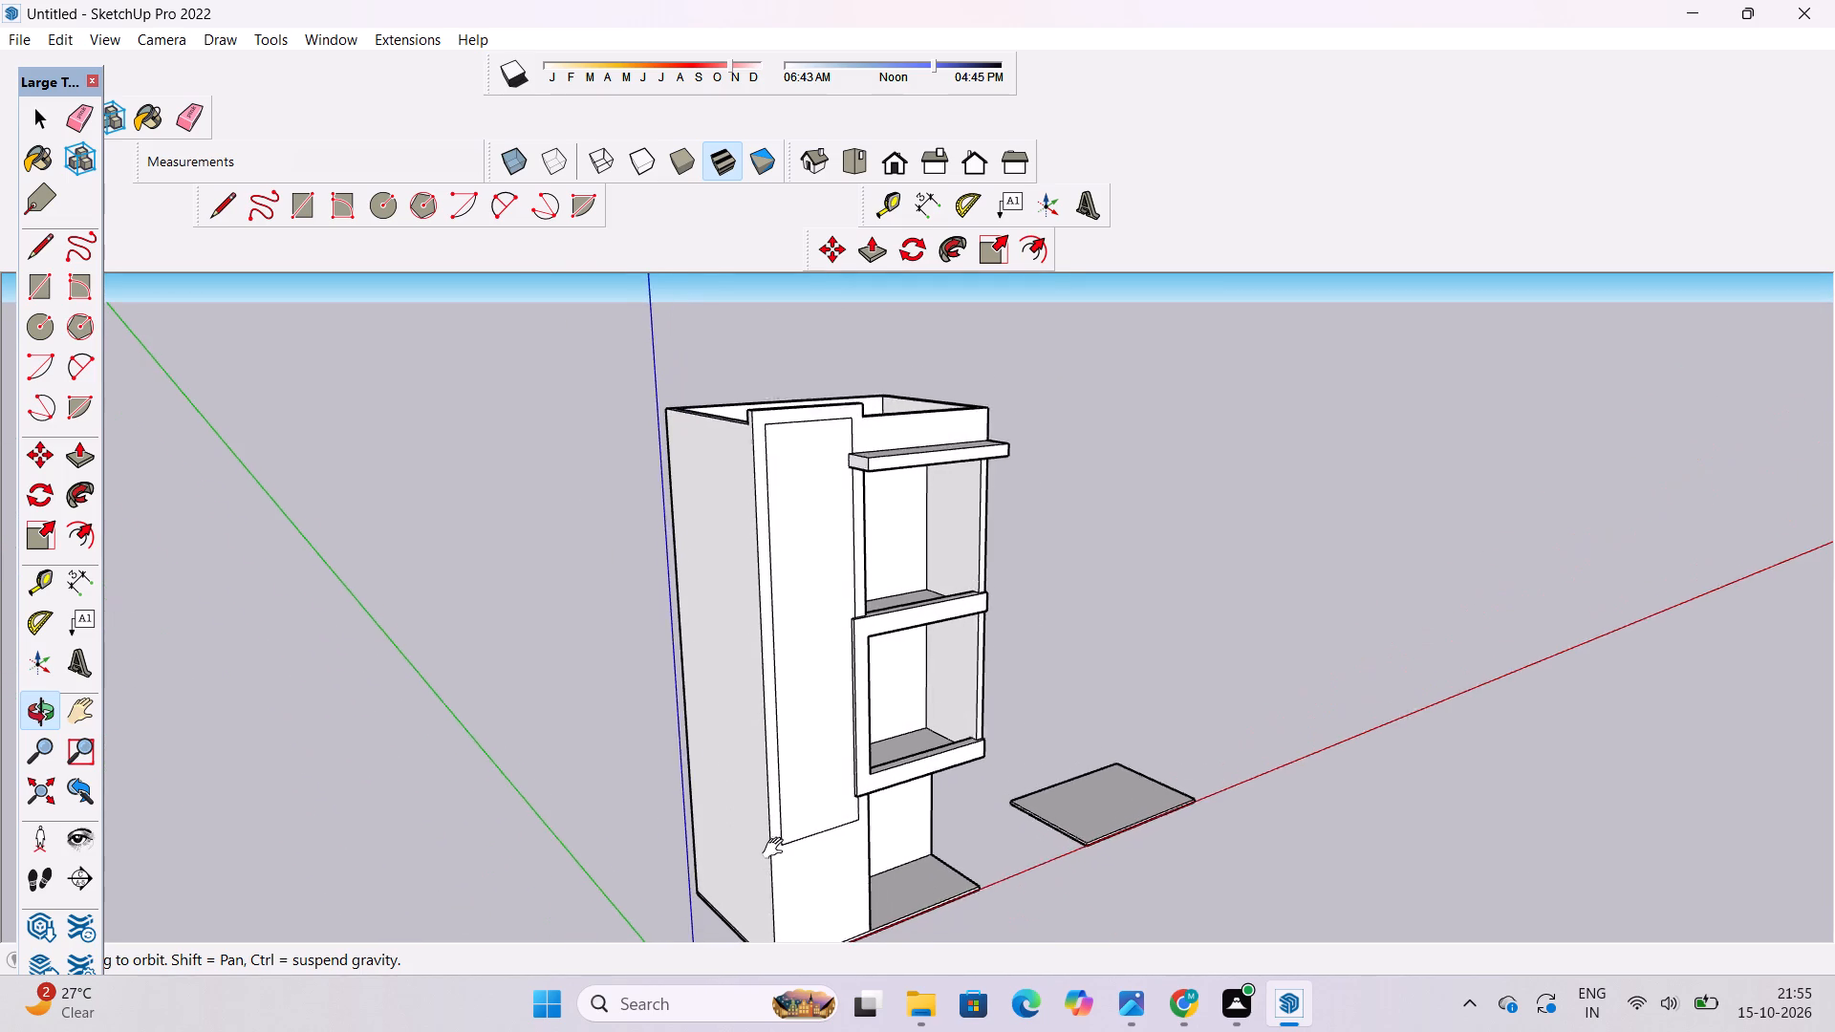
left_click_drag(777, 849, 779, 839, "shift")
left_click_drag(777, 837, 723, 837)
scroll(709, 852, "up", 1)
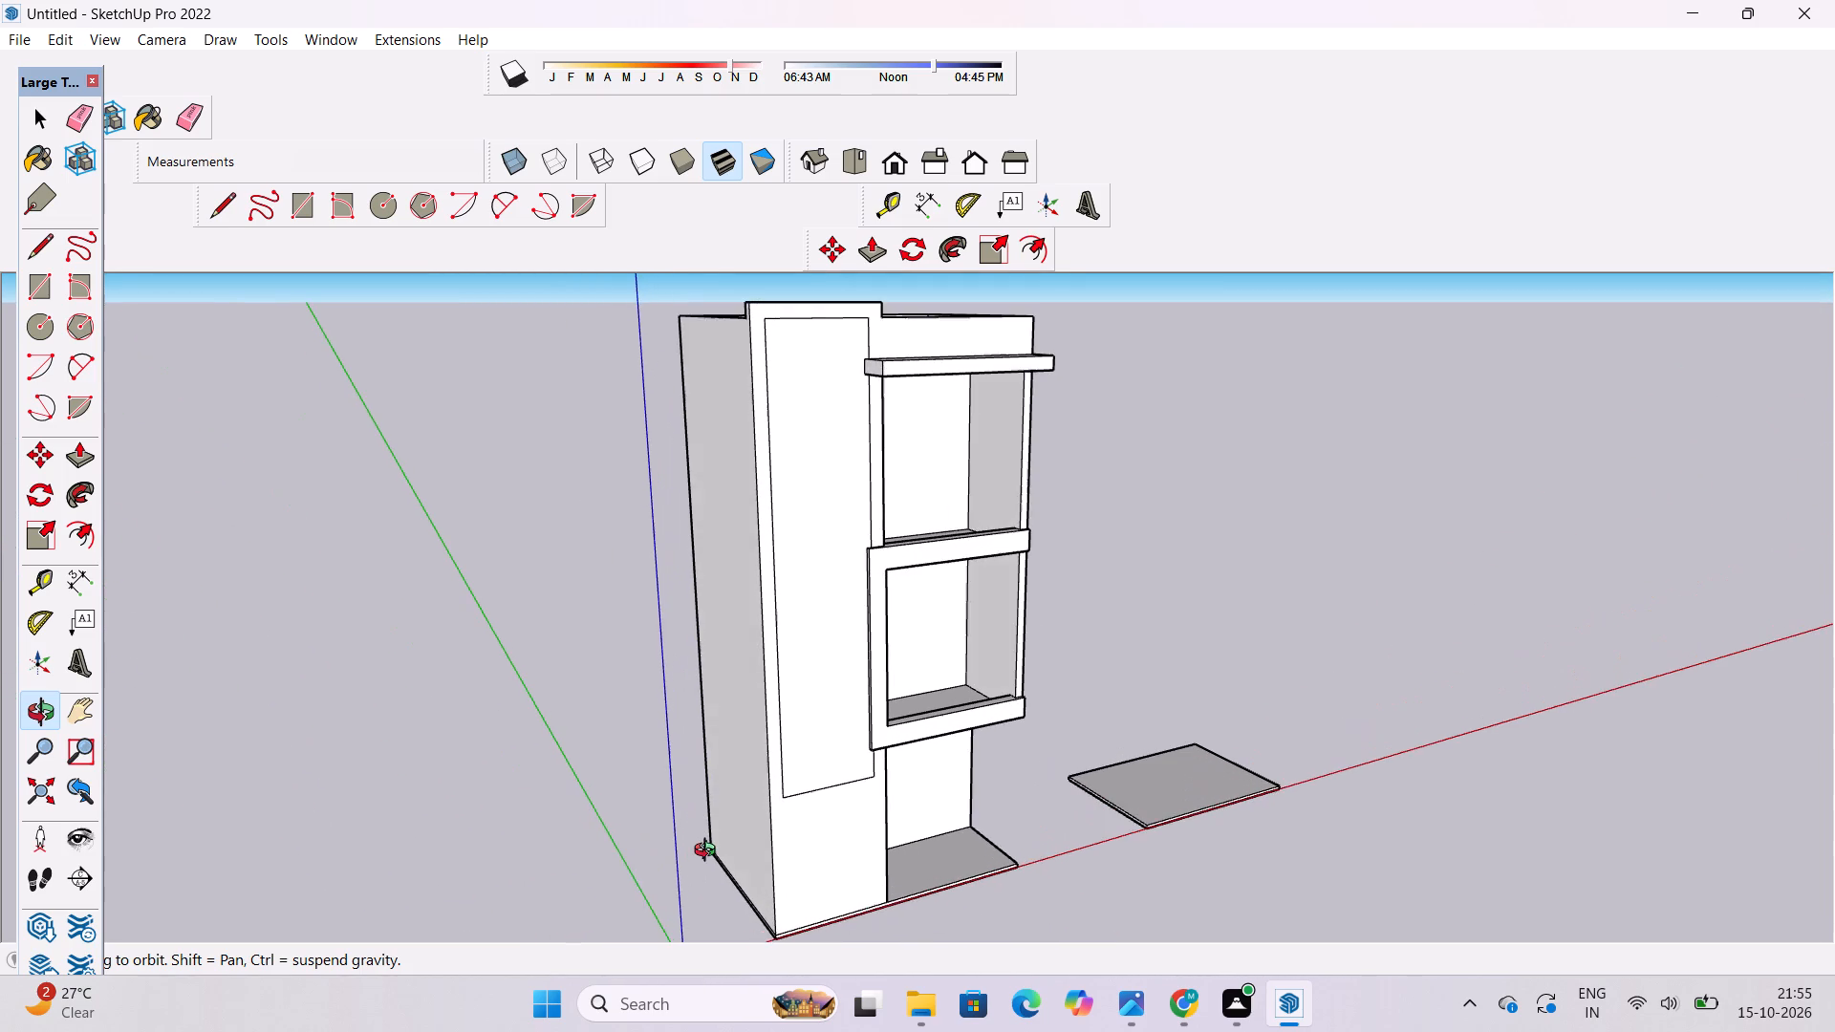
left_click_drag(710, 852, 723, 828, "shift")
left_click_drag(723, 827, 697, 832)
left_click_drag(691, 836, 727, 839)
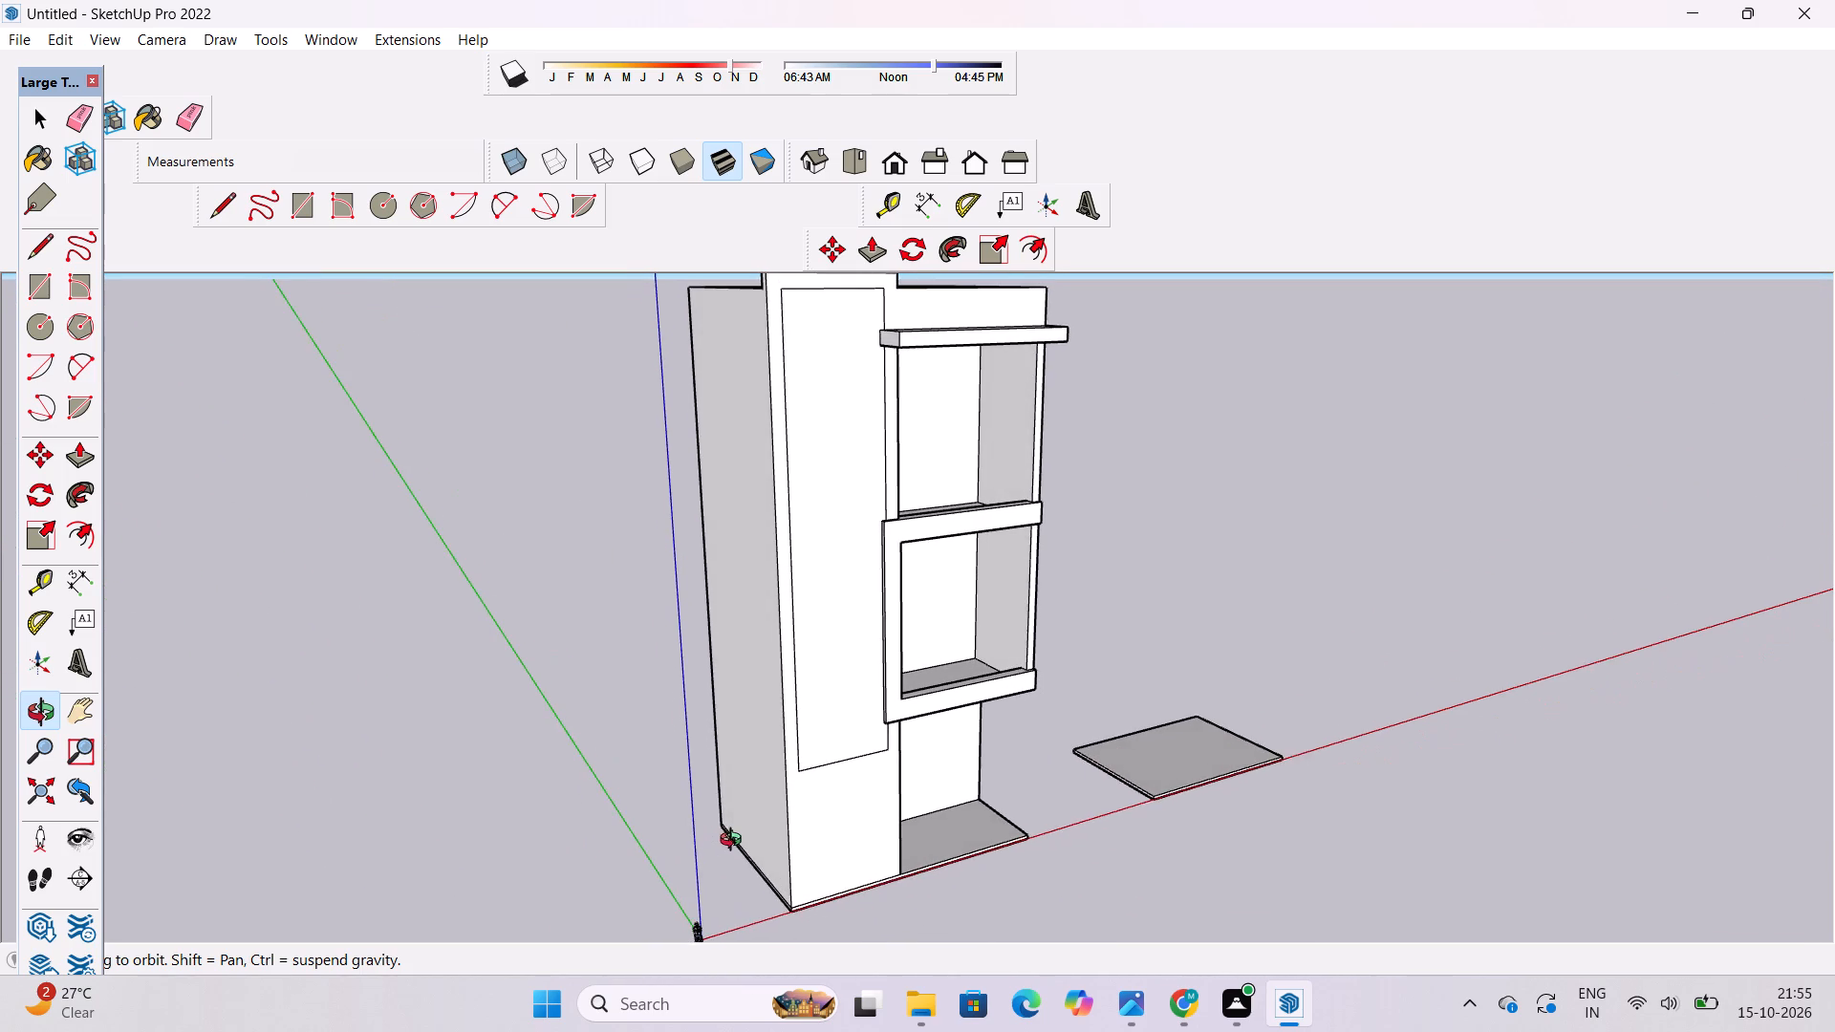
scroll(736, 844, "up", 2)
left_click_drag(733, 844, 792, 849)
scroll(745, 865, "up", 3)
left_click_drag(895, 778, 873, 828, "shift")
left_click_drag(867, 828, 863, 818)
left_click_drag(863, 818, 850, 845)
scroll(844, 826, "up", 3)
left_click_drag(844, 806, 793, 806)
scroll(791, 806, "up", 2)
left_click_drag(790, 806, 793, 695, "shift")
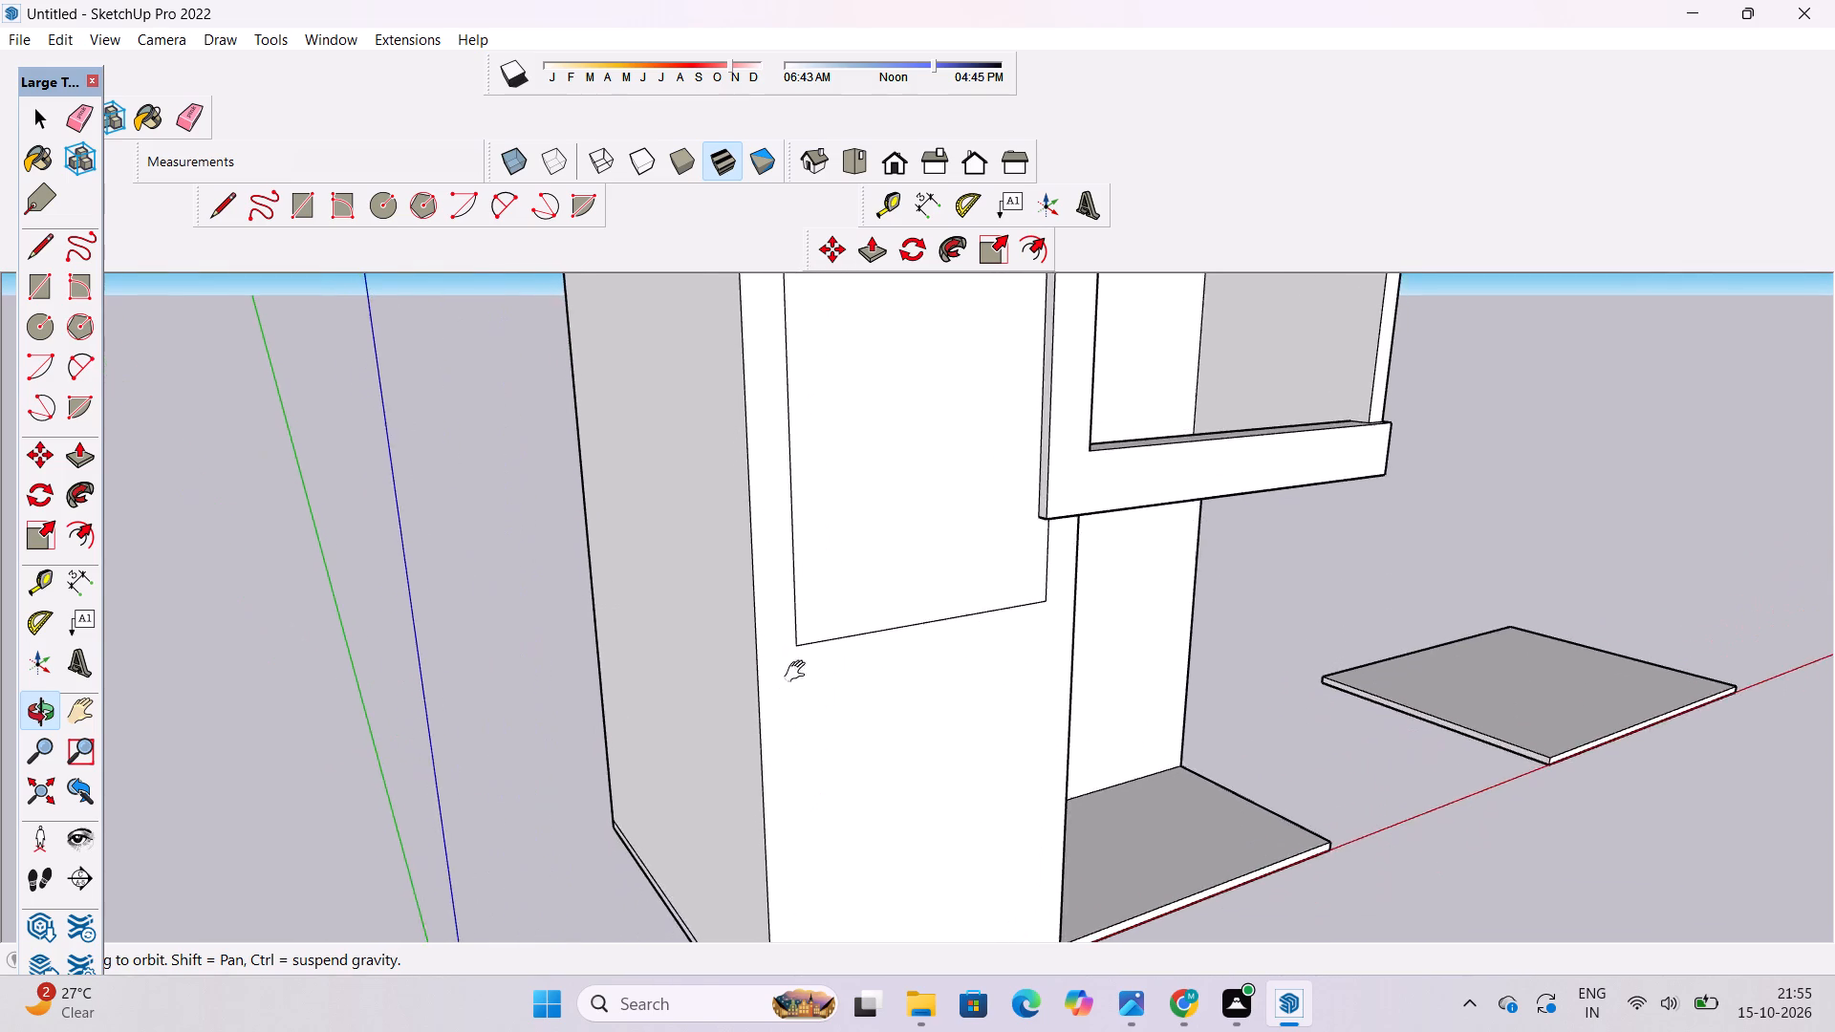
Erase the horizontal seam line along the bottom of the tall front panel, just above the floor line.
scroll(799, 672, "down", 5)
left_click_drag(814, 818, 782, 824)
scroll(784, 876, "up", 5)
left_click_drag(792, 904, 800, 745, "shift")
left_click_drag(815, 855, 810, 791)
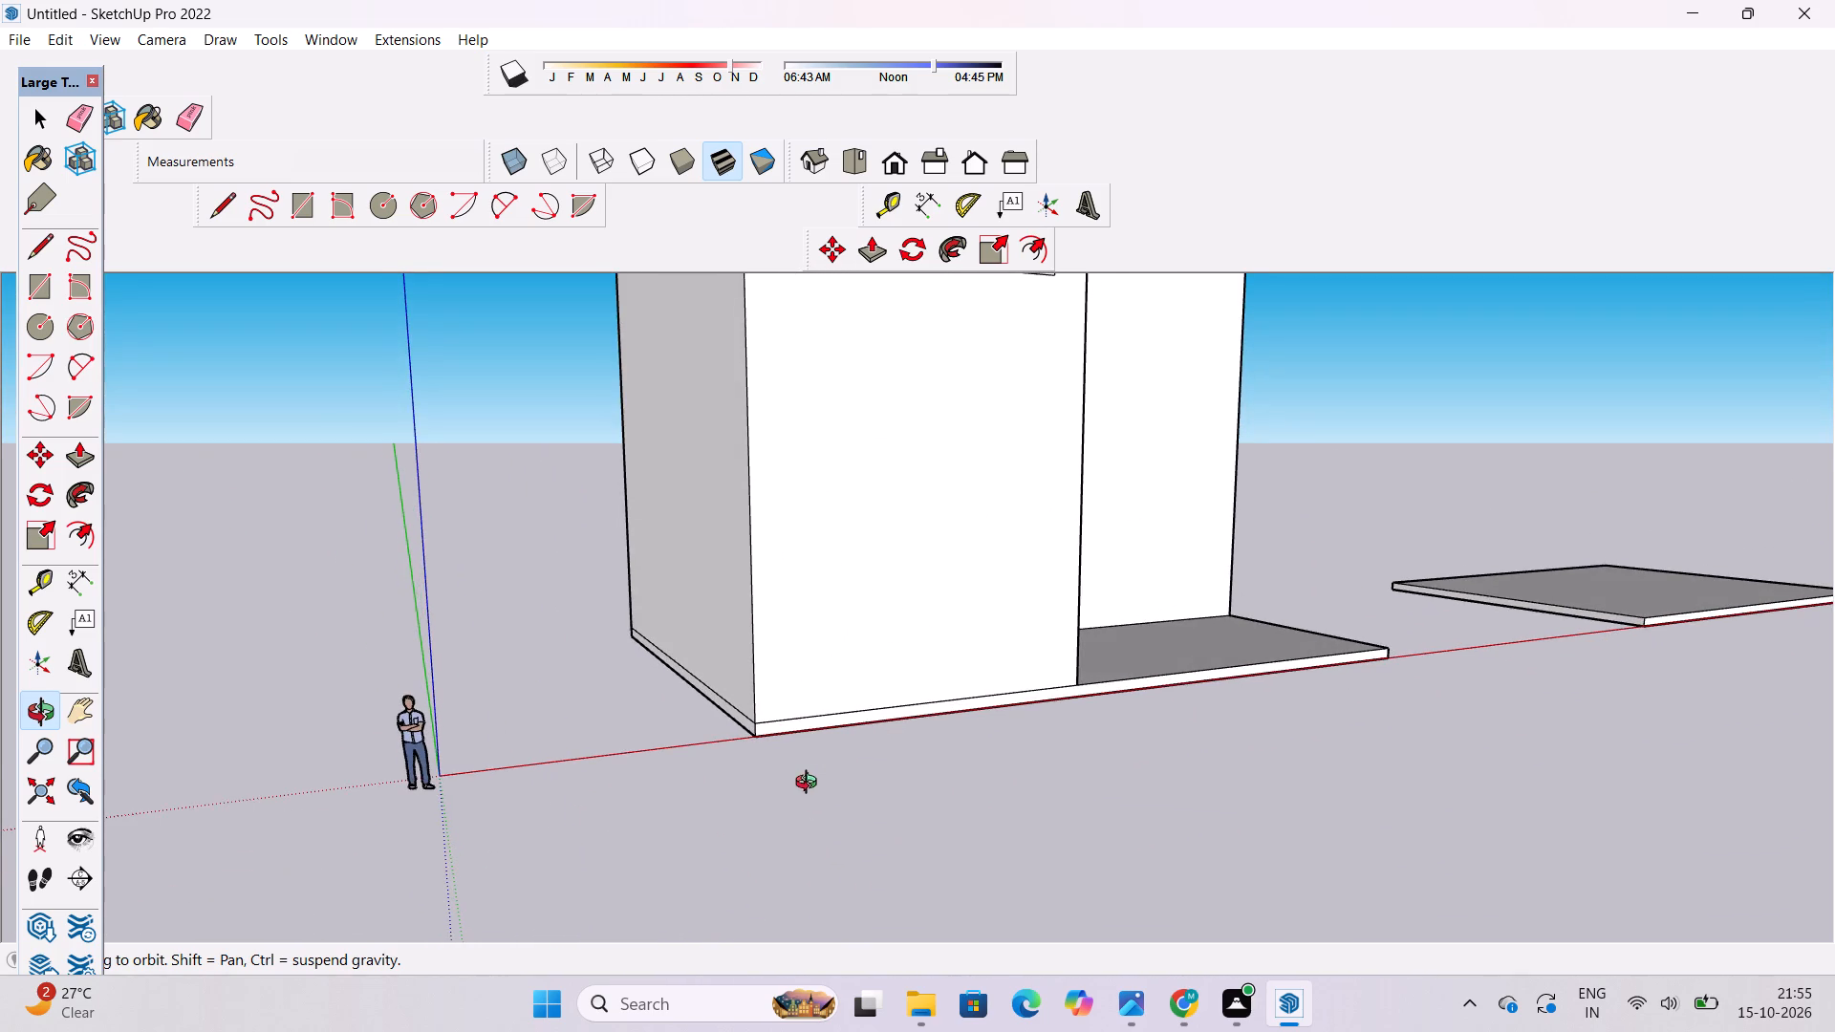
key("e")
scroll(808, 727, "up", 5)
left_click_drag(818, 684, 827, 715)
scroll(741, 843, "down", 14)
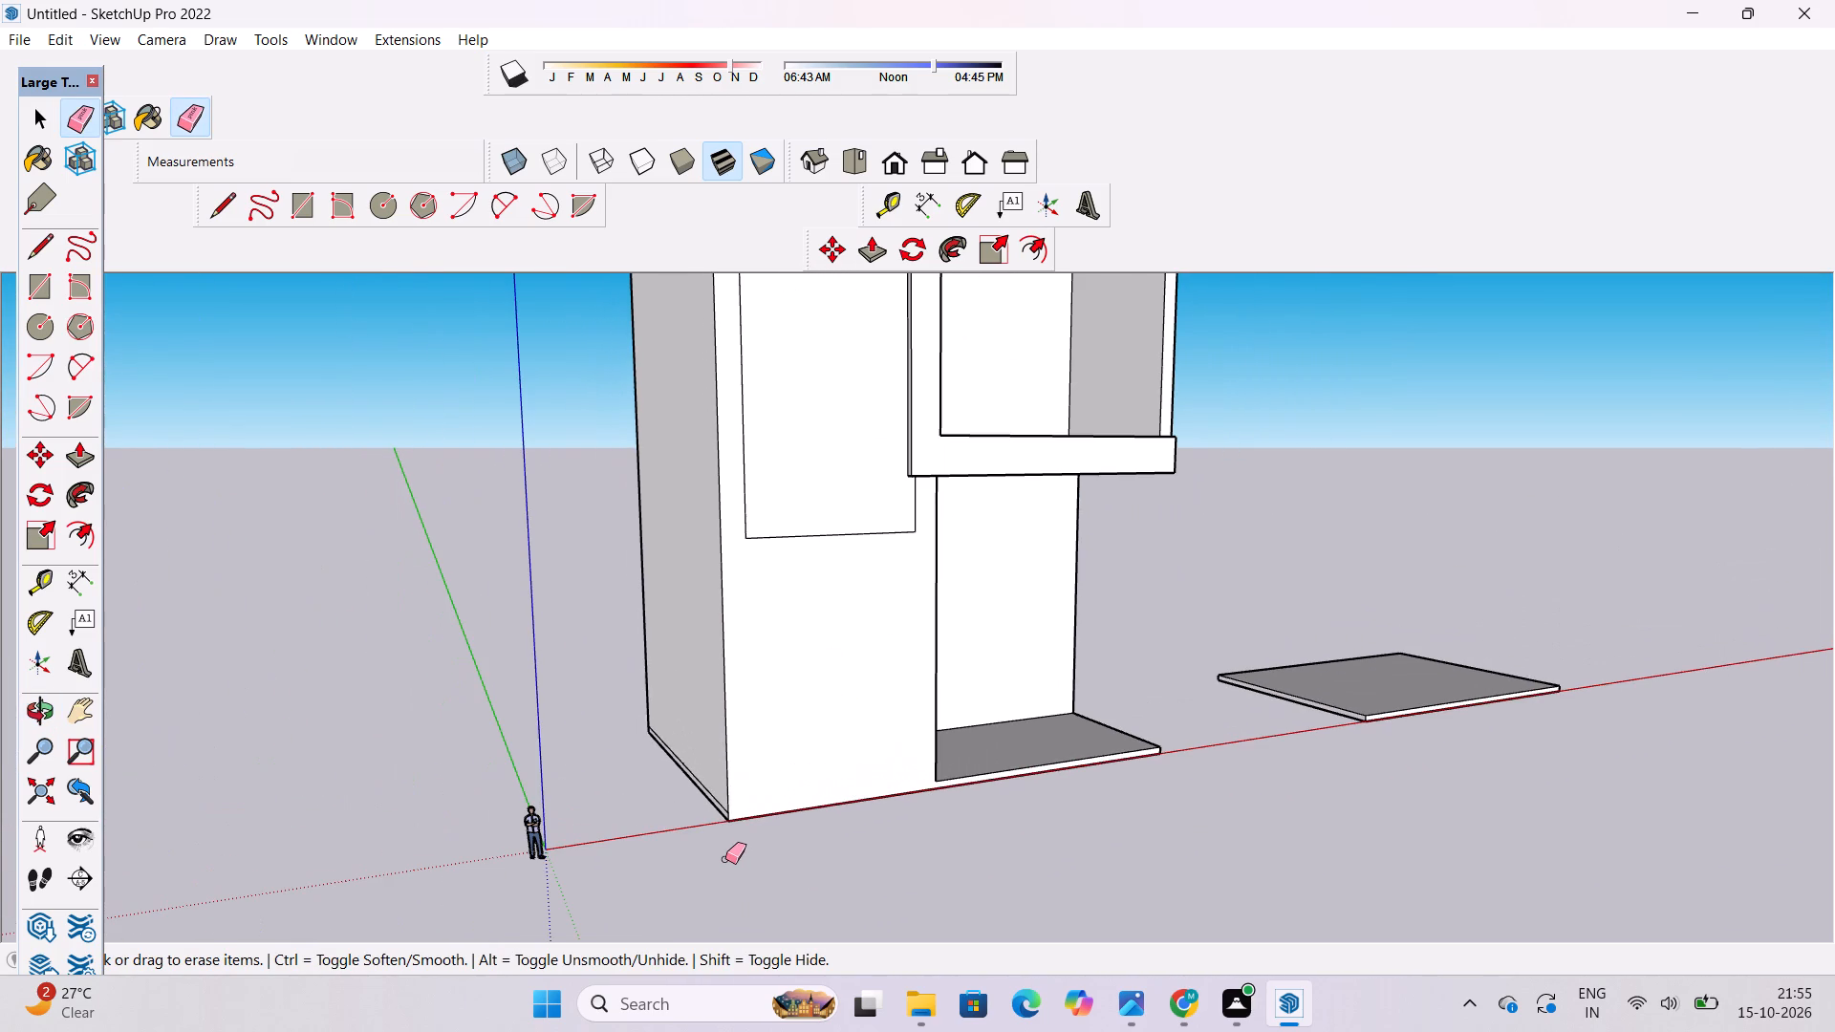
Draw a vertical line about 34' long from the inset's lower outer corner down to the panel's bottom edge.
key("l")
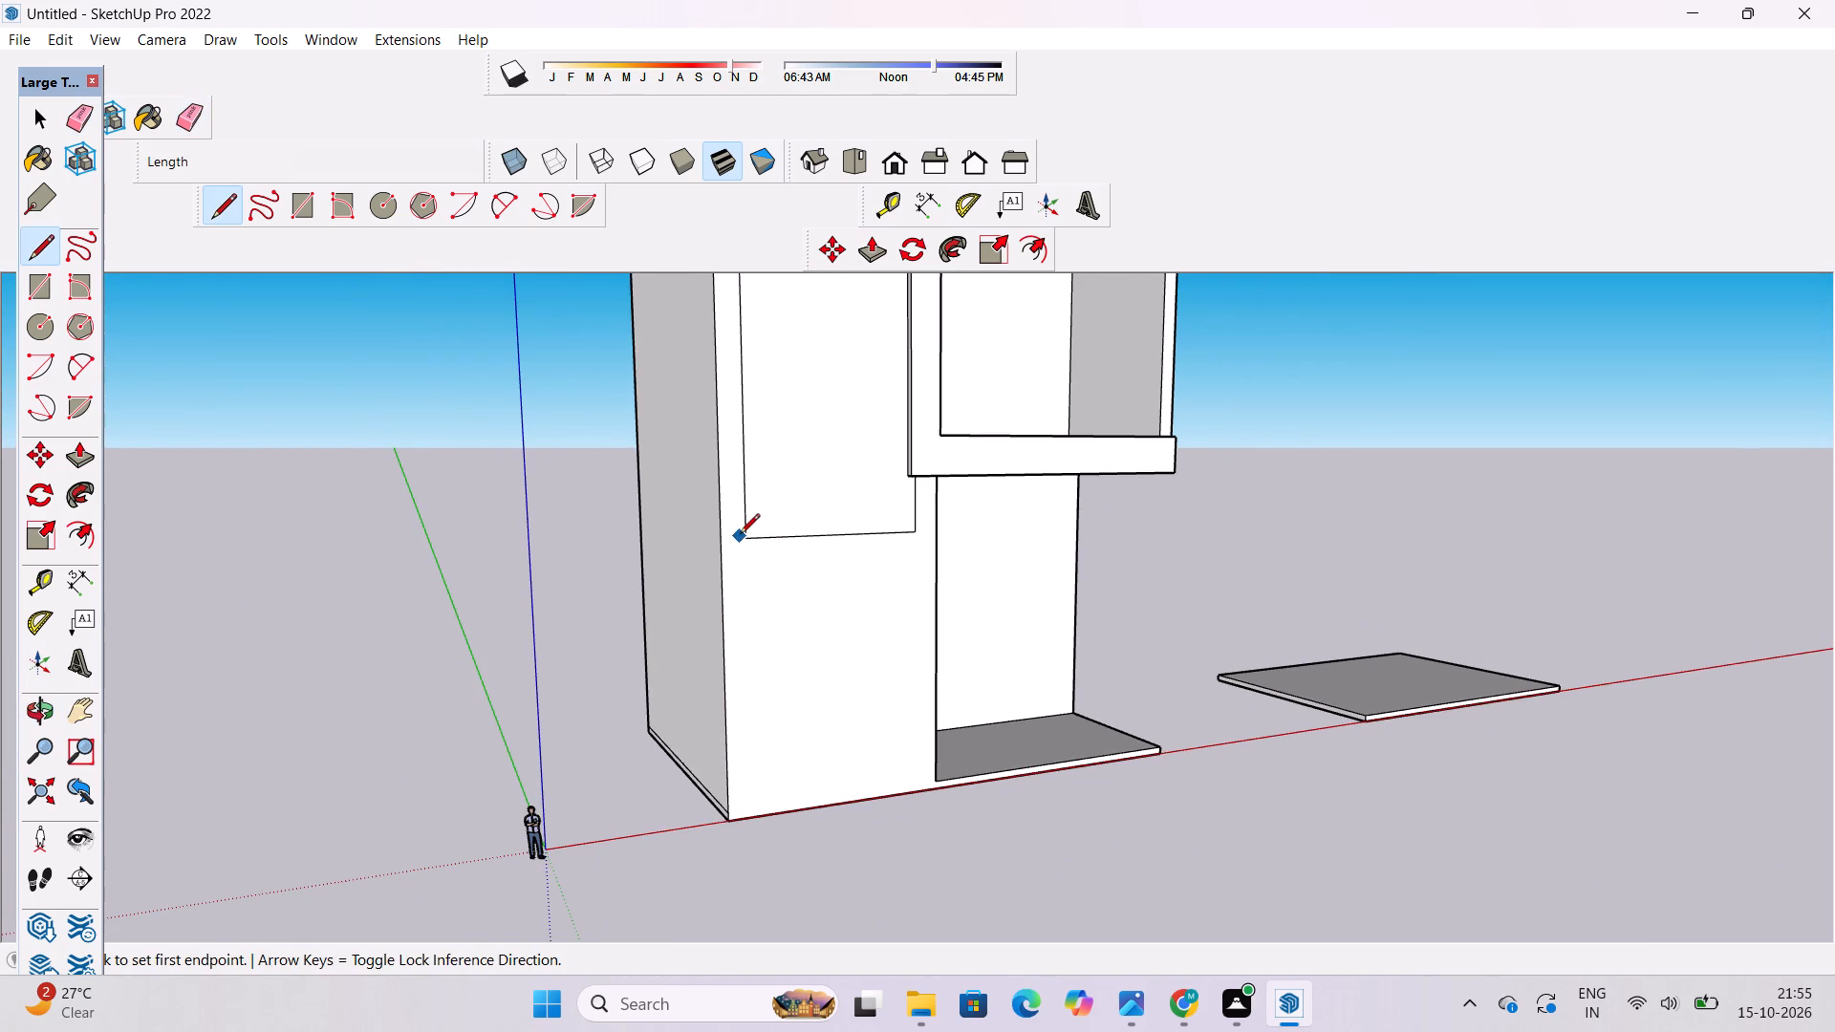
scroll(741, 535, "up", 5)
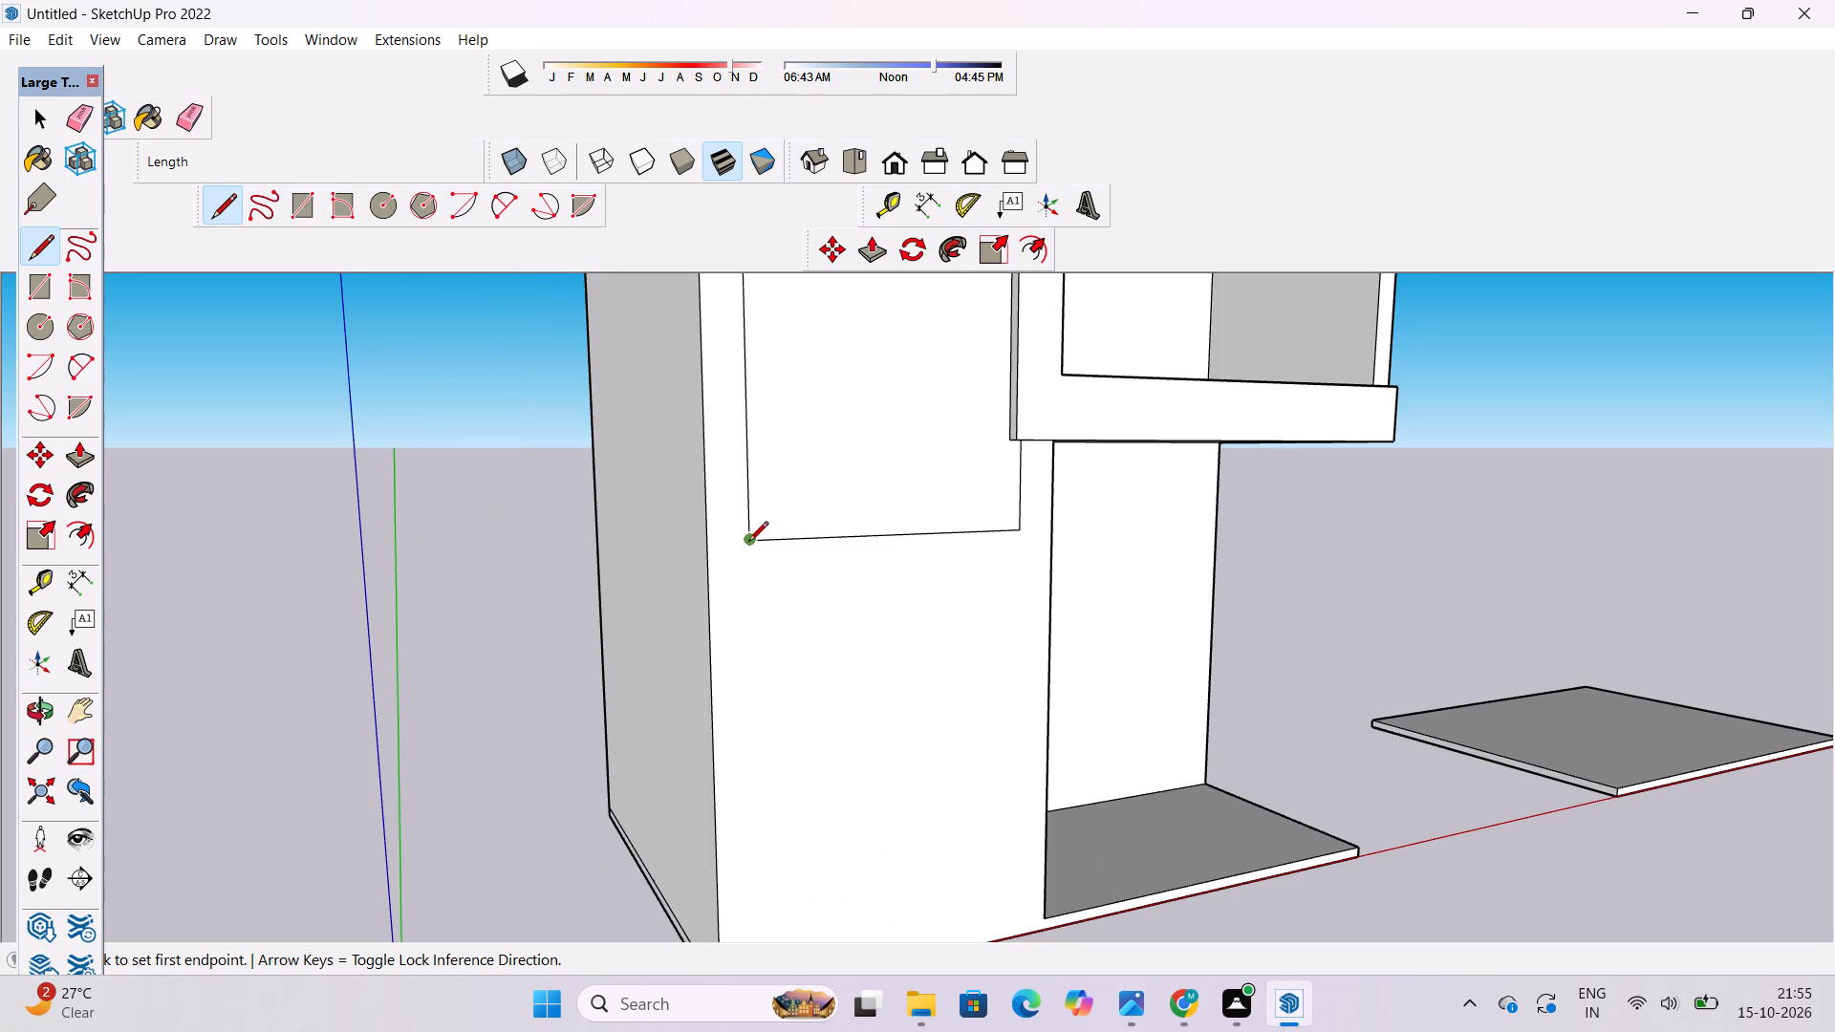
left_click(748, 543)
scroll(748, 543, "down", 9)
scroll(745, 734, "up", 9)
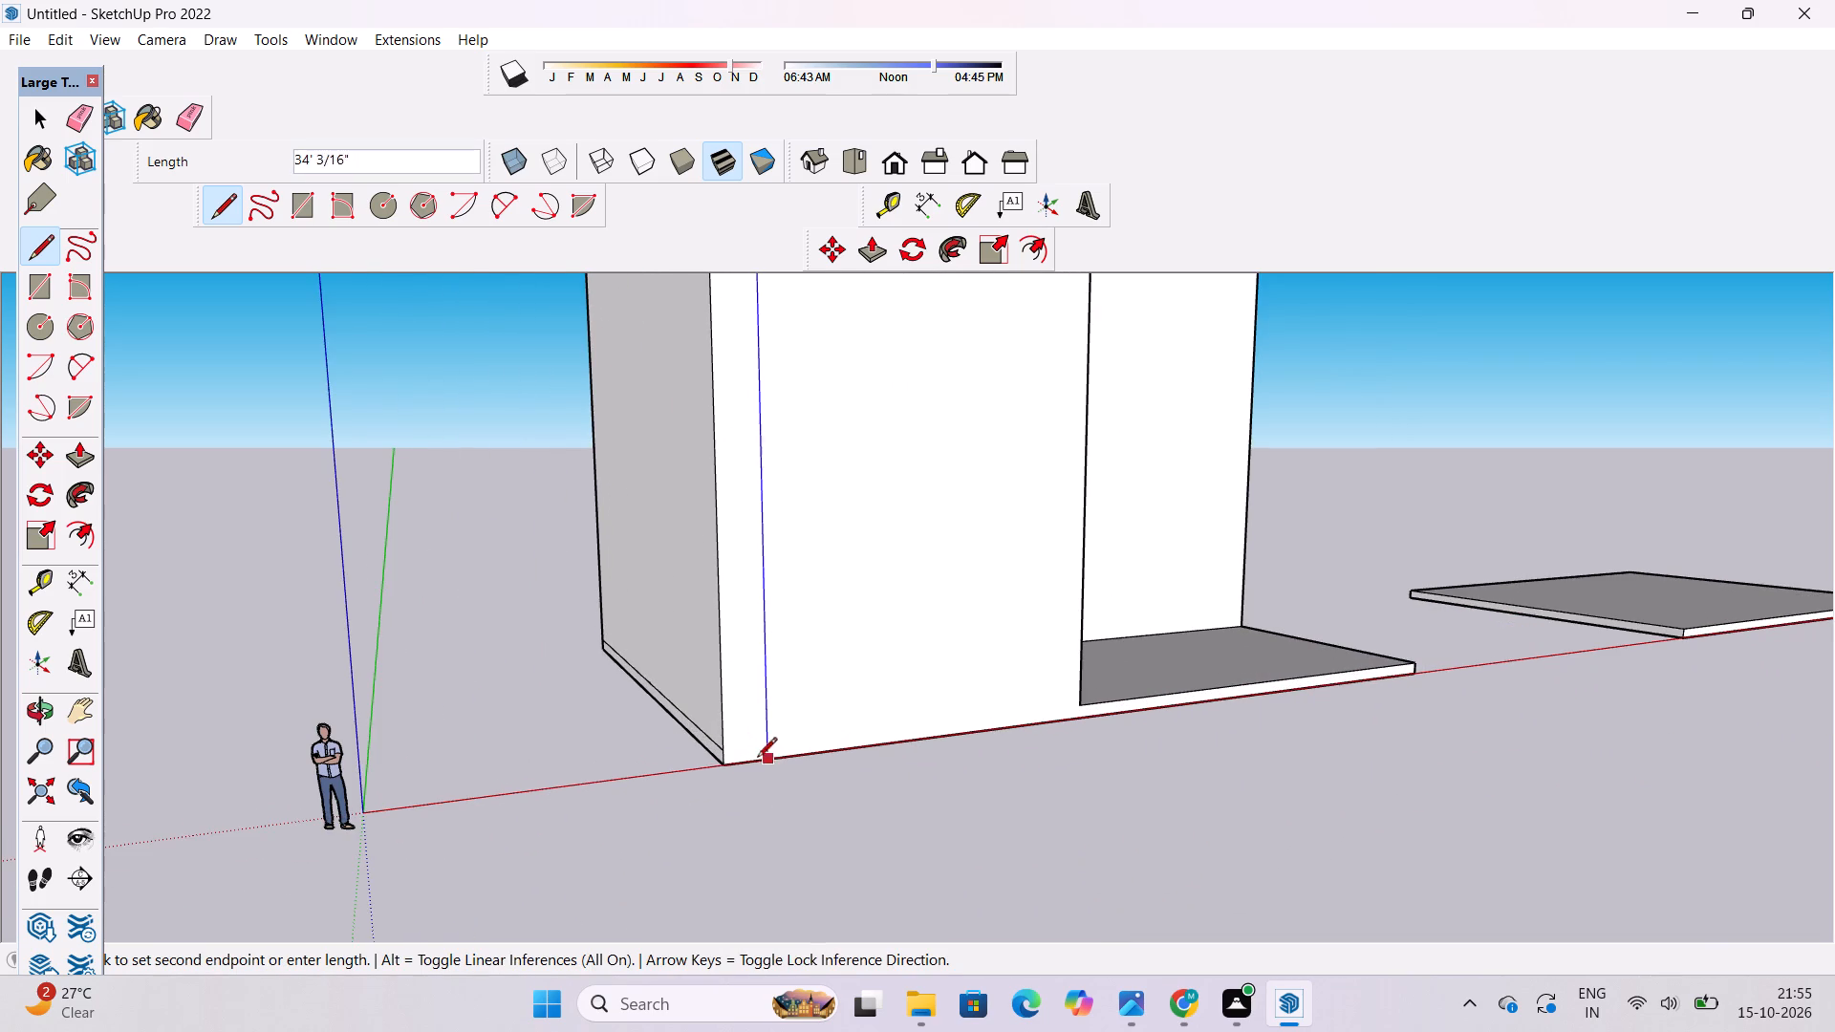
left_click(769, 762)
key("space")
Examine the tall front panel with its divided lower section from the front and the side.
type("o")
scroll(768, 744, "down", 8)
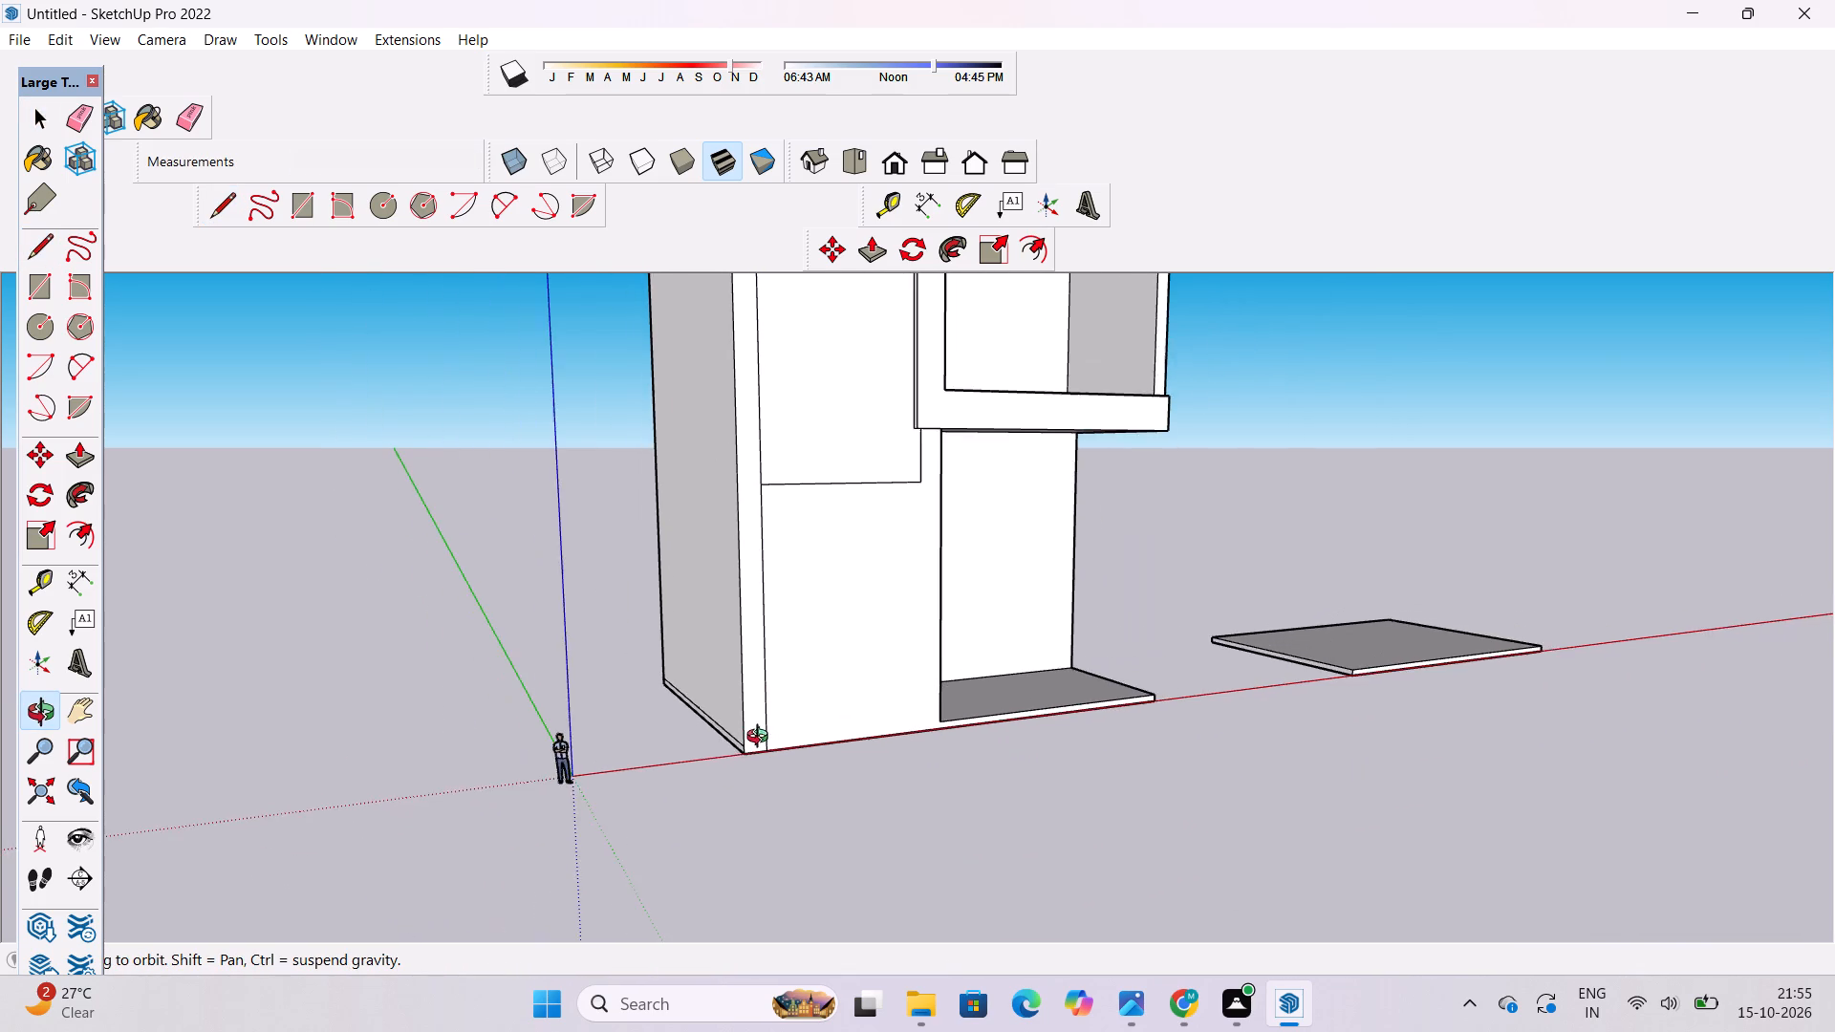
left_click_drag(766, 728, 736, 783, "shift")
left_click_drag(725, 783, 893, 813)
scroll(892, 788, "down", 4)
left_click_drag(871, 775, 644, 779)
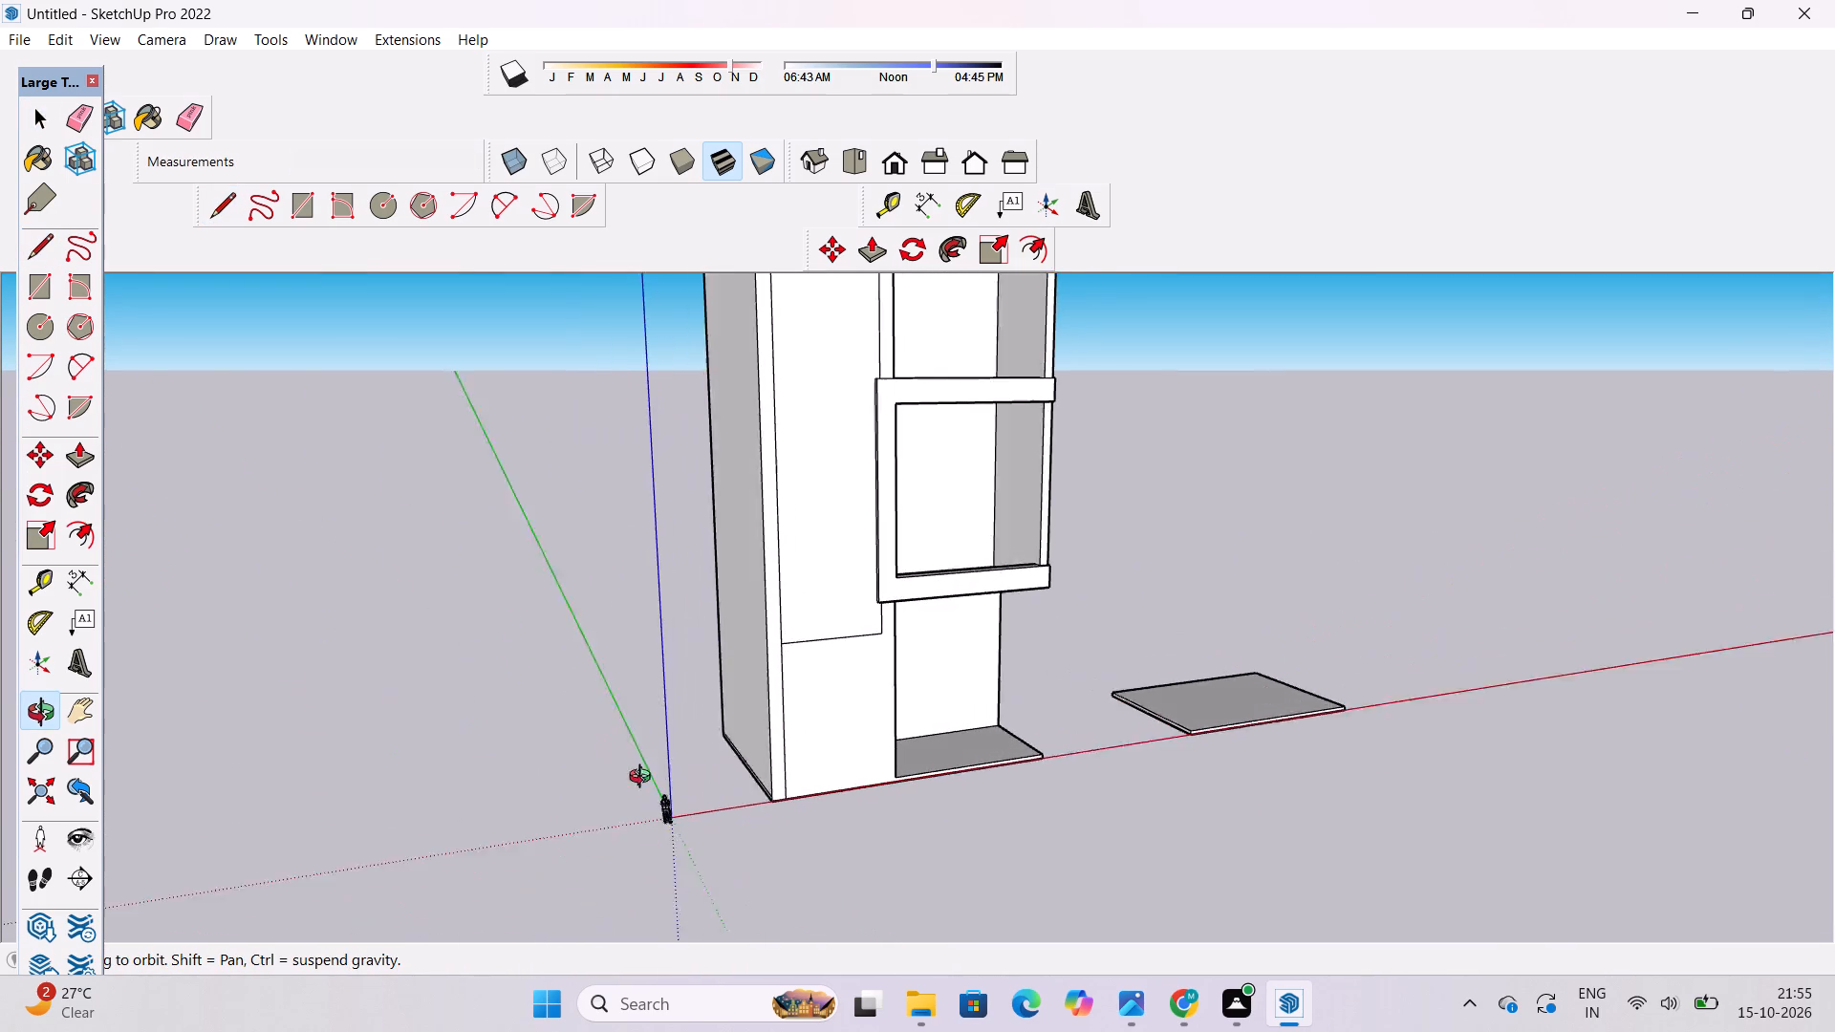
left_click_drag(644, 779, 621, 785)
scroll(747, 688, "up", 2)
left_click_drag(769, 673, 653, 864, "shift")
scroll(746, 725, "down", 5)
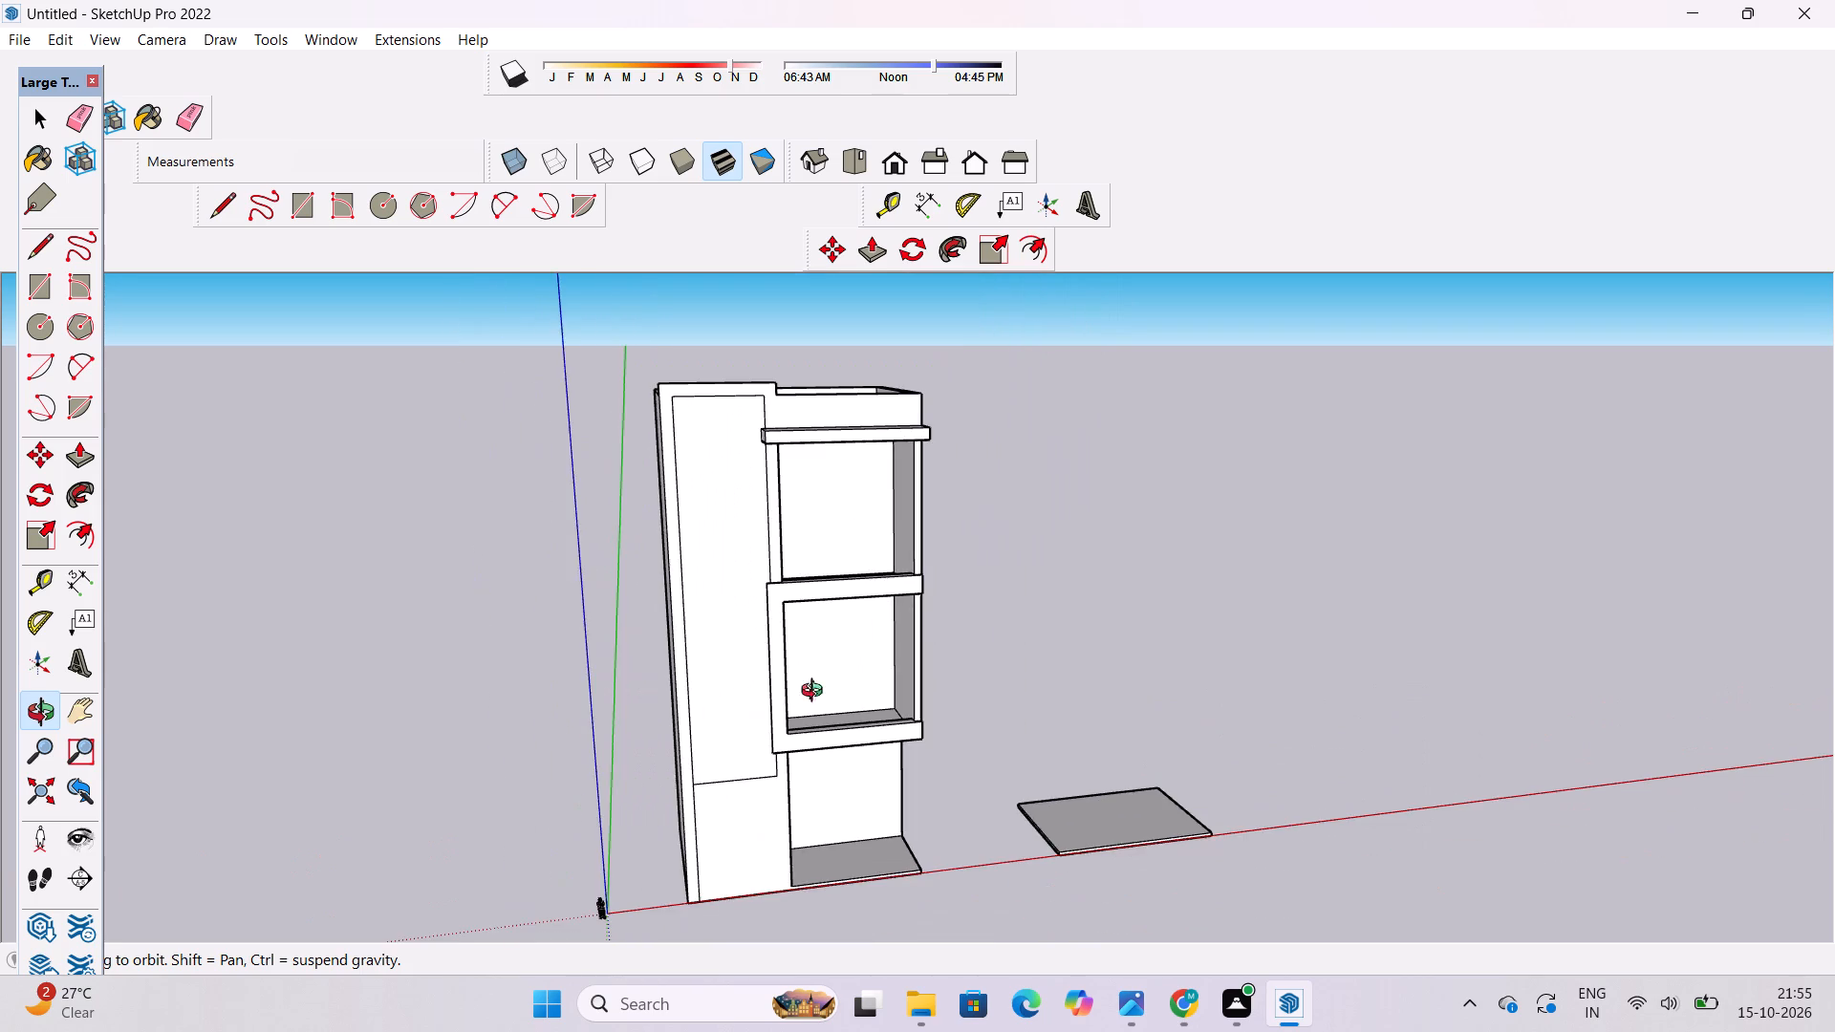
left_click_drag(816, 693, 613, 746)
Place a vertical guide along the tall front panel's edge next to the open shelves, at 0" offset.
scroll(755, 595, "up", 6)
left_click_drag(765, 578, 747, 697, "shift")
left_click_drag(769, 678, 644, 731)
scroll(745, 547, "up", 3)
left_click_drag(752, 535, 769, 742, "shift")
scroll(792, 596, "up", 3)
left_click_drag(771, 591, 861, 554)
left_click_drag(861, 554, 819, 670, "shift")
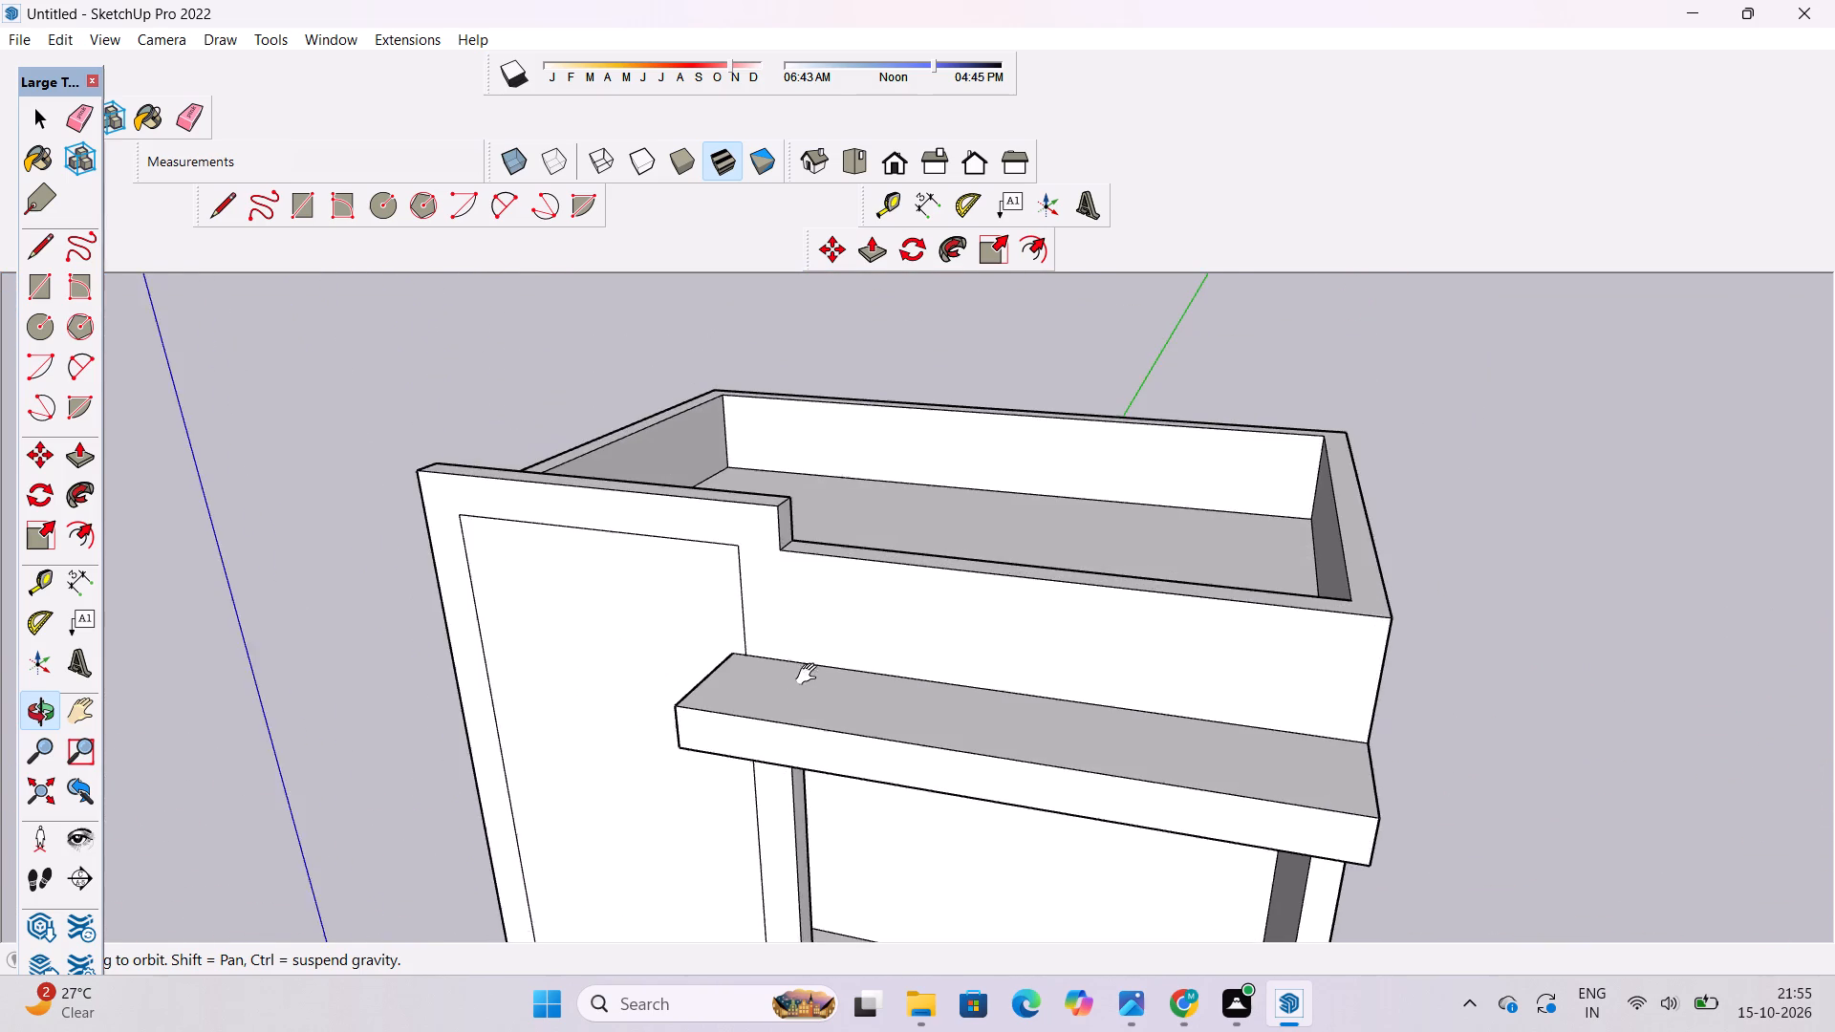
scroll(798, 678, "up", 3)
left_click_drag(777, 676, 860, 528)
left_click_drag(733, 578, 733, 692, "shift")
left_click_drag(733, 692, 749, 663)
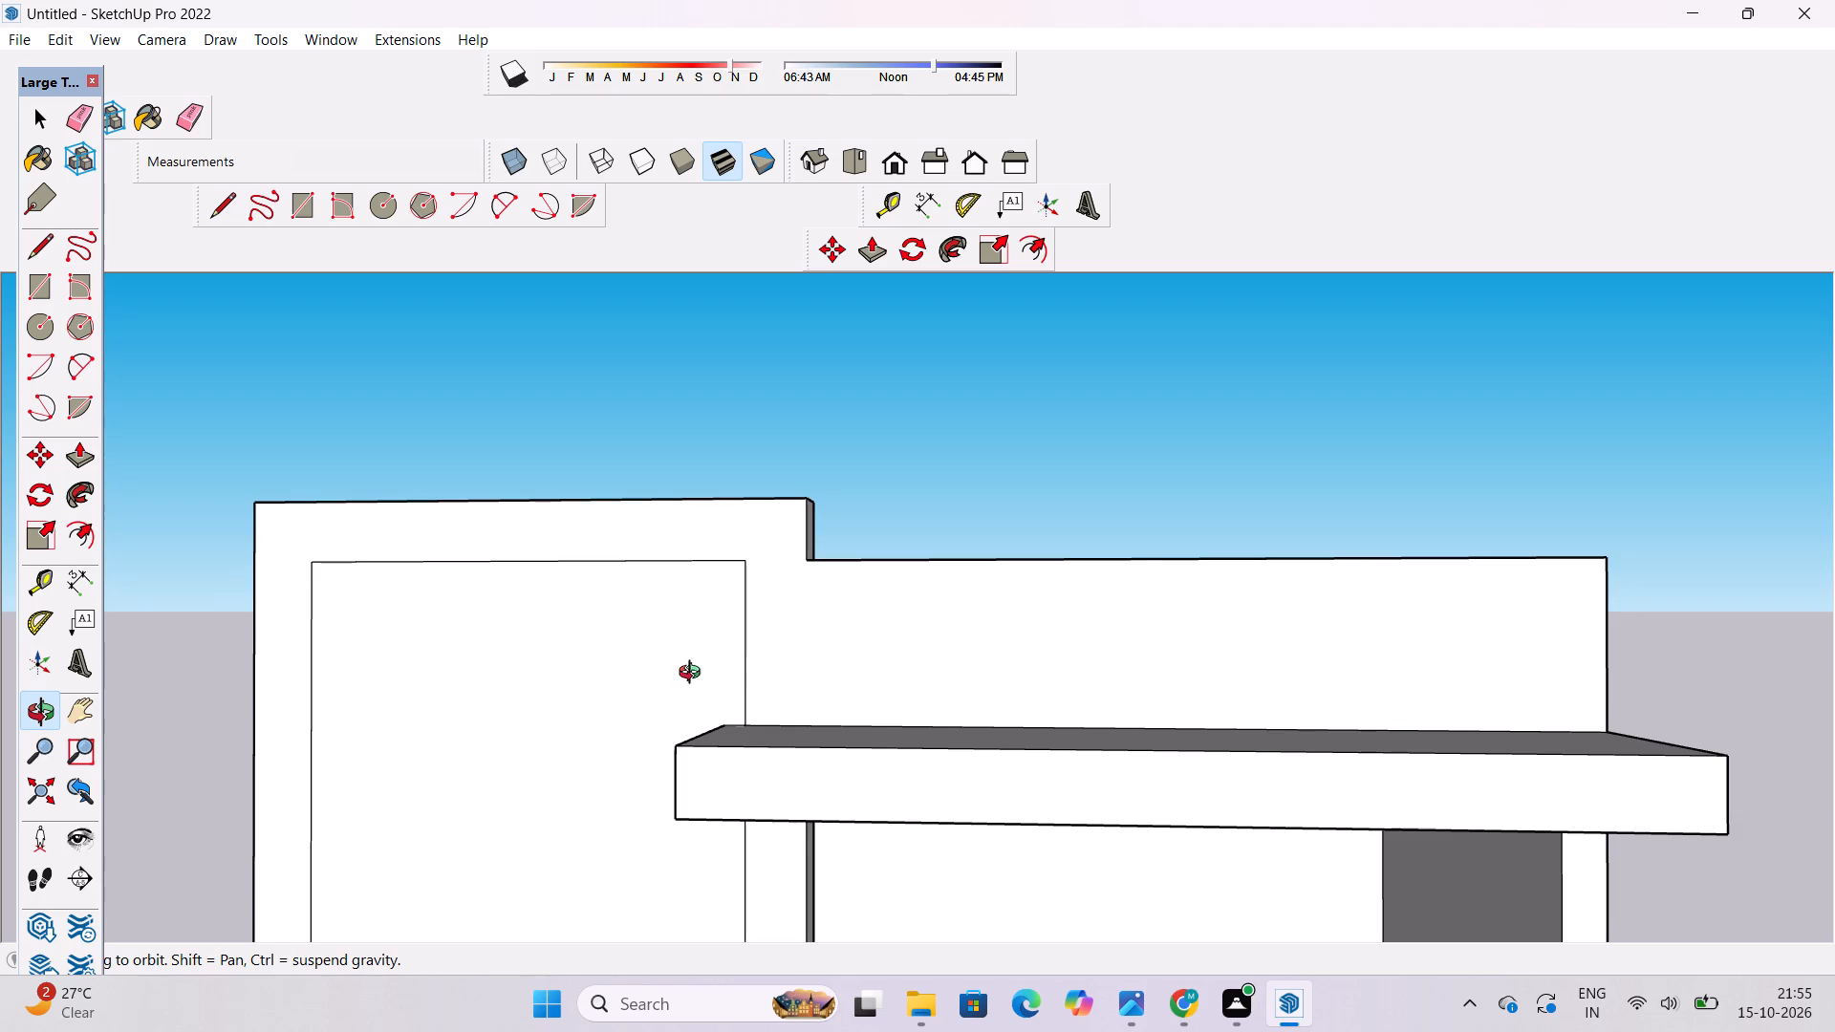
key("t")
scroll(790, 847, "down", 5)
scroll(765, 983, "up", 4)
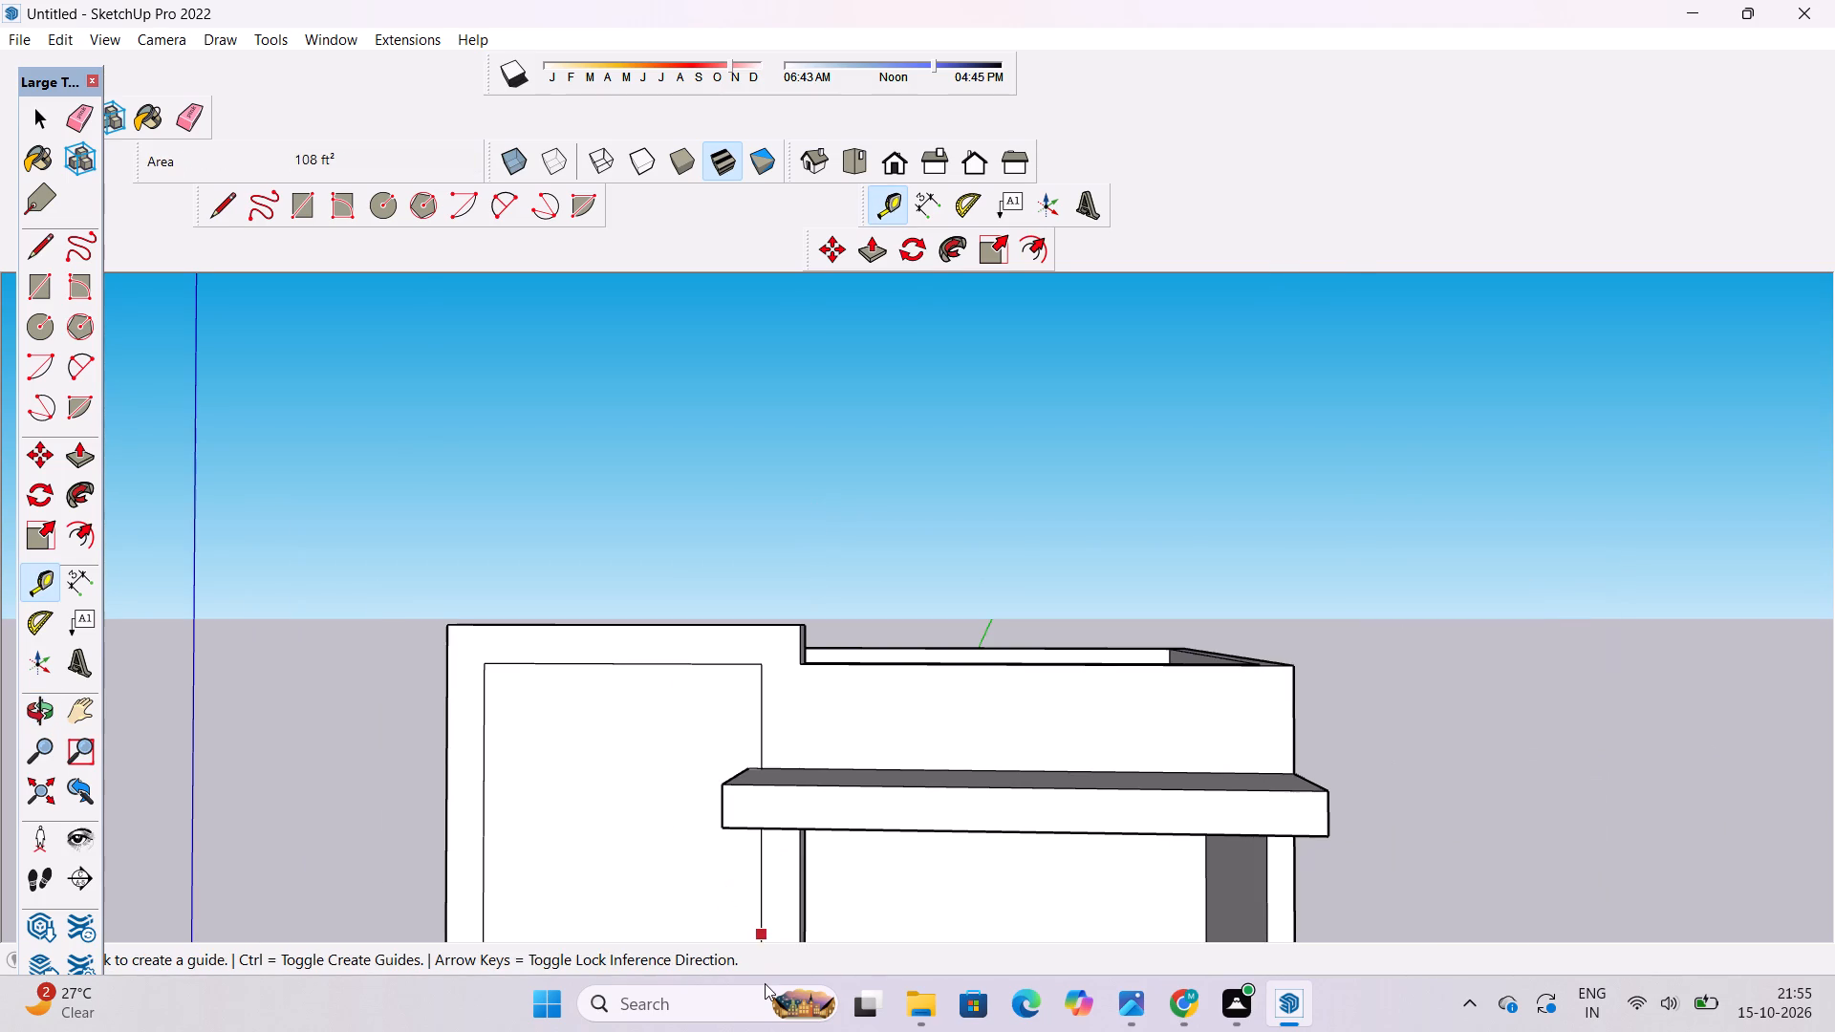
scroll(765, 983, "up", 1)
left_click(797, 909)
left_click(802, 878)
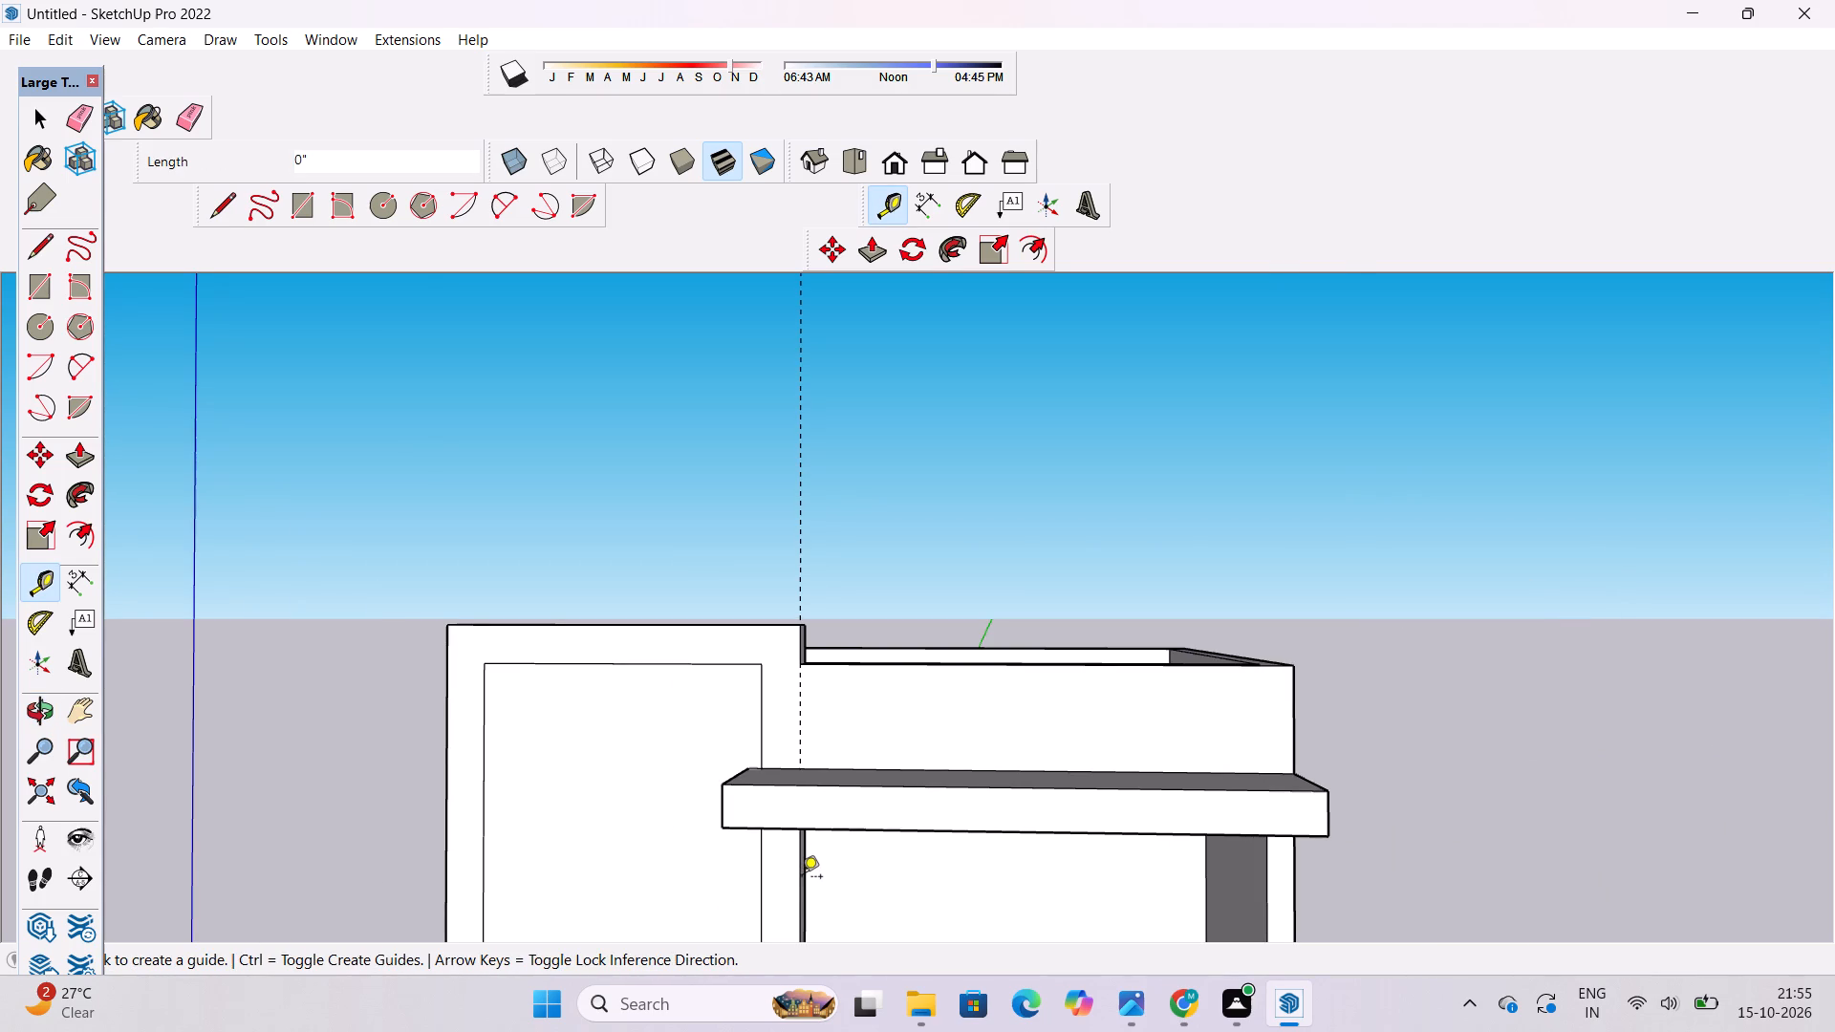
Draw an 8' vertical line along the guide from the notch corner at the panel's top down to the projecting shelf.
key("l")
scroll(788, 743, "up", 5)
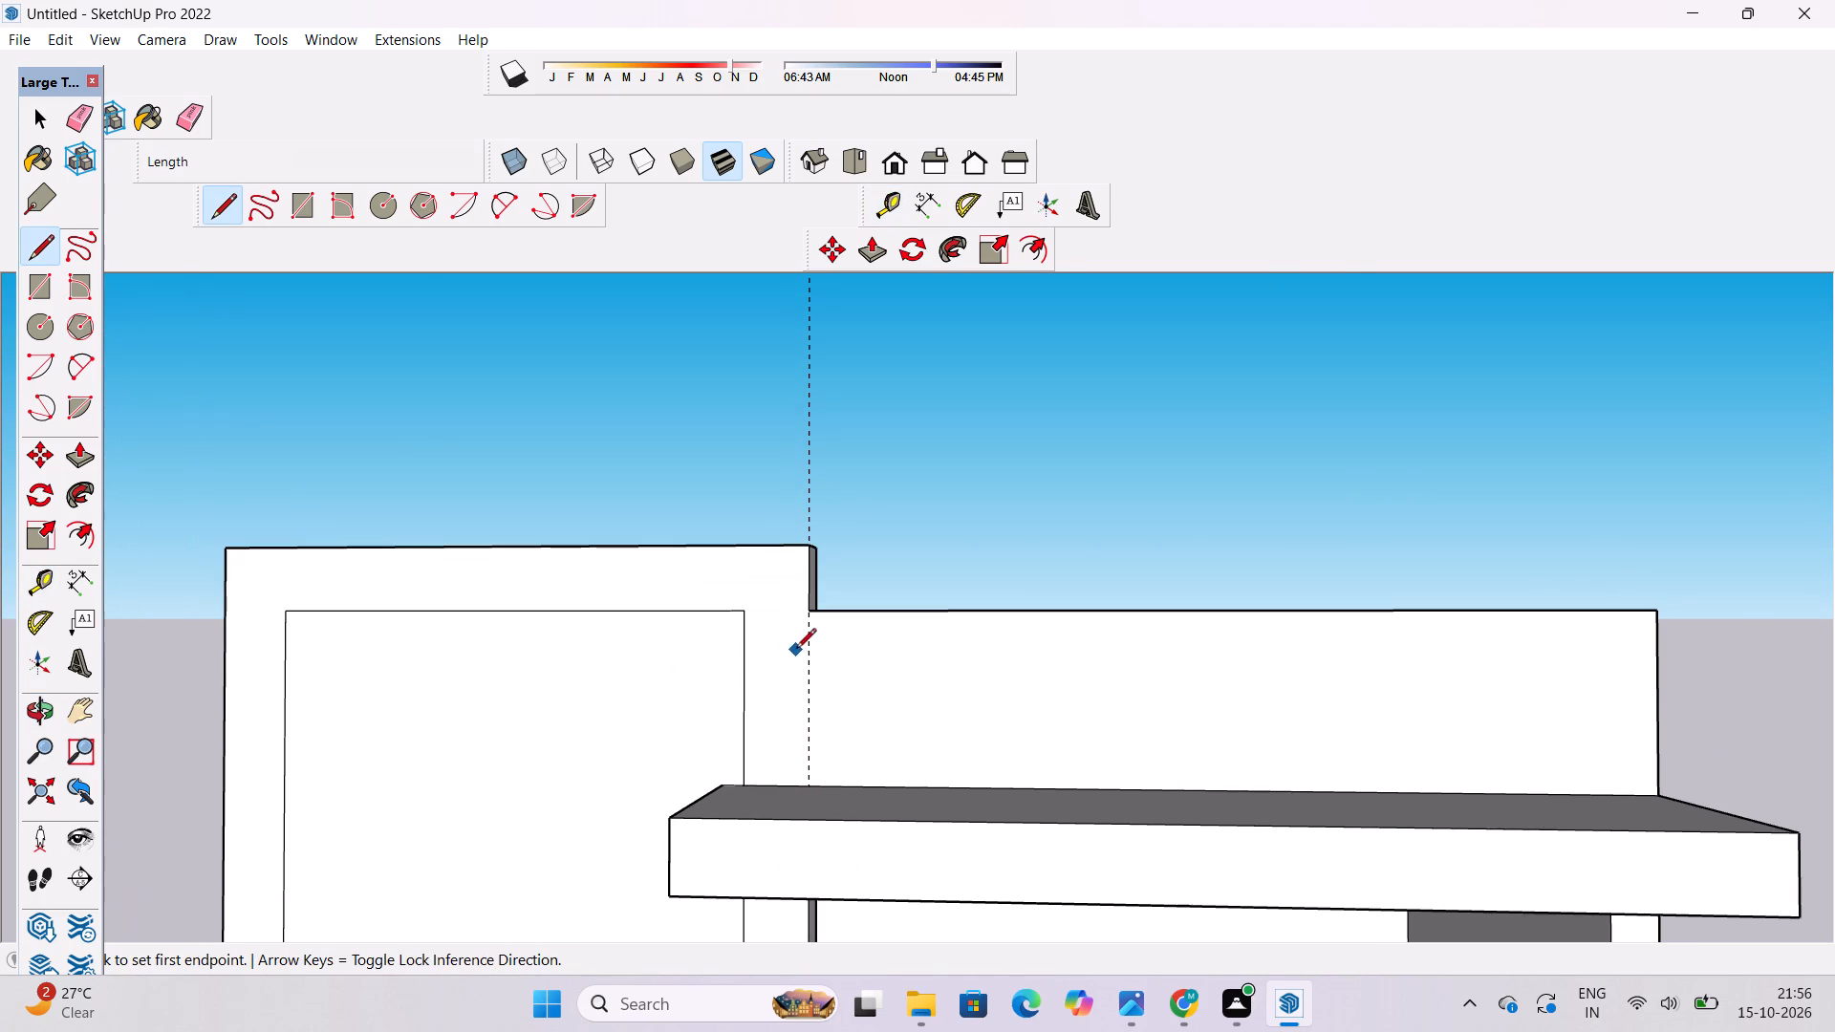
scroll(803, 617, "up", 5)
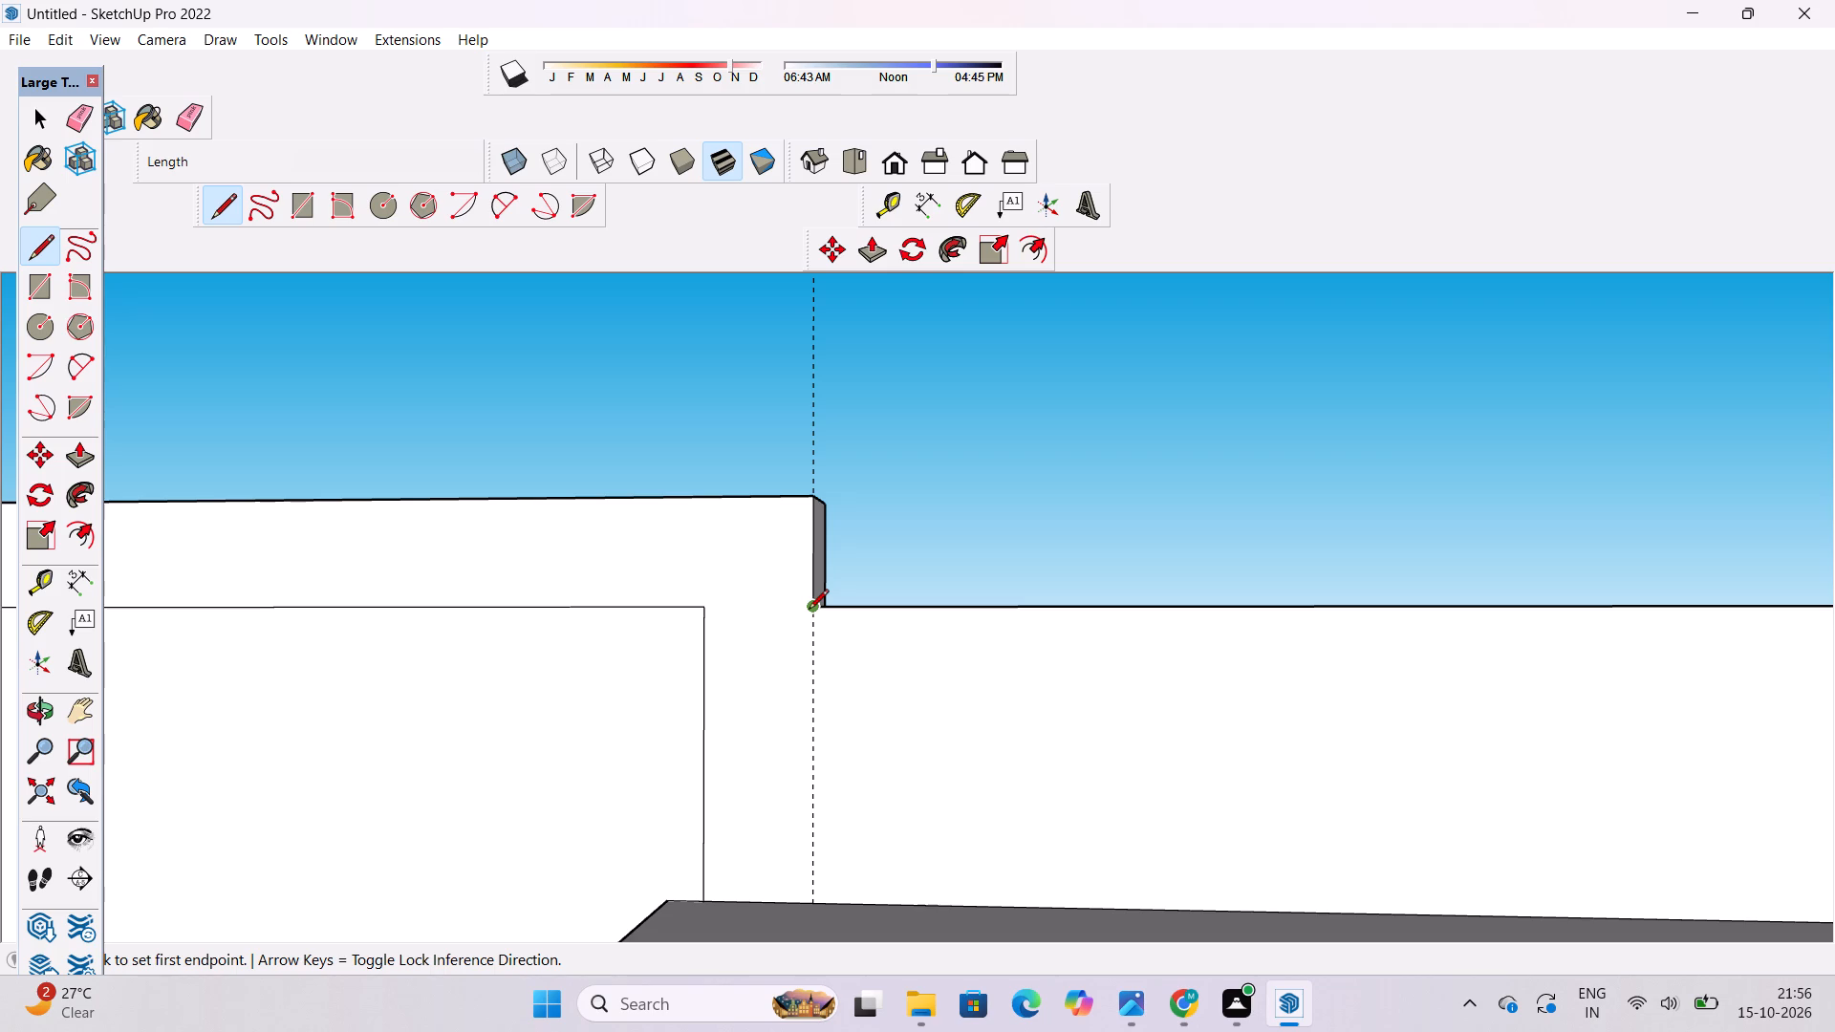
left_click(809, 611)
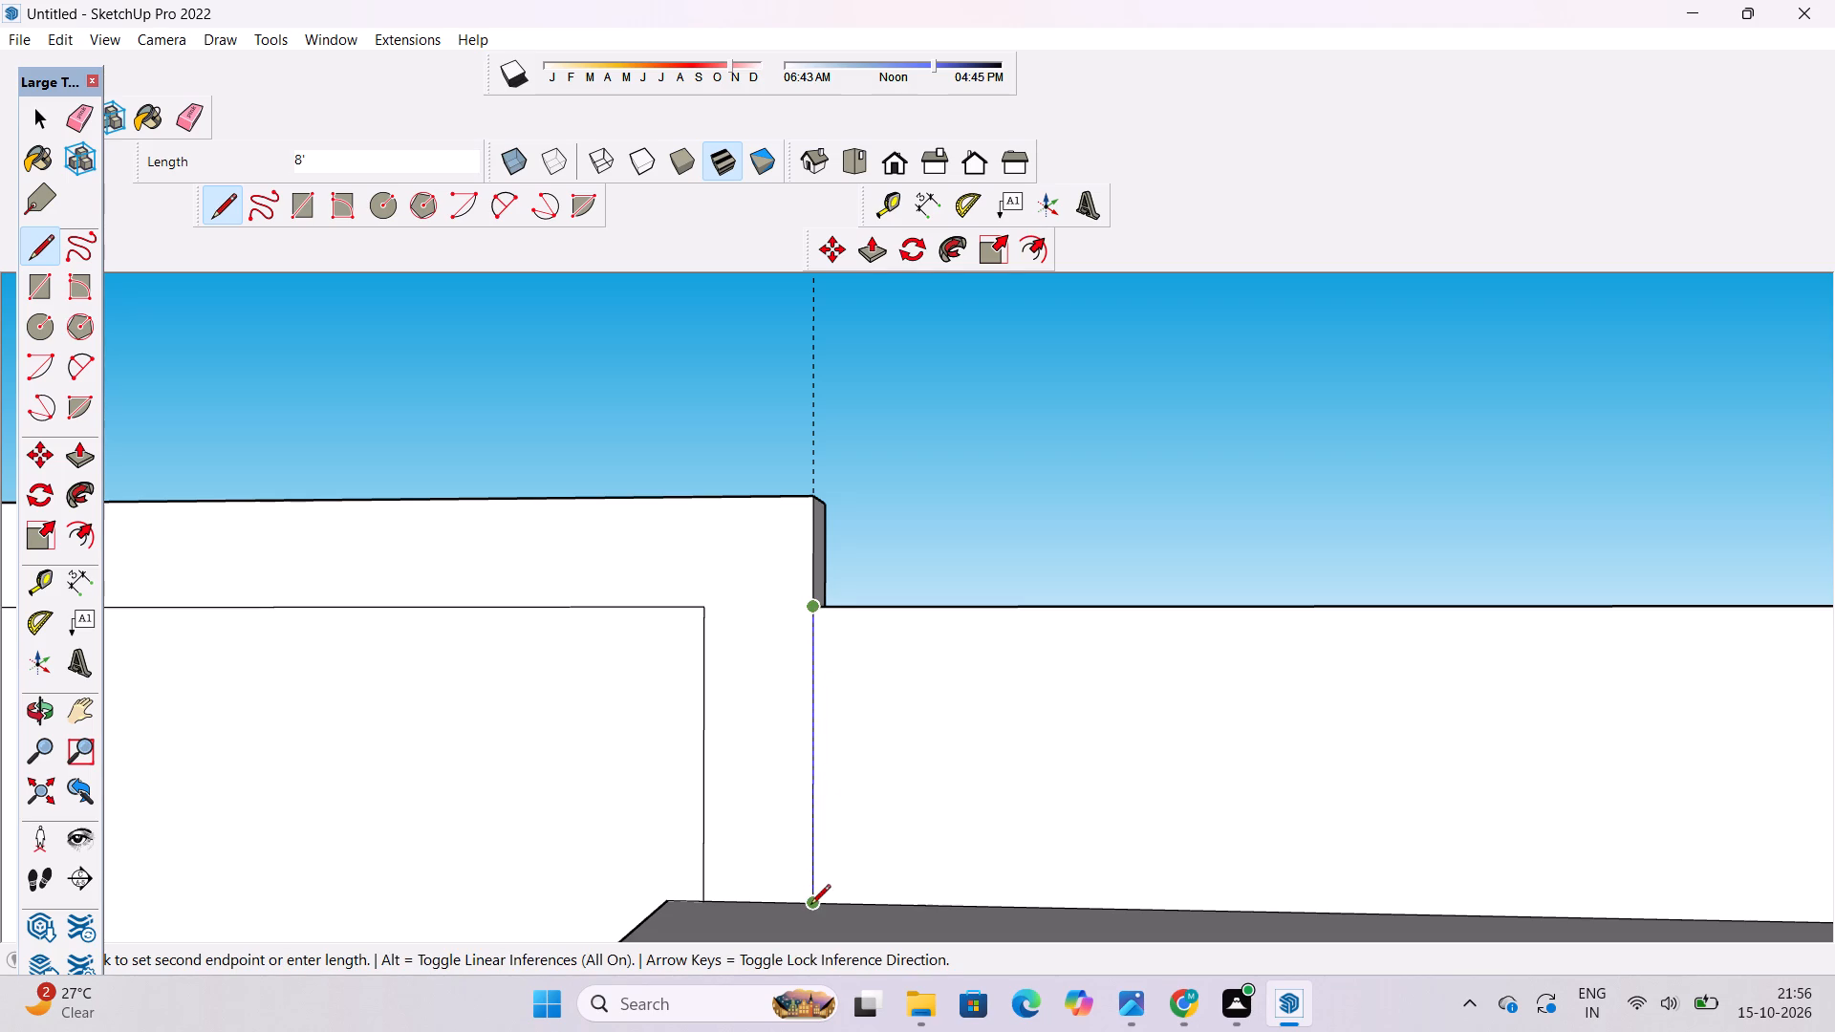
left_click(815, 904)
Erase the vertical guide above the tall front panel.
left_click(177, 115)
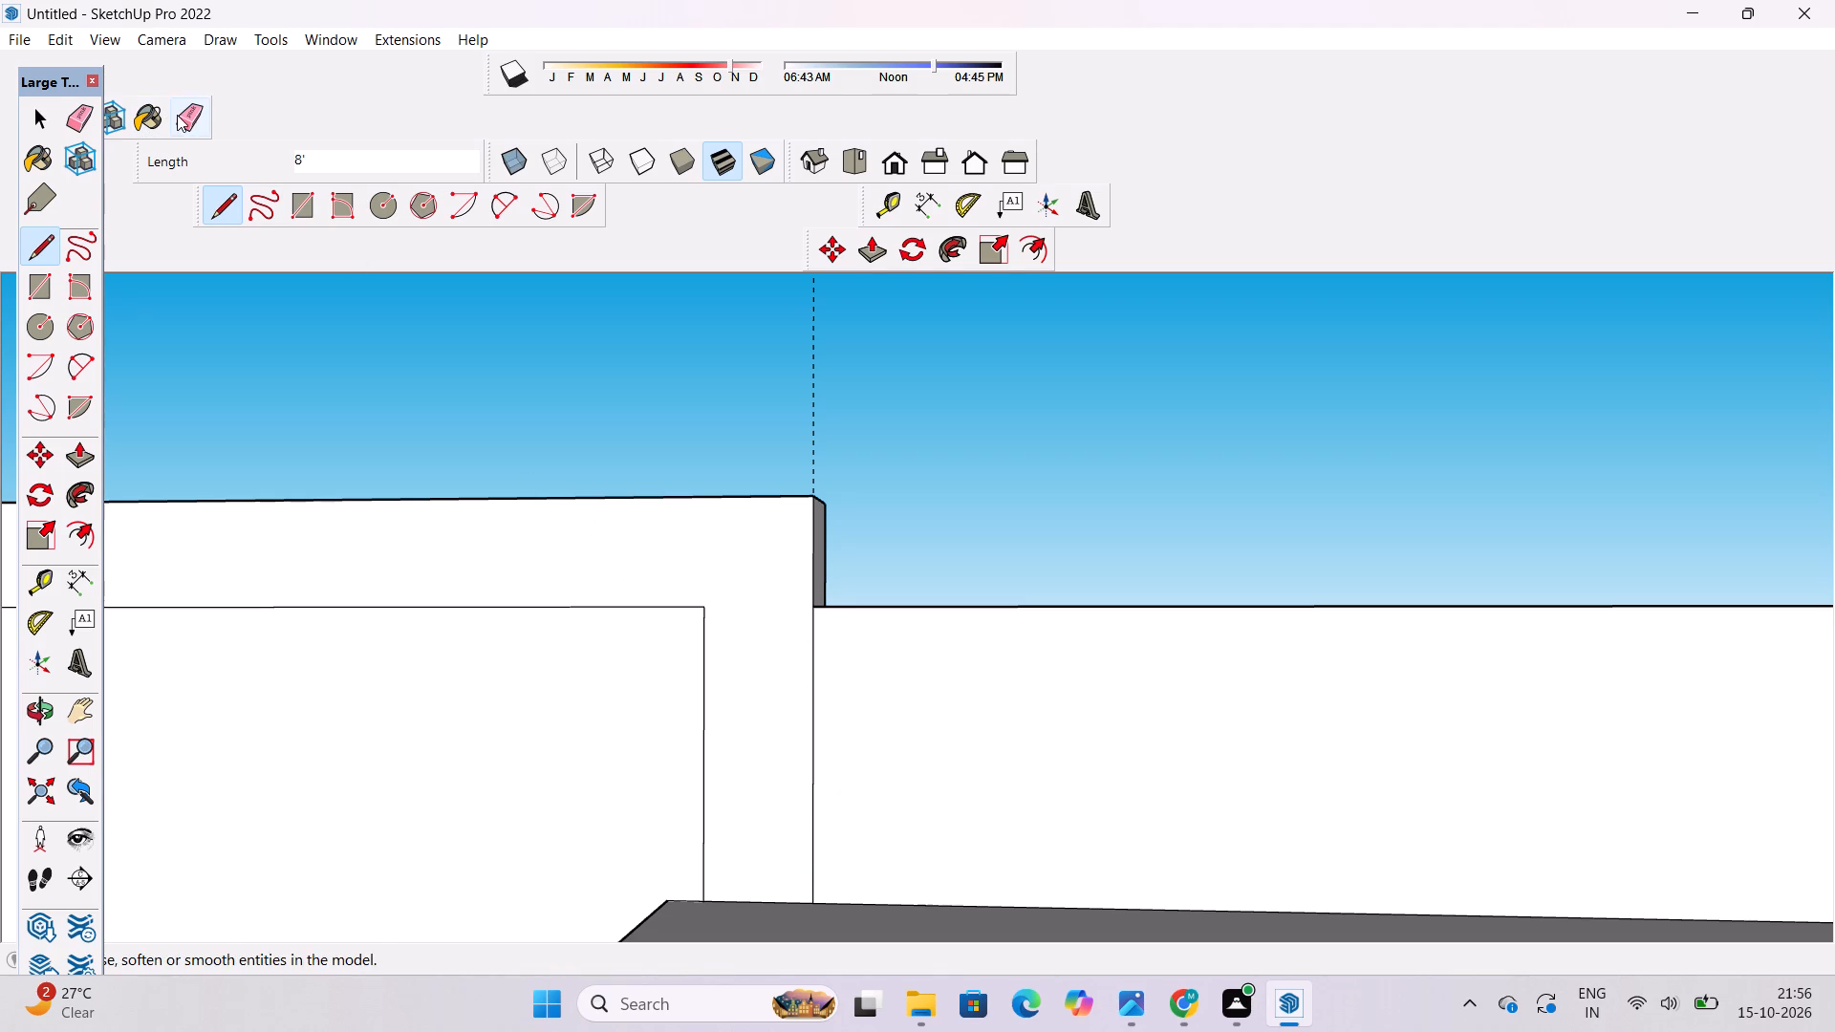
left_click(815, 380)
Push/Pull the border face around the inset on the tall front panel outward by 1'.
key("o")
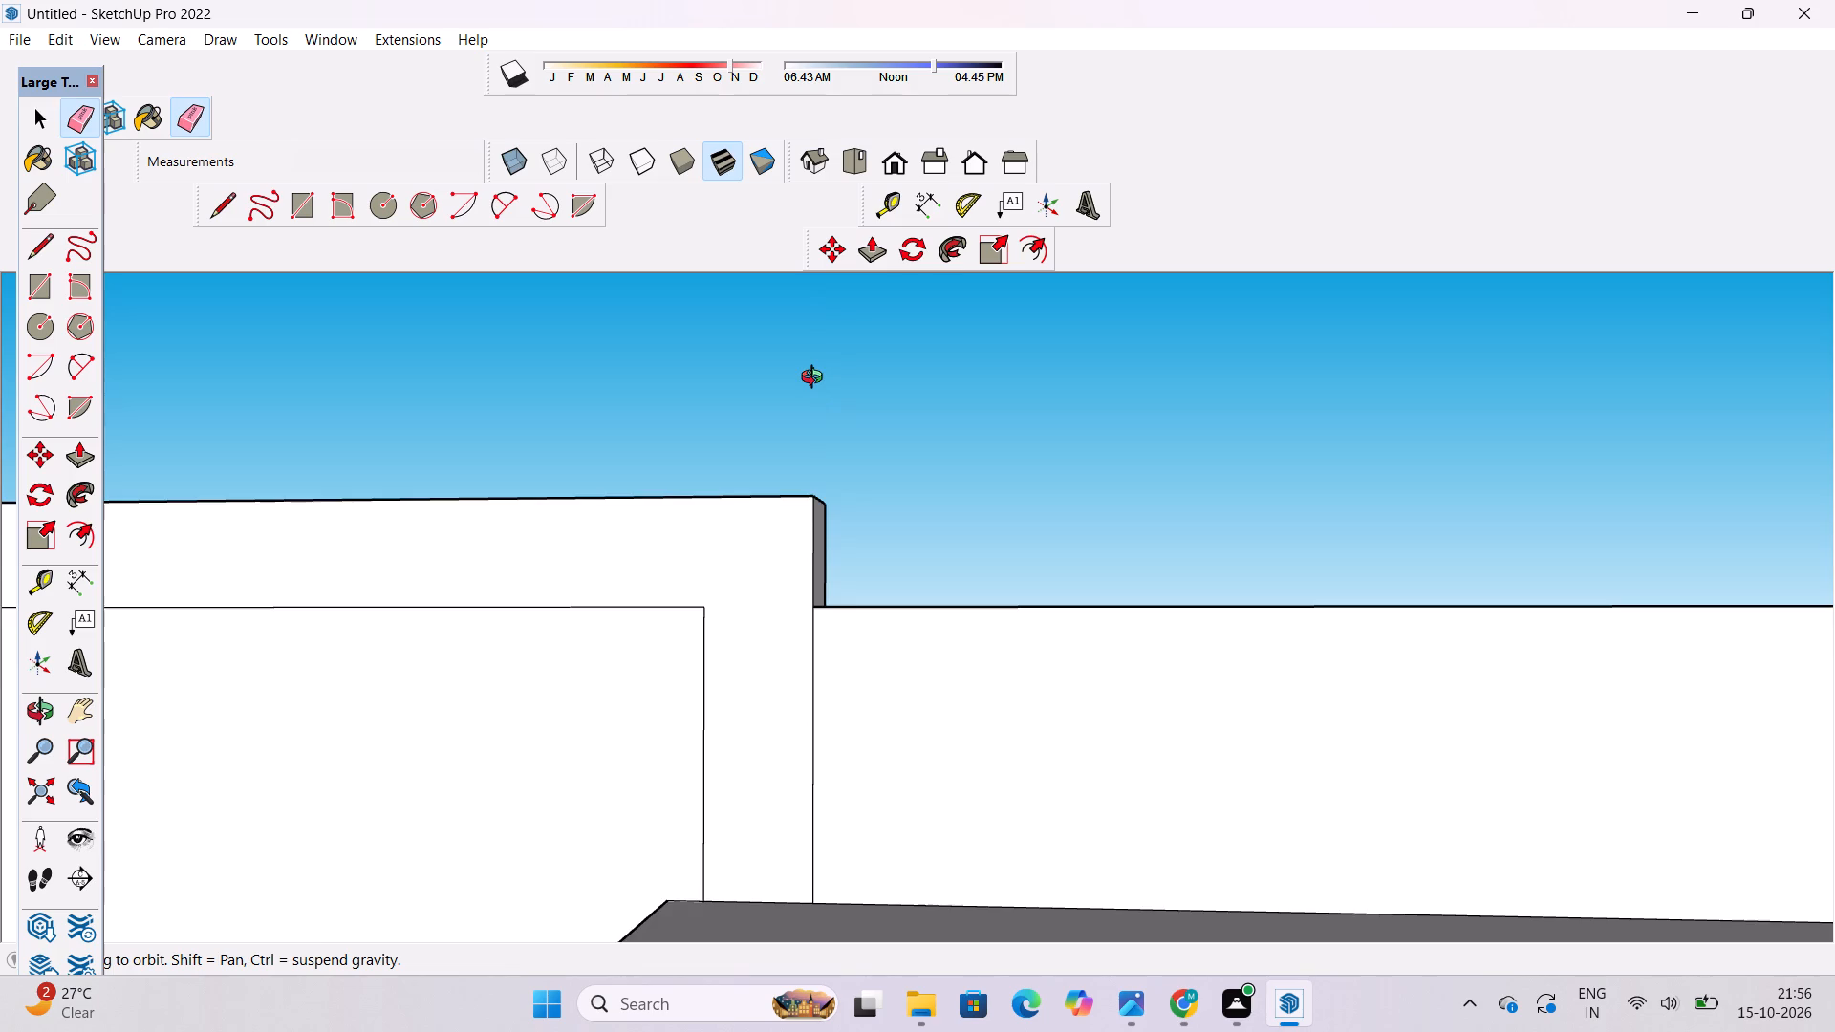
scroll(816, 379, "down", 12)
left_click_drag(761, 542, 902, 625)
left_click_drag(724, 651, 1056, 695)
left_click_drag(1017, 726, 938, 546)
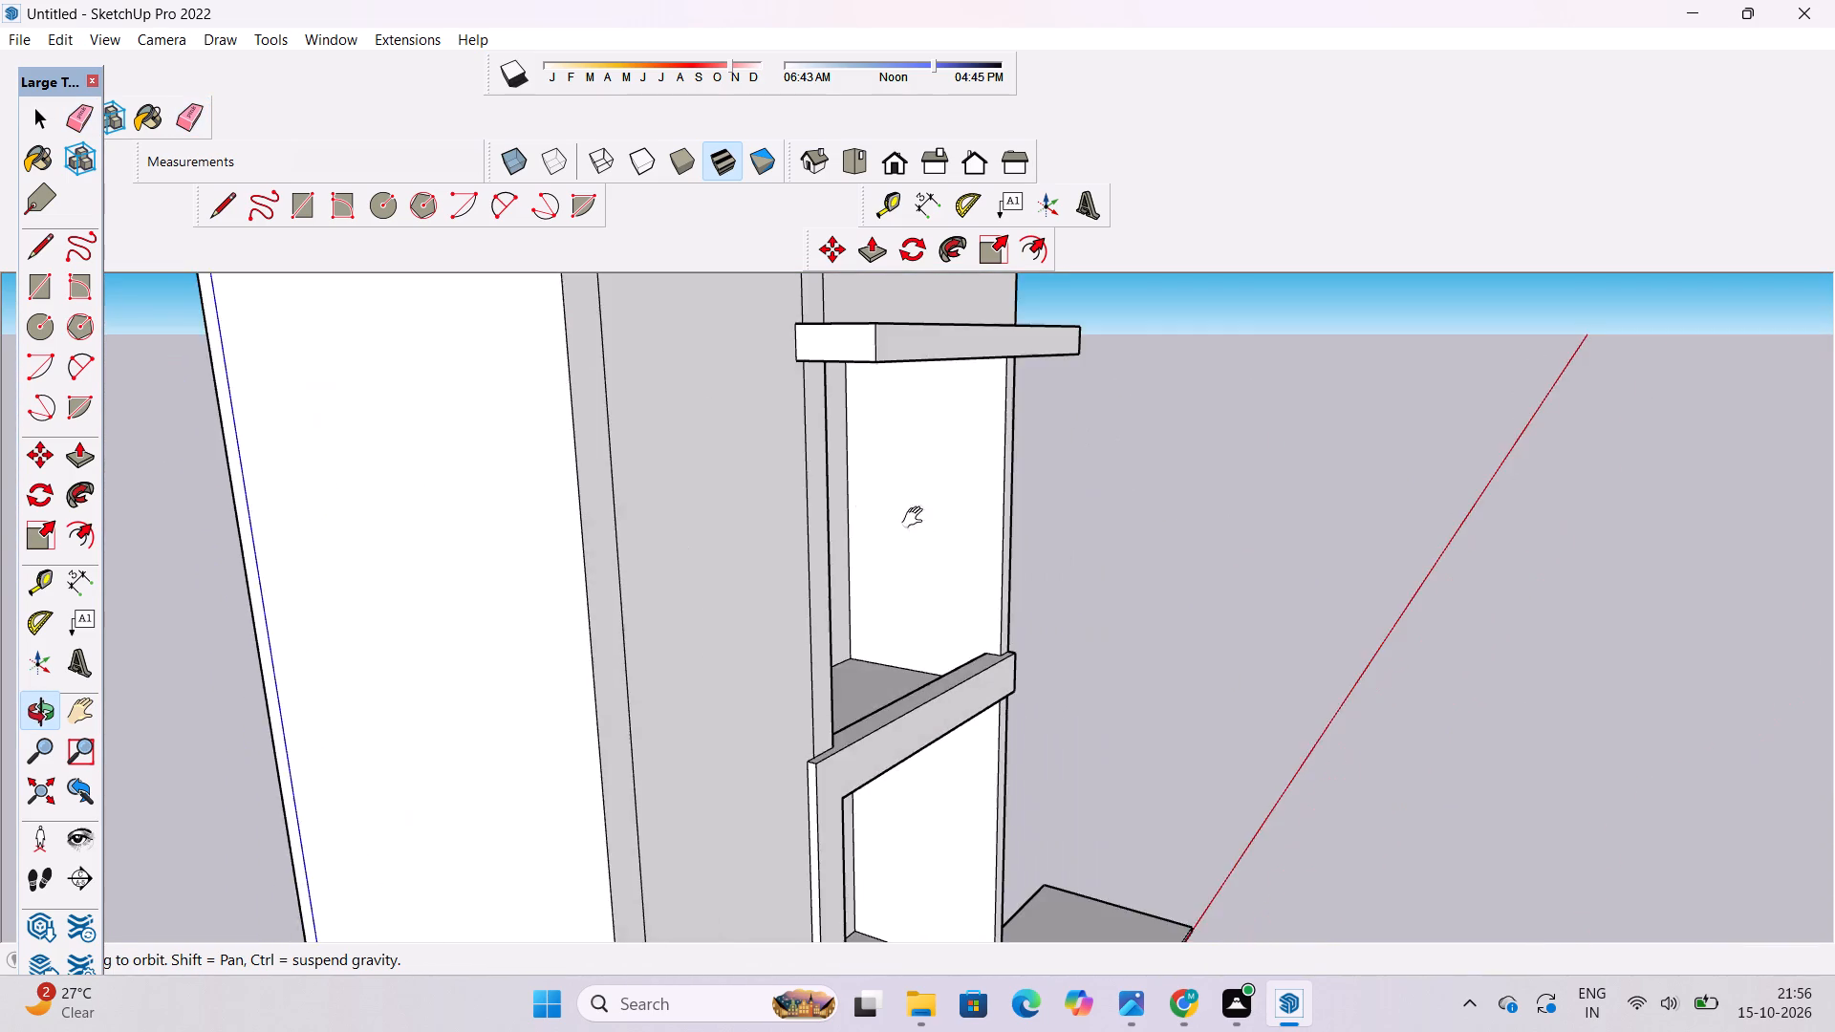
scroll(871, 502, "down", 4, "shift")
left_click_drag(735, 665, 836, 668)
left_click_drag(840, 667, 762, 679, "shift")
left_click_drag(726, 677, 715, 679)
key("p")
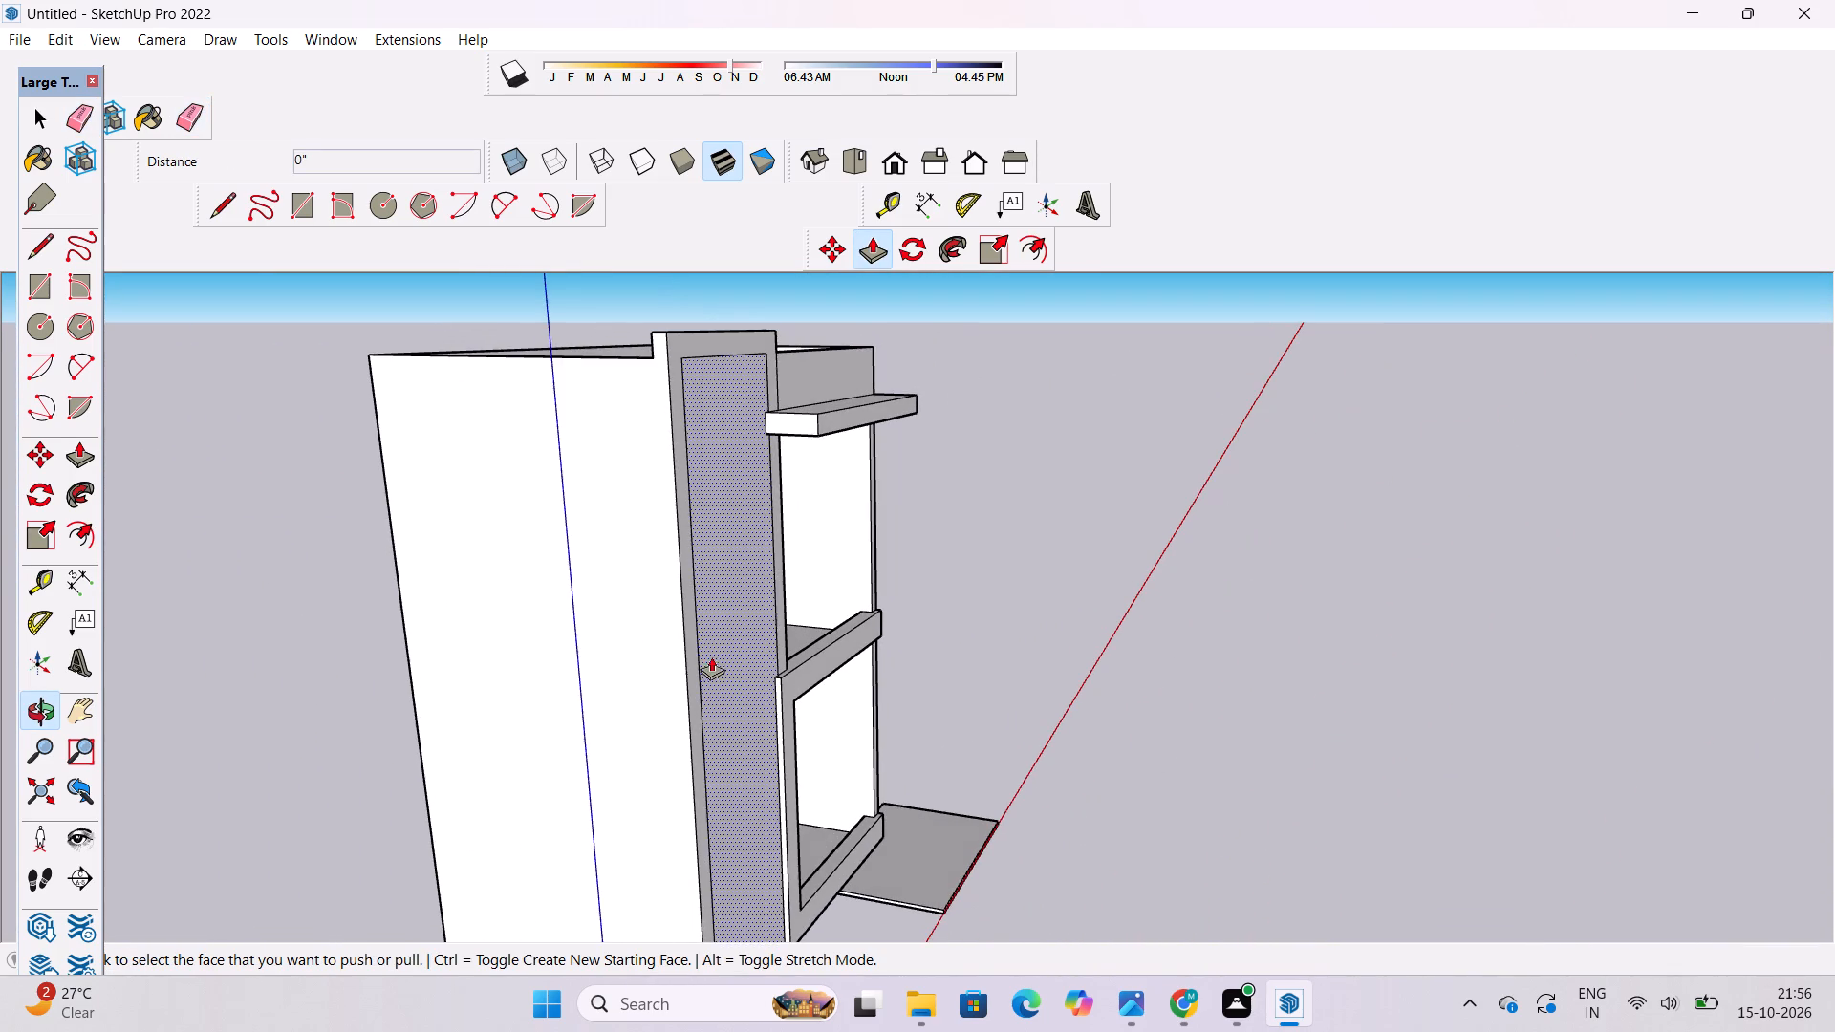
scroll(692, 662, "up", 3)
left_click(690, 662)
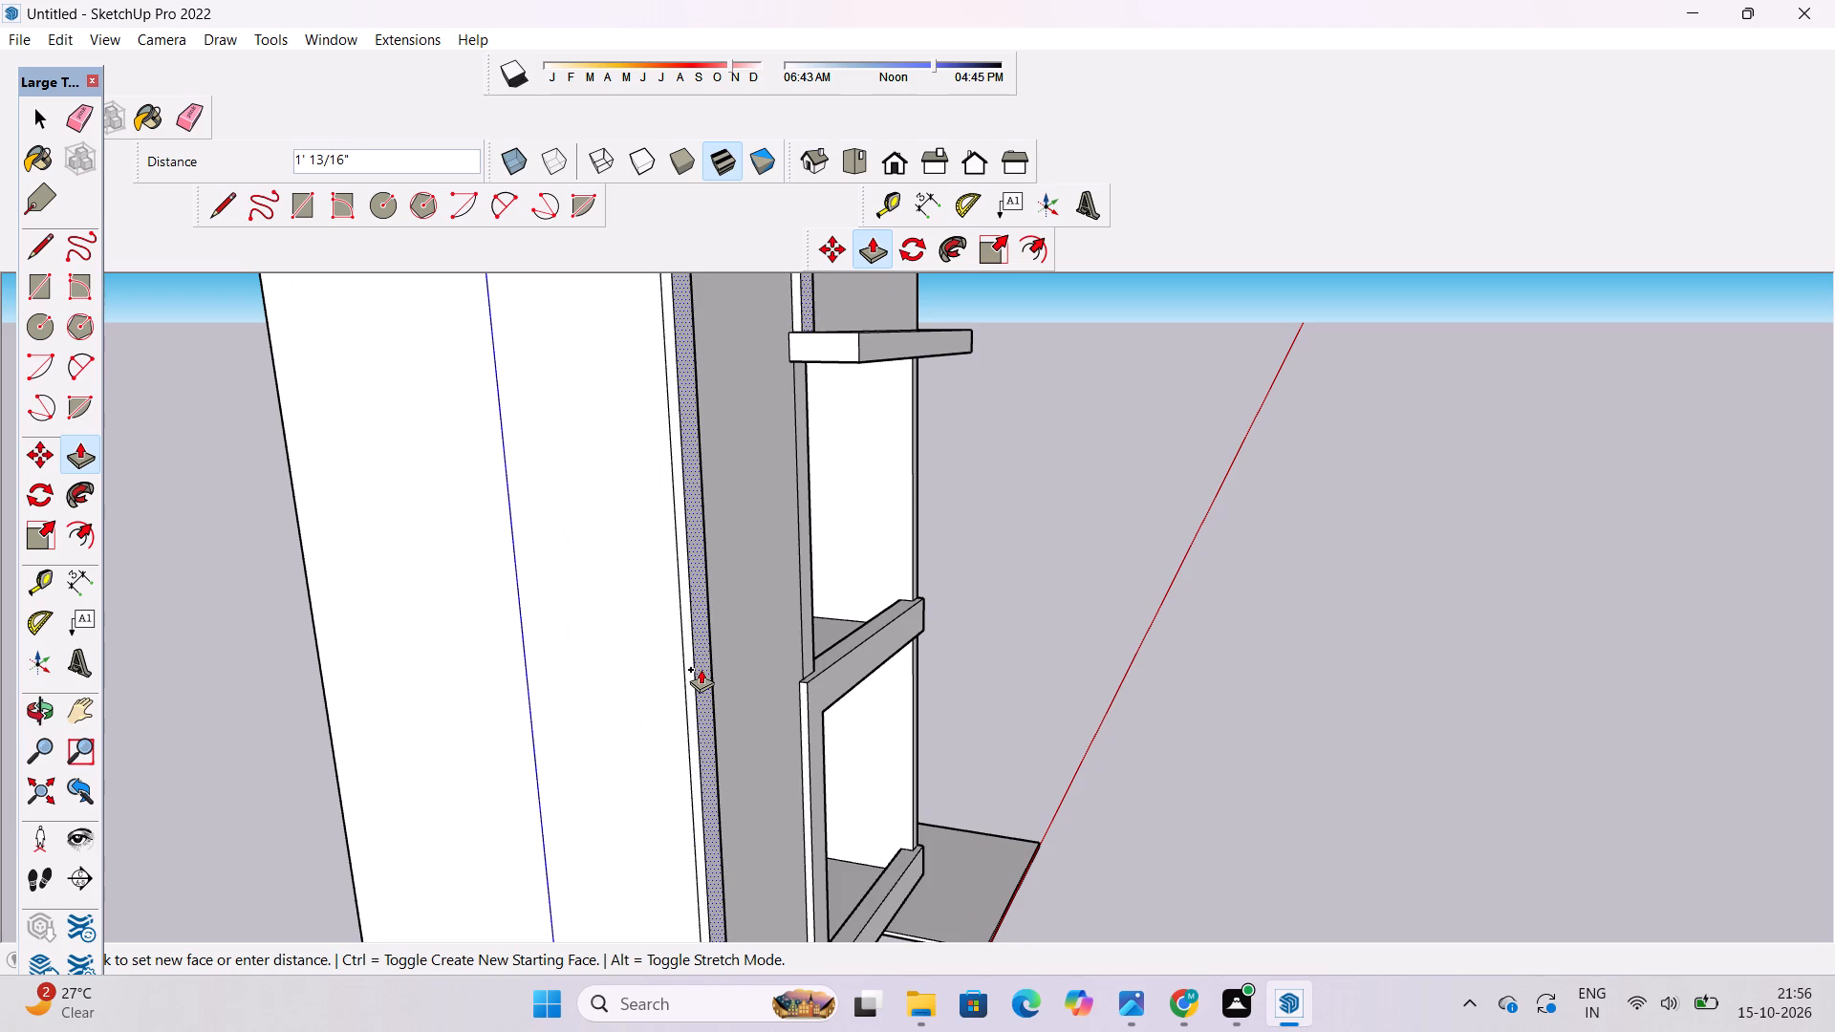
type("1'")
key("Return")
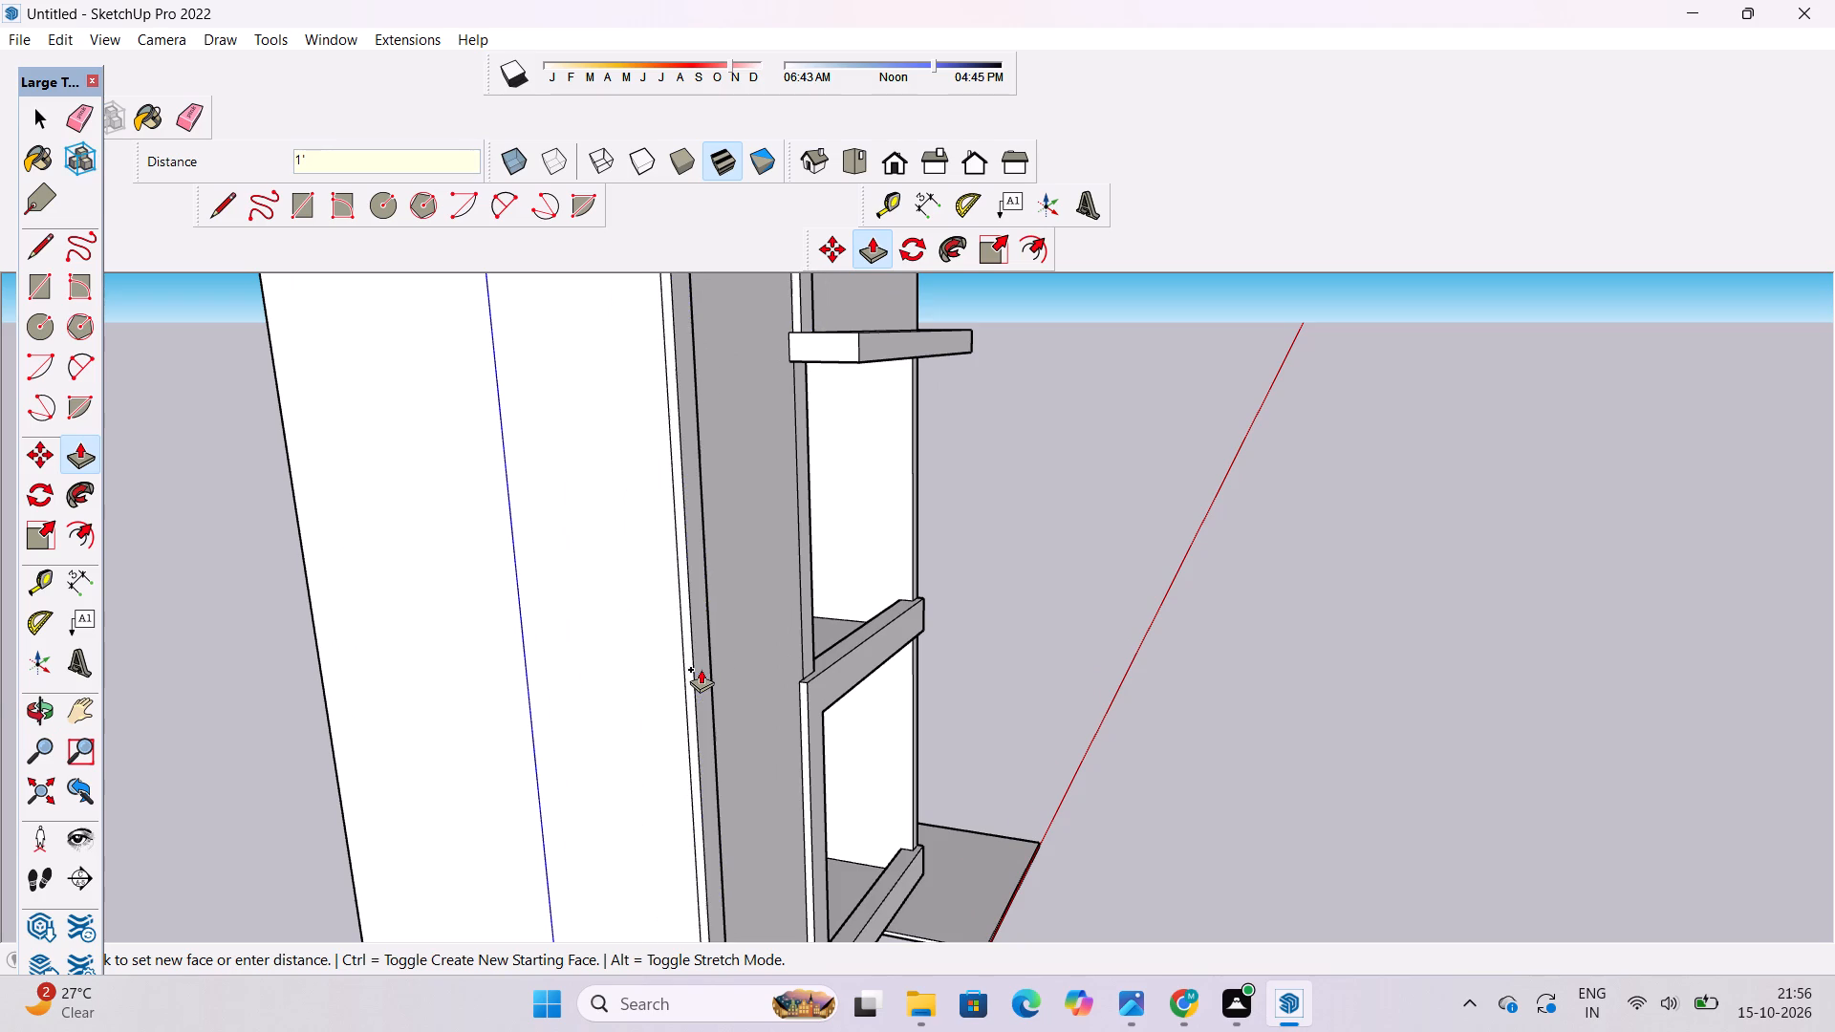
Inspect the thickened border around the inset and the adjoining shelf frames from both sides.
key("o")
scroll(701, 669, "down", 5)
left_click_drag(964, 635, 741, 580)
scroll(698, 568, "up", 1)
left_click_drag(887, 566, 727, 585)
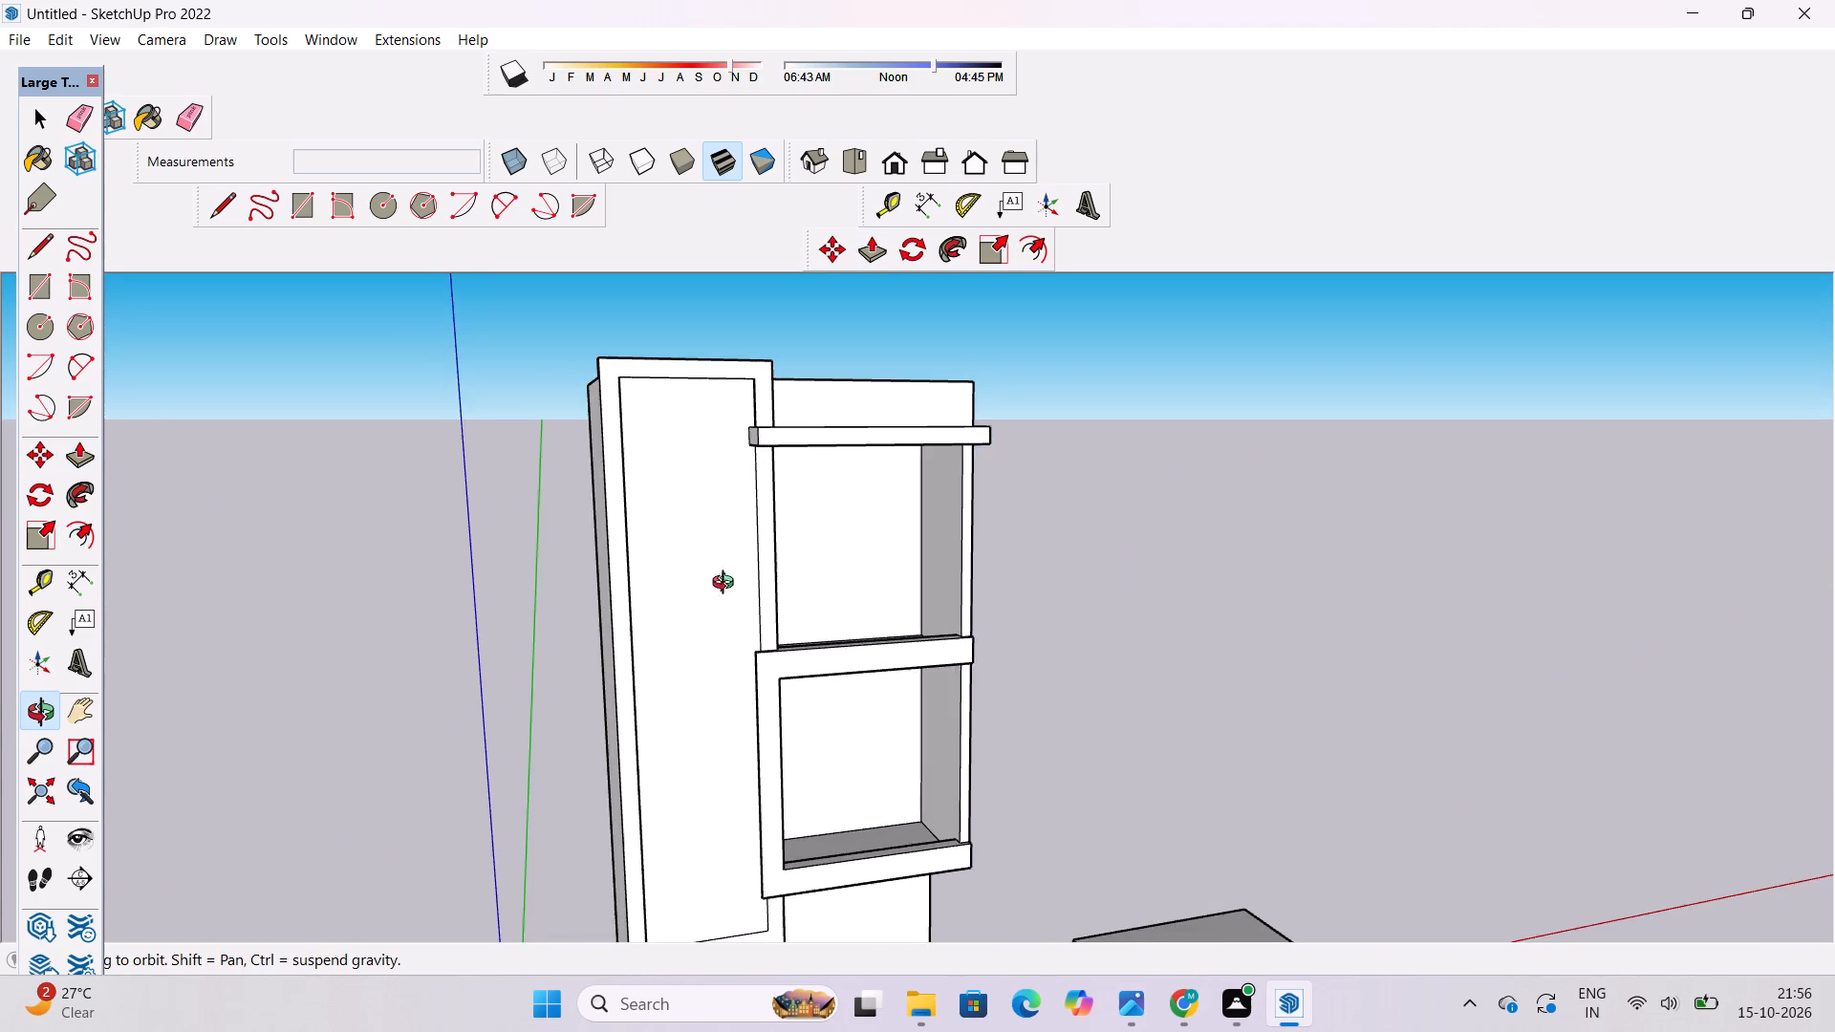
left_click_drag(830, 586, 475, 626)
left_click_drag(675, 592, 1081, 625)
scroll(673, 788, "up", 4)
left_click_drag(712, 756, 680, 723, "shift")
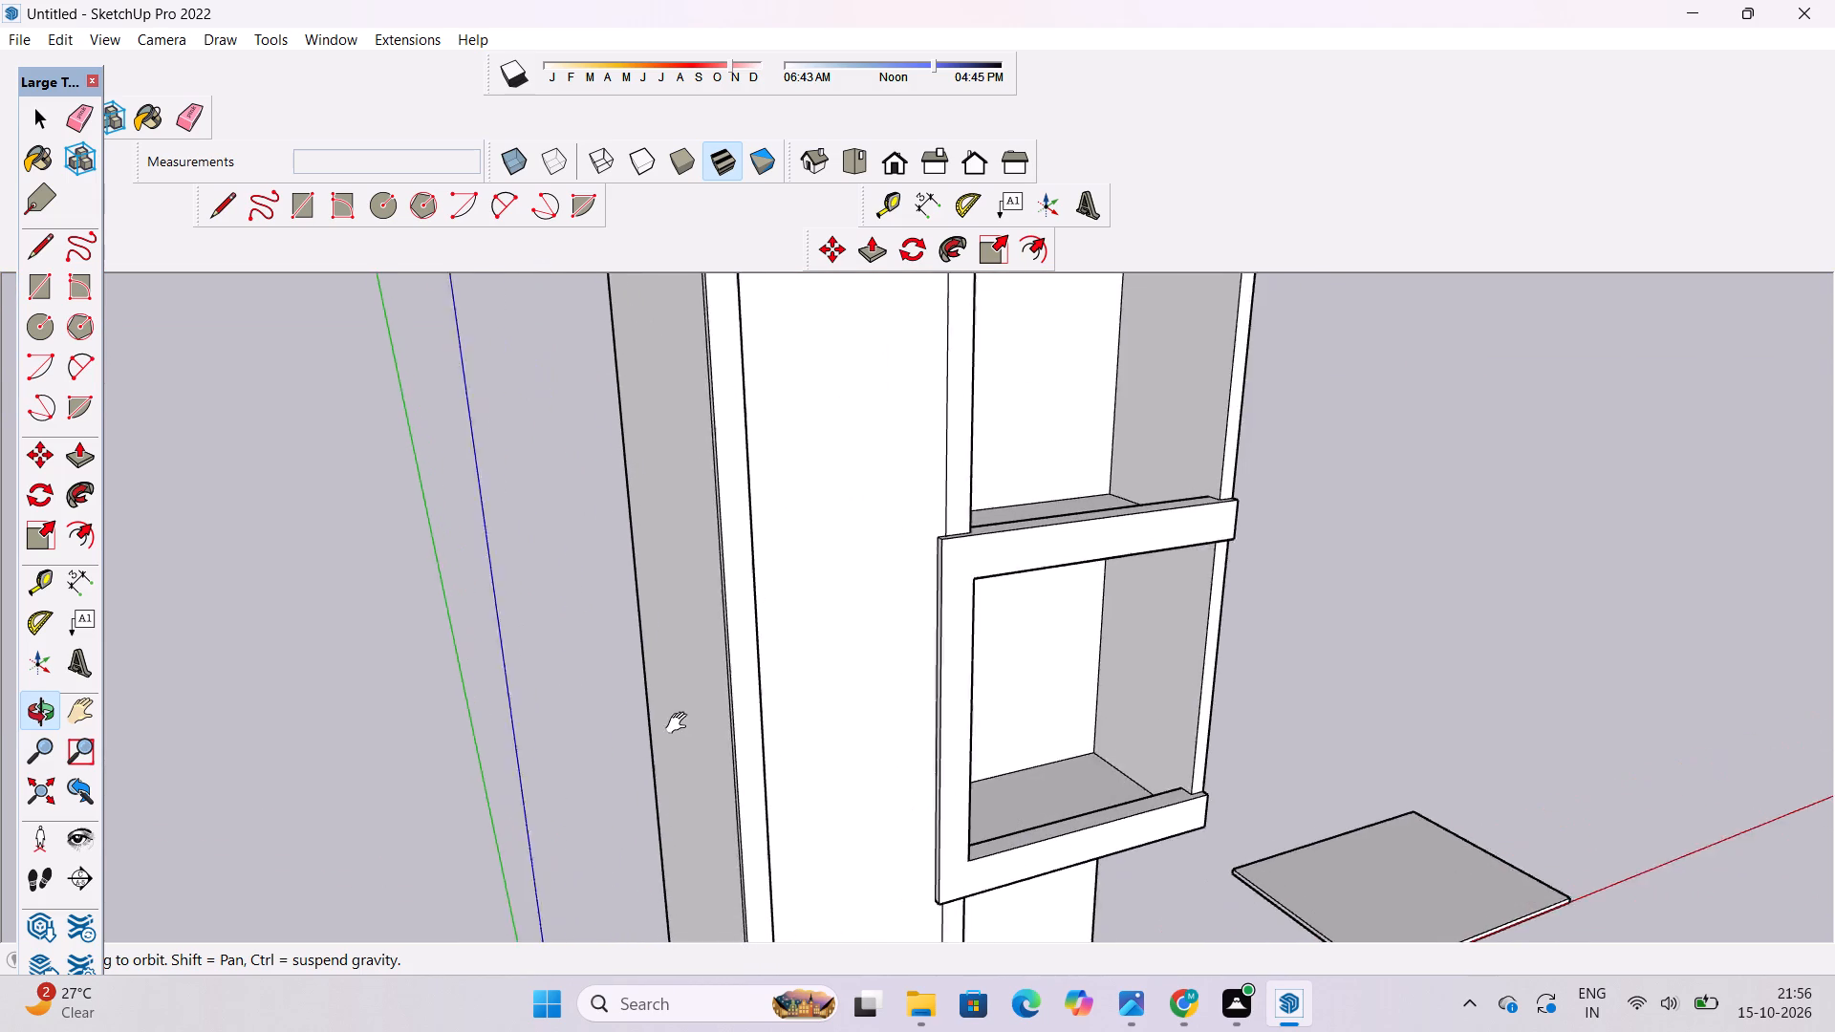
left_click_drag(680, 723, 639, 709, "shift")
left_click_drag(732, 724, 853, 741)
left_click_drag(855, 741, 699, 818, "shift")
scroll(690, 763, "down", 5, "shift")
left_click_drag(688, 760, 736, 763)
Push the inset face of the tall front panel 10" inward.
key("space")
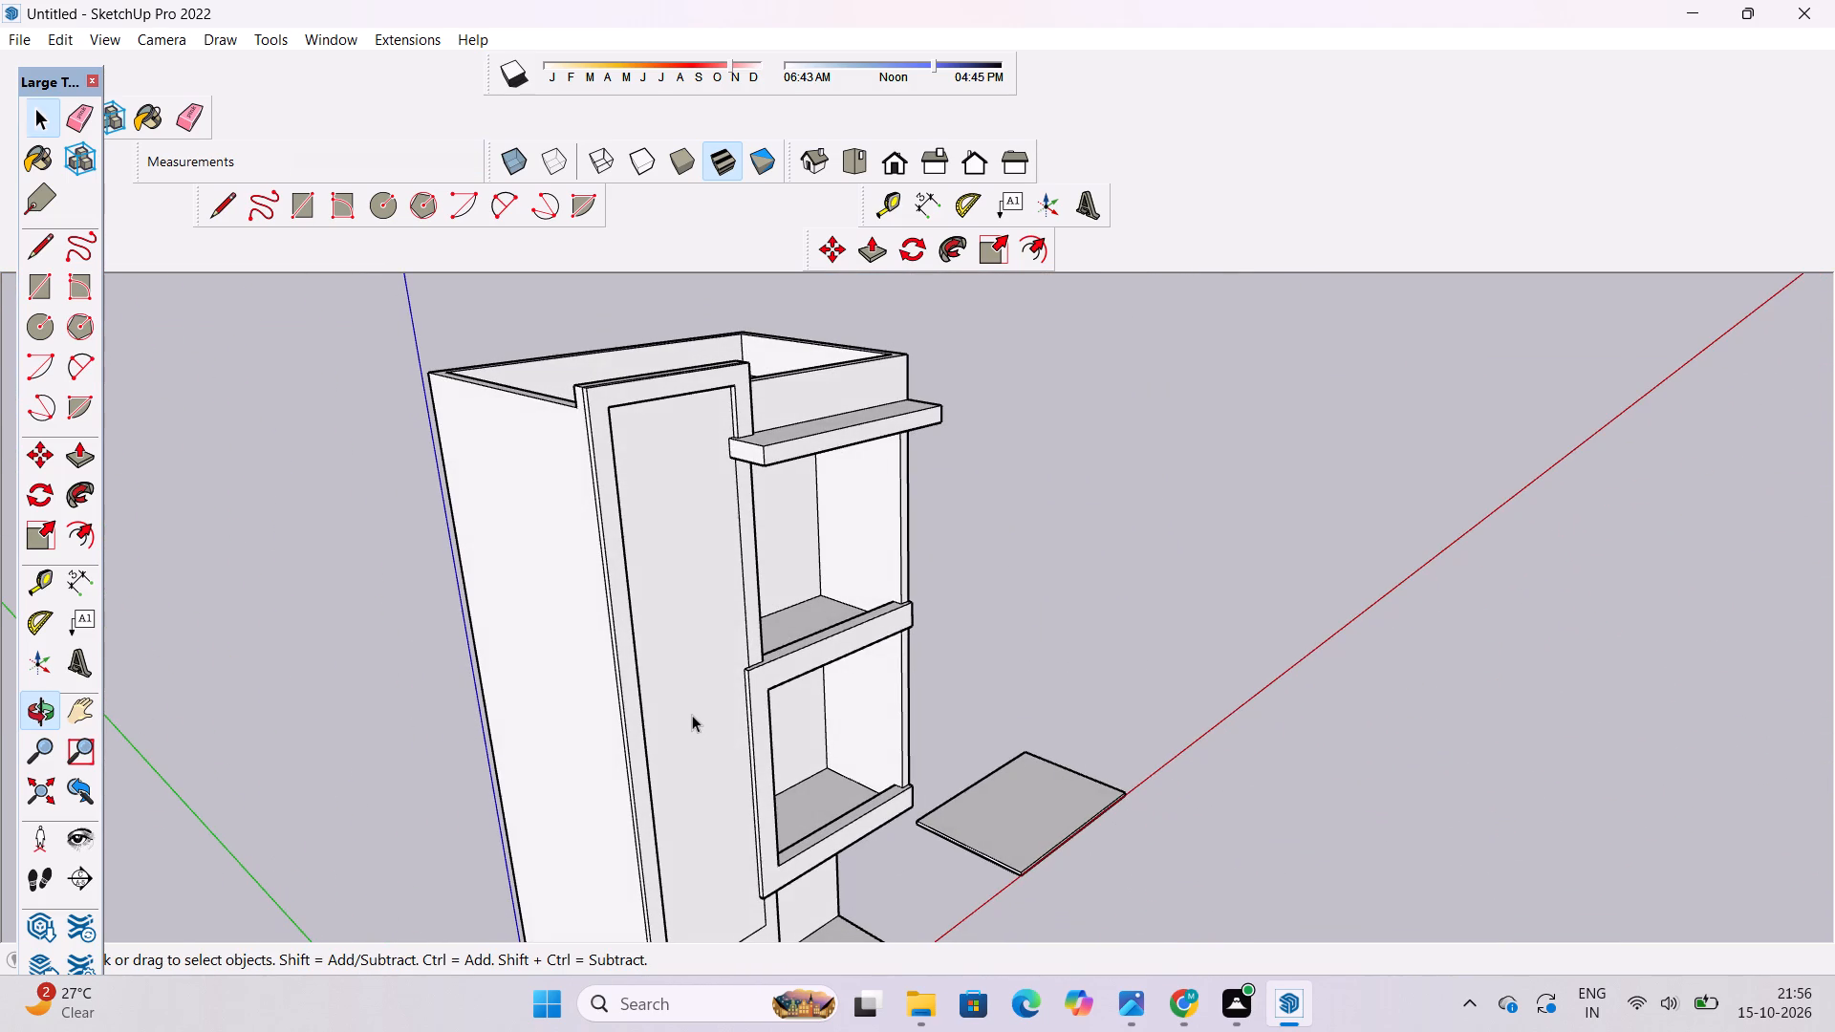
left_click(692, 715)
key("p")
left_click(692, 715)
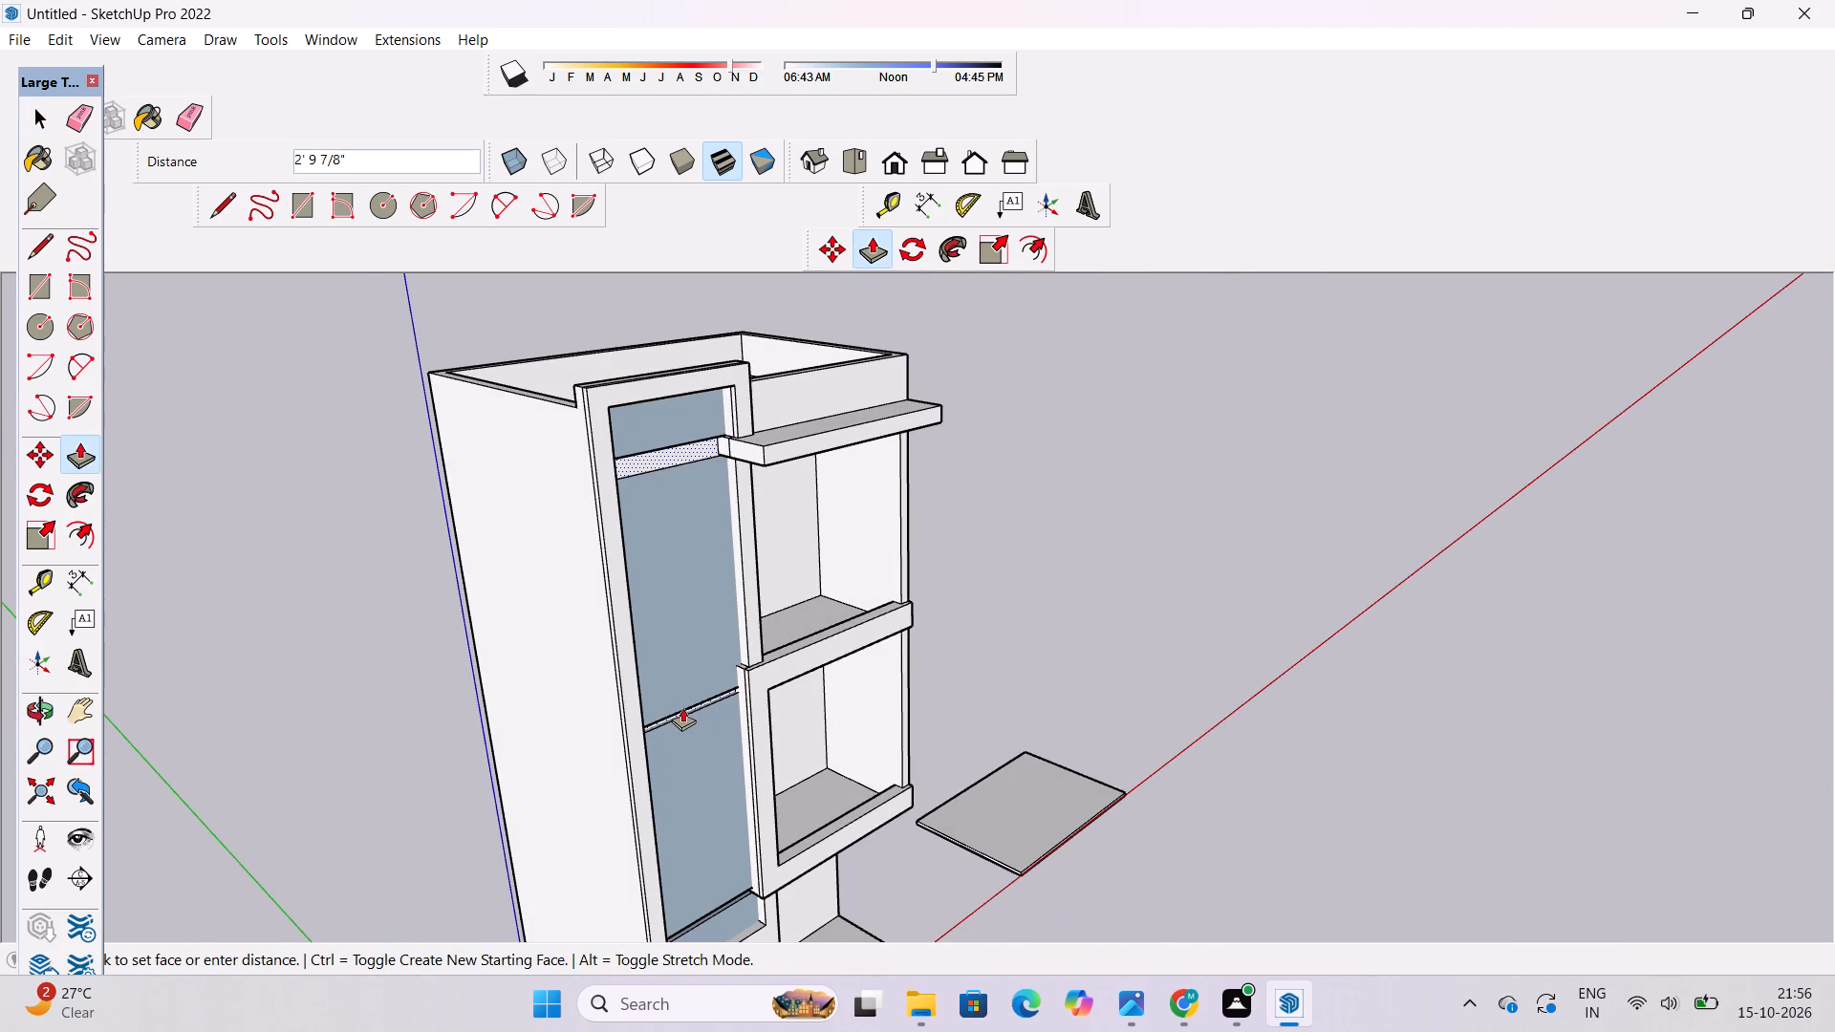
type("10\"")
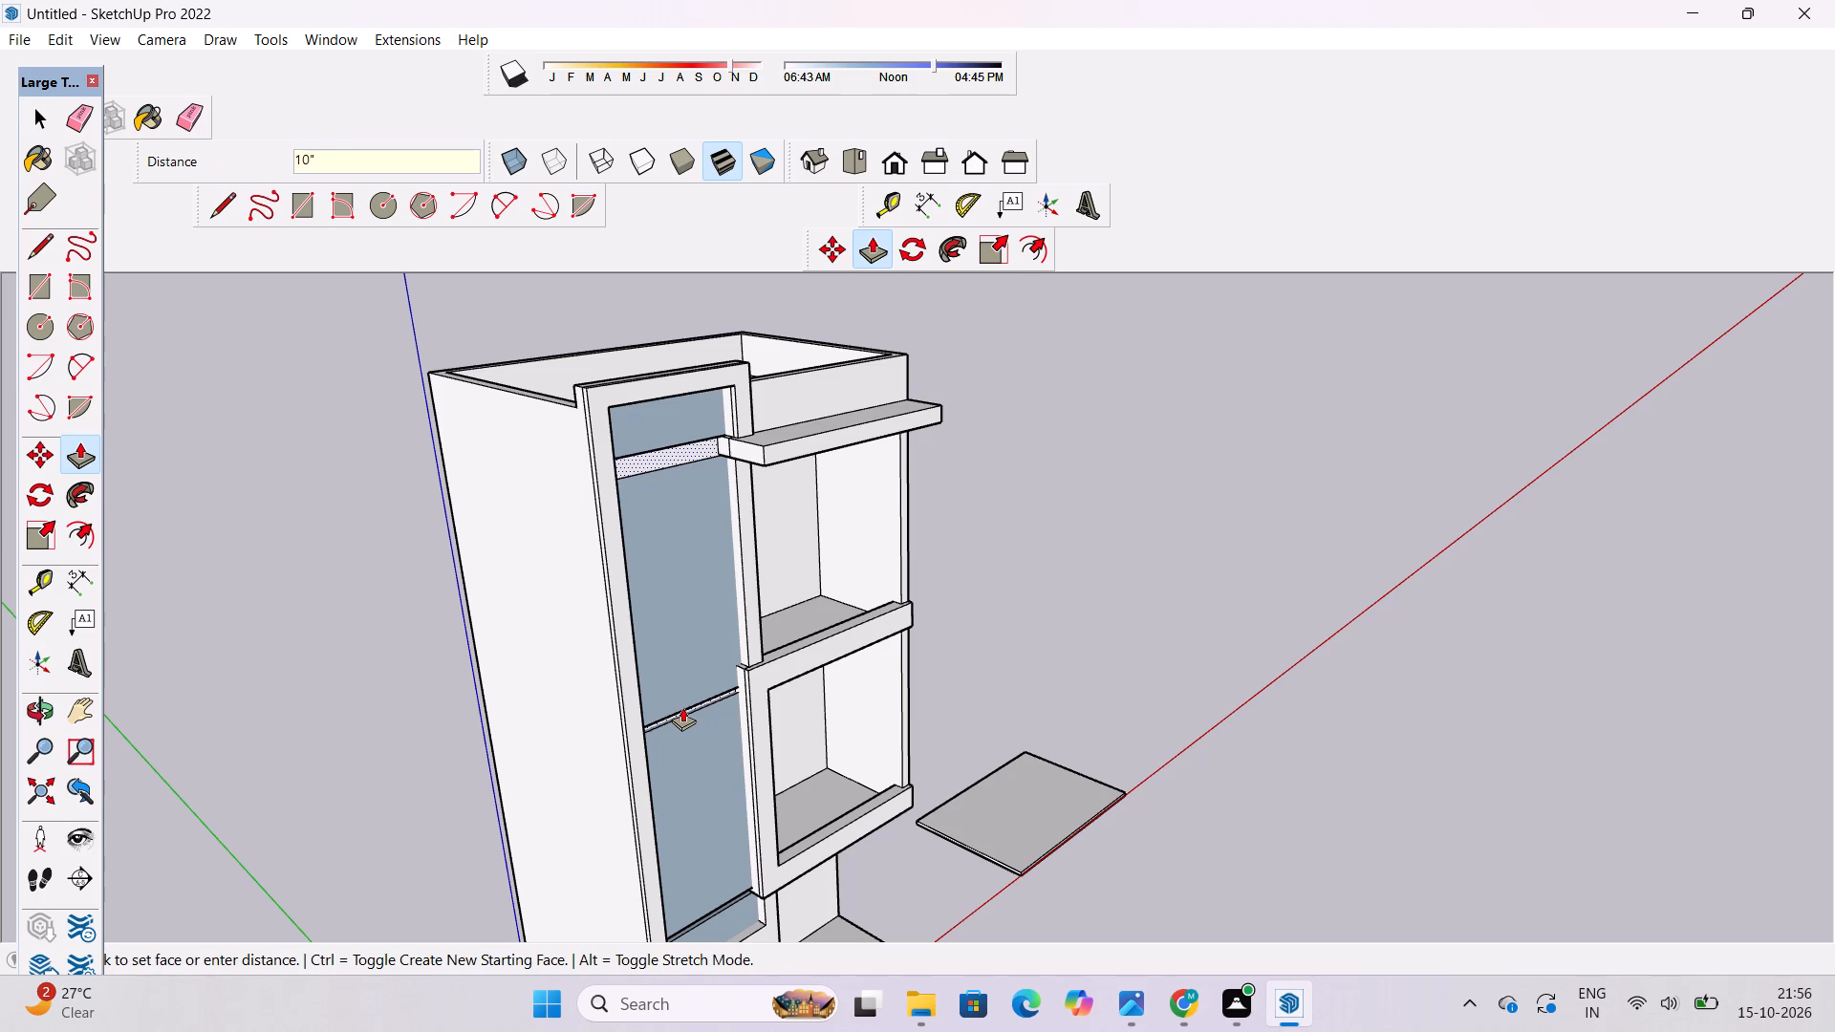
key("Return")
Erase the seam lines on the top and side of the middle shelf frame's end beside the recessed inset.
key("o")
scroll(686, 587, "up", 10)
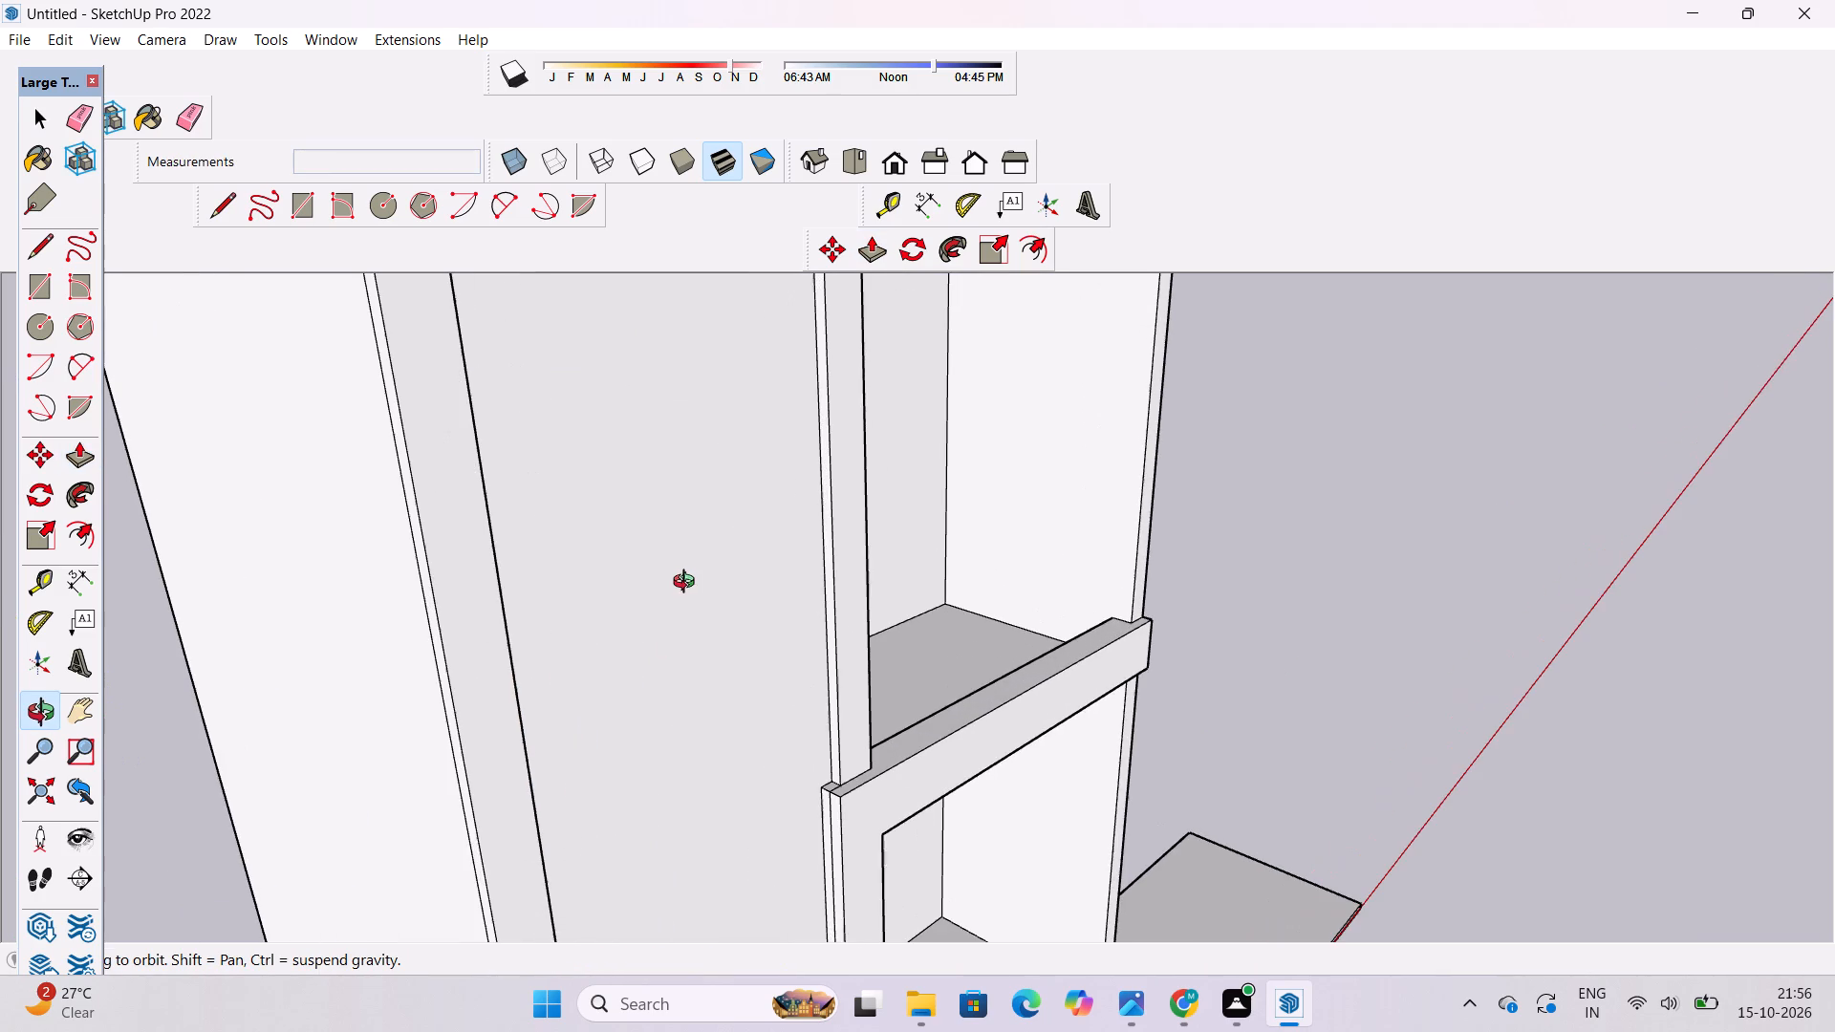
left_click_drag(745, 769, 756, 715)
left_click_drag(780, 940, 769, 775)
scroll(771, 766, "down", 3, "shift")
scroll(799, 778, "up", 2)
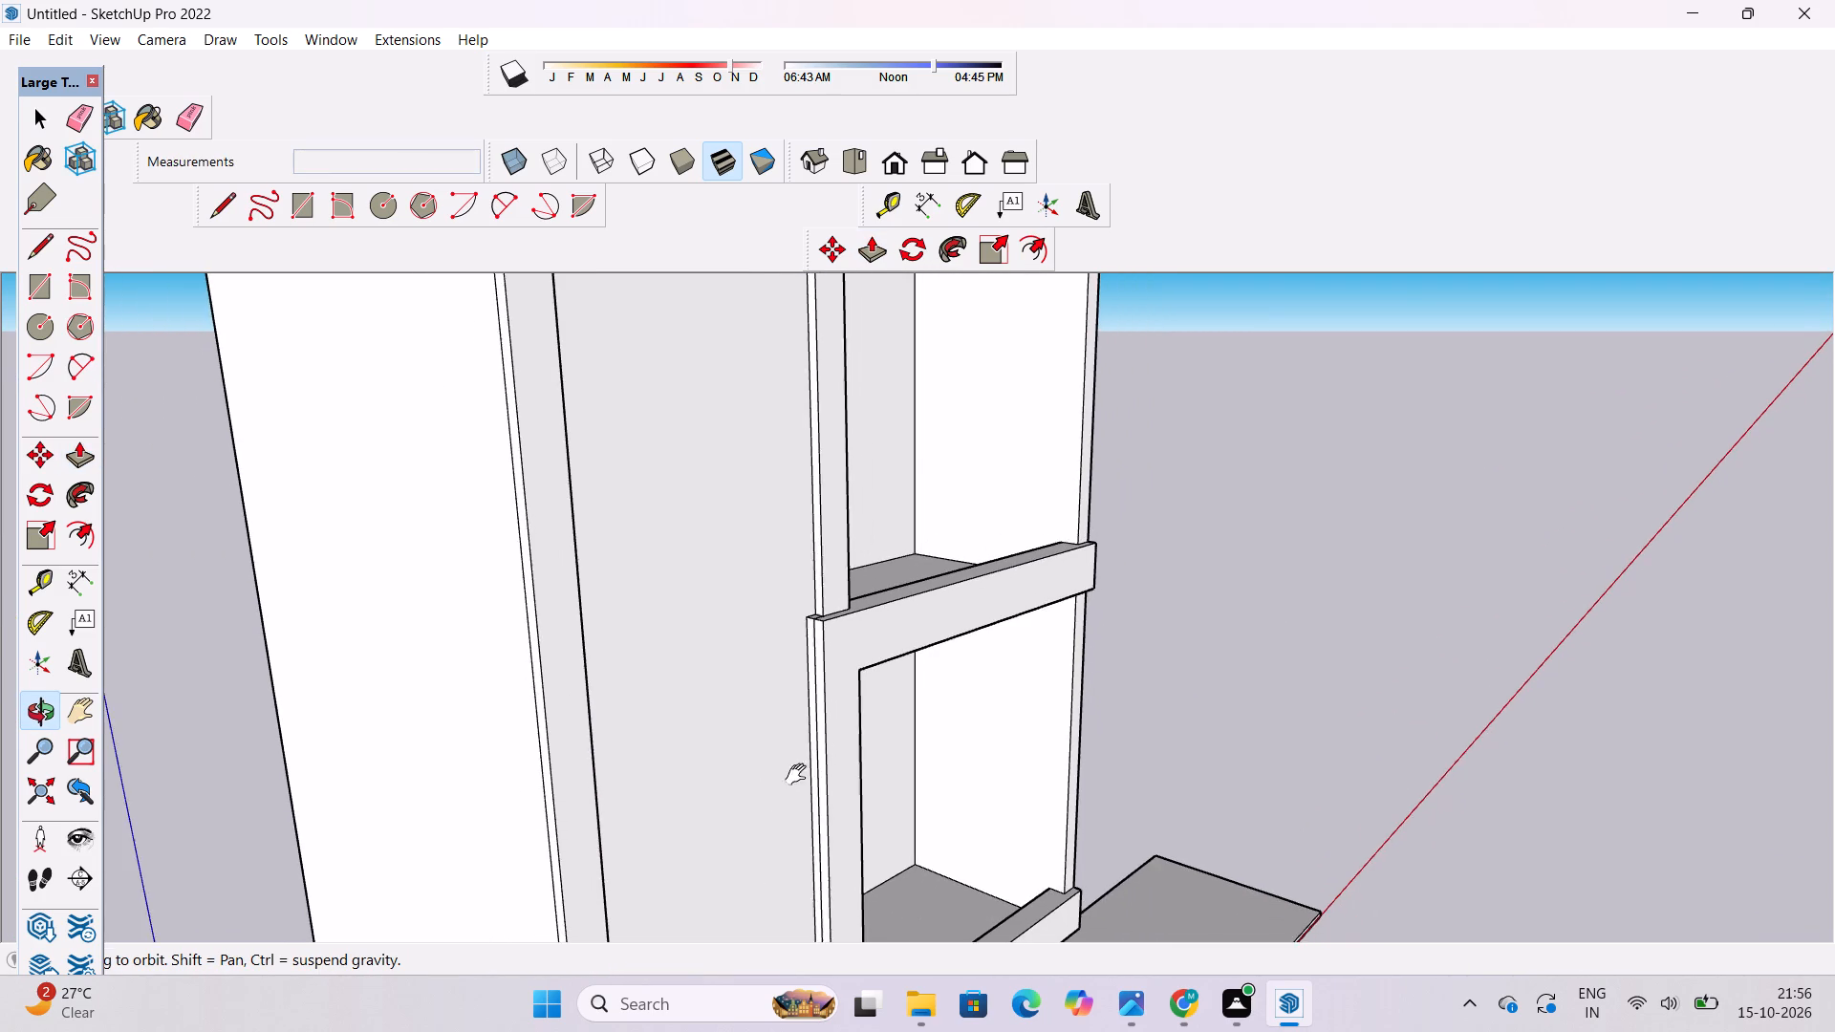
left_click_drag(790, 776, 731, 823, "shift")
key("e")
scroll(773, 749, "up", 4)
scroll(763, 541, "up", 12)
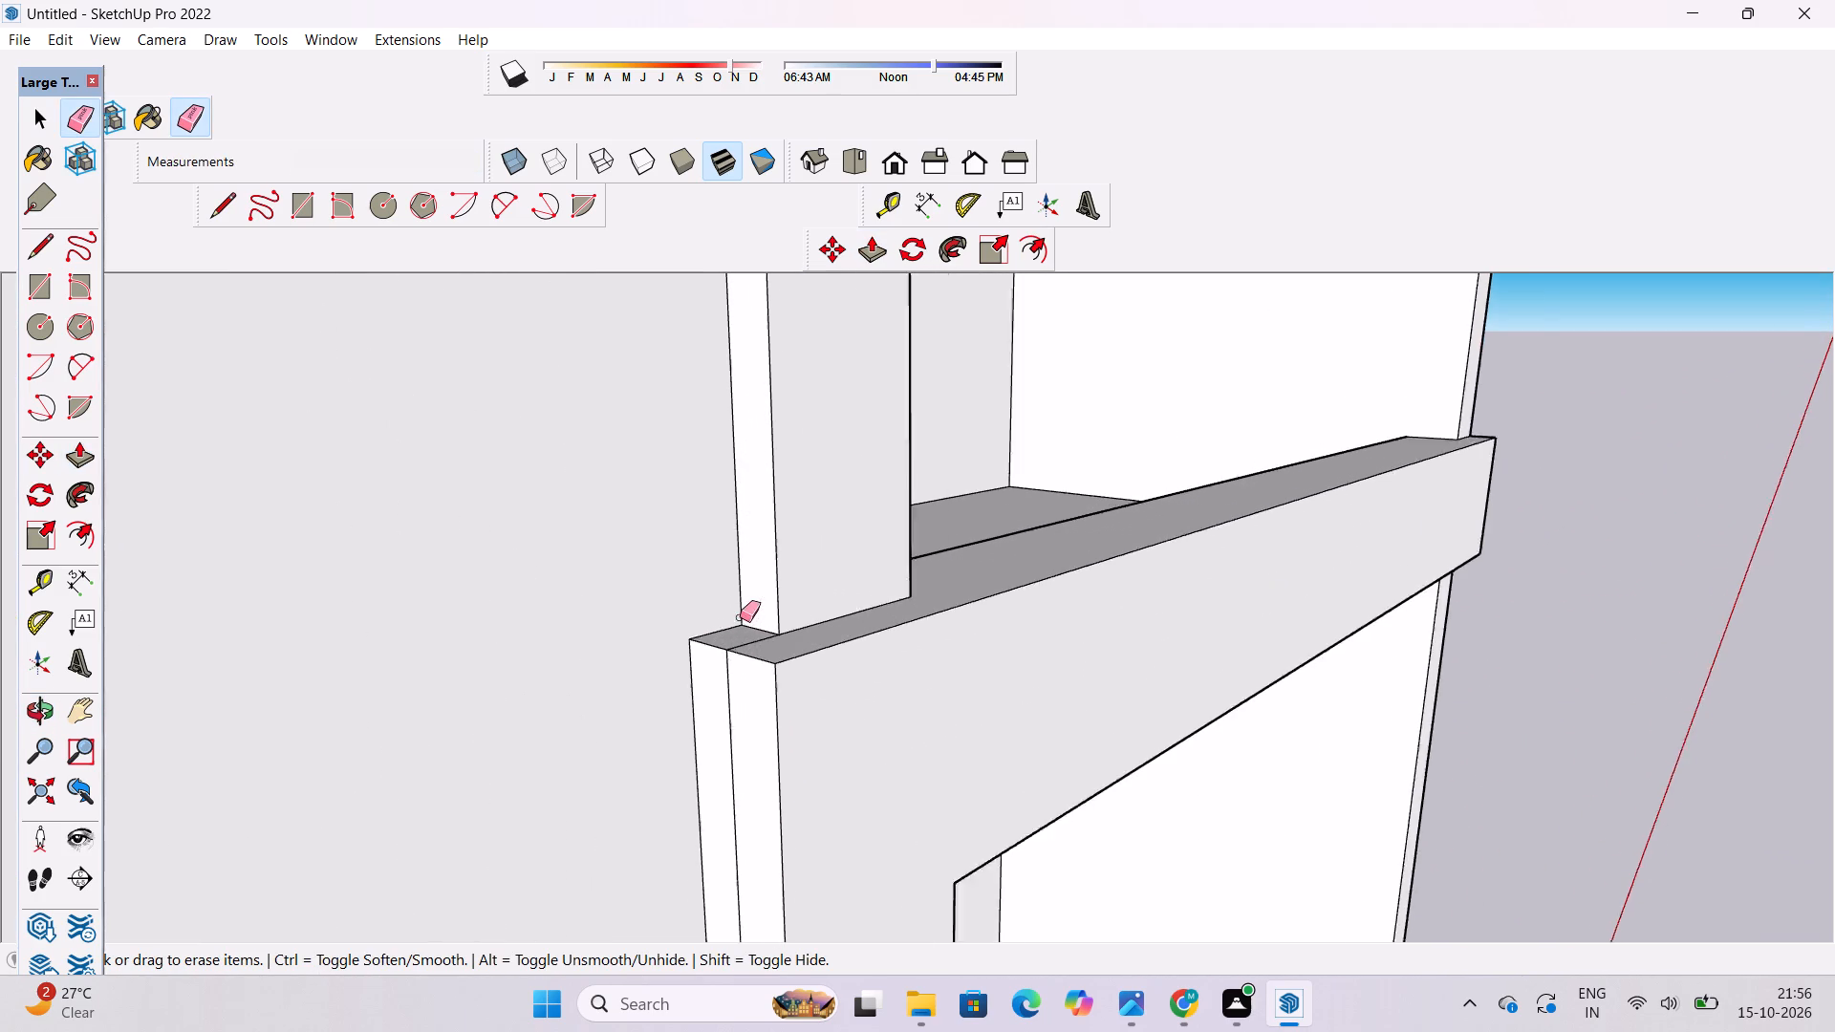
scroll(740, 617, "up", 2)
left_click(745, 656)
left_click(724, 698)
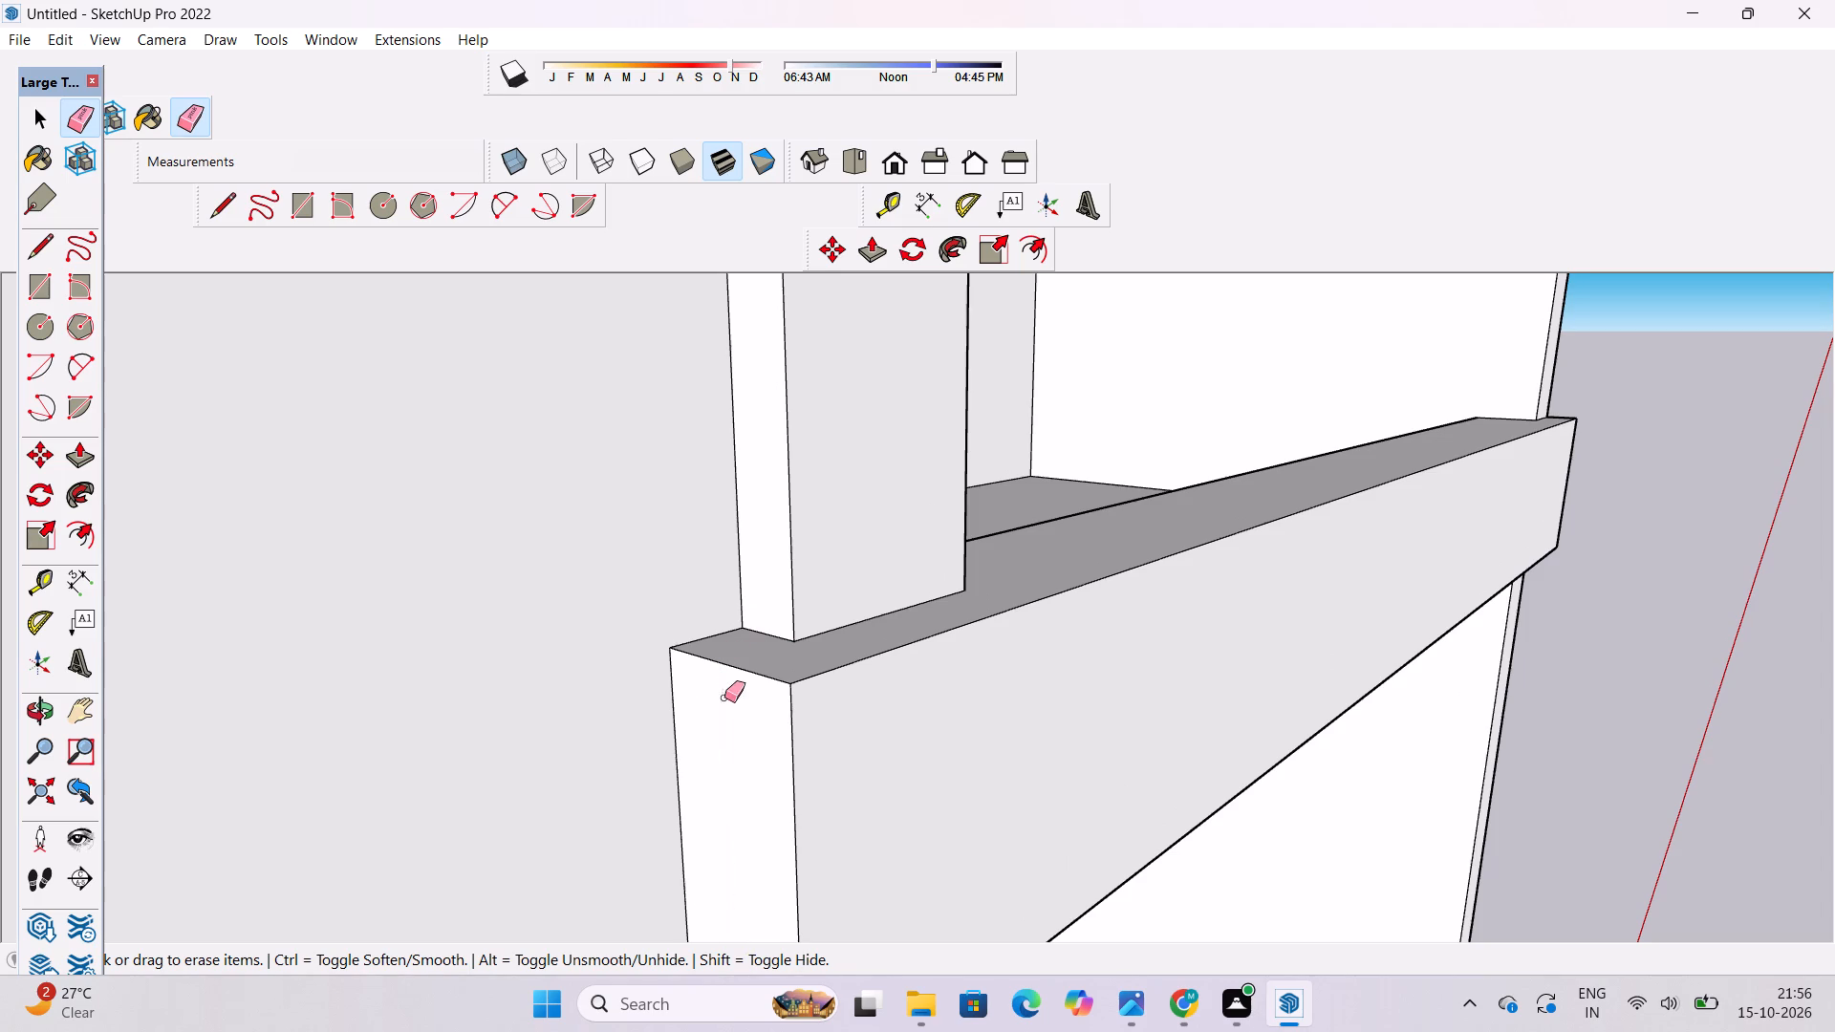
Erase the seam line on the underside of the middle shelf frame's end beside the recessed inset.
scroll(685, 536, "down", 20)
scroll(685, 536, "down", 10)
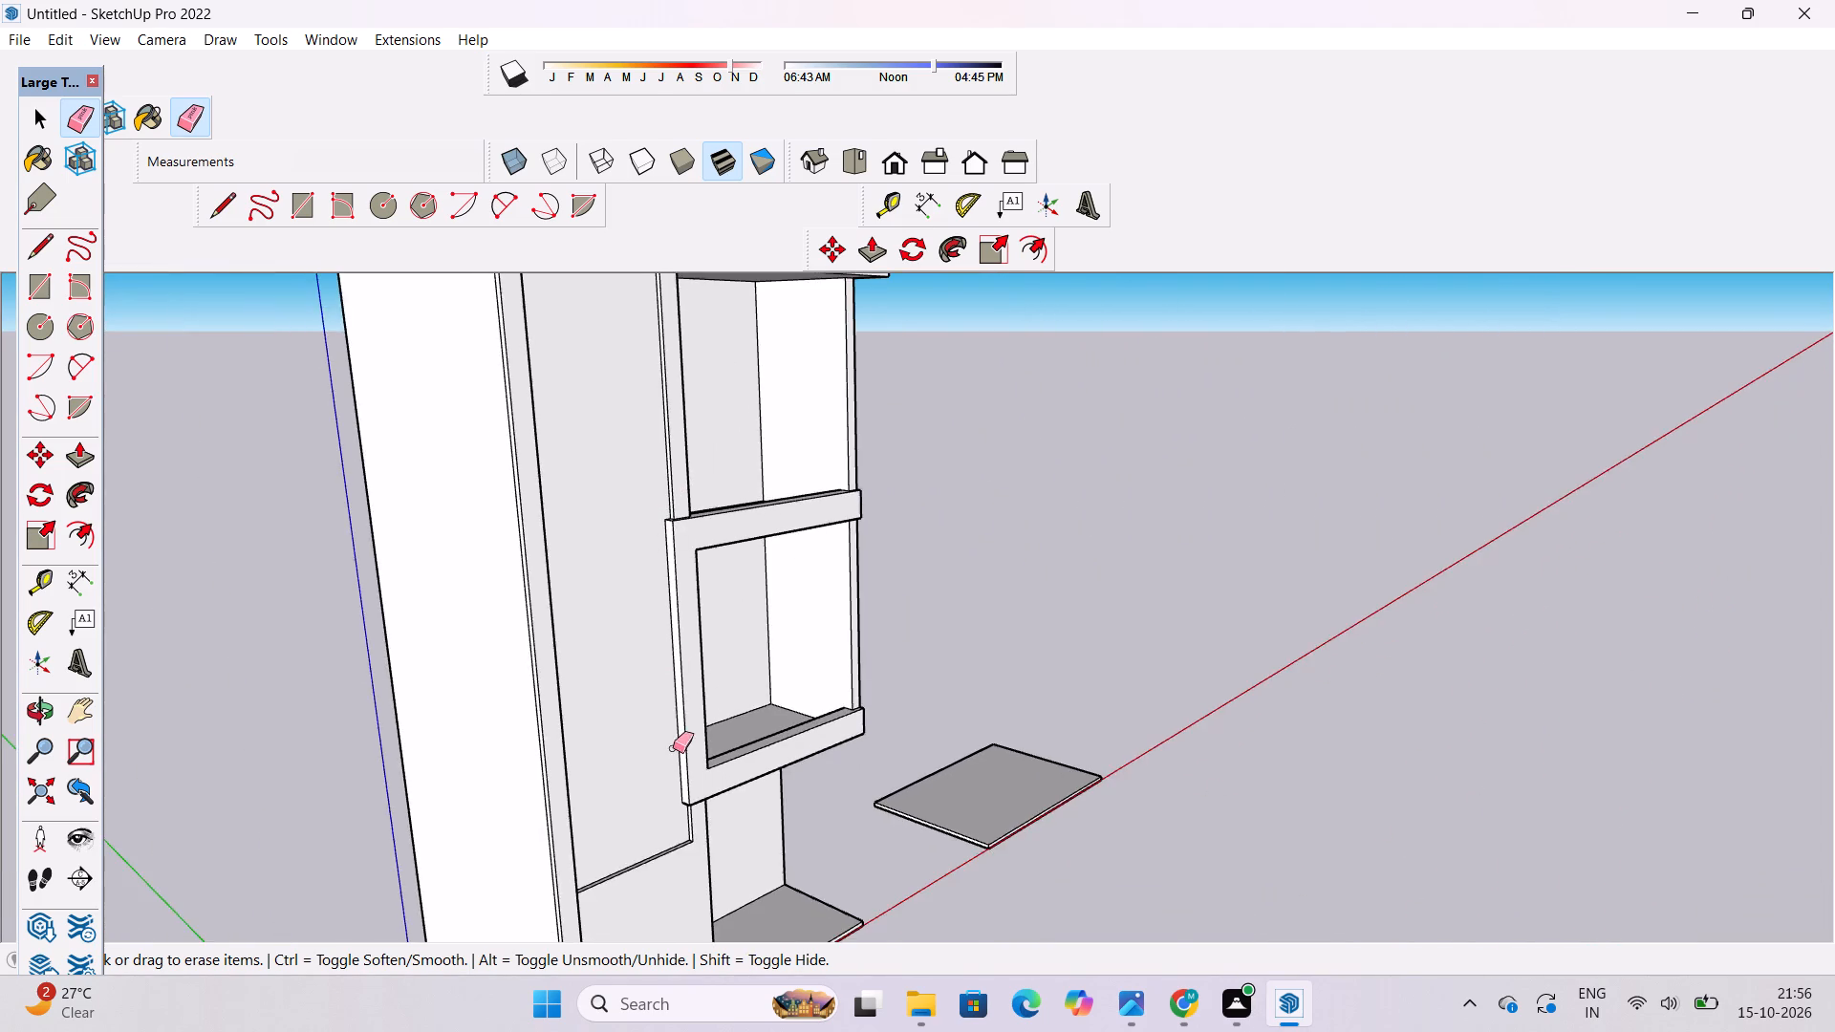
scroll(673, 754, "up", 16)
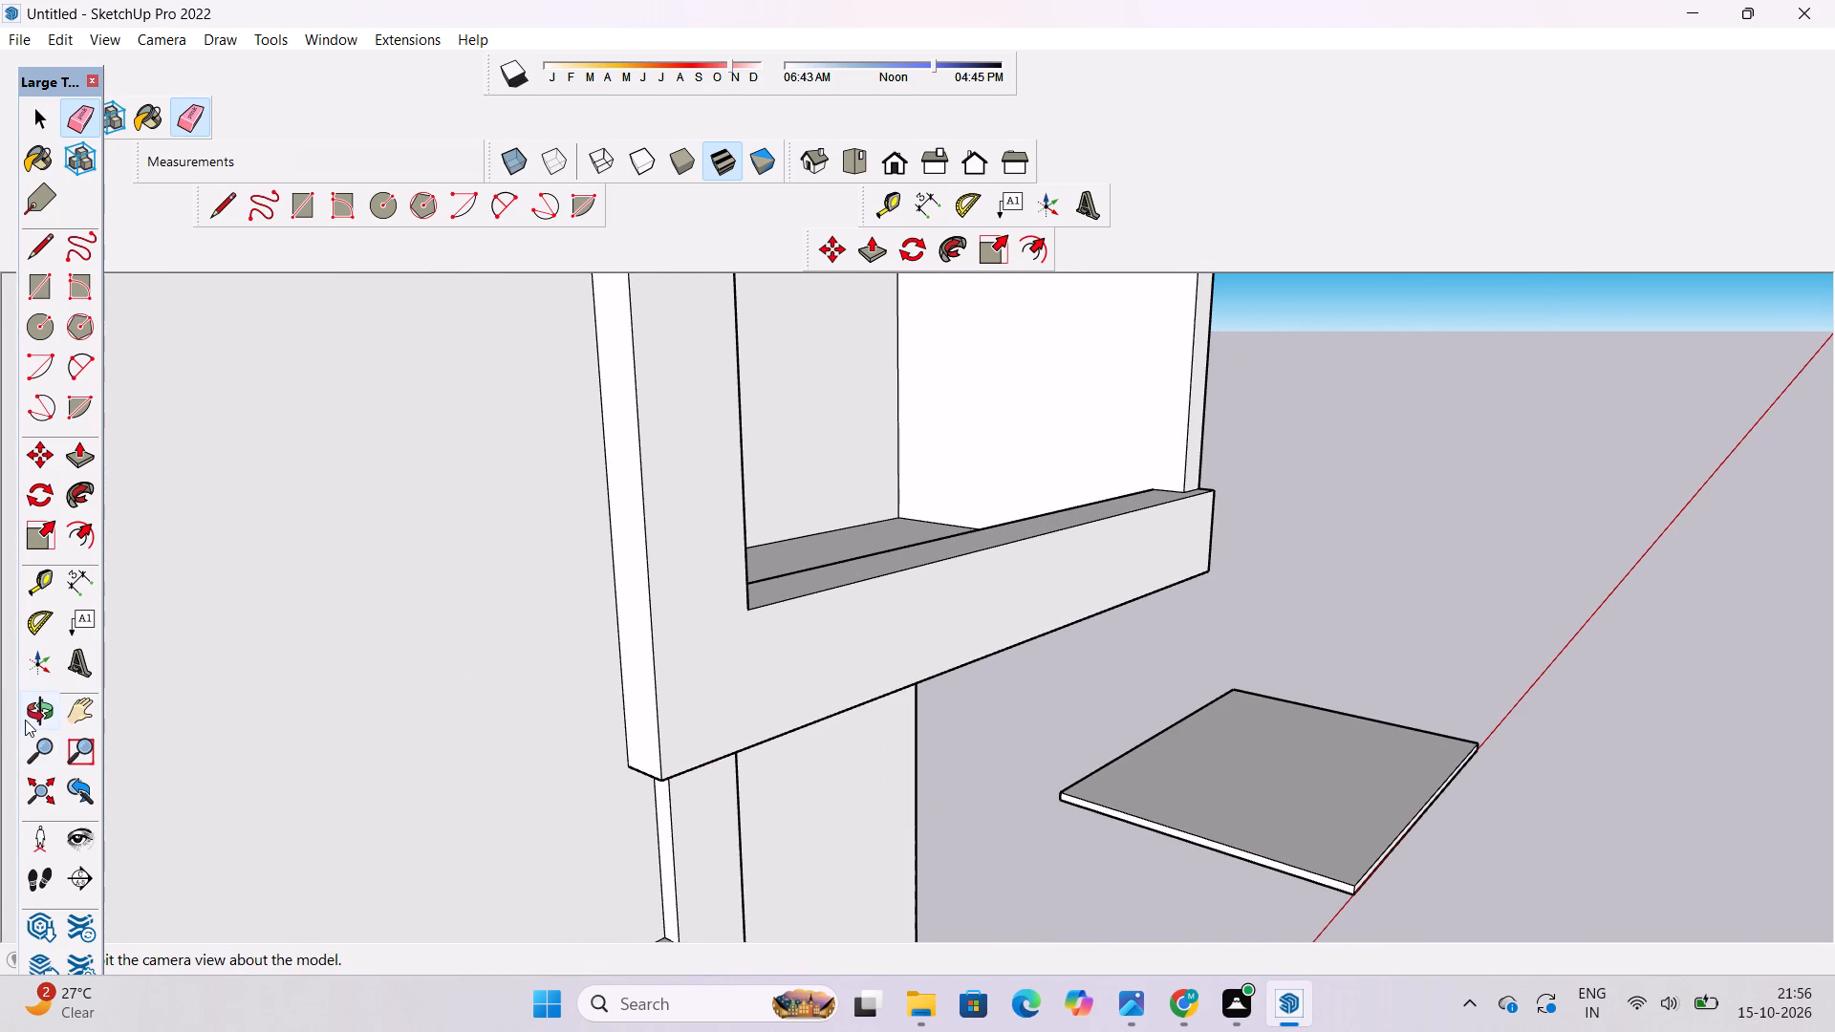
left_click(25, 720)
left_click_drag(663, 818, 635, 482)
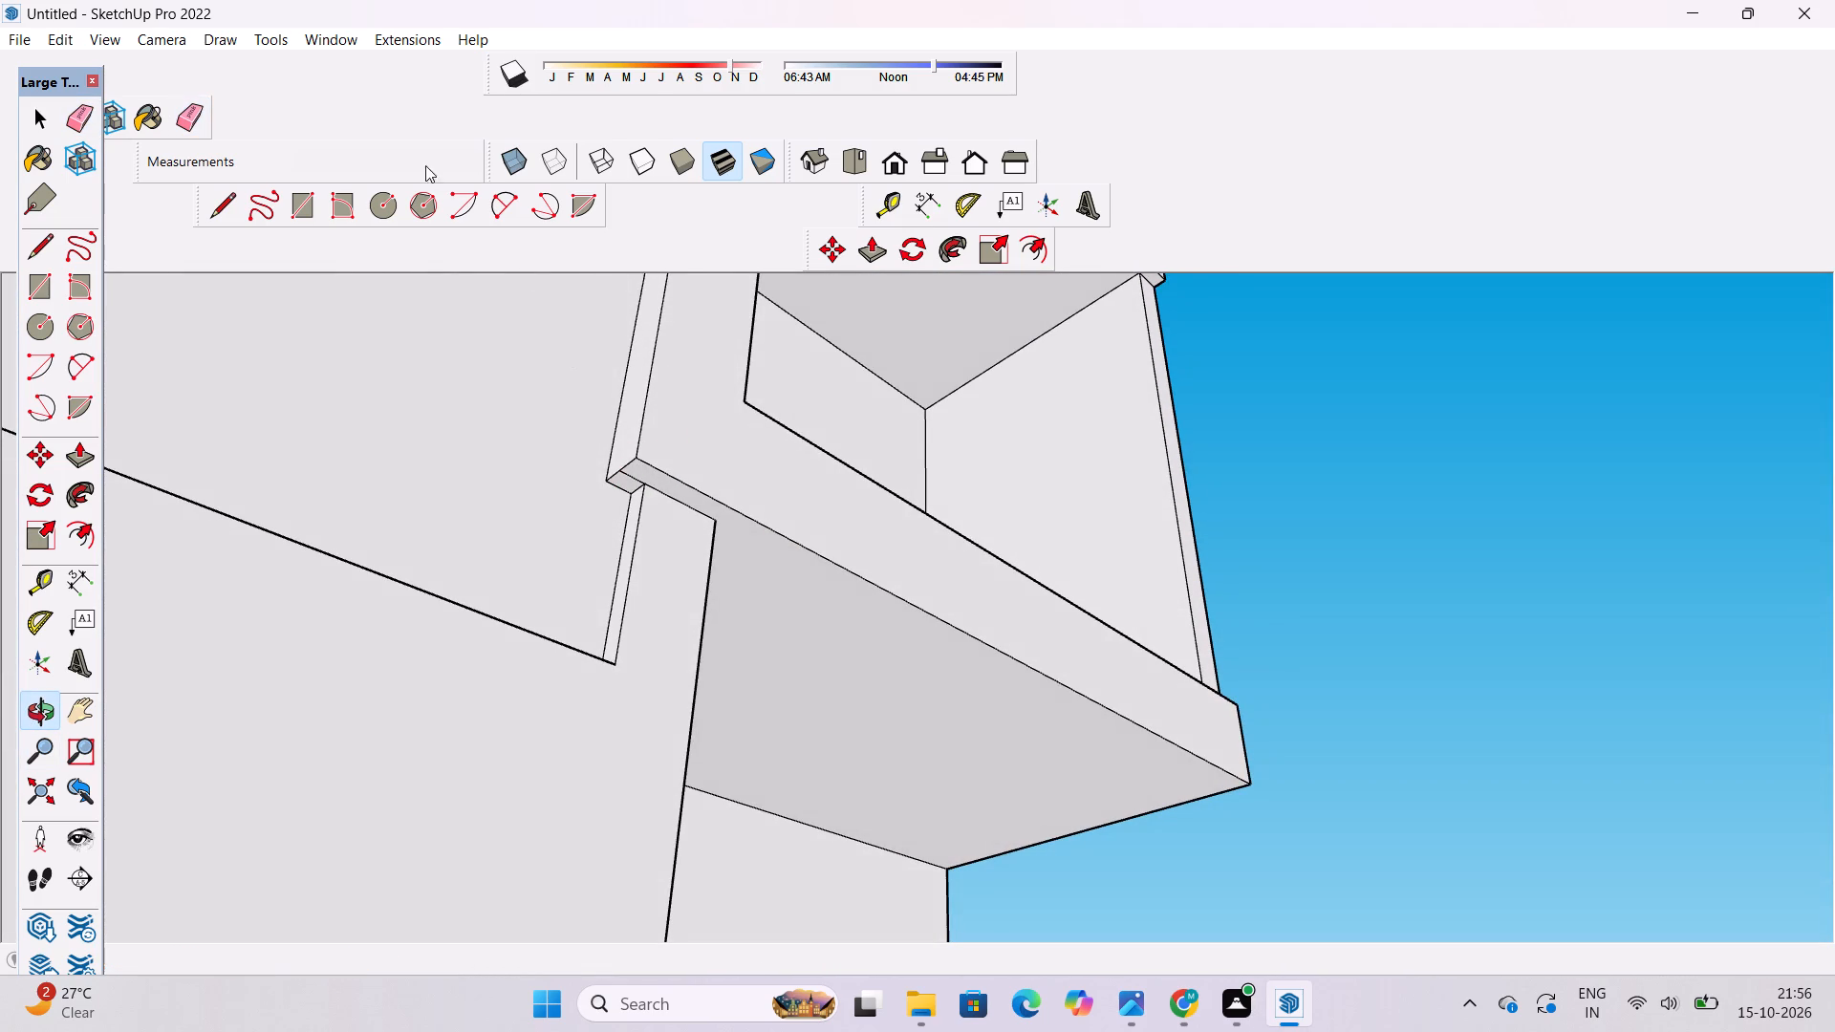
left_click(186, 124)
scroll(641, 500, "up", 9)
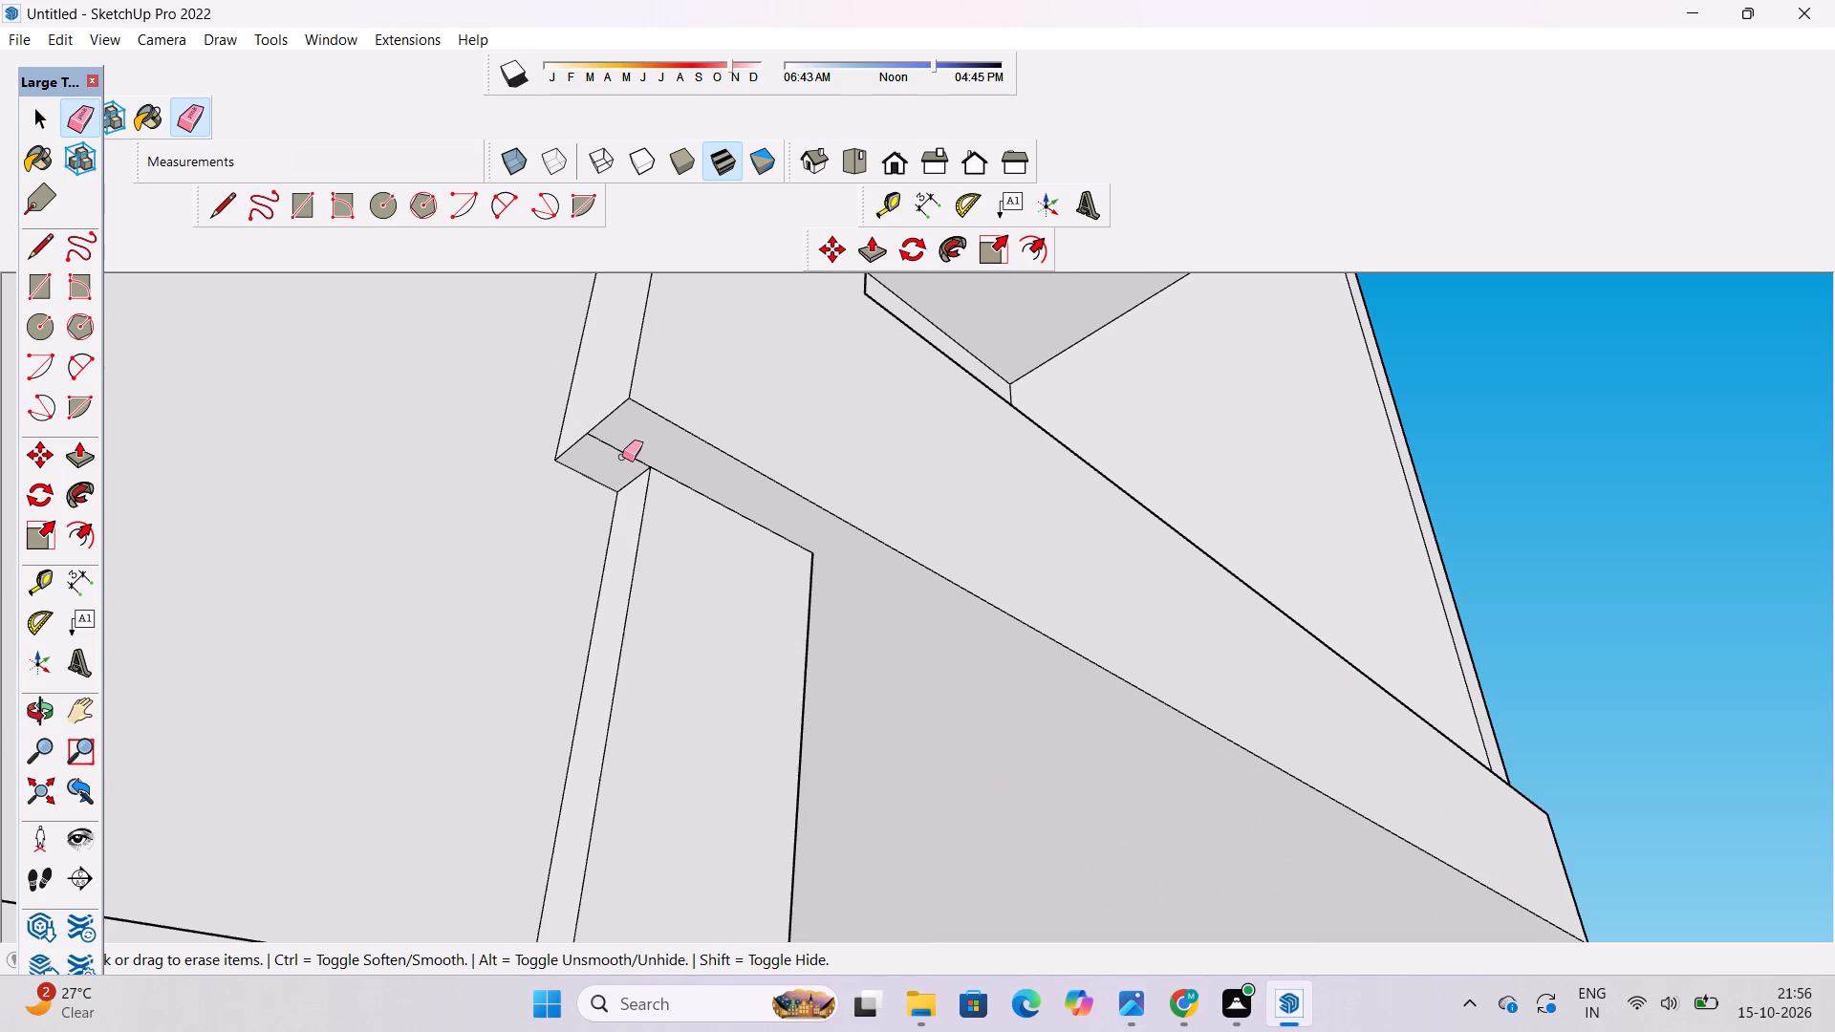
left_click(617, 445)
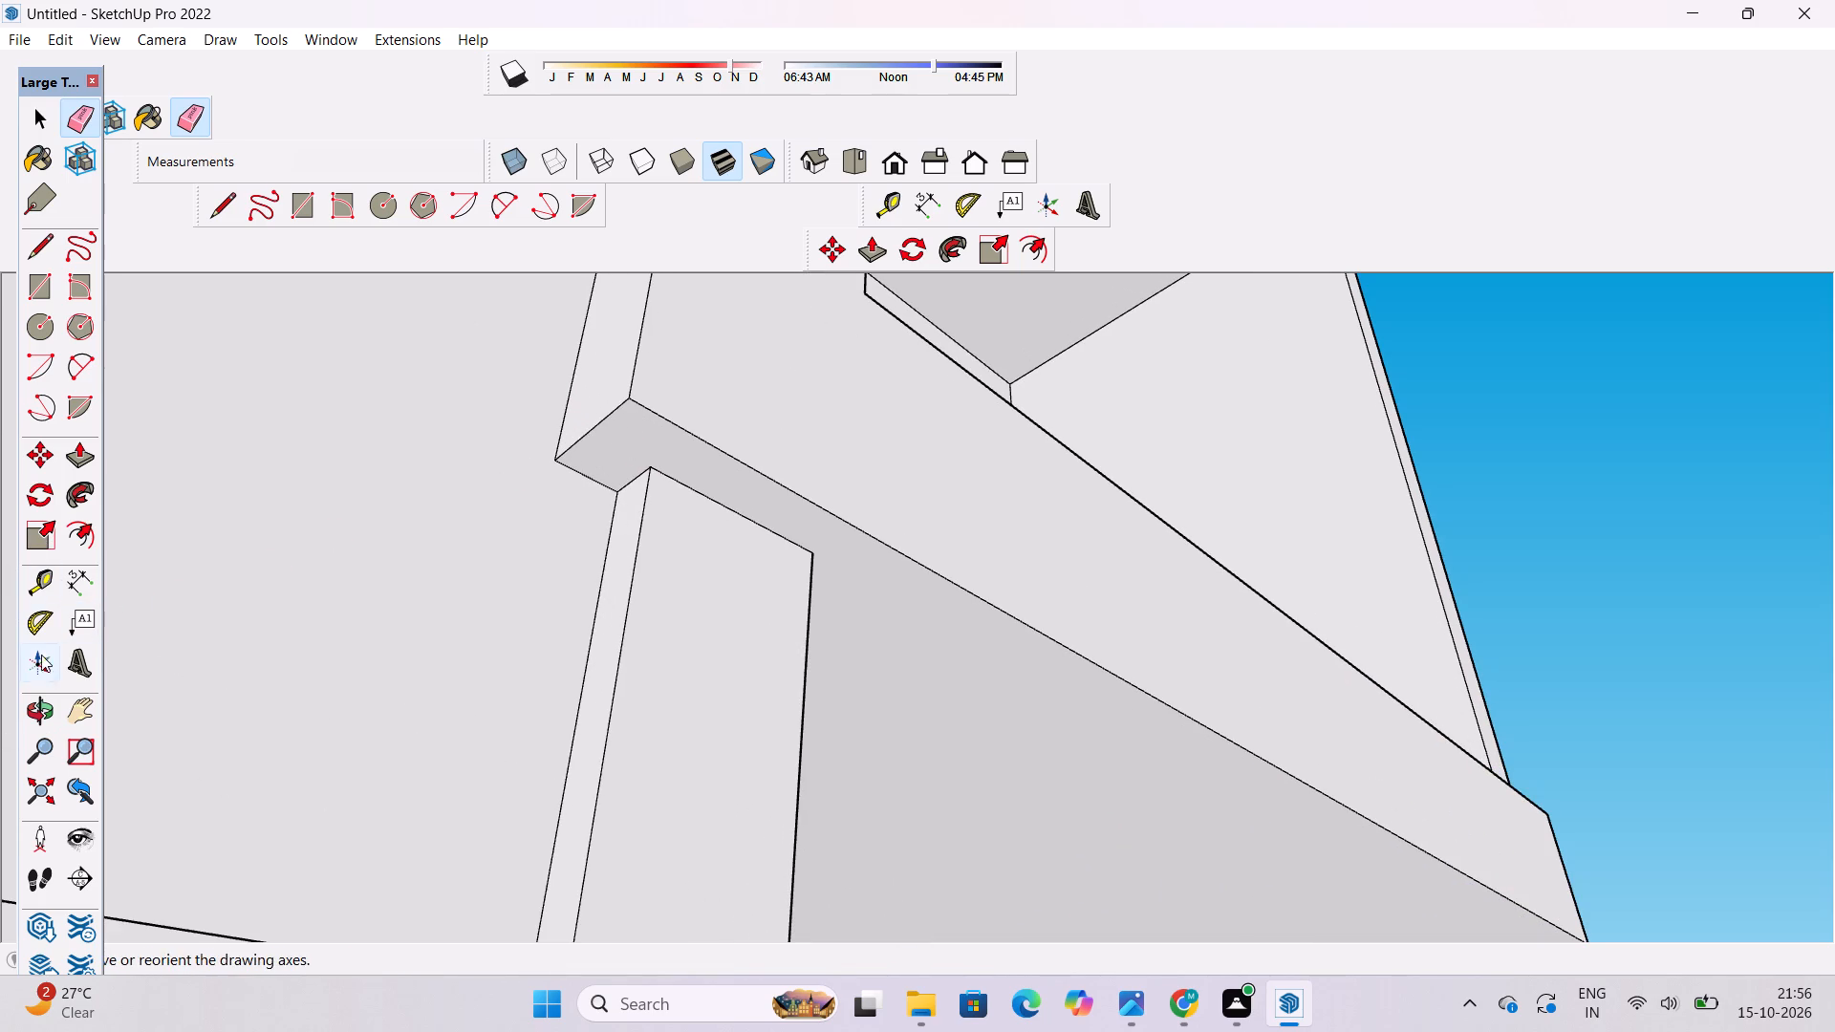
Inspect the cleaned shelf frame end and the neighbouring shelves from the front, above and the side.
left_click(49, 703)
scroll(638, 549, "down", 10)
left_click_drag(658, 449, 654, 643)
scroll(649, 636, "down", 9)
left_click_drag(999, 654, 662, 651)
scroll(652, 626, "down", 3)
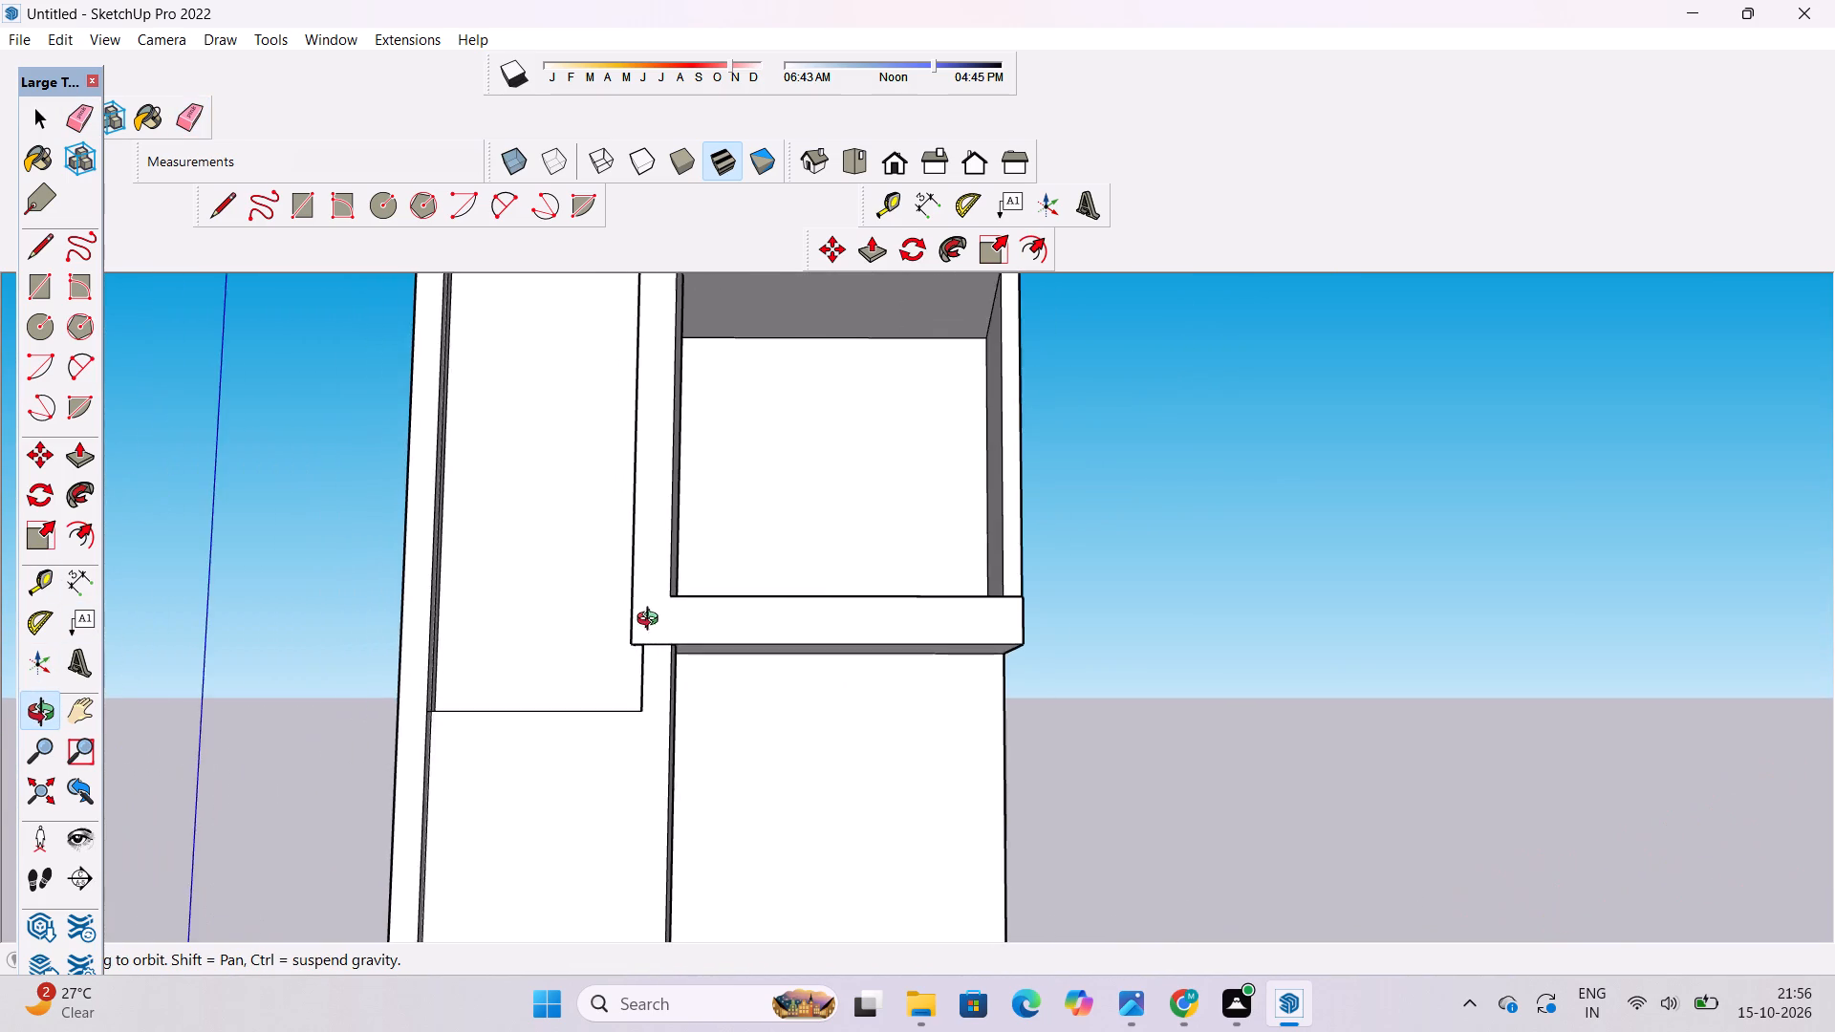
left_click_drag(652, 619, 718, 739, "shift")
left_click_drag(996, 695, 555, 894)
scroll(911, 698, "up", 2)
left_click_drag(862, 669, 874, 953, "shift")
left_click_drag(811, 909, 797, 727)
left_click_drag(413, 683, 577, 692)
left_click_drag(634, 716, 406, 714)
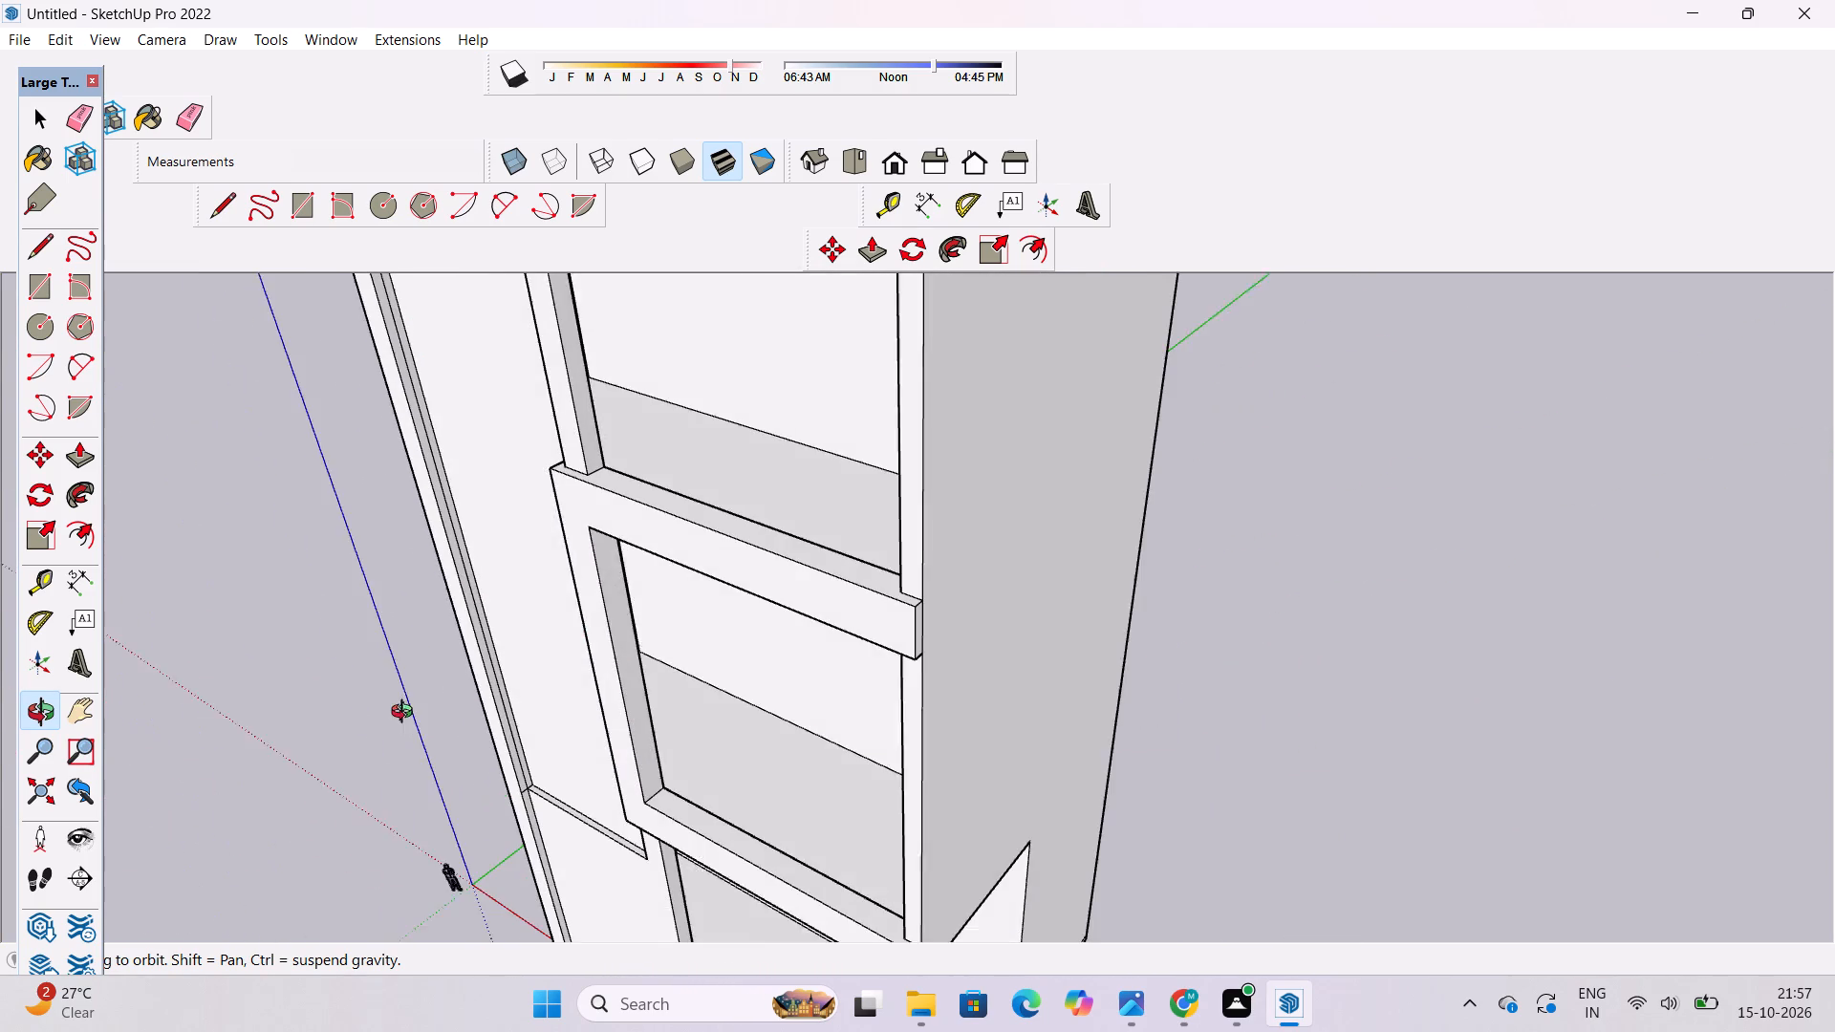
left_click_drag(406, 714, 401, 713)
Erase the seam lines along the inner side and top faces of the tall panel's recess at its upper corner.
left_click_drag(396, 710, 558, 911, "shift")
left_click_drag(612, 551, 722, 935, "shift")
left_click_drag(722, 935, 661, 694)
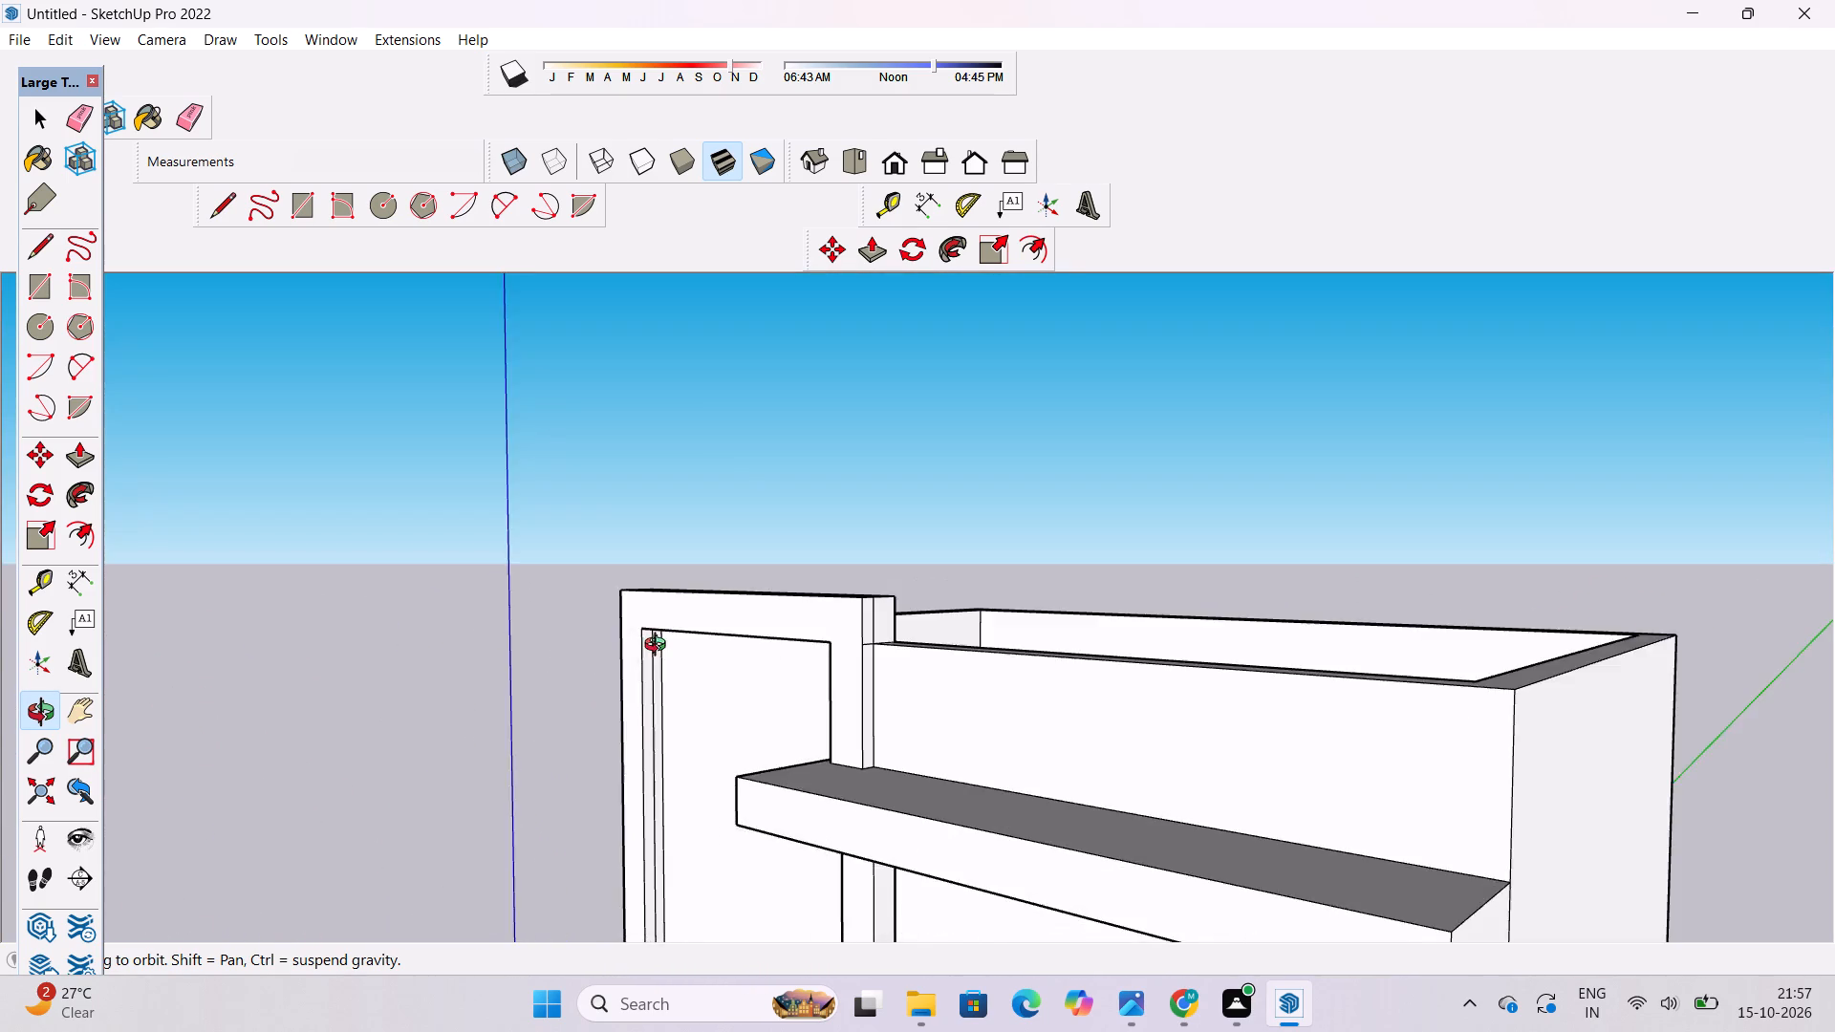
scroll(659, 647, "up", 9)
left_click_drag(633, 751, 705, 479)
scroll(689, 516, "up", 3)
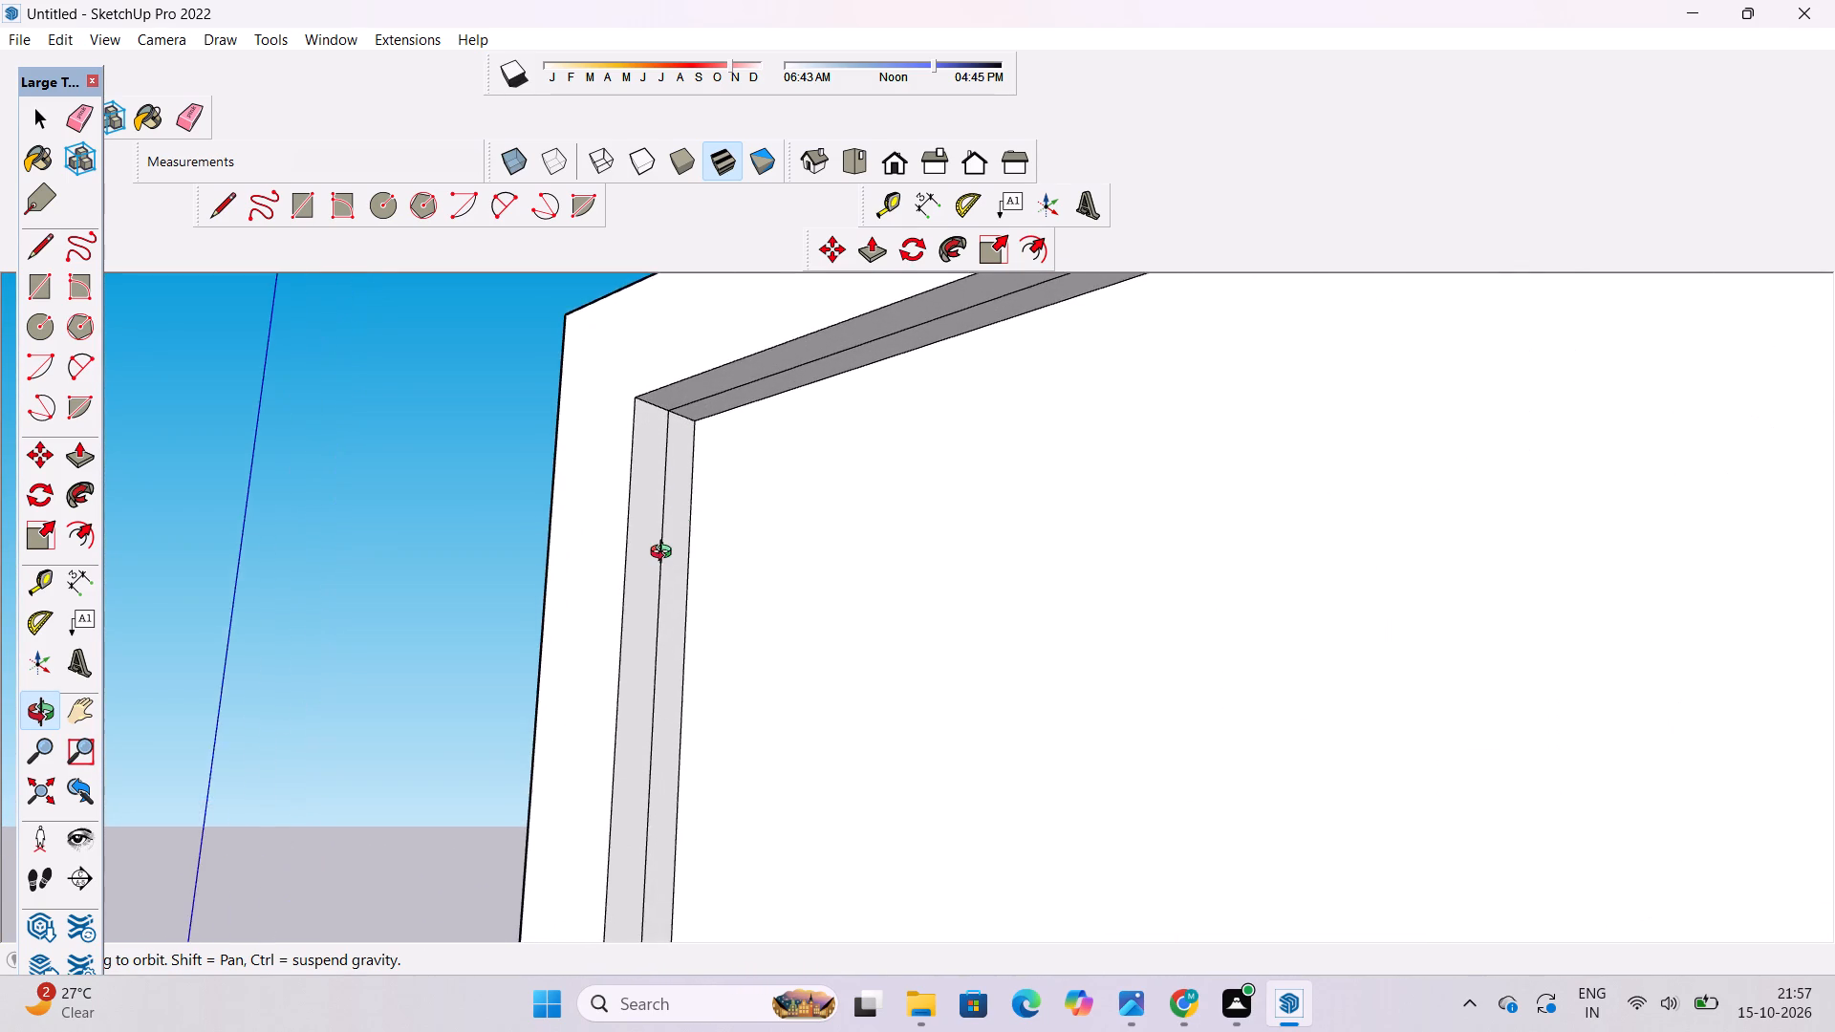
key("e")
scroll(656, 527, "up", 4)
left_click_drag(668, 418, 674, 456)
left_click(720, 338)
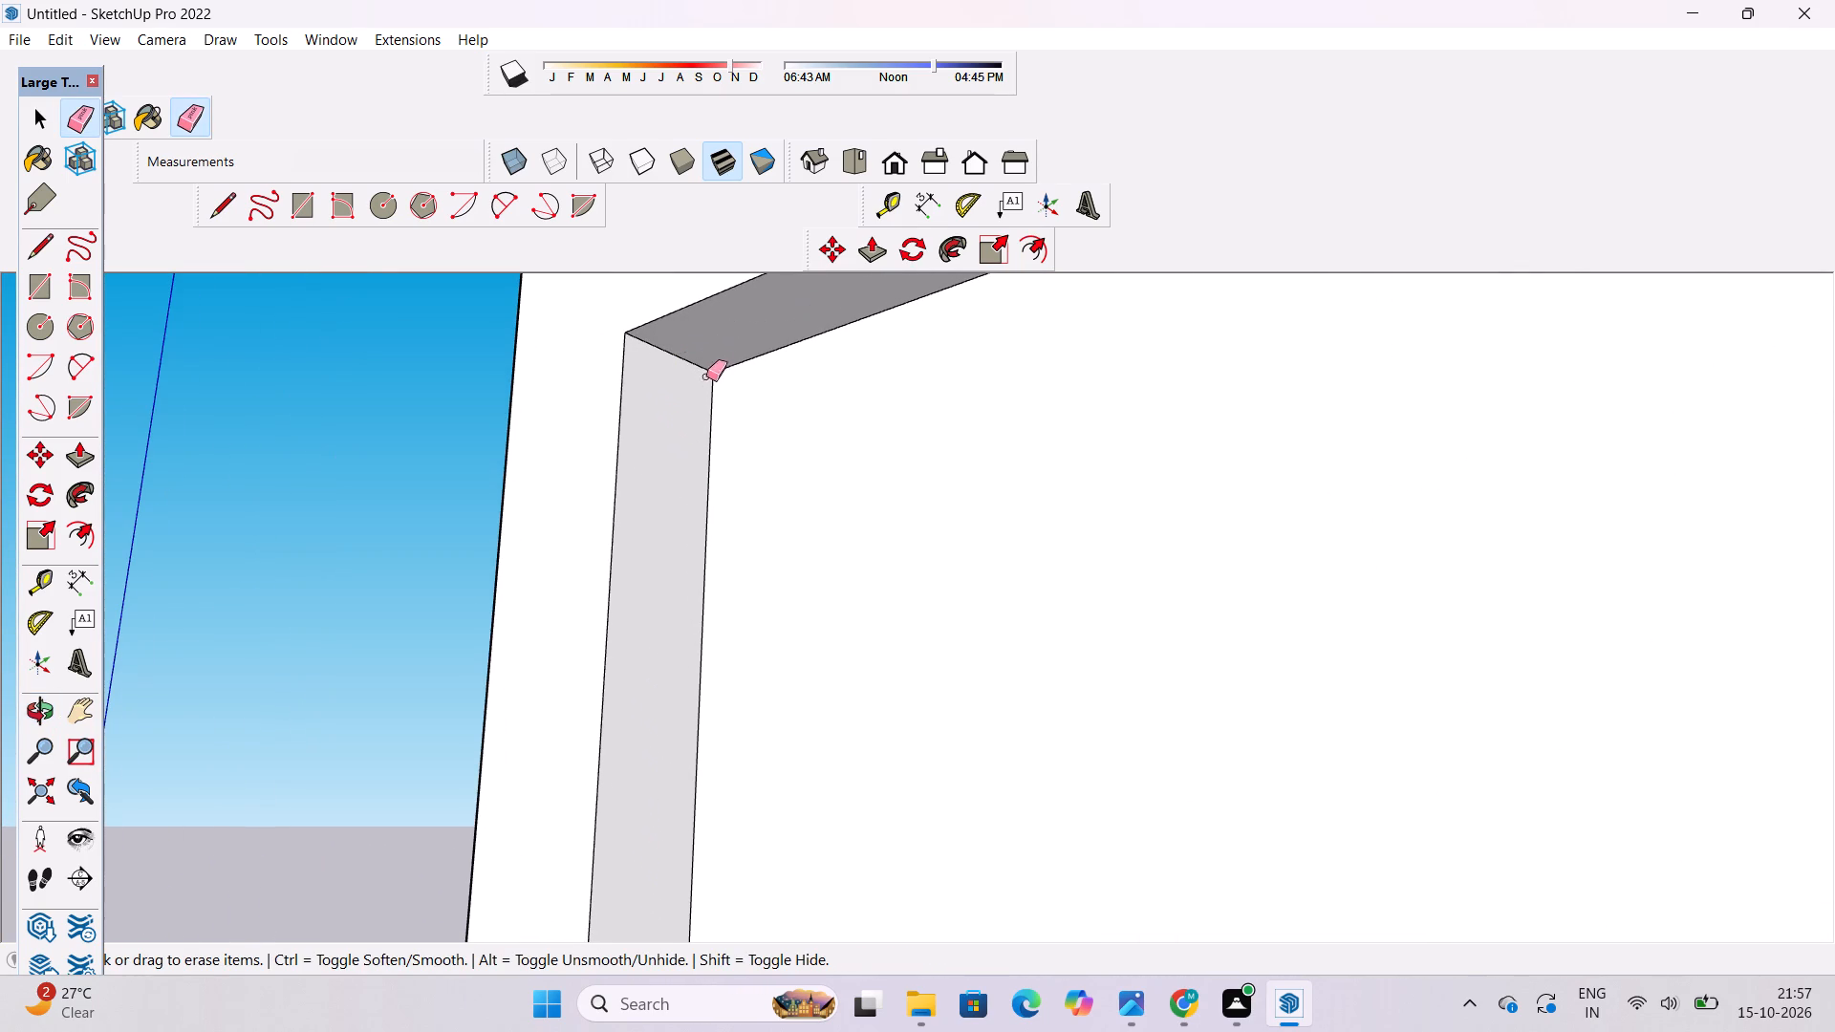
Examine the recessed inset down to its lower edge and the narrow strip below the middle shelf frame.
scroll(693, 402, "down", 5)
key("o")
scroll(676, 368, "down", 11)
left_click_drag(680, 543, 733, 831)
left_click_drag(731, 842, 728, 497)
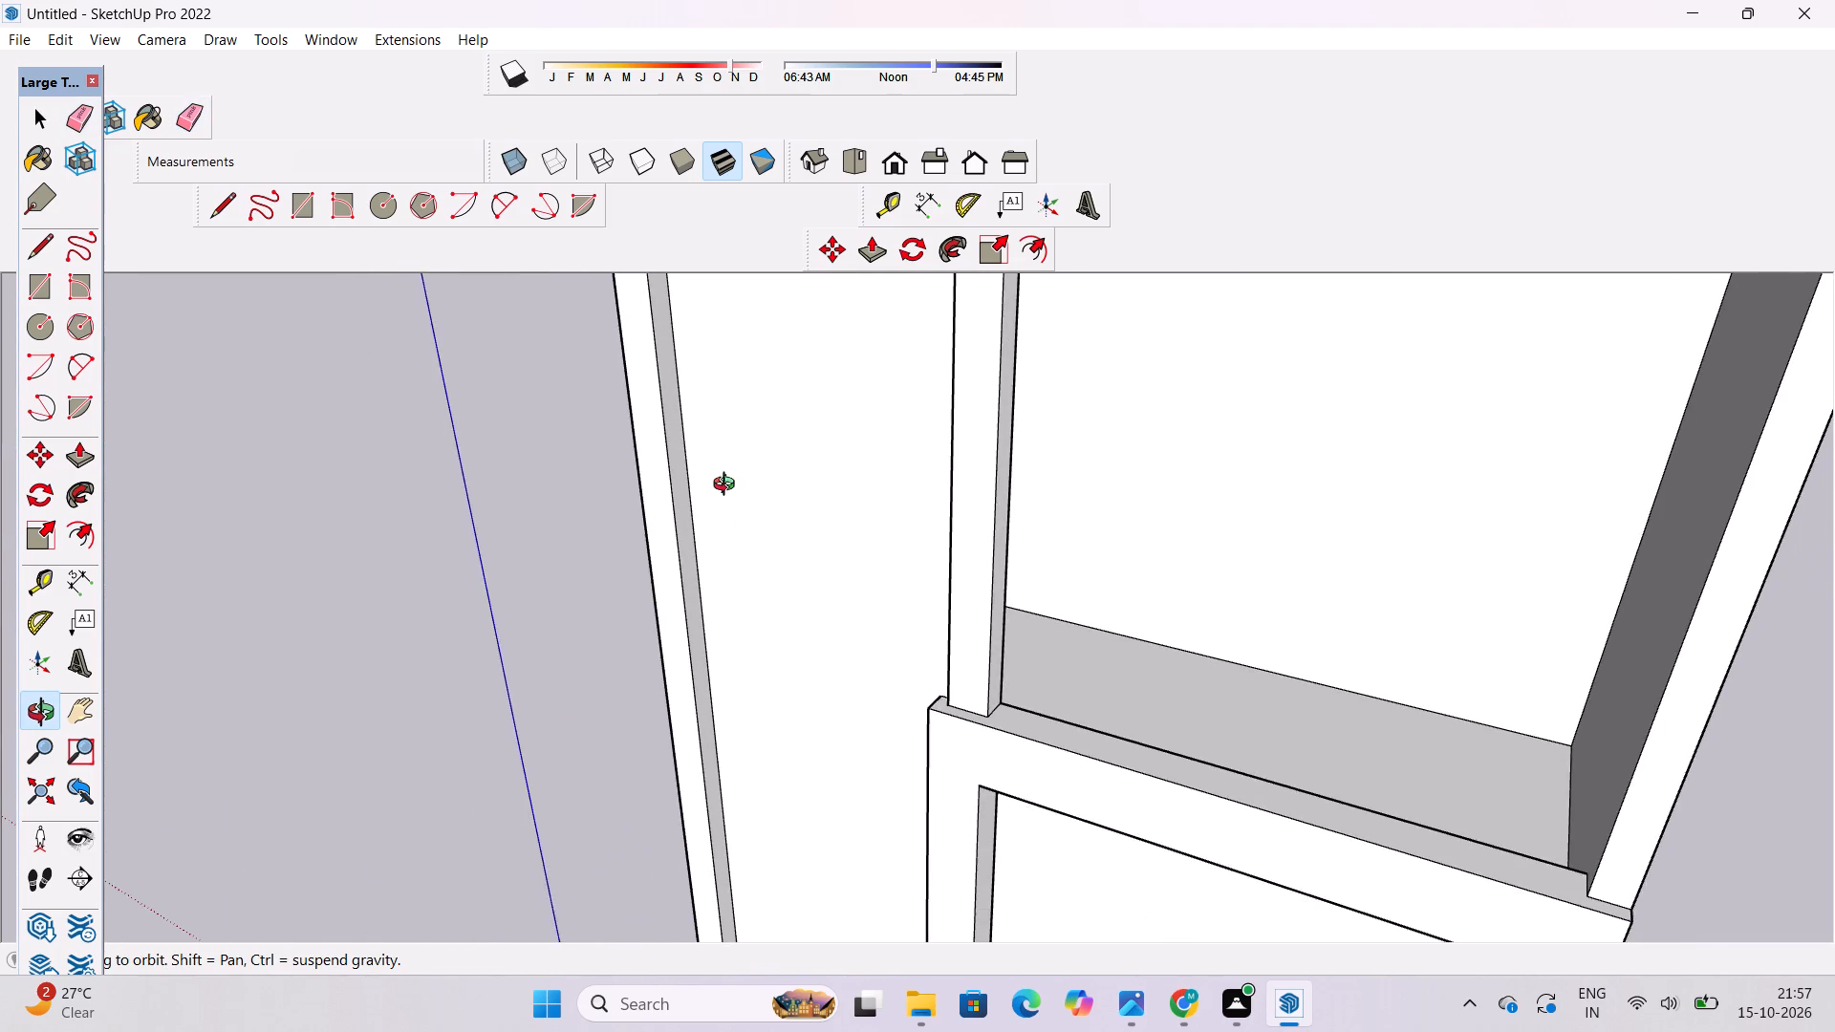
scroll(728, 486, "down", 4)
left_click_drag(745, 679, 772, 303, "shift")
left_click_drag(786, 566, 788, 752)
scroll(791, 697, "up", 3)
left_click_drag(778, 671, 703, 705, "shift")
left_click_drag(698, 705, 743, 707)
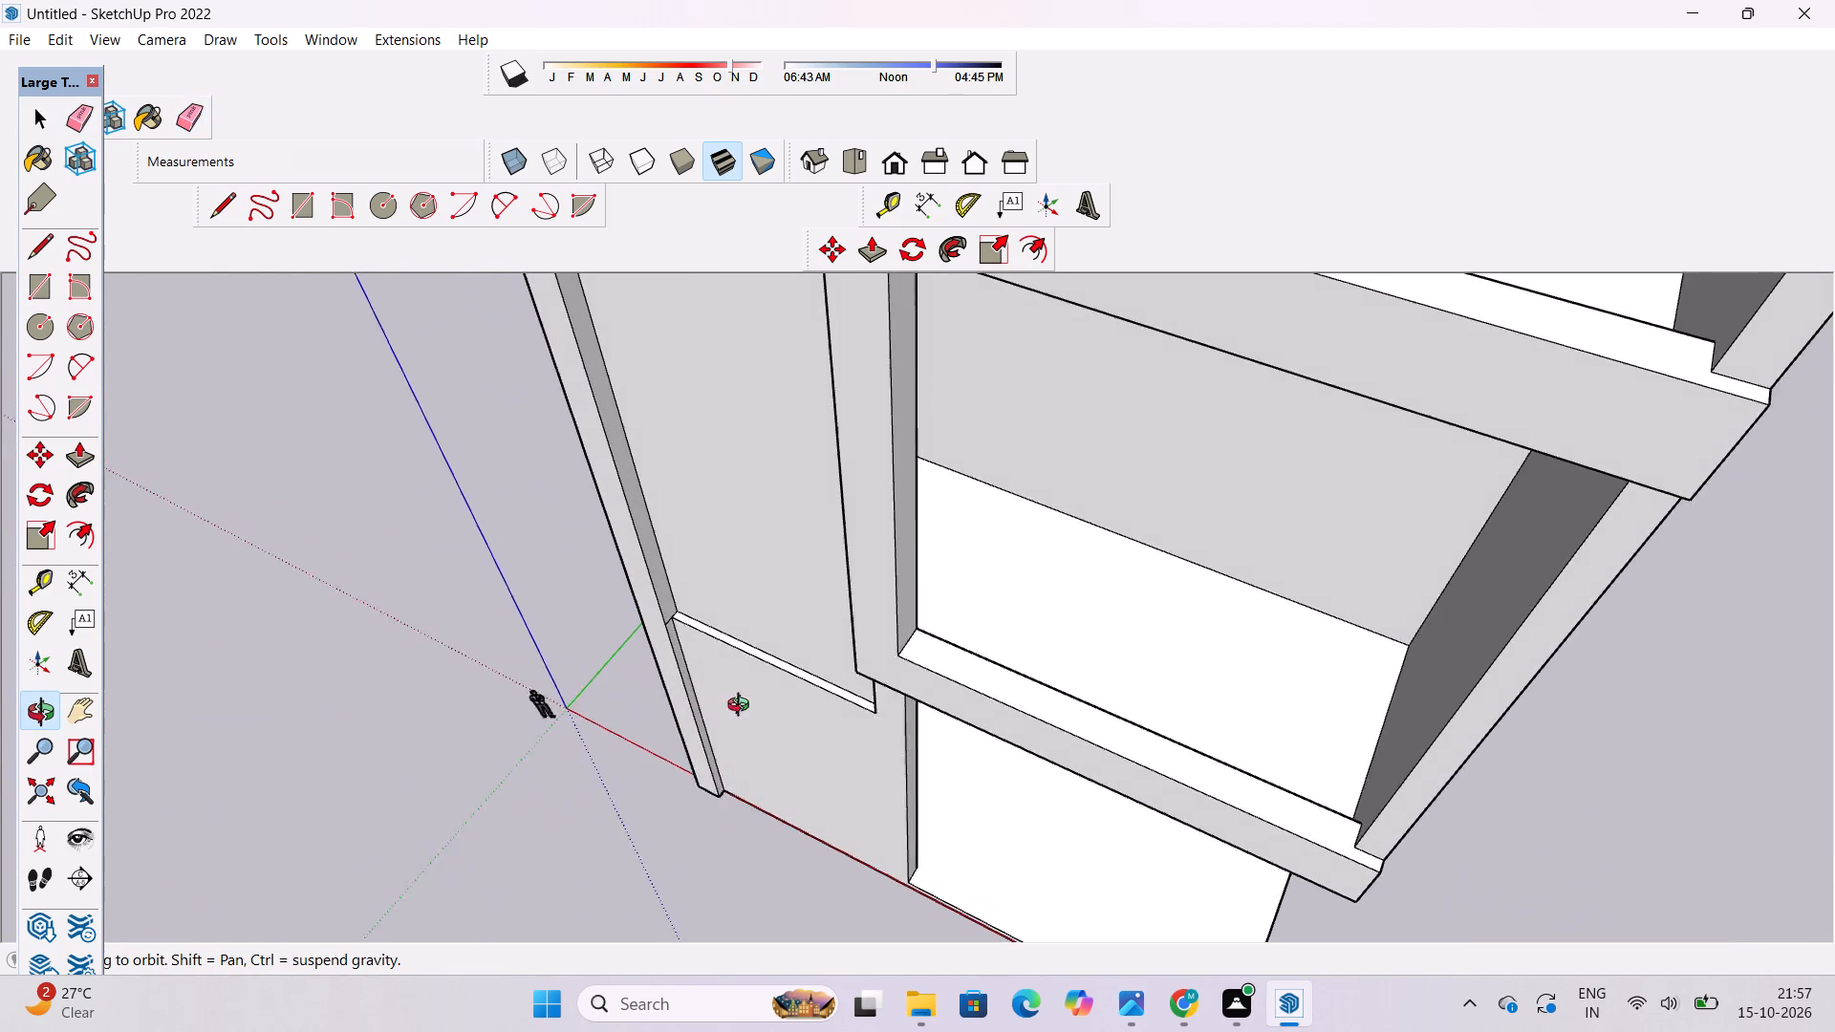
left_click_drag(743, 707, 835, 671)
scroll(833, 678, "up", 2)
left_click_drag(746, 672, 738, 675, "shift")
left_click_drag(750, 718, 887, 430)
scroll(915, 536, "up", 3)
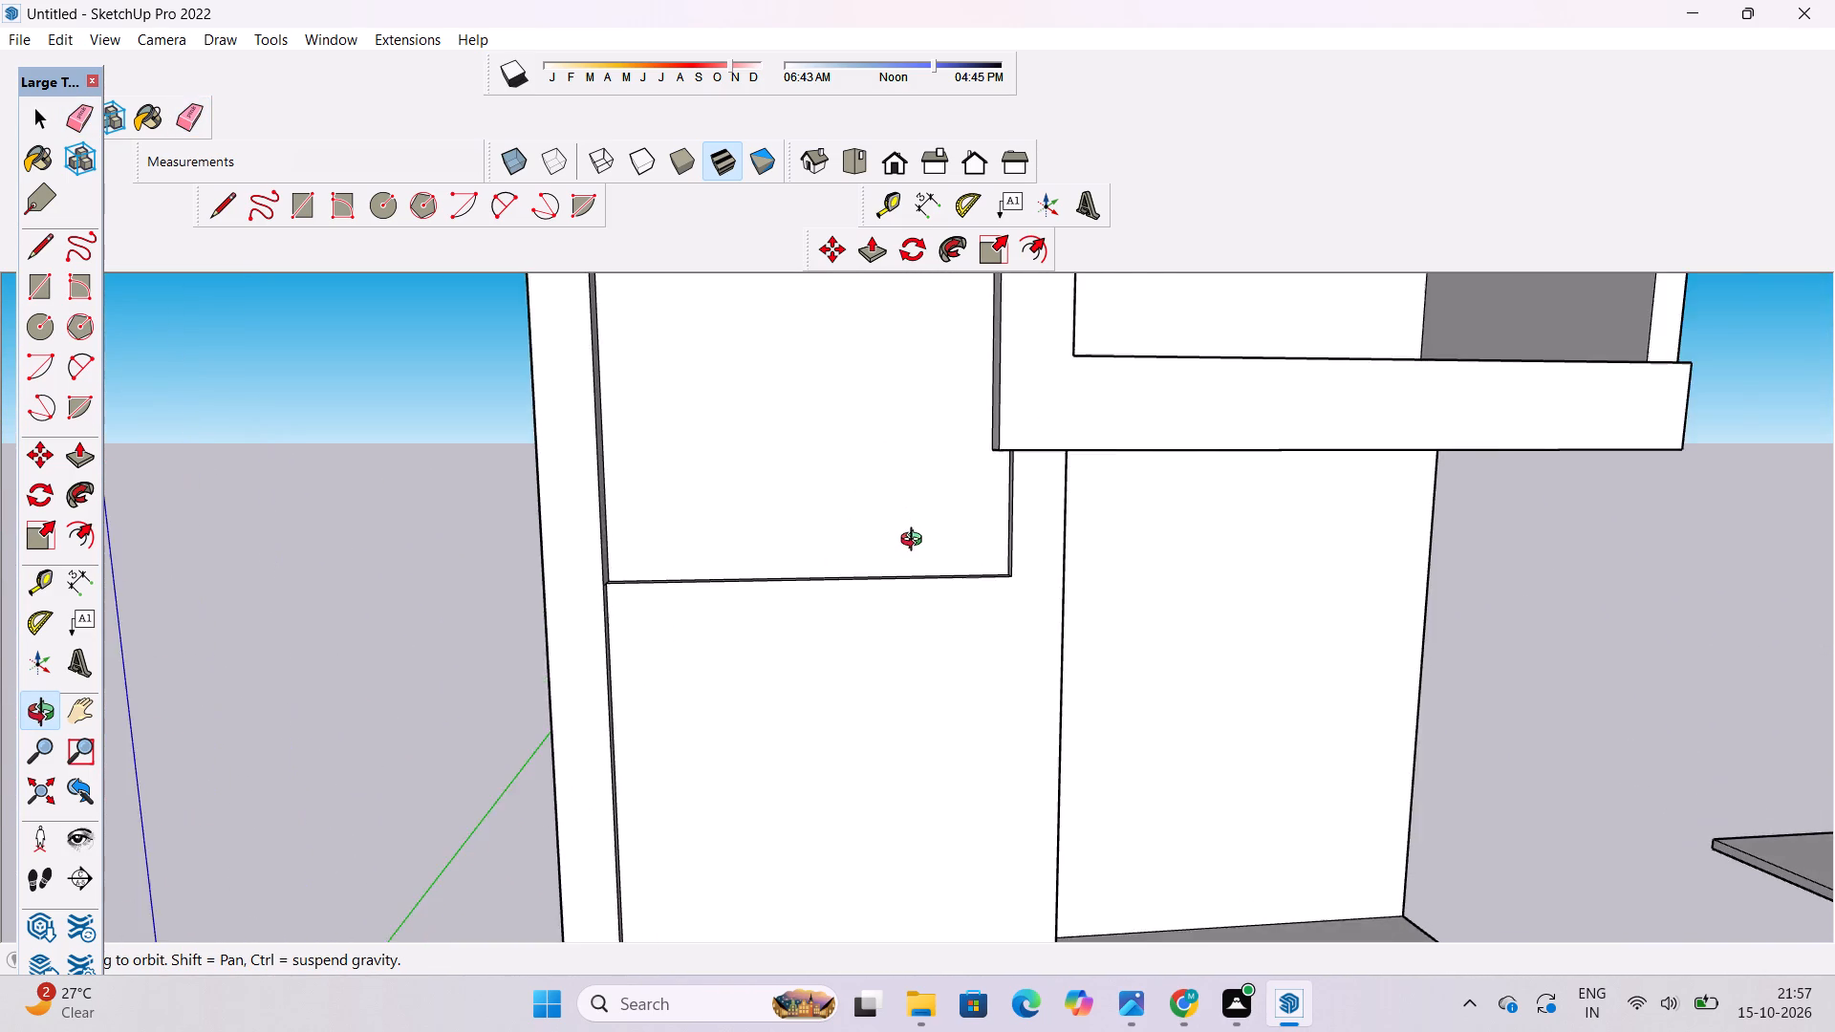
left_click_drag(882, 545, 811, 551, "shift")
scroll(782, 535, "down", 4)
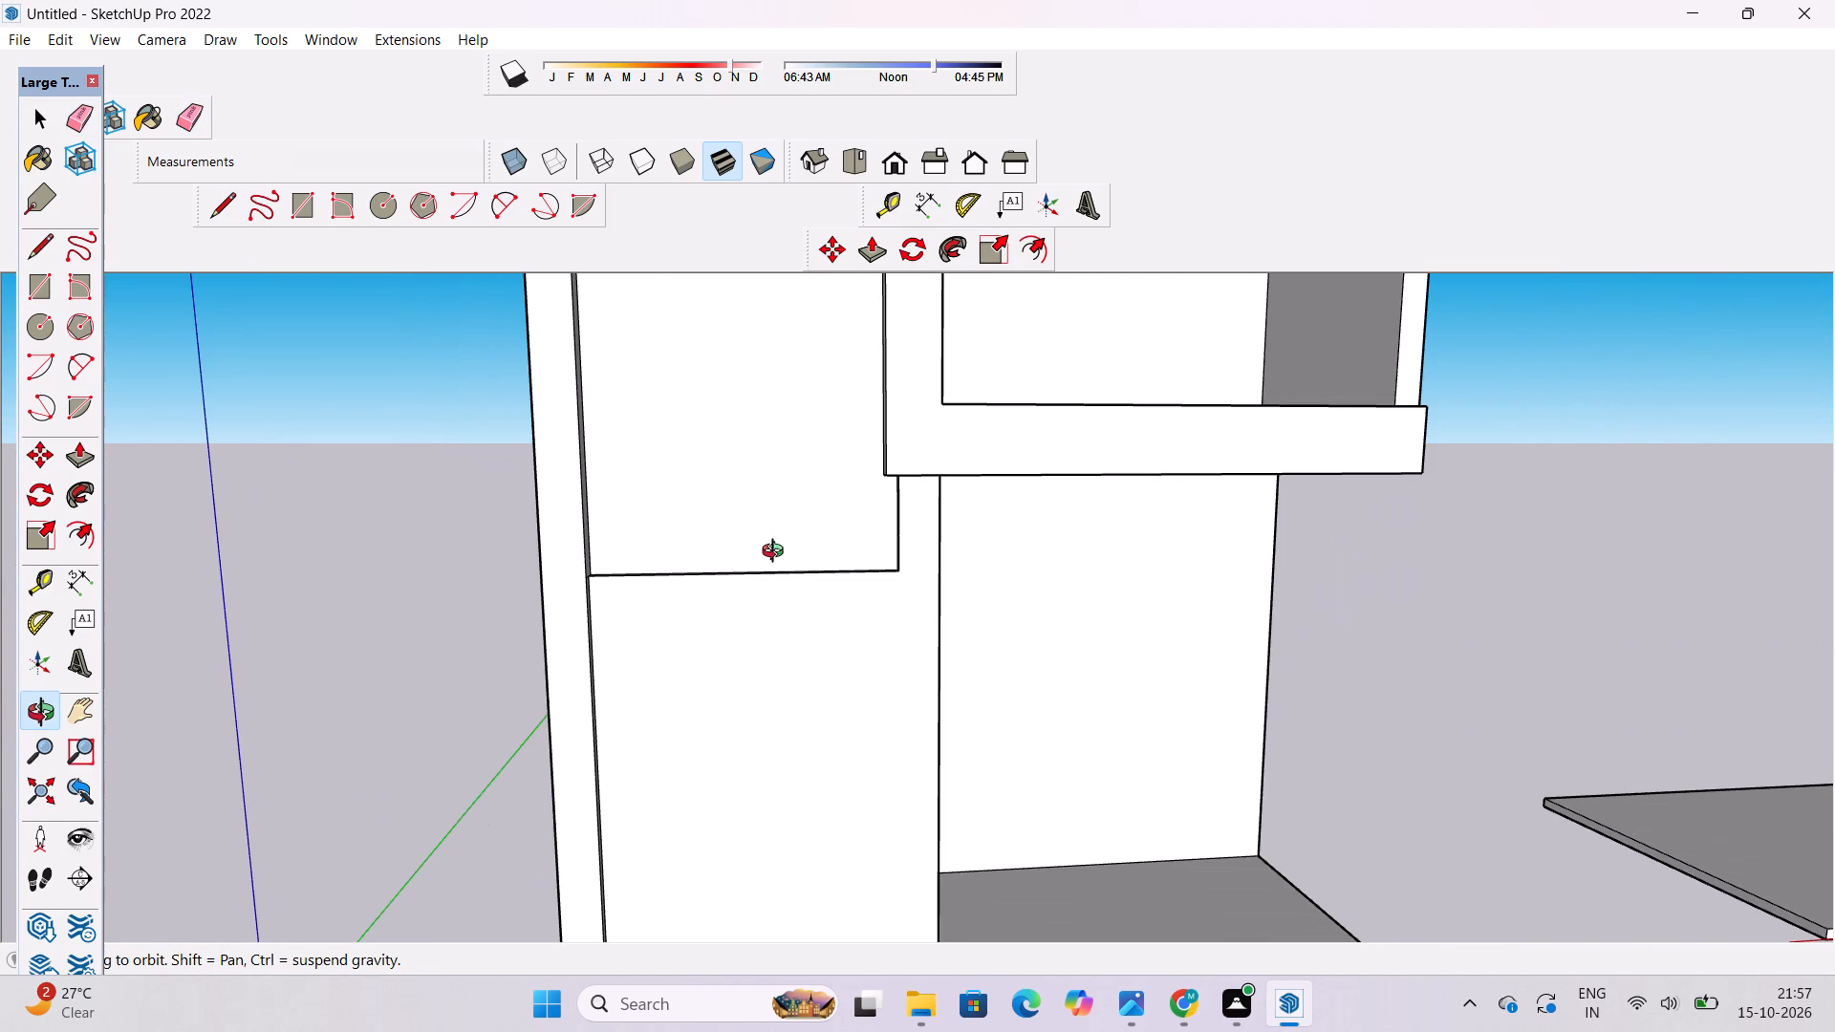
scroll(777, 553, "up", 1)
scroll(777, 556, "down", 3)
left_click_drag(778, 660, 761, 562, "shift")
left_click_drag(793, 513, 742, 586, "shift")
left_click_drag(790, 588, 815, 602)
scroll(847, 523, "up", 4)
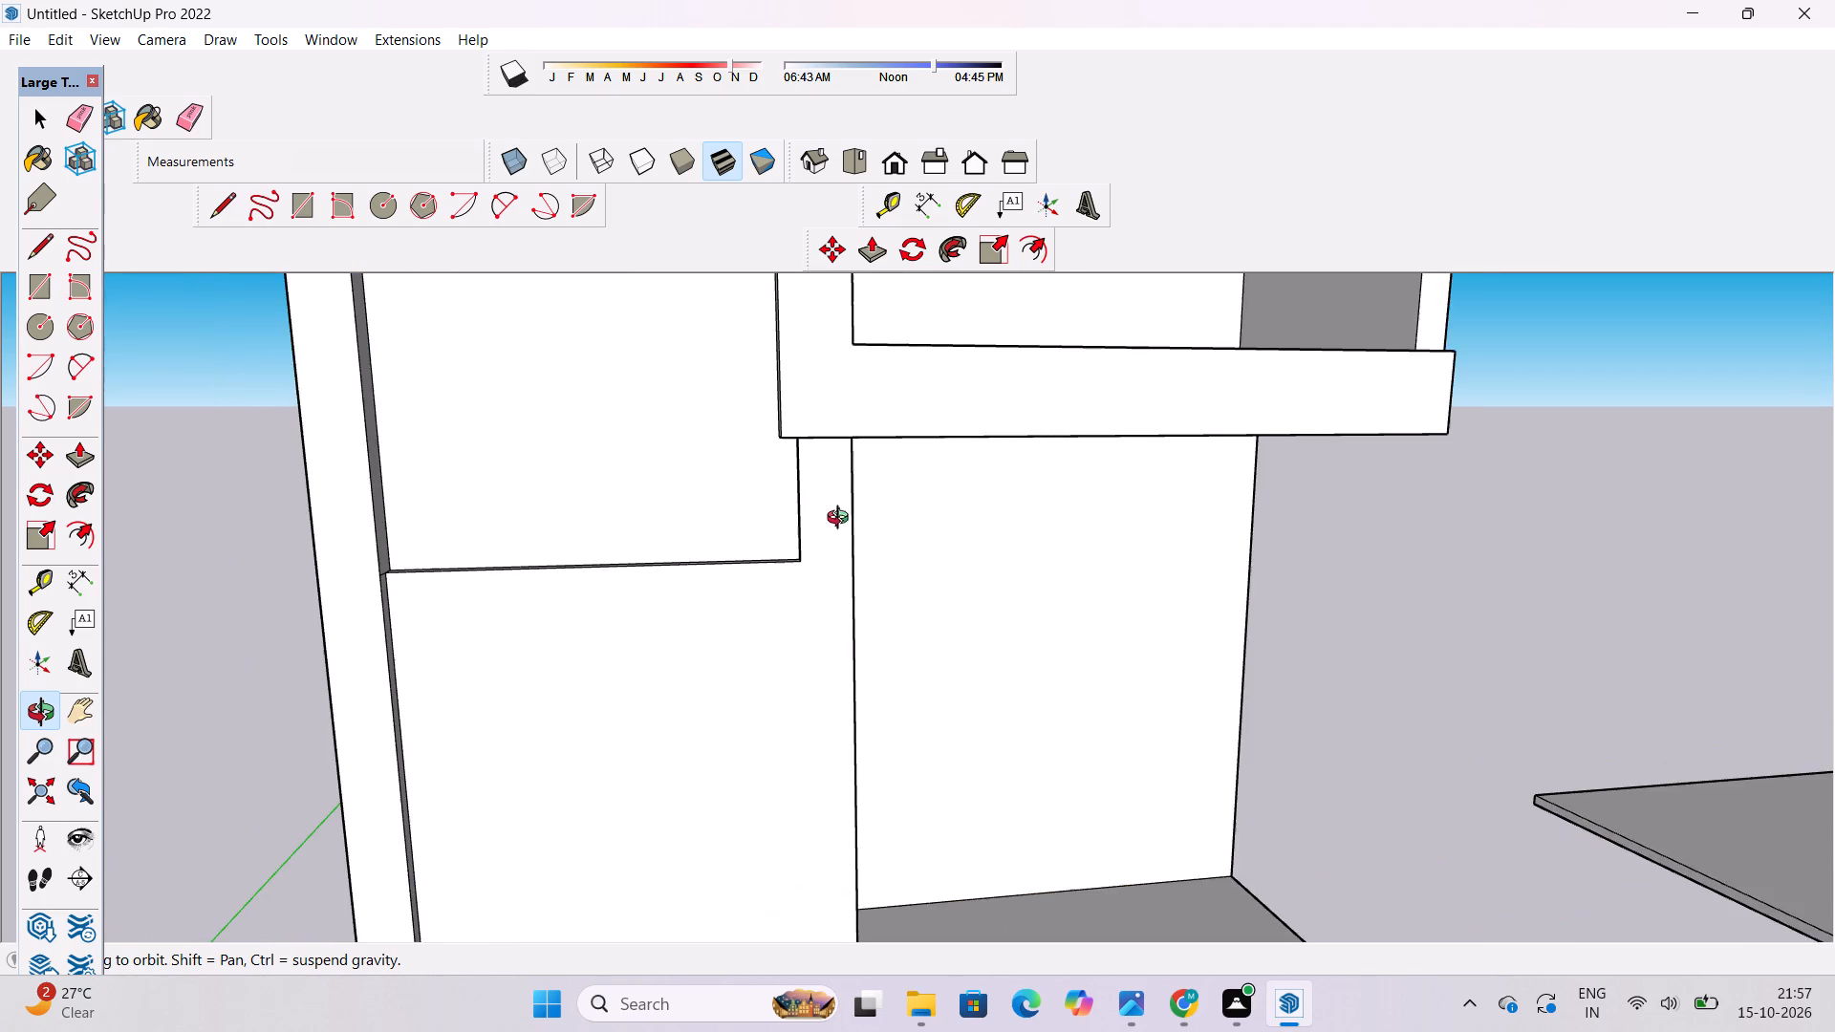
left_click_drag(788, 533, 774, 590)
left_click_drag(781, 592, 862, 594)
scroll(850, 597, "up", 5)
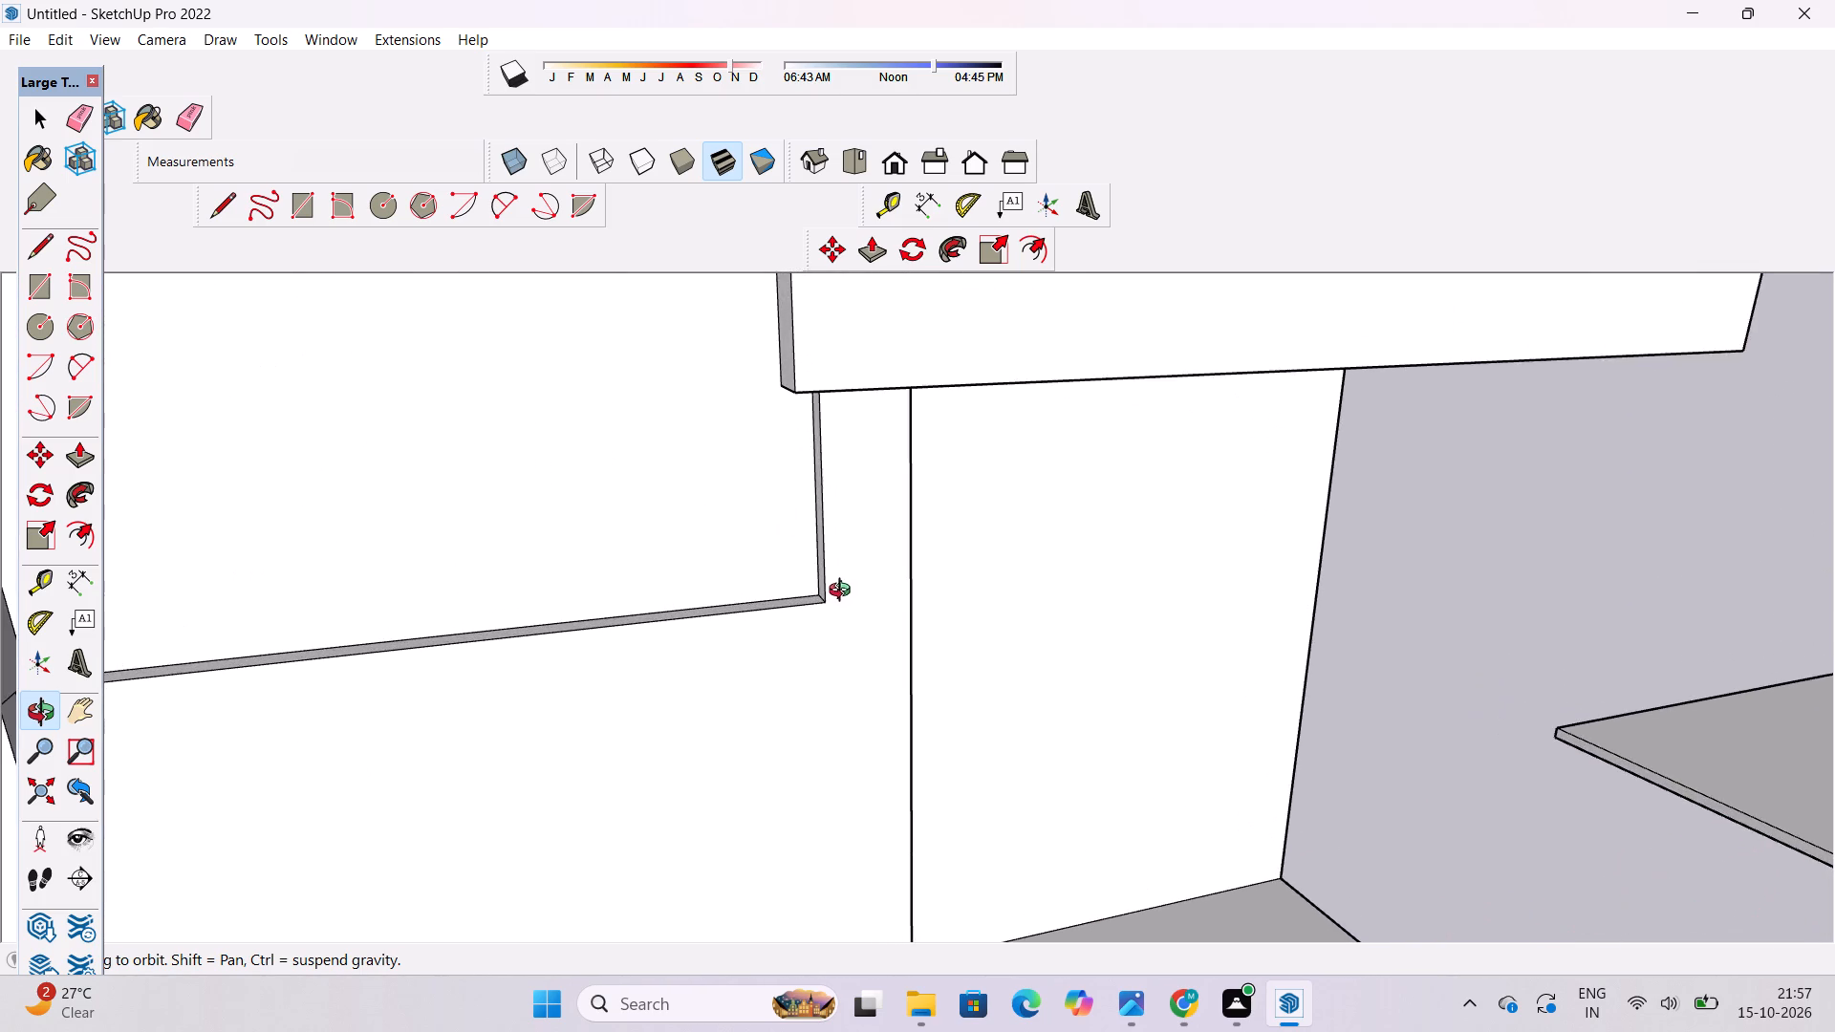
scroll(842, 590, "down", 5)
left_click_drag(833, 574, 827, 655, "shift")
left_click_drag(819, 655, 798, 588)
scroll(791, 577, "down", 4)
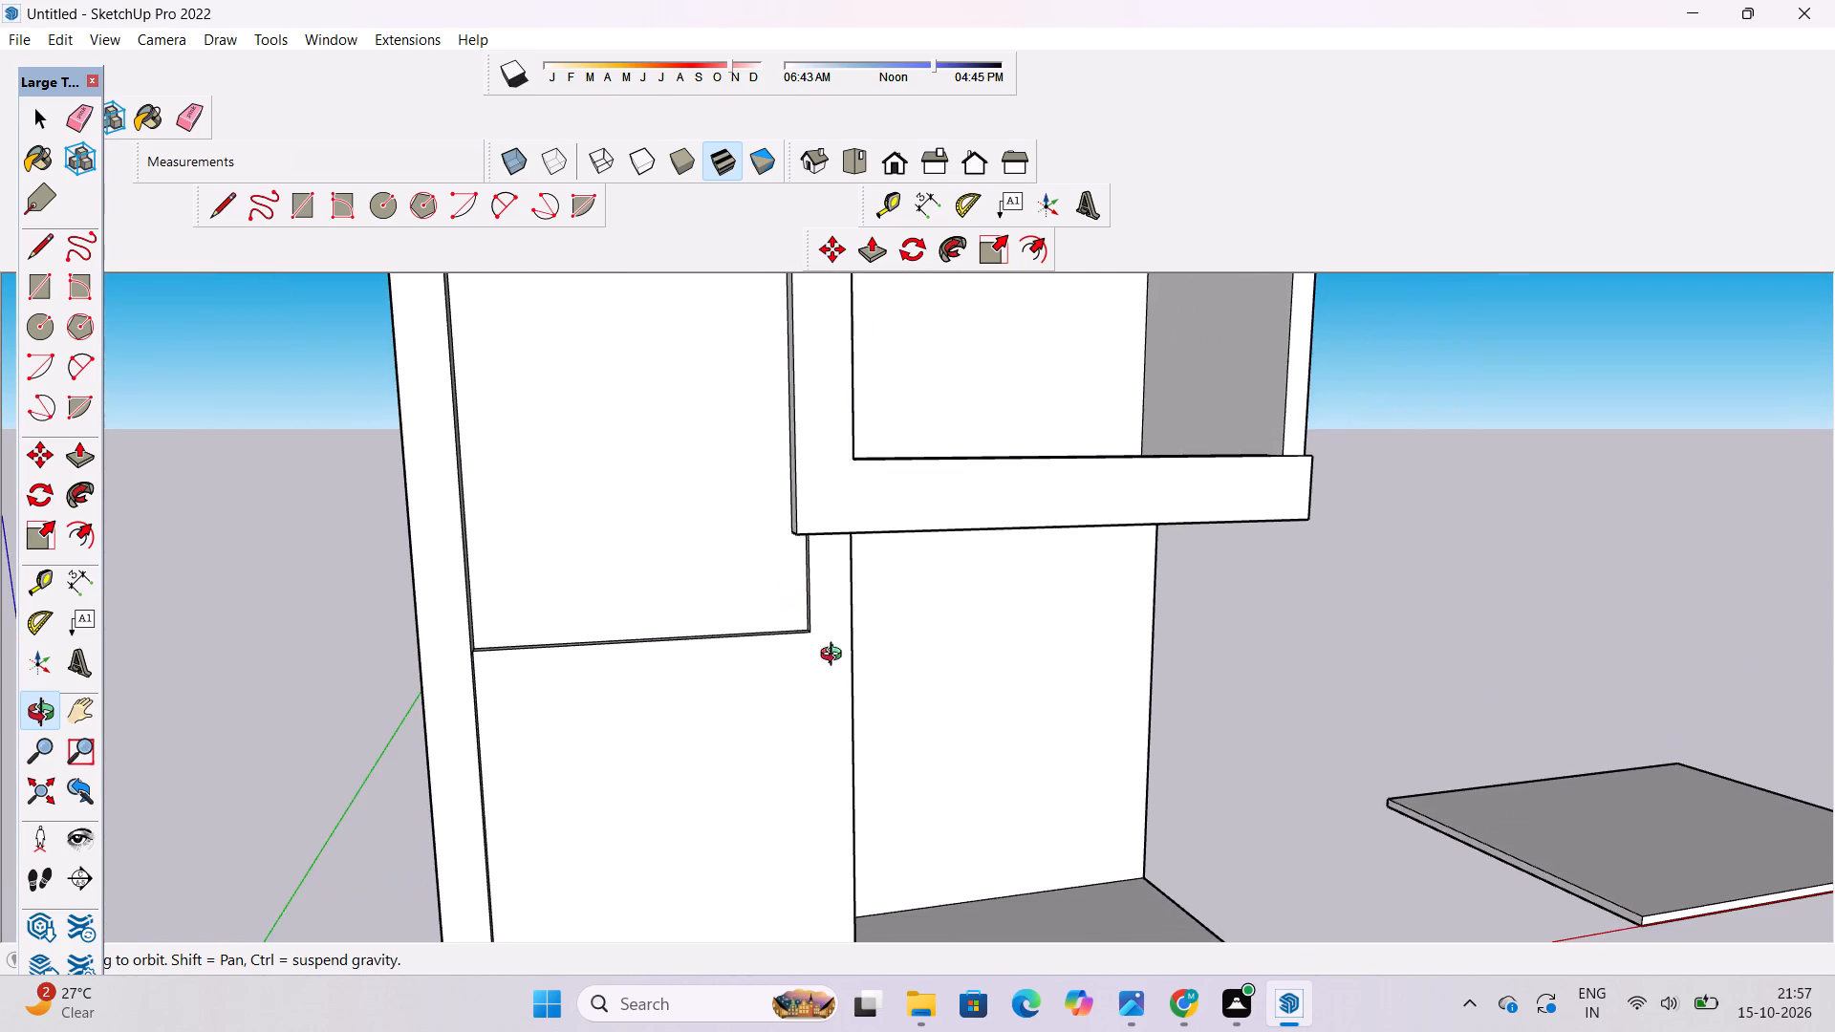
Draw a line from the inset's lower corner across the narrow strip to the front panel's edge beside the open shelf.
left_click_drag(835, 656, 799, 528, "shift")
scroll(794, 533, "down", 4)
left_click_drag(789, 527, 766, 613)
scroll(769, 534, "up", 4)
left_click_drag(782, 548, 793, 589, "shift")
left_click_drag(790, 588, 785, 570)
key("l")
scroll(786, 548, "up", 5)
left_click(776, 561)
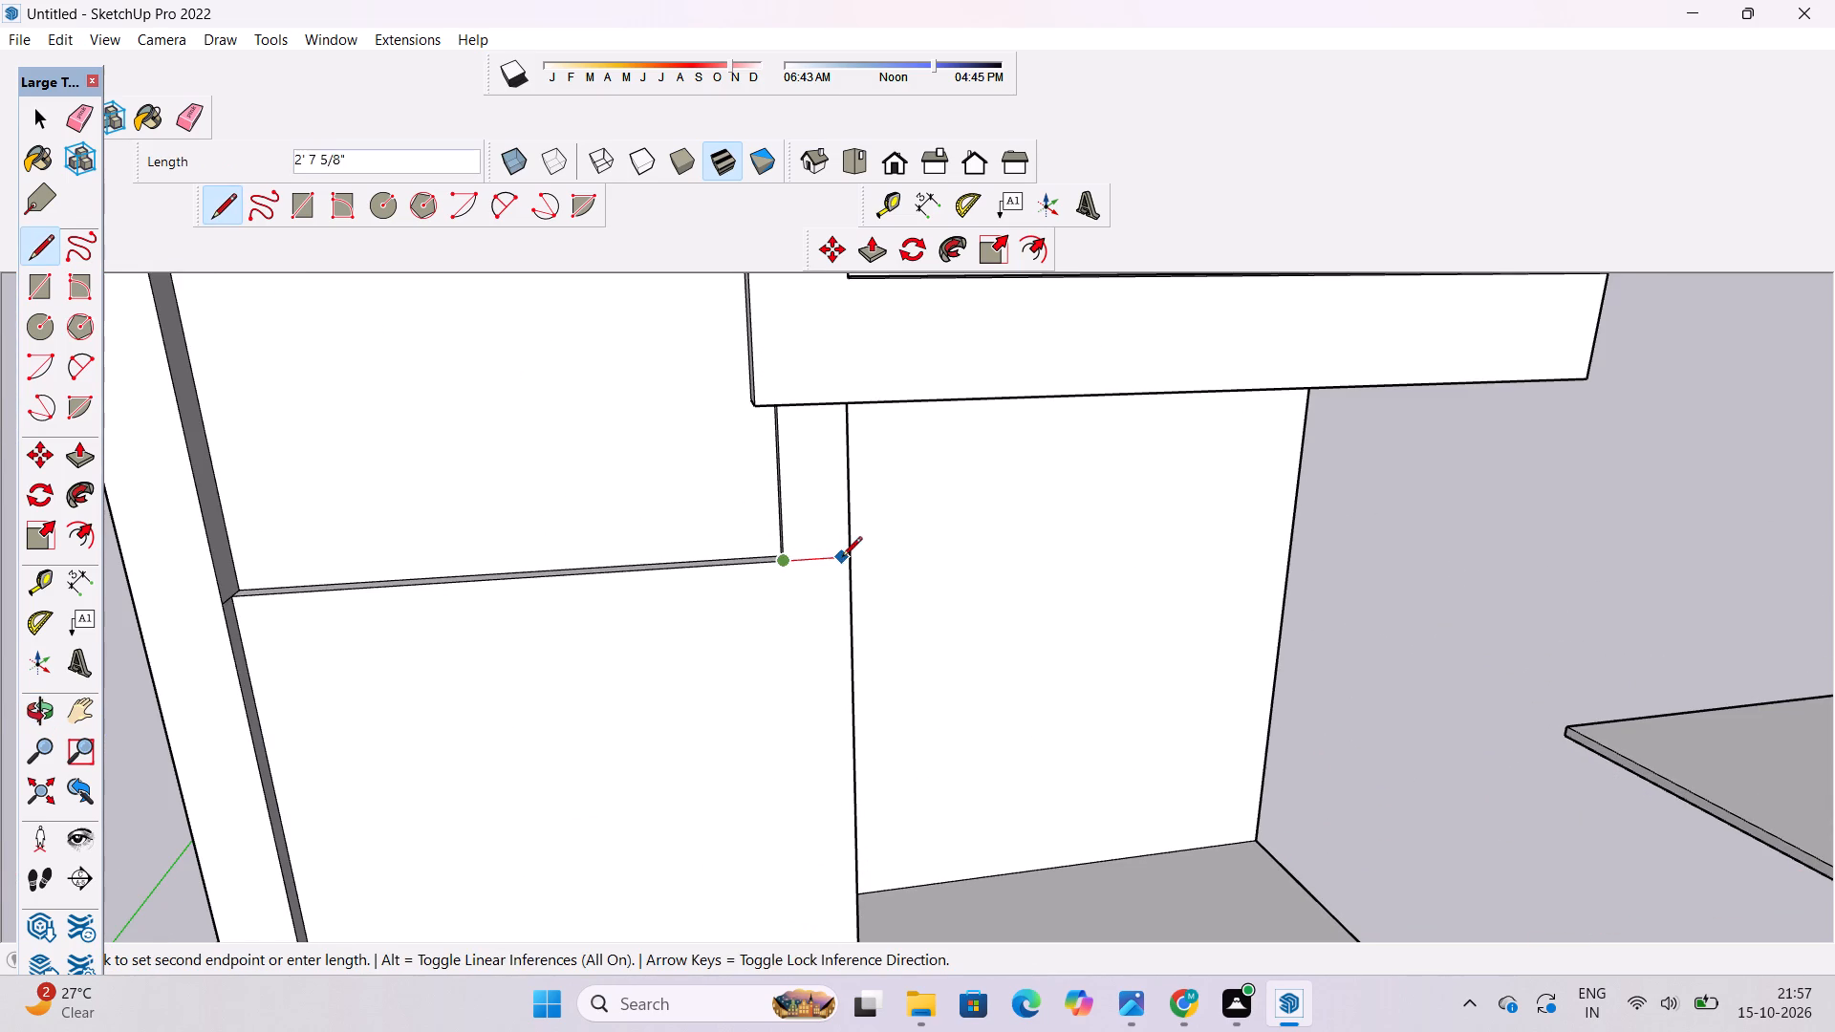
left_click(850, 554)
Push the narrow strip below the middle shelf frame back flush with the recessed inset face.
key("space")
left_click(805, 492)
key("p")
left_click(805, 492)
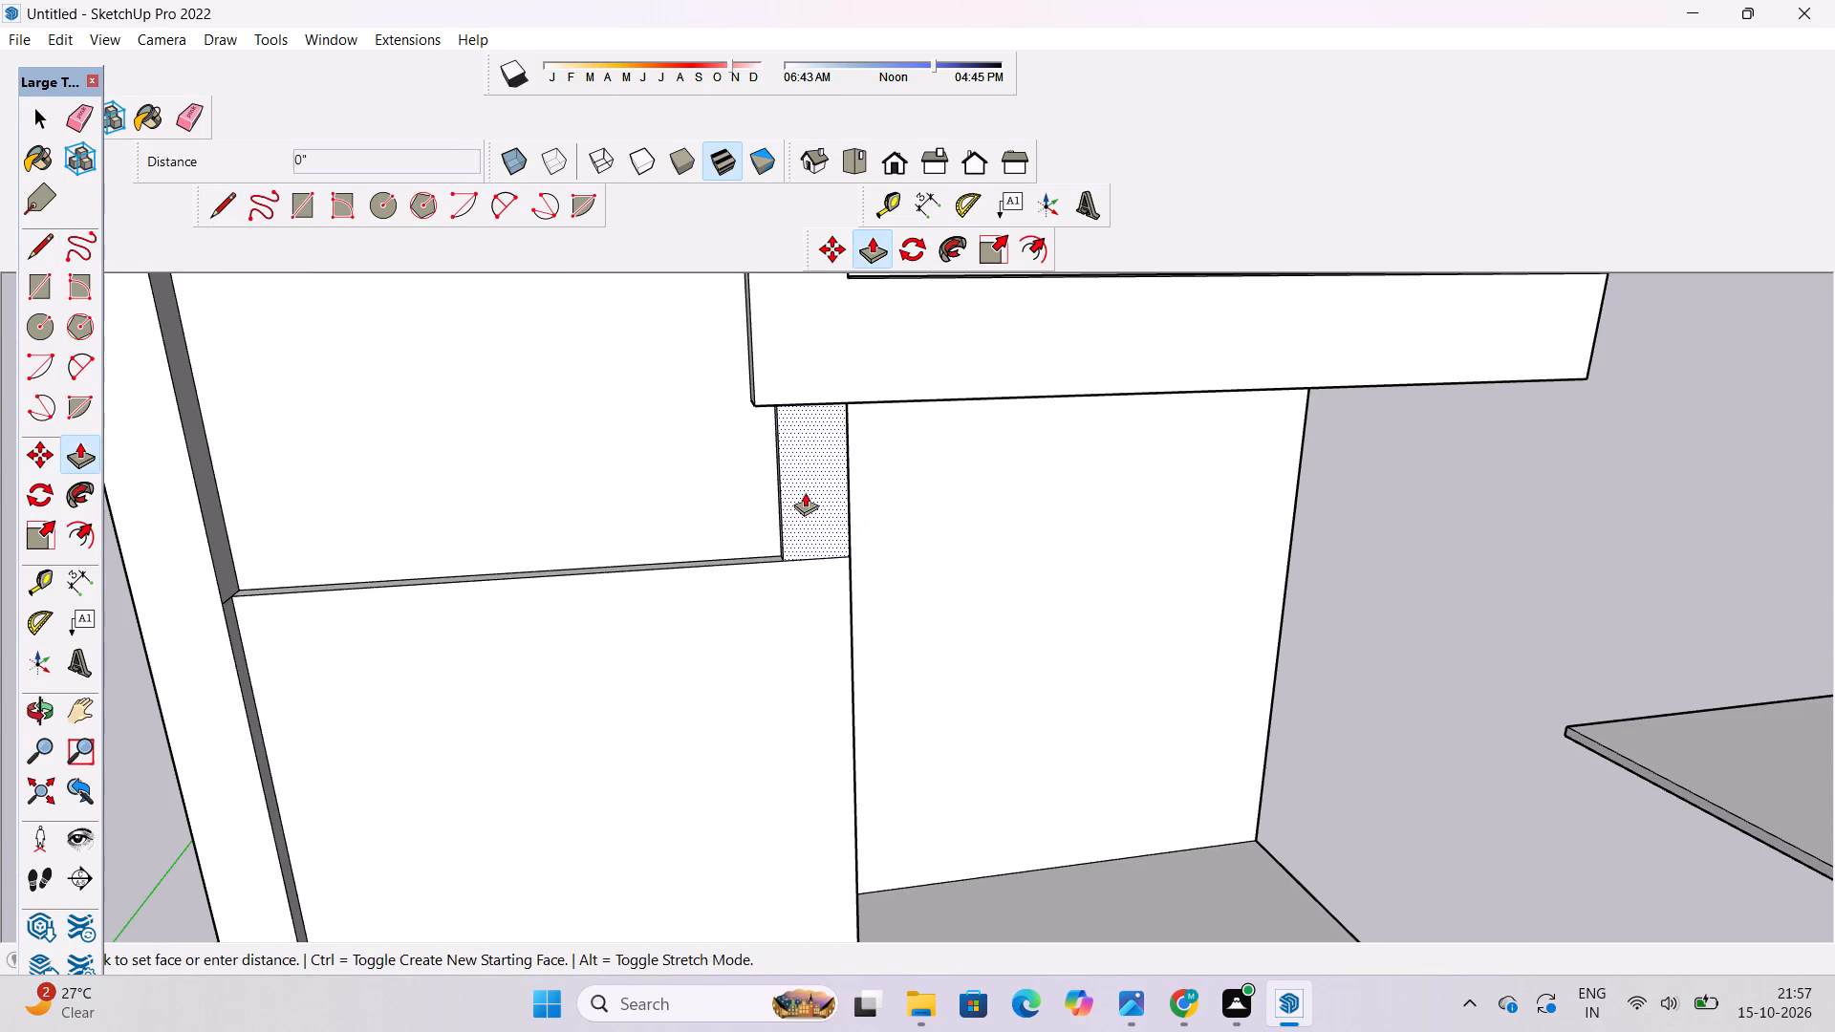
left_click(648, 484)
key("space")
Erase the dividing edge between the strip and the inset face, and the seam across the ledge below them.
key("e")
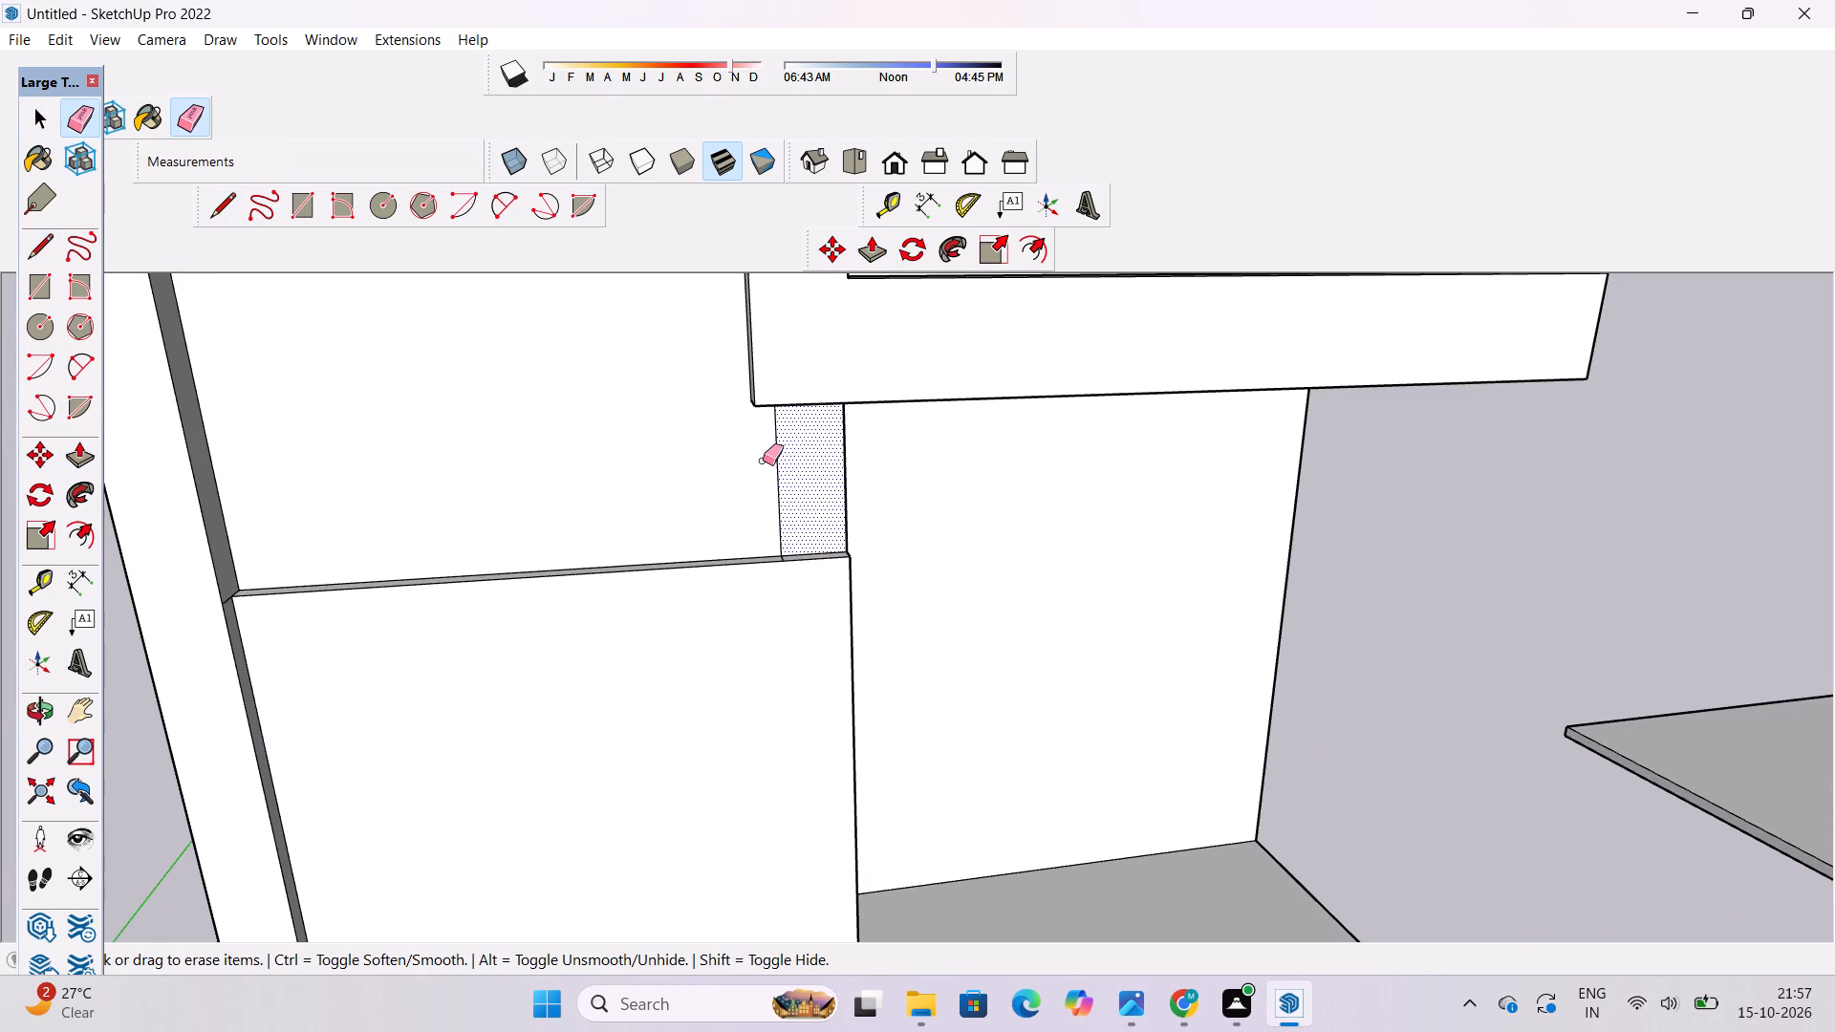
left_click(768, 457)
key("o")
left_click_drag(1009, 569, 771, 723)
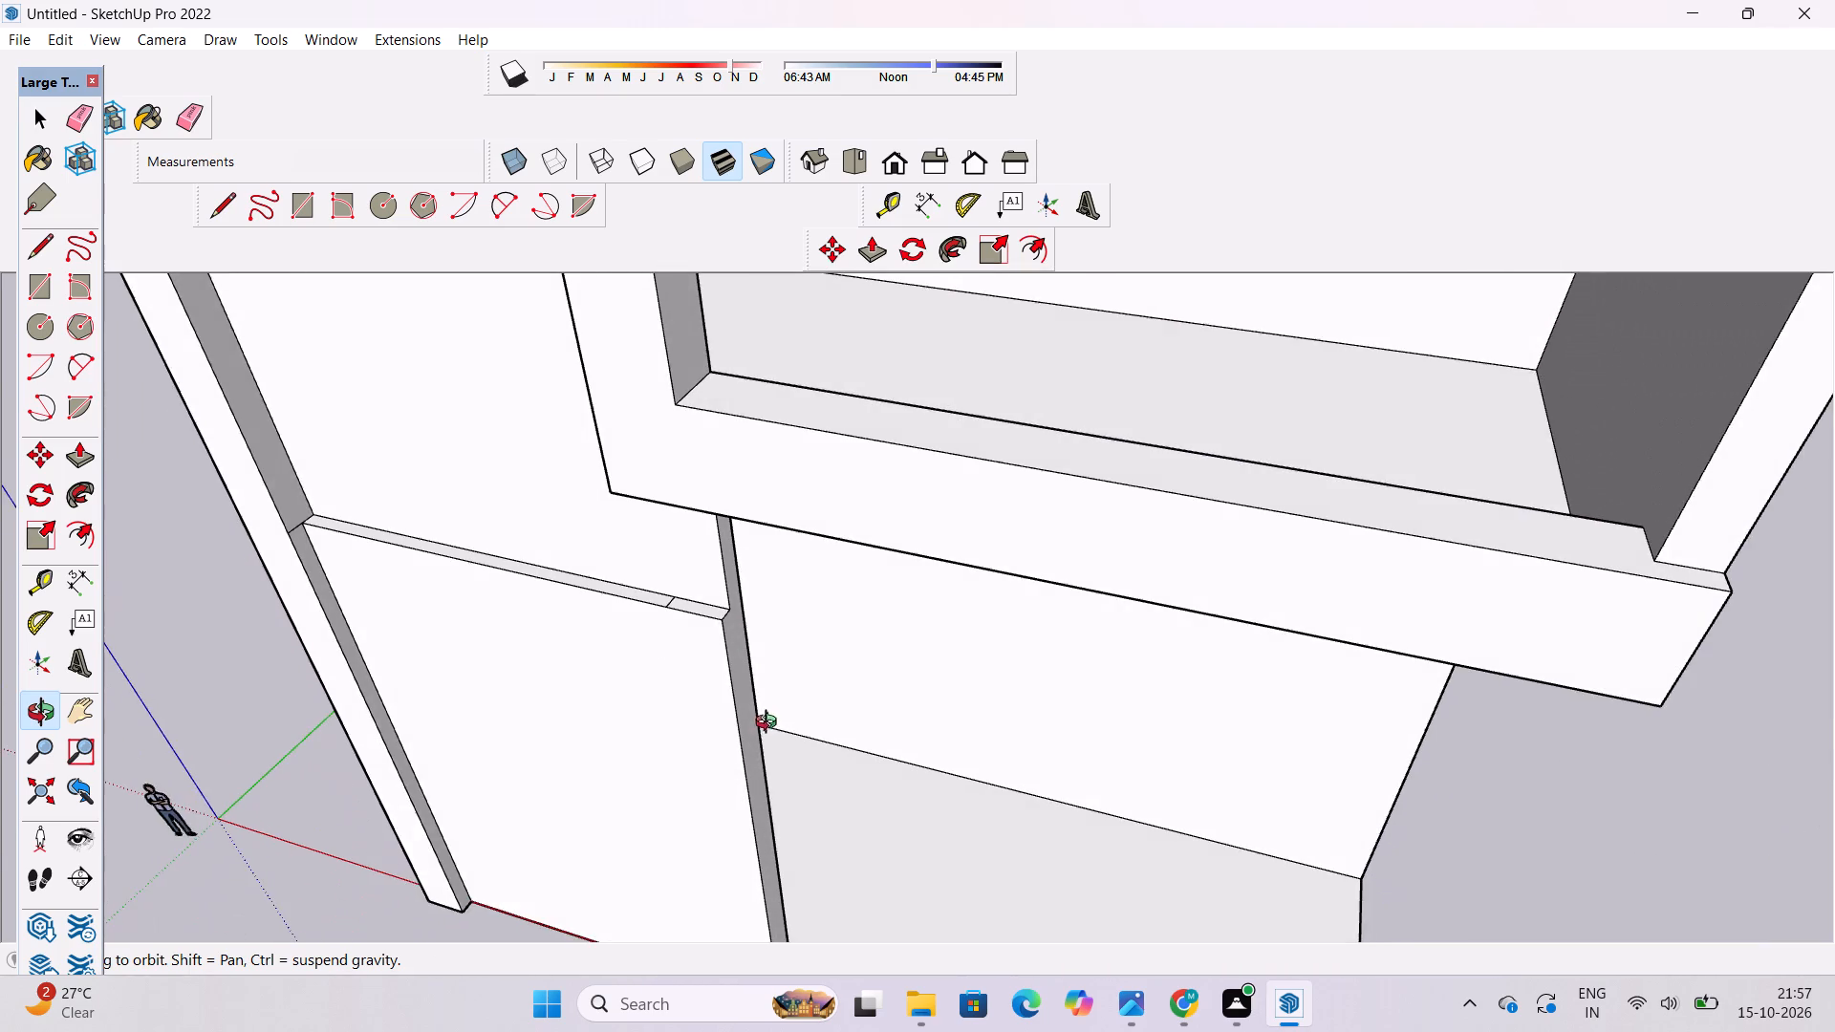
scroll(652, 625, "up", 5)
left_click_drag(658, 602, 726, 696, "shift")
key("e")
scroll(748, 687, "up", 4)
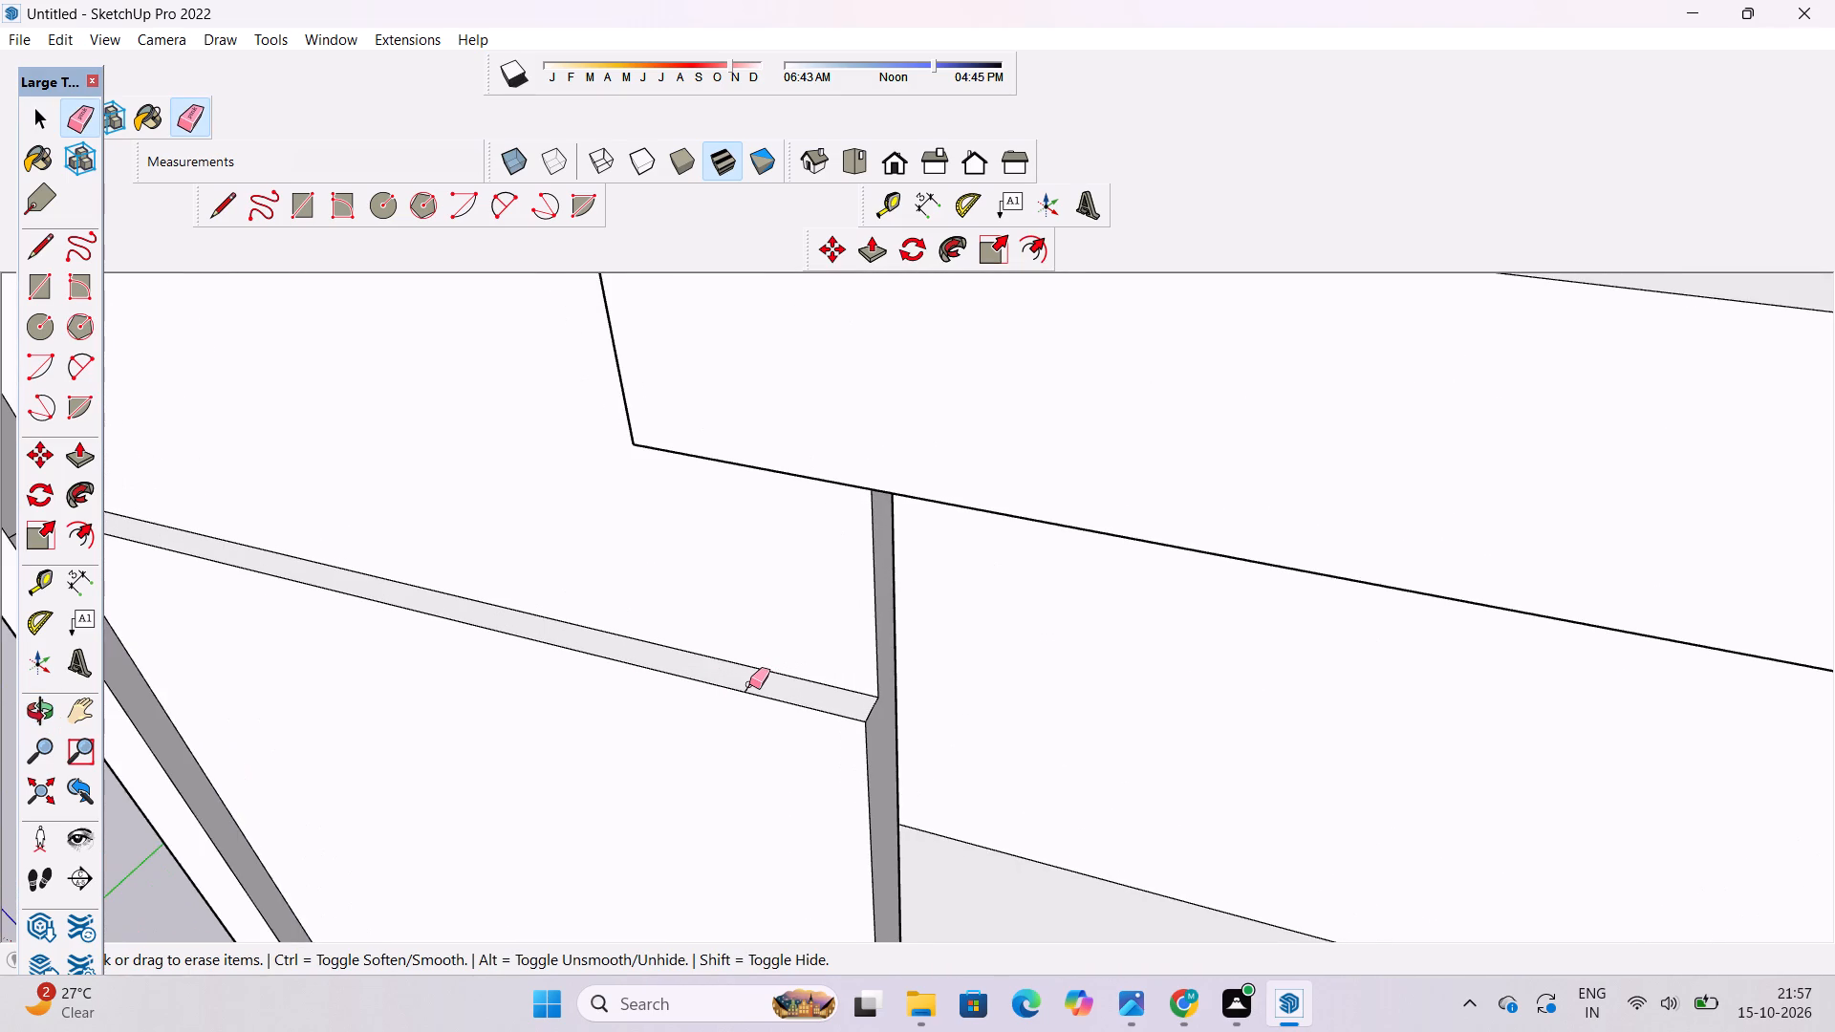
left_click(749, 684)
Inspect the widened recess and the lower front panel beside the open shelf.
key("o")
scroll(790, 632, "down", 9)
left_click_drag(762, 700, 795, 641)
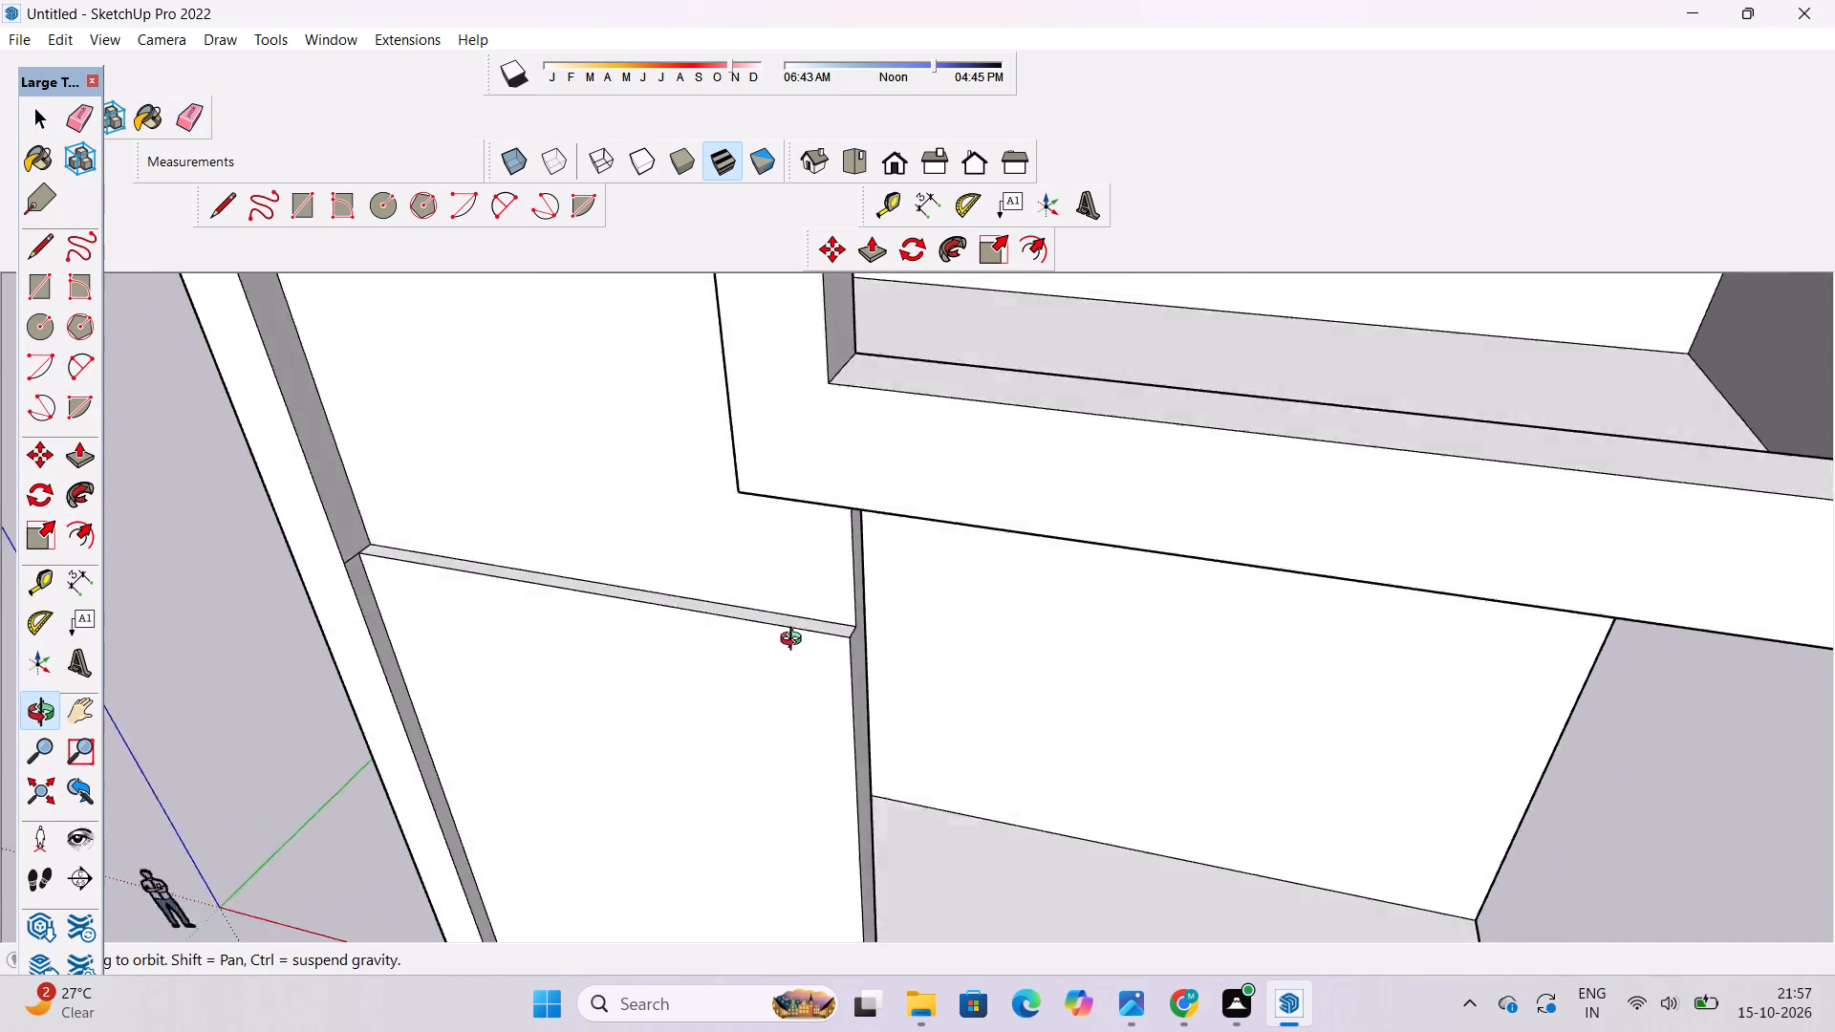
left_click_drag(795, 641, 848, 503)
scroll(787, 548, "down", 3)
left_click_drag(760, 551, 721, 645)
left_click_drag(685, 670, 732, 582)
scroll(736, 570, "up", 2)
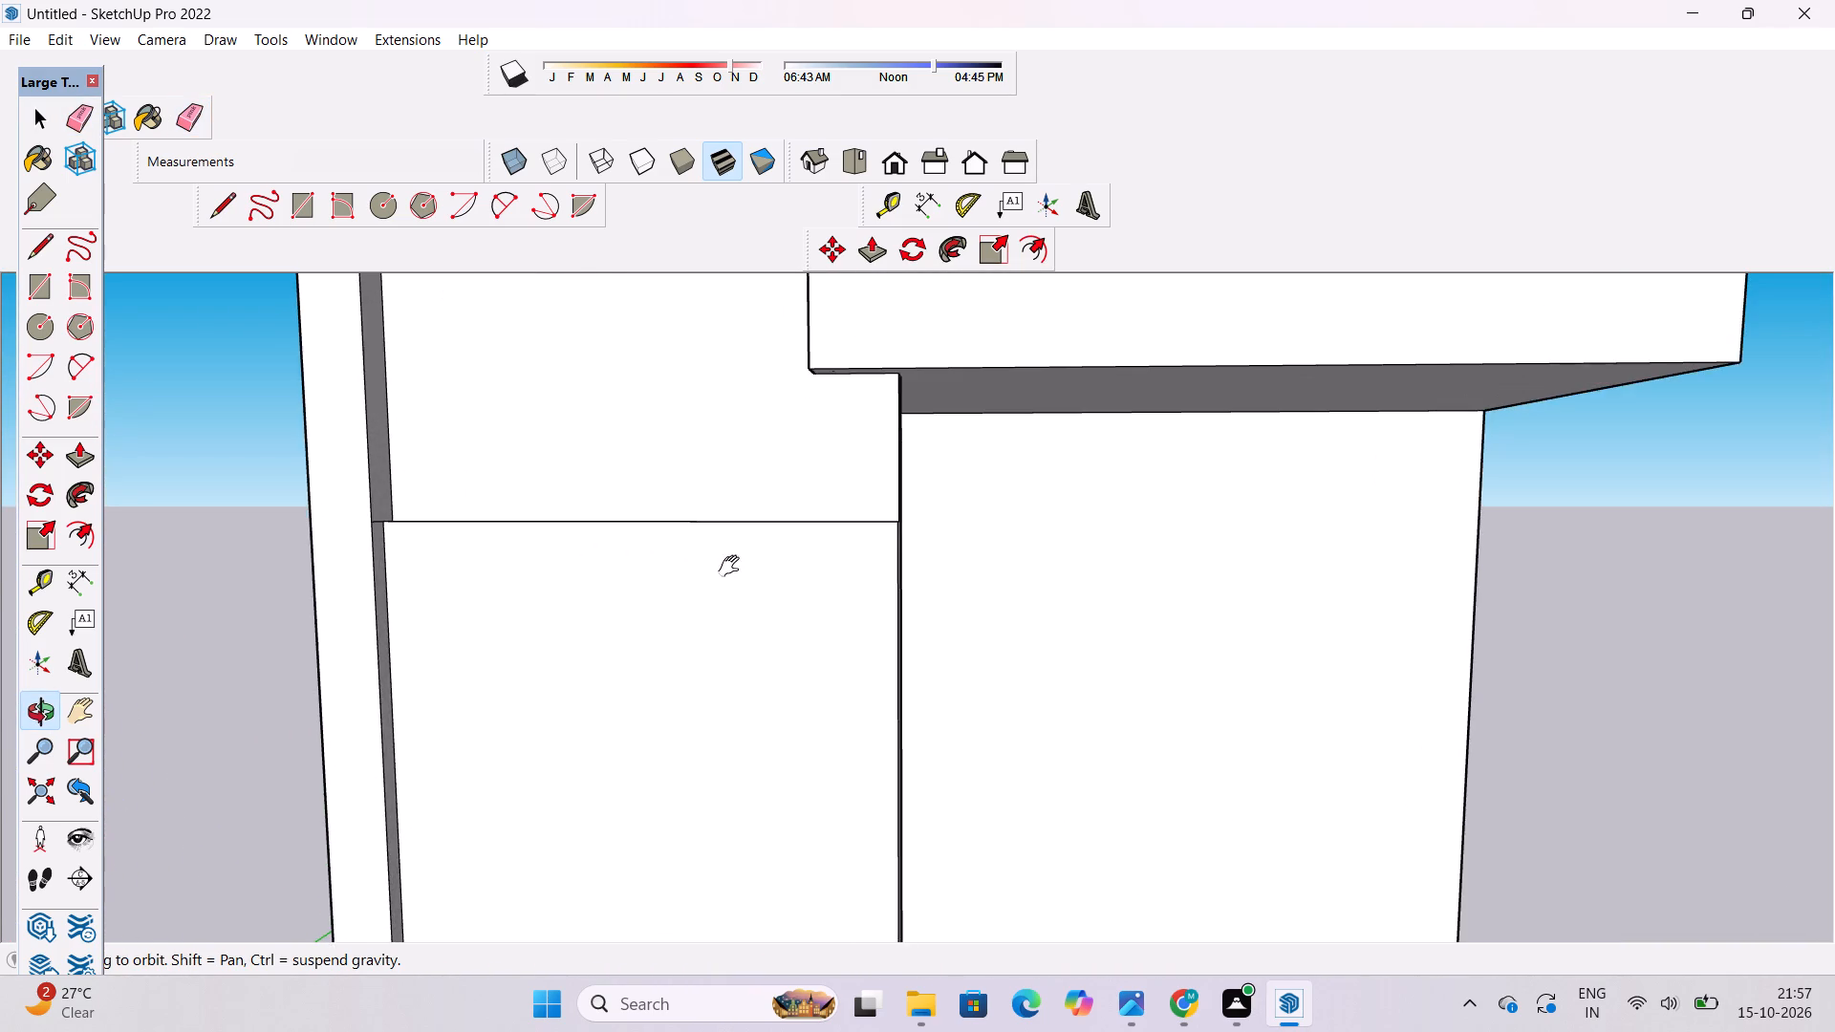
scroll(725, 548, "down", 9, "shift")
left_click_drag(645, 608, 669, 625)
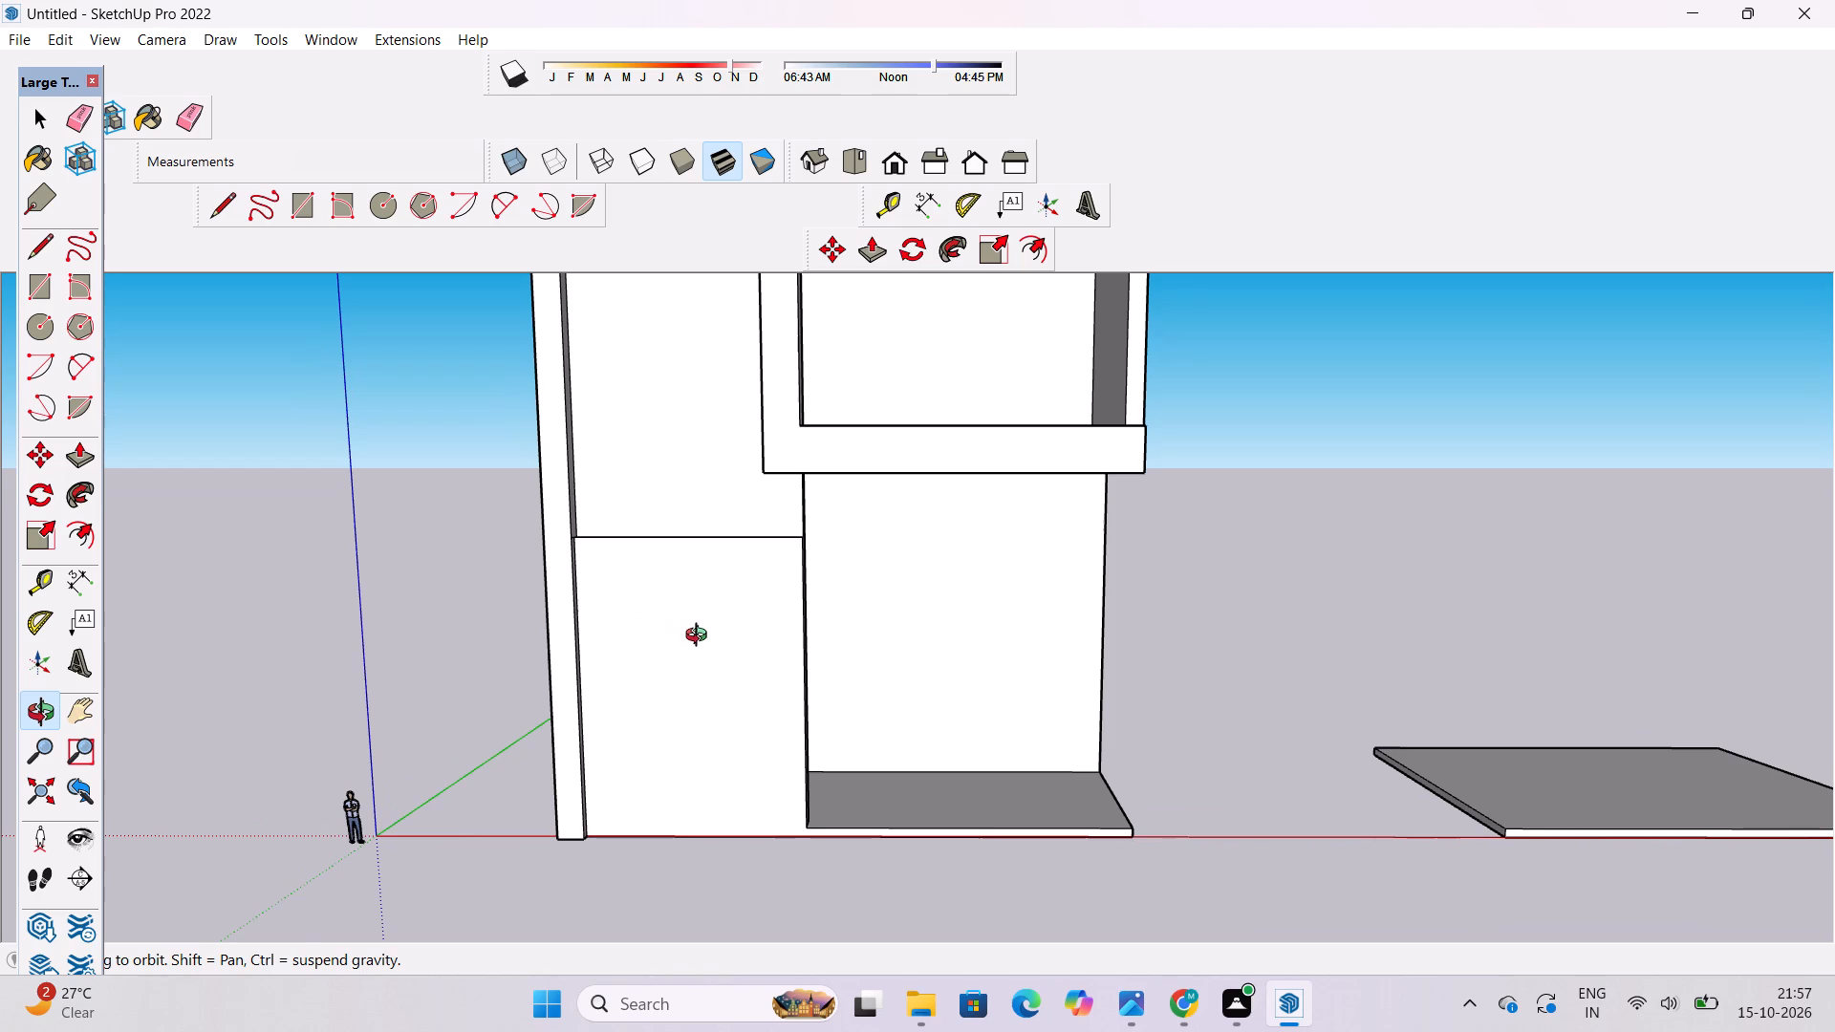
scroll(706, 518, "up", 4)
left_click_drag(701, 593, 765, 486)
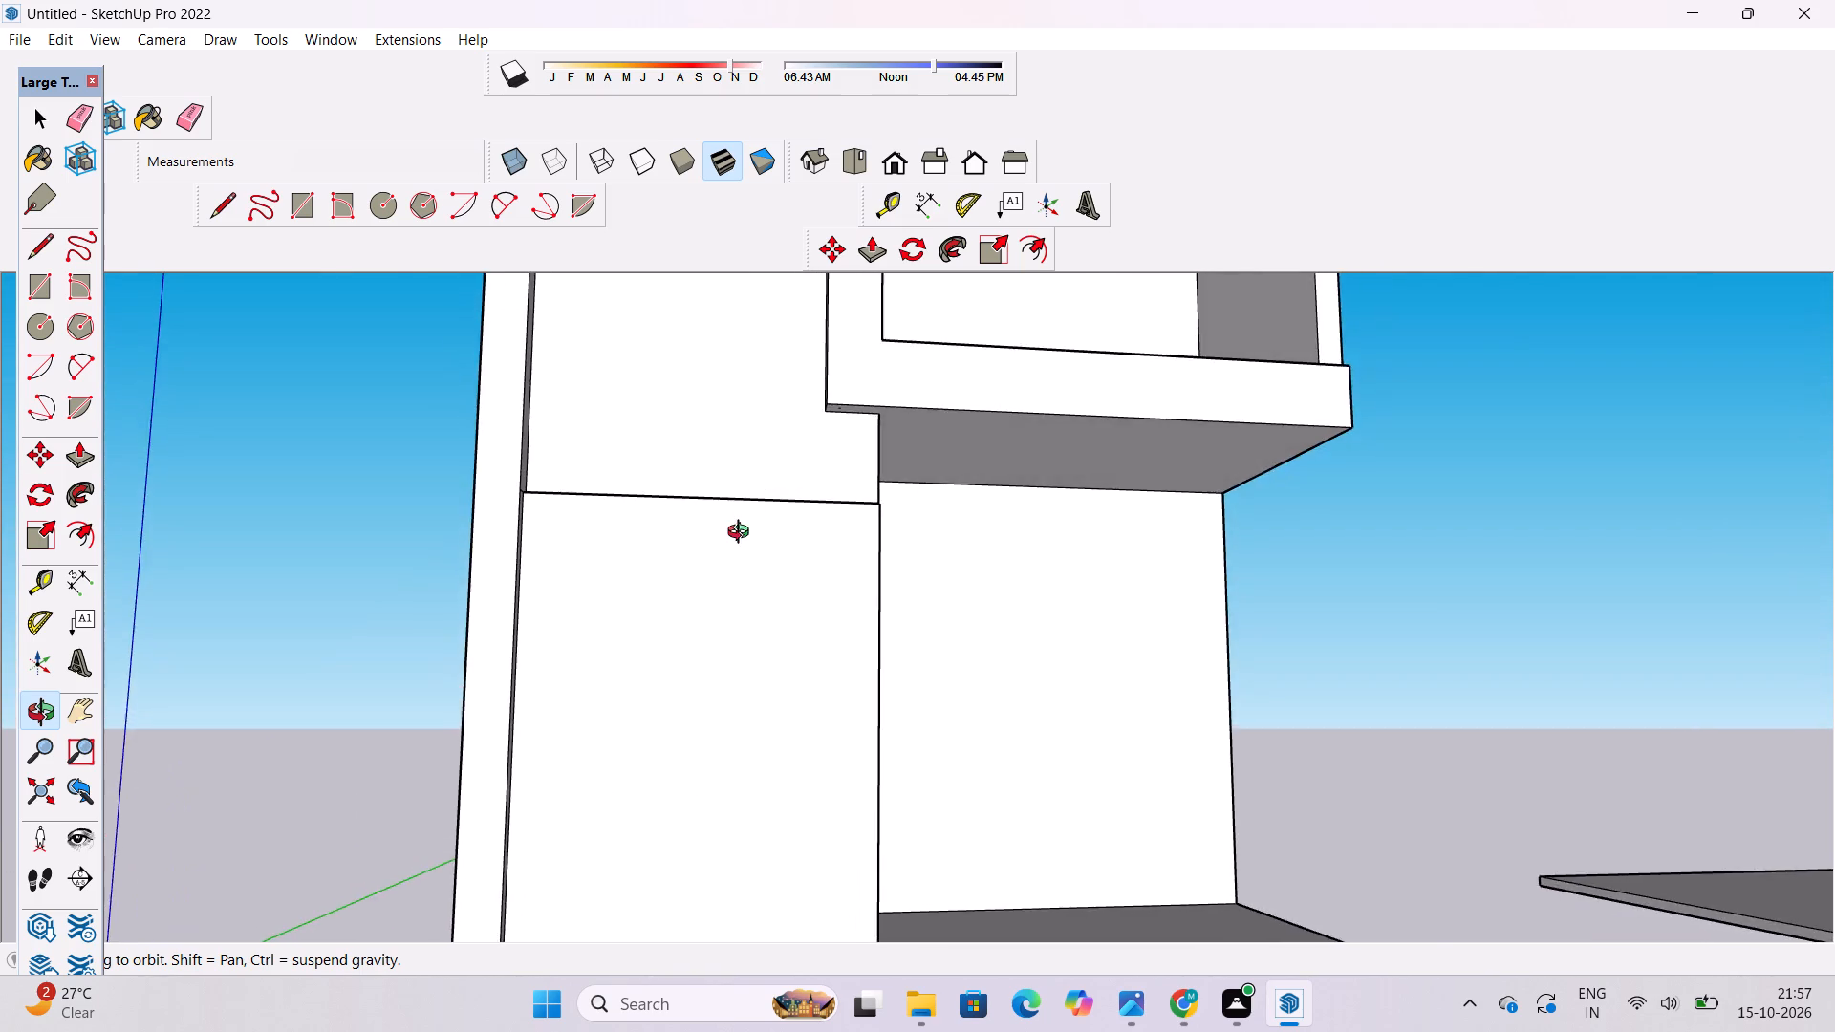
Place a horizontal guide 3' below the top edge of the lower front panel.
scroll(743, 535, "up", 5)
left_click_drag(657, 548, 594, 654)
scroll(590, 654, "up", 2)
left_click_drag(585, 641, 625, 596, "shift")
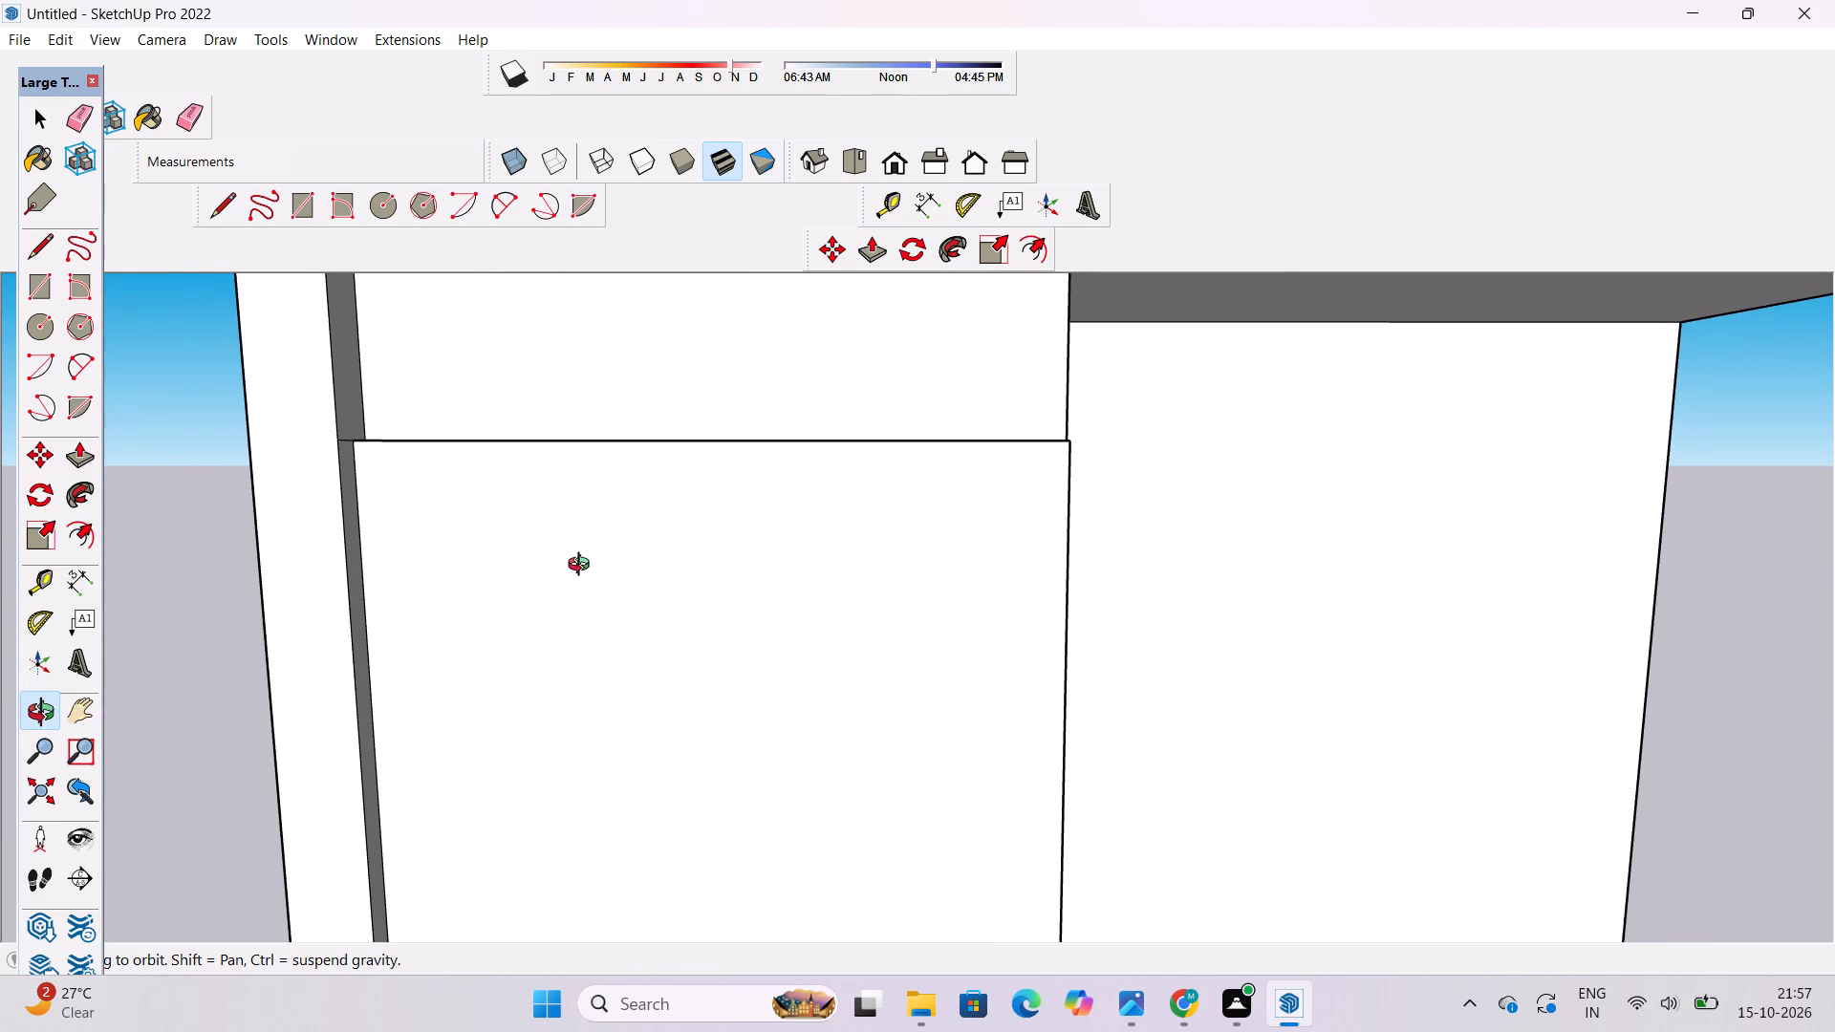
left_click_drag(583, 565, 585, 573)
left_click_drag(585, 573, 577, 602)
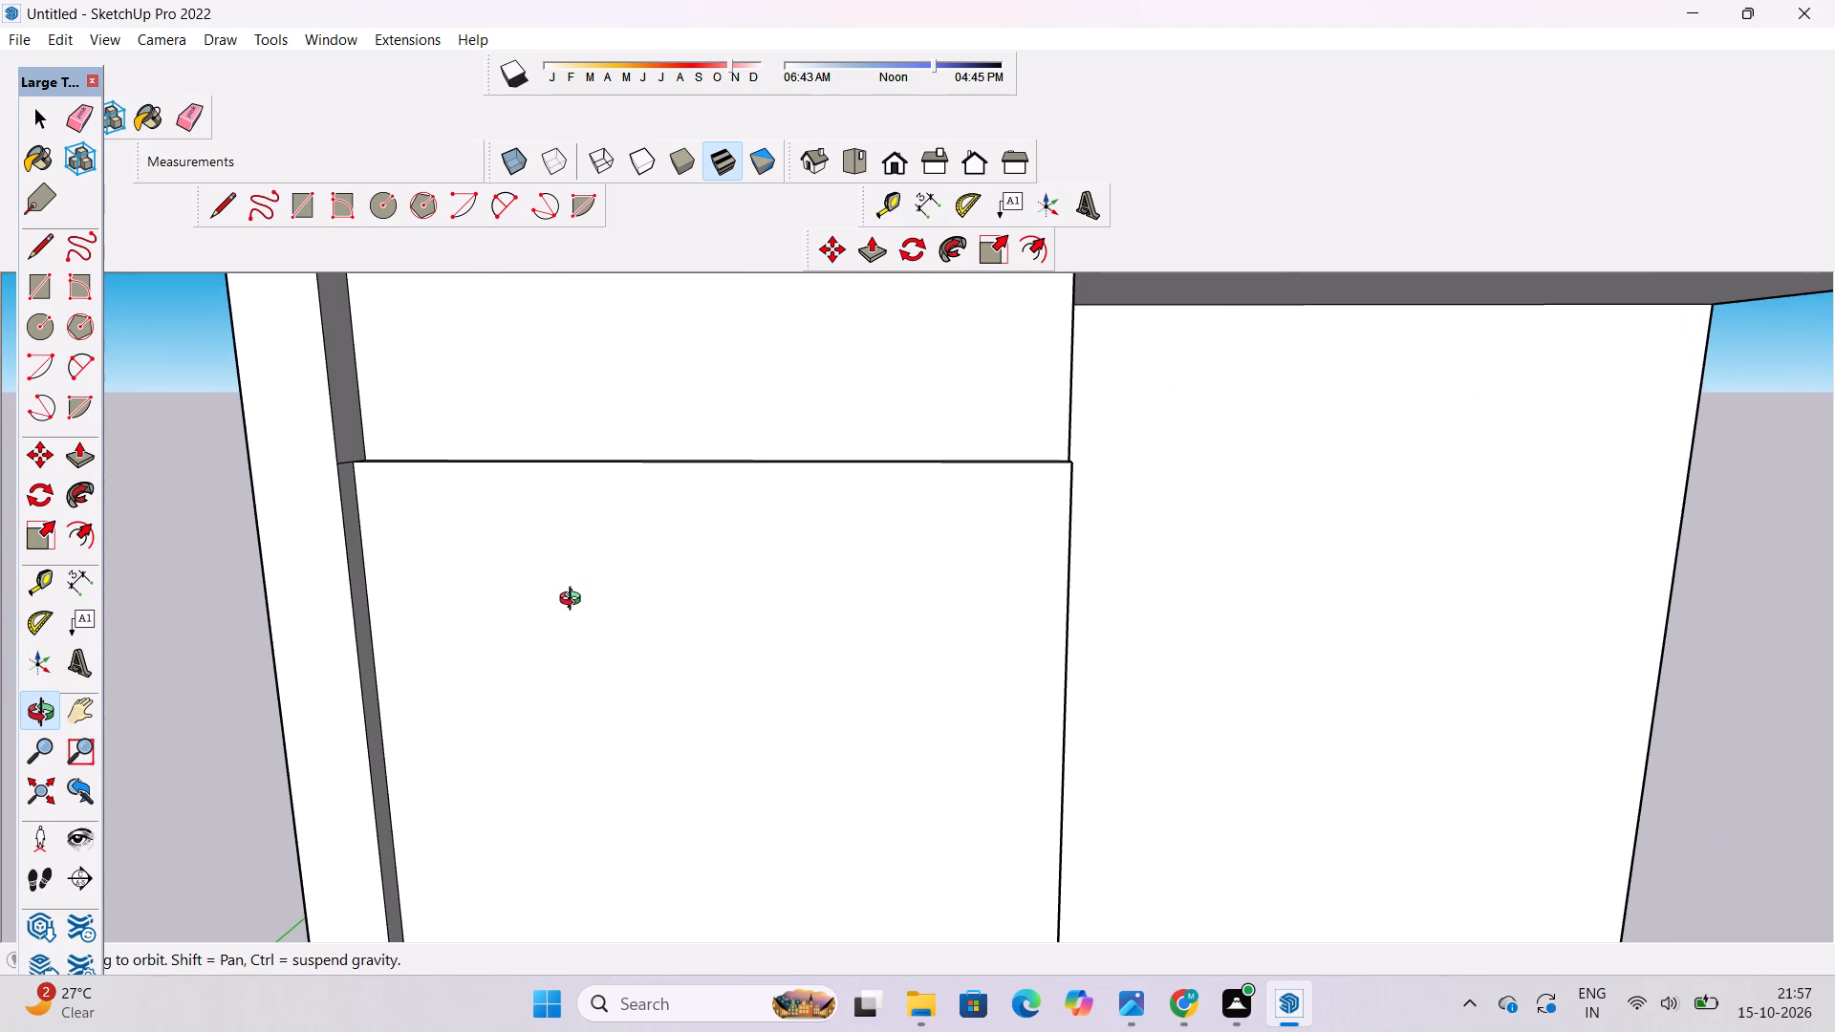
scroll(574, 601, "up", 3)
key("t")
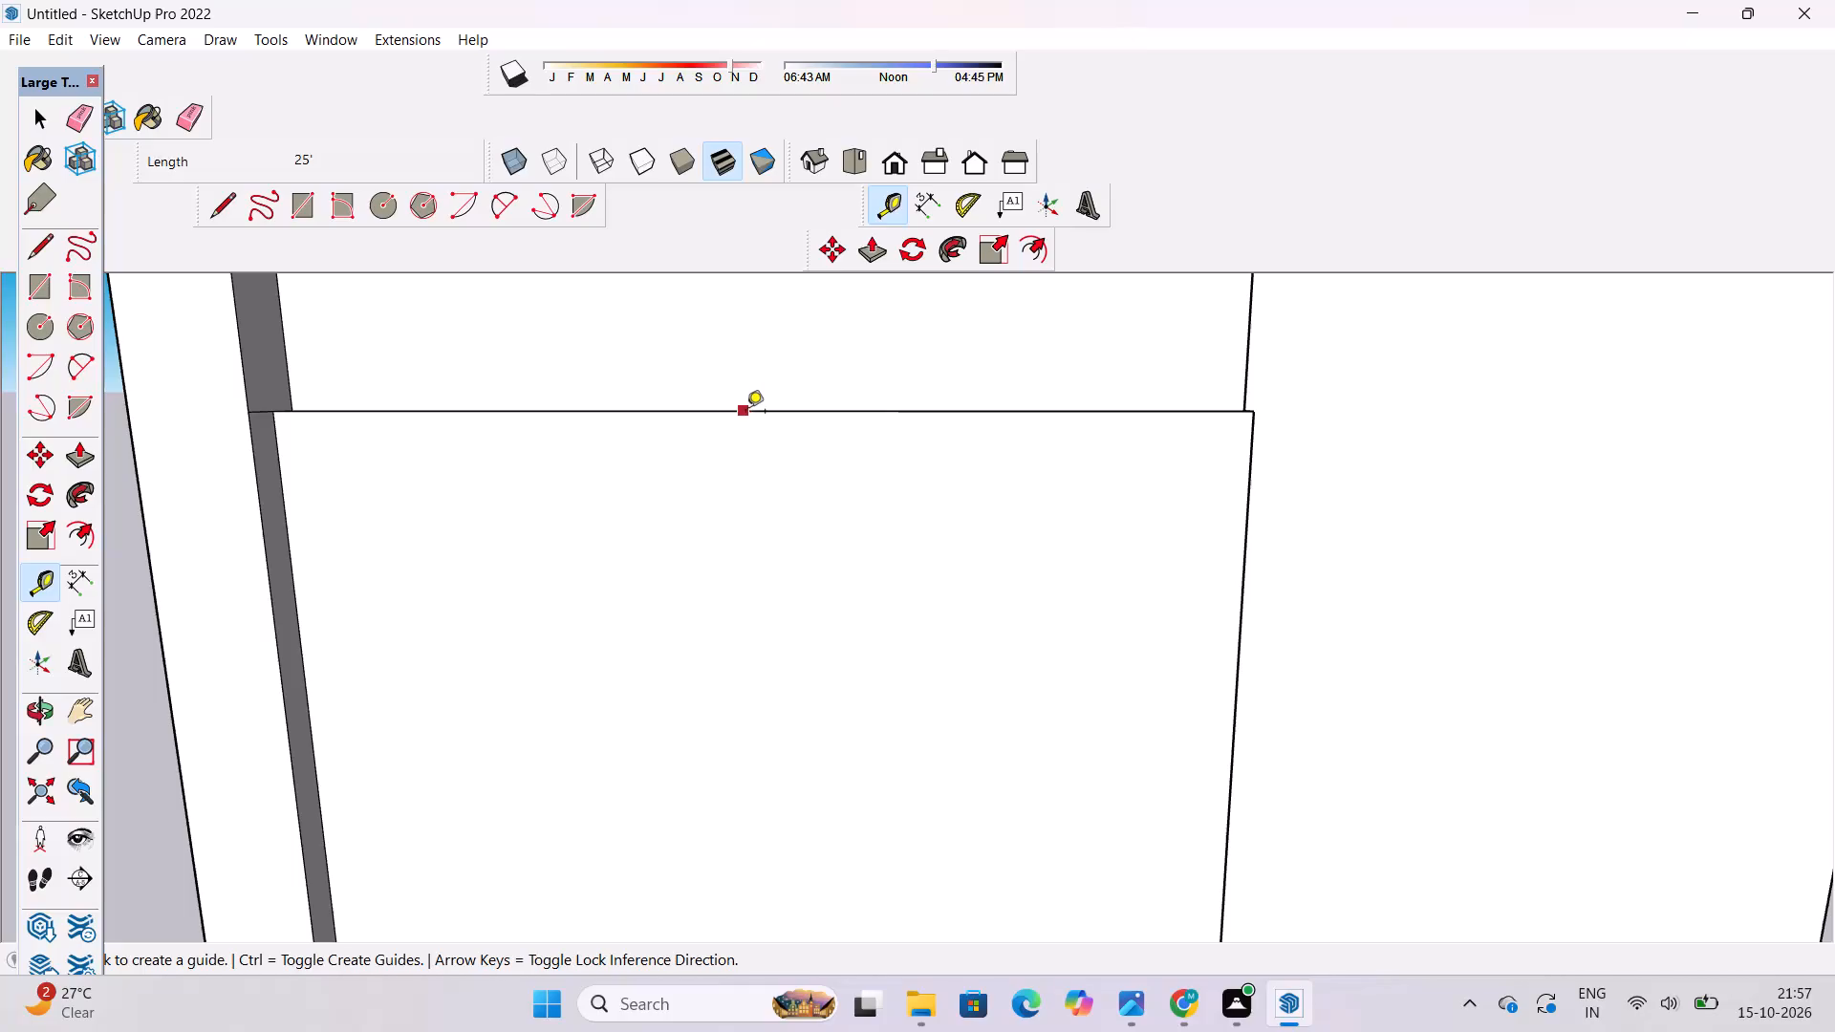
left_click(761, 411)
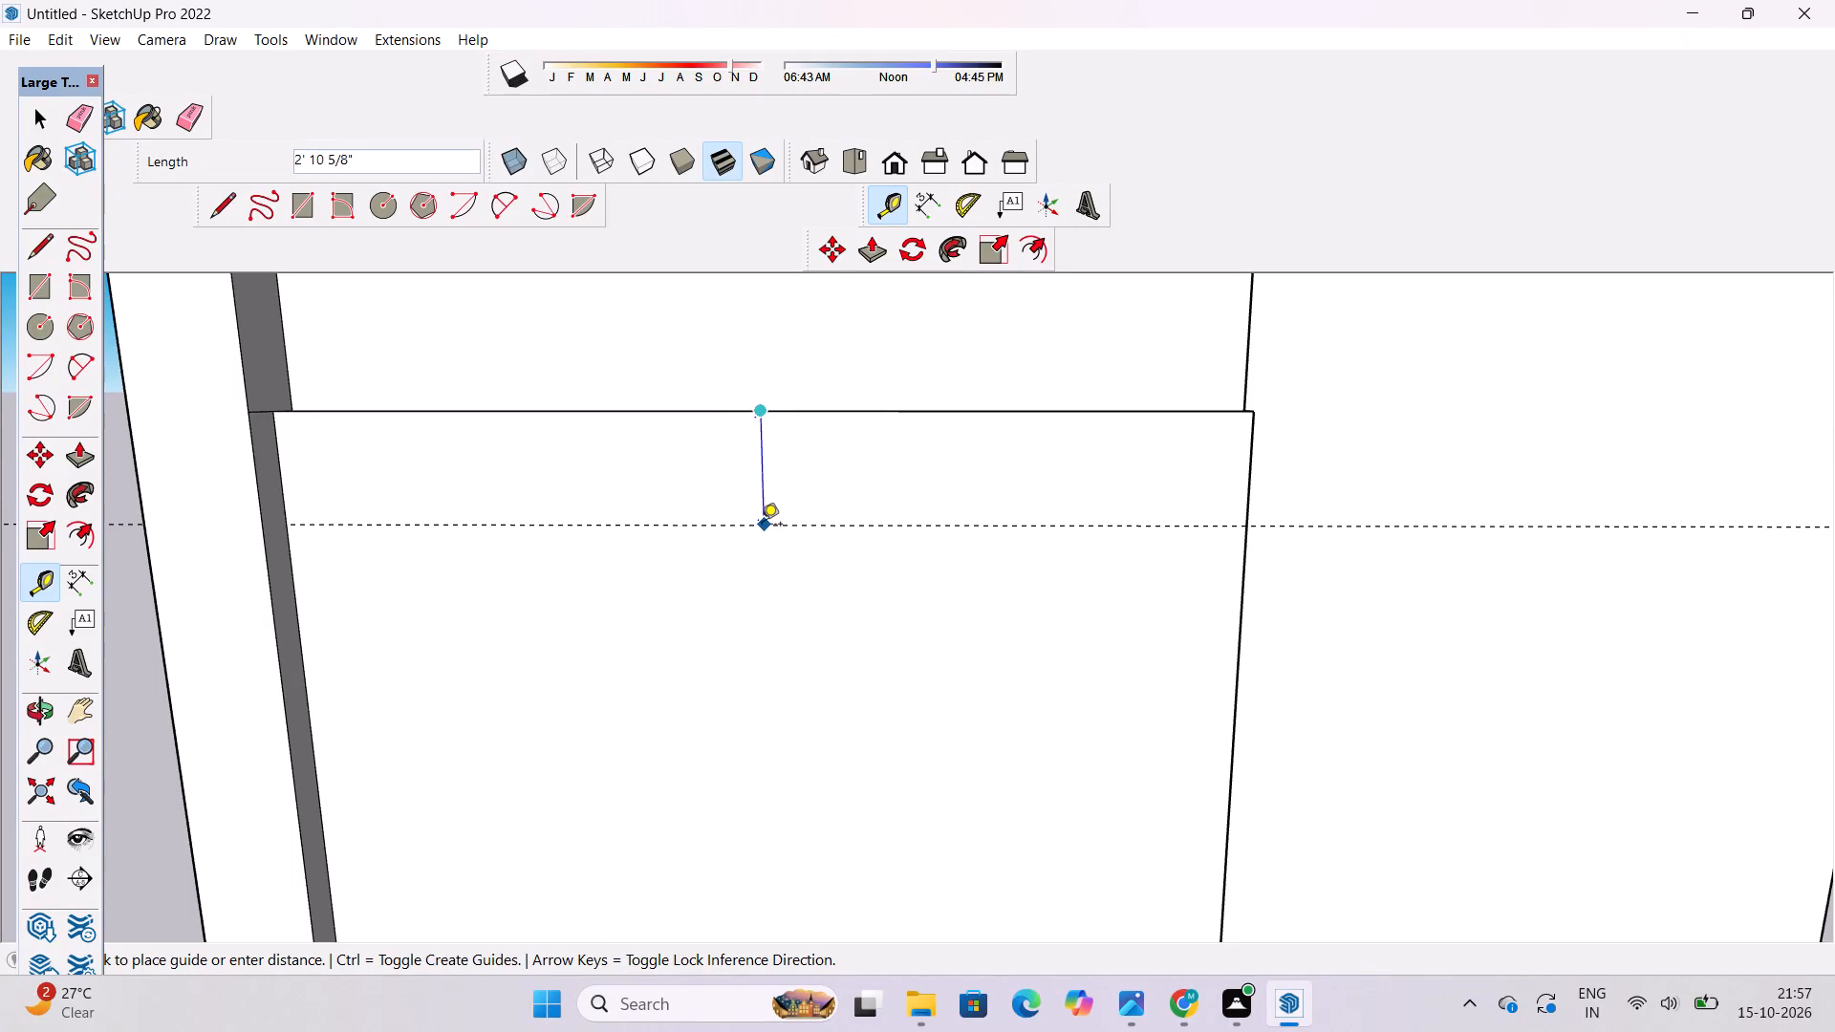
type("3'")
key("Return")
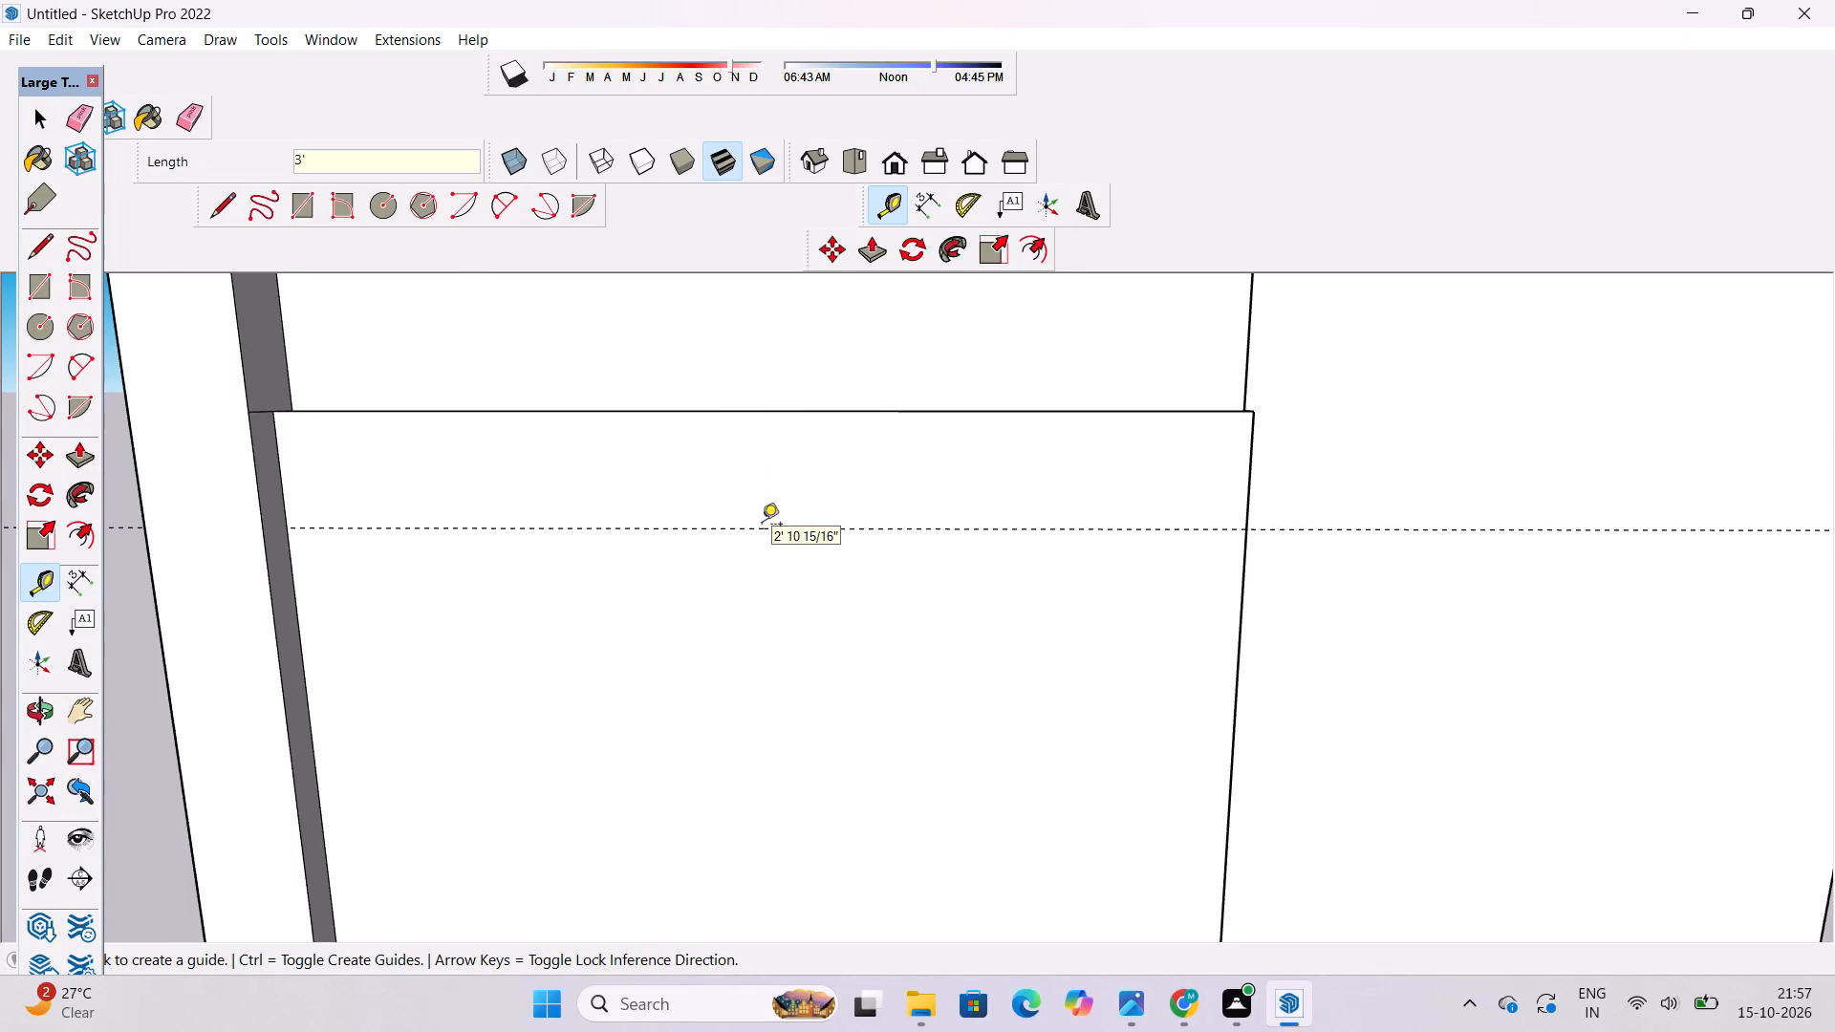
Draw a line along the guide across the full width of the lower front panel.
scroll(762, 544, "down", 11)
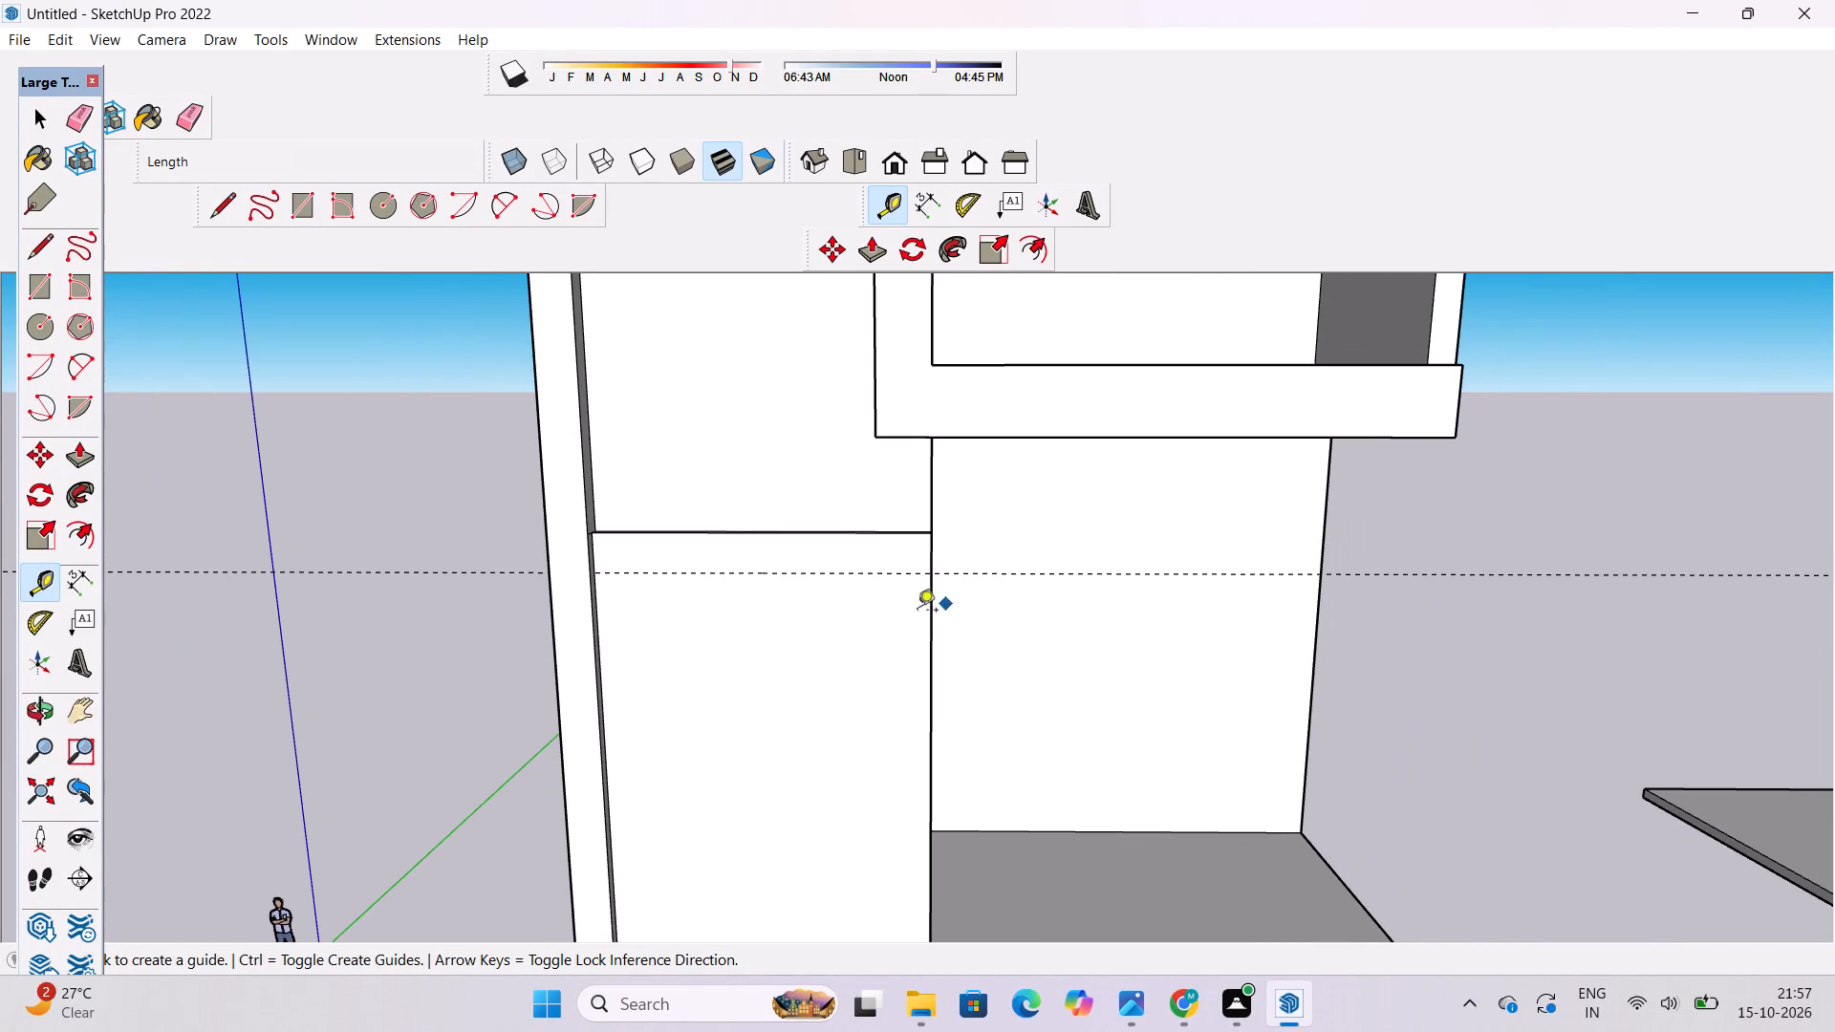
scroll(830, 623, "up", 5)
key("l")
scroll(535, 538, "up", 6)
scroll(440, 536, "up", 2)
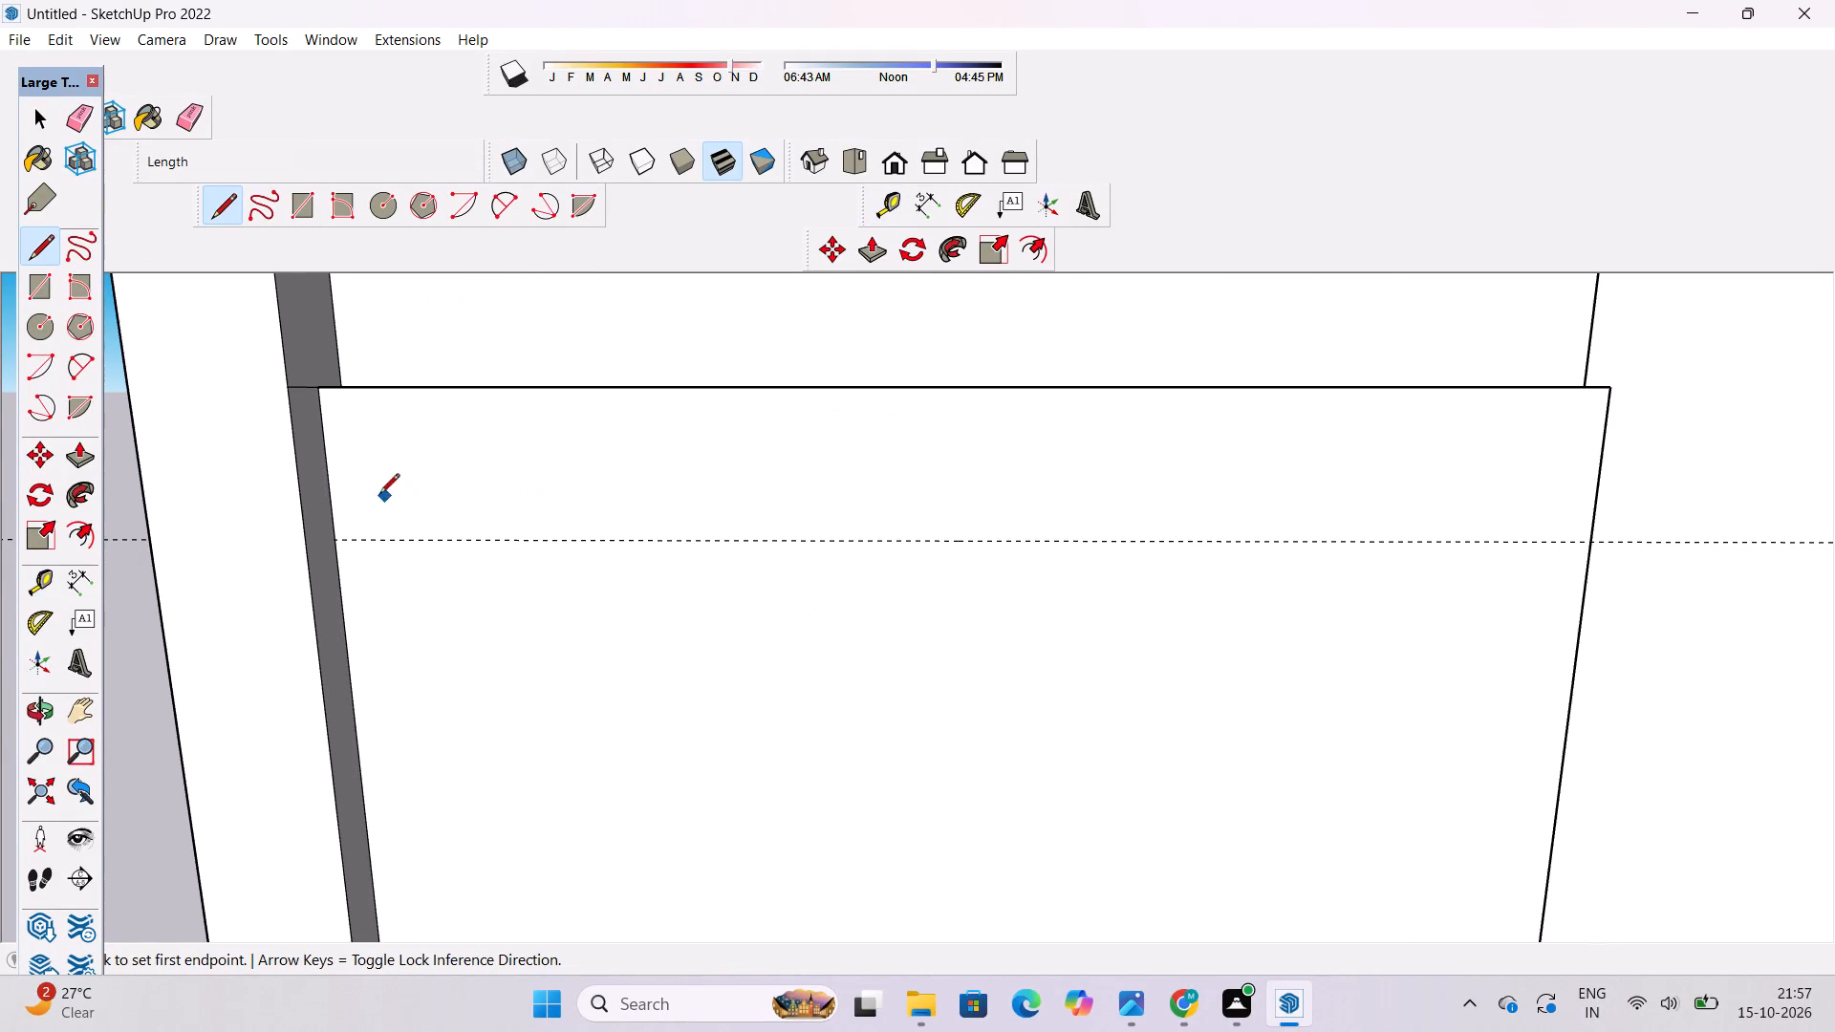
left_click(337, 542)
scroll(342, 547, "down", 5)
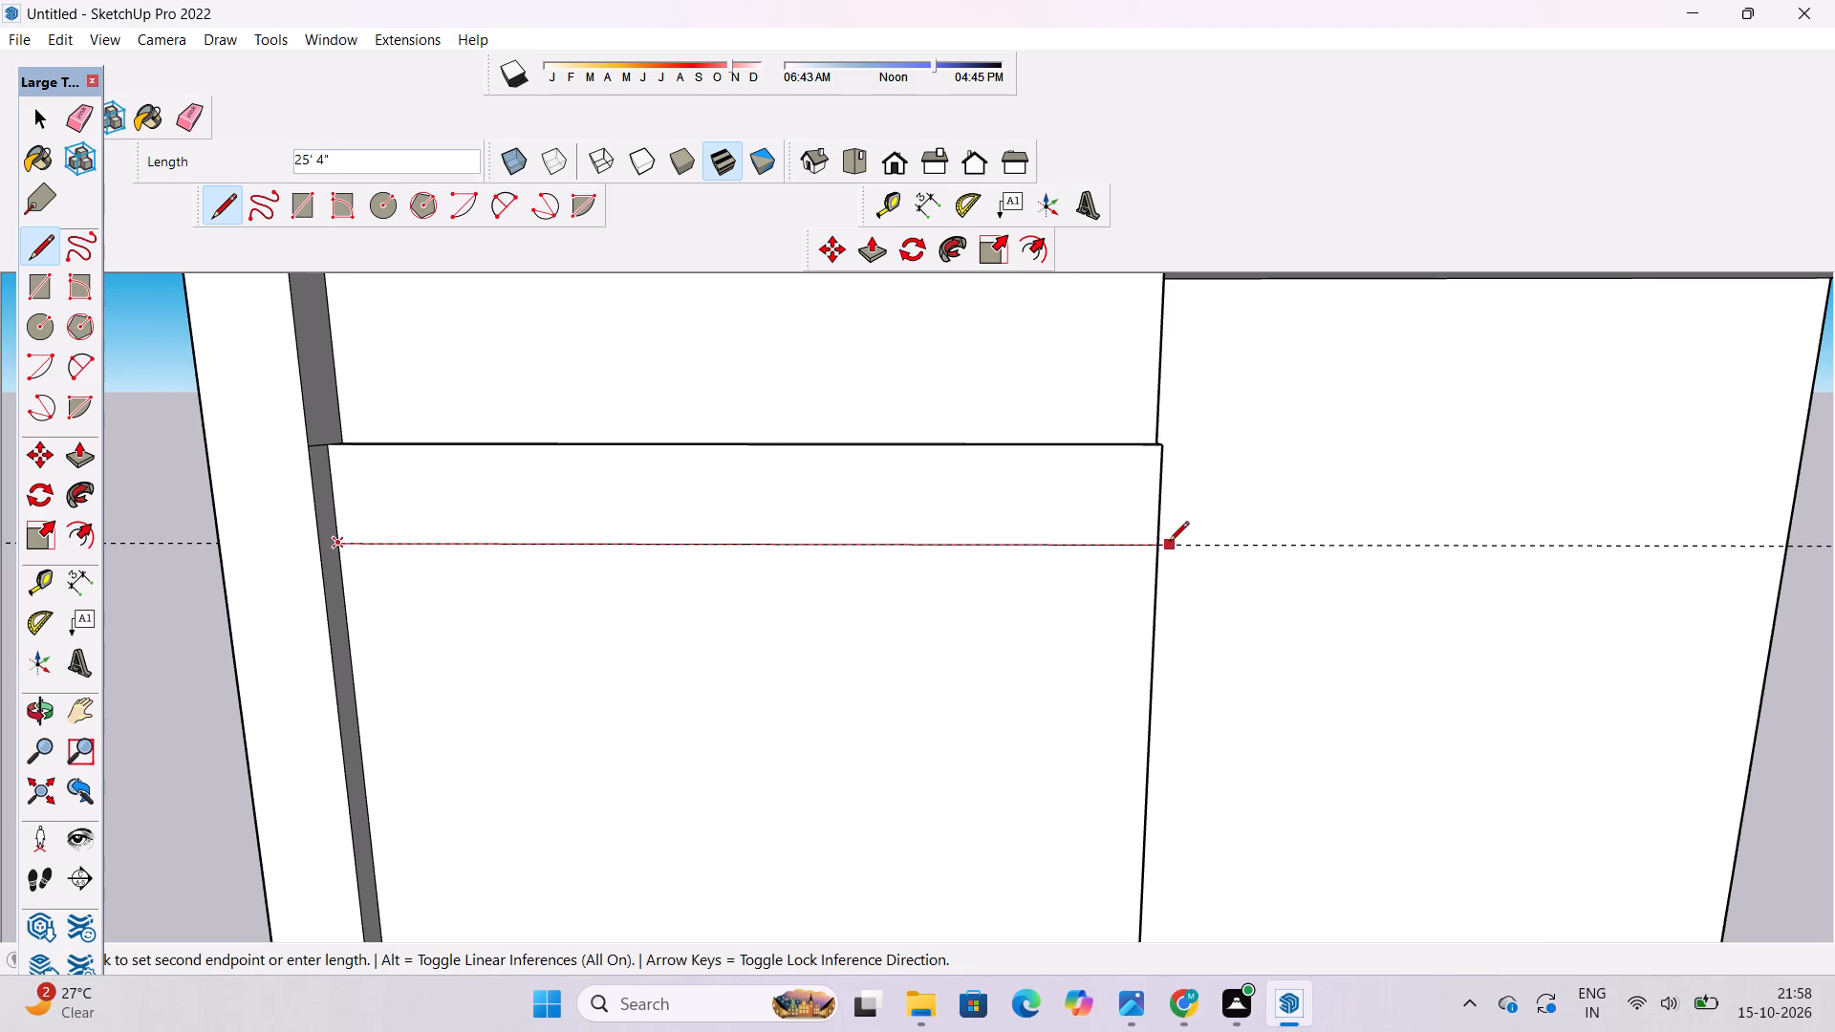
left_click(1154, 548)
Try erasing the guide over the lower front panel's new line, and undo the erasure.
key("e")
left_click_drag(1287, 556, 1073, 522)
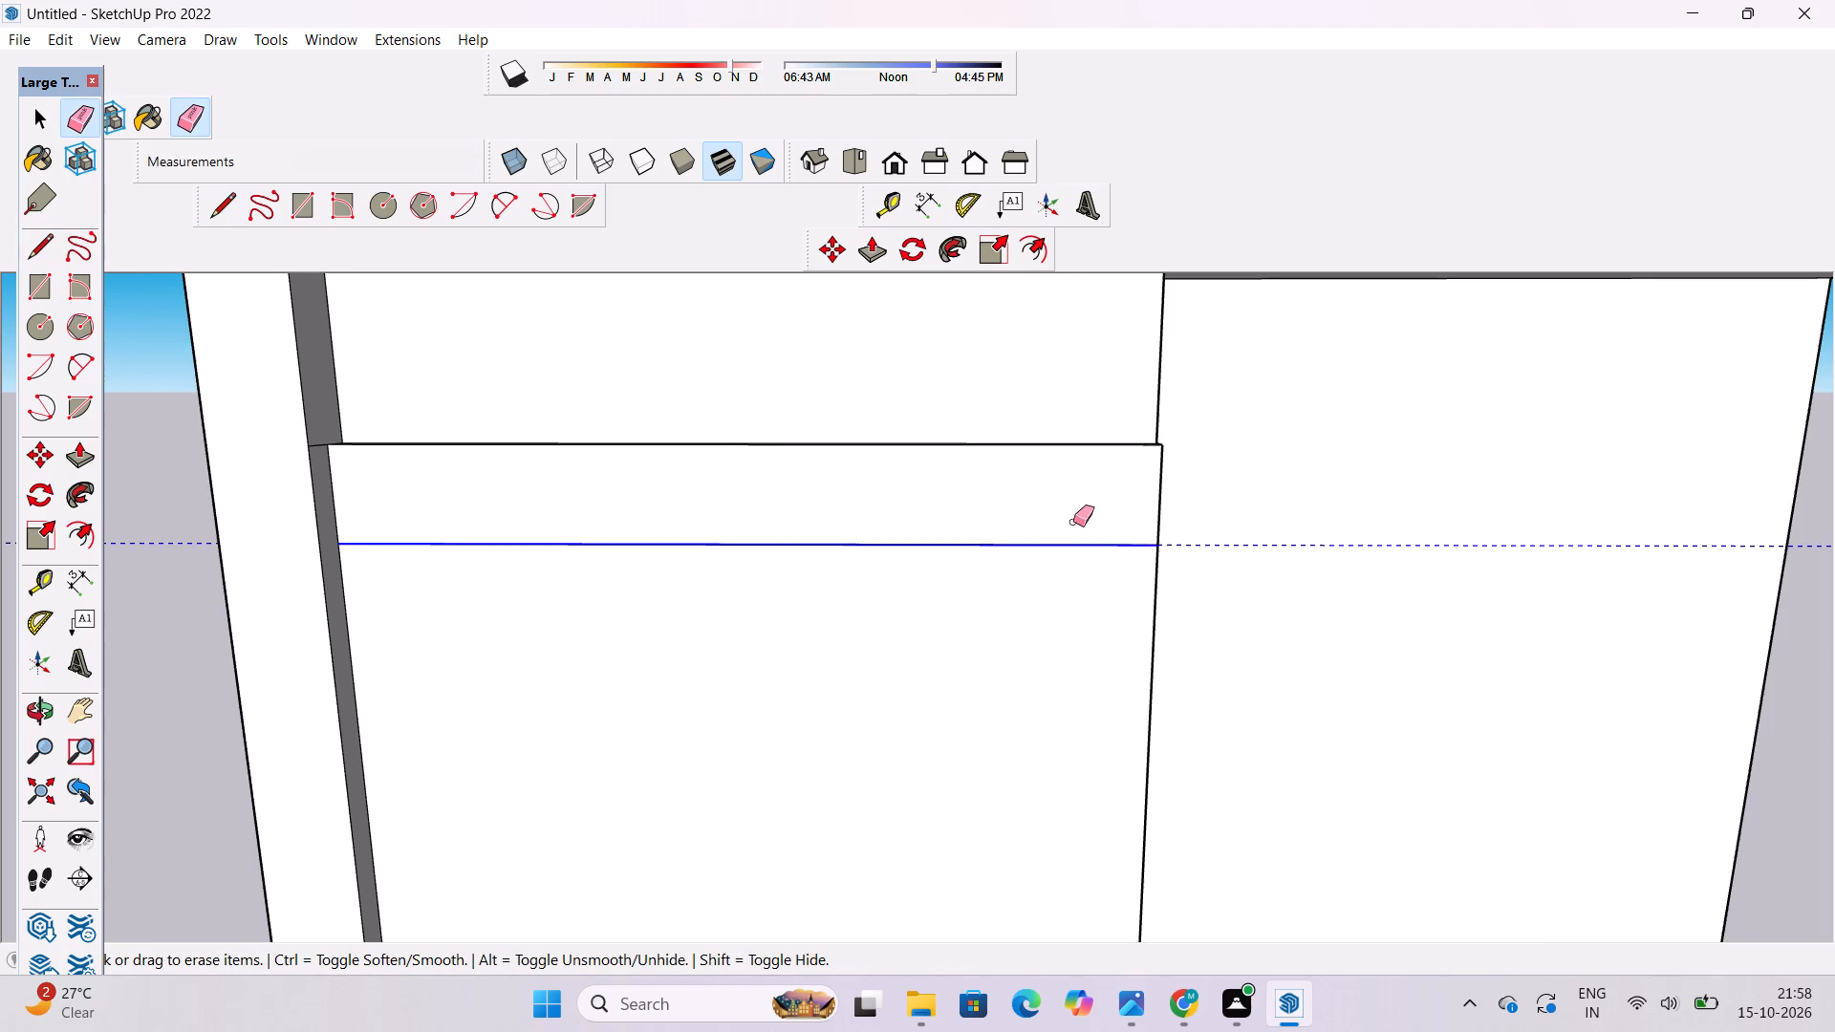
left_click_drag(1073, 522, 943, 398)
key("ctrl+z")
Erase the horizontal guide beside the cabinet and the short seam across the side face of the front recess.
key("o")
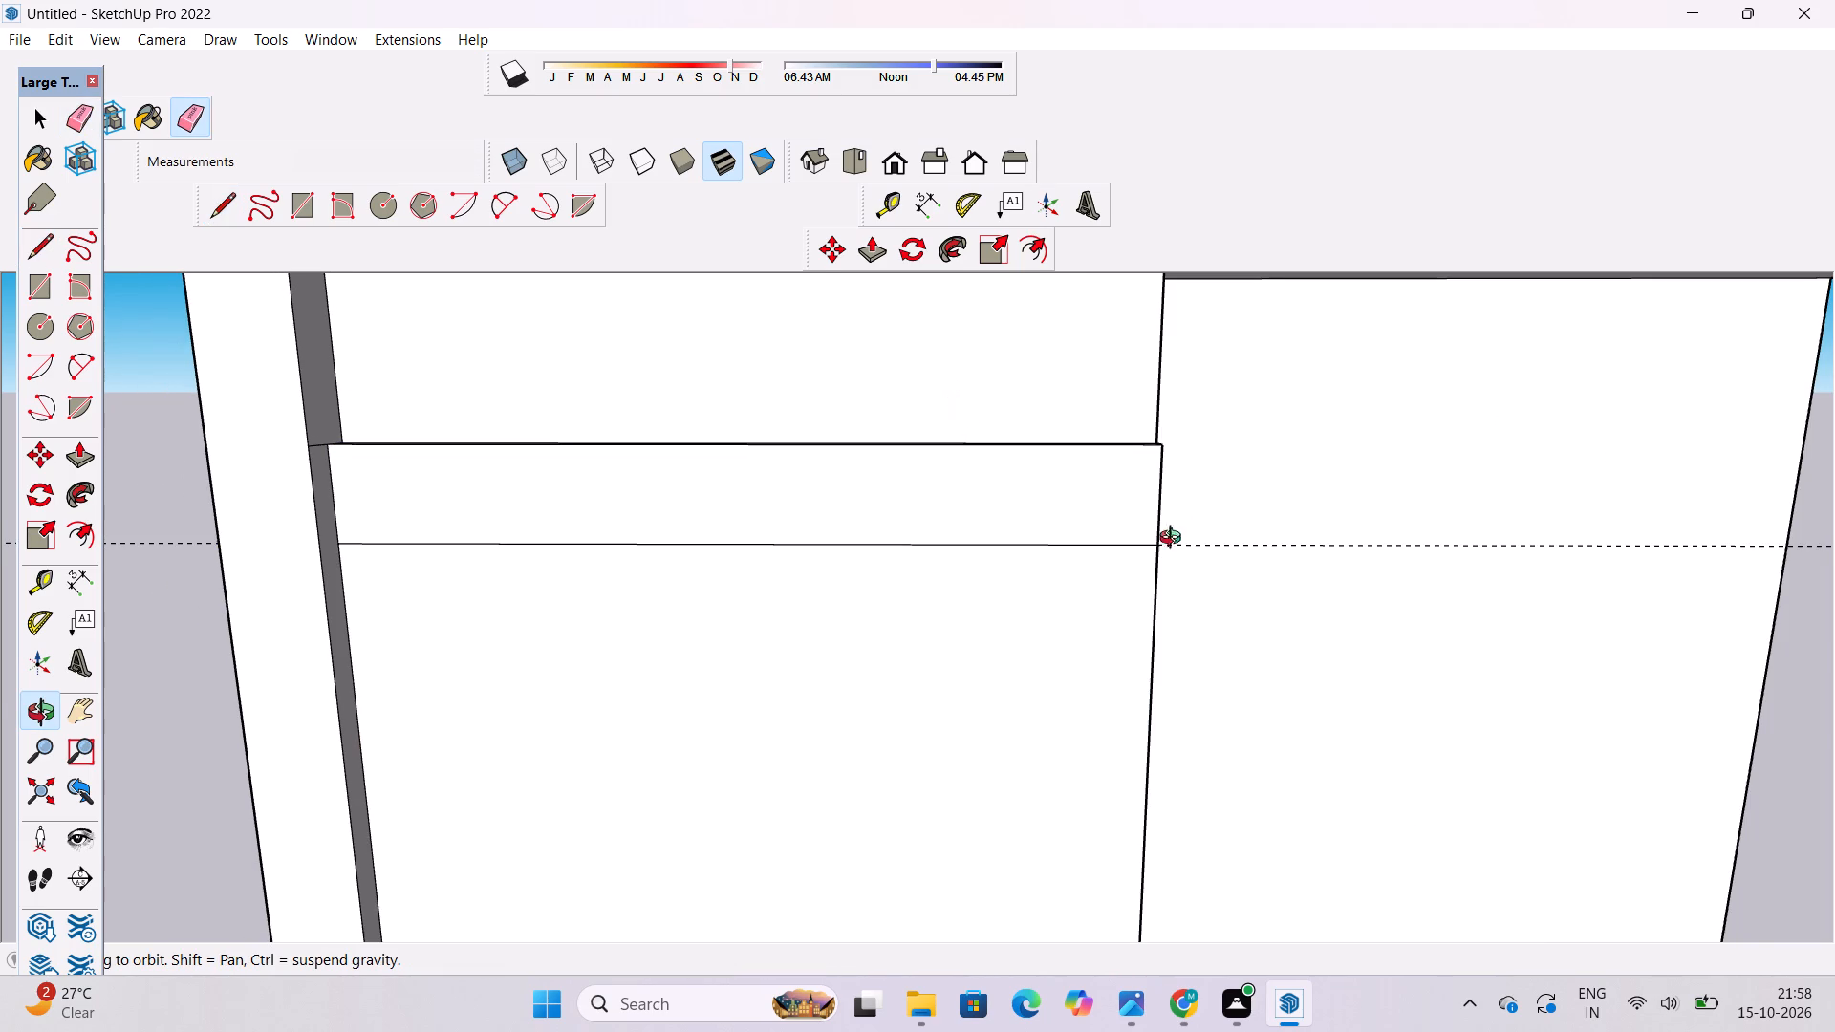
left_click_drag(1219, 558, 982, 442)
scroll(982, 447, "down", 9)
left_click_drag(896, 487, 1149, 532)
scroll(868, 515, "down", 5)
left_click_drag(849, 474, 827, 539, "shift")
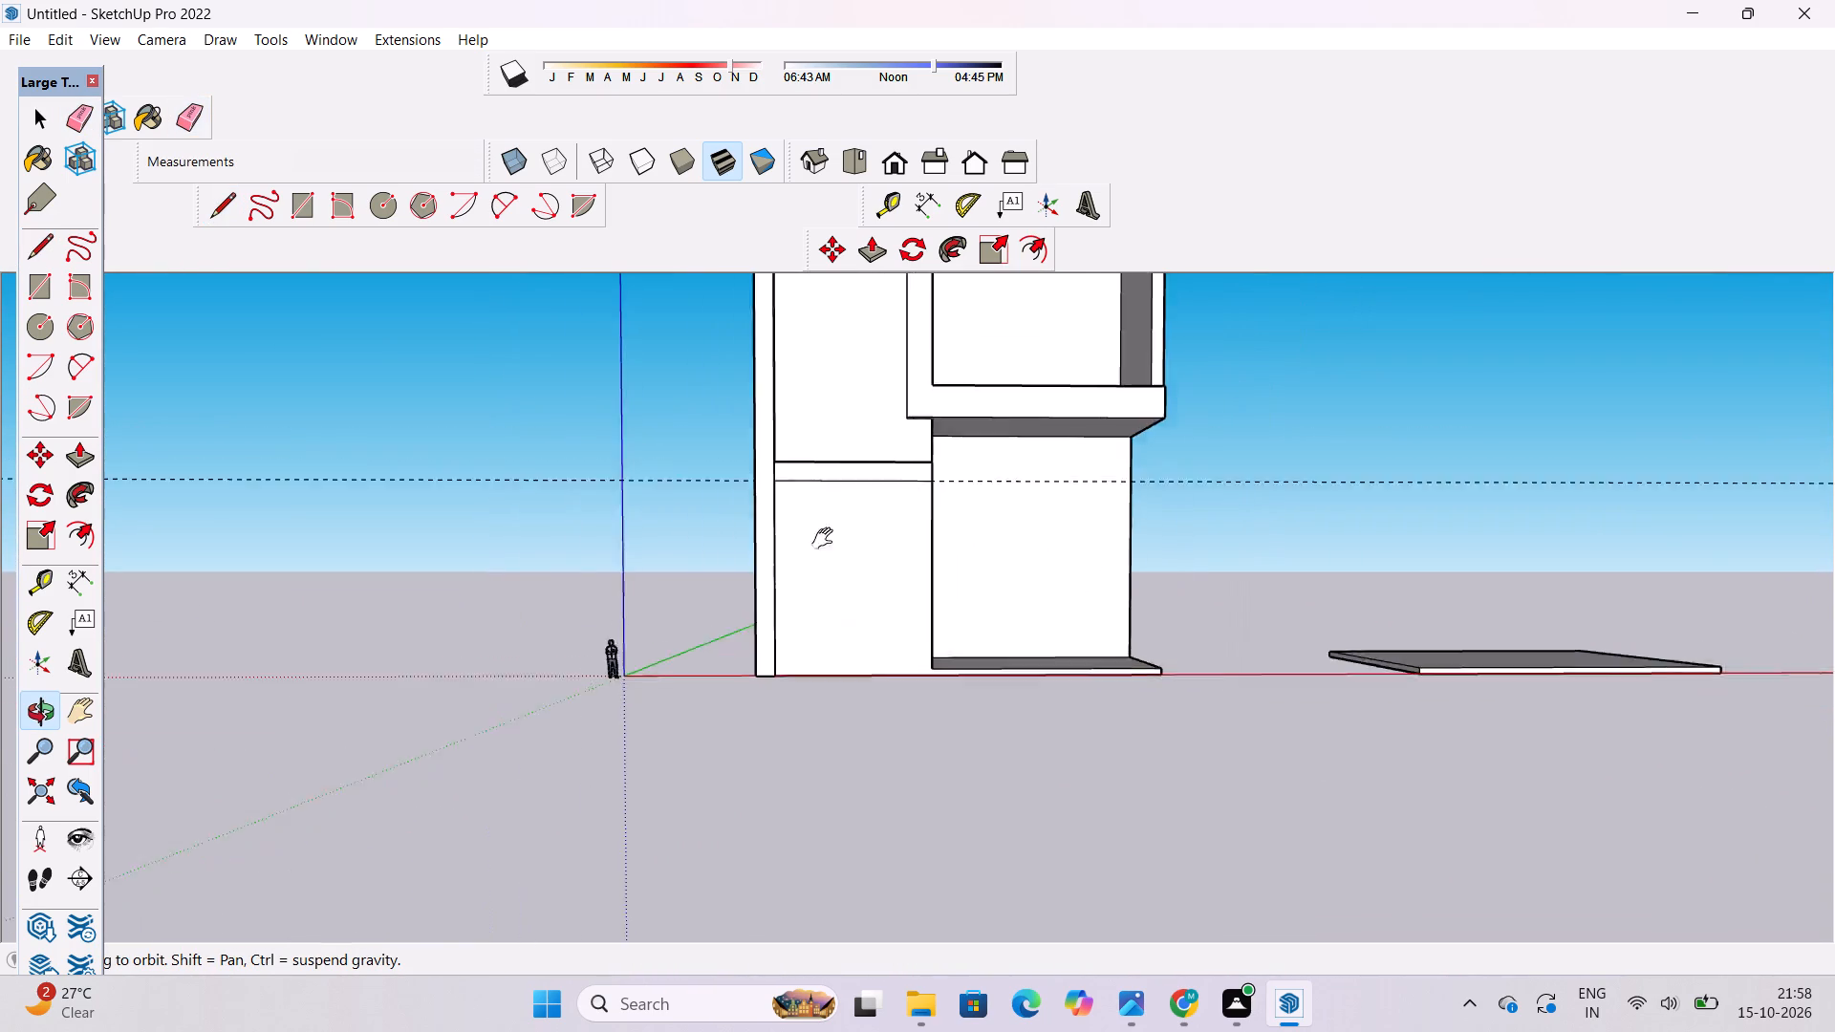
left_click_drag(827, 539, 818, 625, "shift")
scroll(837, 642, "up", 5)
left_click_drag(828, 611, 796, 619, "shift")
scroll(808, 623, "up", 5)
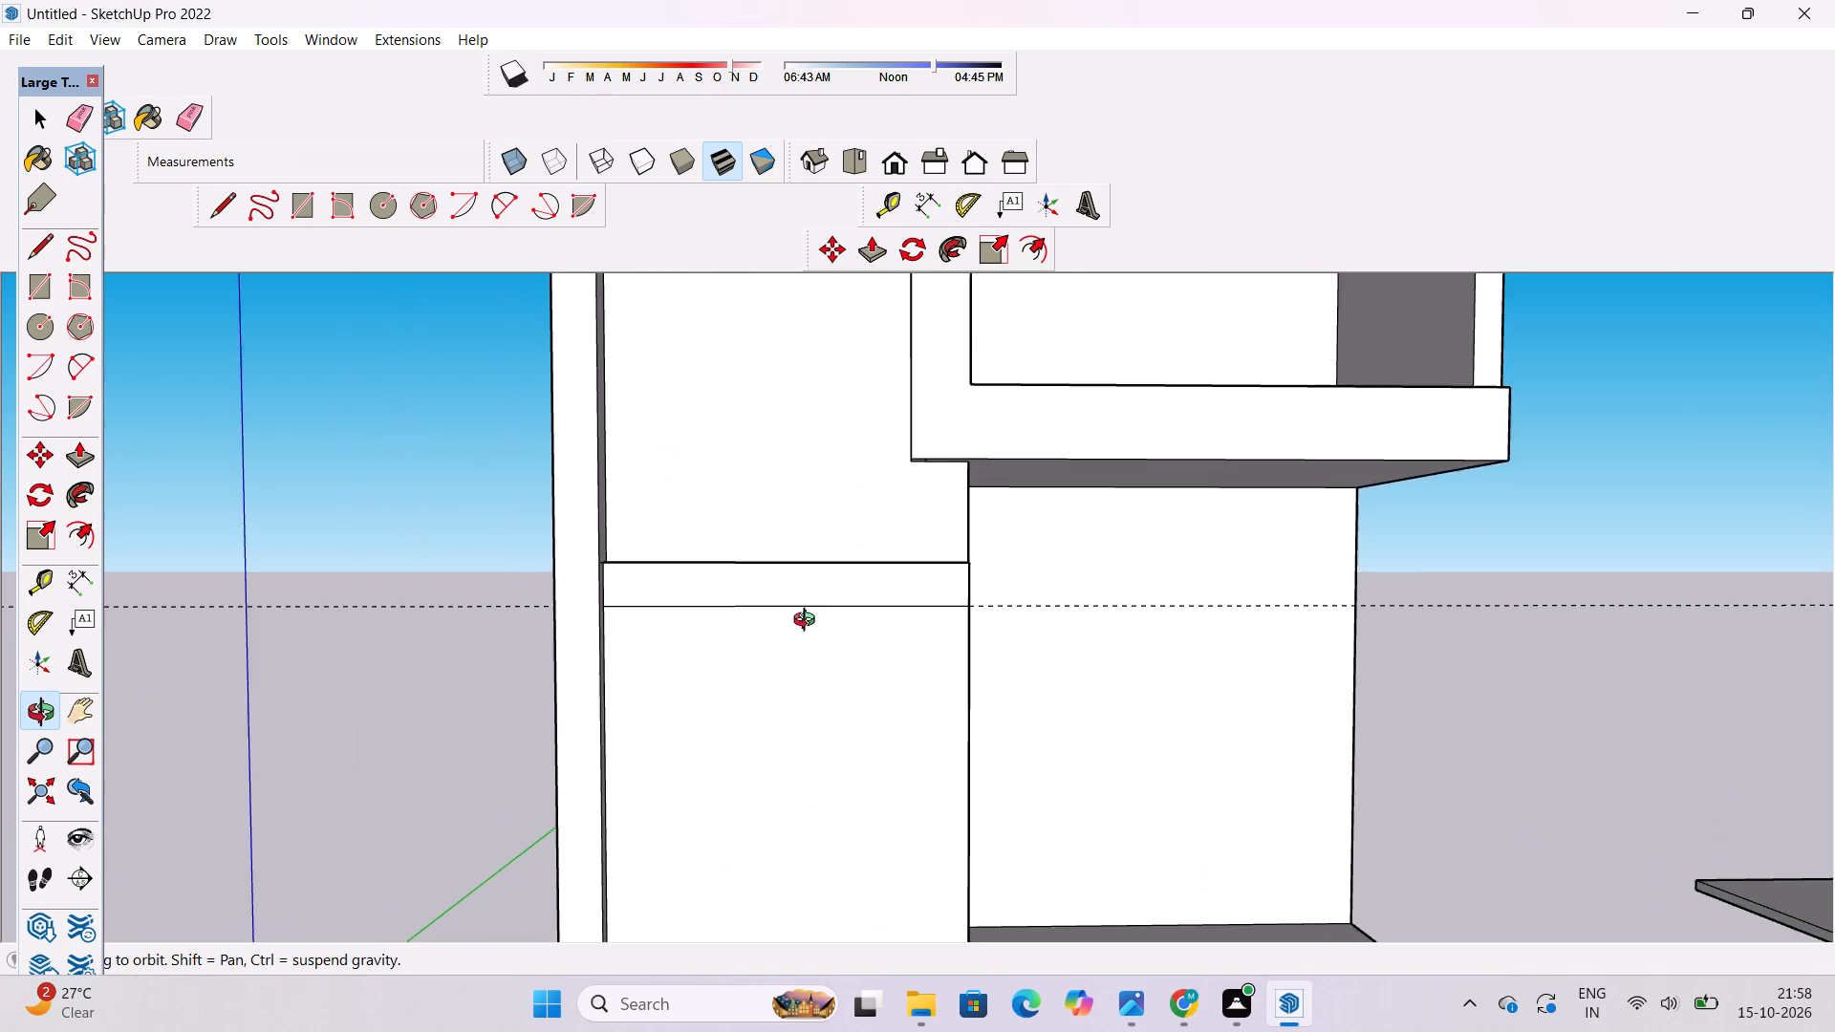
left_click_drag(824, 616, 466, 694)
scroll(563, 594, "up", 5)
left_click_drag(610, 597, 675, 690, "shift")
key("e")
scroll(653, 587, "up", 3)
left_click_drag(604, 597, 618, 653)
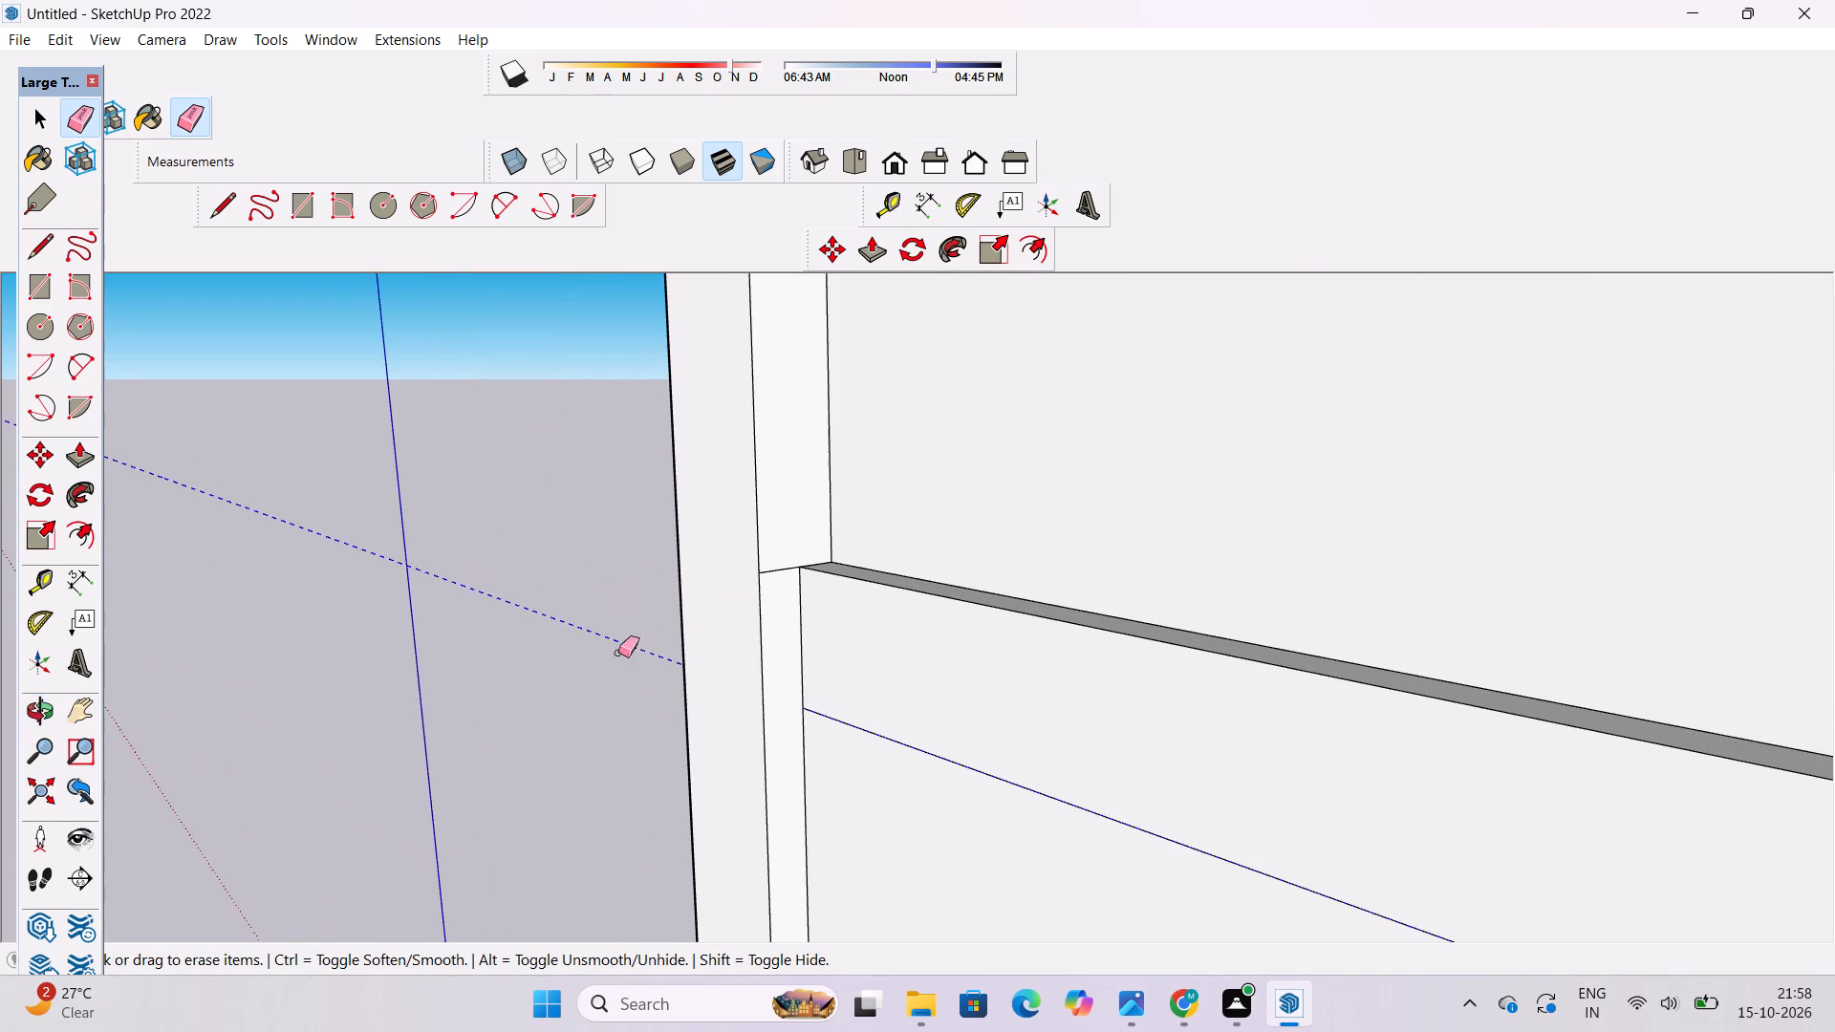
left_click_drag(618, 653, 626, 678)
left_click_drag(787, 565, 785, 583)
Pull the strip at the top of the lower front panel out 1', flush with the cabinet's side frame.
key("p")
scroll(808, 507, "down", 3)
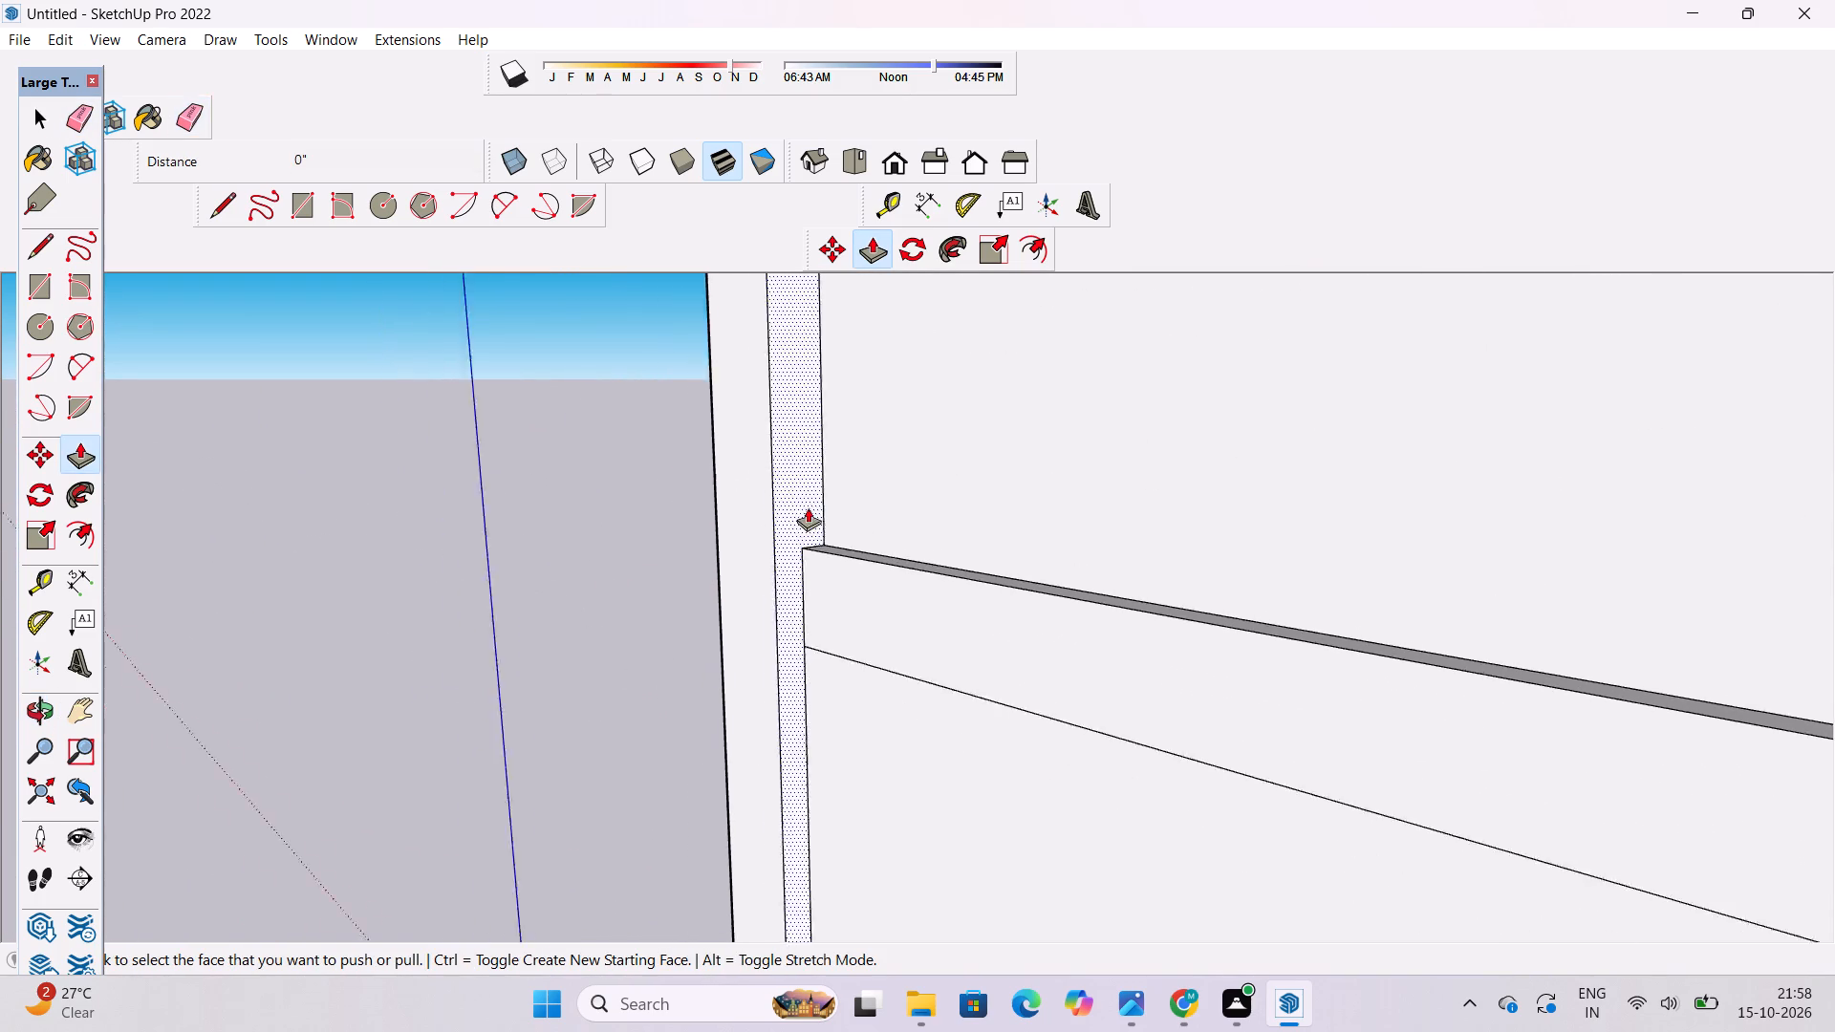
scroll(808, 507, "down", 3)
left_click(857, 609)
left_click(767, 474)
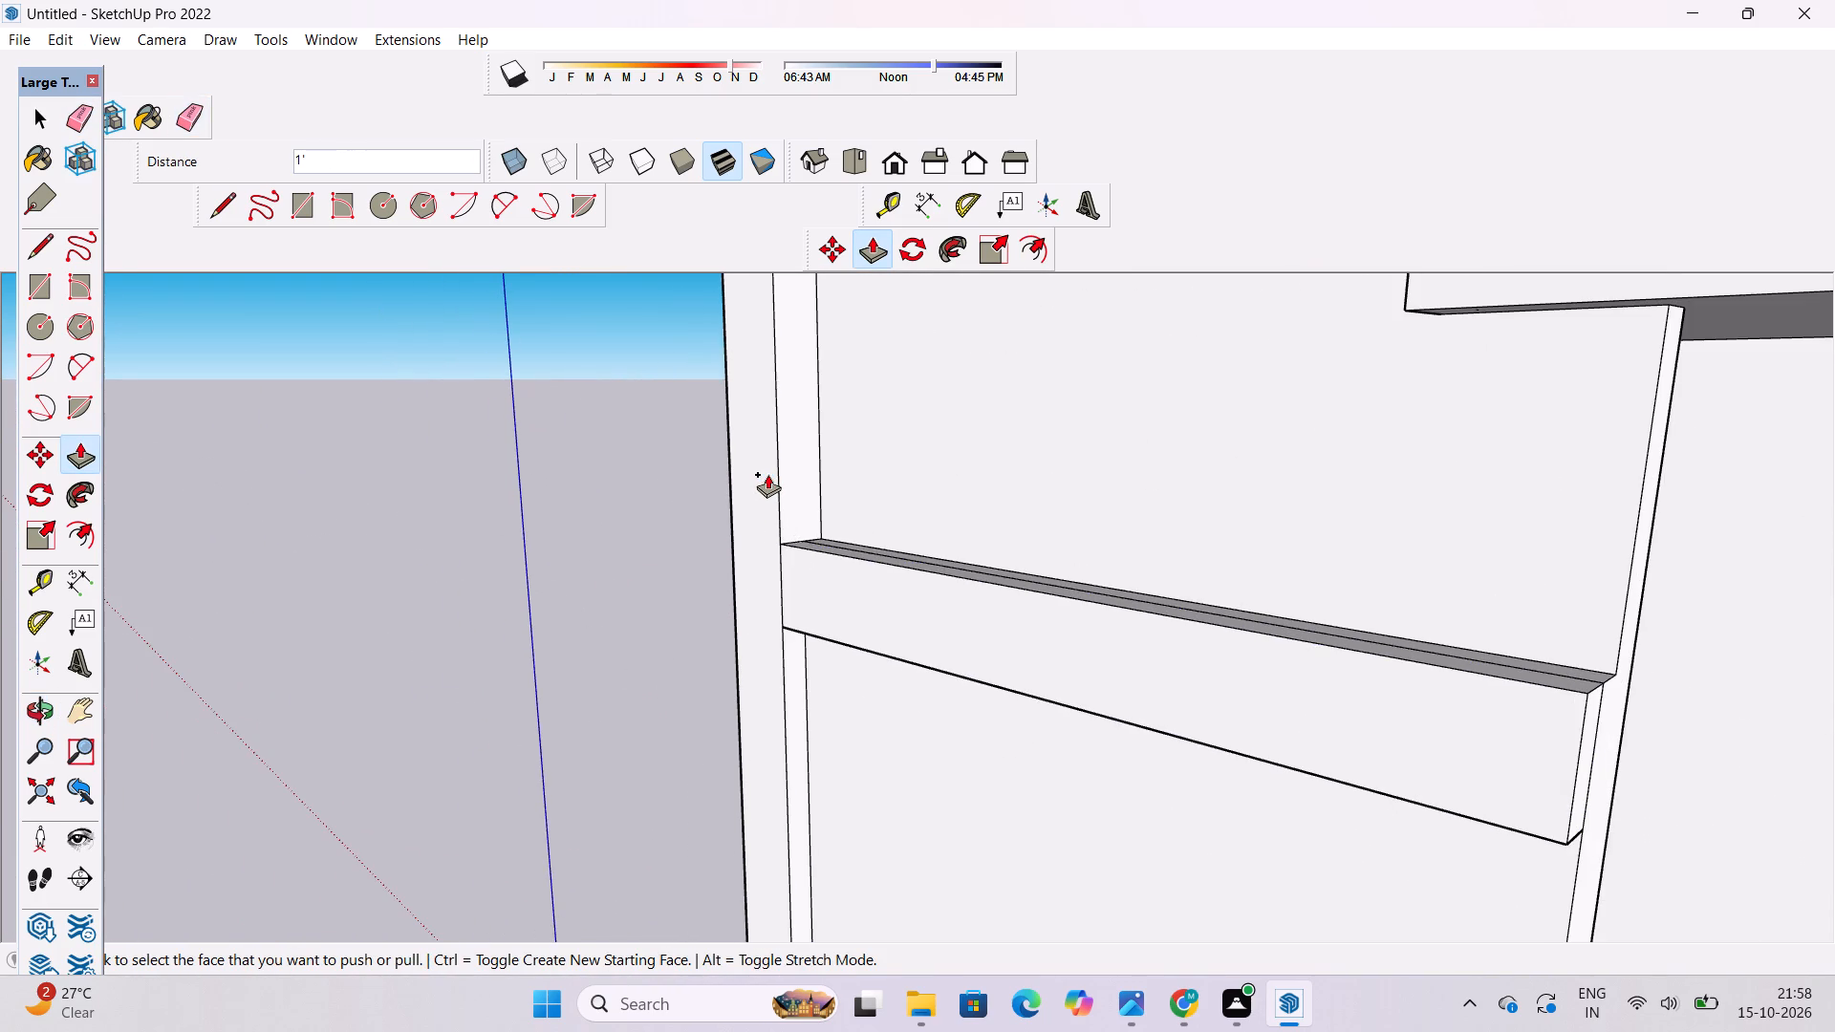
Erase the lengthwise seam on the top face of the pulled-out strip.
key("o")
left_click_drag(775, 495, 842, 681)
left_click_drag(816, 595, 781, 668, "shift")
key("e")
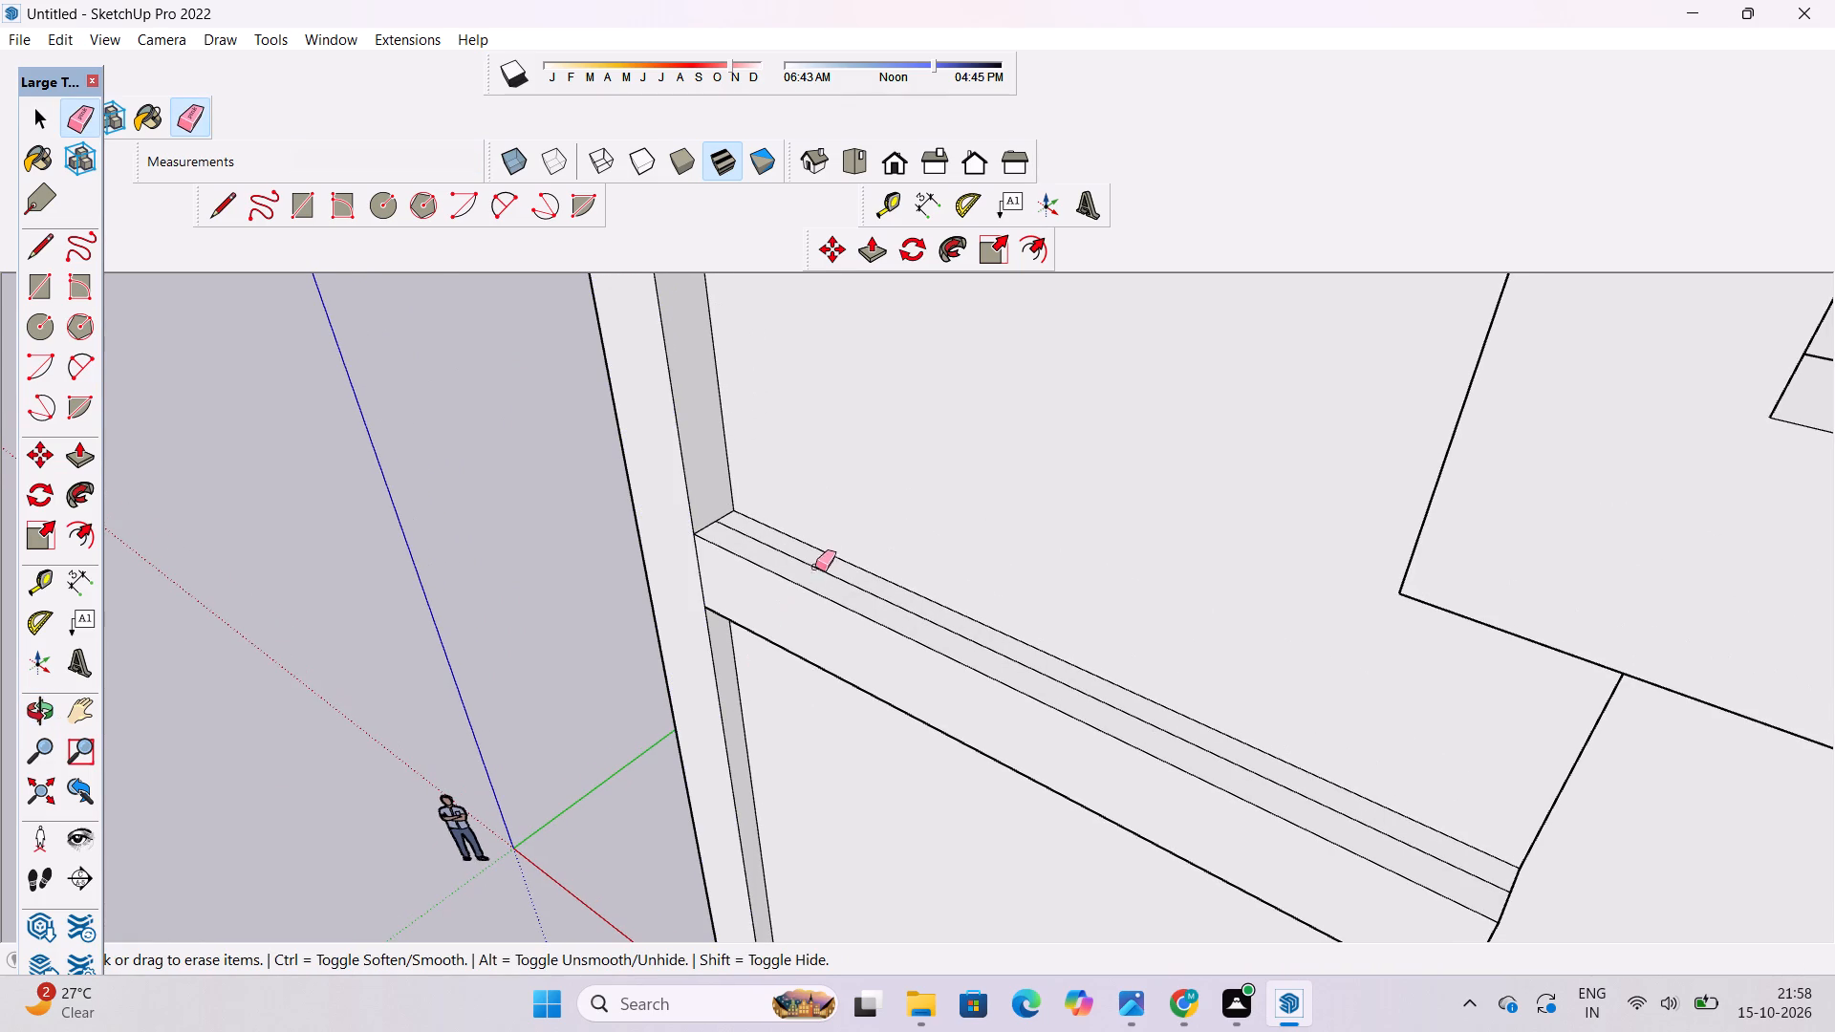
left_click(825, 570)
Examine the pulled-out strip and the lower front panel from the front and from below.
key("o")
left_click_drag(810, 705, 1050, 337)
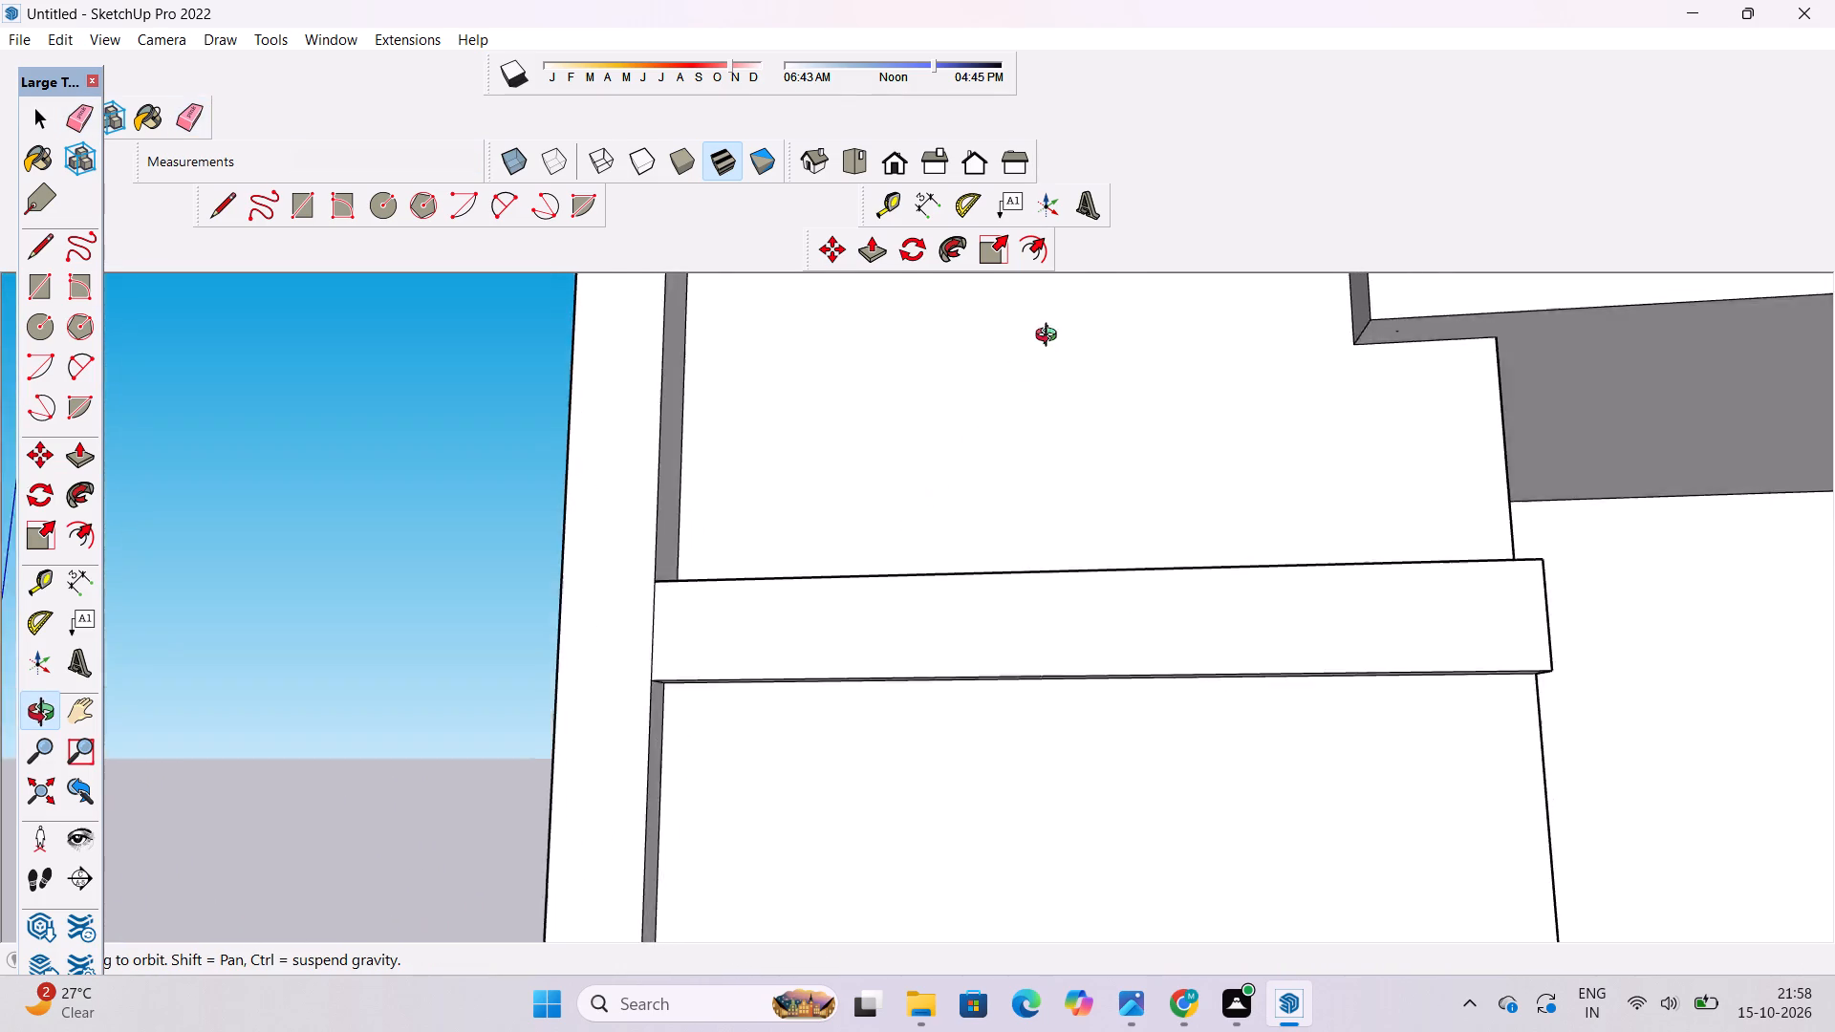
left_click_drag(1050, 337, 1109, 242)
scroll(1107, 259, "down", 4)
left_click_drag(1112, 384, 1058, 335)
scroll(1053, 334, "down", 3)
left_click_drag(982, 433, 1005, 572)
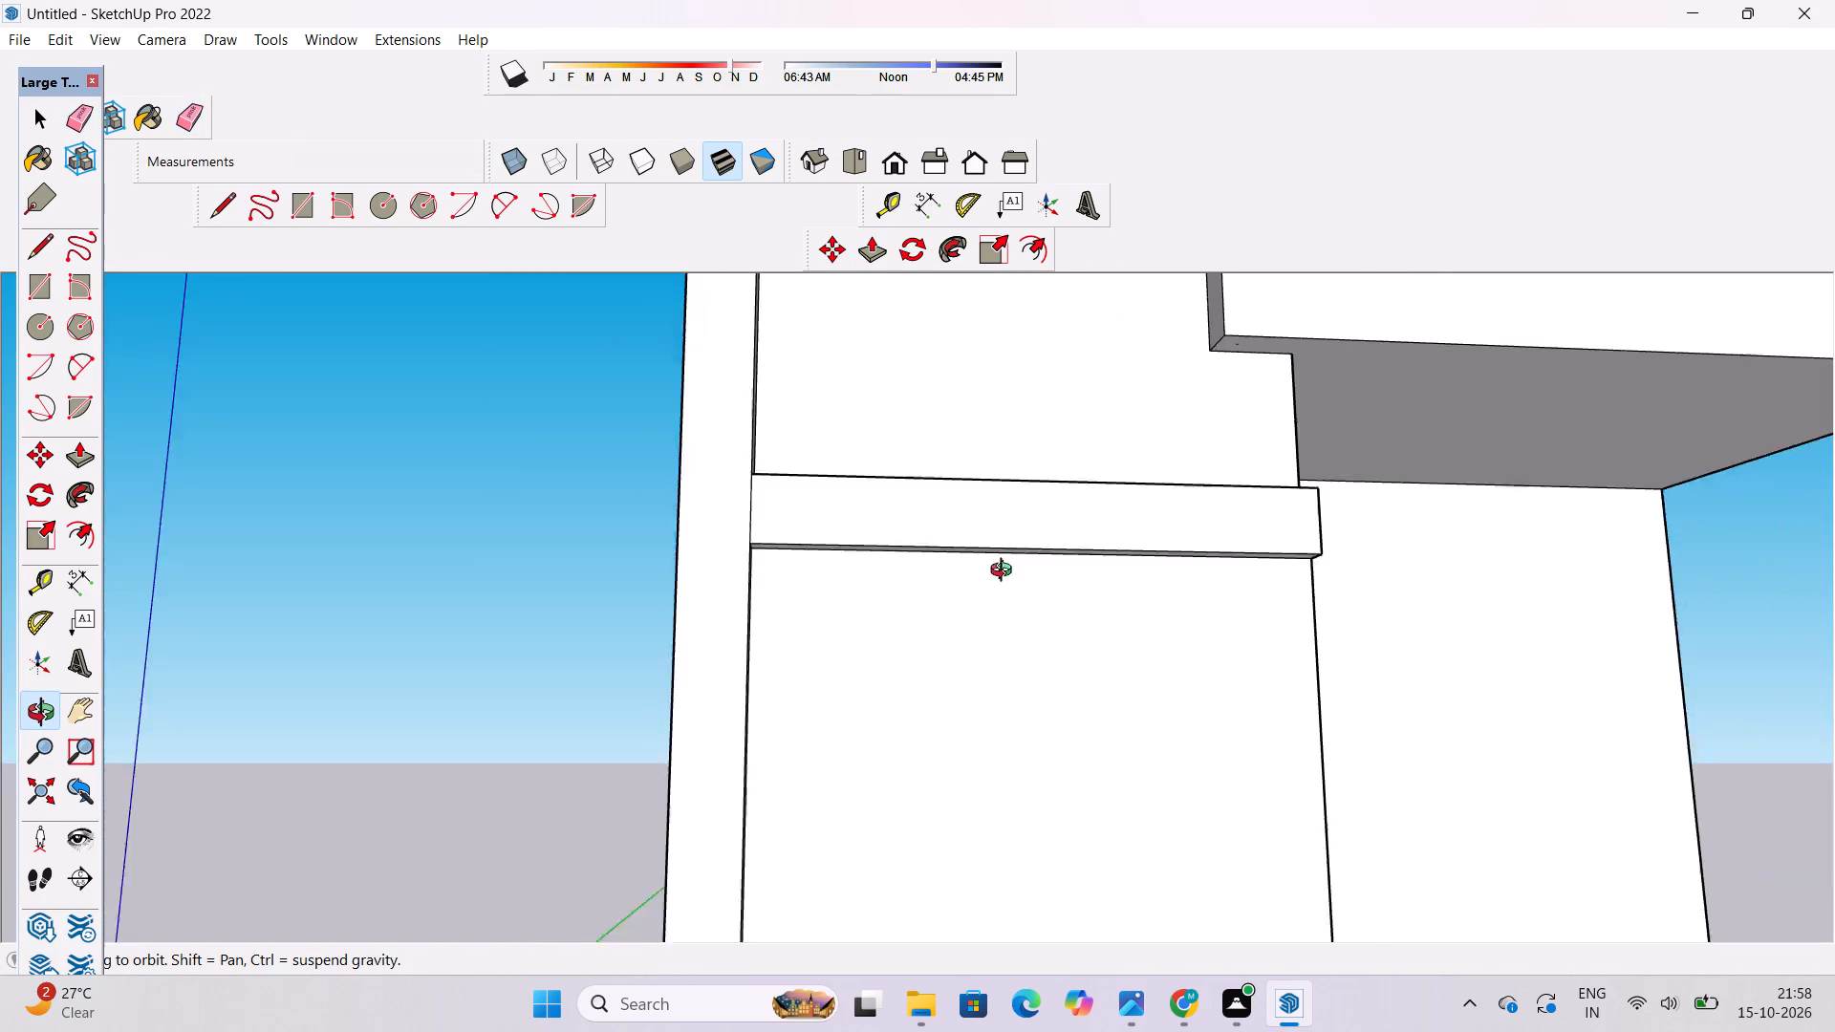
left_click_drag(1005, 572, 1006, 582)
left_click_drag(1006, 585, 947, 462)
scroll(836, 421, "up", 3)
left_click_drag(815, 406, 806, 494)
scroll(832, 495, "down", 3)
left_click_drag(838, 494, 839, 437)
scroll(839, 433, "up", 2)
scroll(839, 433, "down", 3)
scroll(839, 433, "up", 3)
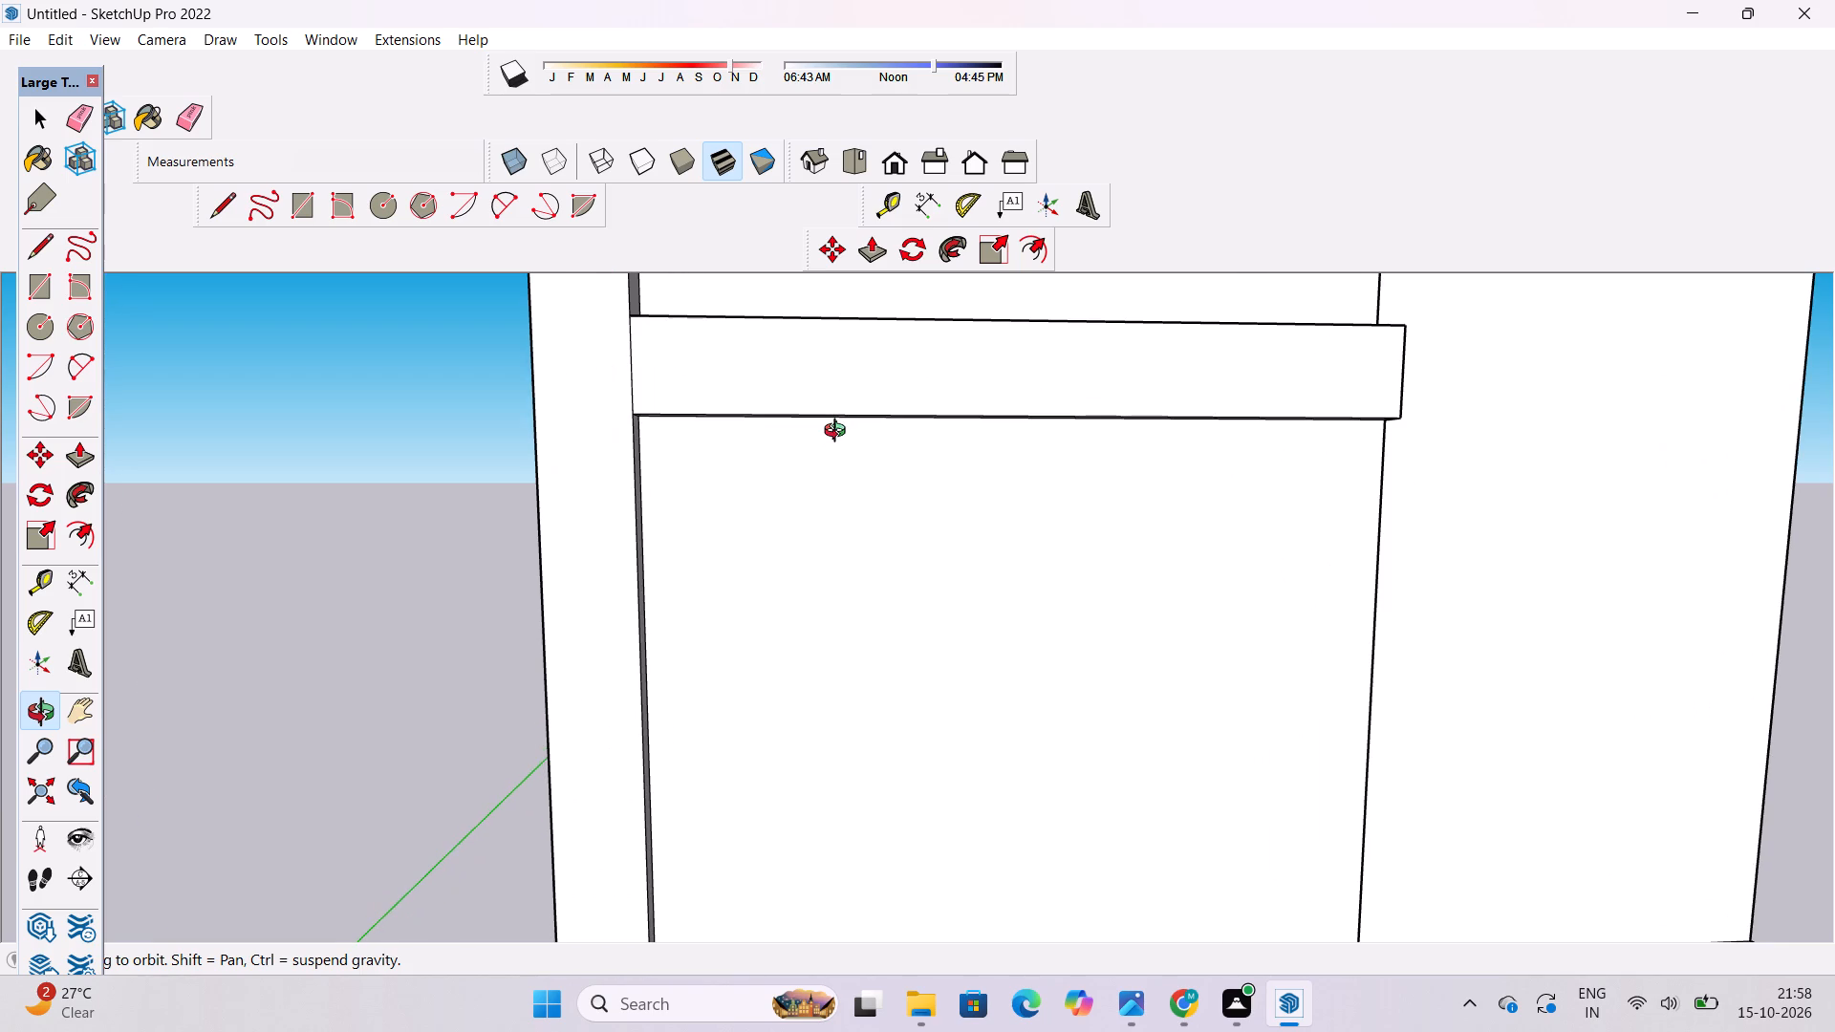
scroll(839, 433, "down", 5)
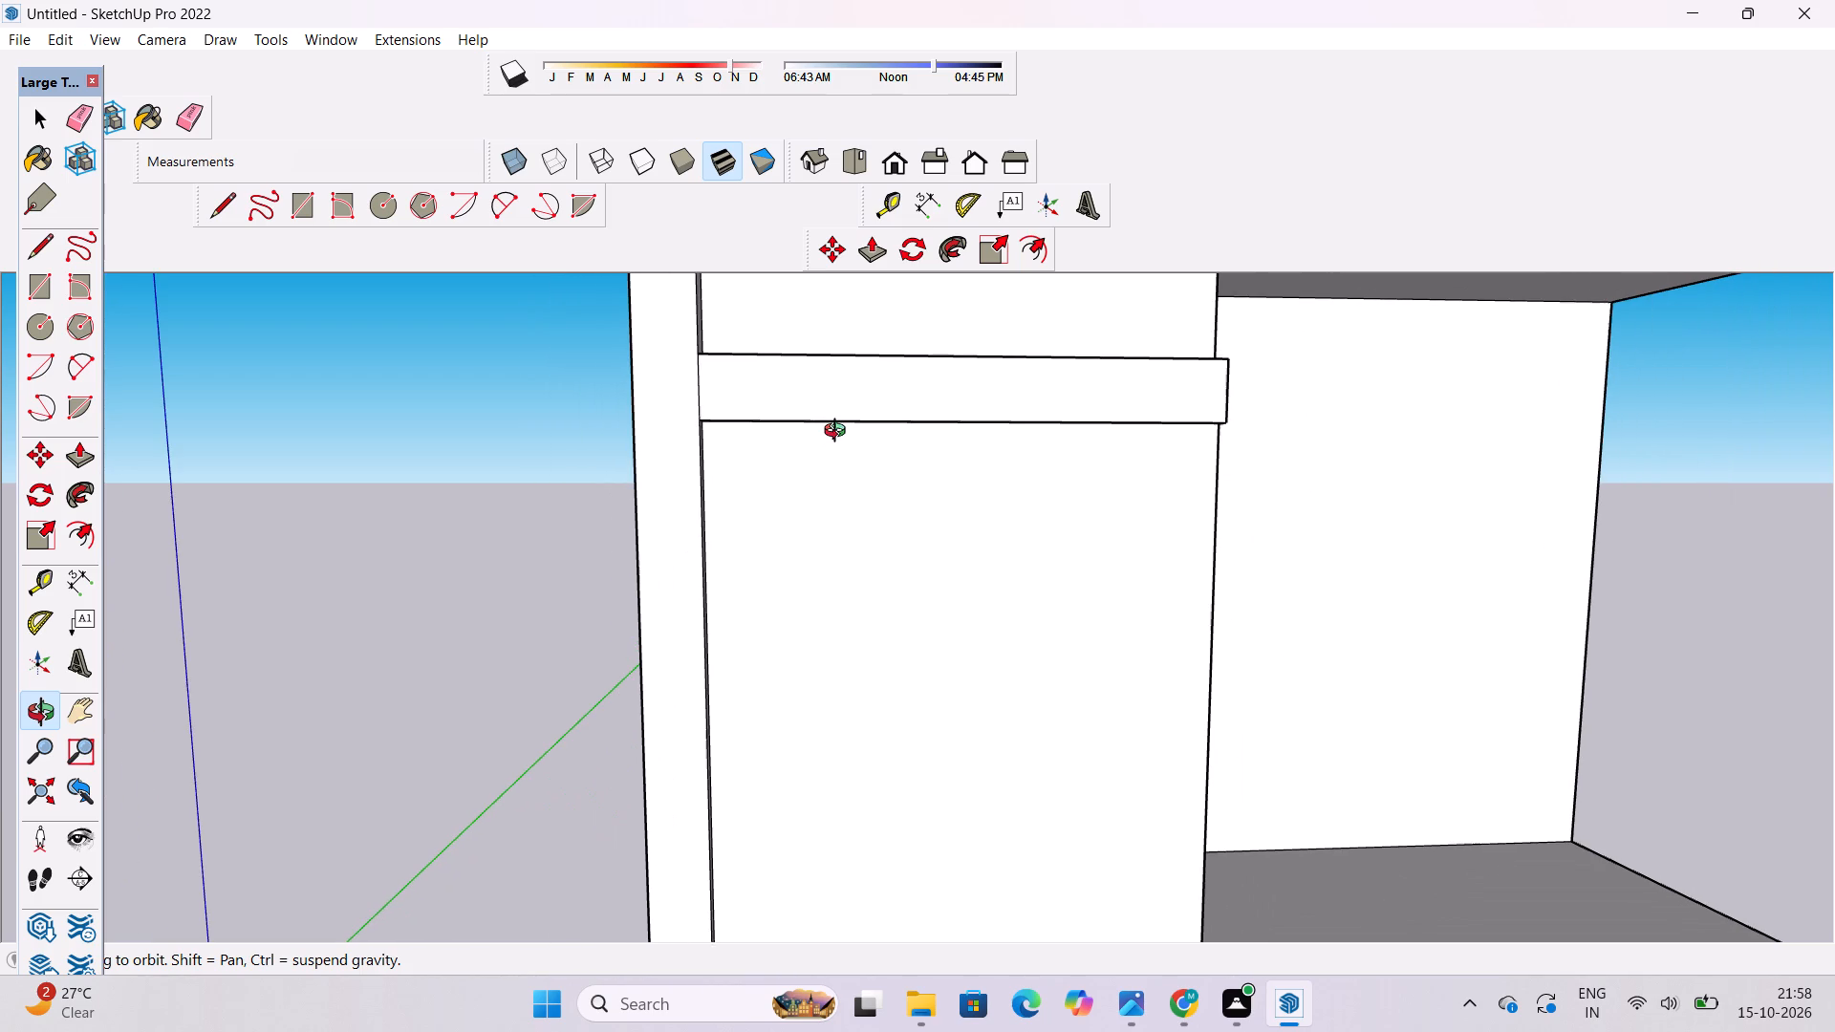
Draw a short vertical line from the open shelf's front inner corner down to the cabinet's bottom edge.
left_click_drag(877, 552, 877, 352, "shift")
scroll(877, 355, "down", 5)
left_click_drag(1134, 485, 724, 499)
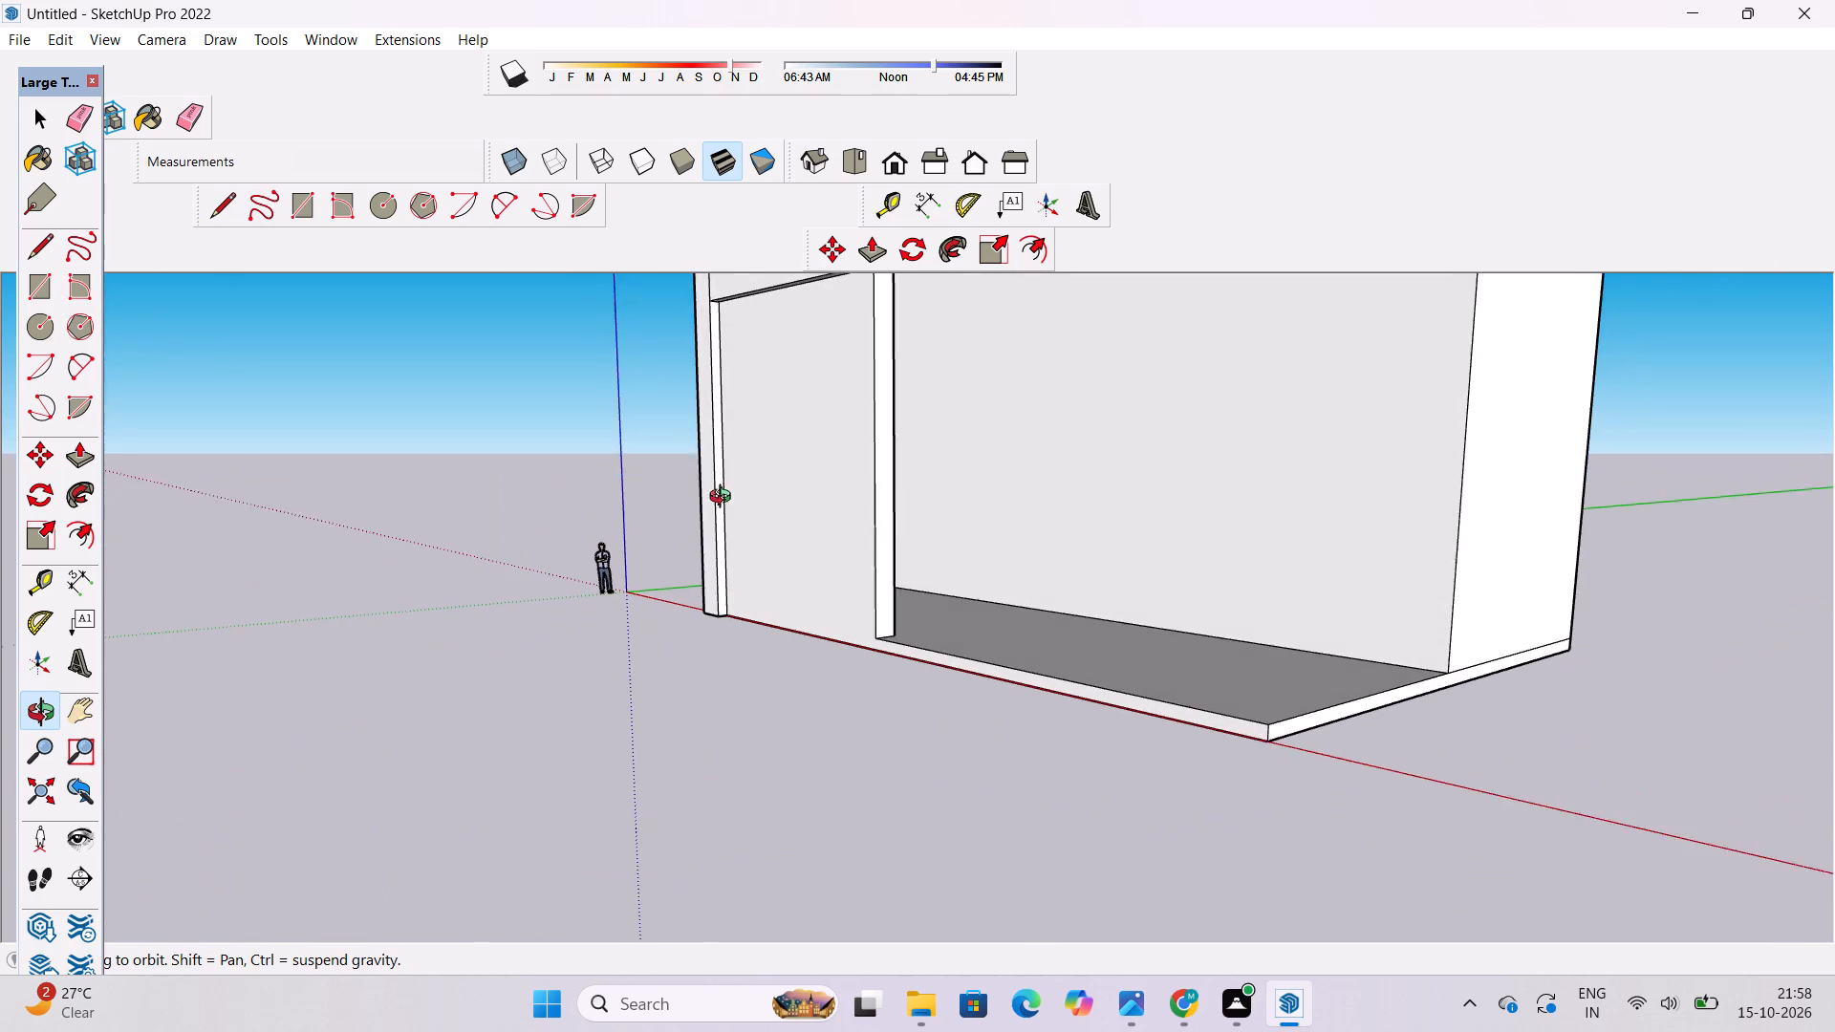
left_click_drag(724, 499, 738, 512)
scroll(750, 529, "down", 4)
scroll(758, 582, "up", 4)
left_click_drag(770, 619, 992, 654)
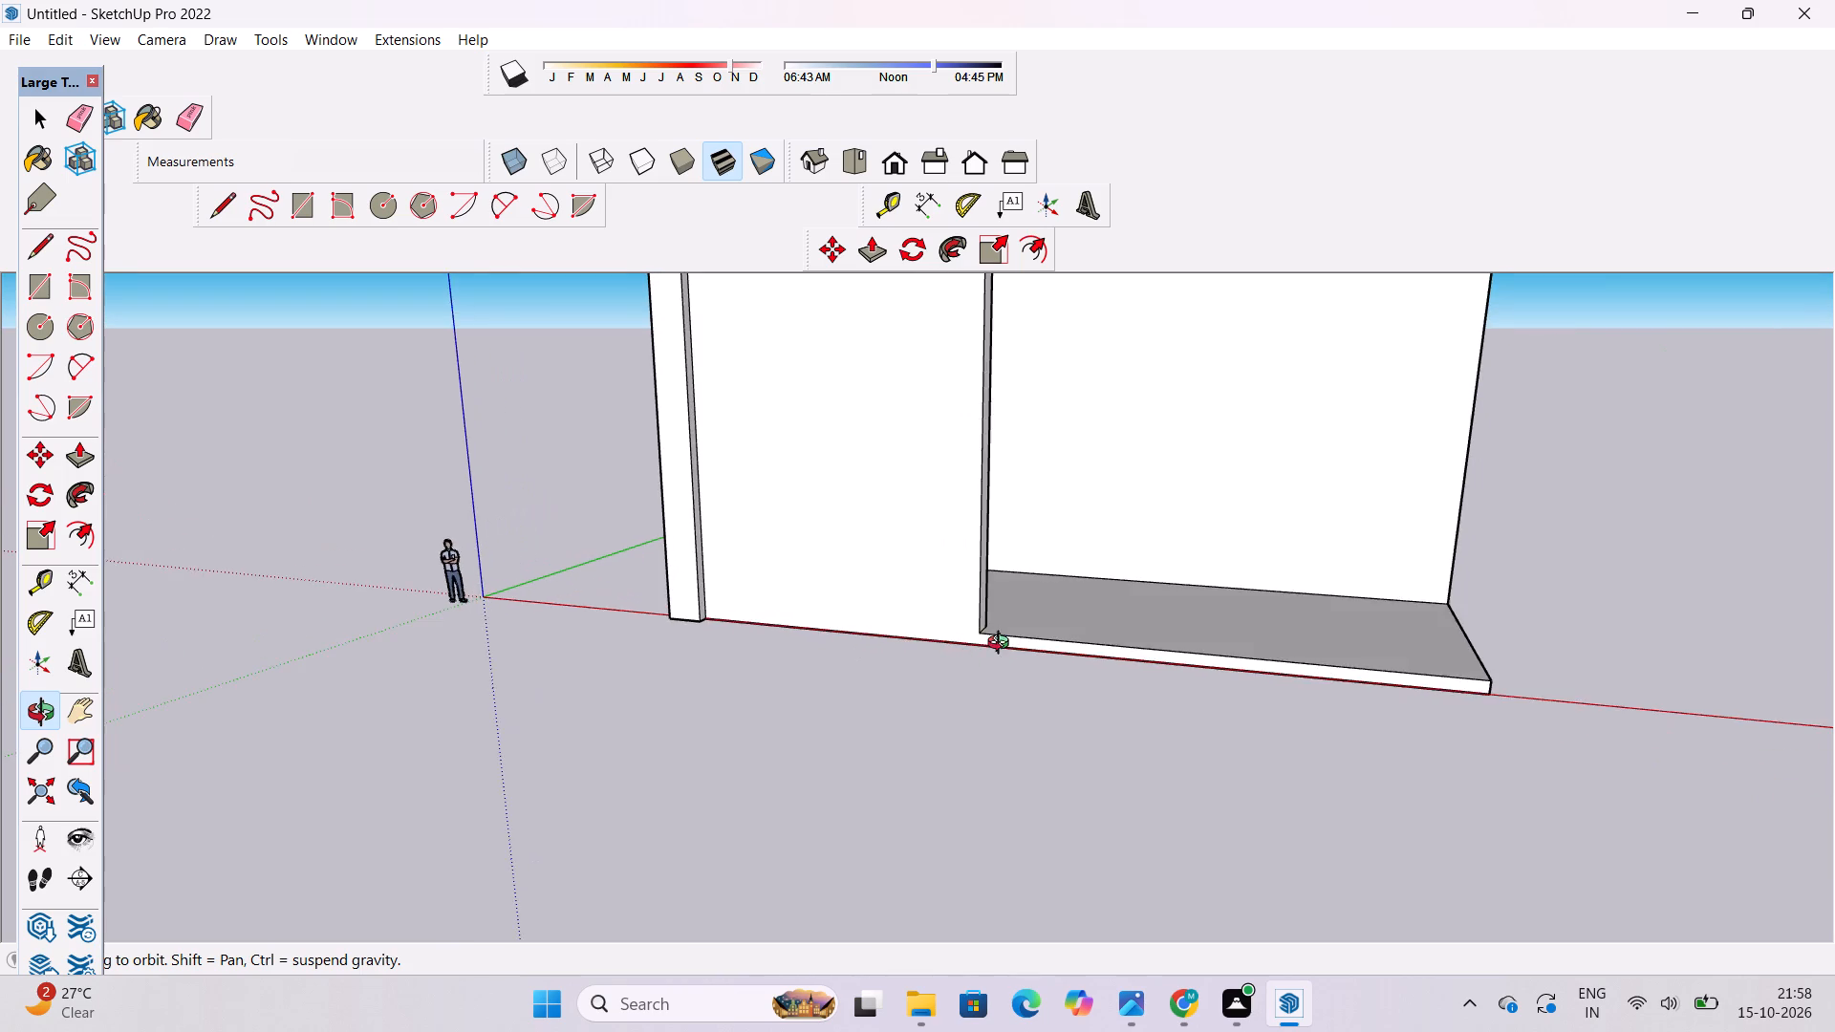
left_click_drag(1003, 644, 943, 691, "shift")
left_click_drag(940, 691, 949, 690)
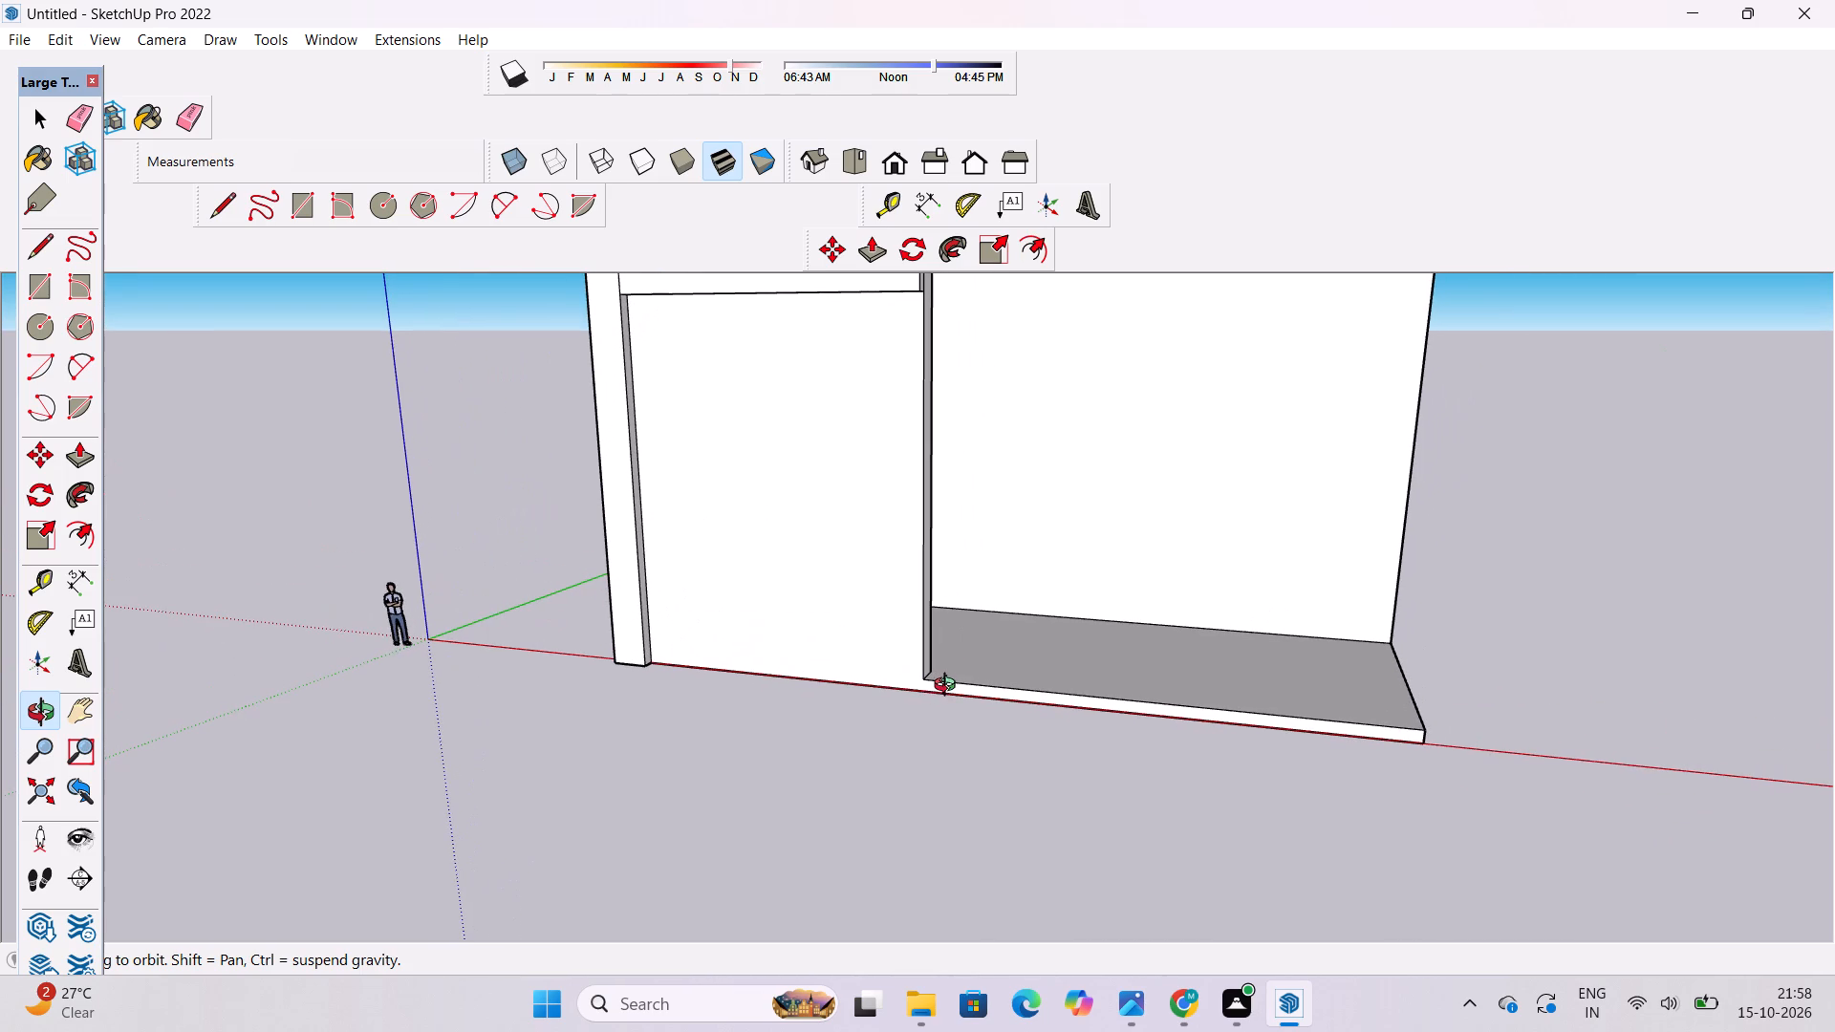
left_click_drag(895, 683, 853, 692, "shift")
left_click_drag(851, 692, 970, 652, "shift")
scroll(968, 660, "up", 9)
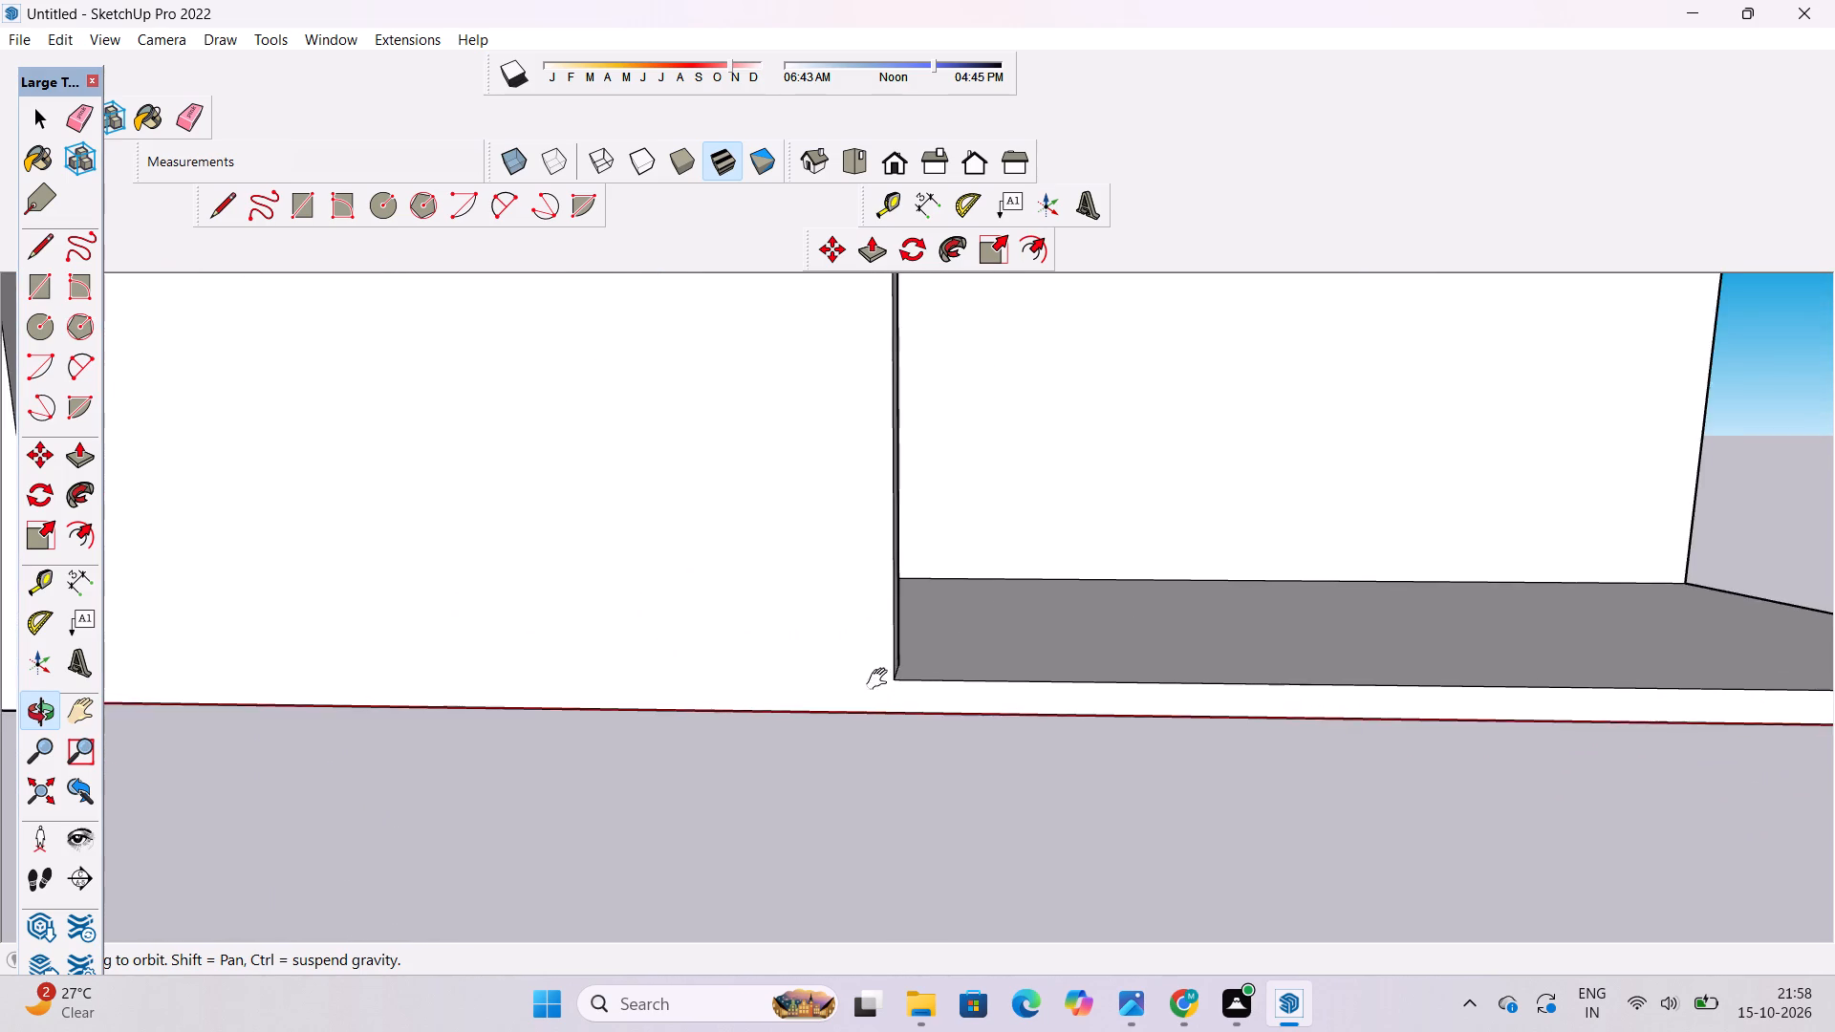
left_click_drag(879, 679, 832, 696, "shift")
scroll(857, 706, "up", 4)
left_click_drag(851, 698, 845, 708, "shift")
left_click_drag(845, 708, 877, 693)
key("l")
scroll(879, 724, "up", 3)
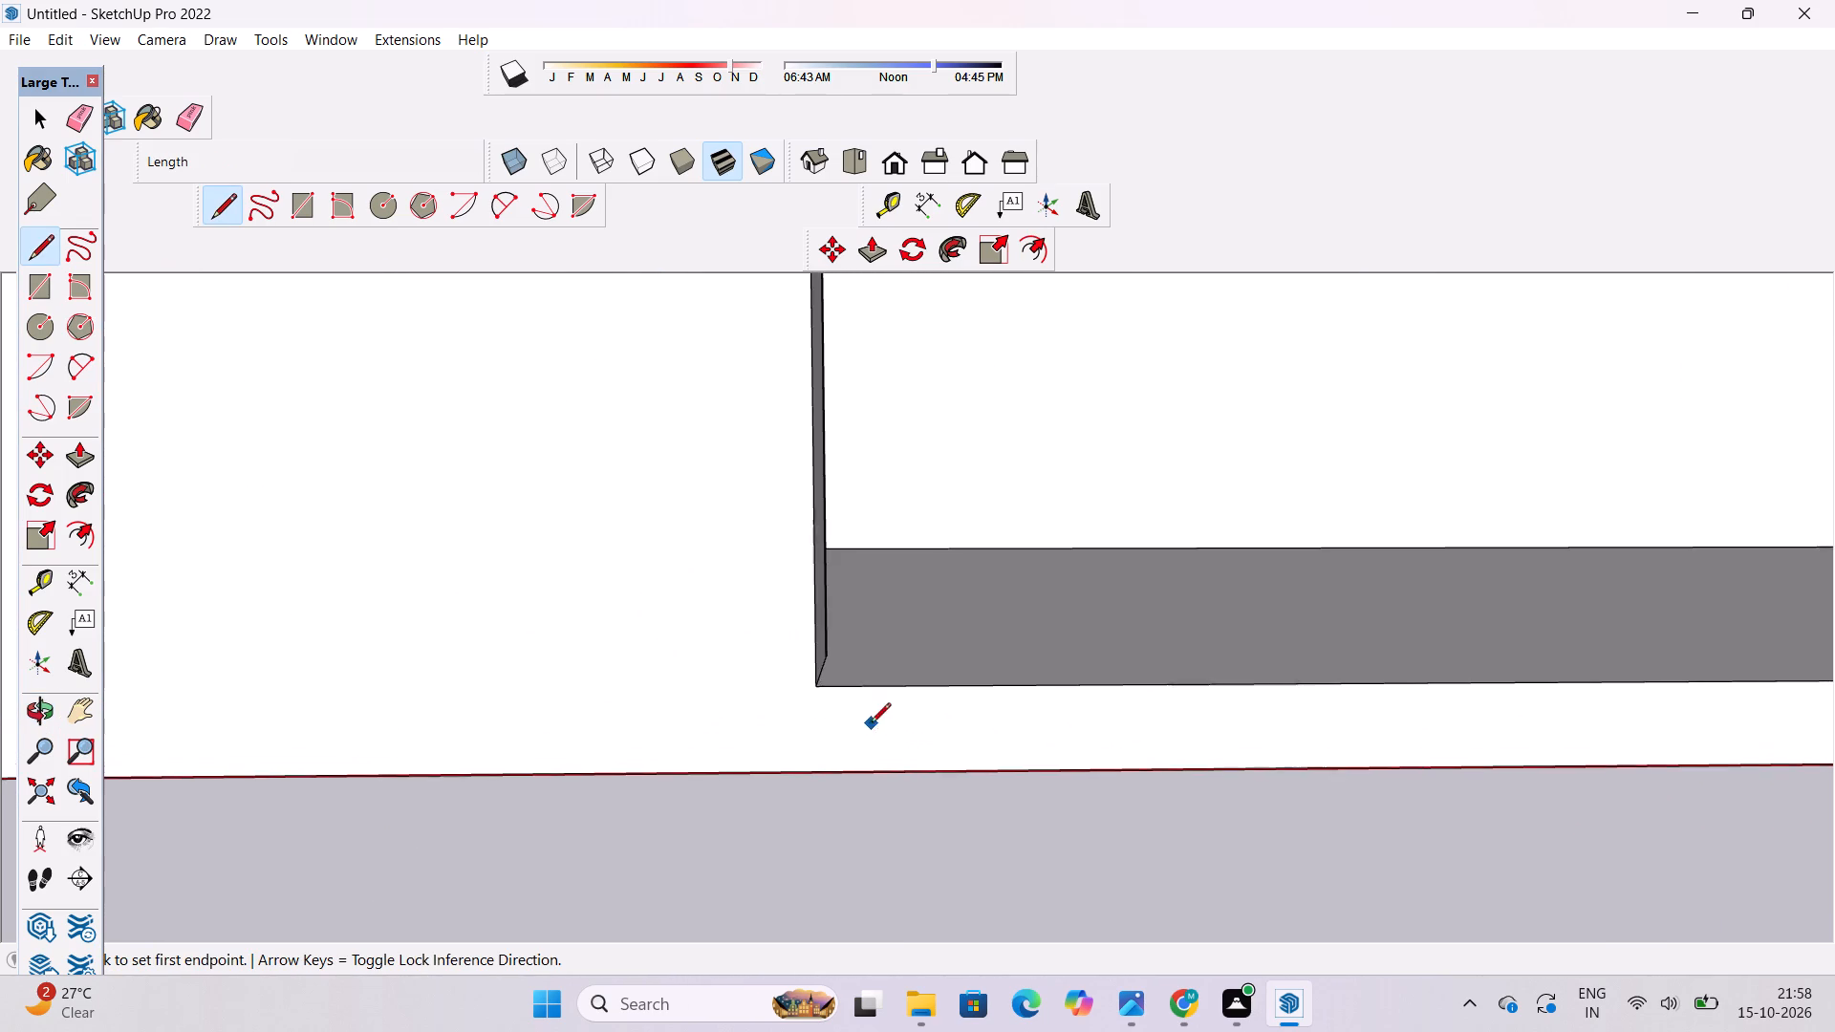
scroll(871, 724, "up", 5)
left_click(827, 686)
scroll(827, 686, "down", 4)
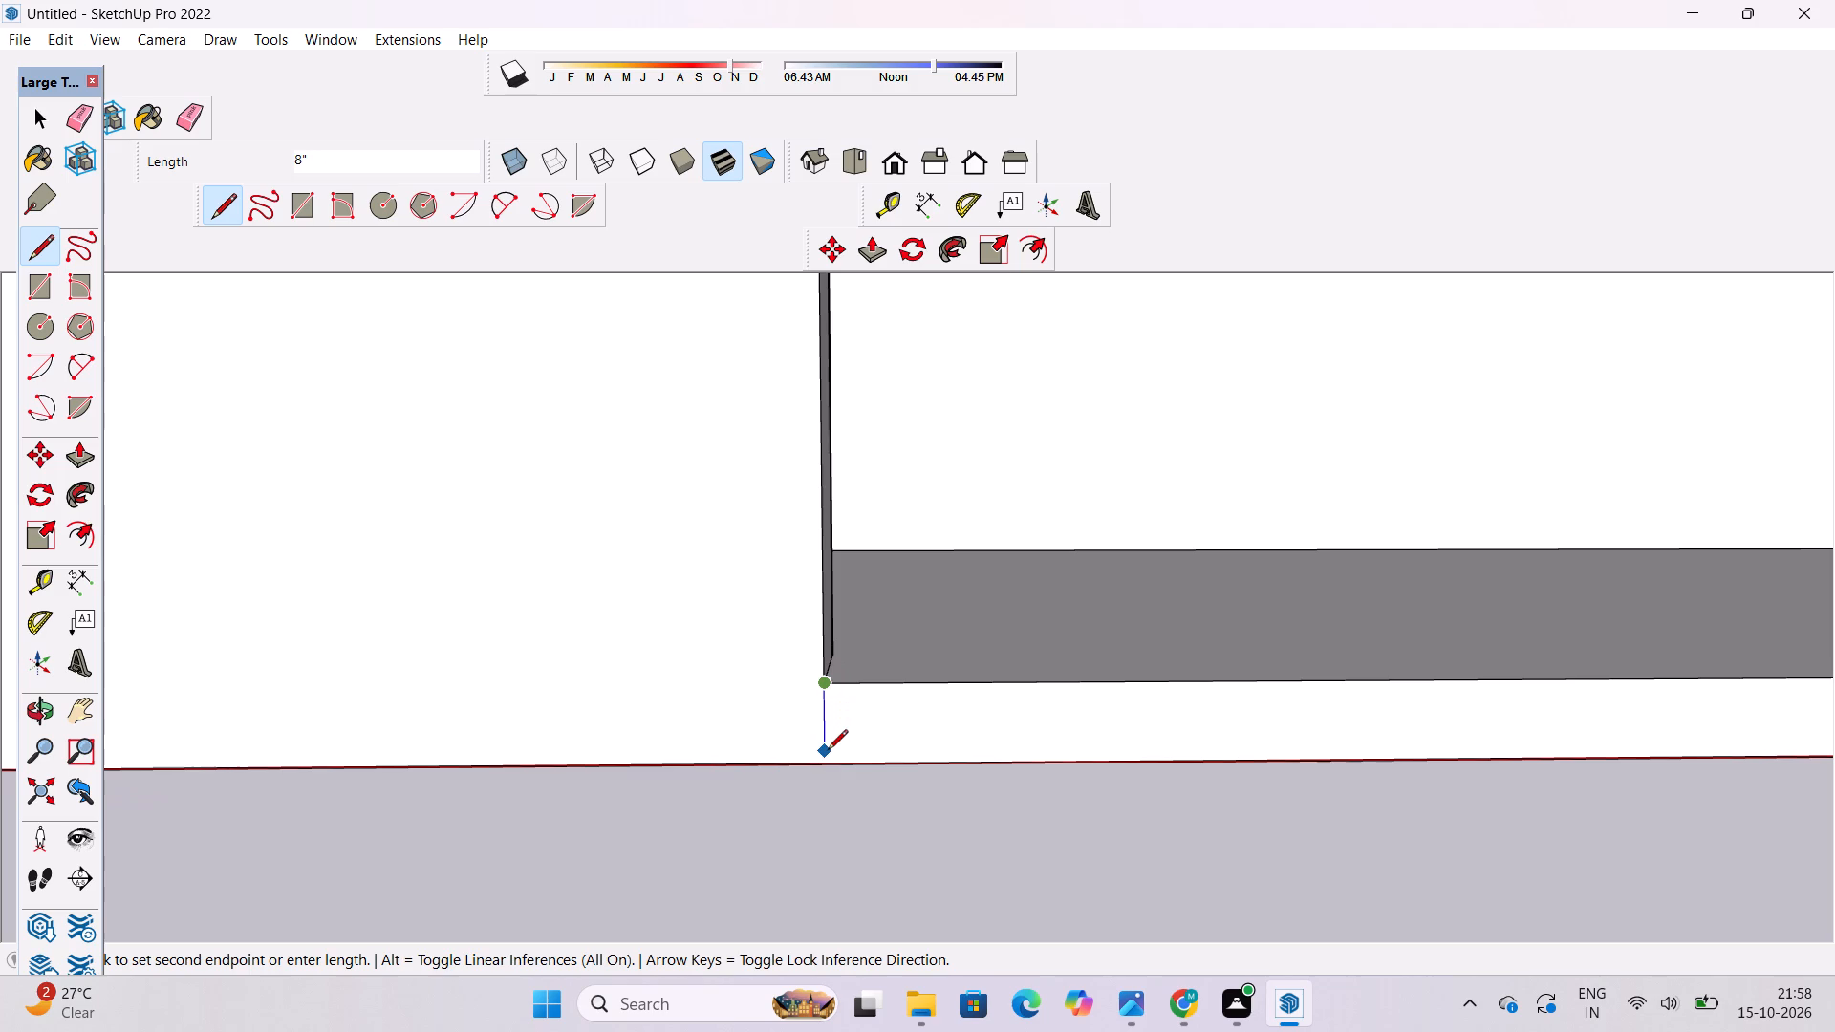
left_click(828, 763)
key("space")
Place a horizontal guide 7' above the bottom edge of the lower front panel.
key("o")
scroll(828, 745, "down", 3)
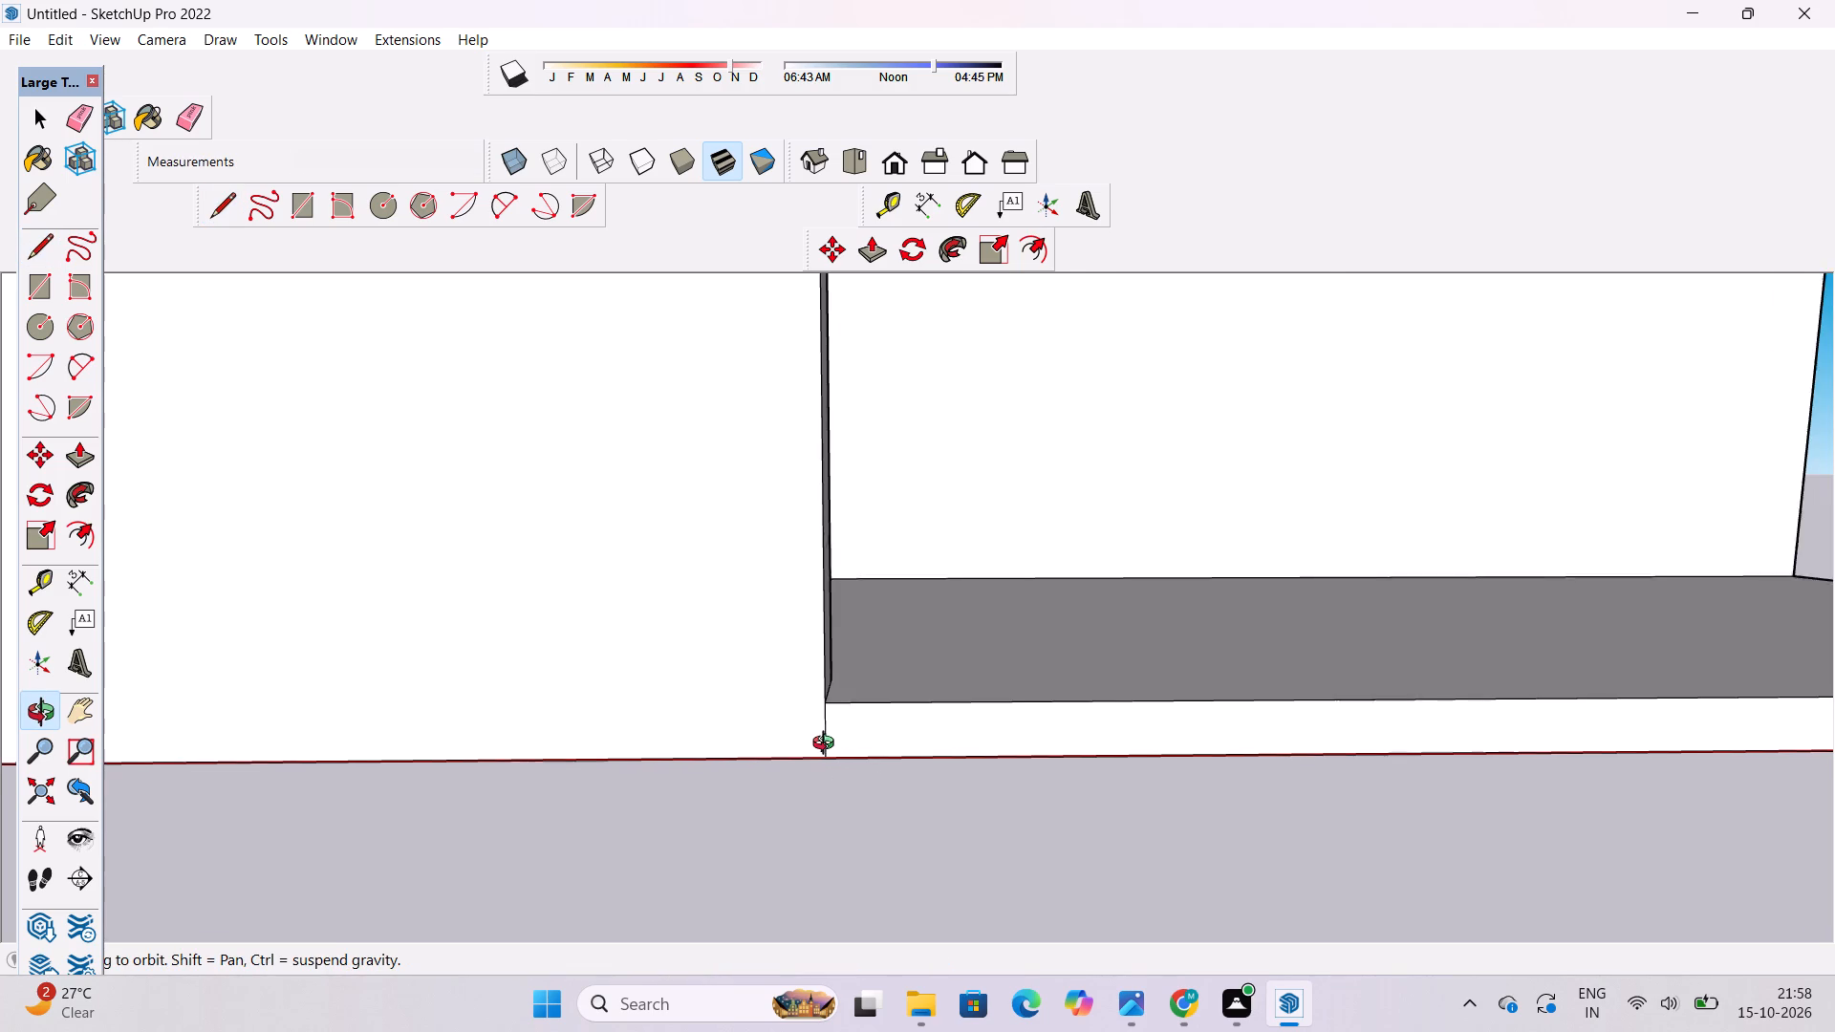
scroll(828, 745, "down", 5)
left_click_drag(808, 727, 839, 777, "shift")
scroll(823, 715, "down", 9)
left_click_drag(802, 690, 835, 740, "shift")
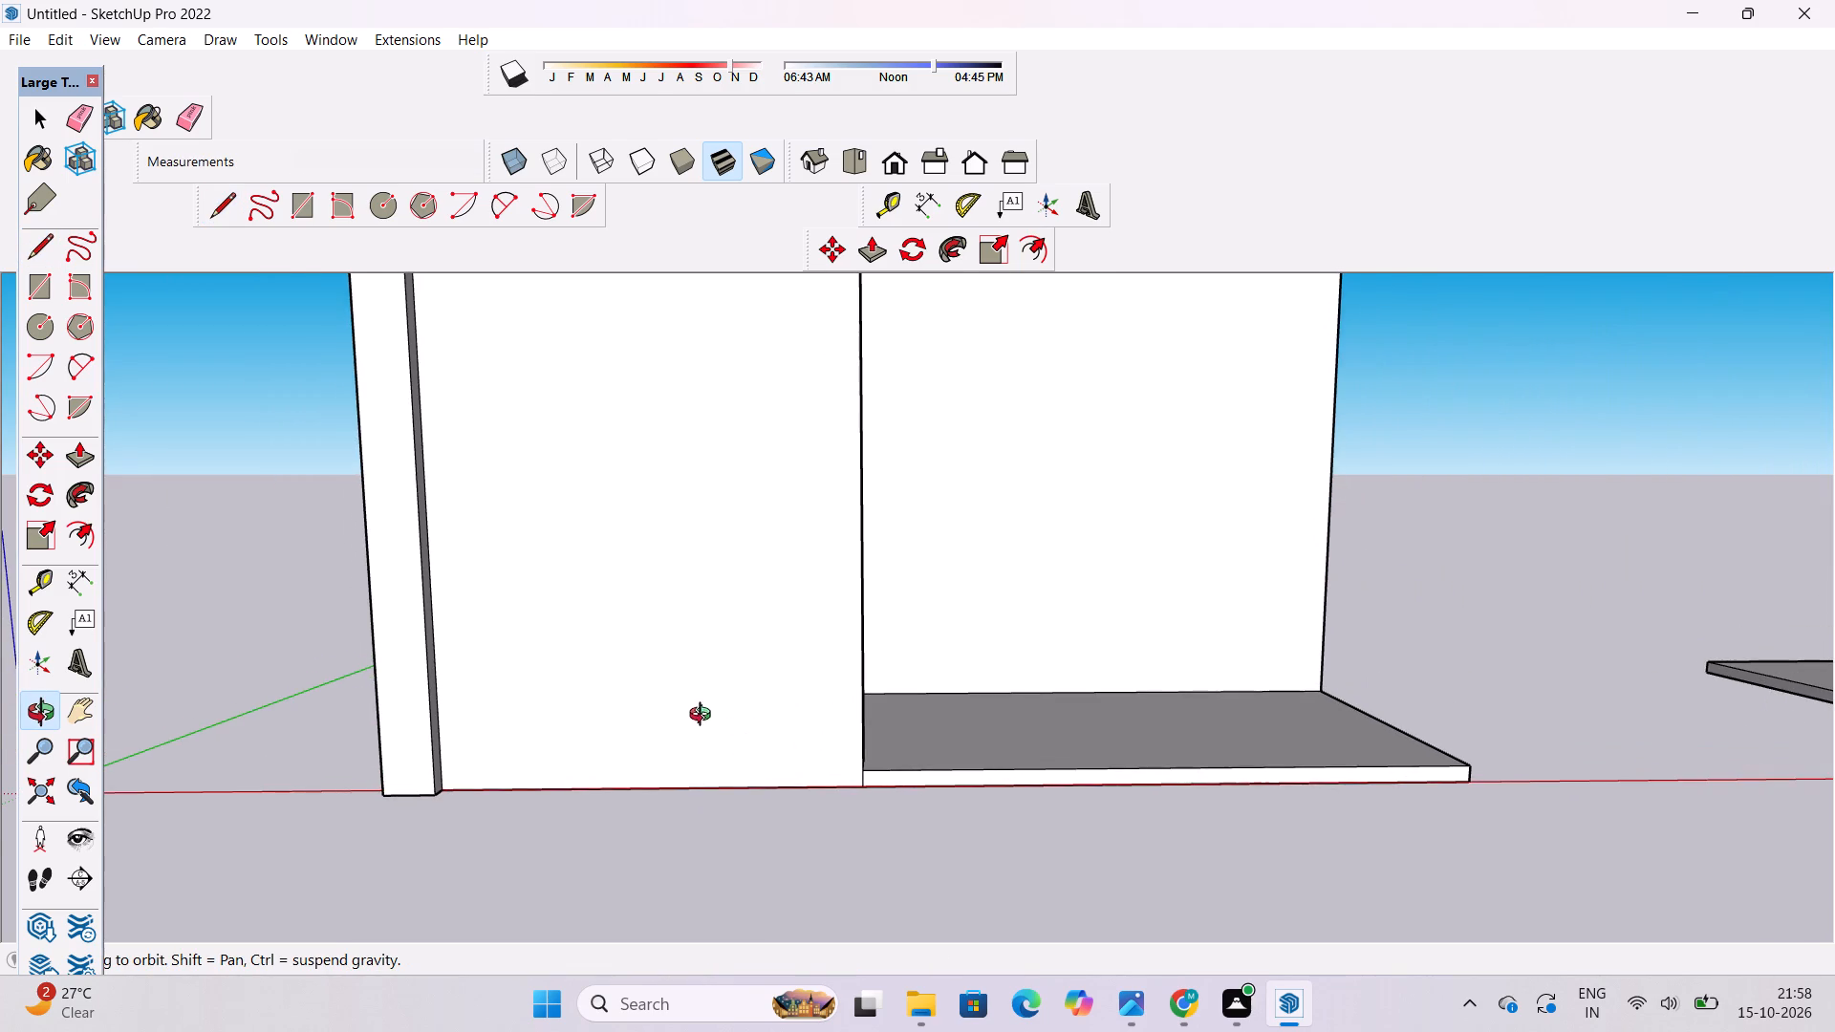
scroll(686, 711, "up", 1)
left_click_drag(685, 699, 745, 766, "shift")
scroll(768, 764, "up", 2)
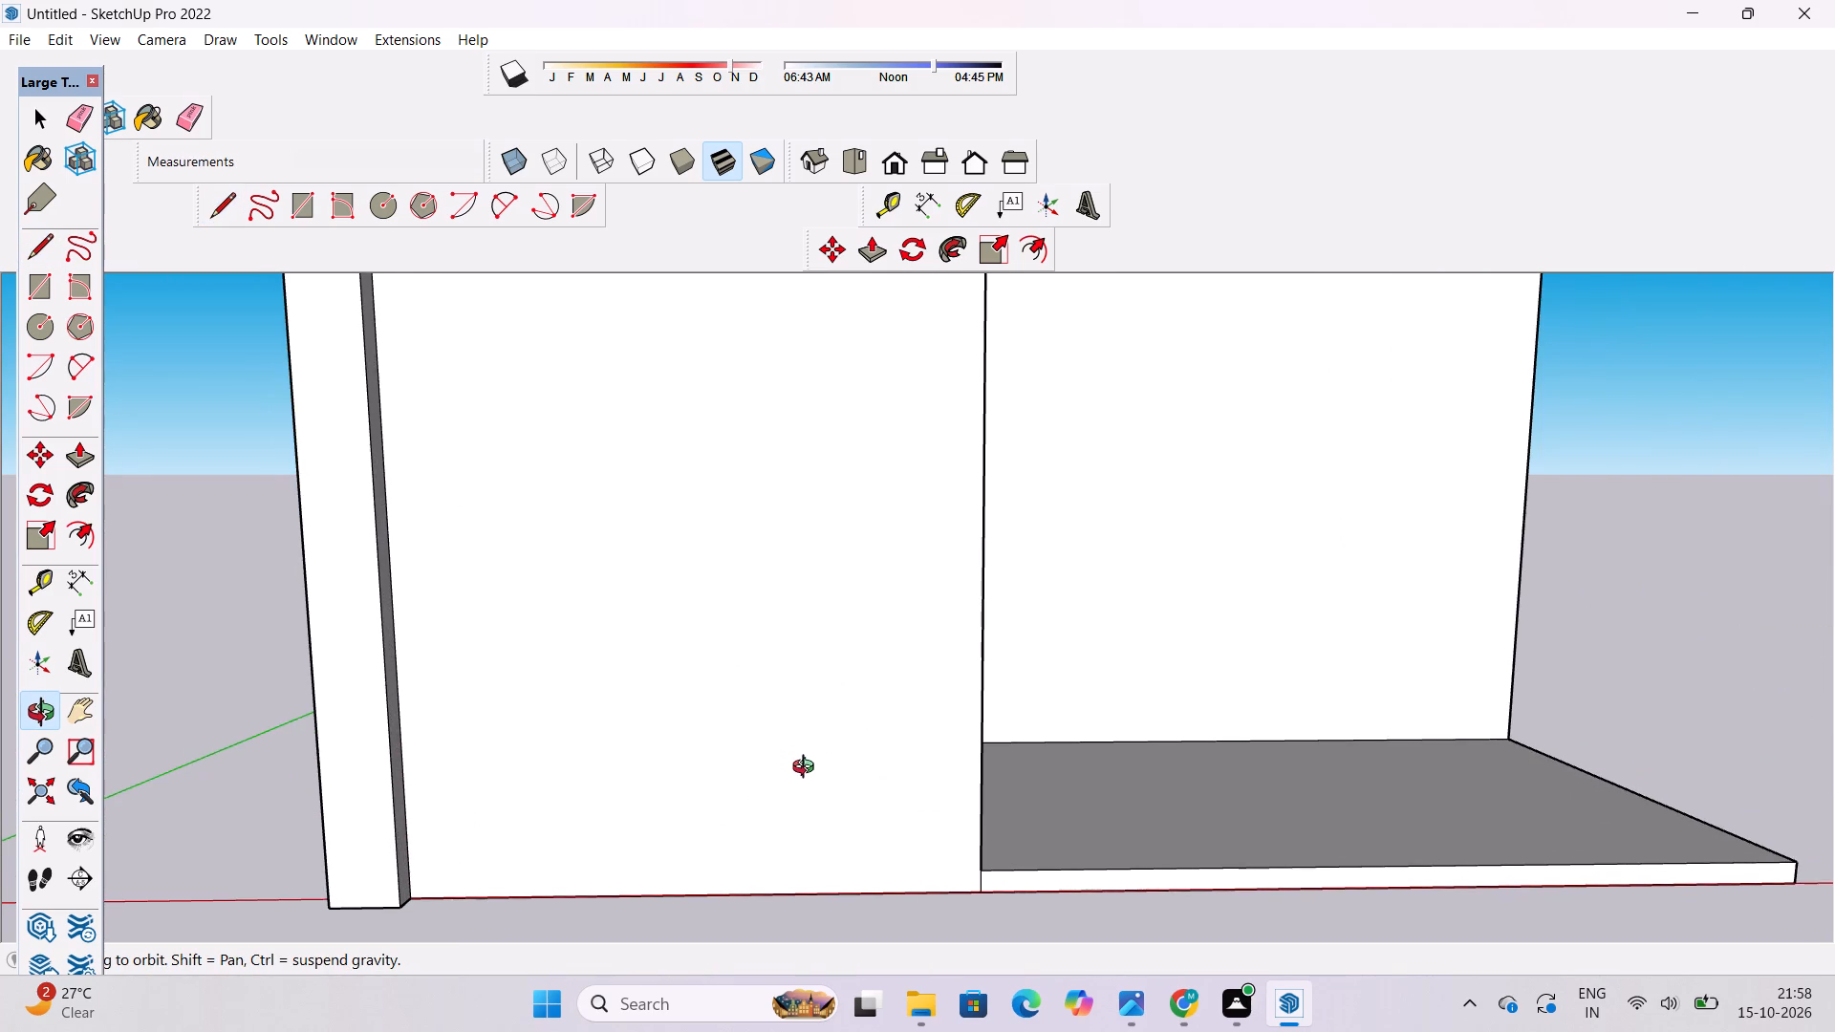
scroll(712, 781, "down", 3)
left_click_drag(711, 780, 828, 808, "shift")
scroll(829, 796, "up", 2)
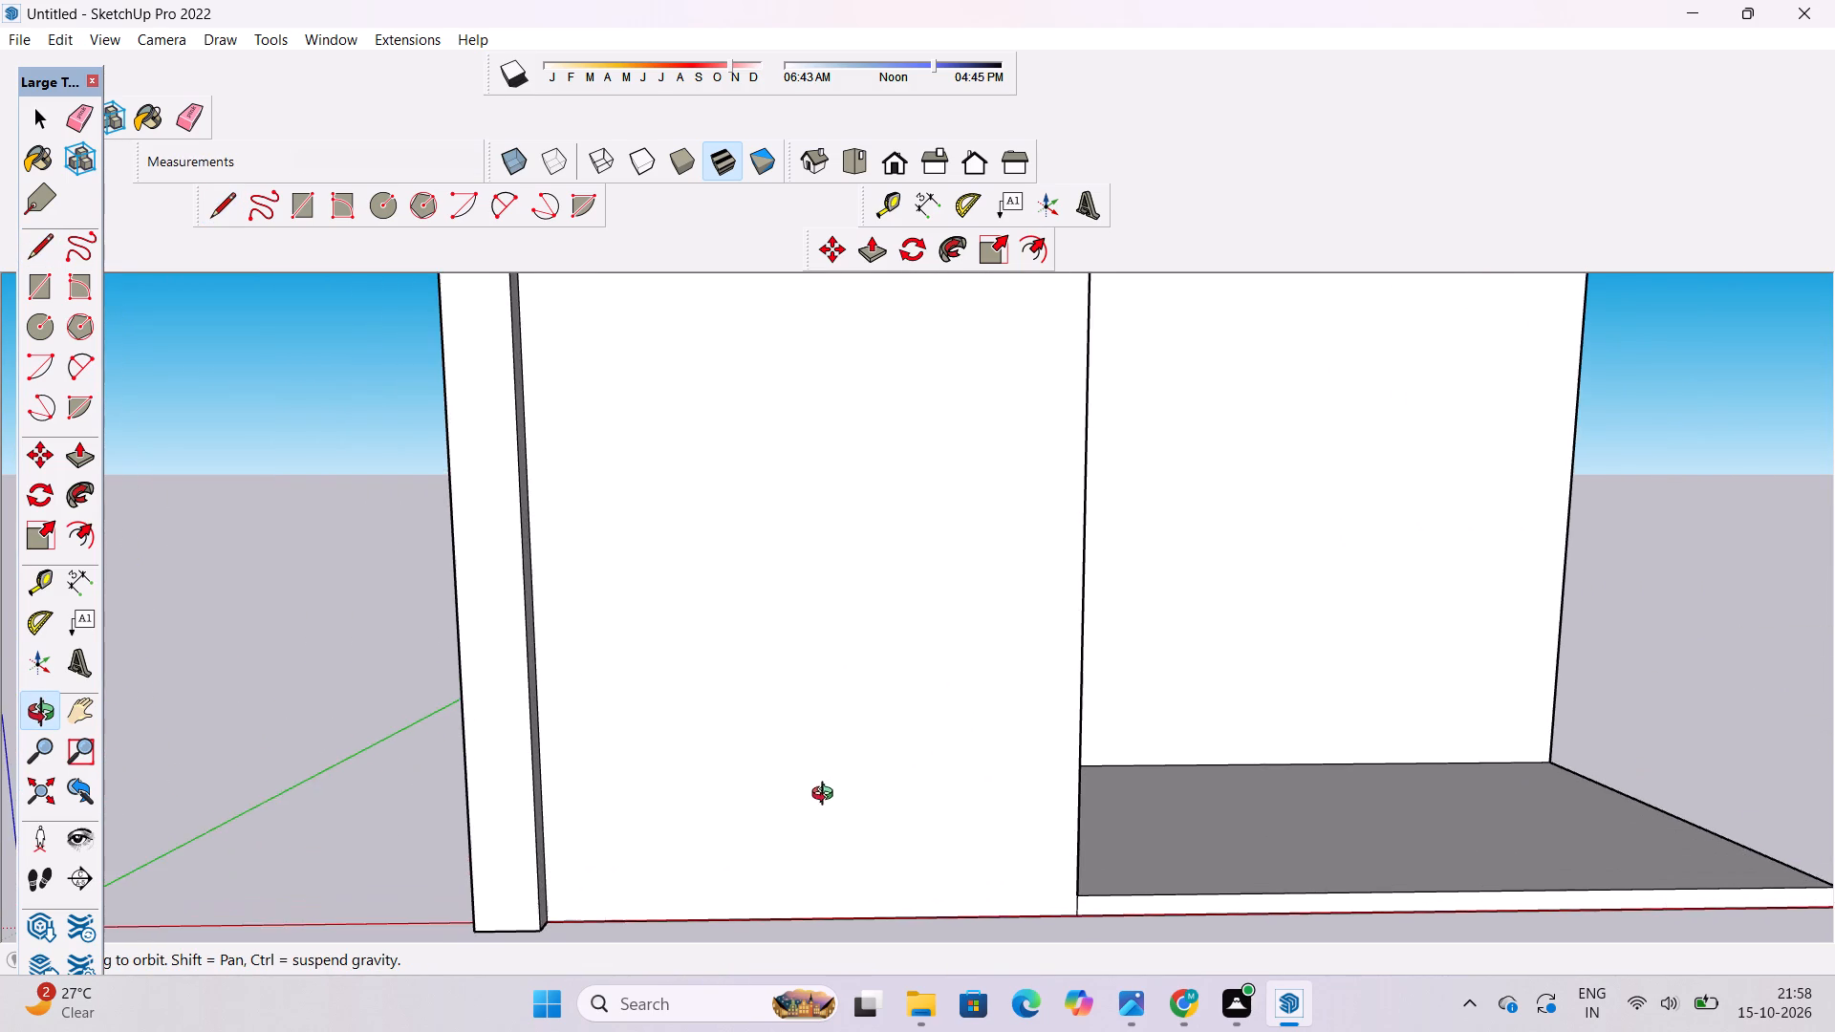
left_click_drag(823, 804, 781, 788, "shift")
left_click_drag(774, 784, 795, 787, "shift")
key("t")
scroll(727, 830, "down", 6)
scroll(729, 858, "up", 6)
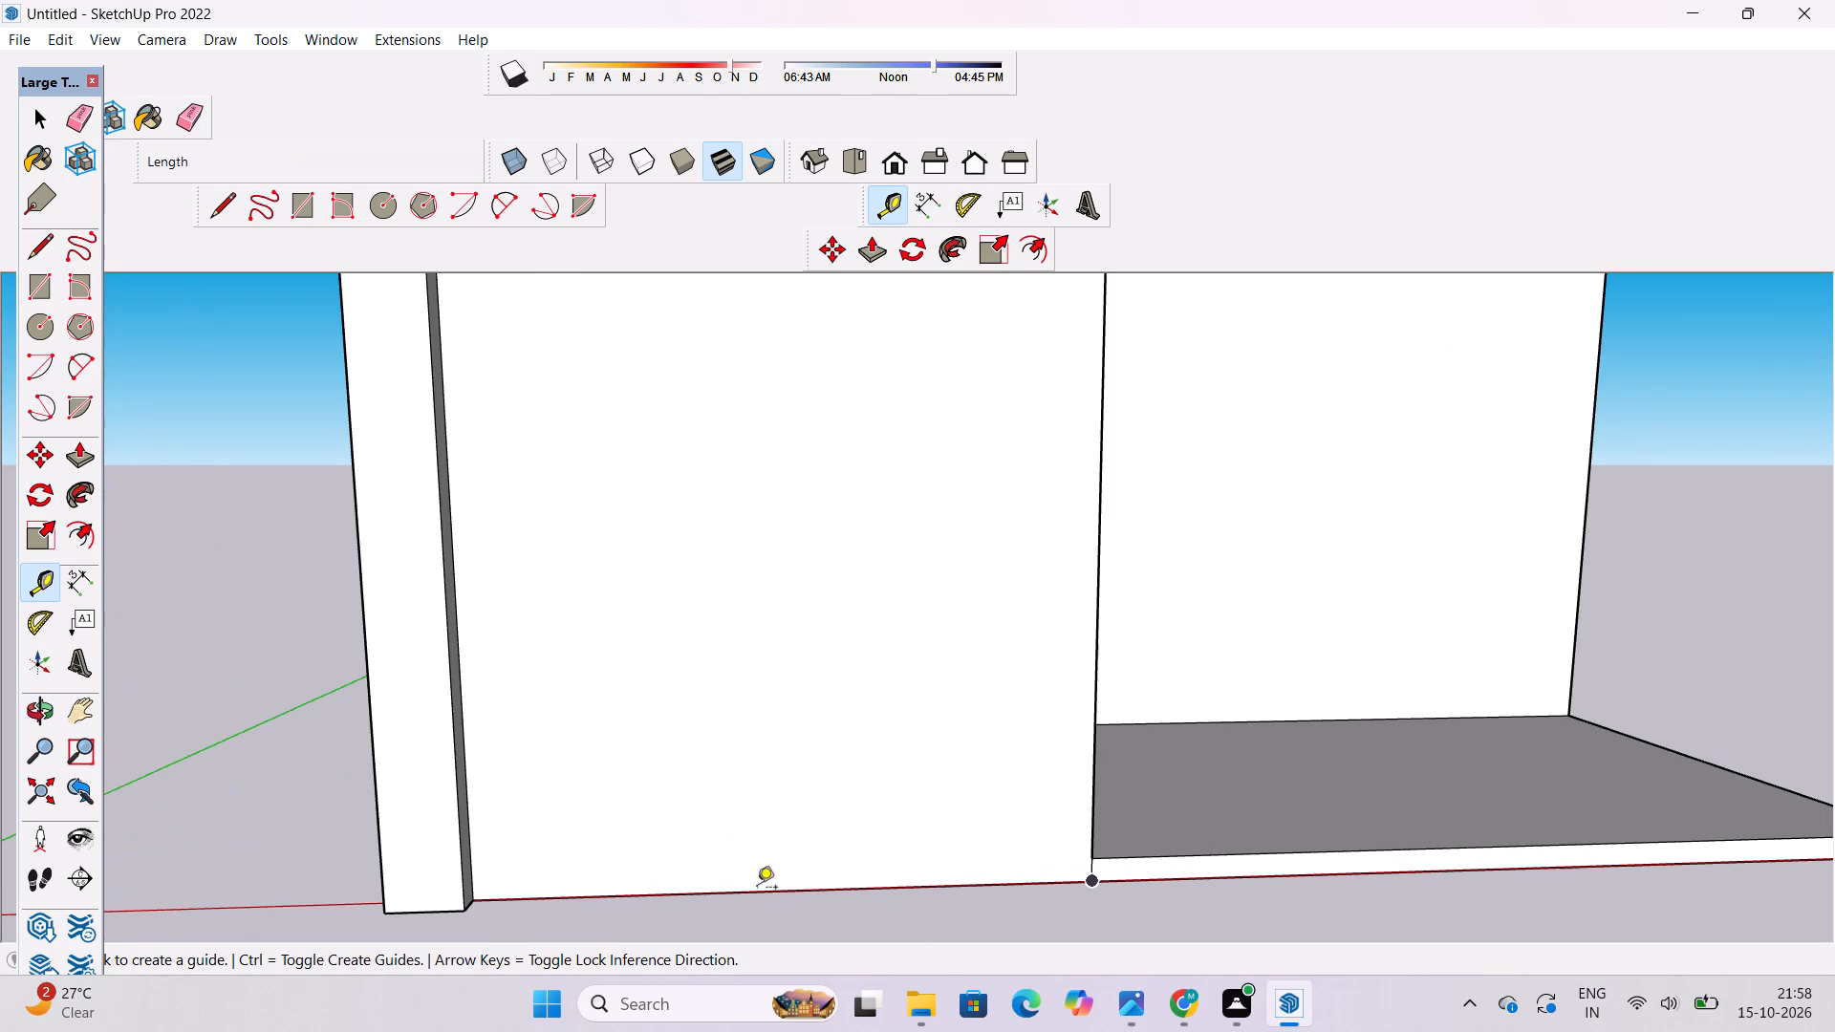
left_click(784, 892)
scroll(788, 823, "down", 3)
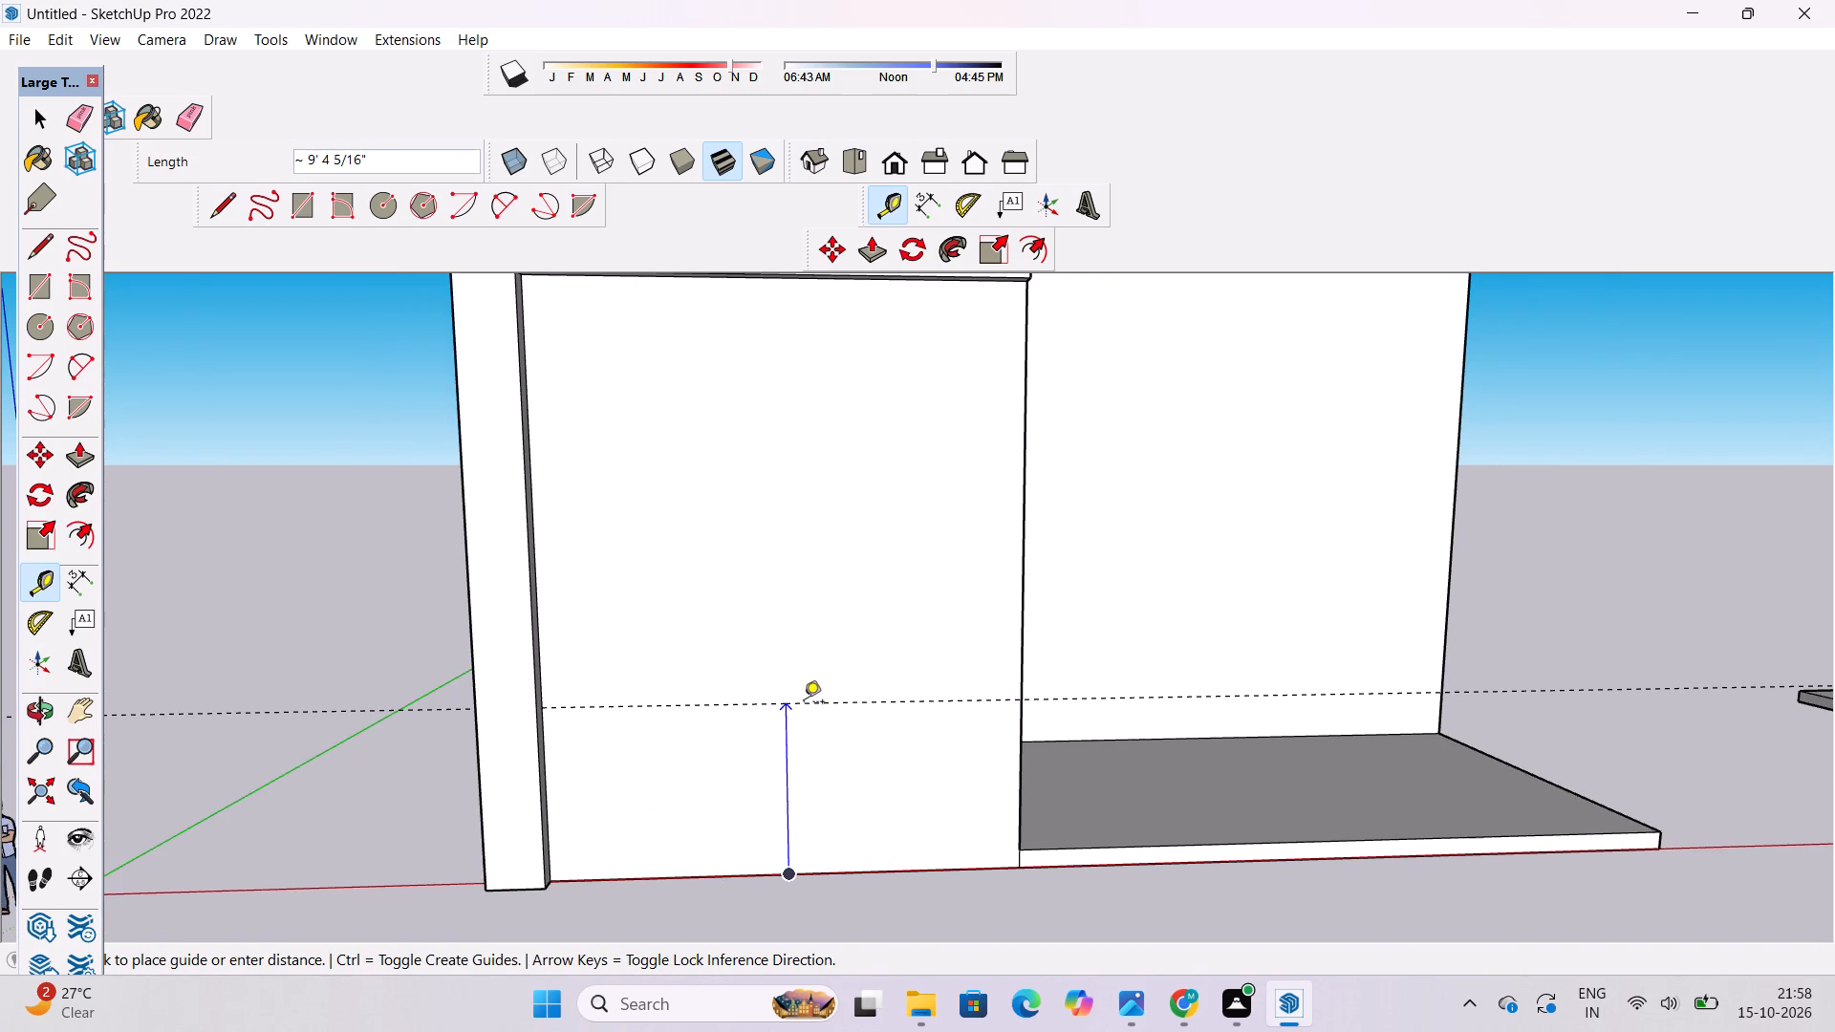
type("7'")
key("Return")
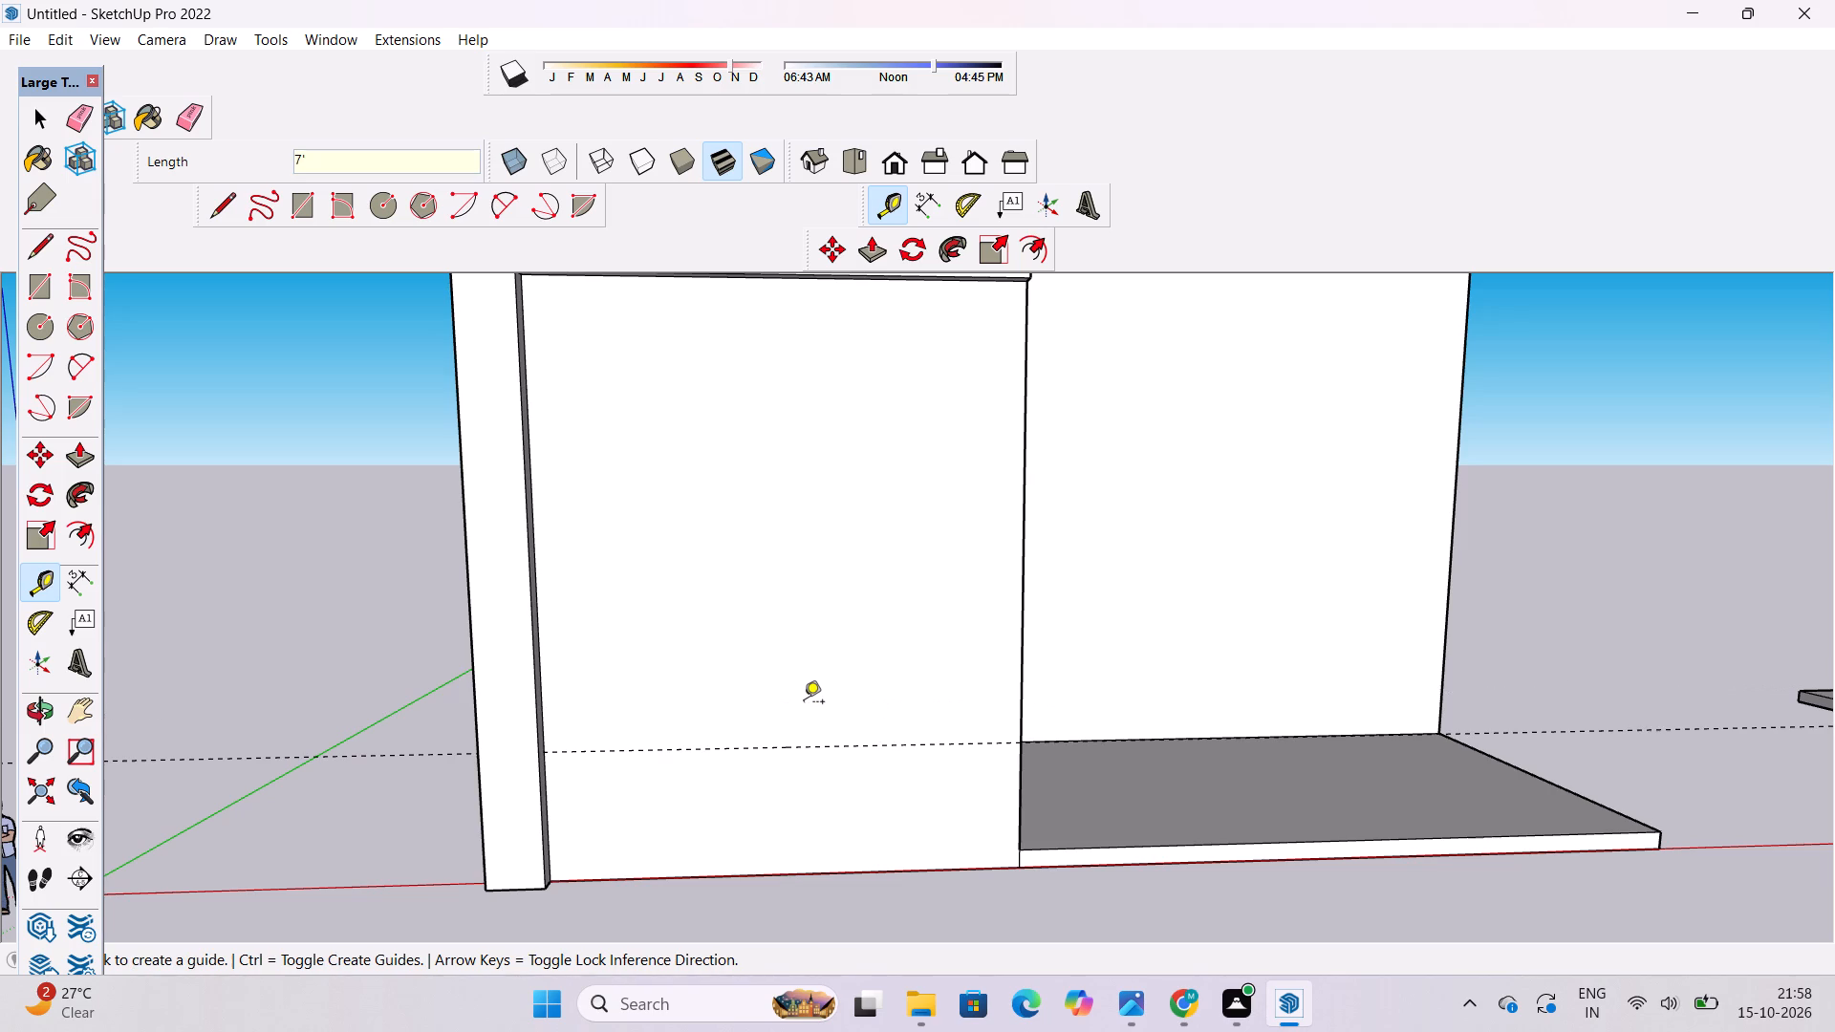
Draw a line along the guide across the full width of the lower front panel.
key("o")
left_click_drag(998, 799, 855, 825)
left_click_drag(853, 825, 766, 862, "shift")
left_click_drag(766, 862, 795, 864)
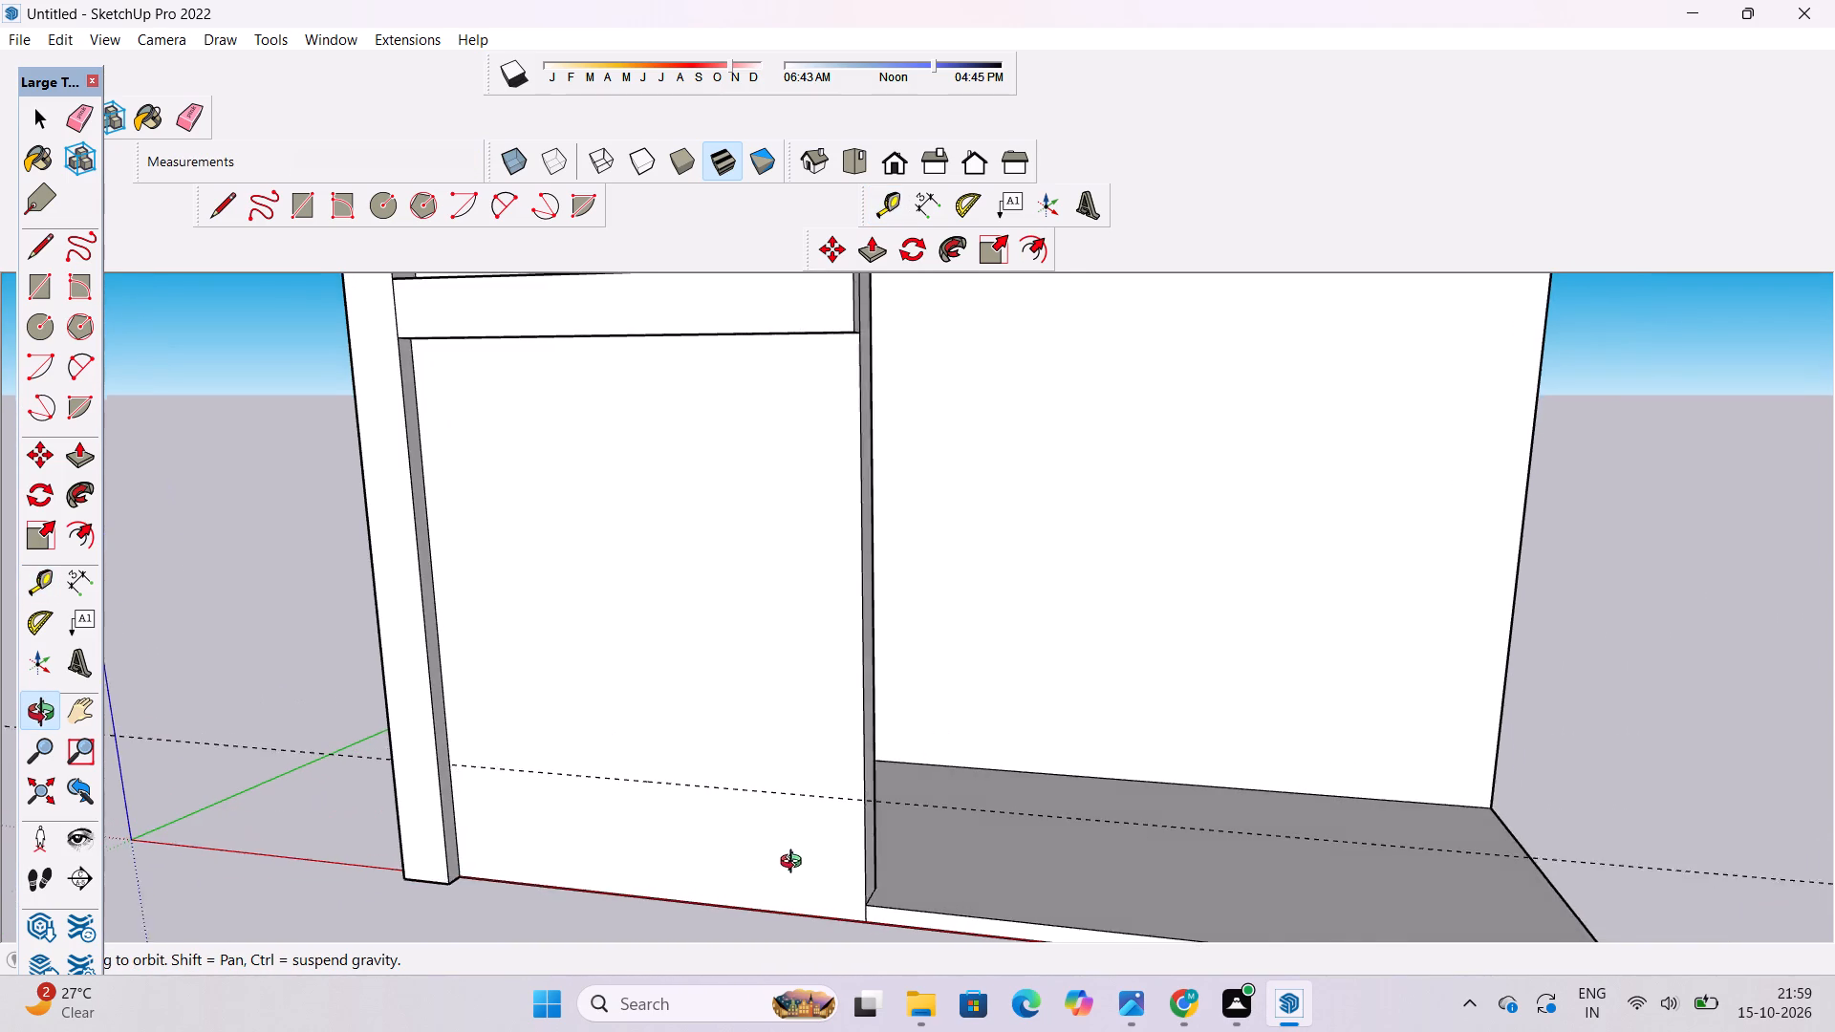
left_click_drag(795, 864, 811, 862)
key("l")
scroll(883, 785, "down", 5)
scroll(625, 809, "up", 9)
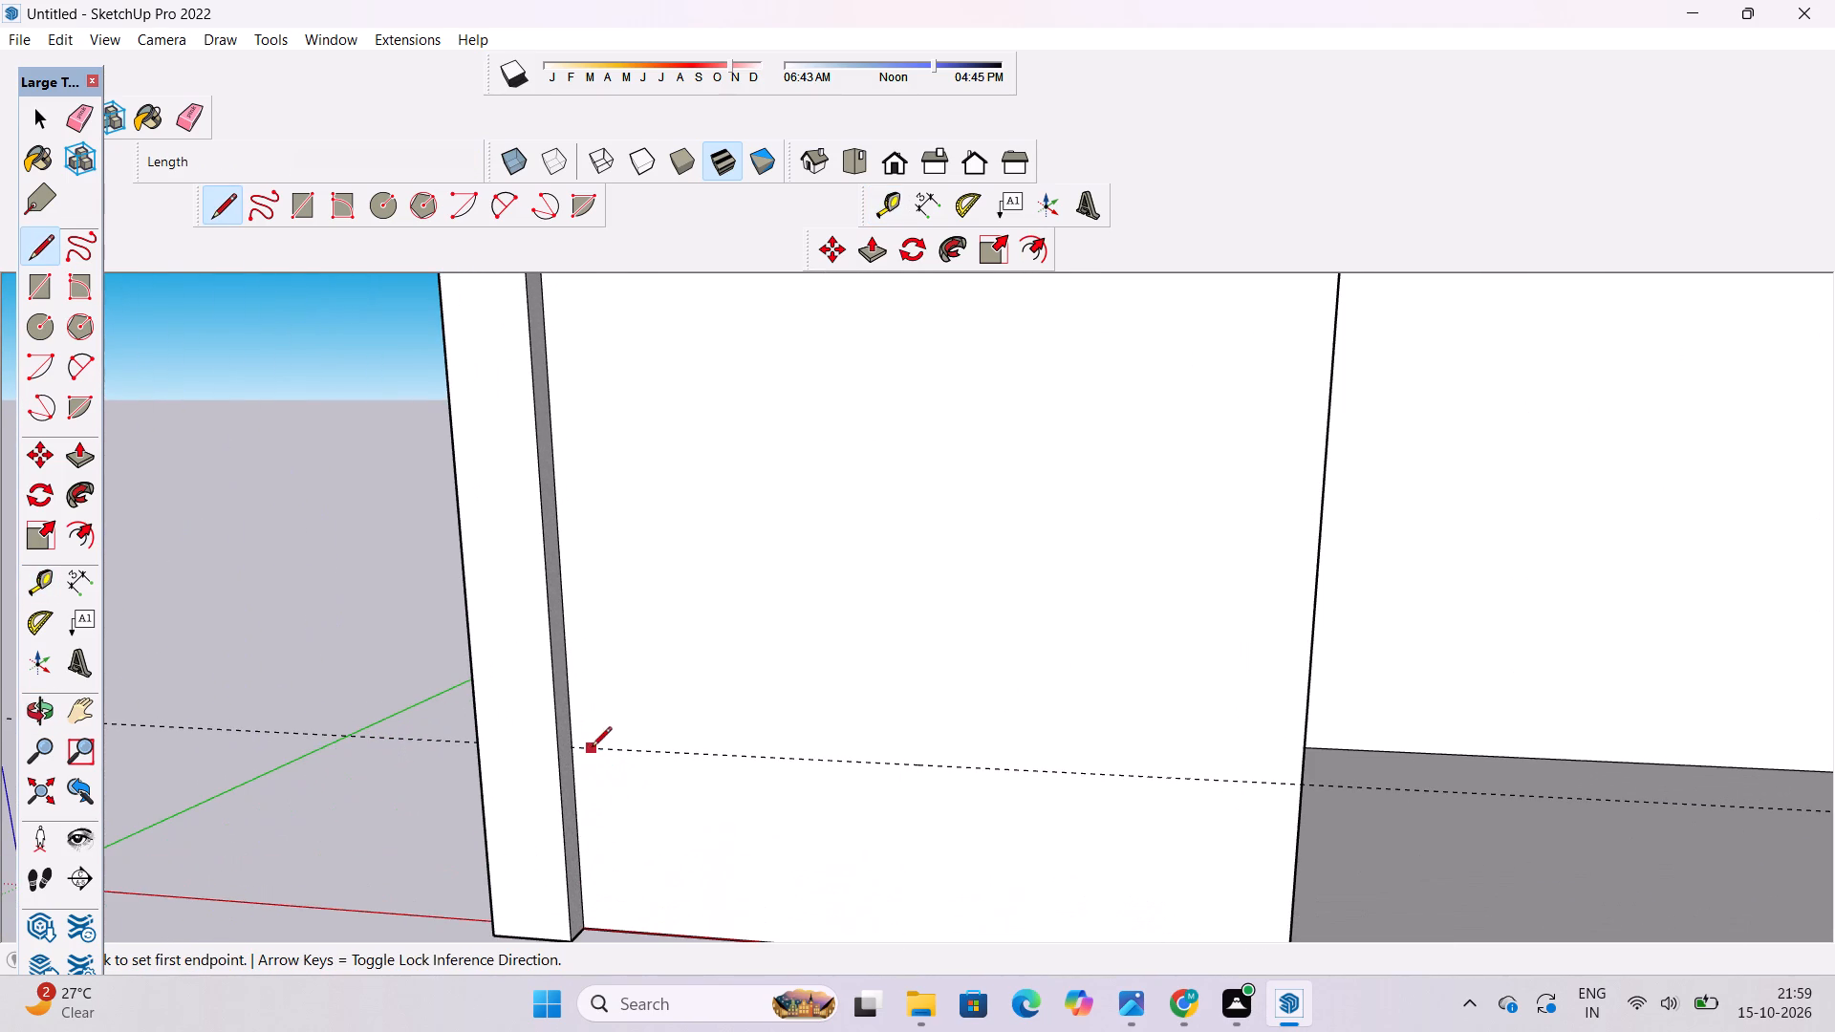
left_click(576, 747)
scroll(576, 747, "down", 4)
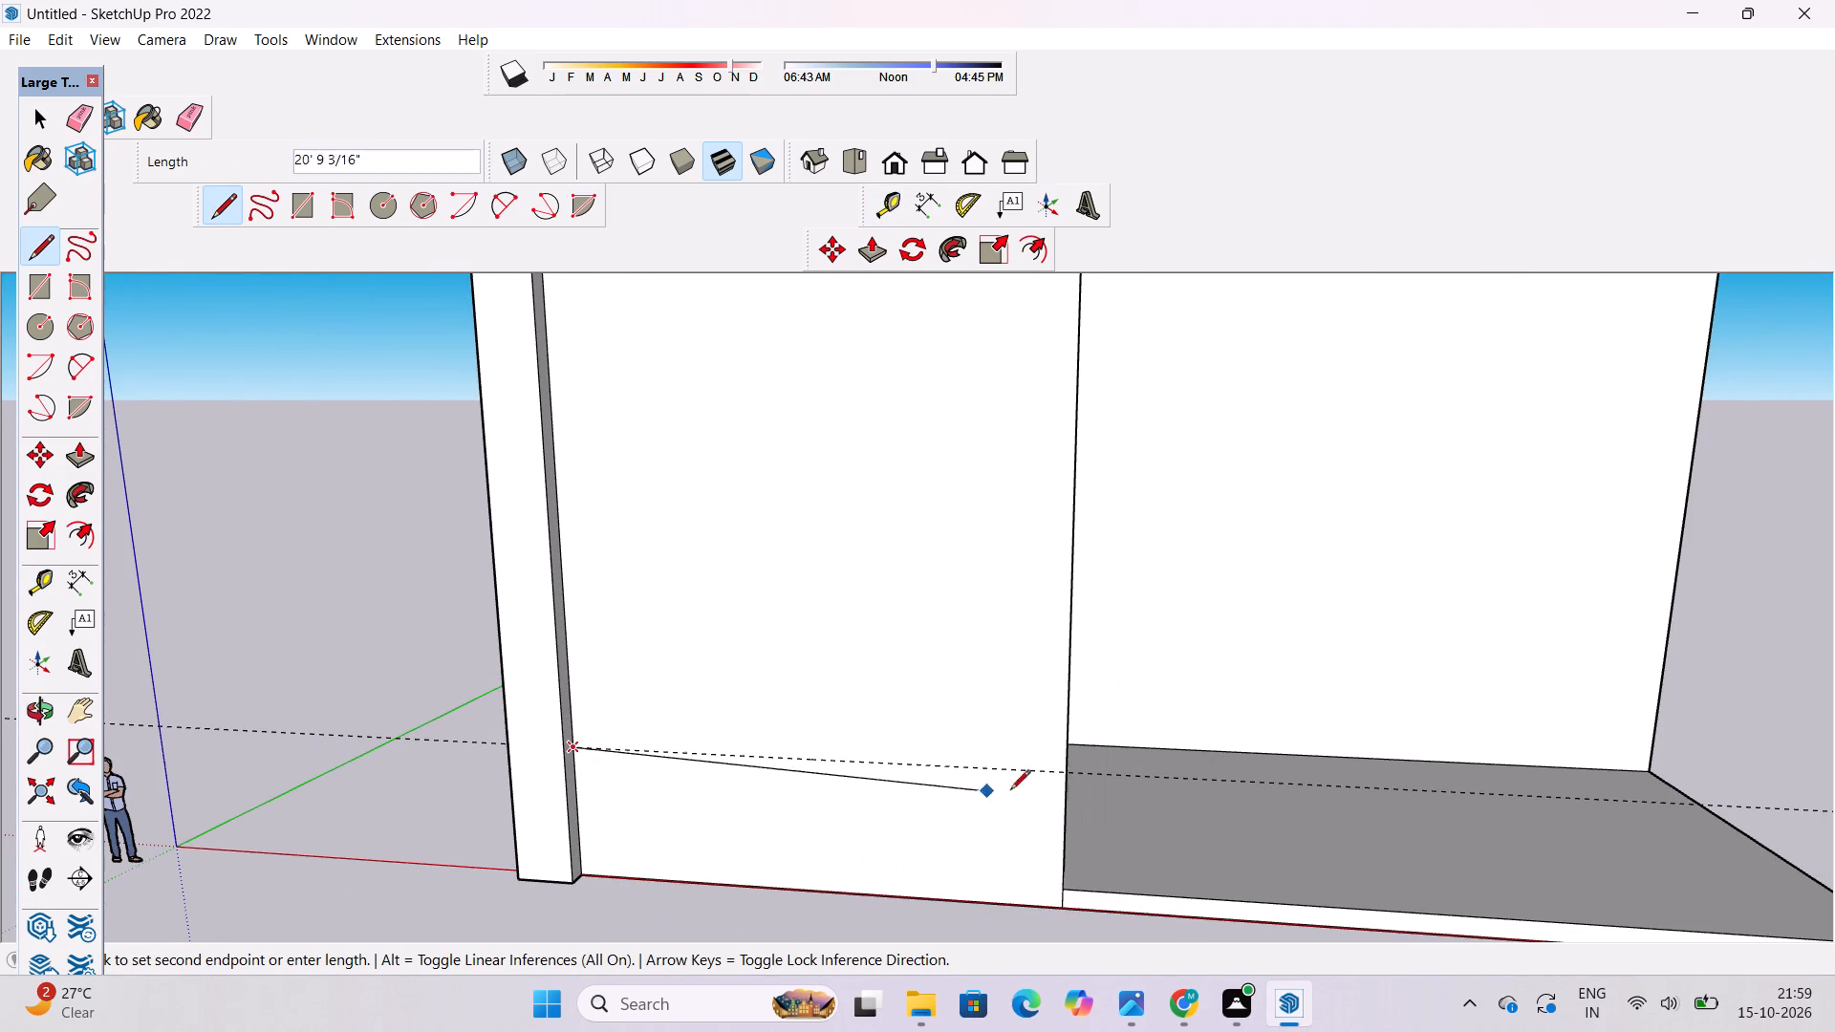
left_click(1061, 776)
Examine the divided lower front panel and the open shelf base from the front.
scroll(663, 813, "down", 7)
key("o")
left_click_drag(697, 827, 872, 809)
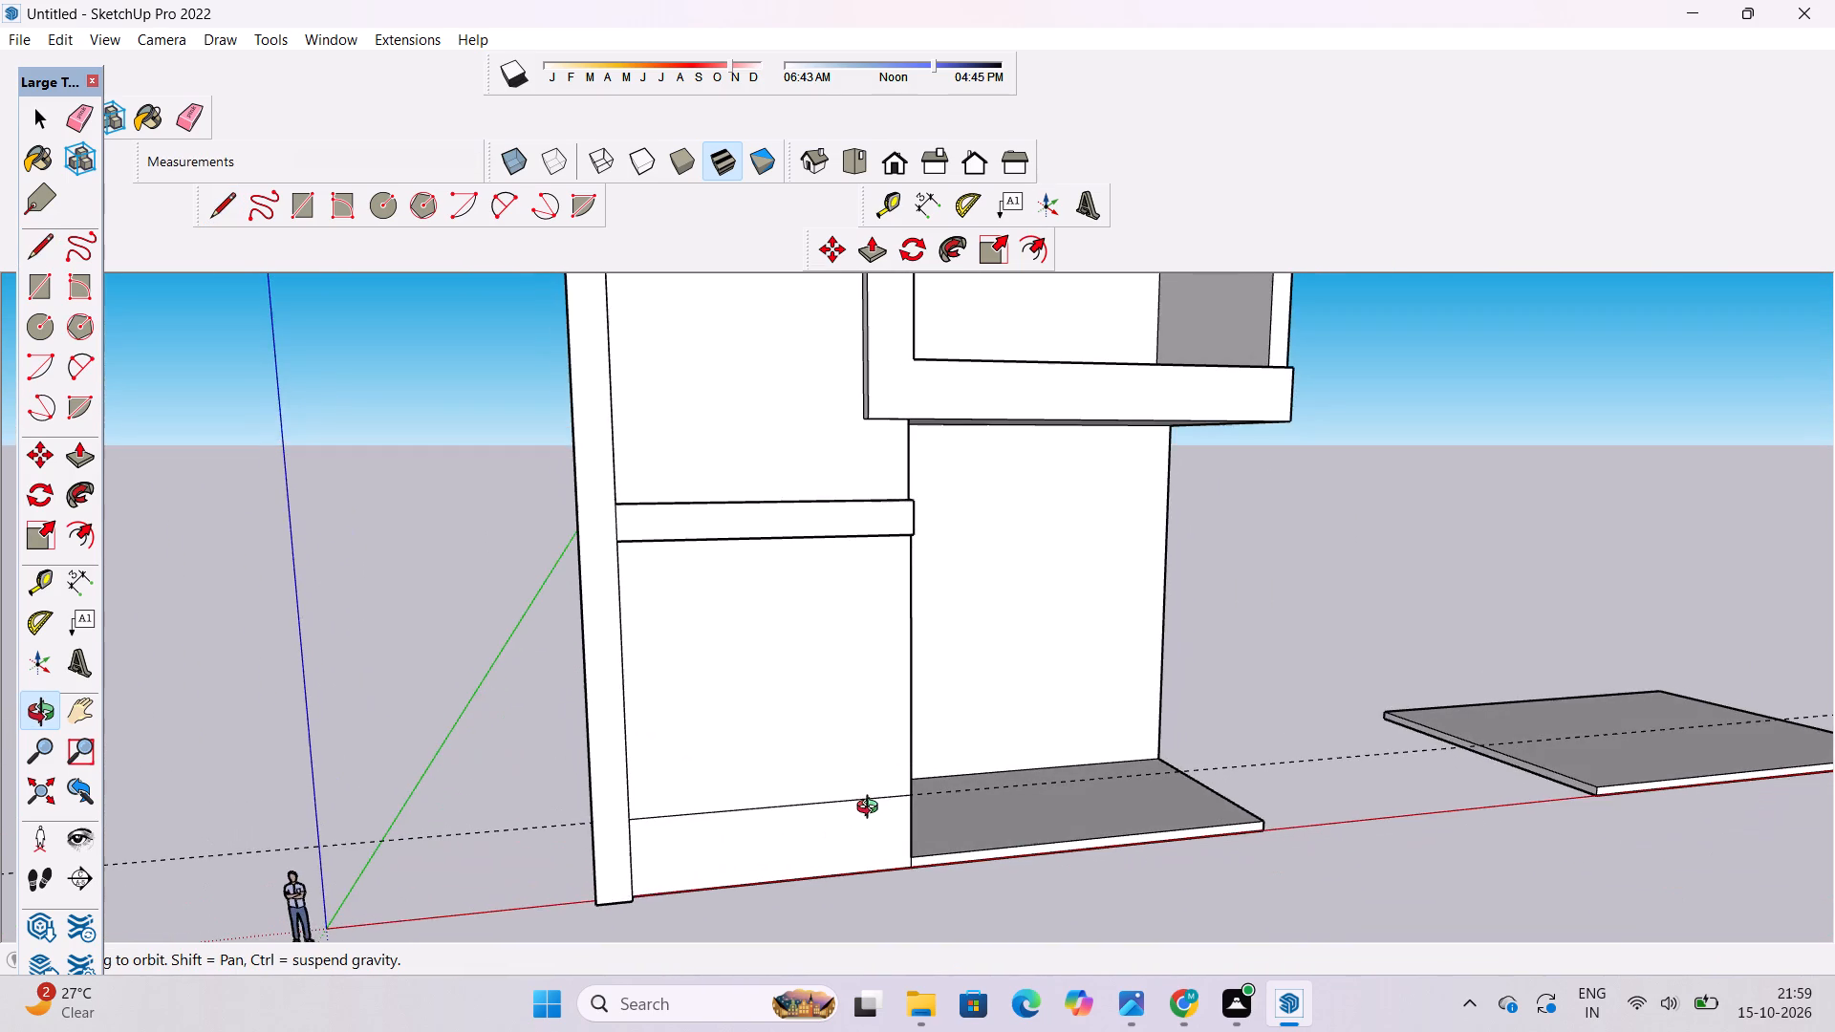
left_click_drag(872, 809, 803, 832, "shift")
scroll(799, 832, "down", 4)
left_click_drag(812, 833, 750, 844, "shift")
scroll(754, 847, "up", 2)
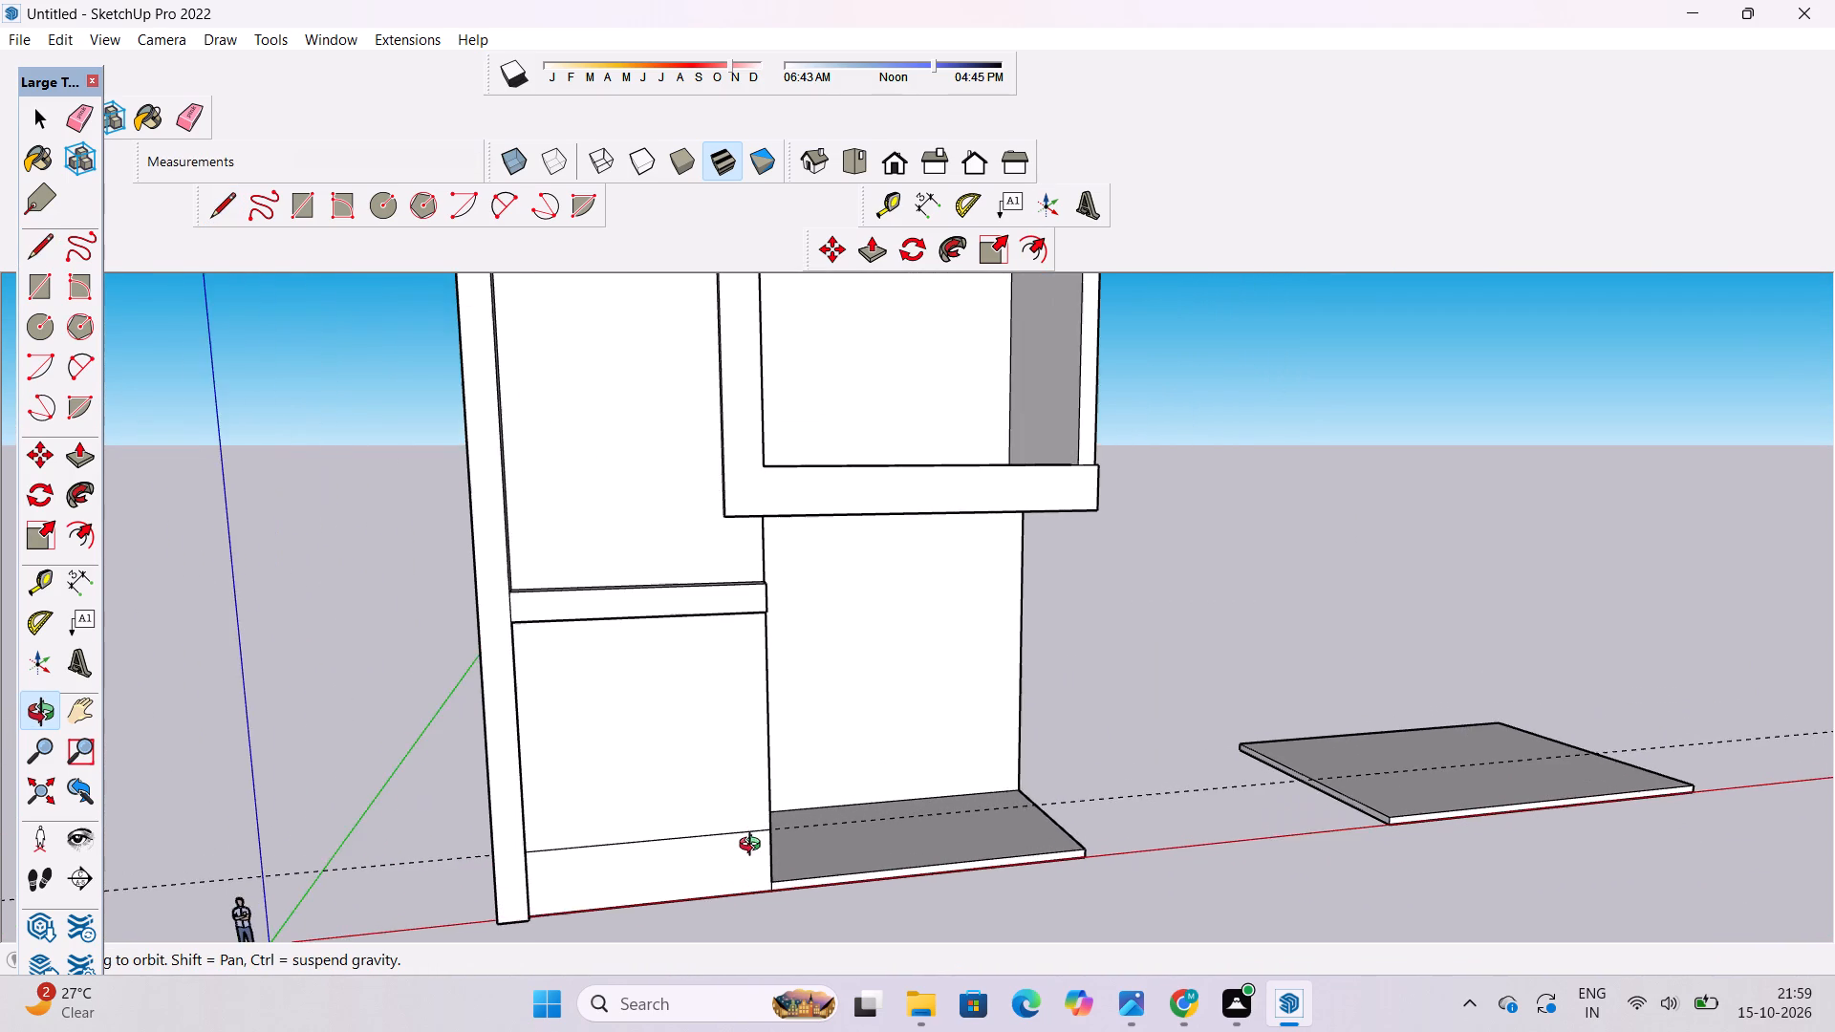
left_click_drag(766, 836, 688, 864, "shift")
left_click_drag(686, 867, 765, 797, "shift")
left_click_drag(766, 791, 699, 810)
left_click_drag(683, 815, 735, 852, "shift")
scroll(727, 848, "up", 3)
left_click_drag(729, 845, 774, 916, "shift")
left_click_drag(773, 917, 763, 888)
left_click_drag(758, 884, 732, 866, "shift")
scroll(727, 859, "down", 5)
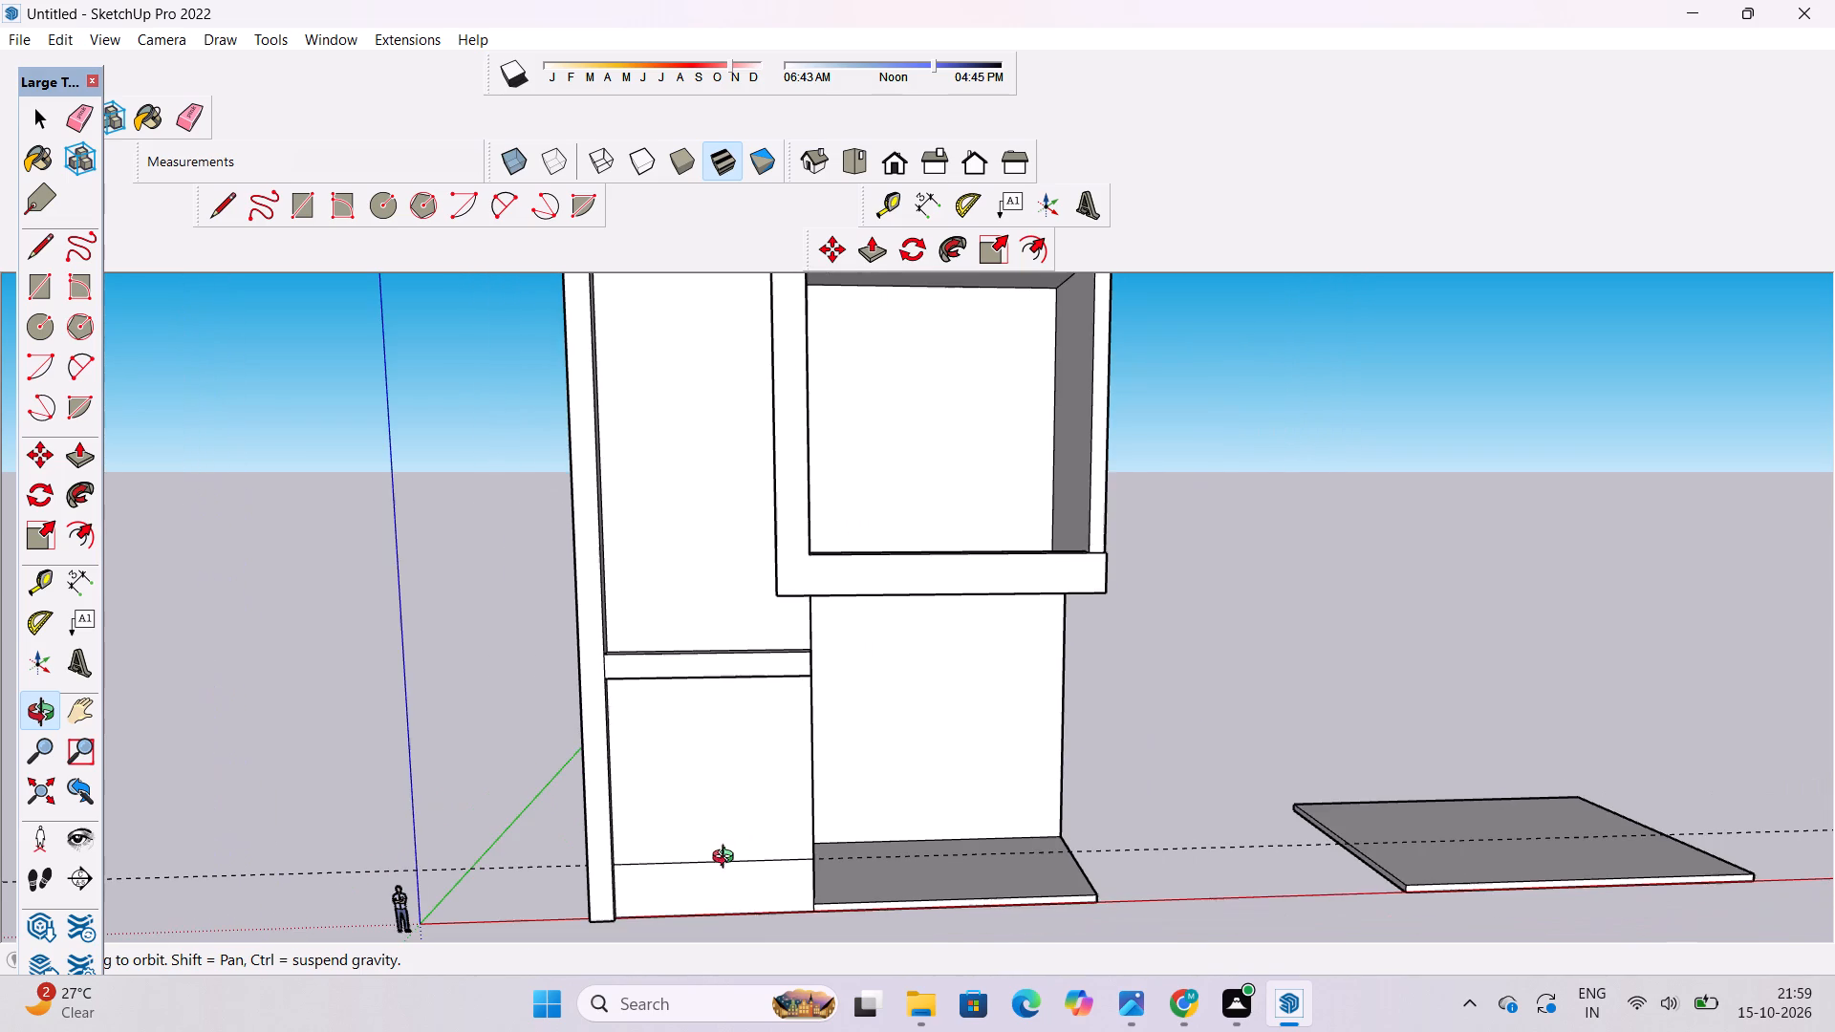
left_click_drag(769, 942, 799, 975)
scroll(766, 942, "up", 2)
left_click_drag(757, 926, 754, 878, "shift")
left_click_drag(753, 866, 762, 902)
scroll(751, 891, "up", 2)
left_click(743, 876, "shift")
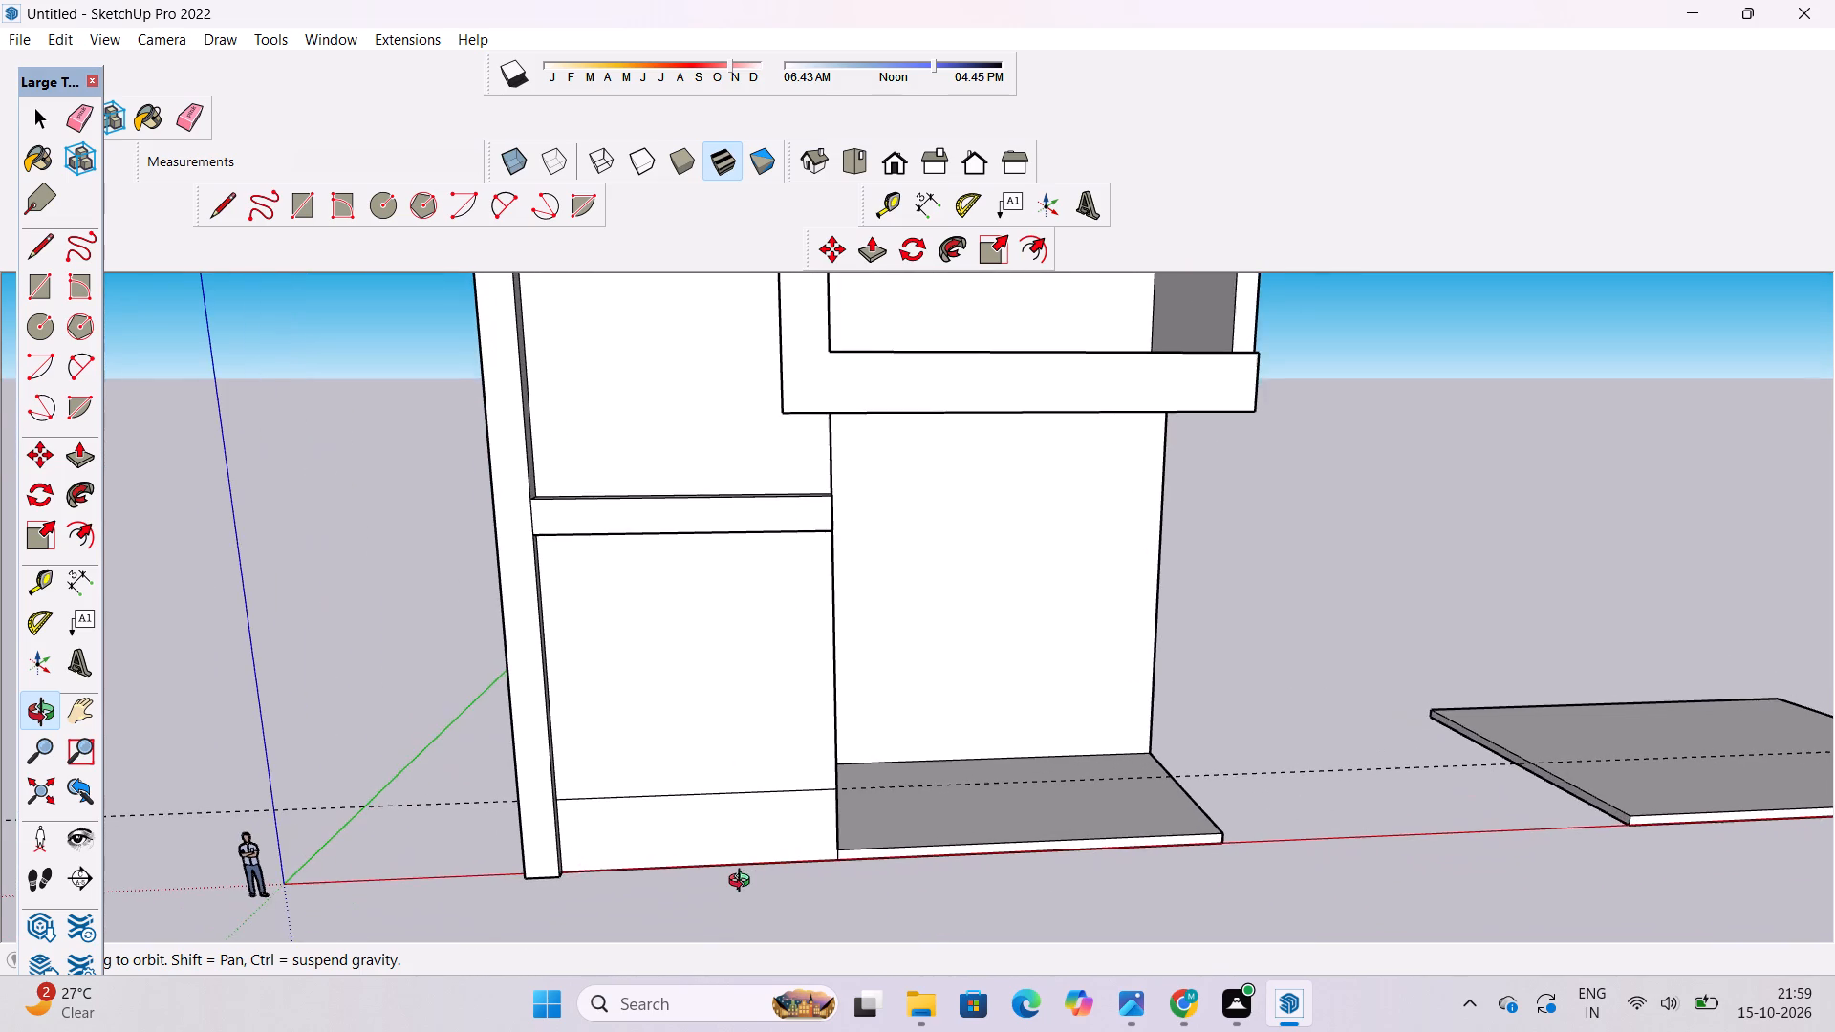
left_click_drag(744, 883, 740, 869)
scroll(740, 869, "up", 7)
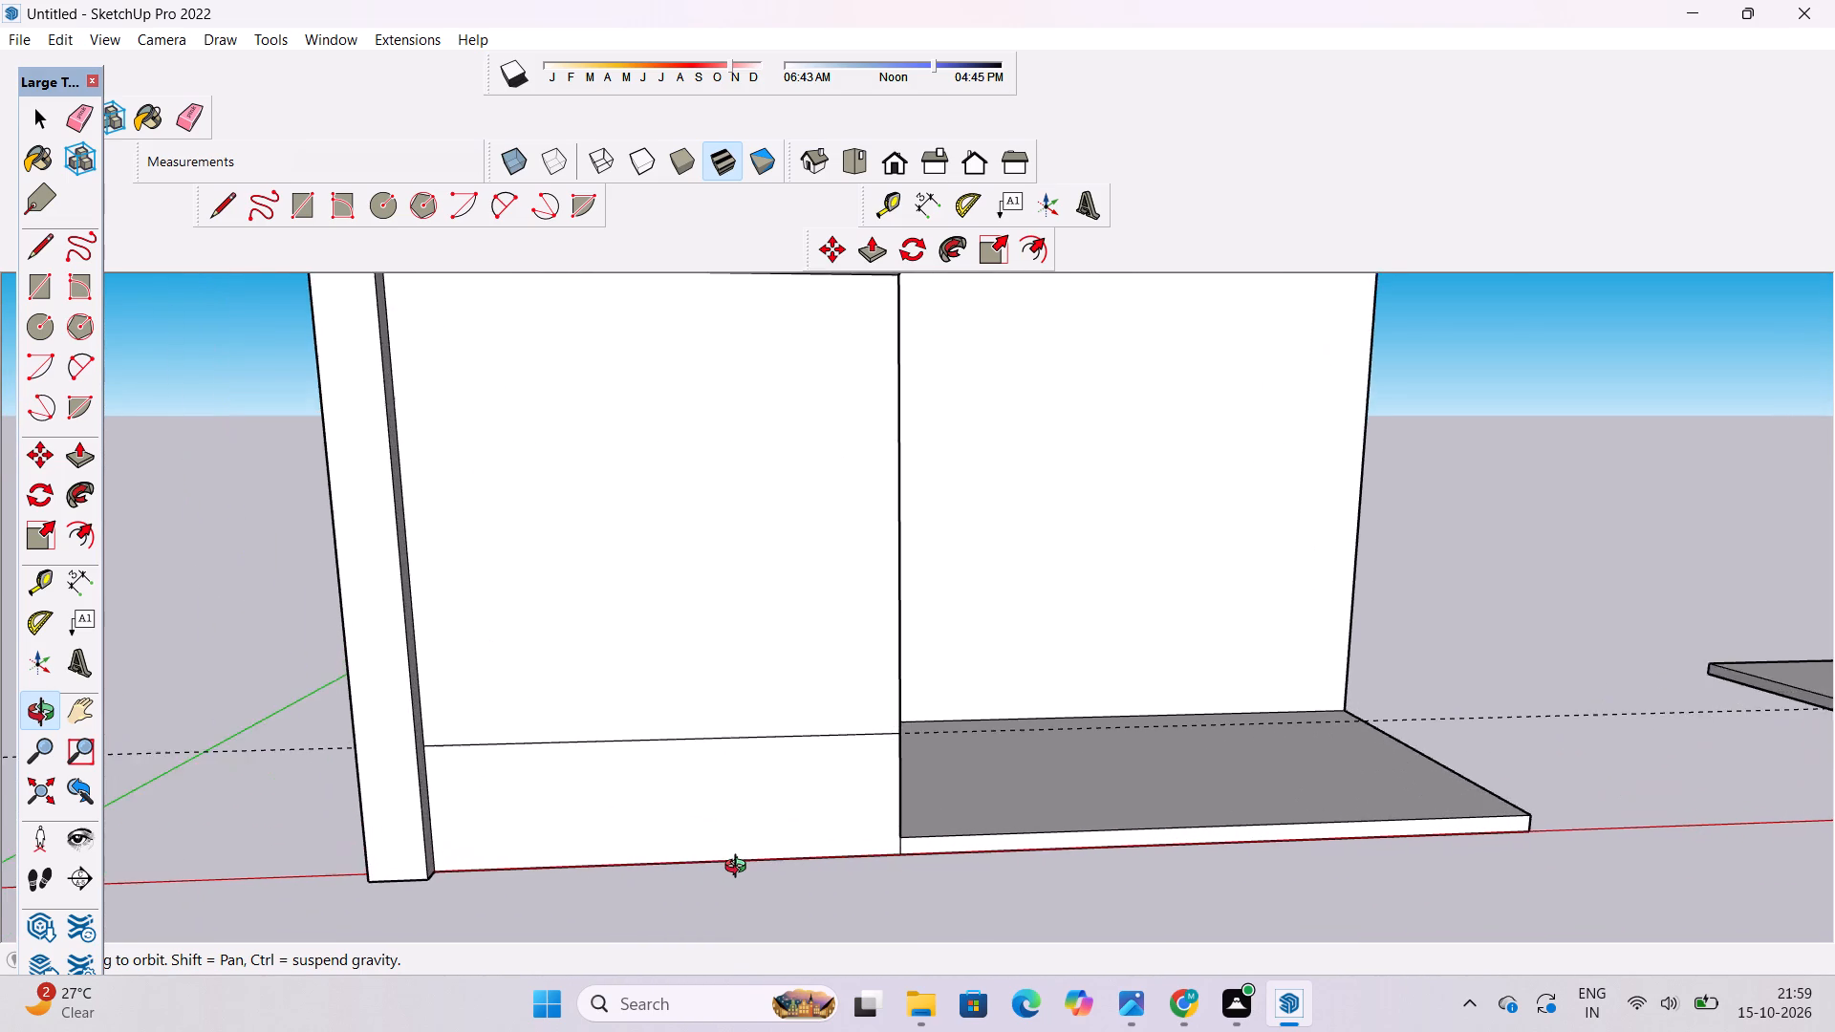
scroll(740, 869, "up", 2)
scroll(740, 869, "down", 2)
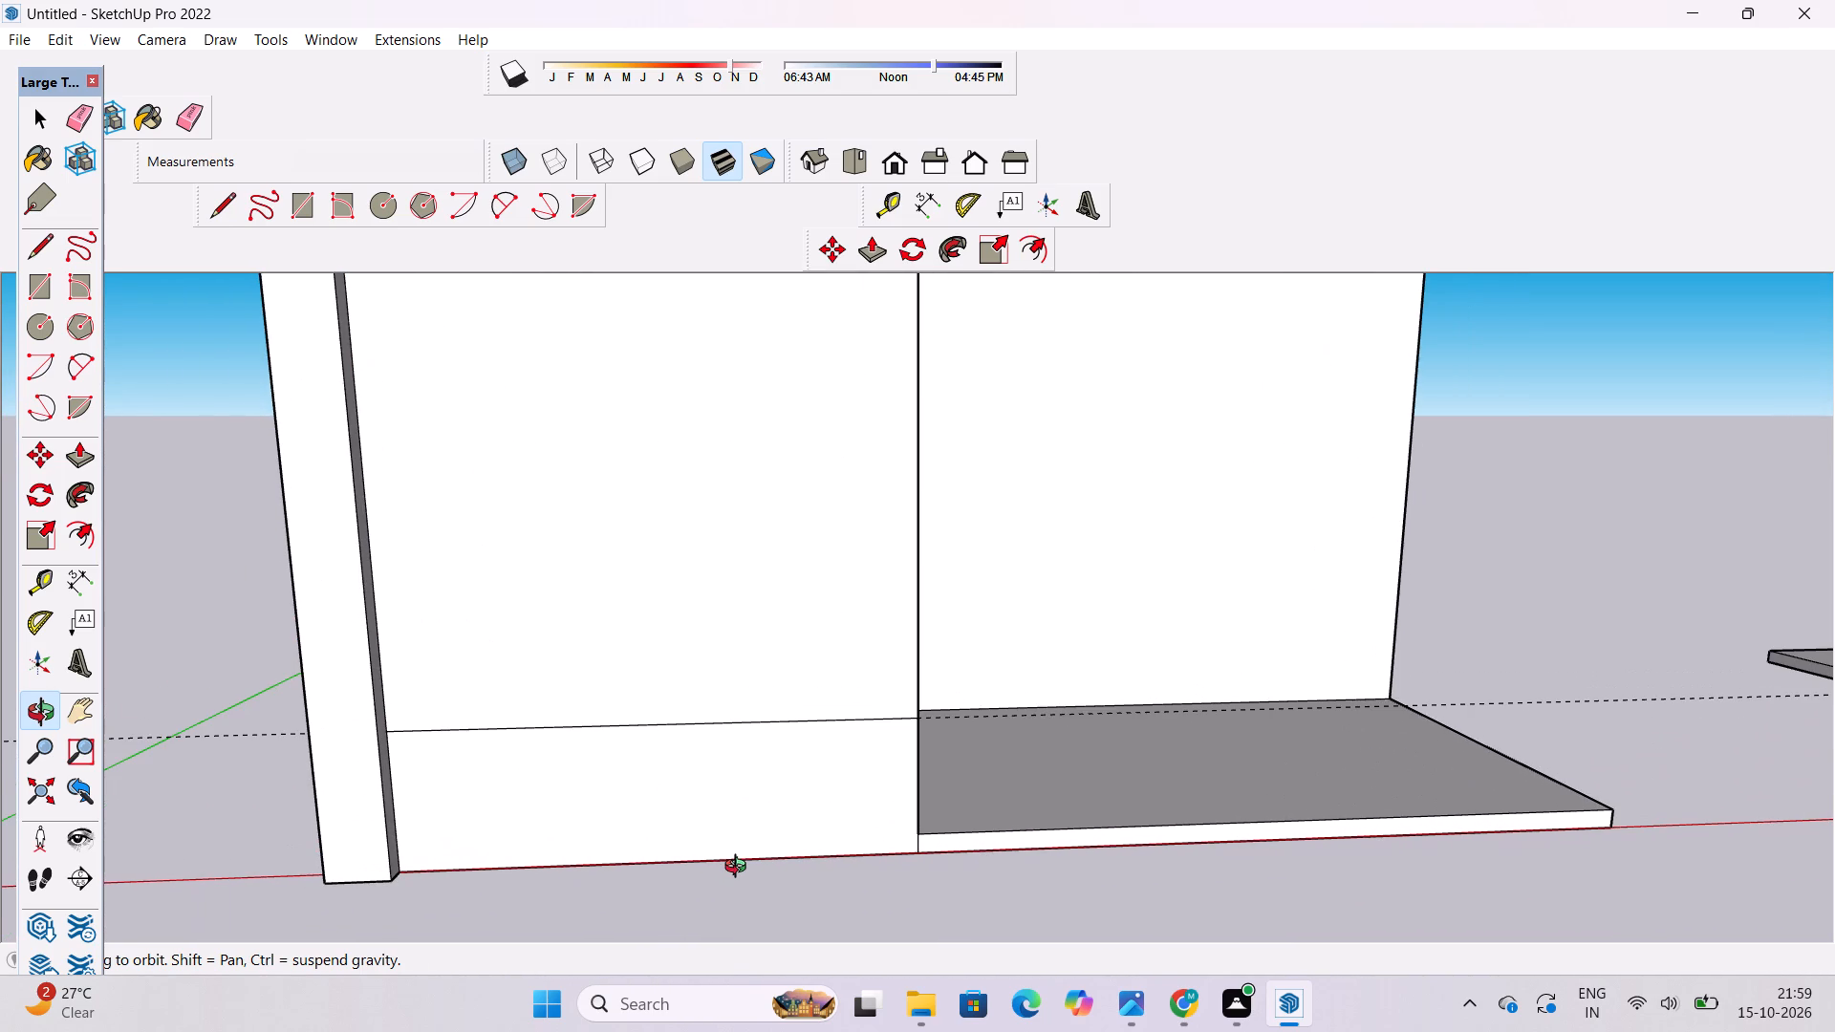
scroll(740, 869, "up", 2)
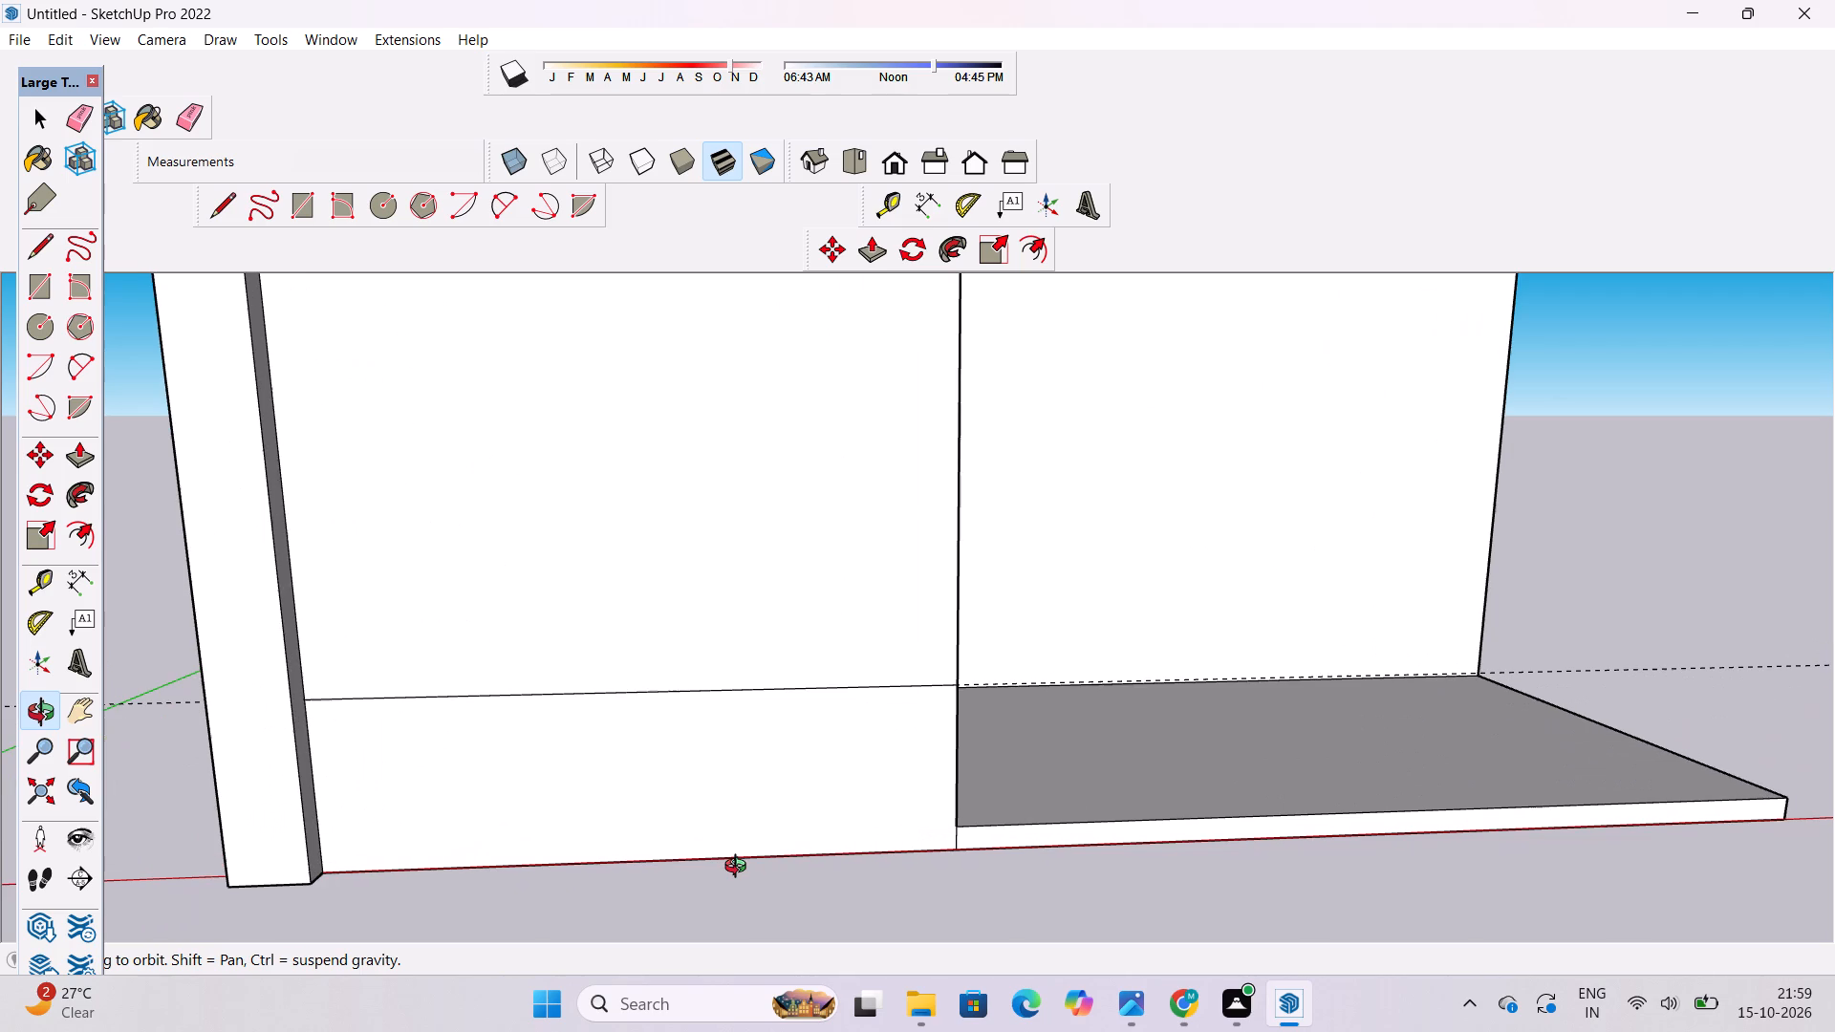
Erase the horizontal guide running along the dividing line of the lower front panel.
scroll(740, 869, "down", 2)
scroll(740, 869, "up", 2)
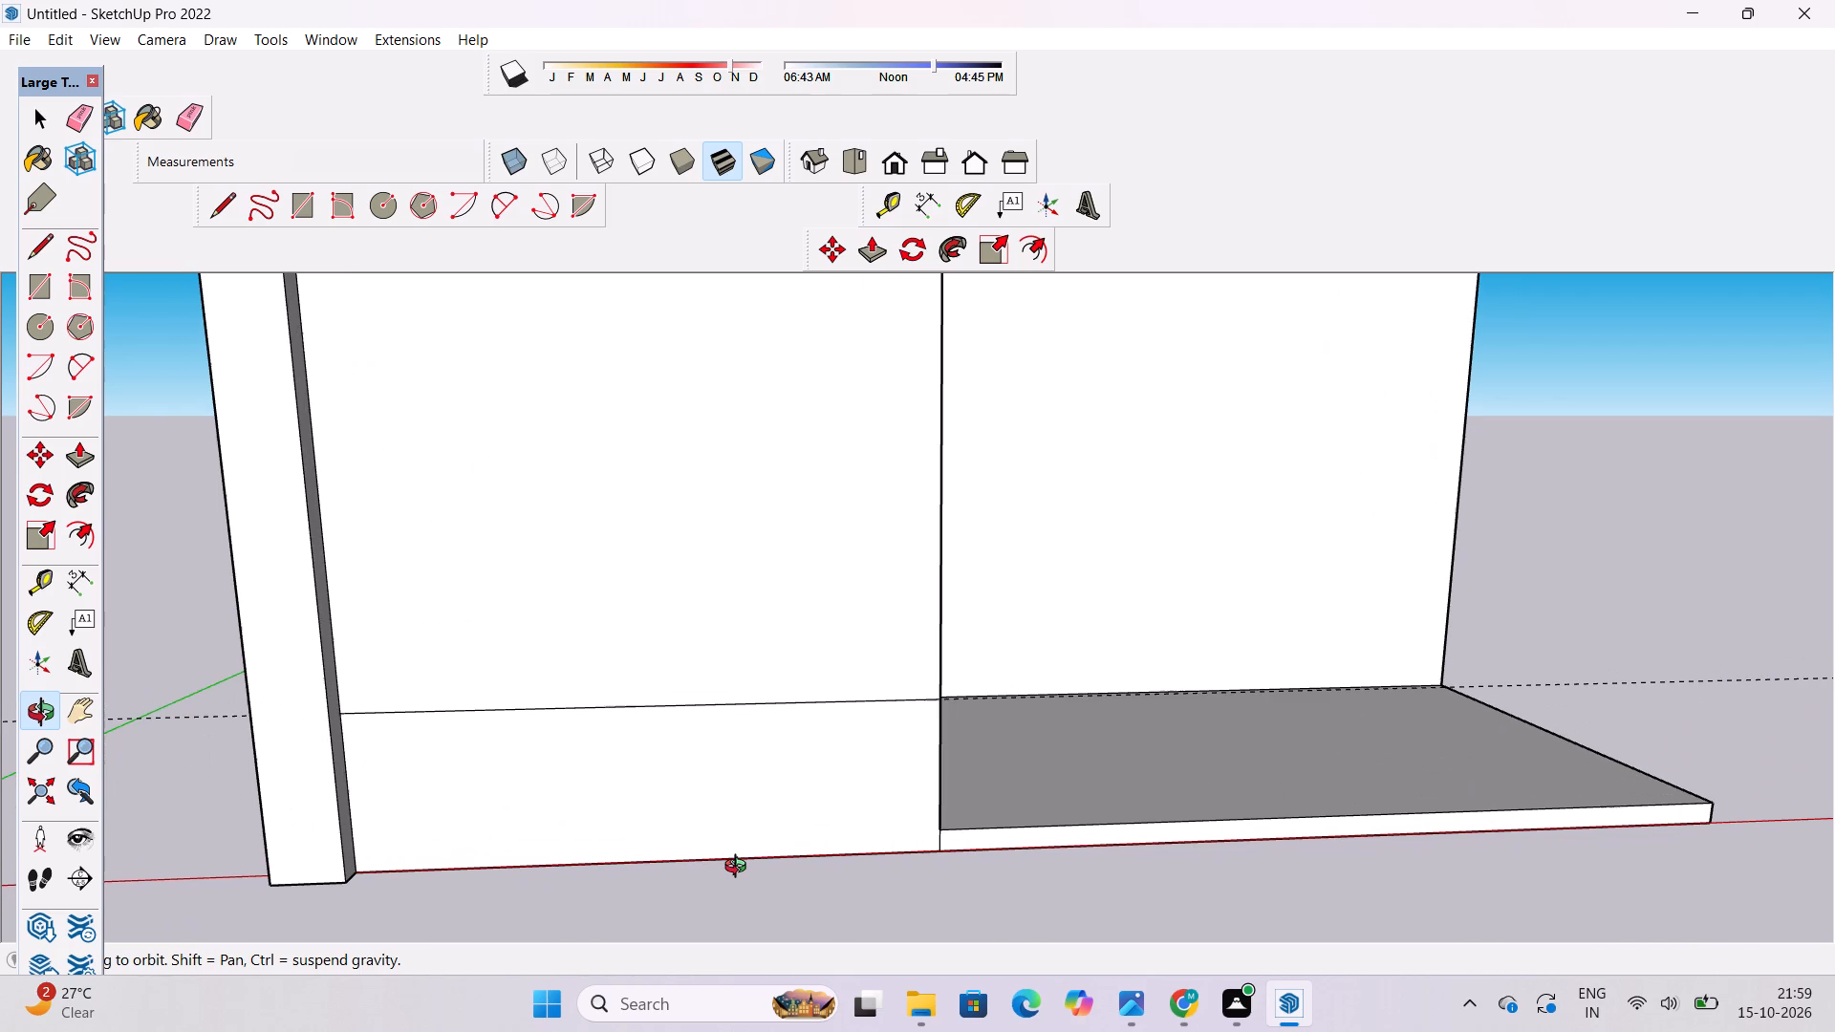
scroll(740, 869, "down", 2)
scroll(740, 869, "up", 1)
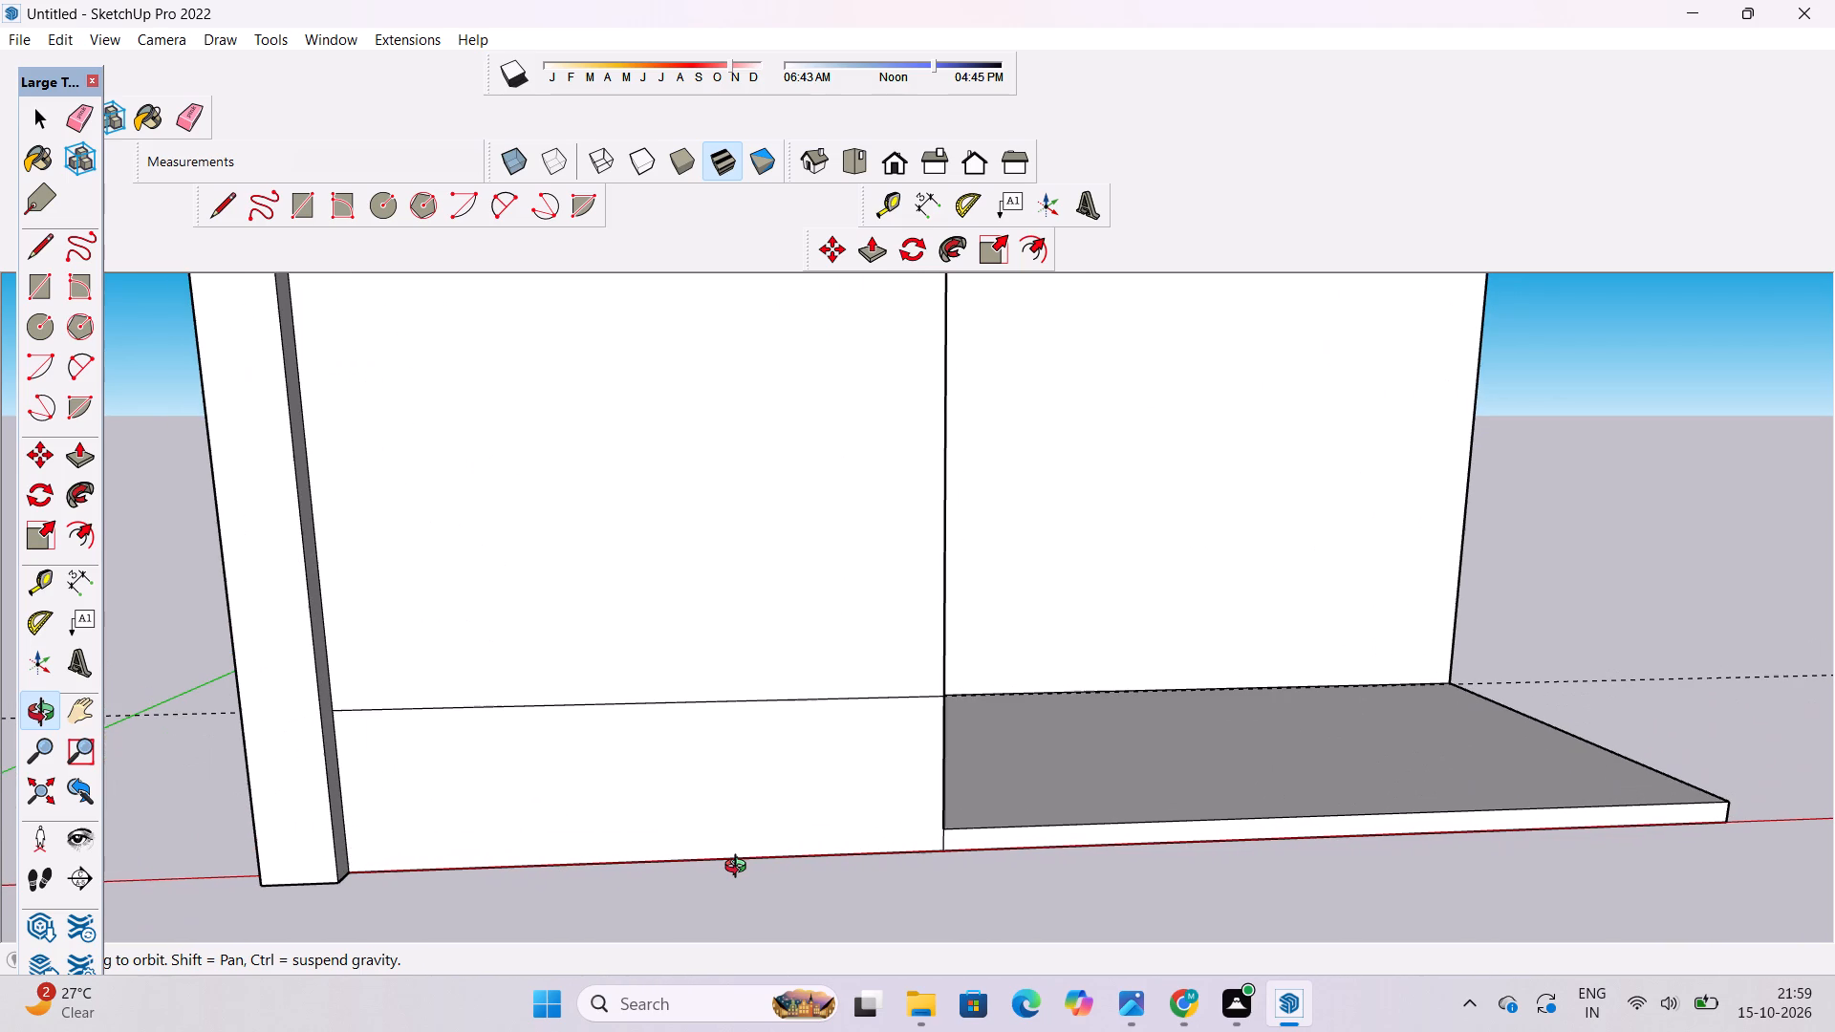
scroll(741, 849, "down", 3)
left_click_drag(742, 844, 754, 875, "shift")
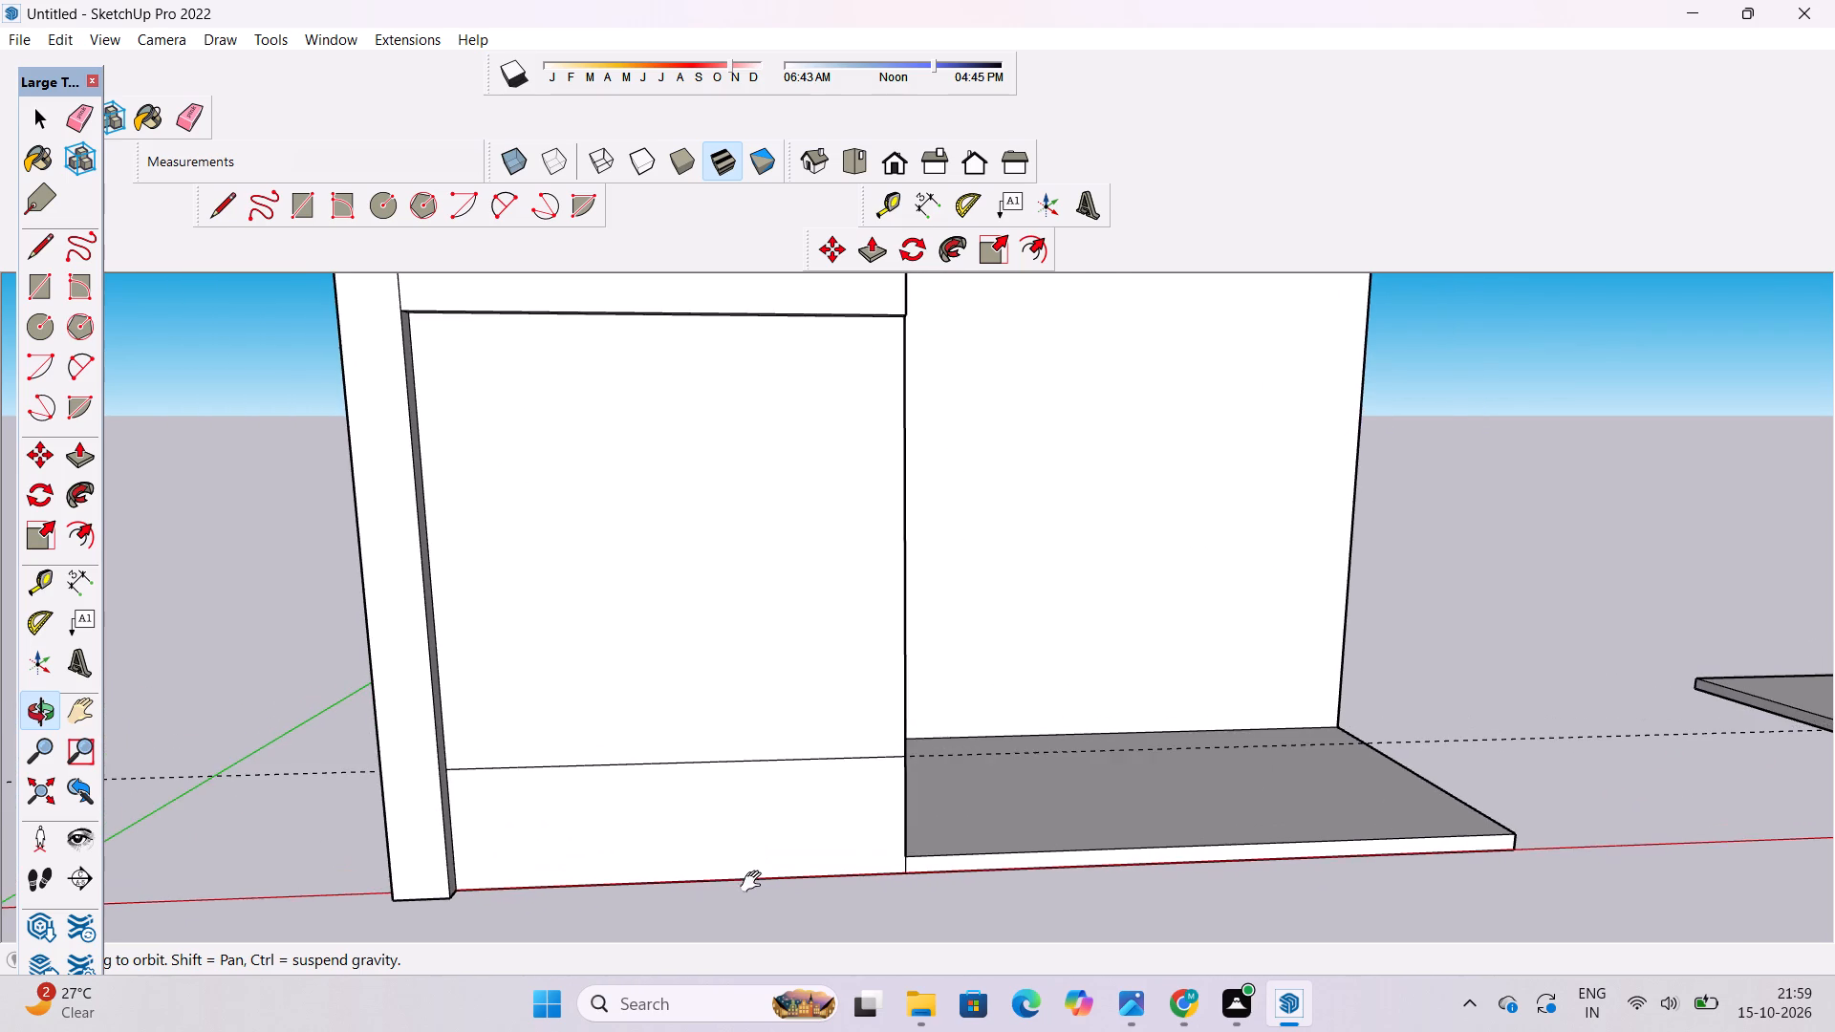
scroll(761, 898, "up", 3)
left_click_drag(754, 876, 850, 940, "shift")
scroll(852, 901, "down", 4, "shift")
left_click_drag(851, 900, 841, 856, "shift")
key("e")
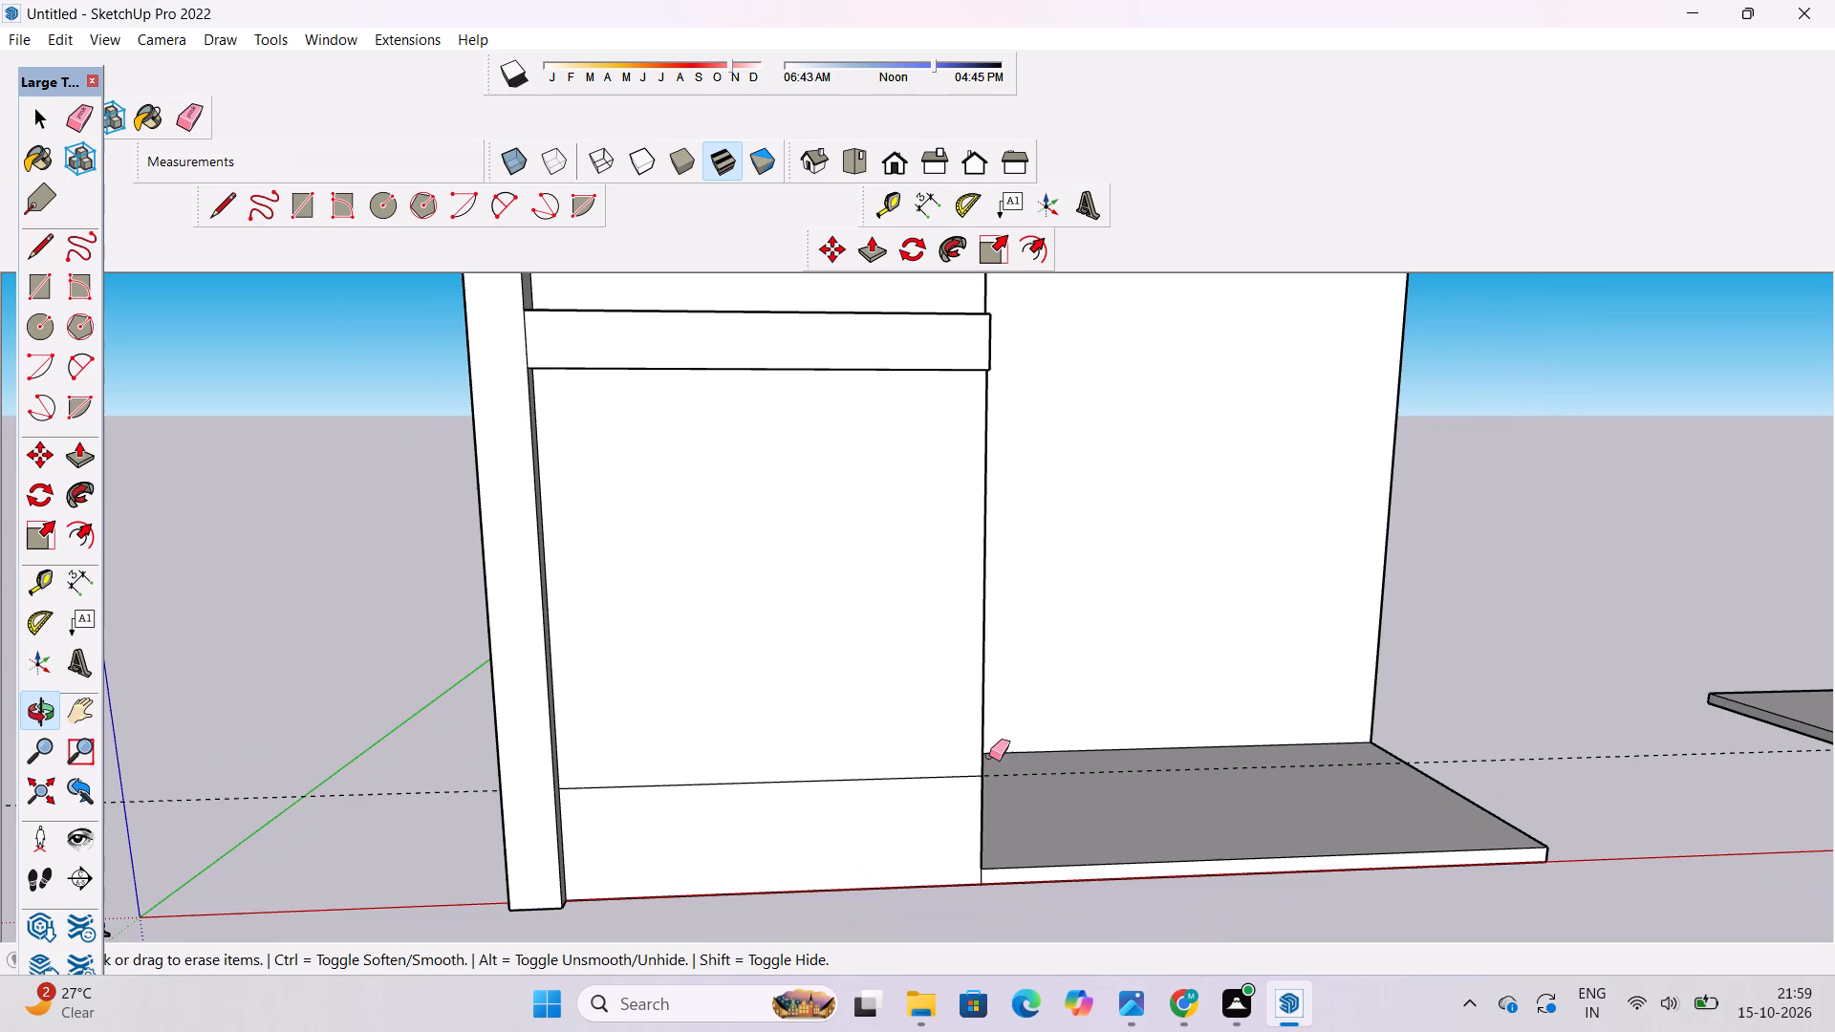
left_click(1031, 775)
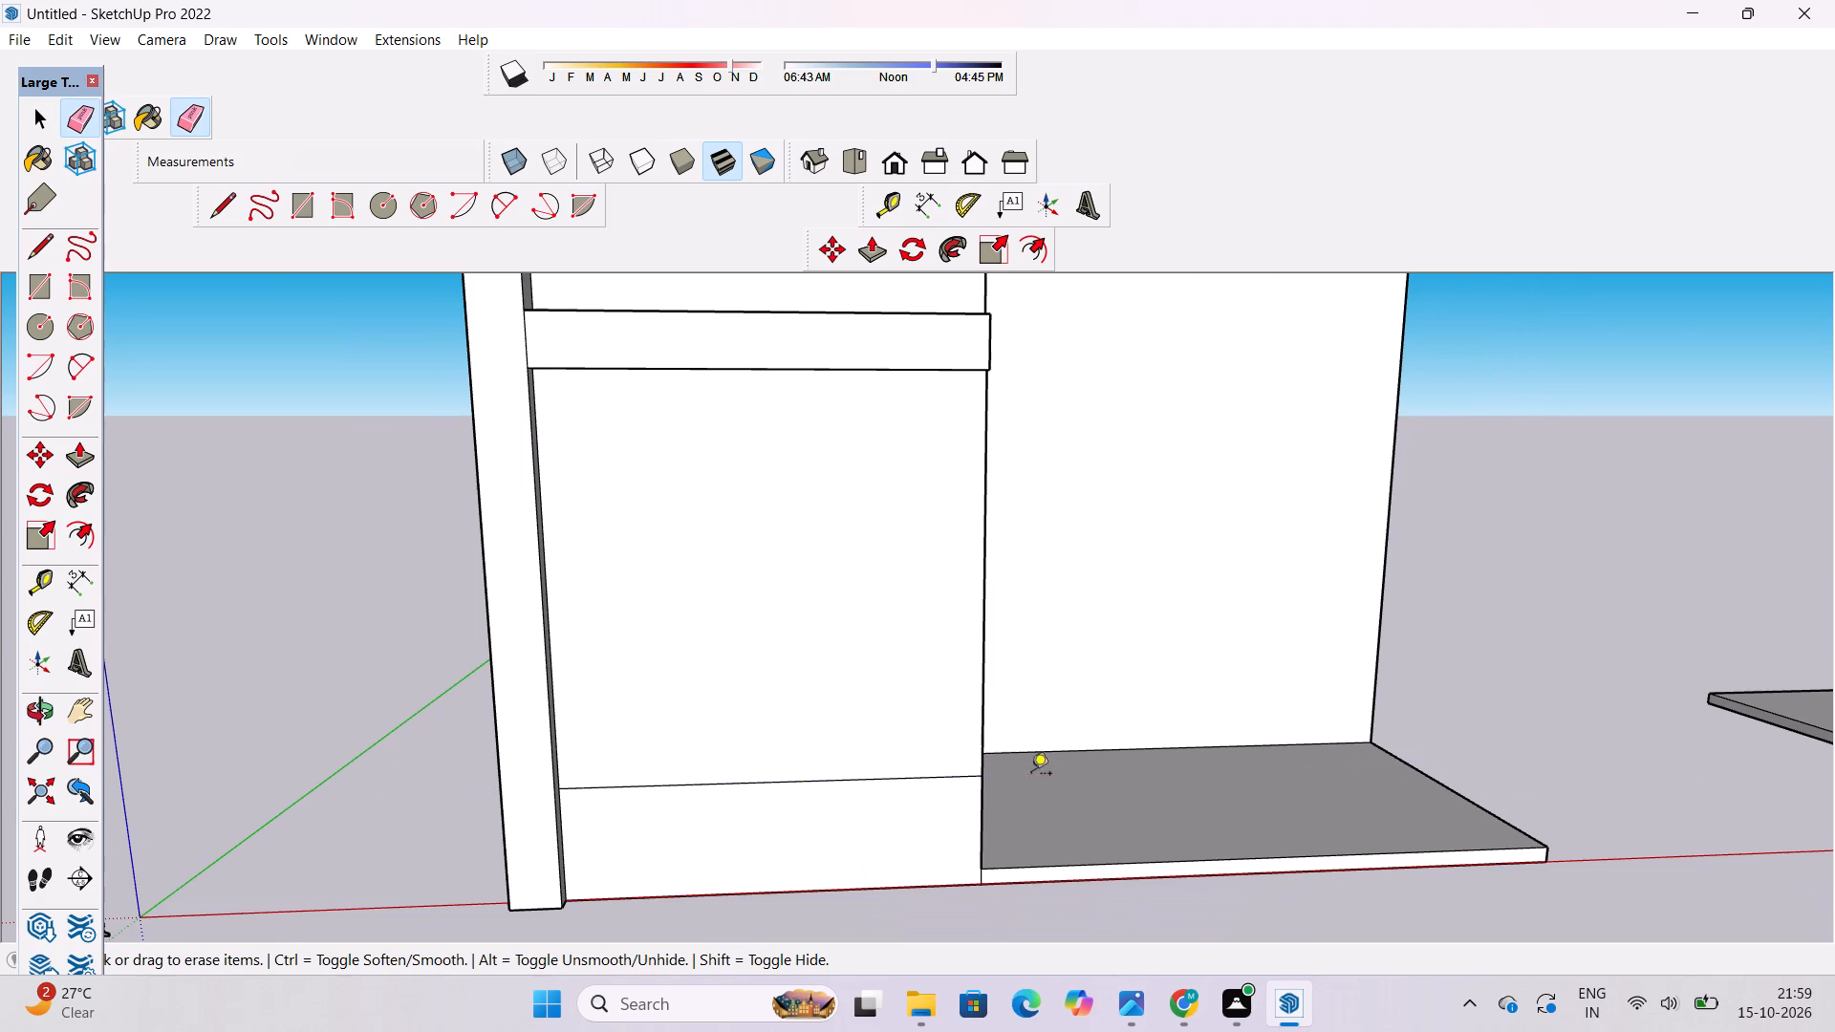
Place a vertical guide 5' in from the lower front panel's edge beside the tall side post.
key("t")
scroll(804, 835, "up", 5)
scroll(508, 870, "up", 2)
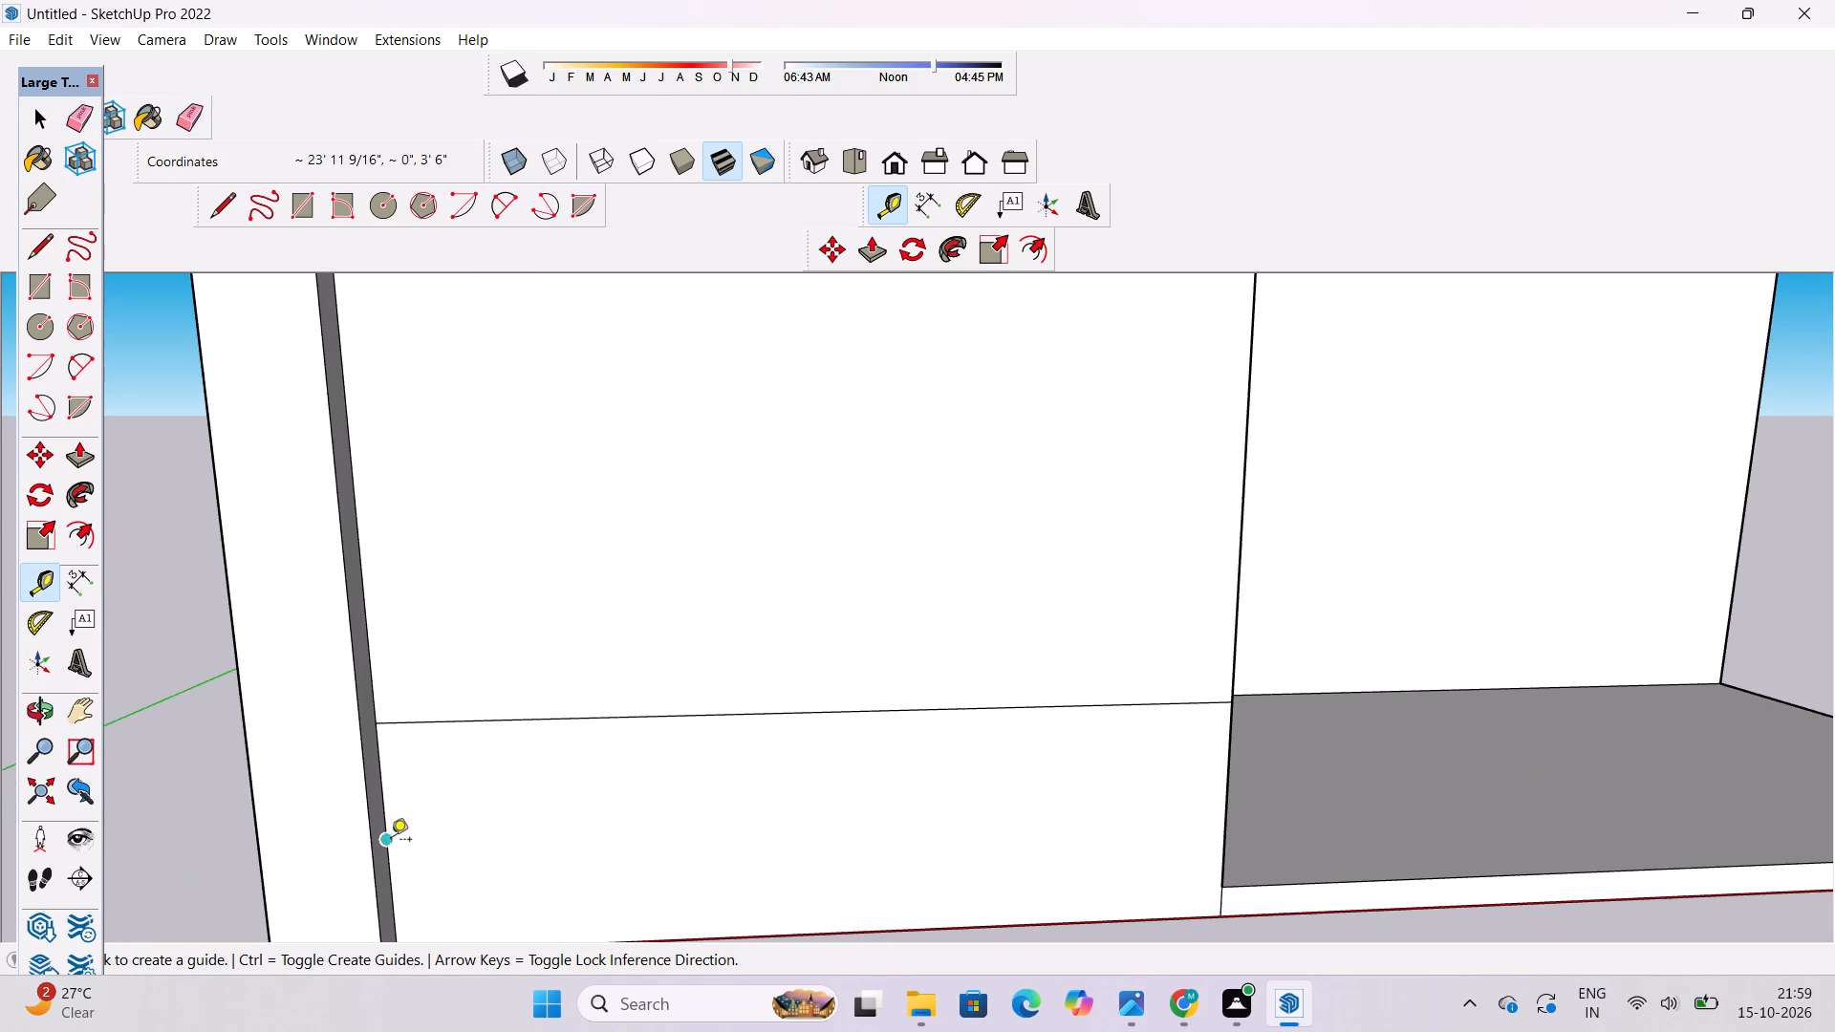
left_click(392, 841)
scroll(559, 790, "down", 8)
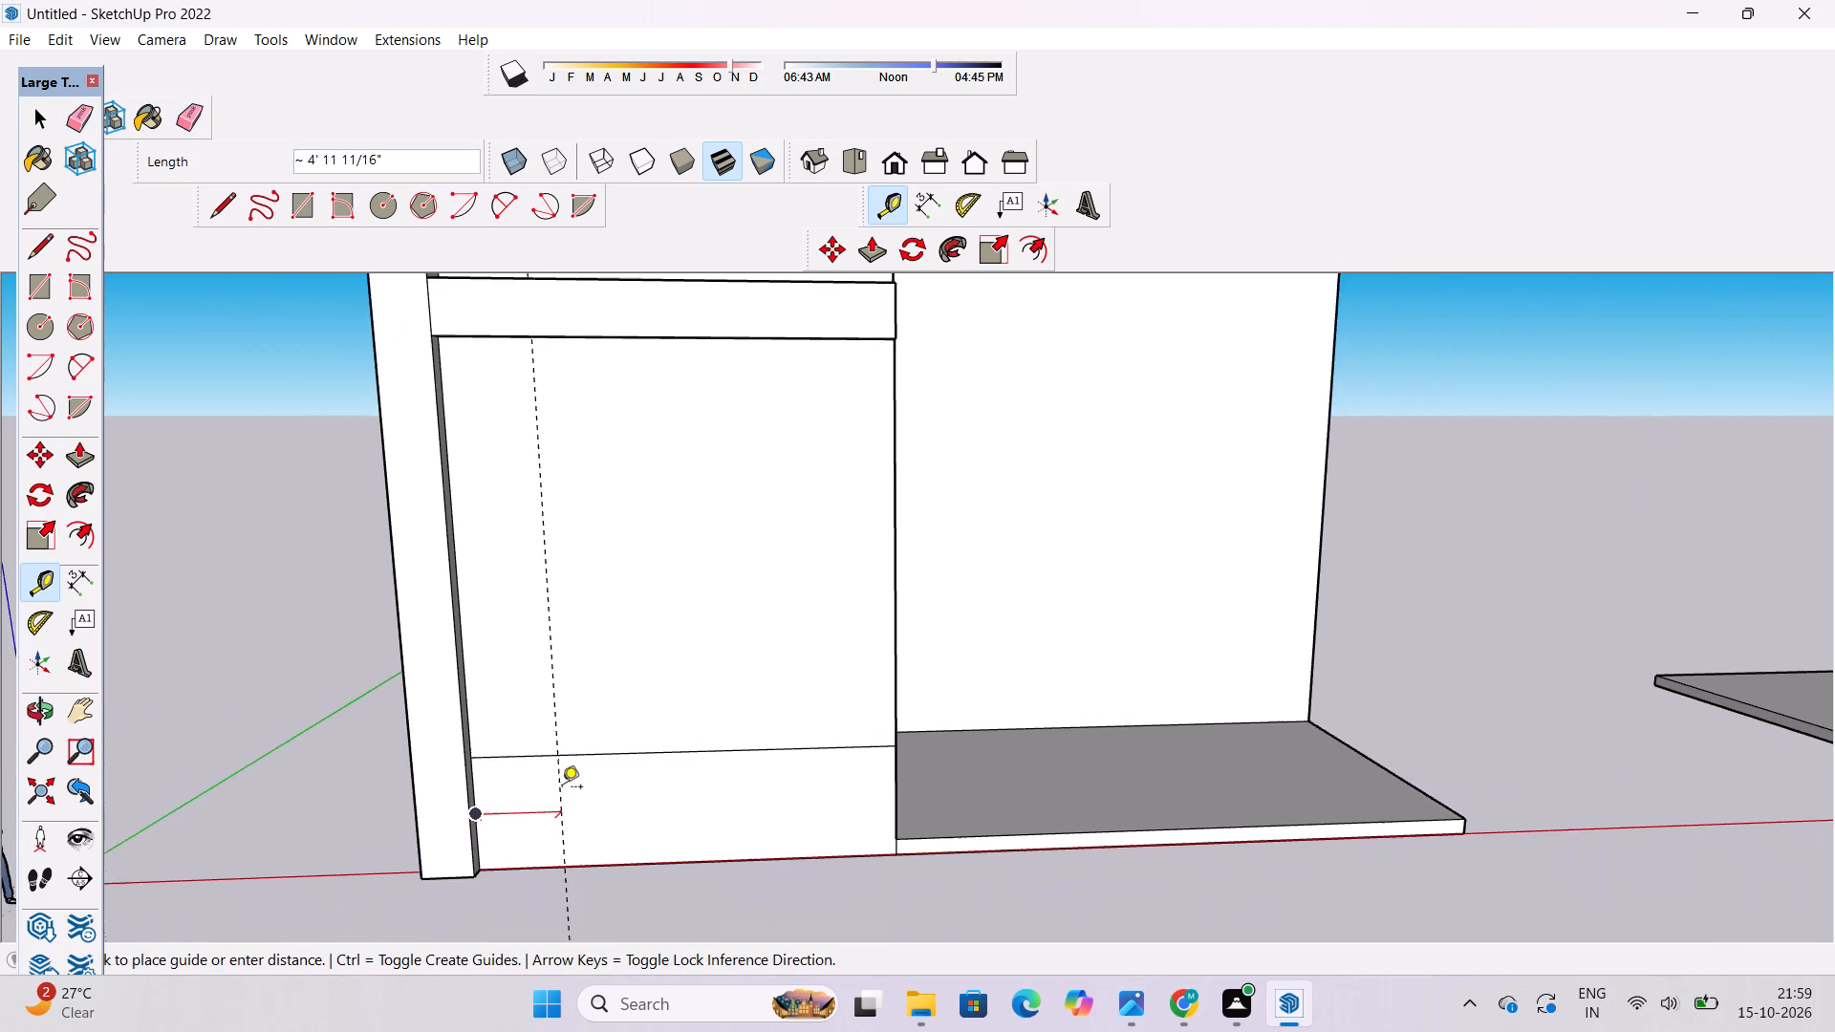
scroll(562, 788, "down", 1)
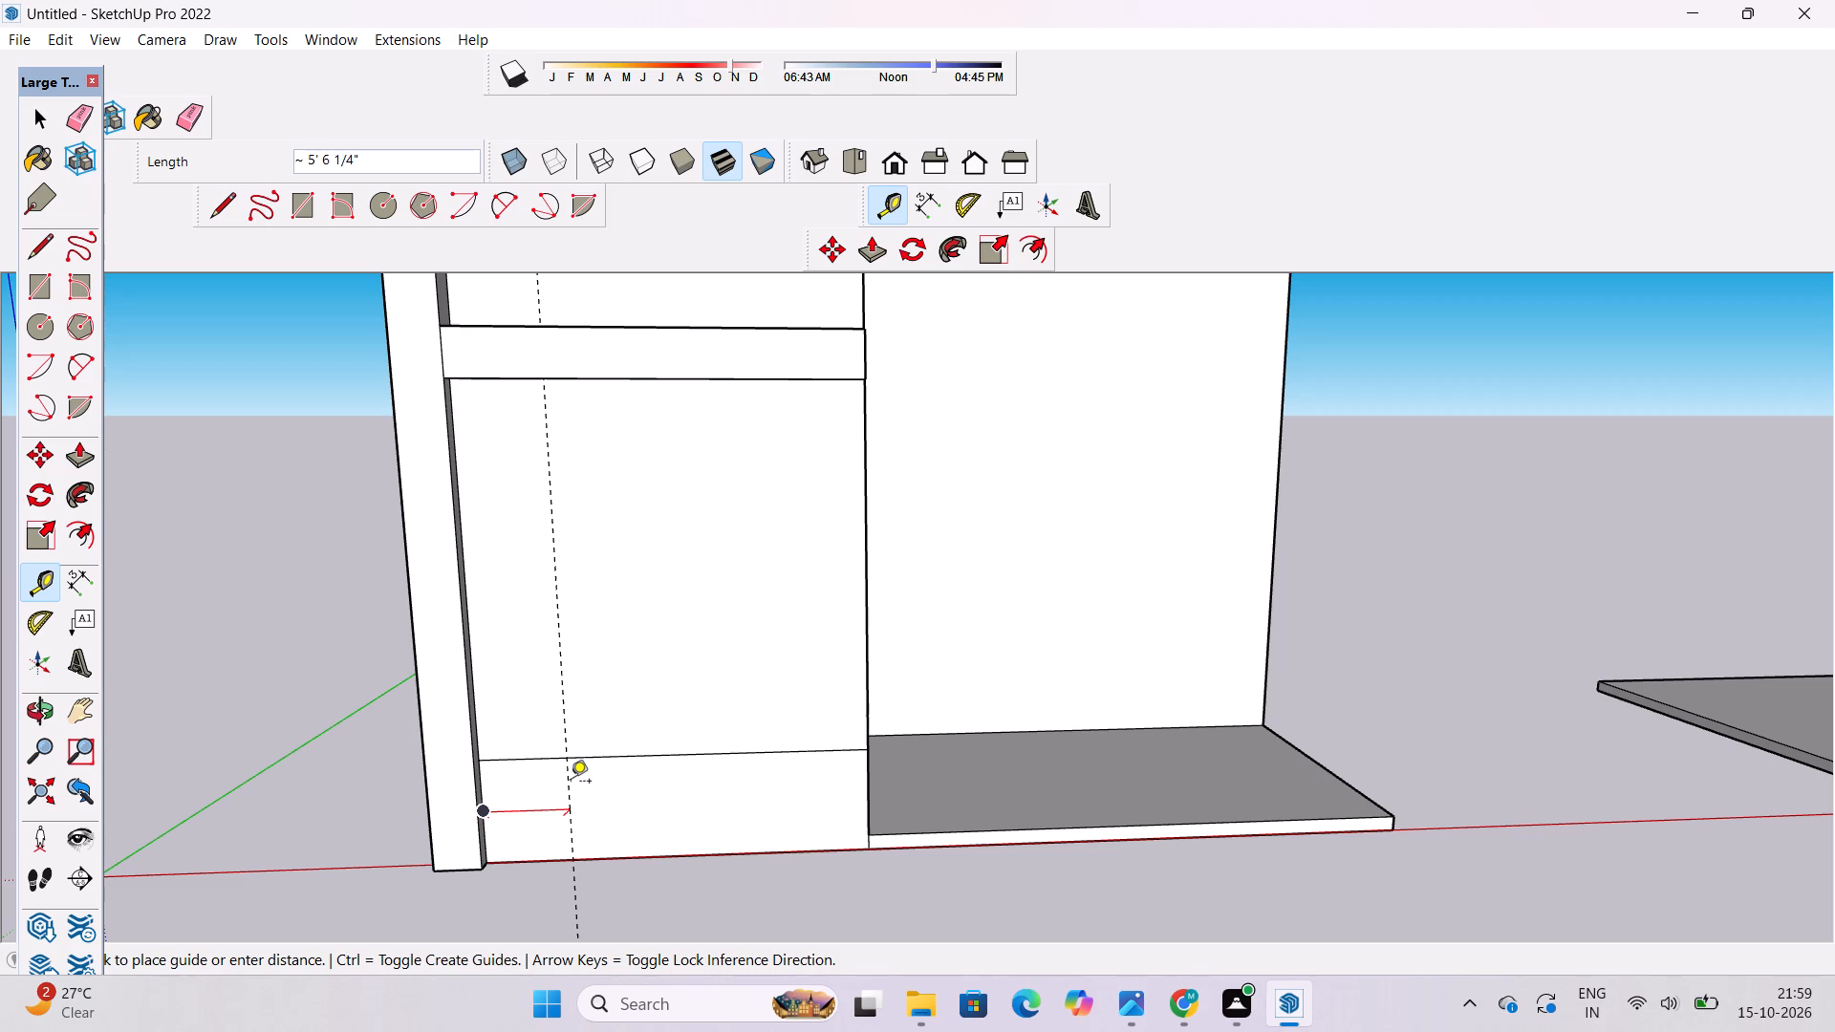
type("5'")
key("Return")
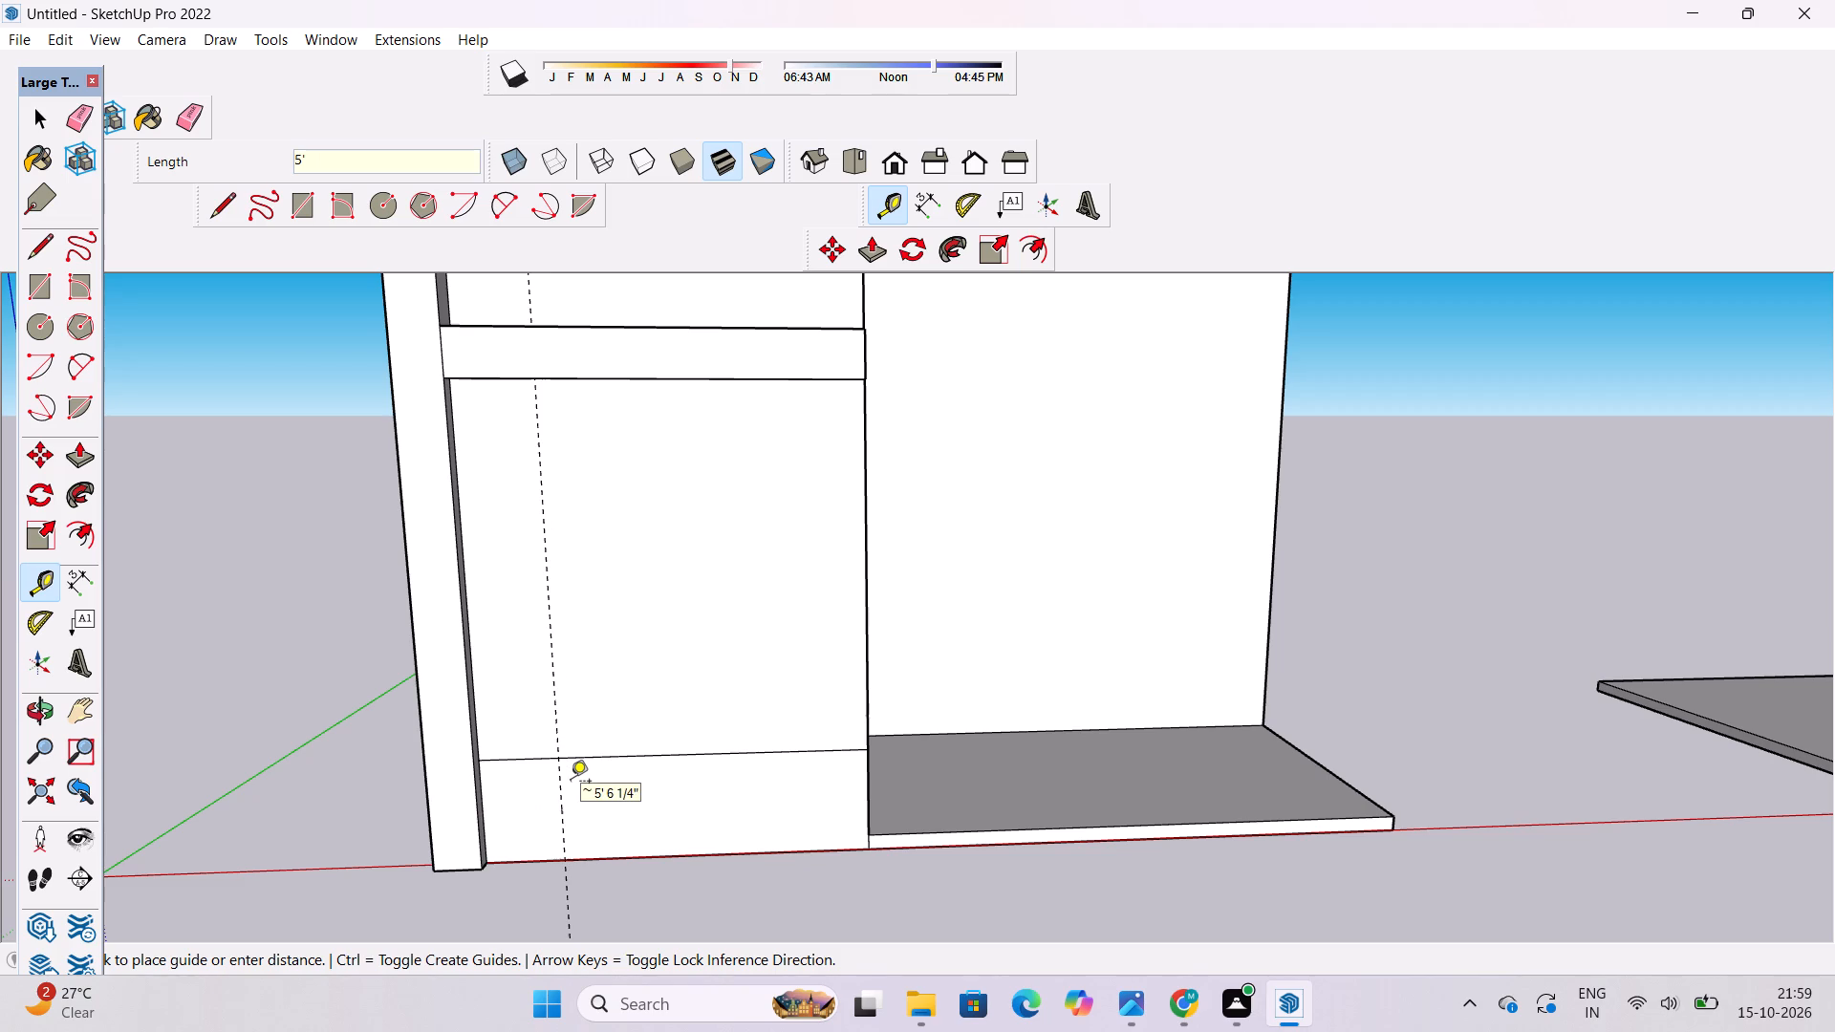
Place a second vertical guide 20' from the first, at the panel edge bordering the open shelf.
scroll(572, 827, "down", 2)
left_click(550, 664)
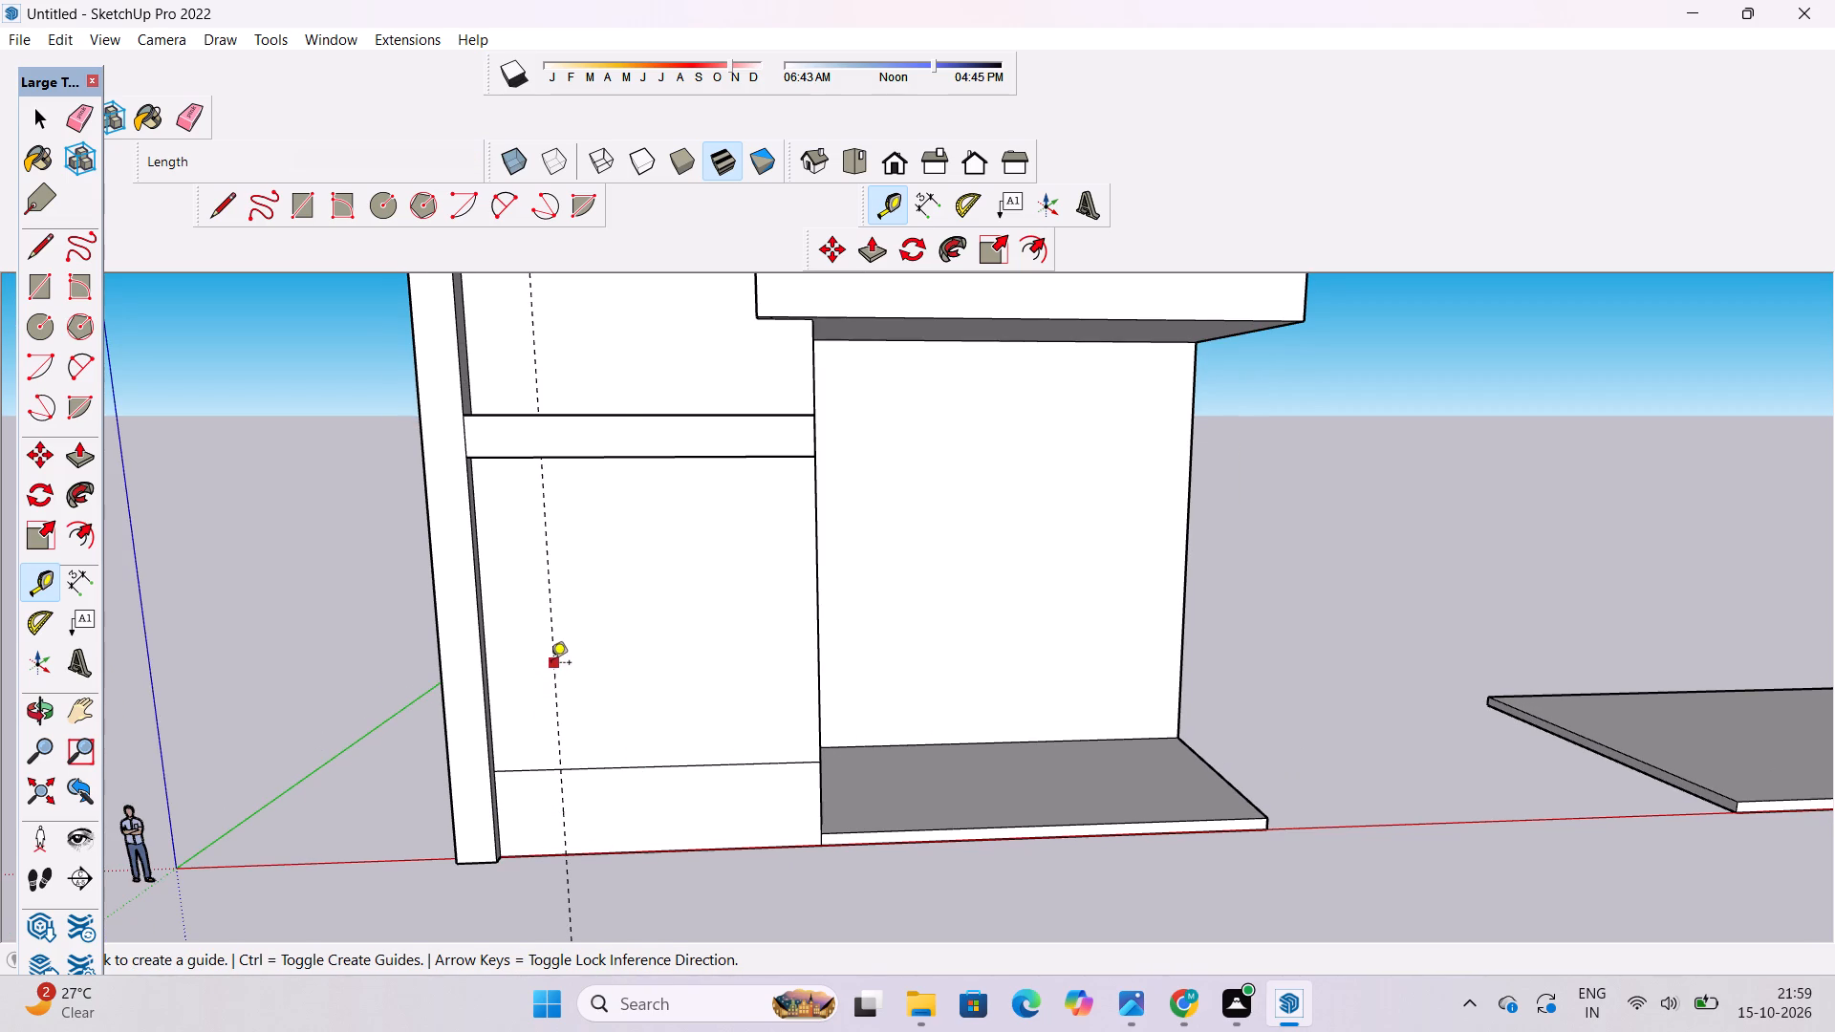
scroll(660, 677, "up", 3)
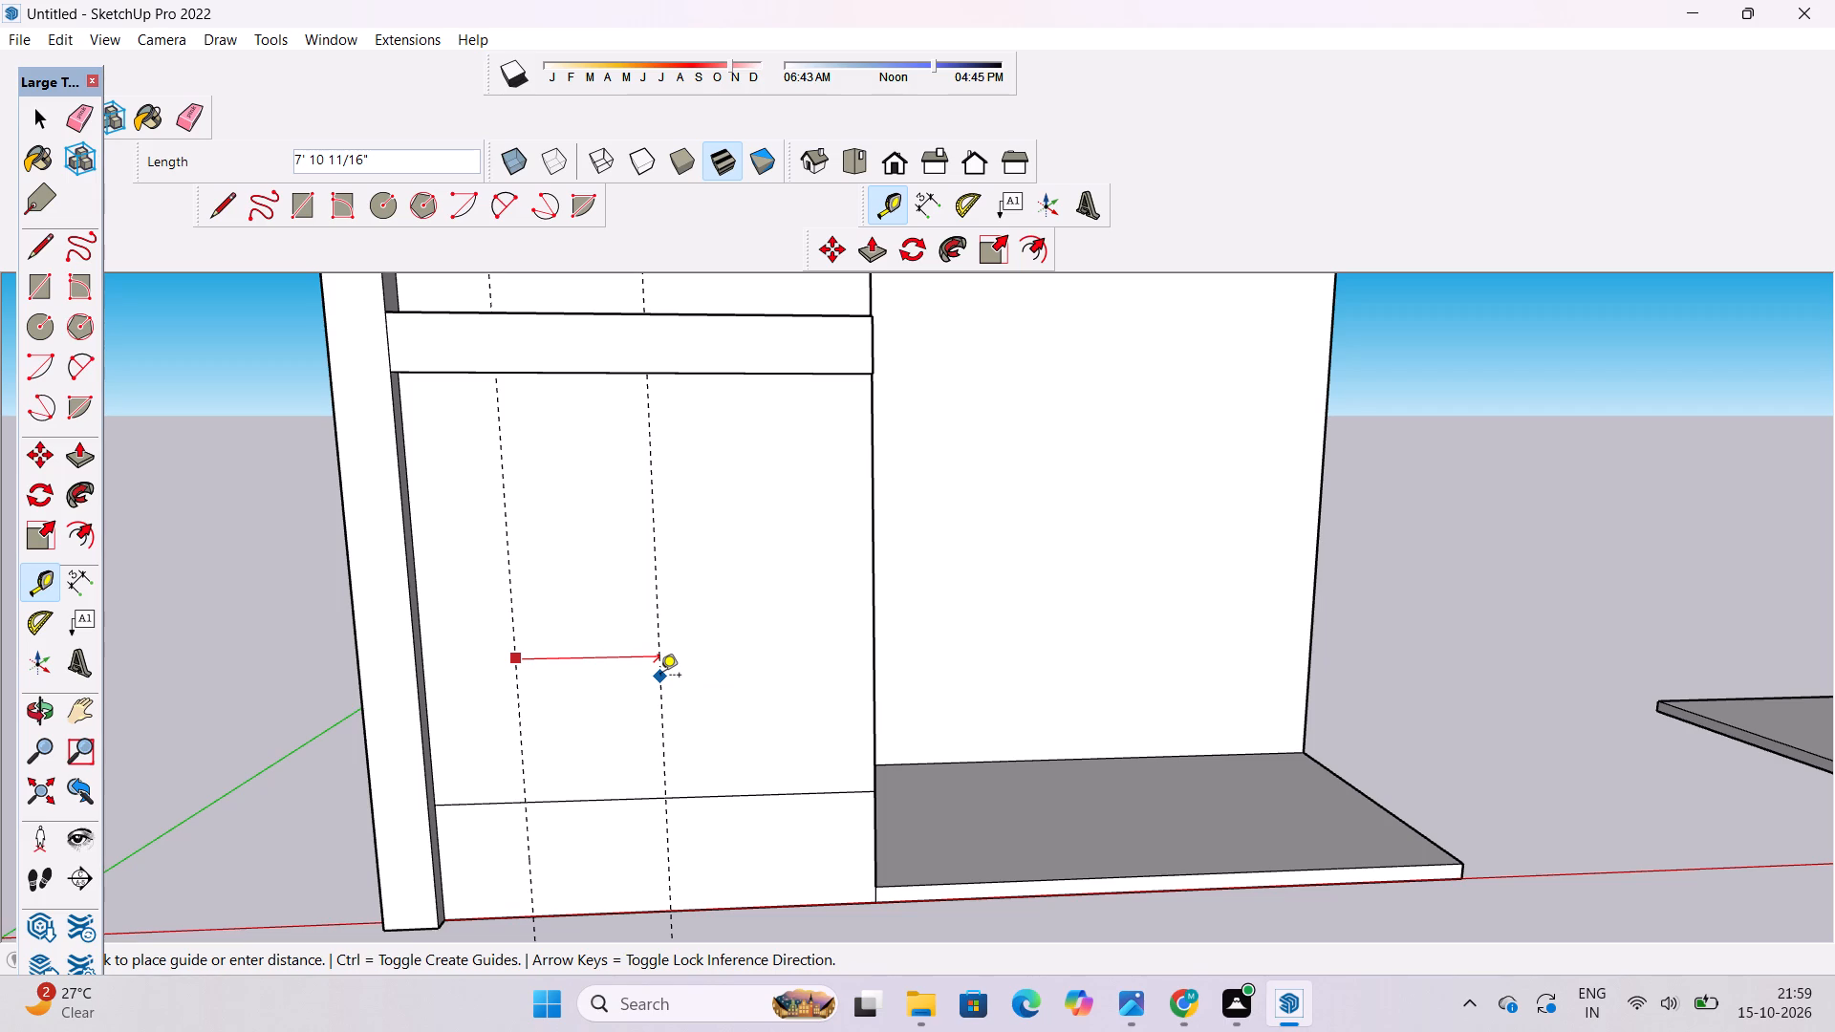
scroll(663, 677, "down", 2)
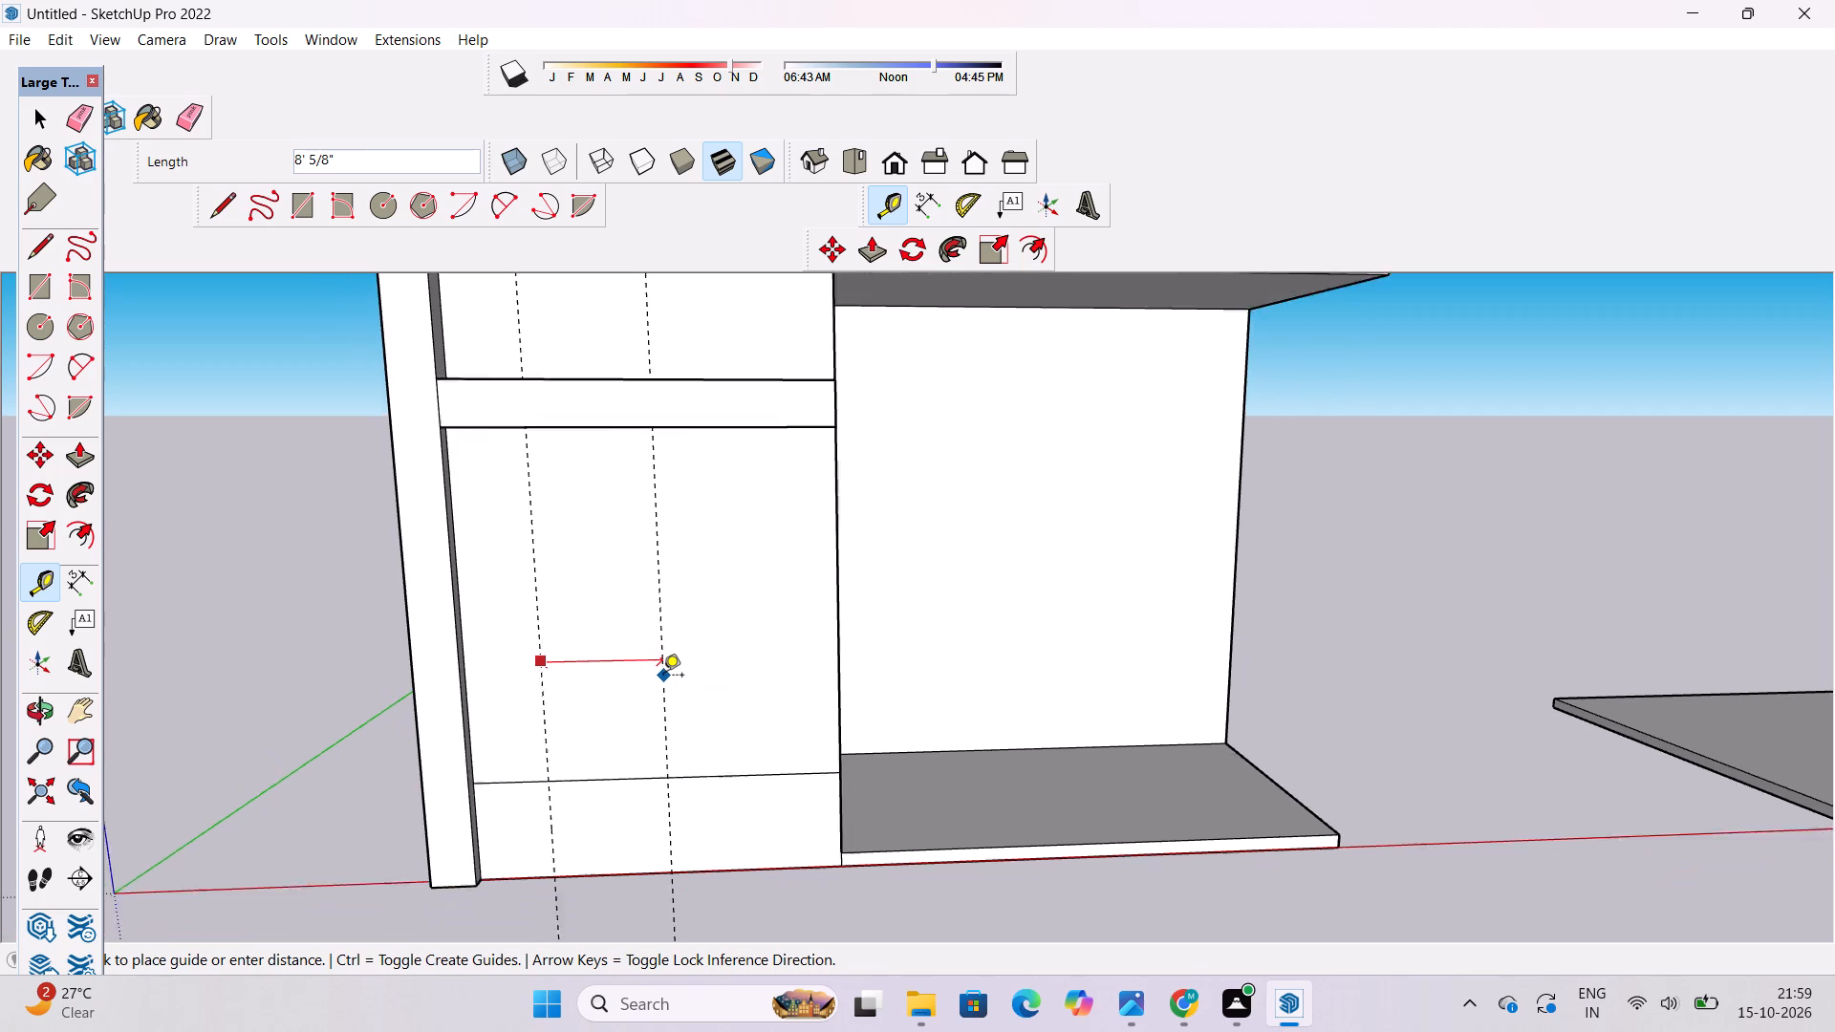
scroll(663, 677, "down", 1)
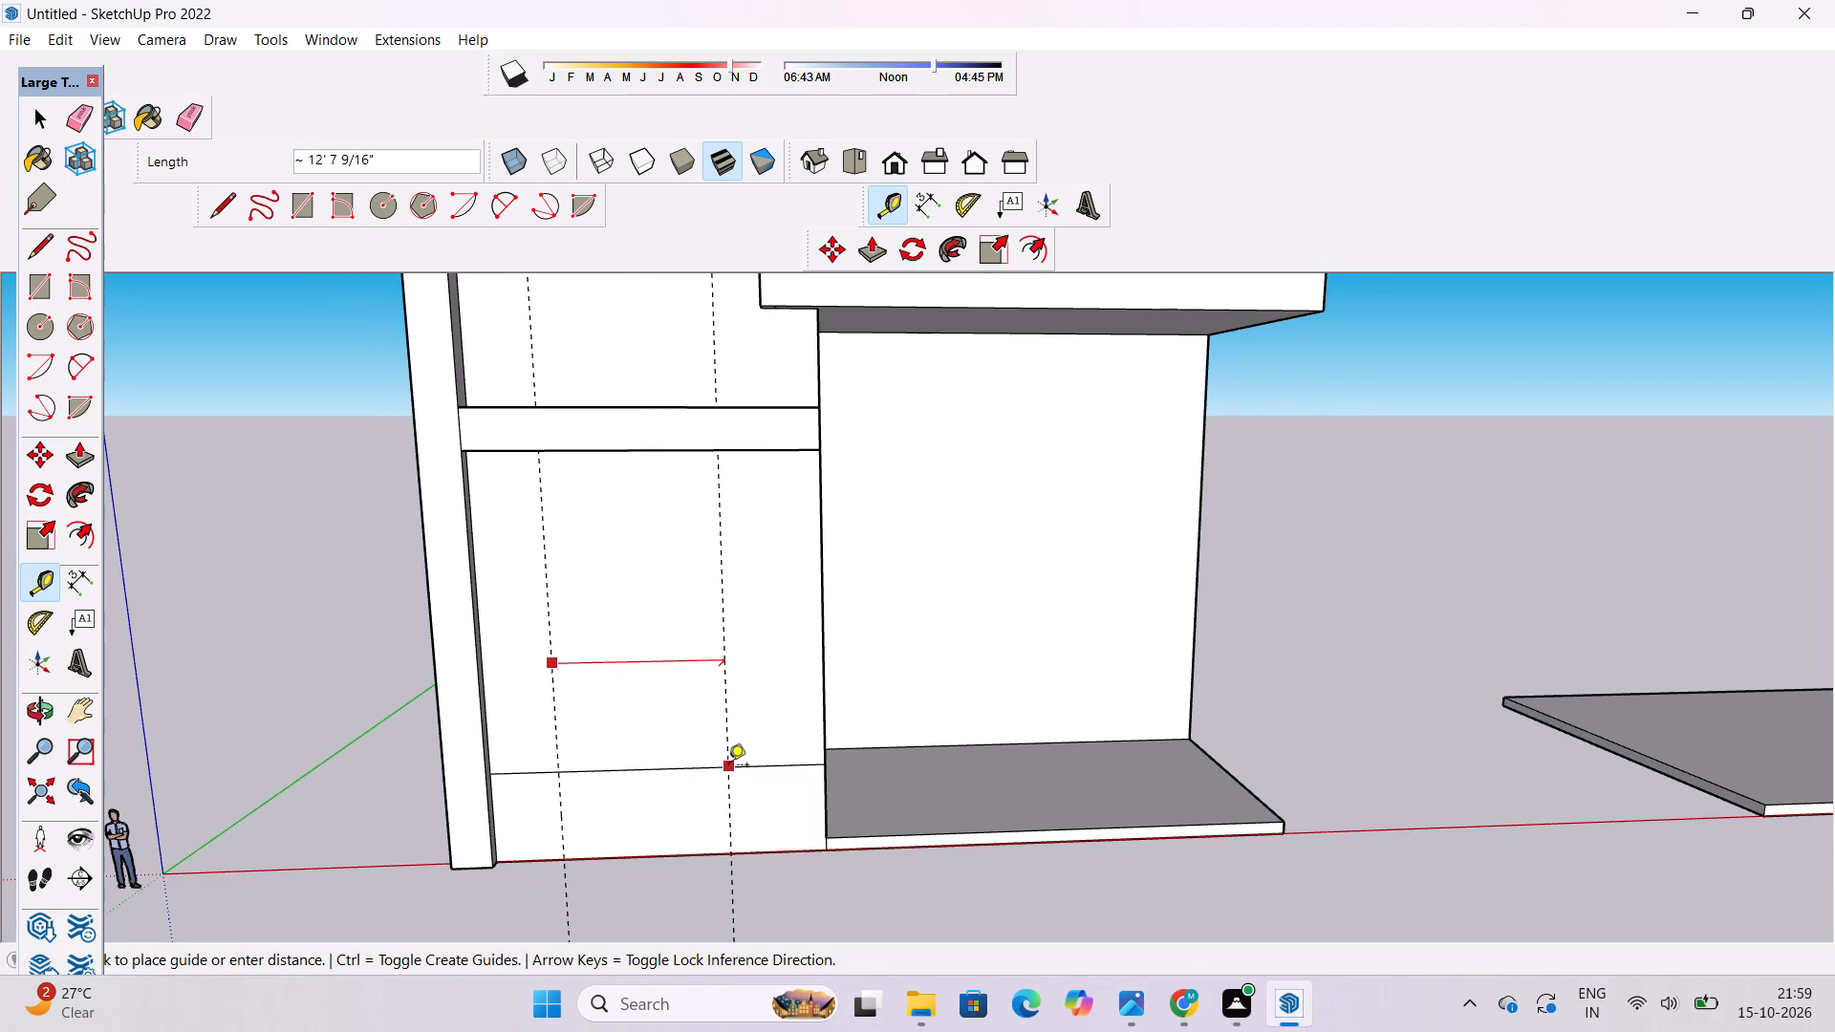
scroll(728, 766, "down", 2)
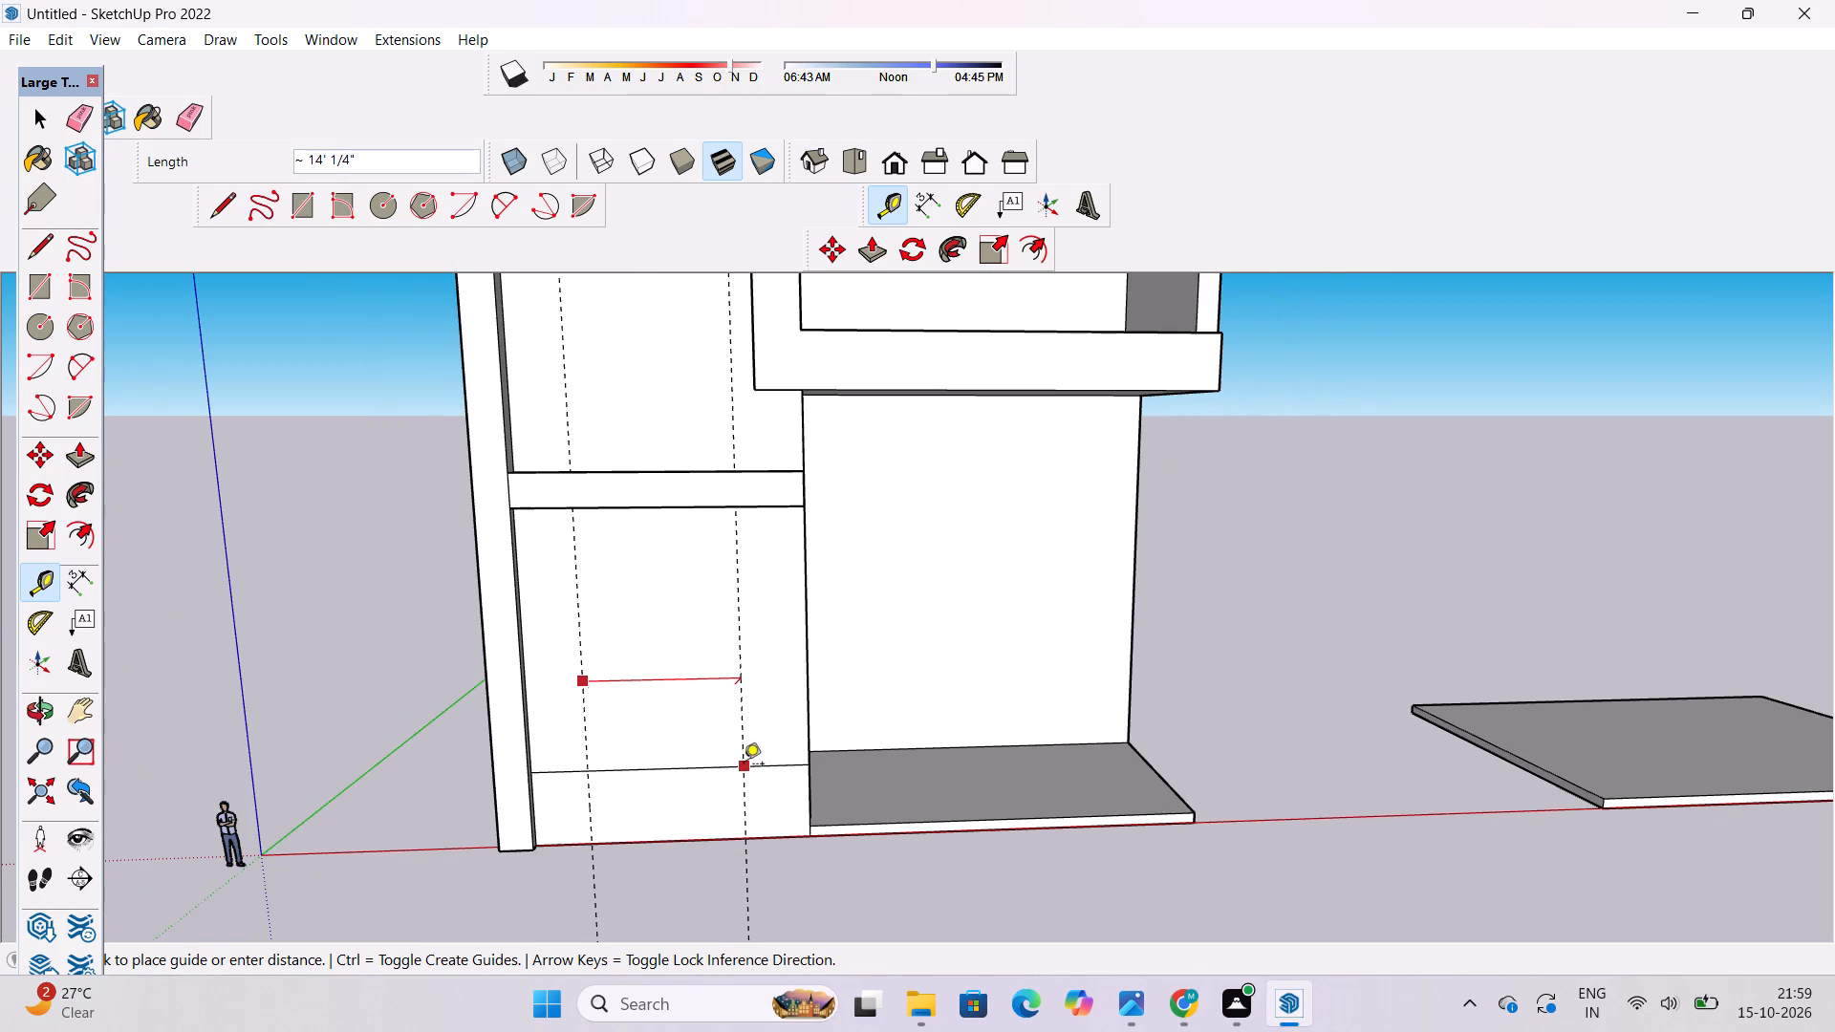
scroll(744, 765, "up", 2)
scroll(744, 765, "down", 1)
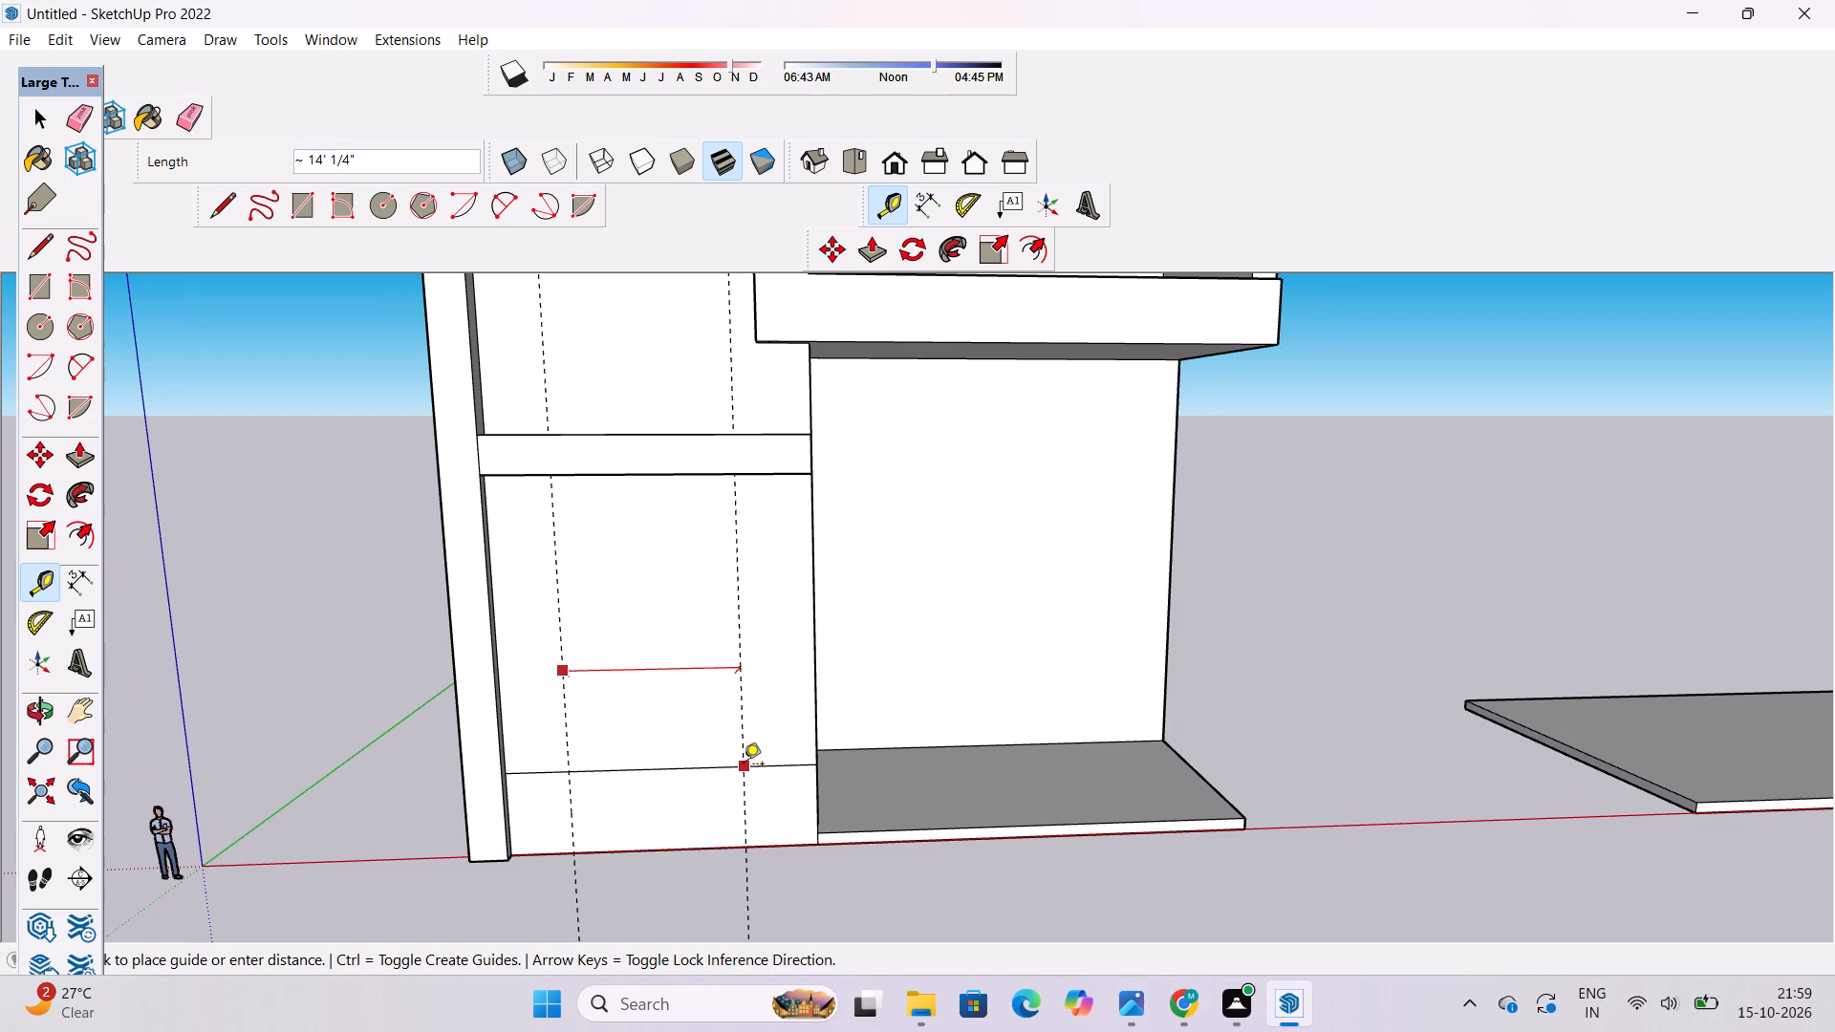
scroll(744, 765, "down", 1)
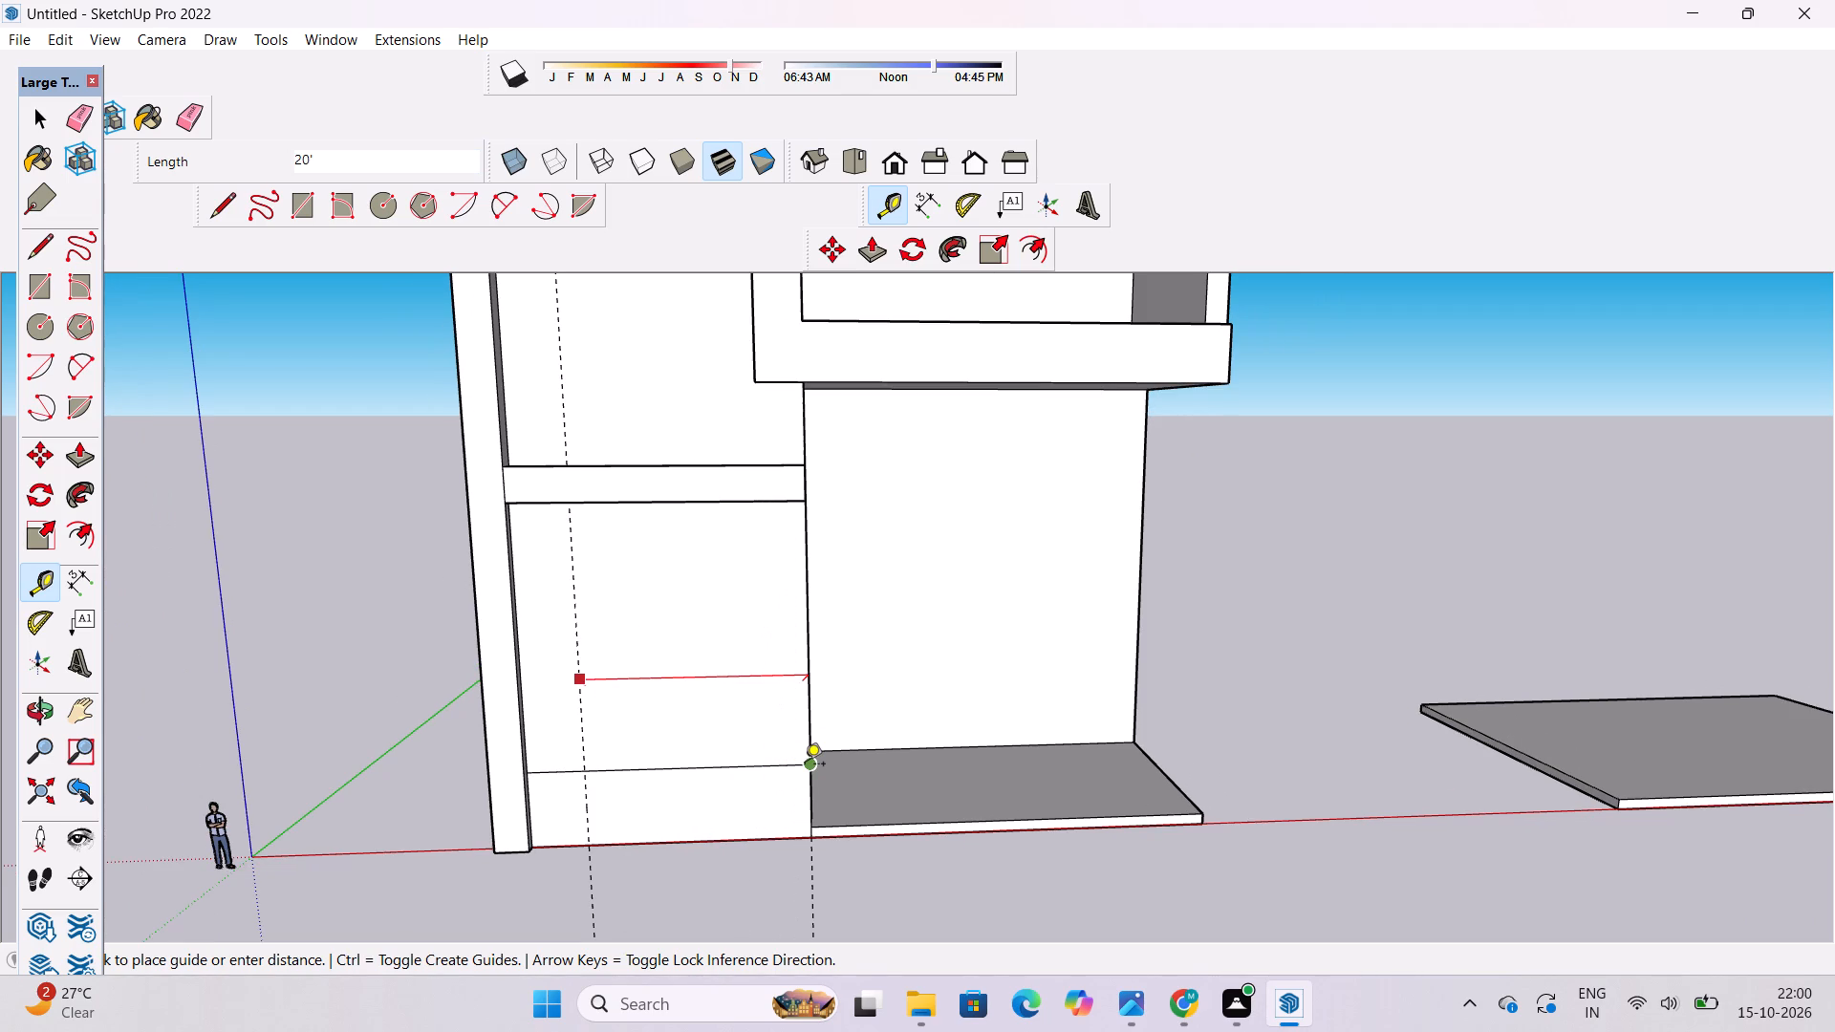
left_click(805, 765)
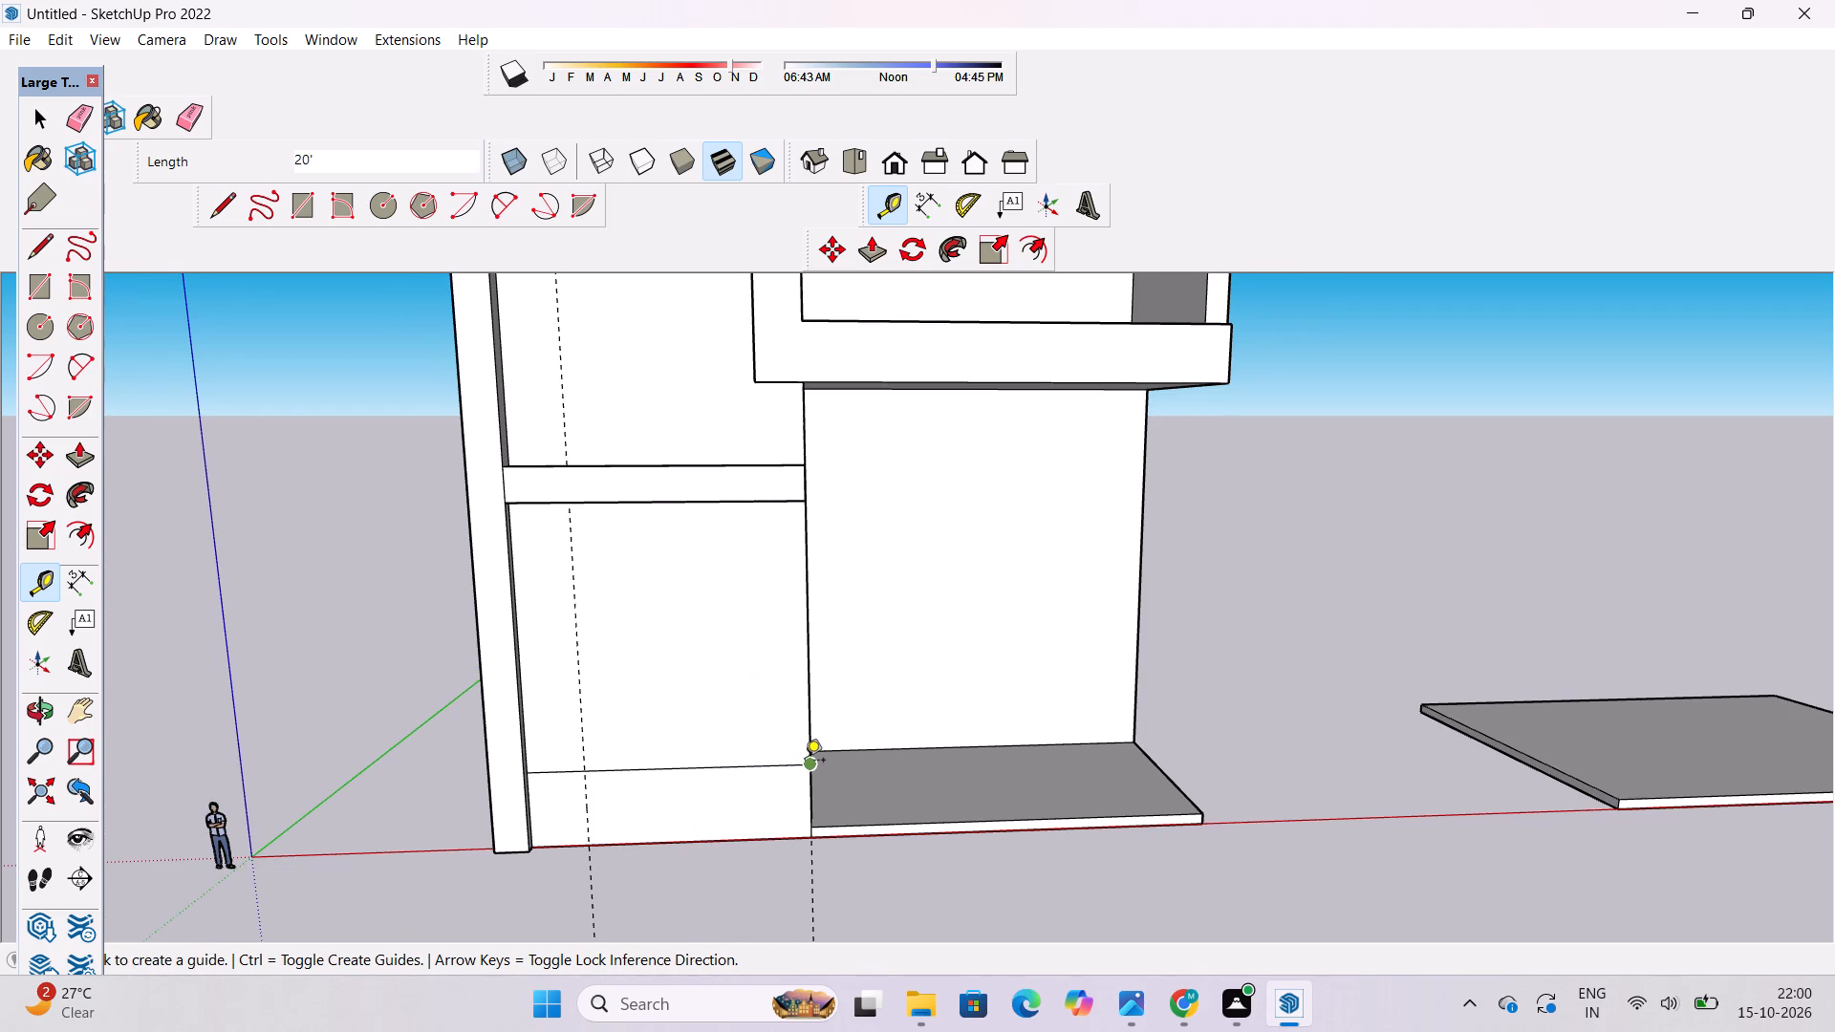
Draw a vertical line along the first guide from the panel's dividing line down to its bottom edge.
scroll(805, 762, "down", 3)
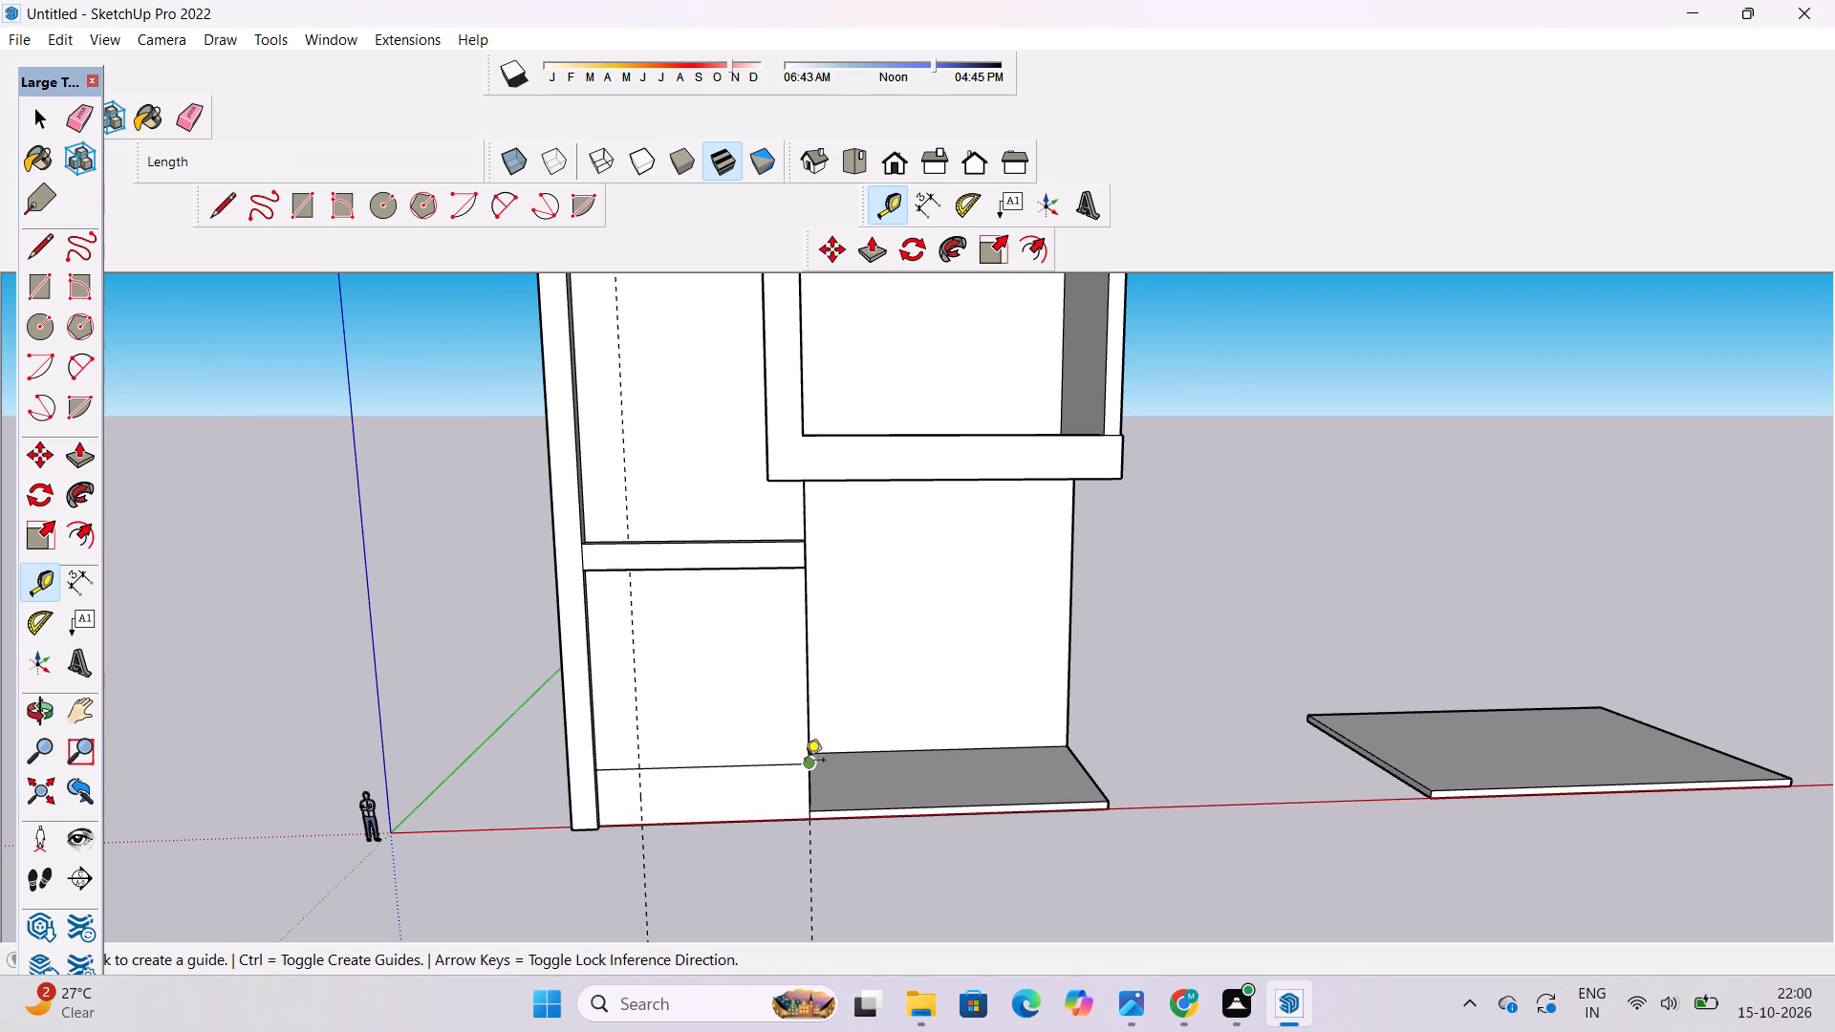
key("l")
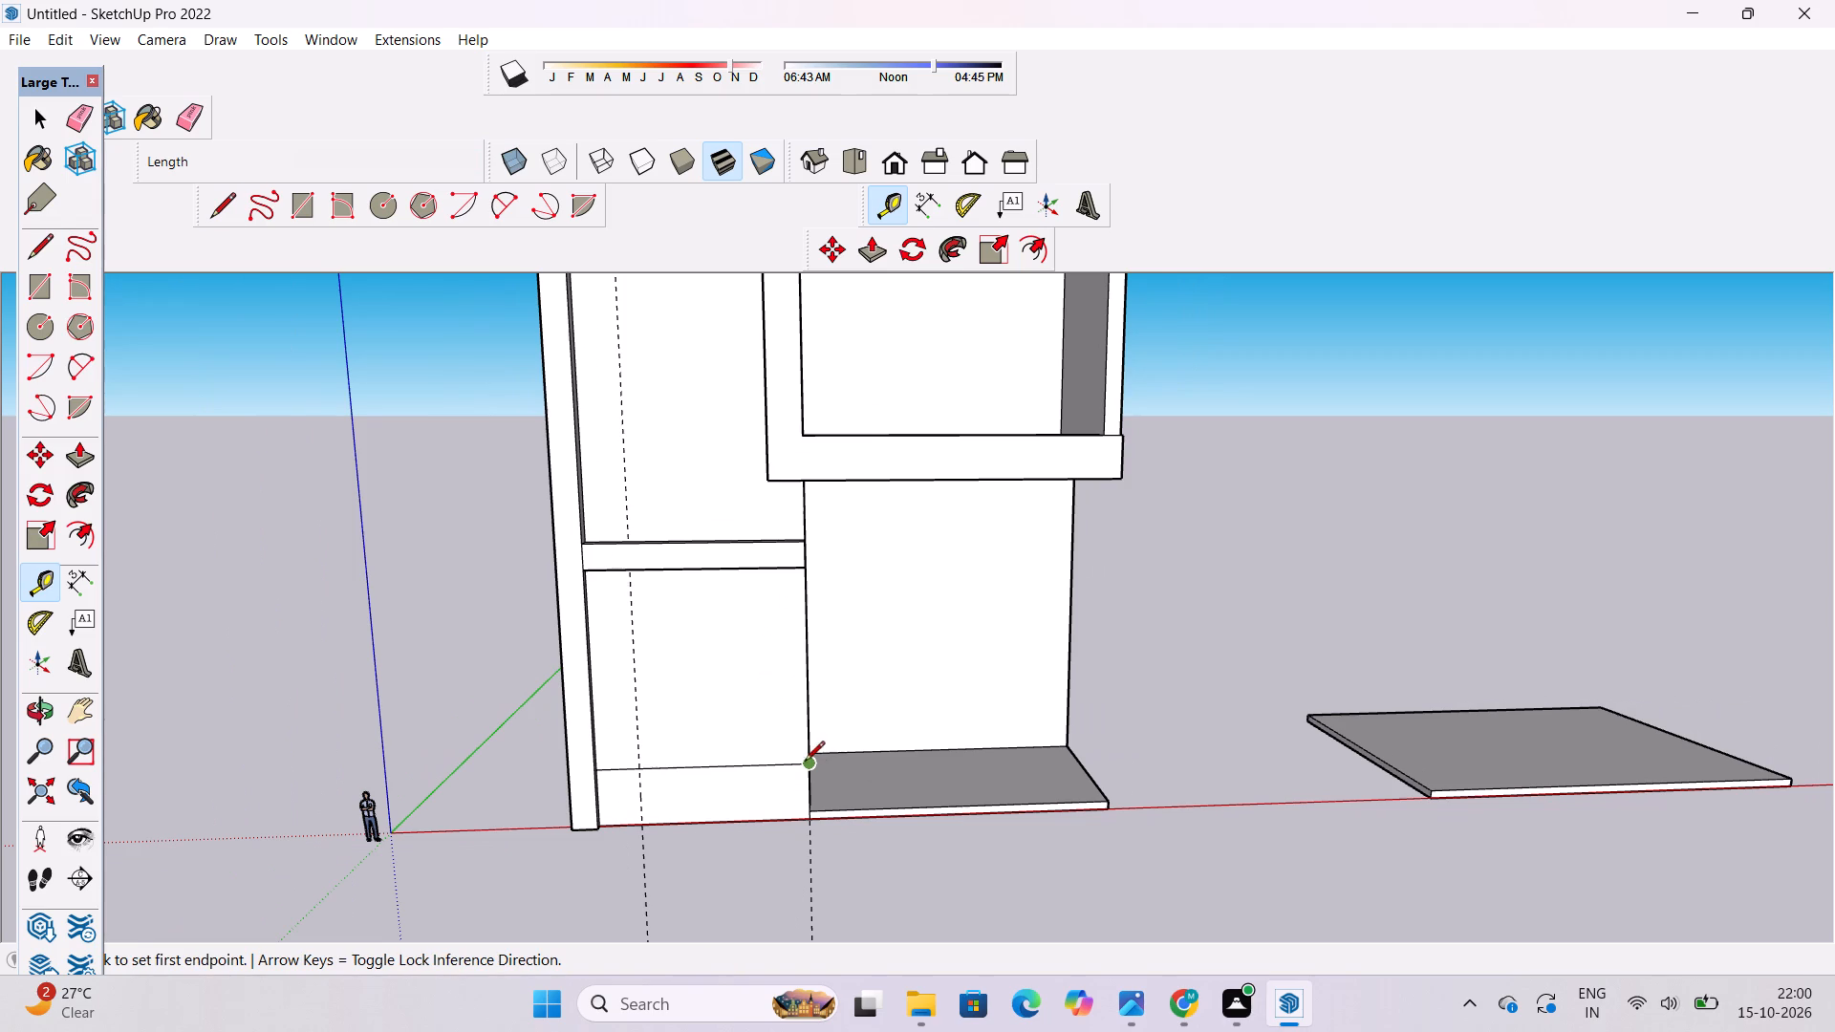
scroll(796, 782, "up", 1)
scroll(589, 787, "up", 2)
left_click(627, 766)
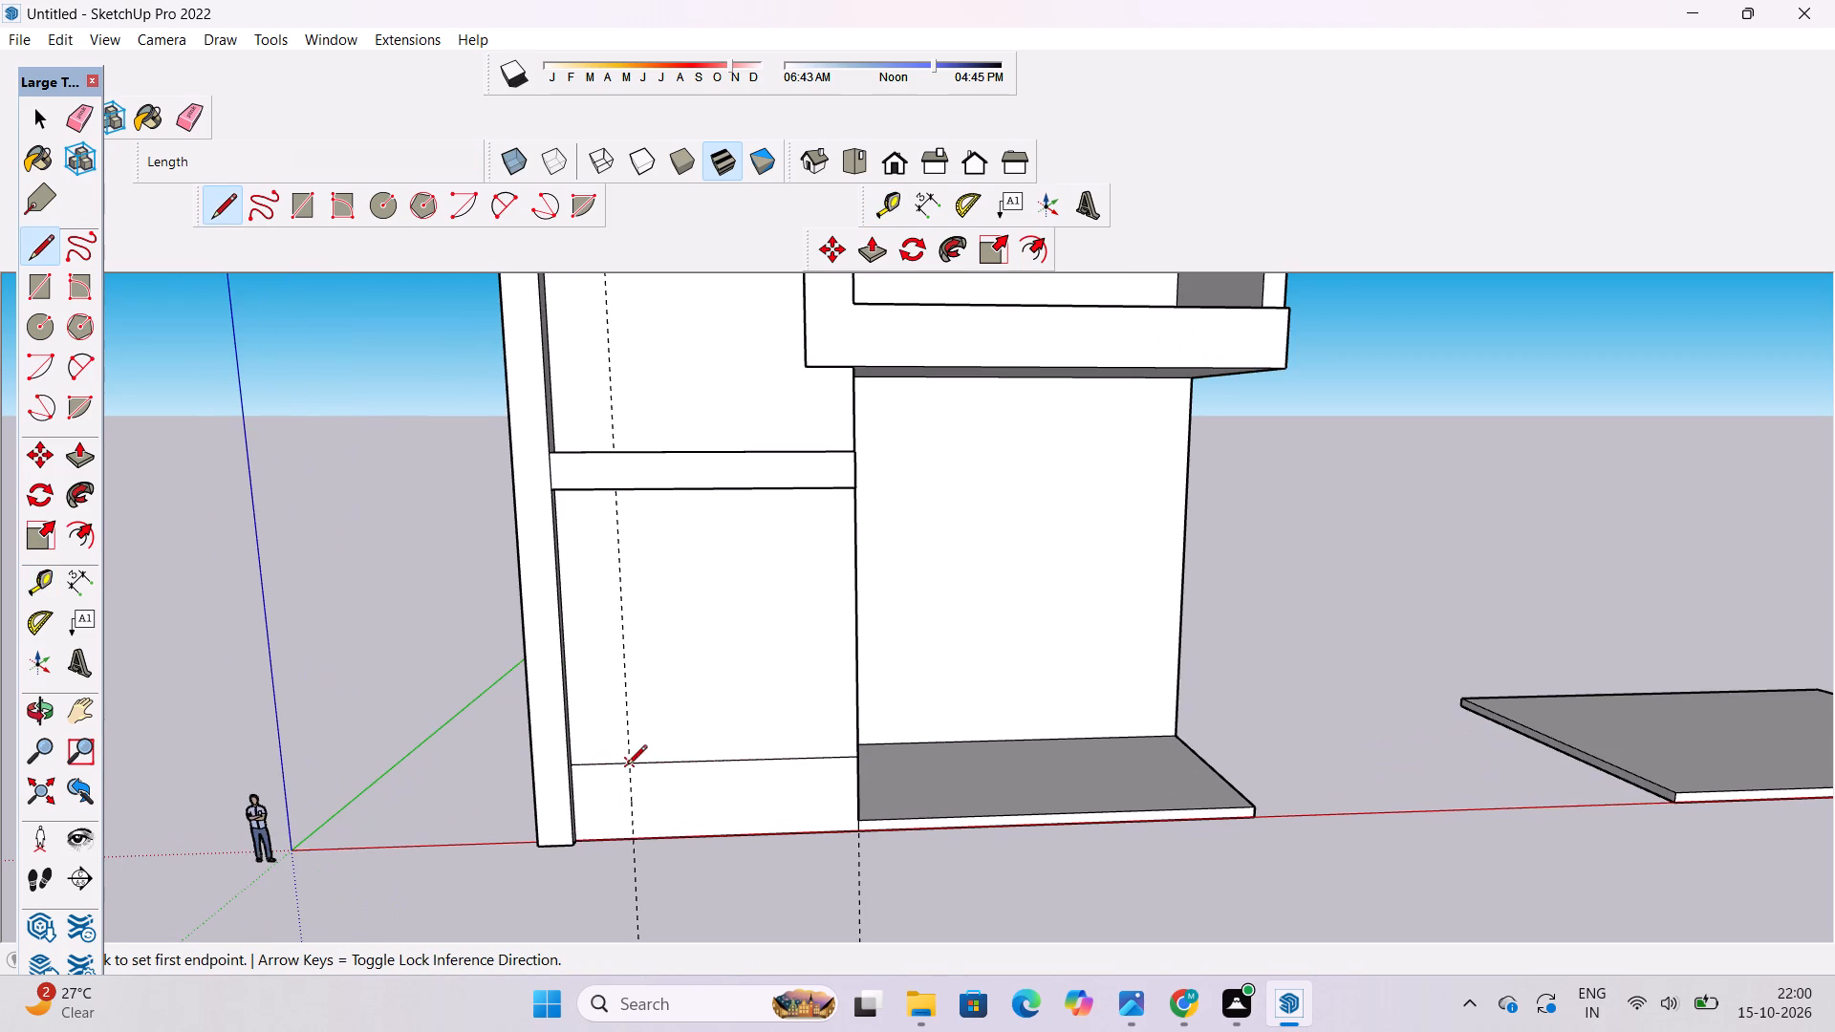
left_click(635, 843)
key("space")
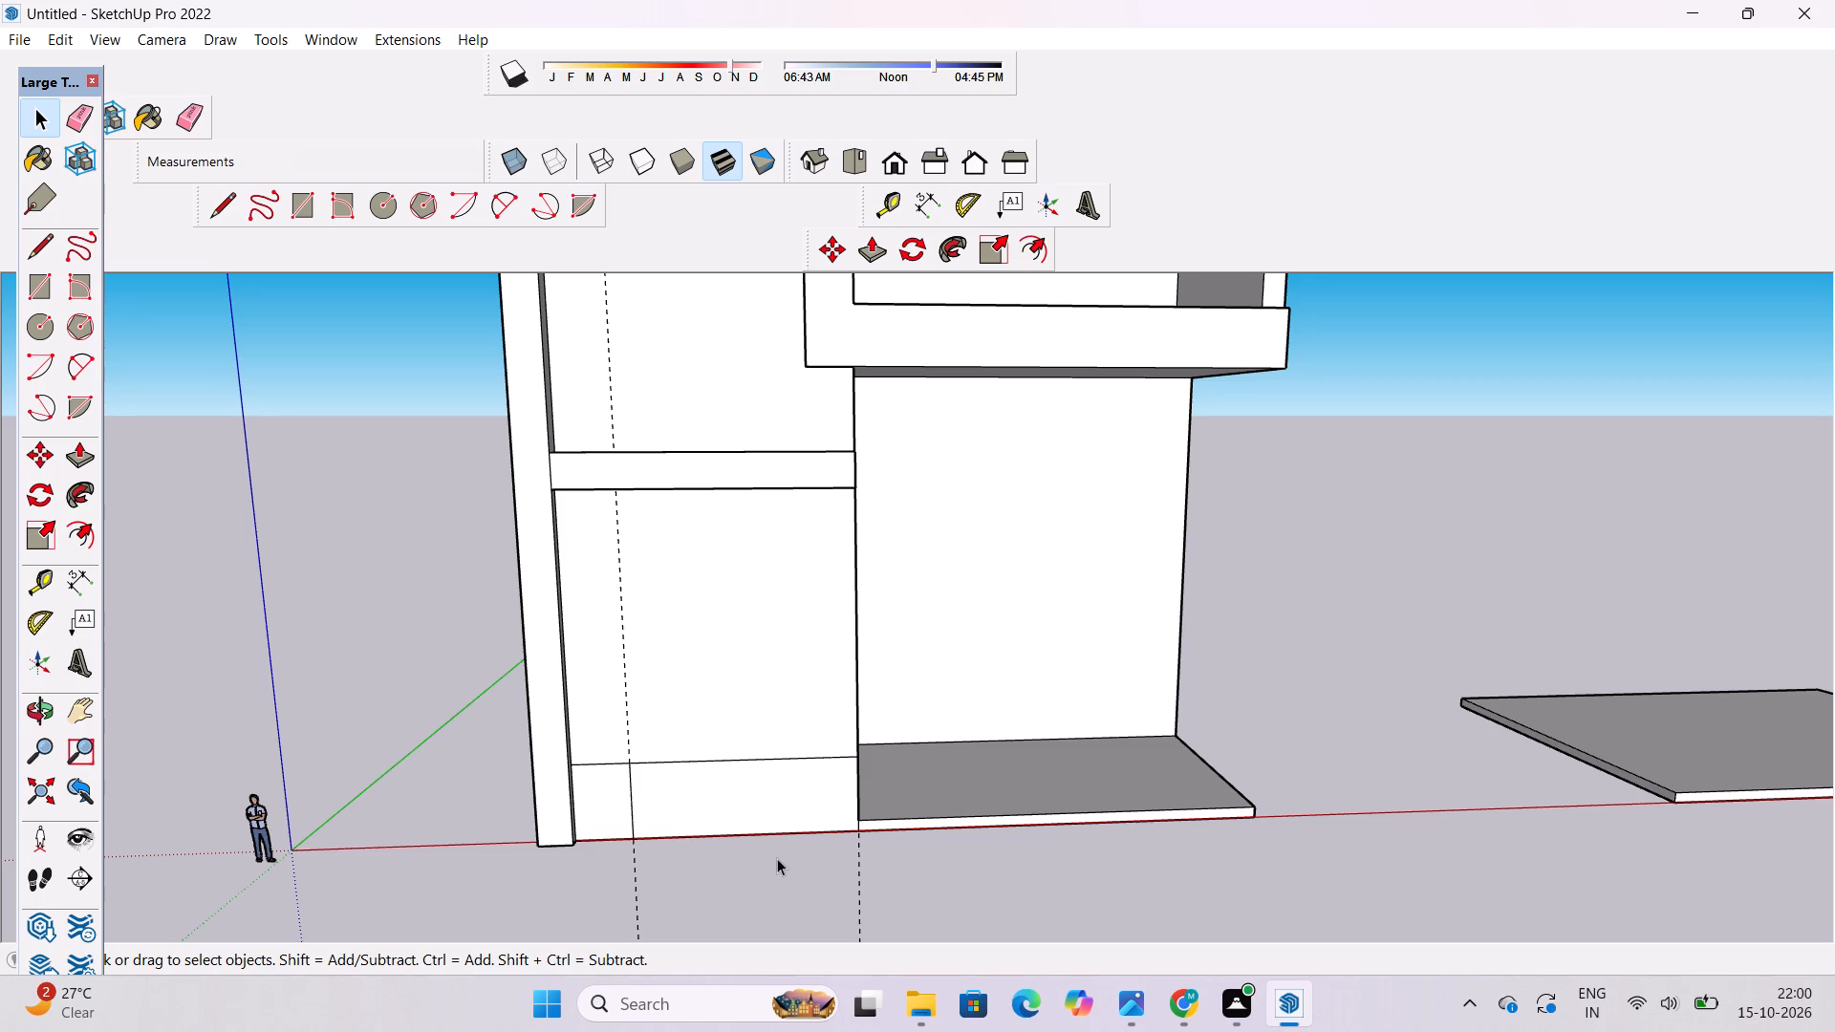
Examine the cabinet's lower section and the divided bottom strip from an angle and from the front.
key("o")
scroll(901, 769, "down", 4)
left_click_drag(883, 790, 518, 801)
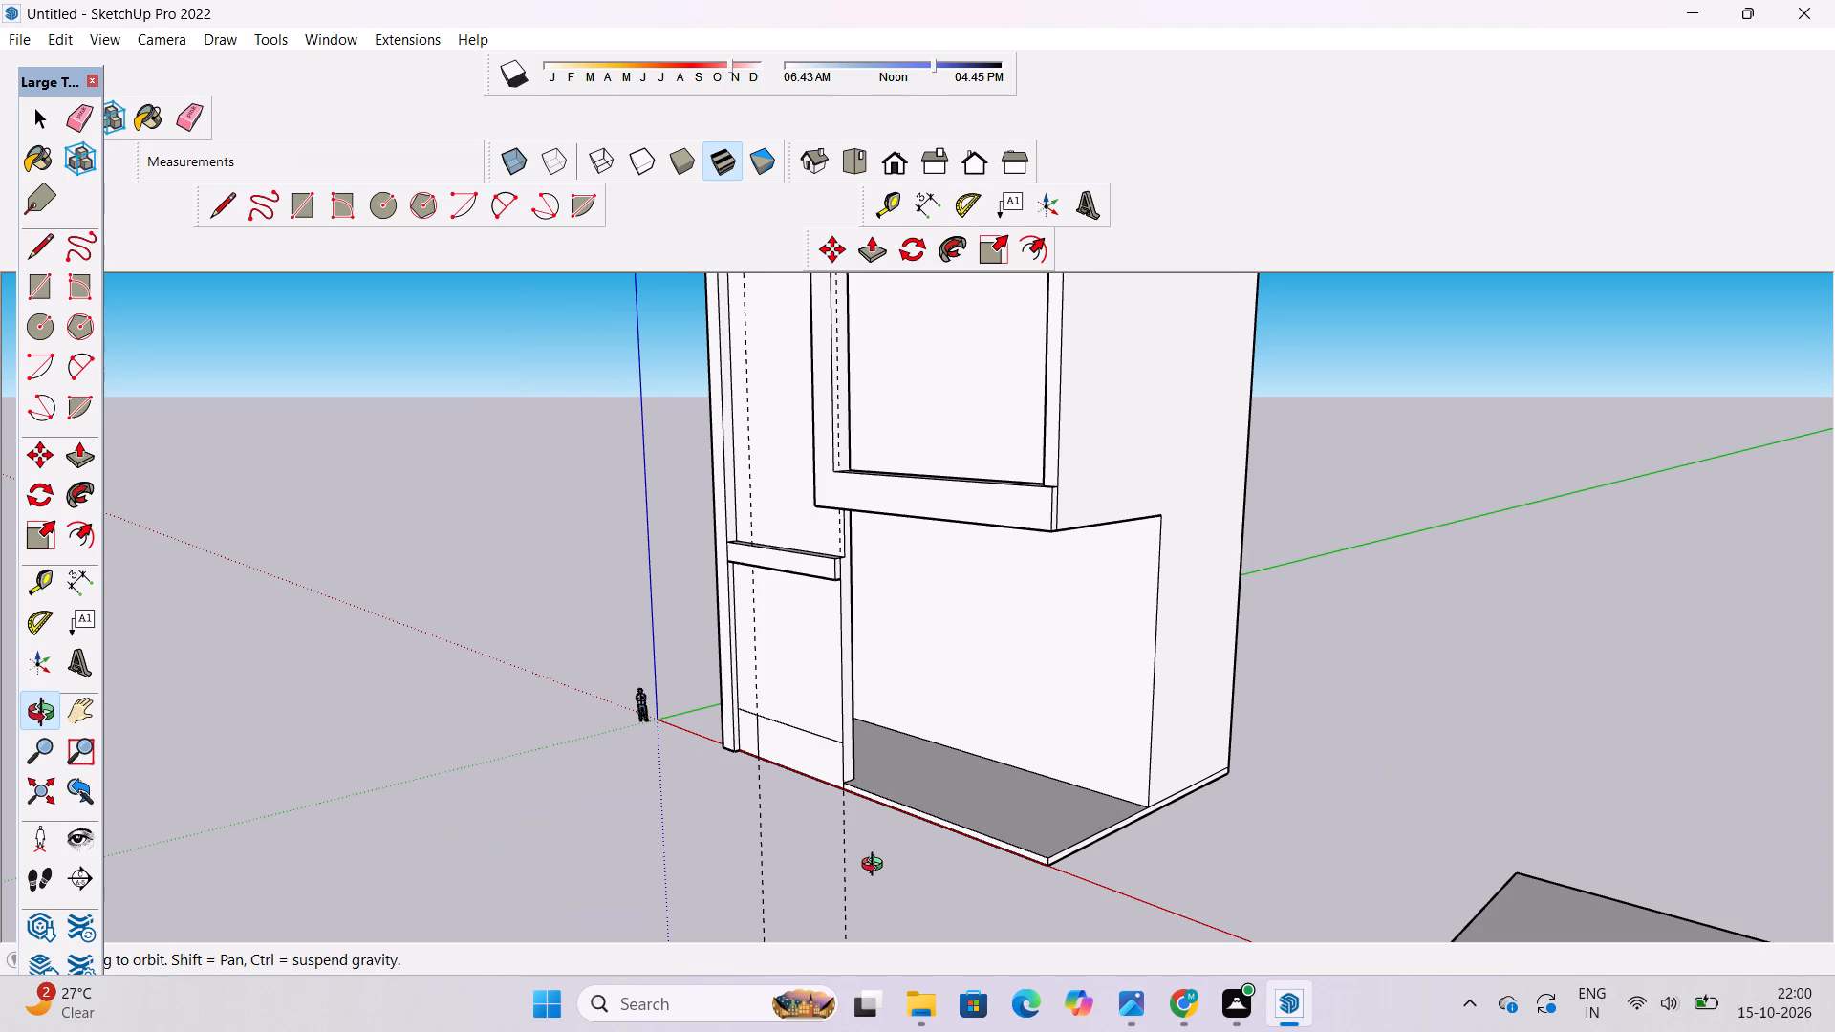
scroll(876, 867, "down", 3)
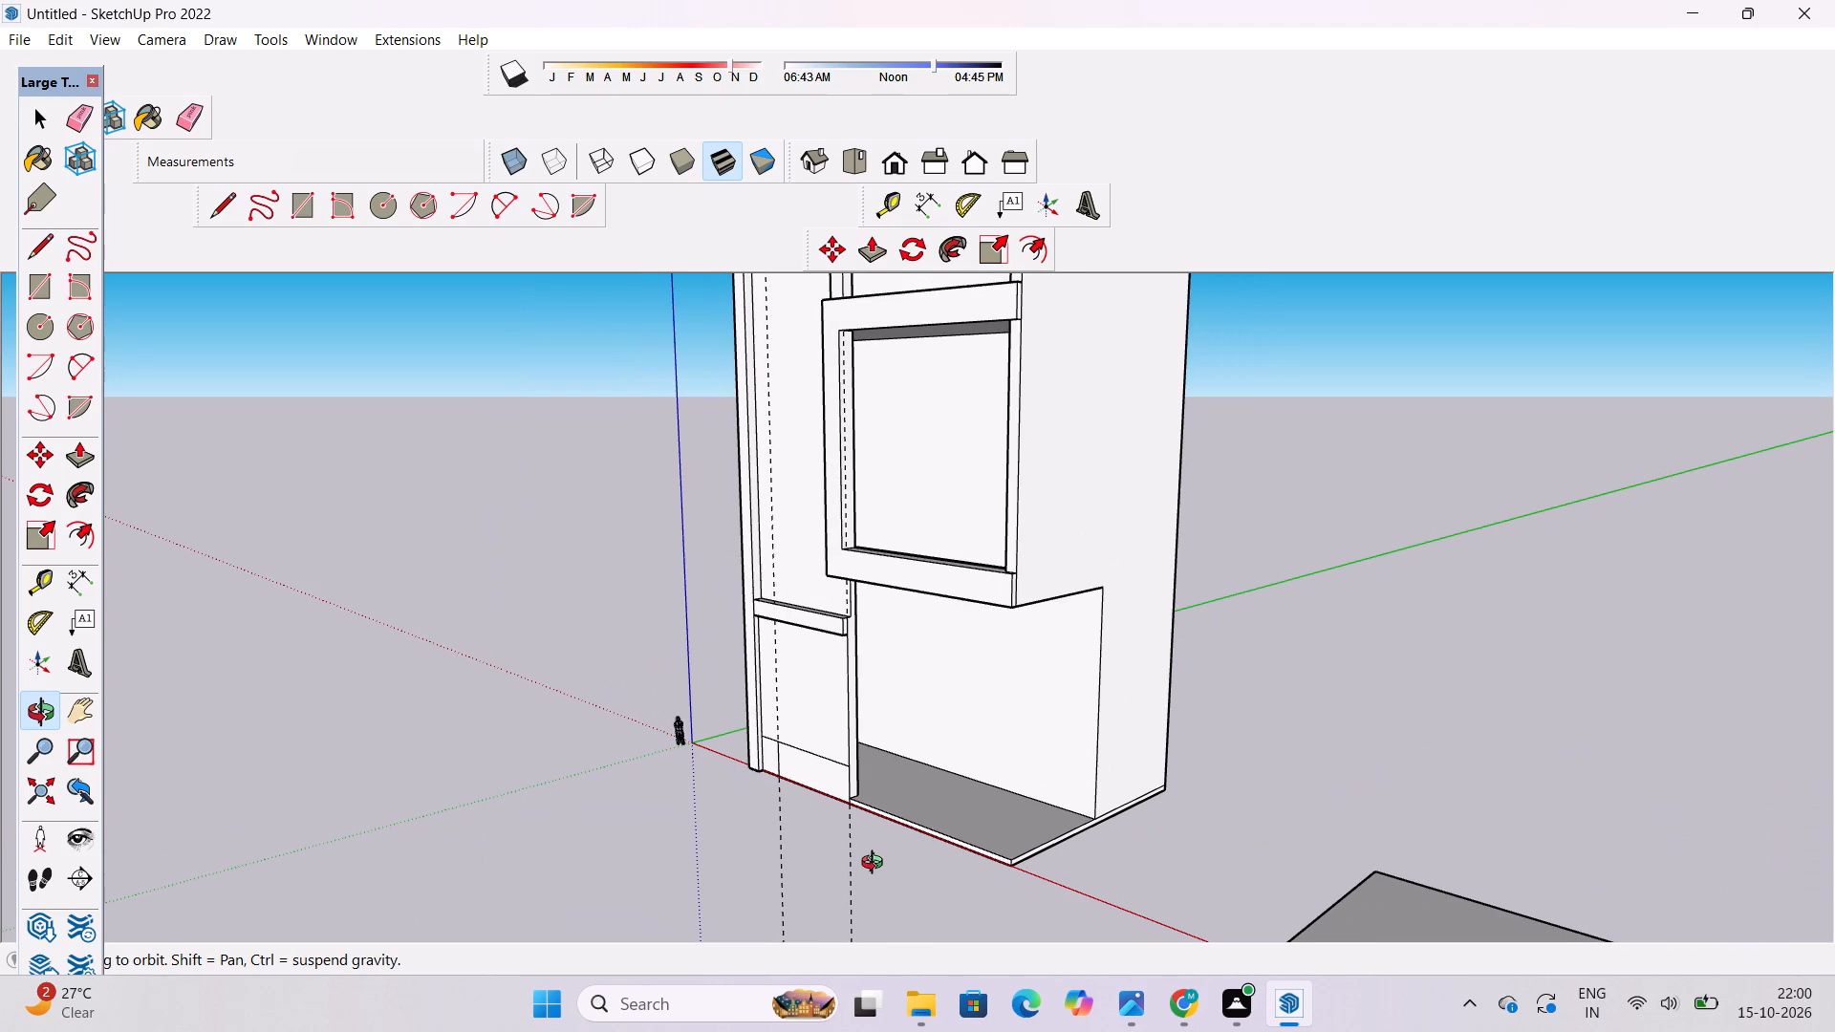
scroll(876, 865, "up", 4)
scroll(876, 865, "down", 4)
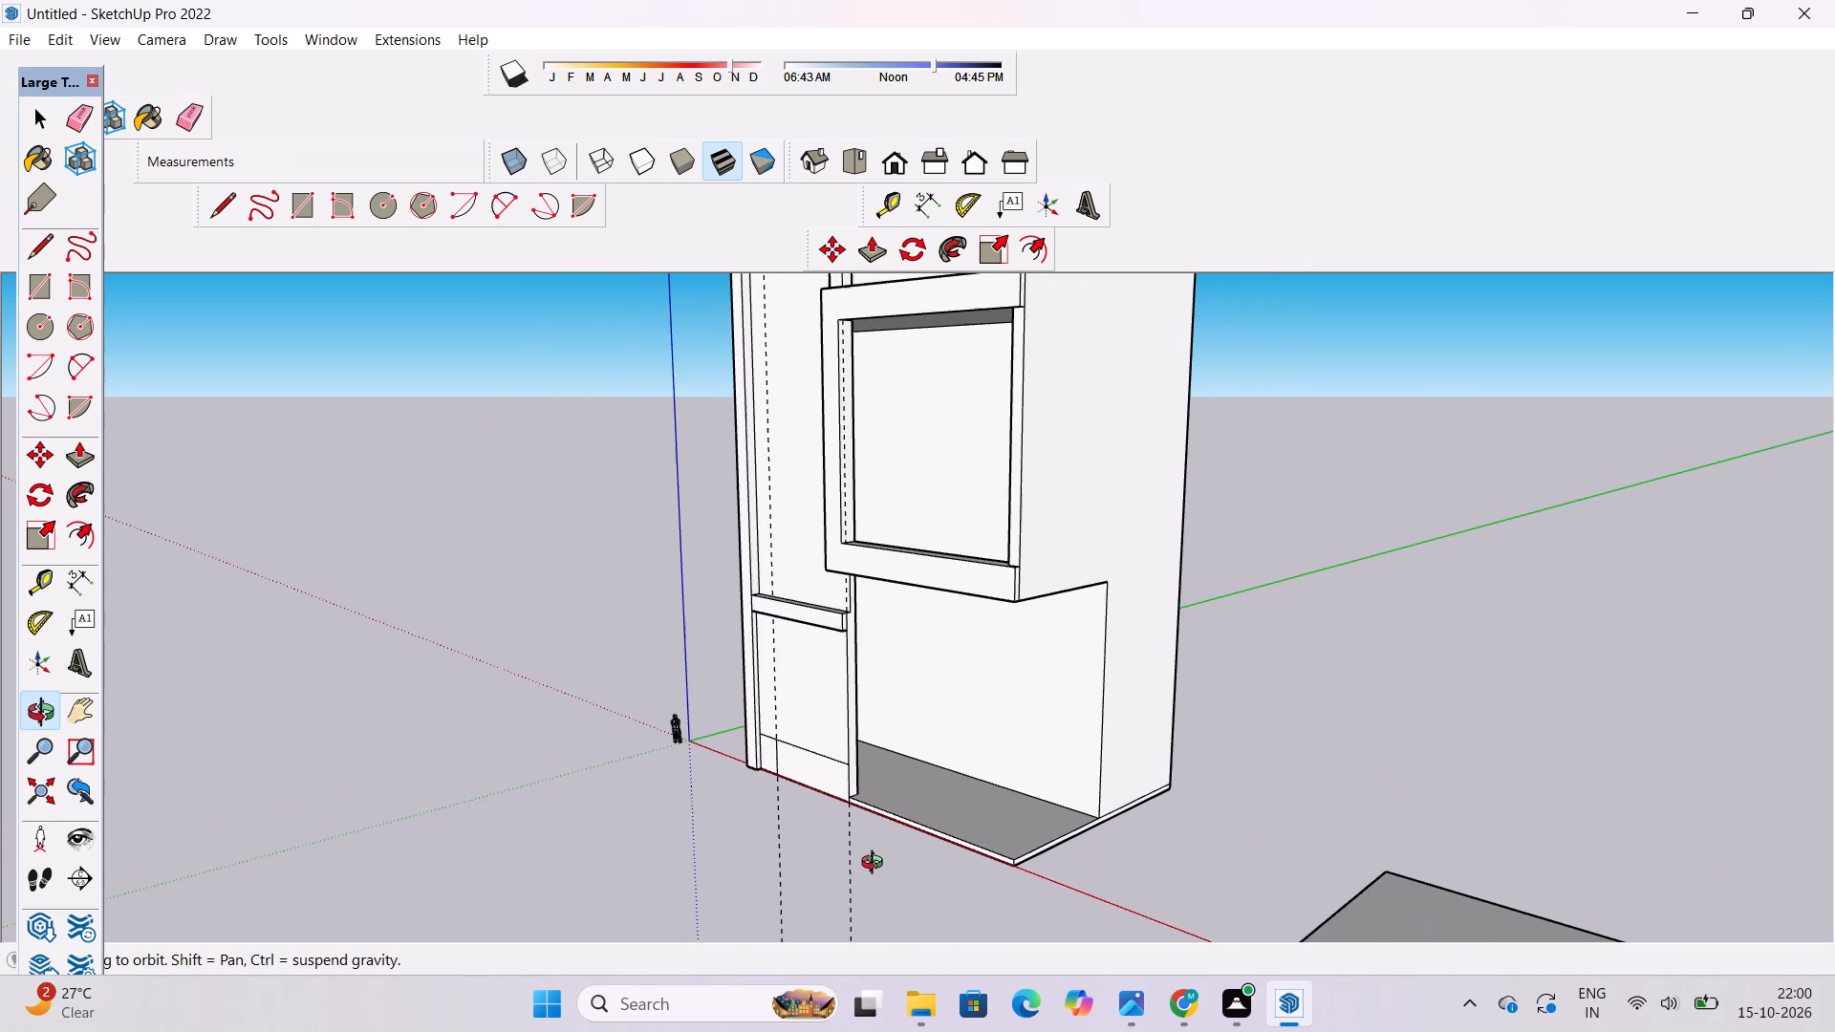
scroll(876, 865, "up", 1)
scroll(876, 865, "down", 3)
left_click_drag(909, 883, 1221, 854)
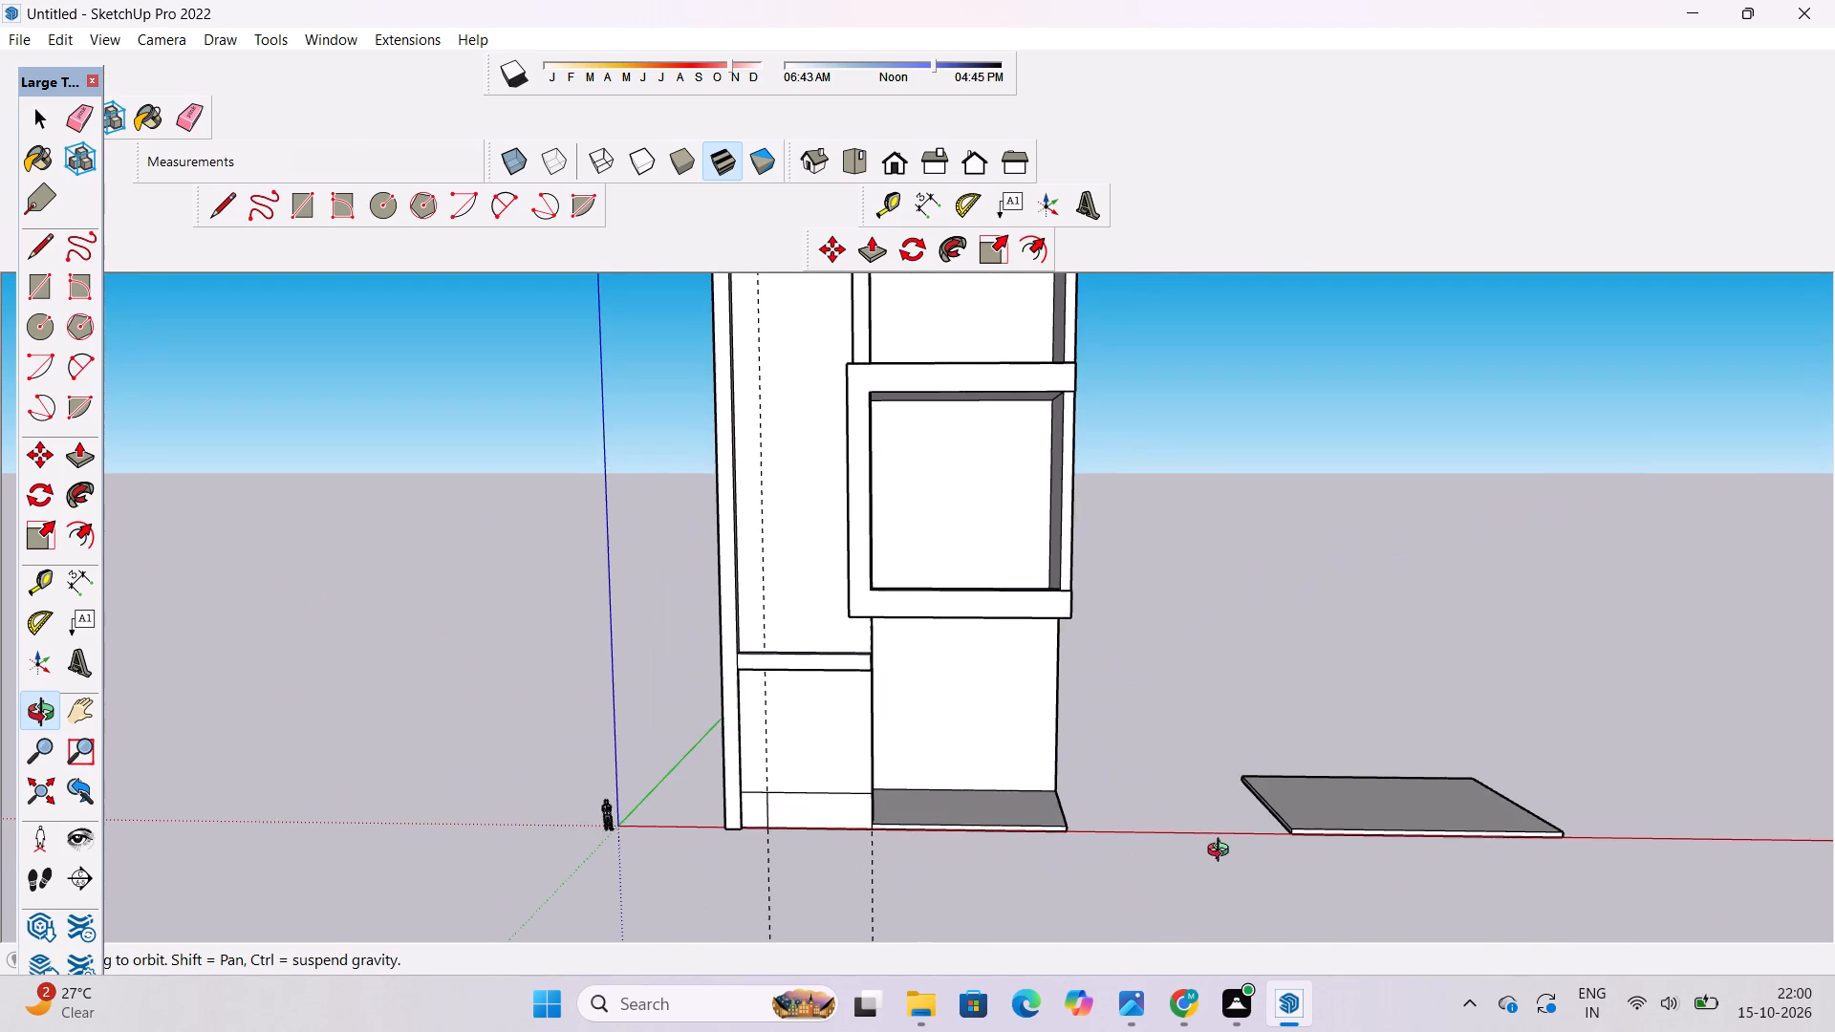
scroll(1007, 820, "up", 3)
left_click_drag(988, 804, 991, 865, "shift")
scroll(797, 865, "up", 2)
left_click_drag(696, 873, 784, 854, "shift")
left_click_drag(792, 854, 872, 833)
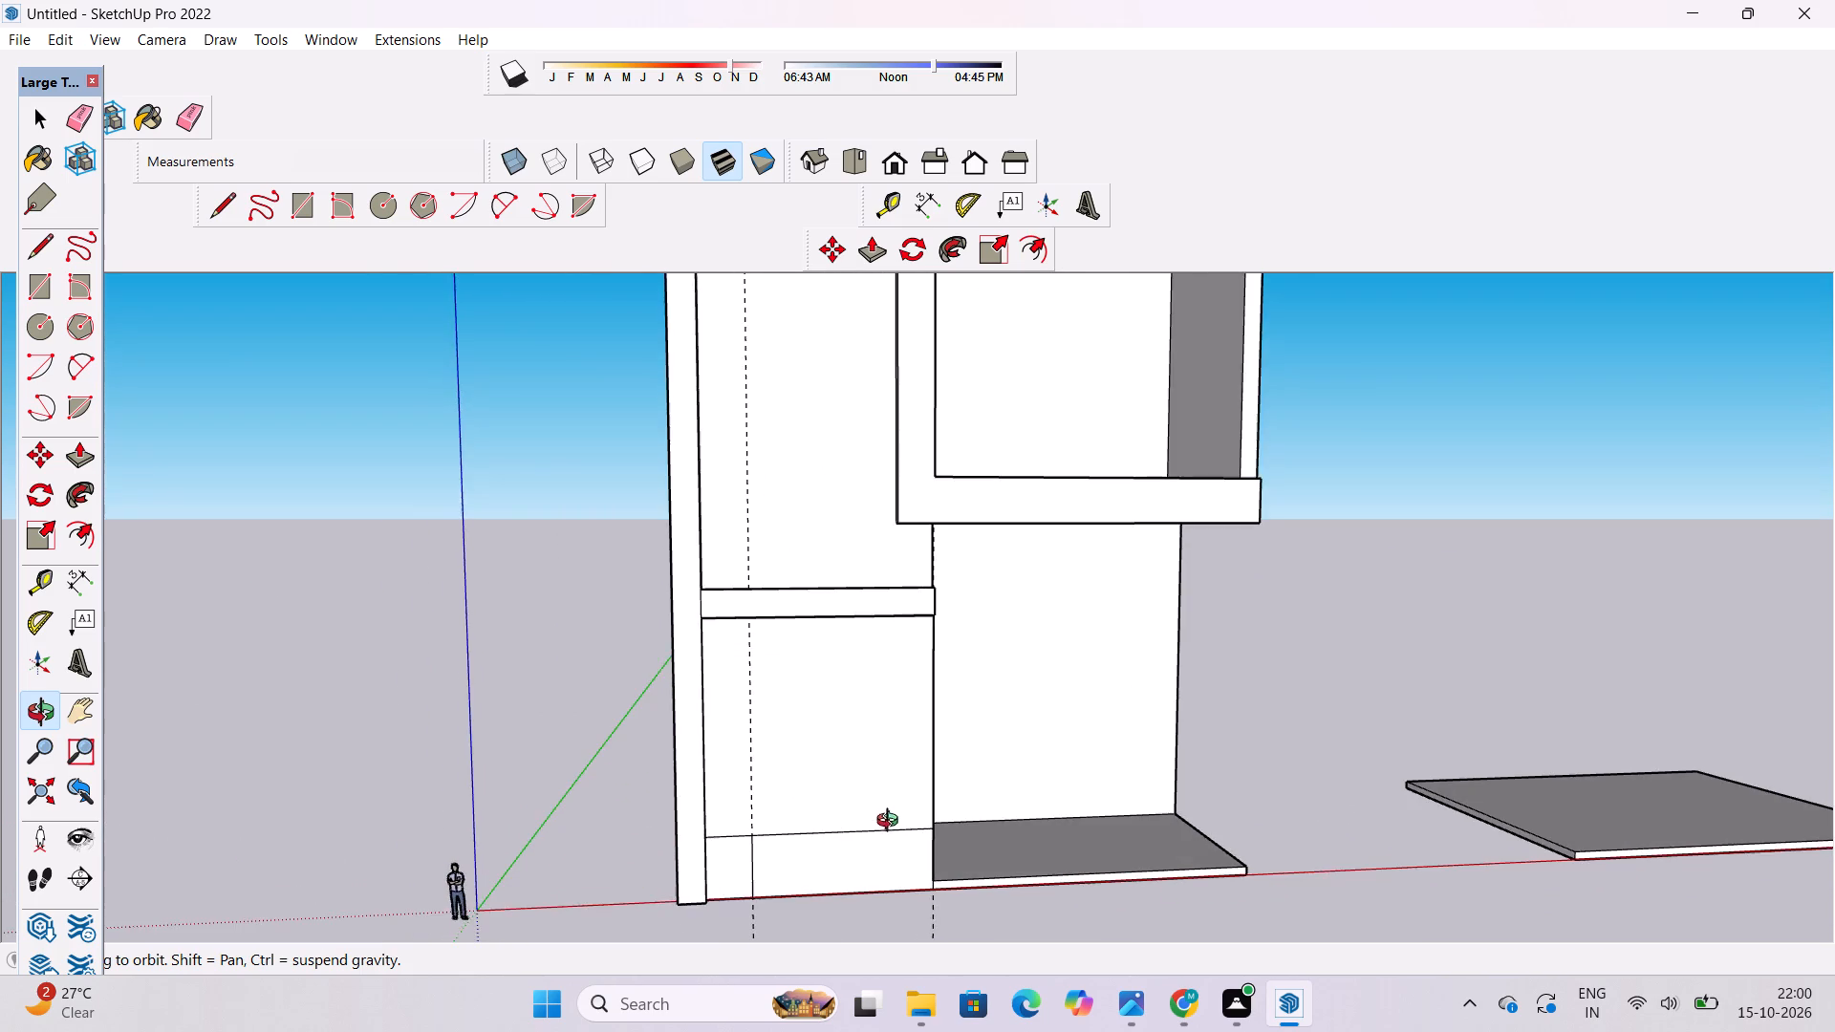
scroll(818, 821, "up", 3)
left_click_drag(786, 878, 794, 907, "shift")
left_click_drag(797, 919, 780, 874)
scroll(785, 883, "down", 6)
left_click_drag(791, 896, 791, 816, "shift")
left_click_drag(797, 834, 801, 889)
scroll(803, 893, "up", 3)
left_click_drag(834, 815, 746, 840, "shift")
left_click_drag(754, 855, 778, 858)
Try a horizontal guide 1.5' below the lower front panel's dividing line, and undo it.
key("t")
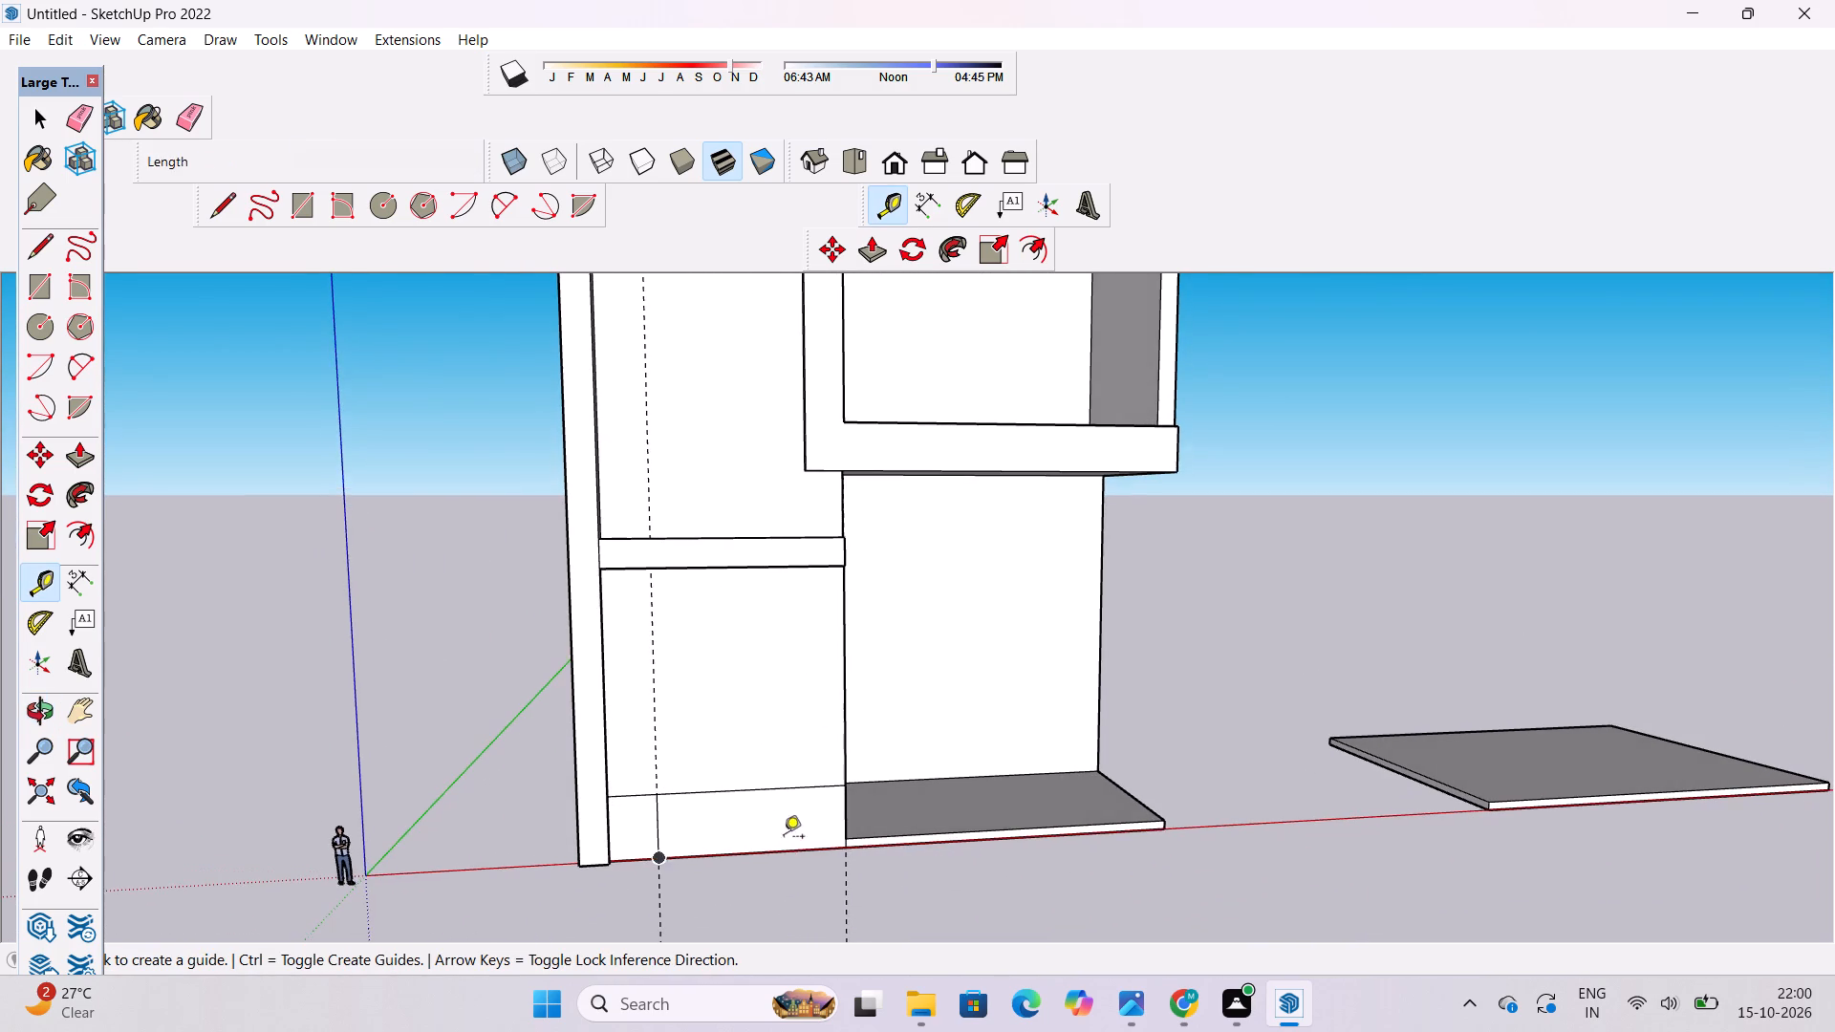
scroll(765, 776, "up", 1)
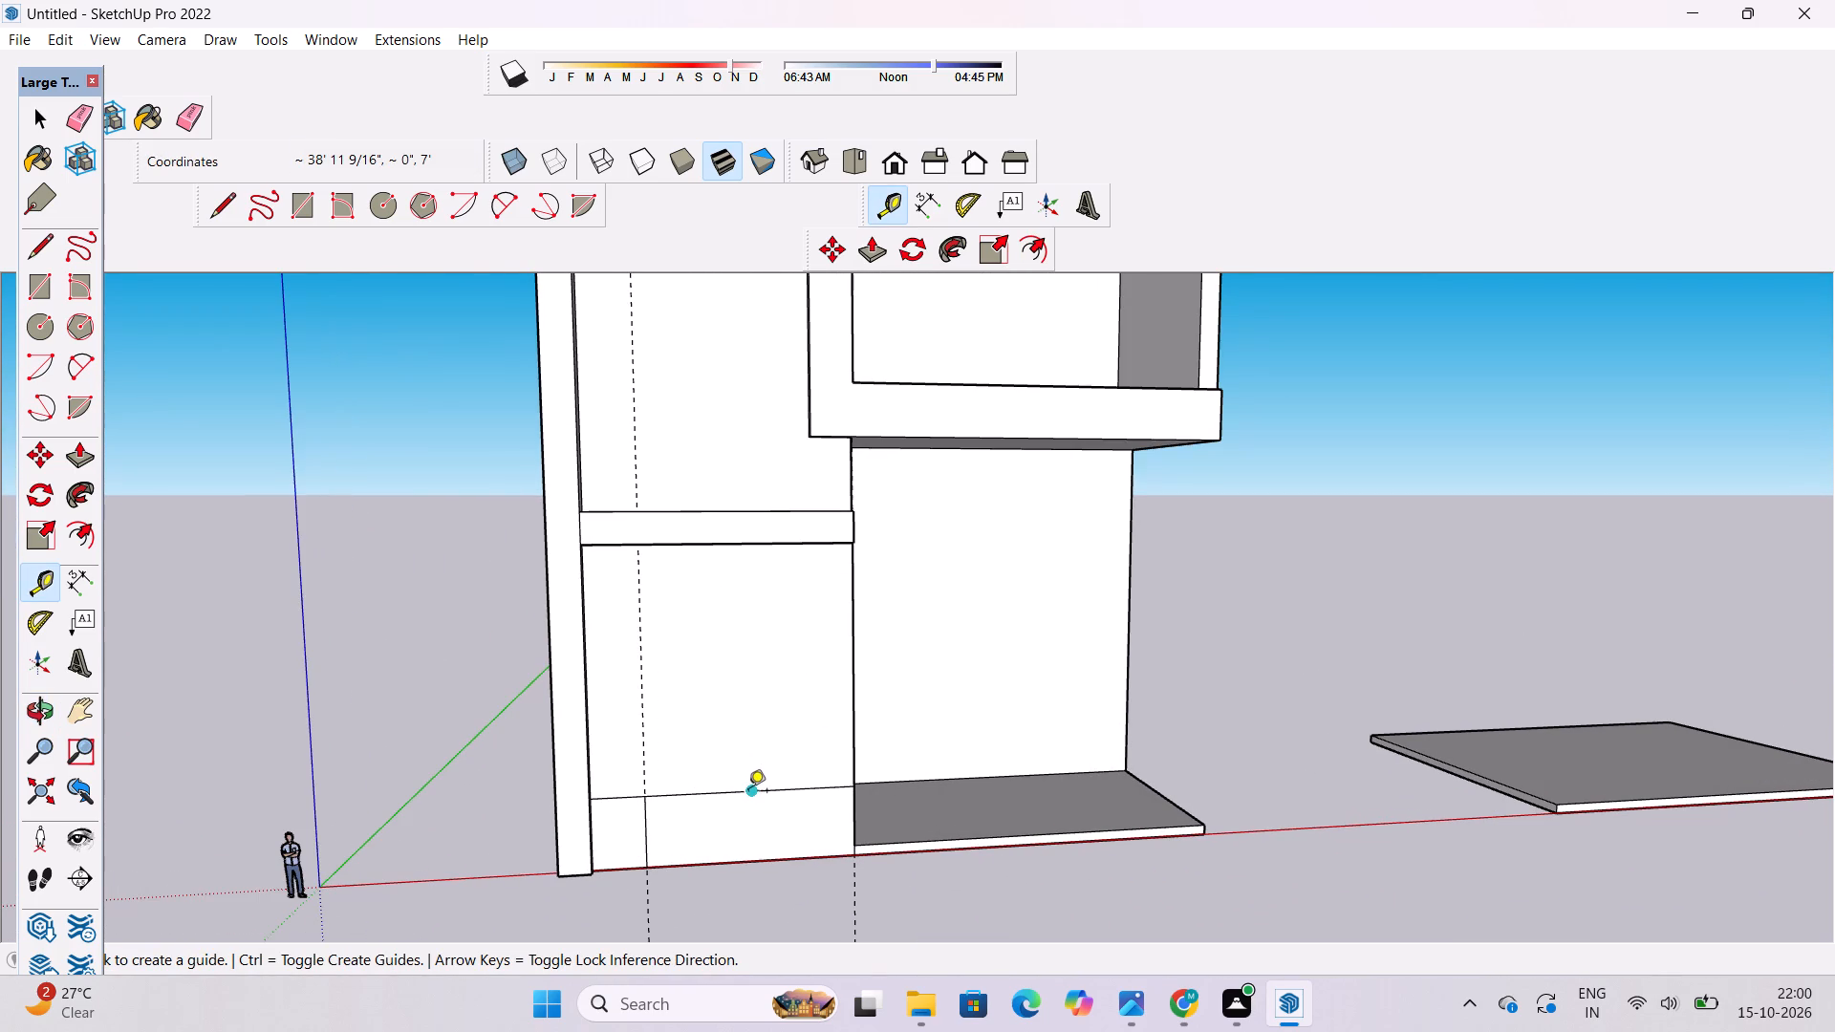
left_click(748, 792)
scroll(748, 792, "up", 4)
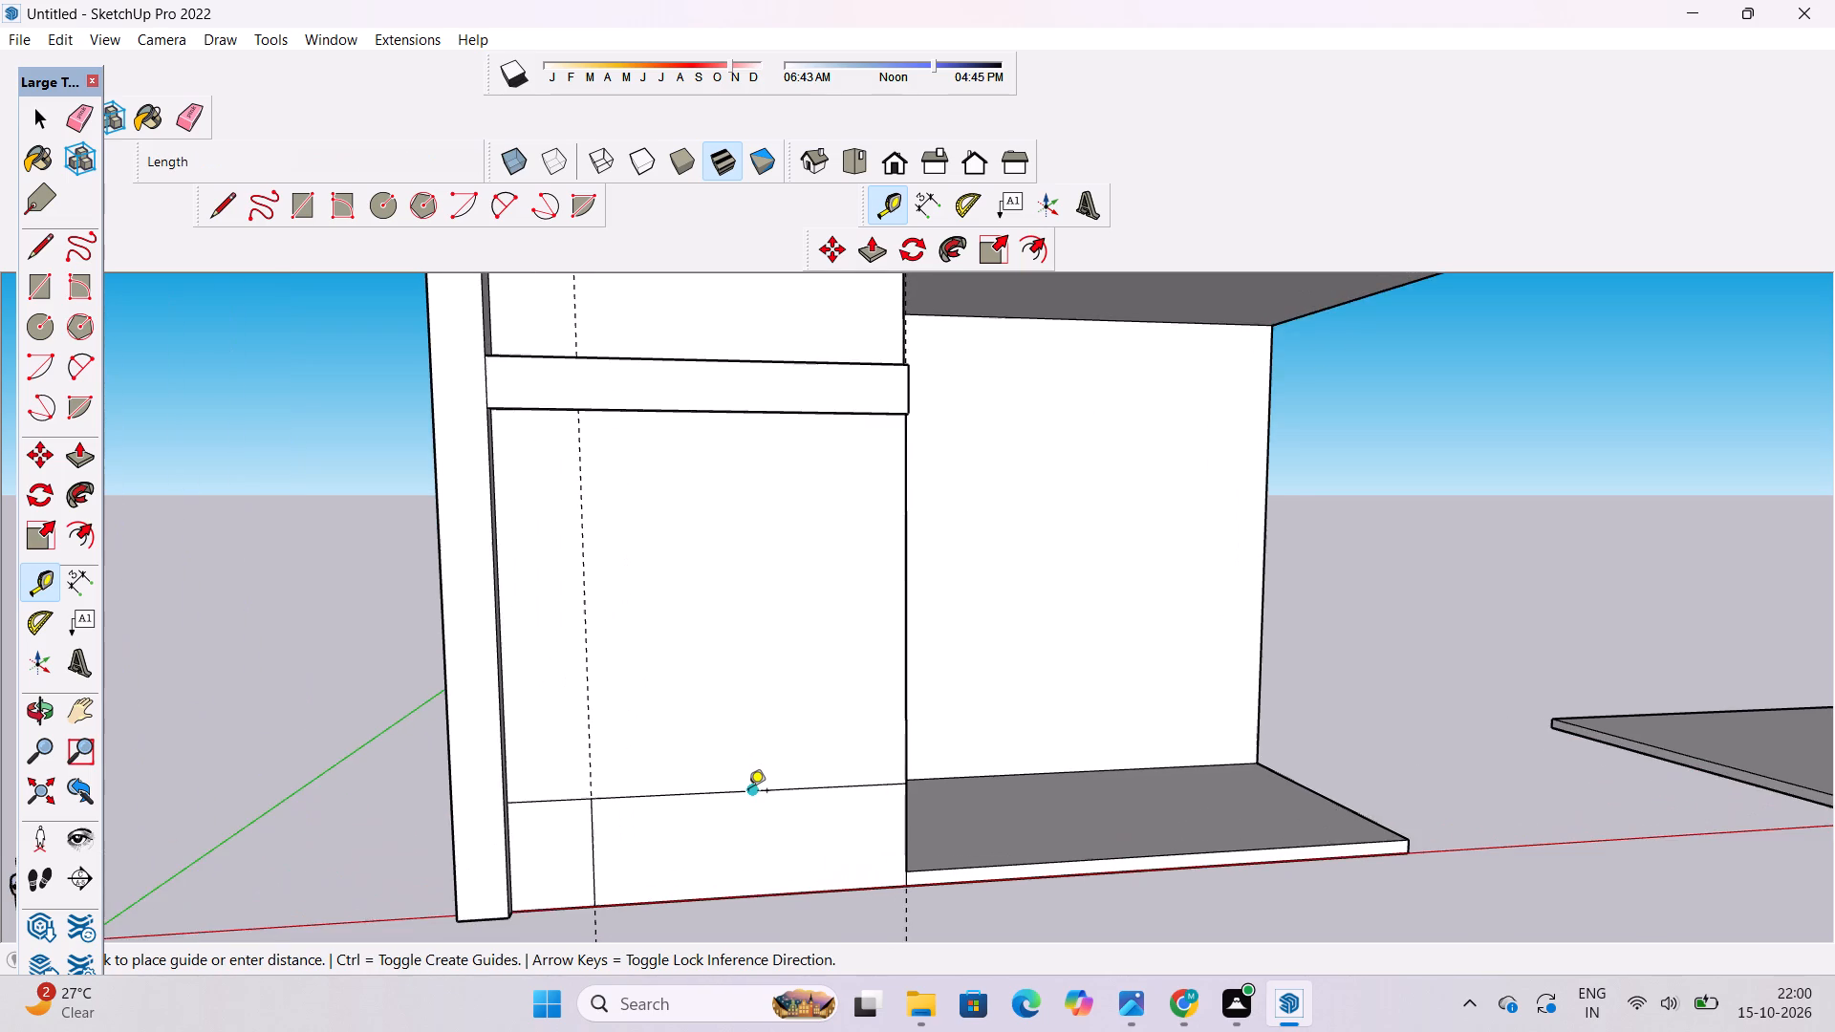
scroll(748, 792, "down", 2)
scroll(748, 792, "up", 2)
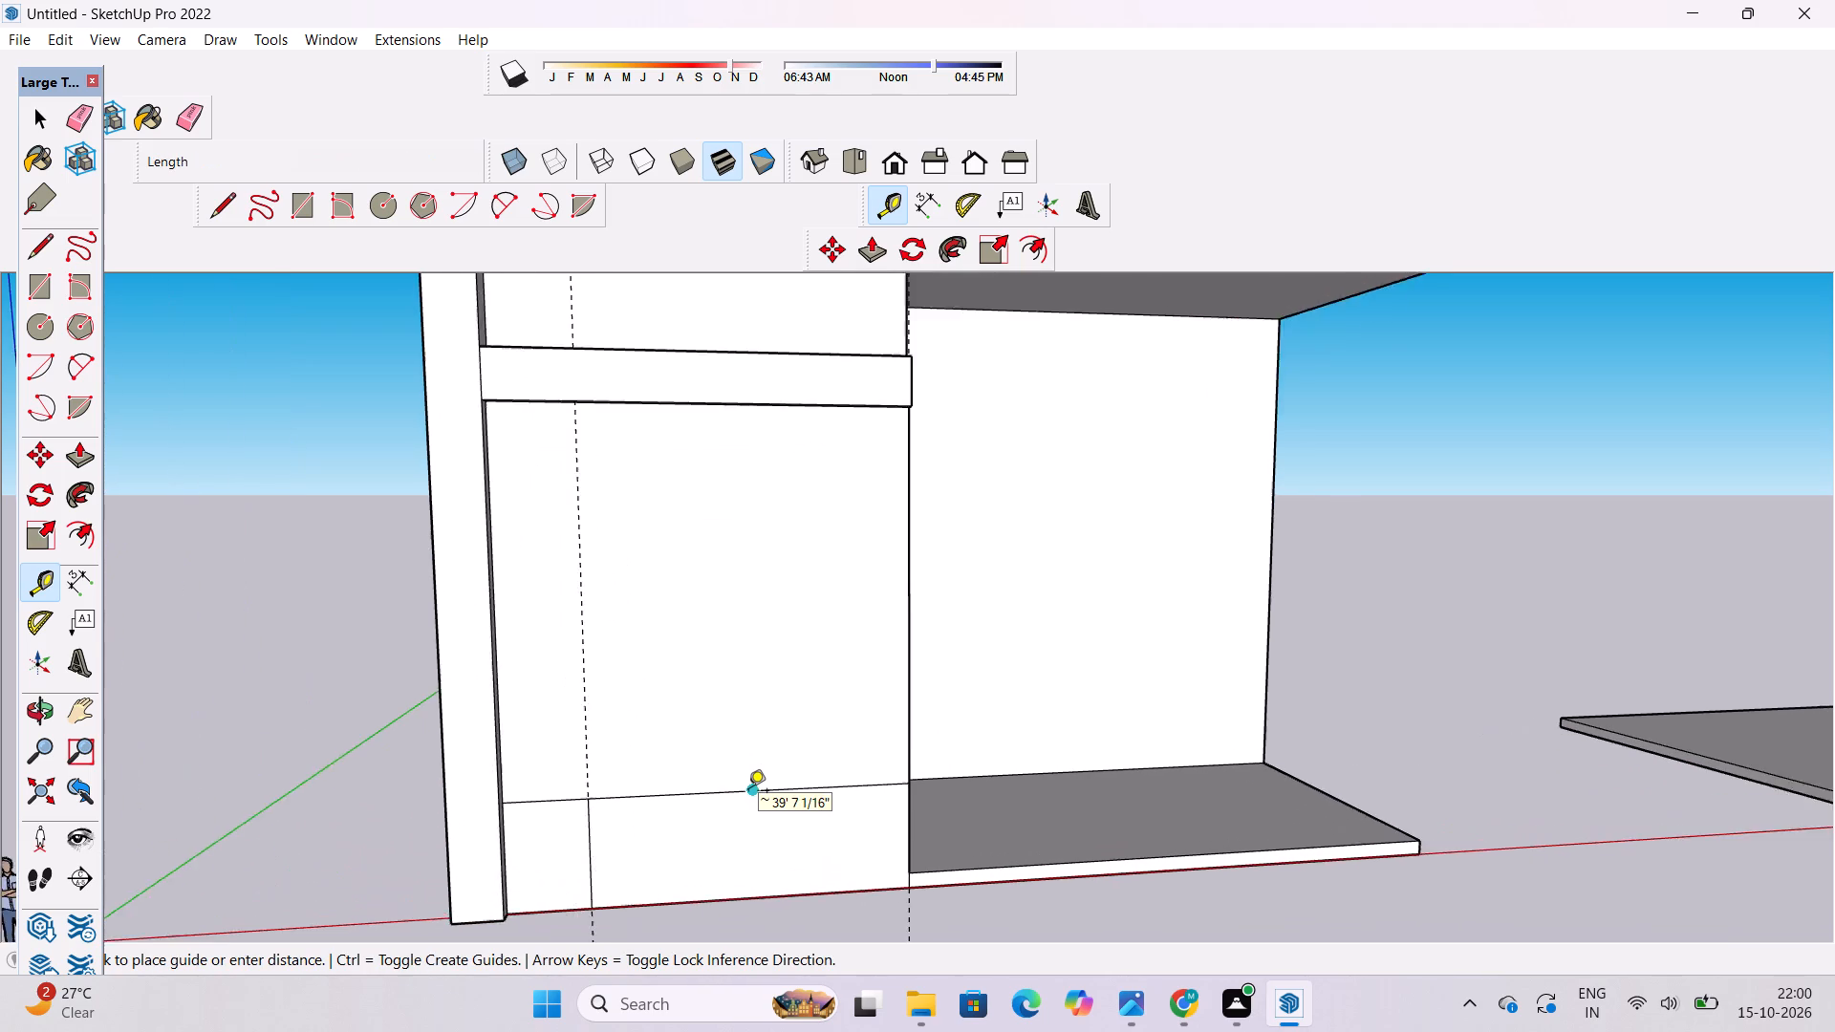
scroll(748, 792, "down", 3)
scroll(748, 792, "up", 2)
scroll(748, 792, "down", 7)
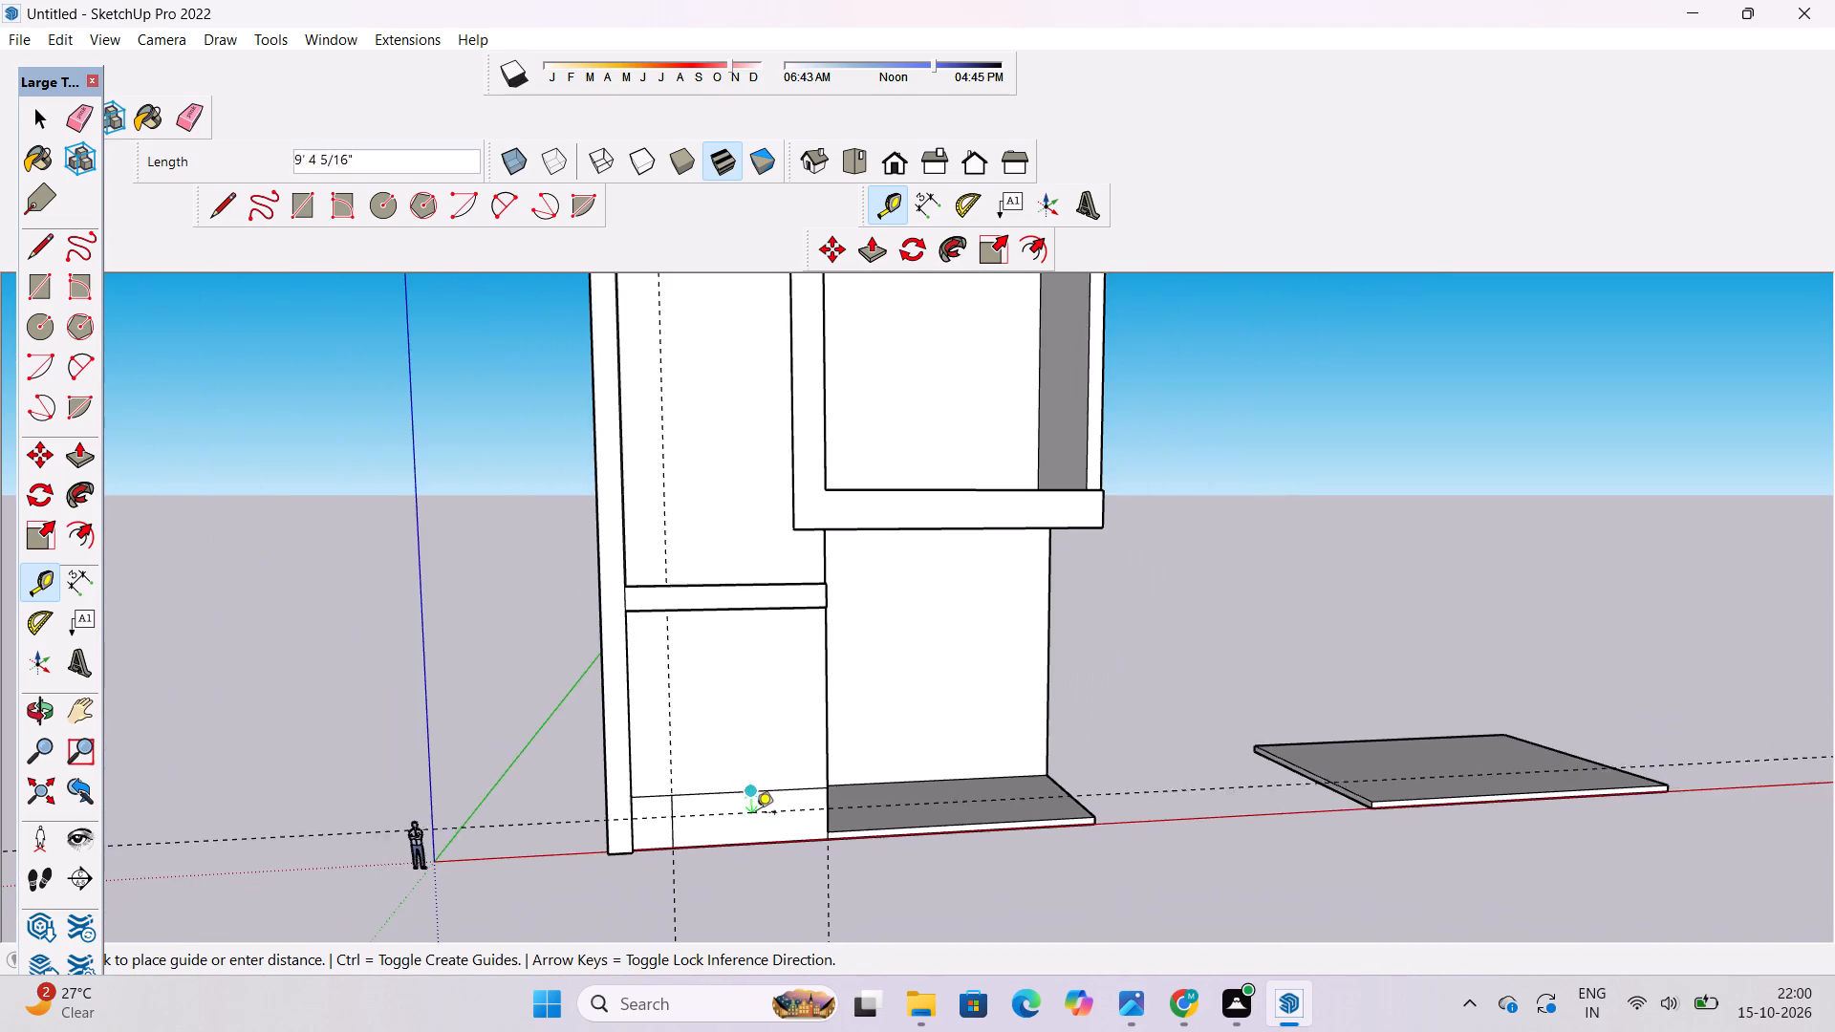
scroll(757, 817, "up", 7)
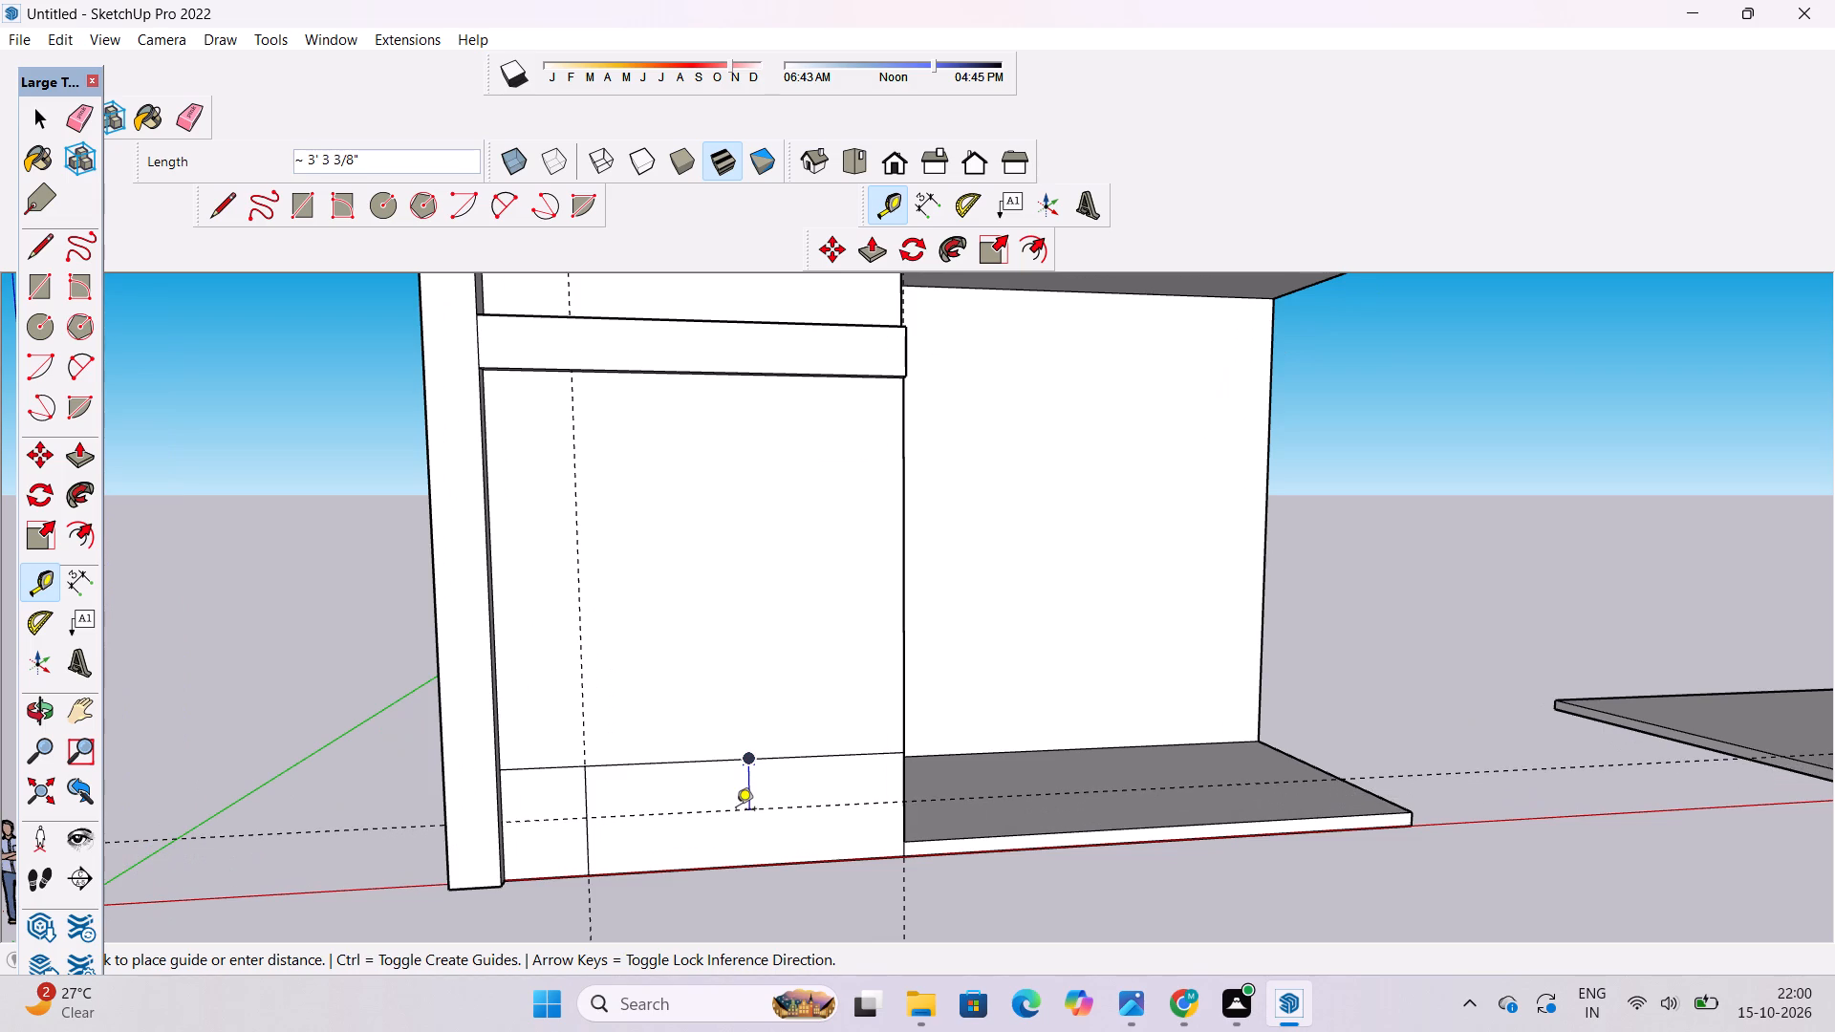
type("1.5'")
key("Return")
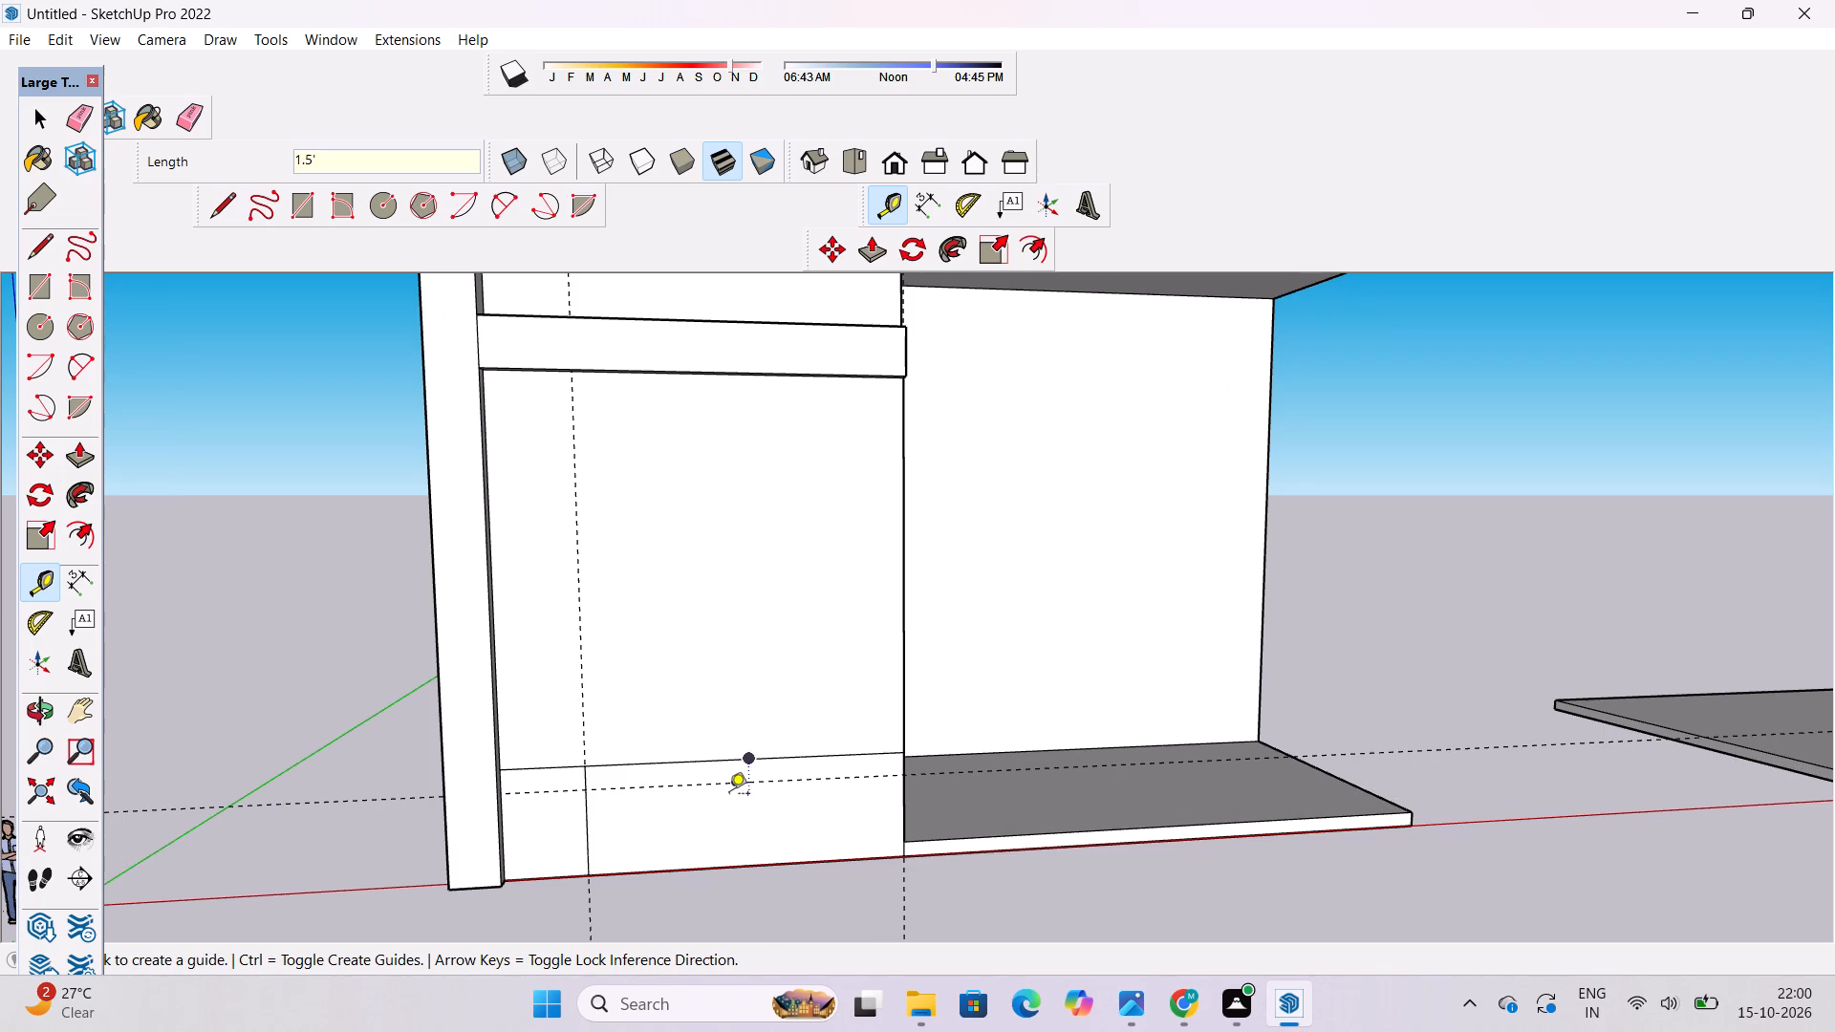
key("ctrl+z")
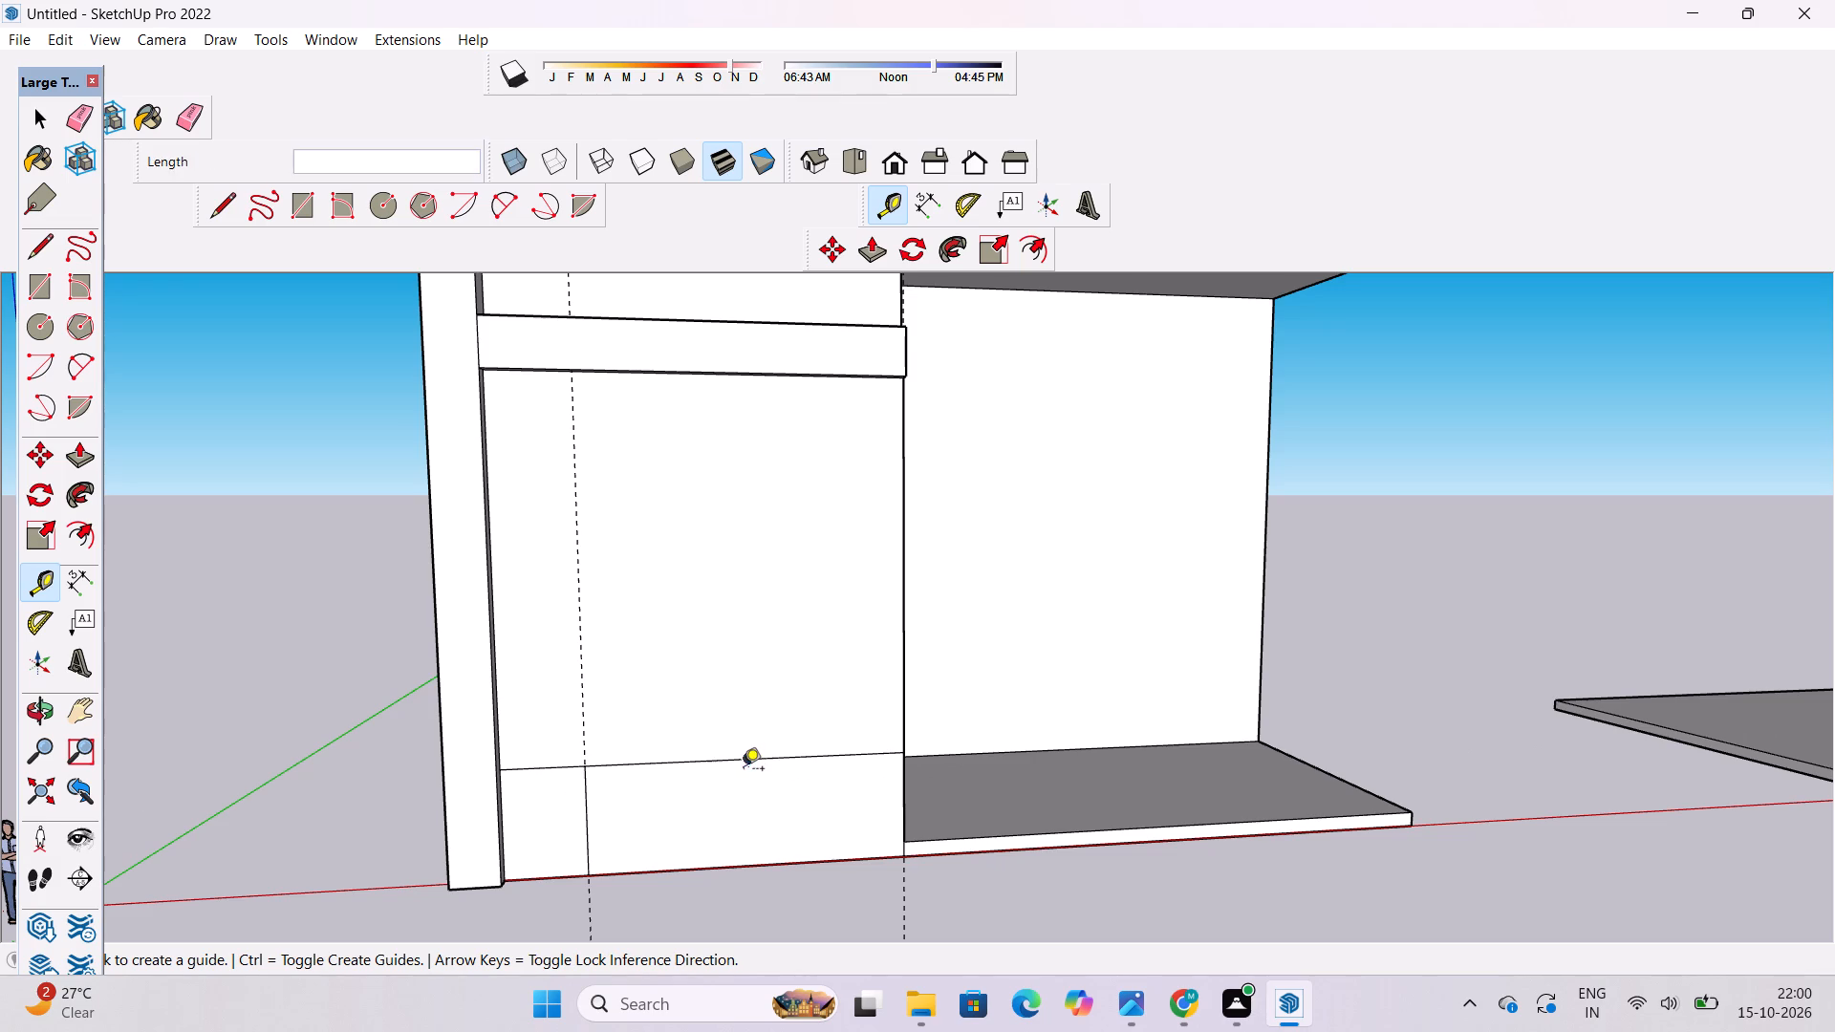
Place three horizontal guides at successive 2' spacings below the lower front panel's dividing line.
left_click(746, 761)
scroll(727, 843, "up", 3)
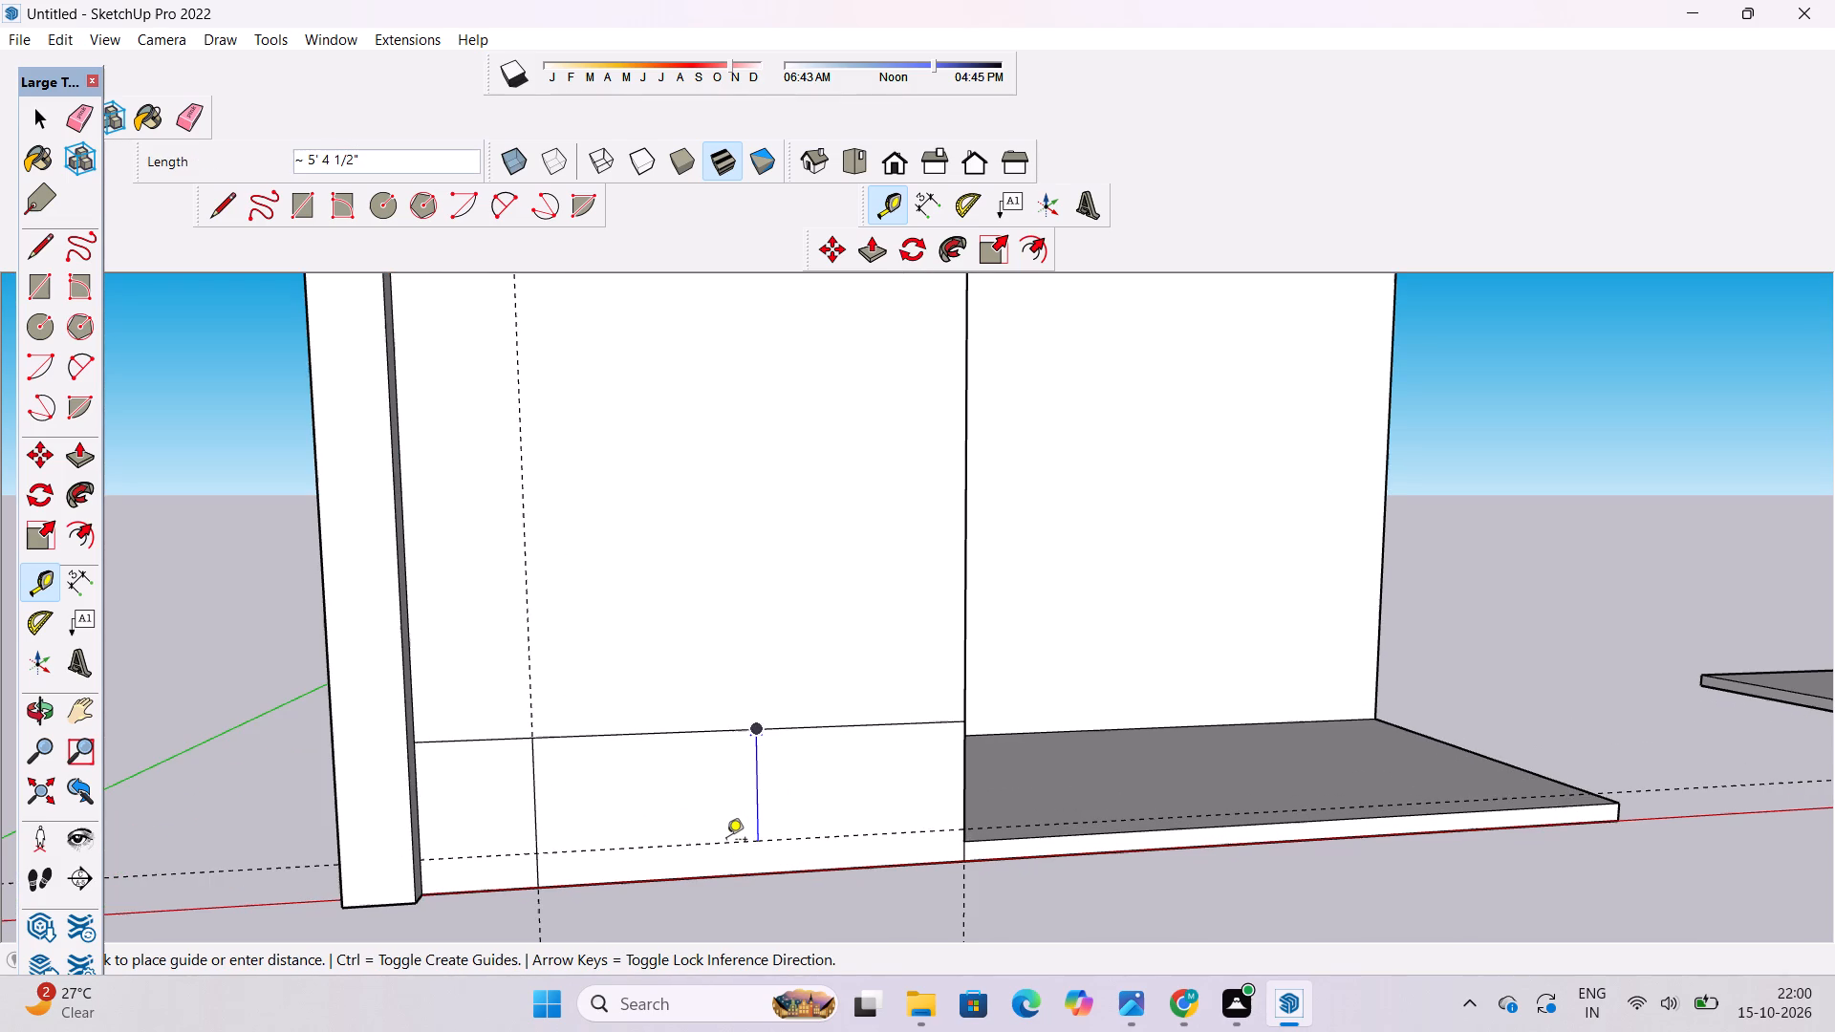
type("2'")
key("Return")
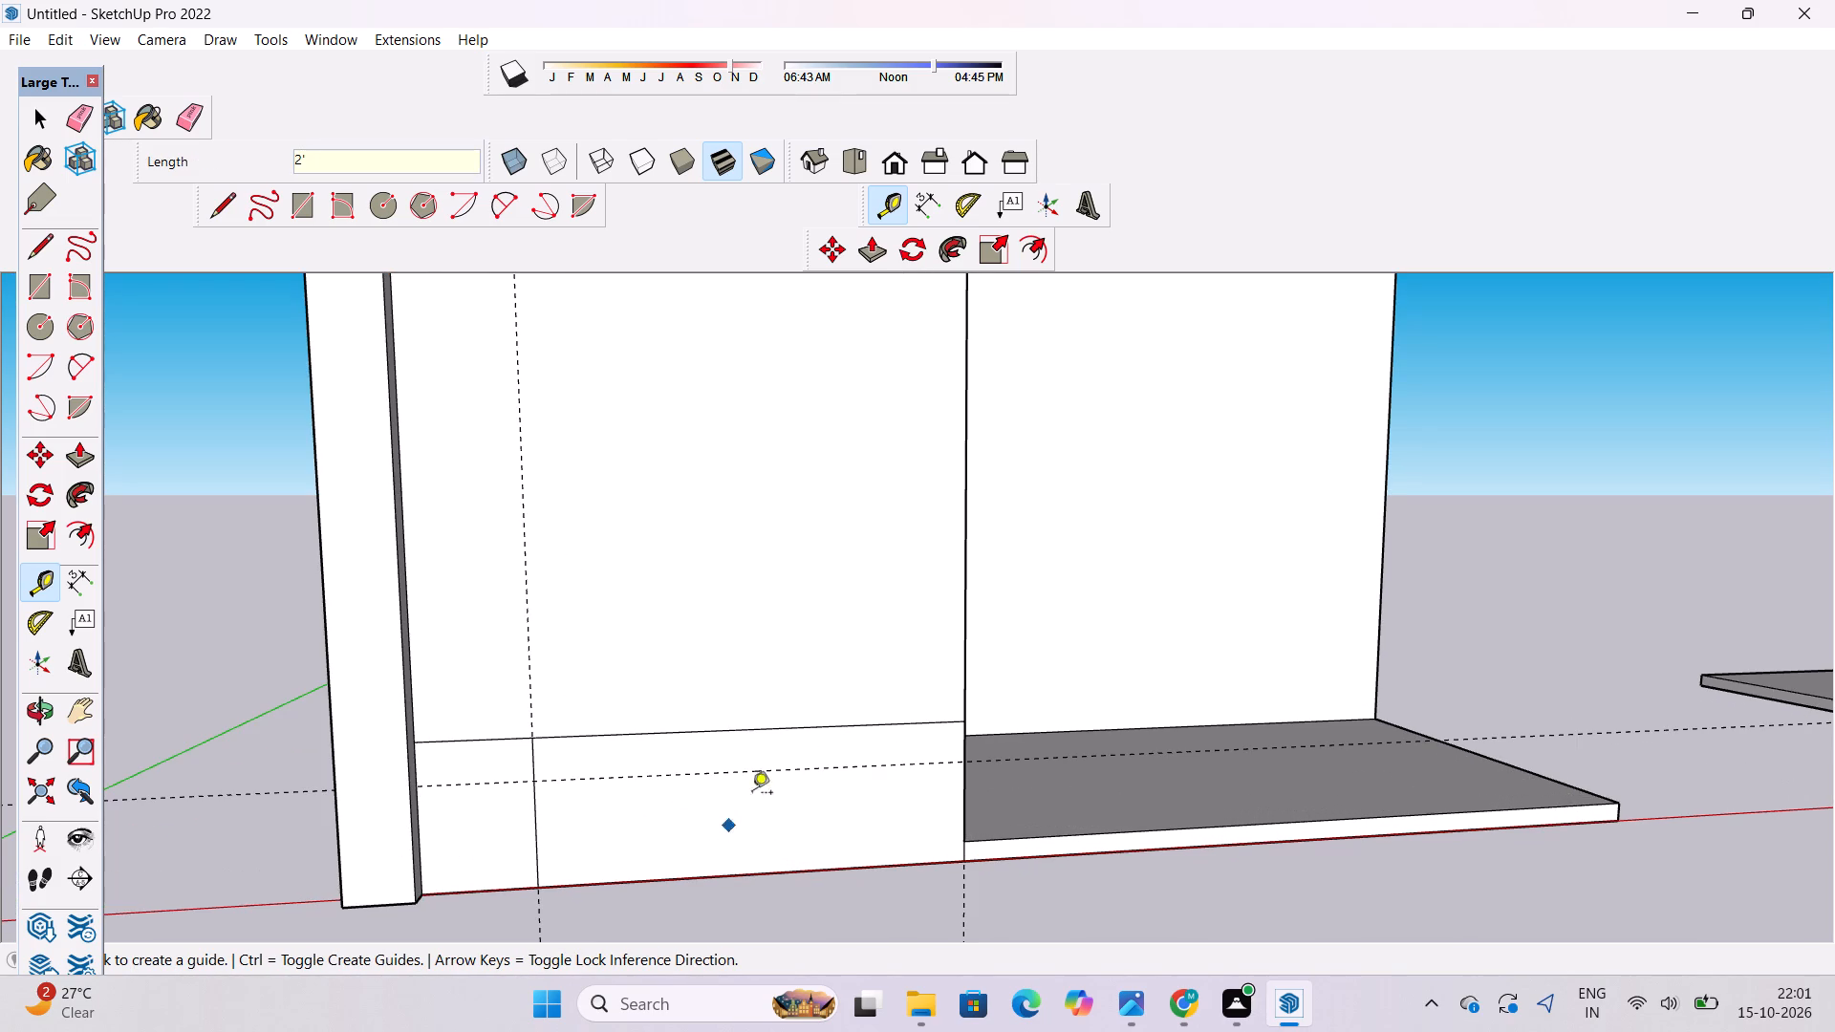
left_click(853, 765)
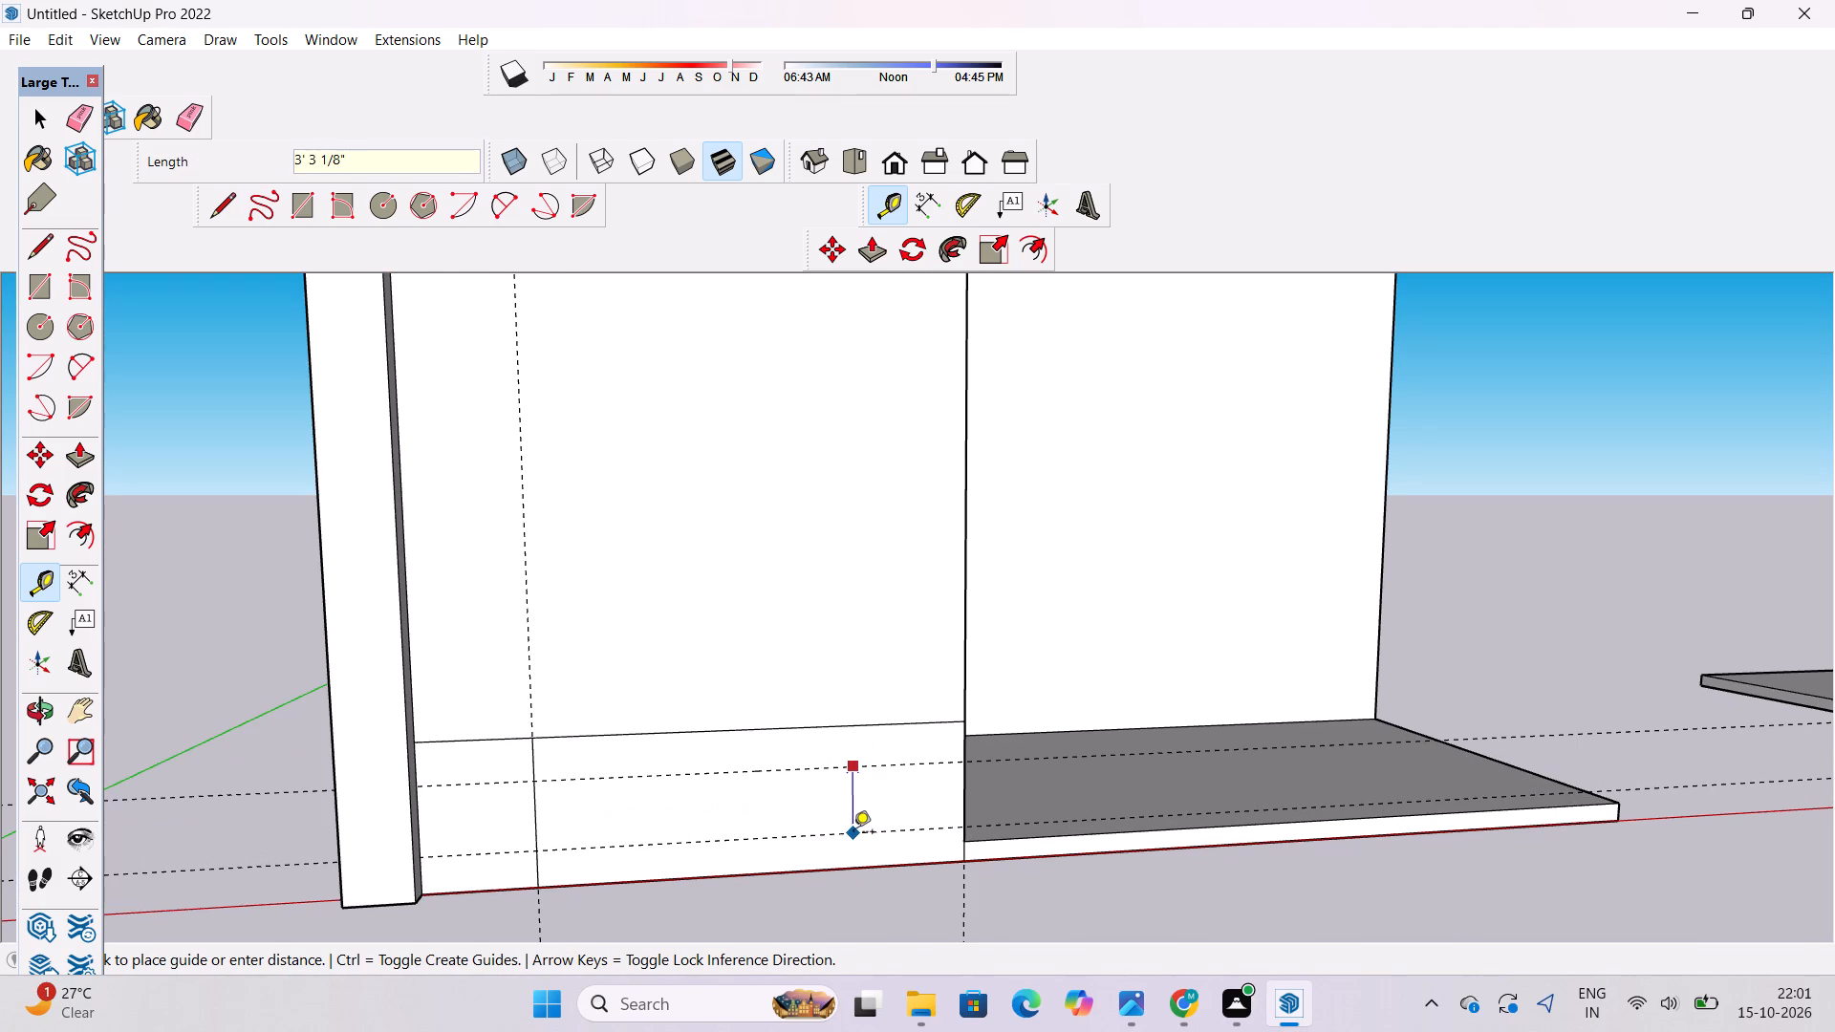
type("2'")
key("Return")
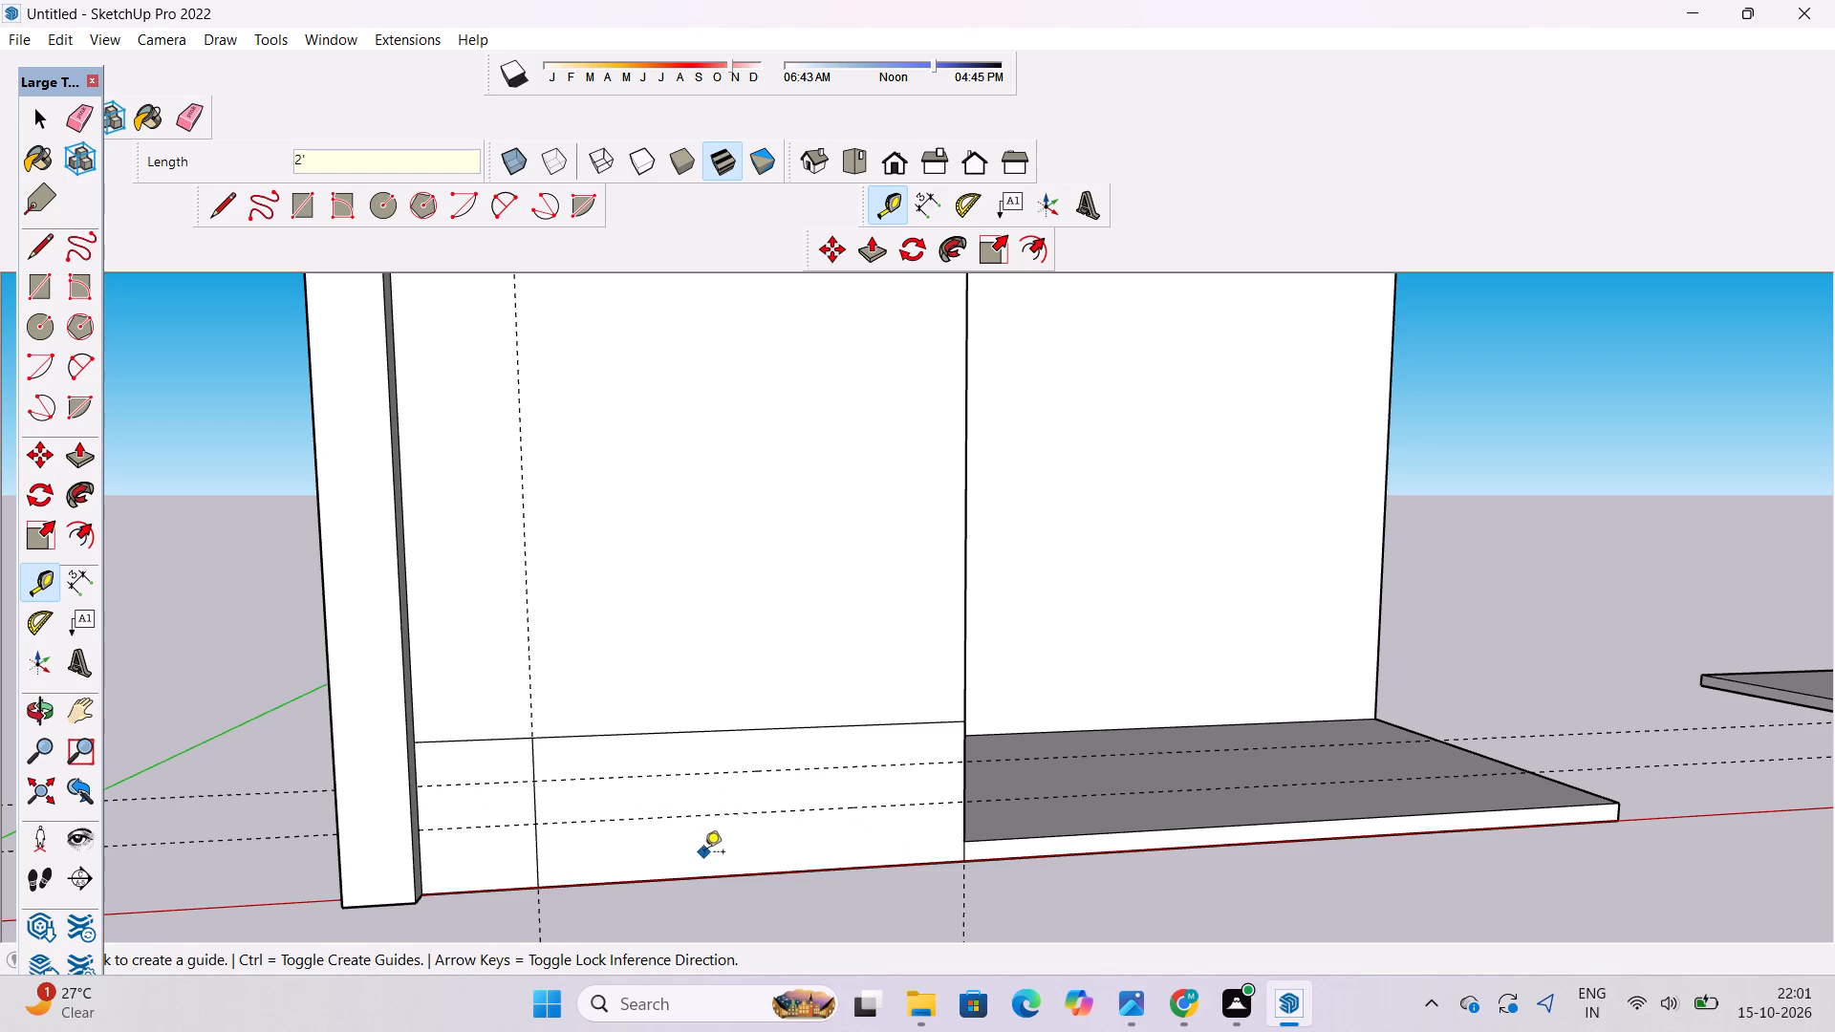
left_click(815, 813)
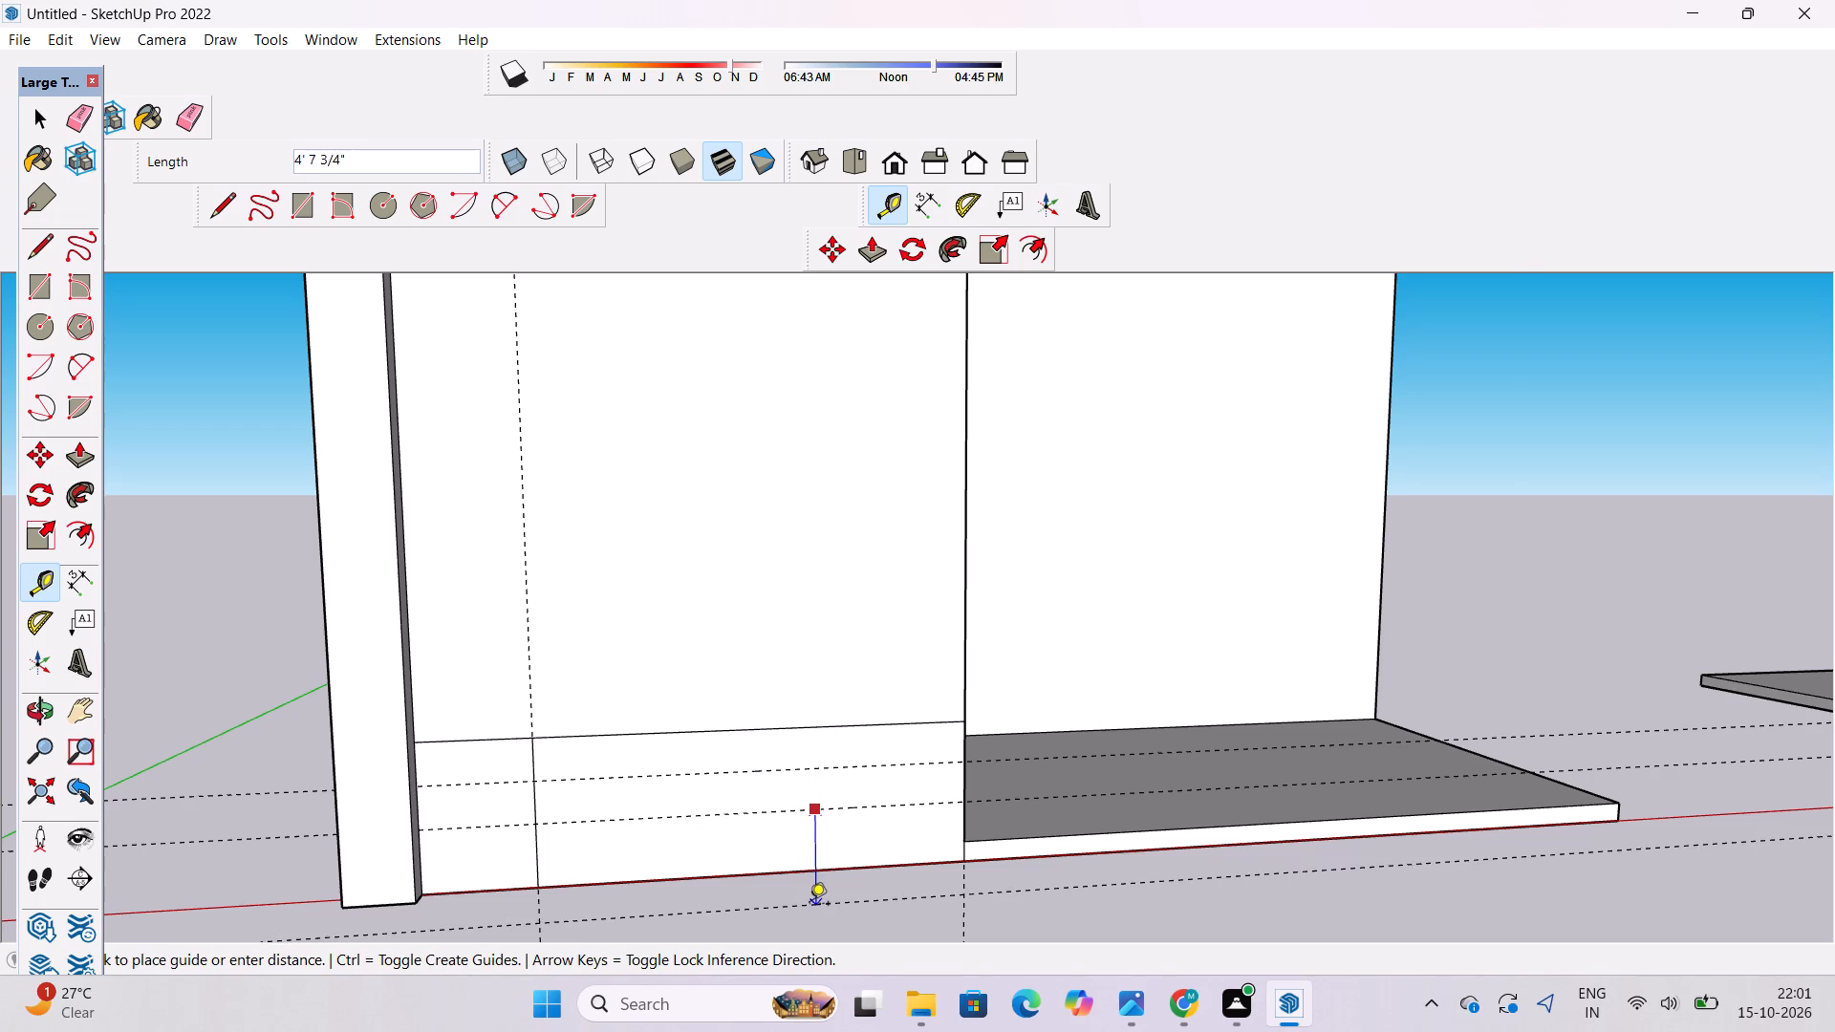
scroll(810, 905, "up", 5)
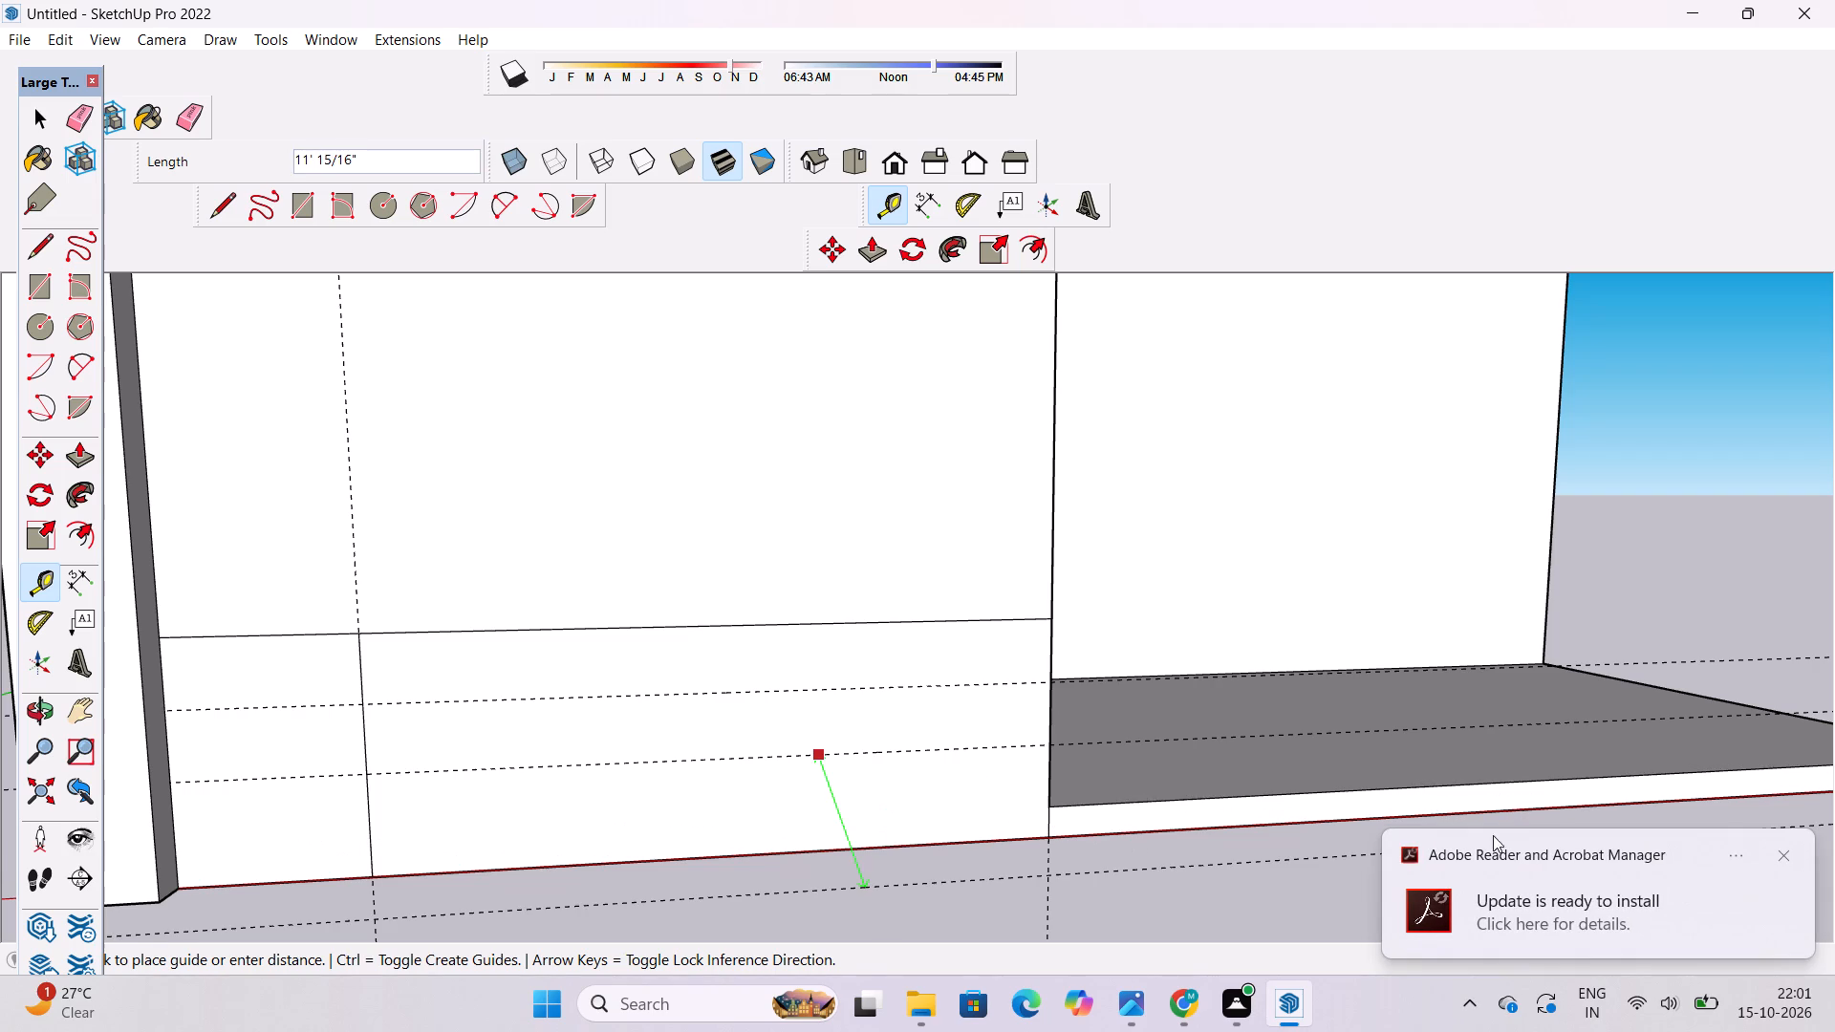
left_click(1793, 860)
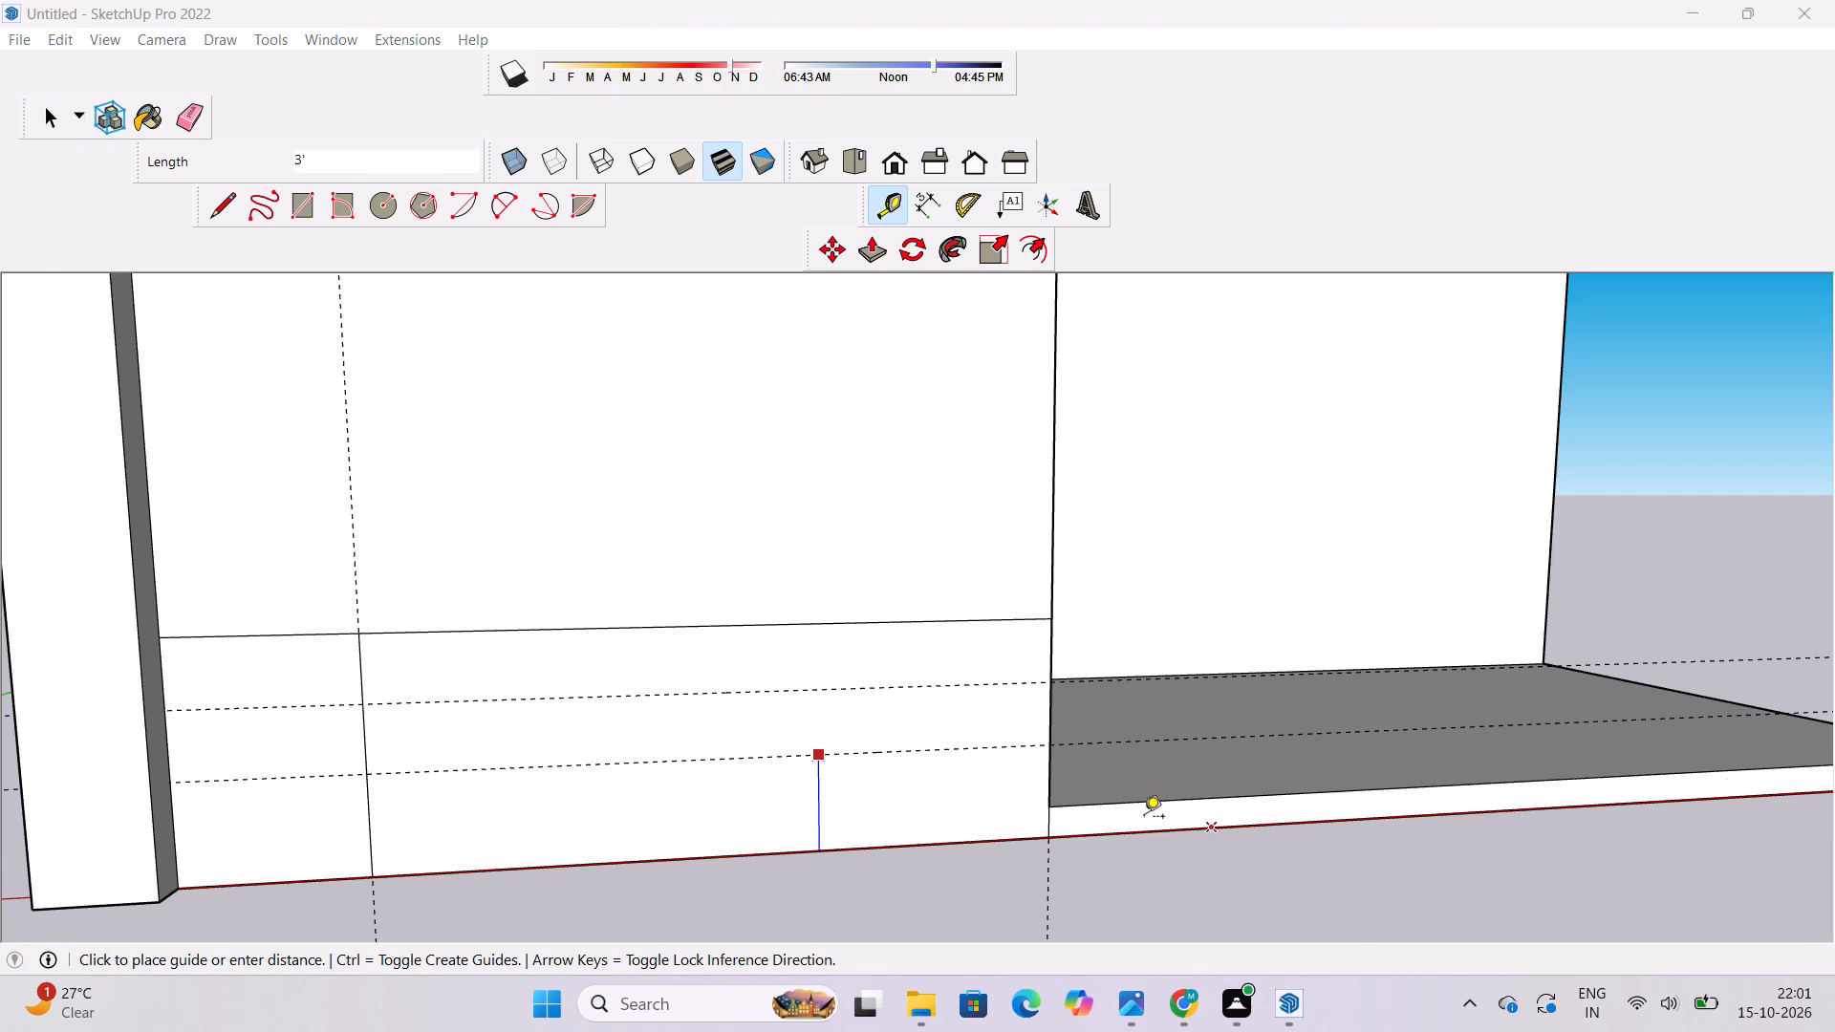
scroll(713, 871, "down", 4)
scroll(834, 817, "up", 7)
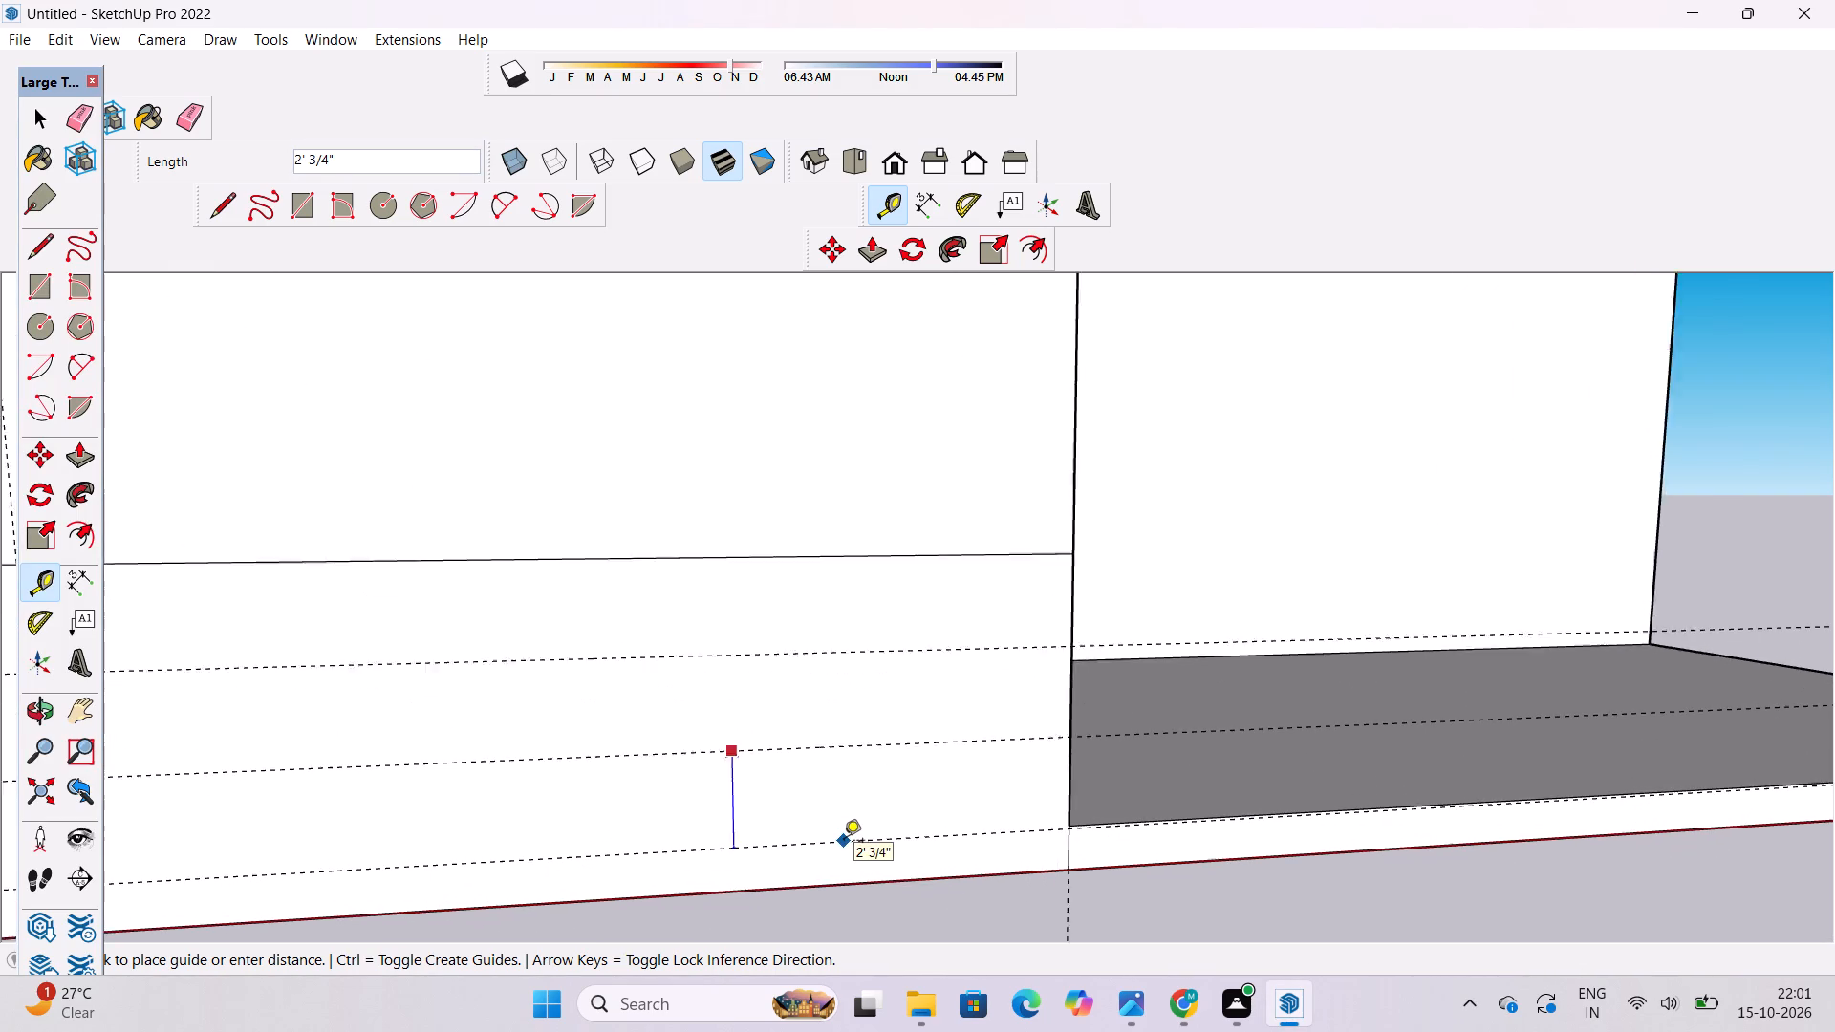
scroll(844, 842, "up", 1)
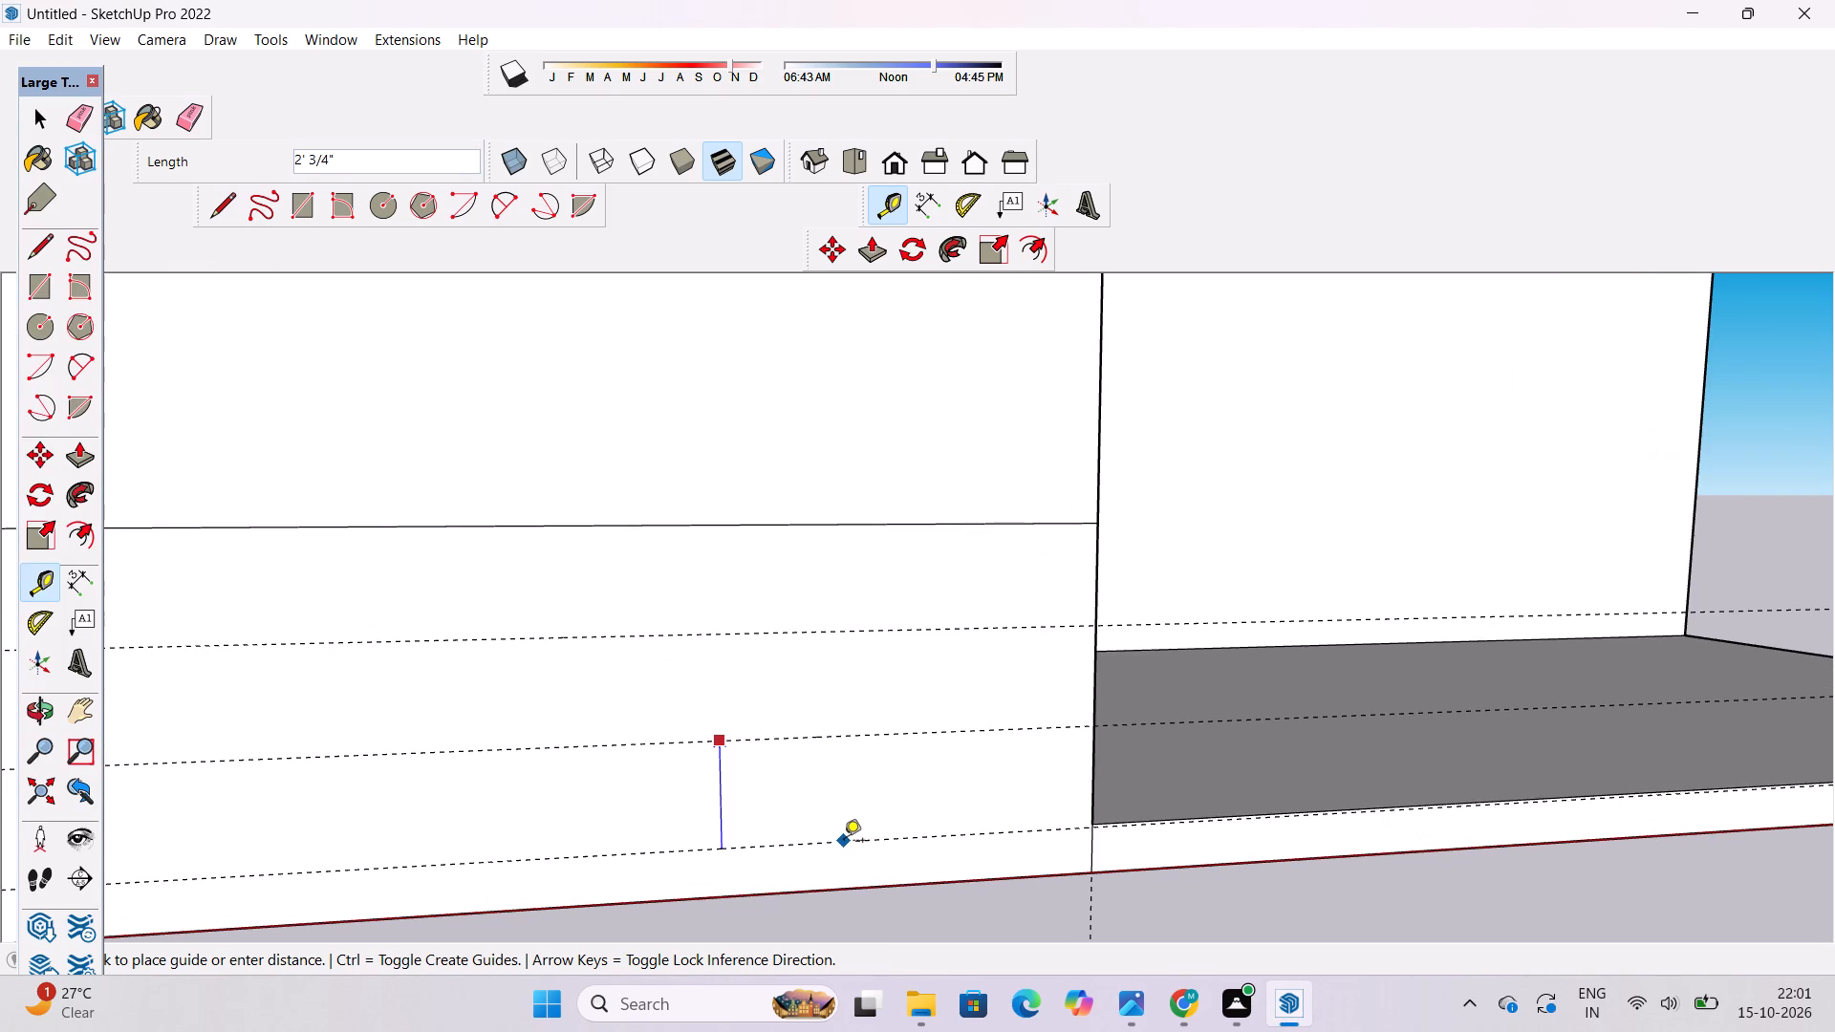
type("2'")
key("Return")
Examine the guide layout on the cabinet's bottom strip from the front and slightly different angles.
key("o")
scroll(841, 877, "down", 8)
left_click_drag(841, 923, 894, 874, "shift")
left_click_drag(1012, 860, 958, 869)
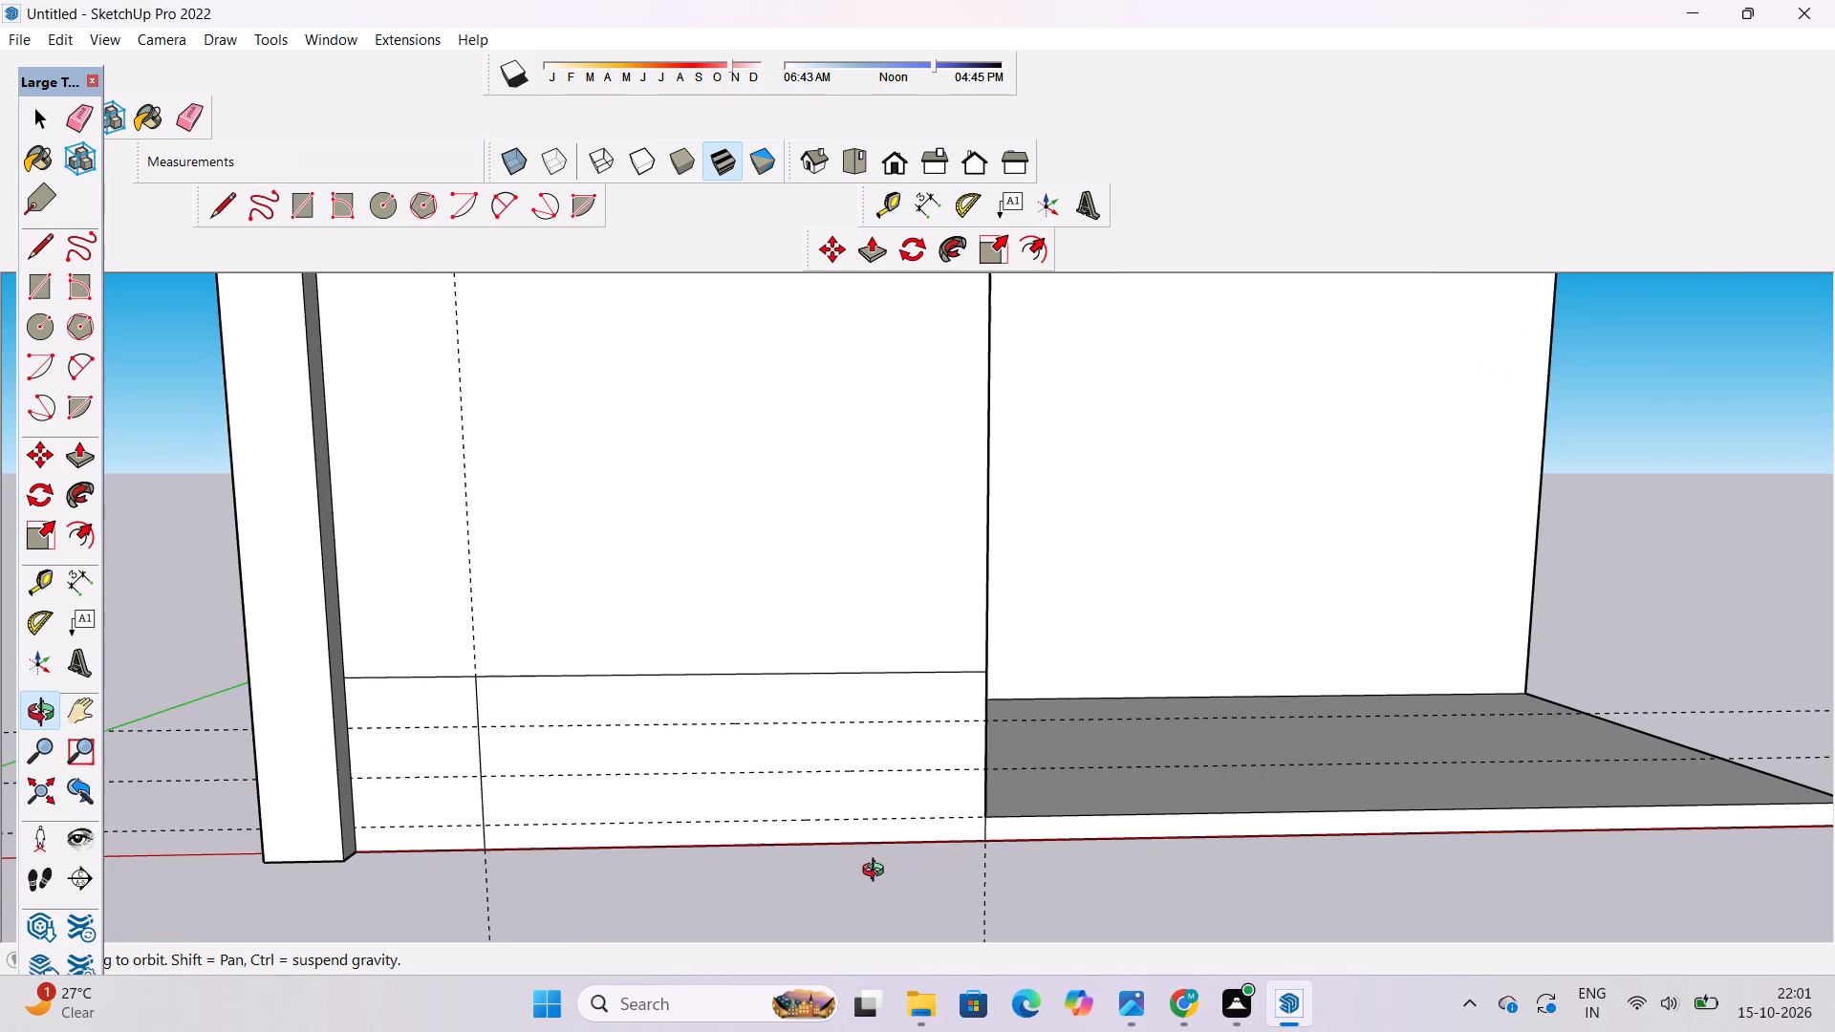
scroll(615, 879, "down", 2)
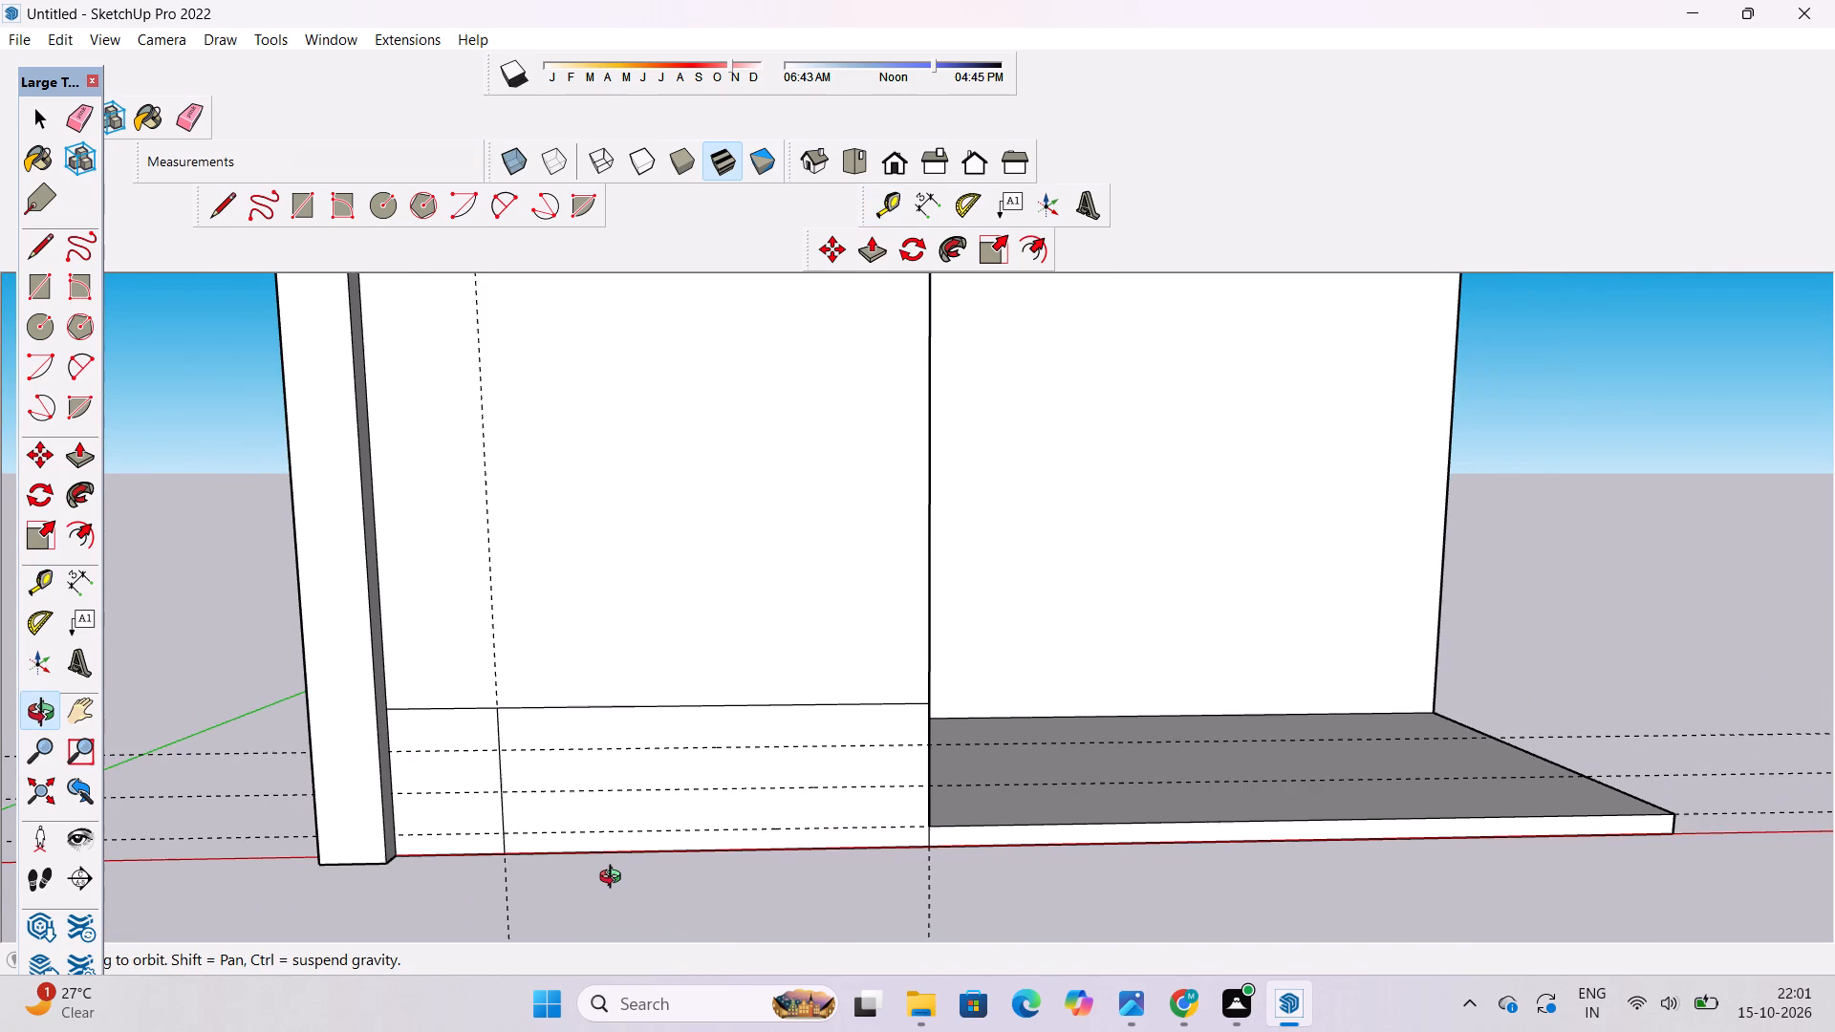
scroll(523, 861, "up", 3)
scroll(523, 861, "down", 3)
left_click_drag(530, 877, 540, 907, "shift")
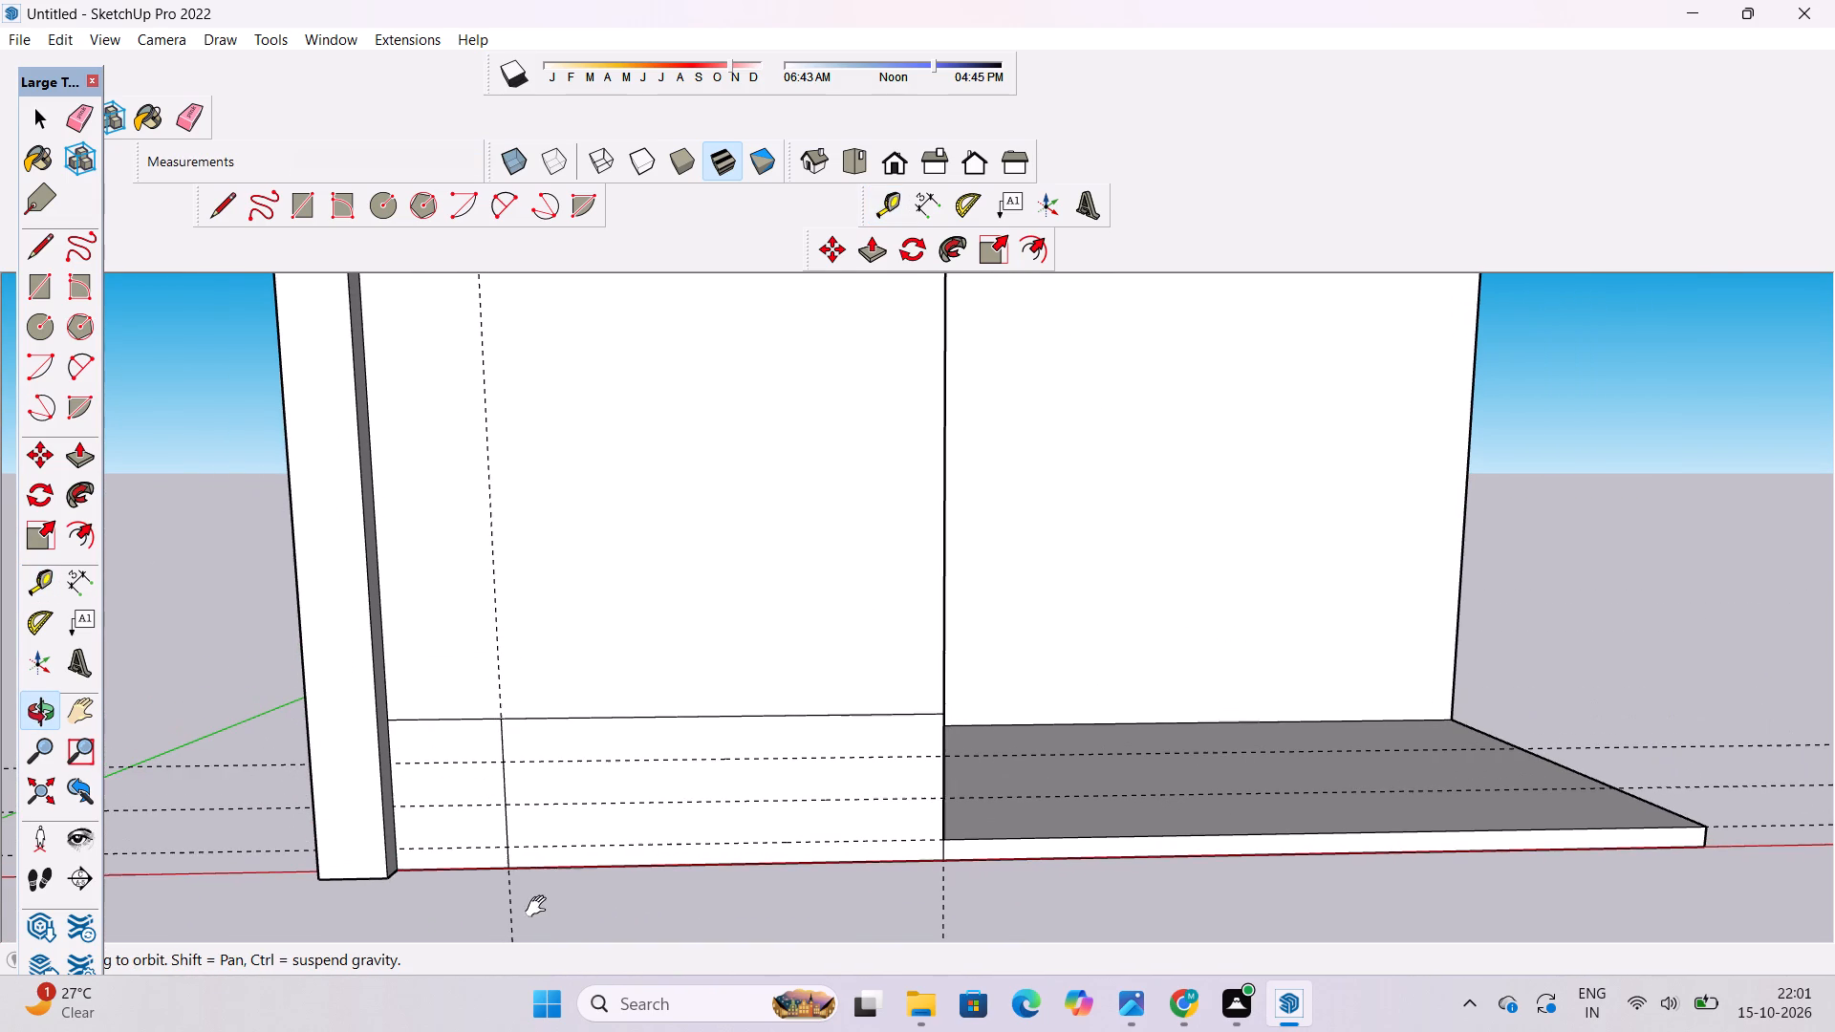
left_click_drag(610, 914, 661, 899)
scroll(661, 886, "down", 4)
left_click_drag(660, 884, 658, 829, "shift")
left_click_drag(658, 829, 596, 860)
left_click_drag(616, 830, 628, 871, "shift")
left_click_drag(628, 871, 631, 853)
Draw three 20' horizontal lines along the guides, from the strip's vertical line to the panel edge at the open shelf.
key("l")
scroll(593, 799, "up", 3)
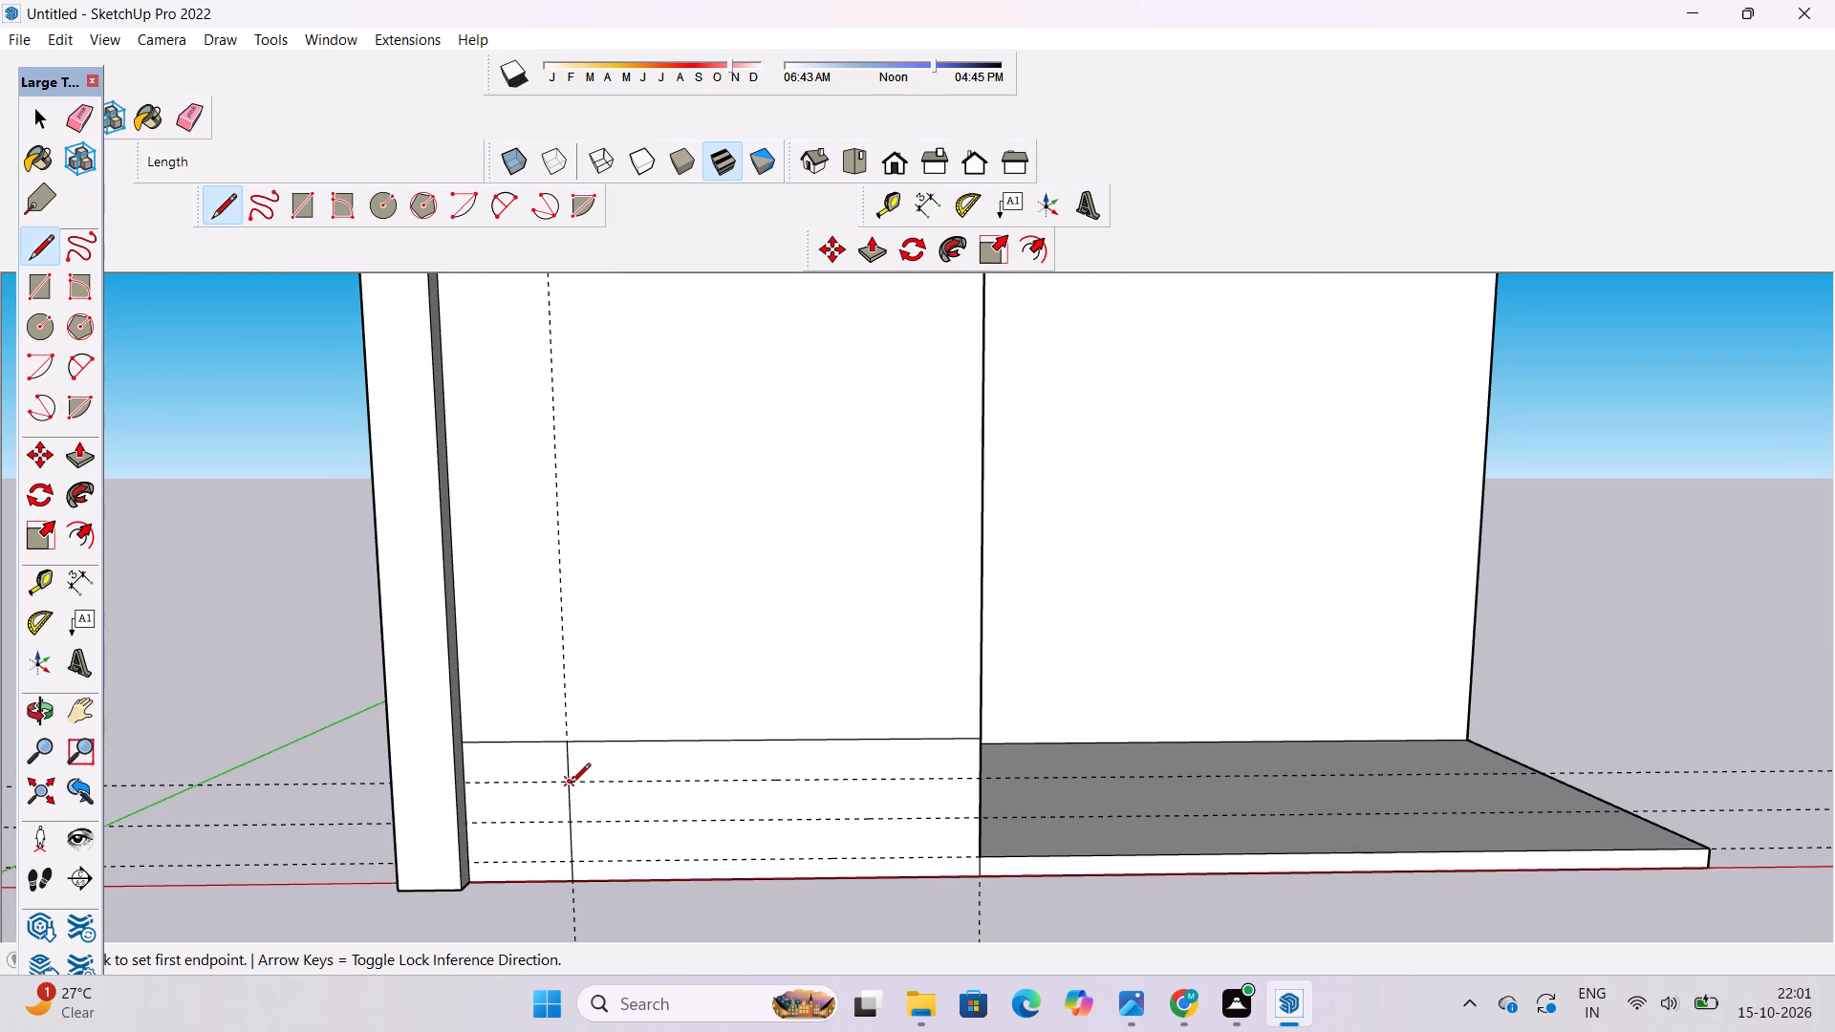
left_click(571, 785)
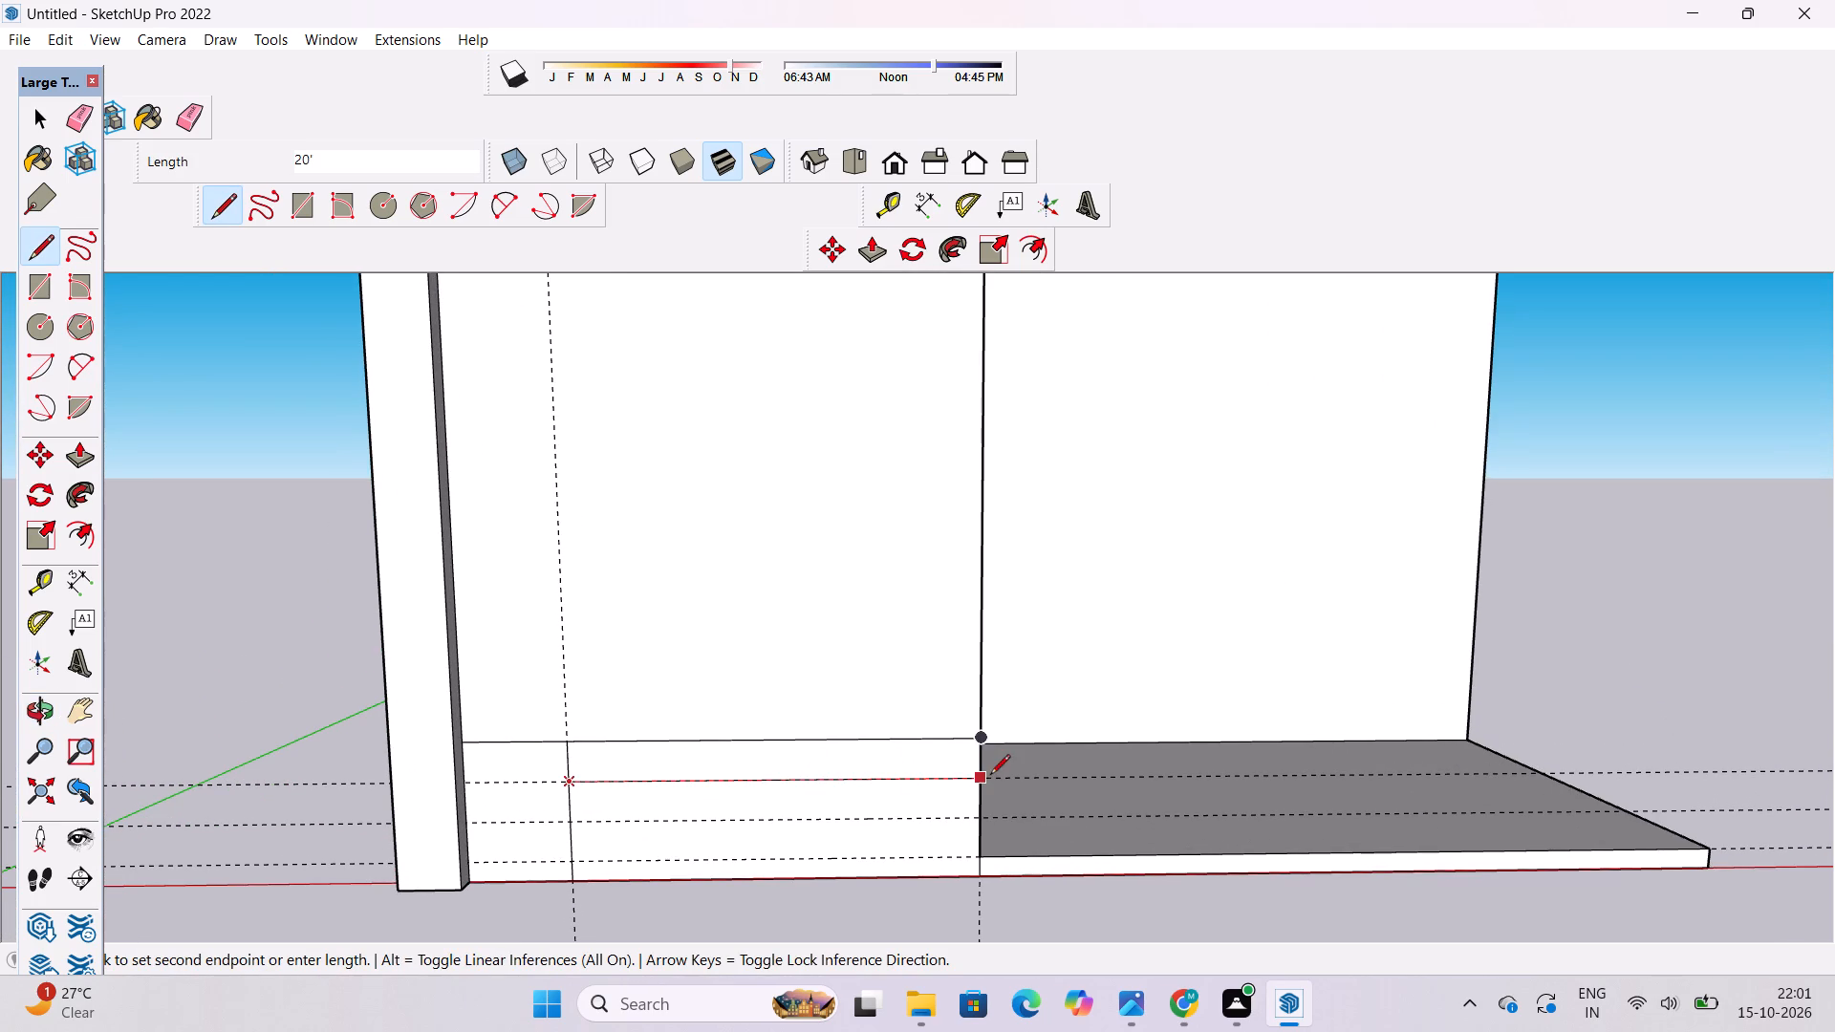
left_click(980, 777)
left_click(576, 820)
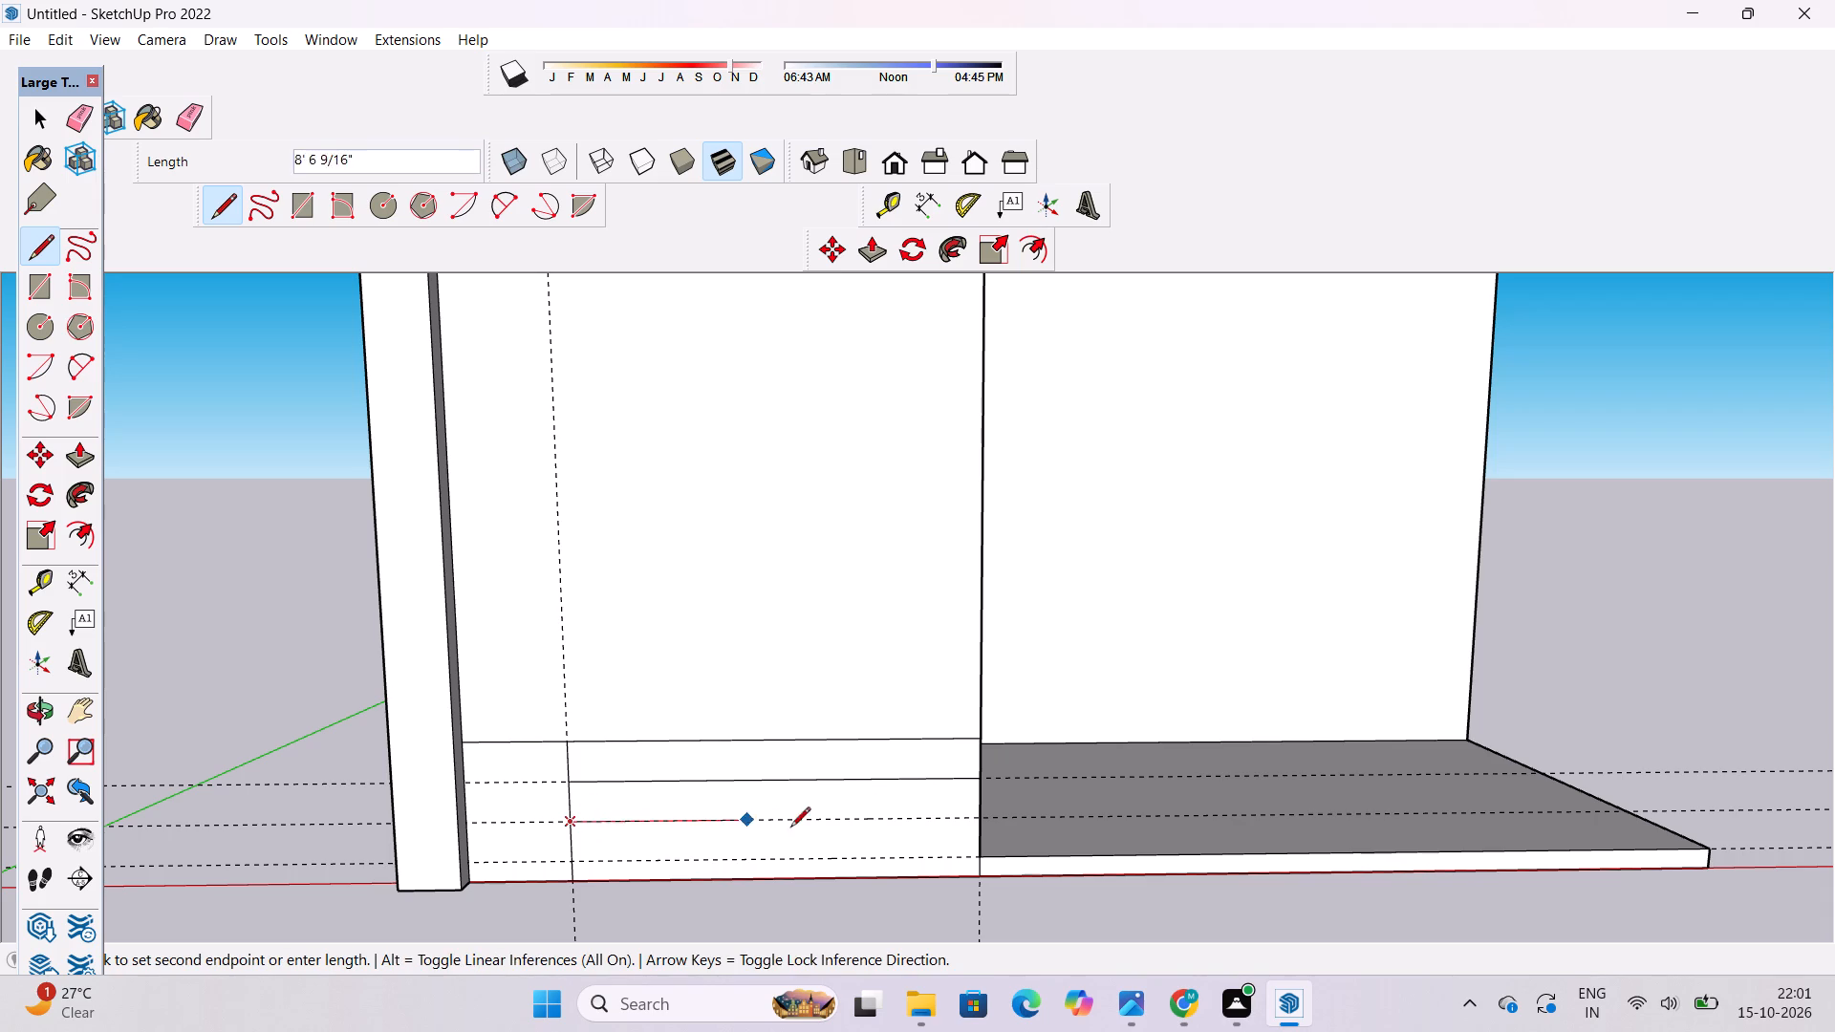
left_click(978, 823)
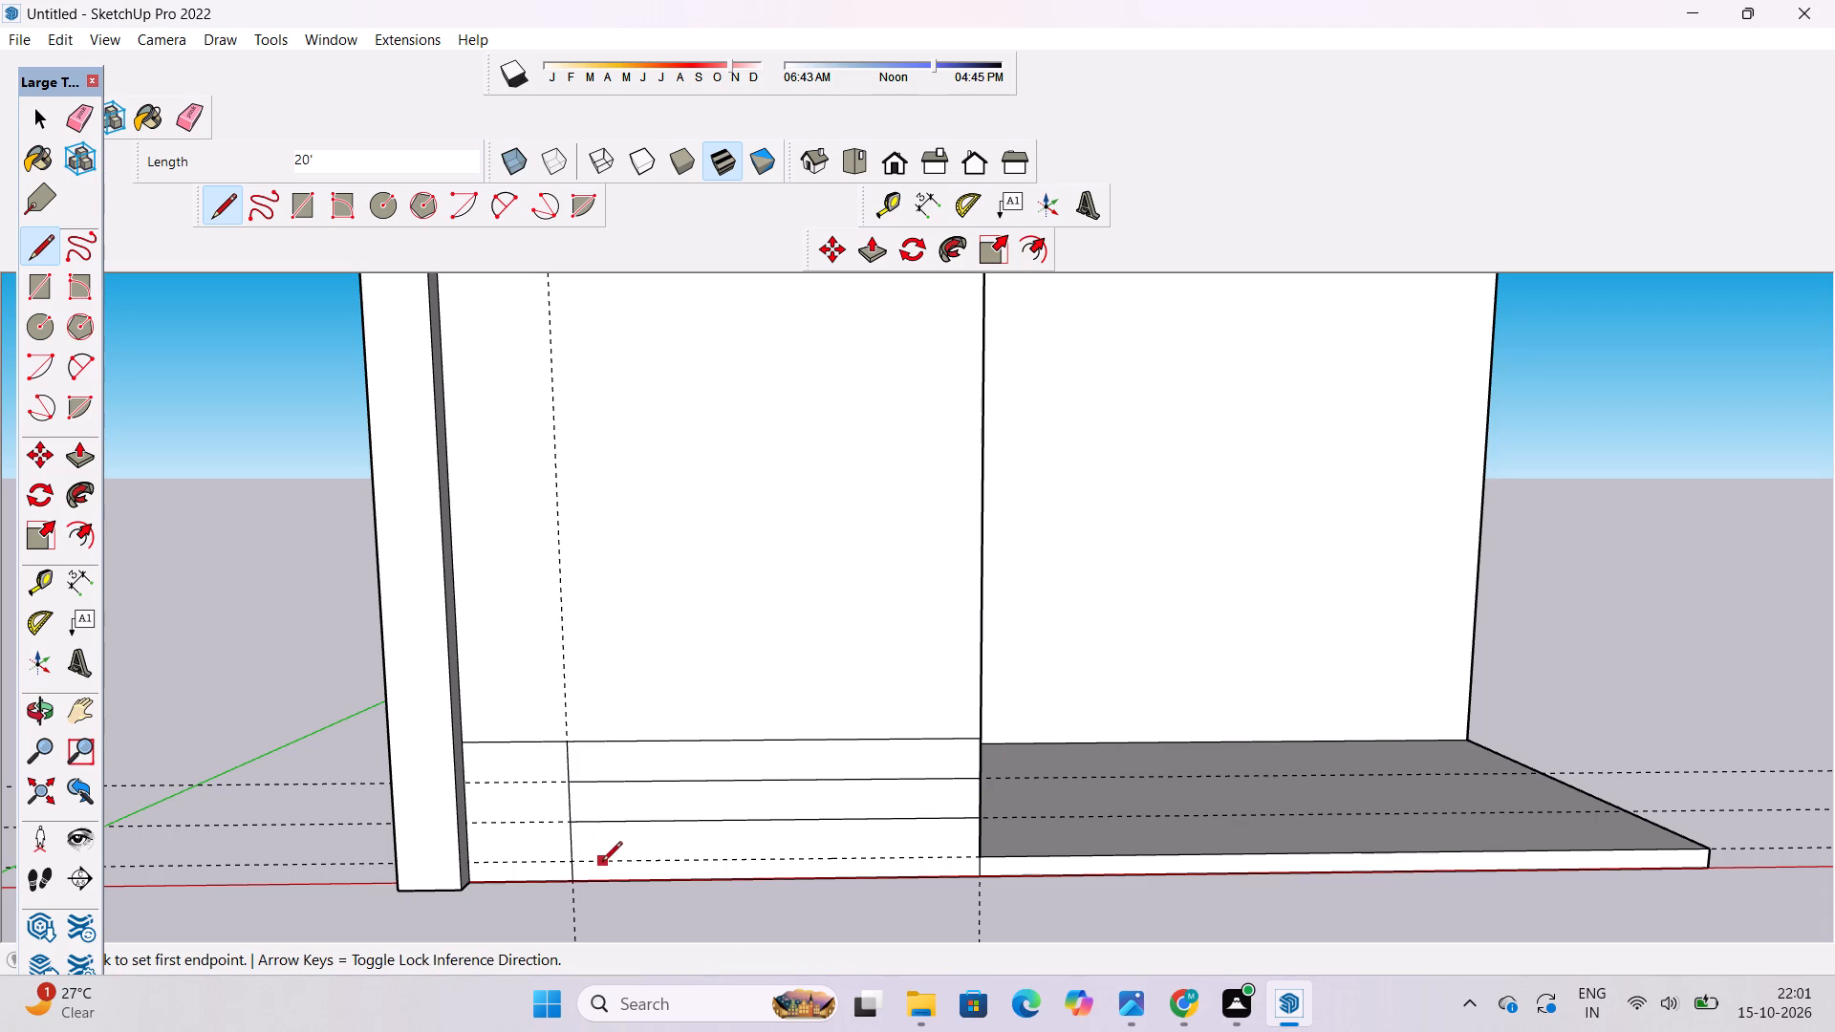
left_click(572, 863)
left_click(982, 861)
Erase the horizontal and vertical guides around the bottom strip, keeping the drawn lines.
key("e")
left_click_drag(1086, 765, 1087, 814)
left_click_drag(997, 918, 958, 919)
left_click_drag(1102, 796, 1105, 823)
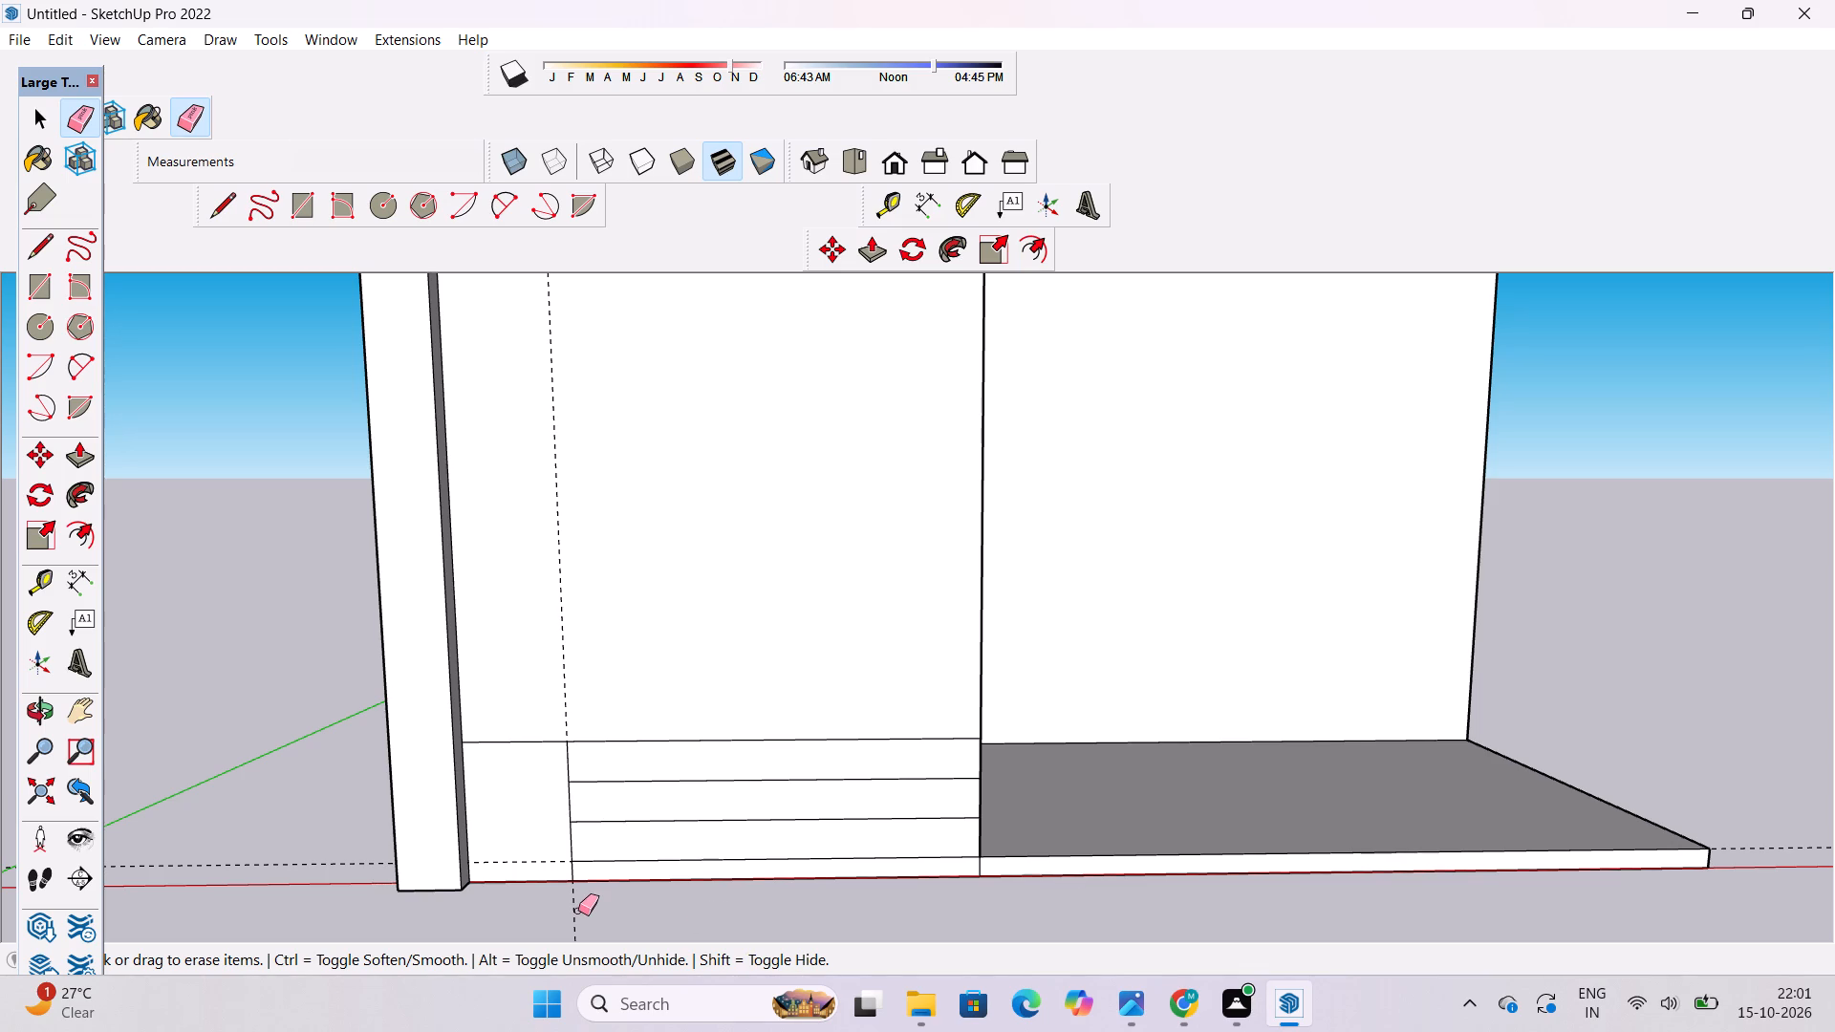
left_click(576, 911)
left_click(550, 860)
Examine the subdivided bottom strip from an elevated angle and from the front.
key("o")
scroll(691, 838, "down", 3)
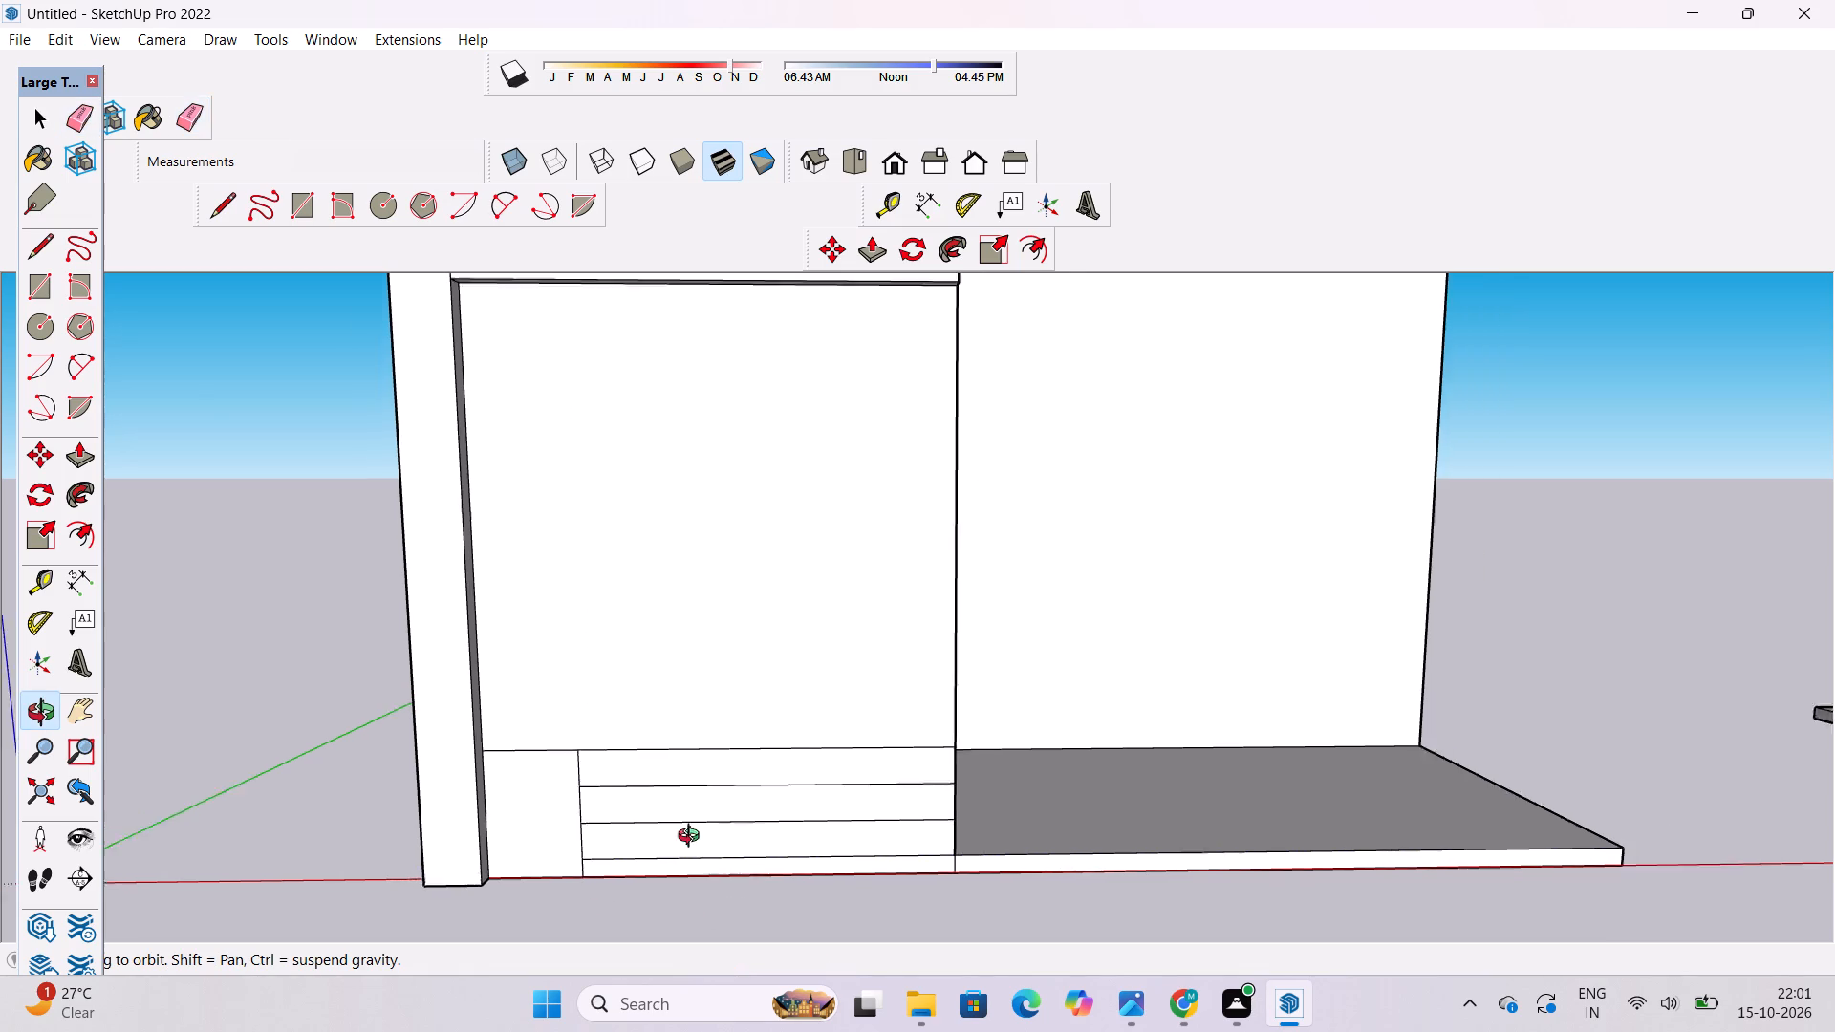
scroll(693, 838, "down", 2)
left_click_drag(833, 867, 701, 912)
scroll(700, 891, "up", 3)
left_click_drag(691, 883, 691, 904, "shift")
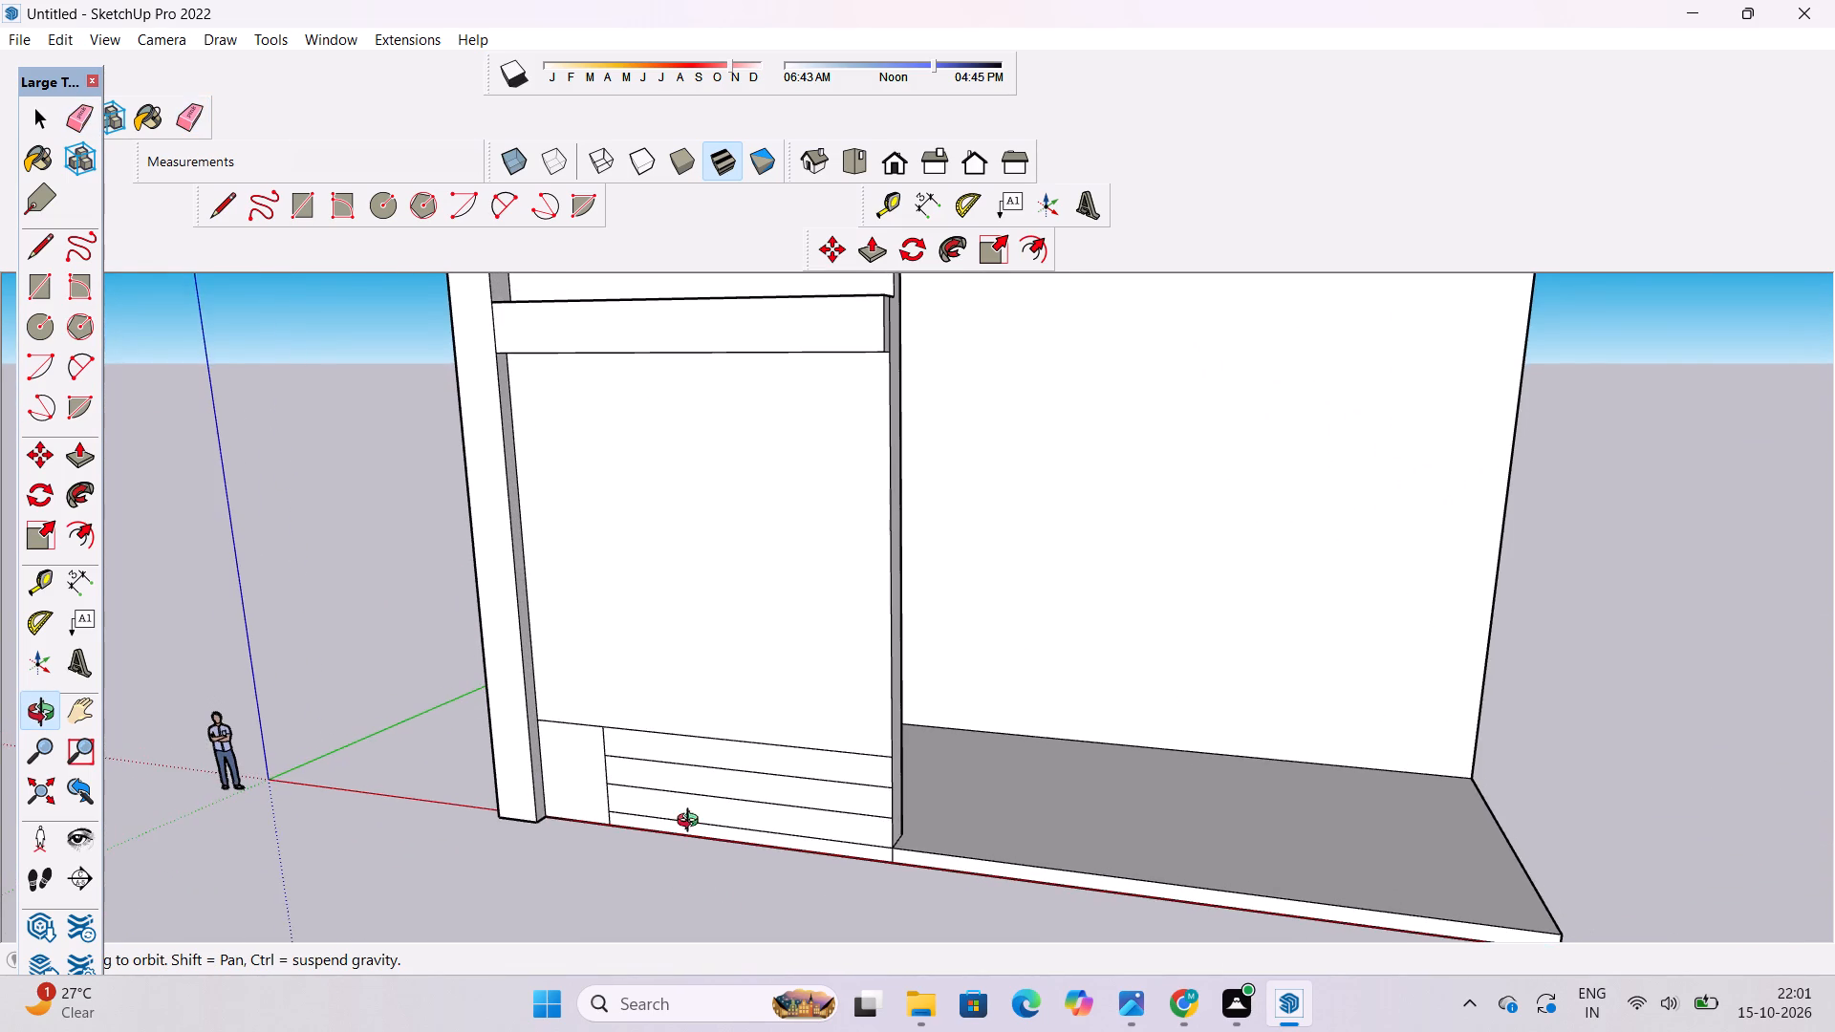
scroll(695, 809, "up", 3)
left_click_drag(703, 821, 706, 877, "shift")
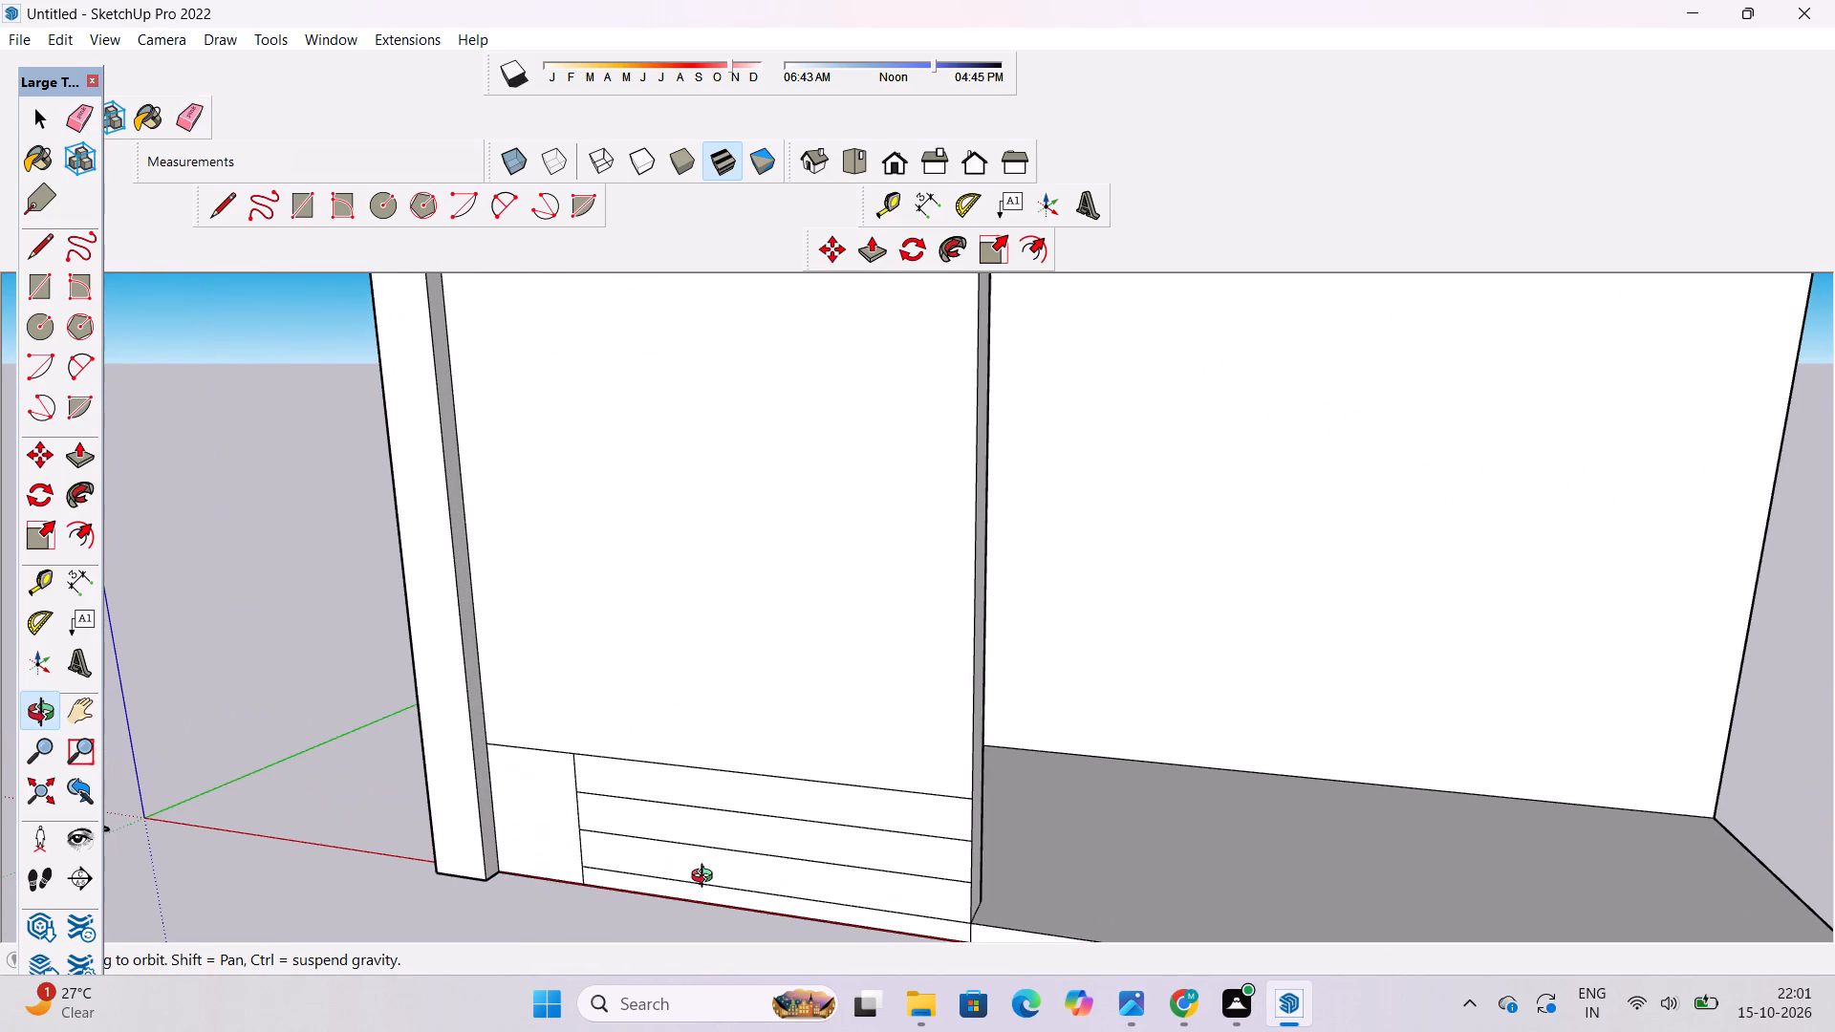
left_click_drag(718, 893, 718, 883)
left_click_drag(719, 882, 715, 855, "shift")
scroll(726, 854, "up", 2)
scroll(726, 854, "down", 3)
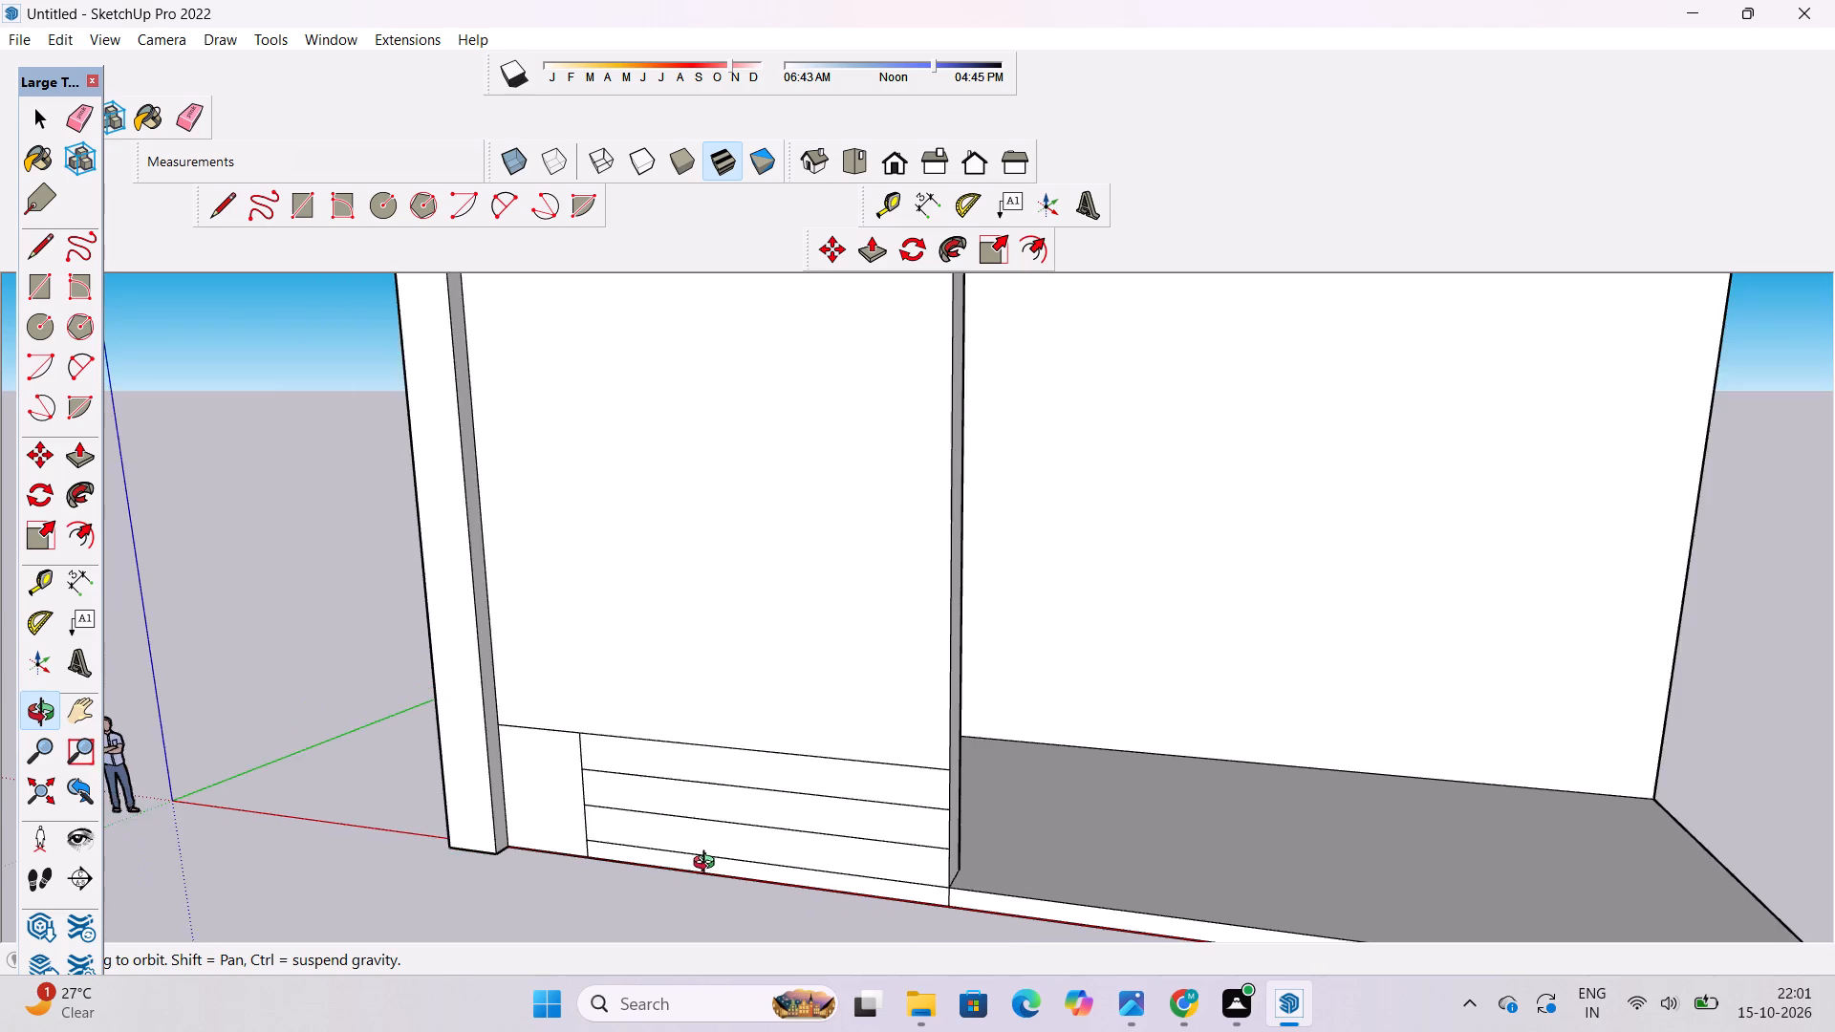
left_click_drag(707, 866, 854, 804)
left_click_drag(836, 808, 791, 820)
scroll(735, 895, "up", 3)
left_click_drag(731, 895, 701, 831, "shift")
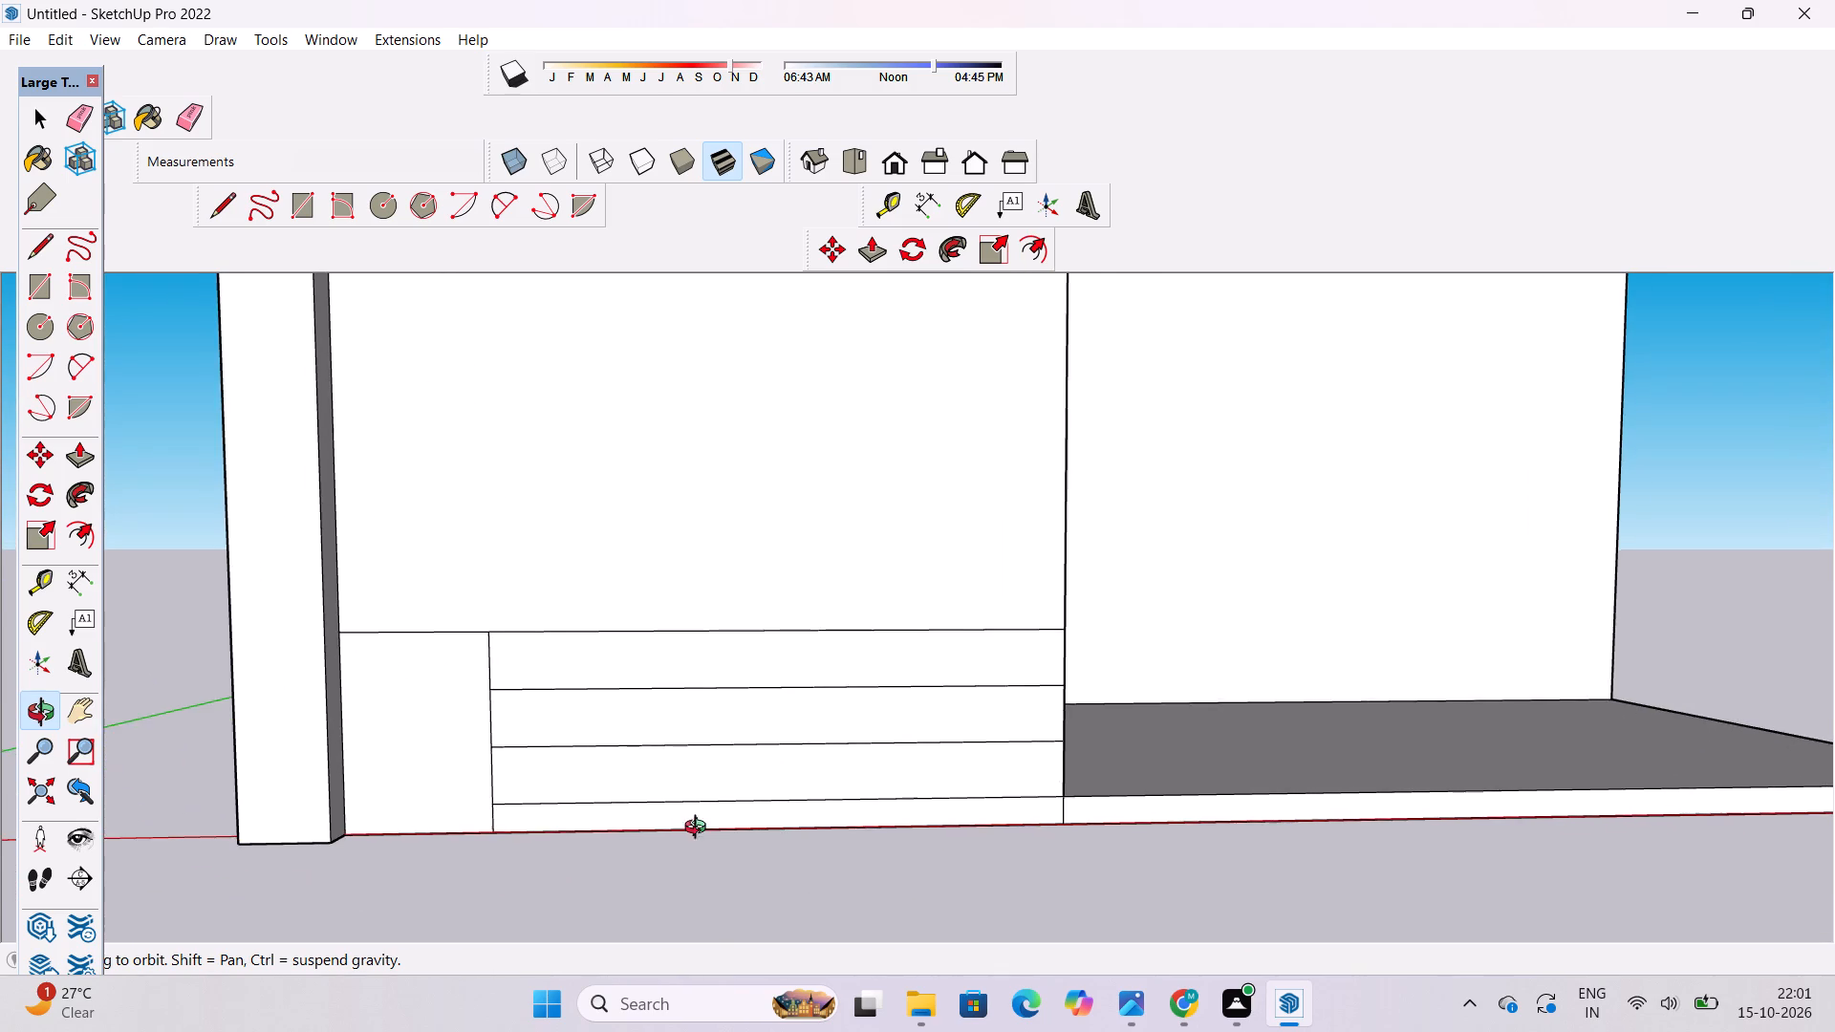
left_click_drag(700, 829, 727, 855)
left_click_drag(729, 855, 723, 892, "shift")
left_click_drag(718, 892, 722, 854)
left_click_drag(722, 854, 710, 879)
left_click(709, 880)
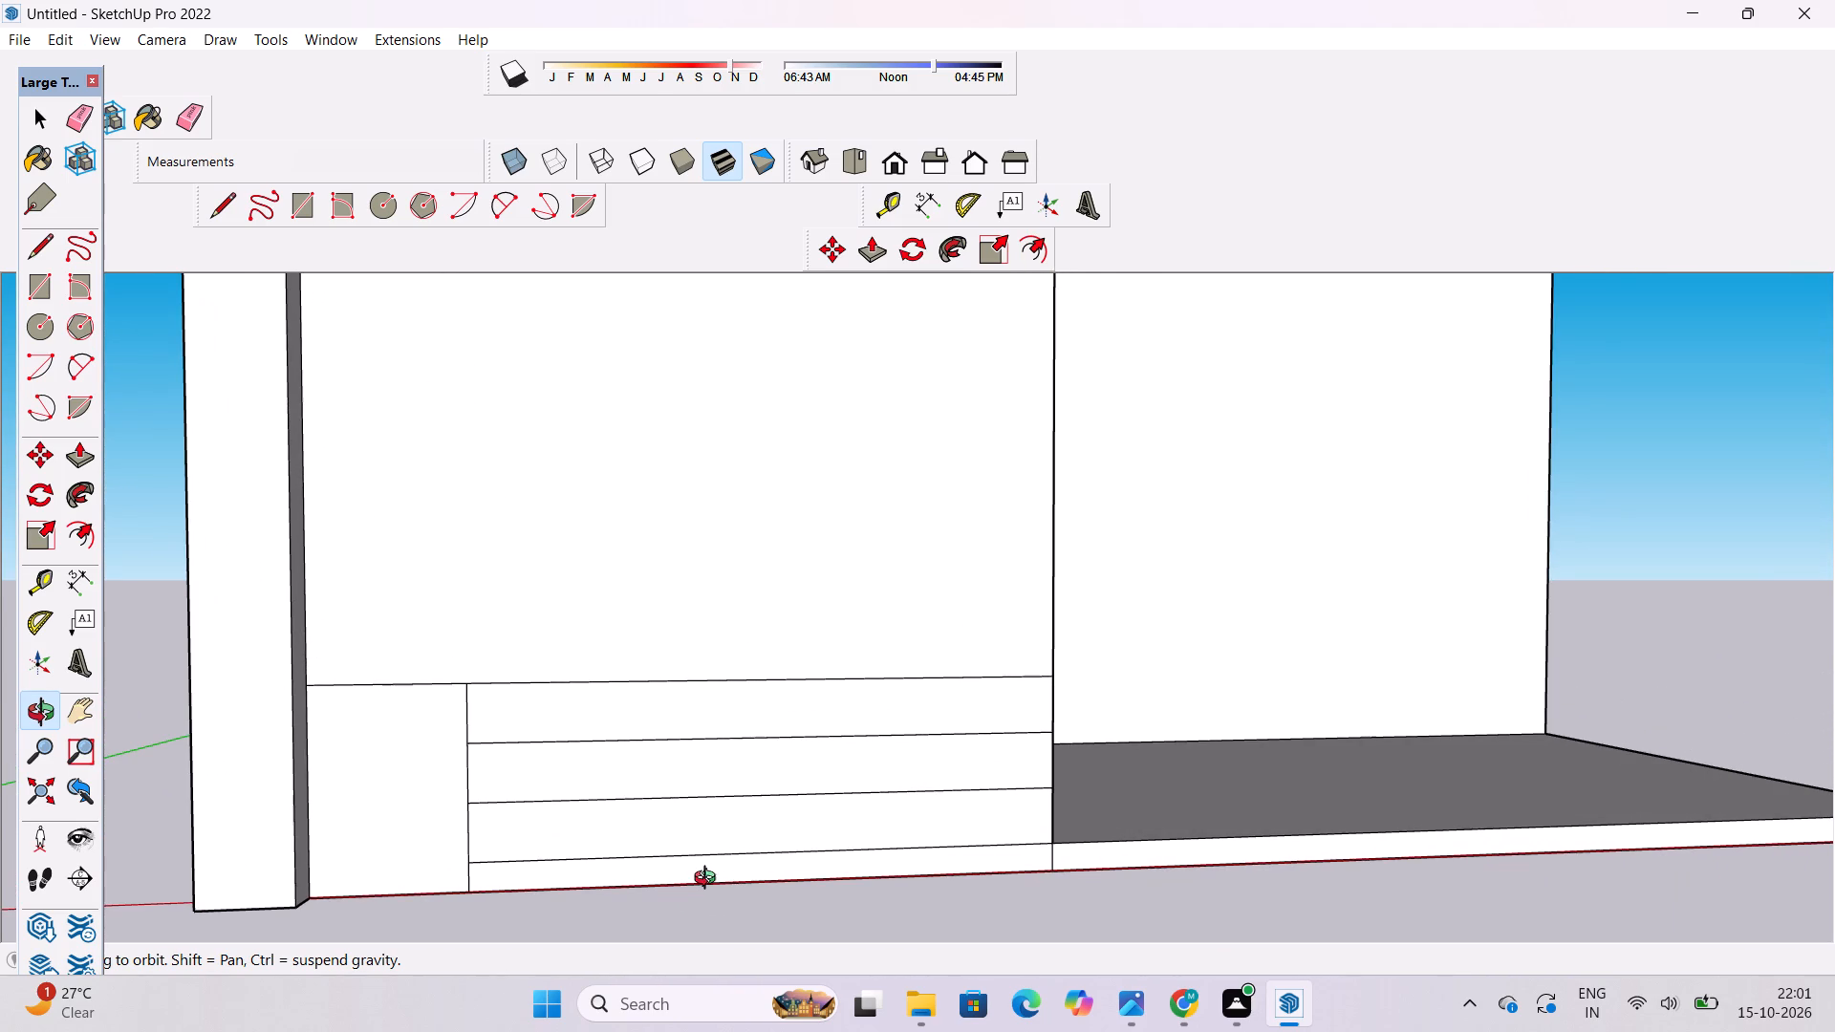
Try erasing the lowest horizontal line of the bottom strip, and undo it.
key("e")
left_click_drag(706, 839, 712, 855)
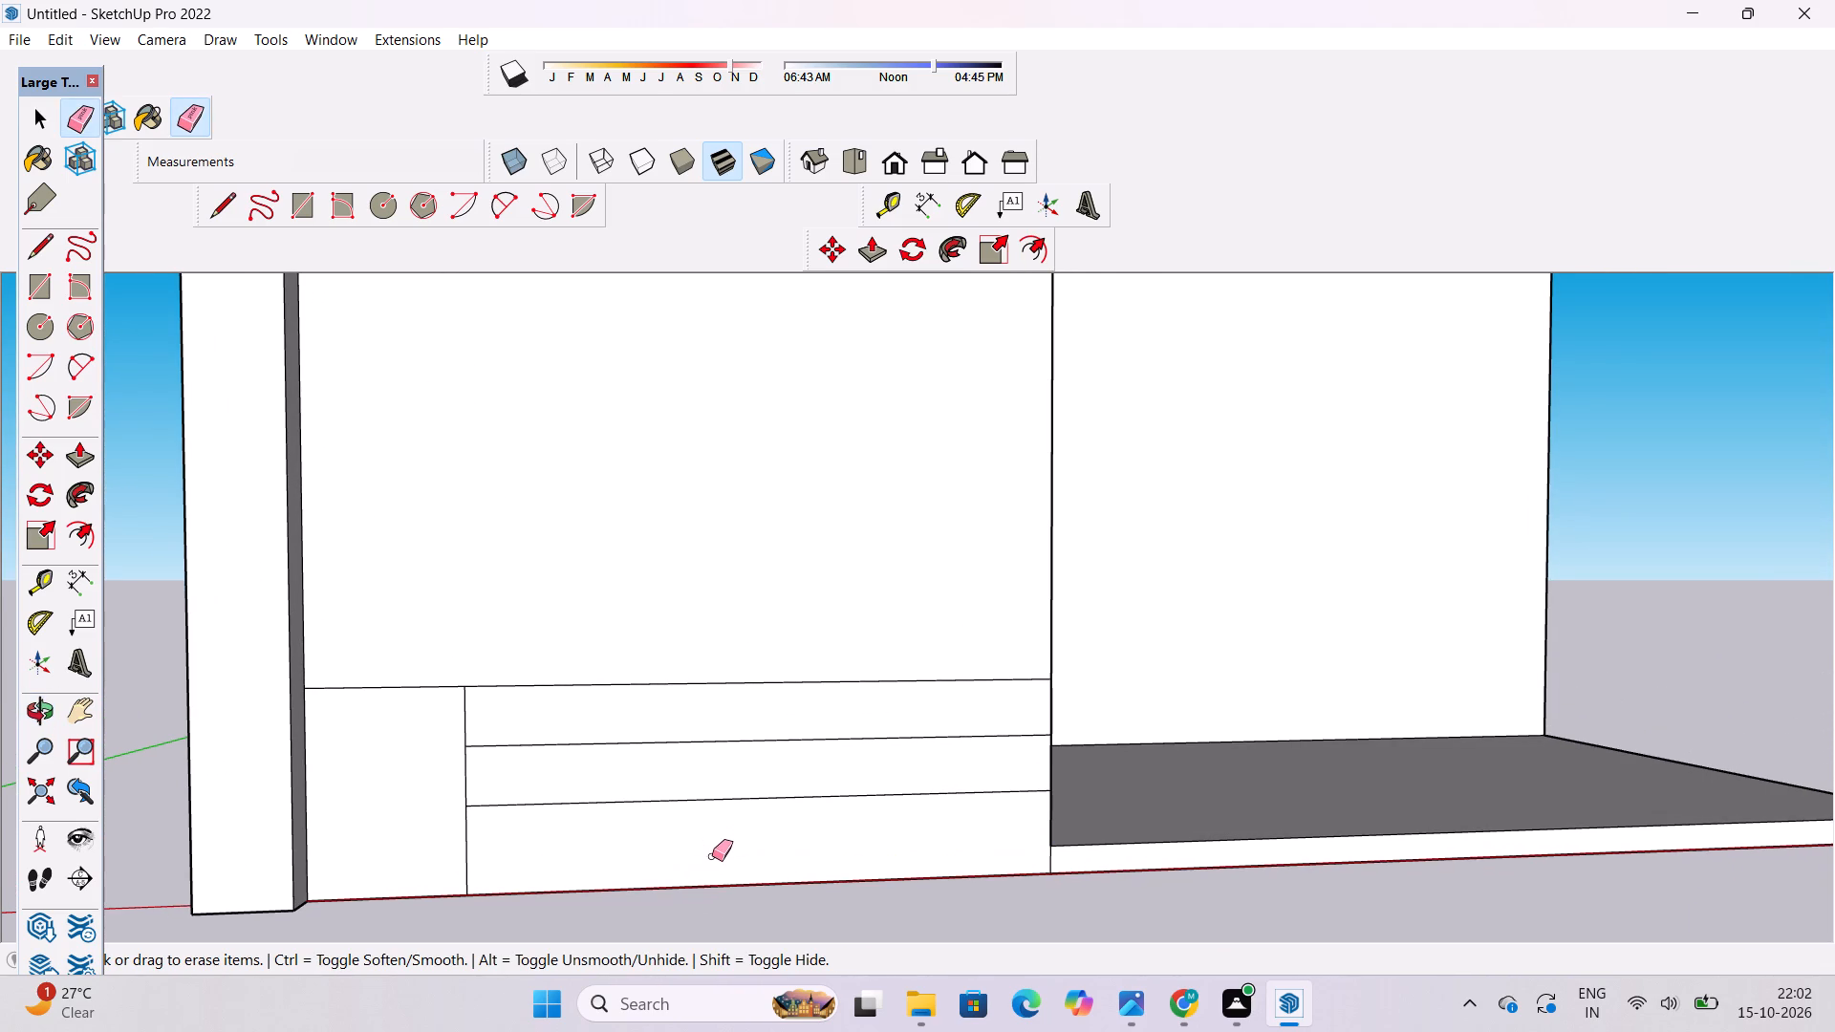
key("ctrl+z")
Copy the lowest horizontal line 1' down onto the panel's bottom edge and erase the original line.
key("space")
left_click(709, 857)
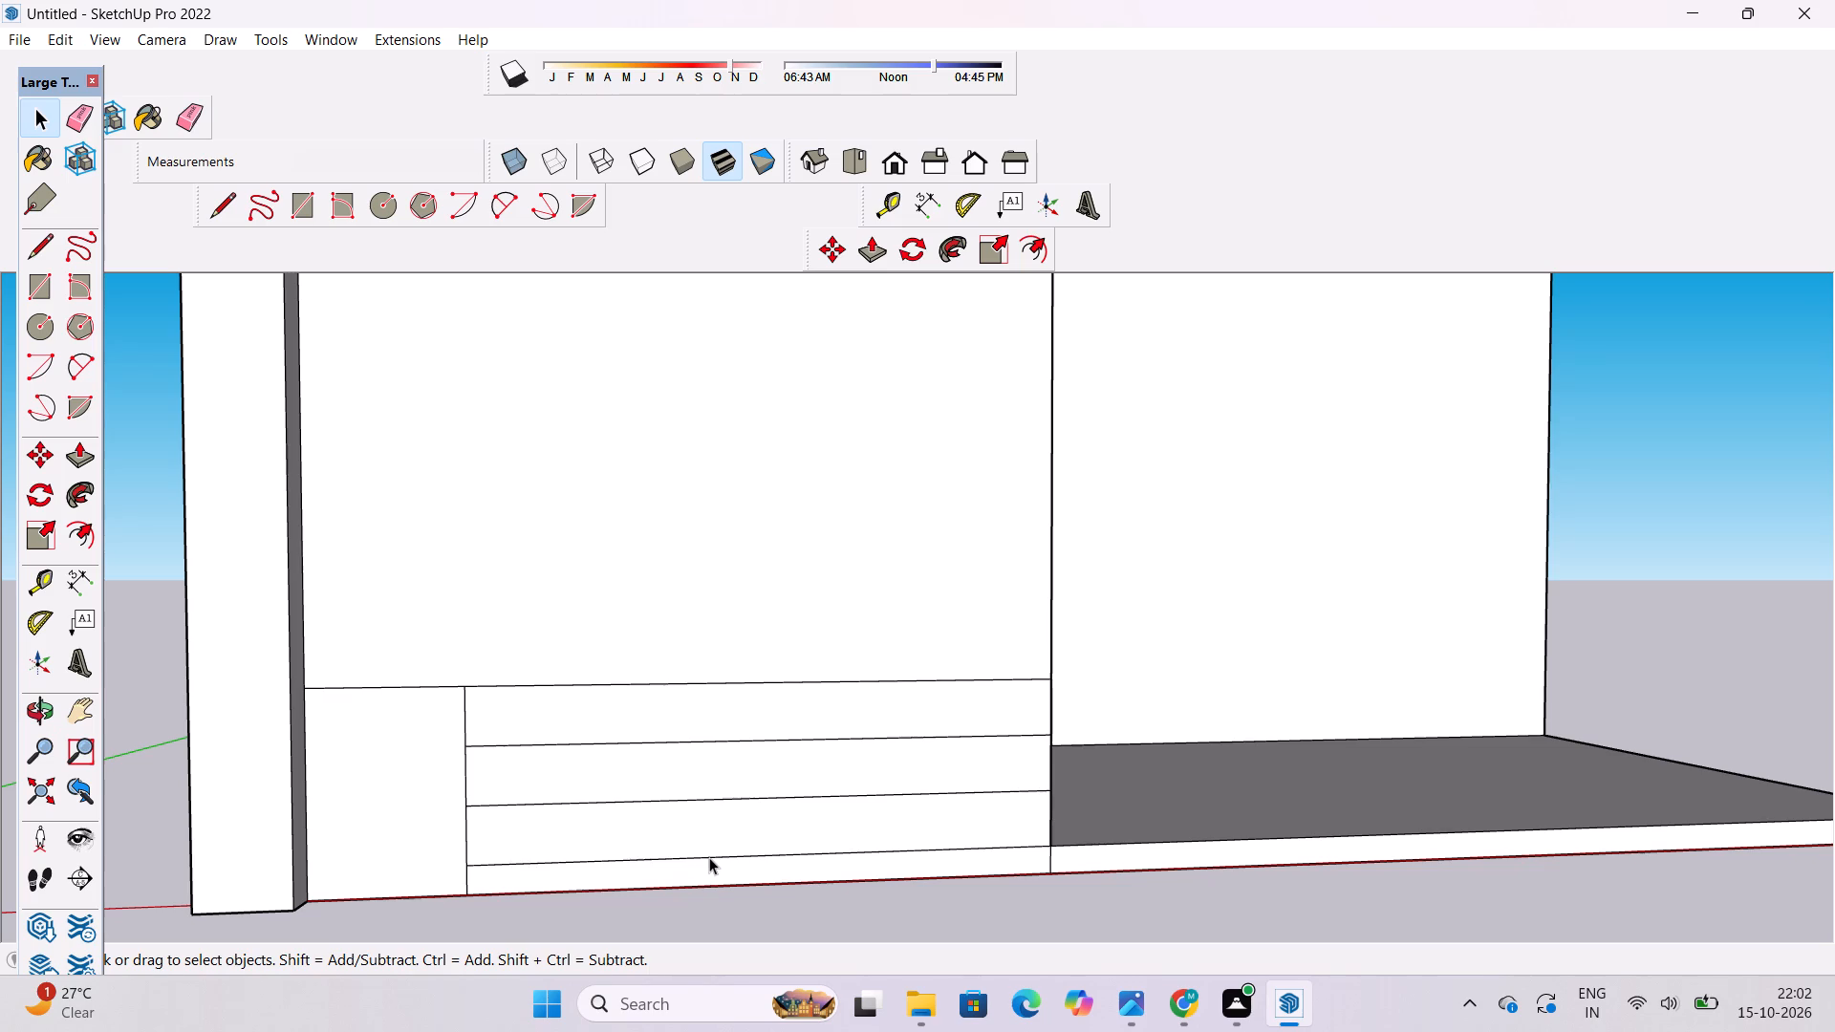
key("m")
left_click(739, 859)
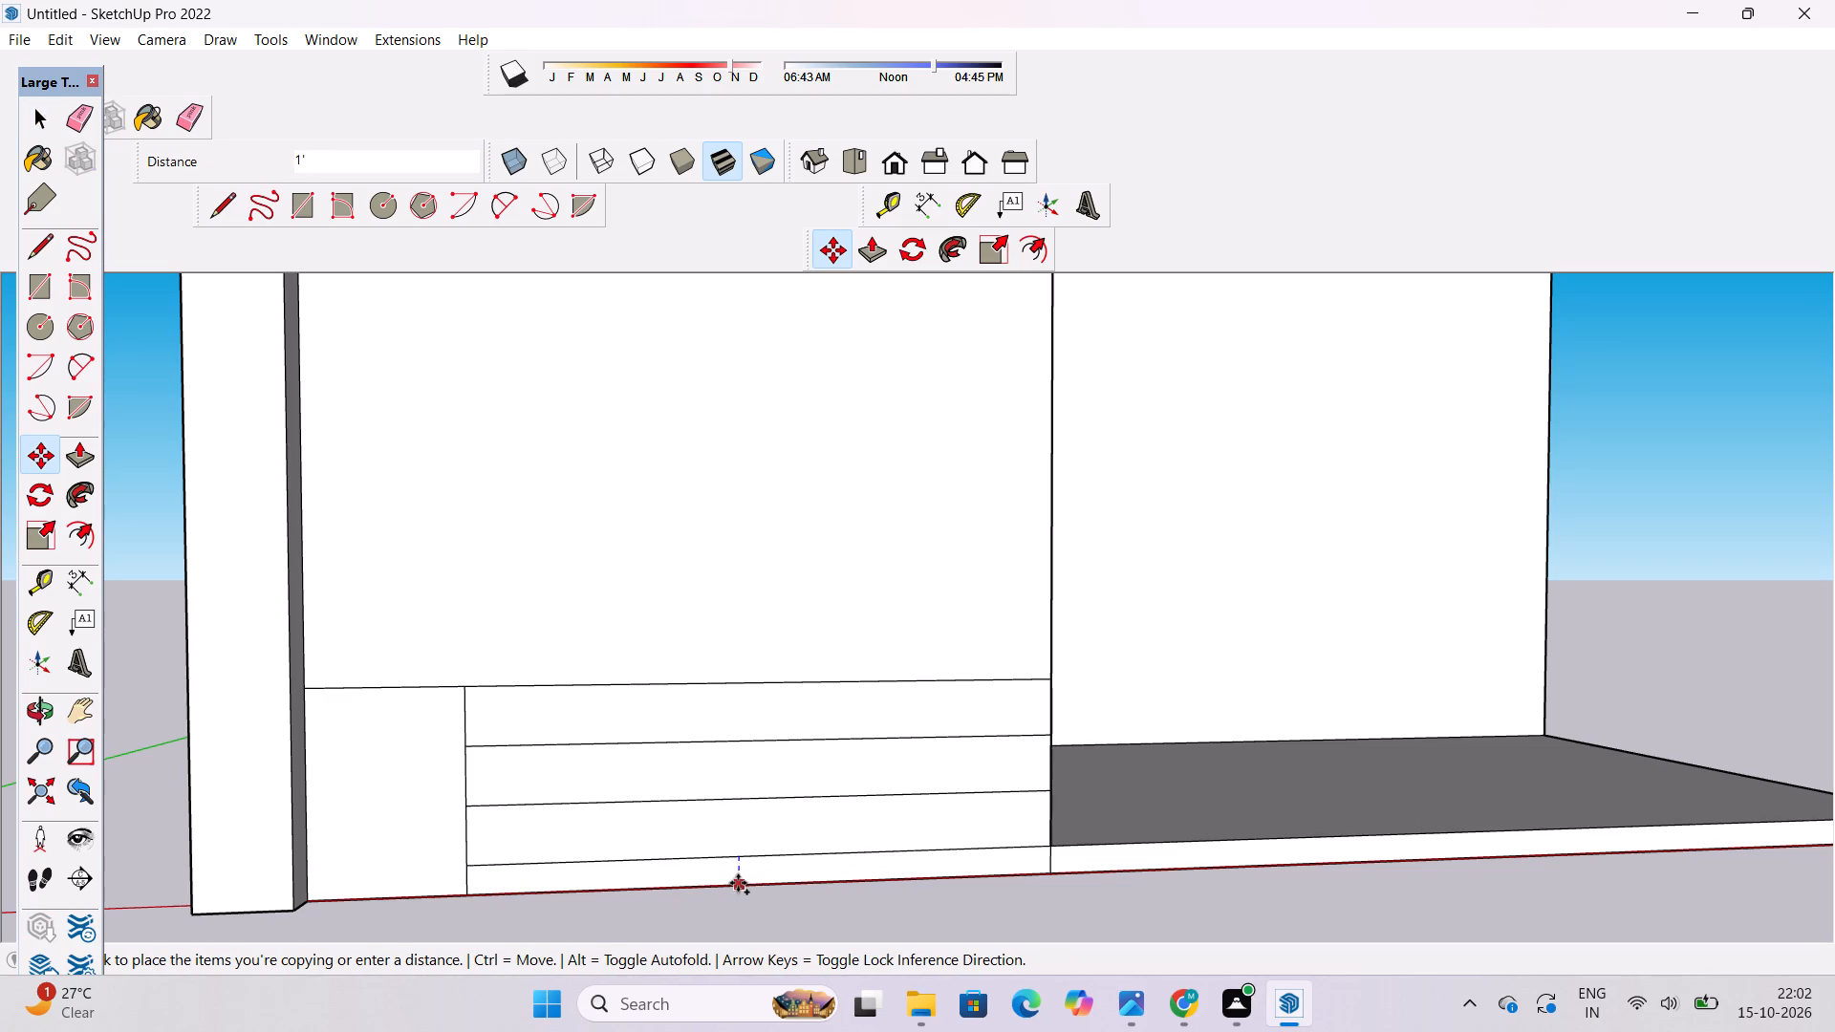
left_click(738, 883)
key("space")
type("e")
left_click(729, 859)
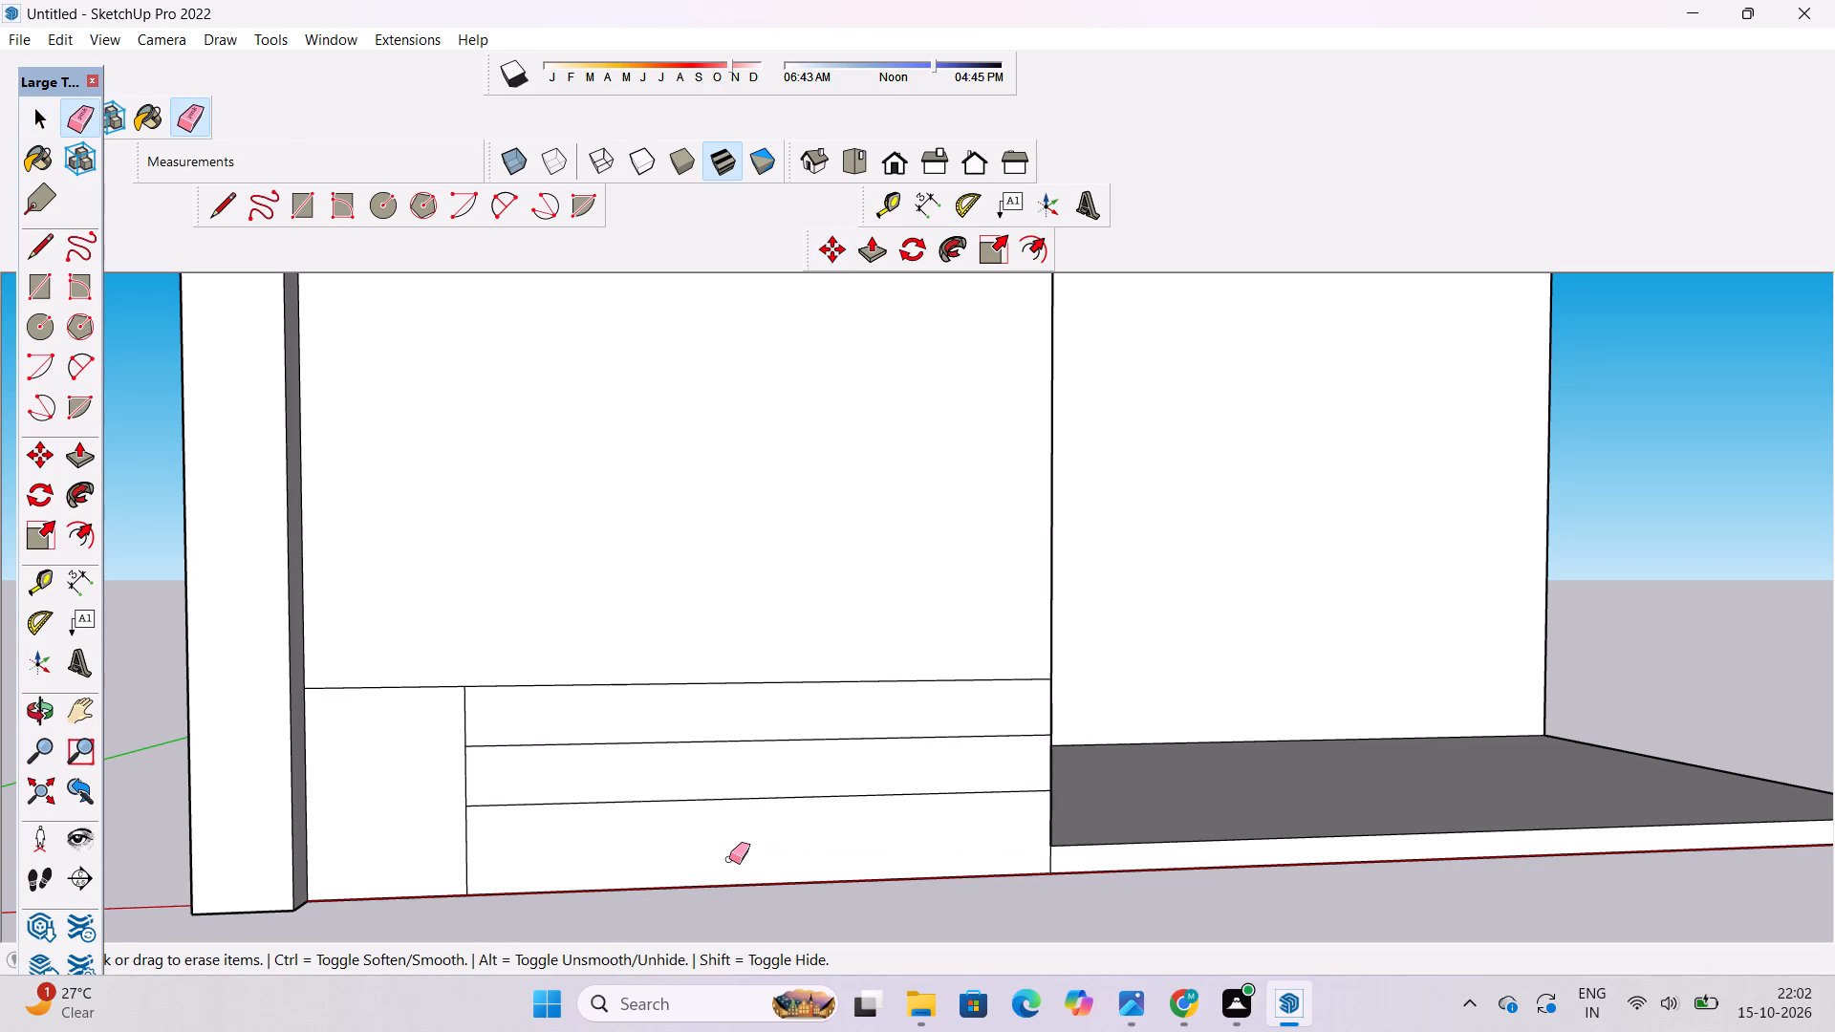
Move the lower of the two remaining horizontal divider lines down 8".
key("space")
left_click(734, 802)
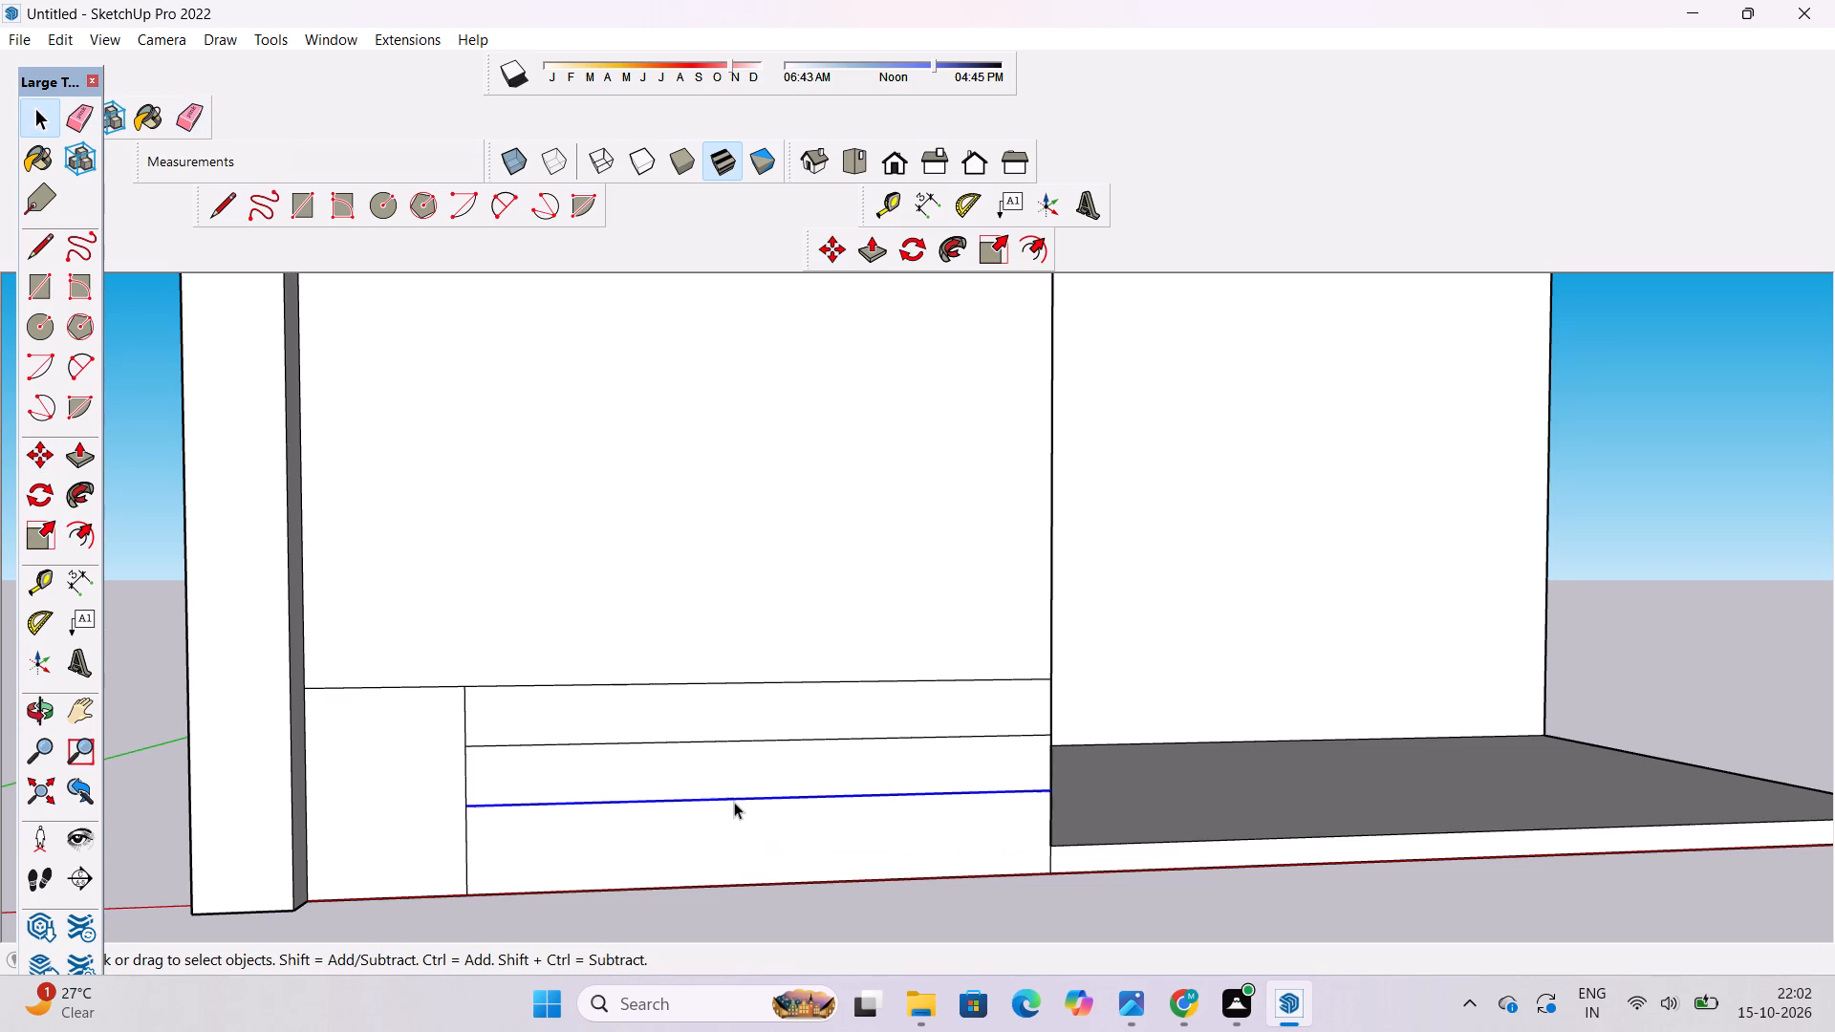
key("m")
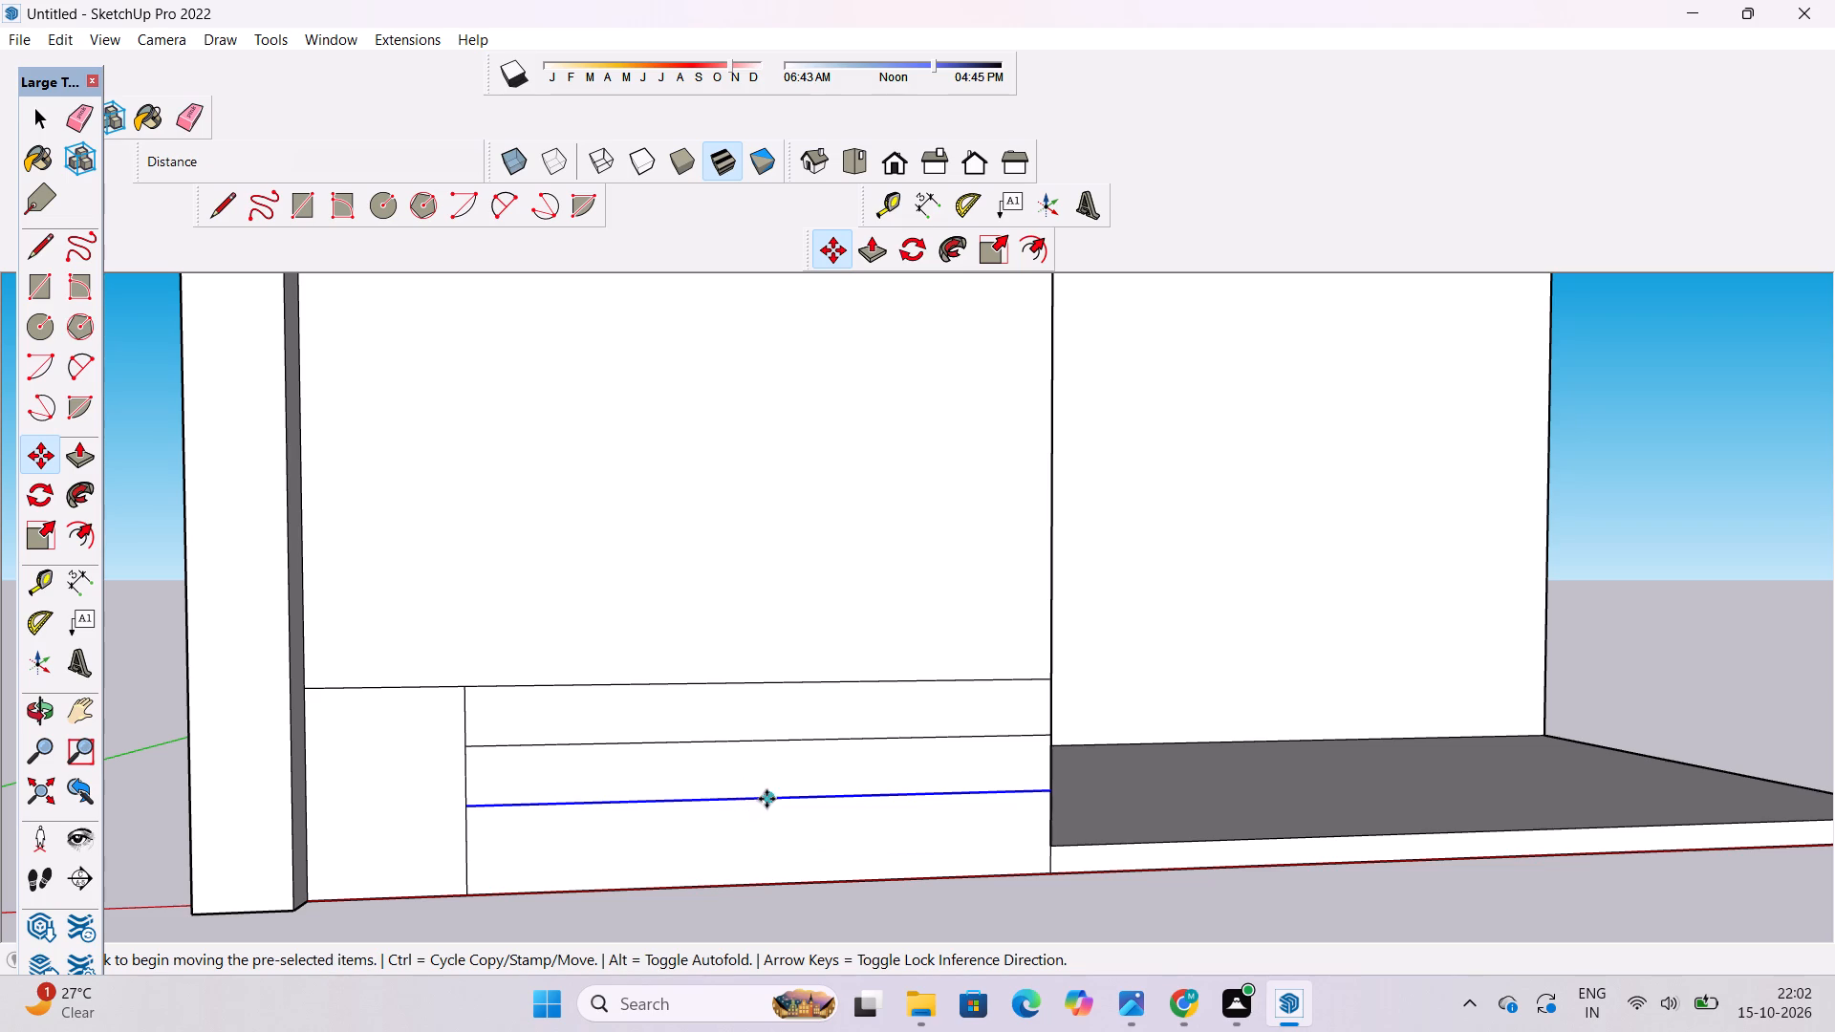
left_click(766, 799)
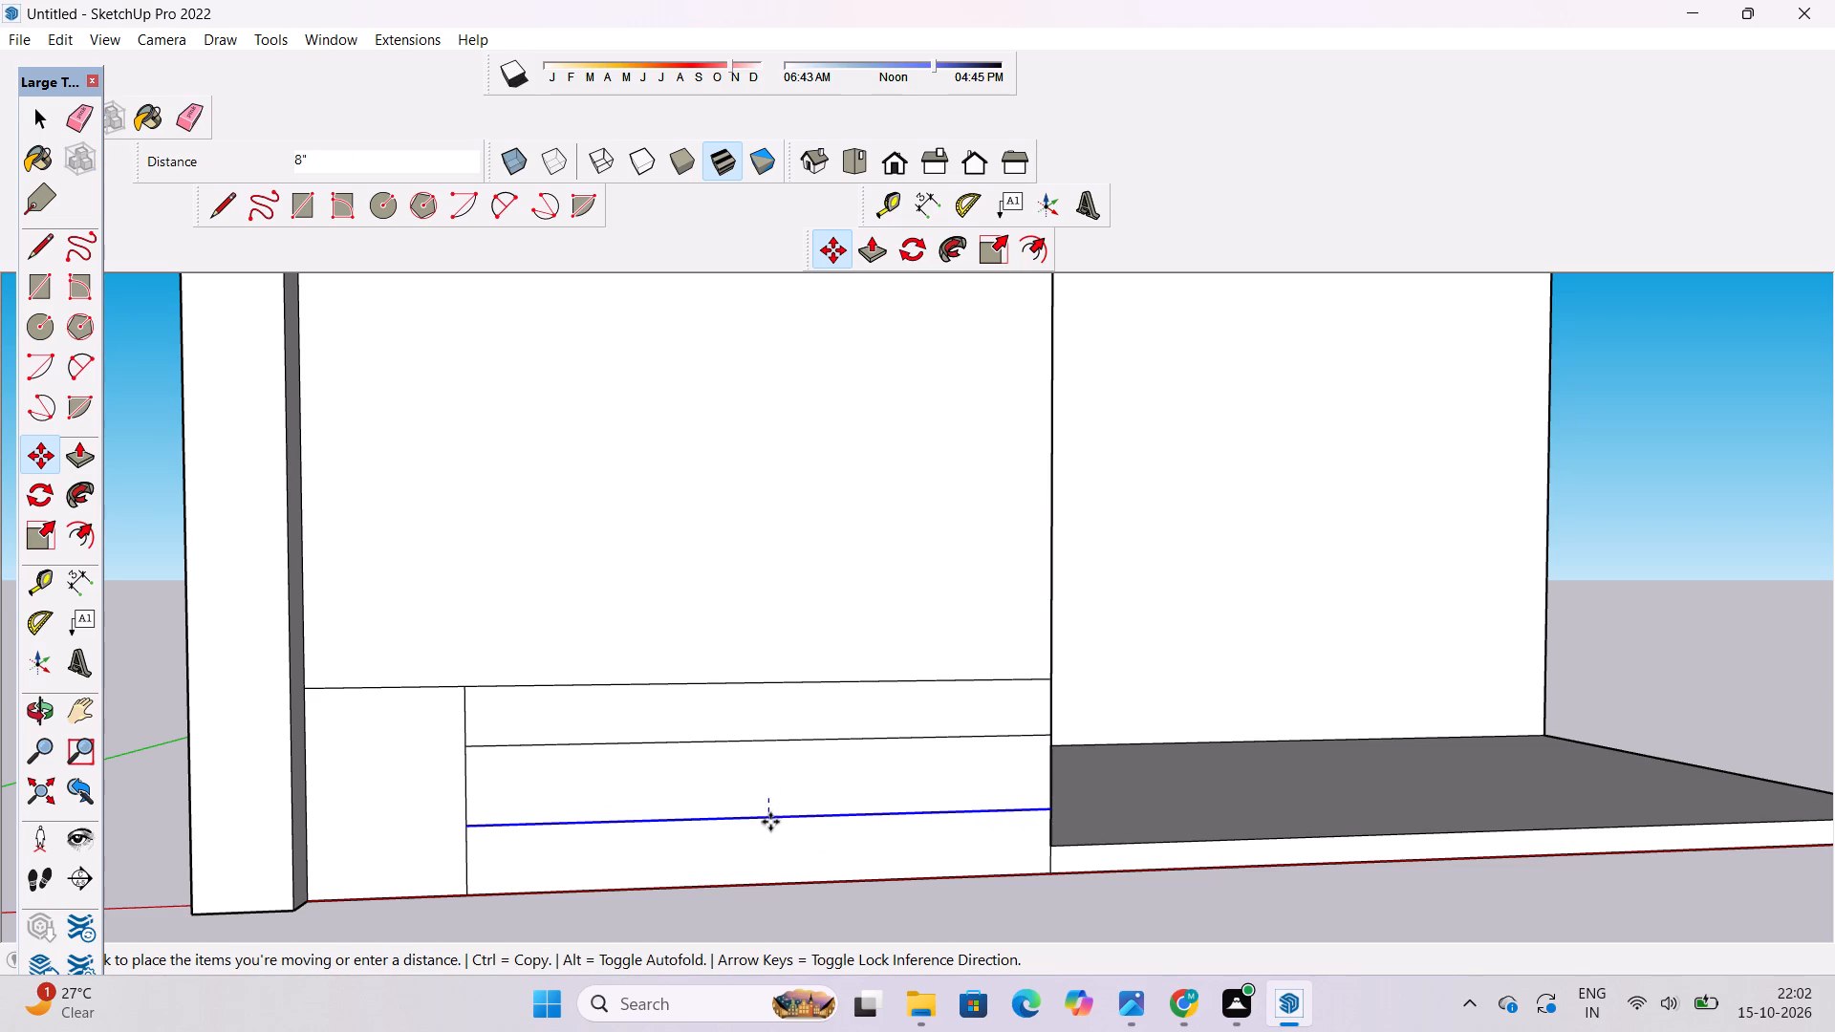
left_click(768, 828)
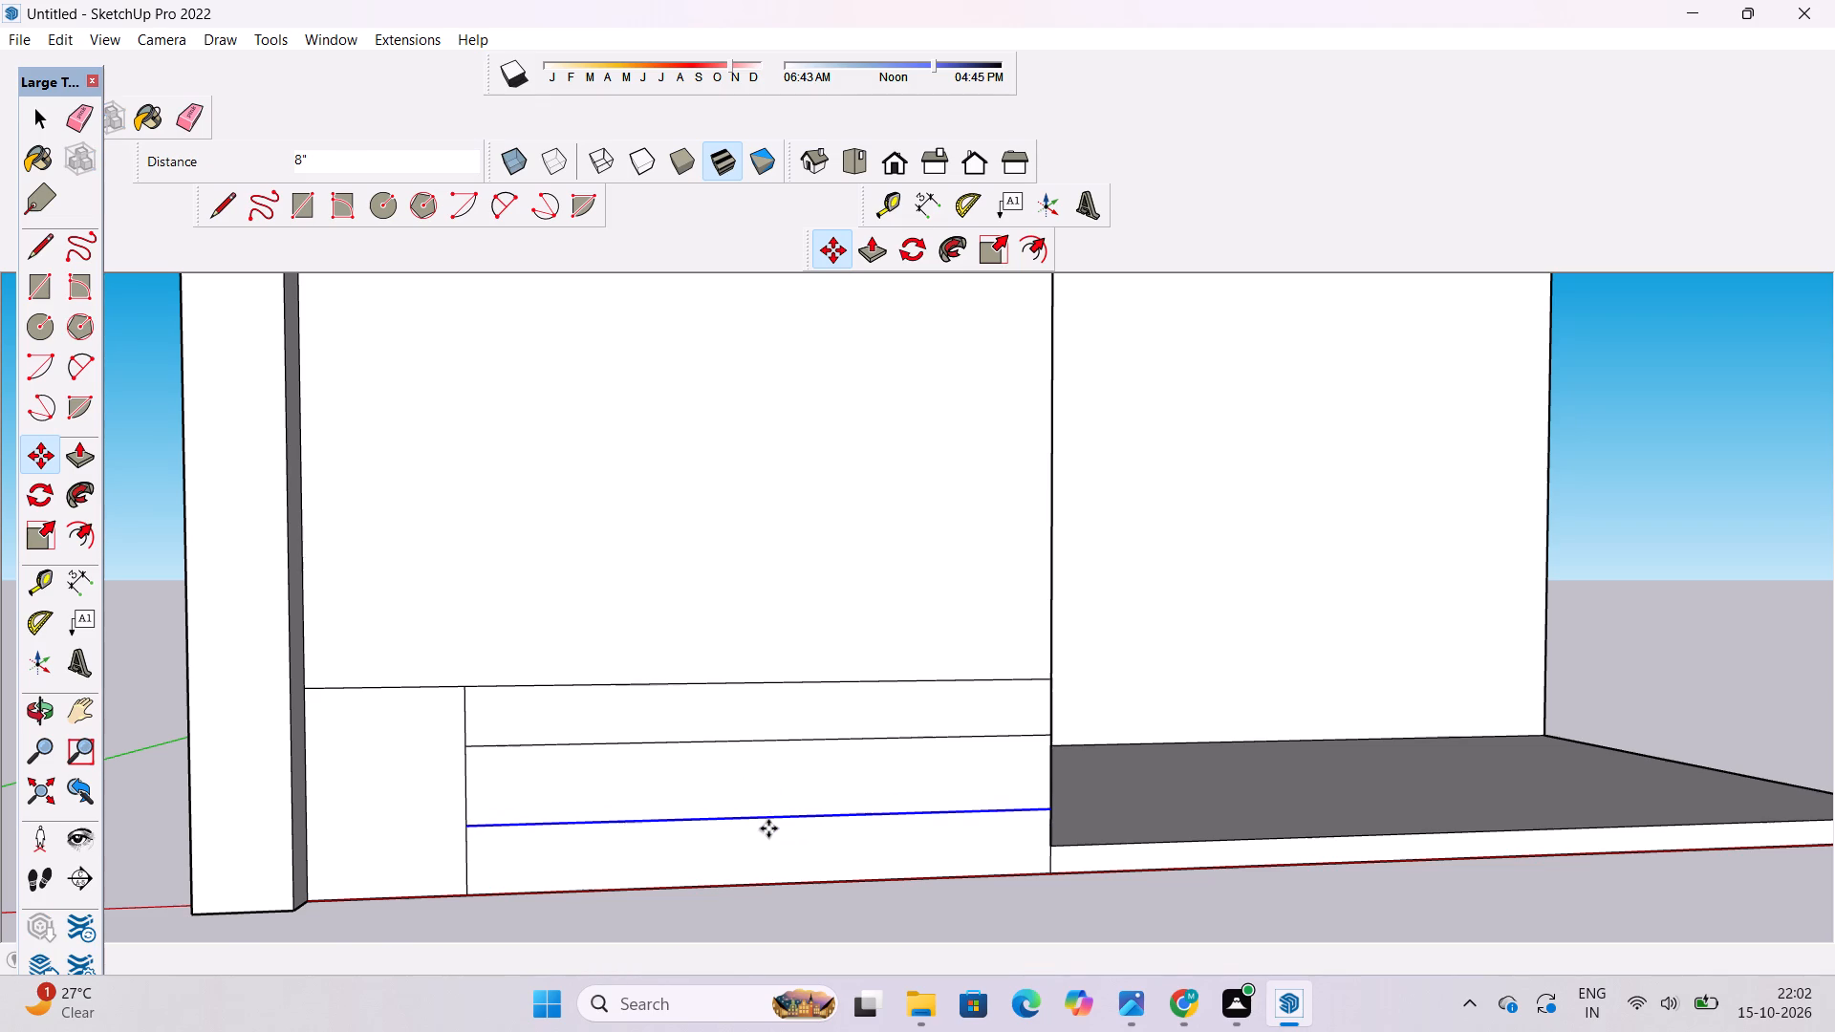
Move the upper horizontal divider line down 8".
key("space")
left_click(782, 743)
key("m")
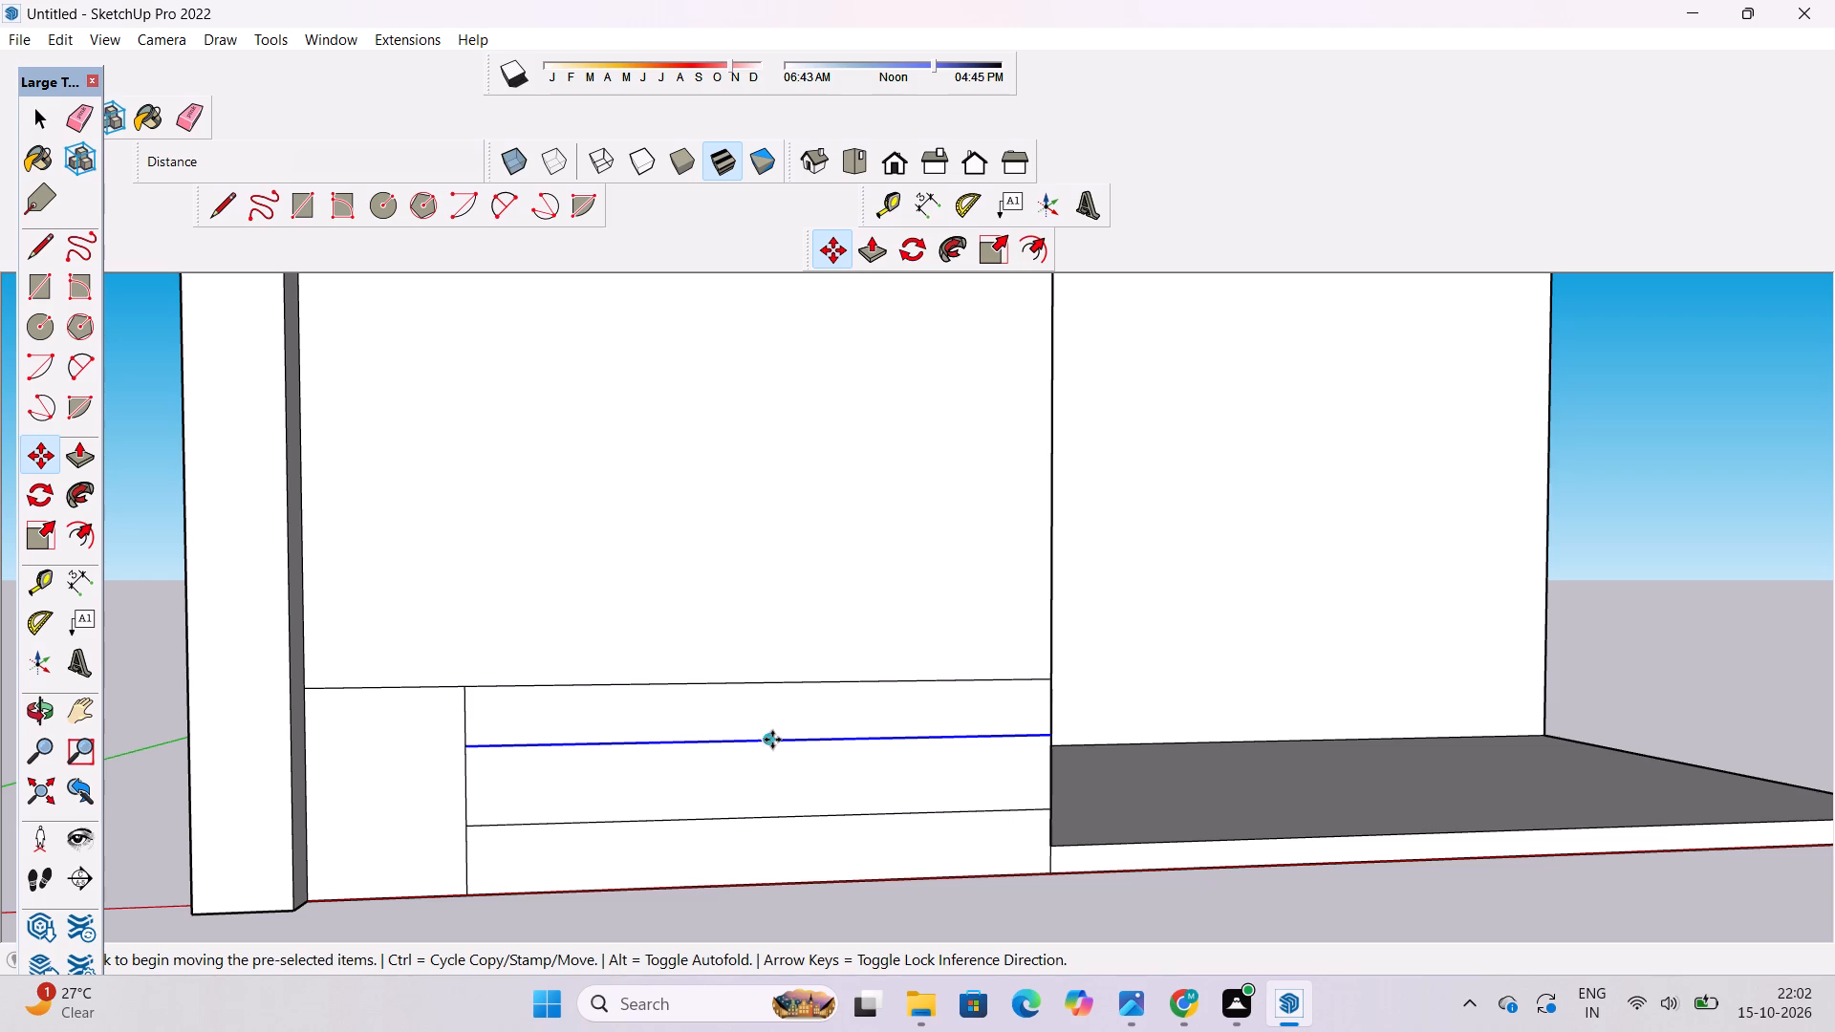
left_click(772, 740)
scroll(772, 740, "up", 3)
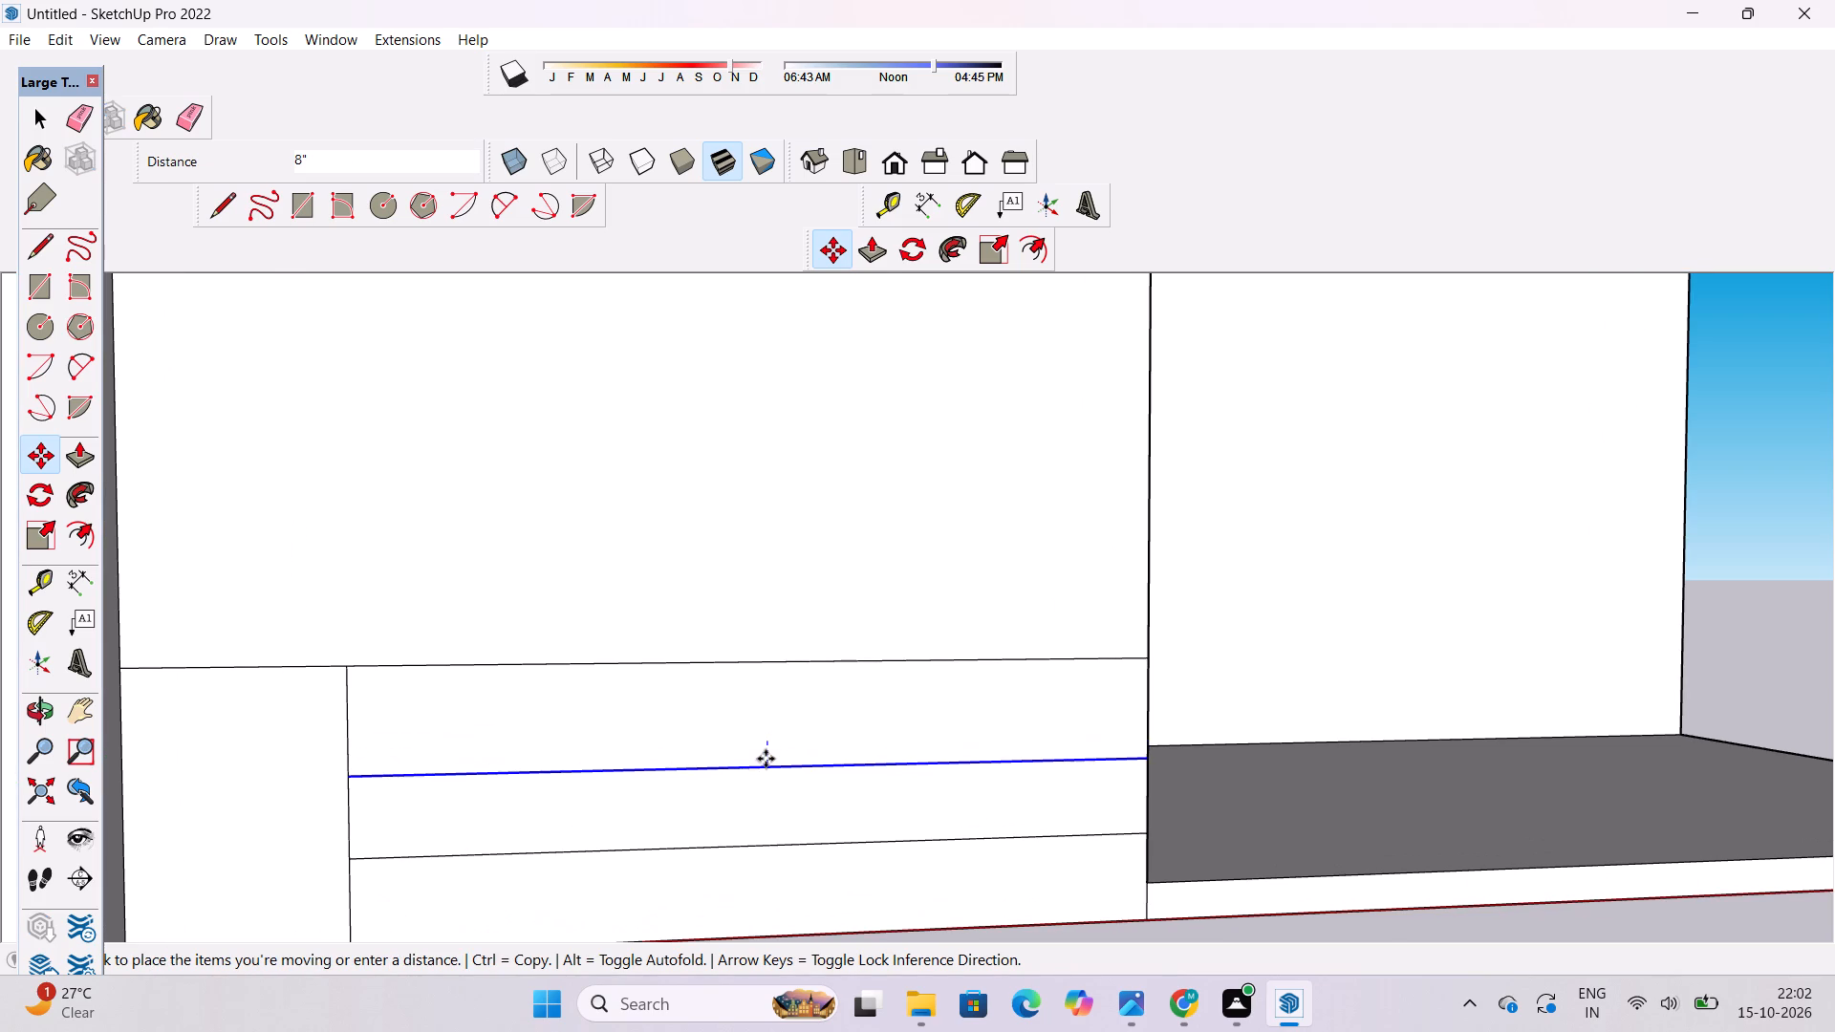
left_click(766, 759)
key("space")
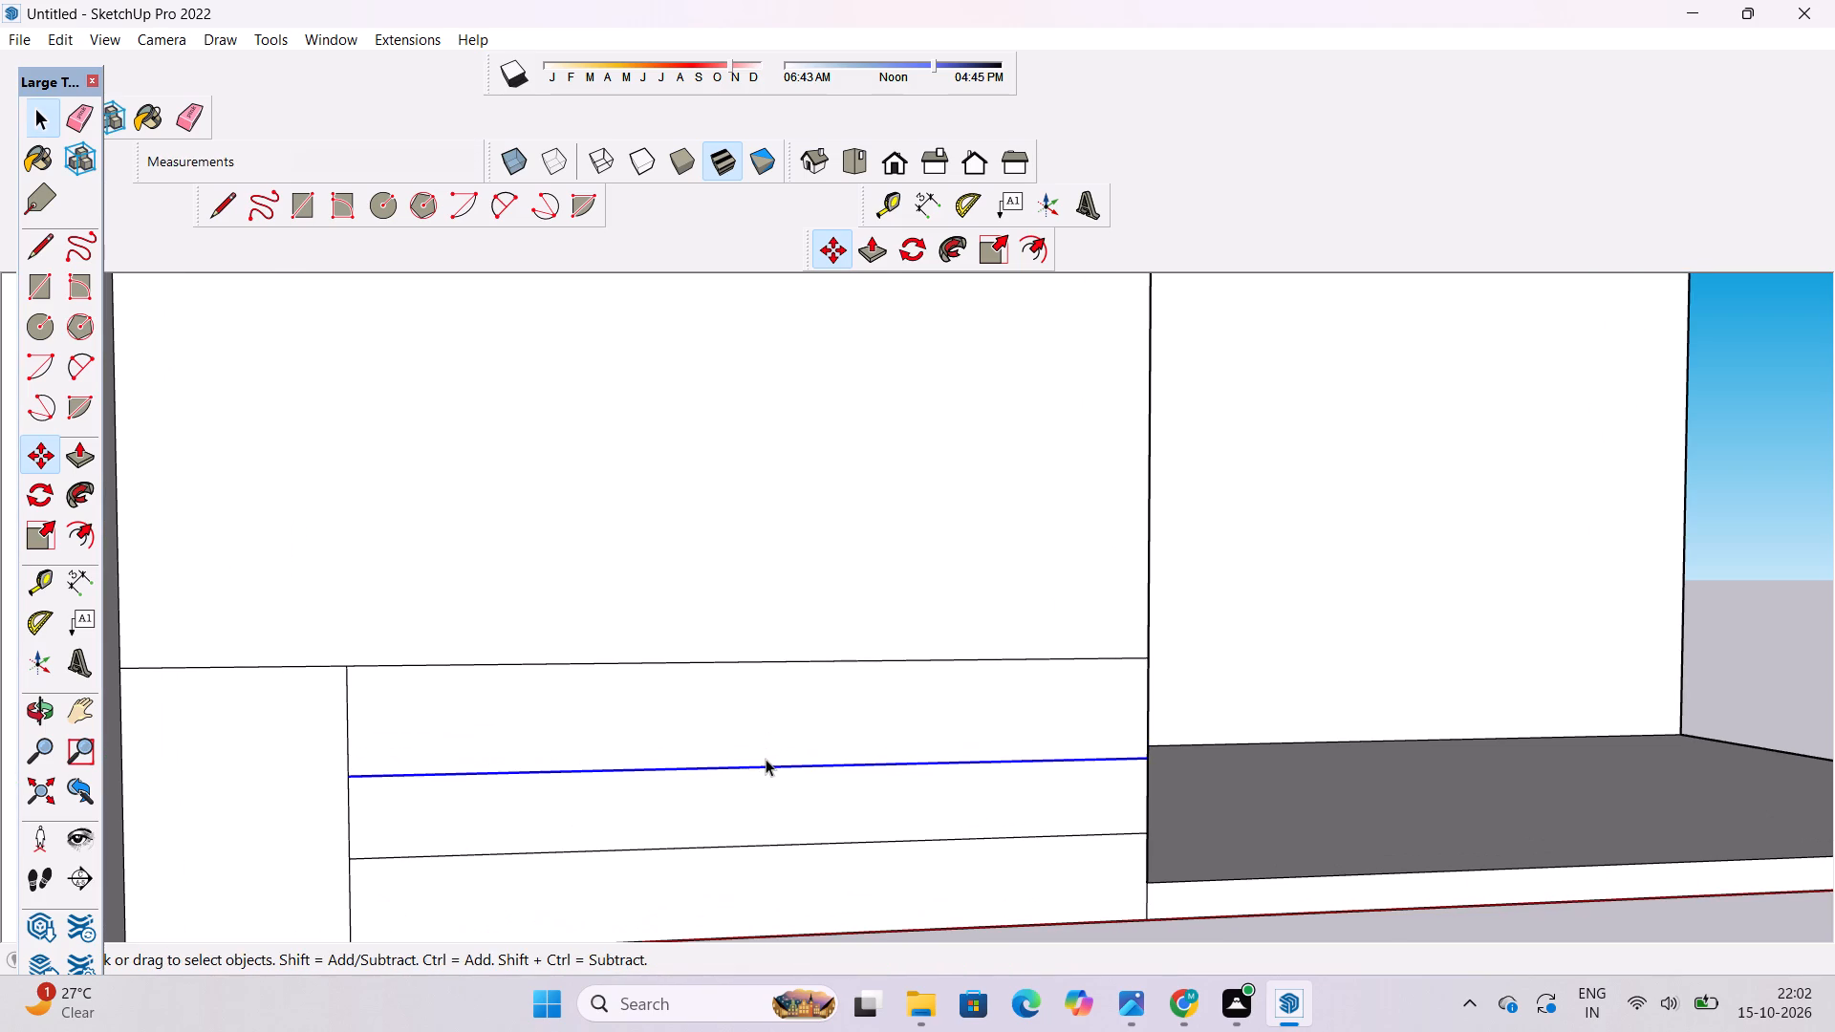
Examine the spacing of the horizontal divider lines on the lower front panel from several angles.
type("o")
scroll(763, 751, "down", 6)
key("space")
left_click(1513, 628)
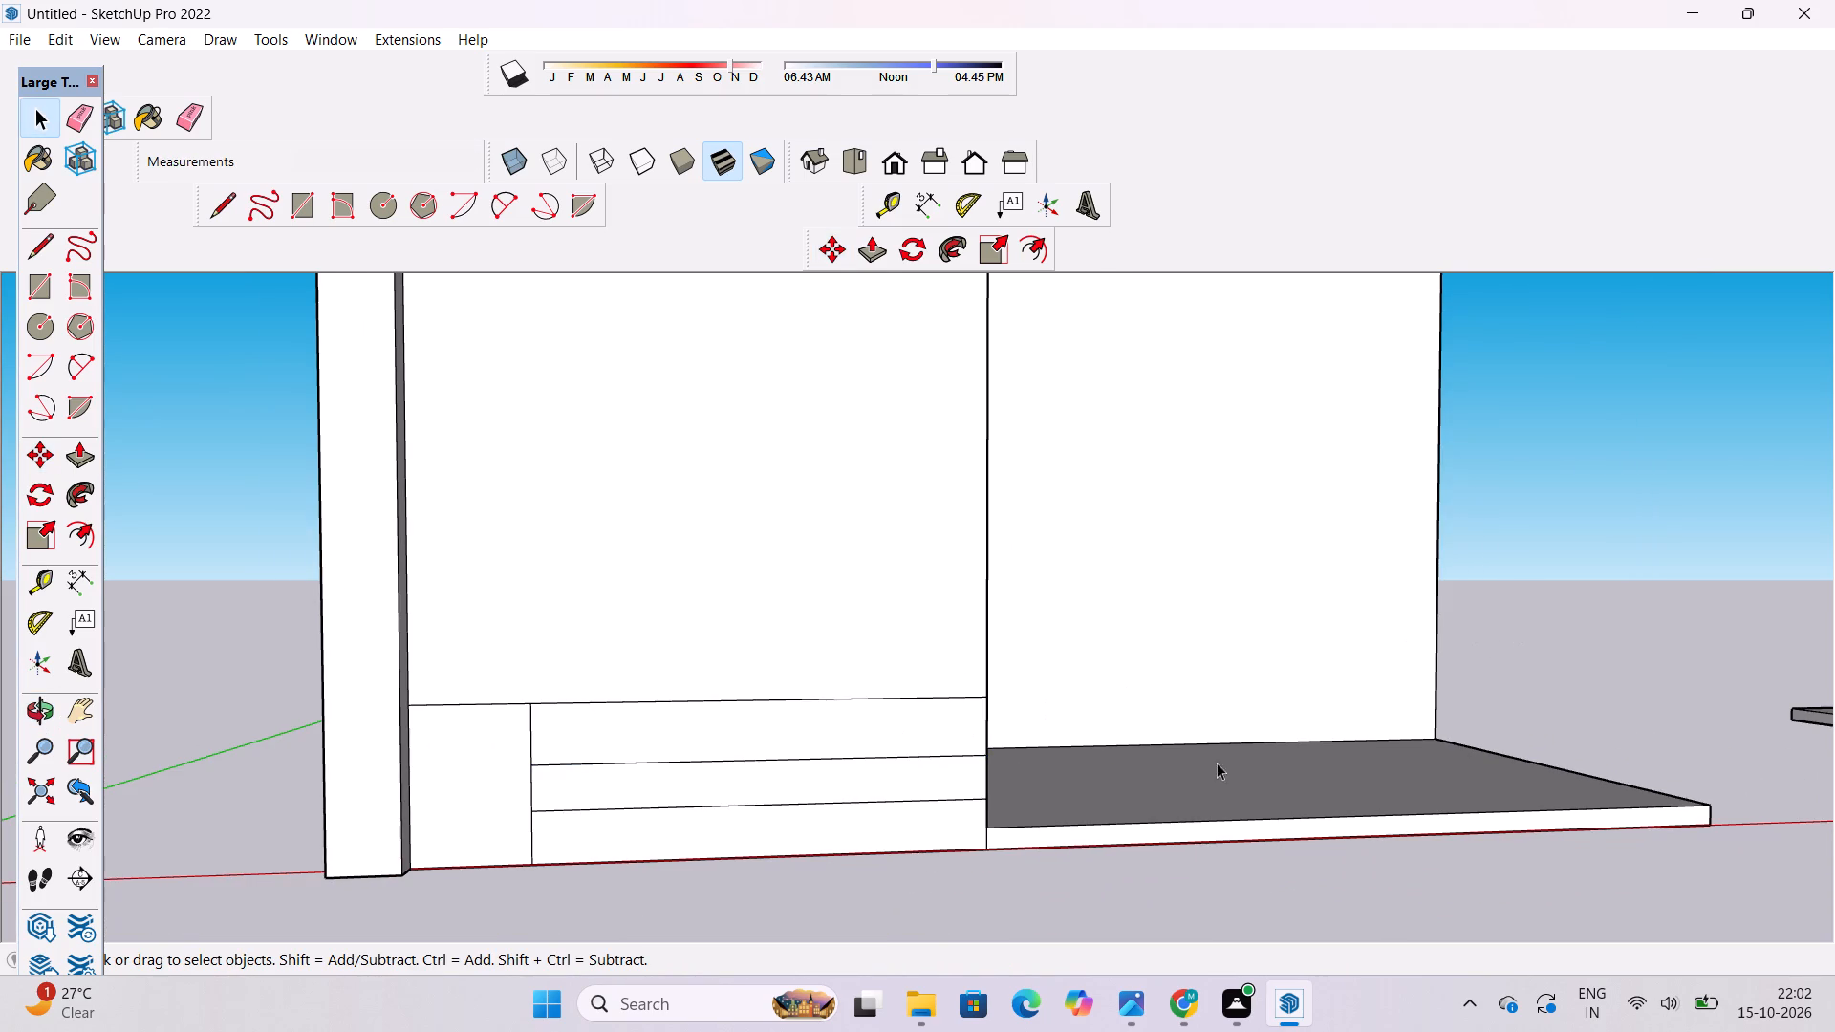
key("o")
scroll(944, 828, "up", 3)
left_click_drag(1018, 762, 952, 768)
left_click_drag(664, 796, 662, 836, "shift")
left_click_drag(664, 841, 743, 837)
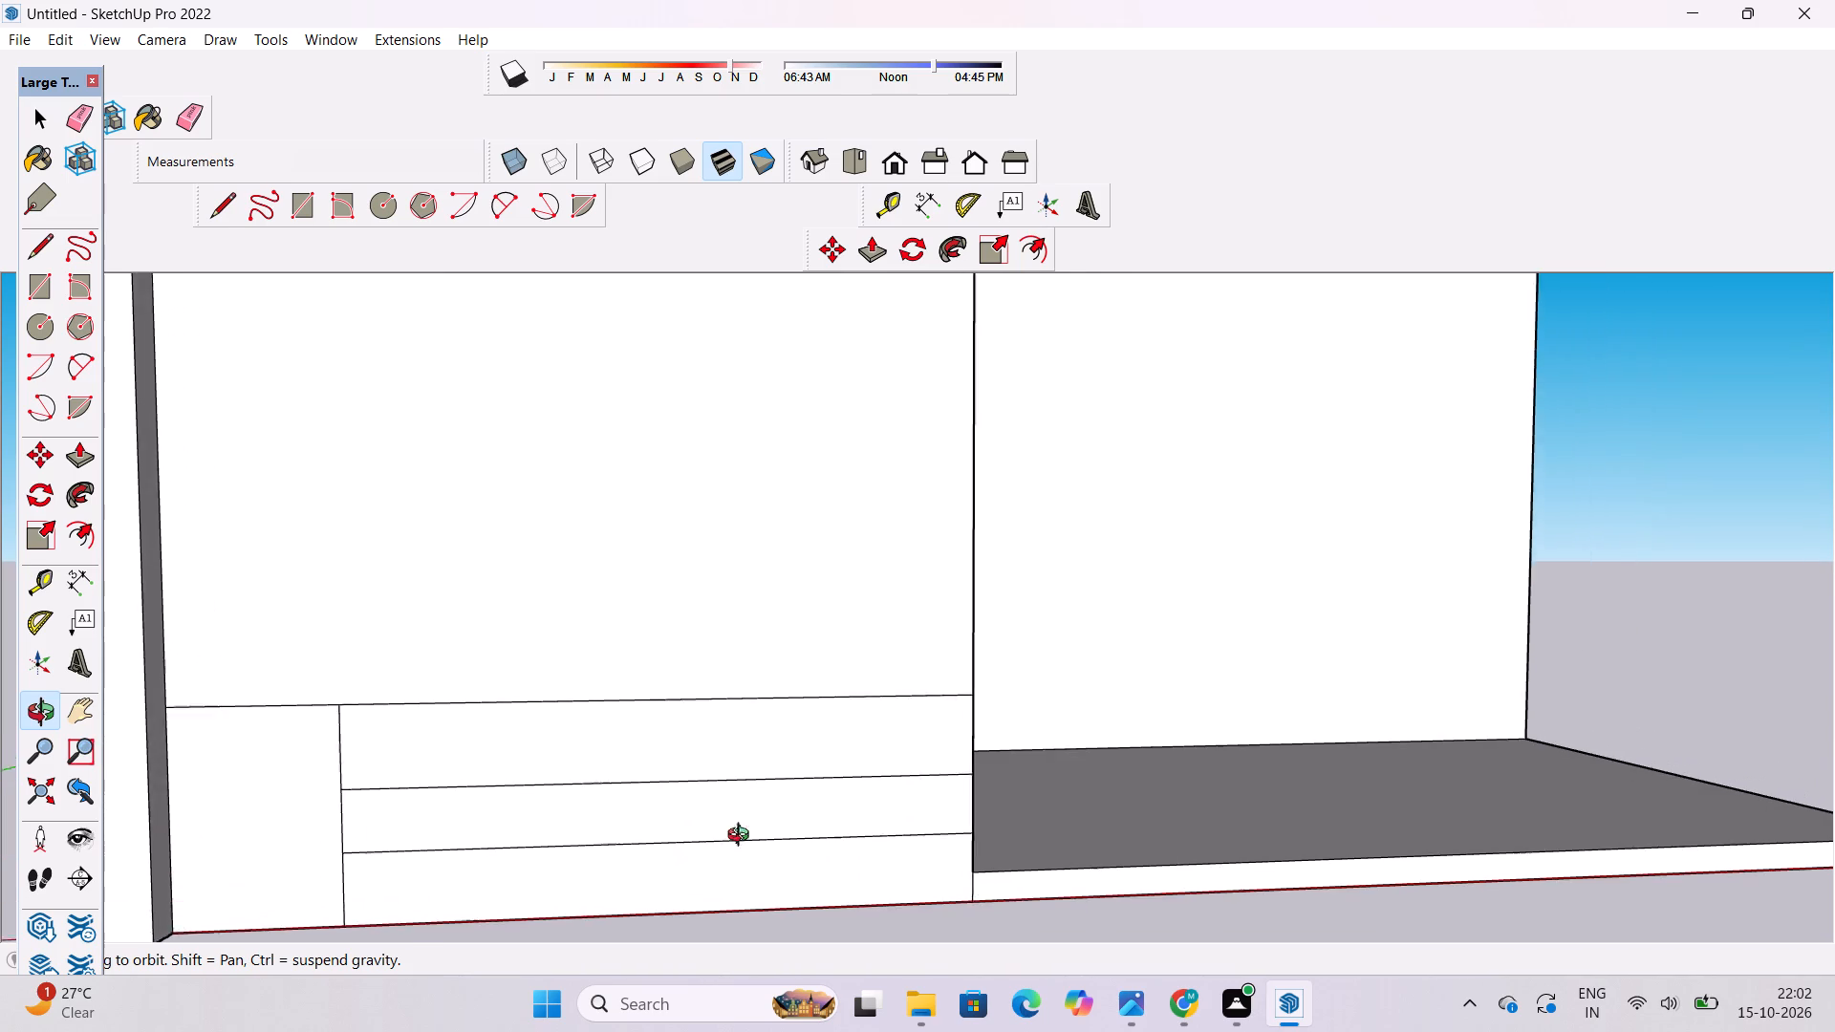
left_click_drag(743, 837, 764, 829)
scroll(816, 806, "up", 1)
left_click_drag(800, 808, 903, 800, "shift")
scroll(903, 799, "down", 3)
left_click_drag(882, 806, 1040, 816)
scroll(923, 826, "up", 2)
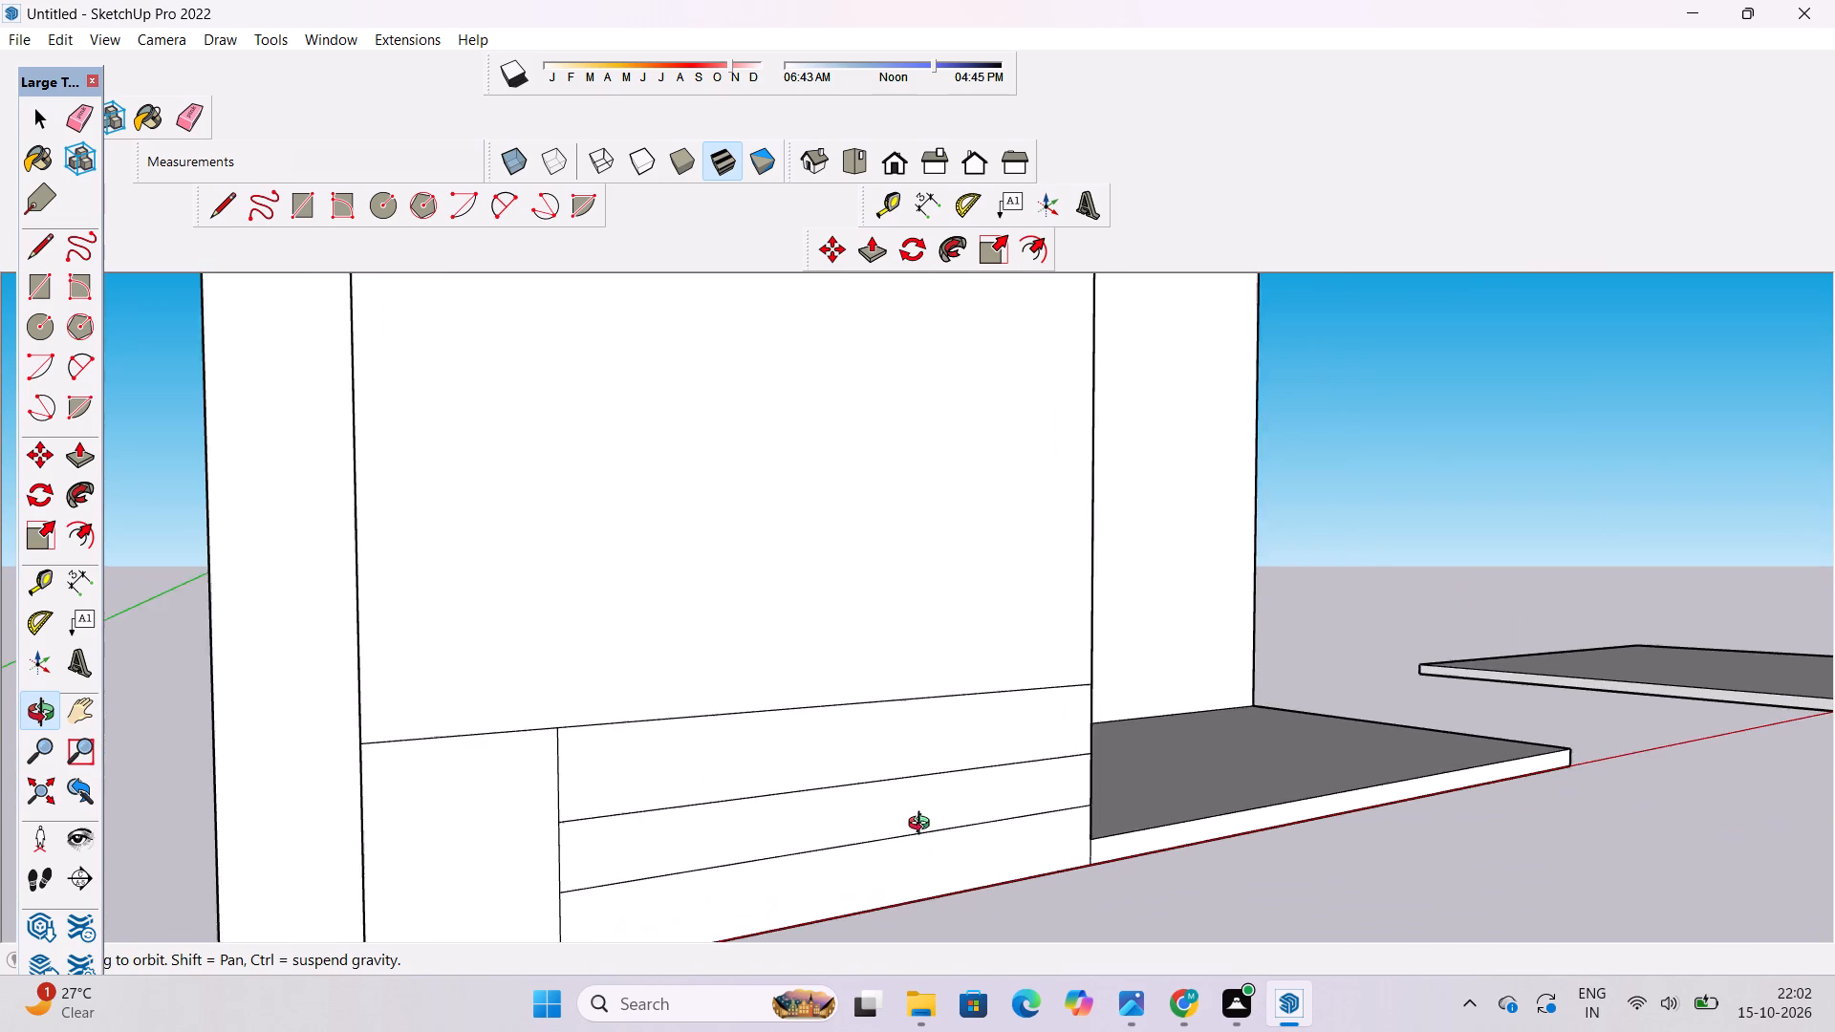
left_click_drag(918, 823, 924, 852, "shift")
scroll(910, 828, "up", 1)
scroll(910, 828, "down", 4)
left_click_drag(905, 828, 869, 711, "shift")
left_click_drag(842, 717, 775, 740, "shift")
scroll(771, 741, "up", 1)
left_click_drag(766, 746, 755, 781, "shift")
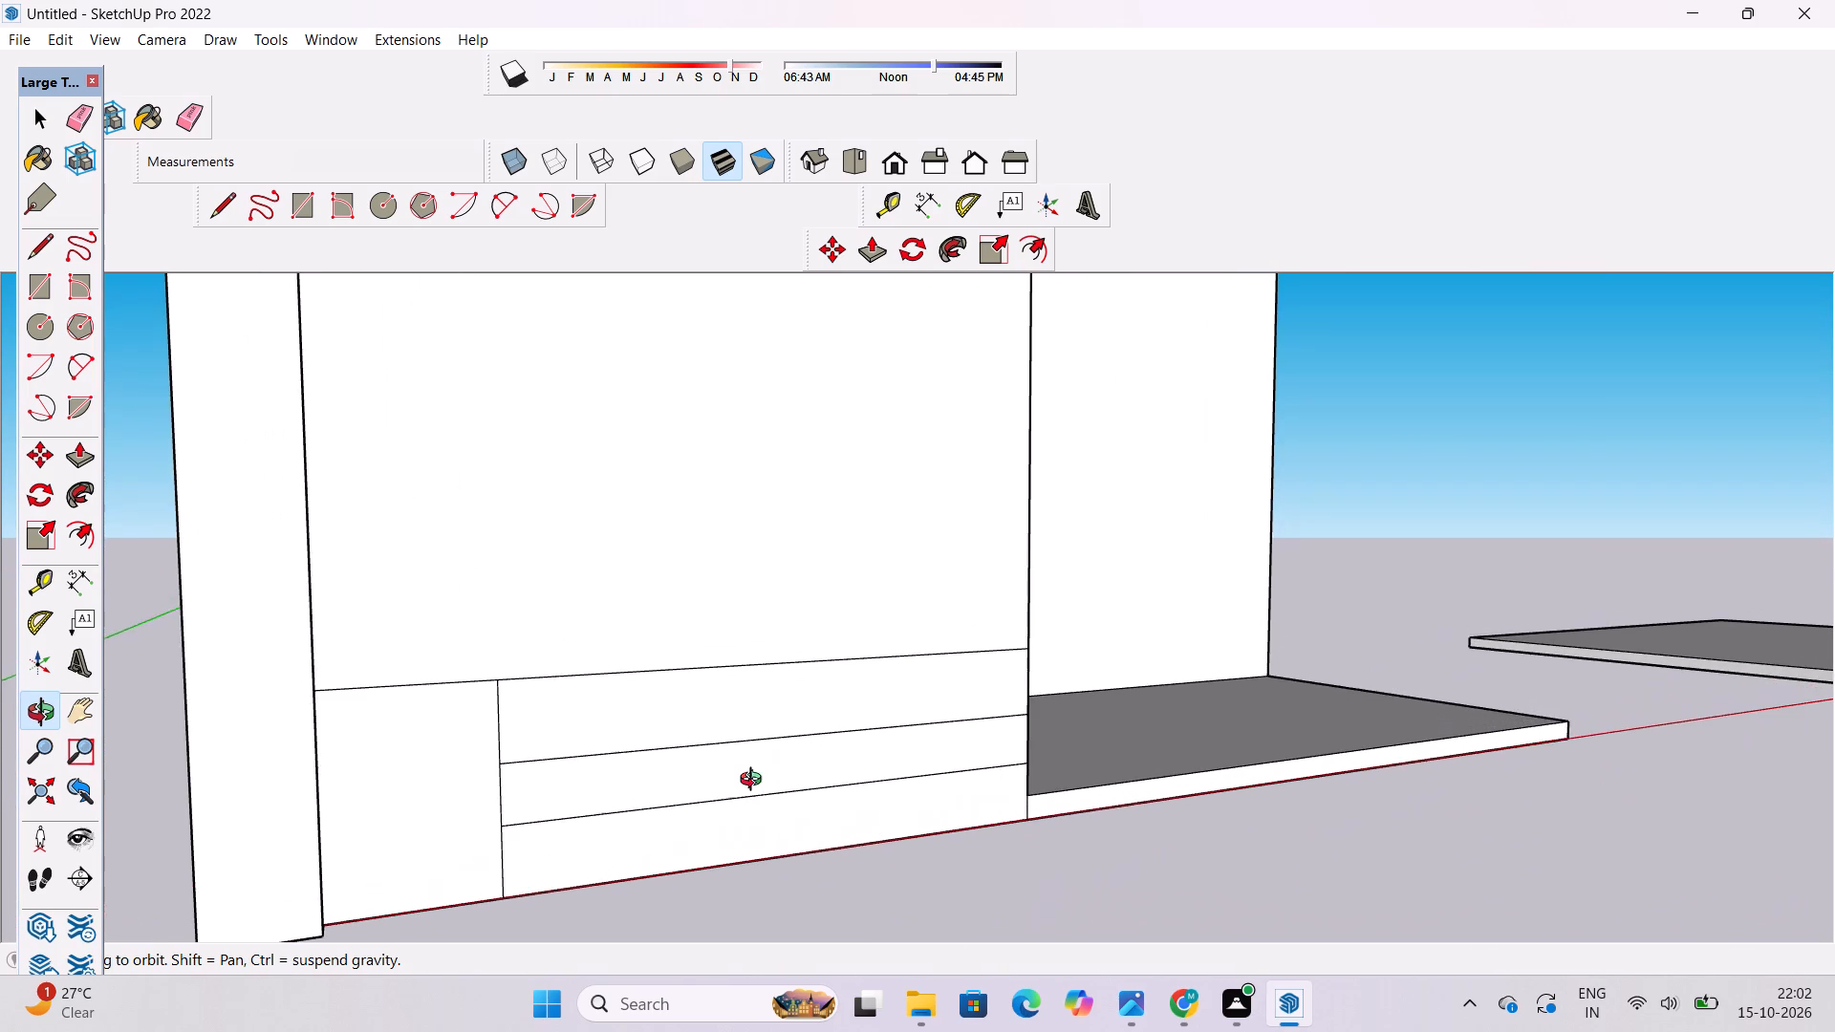
left_click(759, 782)
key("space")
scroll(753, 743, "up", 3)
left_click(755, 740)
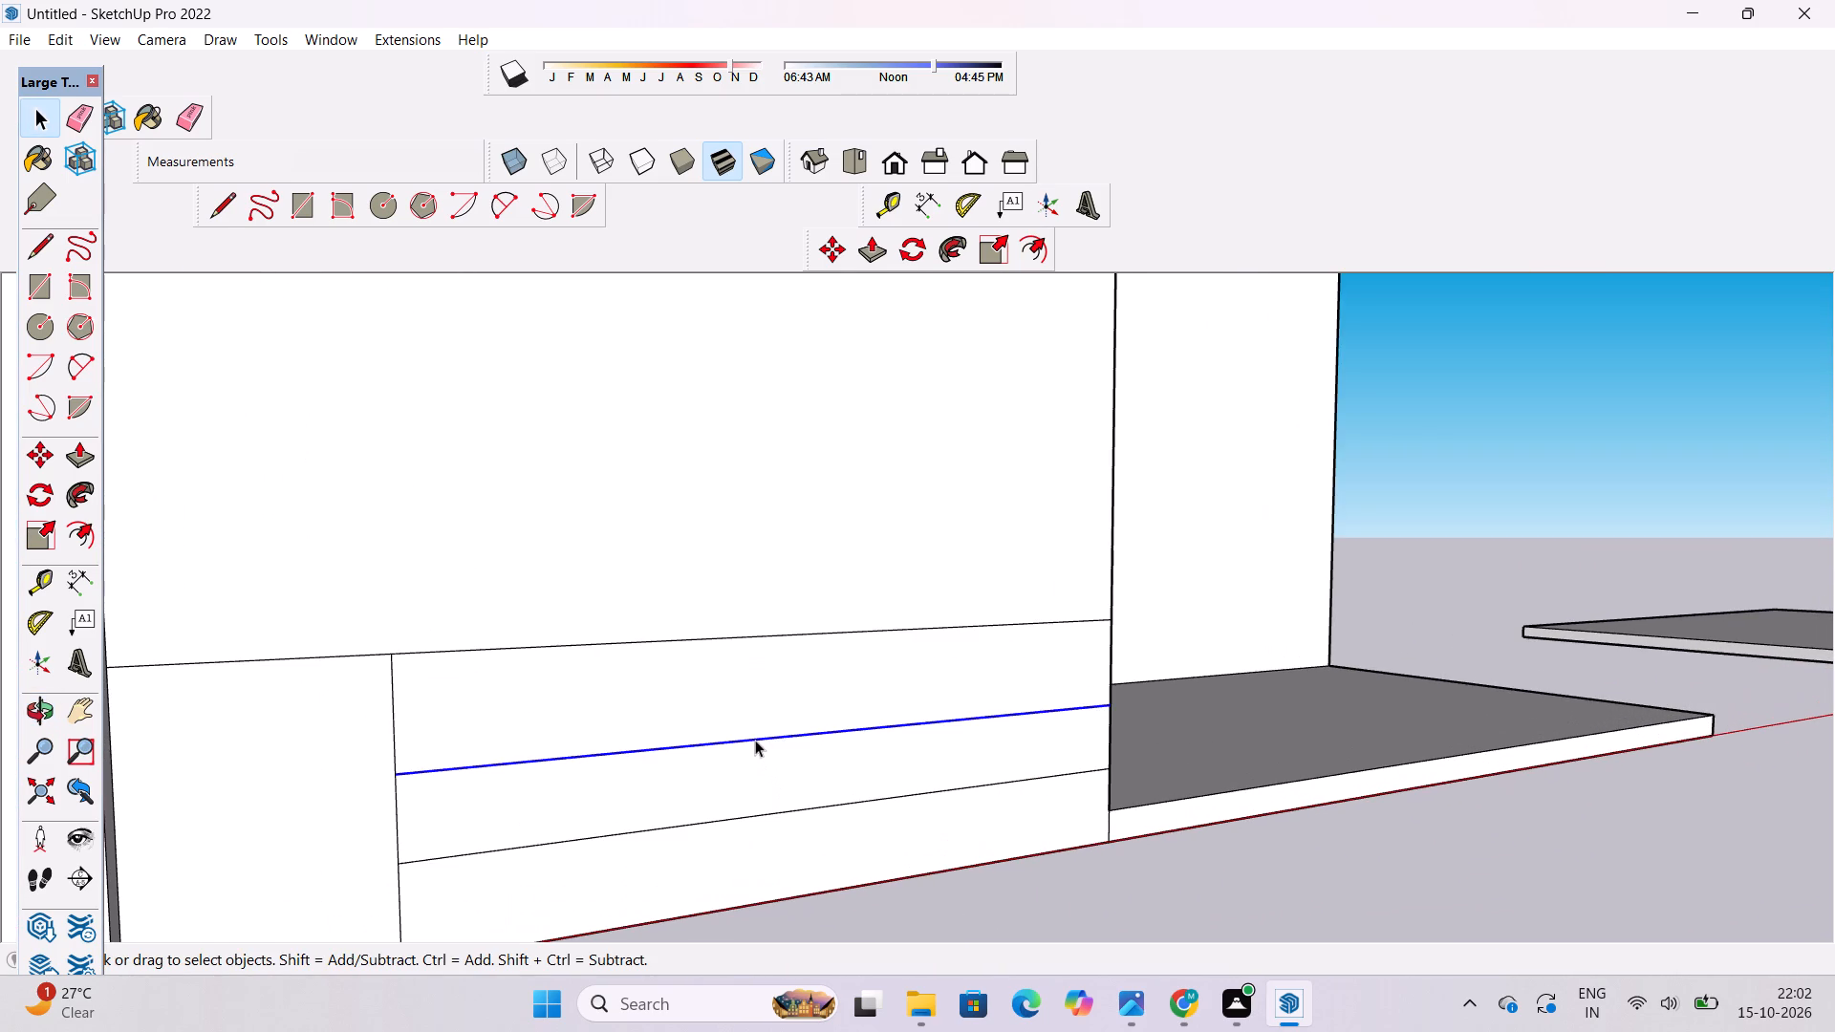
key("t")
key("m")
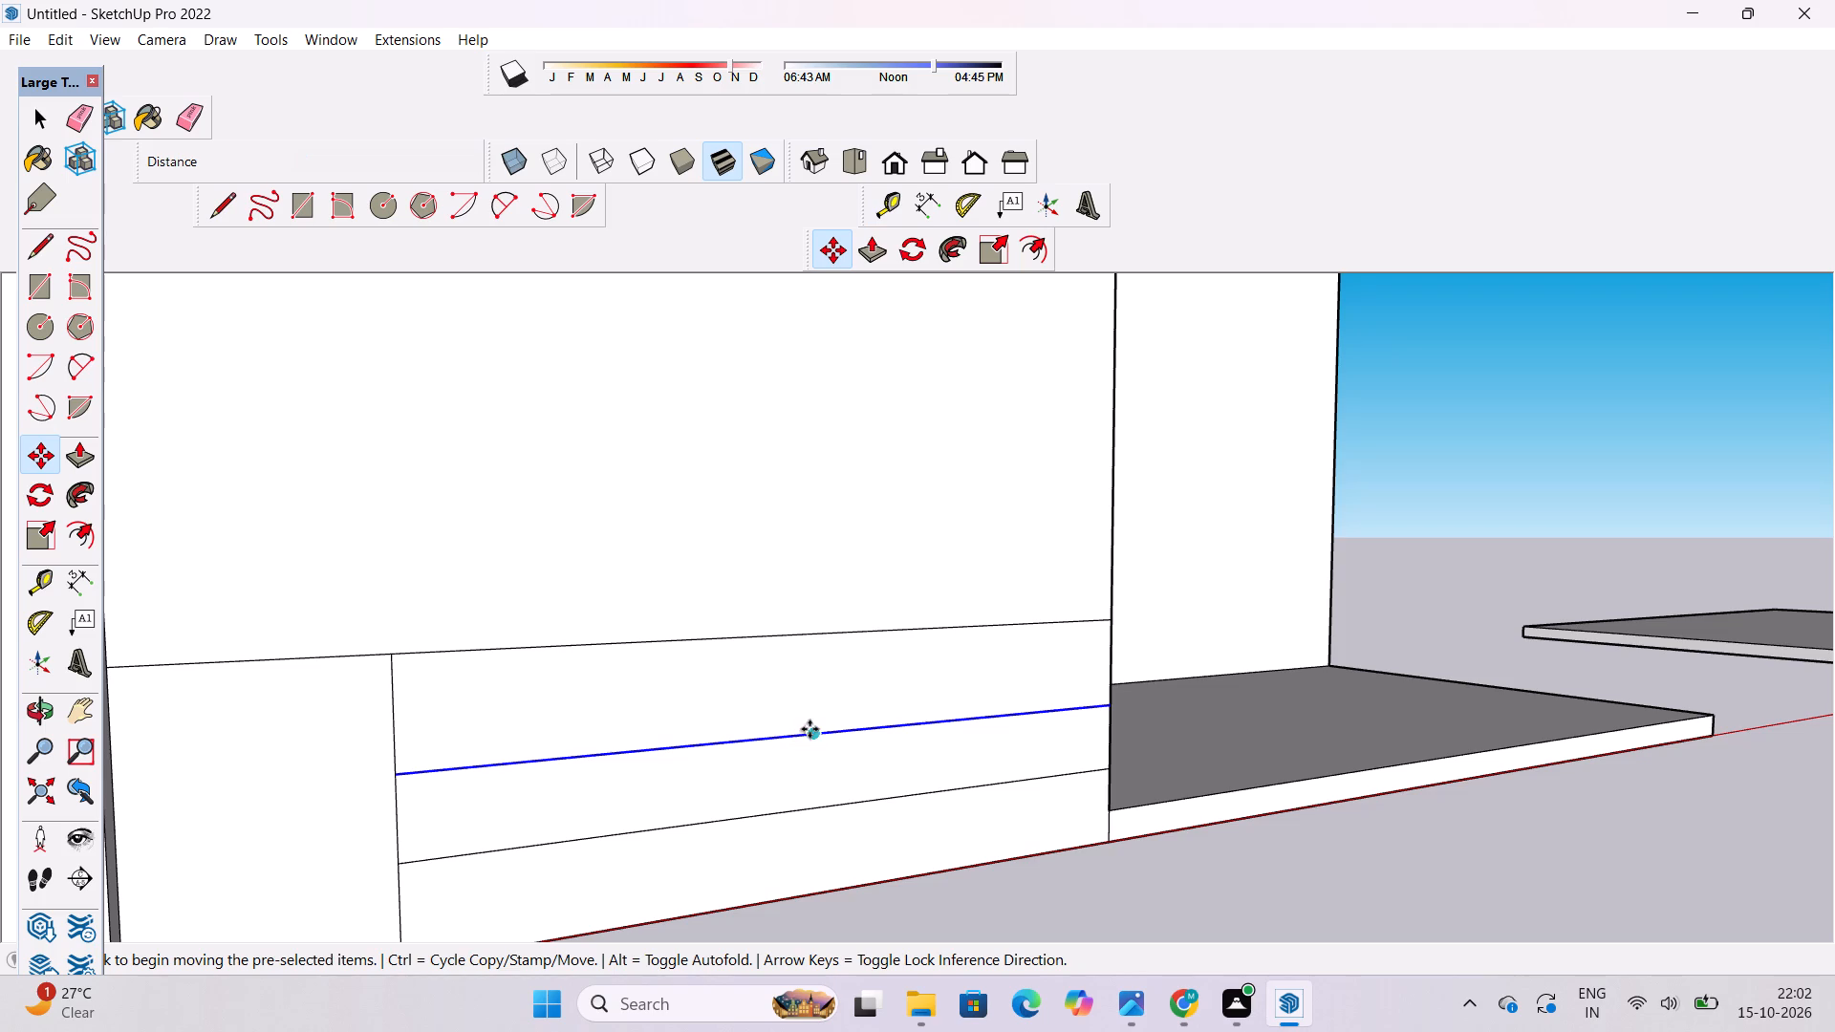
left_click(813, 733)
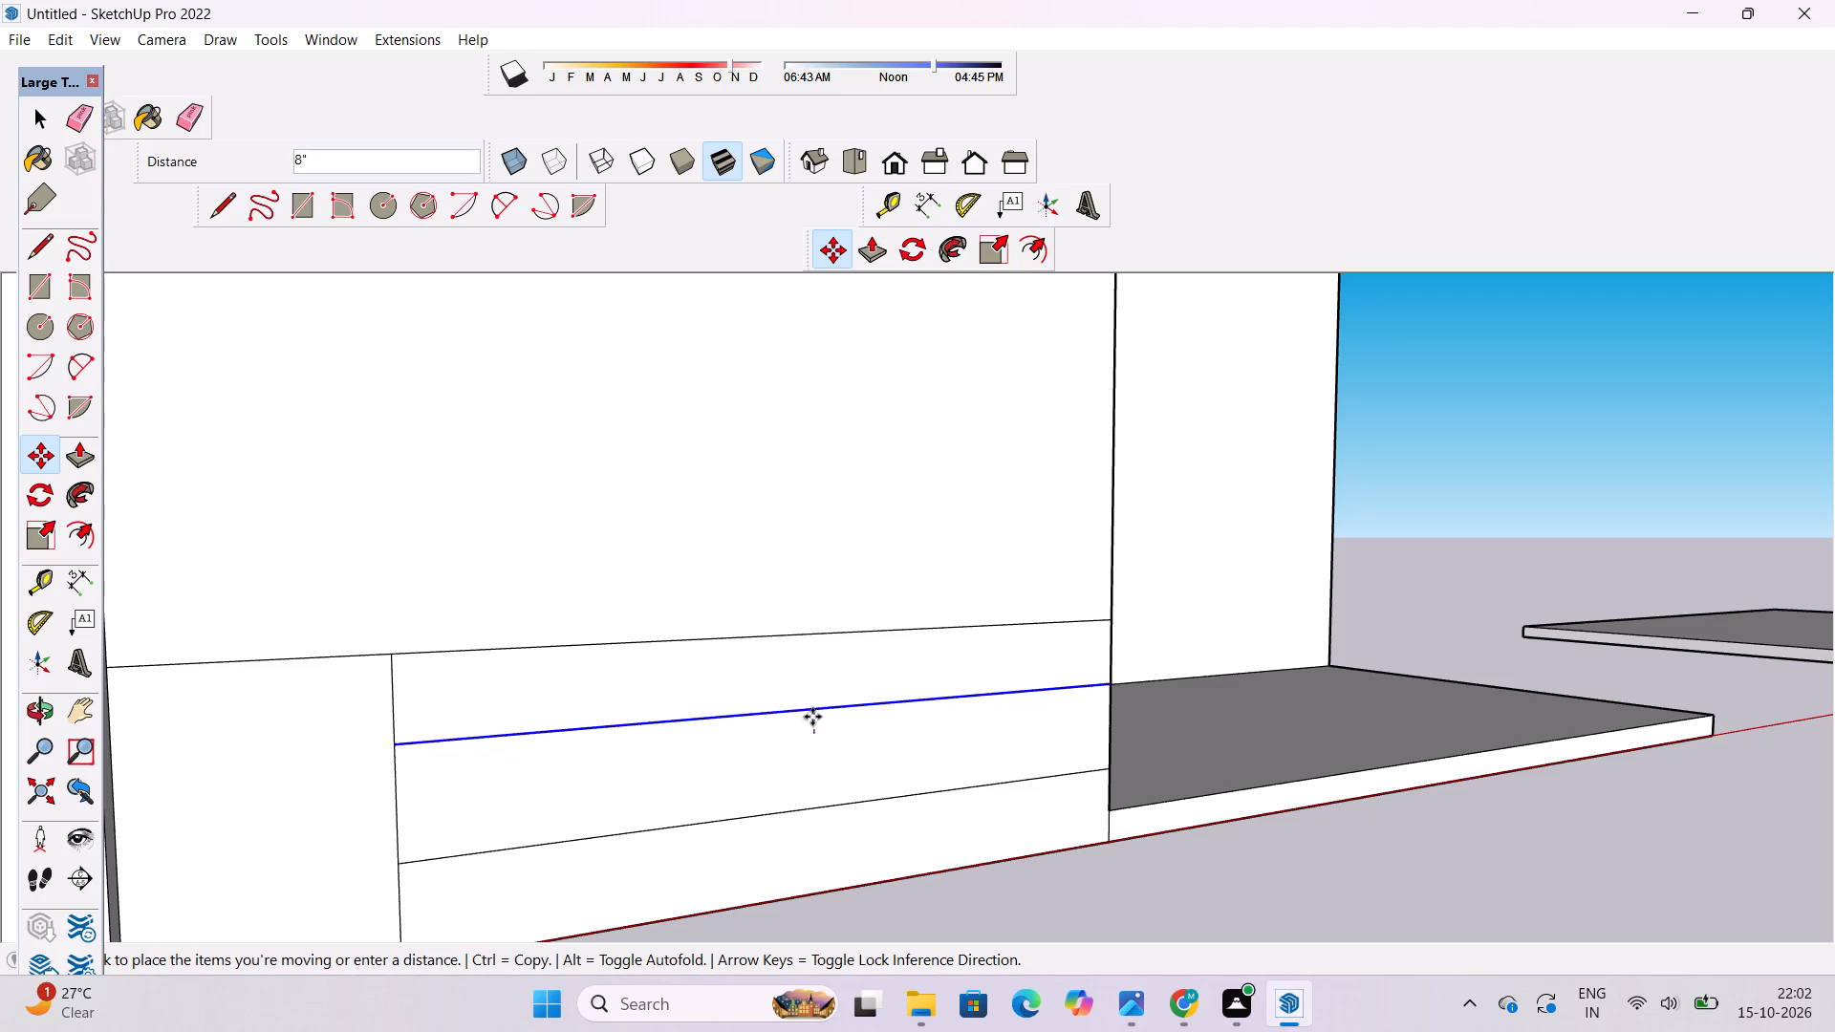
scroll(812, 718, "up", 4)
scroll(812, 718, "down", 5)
Erase the two horizontal divider lines and the full-width top line of the lower front panel, keeping the vertical line.
key("e")
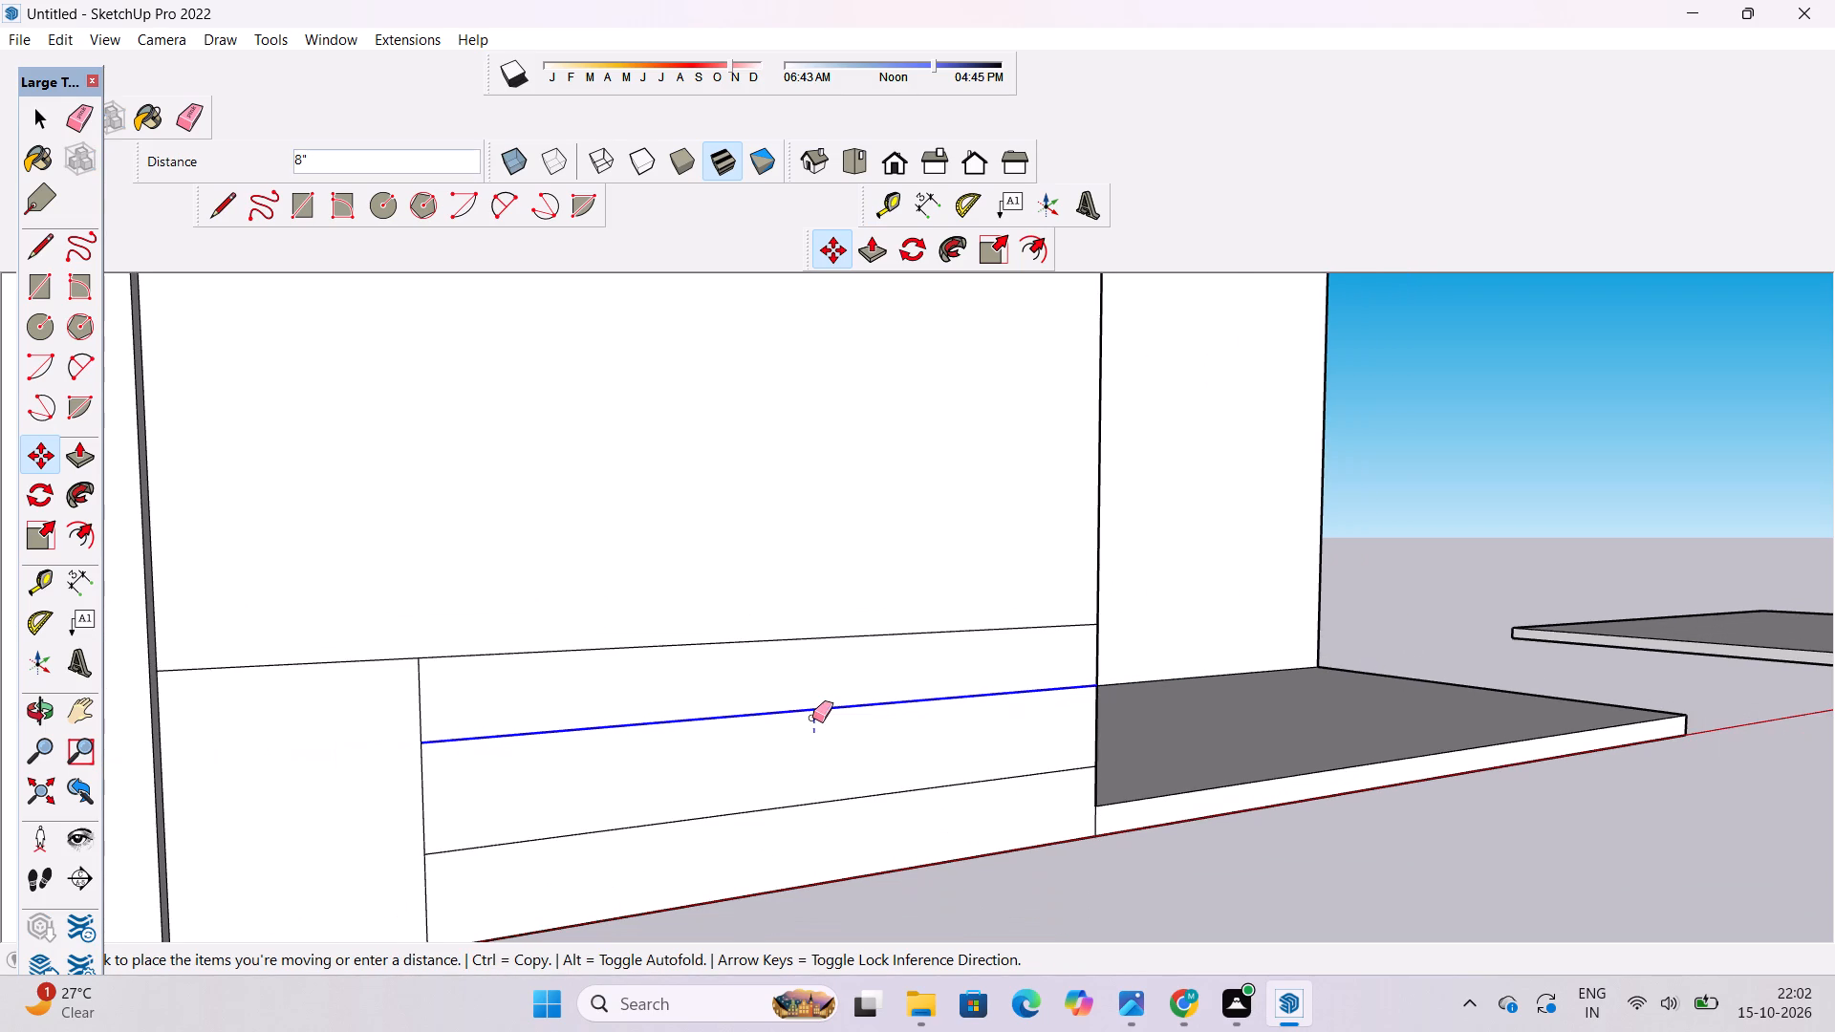
left_click_drag(812, 718, 823, 745)
left_click_drag(833, 766, 843, 806)
scroll(830, 791, "down", 1)
left_click_drag(827, 791, 819, 815)
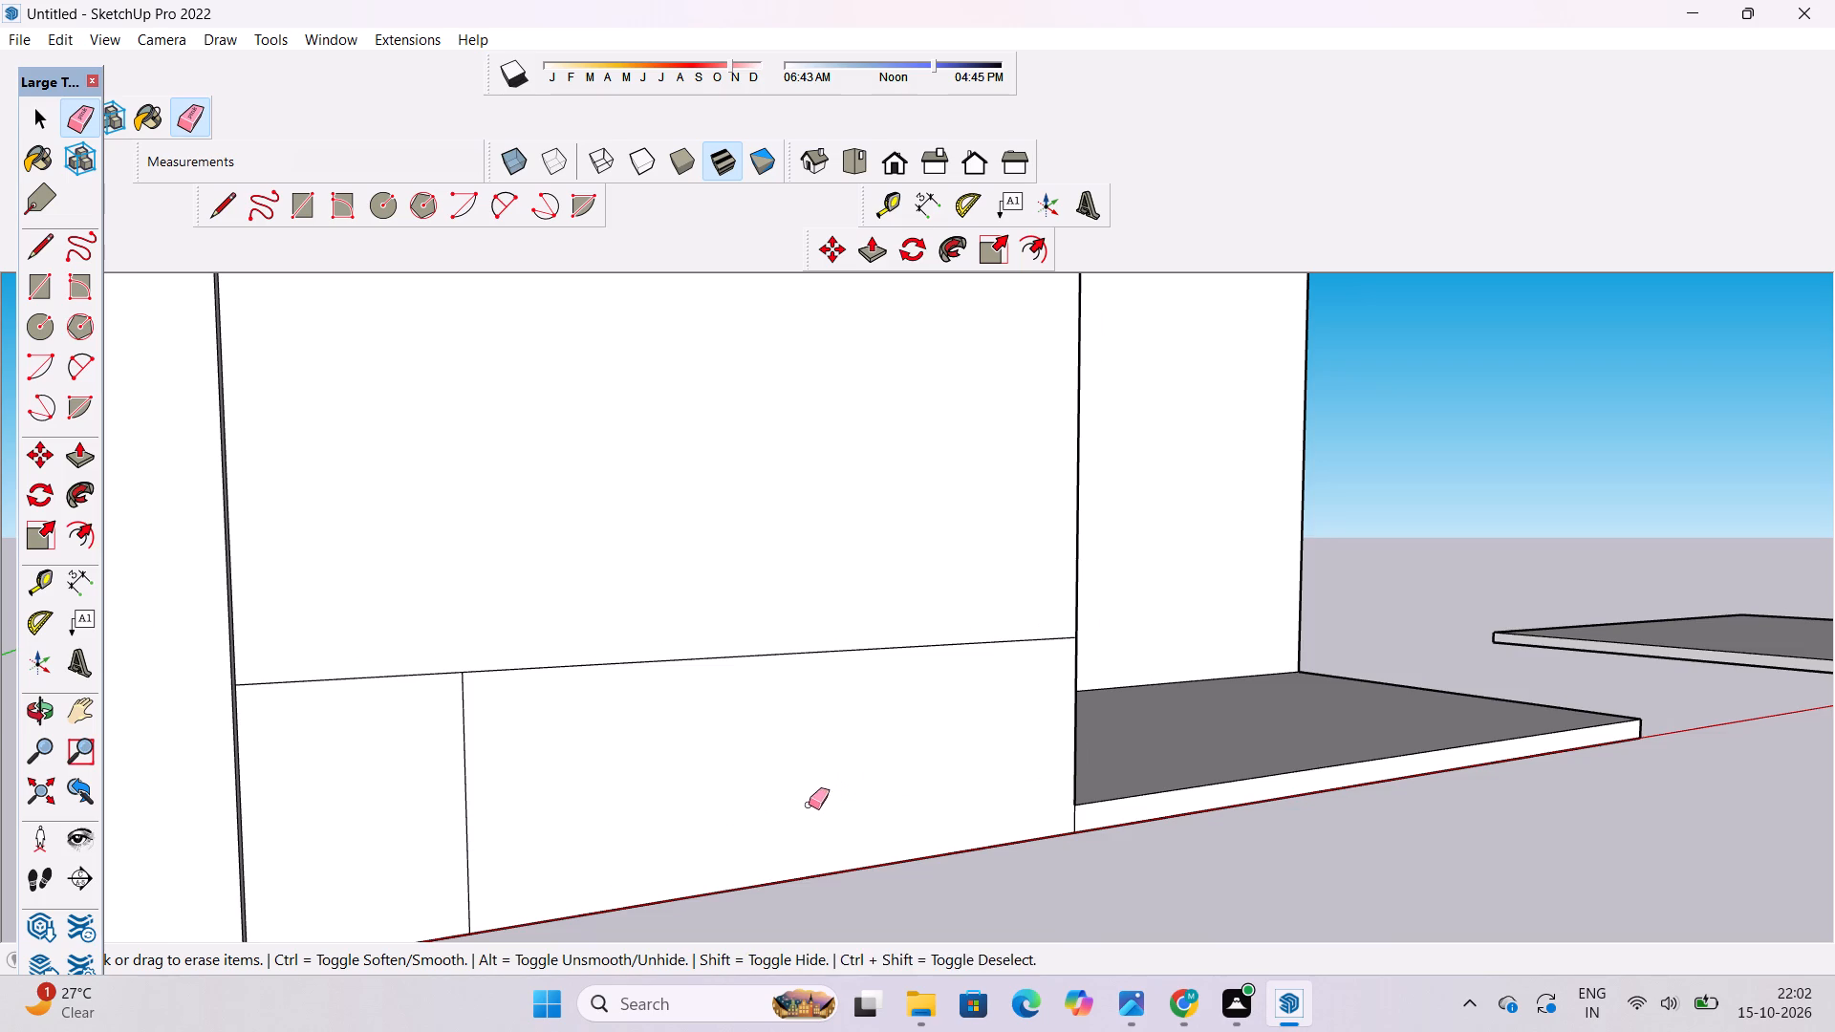
scroll(795, 799, "down", 4)
left_click_drag(801, 642, 790, 710)
scroll(479, 715, "up", 4)
left_click_drag(485, 707, 493, 726)
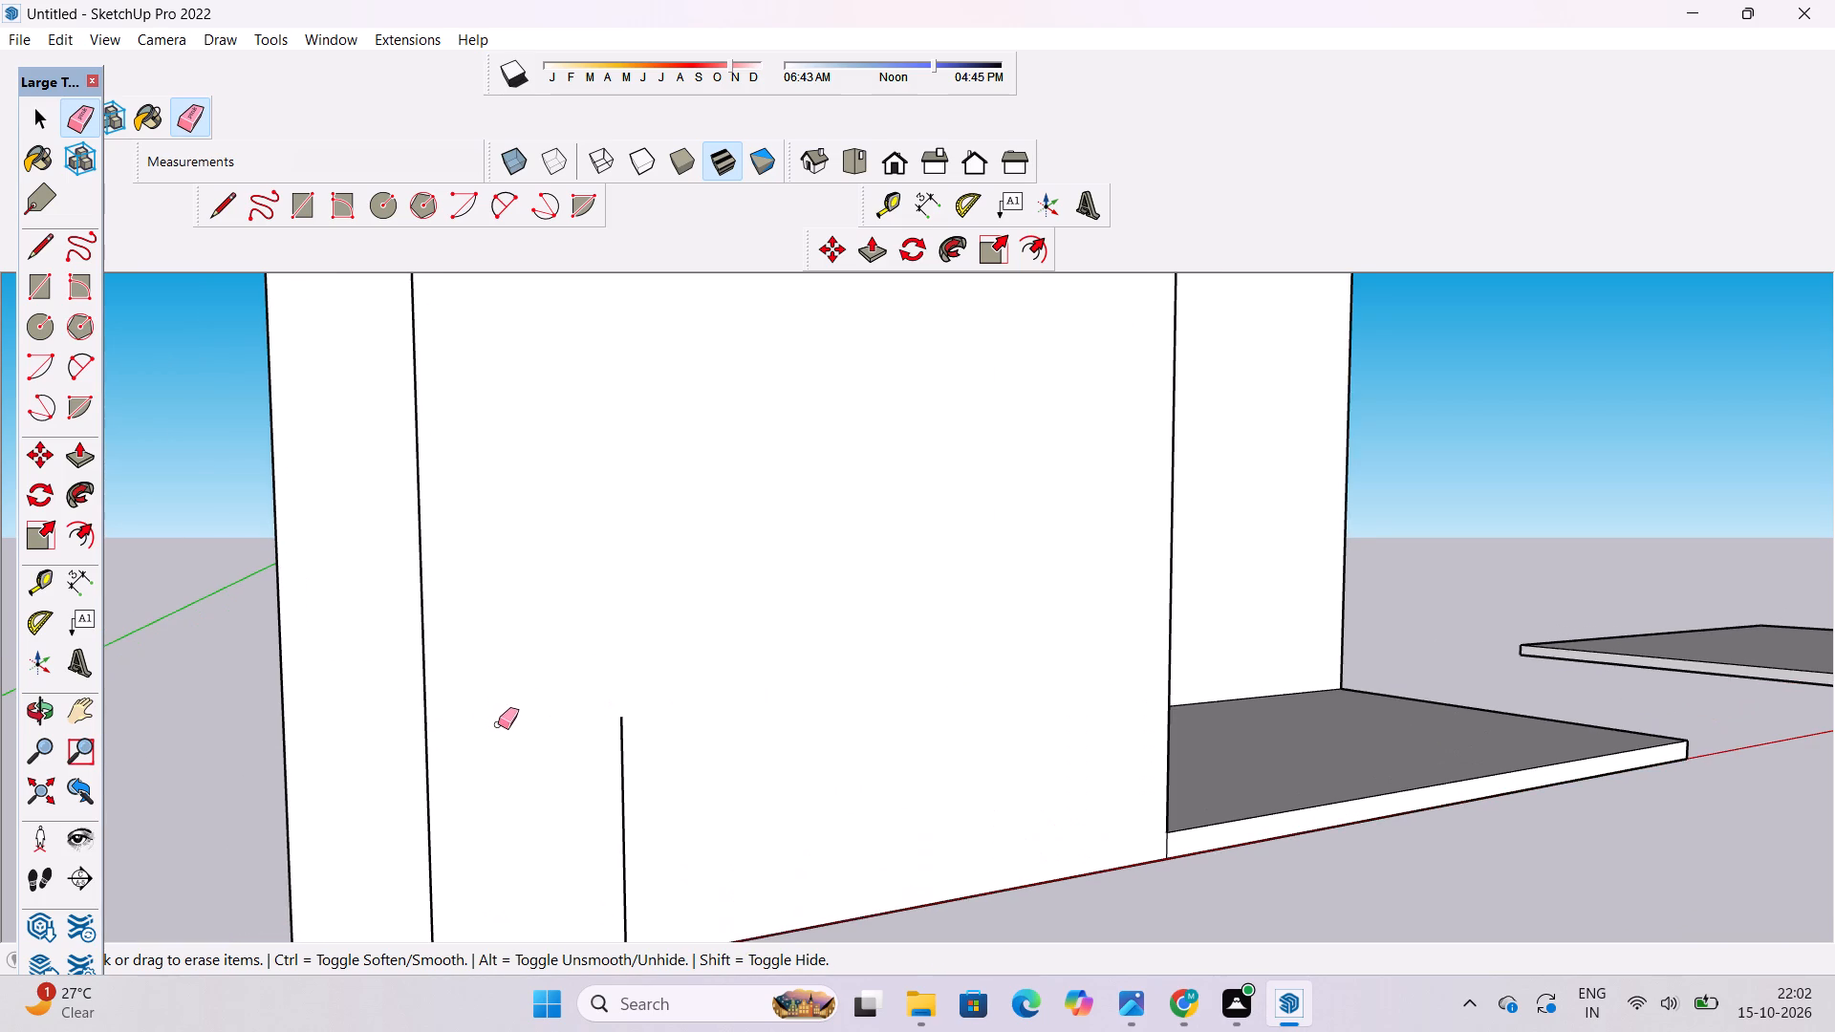
Place three horizontal guides above the cabinet front's bottom edge, each spaced 2' from the previous one.
key("o")
scroll(498, 724, "down", 4)
left_click_drag(619, 773, 580, 752)
left_click_drag(578, 752, 555, 742, "shift")
left_click_drag(637, 820, 577, 796)
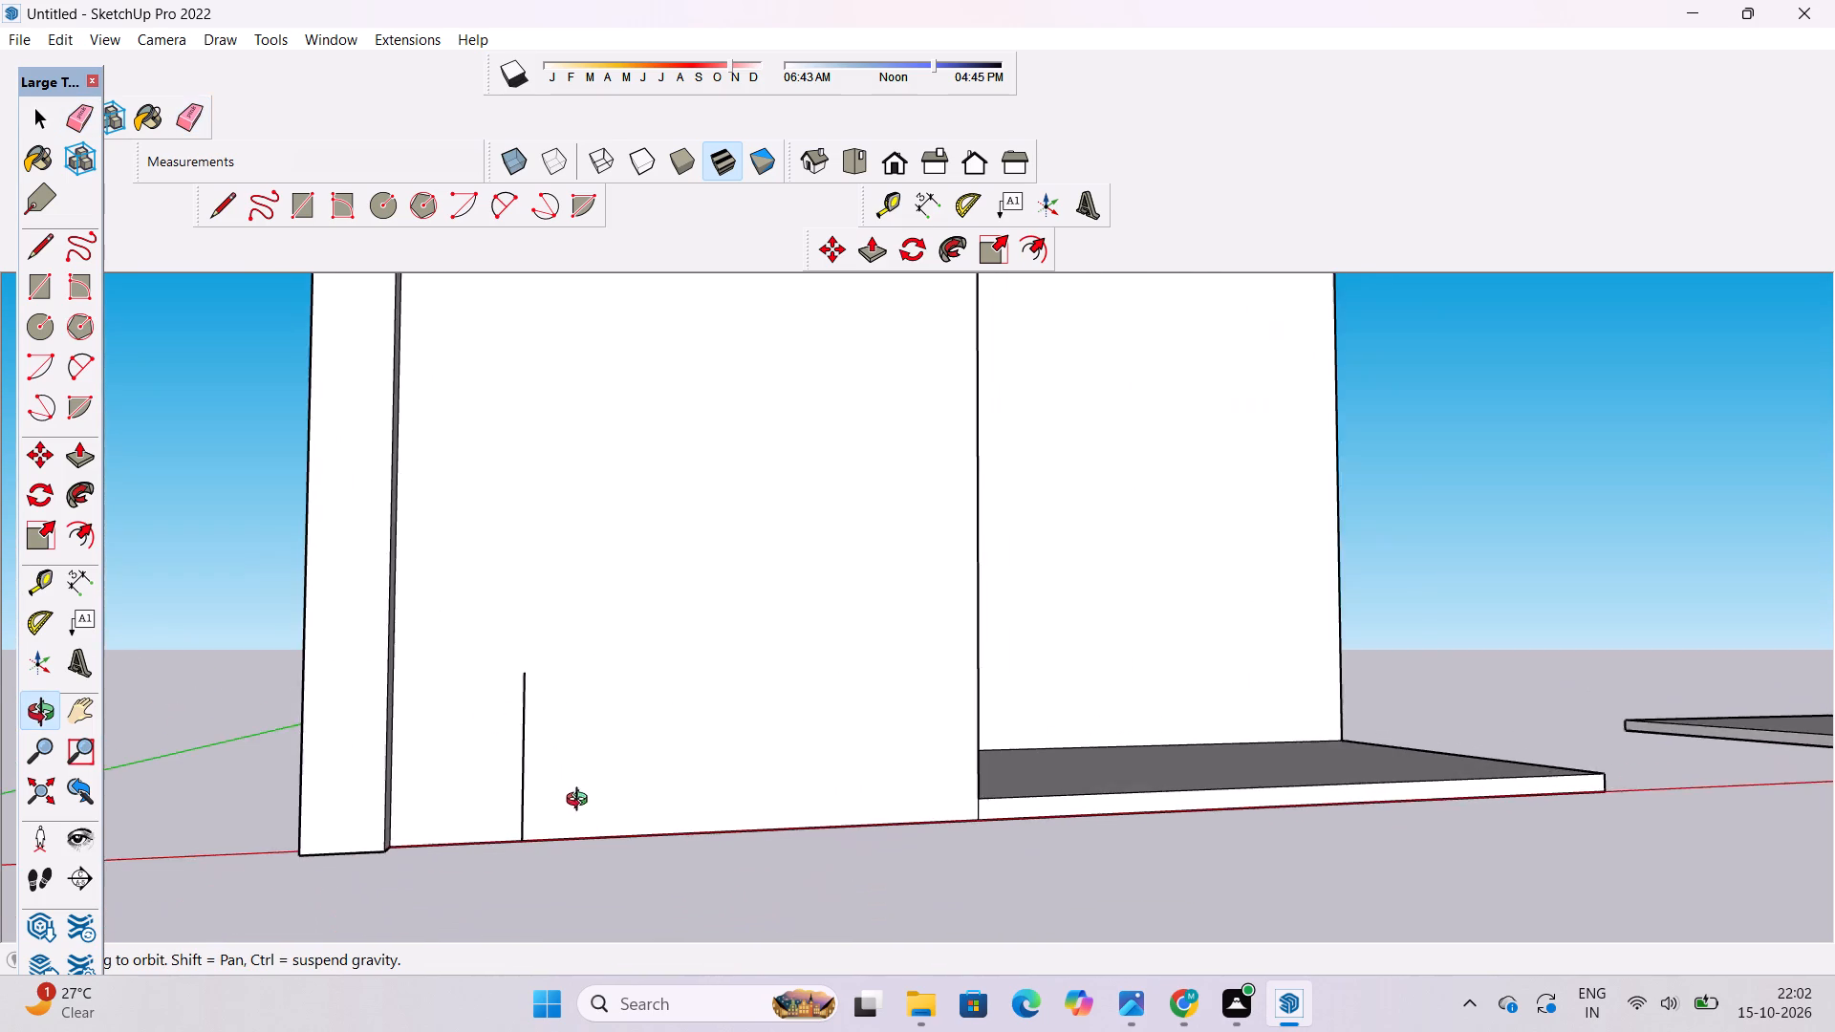
scroll(609, 827, "up", 3)
left_click_drag(618, 825, 485, 816, "shift")
left_click_drag(482, 816, 499, 833)
key("t")
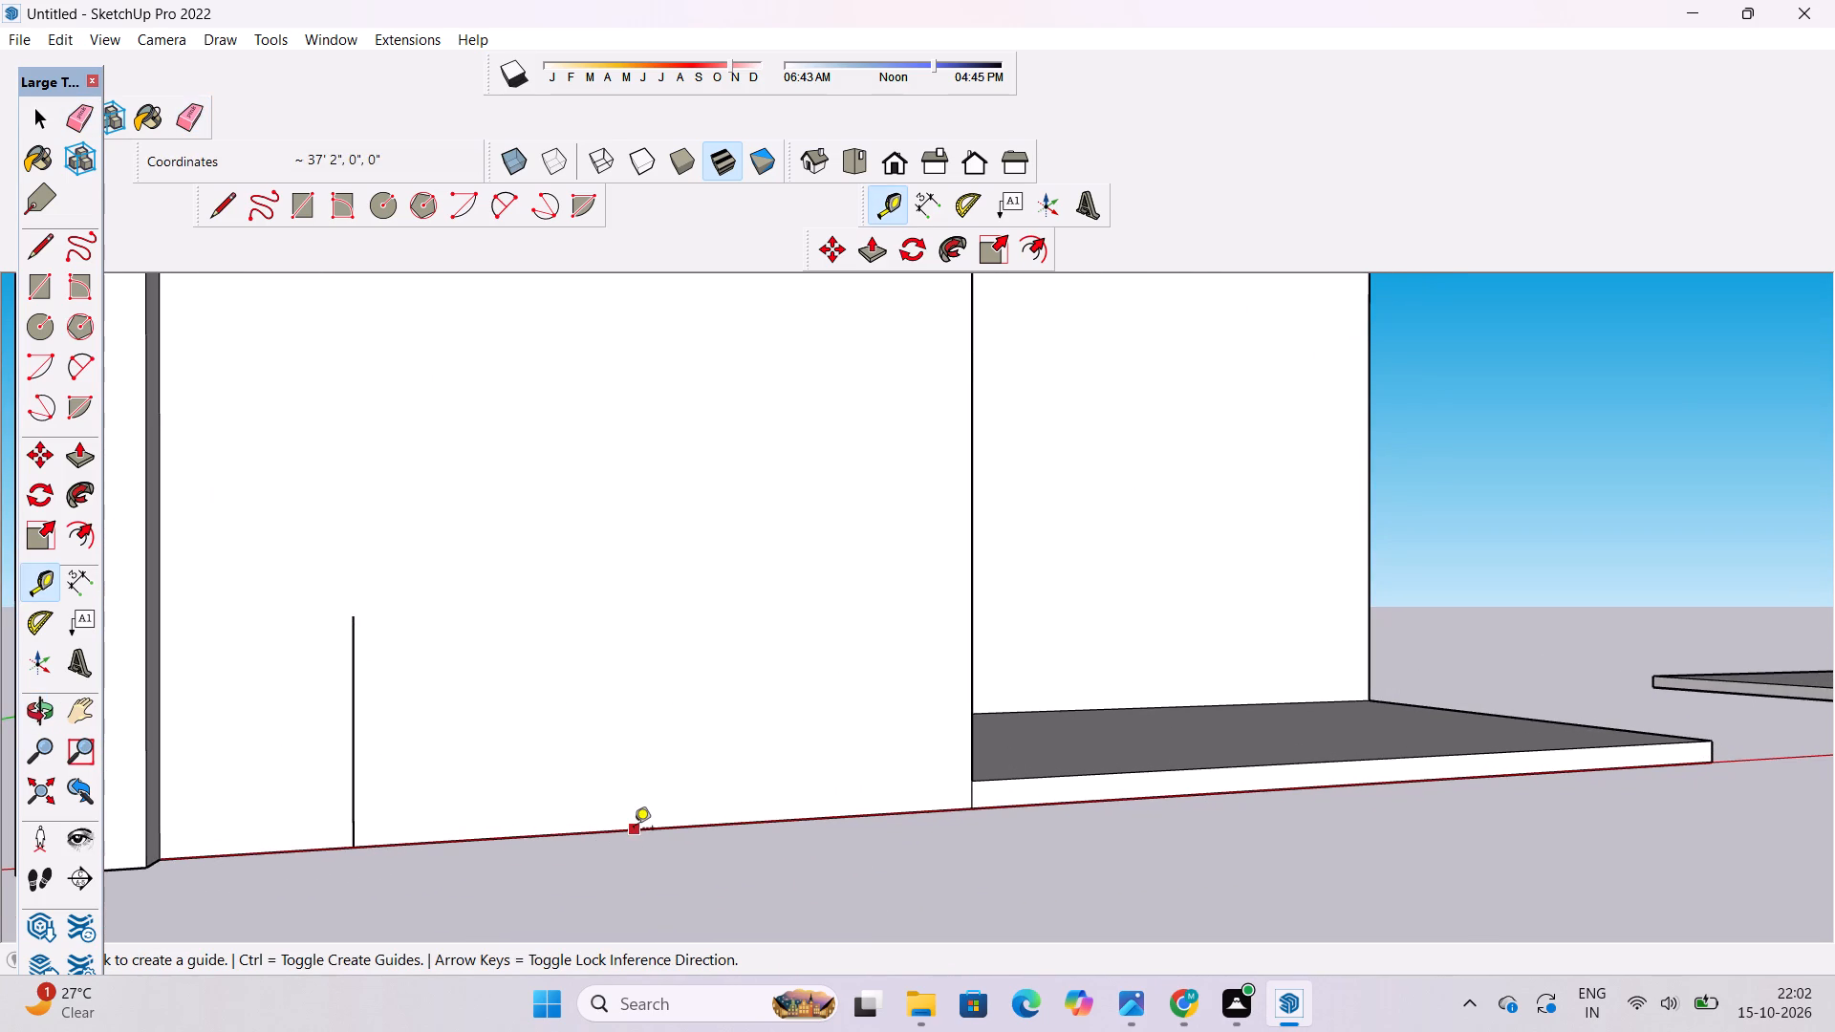
left_click(684, 828)
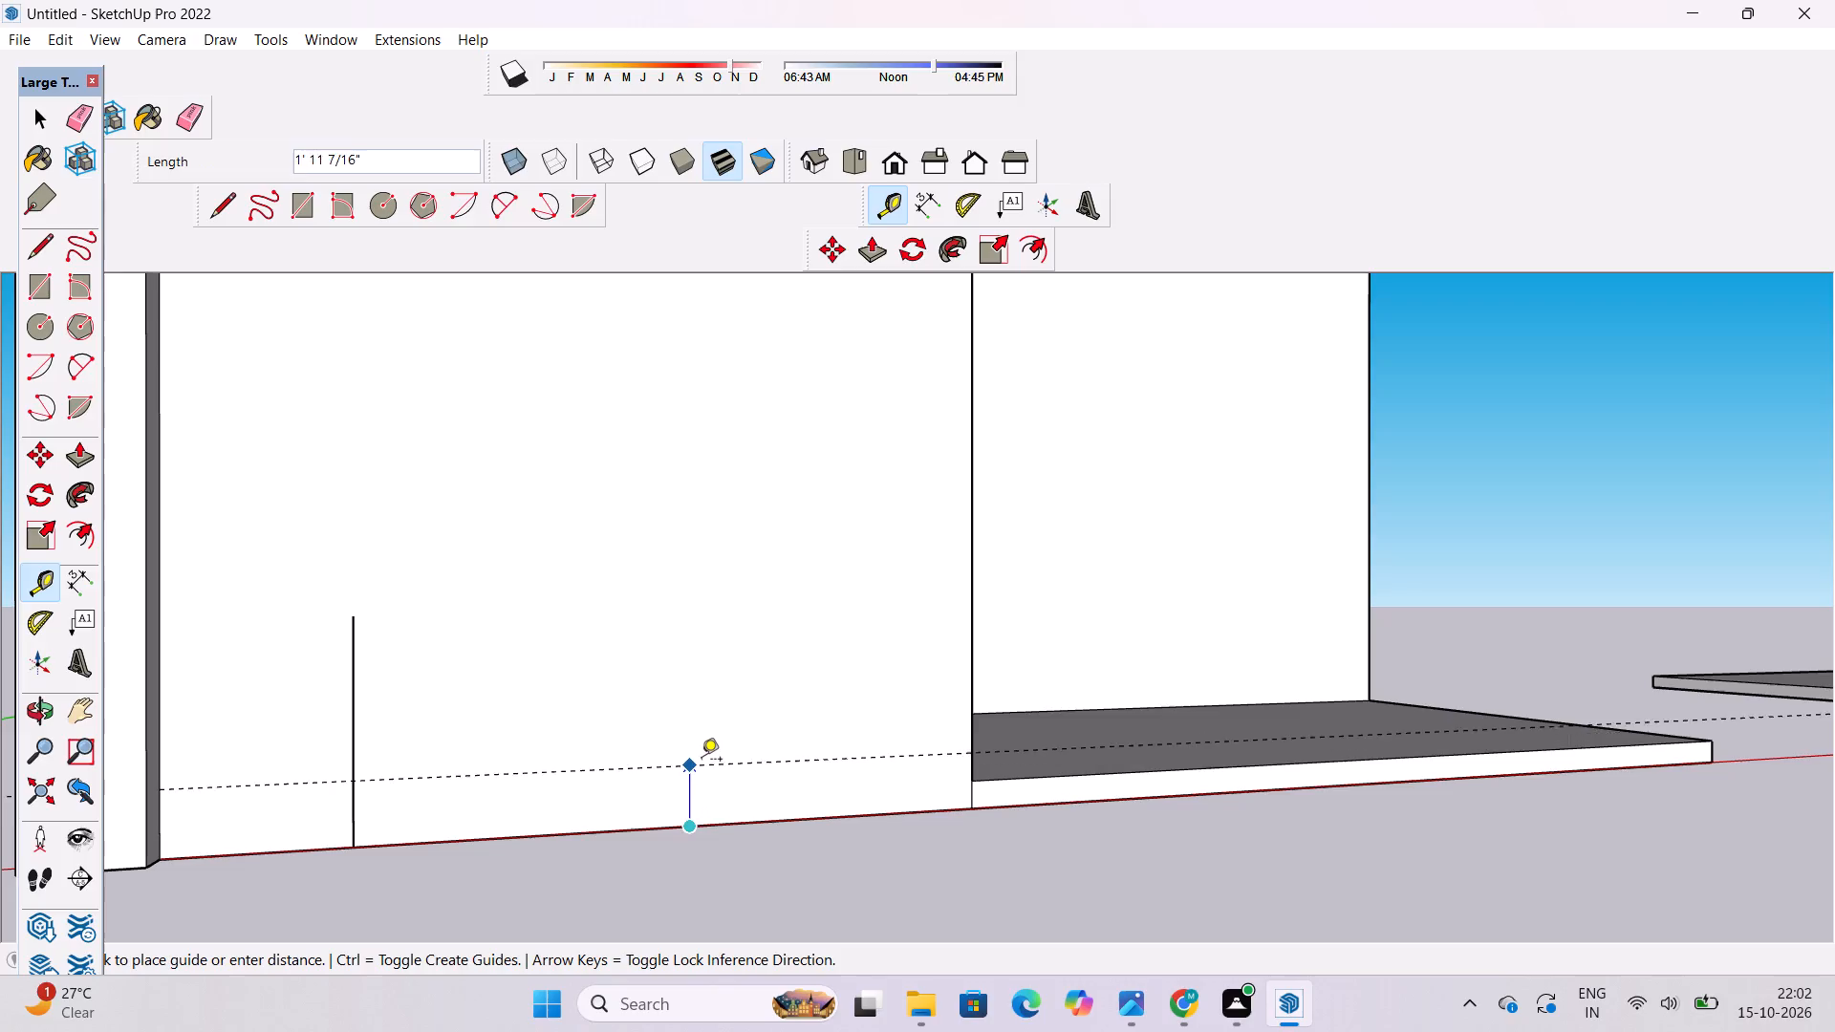
type("2'")
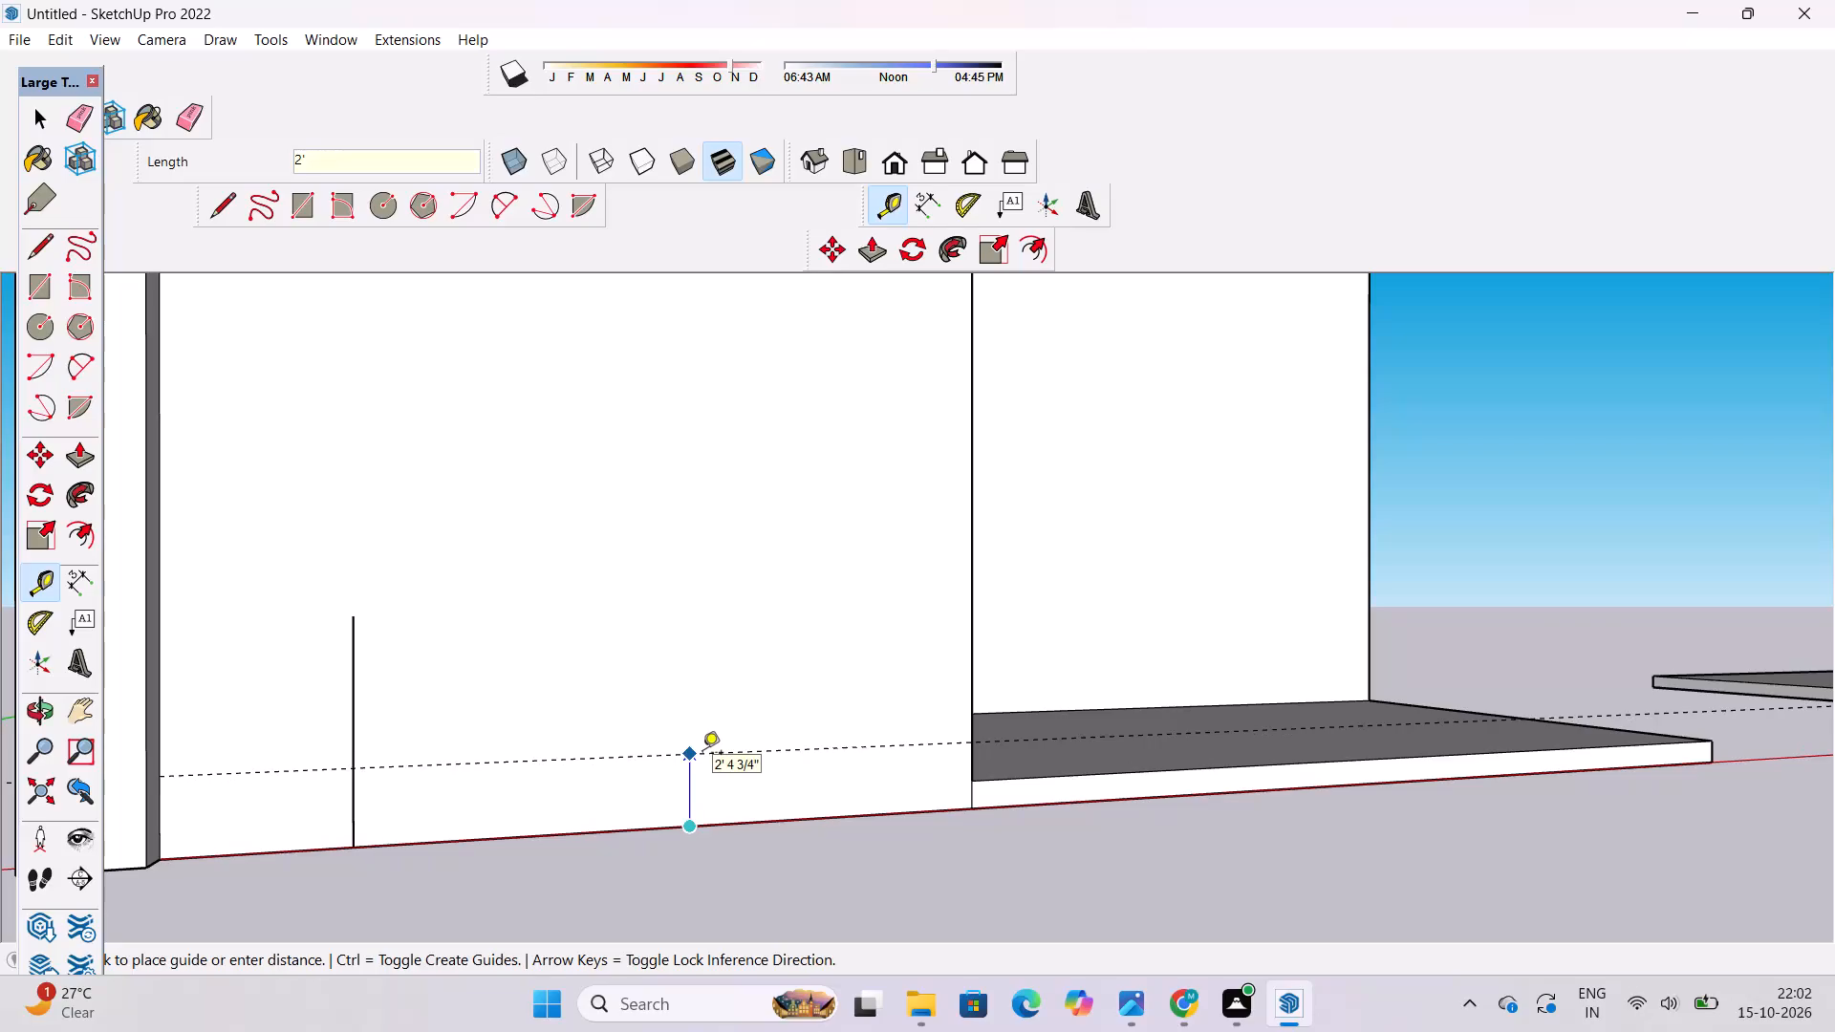
key("Return")
left_click(772, 765)
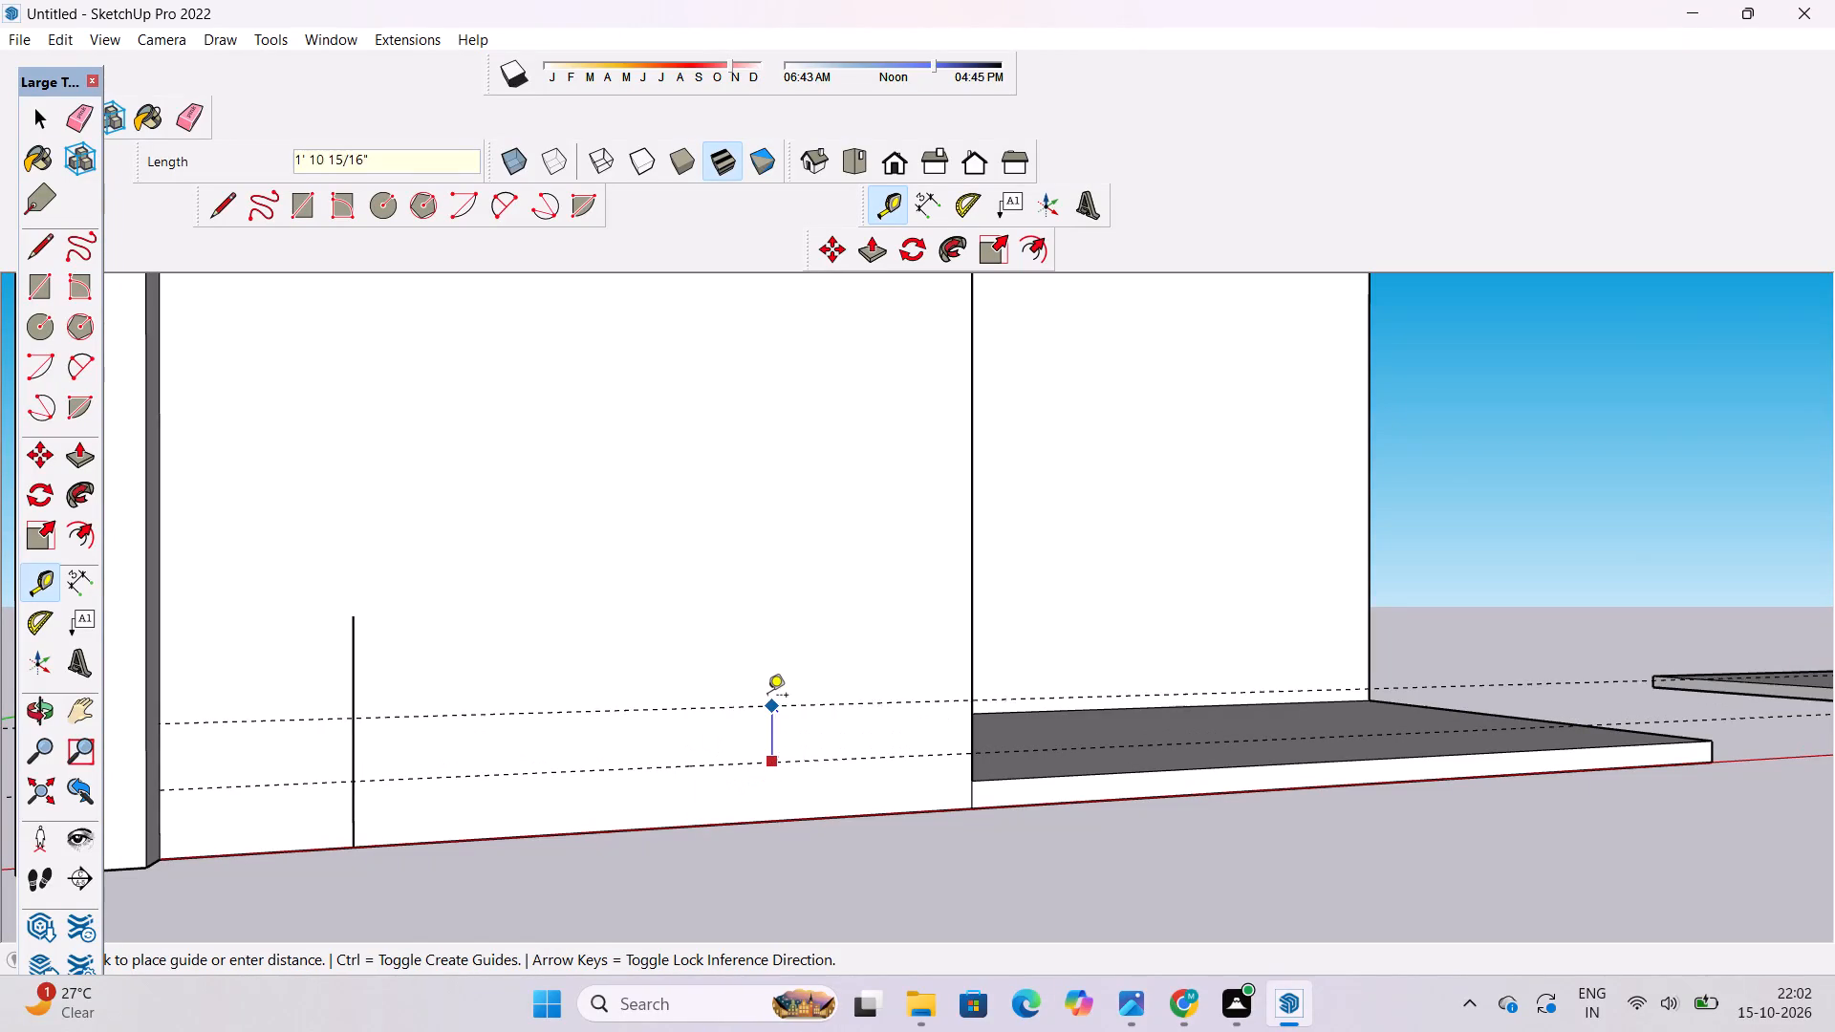
type("2'")
key("Return")
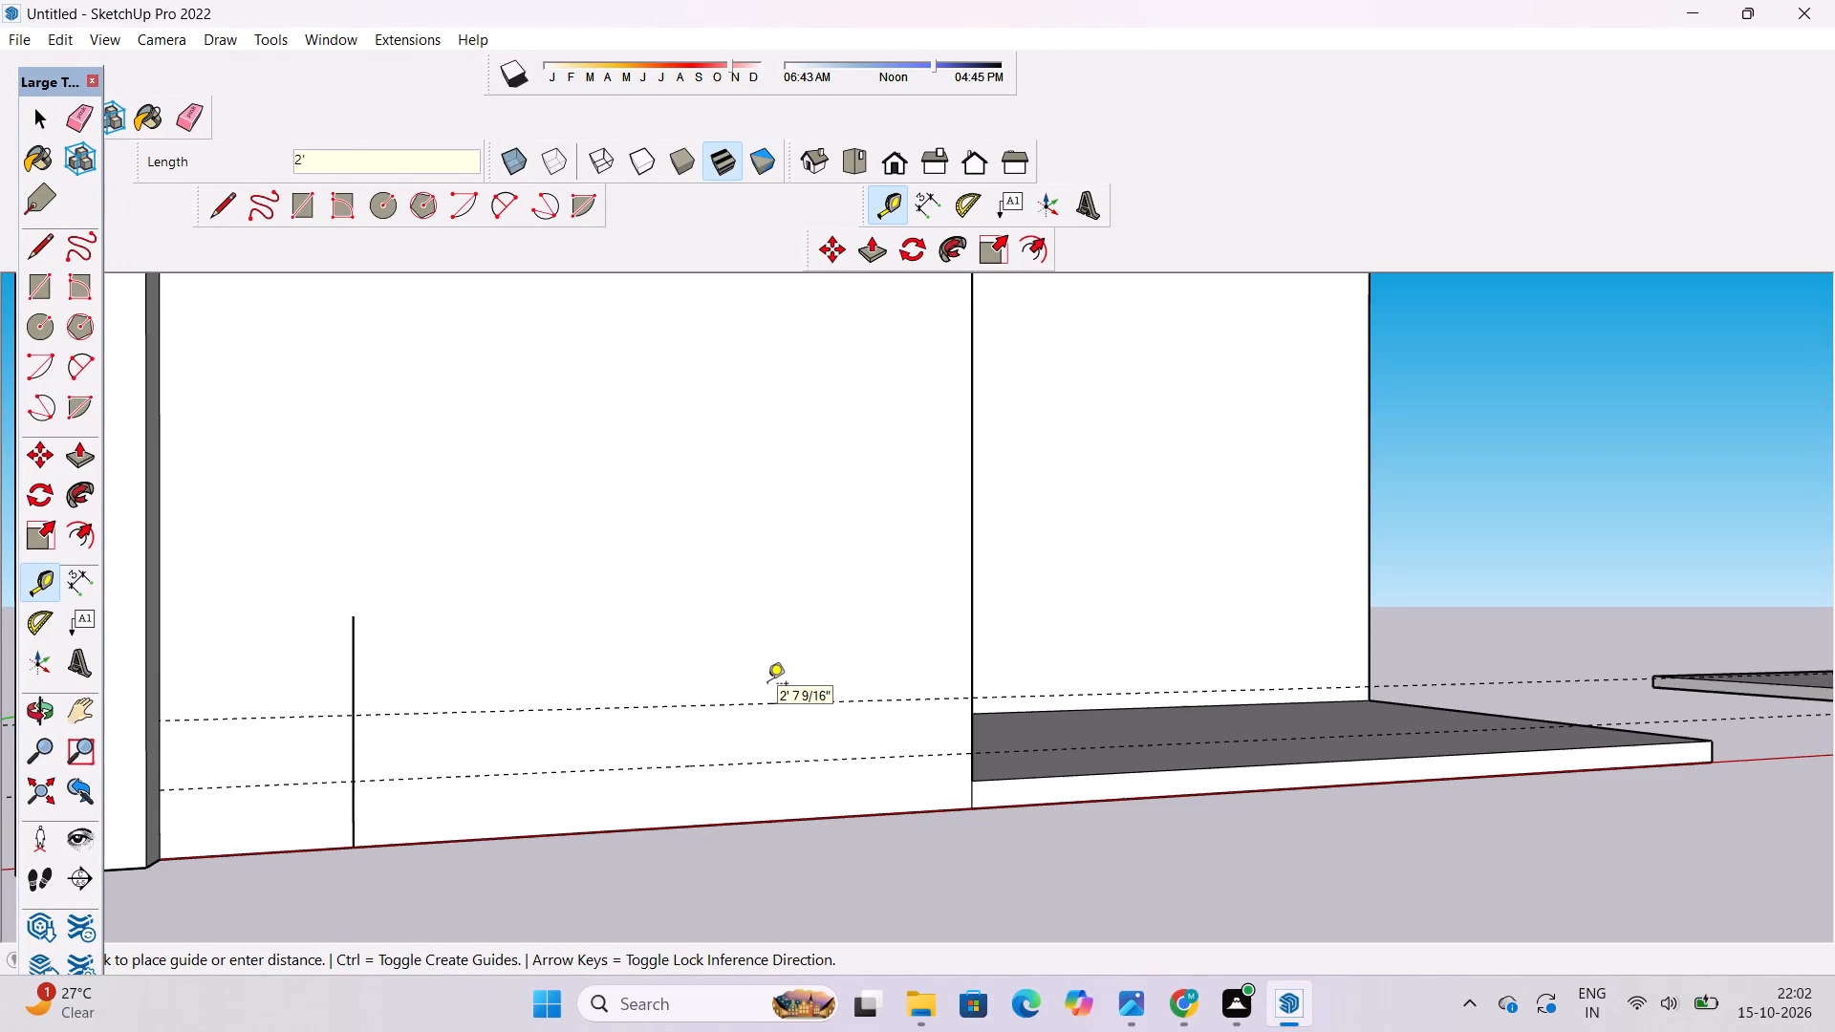
left_click(769, 699)
type("2'")
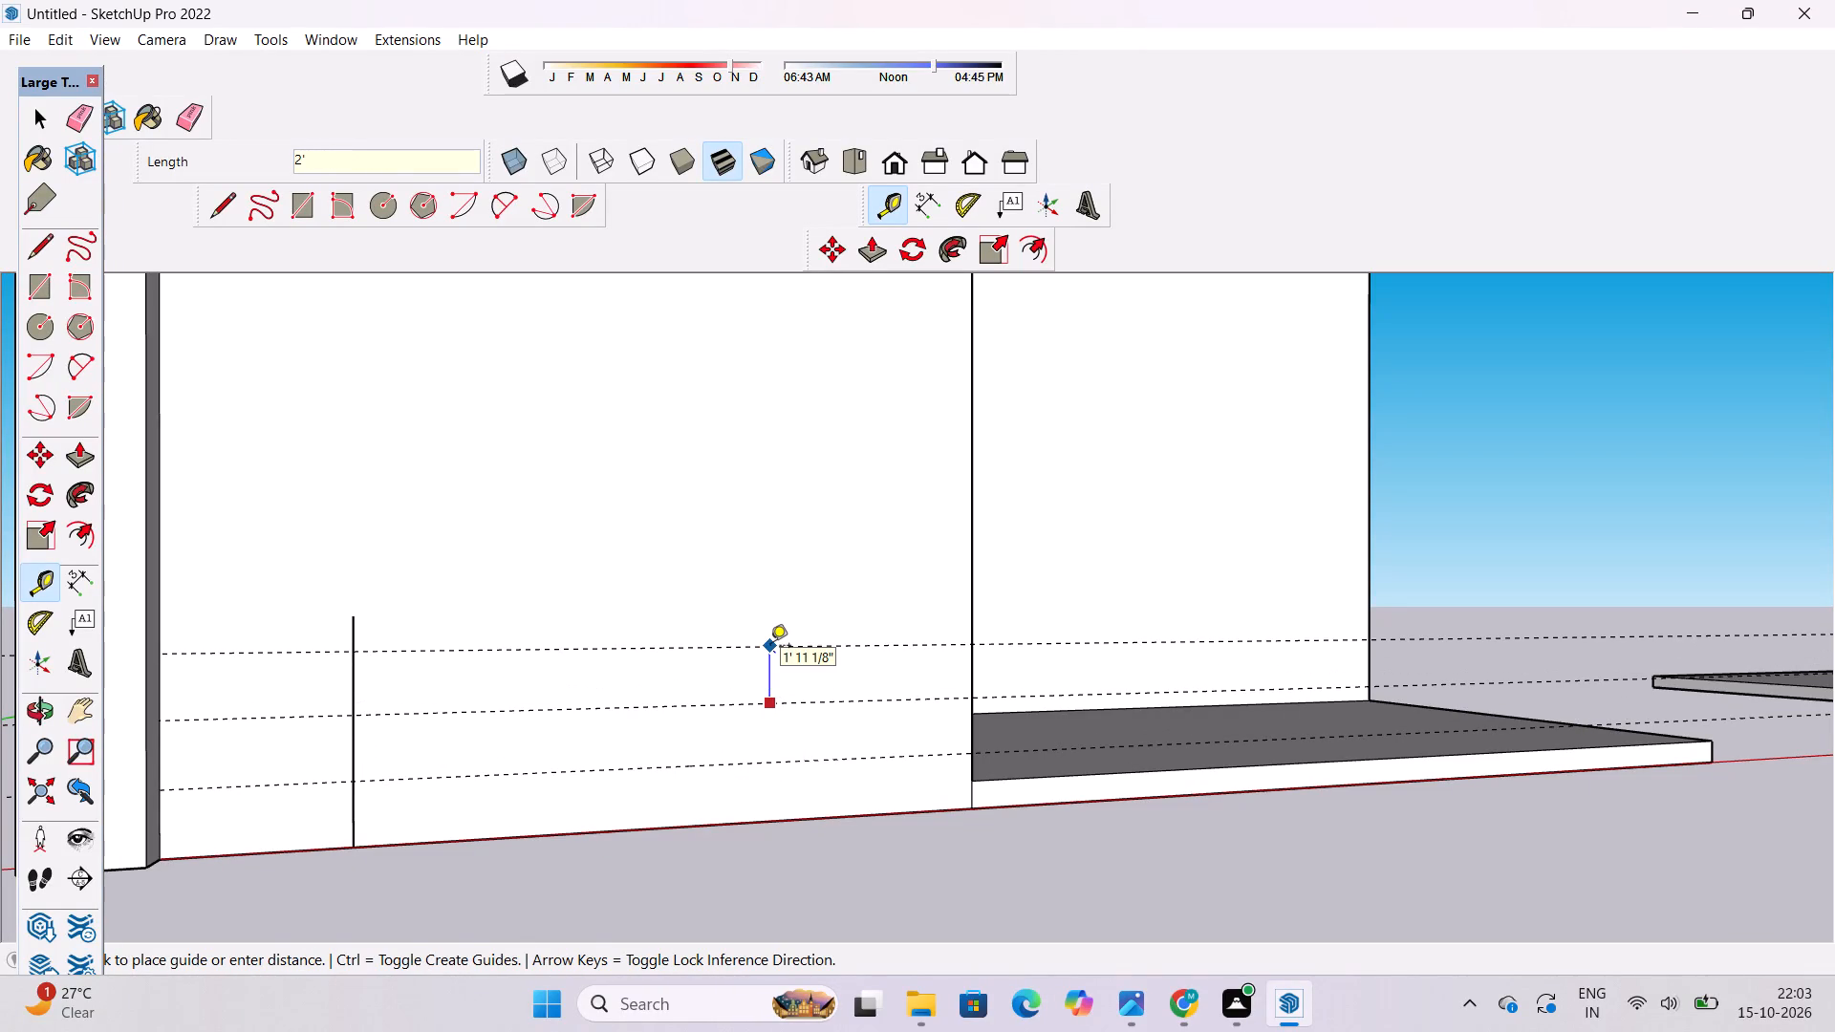
key("Return")
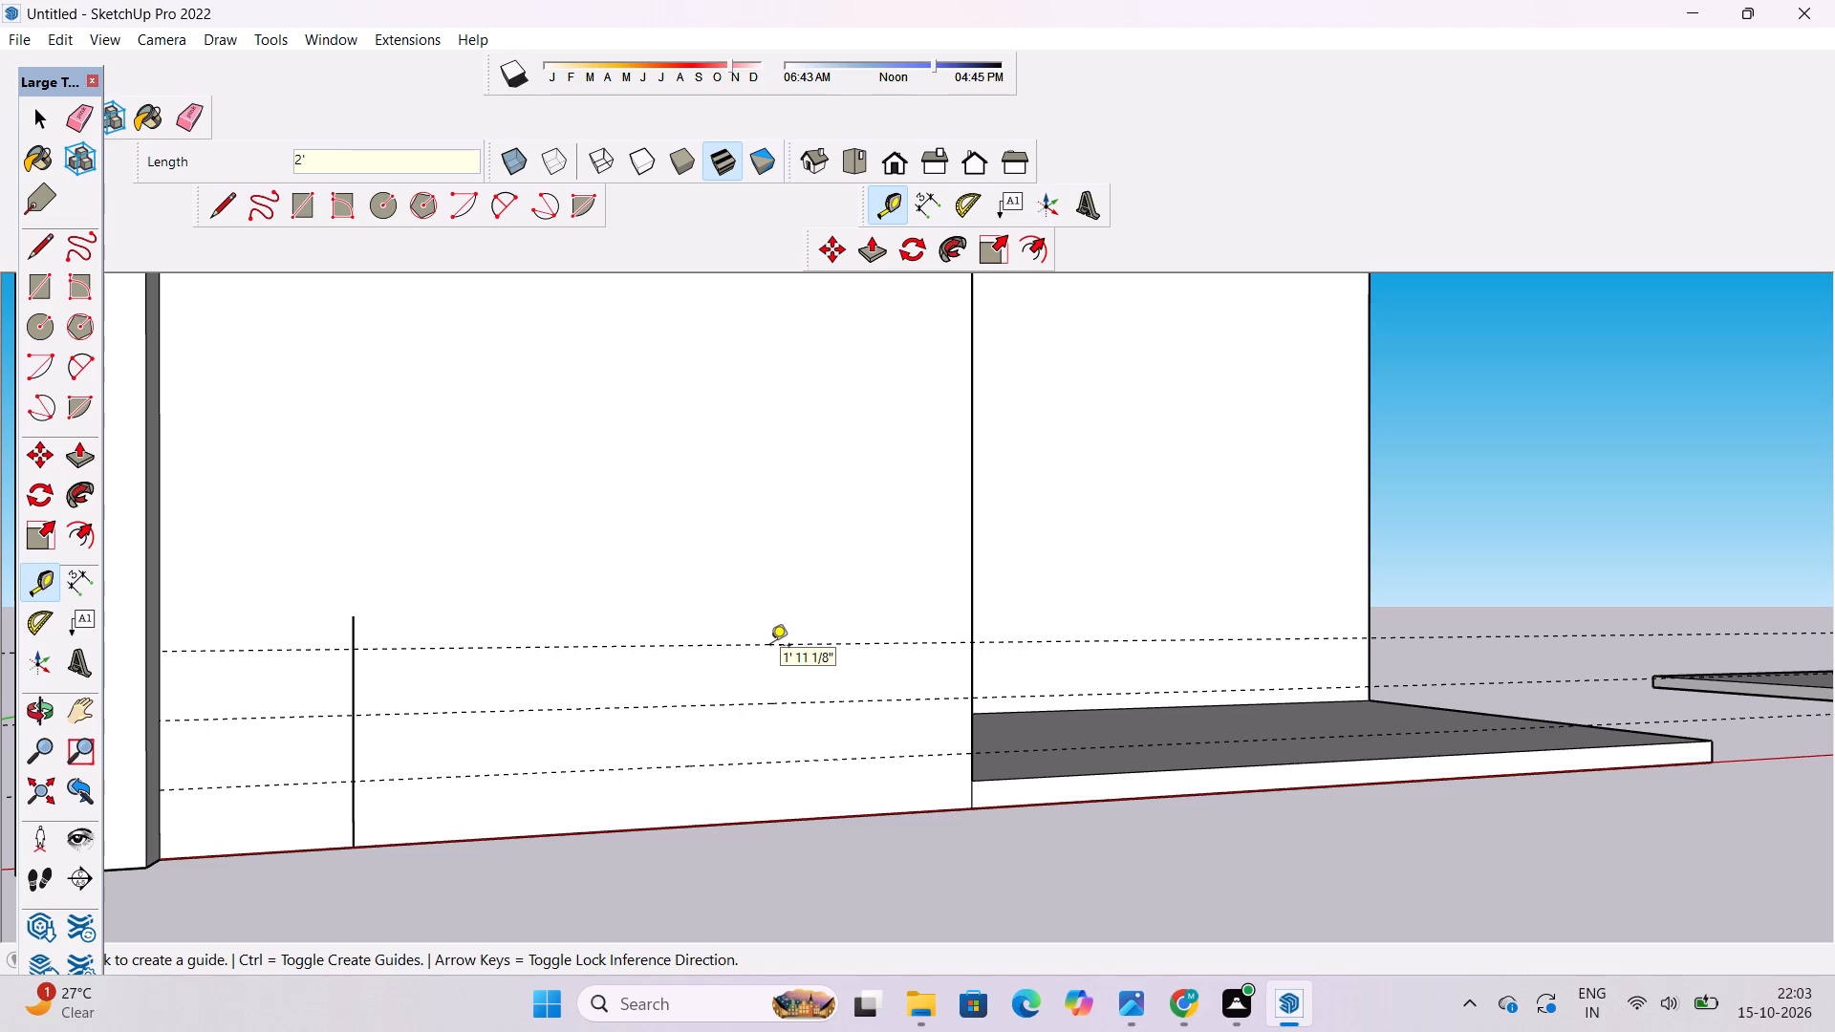
Draw three 20' horizontal lines along the guides, from the short vertical line to the cabinet front's far vertical edge.
key("o")
scroll(741, 669, "down", 3)
left_click_drag(829, 719, 736, 706)
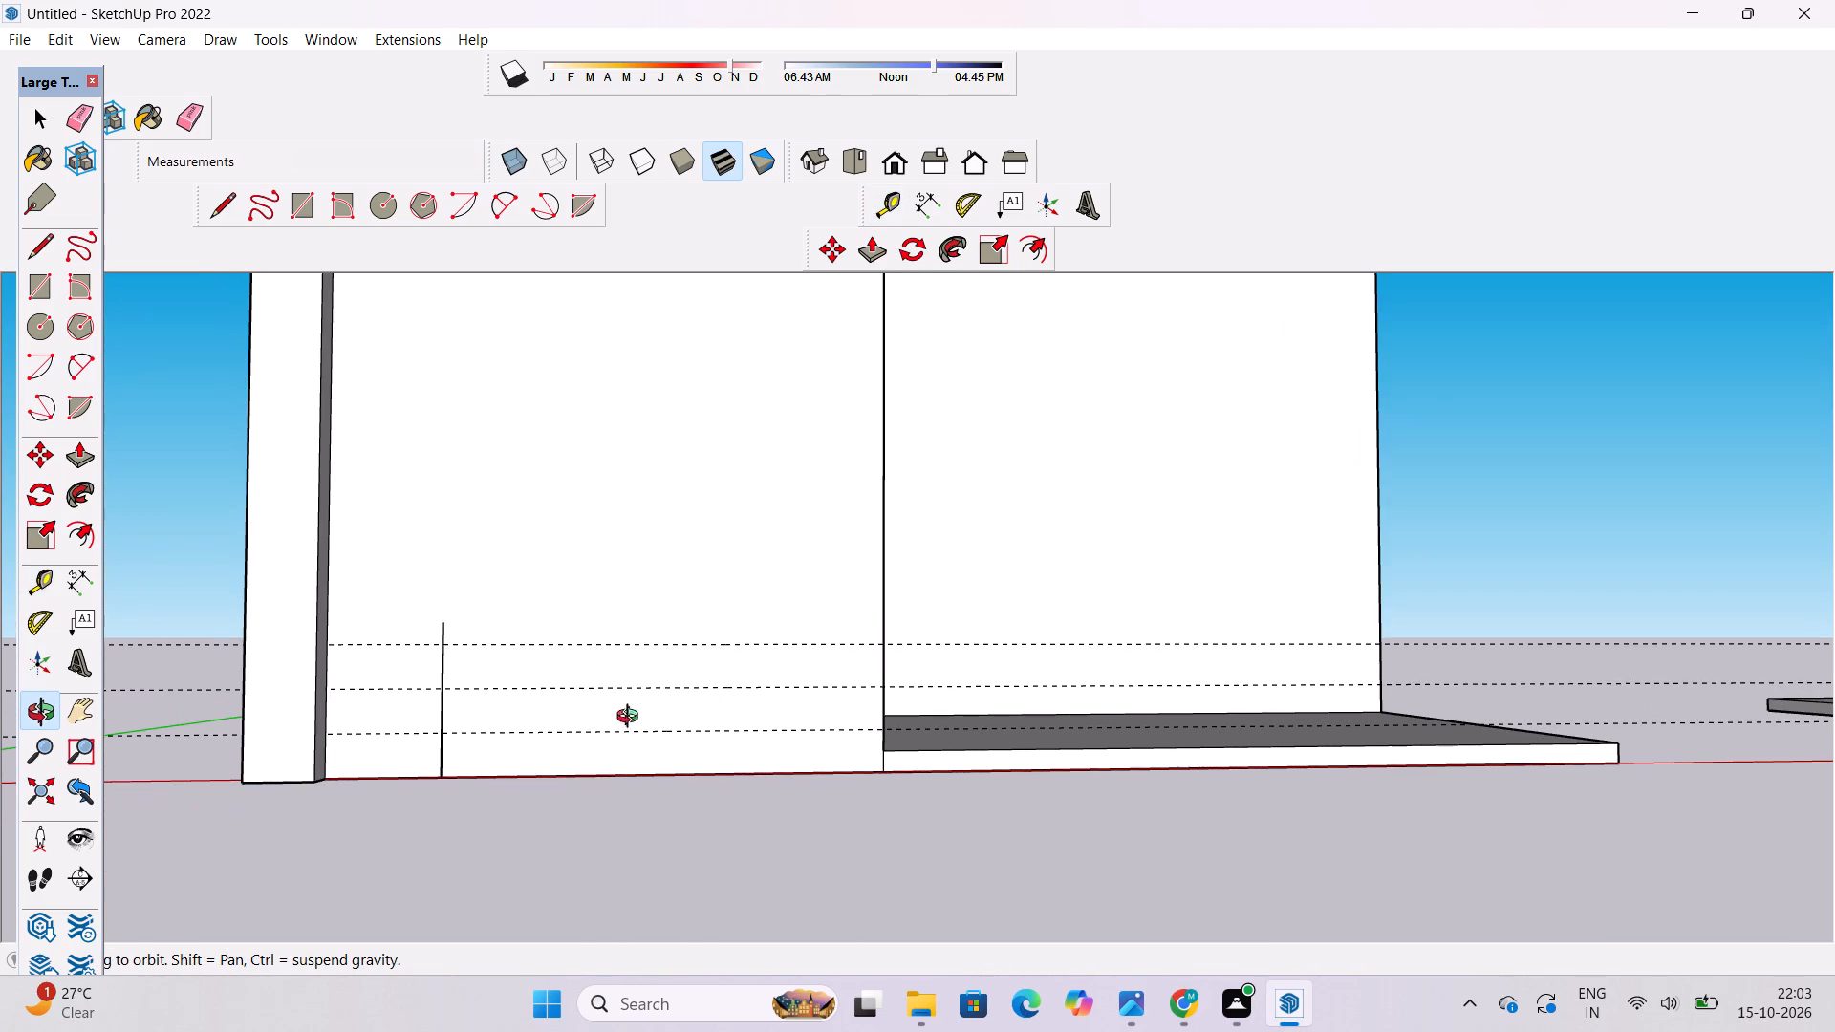
left_click_drag(523, 723, 547, 773, "shift")
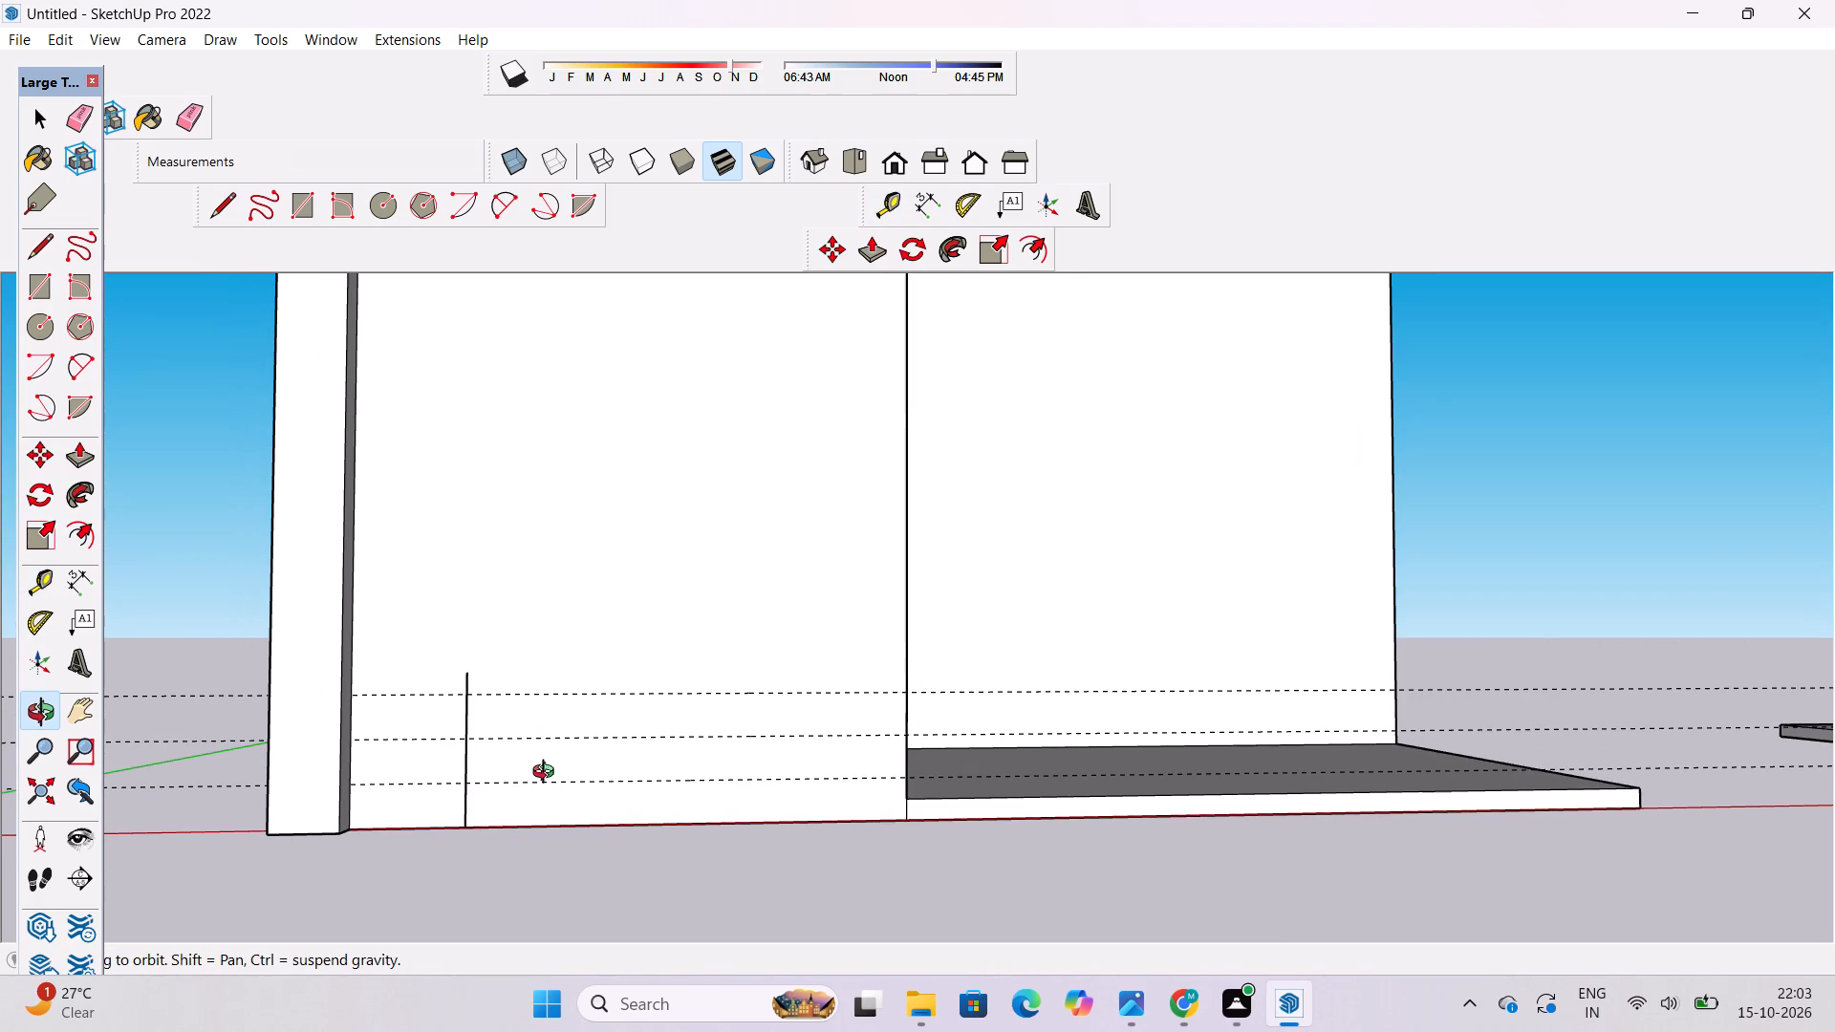
scroll(548, 774, "down", 3)
left_click_drag(556, 794, 581, 832)
scroll(517, 763, "up", 3)
left_click_drag(514, 755, 543, 819, "shift")
scroll(529, 809, "up", 2)
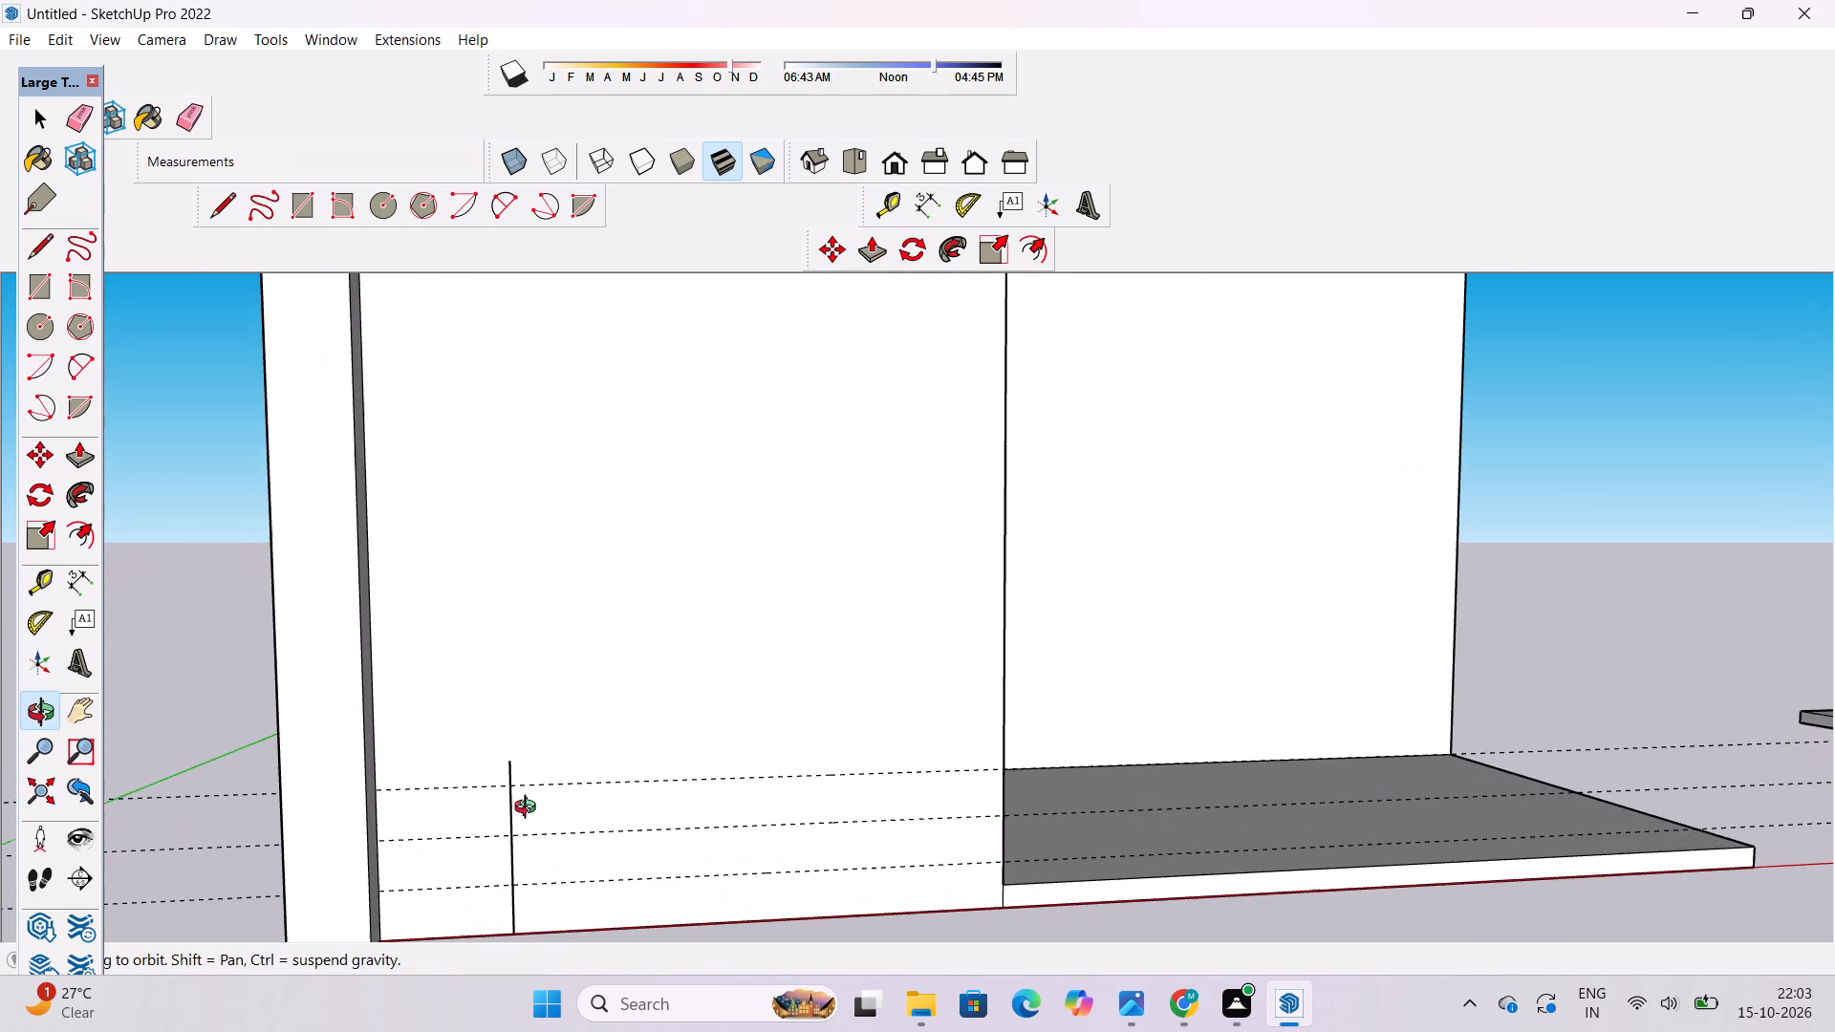
left_click_drag(529, 804, 517, 800, "shift")
key("l")
scroll(514, 775, "down", 4)
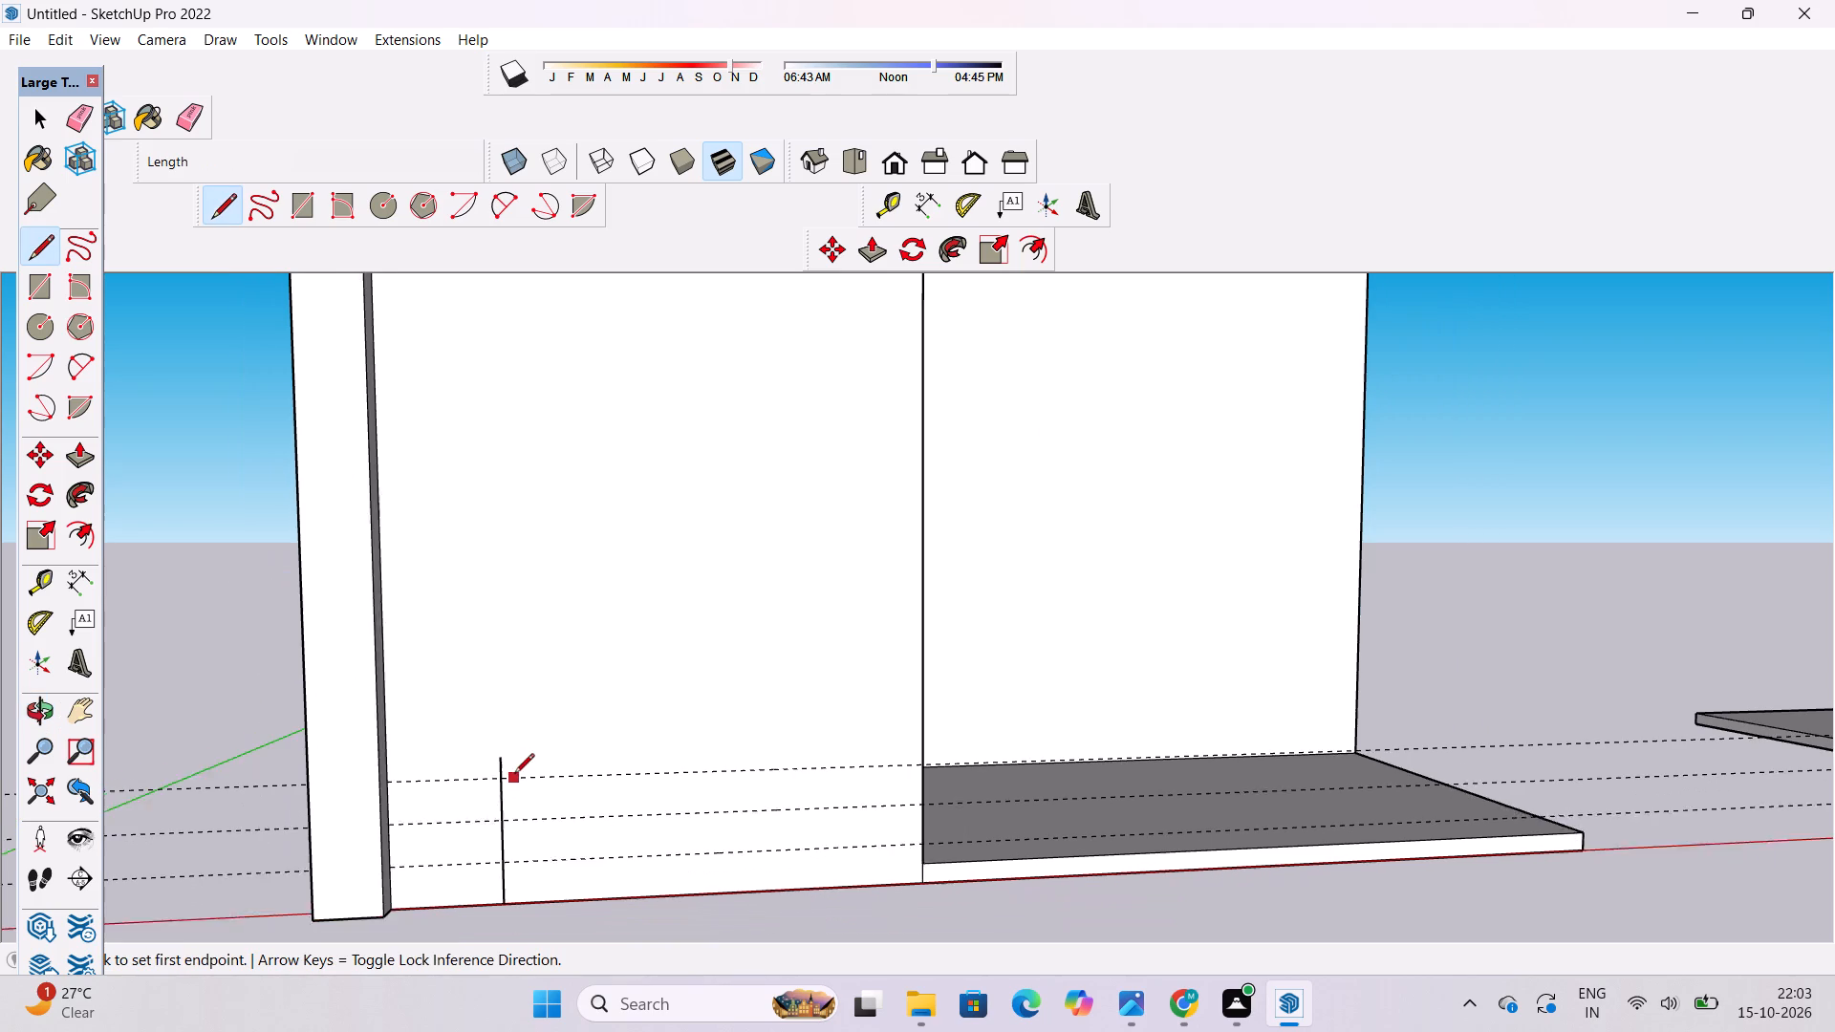
left_click(507, 779)
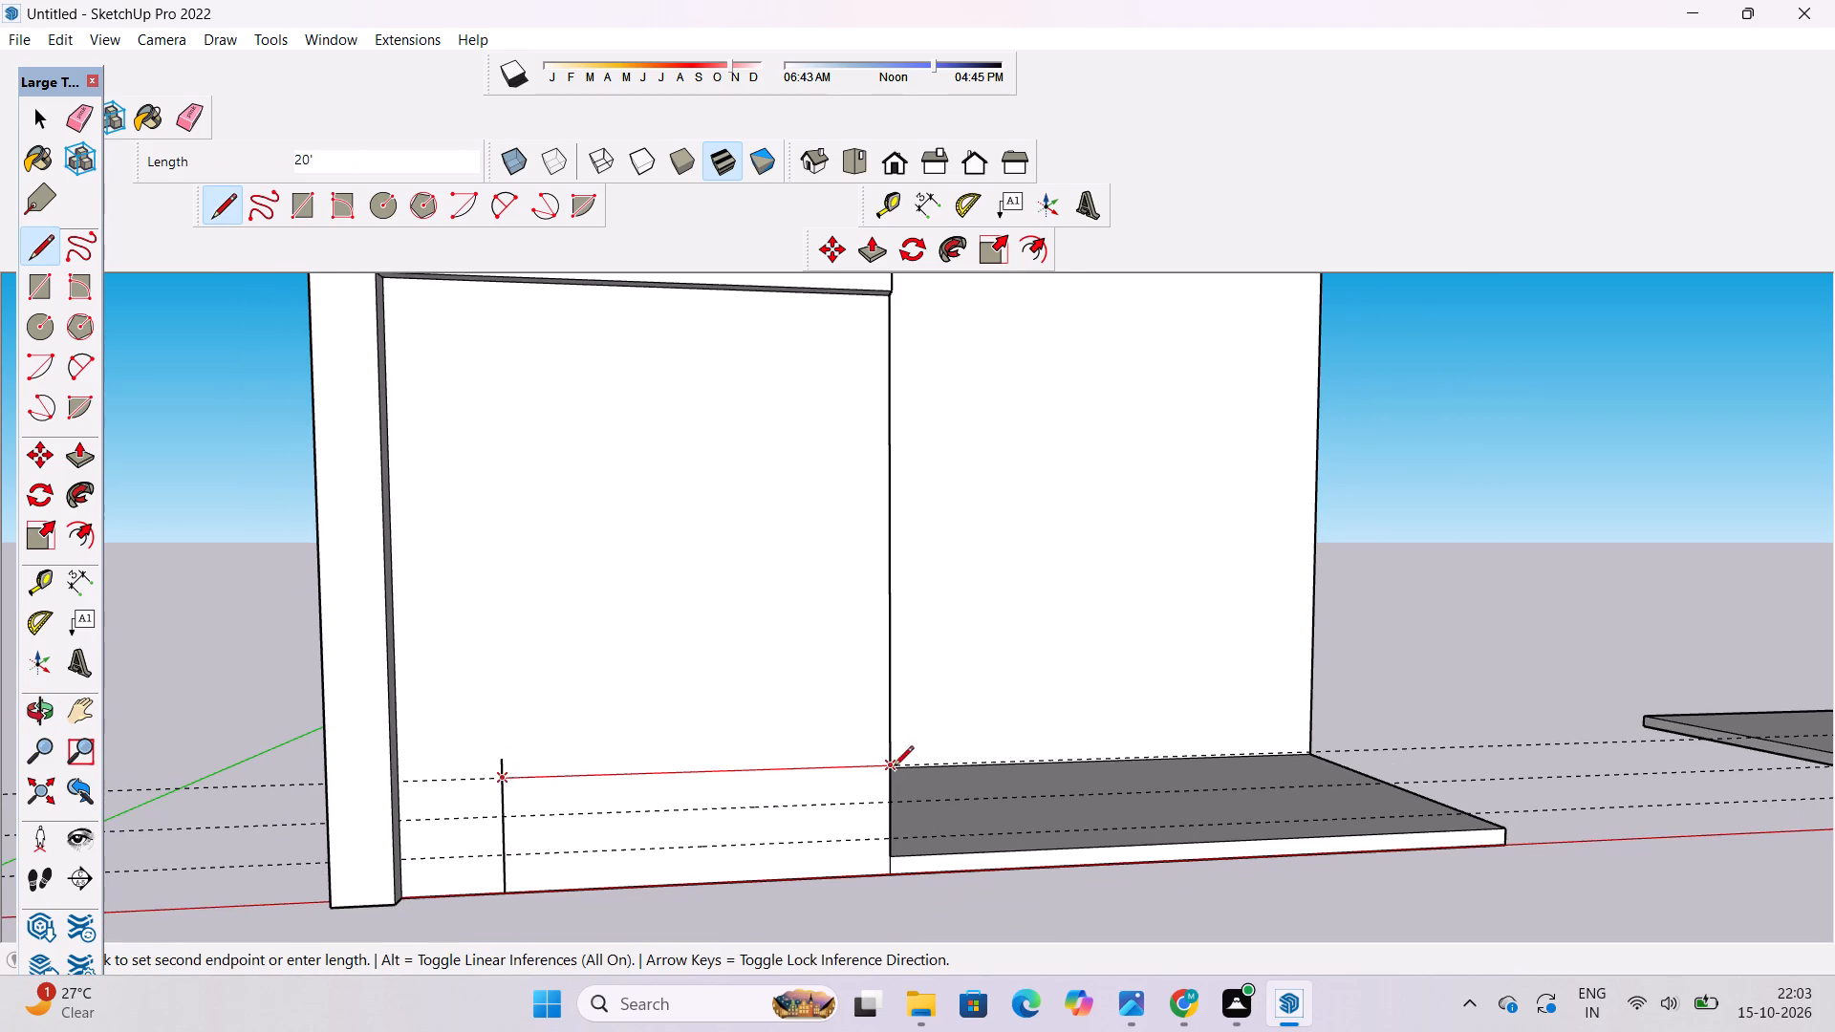
left_click(894, 767)
left_click(500, 820)
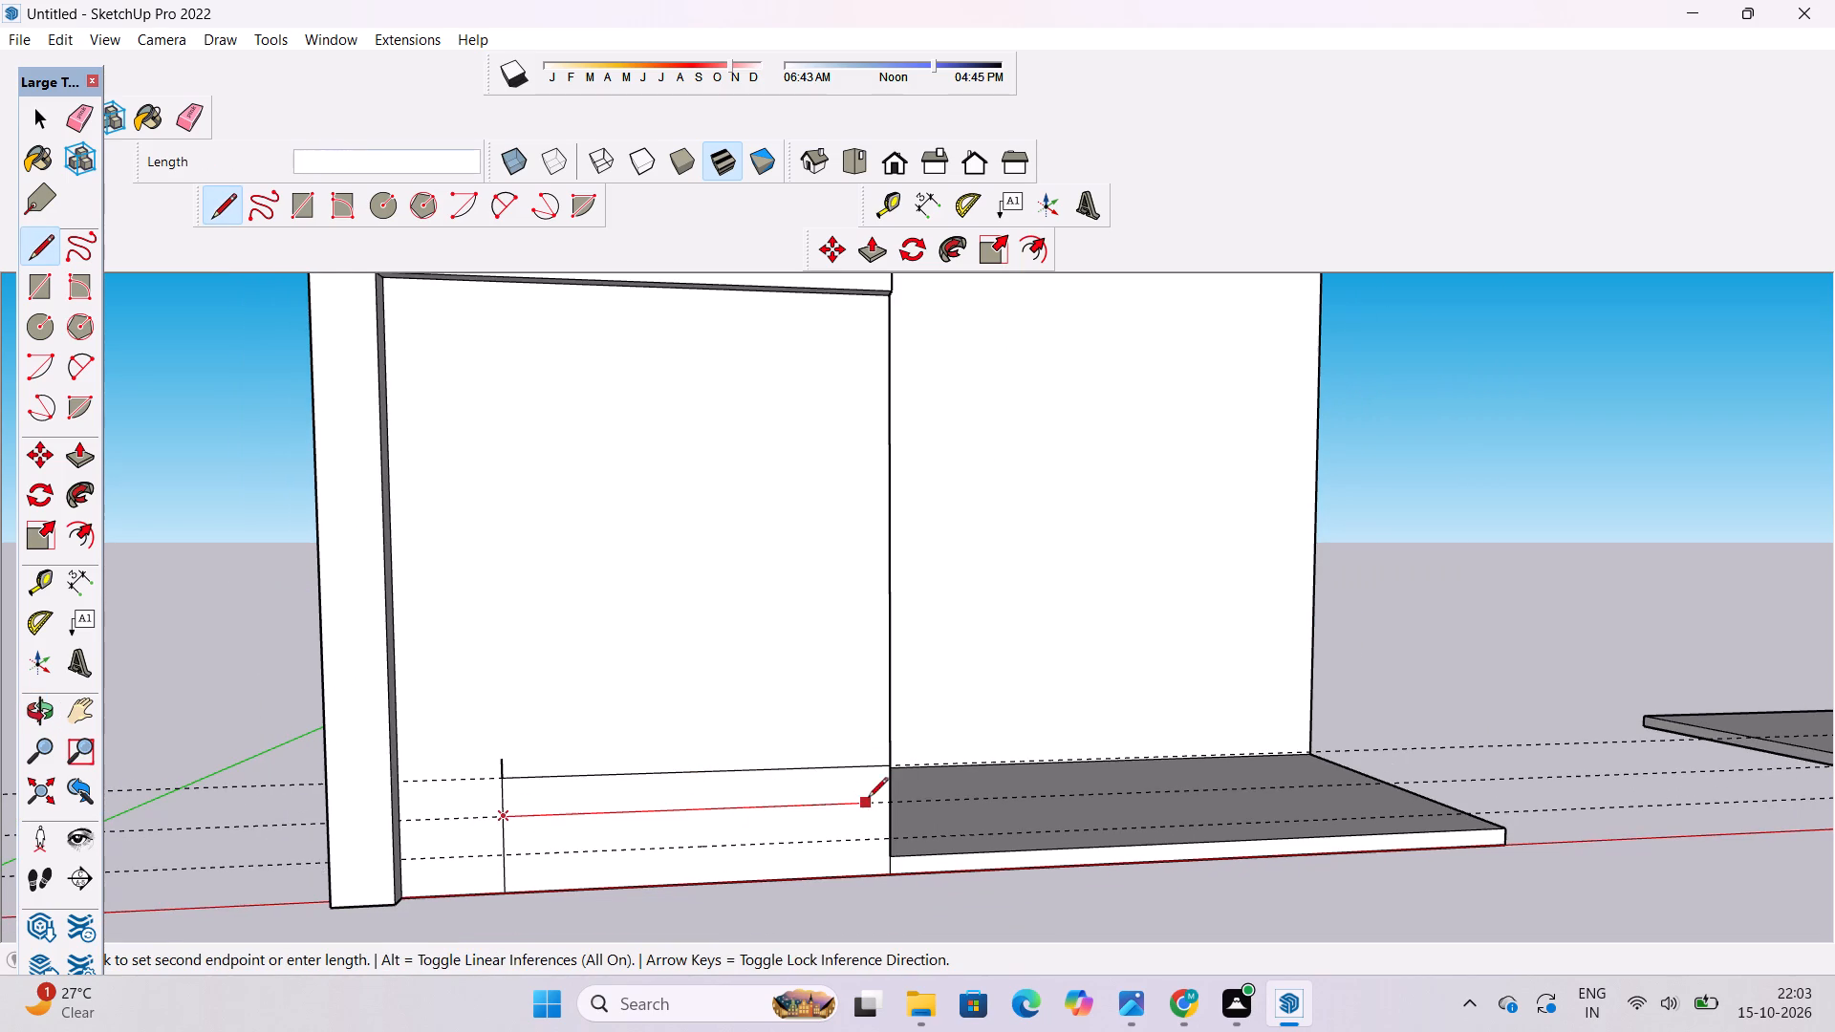
left_click(887, 804)
left_click(504, 857)
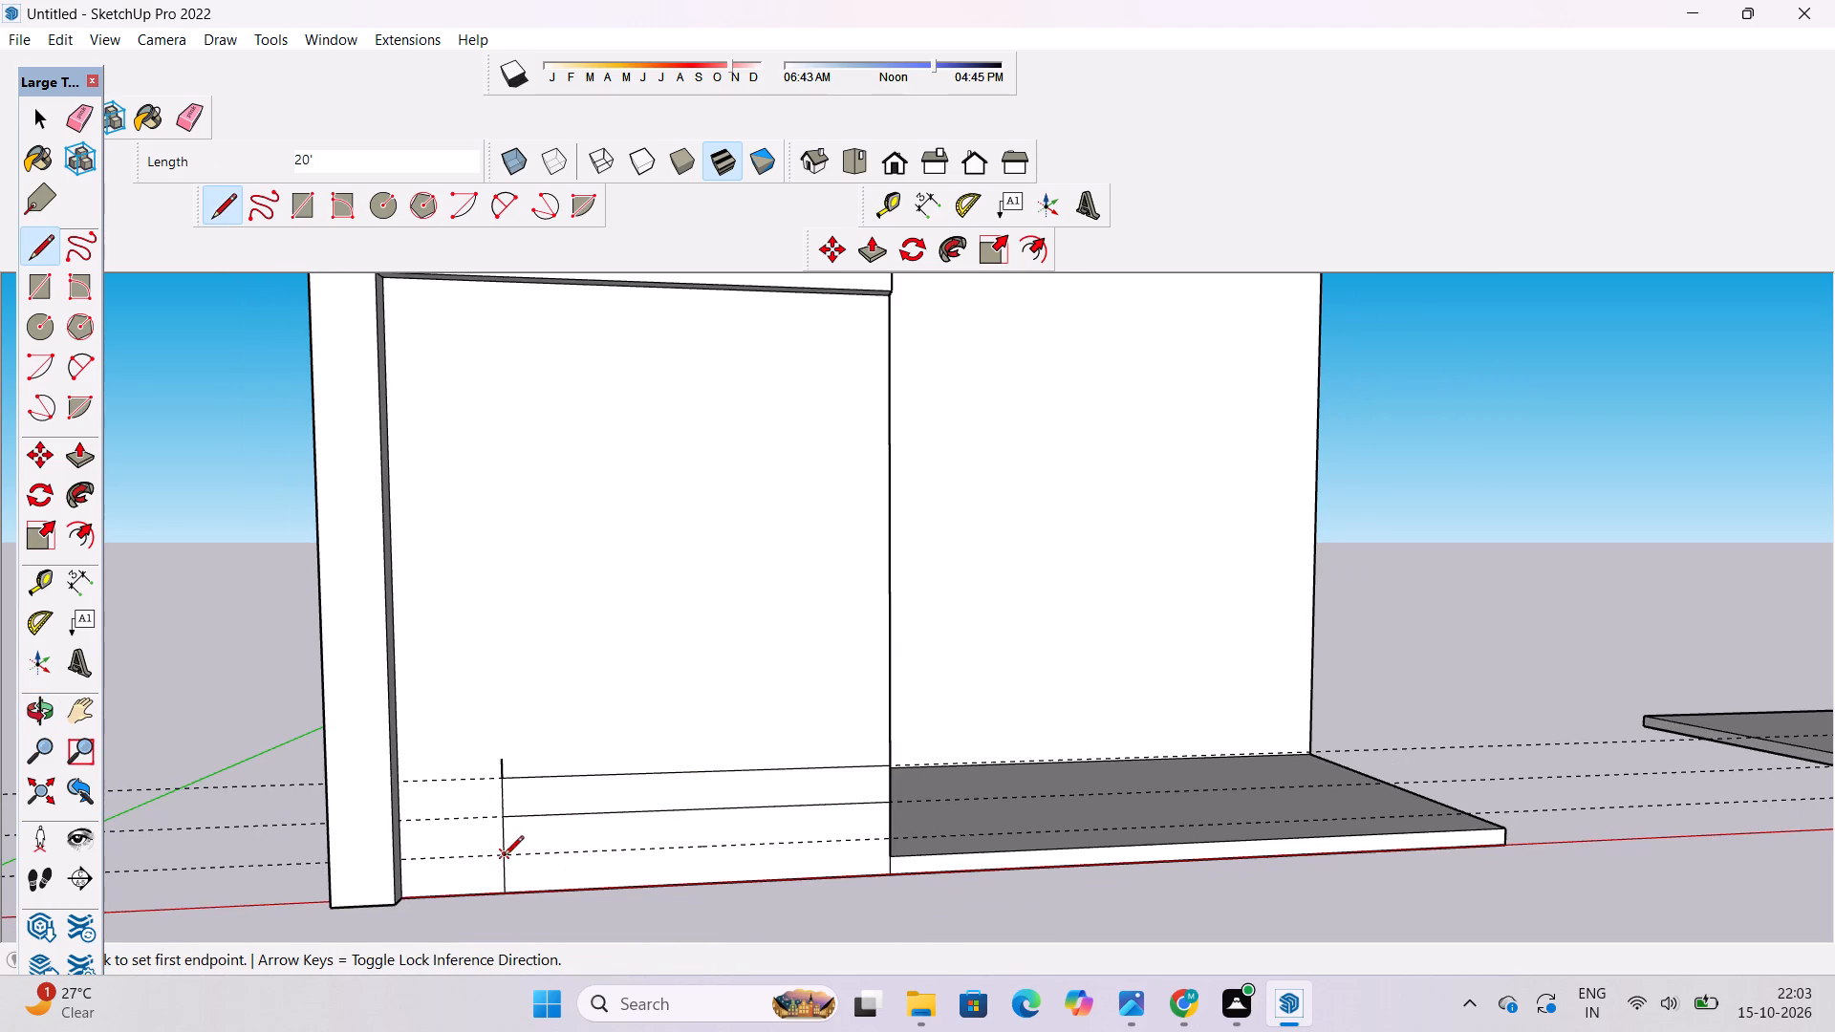
left_click(888, 841)
Erase the vertical line's stub above the top horizontal line and clear the three guides.
key("e")
left_click_drag(511, 727, 502, 764)
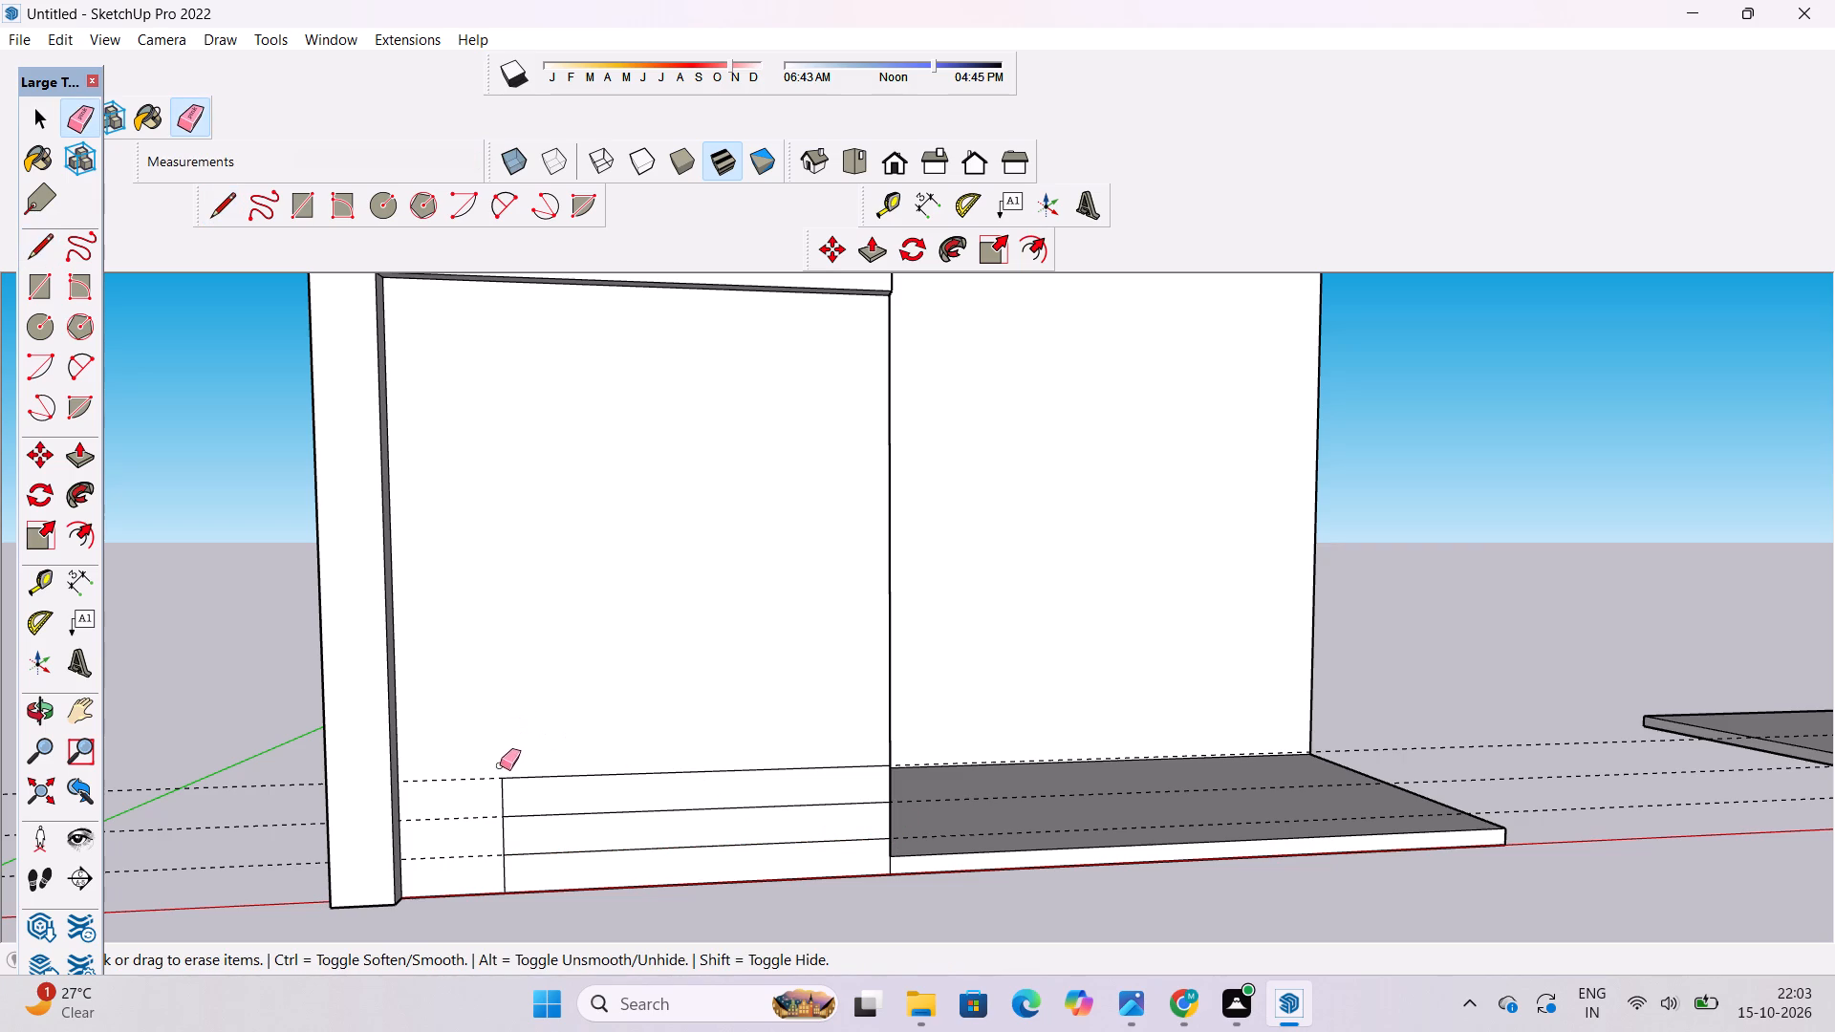
left_click_drag(466, 752, 444, 864)
Examine the redrawn drawer-like fronts and the surrounding cabinet from the front and from an angle.
key("o")
scroll(541, 820, "down", 4)
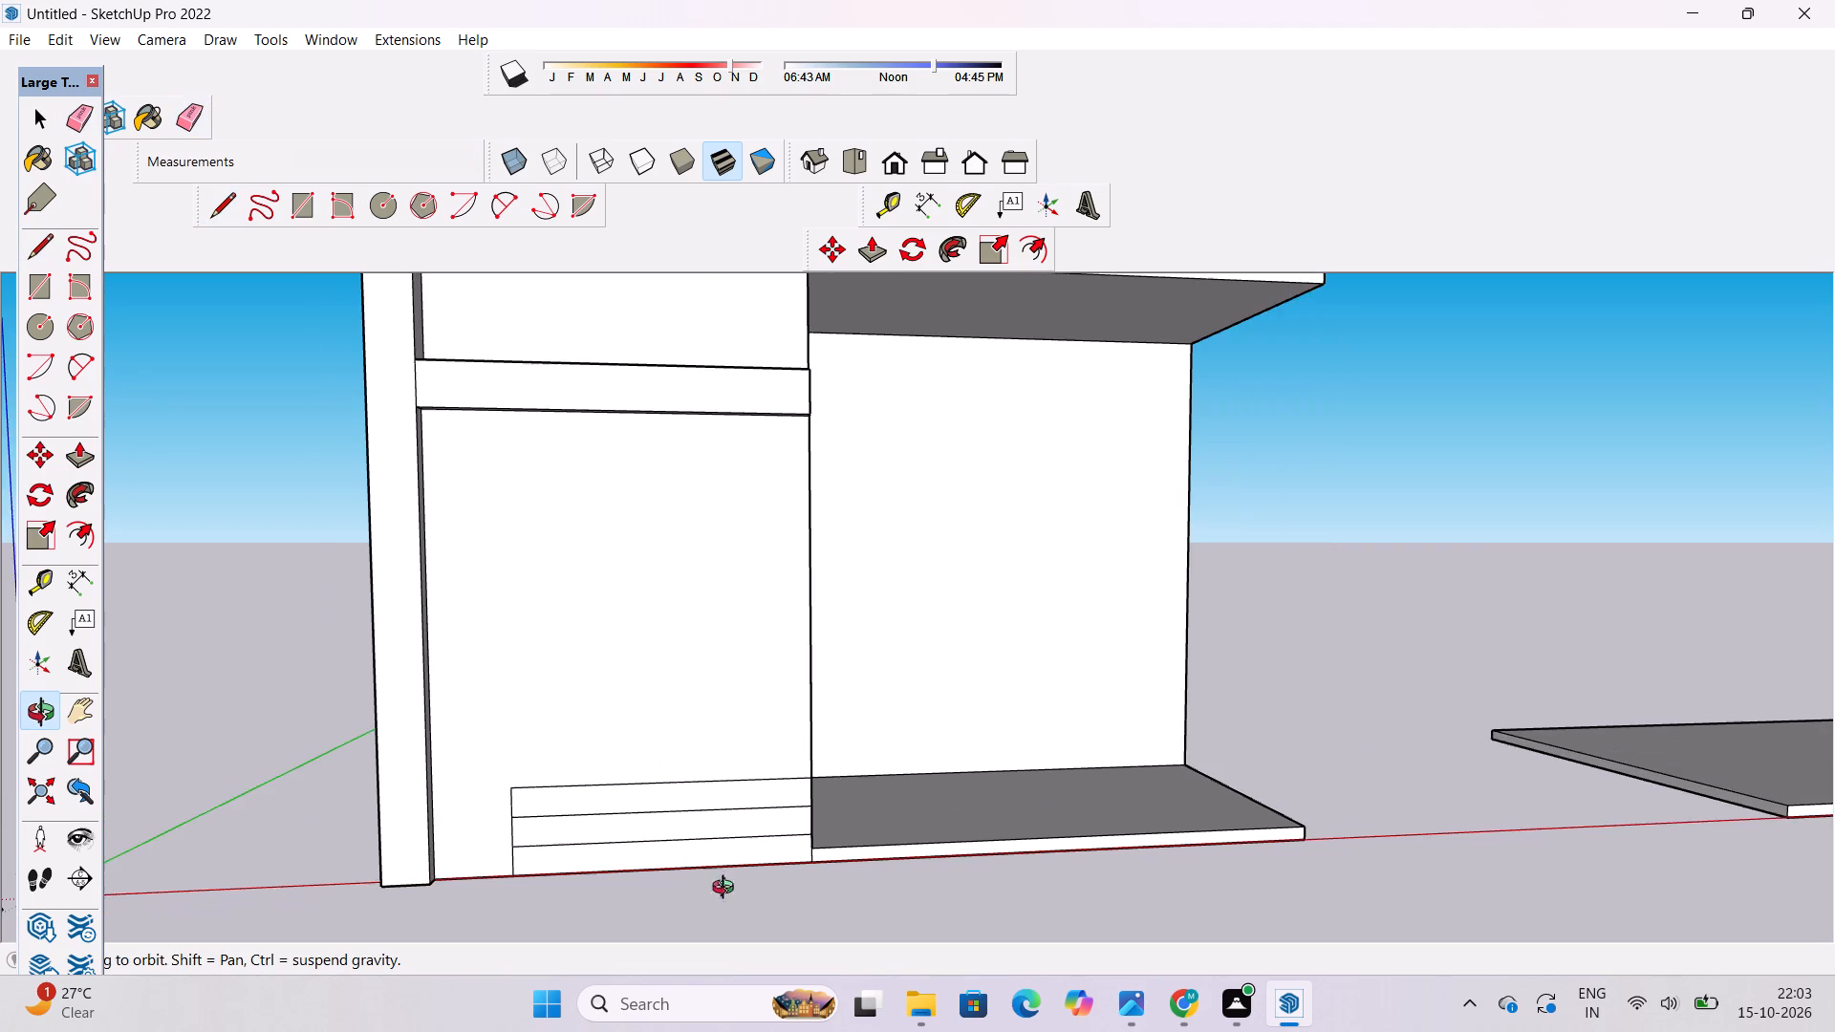
left_click_drag(860, 875, 742, 856)
left_click_drag(577, 850, 624, 864)
scroll(624, 864, "up", 3)
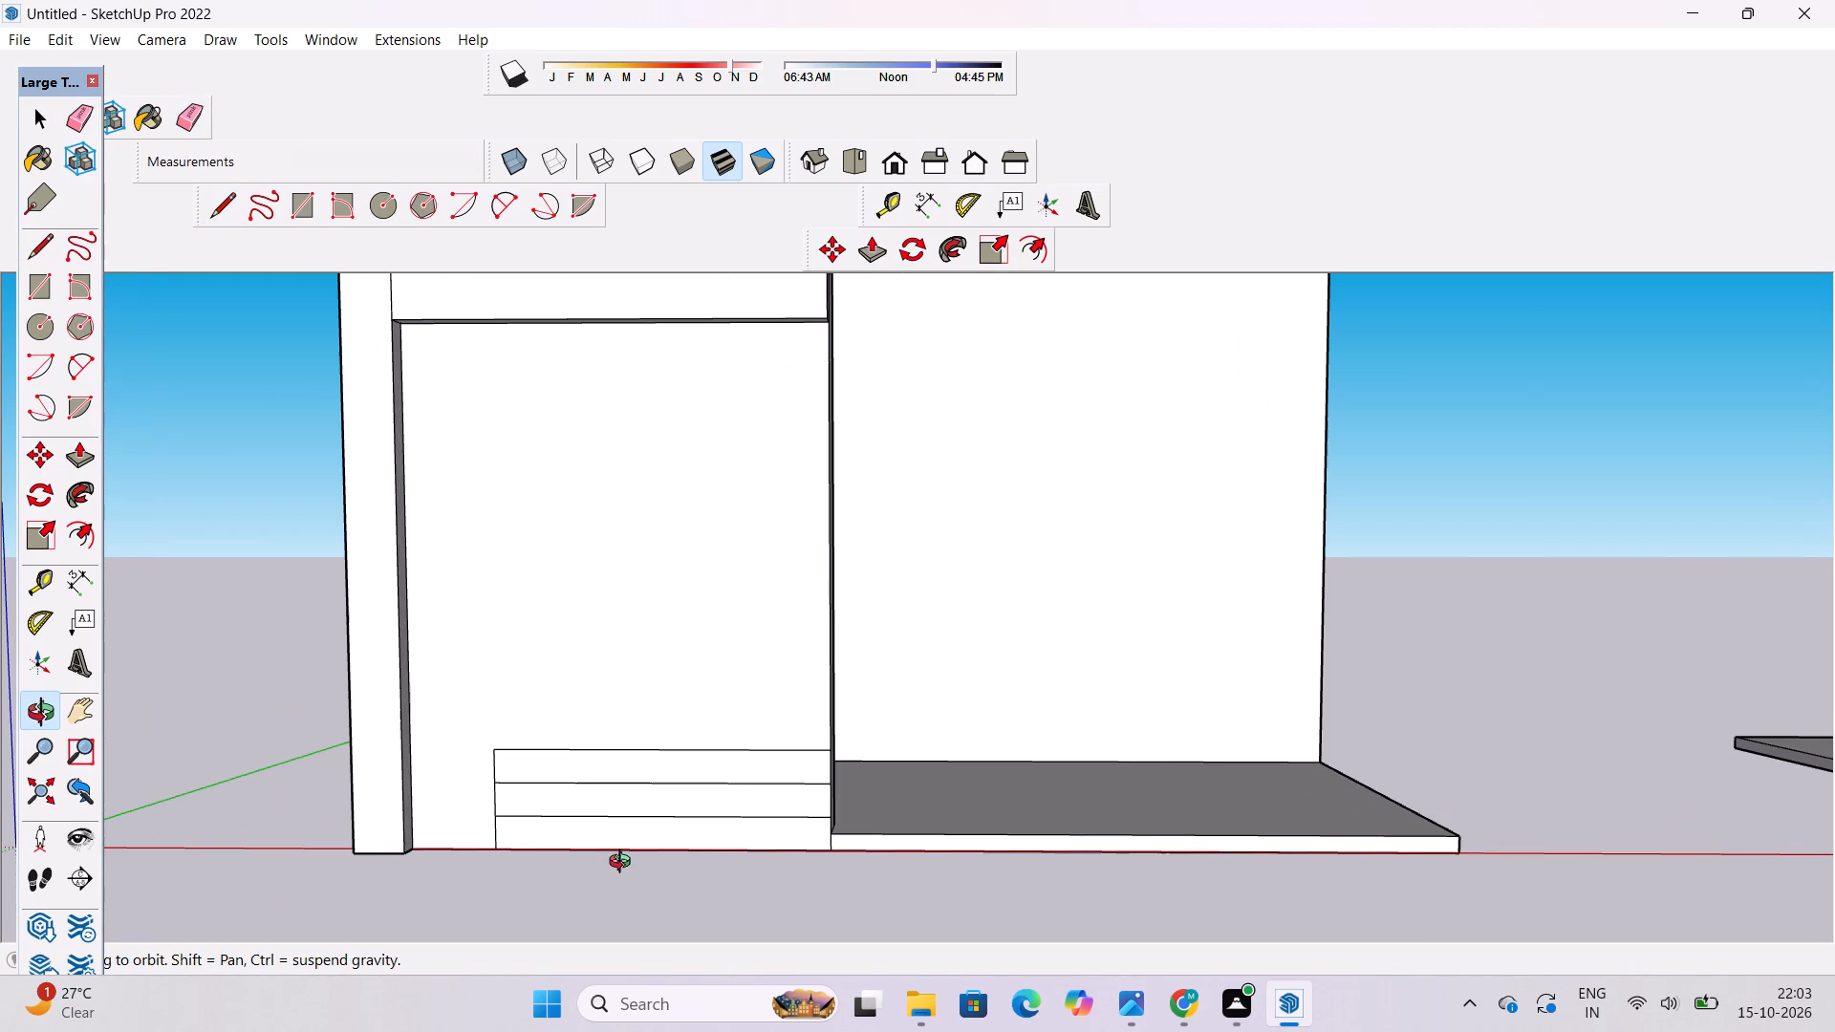
scroll(606, 815, "down", 2)
left_click_drag(606, 815, 606, 821, "shift")
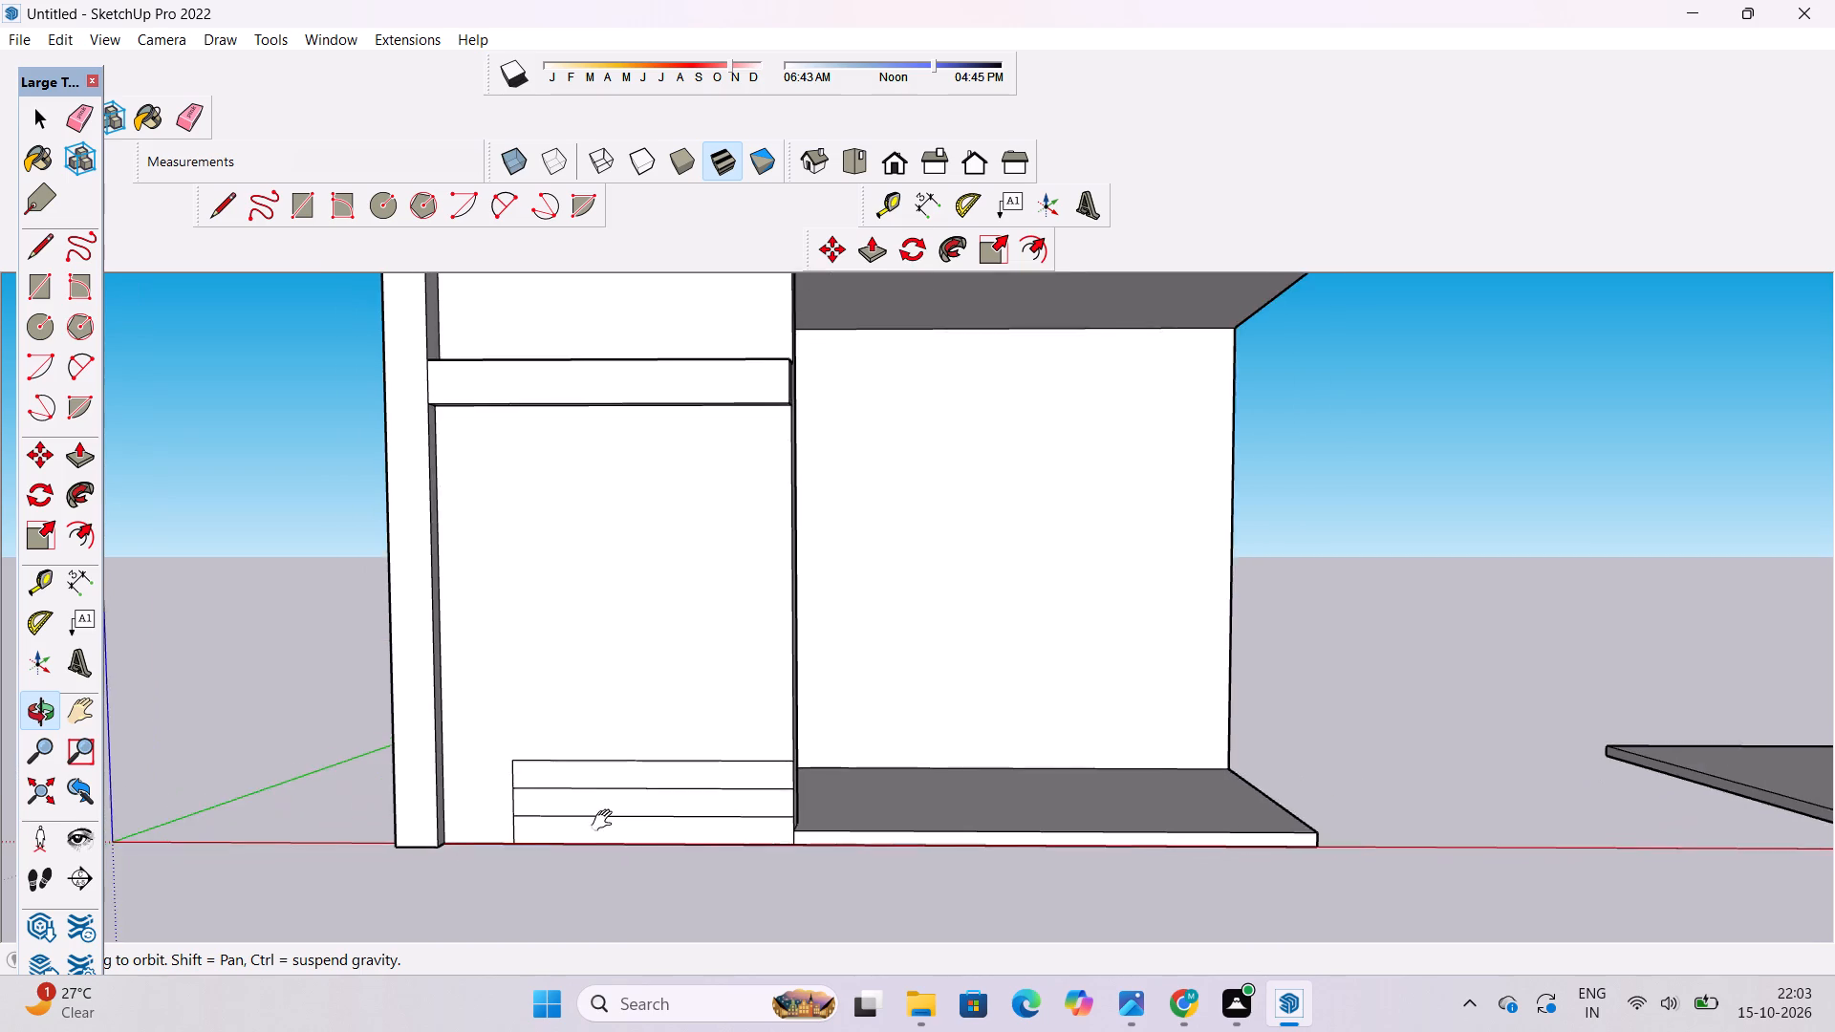
left_click_drag(606, 821, 617, 879, "shift")
left_click_drag(617, 881, 673, 857)
scroll(678, 840, "up", 1)
left_click_drag(676, 839, 710, 886)
left_click_drag(710, 886, 663, 892)
left_click_drag(660, 892, 660, 890, "shift")
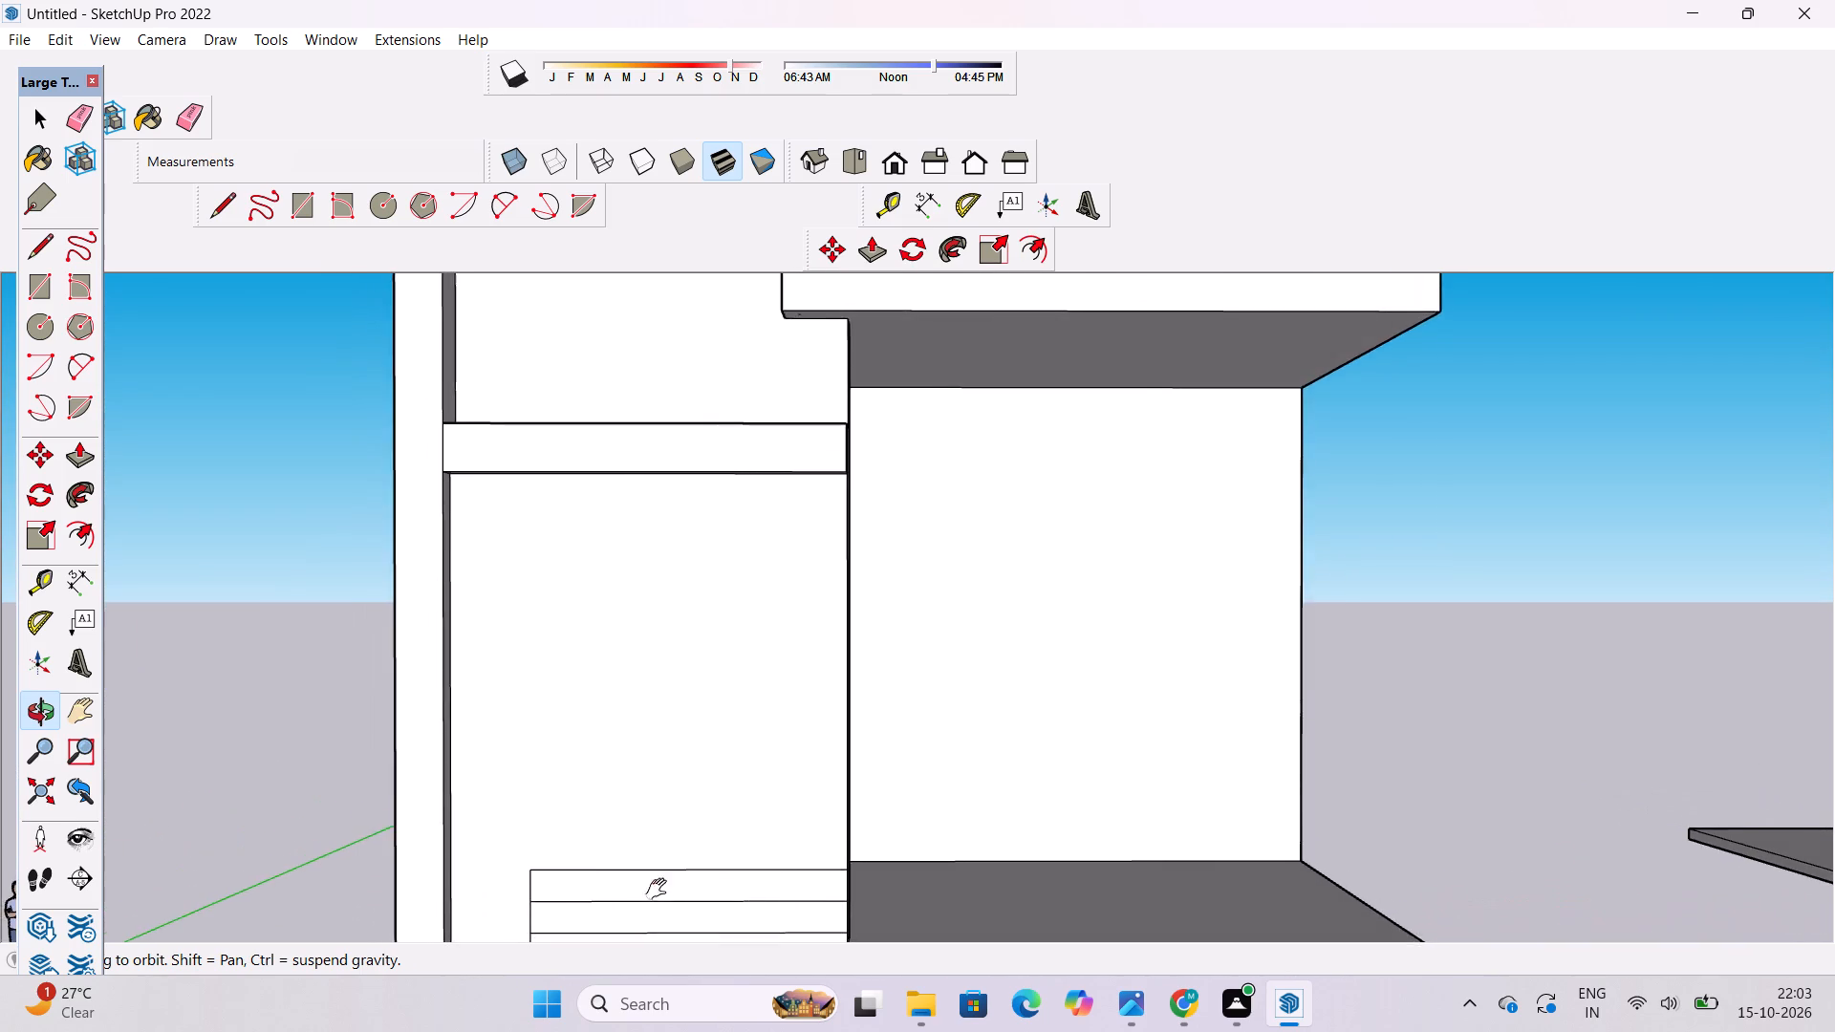
left_click_drag(660, 890, 666, 839, "shift")
scroll(668, 827, "down", 2)
left_click_drag(668, 827, 704, 864)
left_click_drag(637, 841, 660, 906, "shift")
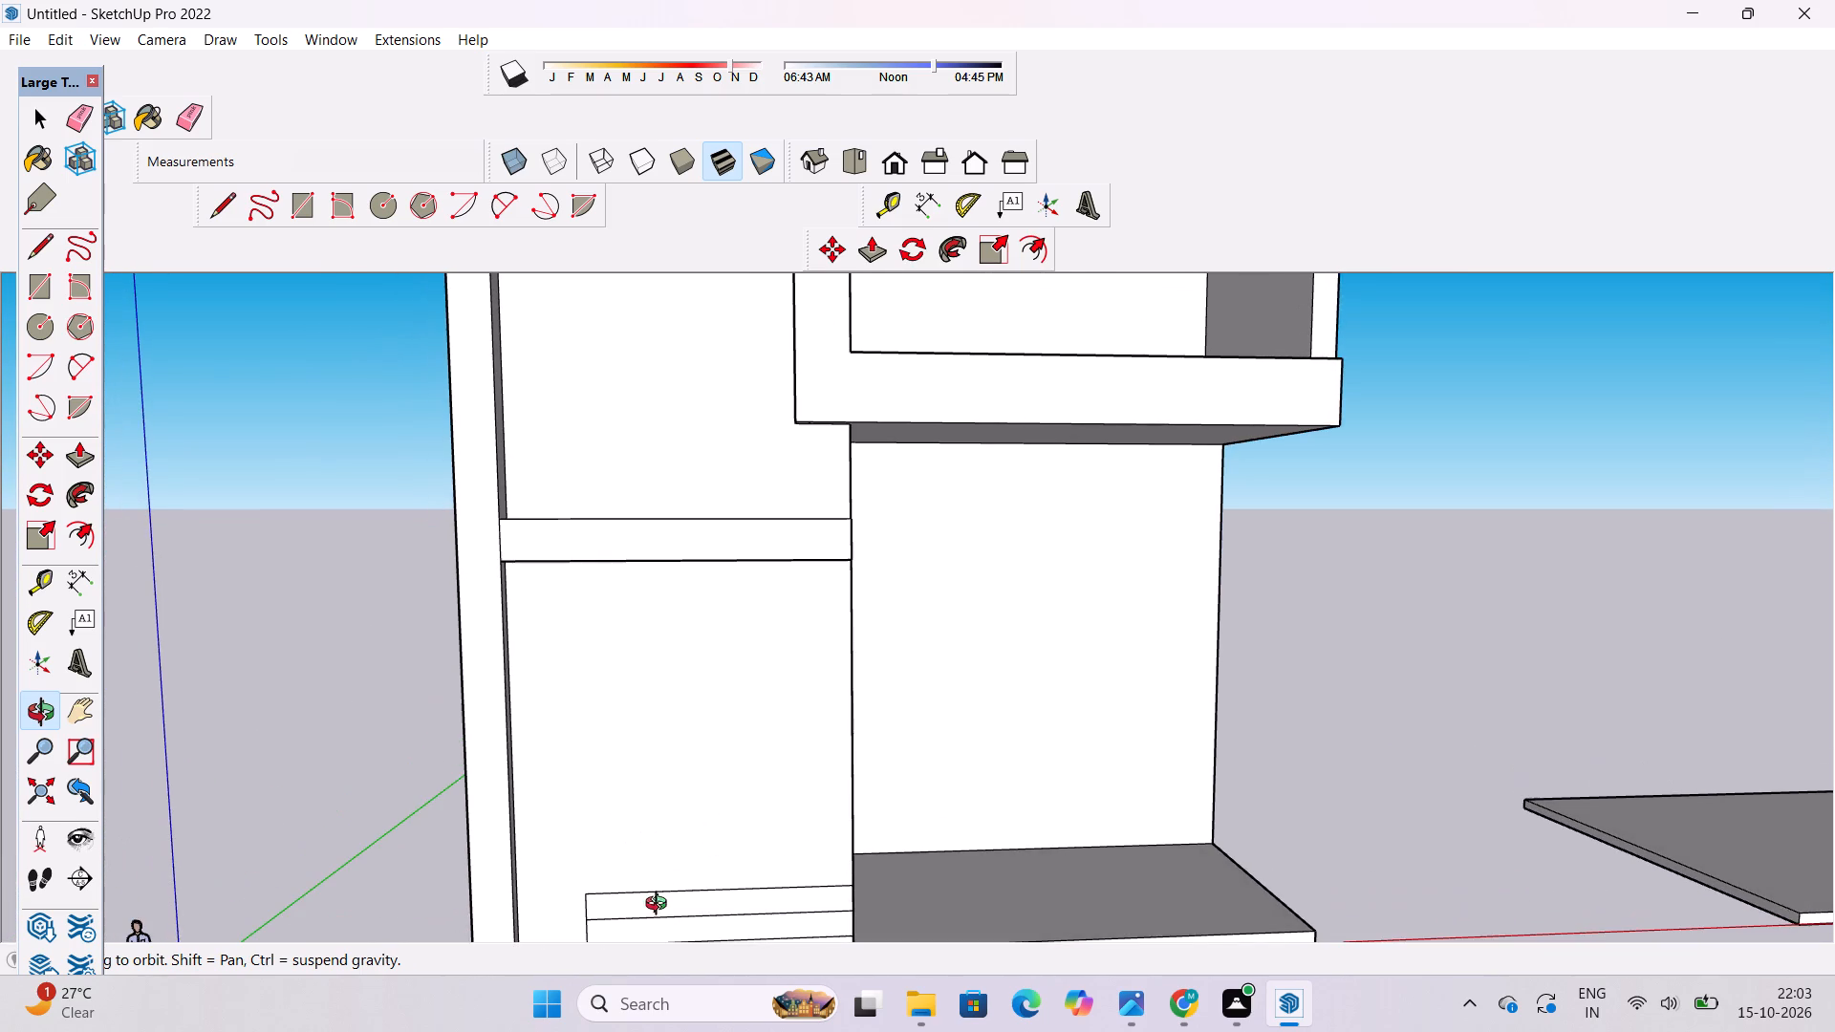
scroll(552, 814, "down", 4)
left_click_drag(604, 861, 594, 830, "shift")
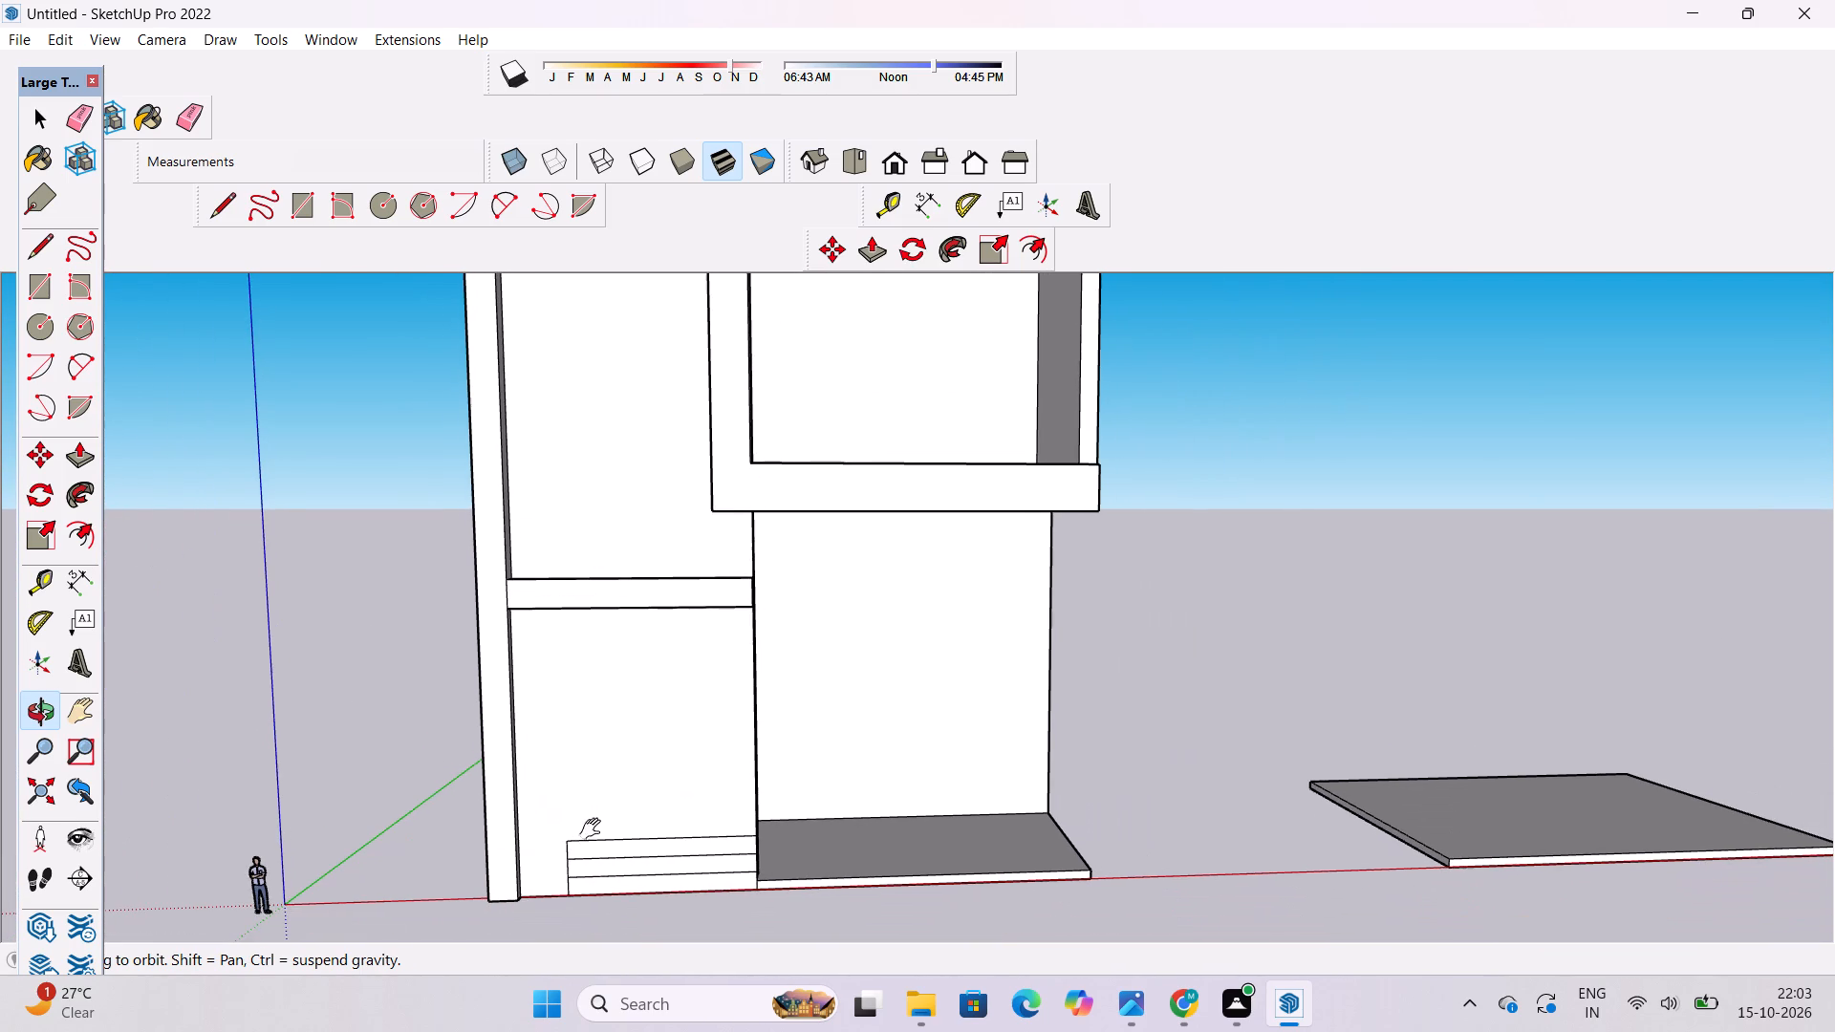
left_click(594, 829)
scroll(622, 886, "up", 3)
left_click_drag(749, 892, 730, 773, "shift")
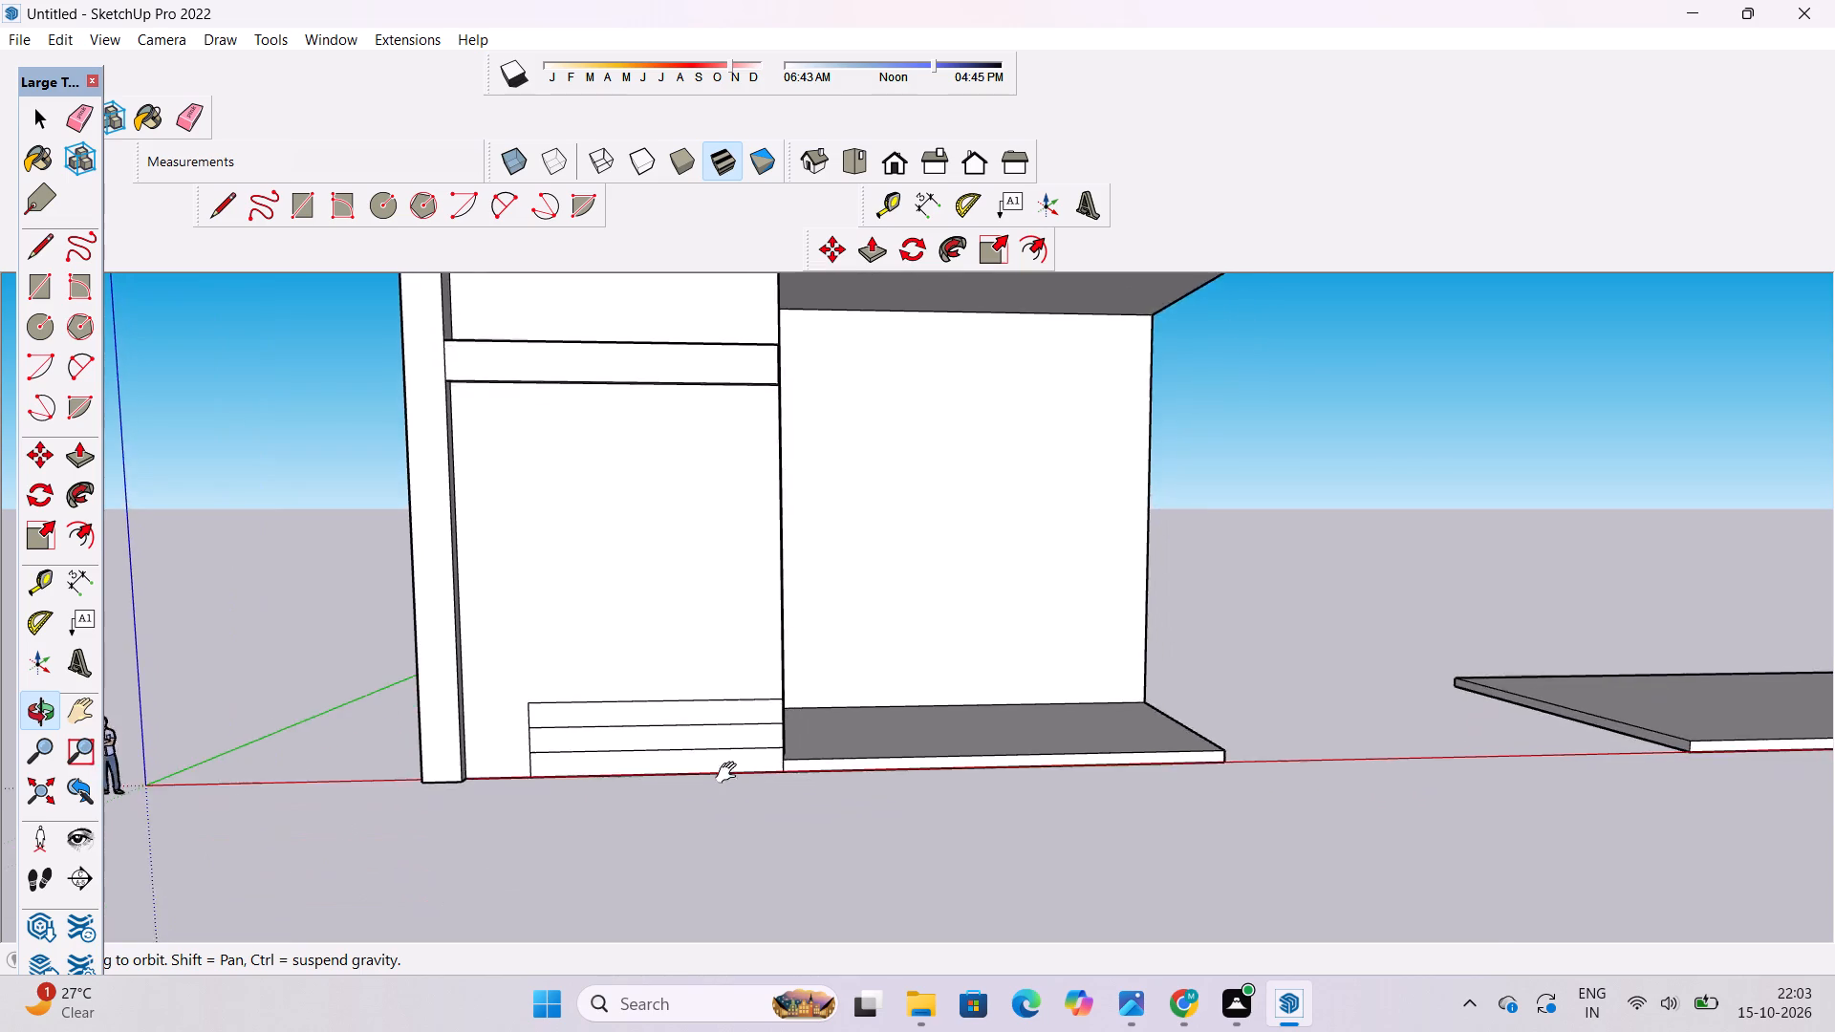
left_click_drag(730, 773, 405, 818)
left_click_drag(752, 754, 764, 772, "shift")
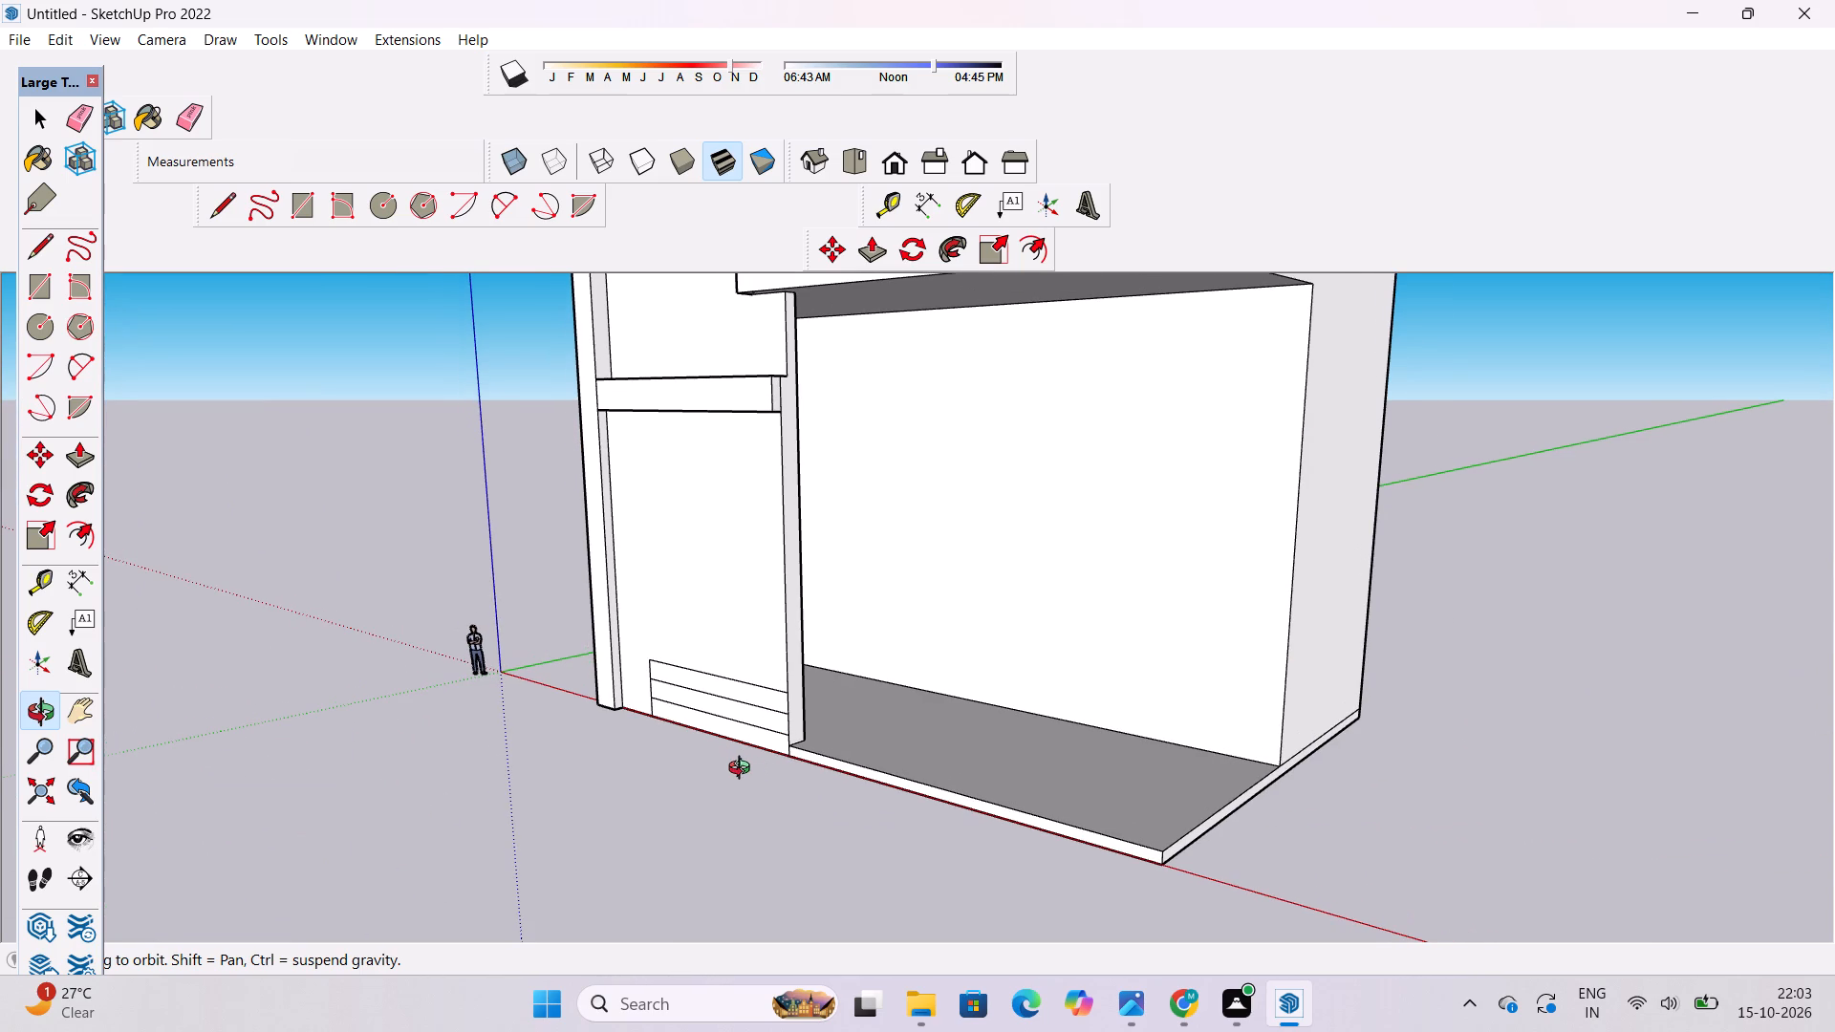
Examine the three stacked strips at the base of the recessed front from several angles.
scroll(744, 770, "up", 1)
left_click_drag(745, 777, 745, 753)
left_click(749, 750, "shift")
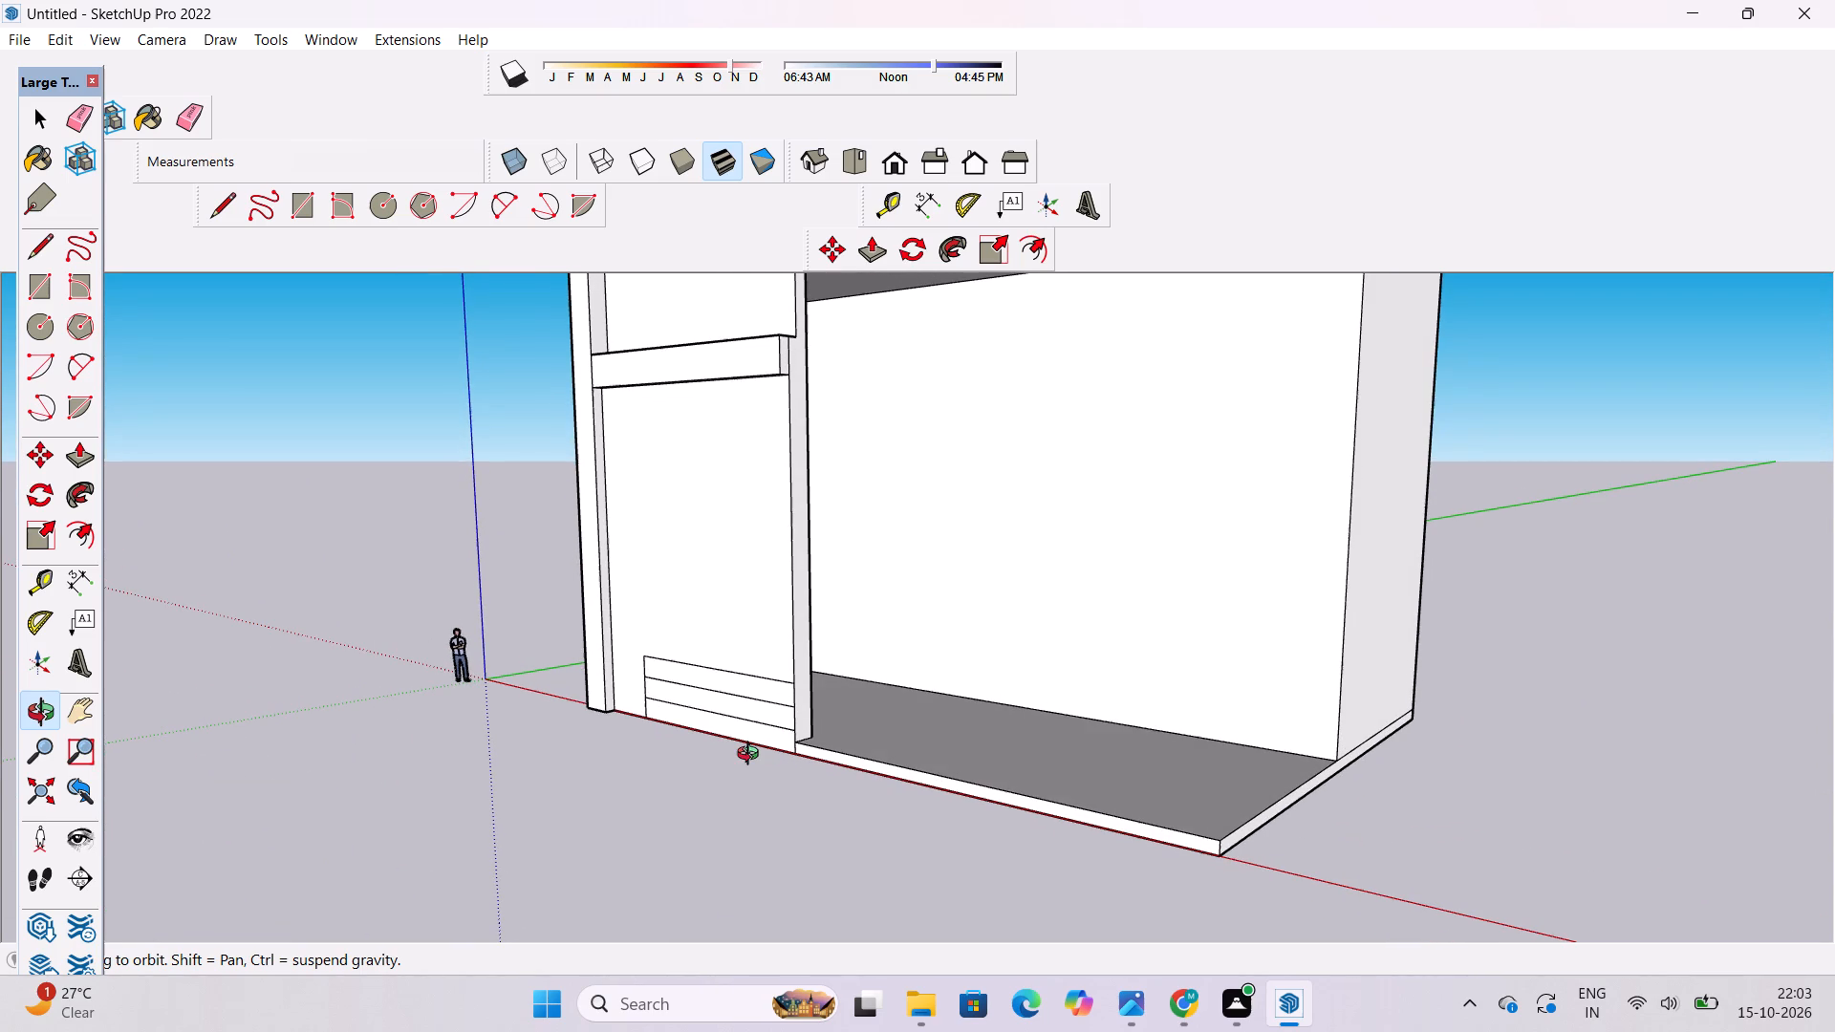
scroll(752, 756, "up", 2)
left_click_drag(752, 756, 775, 794, "shift")
left_click_drag(794, 795, 1212, 739)
left_click_drag(1199, 732, 1027, 758)
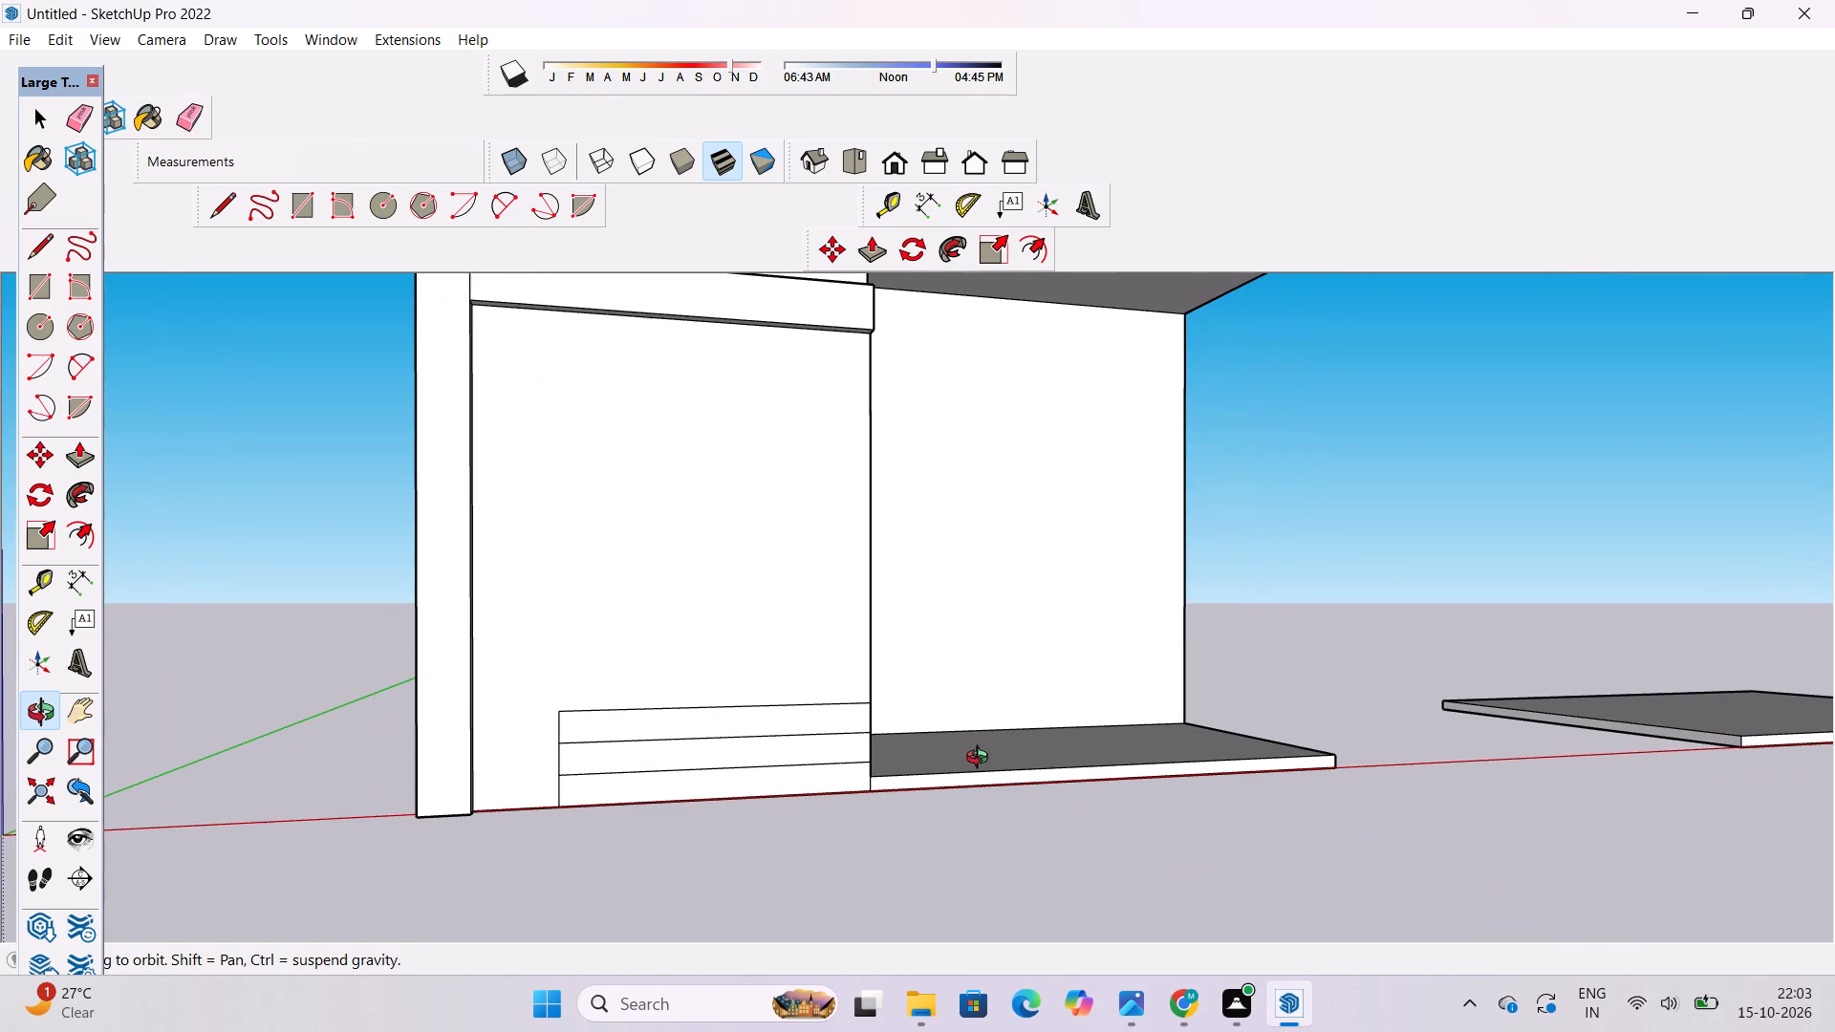
left_click_drag(971, 758, 978, 848)
left_click_drag(917, 834, 849, 855)
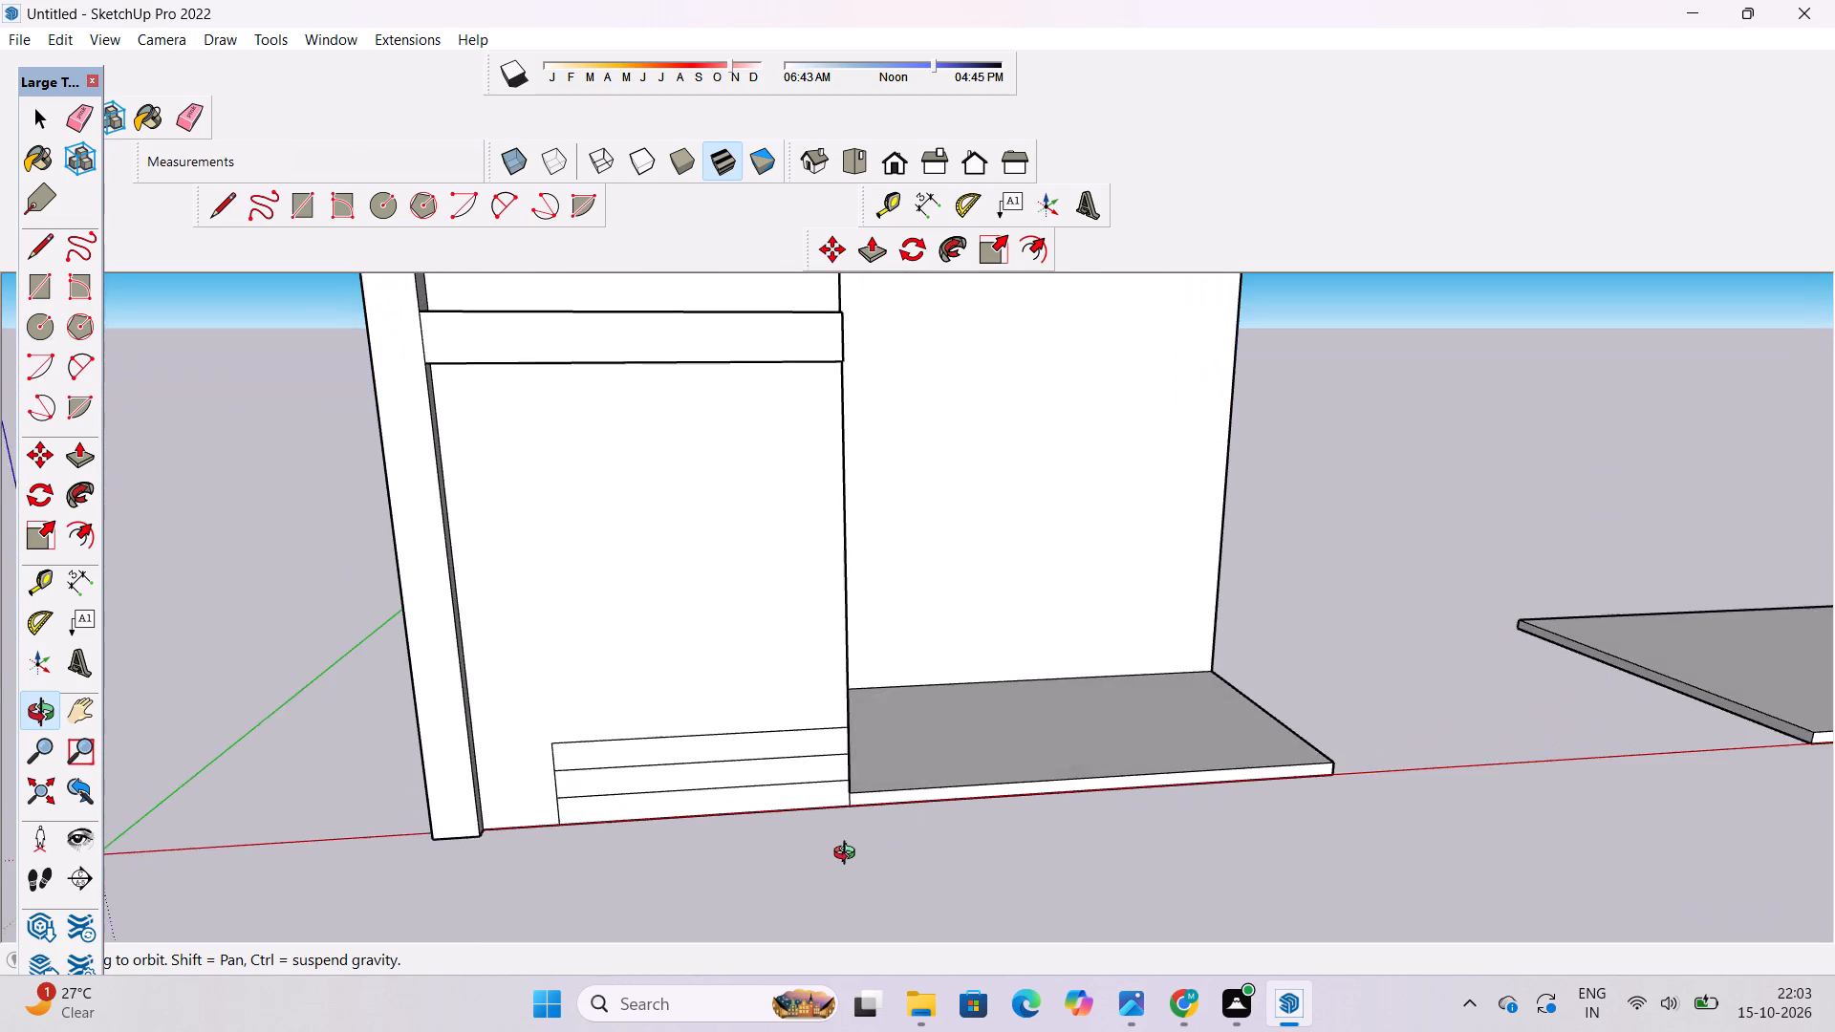
left_click_drag(849, 855, 848, 855)
scroll(843, 846, "up", 3)
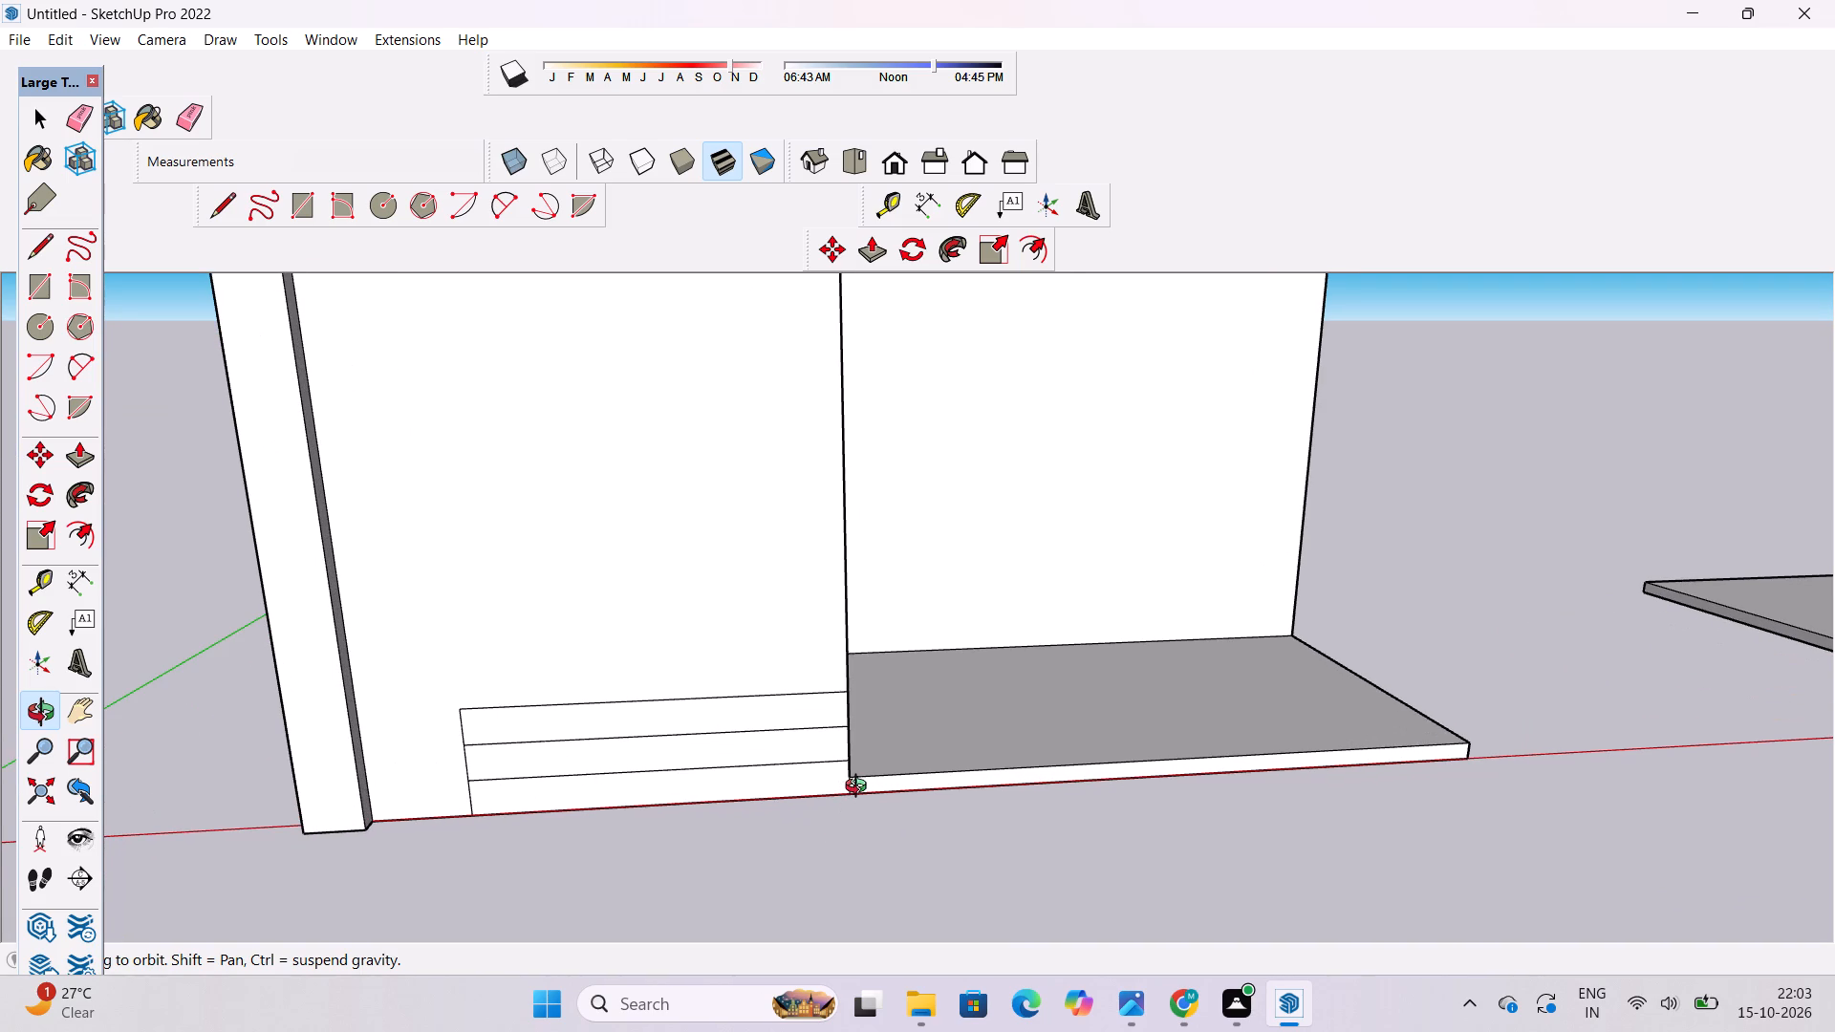
left_click_drag(852, 795, 845, 849, "shift")
left_click_drag(801, 852, 585, 895, "shift")
left_click_drag(587, 884, 650, 785, "shift")
left_click_drag(650, 784, 608, 783)
left_click_drag(664, 728, 712, 829, "shift")
left_click_drag(713, 829, 696, 824, "shift")
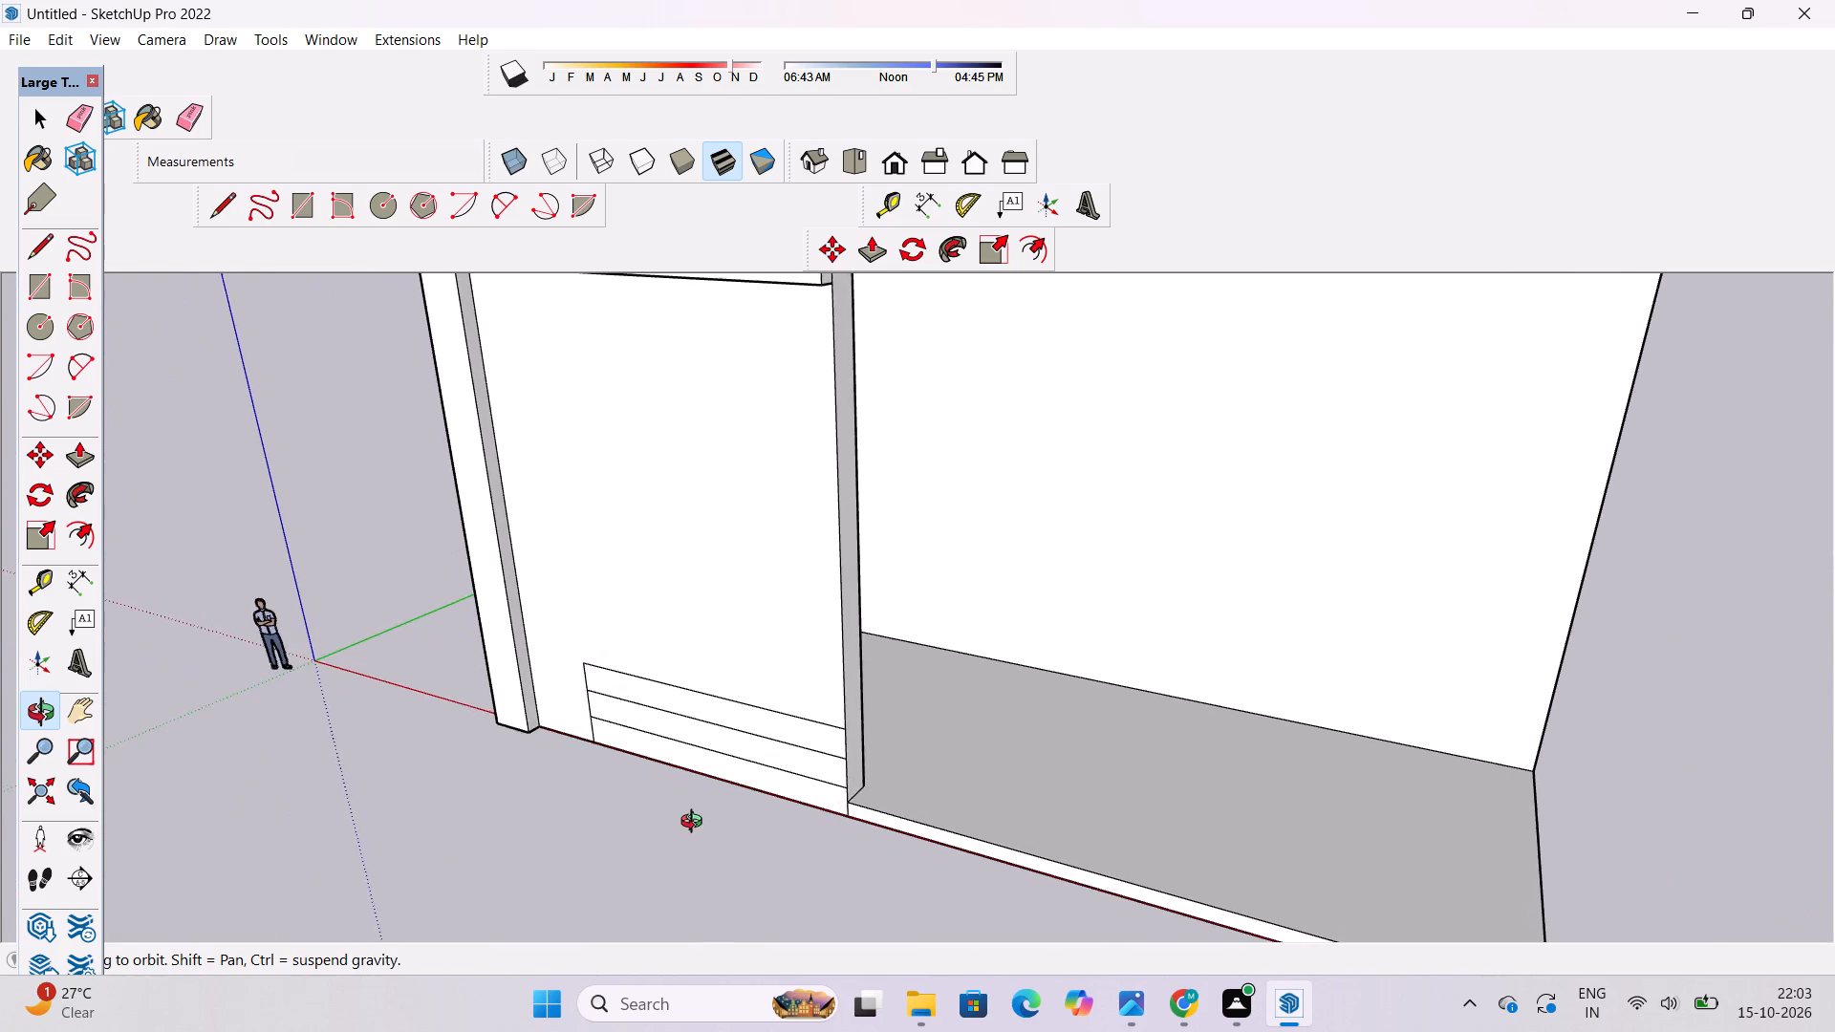
left_click_drag(696, 824, 674, 812, "shift")
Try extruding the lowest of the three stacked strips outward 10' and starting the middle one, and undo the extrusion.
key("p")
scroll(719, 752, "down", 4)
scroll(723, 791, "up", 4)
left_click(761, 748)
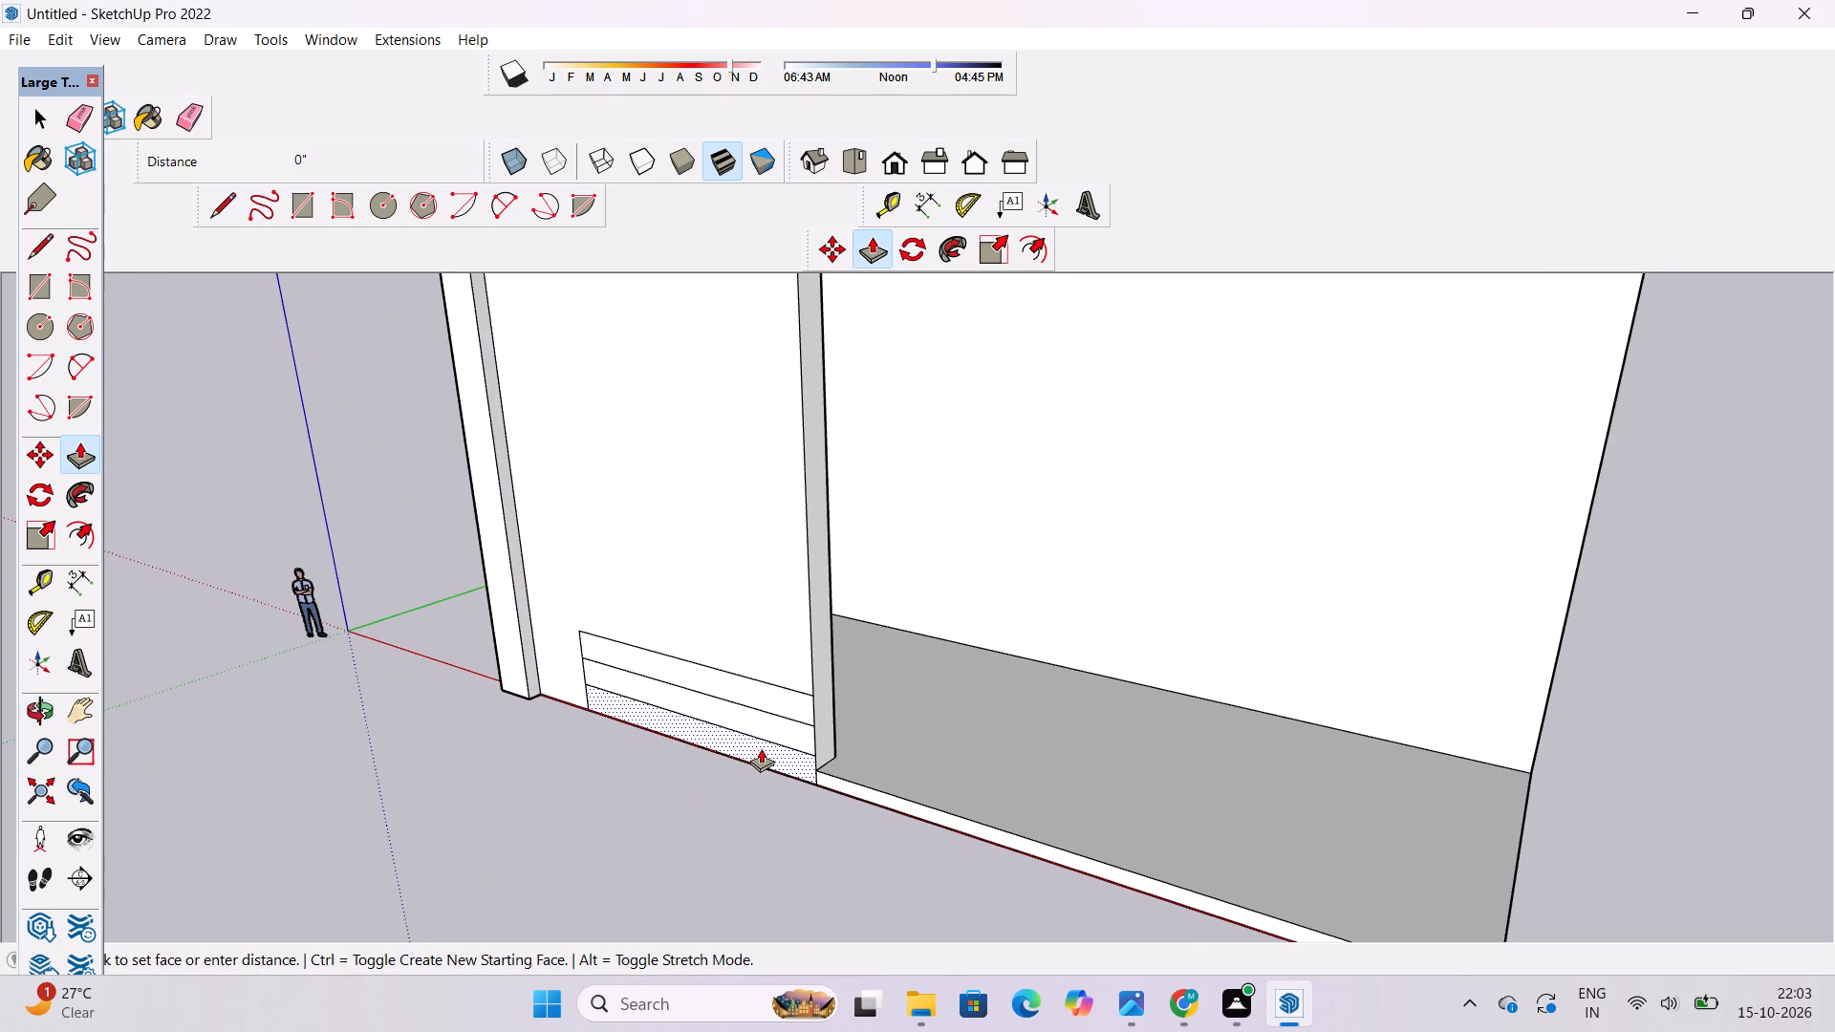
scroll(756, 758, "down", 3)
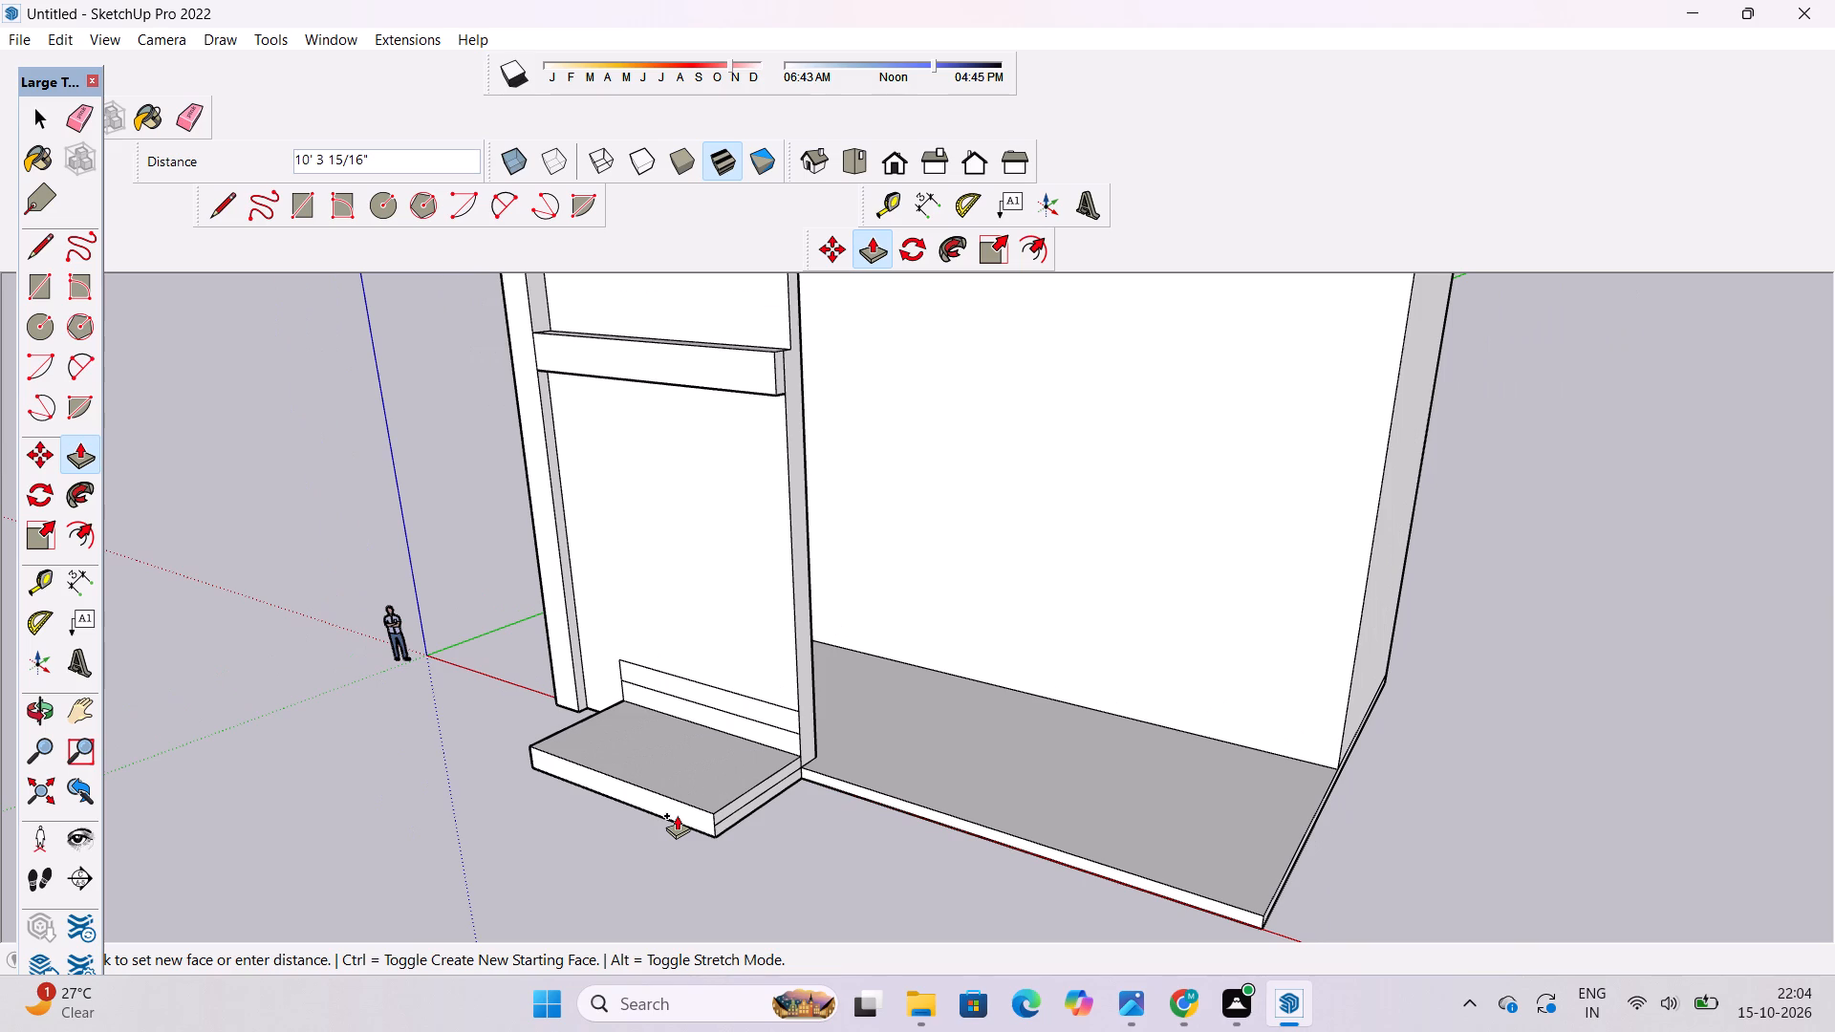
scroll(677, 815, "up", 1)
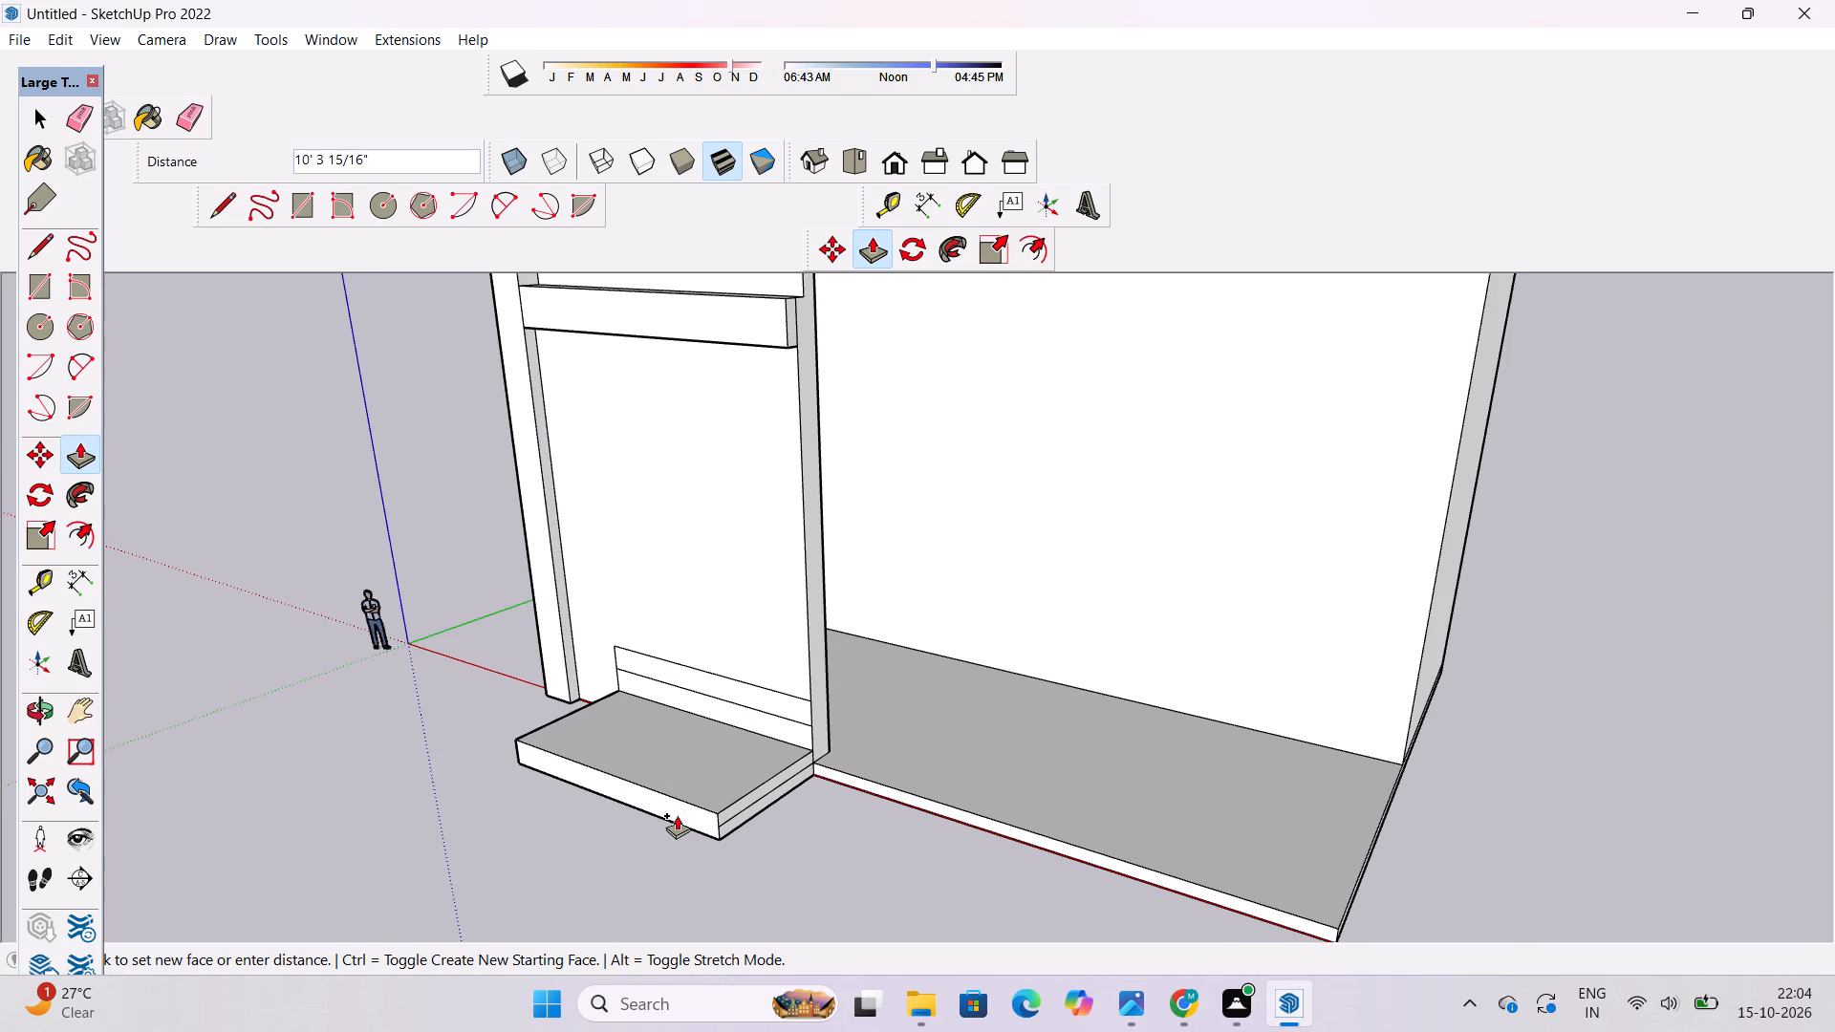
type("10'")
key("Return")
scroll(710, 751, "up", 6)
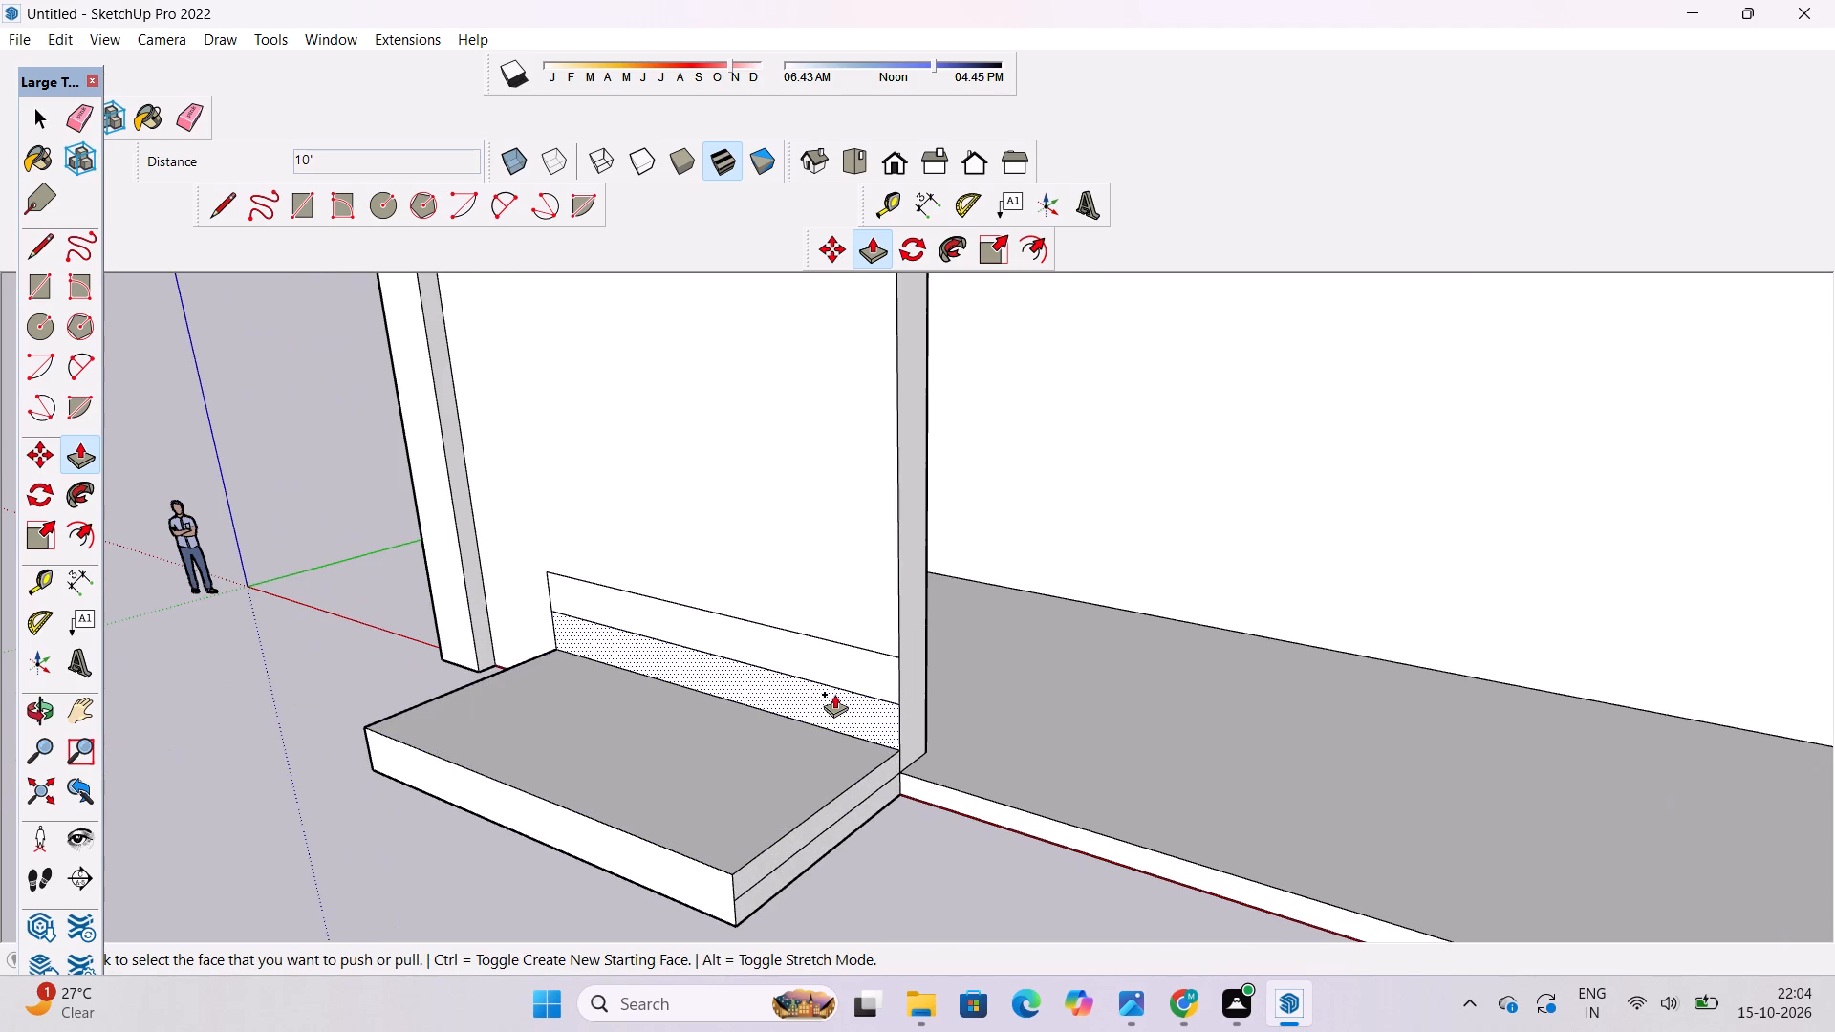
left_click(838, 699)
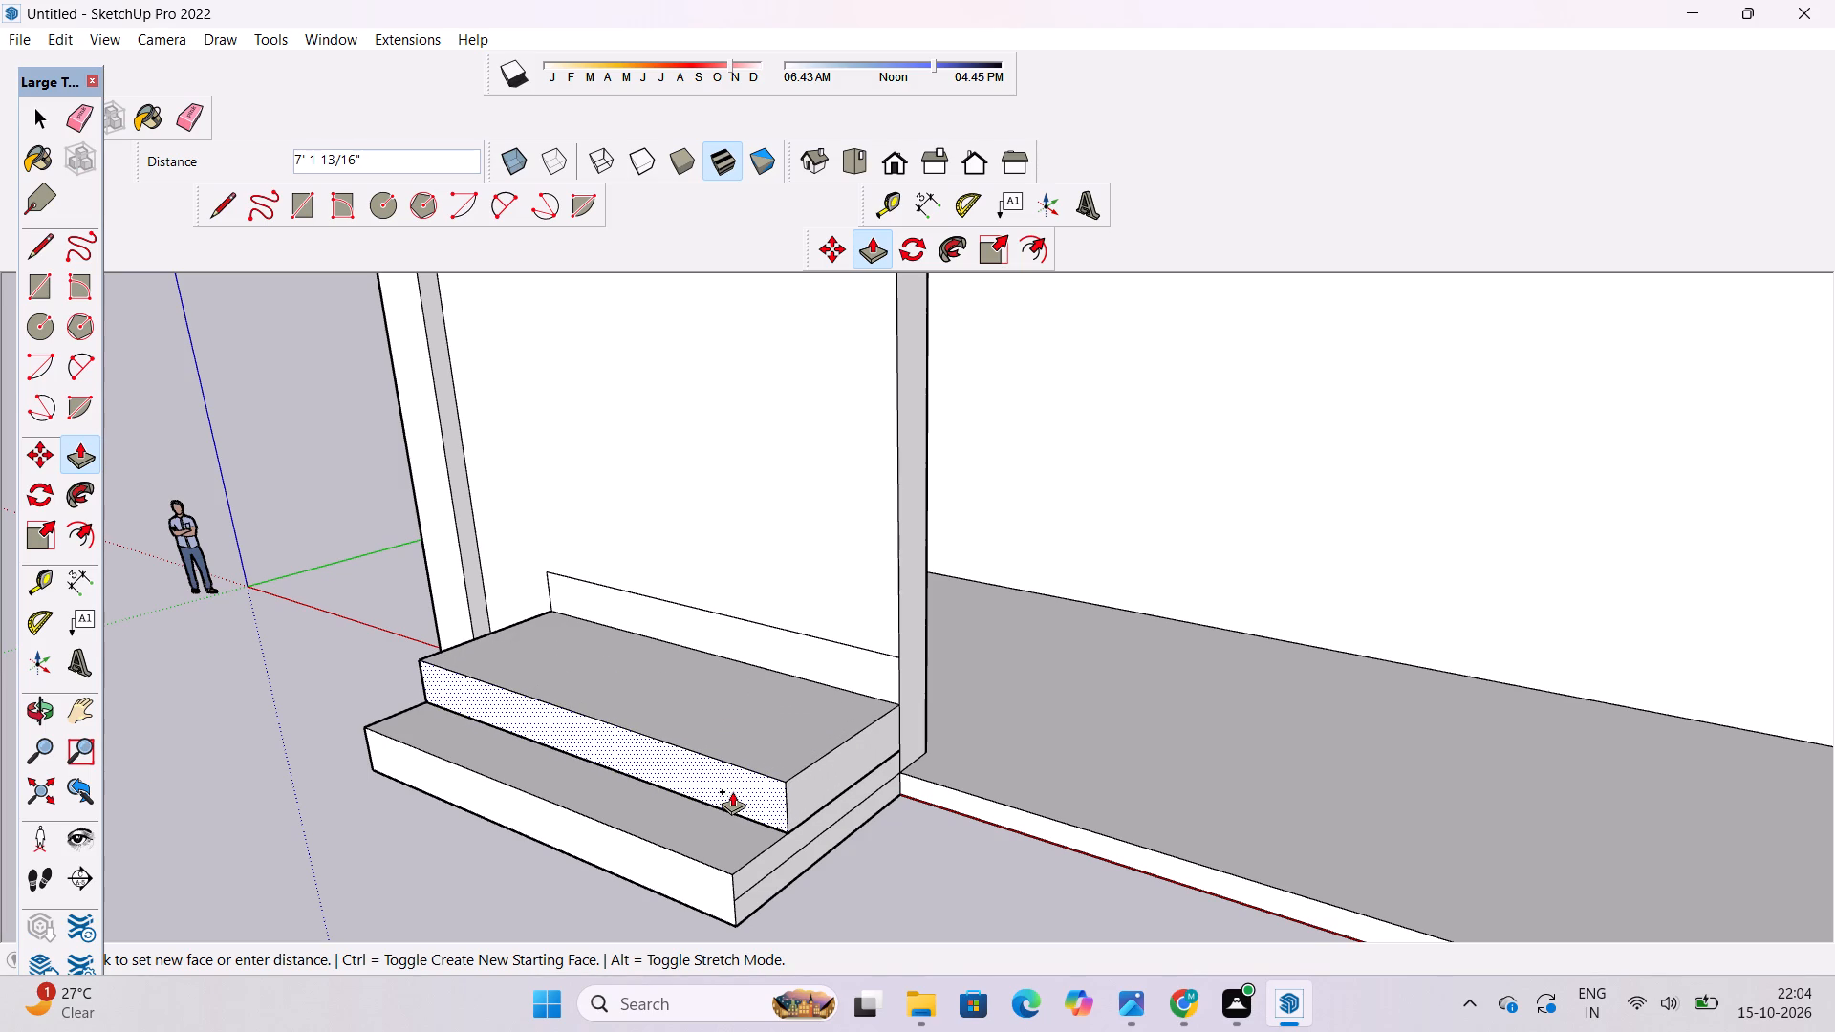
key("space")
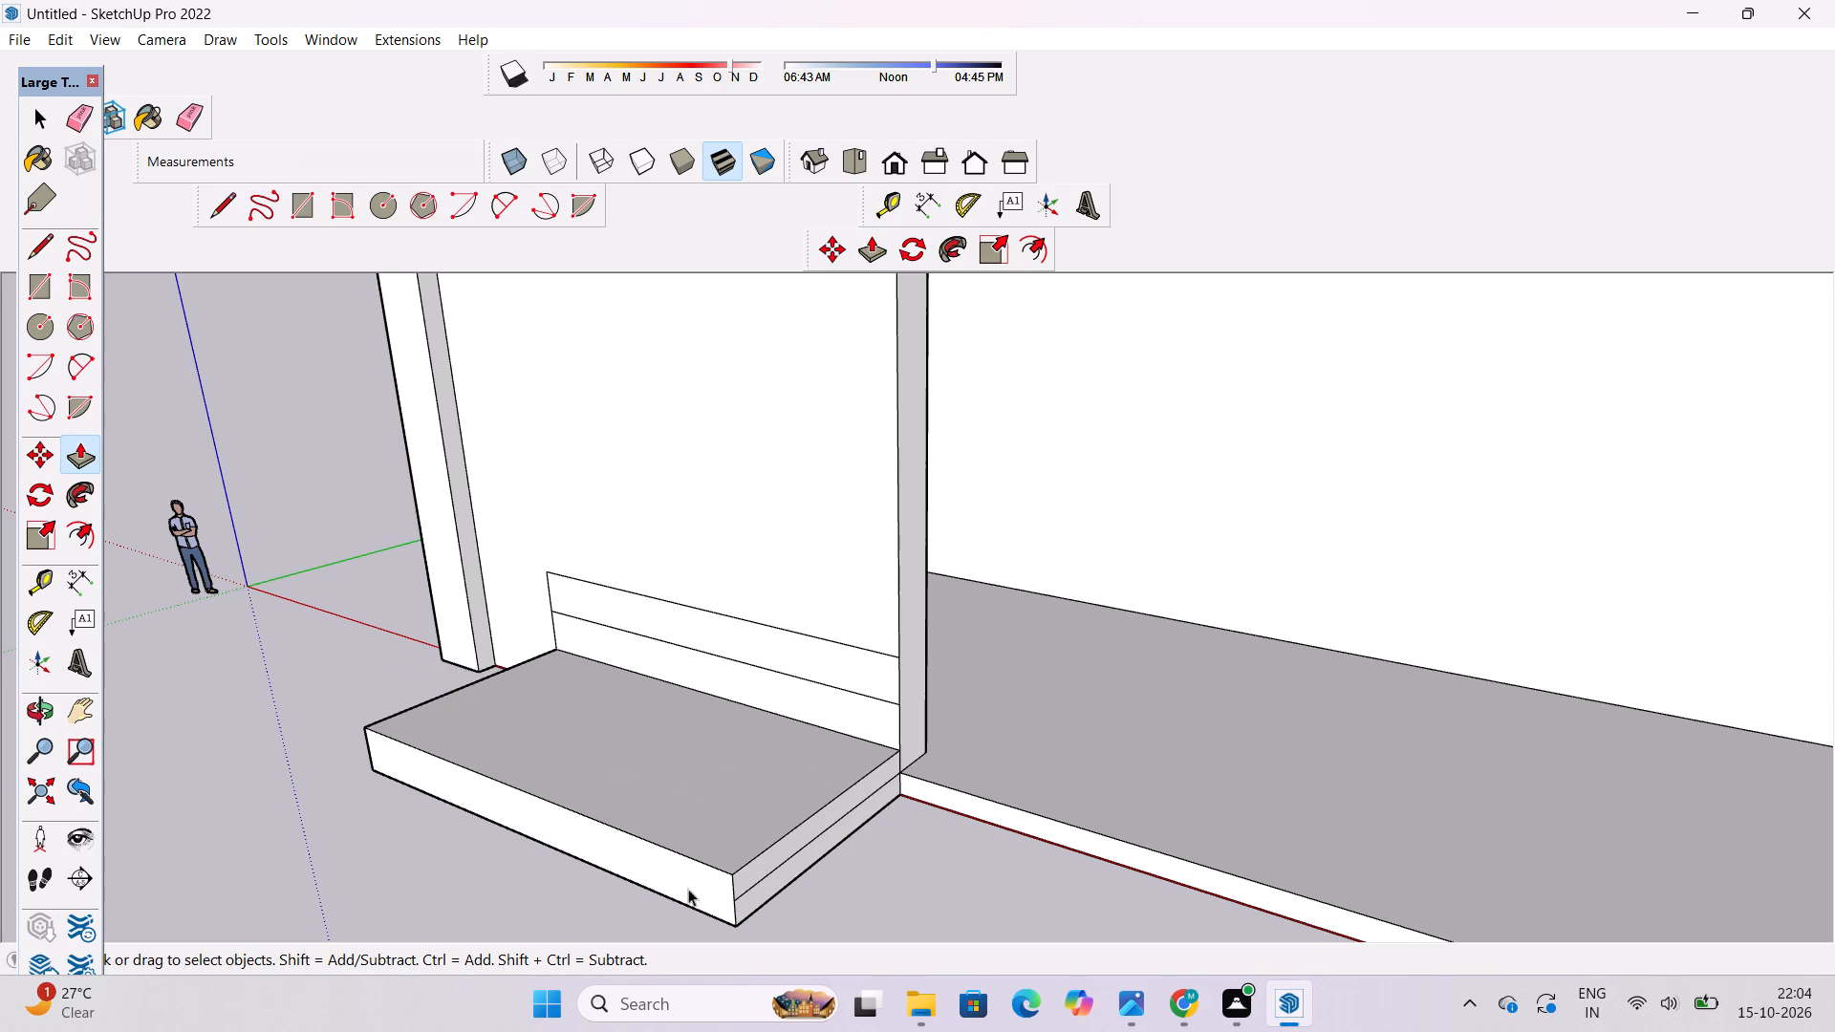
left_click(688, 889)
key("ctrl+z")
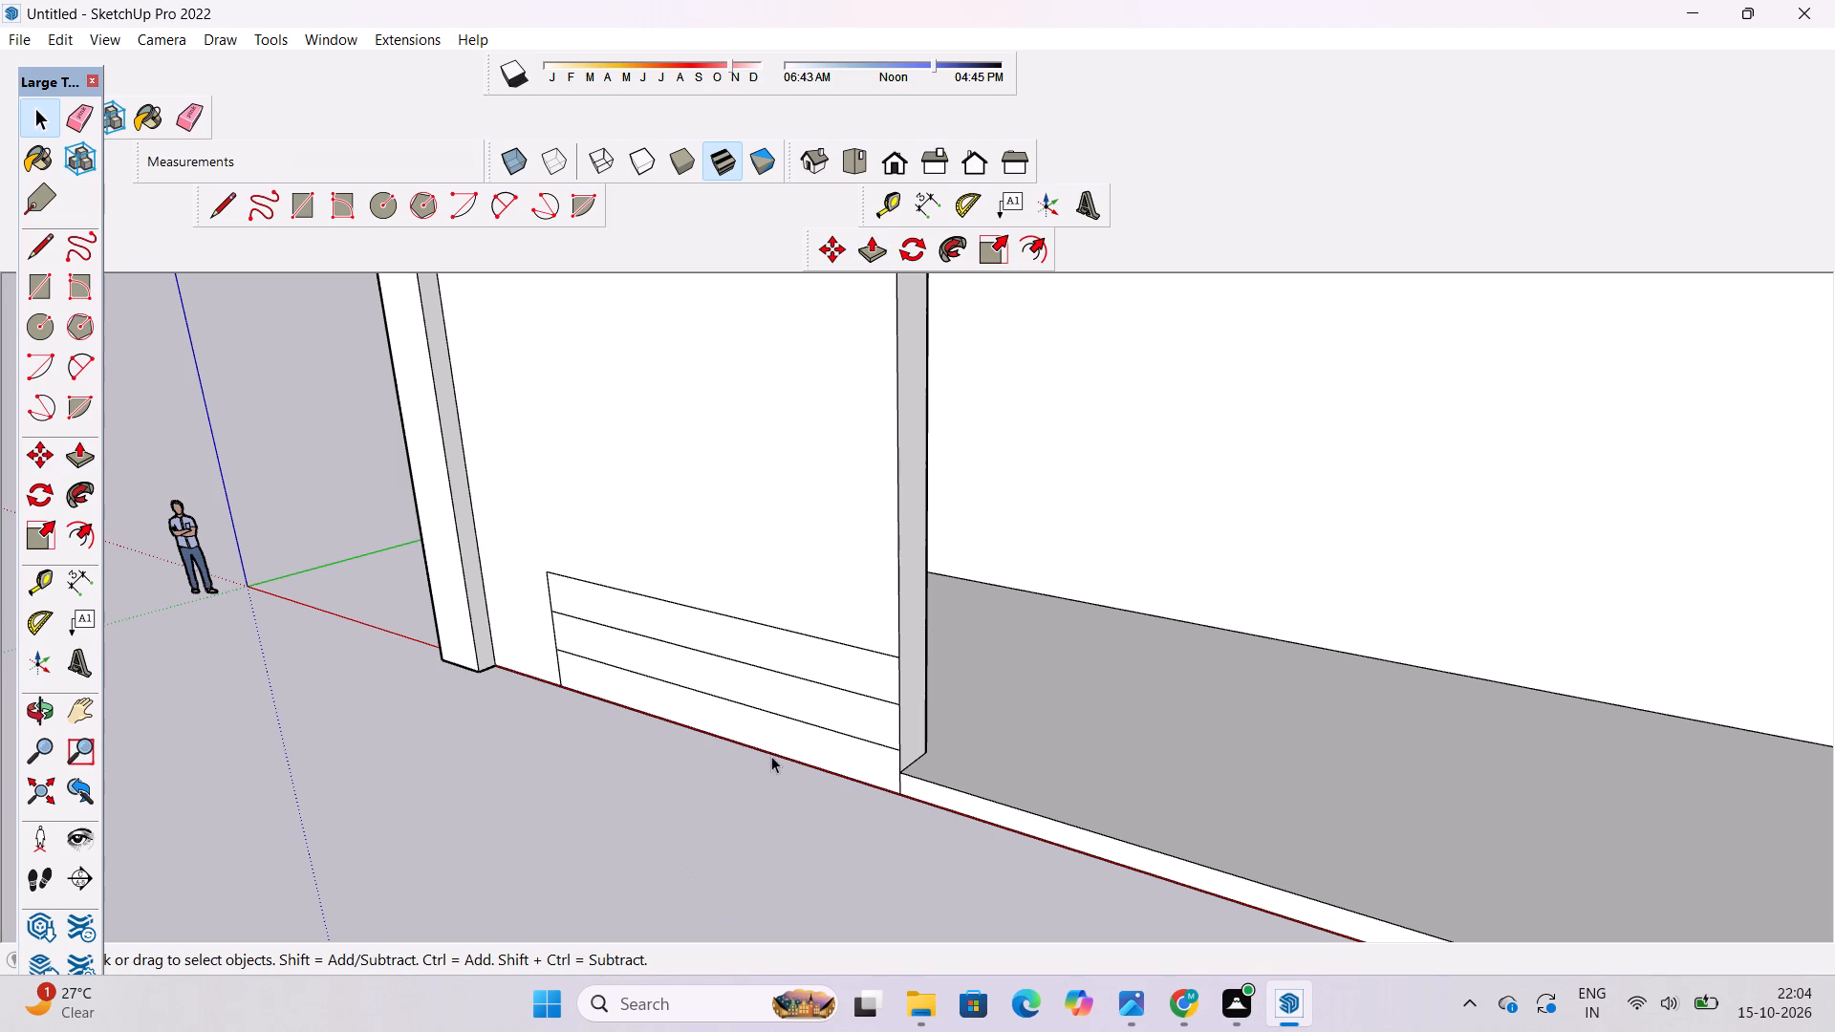
Extrude the lowest of the three stacked strips outward 13' to form the bottom step.
key("p")
left_click(842, 761)
scroll(790, 784, "down", 5)
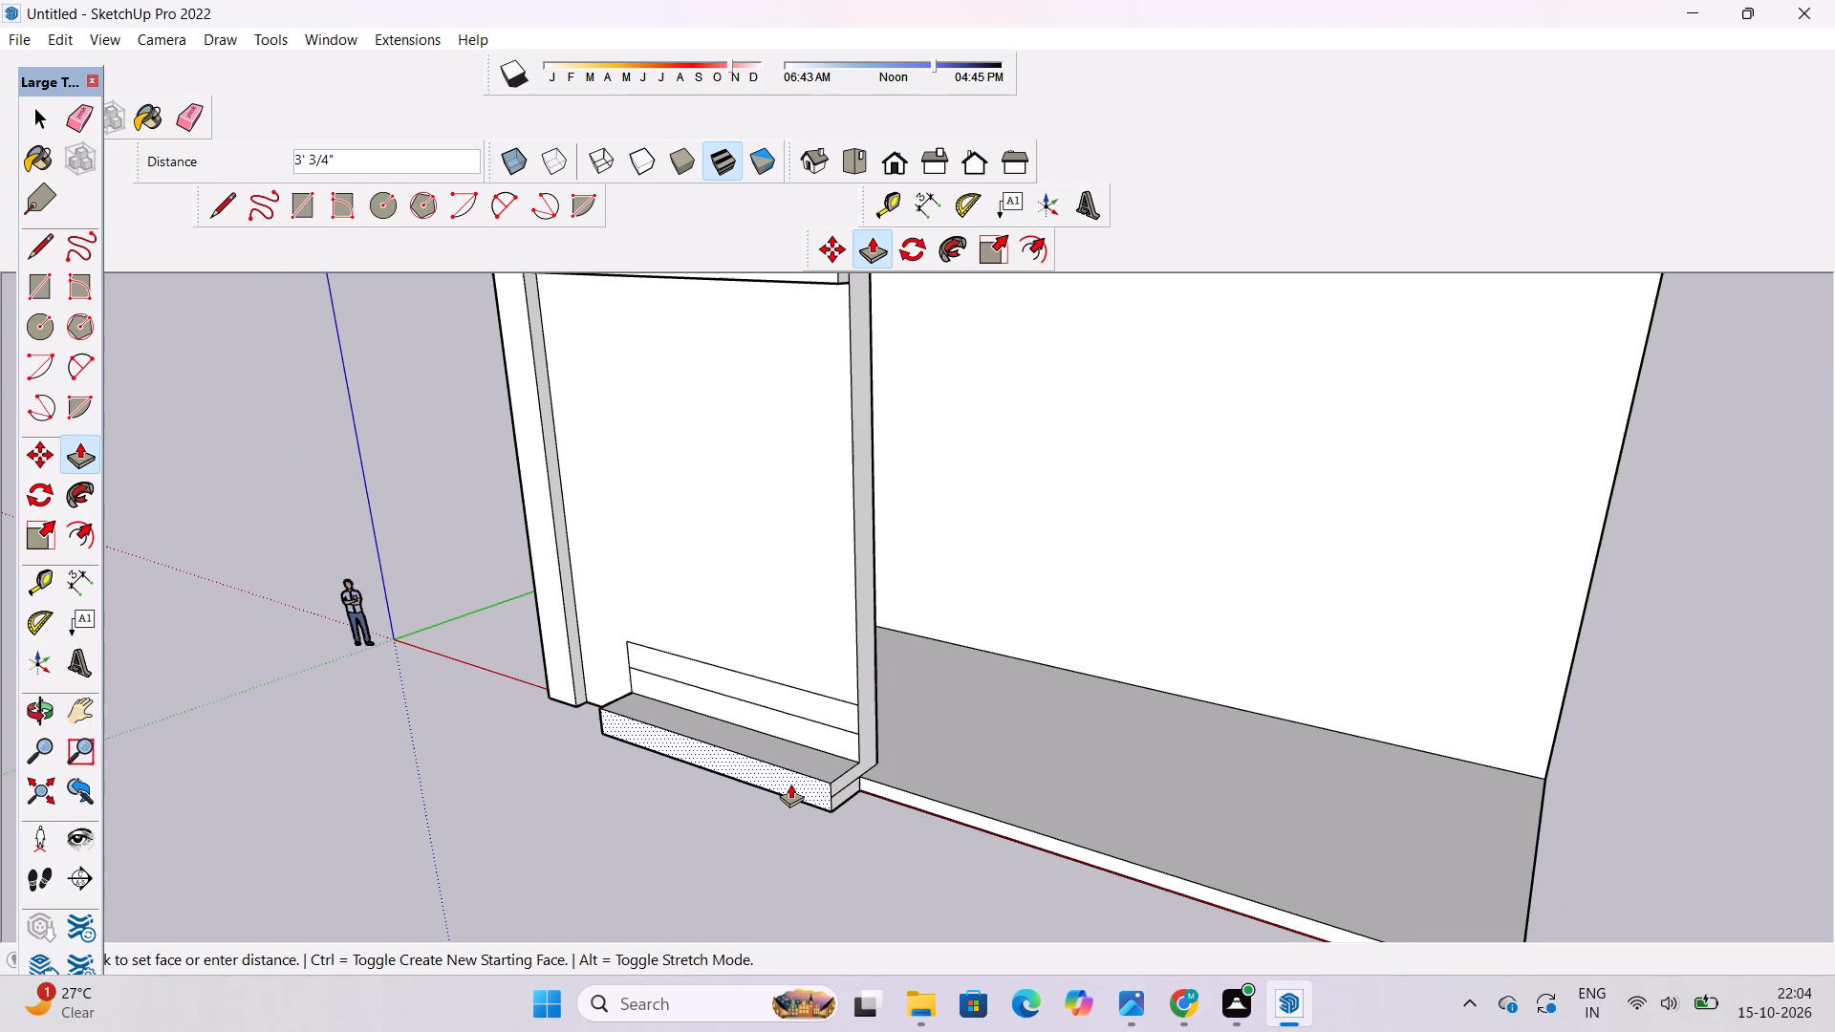
scroll(790, 784, "down", 1)
scroll(763, 803, "up", 2)
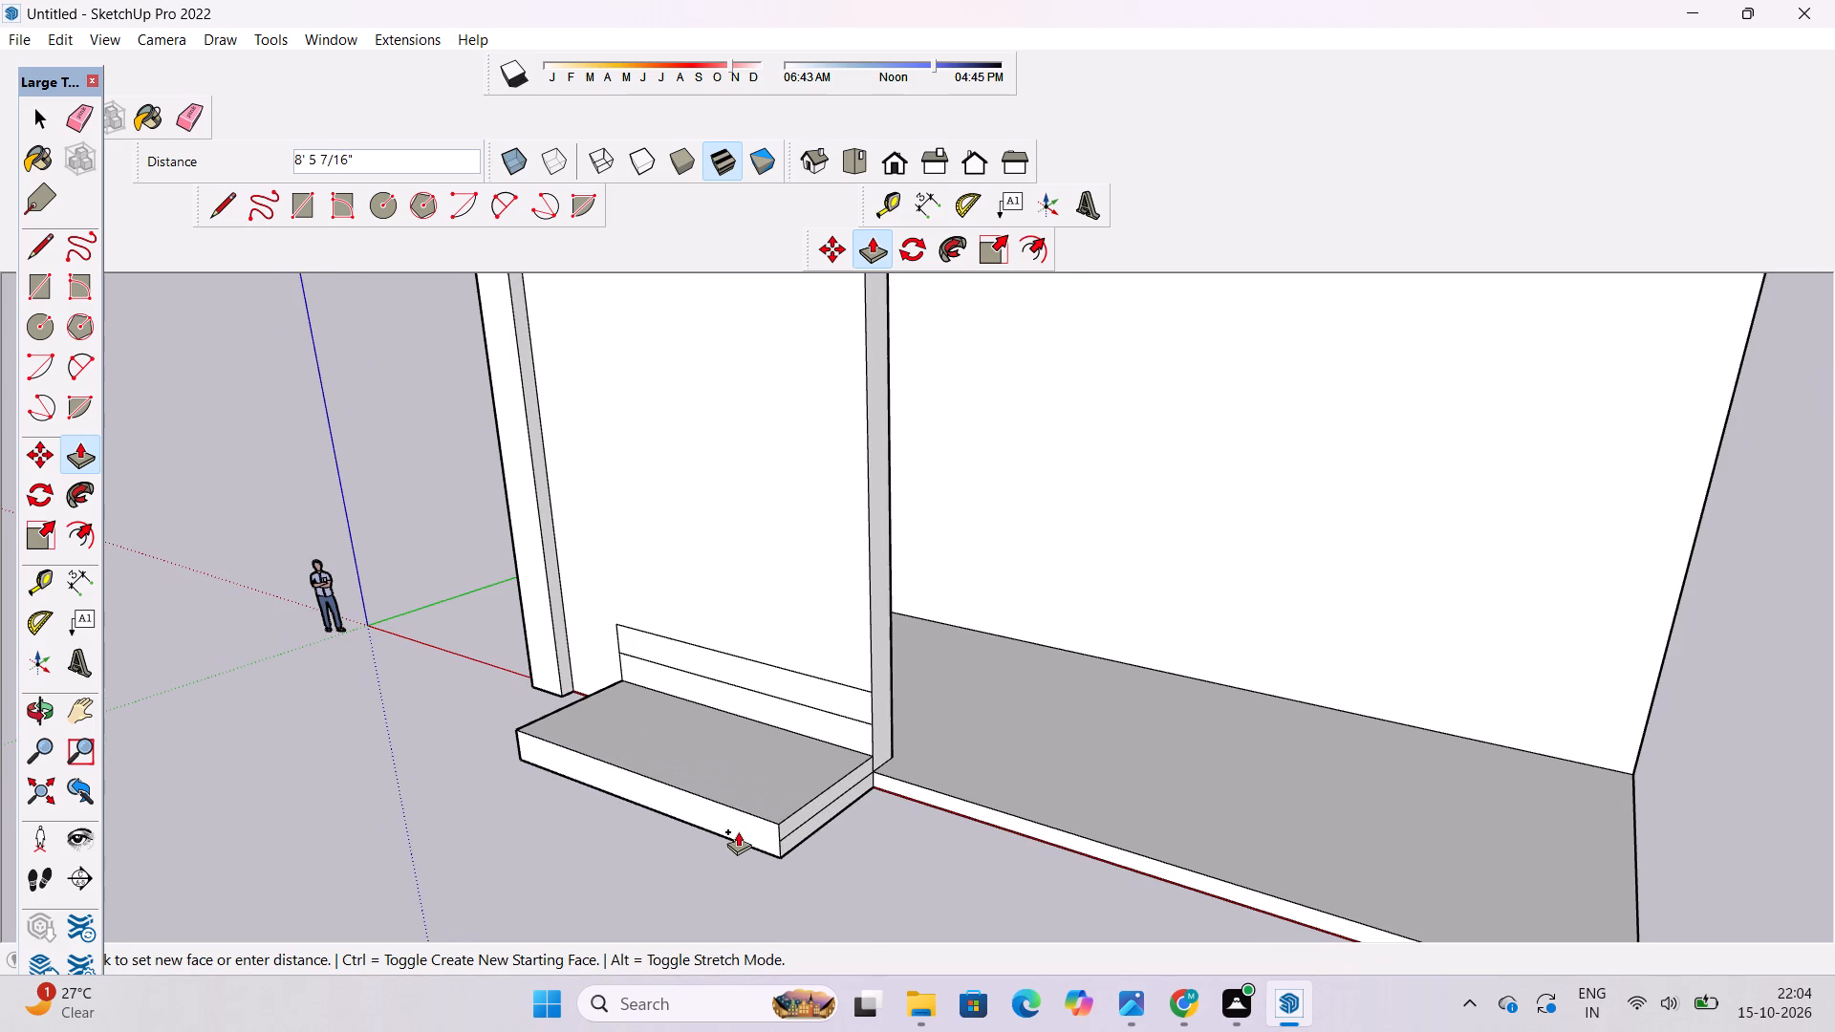
type("13'")
key("Return")
Extrude the middle and top strips outward to successively shorter depths, forming the second and third steps of the stair.
left_click(831, 724)
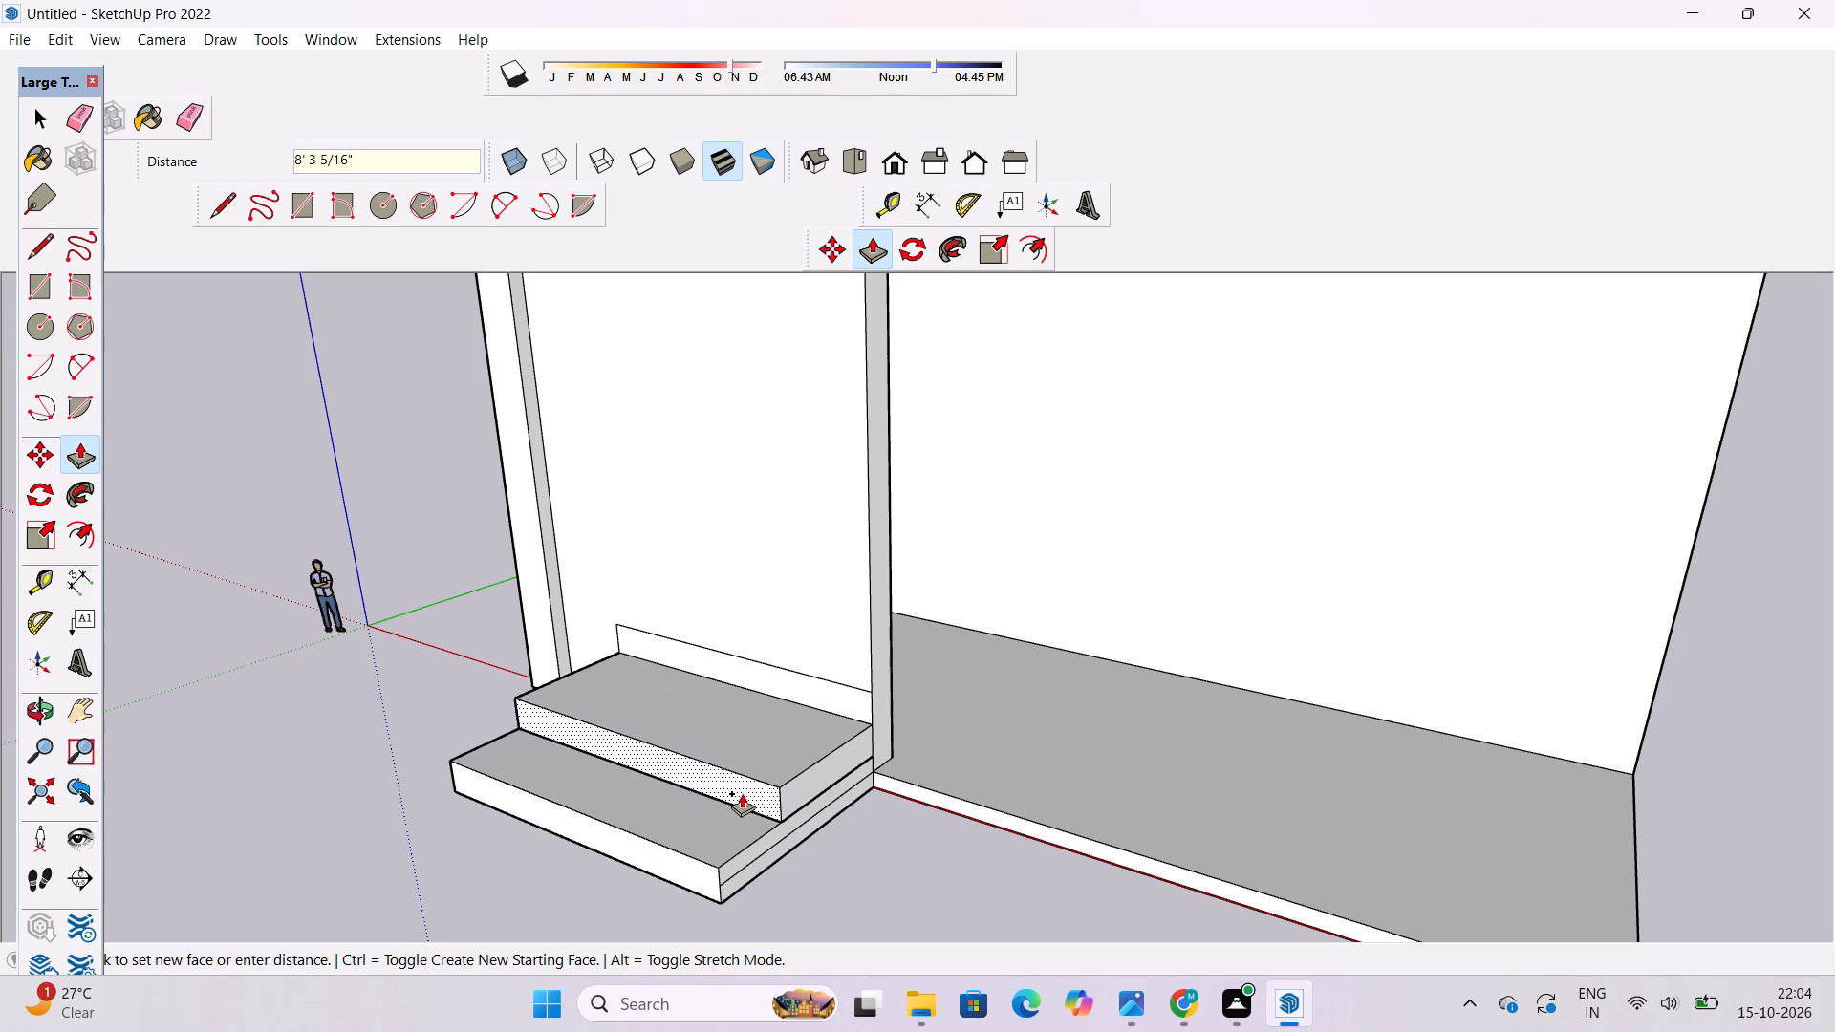
left_click(734, 810)
left_click(823, 681)
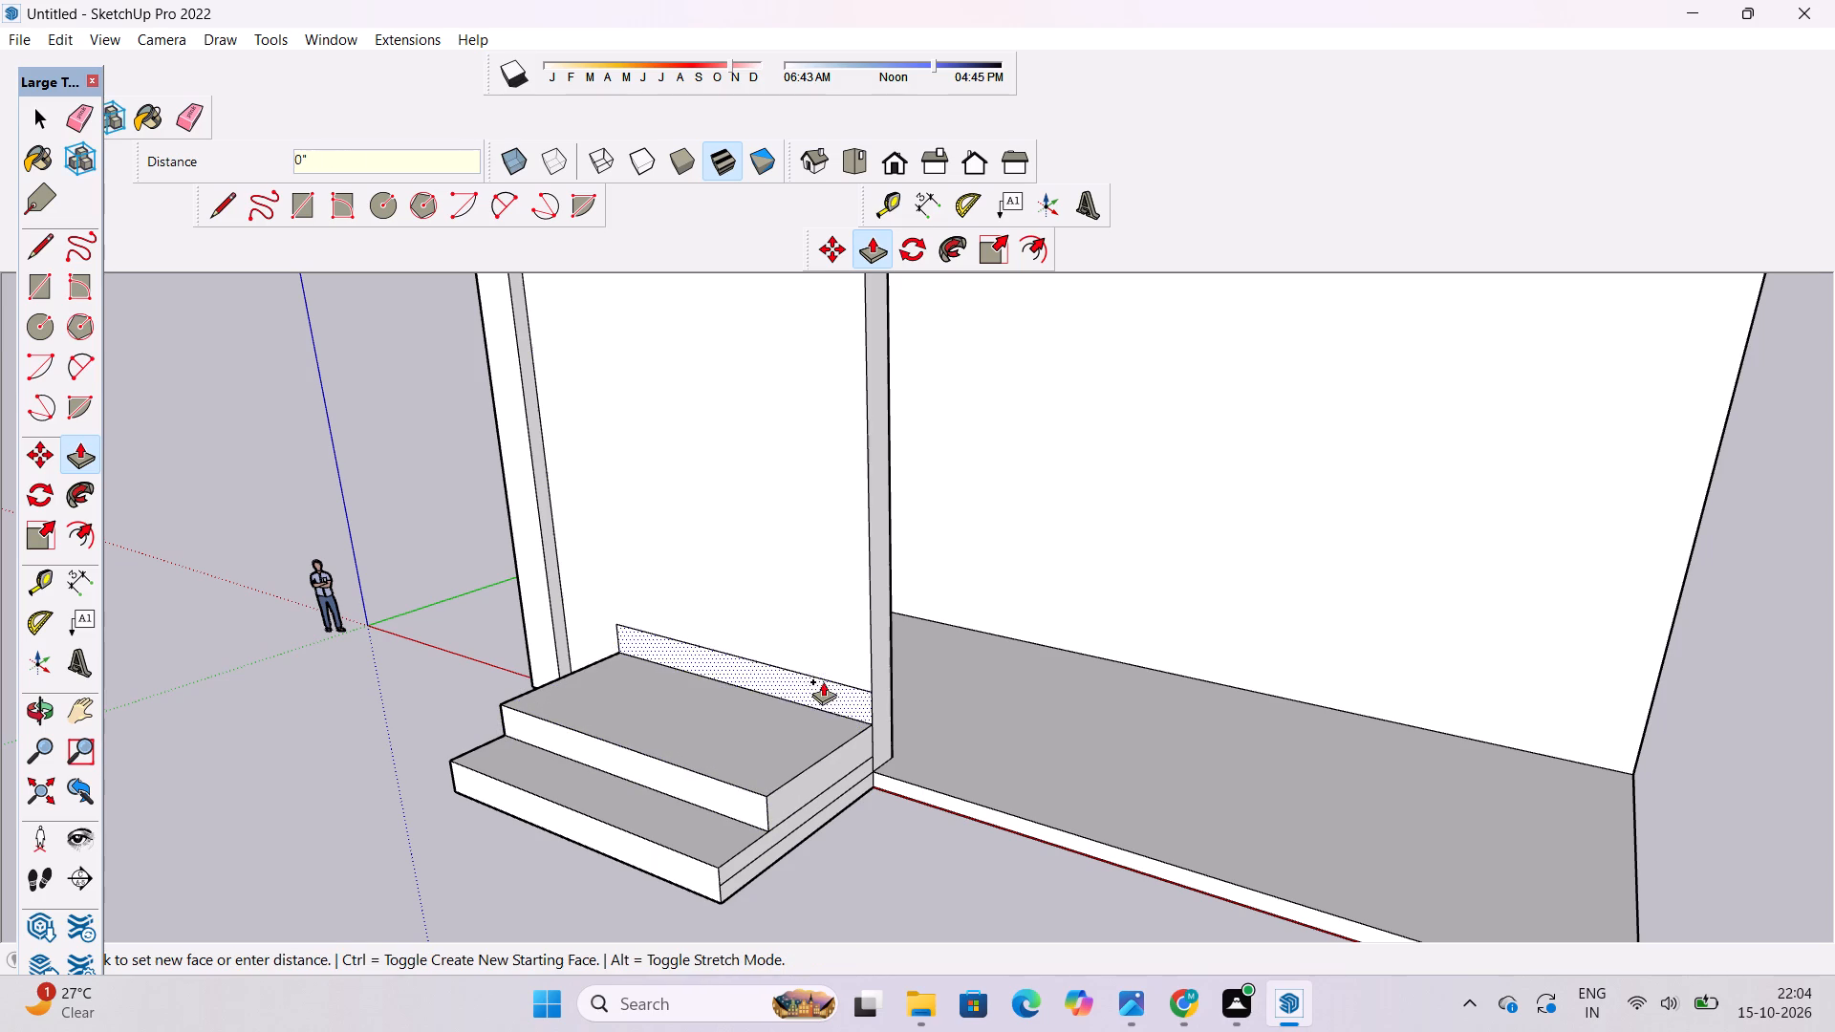
left_click(772, 737)
key("space")
Erase the horizontal seam lines between the steps on the stair's side nearest the narrow pillar.
type("o")
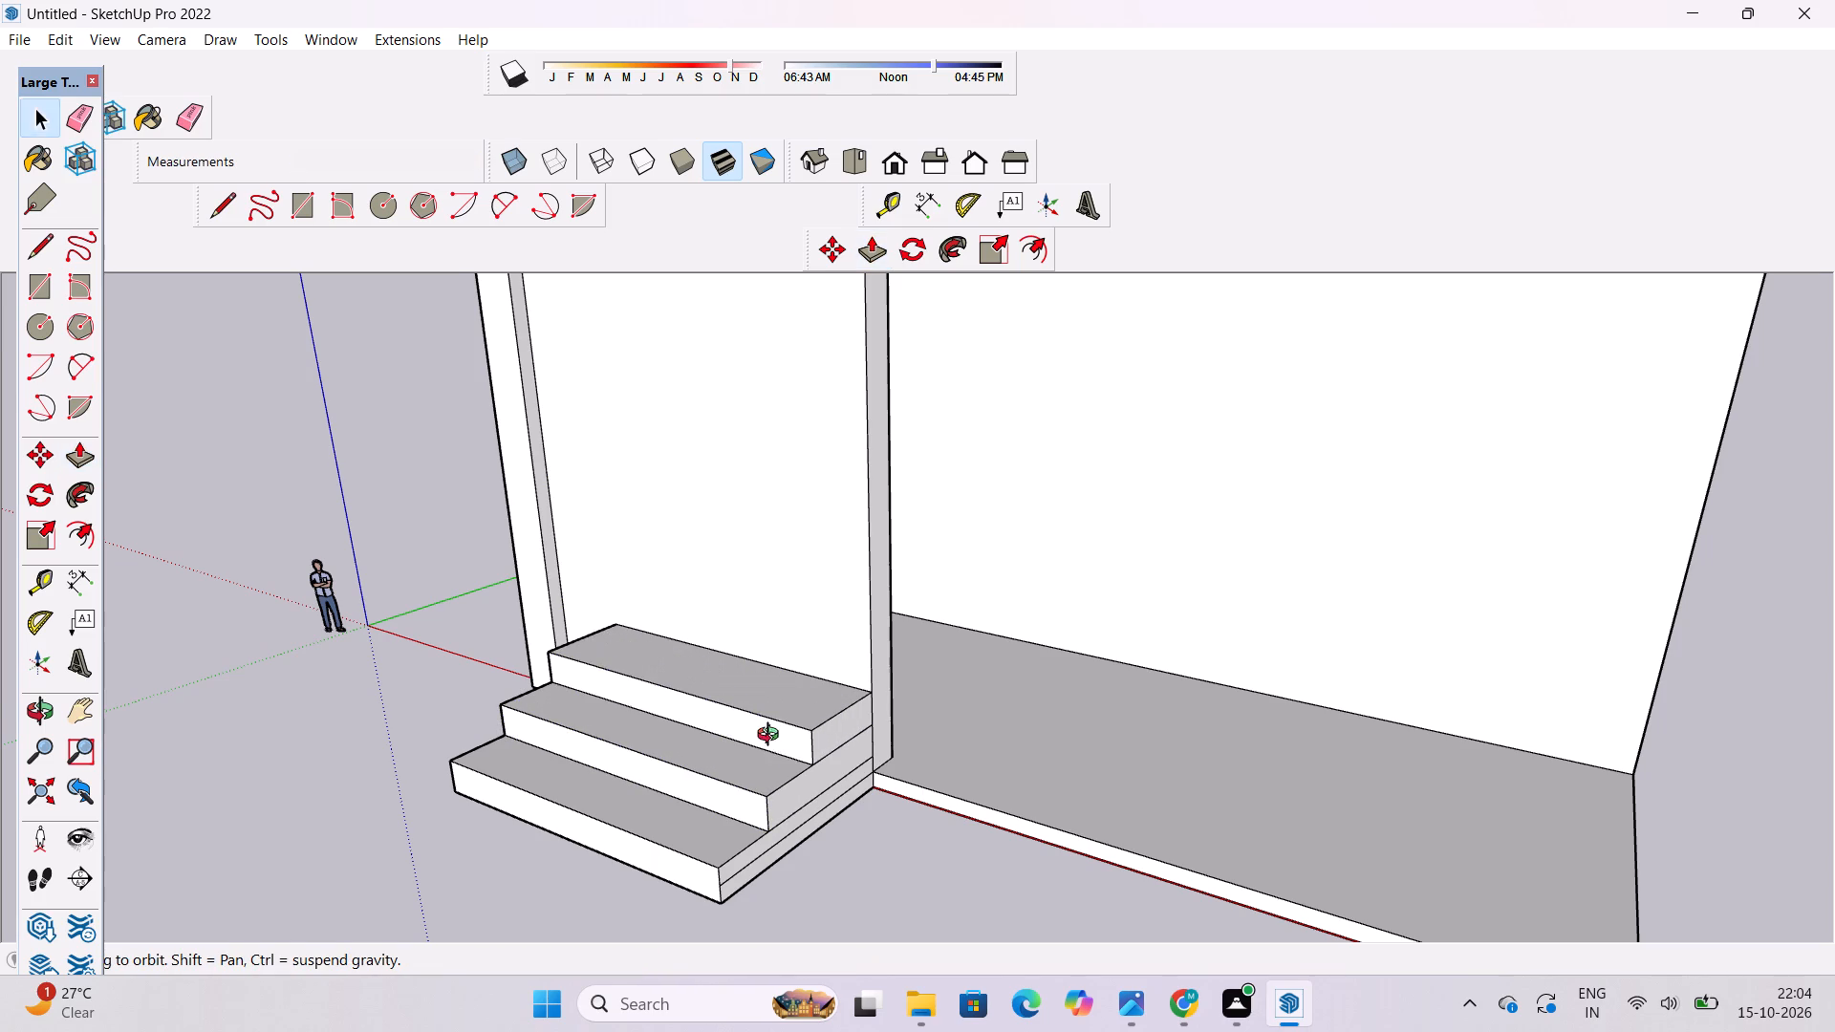
scroll(772, 737, "down", 3)
left_click_drag(675, 775, 1170, 754)
scroll(912, 802, "up", 4)
left_click_drag(911, 828, 879, 777)
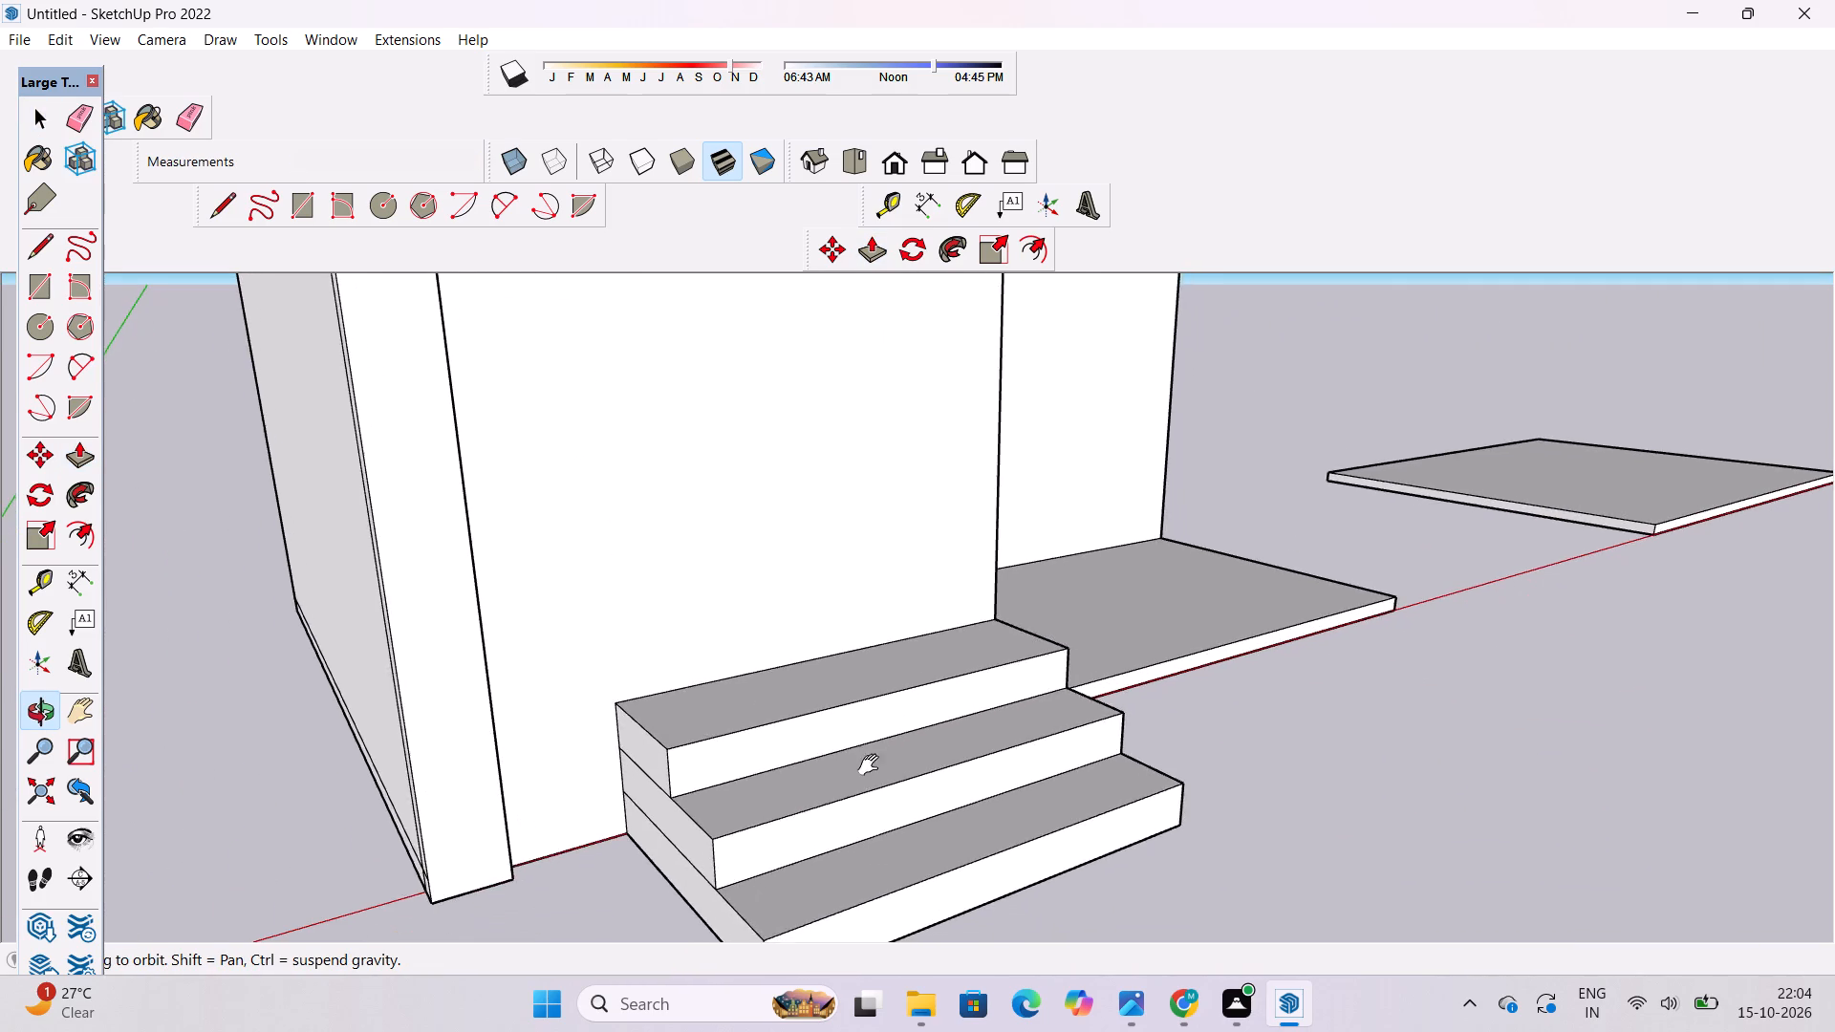
scroll(873, 765, "down", 5)
scroll(712, 835, "up", 2)
left_click_drag(710, 836, 703, 850, "shift")
left_click_drag(718, 851, 788, 851)
key("e")
scroll(800, 802, "up", 1)
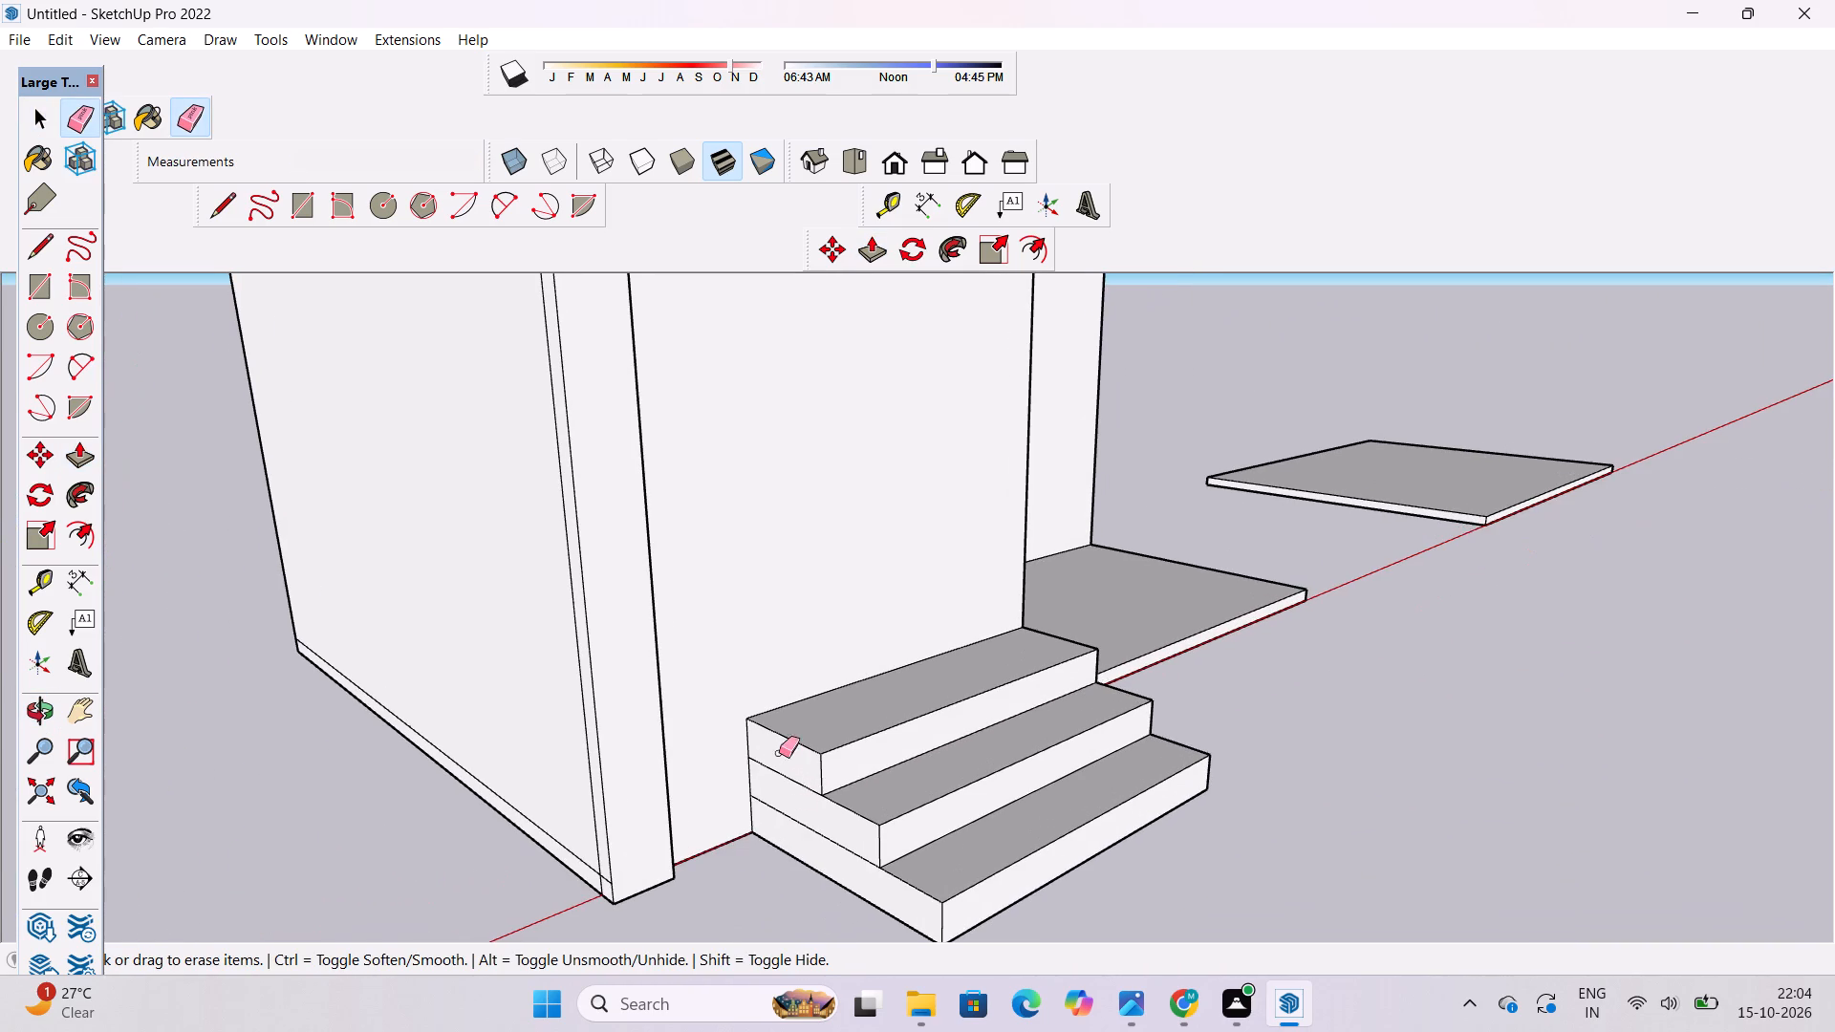
left_click_drag(779, 753, 798, 838)
Erase the horizontal seam lines between the steps on the stair's opposite side, beside the large floor slab.
key("o")
left_click_drag(1544, 749, 872, 742)
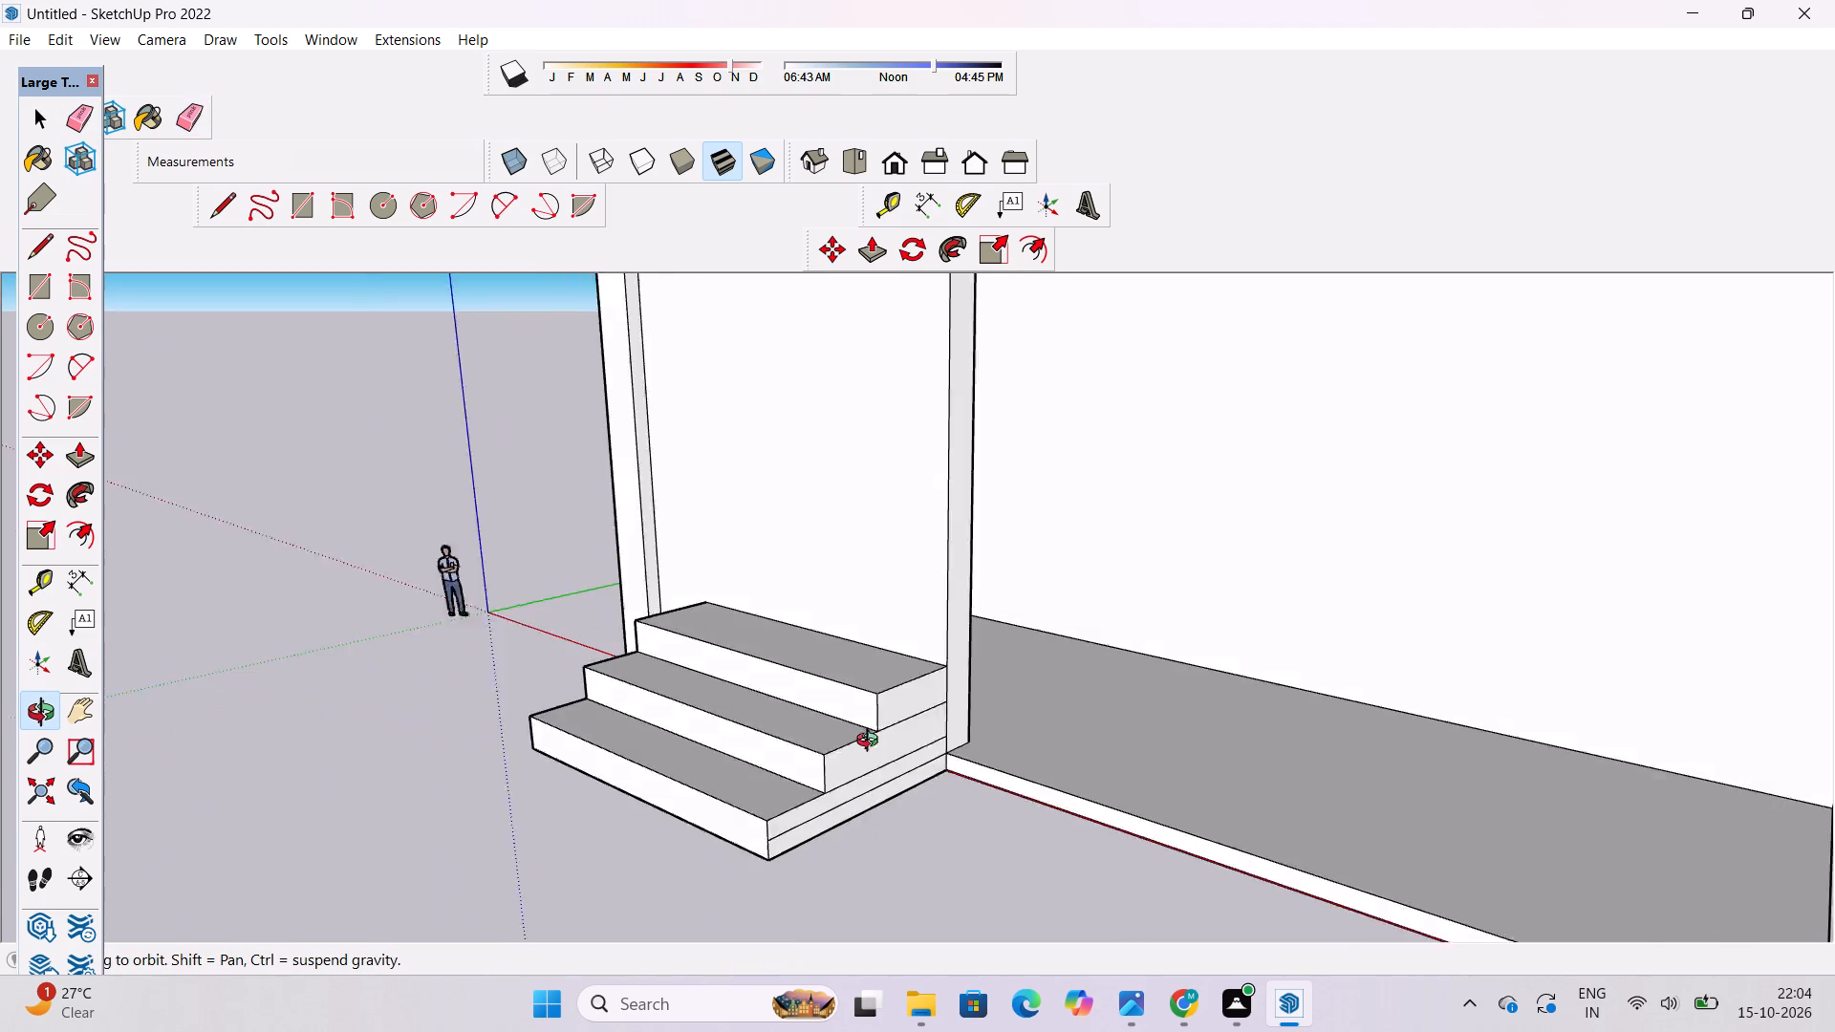
left_click_drag(872, 742, 833, 742)
key("e")
left_click_drag(902, 713, 896, 768)
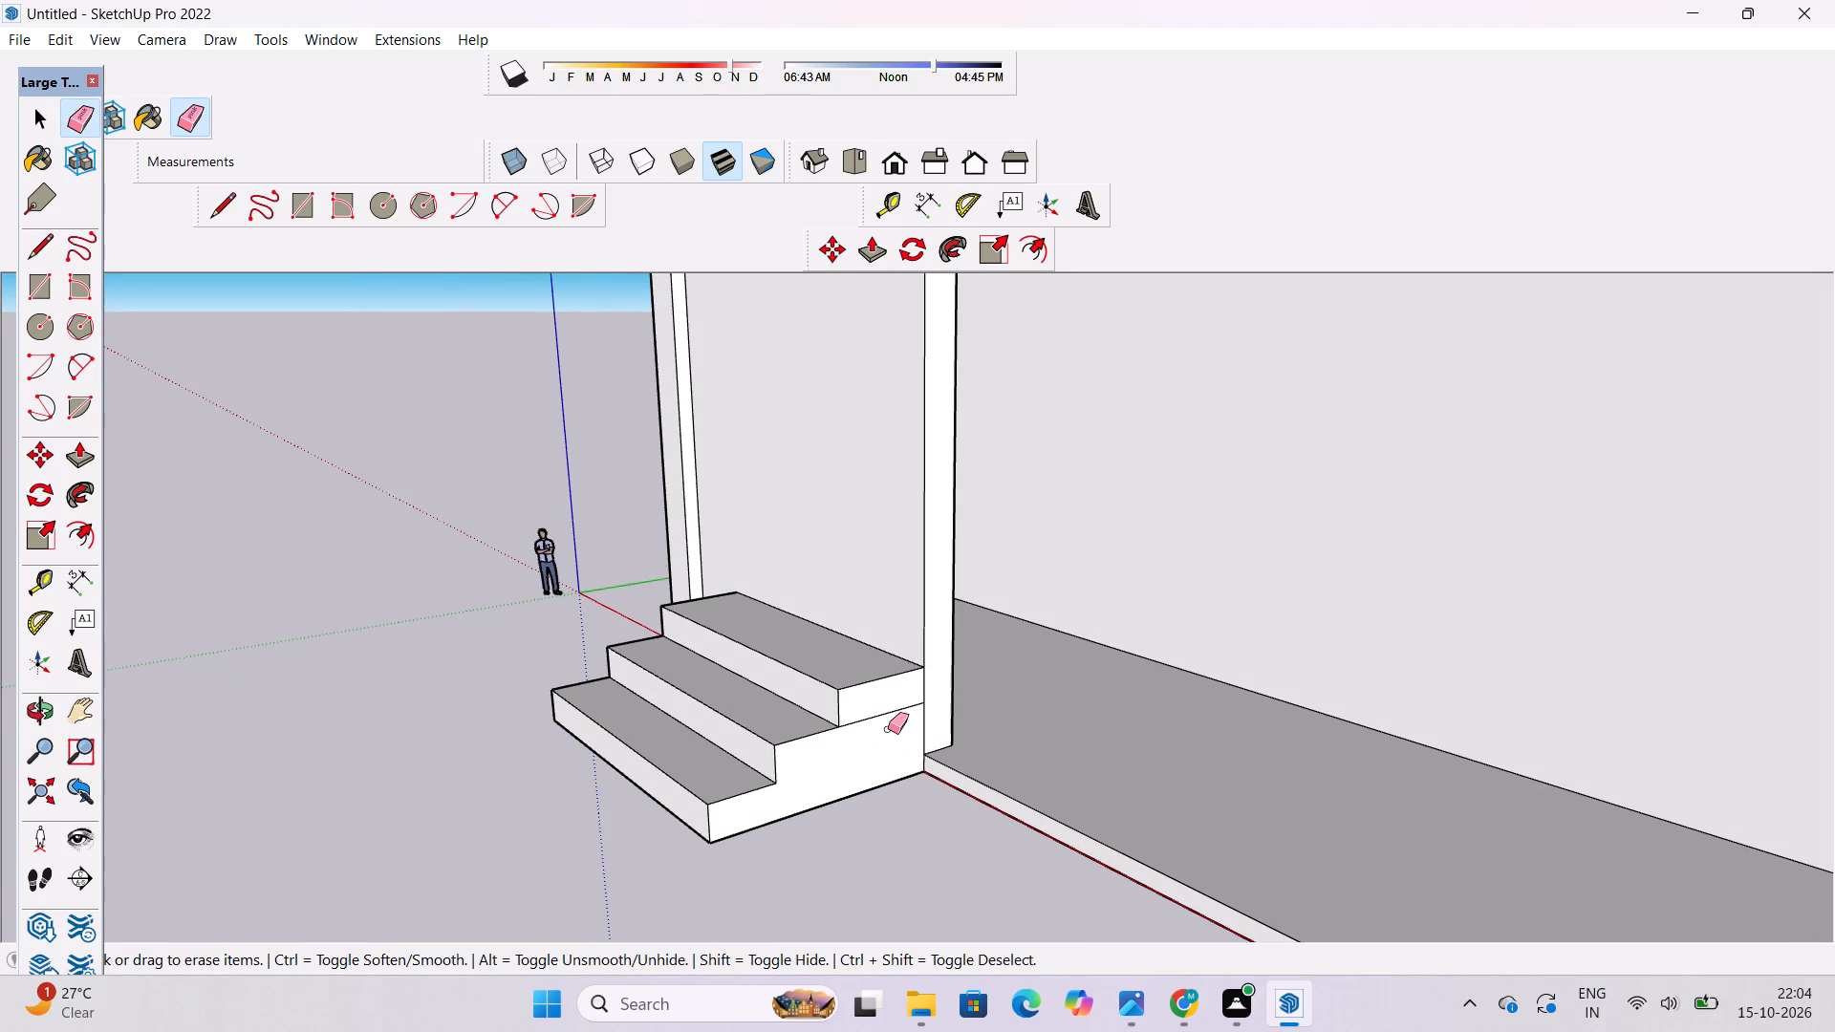
left_click_drag(892, 704, 896, 723)
Examine the three-step stair and the surrounding building front from above and from the front.
key("o")
scroll(884, 705, "down", 5)
left_click_drag(802, 785, 1133, 823)
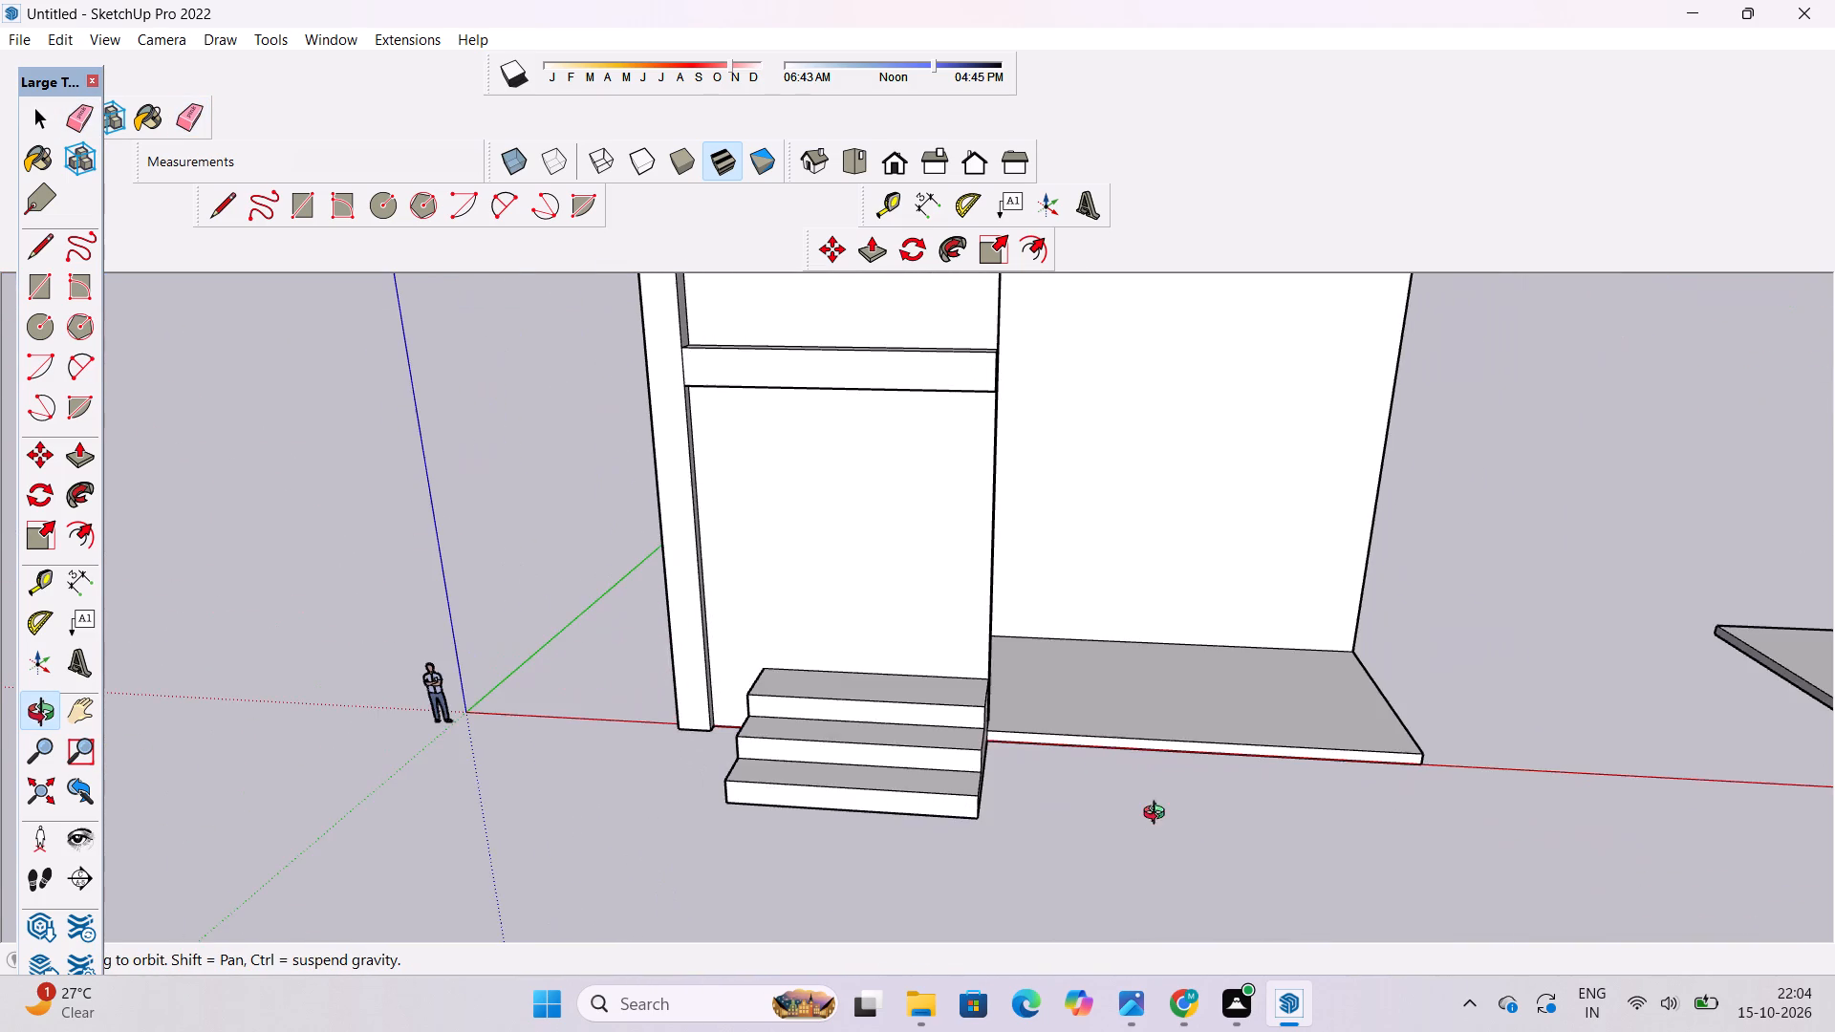
left_click_drag(868, 758, 1012, 756)
left_click_drag(959, 729, 955, 804, "shift")
left_click_drag(951, 806, 930, 738)
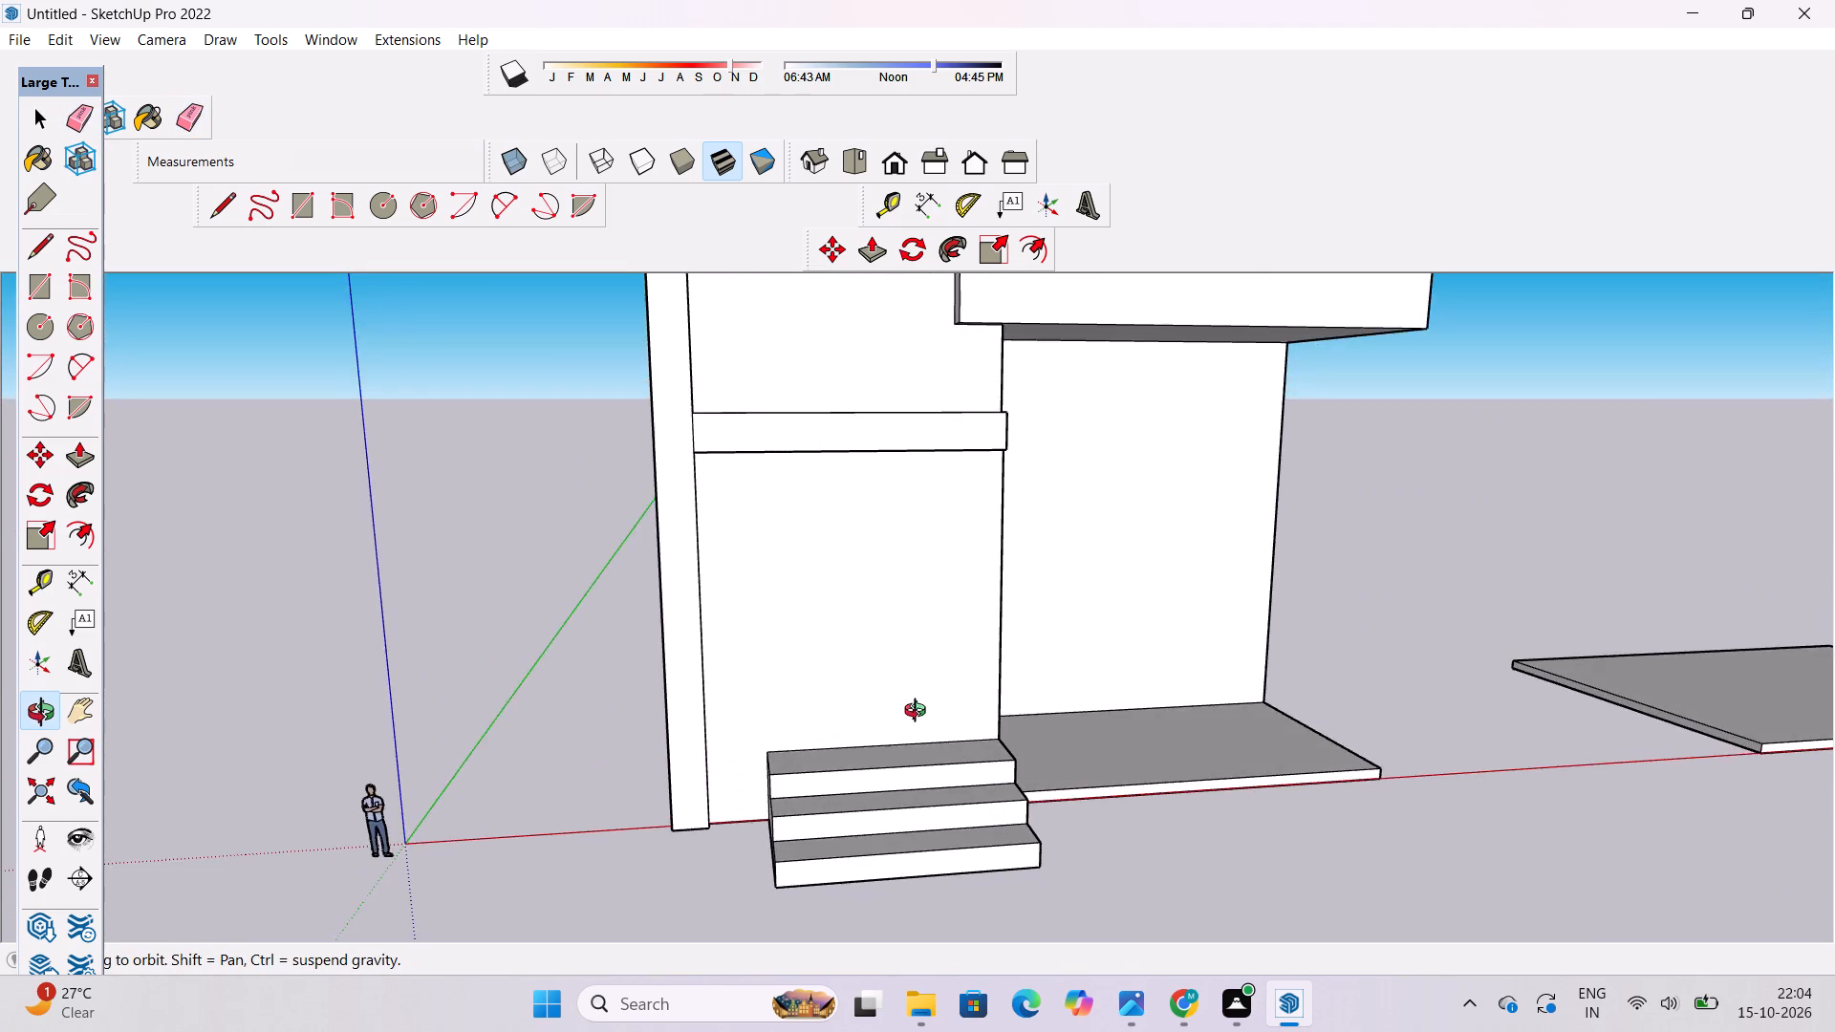
scroll(919, 713, "down", 5)
left_click_drag(919, 714, 922, 788, "shift")
left_click_drag(922, 810, 876, 764)
scroll(856, 792, "up", 3)
left_click_drag(855, 798, 855, 762, "shift")
left_click_drag(855, 761, 853, 782)
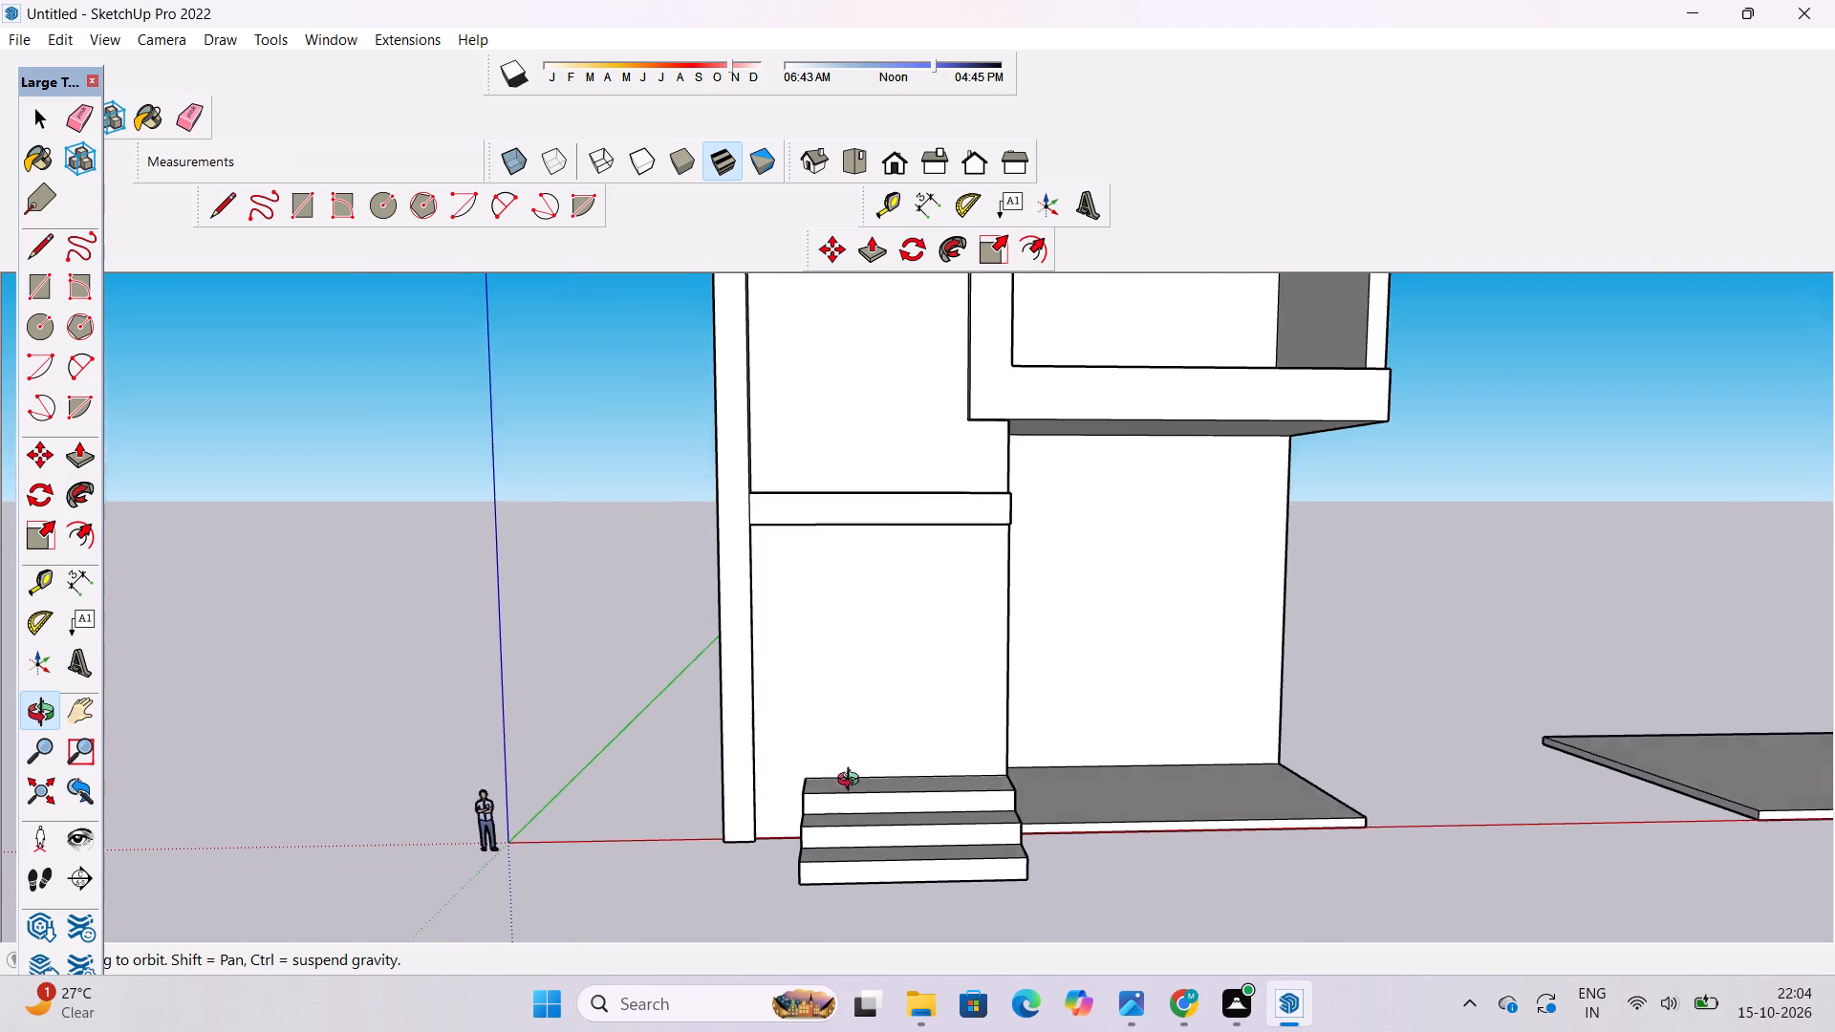
left_click_drag(853, 782, 853, 789)
scroll(853, 807, "up", 2)
left_click_drag(853, 812, 858, 837, "shift")
left_click_drag(854, 839, 846, 816)
Draw a door rectangle about 10' 6" wide and 22' 5" high on the recessed wall, starting at the top step's back edge.
key("r")
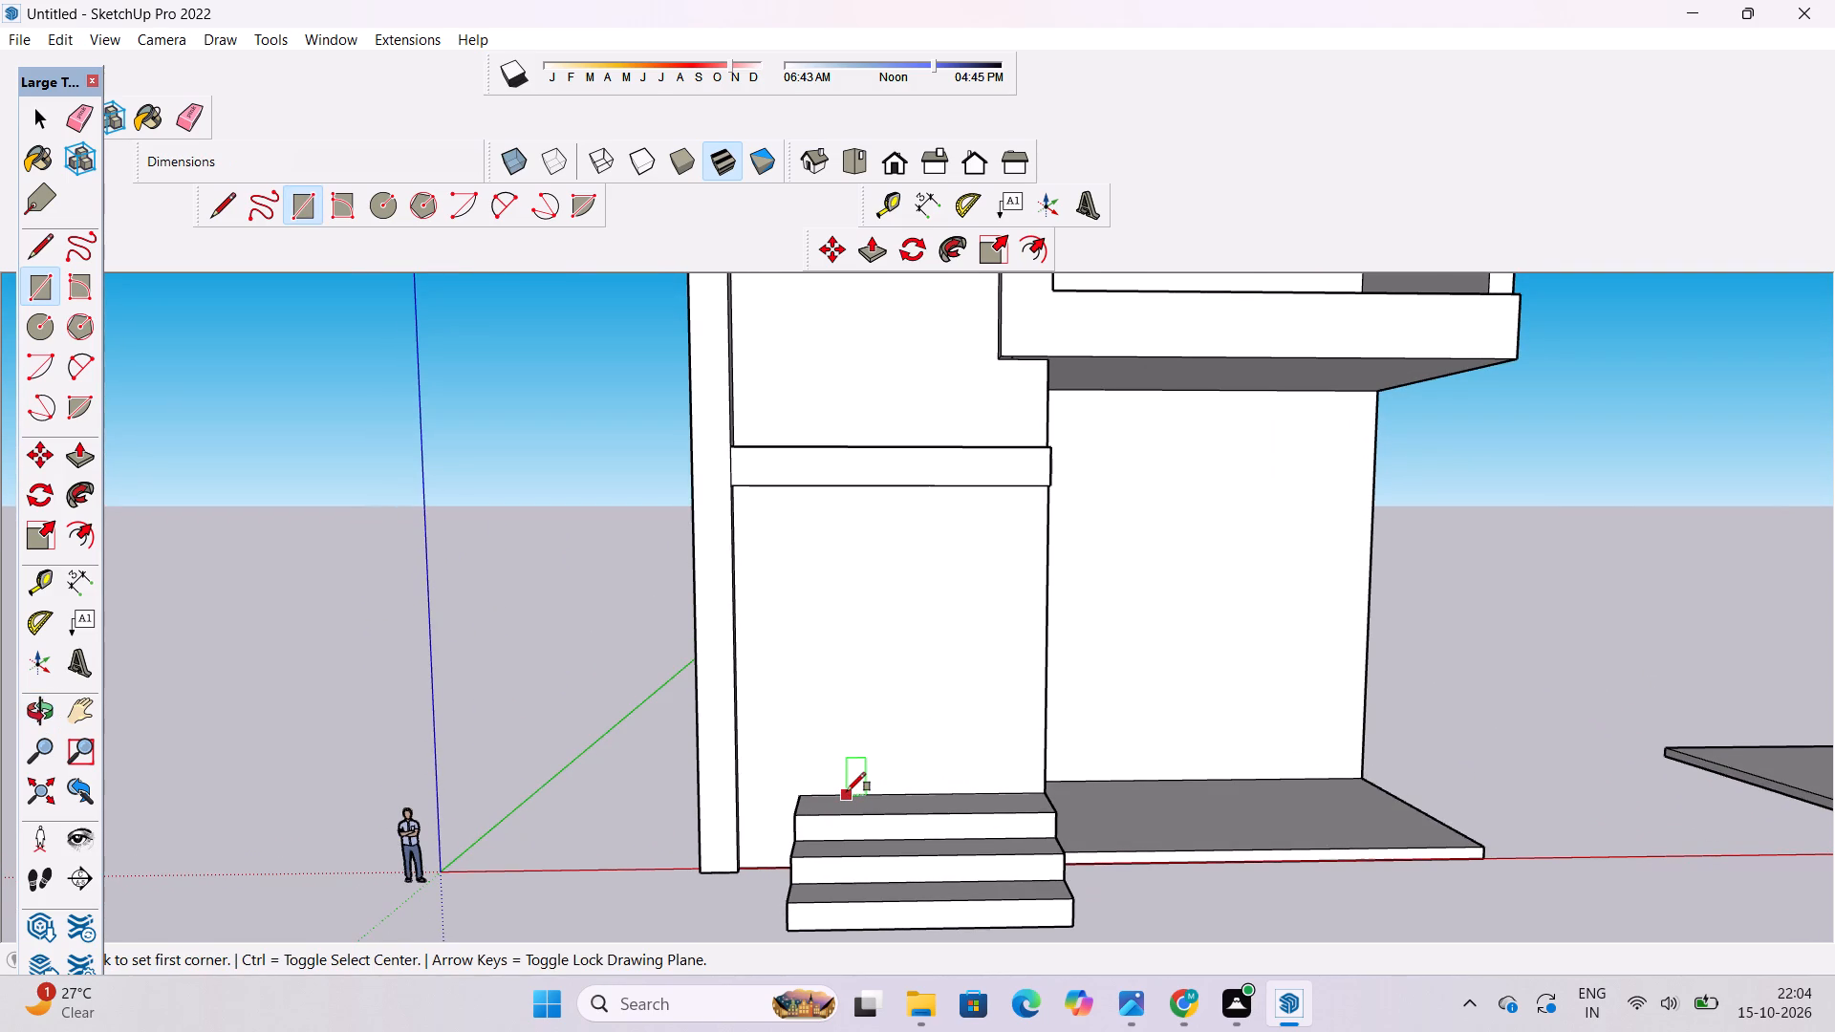
scroll(846, 791, "up", 5)
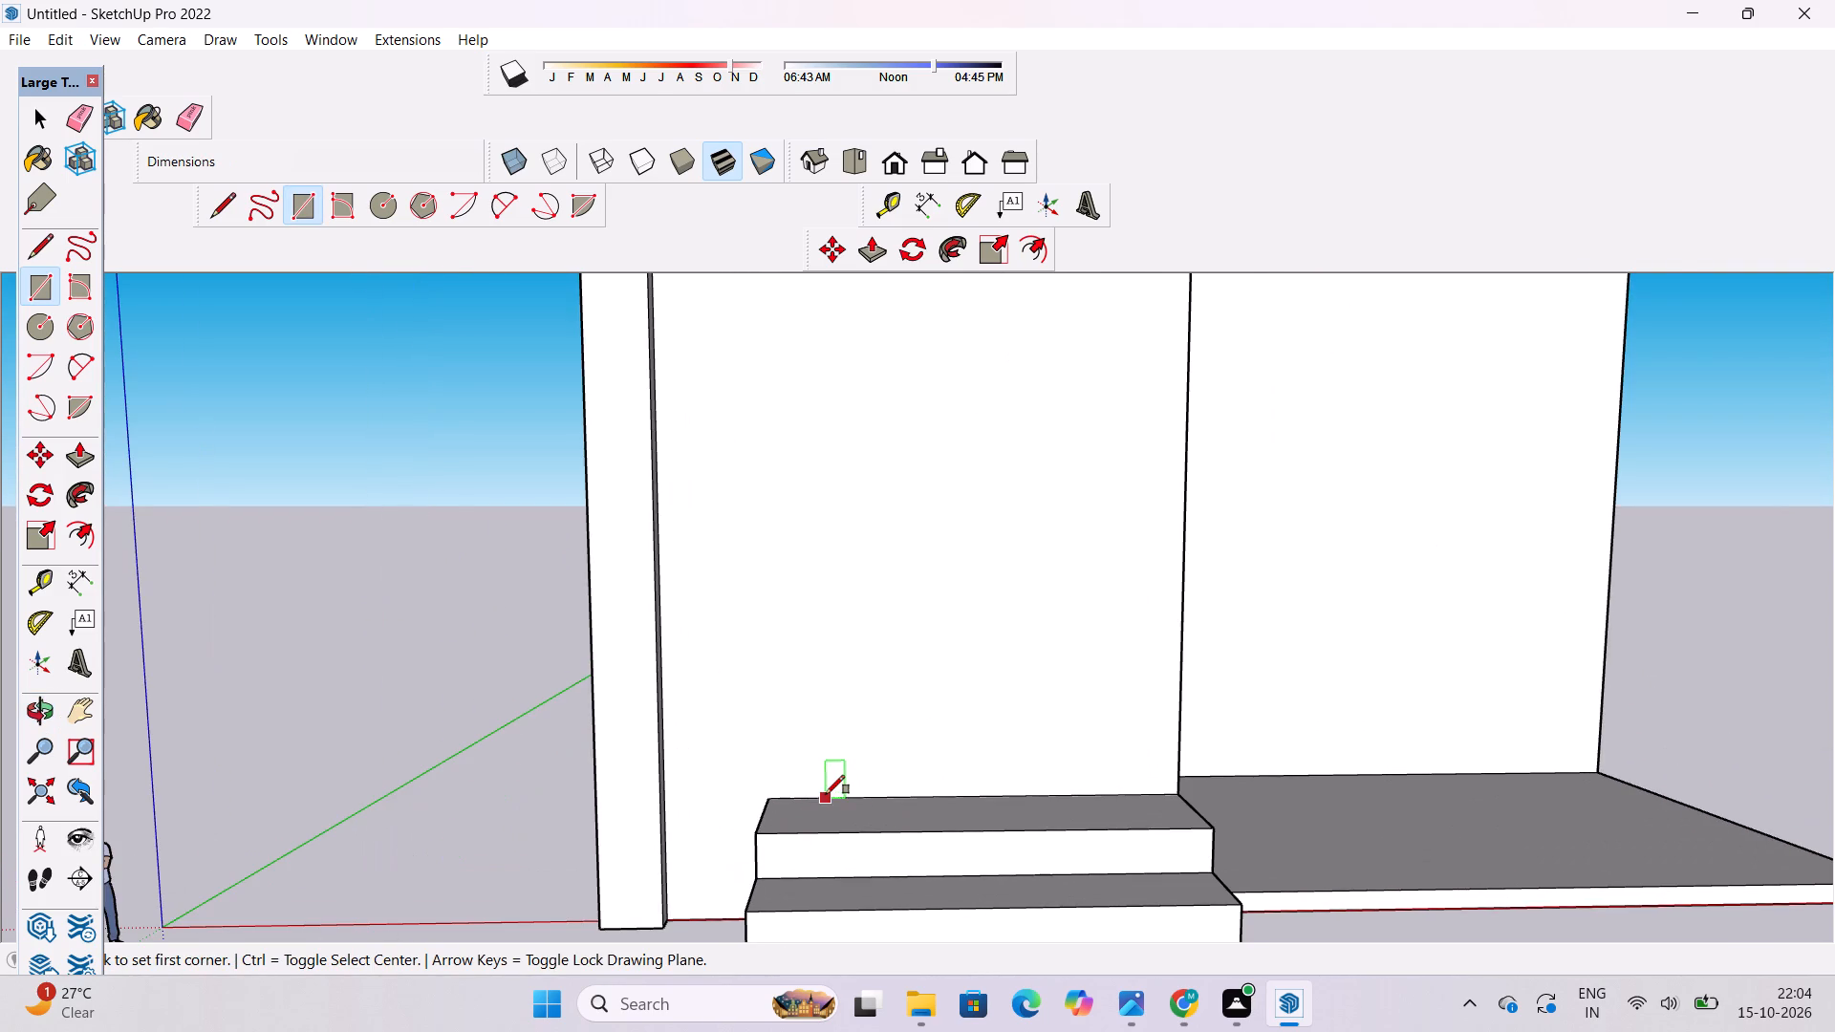
scroll(826, 794, "down", 5)
left_click(826, 796)
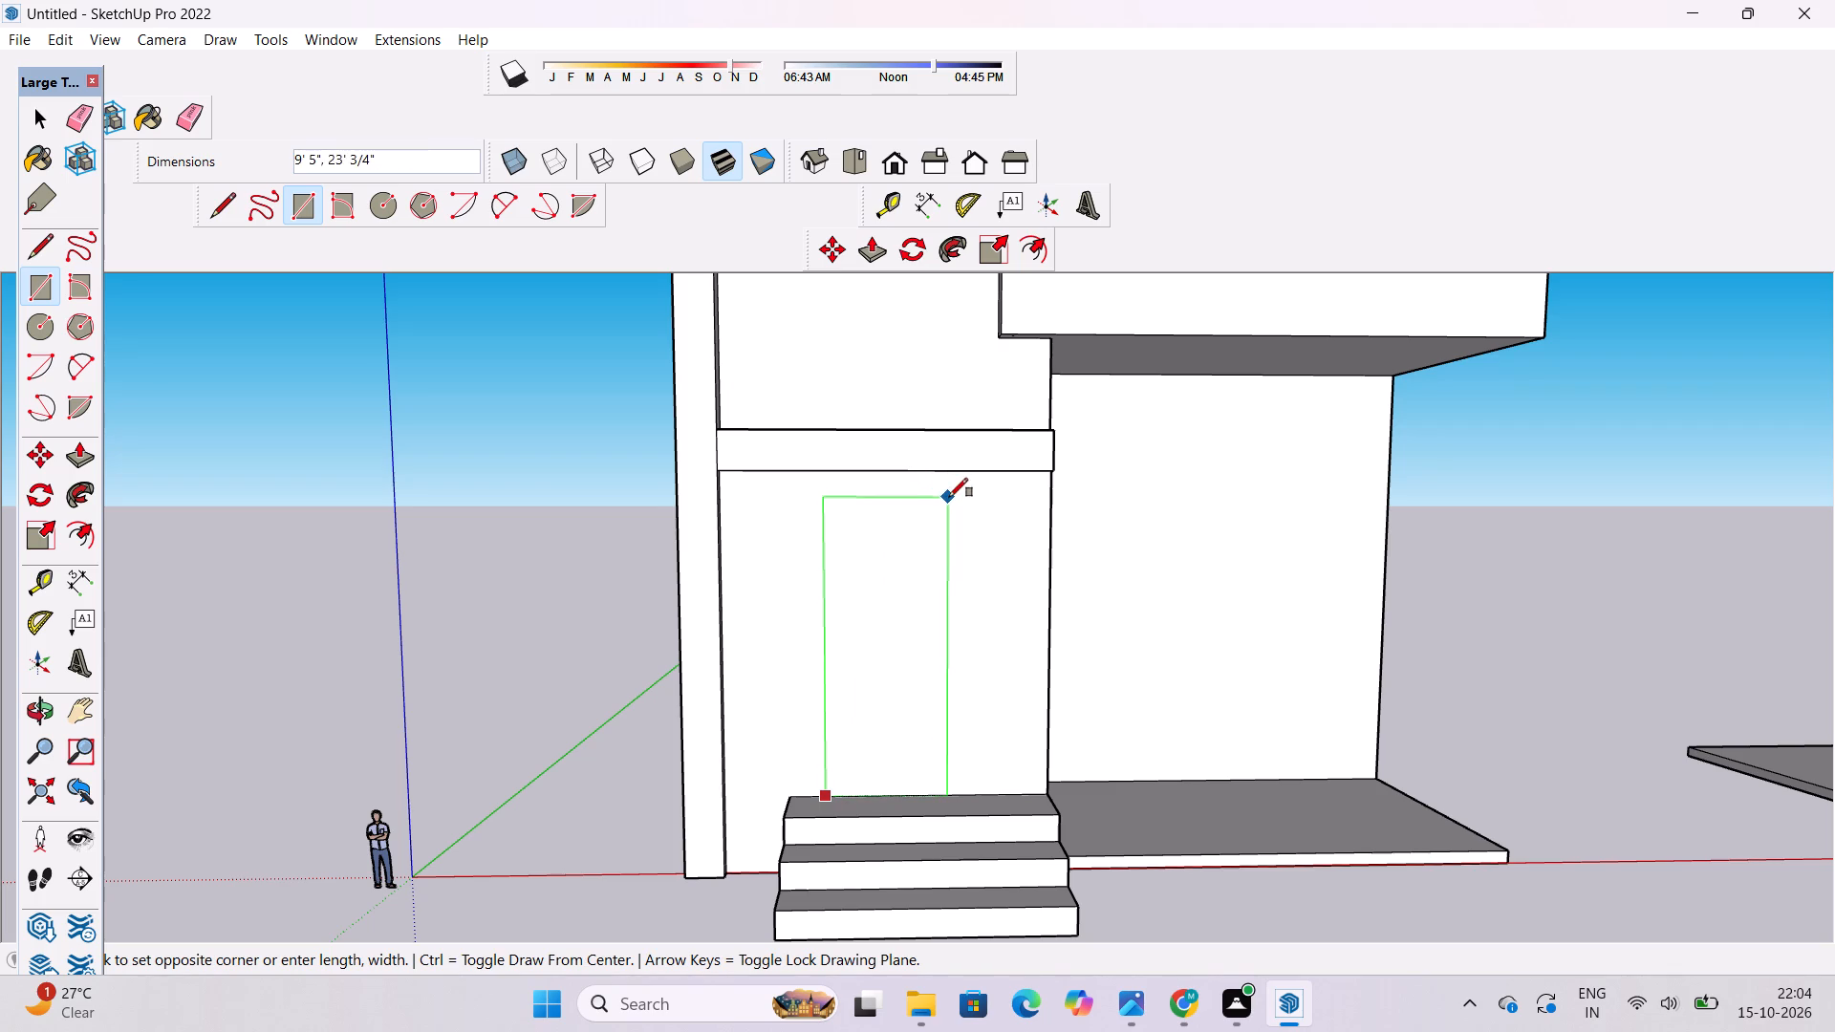
scroll(956, 505, "up", 3)
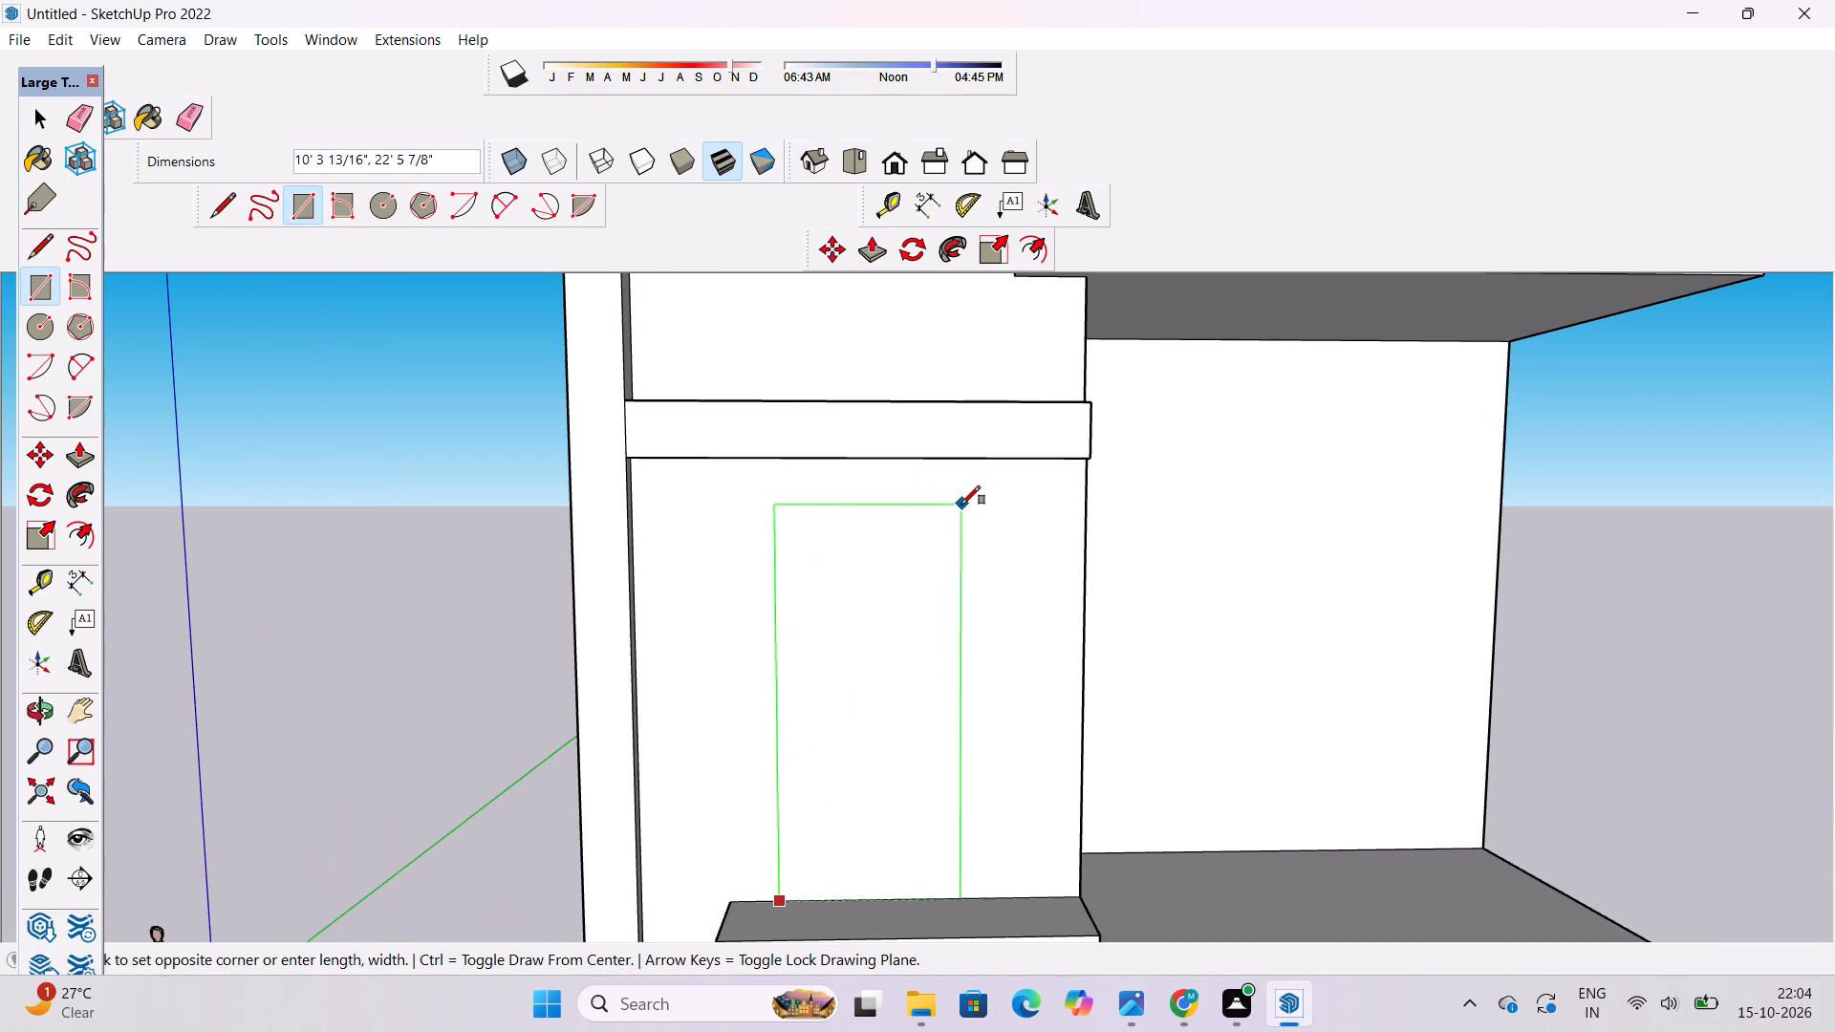
scroll(961, 505, "down", 3)
left_click(964, 505)
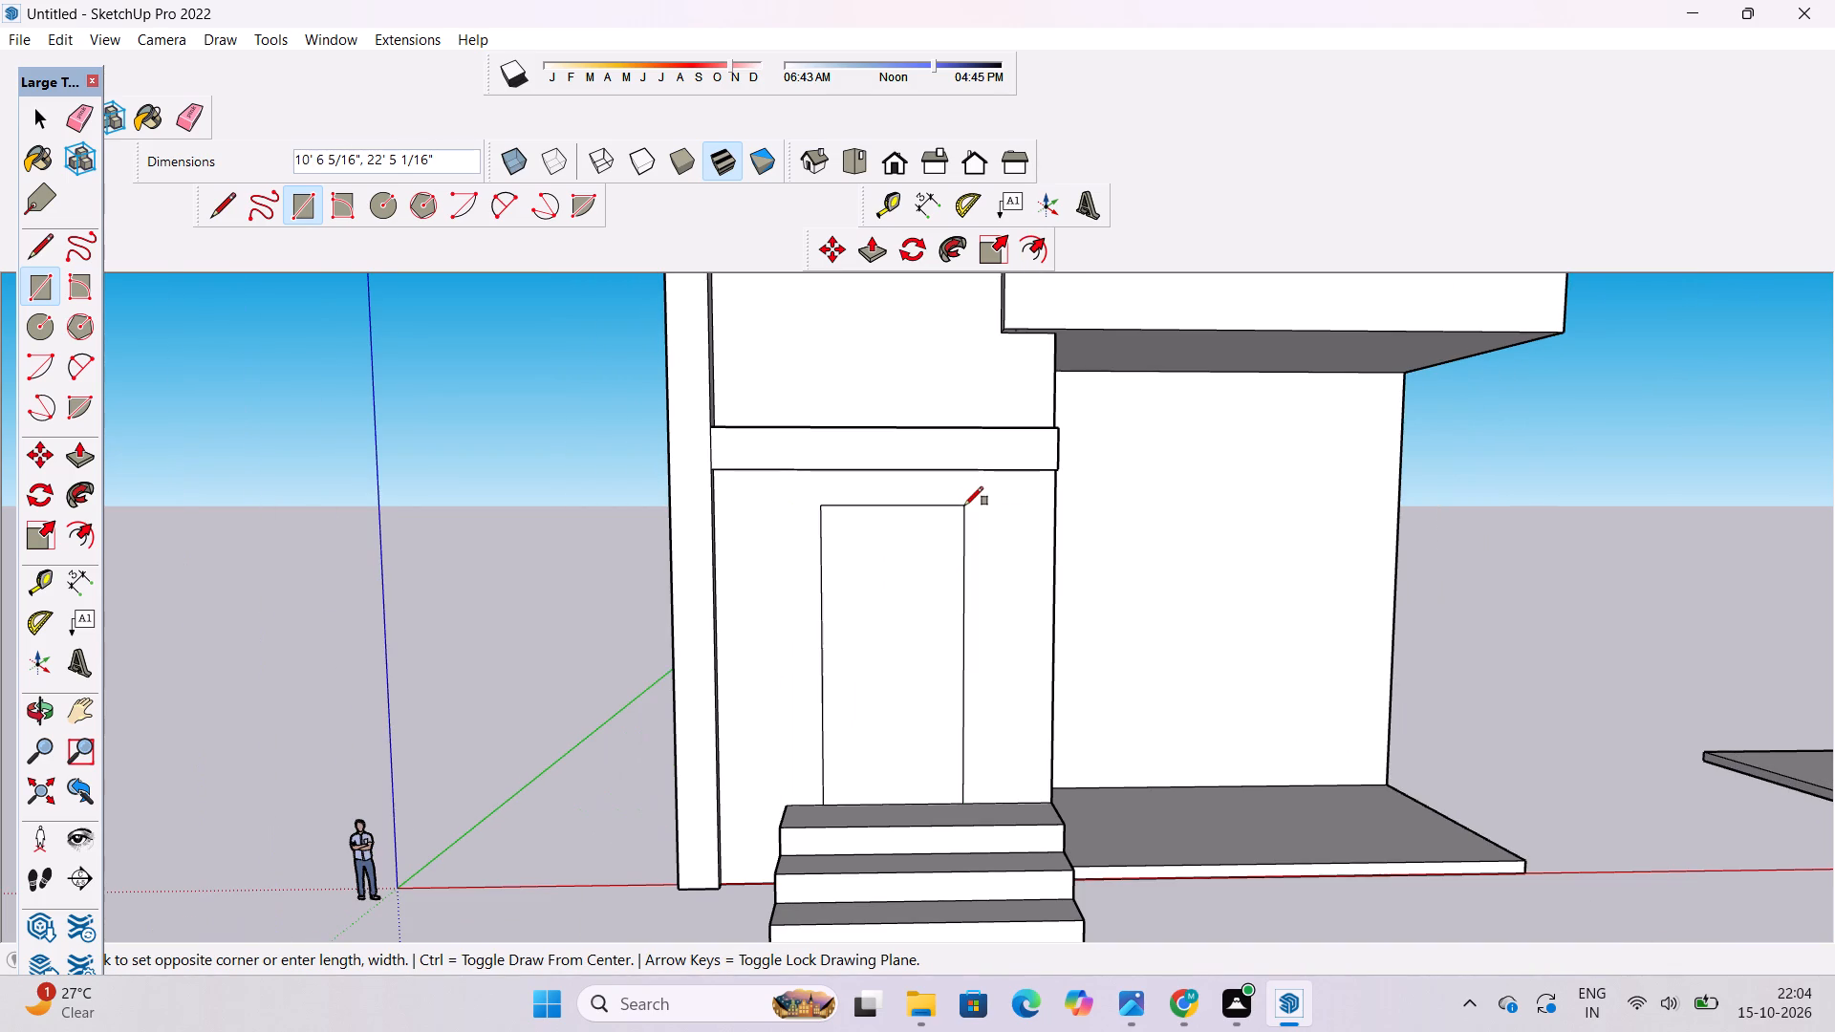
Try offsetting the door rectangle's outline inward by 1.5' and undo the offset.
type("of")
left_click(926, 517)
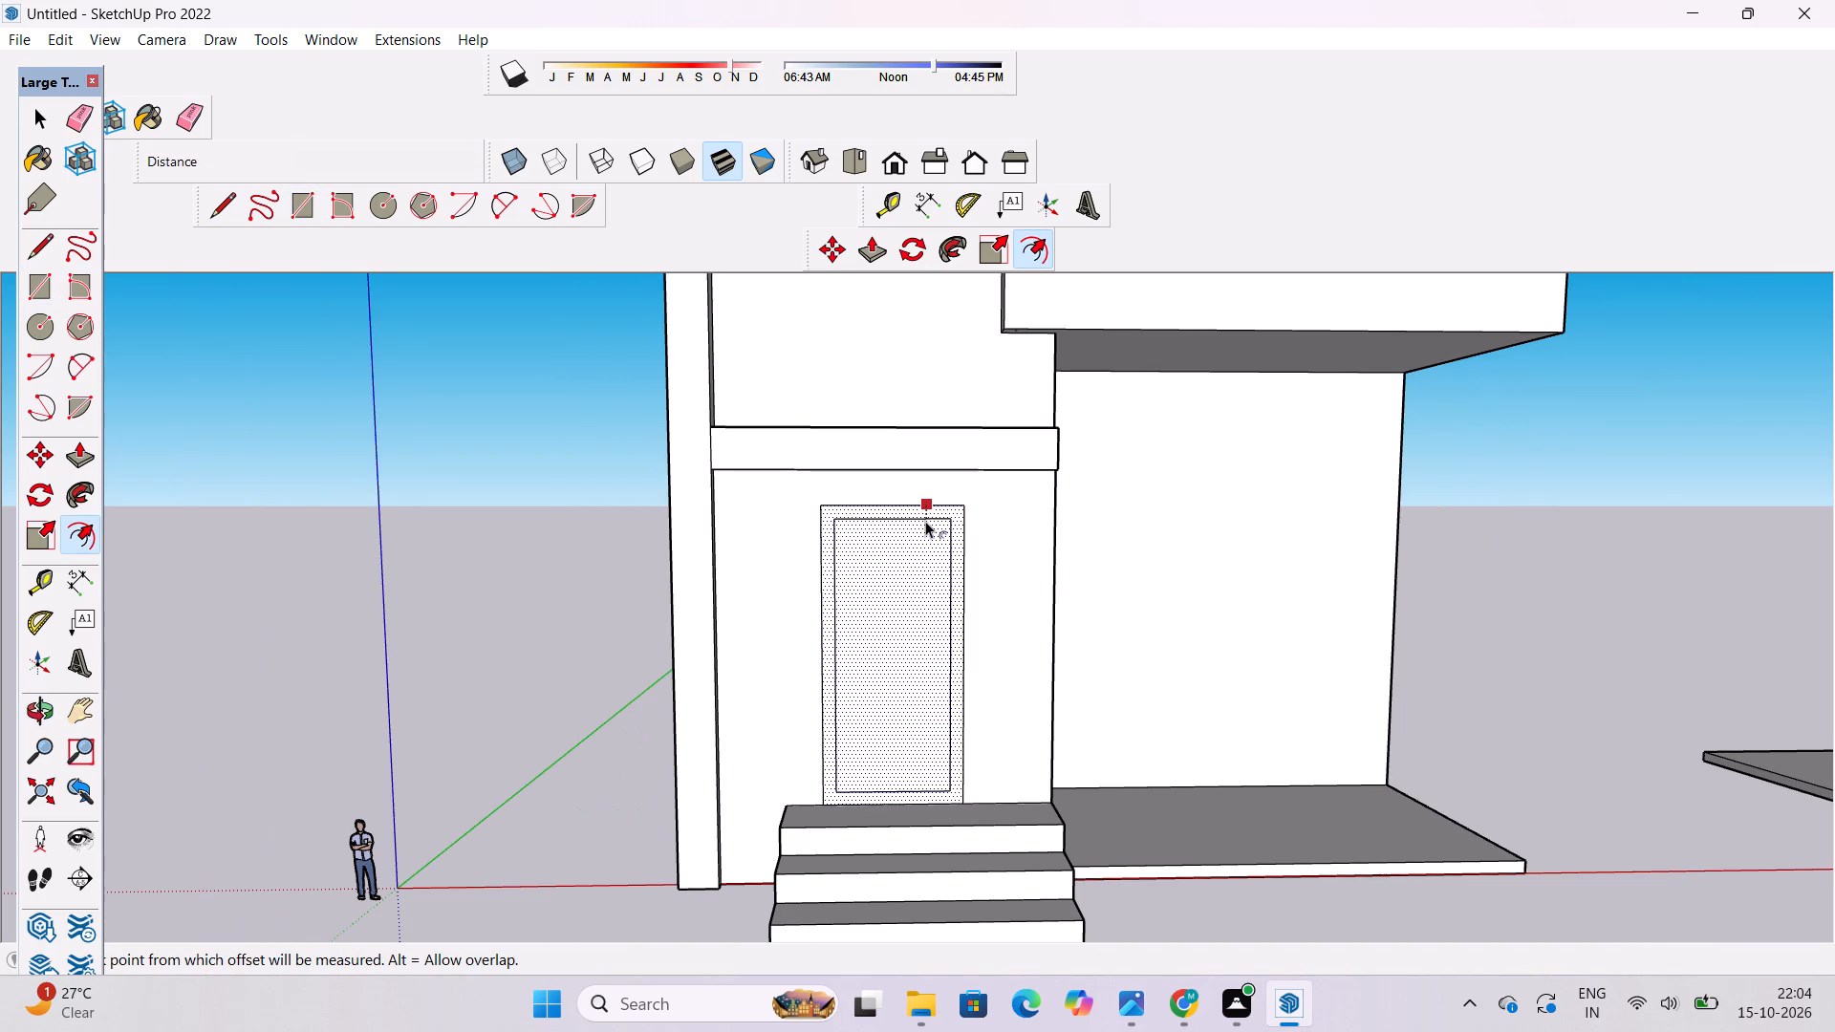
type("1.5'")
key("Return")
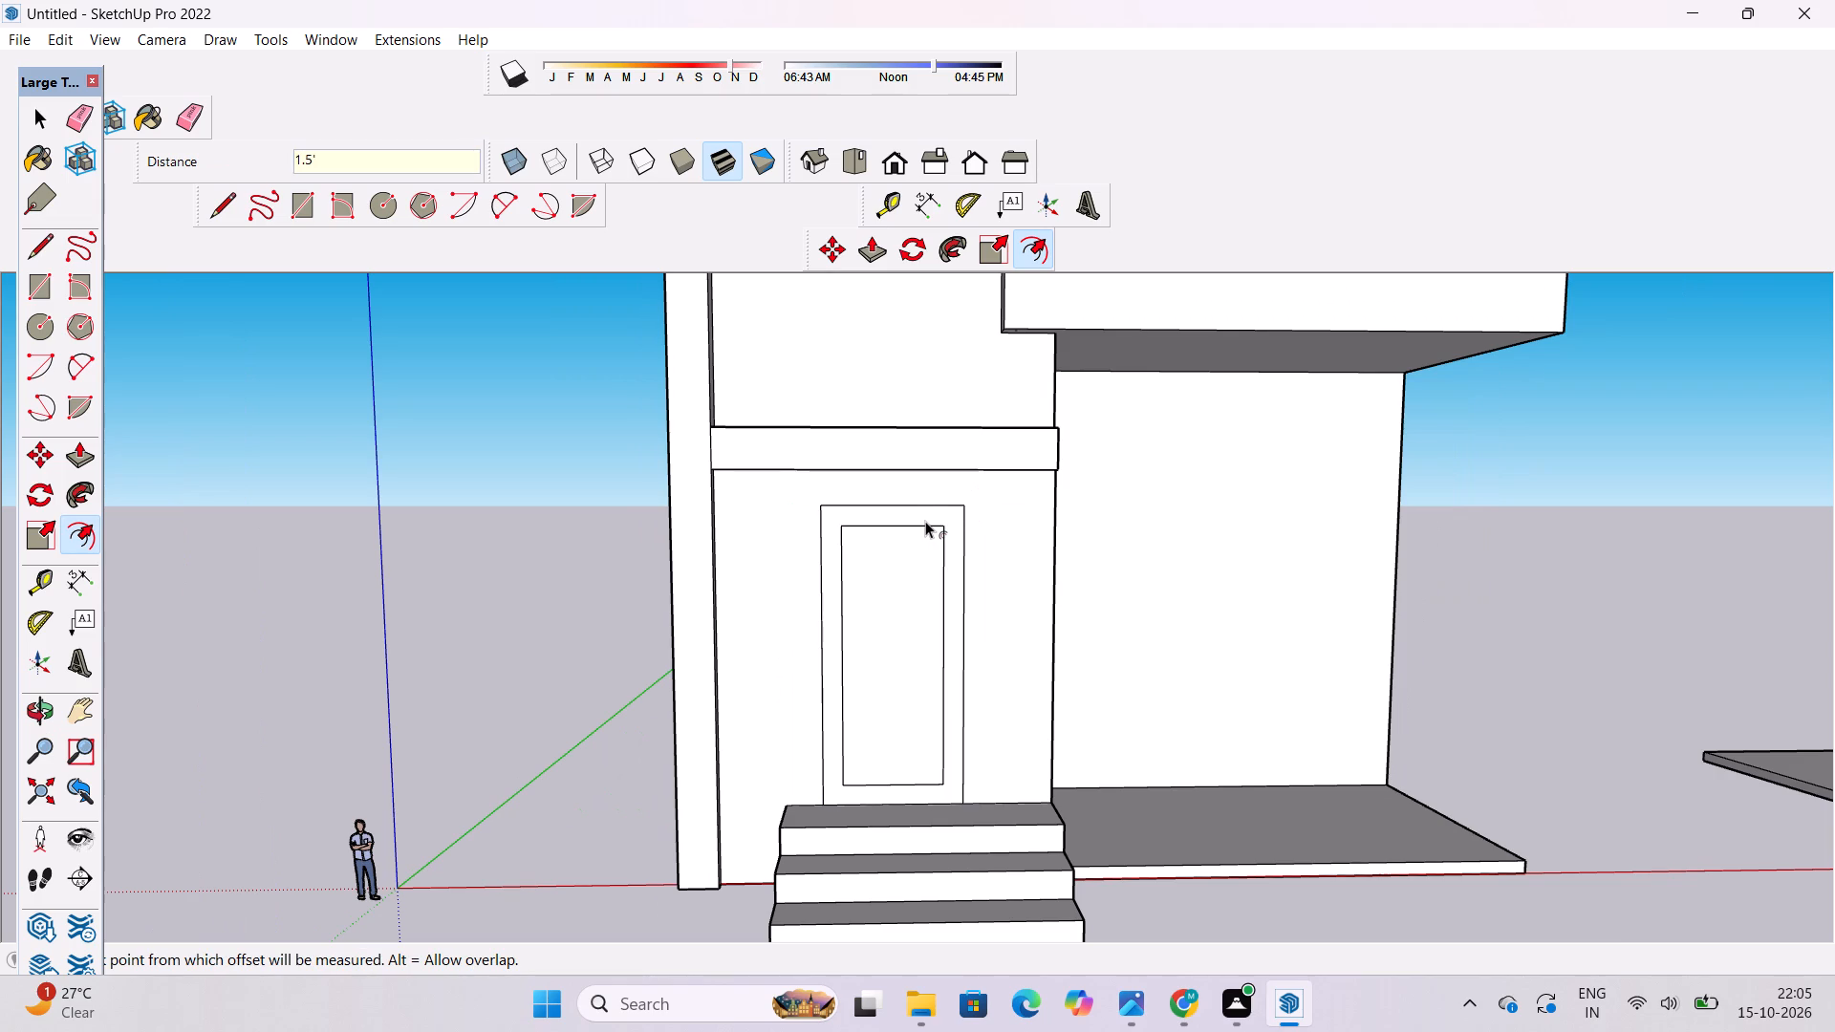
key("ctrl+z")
Offset the door rectangle's outline inward by 1' to form the door frame.
left_click(929, 517)
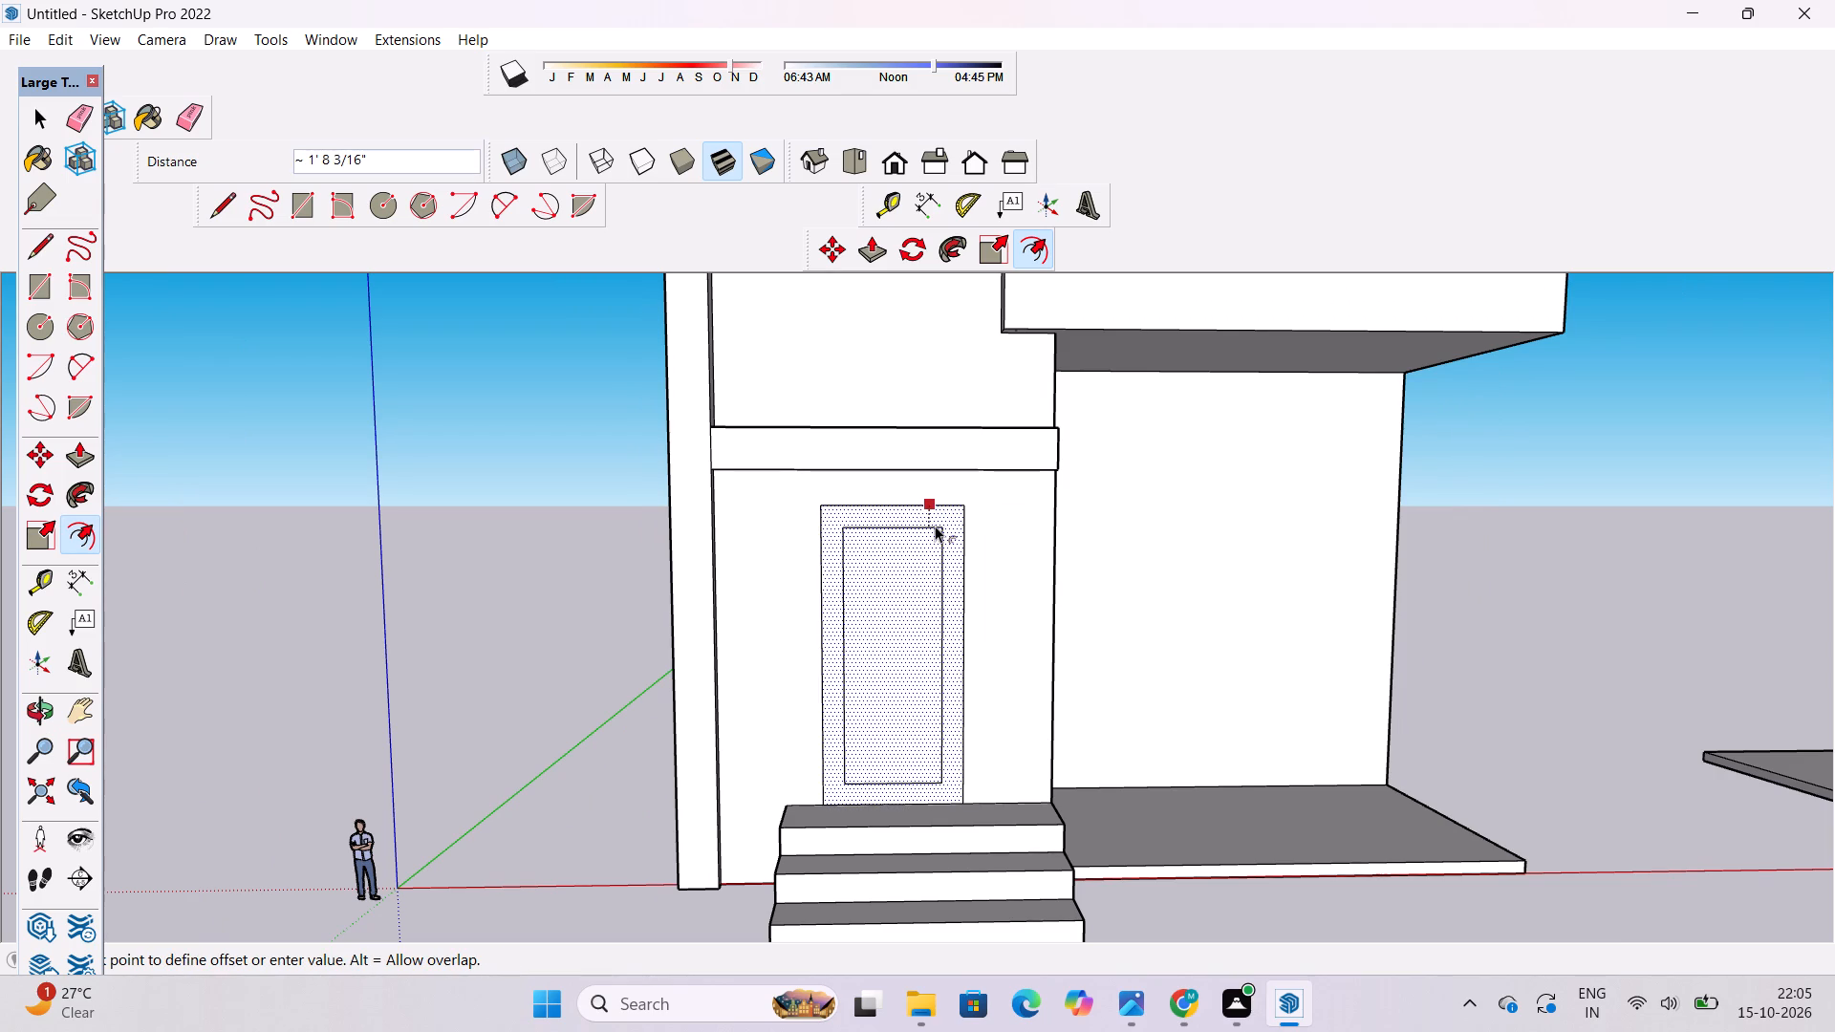
type("1'")
key("Return")
key("space")
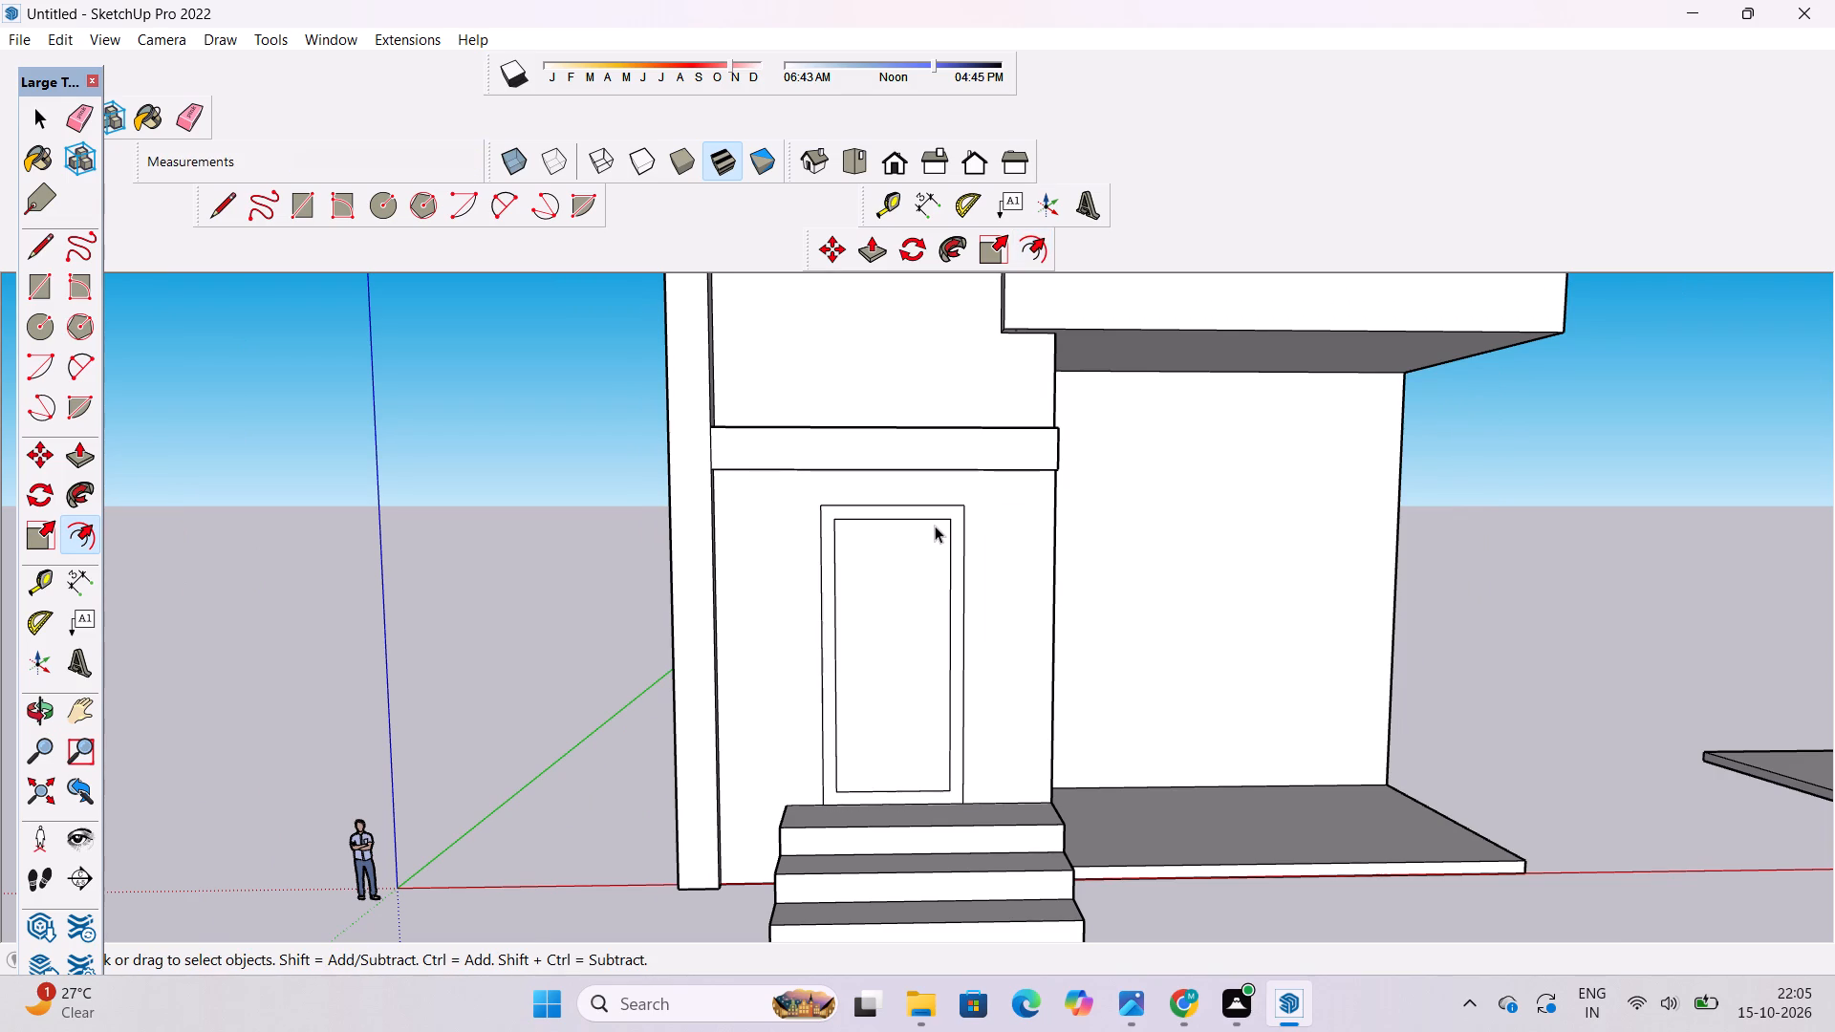
Examine the framed door outline above the stair within the whole building front.
scroll(935, 525, "down", 4)
key("o")
left_click_drag(835, 786, 871, 808)
scroll(940, 773, "up", 1)
left_click_drag(984, 761, 954, 734)
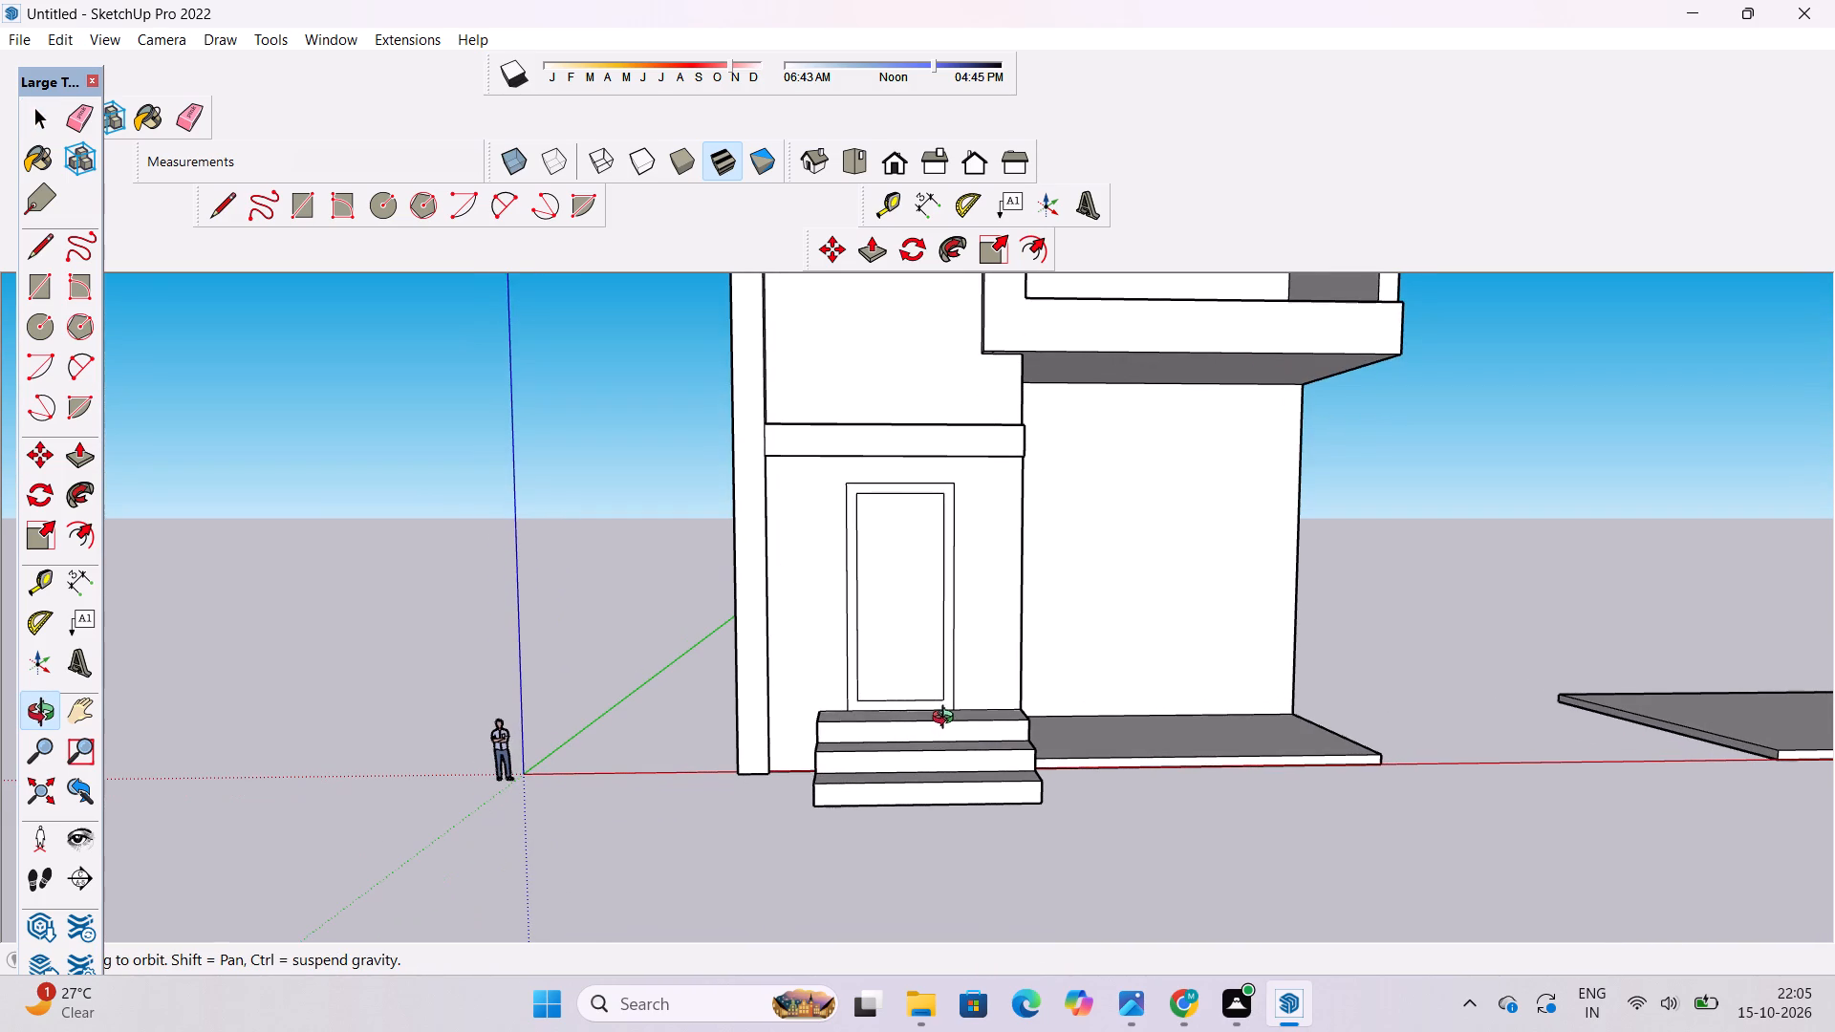
scroll(932, 718, "down", 3)
left_click_drag(938, 782, 916, 808, "shift")
scroll(916, 808, "up", 3, "shift")
left_click_drag(912, 804, 881, 751, "shift")
scroll(875, 748, "up", 1)
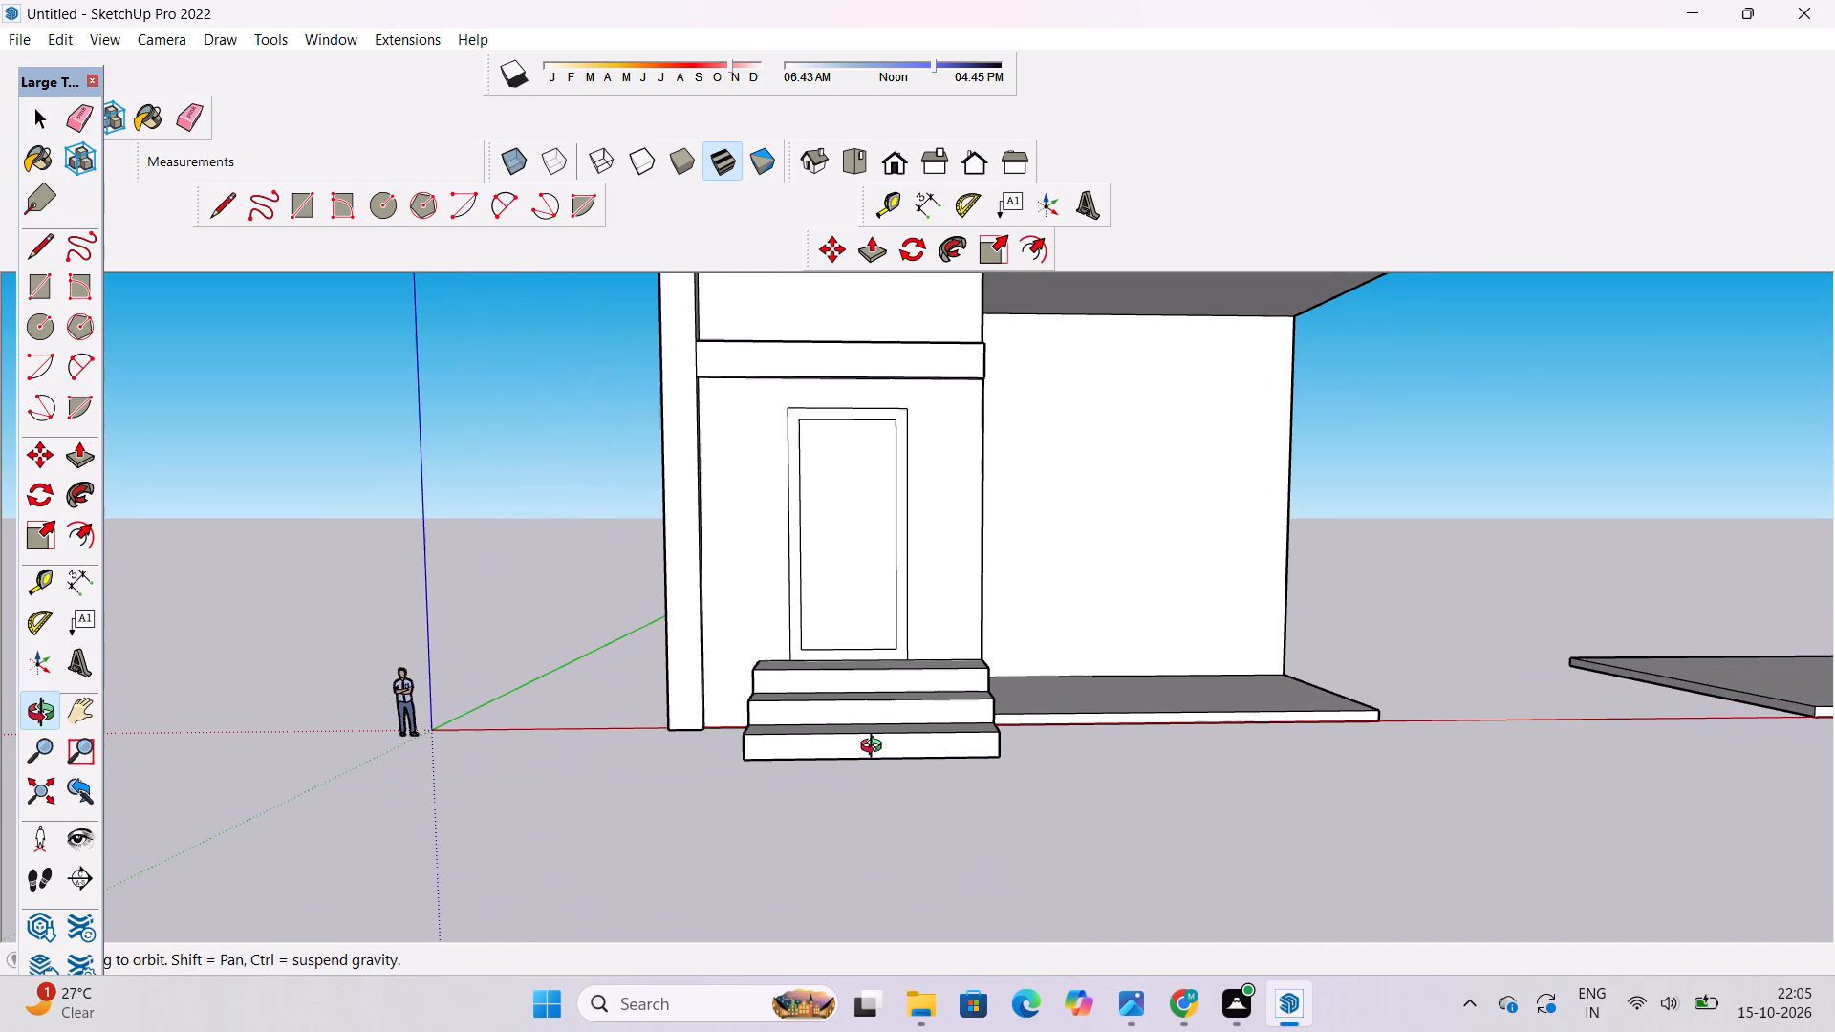
Place a vertical construction guide 4' along the slab's front face, measured from the corner where it meets the entrance stair.
scroll(875, 748, "up", 1)
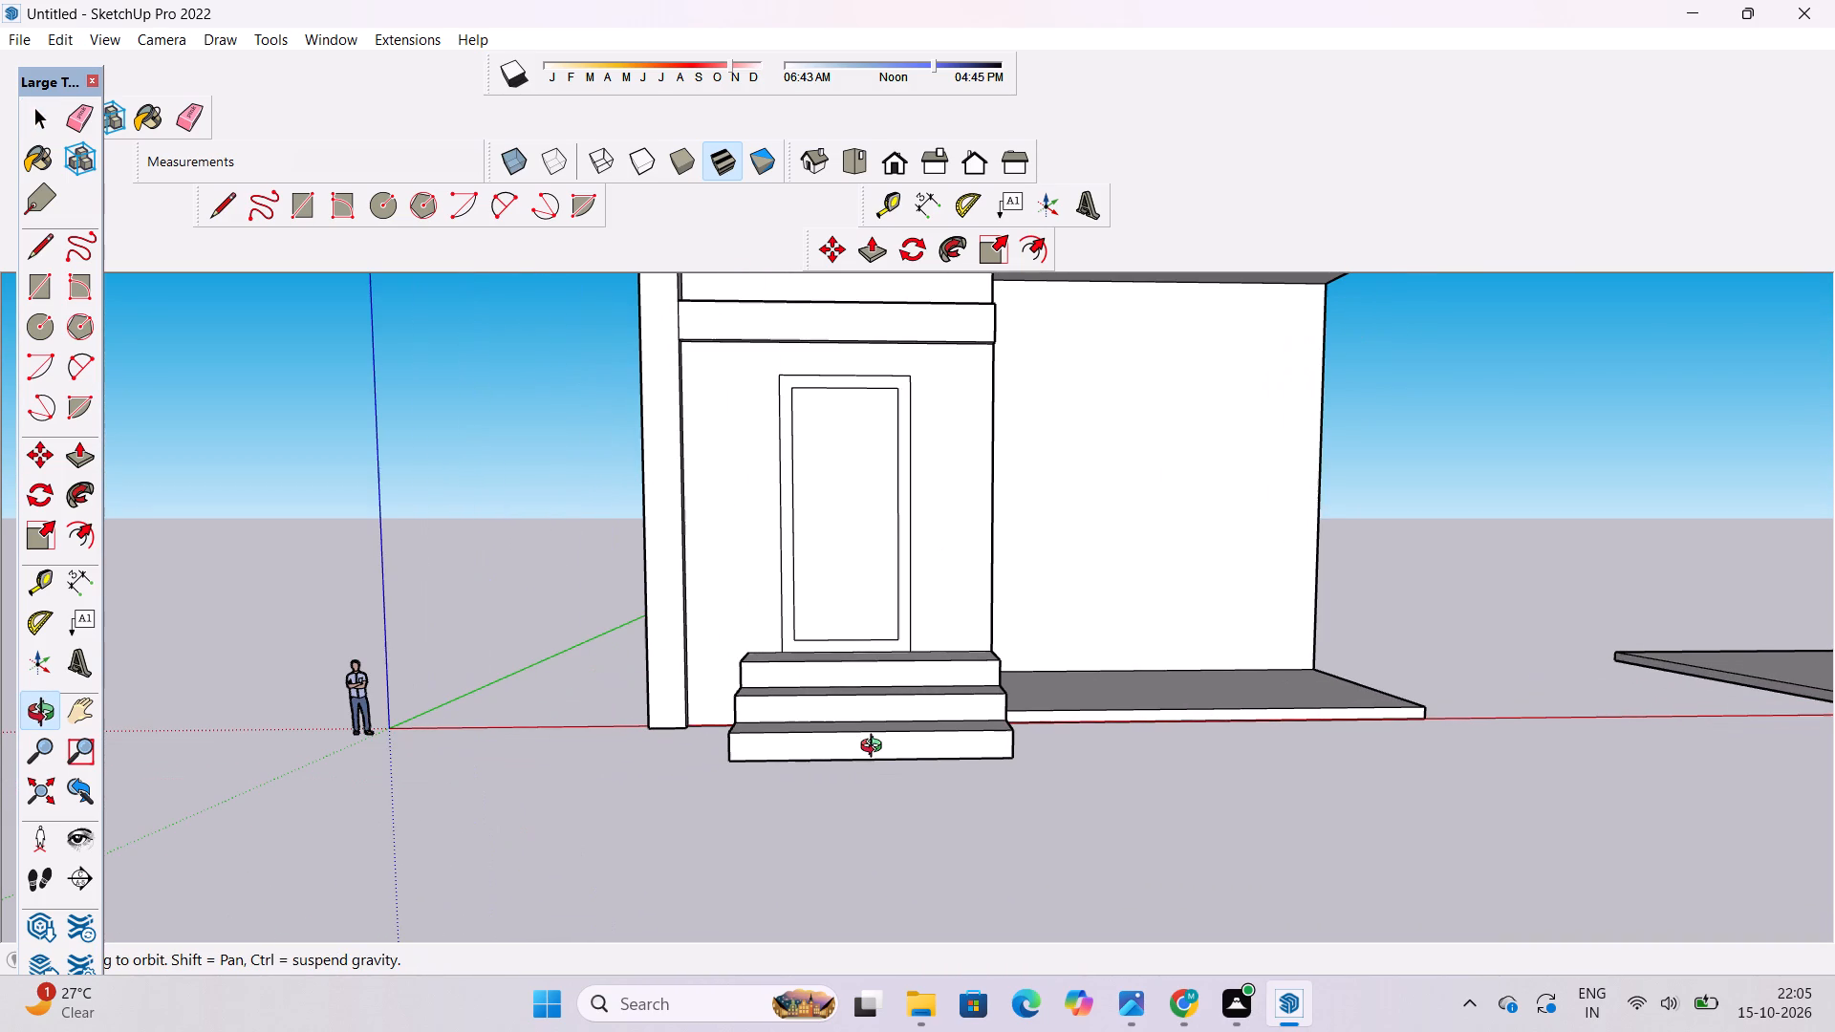
left_click_drag(874, 747, 887, 775)
scroll(882, 709, "down", 3)
left_click_drag(1087, 684, 699, 743)
scroll(904, 764, "up", 3)
left_click_drag(858, 735, 745, 748, "shift")
left_click_drag(773, 771, 859, 803)
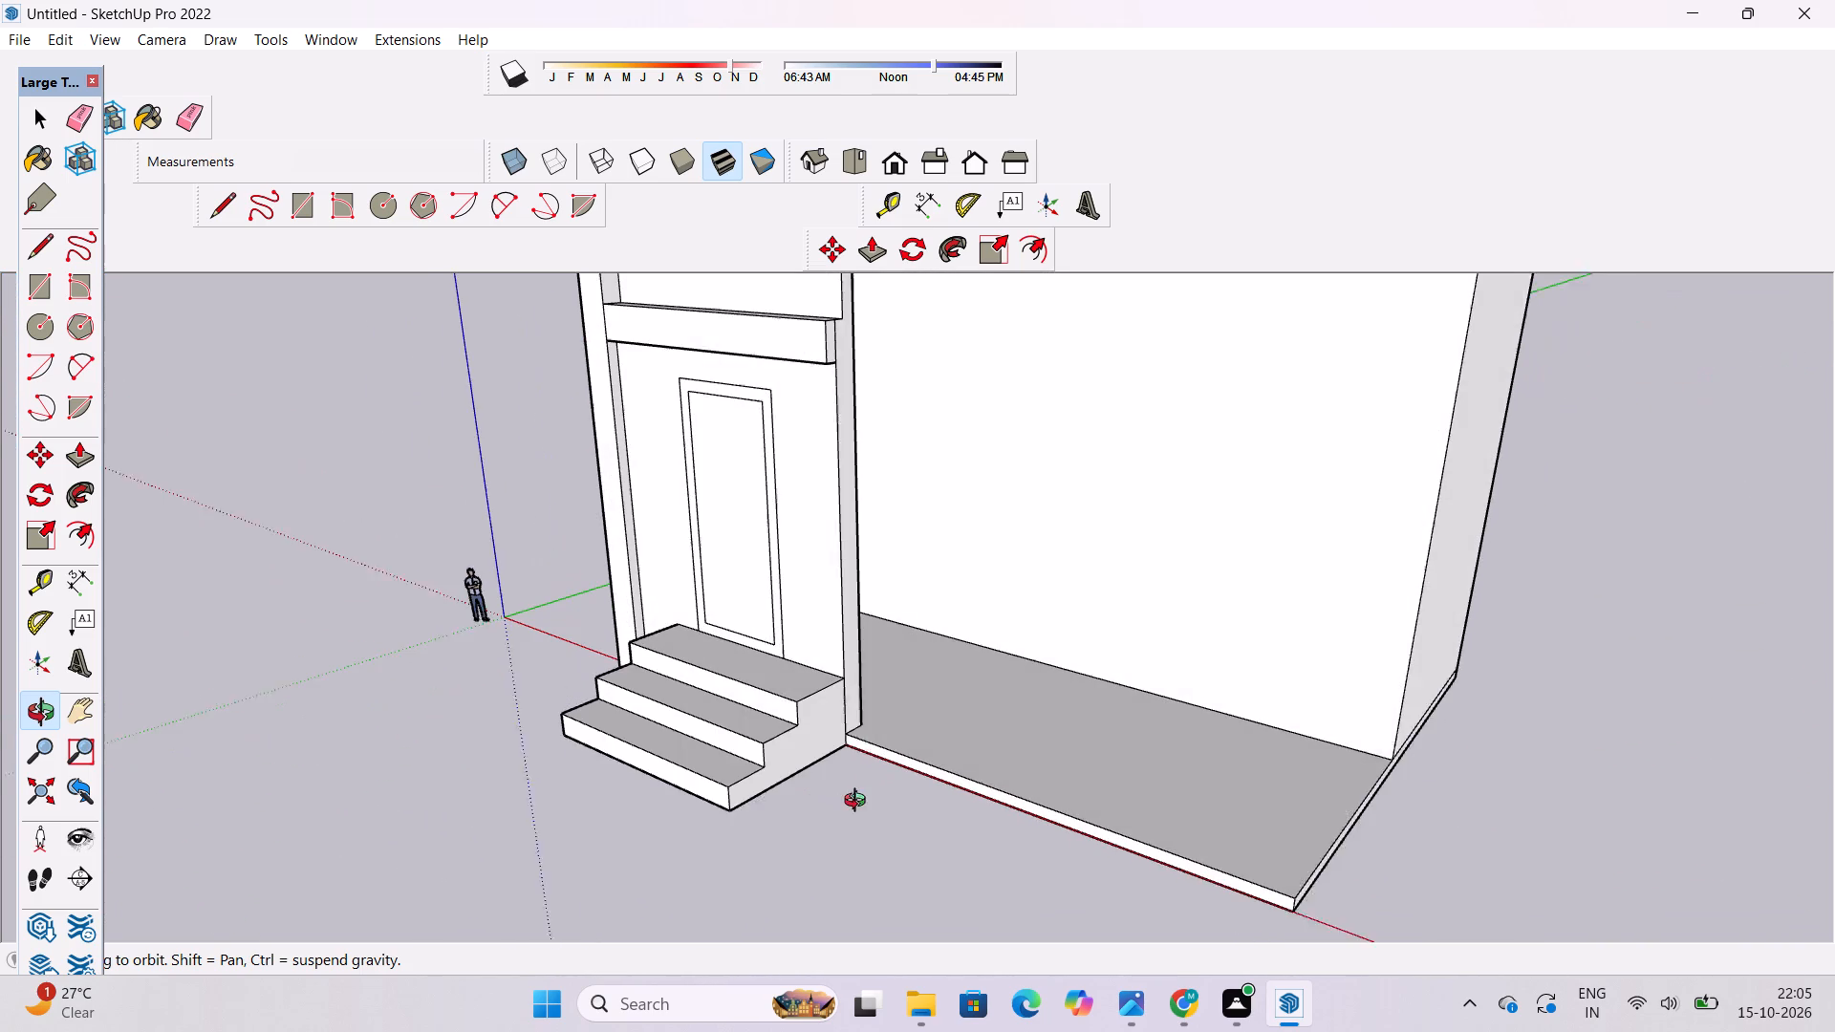
left_click_drag(859, 803, 865, 804)
scroll(868, 763, "up", 1)
left_click(860, 751, "shift")
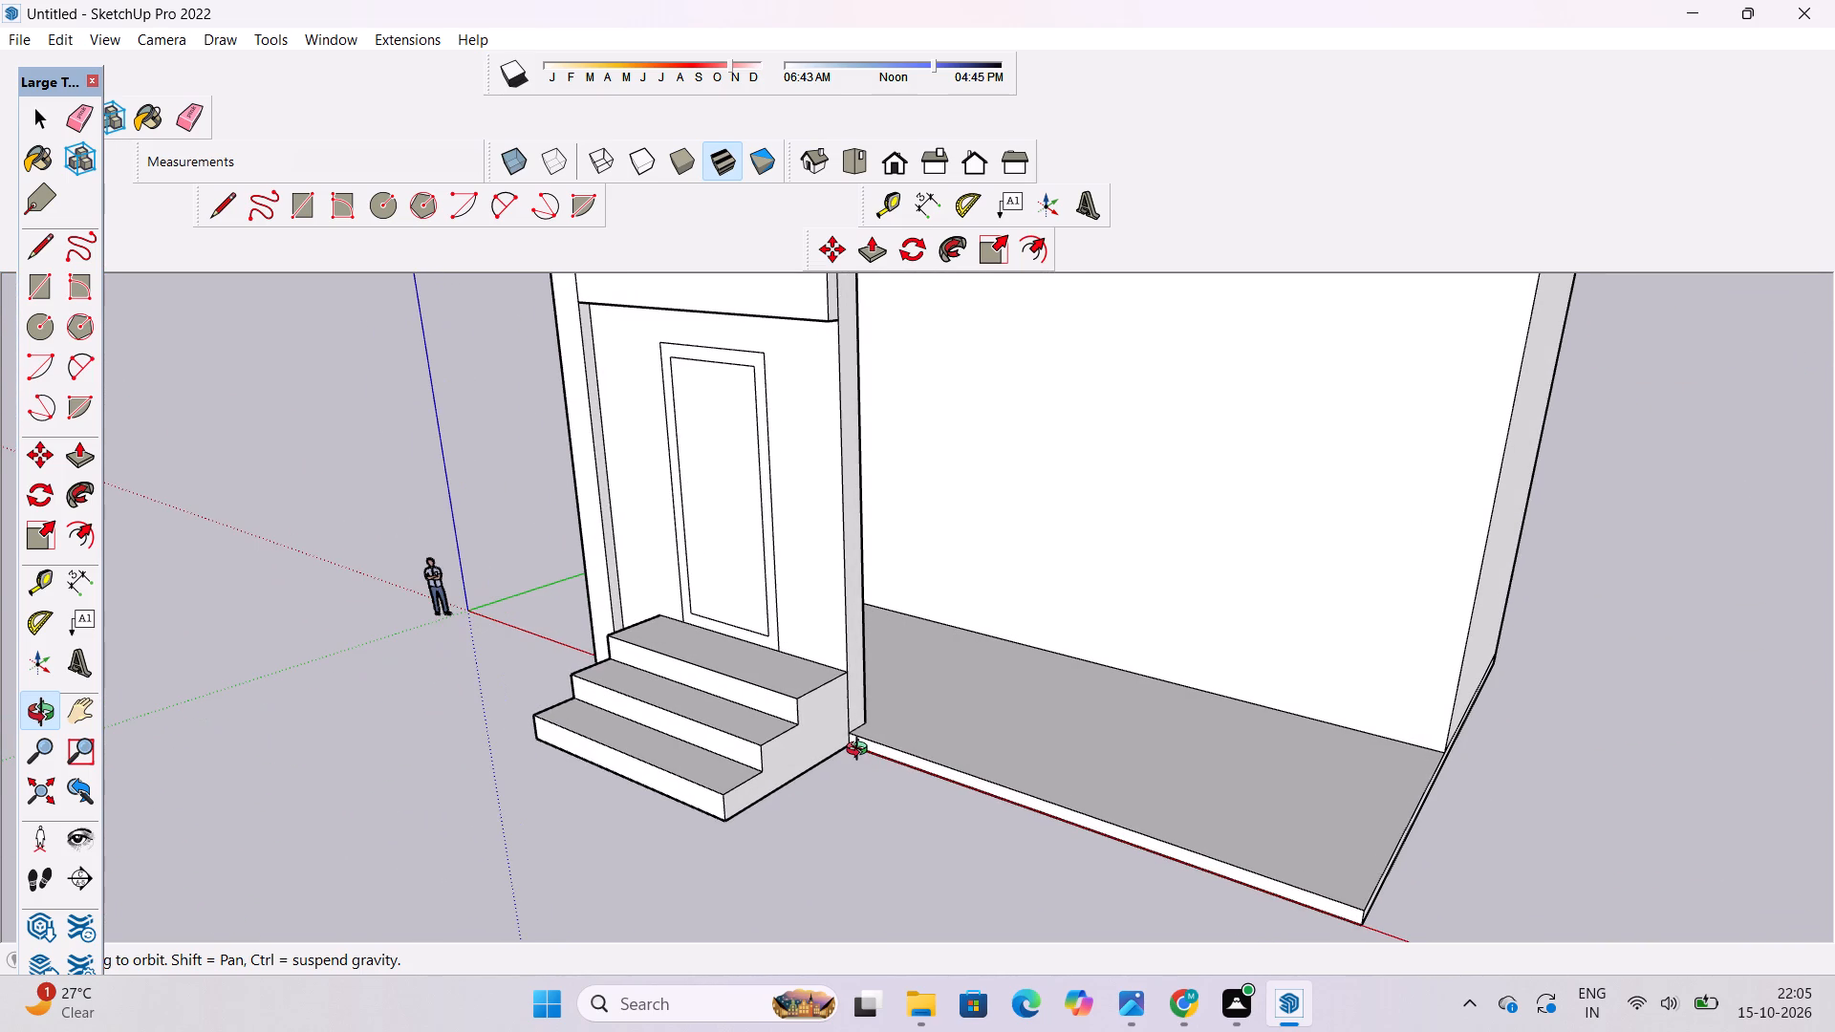
left_click_drag(779, 783, 881, 748)
scroll(901, 731, "up", 4)
left_click_drag(900, 731, 810, 734, "shift")
left_click_drag(815, 743, 885, 779)
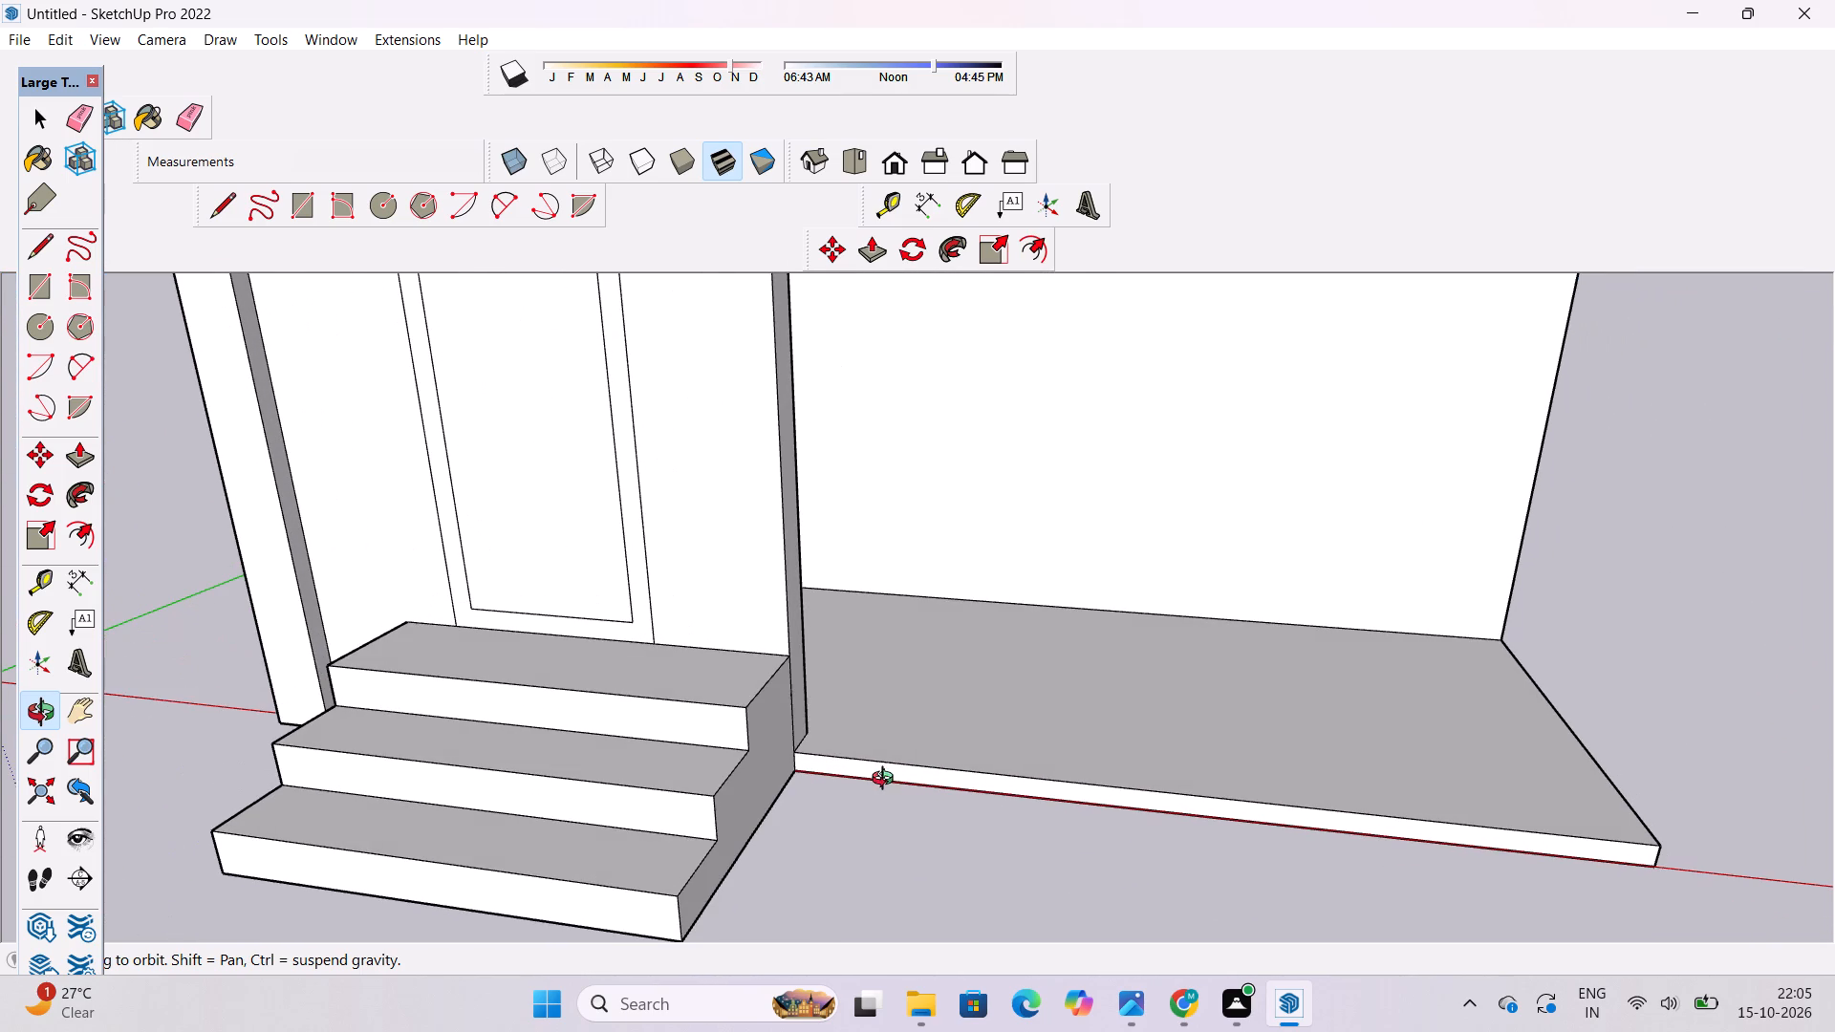
left_click_drag(879, 776, 823, 807, "shift")
left_click_drag(819, 809, 919, 813)
scroll(804, 790, "up", 2)
left_click_drag(796, 784, 787, 786, "shift")
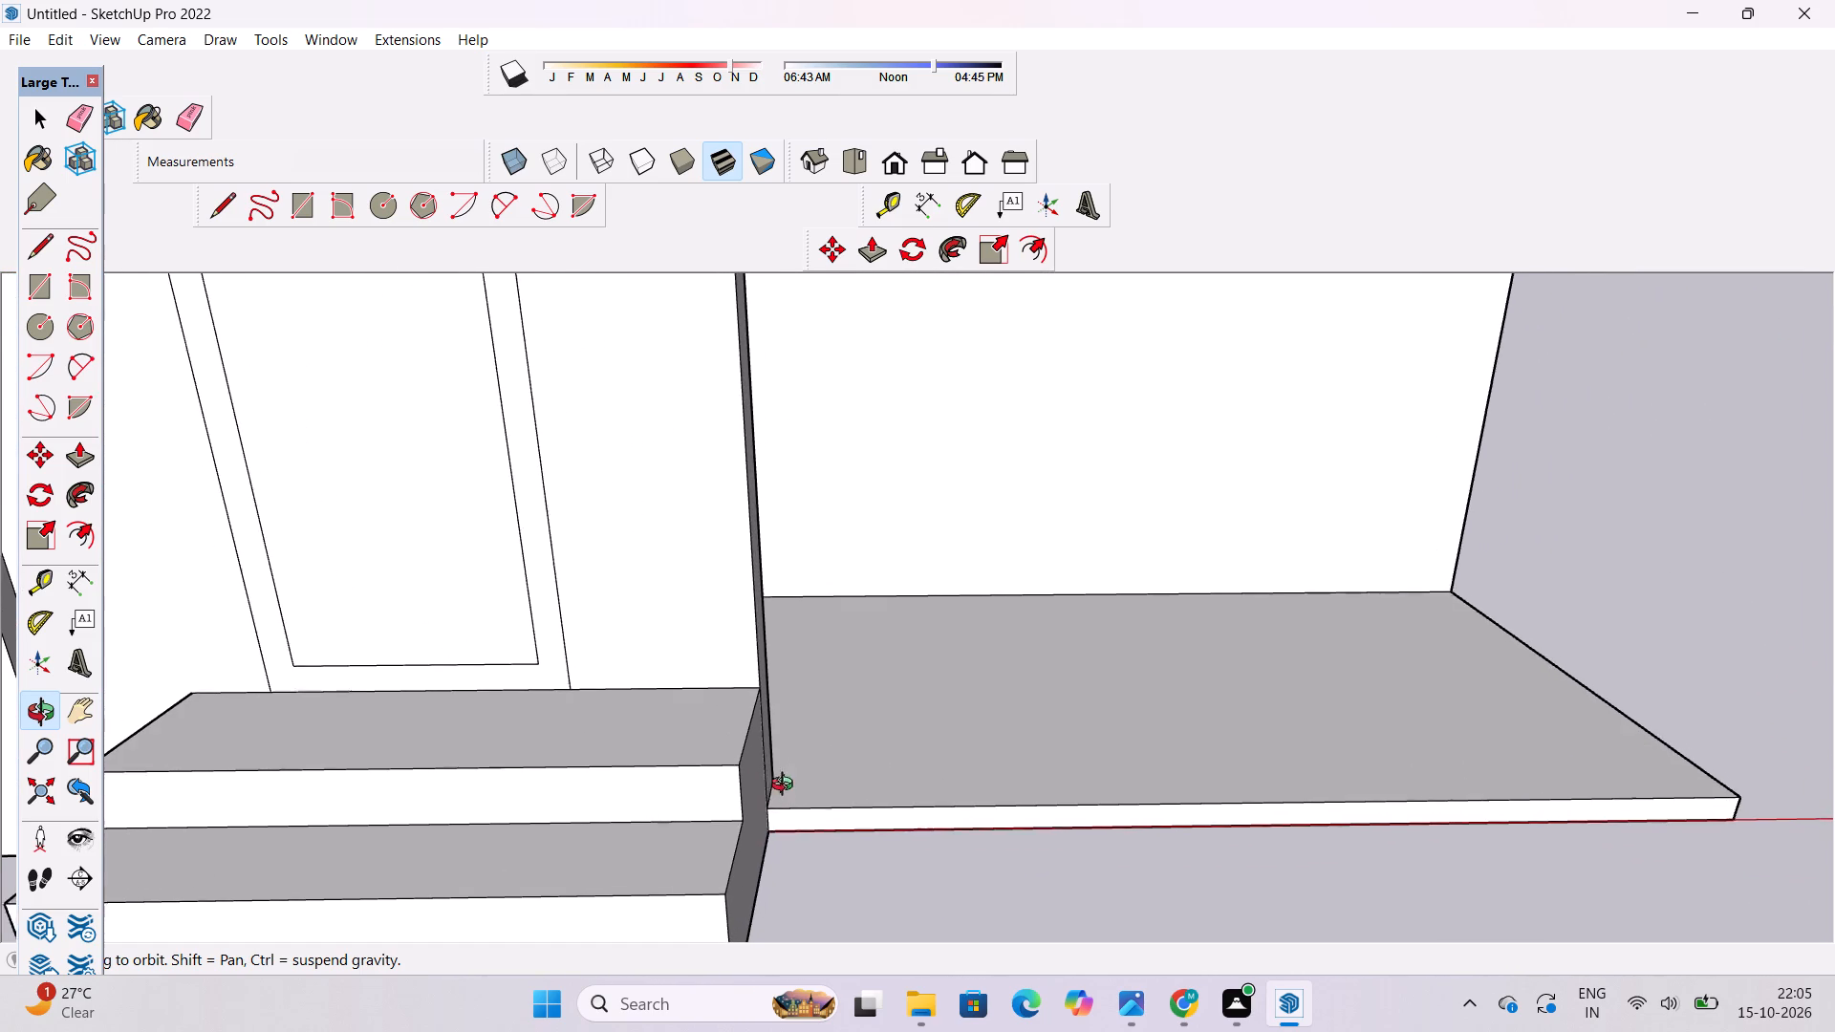
left_click_drag(787, 786, 782, 789, "shift")
scroll(769, 821, "down", 2)
left_click_drag(774, 800, 772, 826, "shift")
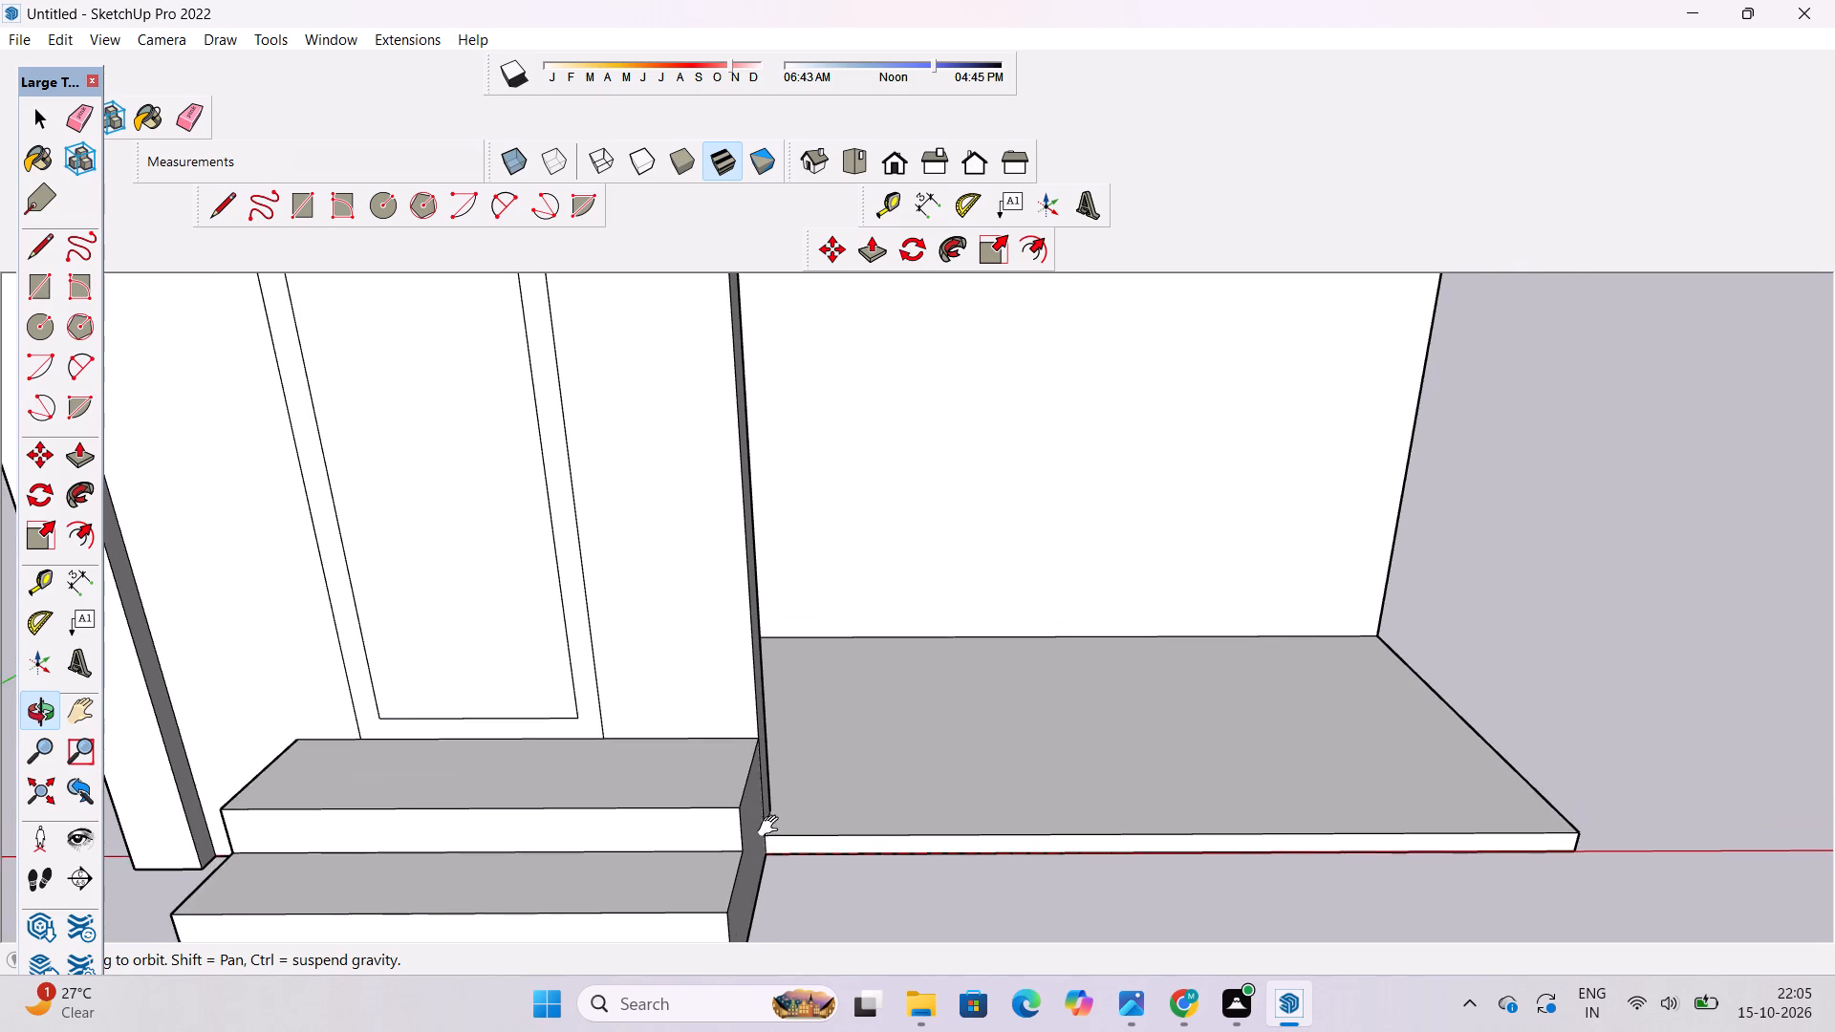
scroll(776, 835, "up", 2)
left_click_drag(778, 835, 697, 779, "shift")
left_click_drag(736, 801, 660, 820)
left_click_drag(693, 799, 722, 804, "shift")
key("t")
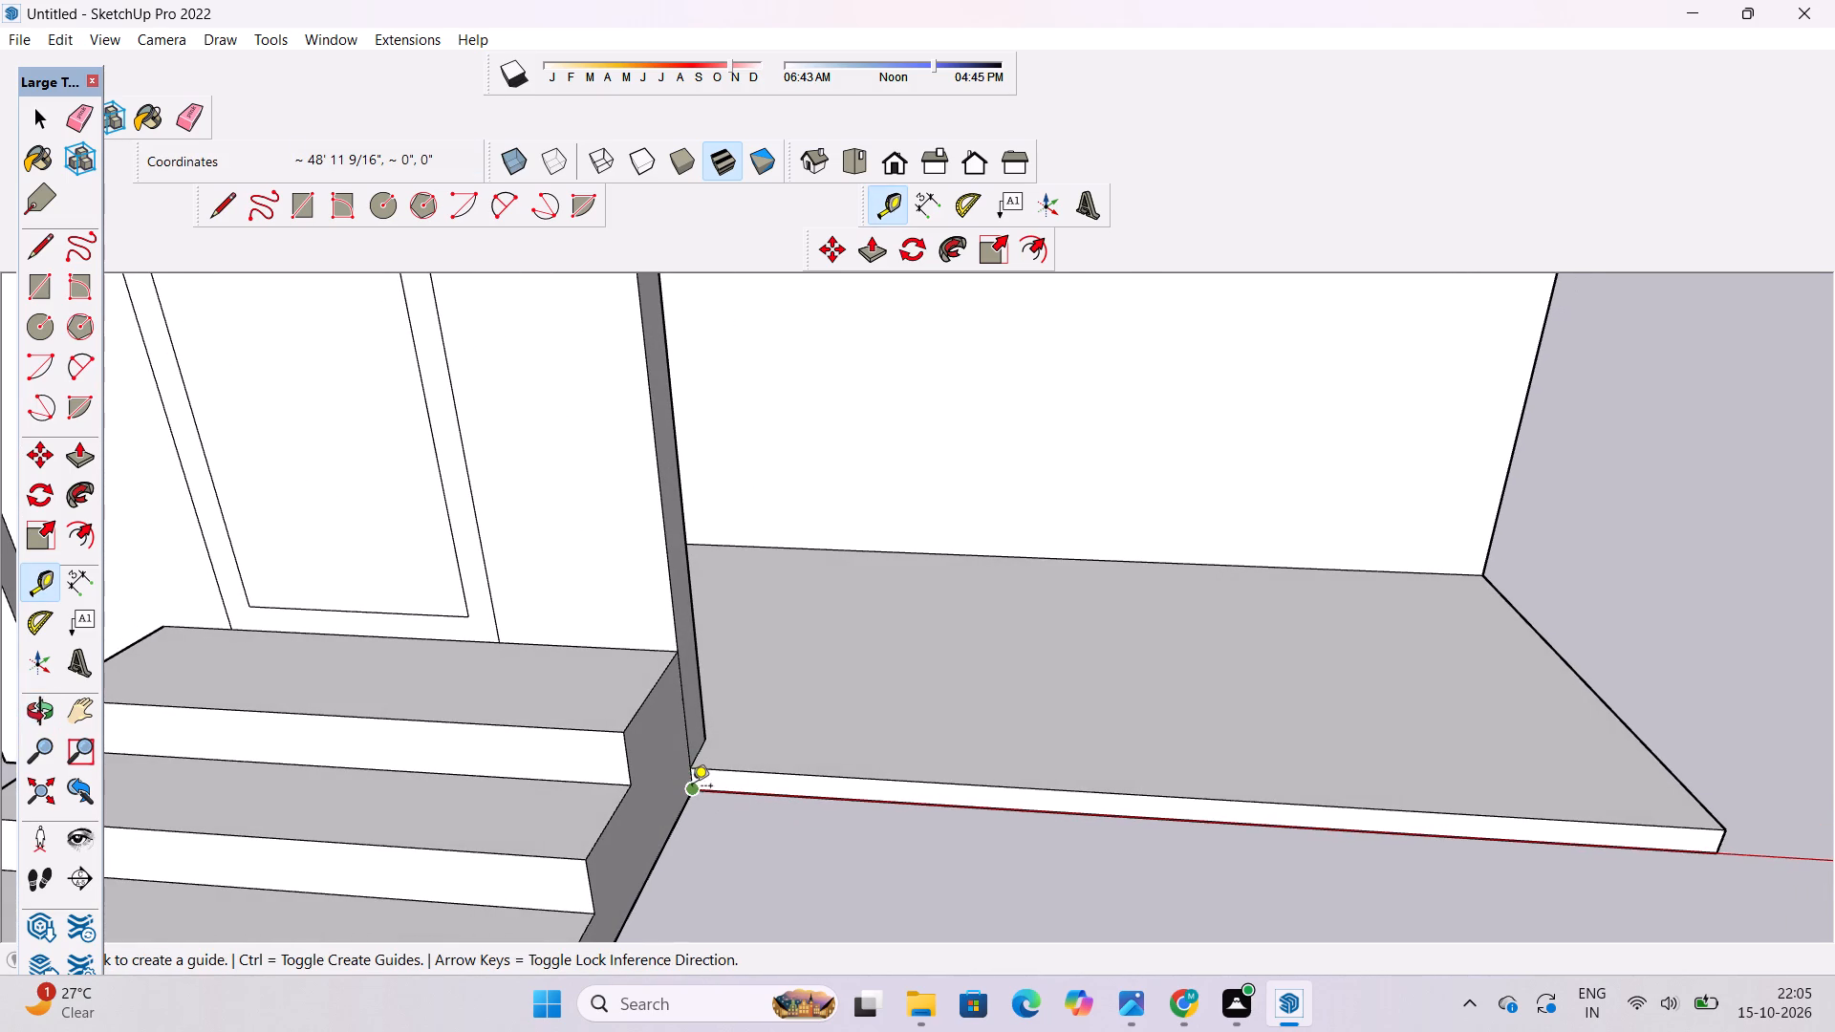
scroll(692, 787, "up", 7)
left_click(695, 767)
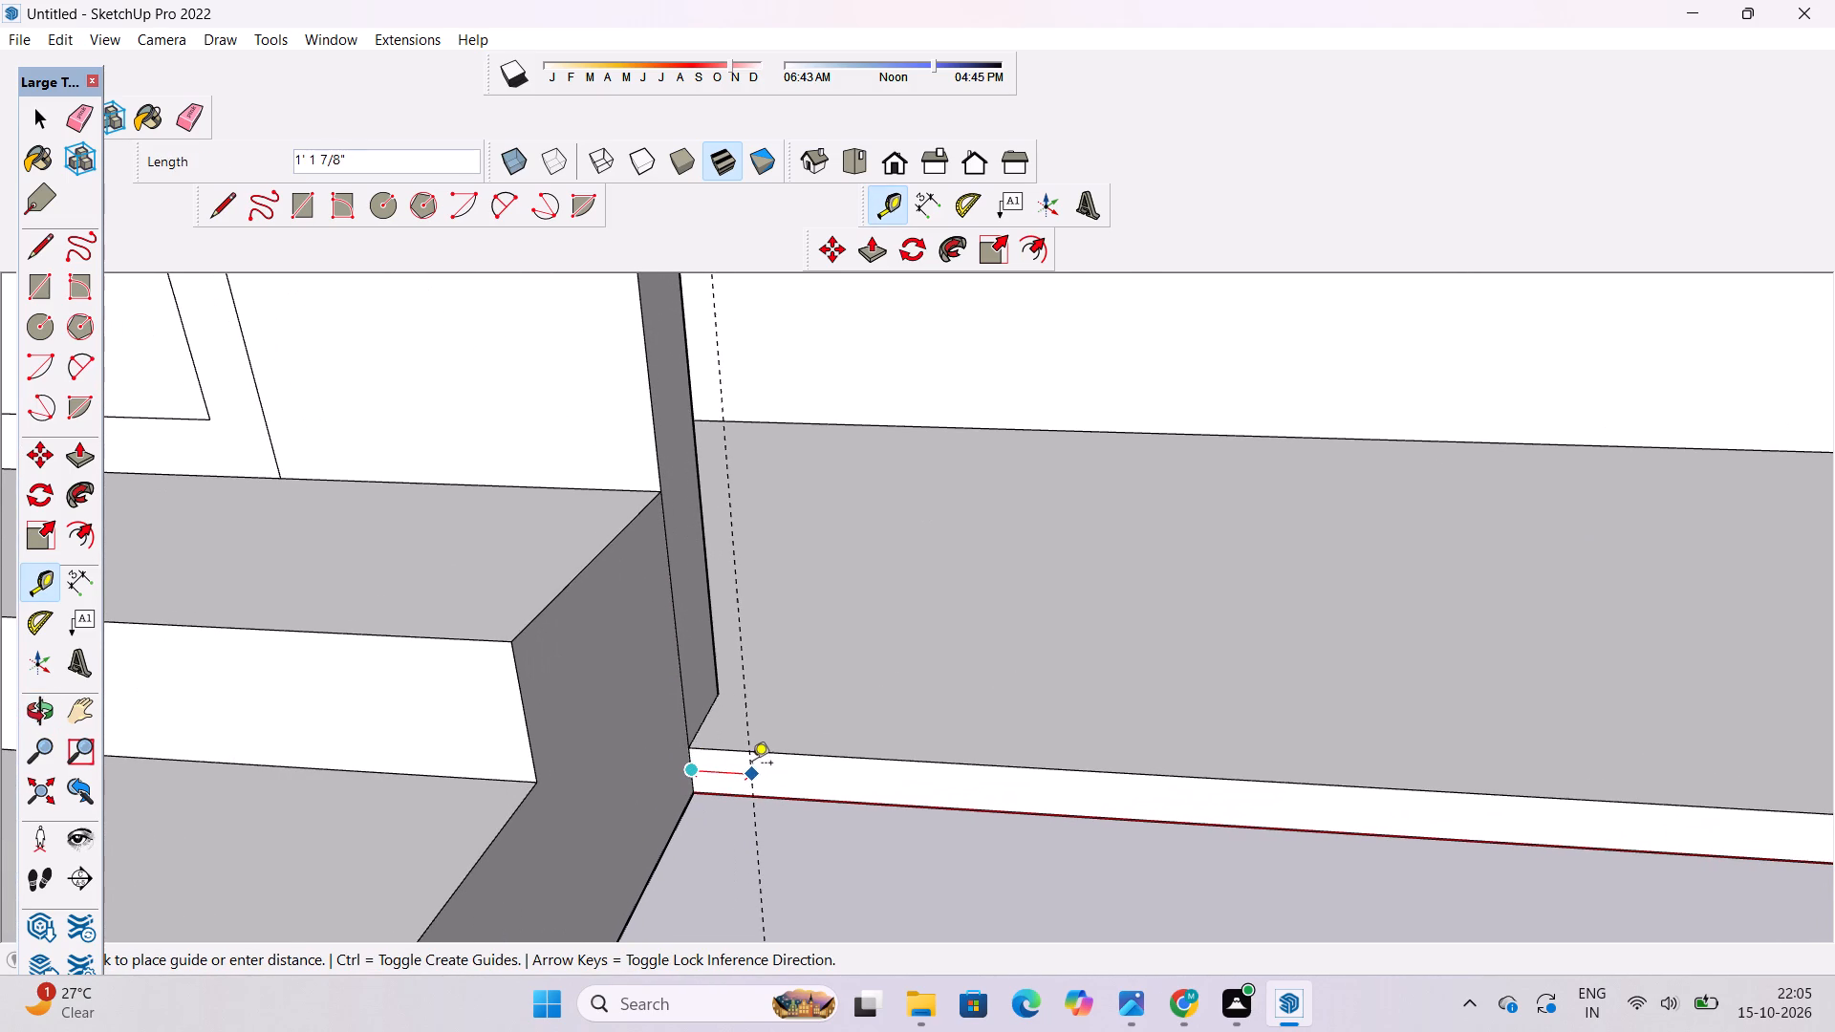
scroll(752, 764, "down", 11)
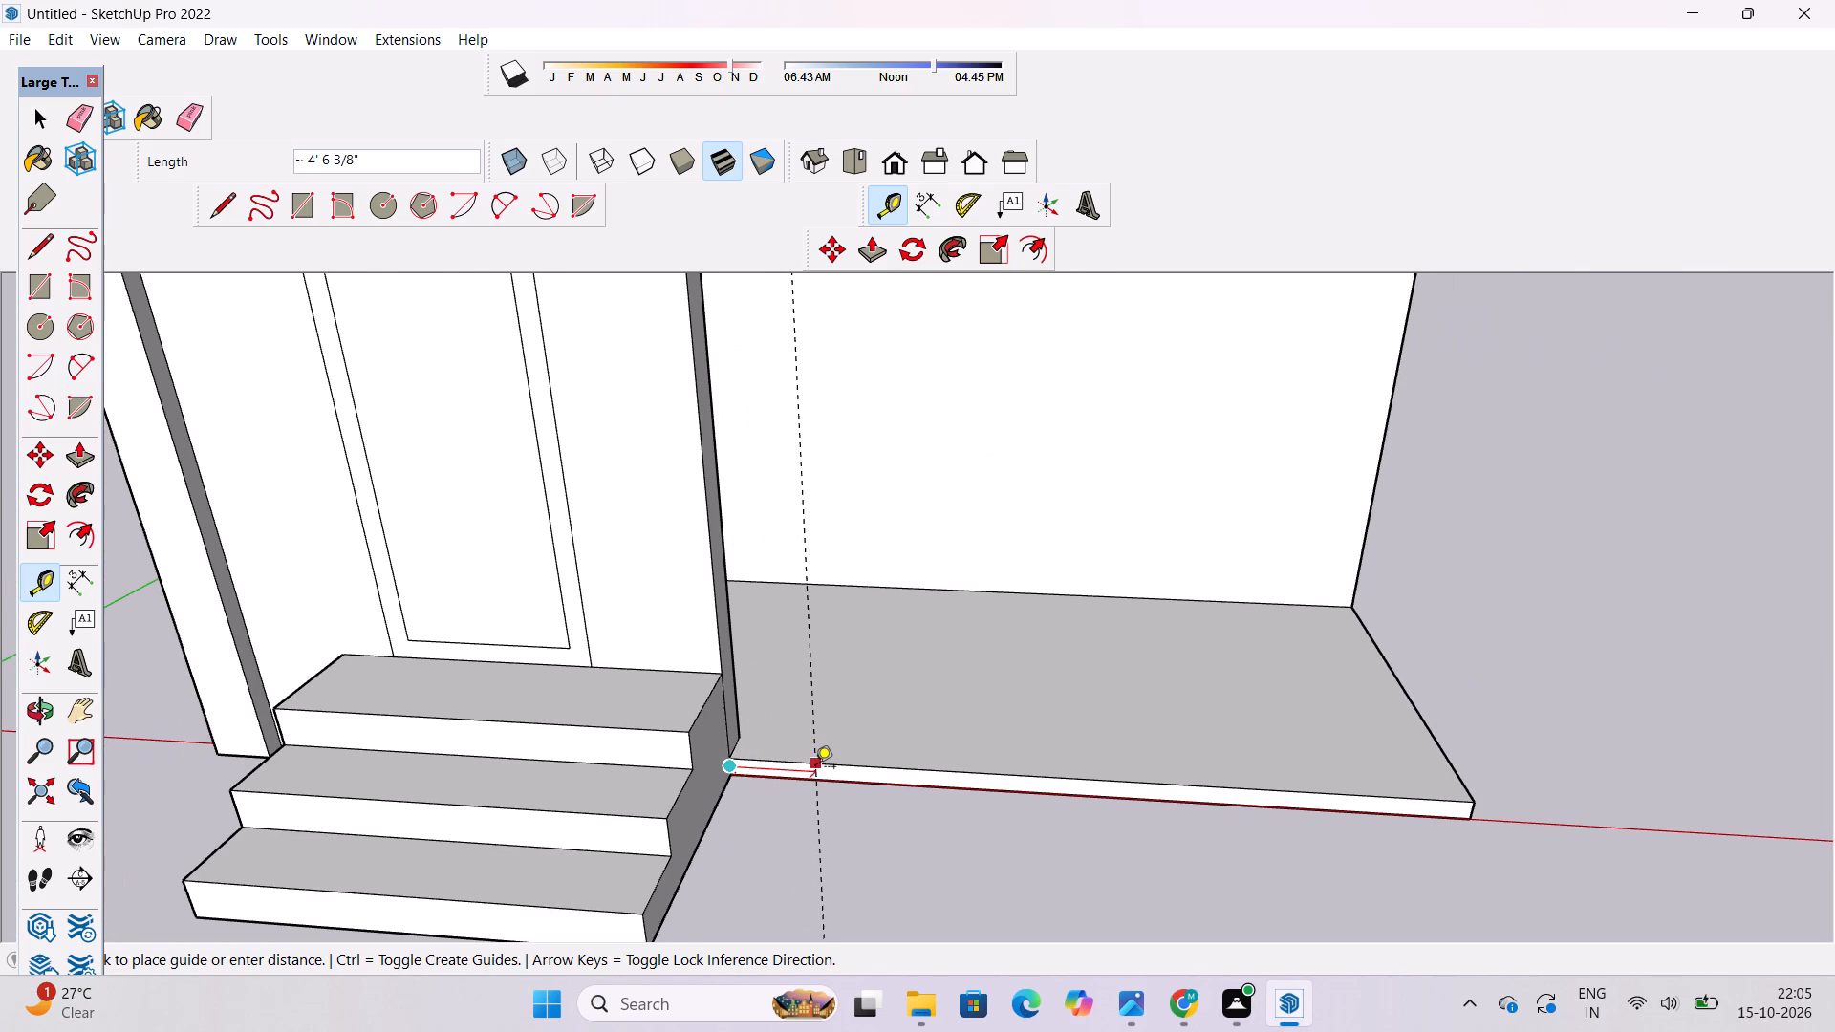
type("4'")
key("Return")
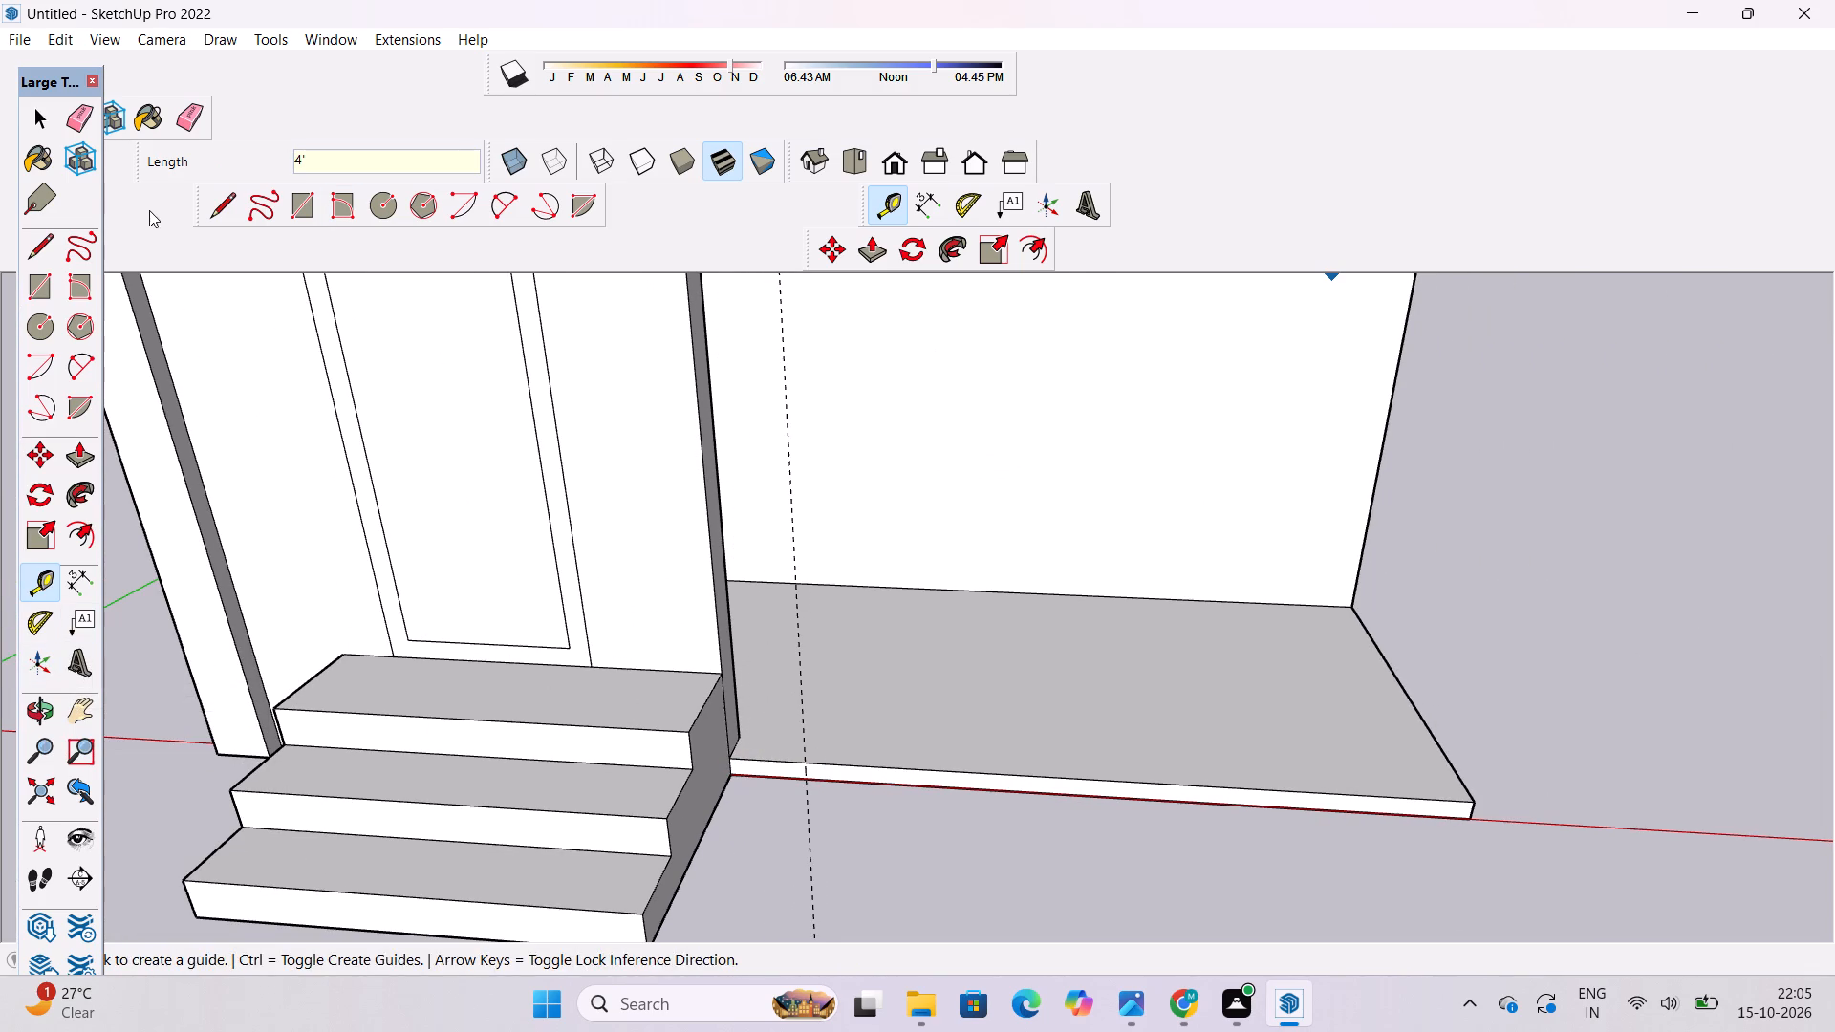
Draw a 1' vertical line across the slab's front face at the guide, and erase the guide.
left_click(218, 202)
scroll(820, 748, "up", 3)
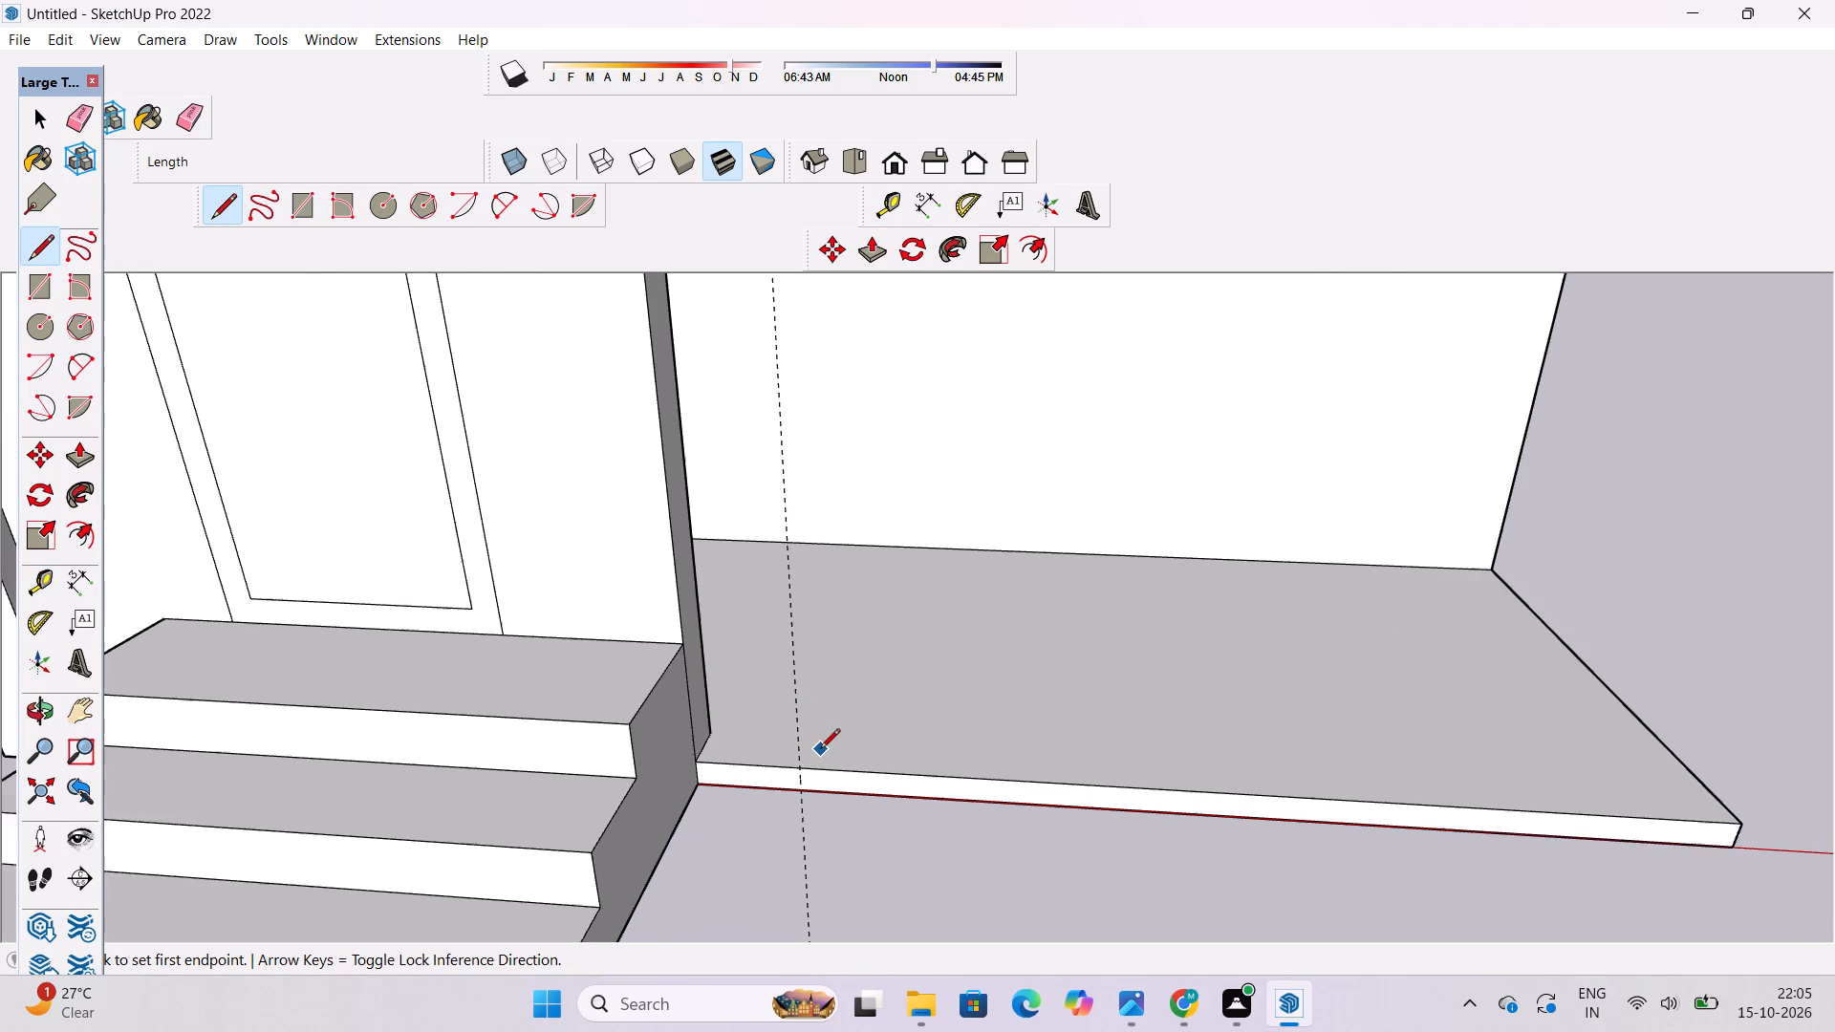
scroll(798, 847, "up", 11)
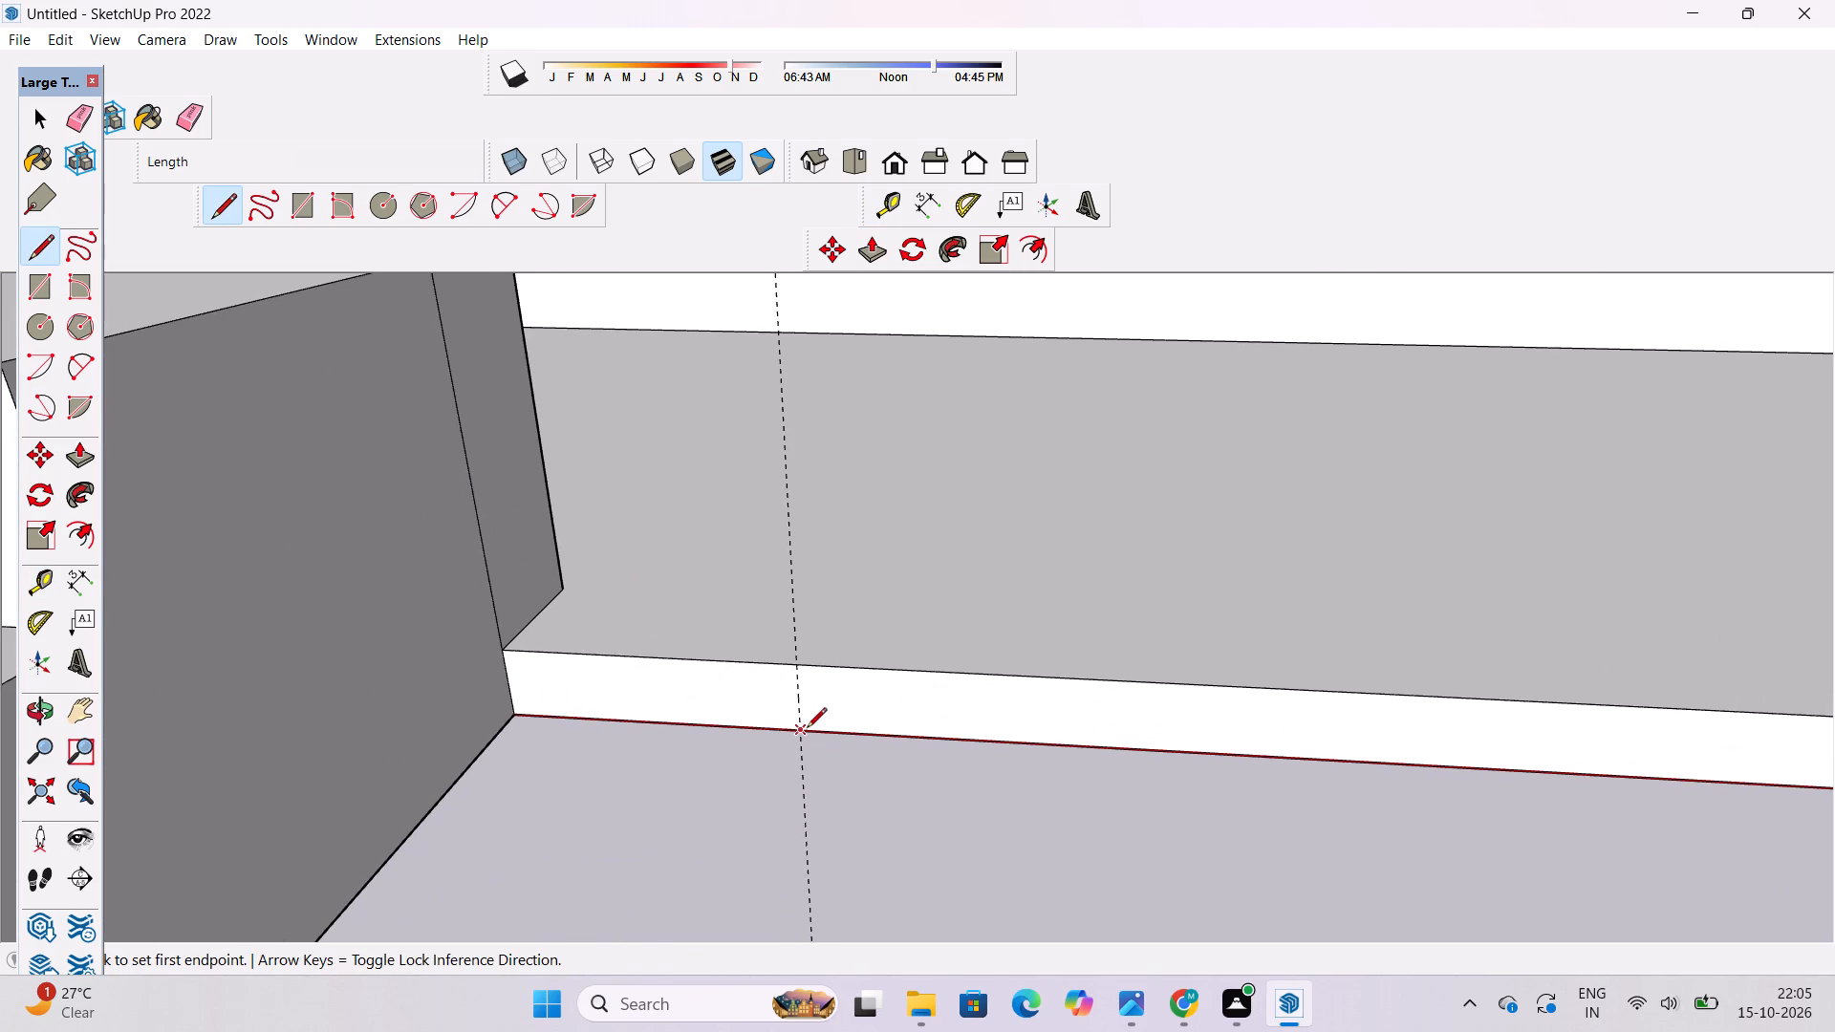
left_click(803, 731)
left_click(800, 672)
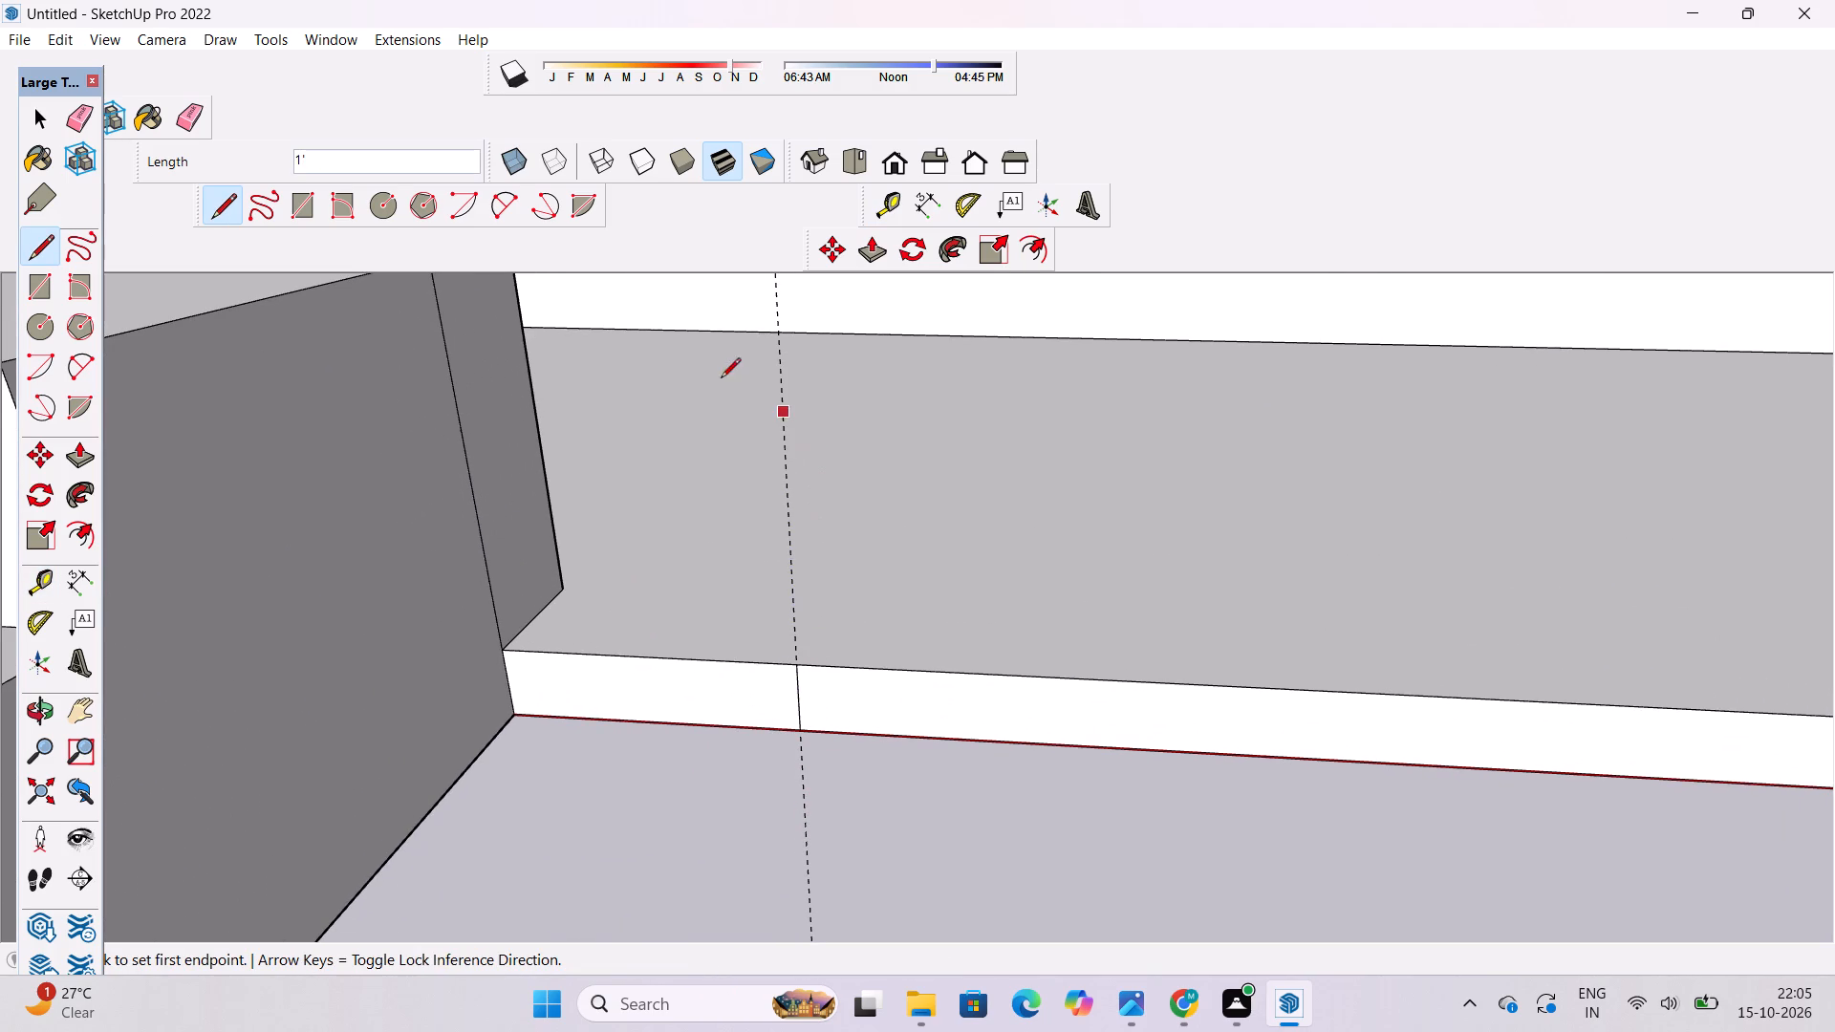
left_click(195, 120)
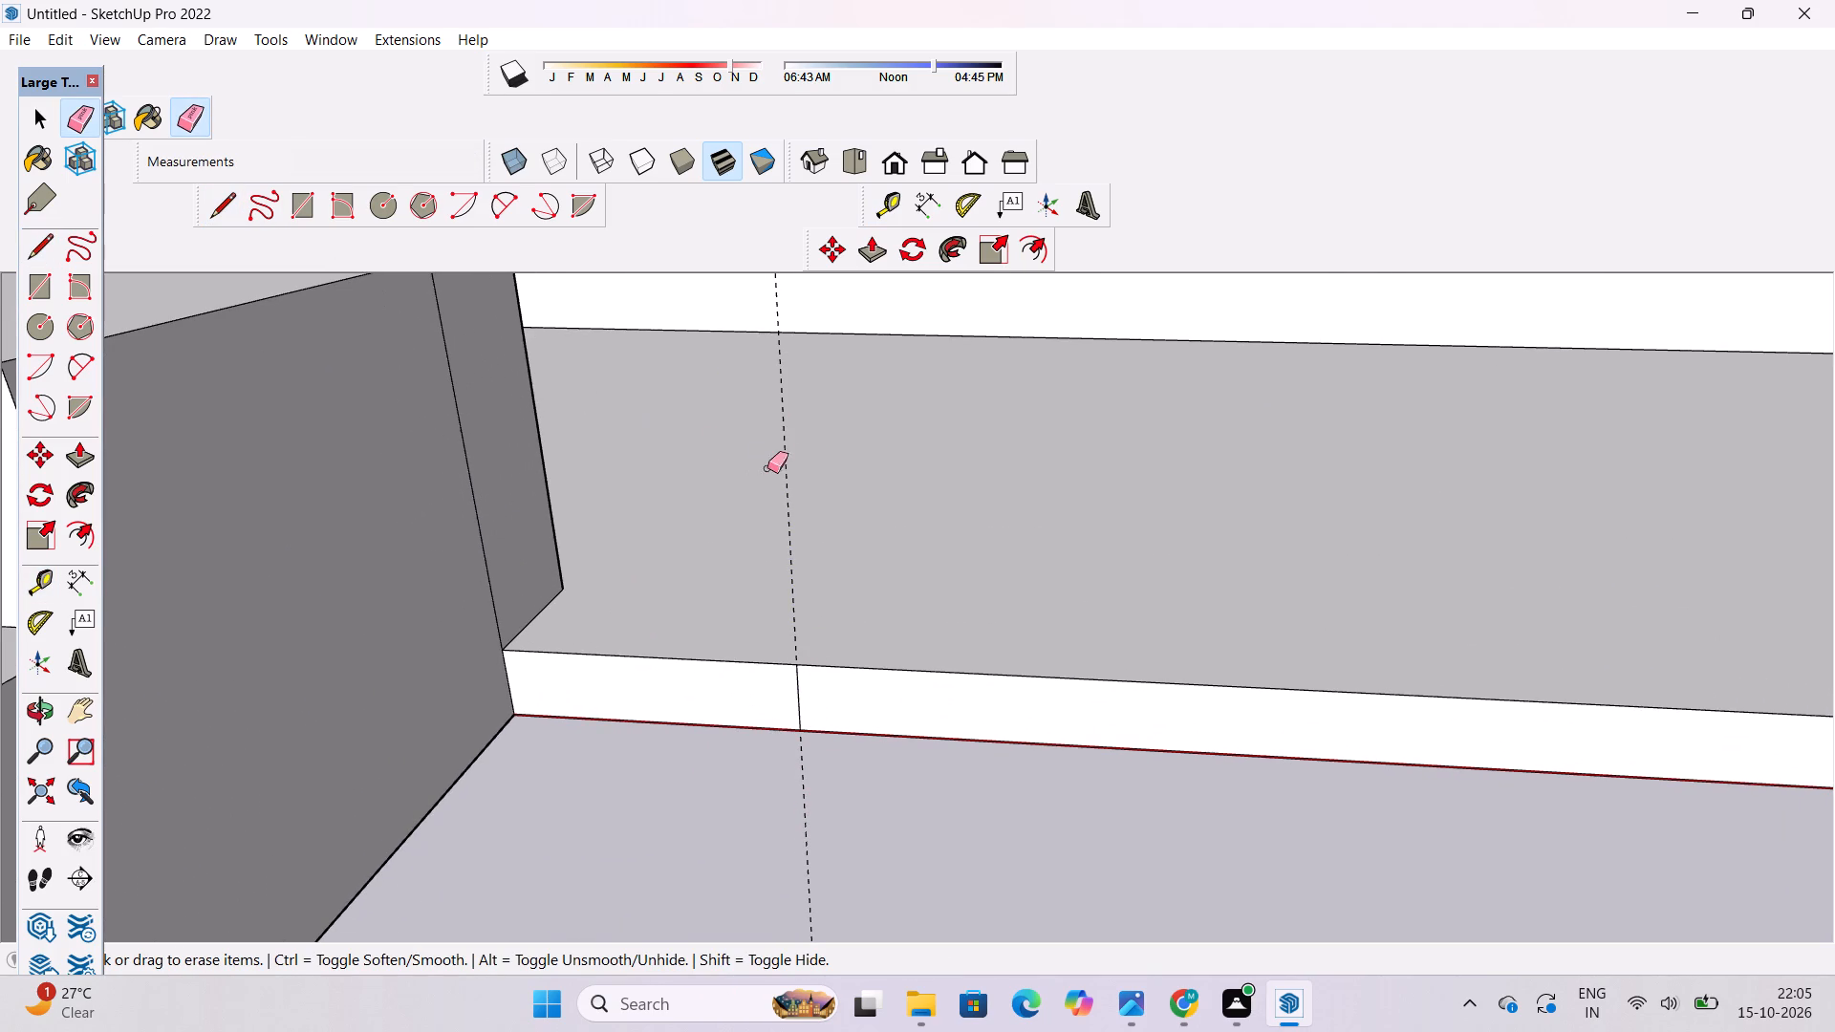
left_click(785, 439)
Outline a 4' wide rectangle on the slab's top from the wall's end face to the vertical line on the slab's front.
key("o")
scroll(753, 475, "down", 3)
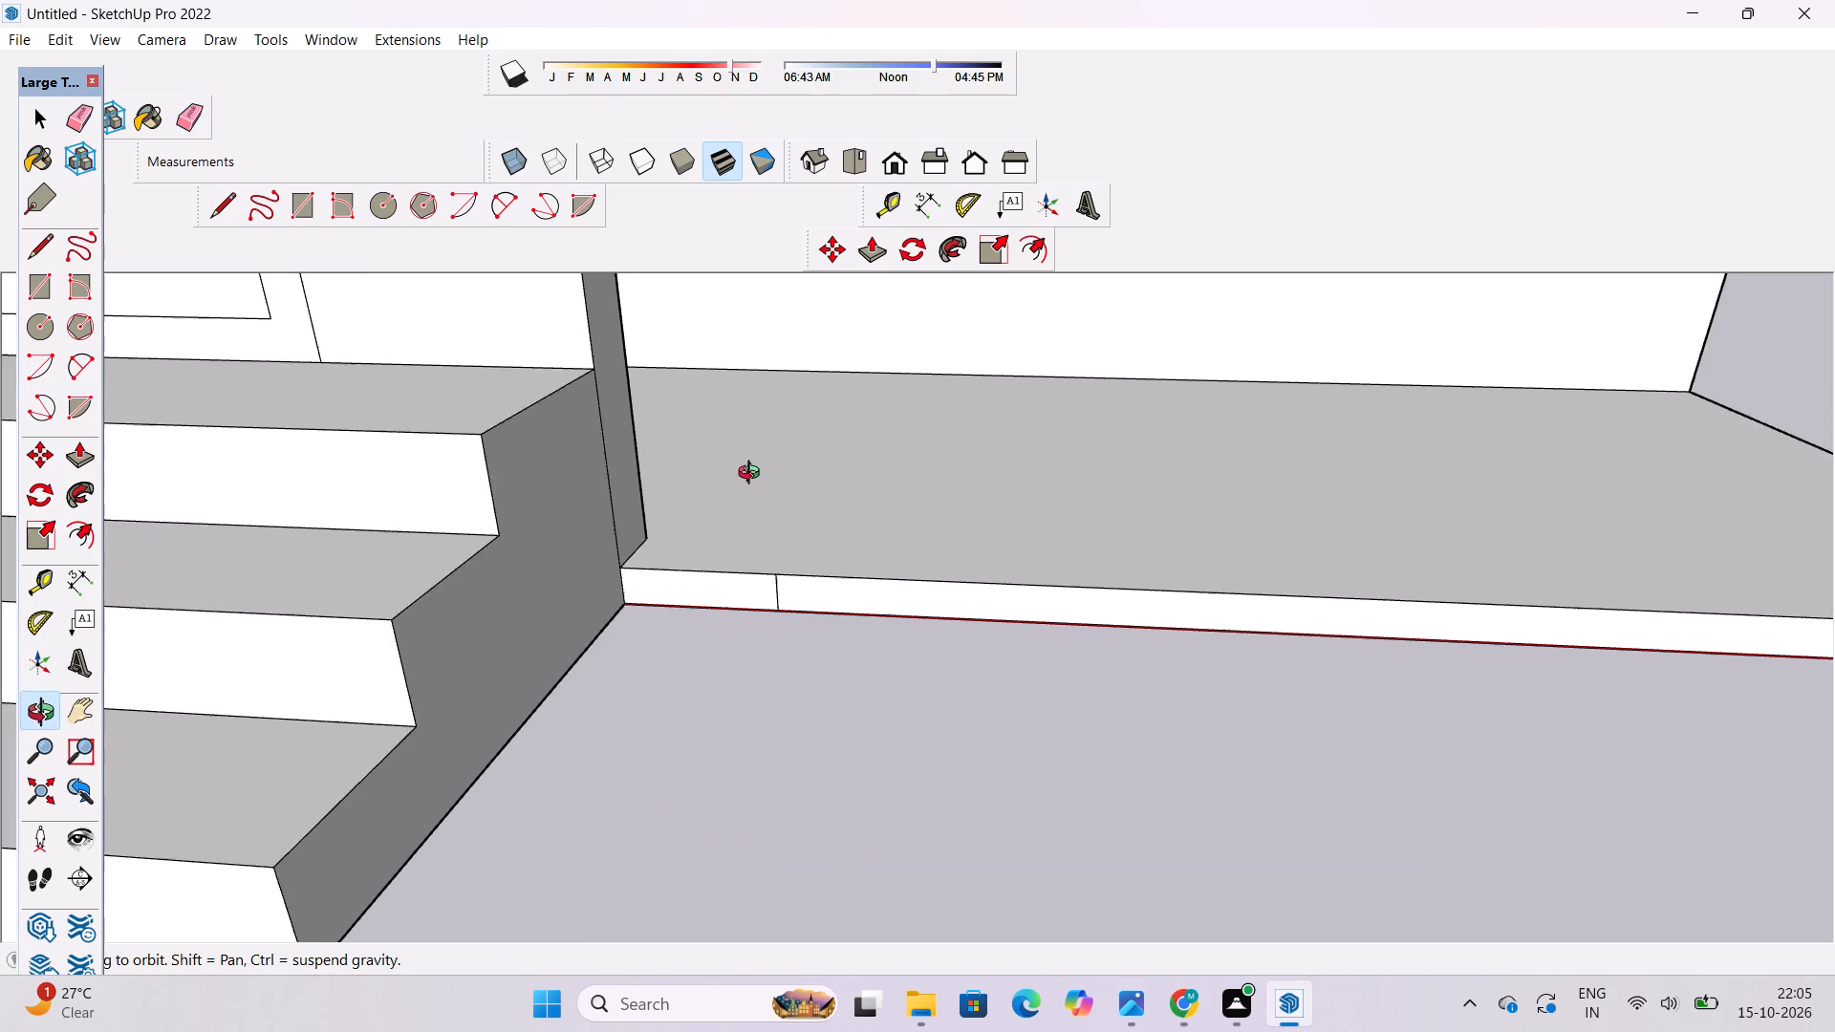
scroll(753, 475, "down", 7)
left_click_drag(752, 579, 673, 639)
left_click(666, 644)
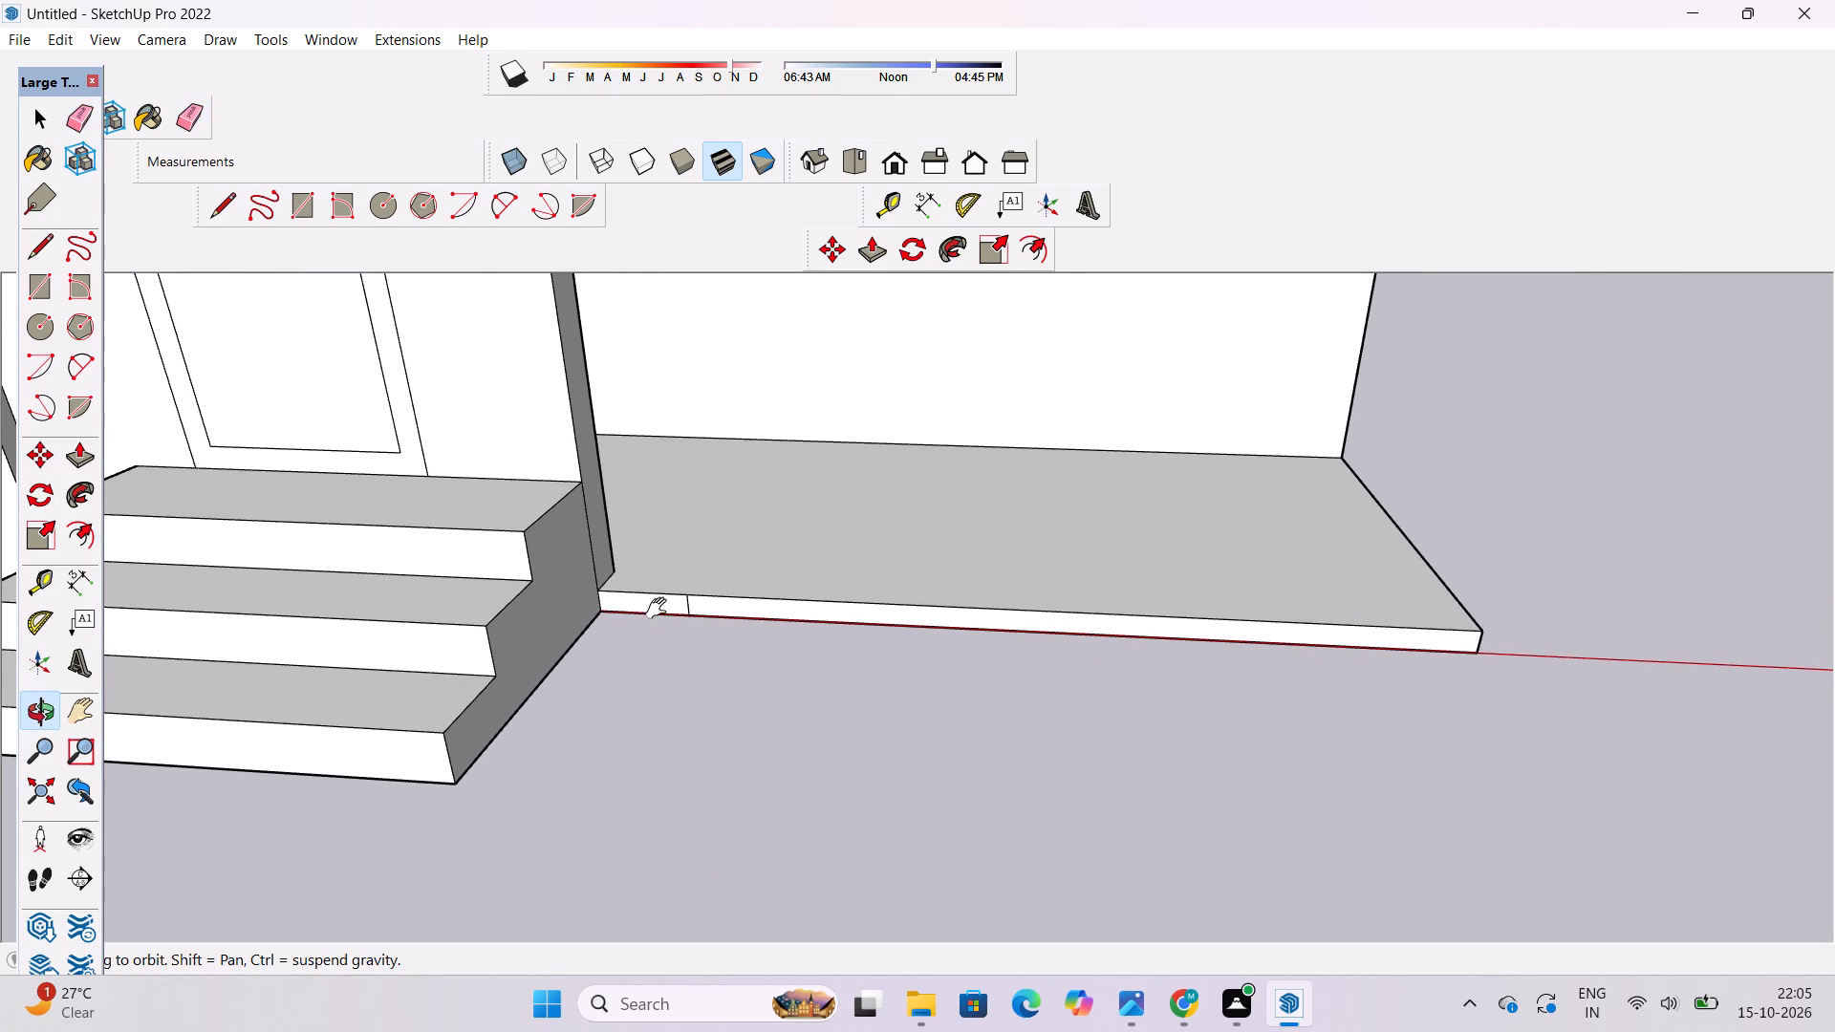
left_click_drag(660, 609, 655, 624, "shift")
scroll(652, 626, "down", 2)
left_click_drag(657, 639, 417, 690)
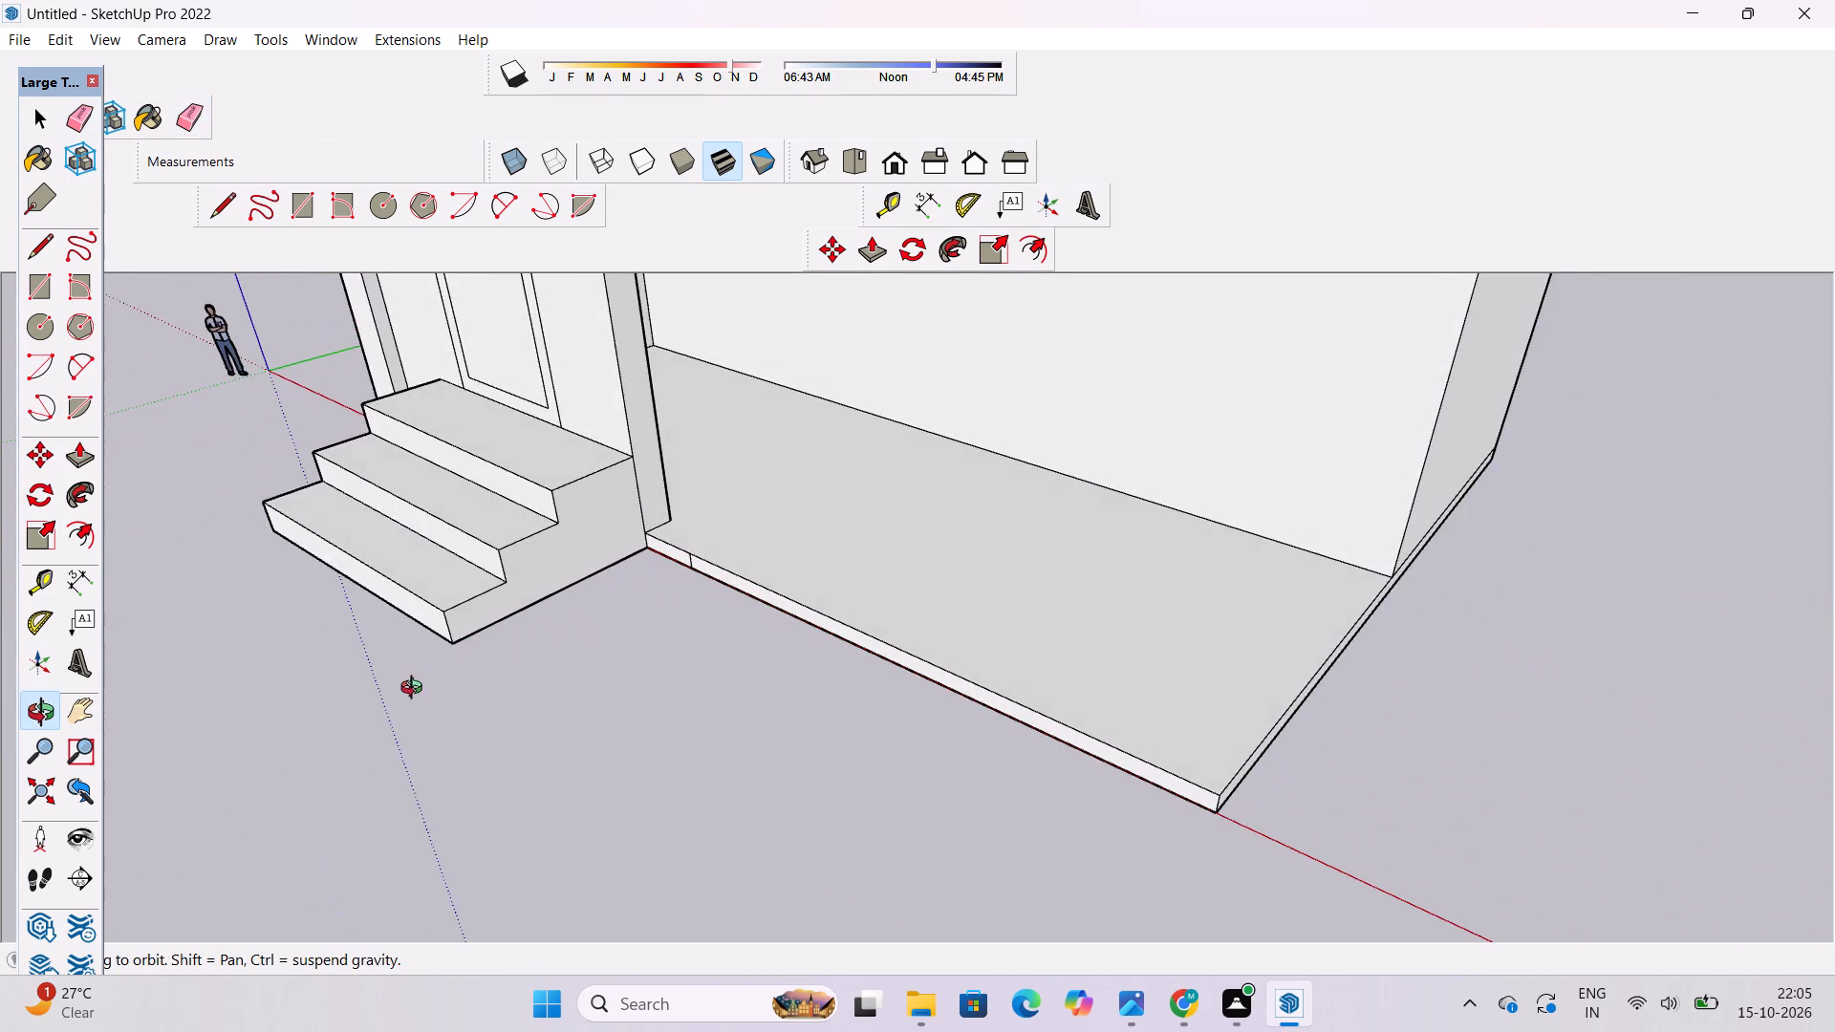
left_click_drag(477, 716, 614, 728)
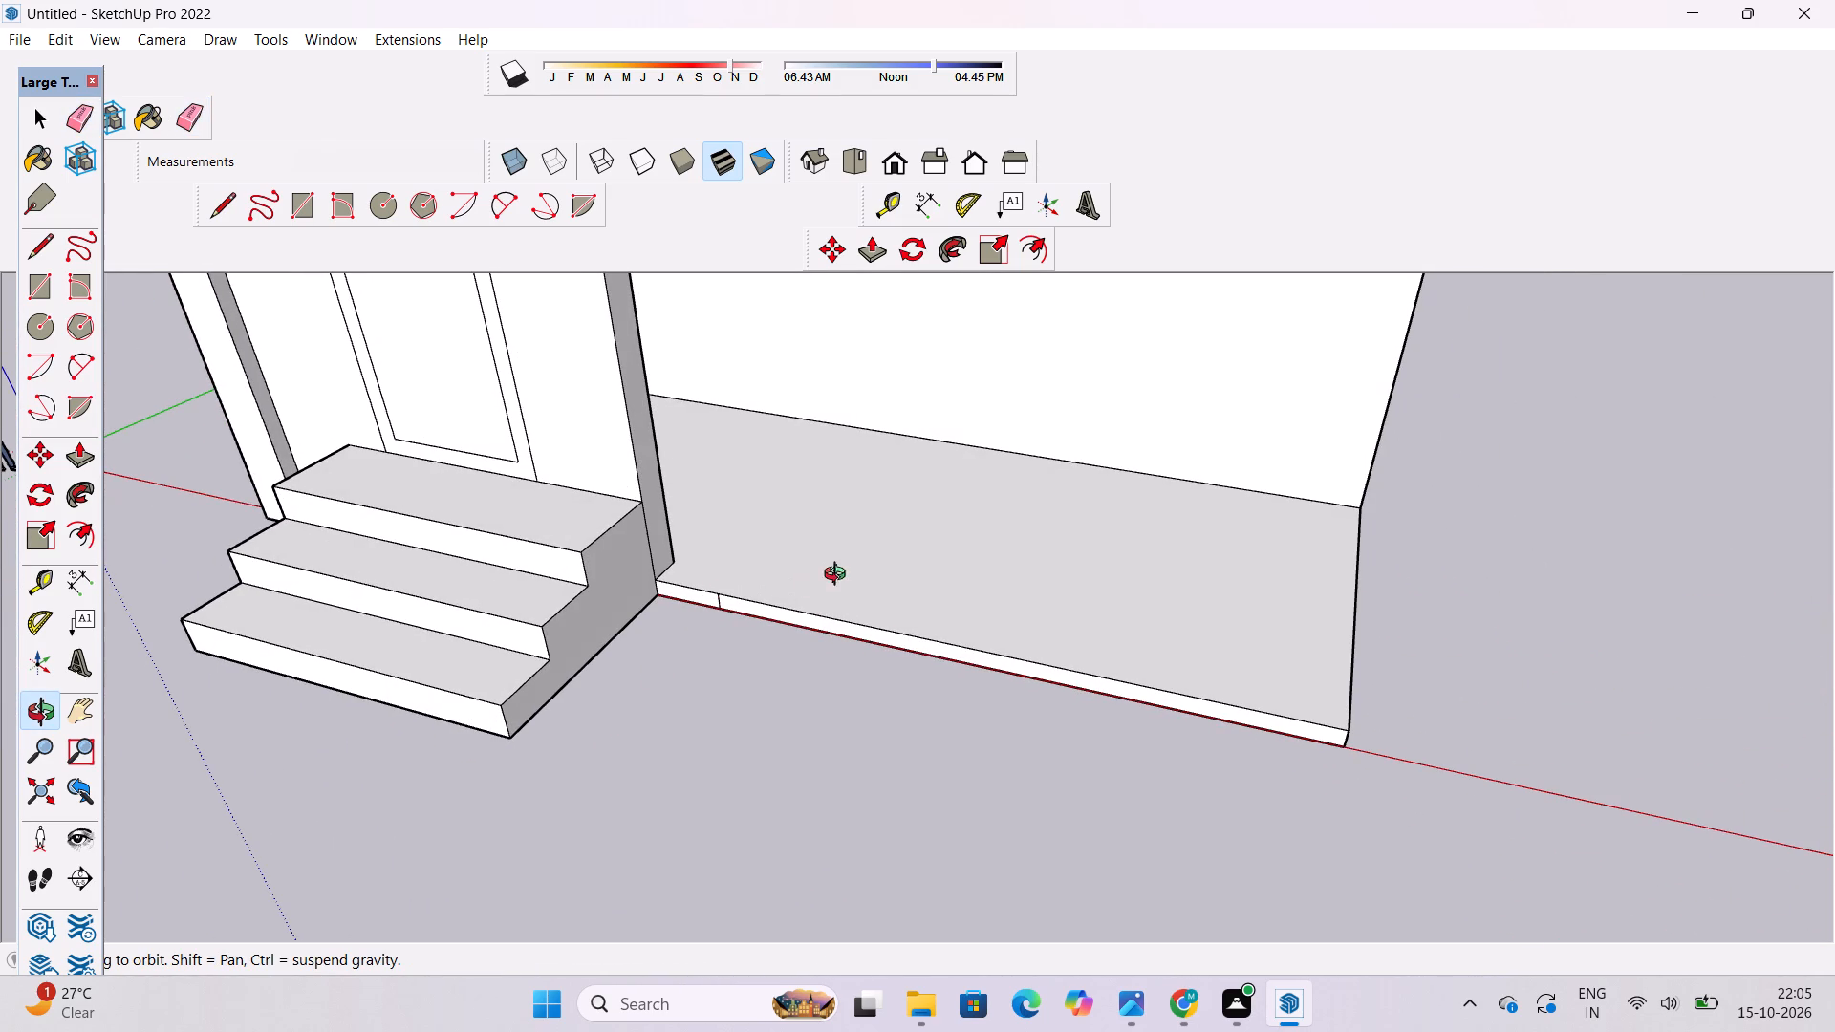
left_click_drag(745, 612, 835, 769)
left_click_drag(817, 730, 870, 647, "shift")
scroll(690, 574, "up", 3)
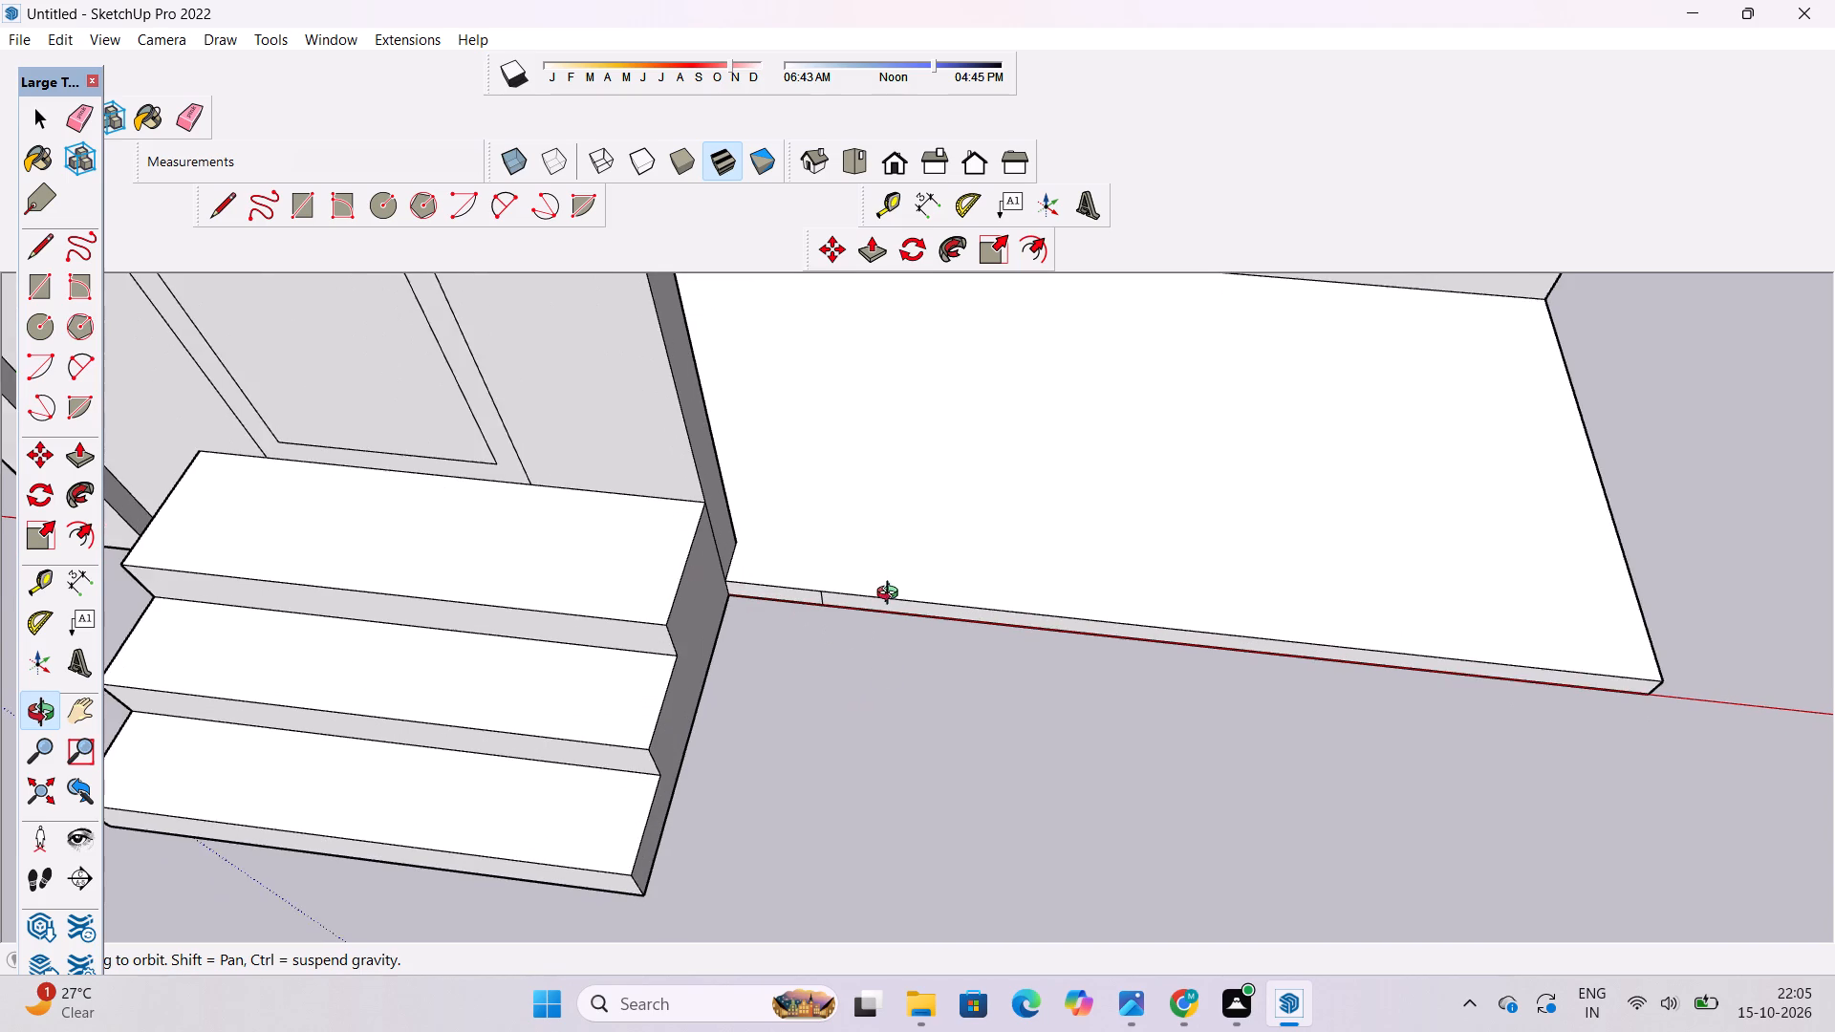
left_click_drag(892, 603, 898, 753)
scroll(811, 582, "up", 5)
left_click_drag(837, 589, 864, 635, "shift")
key("l")
scroll(690, 586, "up", 3)
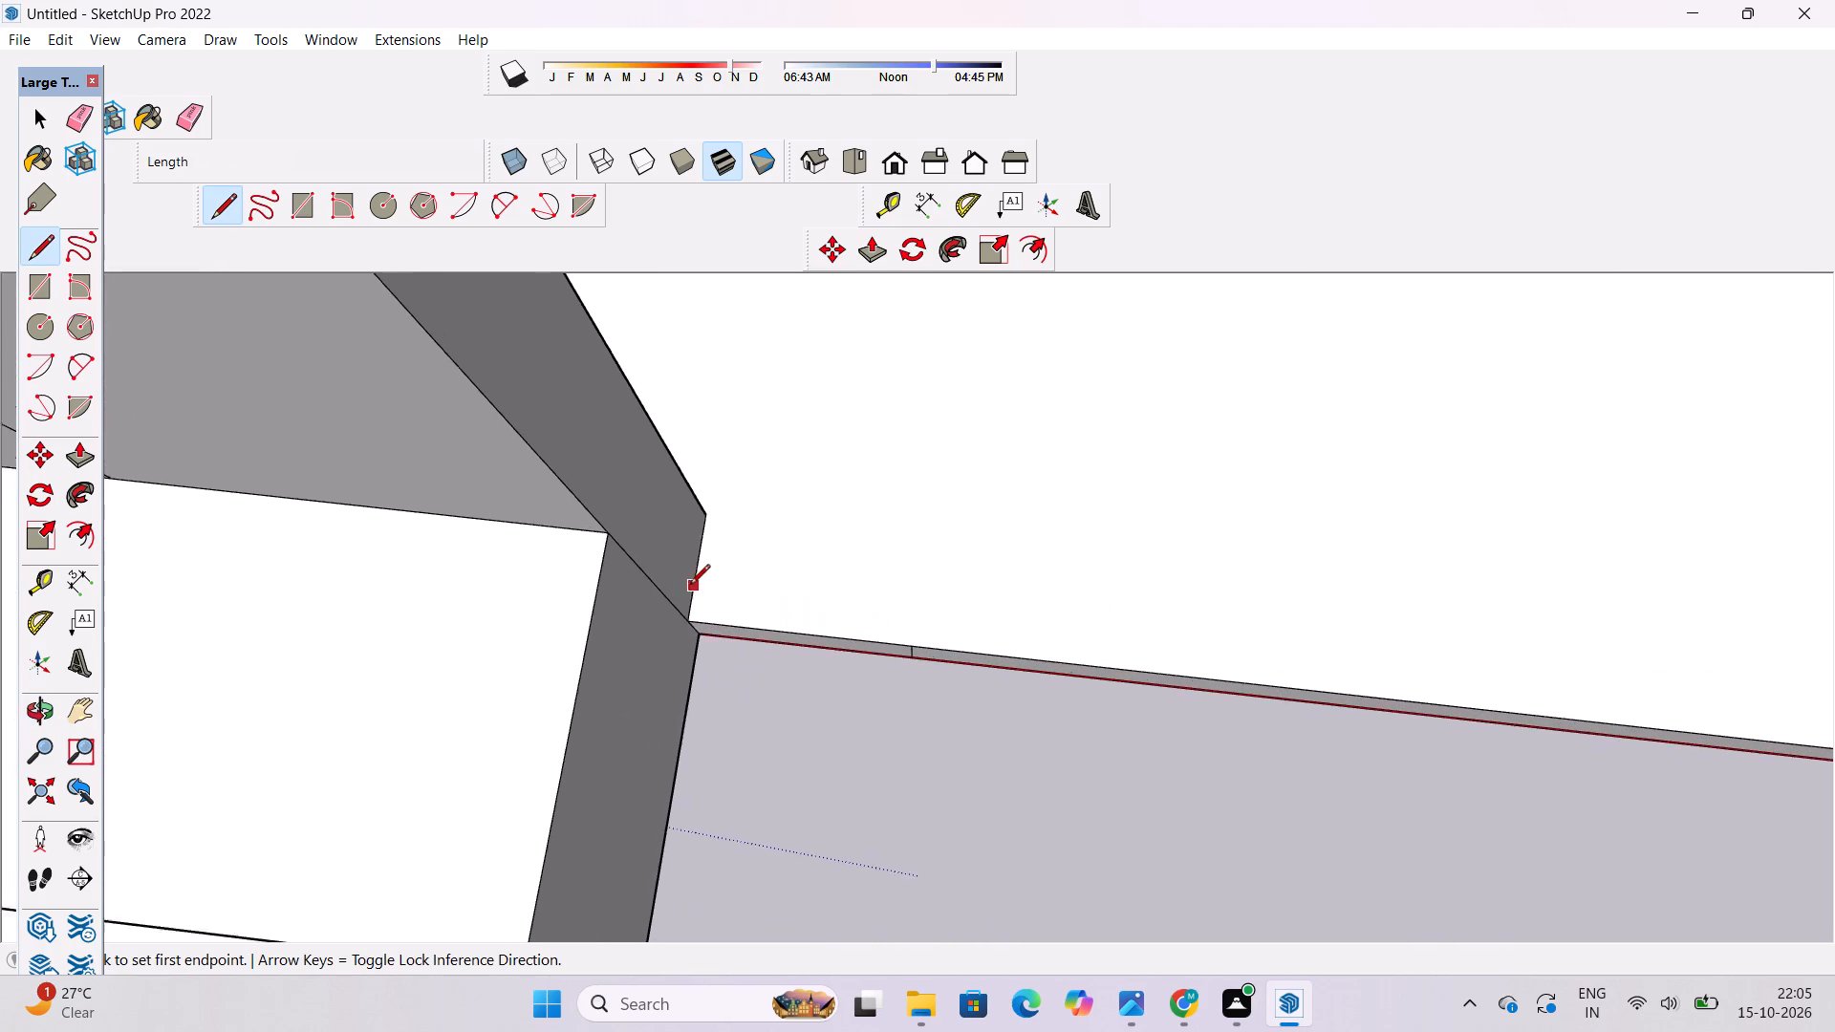
scroll(690, 586, "up", 1)
left_click(692, 566)
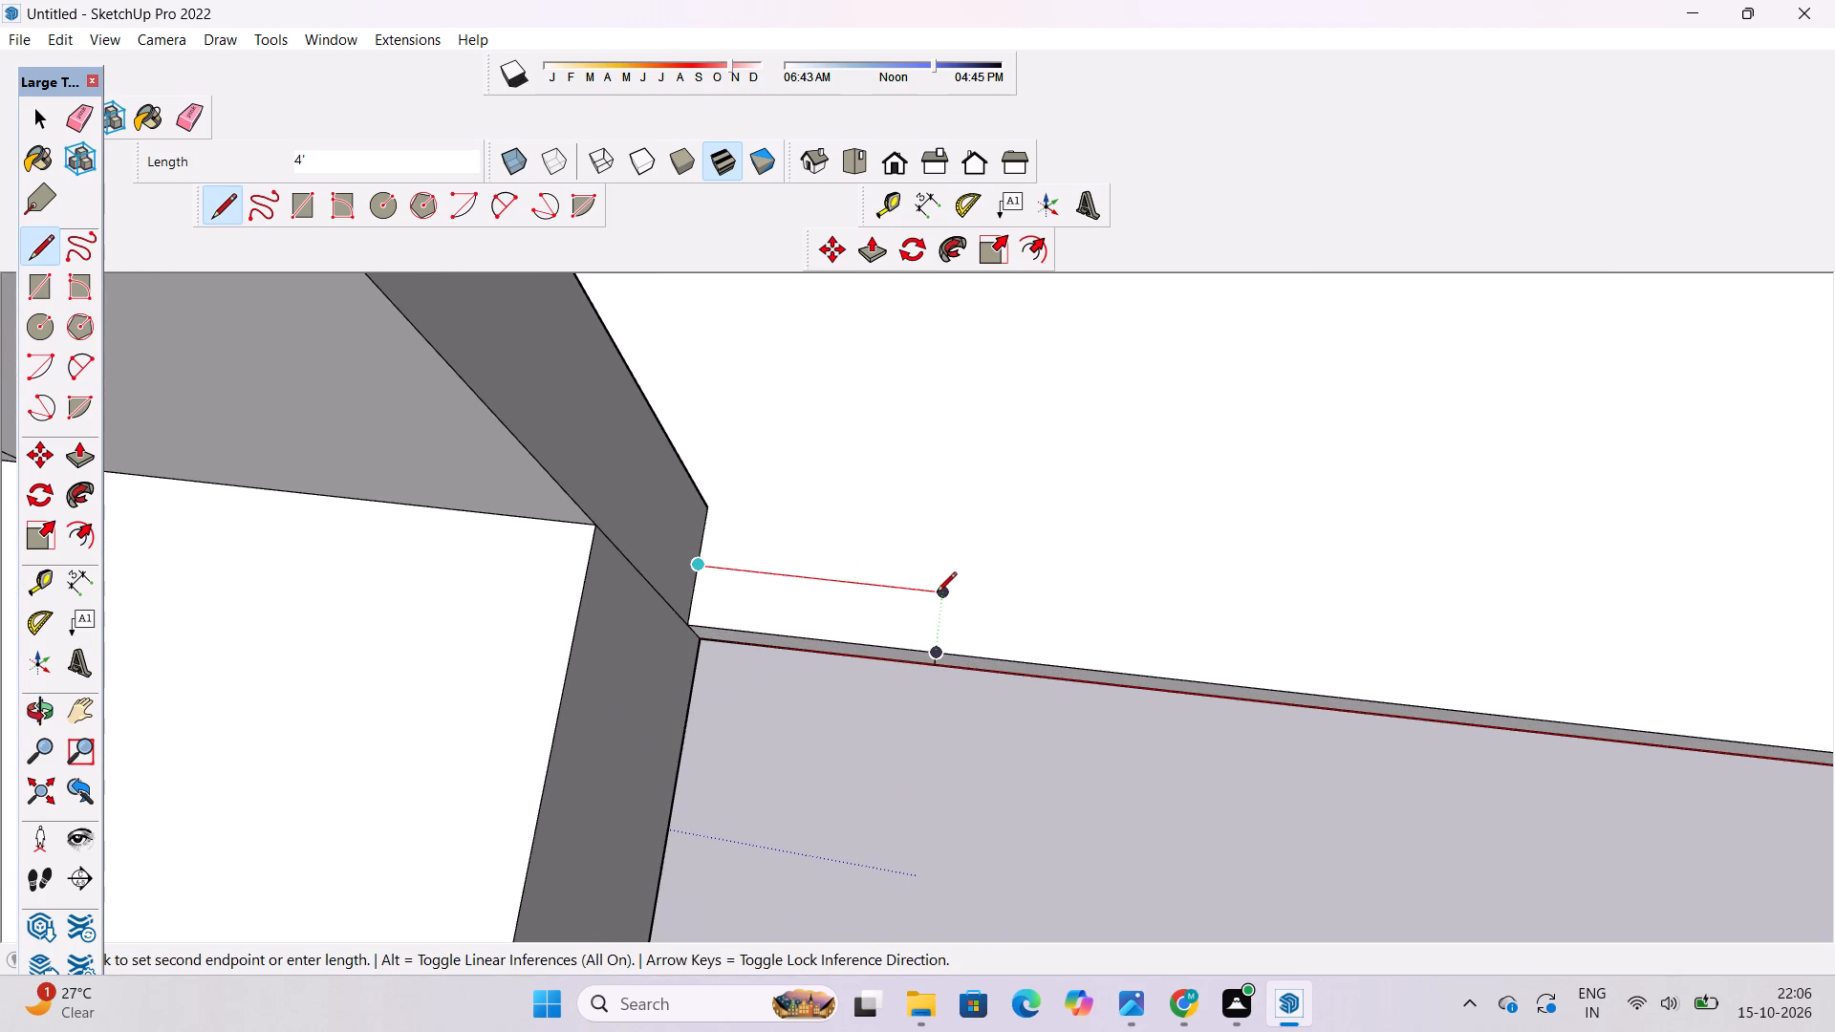
left_click(937, 593)
left_click(931, 655)
Pull the 4' wide section of the slab's front face outward by 1'.
key("o")
scroll(932, 643, "down", 5)
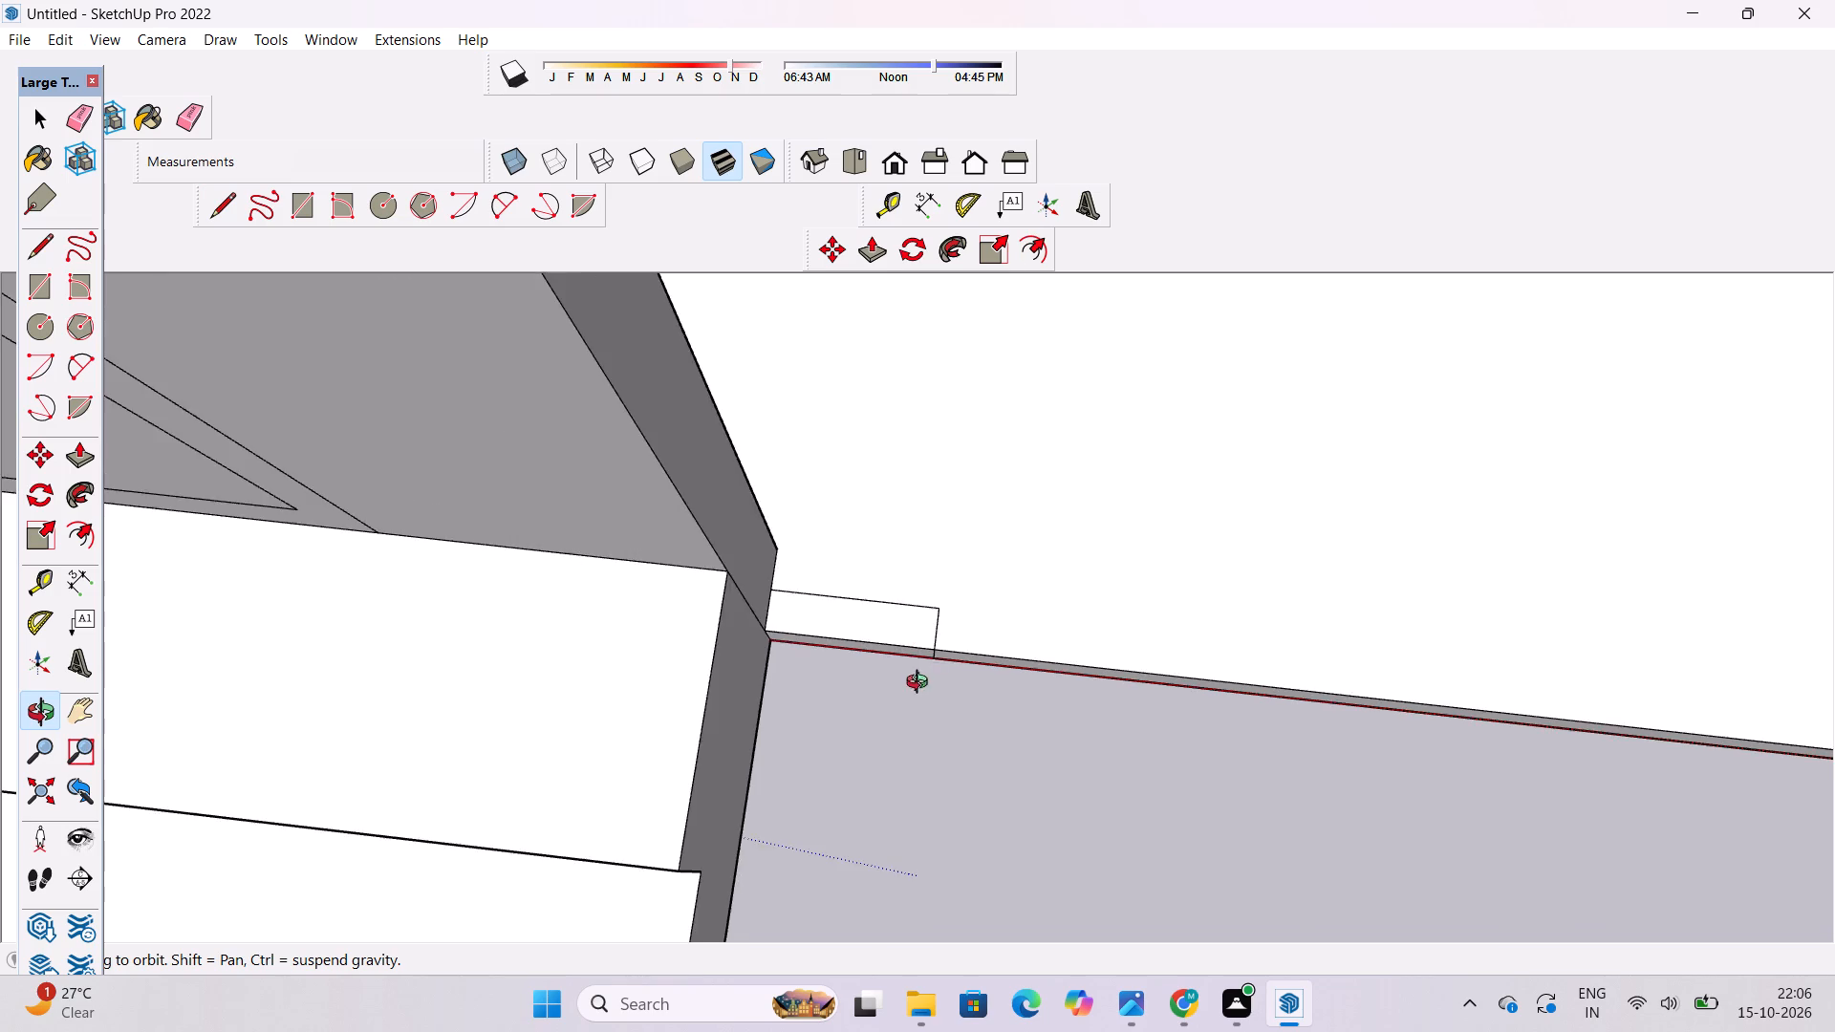
left_click_drag(906, 695, 920, 475)
scroll(945, 656, "up", 1)
left_click_drag(943, 652, 927, 747, "shift")
left_click_drag(924, 752, 913, 686)
left_click_drag(917, 712, 917, 676, "shift")
key("p")
scroll(876, 765, "up", 5)
left_click(869, 705)
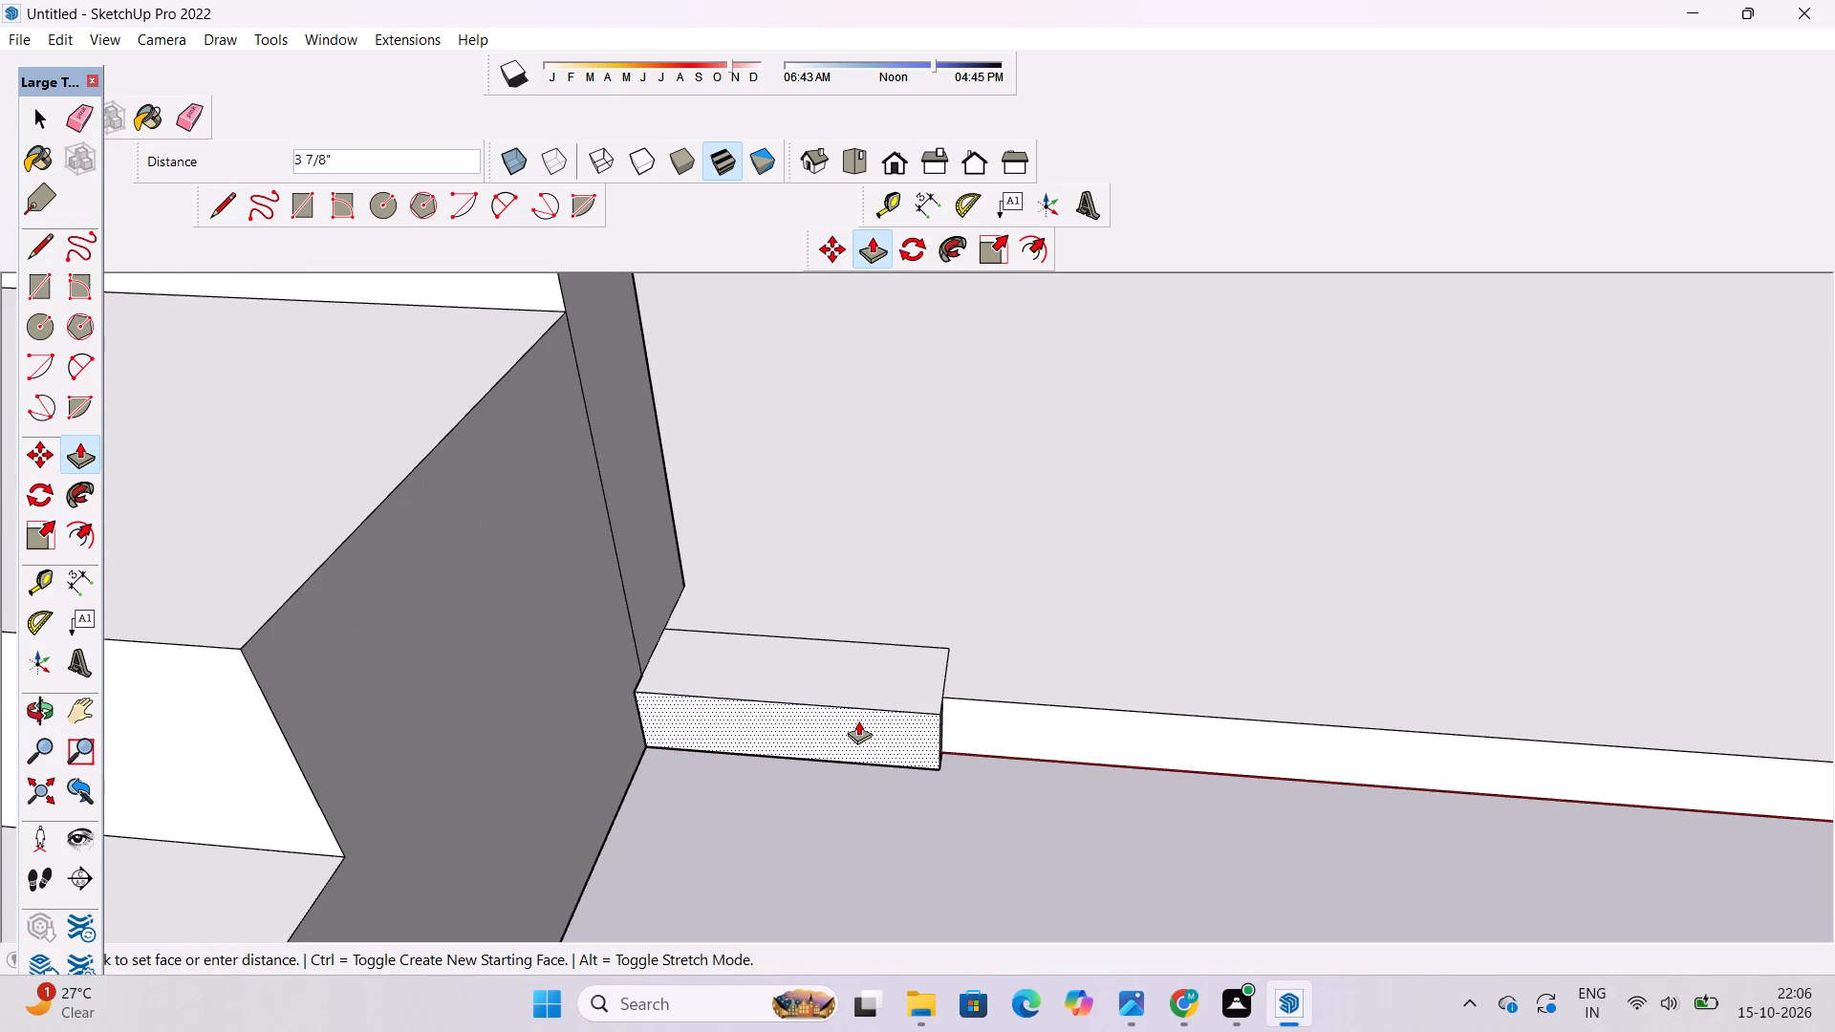
scroll(850, 730, "down", 3)
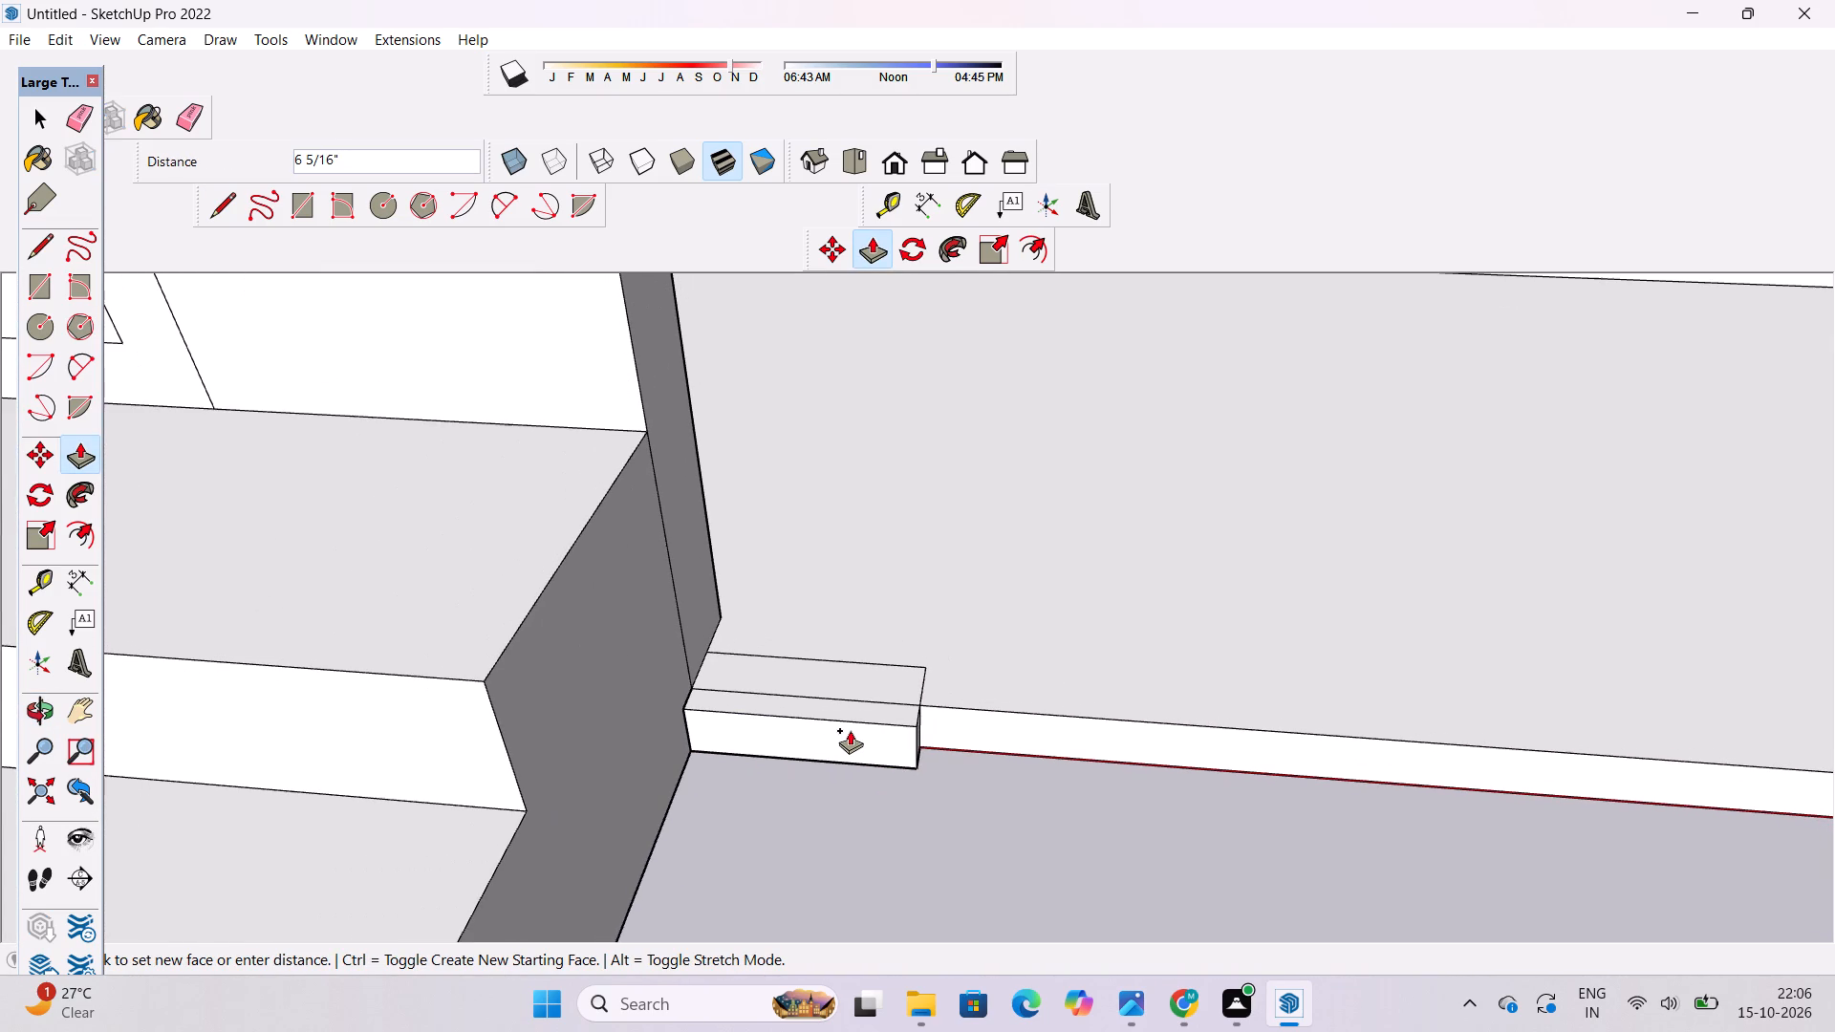
type("1'")
key("Return")
Erase the seam line dividing the top of the projecting block from the rectangle behind it.
scroll(850, 730, "down", 2)
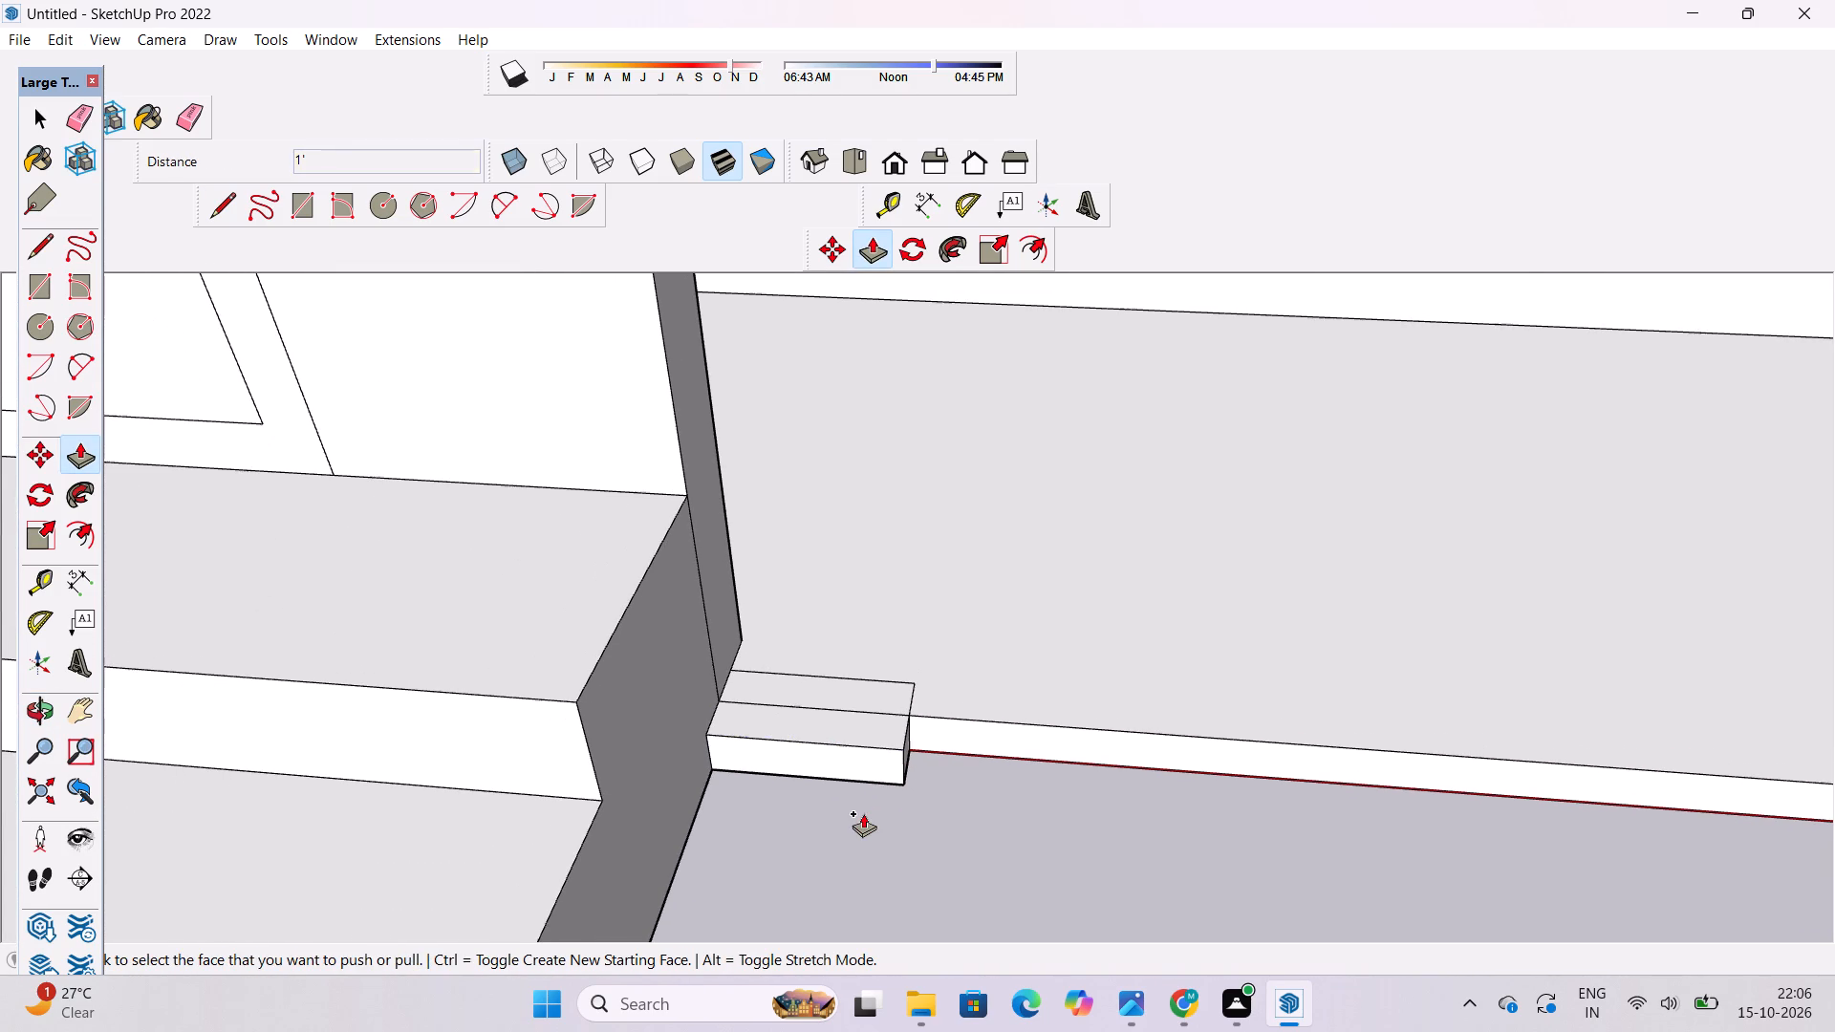
key("e")
left_click_drag(831, 703, 833, 715)
Extrude the top face of the block beside the stair upward by 25' to form a pillar.
key("o")
left_click_drag(957, 825, 924, 353)
left_click_drag(893, 662, 1012, 876)
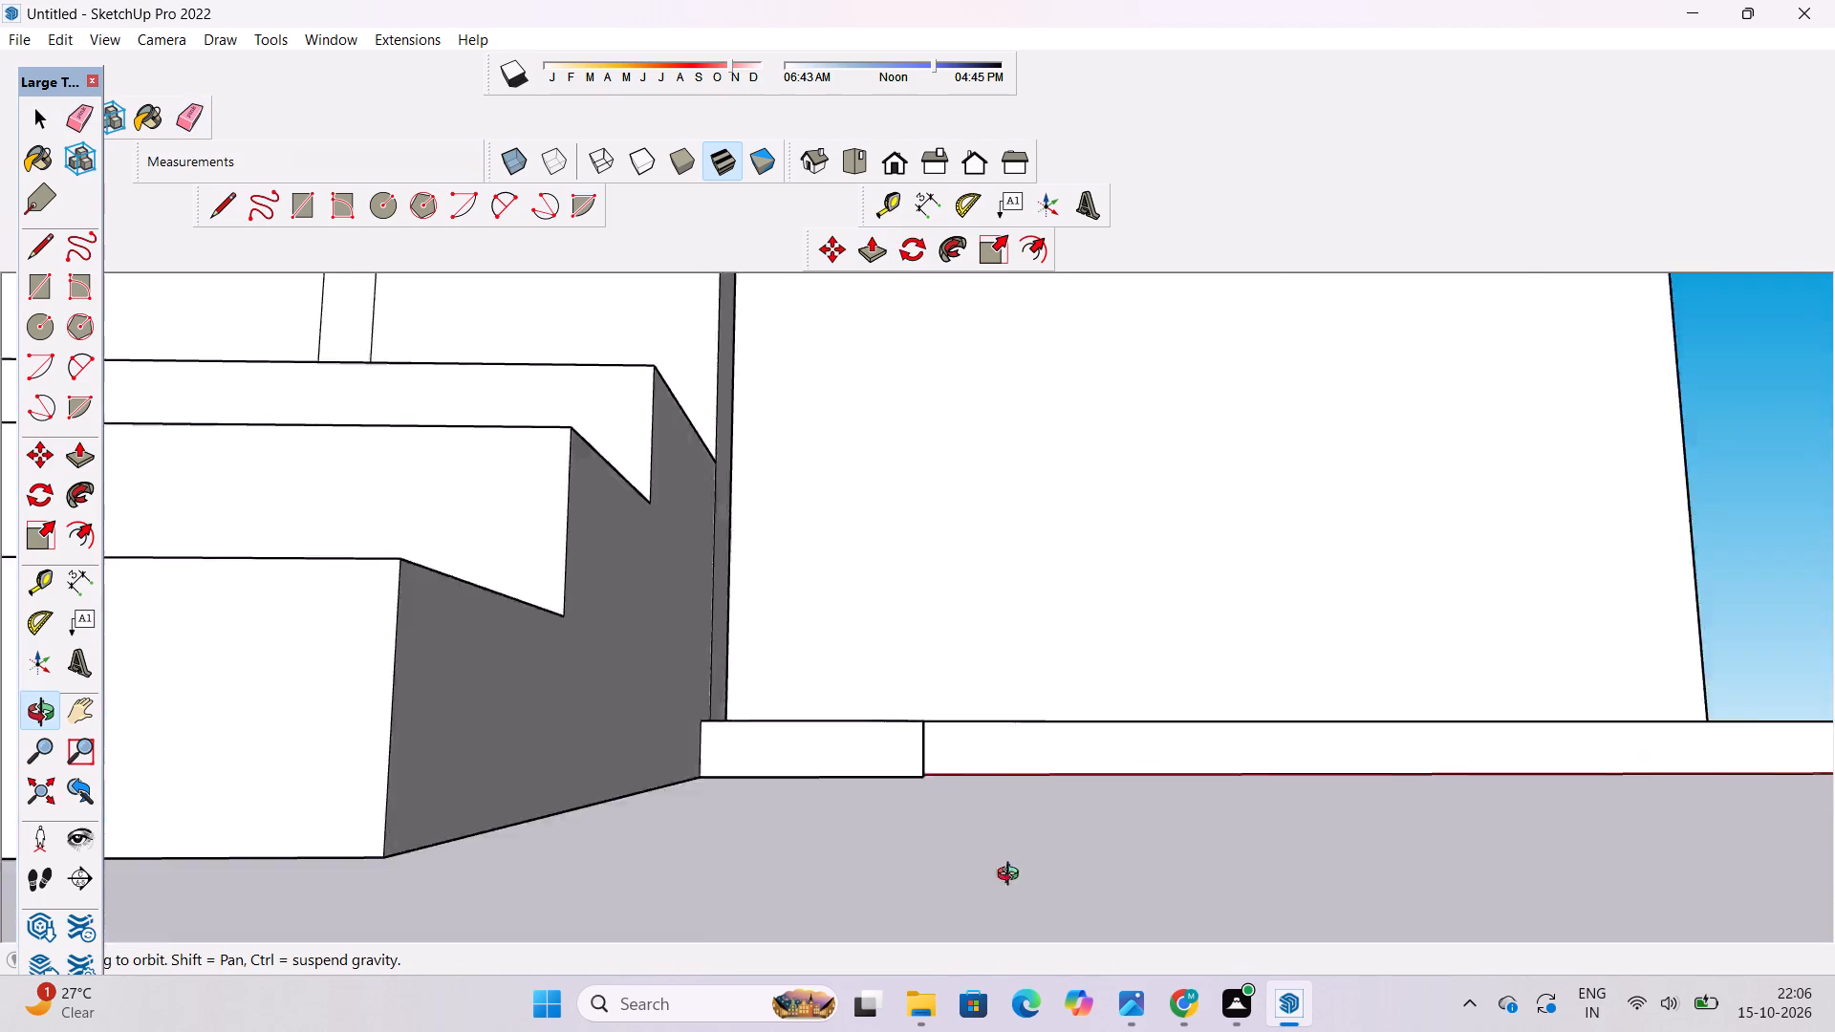
left_click_drag(1012, 876, 1032, 929)
scroll(891, 803, "down", 3)
left_click_drag(883, 776, 807, 839, "shift")
scroll(805, 850, "down", 4)
left_click_drag(817, 836, 729, 854)
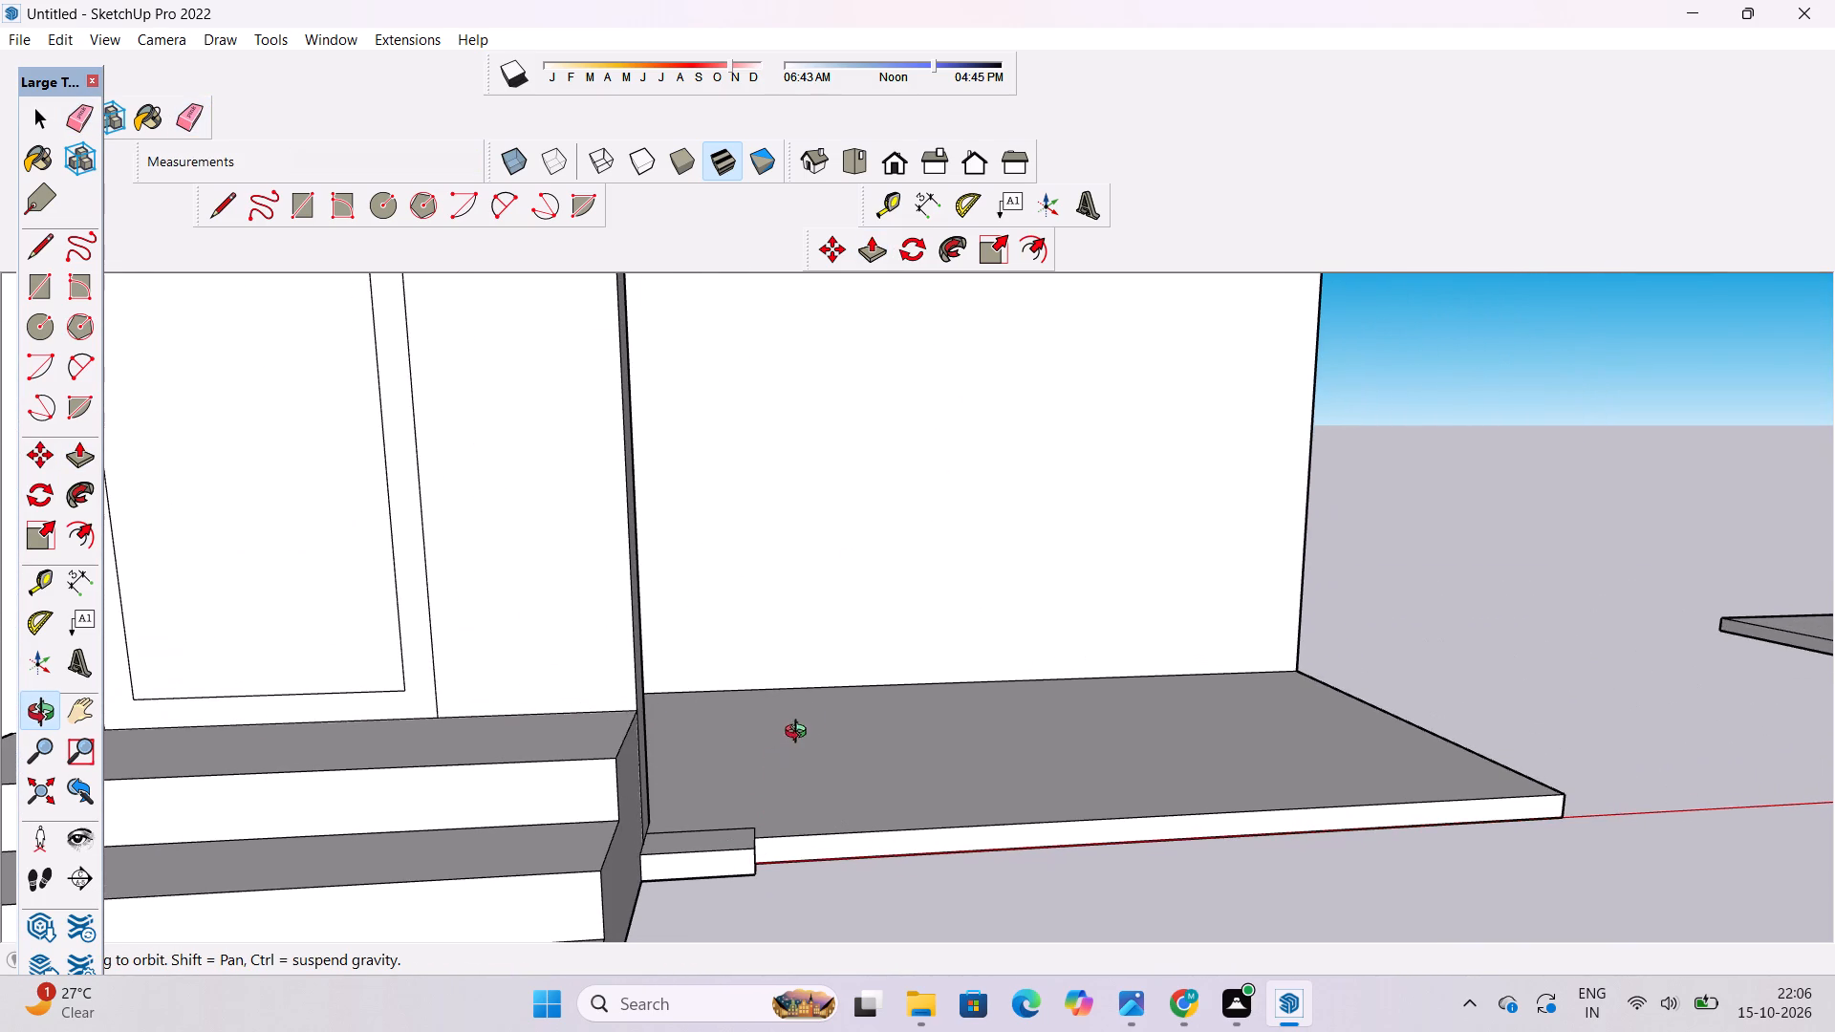
scroll(817, 842, "down", 3)
left_click_drag(824, 848, 584, 919)
left_click_drag(604, 879, 603, 1000, "shift")
scroll(670, 919, "up", 2)
left_click_drag(670, 916, 620, 824, "shift")
left_click_drag(618, 822, 670, 828)
scroll(623, 800, "up", 2)
left_click_drag(623, 796, 656, 854, "shift")
key("p")
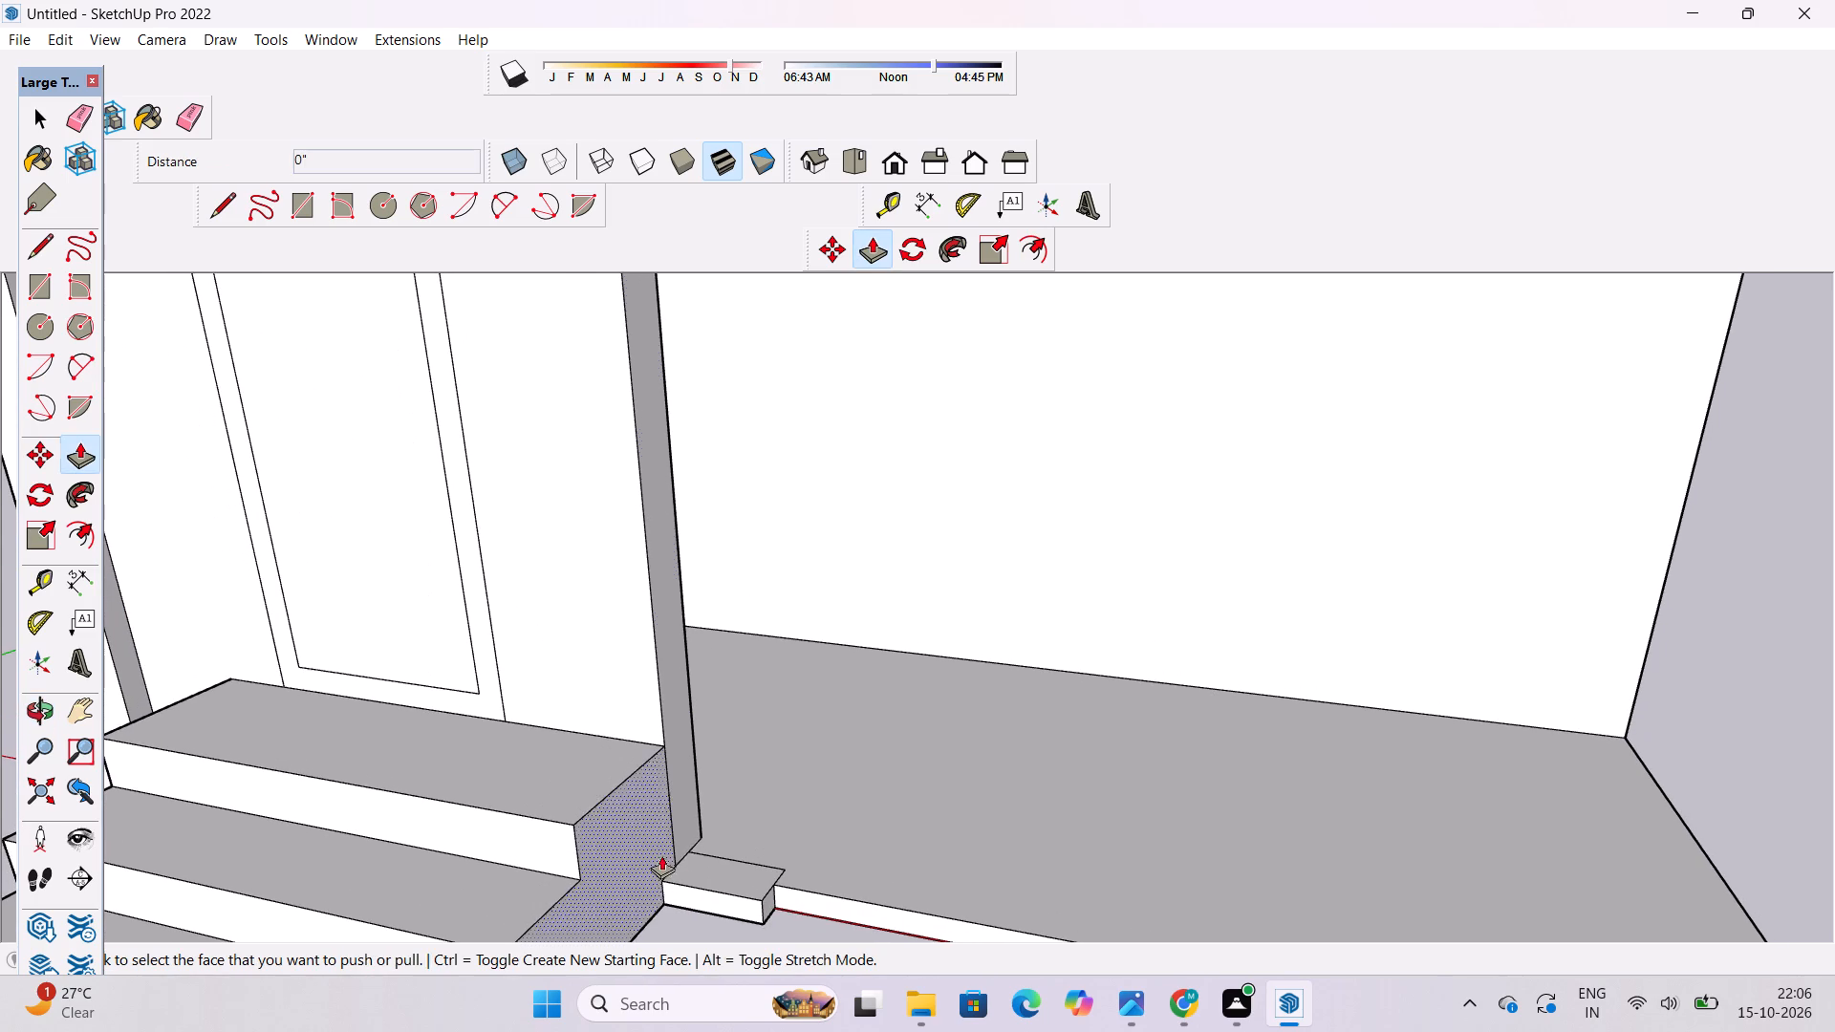
left_click(699, 878)
scroll(695, 860, "down", 8)
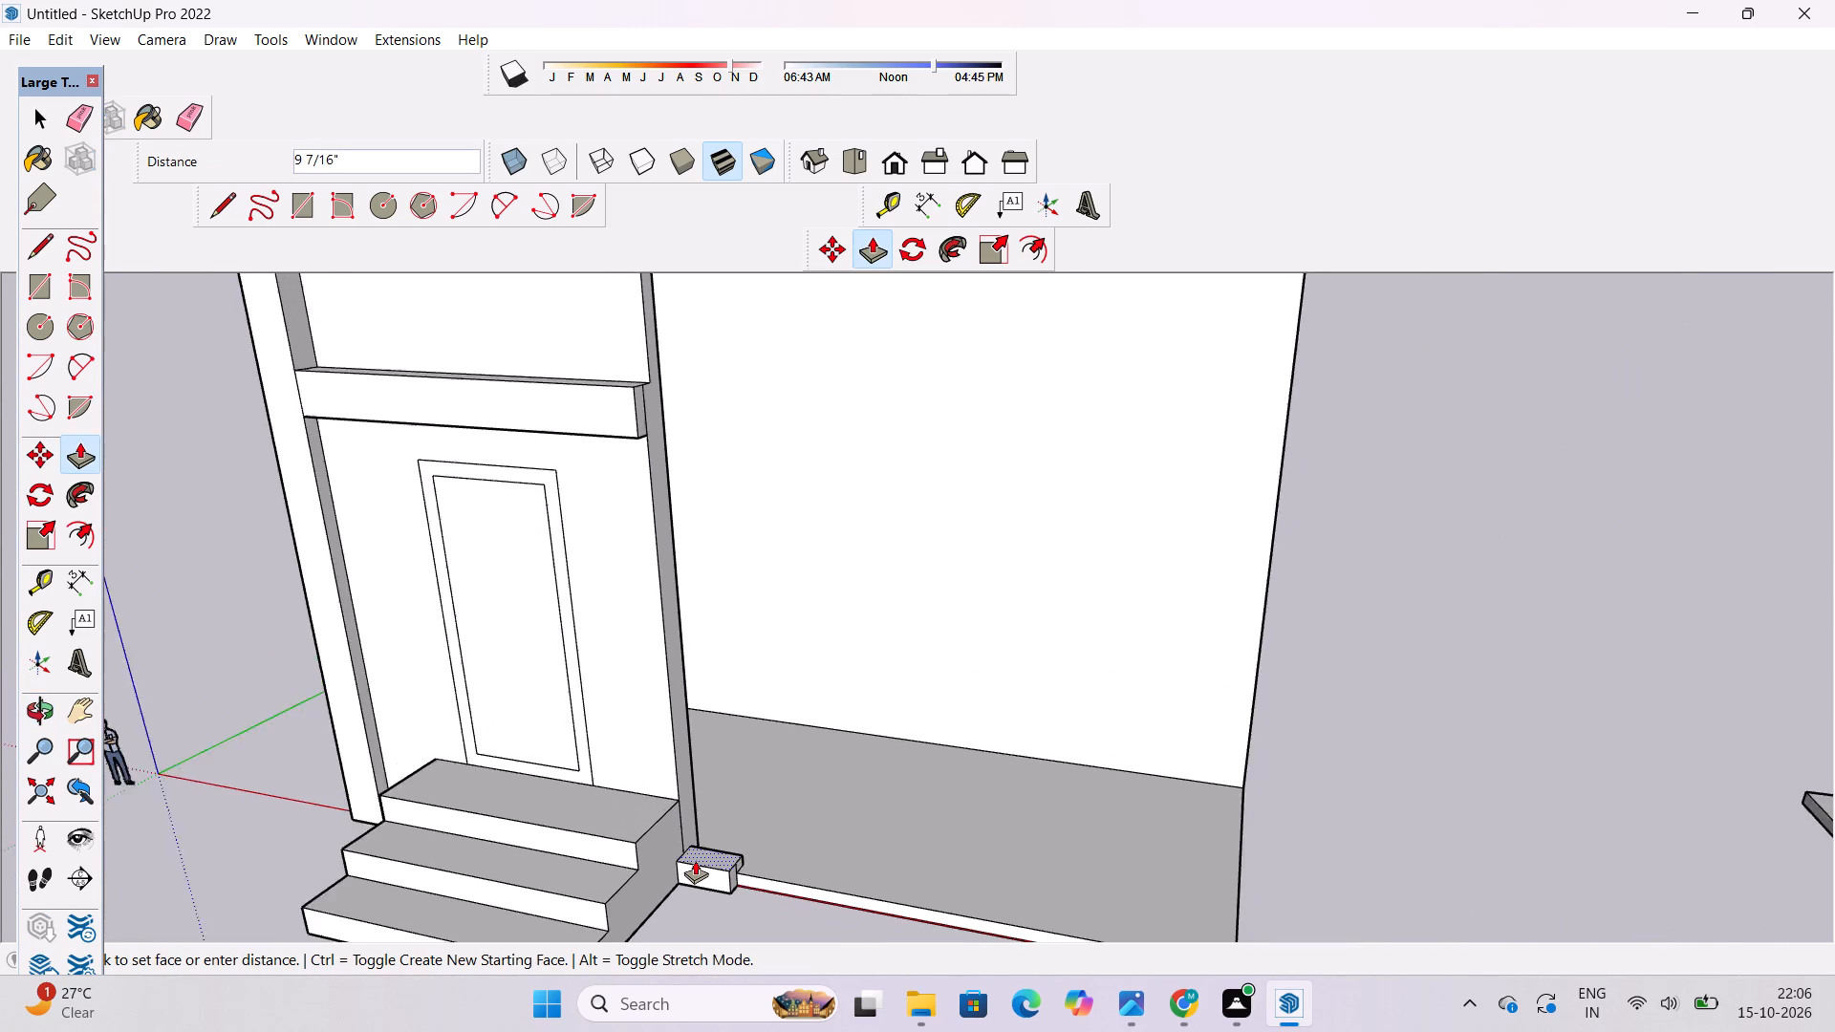
scroll(695, 860, "down", 5)
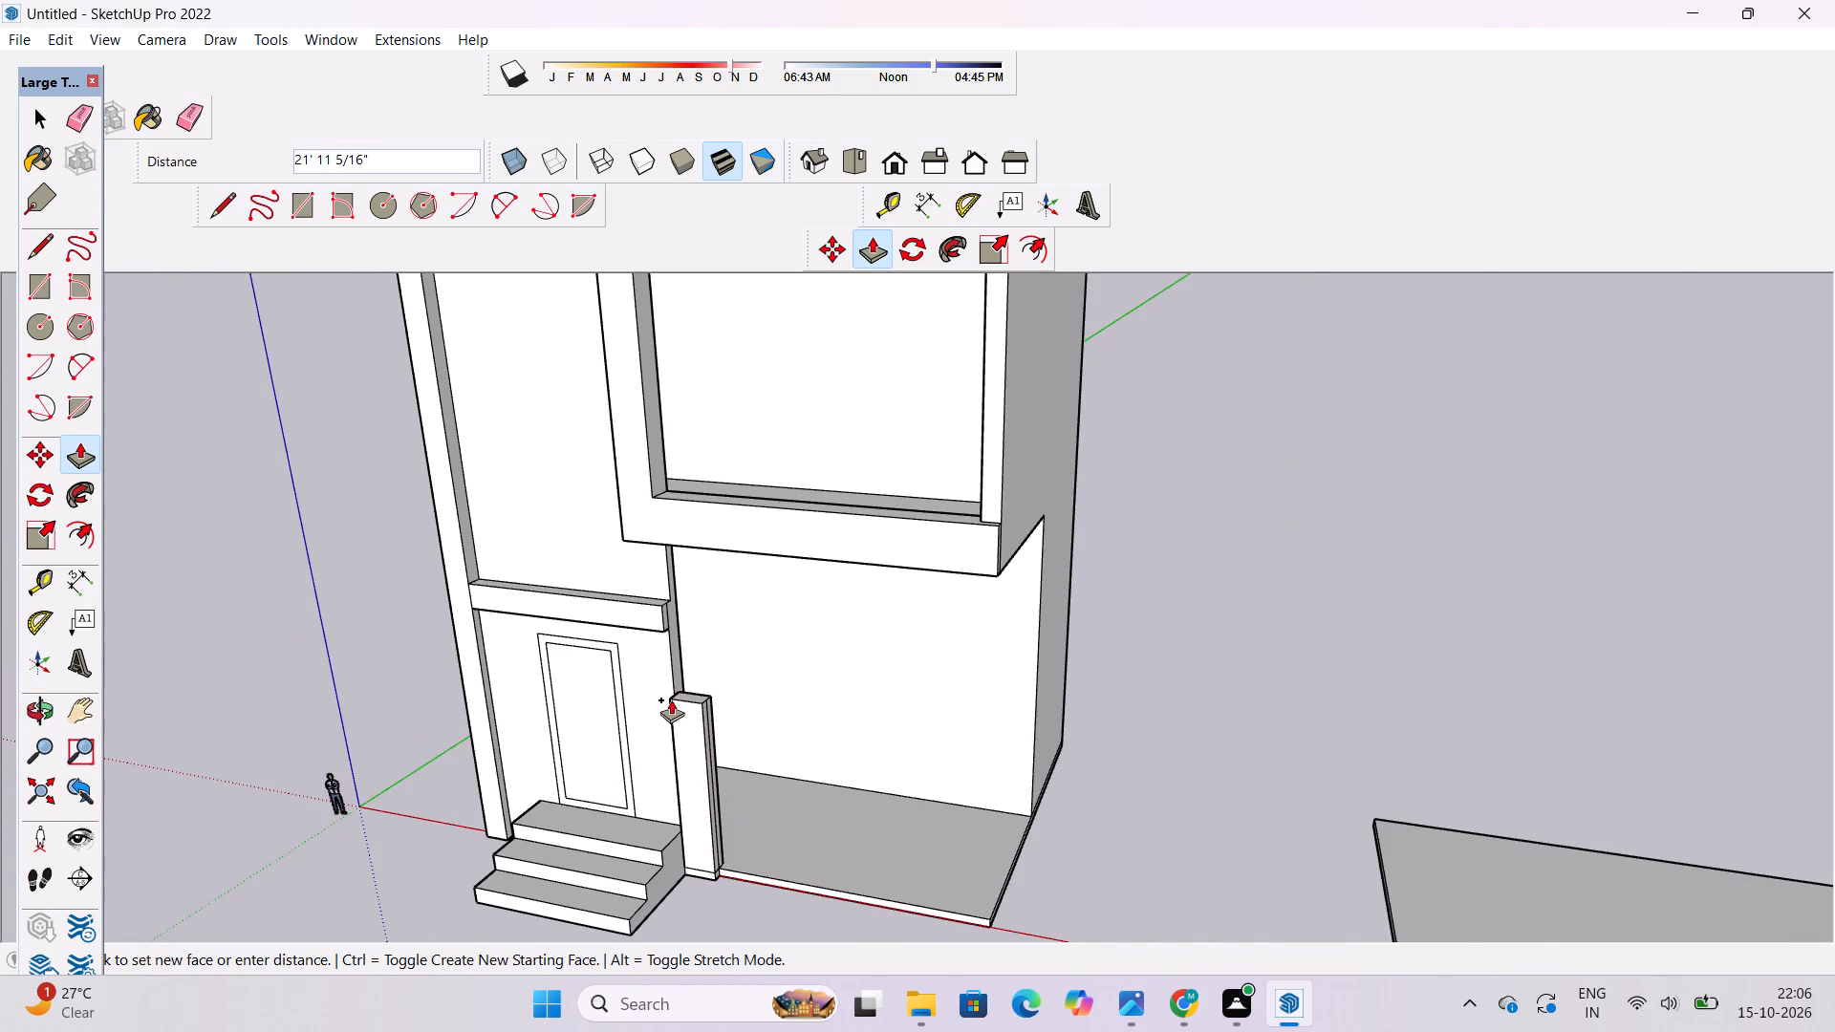
scroll(671, 699, "up", 4)
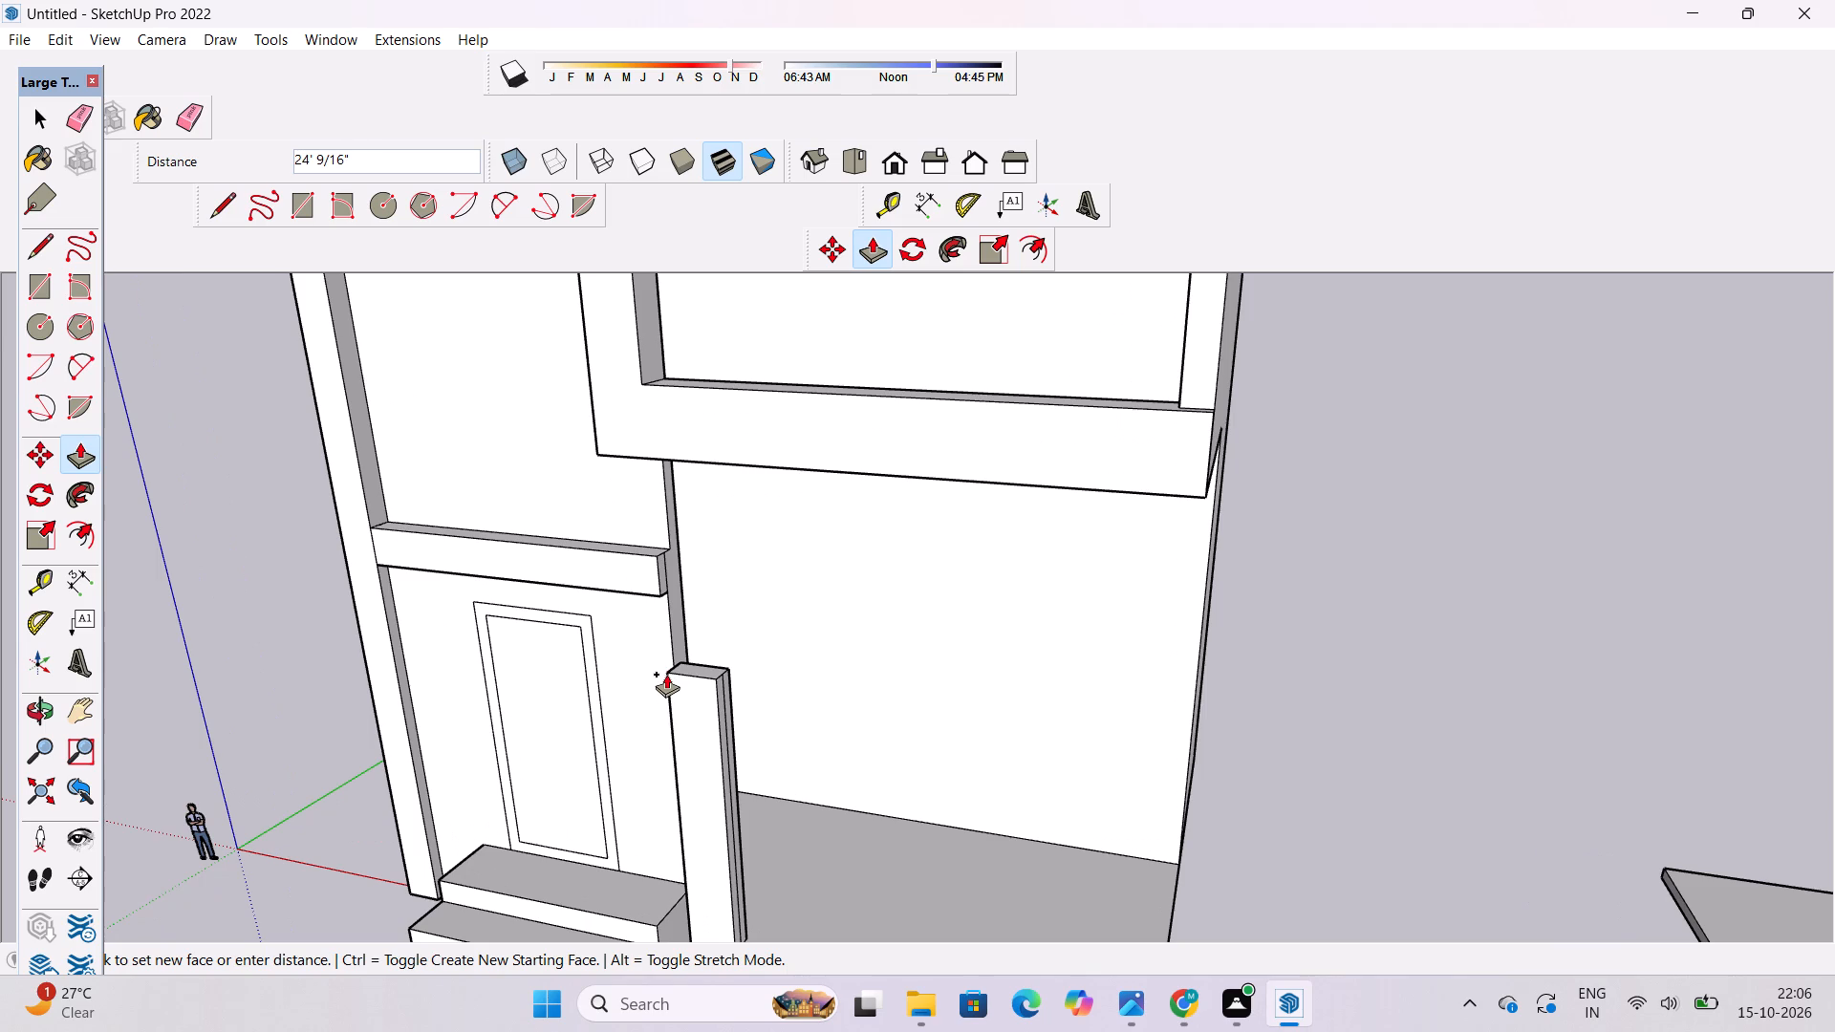
type("25'")
key("Return")
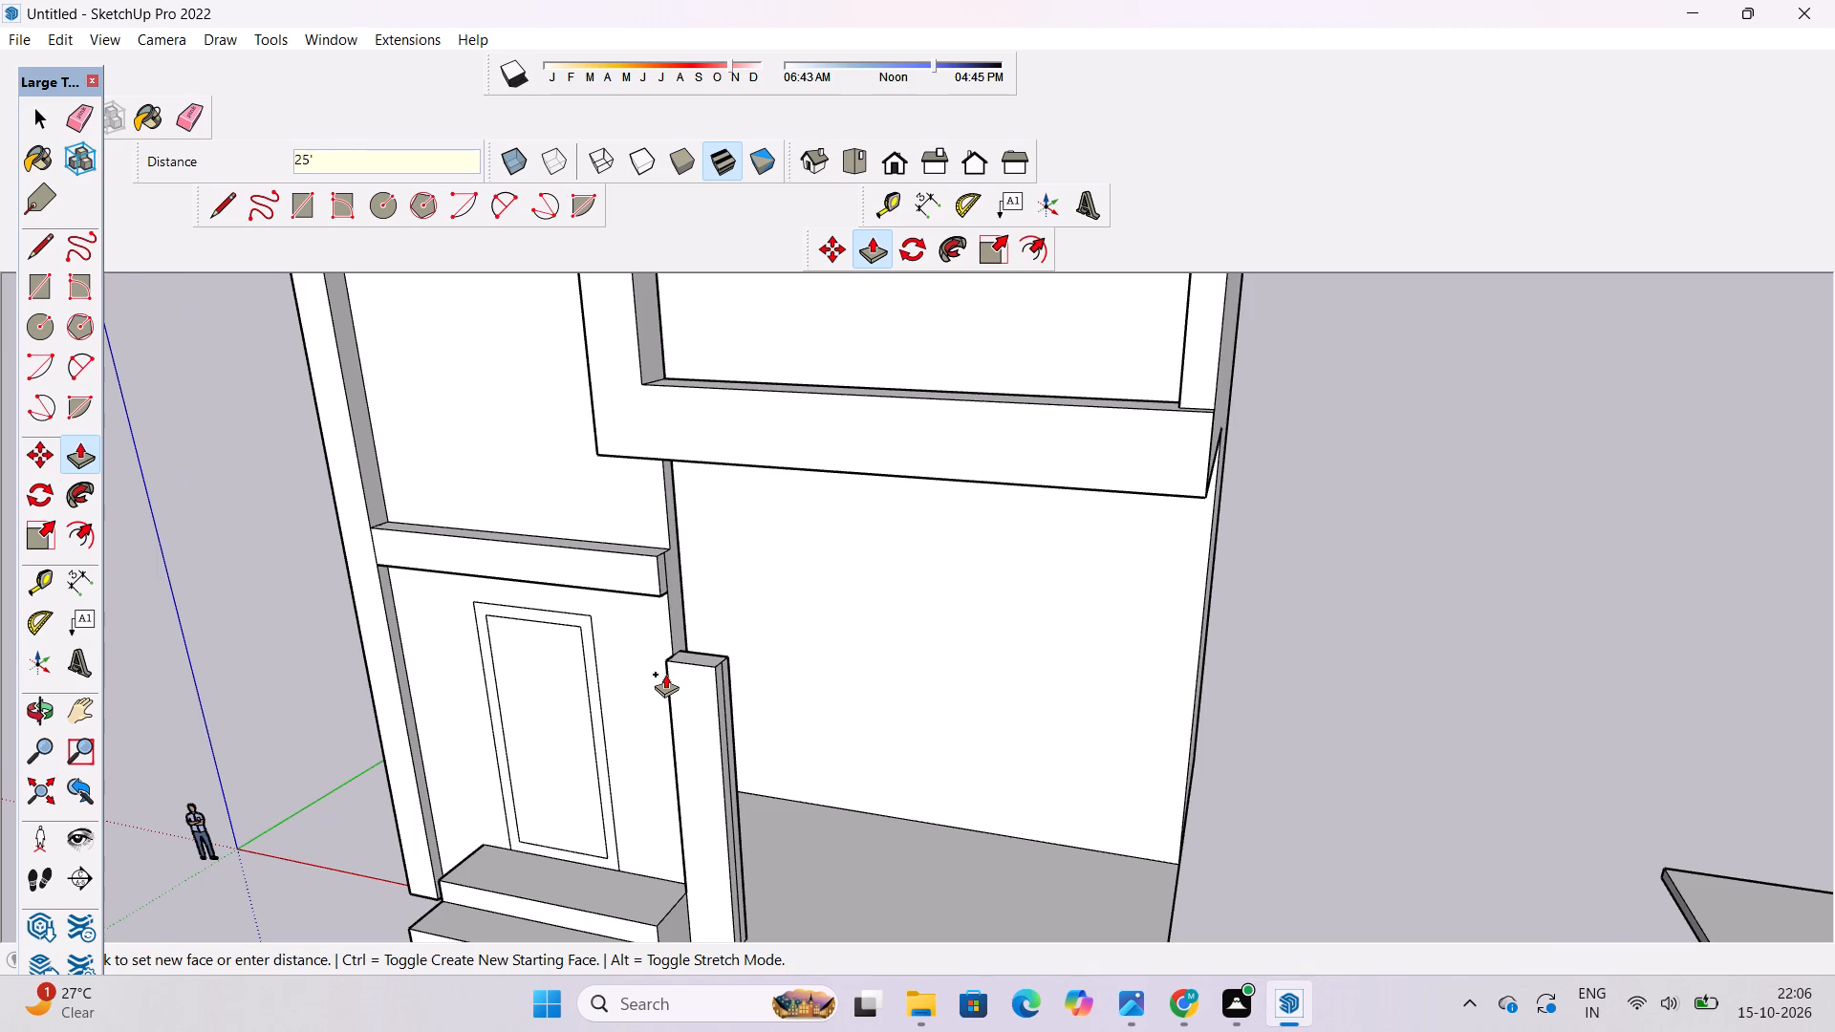
Lower the top face of the pillar beside the stair by 1.5' with Push/Pull.
key("o")
left_click_drag(638, 709, 771, 539)
scroll(760, 597, "down", 2)
left_click_drag(751, 725, 792, 801)
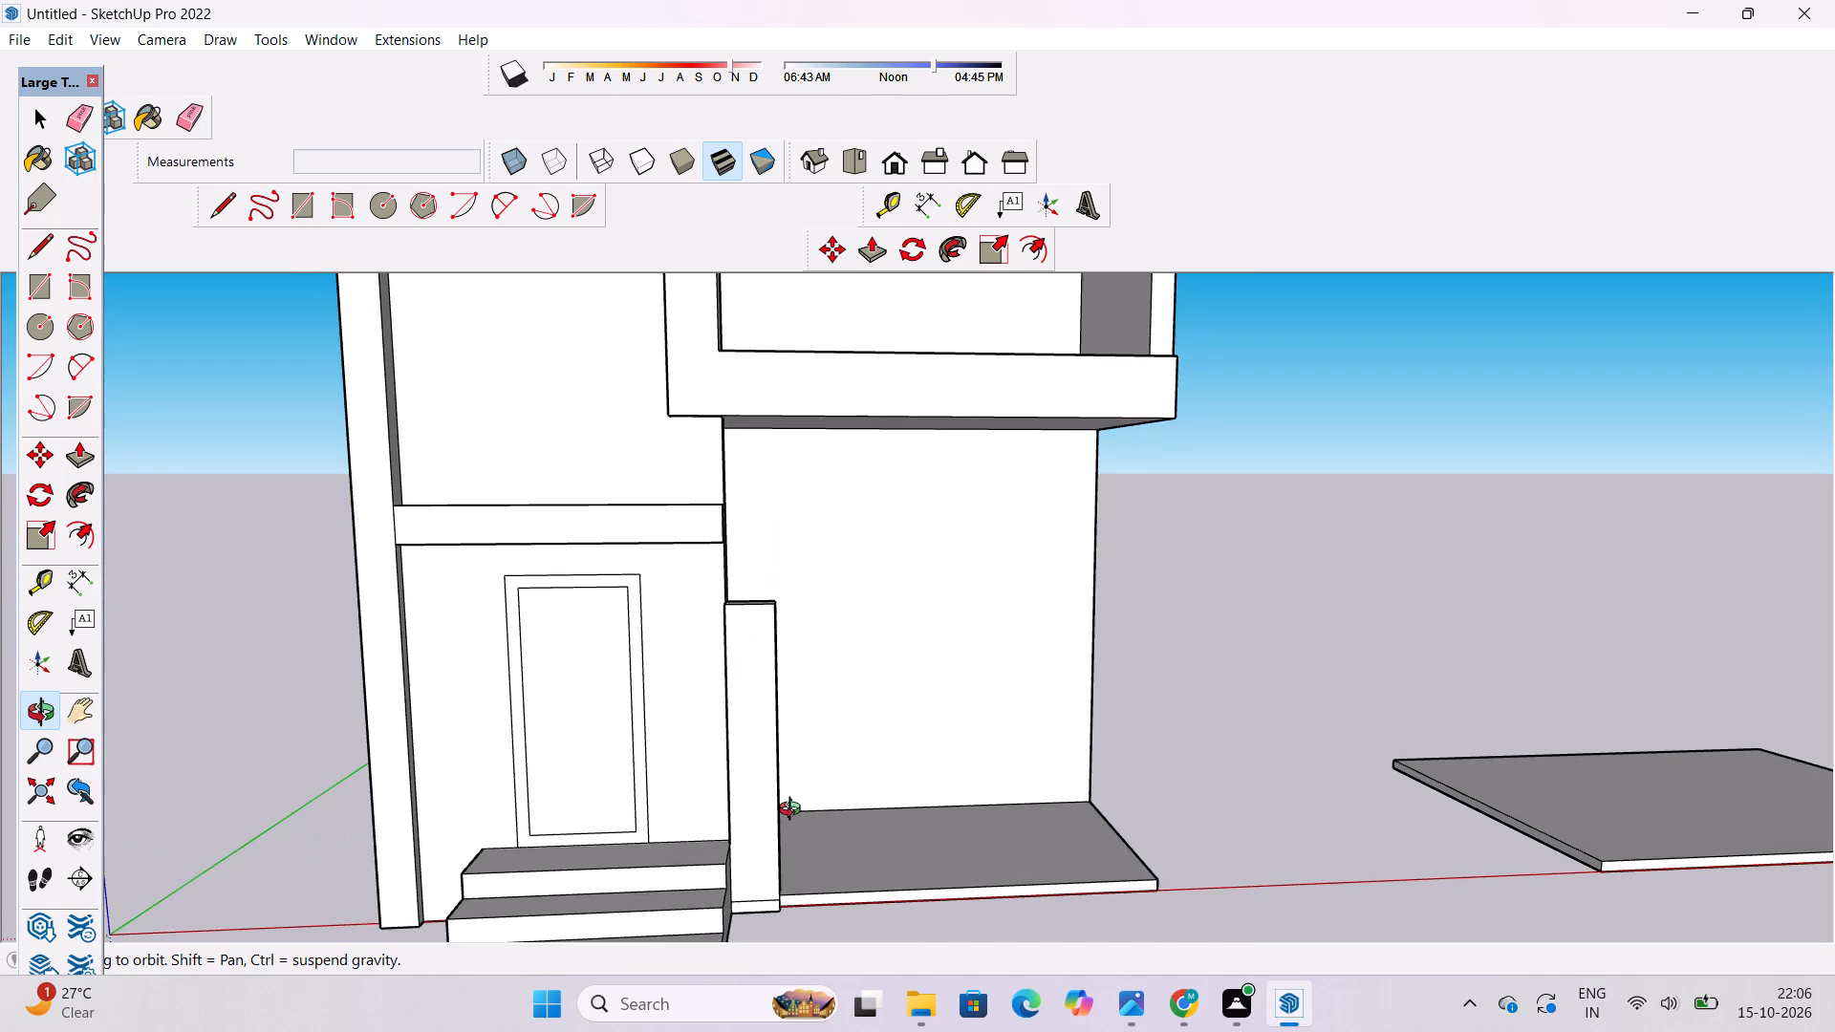
left_click_drag(794, 811, 691, 808, "shift")
scroll(684, 807, "down", 2)
scroll(649, 661, "up", 4)
left_click_drag(649, 659, 641, 833)
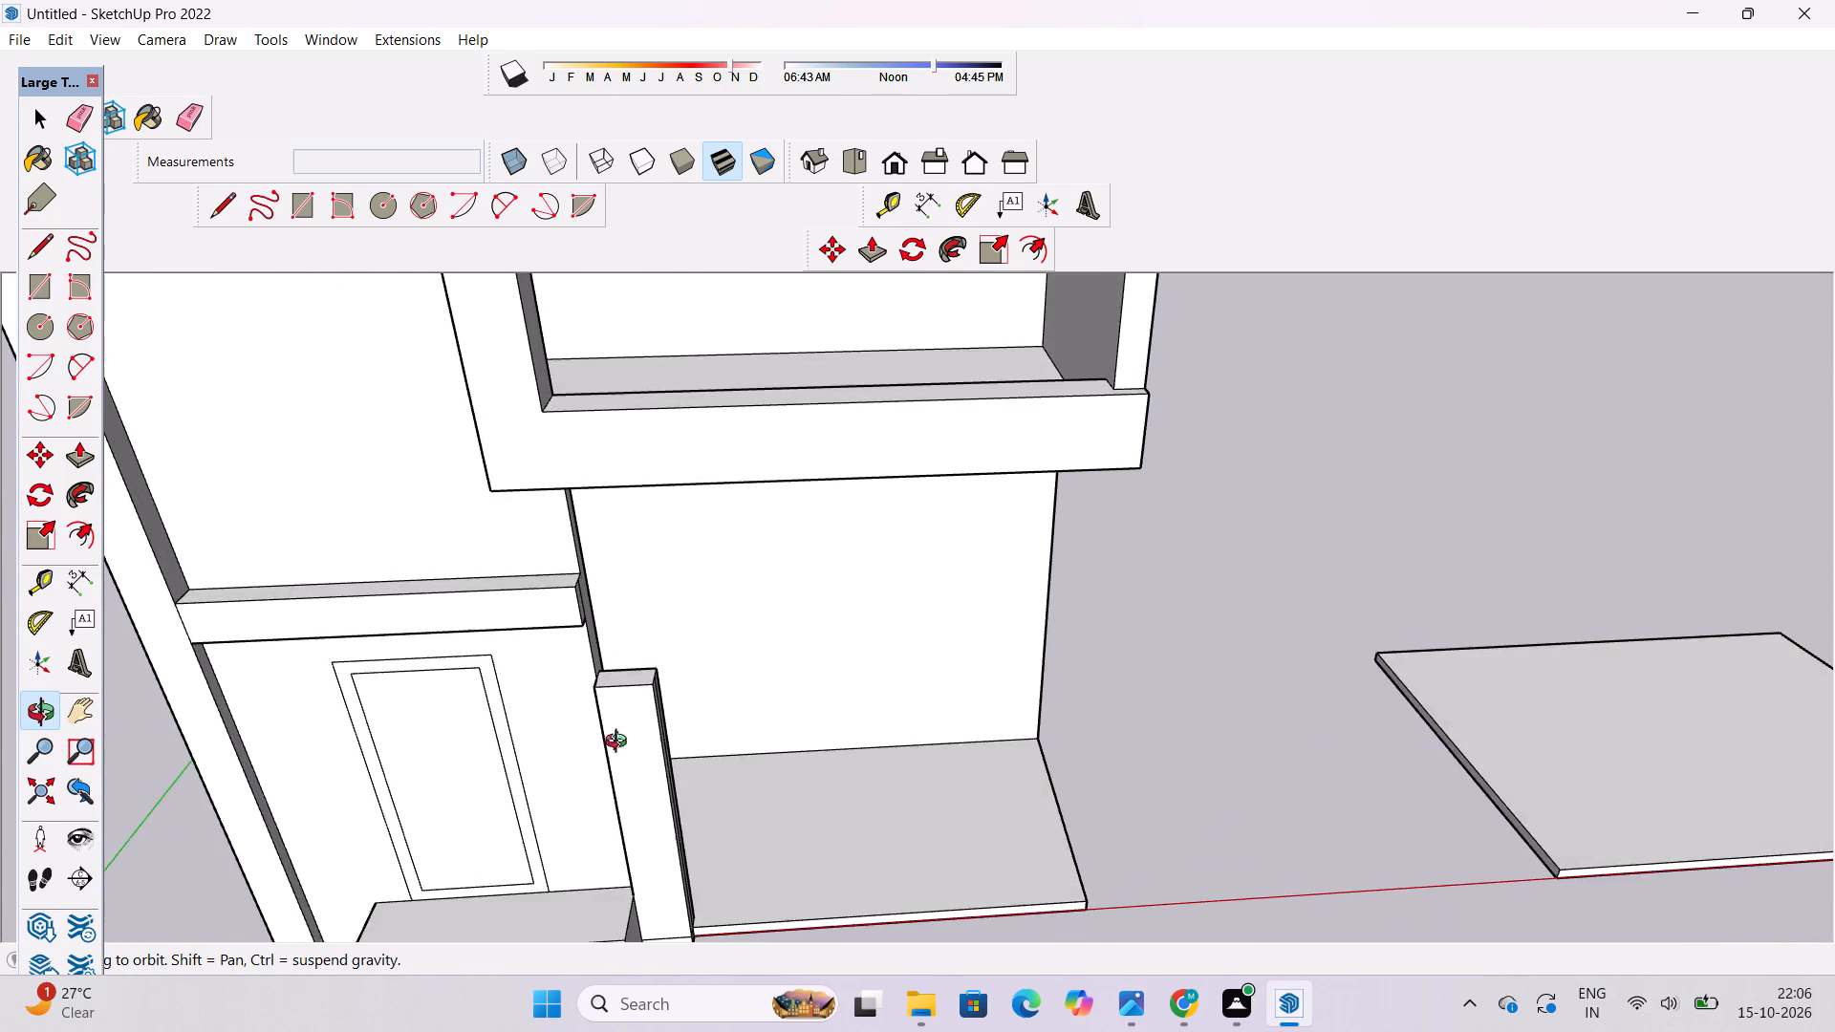
scroll(627, 673, "up", 4)
left_click_drag(627, 673, 669, 739, "shift")
left_click_drag(668, 740, 654, 742)
key("p")
scroll(646, 742, "up", 4)
left_click(641, 742)
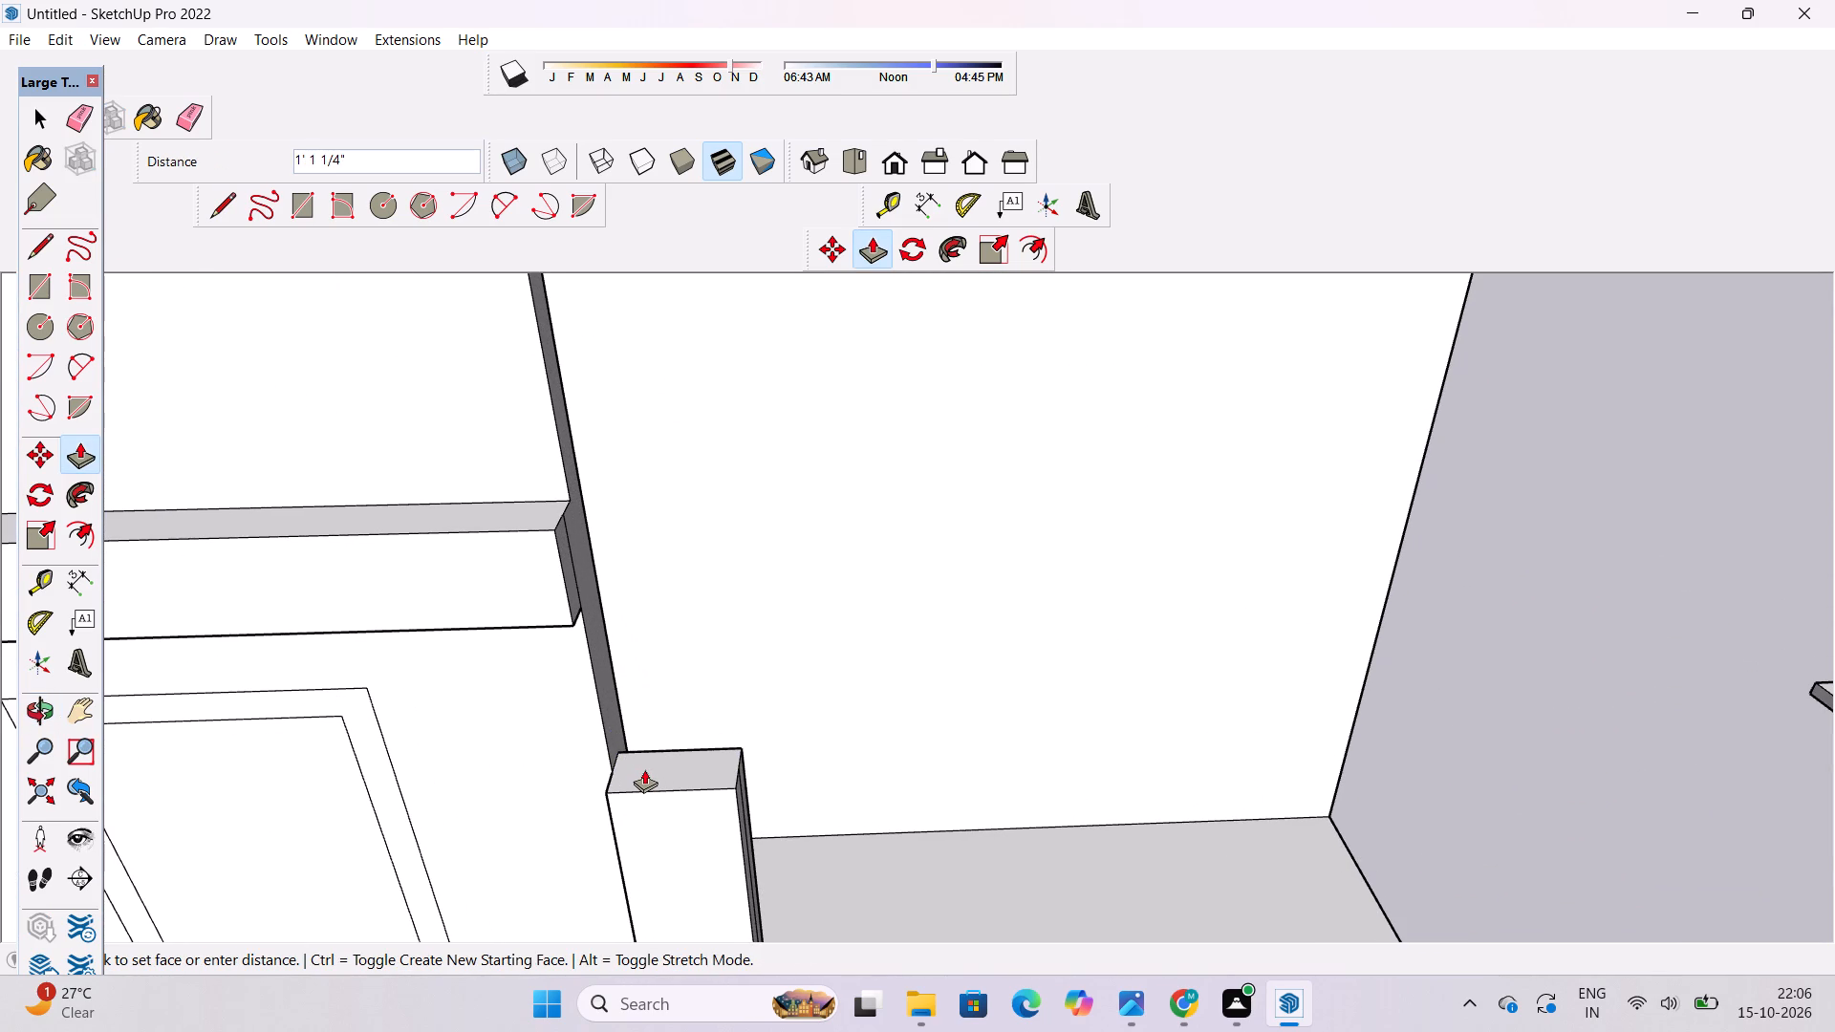
type("1.5'")
key("Return")
Erase the leftover seam lines on the pillar's side face and across the side and front of its base.
key("o")
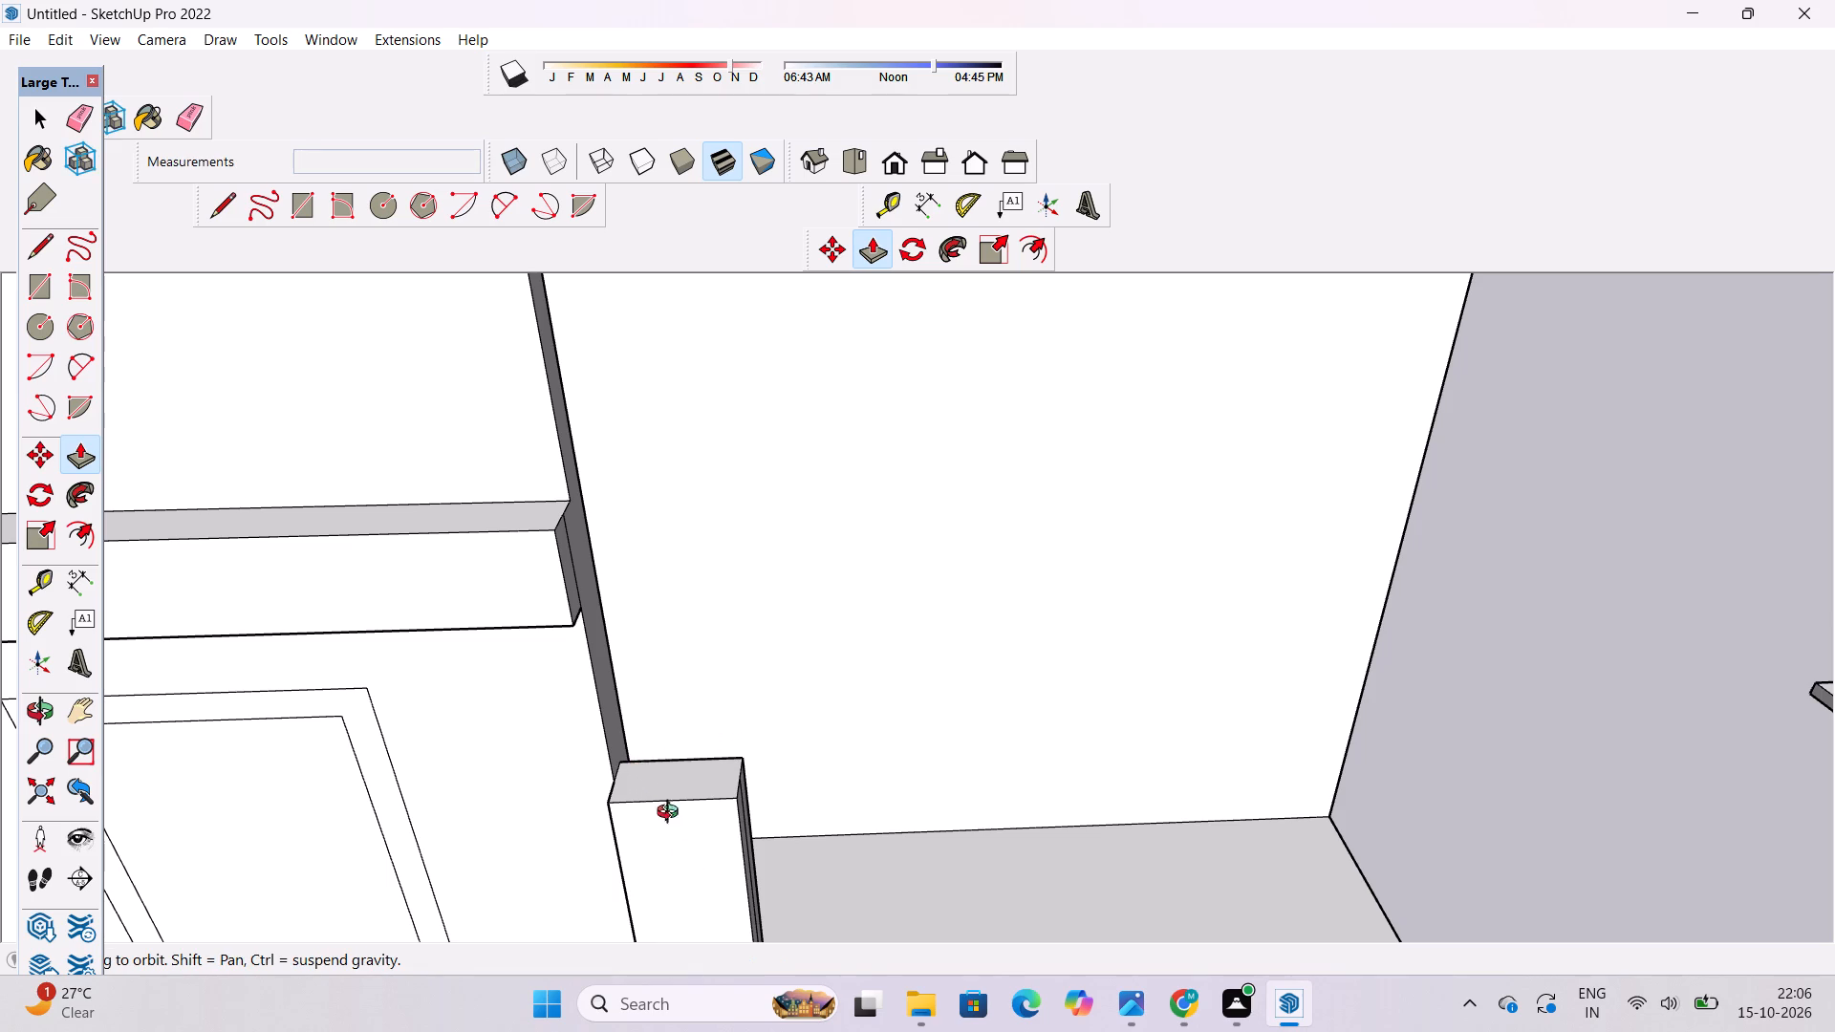
scroll(740, 835, "down", 3)
left_click_drag(774, 871, 758, 681, "shift")
left_click_drag(774, 737, 673, 763)
scroll(618, 864, "up", 3)
left_click_drag(670, 828, 688, 865, "shift")
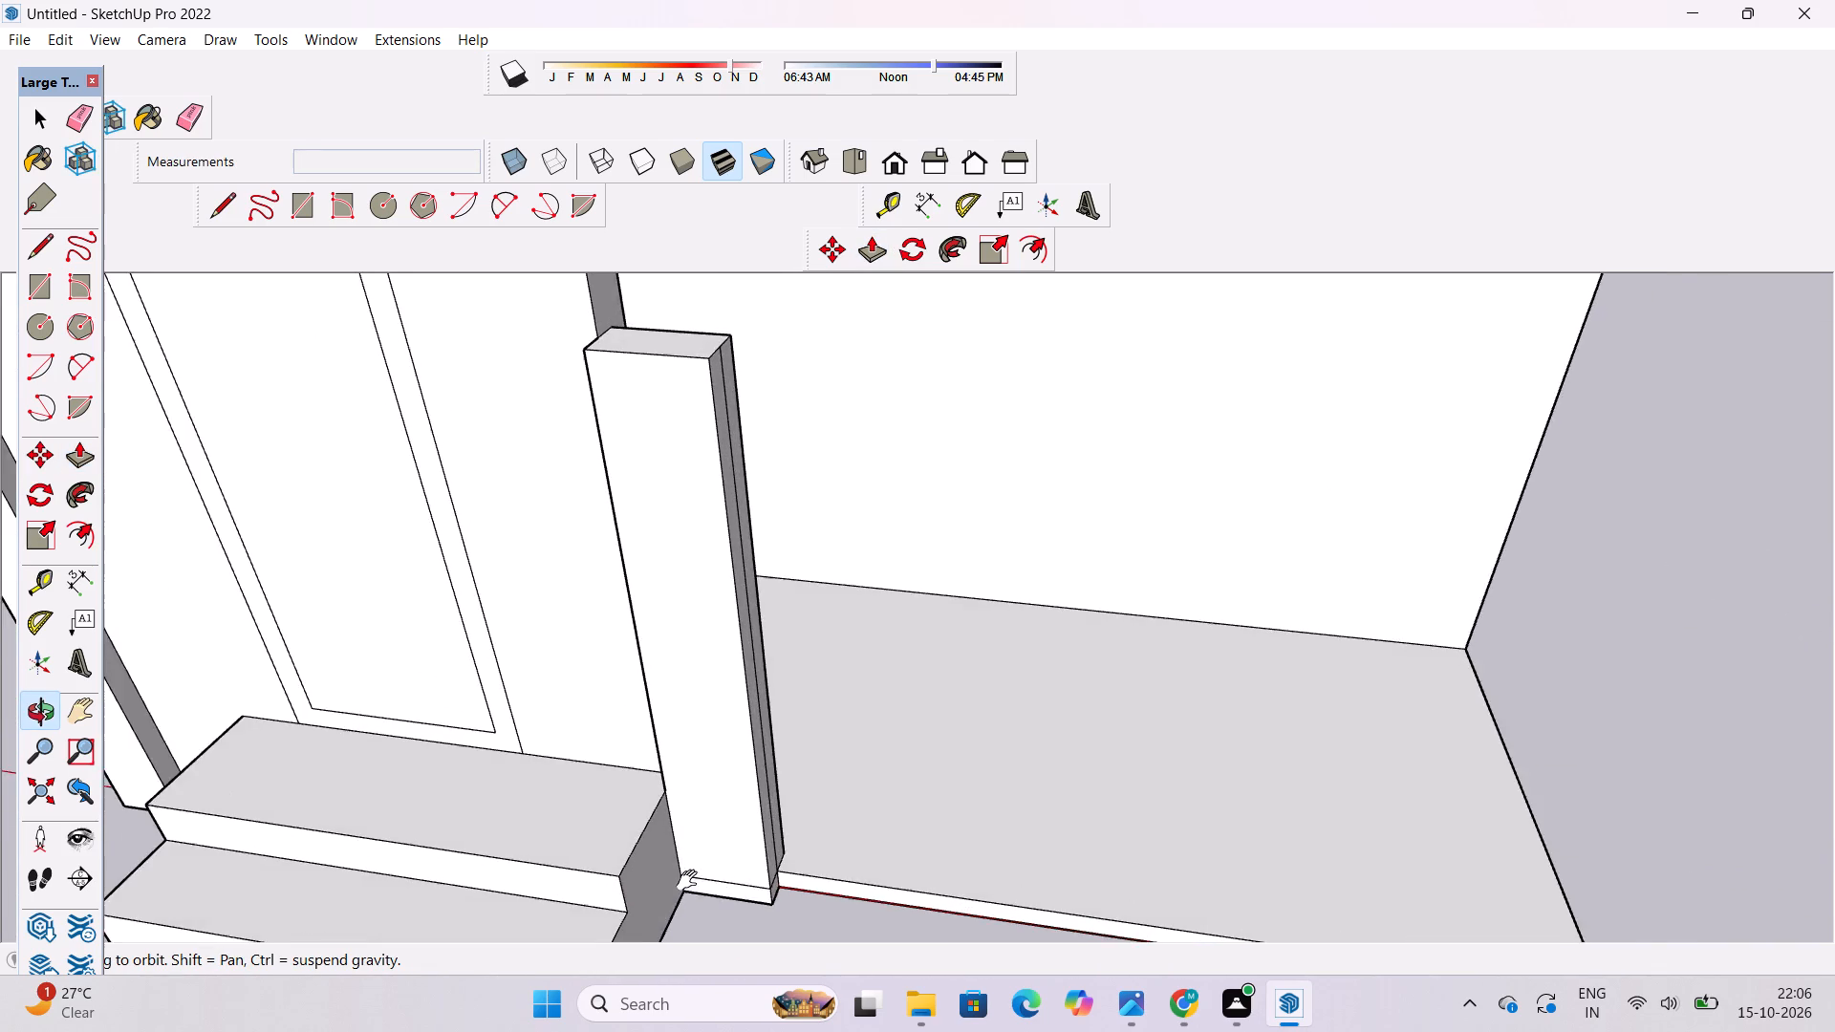
left_click_drag(695, 888, 706, 778)
scroll(778, 808, "up", 7)
key("e")
left_click(769, 799)
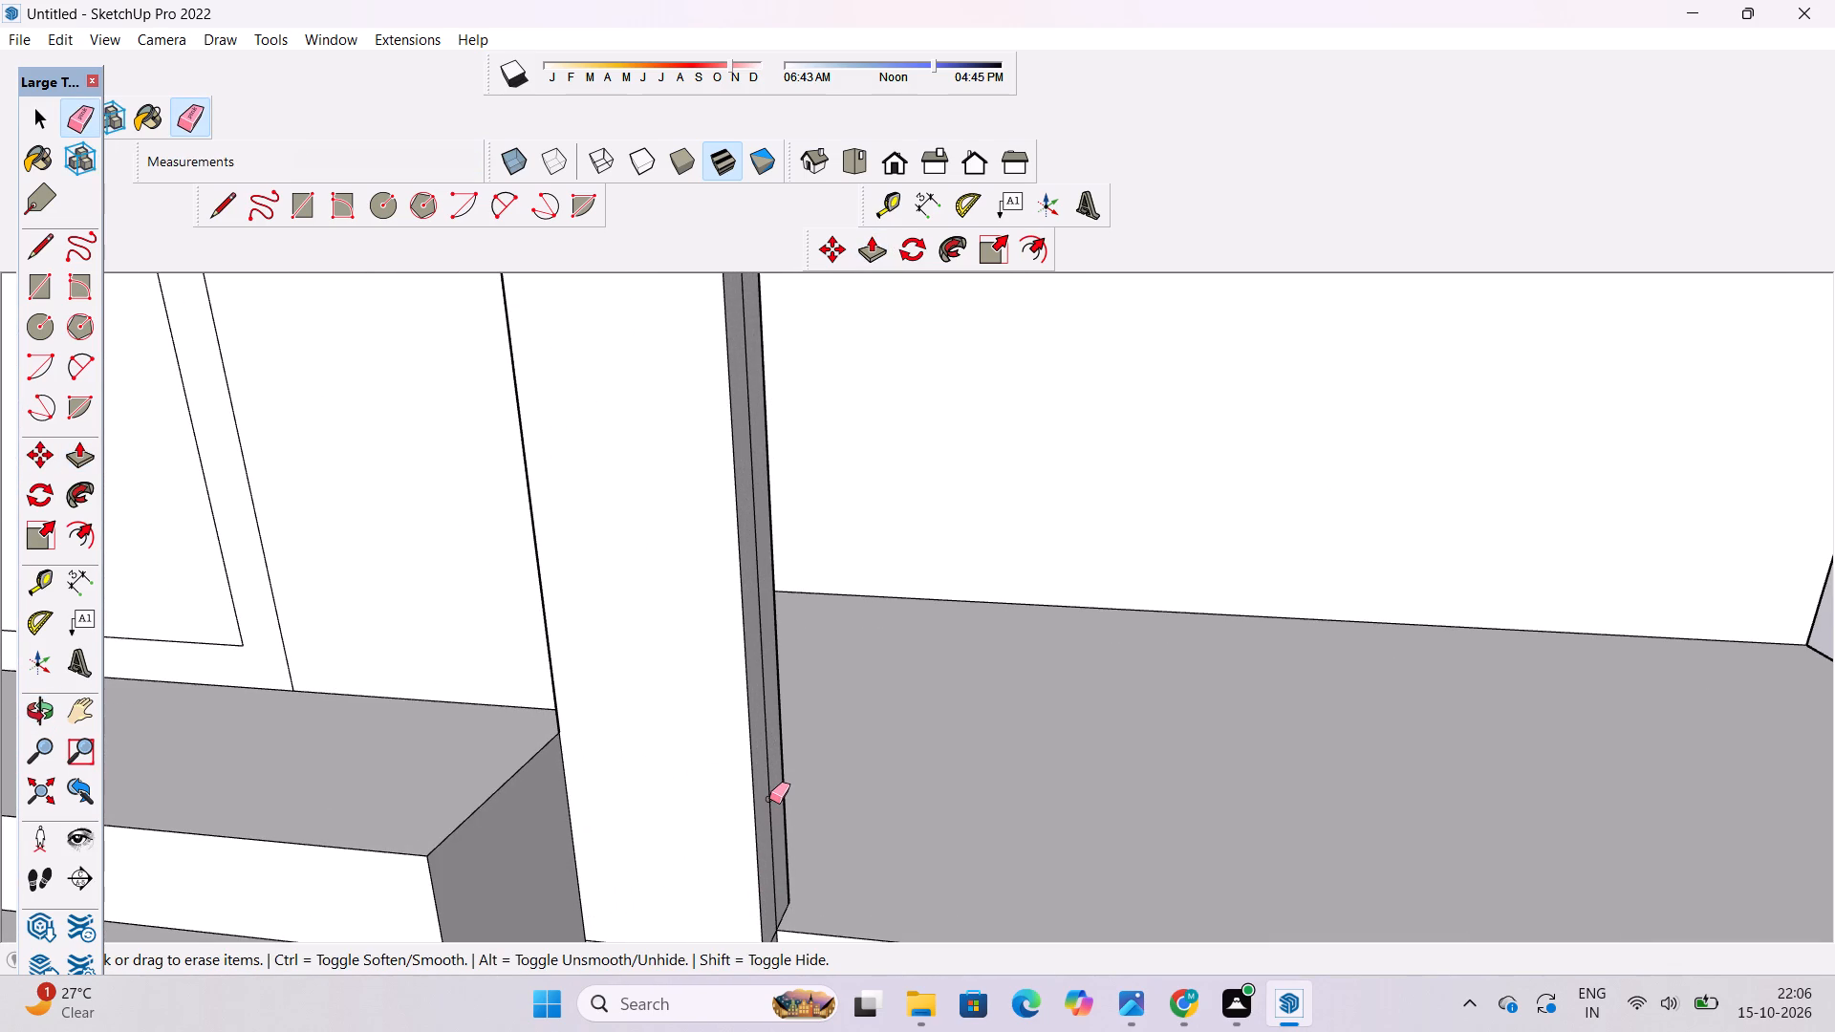
left_click(769, 765)
scroll(702, 586, "down", 5)
scroll(759, 883, "up", 10)
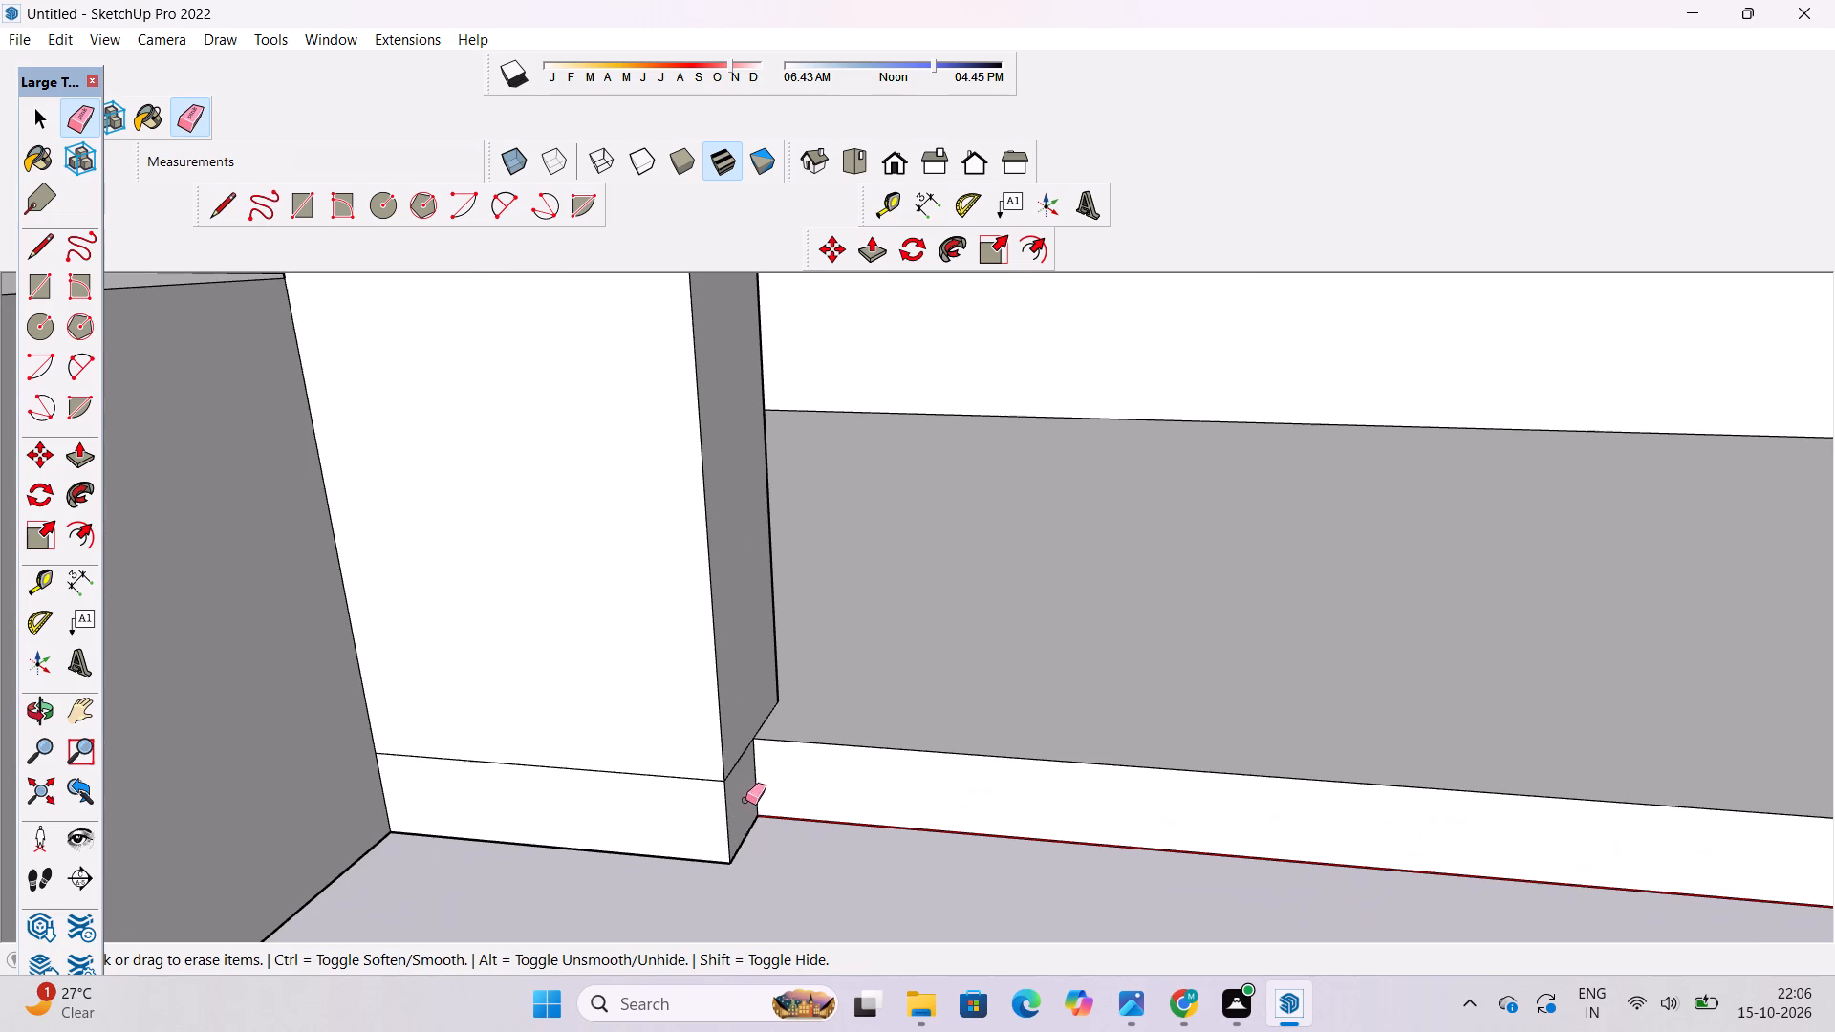
left_click(742, 751)
left_click_drag(649, 778, 649, 769)
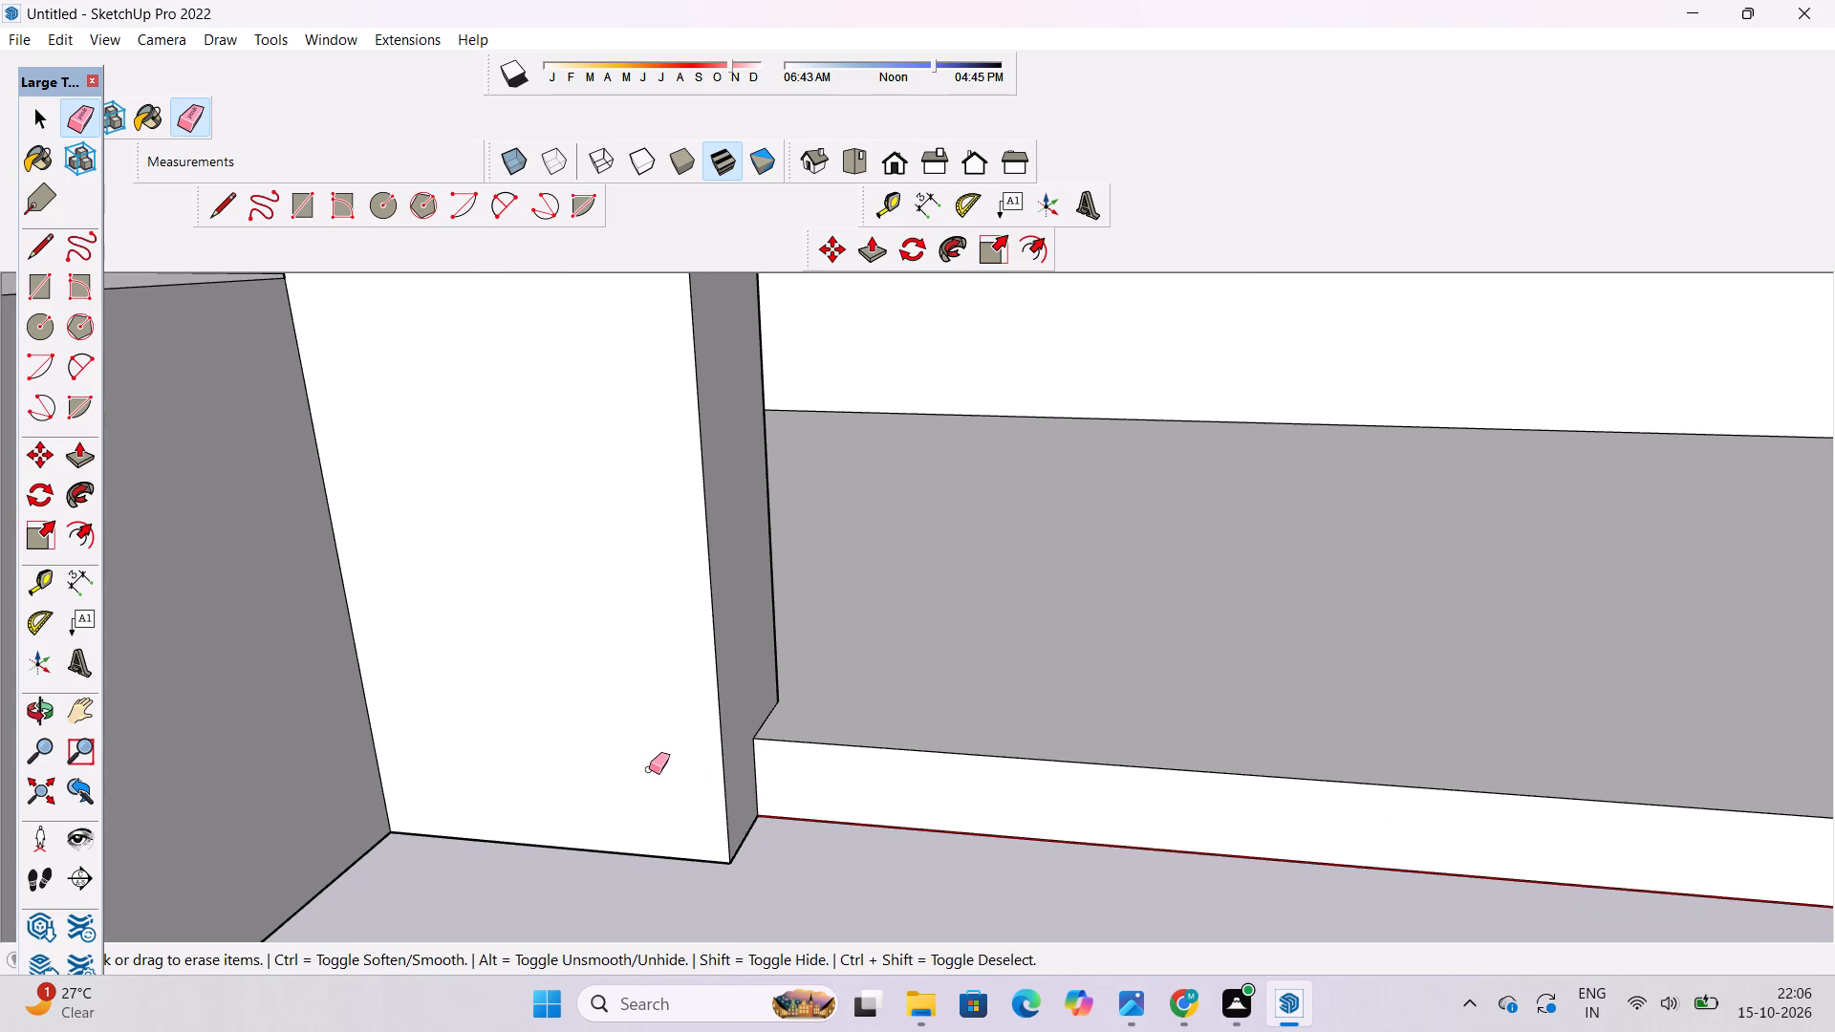
Examine the cleaned pillar, the stair and the adjoining slab from several angles.
key("o")
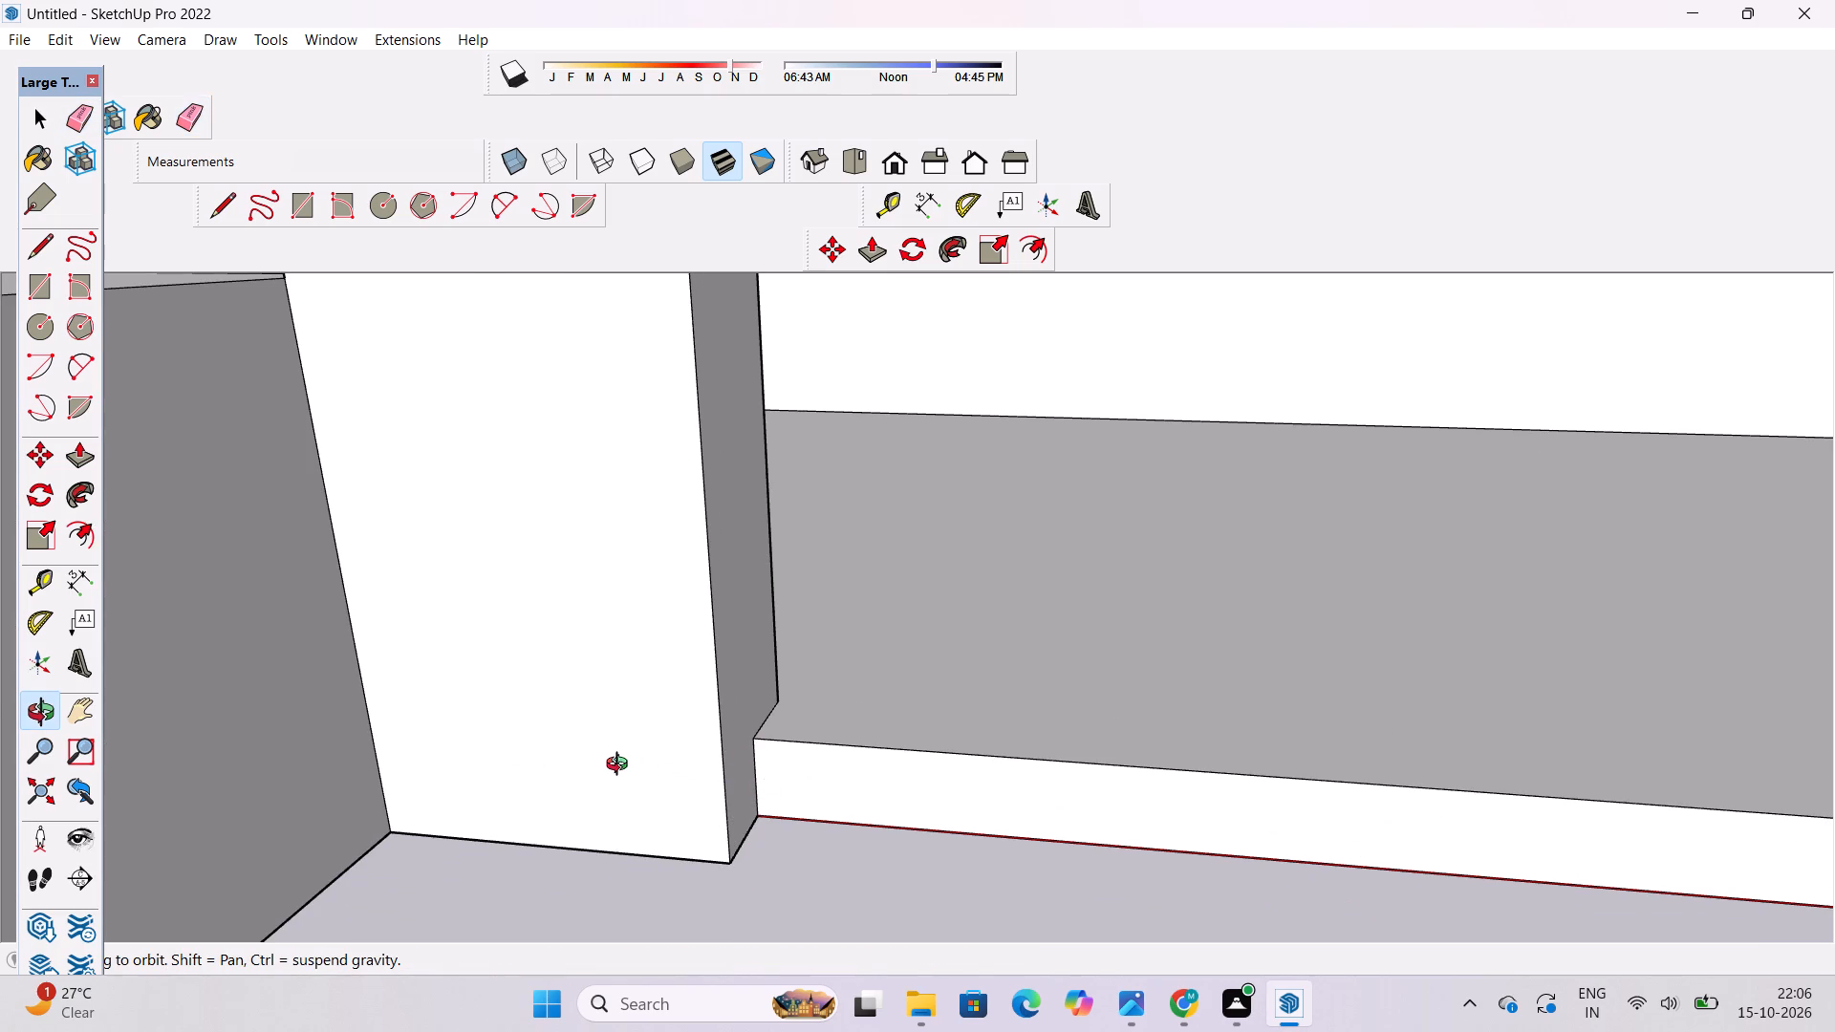
left_click_drag(917, 813, 577, 882)
left_click_drag(553, 886, 457, 838)
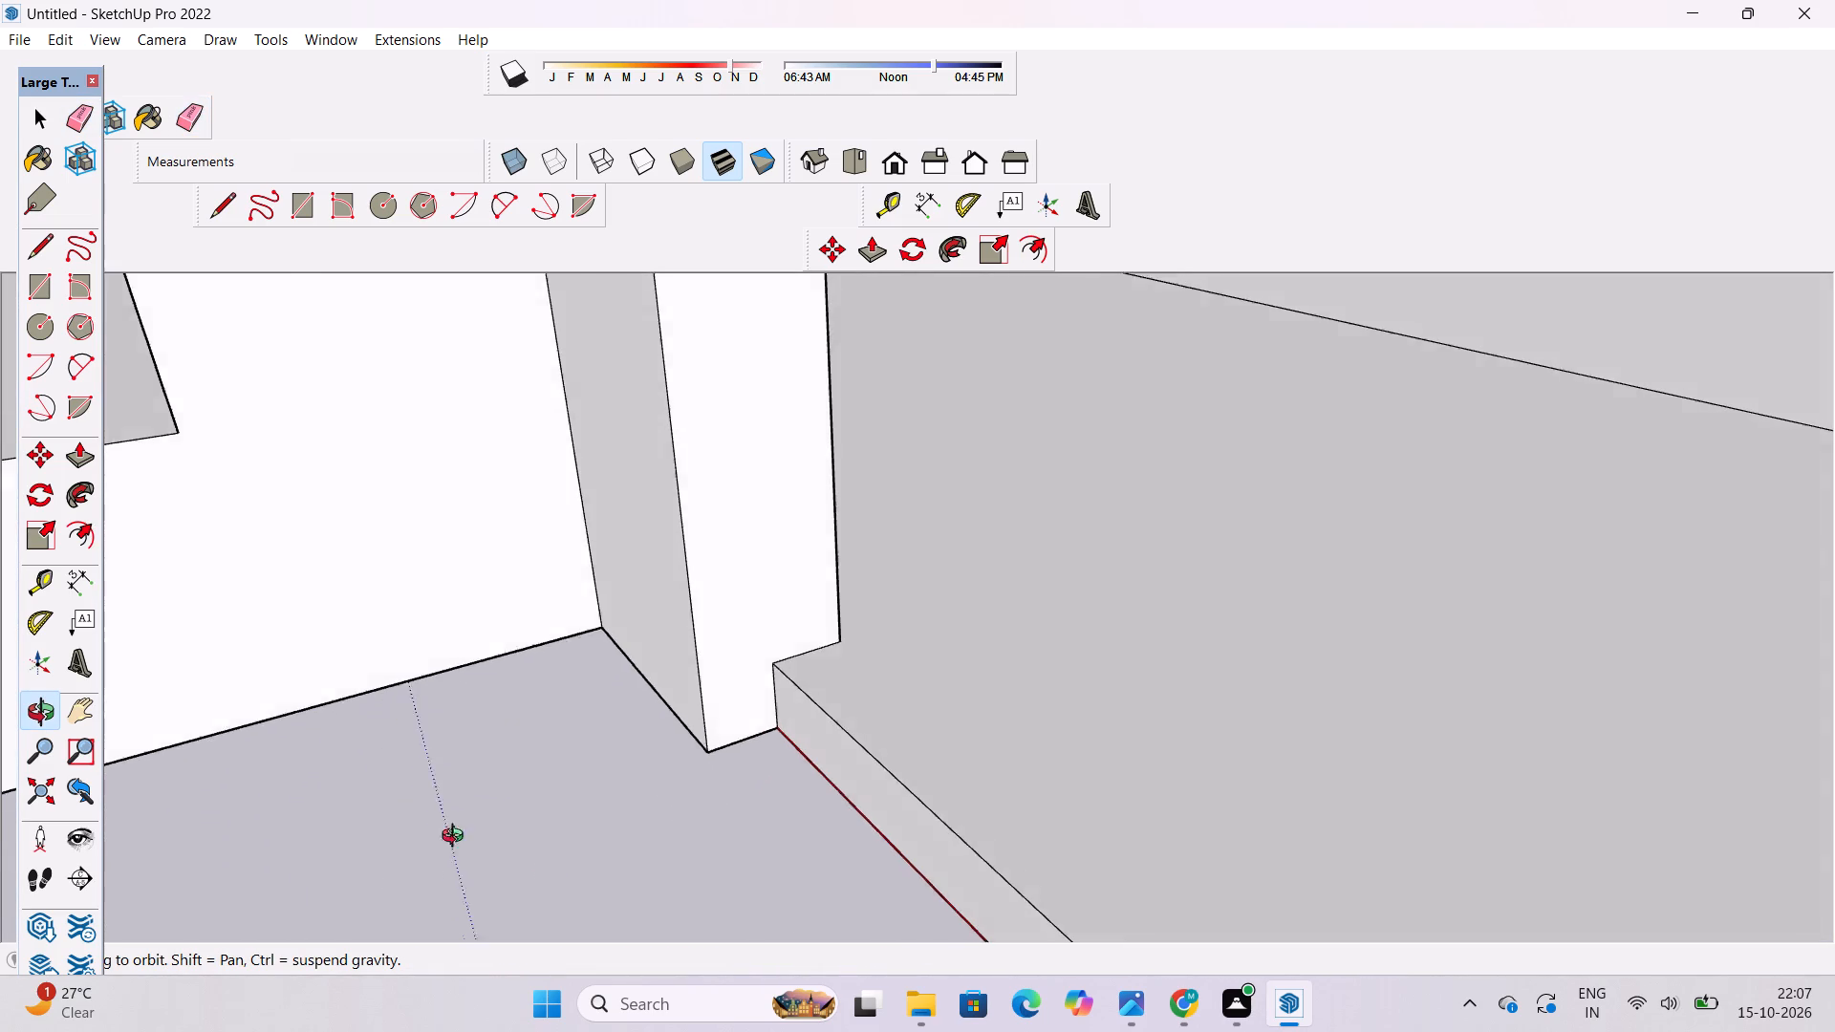
left_click_drag(457, 838, 1178, 816)
scroll(1178, 816, "down", 5)
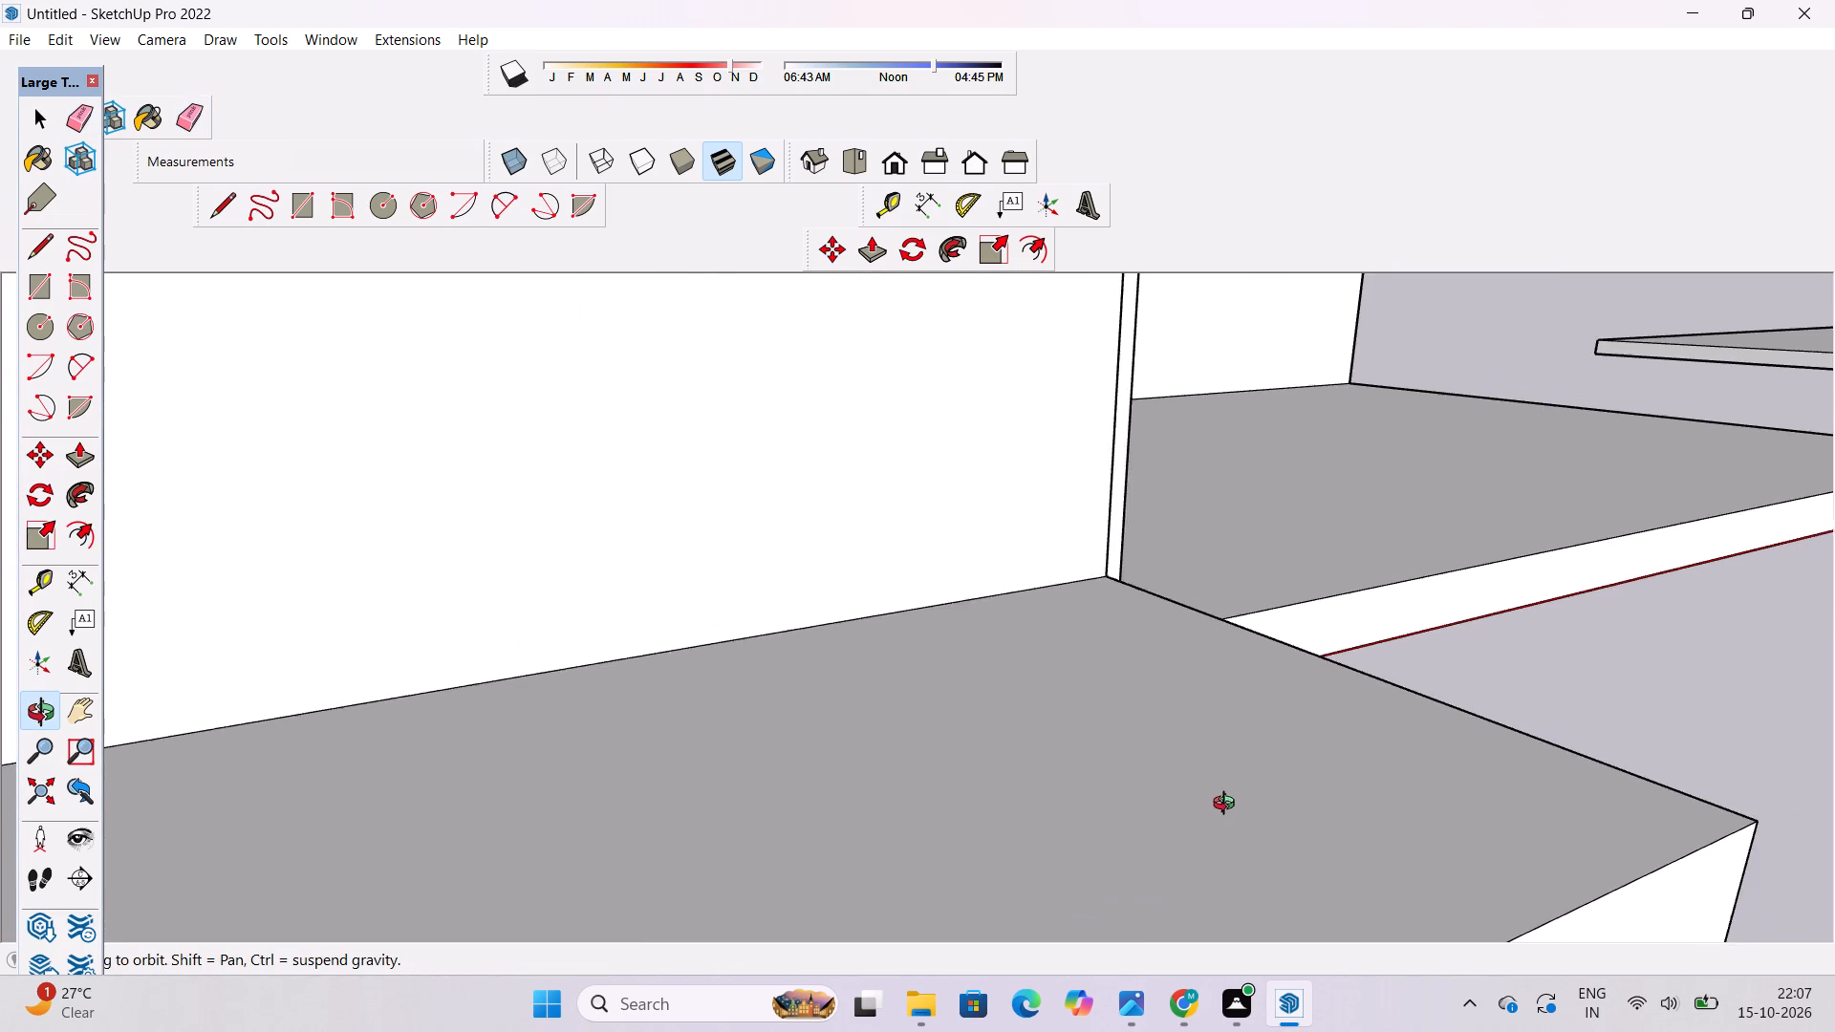
scroll(1228, 806, "down", 1)
left_click_drag(1371, 713, 1203, 713, "shift")
left_click_drag(1106, 720, 922, 725)
scroll(961, 710, "down", 2)
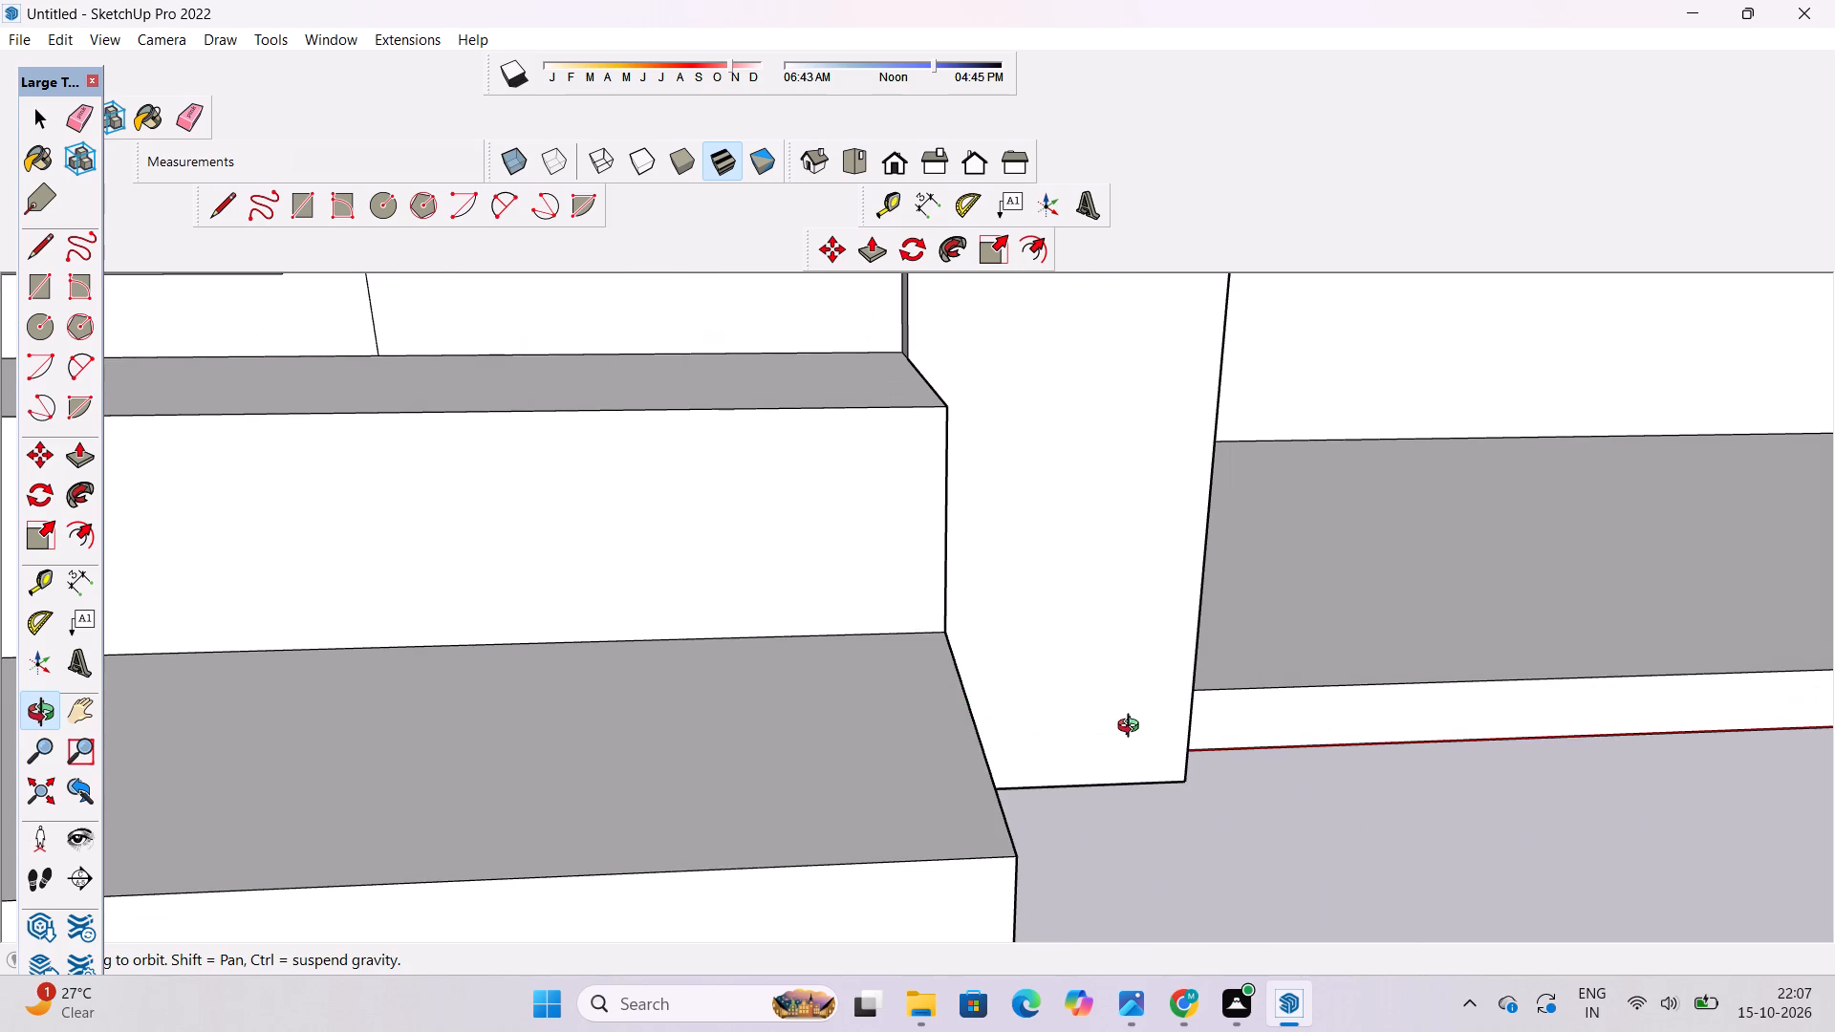
scroll(1133, 727, "down", 2)
left_click_drag(1139, 799, 1059, 693)
scroll(1081, 669, "down", 4)
left_click_drag(1133, 672, 829, 725, "shift")
left_click_drag(810, 750, 794, 803)
left_click_drag(793, 804, 810, 736, "shift")
scroll(822, 730, "down", 3)
left_click_drag(821, 780, 800, 740)
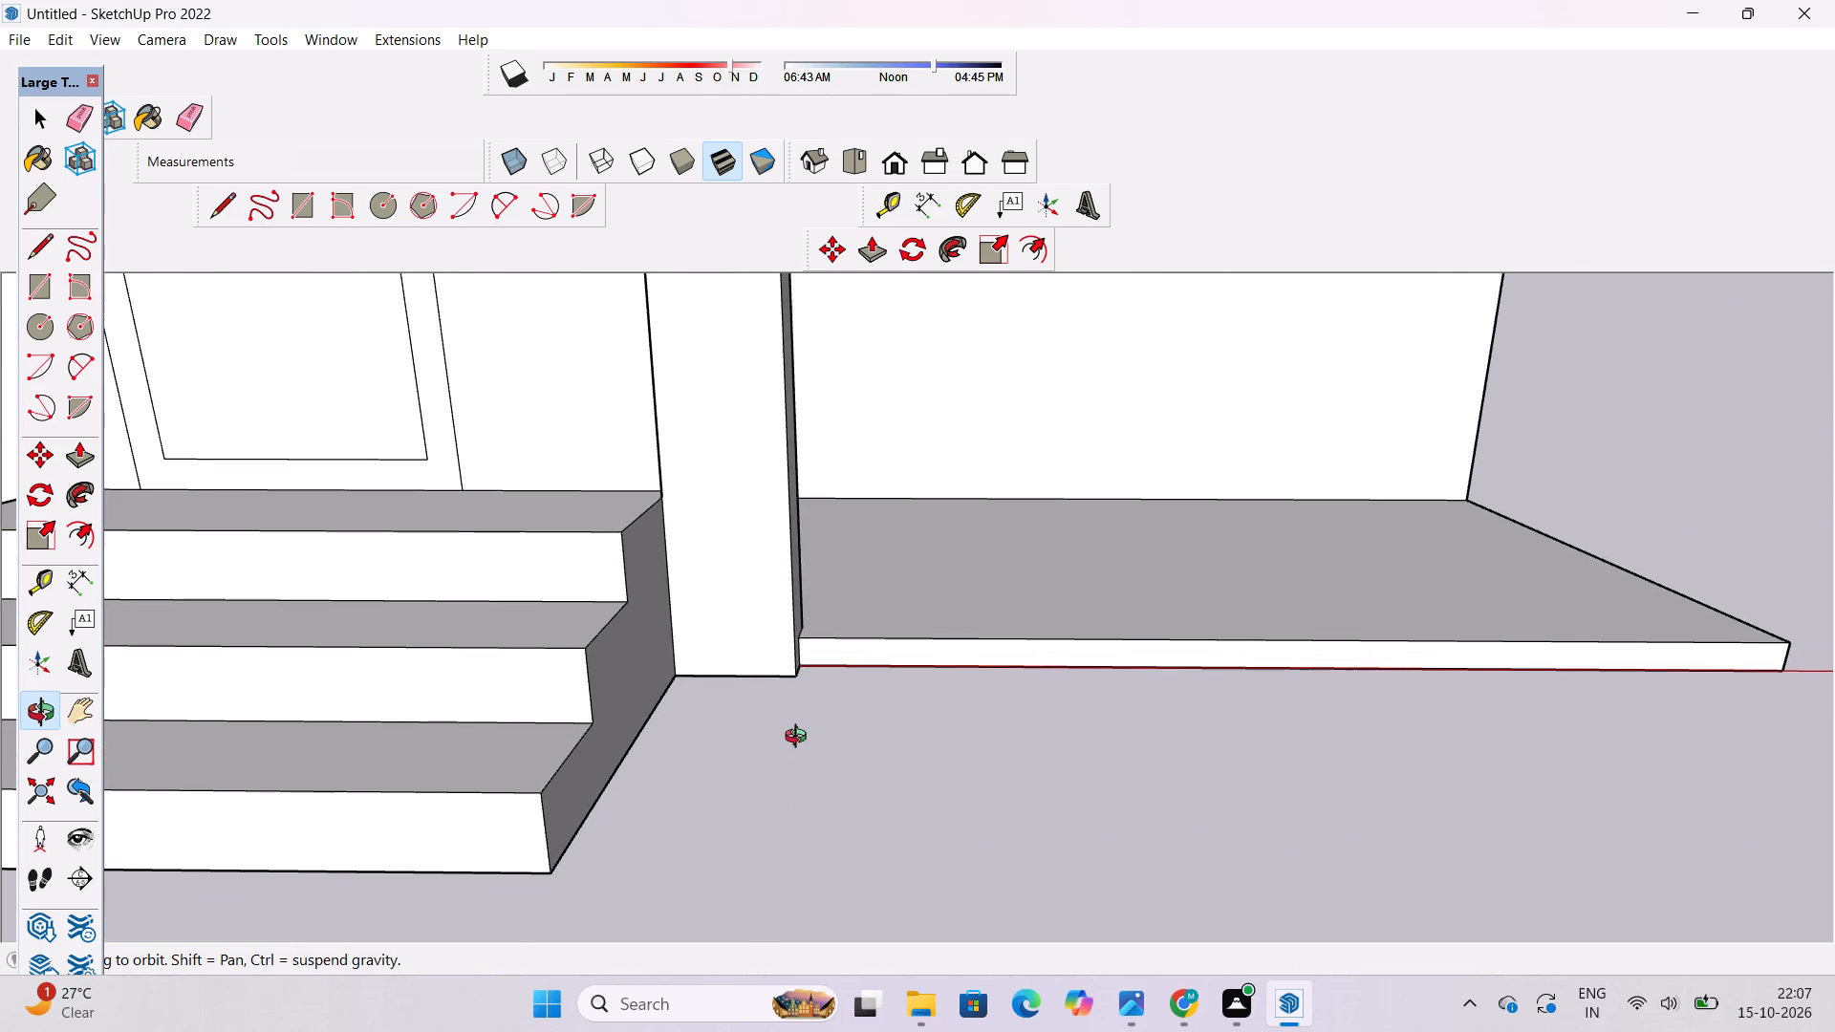
scroll(801, 739, "down", 5)
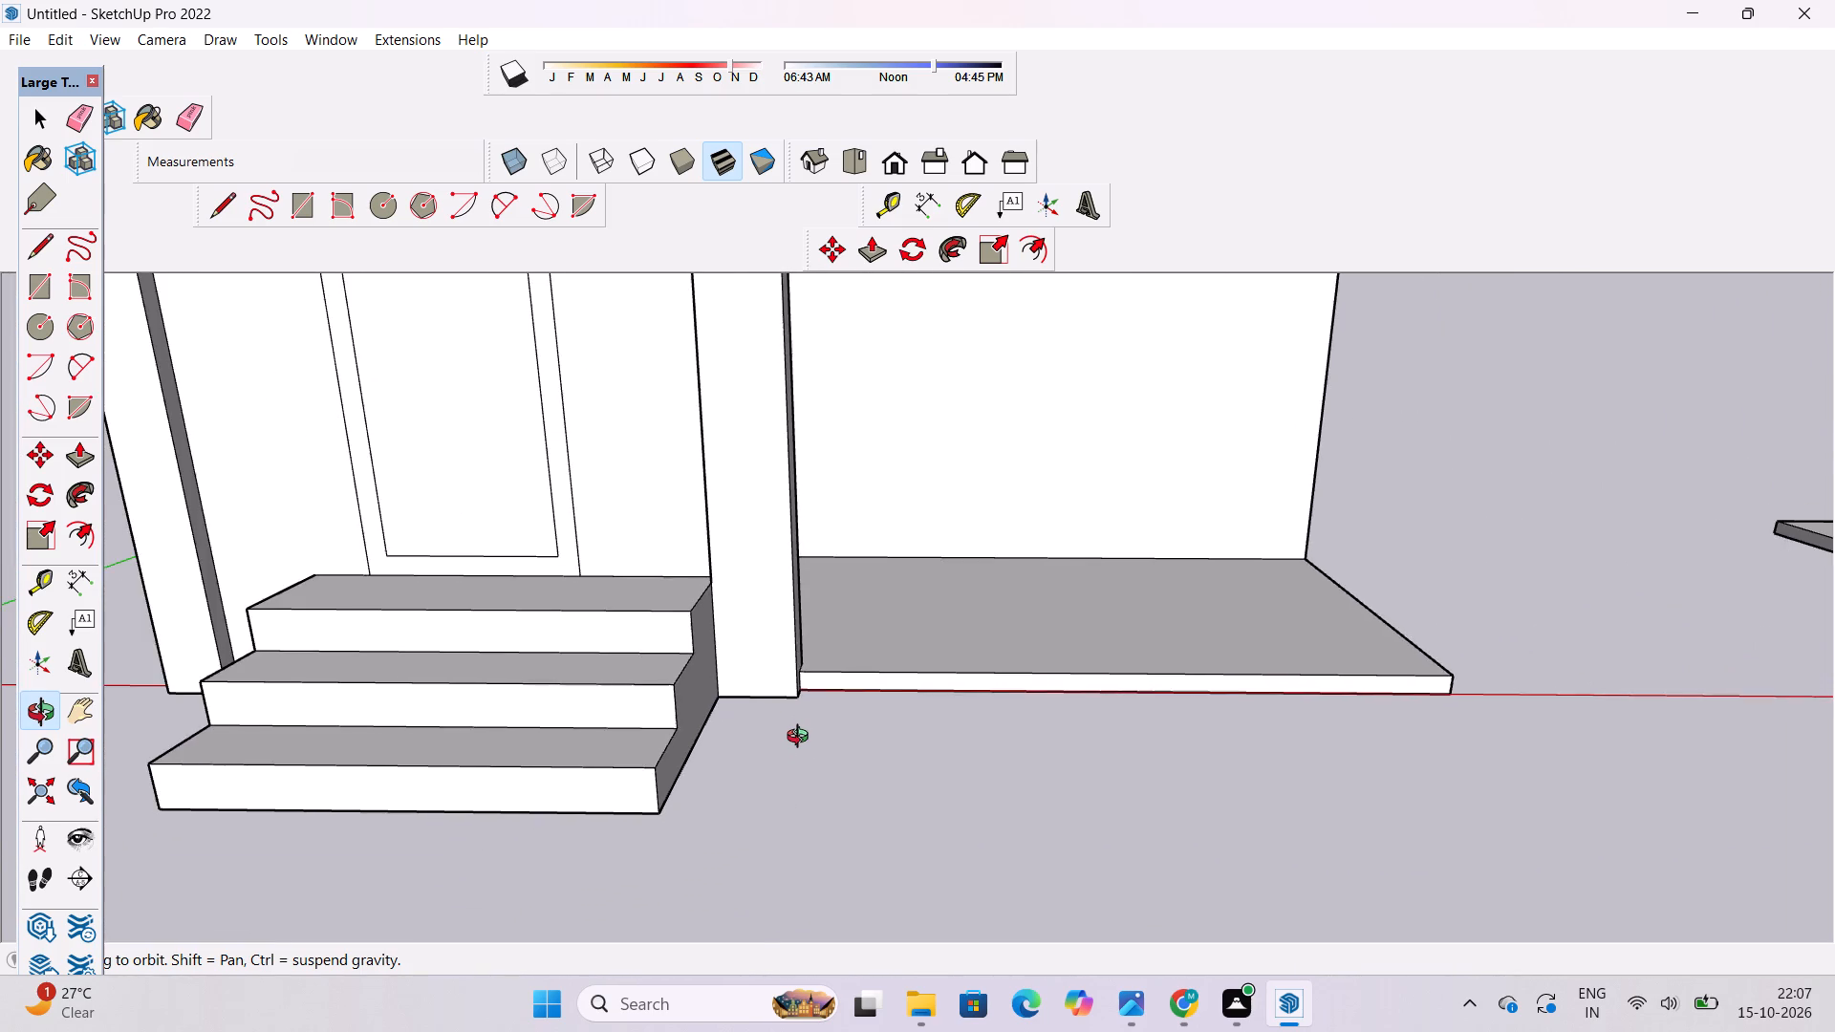
left_click_drag(807, 749, 824, 782, "shift")
left_click_drag(824, 785, 824, 734)
scroll(824, 734, "down", 4)
left_click_drag(812, 726, 746, 848, "shift")
left_click_drag(938, 814, 802, 740, "shift")
left_click_drag(878, 773, 805, 964)
Place a guide on the slab's top, 3' inward from its outer end edge.
scroll(974, 794, "up", 2)
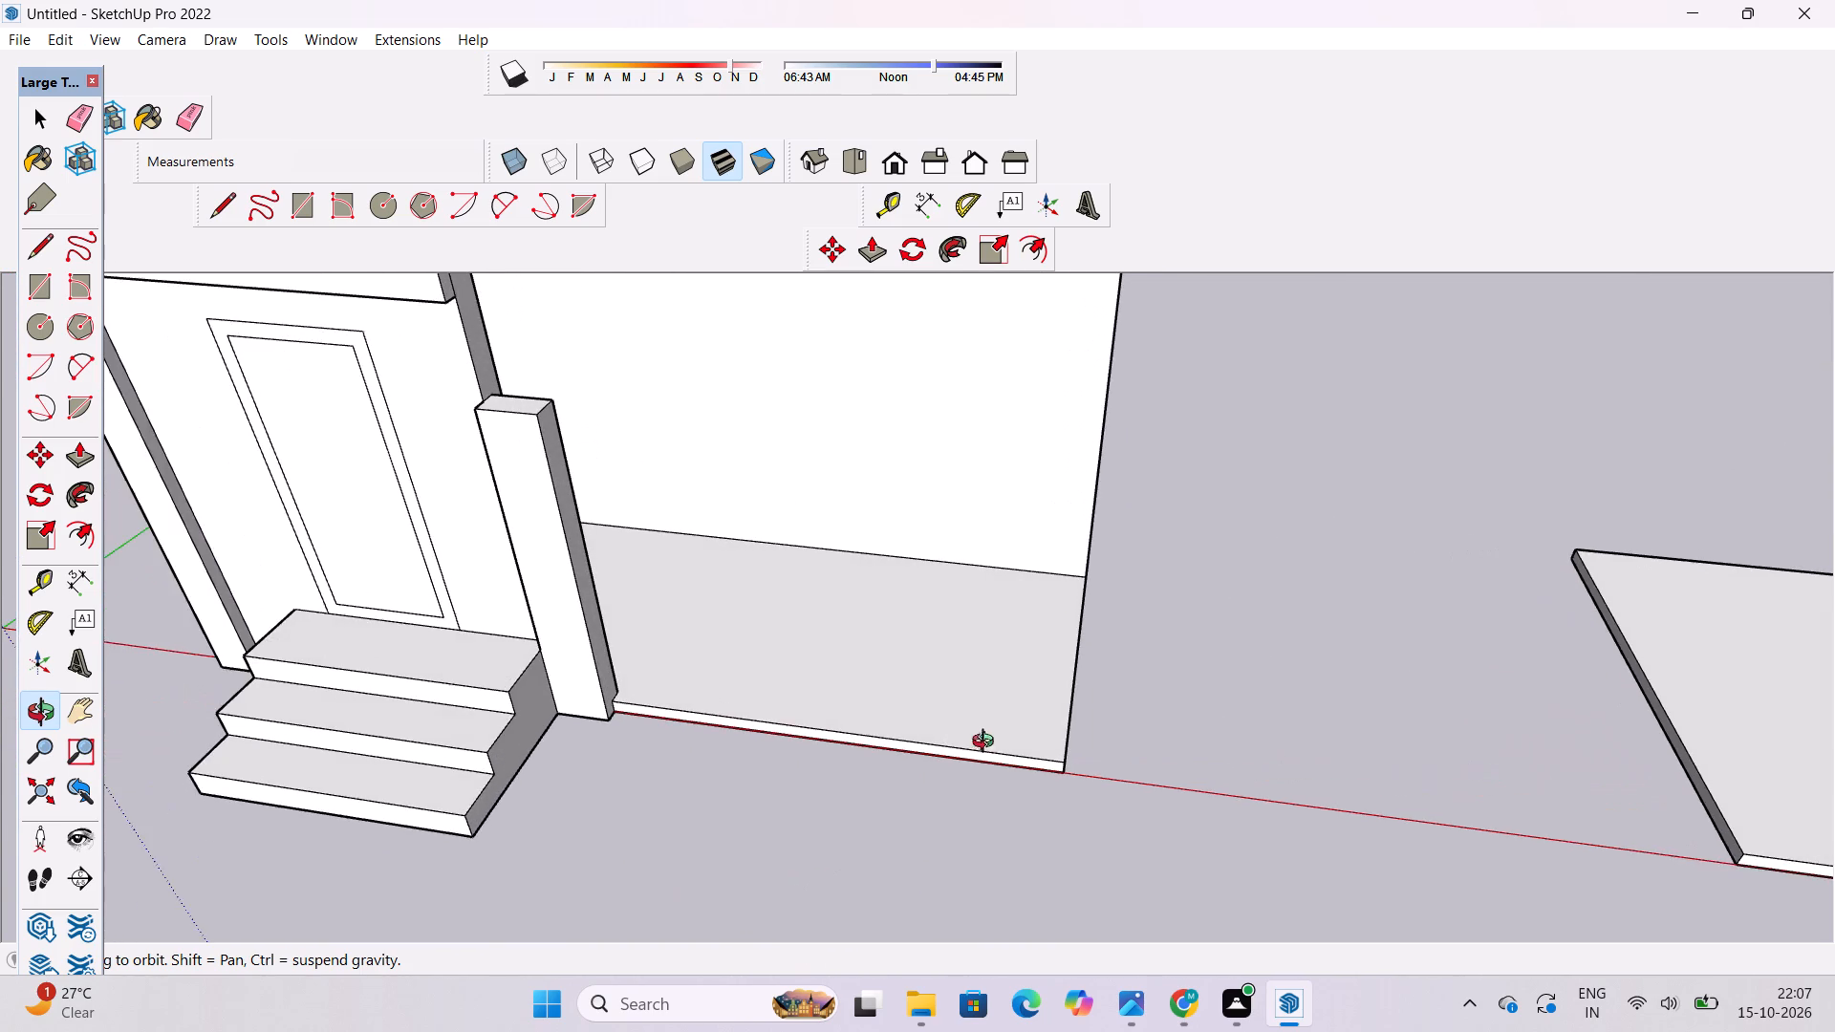
left_click_drag(987, 743, 877, 767, "shift")
left_click_drag(1018, 763, 803, 754)
left_click_drag(896, 685, 1069, 762)
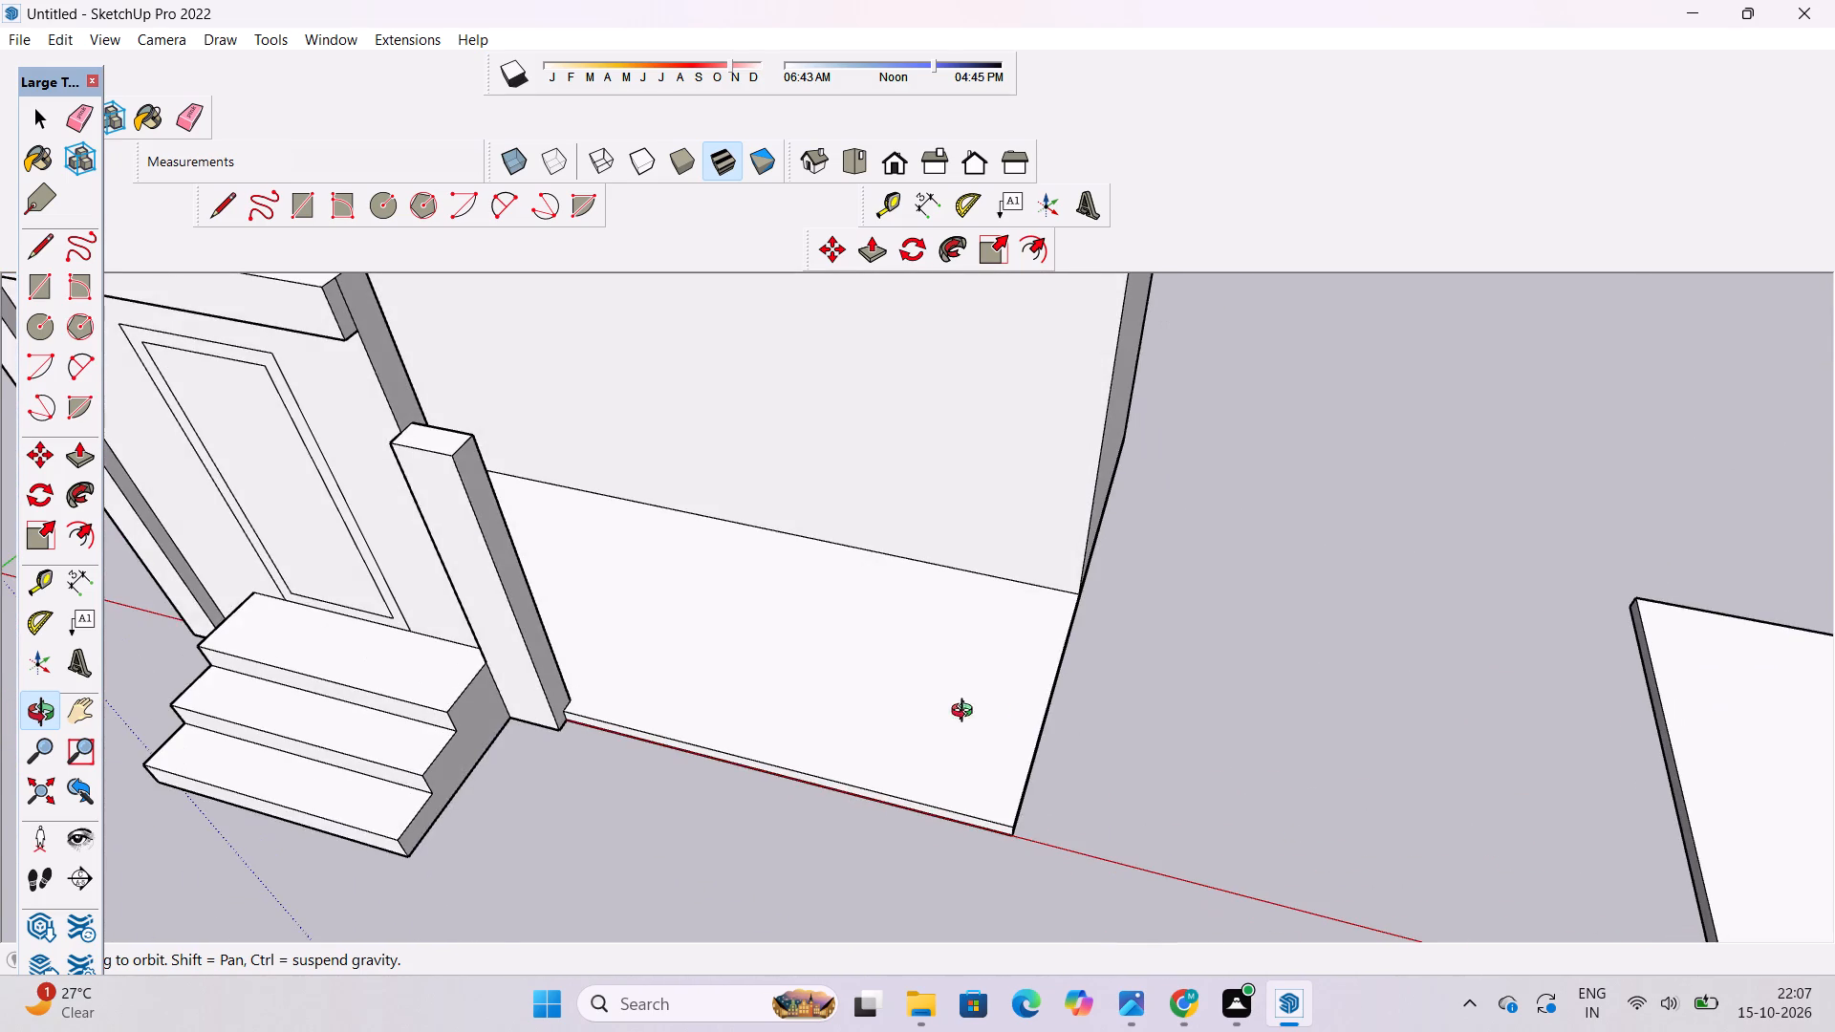
left_click_drag(969, 716, 1103, 738)
left_click_drag(1068, 730, 1046, 751, "shift")
key("t")
scroll(1021, 725, "up", 3)
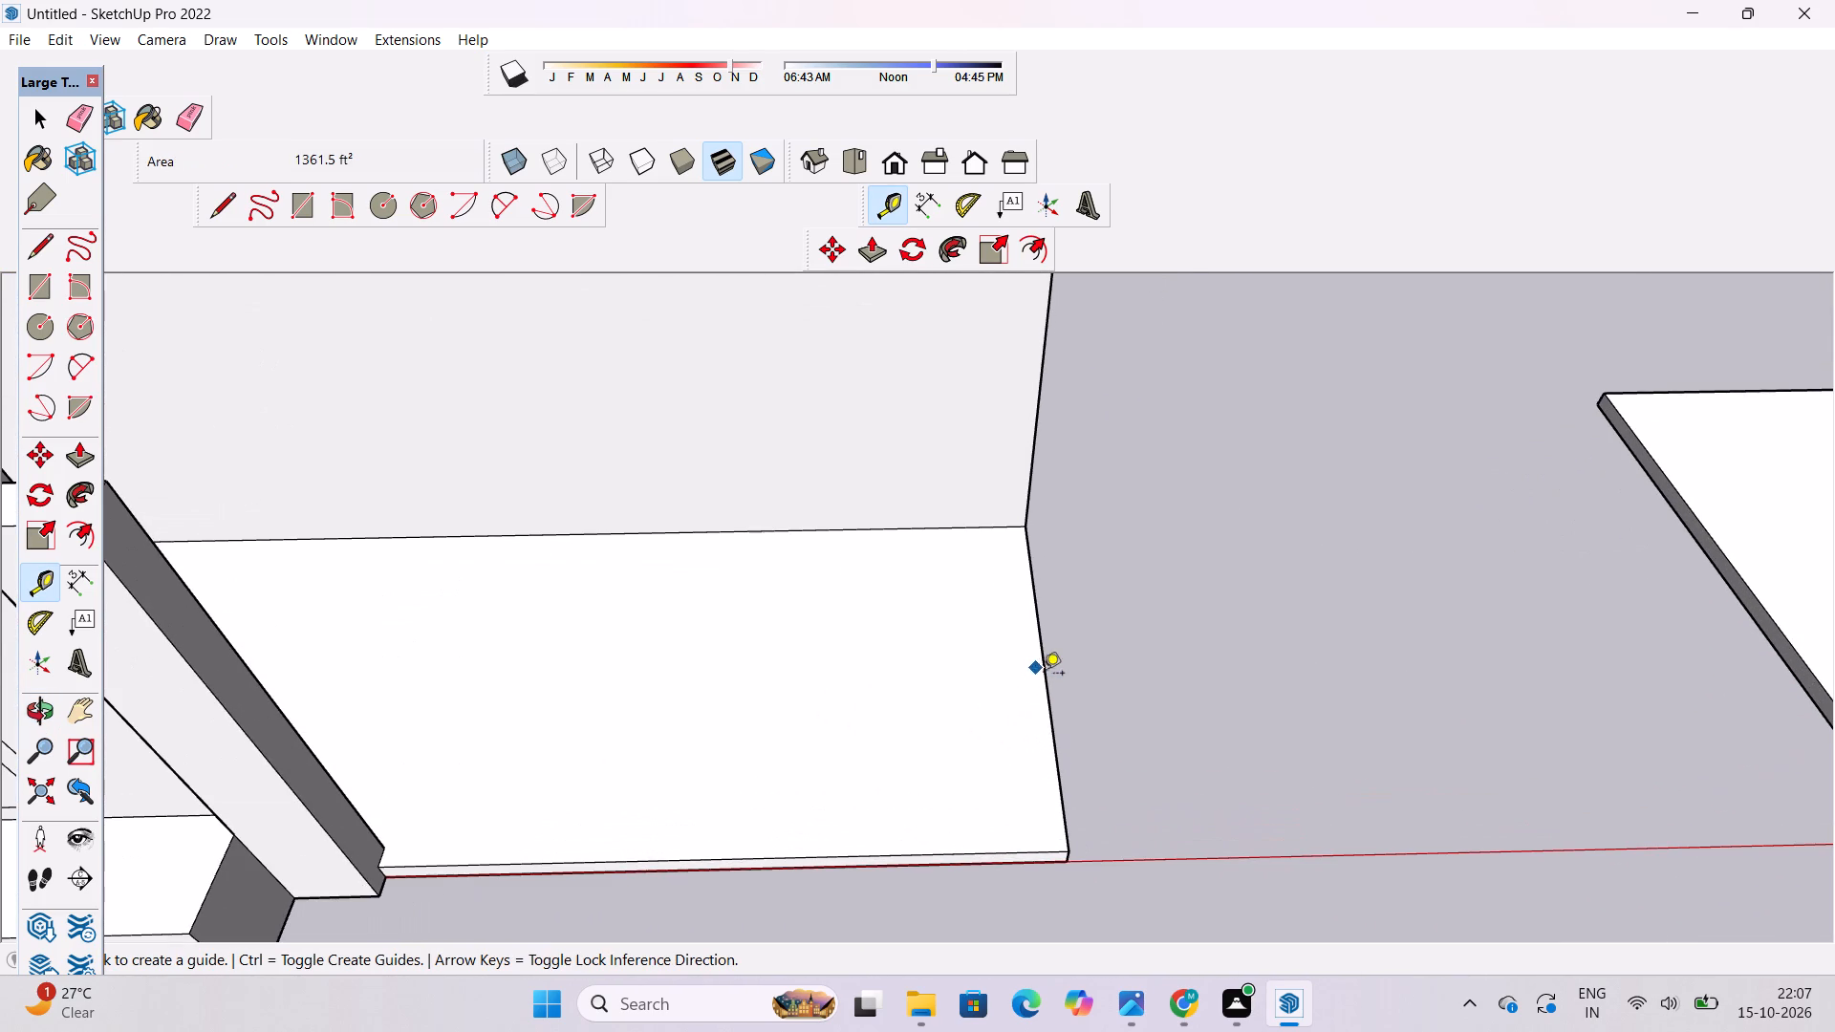
left_click(1045, 671)
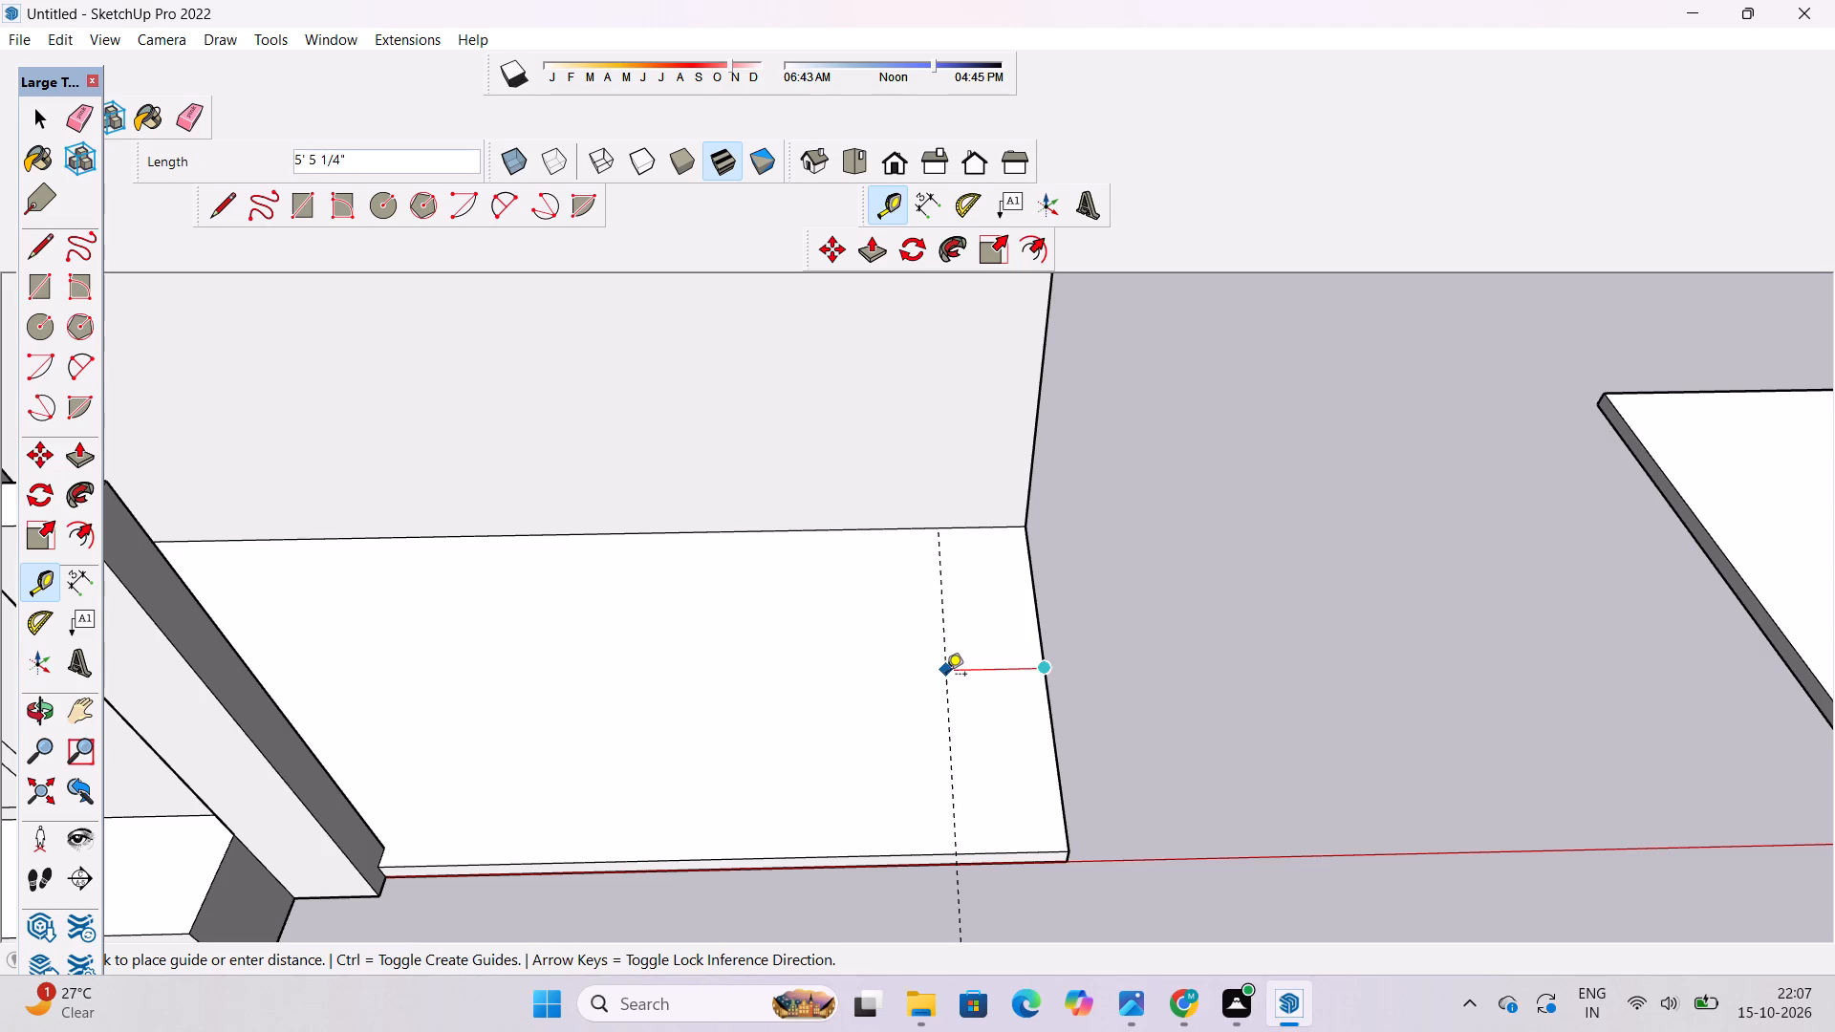
type("3'")
key("Return")
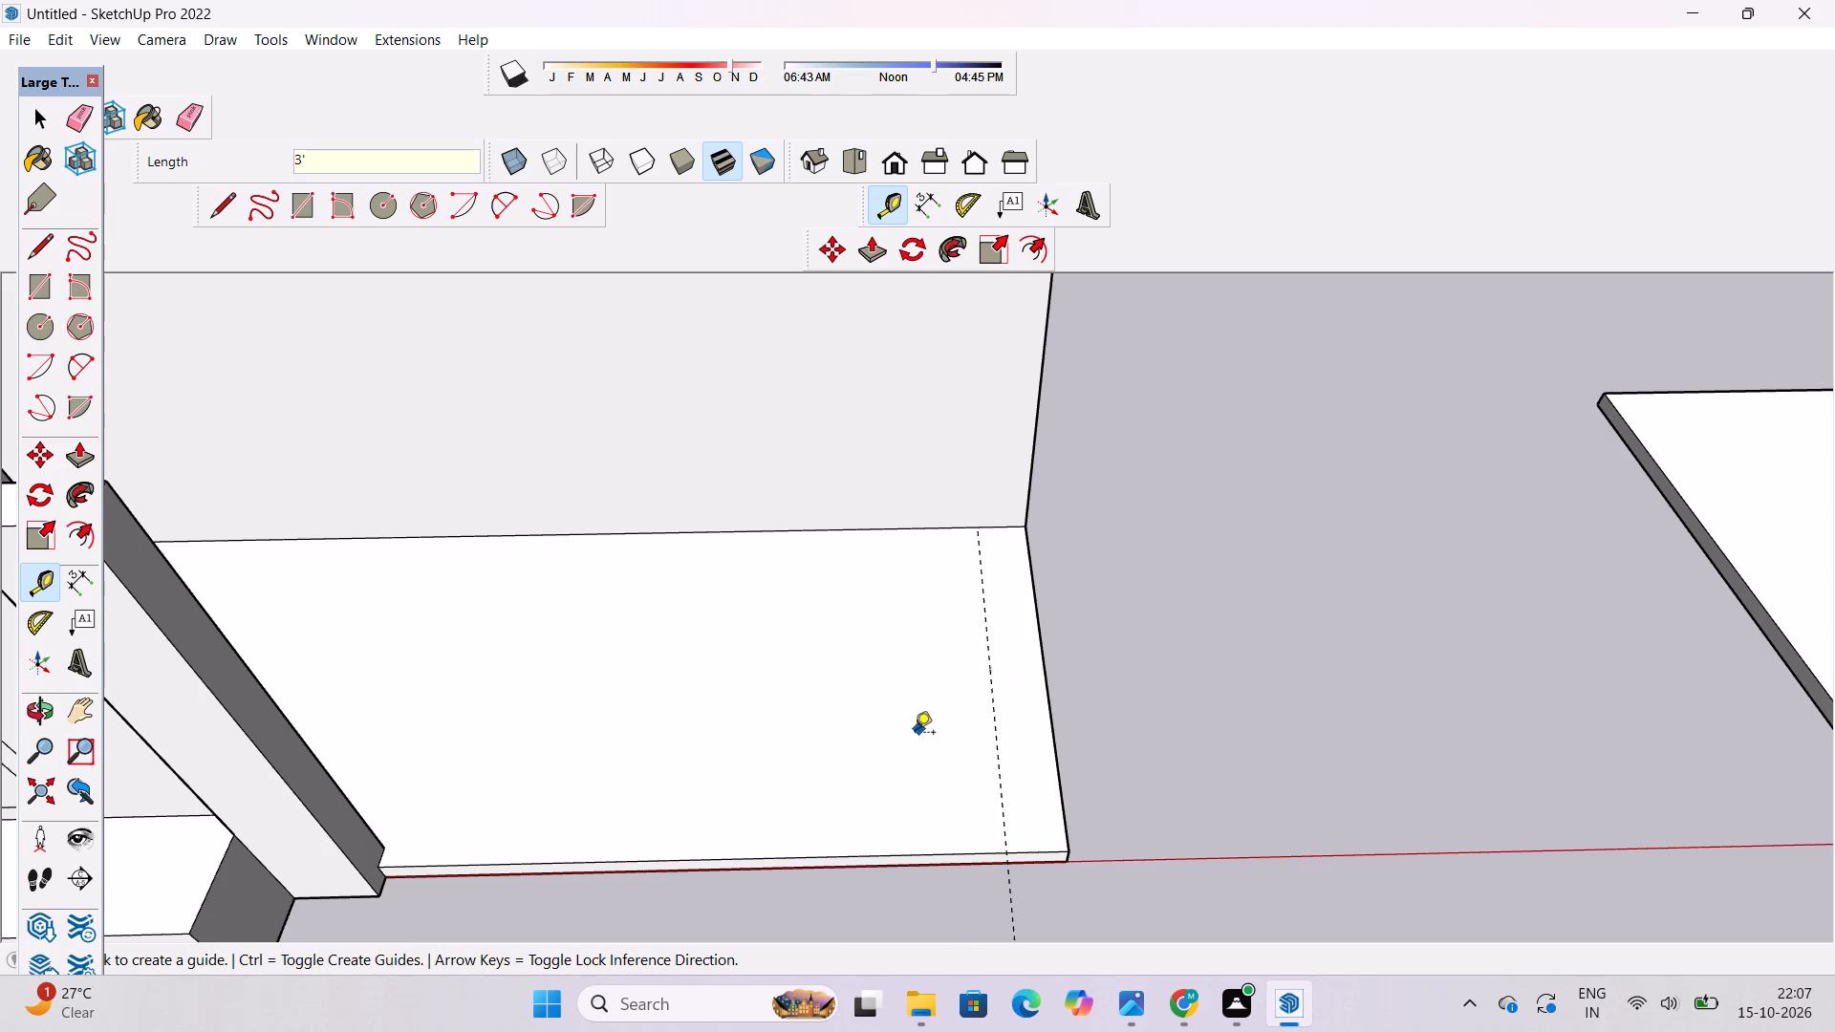
Place a guide in line with the bottom front edge of the pillar, running along the front of the slab.
scroll(914, 734, "down", 3)
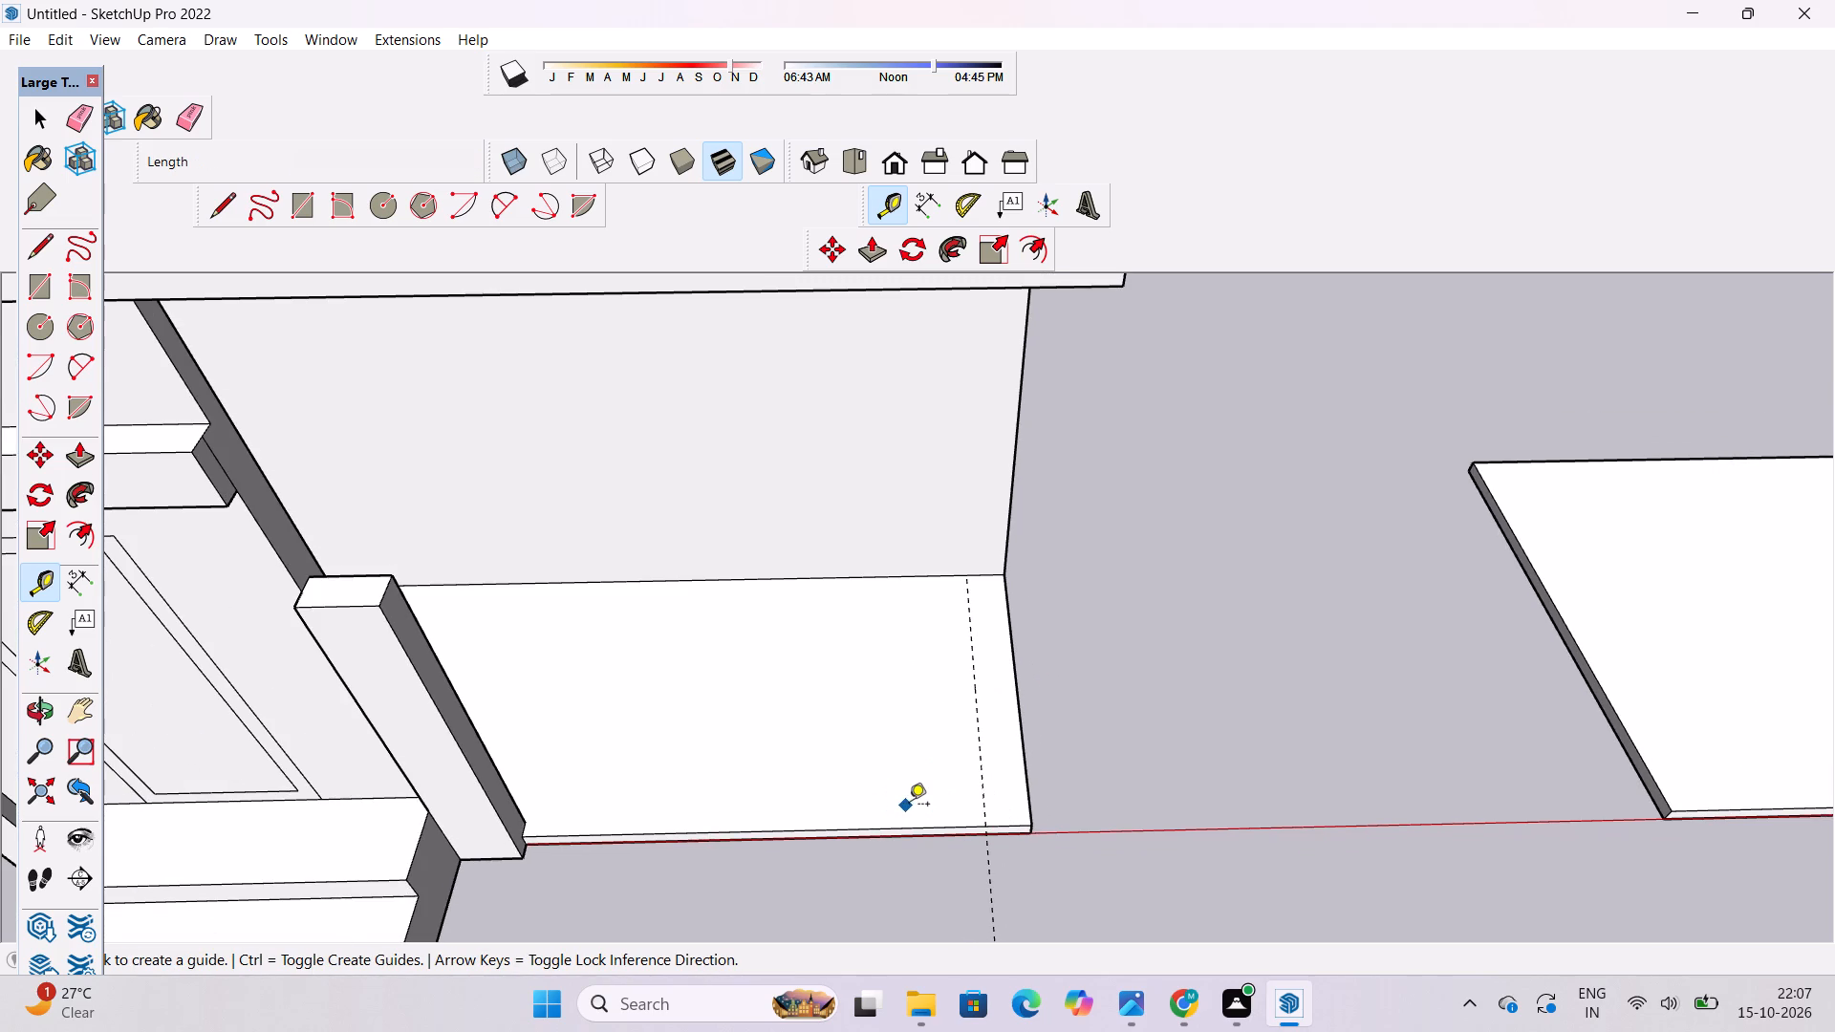
scroll(531, 876, "up", 5)
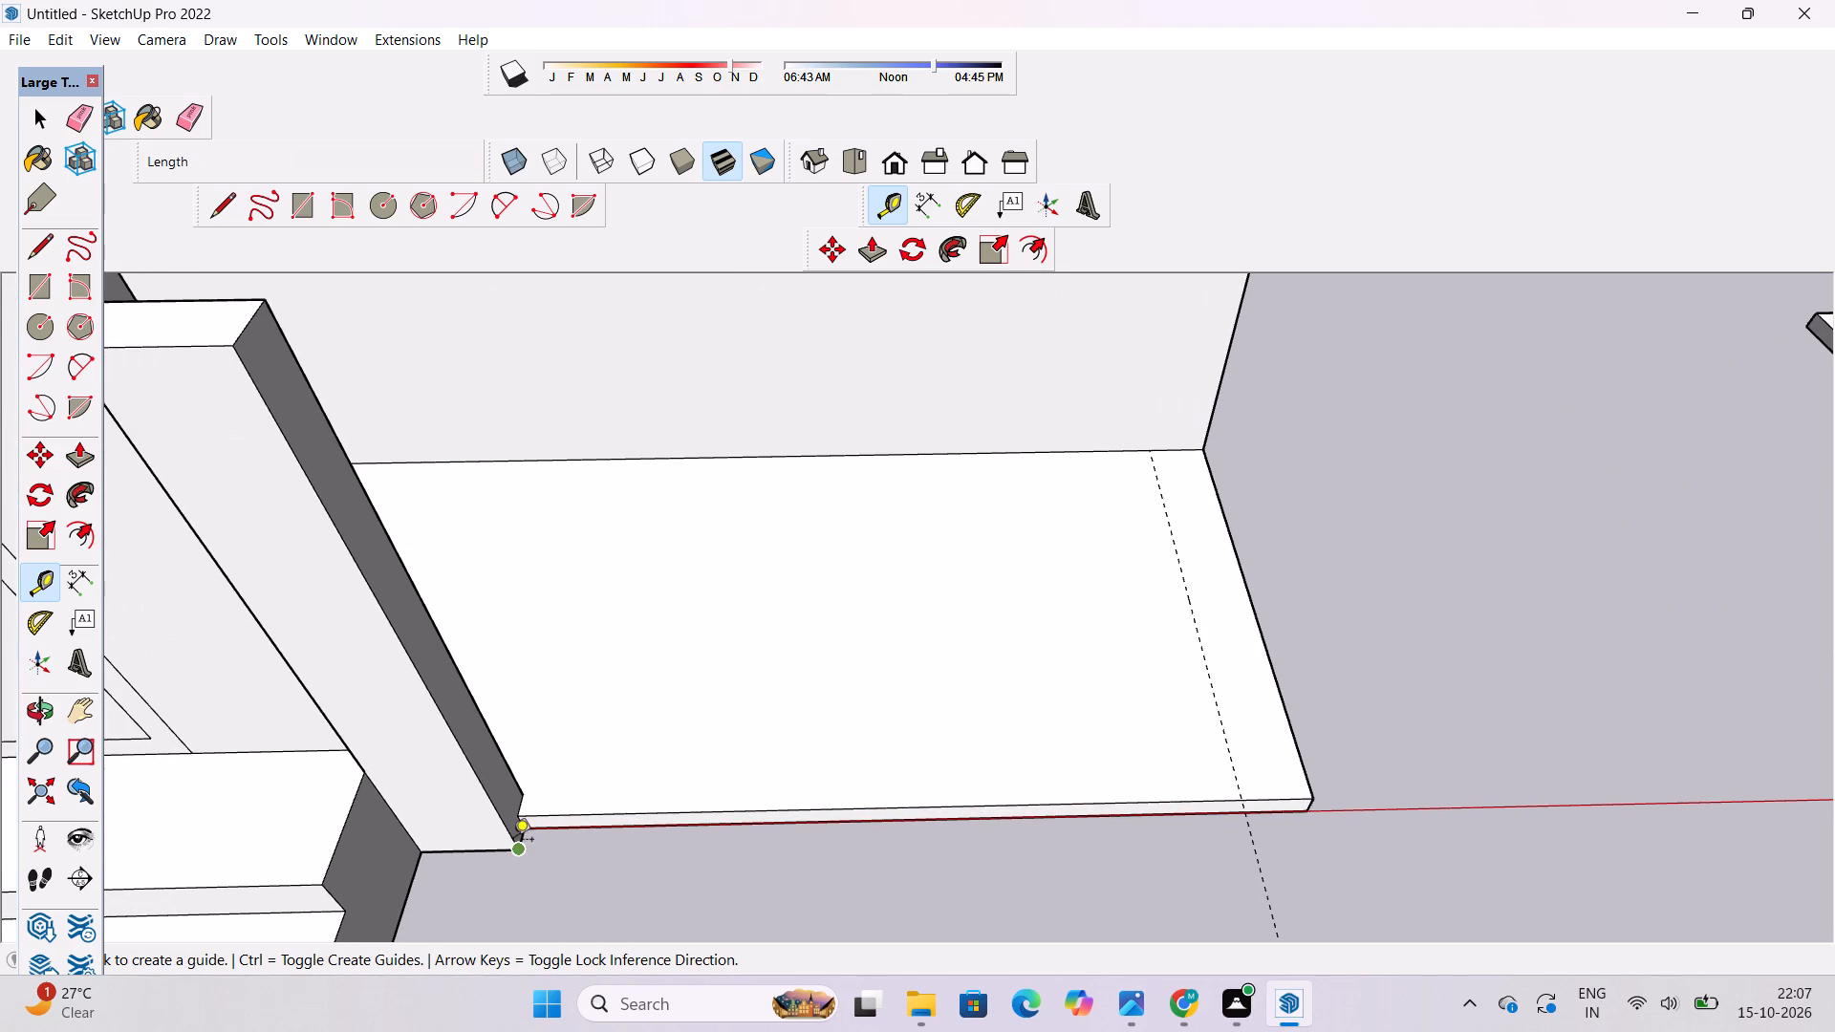
scroll(452, 861, "up", 2)
left_click(464, 849)
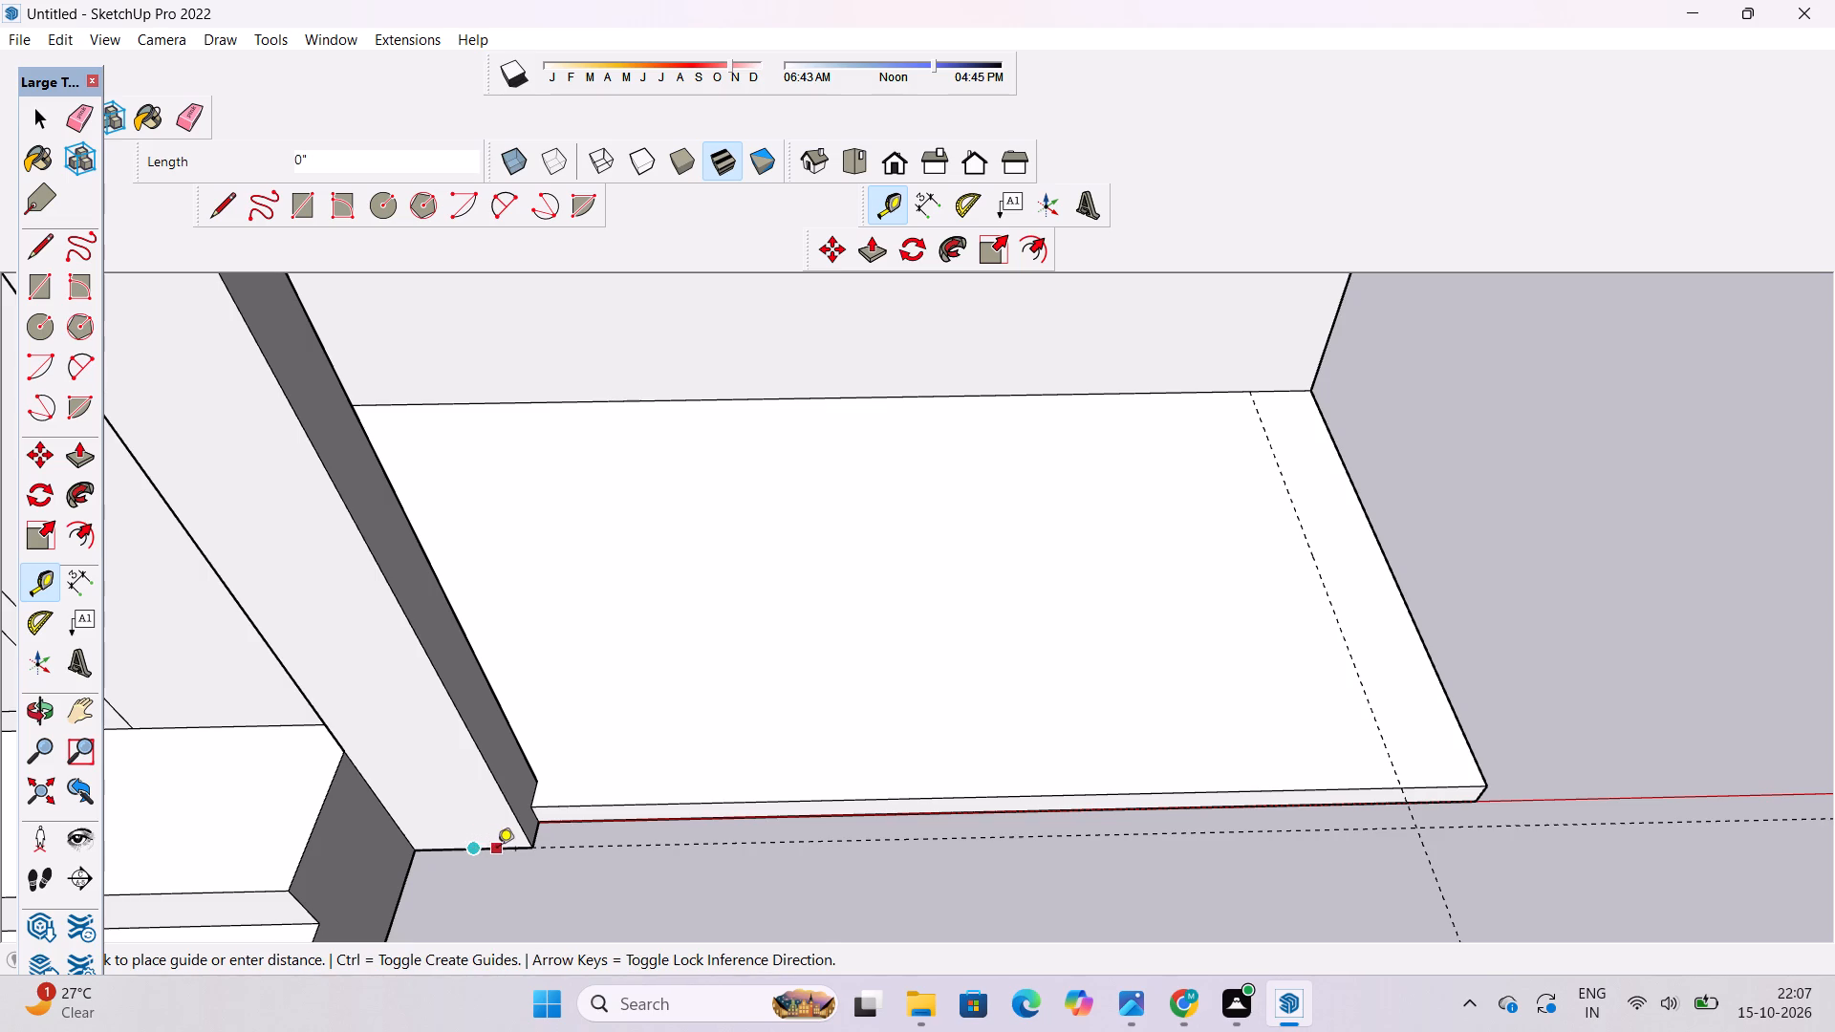
left_click(497, 850)
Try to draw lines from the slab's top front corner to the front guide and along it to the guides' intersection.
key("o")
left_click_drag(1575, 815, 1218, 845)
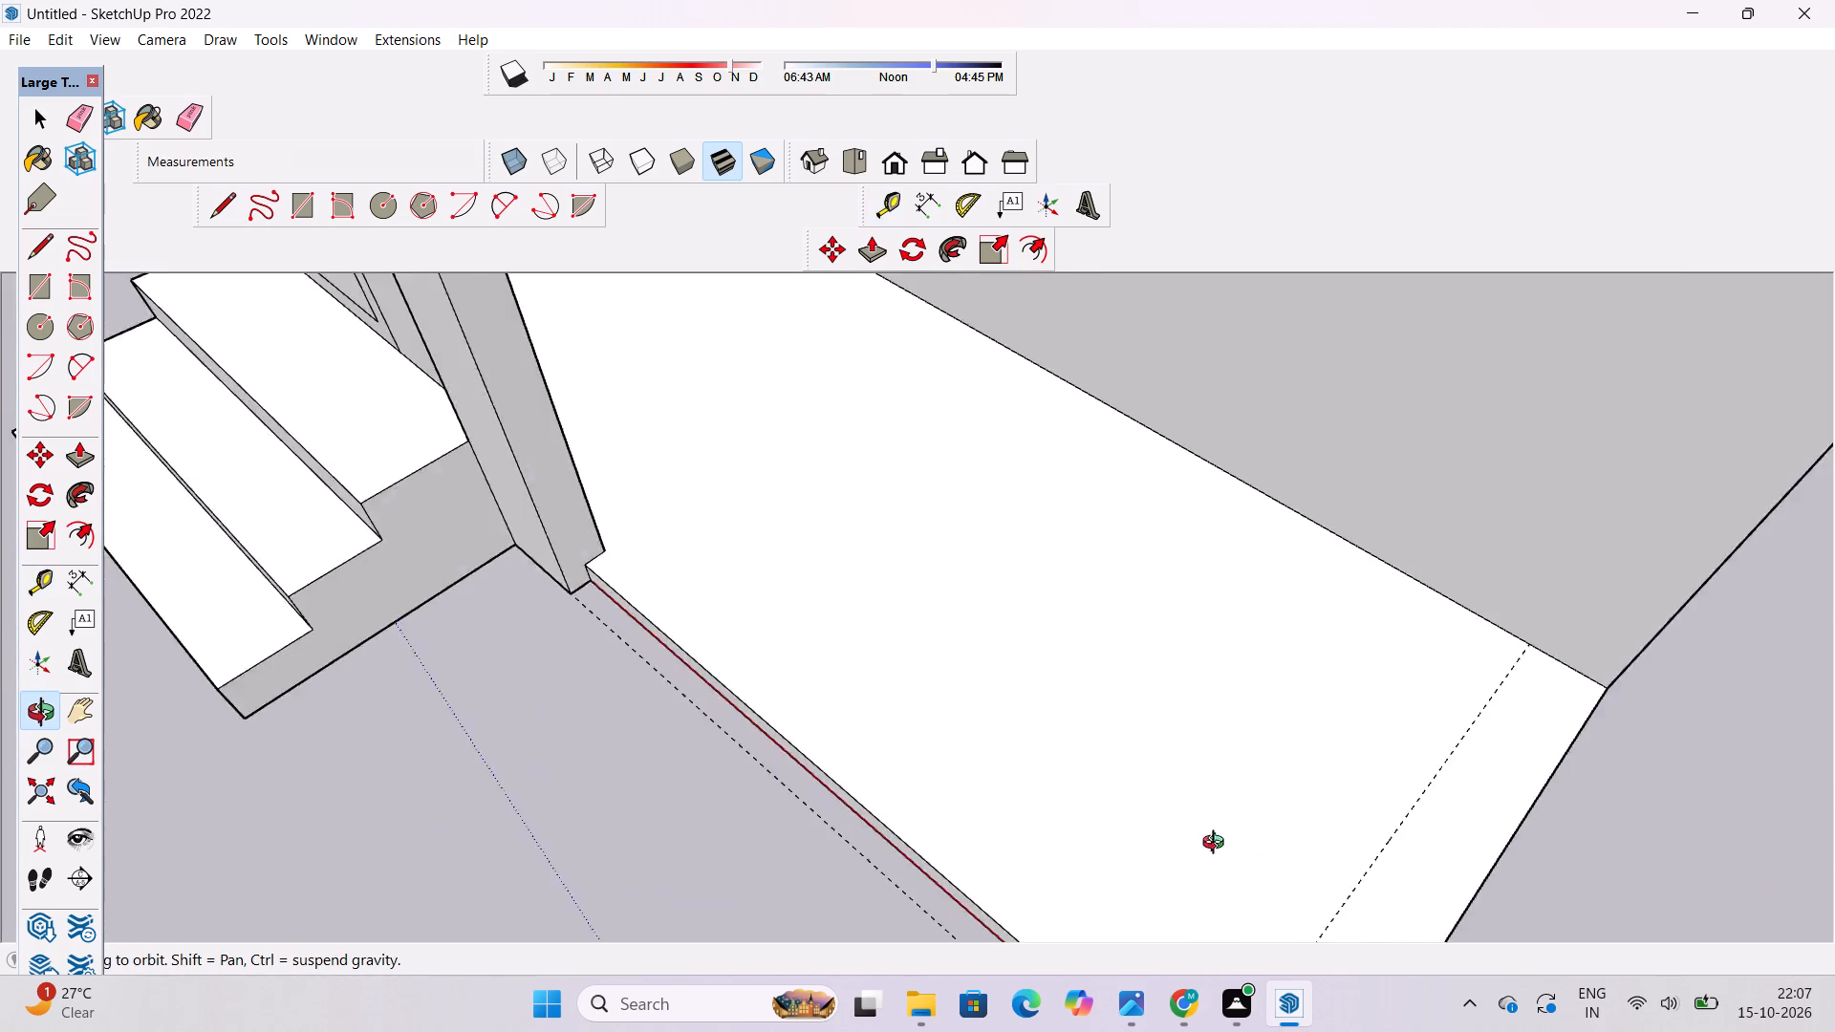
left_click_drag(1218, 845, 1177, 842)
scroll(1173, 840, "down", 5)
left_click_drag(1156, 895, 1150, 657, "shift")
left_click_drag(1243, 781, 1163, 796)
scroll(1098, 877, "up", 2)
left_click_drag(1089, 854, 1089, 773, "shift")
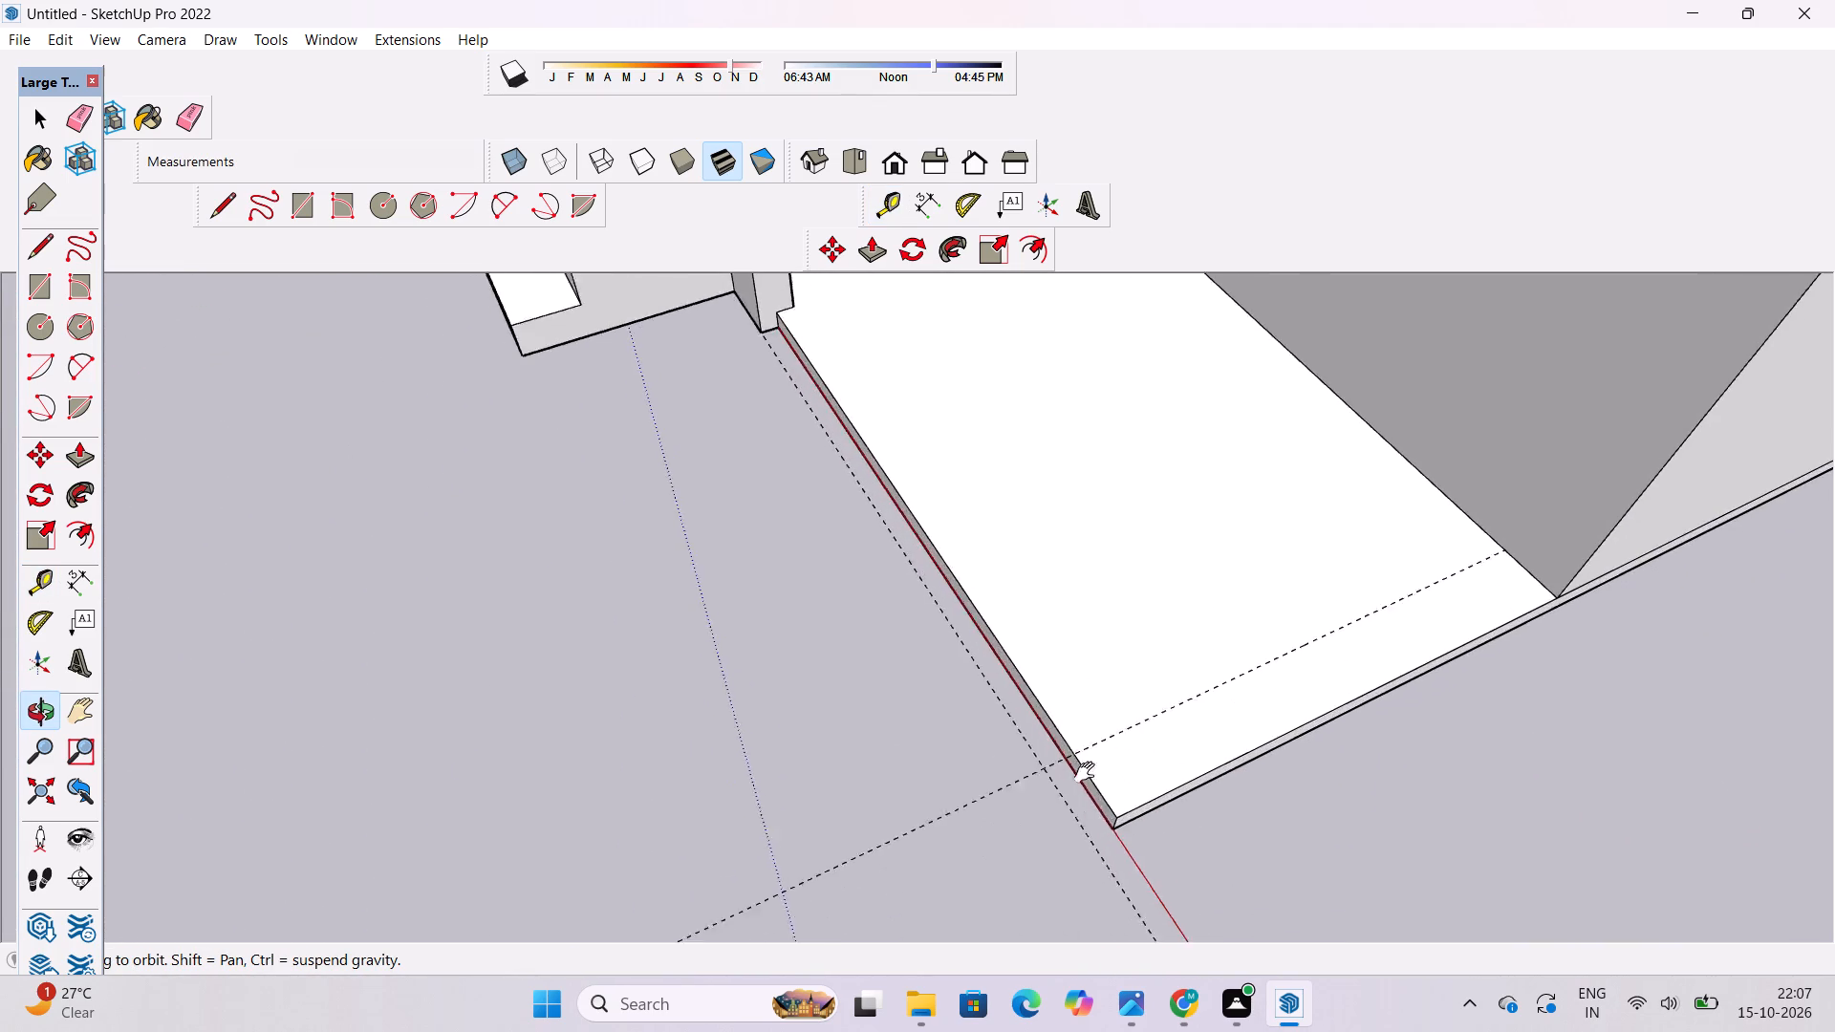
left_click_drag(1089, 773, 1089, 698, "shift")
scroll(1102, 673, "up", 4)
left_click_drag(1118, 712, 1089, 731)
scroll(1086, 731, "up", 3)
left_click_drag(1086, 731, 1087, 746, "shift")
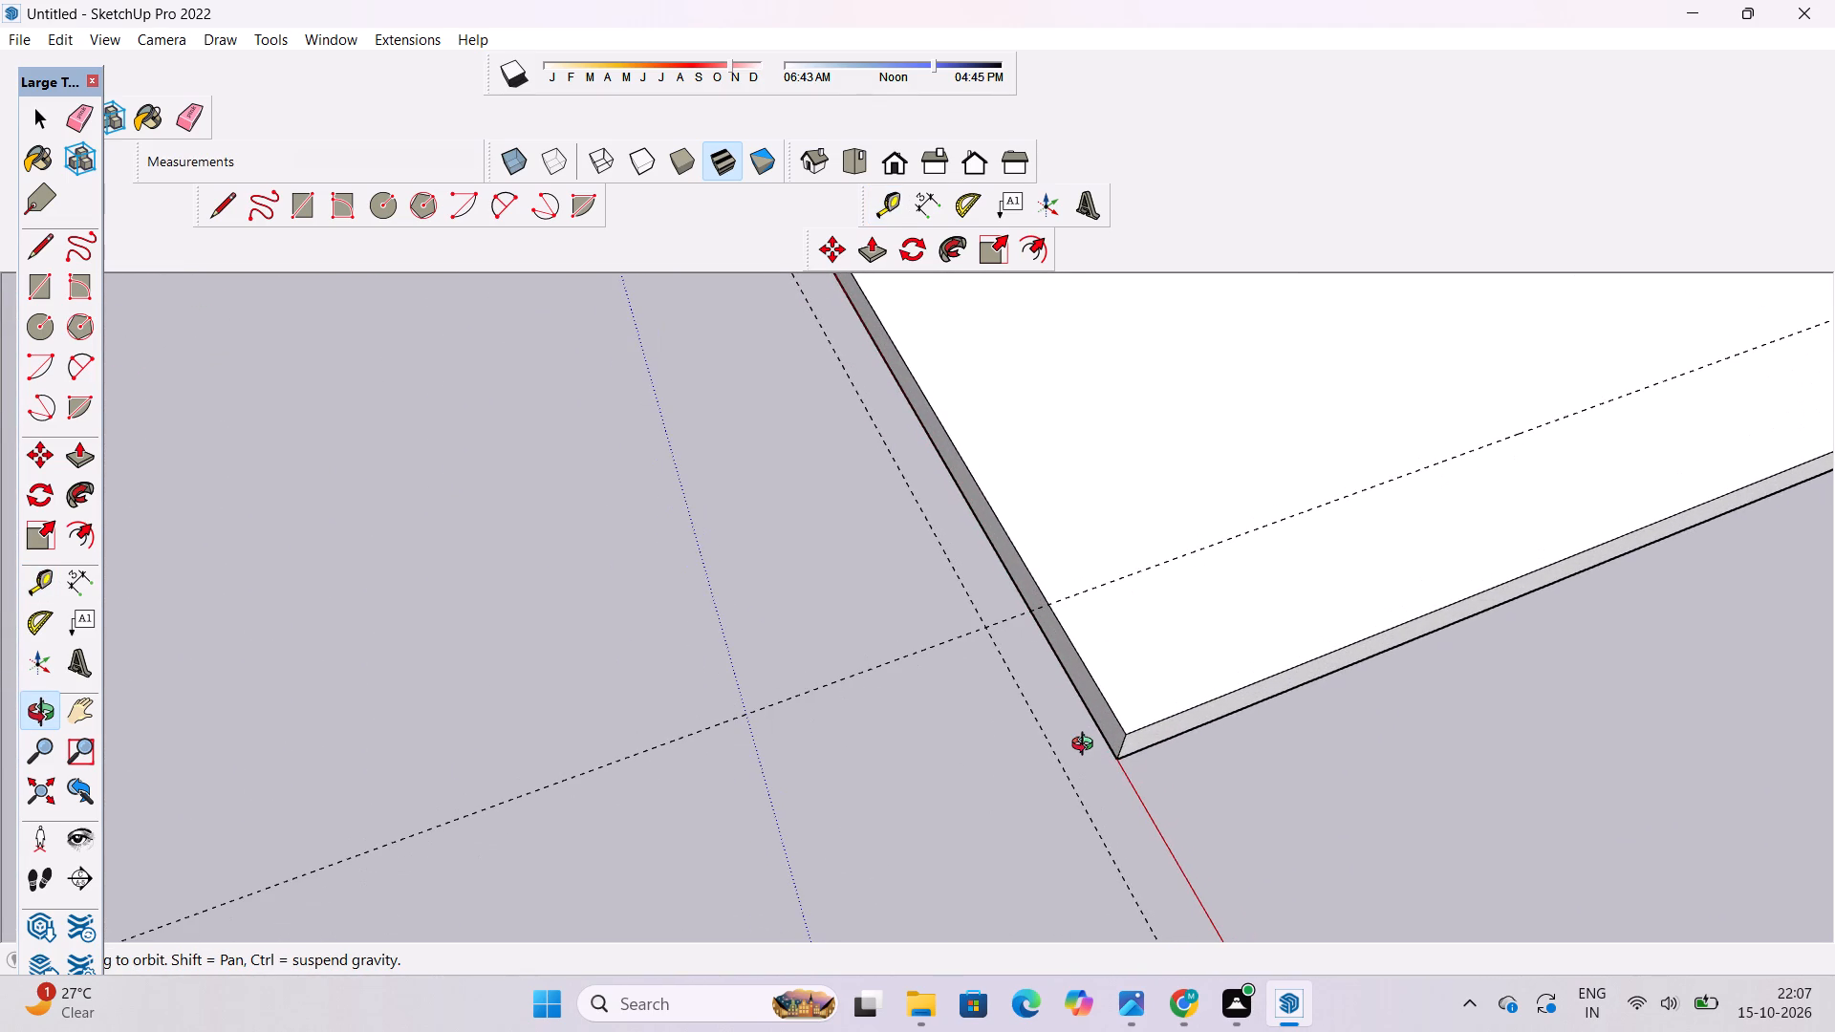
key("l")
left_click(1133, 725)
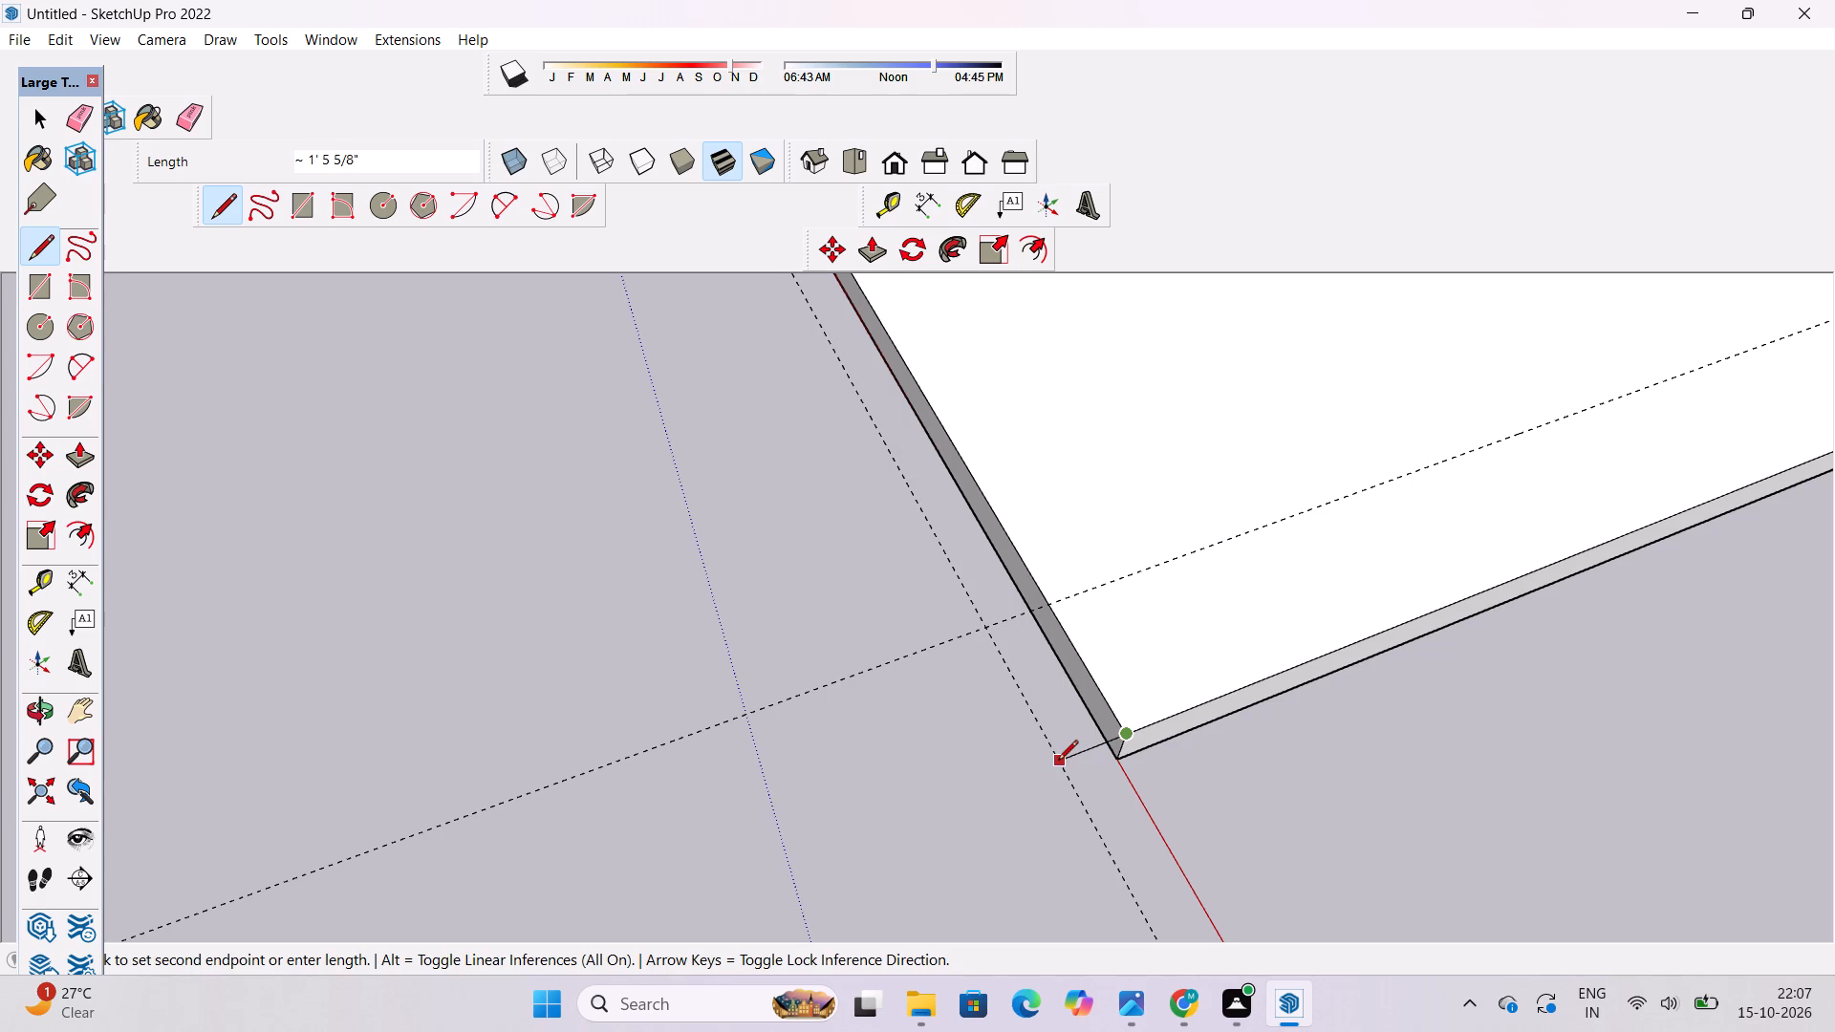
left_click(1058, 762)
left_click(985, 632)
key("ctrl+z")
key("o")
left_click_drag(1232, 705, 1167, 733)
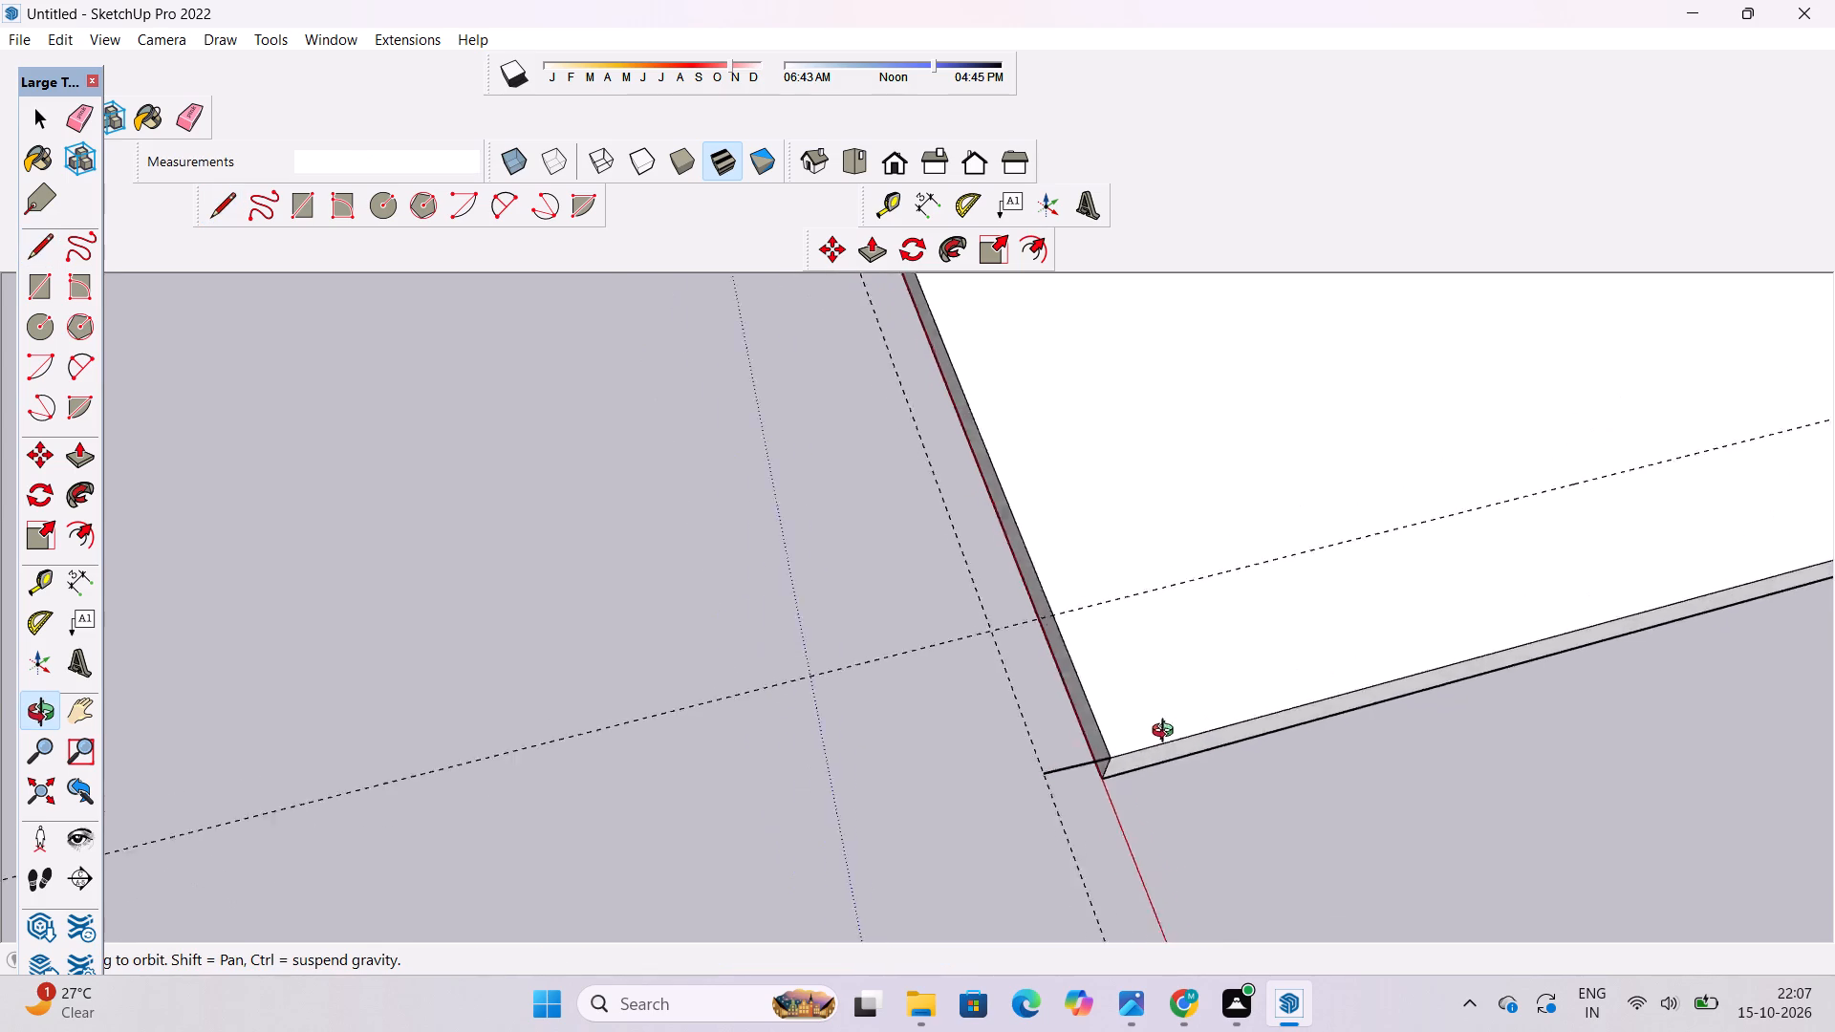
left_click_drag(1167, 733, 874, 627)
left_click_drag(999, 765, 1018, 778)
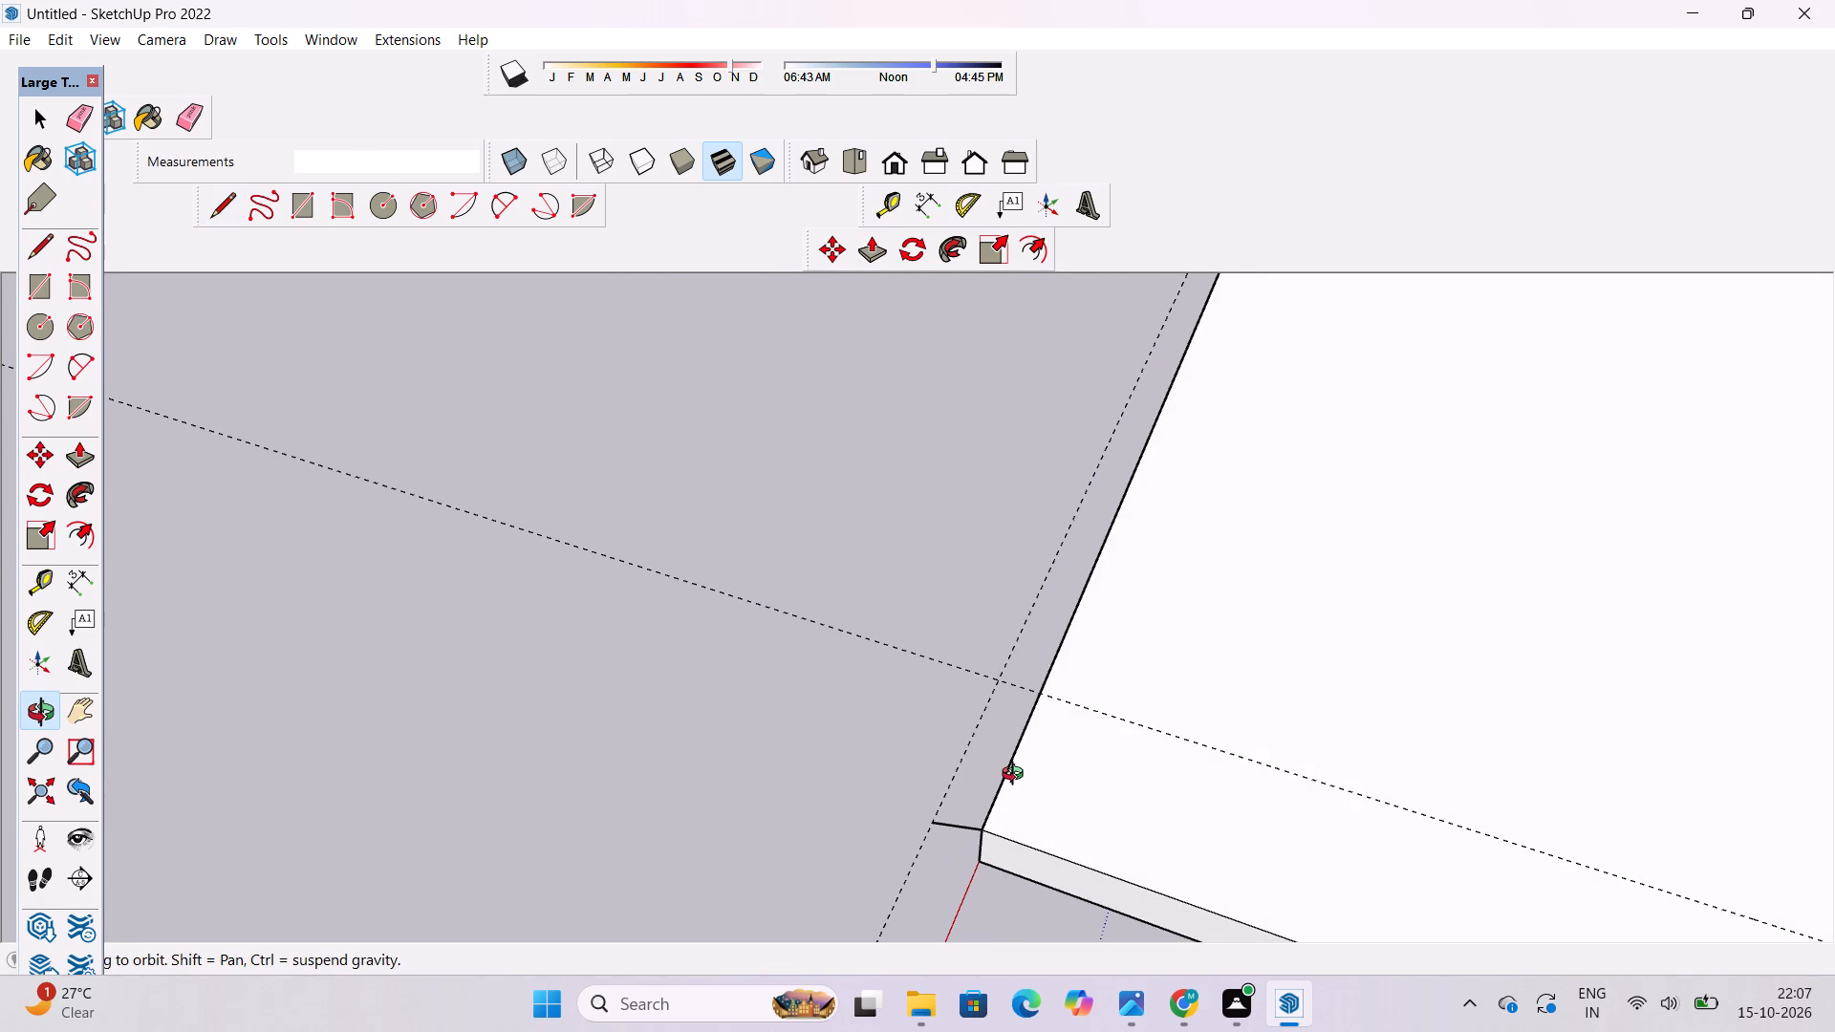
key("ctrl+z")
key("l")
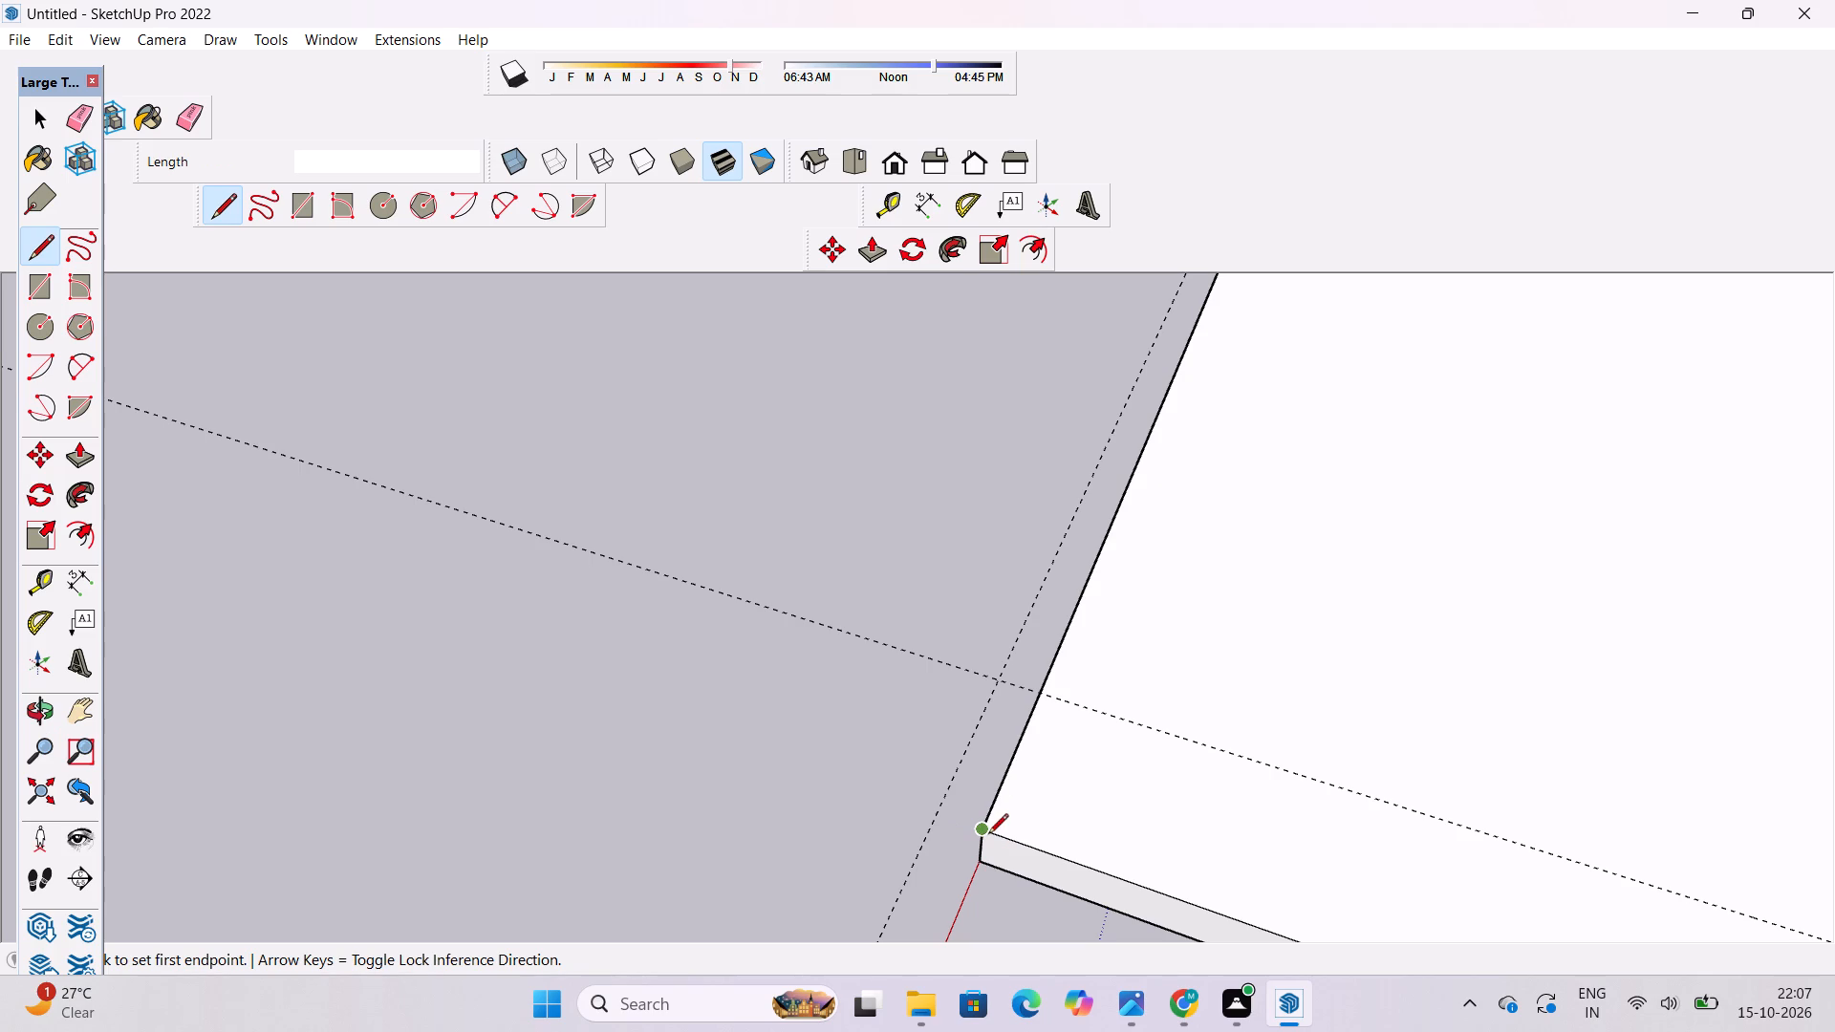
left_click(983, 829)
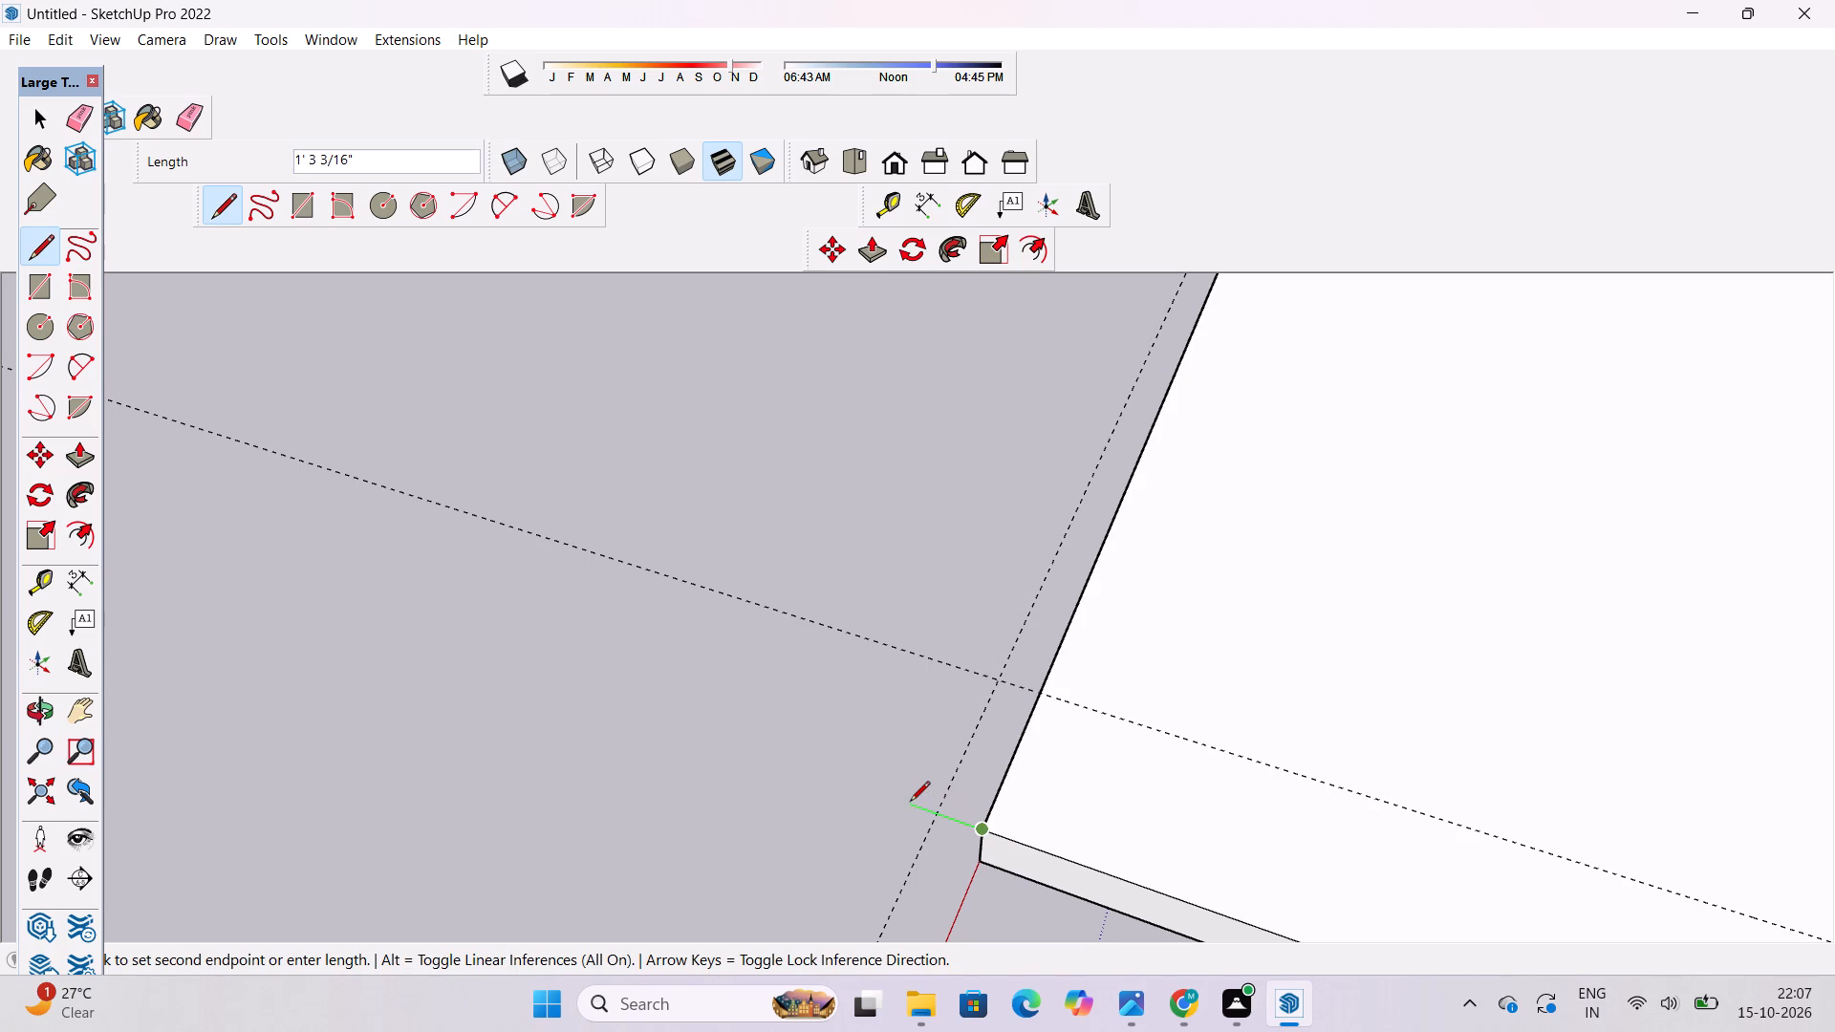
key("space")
Outline a face on the slab's end plane, running 1' out from the bottom front corner to the front guide and back at slab height.
key("o")
scroll(1062, 788, "down", 5)
left_click_drag(946, 813, 1262, 488)
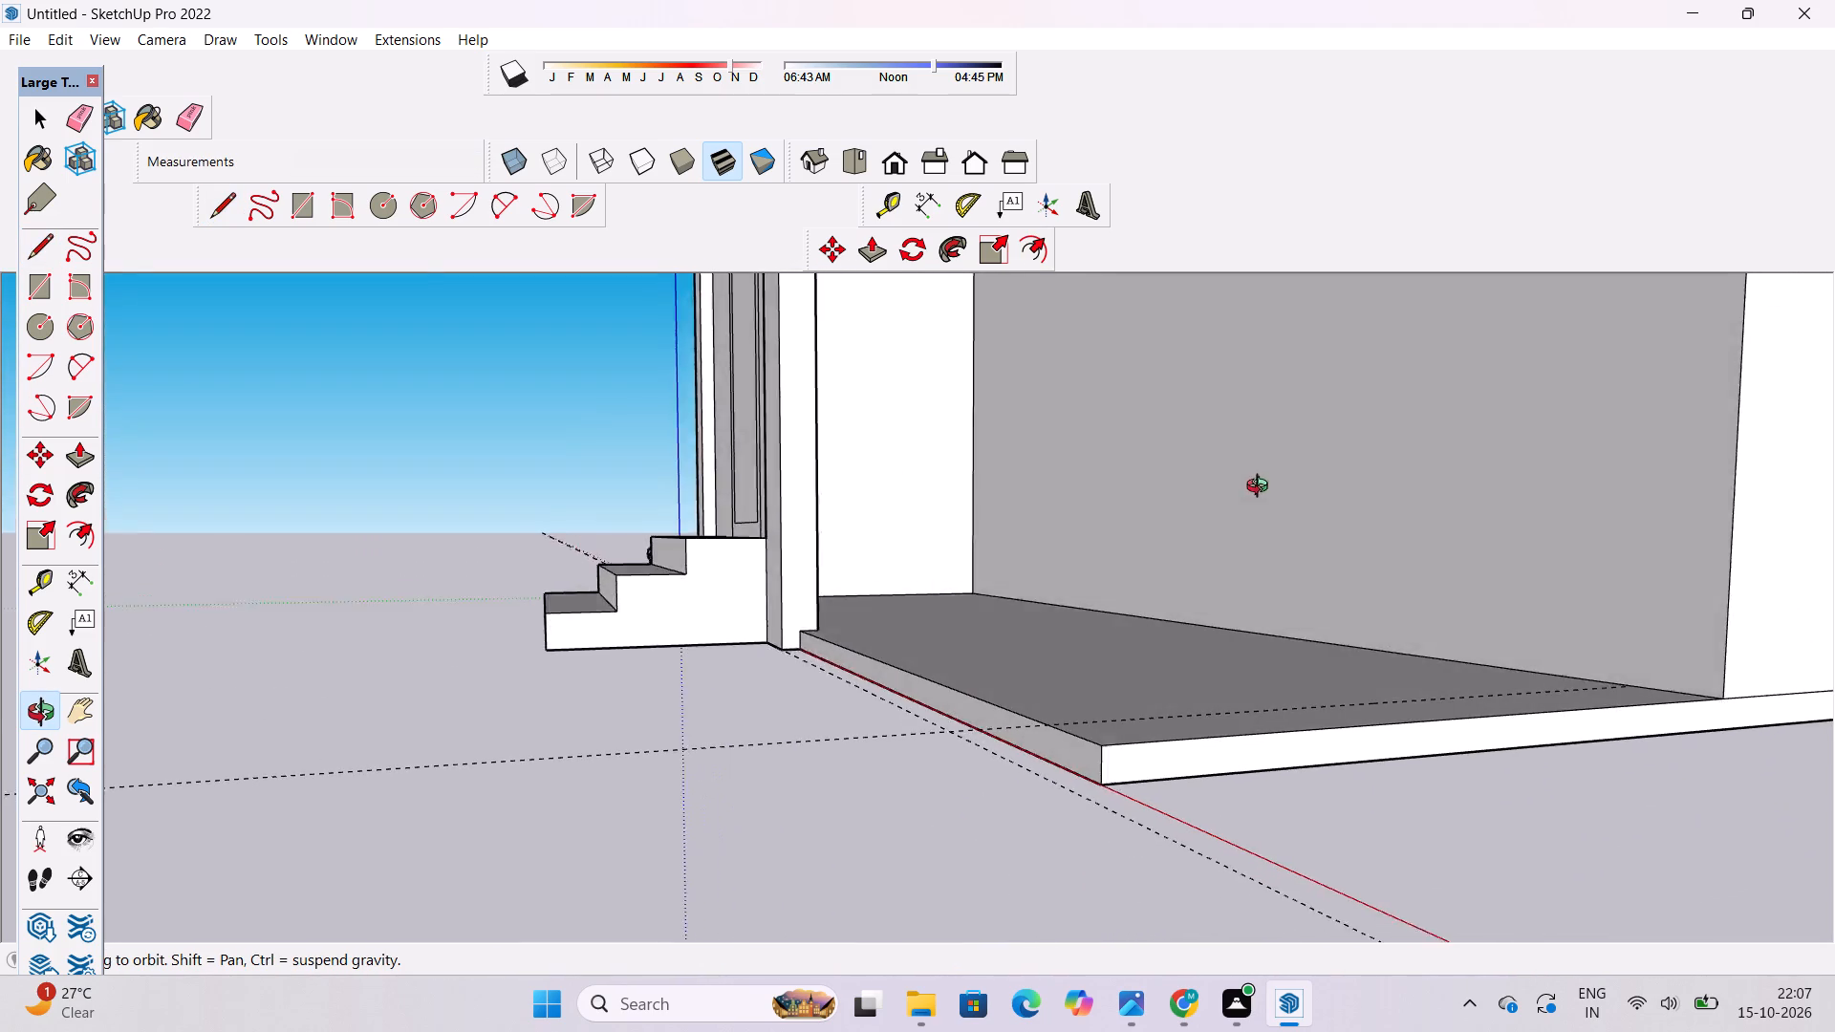
left_click_drag(1262, 488, 1266, 481)
left_click_drag(1003, 808, 1176, 875)
left_click_drag(1160, 849, 873, 740, "shift")
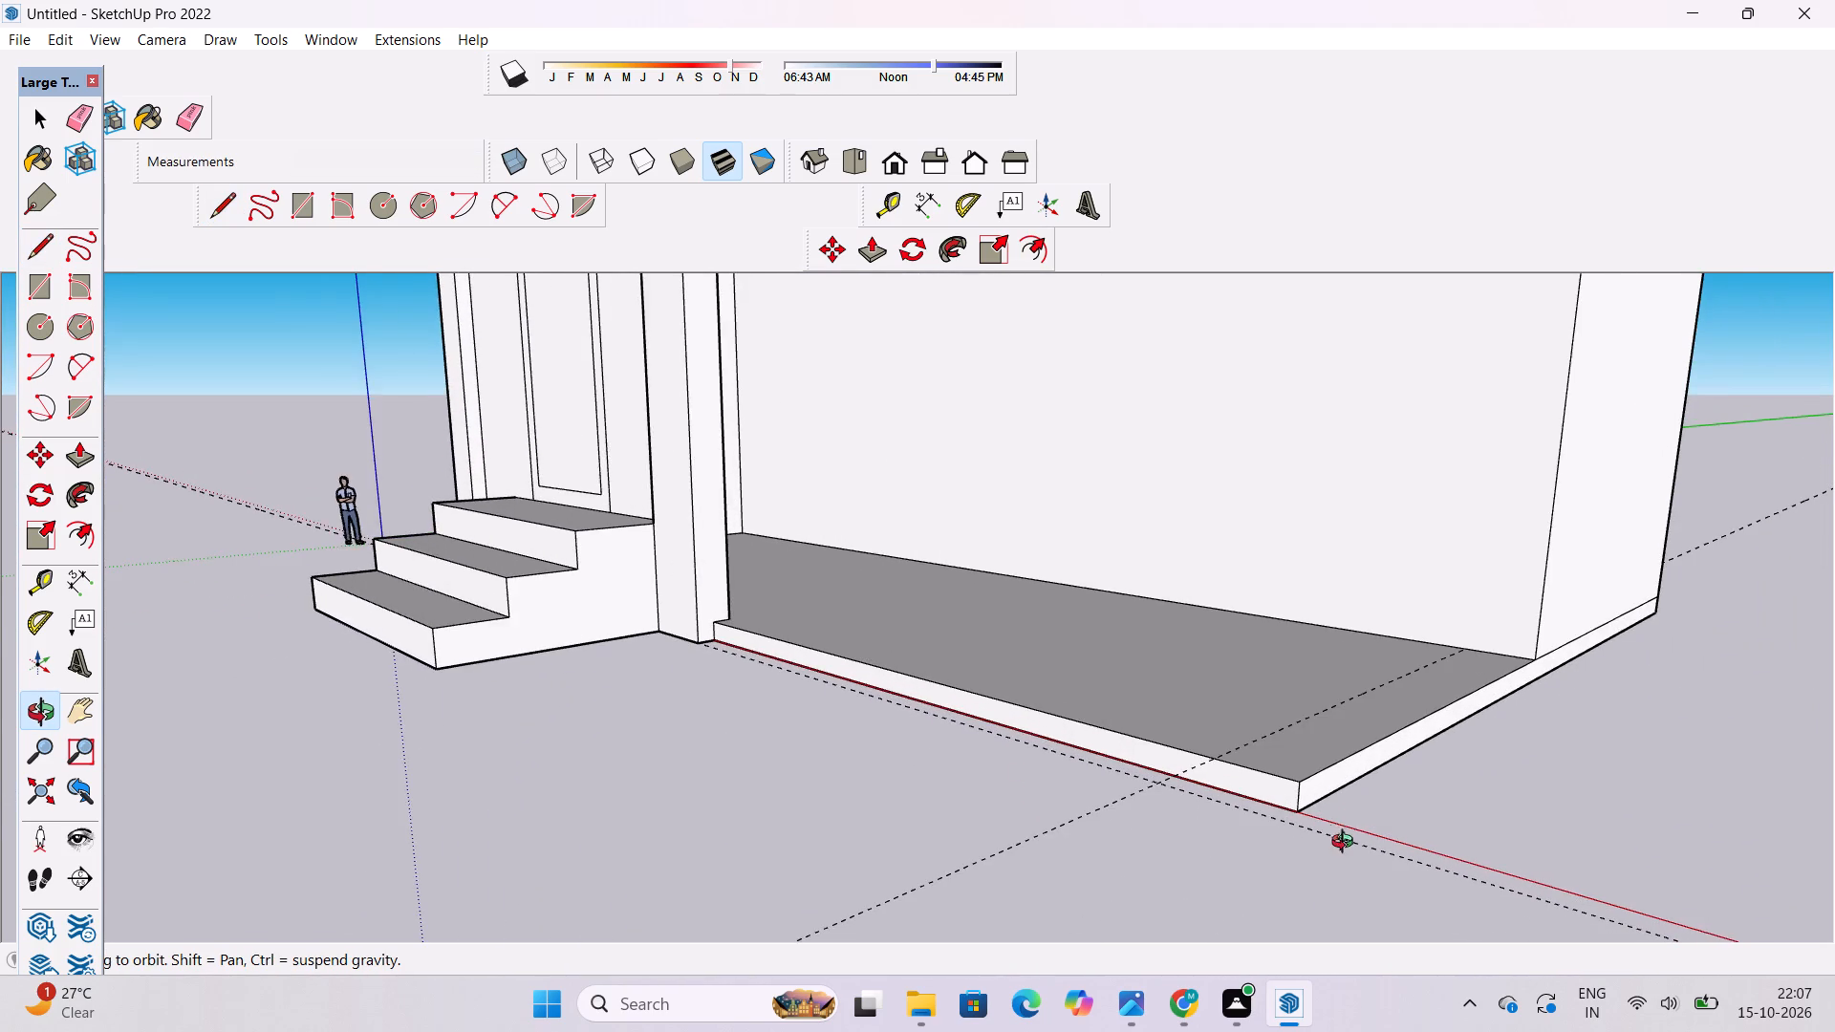
scroll(1350, 844, "up", 3)
left_click_drag(1316, 834, 1105, 892)
left_click_drag(1051, 903, 1271, 675, "shift")
scroll(875, 785, "up", 4)
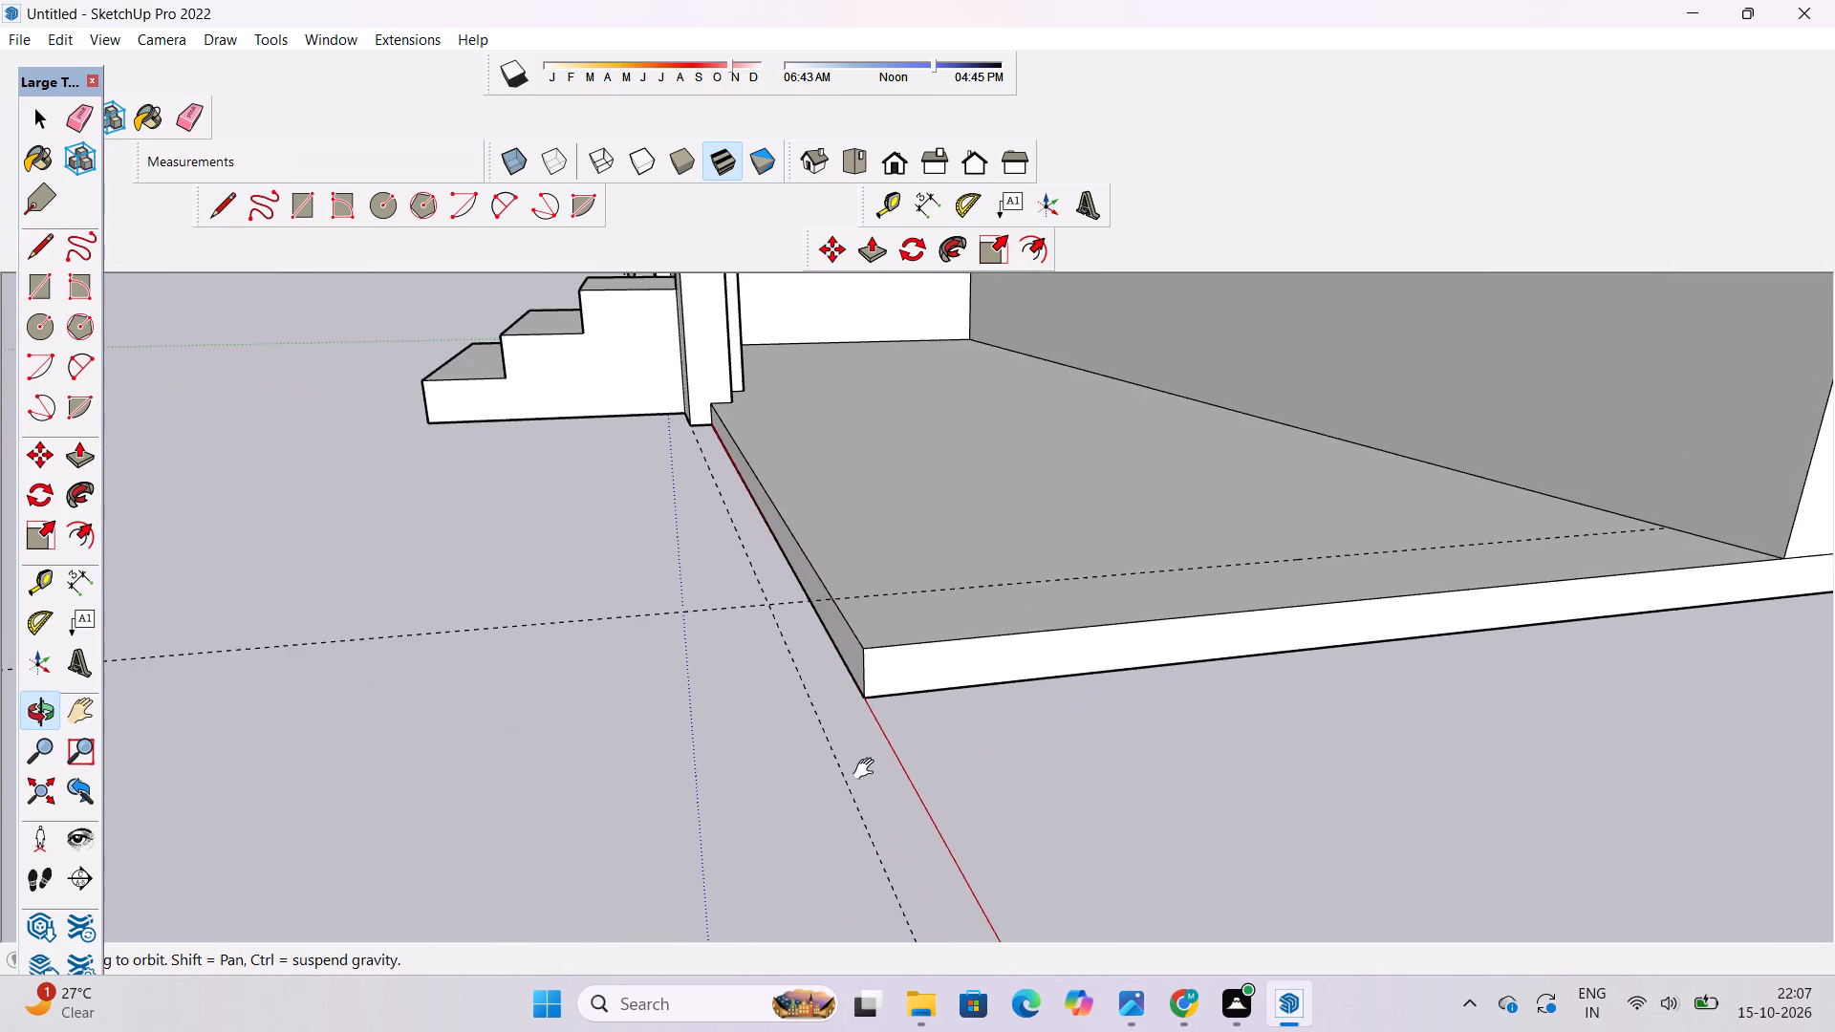
left_click_drag(868, 769, 950, 821, "shift")
key("l")
scroll(922, 749, "up", 4)
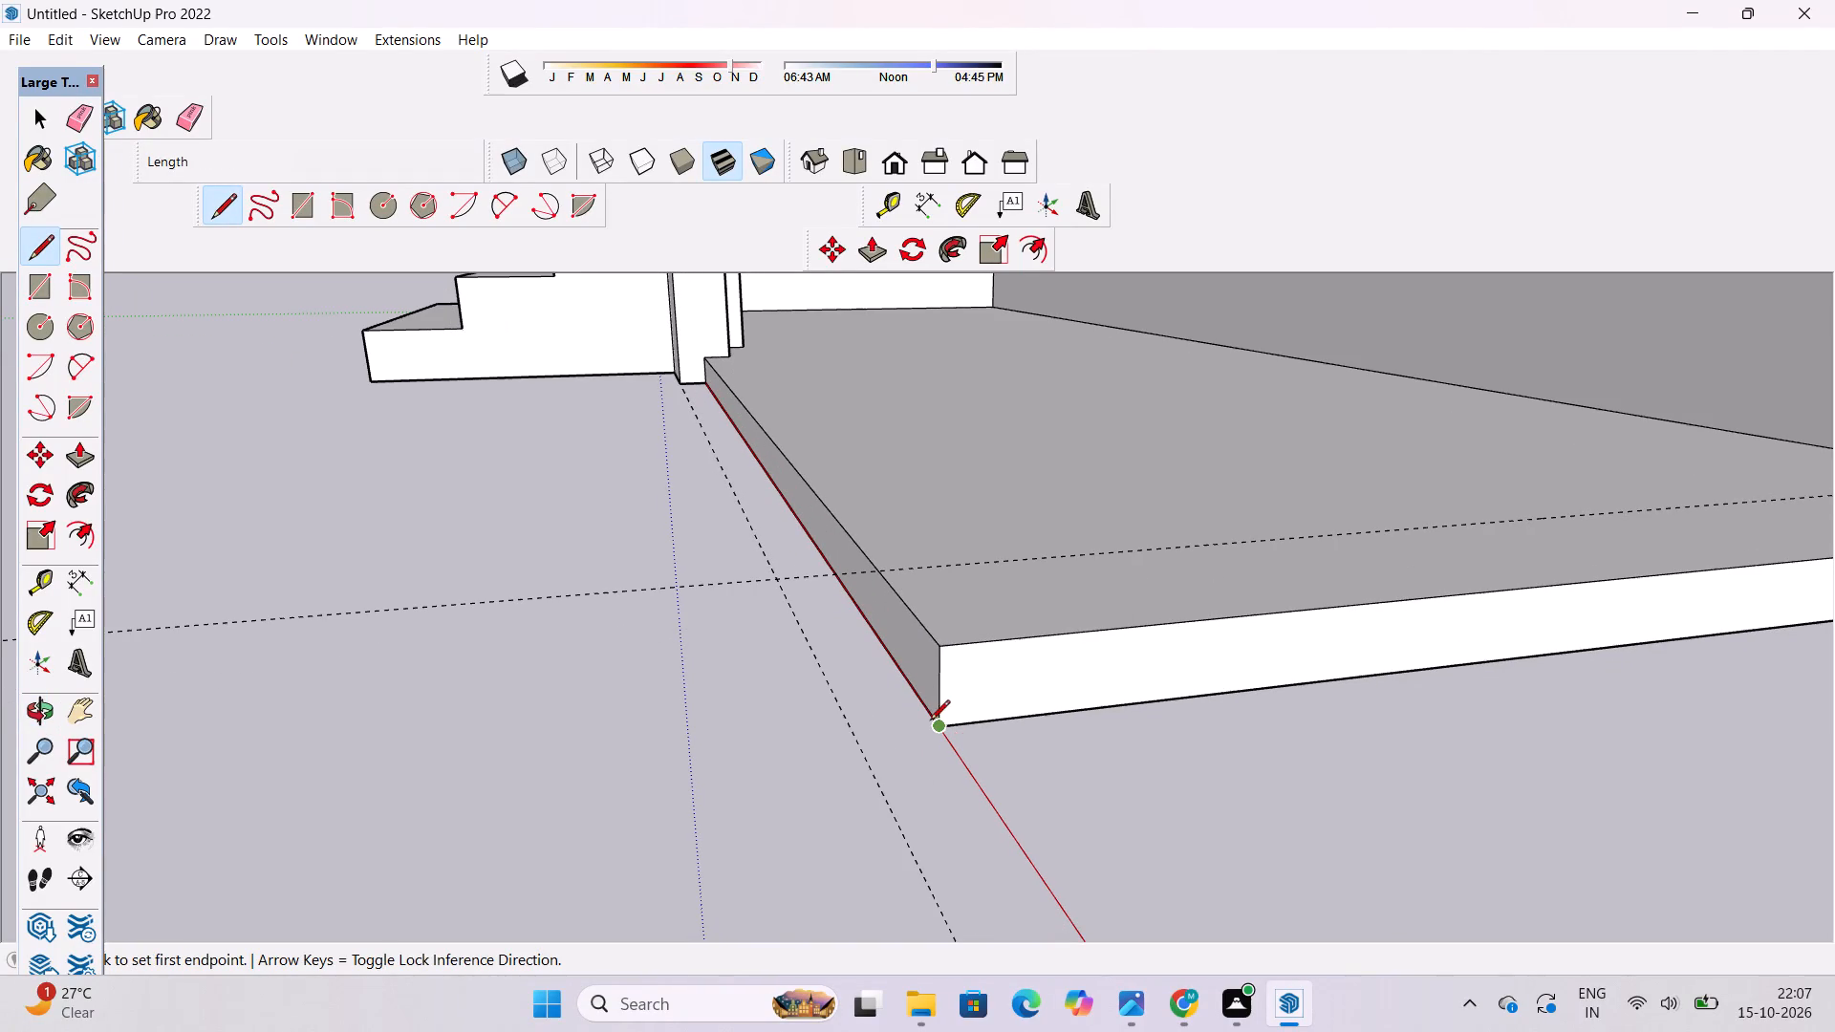
left_click(939, 727)
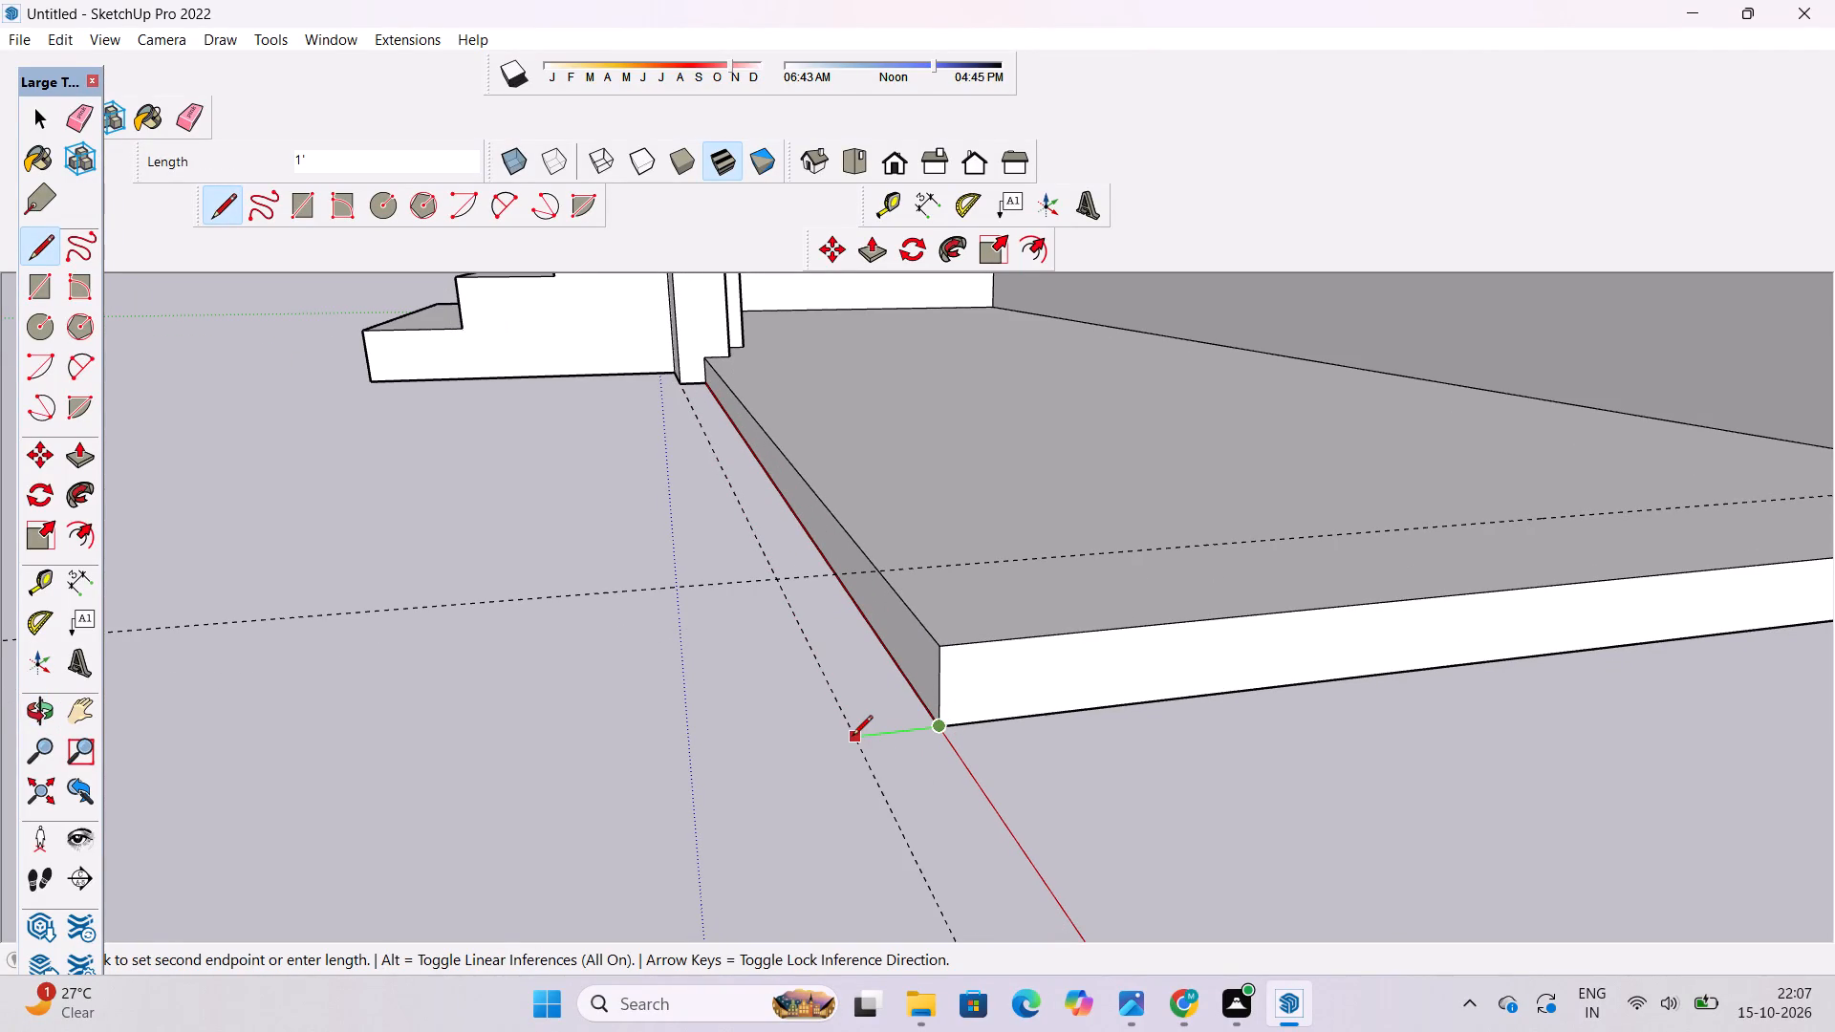
left_click(853, 737)
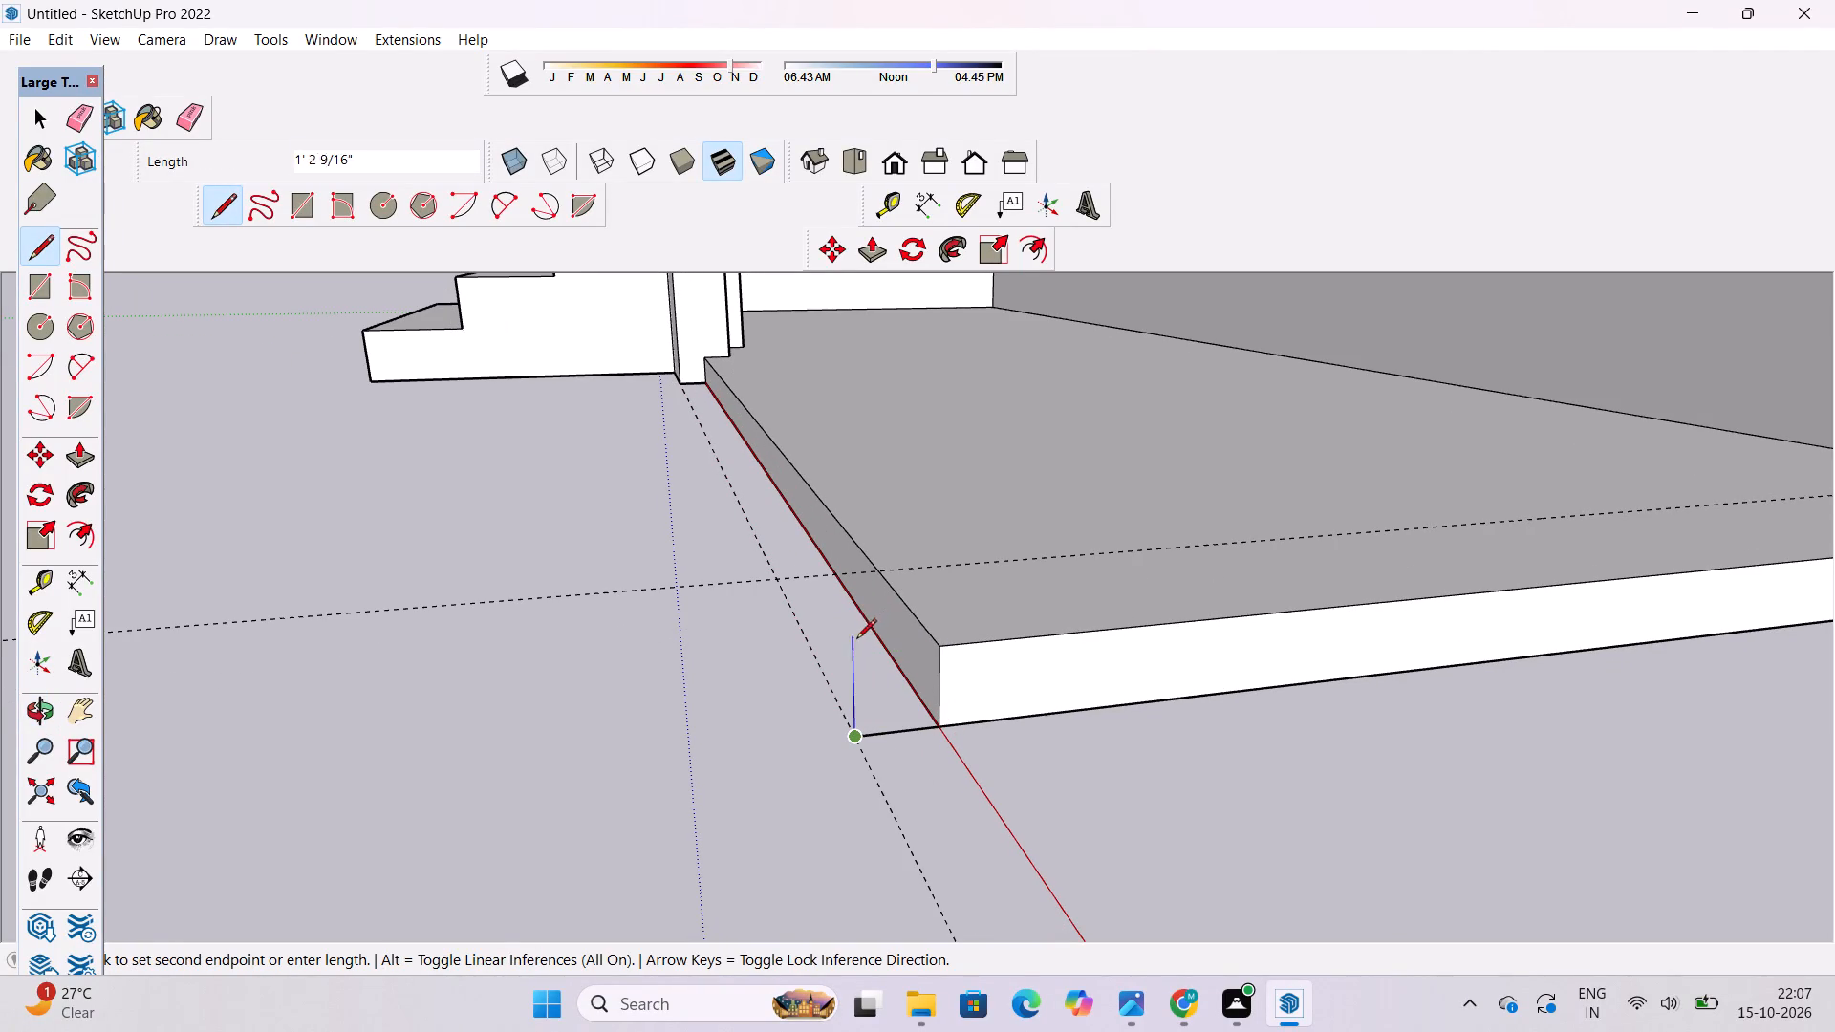
left_click(850, 655)
left_click(948, 643)
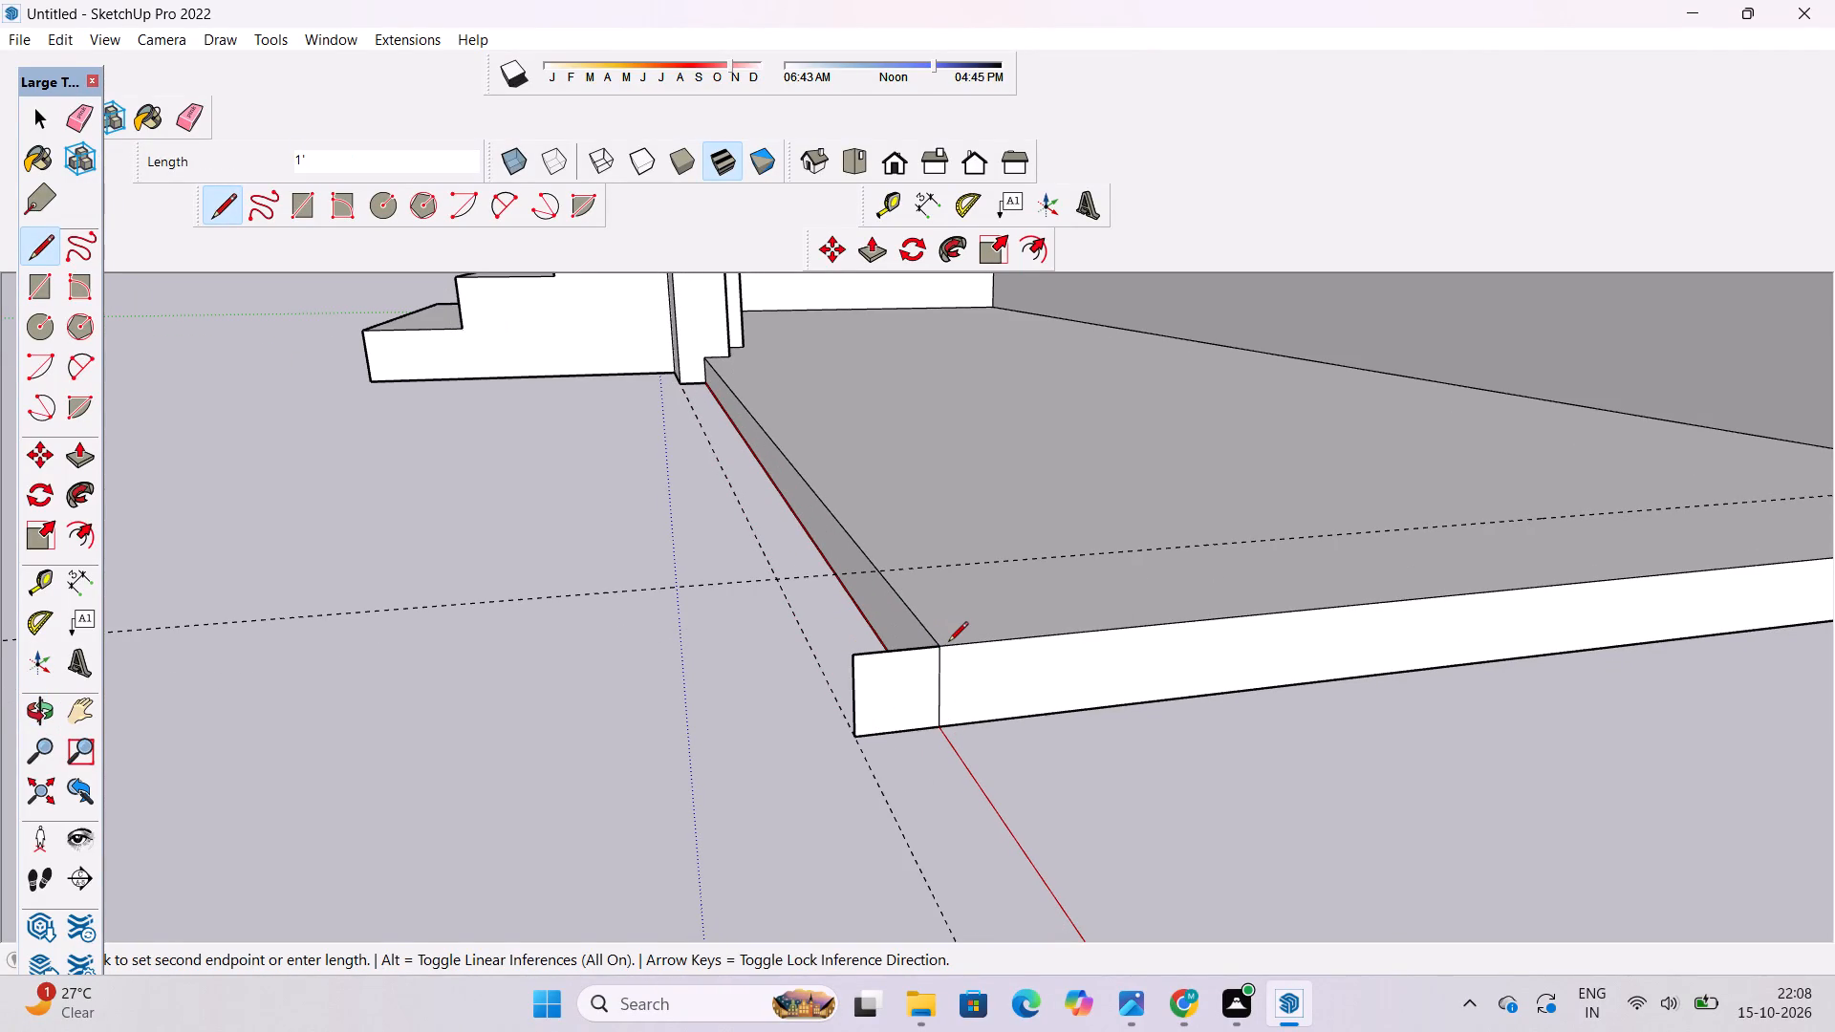
Push/Pull the new end face 3' along the slab's front to the cross guide, forming a corner block.
key("o")
left_click_drag(887, 707, 1266, 767)
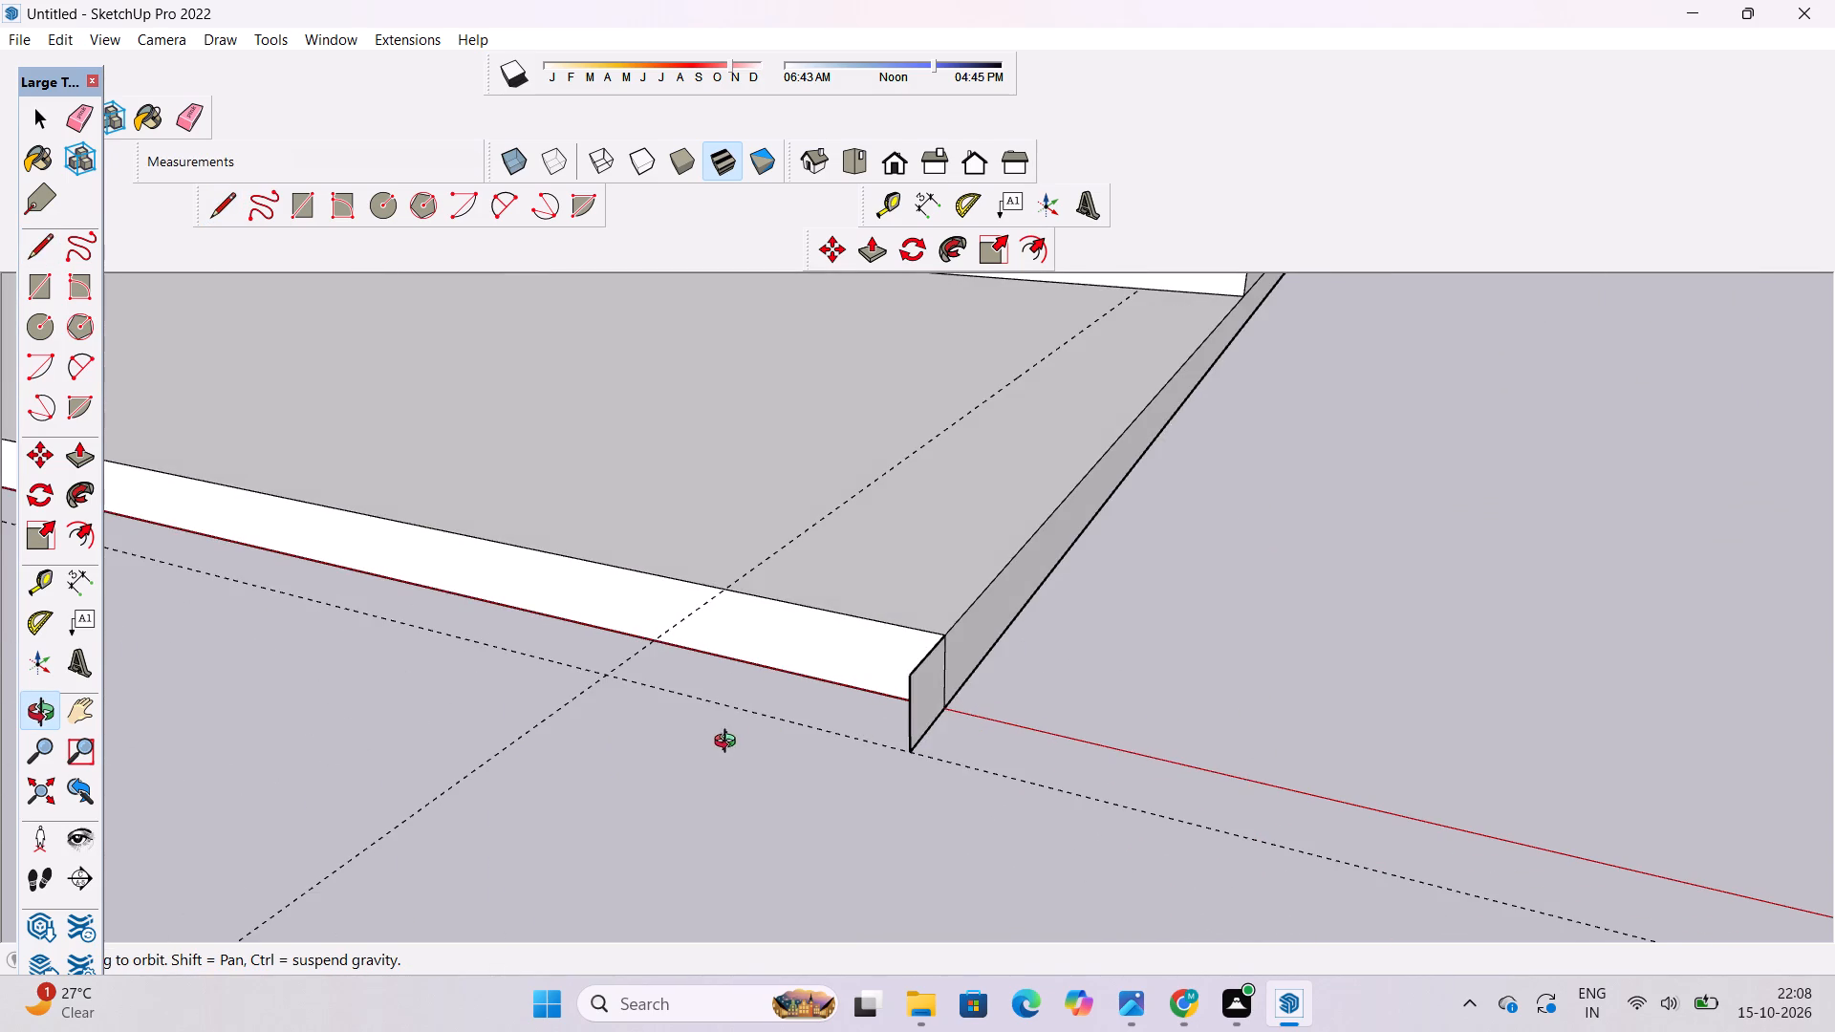
left_click_drag(728, 743, 845, 772, "shift")
left_click_drag(896, 781, 1039, 797)
left_click_drag(1011, 782, 1008, 749, "shift")
scroll(1008, 729, "up", 1)
left_click_drag(1008, 729, 1088, 728, "shift")
key("p")
scroll(1004, 649, "up", 2)
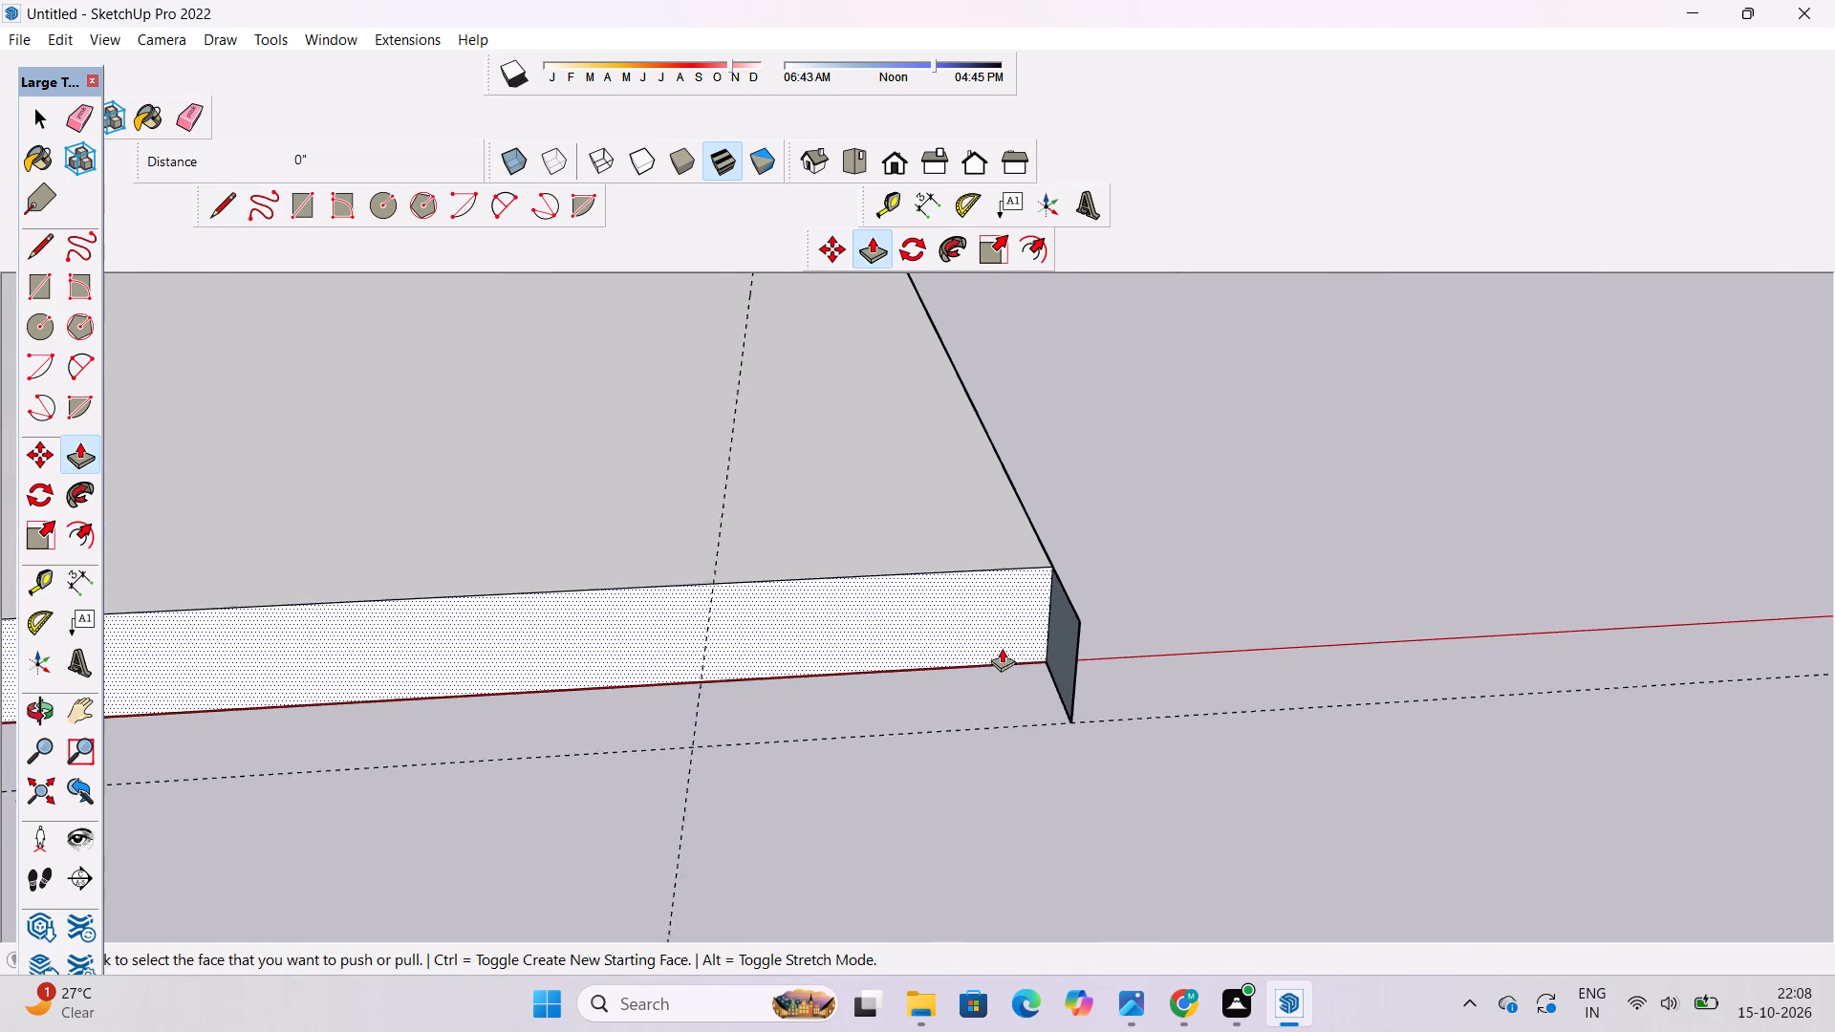
scroll(1002, 648, "up", 2)
left_click(1067, 650)
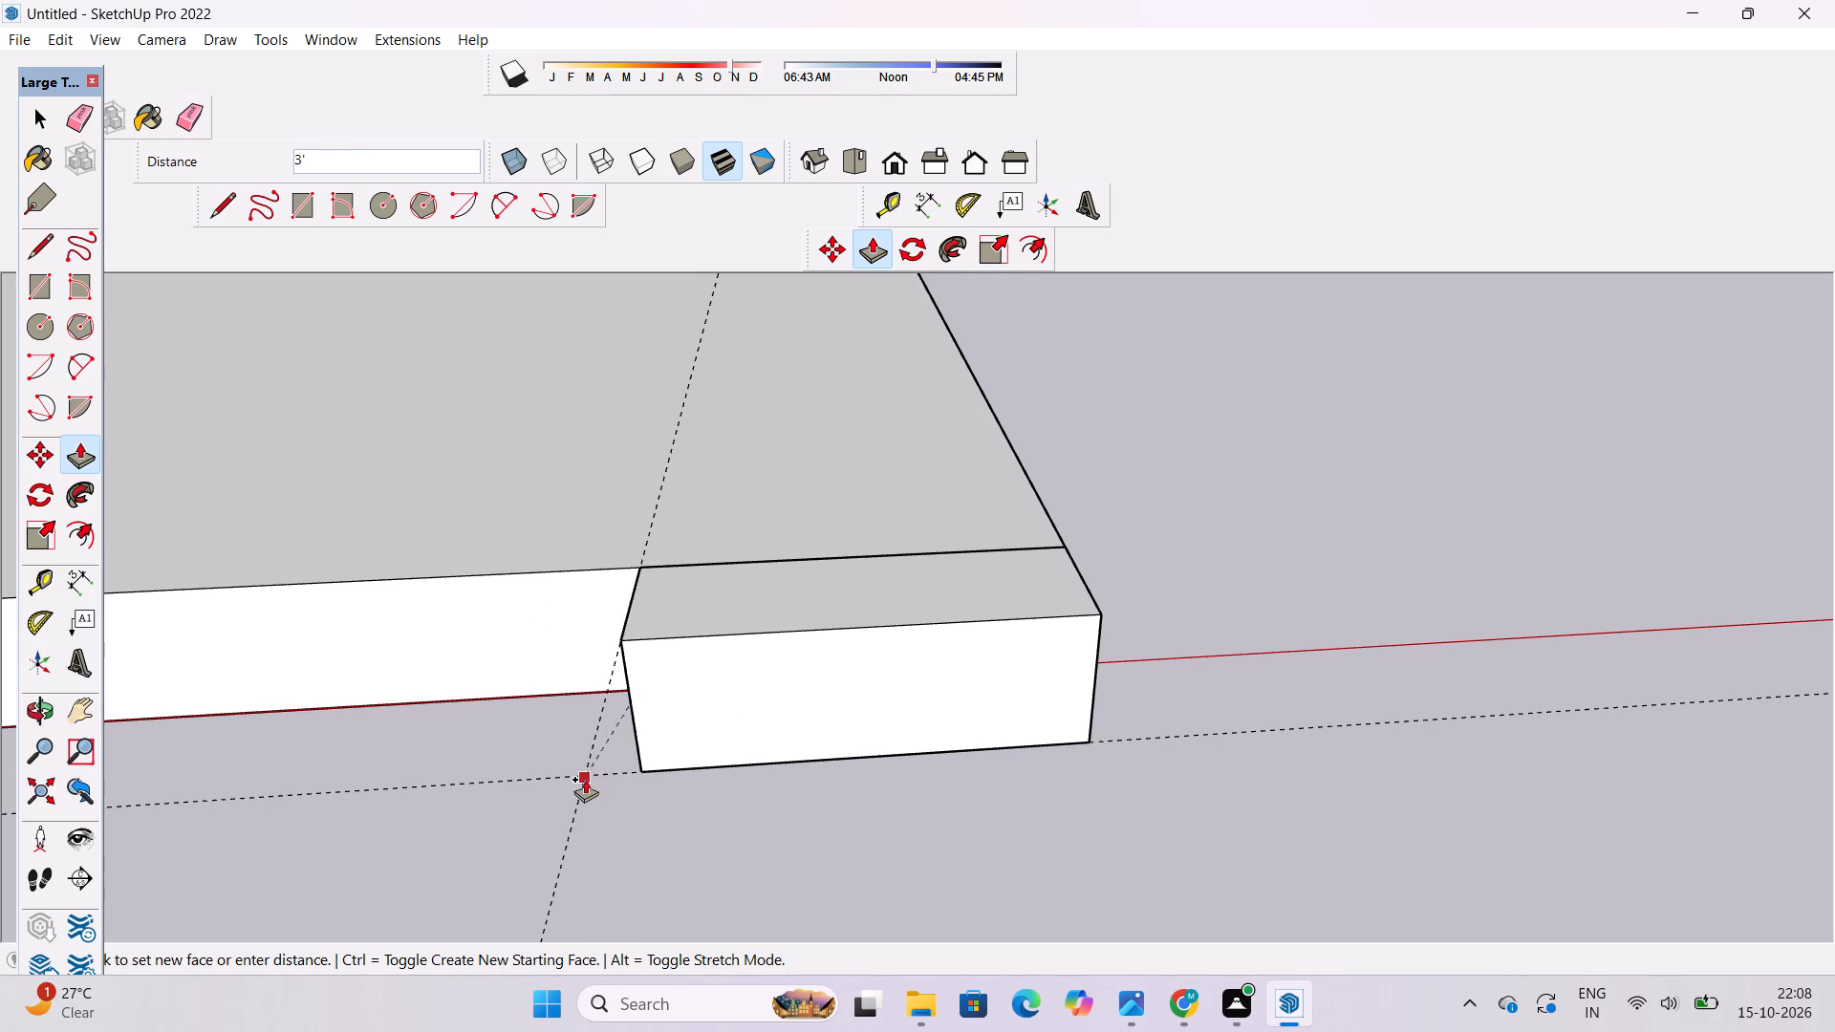
scroll(906, 724, "down", 6)
scroll(813, 695, "up", 5)
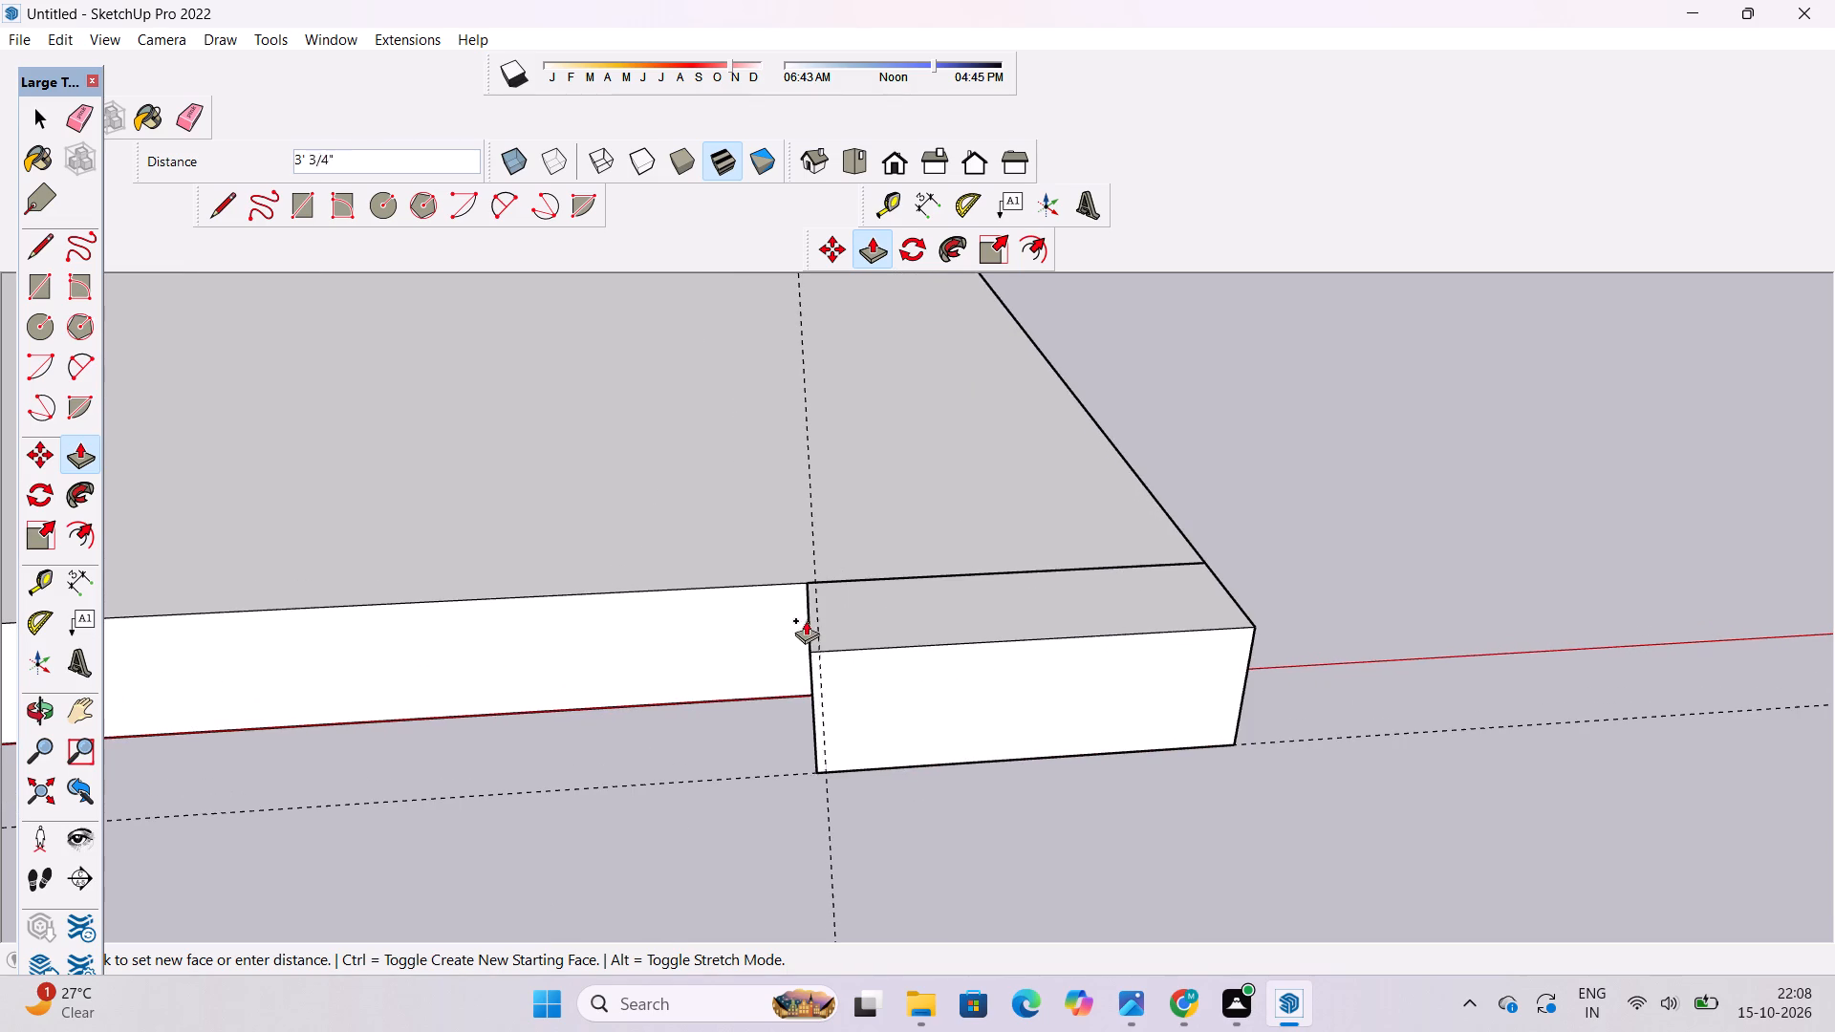
left_click(822, 599)
Place a guide on the slab's top, 1' inward from the front edge, in line with the existing pillar's inner corner.
key("o")
left_click_drag(1235, 642, 891, 715)
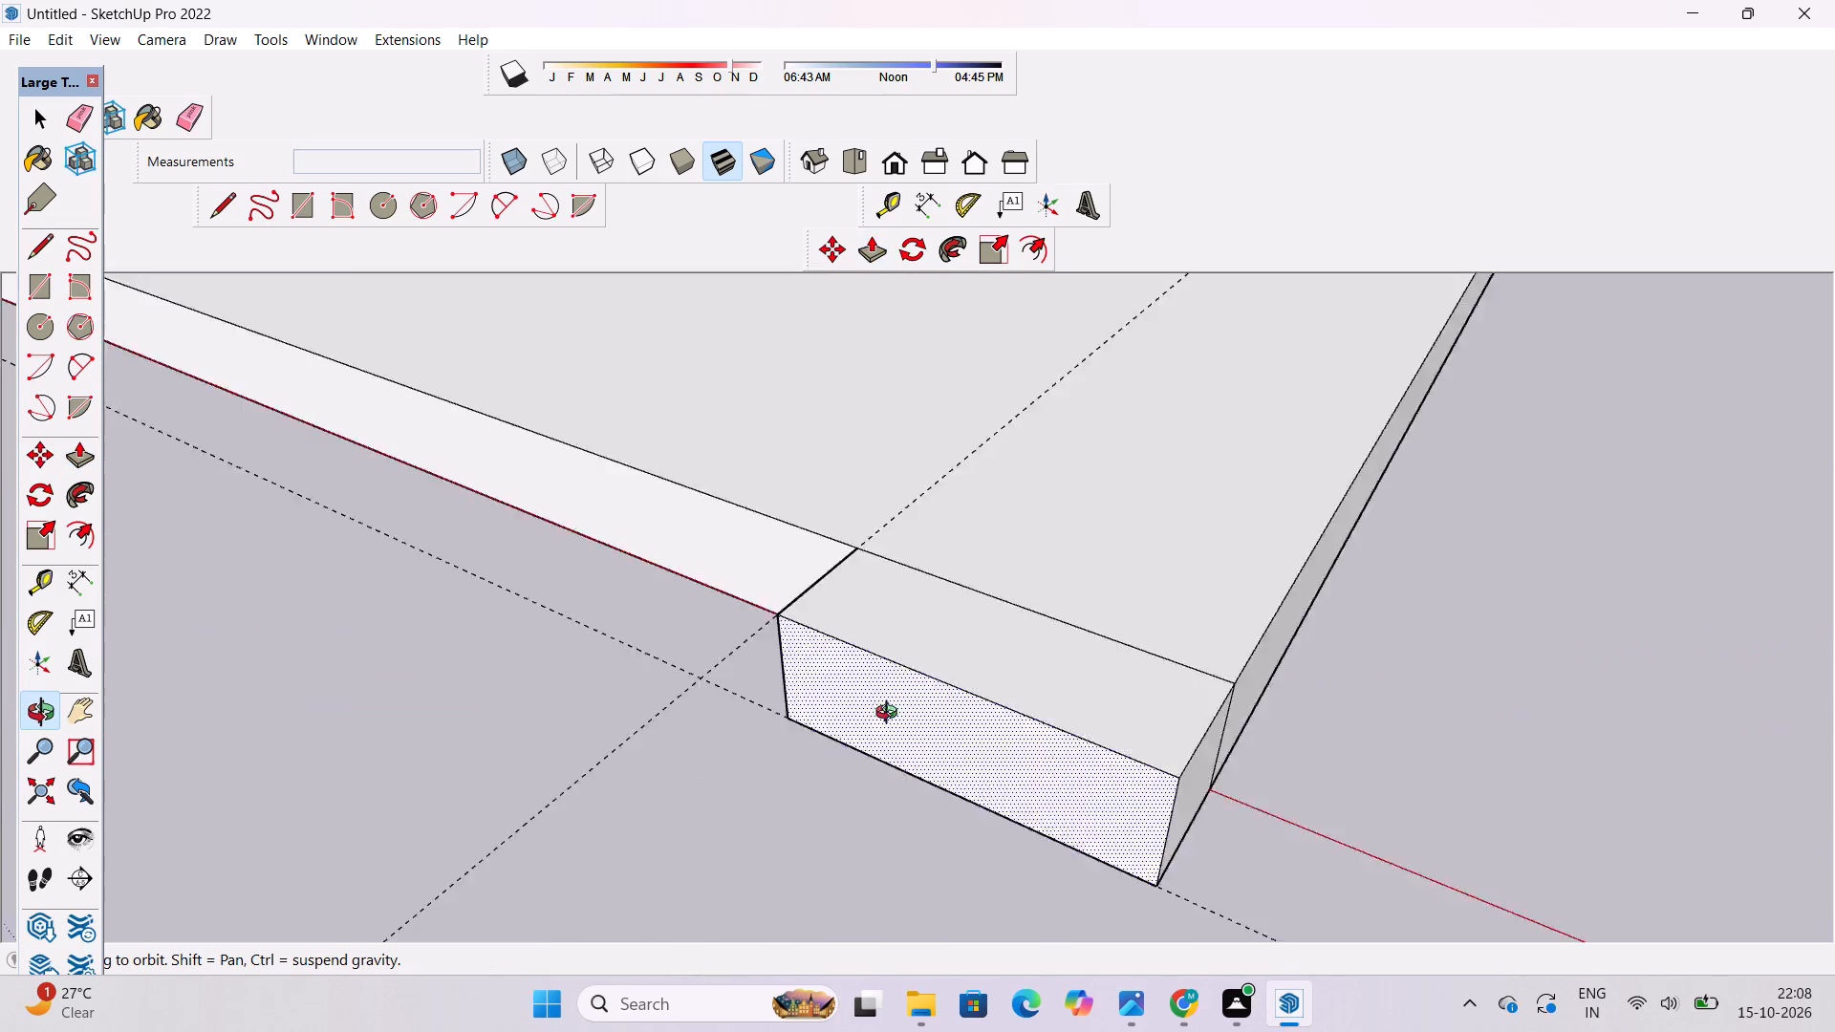
left_click_drag(891, 715, 765, 722)
scroll(769, 719, "down", 5)
left_click_drag(992, 737, 875, 742)
scroll(869, 742, "down", 3)
left_click_drag(904, 731, 820, 747, "shift")
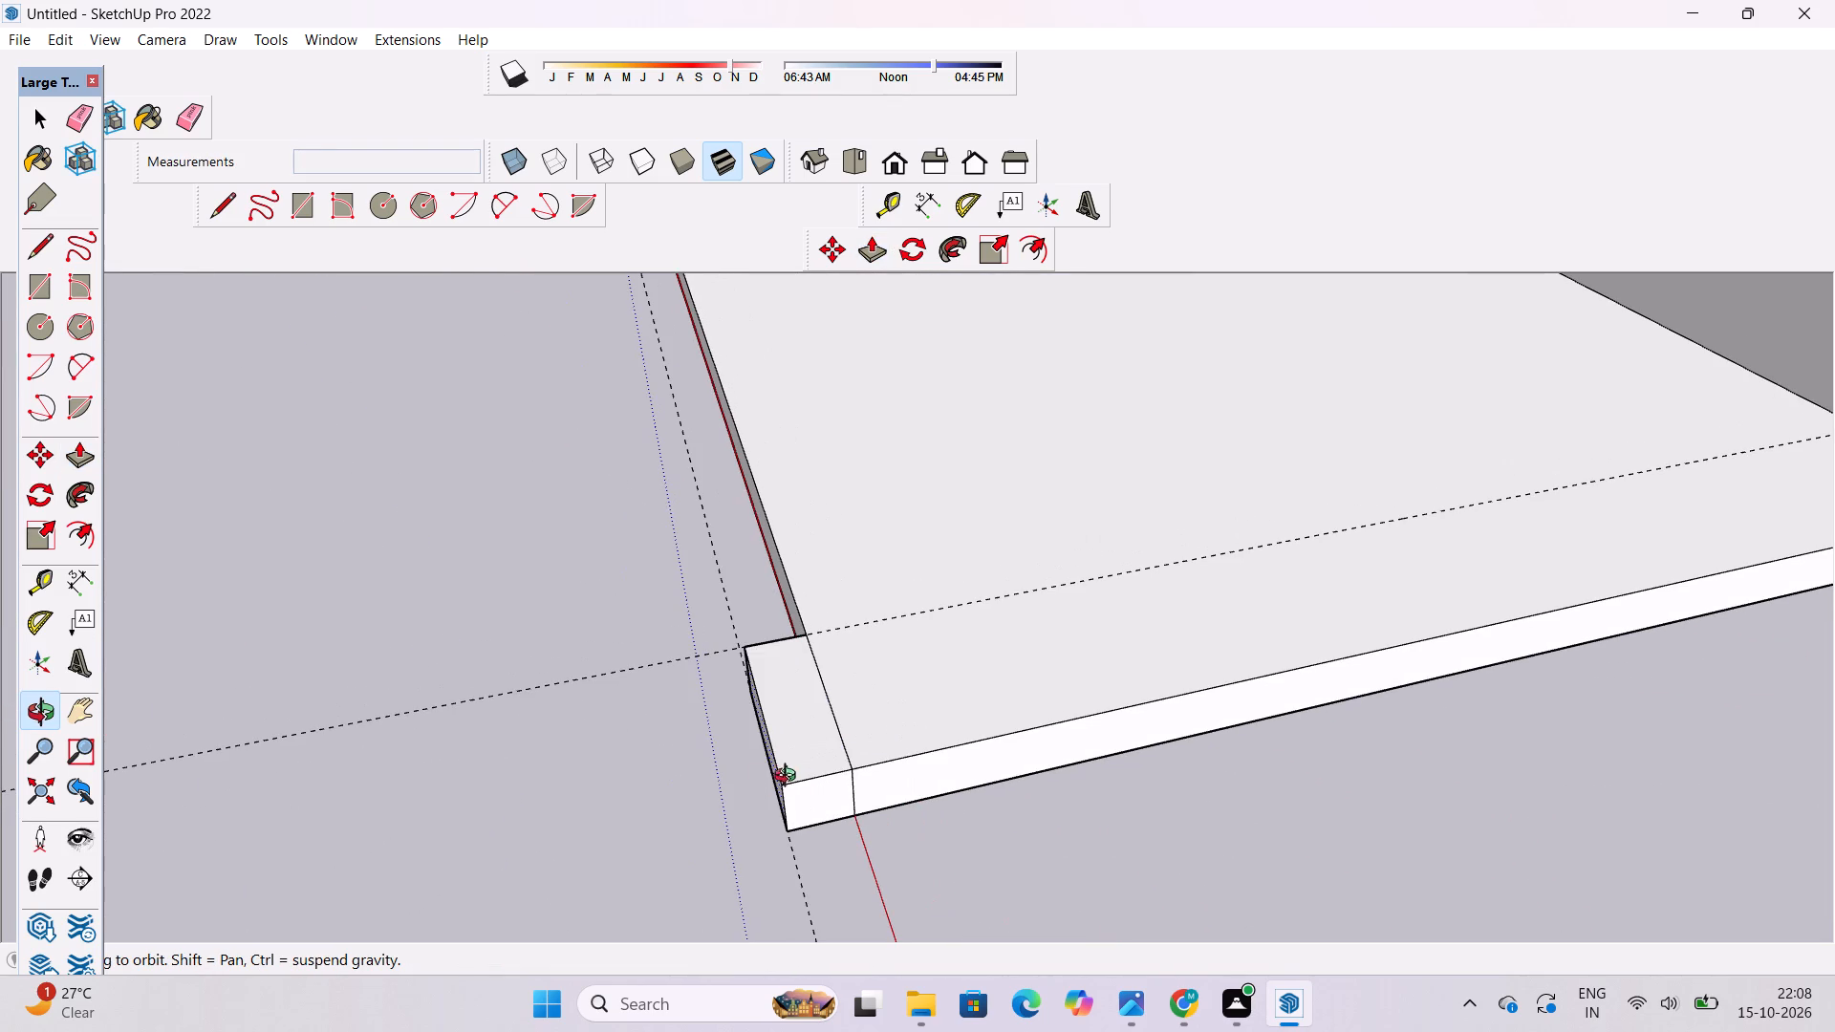
scroll(793, 775, "up", 1)
left_click_drag(896, 693, 738, 719)
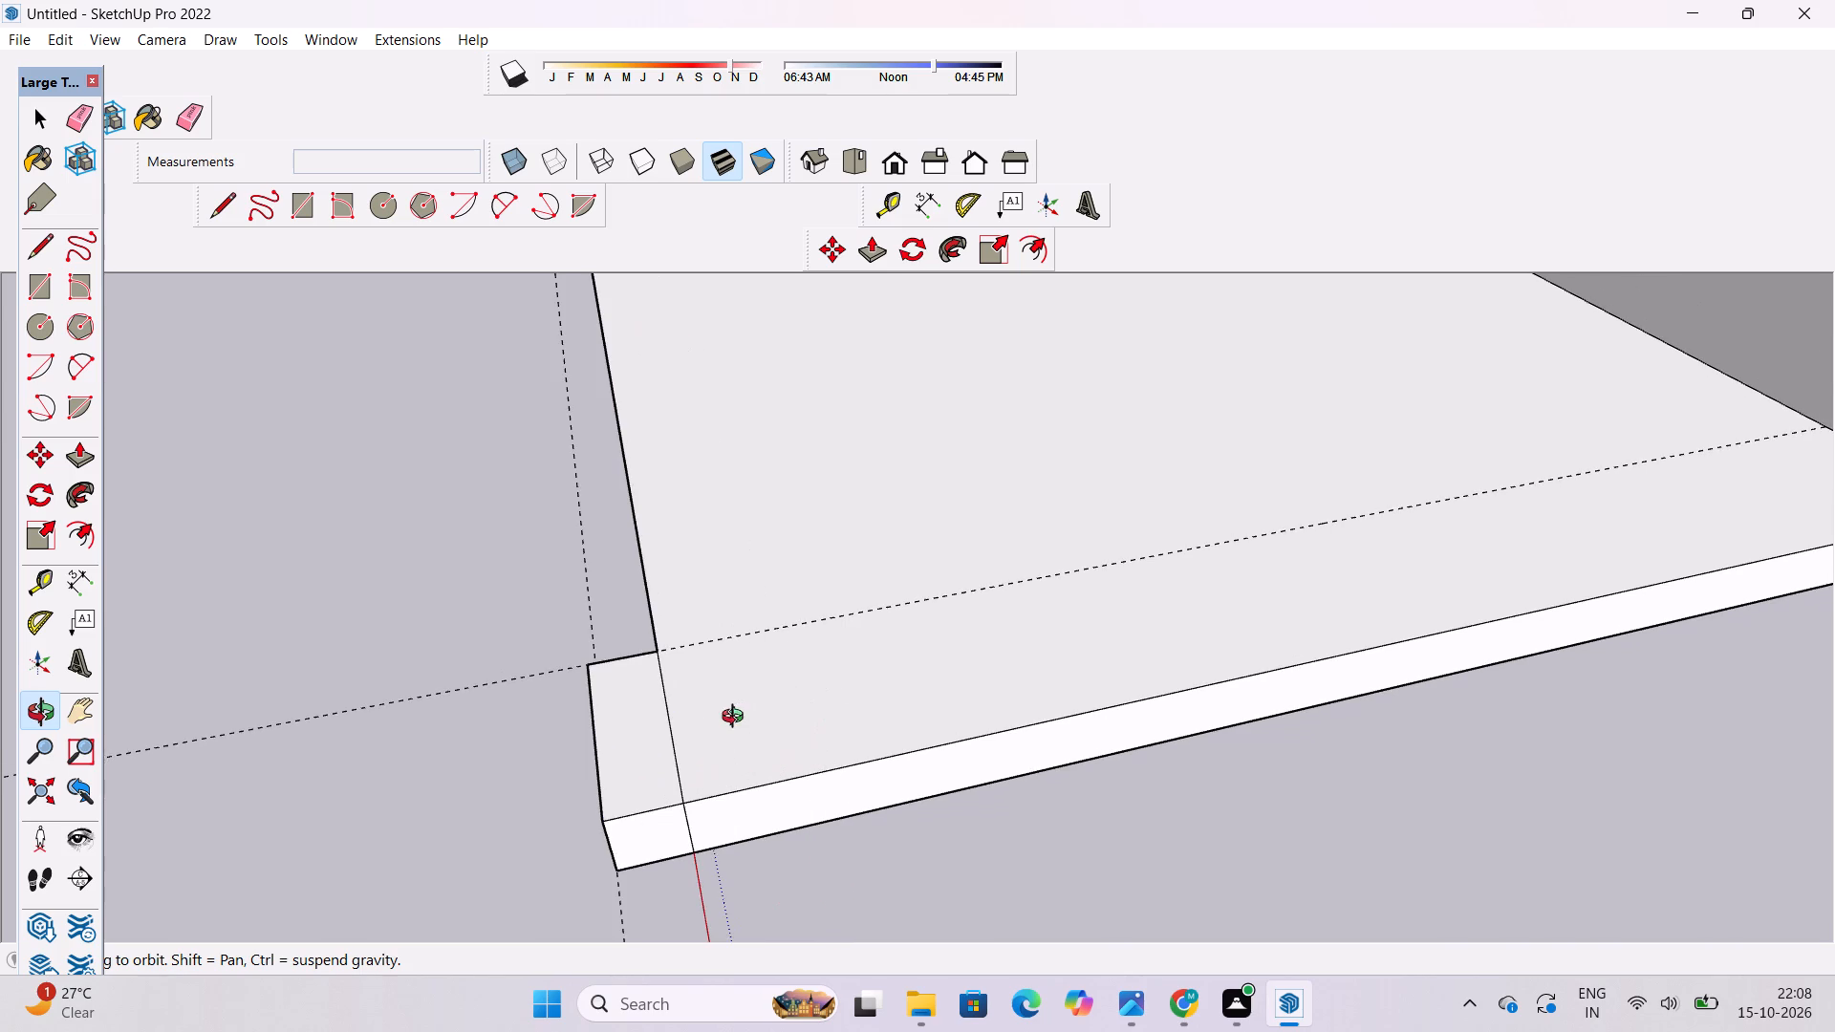
scroll(739, 719, "down", 1)
left_click_drag(745, 731, 732, 830)
scroll(742, 763, "down", 6)
left_click_drag(766, 758, 784, 866, "shift")
scroll(776, 802, "down", 8)
left_click_drag(774, 822, 774, 799)
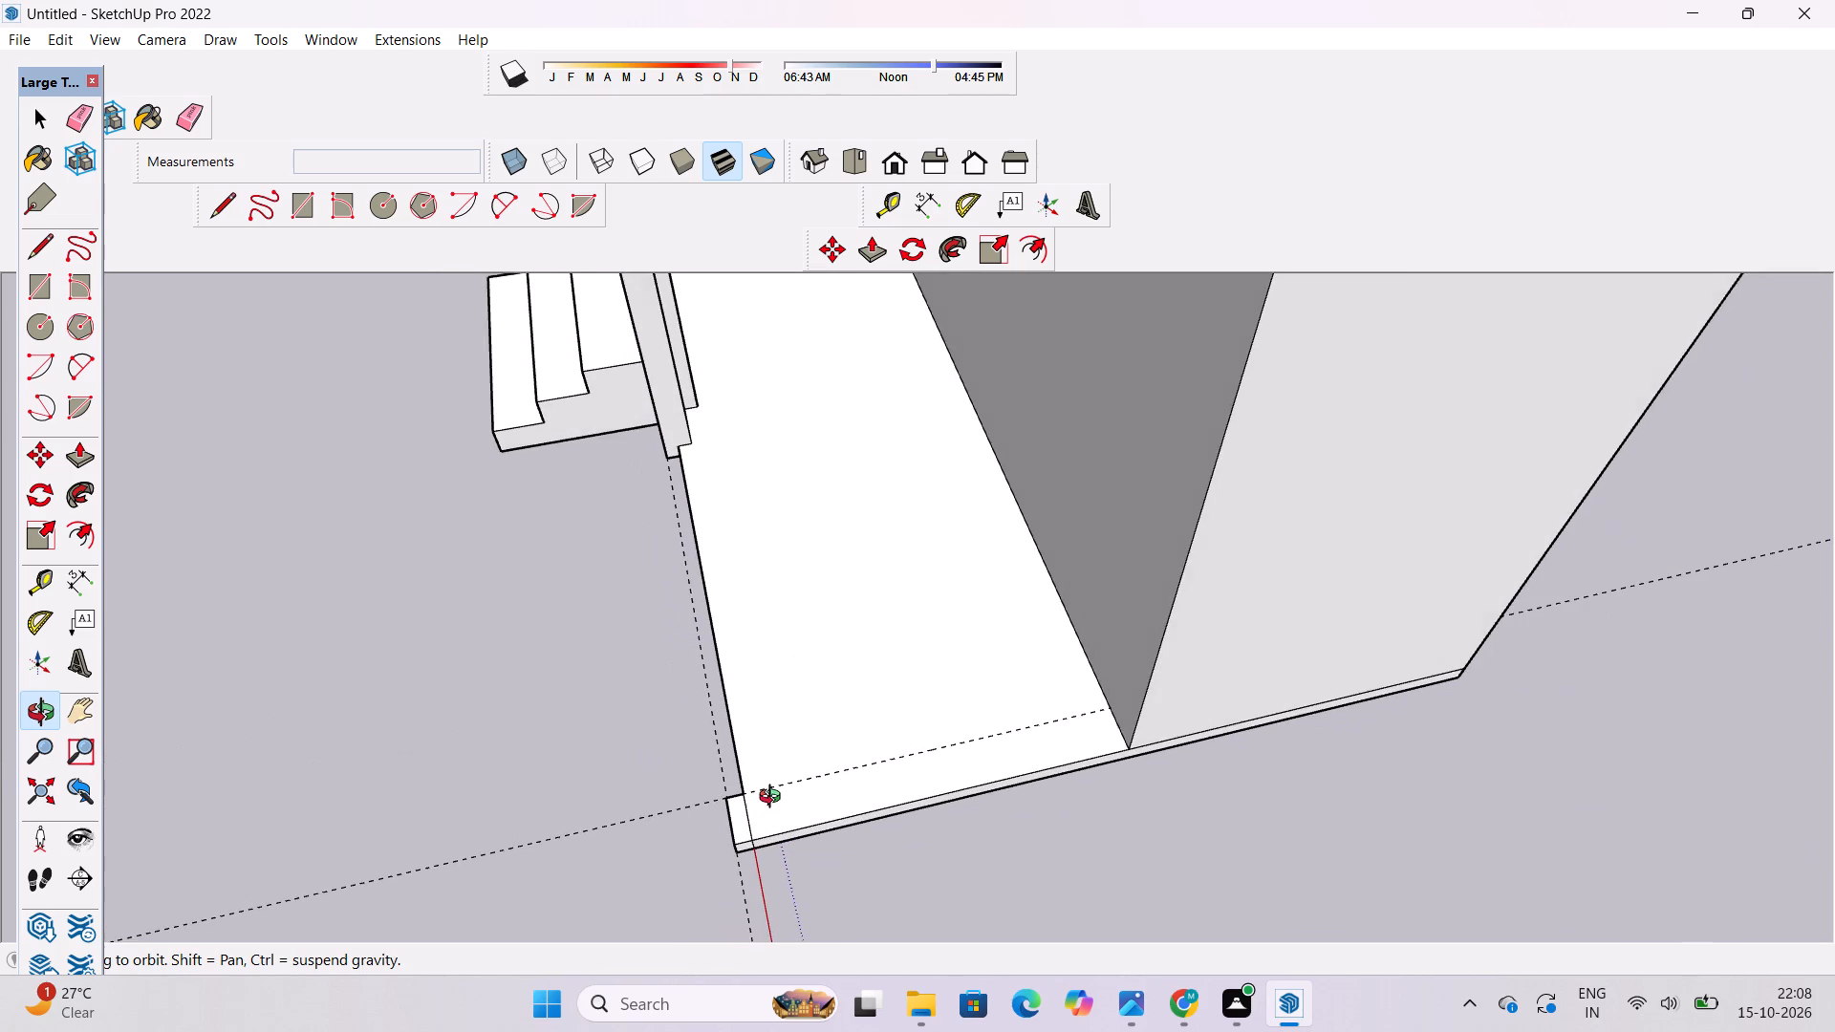
left_click_drag(774, 799, 776, 796)
key("t")
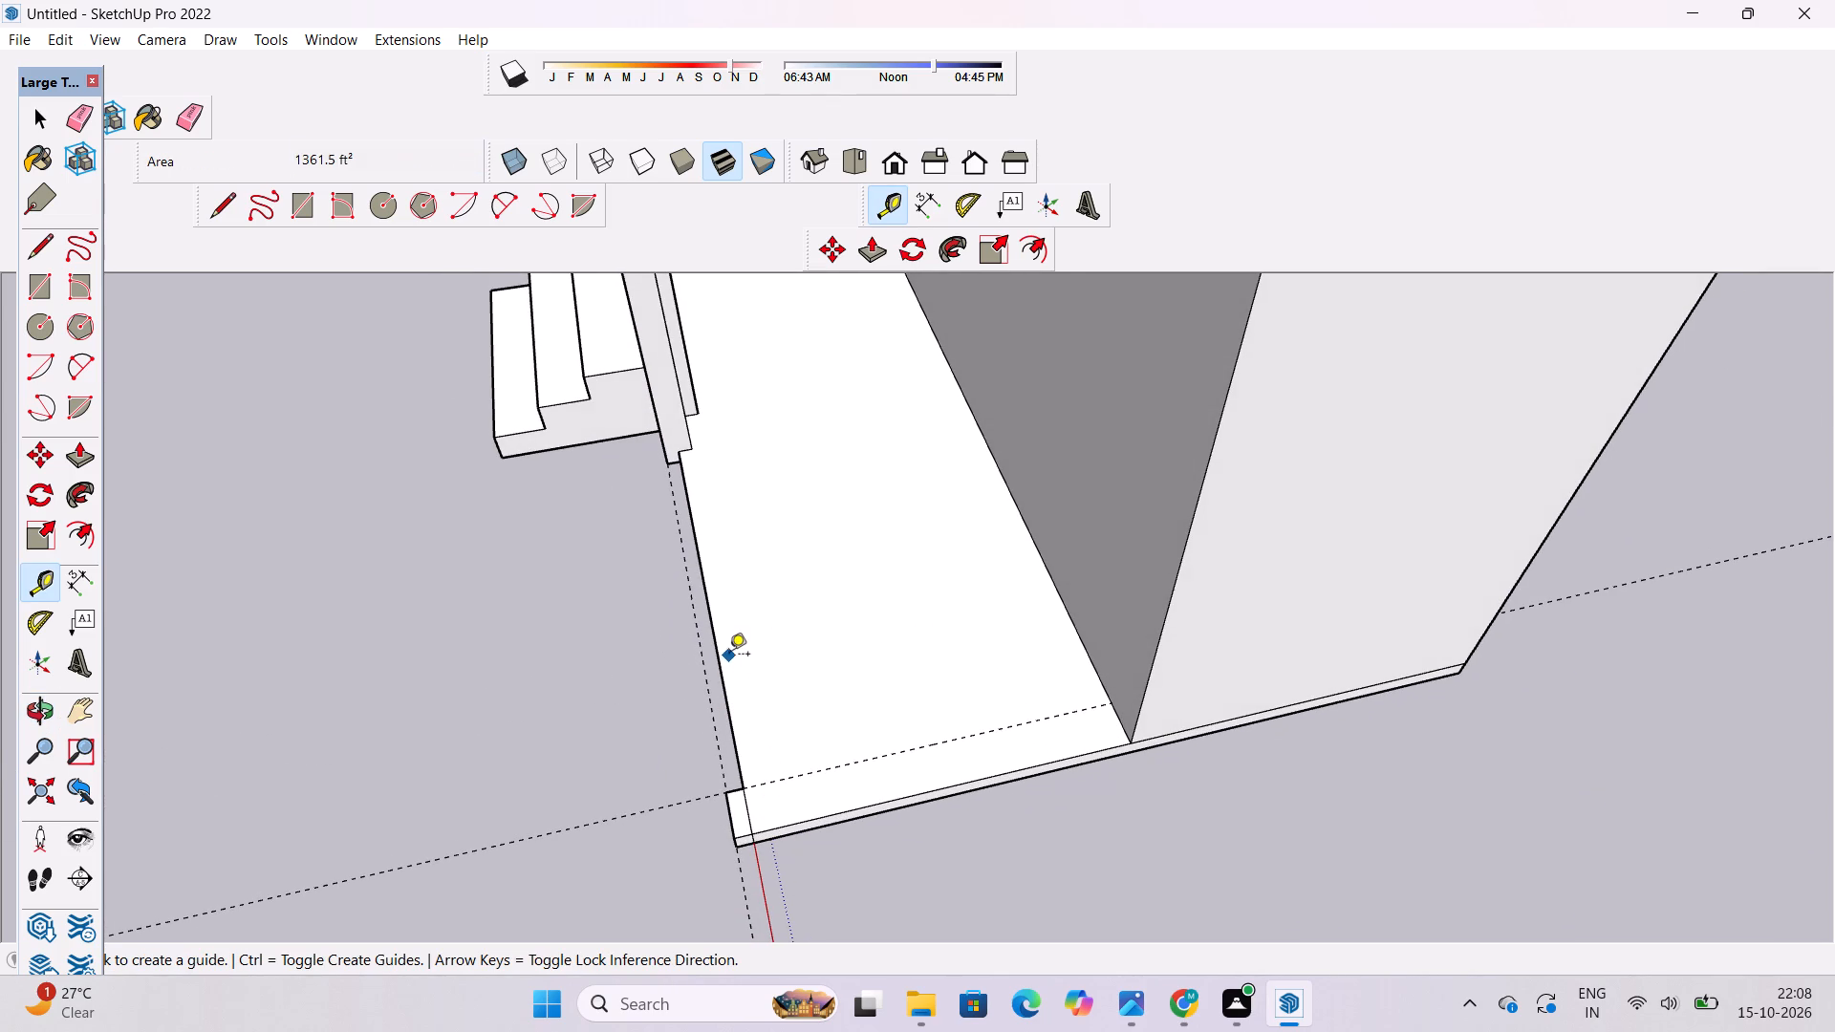
scroll(686, 462, "up", 4)
left_click(683, 462)
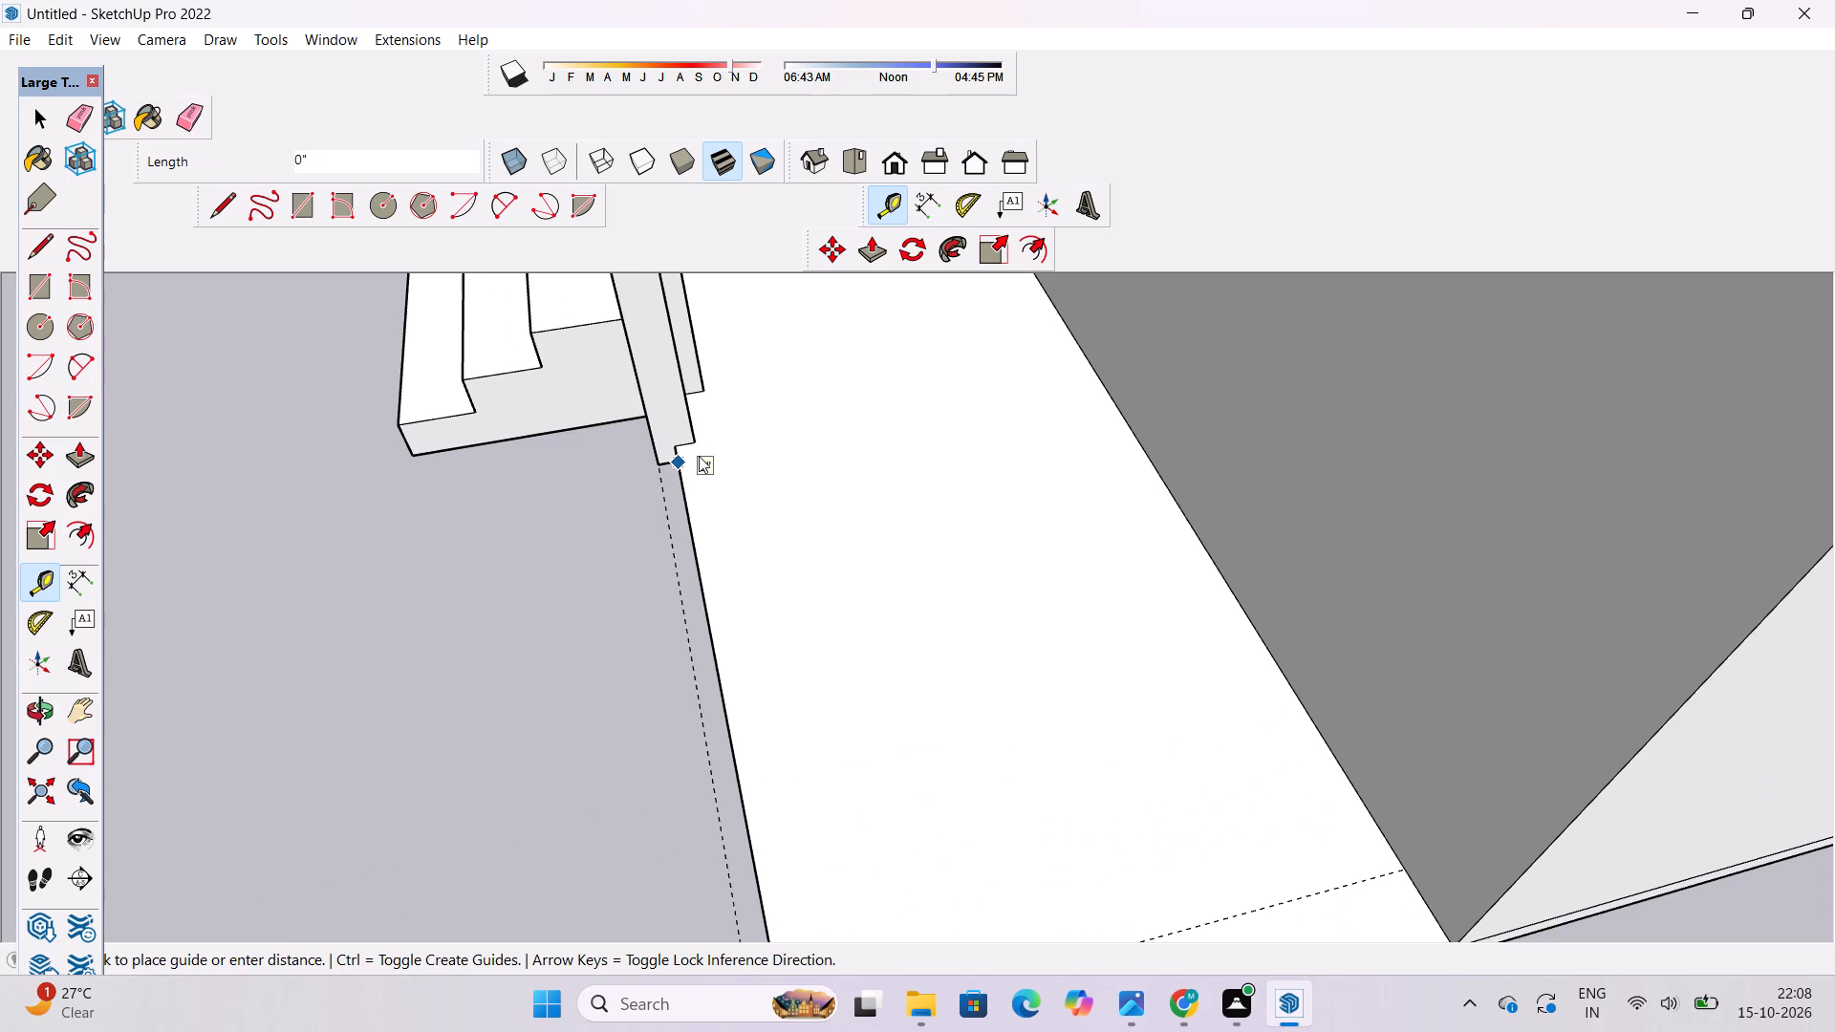
scroll(823, 411, "up", 5)
scroll(711, 451, "up", 1)
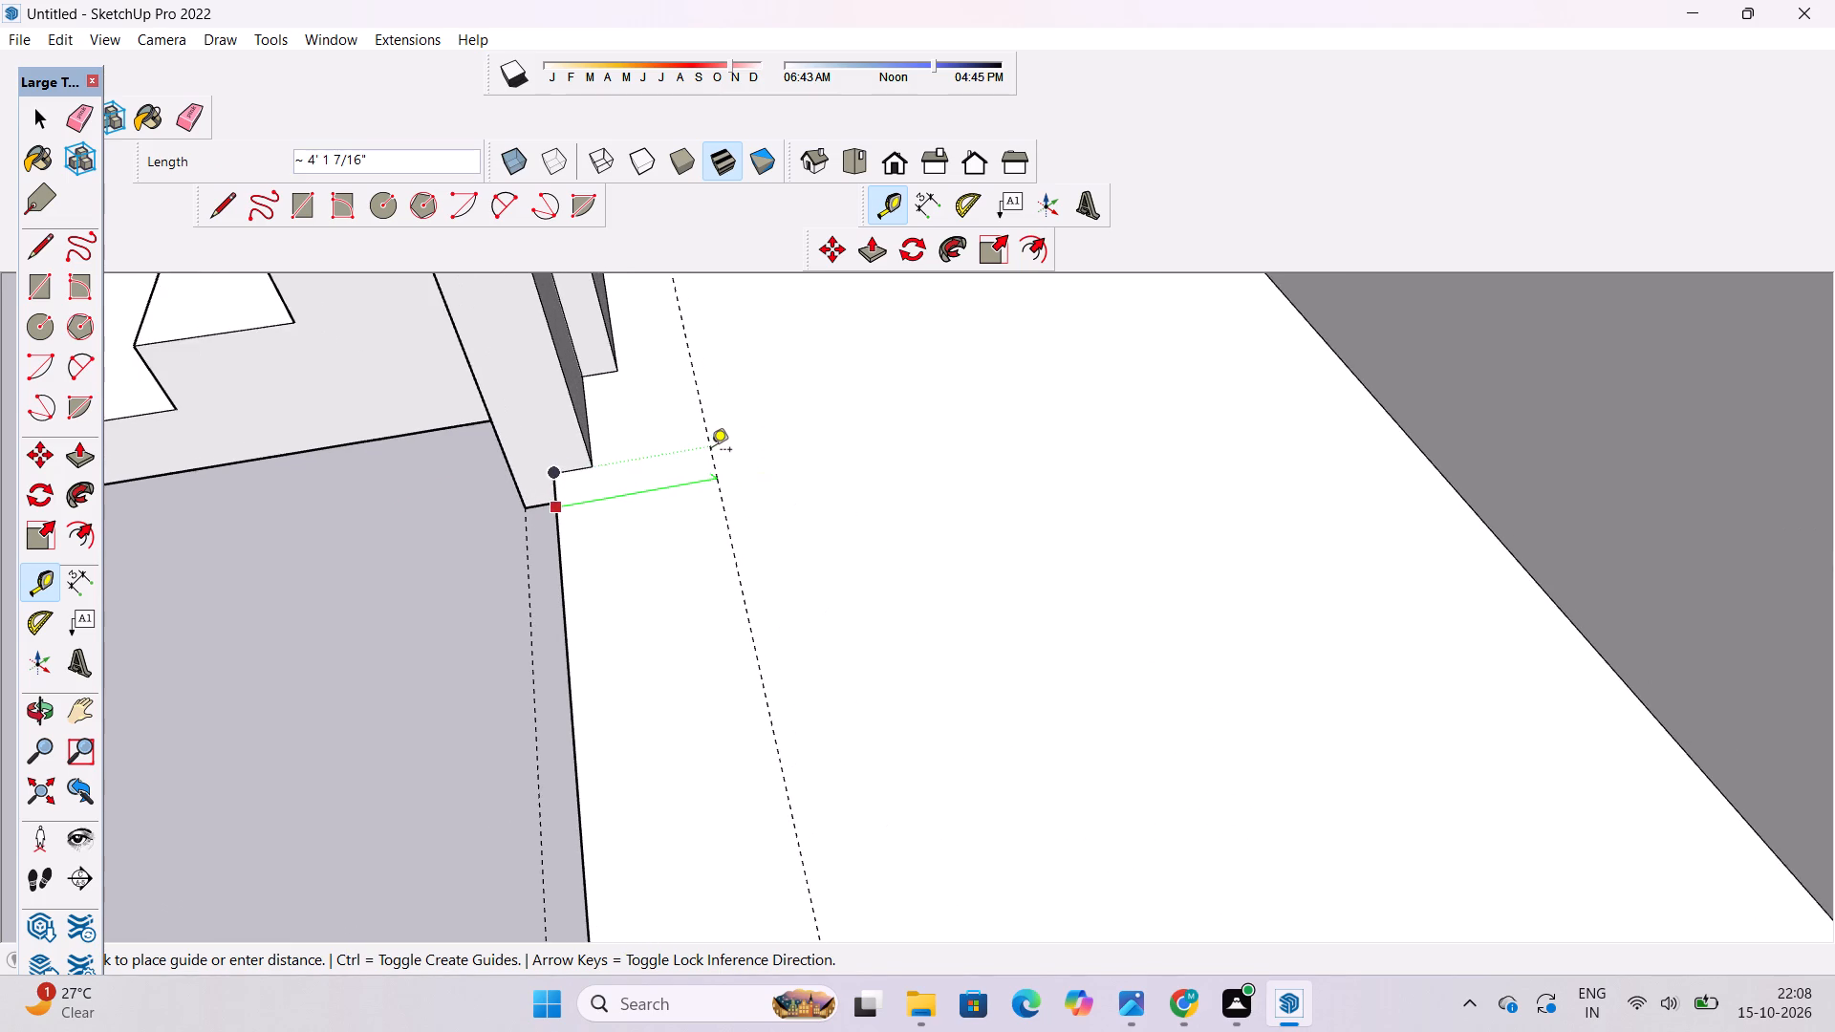
scroll(711, 451, "down", 5)
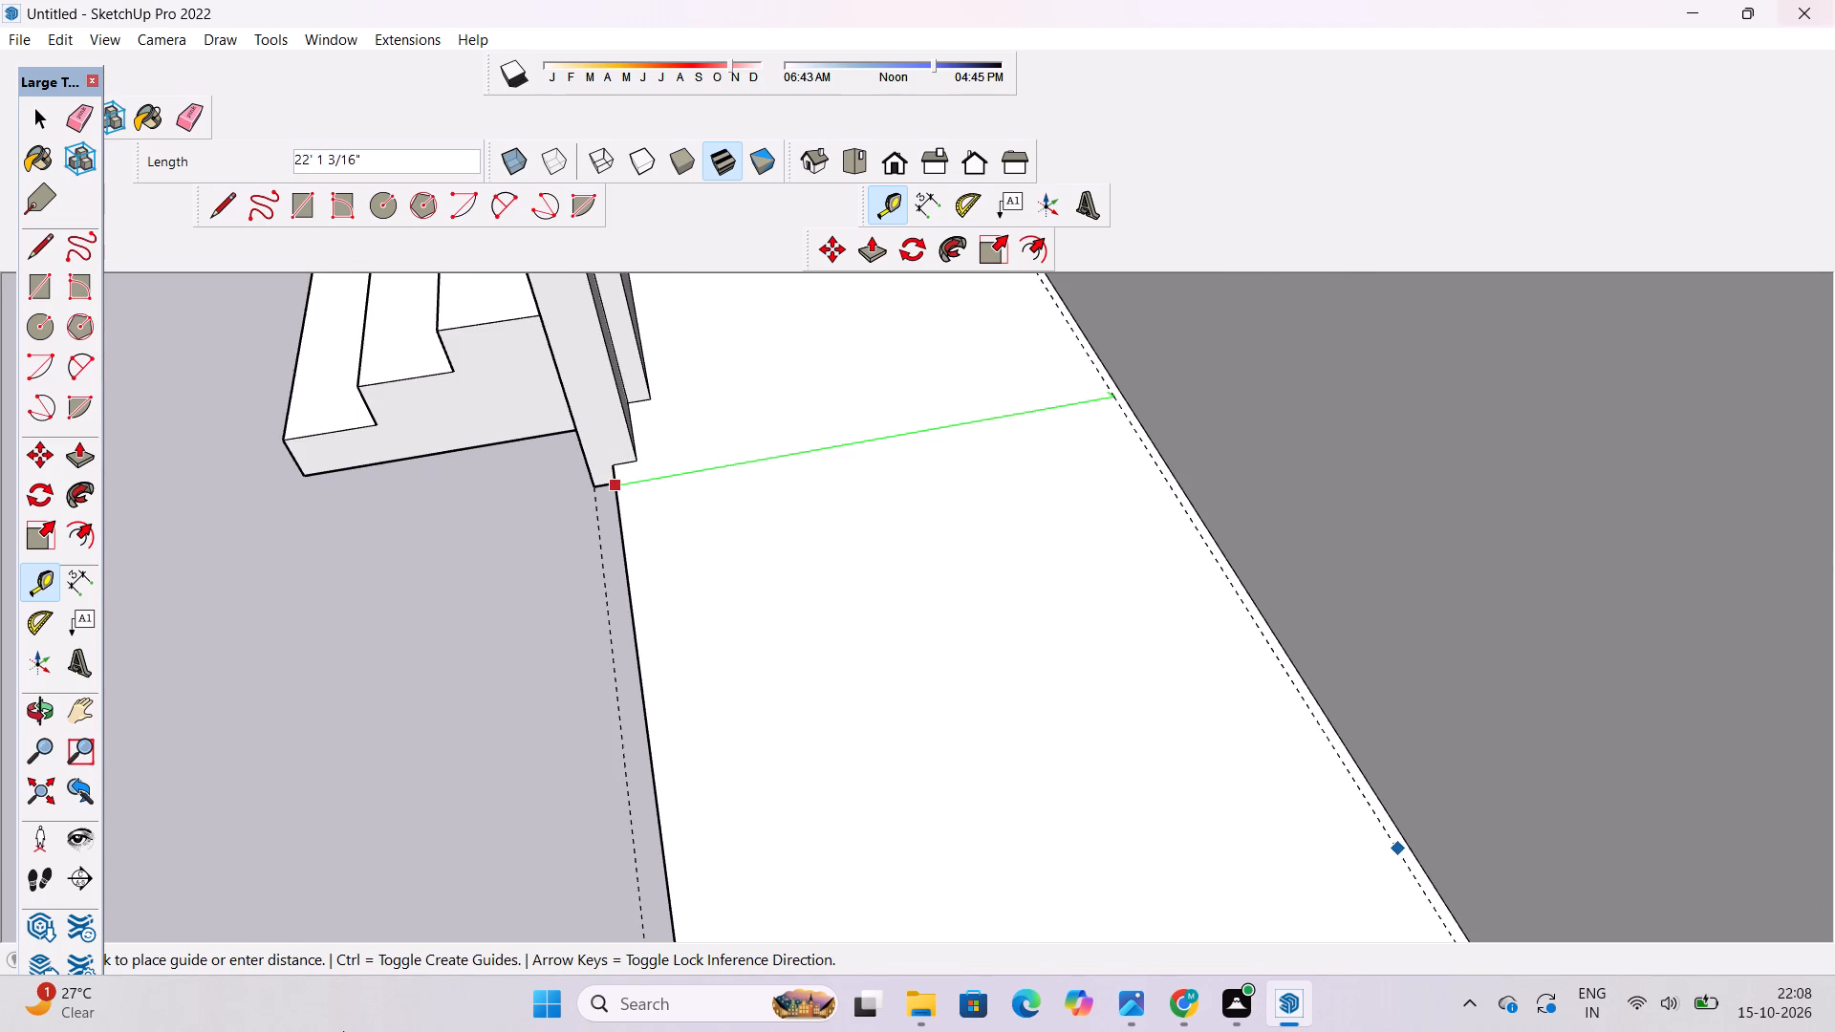
left_click(635, 461)
Draw lines on the slab's top 1' inward along the cross guide, then along the inner guide to the slab's end edge.
scroll(637, 391, "down", 7)
scroll(637, 391, "up", 2)
scroll(637, 391, "down", 3)
scroll(654, 707, "up", 3)
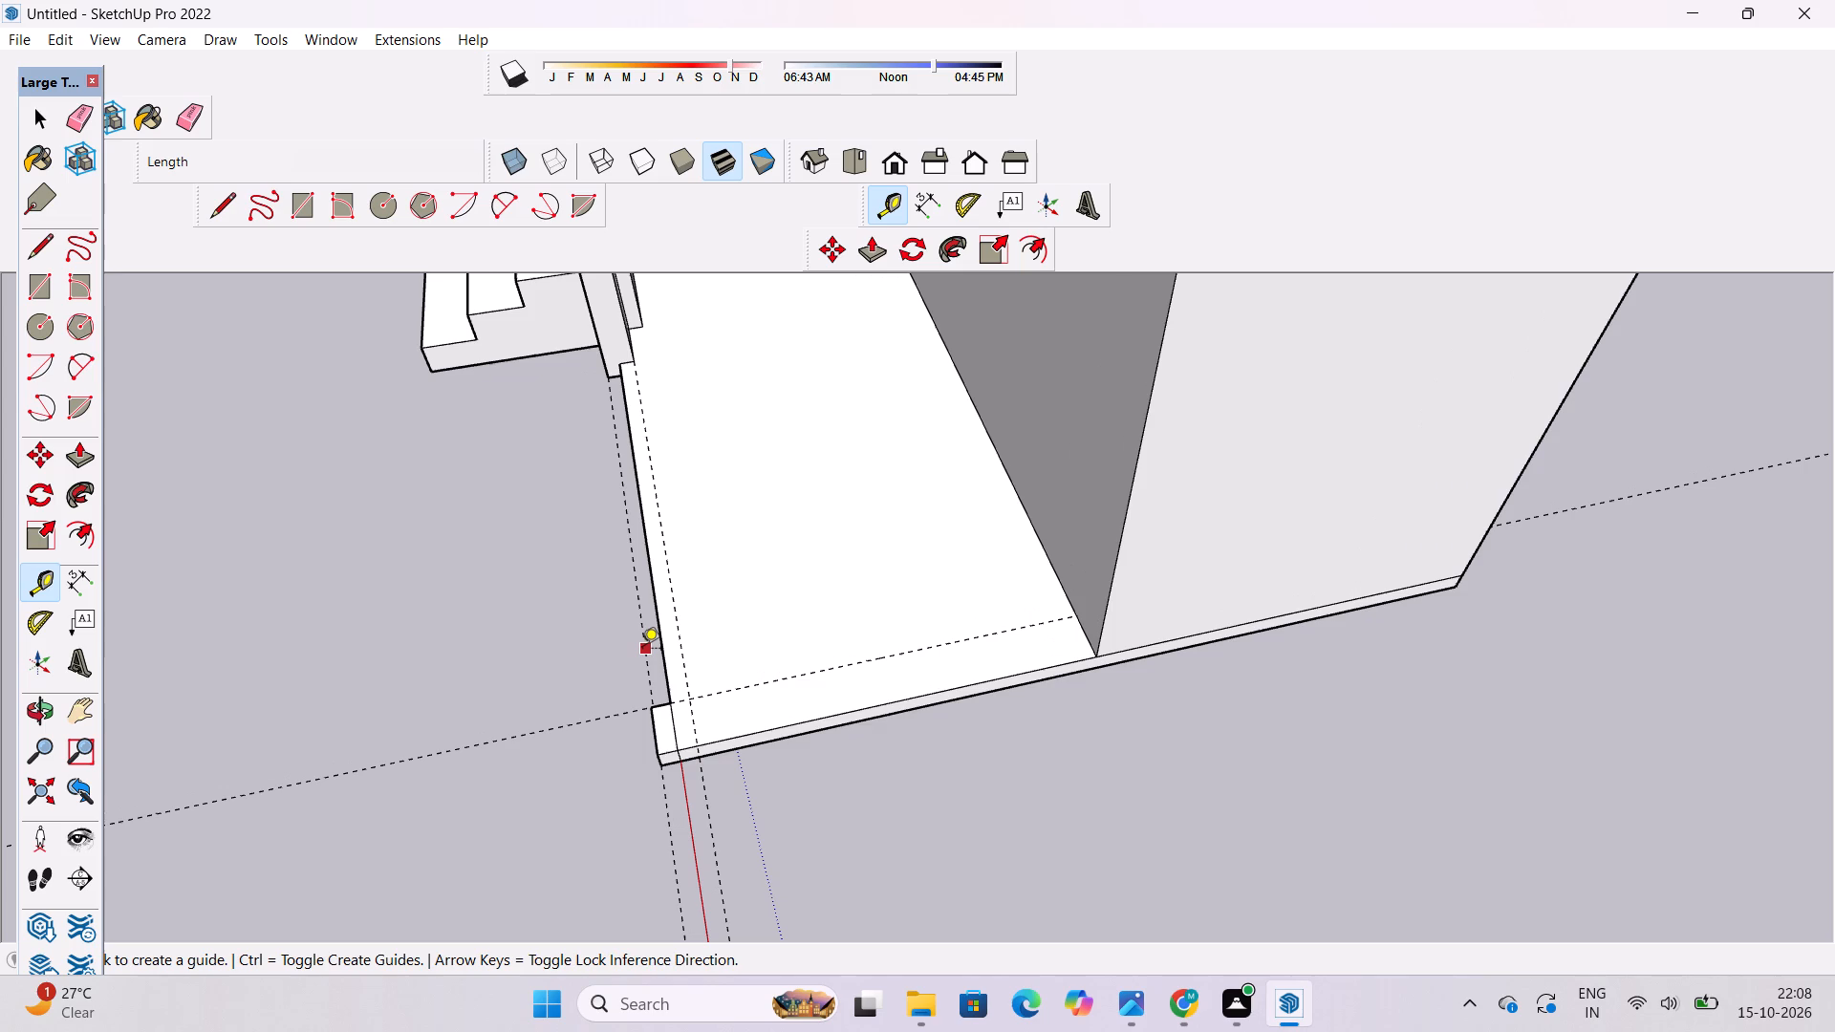
key("l")
scroll(681, 763, "up", 9)
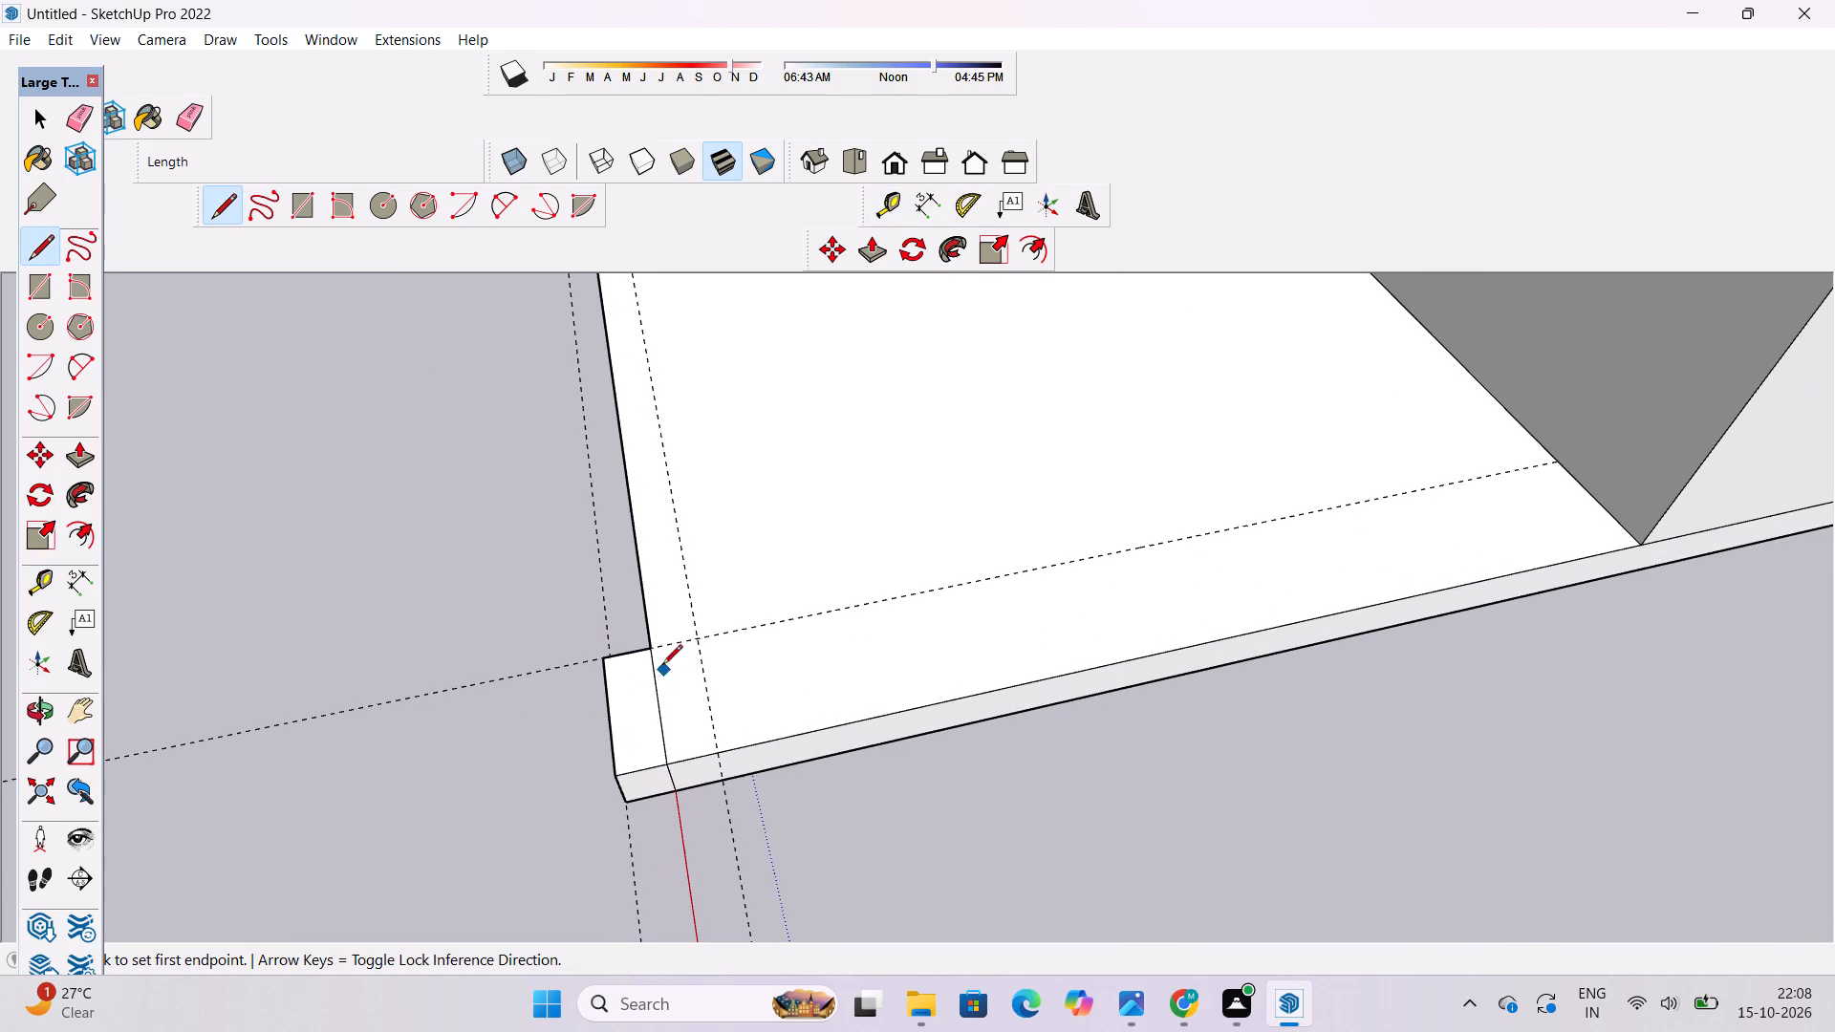
left_click(653, 648)
left_click(696, 643)
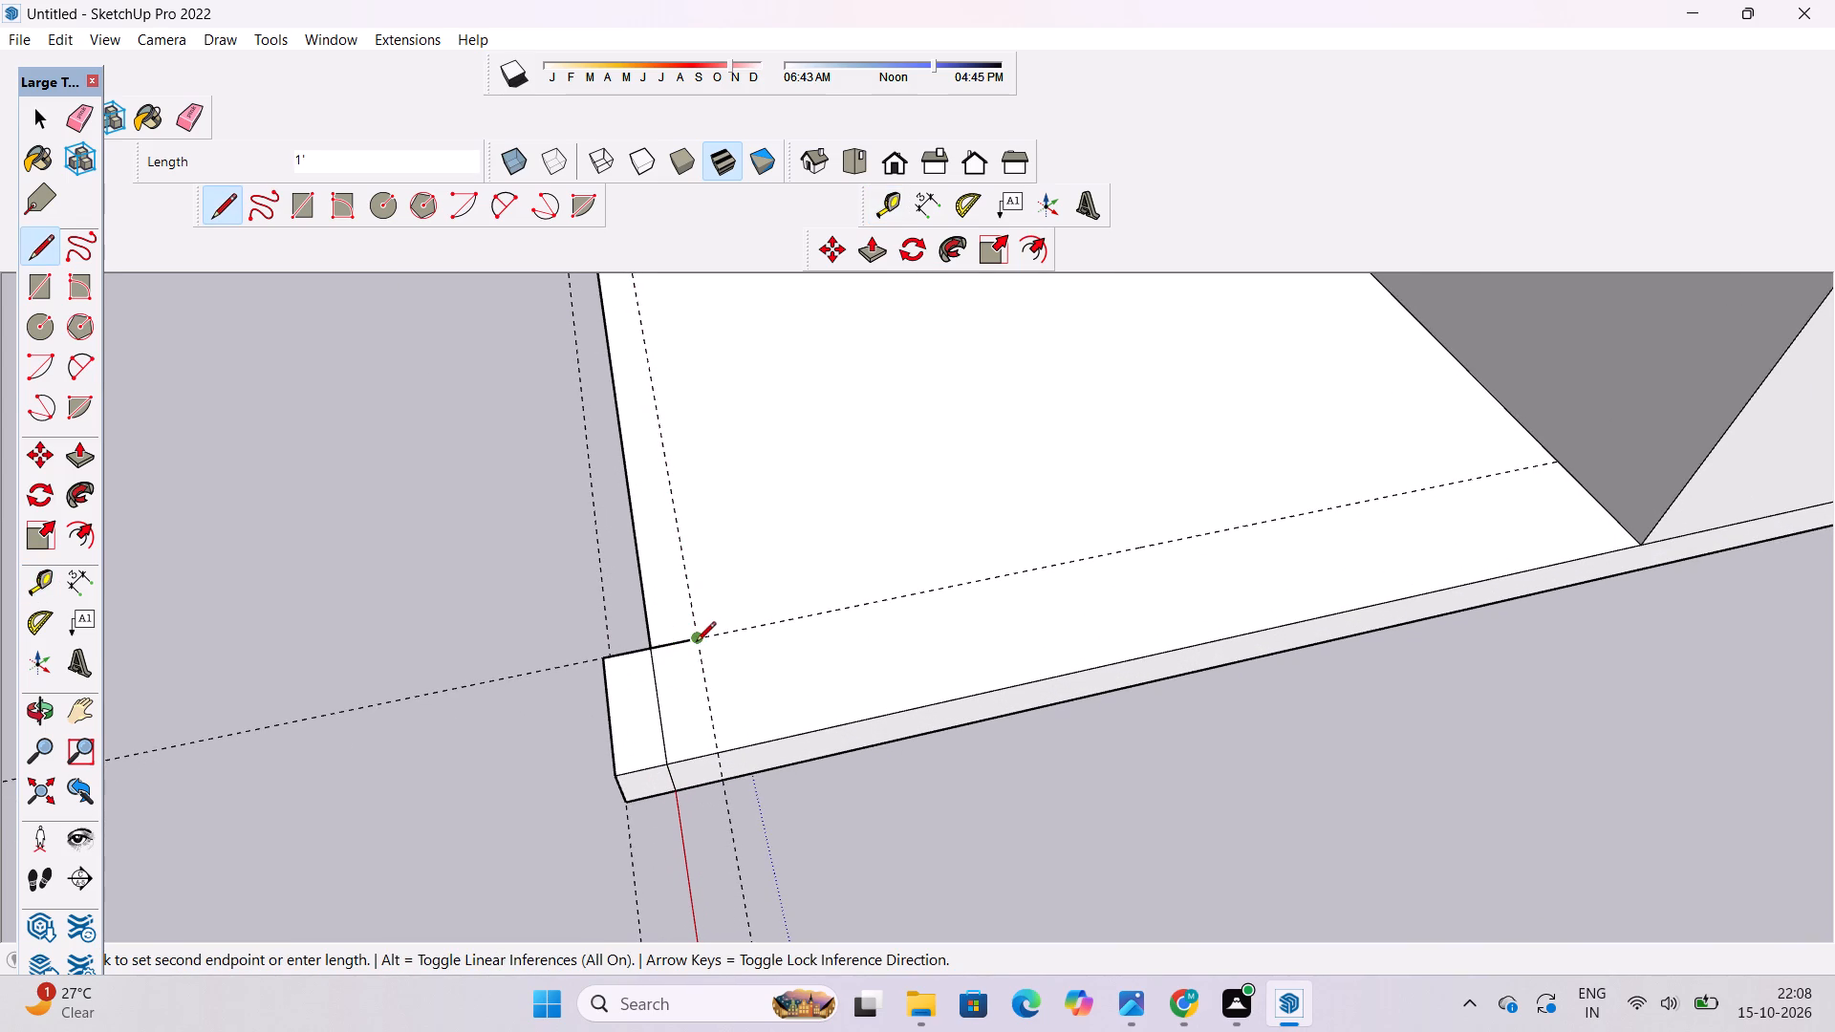
left_click(716, 754)
key("space")
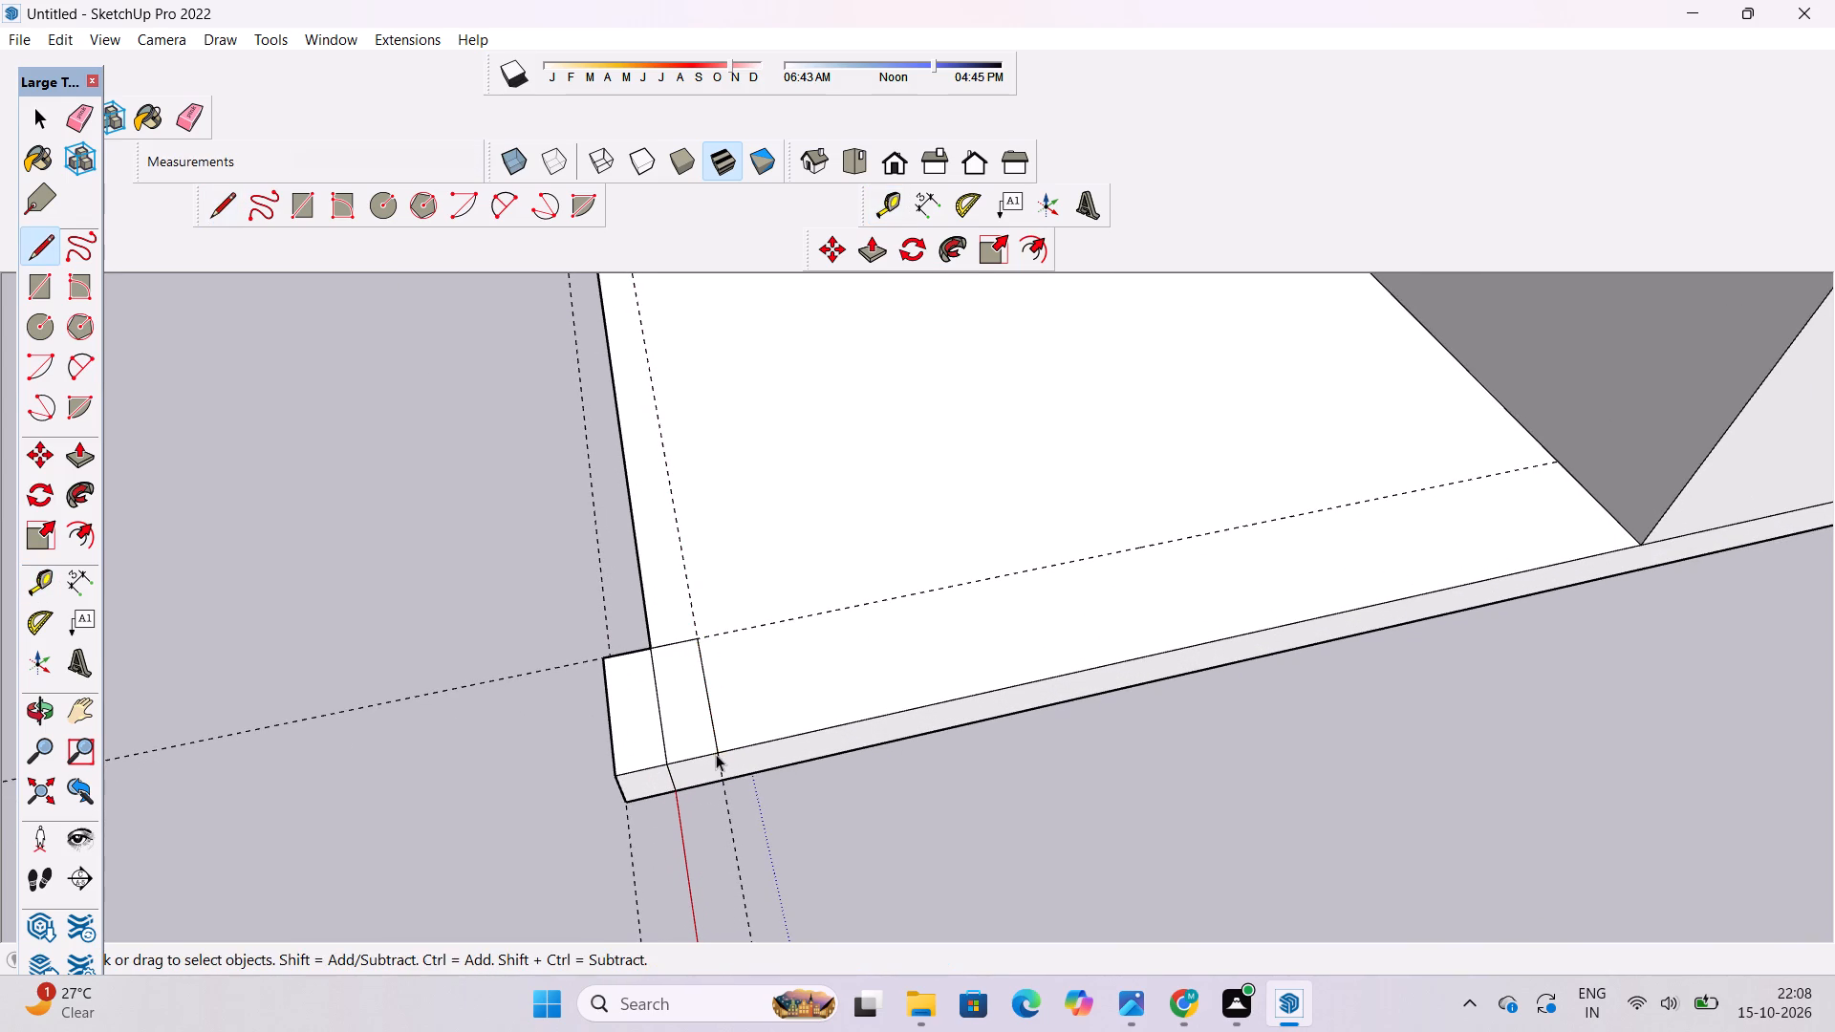
Erase the three guides and the leftover edges dividing the top and end of the corner block.
type("e")
left_click_drag(755, 594, 772, 649)
left_click(683, 575)
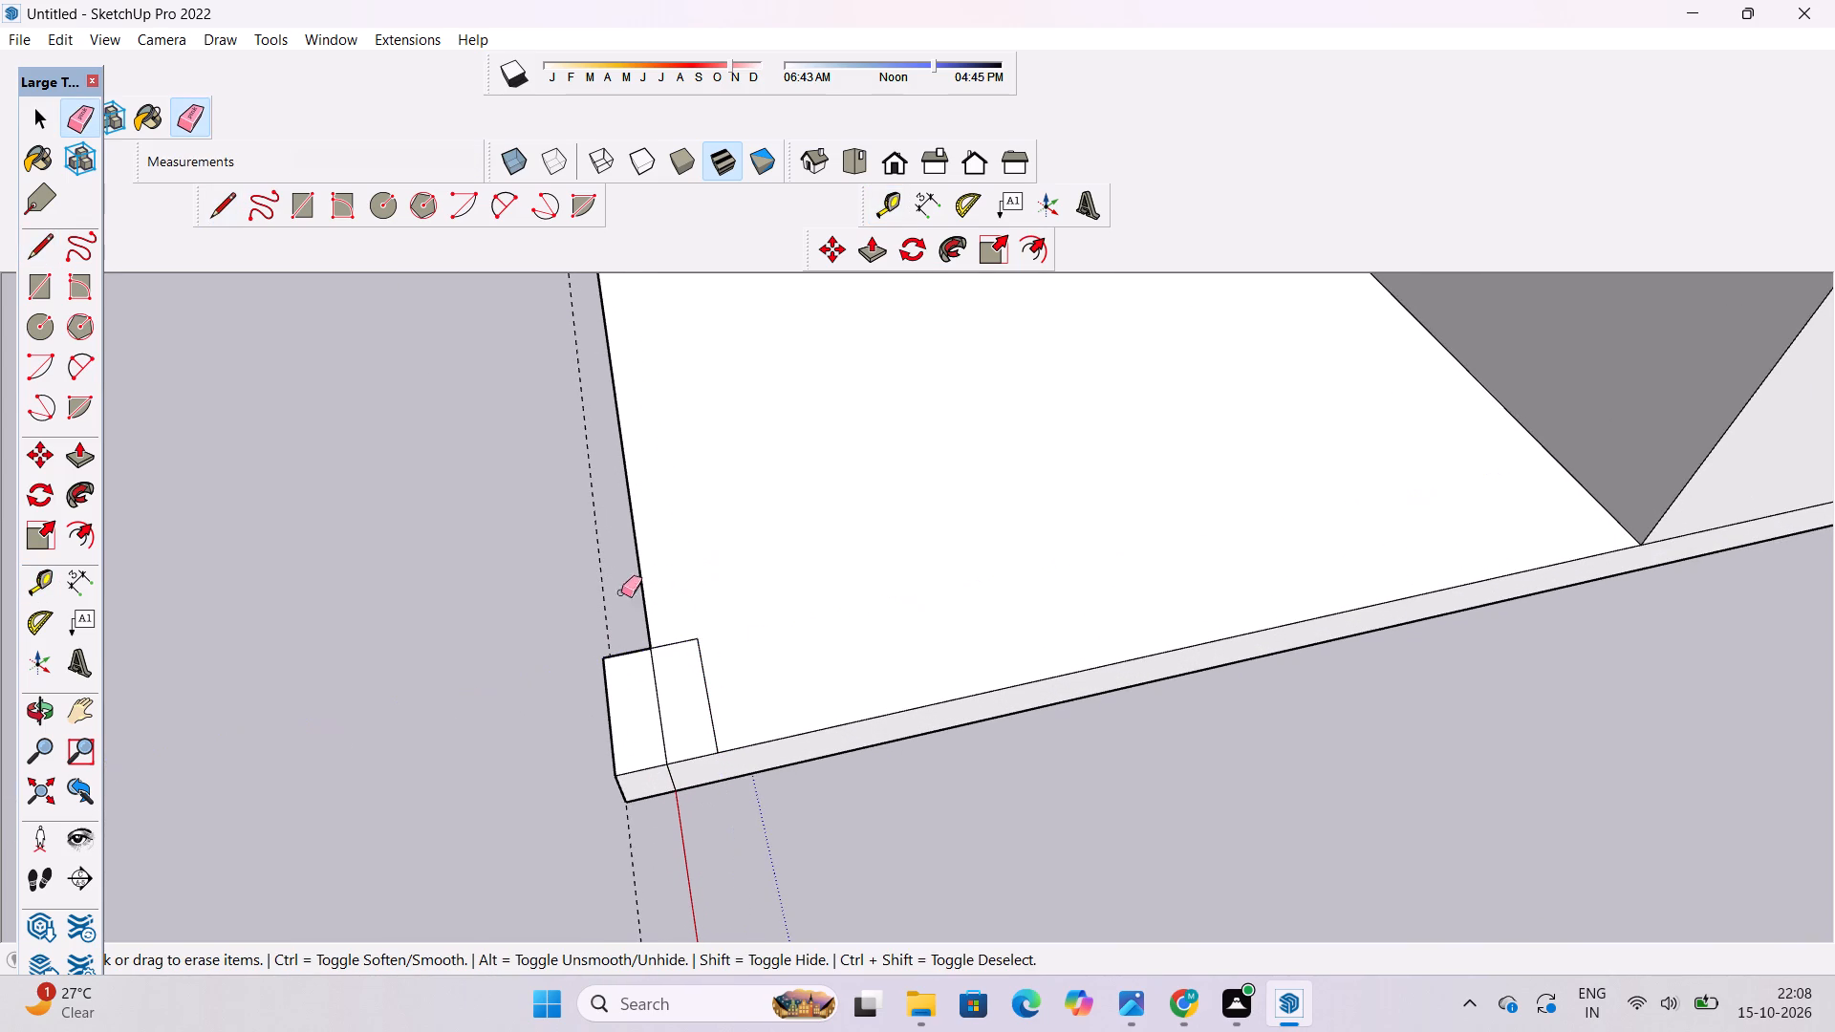
left_click(605, 604)
left_click_drag(666, 699, 652, 710)
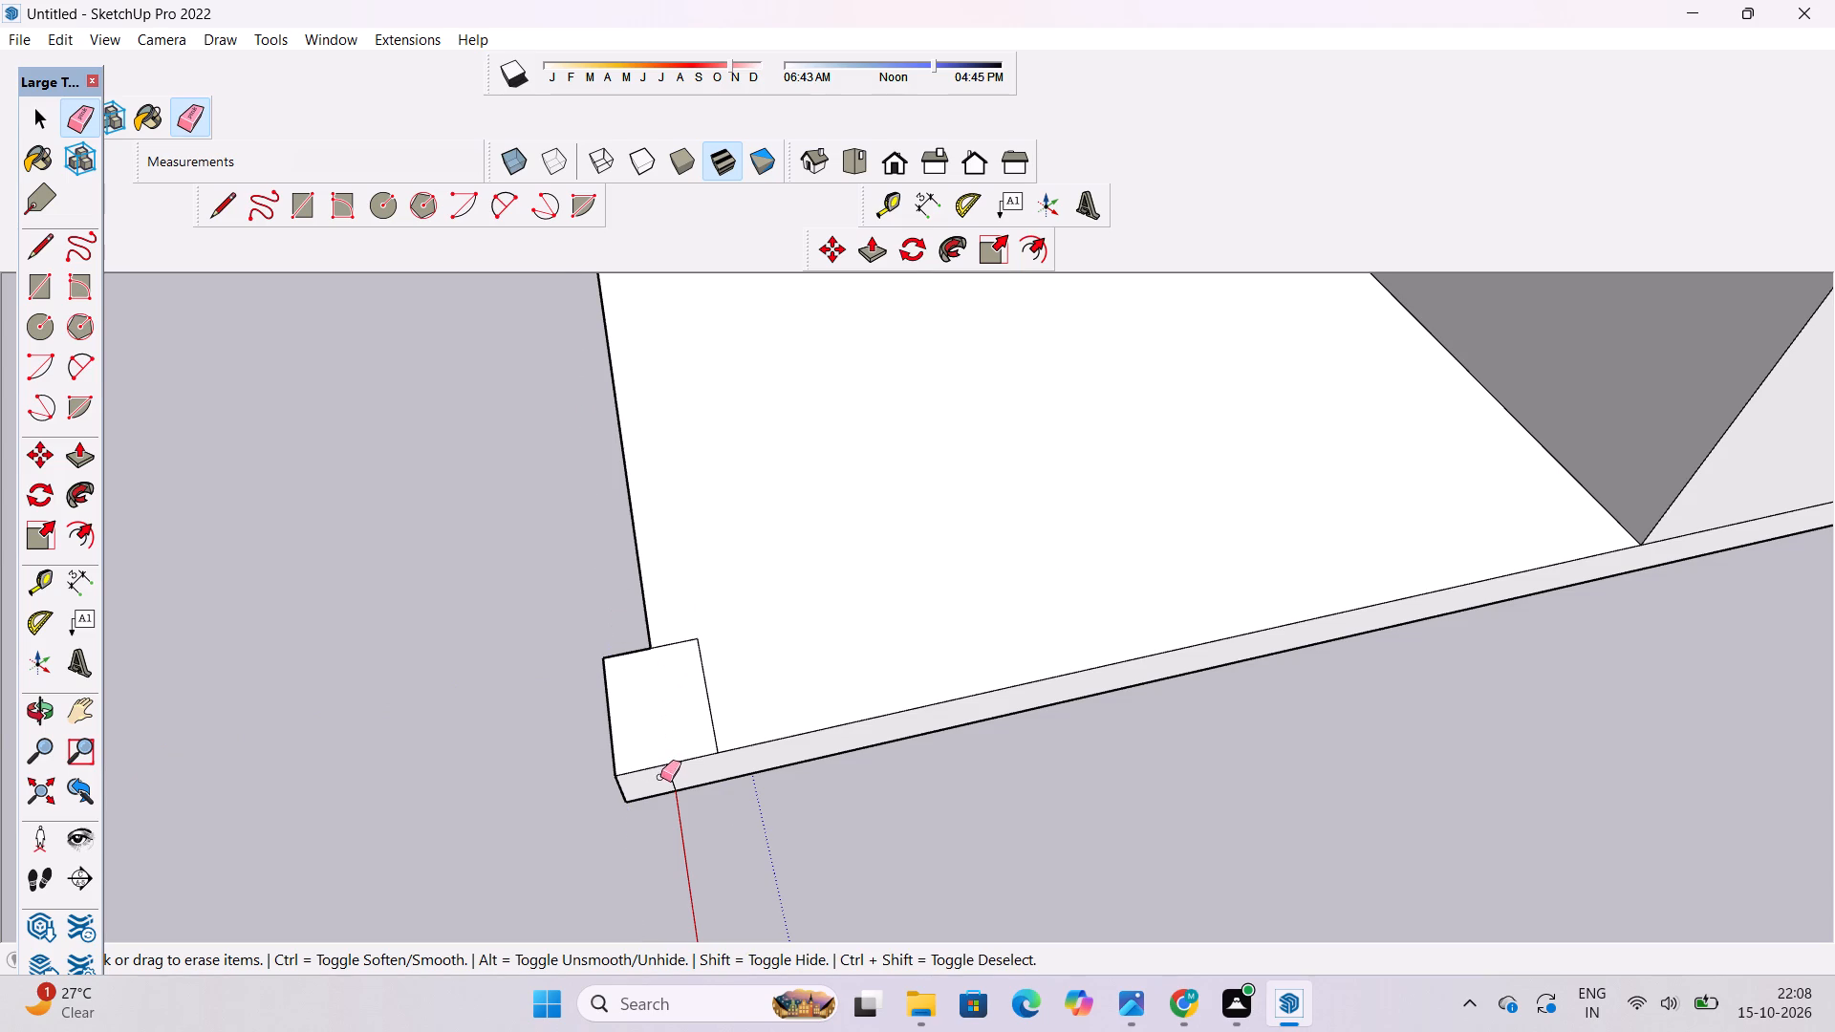
left_click(673, 779)
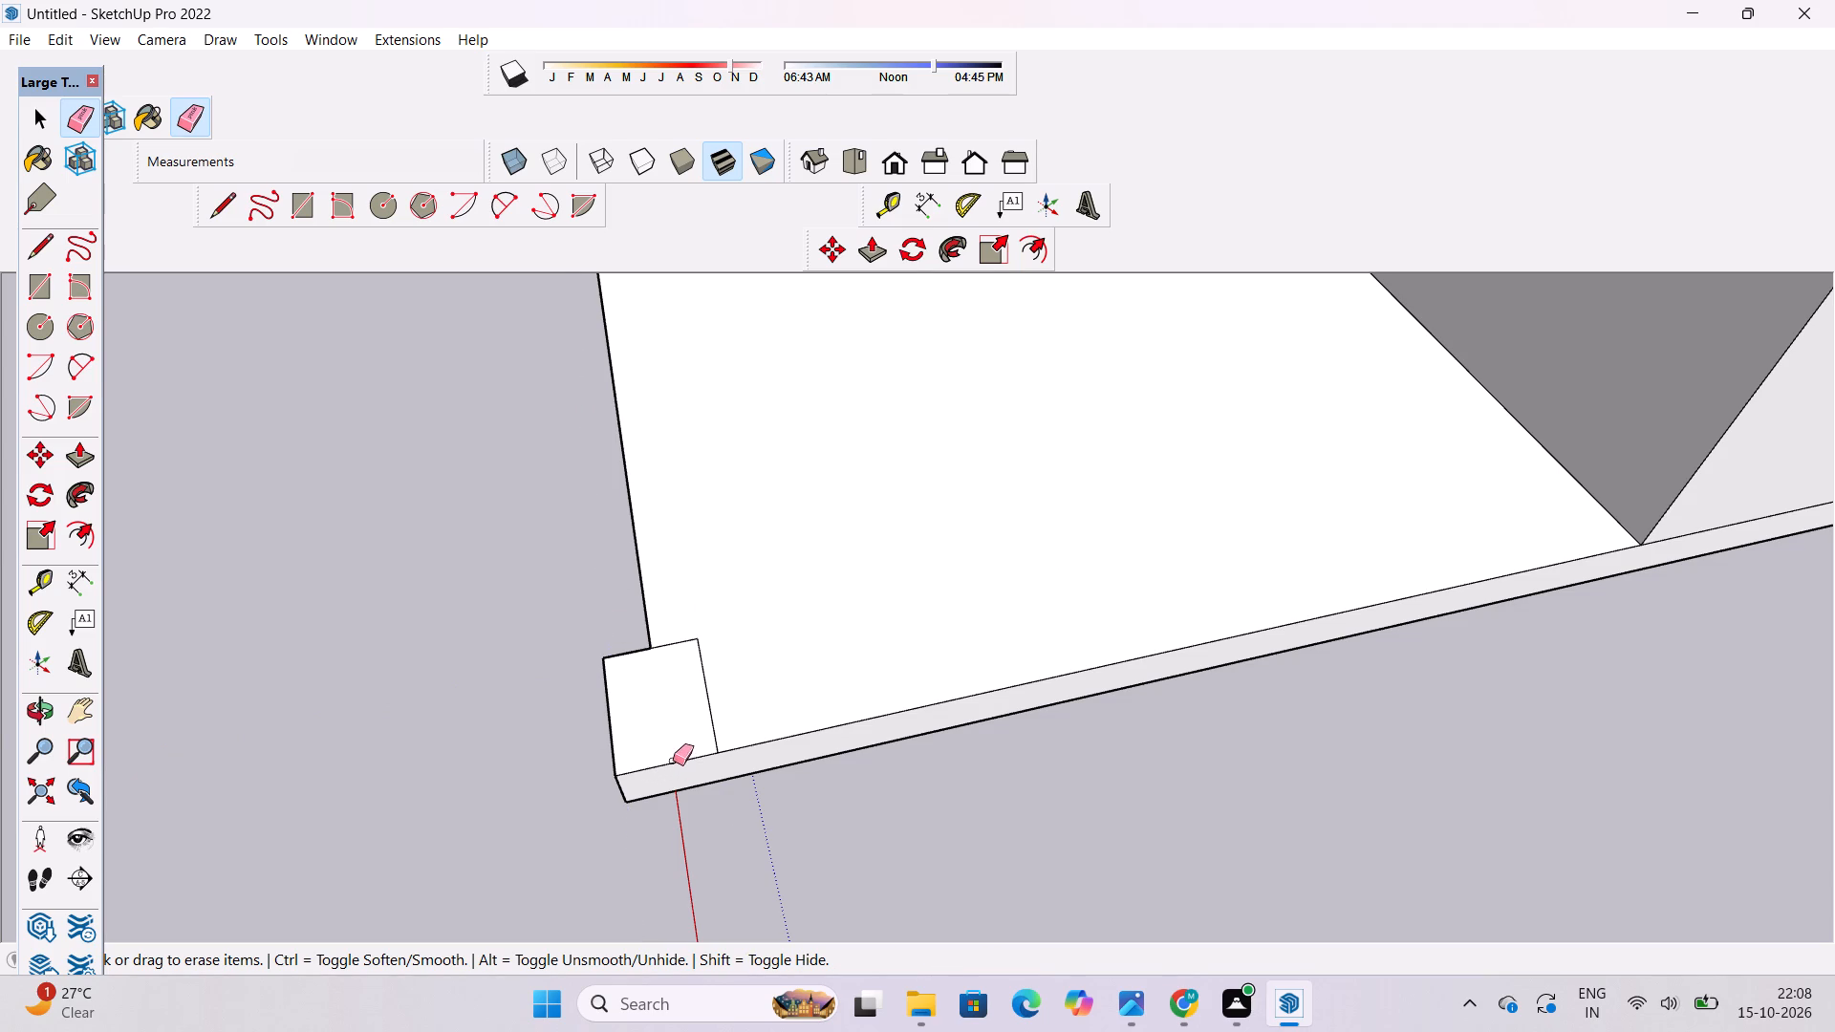
Examine the new corner block in relation to the slab's front, the existing pillar and the stair.
key("o")
left_click_drag(525, 815, 1011, 415)
left_click_drag(755, 788, 944, 830)
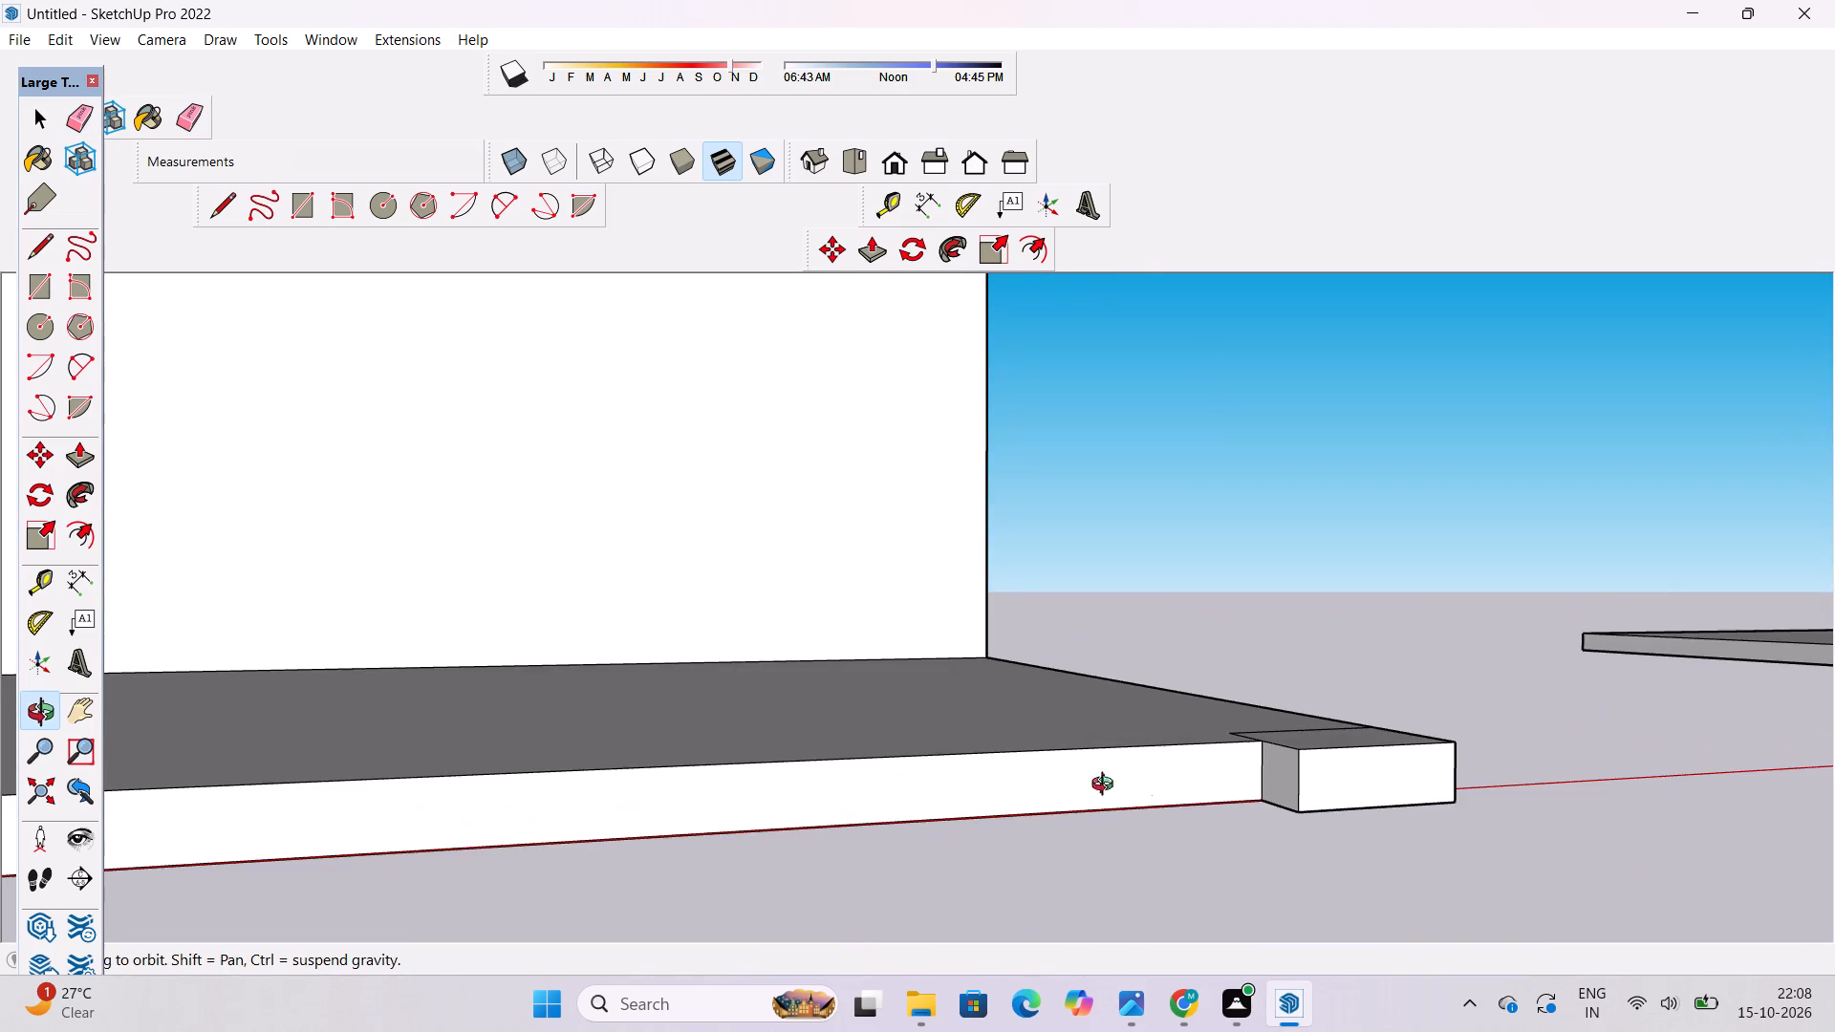
left_click_drag(1203, 786, 1066, 768)
left_click_drag(1065, 768, 859, 712, "shift")
scroll(857, 725, "down", 6)
left_click_drag(872, 736, 866, 881)
scroll(886, 812, "down", 5)
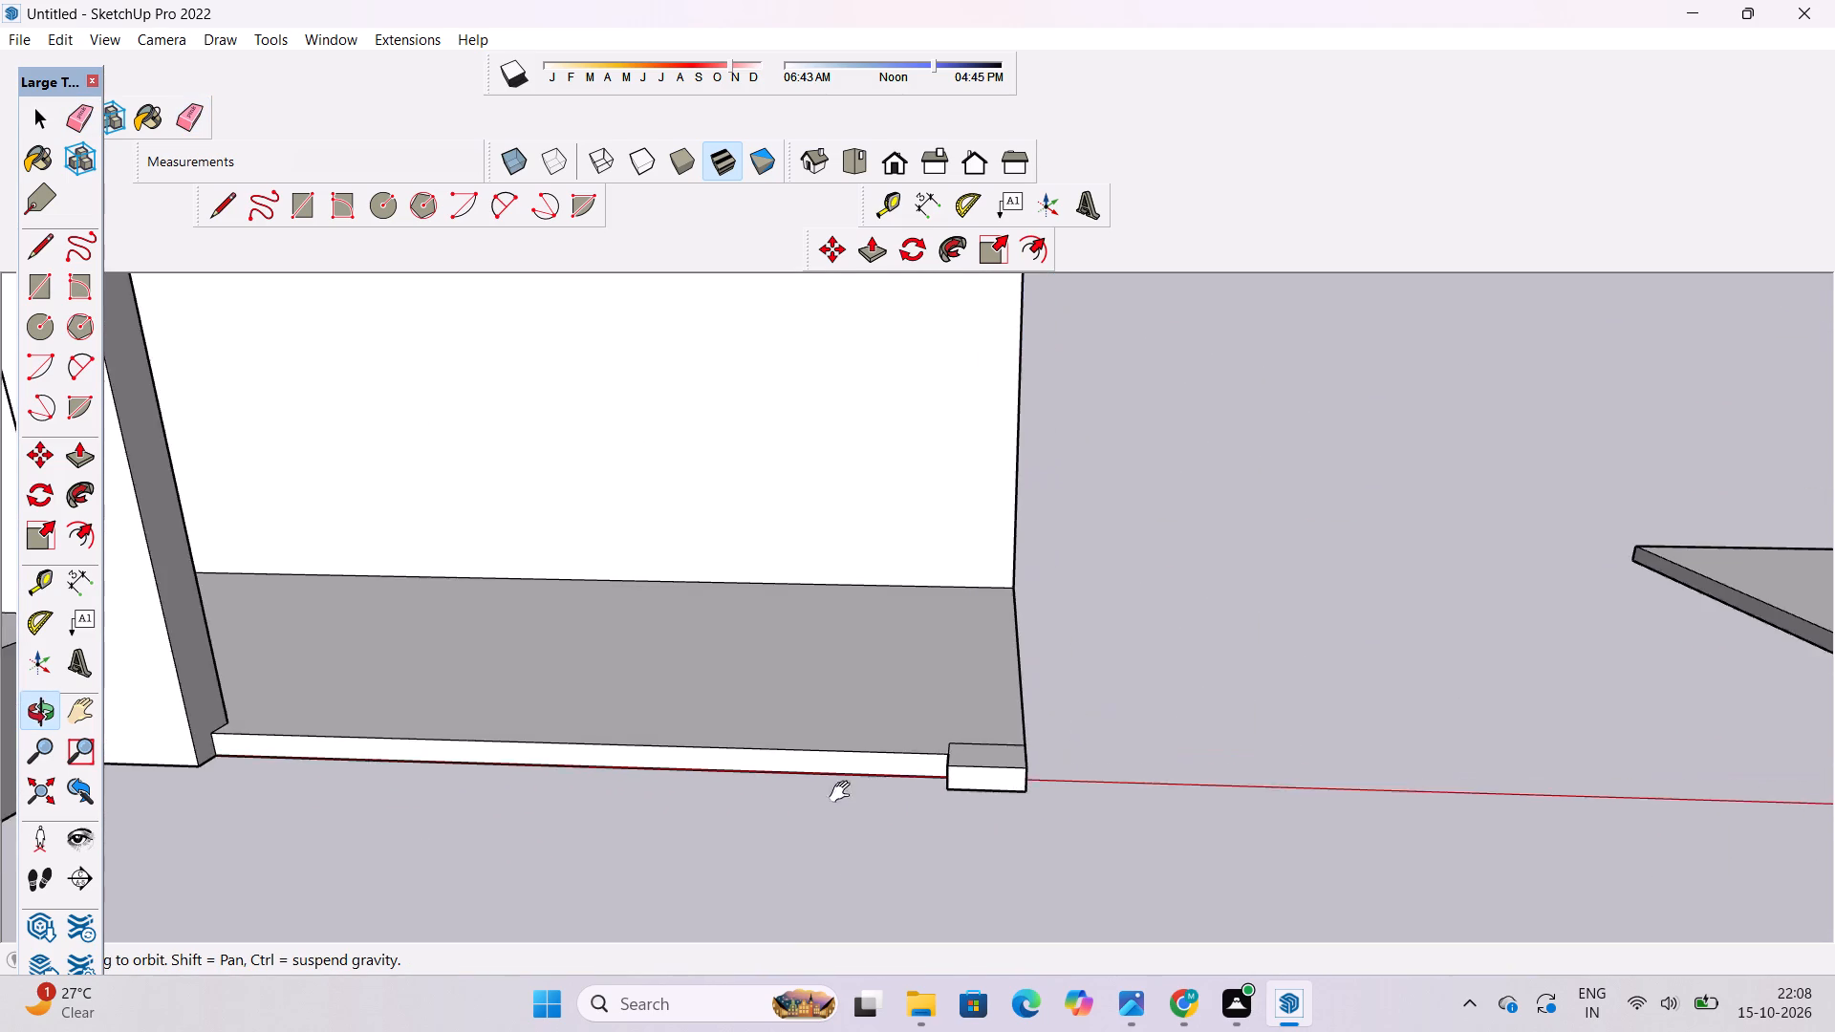
left_click_drag(844, 792, 858, 895, "shift")
left_click_drag(800, 913, 876, 907)
scroll(874, 849, "down", 5)
left_click_drag(842, 847, 815, 901, "shift")
left_click_drag(812, 906, 750, 907)
scroll(734, 892, "up", 2)
left_click(723, 880, "shift")
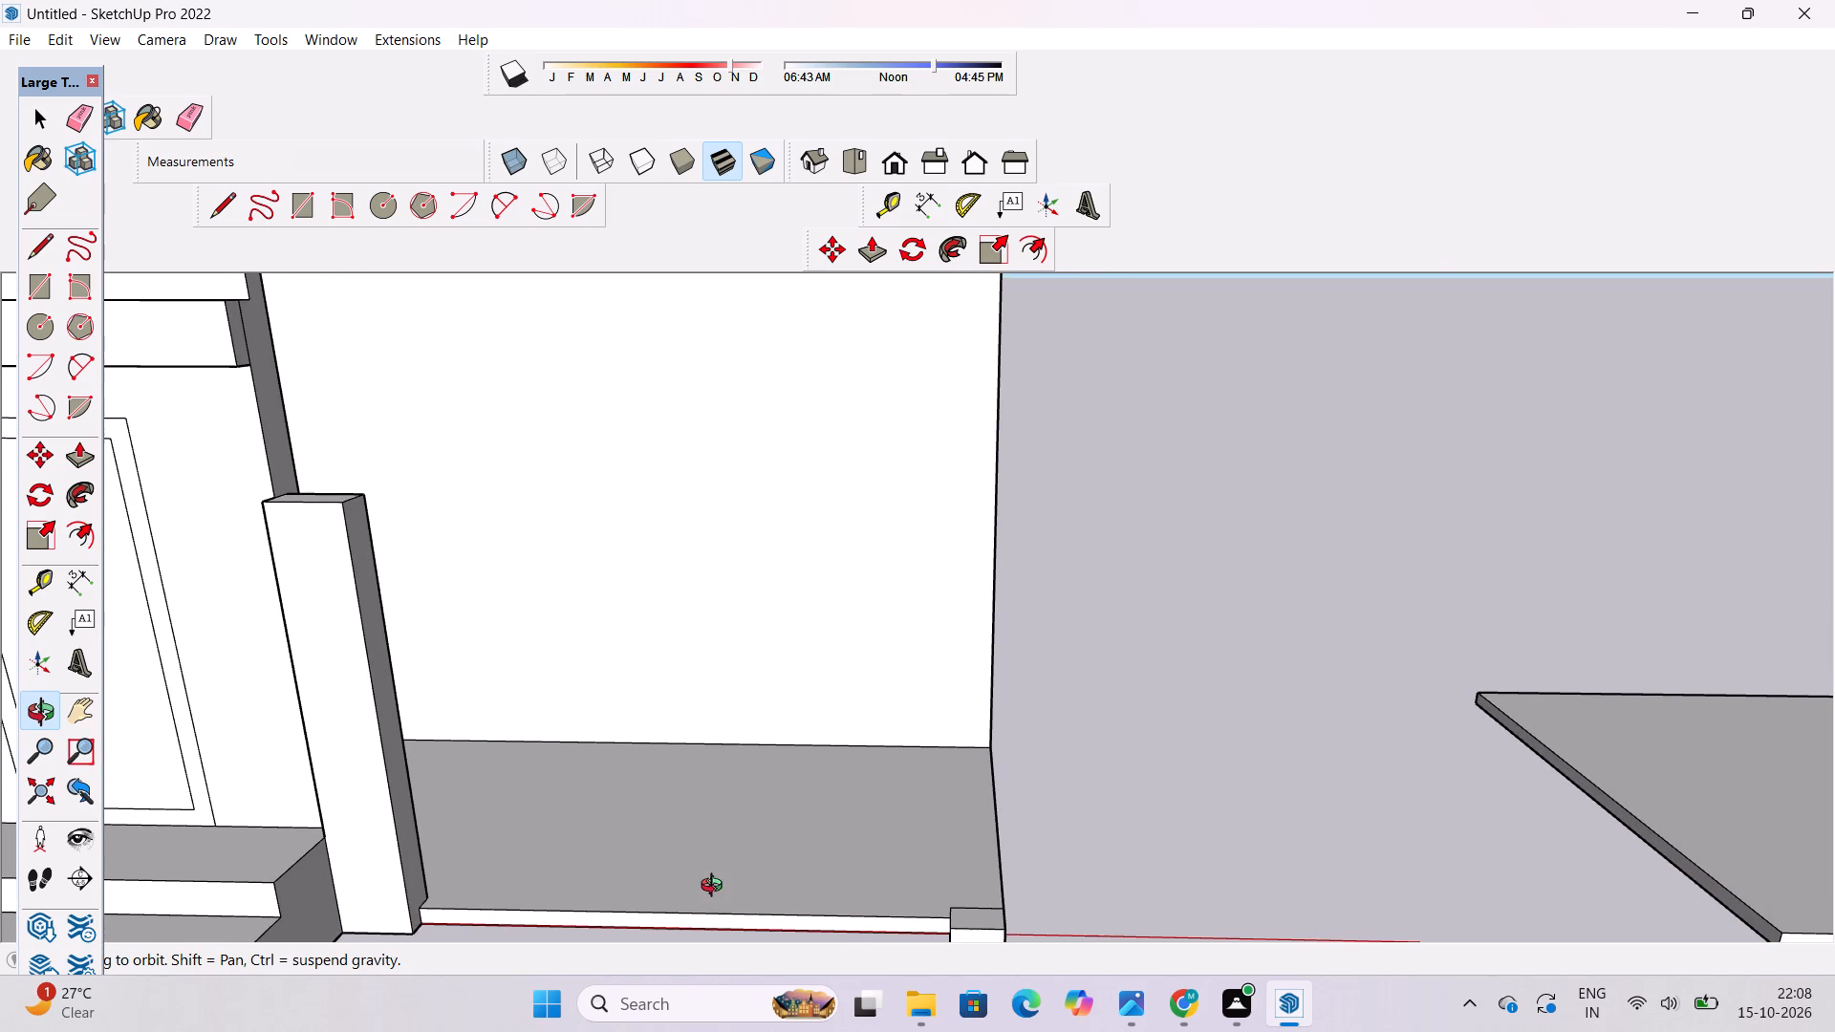
Push/Pull the corner block's inner side face 1.5' along the slab's front toward the existing pillar.
key("p")
scroll(844, 818, "down", 4)
scroll(904, 898, "up", 4)
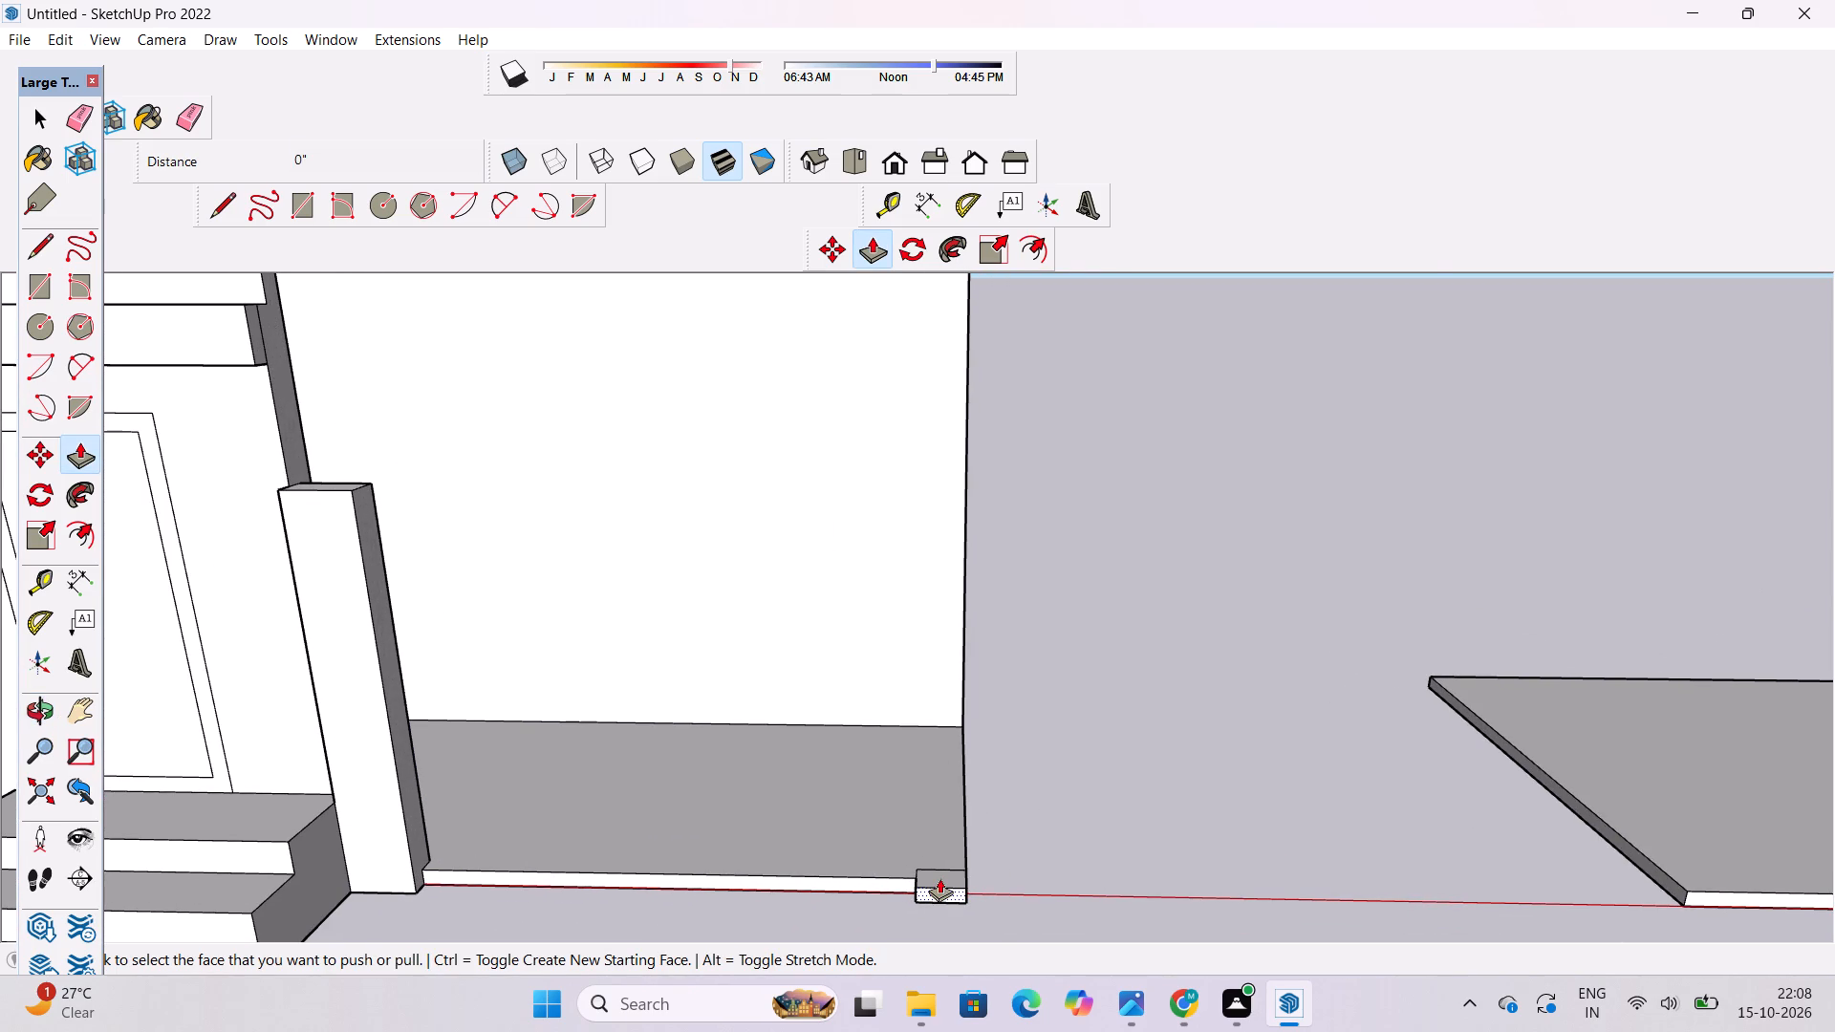
scroll(939, 878, "up", 3)
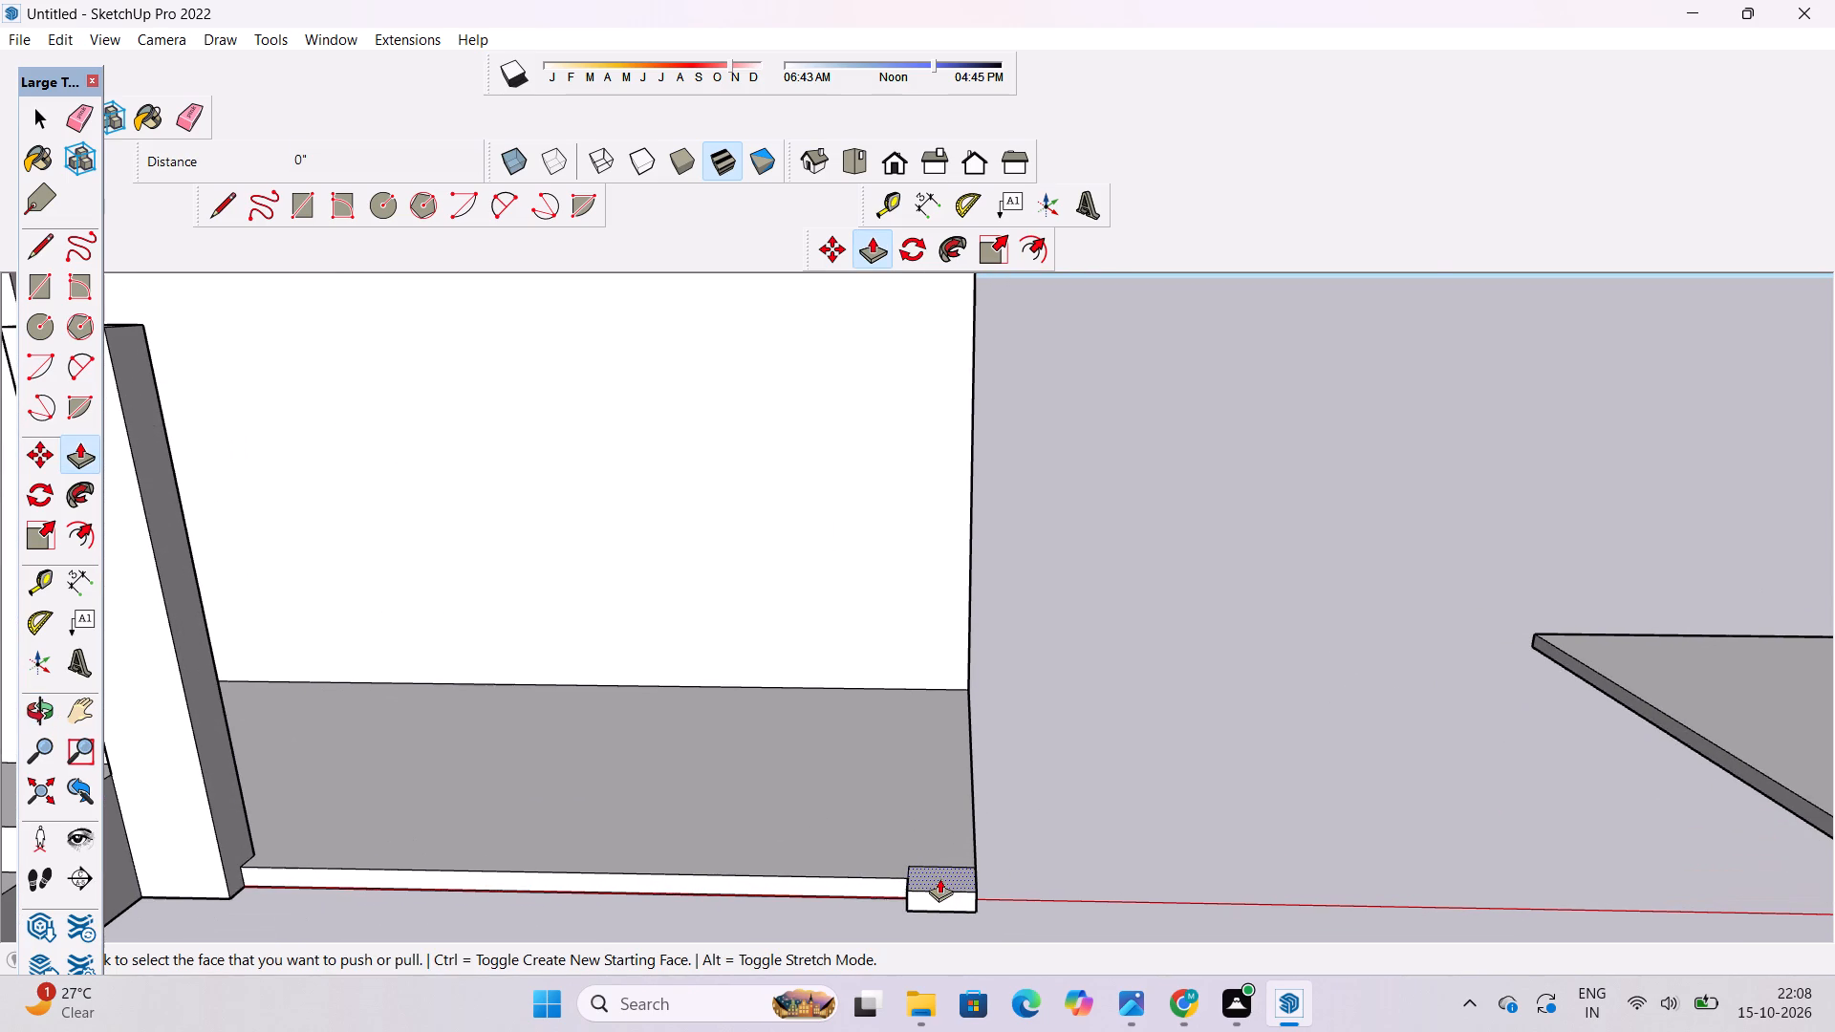
key("o")
left_click_drag(917, 860, 924, 913)
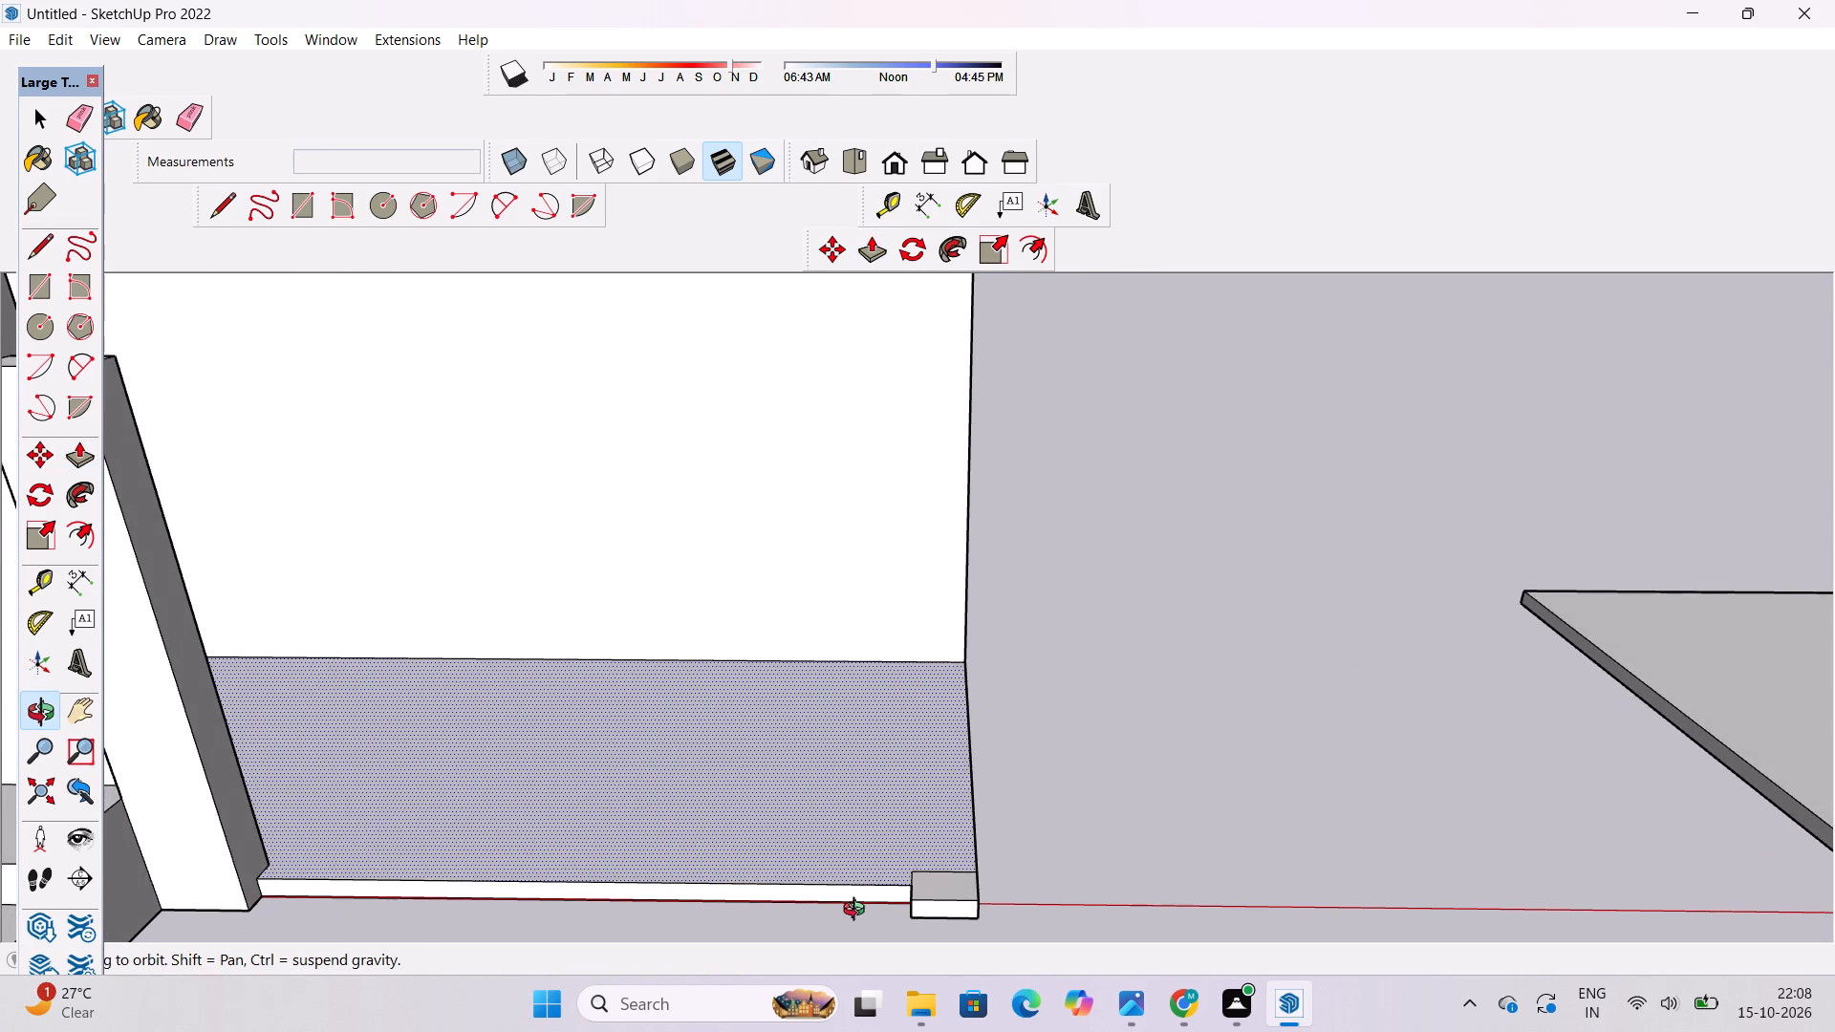
scroll(856, 912, "up", 2)
left_click_drag(798, 897, 869, 827, "shift")
left_click_drag(869, 827, 1116, 815)
scroll(1058, 807, "up", 4)
left_click_drag(1026, 806, 1018, 756, "shift")
scroll(999, 752, "up", 2)
left_click_drag(998, 751, 922, 760, "shift")
key("p")
scroll(940, 751, "up", 2)
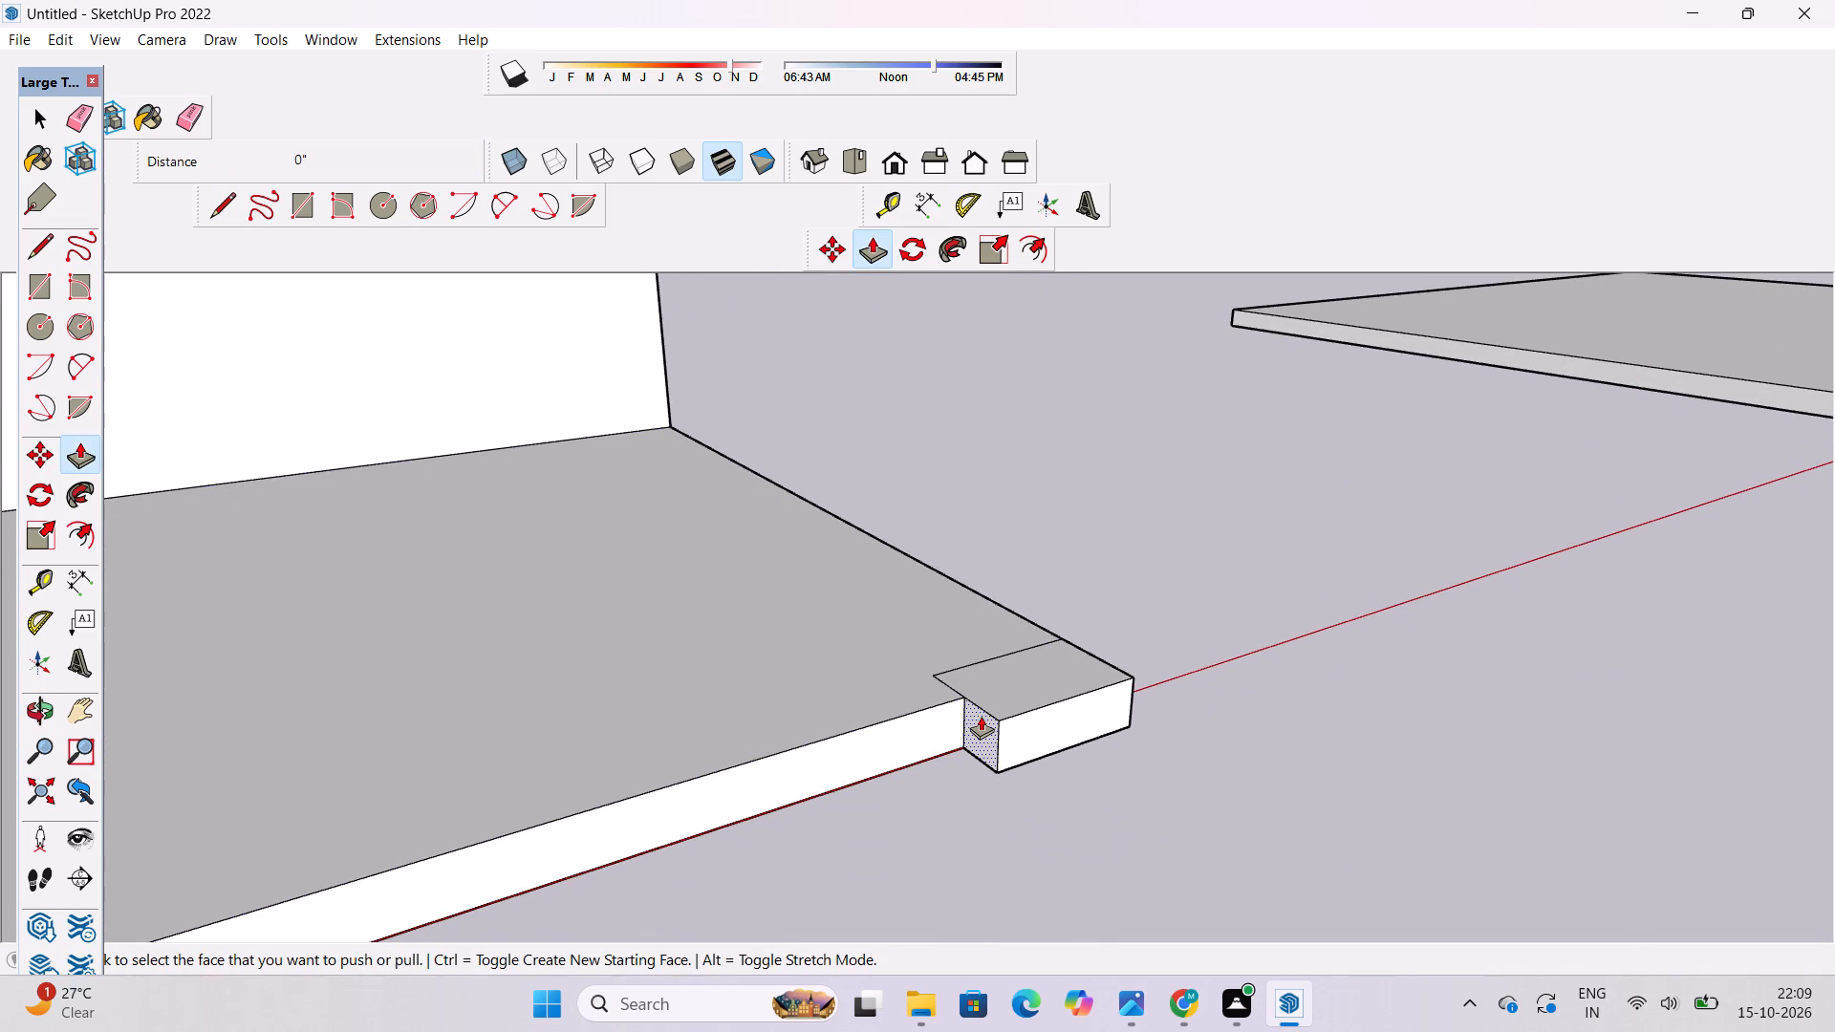
left_click(981, 716)
scroll(981, 716, "down", 3)
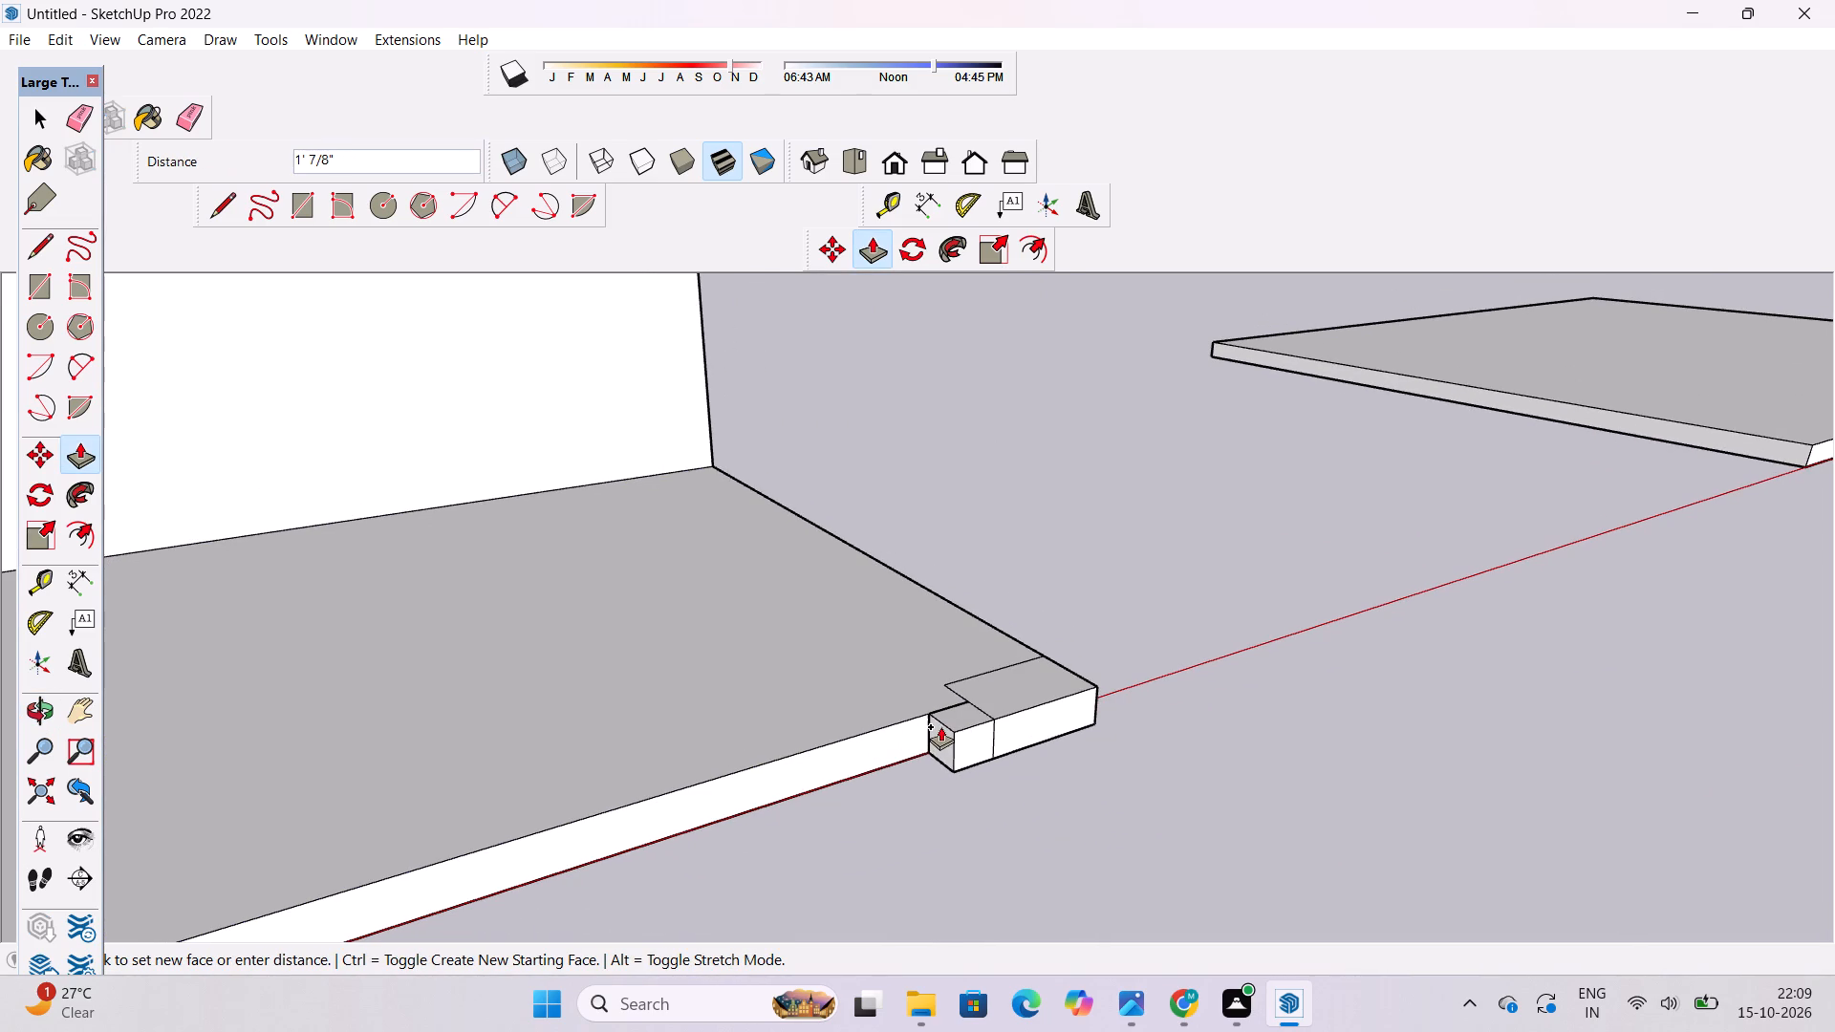
type("1.5'")
key("Return")
key("o")
left_click_drag(1229, 639, 1187, 675)
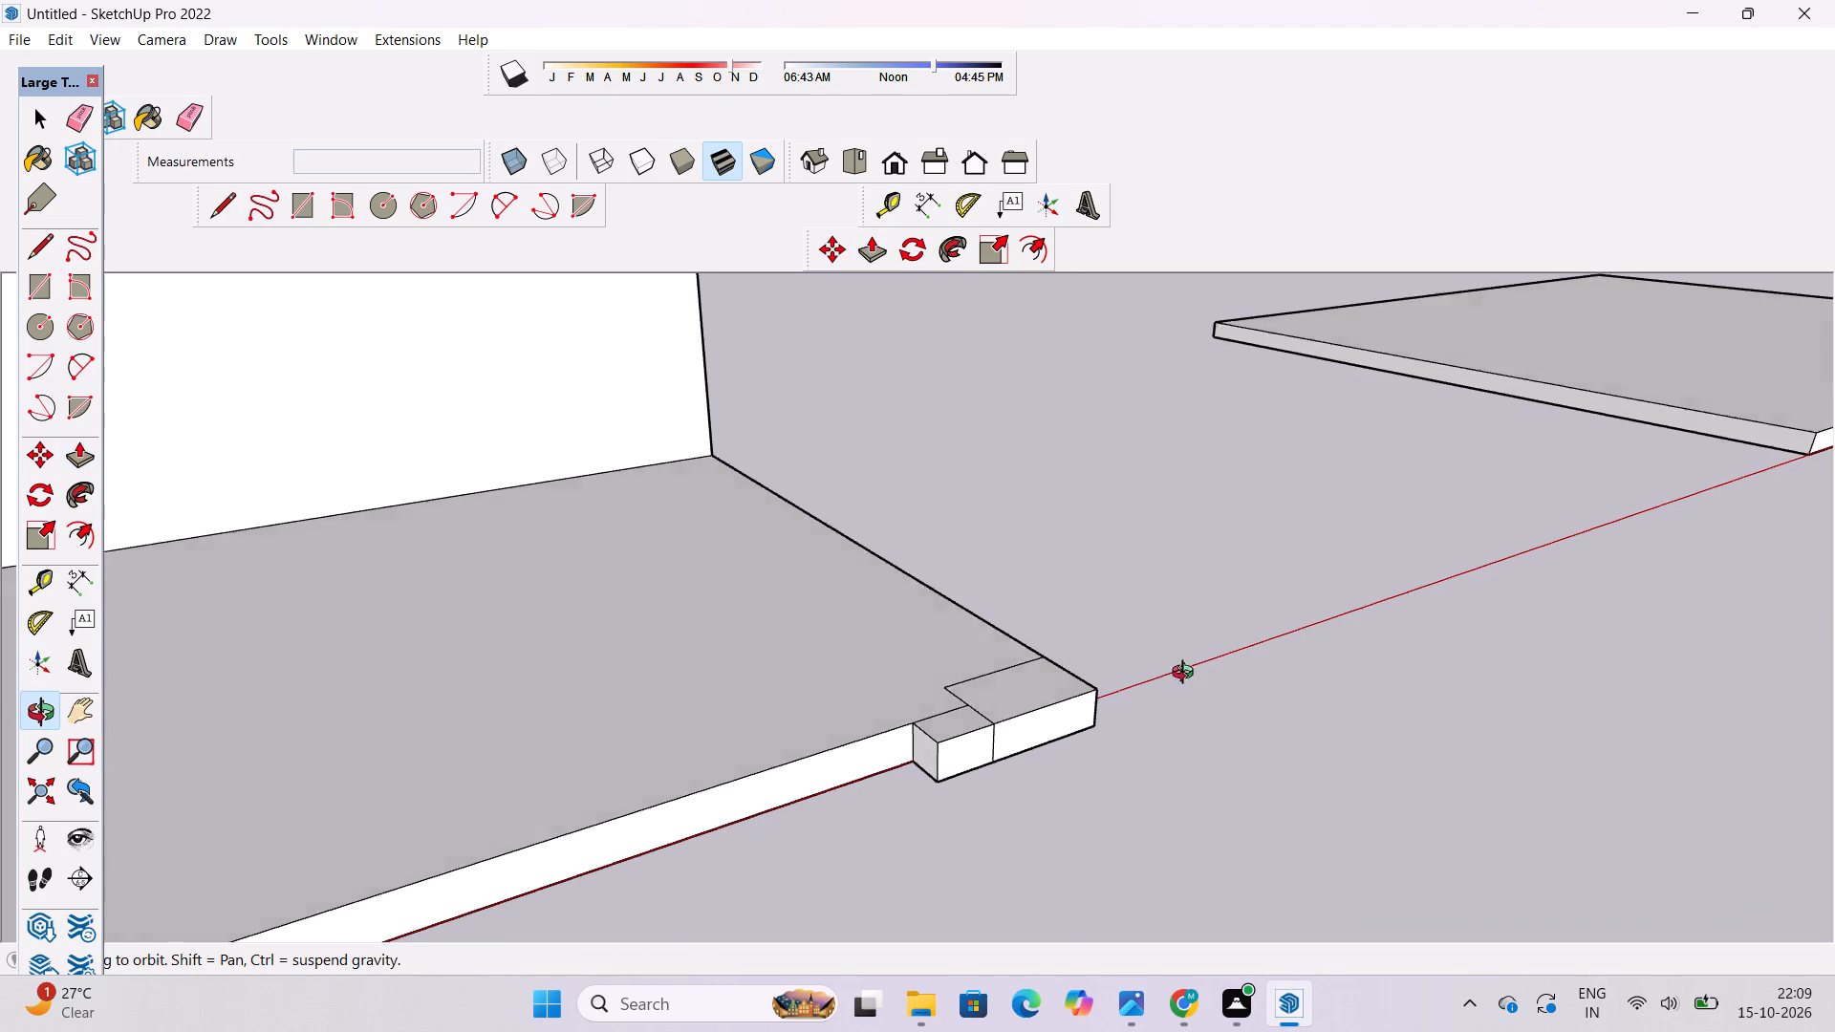
Erase the leftover edges dividing the top, front and underside of the widened corner block.
left_click_drag(1187, 675, 1004, 743)
scroll(841, 759, "up", 2)
left_click_drag(835, 757, 873, 815, "shift")
scroll(902, 829, "up", 4)
left_click_drag(904, 828, 898, 873, "shift")
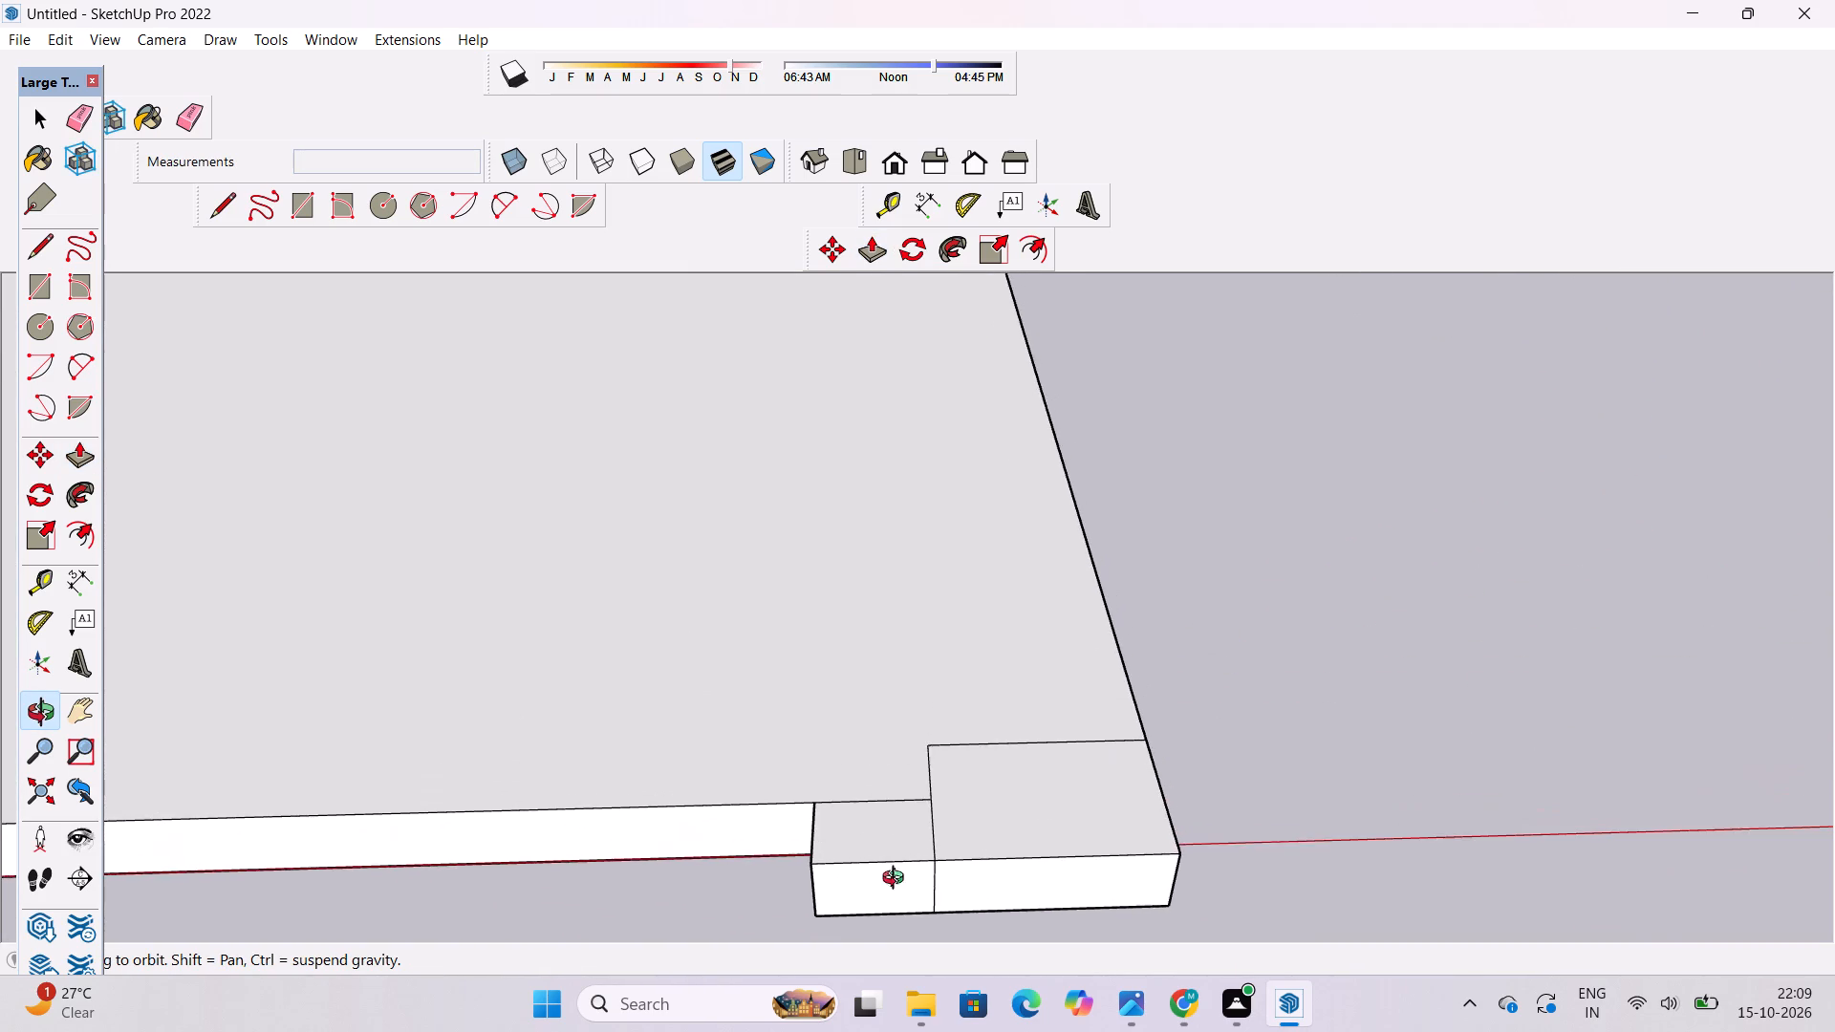
left_click_drag(899, 880, 925, 795)
key("e")
scroll(942, 830, "up", 3)
left_click_drag(950, 818, 939, 849)
scroll(920, 756, "down", 5)
scroll(939, 886, "up", 5)
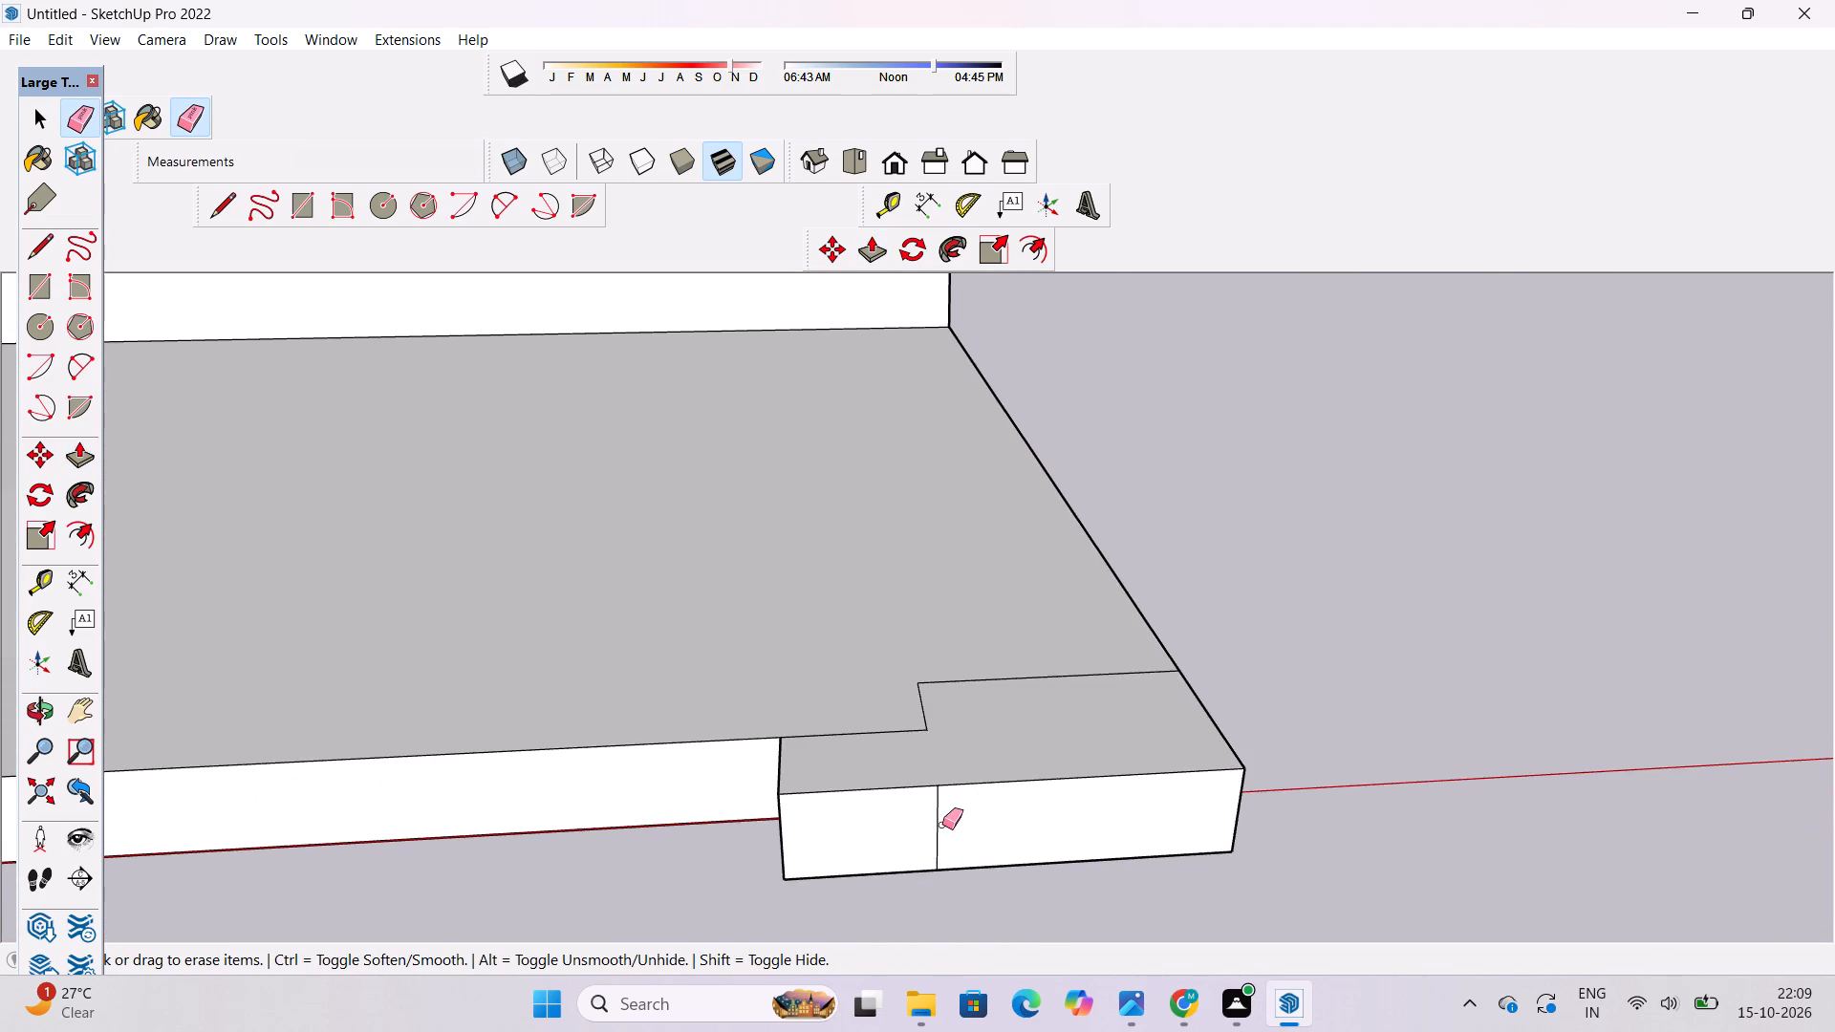
left_click_drag(943, 822, 929, 829)
key("o")
left_click_drag(968, 909, 911, 486)
left_click_drag(857, 696, 892, 676)
key("e")
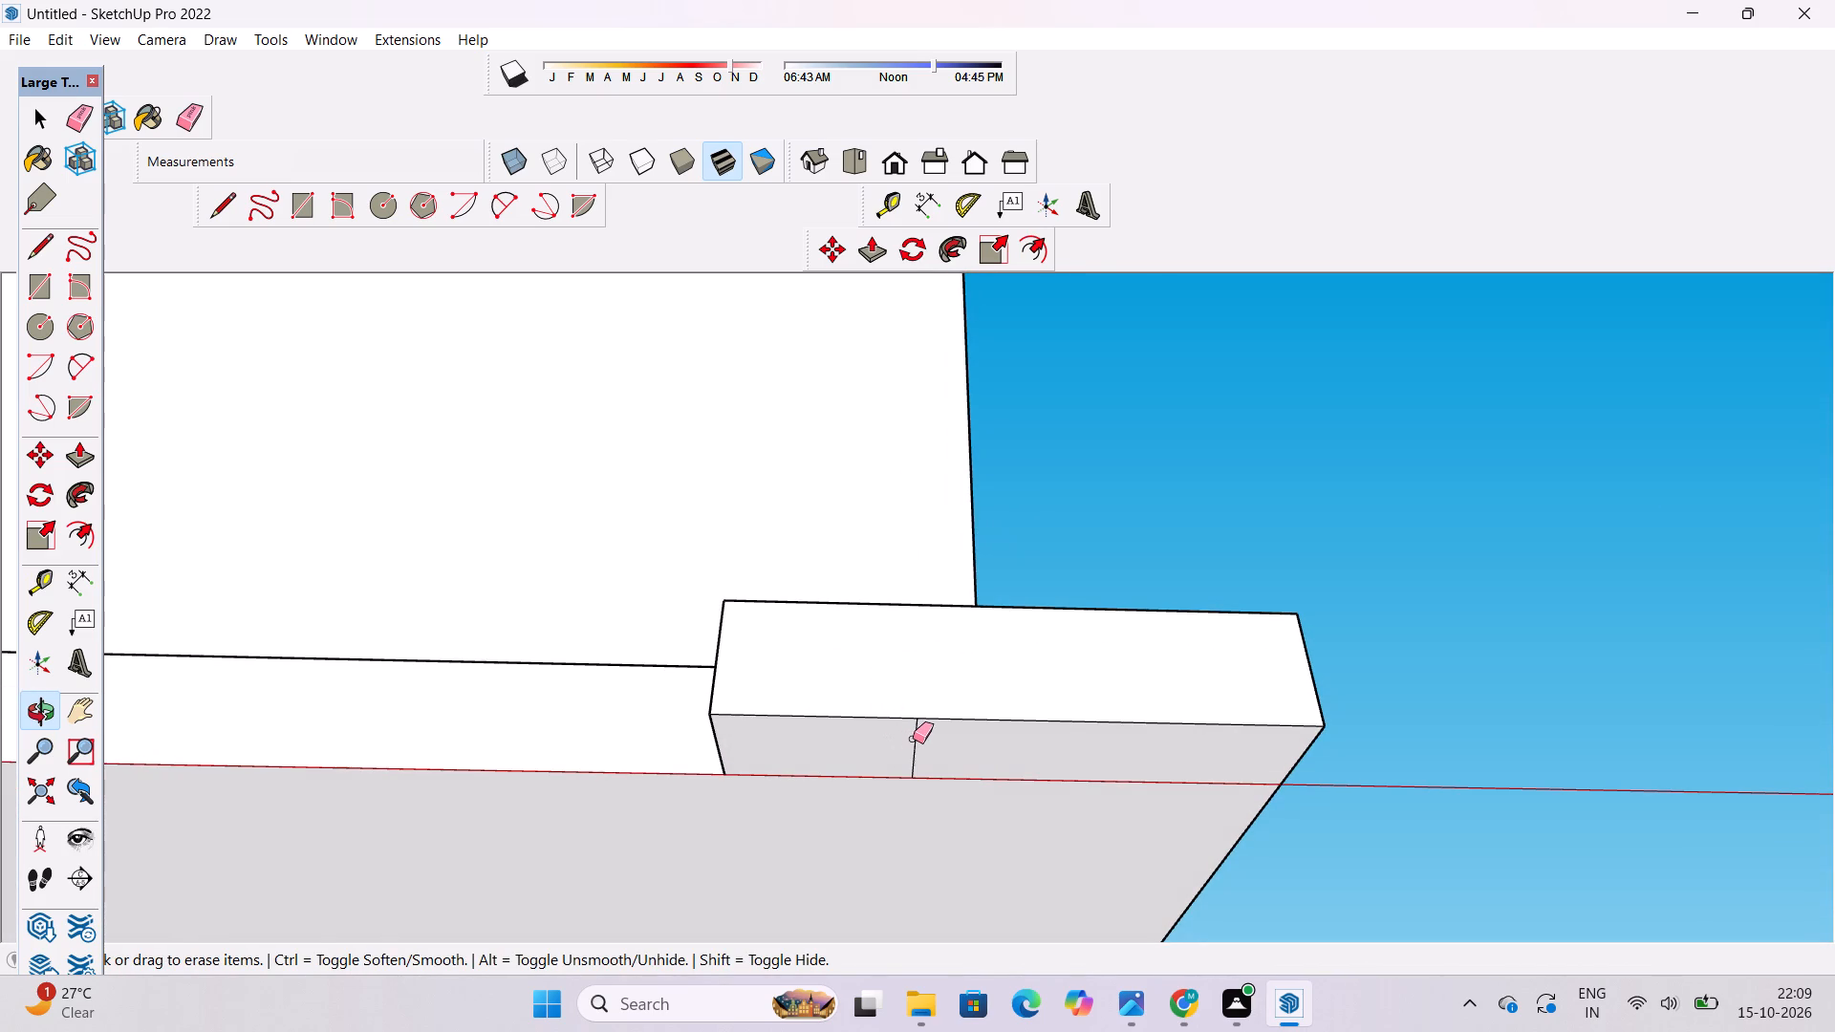
left_click(913, 739)
left_click(914, 738)
Draw lines on the slab's top 1' inward from the corner block's inner side, then 1' 6" across to the existing outline's corner.
key("o")
scroll(872, 644, "down", 5)
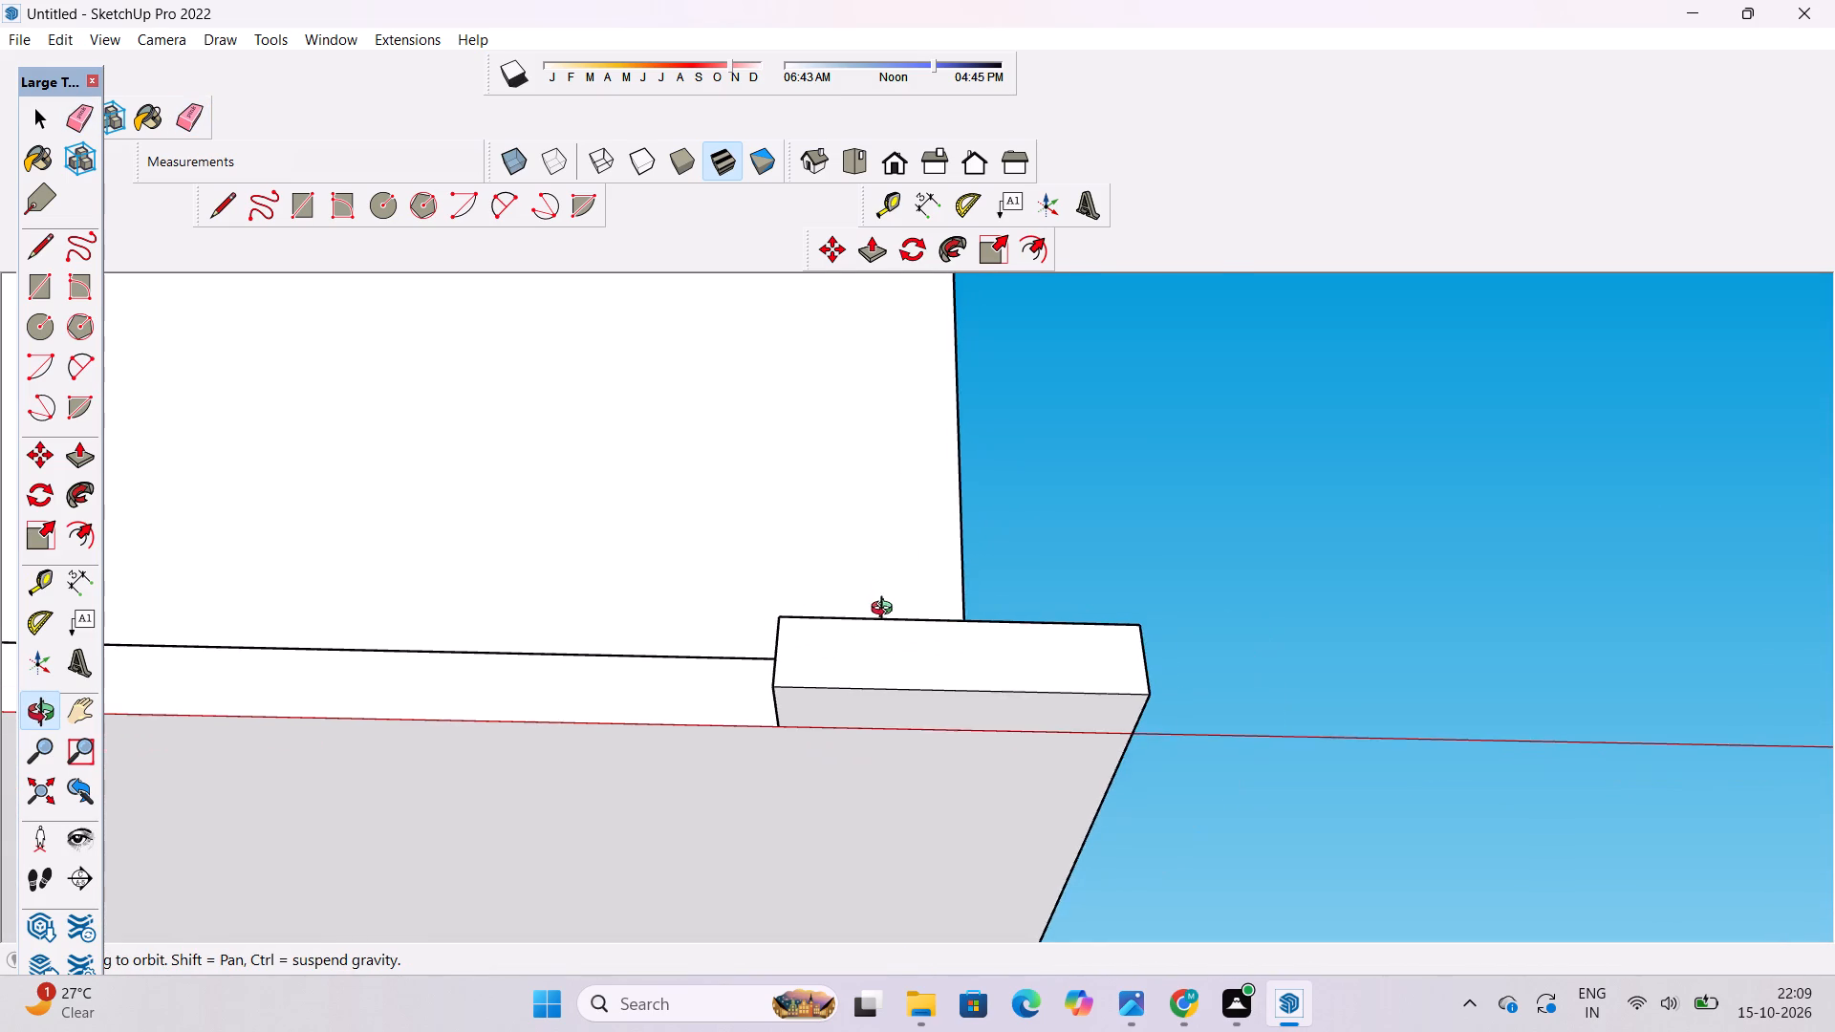
left_click_drag(891, 597, 901, 935)
left_click_drag(853, 649, 827, 838)
scroll(865, 685, "up", 3)
left_click_drag(864, 665, 794, 871, "shift")
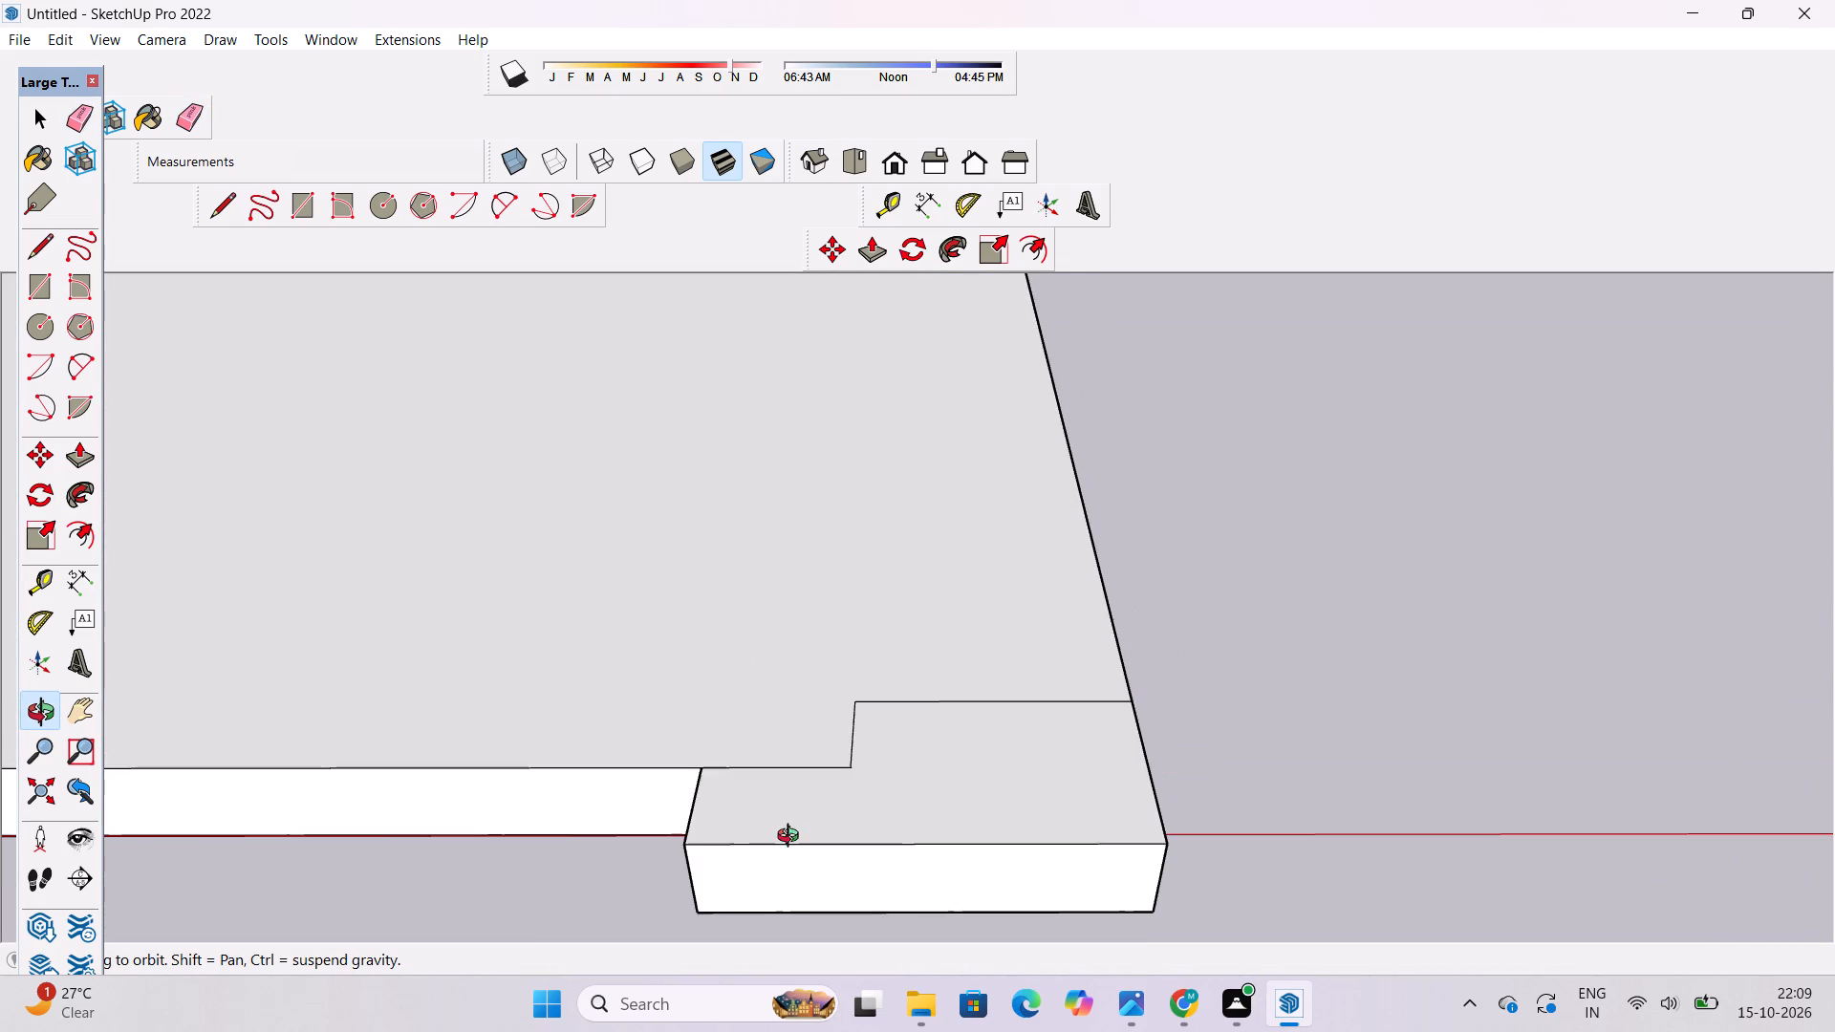
left_click_drag(792, 836, 539, 963)
left_click_drag(631, 790, 724, 855, "shift")
left_click_drag(724, 855, 590, 871)
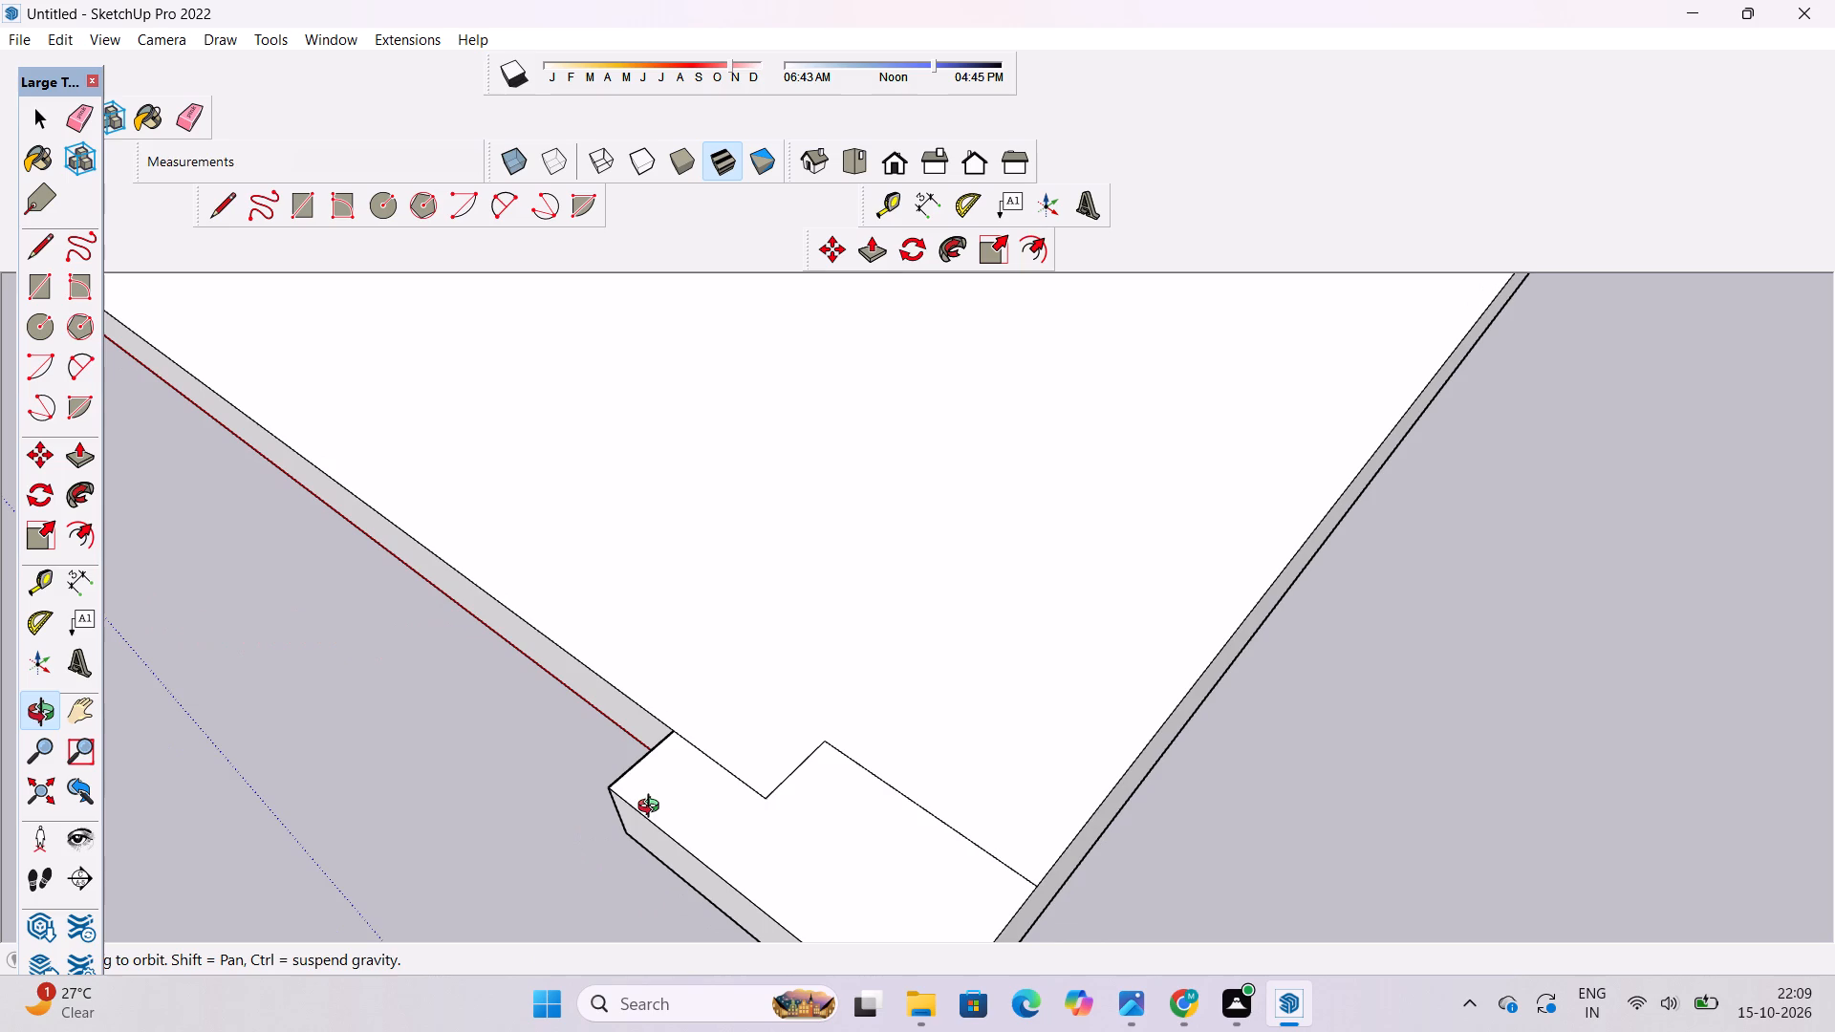
key("l")
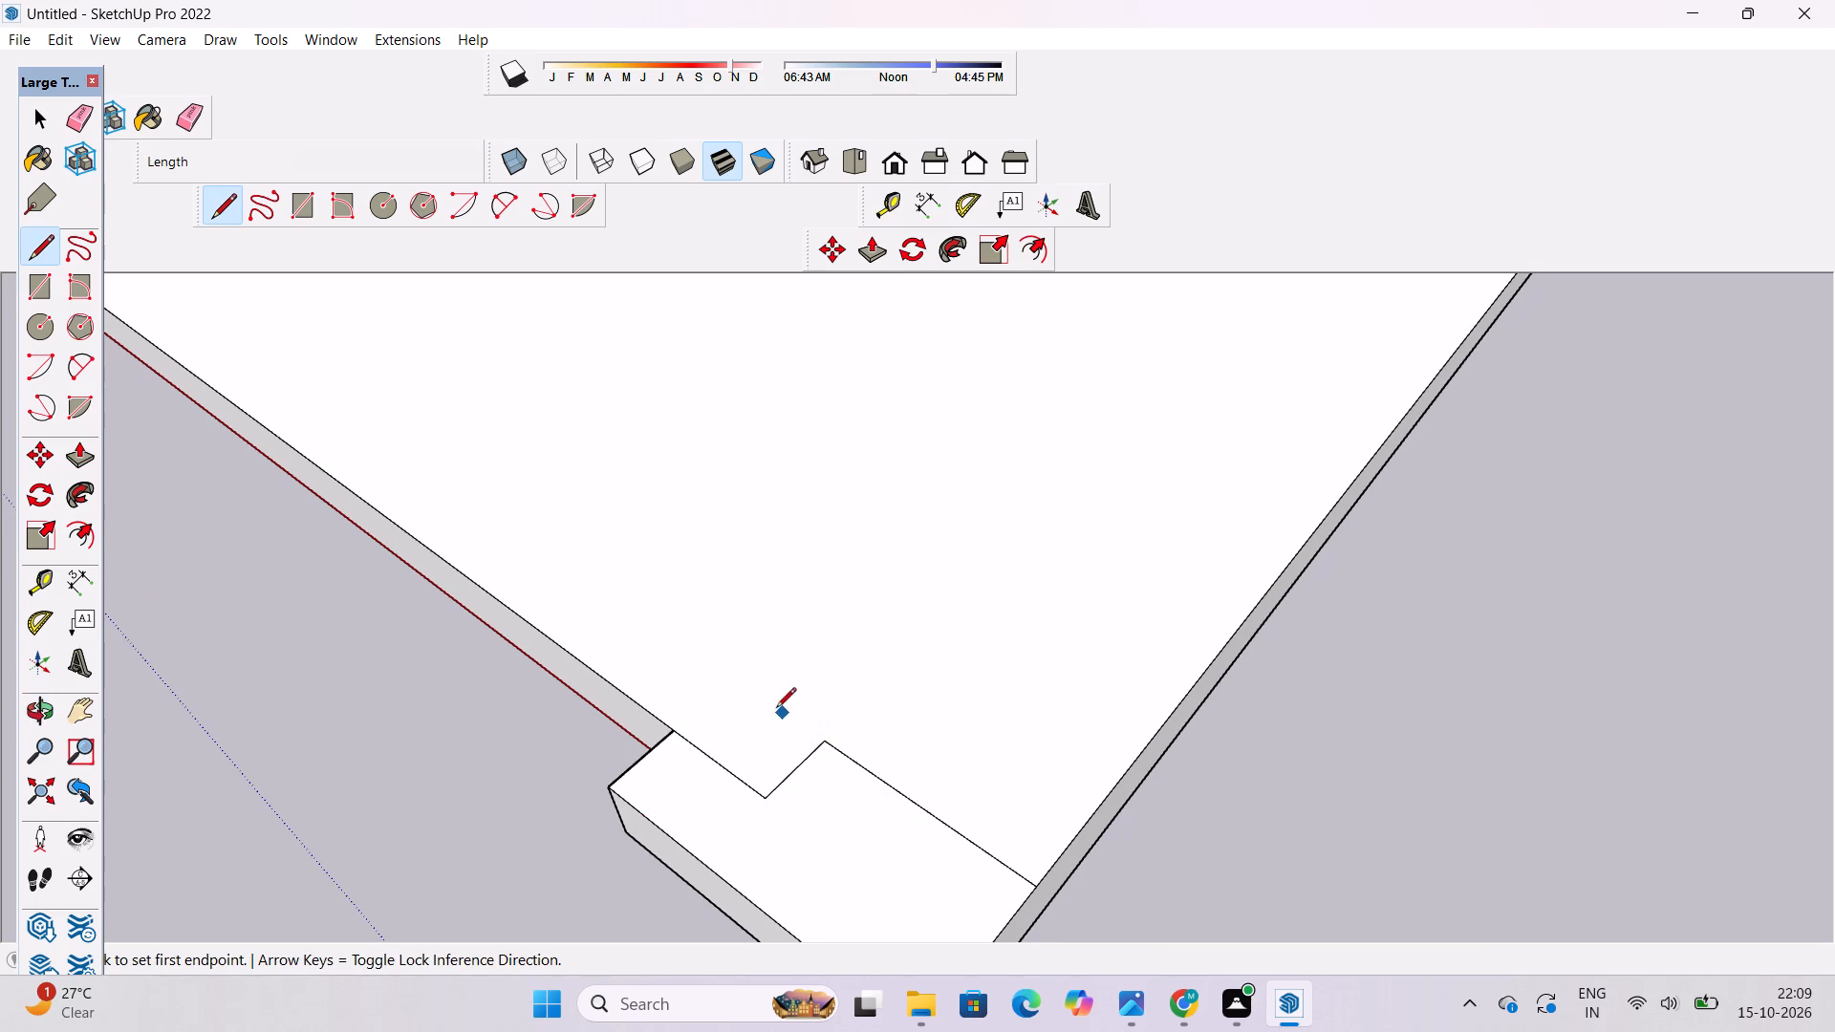
left_click(668, 735)
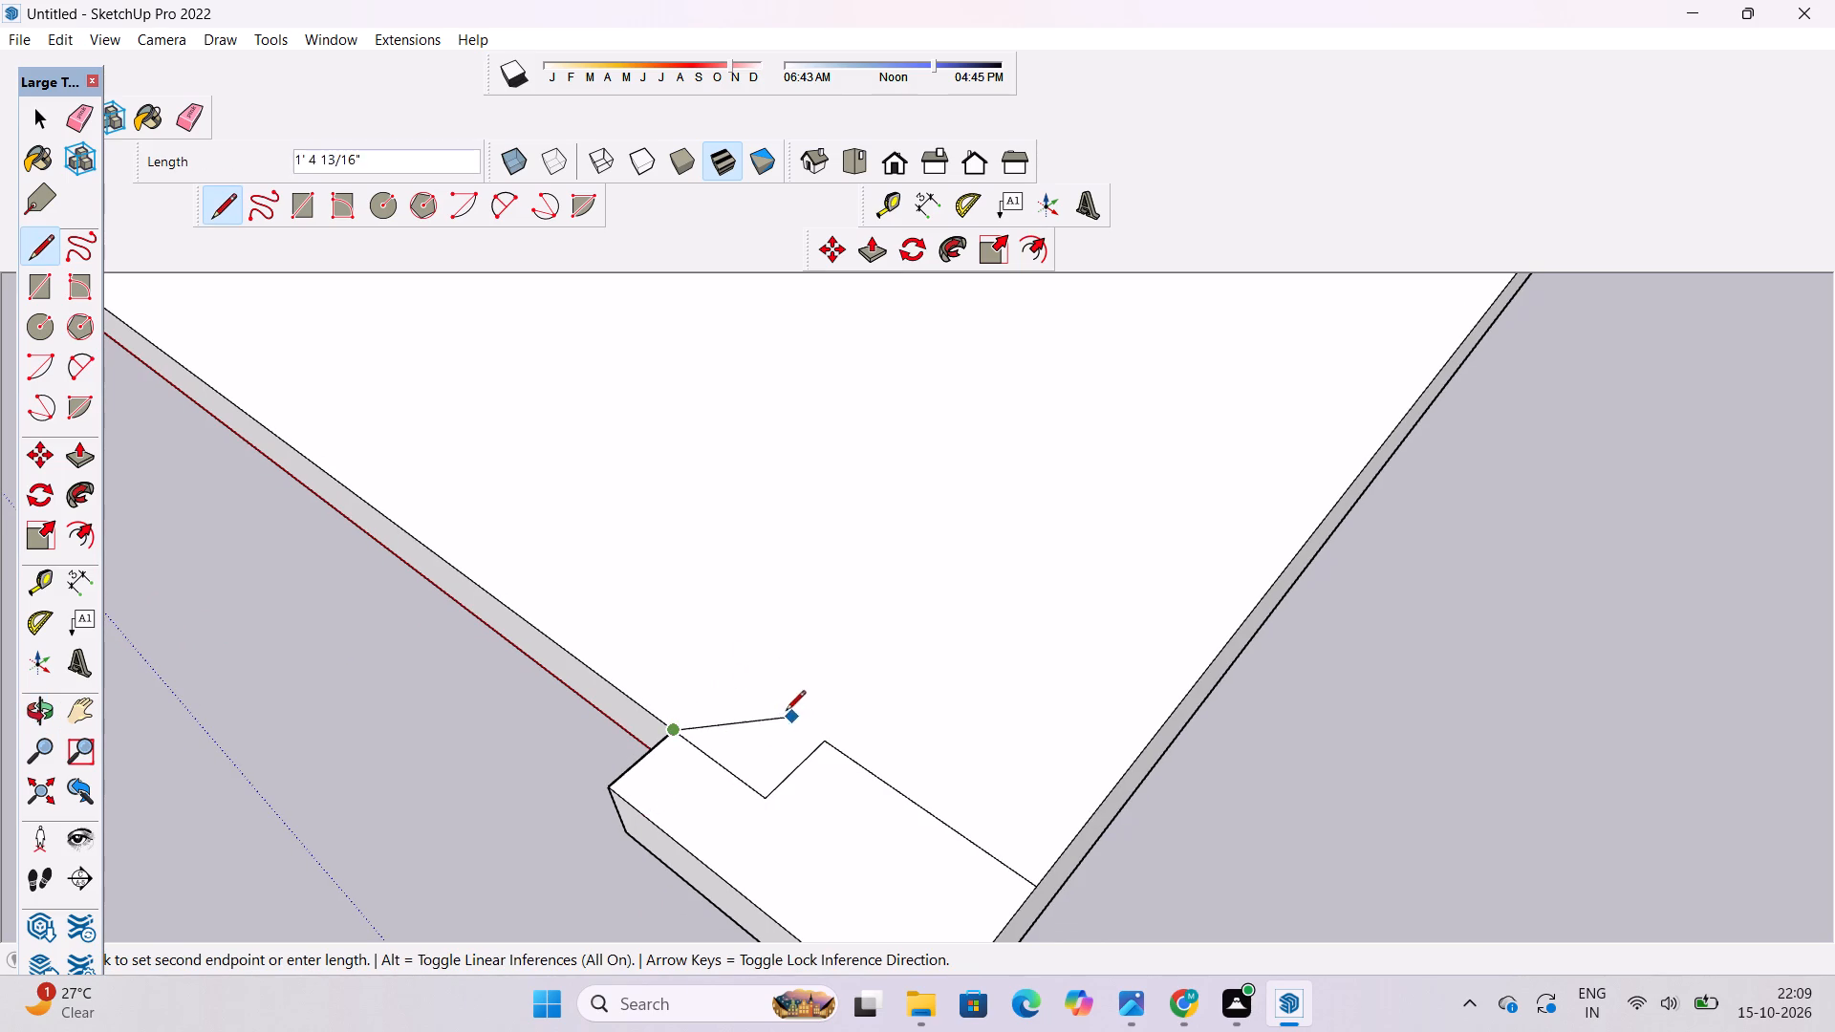
scroll(829, 740, "up", 5)
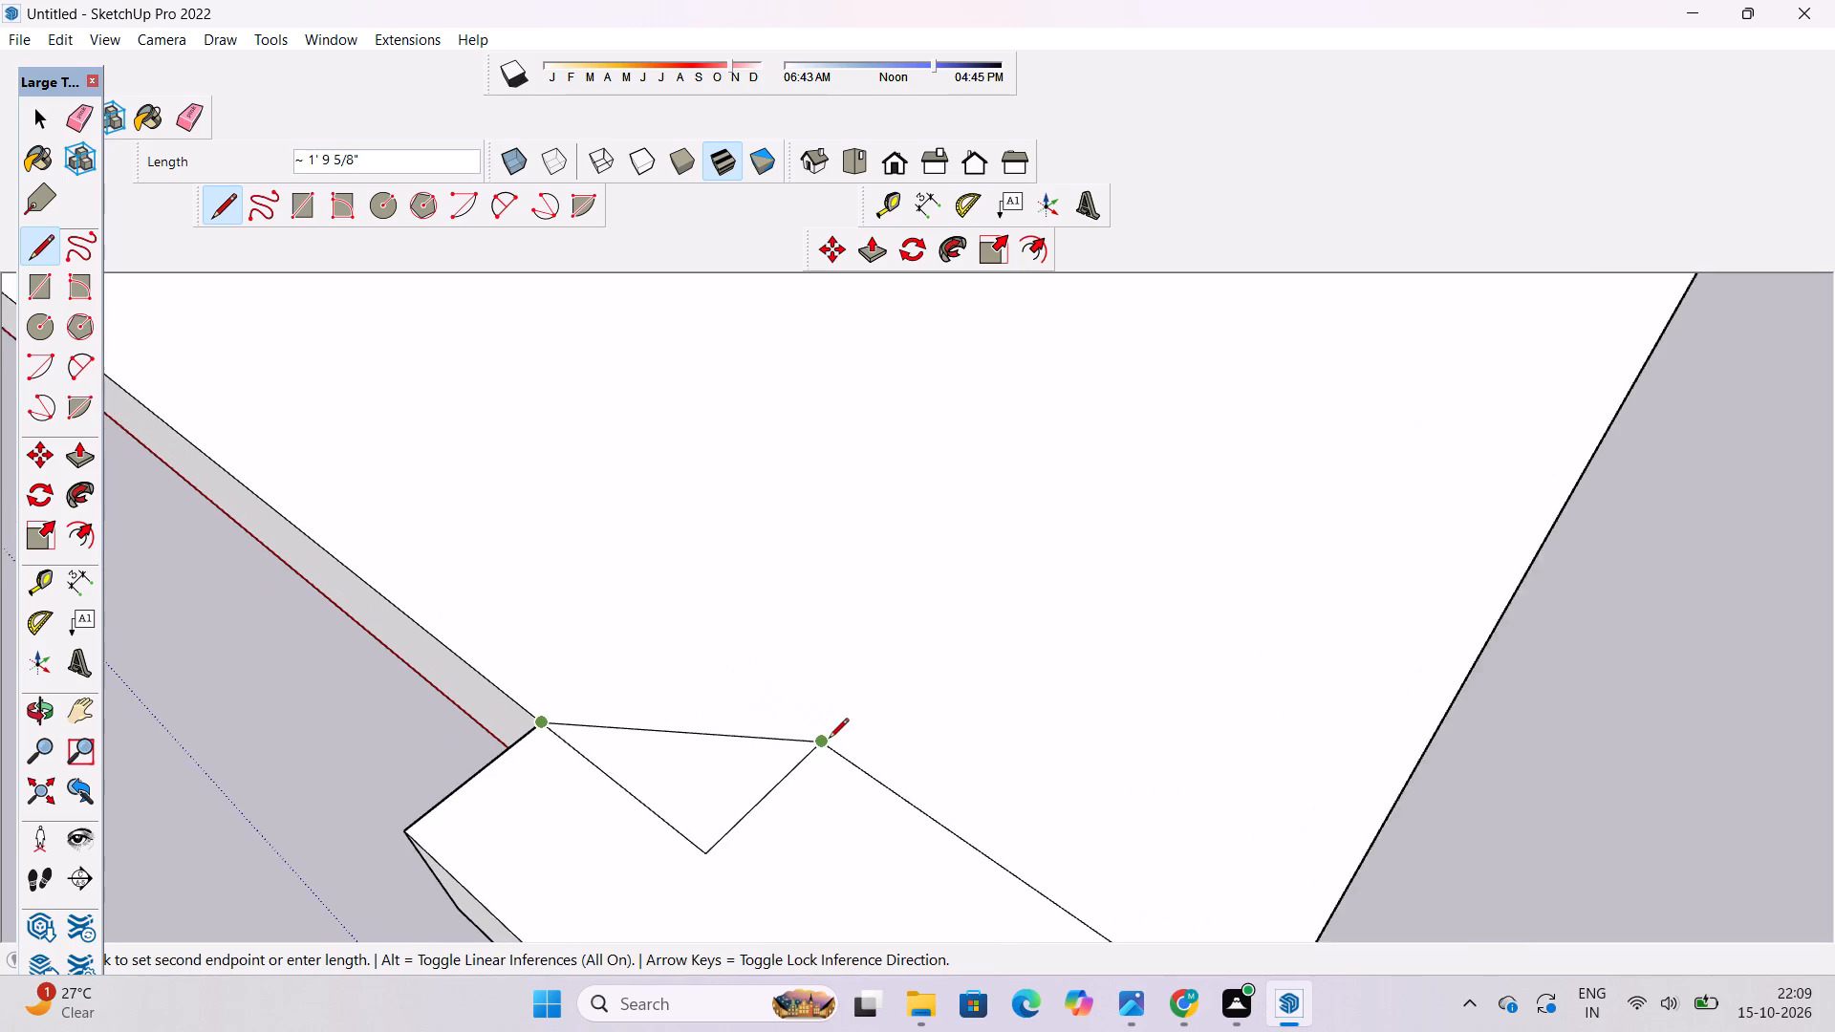
scroll(829, 740, "up", 2)
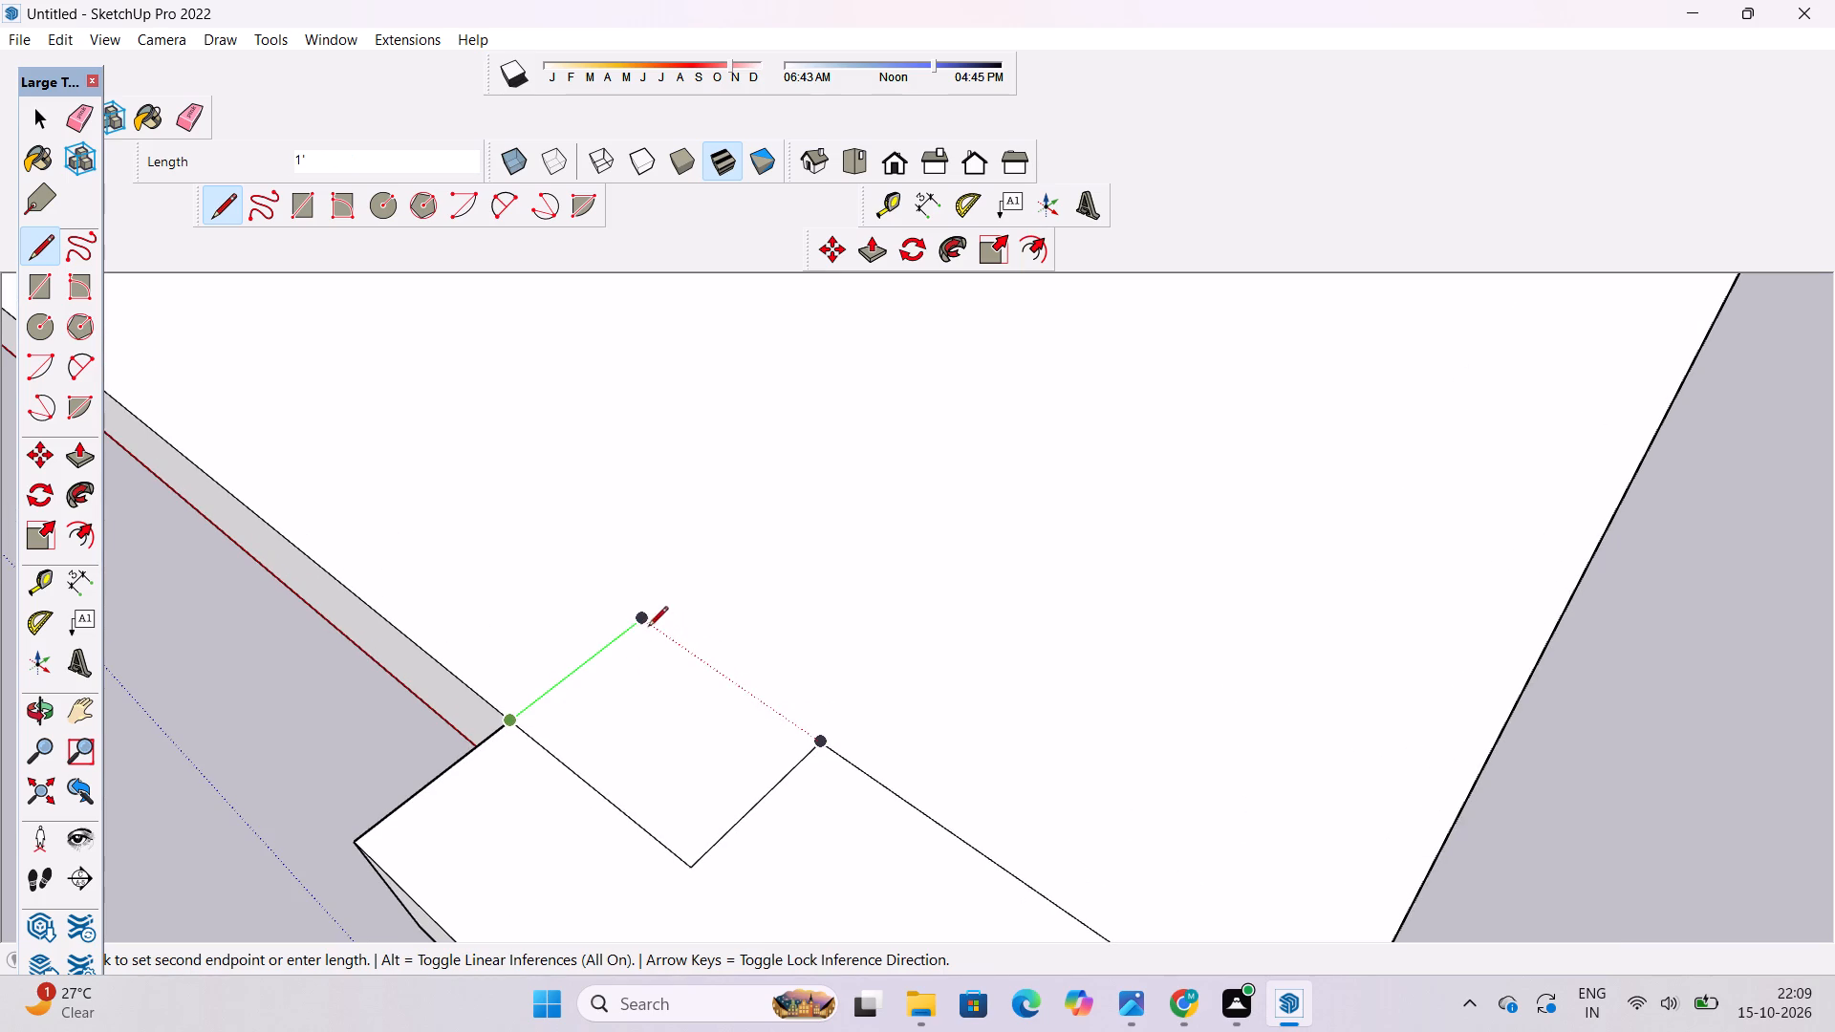
left_click(640, 620)
left_click(817, 740)
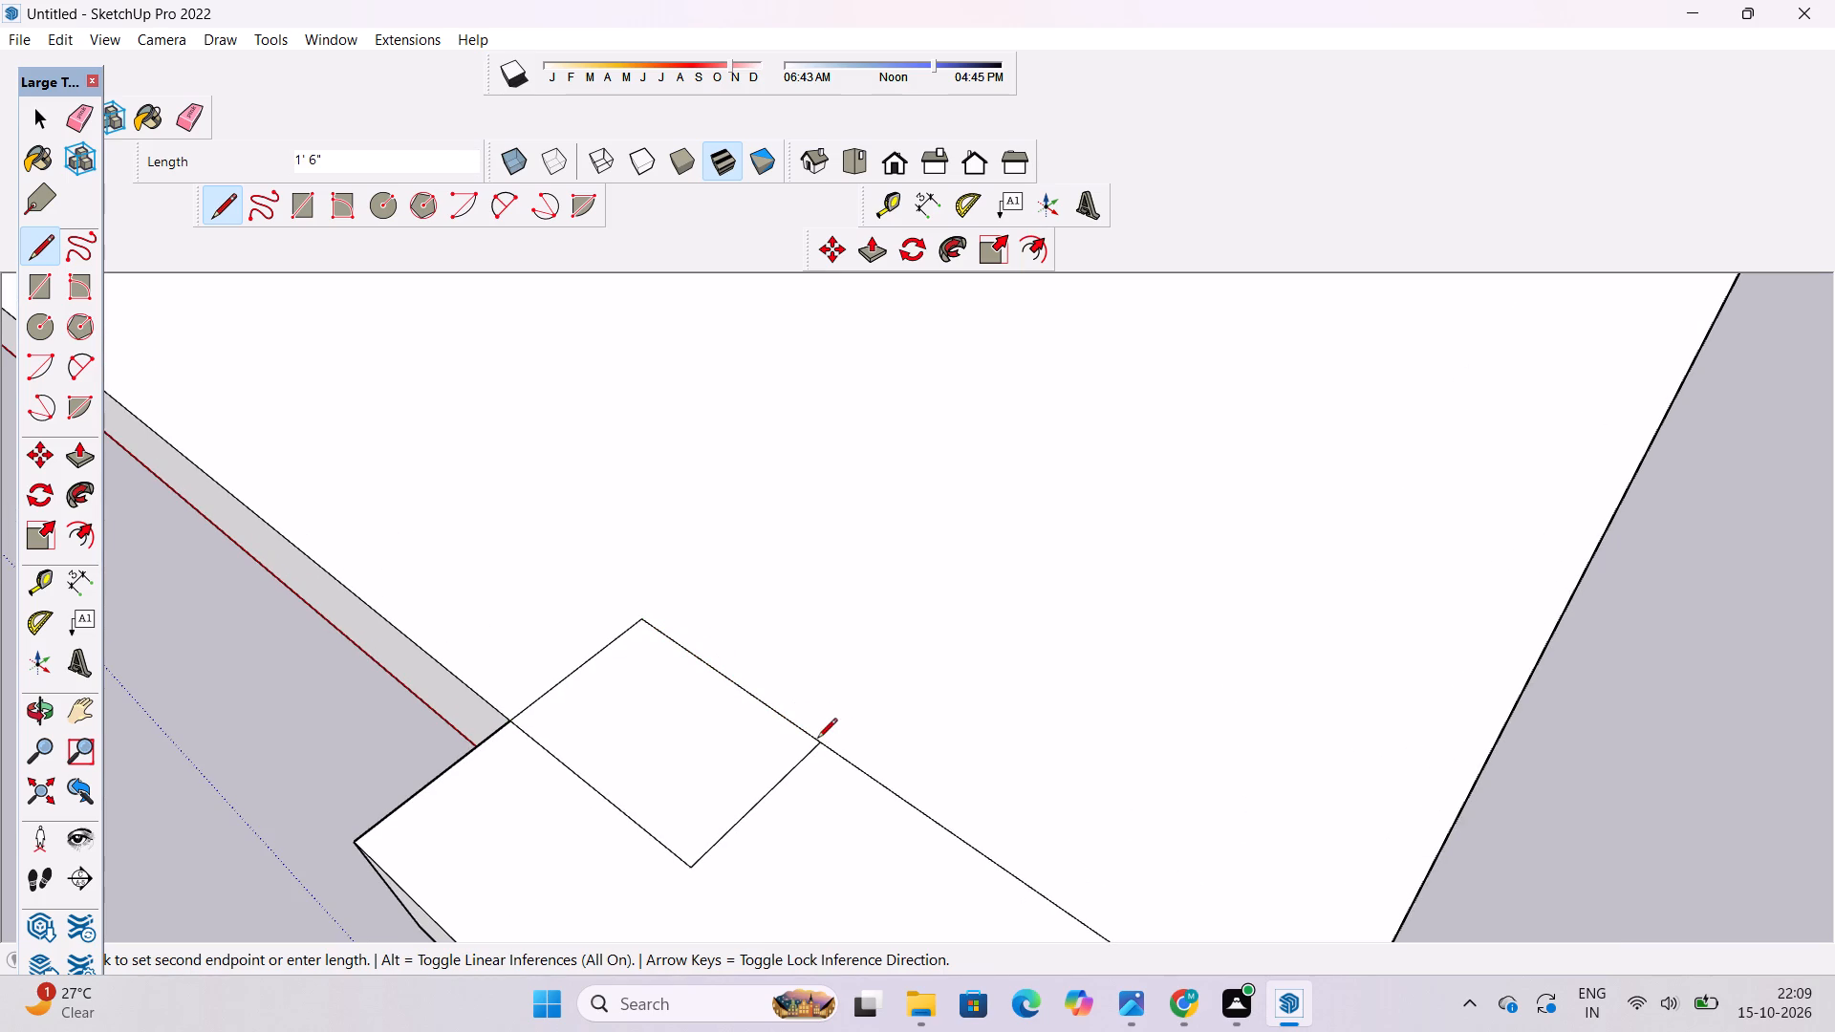
Erase the two stepped edges inside the new outline, leaving one rectangular pillar footprint.
key("space")
key("e")
left_click_drag(625, 735, 691, 846)
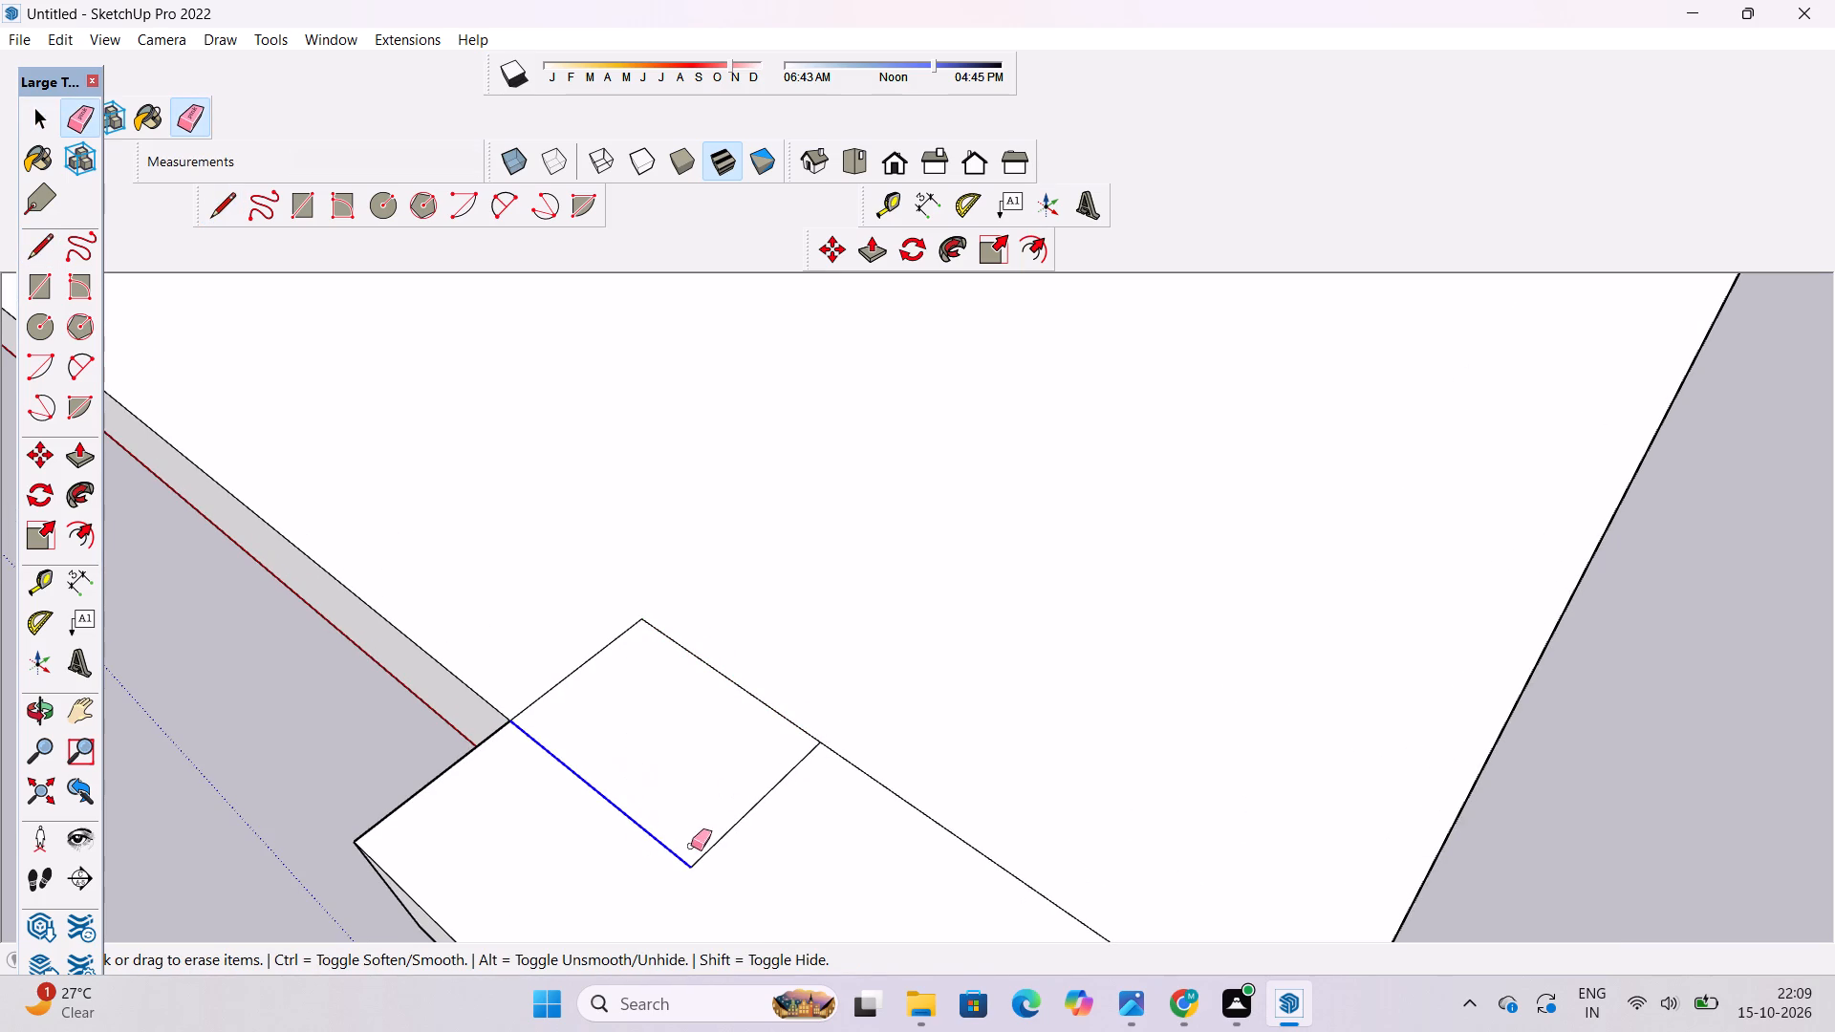
left_click_drag(691, 846, 760, 818)
Examine the corner block's rectangular top, front and underside in relation to the slab.
key("o")
scroll(747, 727, "down", 5)
left_click_drag(469, 849, 723, 629)
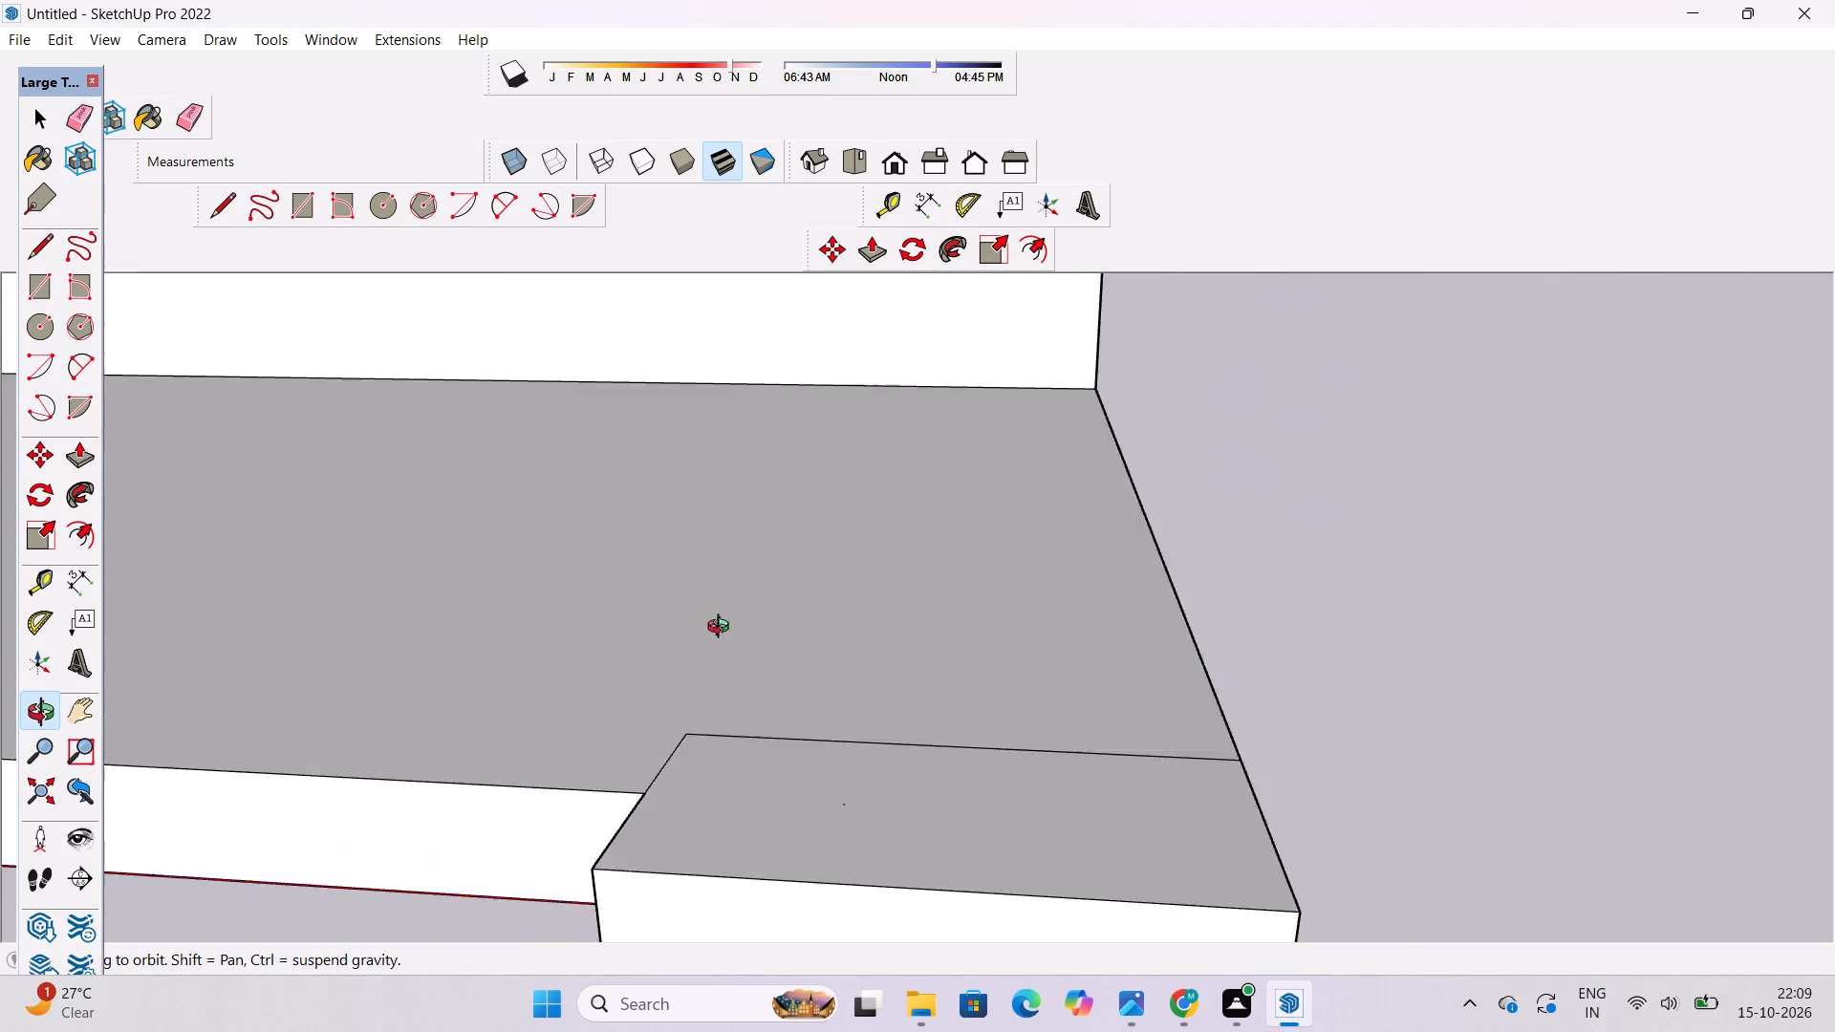
left_click_drag(723, 629, 778, 566)
scroll(808, 577, "down", 5)
left_click_drag(720, 744, 924, 720)
left_click_drag(1005, 771, 894, 478)
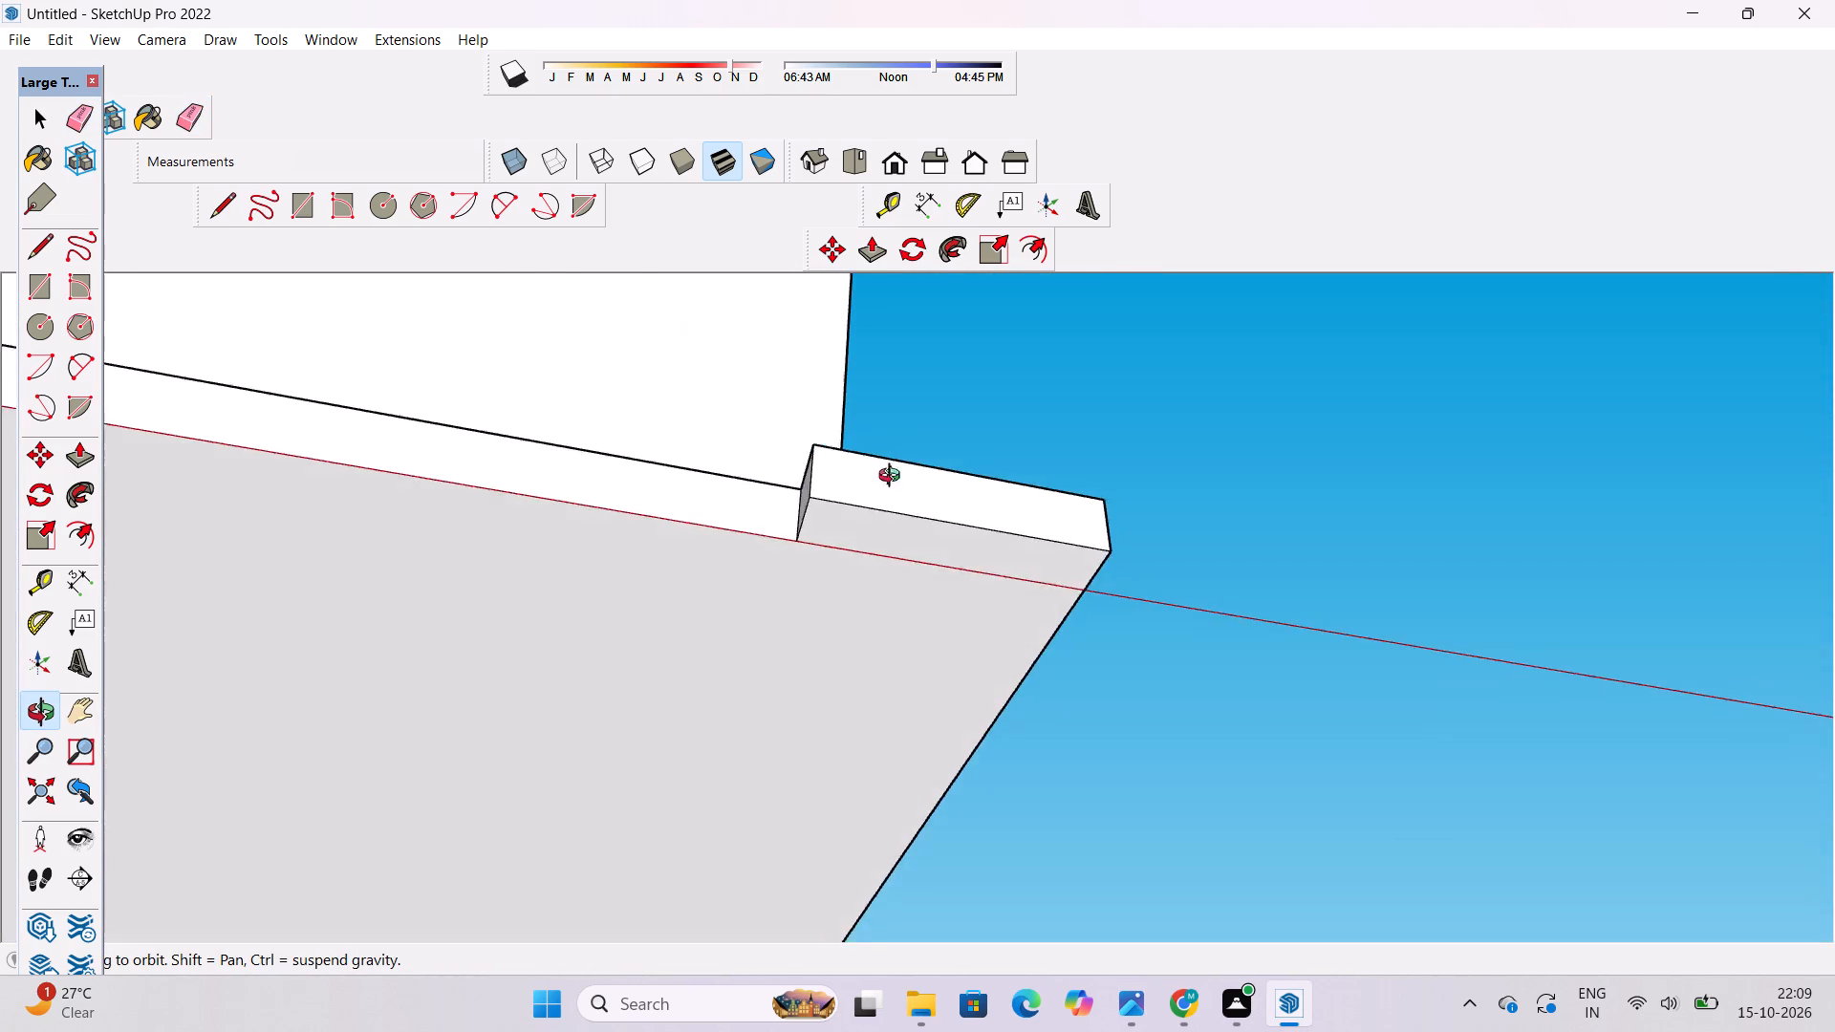
left_click_drag(894, 478, 834, 756)
scroll(826, 700, "down", 4)
left_click_drag(815, 672, 764, 872)
scroll(802, 742, "up", 2)
left_click_drag(929, 637, 793, 697, "shift")
left_click_drag(481, 734, 455, 736)
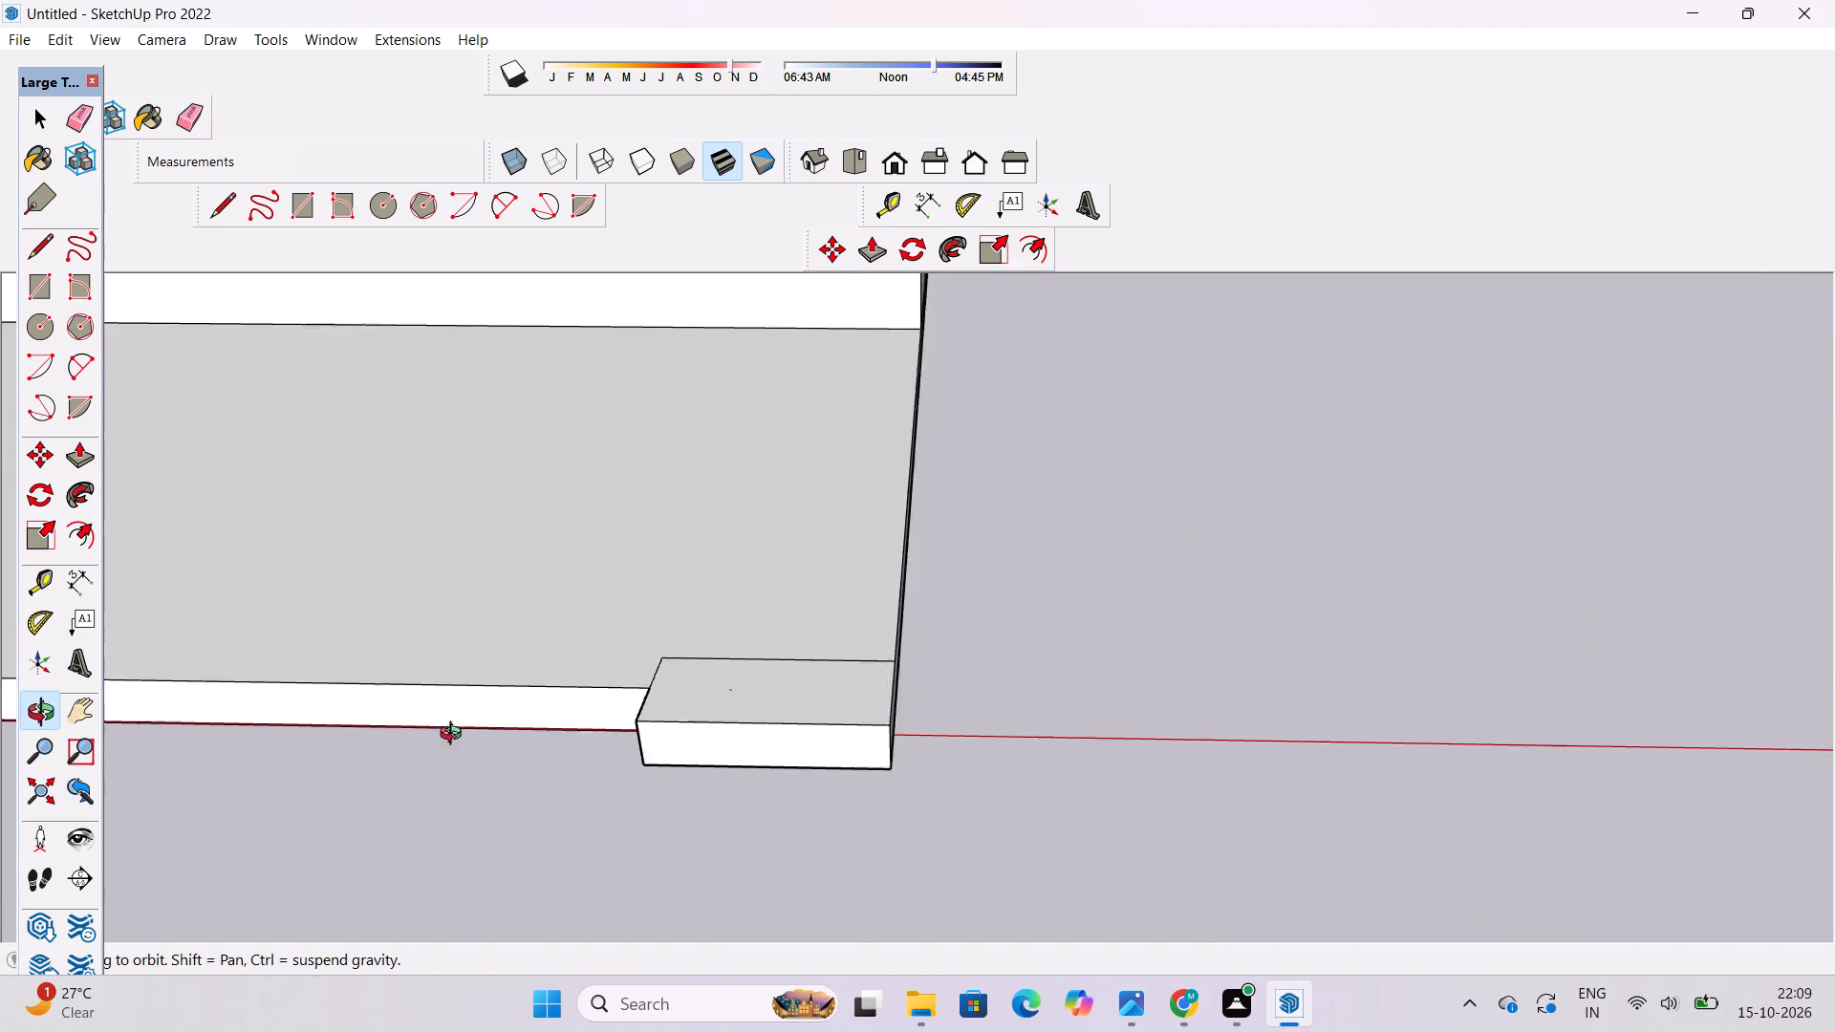
Push/Pull the corner block's rectangular top face up 23' 6", level with the top of the existing pillar beside the stair.
left_click_drag(455, 736, 647, 716)
scroll(701, 689, "down", 5)
left_click_drag(686, 725, 716, 678)
scroll(728, 667, "down", 4)
left_click_drag(766, 724, 637, 800)
left_click_drag(668, 724, 705, 756, "shift")
left_click_drag(708, 759, 720, 771, "shift")
scroll(722, 756, "down", 4)
key("p")
scroll(719, 730, "up", 3)
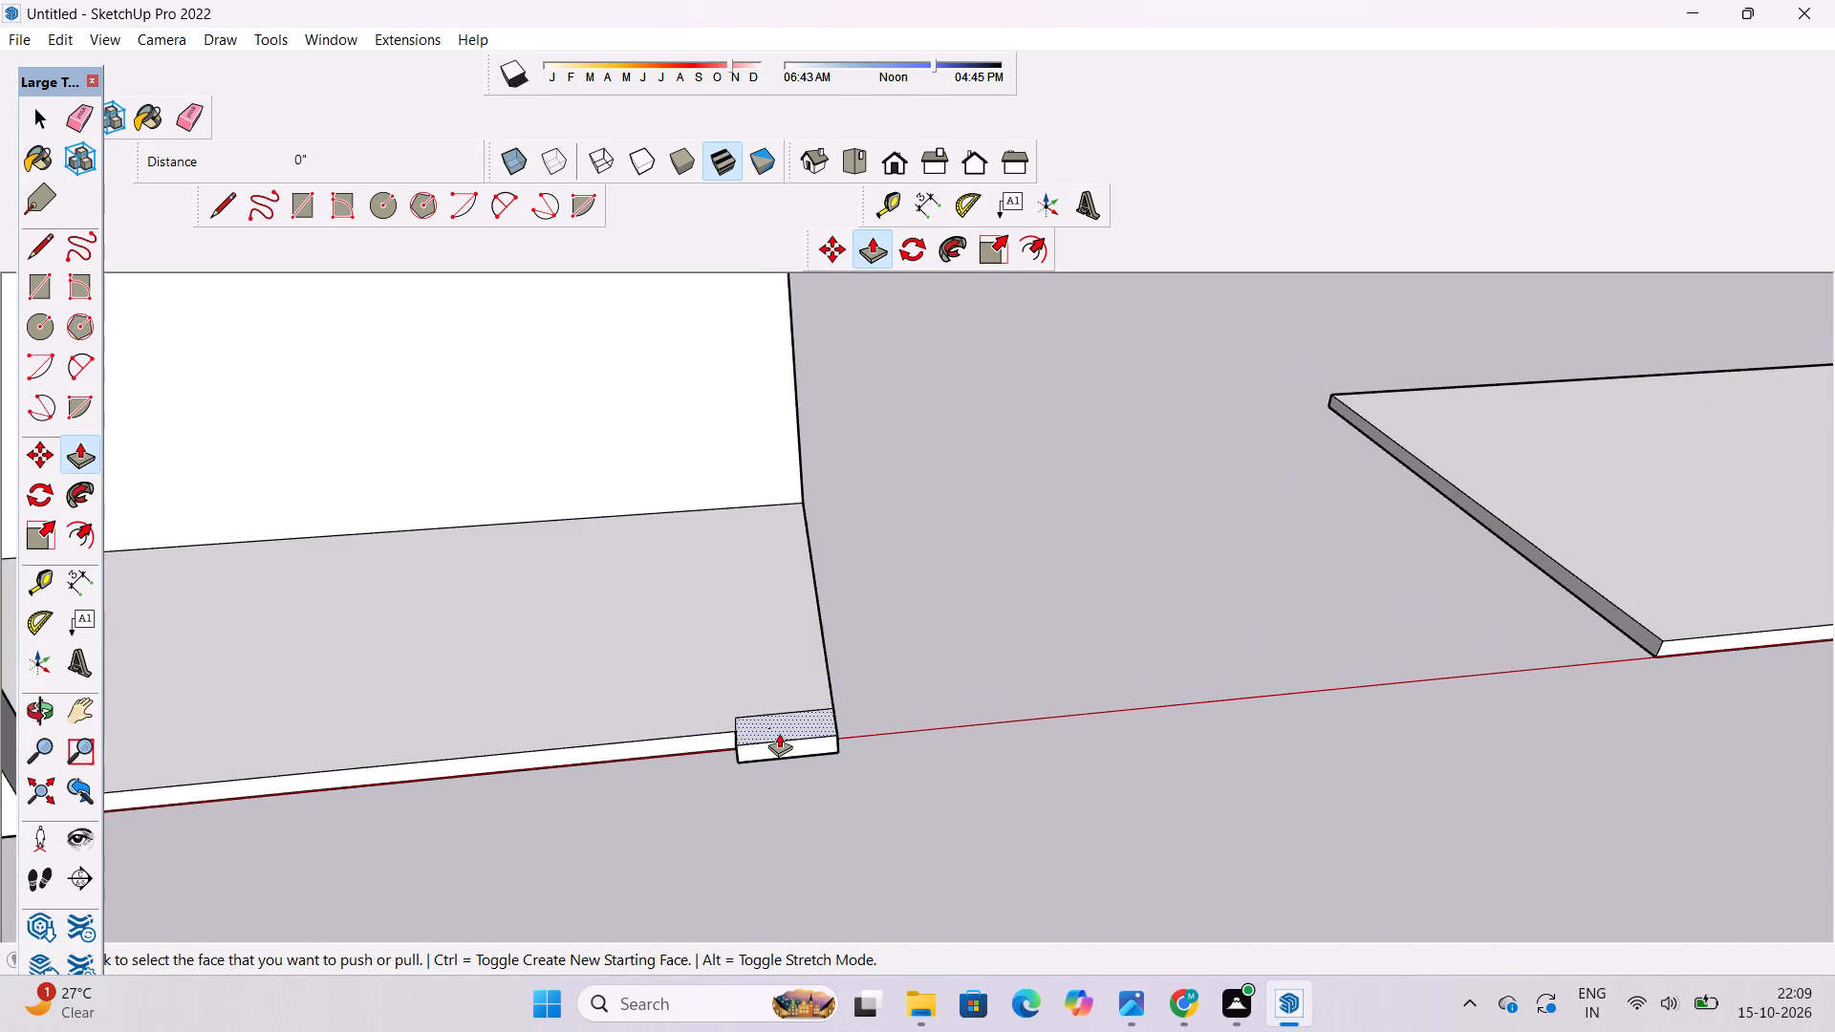
left_click(779, 733)
scroll(771, 707, "down", 8)
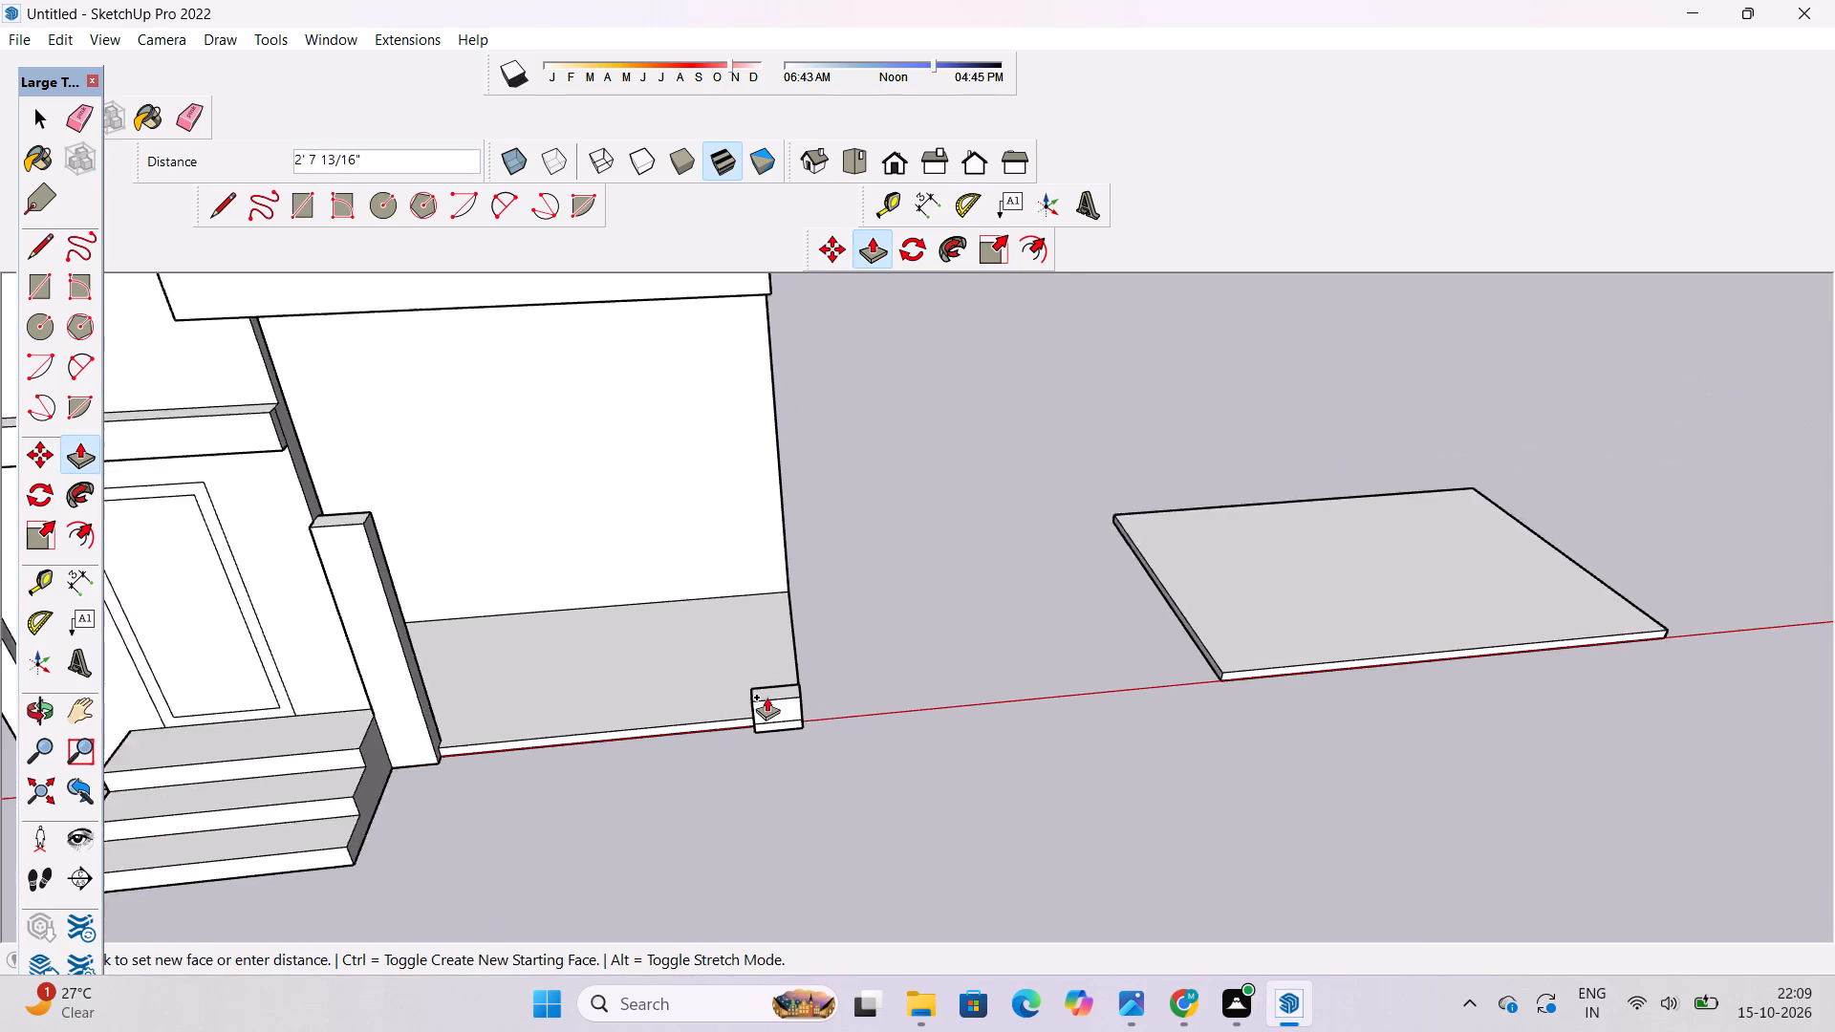
scroll(766, 697, "down", 1)
left_click(409, 543)
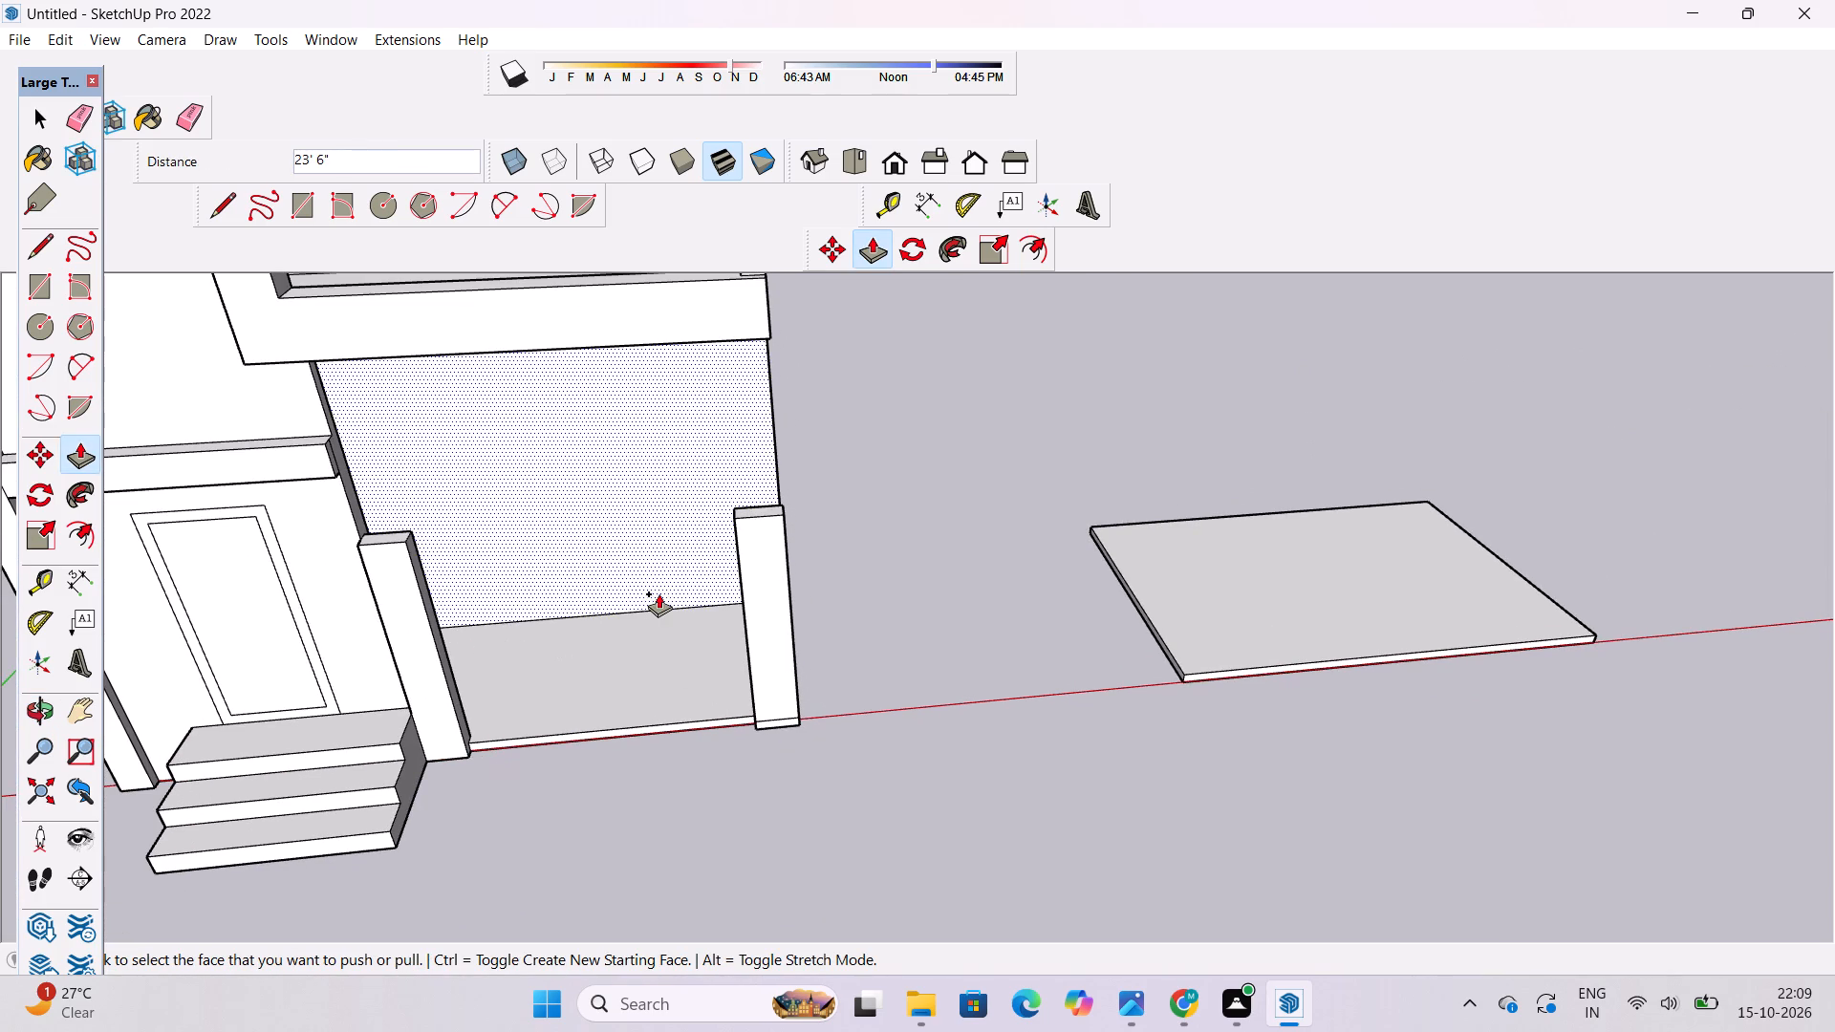
Examine the new corner pillar from the slab's outer end.
key("o")
left_click_drag(1059, 604, 565, 813)
scroll(784, 660, "up", 4)
left_click(818, 643)
left_click_drag(818, 643, 703, 736)
left_click_drag(859, 684, 770, 733)
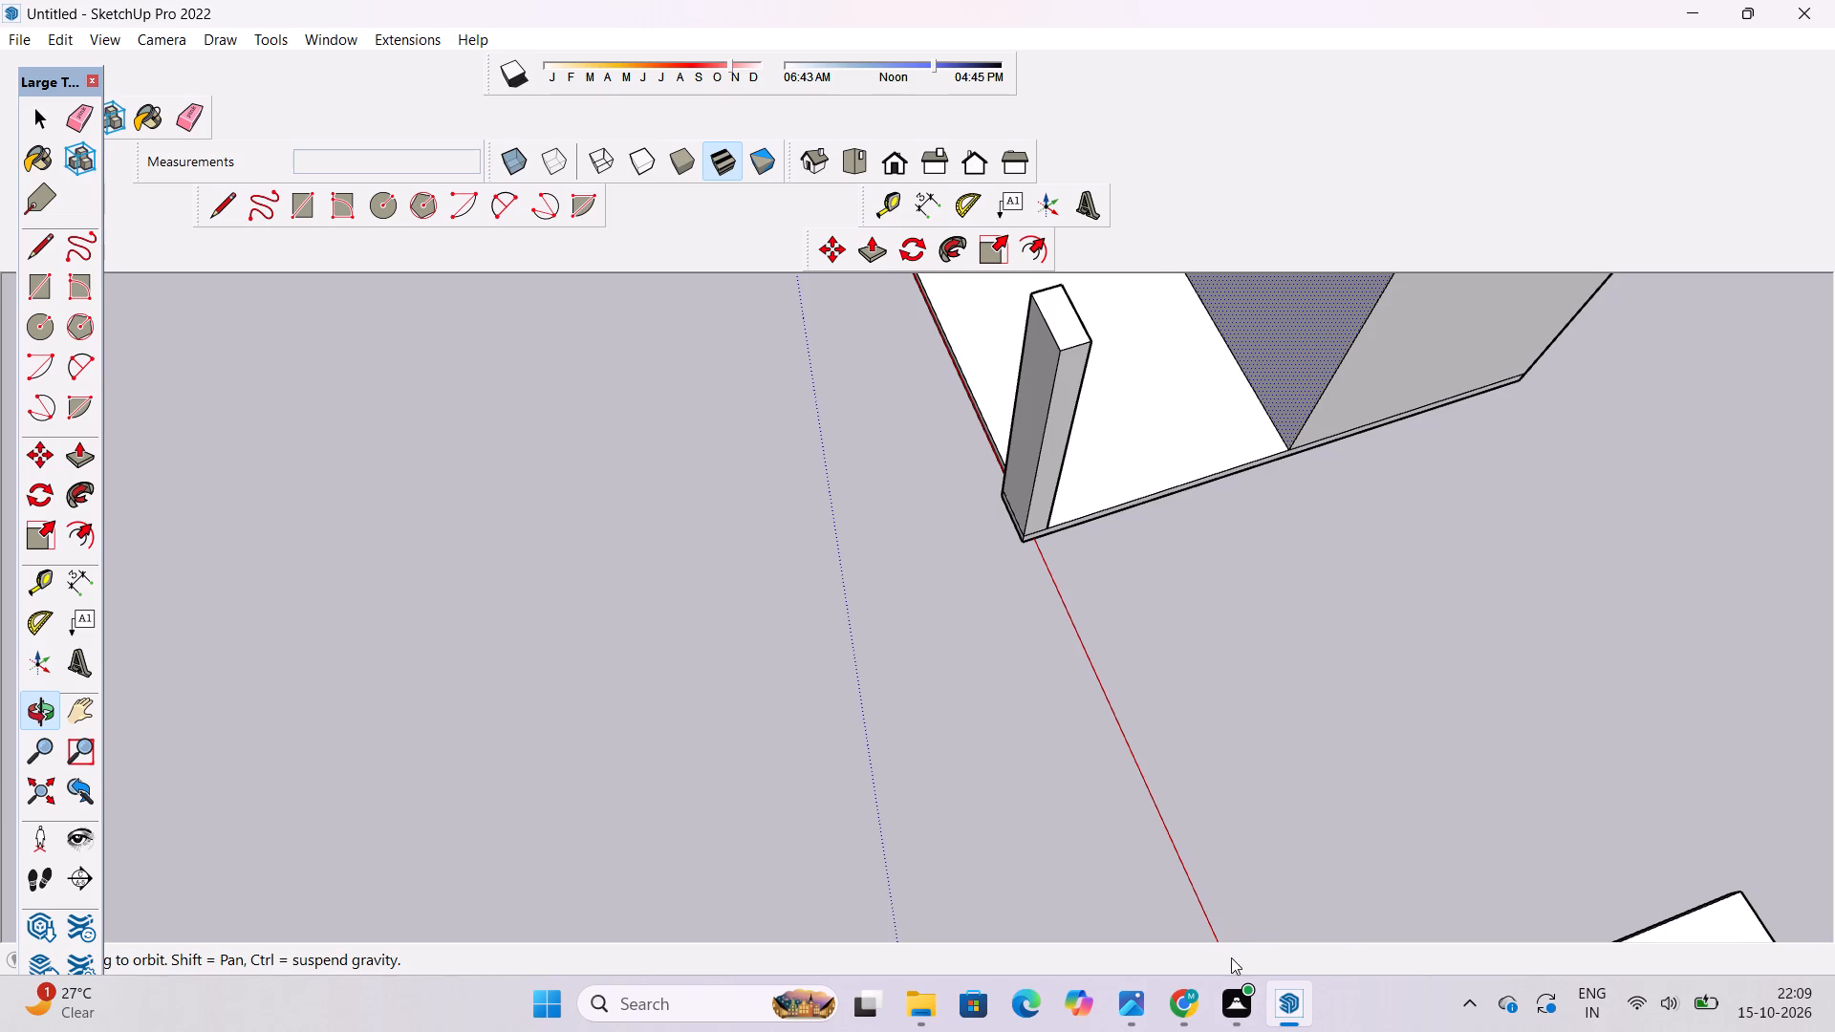
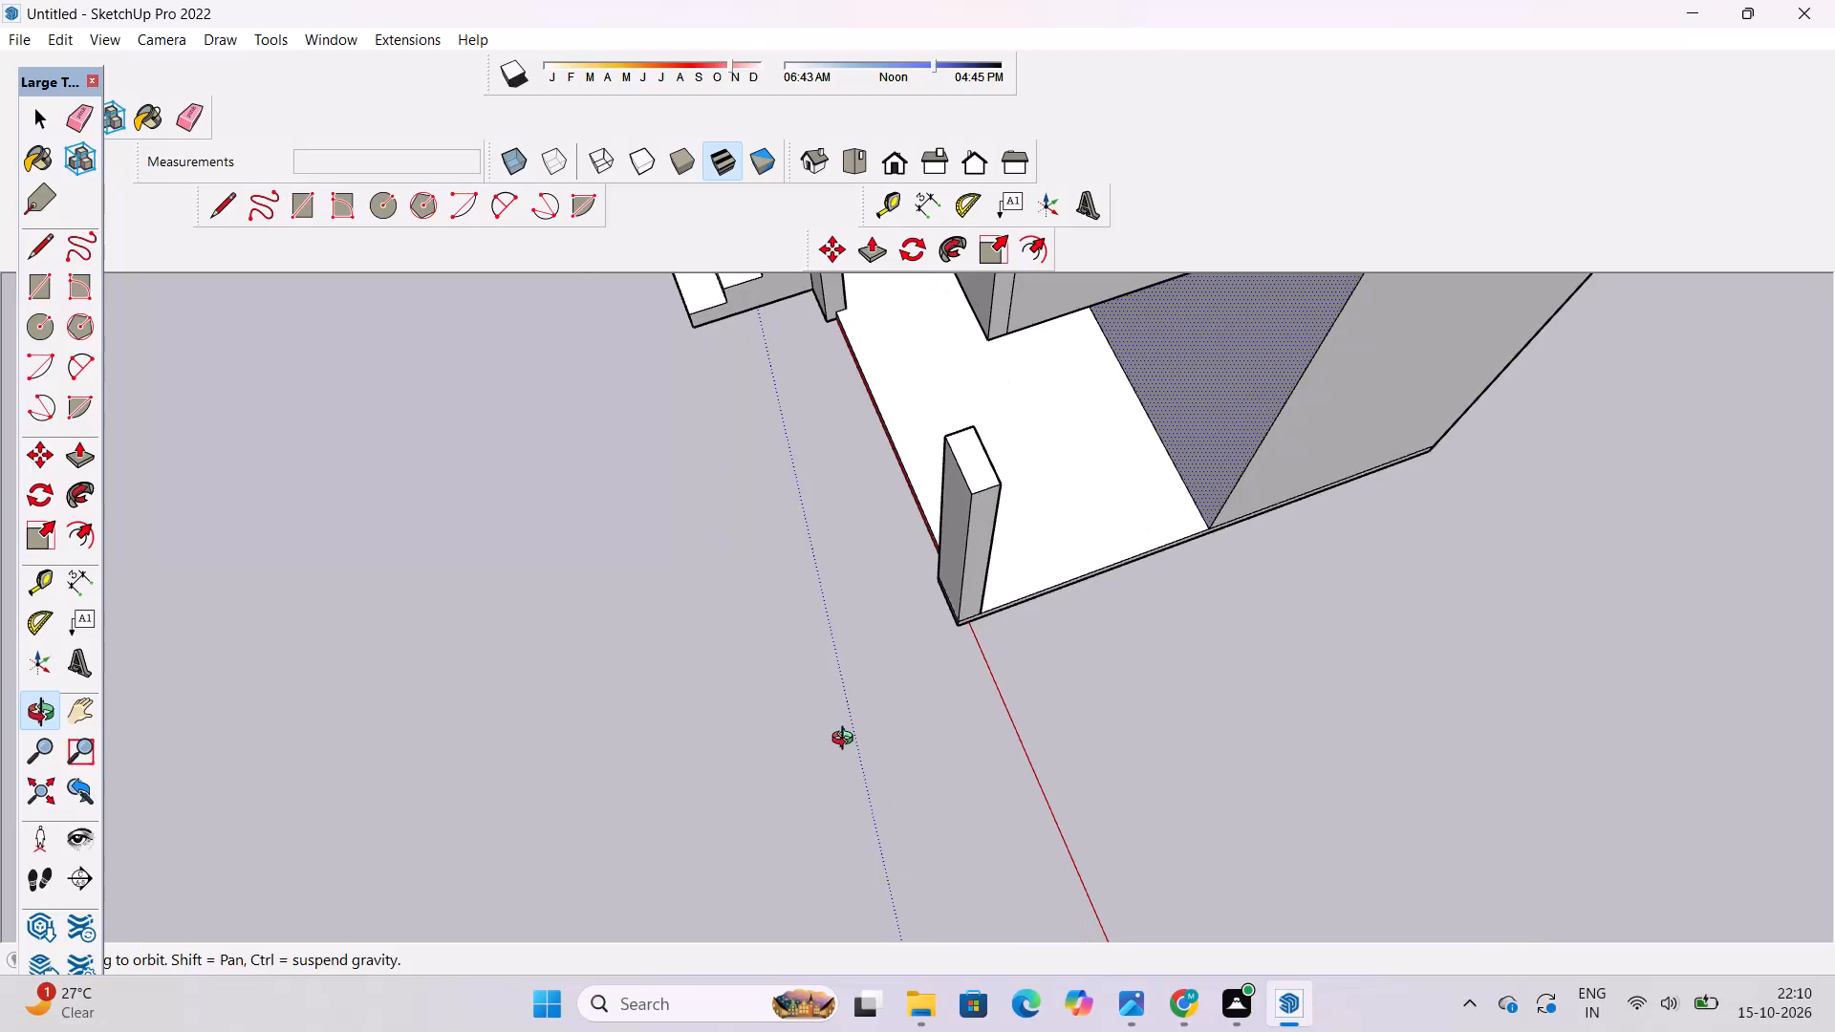
Place a guide line on the slab 2' in from its outer end edge, behind the corner pillar.
left_click_drag(928, 692, 763, 741, "shift")
scroll(1022, 565, "up", 4)
left_click_drag(1032, 586, 924, 596)
left_click_drag(921, 593, 921, 661, "shift")
left_click_drag(872, 741, 868, 725)
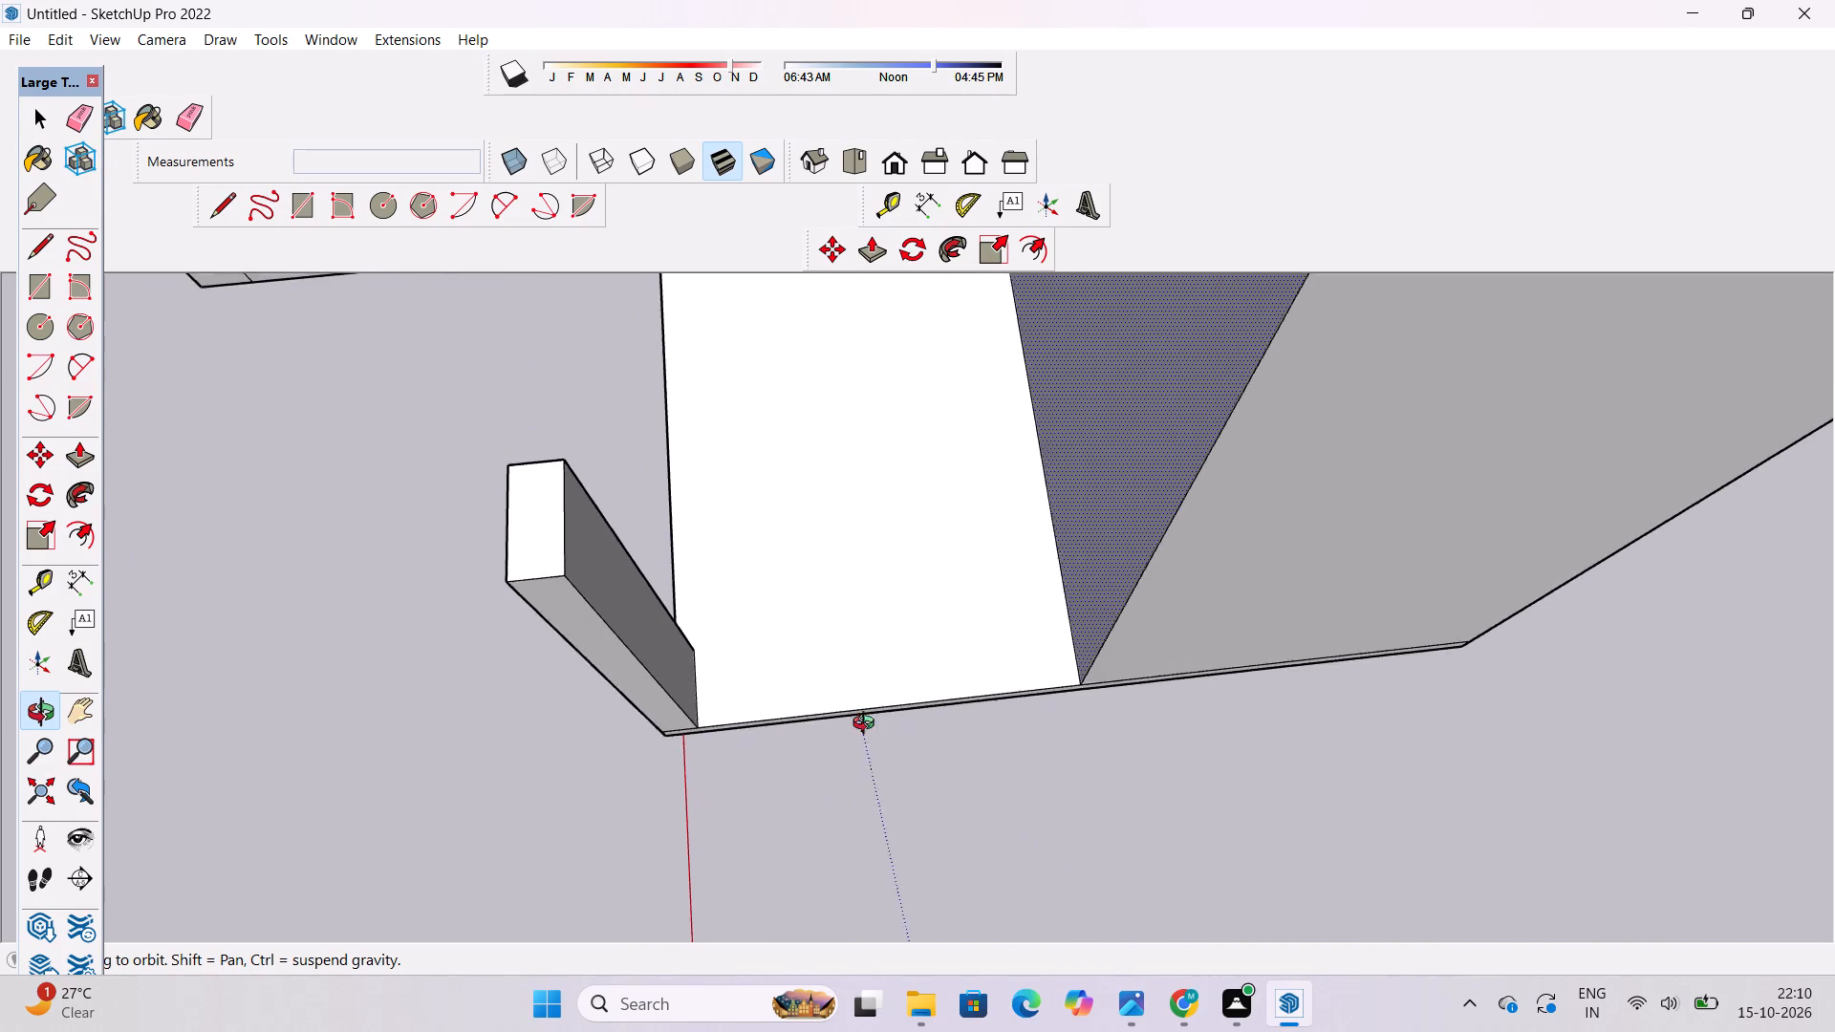
left_click_drag(868, 725, 864, 677)
scroll(831, 704, "up", 4)
key("t")
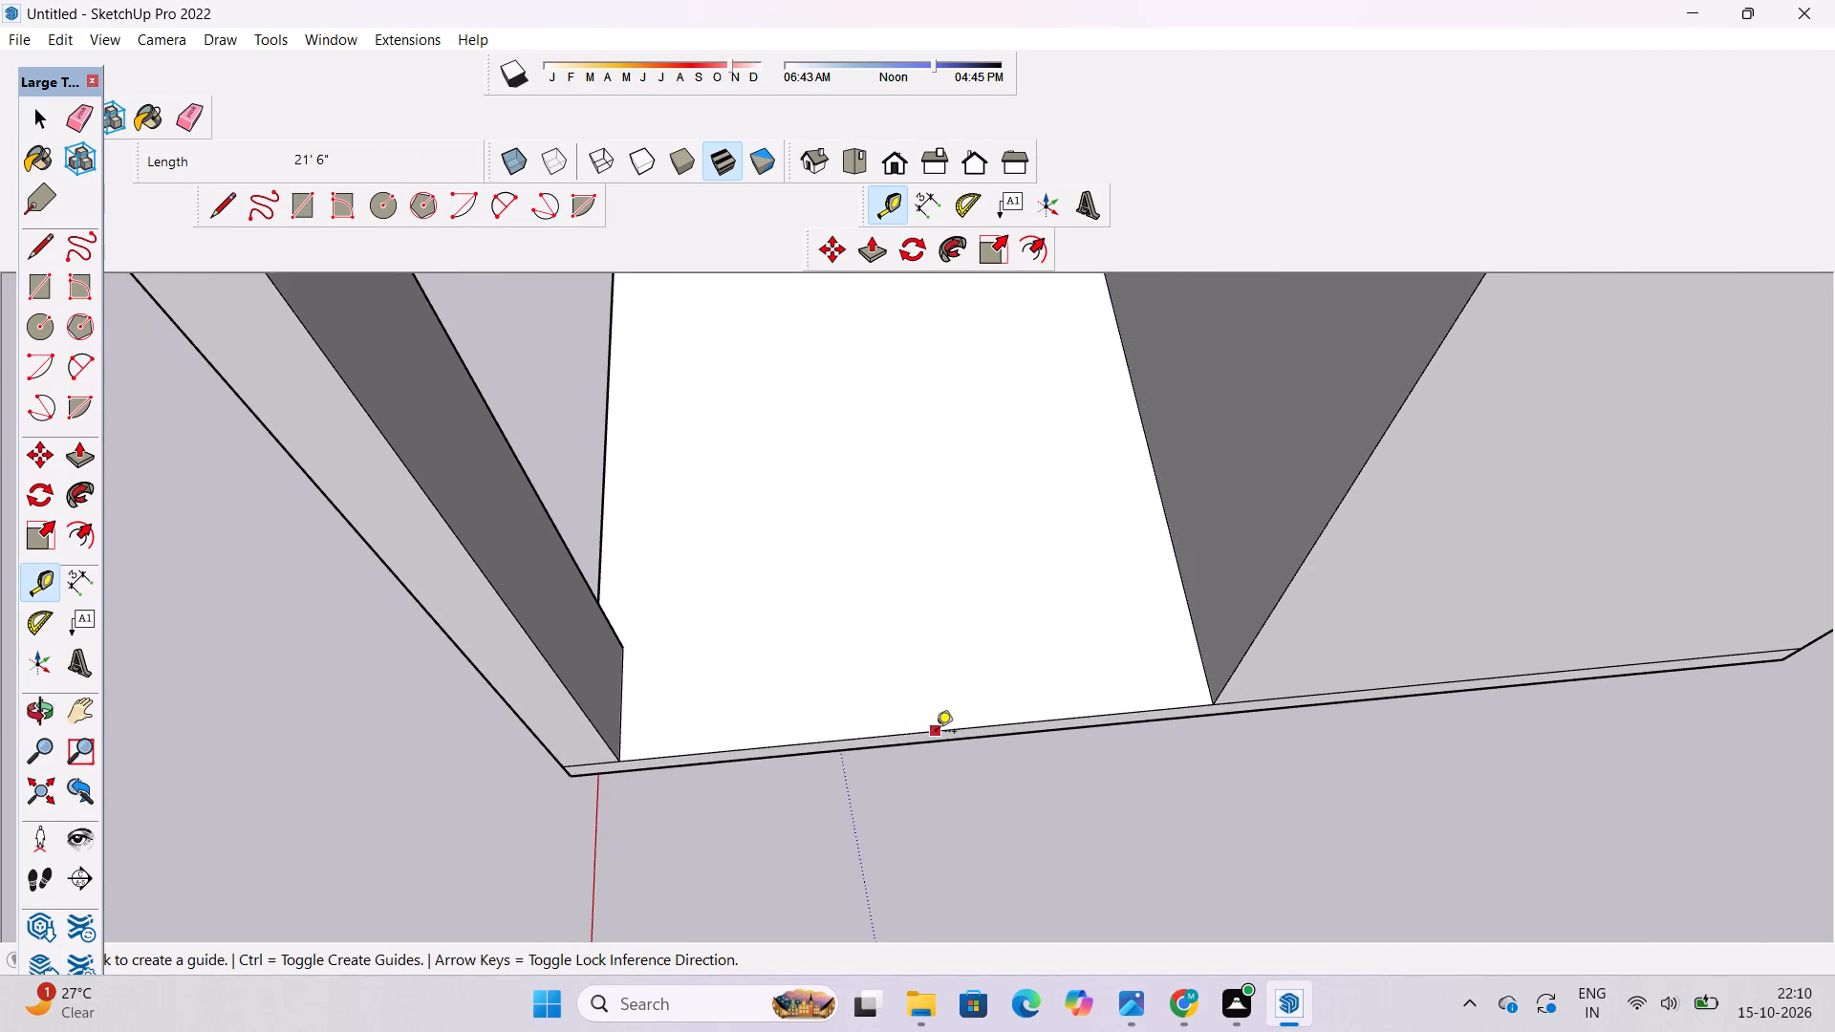
left_click(921, 735)
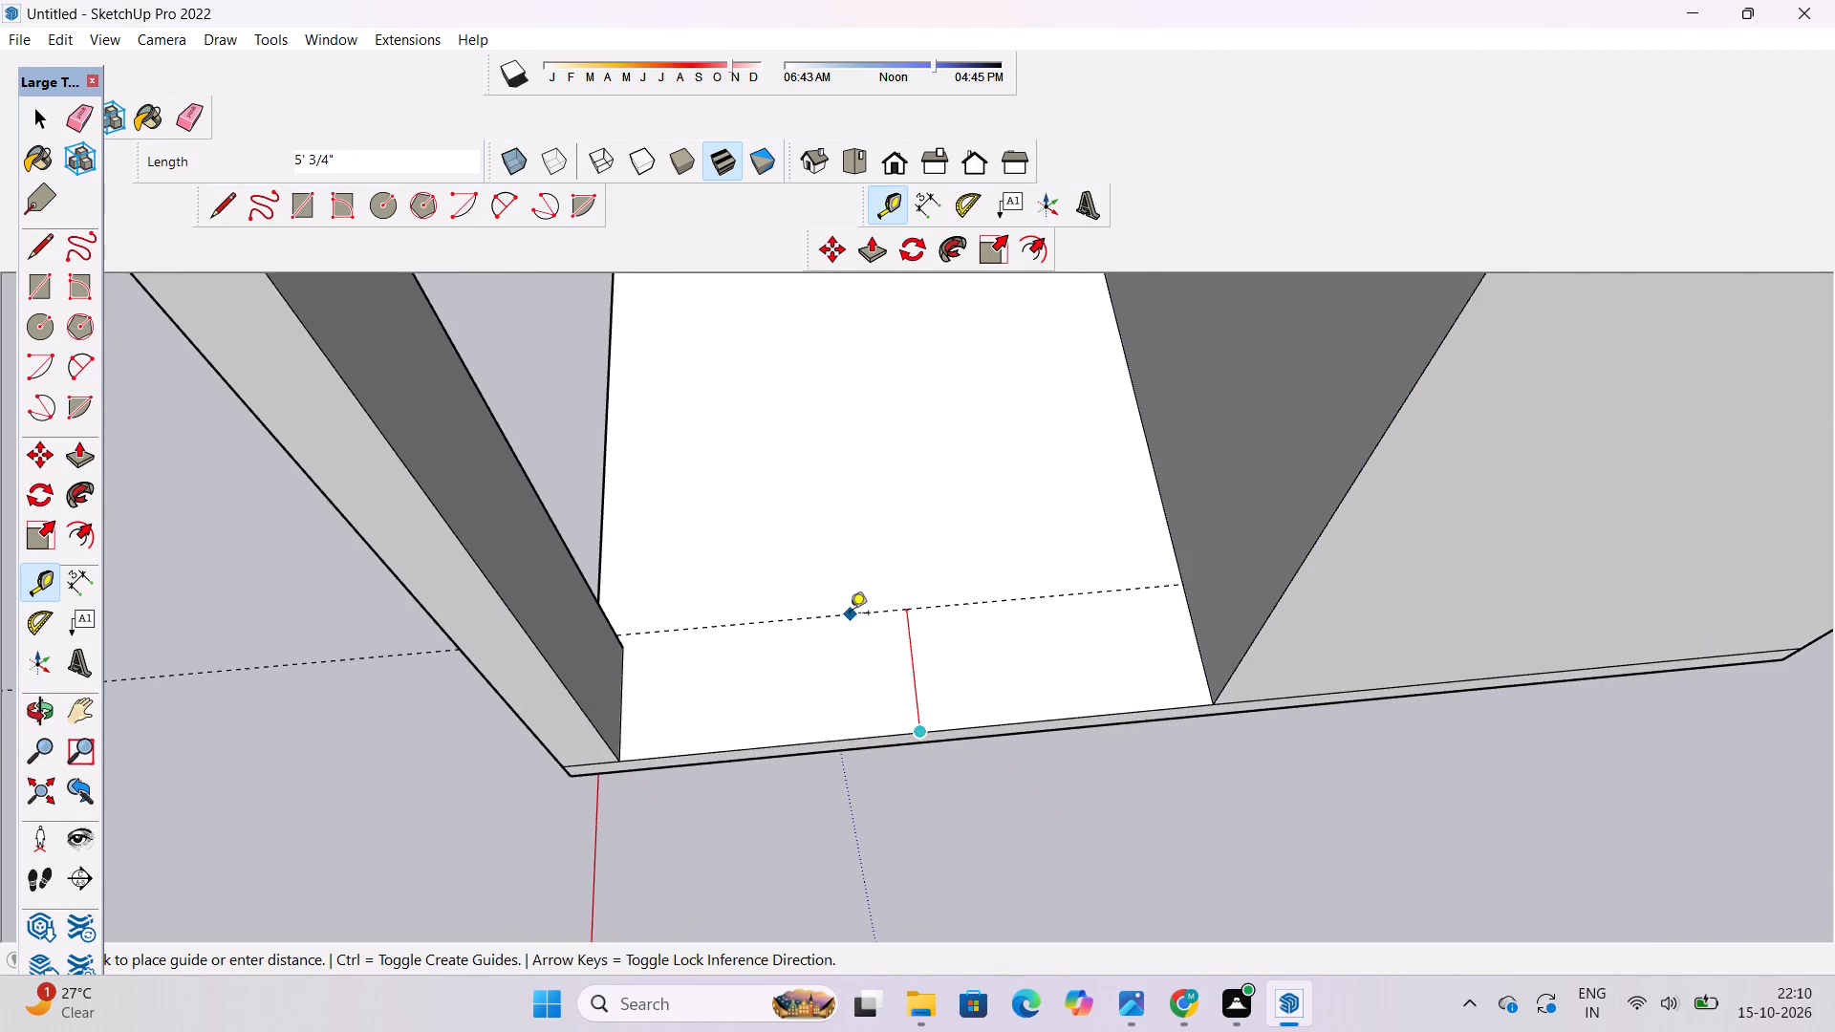
type("2'")
key("Return")
Draw a line along the guide from the tall wall to the corner pillar and erase the guide.
key("l")
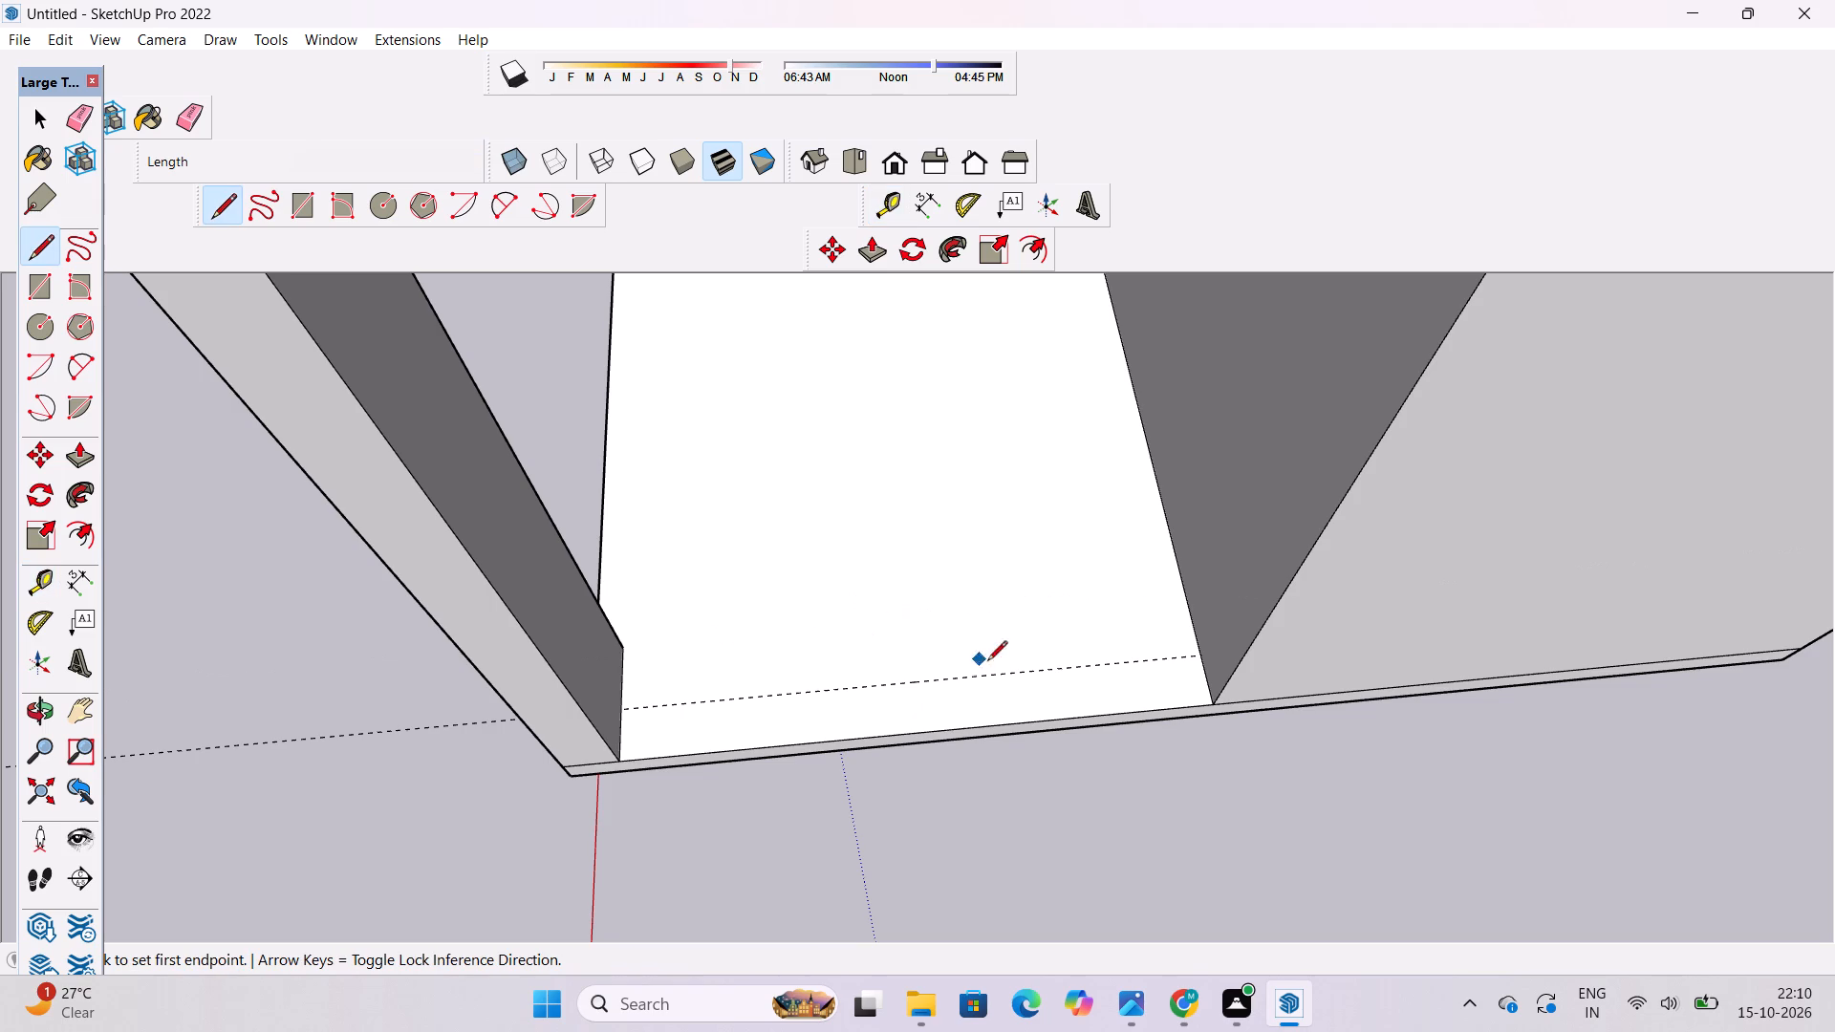
left_click(1200, 656)
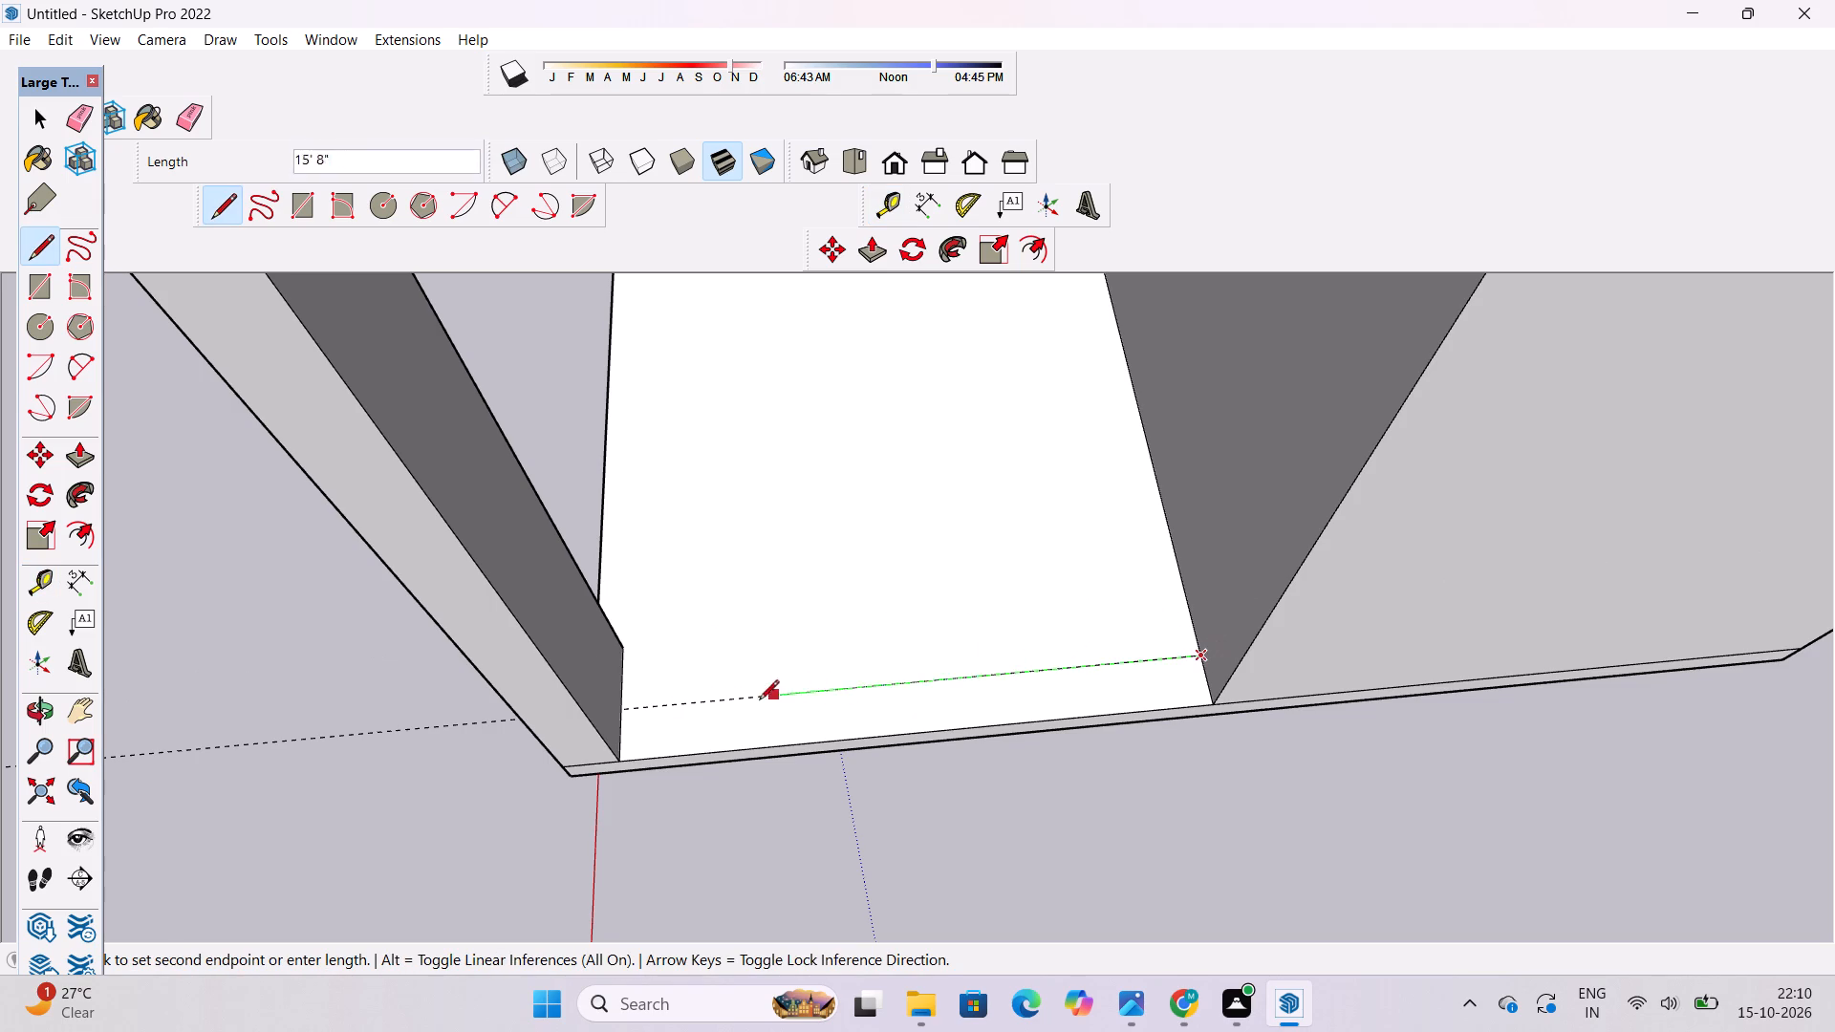
left_click(625, 714)
key("e")
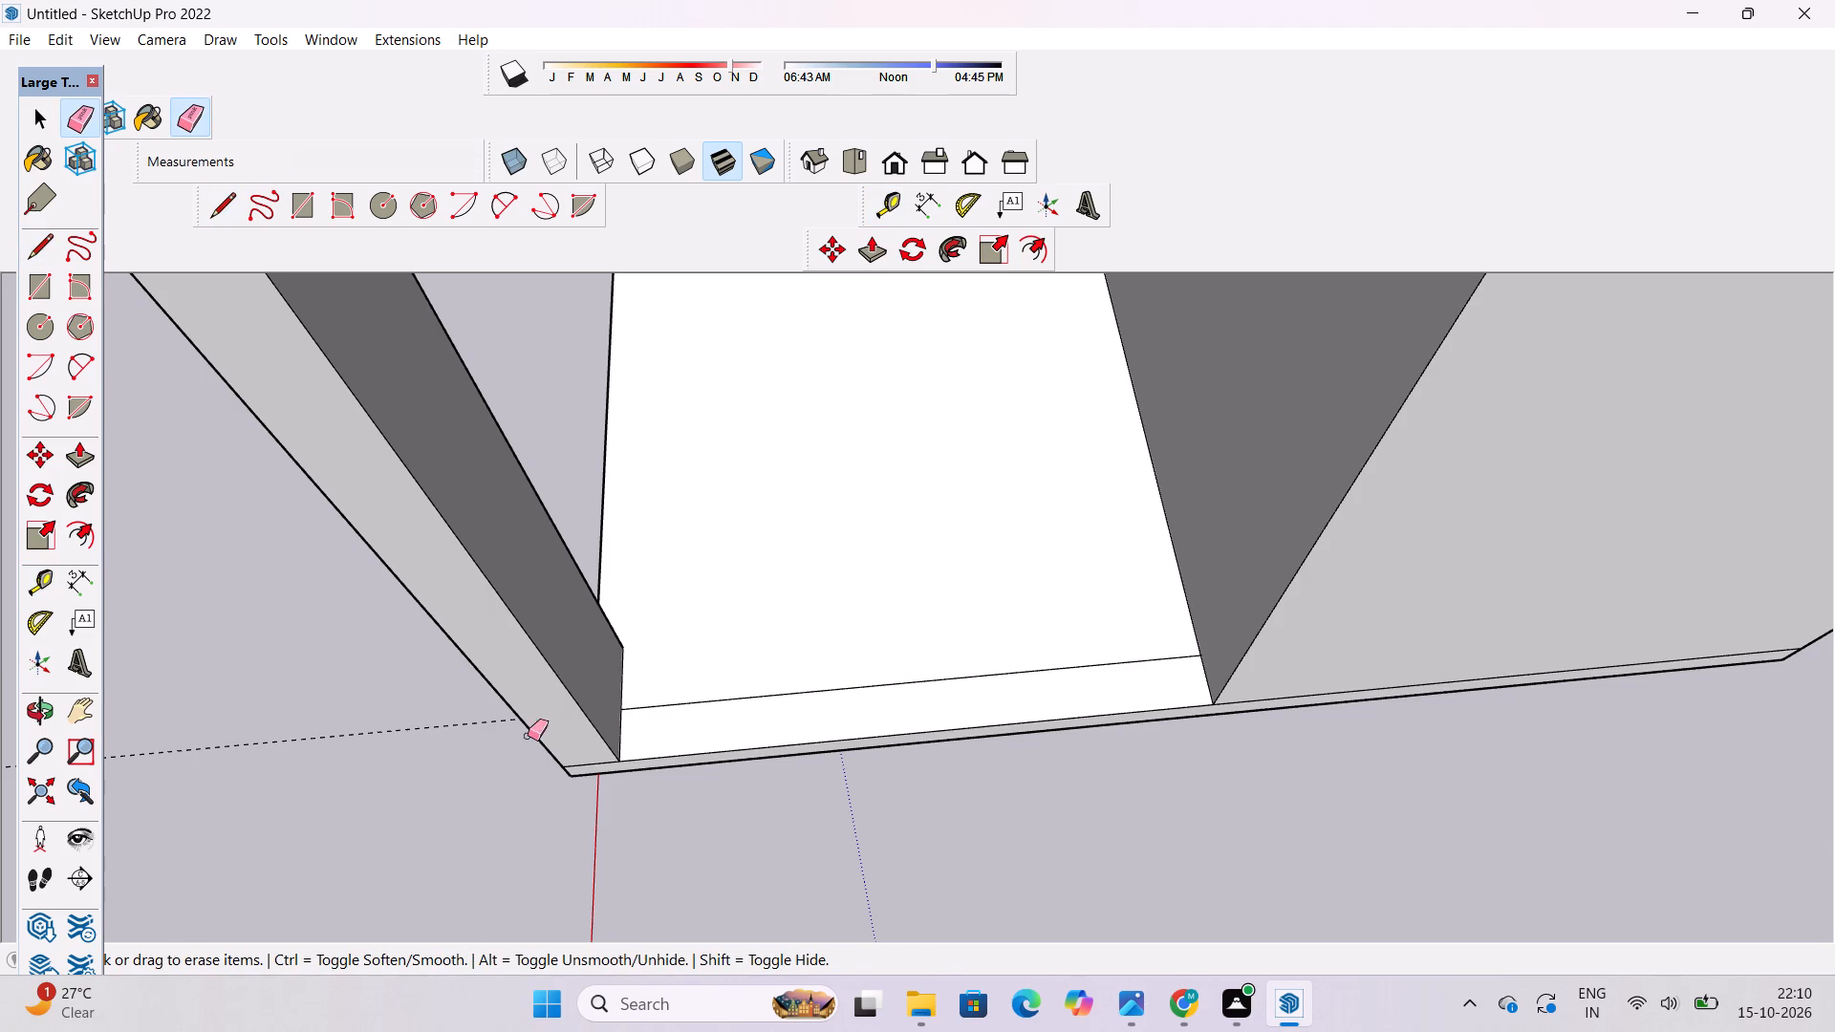
left_click_drag(403, 716, 411, 731)
Push/Pull the 2' strip at the slab's outer end up 18' as a side wall.
key("o")
scroll(631, 611, "down", 4)
left_click_drag(525, 733, 701, 689)
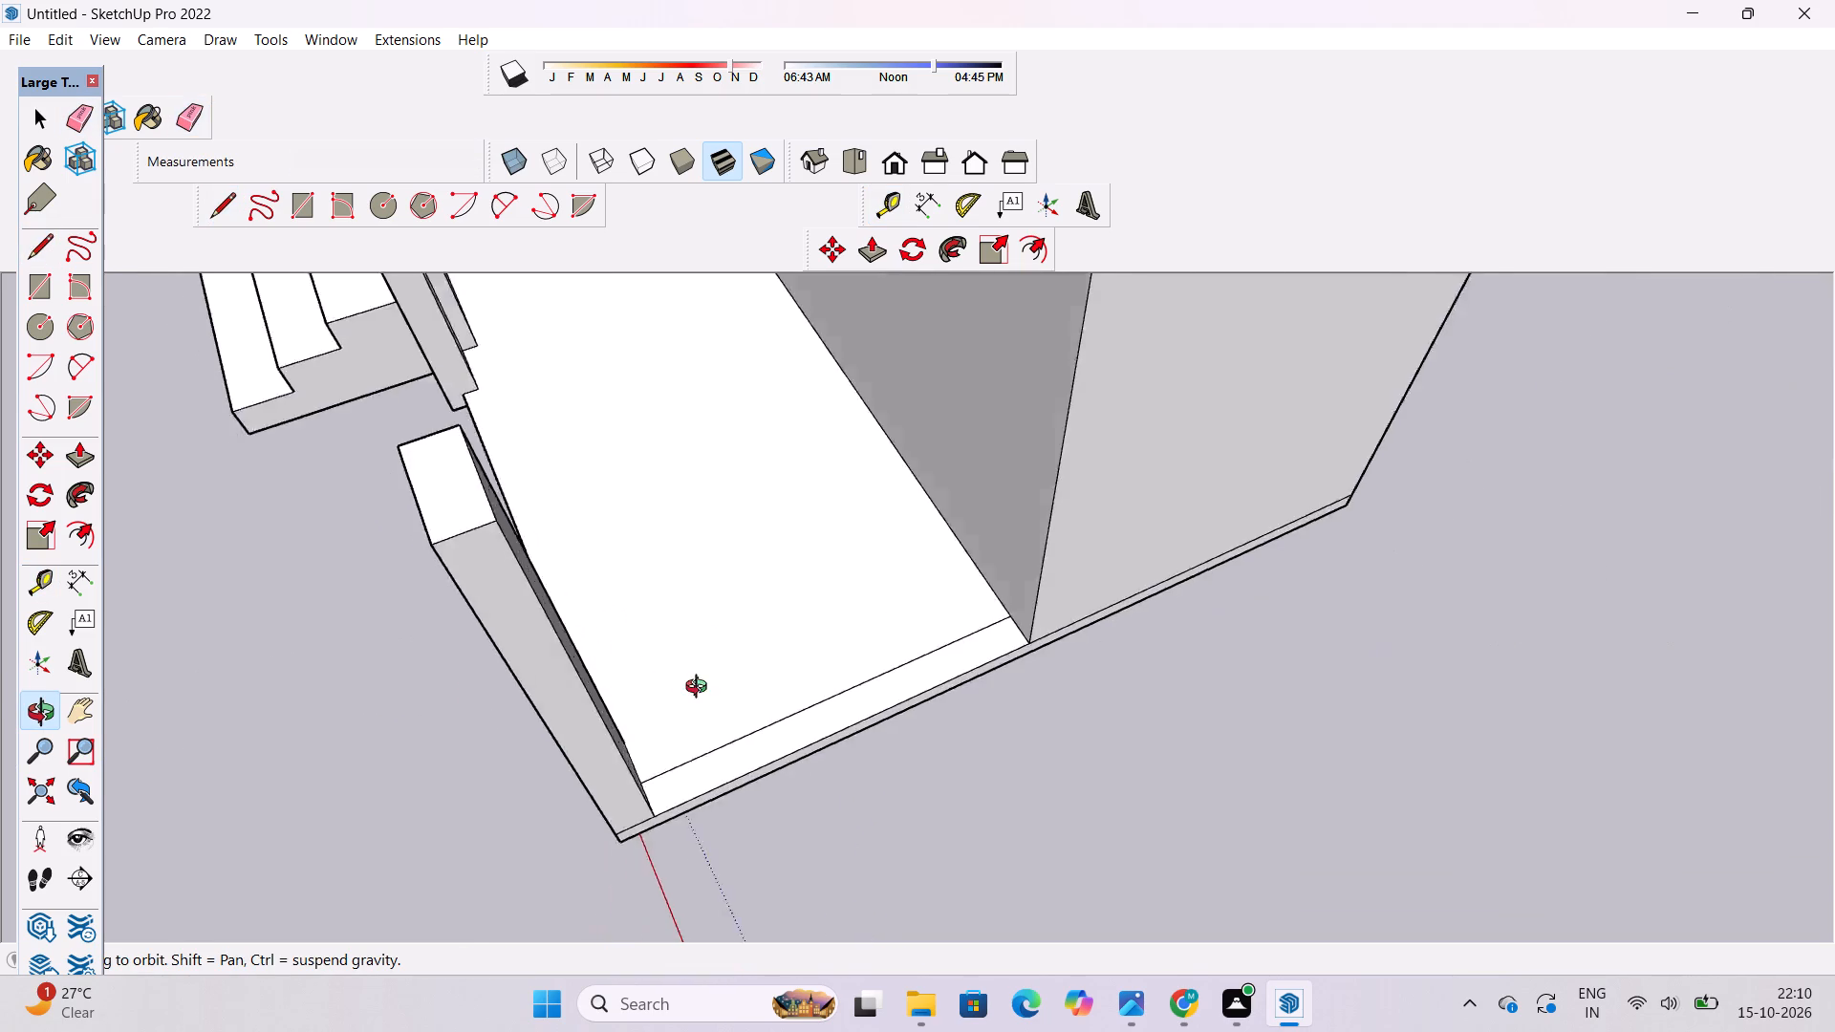
left_click_drag(701, 689, 718, 657)
scroll(730, 641, "down", 3)
left_click_drag(745, 754, 752, 816, "shift")
left_click_drag(749, 843, 740, 719, "shift")
scroll(759, 721, "up", 3)
left_click_drag(751, 677, 787, 769, "shift")
left_click_drag(787, 774, 767, 690, "shift")
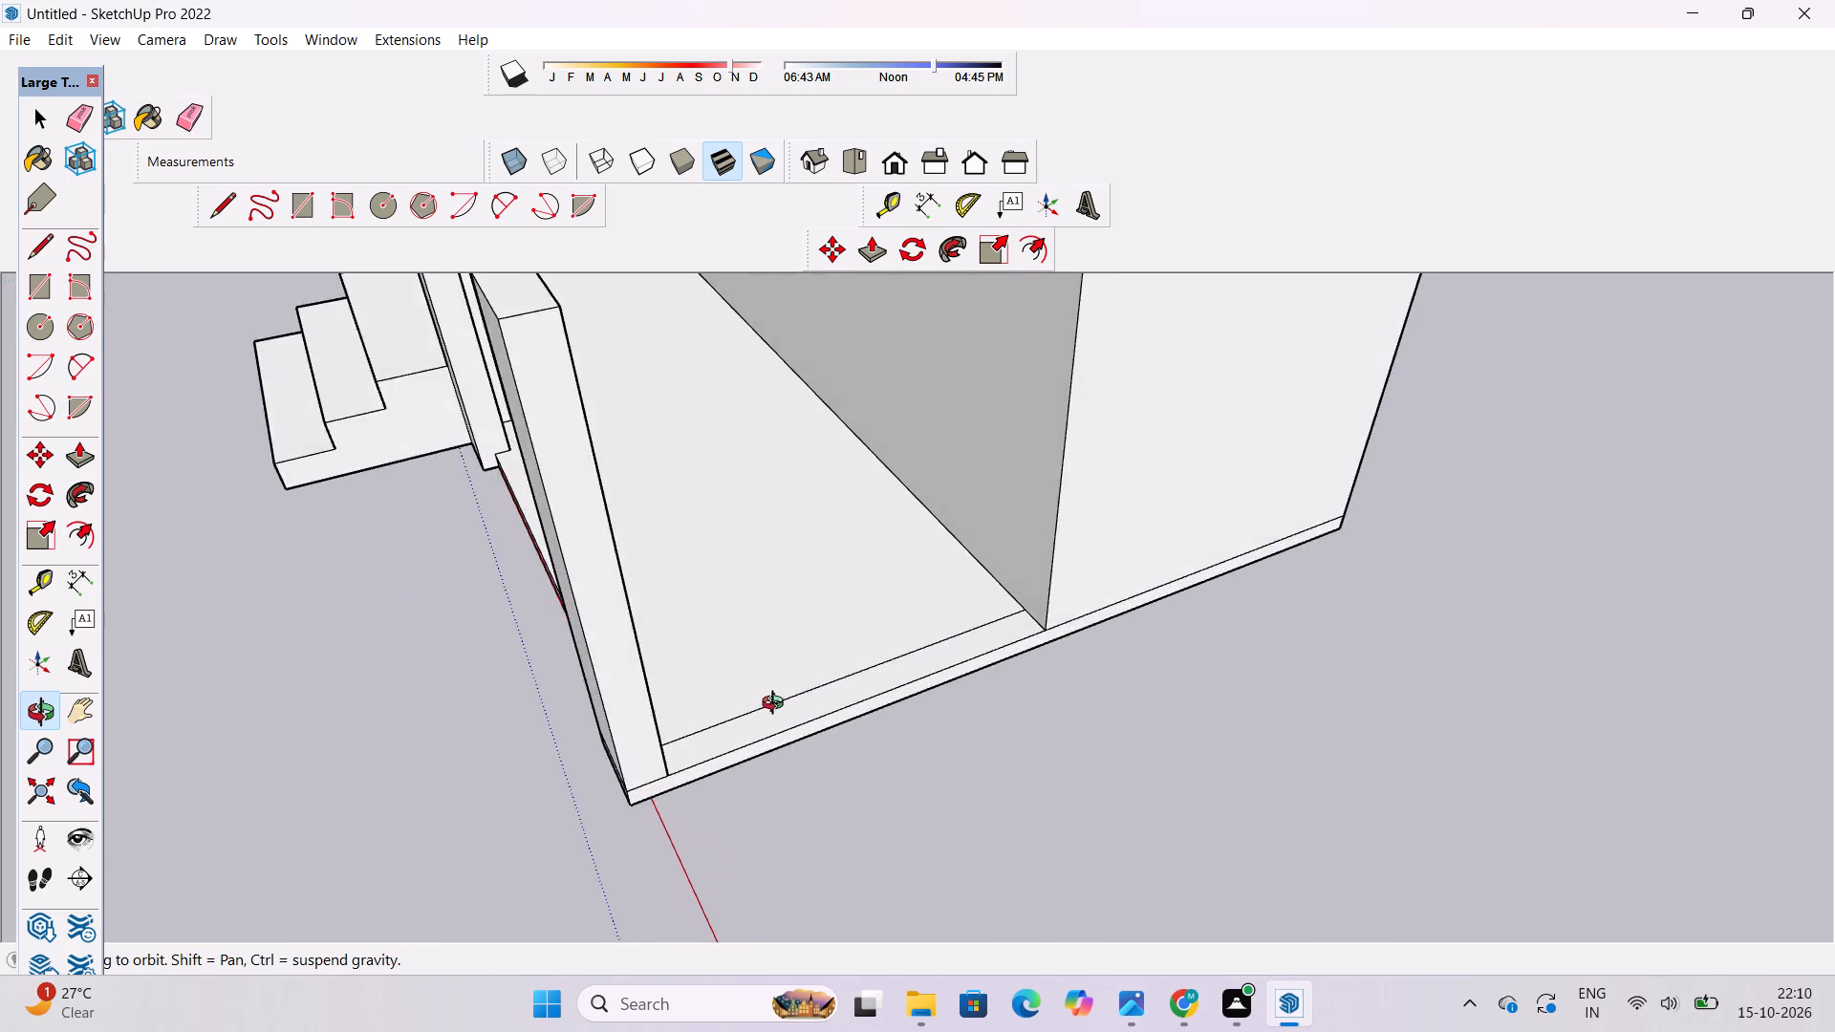
scroll(777, 706, "up", 3)
key("p")
left_click(780, 713)
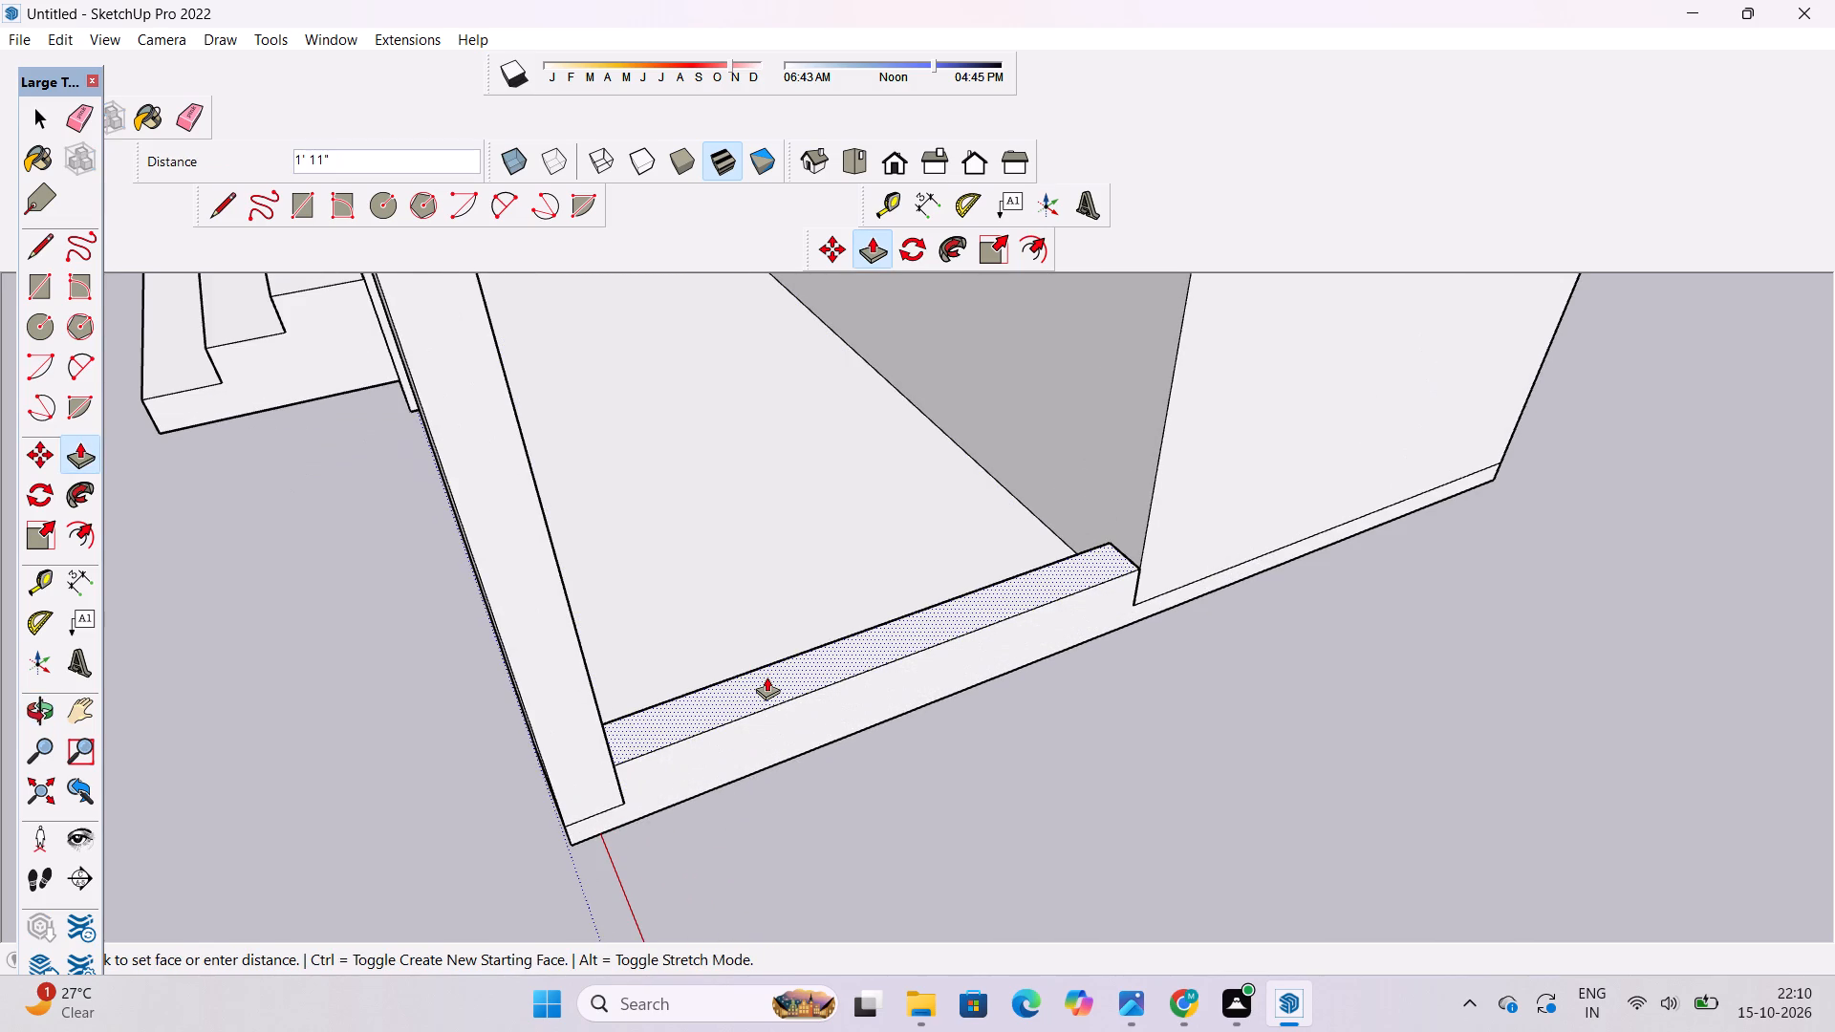
scroll(766, 677, "down", 9)
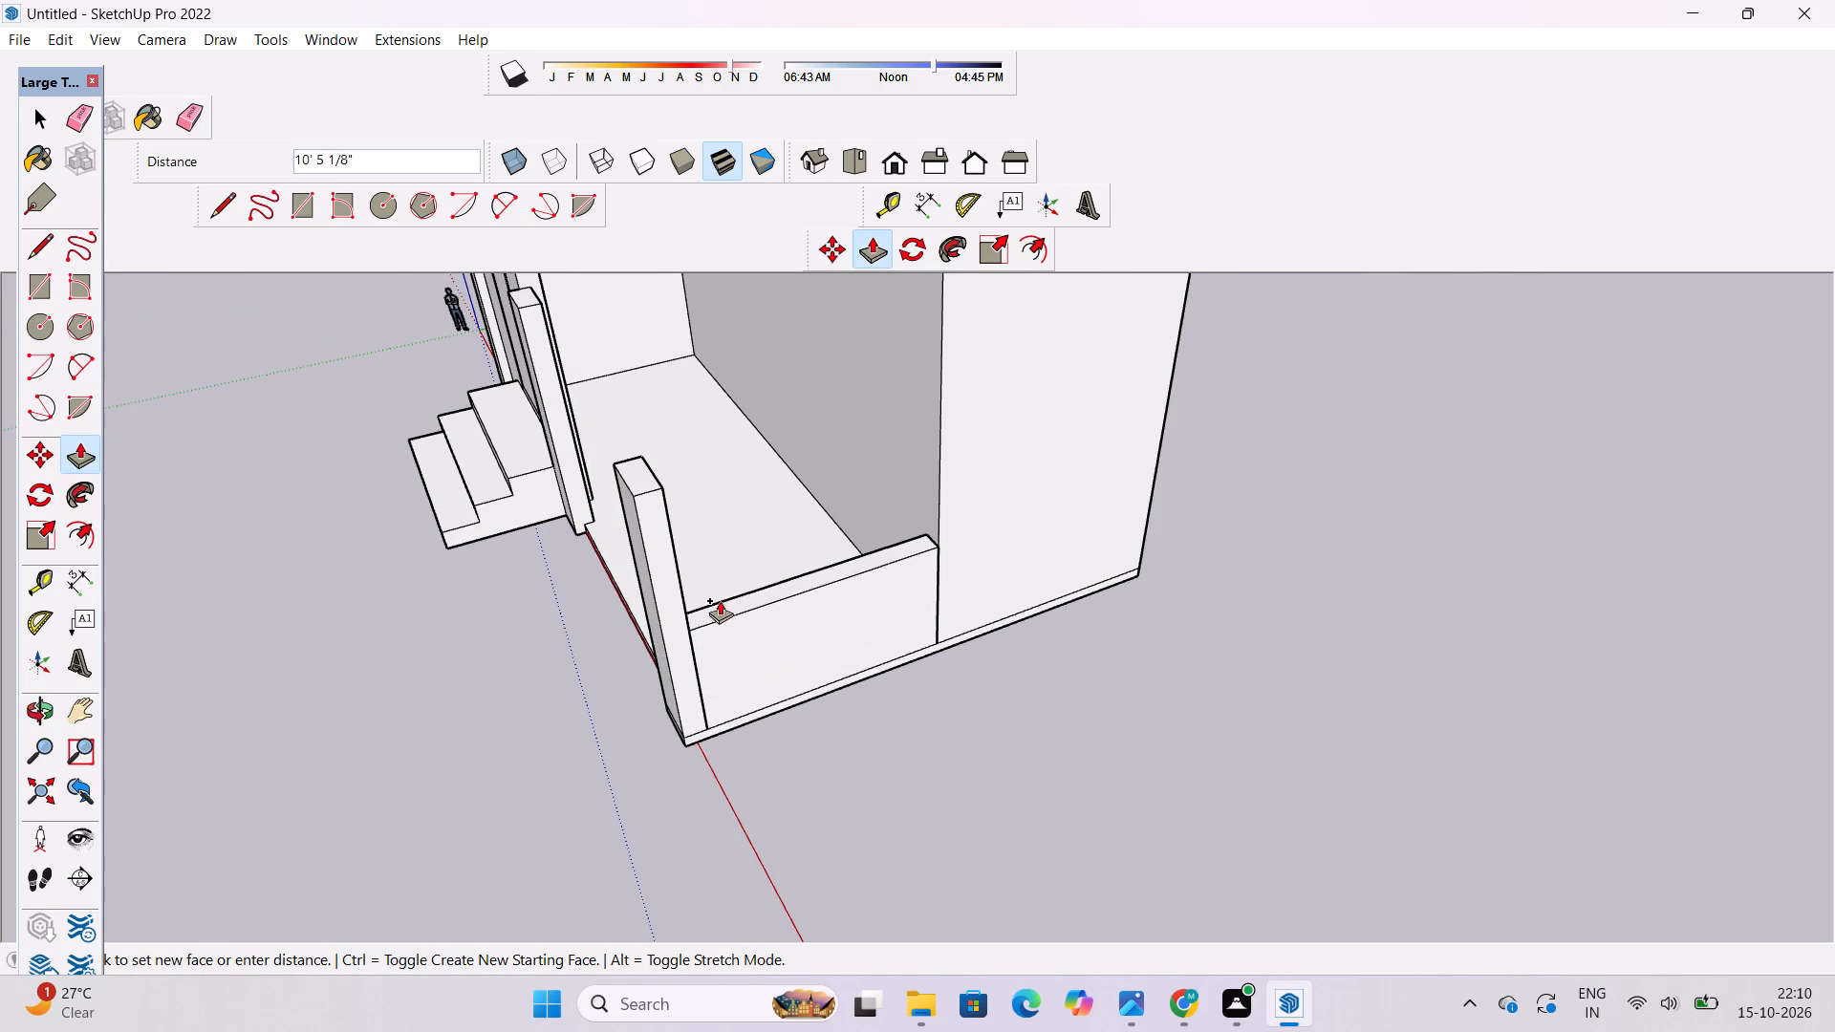
type("18'")
key("Return")
Examine the open front between the two pillars in relation to the new side wall and slab.
key("o")
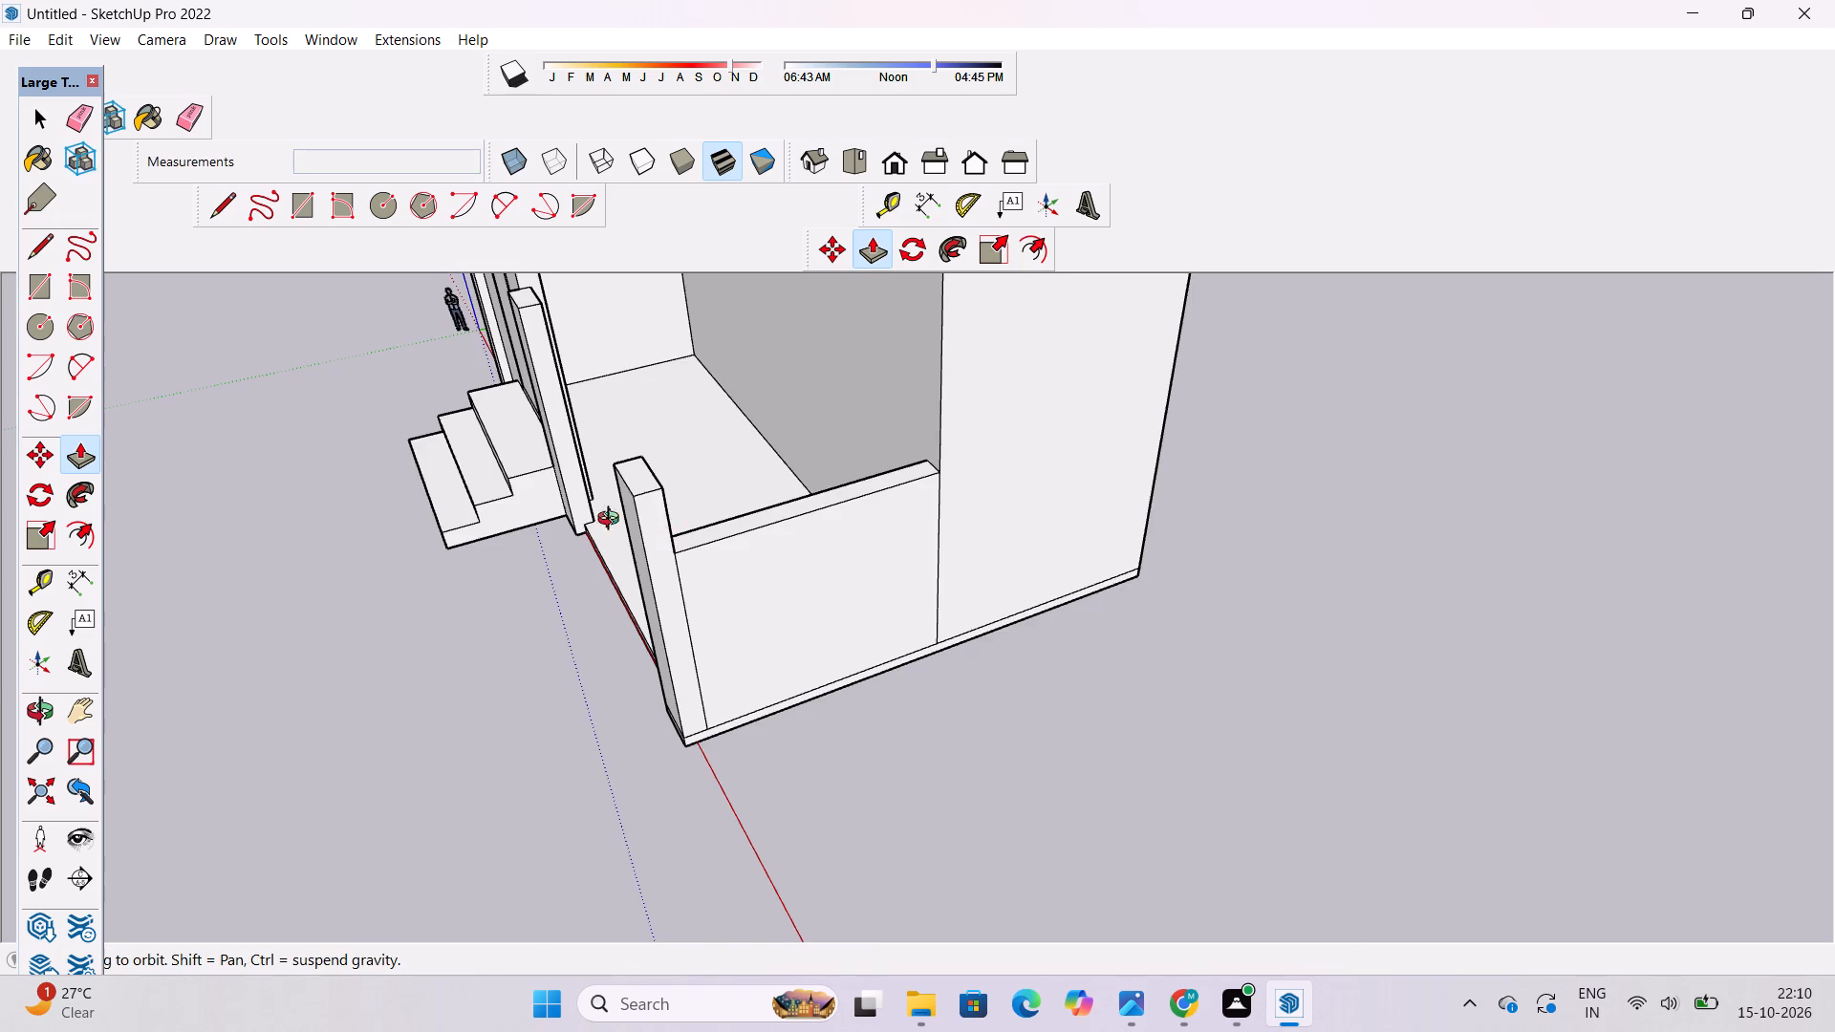
scroll(605, 530, "down", 4)
left_click_drag(563, 591, 867, 371)
left_click_drag(819, 529, 954, 600)
scroll(786, 635, "up", 1)
left_click_drag(757, 630, 812, 633)
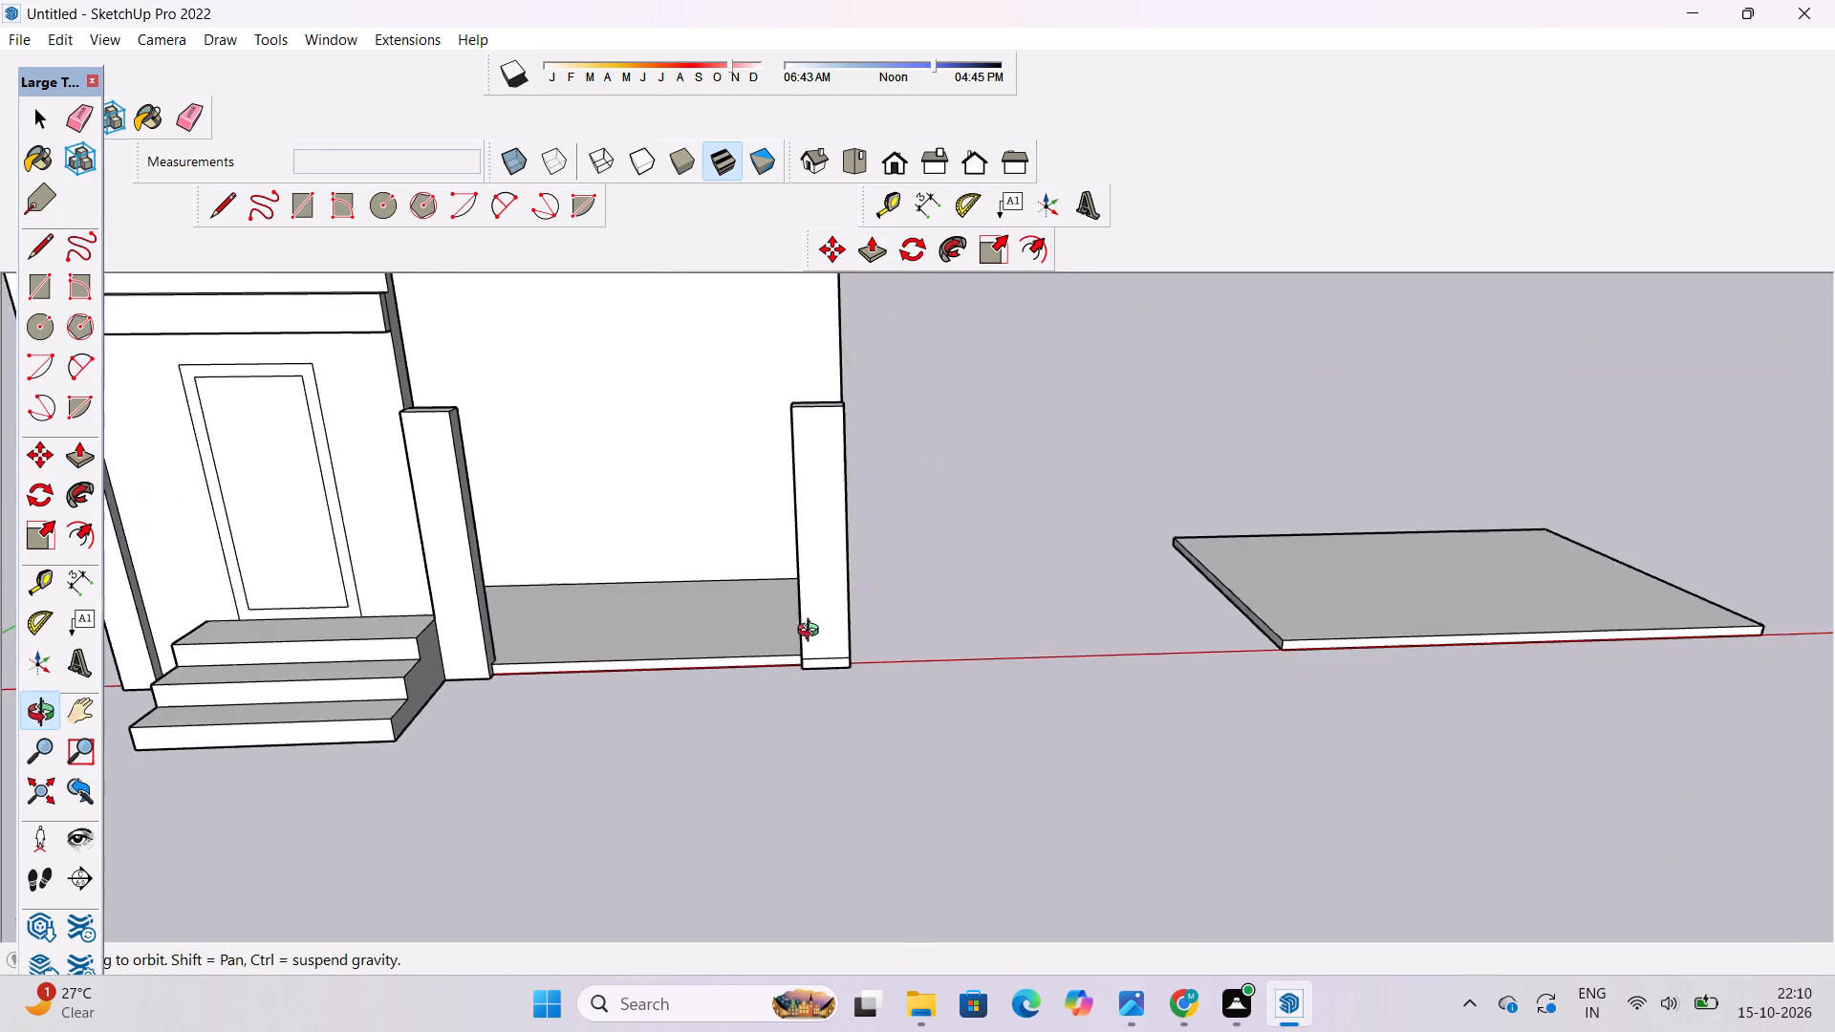
left_click_drag(812, 633, 831, 639)
left_click_drag(831, 639, 831, 624)
scroll(702, 631, "up", 2)
left_click_drag(696, 624, 663, 643, "shift")
left_click_drag(657, 643, 674, 674)
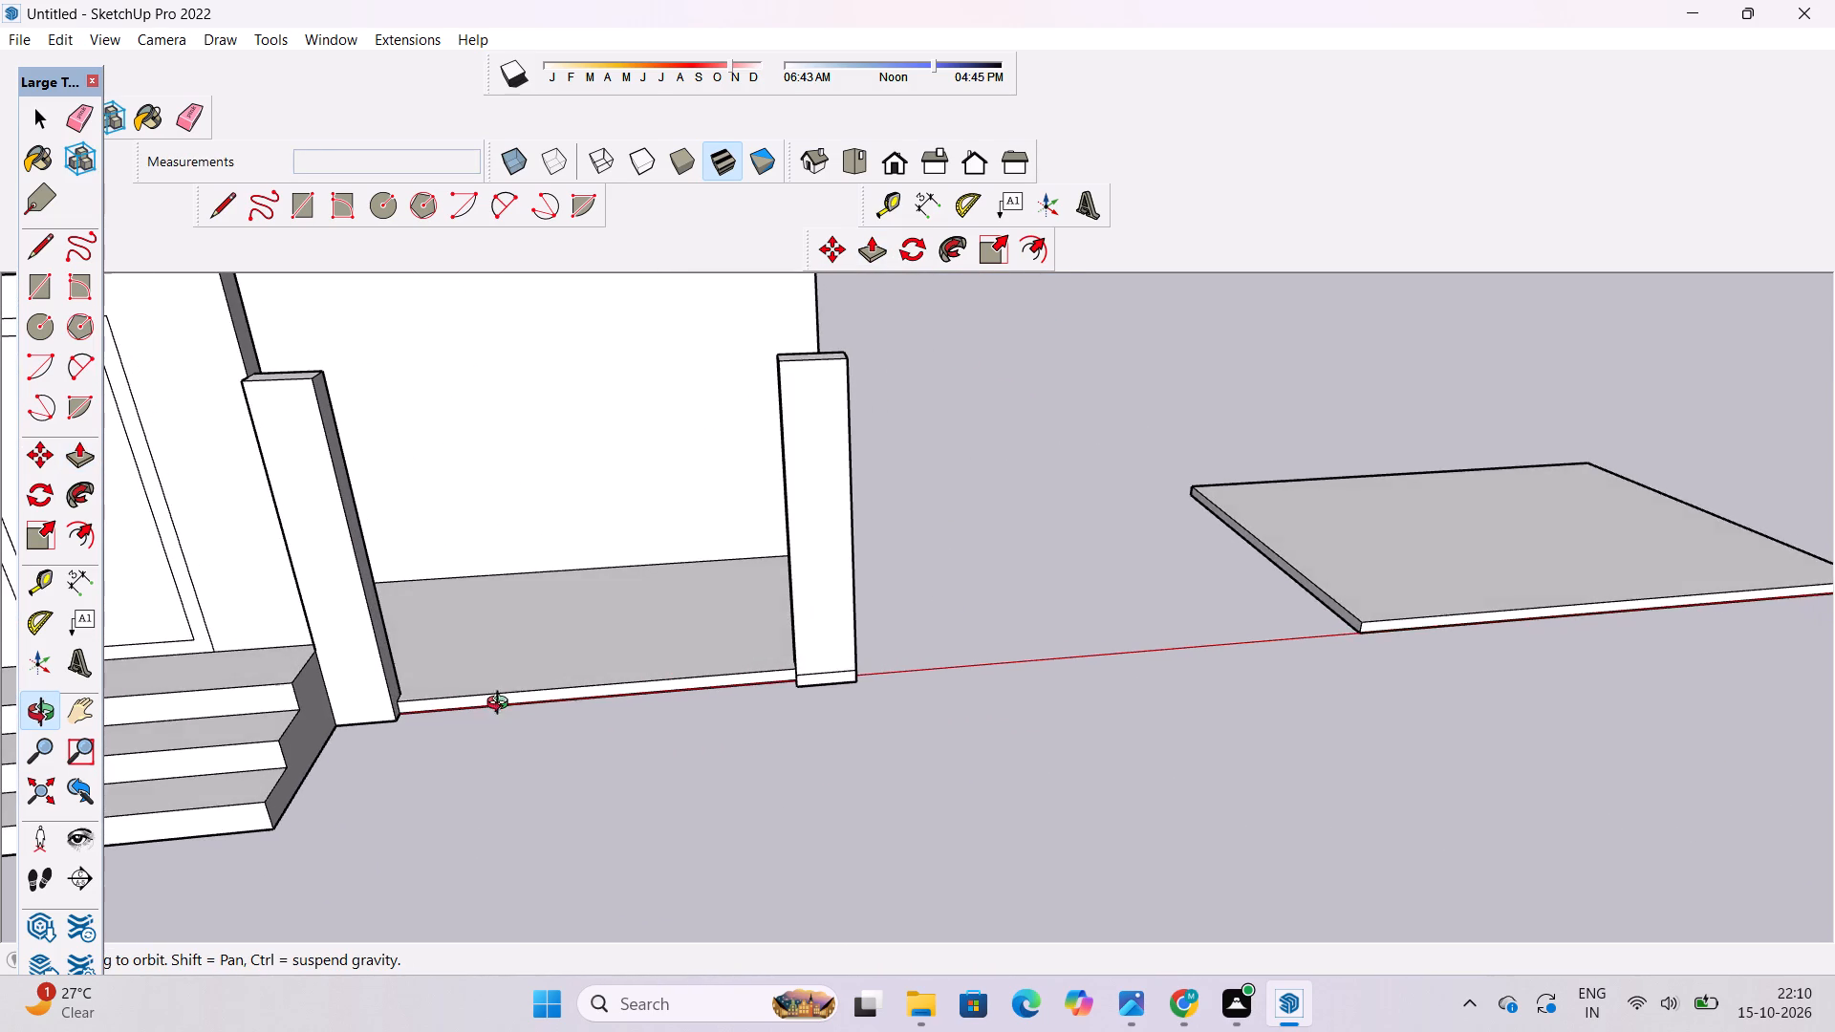
scroll(400, 701, "up", 3)
scroll(547, 630, "down", 1)
left_click_drag(550, 627, 561, 649, "shift")
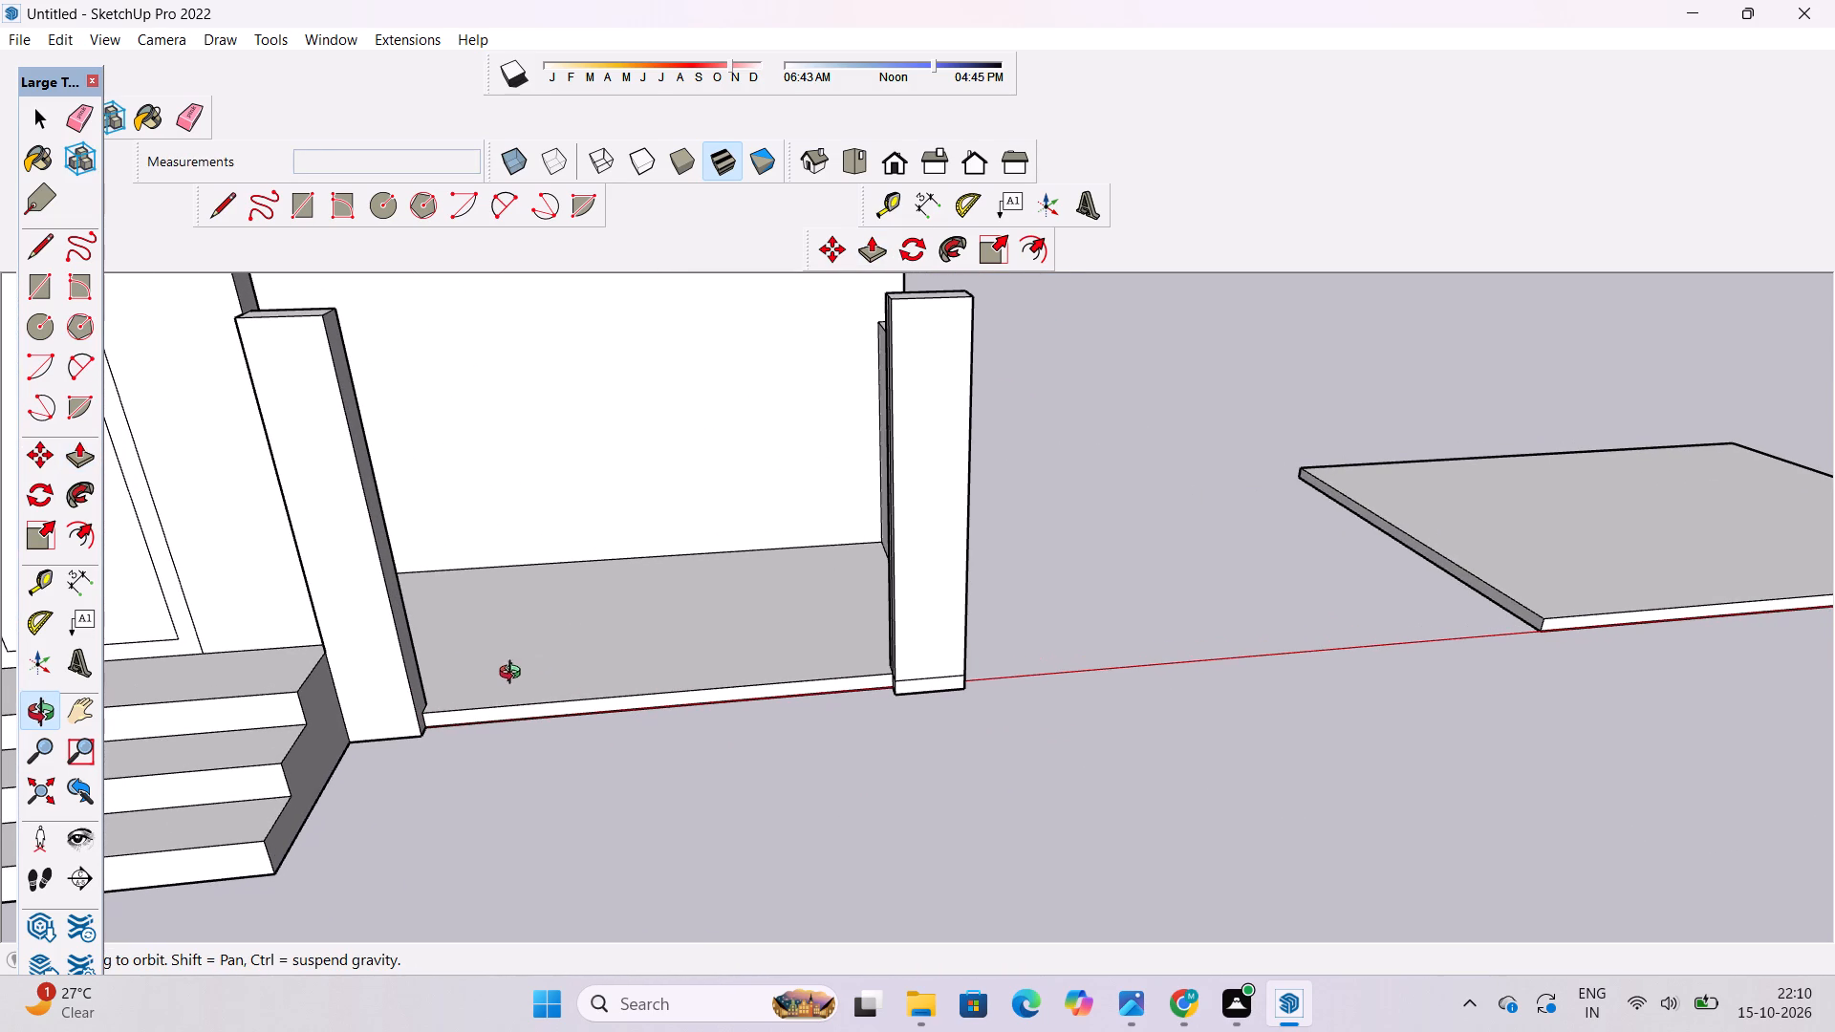
scroll(462, 684, "up", 1)
left_click_drag(508, 639, 517, 674, "shift")
left_click_drag(517, 689, 517, 786, "shift")
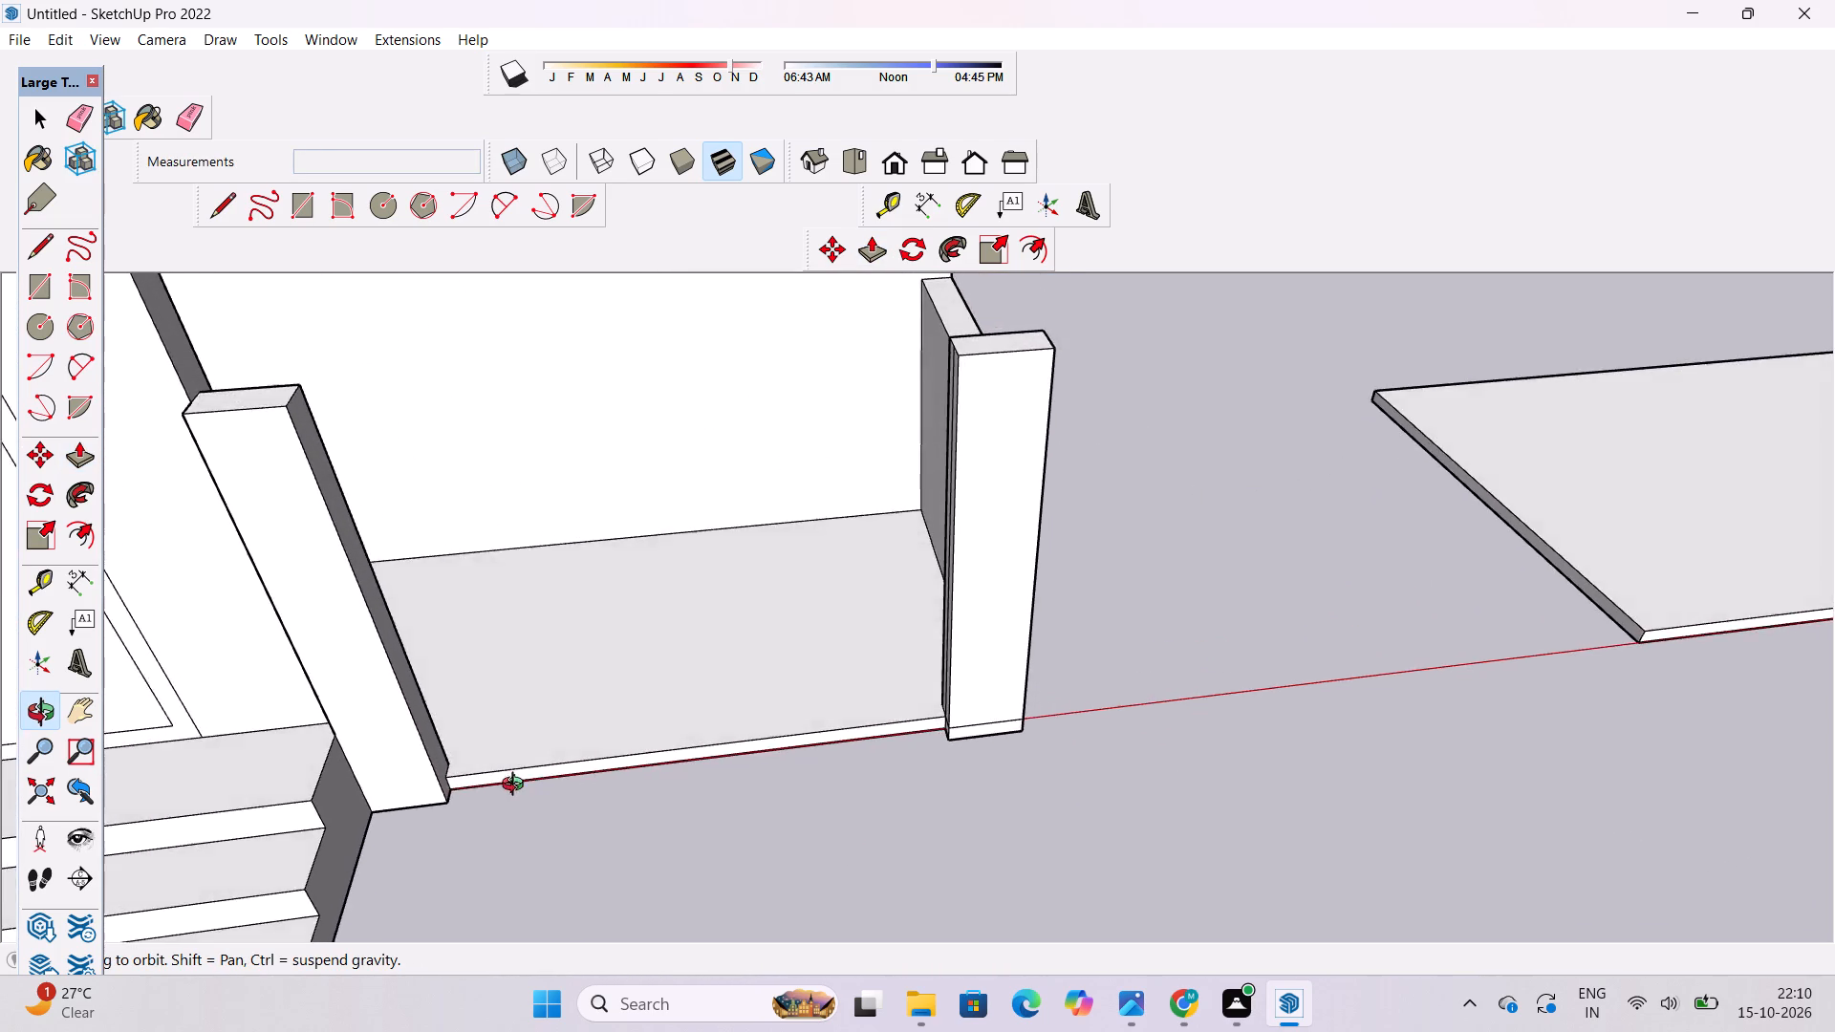
left_click_drag(517, 786, 497, 724, "shift")
left_click_drag(494, 722, 466, 751)
scroll(519, 760, "up", 2)
left_click_drag(538, 742, 549, 768, "shift")
left_click_drag(561, 787, 570, 891)
left_click_drag(575, 852, 615, 759)
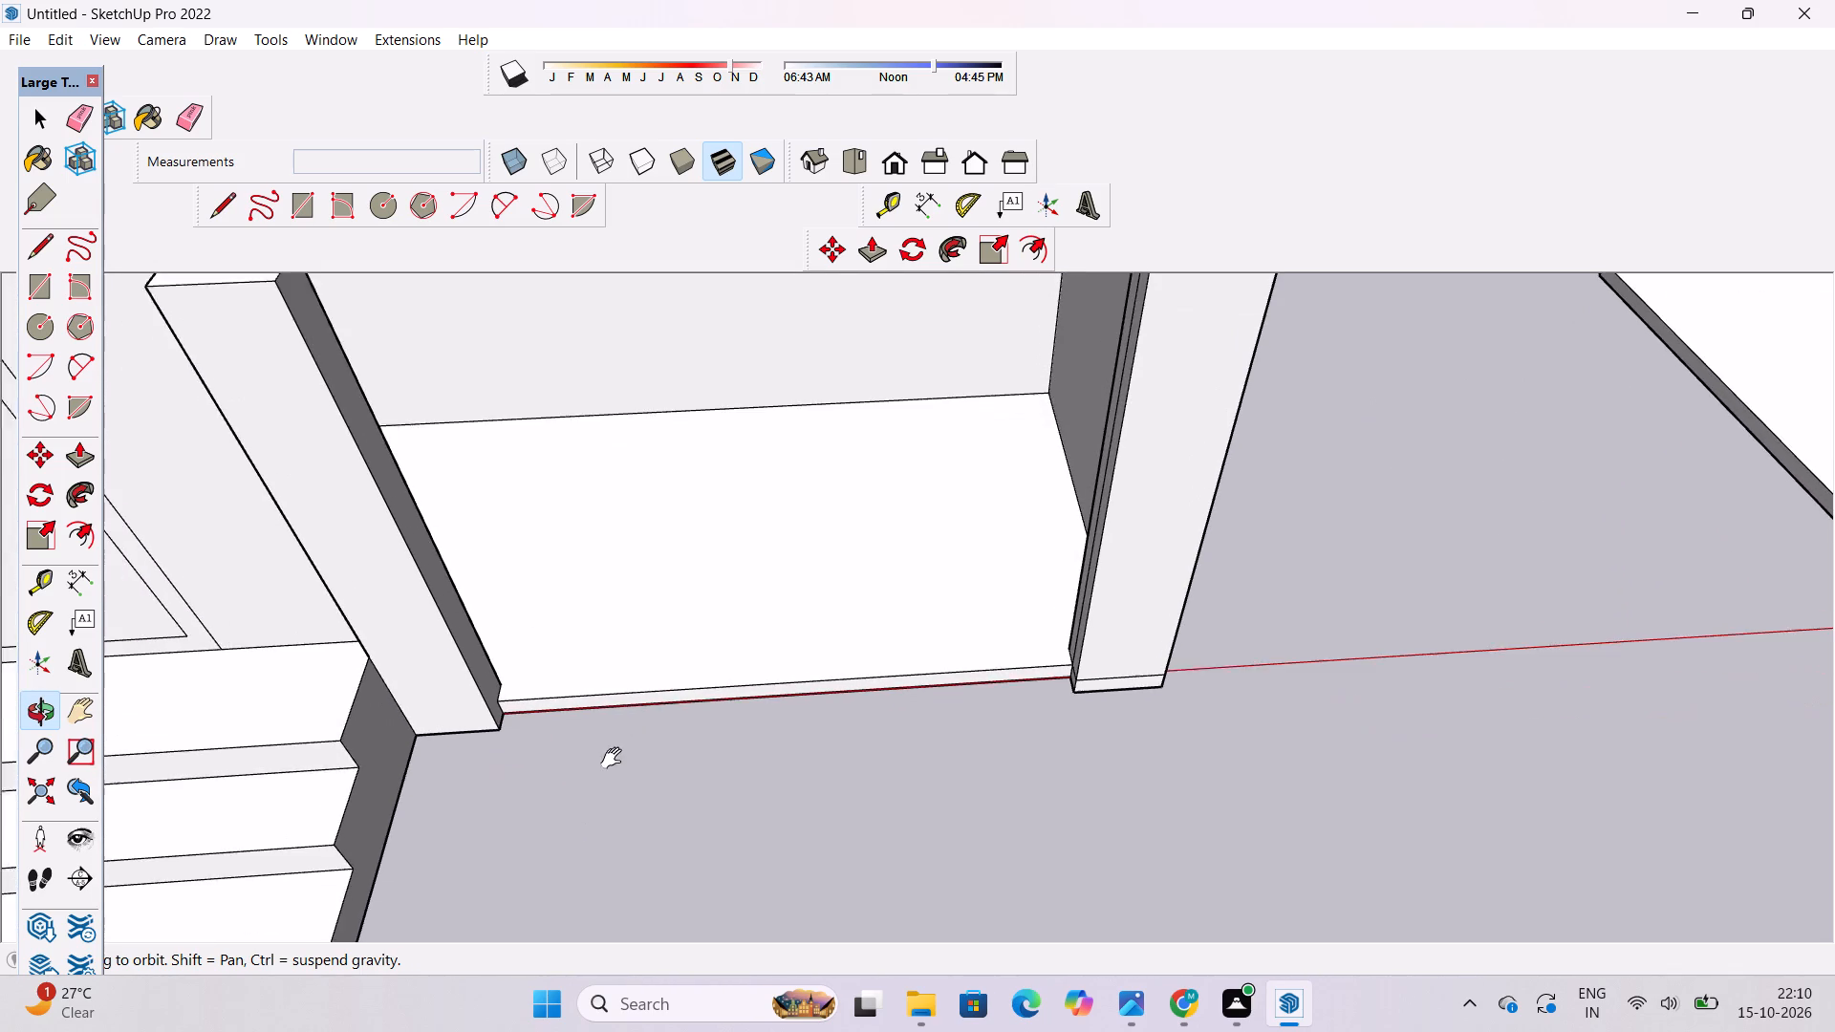
left_click_drag(615, 759, 616, 758)
Erase the leftover vertical edge on the corner pillar's inner side and the horizontal edges around its base.
left_click_drag(708, 679, 546, 755)
left_click_drag(530, 755, 934, 725, "shift")
left_click_drag(958, 693, 802, 785, "shift")
left_click_drag(799, 785, 811, 762)
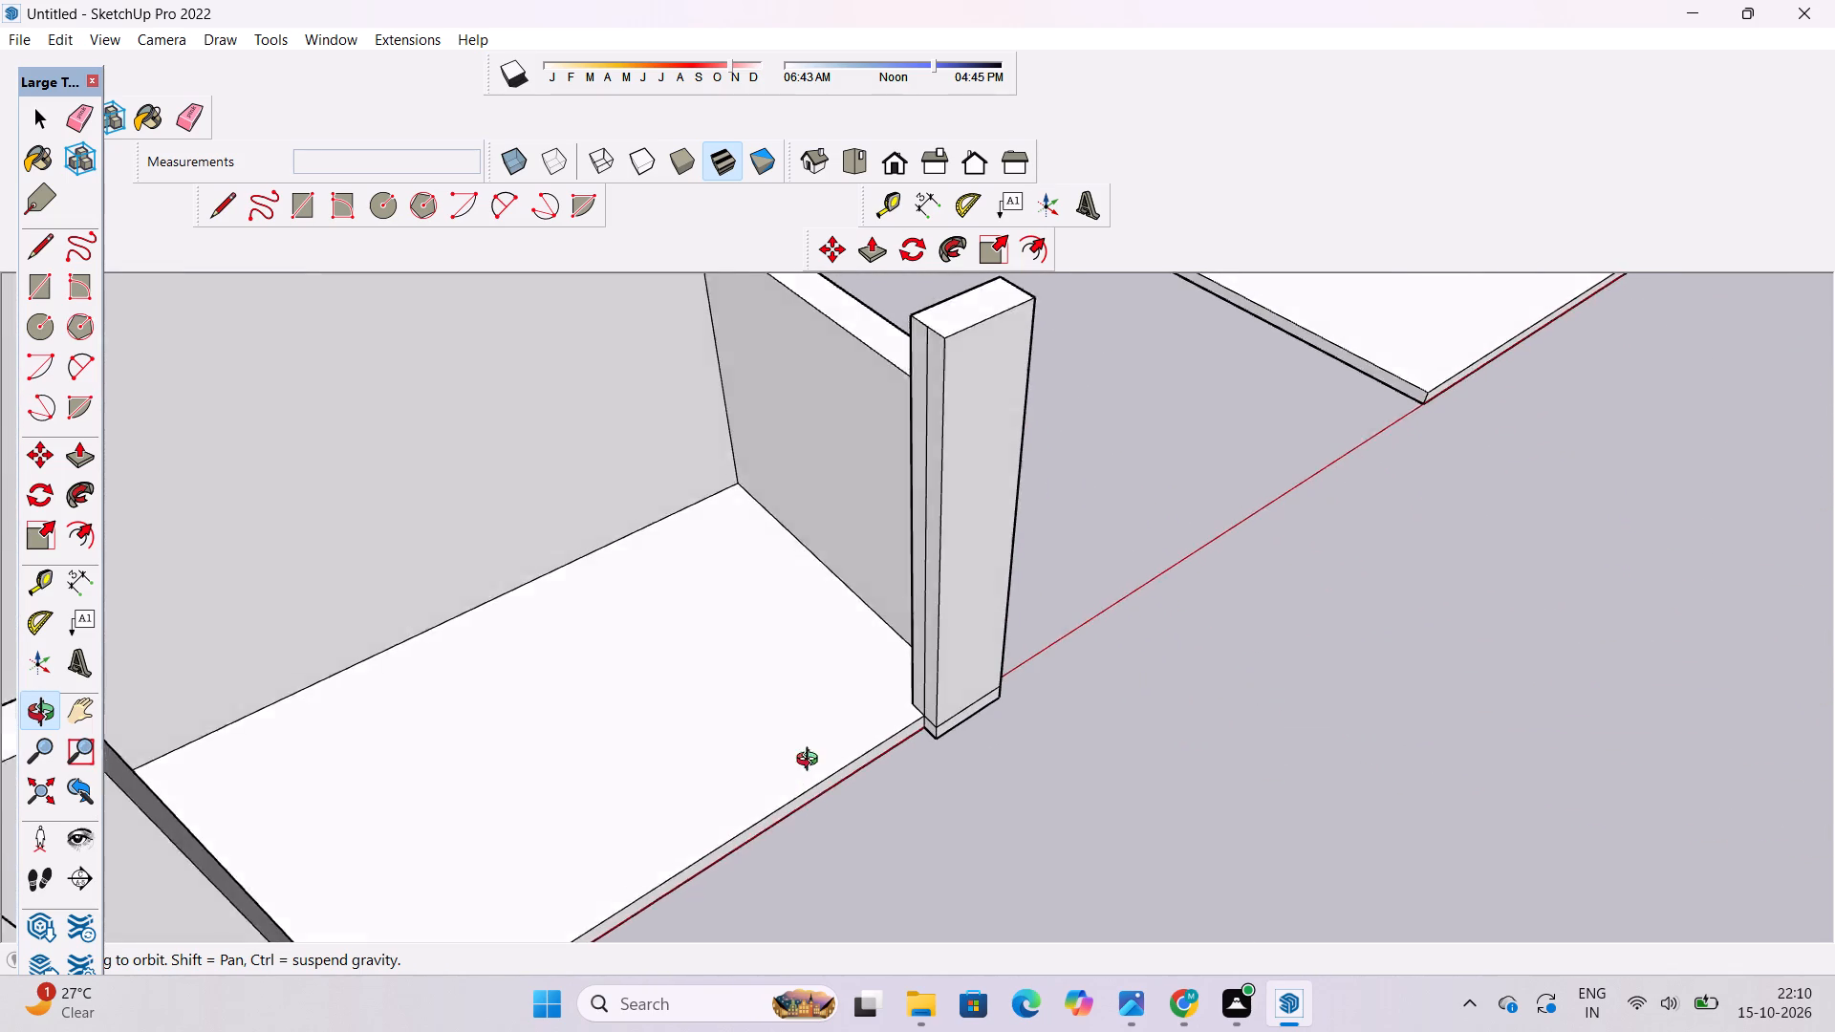
left_click_drag(811, 762, 845, 715)
key("e")
scroll(874, 683, "up", 4)
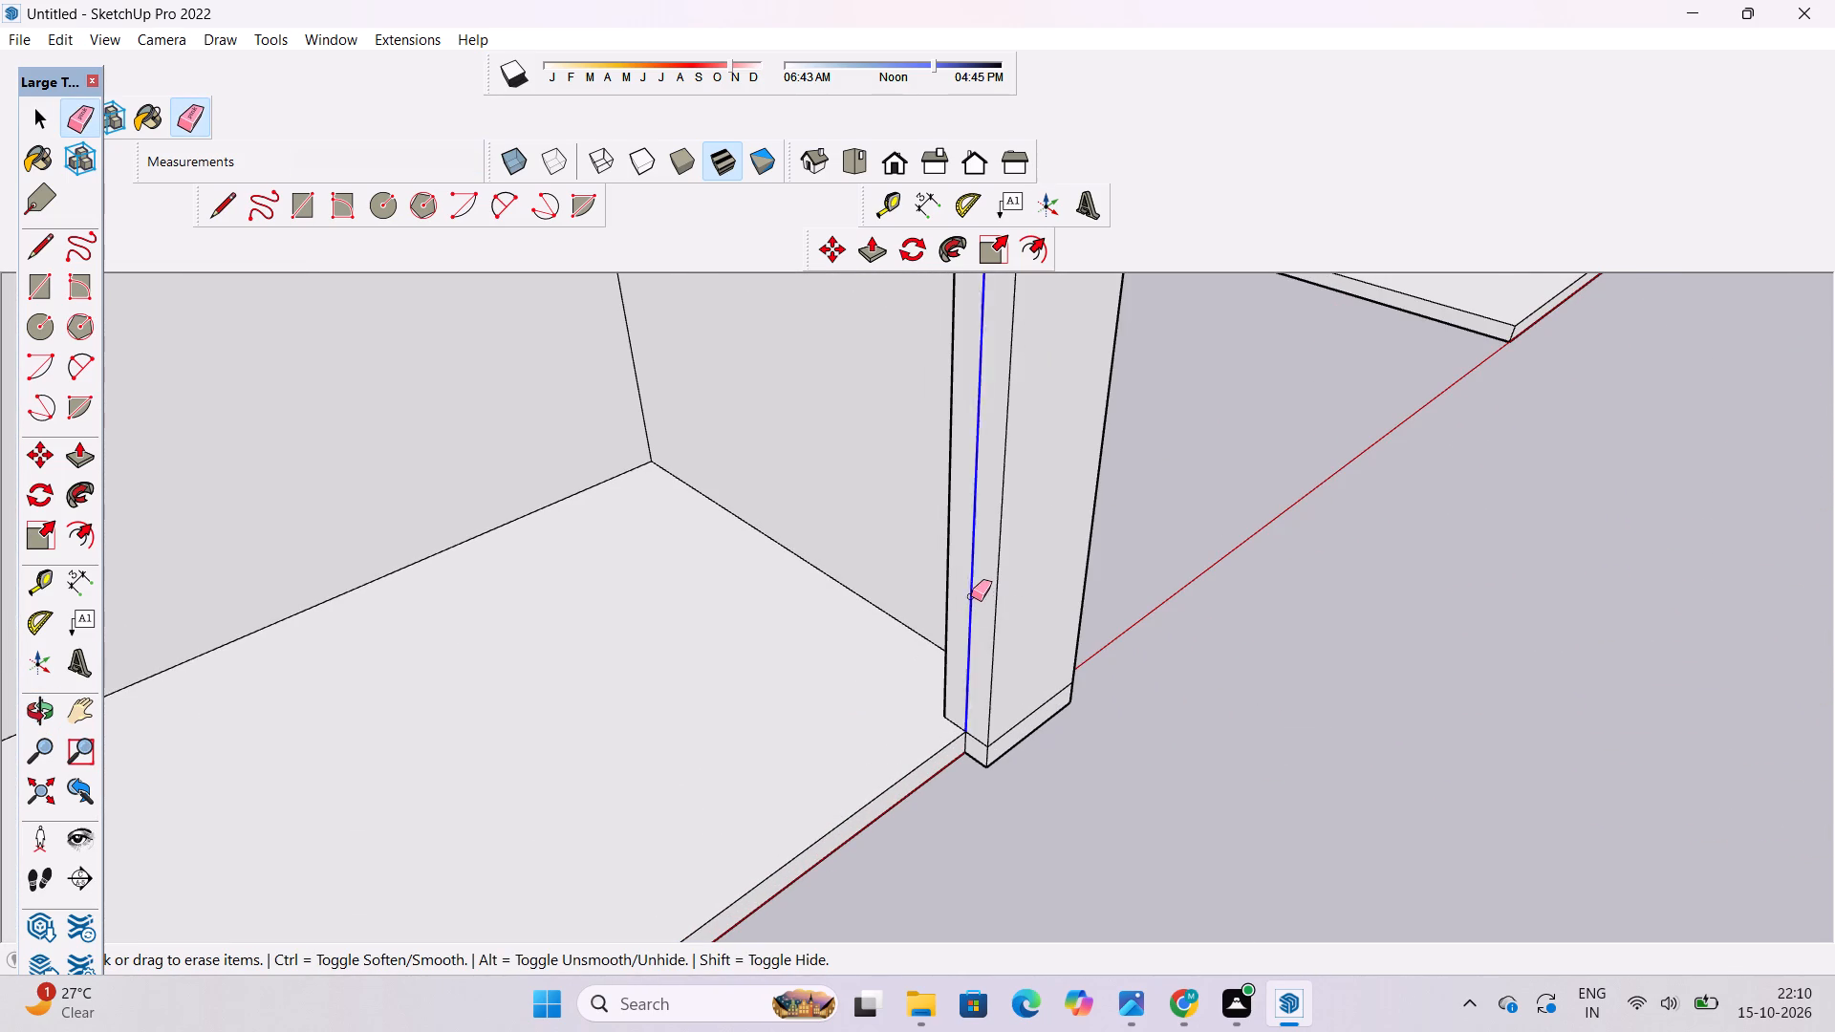
left_click(971, 596)
left_click(1022, 726)
left_click(1018, 722)
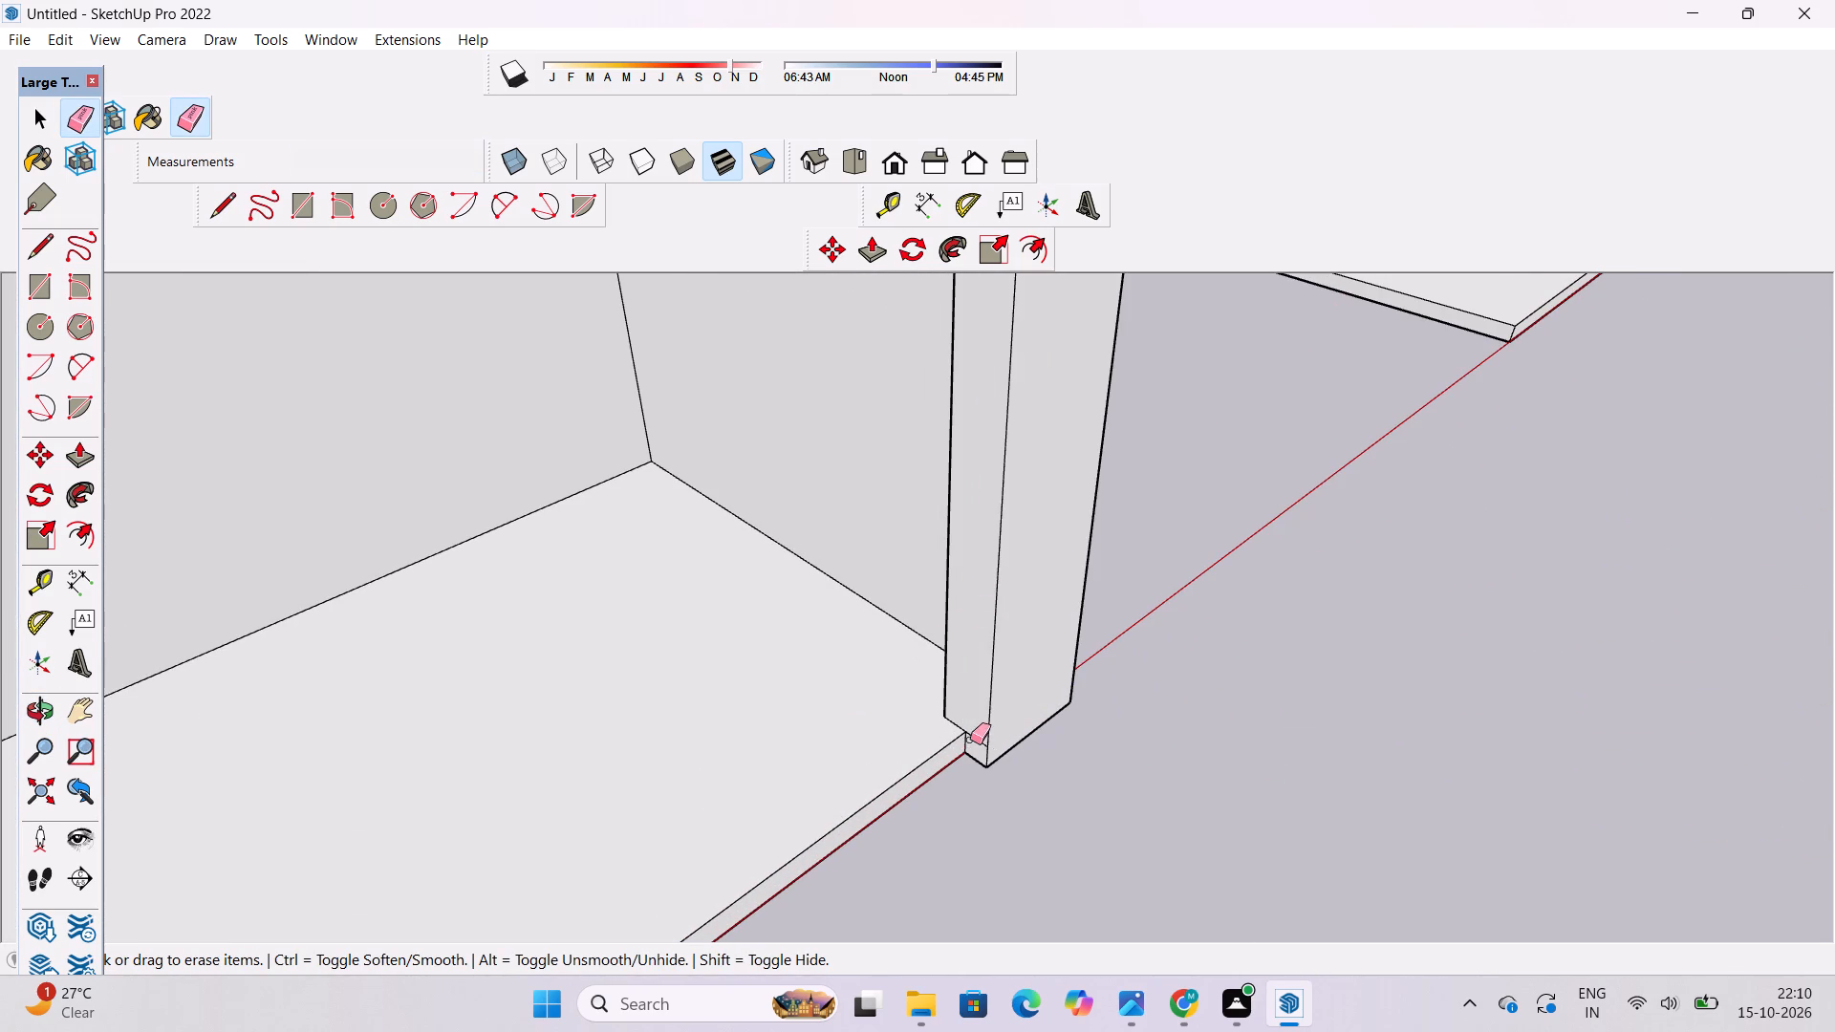
left_click(972, 736)
scroll(969, 720, "down", 1)
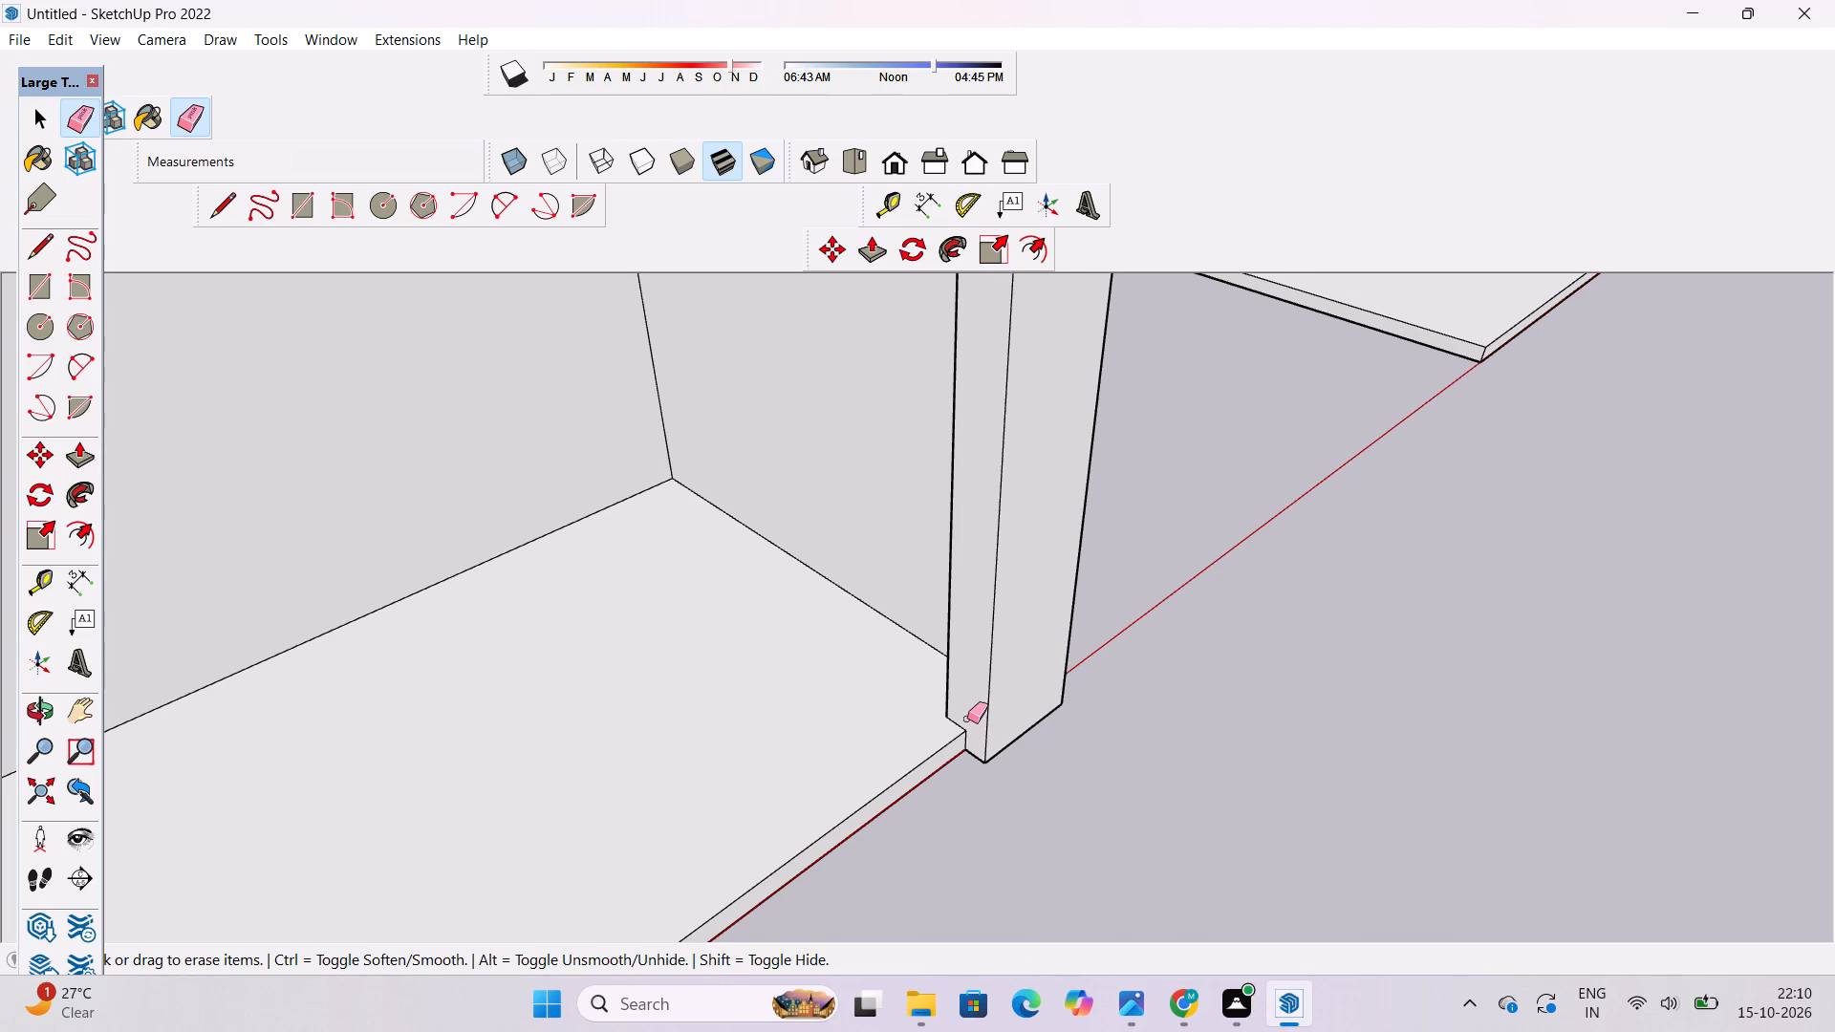
Draw a 28' 6" by 6" rectangle on the slab between the two pillars, from their rear corners to mid-depth.
key("o")
left_click_drag(1018, 706, 788, 774)
left_click_drag(759, 771, 939, 786)
left_click_drag(939, 786, 797, 819, "shift")
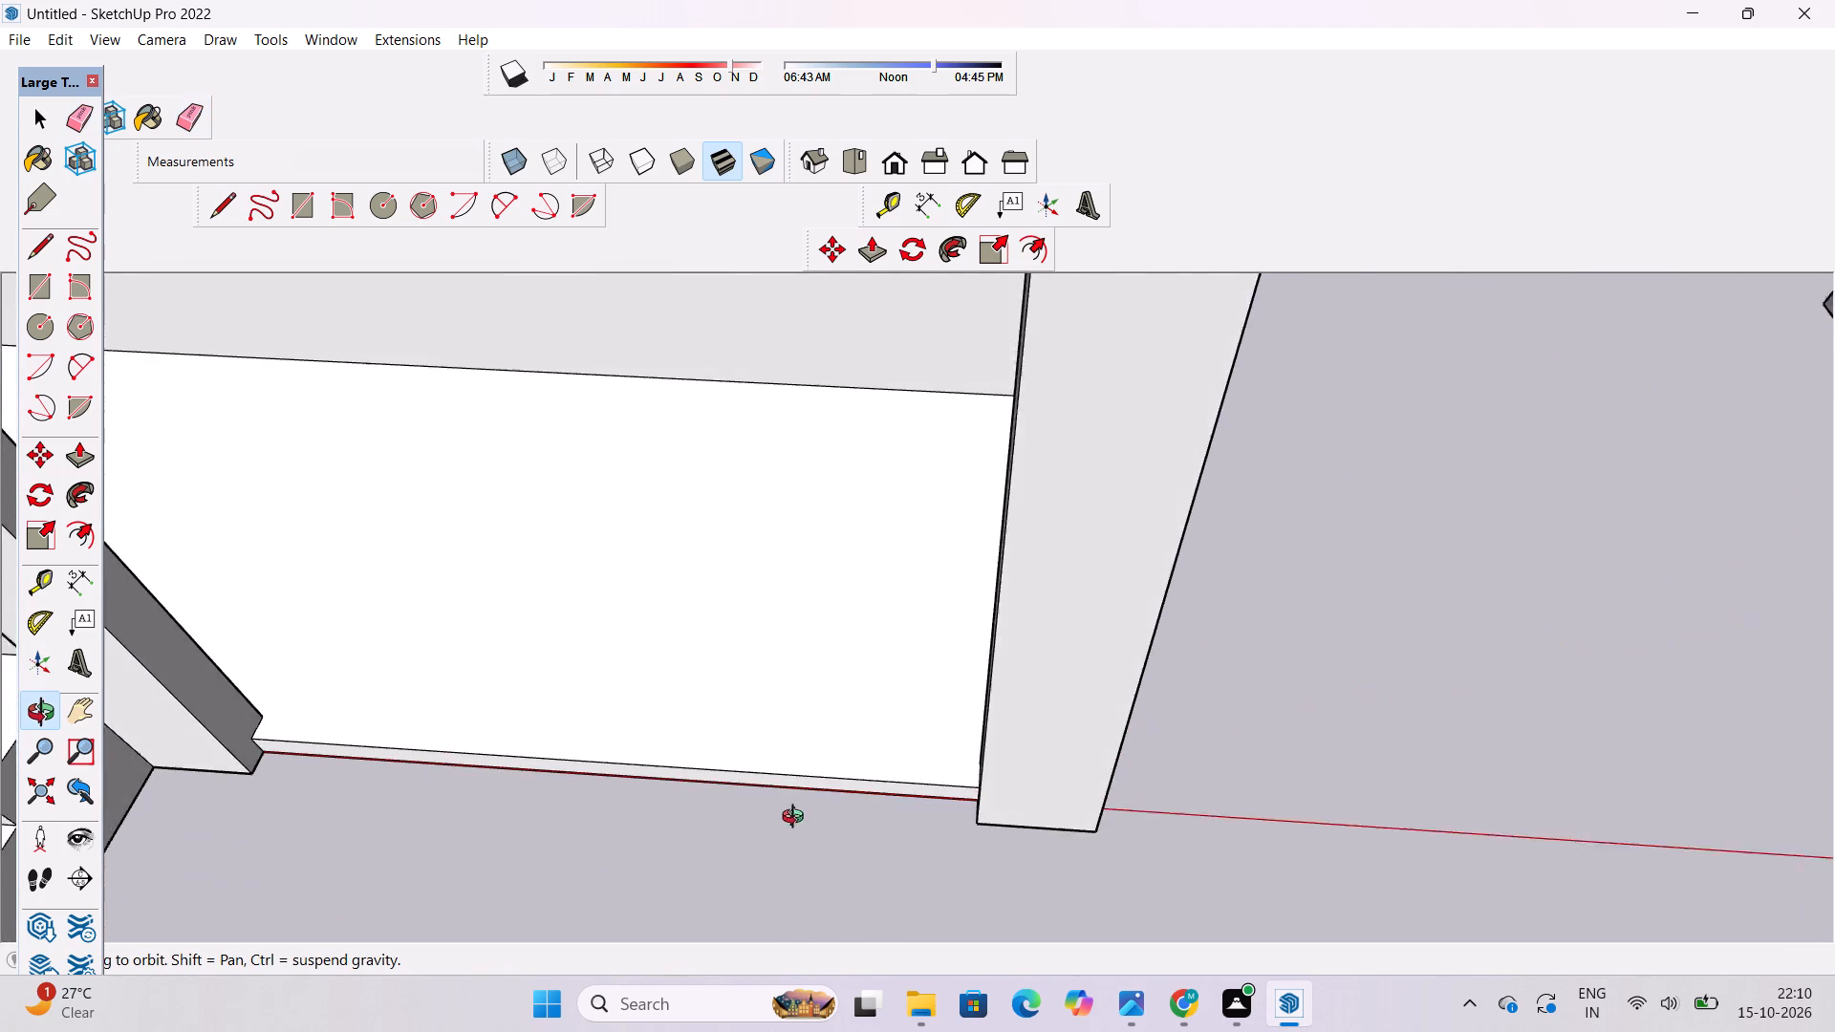
left_click_drag(797, 819, 780, 819, "shift")
left_click_drag(555, 783, 820, 820, "shift")
scroll(733, 795, "up", 2)
scroll(733, 795, "down", 1)
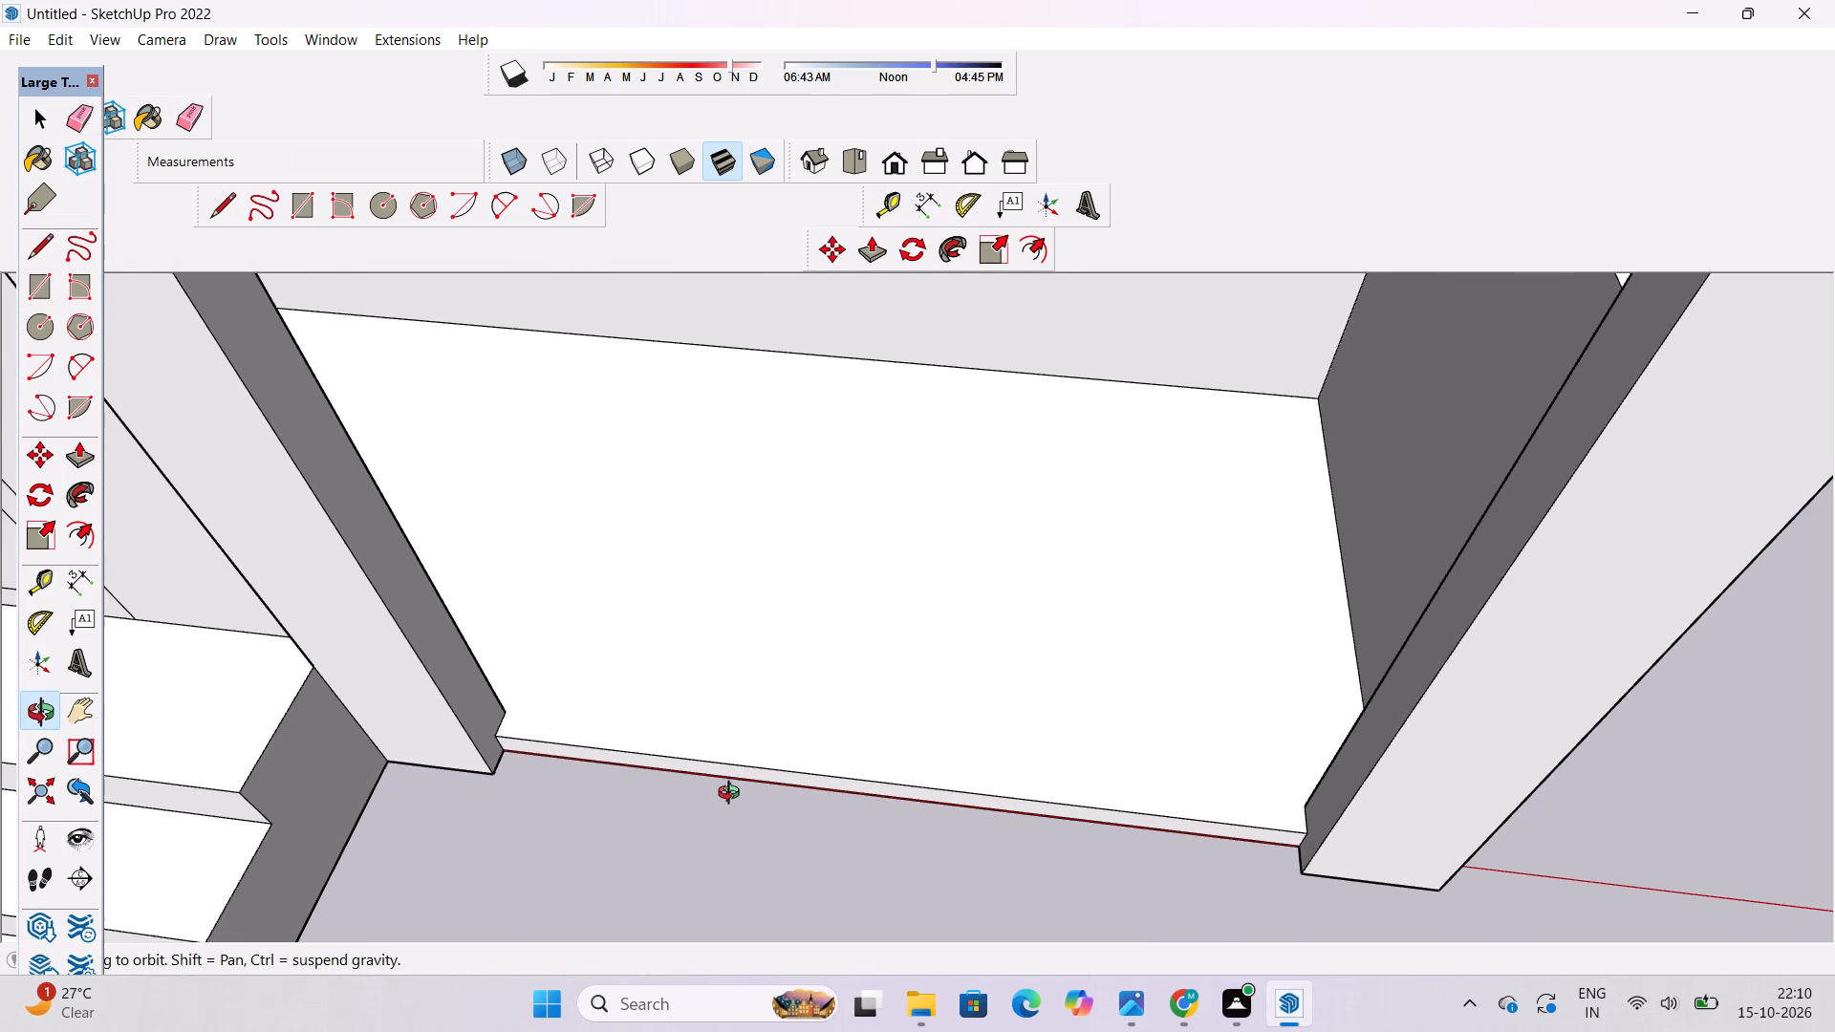
left_click_drag(733, 794, 756, 855)
left_click_drag(785, 834, 758, 828)
left_click_drag(747, 819, 758, 842)
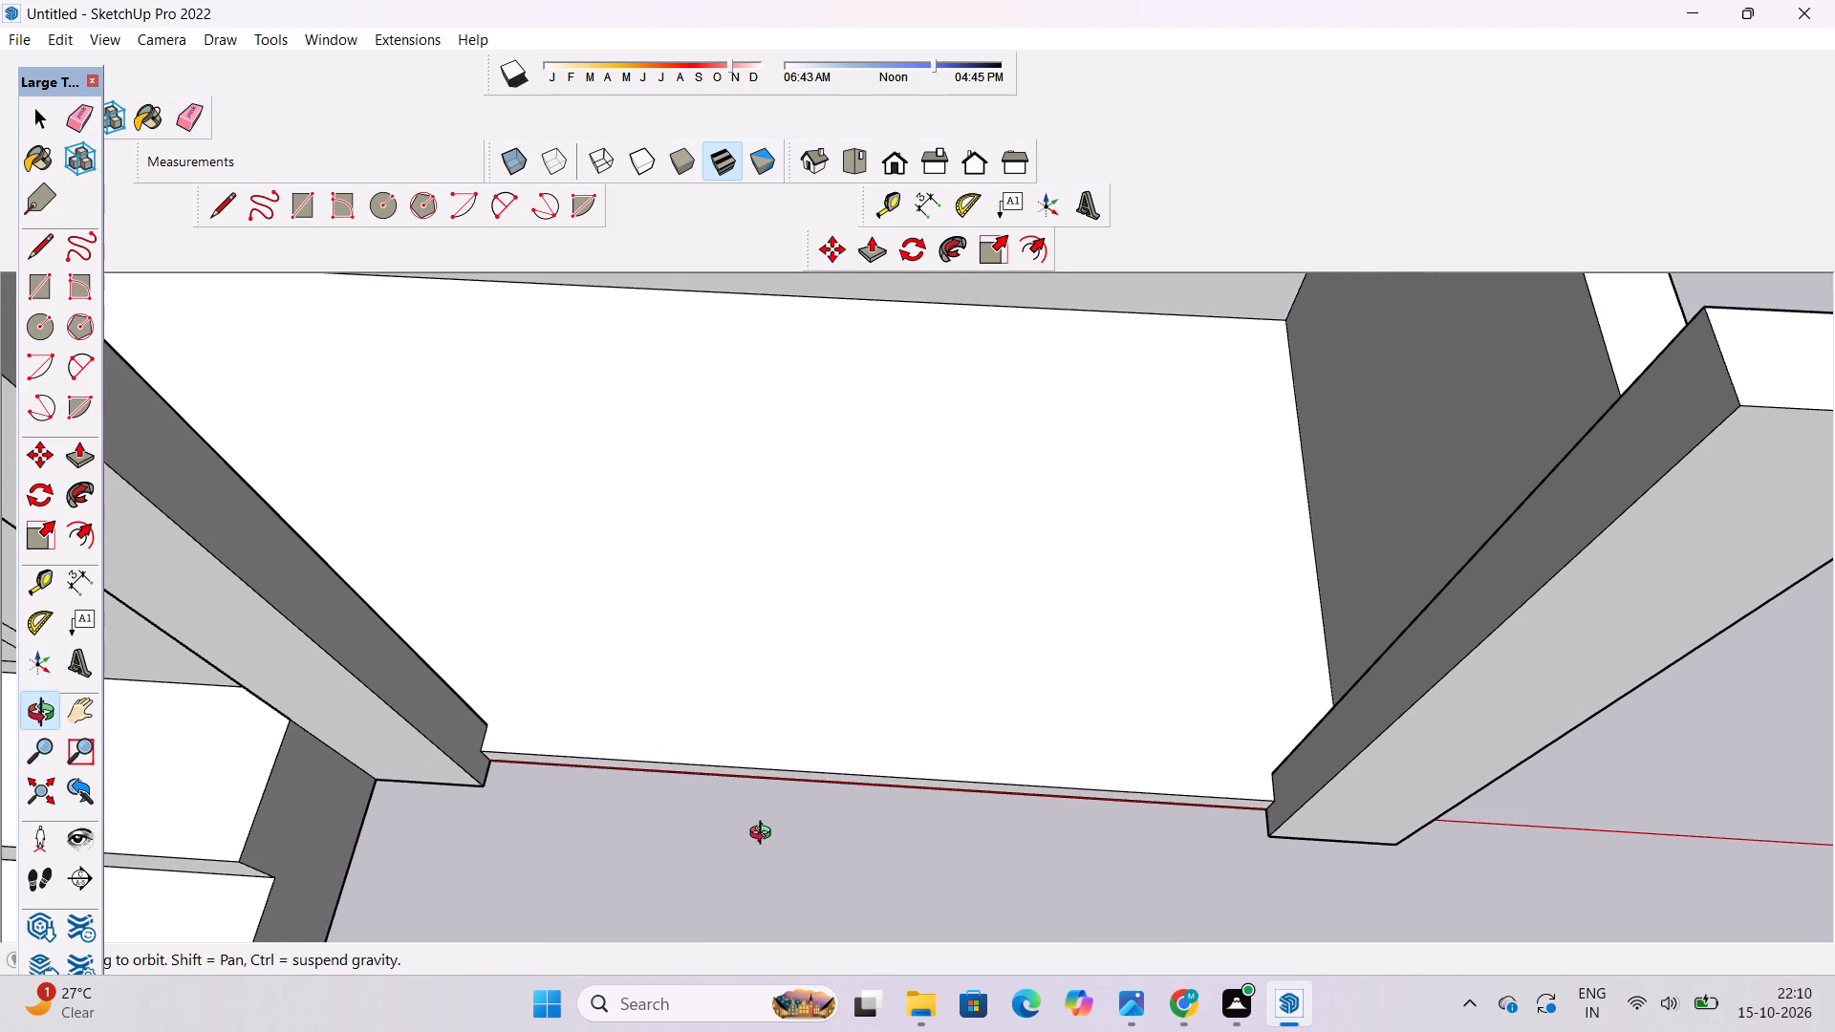
key("r")
scroll(515, 753, "up", 7)
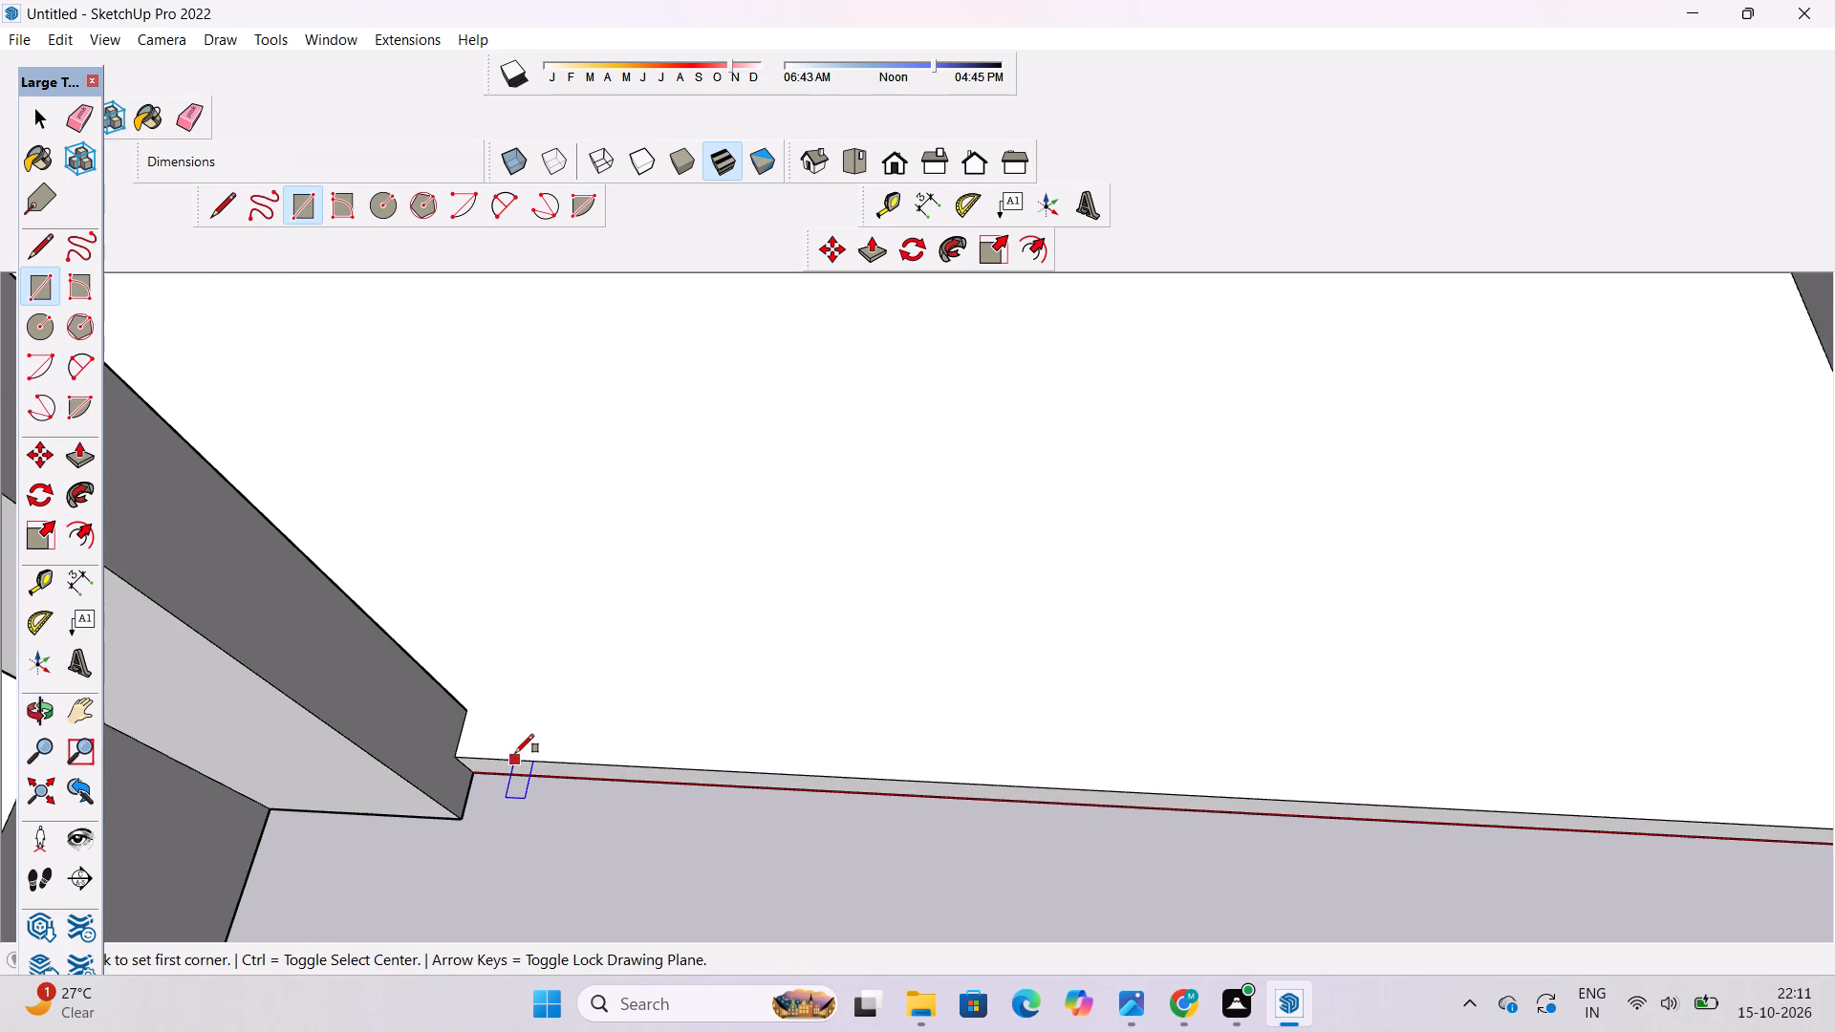
scroll(515, 753, "up", 3)
left_click(445, 694)
scroll(445, 694, "down", 10)
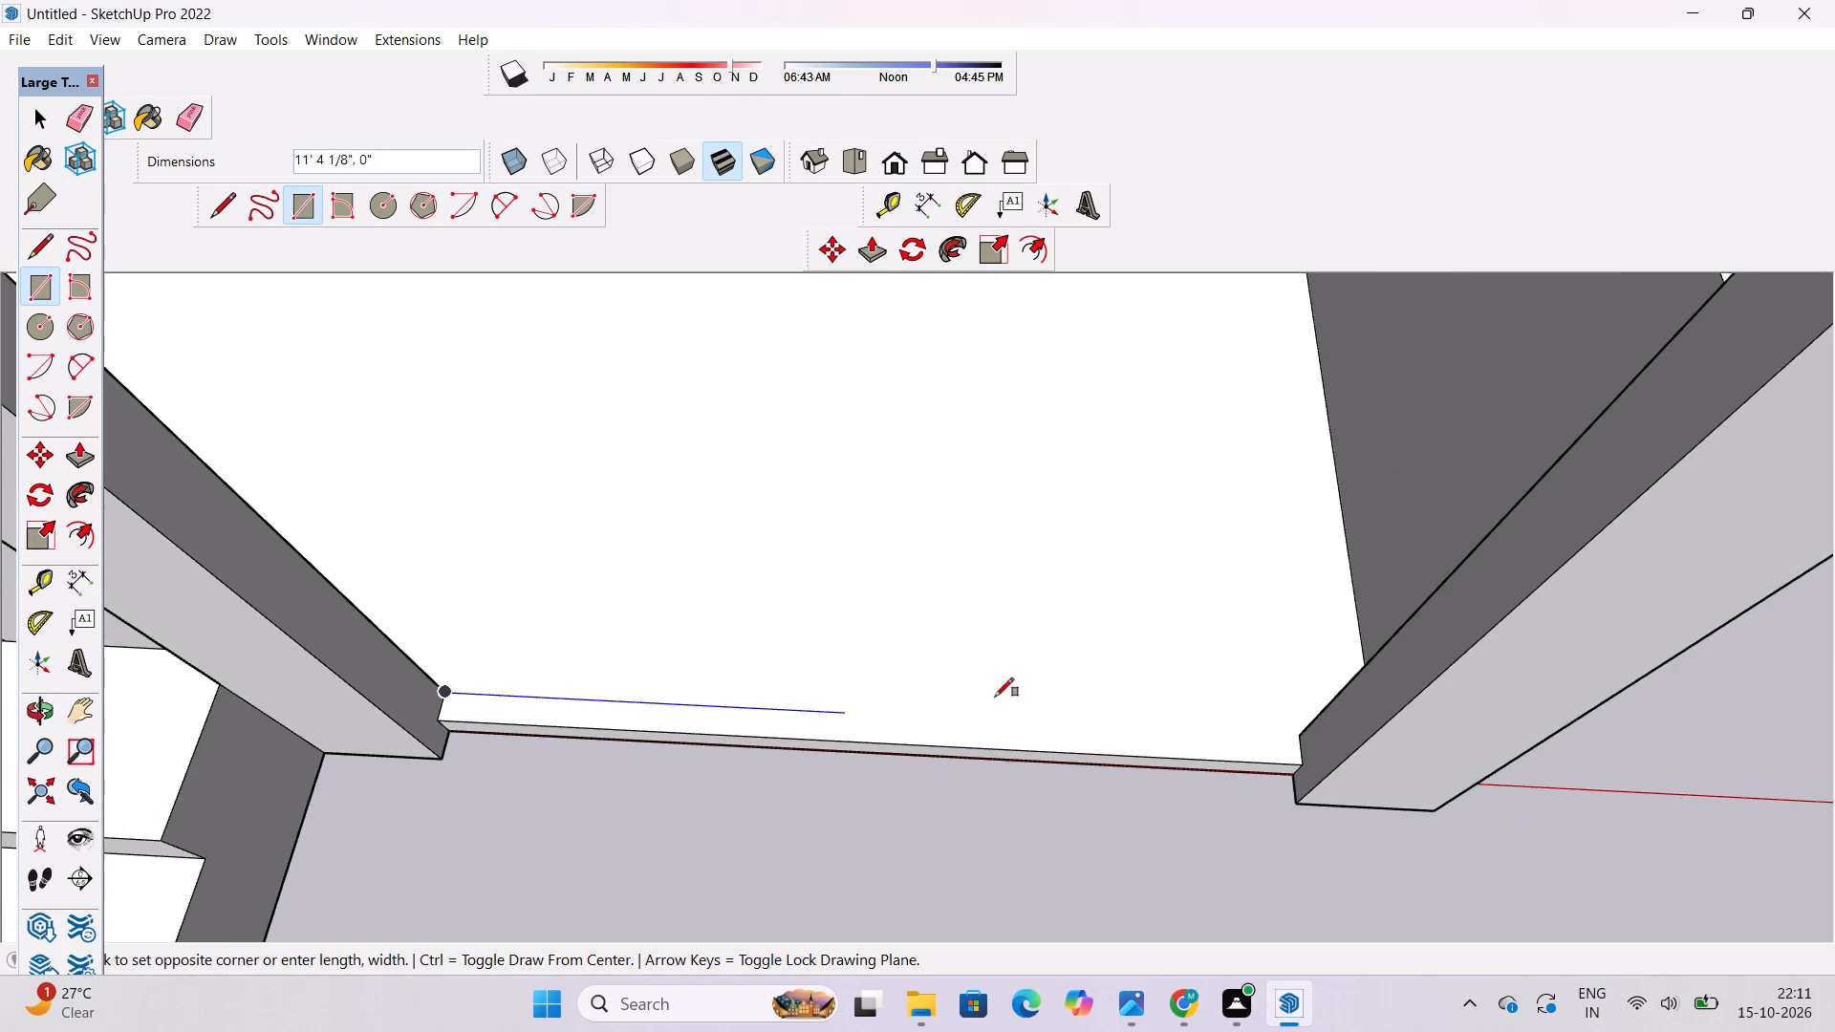
scroll(1121, 677, "down", 3)
scroll(1265, 712, "up", 9)
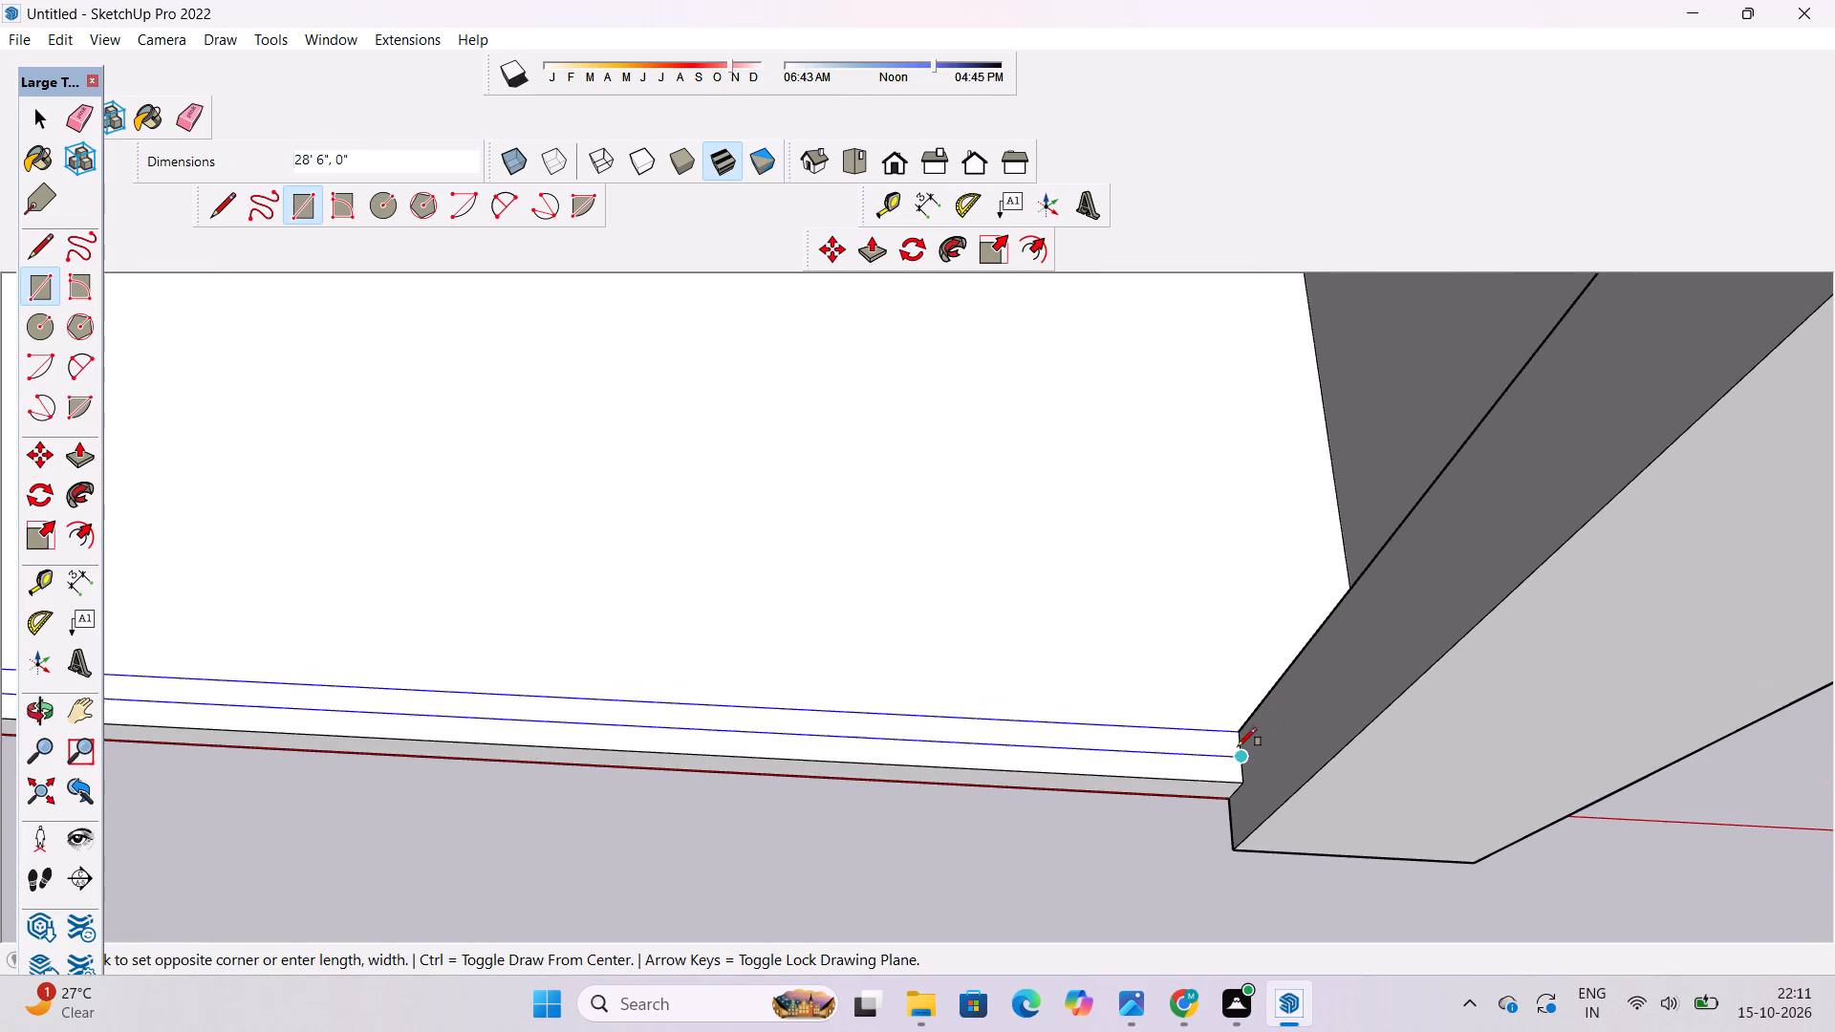
scroll(1238, 746, "up", 7)
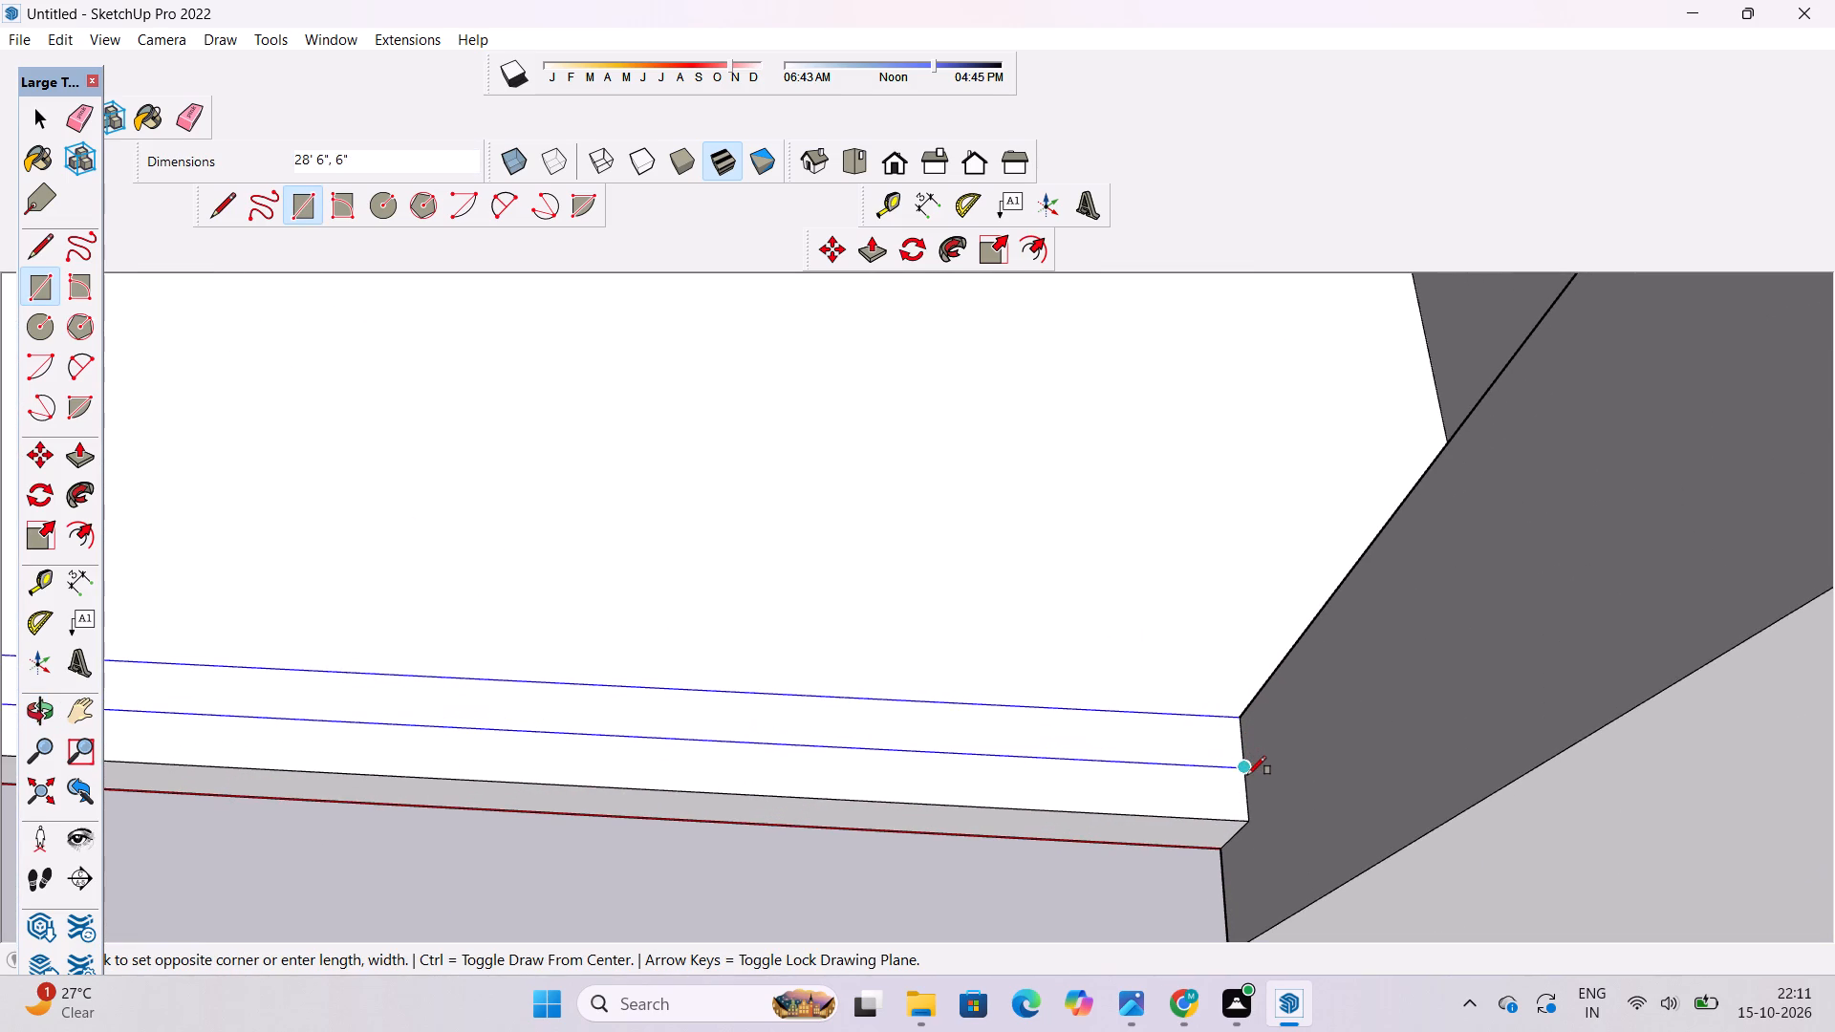
scroll(1247, 777, "up", 5)
left_click(1247, 777)
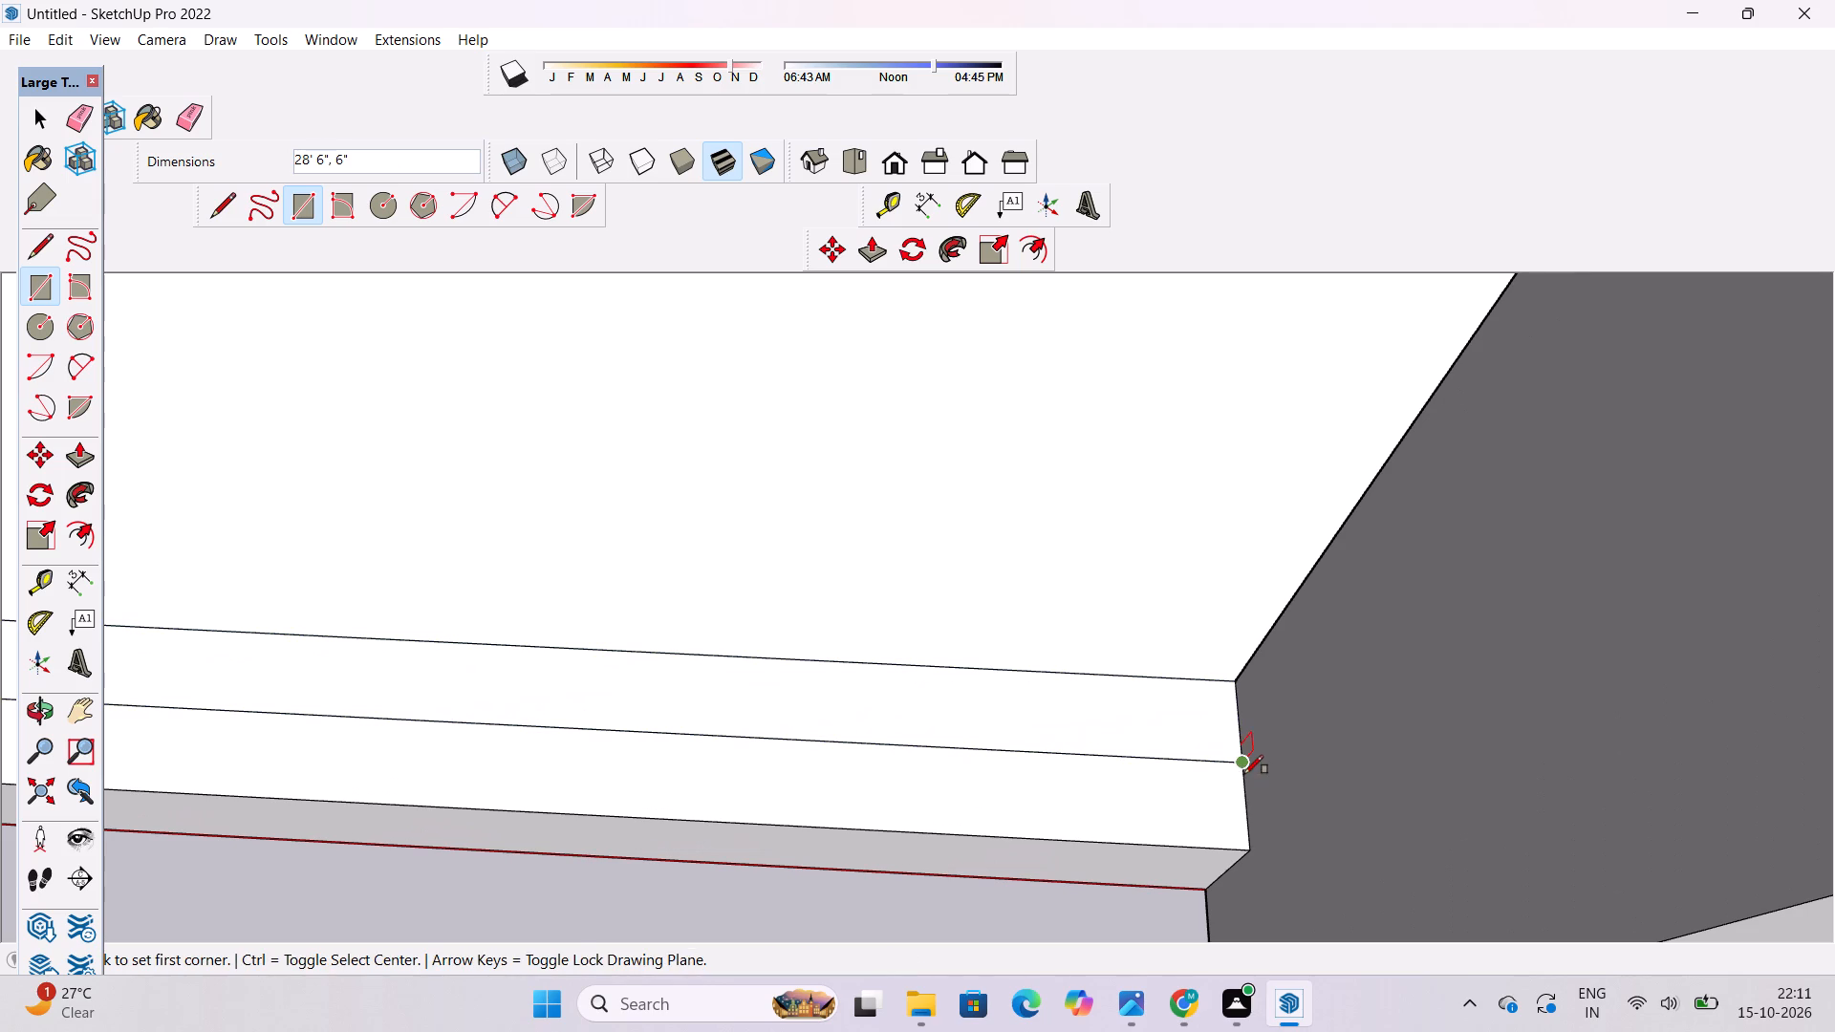
key("space")
Push/Pull the 6" strip between the pillars up about 21' 10", slightly below the pillar tops.
key("o")
scroll(1148, 749, "down", 7)
left_click_drag(1109, 816, 1112, 744)
scroll(1112, 734, "down", 4)
left_click_drag(1112, 734, 1131, 793, "shift")
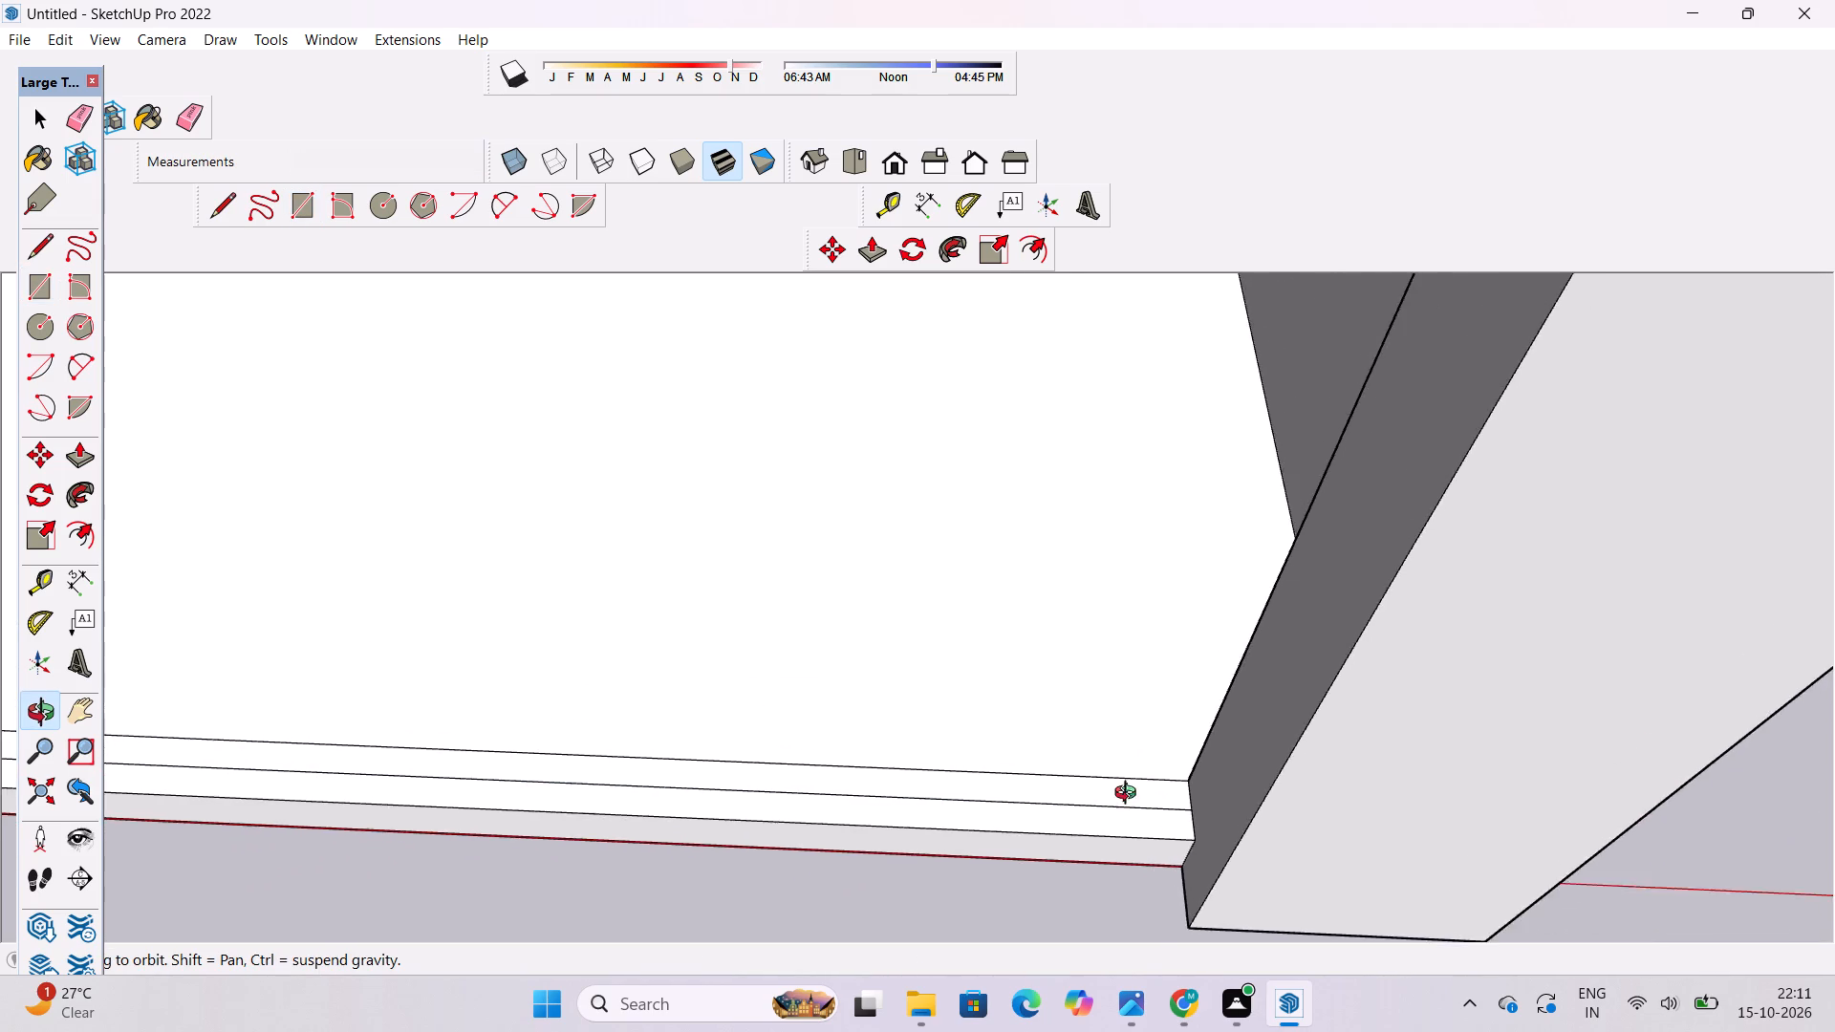
left_click_drag(1130, 795, 1136, 677)
scroll(1139, 666, "down", 5)
left_click_drag(1133, 742, 1202, 792, "shift")
left_click_drag(1204, 792, 1229, 763)
key("p")
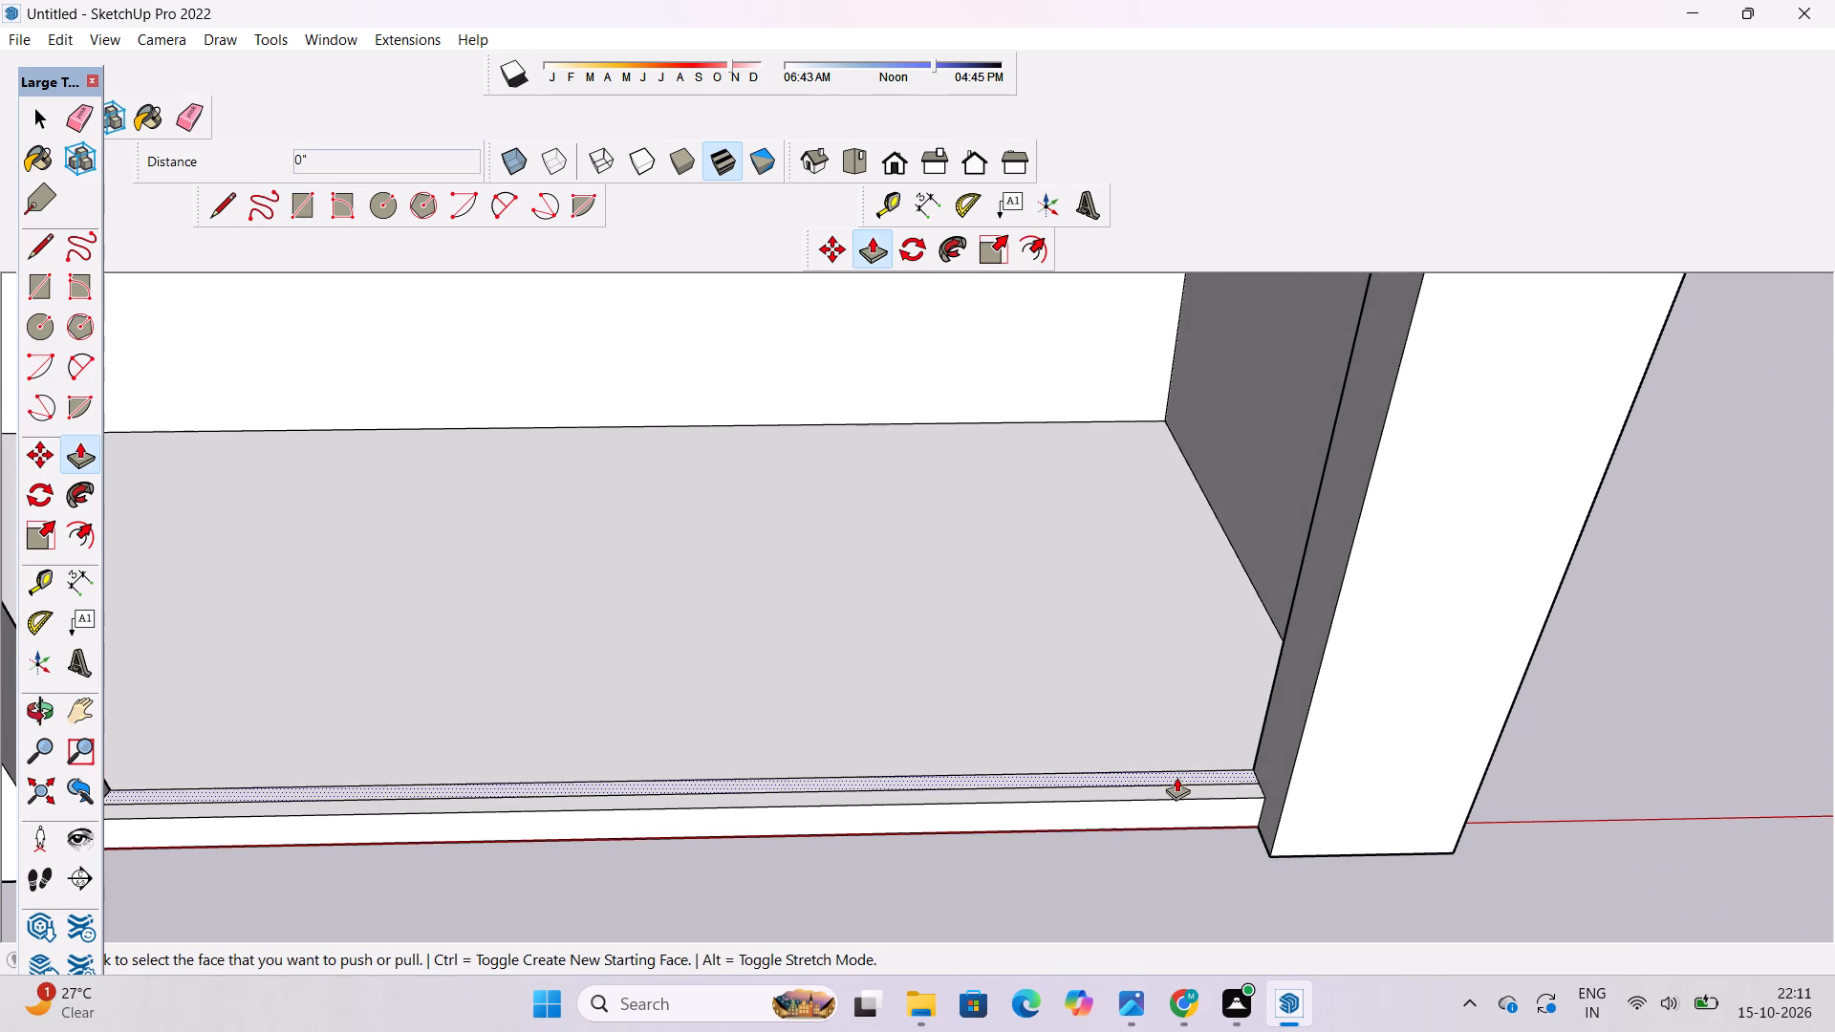
left_click(1173, 776)
scroll(1168, 742, "down", 13)
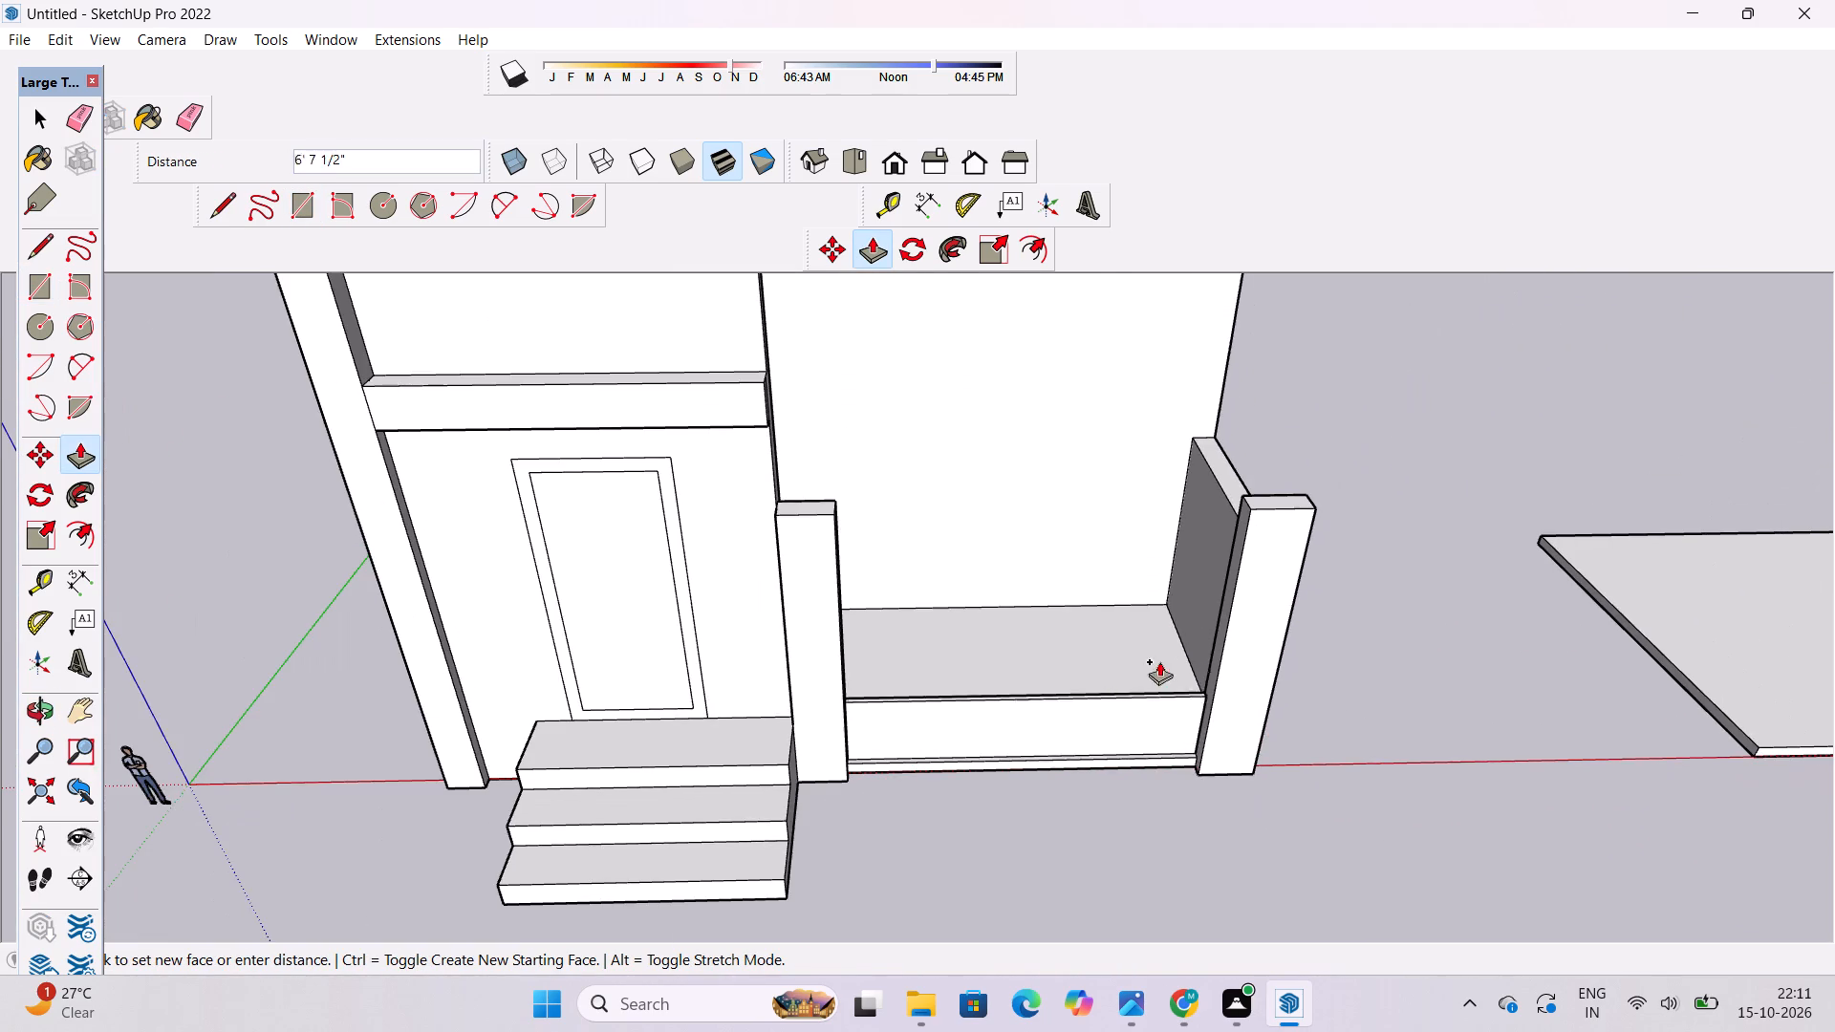
scroll(1177, 613, "up", 1)
scroll(1229, 526, "up", 3)
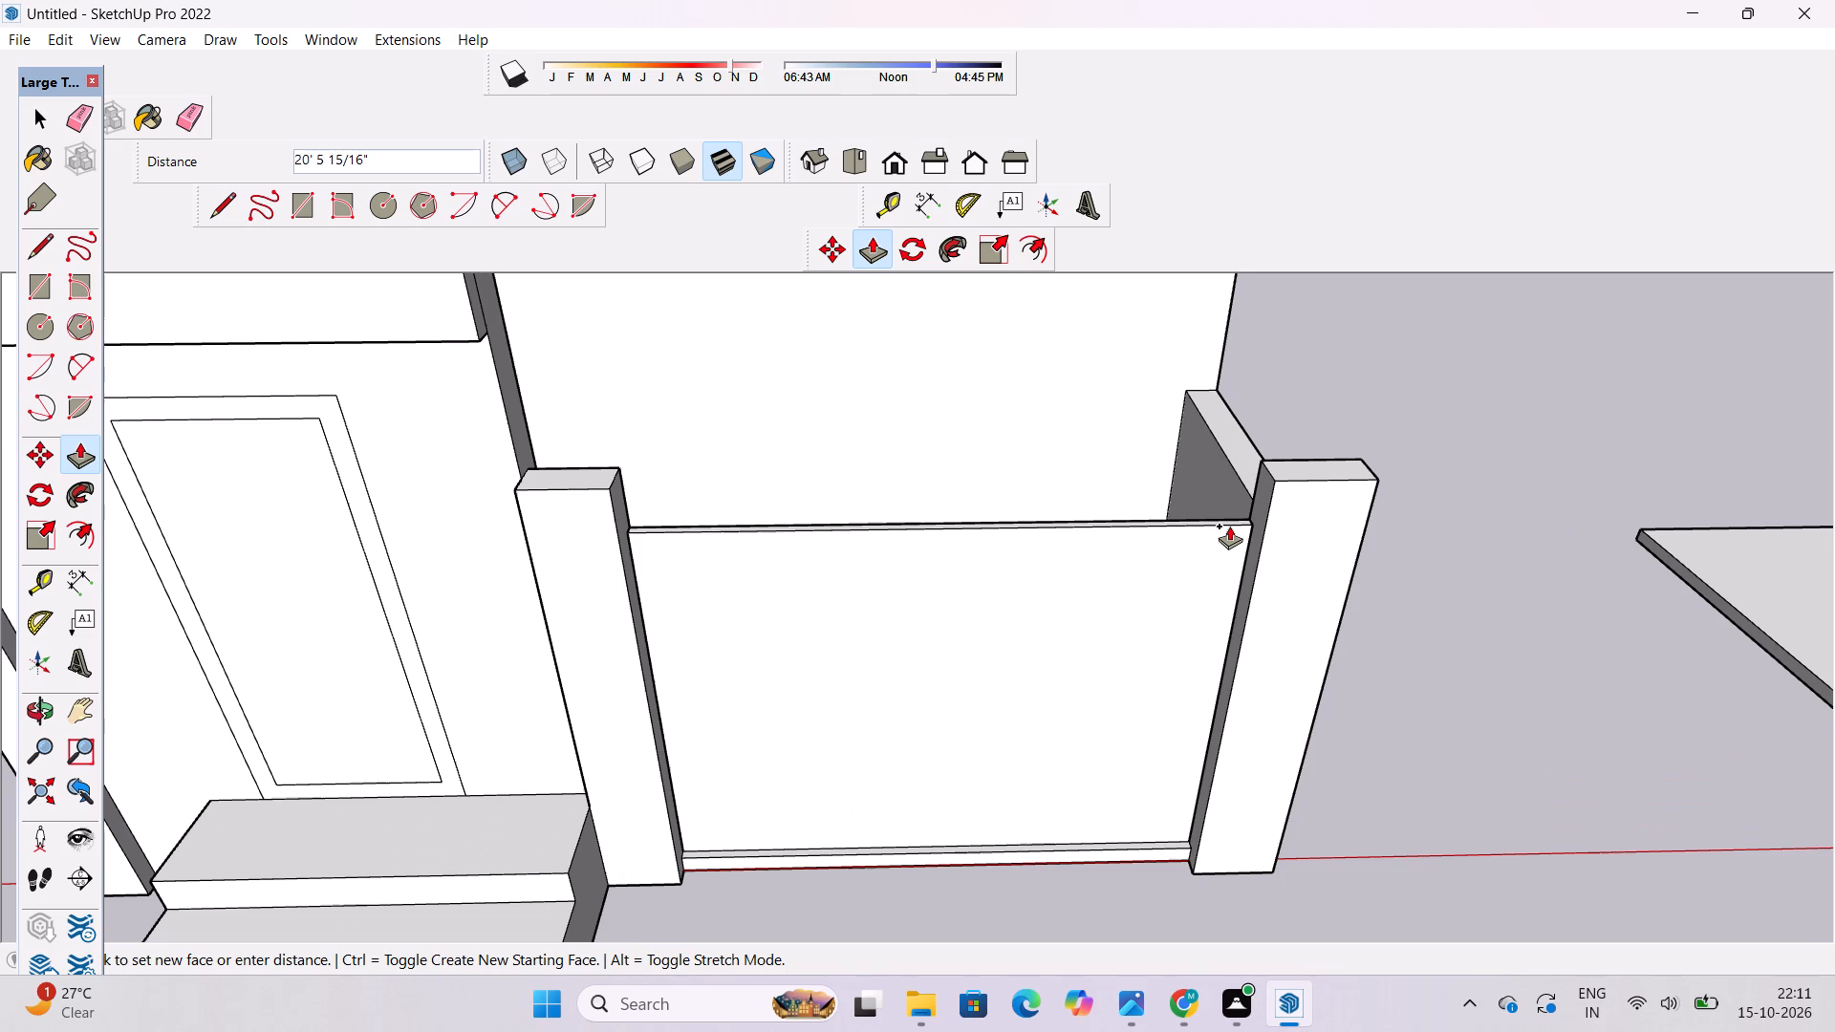
left_click(1243, 502)
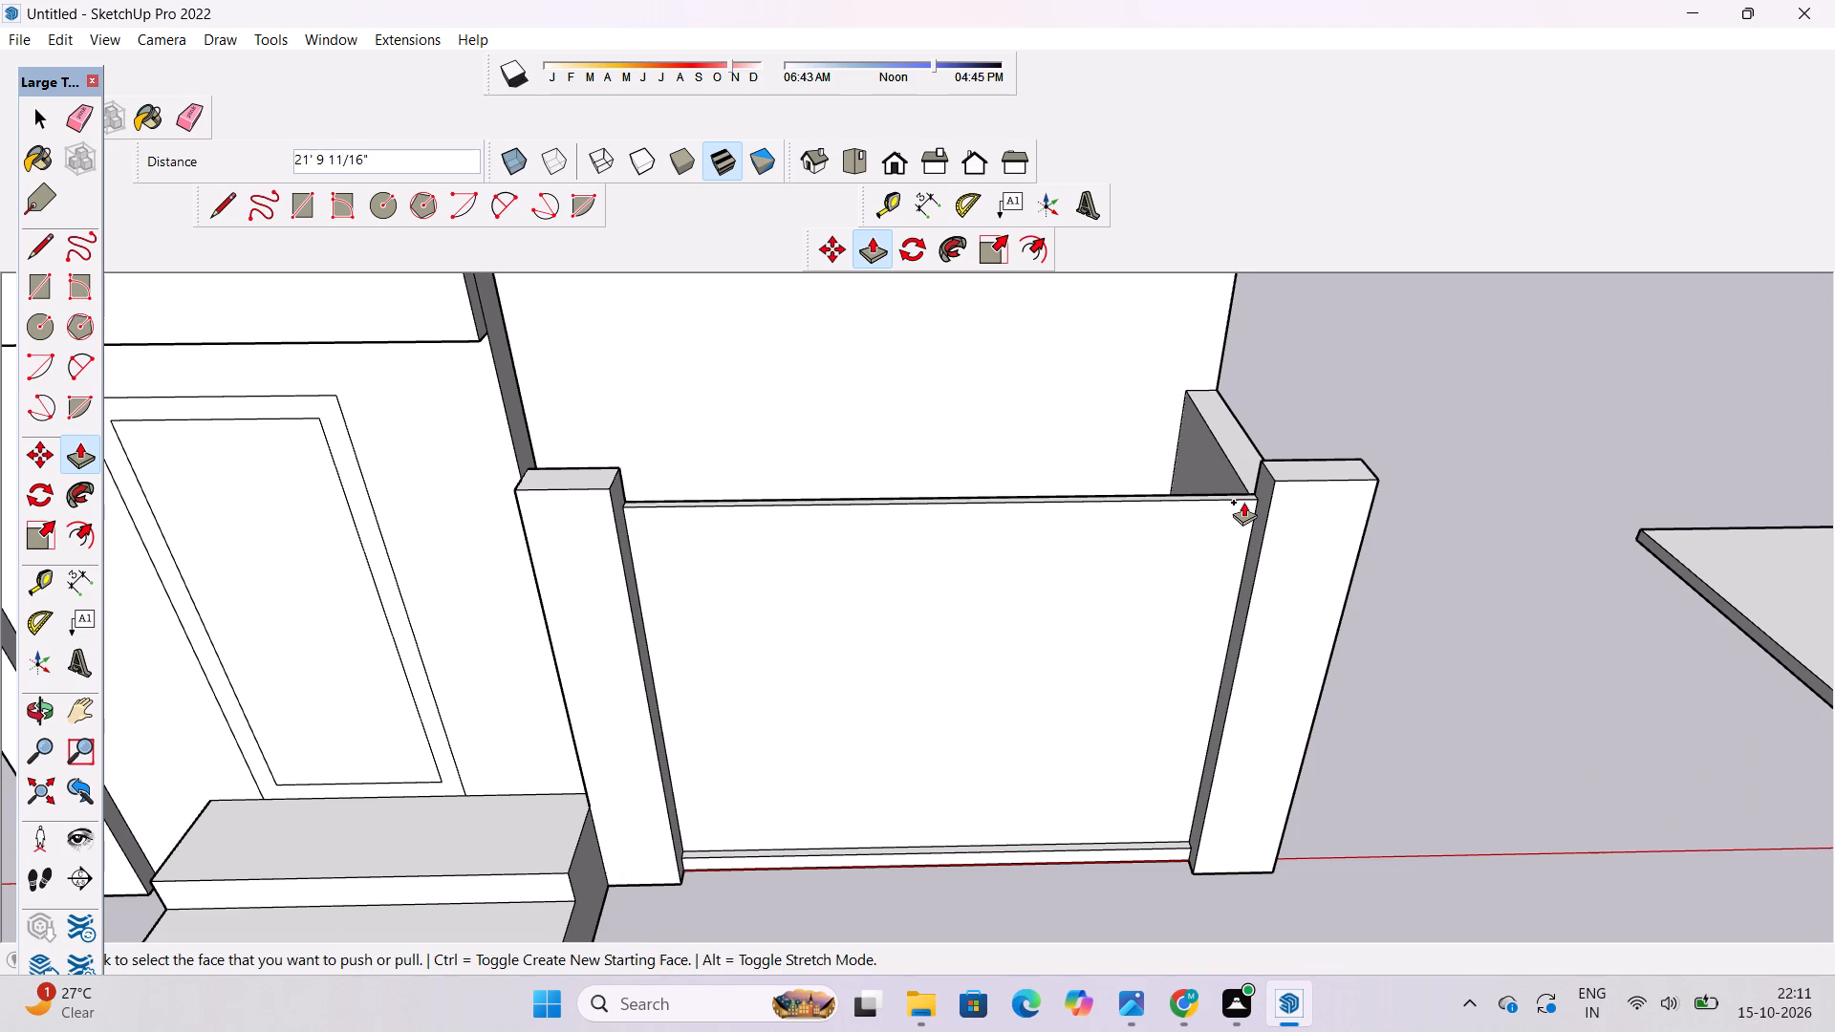
Examine the new front wall between the pillars together with the stair and door.
key("o")
left_click_drag(1252, 651, 1251, 531)
scroll(1060, 688, "down", 3)
left_click(1054, 700, "shift")
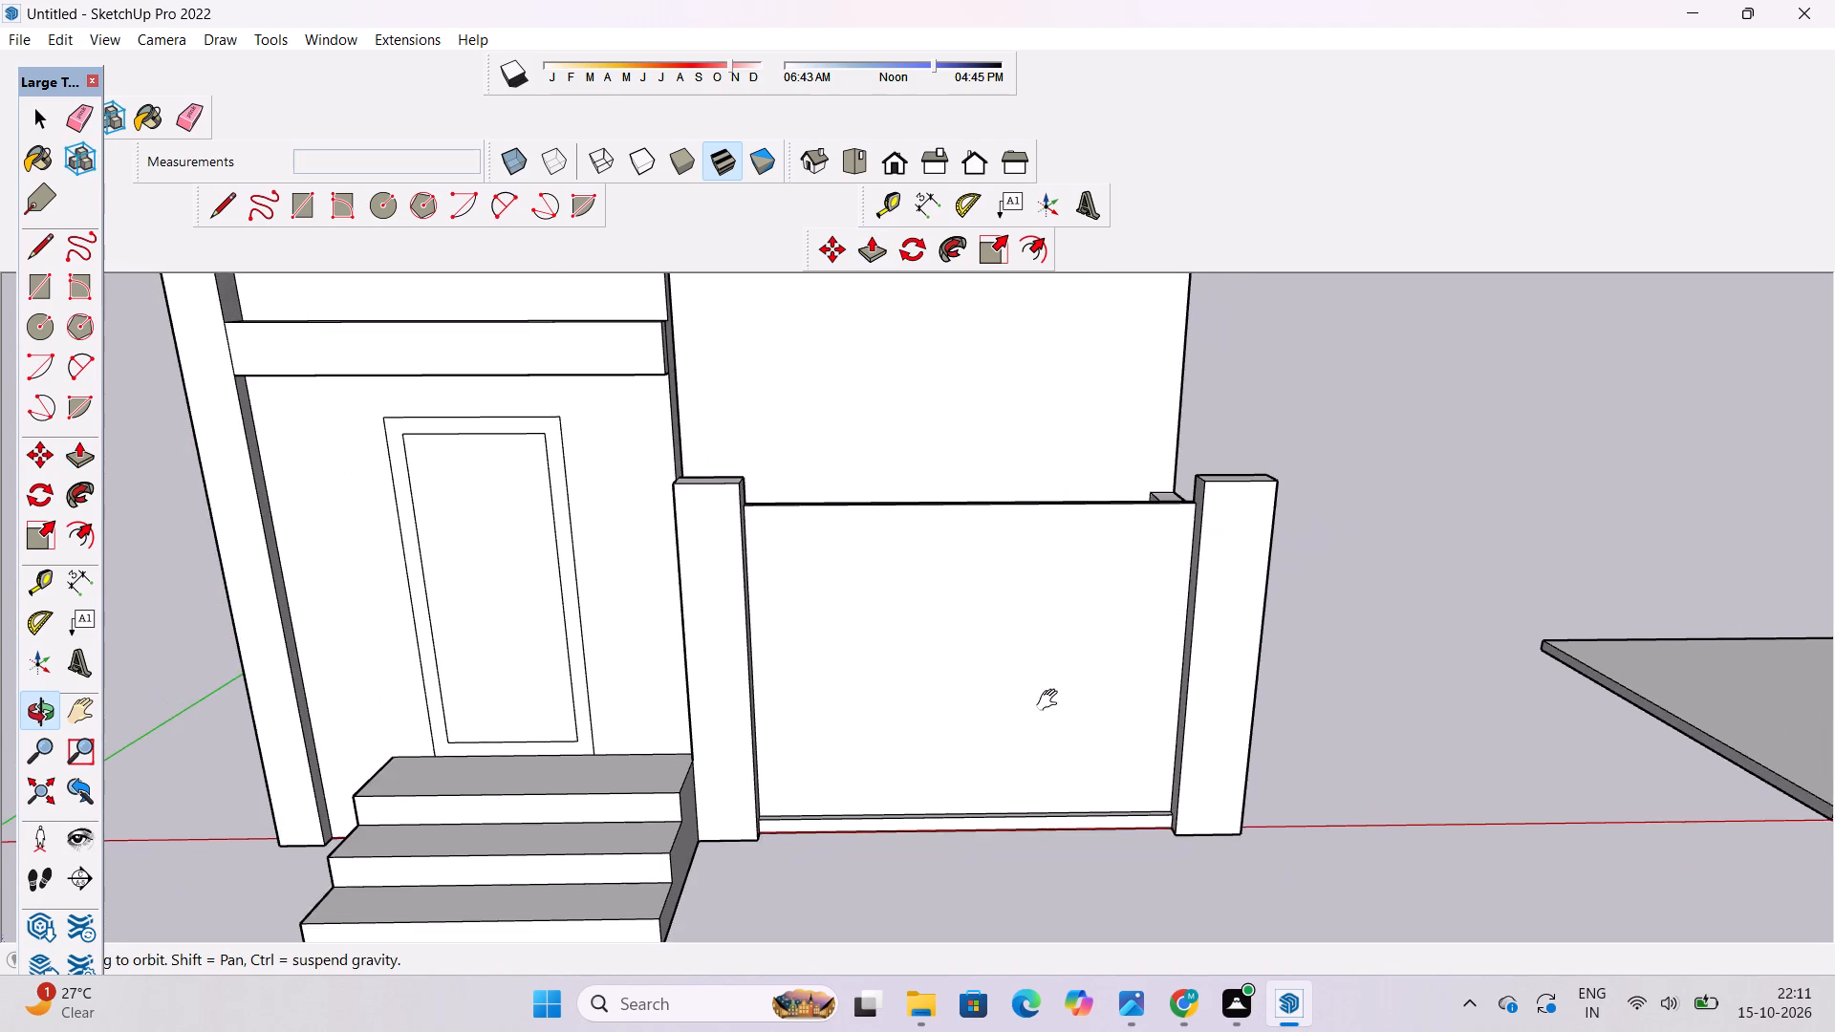
left_click_drag(1052, 700, 1079, 742)
left_click_drag(868, 650, 897, 771, "shift")
left_click_drag(896, 774, 896, 740)
left_click_drag(896, 732, 911, 761, "shift")
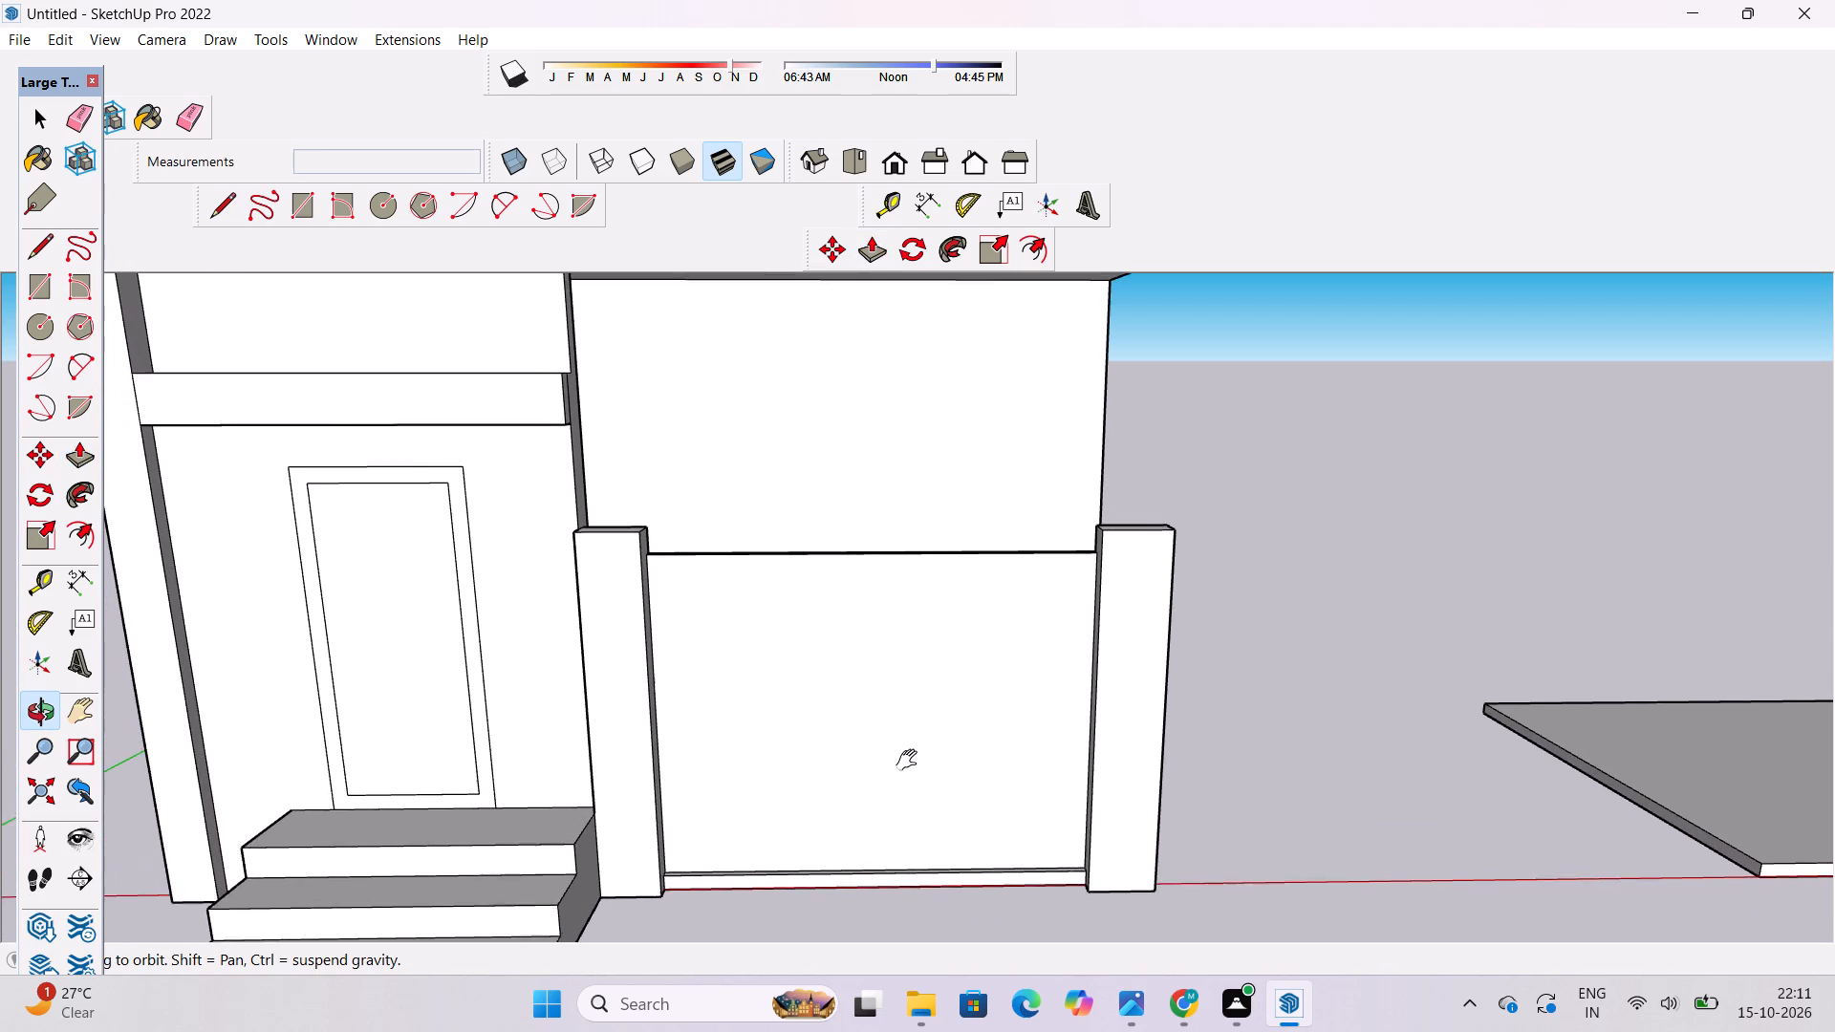
Place a horizontal guide 5' below the top edge of the front wall between the pillars.
left_click_drag(911, 761, 913, 763, "shift")
key("t")
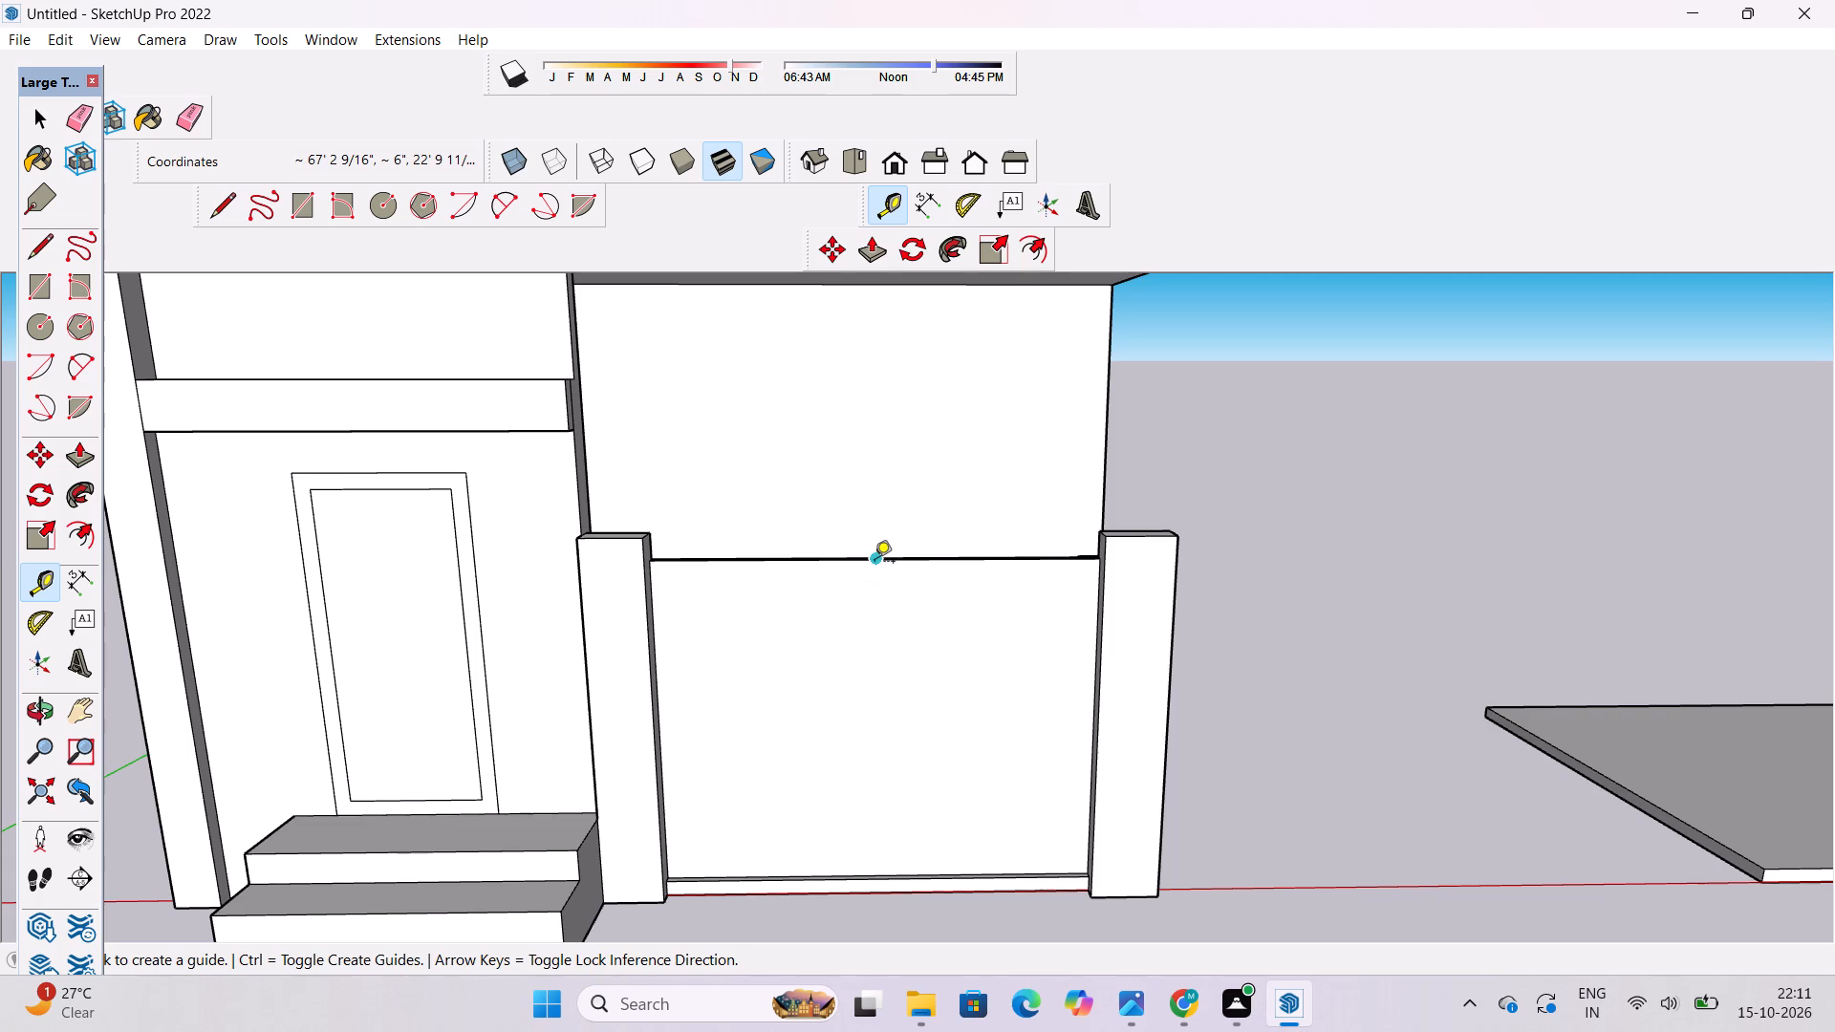
left_click(874, 563)
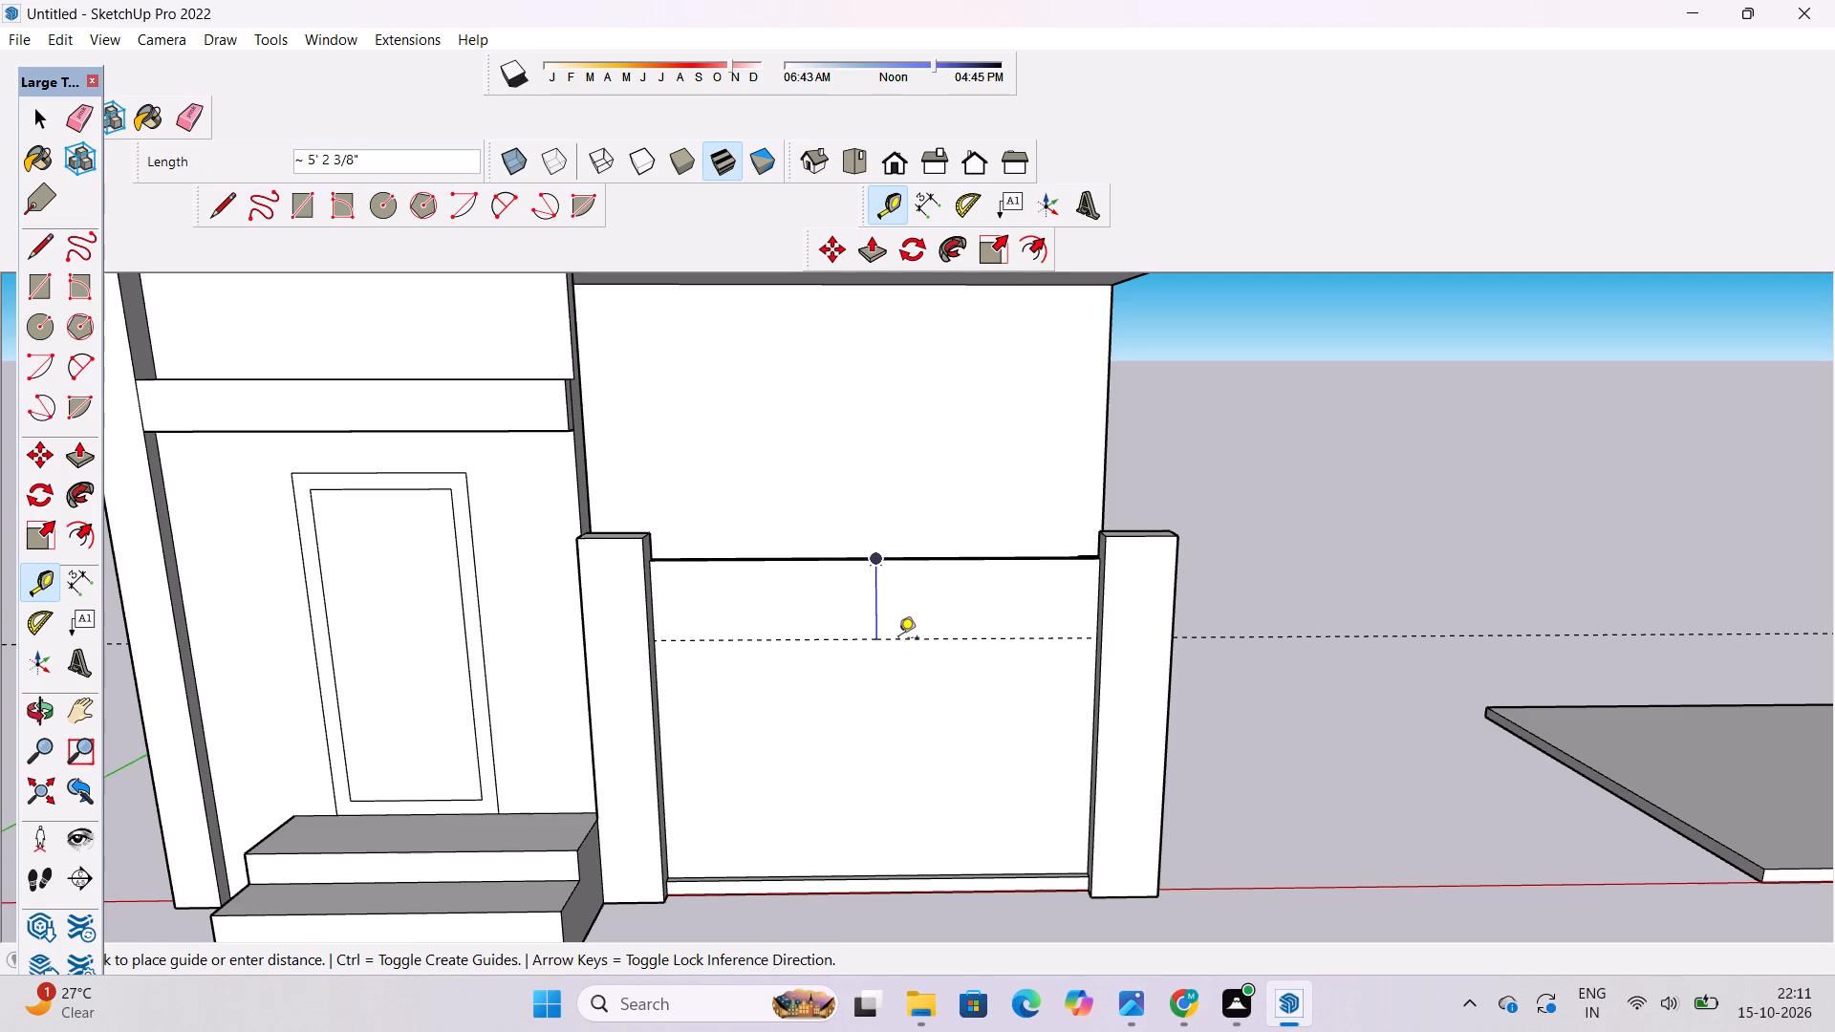
type("5'")
key("Return")
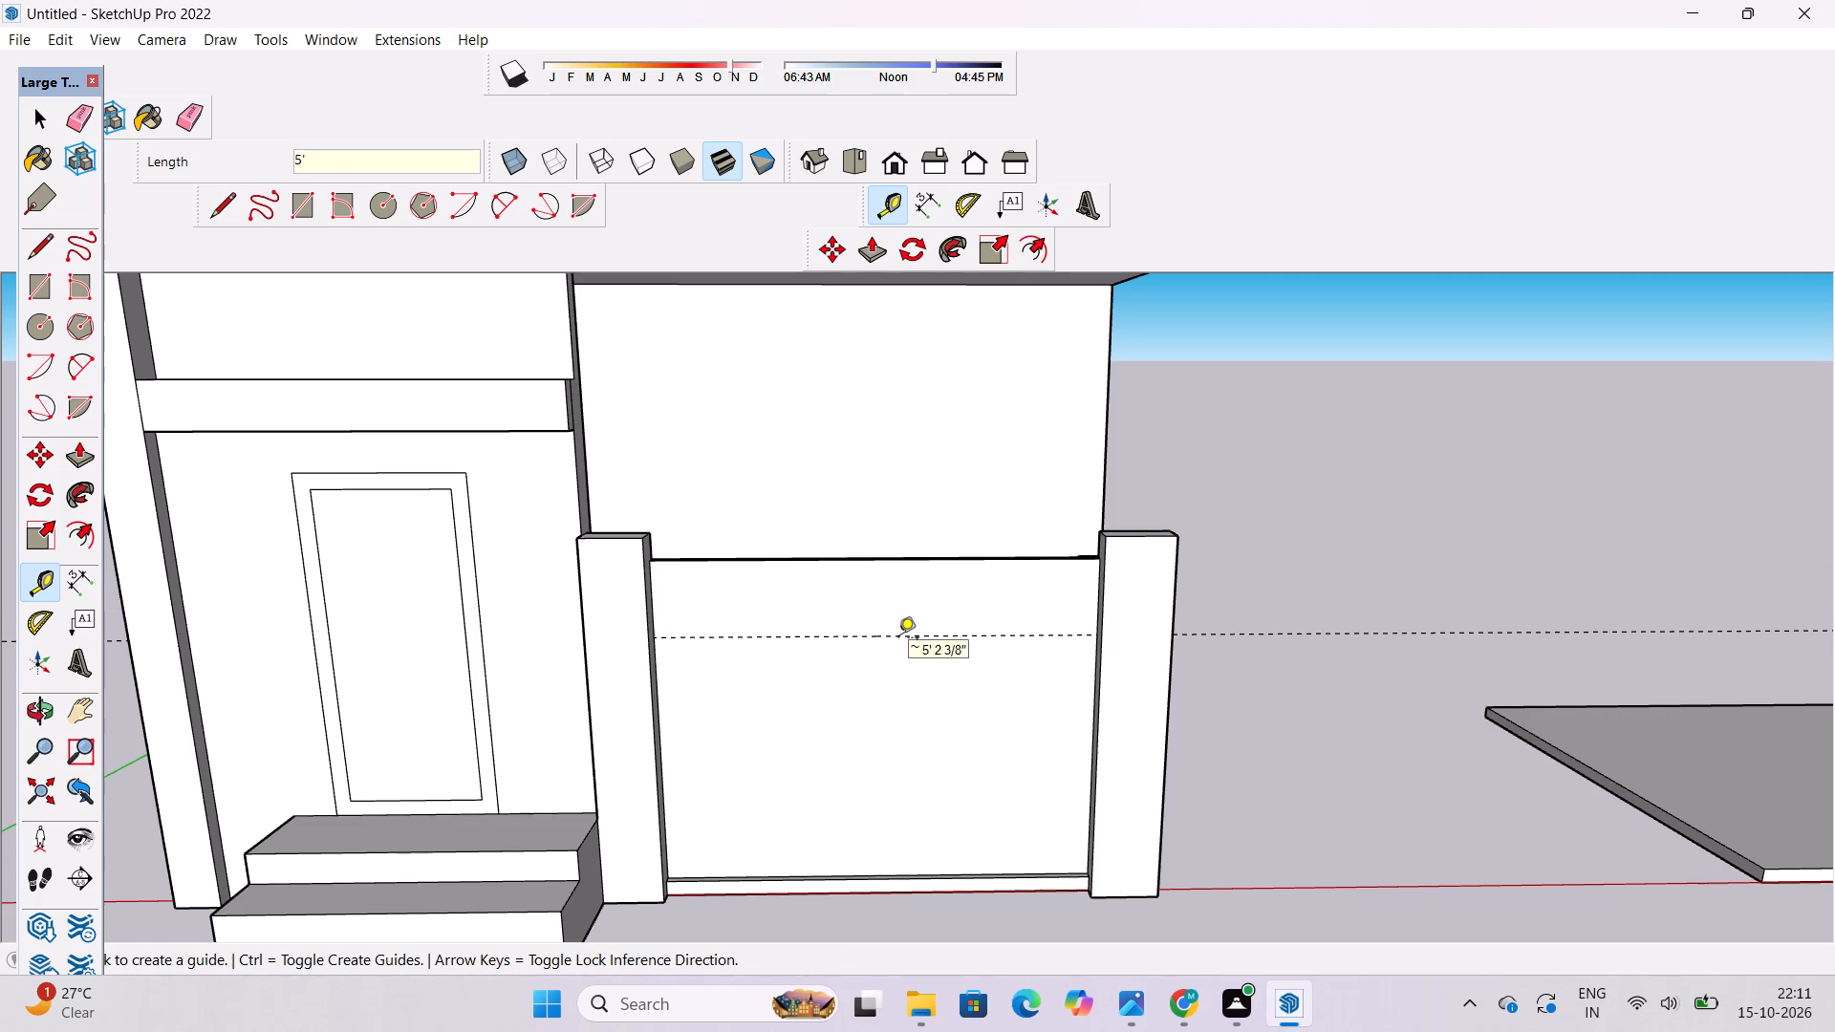
Draw a 28' 6" horizontal line along the guide across the front wall, from pillar to pillar.
left_click(220, 211)
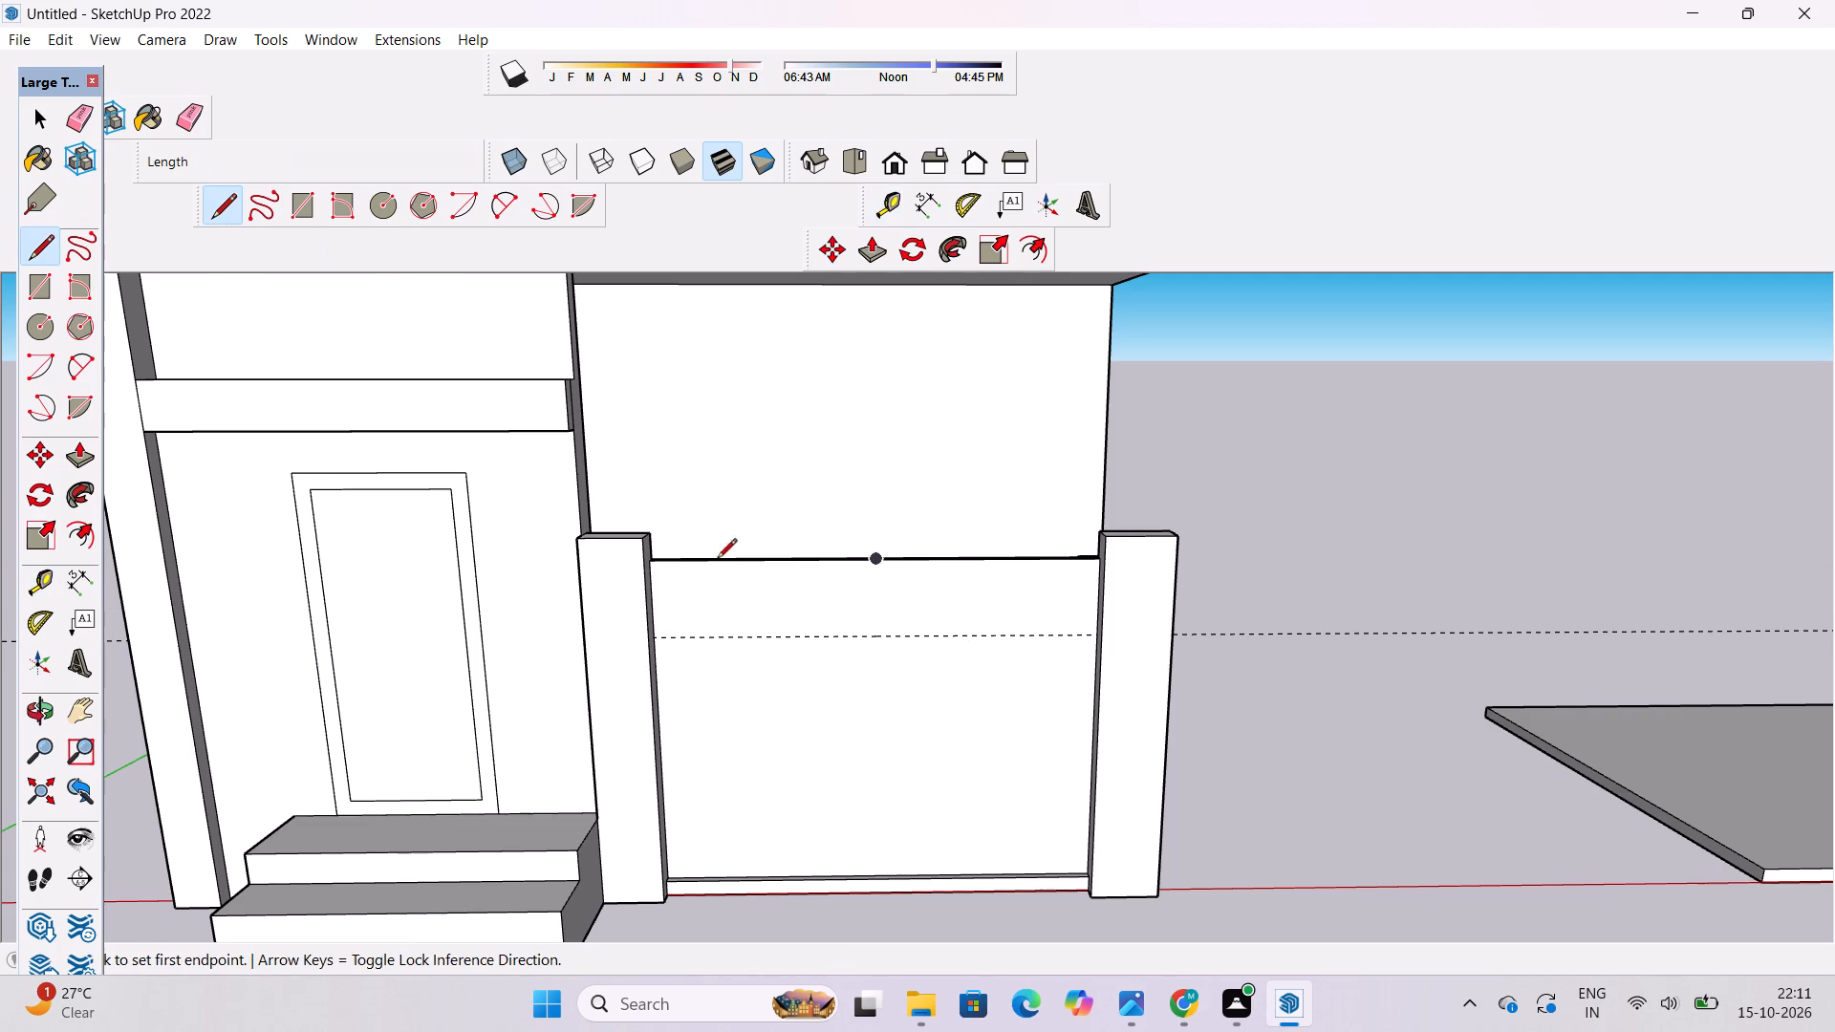
scroll(794, 643, "up", 10)
left_click(536, 625)
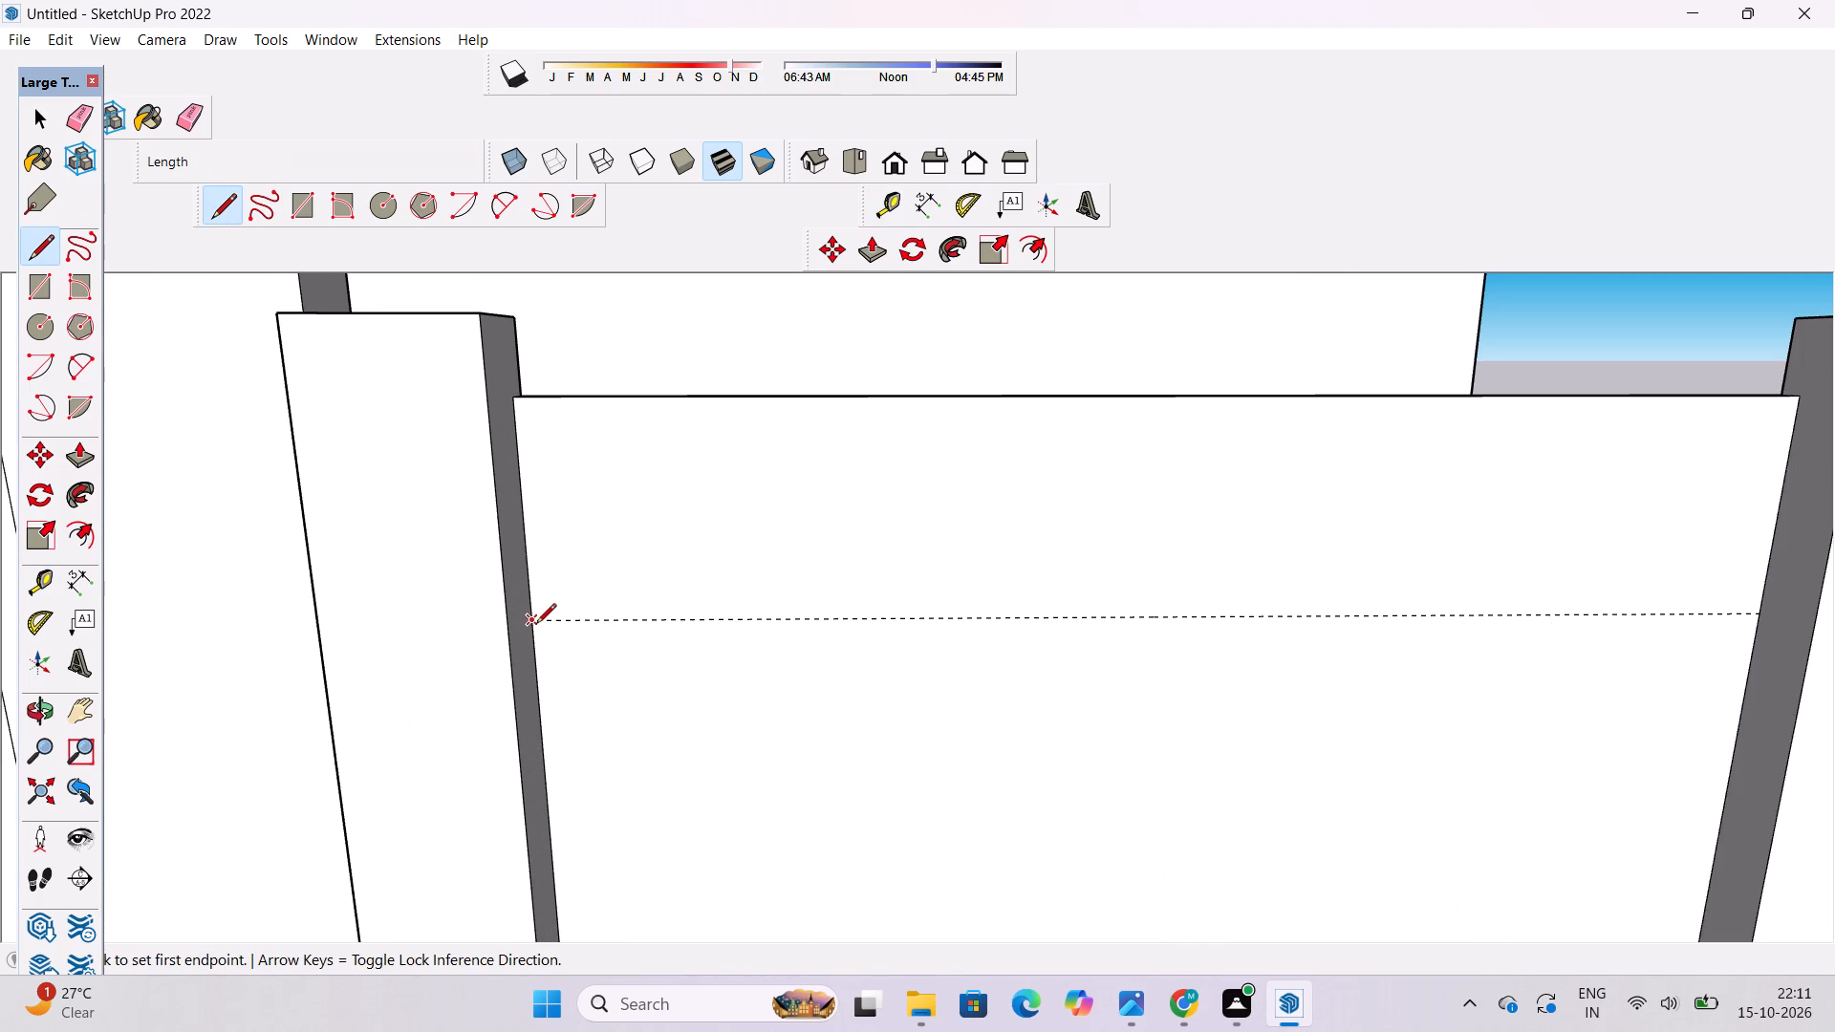
scroll(536, 625, "down", 4)
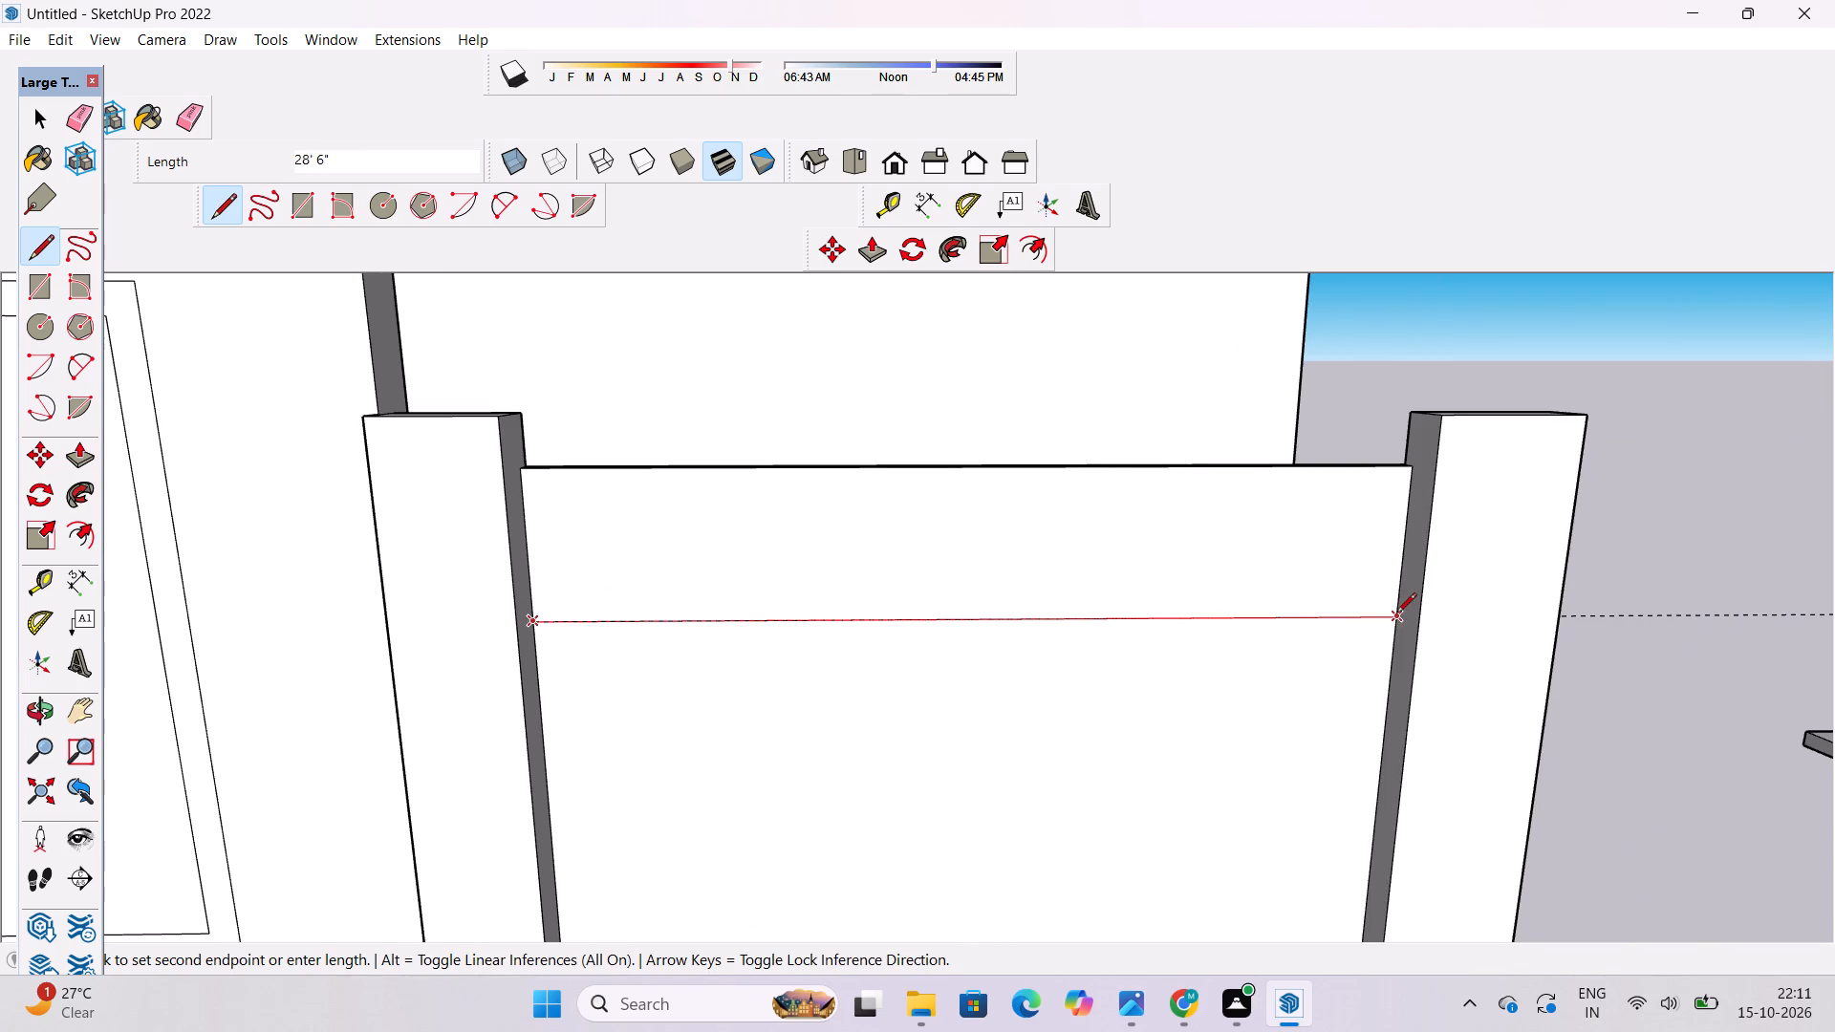
left_click(1396, 614)
Erase the horizontal guide that extends beyond the front wall.
left_click(180, 123)
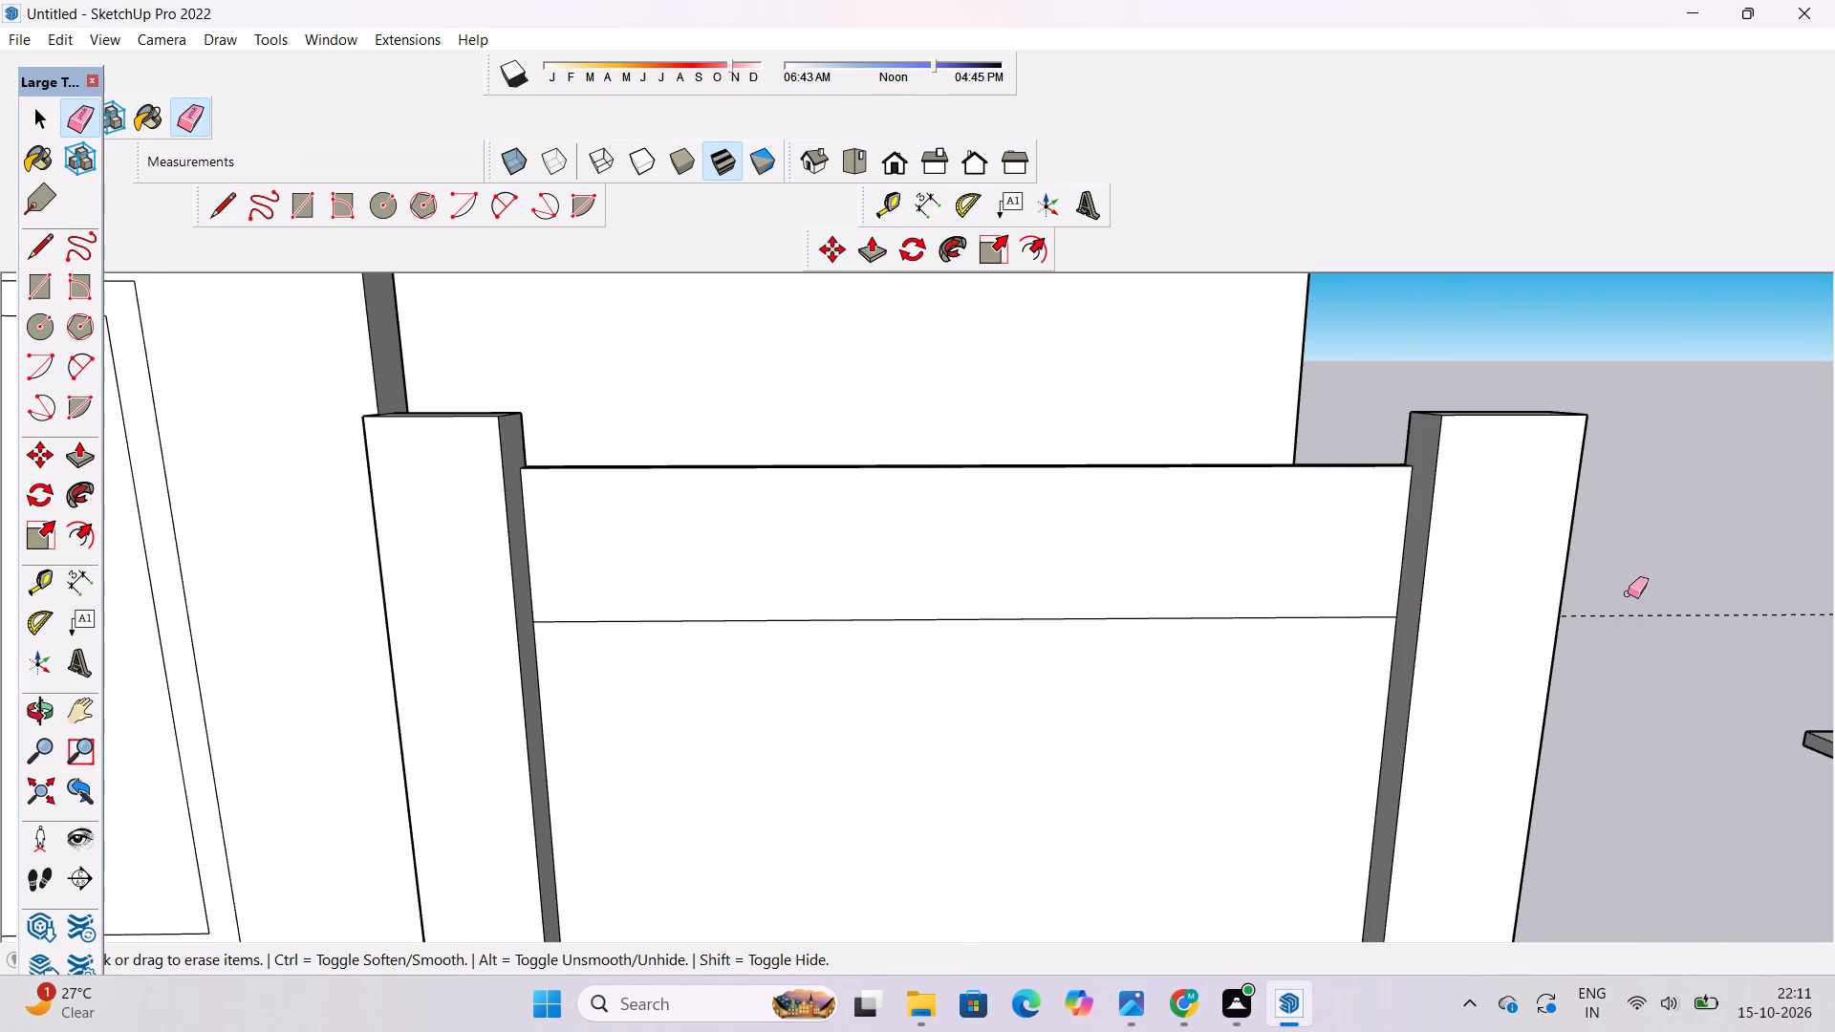
left_click_drag(1634, 605, 1638, 615)
scroll(1310, 544, "down", 8)
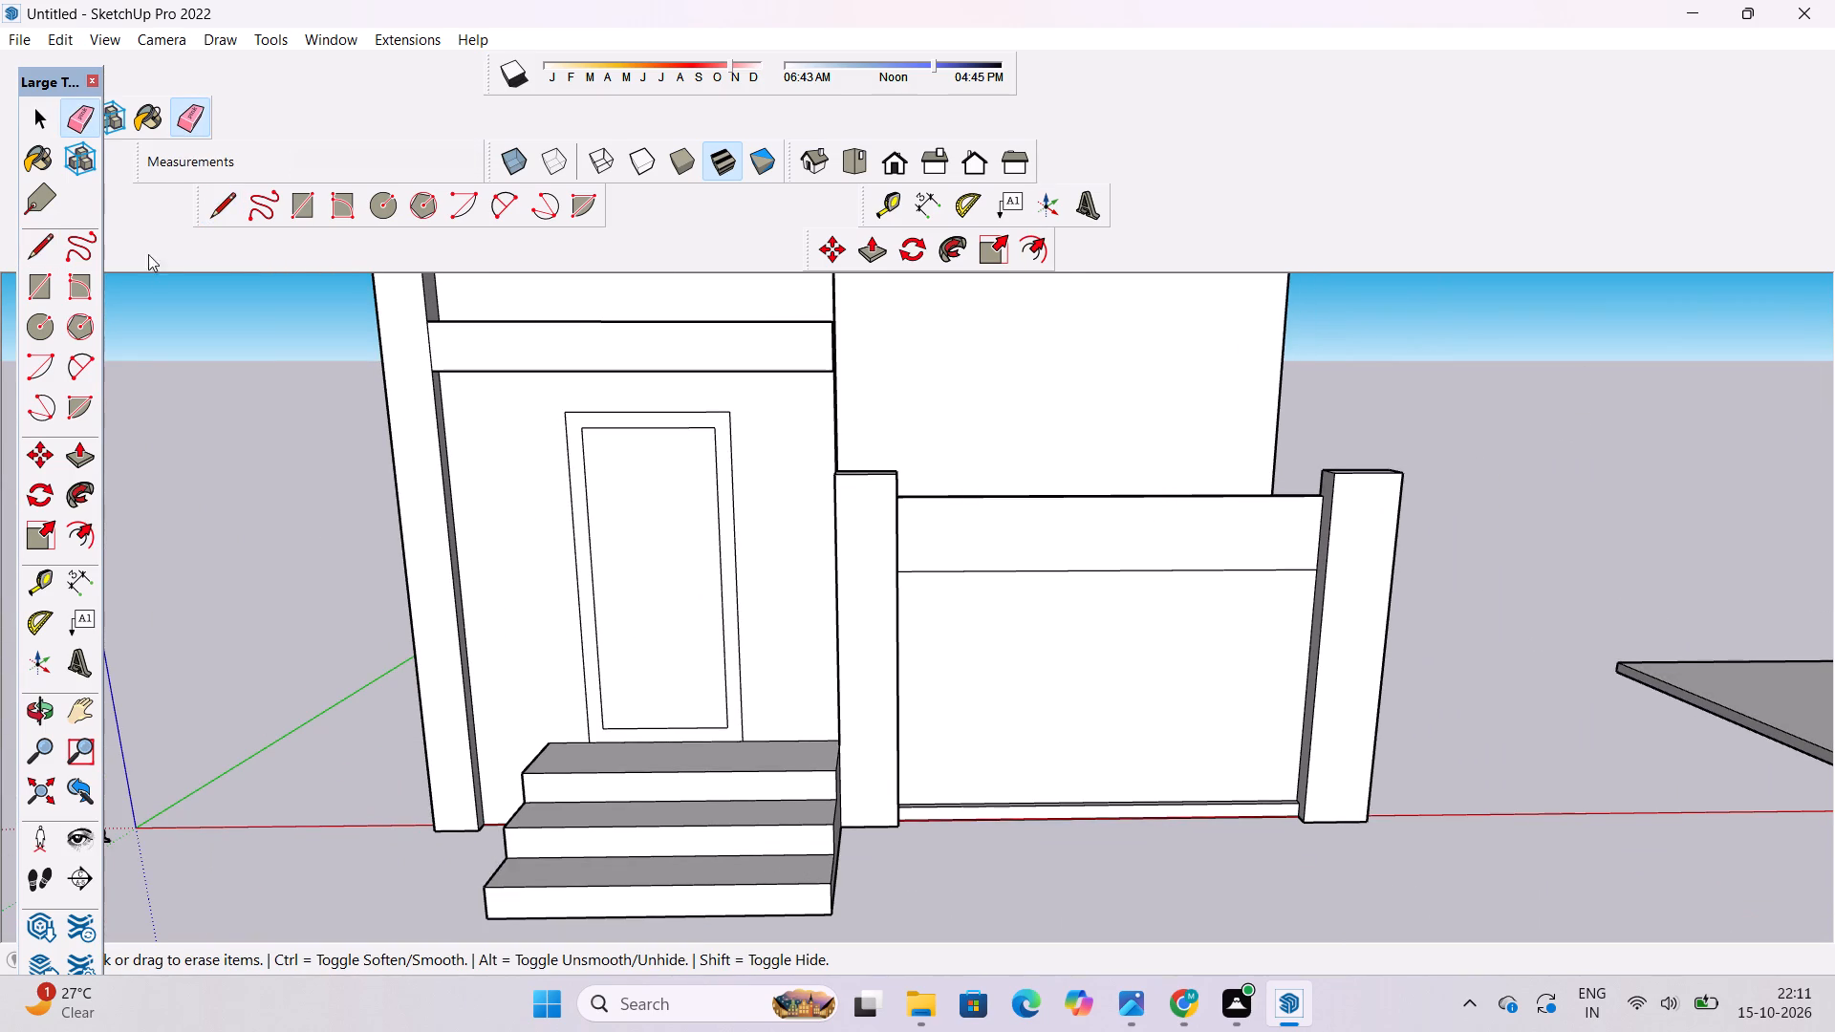
Draw a 16' 9 11/16" vertical centre line on the front wall from the bottom edge's midpoint to the horizontal line's midpoint.
left_click(211, 213)
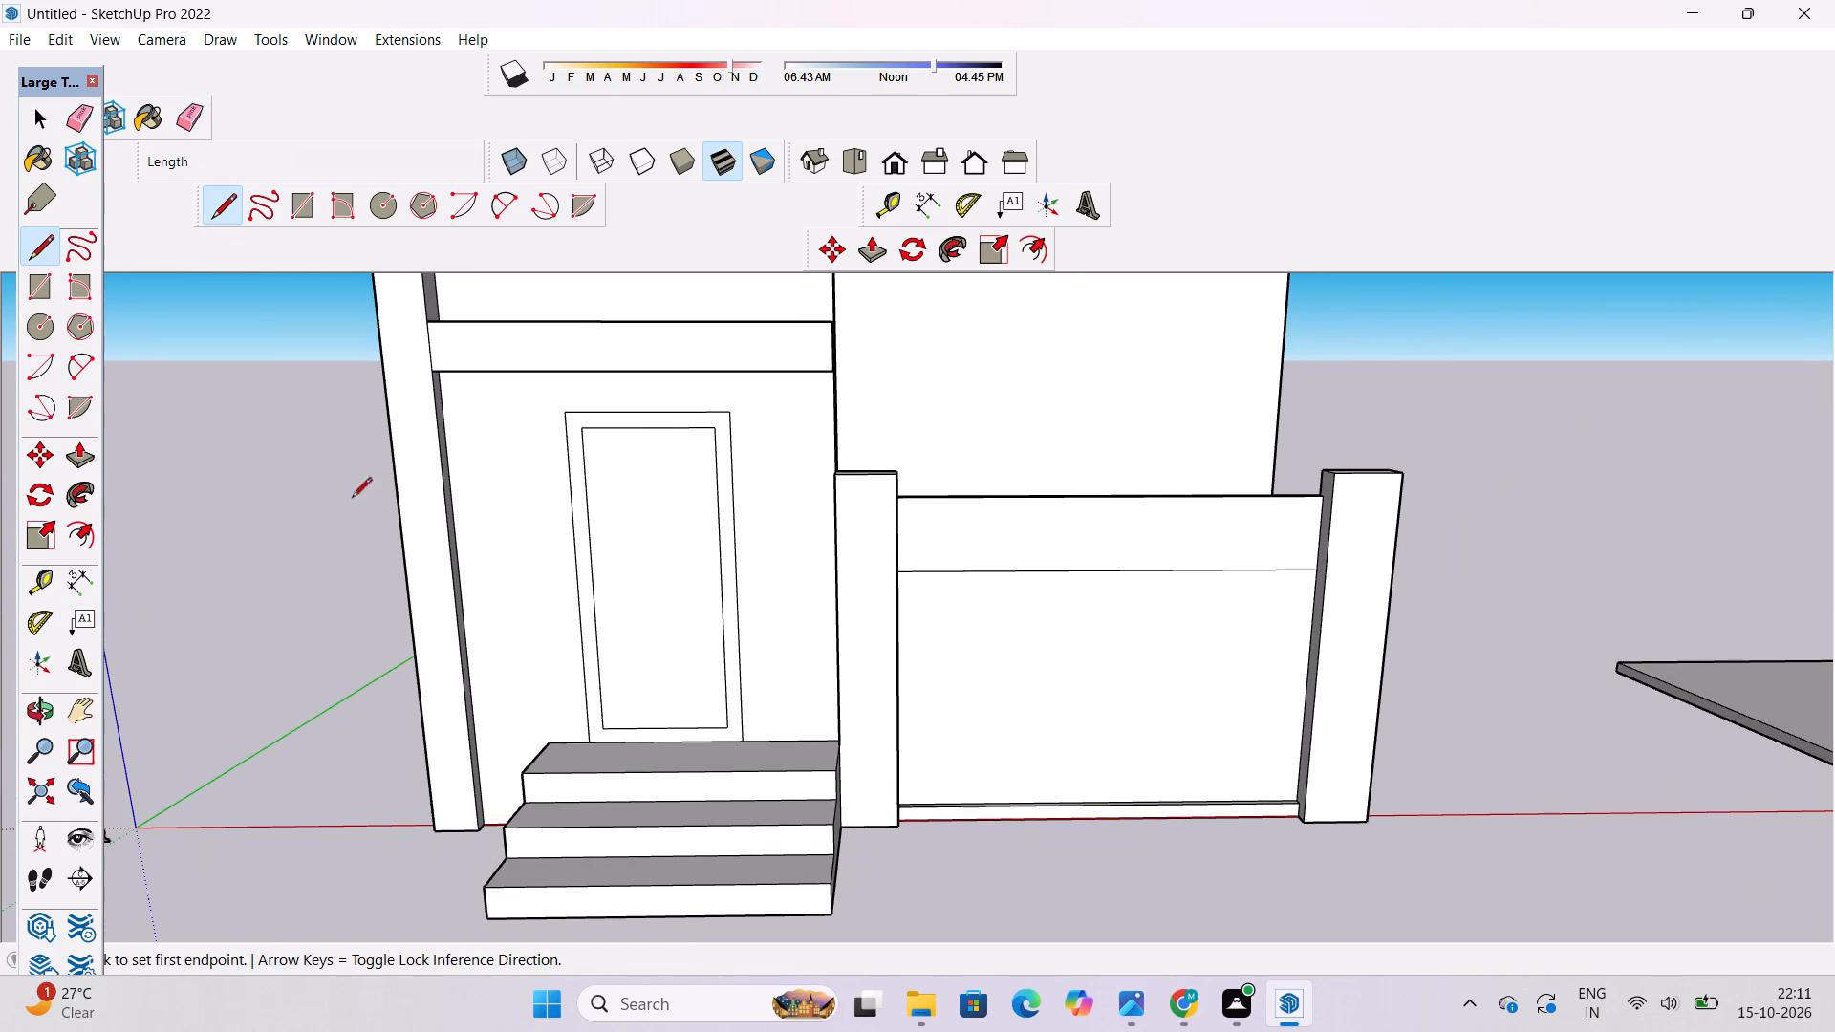
scroll(352, 522, "down", 2)
scroll(735, 611, "up", 3)
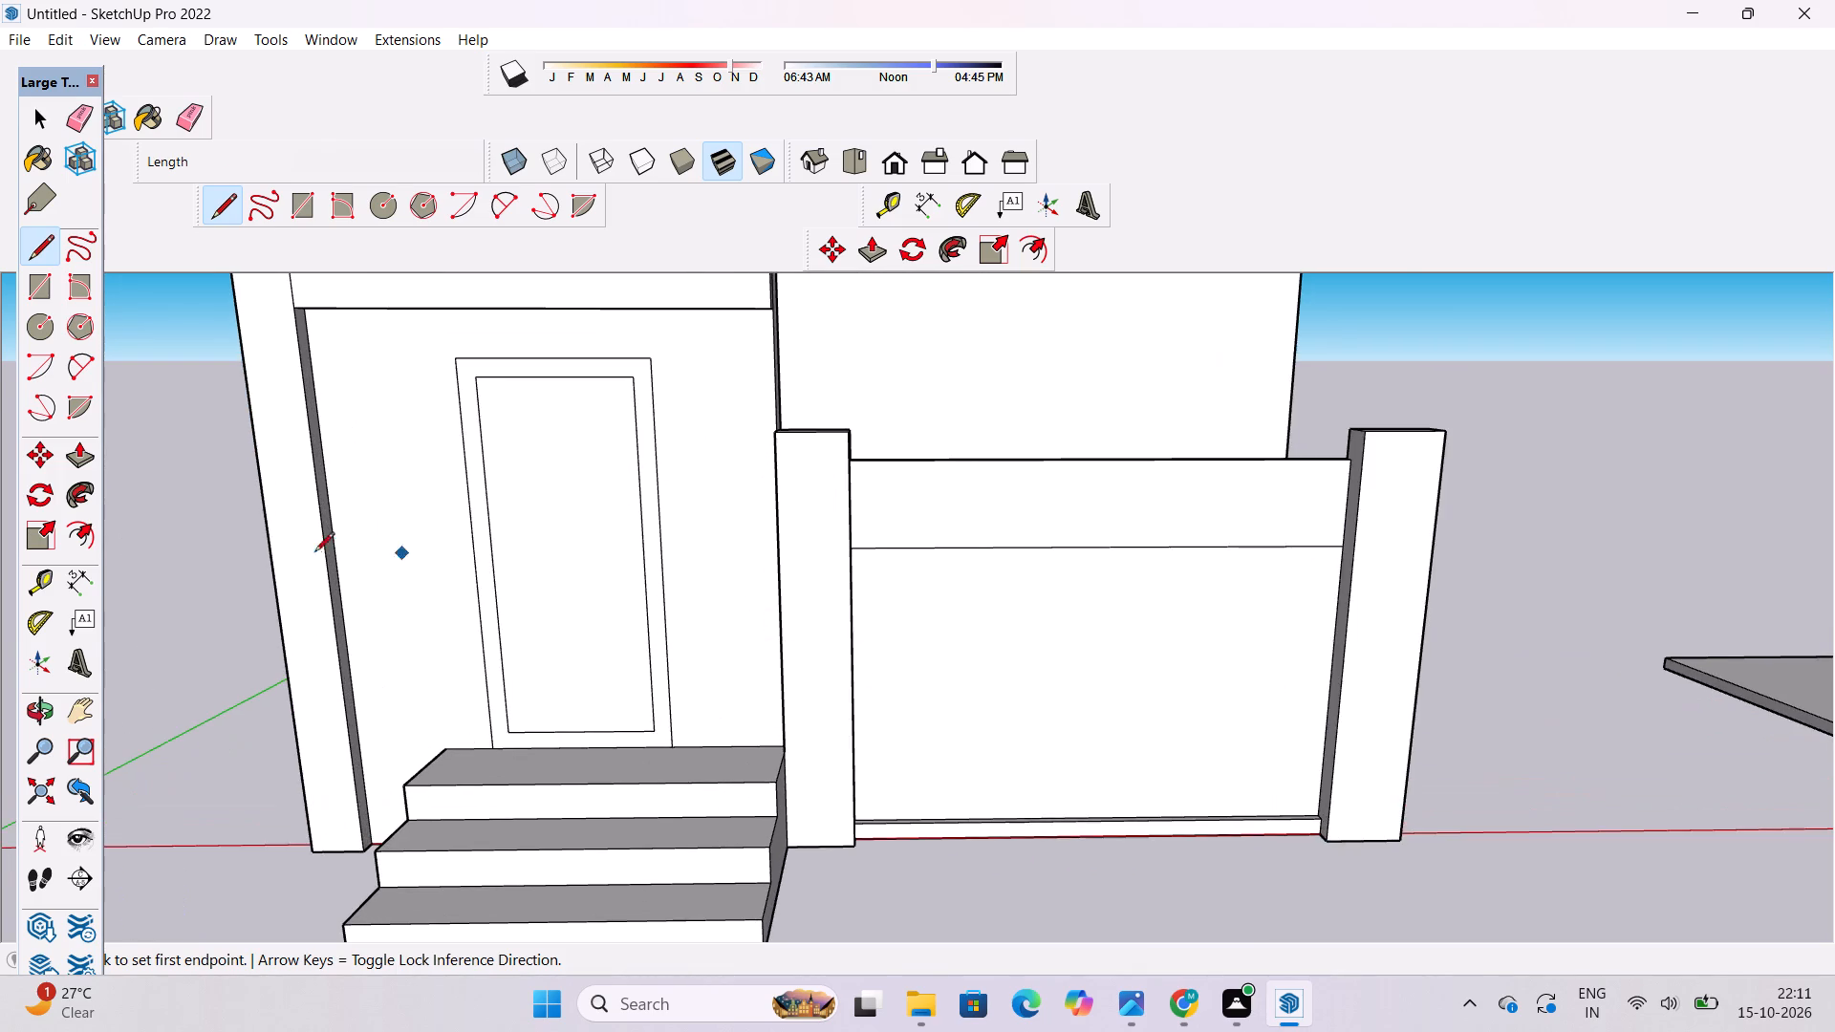
scroll(314, 553, "down", 5)
scroll(831, 699, "up", 9)
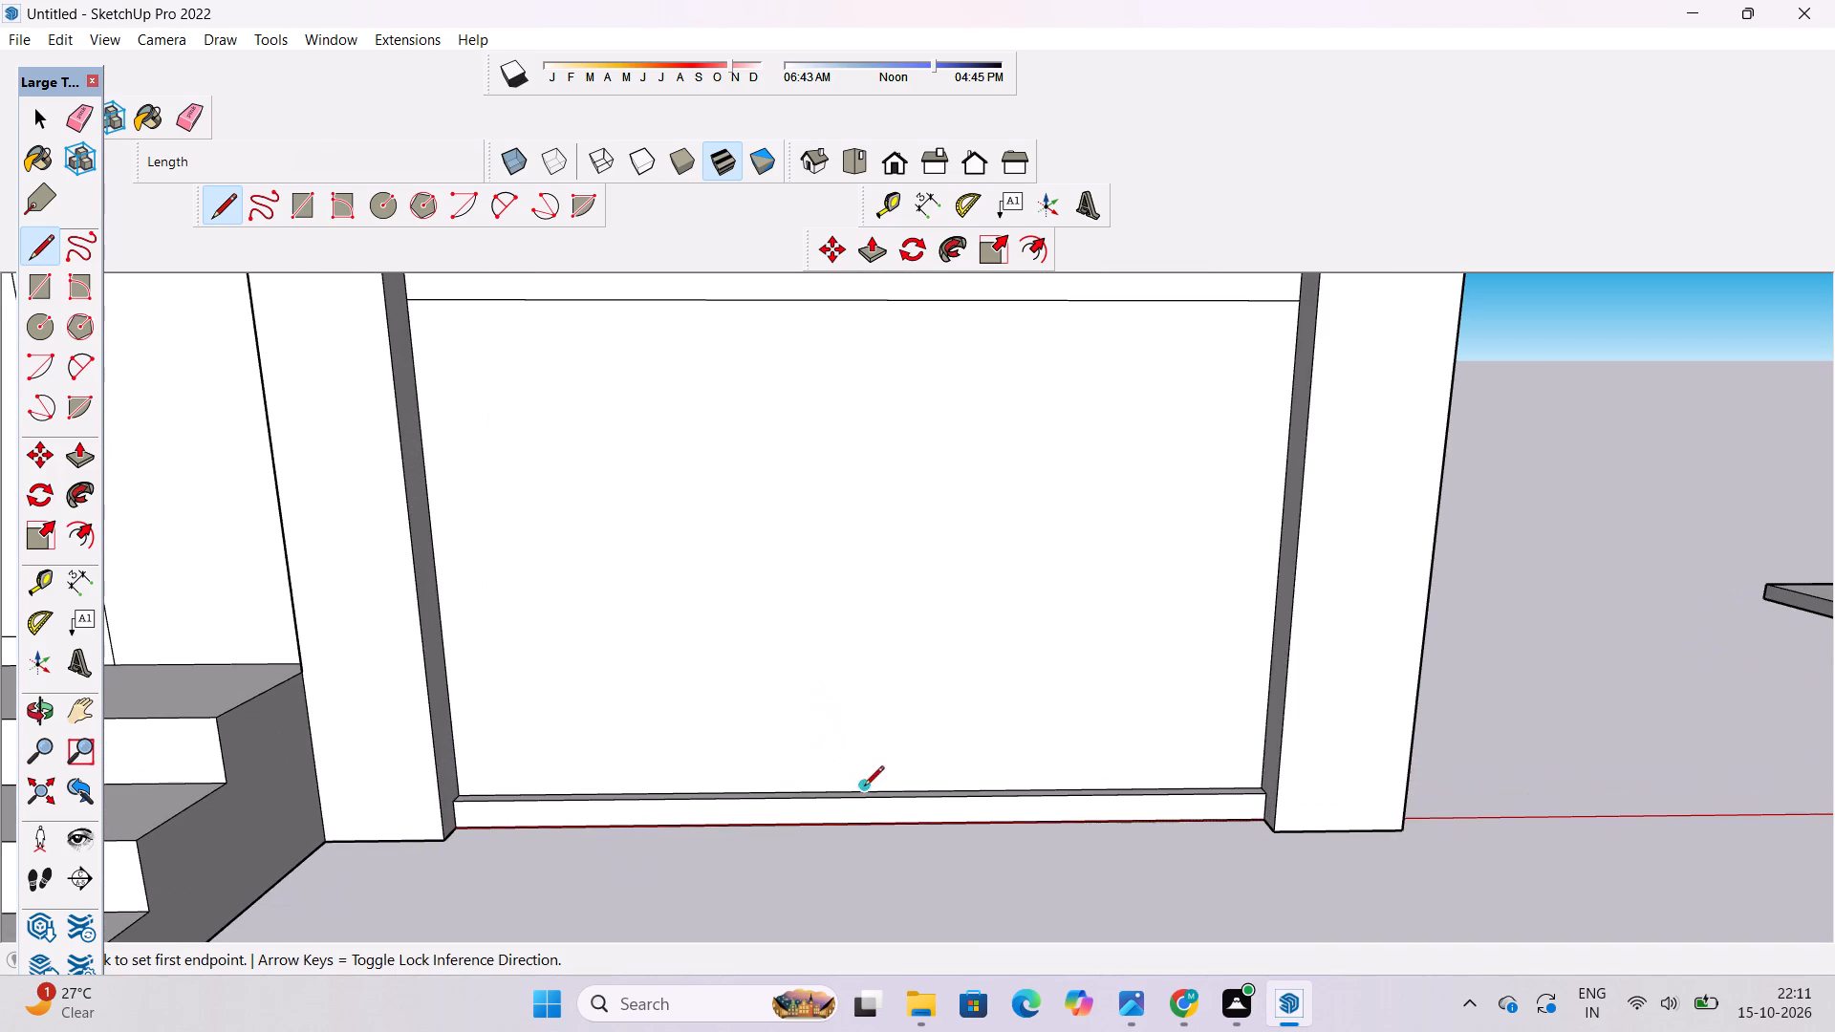
scroll(876, 795, "up", 9)
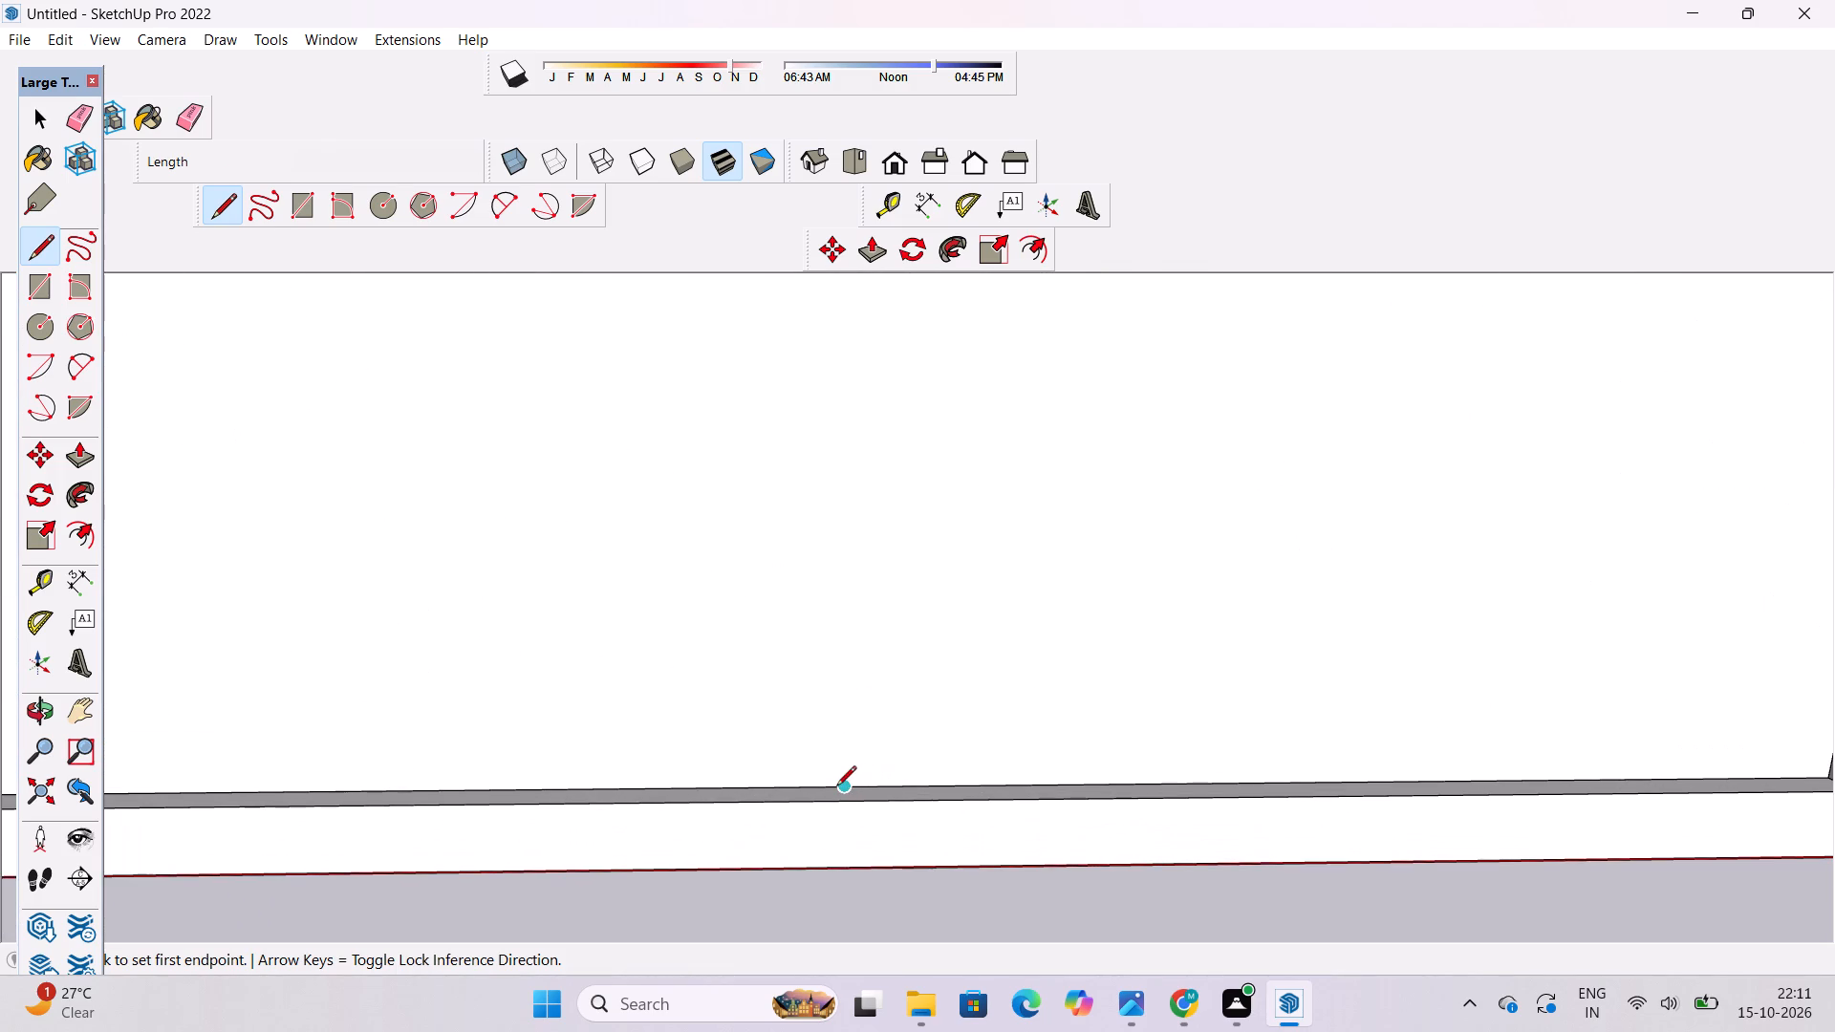
left_click(839, 786)
scroll(850, 791, "down", 12)
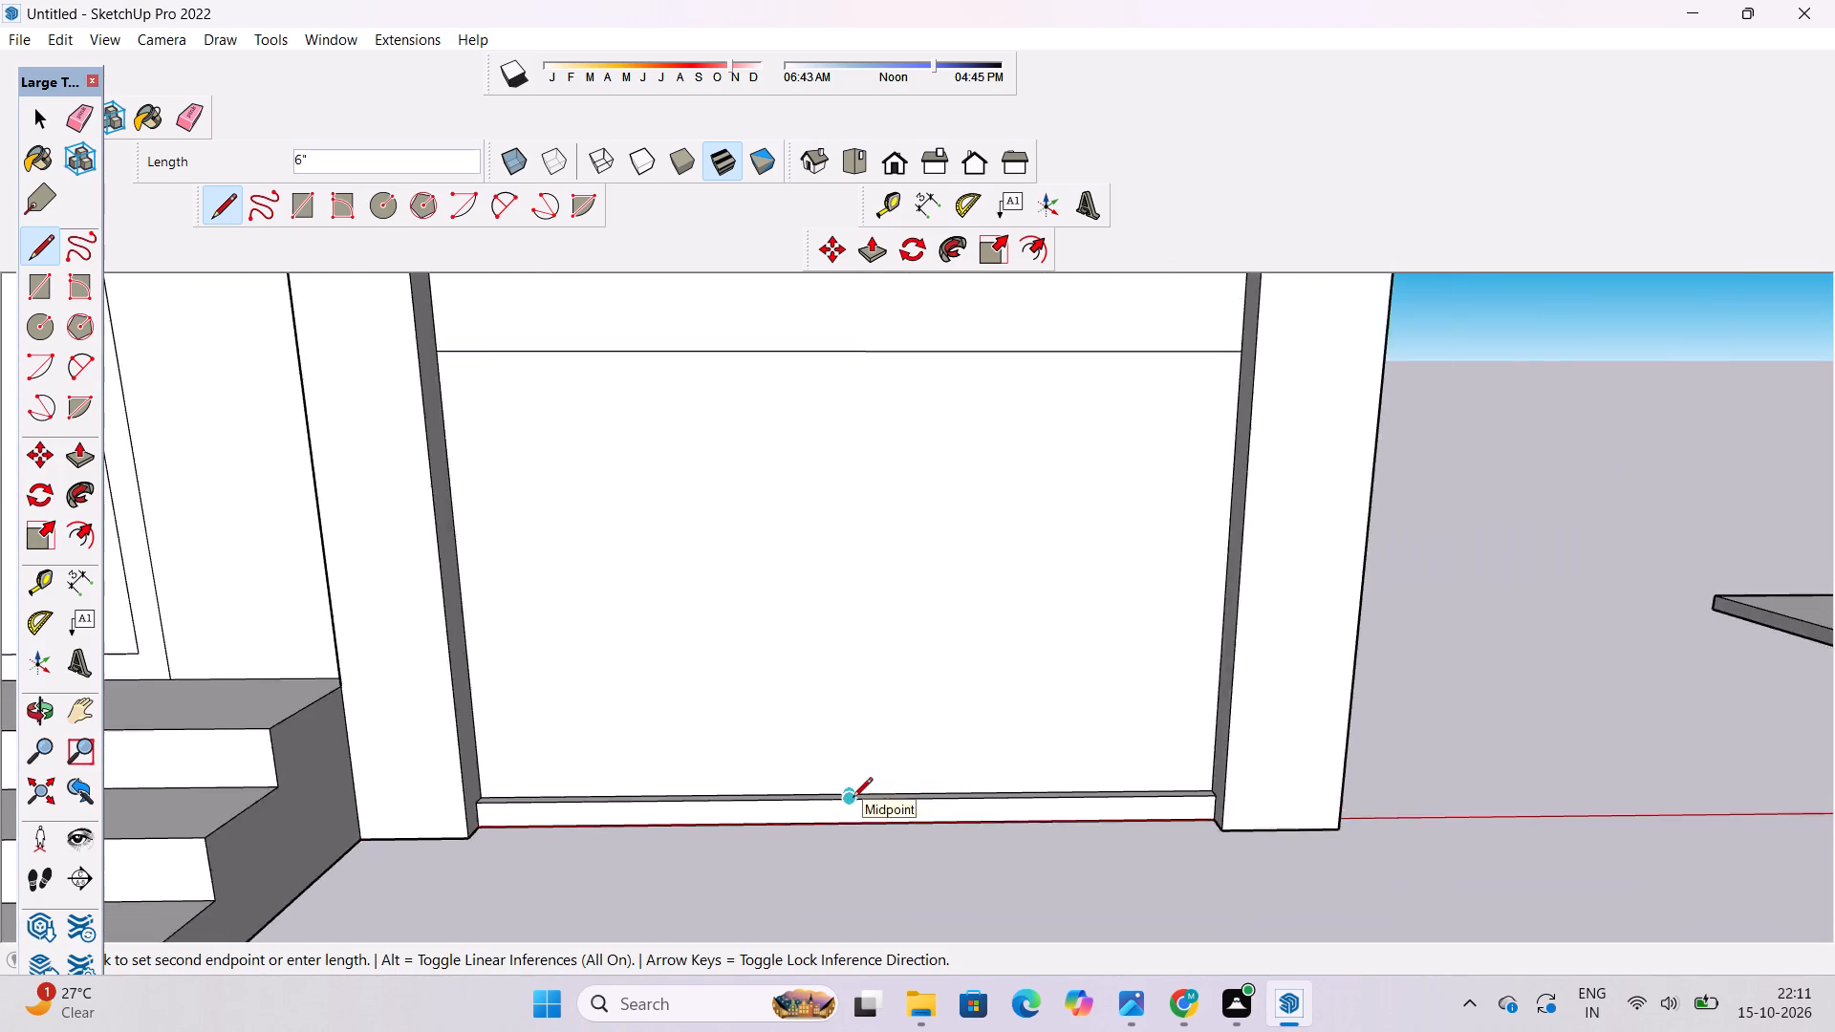
scroll(853, 799, "down", 6)
scroll(853, 567, "up", 3)
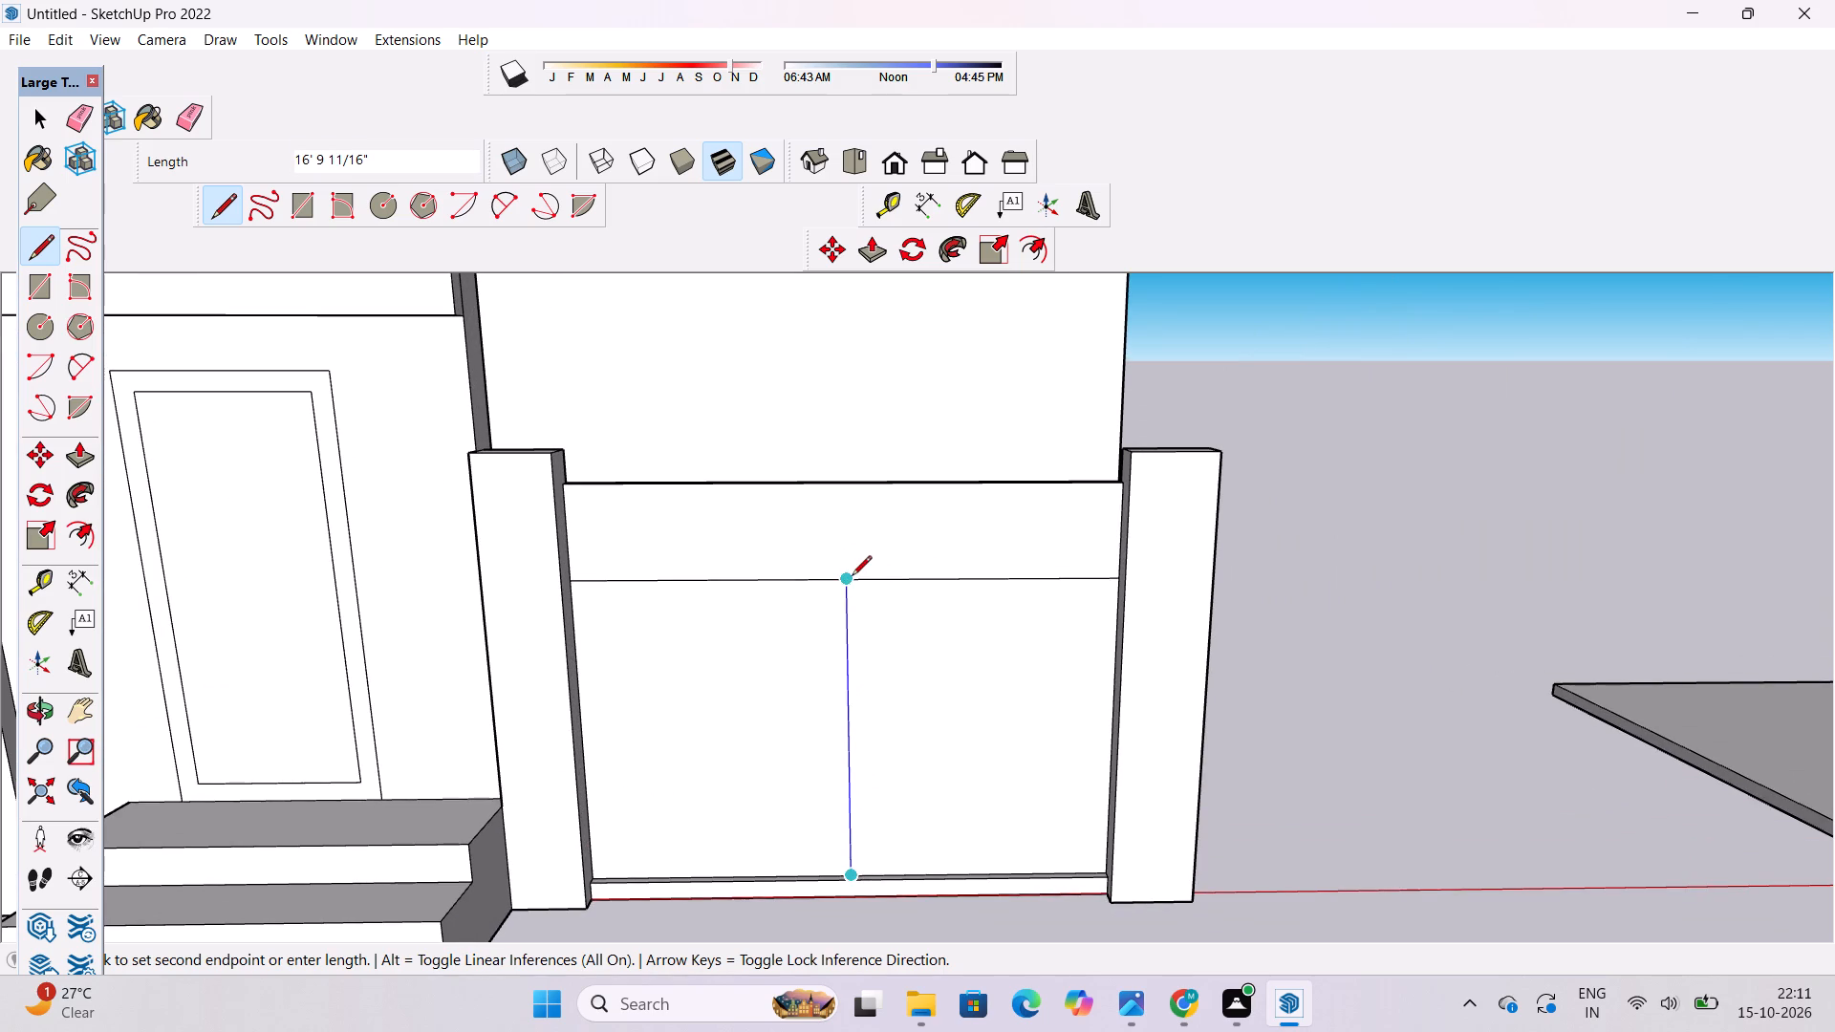
left_click(850, 577)
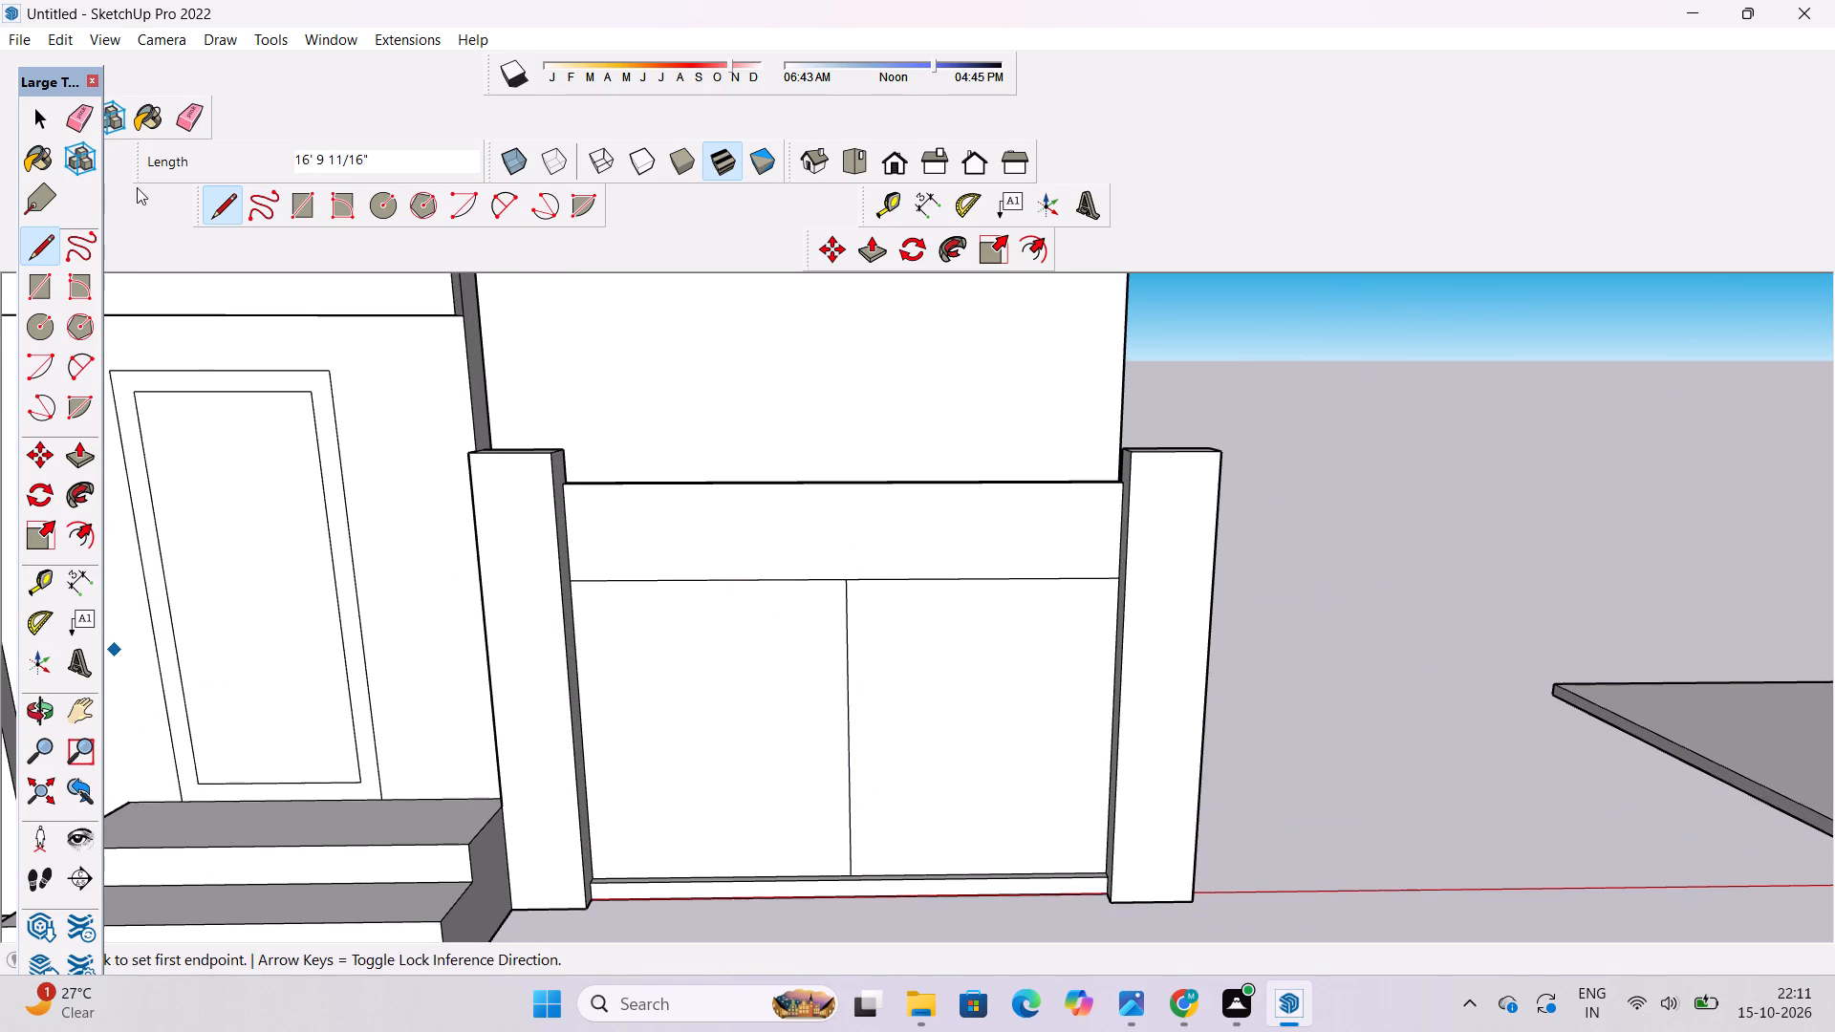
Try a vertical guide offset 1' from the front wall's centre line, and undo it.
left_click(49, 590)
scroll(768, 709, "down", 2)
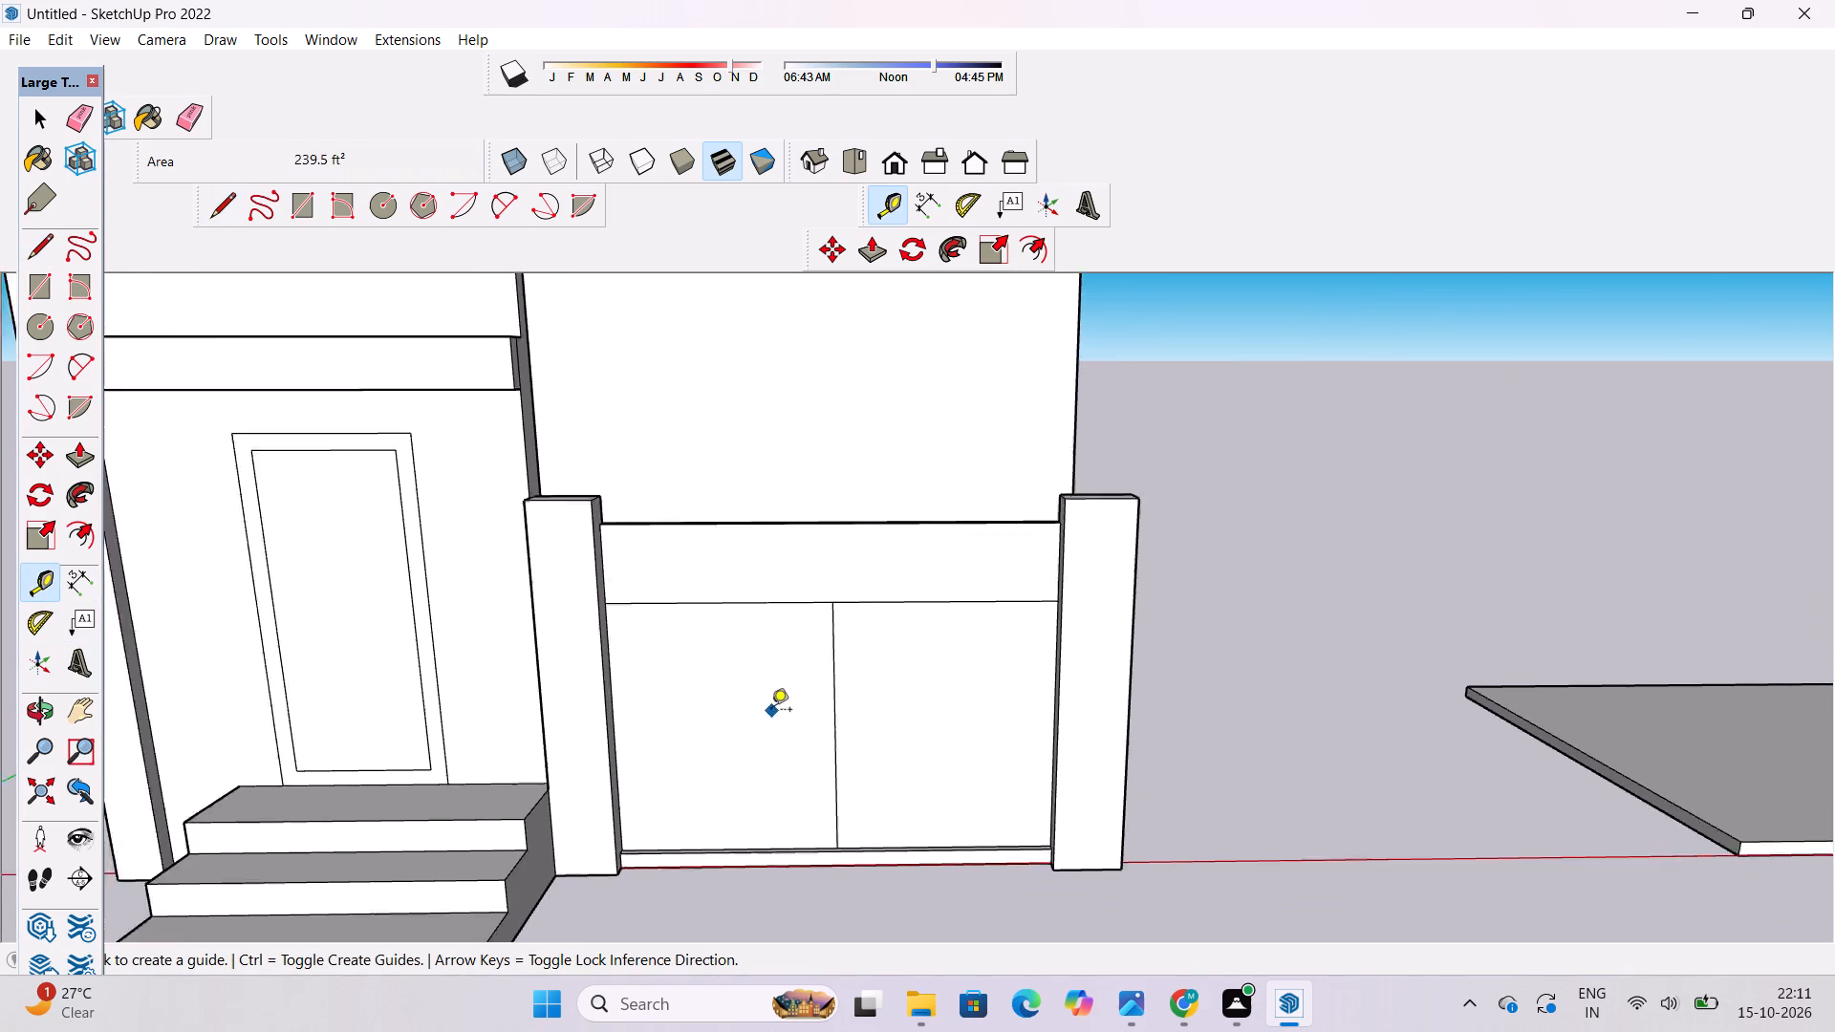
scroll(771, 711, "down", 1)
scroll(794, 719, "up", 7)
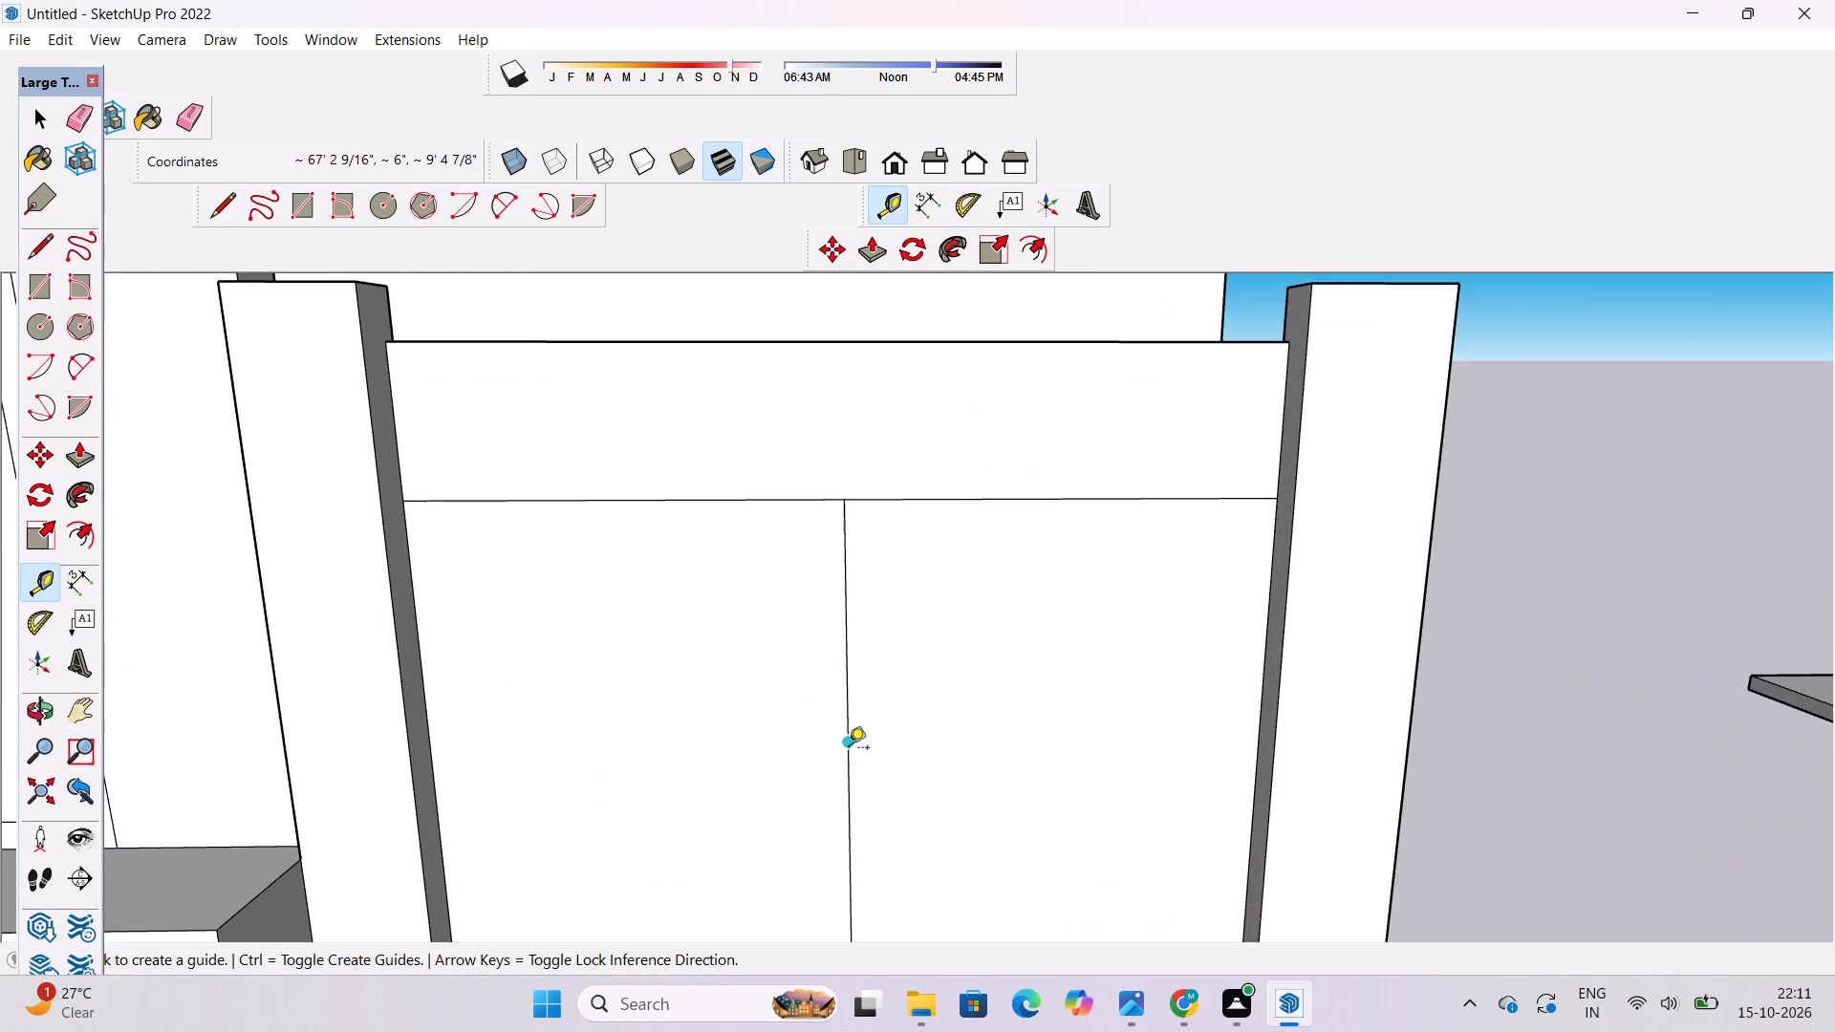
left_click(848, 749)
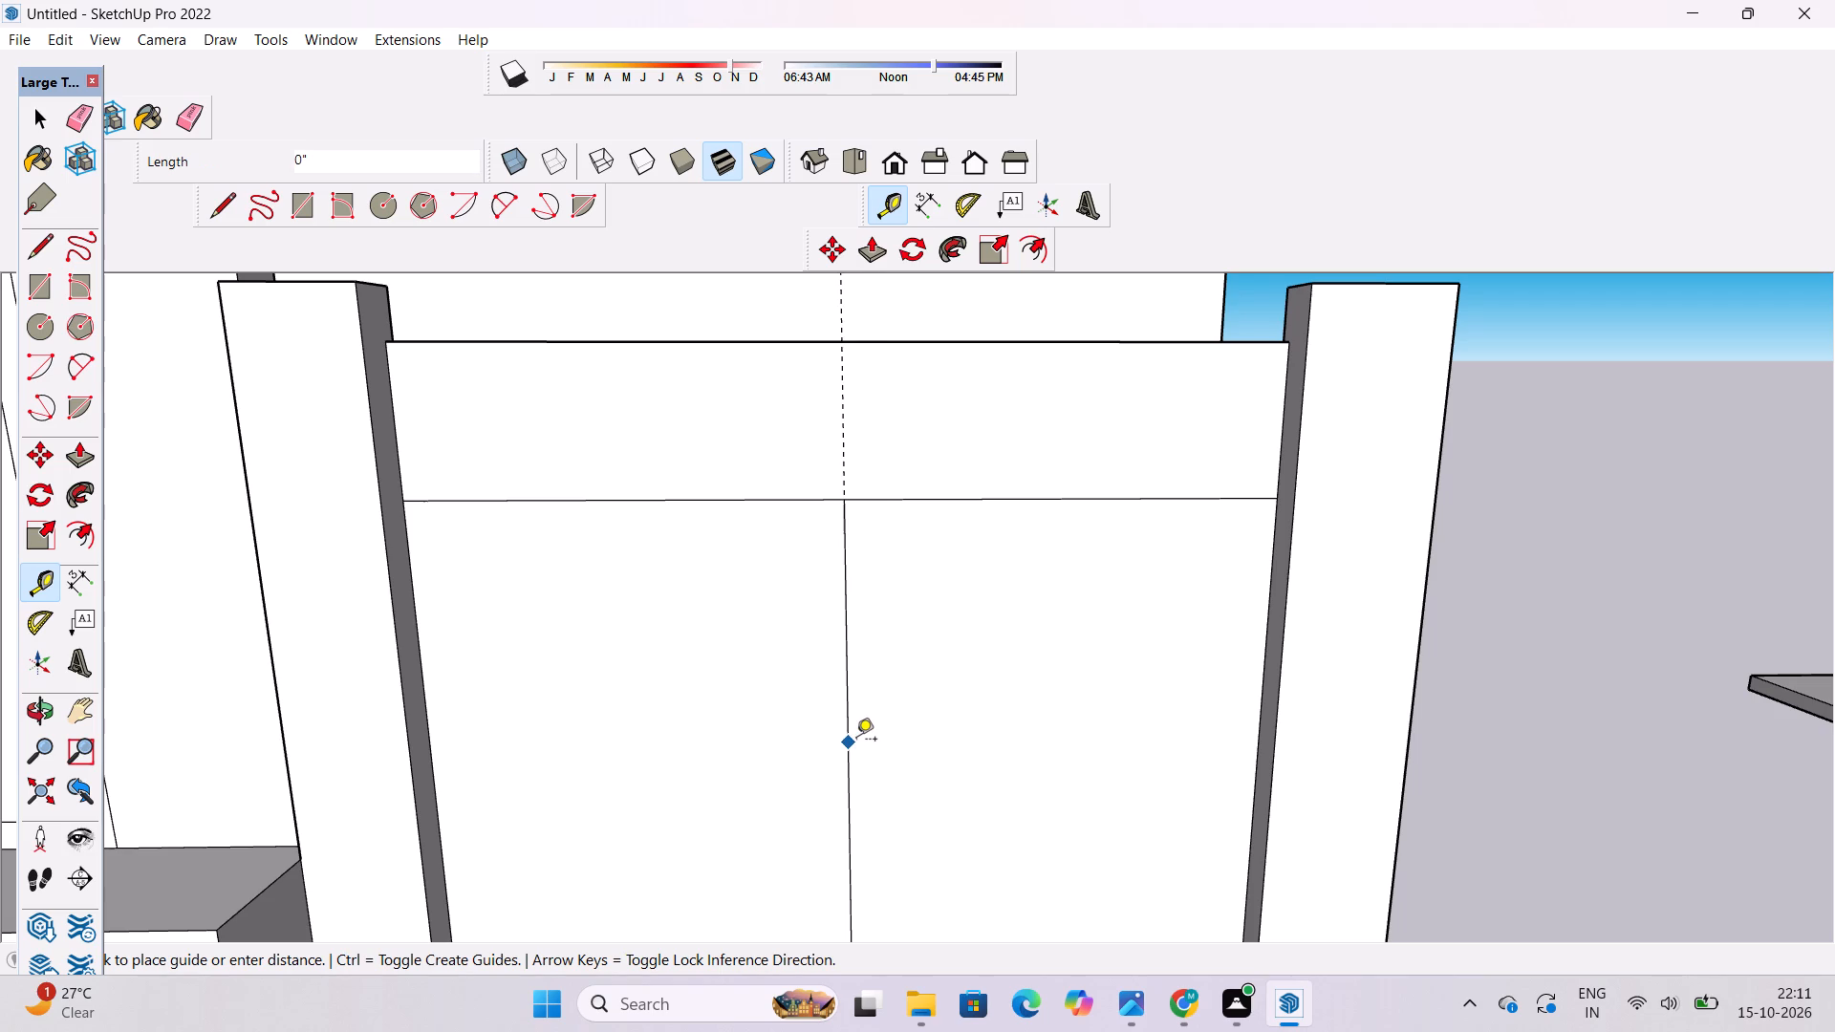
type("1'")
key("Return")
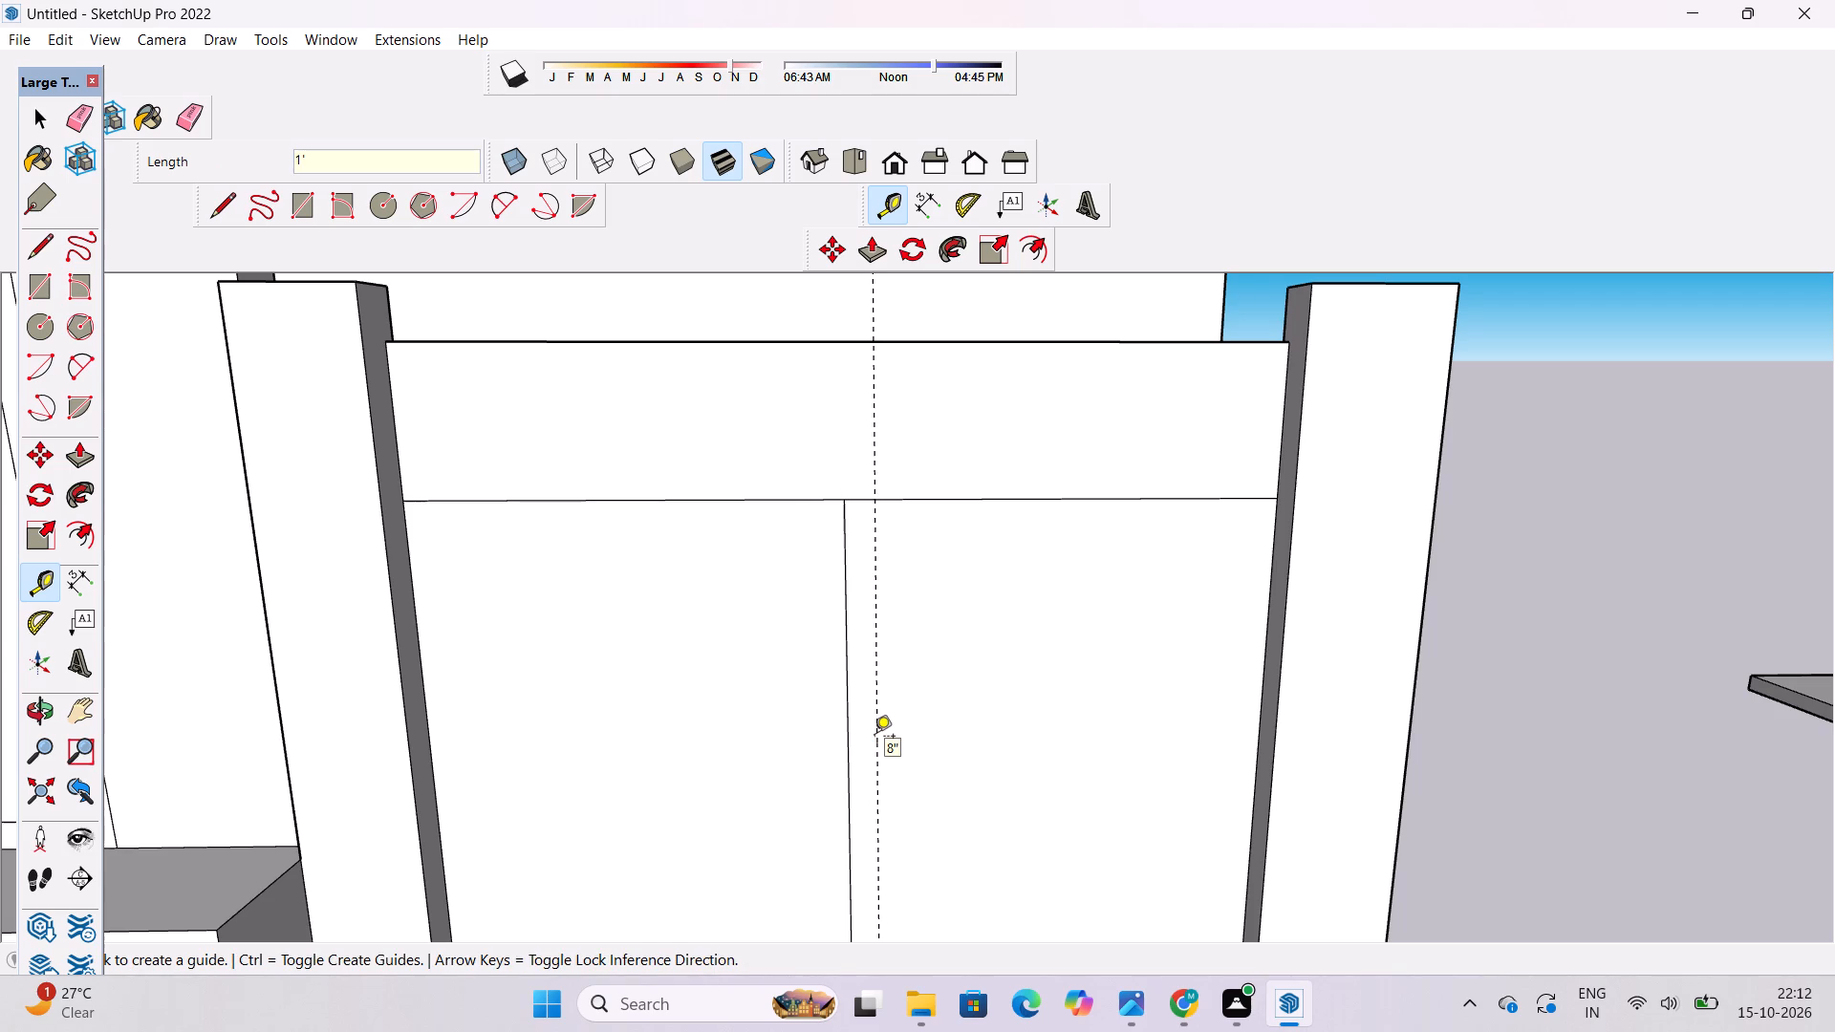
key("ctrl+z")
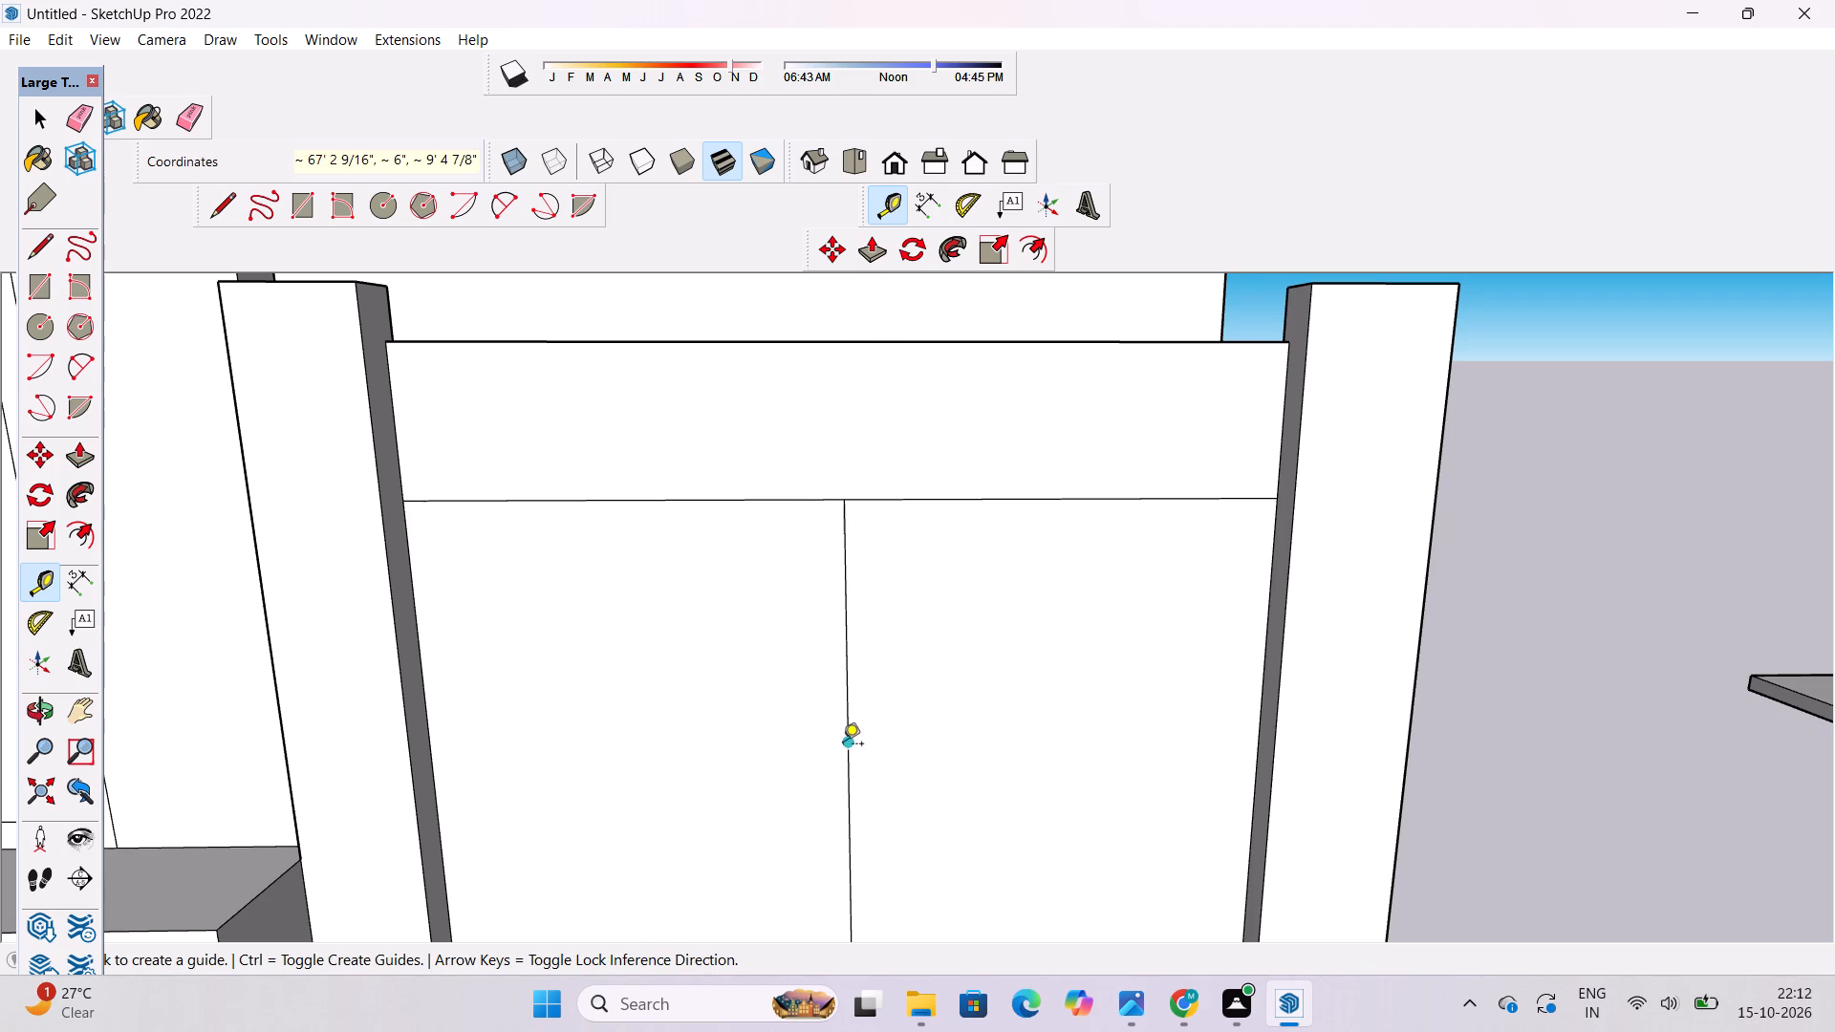
Place two vertical guides on the front wall, one 8" to each side of the centre line.
left_click(843, 745)
type("8\"")
key("Return")
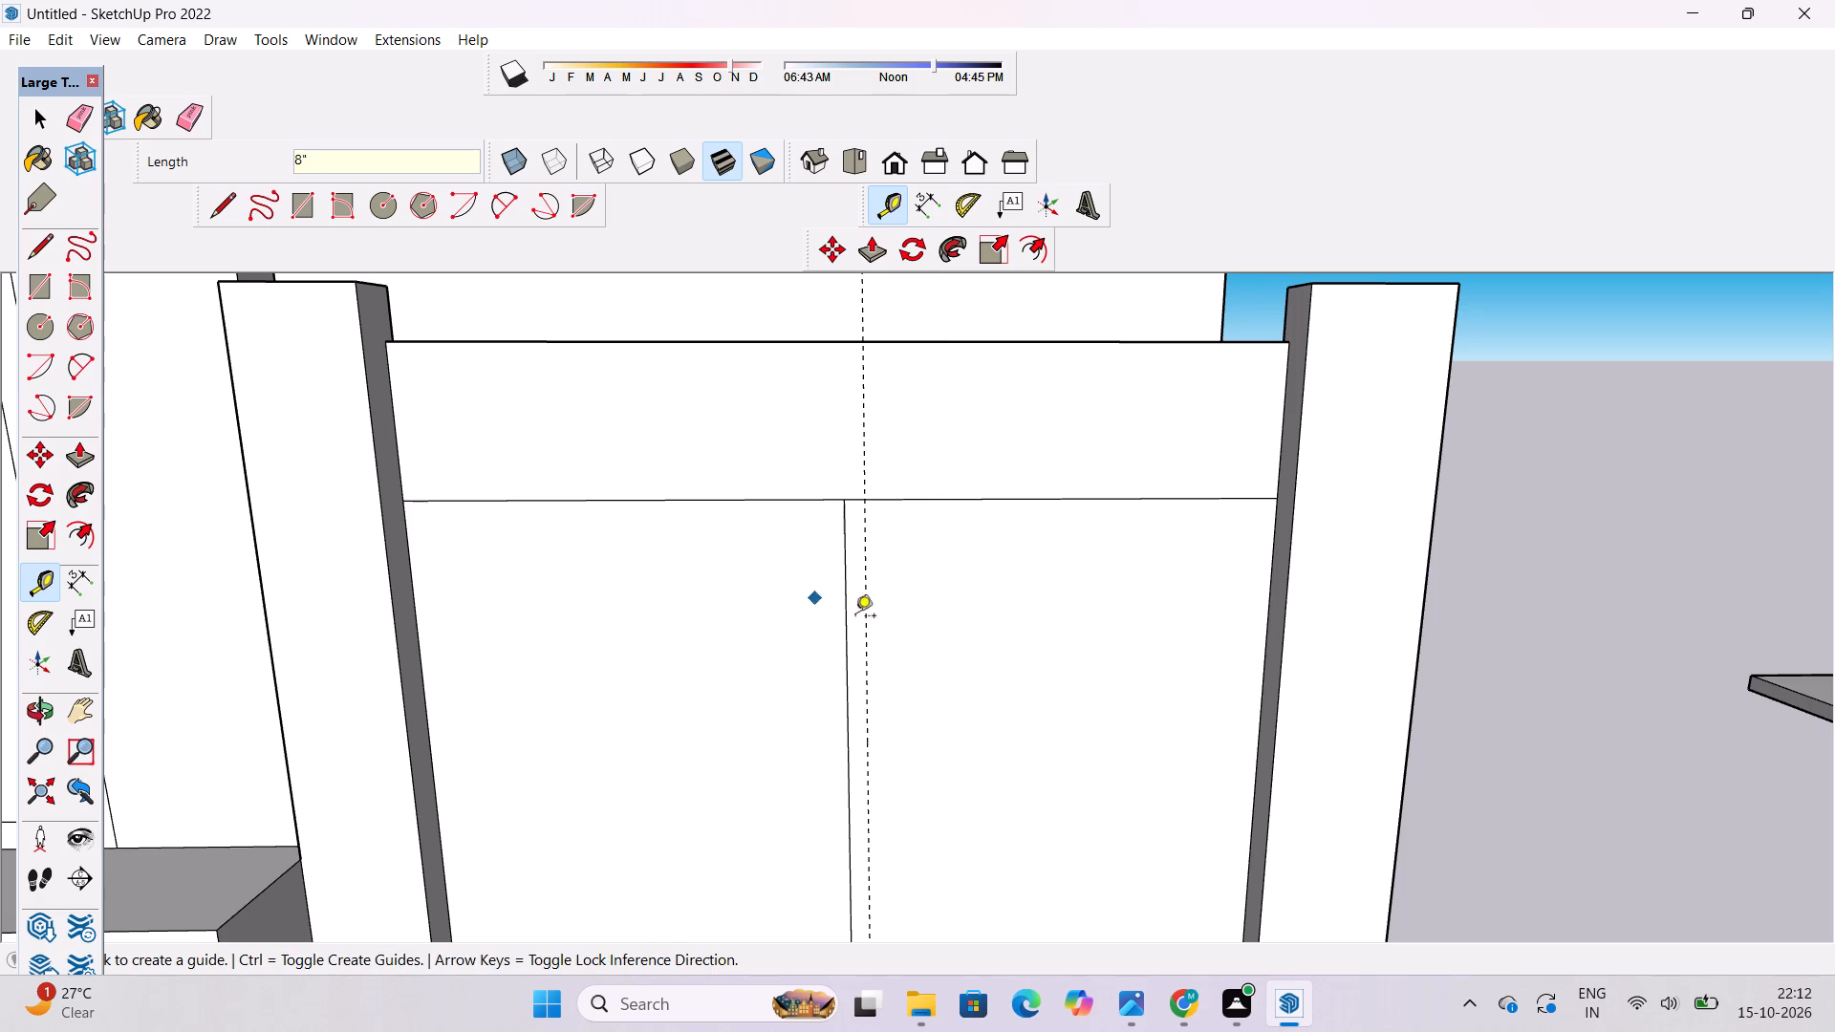
left_click(843, 577)
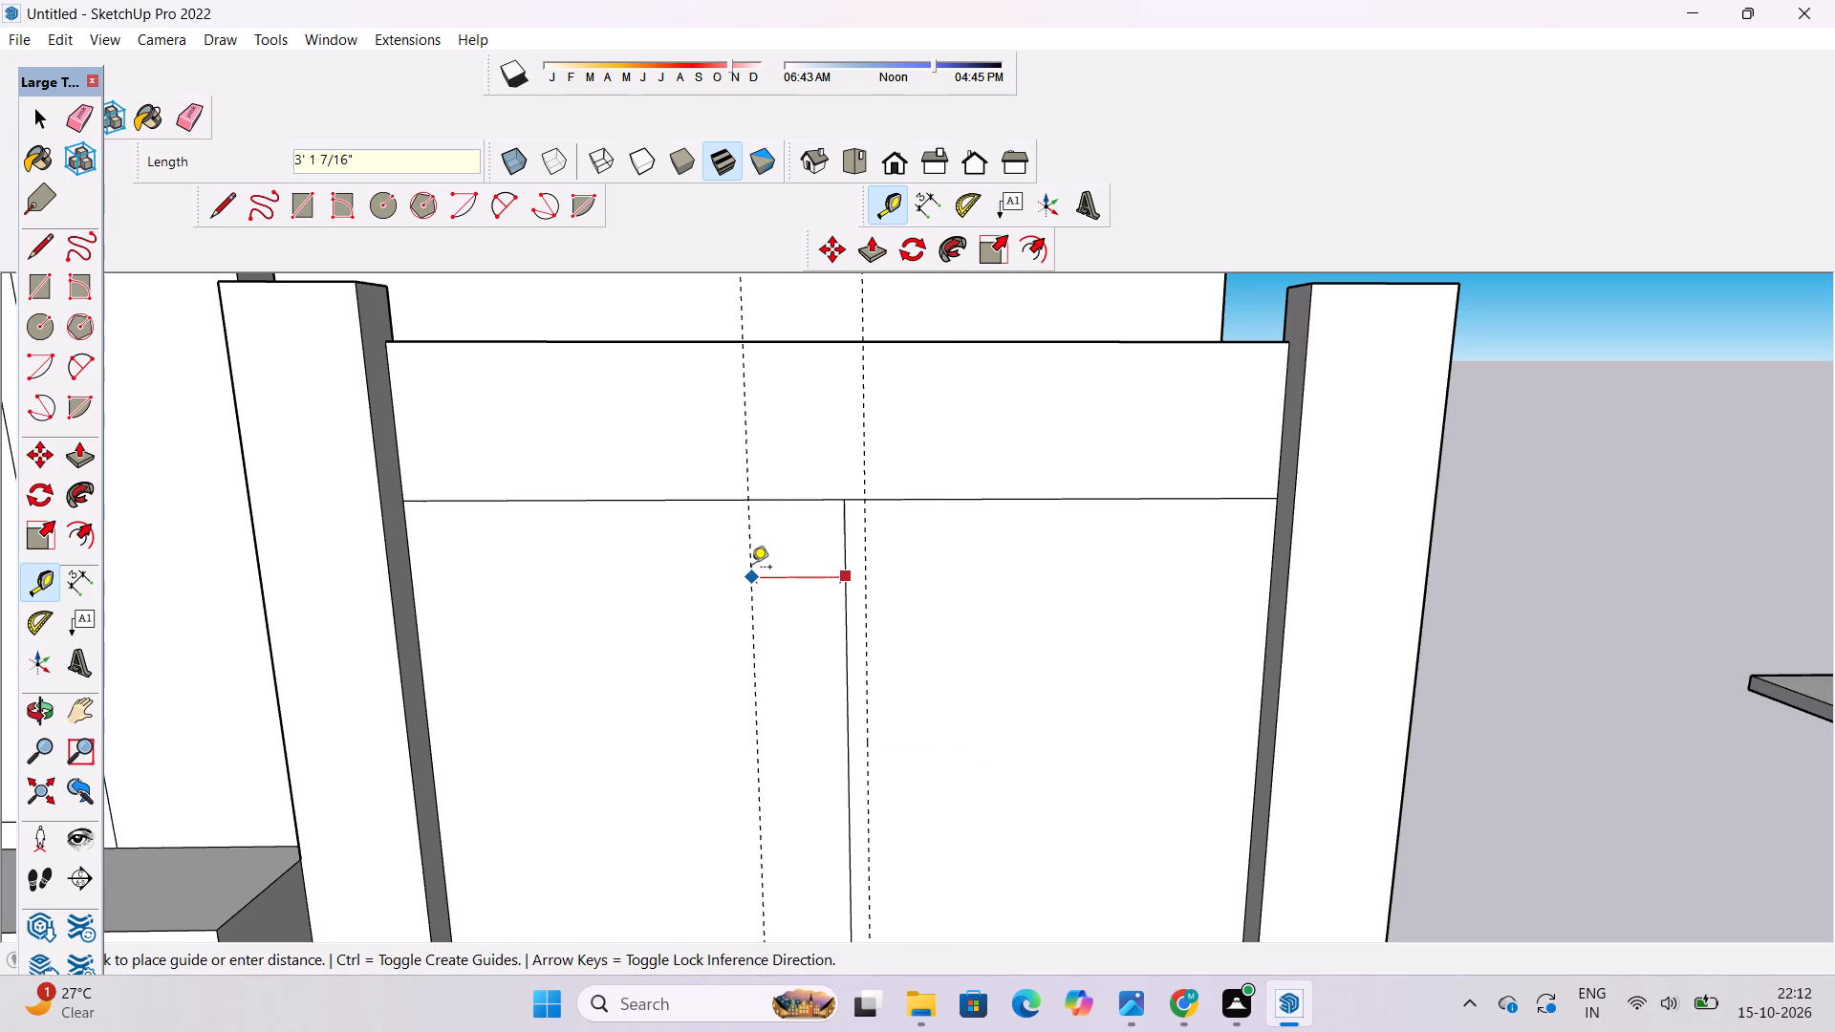
type("8\"")
key("Return")
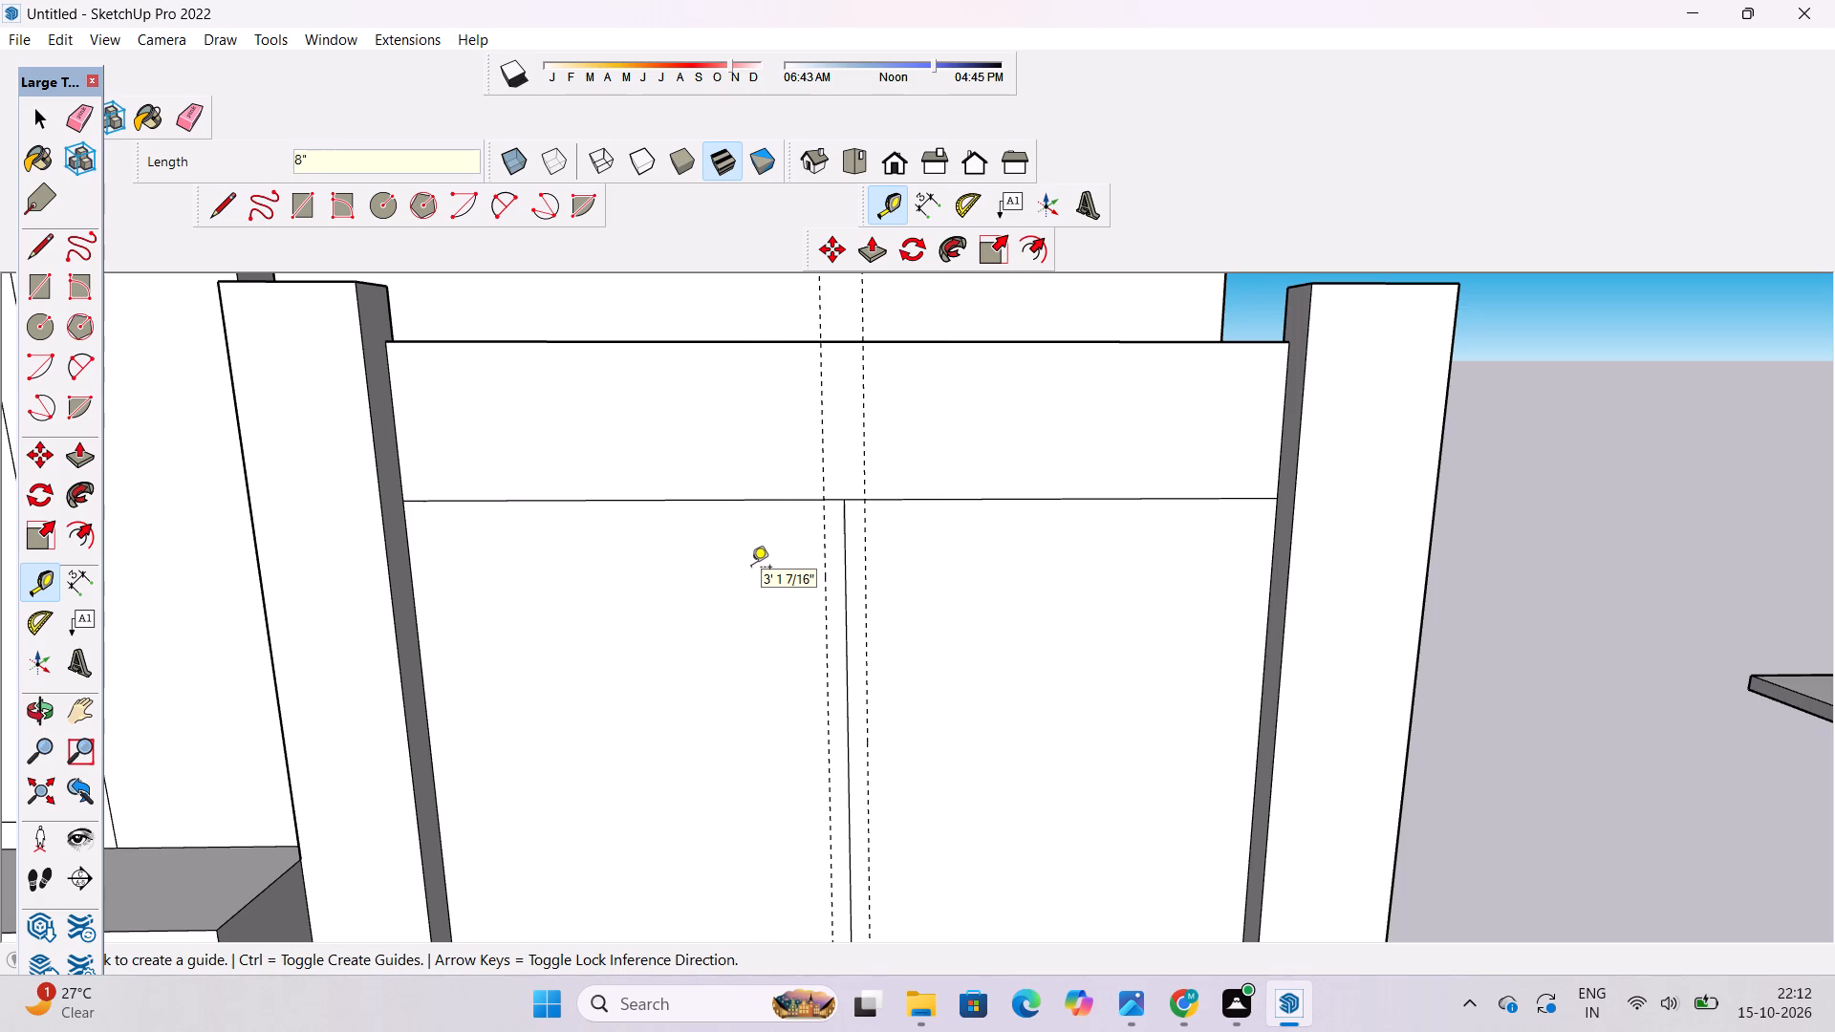
Draw a 1' 4" by 16' 9 11/16" rectangle between the two guides, from the horizontal line down to the wall's base.
left_click(304, 221)
scroll(641, 178, "down", 5)
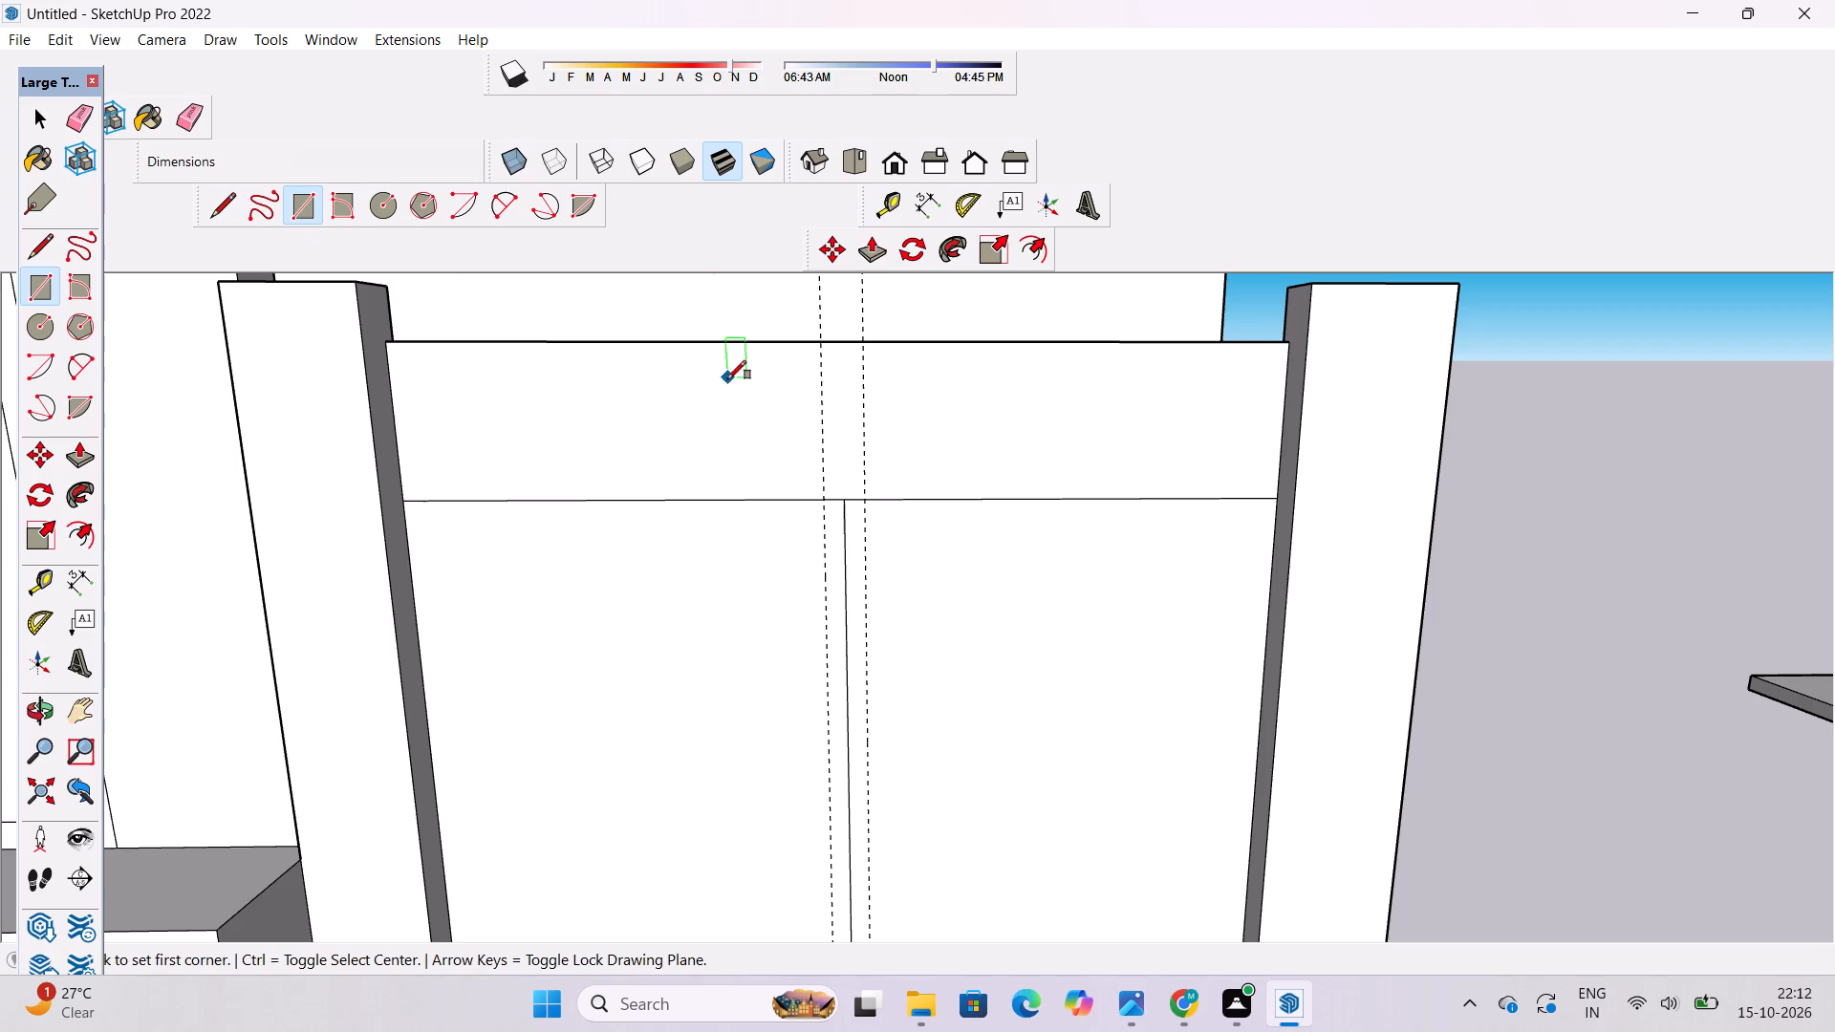
scroll(742, 433, "down", 3)
scroll(824, 513, "up", 4)
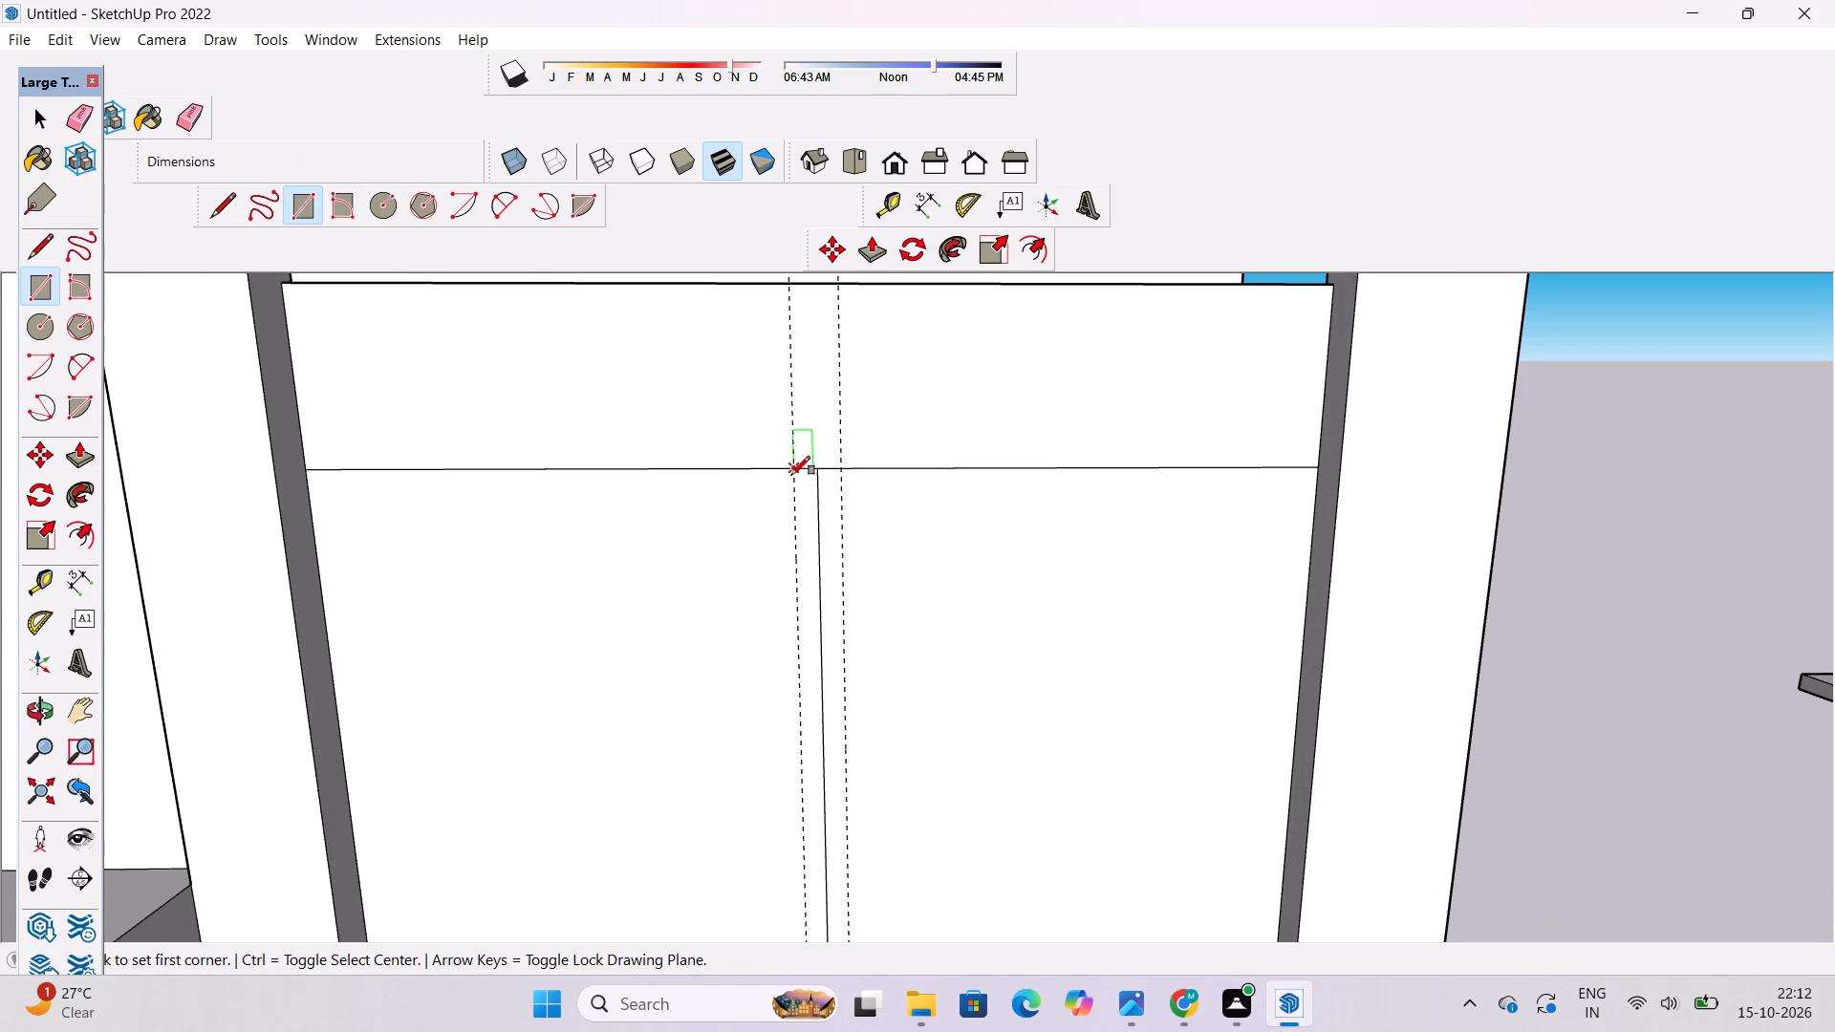
left_click(790, 472)
scroll(790, 472, "down", 8)
scroll(817, 618, "up", 3)
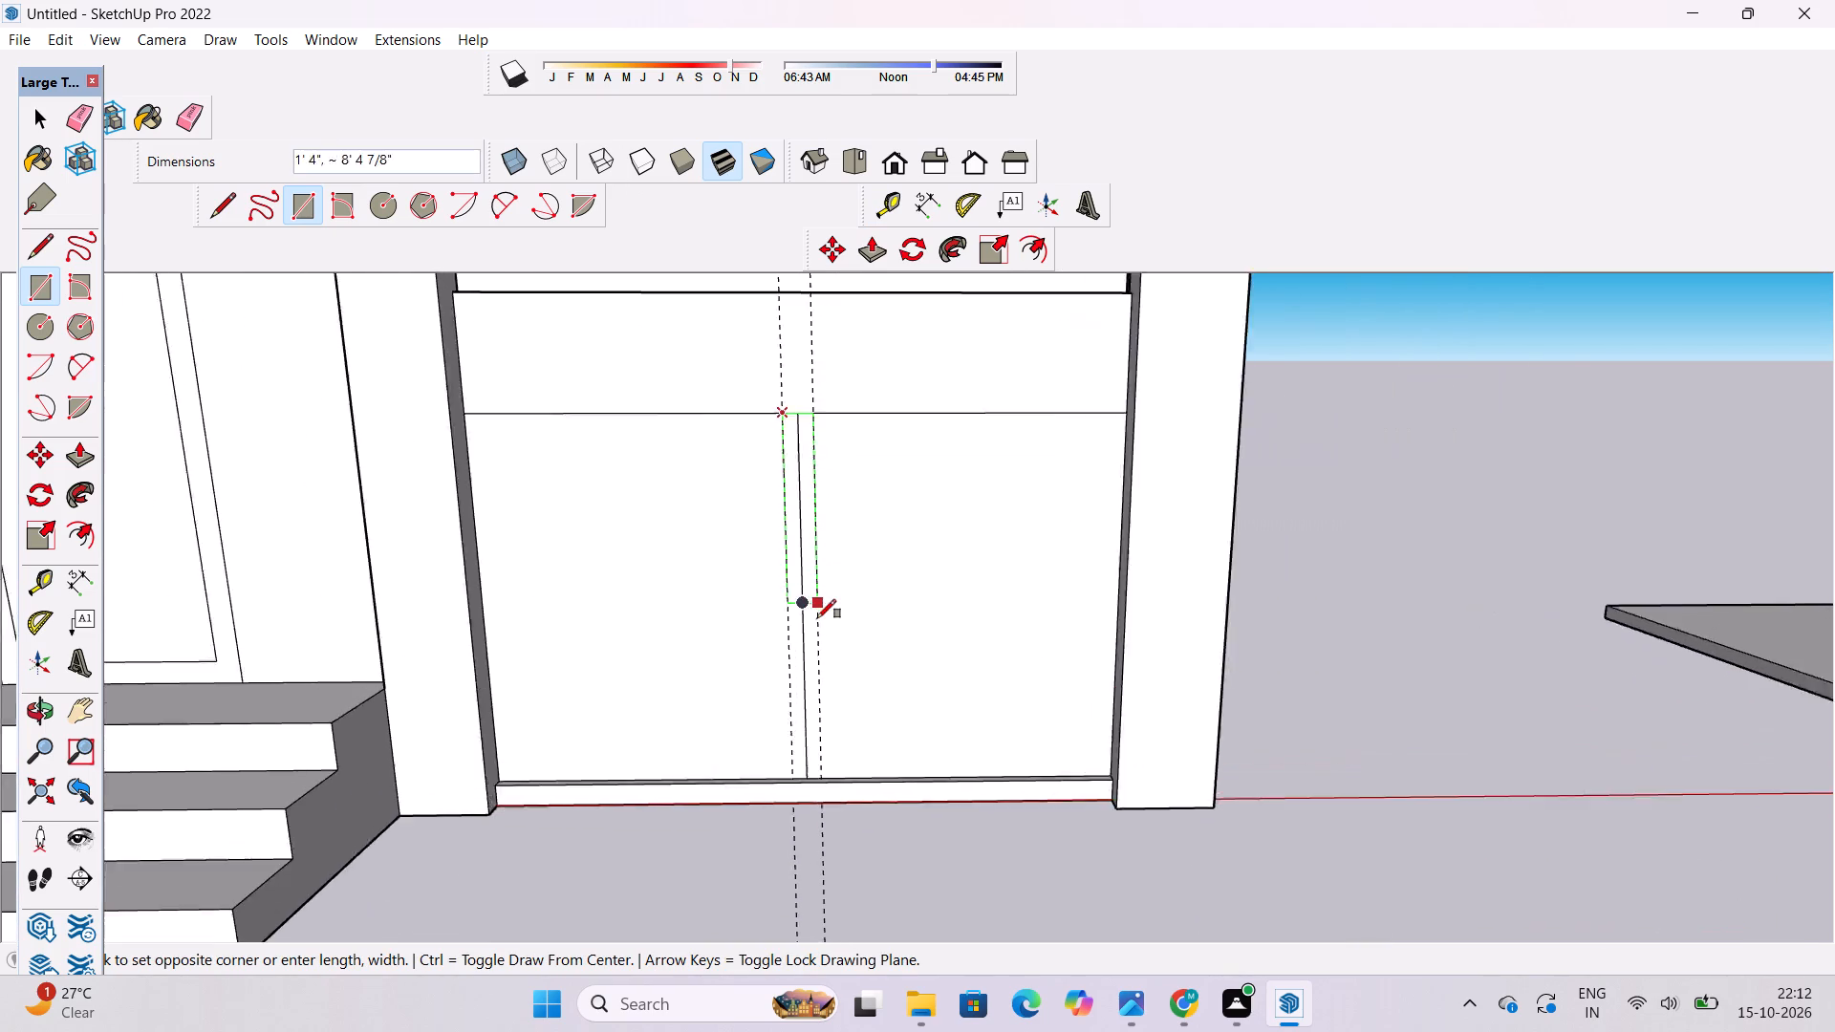
scroll(817, 618, "up", 2)
scroll(807, 801, "up", 11)
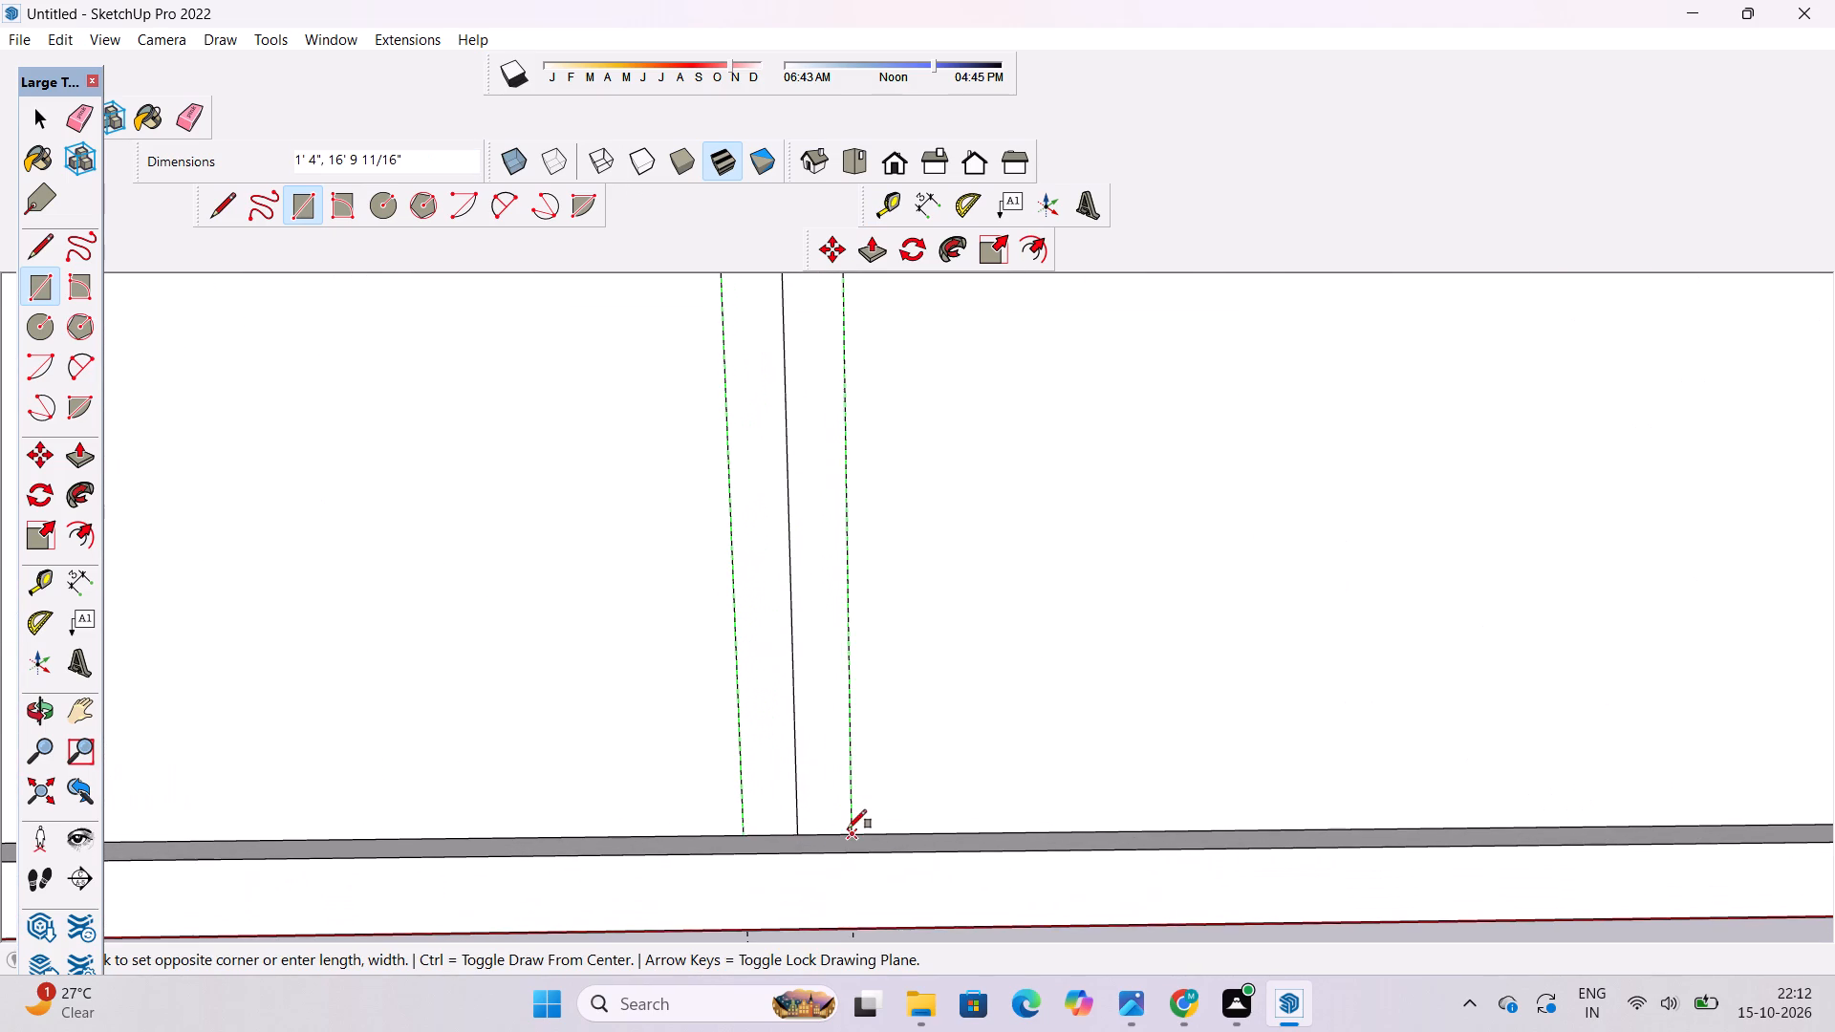
left_click(853, 829)
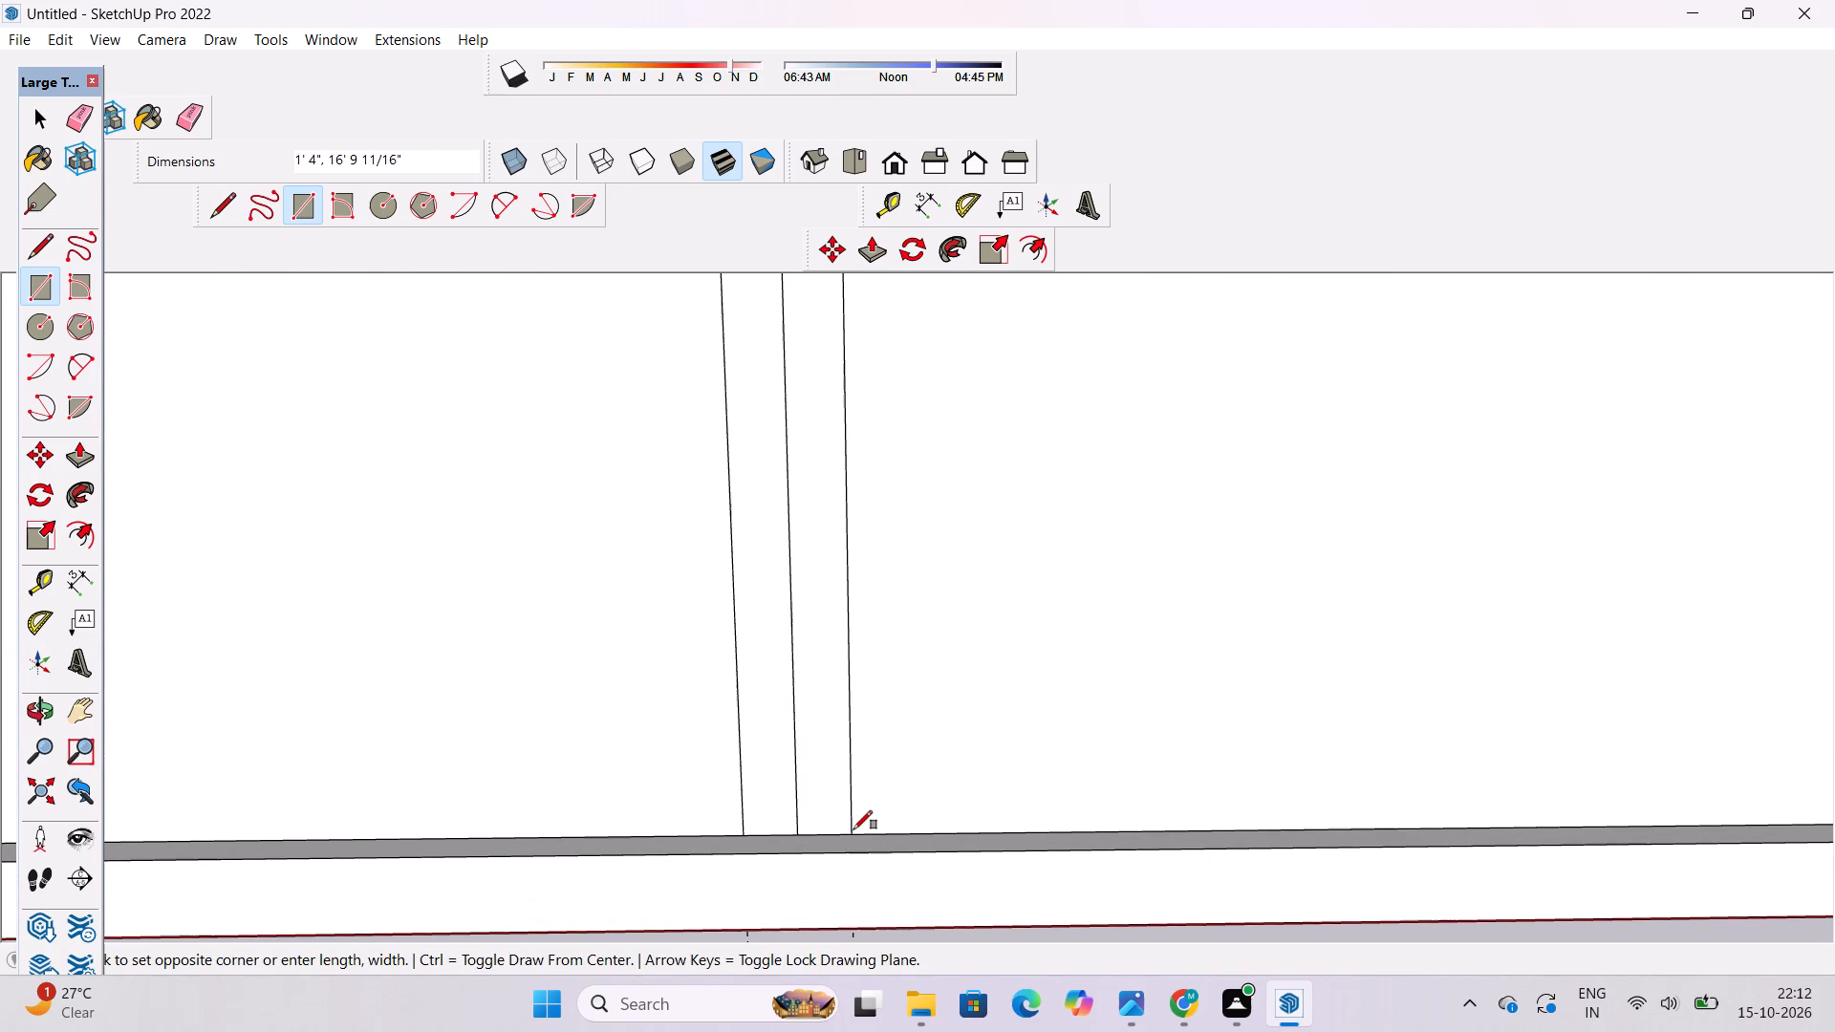
Erase the two vertical guides where they extend below the front wall.
key("space")
key("o")
scroll(849, 819, "down", 9)
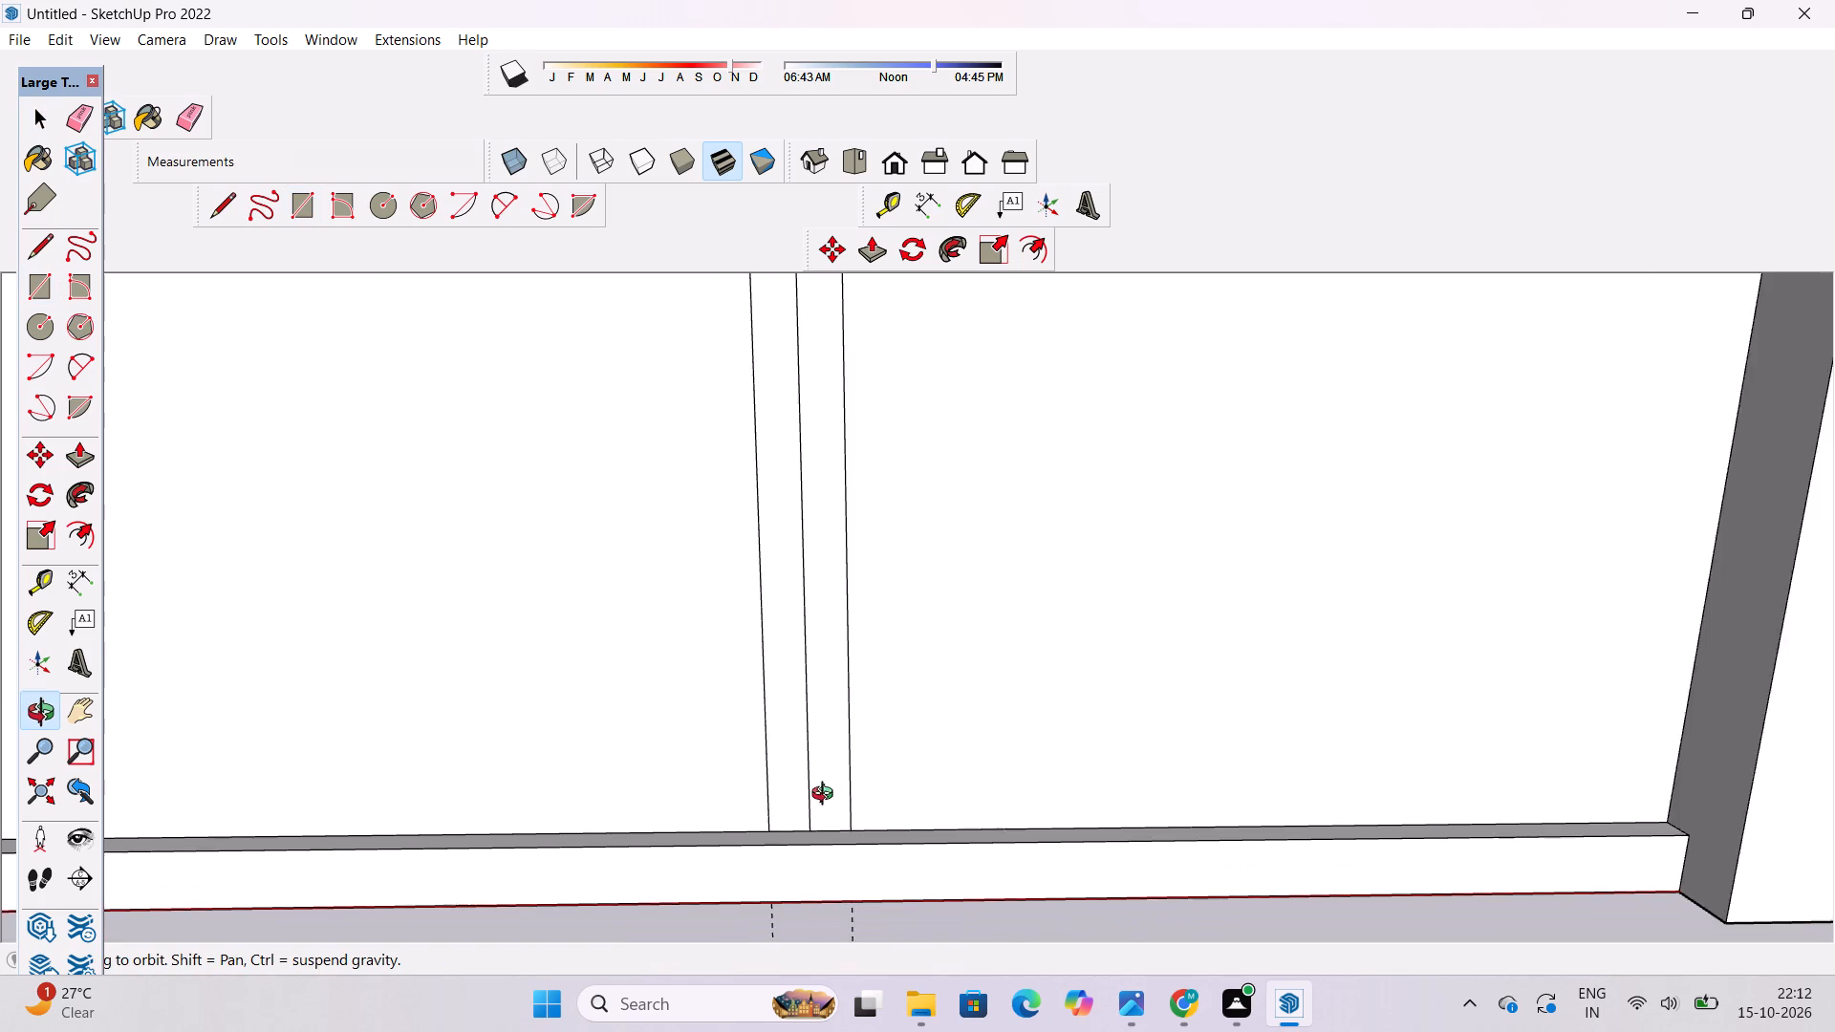
scroll(827, 796, "down", 4)
left_click_drag(821, 762, 830, 819, "shift")
scroll(830, 808, "down", 5)
left_click_drag(842, 839, 842, 694, "shift")
left_click_drag(874, 795, 874, 742, "shift")
left_click_drag(874, 742, 925, 715)
key("e")
left_click_drag(910, 806, 823, 845)
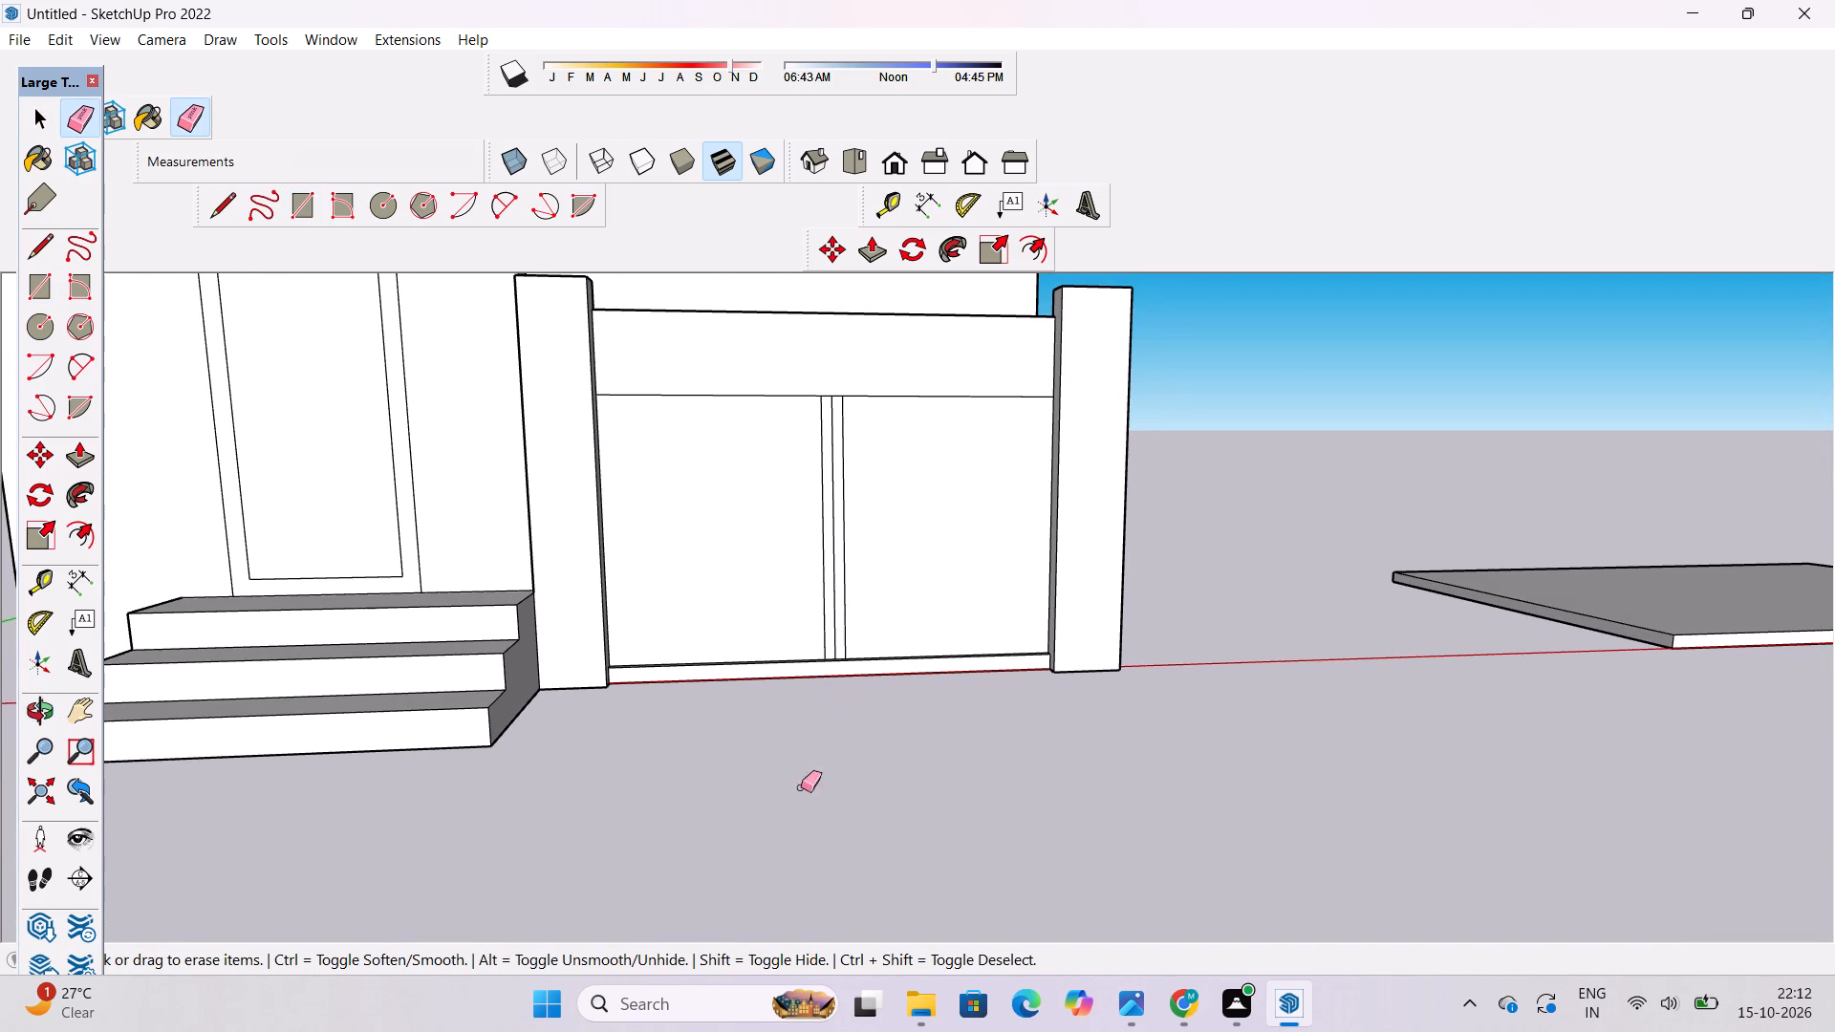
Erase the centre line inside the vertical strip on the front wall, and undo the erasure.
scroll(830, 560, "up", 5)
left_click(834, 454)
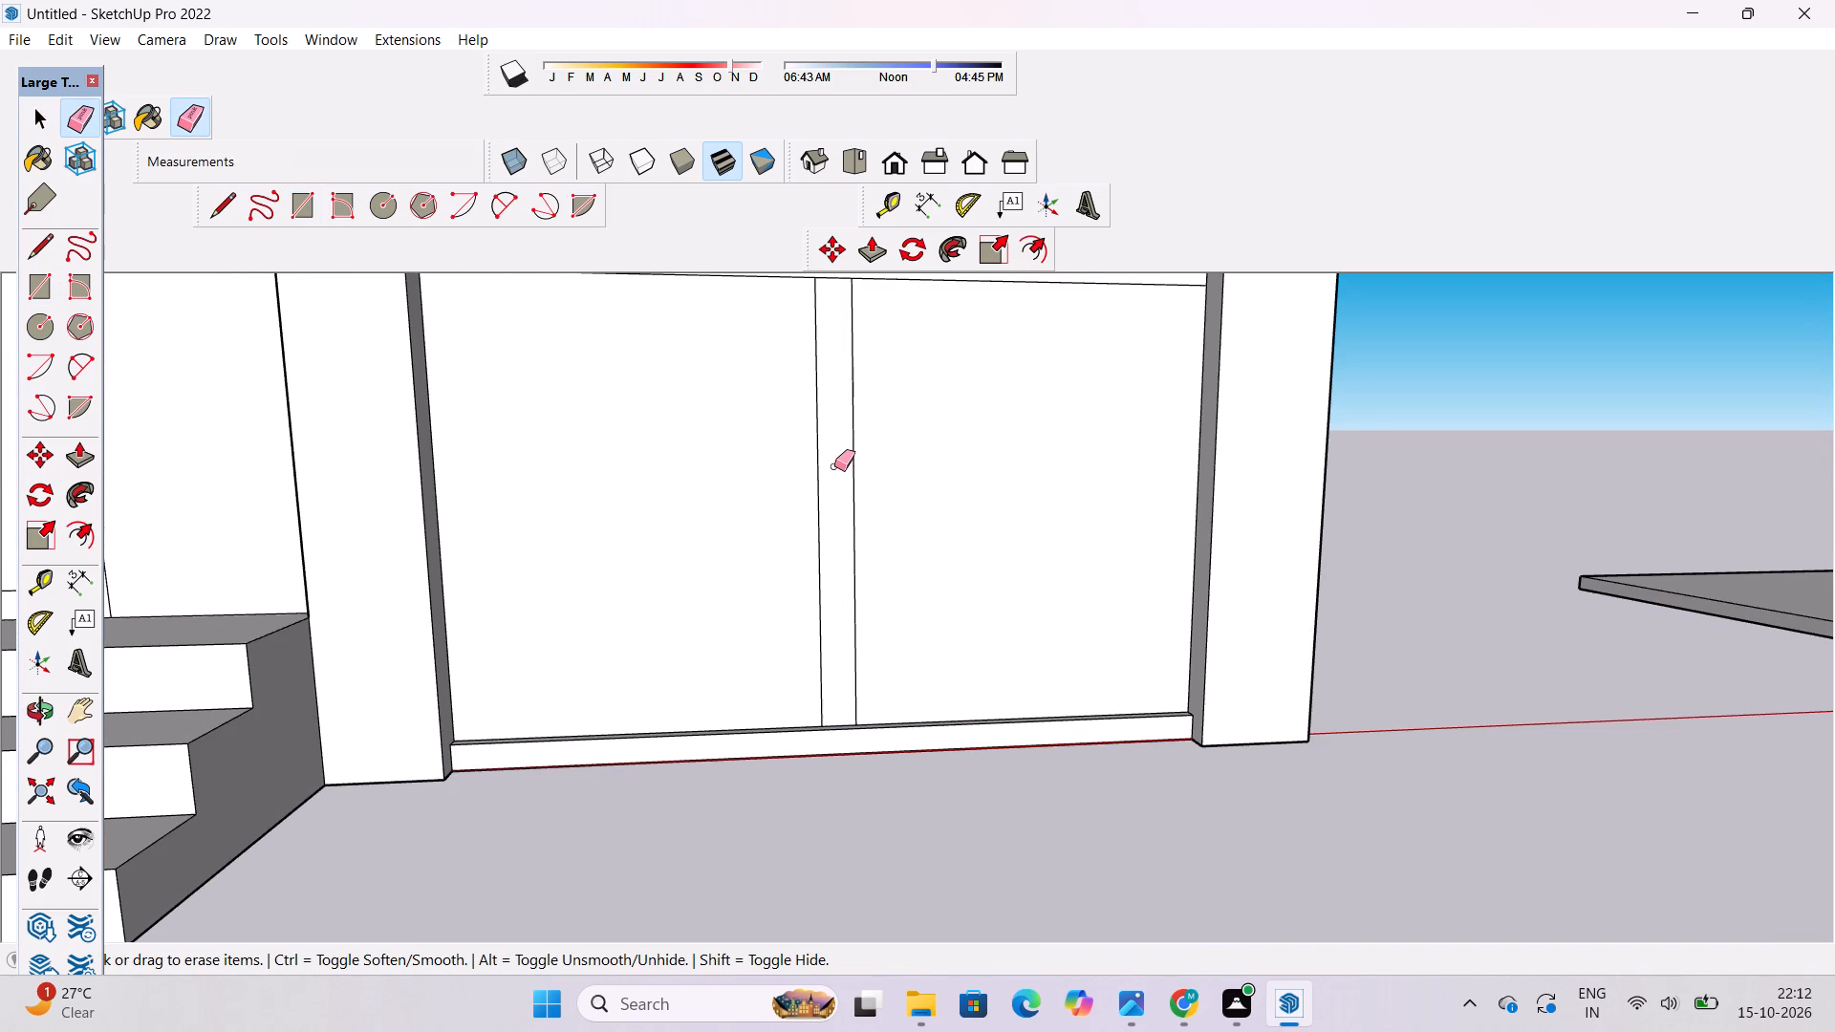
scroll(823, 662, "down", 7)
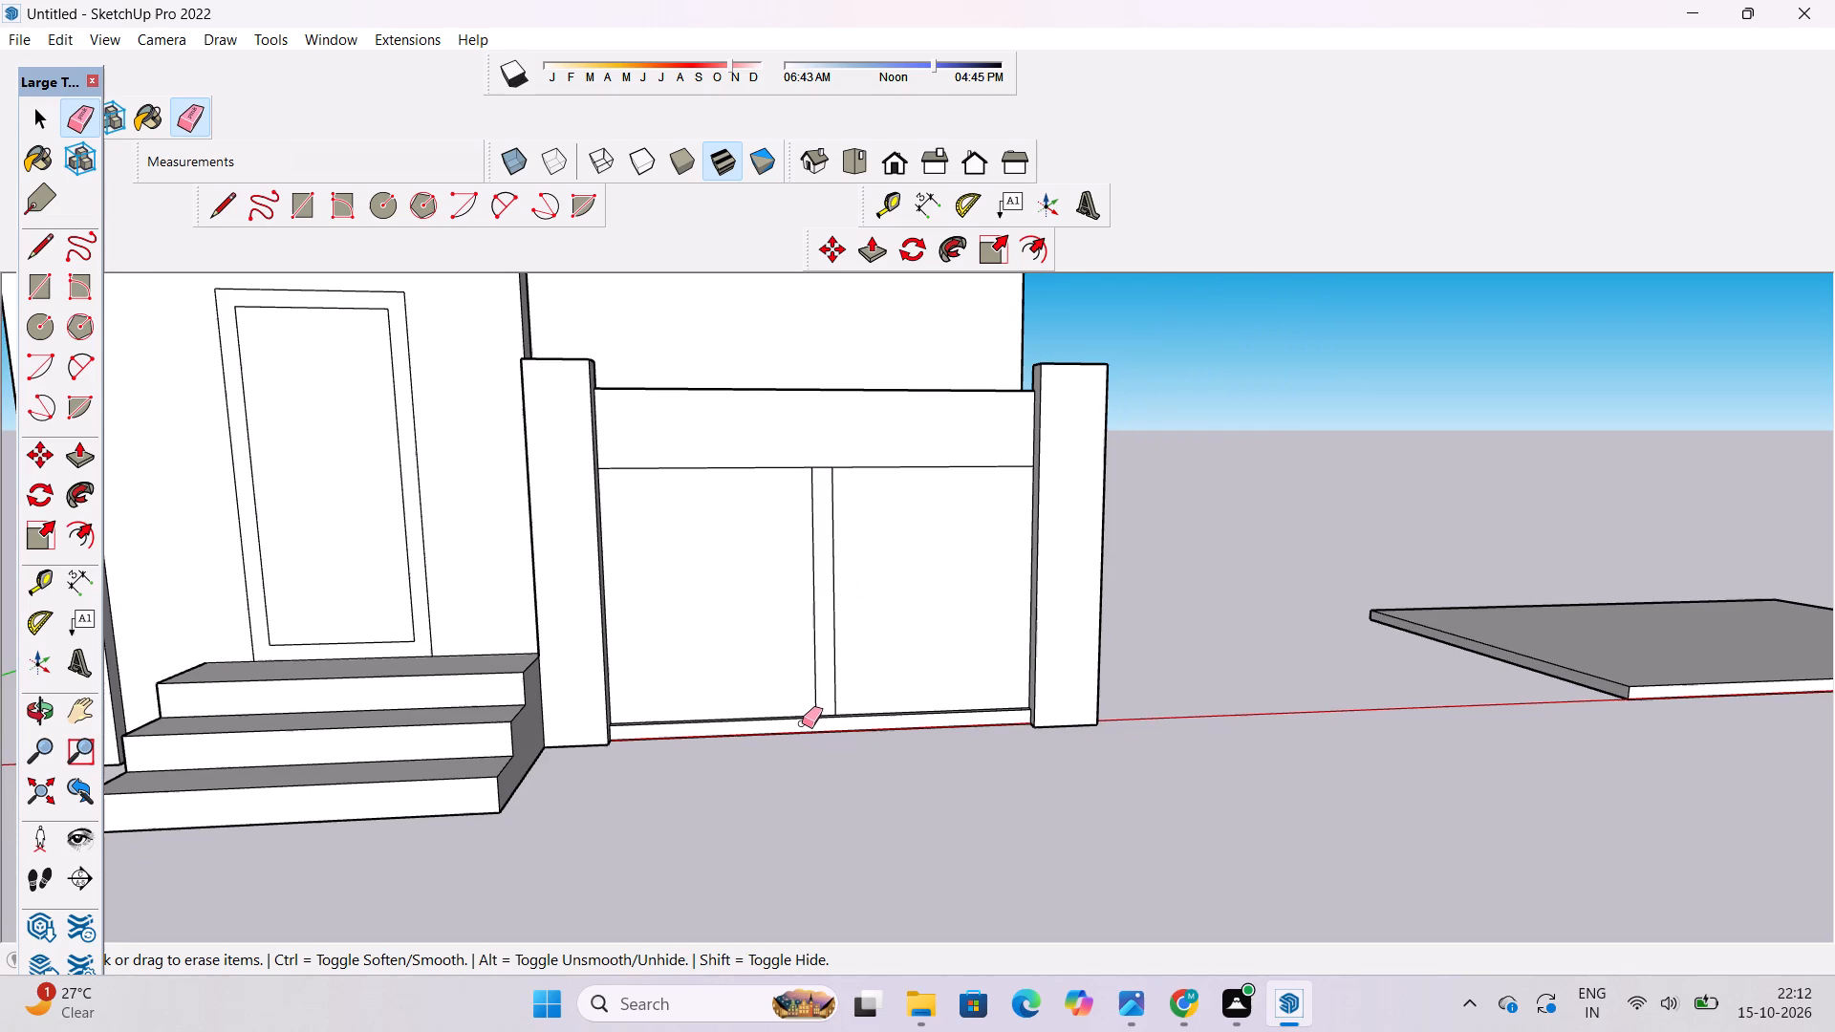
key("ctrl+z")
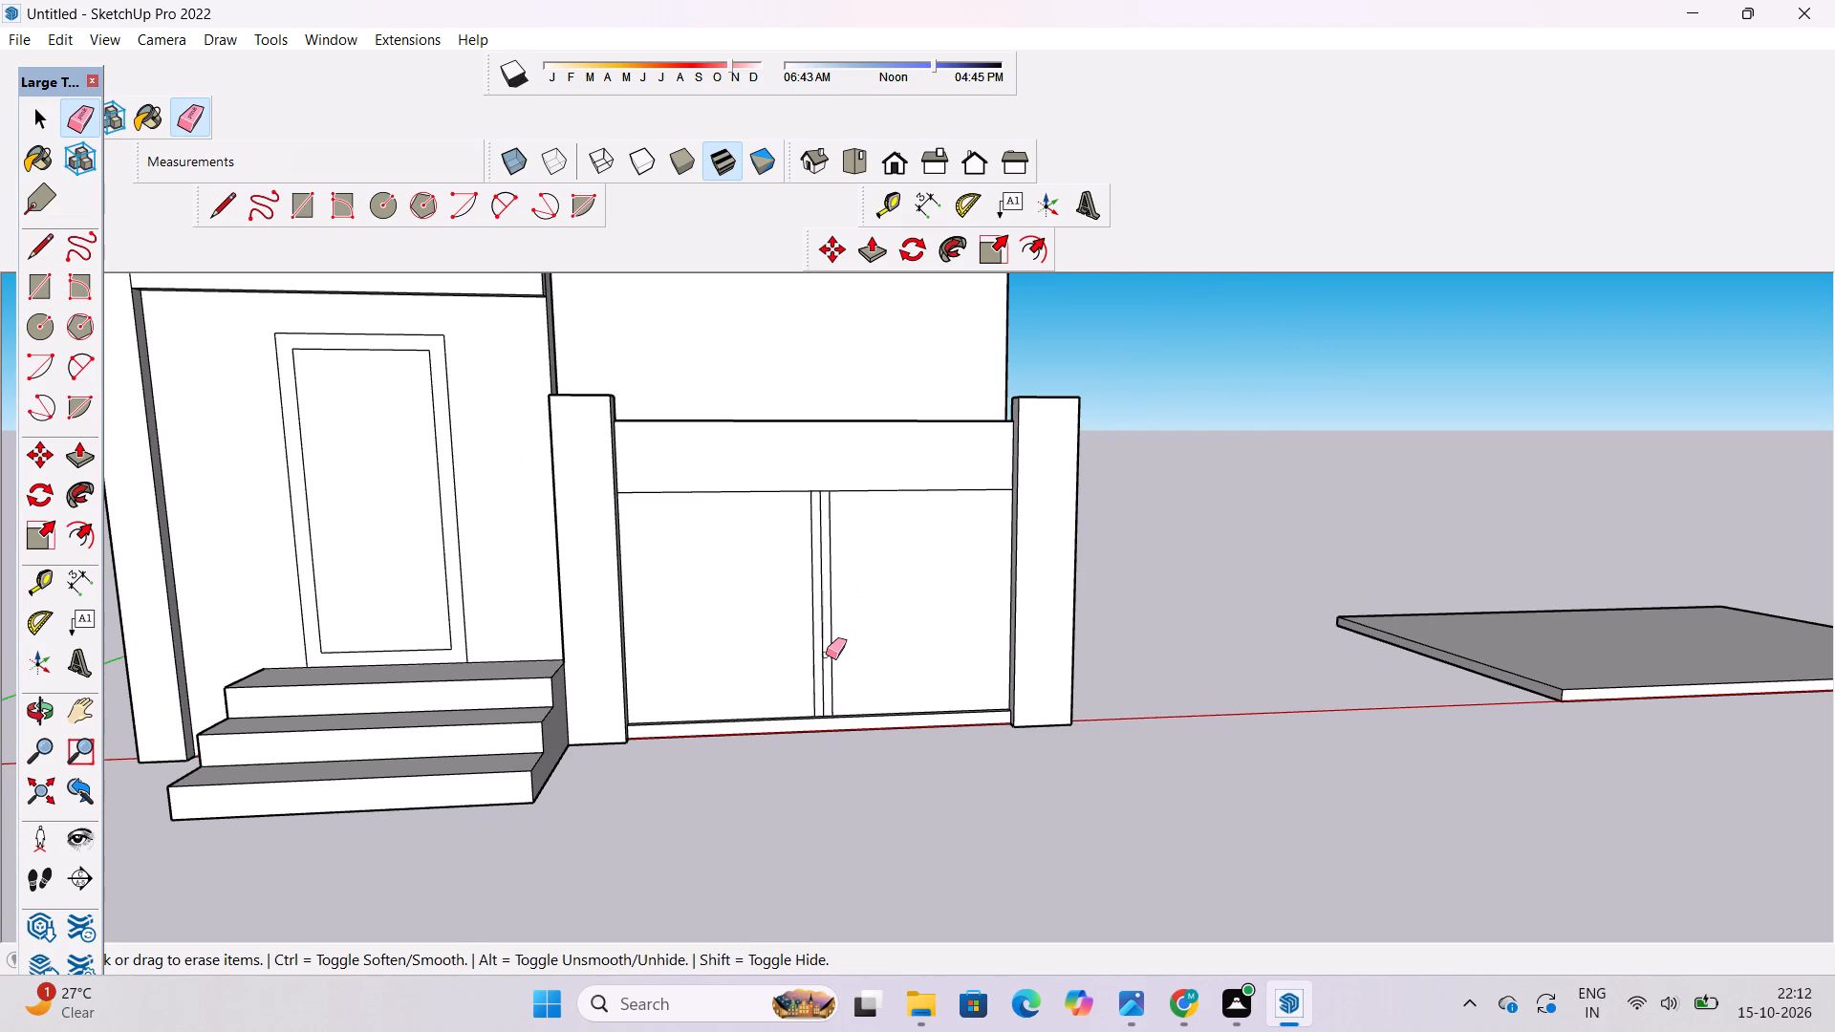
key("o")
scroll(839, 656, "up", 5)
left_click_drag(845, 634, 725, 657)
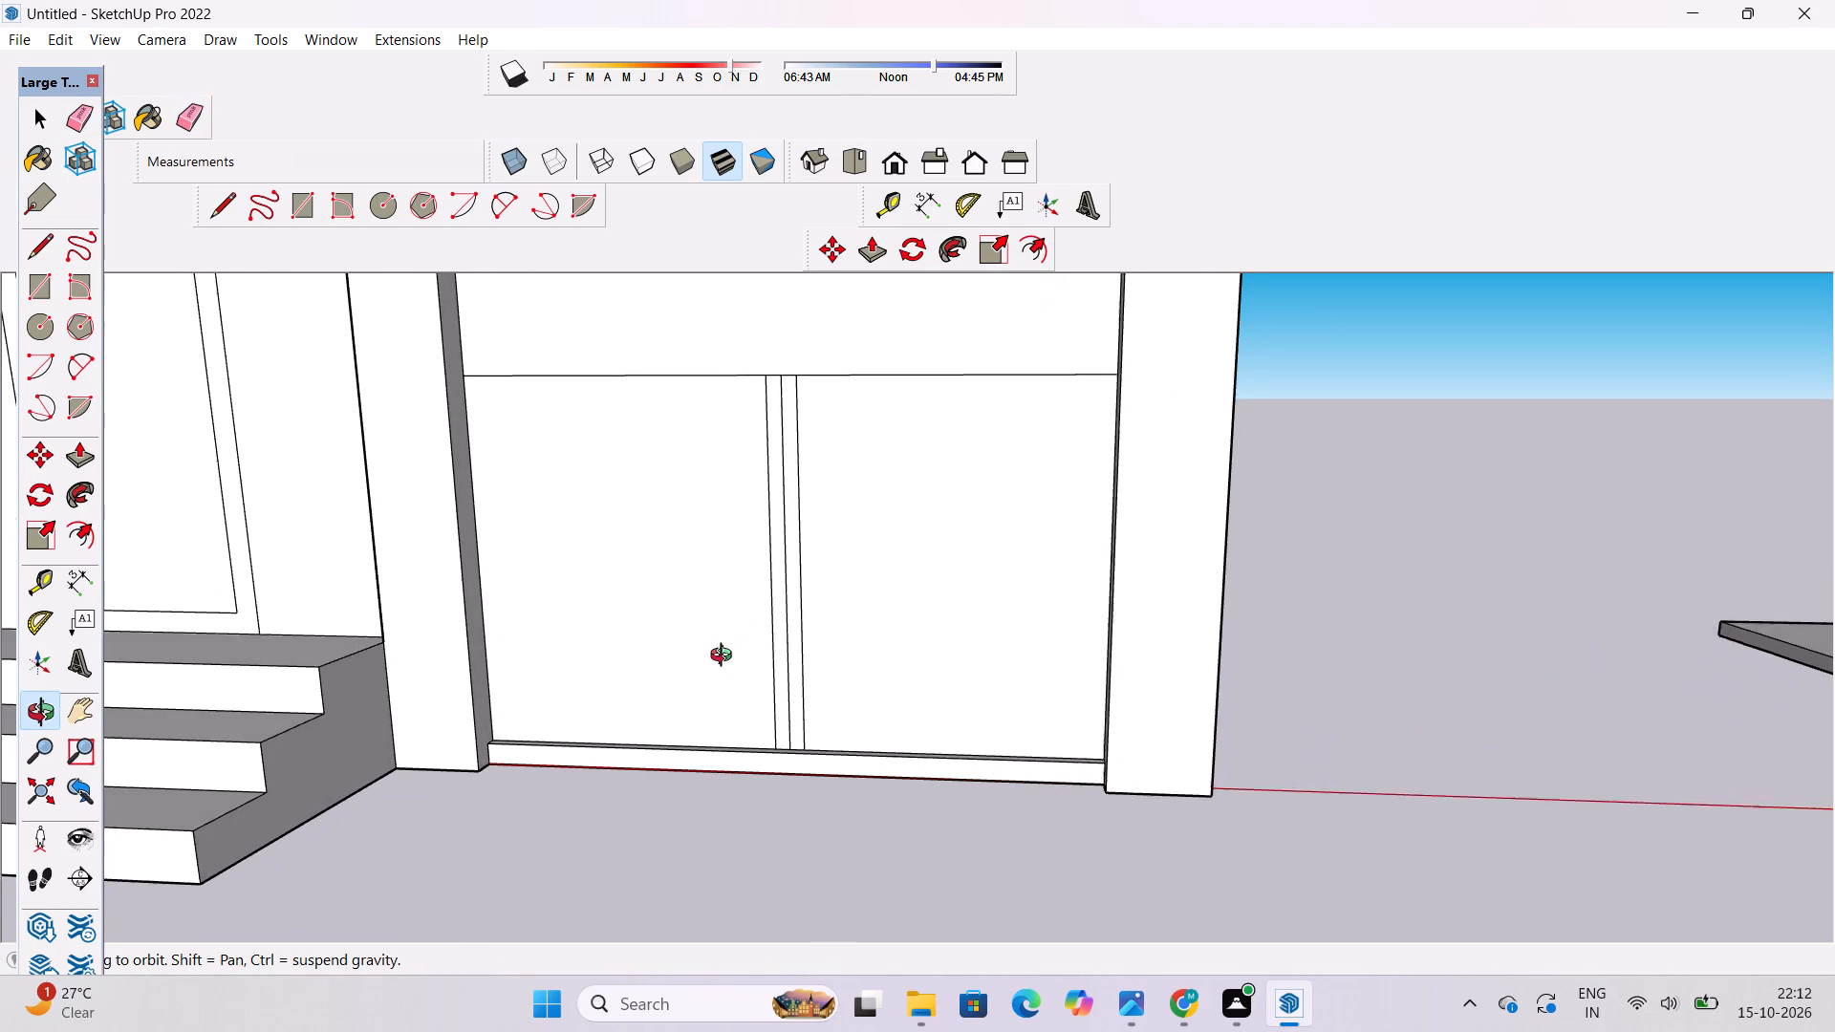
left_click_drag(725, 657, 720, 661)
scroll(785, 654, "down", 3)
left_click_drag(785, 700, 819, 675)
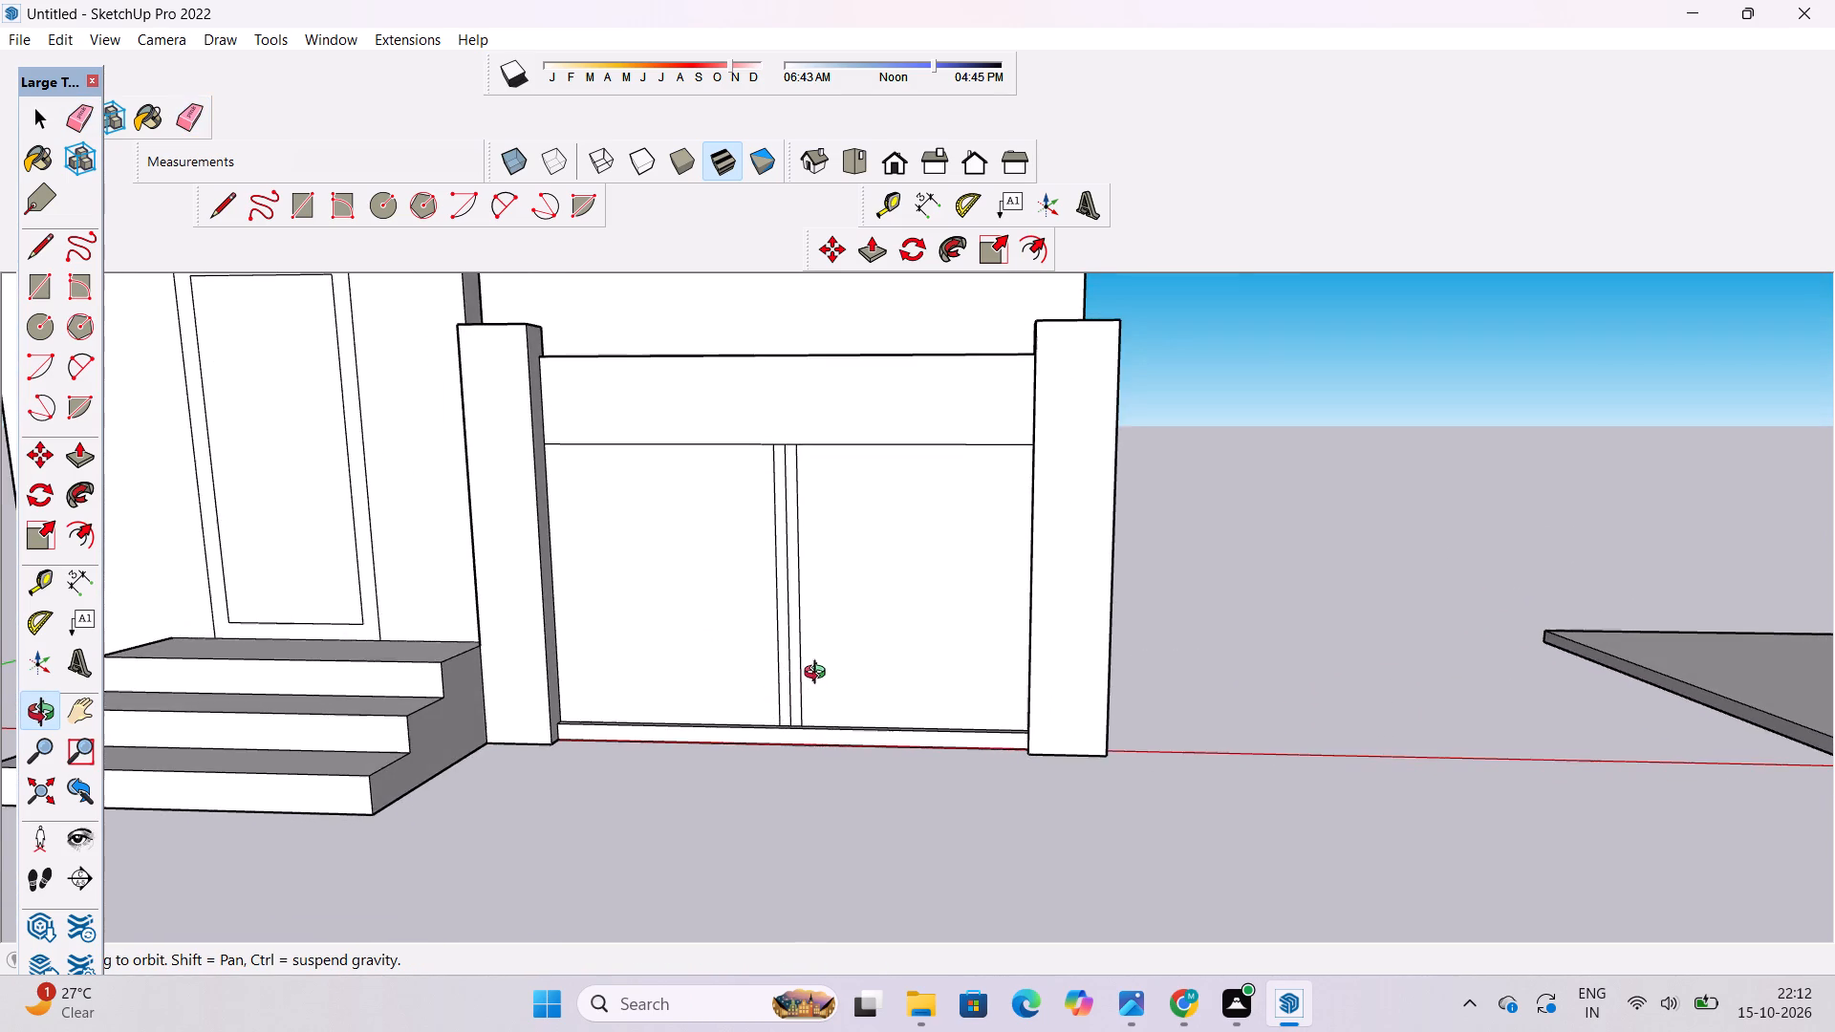
Place a horizontal guide on the front wall 1' below the horizontal line at the top of the panels.
left_click_drag(819, 675, 849, 703)
left_click_drag(849, 705, 897, 679)
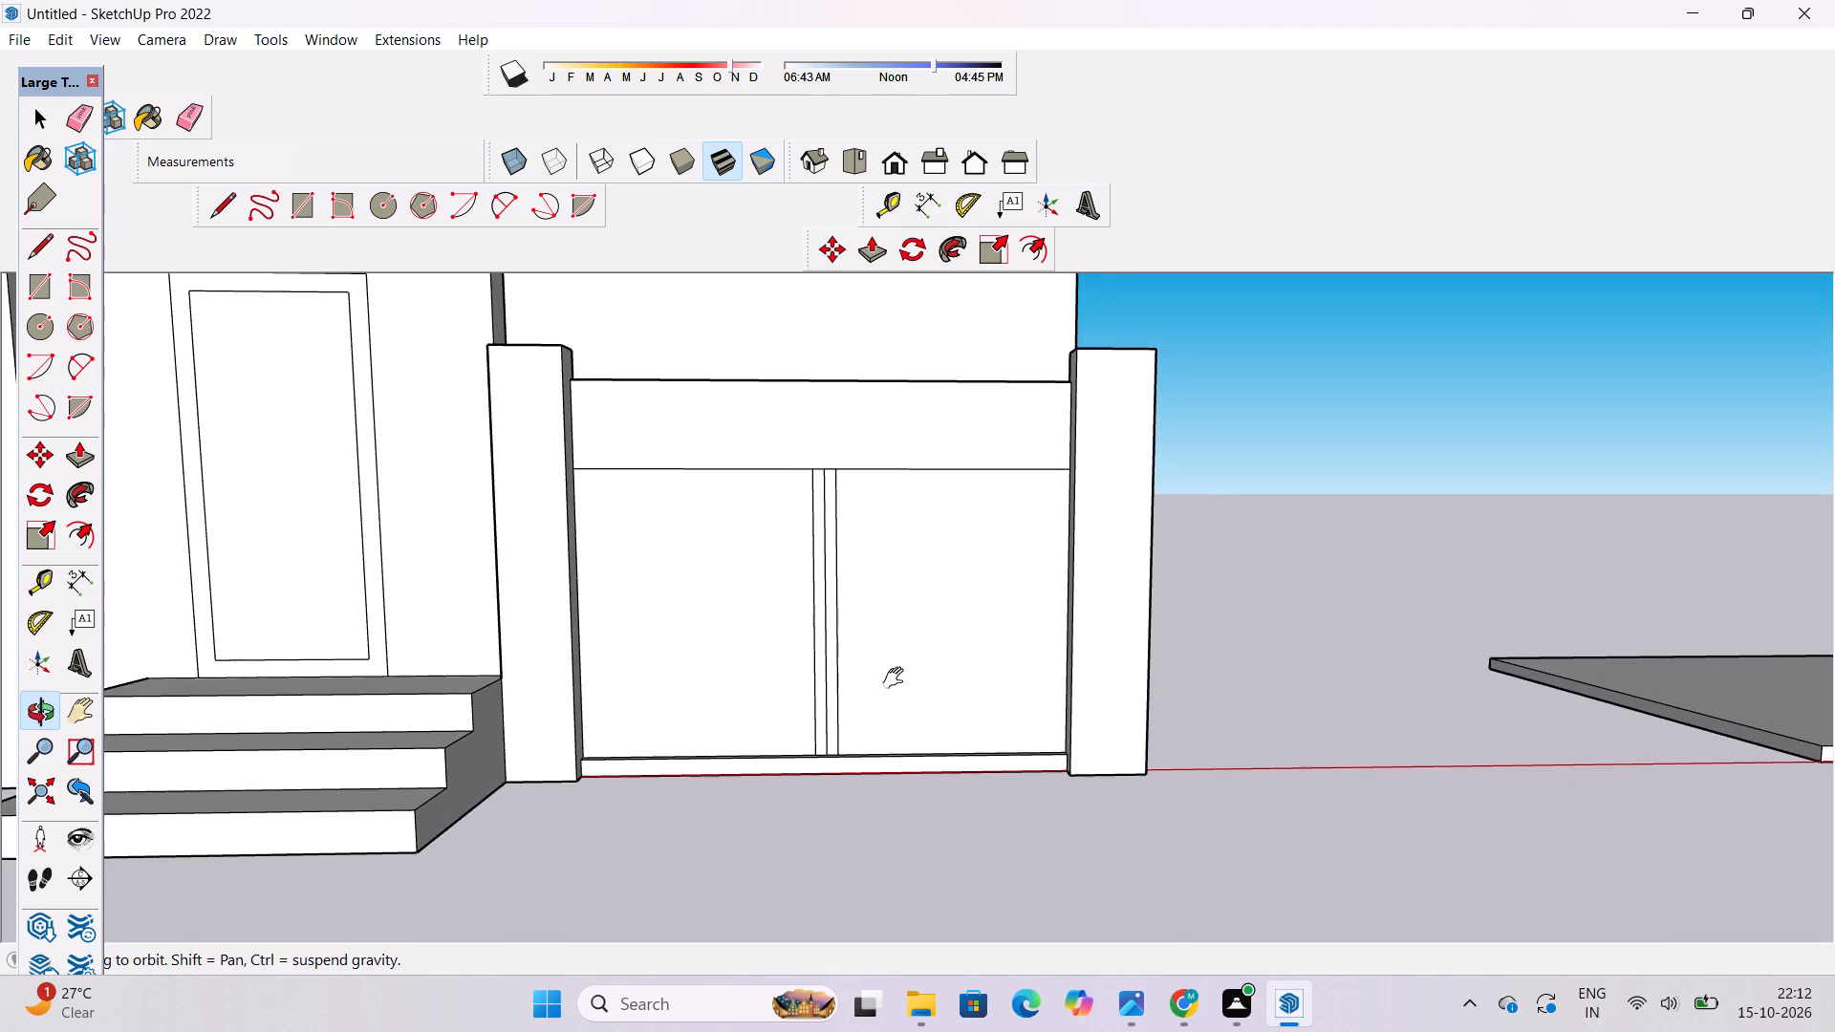
left_click(903, 688, "shift")
left_click_drag(889, 705, 871, 686)
left_click_drag(794, 684, 868, 710, "shift")
left_click(868, 710)
key("r")
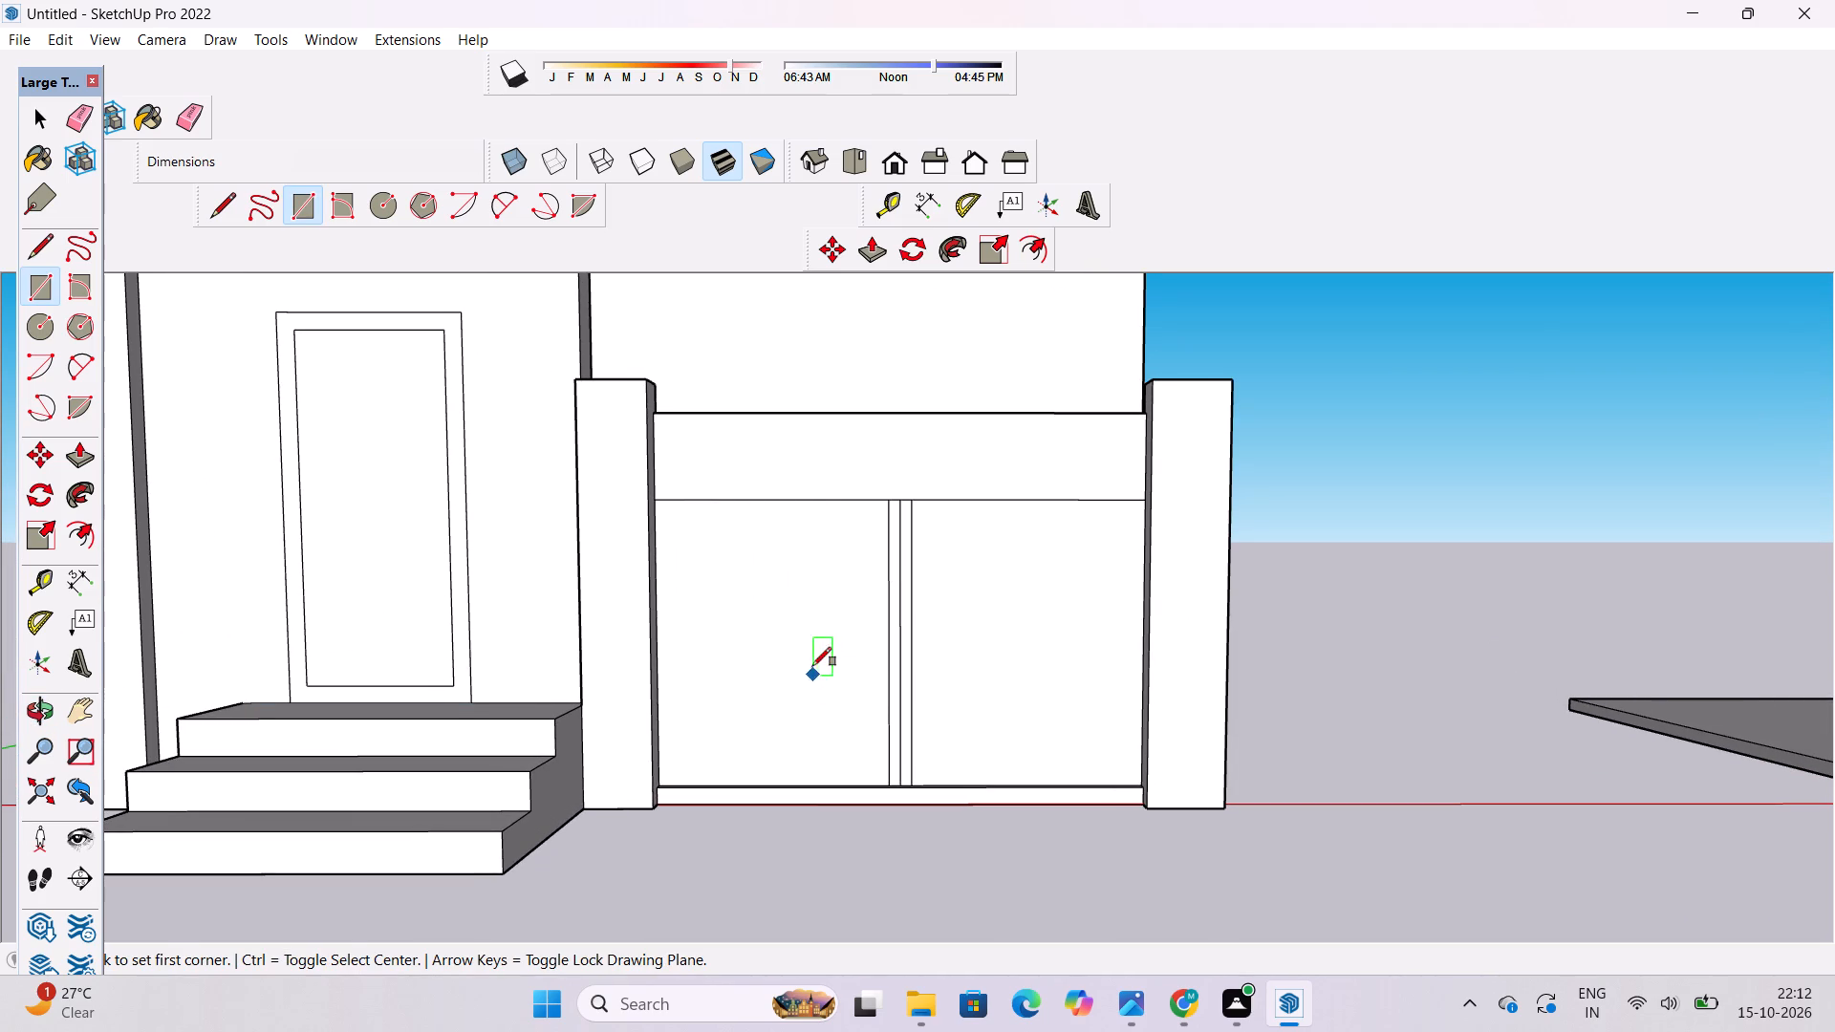
scroll(739, 562, "up", 4)
key("space")
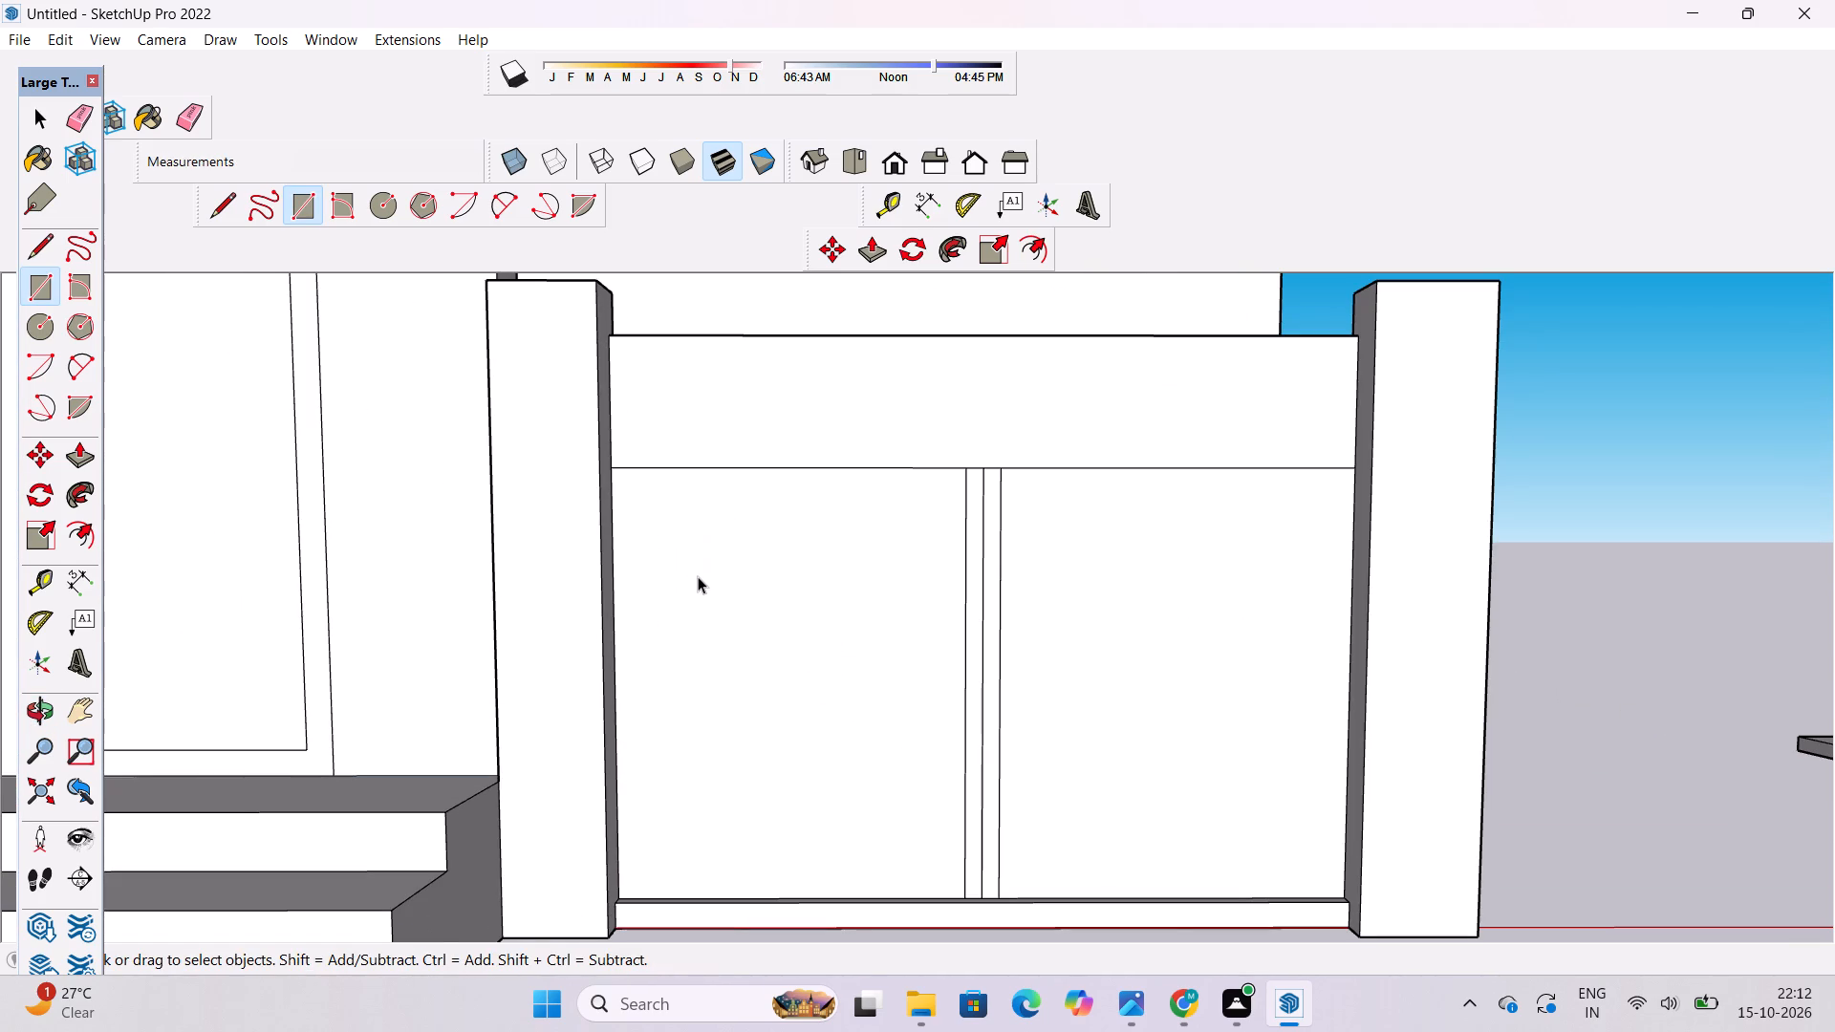
key("t")
scroll(705, 681, "down", 5)
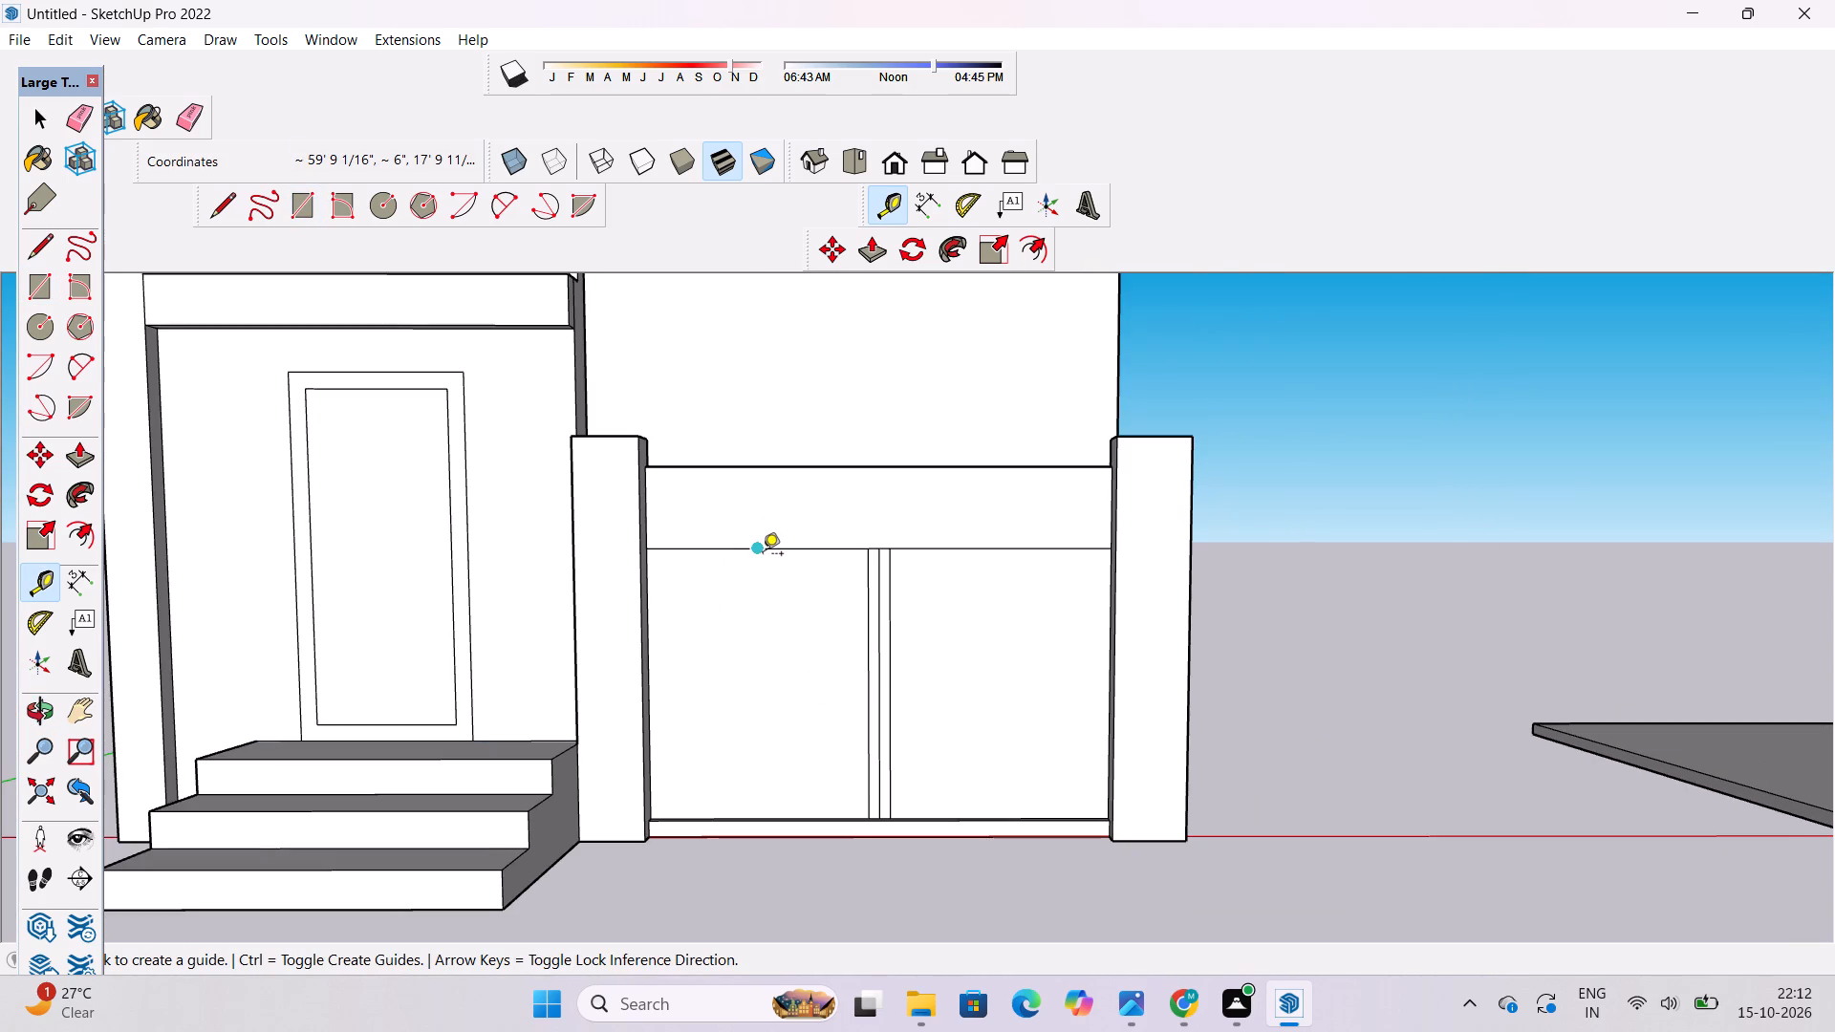
left_click(763, 555)
scroll(763, 555, "up", 5)
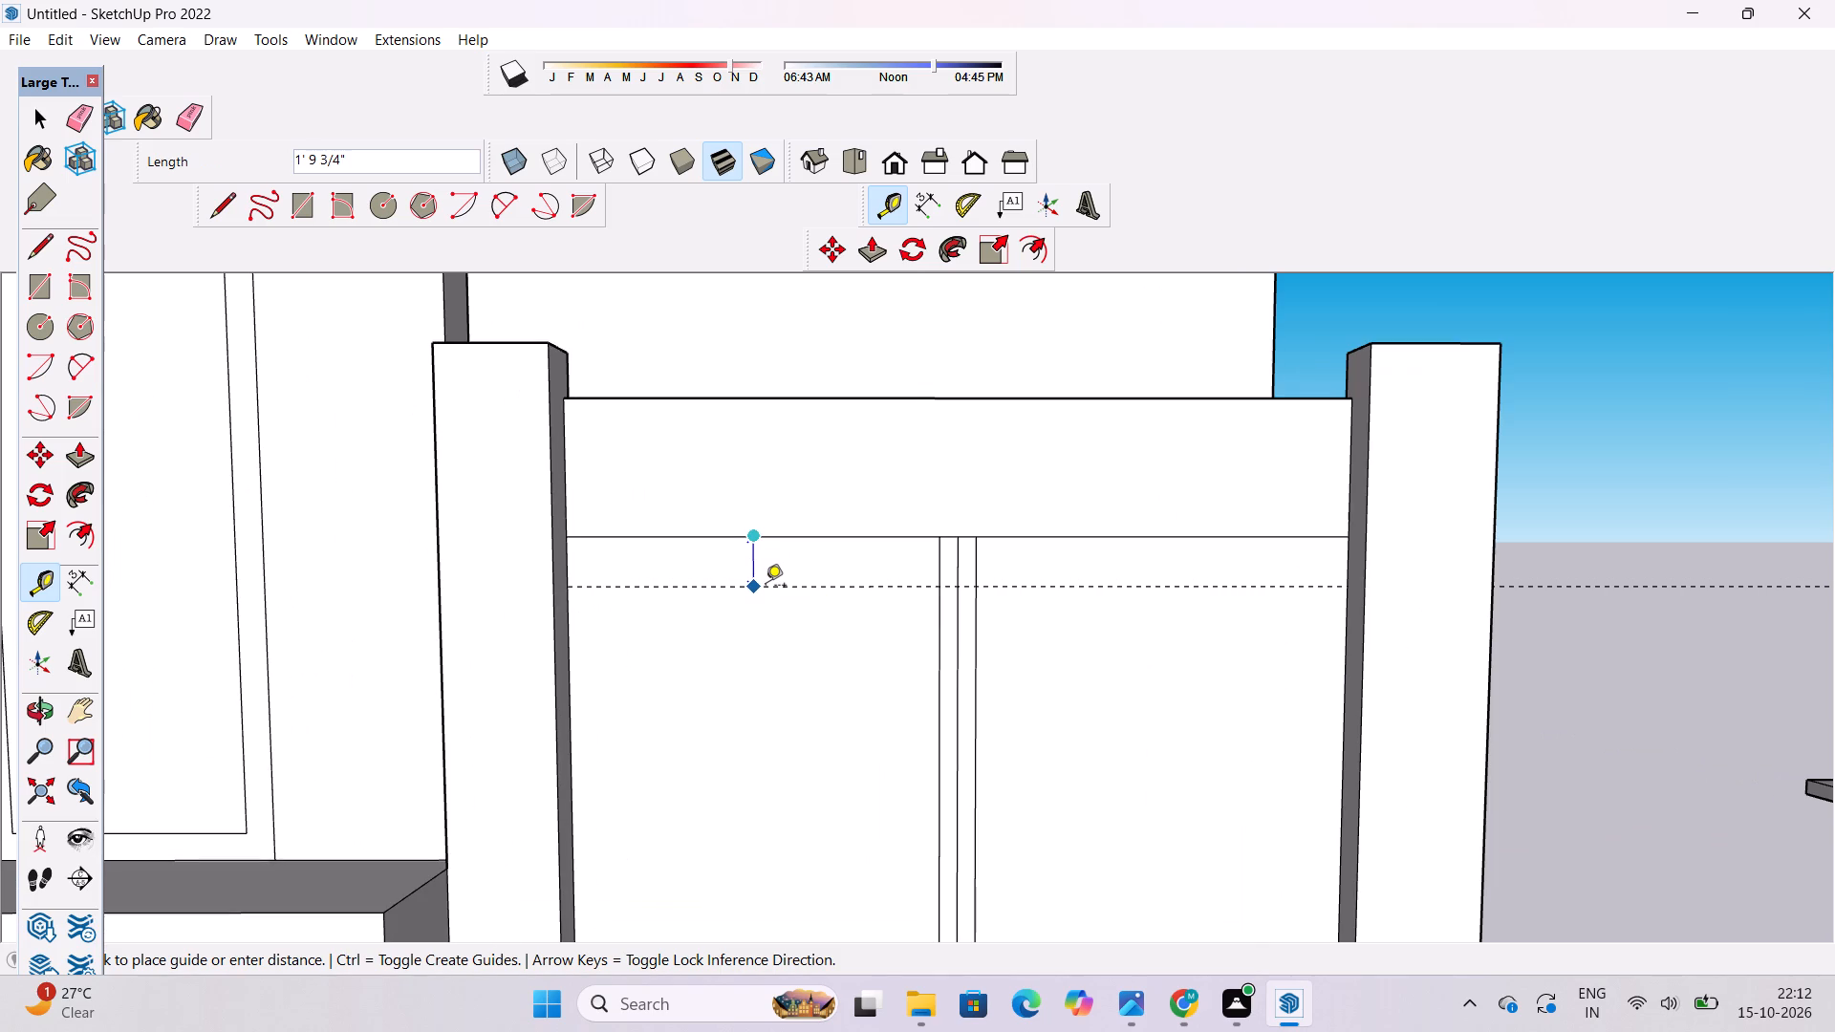
type("1'")
key("Return")
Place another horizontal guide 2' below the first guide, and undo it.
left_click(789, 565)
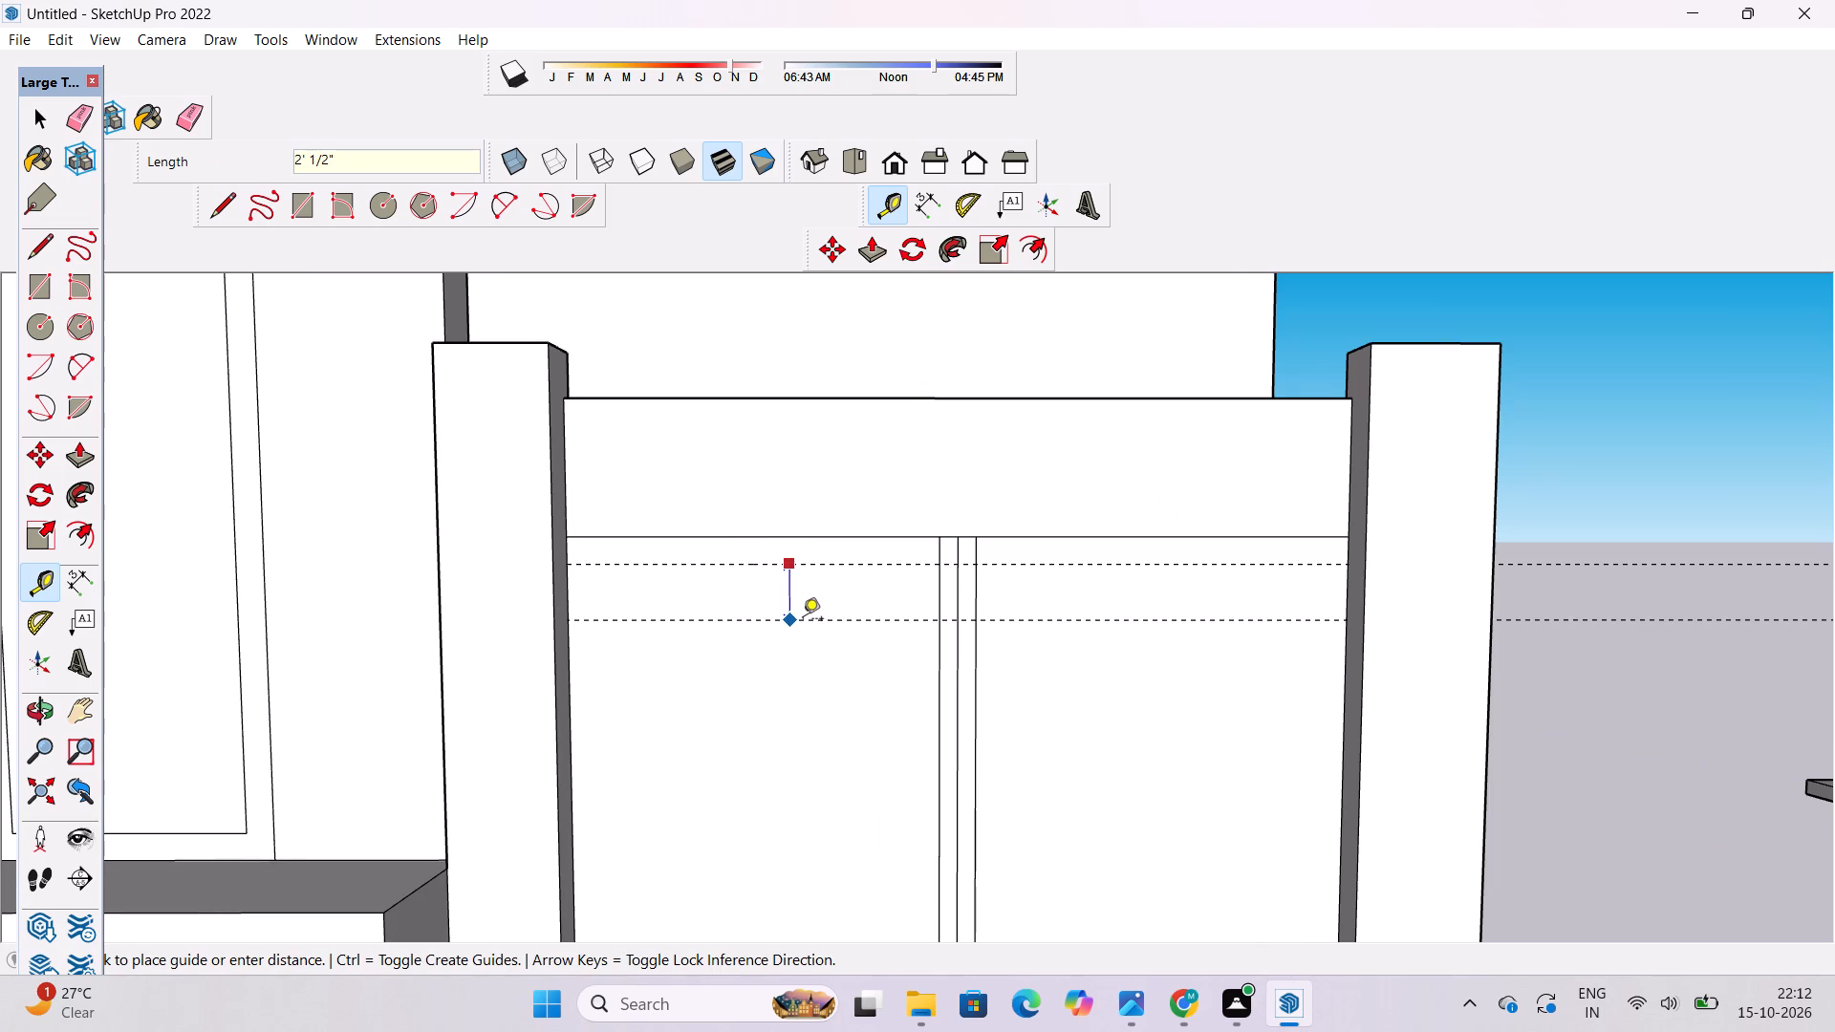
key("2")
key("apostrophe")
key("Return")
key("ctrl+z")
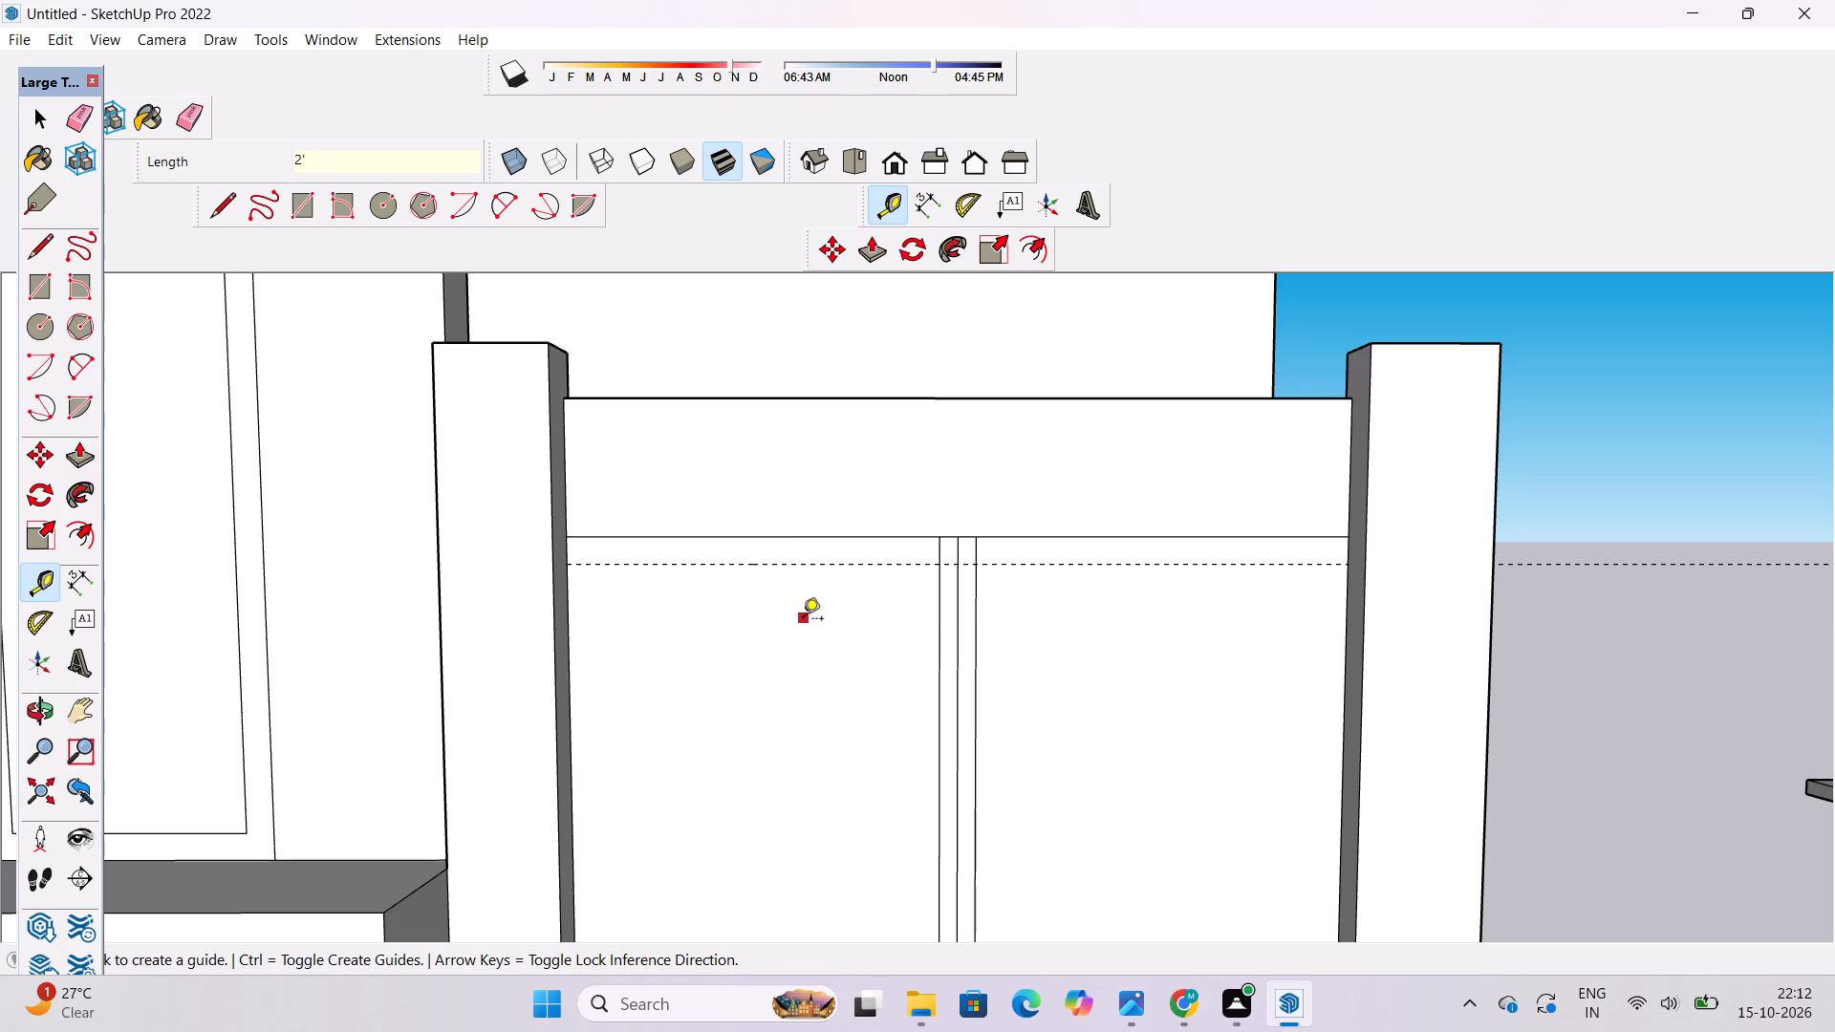
Place a horizontal guide on the front wall 10" below the first guide.
left_click(837, 559)
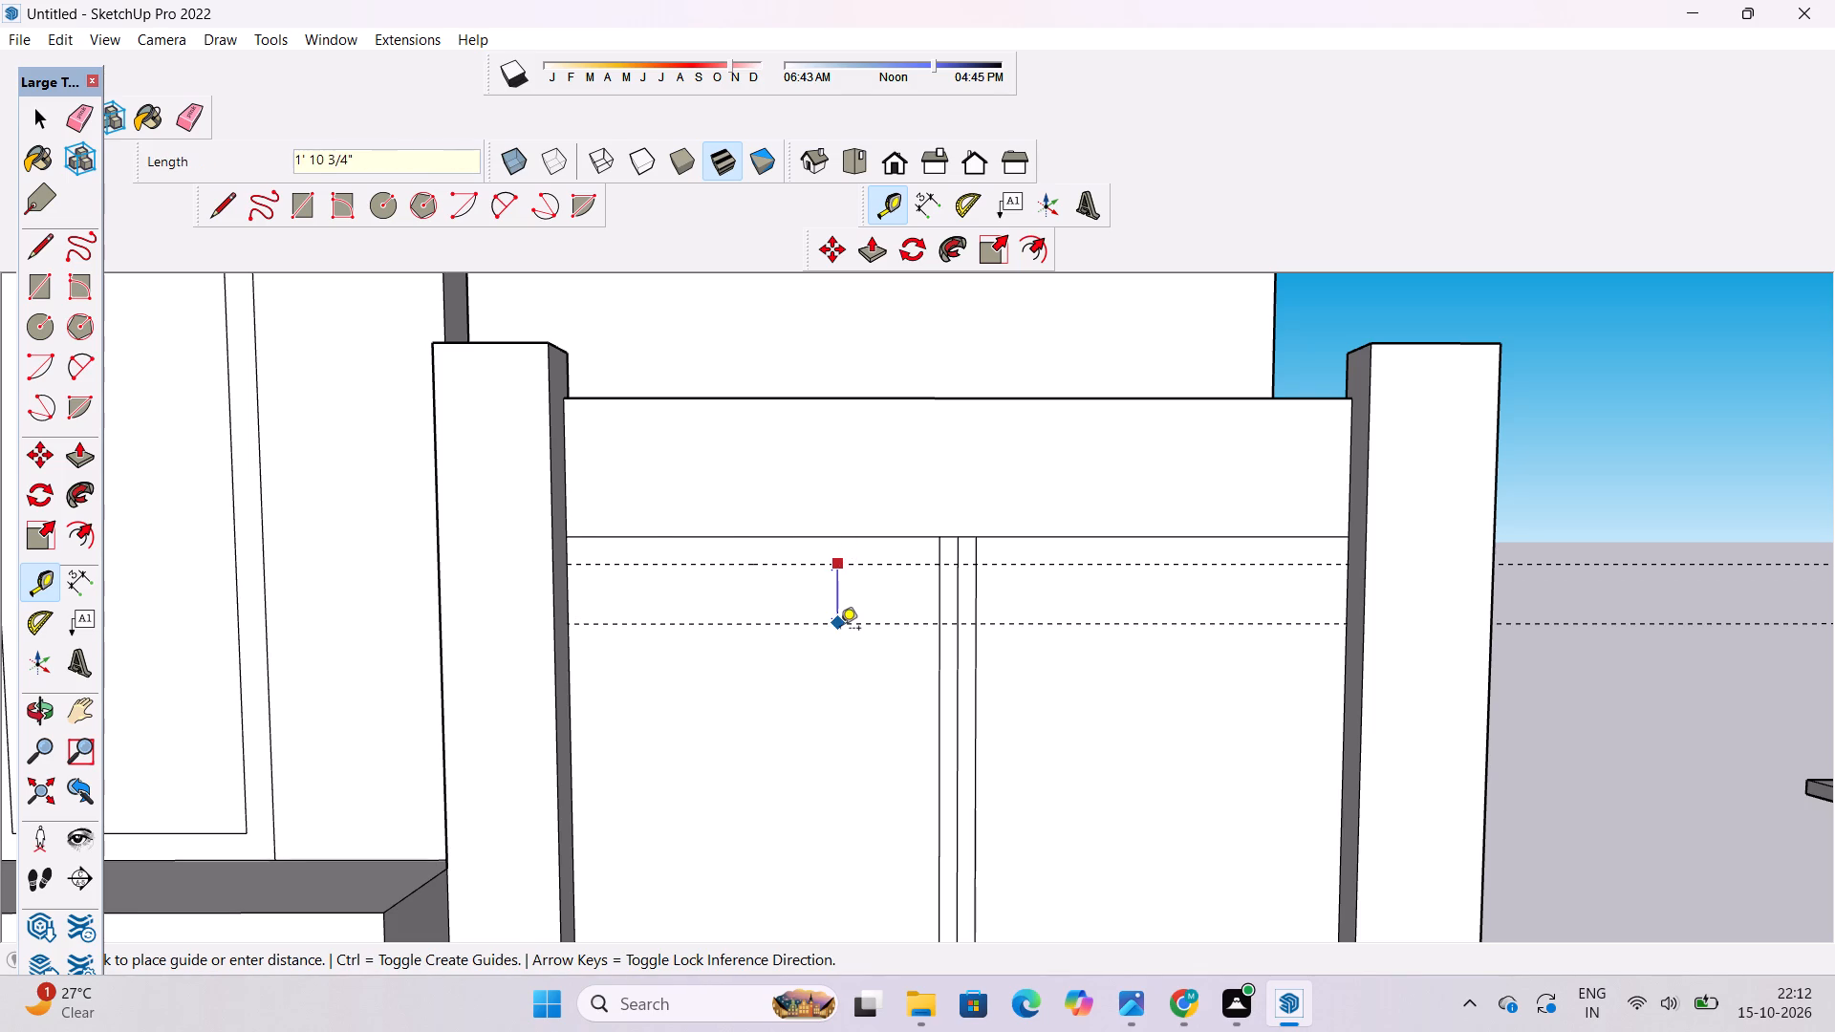
type("10\"")
key("Return")
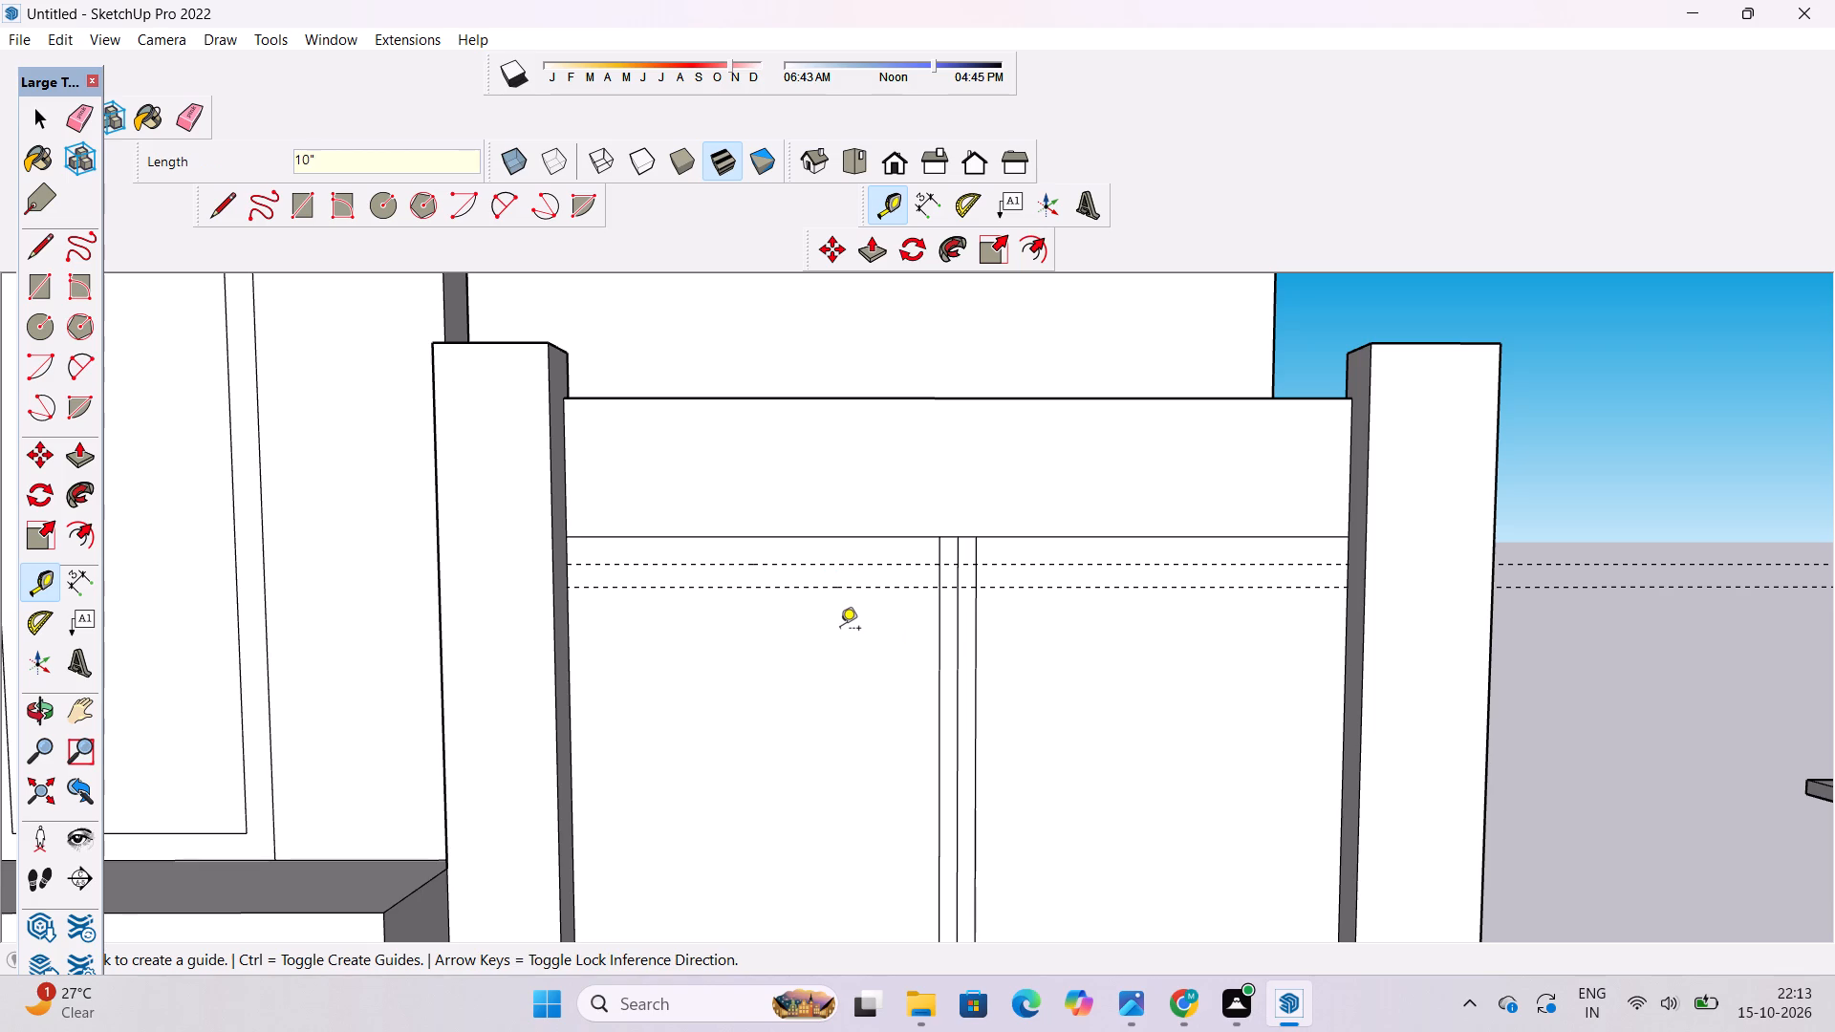
Add three more horizontal guides below the second one, each 1' under the previous guide.
scroll(840, 630, "up", 2)
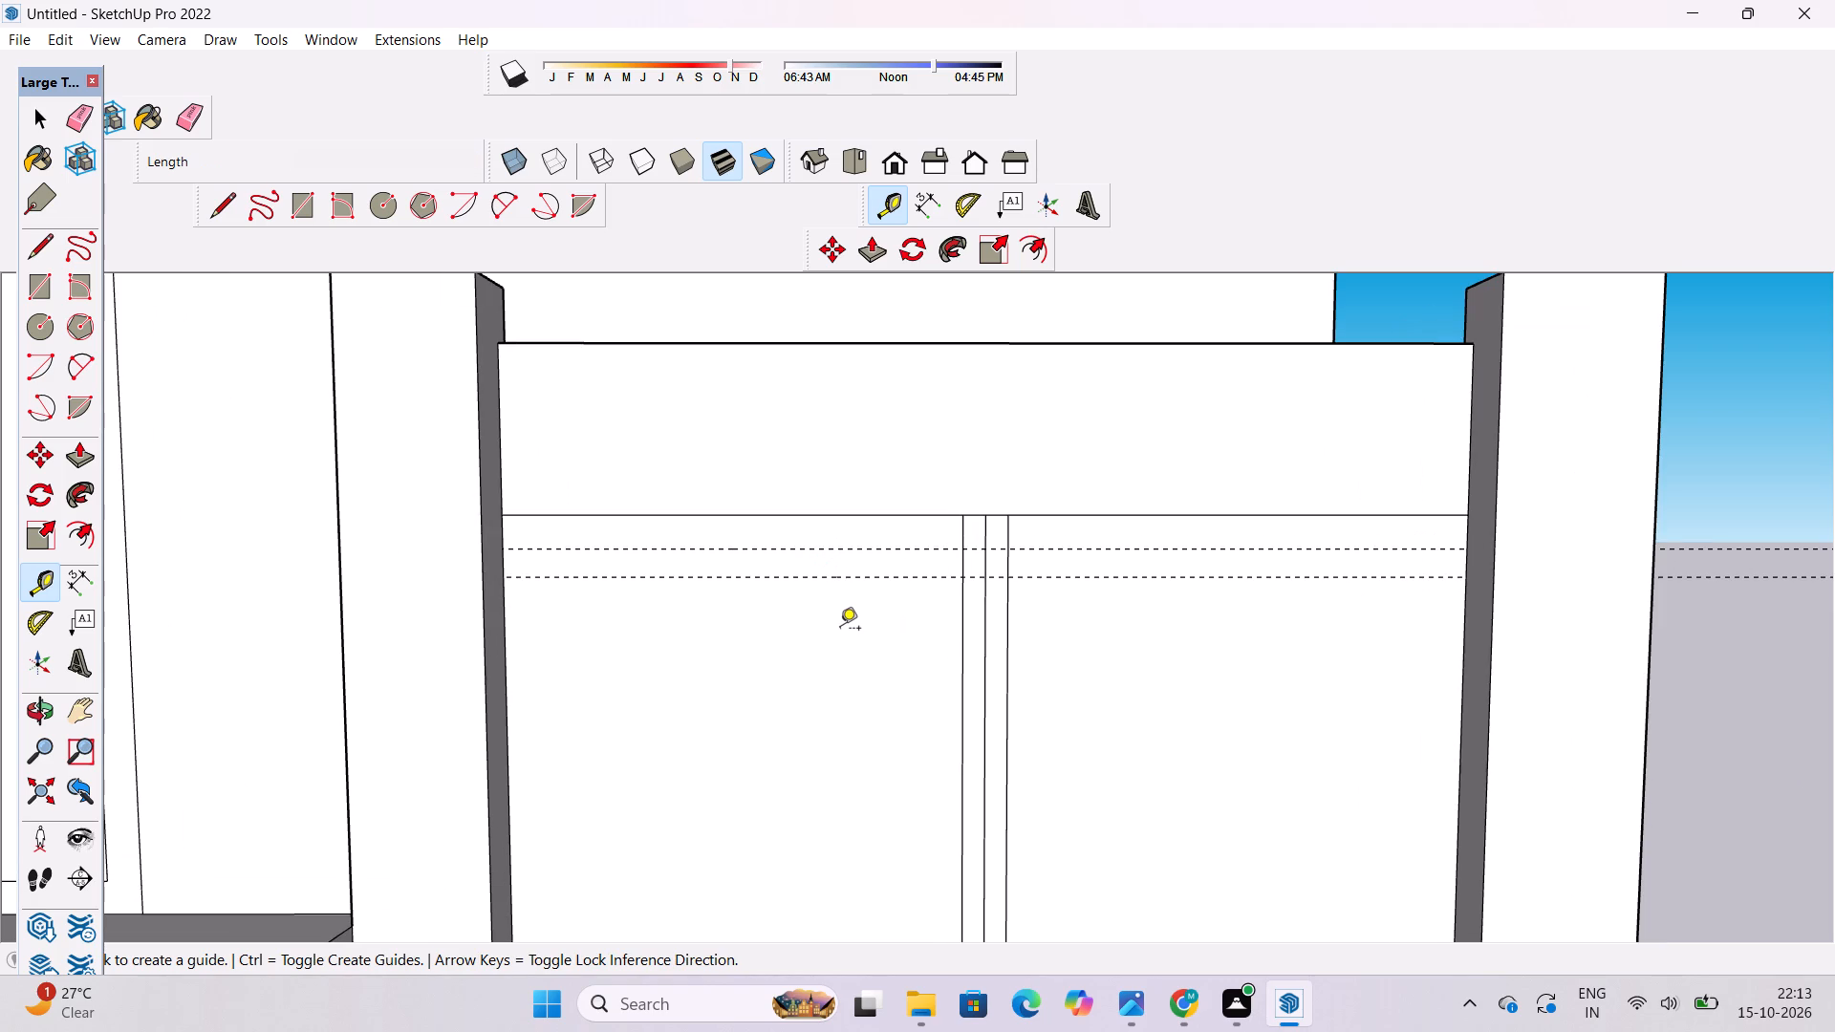
left_click(856, 580)
type("1'")
key("Return")
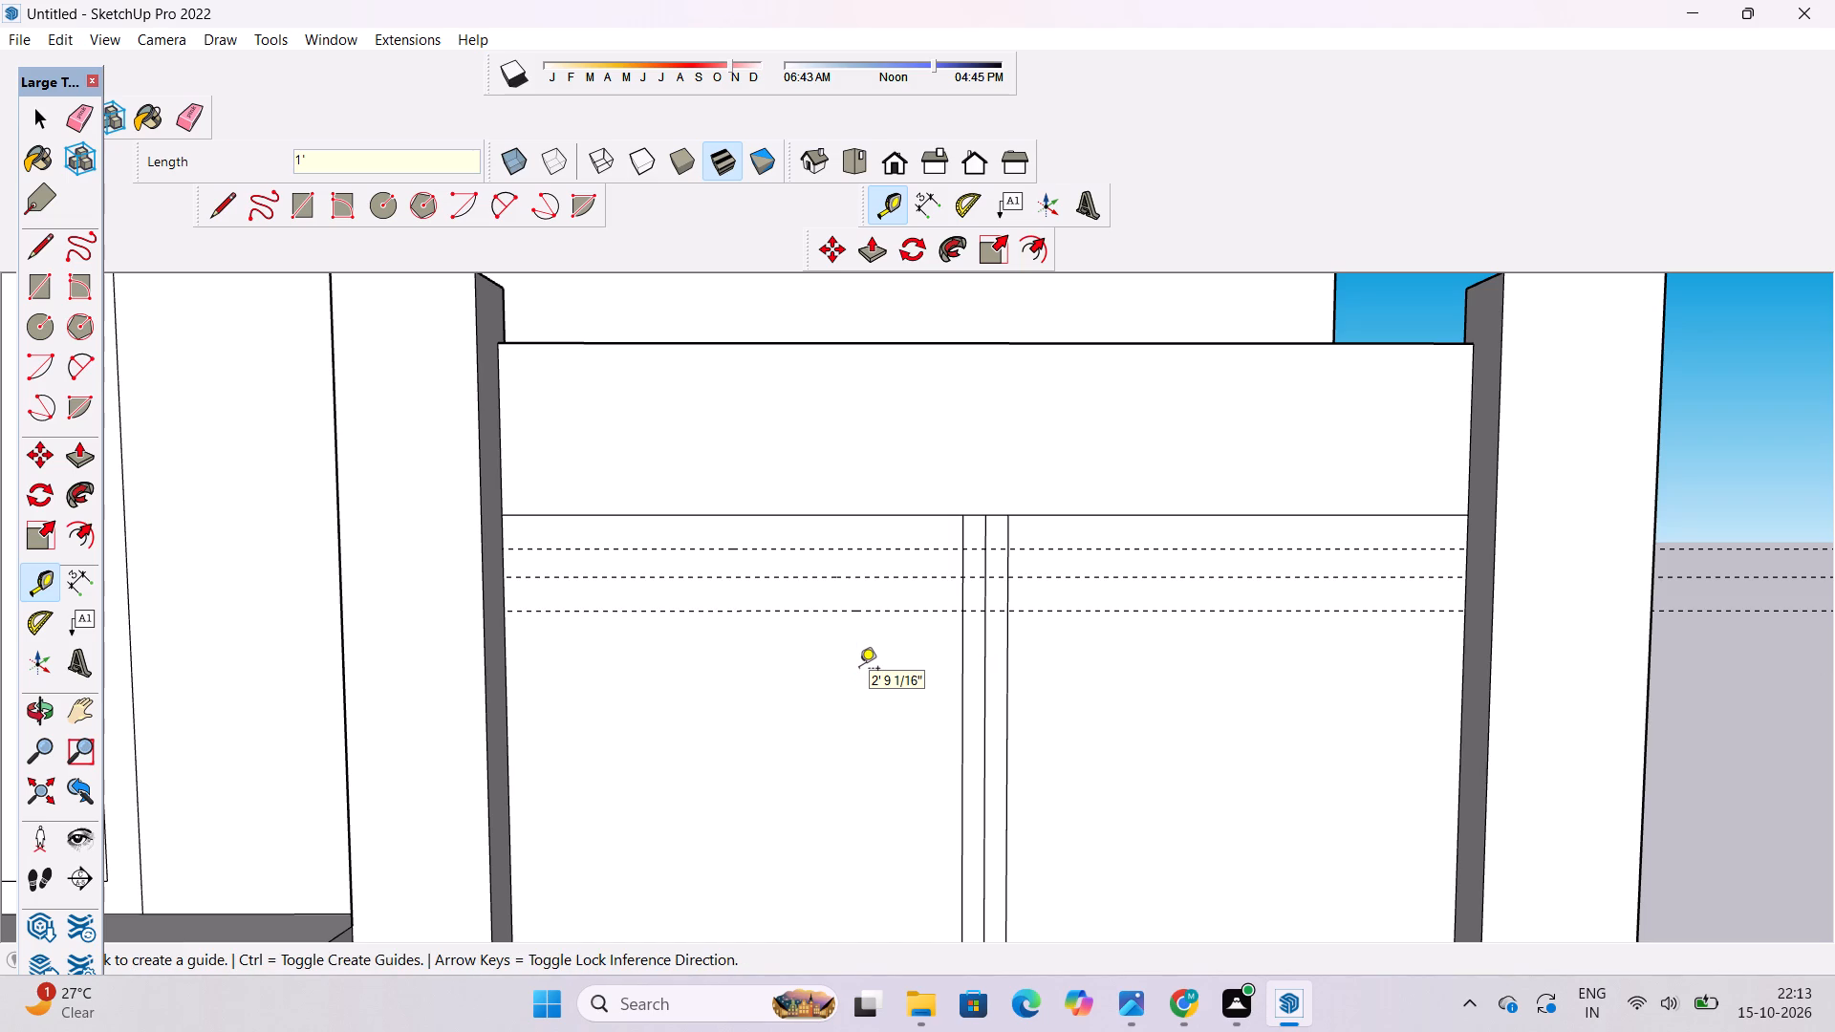
left_click(890, 611)
type("1'")
key("Return")
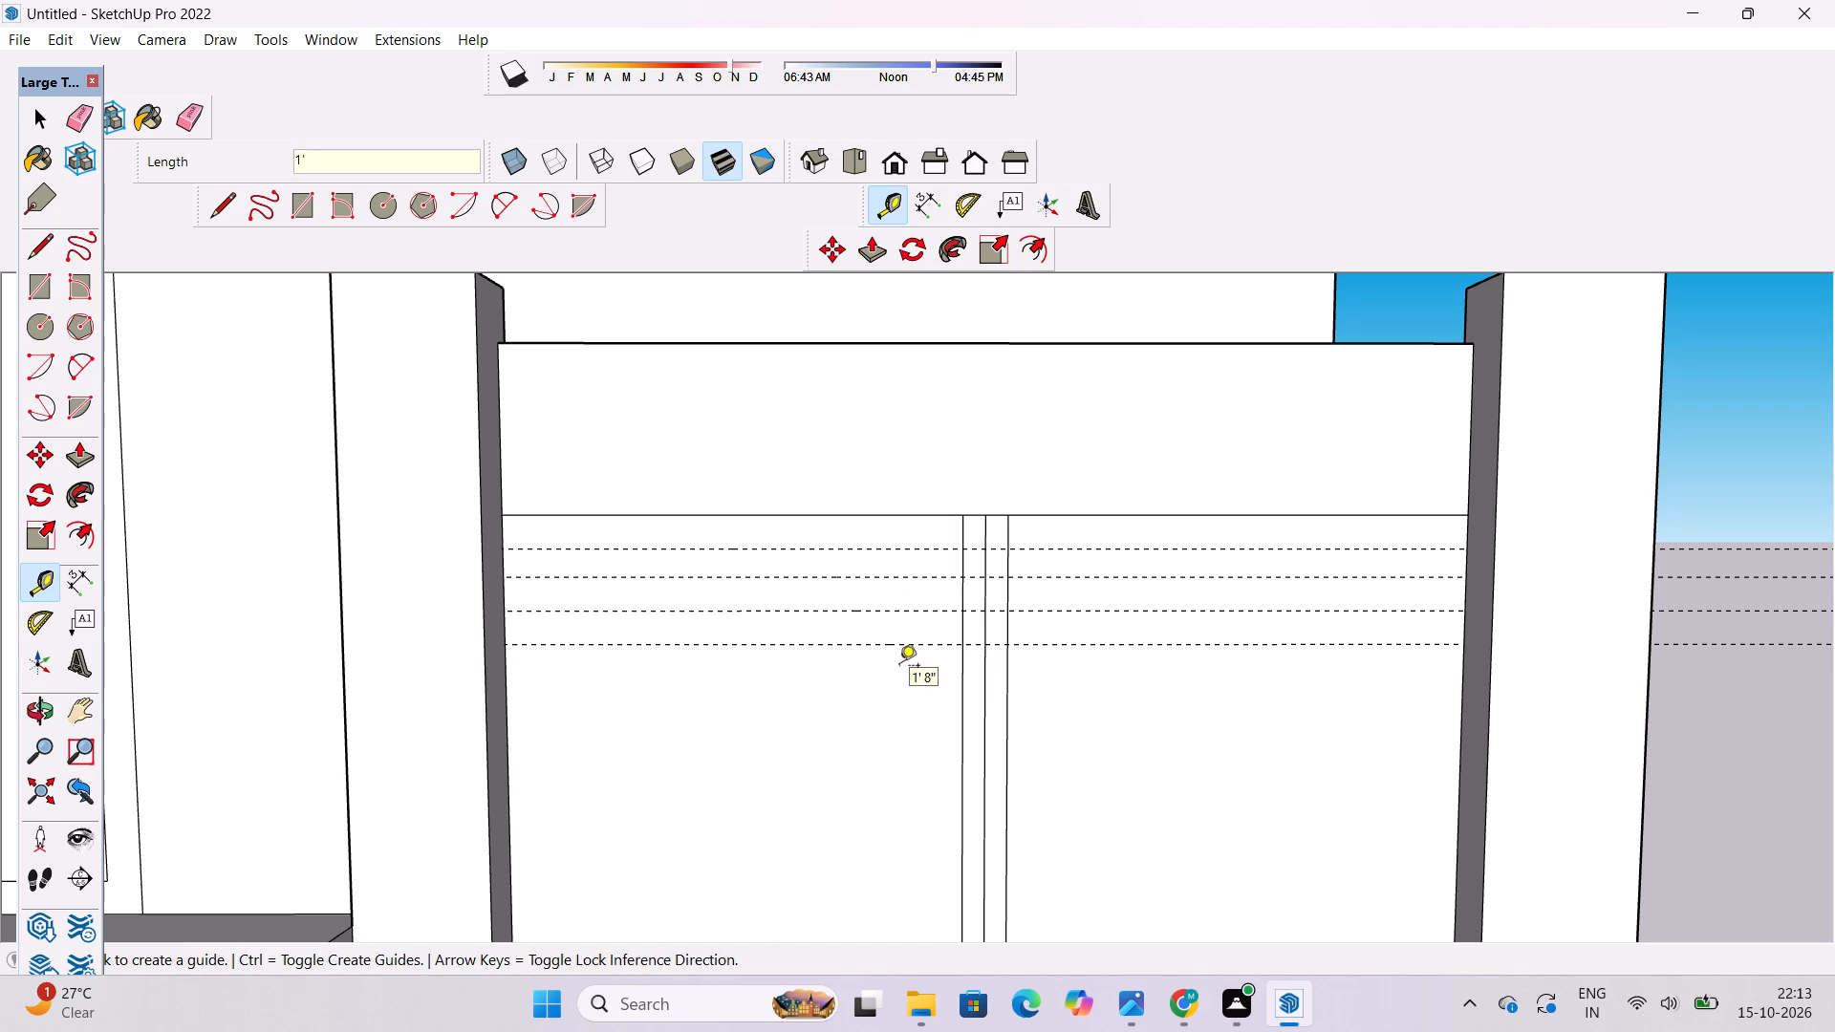
scroll(904, 664, "down", 5)
scroll(906, 653, "up", 4)
left_click(909, 654)
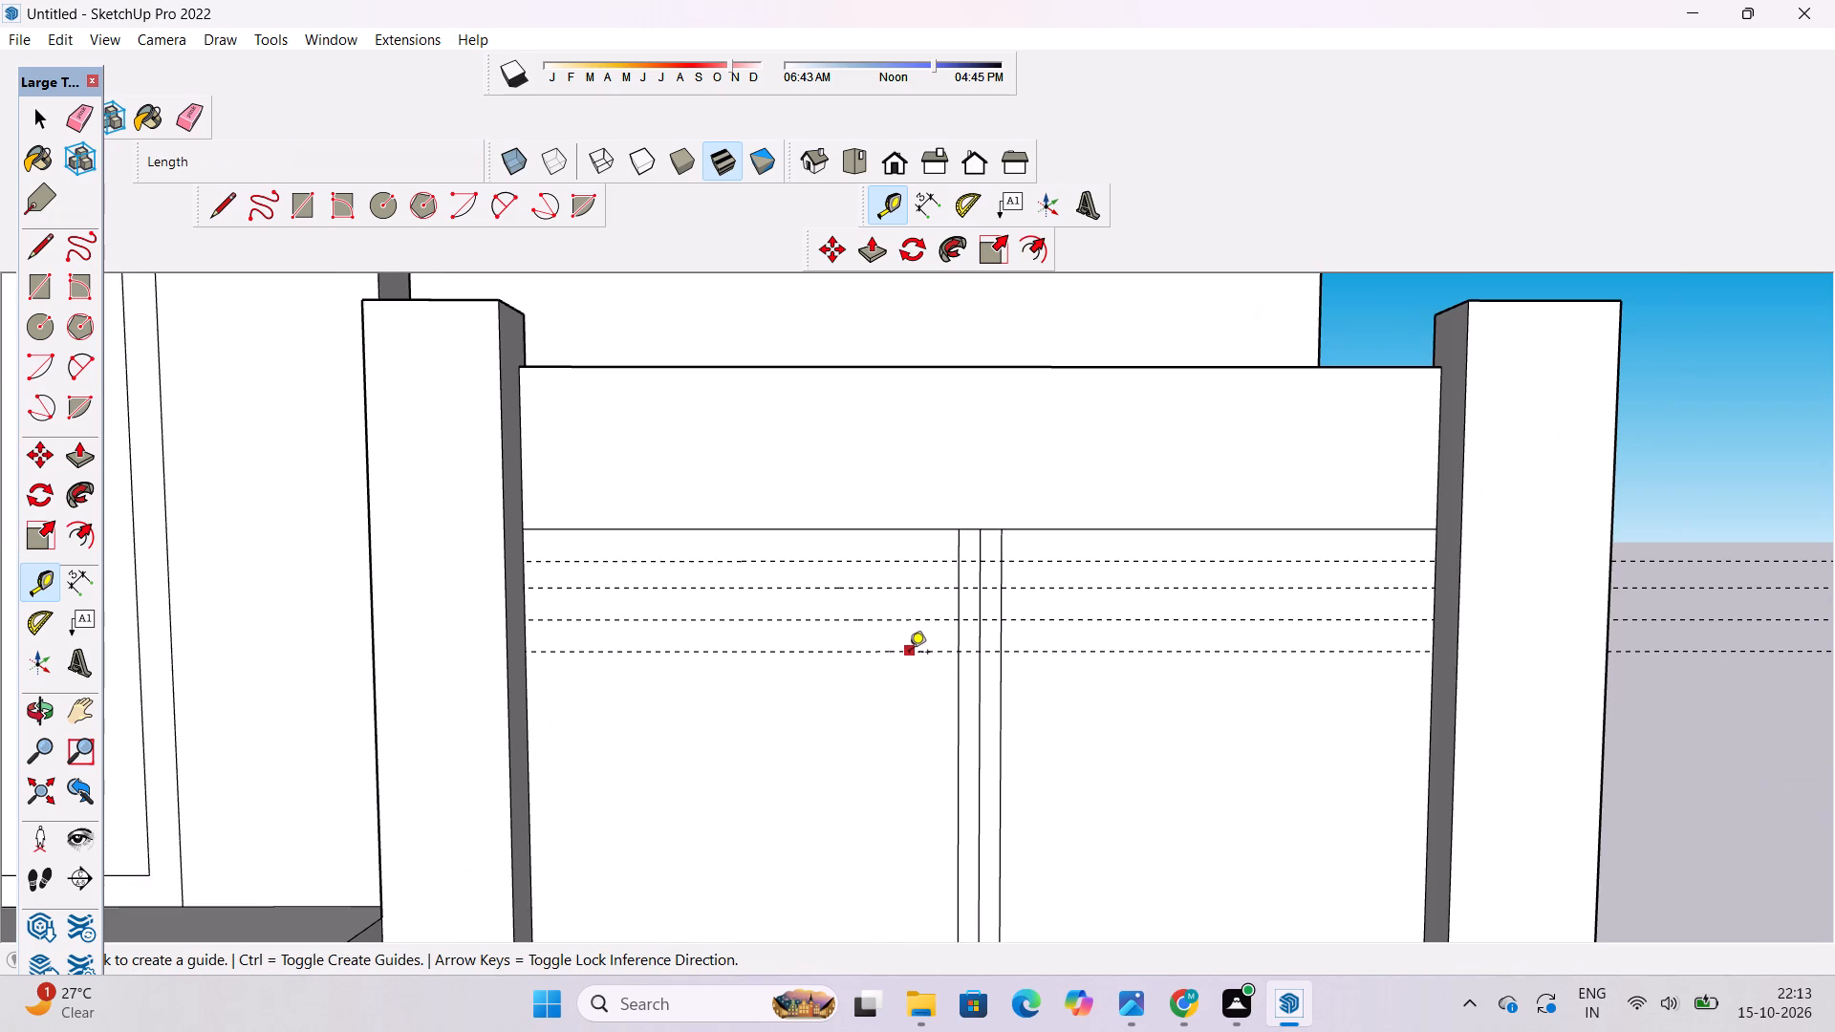
type("1'")
key("Return")
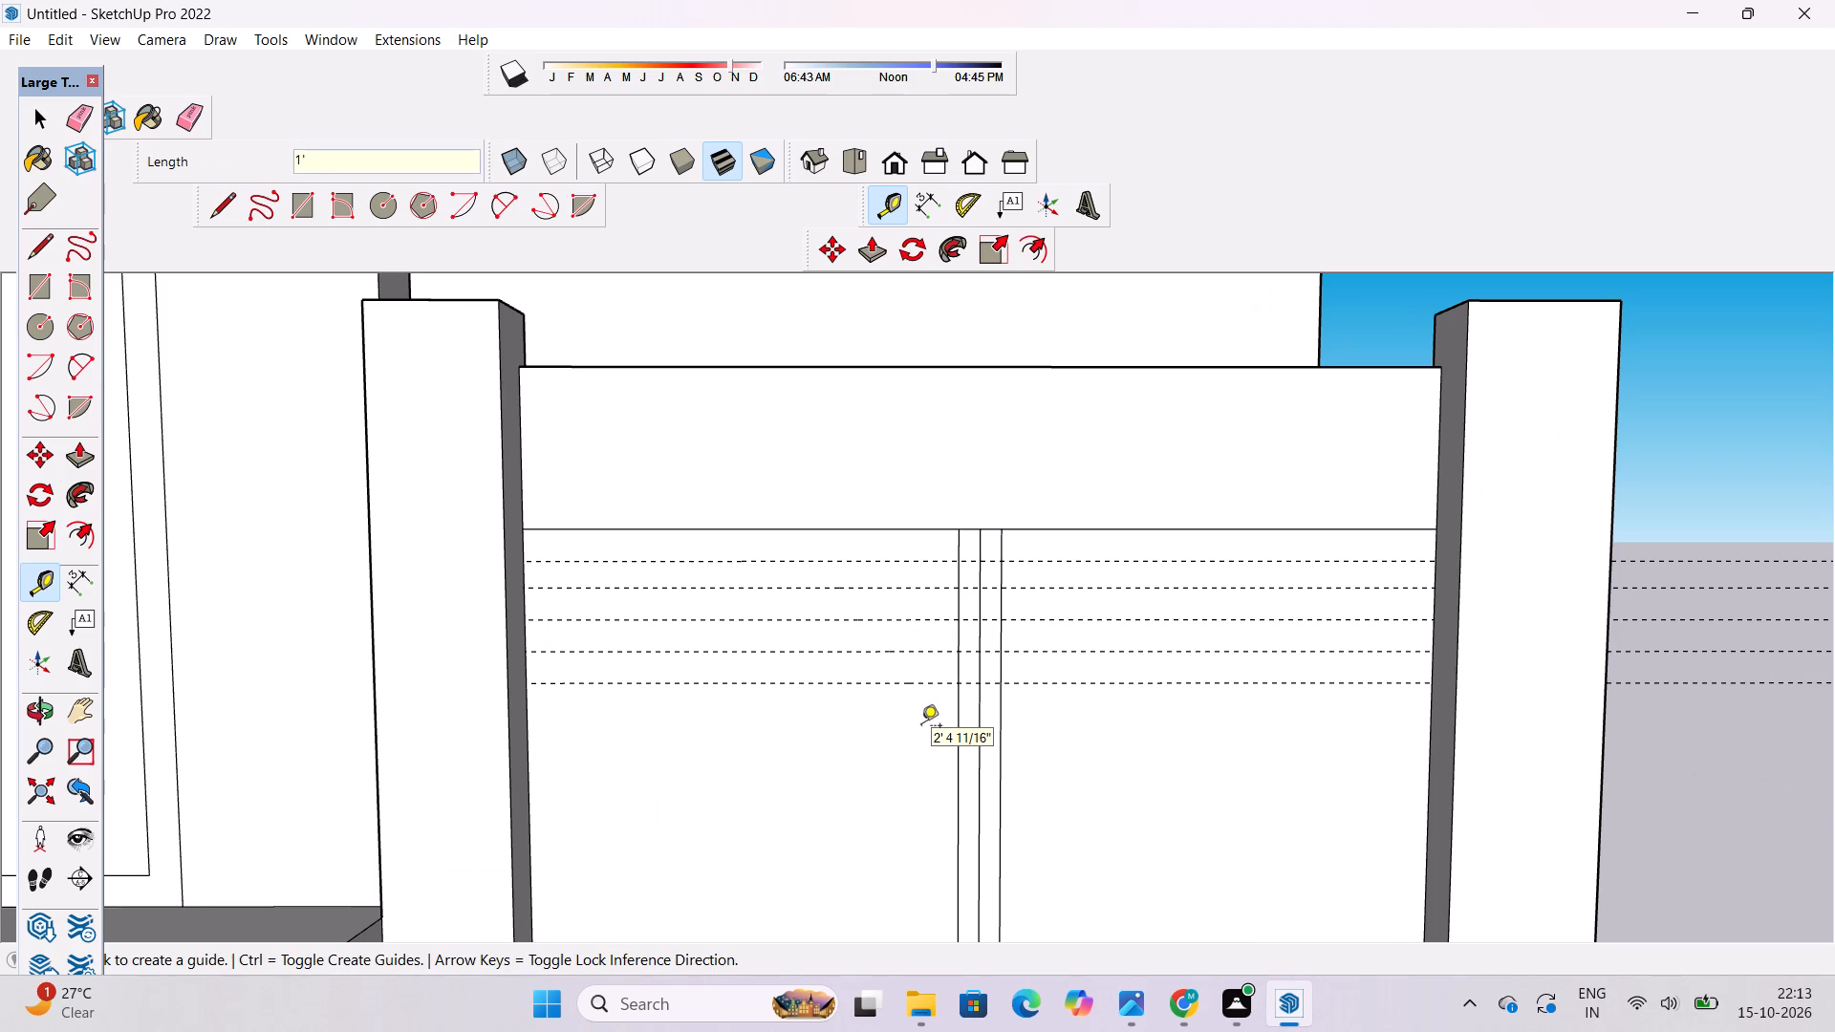
Copy the lowest horizontal guide 1' downward and repeat it as an array of 8 copies.
scroll(722, 600, "down", 6)
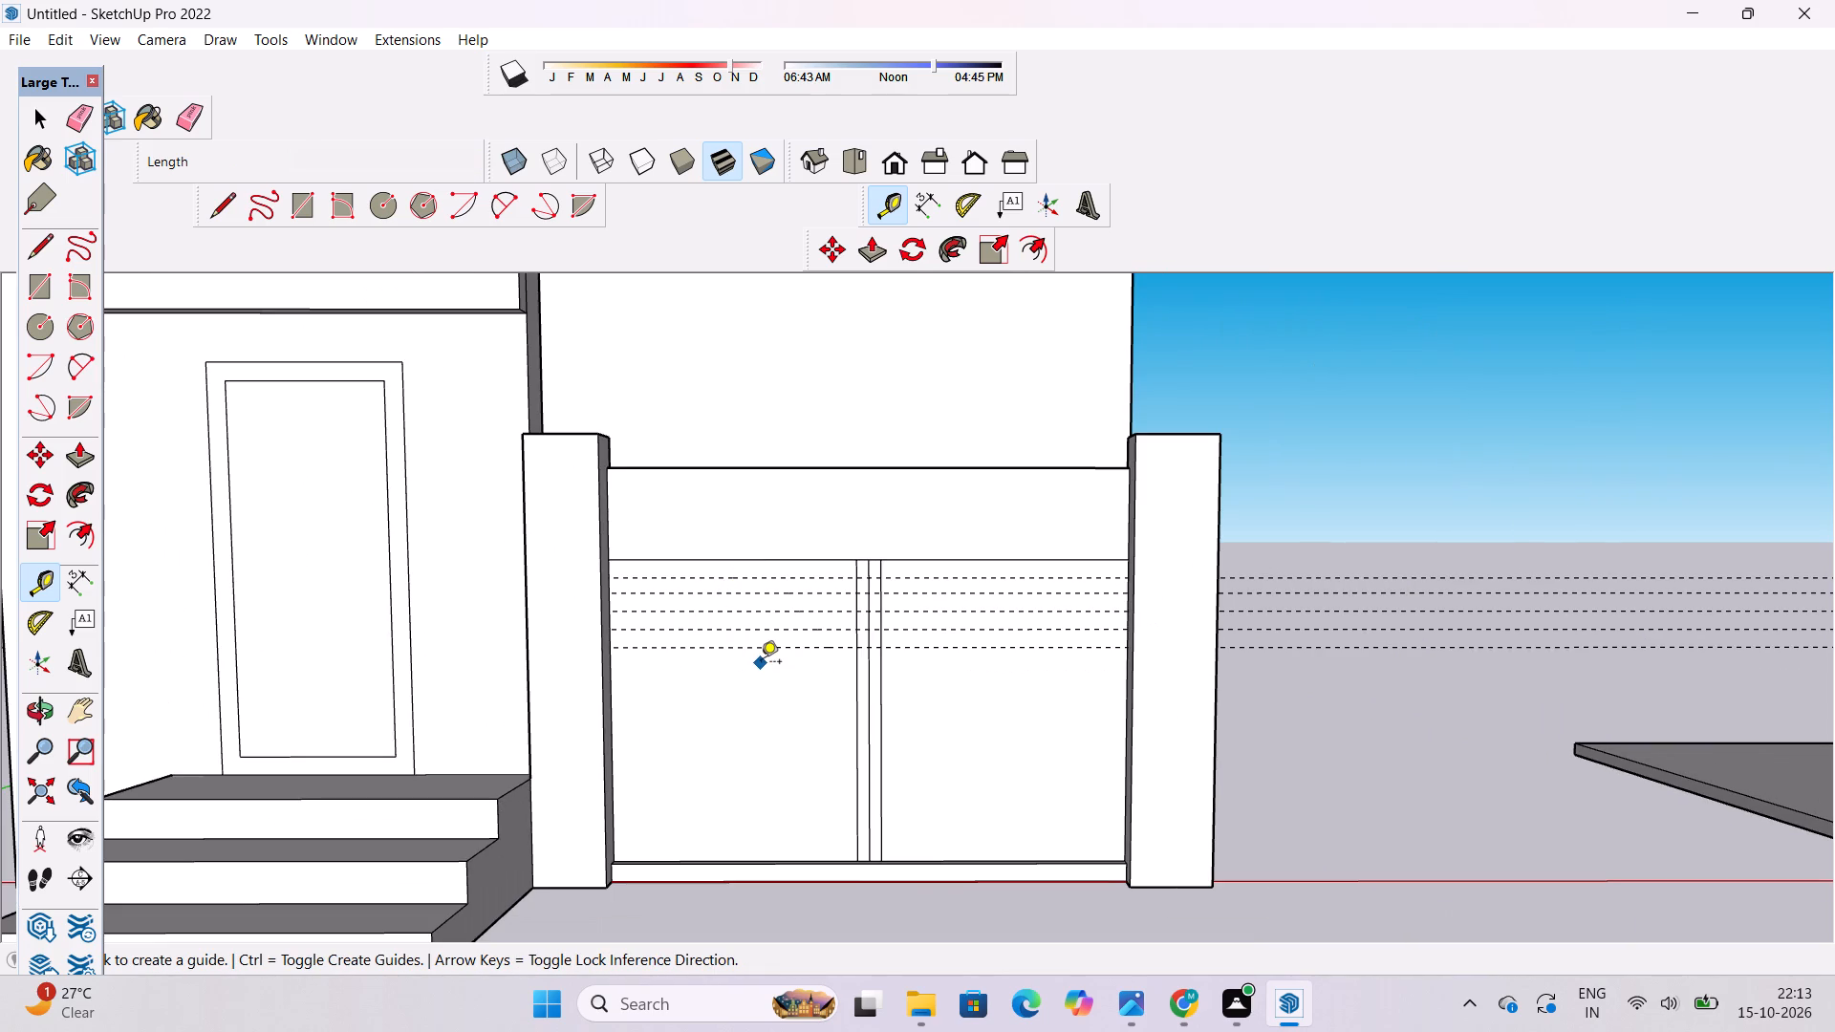
key("space")
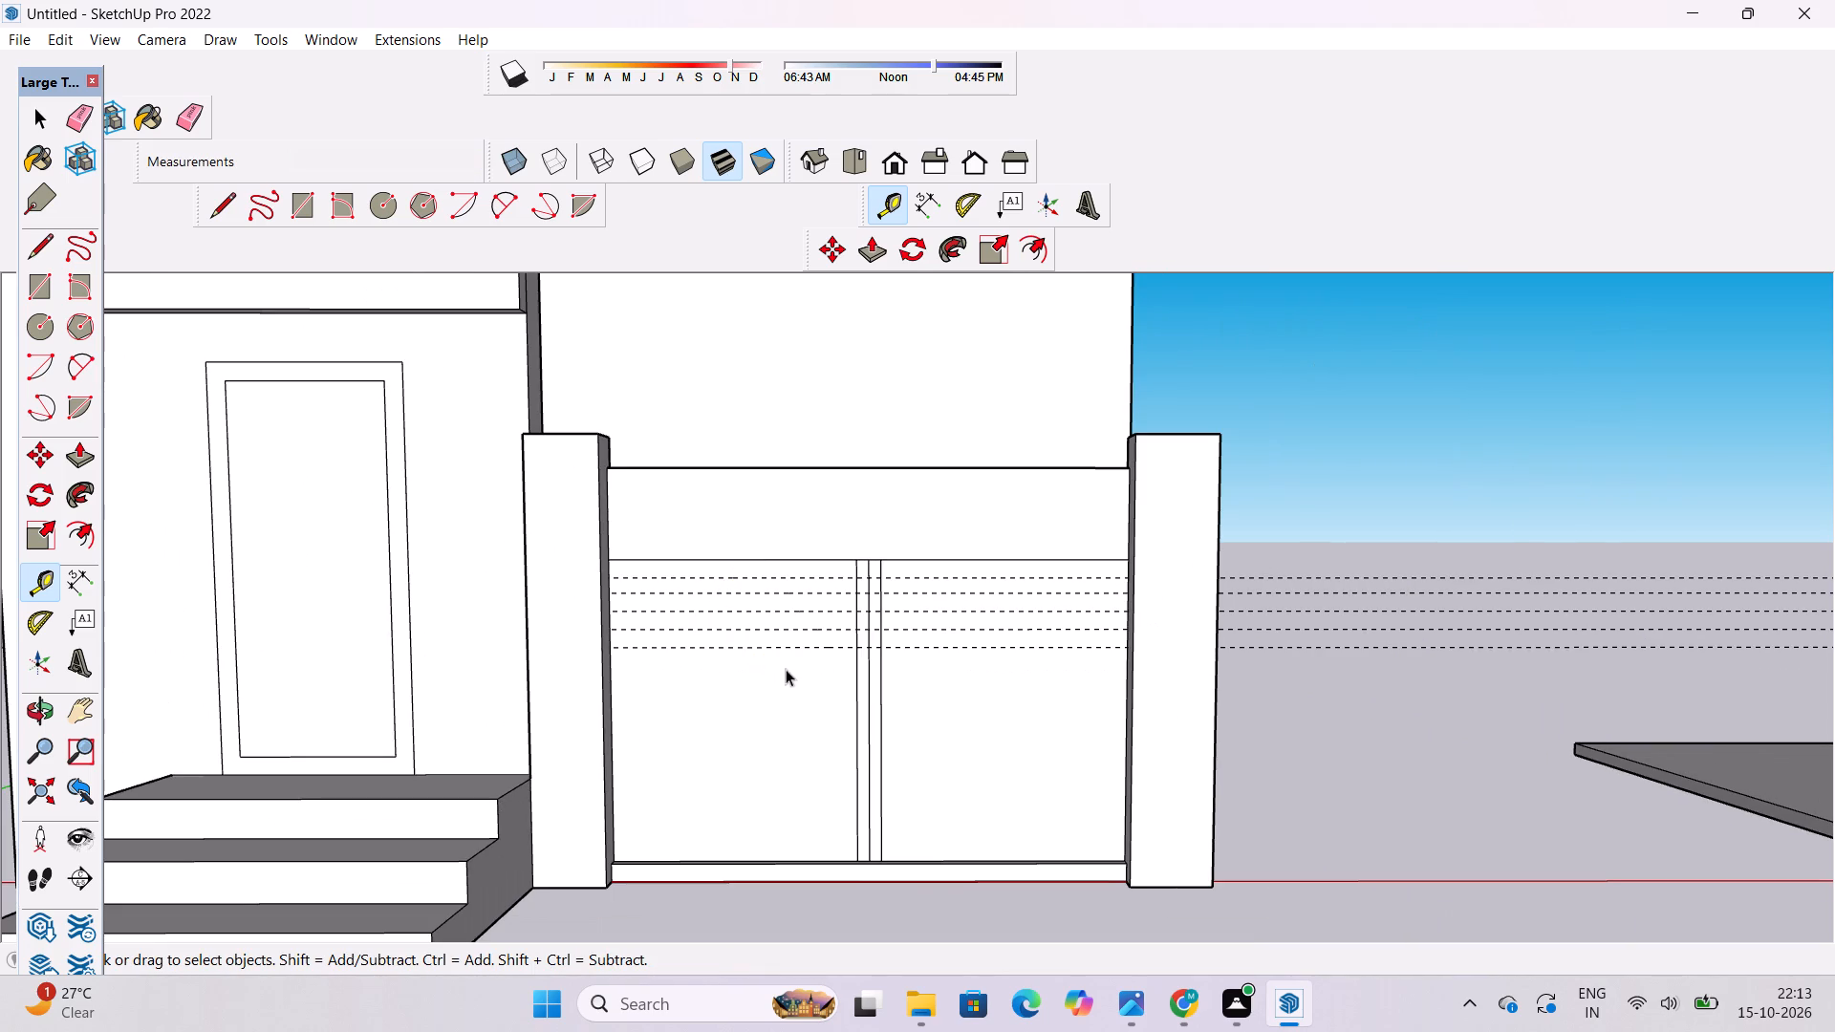
left_click(803, 644)
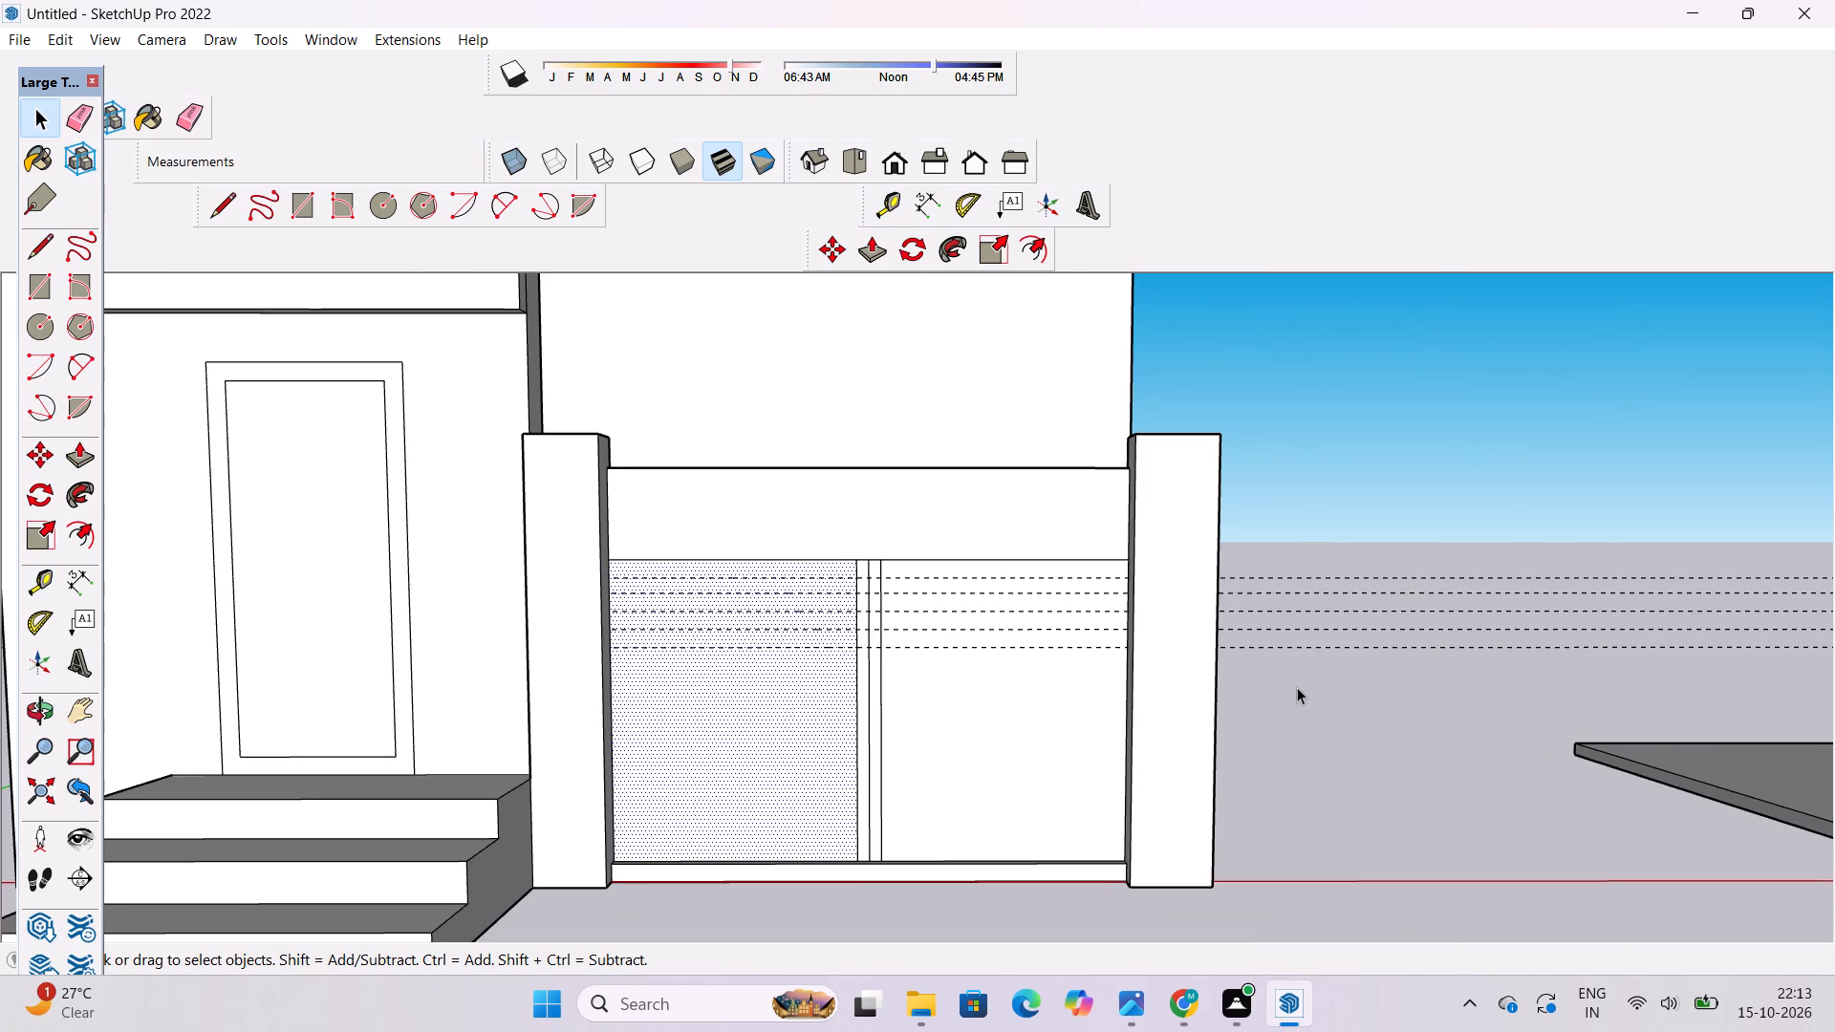
left_click(1297, 687)
scroll(755, 669, "up", 5)
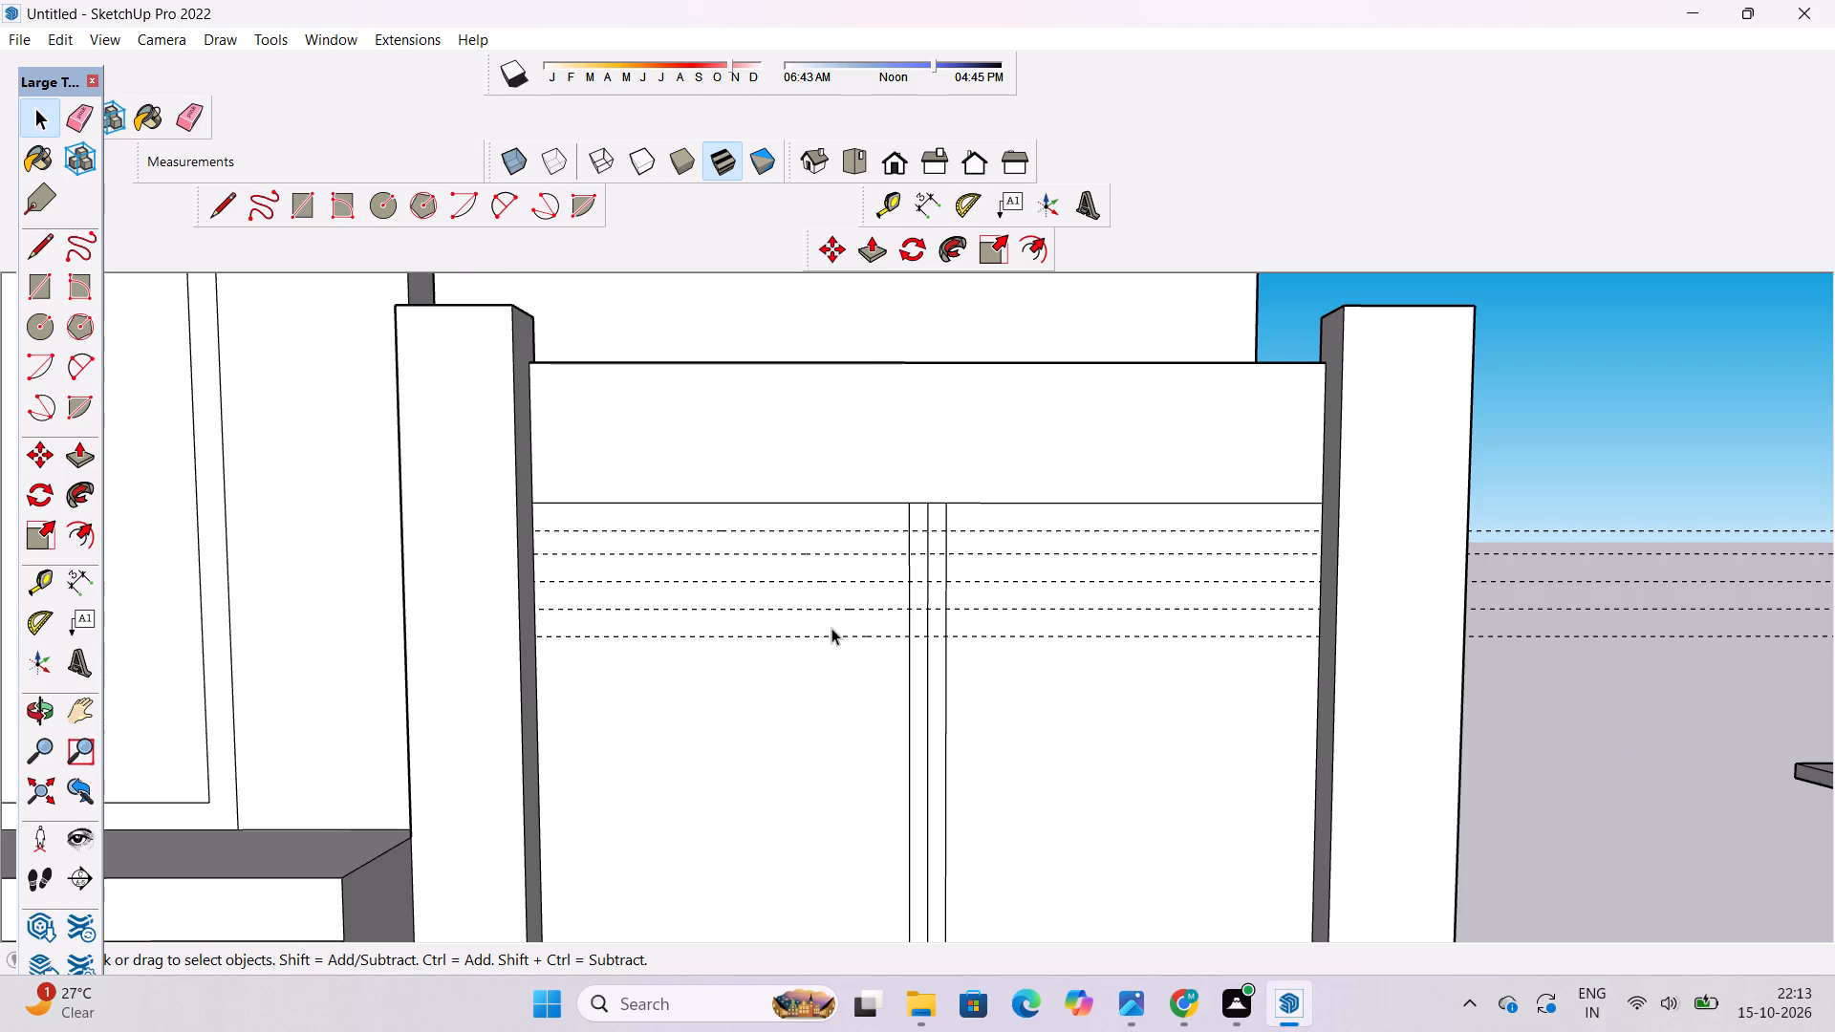
left_click(834, 633)
key("m")
scroll(834, 633, "down", 3)
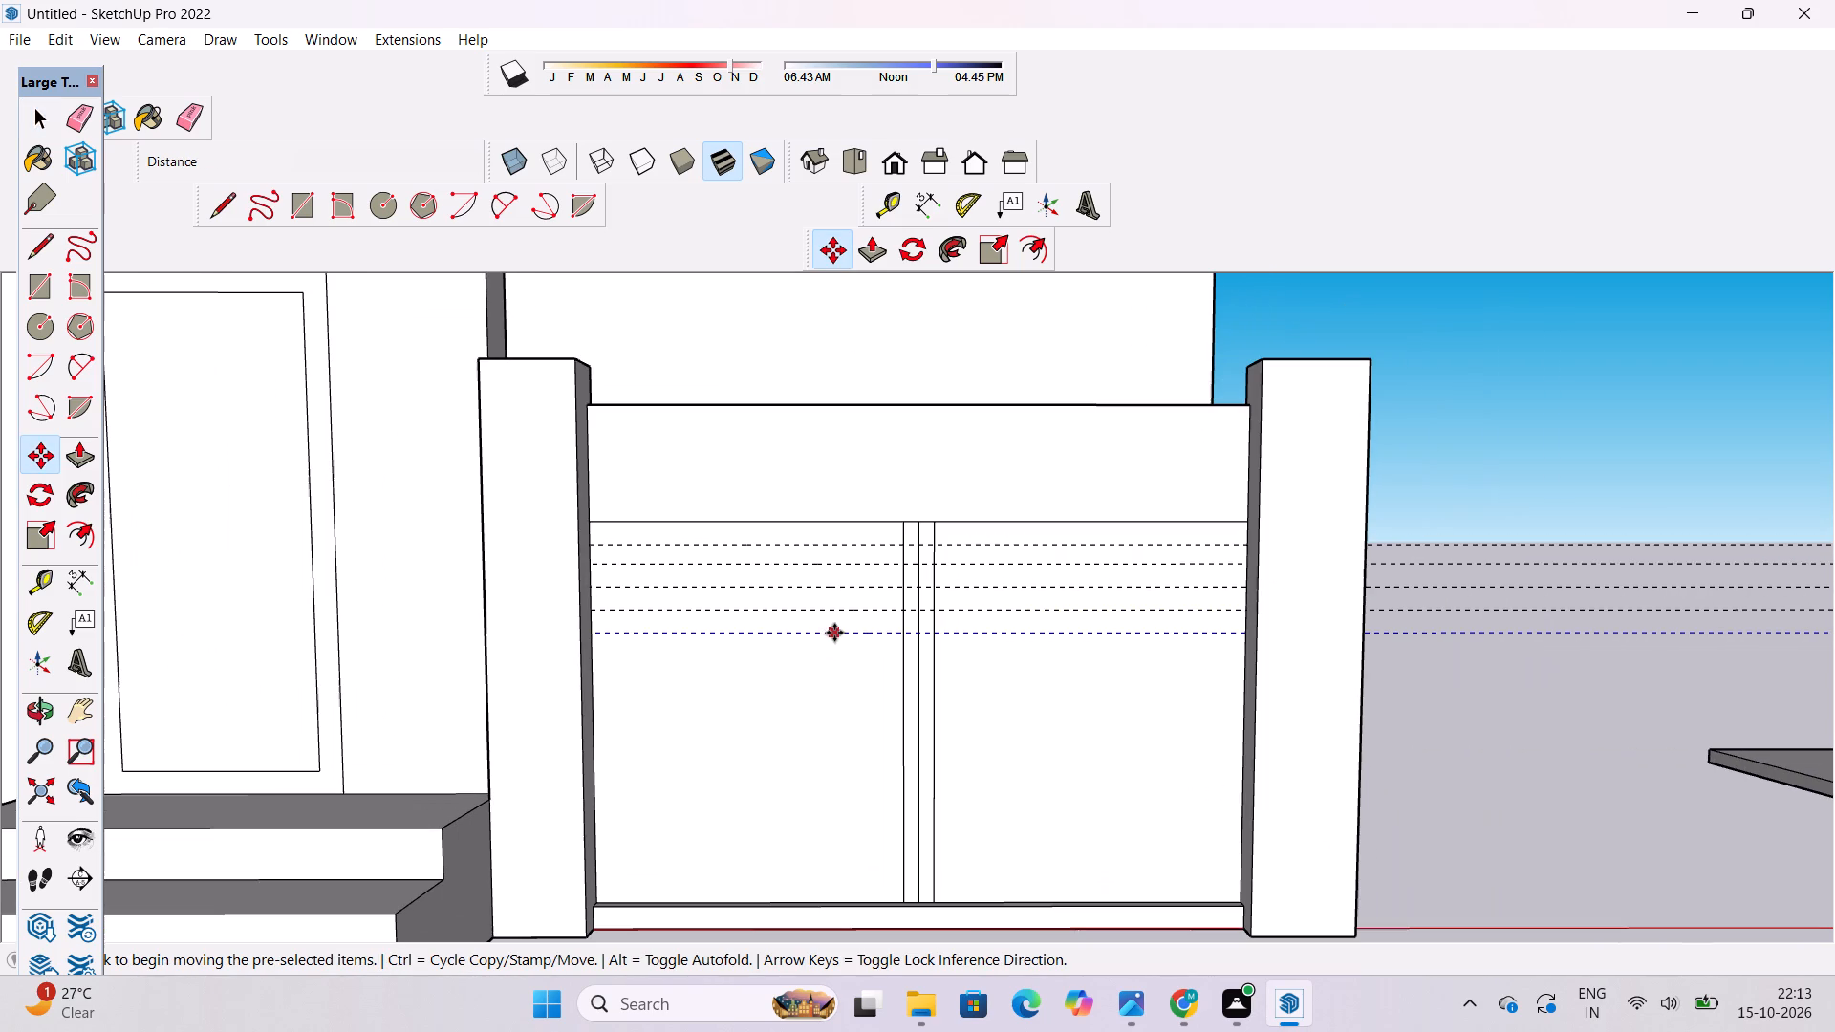
left_click(784, 637)
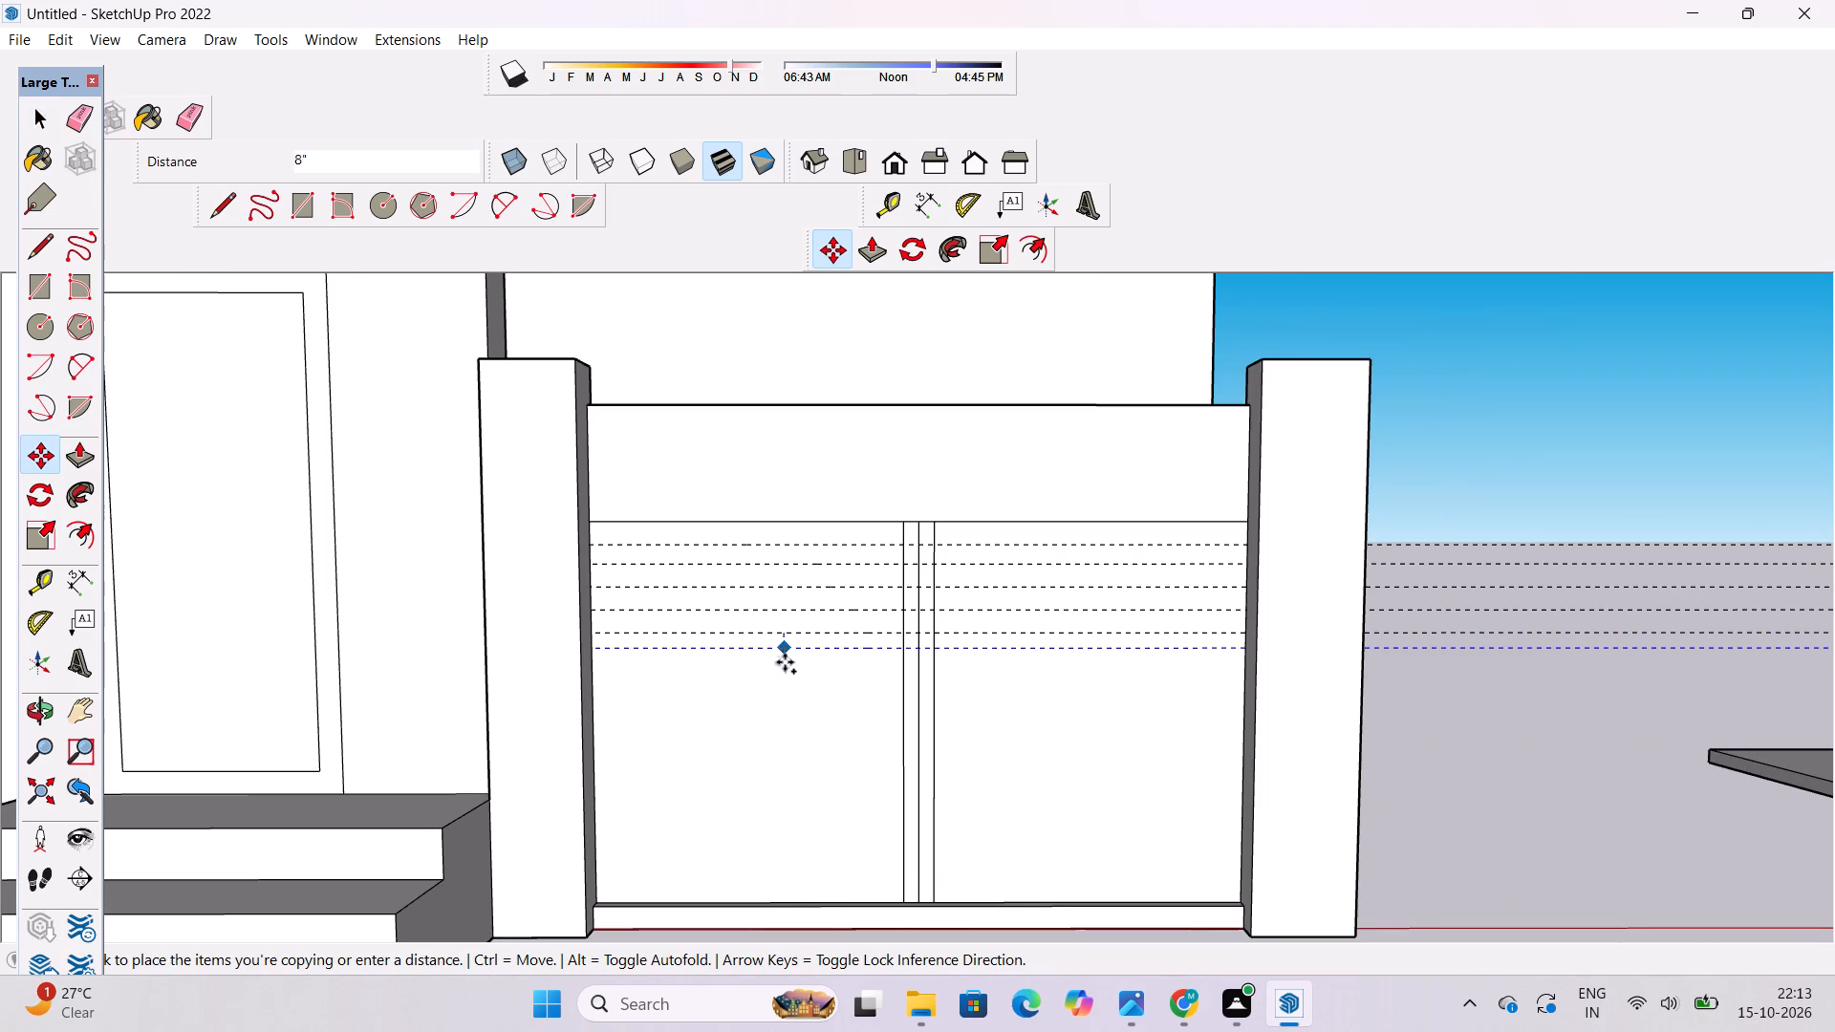
type("1'")
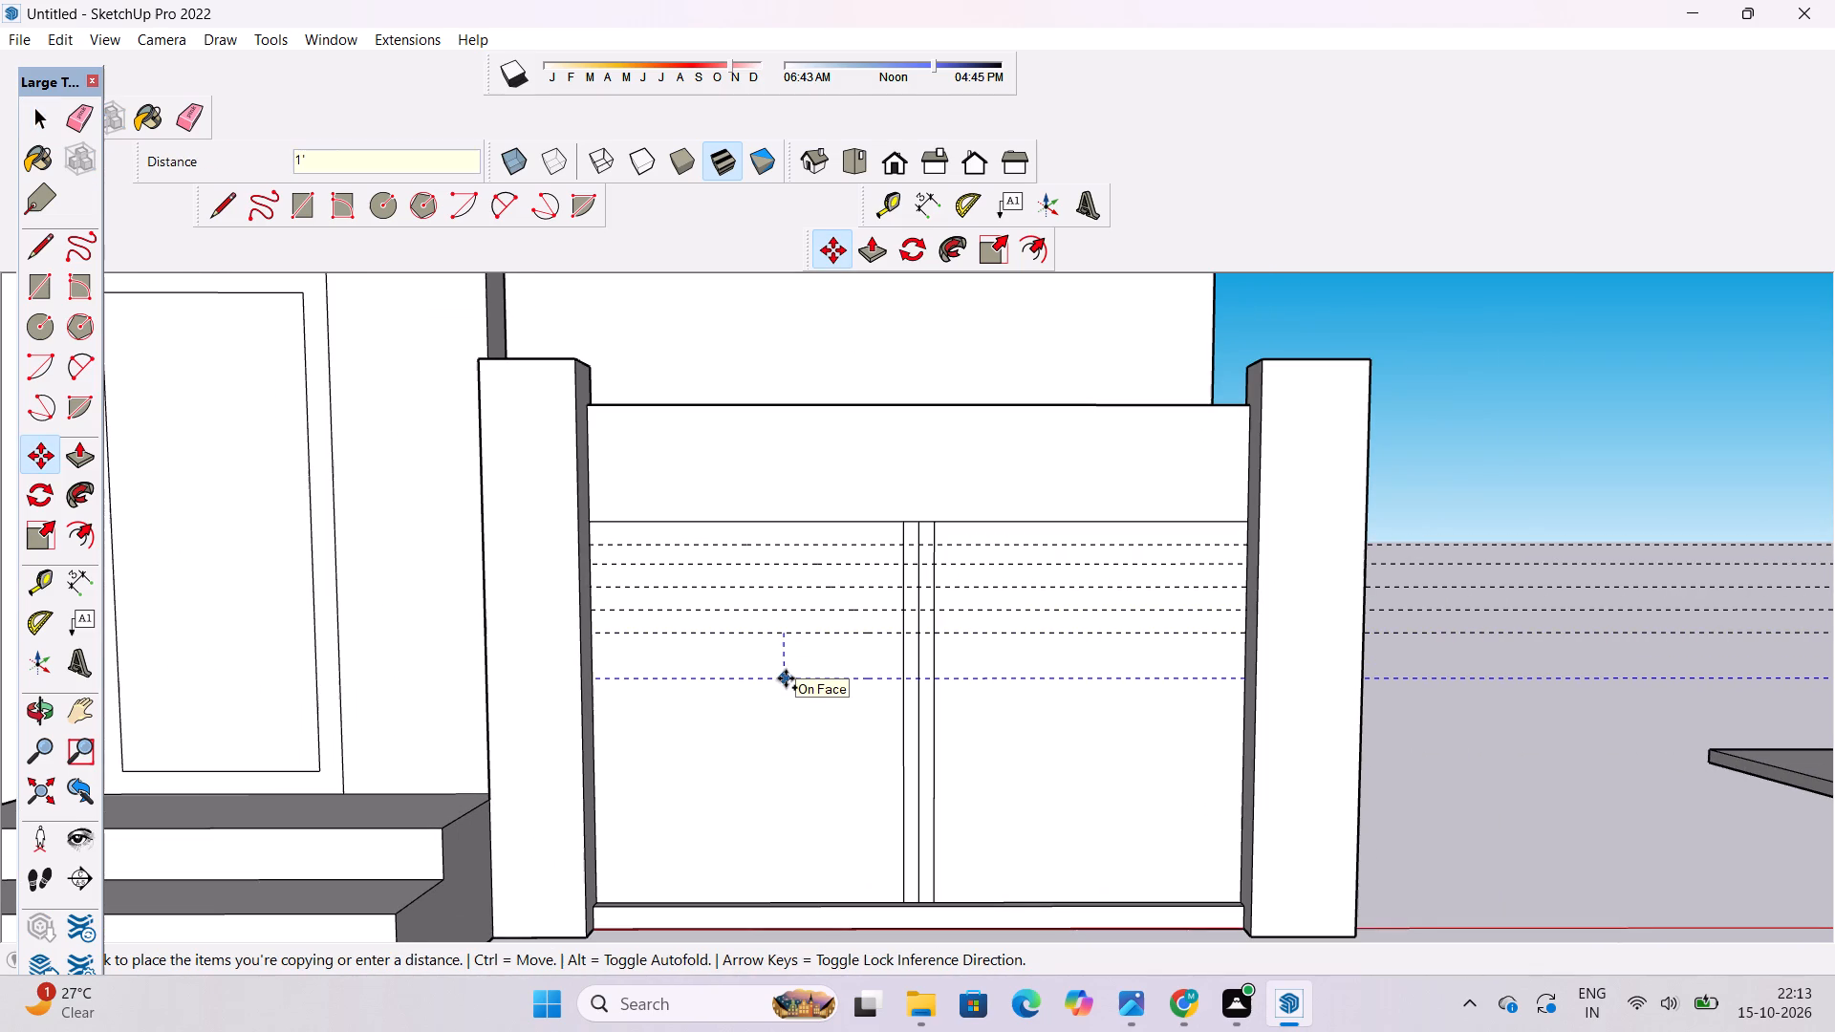
key("Return")
key("asterisk")
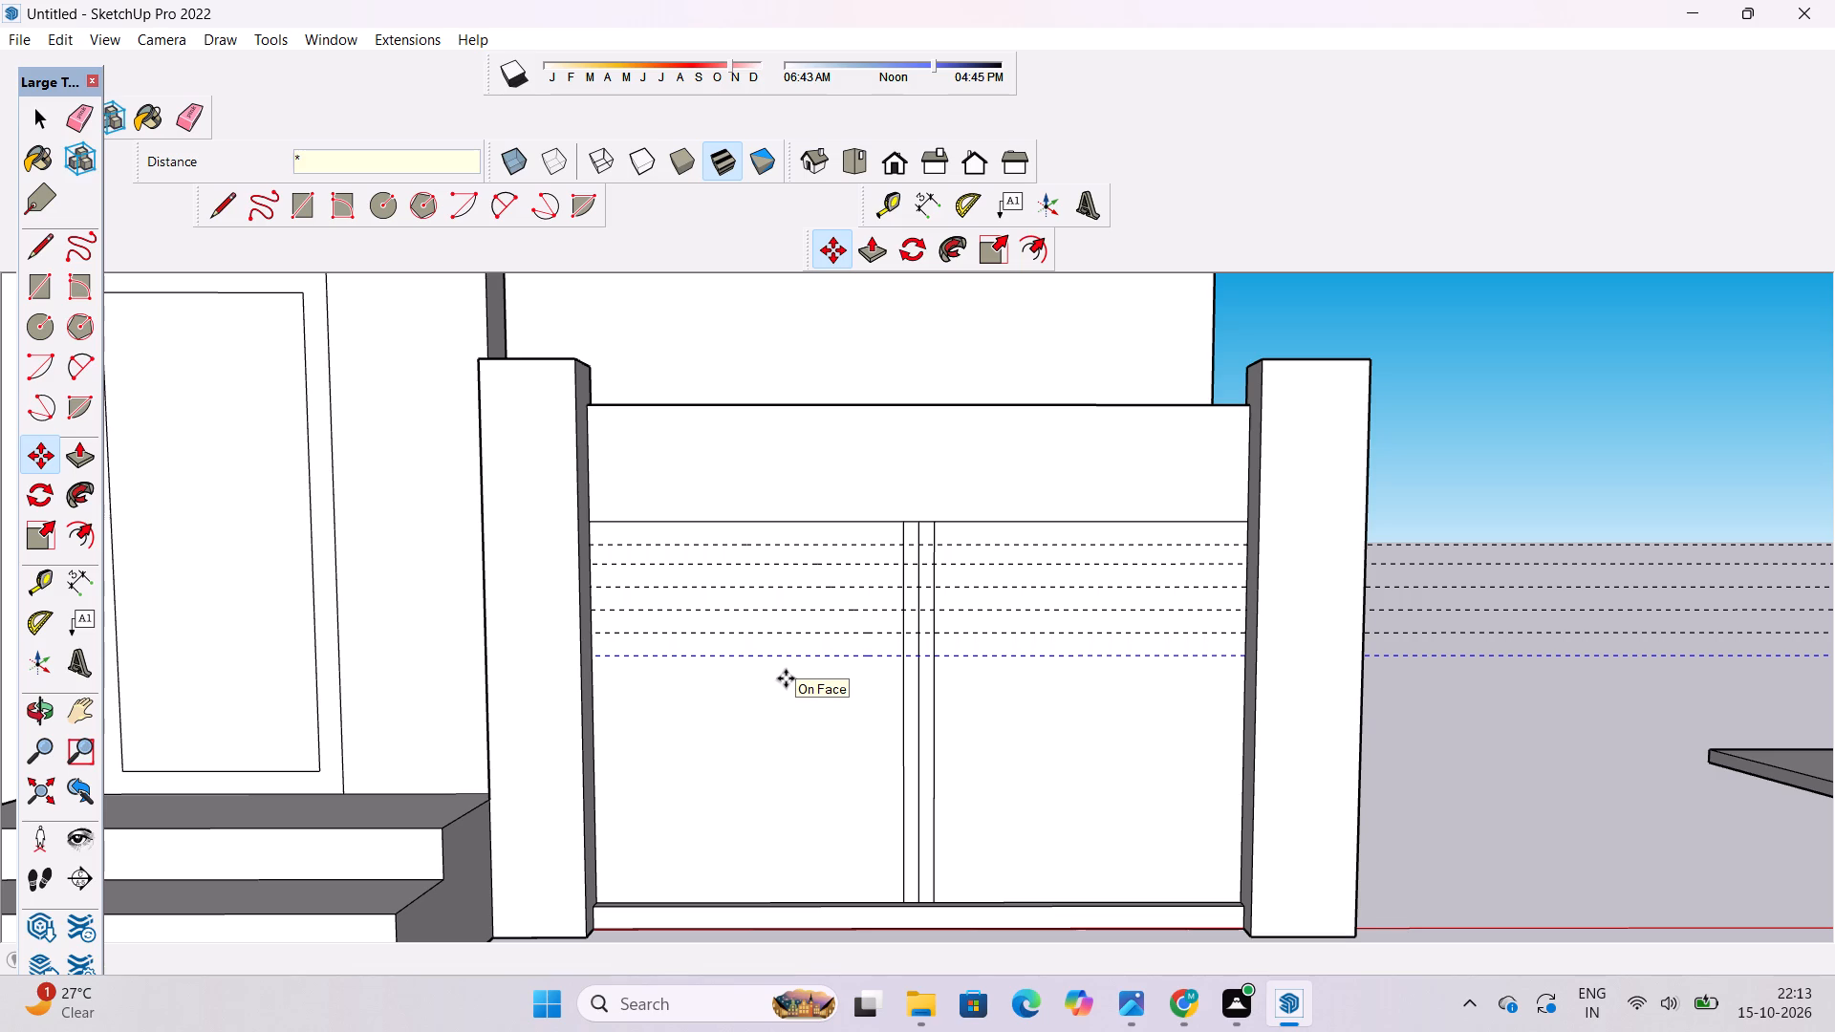
key("8")
key("Return")
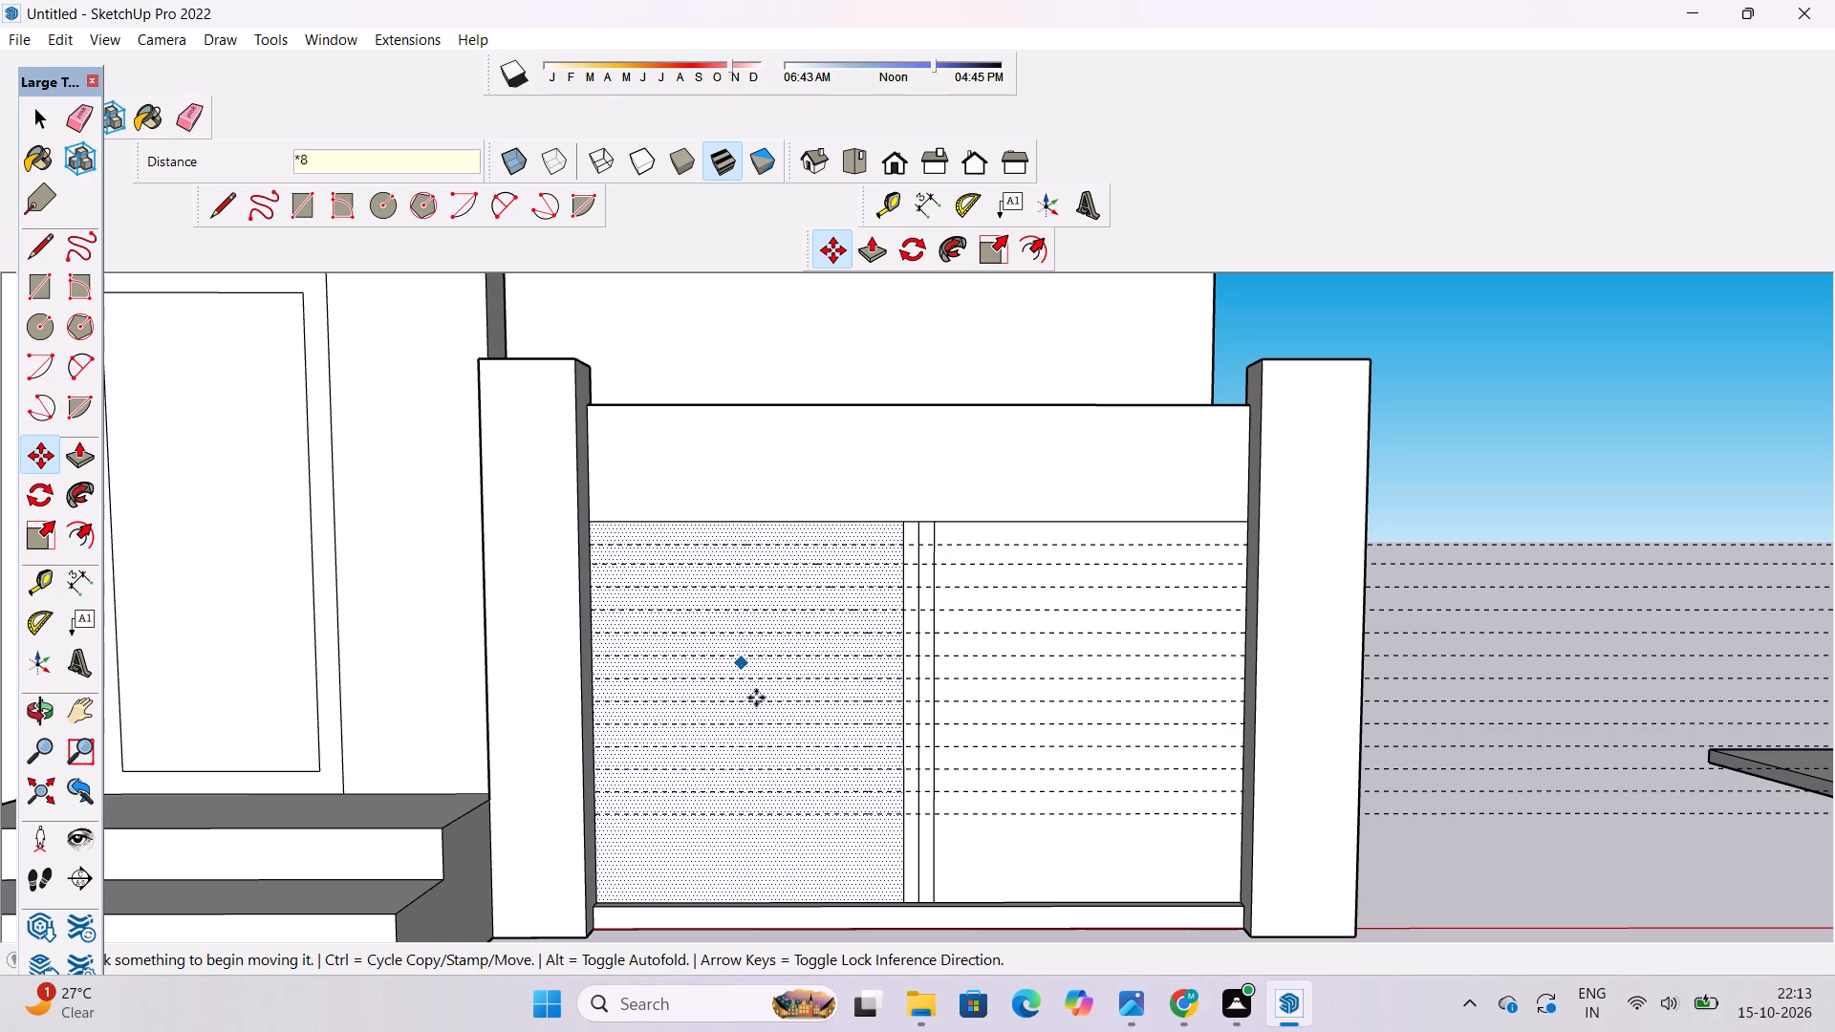
Copy the new lowest guide 1' downward and repeat it as 3 copies towards the wall's base.
scroll(794, 845, "down", 5)
scroll(796, 874, "up", 9)
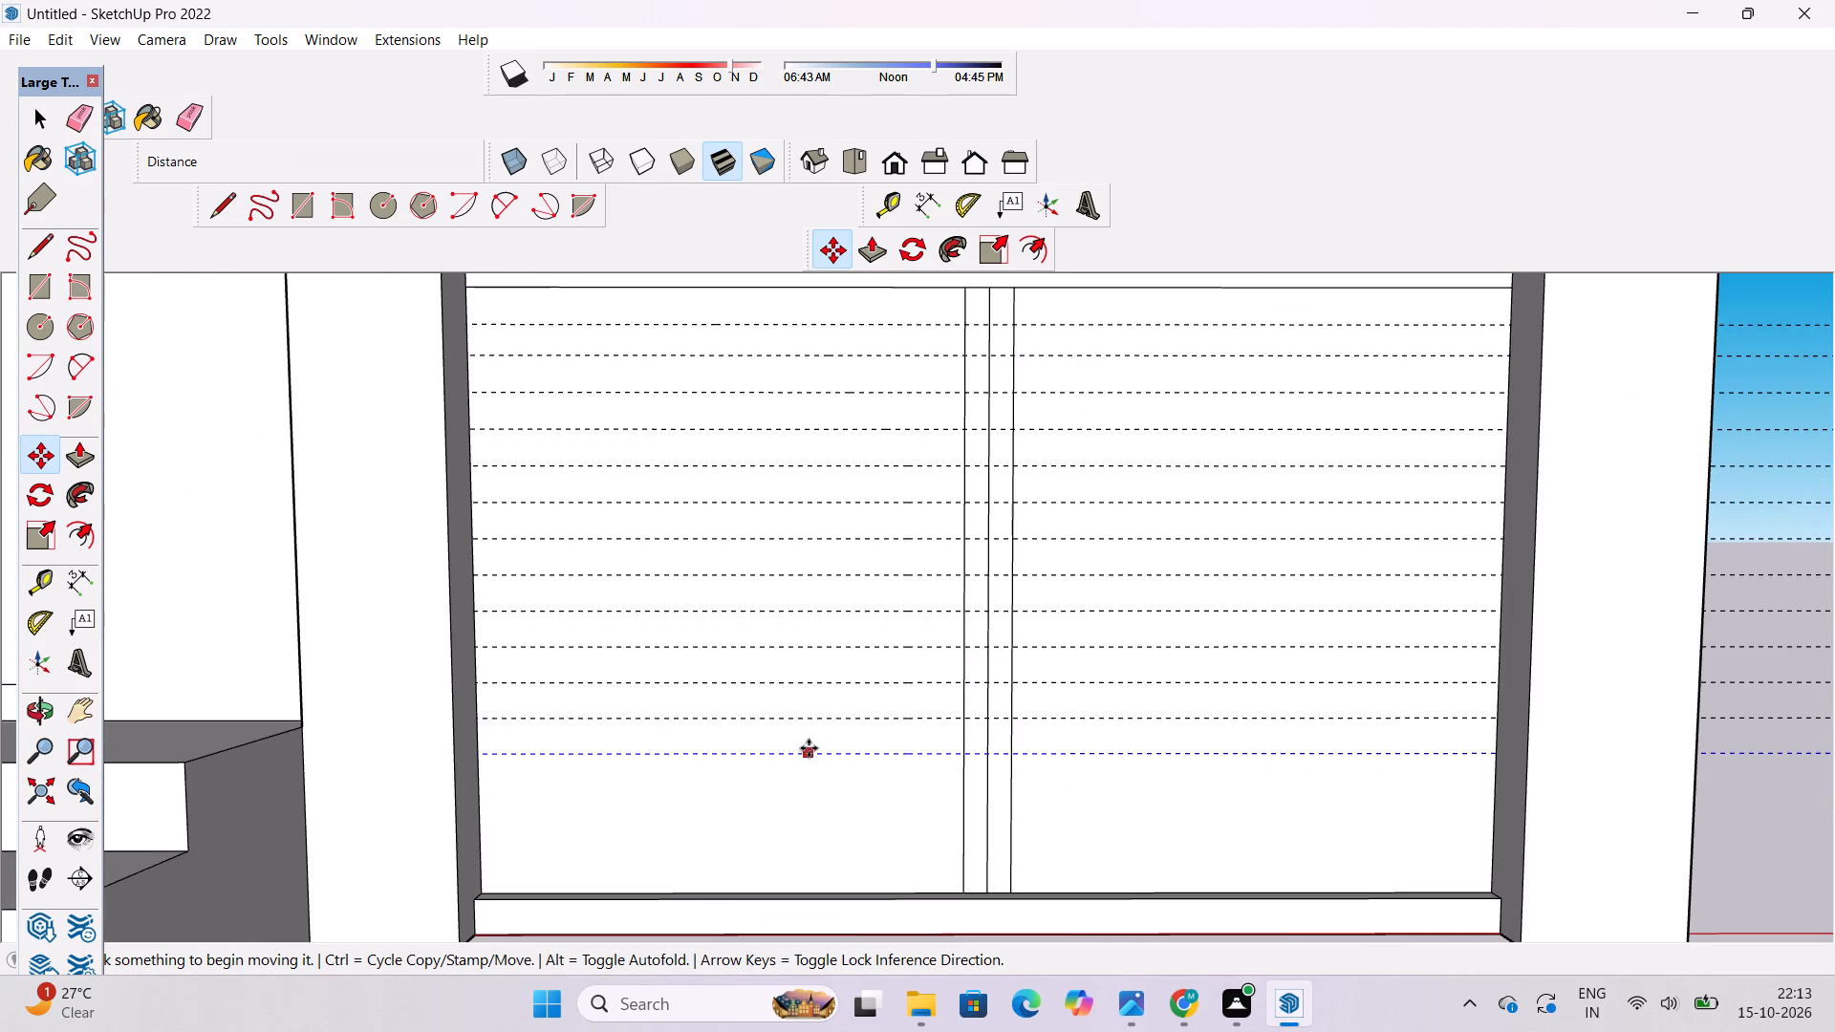
left_click(809, 748)
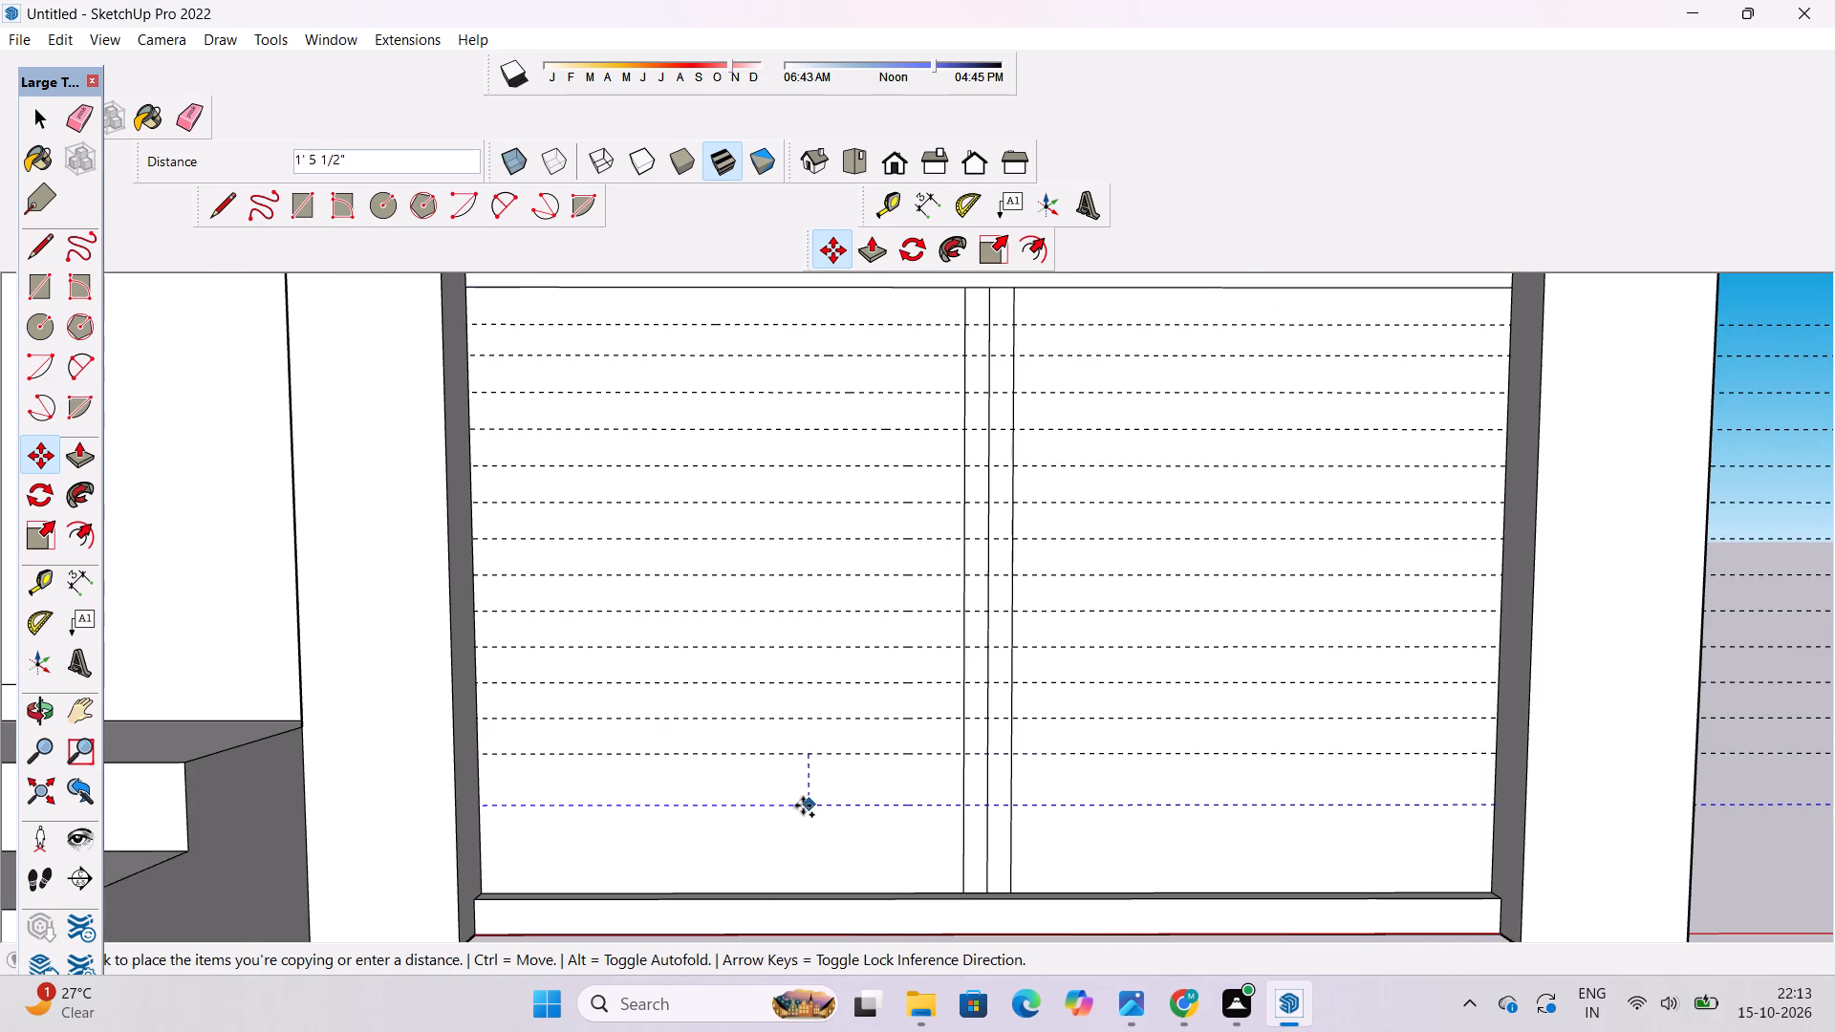
type("1'")
key("Return")
type("*3")
key("Return")
Draw a 10" high rectangle between the first and second guides, spanning the front wall from pillar to pillar, about 28' wide.
key("o")
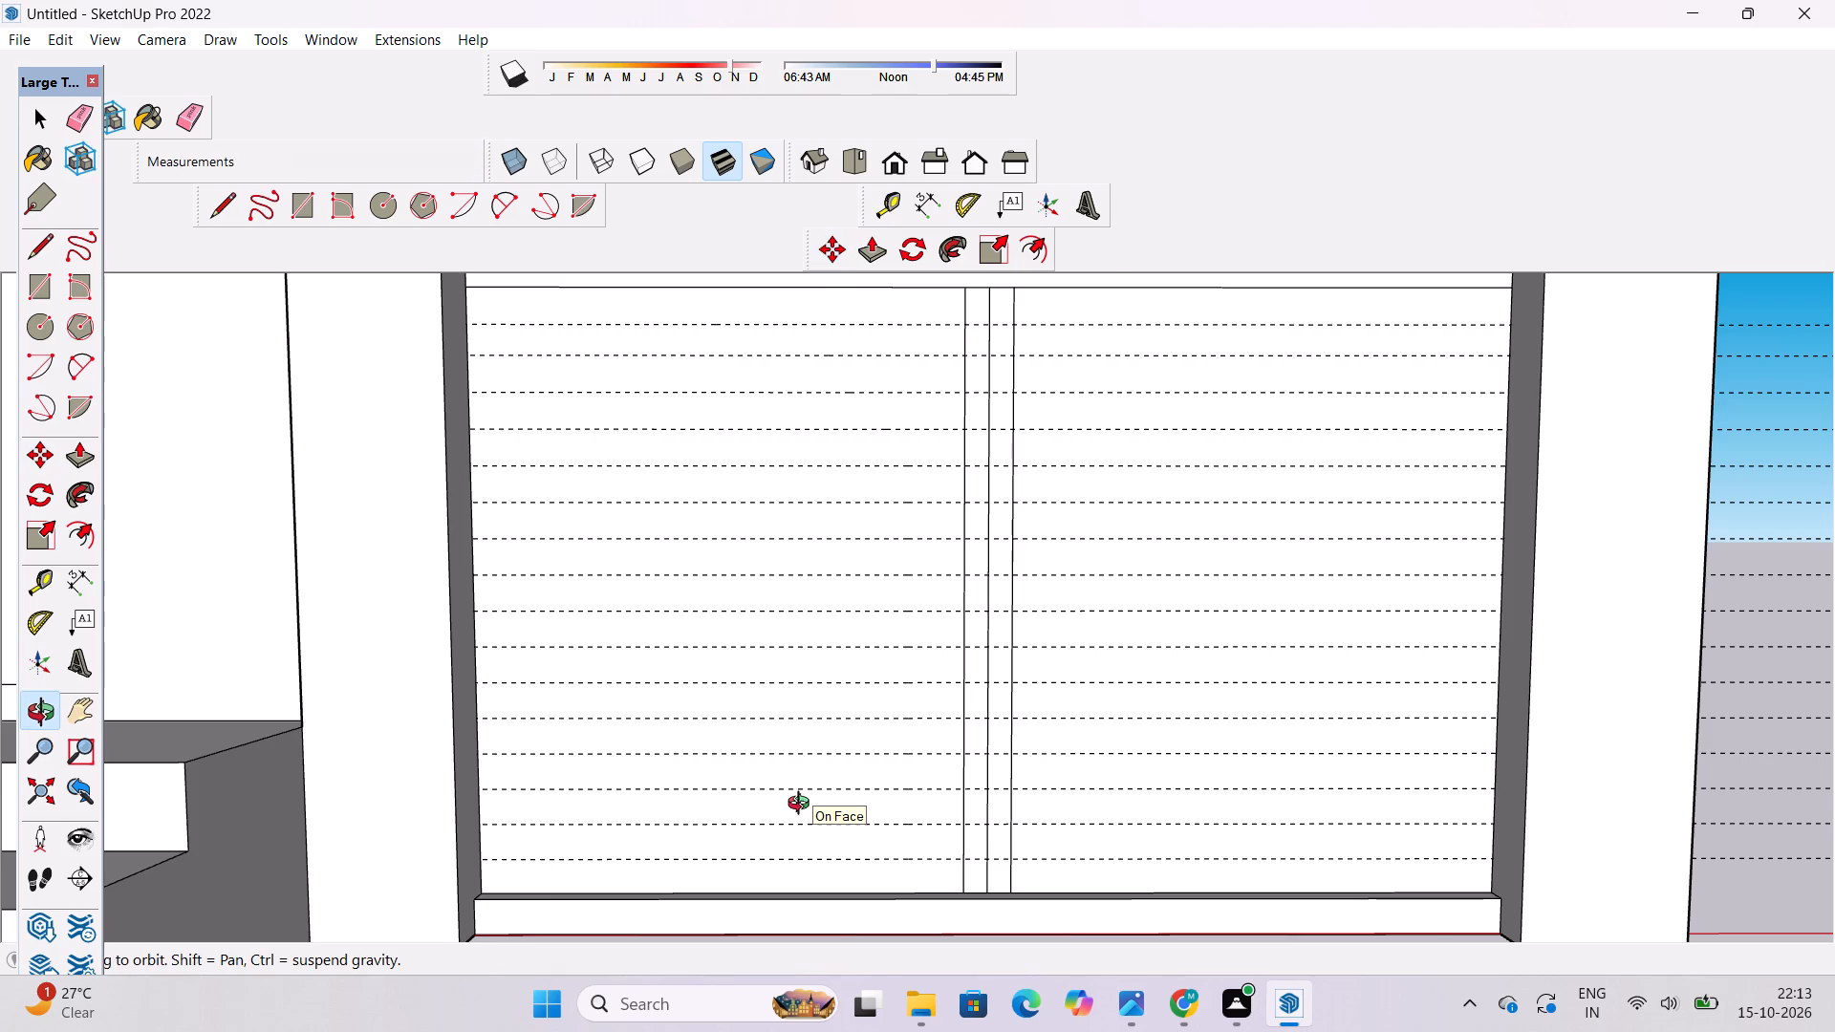
scroll(803, 806, "down", 4)
left_click_drag(806, 823, 789, 891, "shift")
scroll(787, 873, "down", 3)
left_click_drag(771, 876, 764, 785, "shift")
scroll(739, 651, "up", 3)
left_click_drag(735, 650, 650, 726, "shift")
left_click_drag(650, 726, 663, 728, "shift")
key("r")
scroll(508, 605, "up", 6)
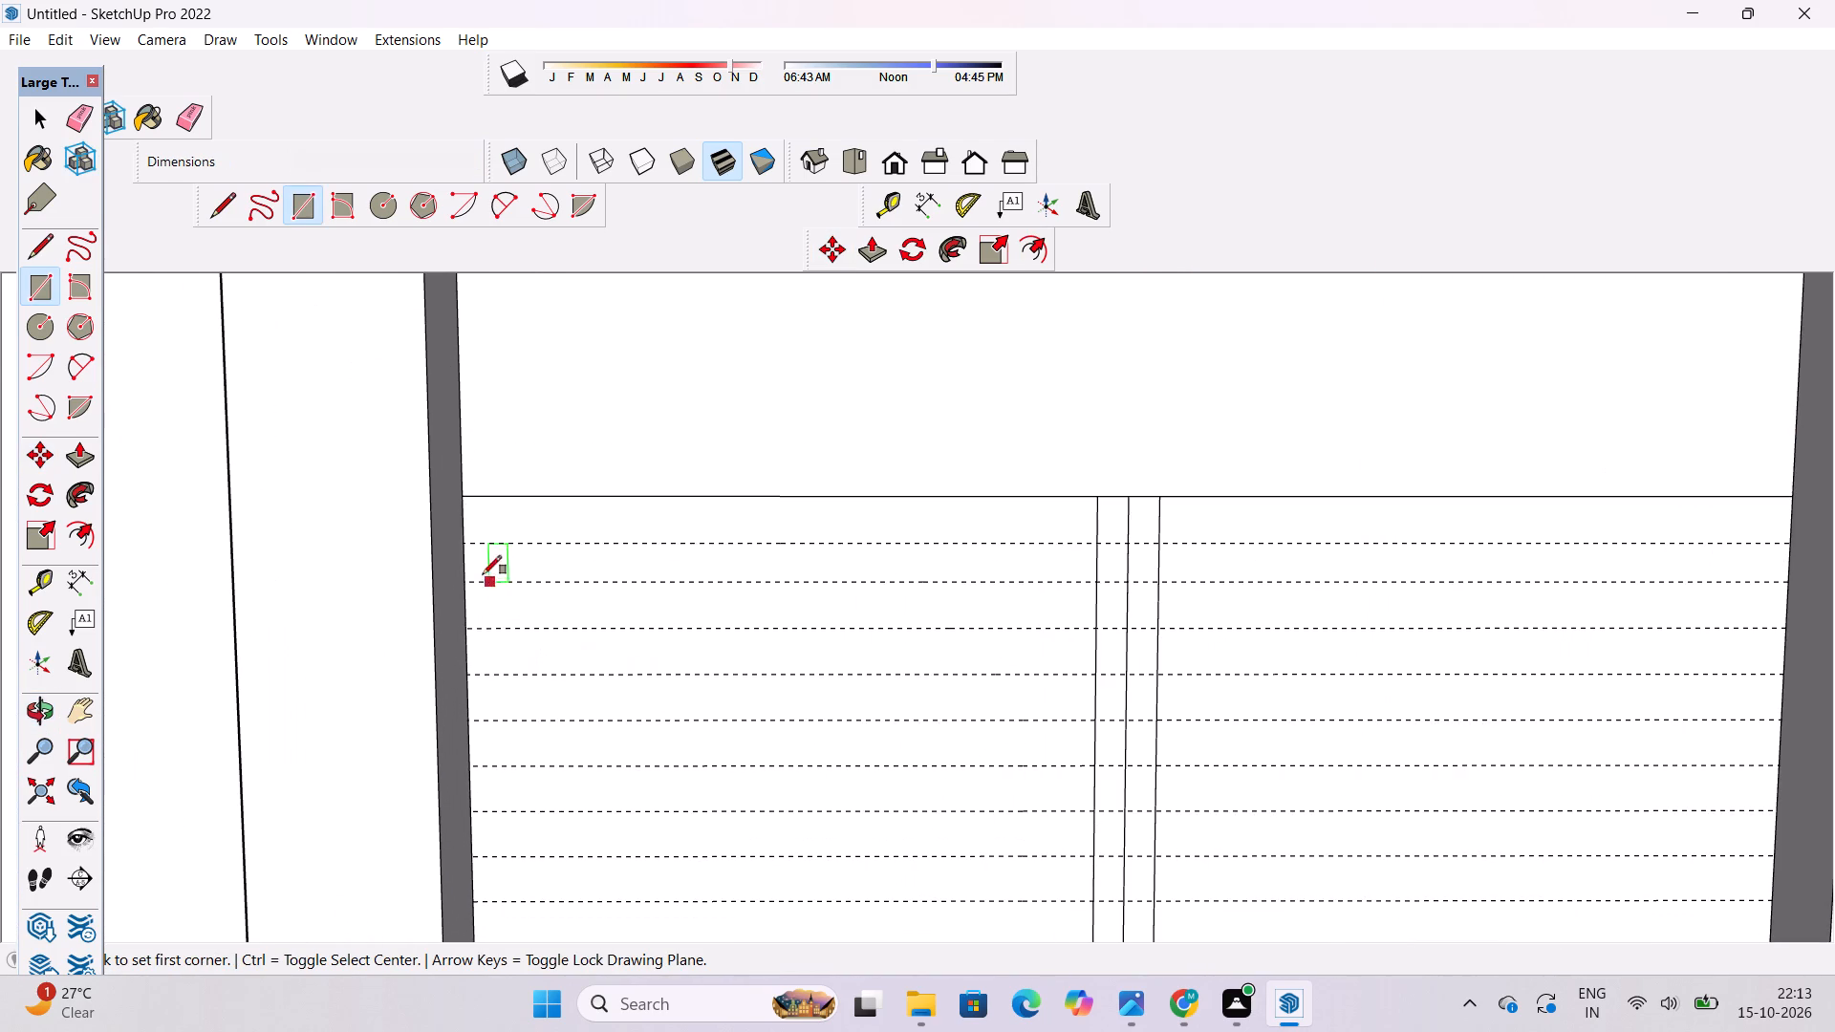
left_click(469, 539)
scroll(469, 539, "down", 3)
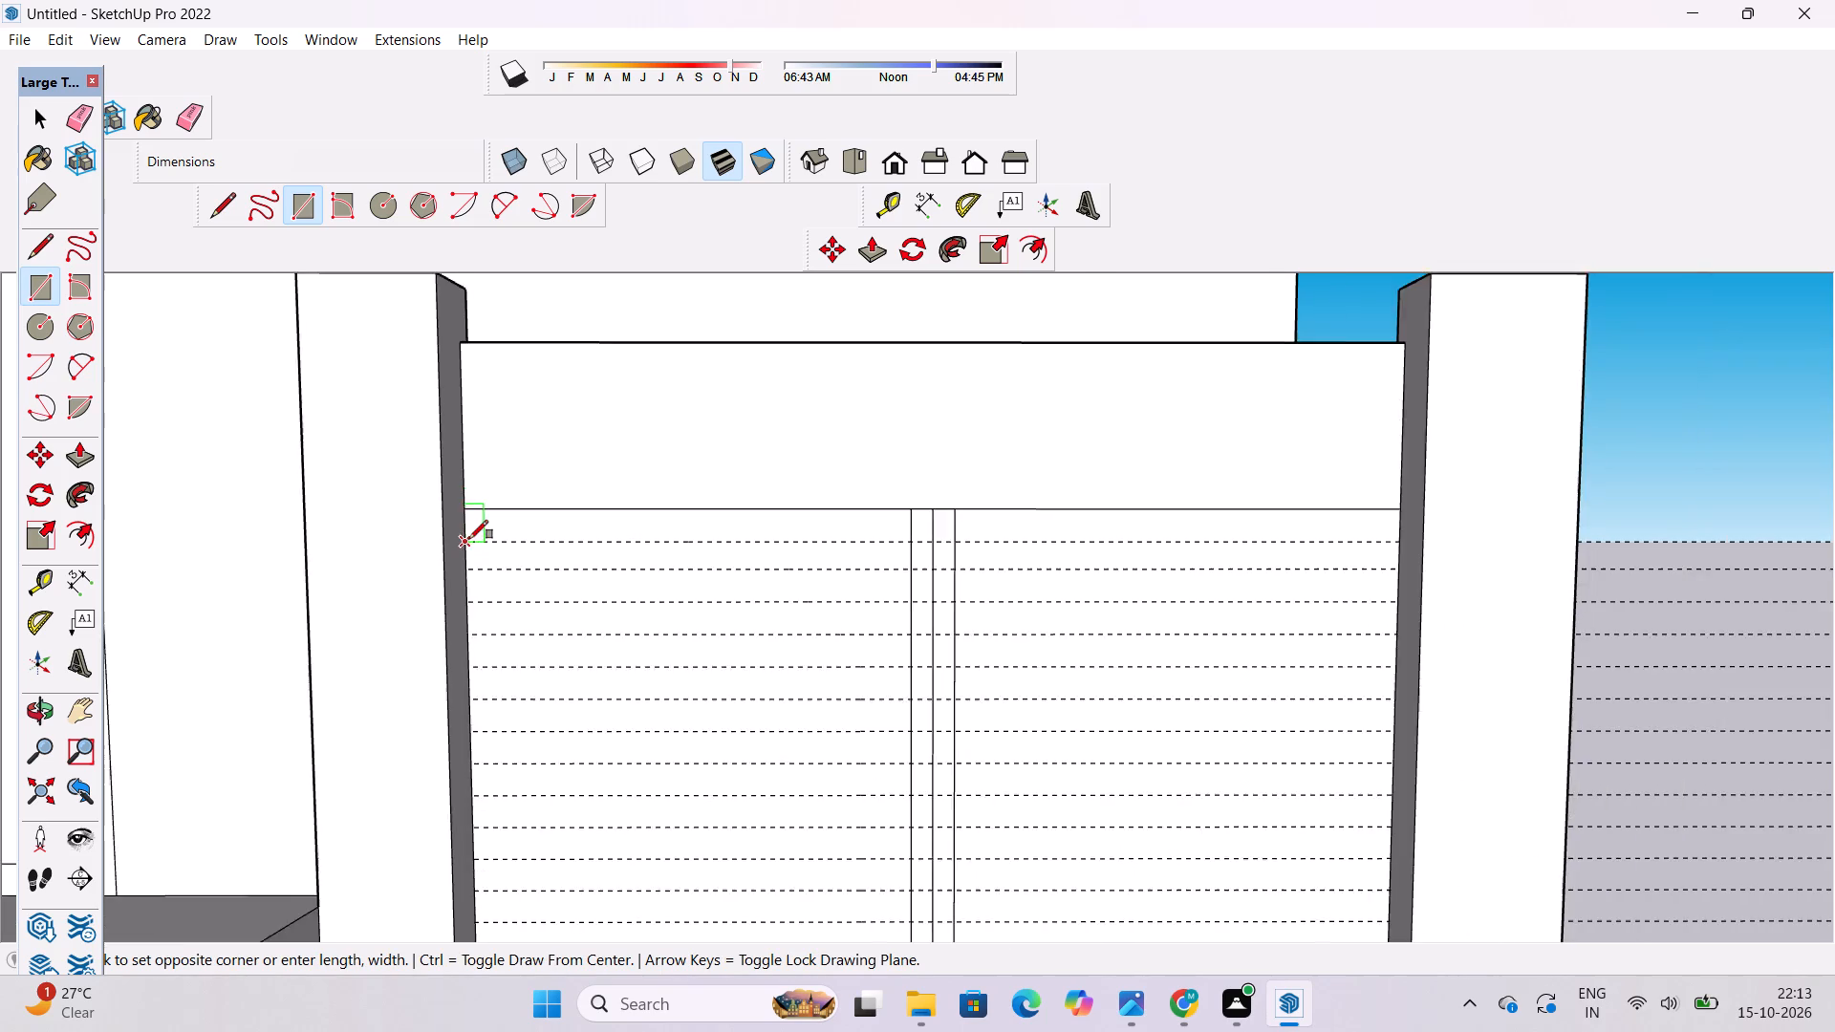
scroll(469, 539, "down", 3)
scroll(689, 568, "up", 2)
scroll(1312, 569, "up", 4)
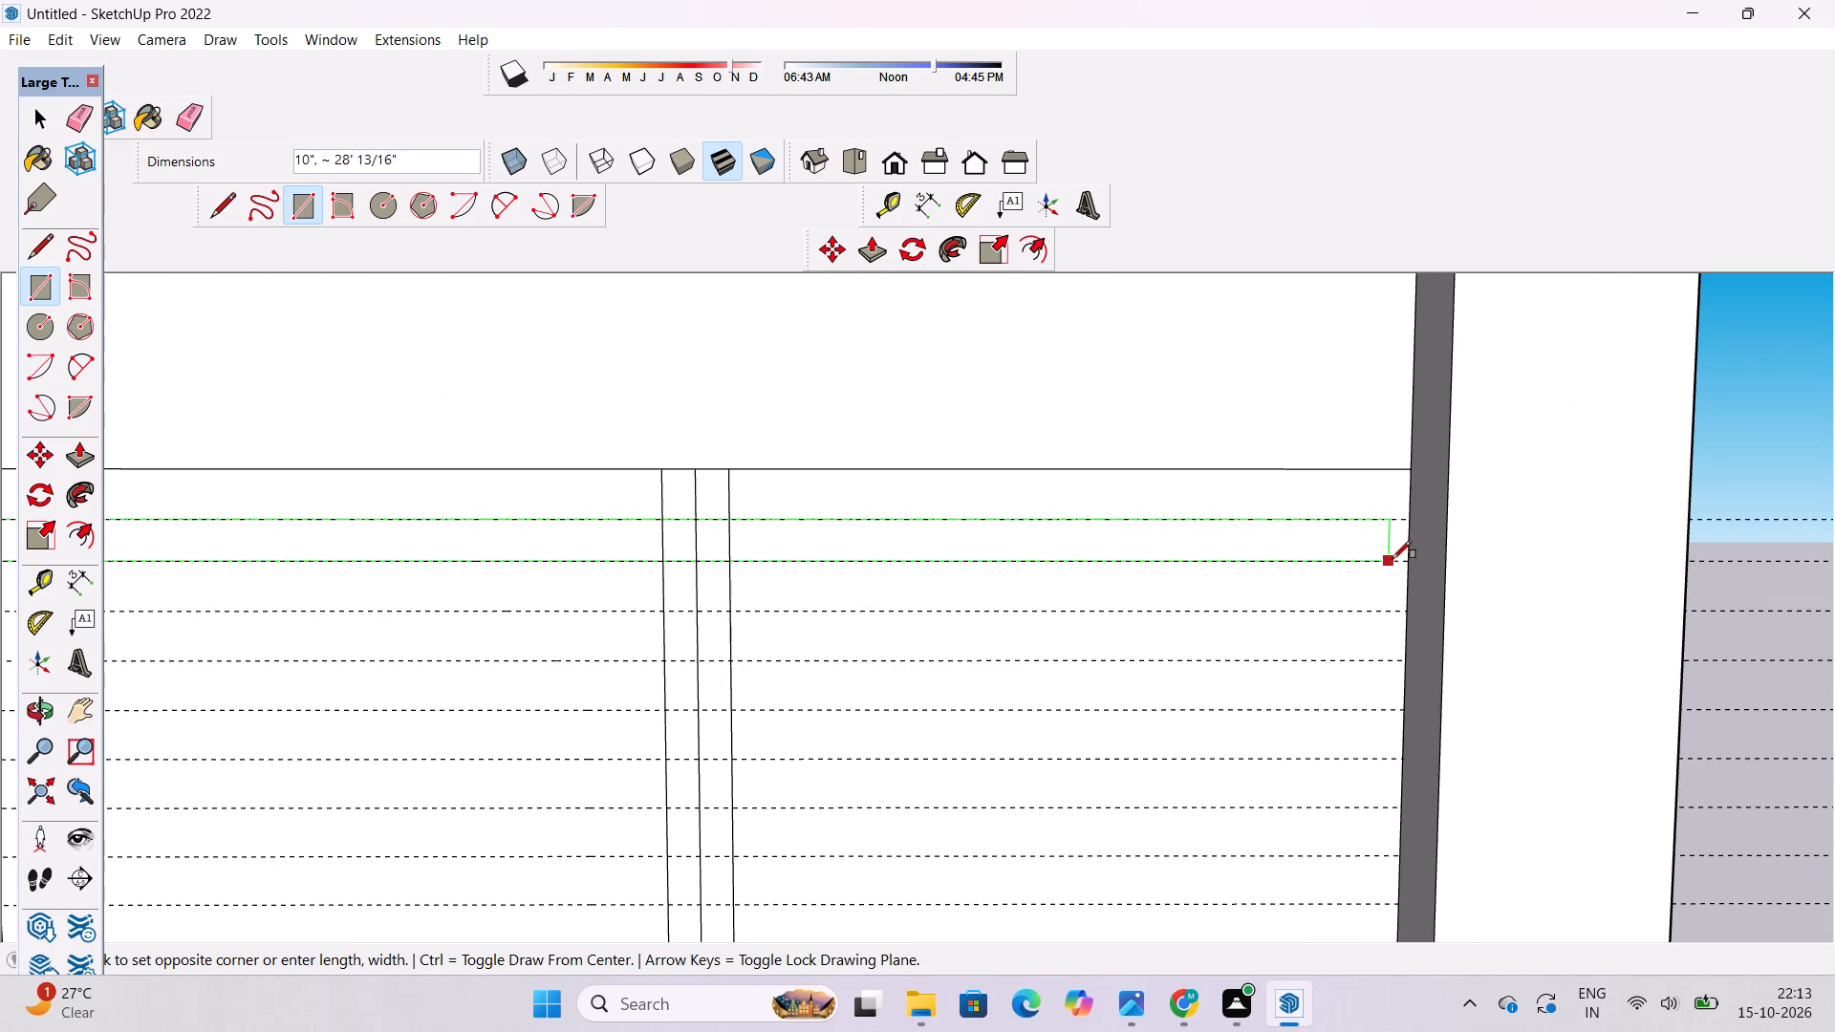
left_click(1406, 562)
scroll(904, 448, "down", 6)
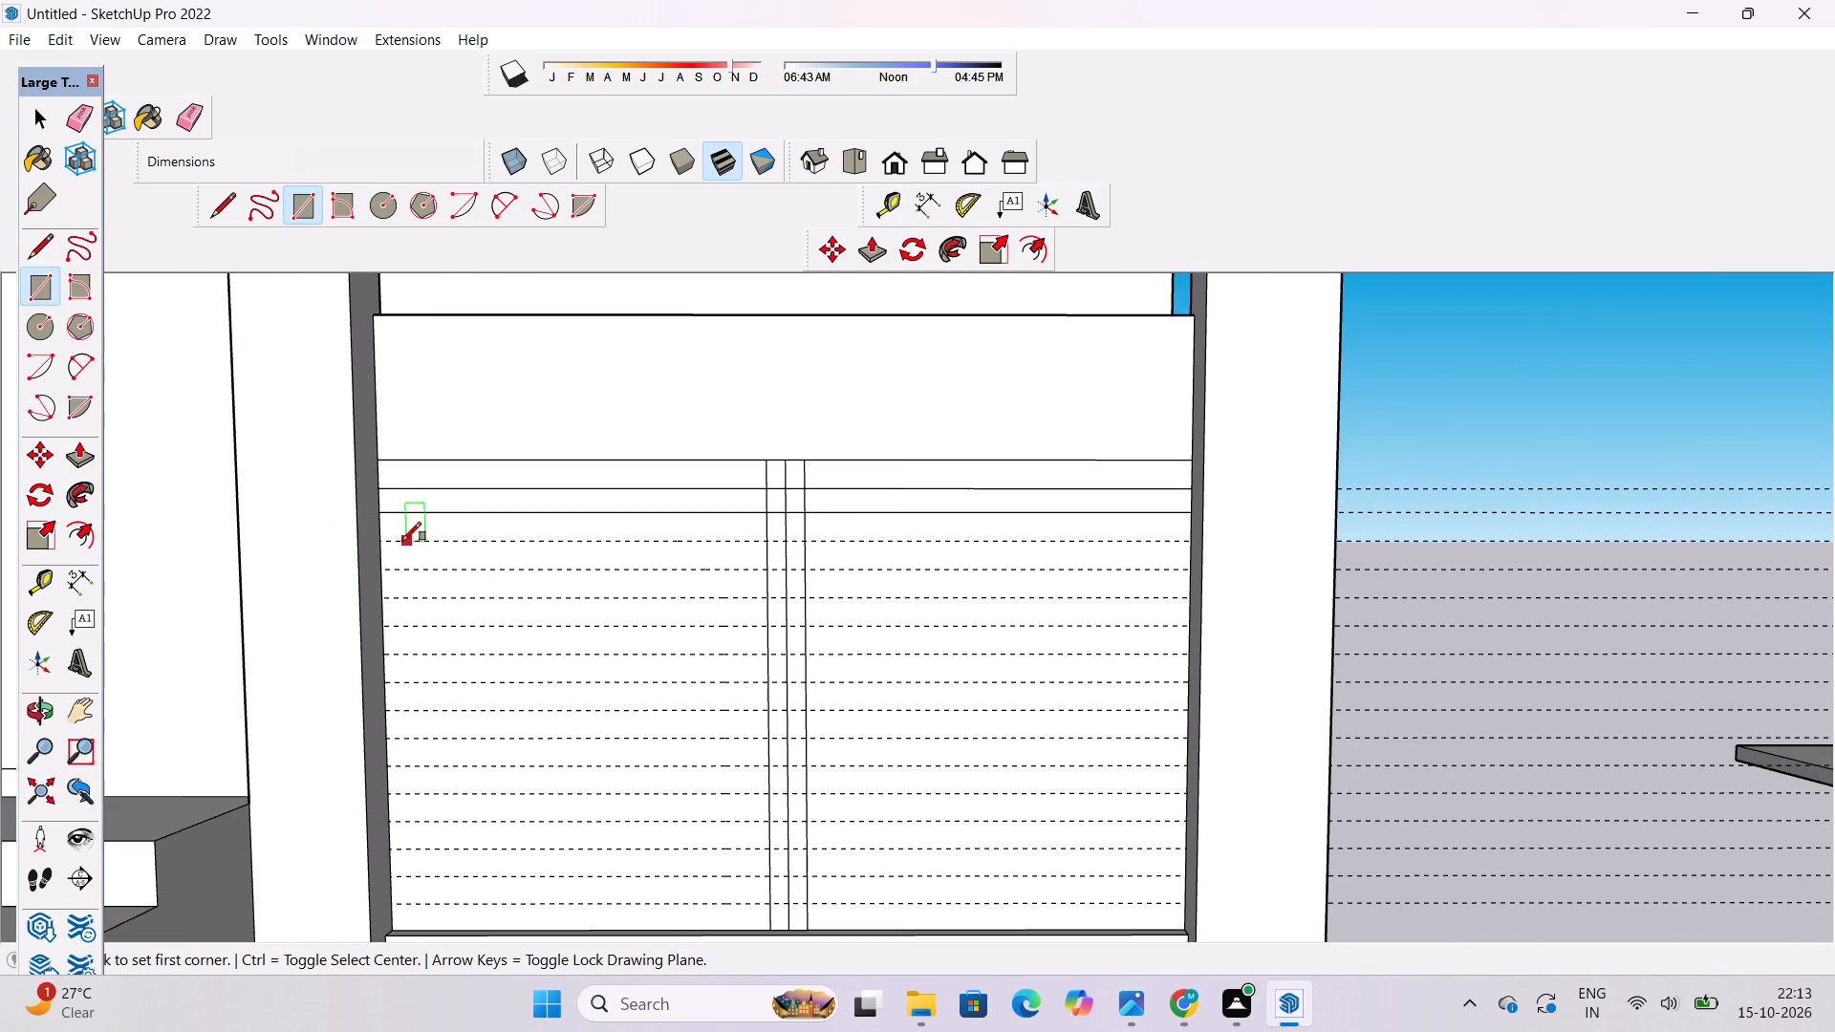
Draw a 1' high rectangle between the third and fourth horizontal guides, spanning the front wall from pillar to pillar.
left_click(383, 540)
scroll(383, 540, "down", 3)
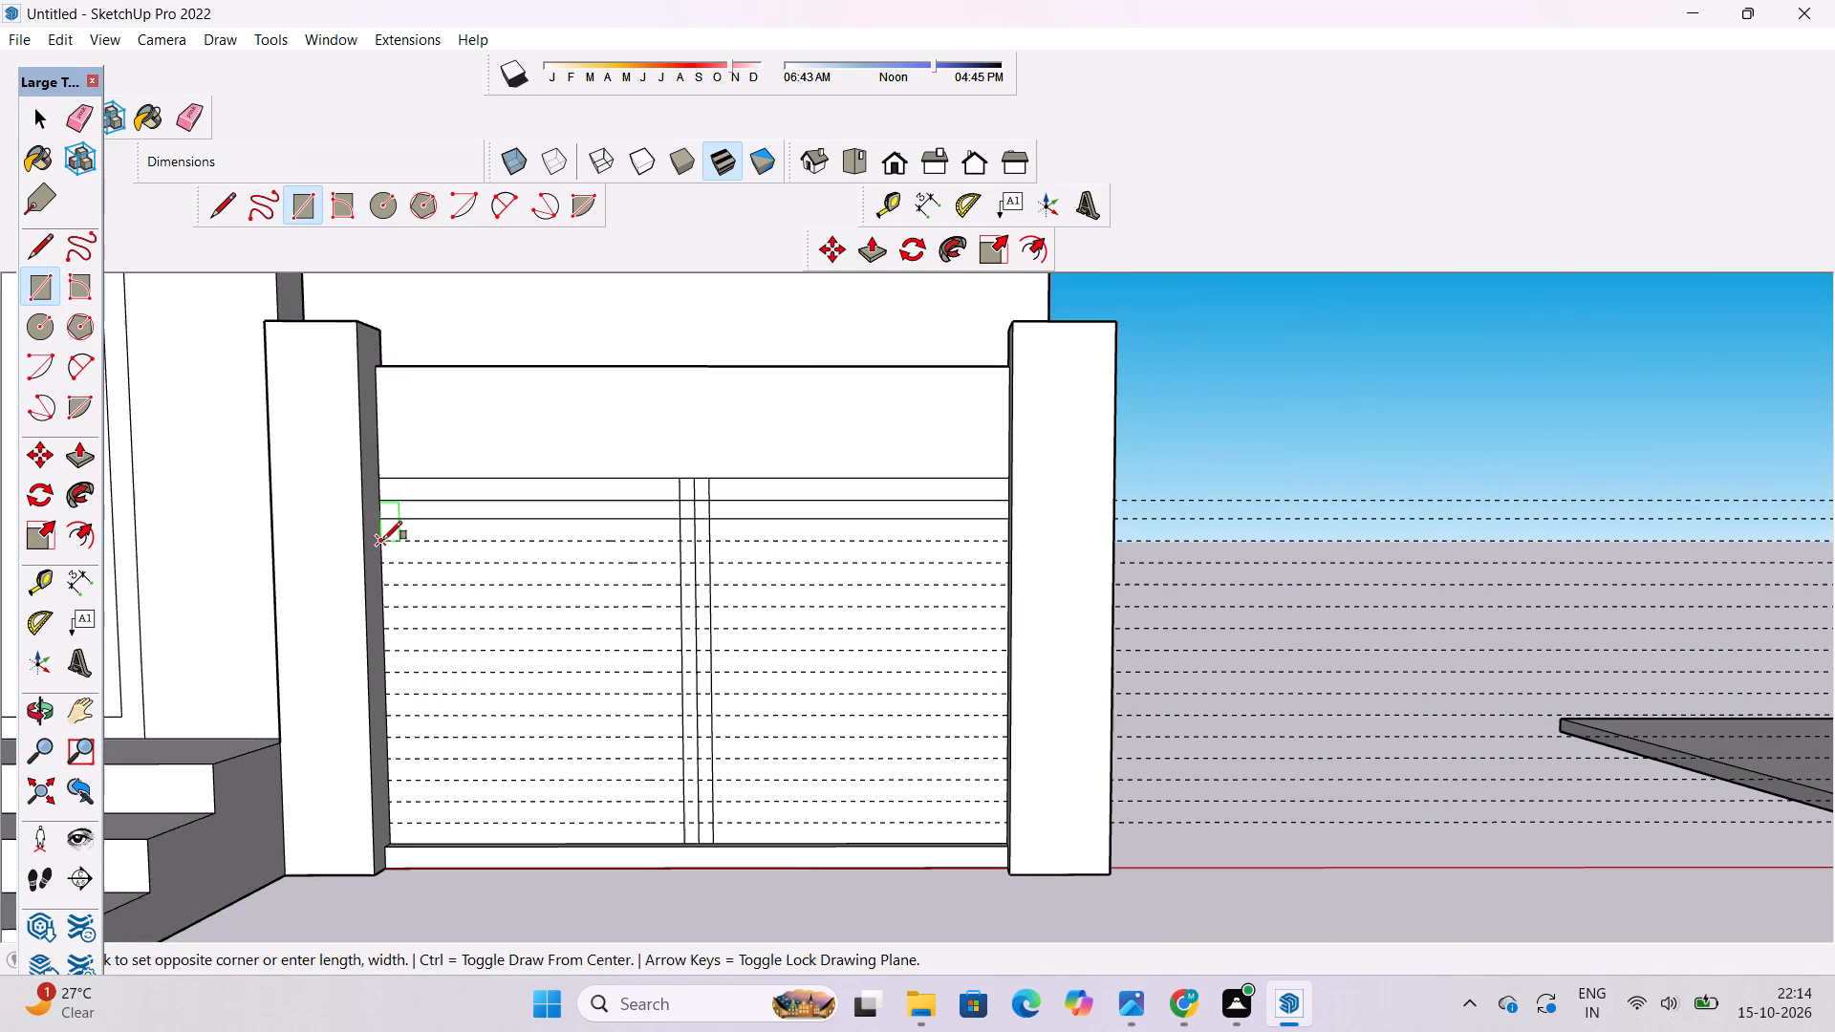
scroll(745, 570, "up", 4)
scroll(1111, 554, "up", 3)
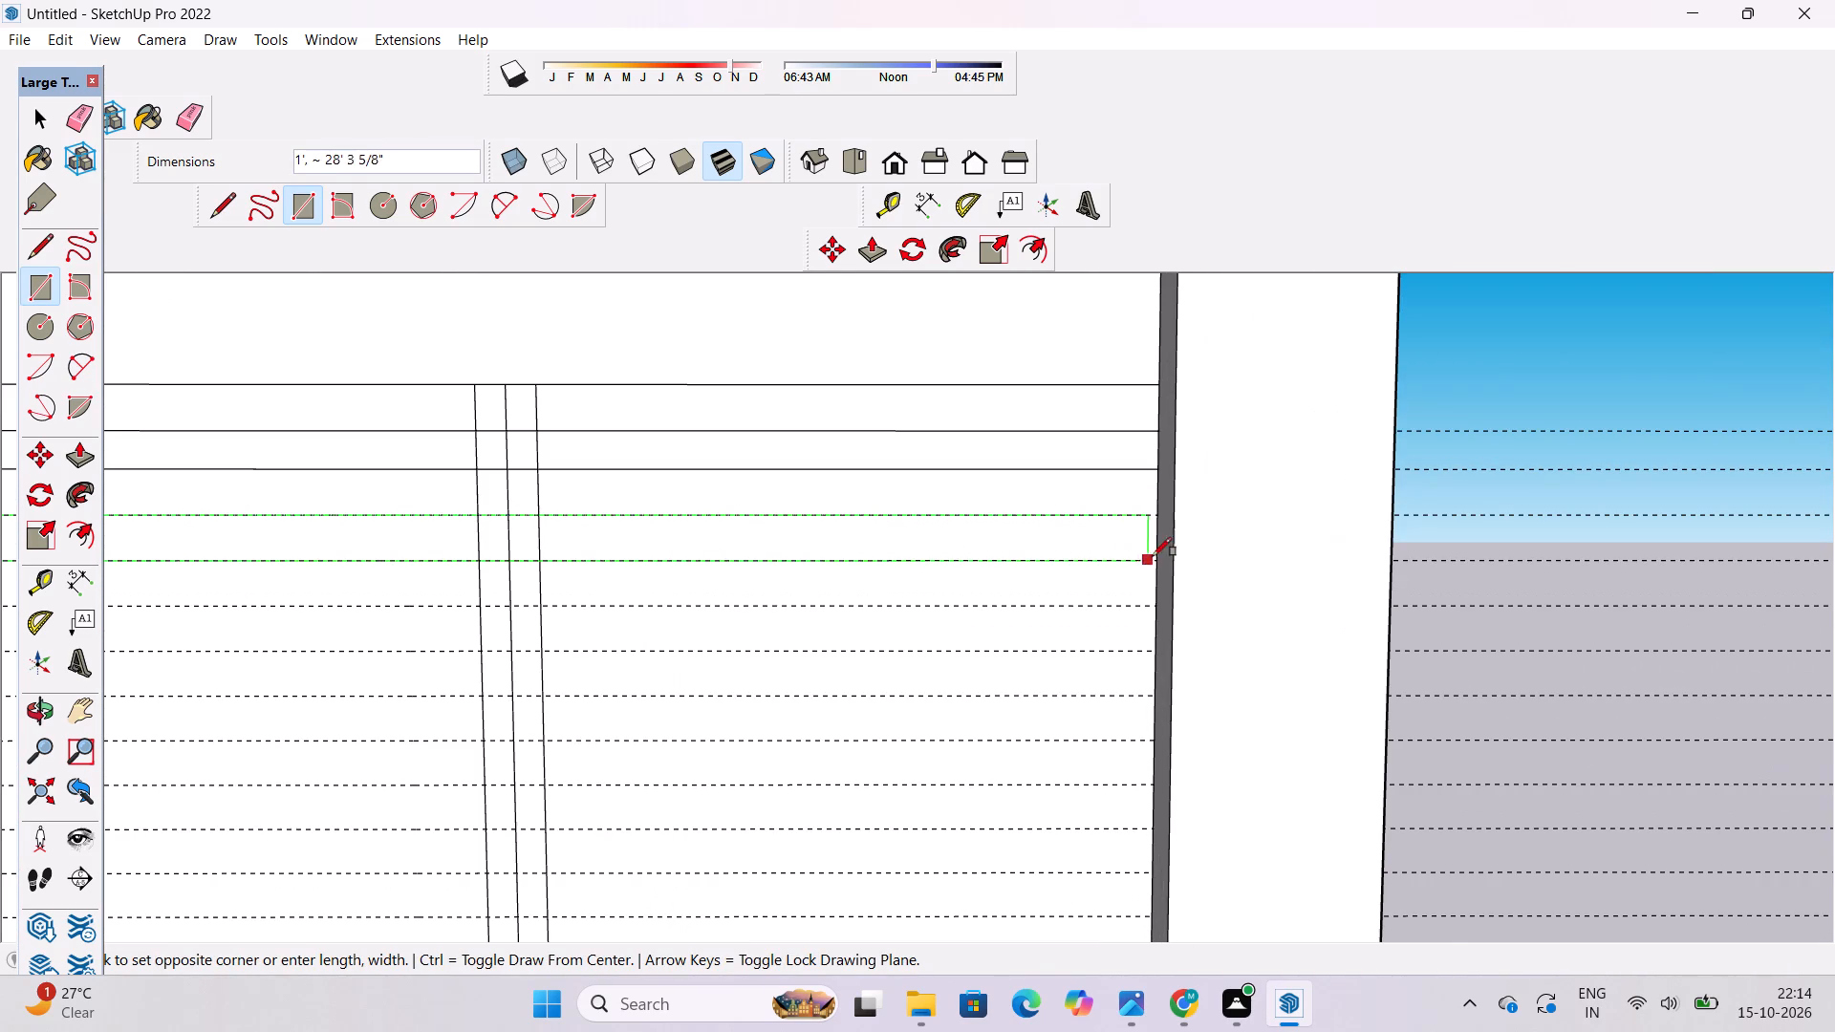
left_click(1156, 556)
Draw a 1' high, 28' 6" wide rectangle between the fifth and sixth guides, from pillar to pillar.
scroll(991, 488, "down", 4)
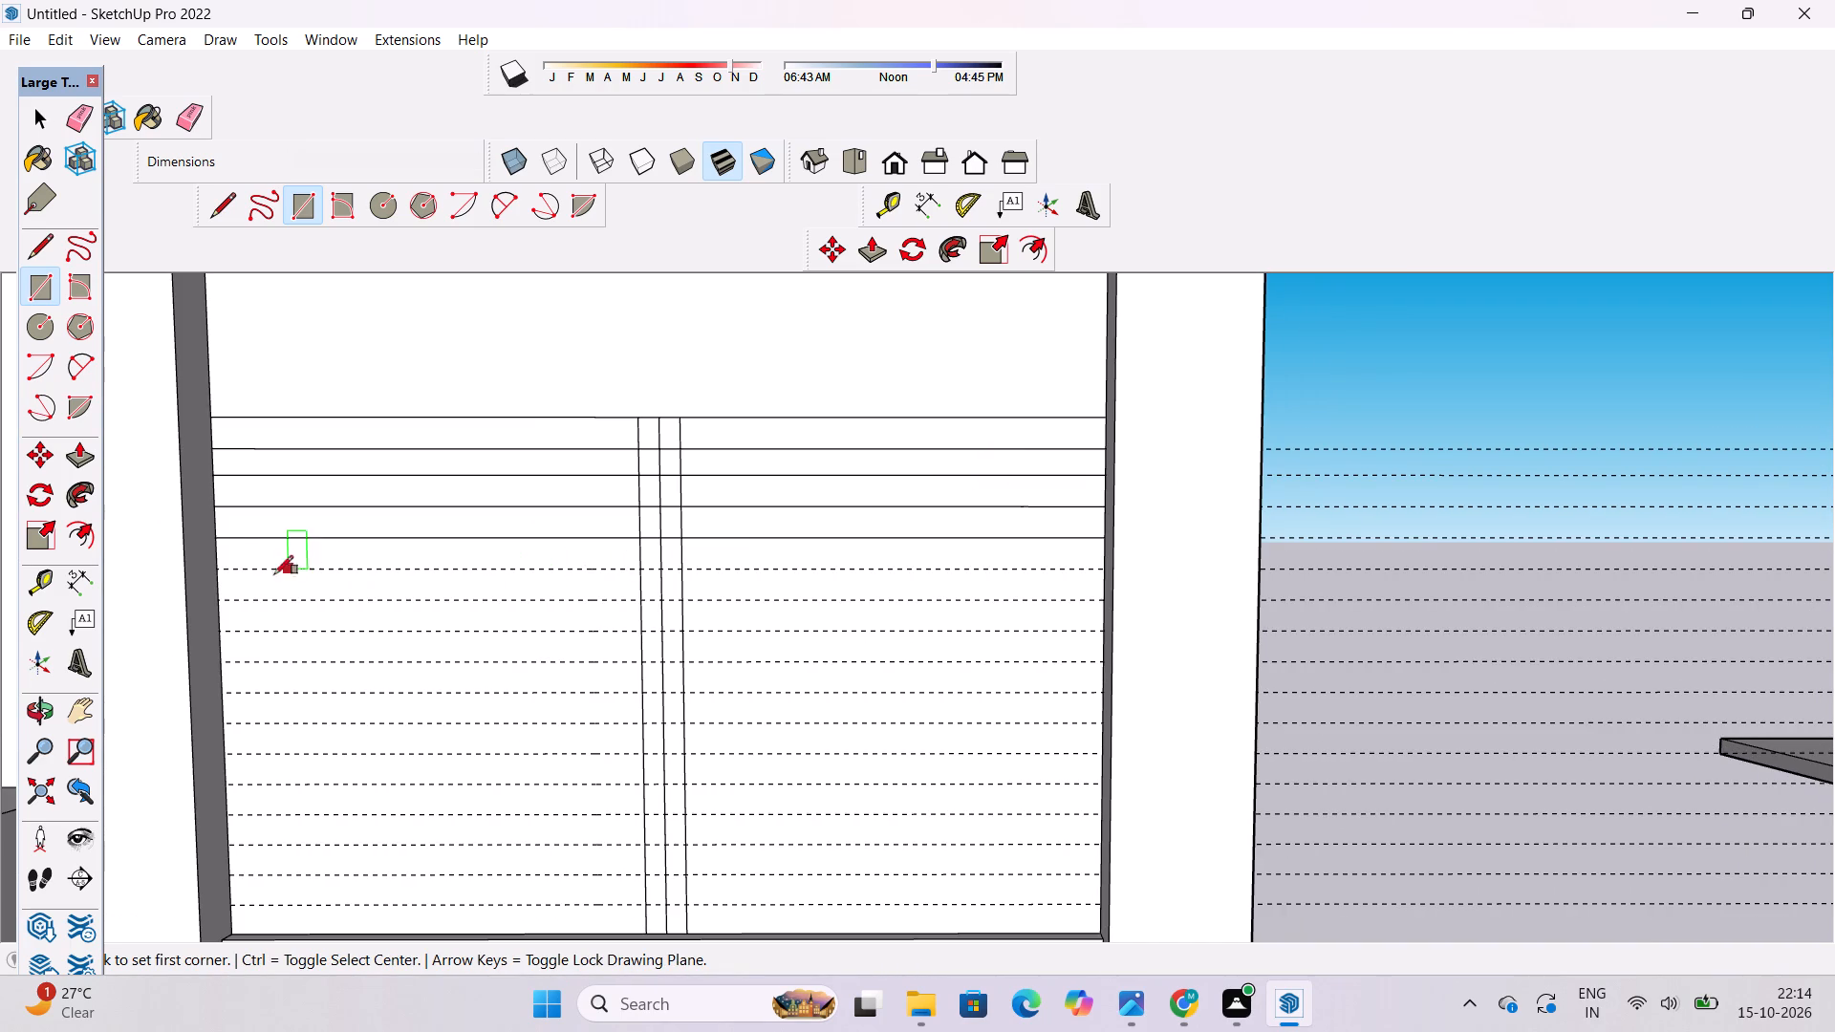
scroll(238, 572, "up", 4)
left_click(212, 566)
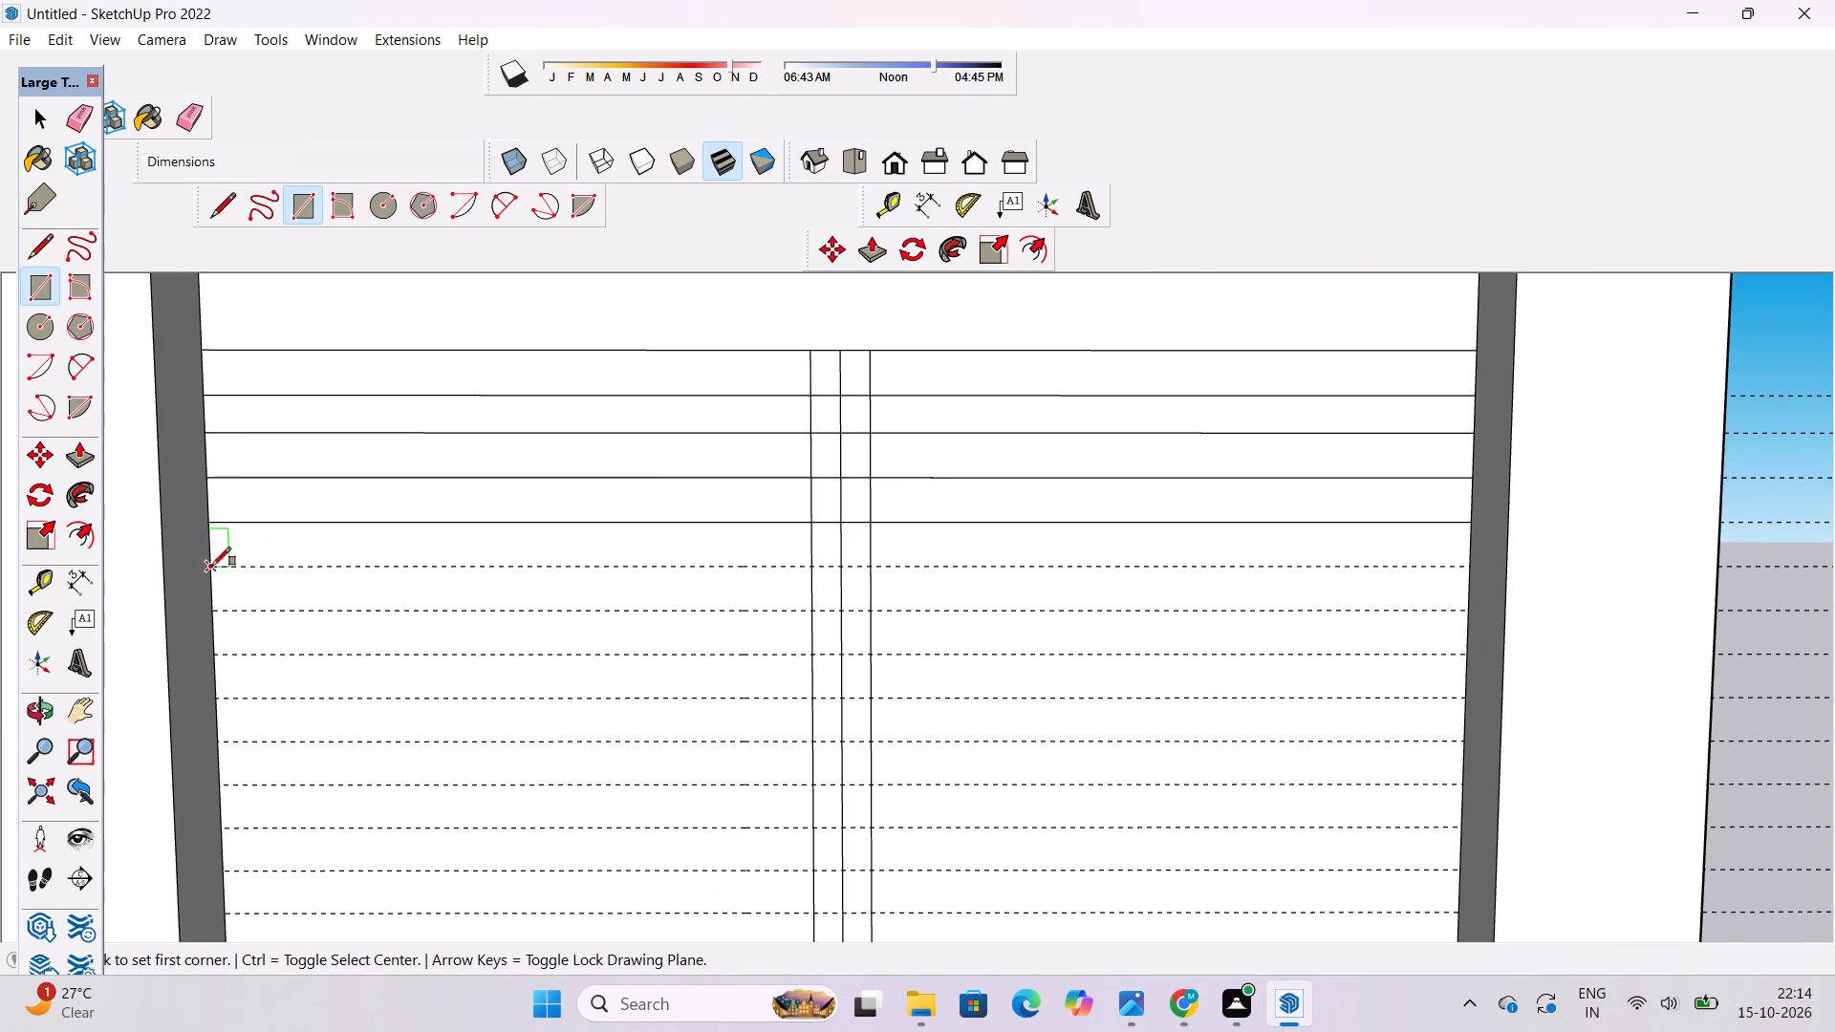
scroll(269, 593, "down", 4)
scroll(562, 633, "up", 3)
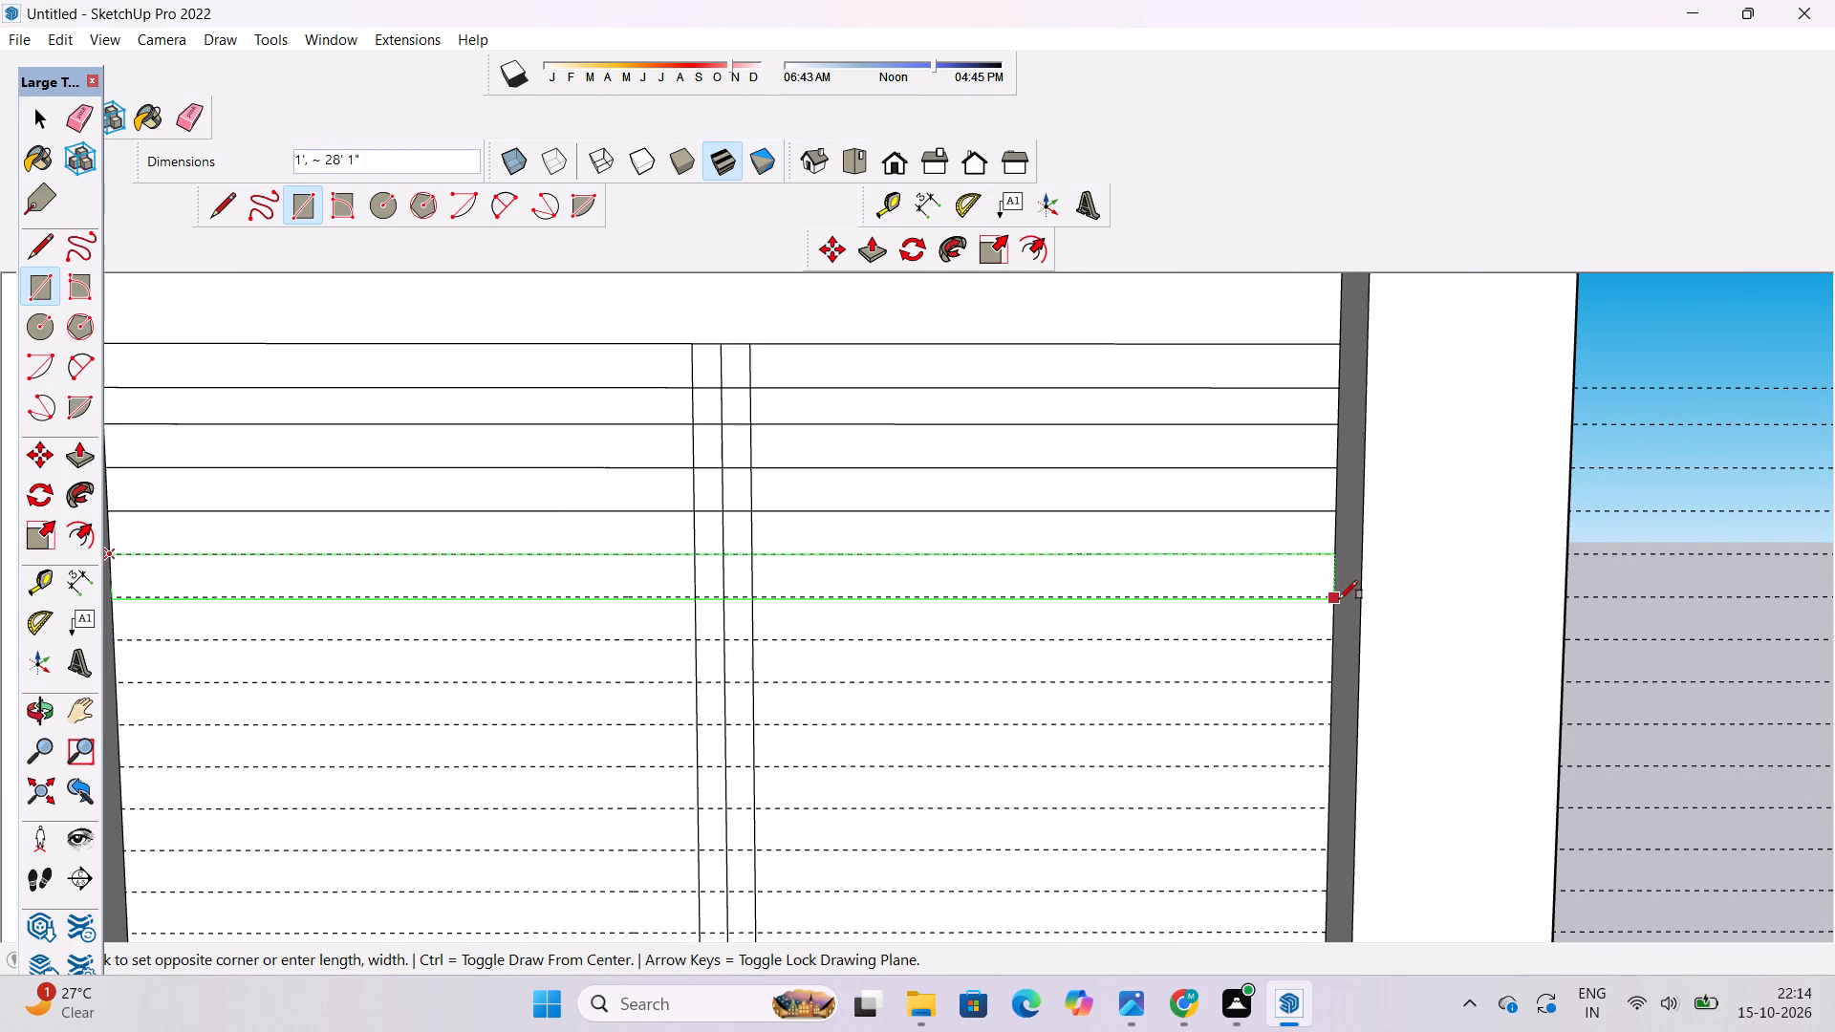
left_click(1332, 596)
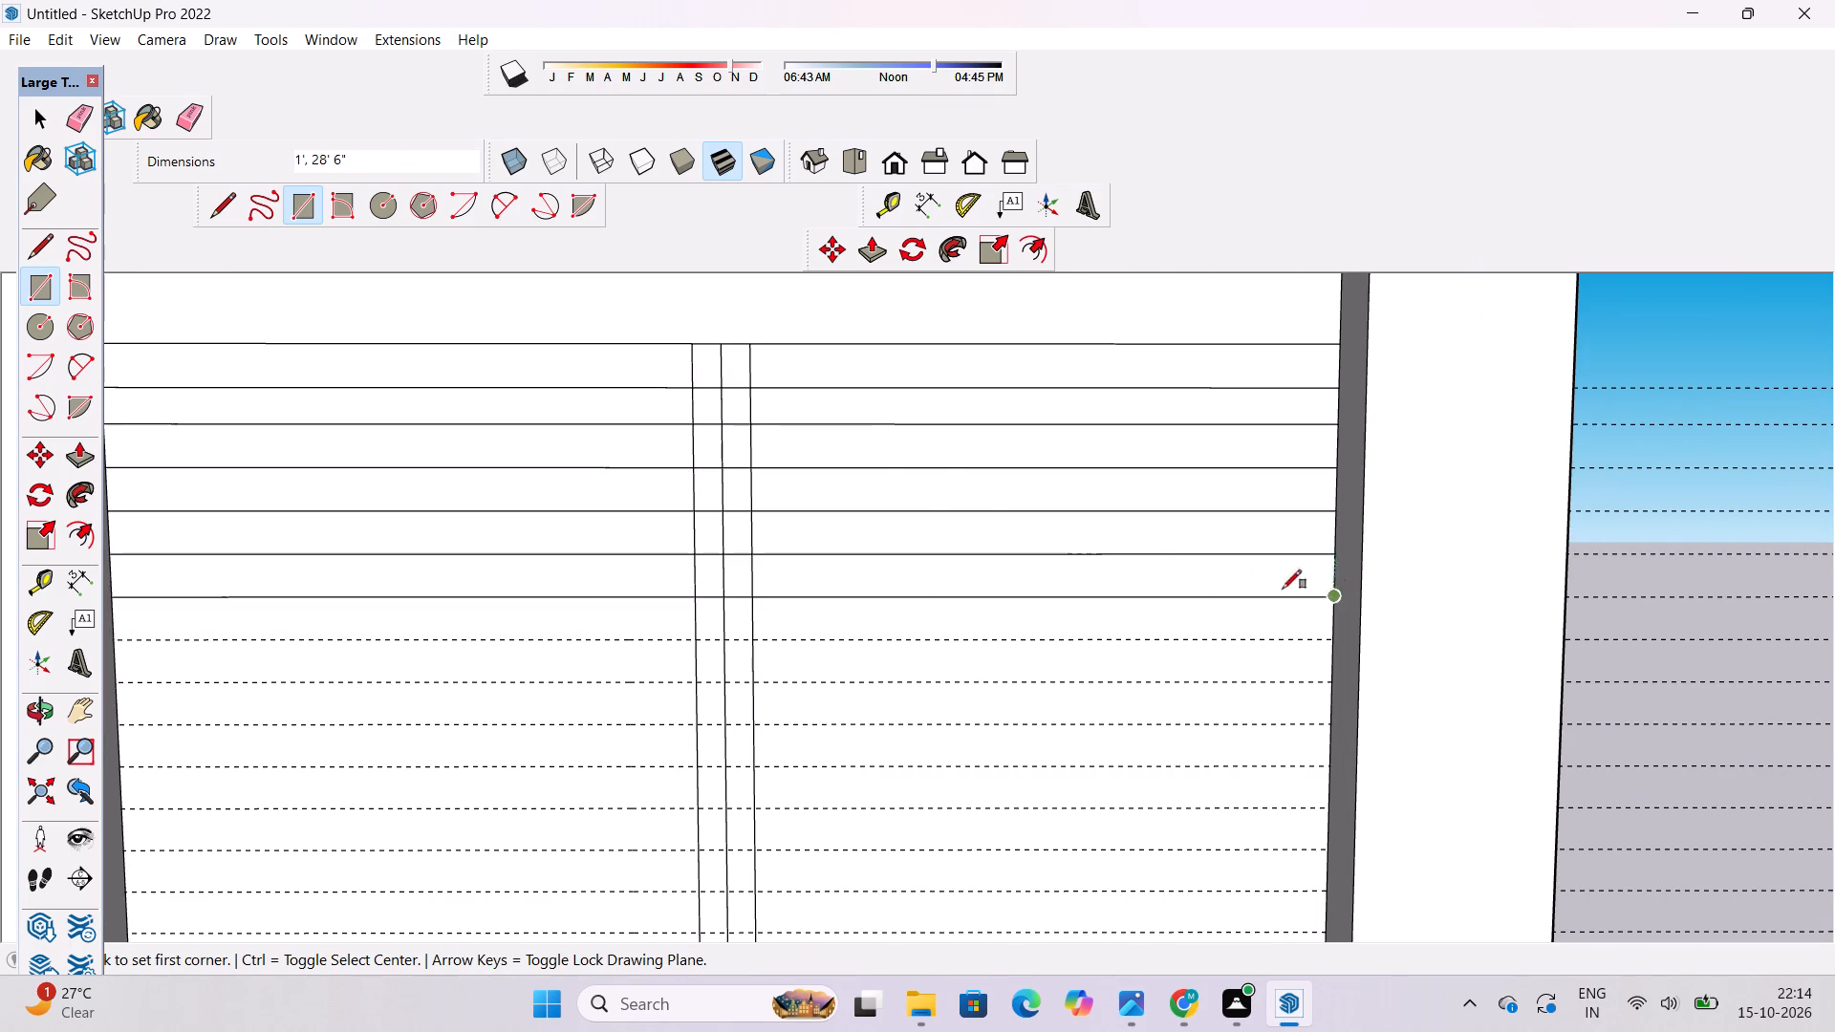
Draw a 1' high rectangle between the seventh and eighth guides, spanning the wall from pillar to pillar.
scroll(871, 480, "down", 6)
scroll(579, 612, "up", 5)
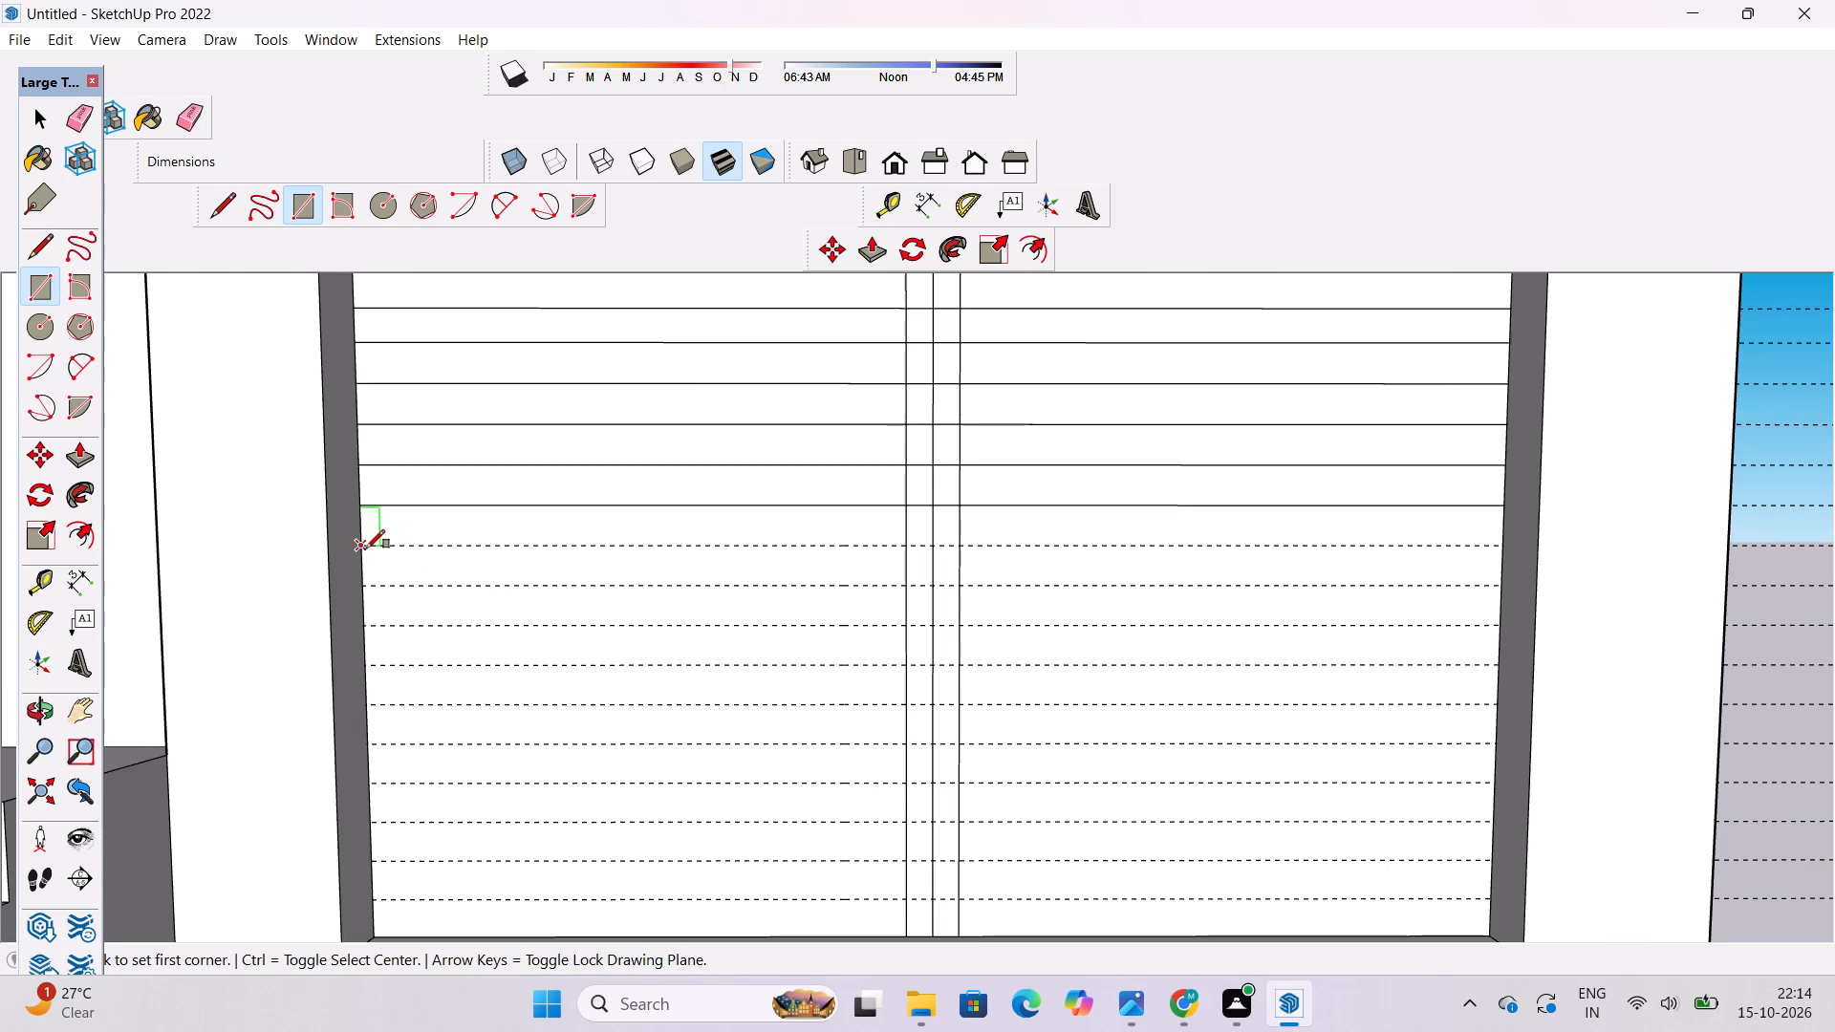
left_click(366, 548)
scroll(366, 548, "down", 3)
scroll(1179, 581, "up", 3)
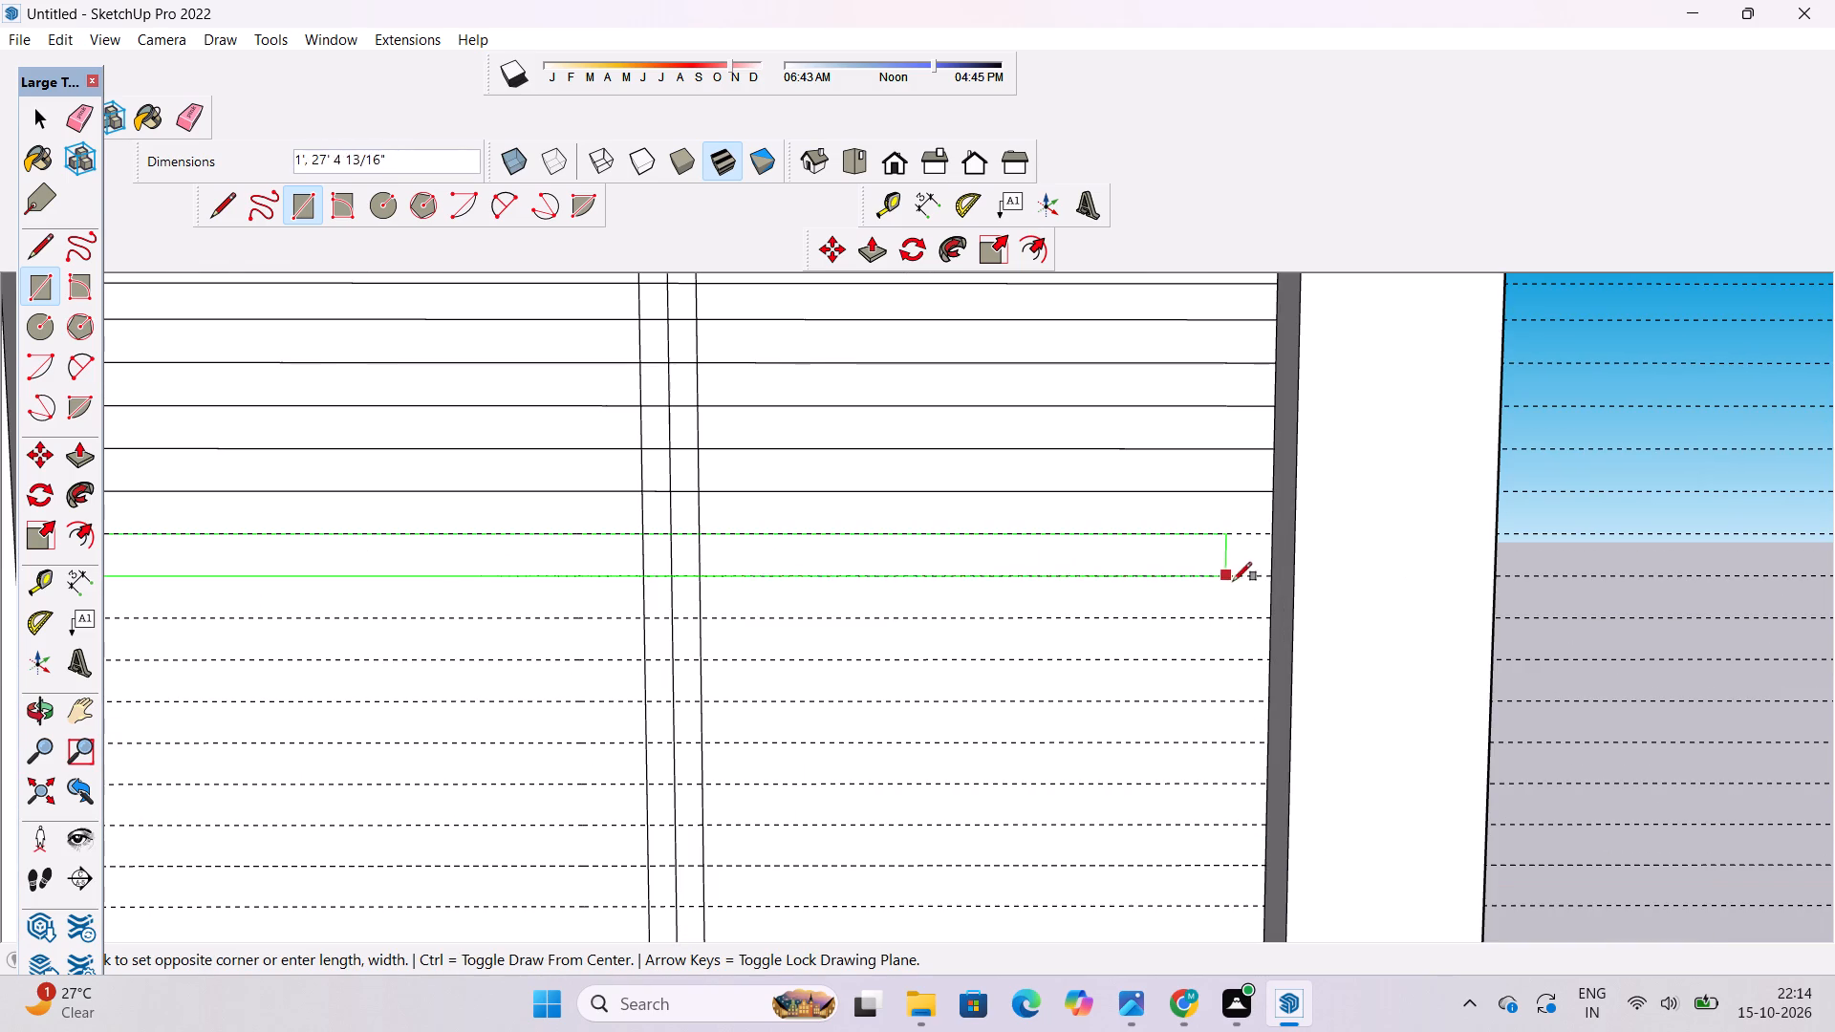
left_click(1269, 580)
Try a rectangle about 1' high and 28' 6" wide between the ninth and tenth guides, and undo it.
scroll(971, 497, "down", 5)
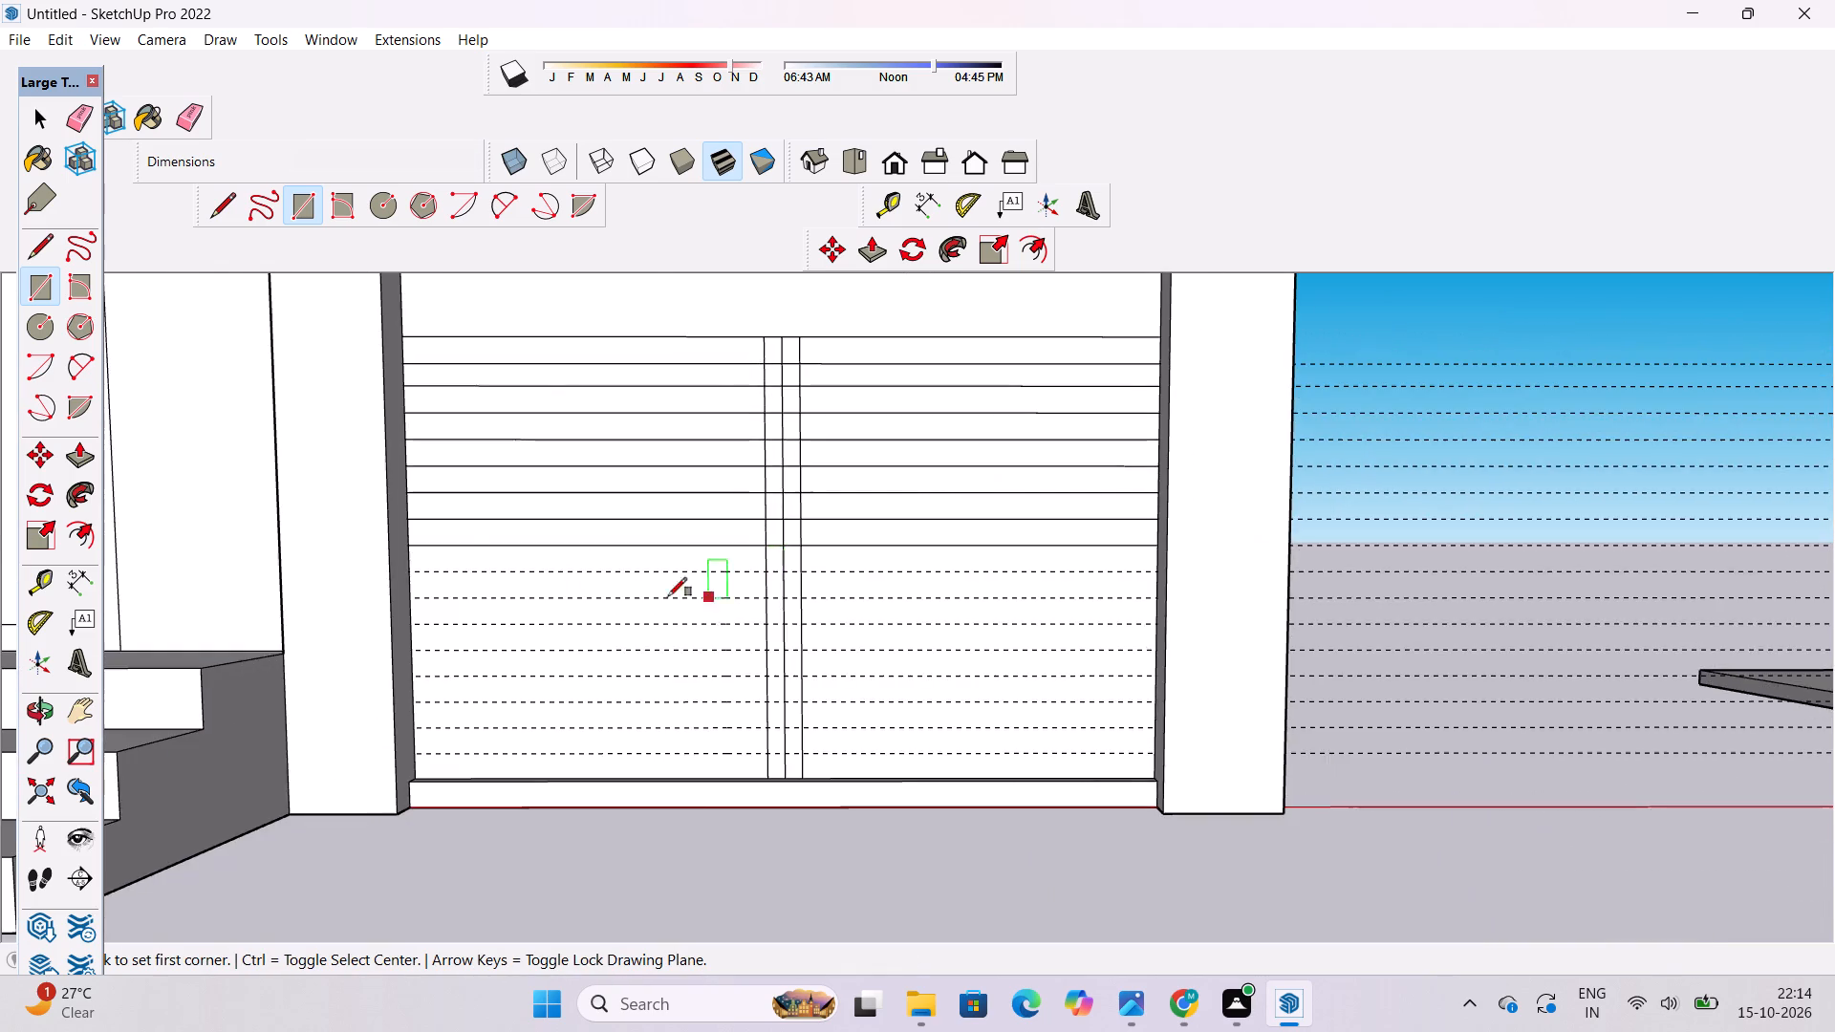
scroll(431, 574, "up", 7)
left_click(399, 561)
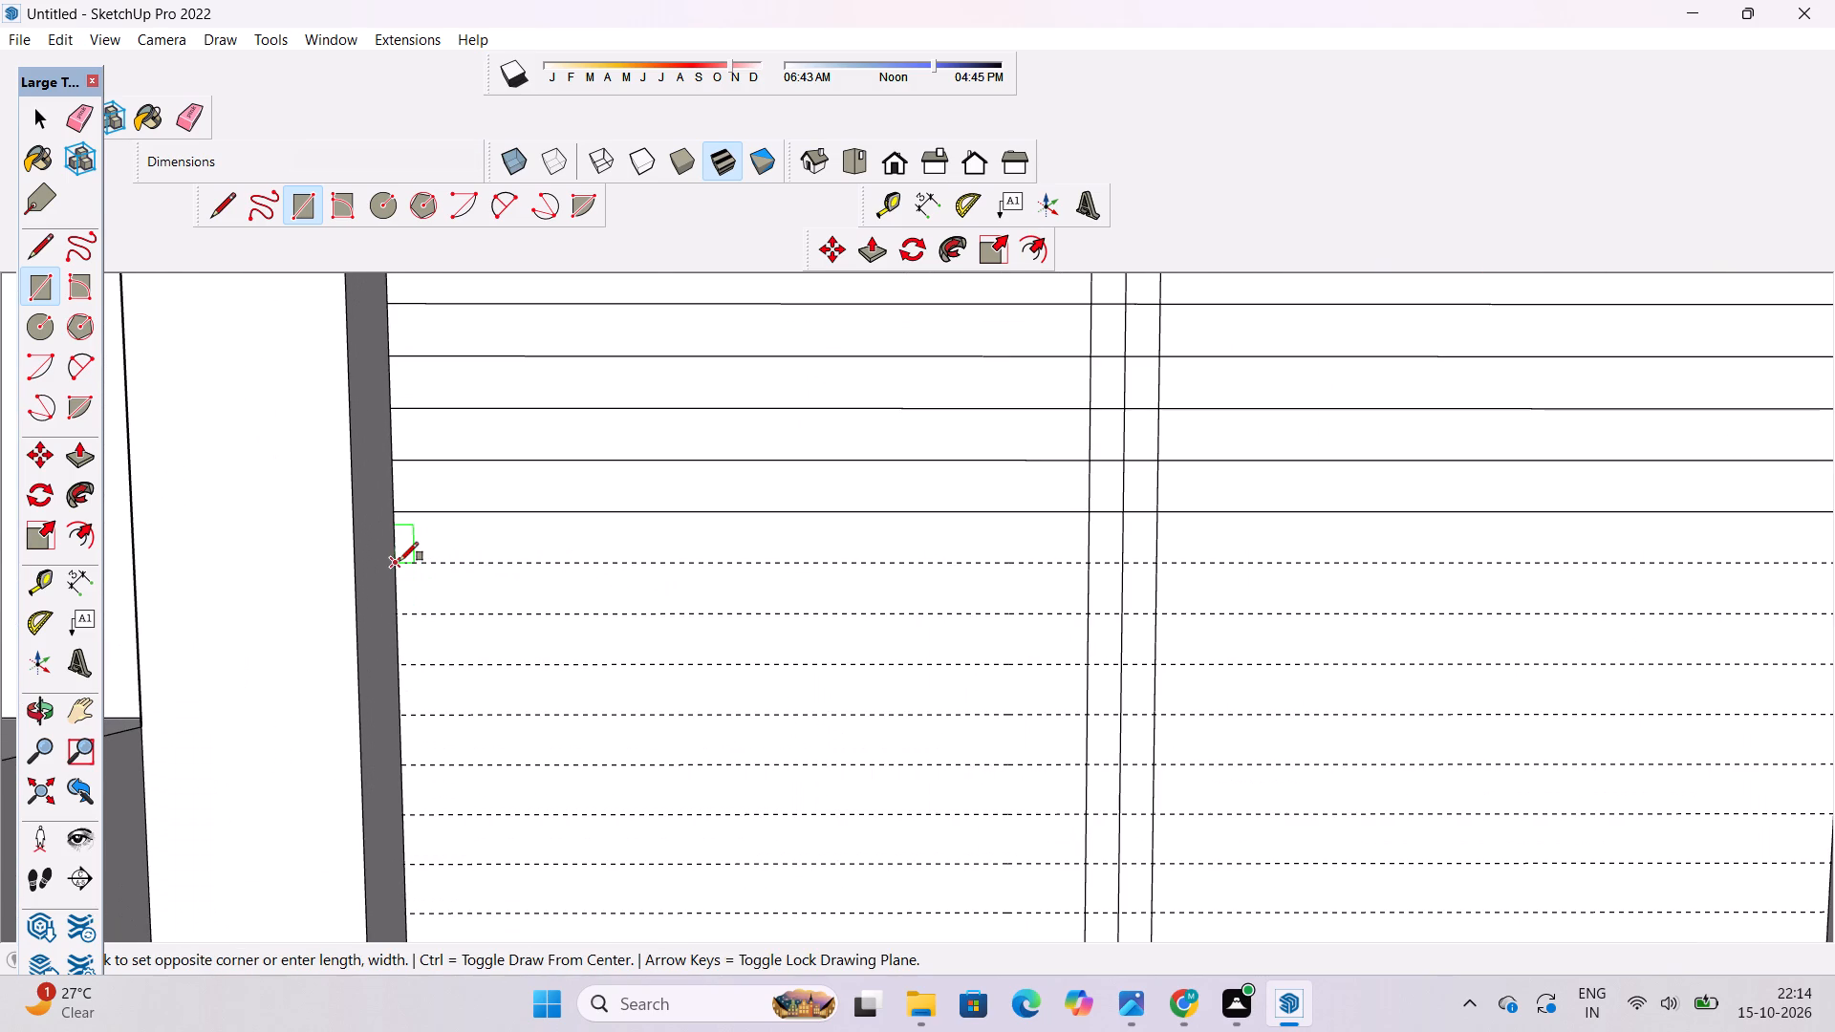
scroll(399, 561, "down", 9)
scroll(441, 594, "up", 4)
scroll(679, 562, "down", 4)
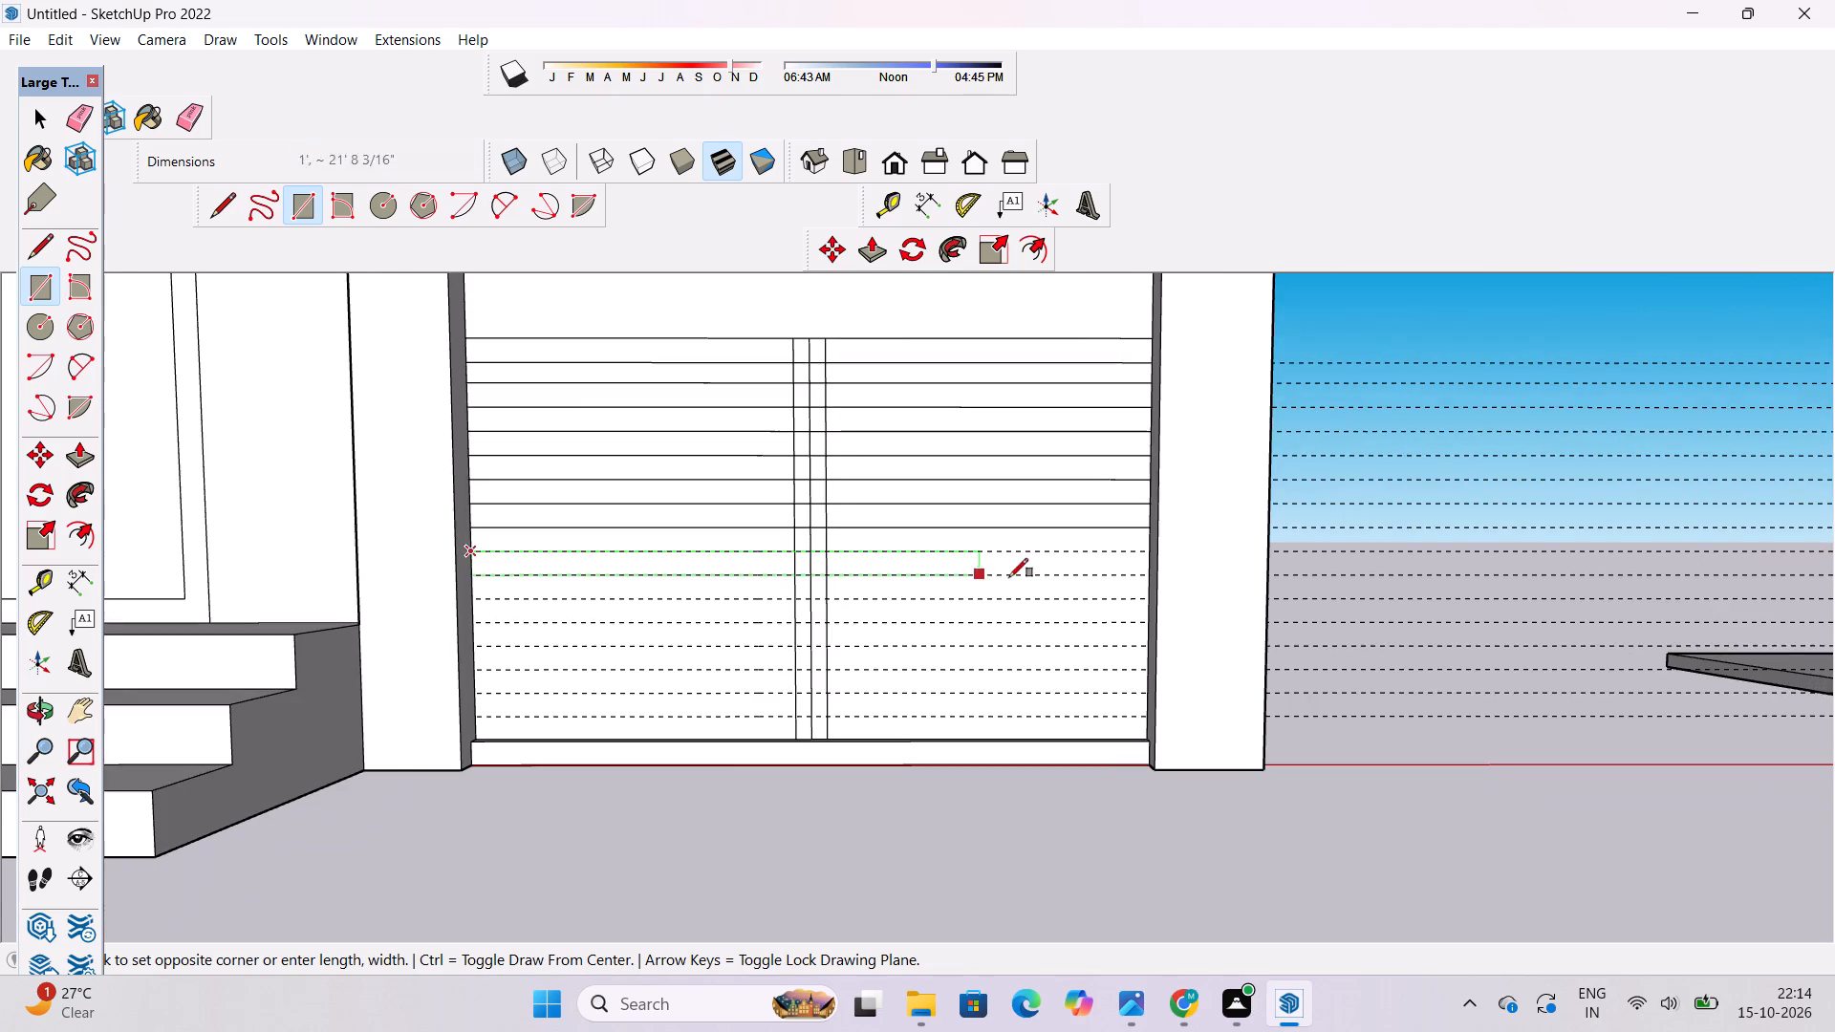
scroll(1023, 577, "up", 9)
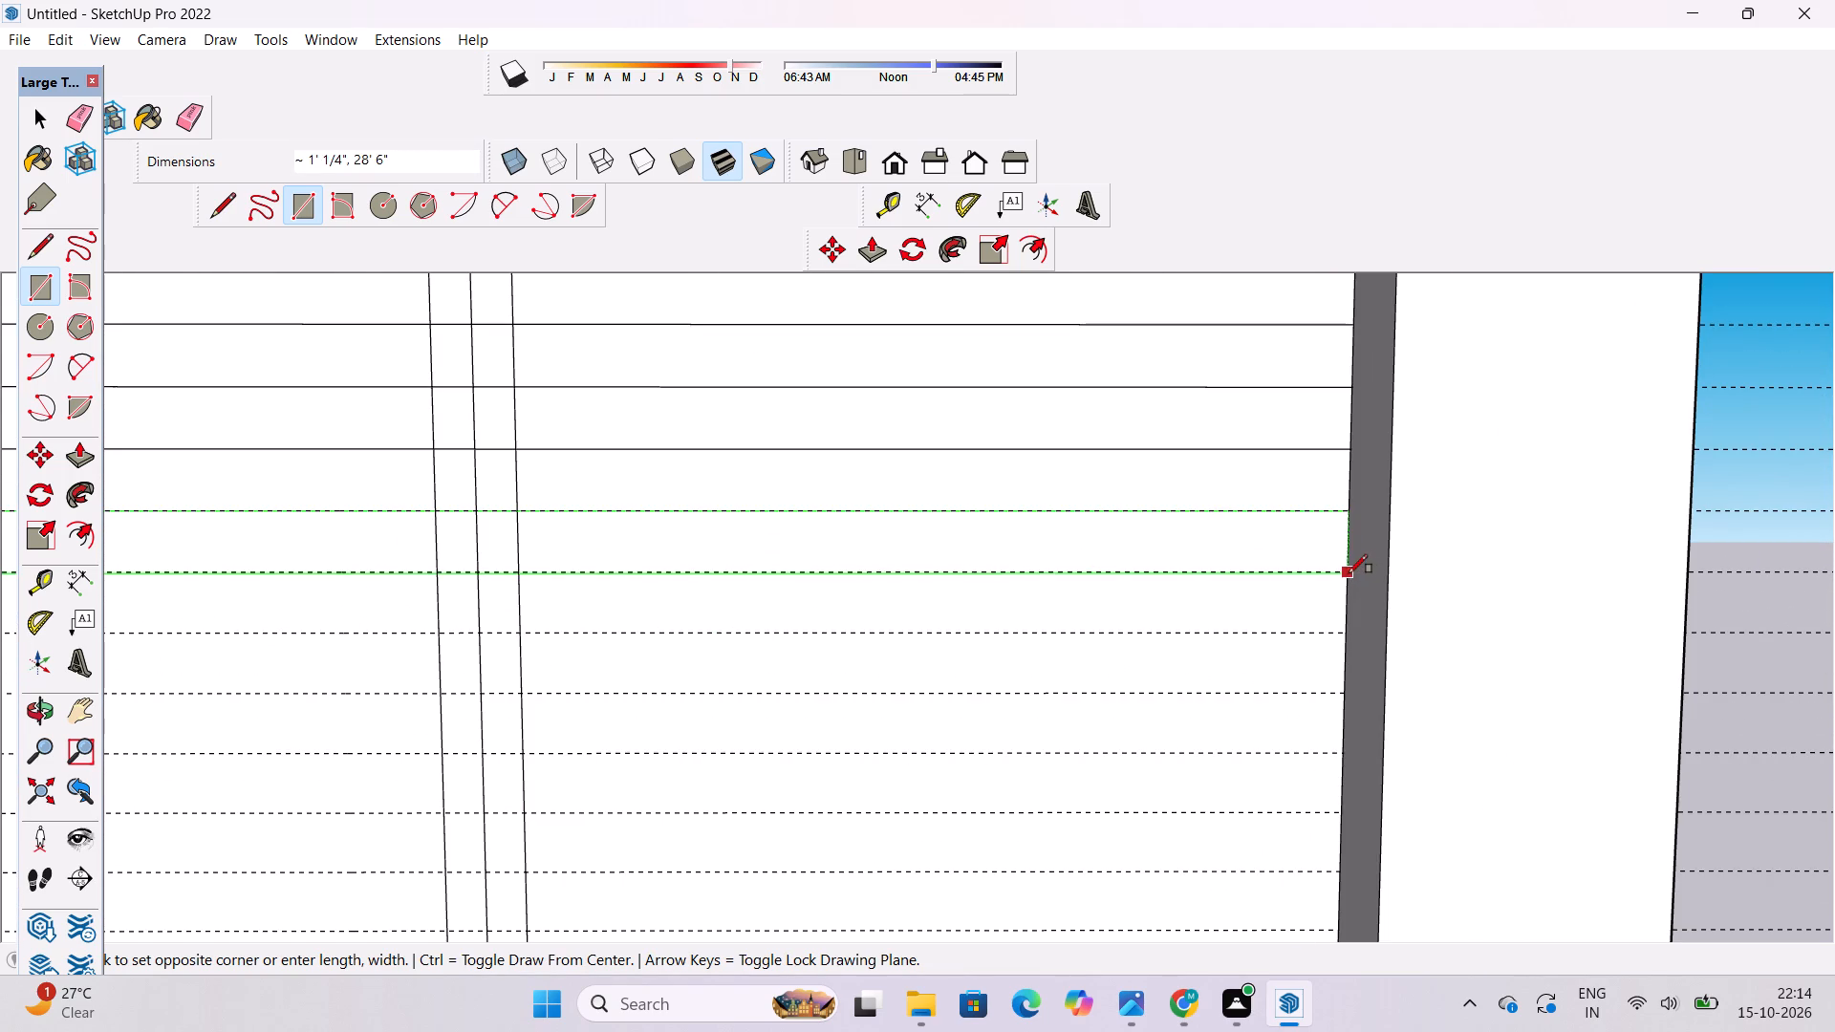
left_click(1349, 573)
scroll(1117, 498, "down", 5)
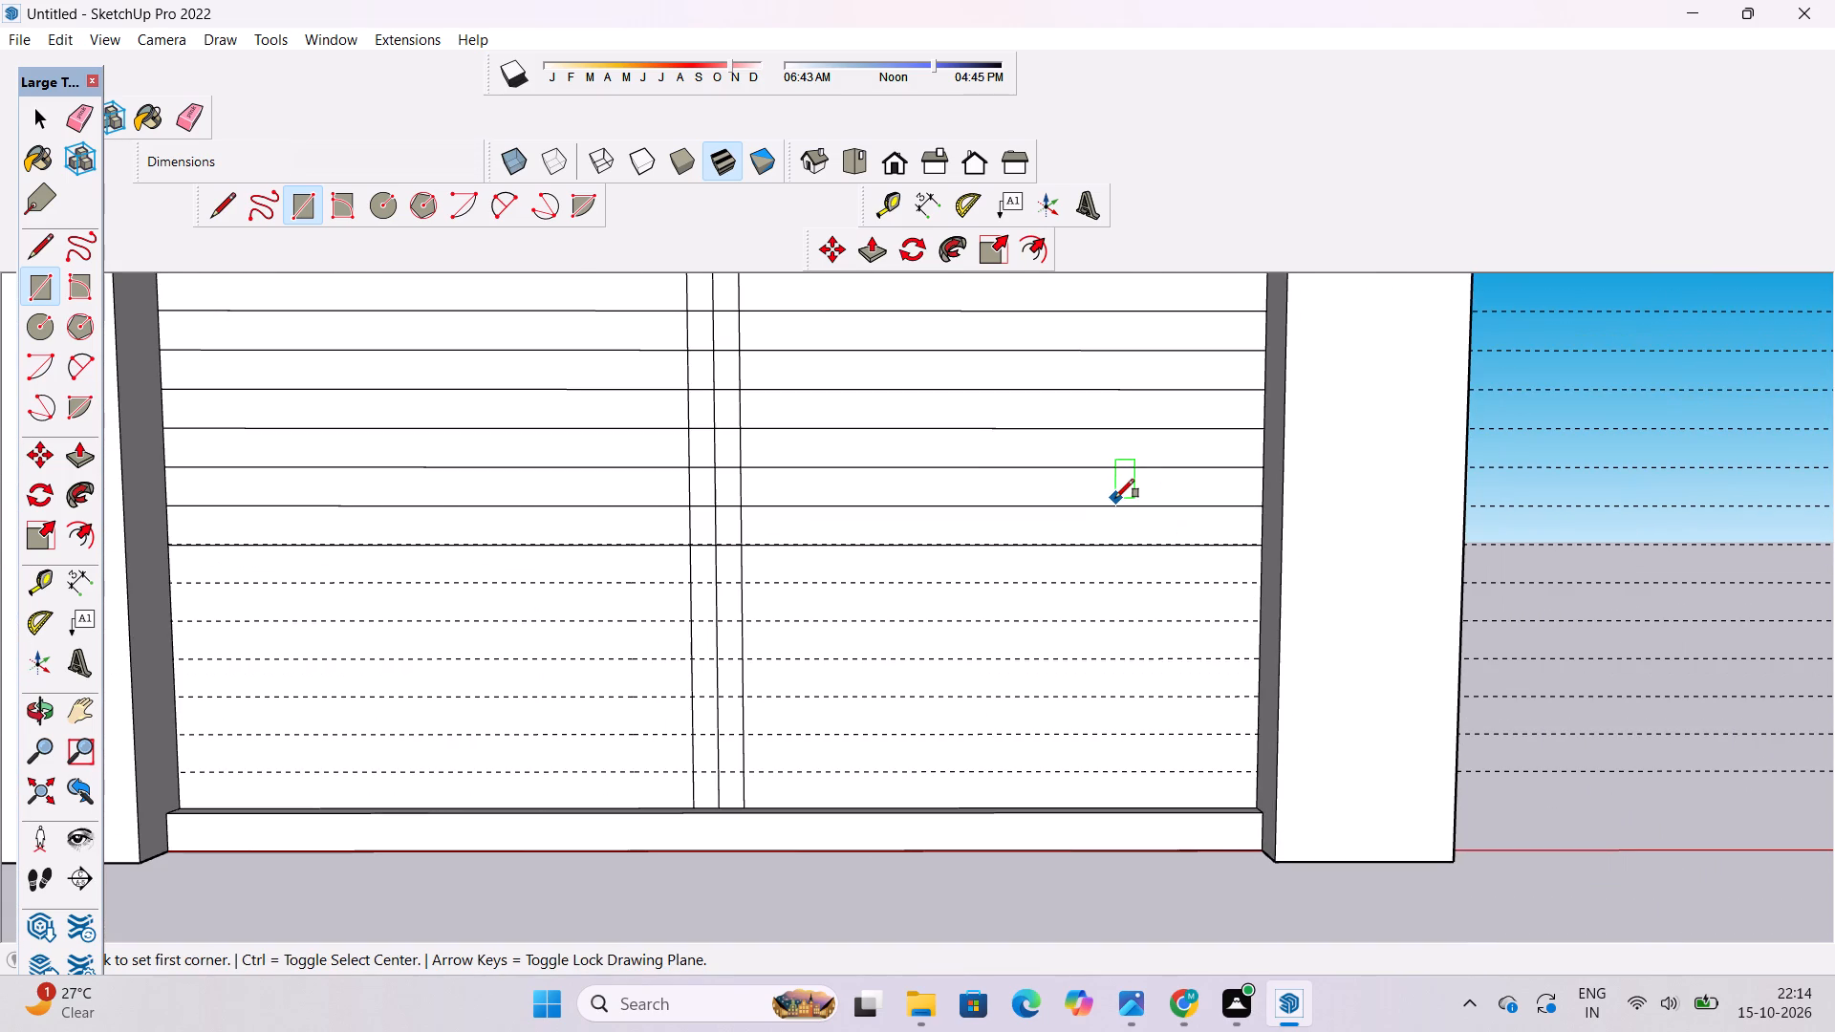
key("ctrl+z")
Draw a rectangle exactly 1' high and 28' 6" wide between the ninth and tenth guides, ending on the pillar edges.
scroll(175, 511, "up", 5)
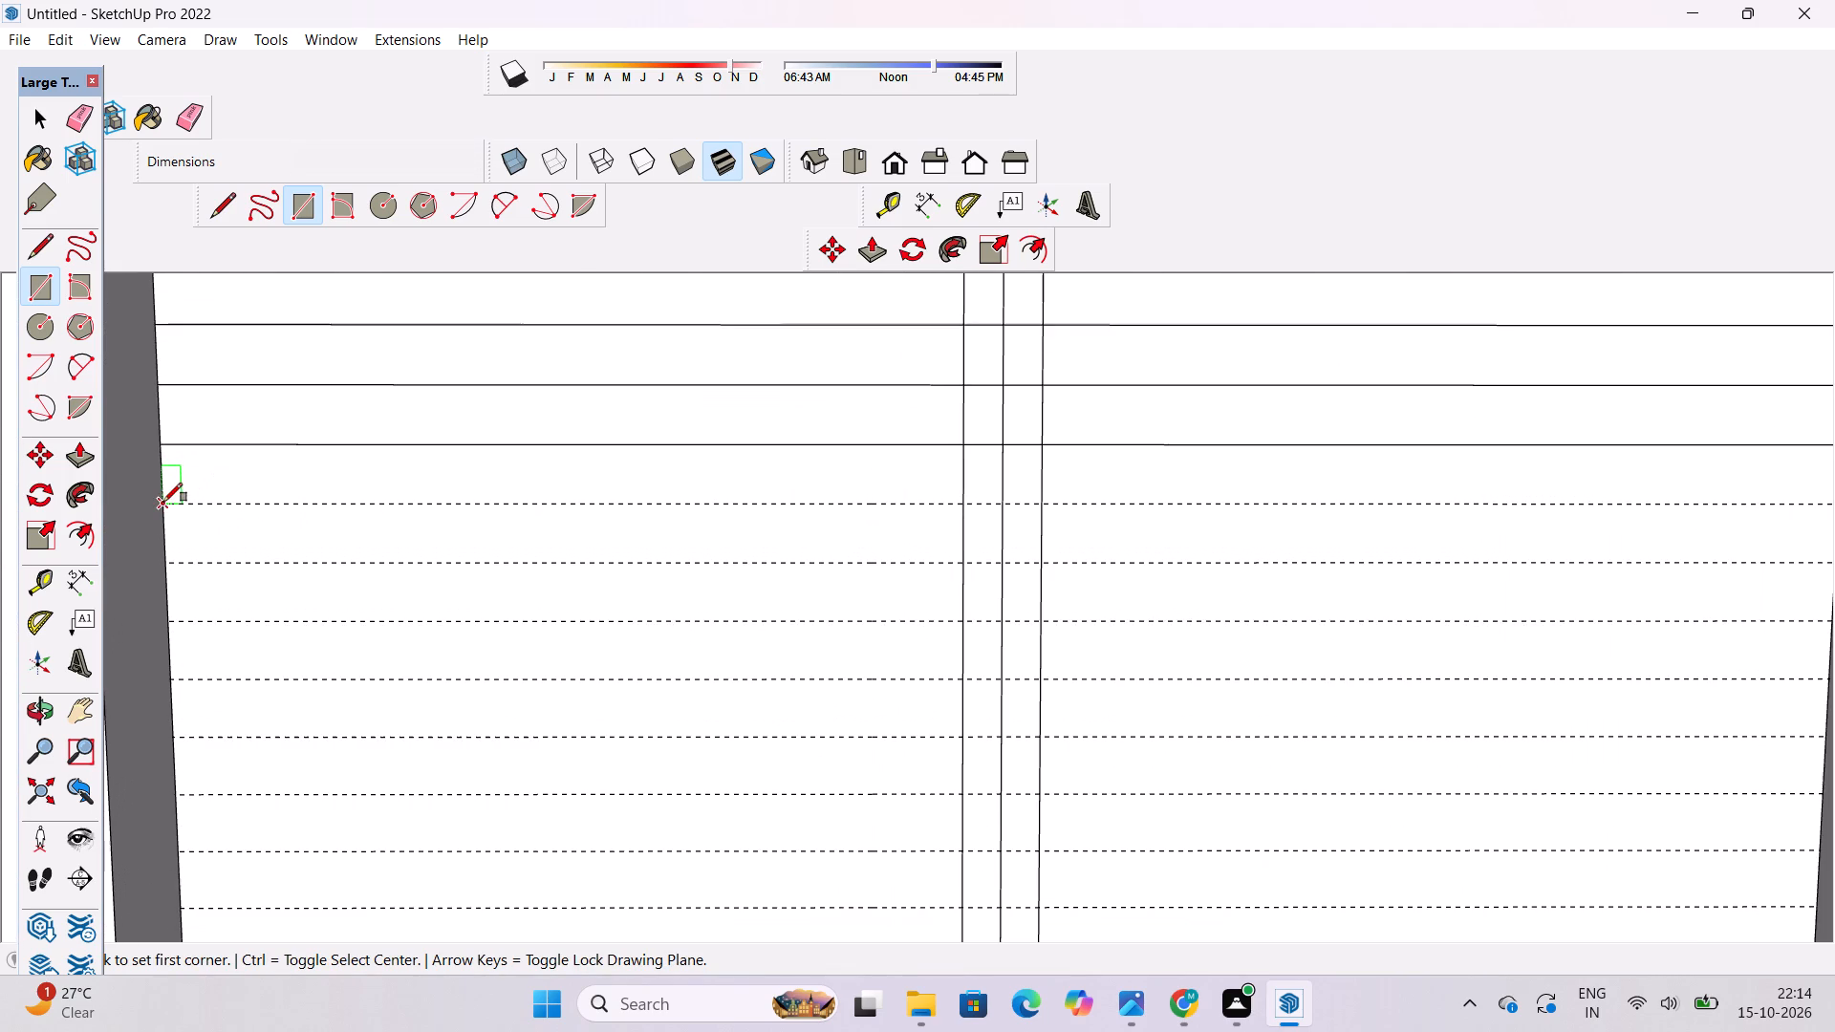
left_click(163, 502)
scroll(163, 502, "down", 6)
scroll(522, 548, "up", 3)
scroll(824, 545, "down", 2)
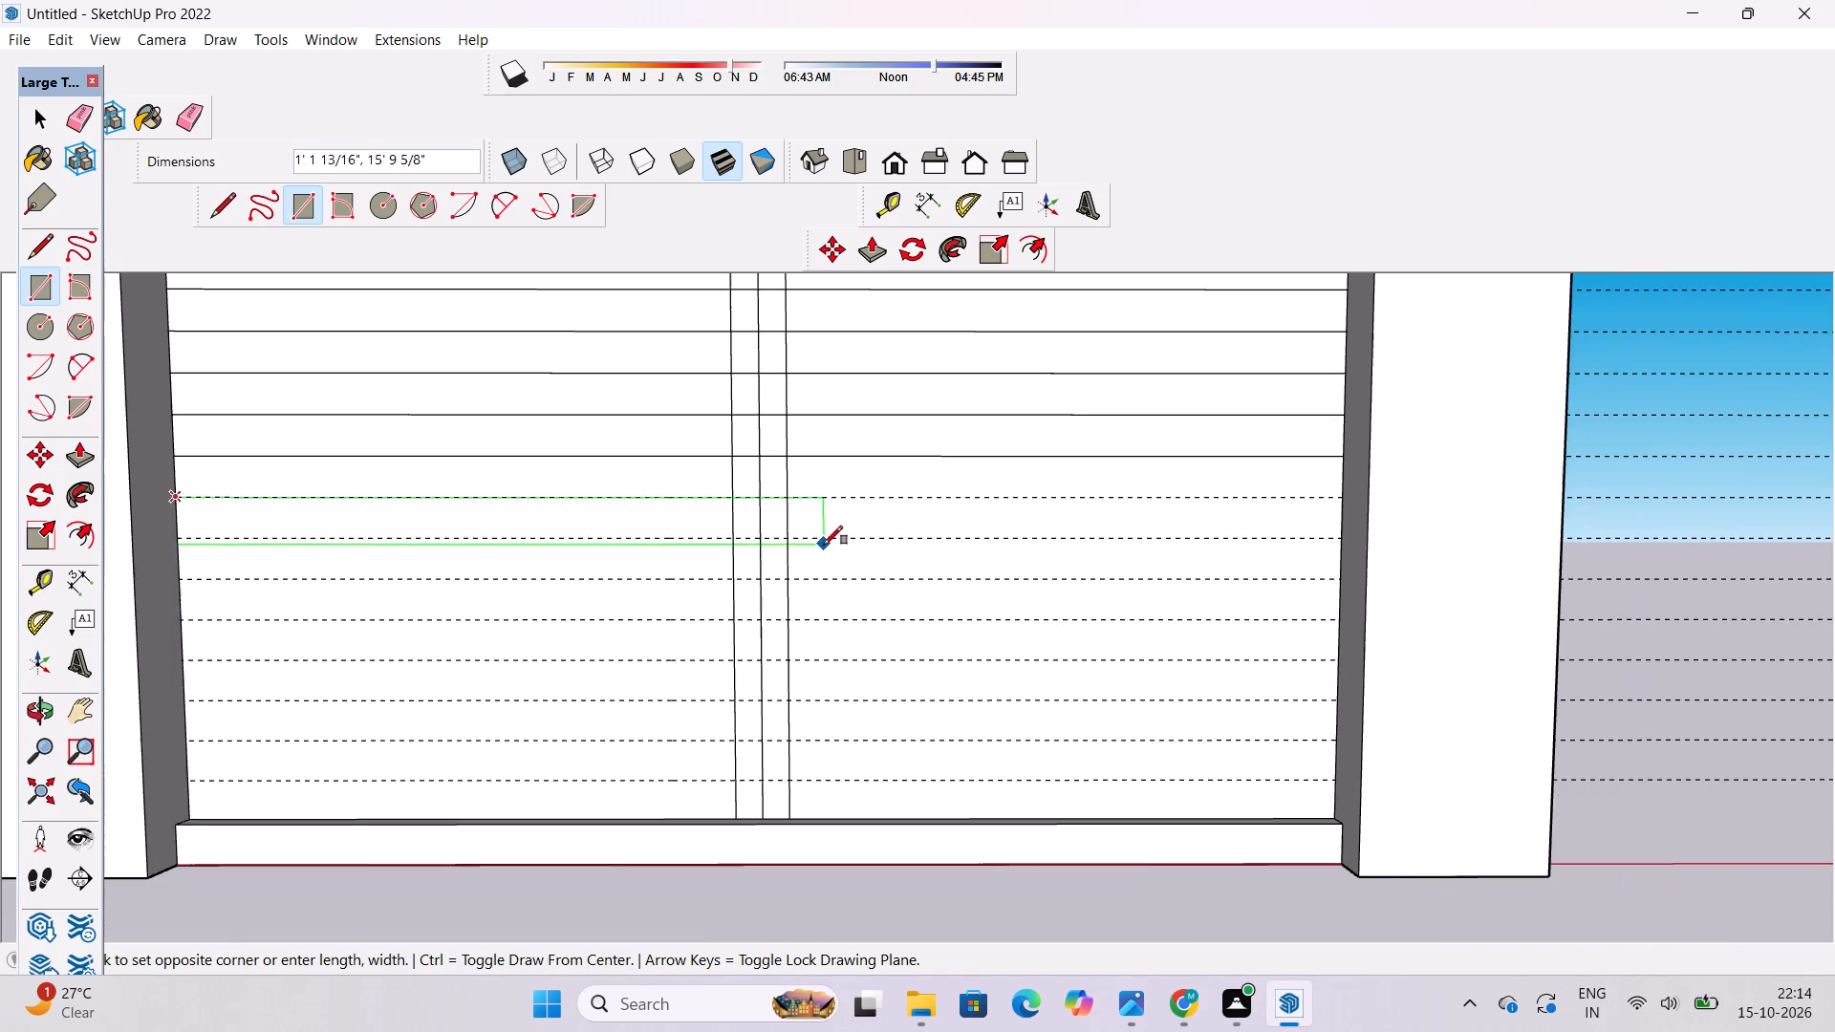
scroll(1148, 520, "up", 7)
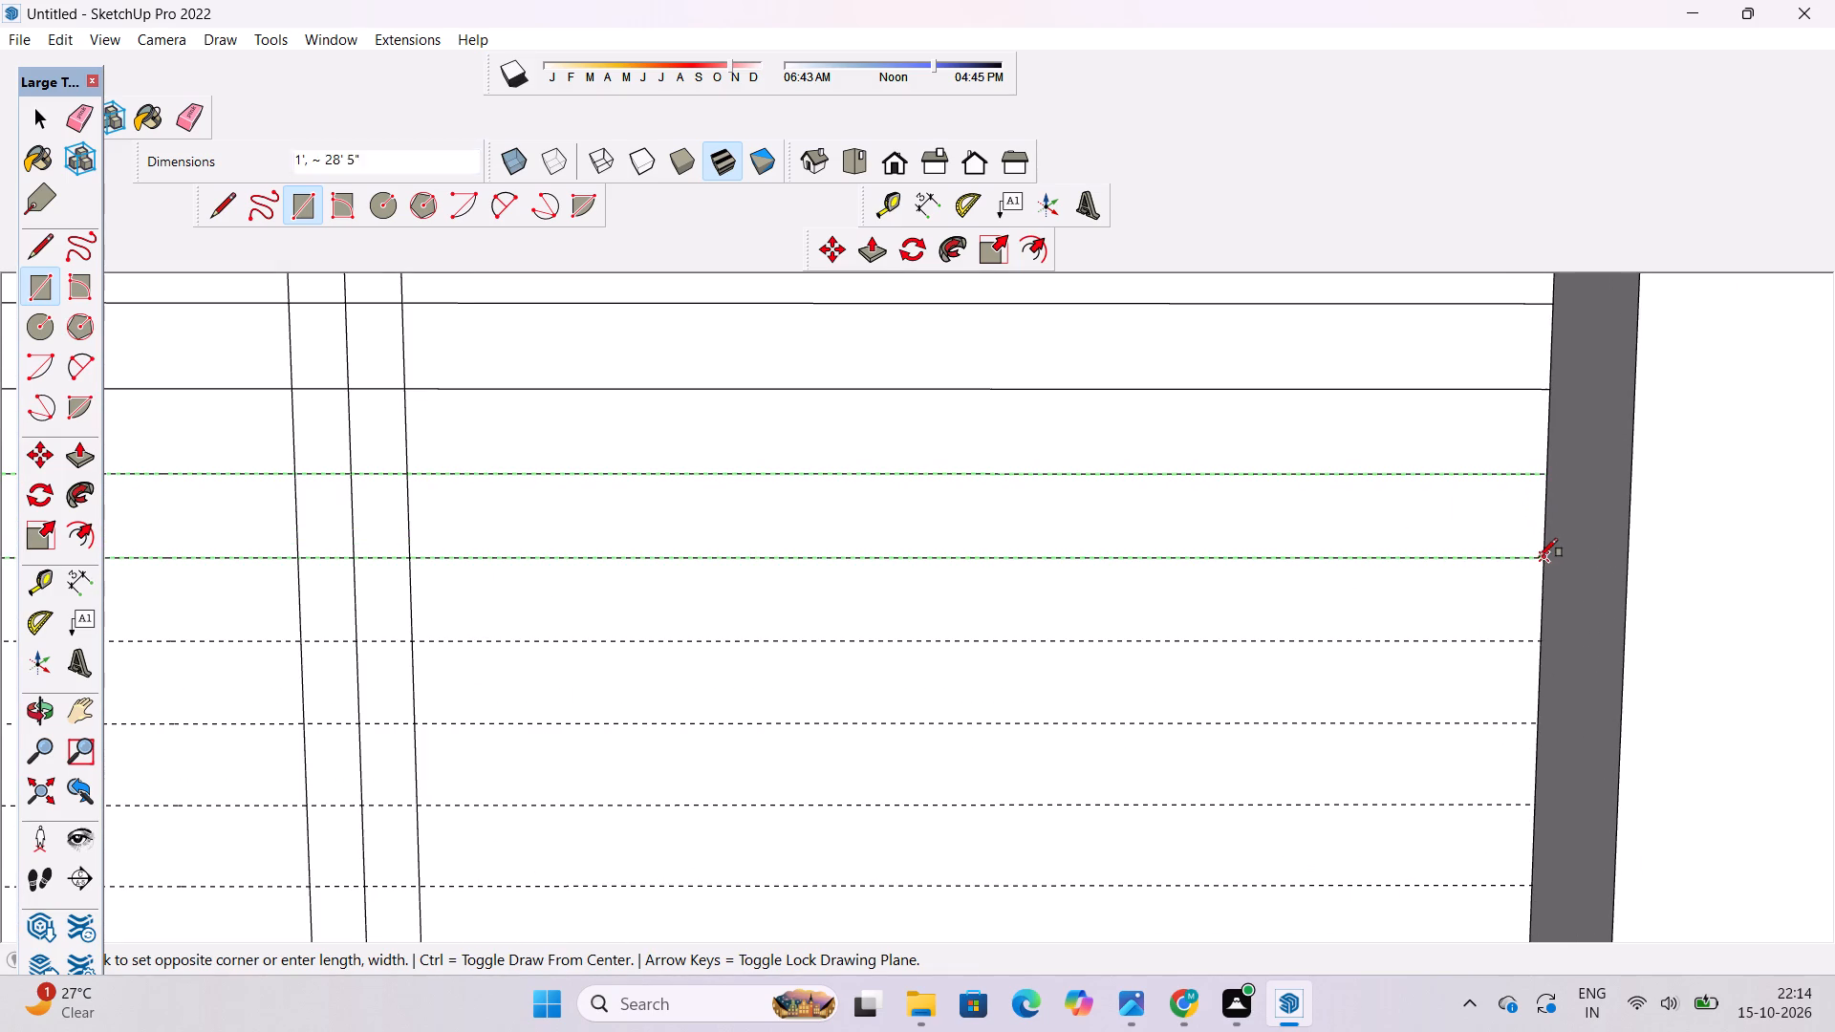
scroll(1544, 559, "up", 15)
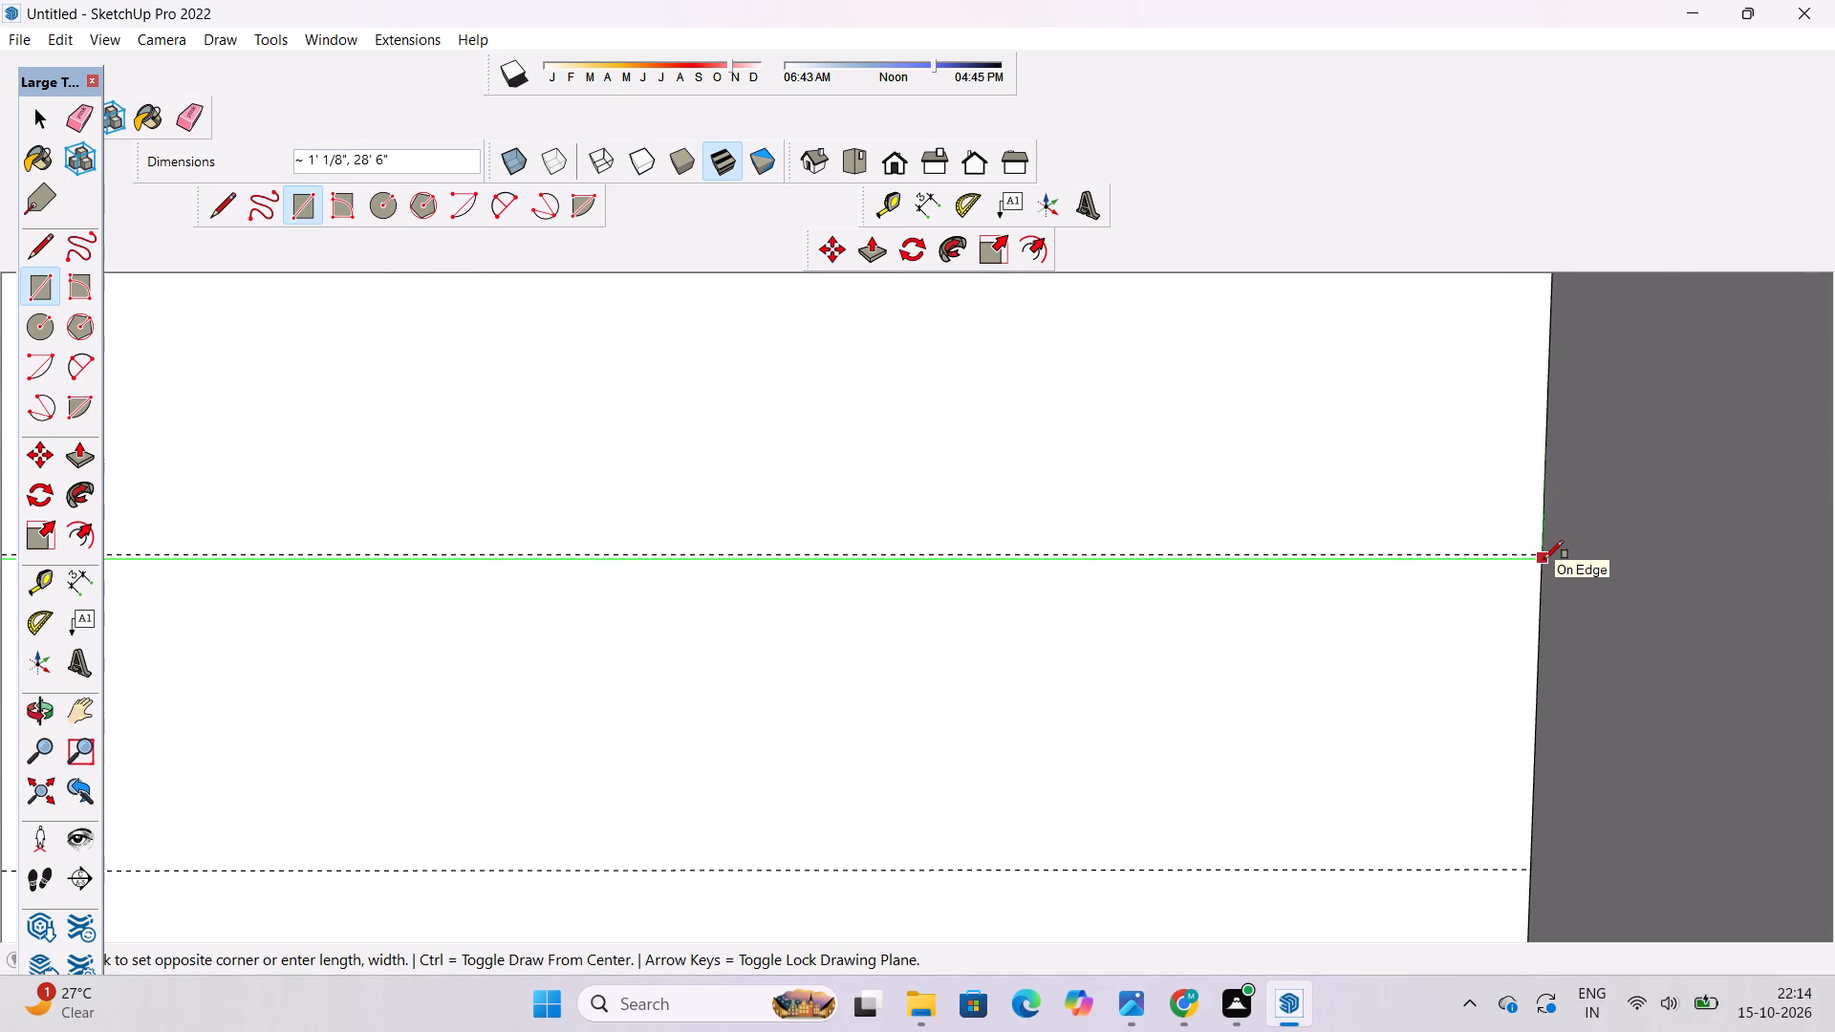
scroll(1544, 559, "up", 6)
left_click(1538, 550)
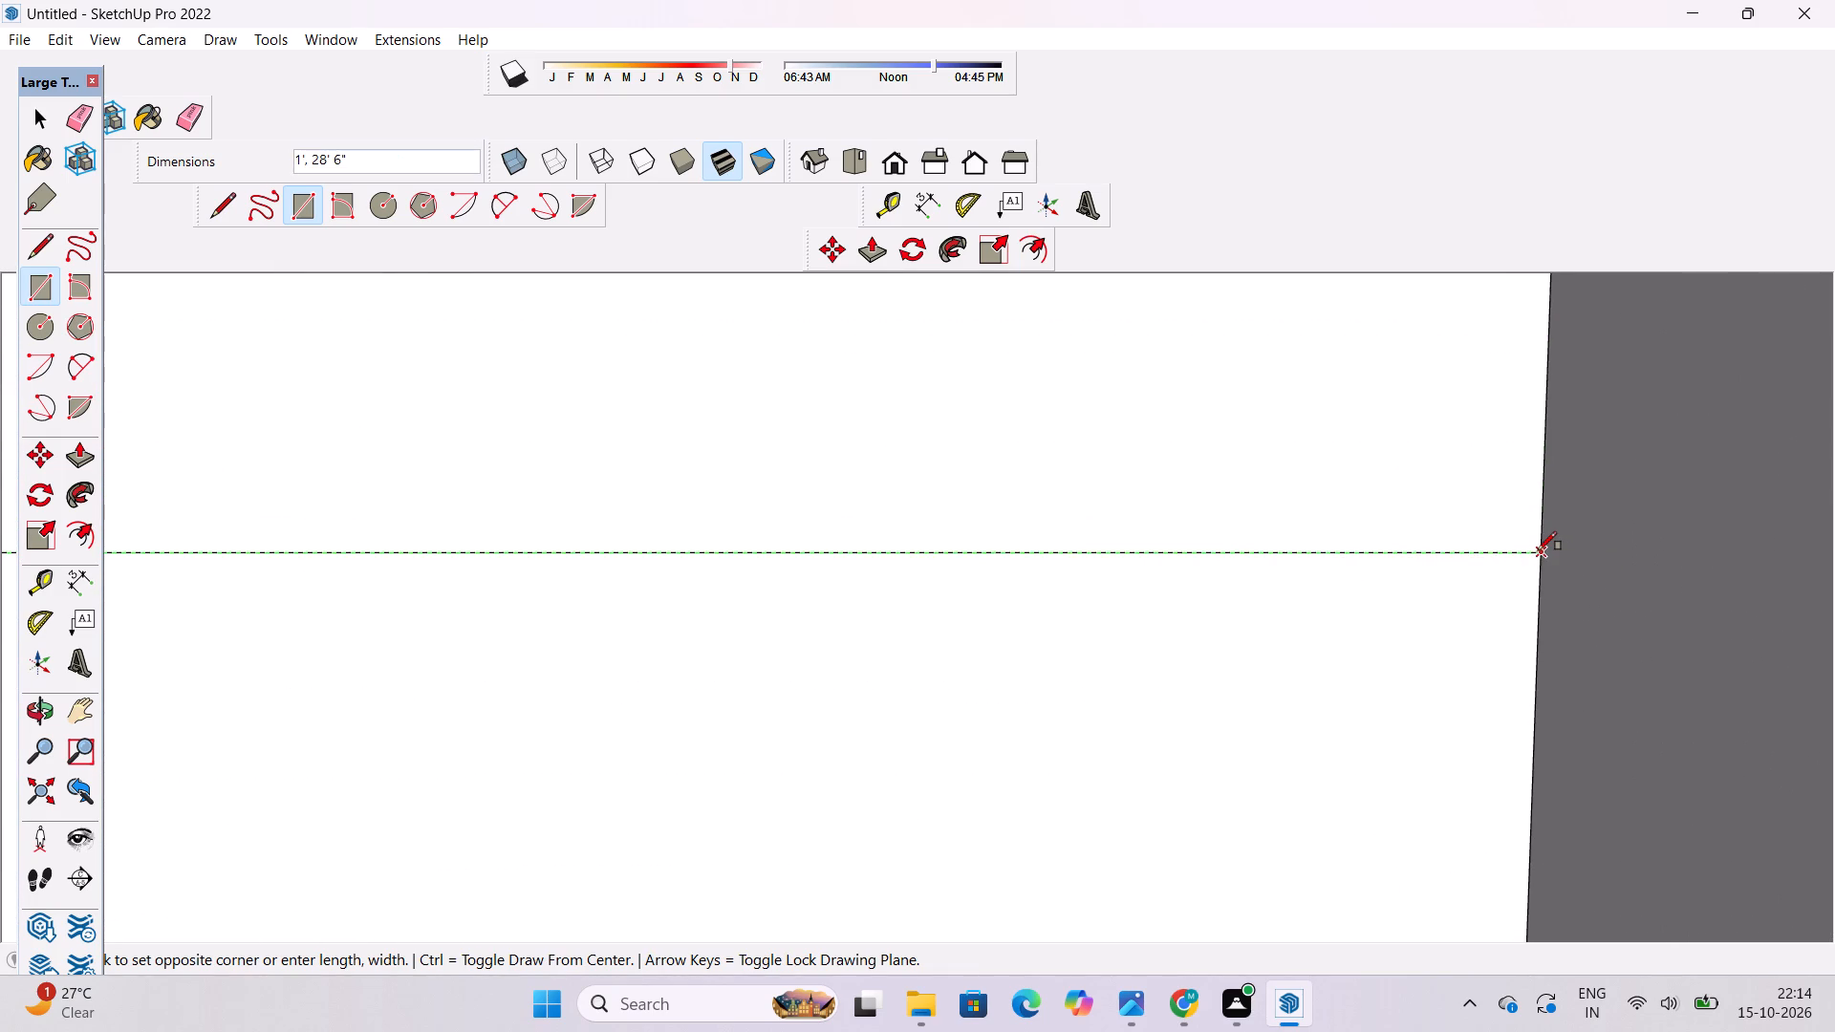
Draw a 1' high rectangle between the eleventh and twelfth guides, spanning the wall from pillar to pillar.
scroll(1356, 554, "down", 20)
scroll(1356, 554, "down", 10)
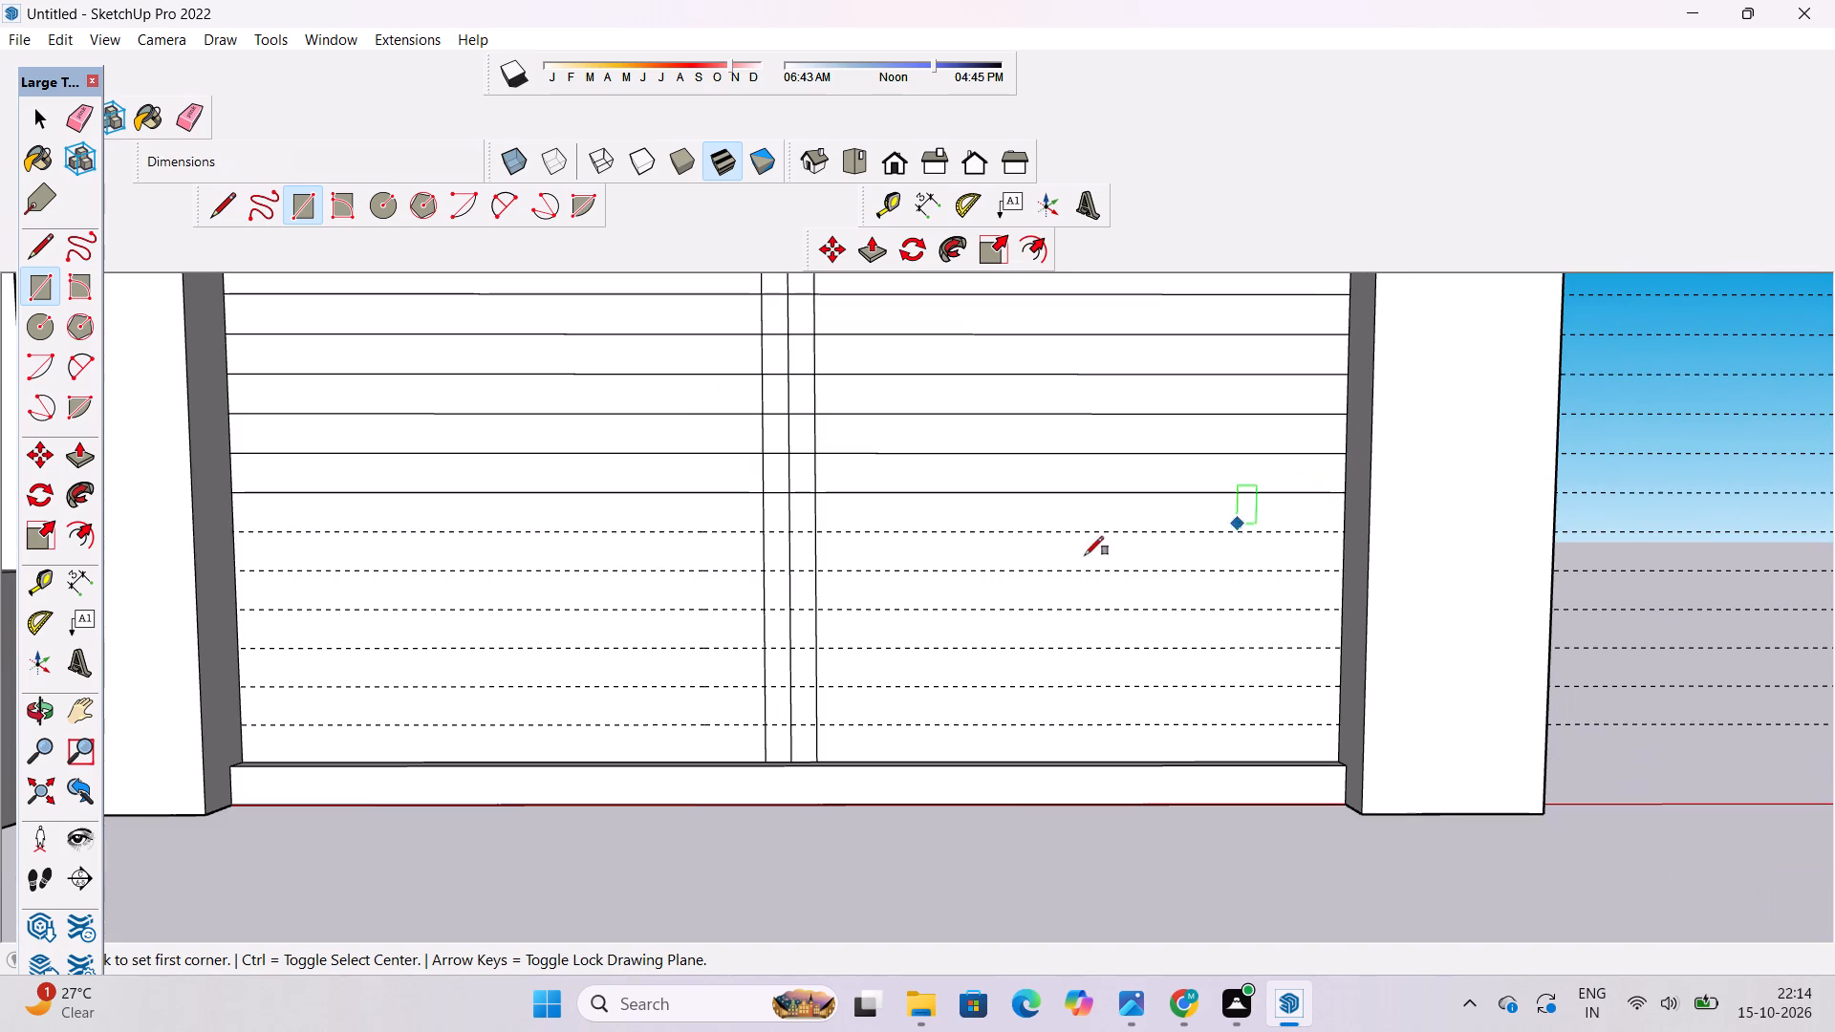
scroll(232, 545, "up", 5)
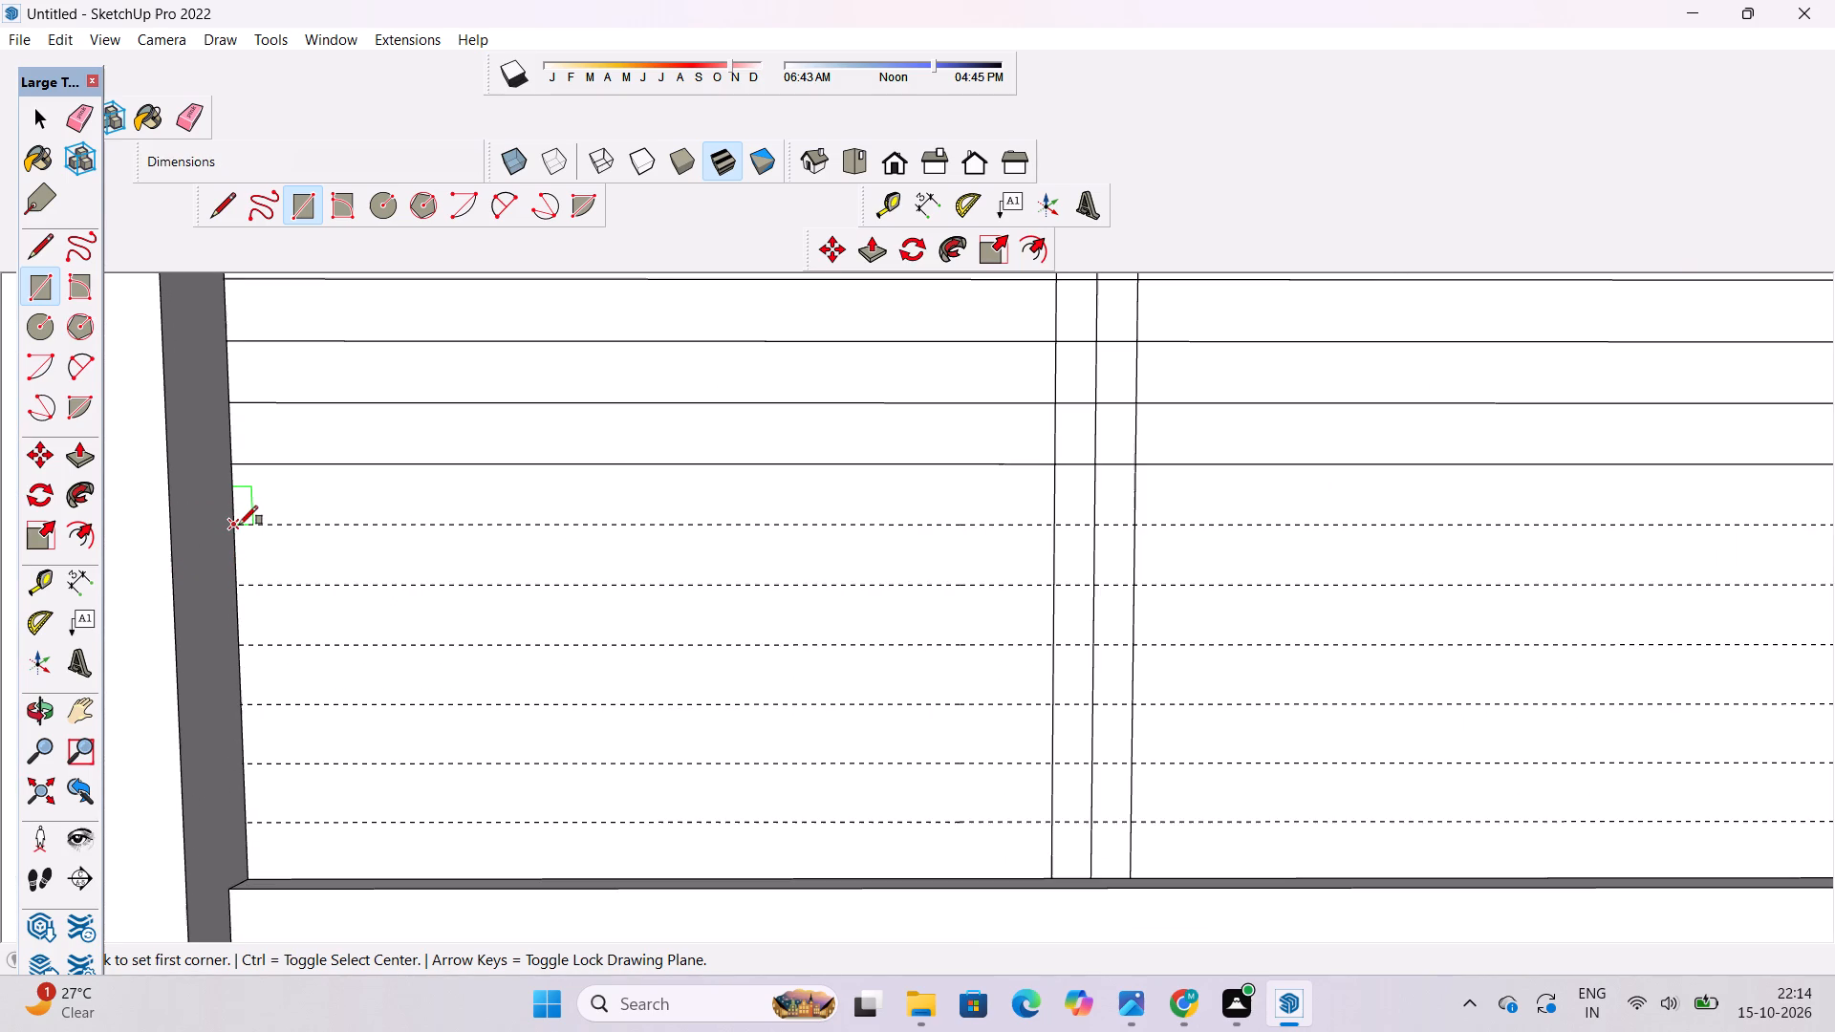
left_click(239, 525)
scroll(239, 525, "down", 8)
scroll(936, 523, "up", 5)
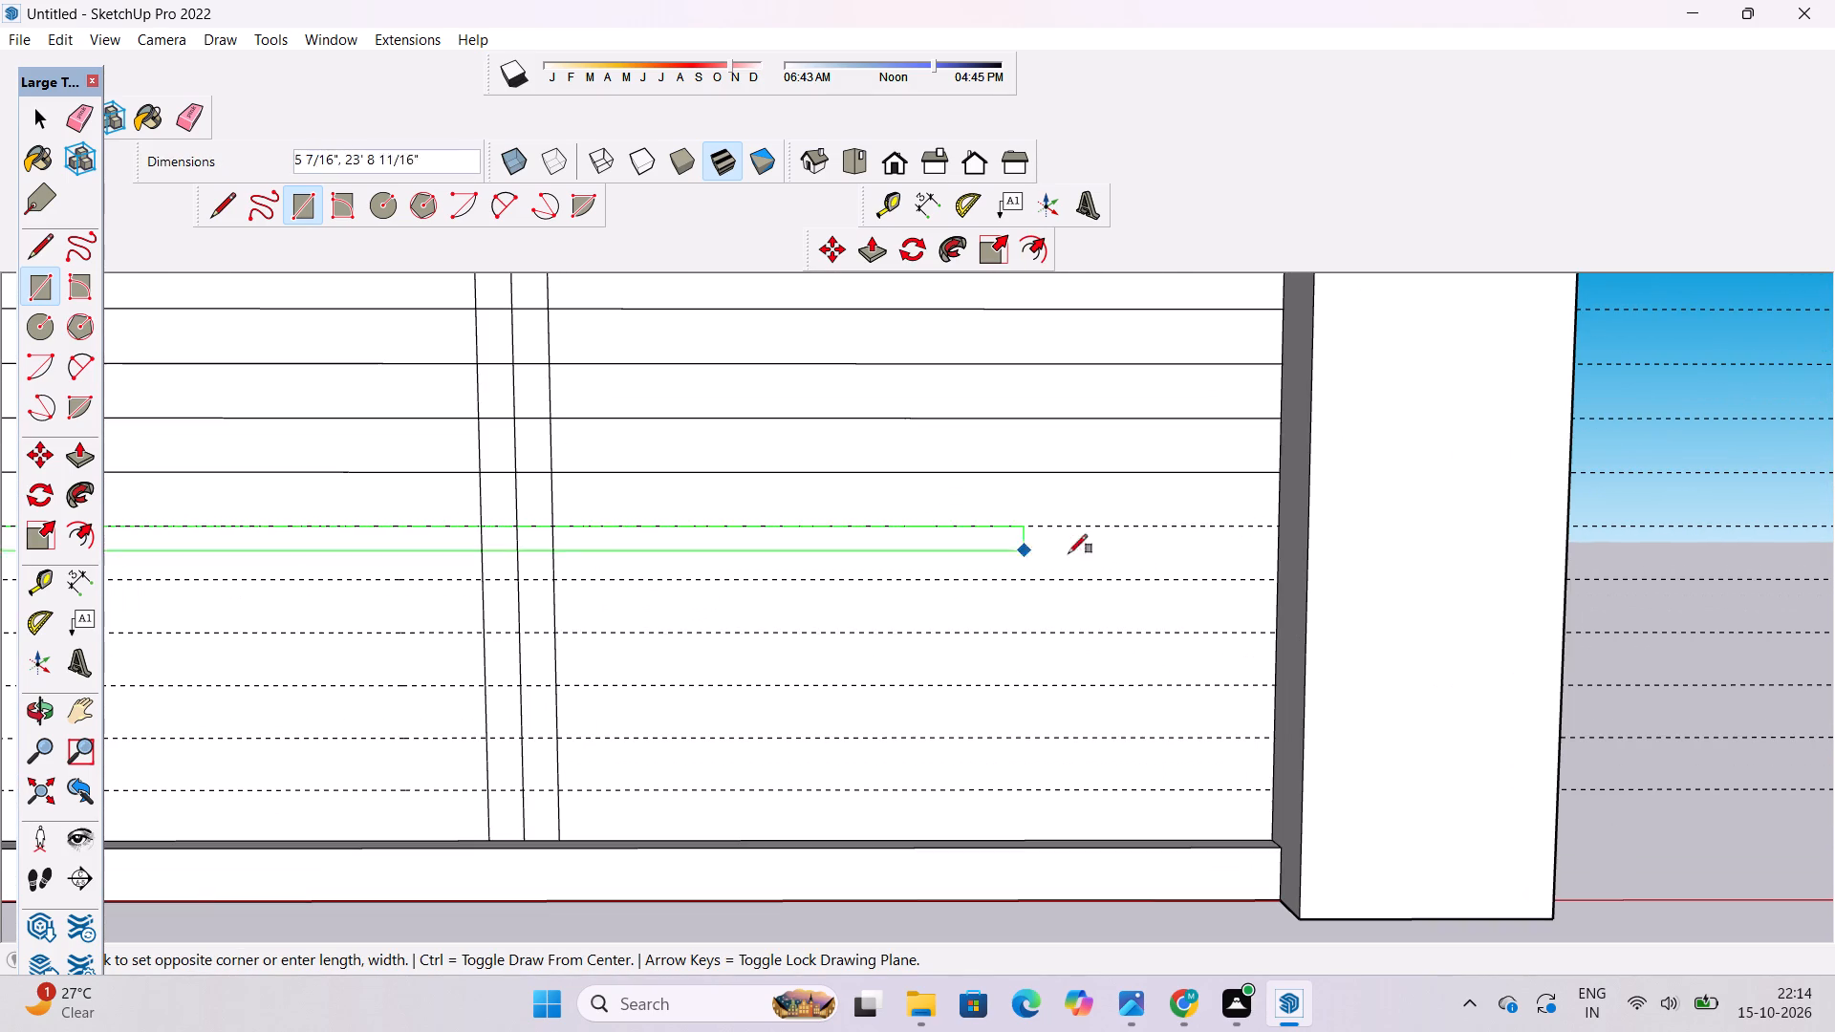
left_click(1276, 578)
Draw a 1' high, 28' 6" wide rectangle between the thirteenth and fourteenth guides, from pillar to pillar.
scroll(1138, 507, "down", 5)
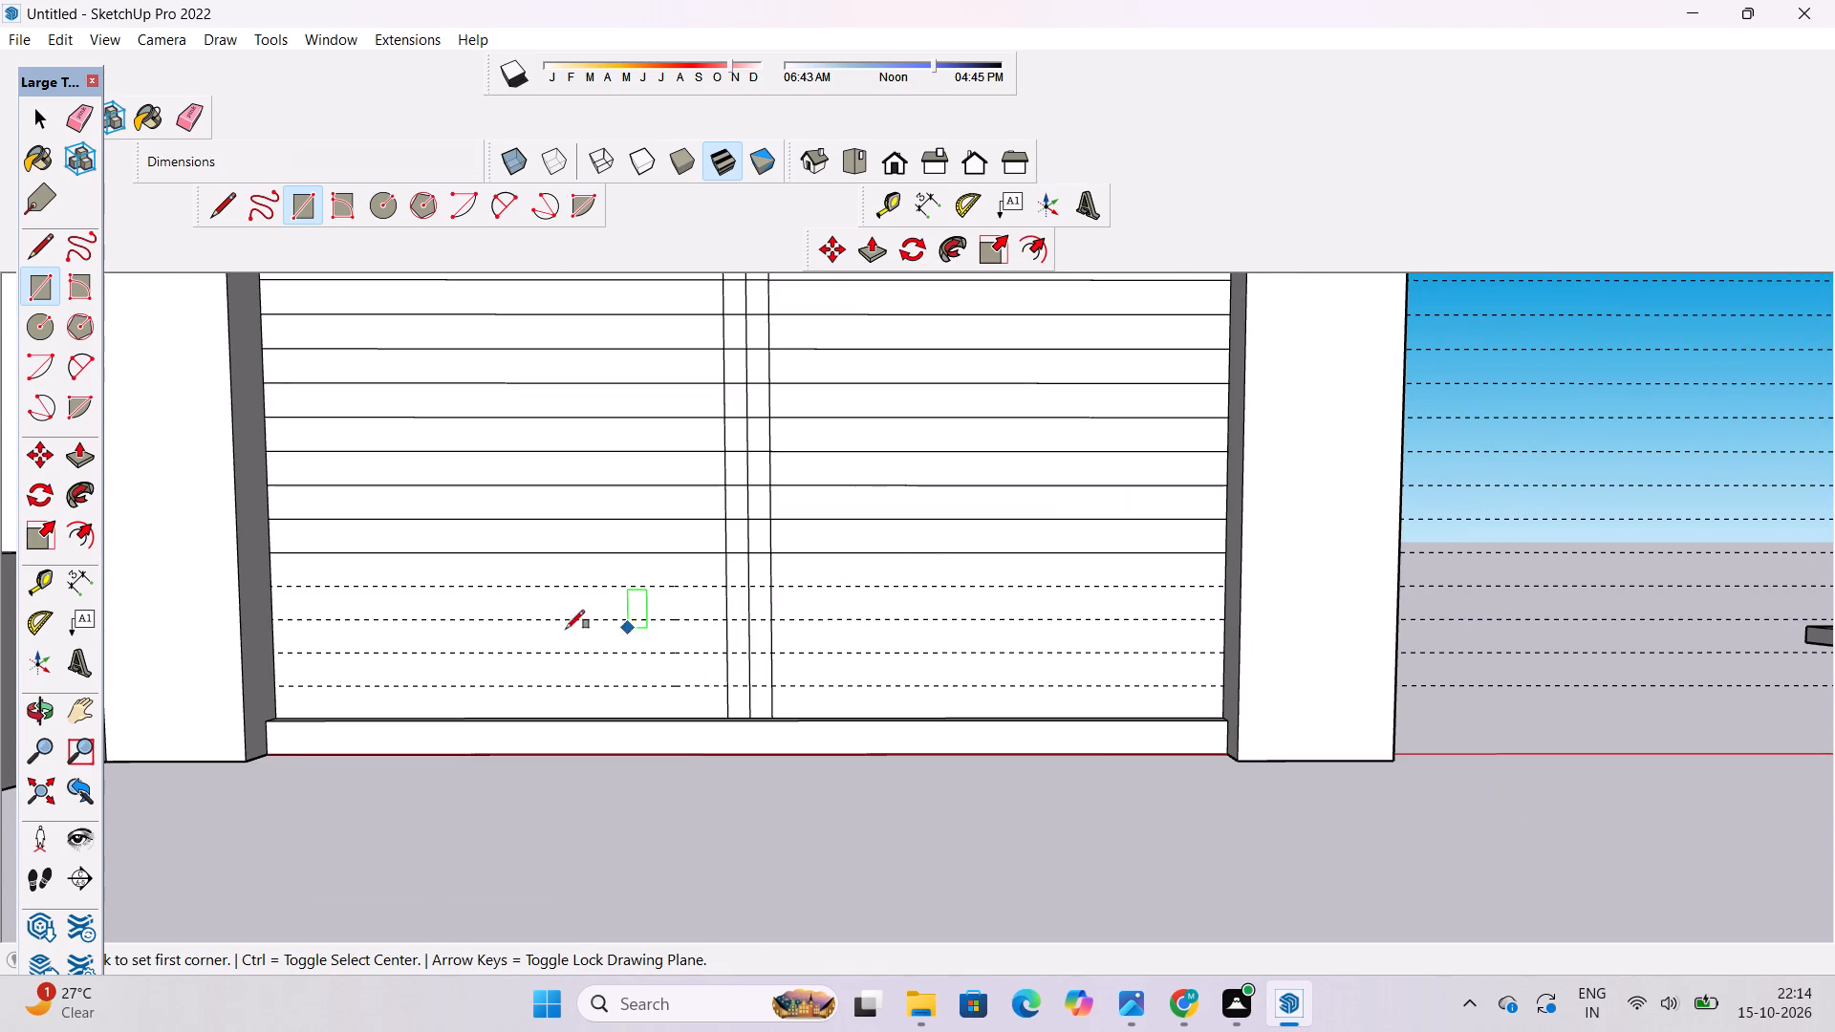
left_click(273, 583)
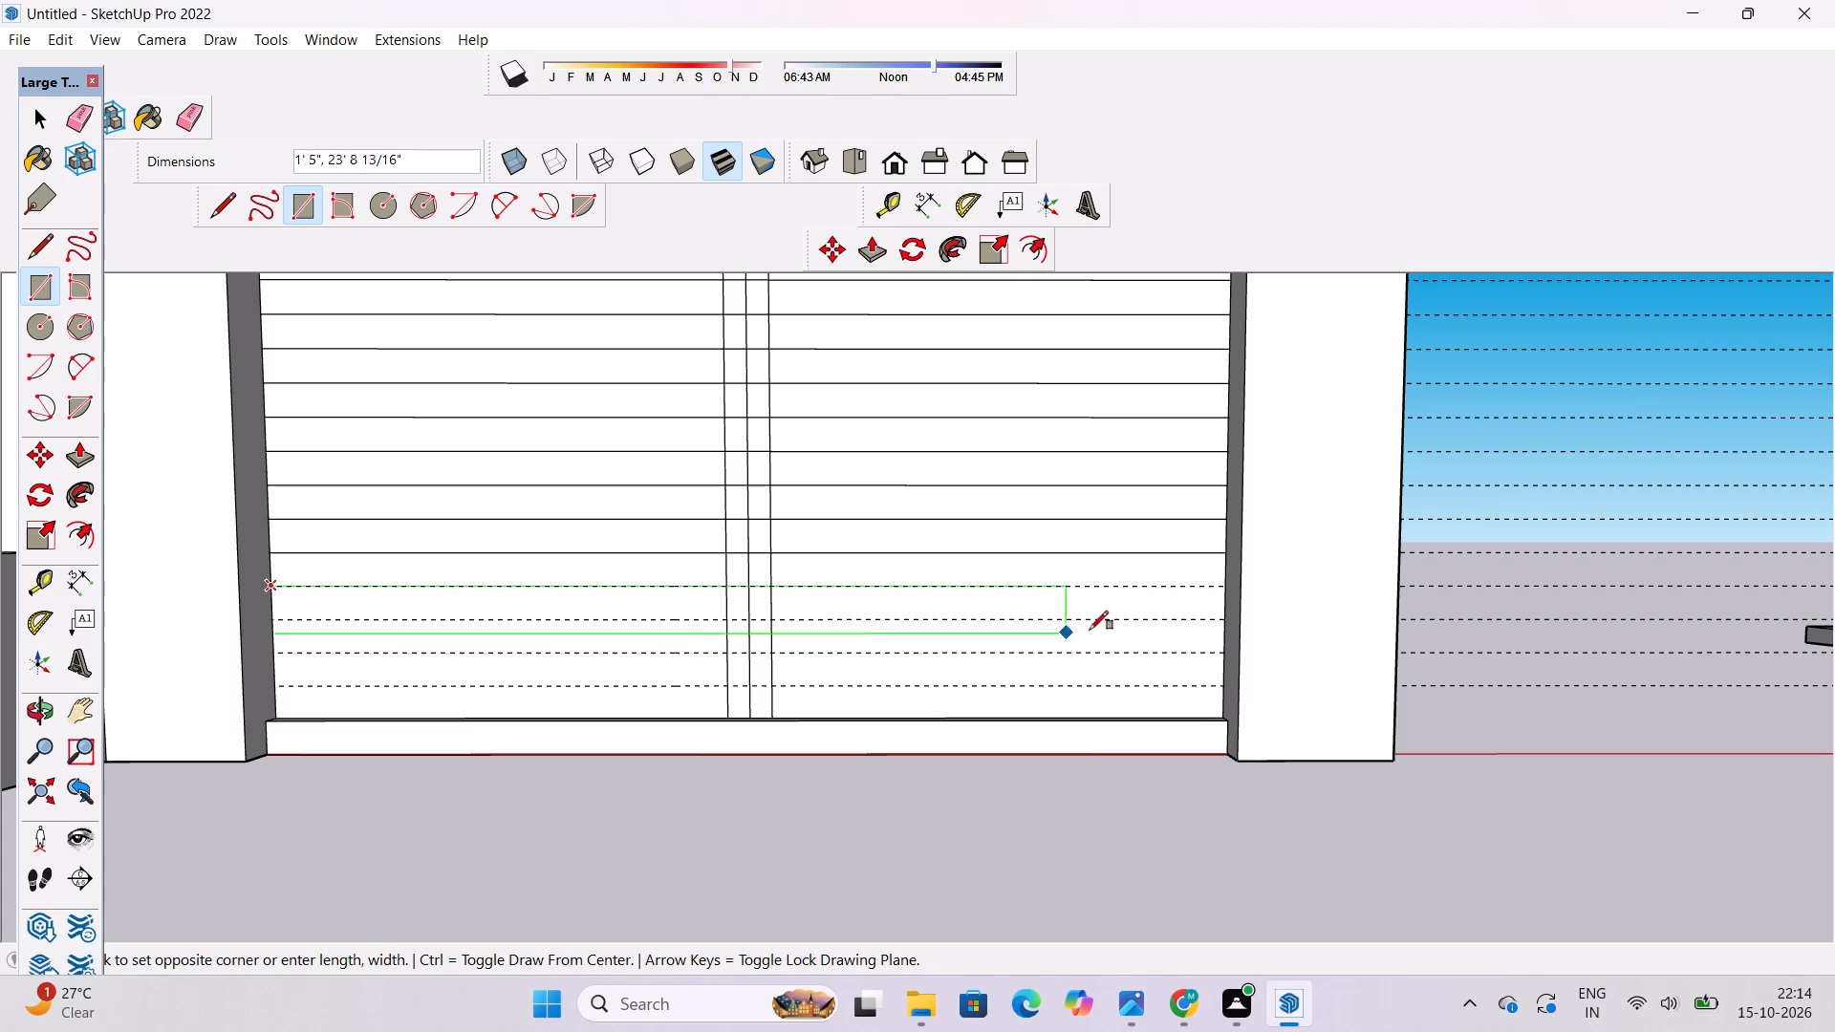
left_click(1221, 620)
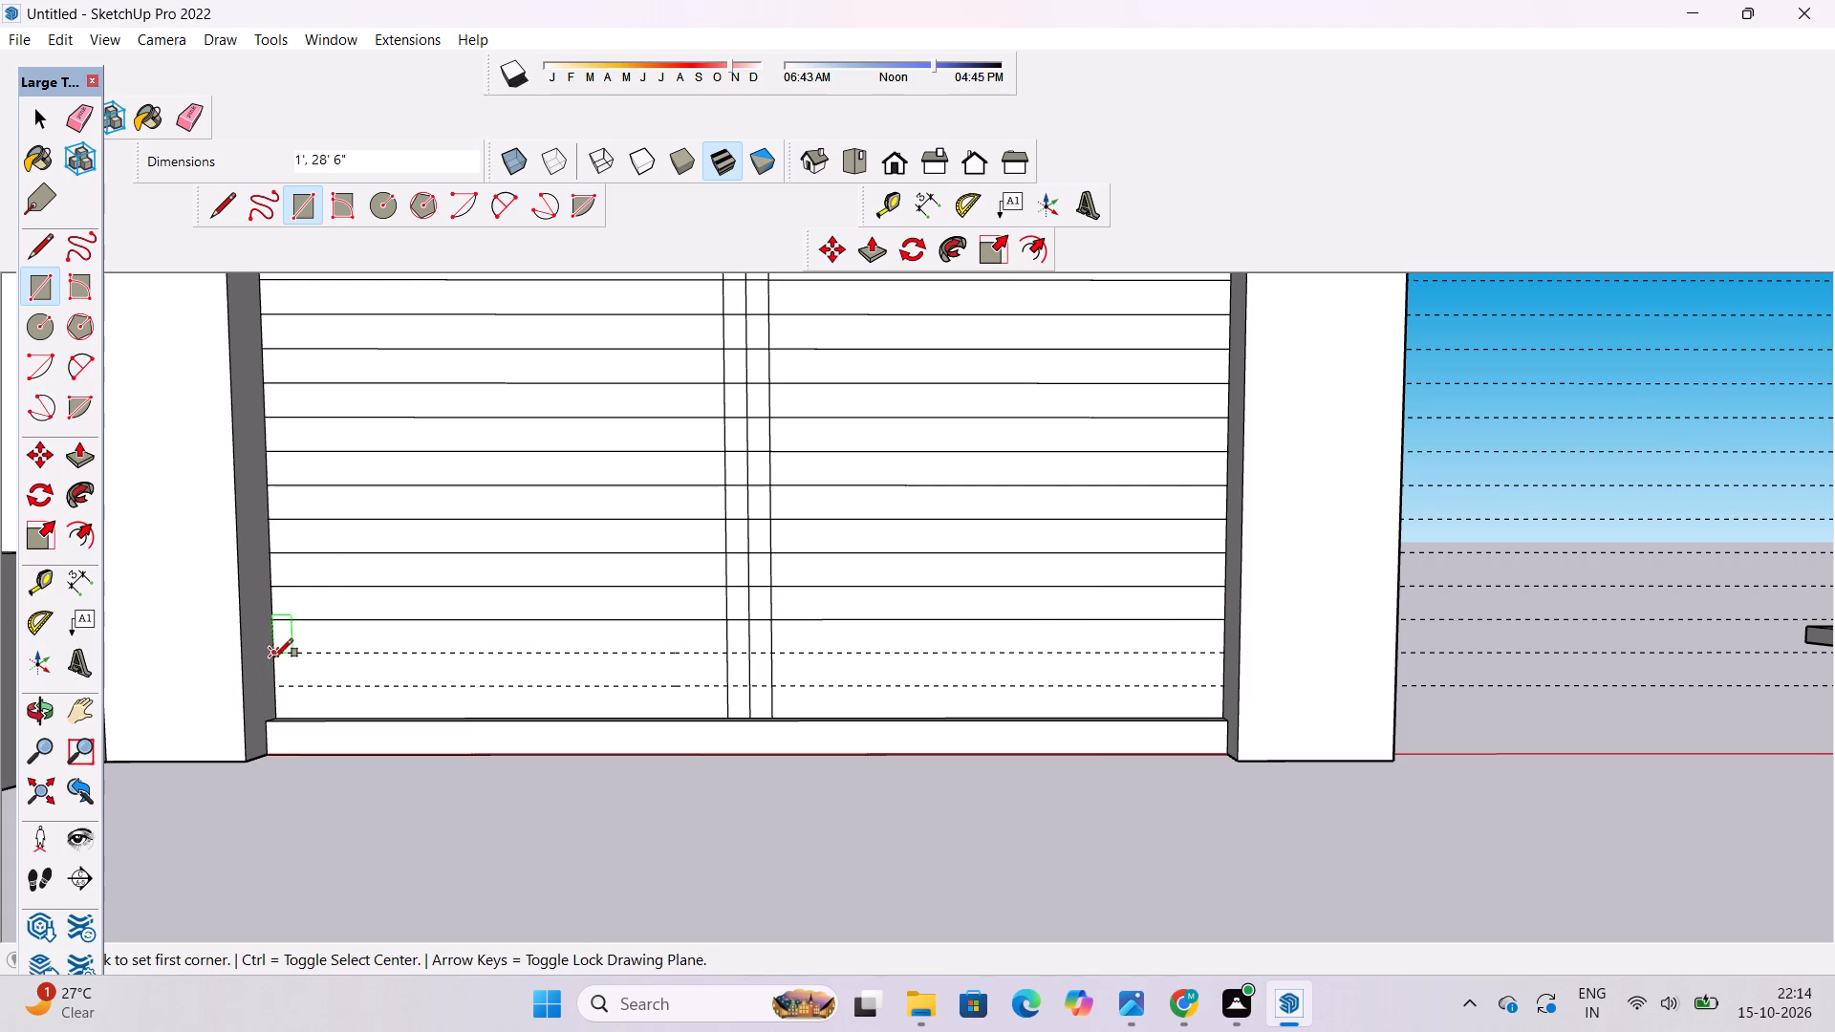
Draw a 1' high rectangle between the two lowest guides, spanning the wall from pillar to pillar.
left_click(280, 654)
left_click(1223, 685)
scroll(1120, 671, "up", 3)
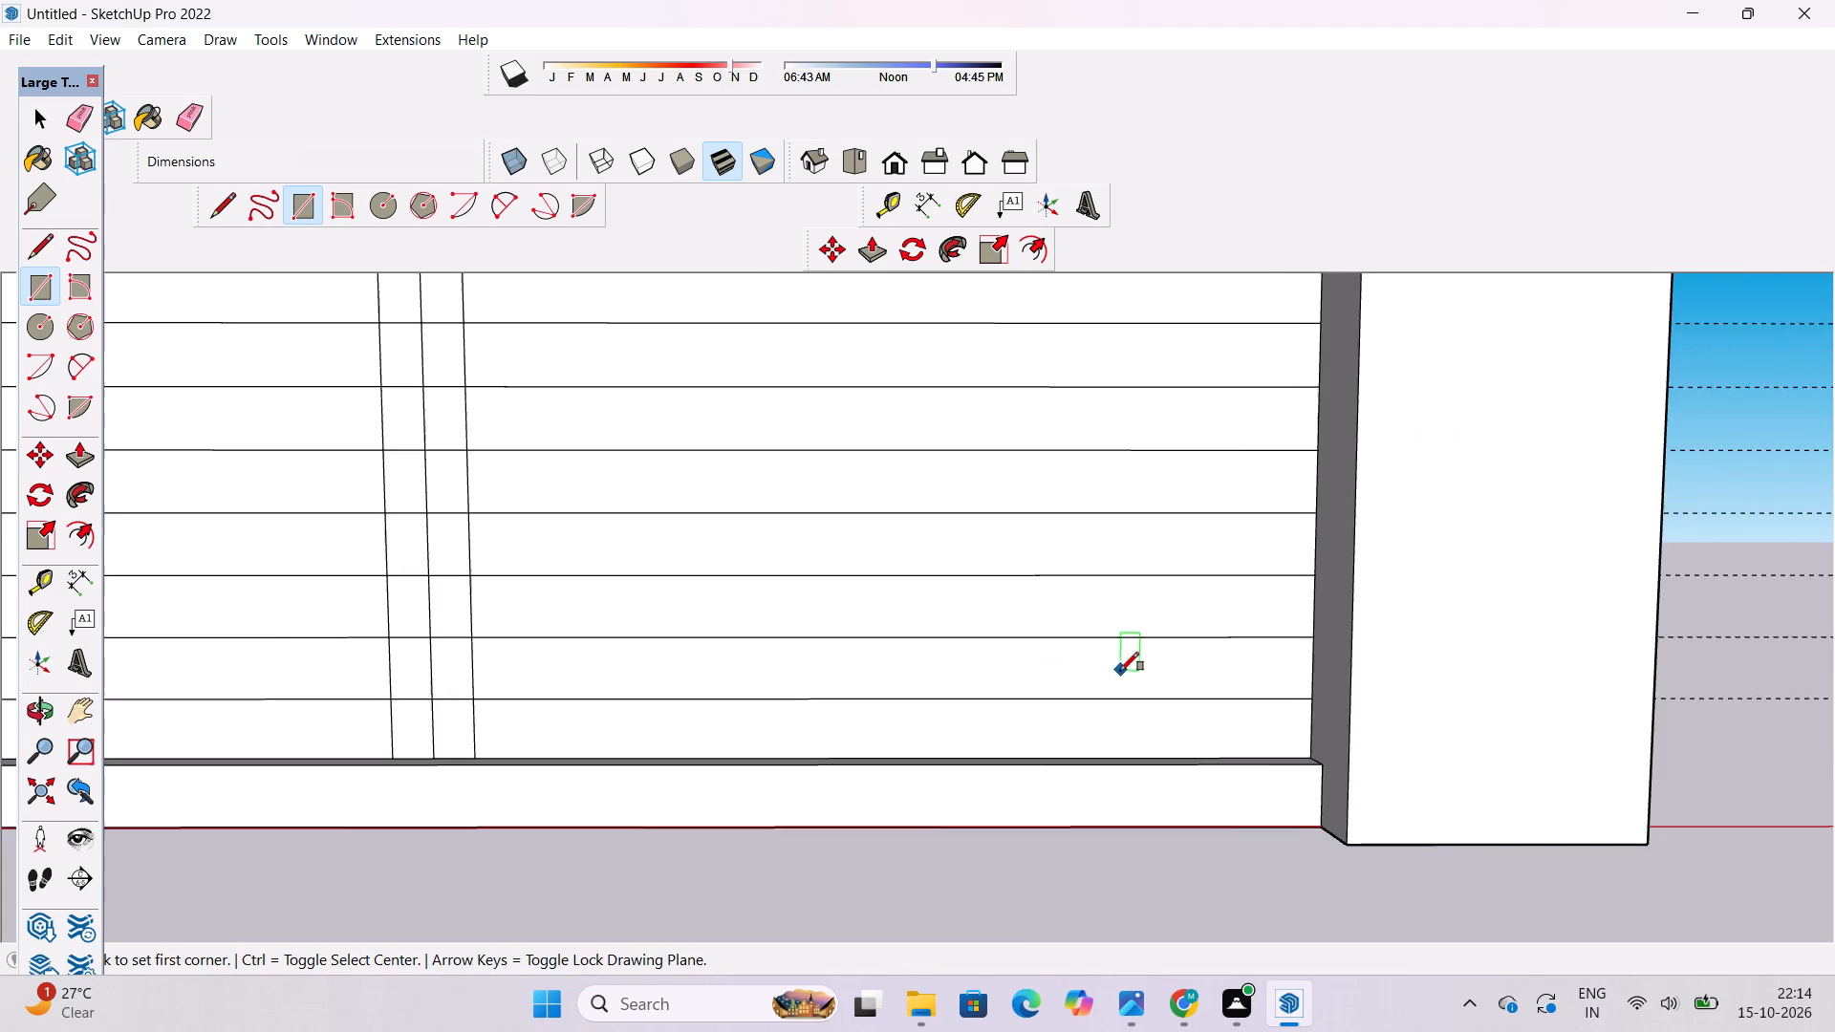
scroll(1120, 671, "up", 4)
scroll(304, 648, "down", 5)
Erase all the horizontal guides that extend past the front wall.
left_click(183, 127)
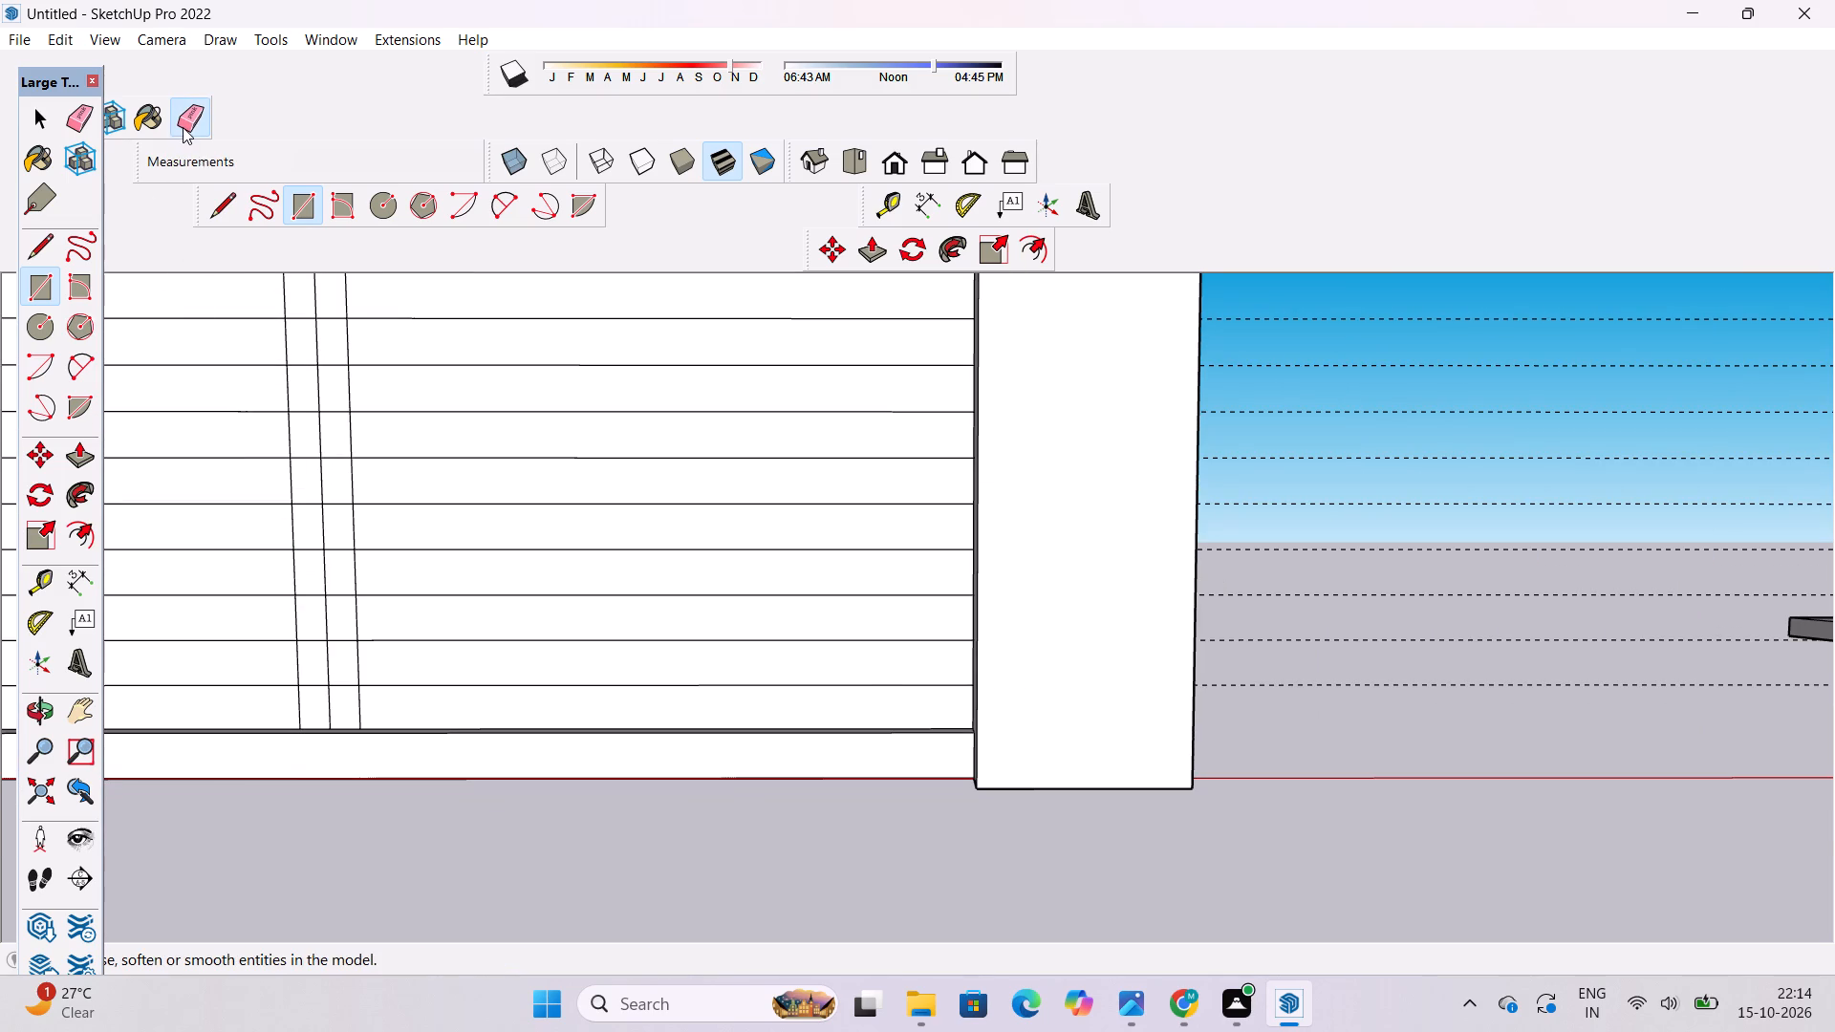
scroll(867, 678, "down", 10)
left_click_drag(1241, 376, 1250, 481)
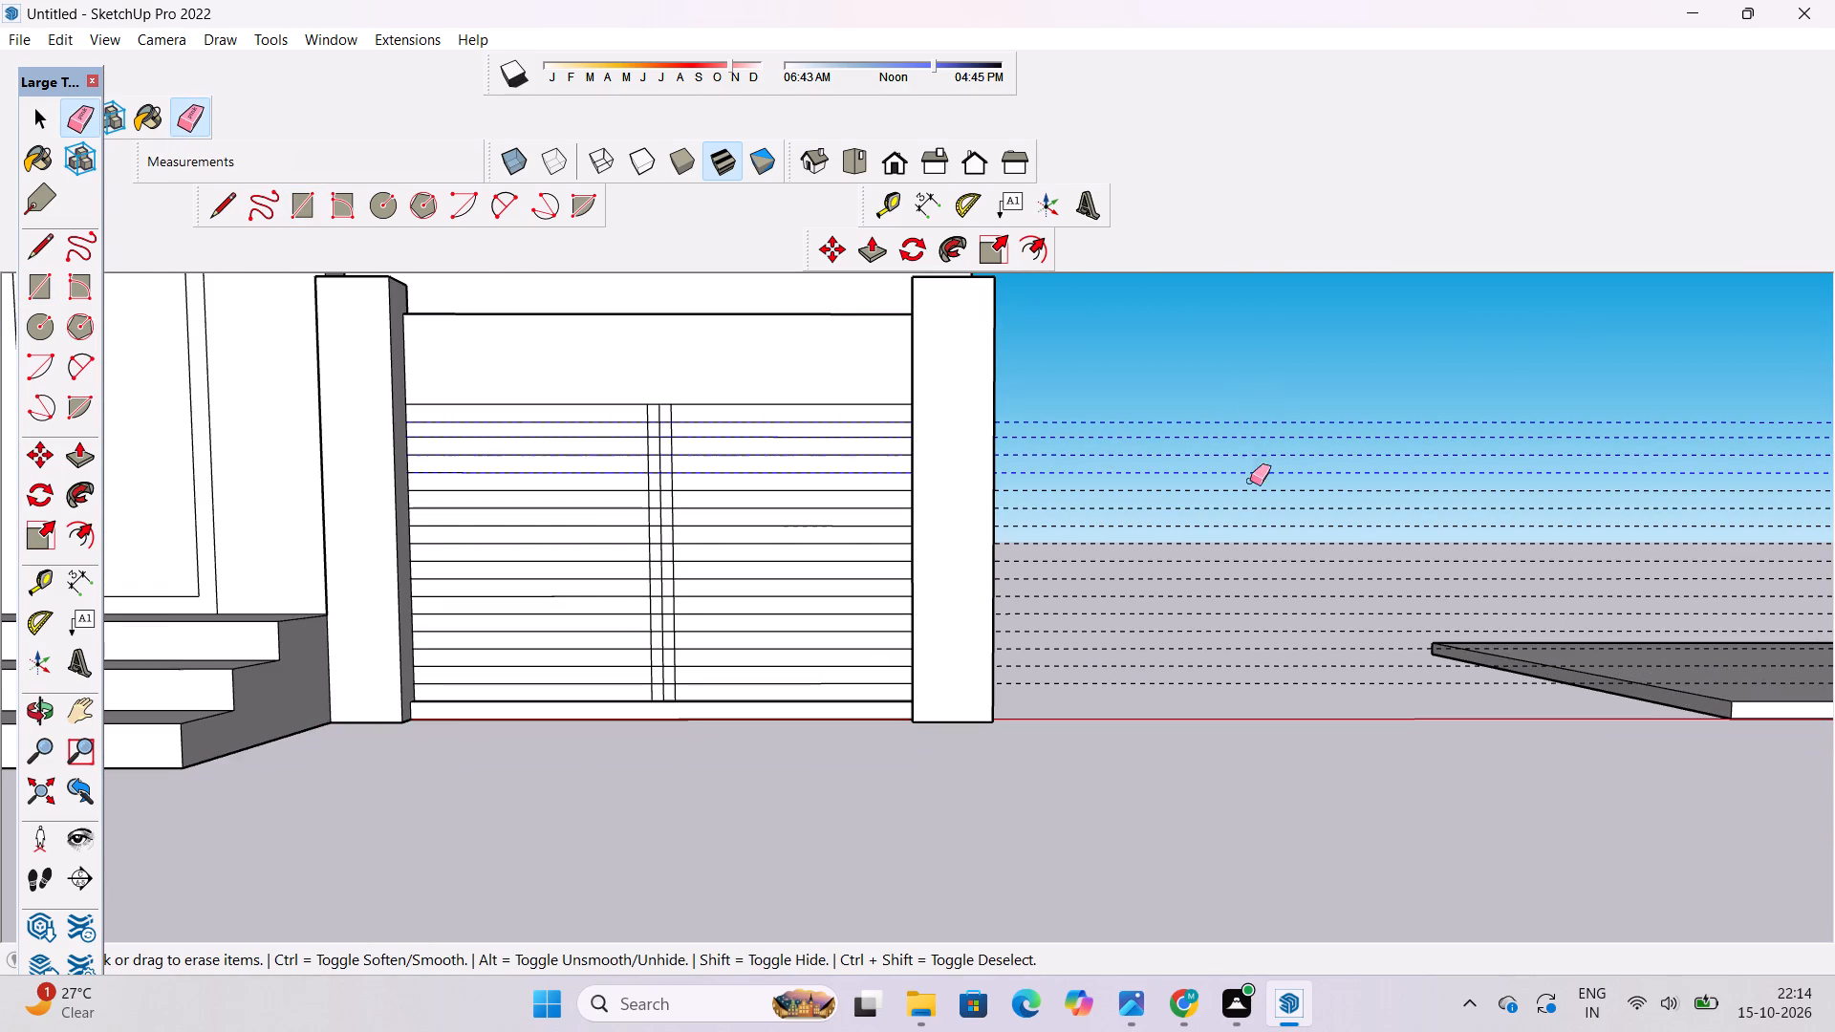
left_click_drag(1250, 481, 1220, 690)
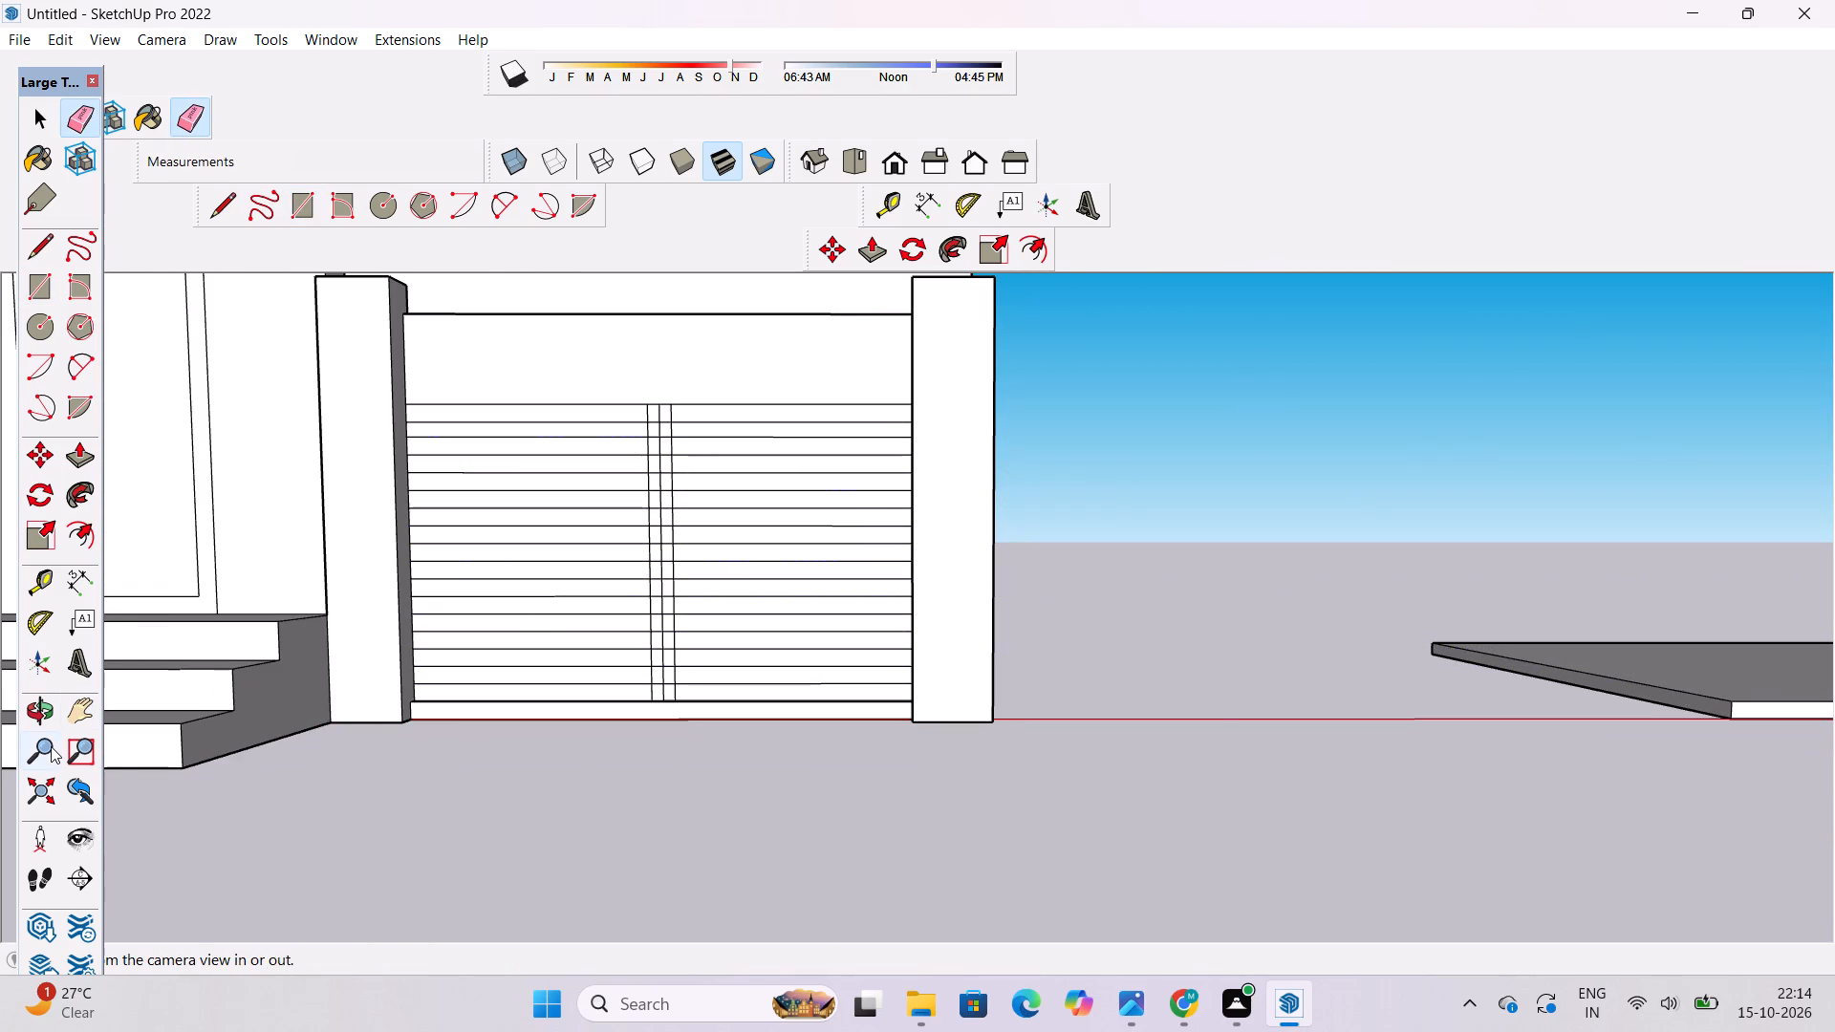
Erase the horizontal line segments crossing both halves of the central vertical strip in the lower part of the wall.
left_click(40, 711)
scroll(546, 608, "up", 5)
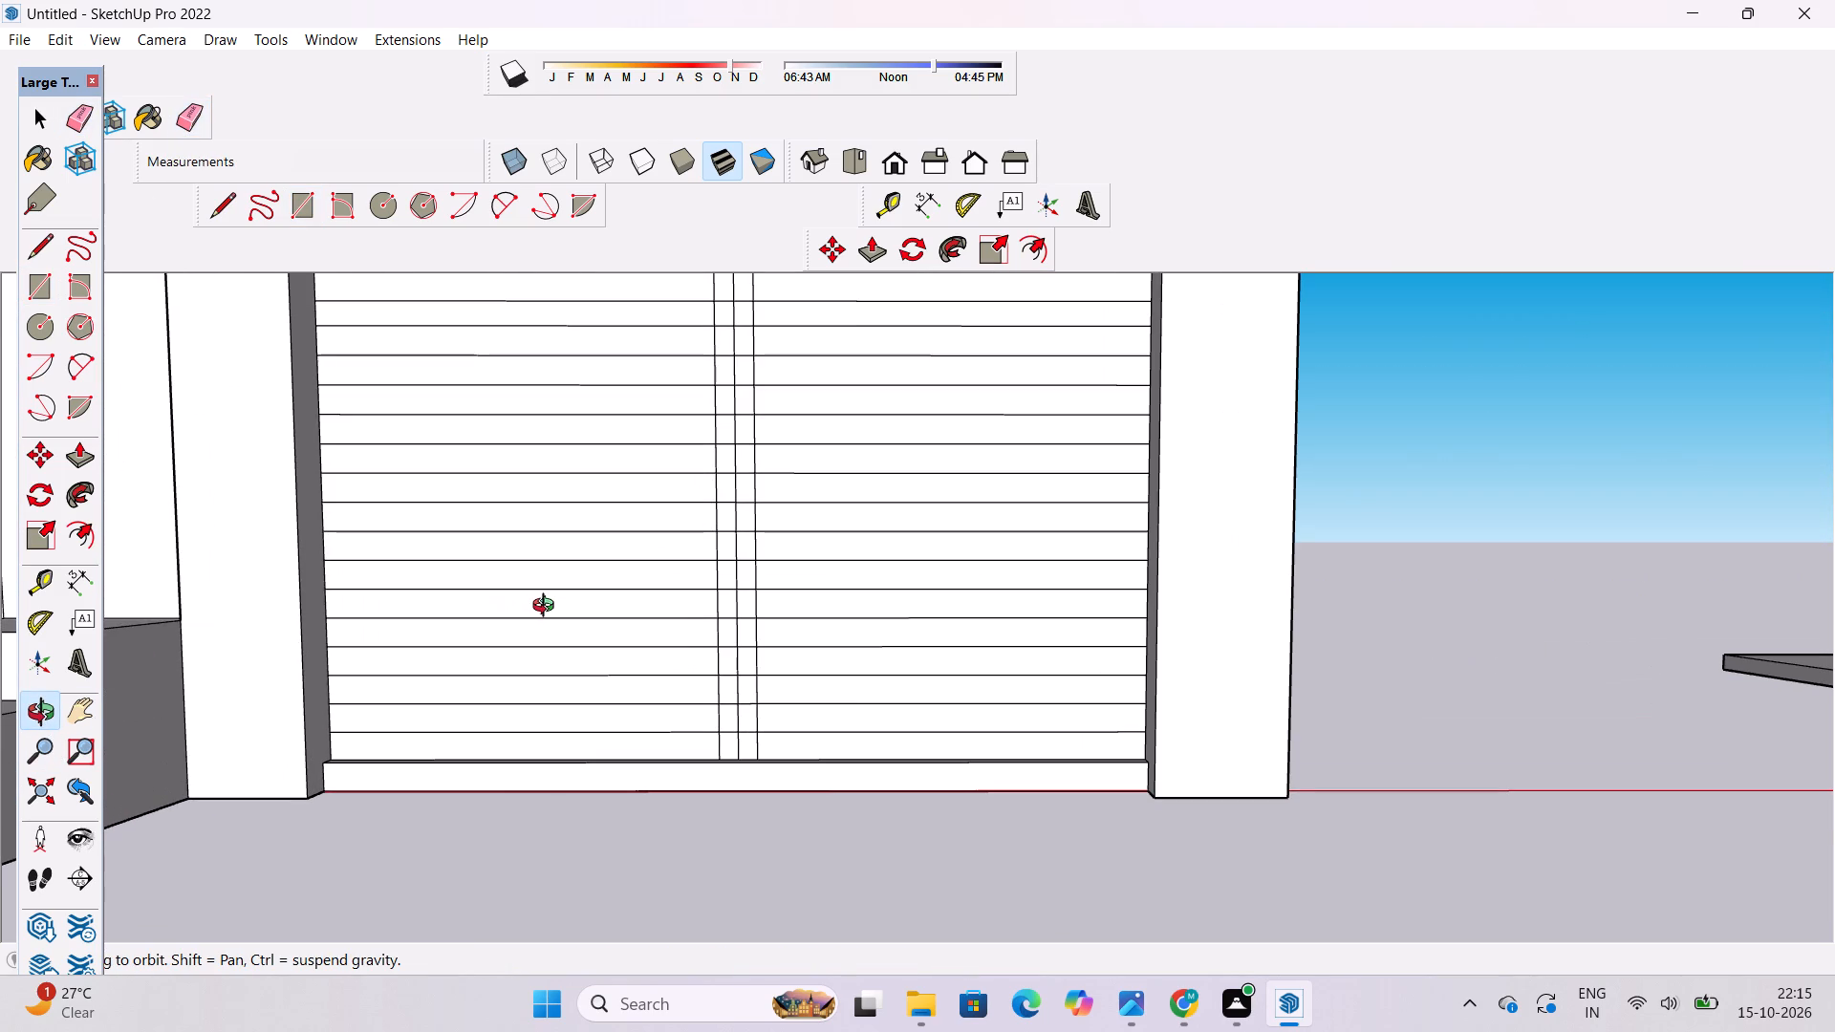
left_click_drag(544, 589, 547, 635, "shift")
scroll(546, 636, "down", 3)
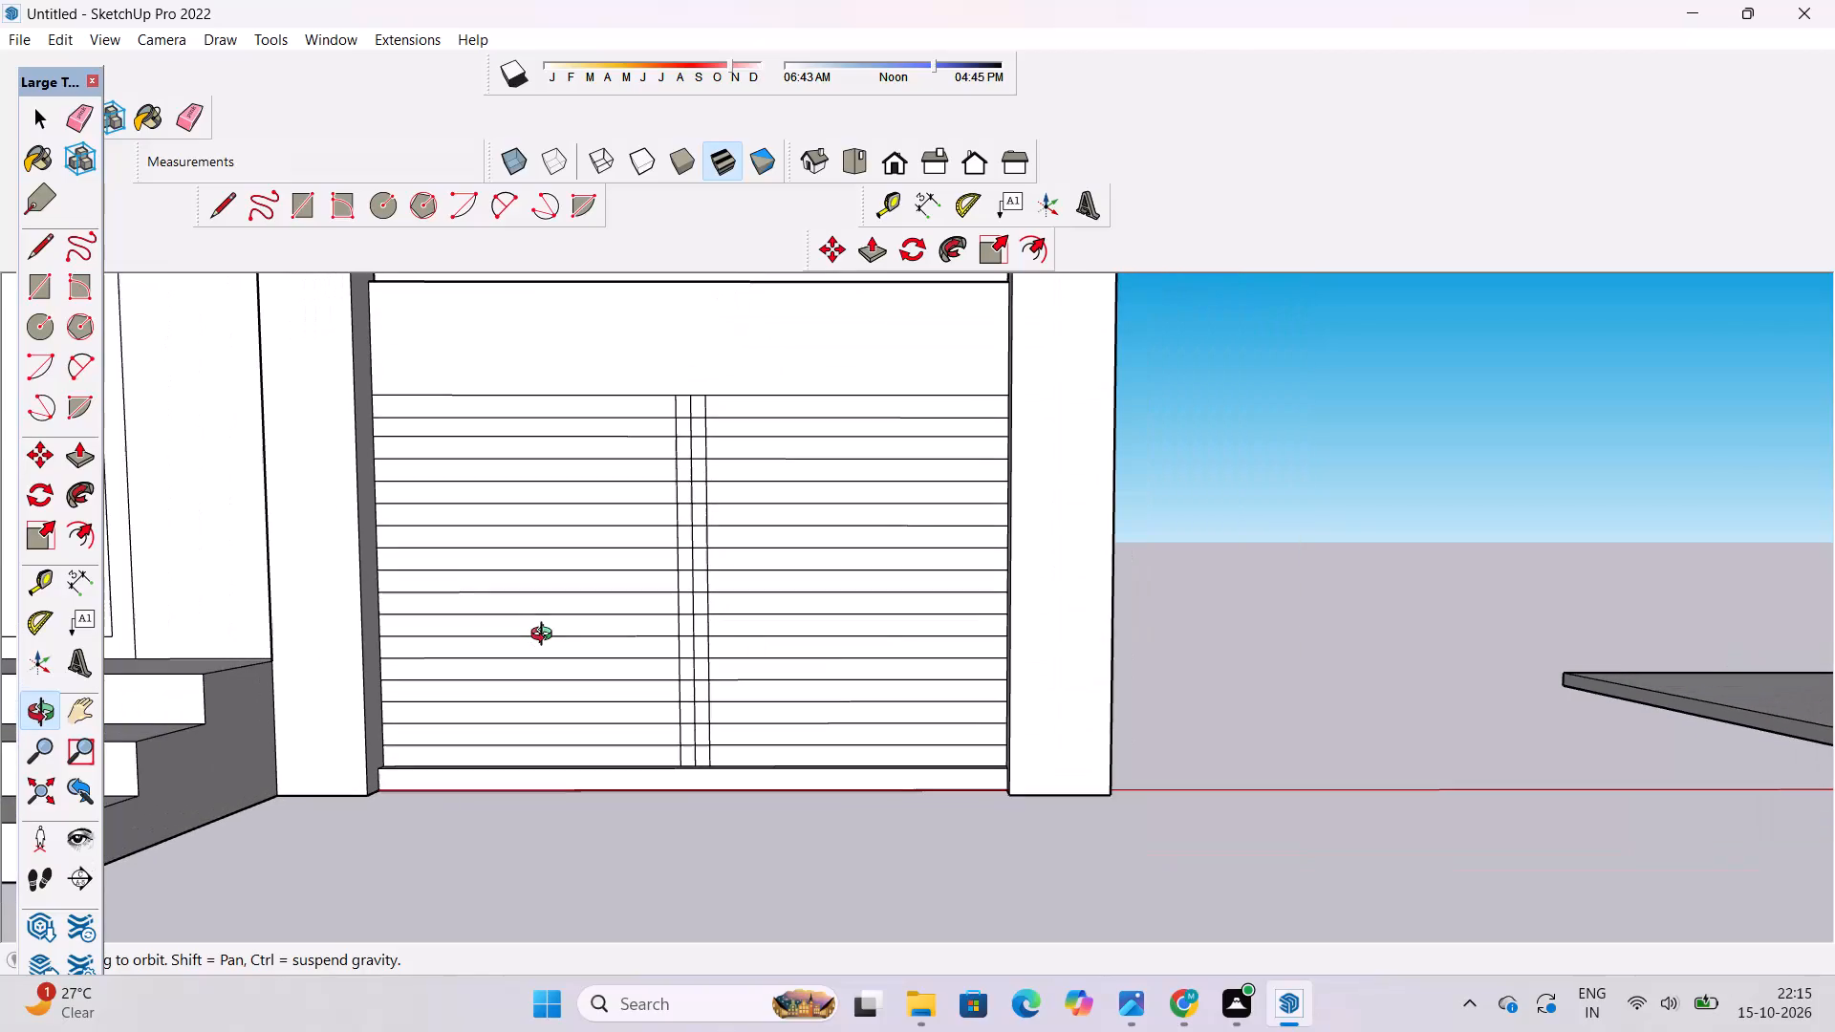
key("e")
scroll(718, 729, "up", 8)
left_click_drag(652, 773, 644, 530)
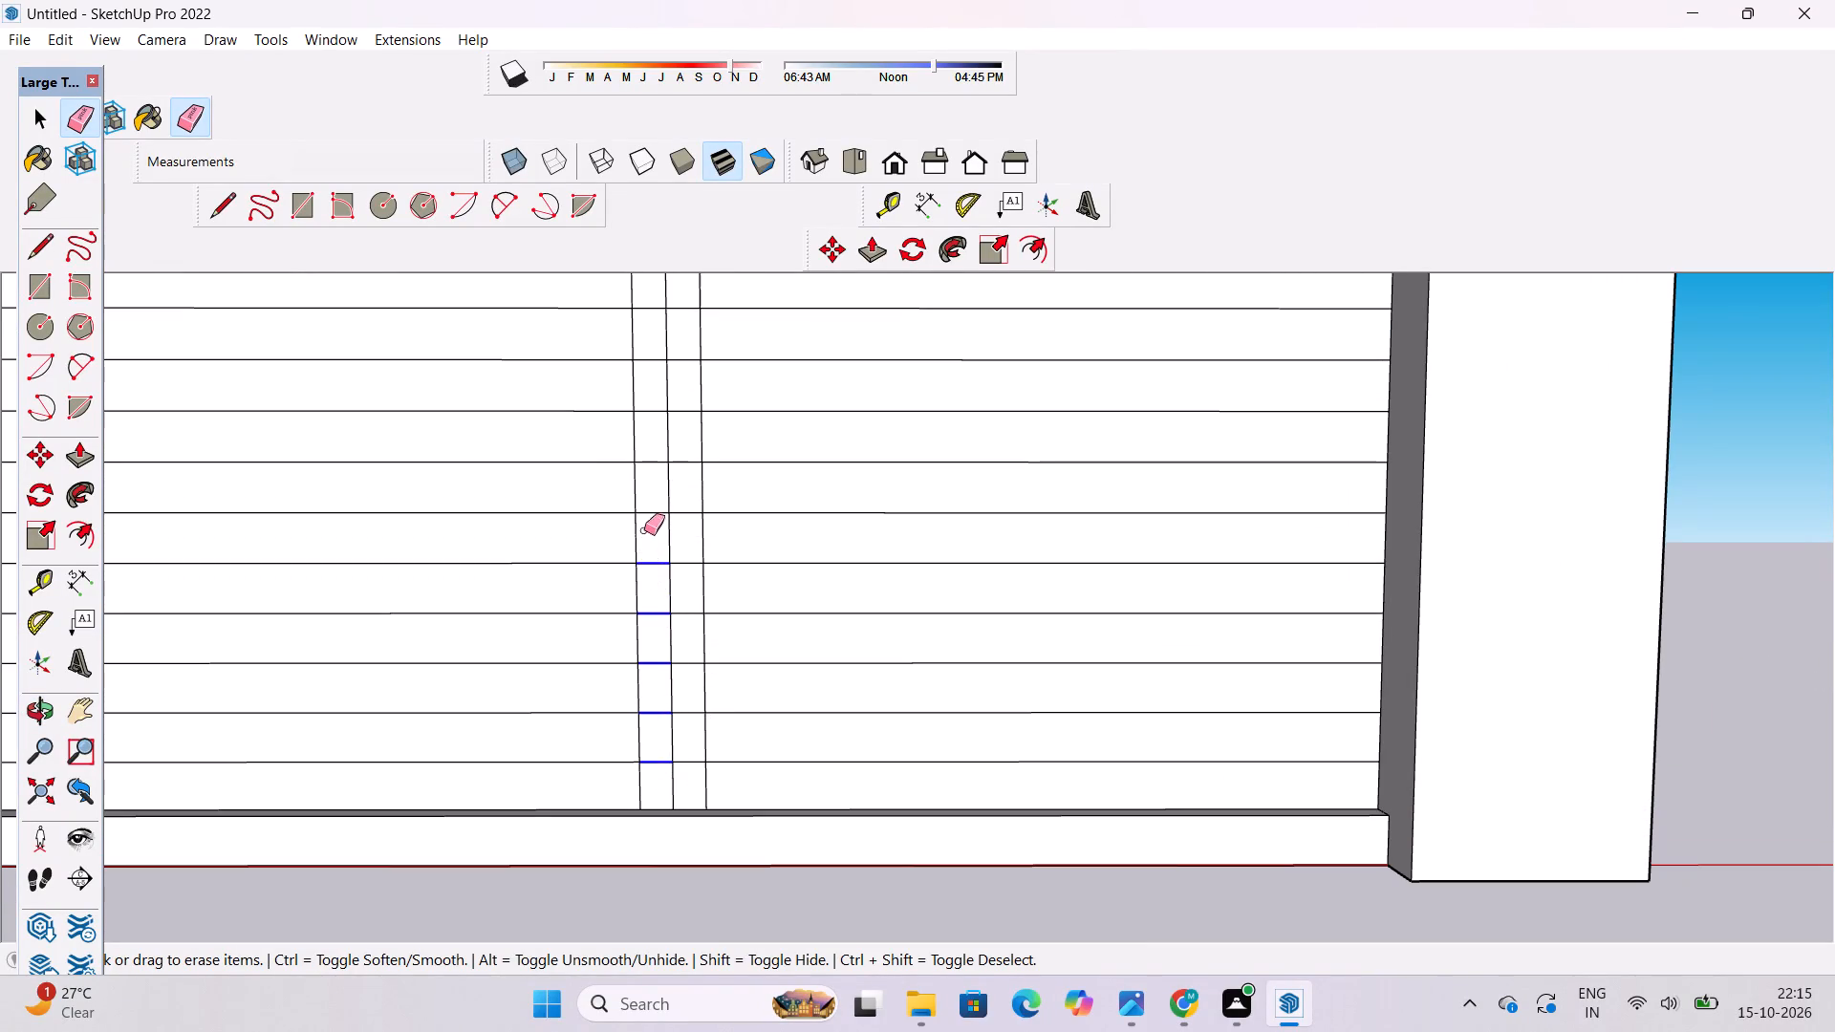
left_click_drag(644, 530, 645, 476)
left_click_drag(688, 463, 694, 538)
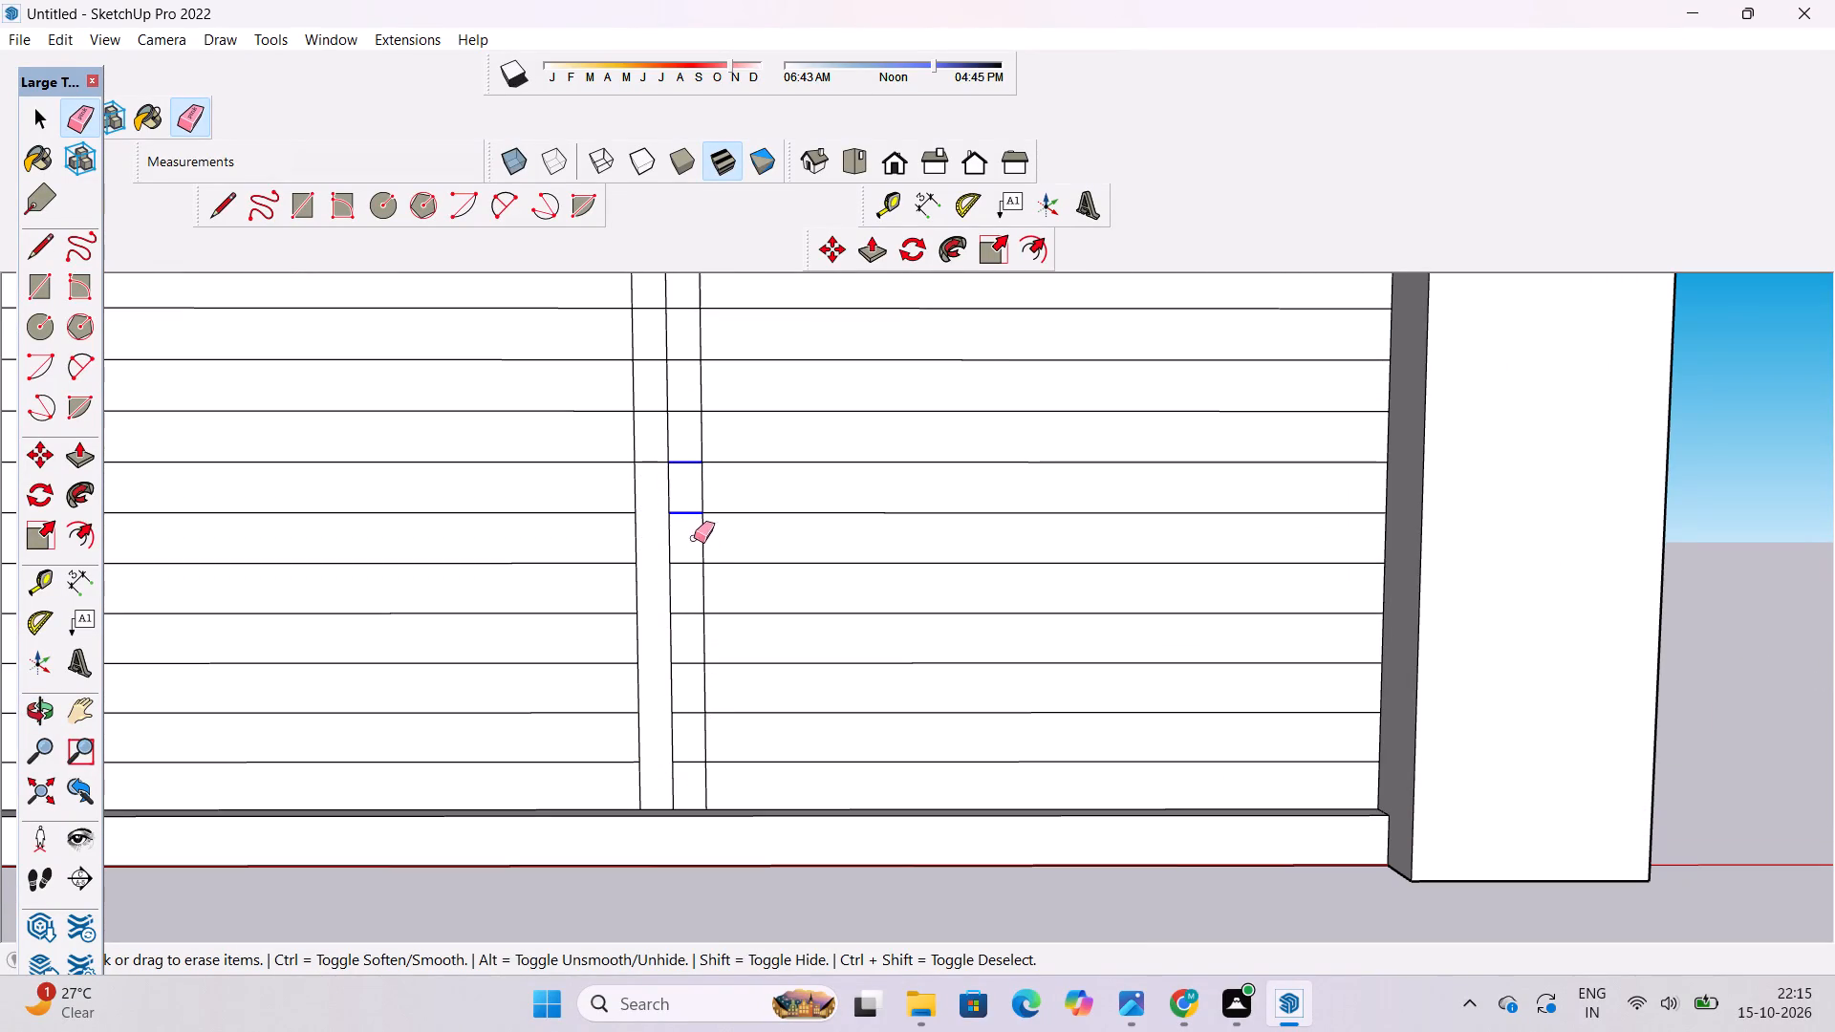
left_click_drag(694, 538, 687, 770)
Erase the remaining horizontal line segments crossing both halves of the central vertical strip in the upper part of the wall.
scroll(648, 778, "down", 10)
scroll(647, 487, "up", 6)
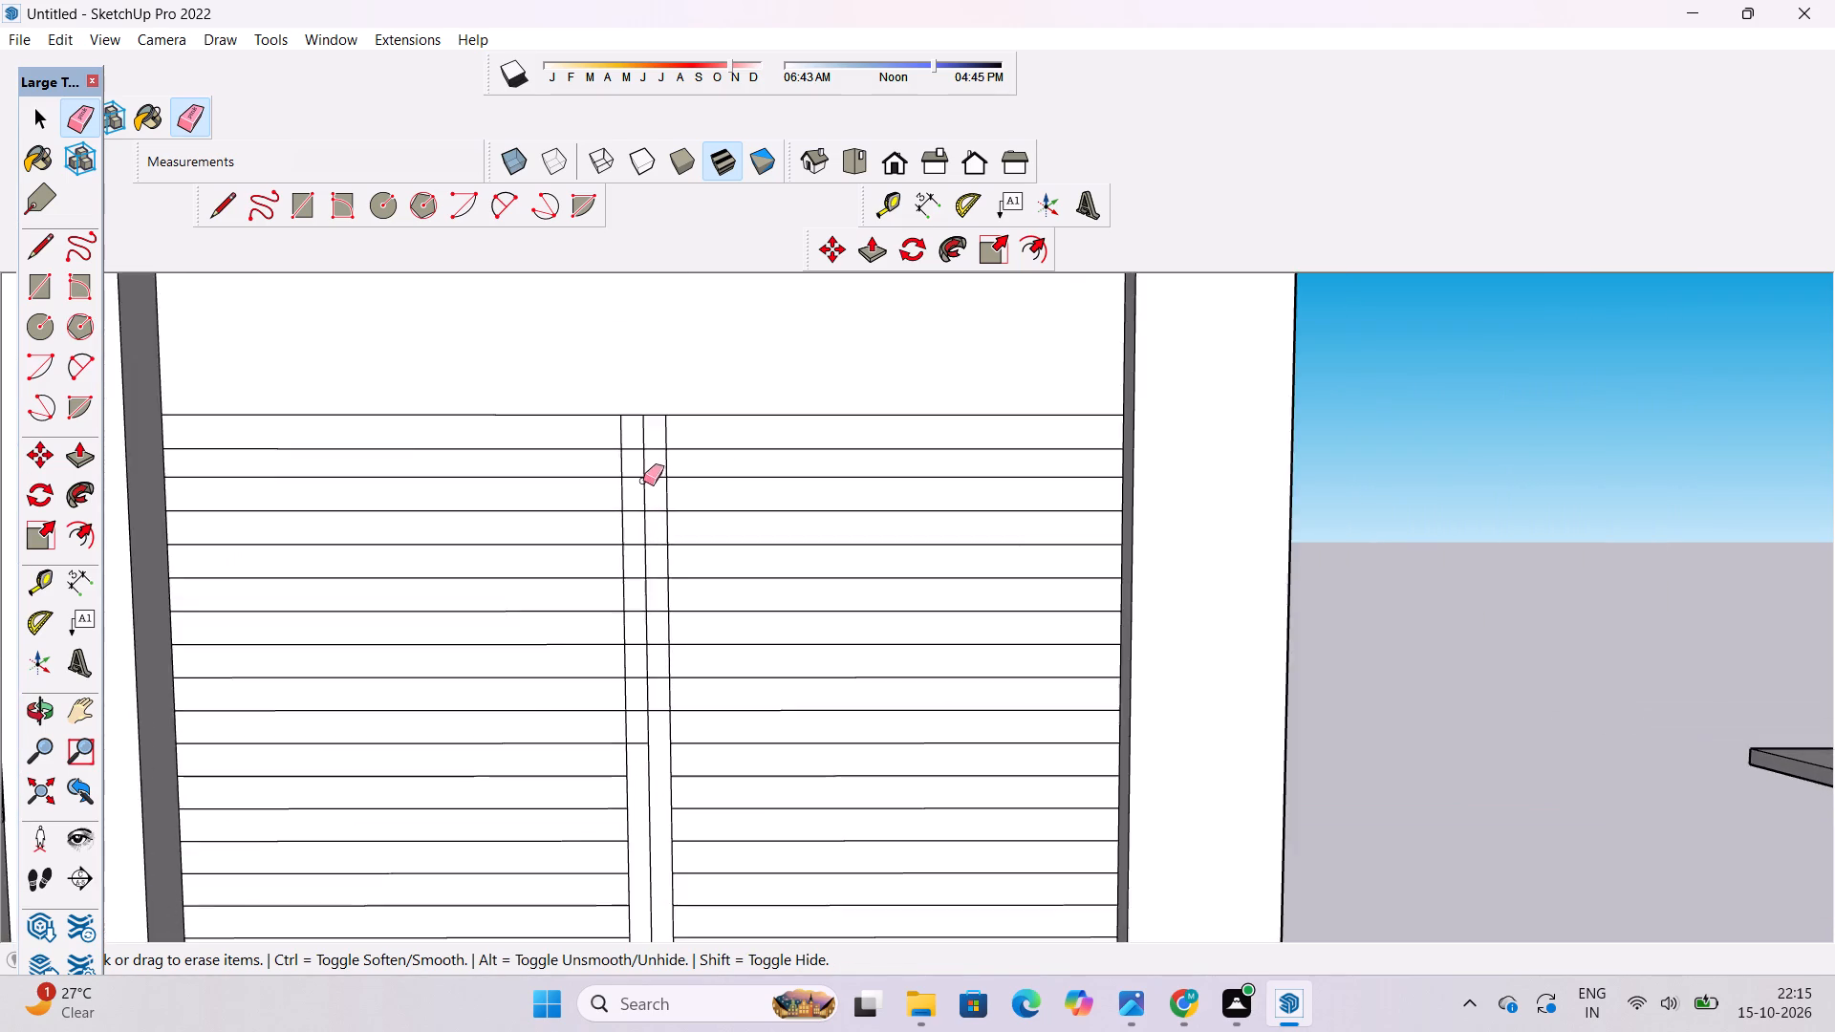
scroll(643, 481, "up", 2)
left_click_drag(626, 435, 633, 560)
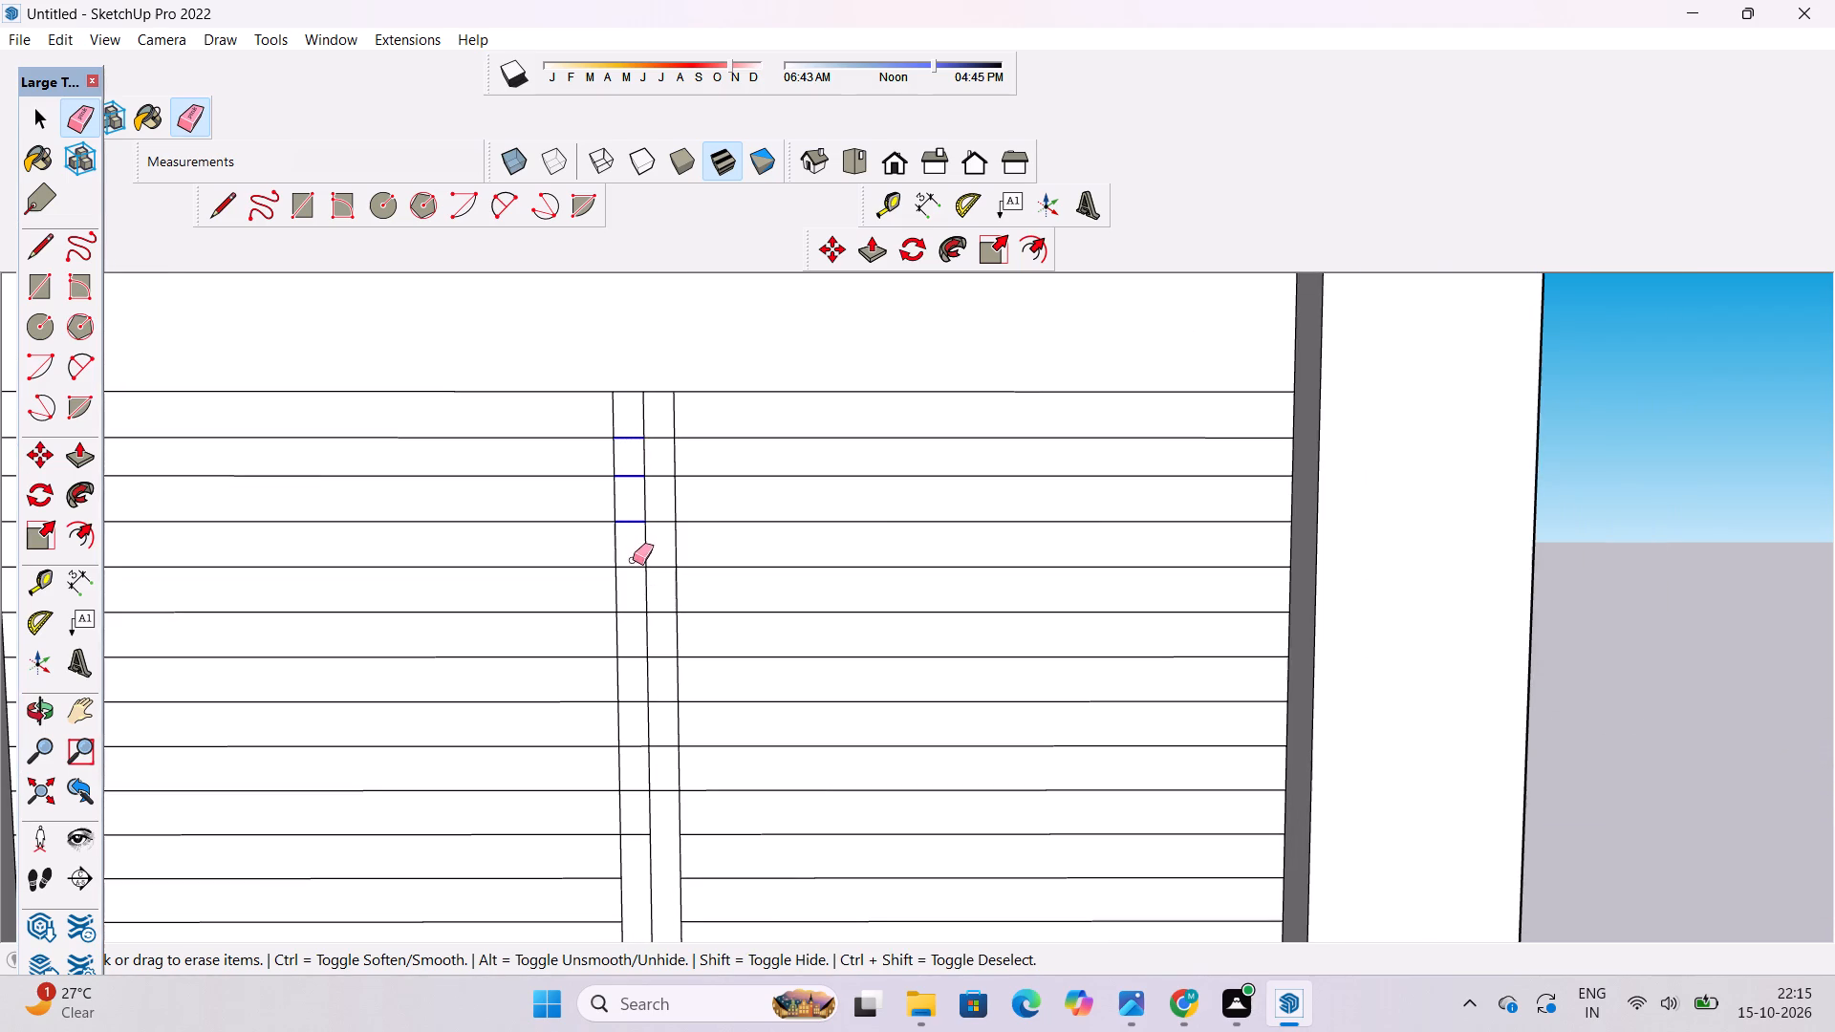
left_click_drag(633, 560, 622, 675)
scroll(615, 616, "down", 4)
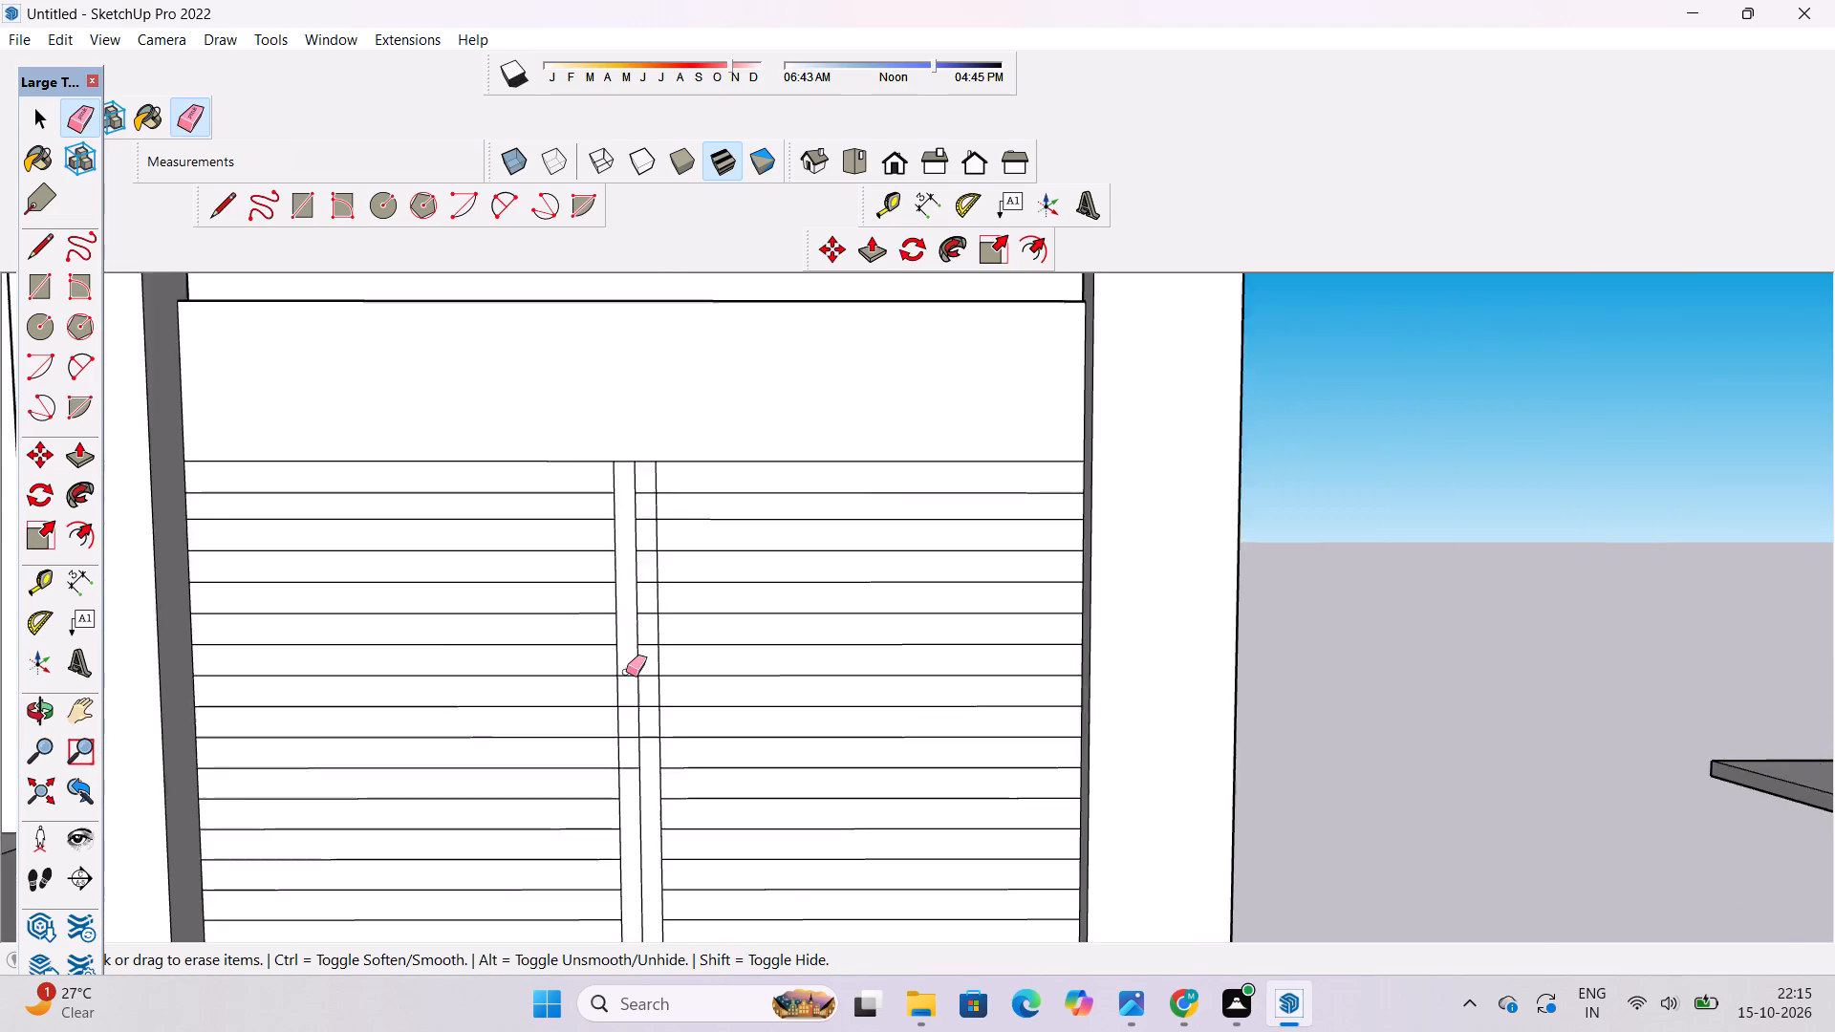
scroll(626, 674, "up", 4)
left_click_drag(622, 671, 627, 819)
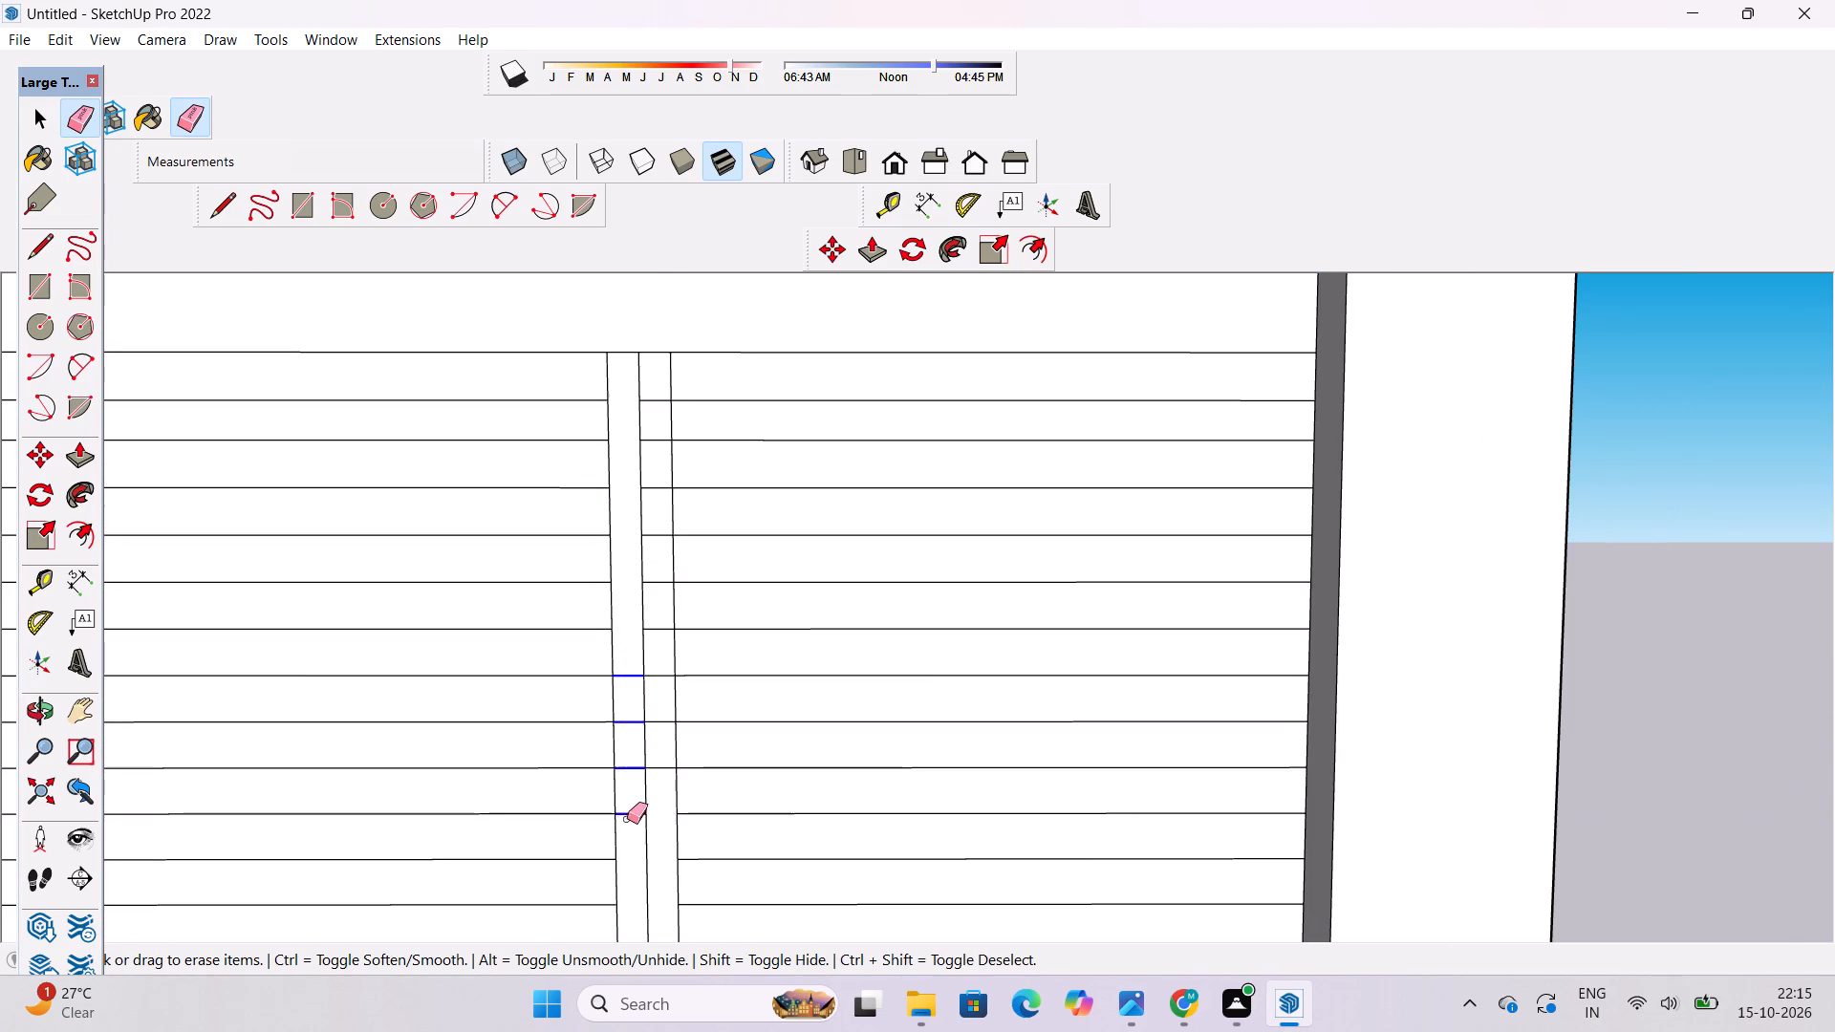
left_click_drag(627, 819, 624, 814)
left_click_drag(662, 784, 666, 670)
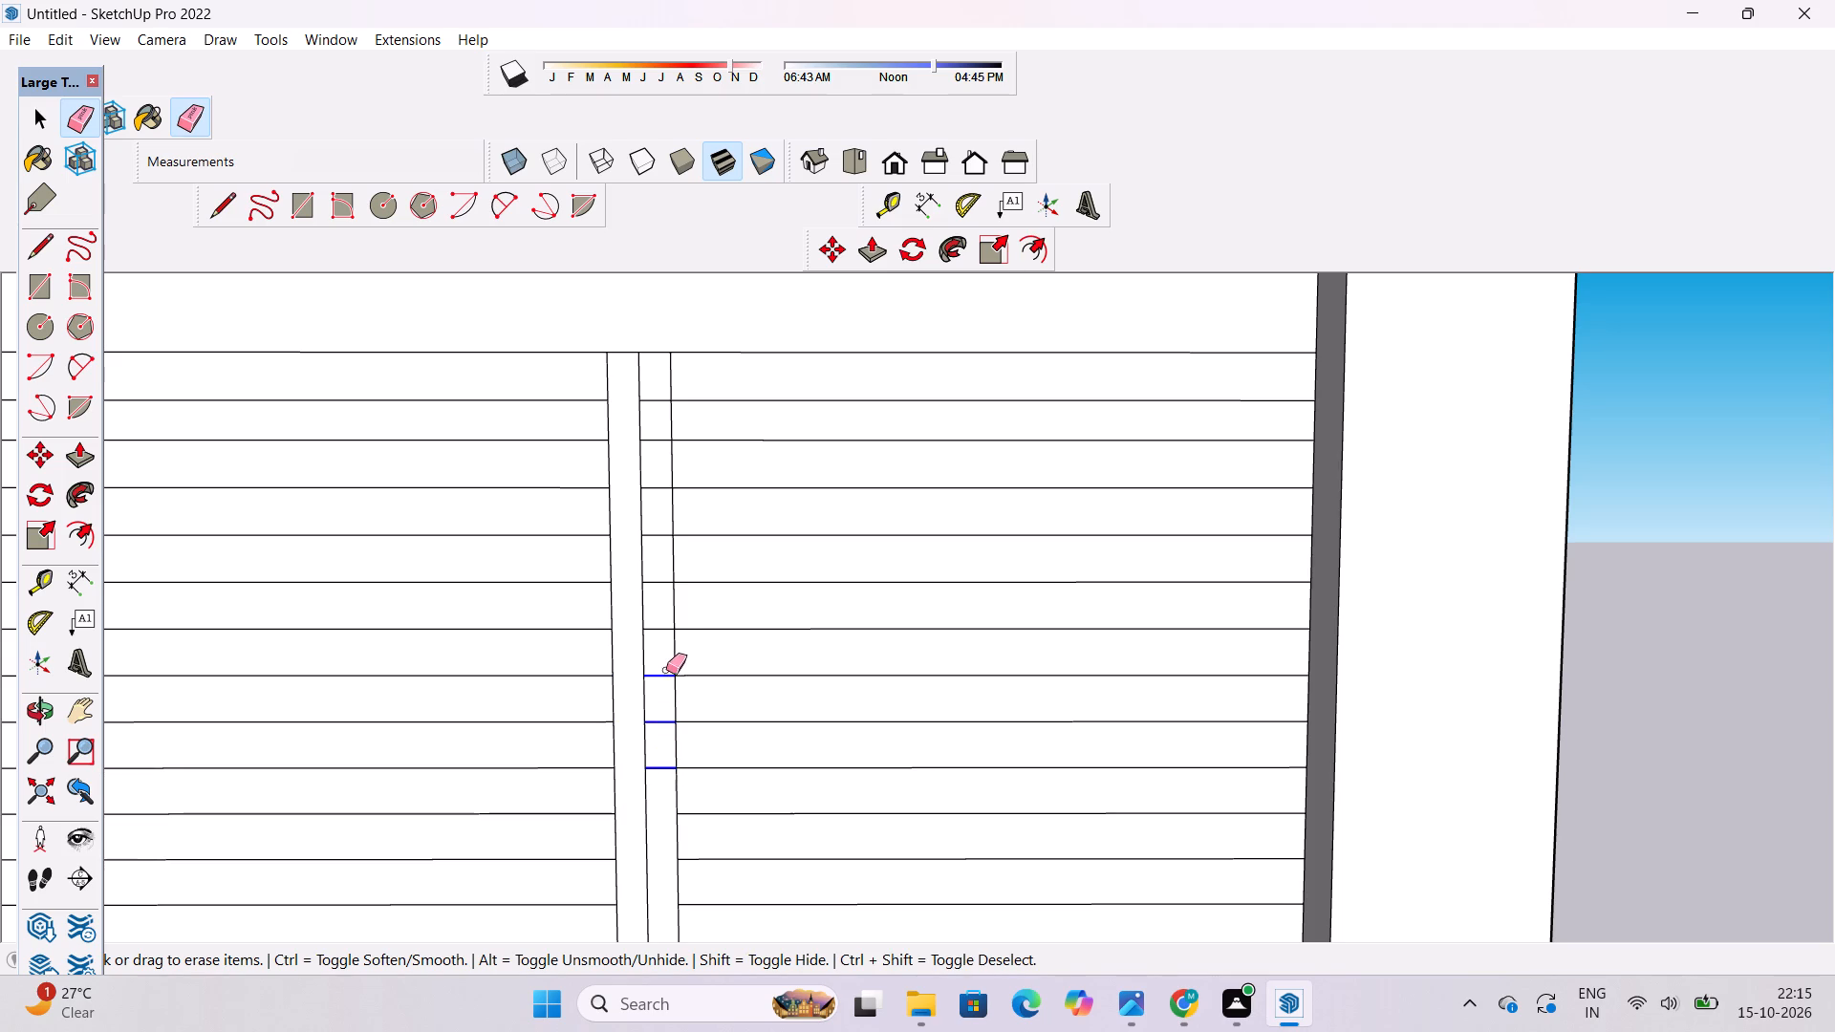
left_click_drag(666, 670, 657, 431)
left_click_drag(657, 431, 657, 395)
left_click_drag(654, 381, 652, 401)
Draw a 1' 4" horizontal line across the central strip, joining the third horizontal lines from the top on both sides.
key("o")
scroll(652, 405, "down", 3)
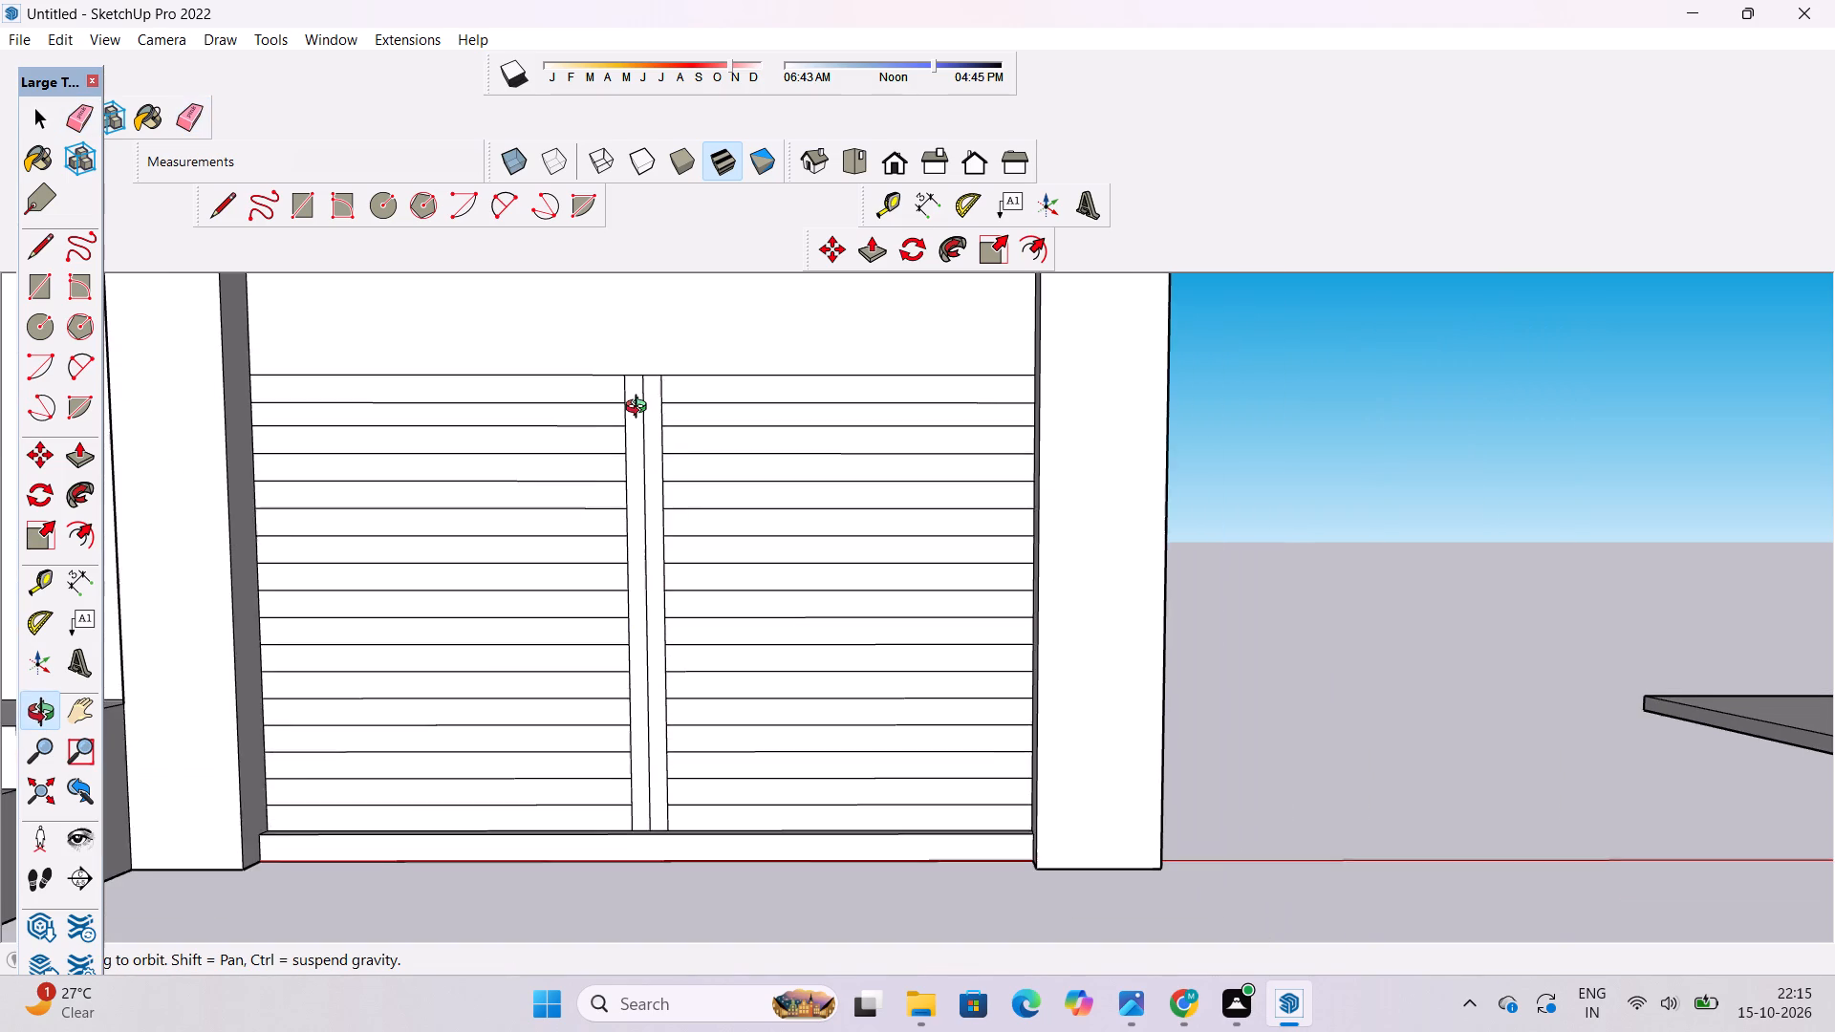
scroll(640, 409, "down", 5)
left_click_drag(673, 562, 674, 495, "shift")
left_click_drag(611, 441, 644, 533, "shift")
scroll(658, 545, "up", 4)
scroll(640, 436, "down", 4)
left_click_drag(639, 436, 632, 449, "shift")
scroll(629, 454, "up", 1)
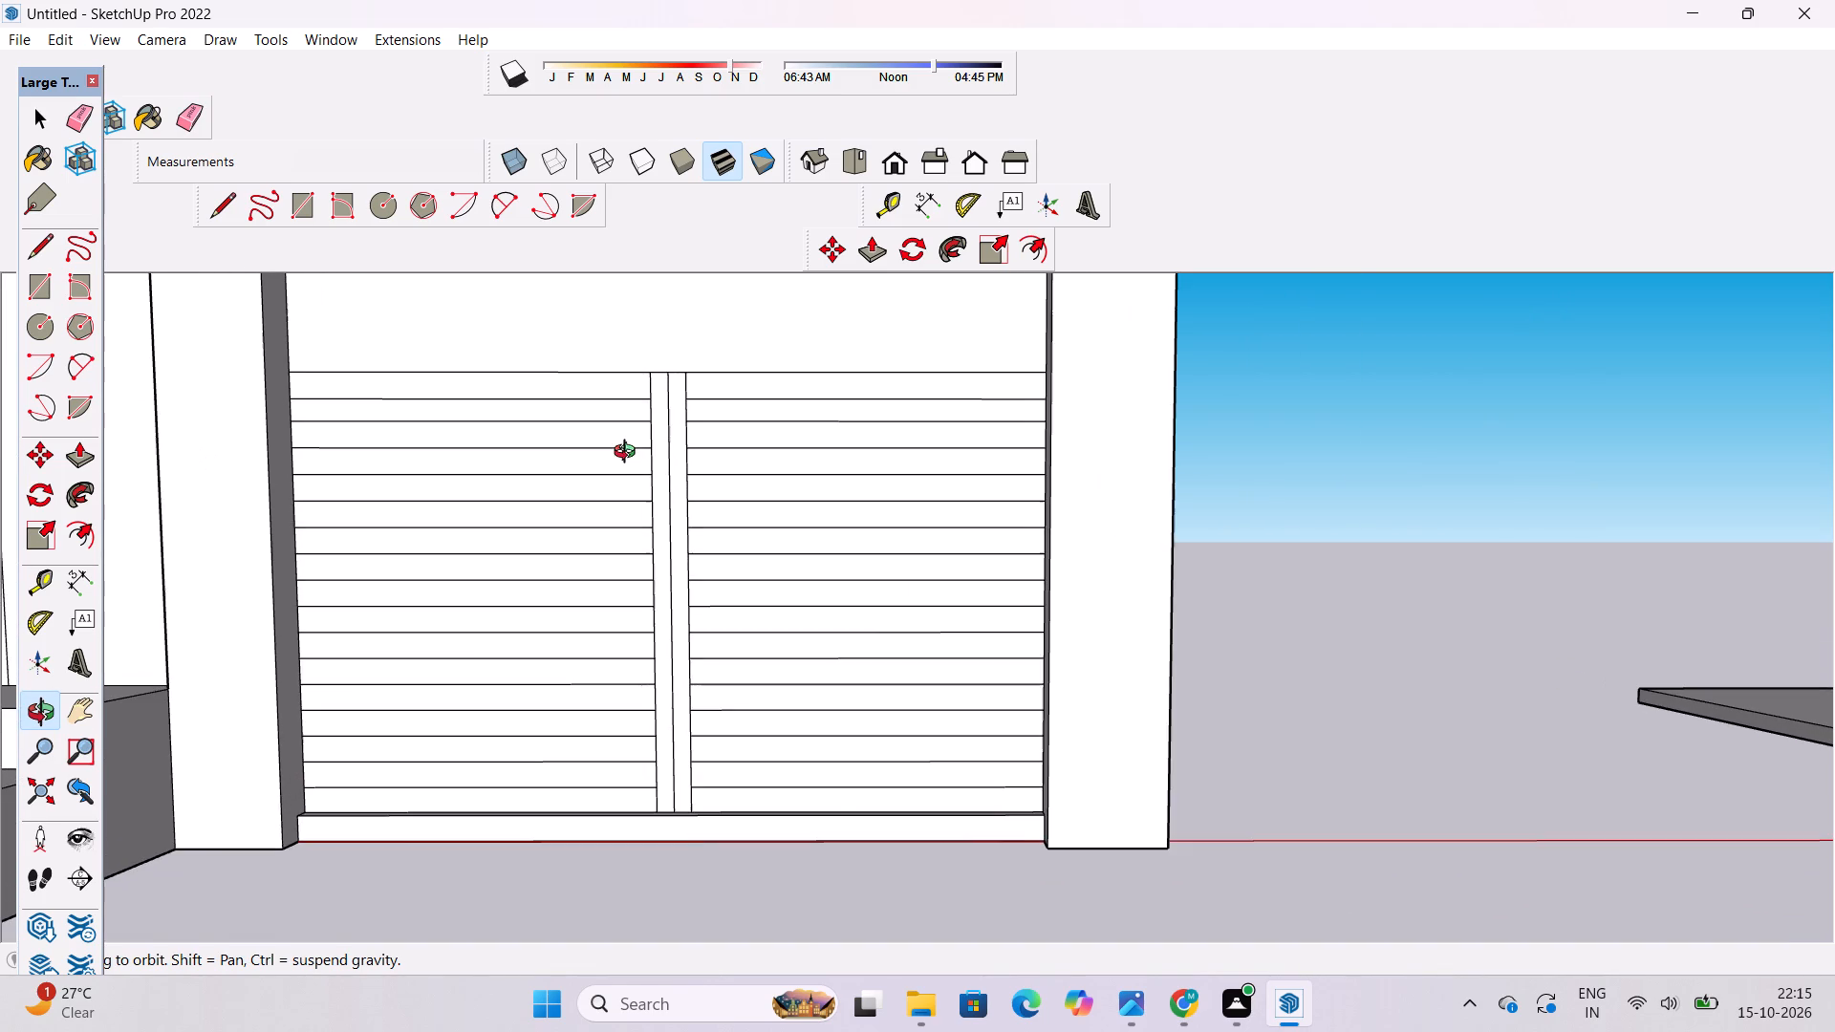
left_click_drag(629, 454, 590, 467, "shift")
scroll(589, 467, "up", 2)
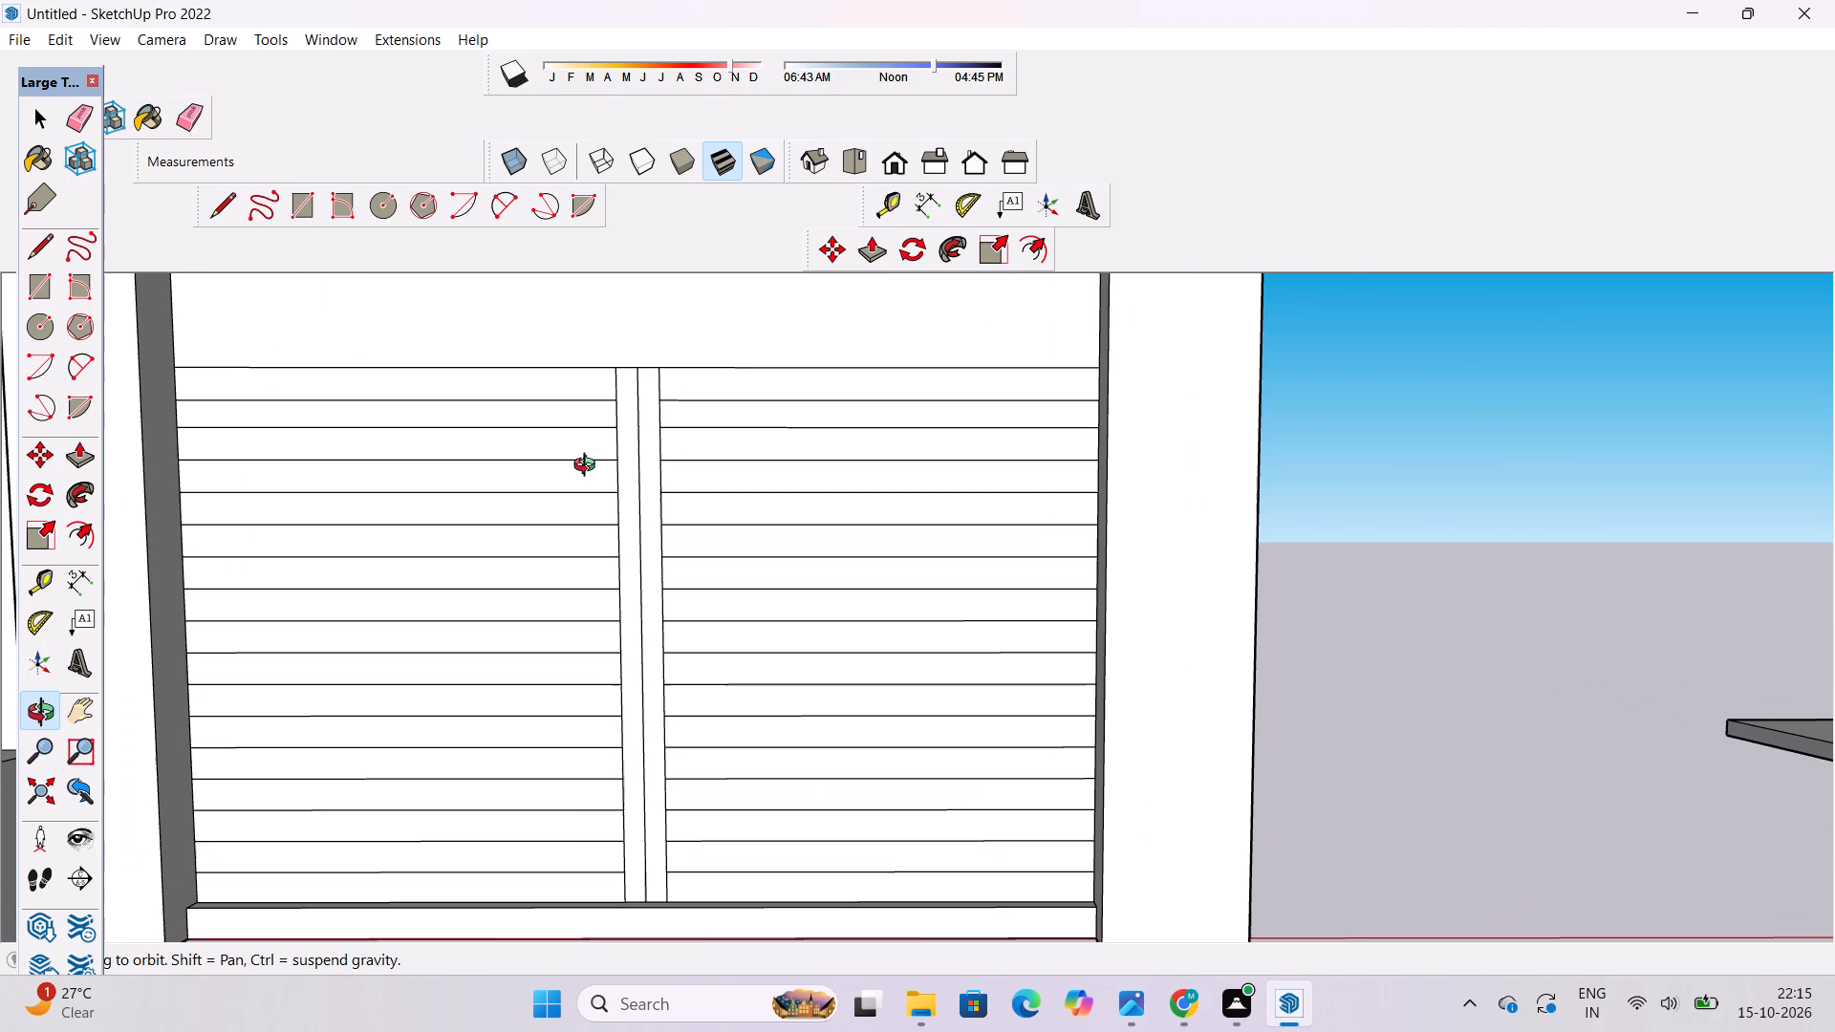
scroll(589, 467, "down", 2)
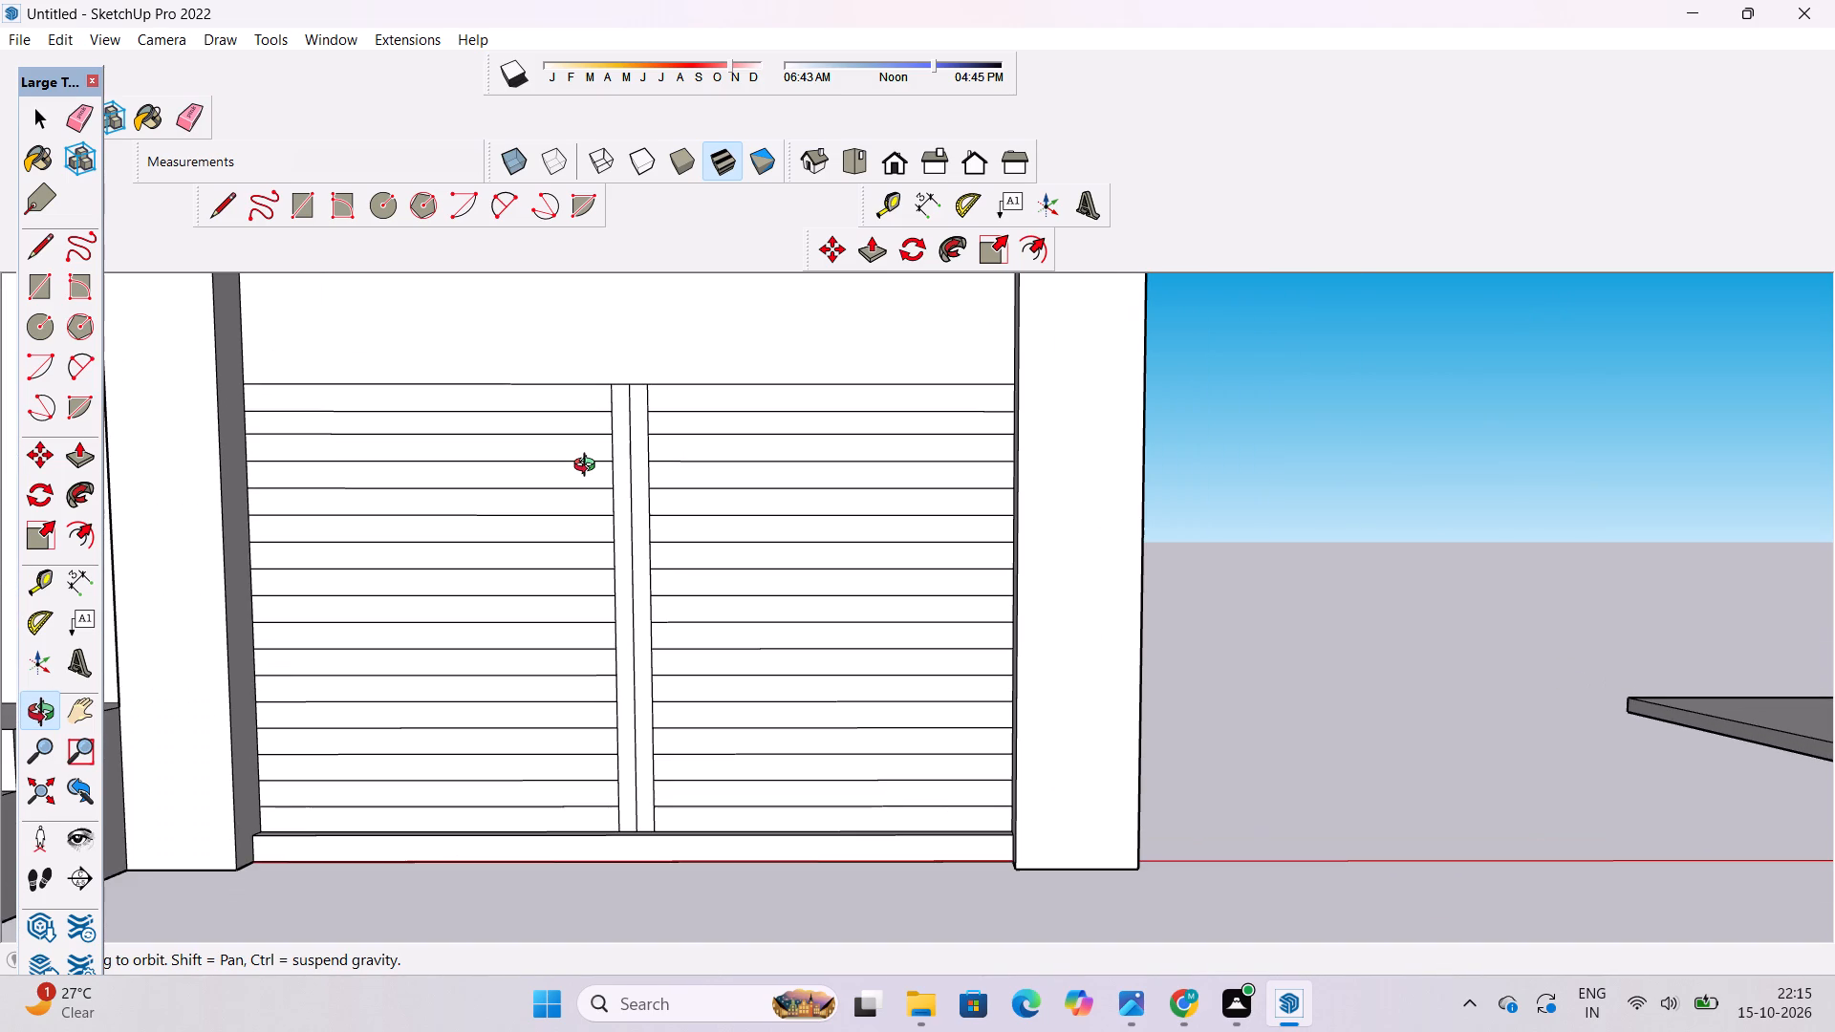
key("l")
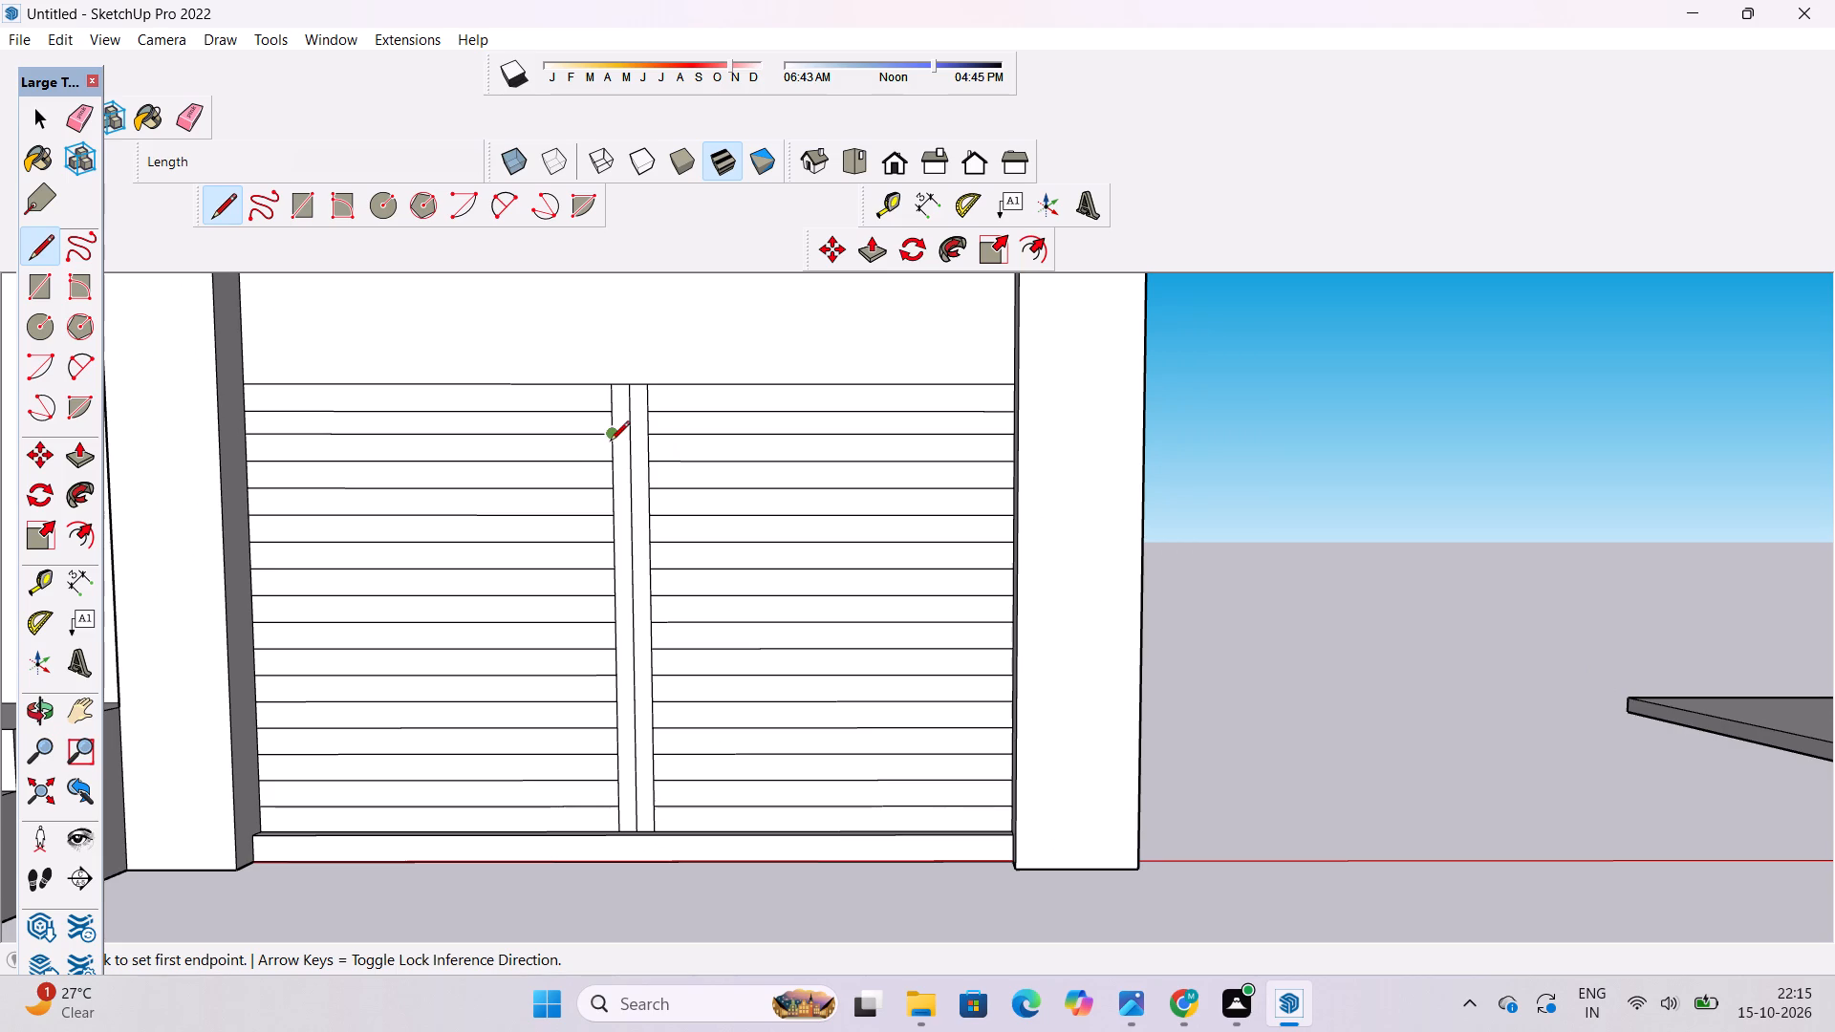
left_click(610, 442)
left_click(661, 439)
key("space")
Erase the second horizontal line on both sides and the strip's vertical edges above the new line, leaving one undivided top band.
key("e")
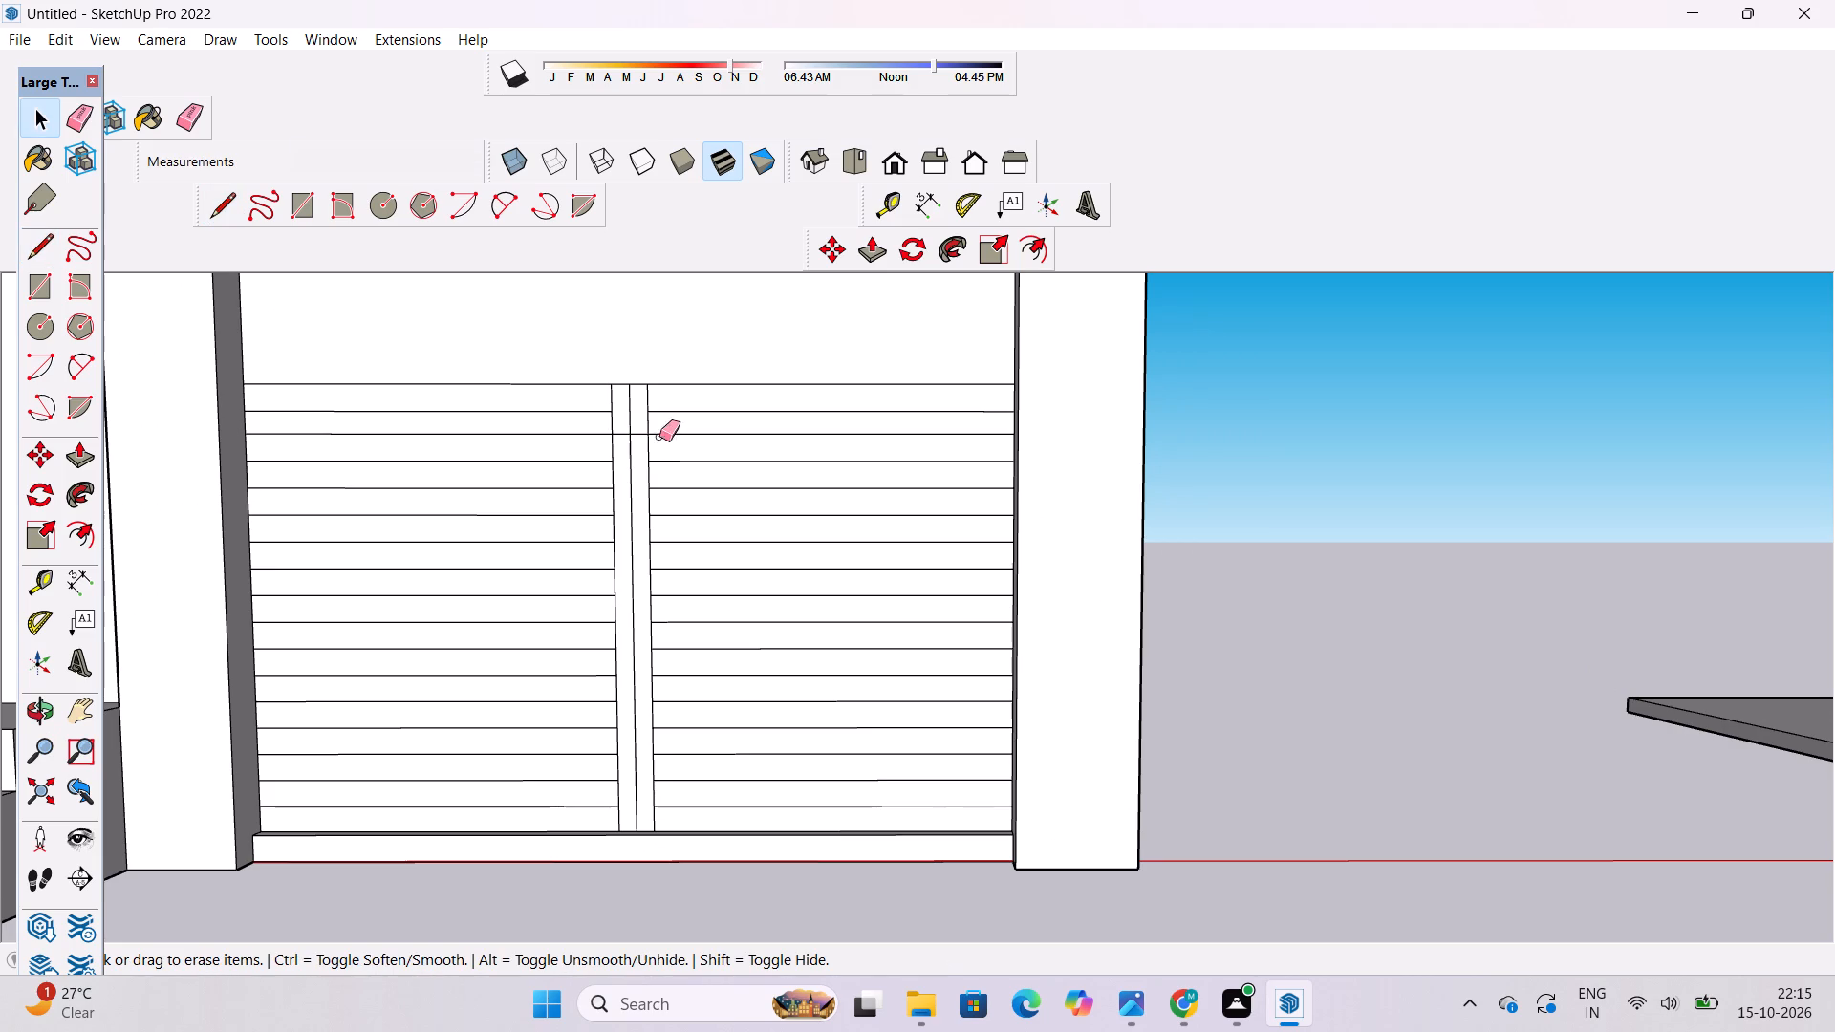
left_click_drag(587, 410, 585, 426)
left_click_drag(608, 401, 626, 406)
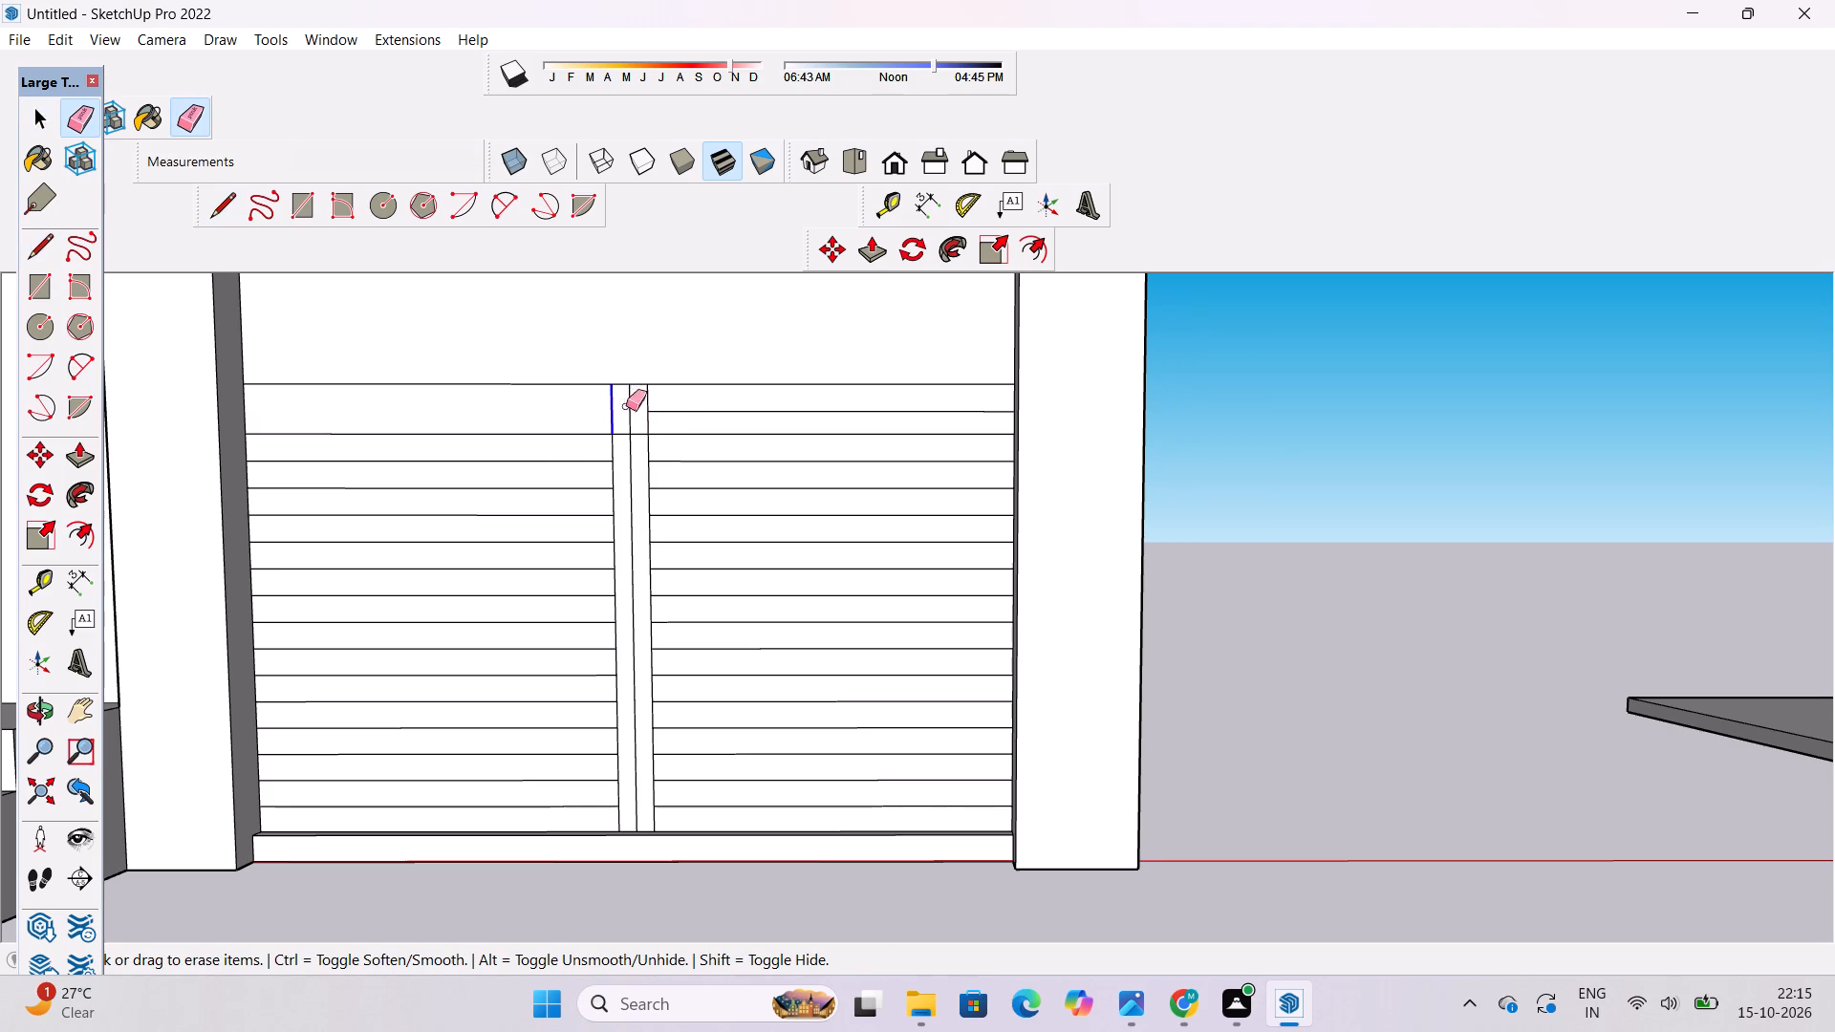
left_click_drag(626, 406, 662, 416)
key("space")
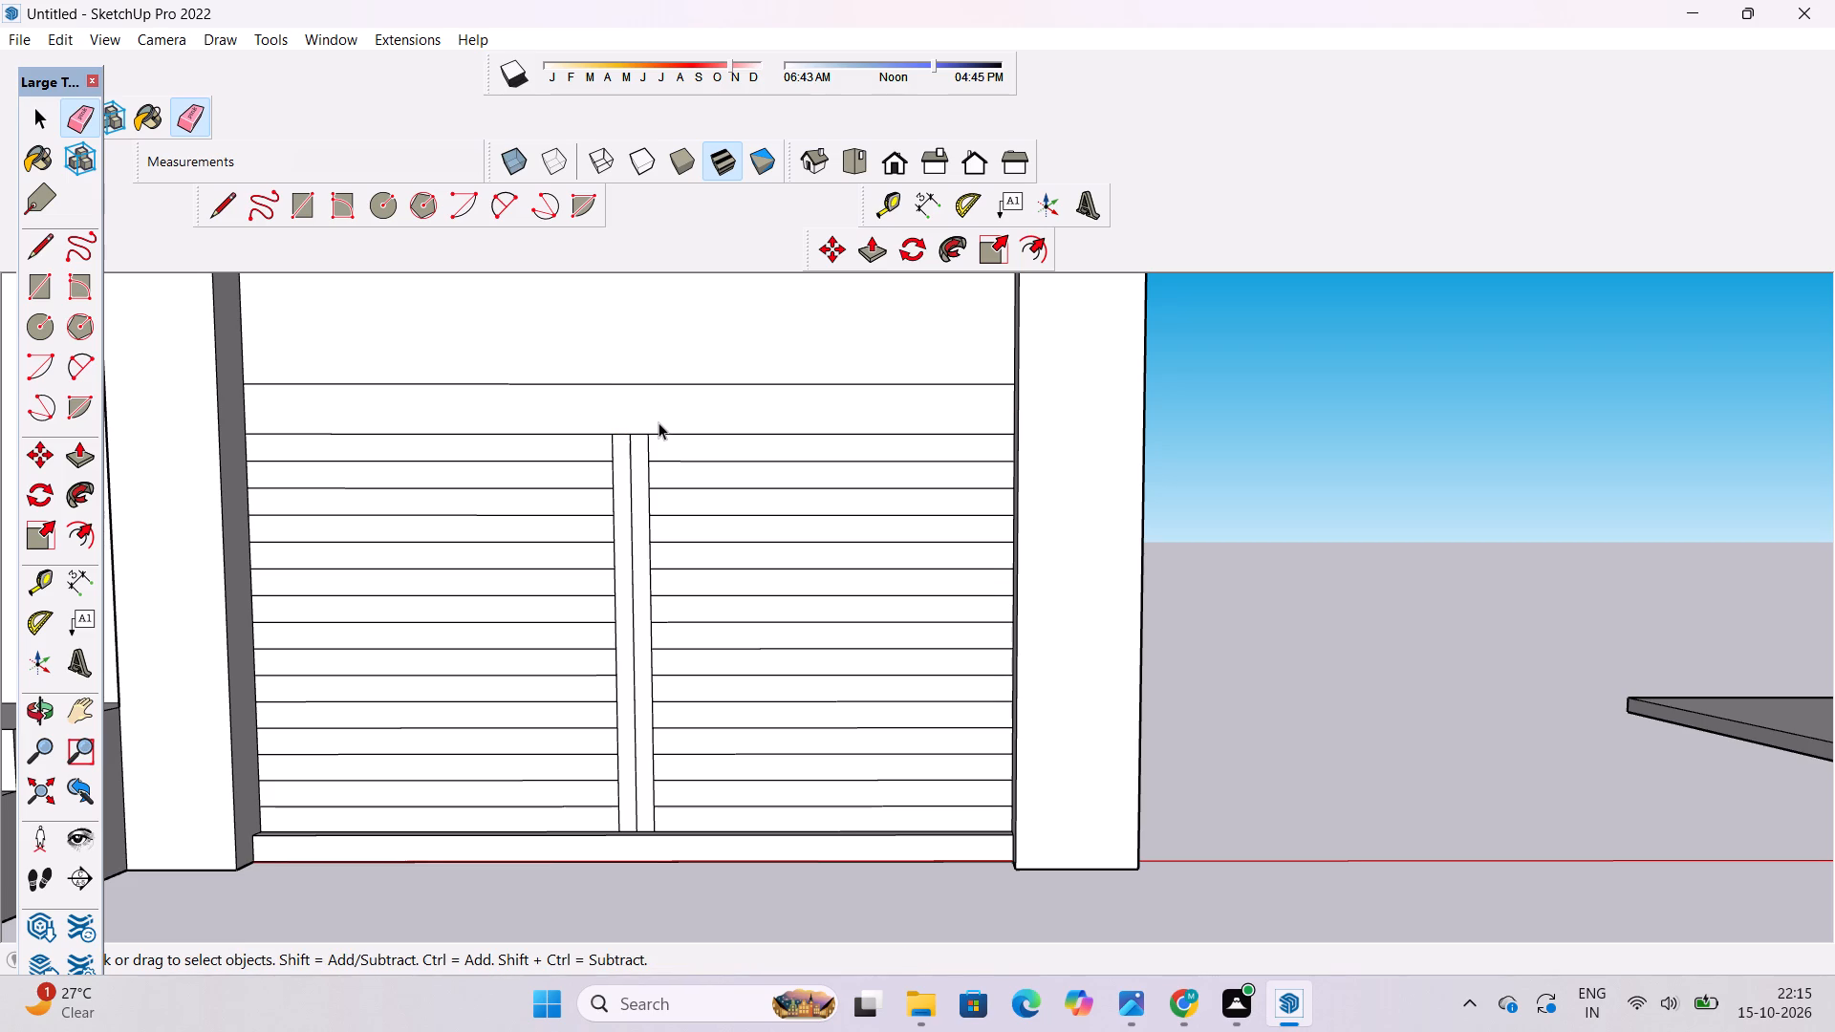
Push the second narrow band below the undivided top band 6" inward on the stair side of the central strip.
scroll(658, 422, "down", 1)
scroll(658, 422, "up", 1)
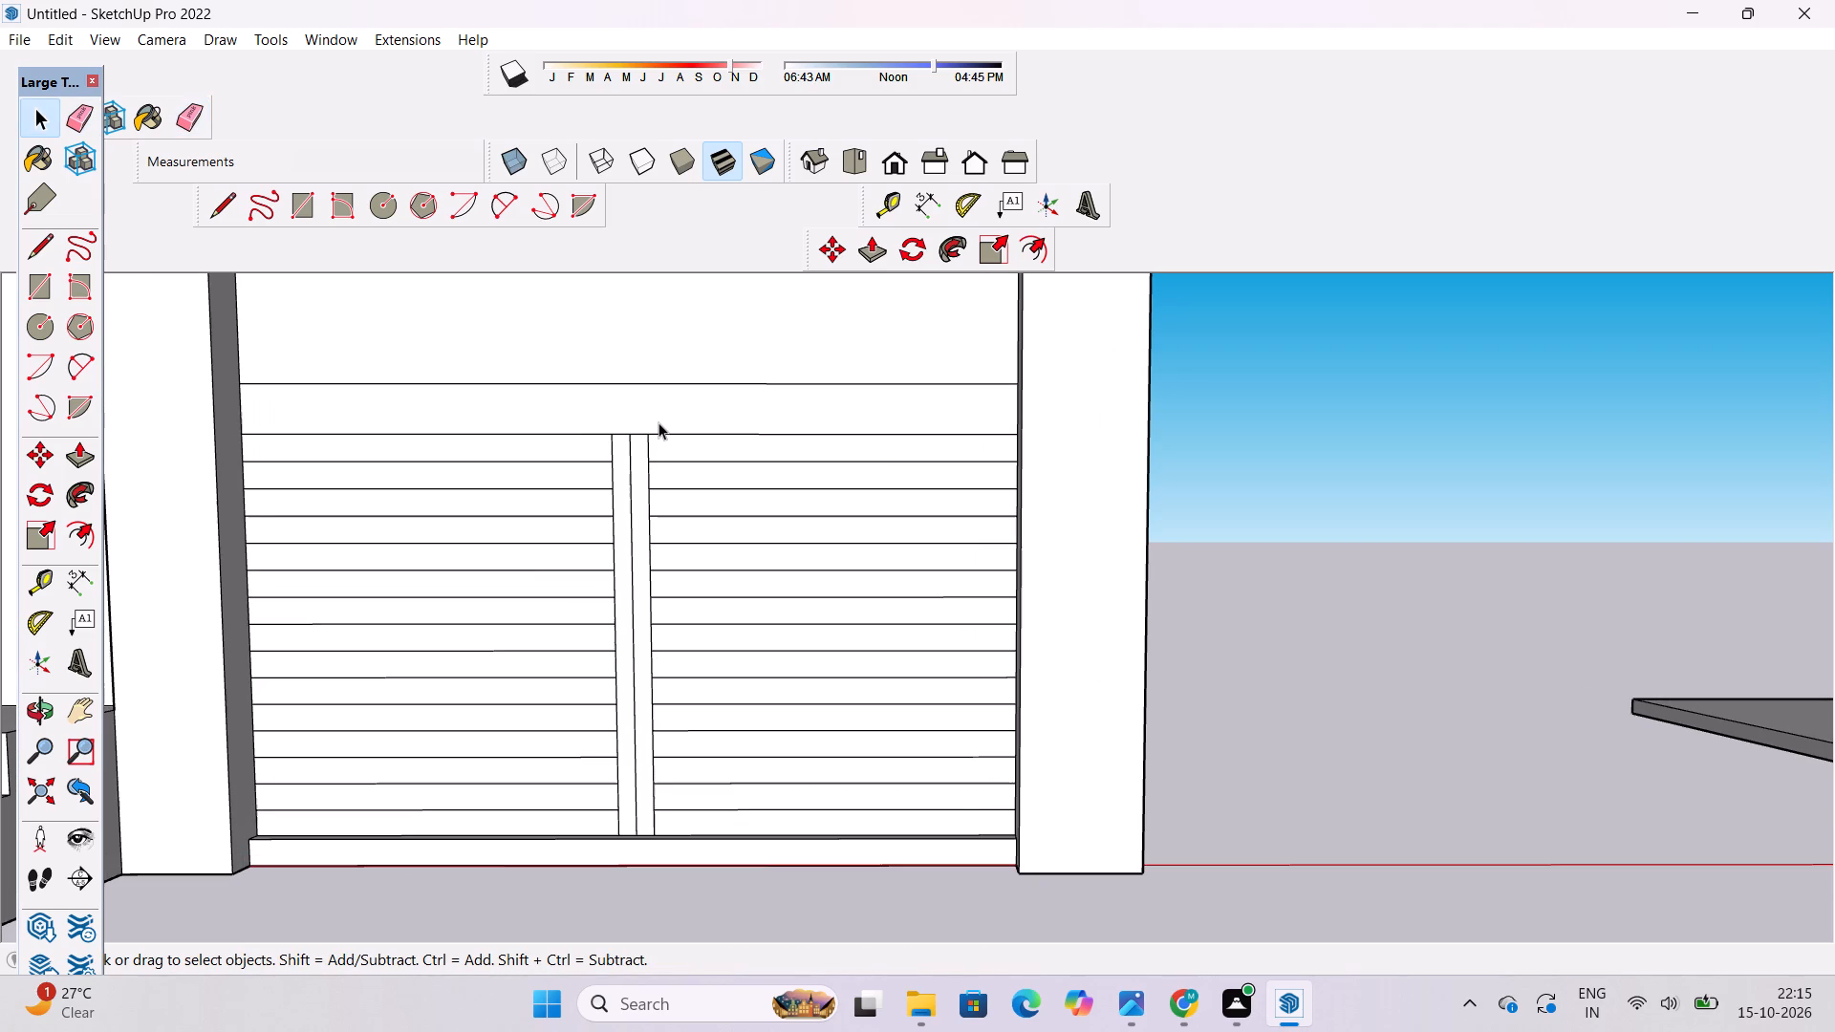
key("p")
scroll(507, 487, "up", 3)
left_click(526, 475)
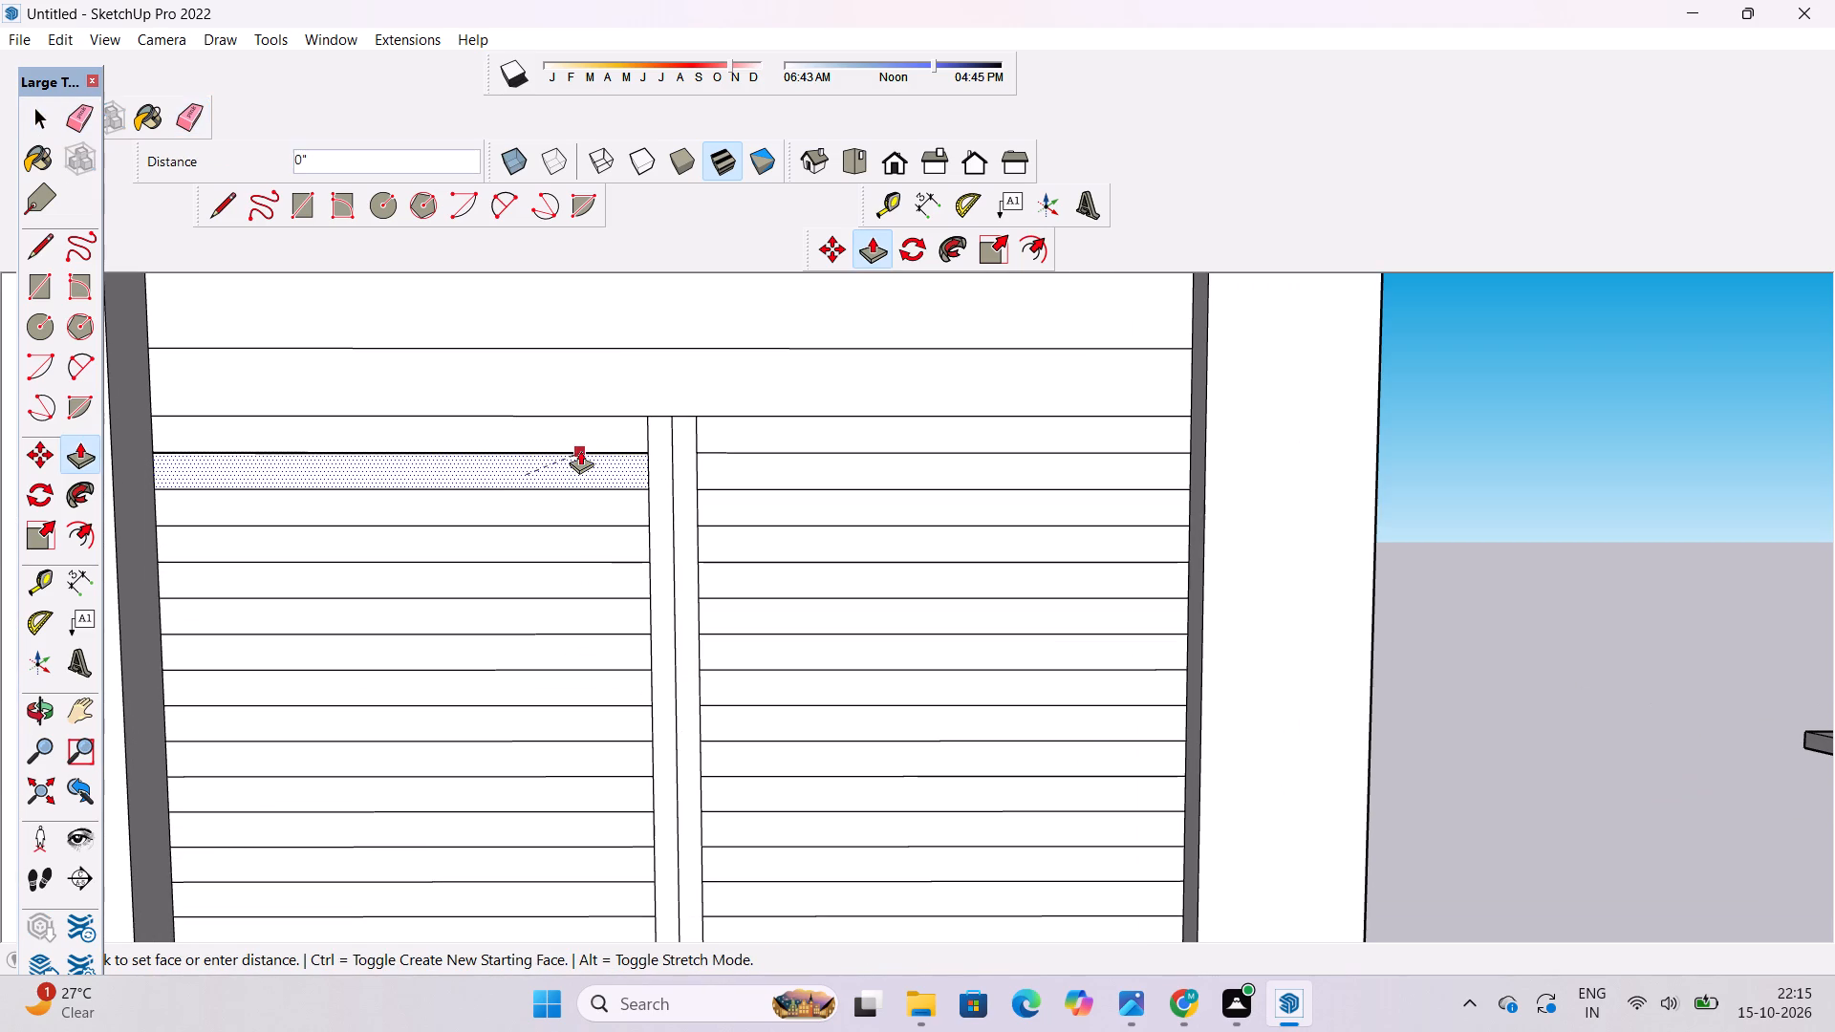
left_click(605, 469)
left_click(605, 469)
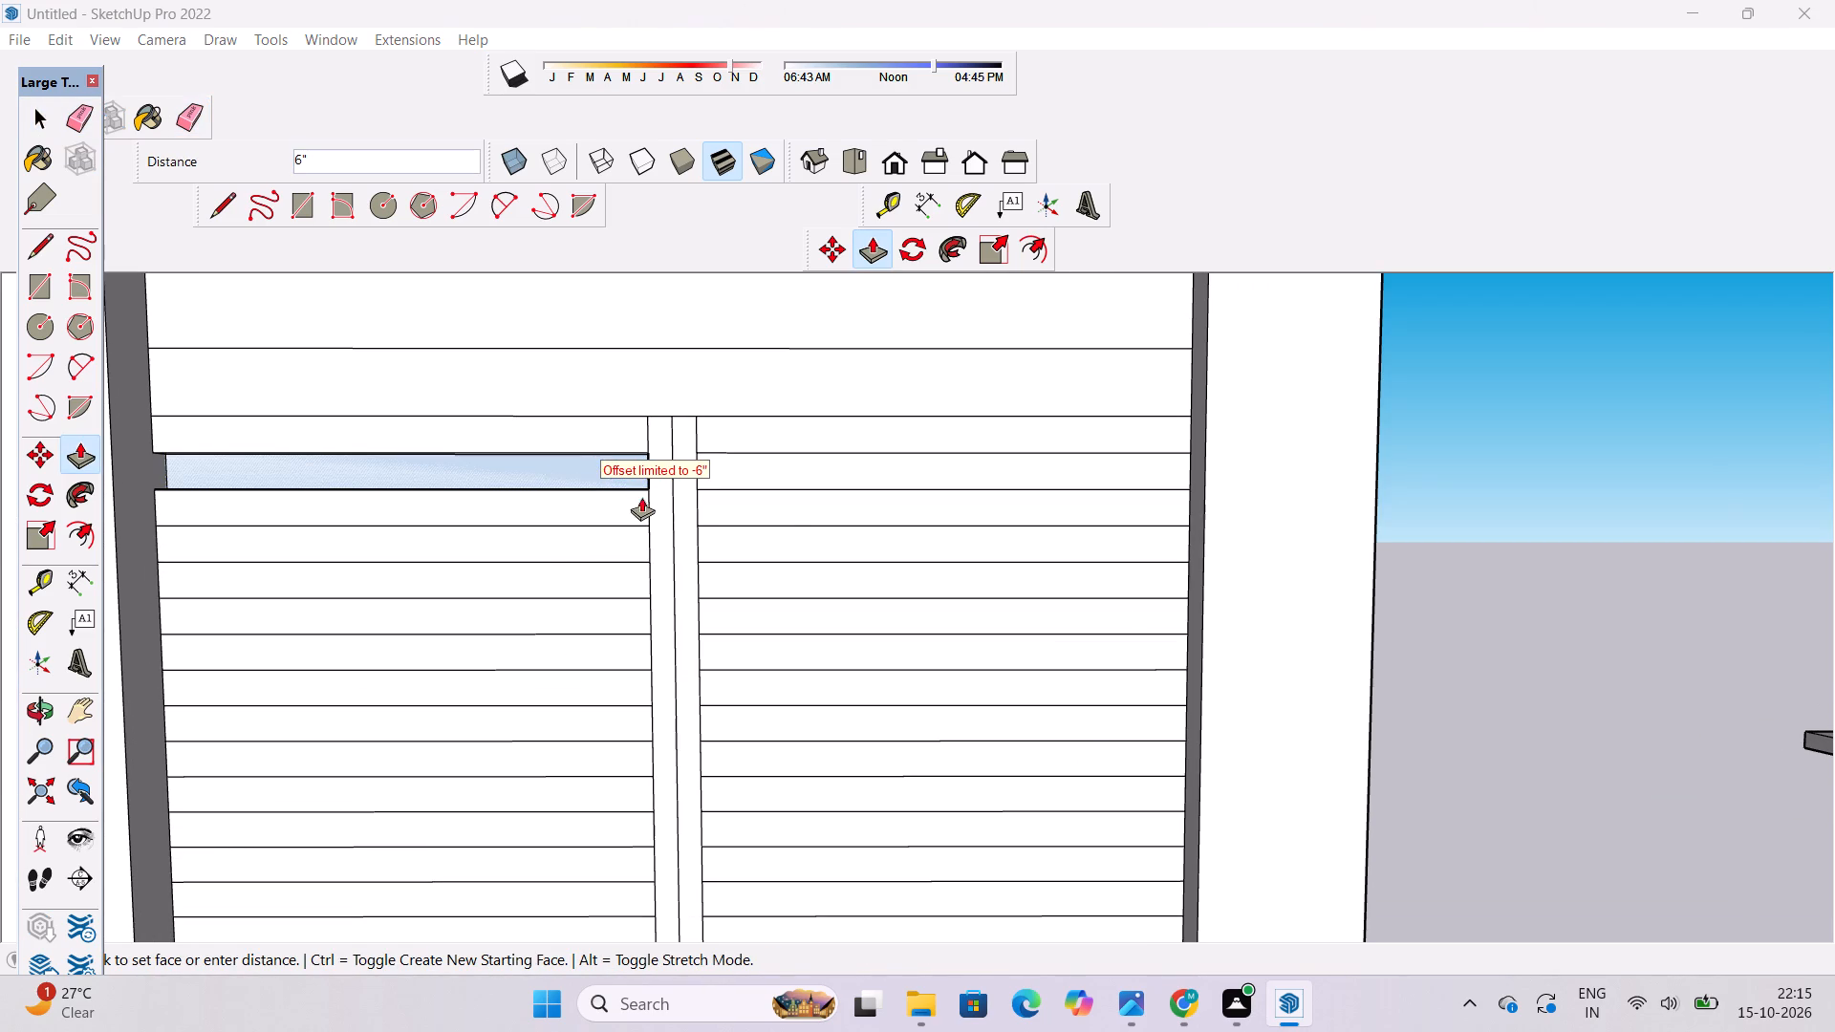
scroll(541, 538, "down", 4)
key("o")
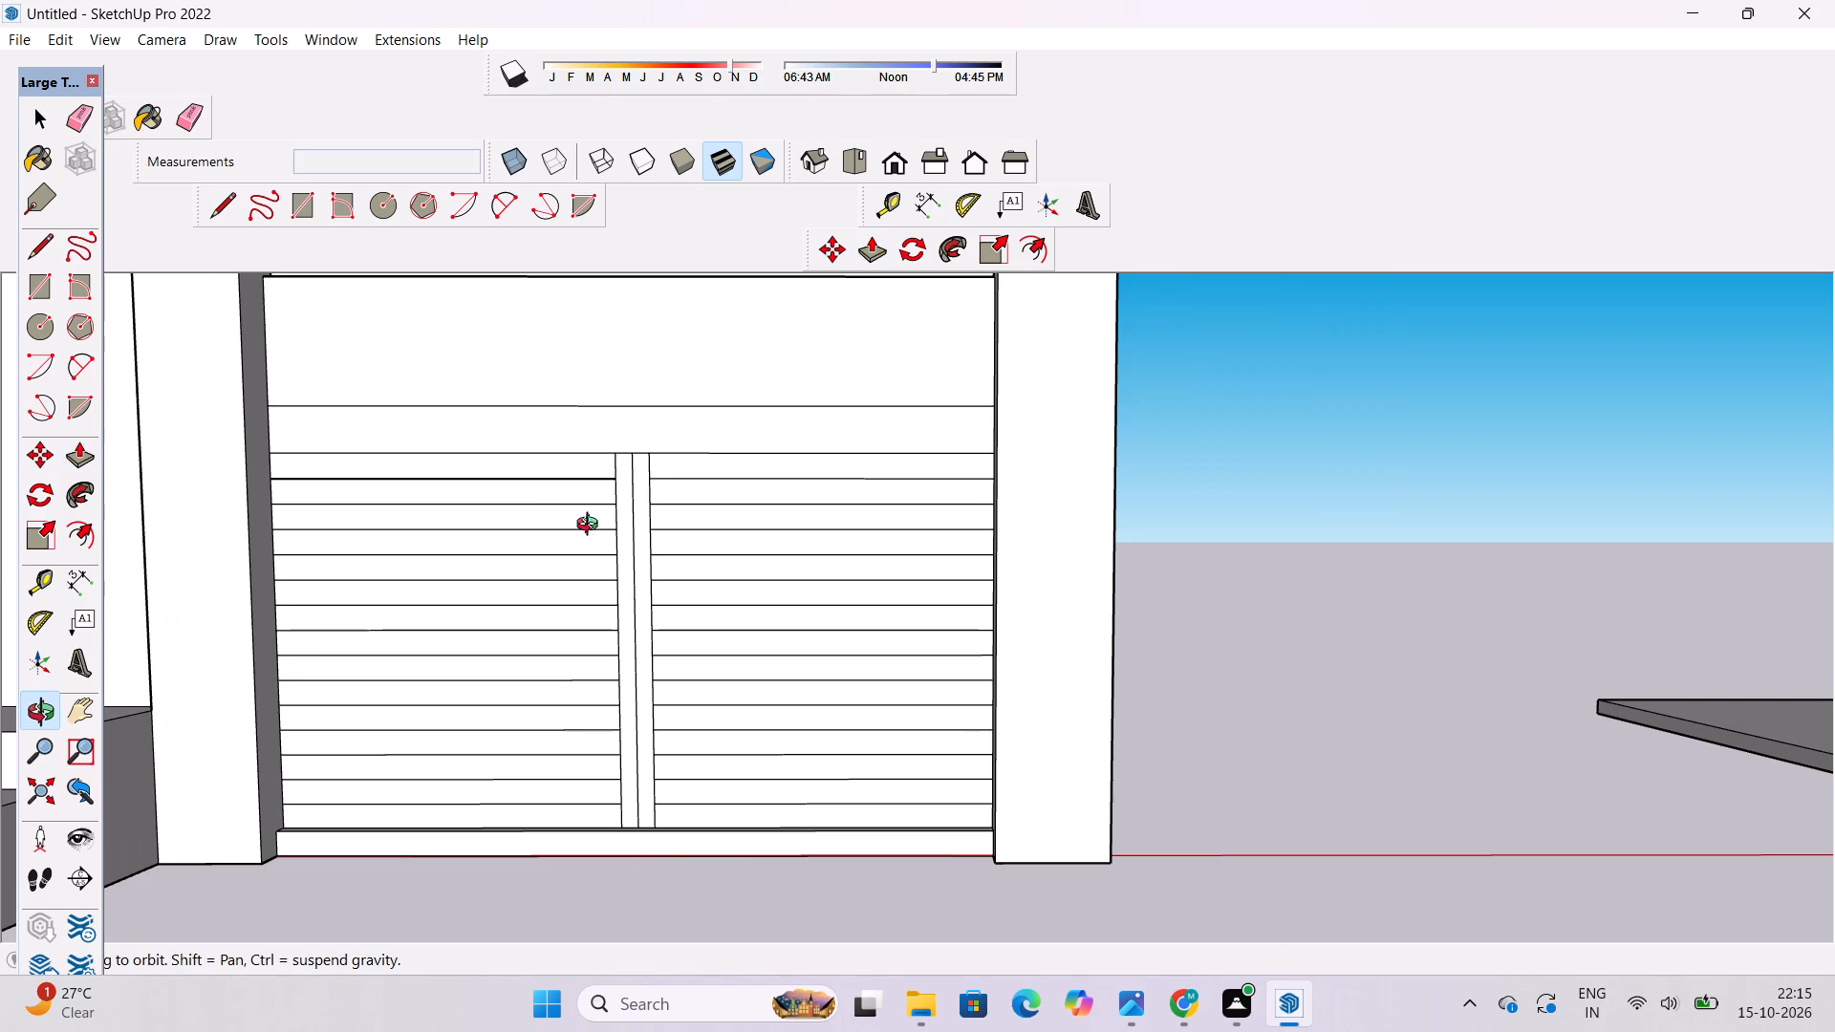
left_click_drag(709, 450, 526, 849)
scroll(676, 459, "up", 2)
left_click_drag(793, 492, 389, 599)
left_click_drag(815, 457, 810, 482)
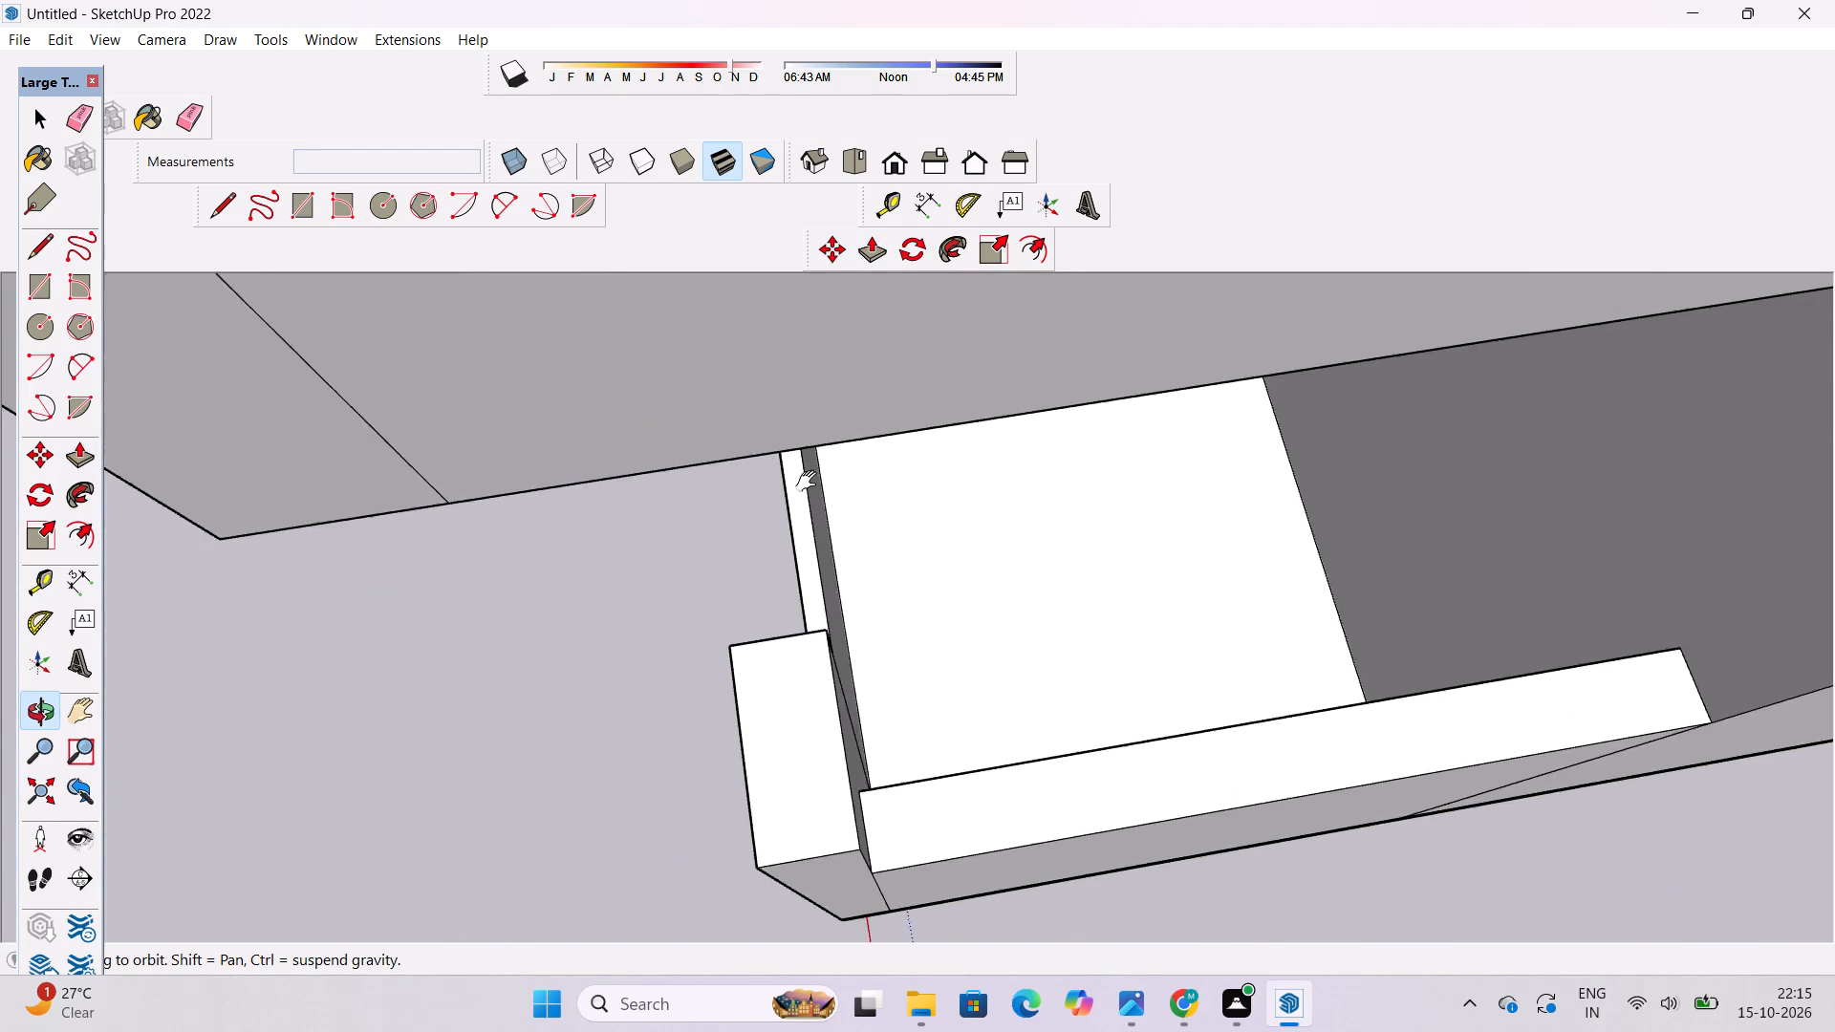
left_click_drag(810, 482, 753, 638)
left_click_drag(752, 638, 725, 346)
scroll(726, 345, "down", 20)
scroll(726, 345, "down", 9)
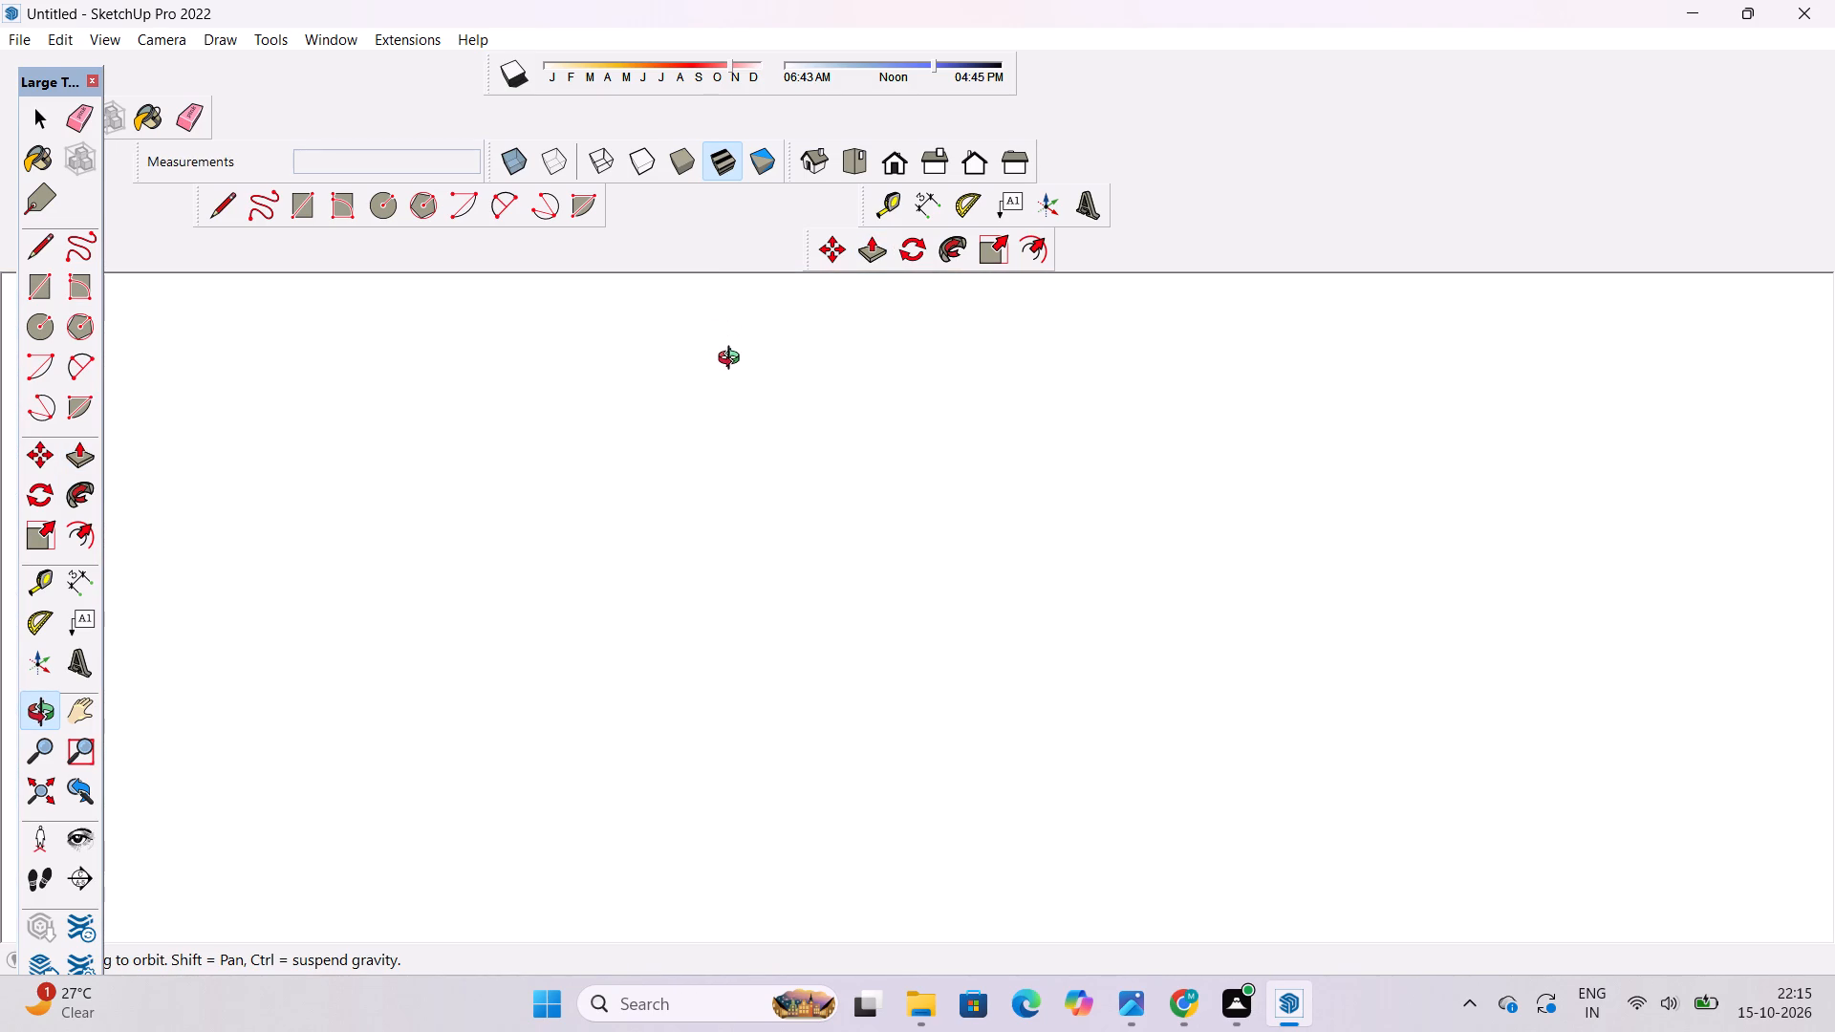
scroll(733, 360, "down", 18)
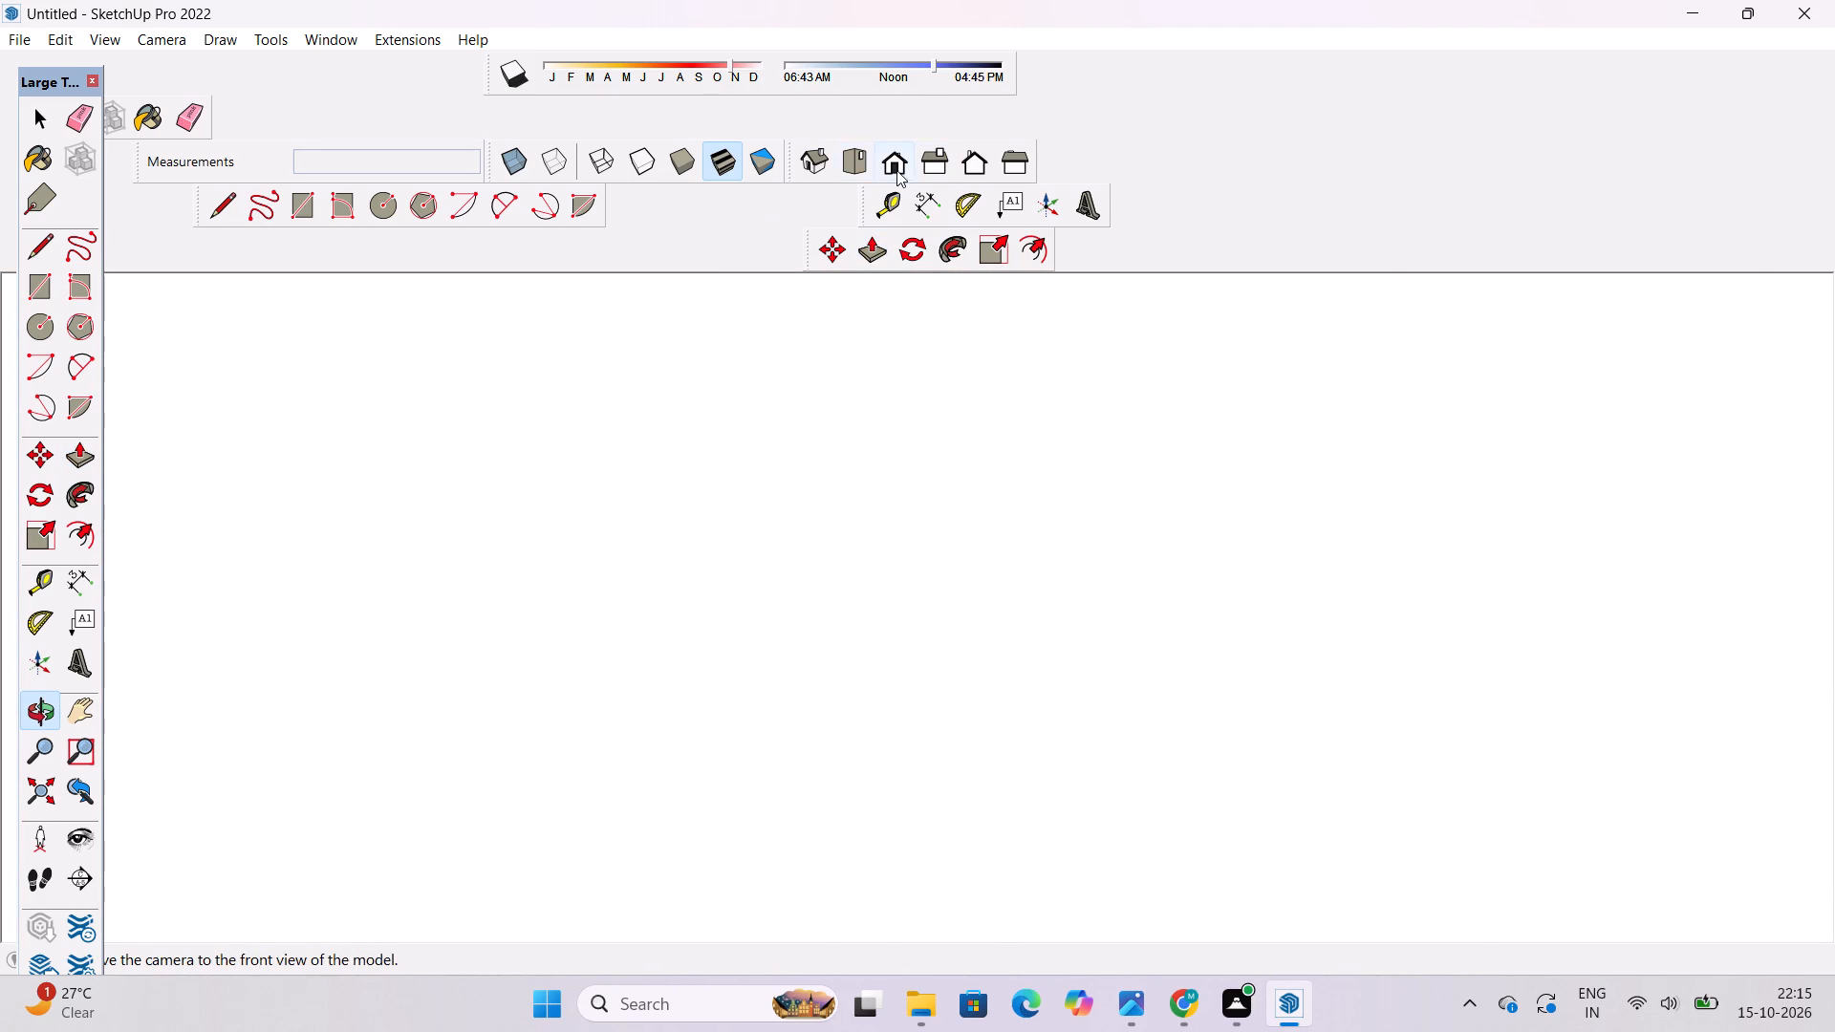
left_click(896, 170)
scroll(848, 304, "down", 4)
left_click_drag(1181, 932, 397, 760, "shift")
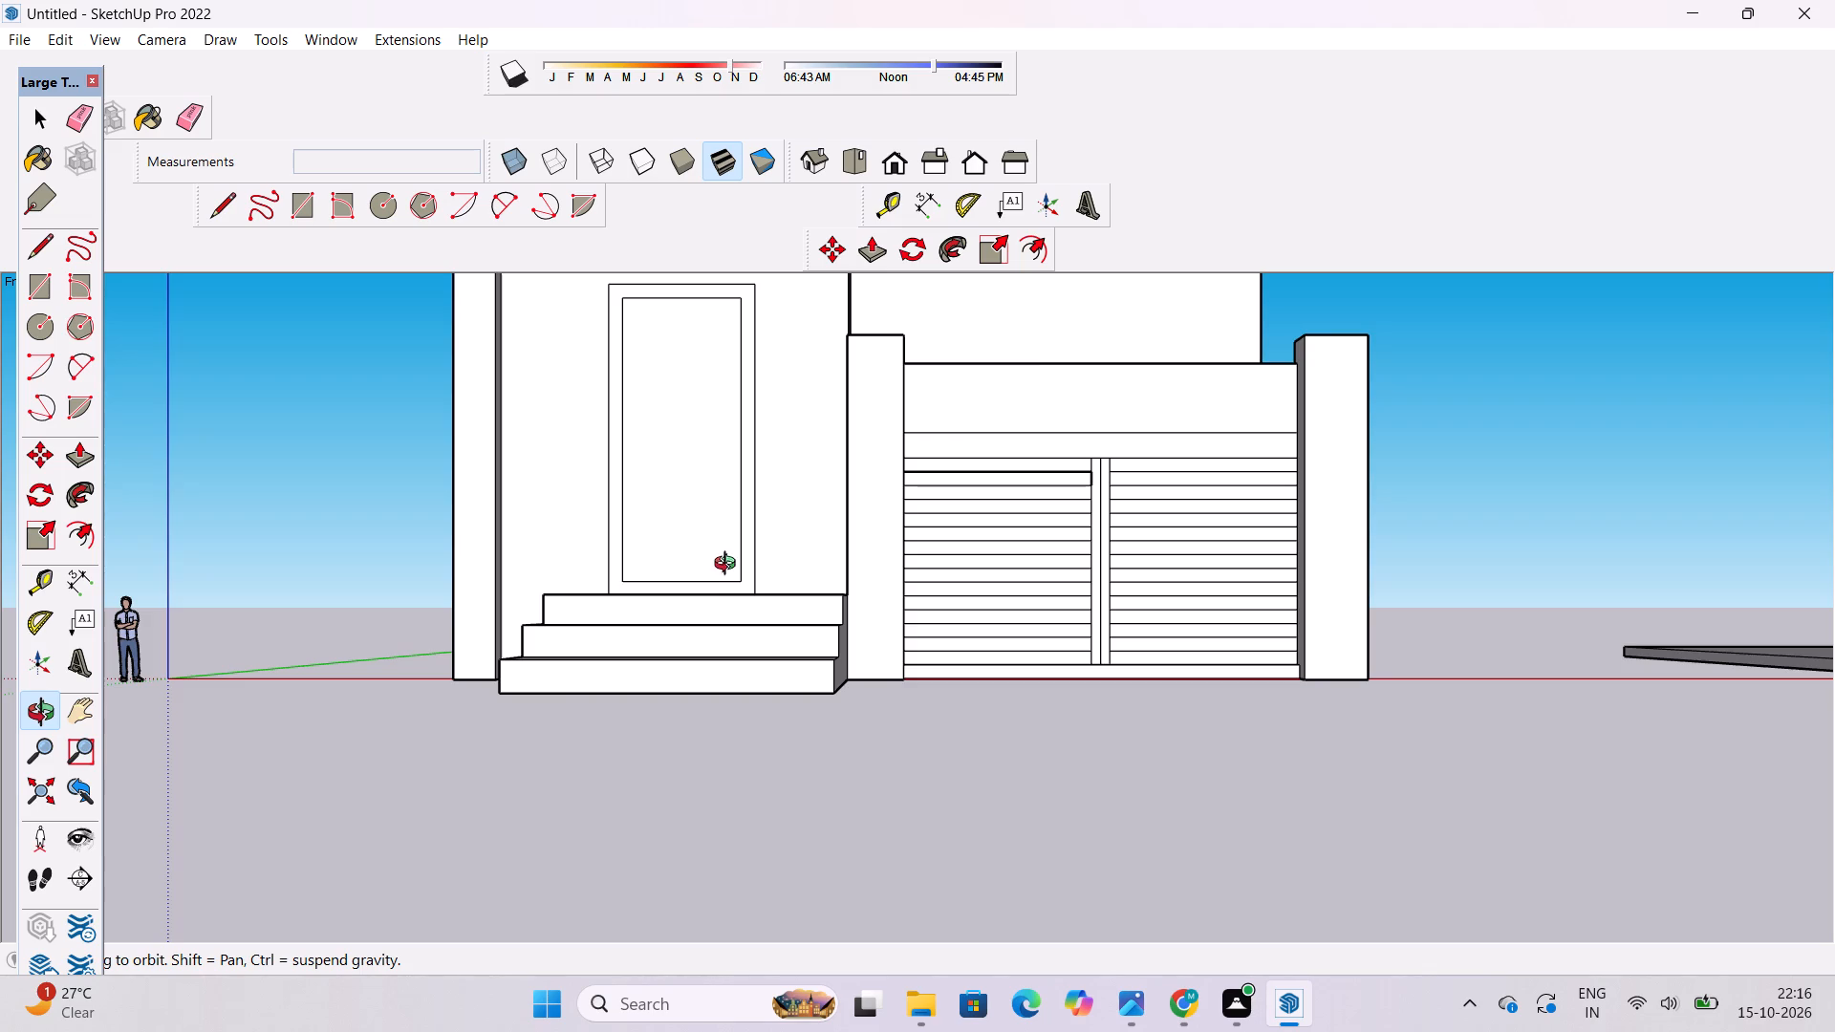
left_click_drag(807, 578, 862, 805)
scroll(1117, 592, "up", 4)
left_click_drag(1231, 561, 810, 599)
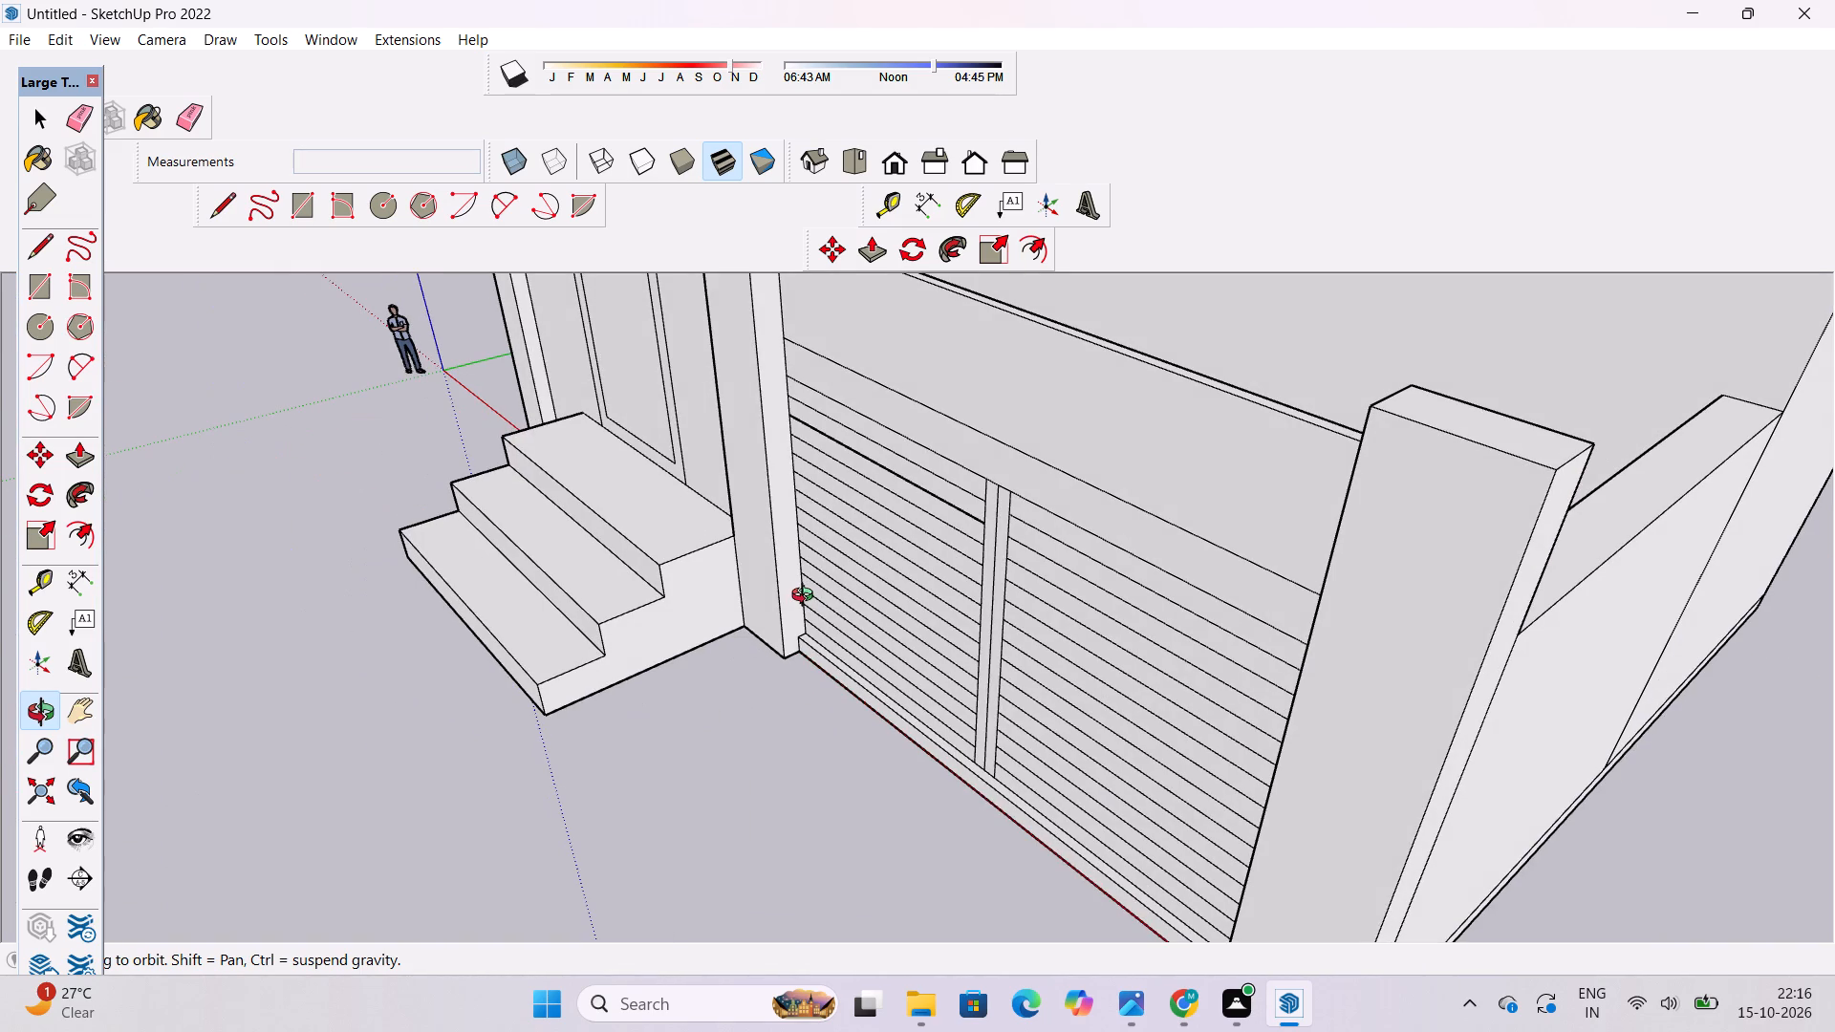
scroll(807, 595, "down", 4)
left_click_drag(813, 549, 693, 528, "shift")
scroll(719, 516, "up", 2)
left_click_drag(688, 516, 587, 530, "shift")
scroll(711, 515, "up", 3)
left_click_drag(651, 576, 746, 468)
scroll(673, 527, "up", 4)
left_click_drag(672, 527, 677, 561, "shift")
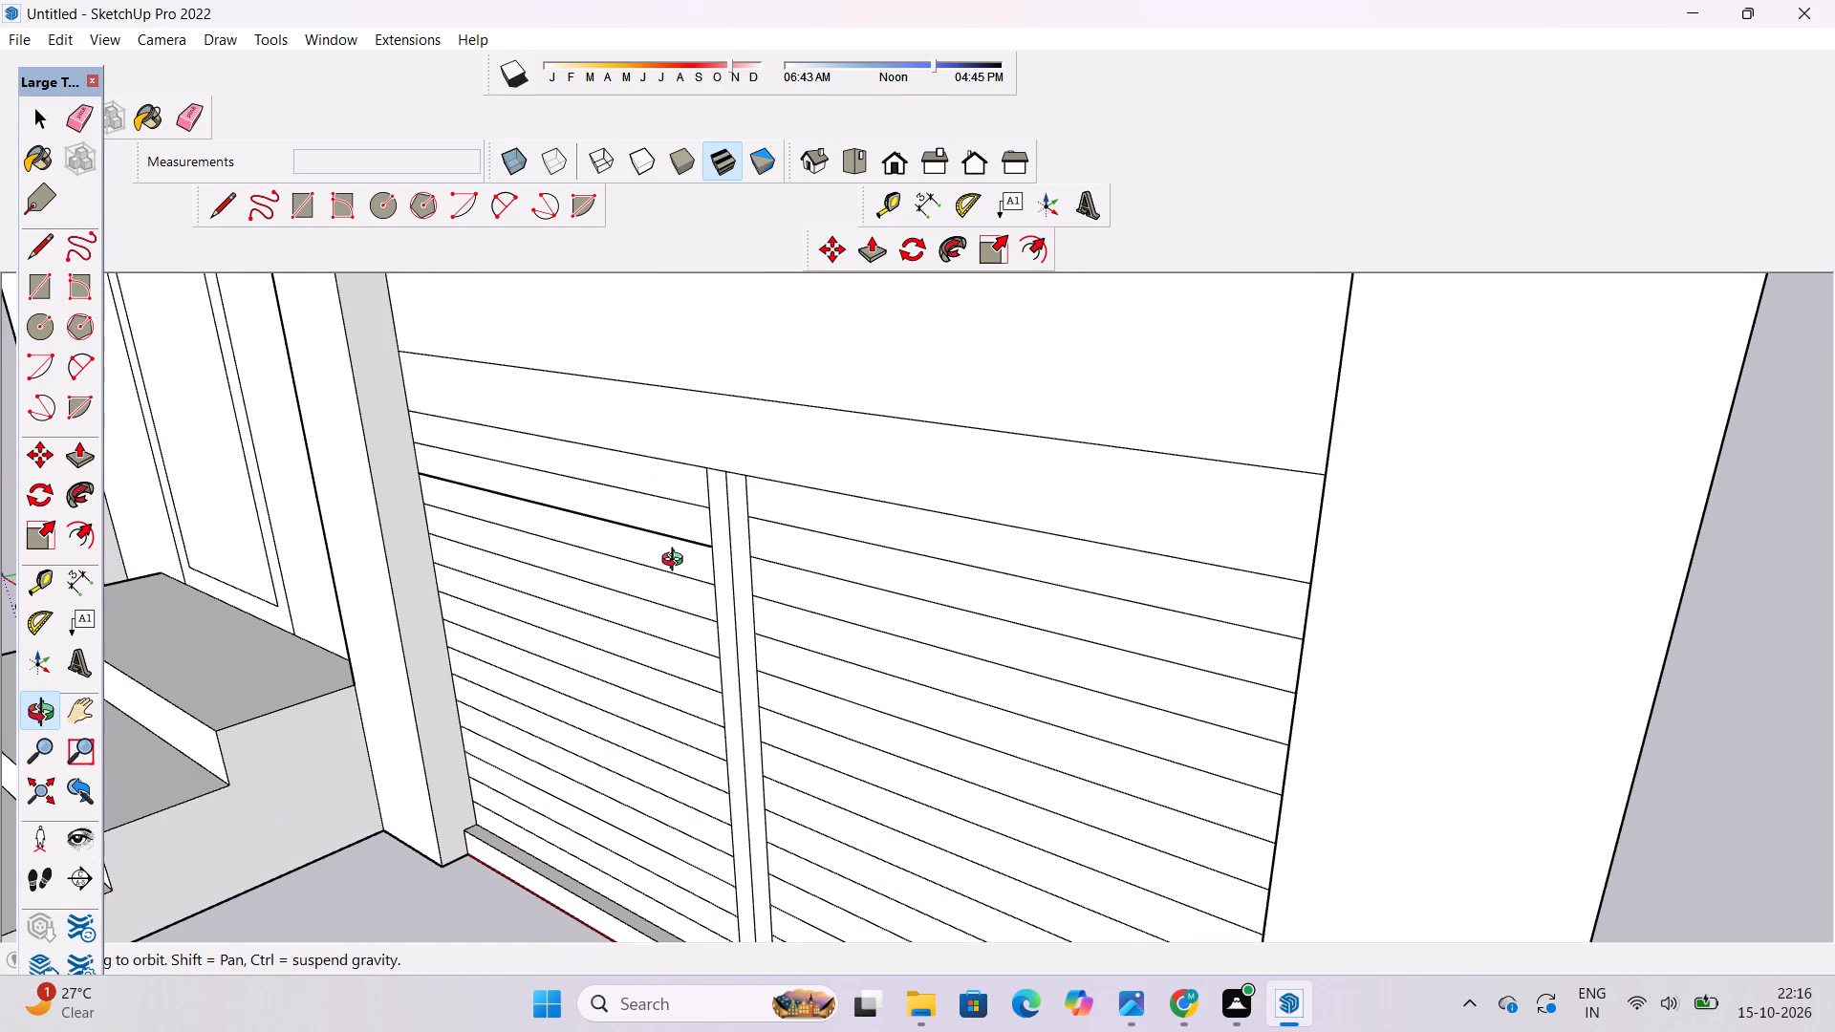
key("p")
scroll(692, 518, "up", 3)
left_click(692, 518)
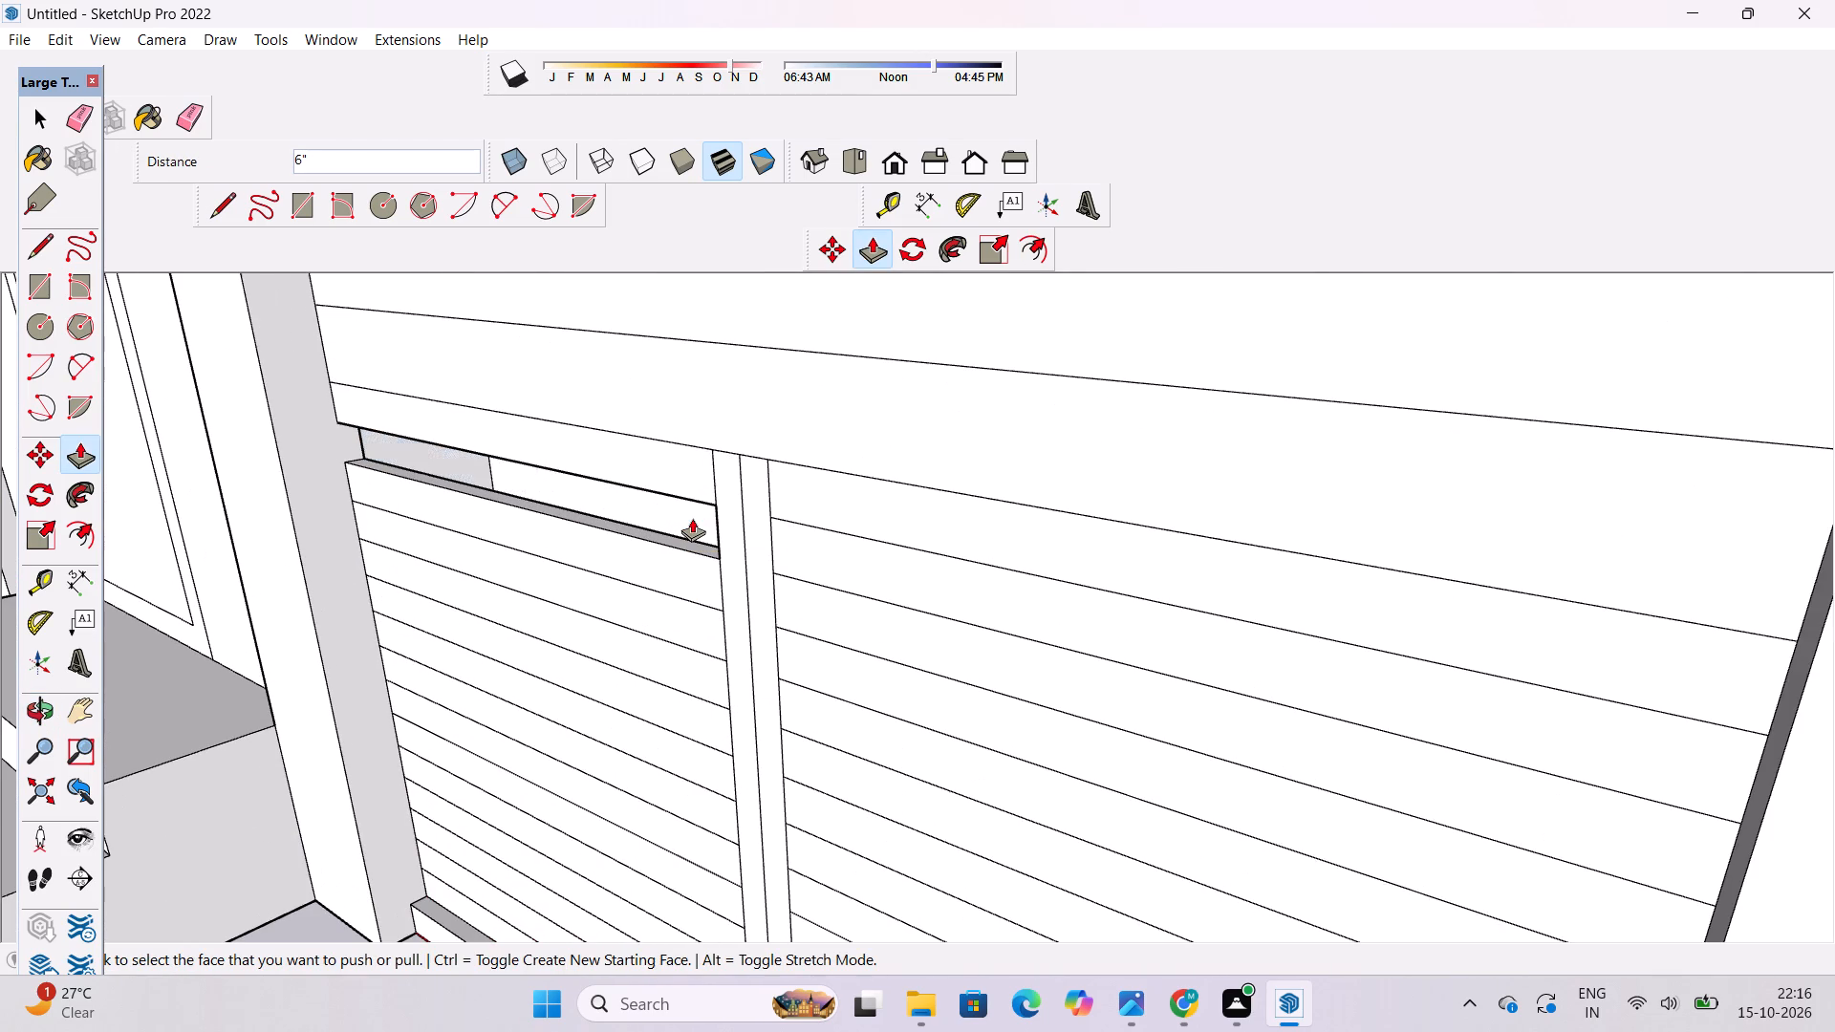
Push the matching second narrow band on the other side of the central strip 6" inward.
scroll(637, 496, "down", 5)
scroll(644, 567, "up", 3)
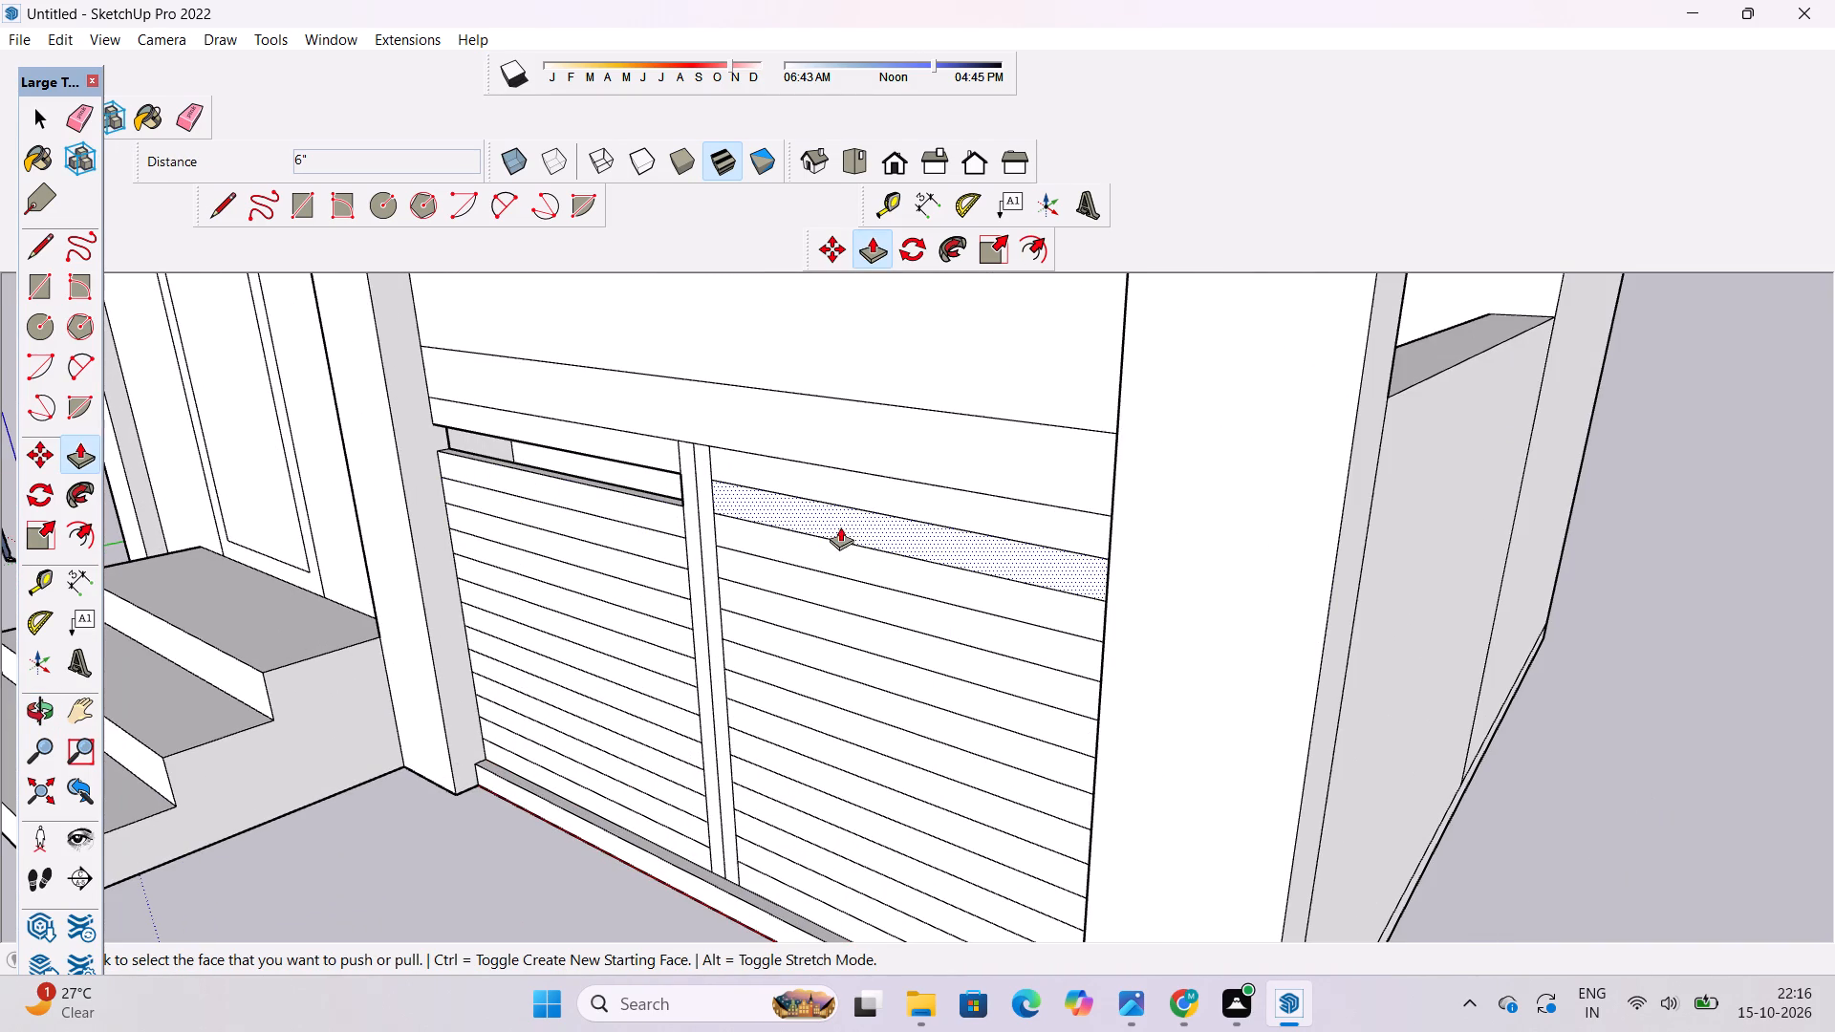
left_click(842, 520)
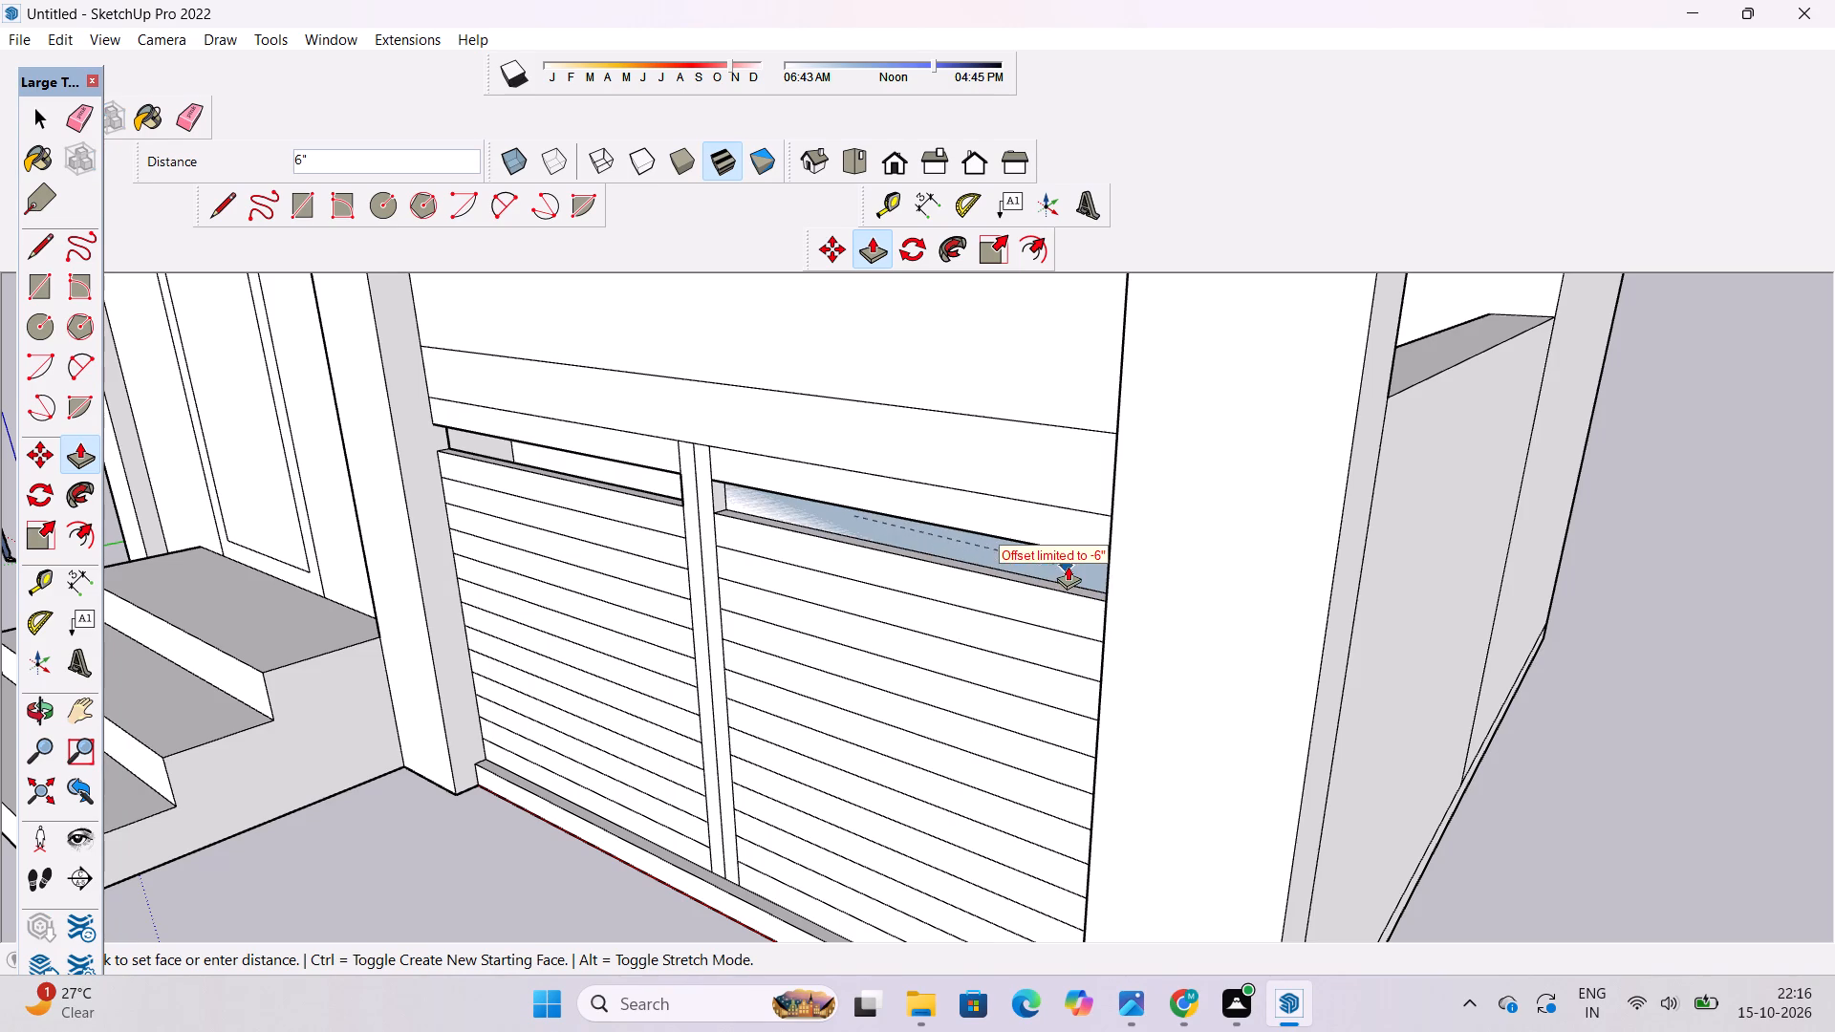
left_click(1068, 566)
Push the fourth narrow band 6" inward on both sides of the central strip.
scroll(738, 430, "down", 5)
scroll(766, 544, "up", 10)
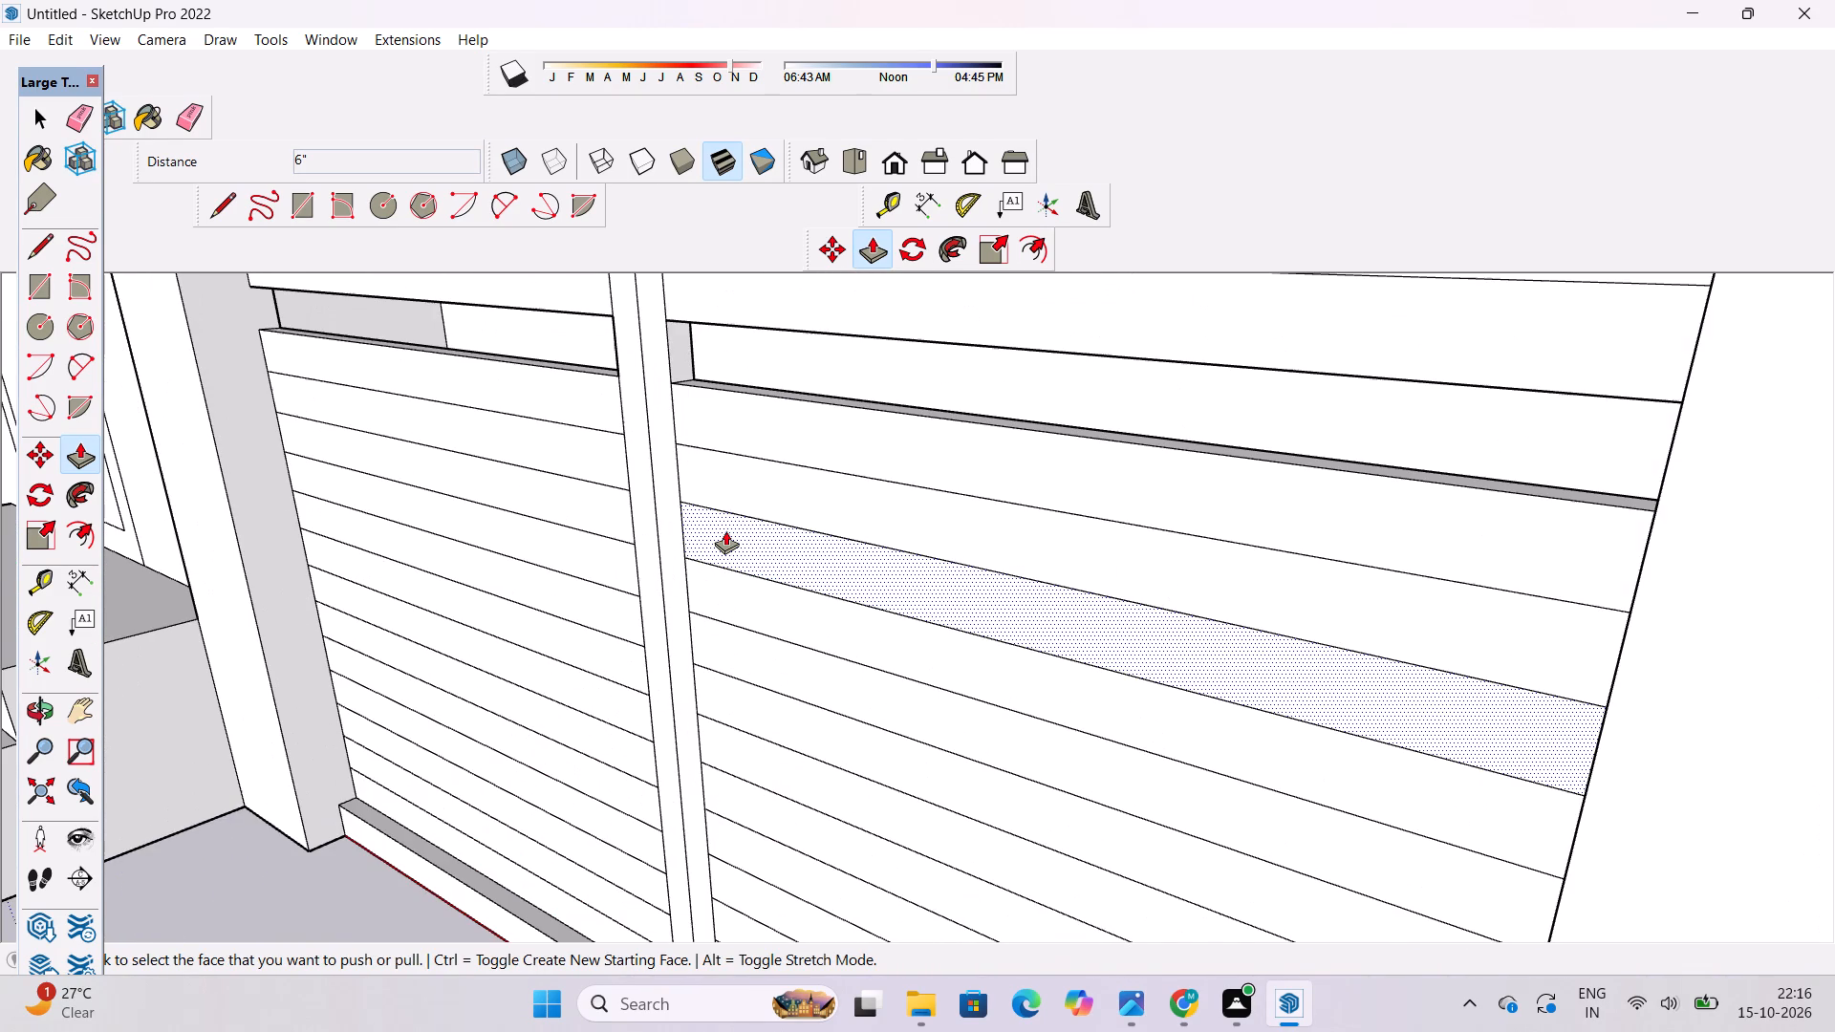
key("o")
left_click_drag(646, 535, 888, 451)
scroll(888, 450, "down", 5)
left_click_drag(840, 451, 614, 525, "shift")
left_click_drag(588, 538, 362, 592)
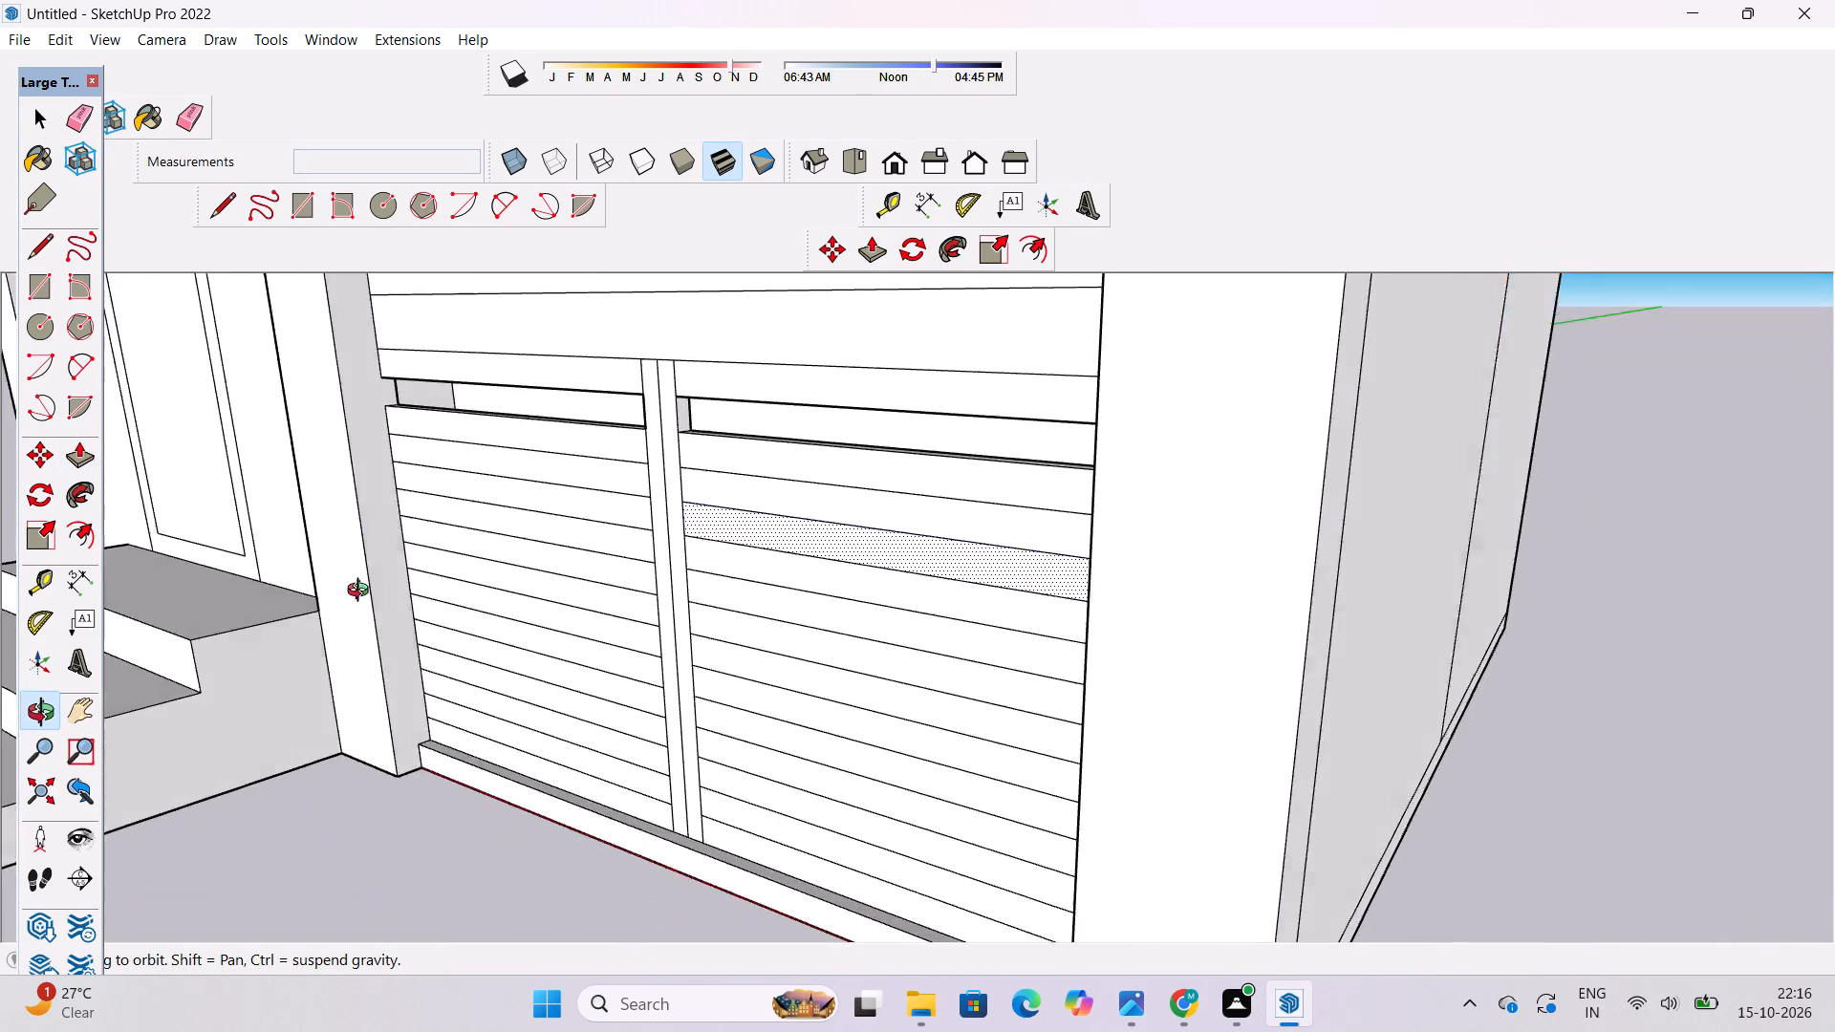
left_click_drag(362, 592, 728, 555)
scroll(736, 545, "down", 4)
left_click_drag(720, 546, 778, 521, "shift")
left_click_drag(682, 538, 633, 540)
left_click_drag(626, 538, 648, 580, "shift")
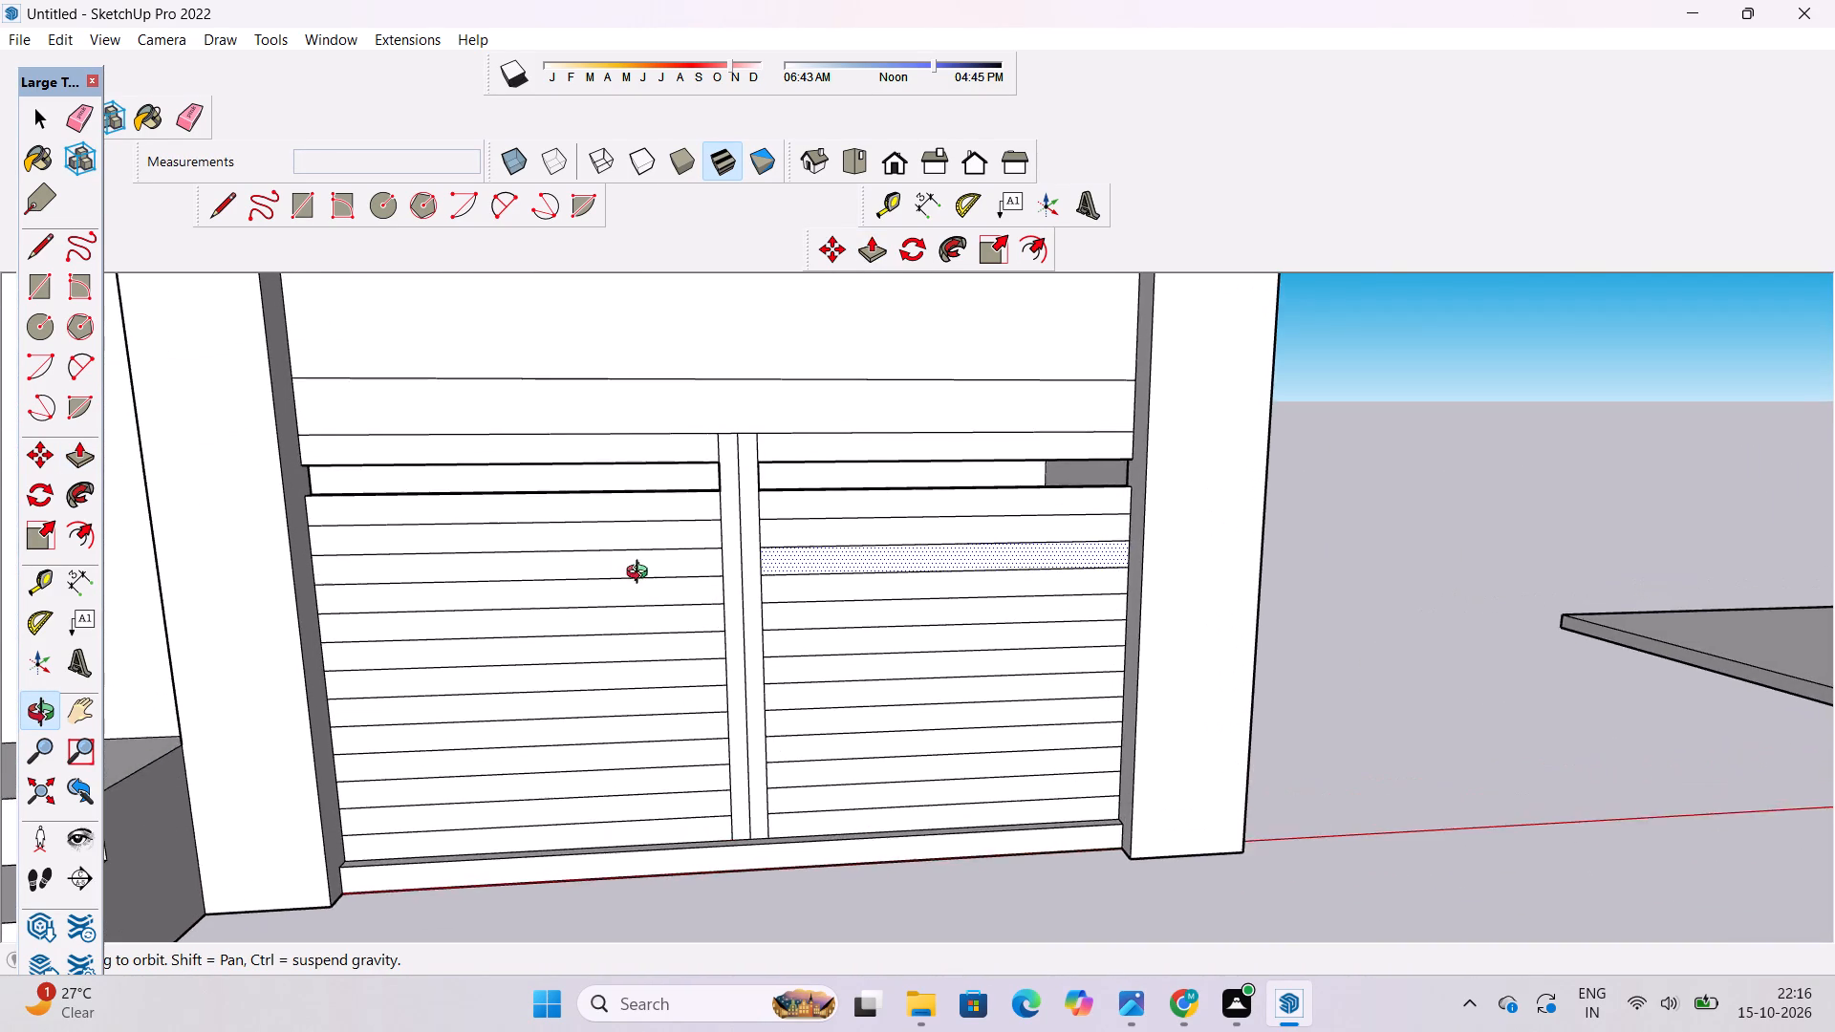
left_click_drag(637, 571, 596, 553)
scroll(597, 548, "up", 3)
left_click_drag(597, 548, 633, 571, "shift")
key("p")
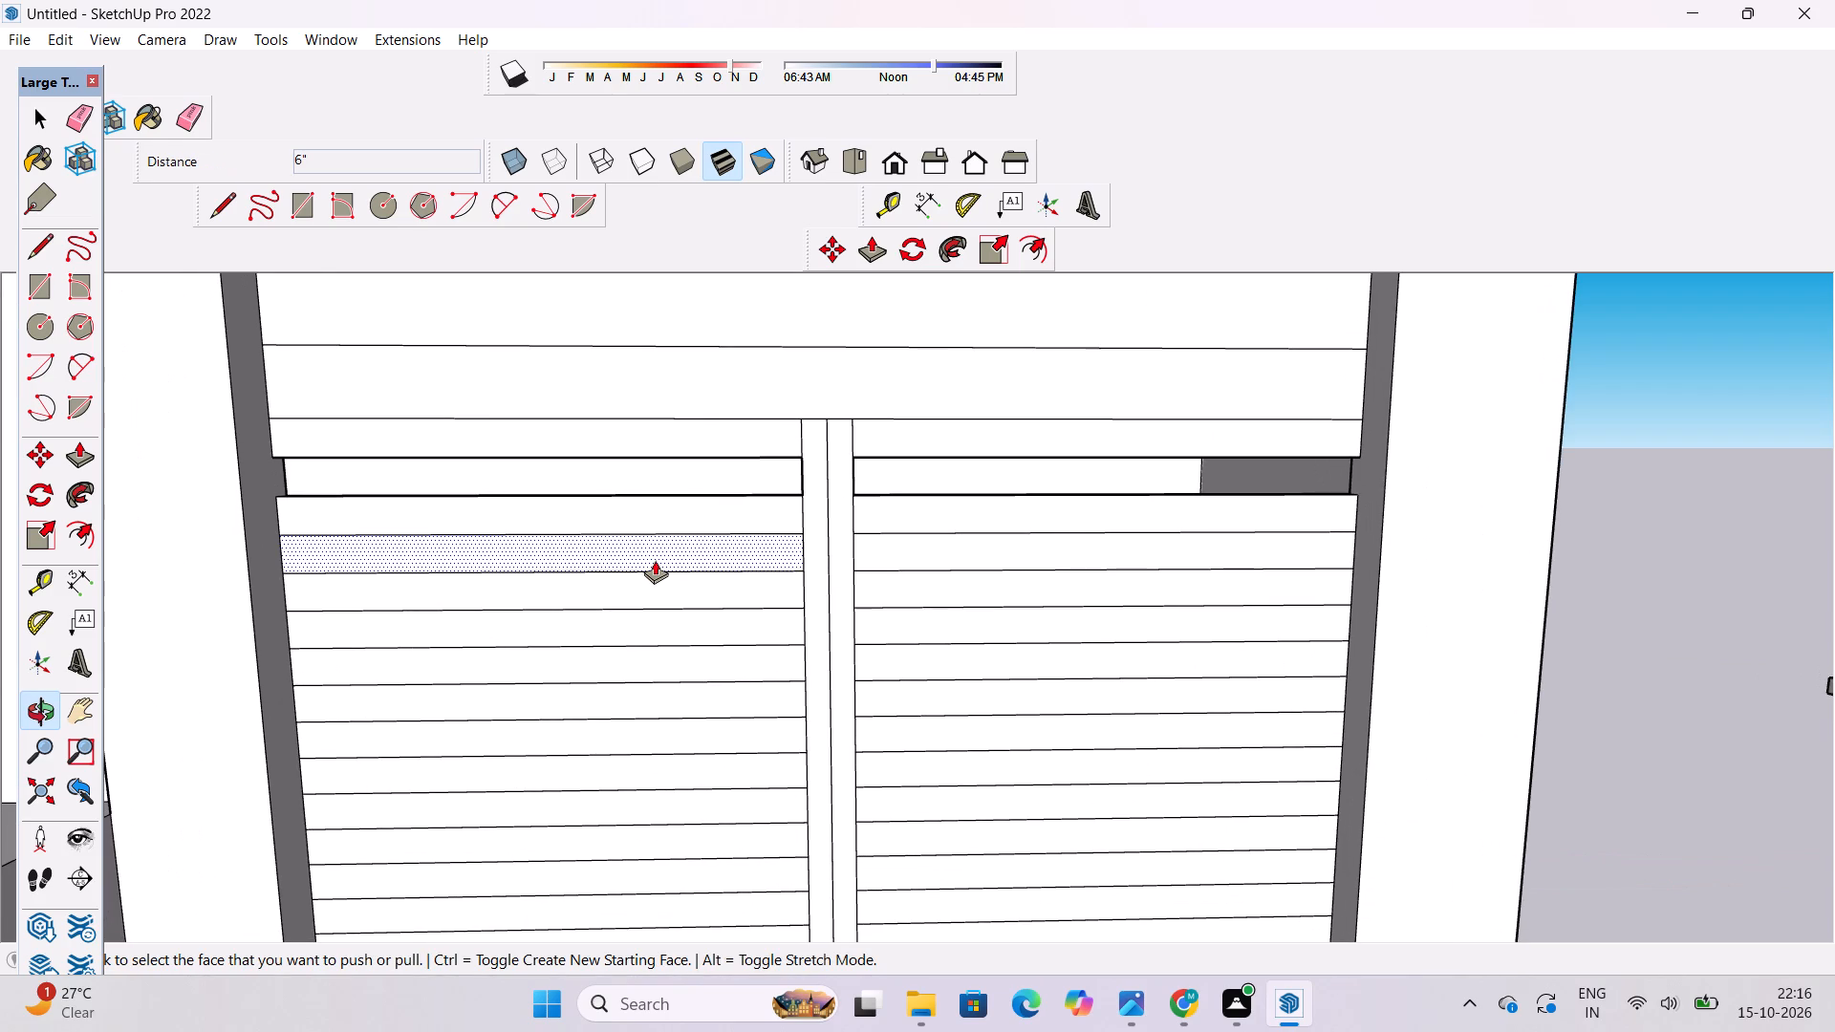
left_click(664, 560)
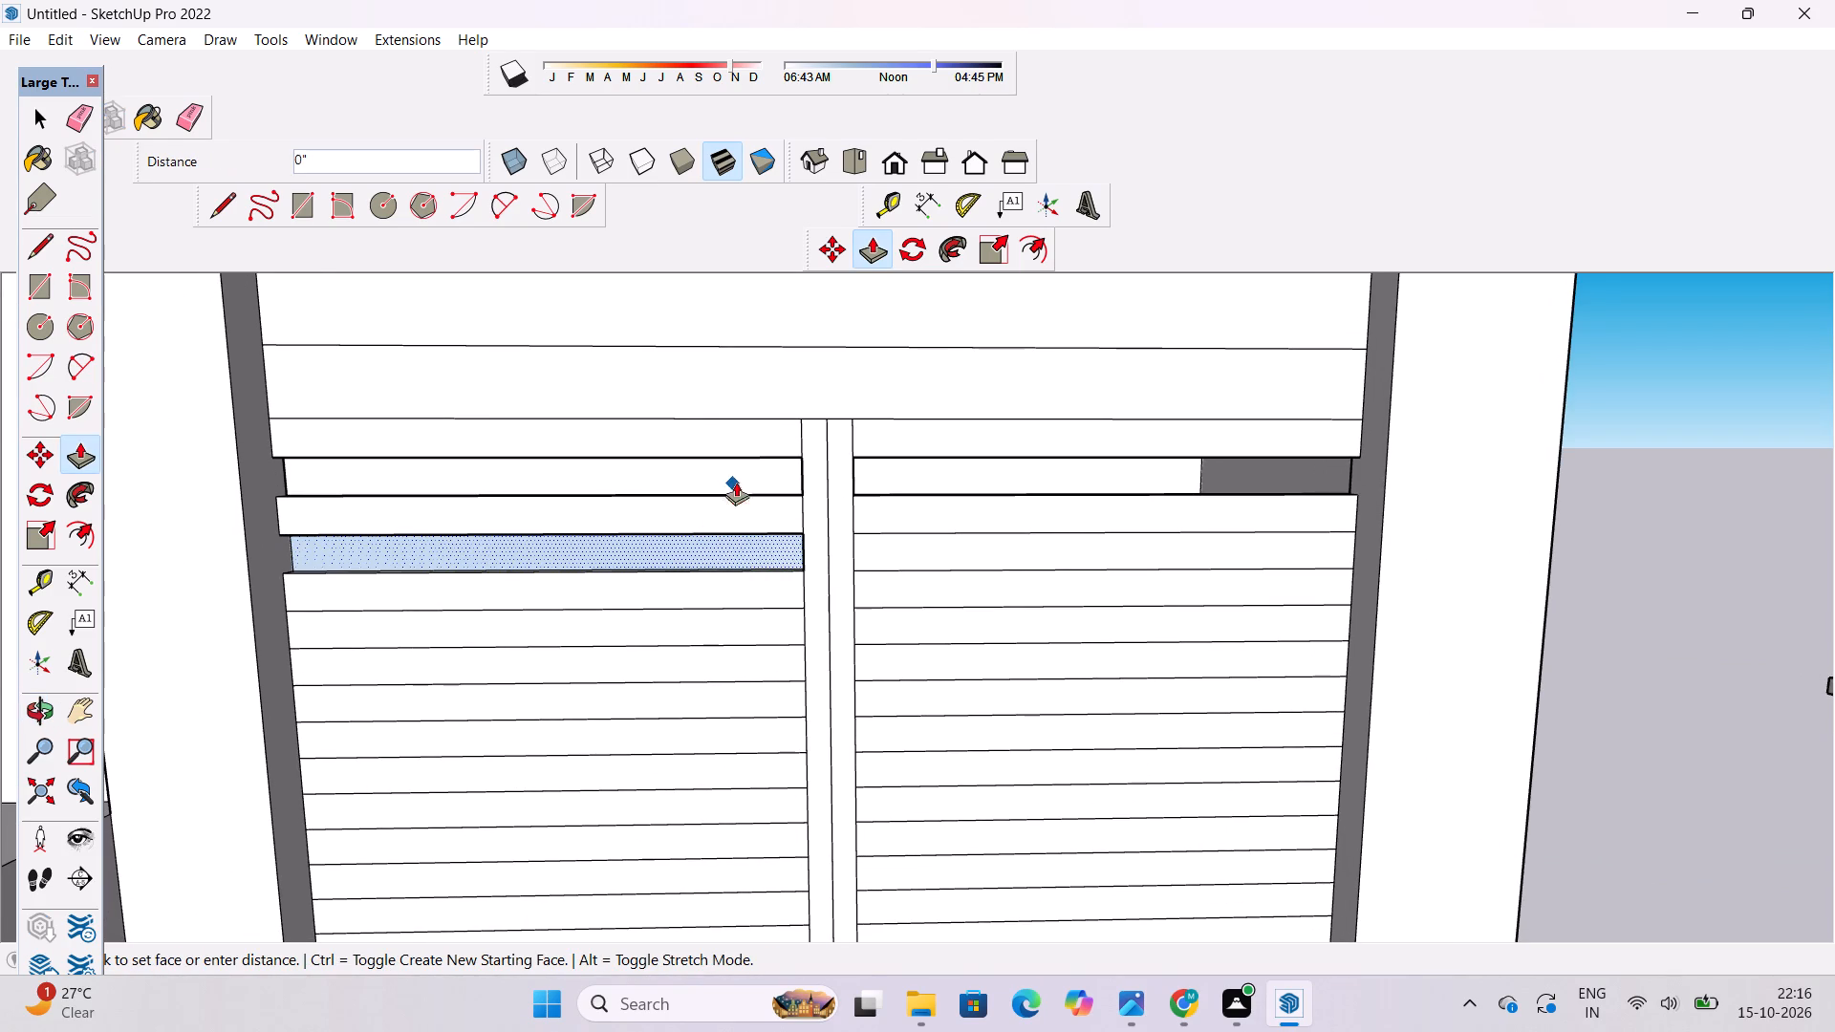
left_click(752, 467)
left_click(916, 554)
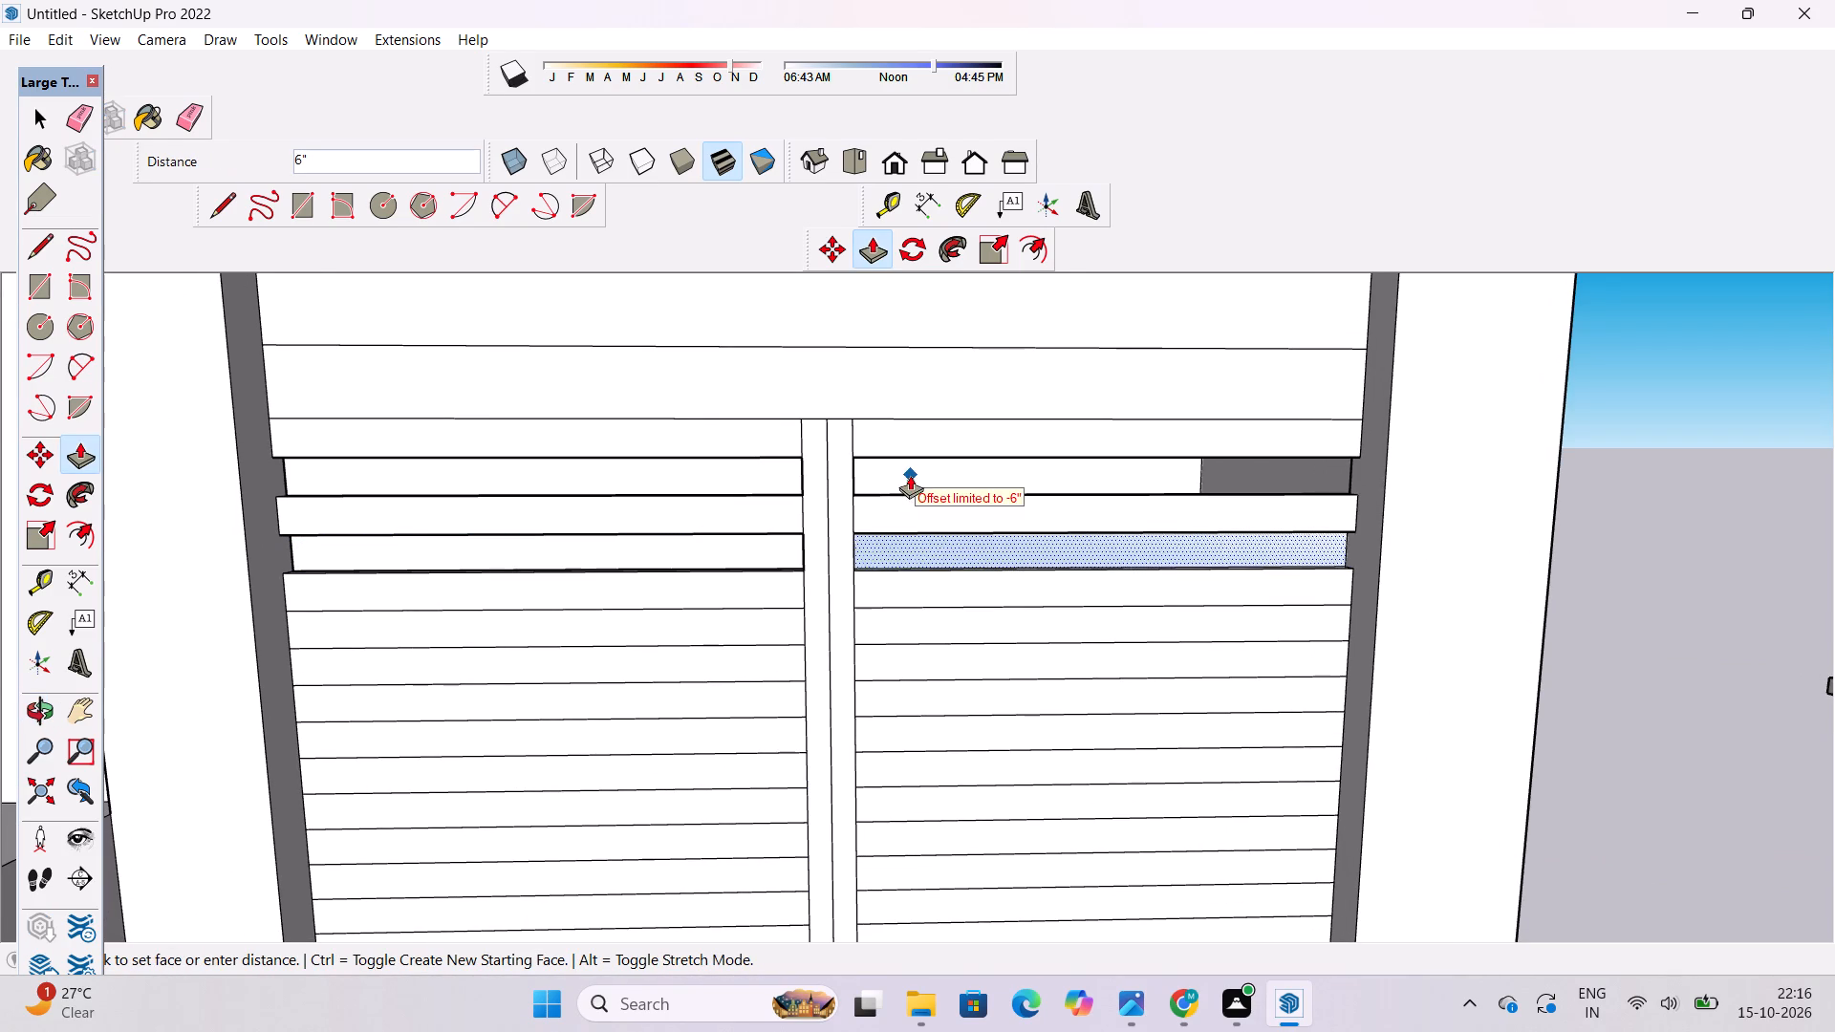
left_click(910, 468)
Push the sixth and eighth narrow bands below the undivided top band 6" inward on both sides of the central strip.
left_click(699, 616)
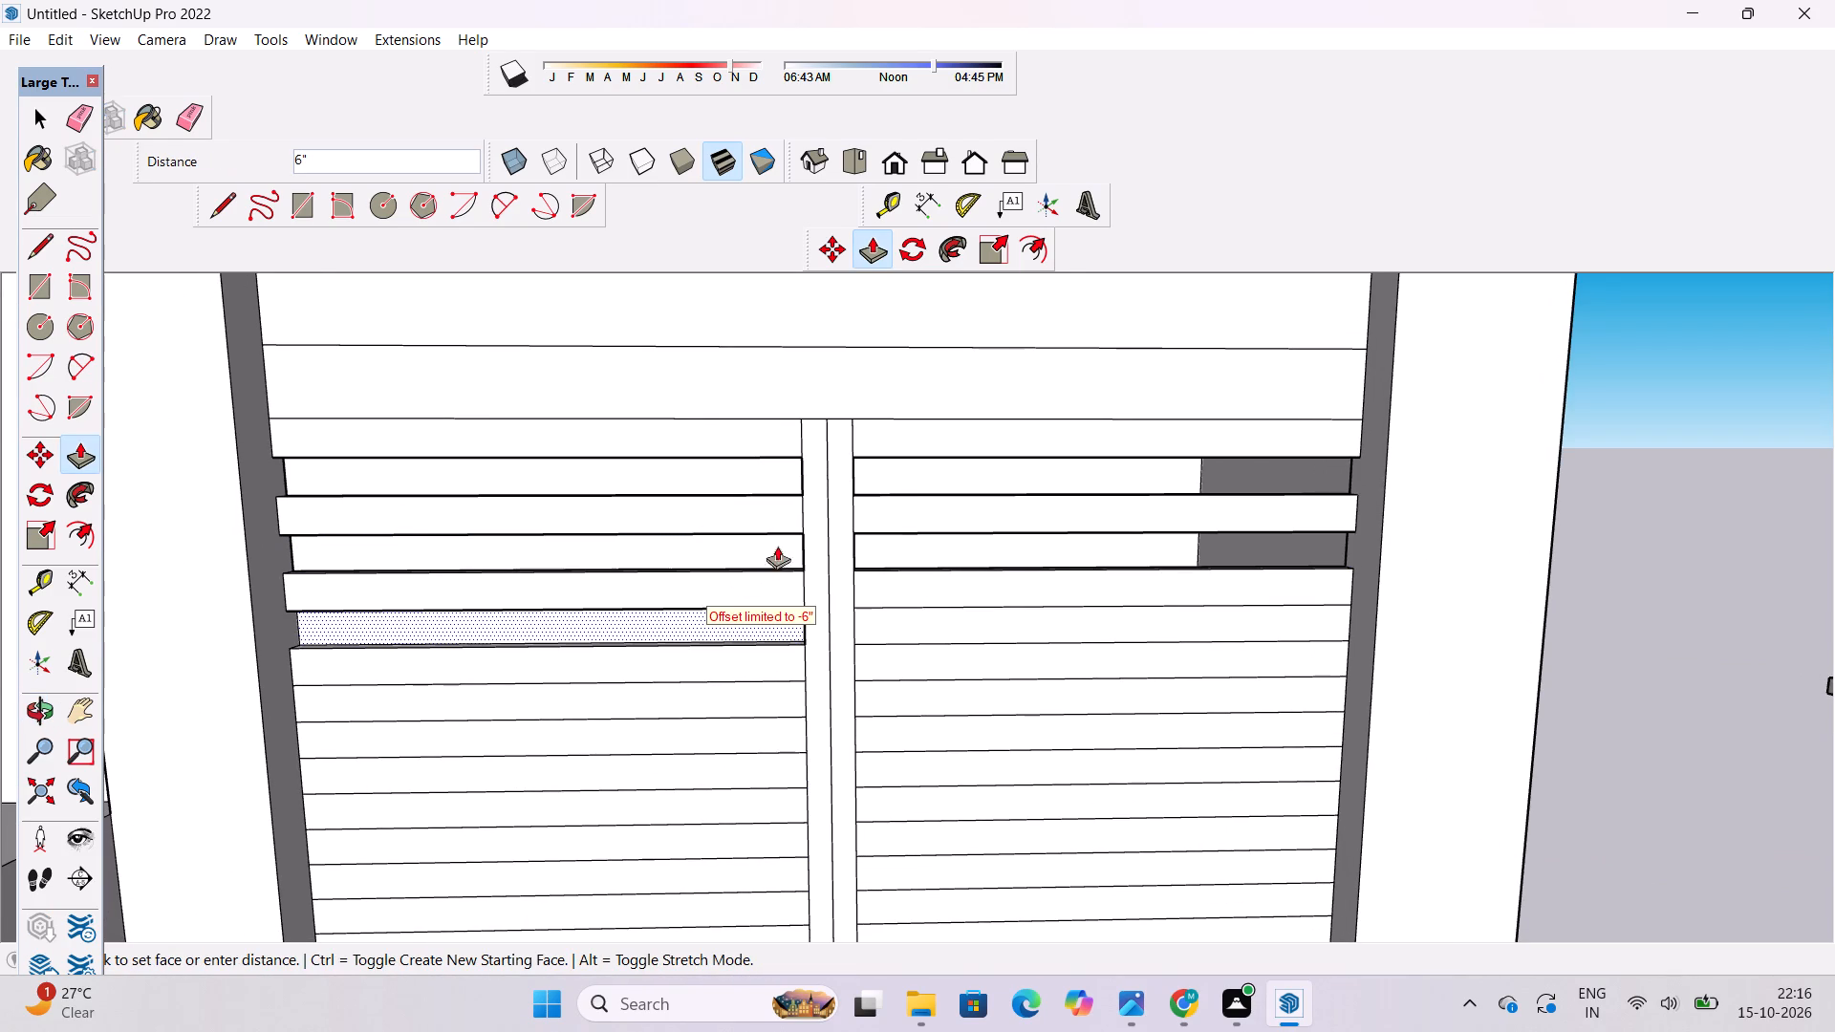
left_click(789, 538)
left_click(894, 624)
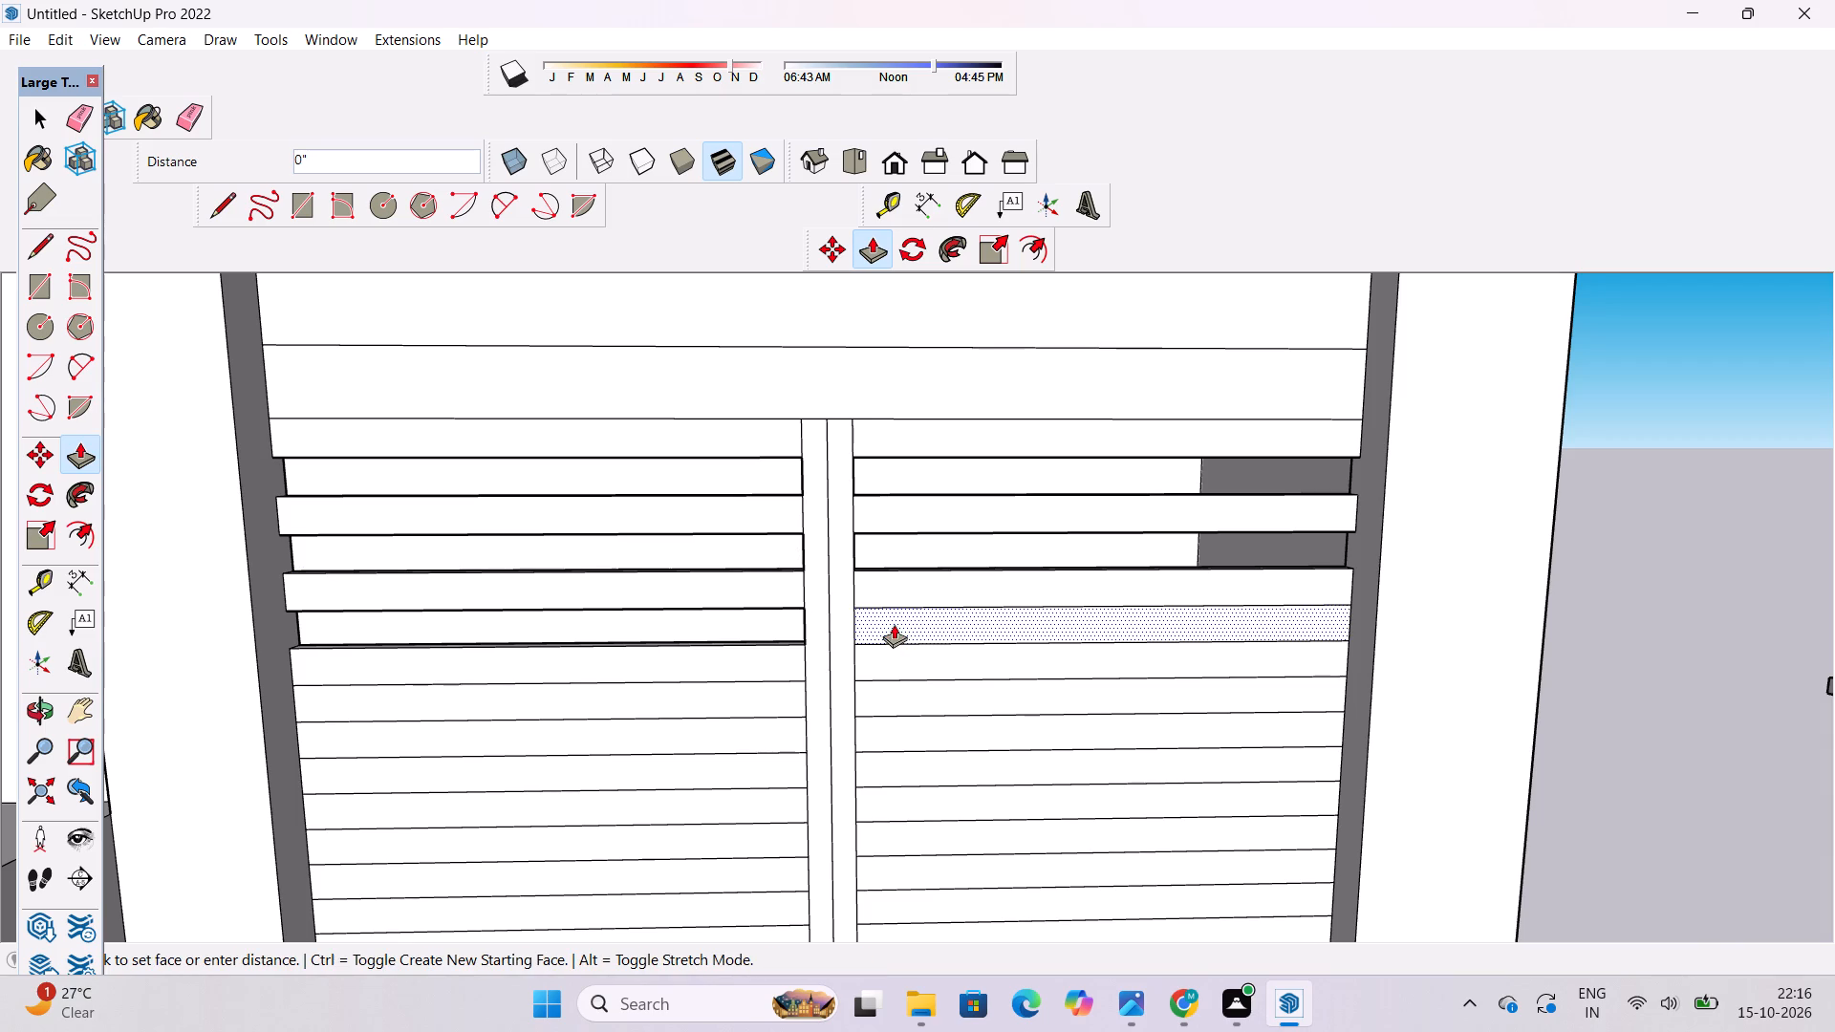
left_click(900, 552)
left_click(700, 696)
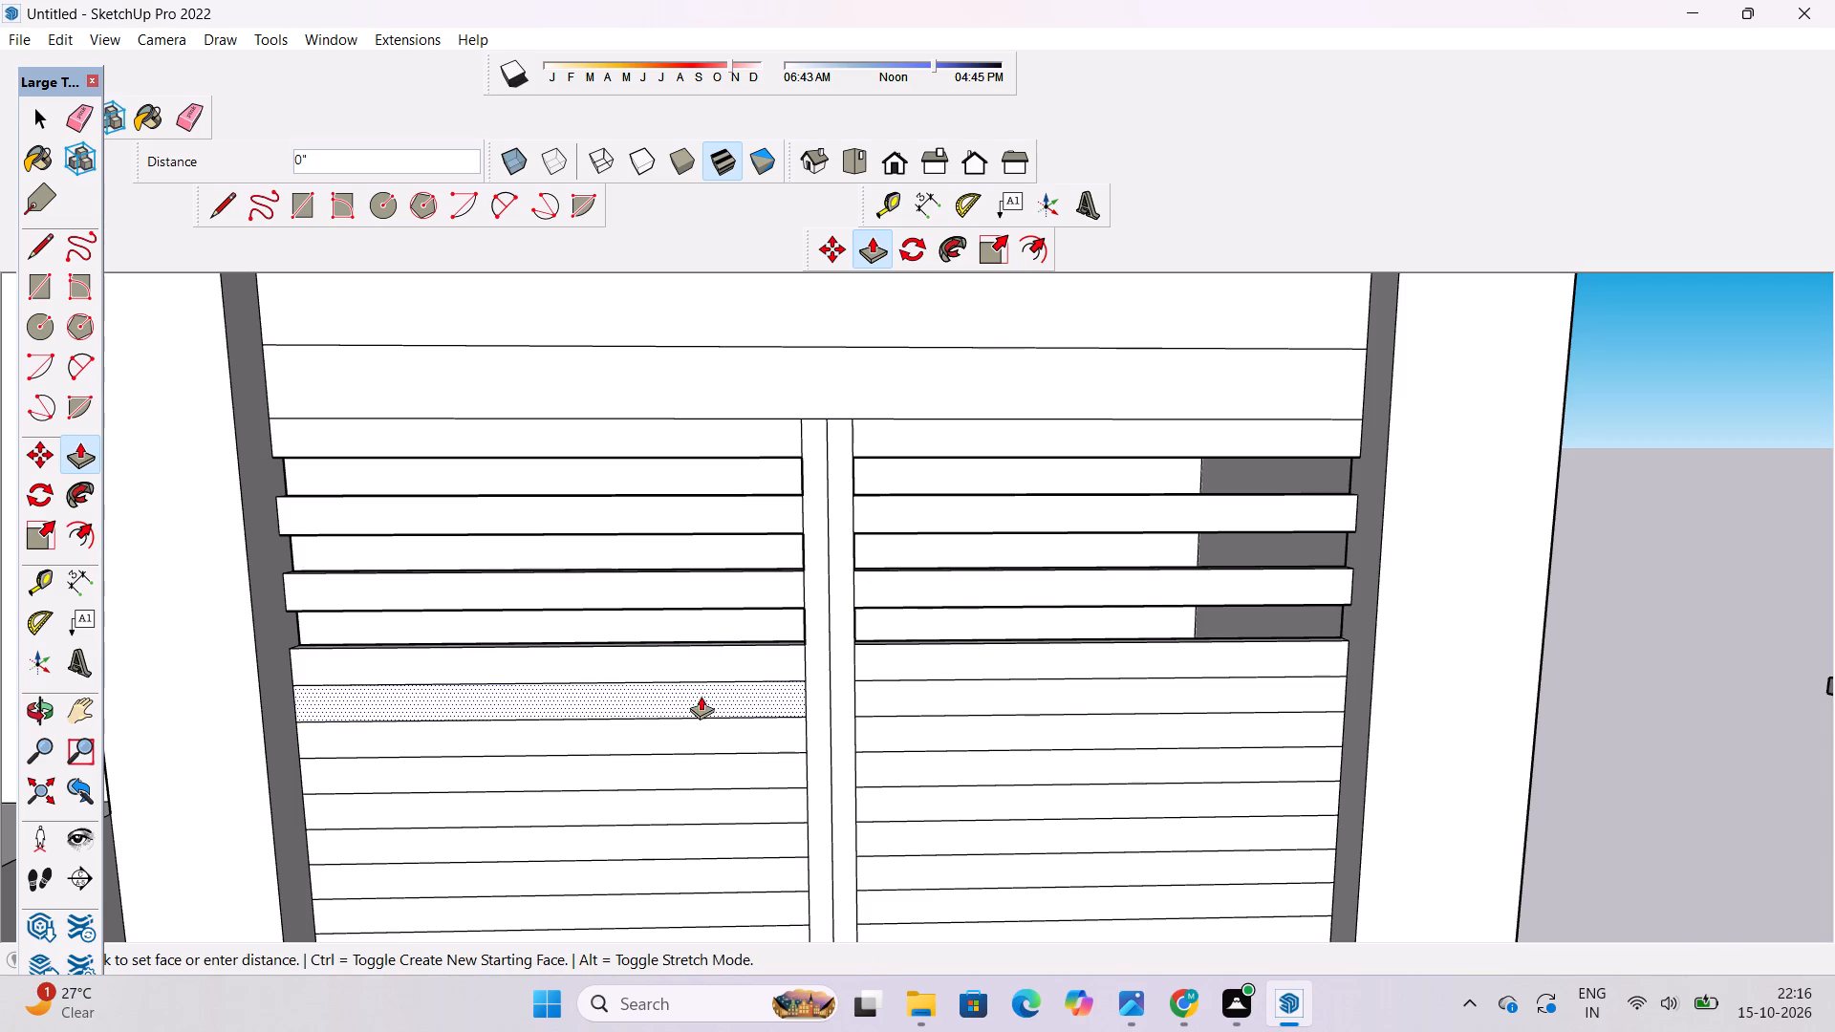
left_click(727, 617)
left_click(894, 697)
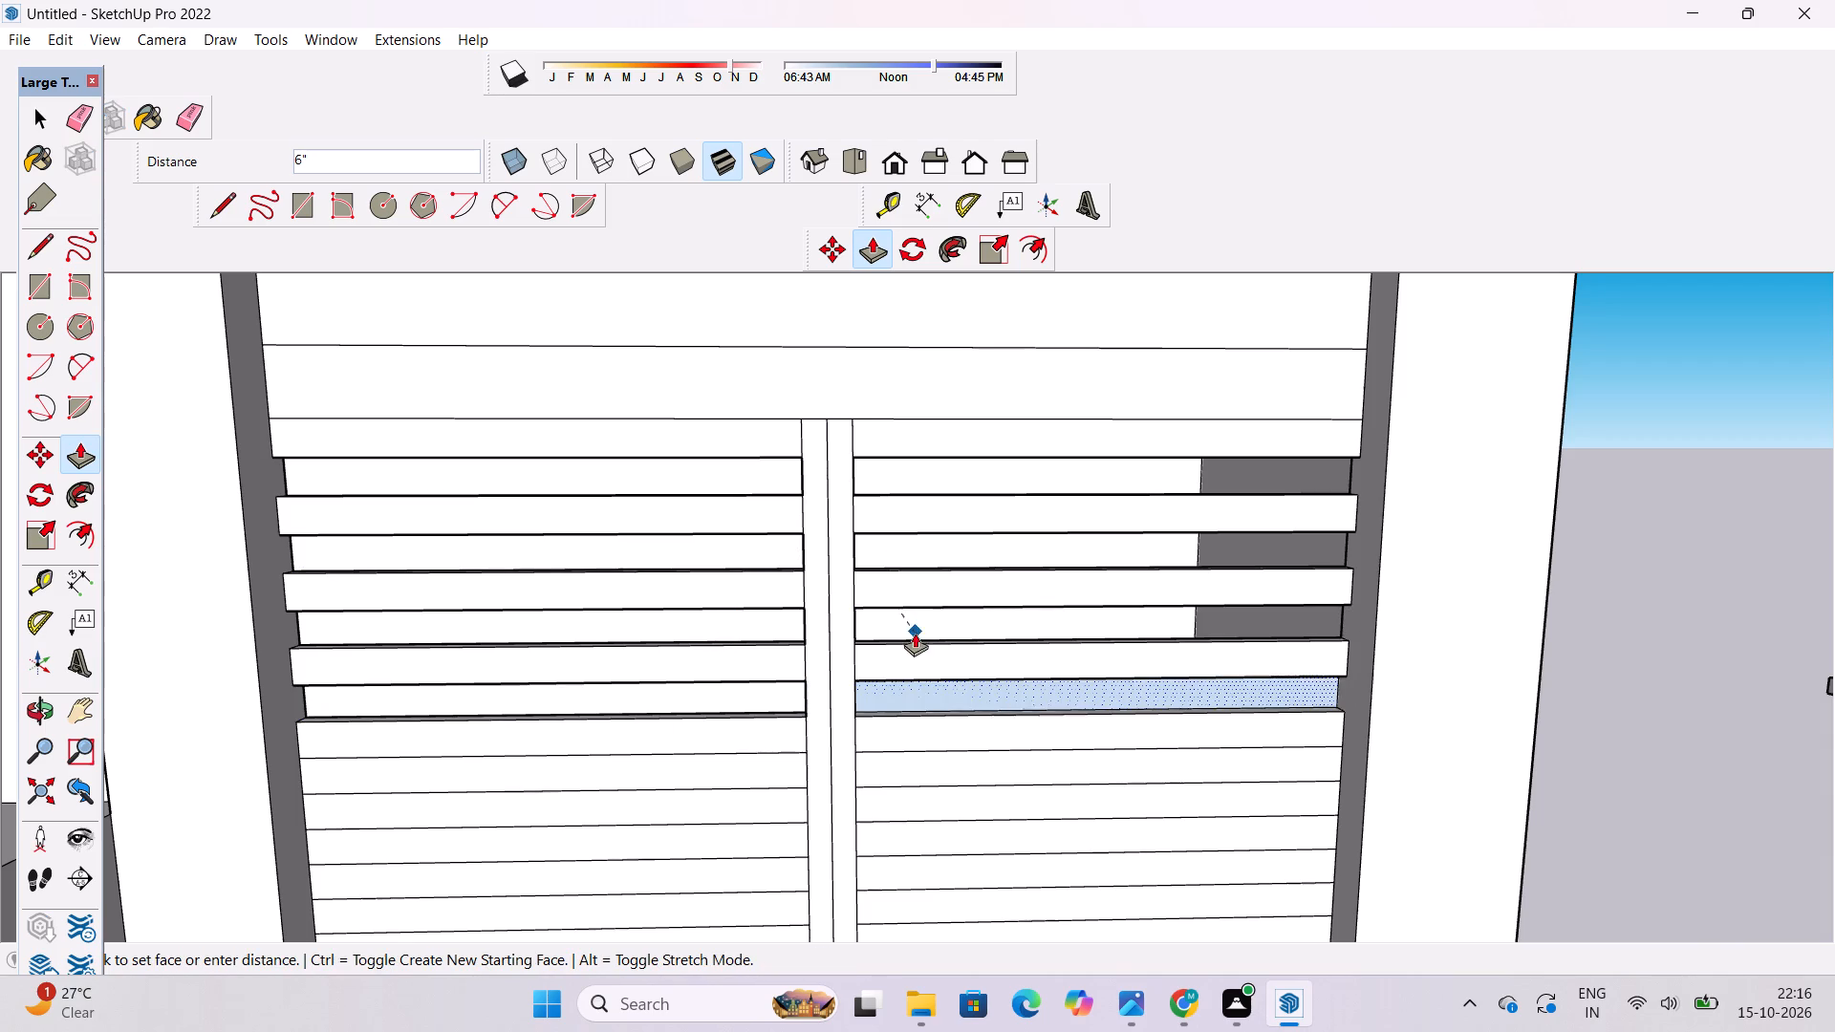
left_click(915, 626)
Push the tenth narrow band 6" inward on both sides of the central strip.
scroll(600, 587, "down", 5)
scroll(736, 723, "up", 6)
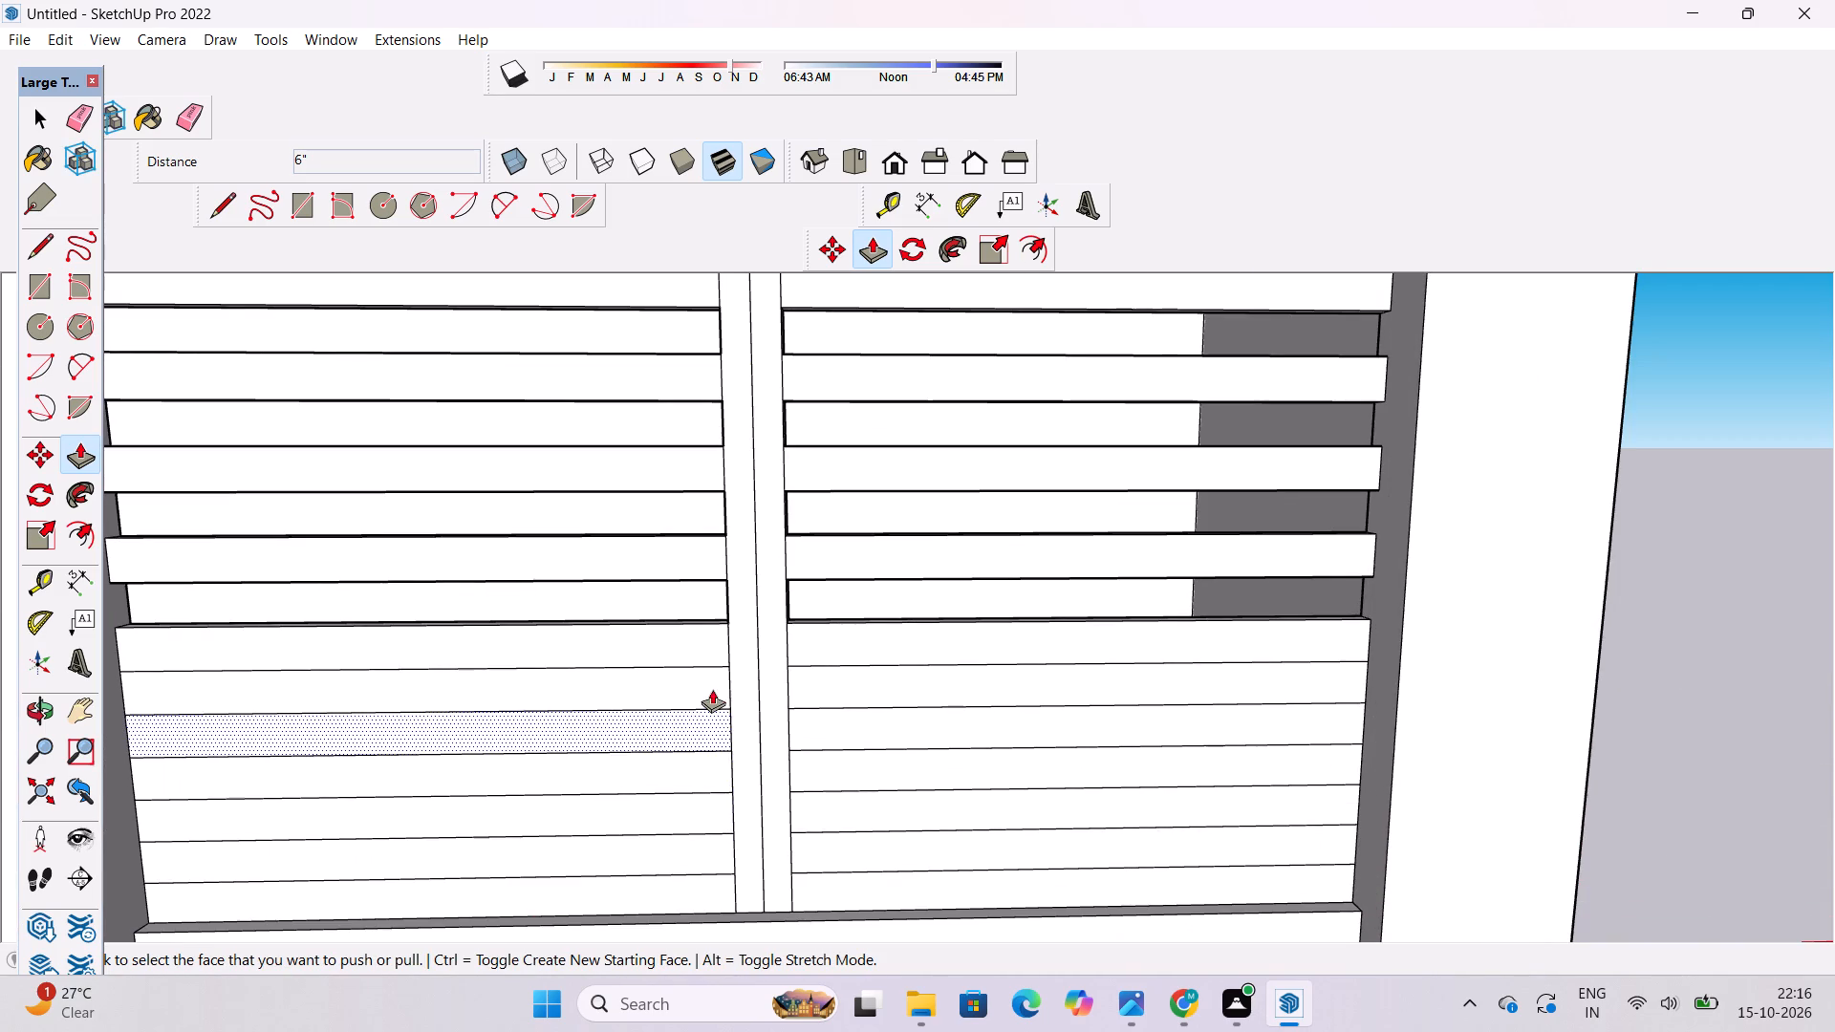
left_click(712, 689)
left_click(708, 595)
left_click(856, 684)
left_click(882, 591)
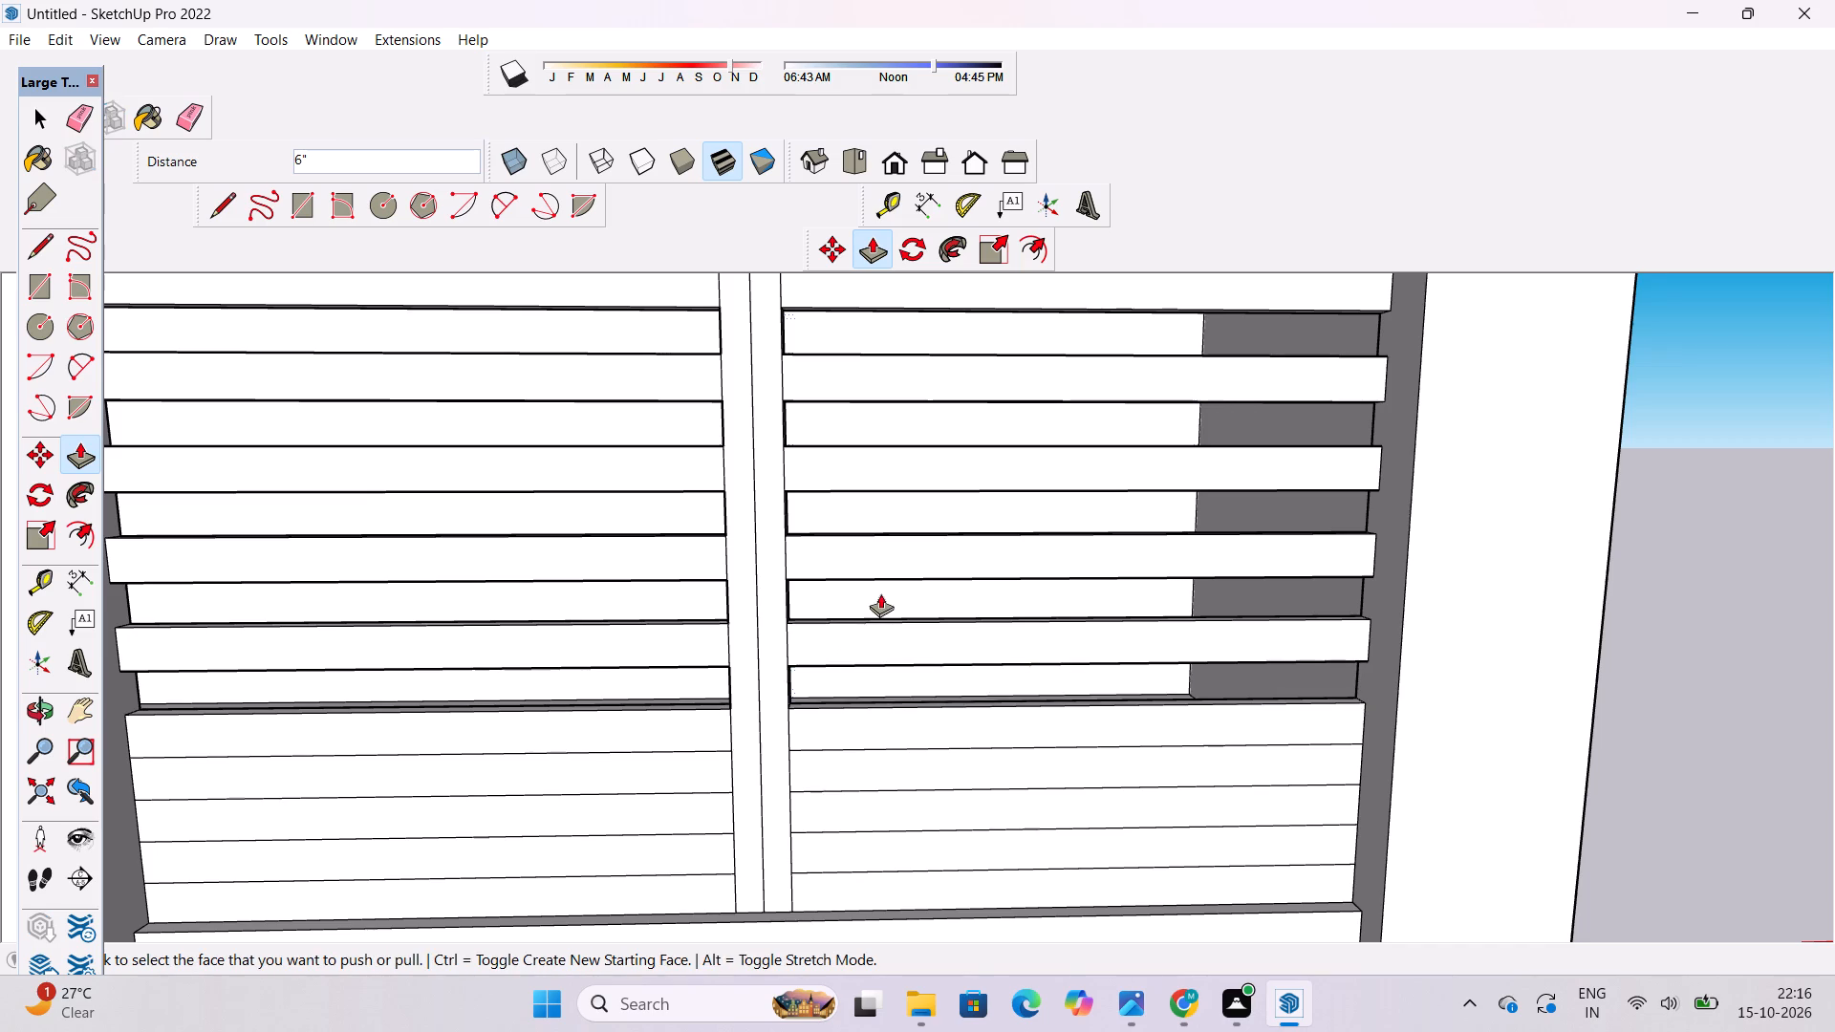
Push the twelfth narrow band 6" inward on both sides of the central strip.
left_click(701, 776)
left_click(696, 671)
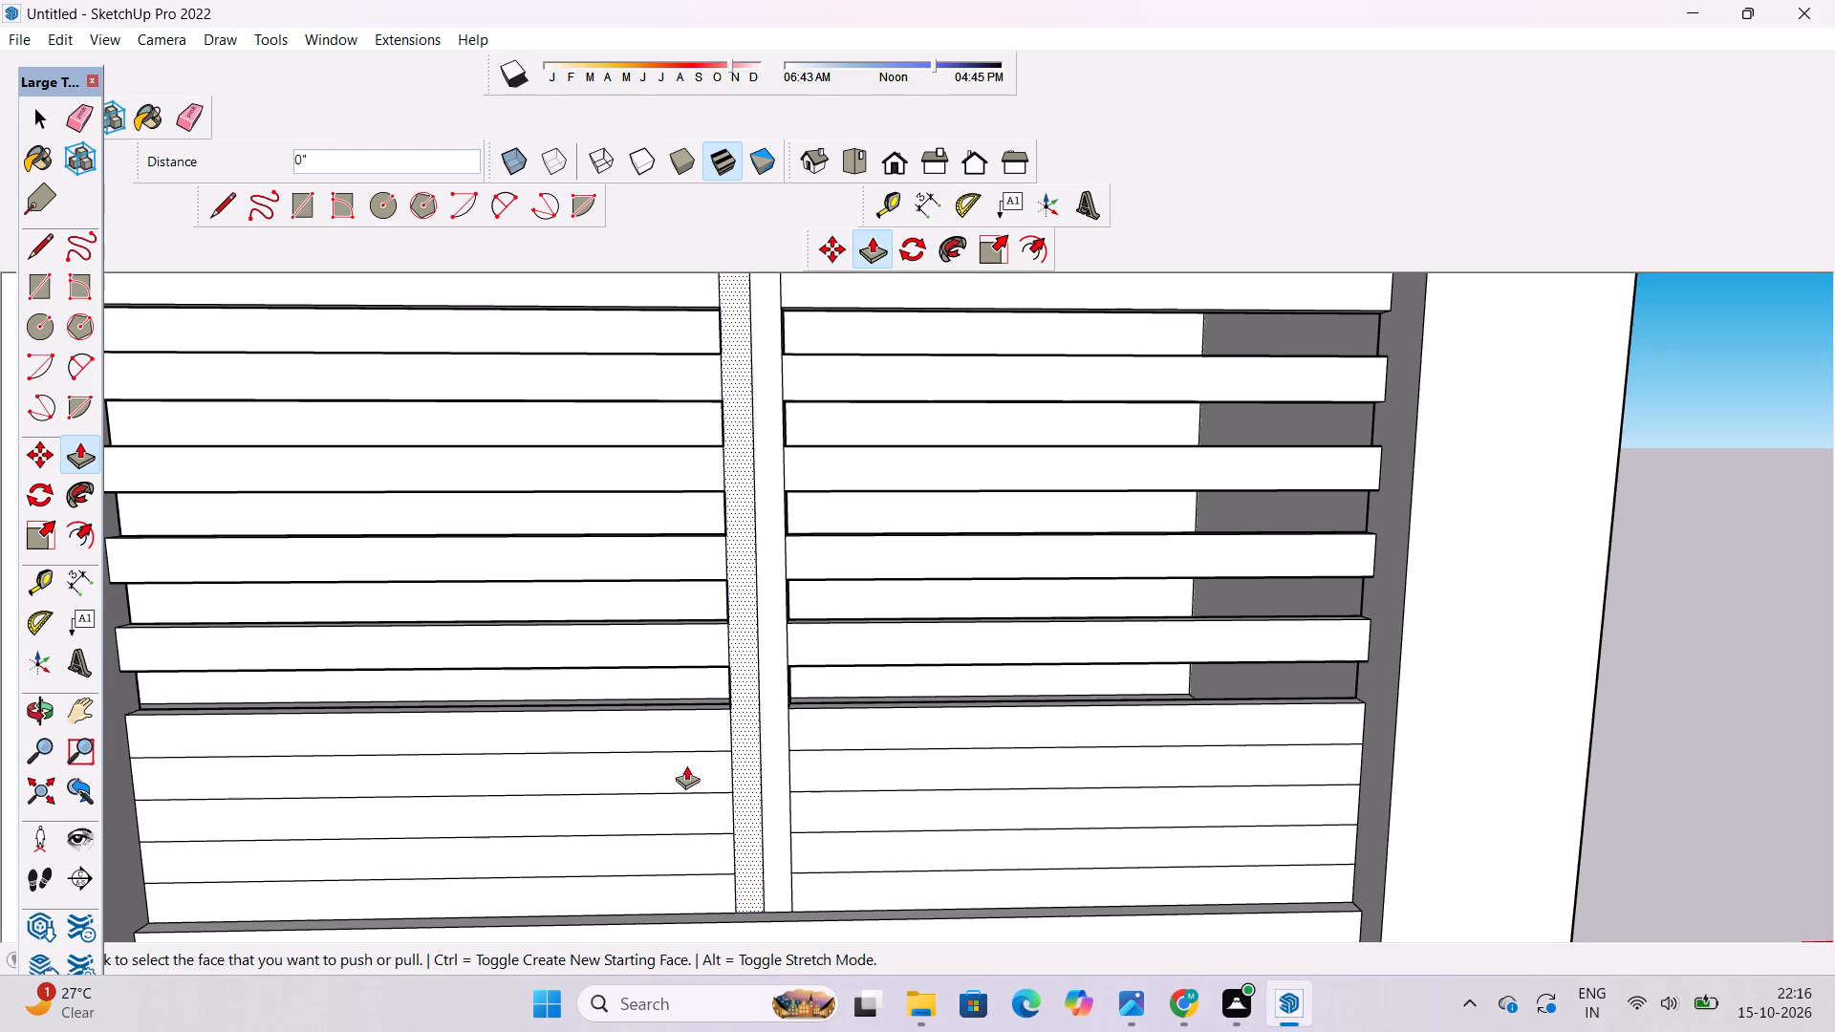
left_click(686, 765)
scroll(702, 695, "up", 3)
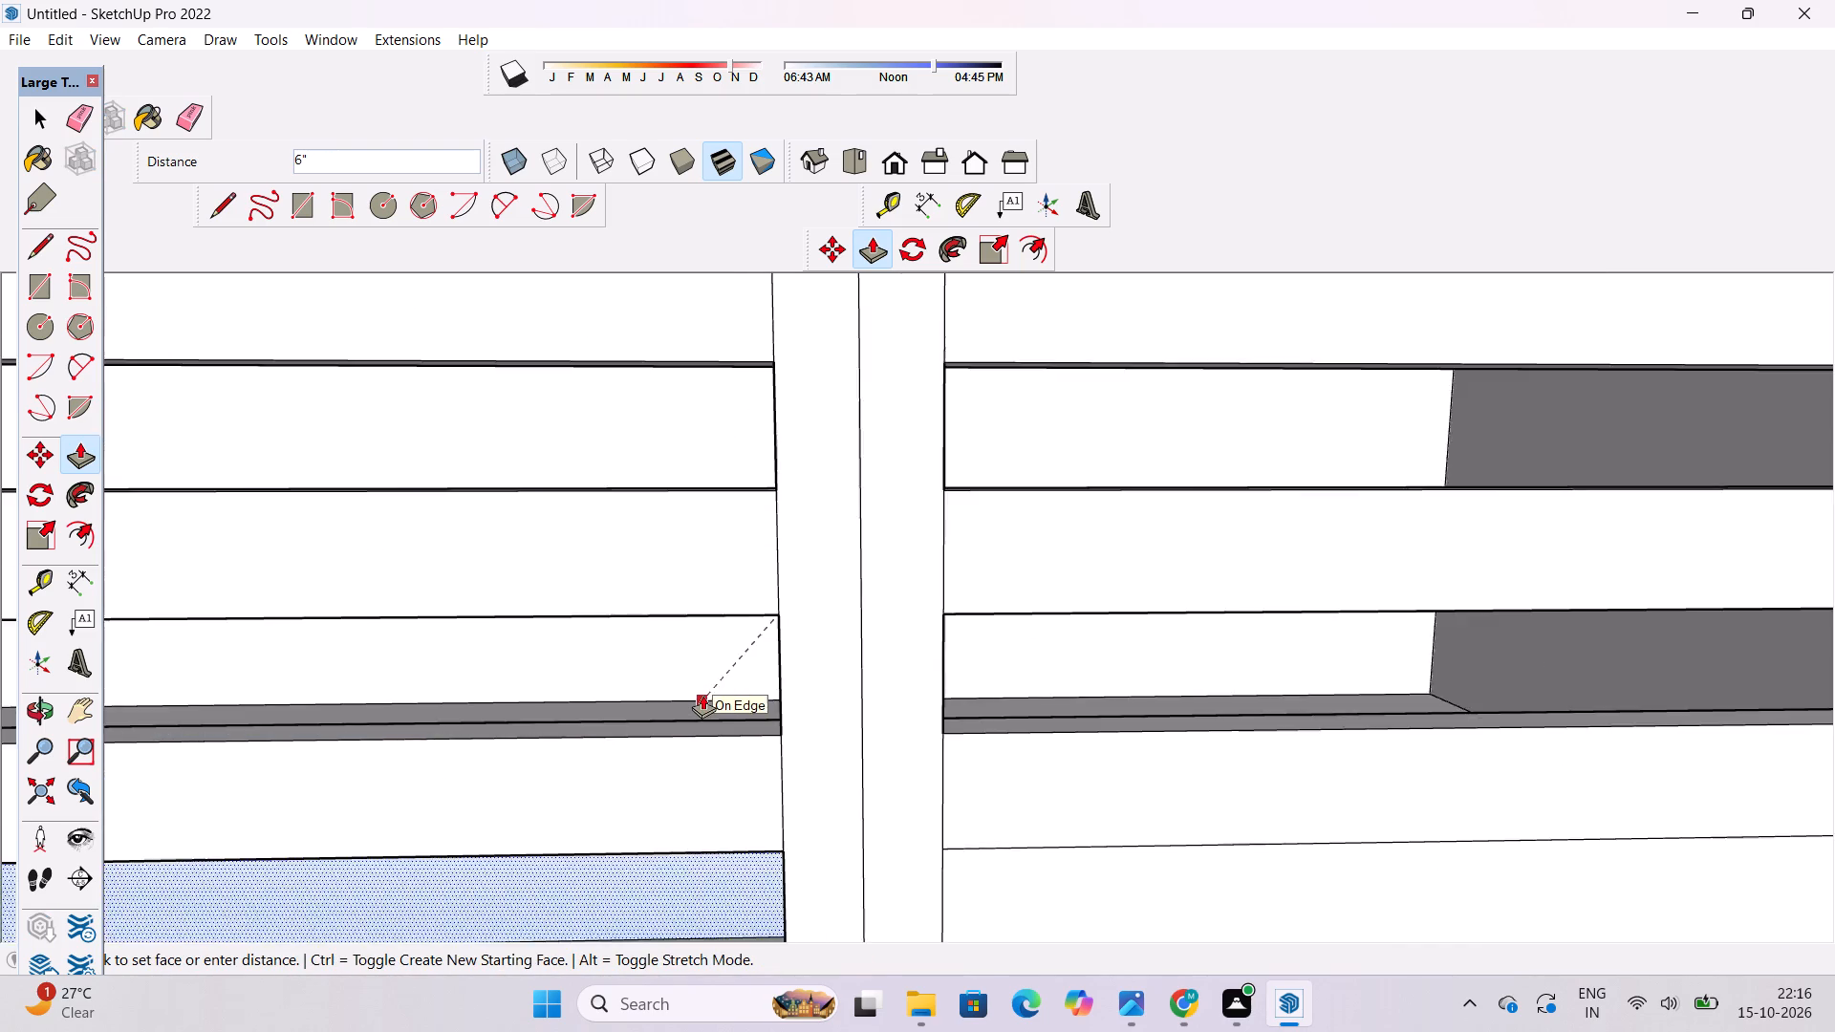
scroll(702, 695, "up", 6)
scroll(702, 695, "down", 3)
left_click(739, 779)
scroll(676, 666, "down", 4)
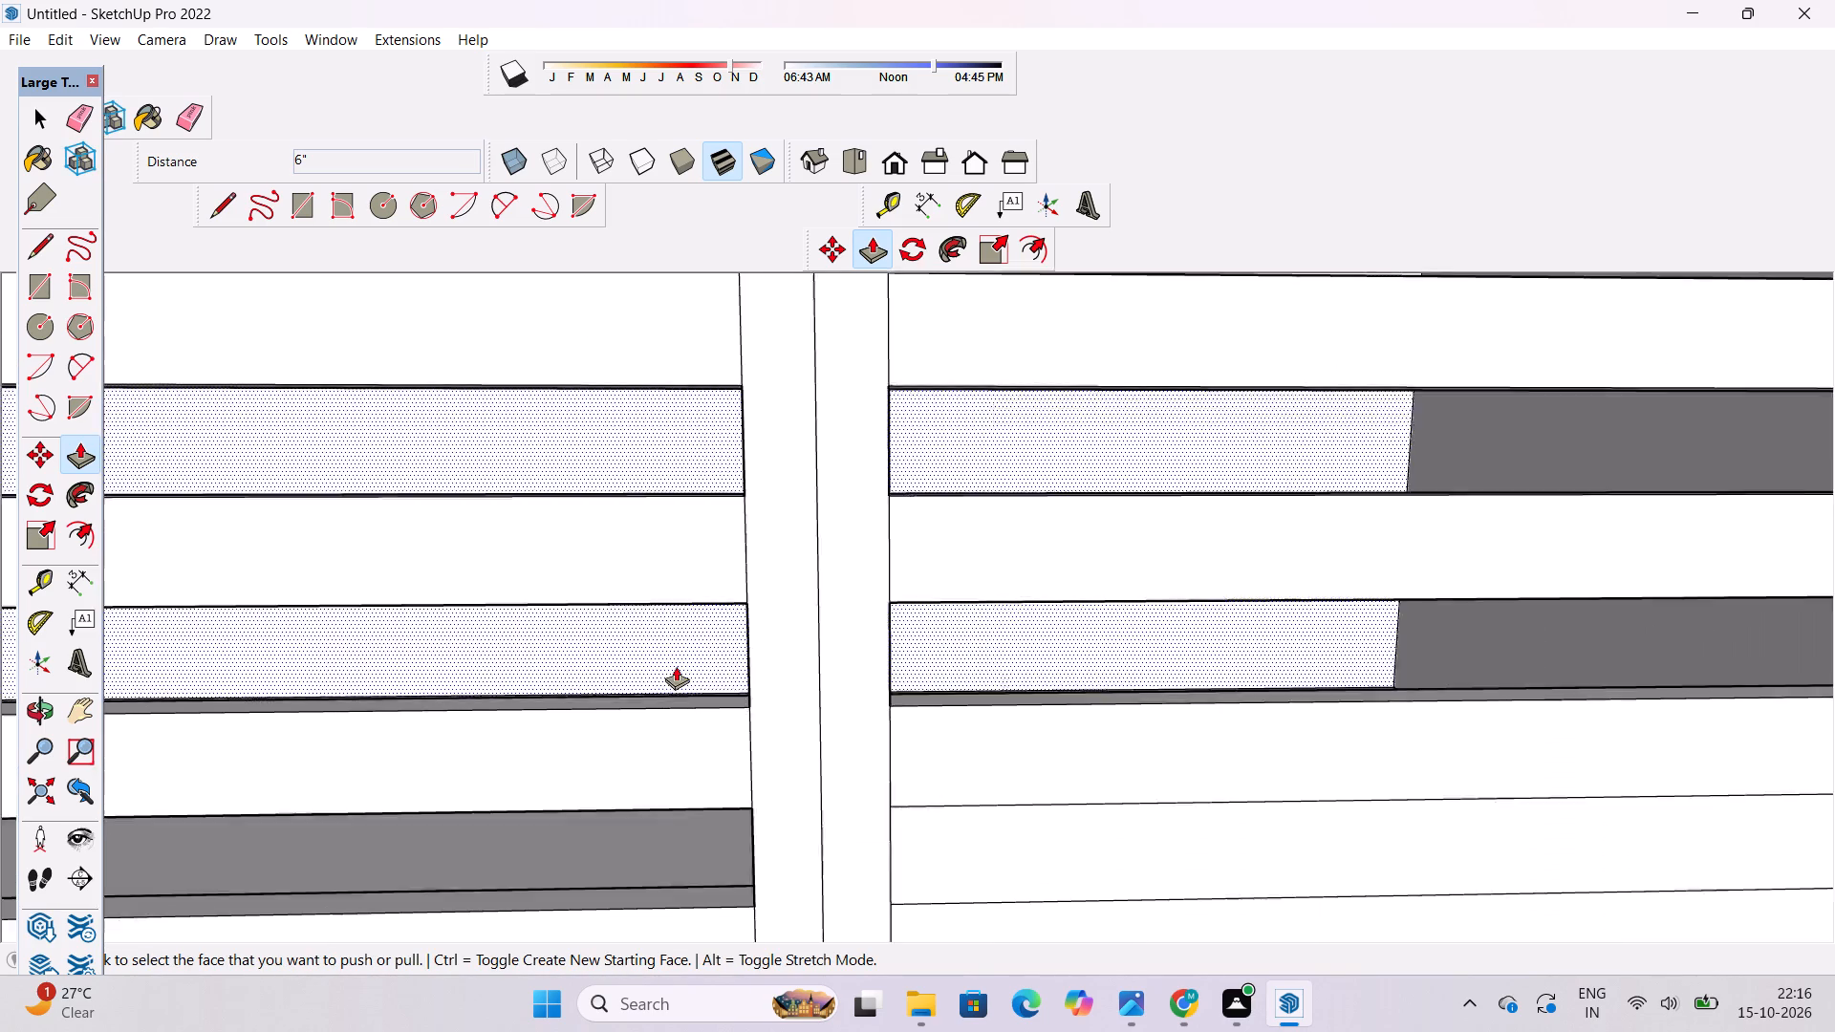
scroll(676, 666, "down", 3)
left_click(791, 746)
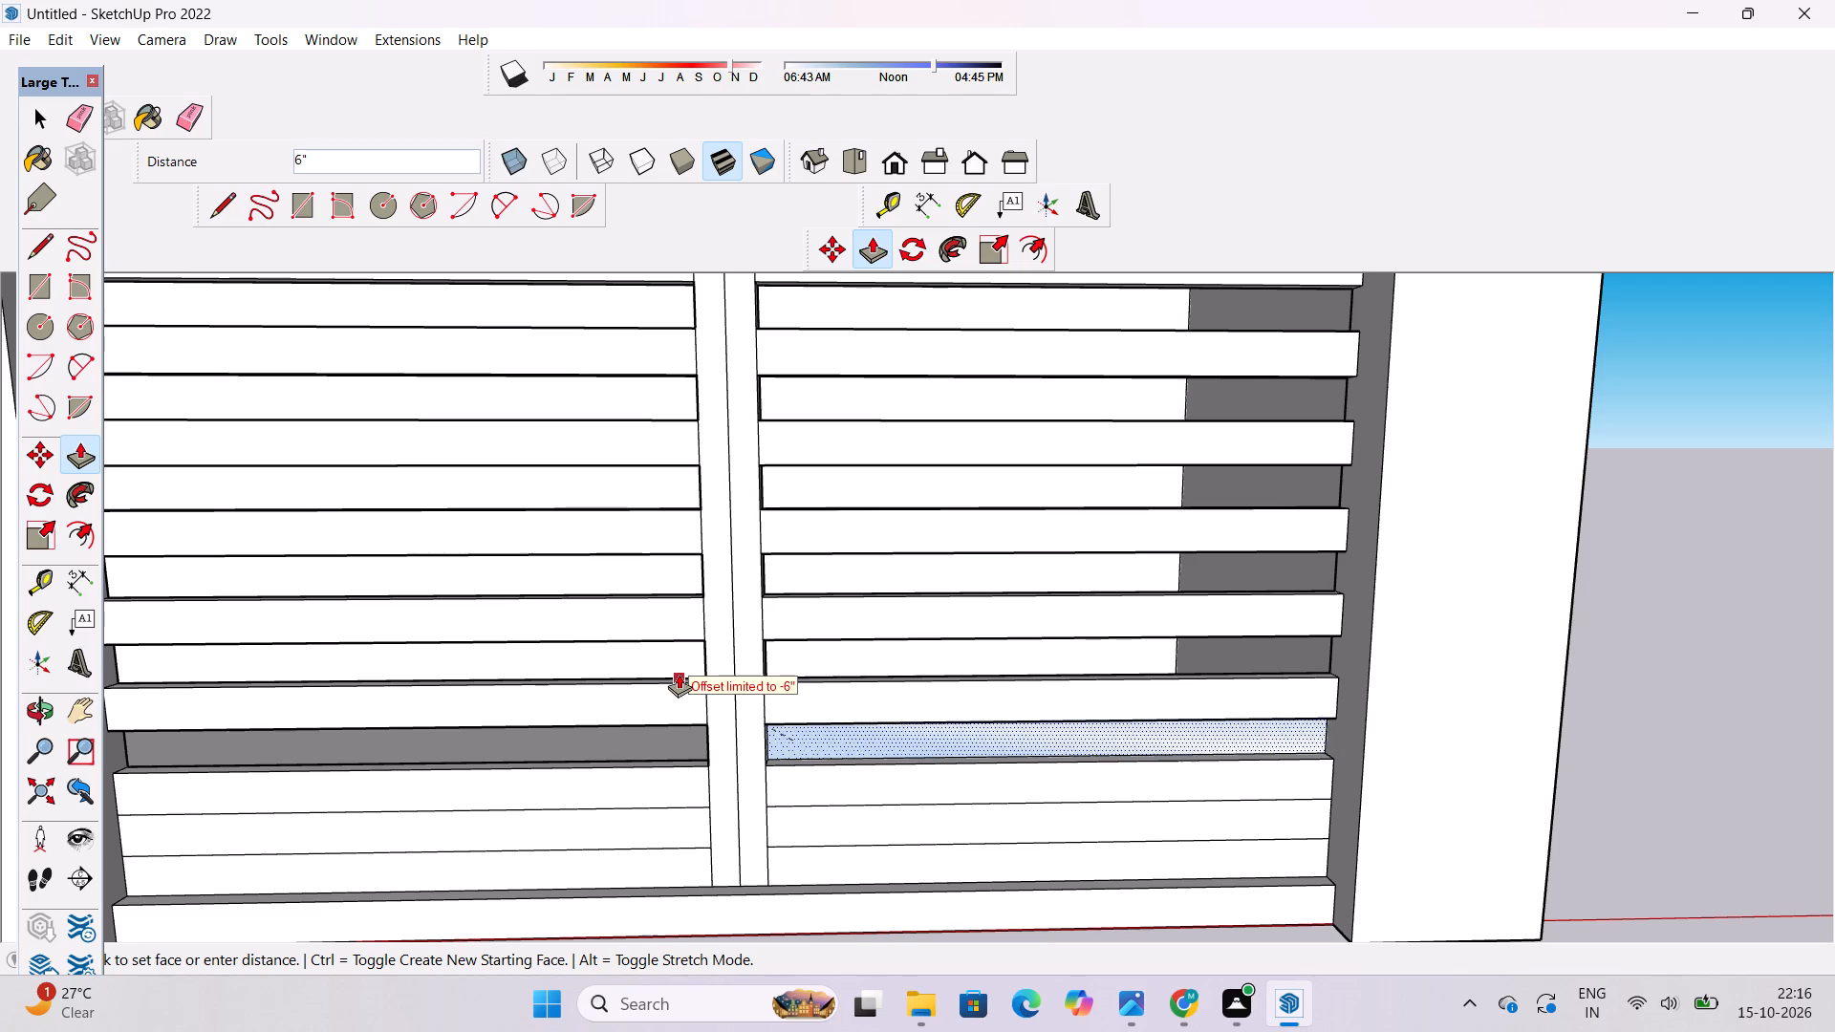
left_click(679, 674)
Push the fourteenth narrow band, second from the bottom, 6" inward on both sides of the central strip.
left_click(641, 826)
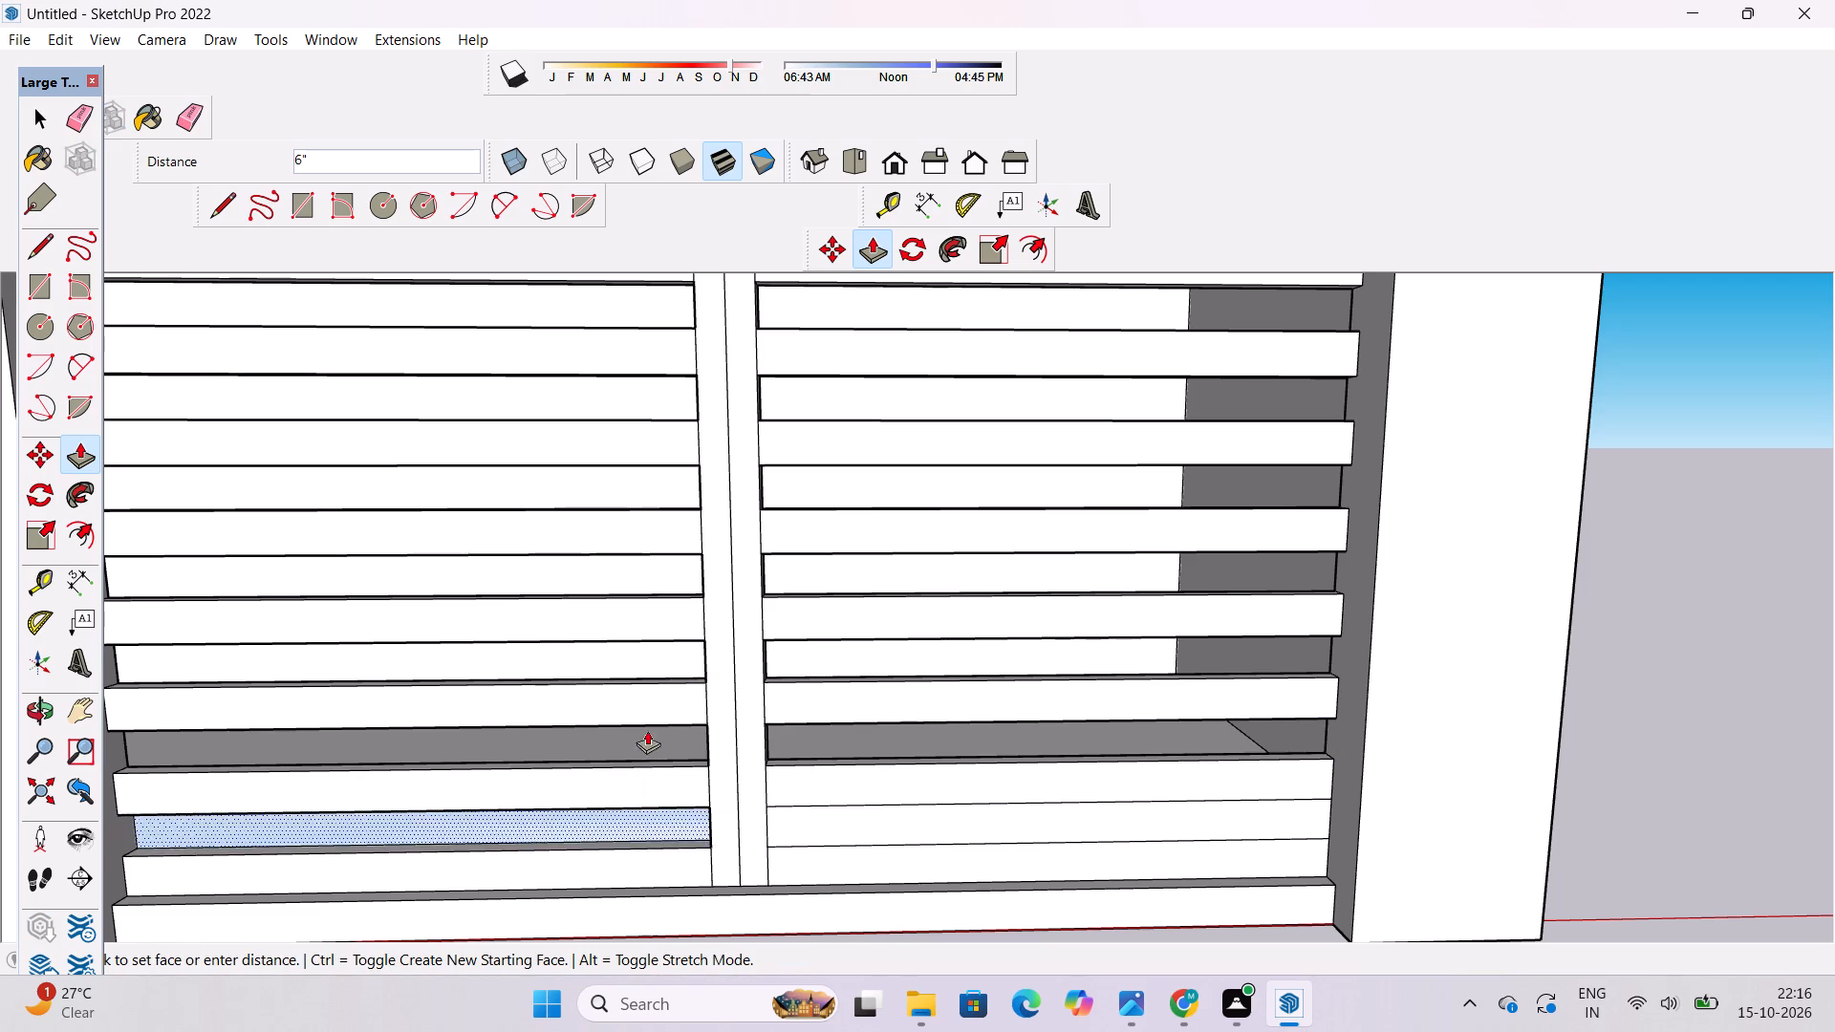
scroll(664, 680, "up", 12)
left_click(667, 671)
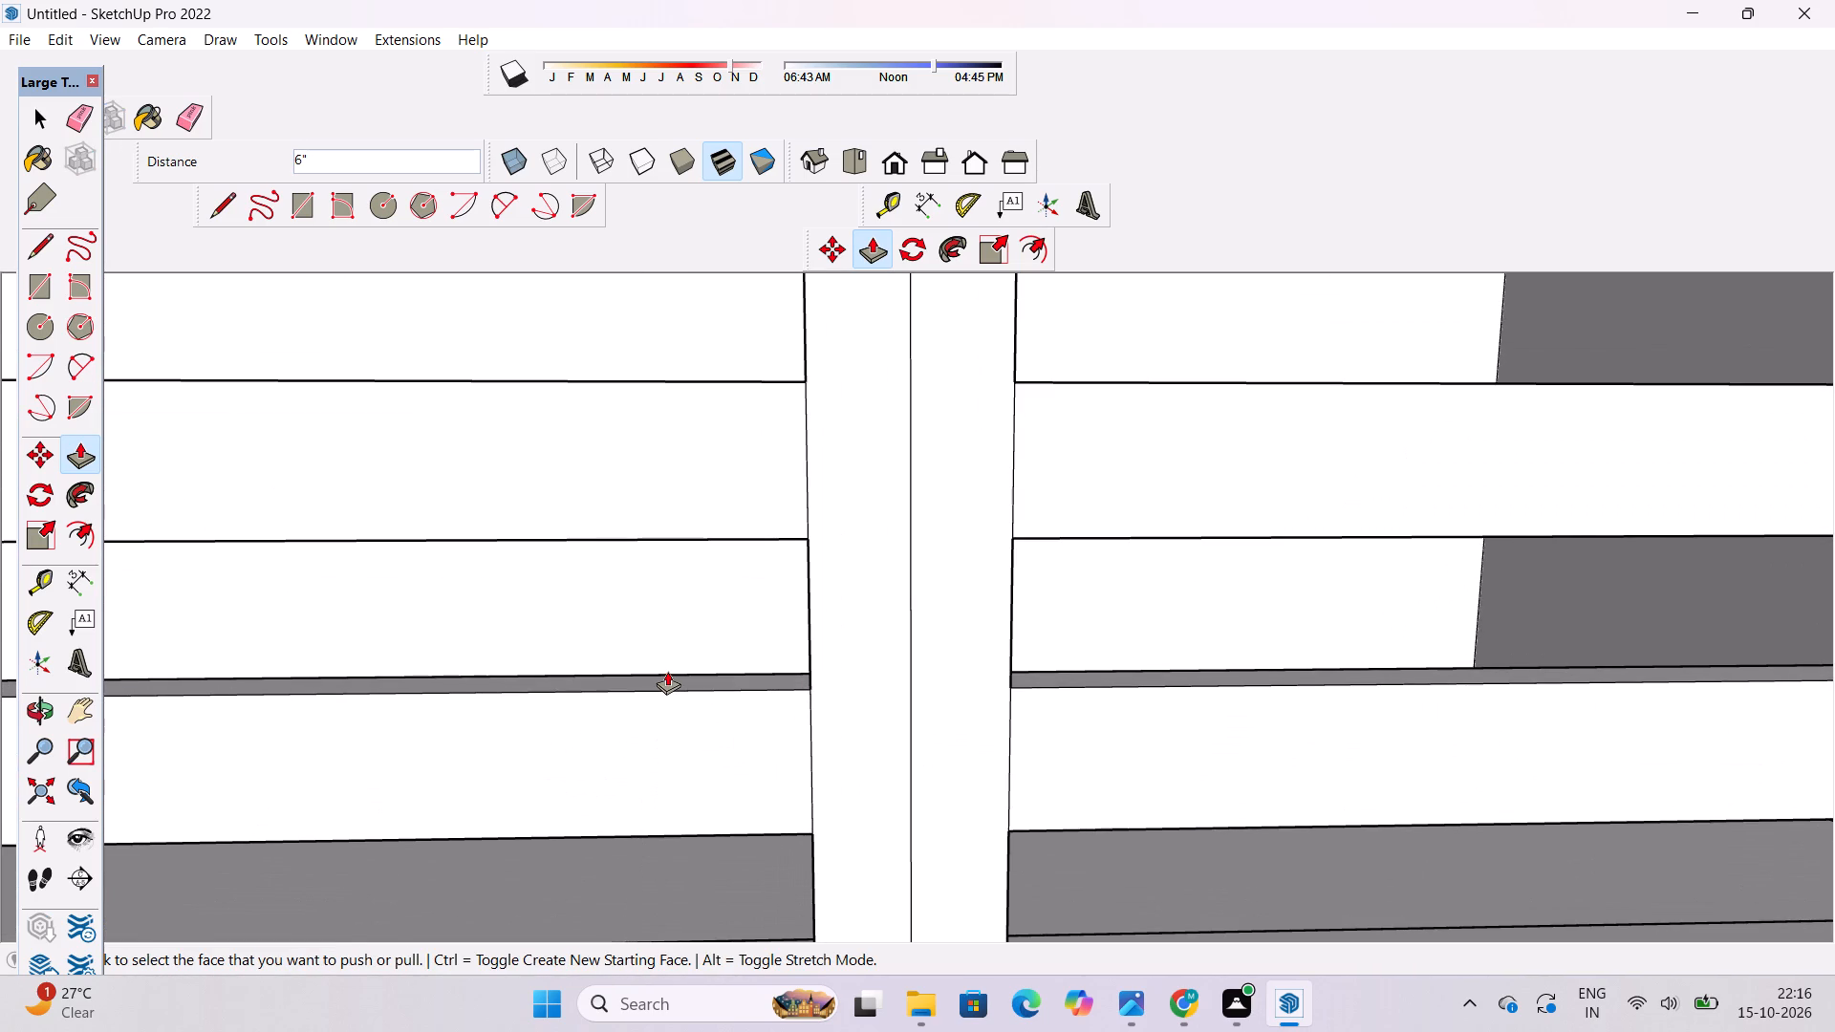
scroll(612, 643, "down", 10)
scroll(689, 737, "up", 5)
left_click(692, 709)
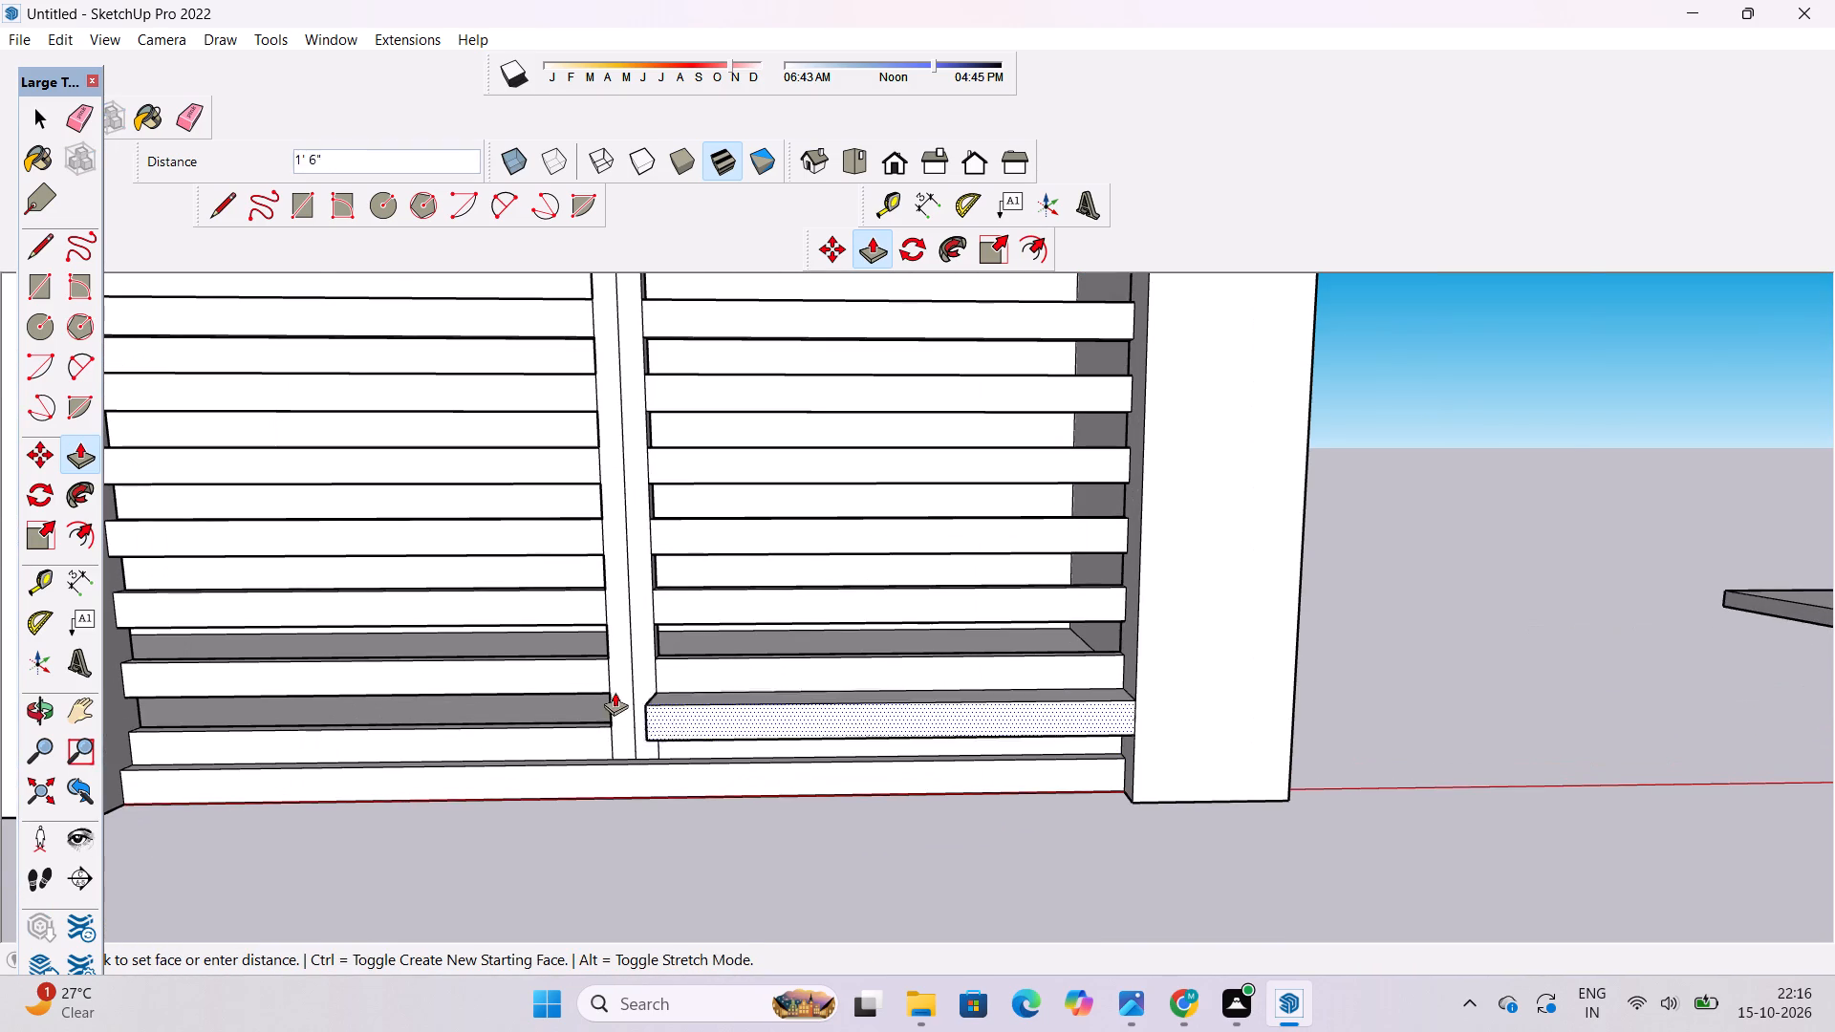
scroll(585, 691, "up", 15)
scroll(598, 747, "down", 2)
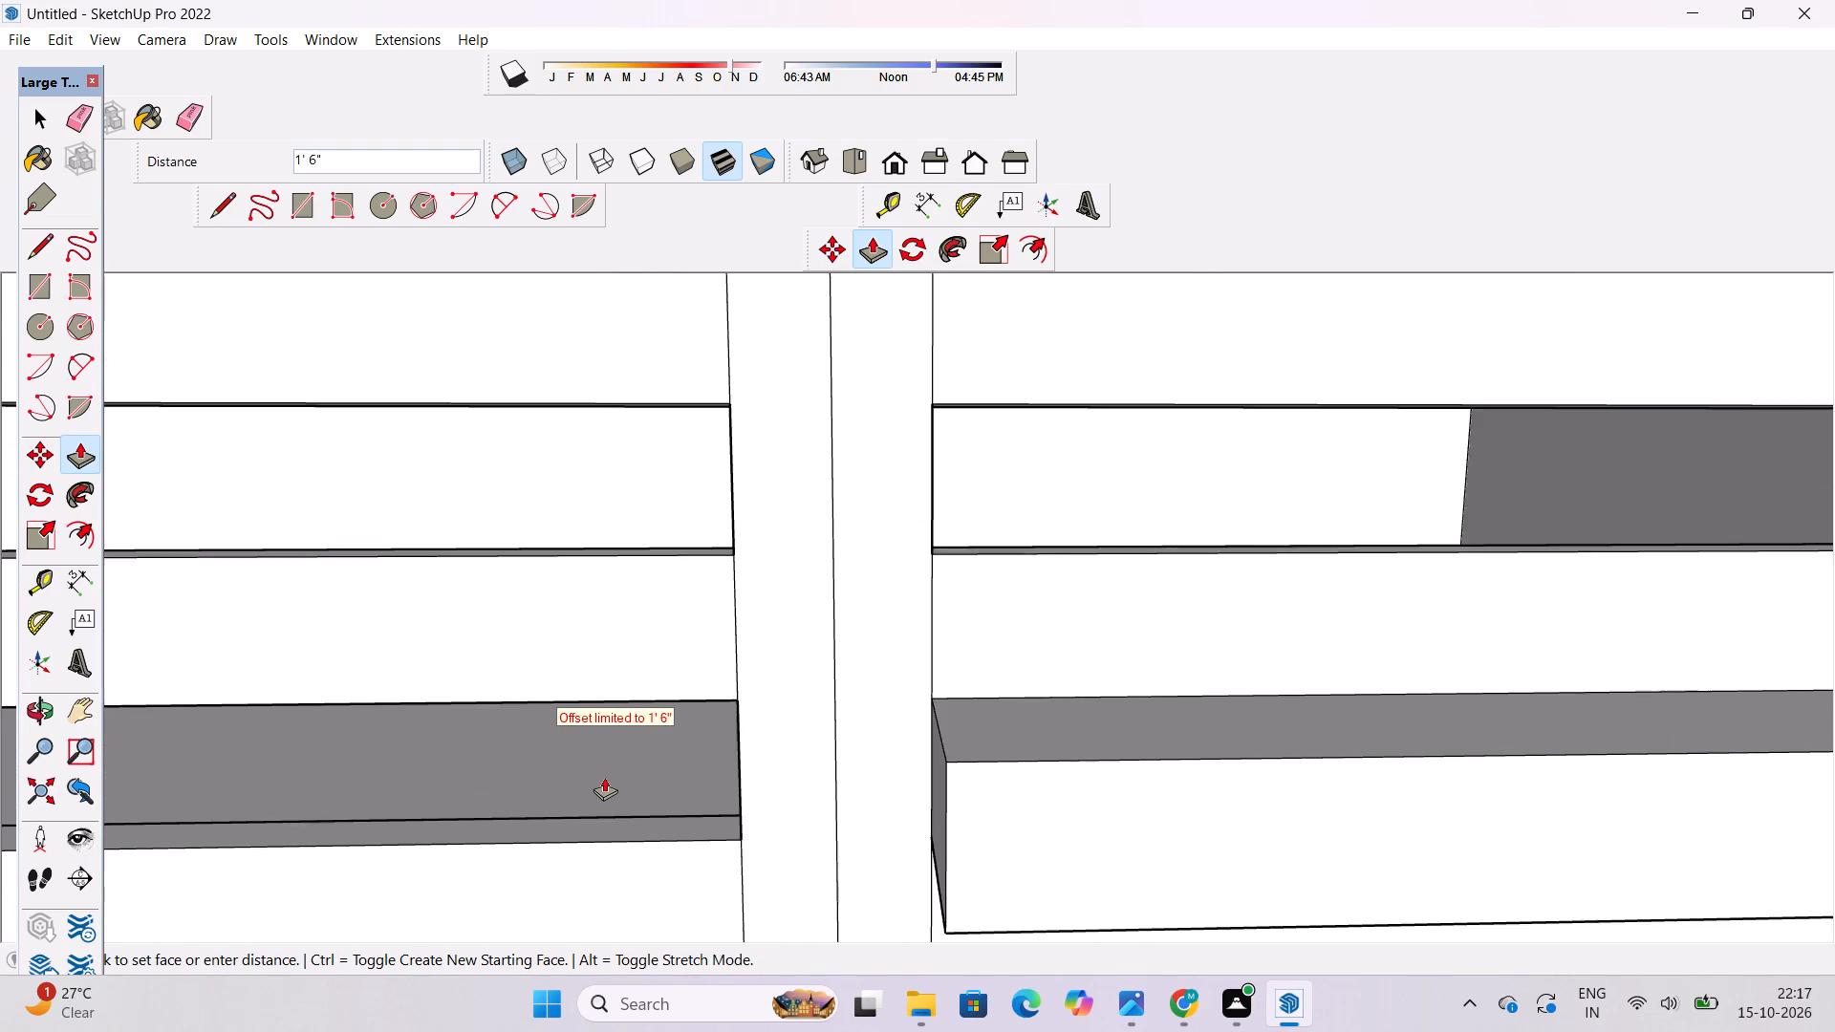
scroll(604, 777, "down", 4)
scroll(624, 605, "up", 5)
scroll(624, 605, "down", 3)
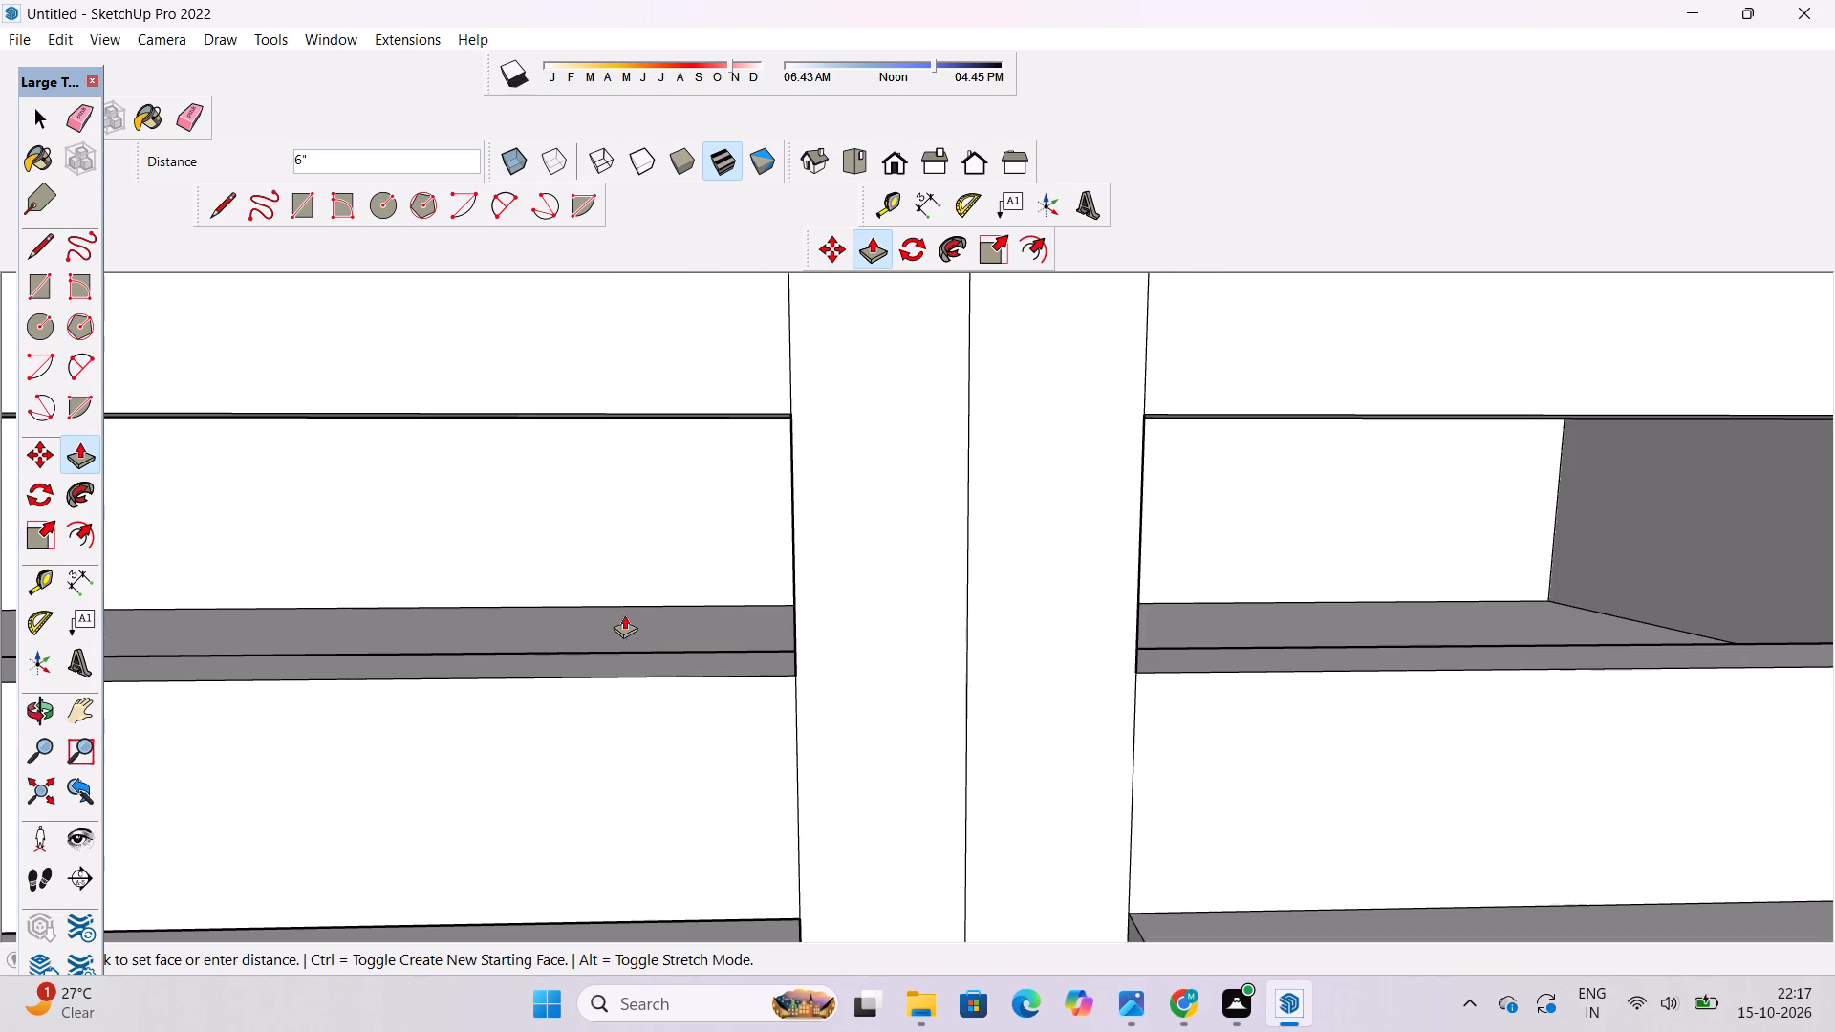
left_click(634, 649)
scroll(591, 615, "down", 2)
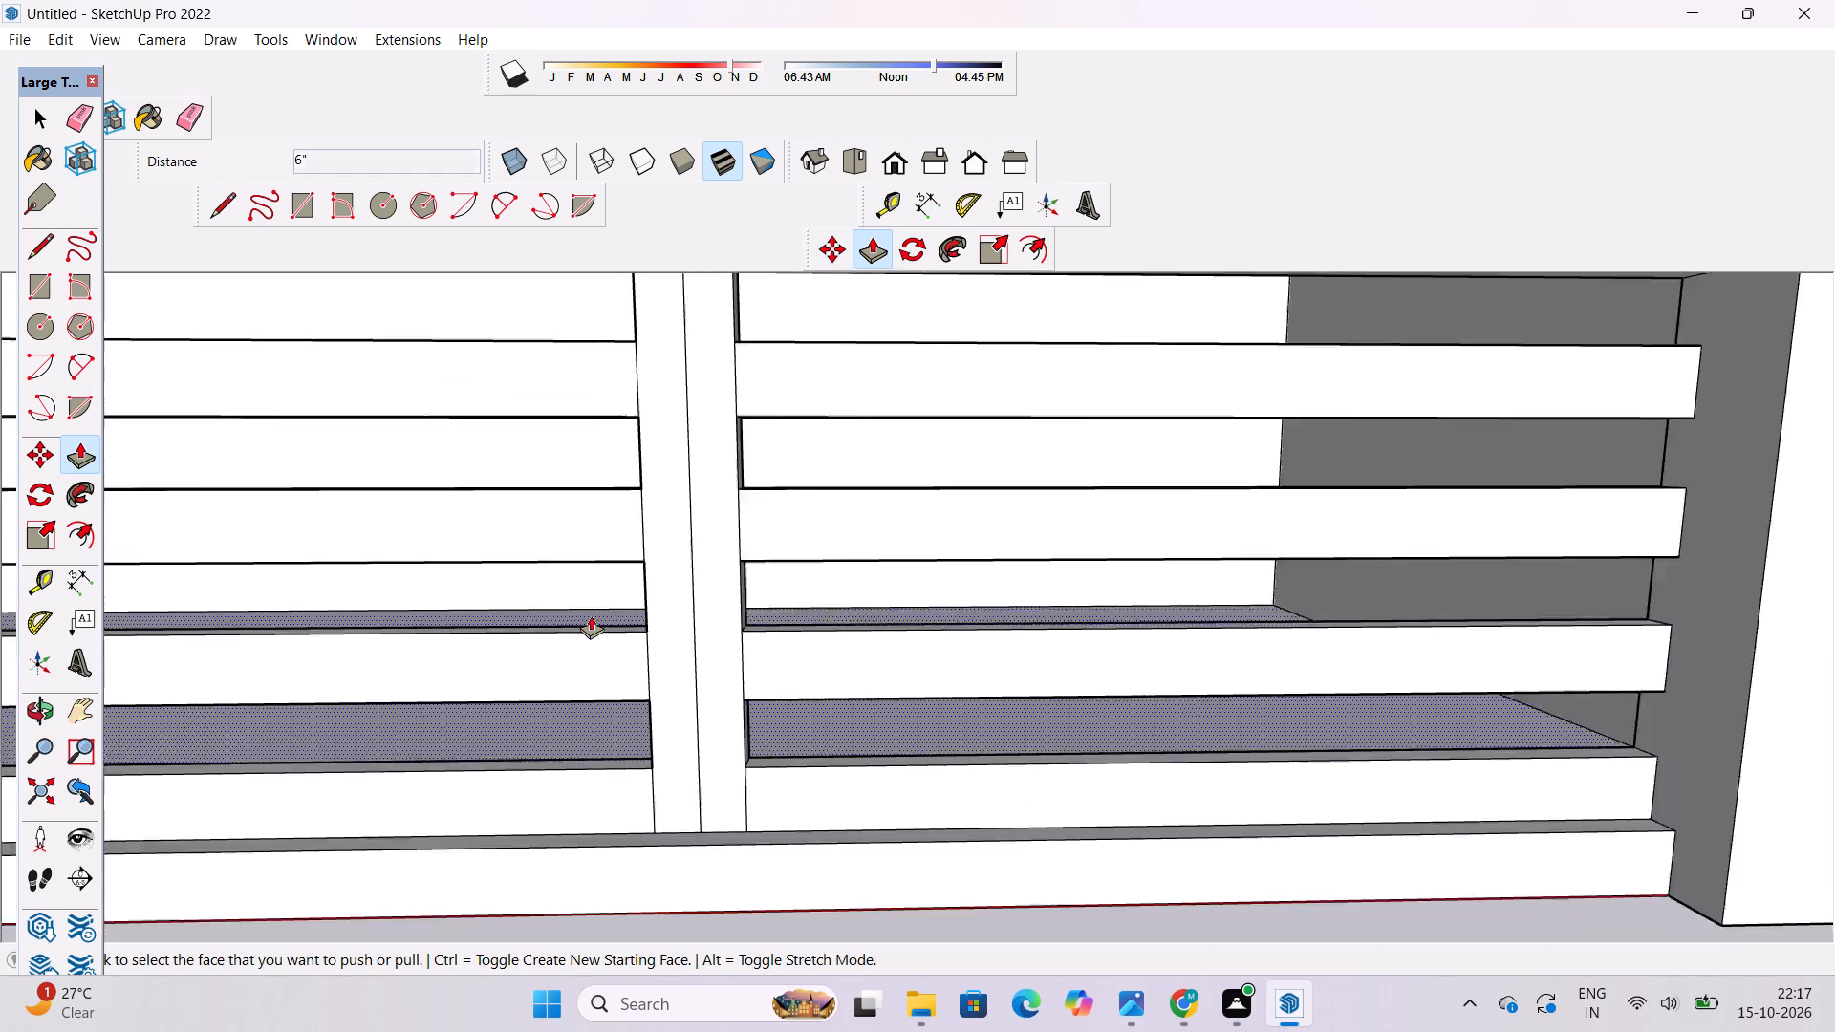
scroll(591, 615, "down", 7)
Examine the slatted front wall and the rest of the building front from several angles.
key("space")
type("o")
scroll(591, 614, "down", 6)
left_click_drag(534, 662, 590, 677)
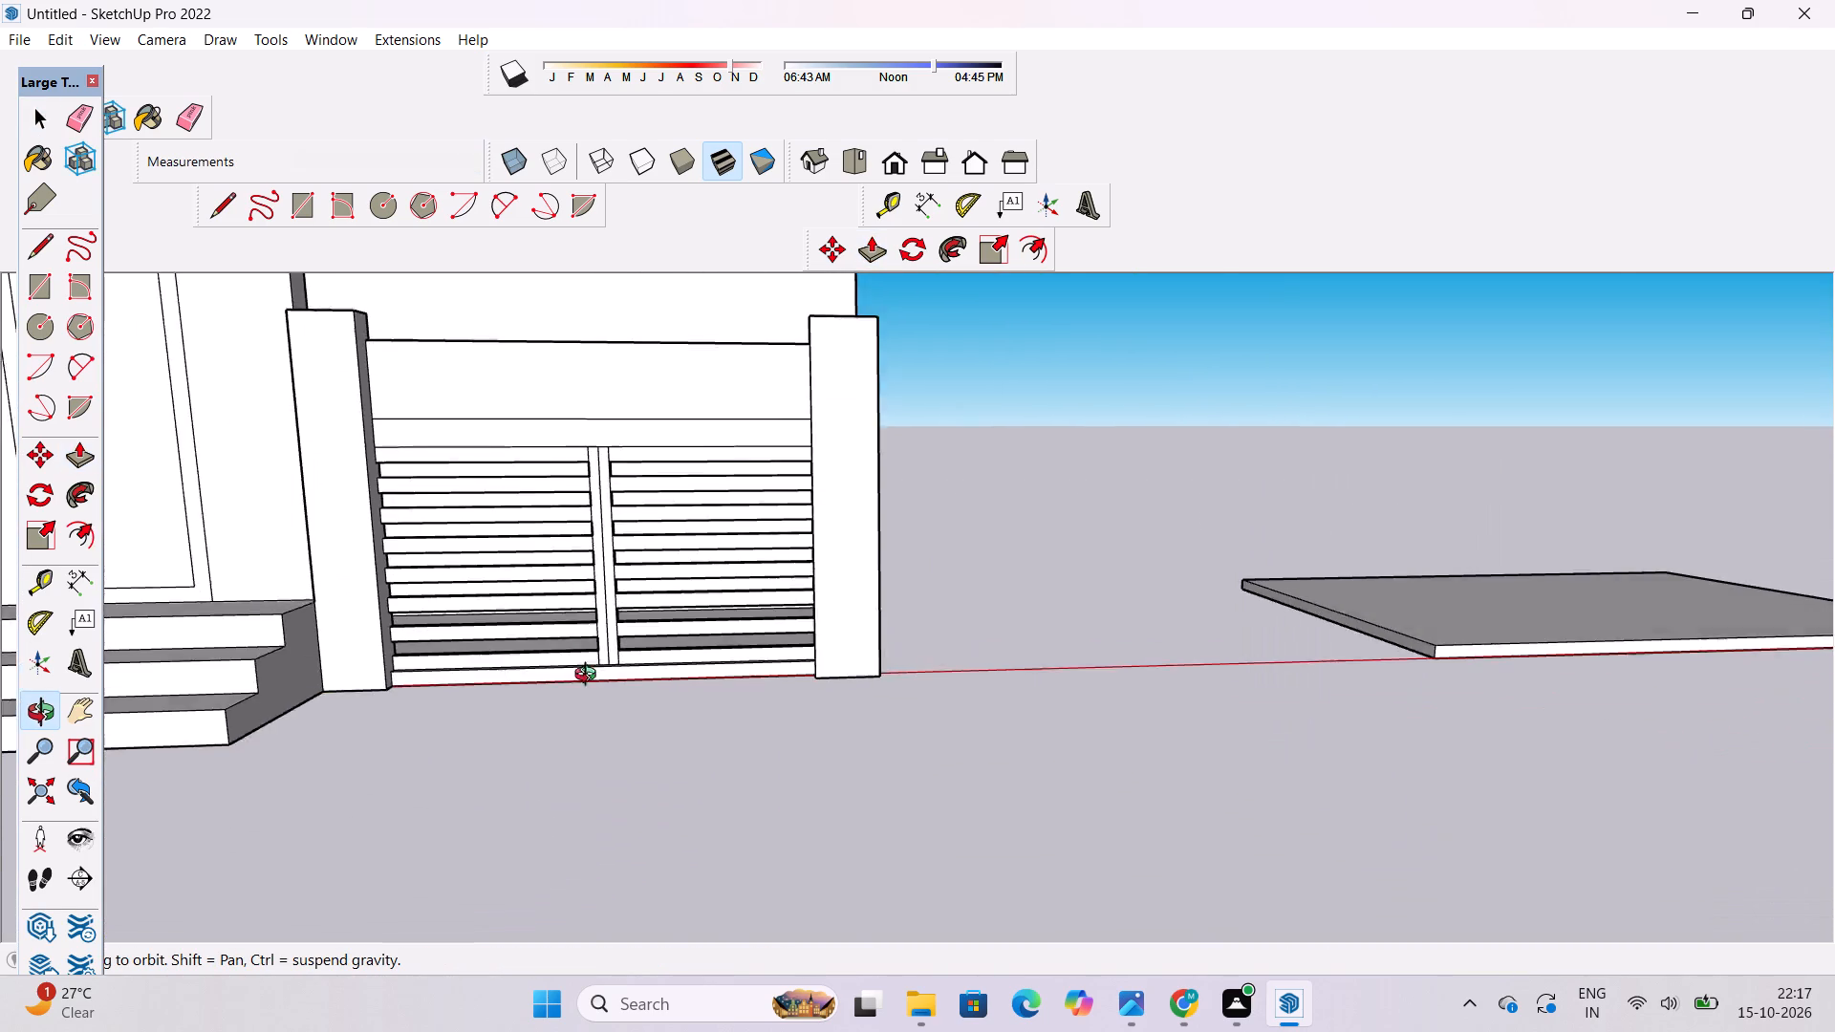
left_click_drag(590, 677, 727, 665)
scroll(711, 642, "down", 4)
left_click_drag(719, 629, 409, 700)
scroll(554, 640, "up", 3)
left_click_drag(881, 584, 603, 668)
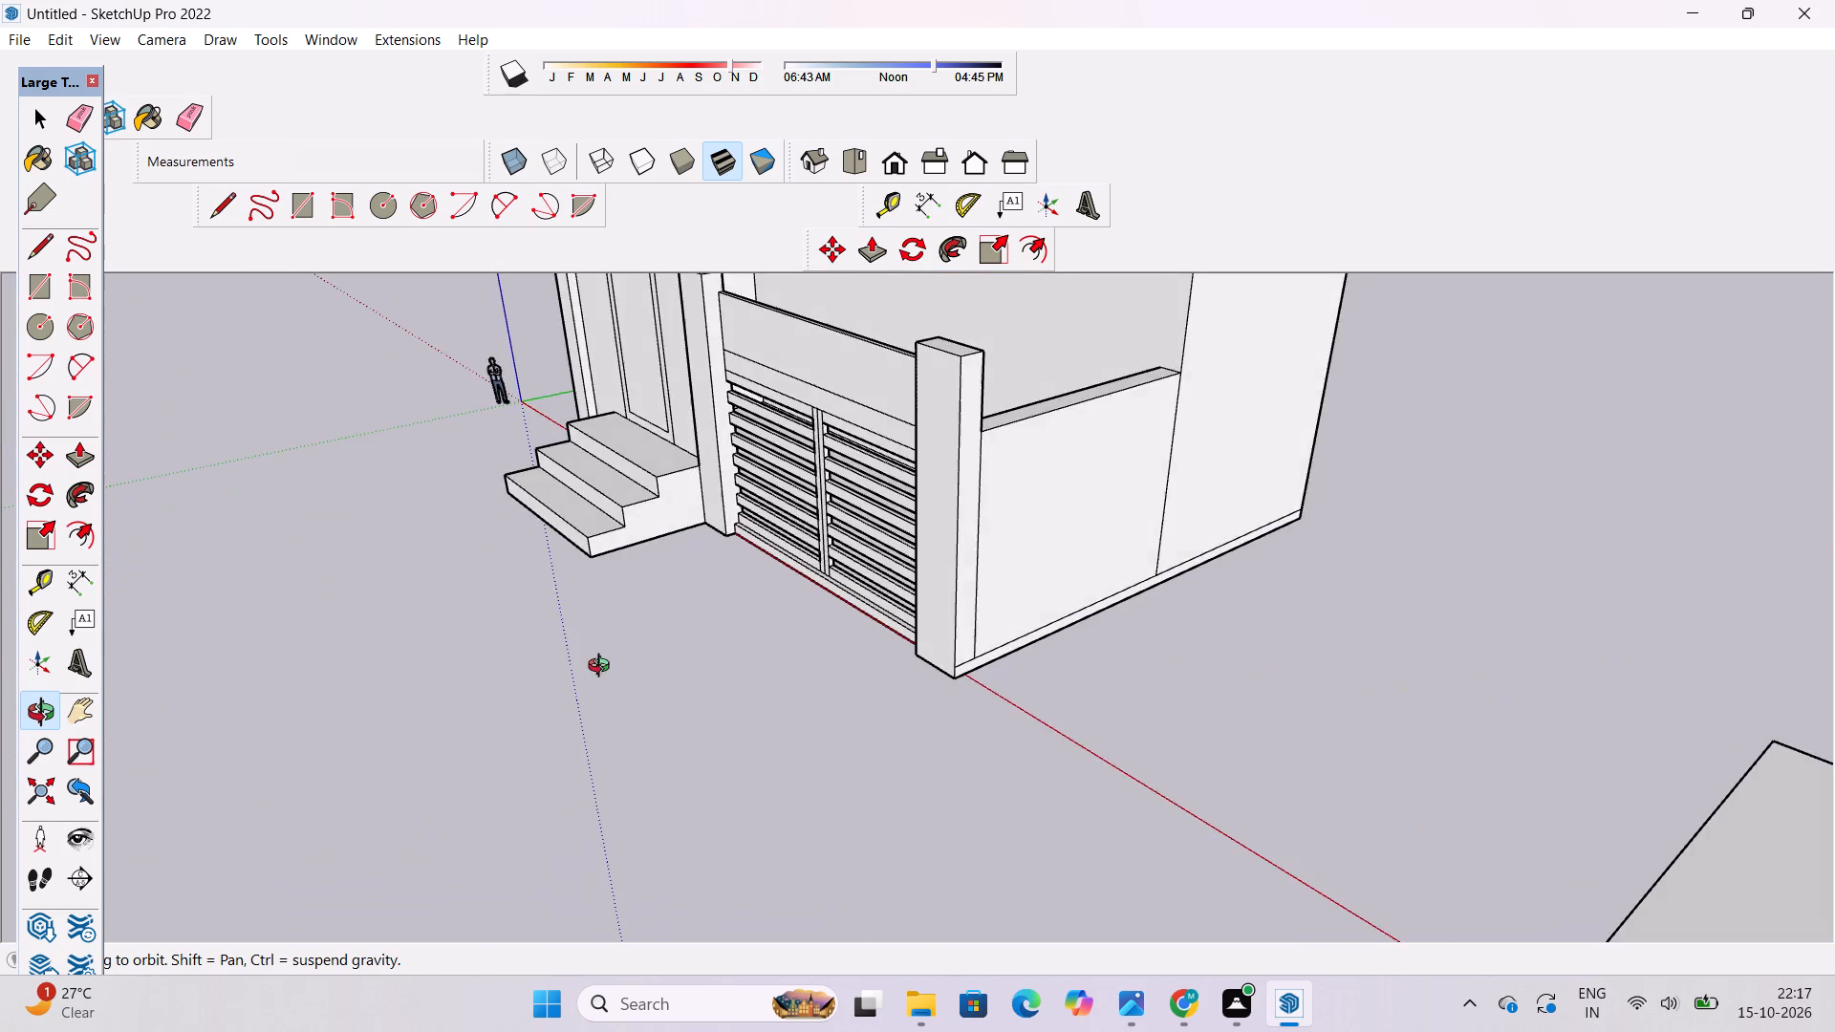
left_click_drag(603, 668, 661, 801)
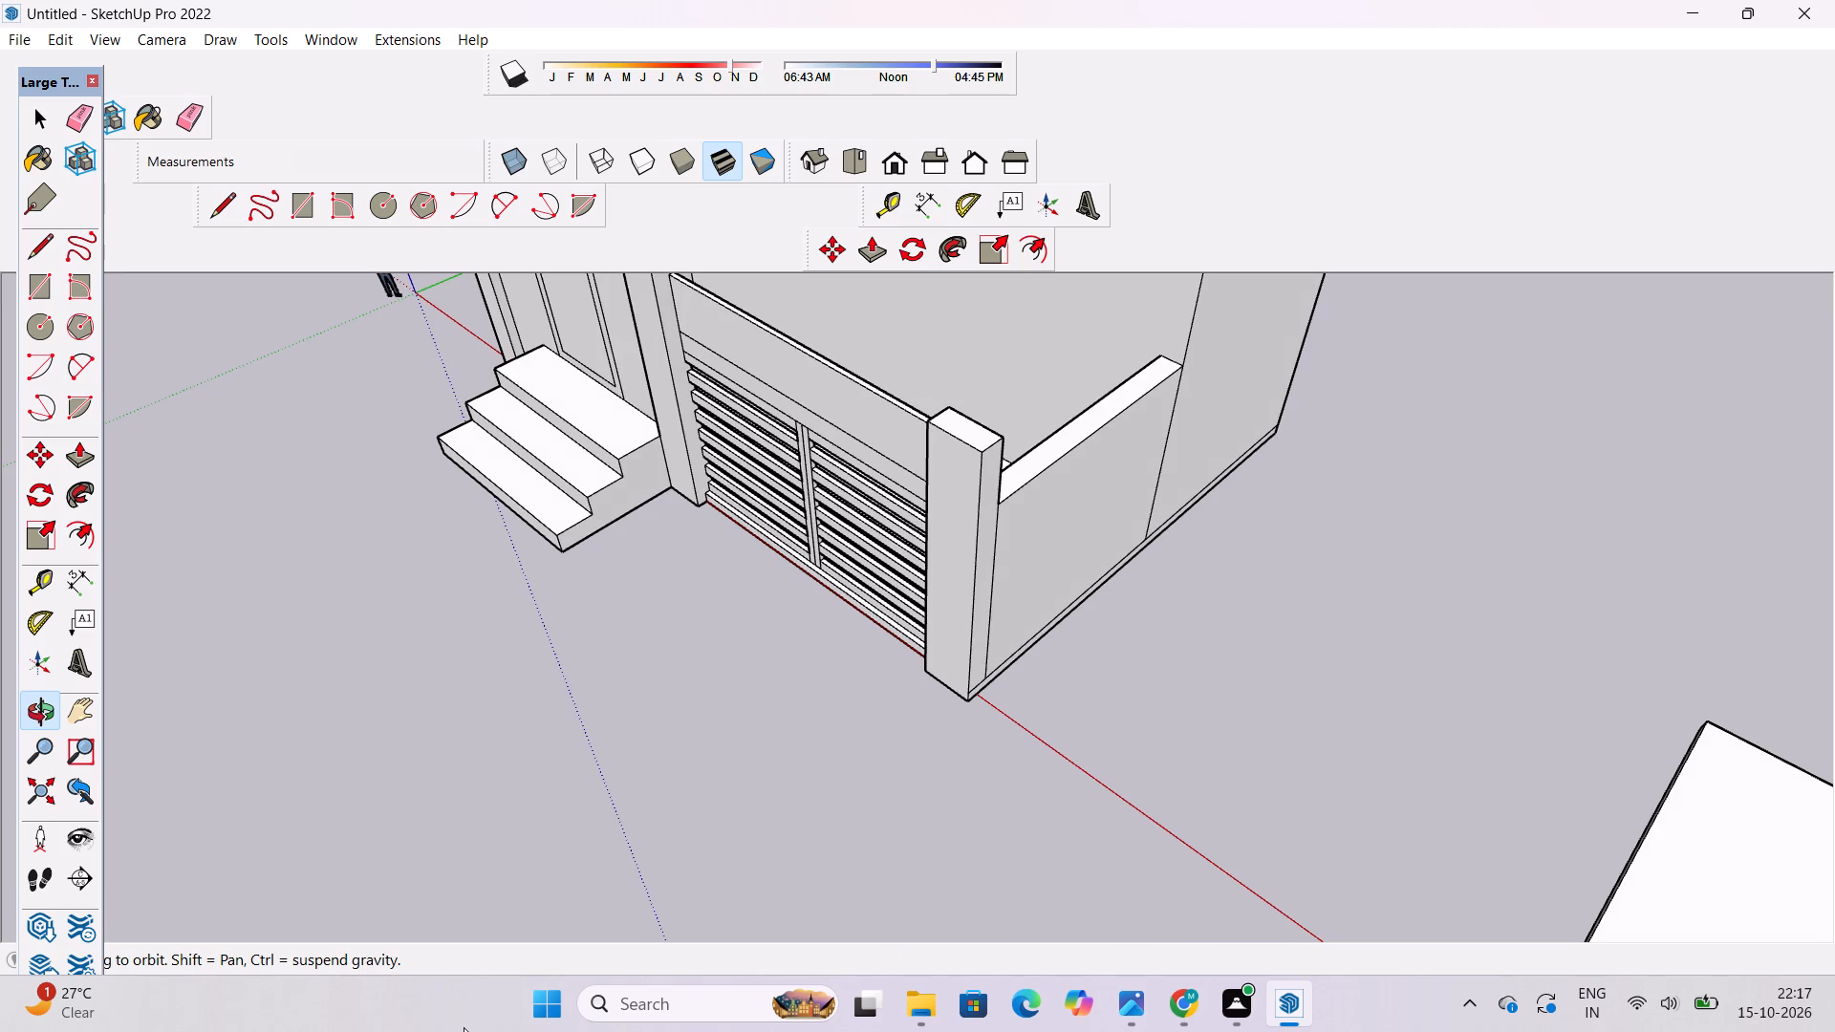
scroll(431, 670, "down", 5)
left_click_drag(437, 725, 610, 527)
scroll(643, 511, "down", 5)
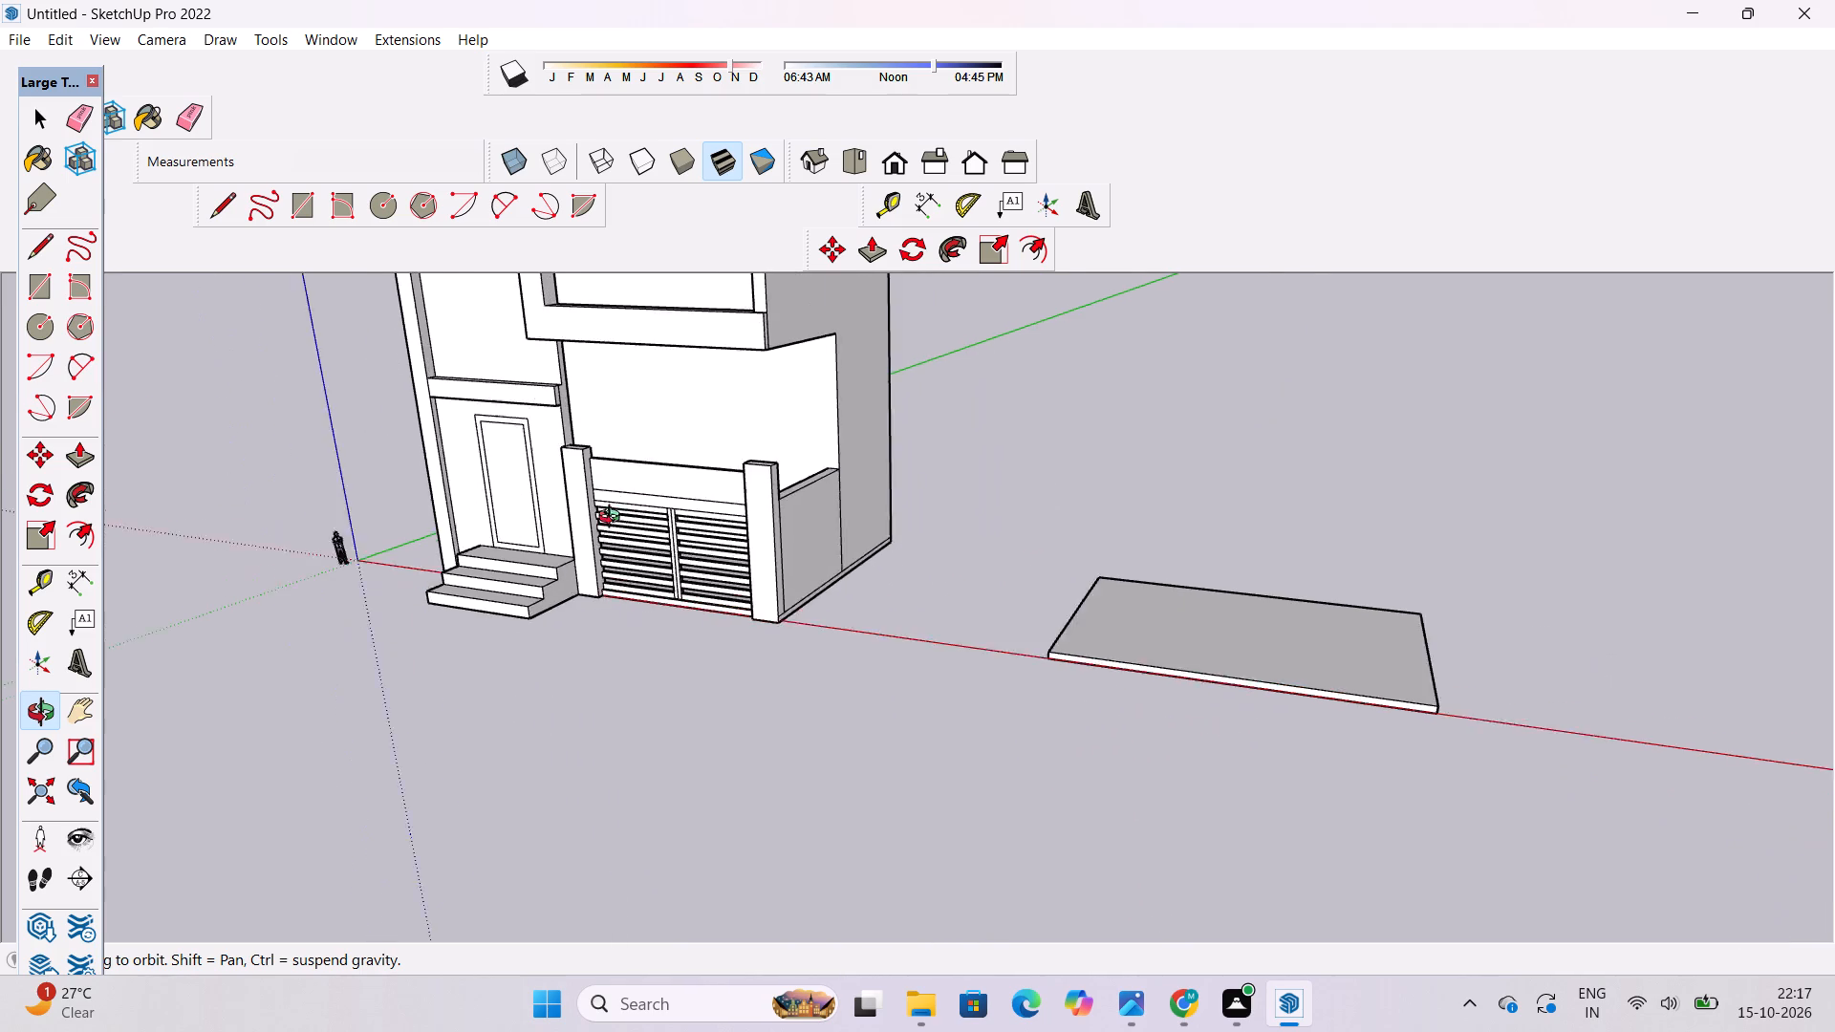
scroll(614, 519, "down", 5)
left_click_drag(583, 656, 592, 535)
left_click_drag(591, 519, 625, 633, "shift")
scroll(578, 548, "up", 3, "shift")
left_click_drag(576, 549, 608, 553)
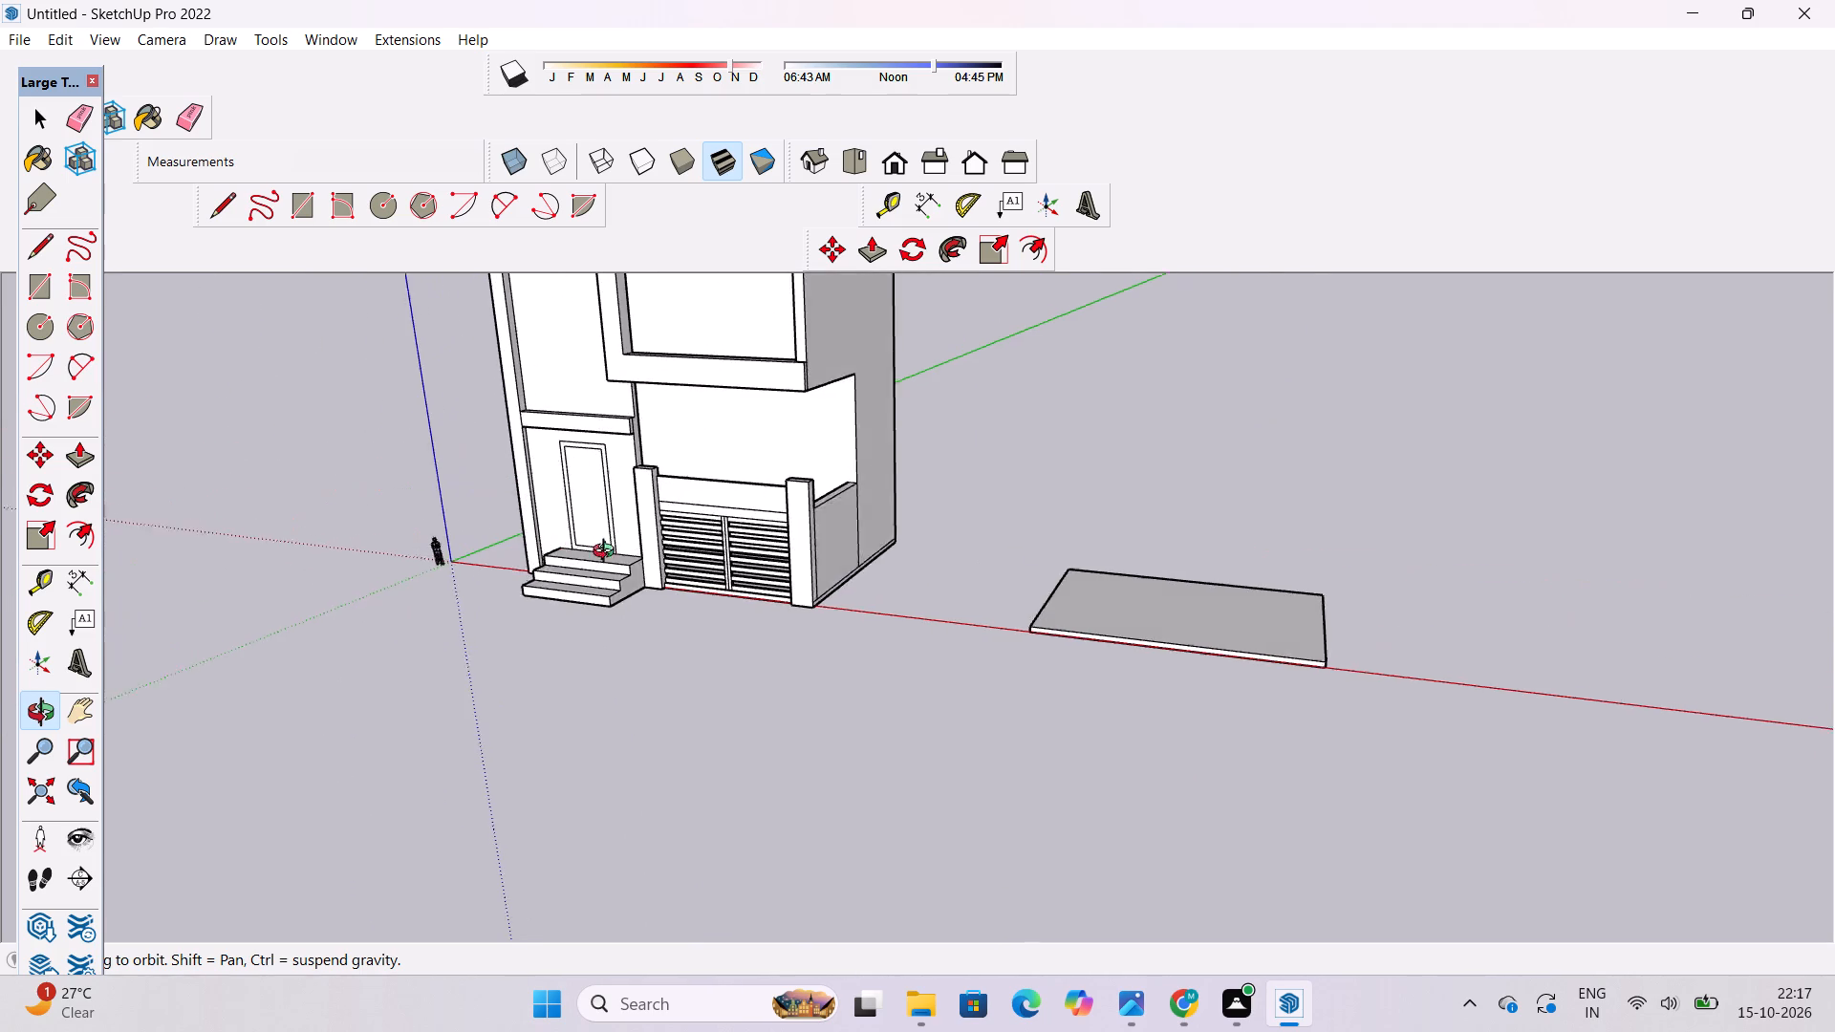
left_click_drag(608, 553, 712, 529)
Place a vertical guide 9' in from the tall recessed panel's side edge farthest from the window bays.
scroll(699, 514, "down", 2)
left_click_drag(676, 499, 715, 607, "shift")
left_click_drag(586, 564, 659, 744, "shift")
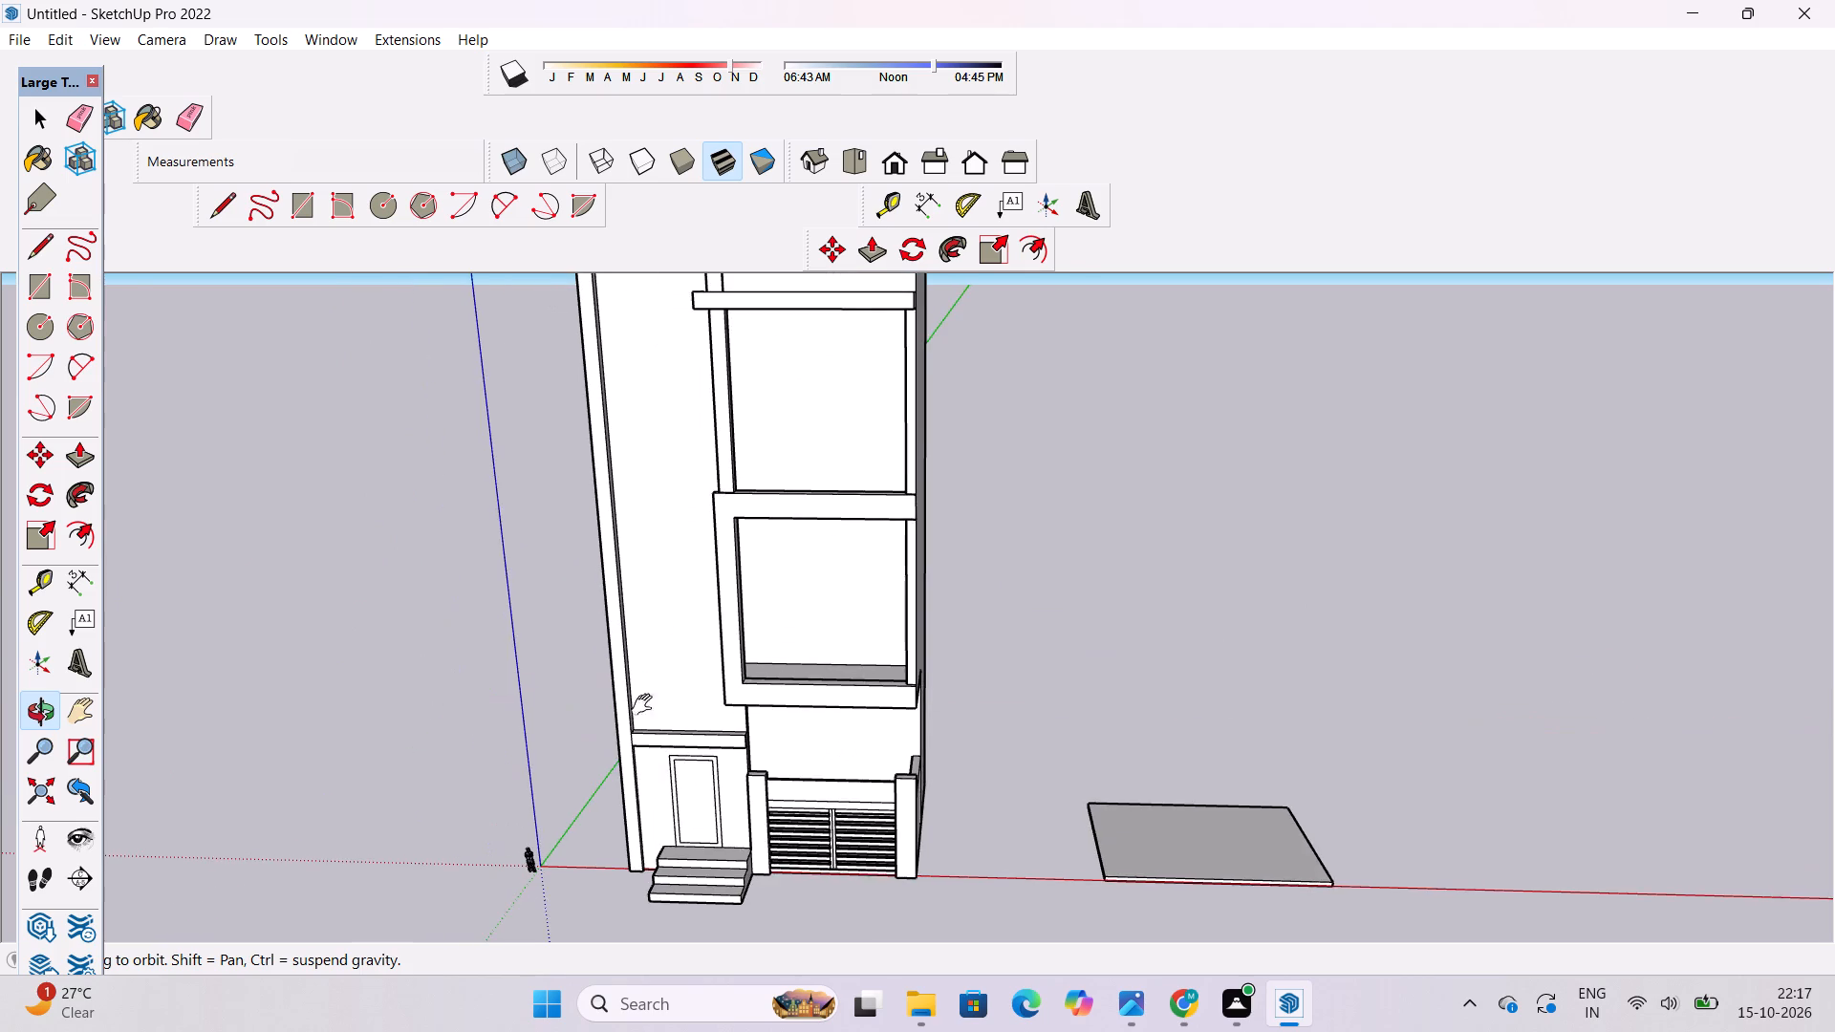
left_click_drag(623, 633, 545, 768, "shift")
scroll(547, 749, "down", 3)
left_click_drag(591, 792, 615, 733)
scroll(592, 738, "up", 3)
left_click_drag(578, 761, 631, 652, "shift")
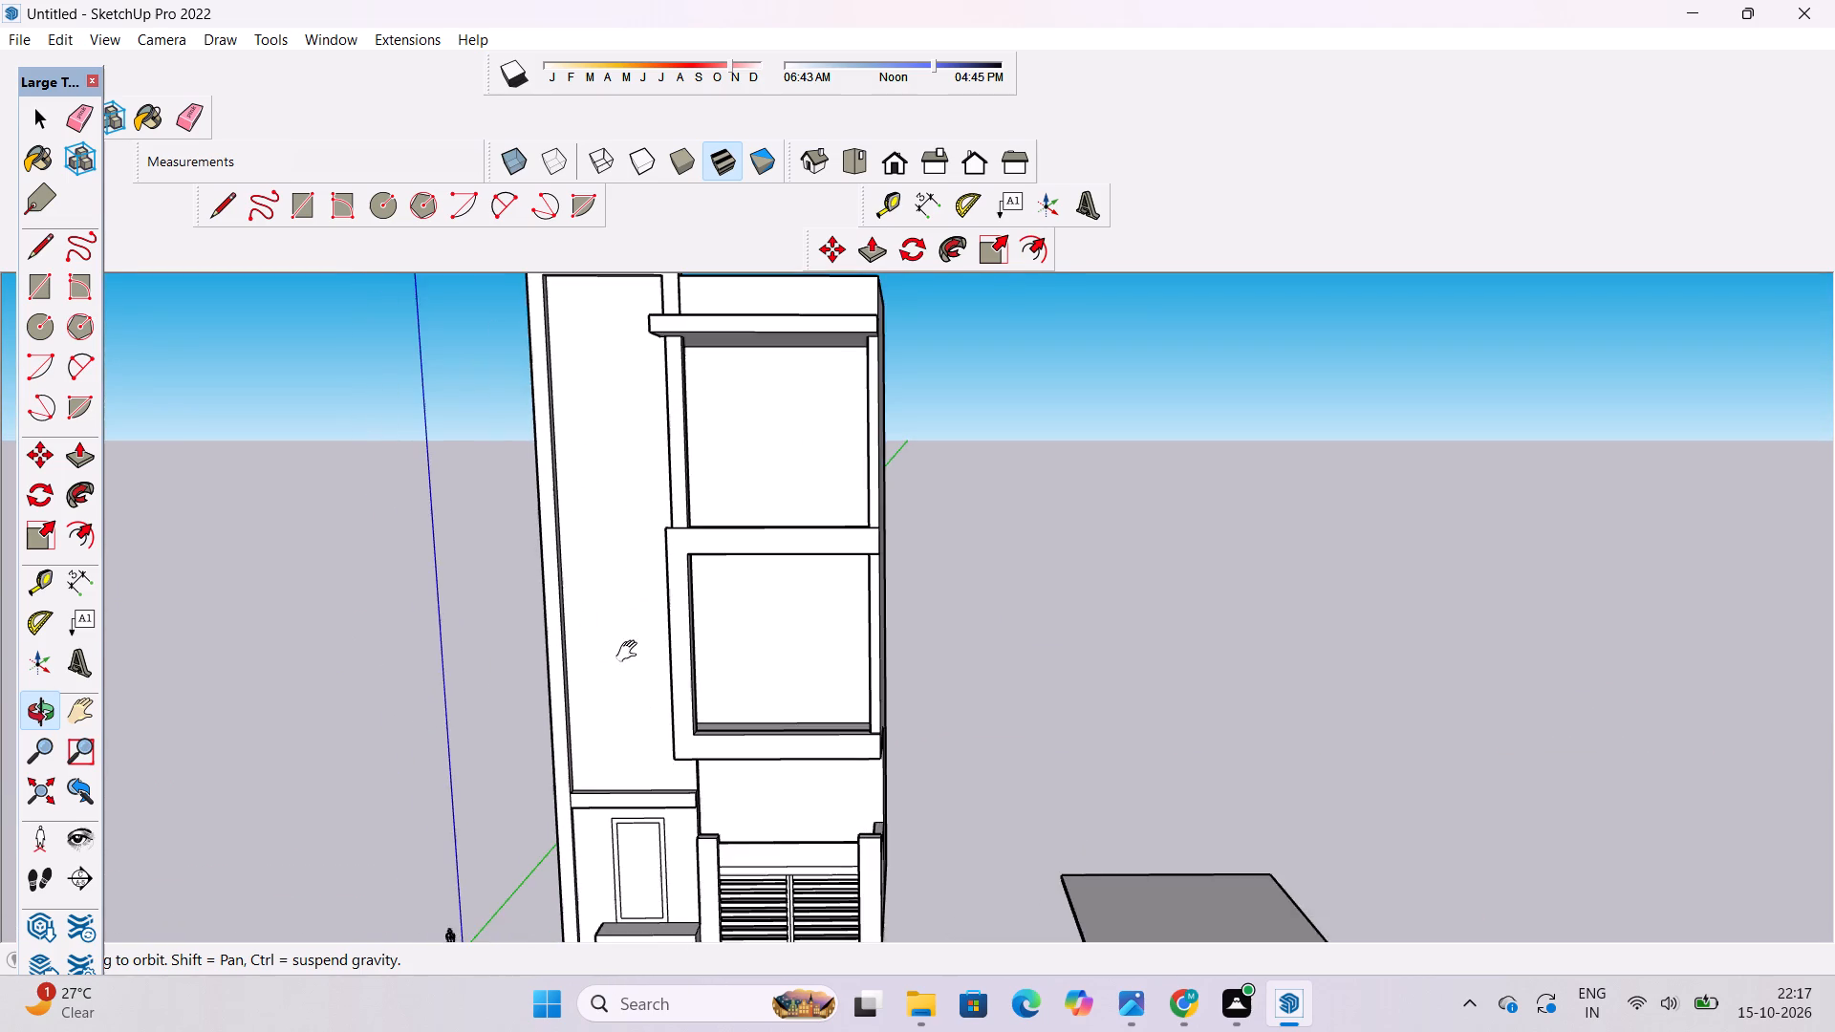
scroll(605, 649, "up", 4)
left_click_drag(605, 645, 587, 756)
scroll(568, 726, "up", 1, "shift")
left_click_drag(566, 720, 562, 749, "shift")
key("t")
scroll(538, 719, "up", 4)
left_click(510, 656)
scroll(542, 651, "down", 10)
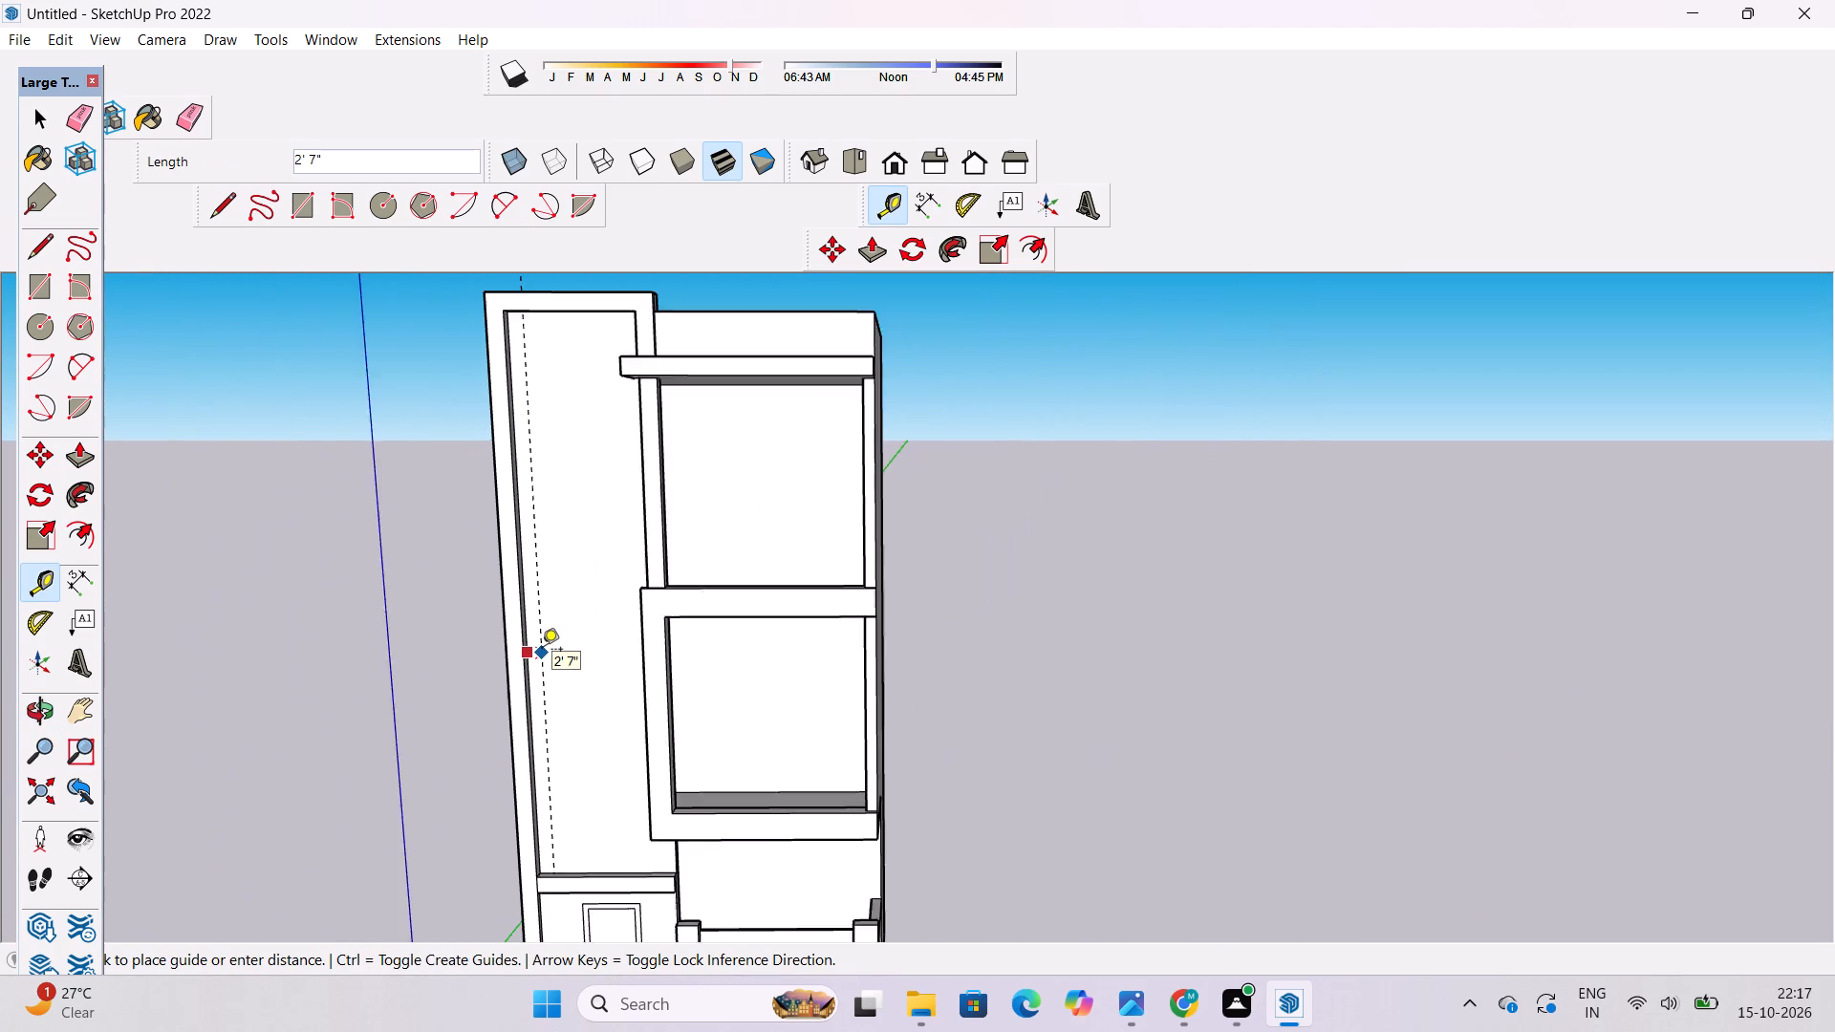
scroll(542, 651, "down", 2)
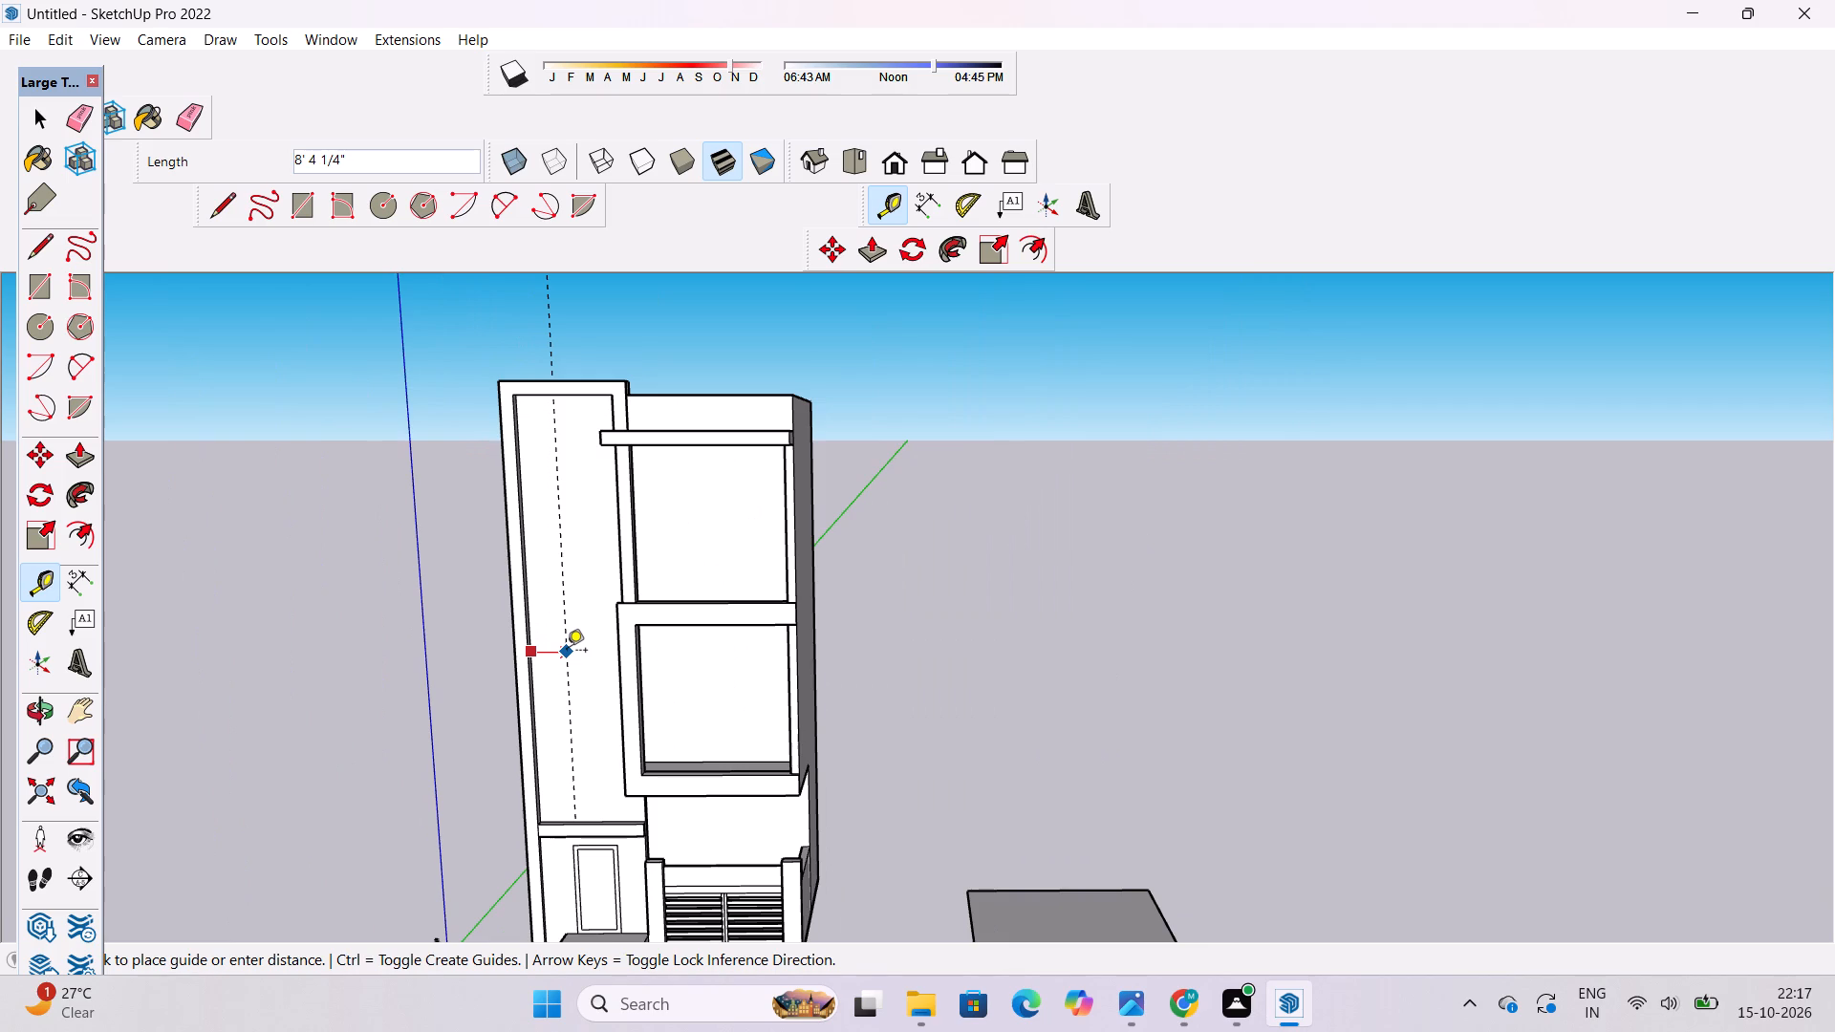
type("9'")
key("Return")
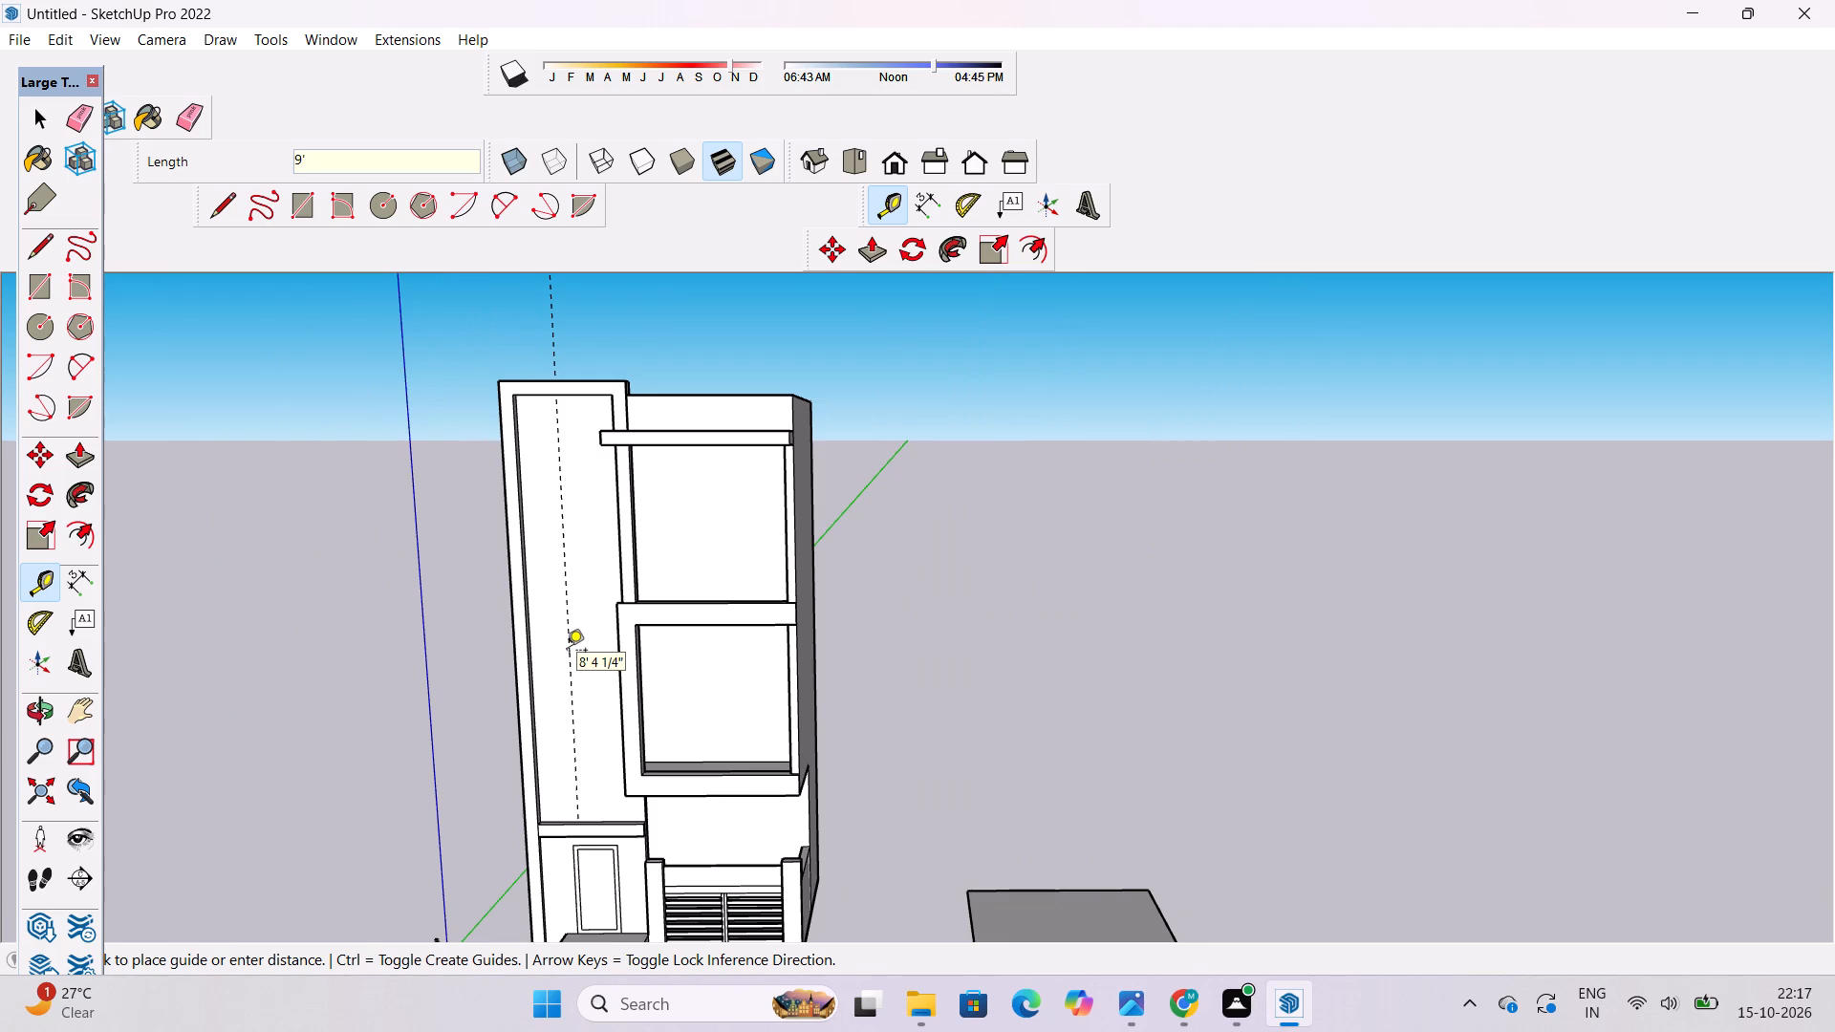
Draw a vertical line along the guide from the bottom edge to the top edge of the tall recessed panel above the door.
key("o")
scroll(512, 642, "down", 3)
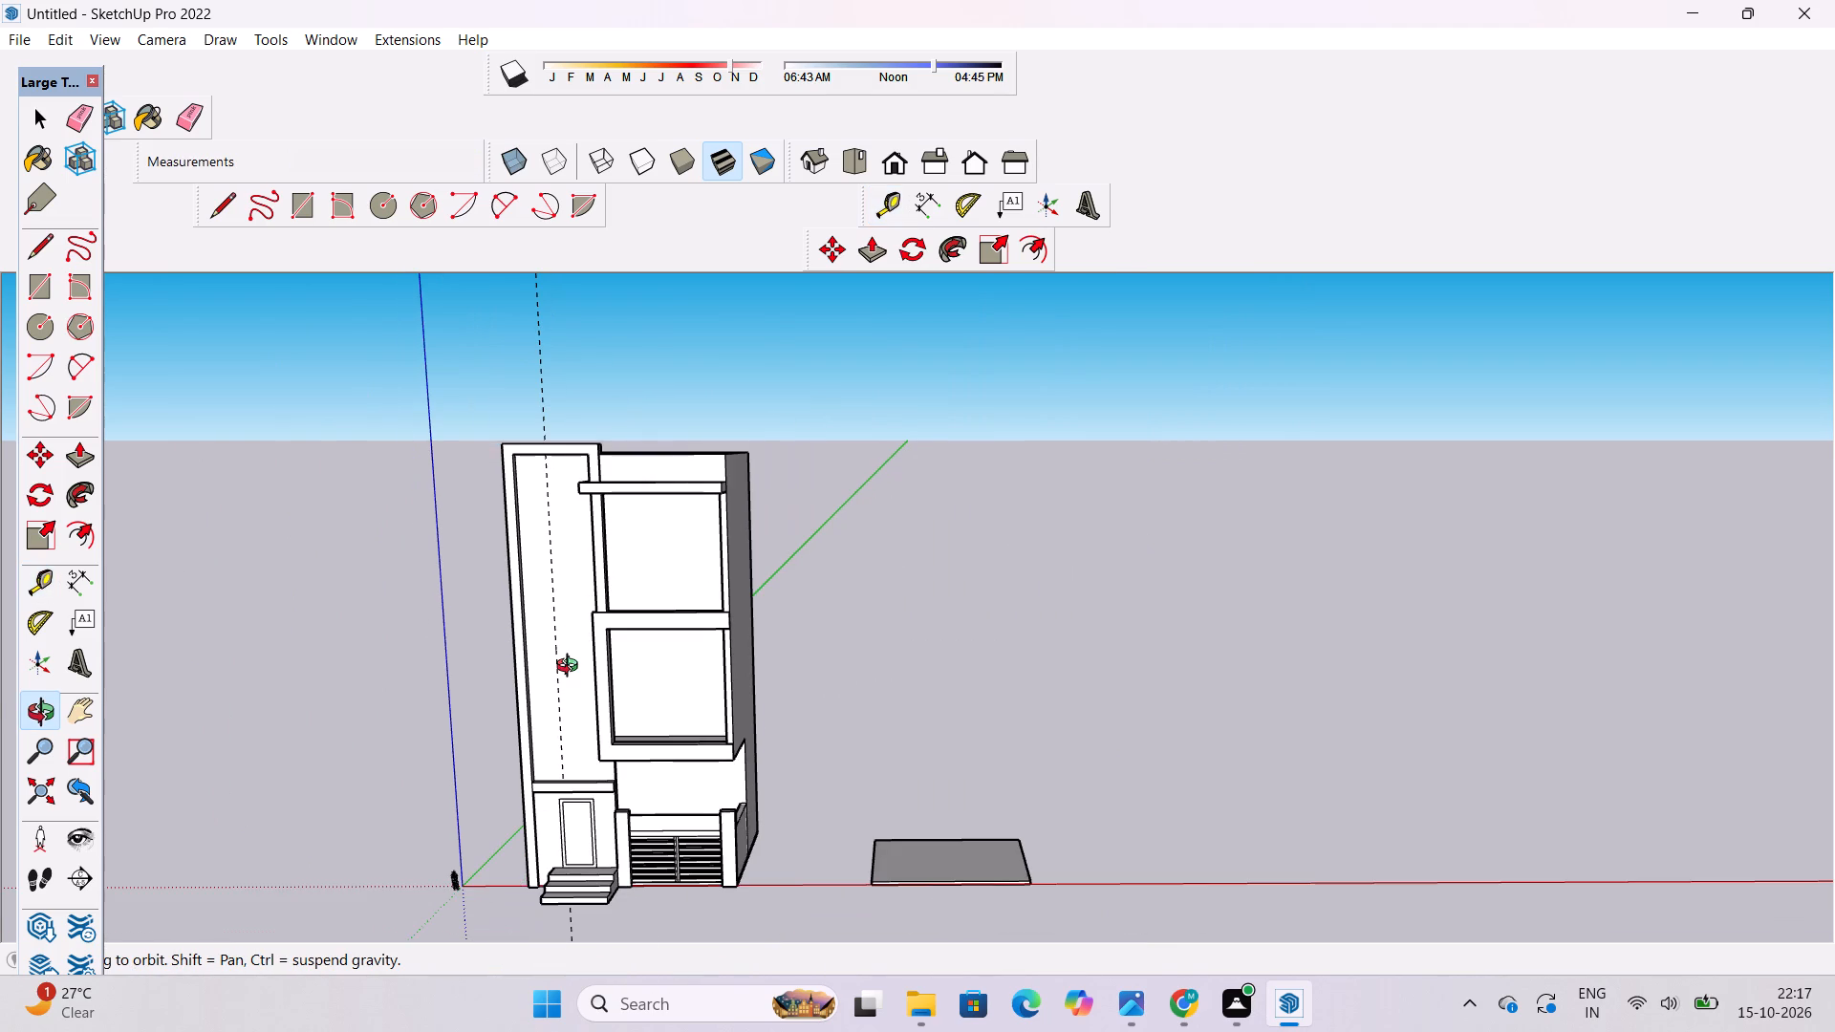
left_click_drag(572, 668, 625, 605)
left_click_drag(629, 589, 633, 564)
left_click_drag(614, 744, 617, 818)
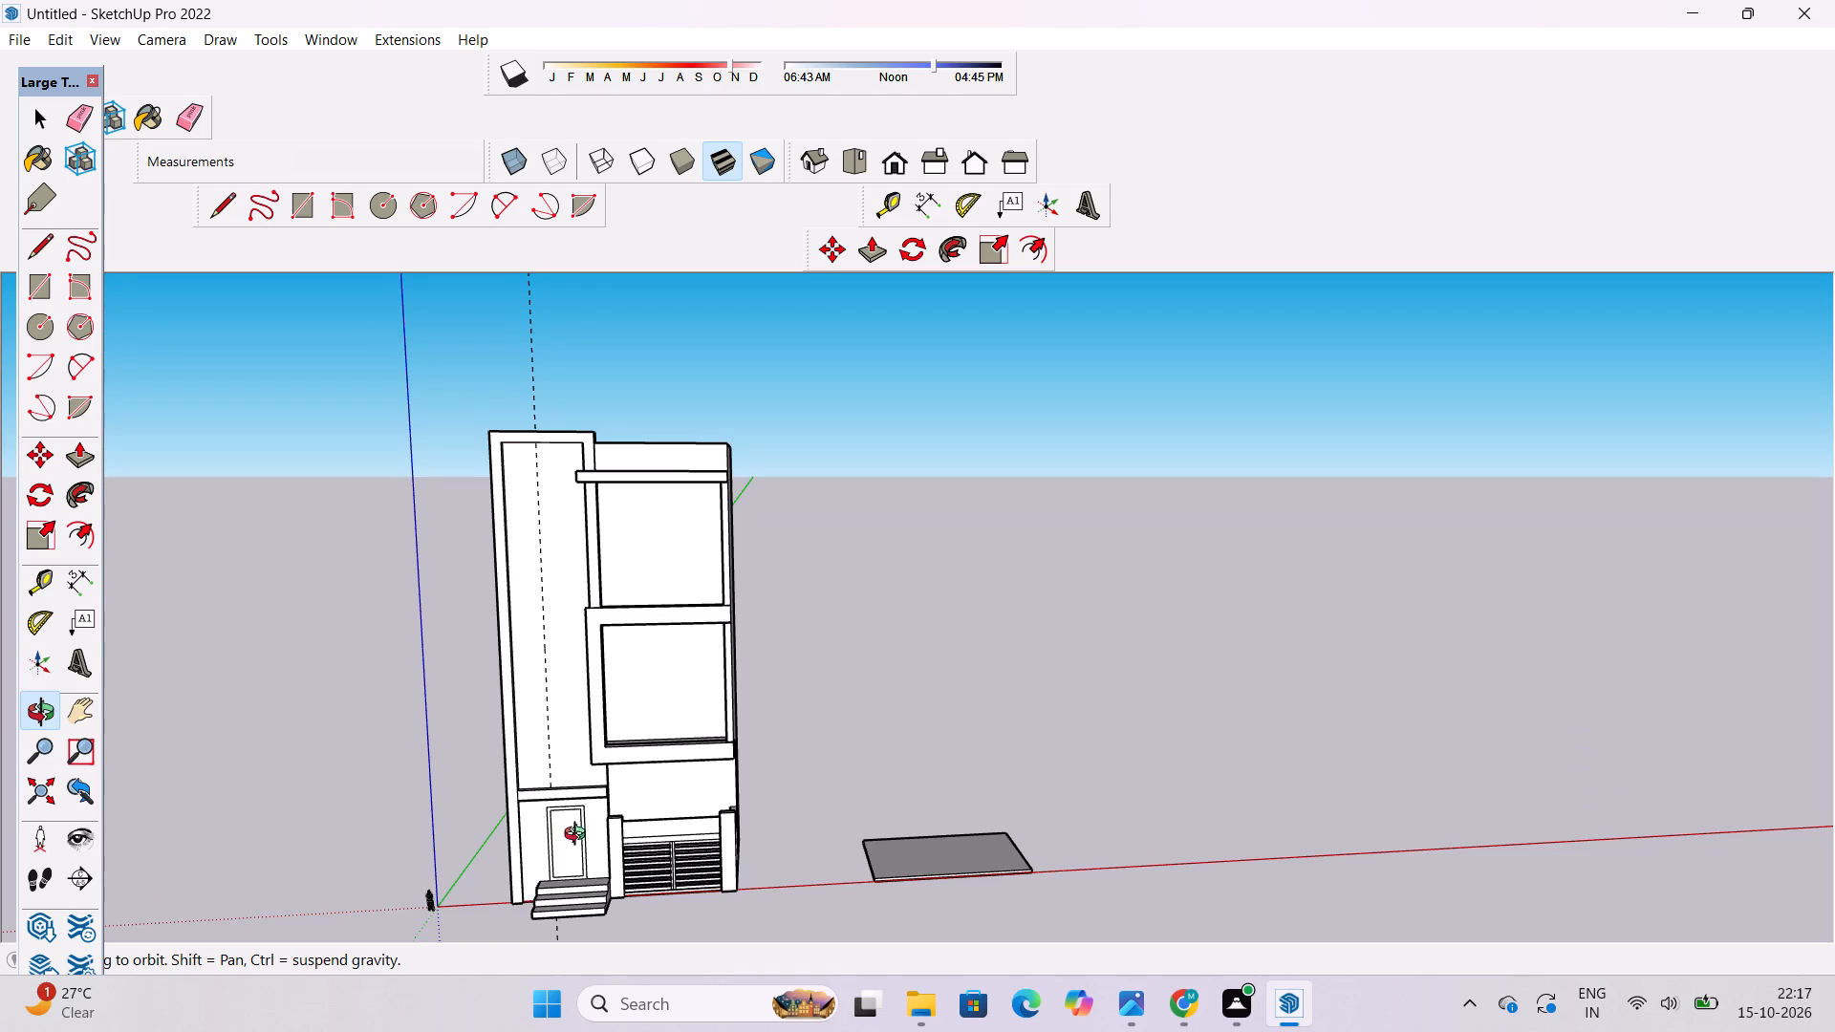
left_click_drag(576, 768, 578, 759, "shift")
left_click_drag(578, 759, 569, 861, "shift")
scroll(543, 788, "up", 5)
left_click_drag(583, 779, 598, 869, "shift")
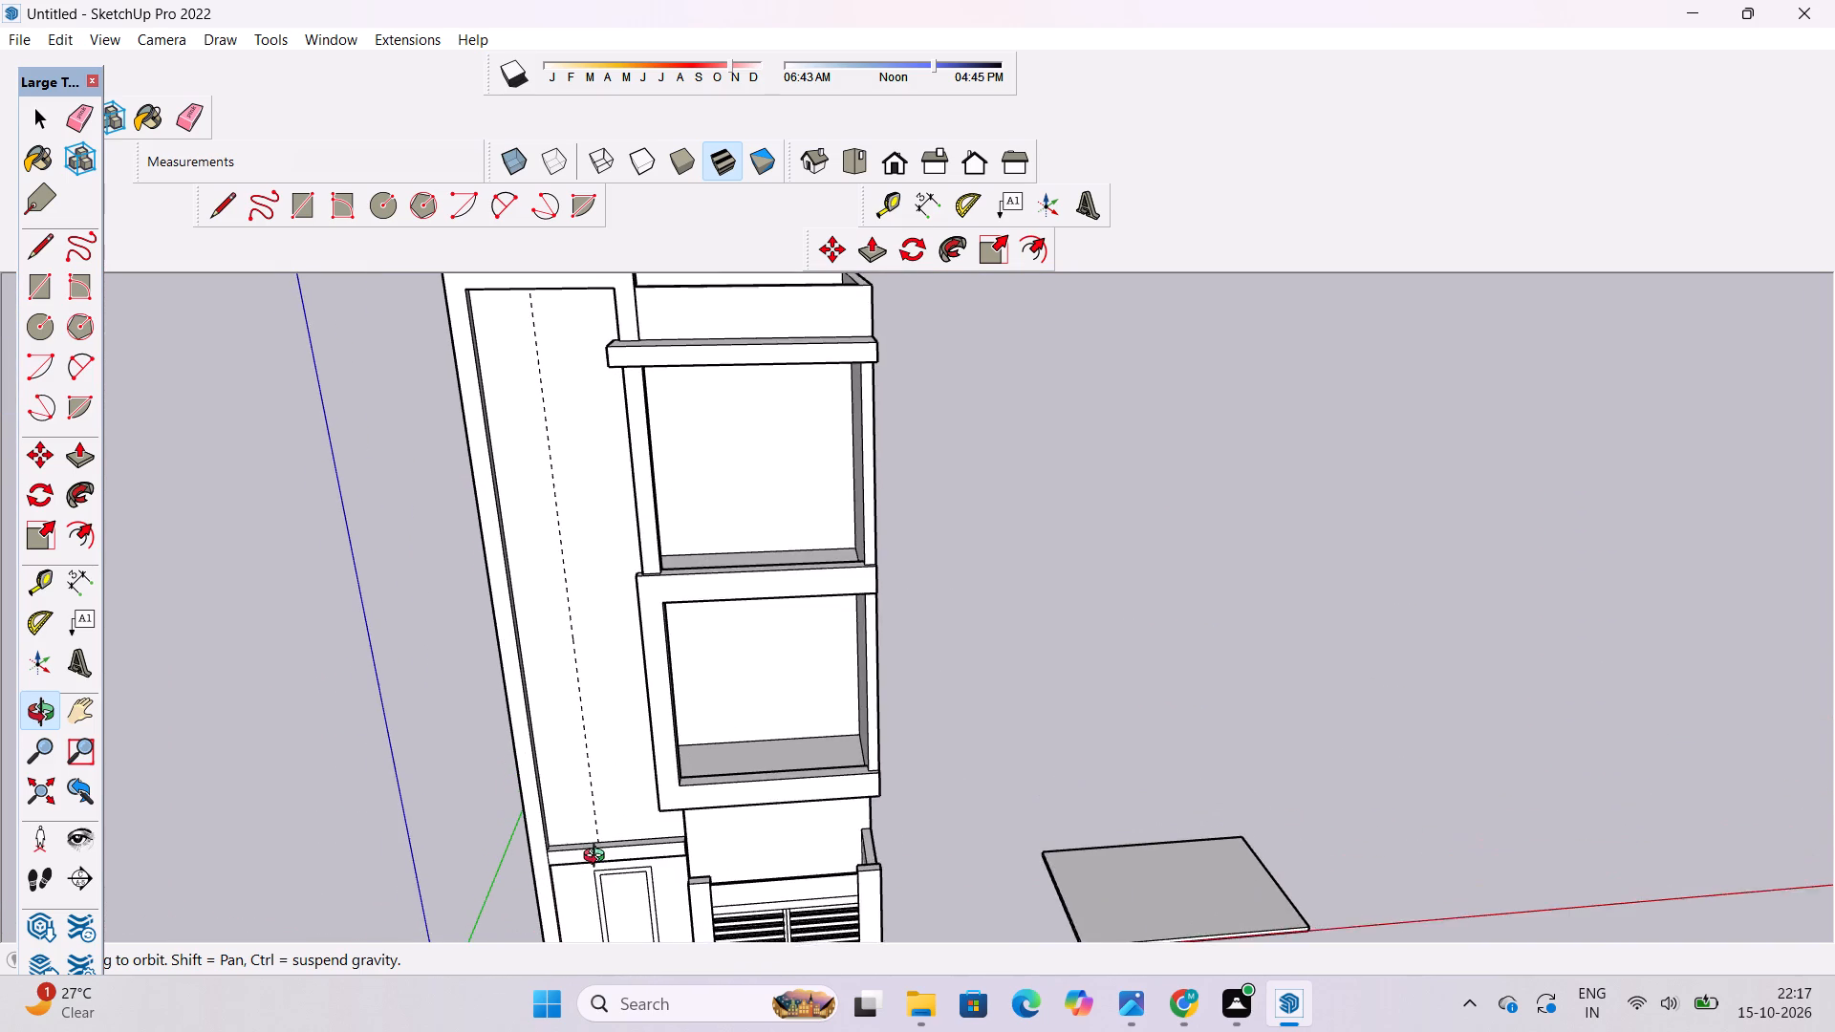
scroll(598, 858, "up", 4)
key("l")
scroll(603, 846, "up", 3)
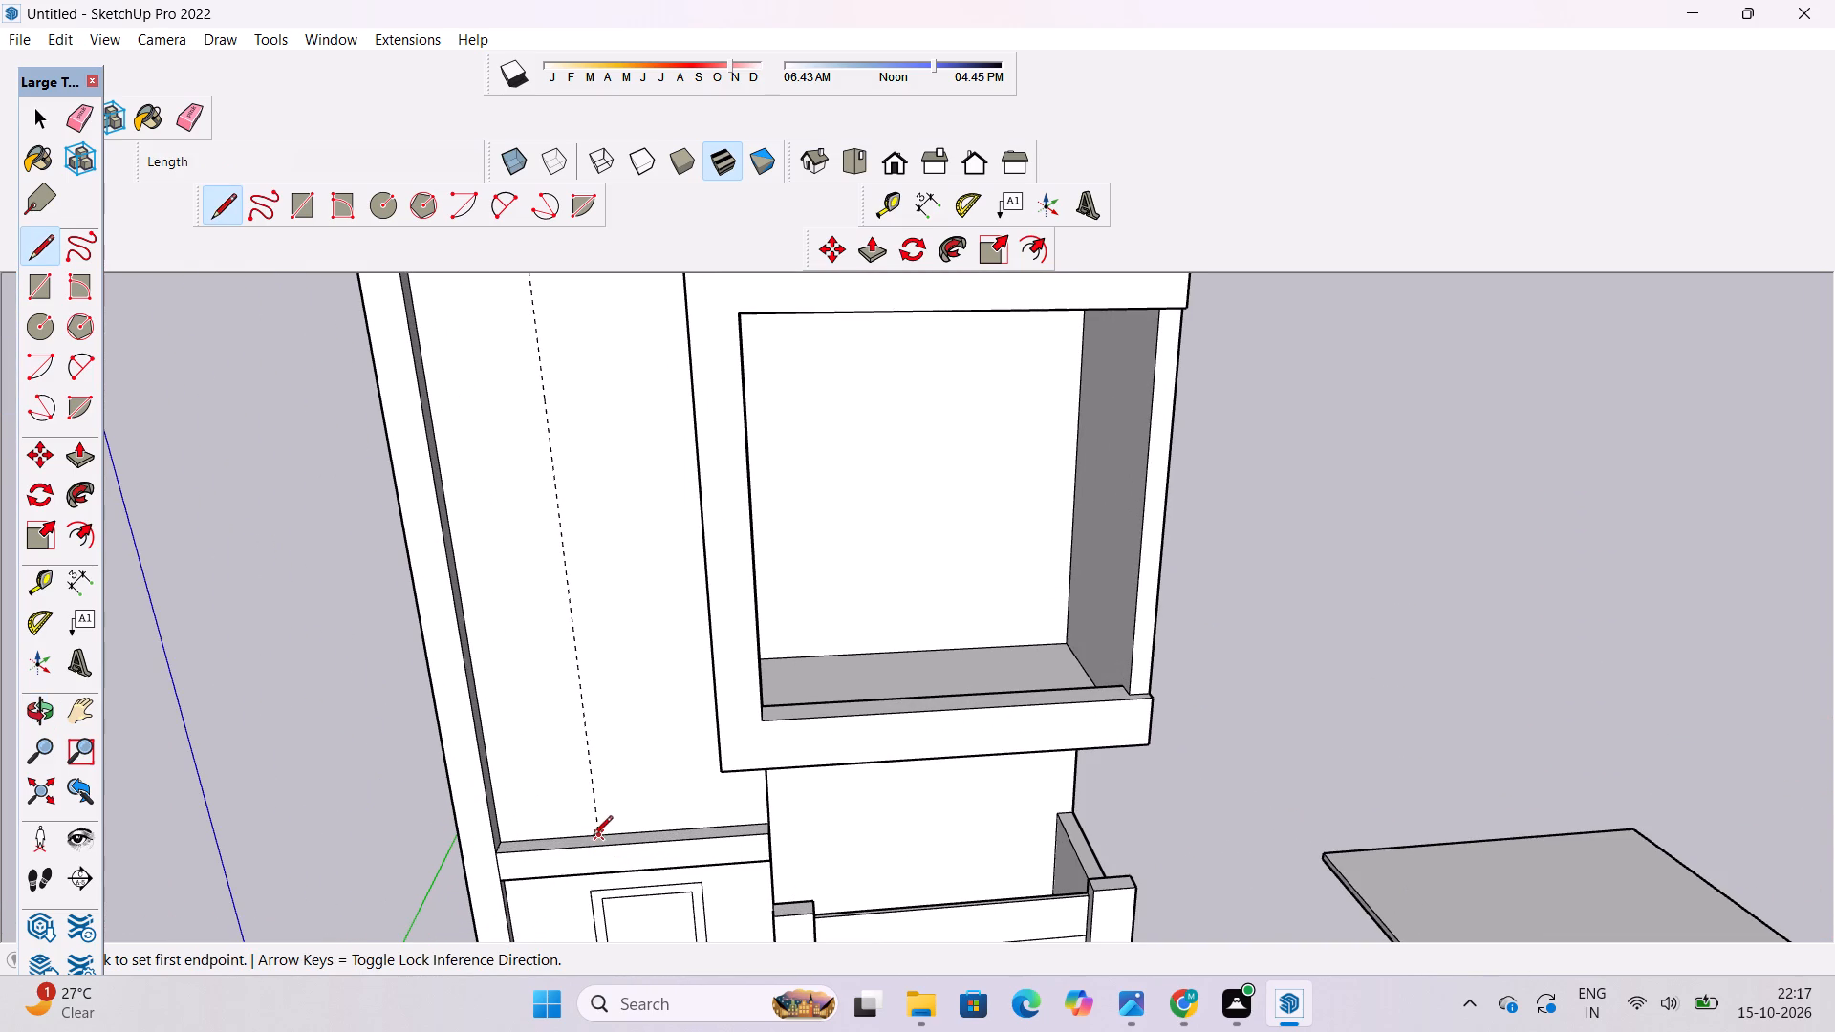
left_click(597, 835)
scroll(599, 834, "down", 13)
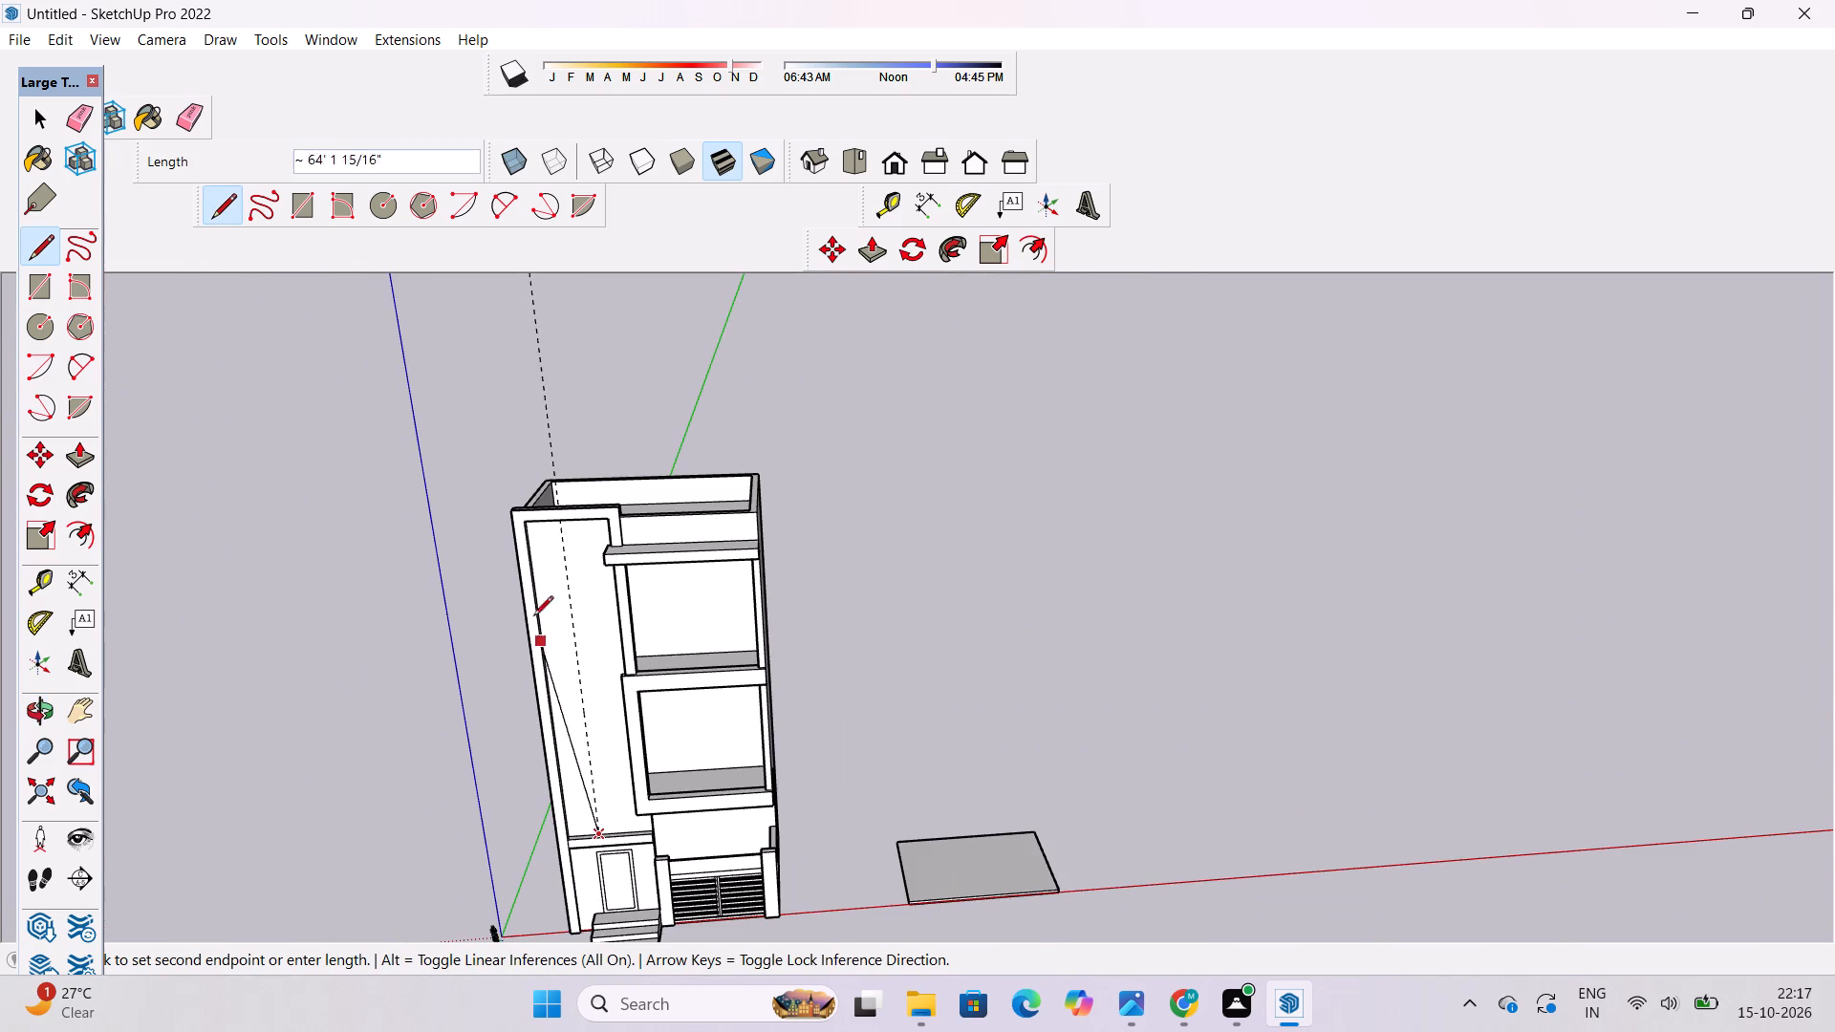
key("o")
left_click_drag(620, 761, 592, 502)
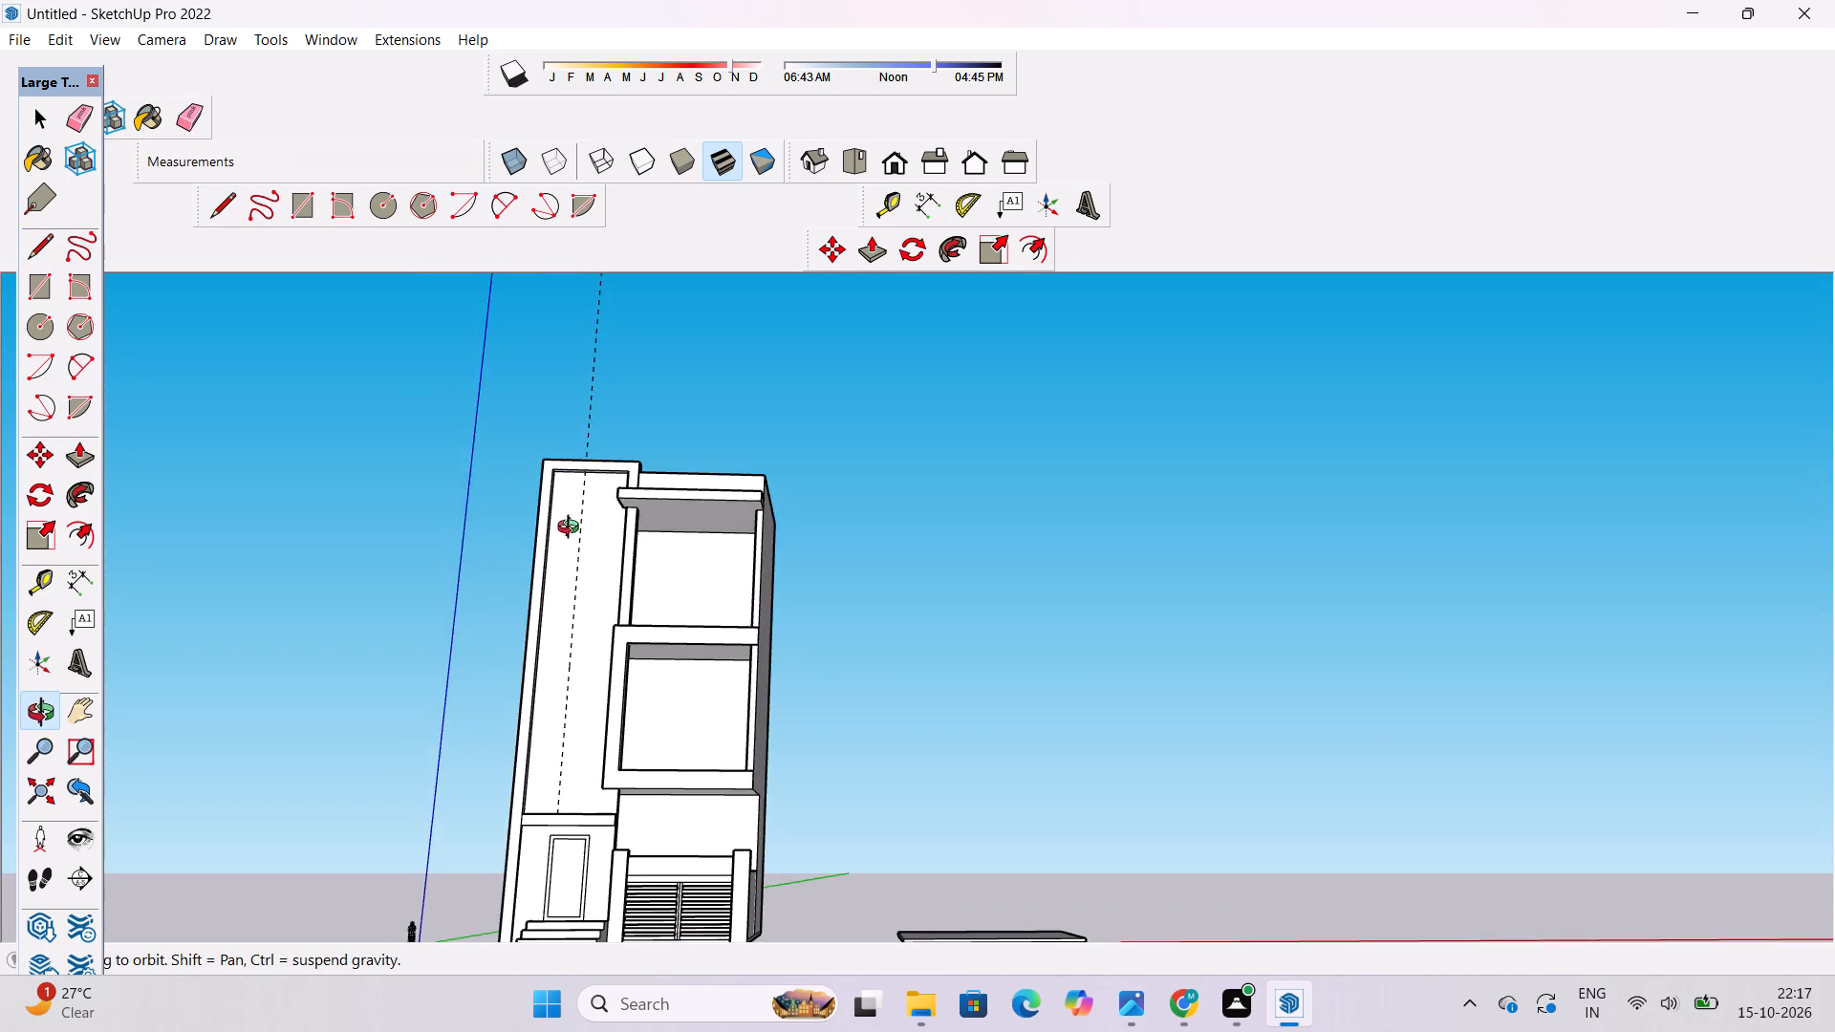
left_click_drag(570, 536, 610, 688, "shift")
scroll(610, 692, "up", 4)
left_click_drag(609, 693, 615, 713, "shift")
left_click_drag(614, 714, 601, 689)
key("l")
scroll(612, 668, "up", 2)
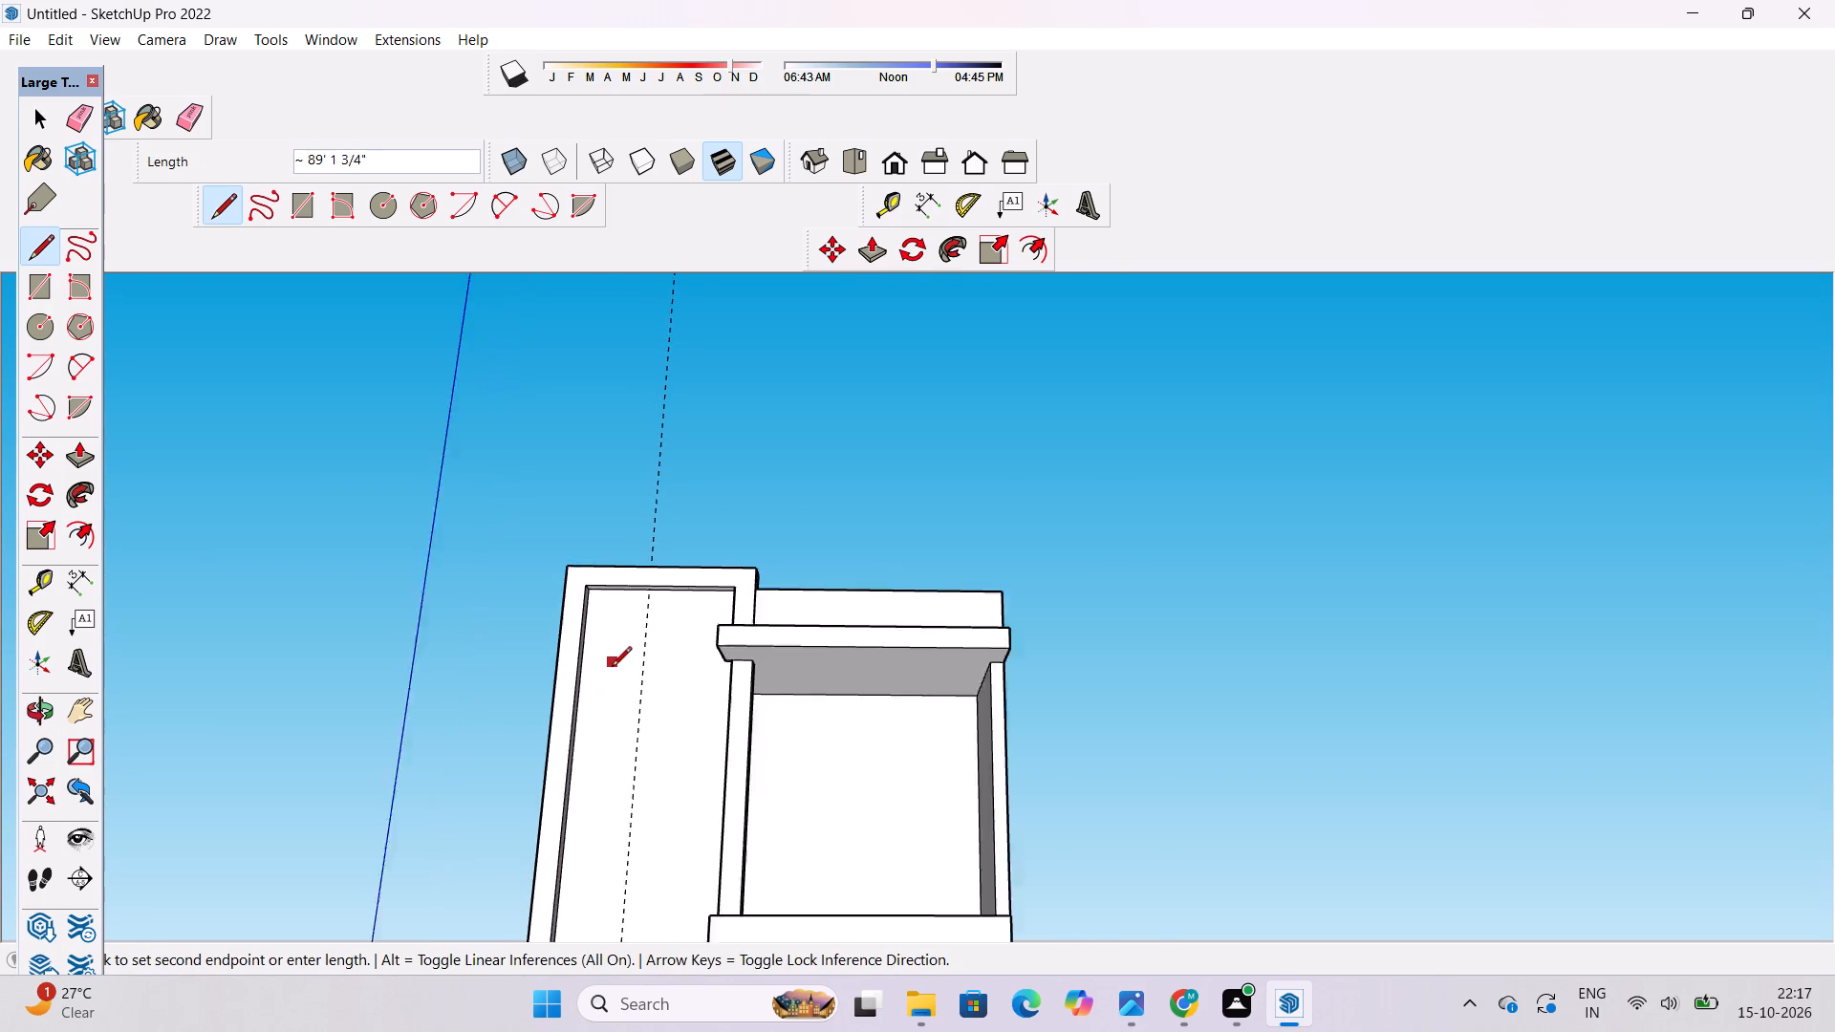
scroll(612, 668, "up", 4)
left_click(659, 568)
Erase the vertical guide running along the dividing line of the tall recessed panel.
key("o")
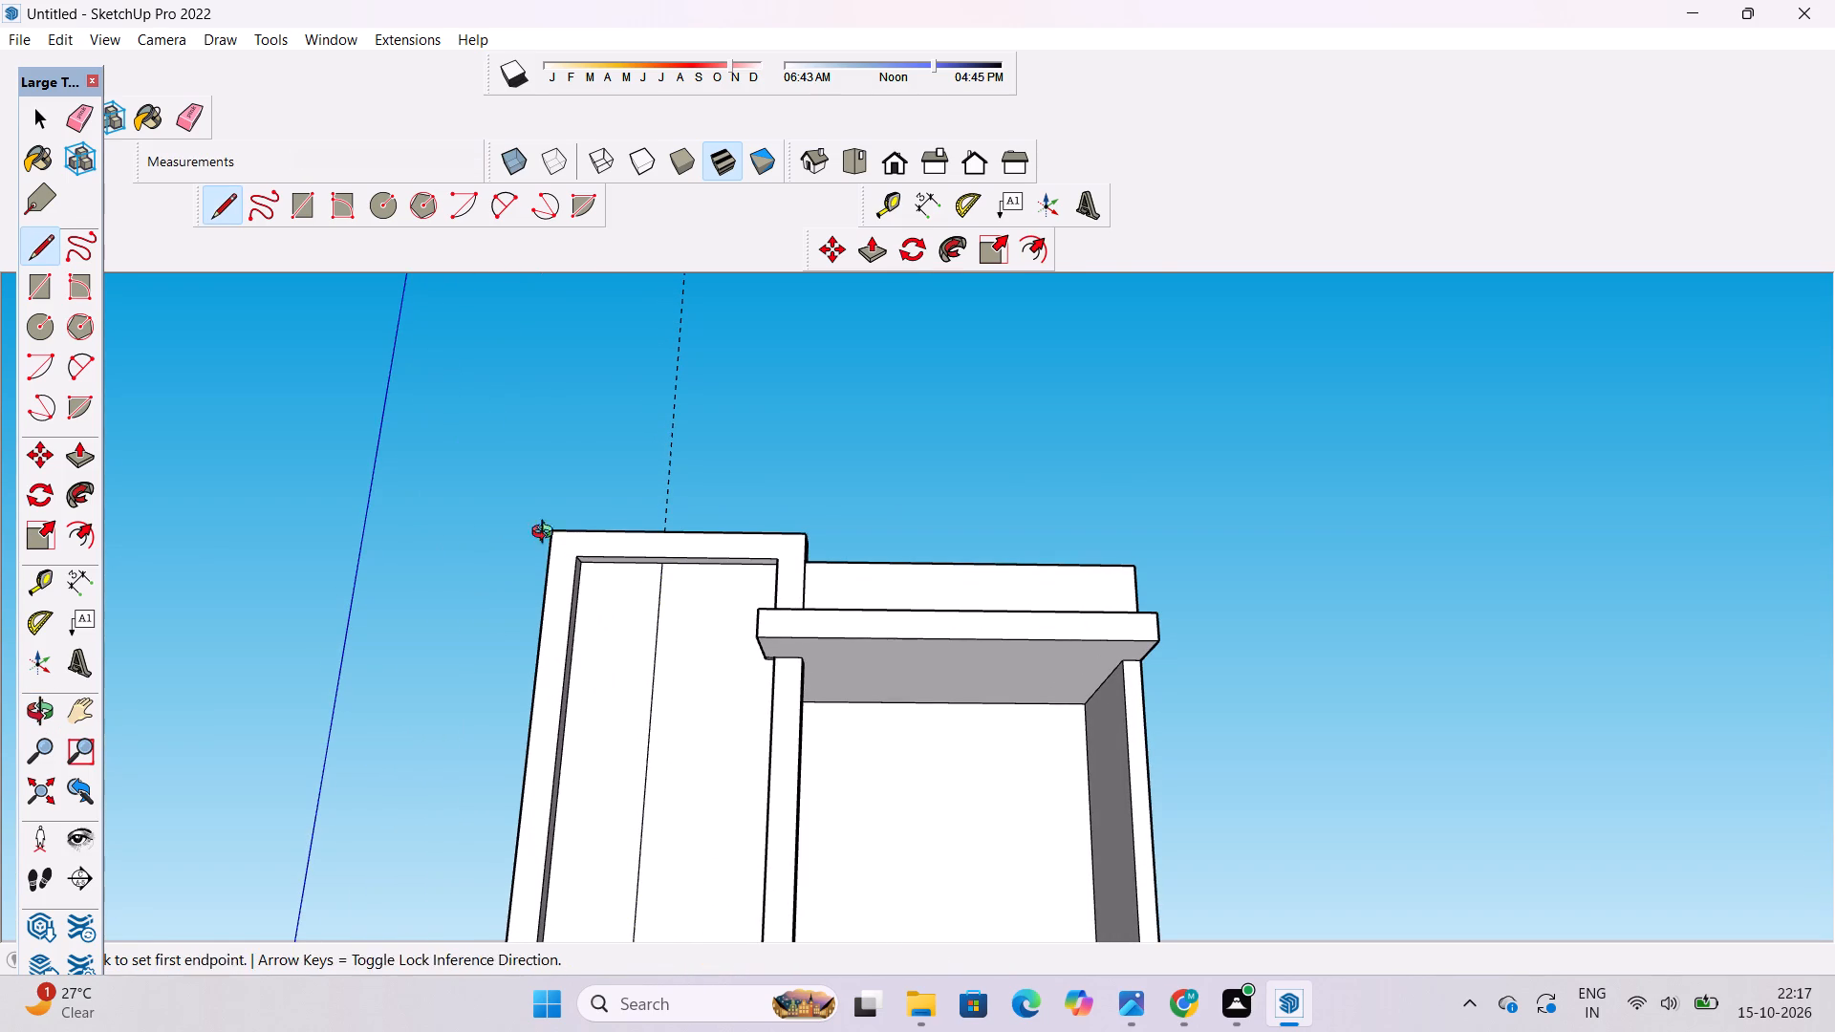
scroll(482, 515, "down", 6)
left_click_drag(494, 599, 593, 790)
left_click_drag(595, 789, 567, 683, "shift")
left_click_drag(564, 681, 583, 738, "shift")
scroll(581, 742, "down", 4)
key("e")
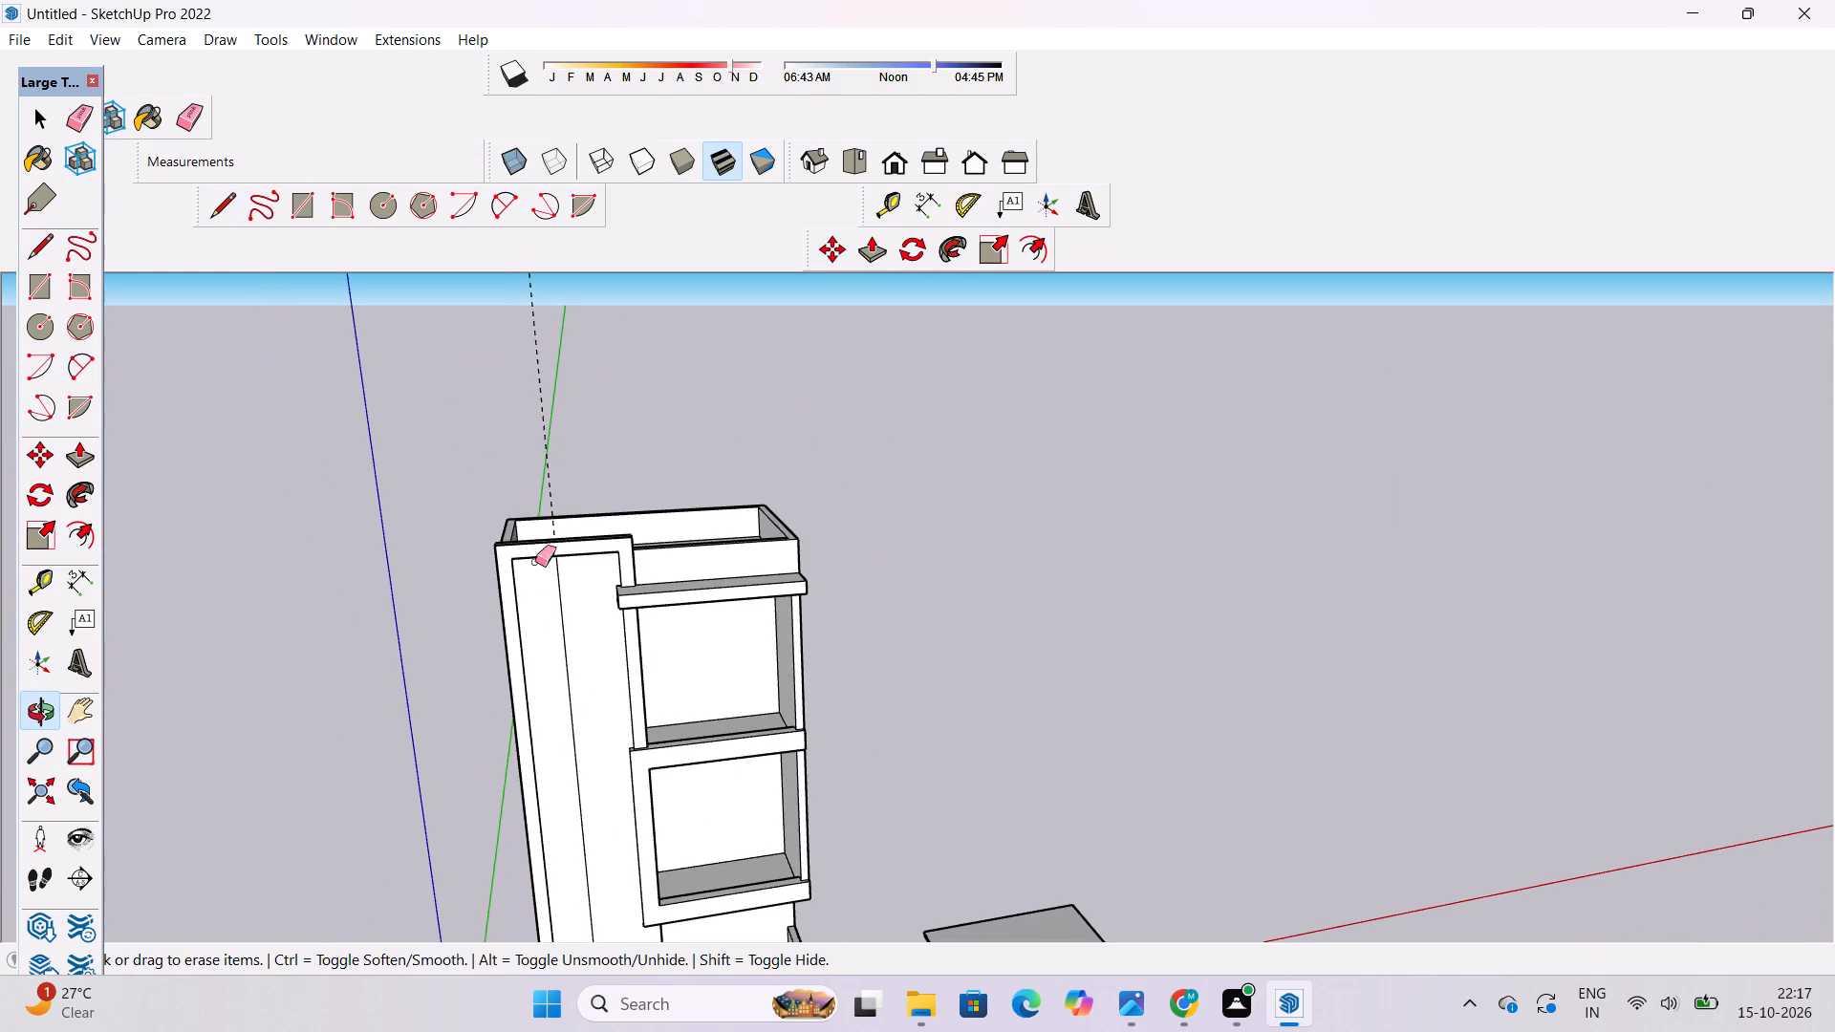
left_click(540, 411)
left_click(549, 419)
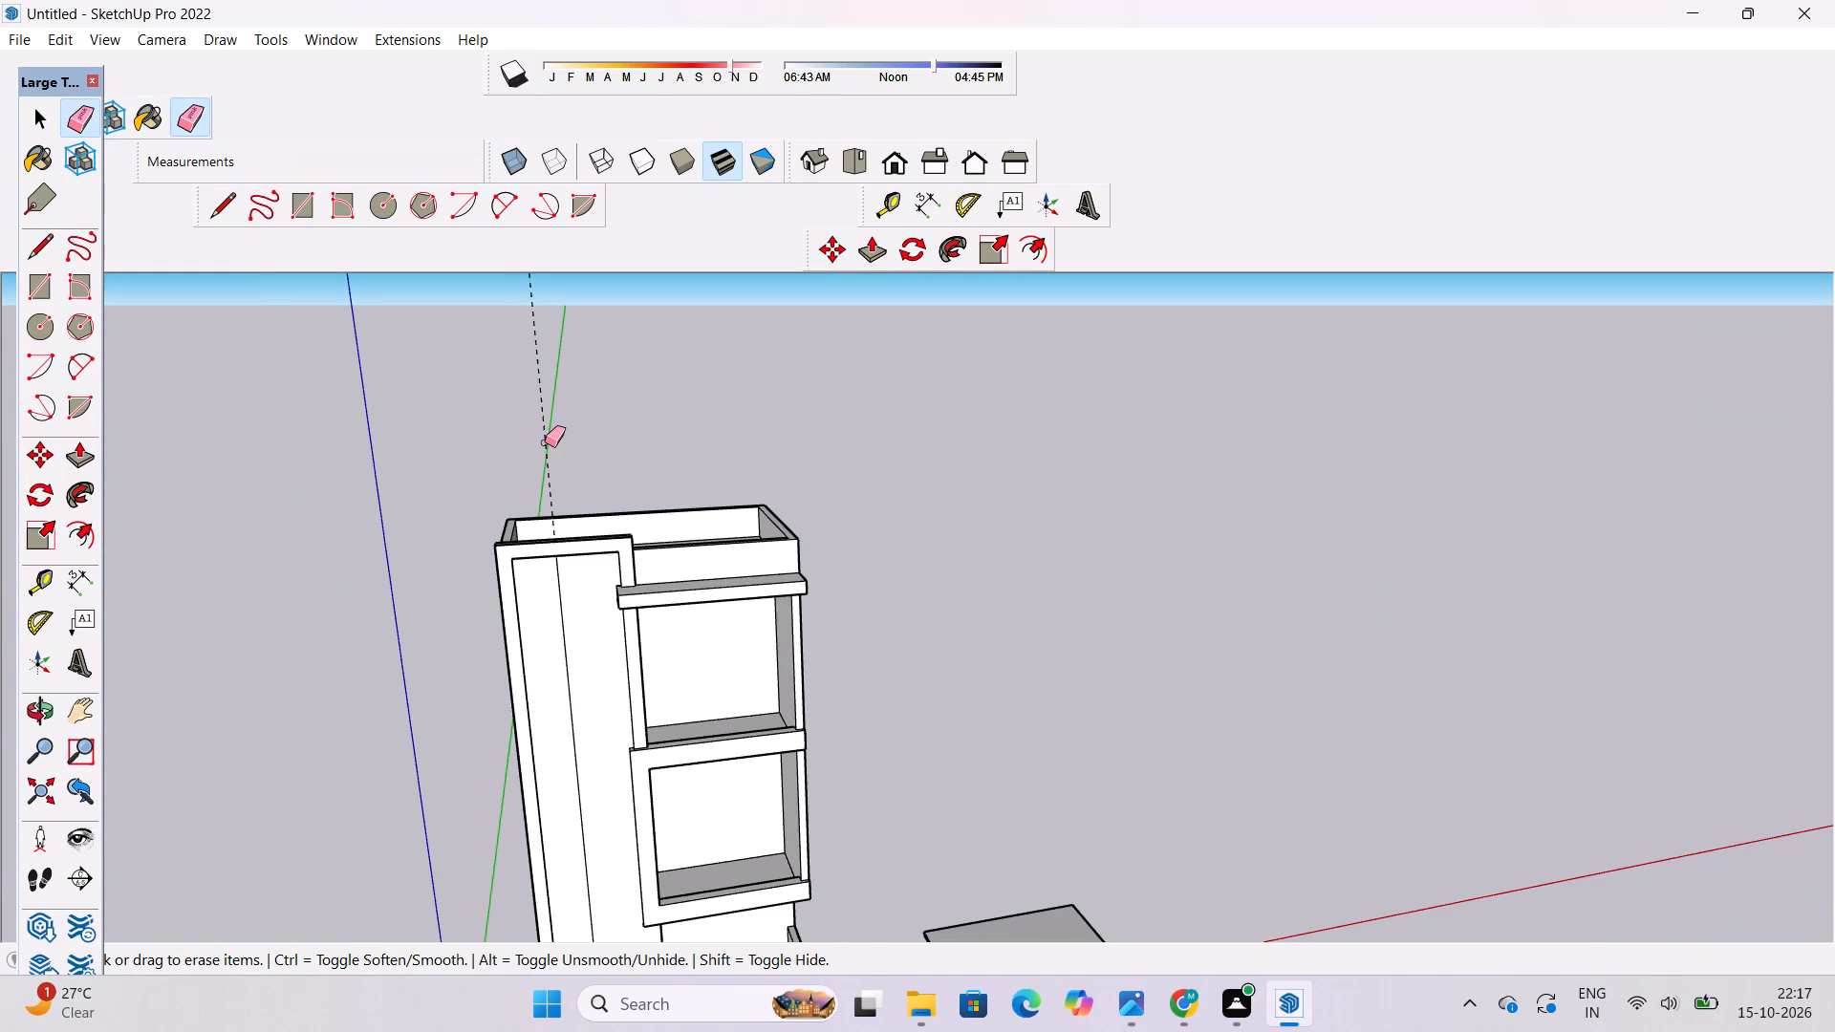
left_click(546, 436)
Examine the divided tall panel, door, window bays and slatted wall of the building front from several angles.
key("o")
scroll(546, 436, "down", 4)
left_click_drag(580, 515, 499, 493)
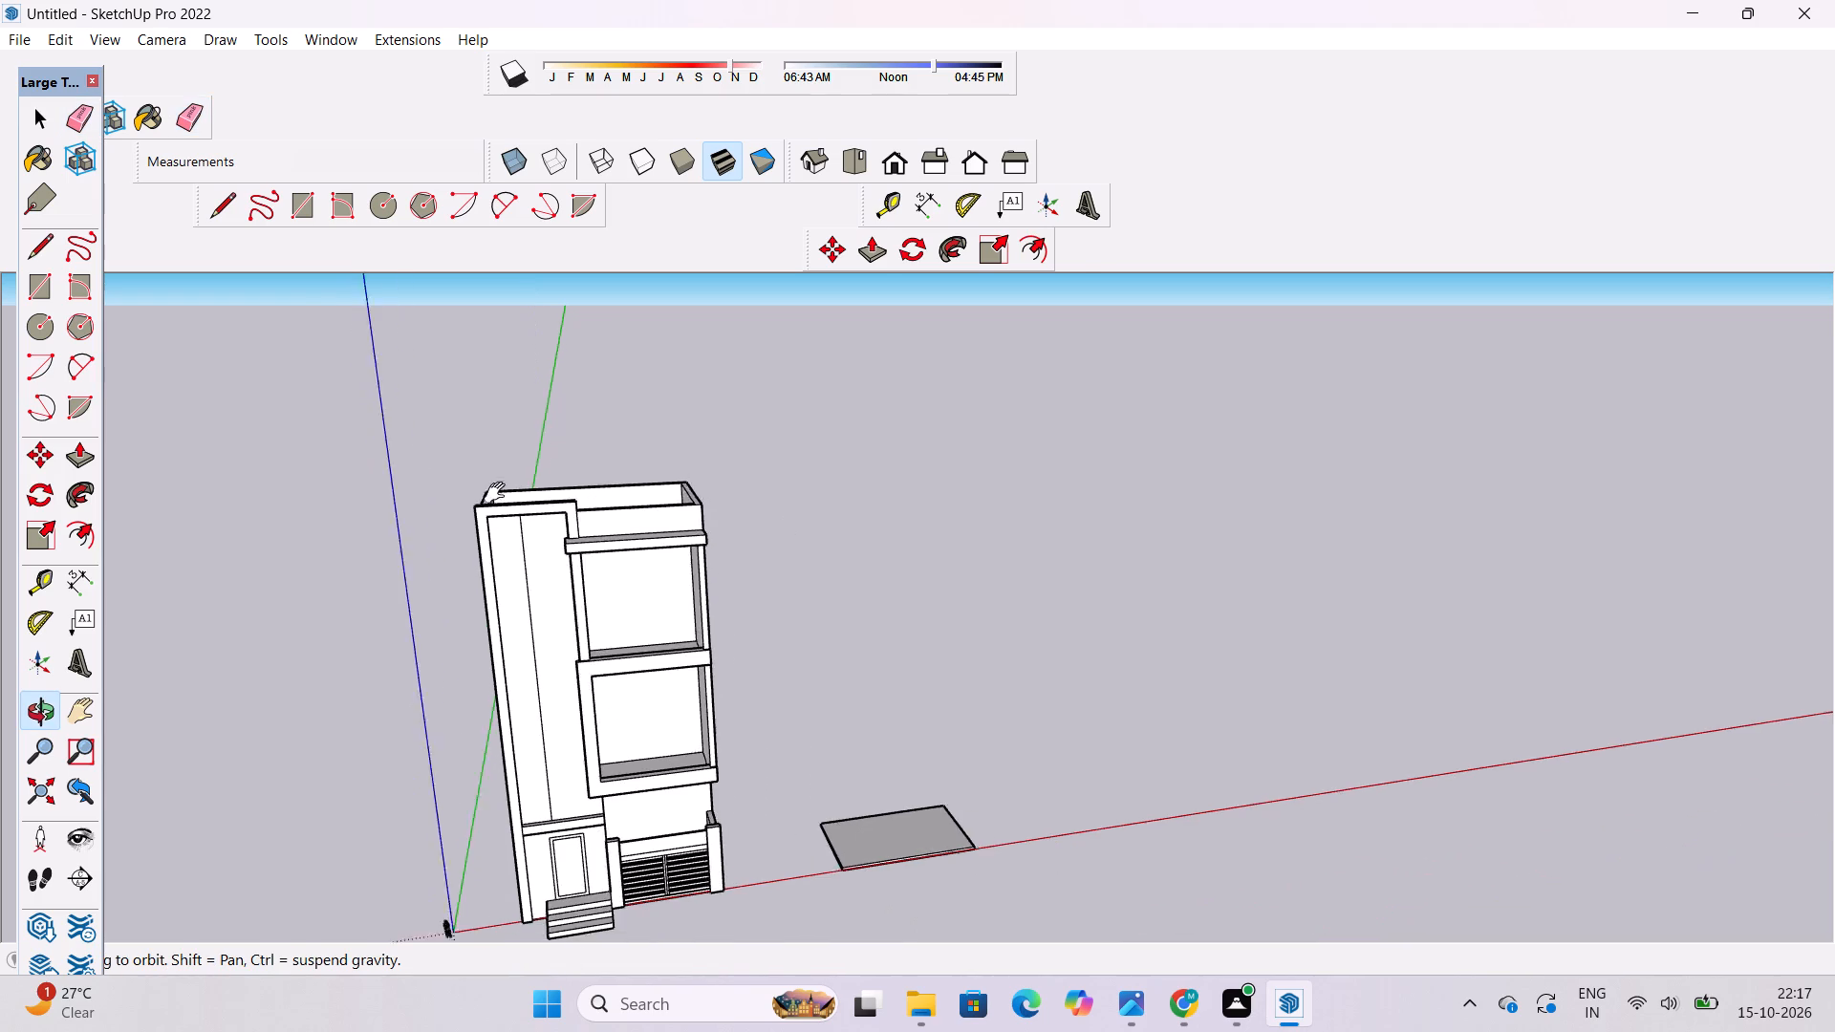
left_click_drag(499, 493, 482, 492)
left_click_drag(518, 588, 486, 515)
scroll(469, 631, "up", 2)
left_click_drag(488, 691, 461, 562, "shift")
left_click_drag(593, 641, 219, 698)
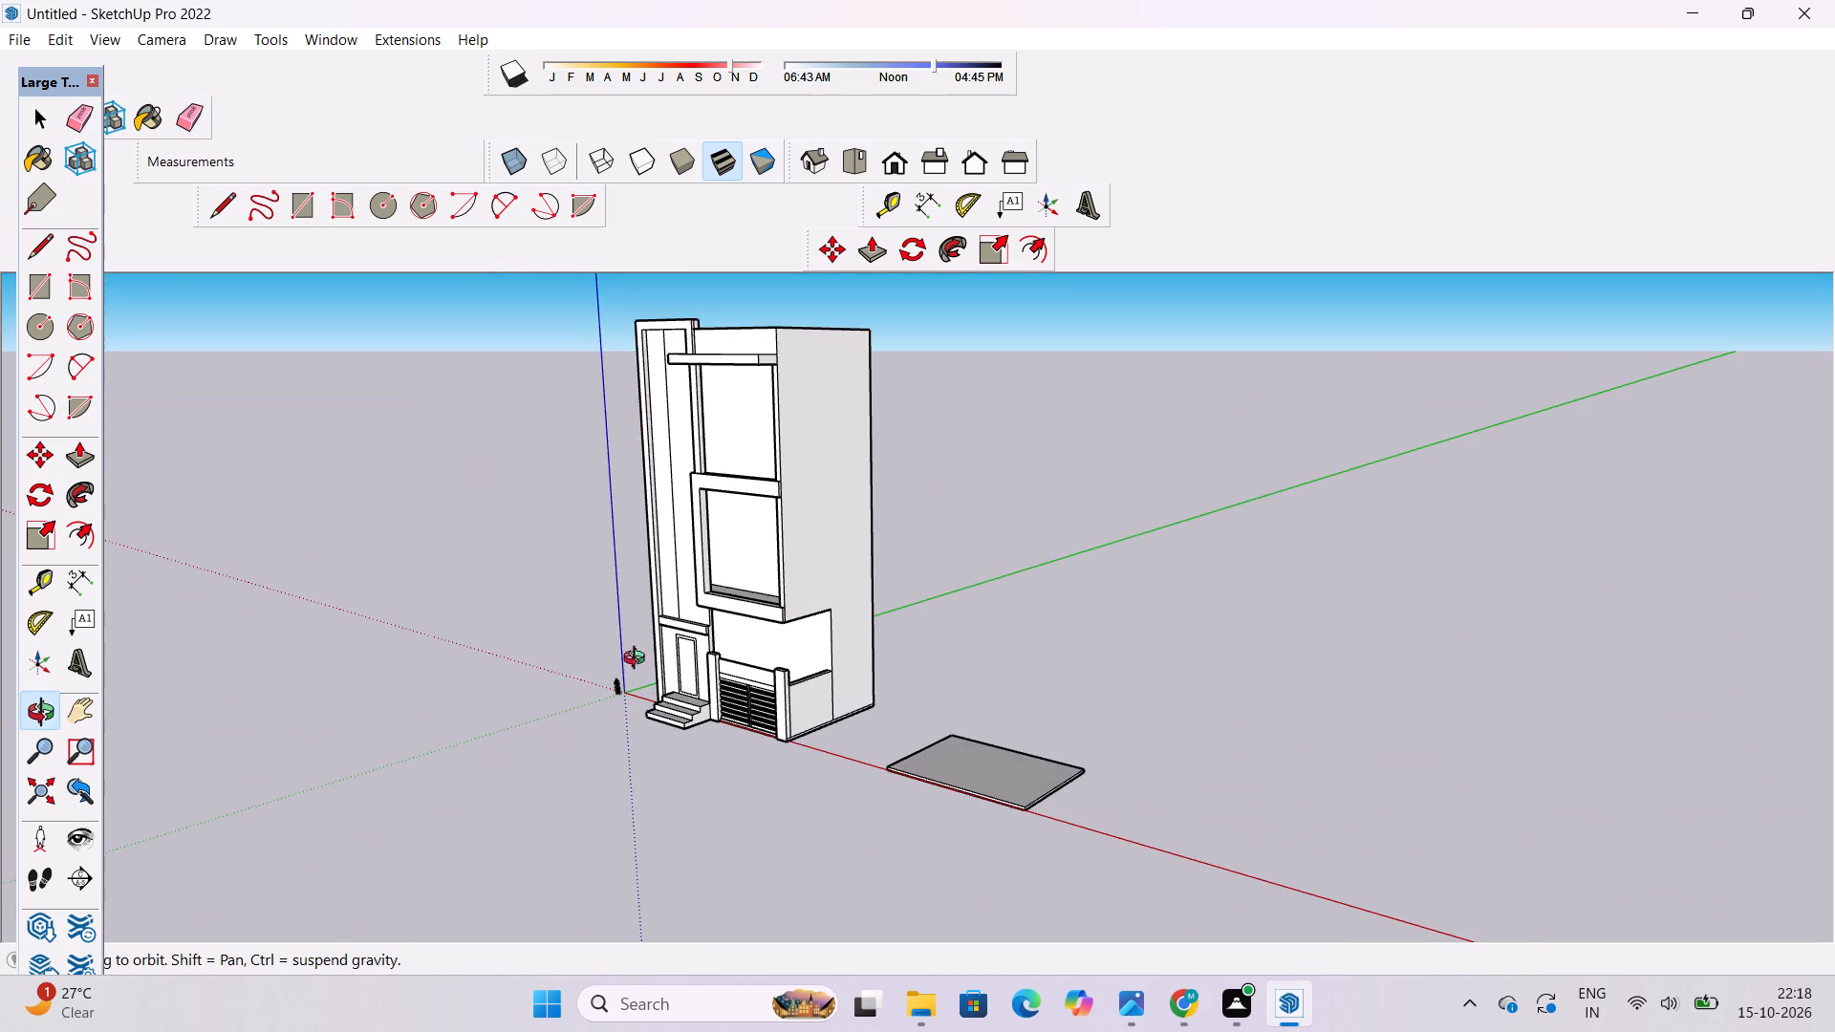
scroll(669, 652, "up", 4)
left_click_drag(752, 636, 734, 634)
scroll(730, 632, "up", 13)
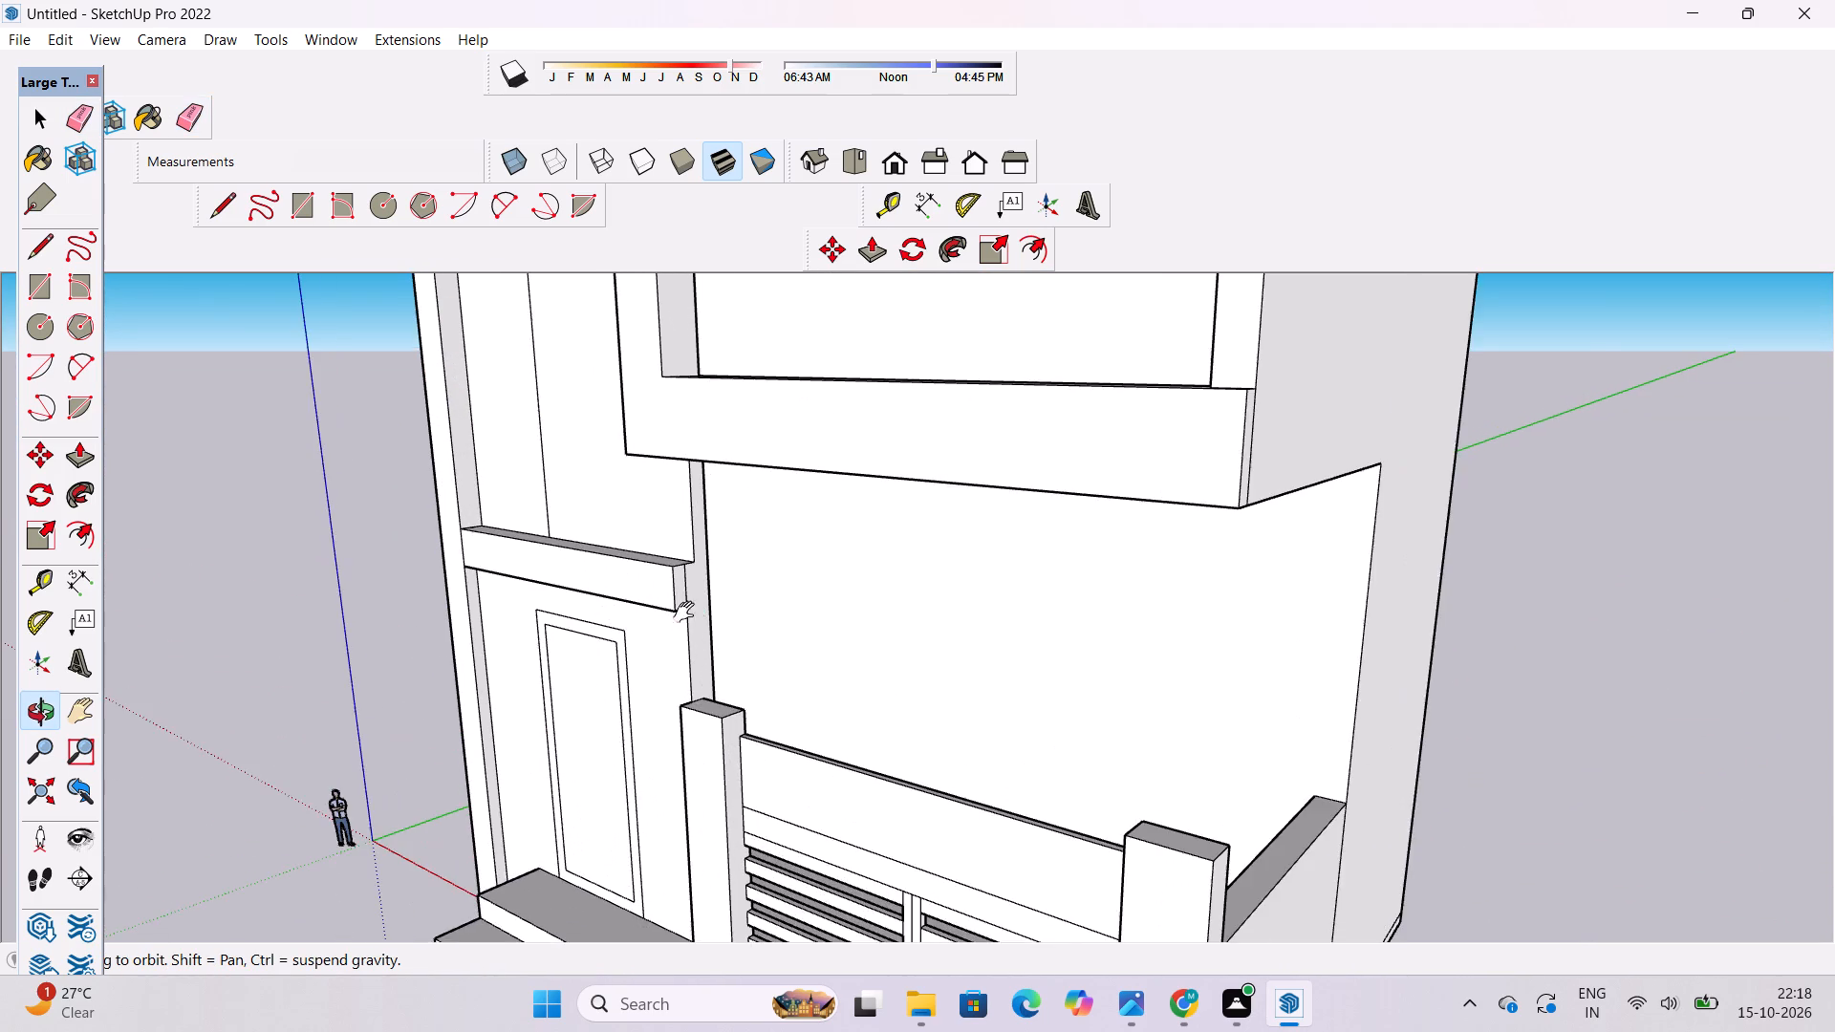
left_click_drag(682, 606, 666, 625, "shift")
left_click_drag(521, 656, 680, 552)
scroll(708, 521, "down", 3)
left_click_drag(622, 605, 691, 684)
scroll(662, 651, "down", 4)
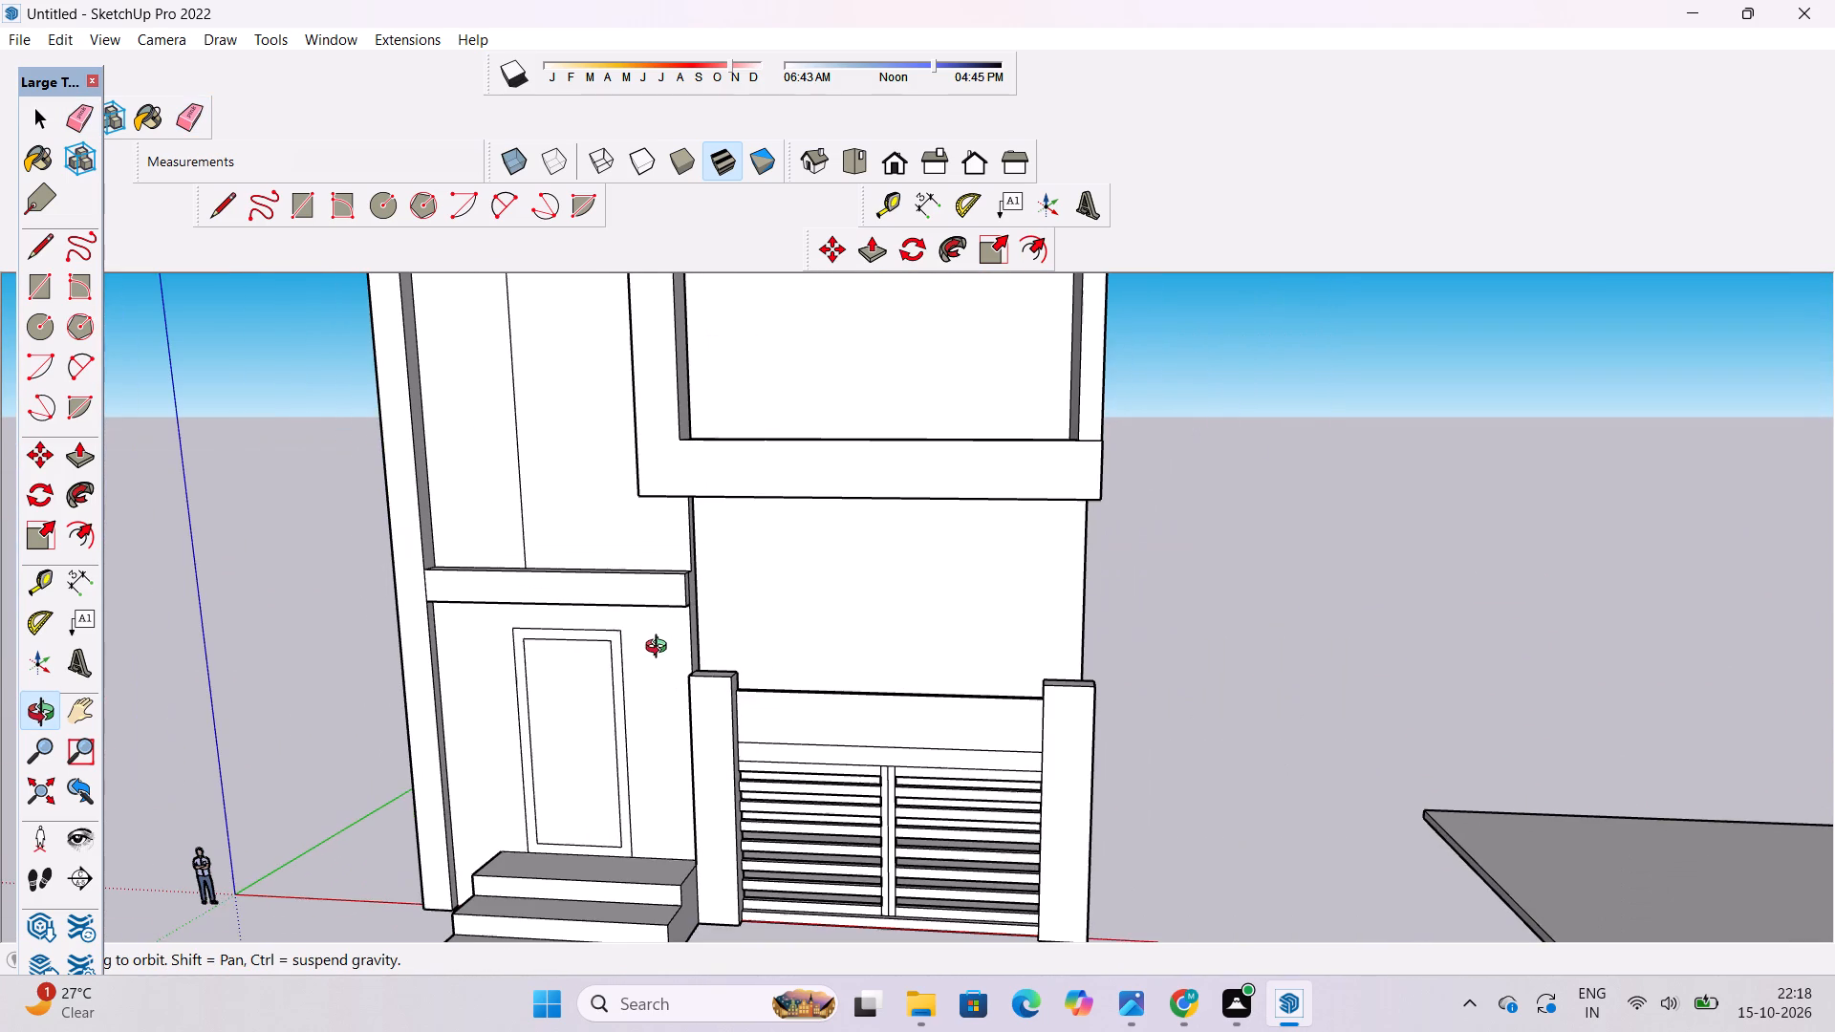
left_click_drag(626, 629, 636, 691, "shift")
left_click_drag(635, 693, 699, 676)
scroll(592, 632, "down", 5)
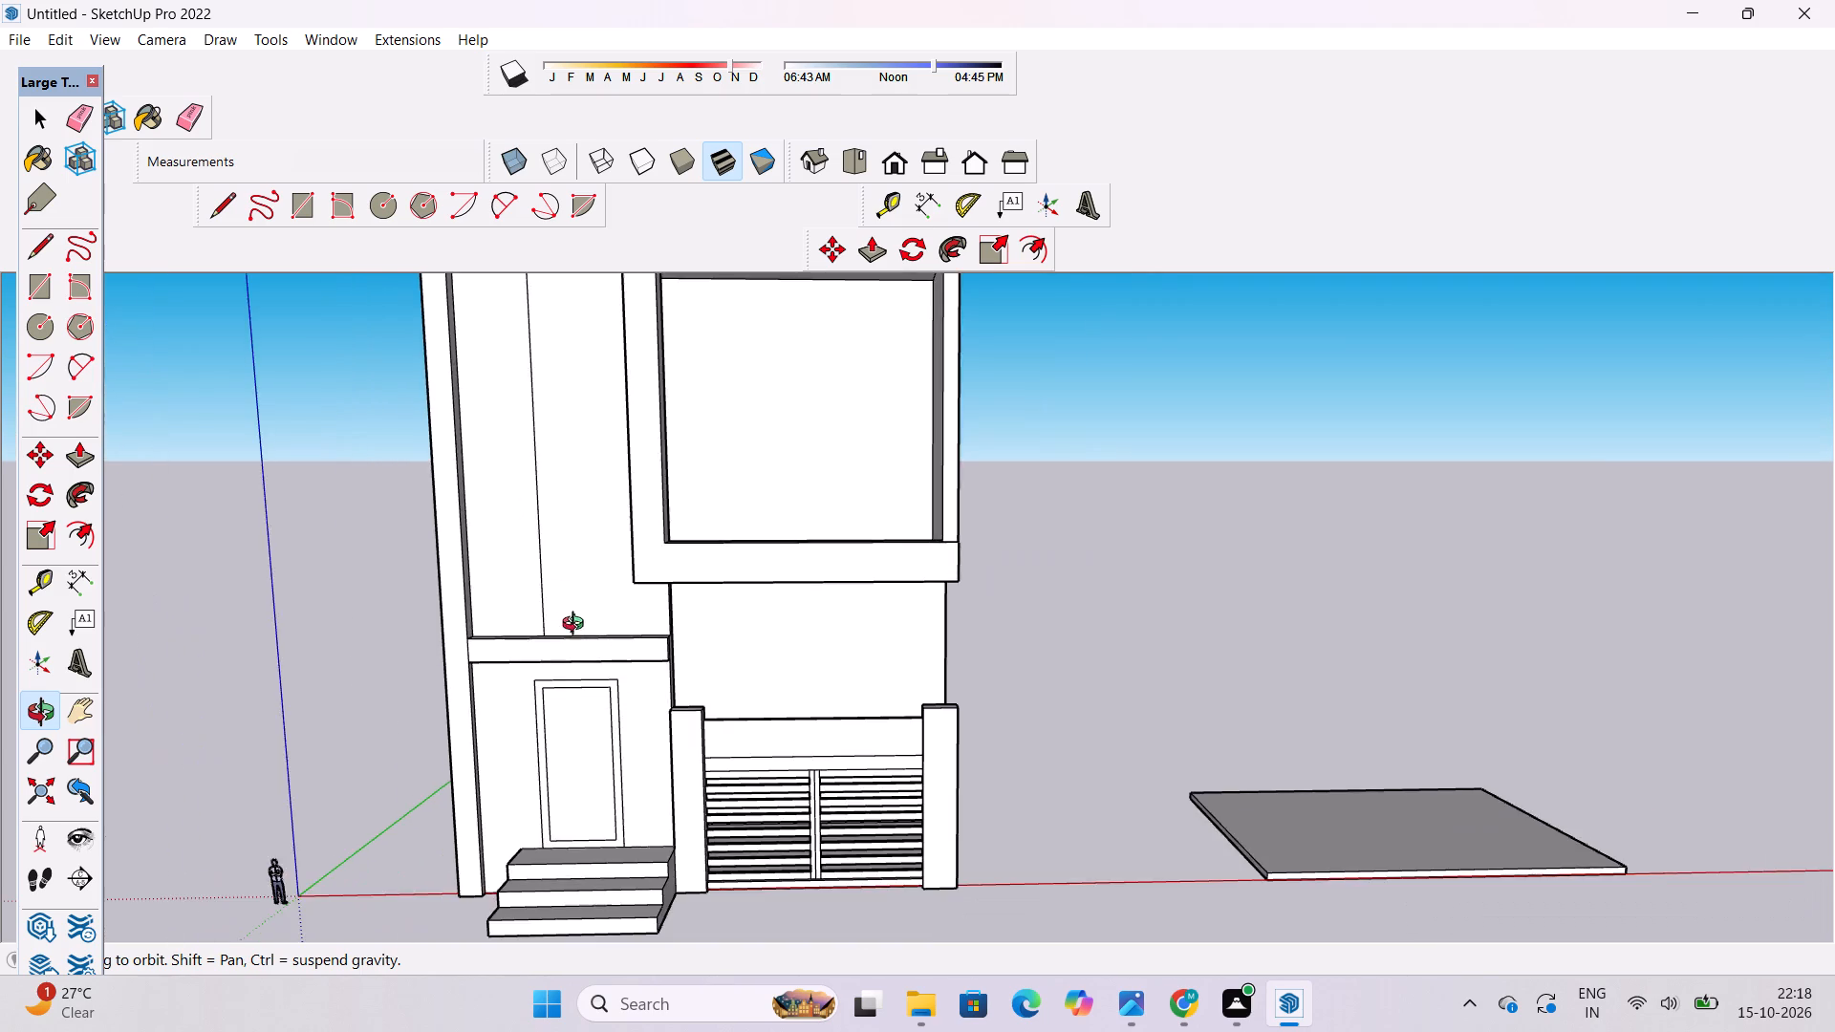
scroll(577, 626, "down", 5)
left_click_drag(527, 629, 742, 742, "shift")
scroll(728, 680, "down", 5)
left_click_drag(732, 693, 901, 733)
scroll(777, 706, "up", 3)
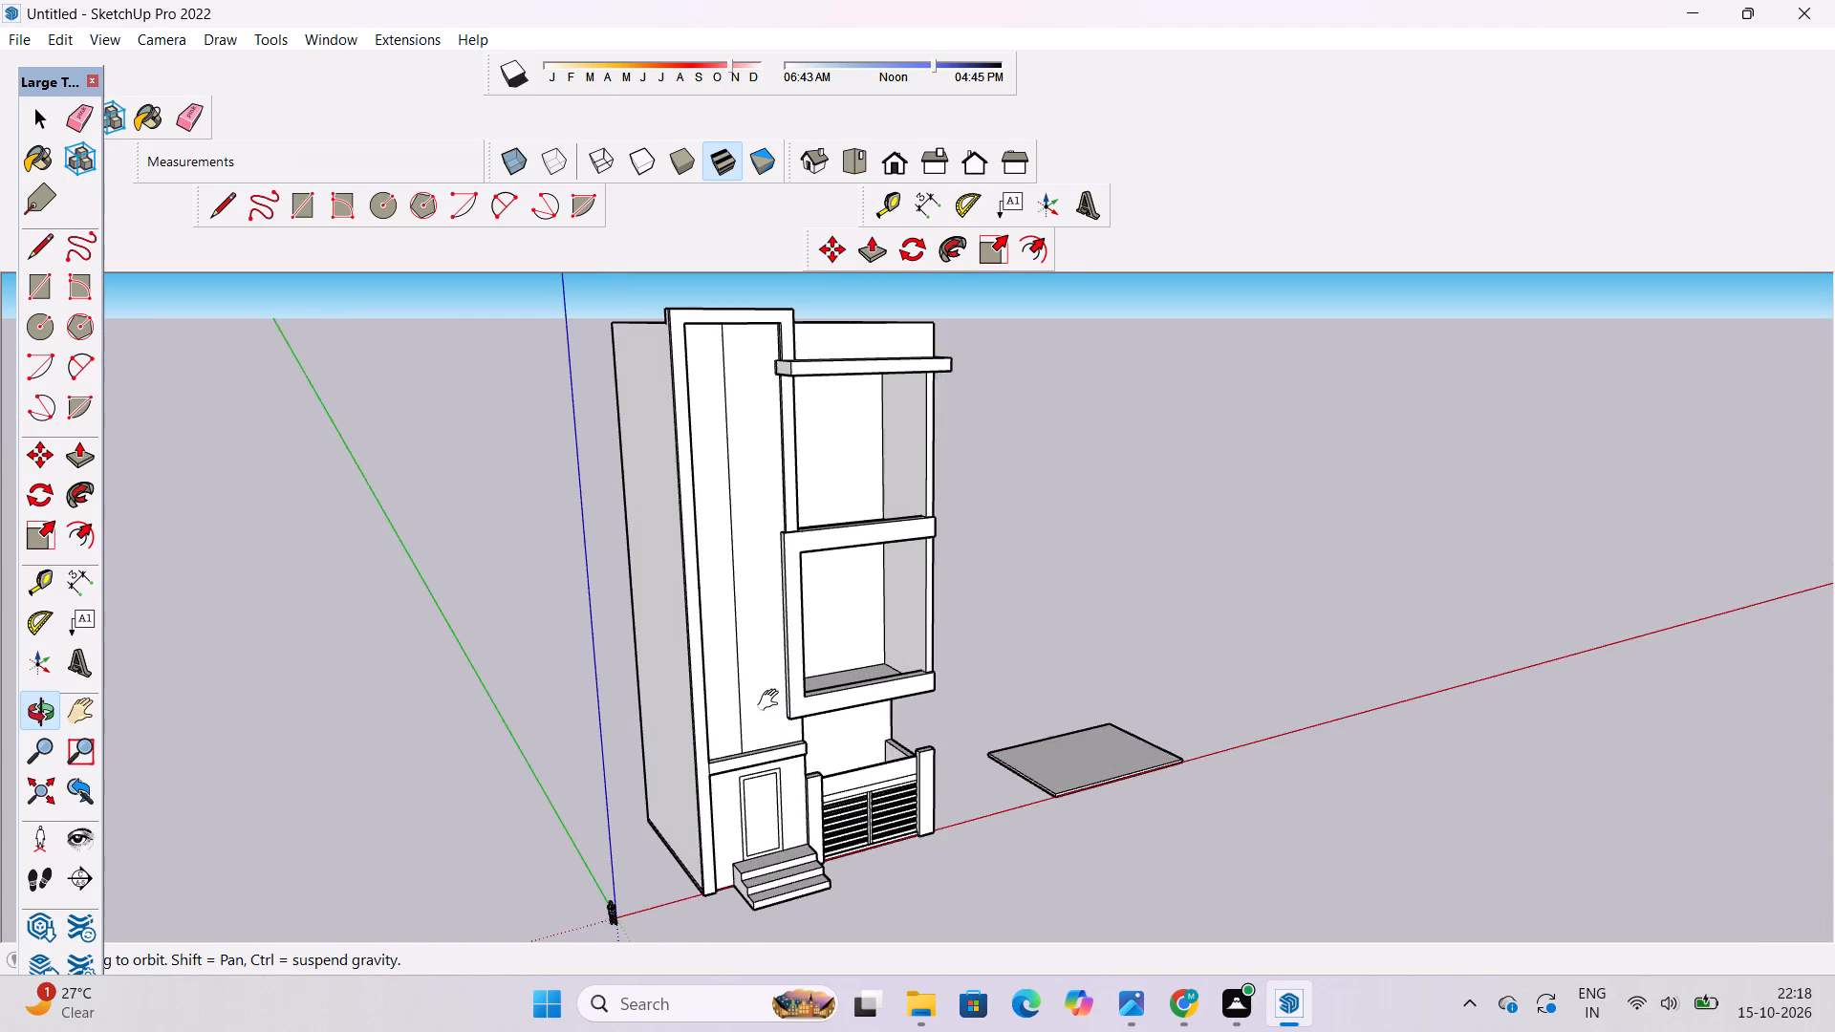
left_click_drag(766, 699, 719, 703, "shift")
left_click_drag(719, 703, 954, 744)
scroll(792, 714, "up", 4)
left_click_drag(788, 712, 732, 741, "shift")
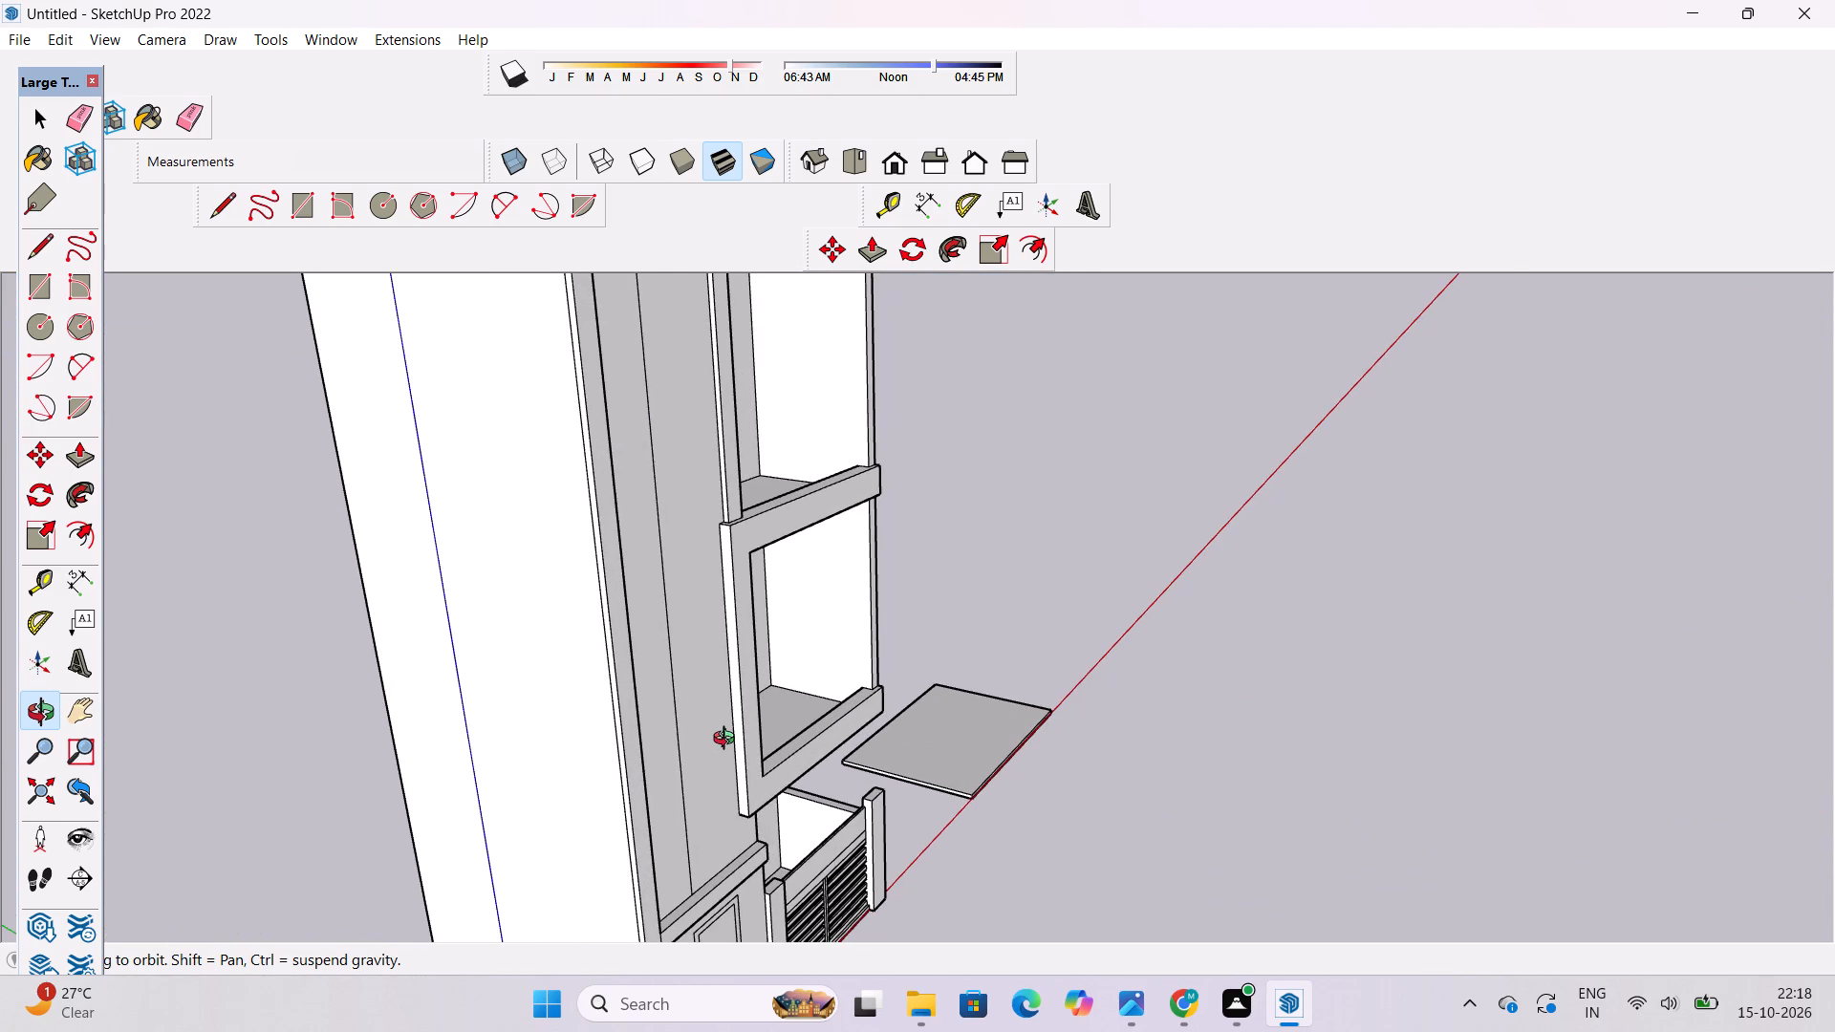
left_click_drag(679, 741, 537, 763)
left_click_drag(536, 763, 603, 792, "shift")
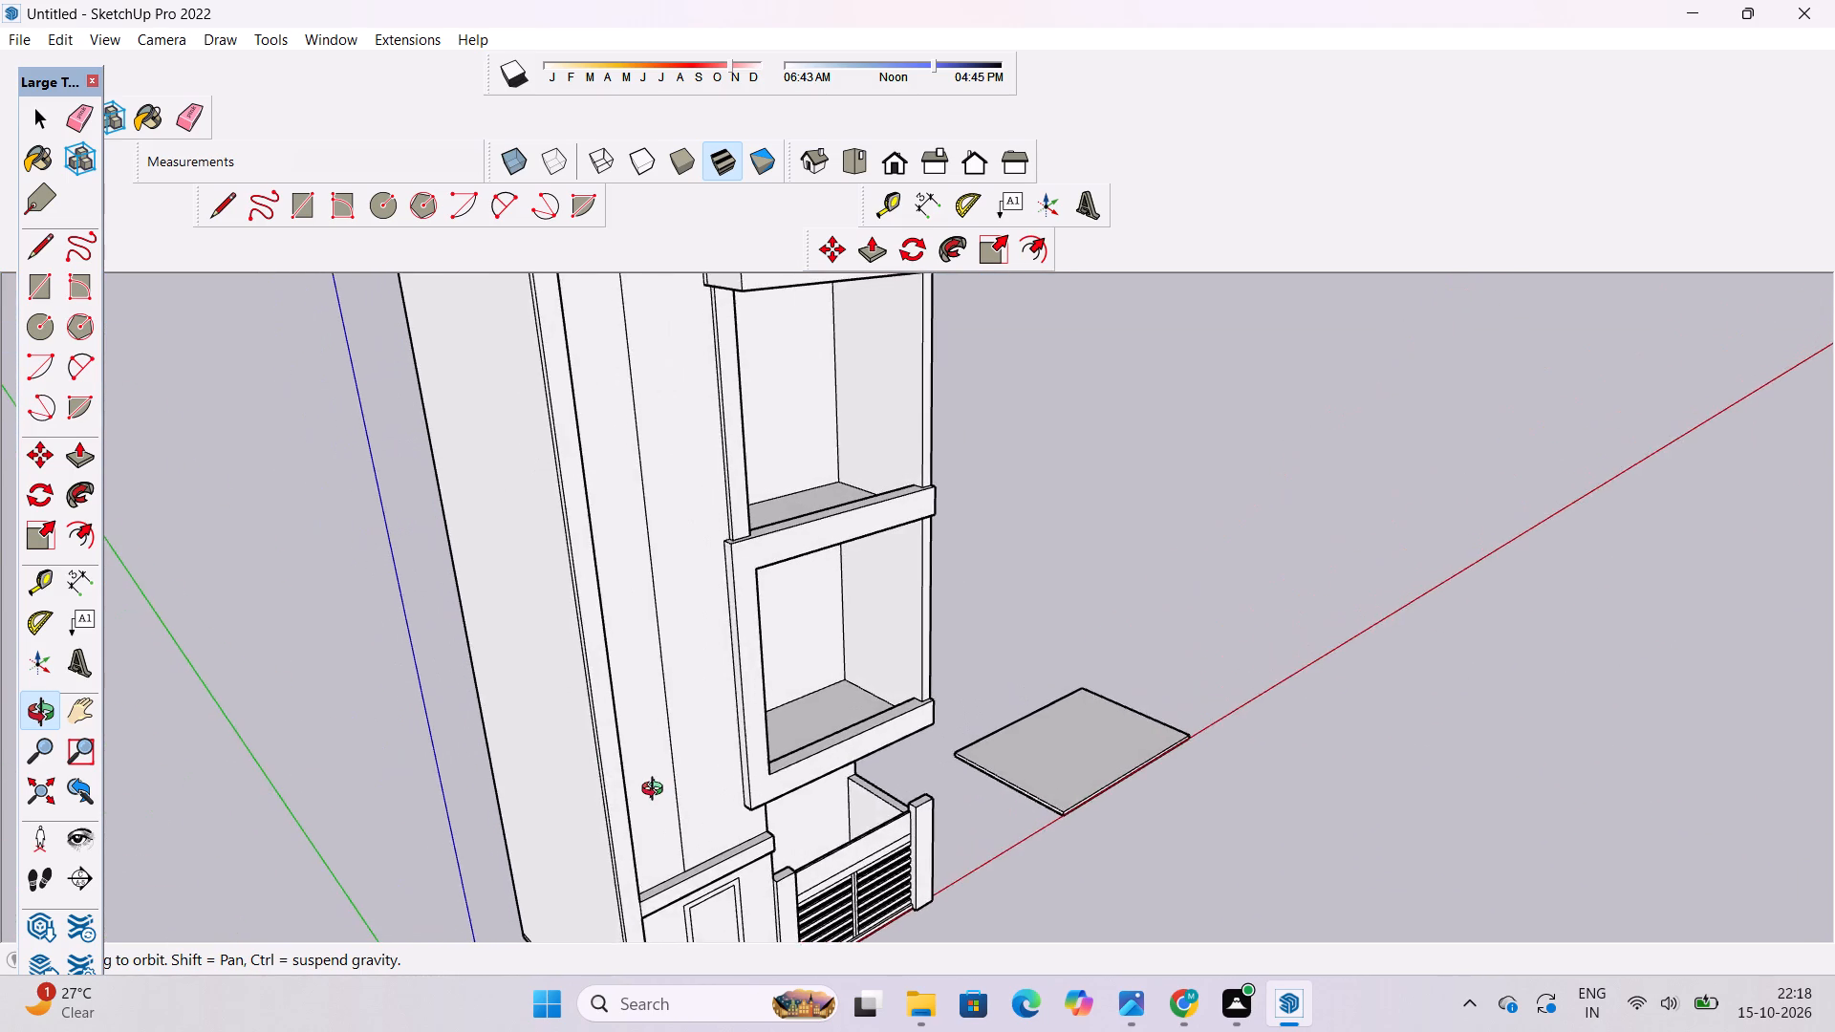
left_click_drag(657, 791, 568, 788)
left_click_drag(565, 787, 613, 827, "shift")
left_click_drag(623, 829, 545, 823)
scroll(552, 785, "down", 3)
left_click_drag(586, 761, 672, 878, "shift")
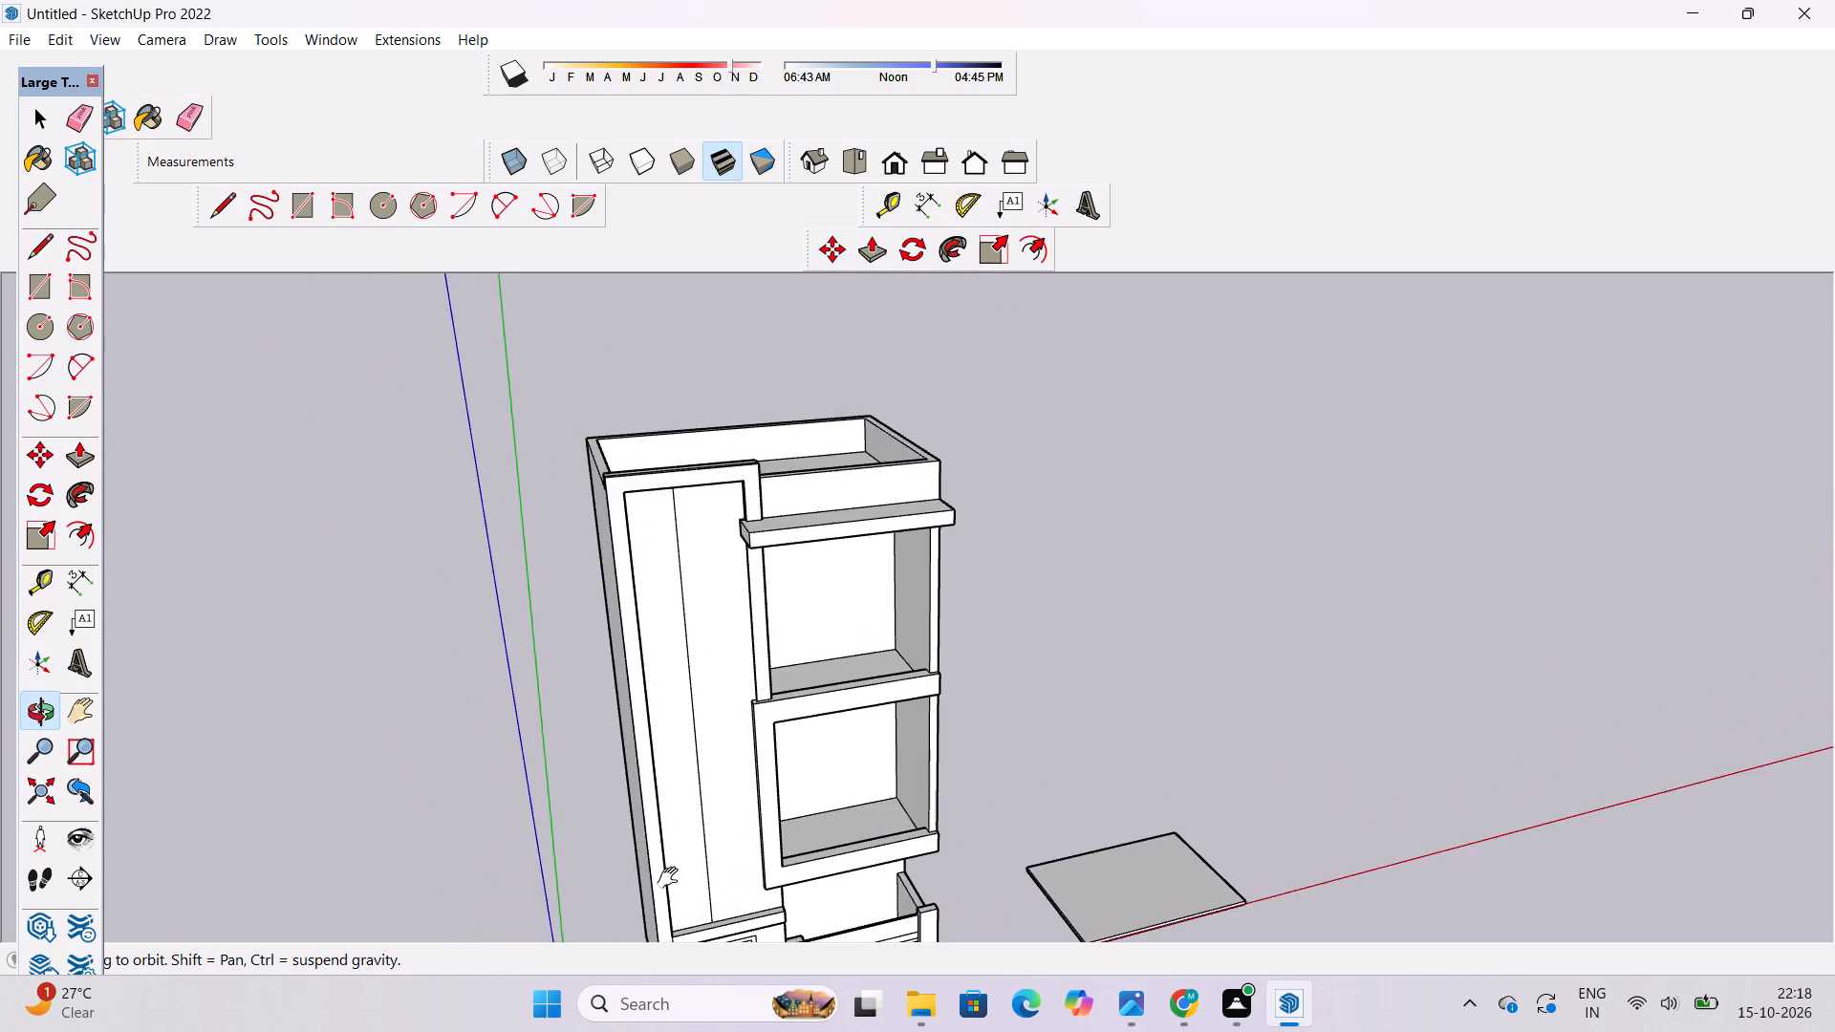
left_click_drag(672, 878, 583, 813, "shift")
scroll(575, 782, "up", 2)
left_click_drag(609, 793, 600, 762, "shift")
left_click(600, 762, "shift")
scroll(599, 761, "down", 3)
left_click_drag(700, 761, 699, 759)
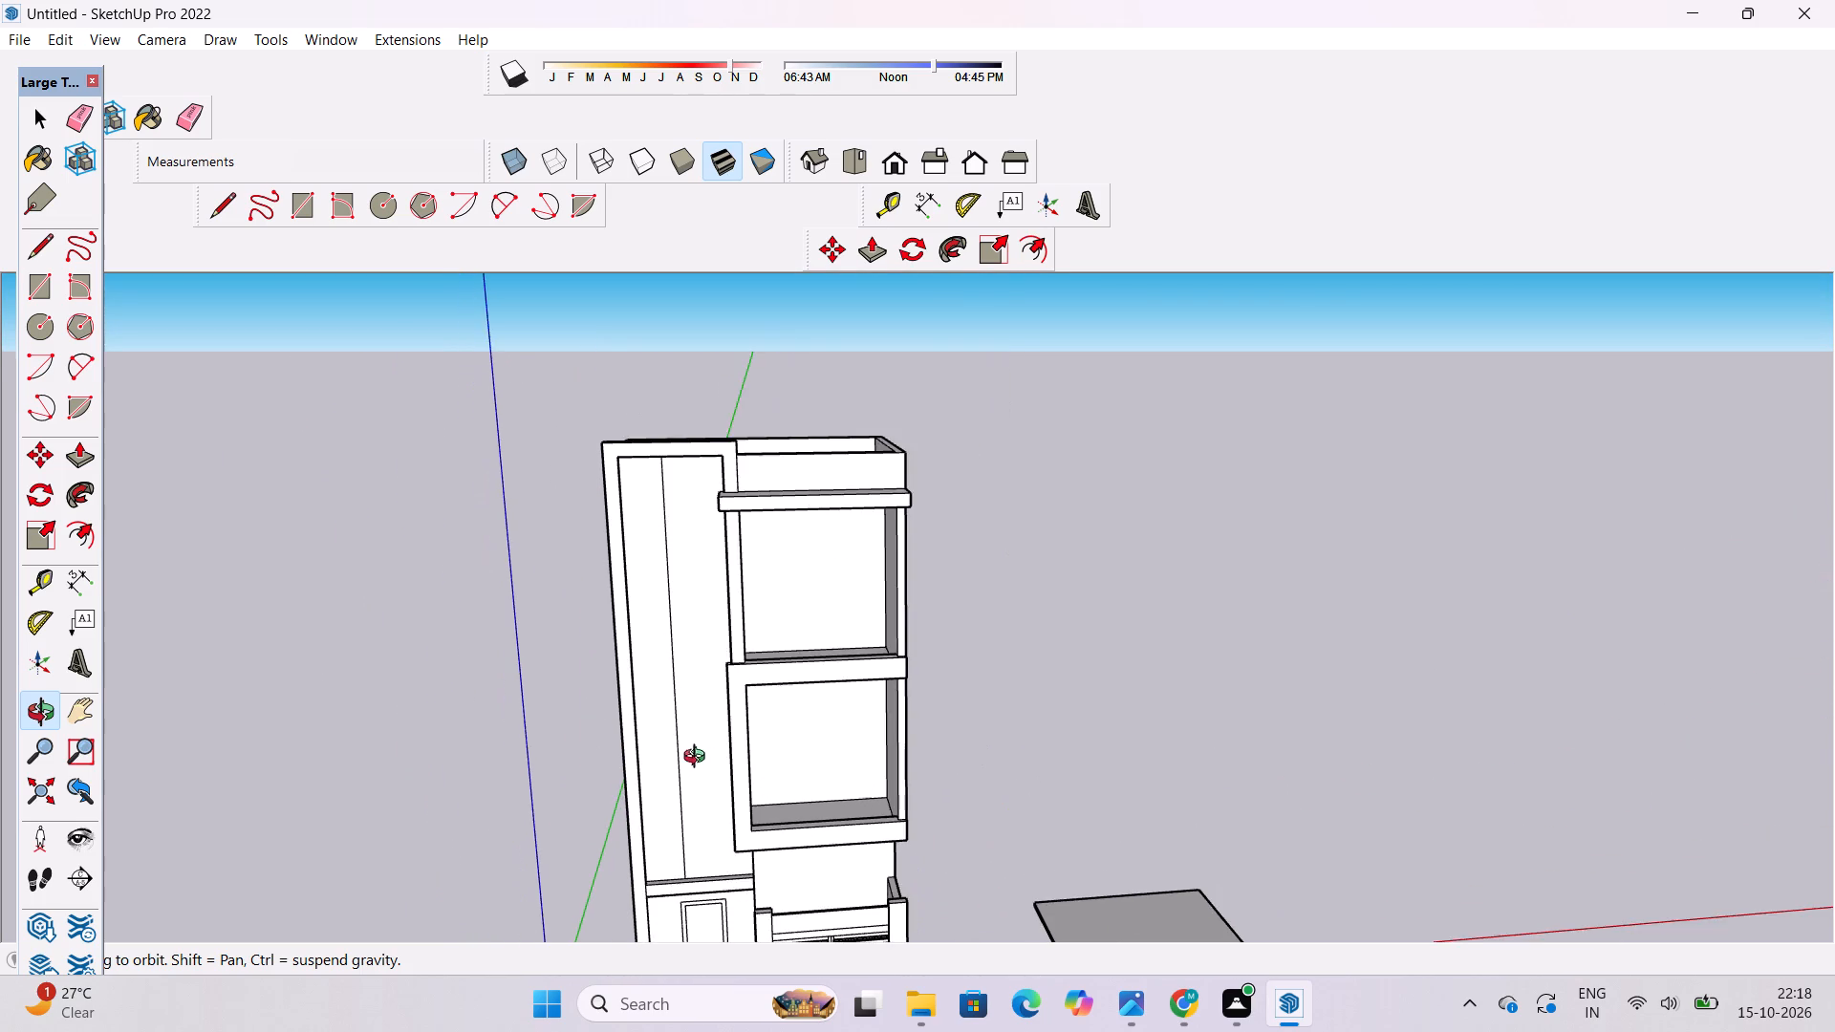
left_click_drag(699, 759, 665, 757)
left_click_drag(664, 757, 663, 782, "shift")
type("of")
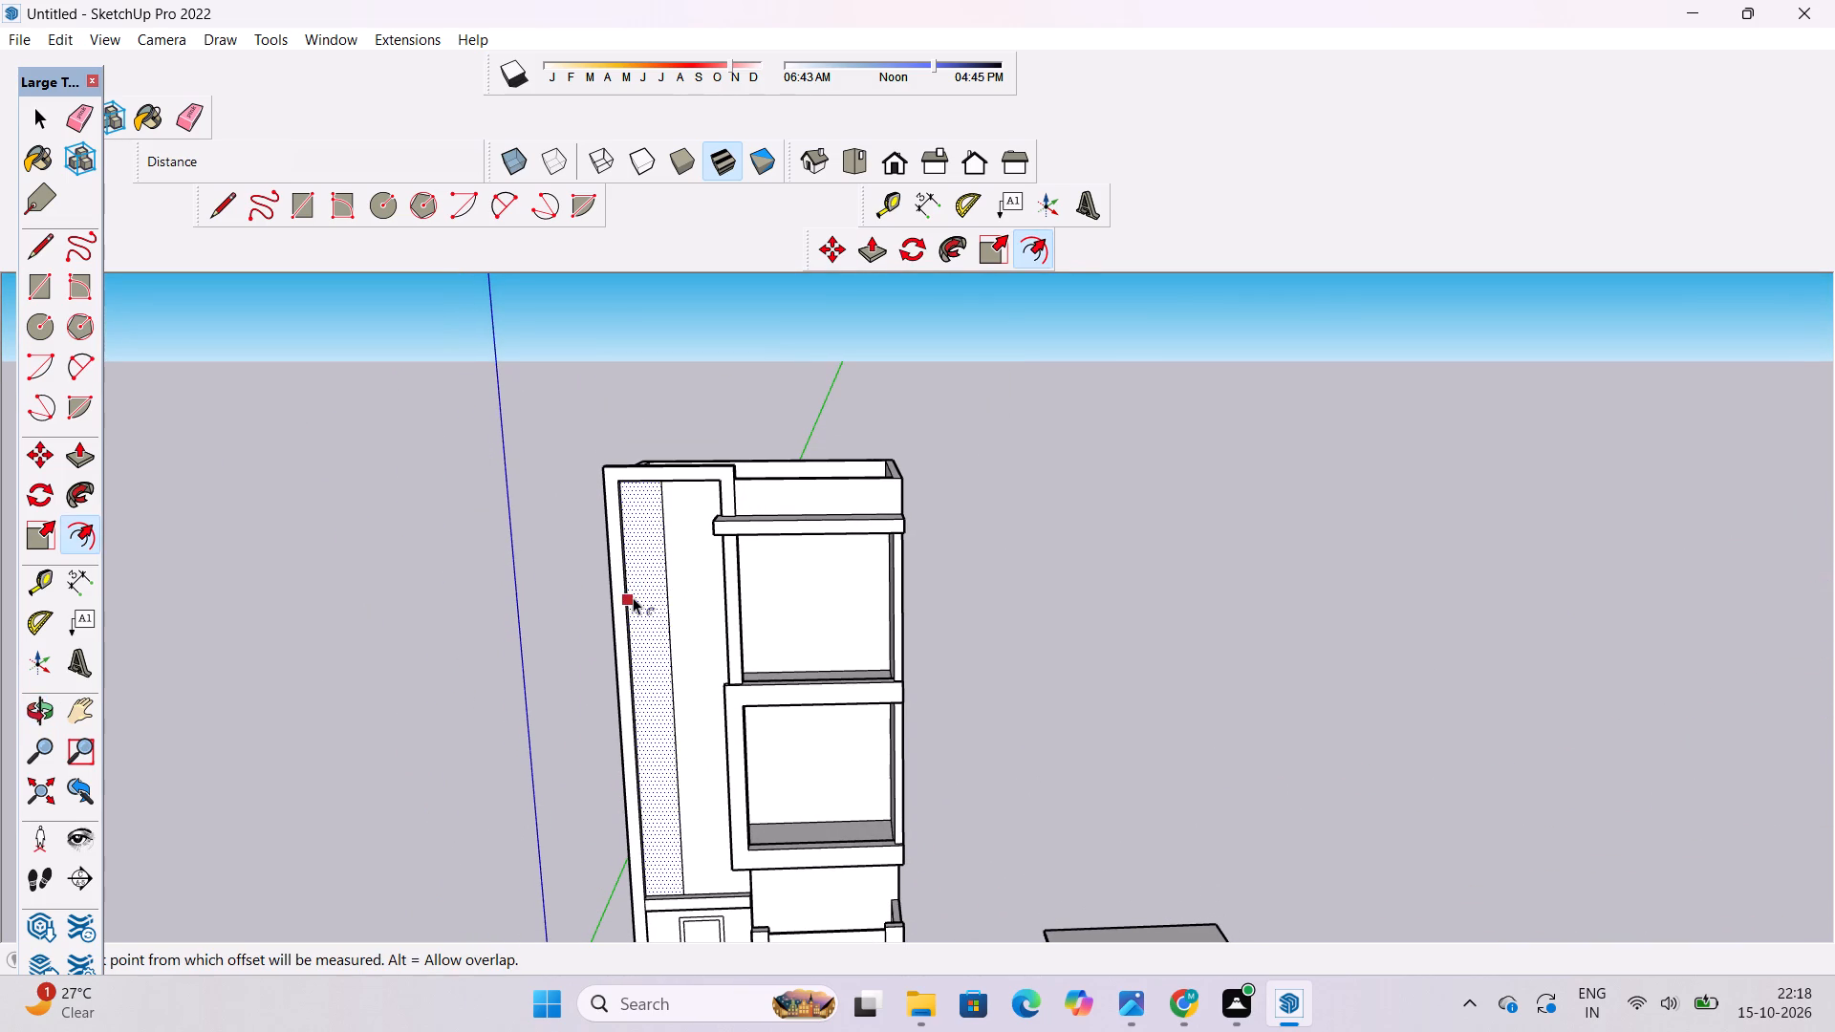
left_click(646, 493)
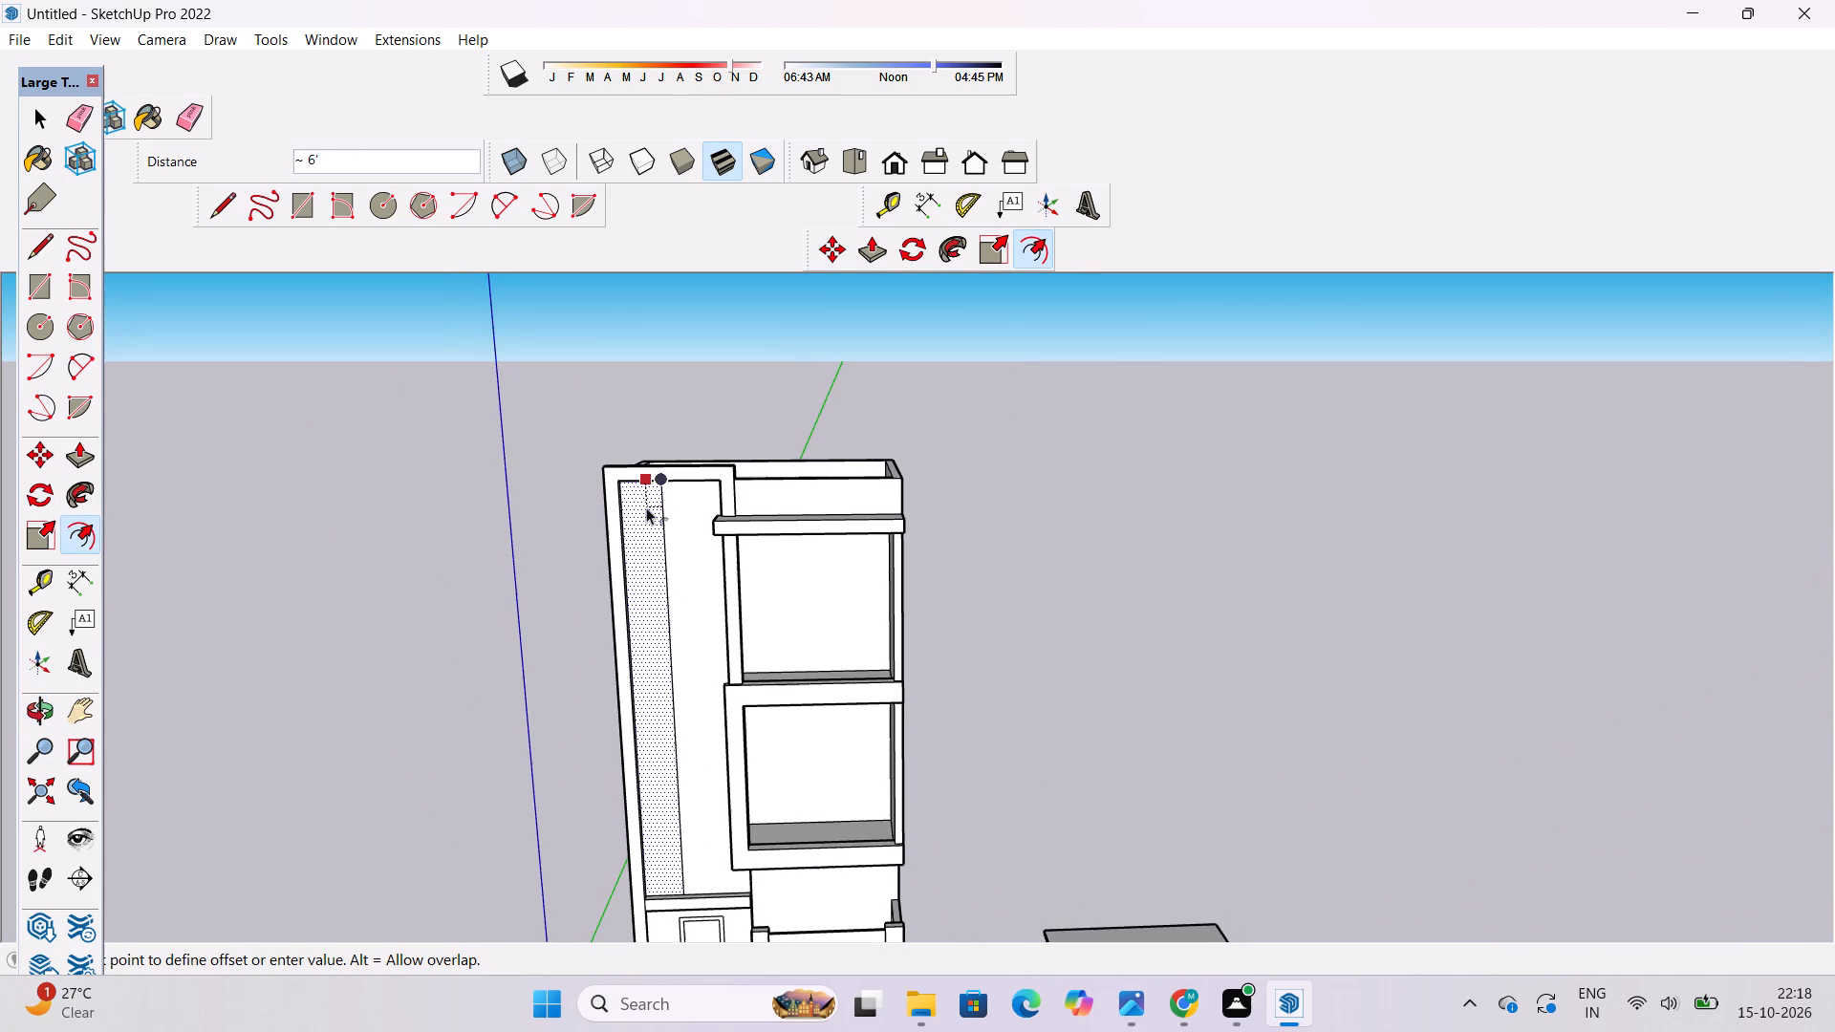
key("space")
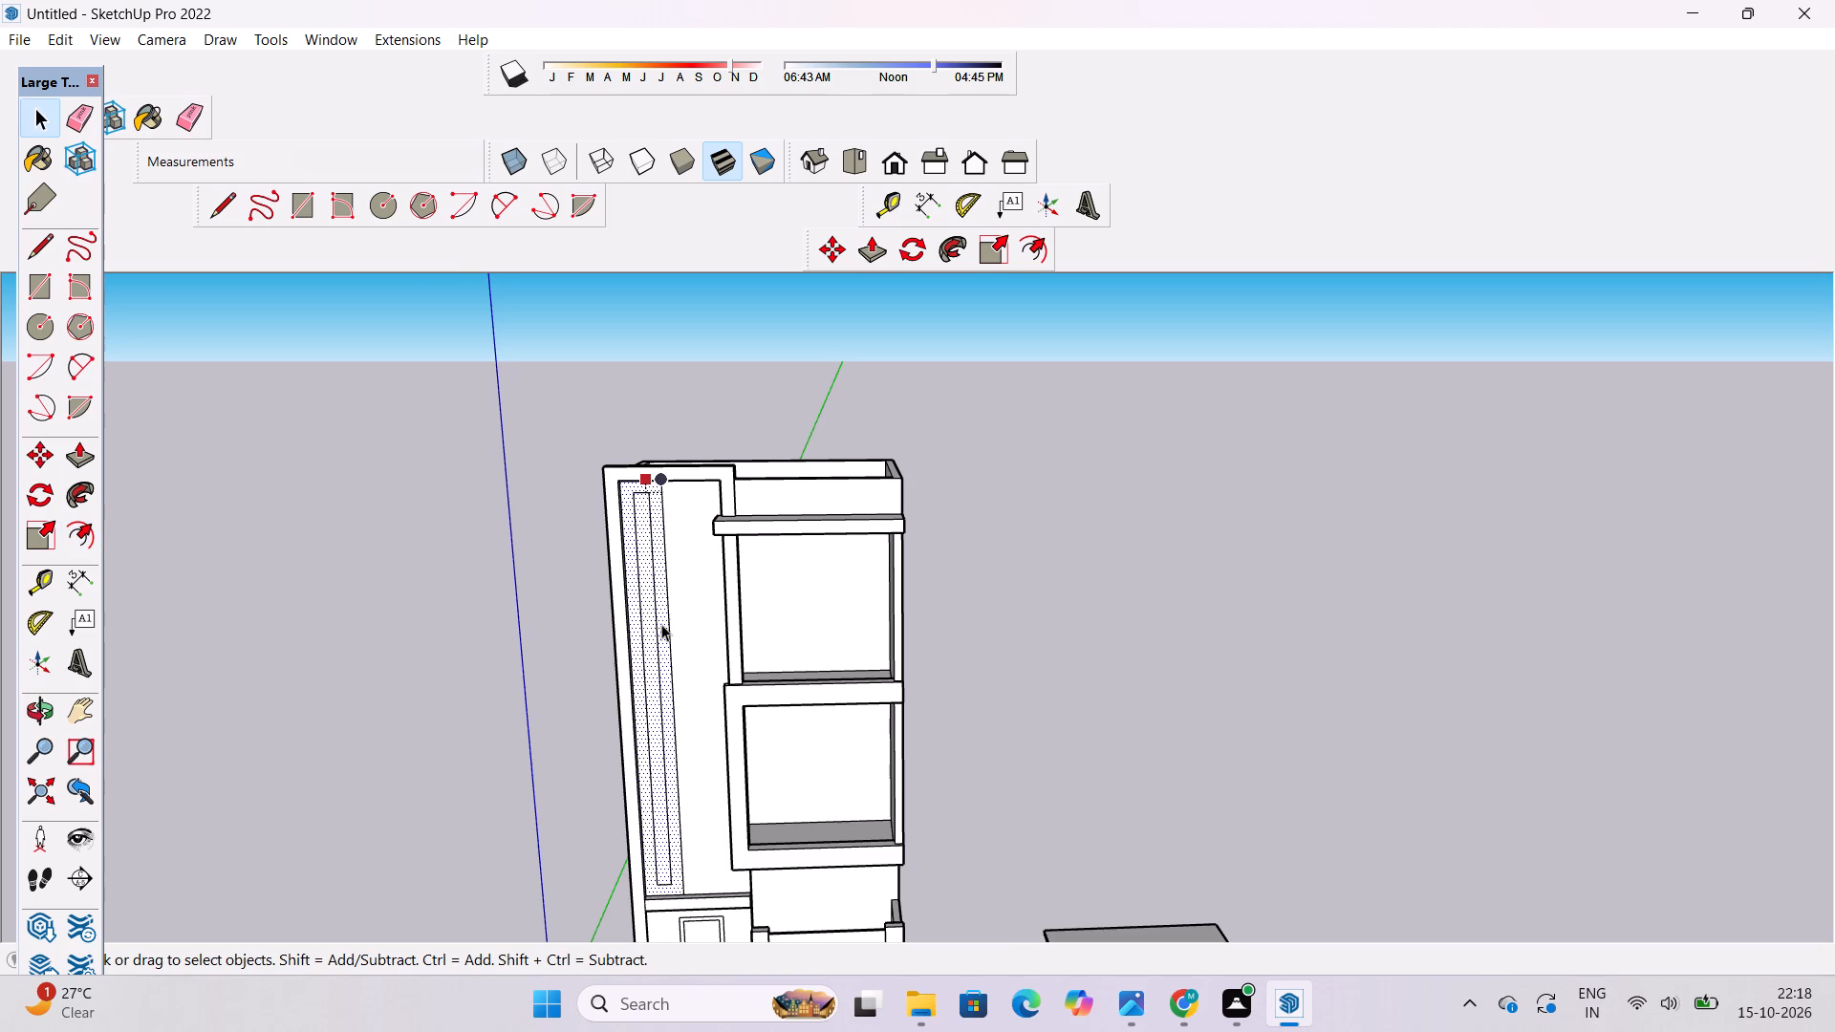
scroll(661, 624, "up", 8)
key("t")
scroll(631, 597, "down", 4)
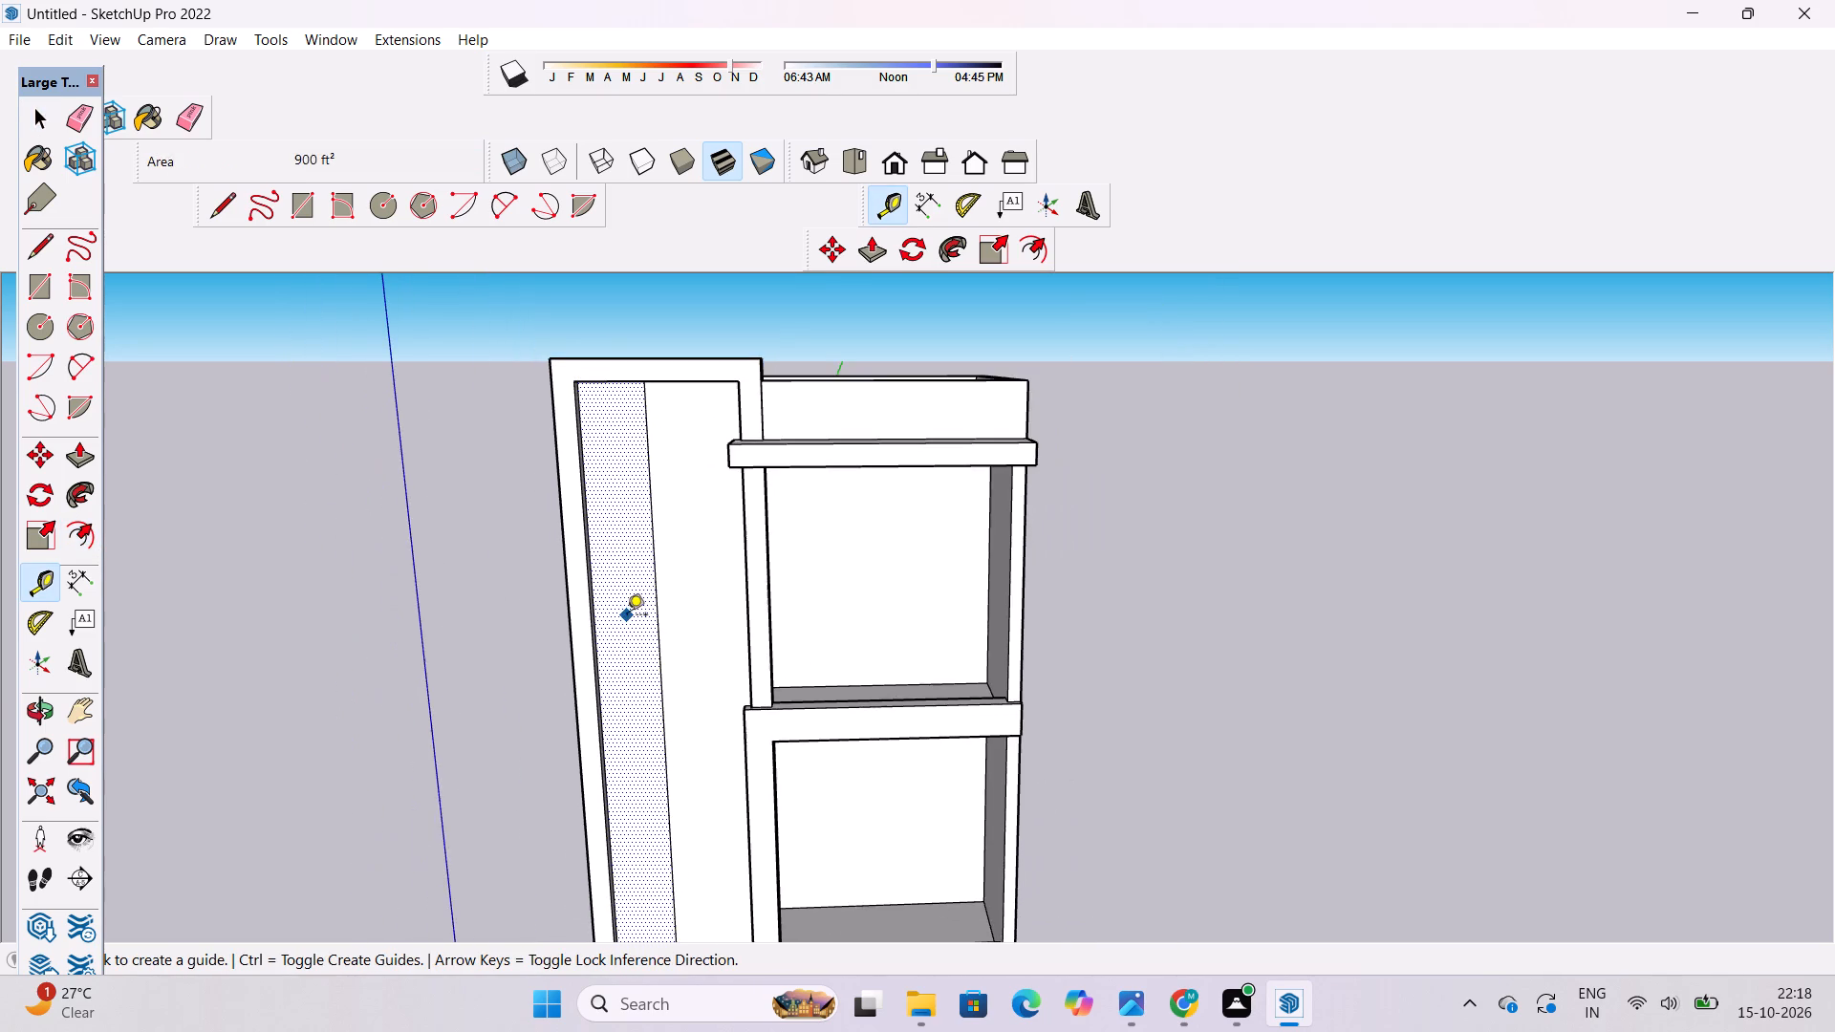
Draw a 9' horizontal line near the top of the tall panel, from the vertical dividing line to the side edge farthest from the window bays.
key("o")
left_click_drag(654, 711, 626, 615)
scroll(625, 613, "down", 3)
left_click_drag(625, 613, 632, 694, "shift")
scroll(631, 693, "up", 4)
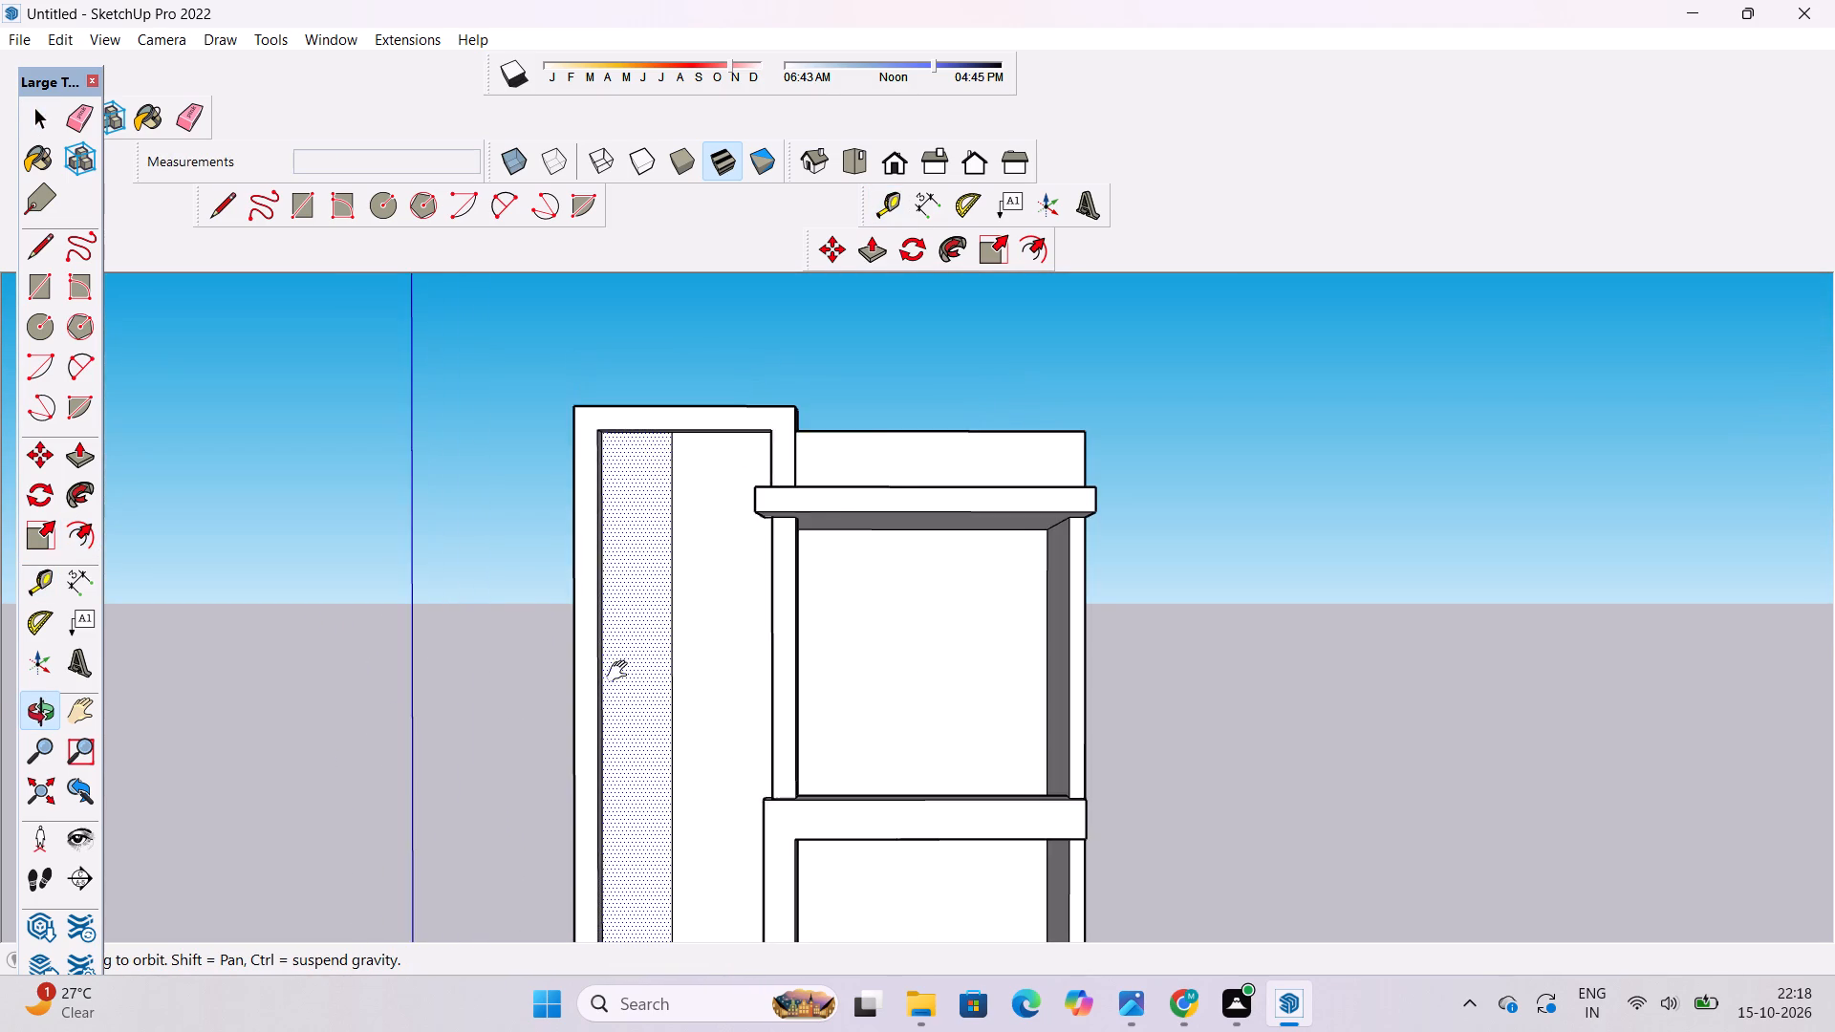
left_click_drag(621, 672, 632, 725, "shift")
scroll(627, 675, "up", 3)
key("space")
left_click(527, 693)
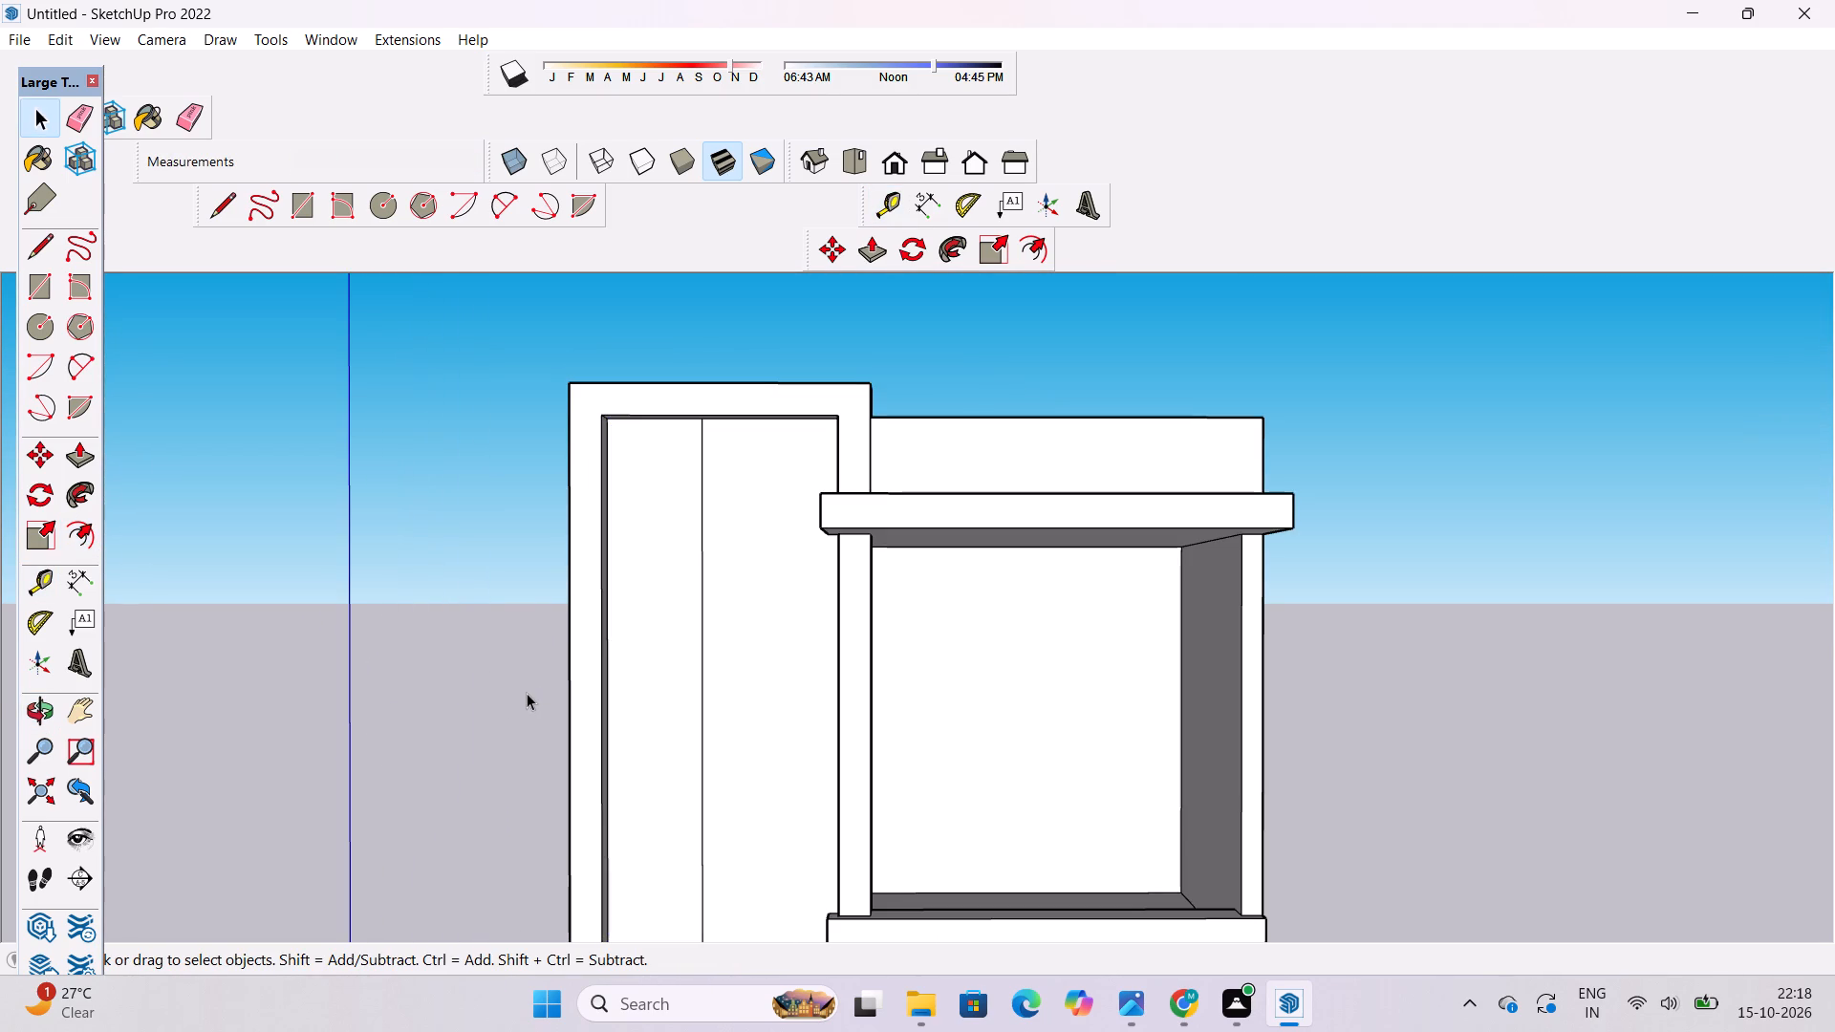
key("l")
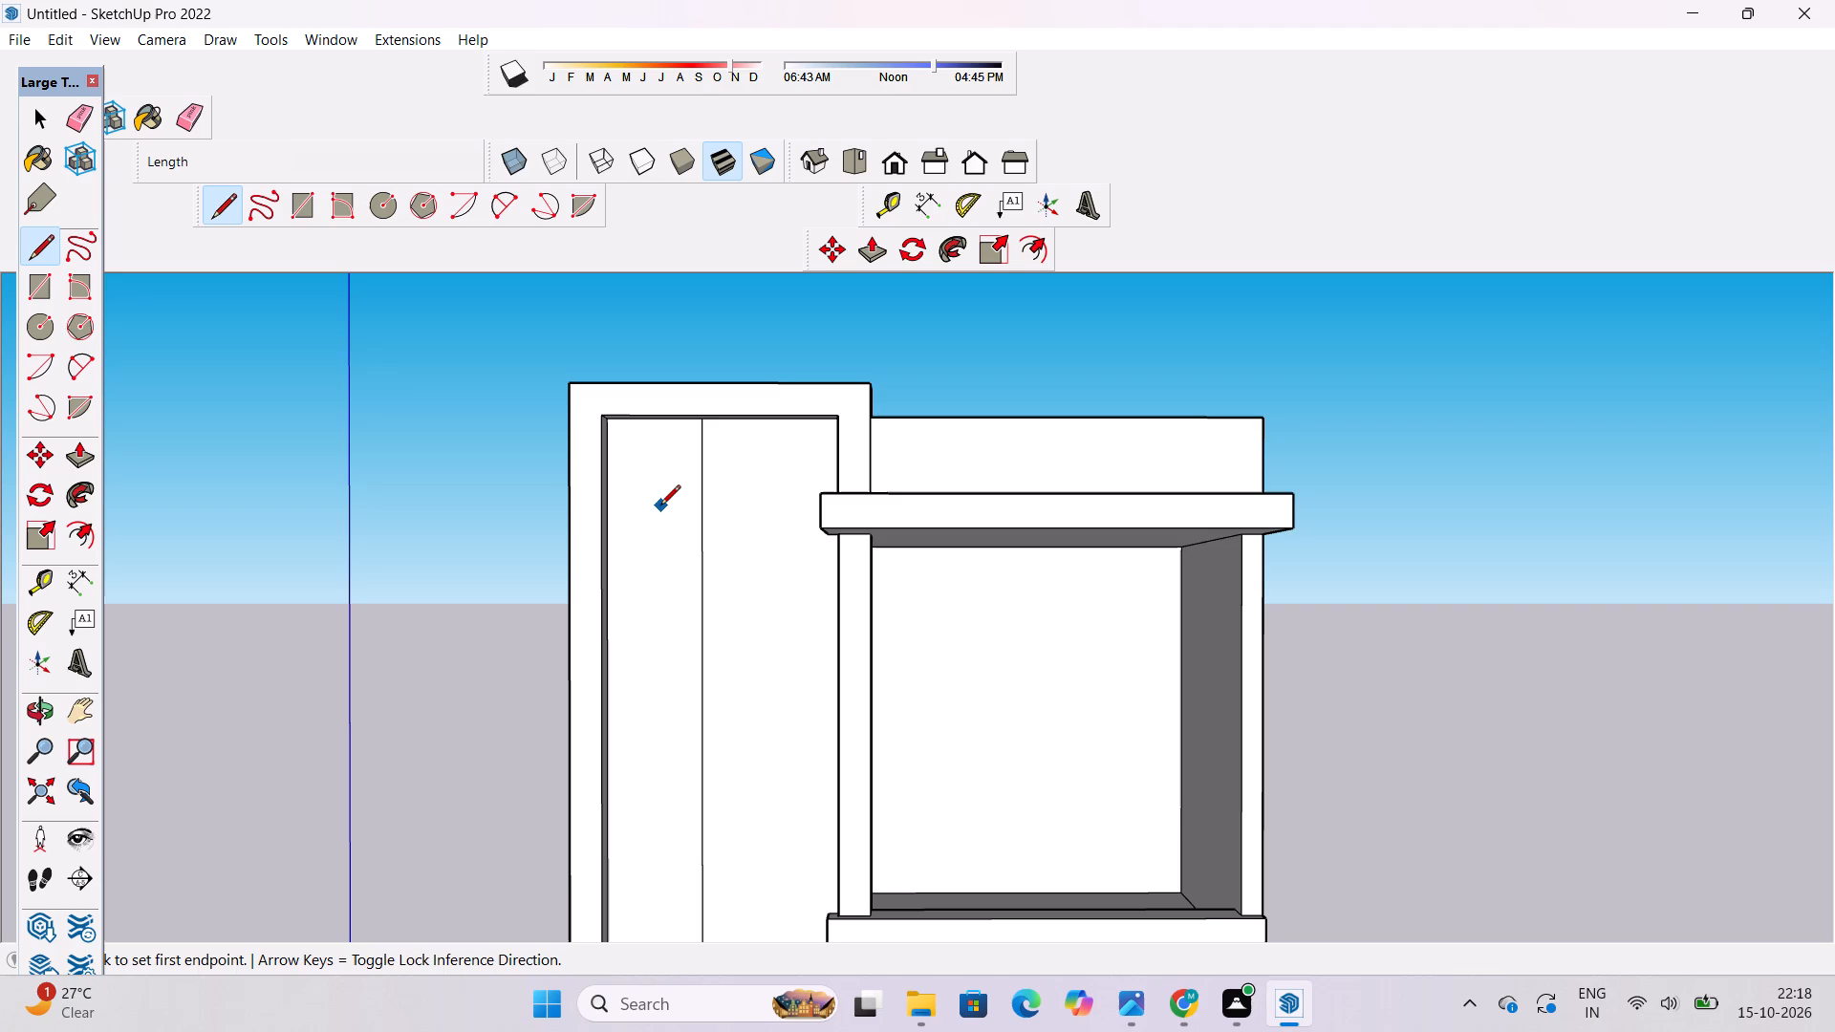
scroll(660, 506, "up", 4)
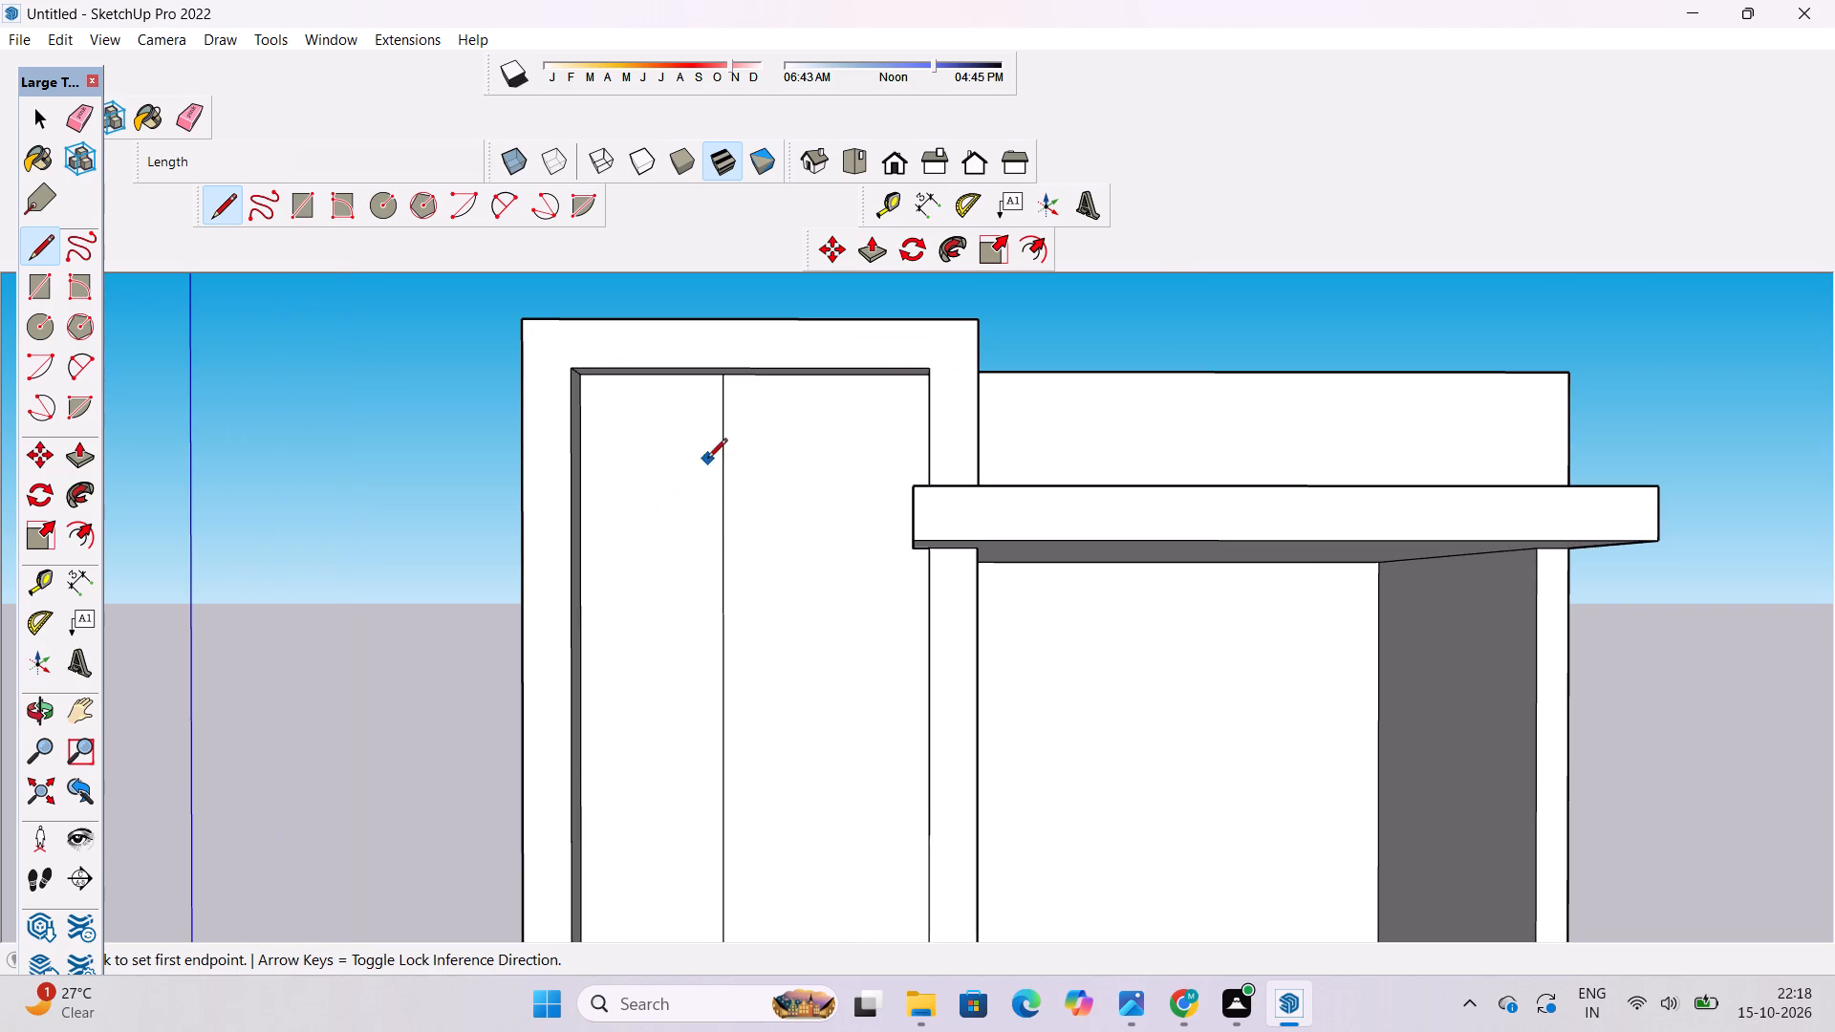
left_click(724, 477)
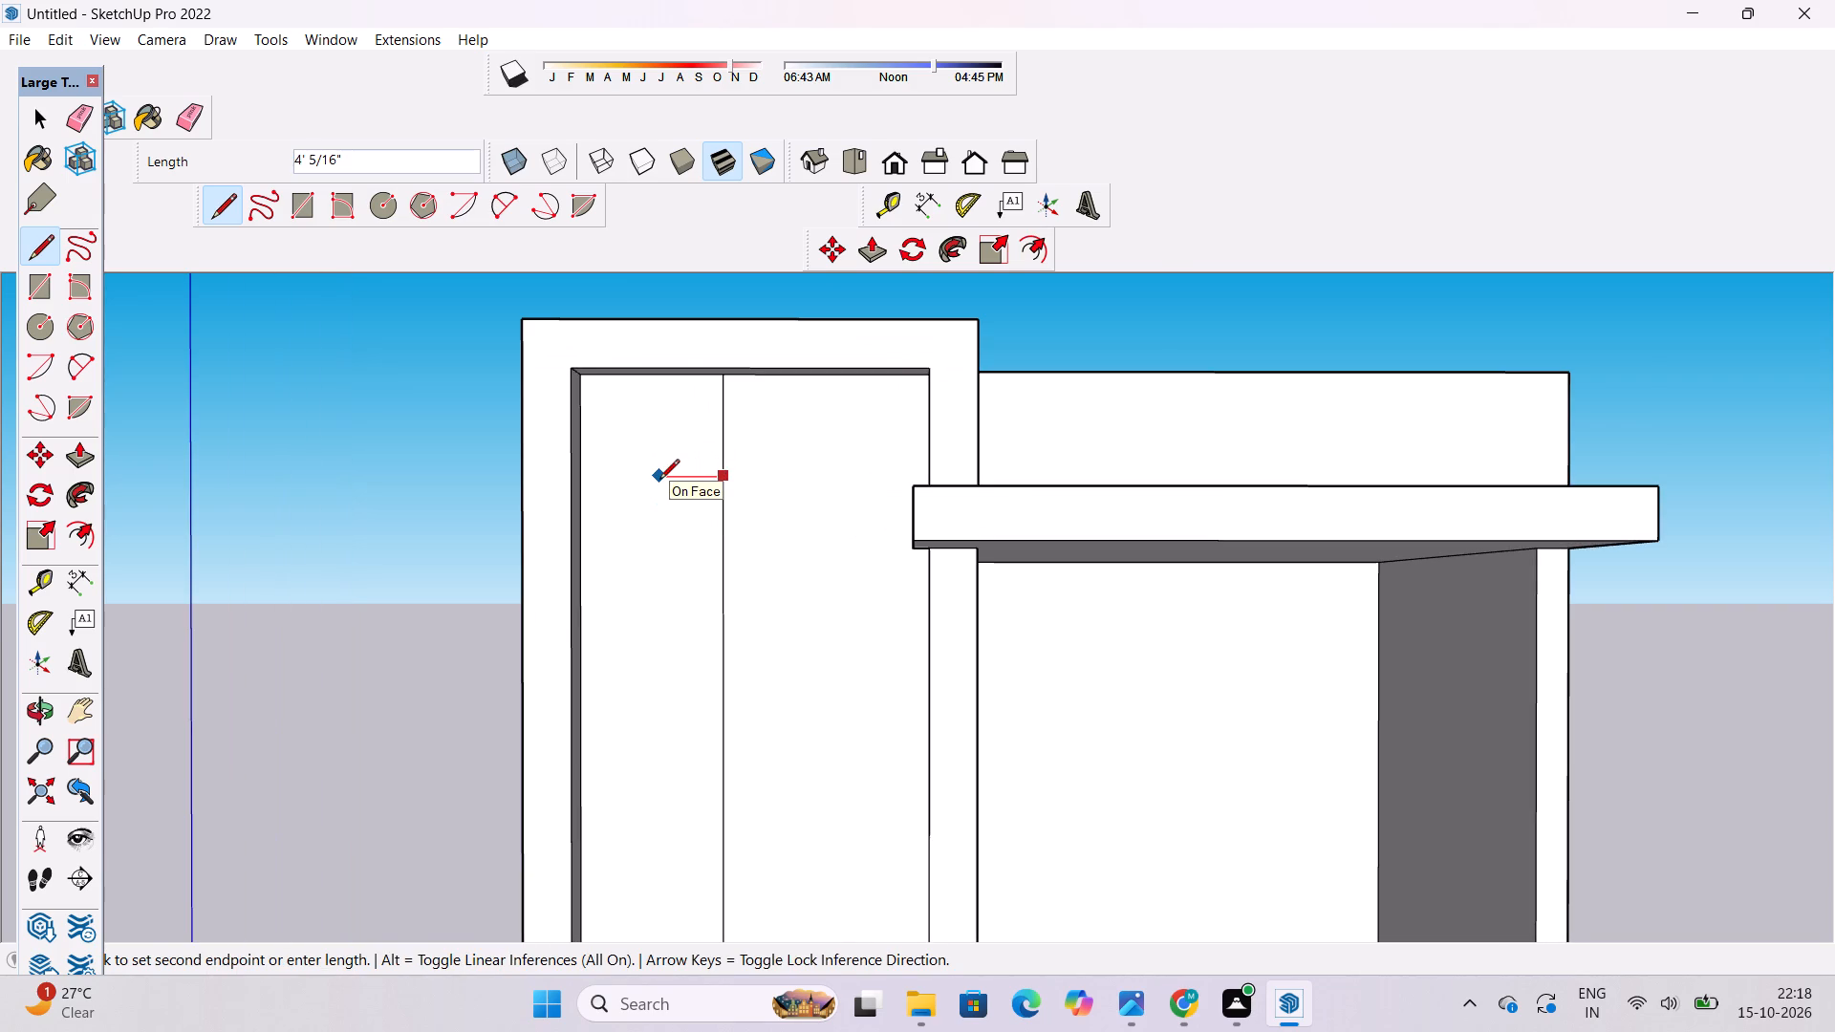
key("space")
type("l")
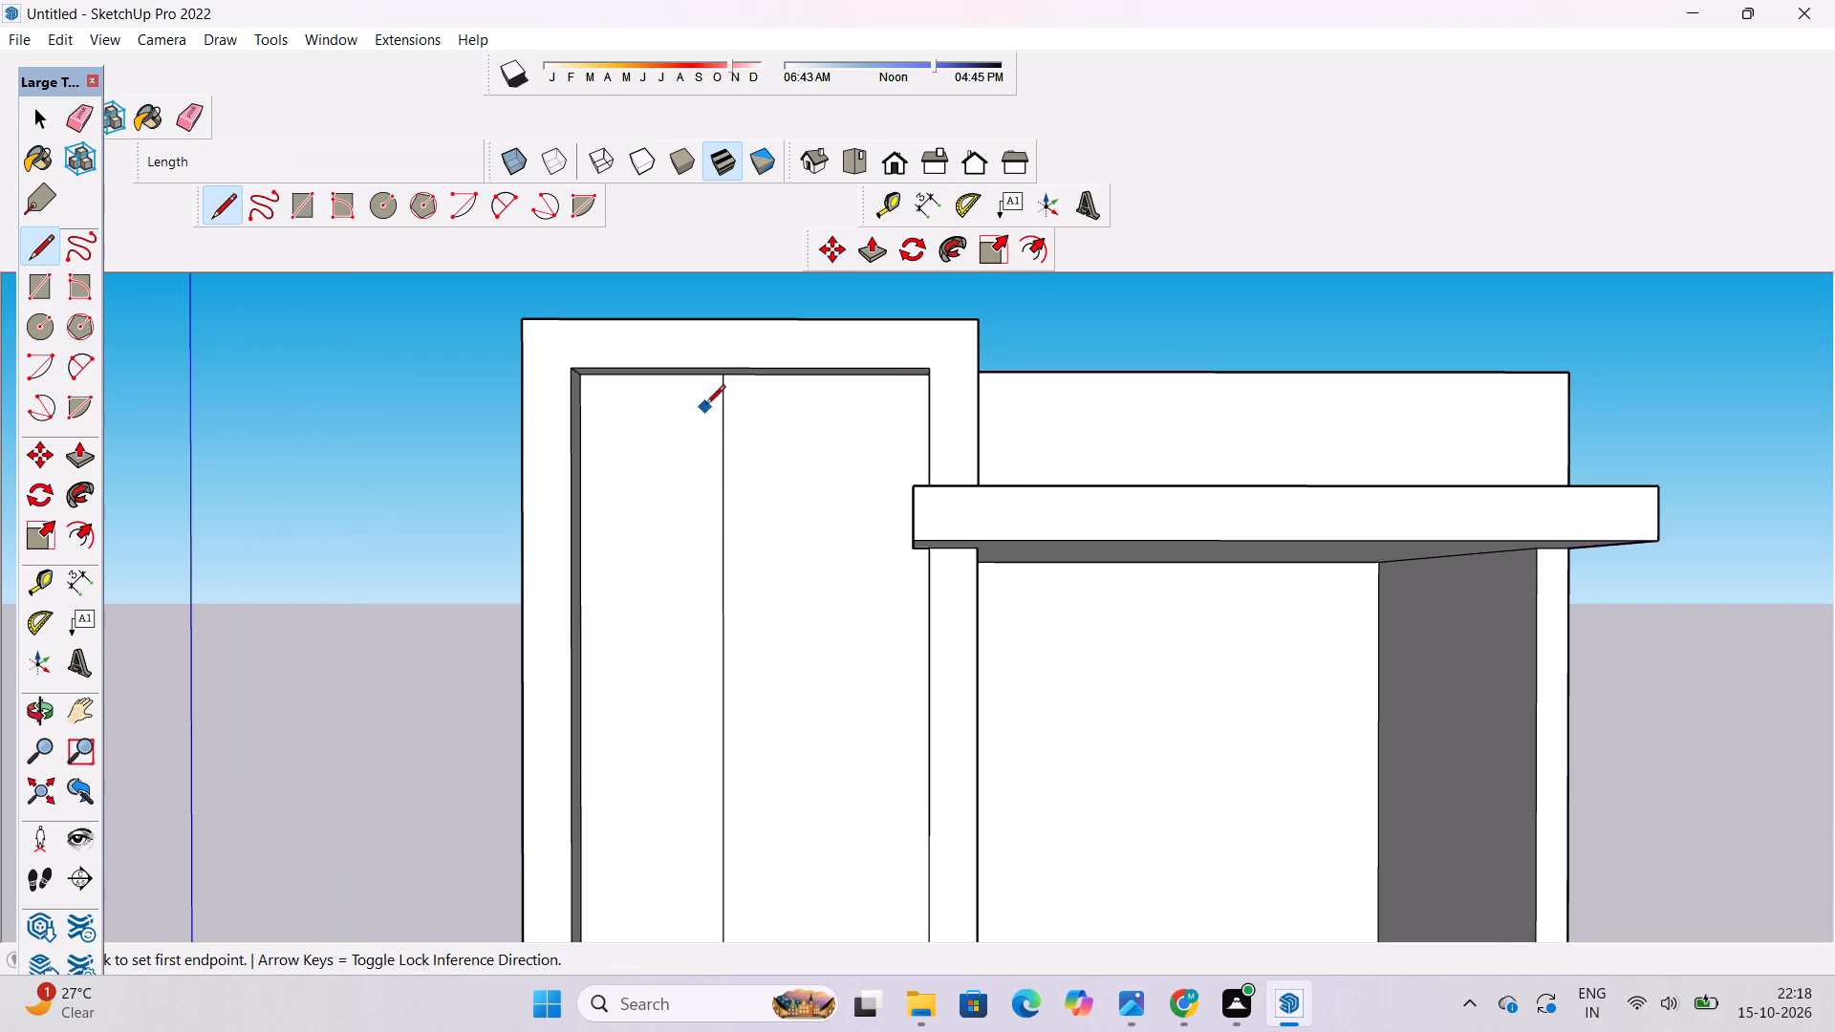
left_click(718, 462)
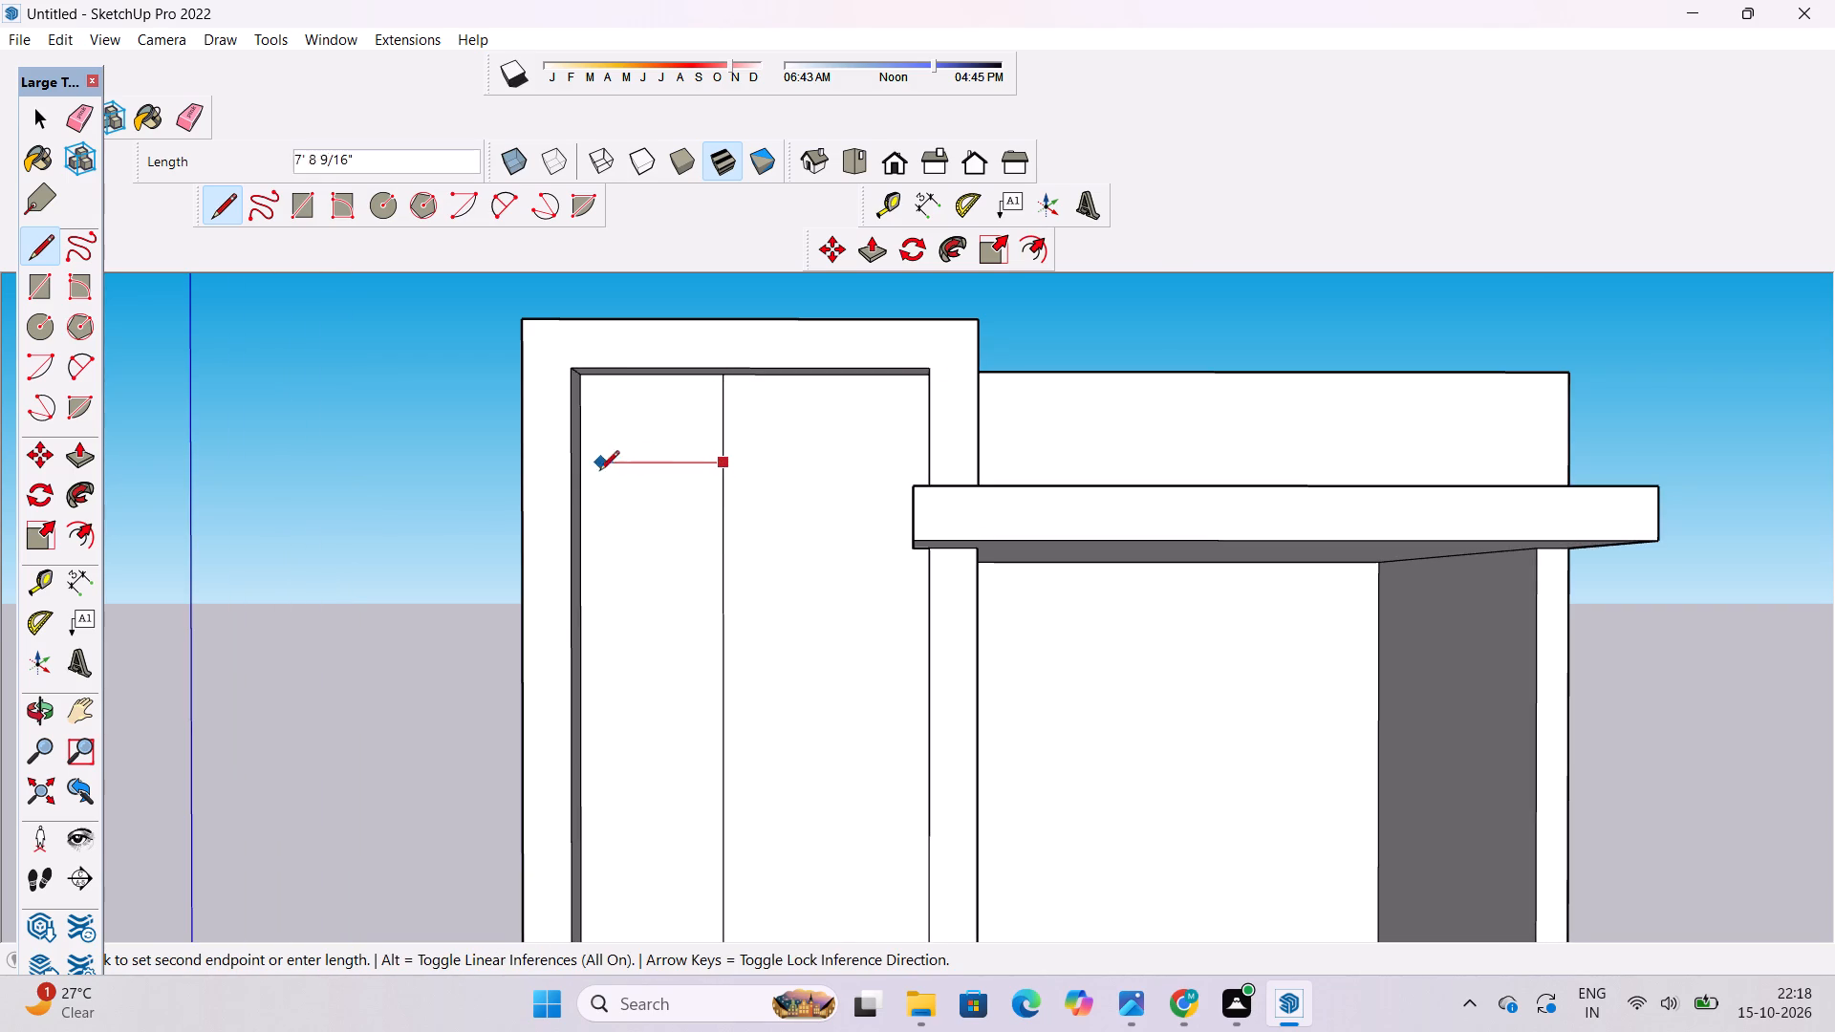
scroll(587, 462, "up", 11)
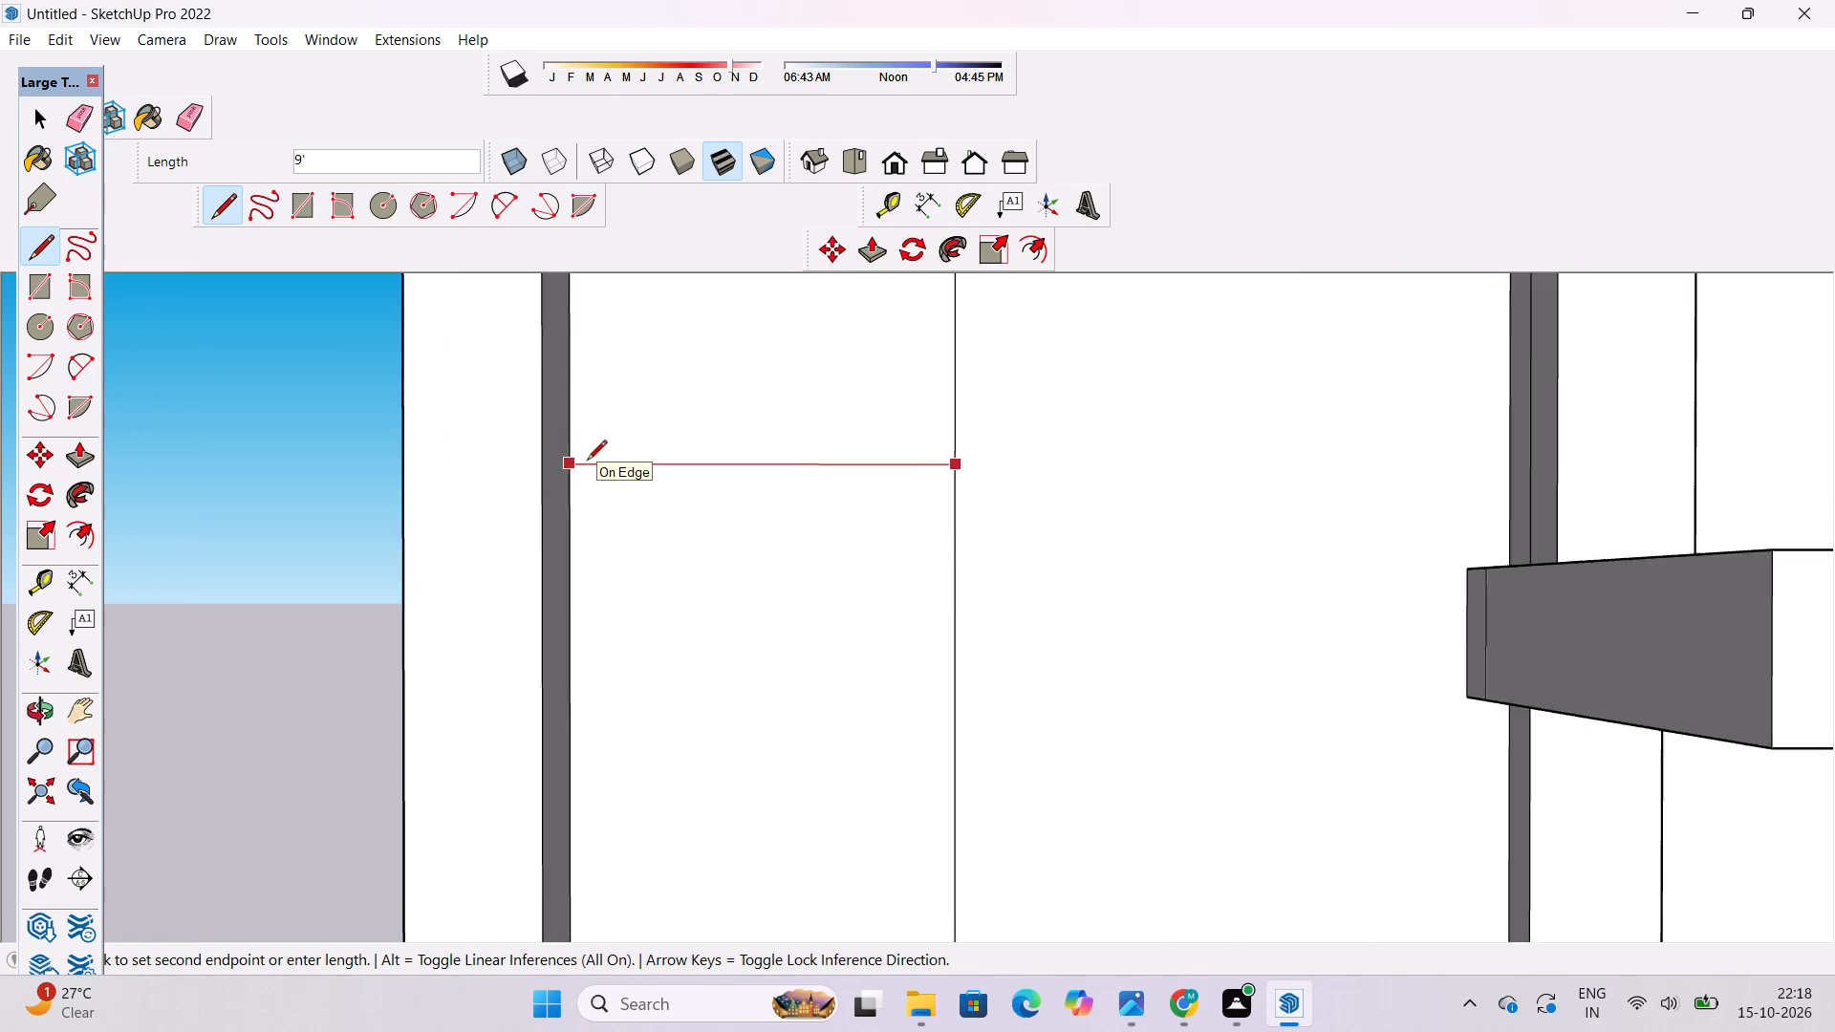
scroll(587, 462, "up", 2)
left_click(568, 465)
Offset the outline of the long strip below the horizontal line slightly inward to form a narrow border.
scroll(629, 395, "down", 13)
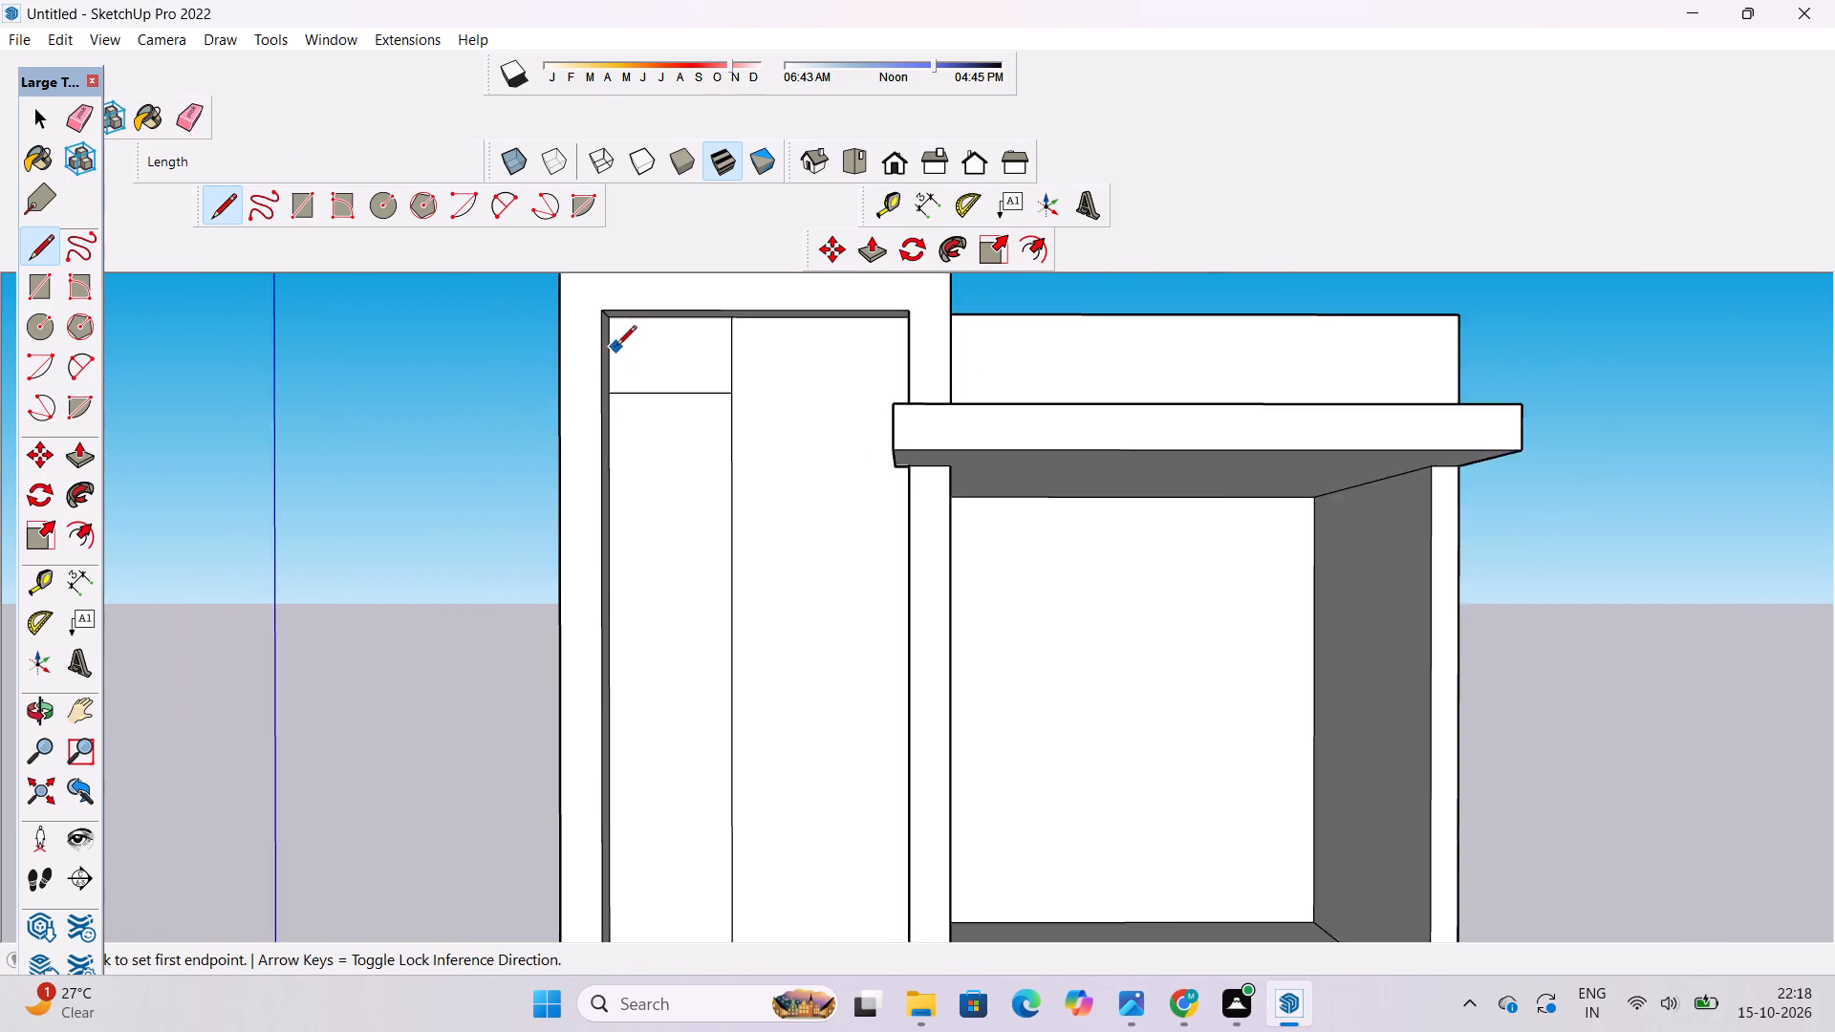
scroll(616, 347, "down", 16)
scroll(637, 641, "up", 5)
scroll(666, 814, "up", 6)
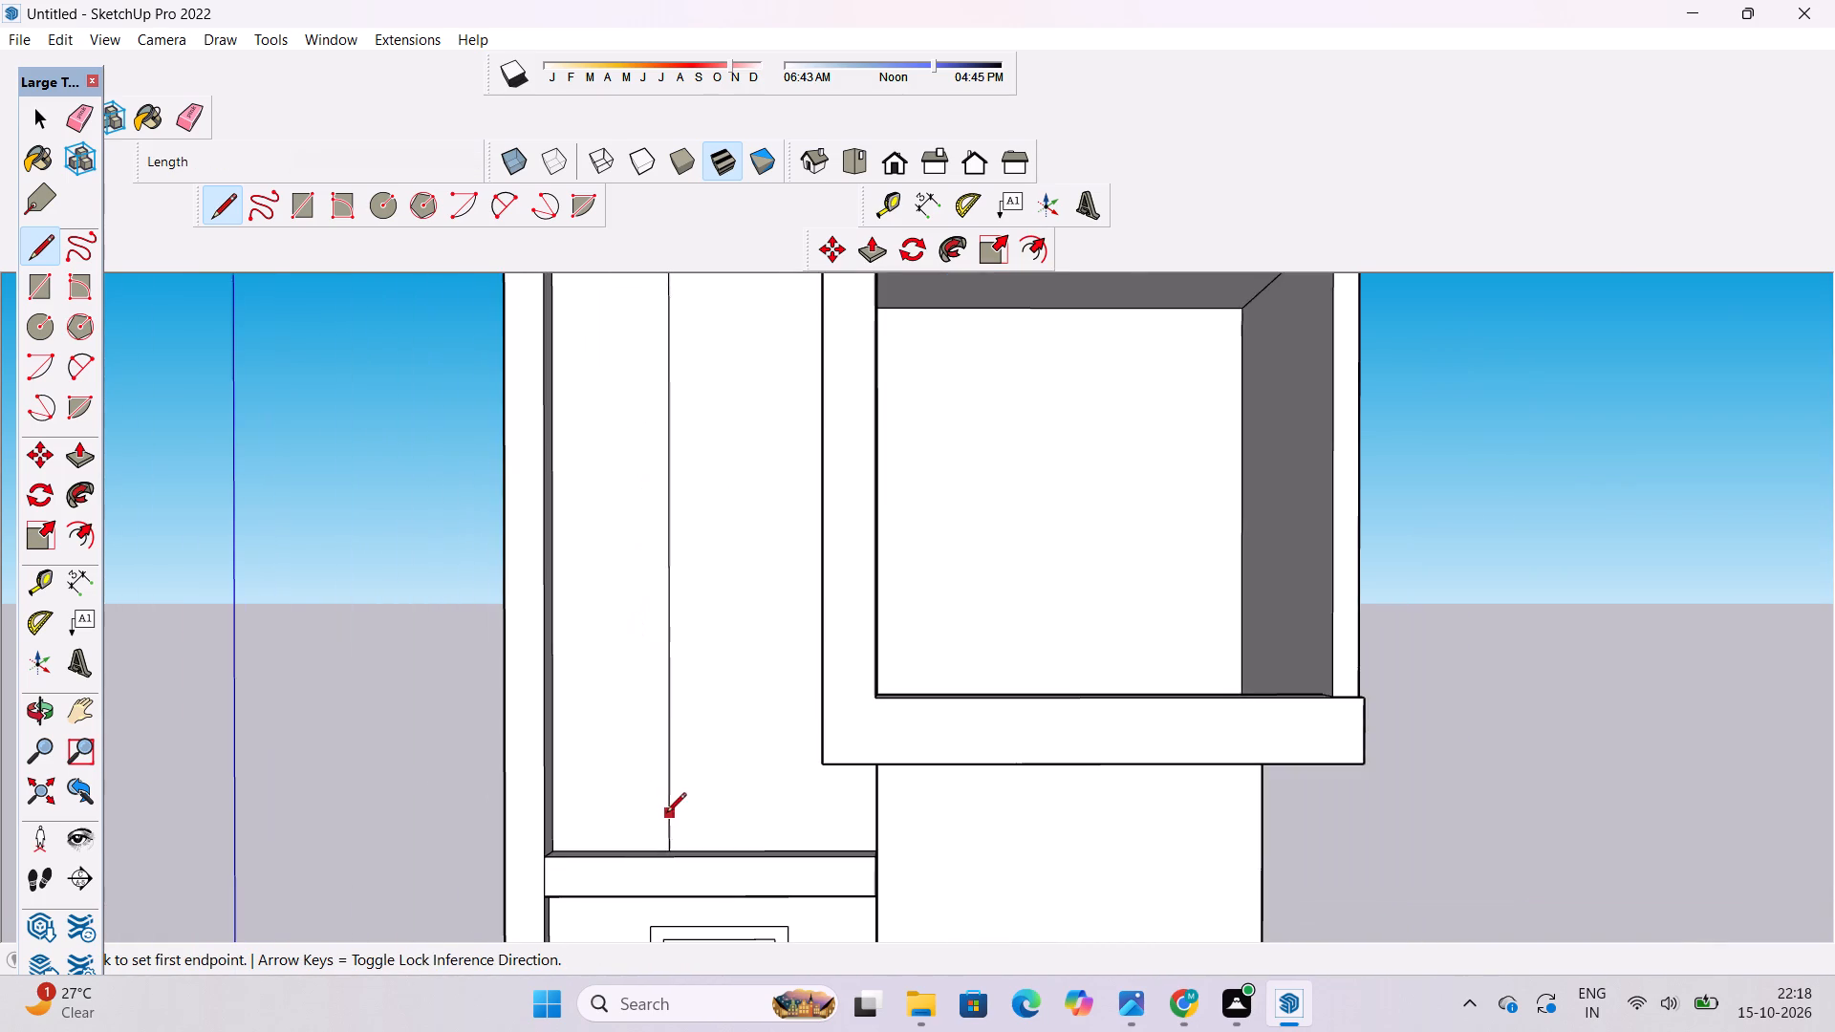
scroll(648, 724, "down", 5)
scroll(679, 849, "up", 5)
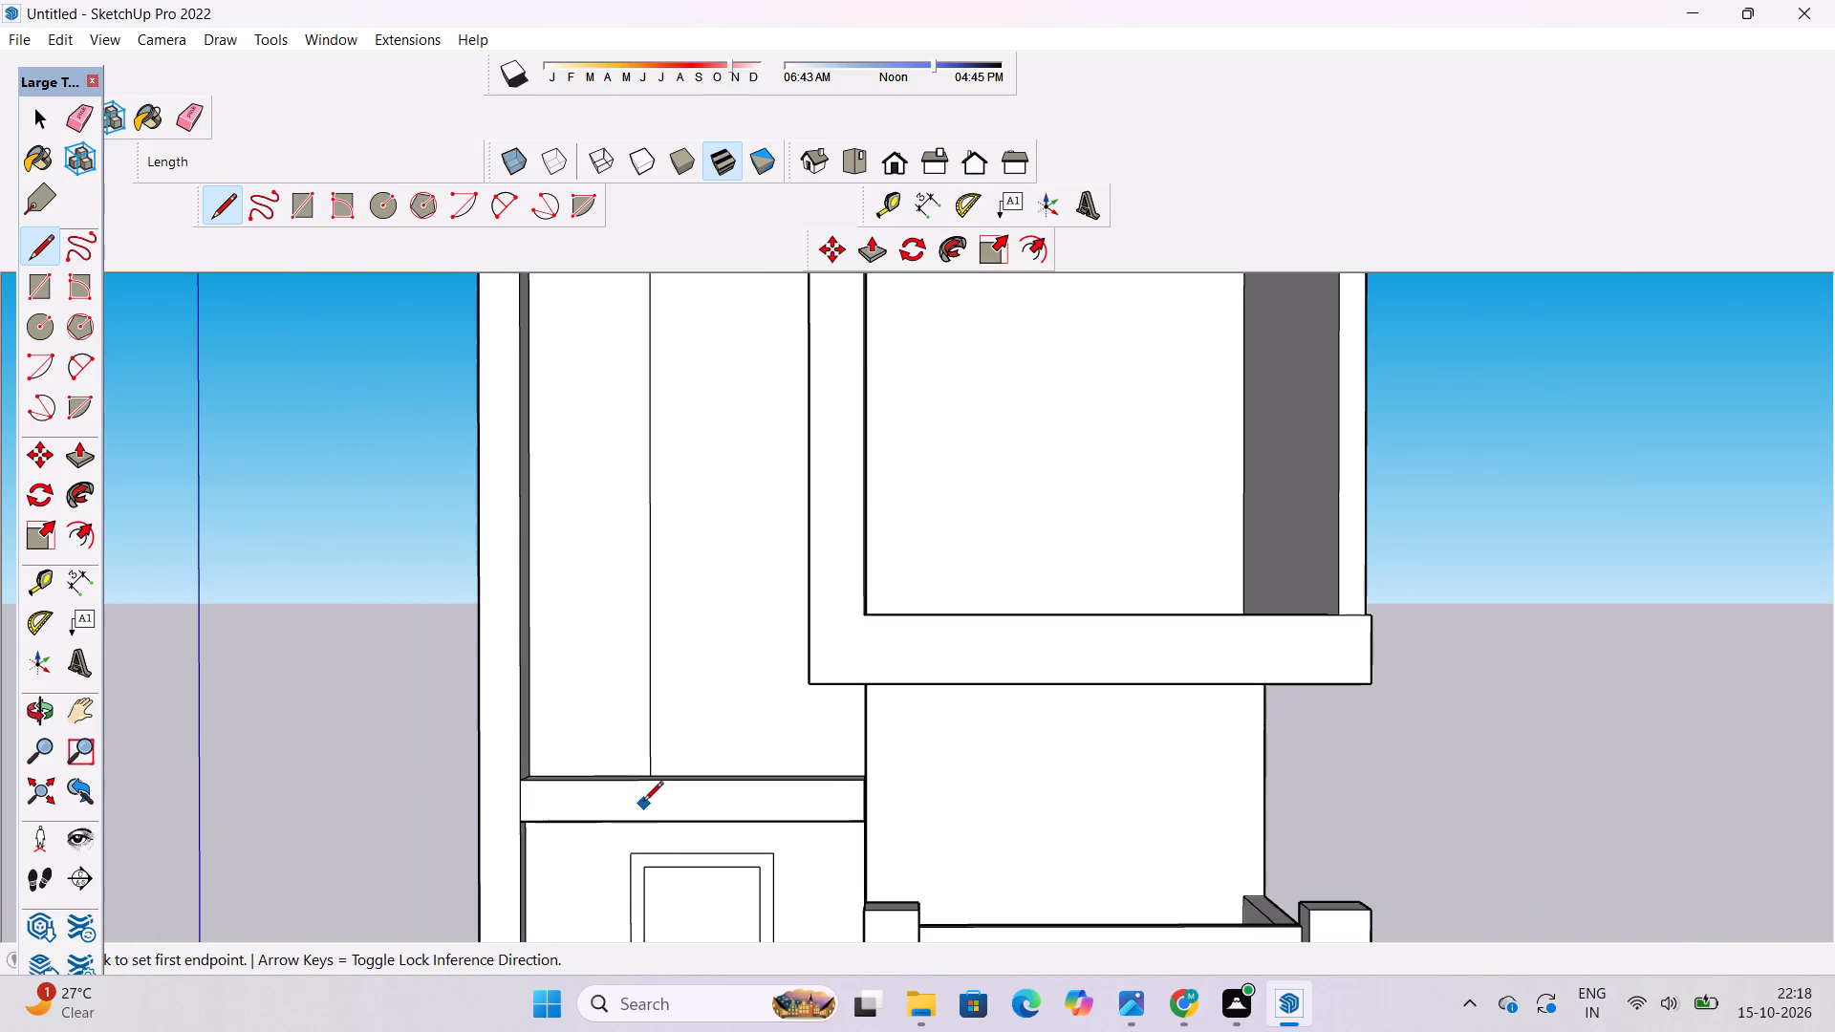
key("space")
type("of")
left_click(595, 747)
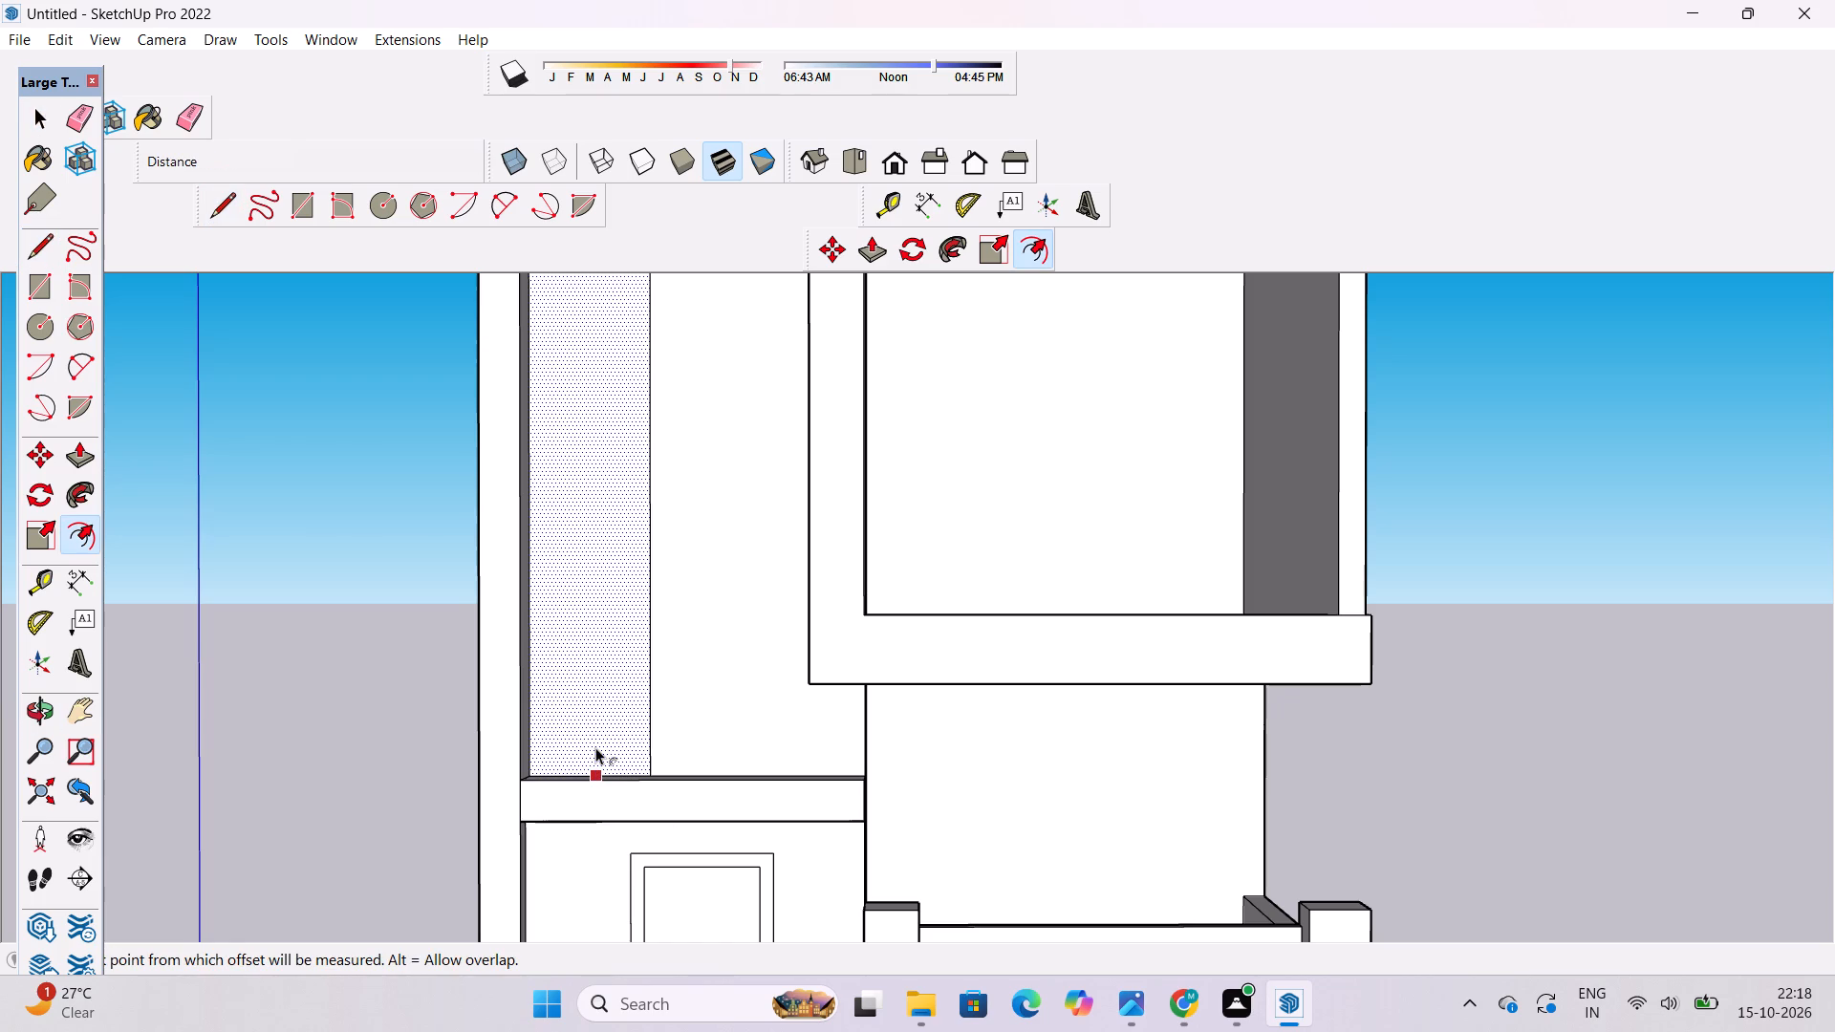
scroll(594, 737, "down", 12)
scroll(601, 720, "up", 3)
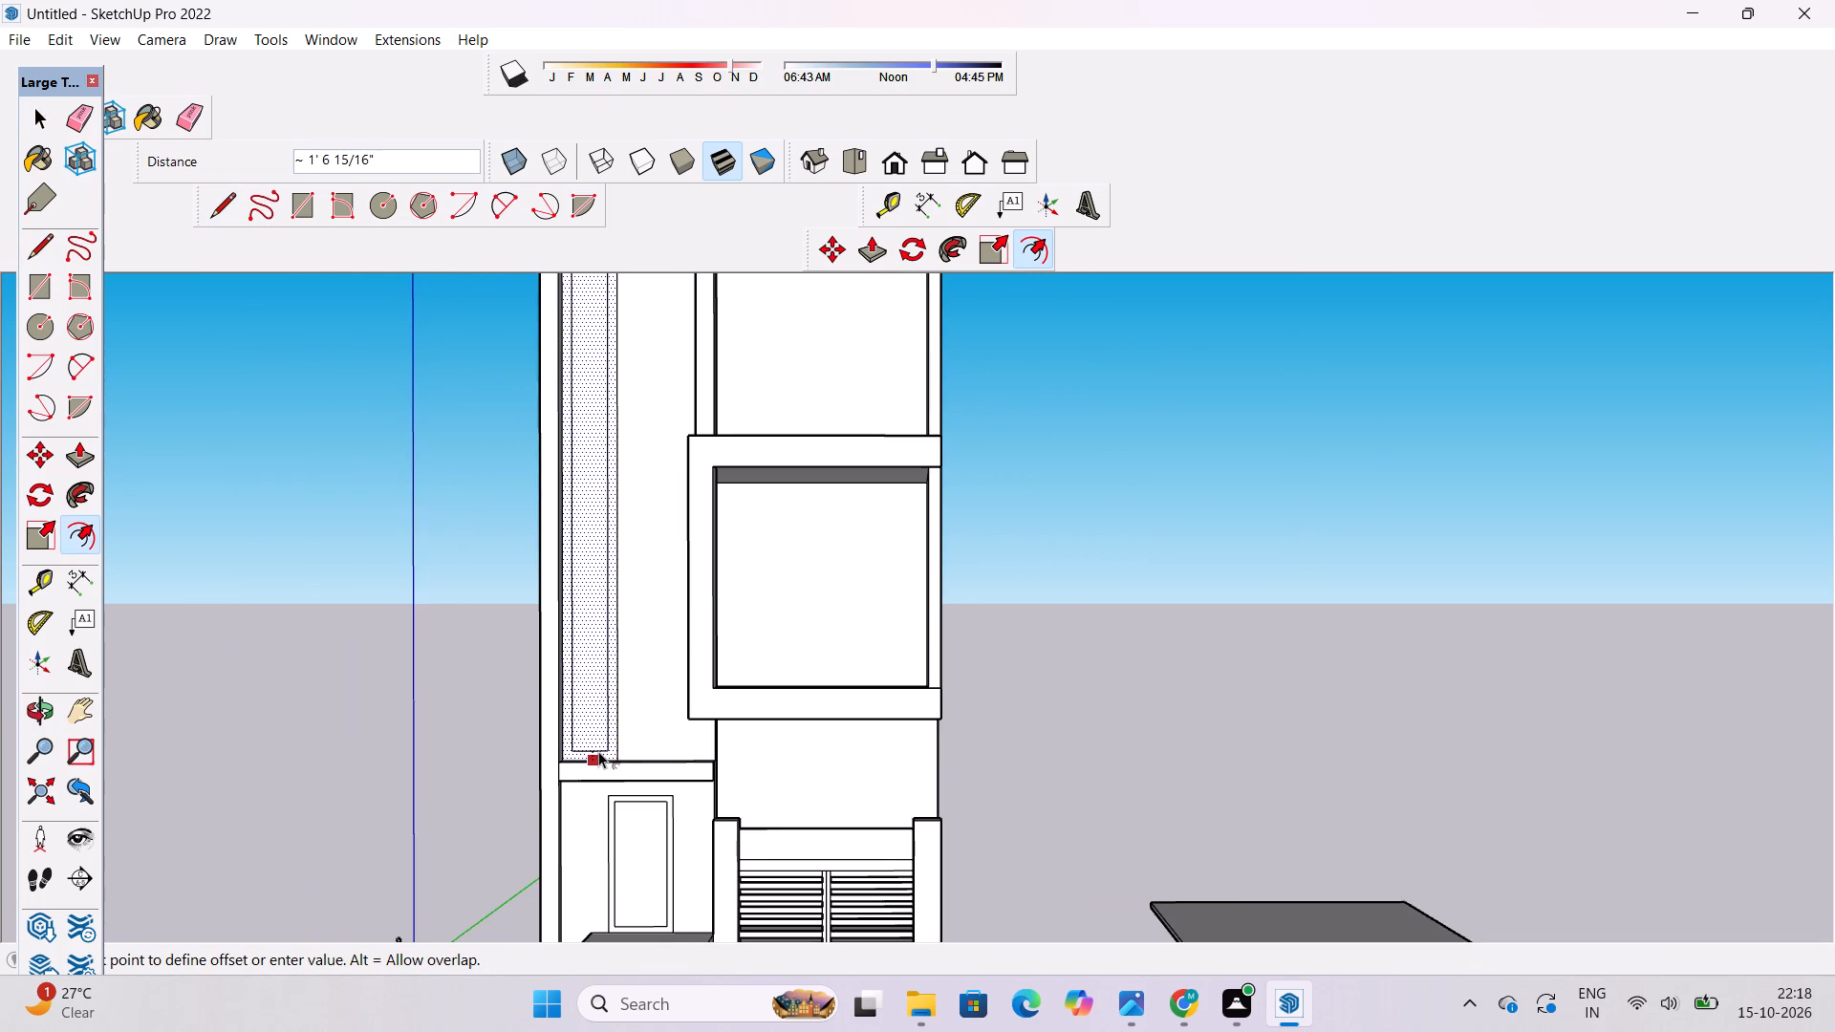
scroll(599, 758, "up", 13)
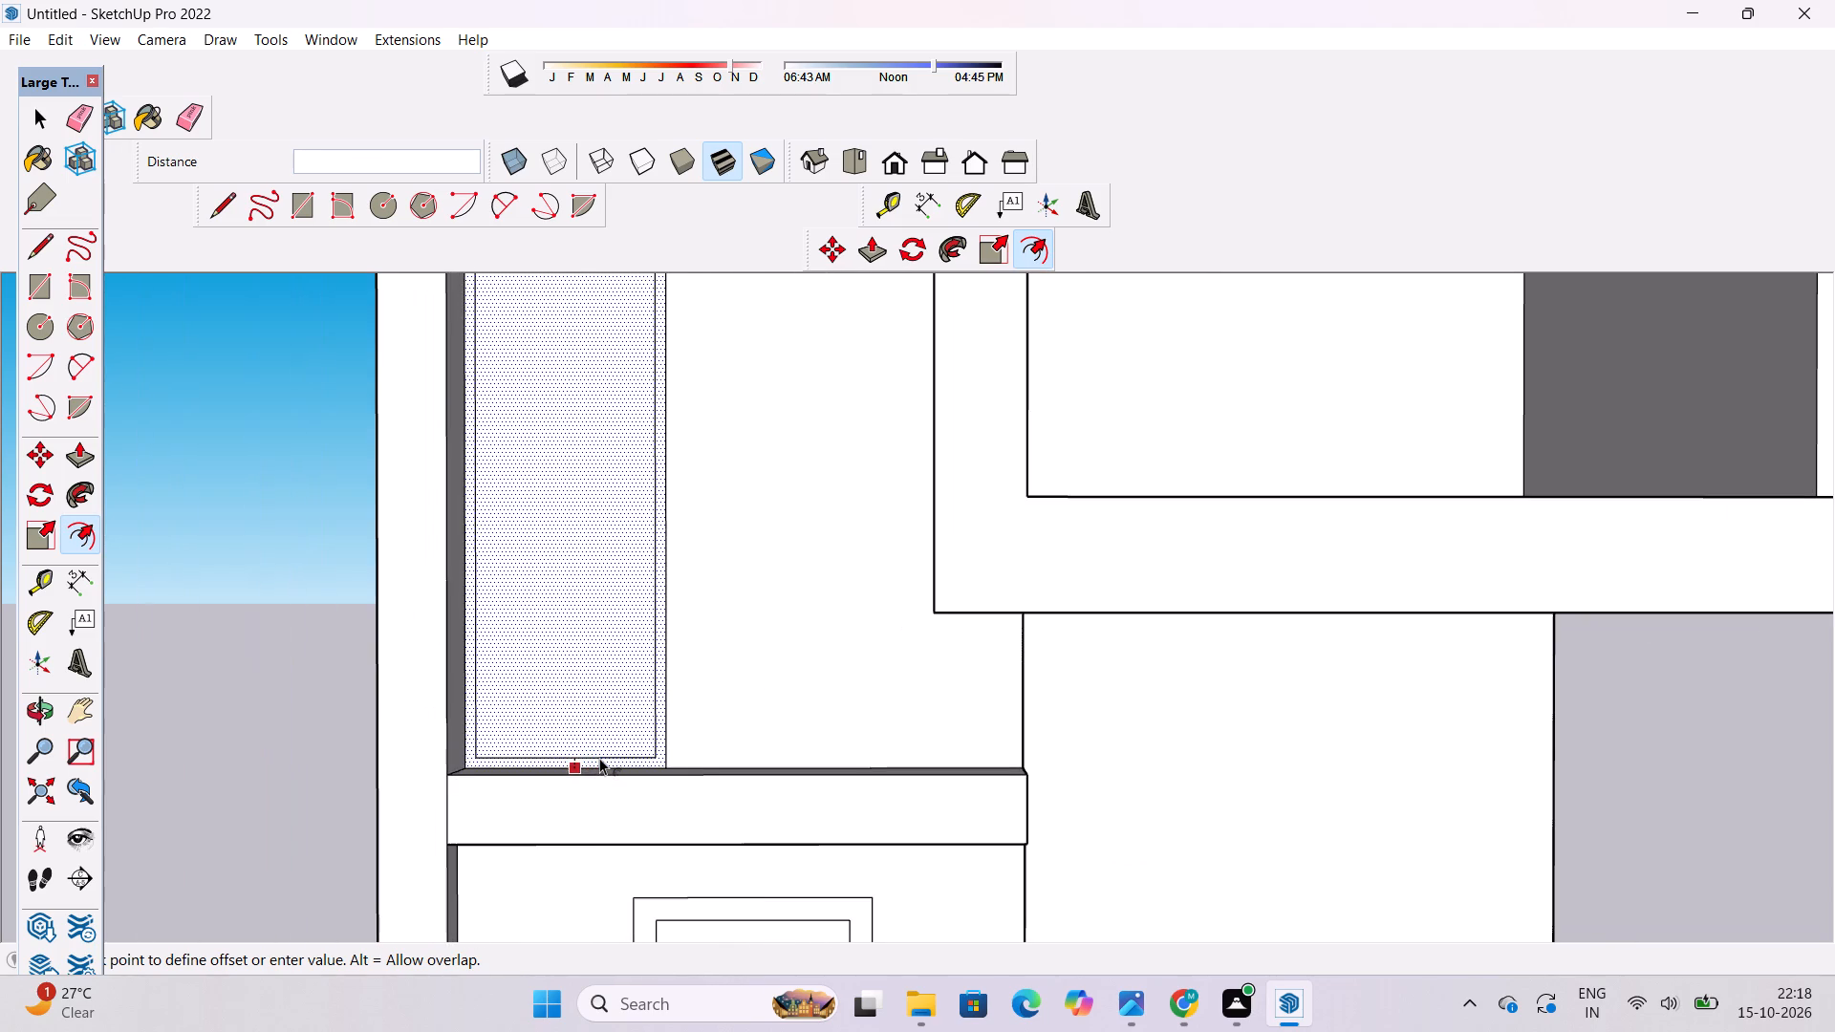
left_click(599, 758)
key("space")
type("o")
Examine the bordered strip in the tall recessed panel and the surrounding building front from several angles.
scroll(595, 753, "down", 9)
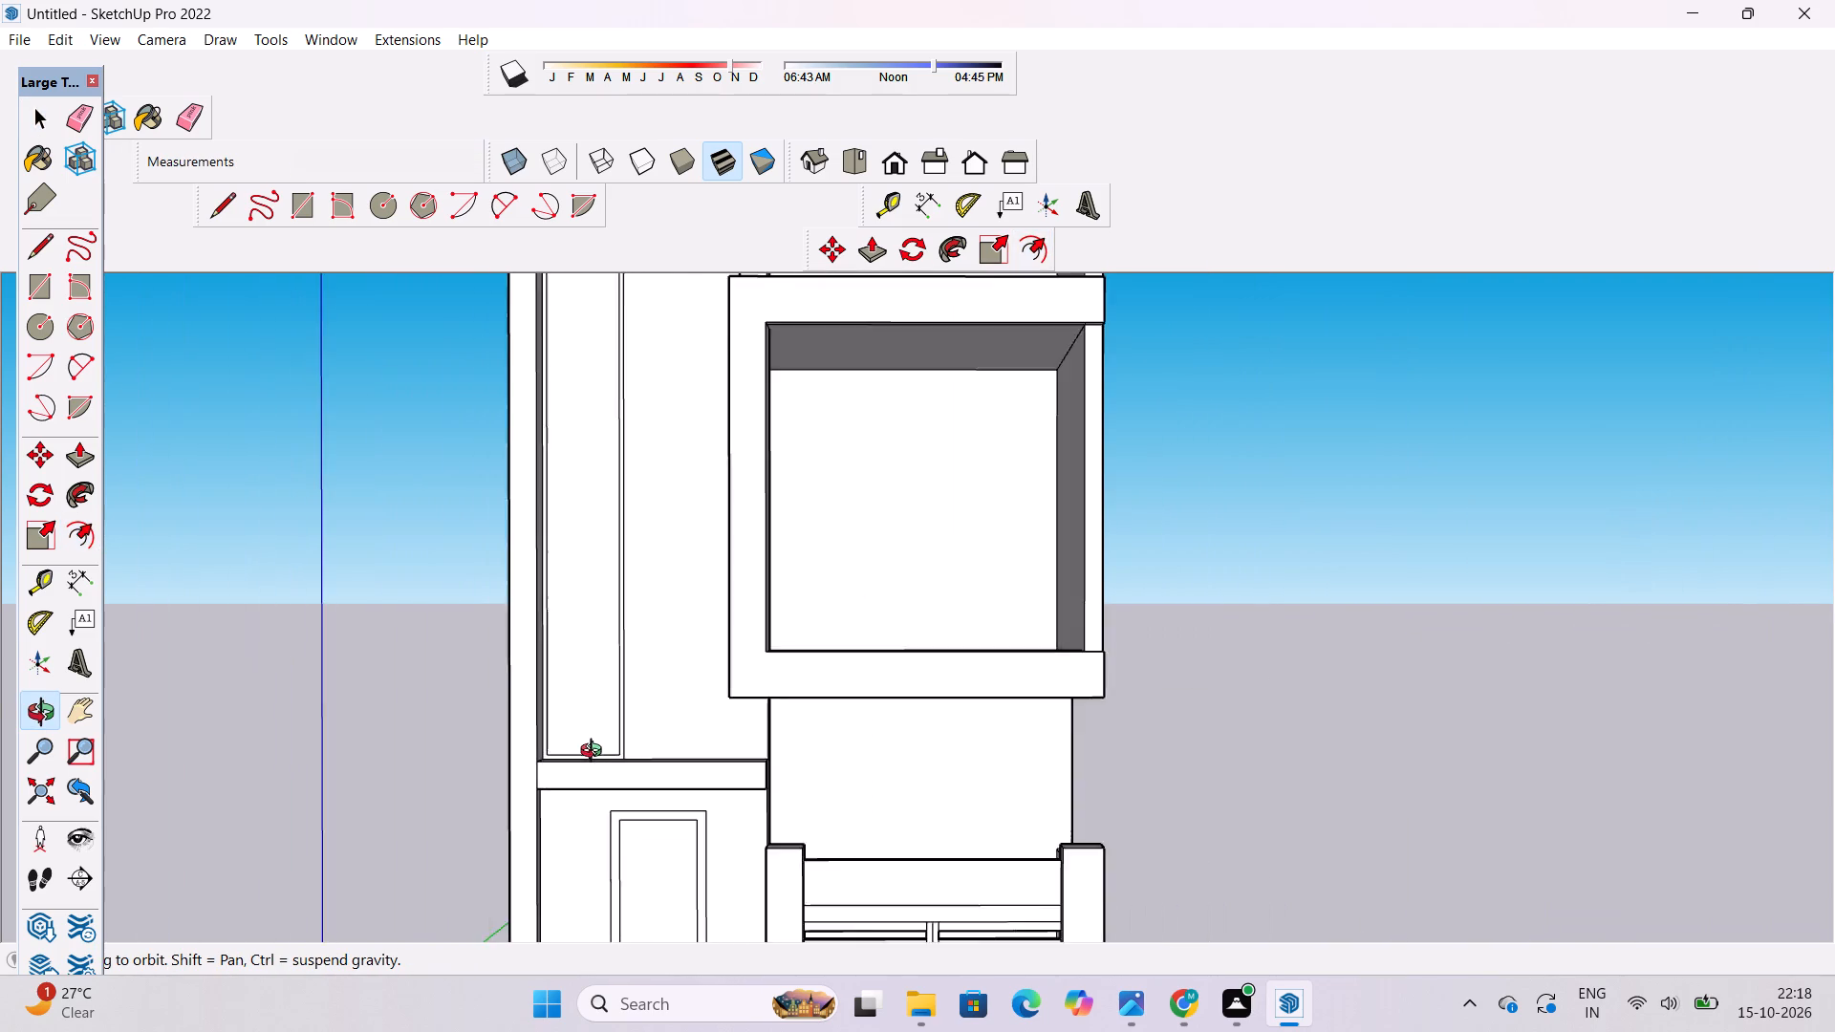
scroll(595, 753, "down", 6)
left_click_drag(594, 743, 736, 763)
scroll(615, 751, "down", 3)
left_click_drag(572, 750, 669, 796)
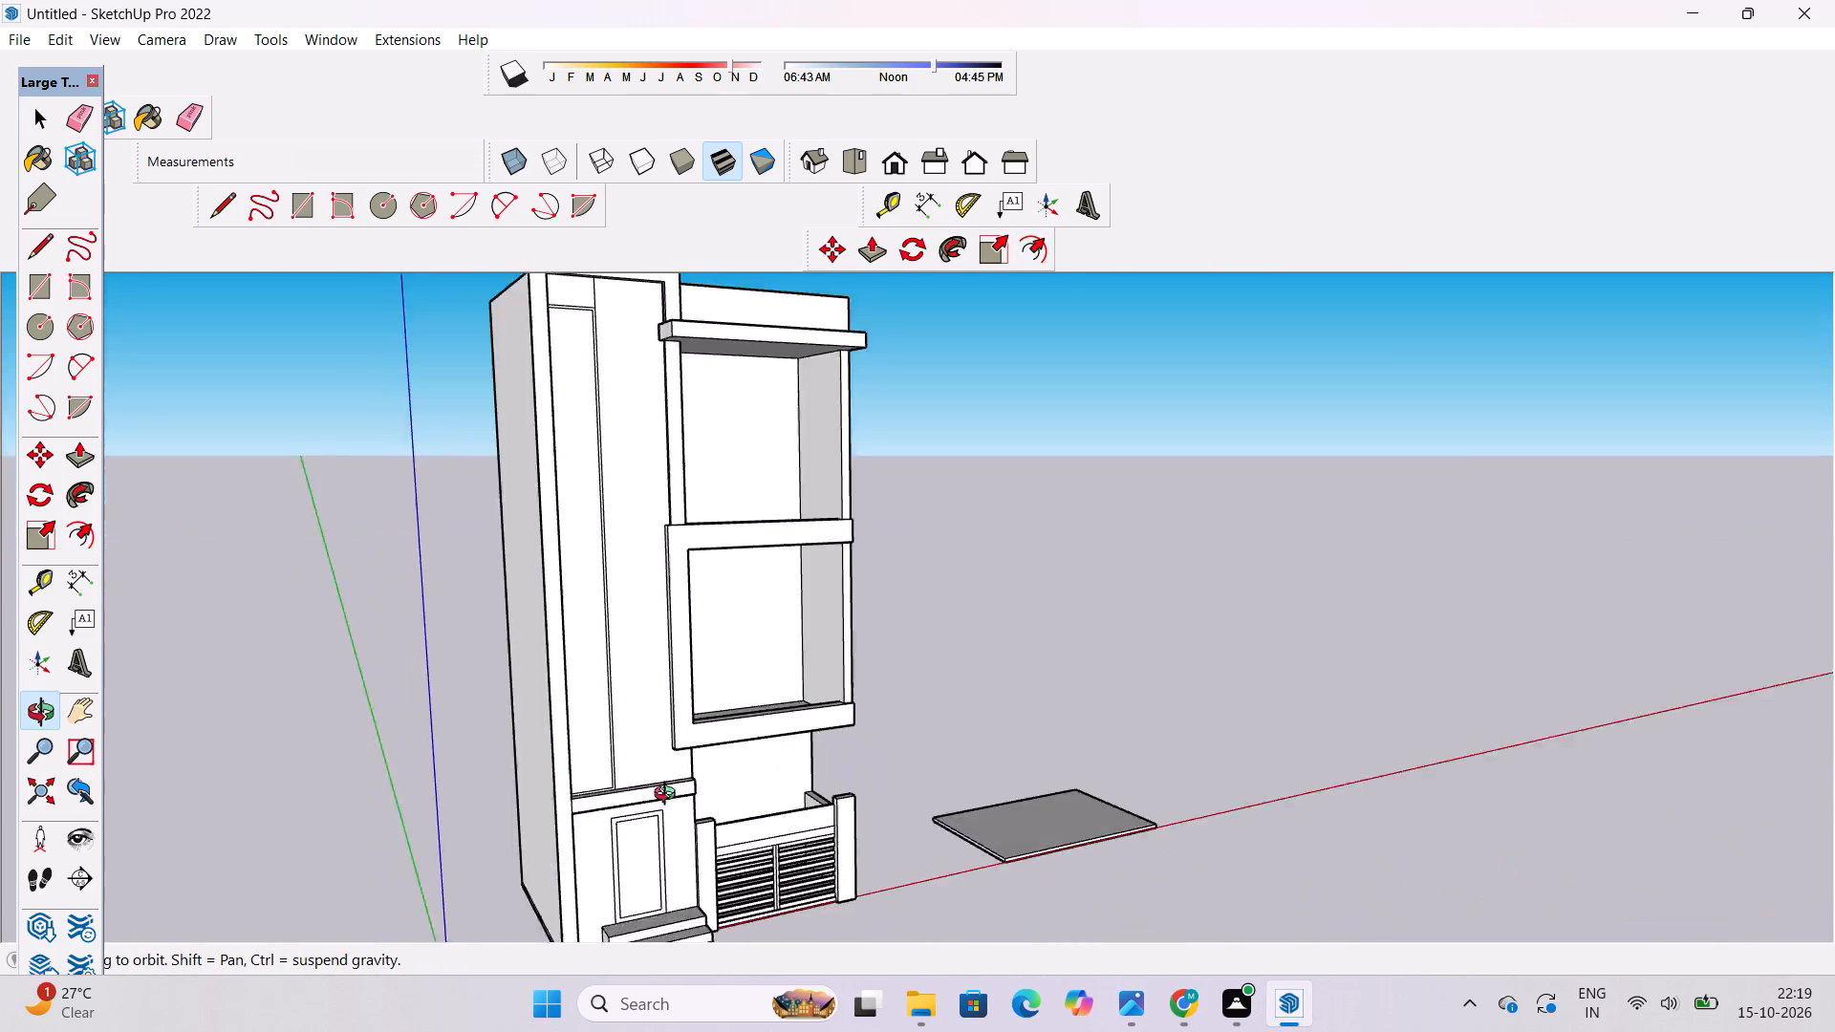
left_click_drag(669, 796, 752, 830)
left_click_drag(631, 752, 631, 813)
left_click_drag(626, 819, 551, 843)
left_click_drag(581, 733, 623, 817, "shift")
left_click_drag(622, 817, 493, 802)
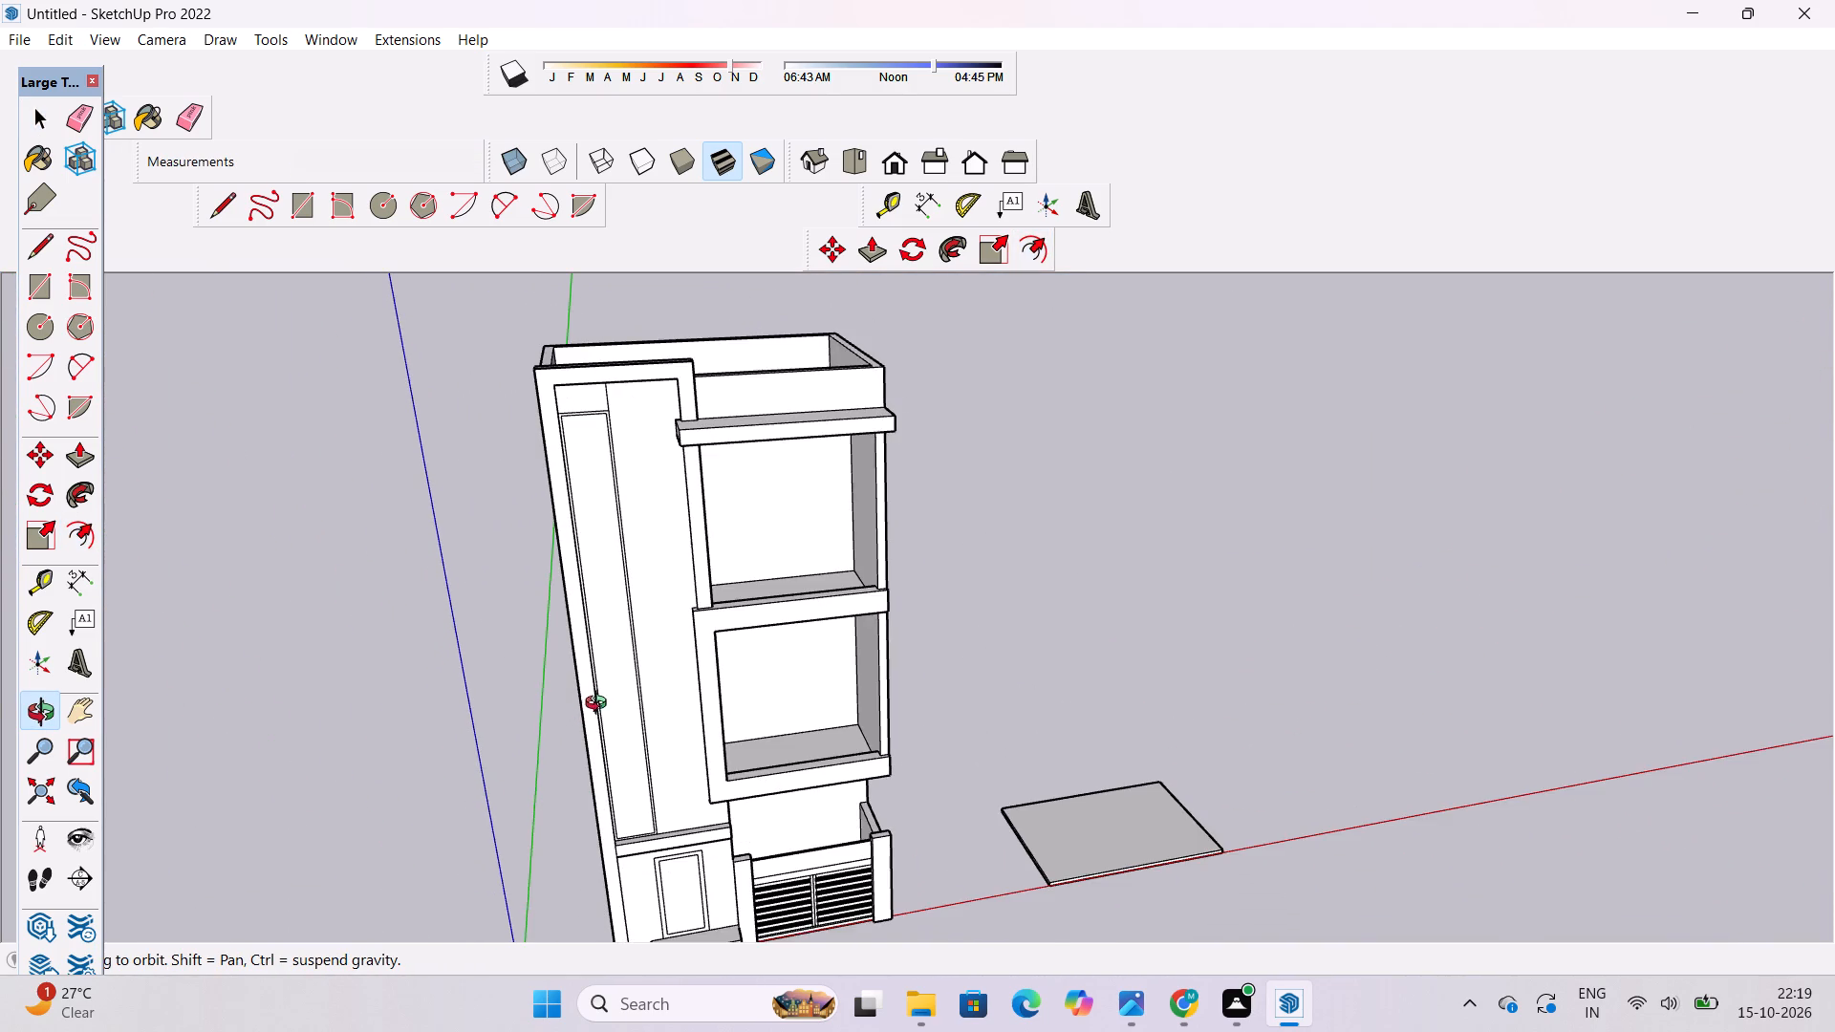
scroll(601, 702, "up", 2)
left_click_drag(601, 702, 615, 743, "shift")
left_click_drag(615, 746, 586, 713)
scroll(597, 663, "up", 4)
left_click_drag(597, 663, 626, 744, "shift")
left_click_drag(629, 749, 627, 744)
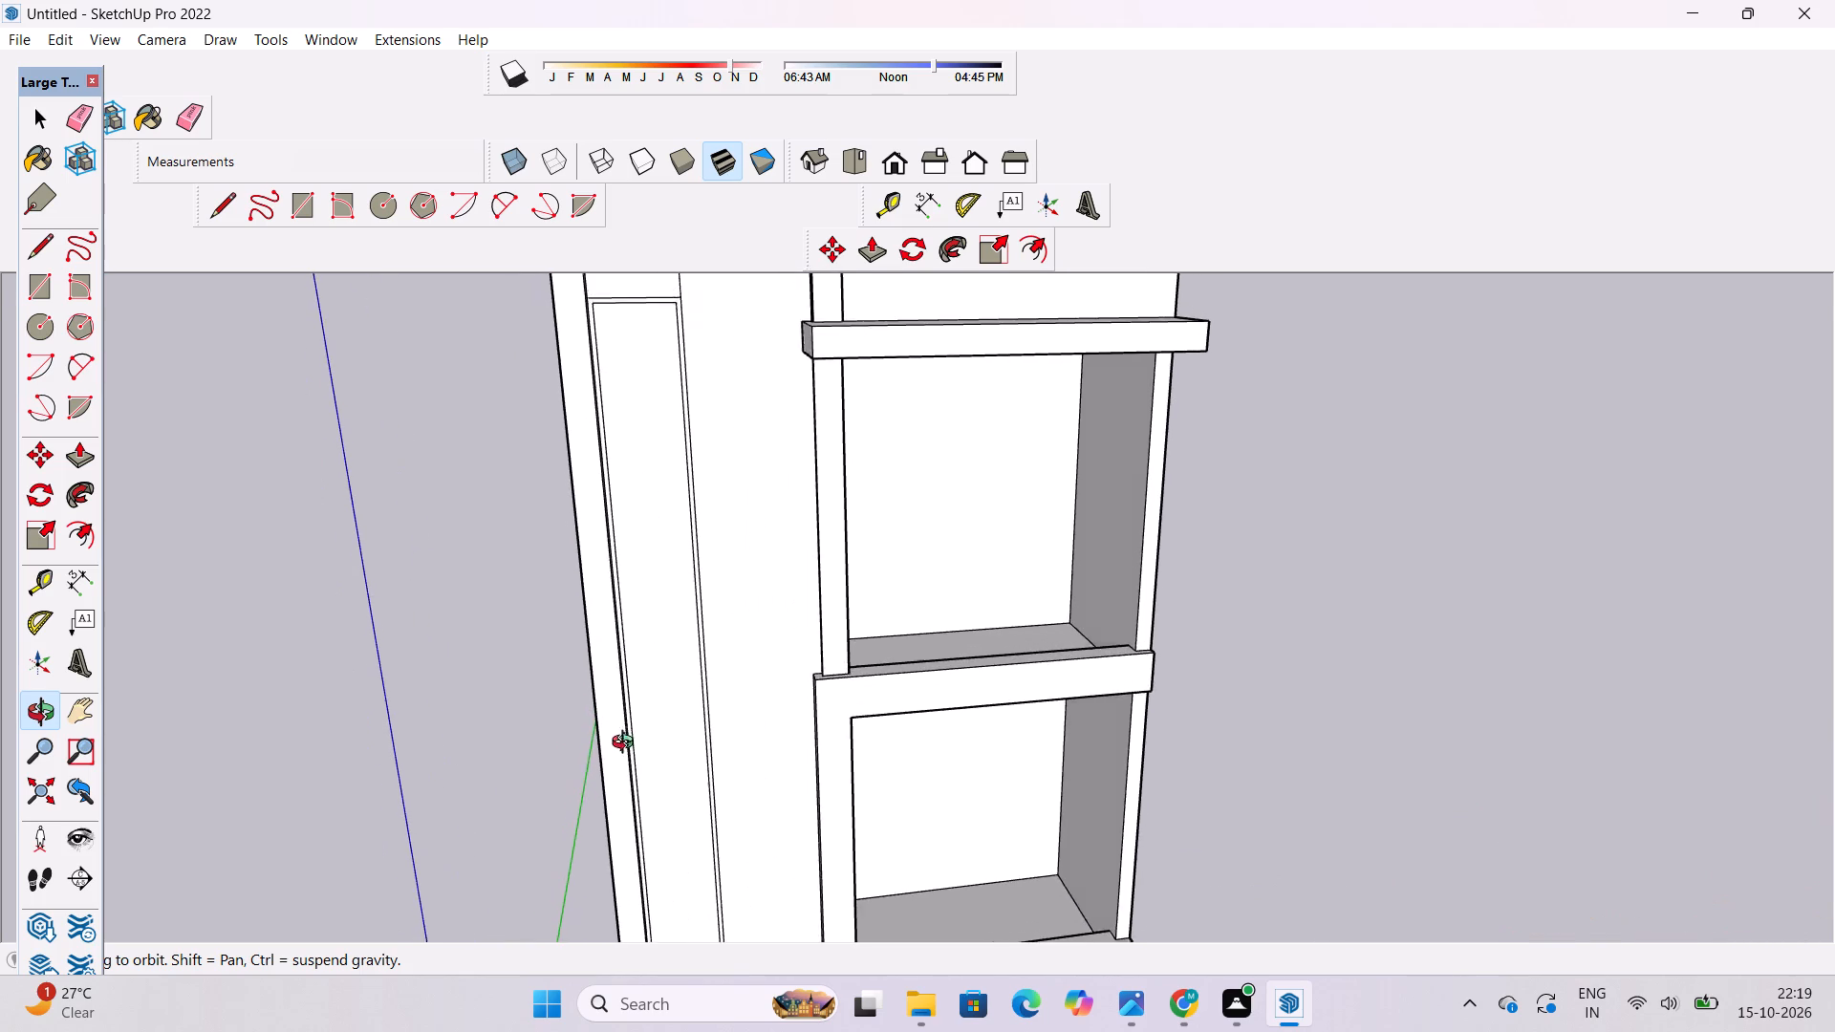
Push the inner face of the bordered strip in the tall panel inward by 10".
left_click_drag(627, 744, 614, 725)
left_click_drag(611, 723, 610, 760, "shift")
key("p")
left_click(638, 742)
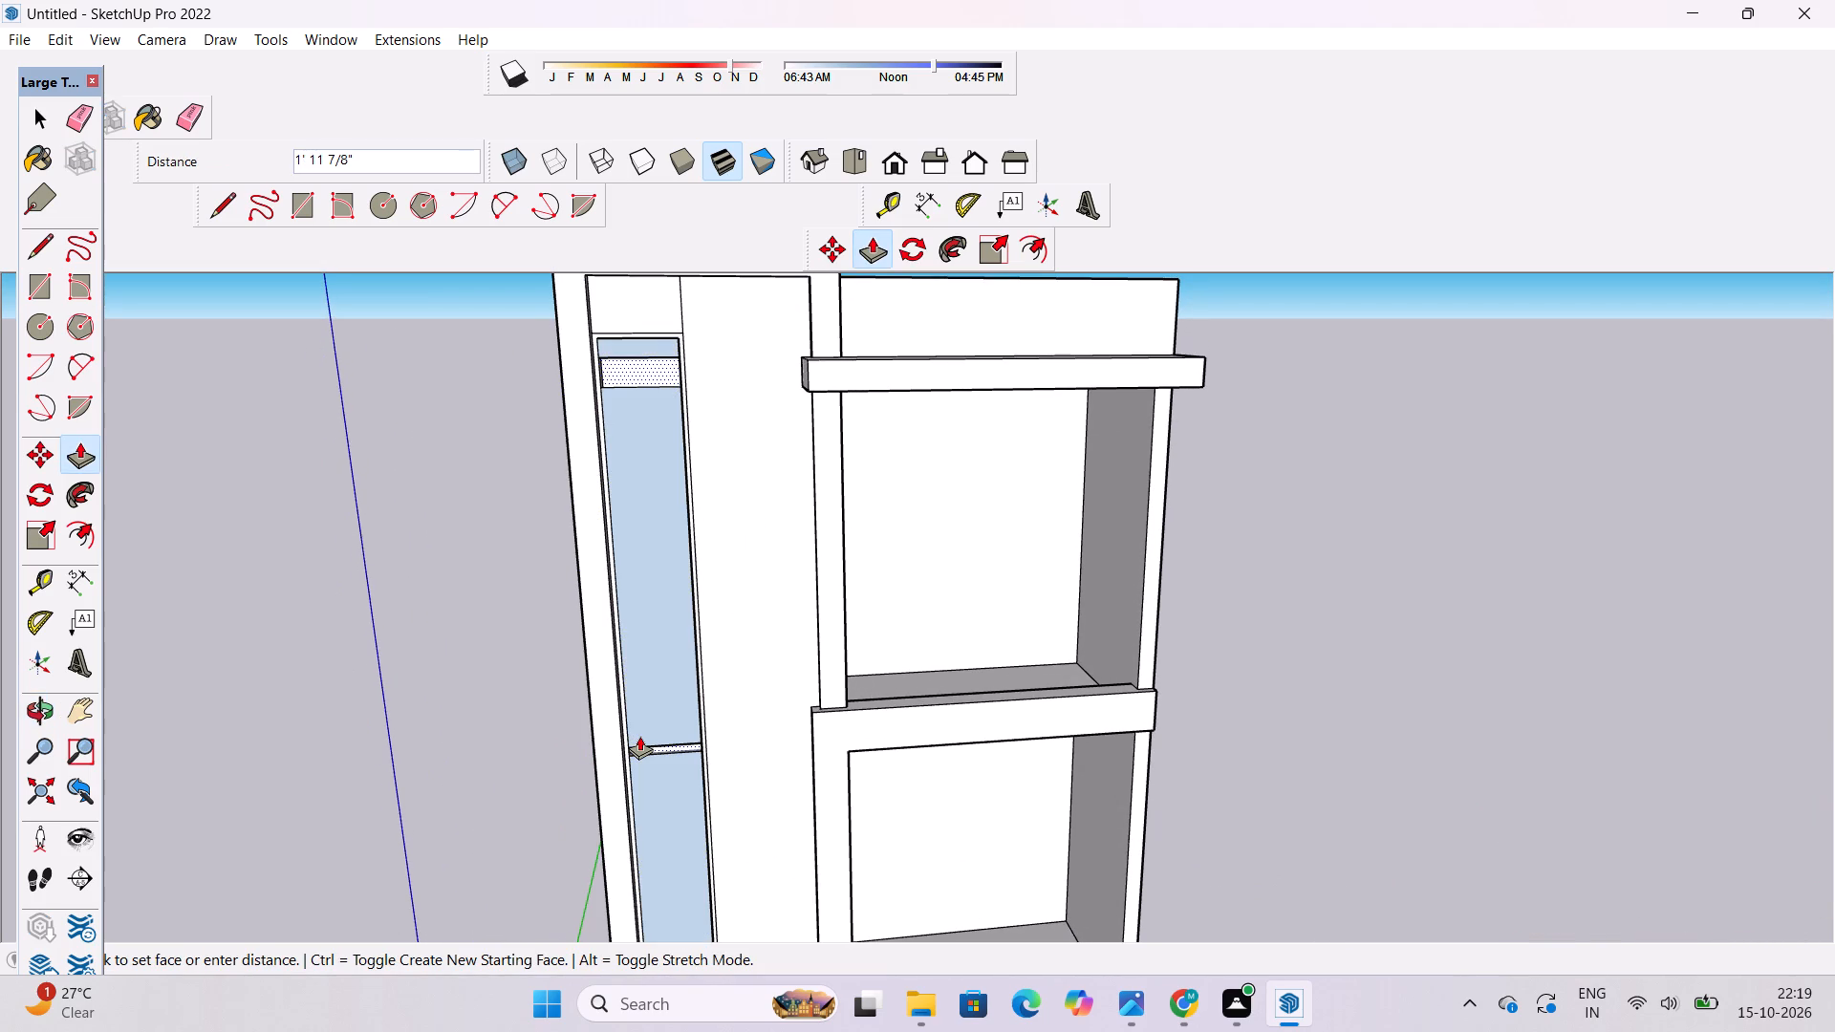
type("10\"")
key("Return")
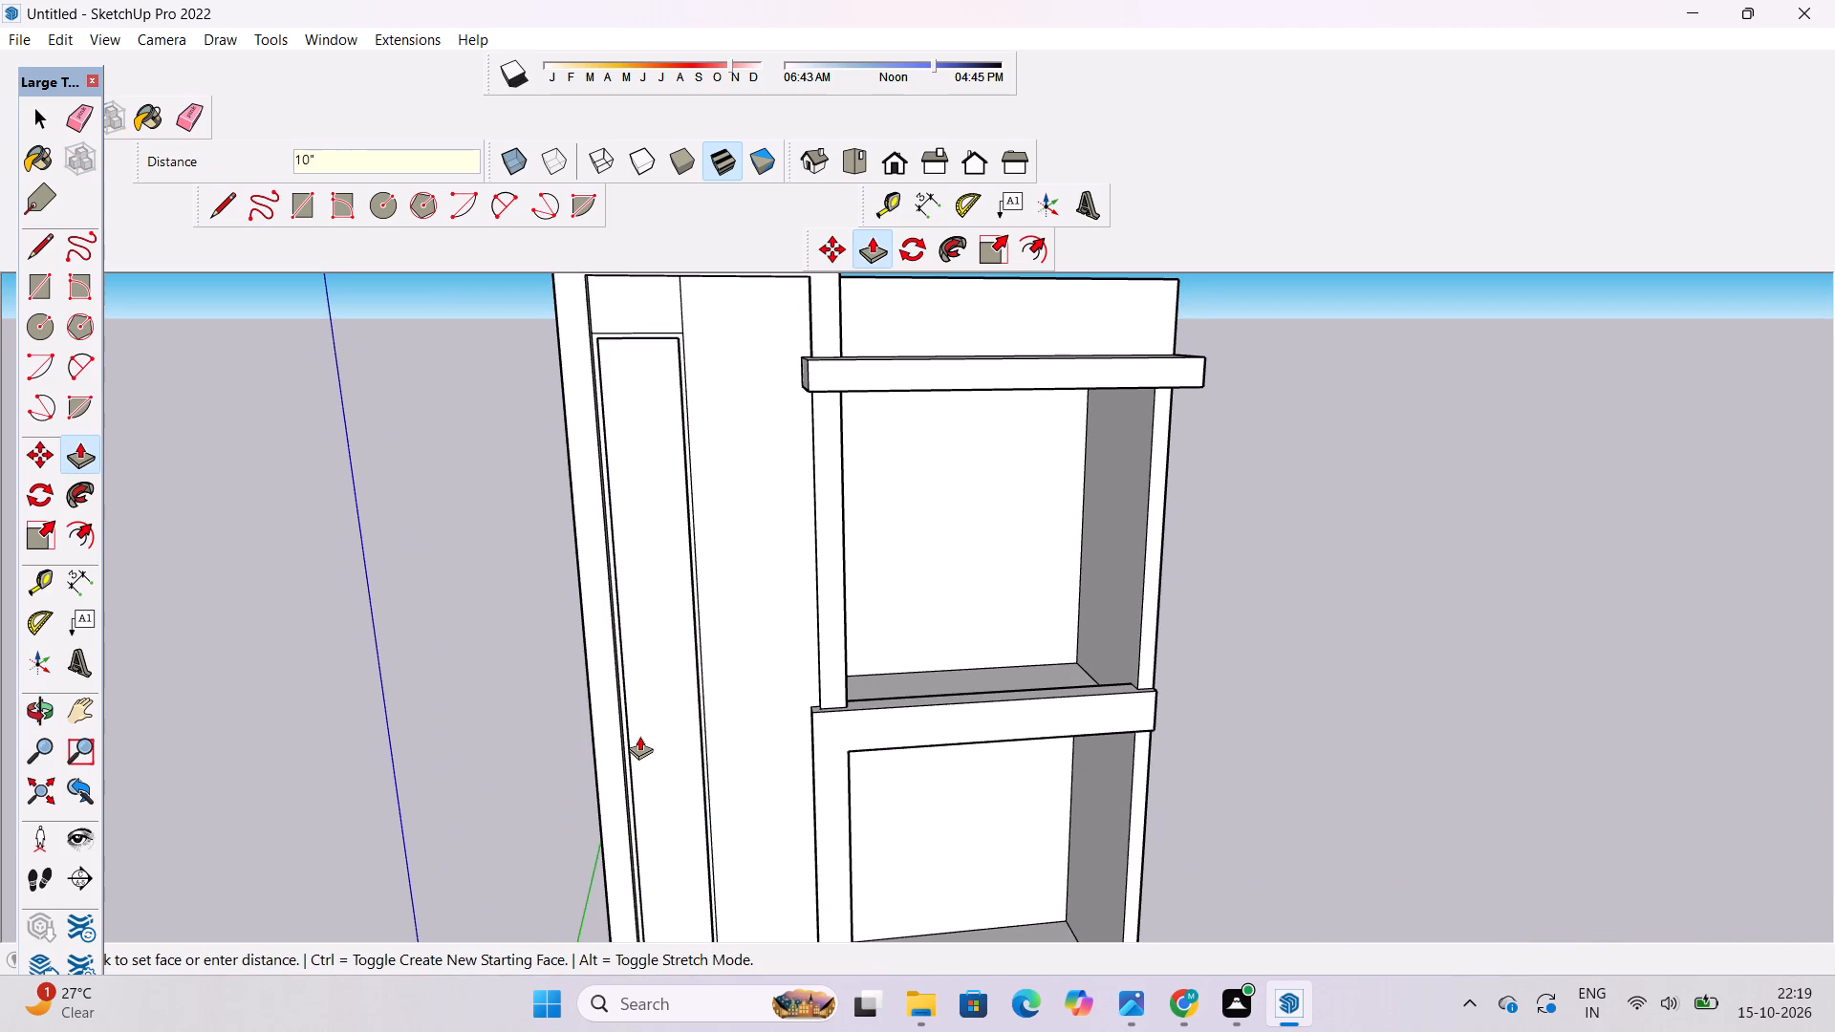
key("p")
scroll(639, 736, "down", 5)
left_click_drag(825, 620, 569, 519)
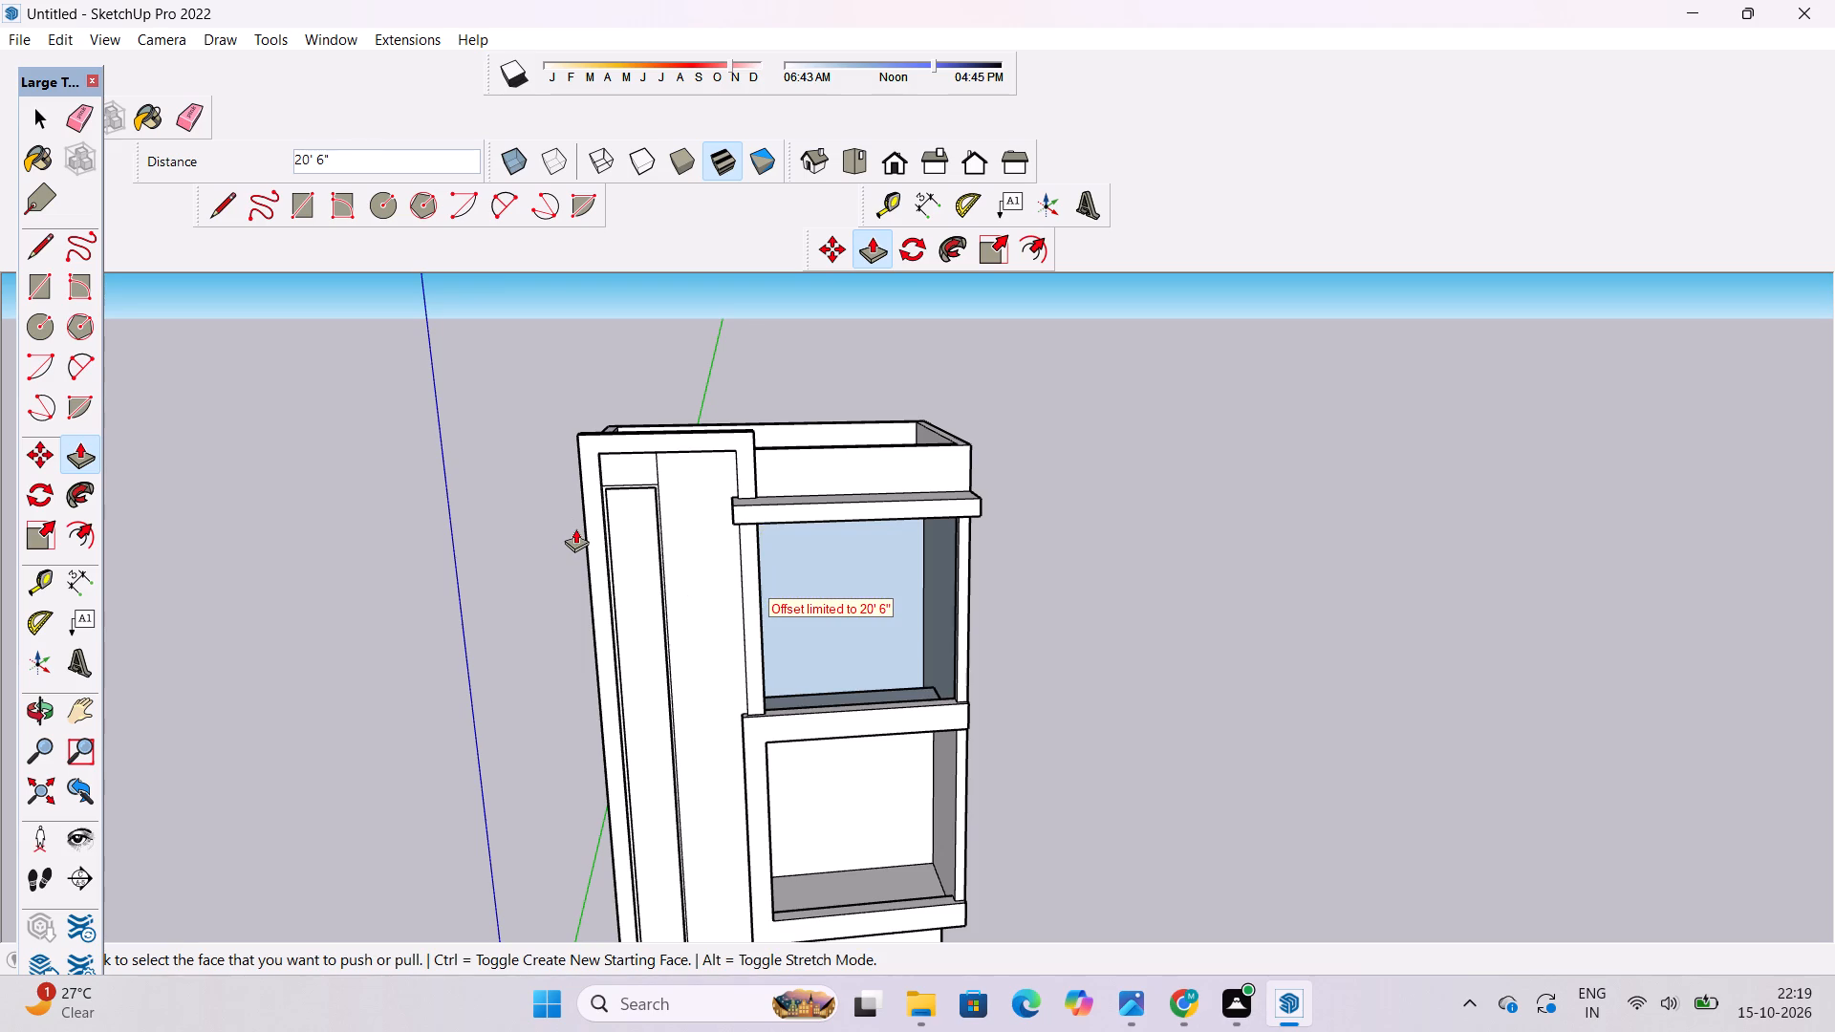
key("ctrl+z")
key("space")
Examine the recessed strip in the tall panel from the front and from below.
type("o")
scroll(733, 643, "up", 3)
left_click_drag(822, 641, 848, 756)
scroll(620, 696, "up", 4)
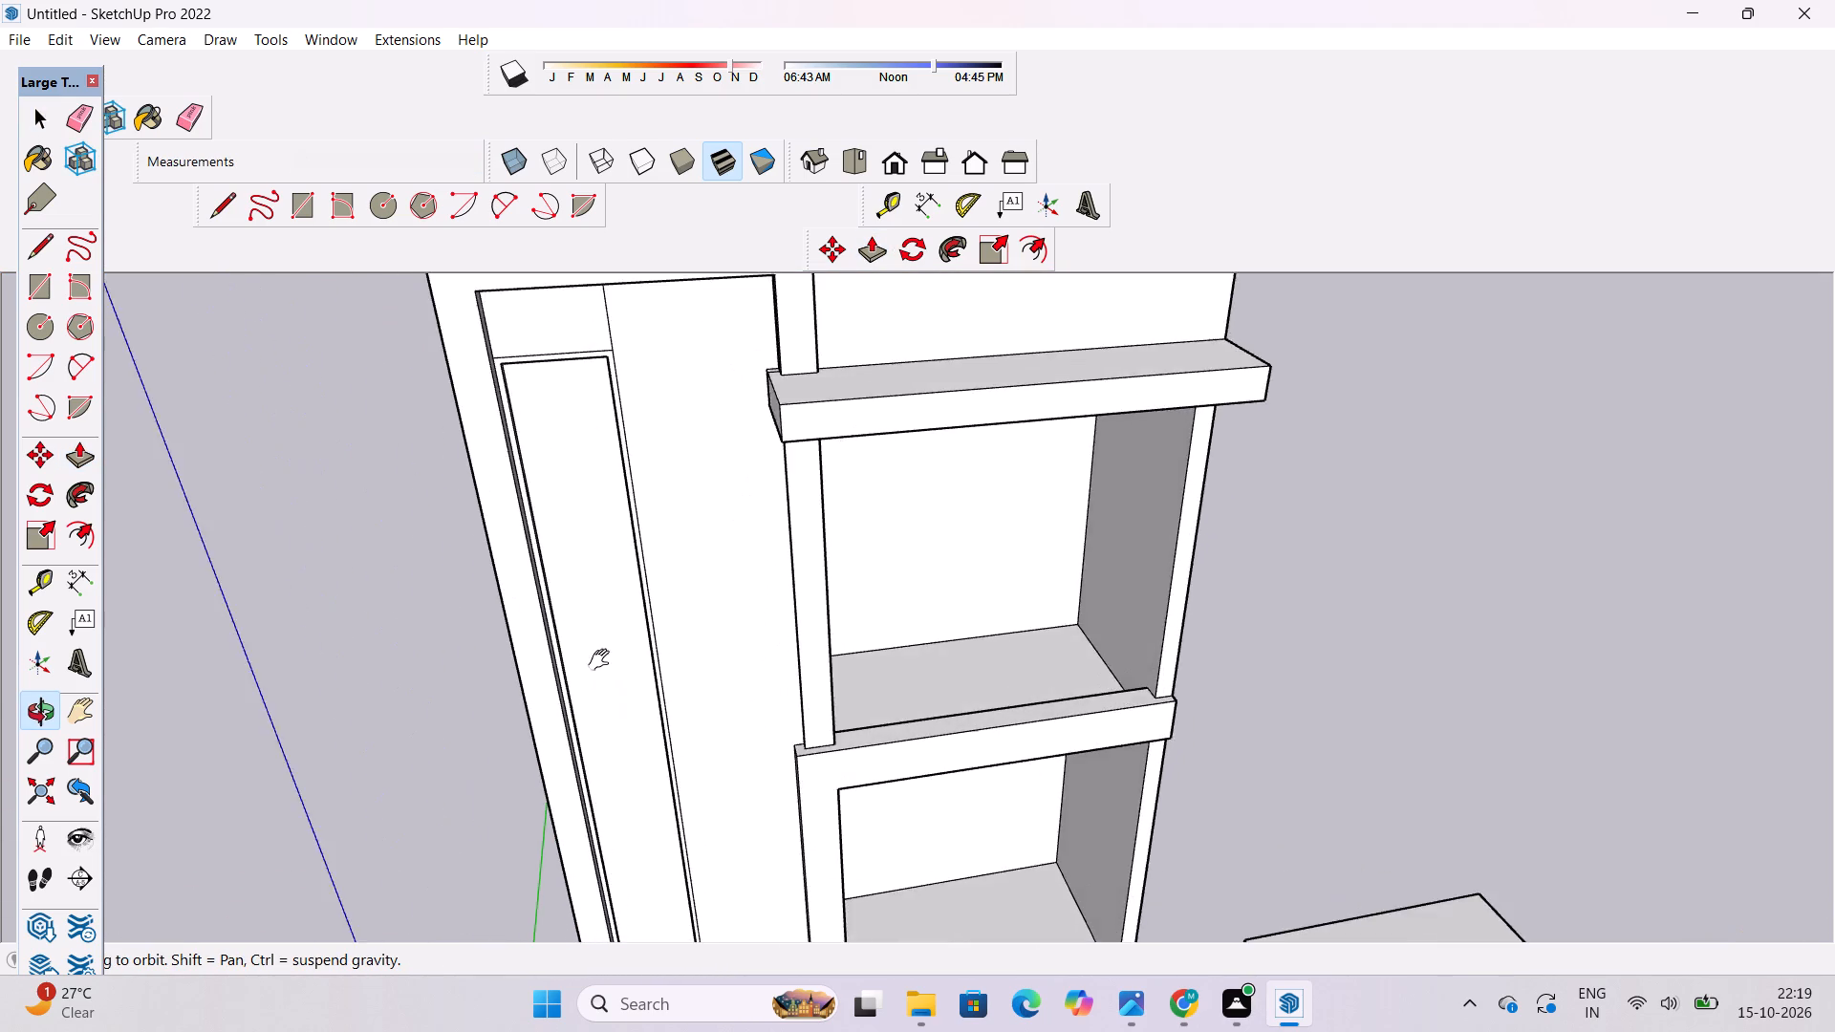
left_click_drag(600, 652, 676, 796, "shift")
scroll(637, 559, "up", 5)
left_click_drag(654, 686, 604, 509)
scroll(644, 620, "down", 4)
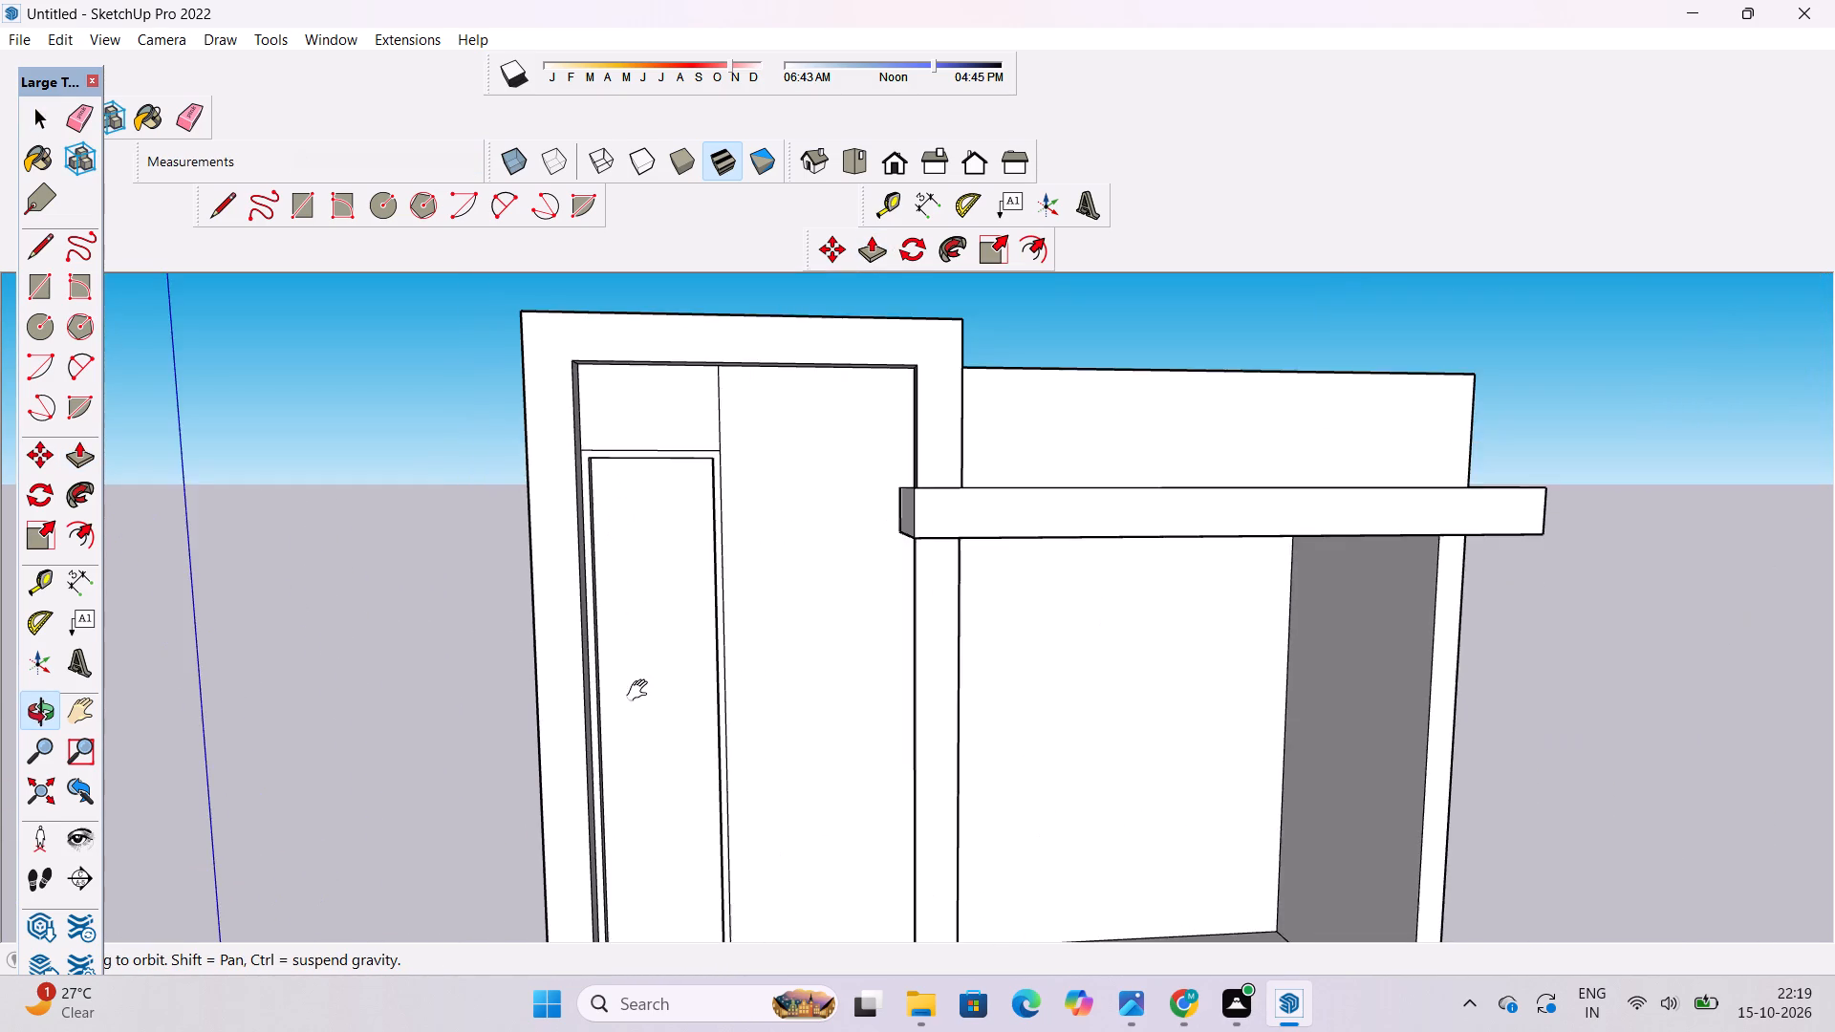
left_click_drag(641, 691, 624, 558, "shift")
scroll(638, 629, "up", 4)
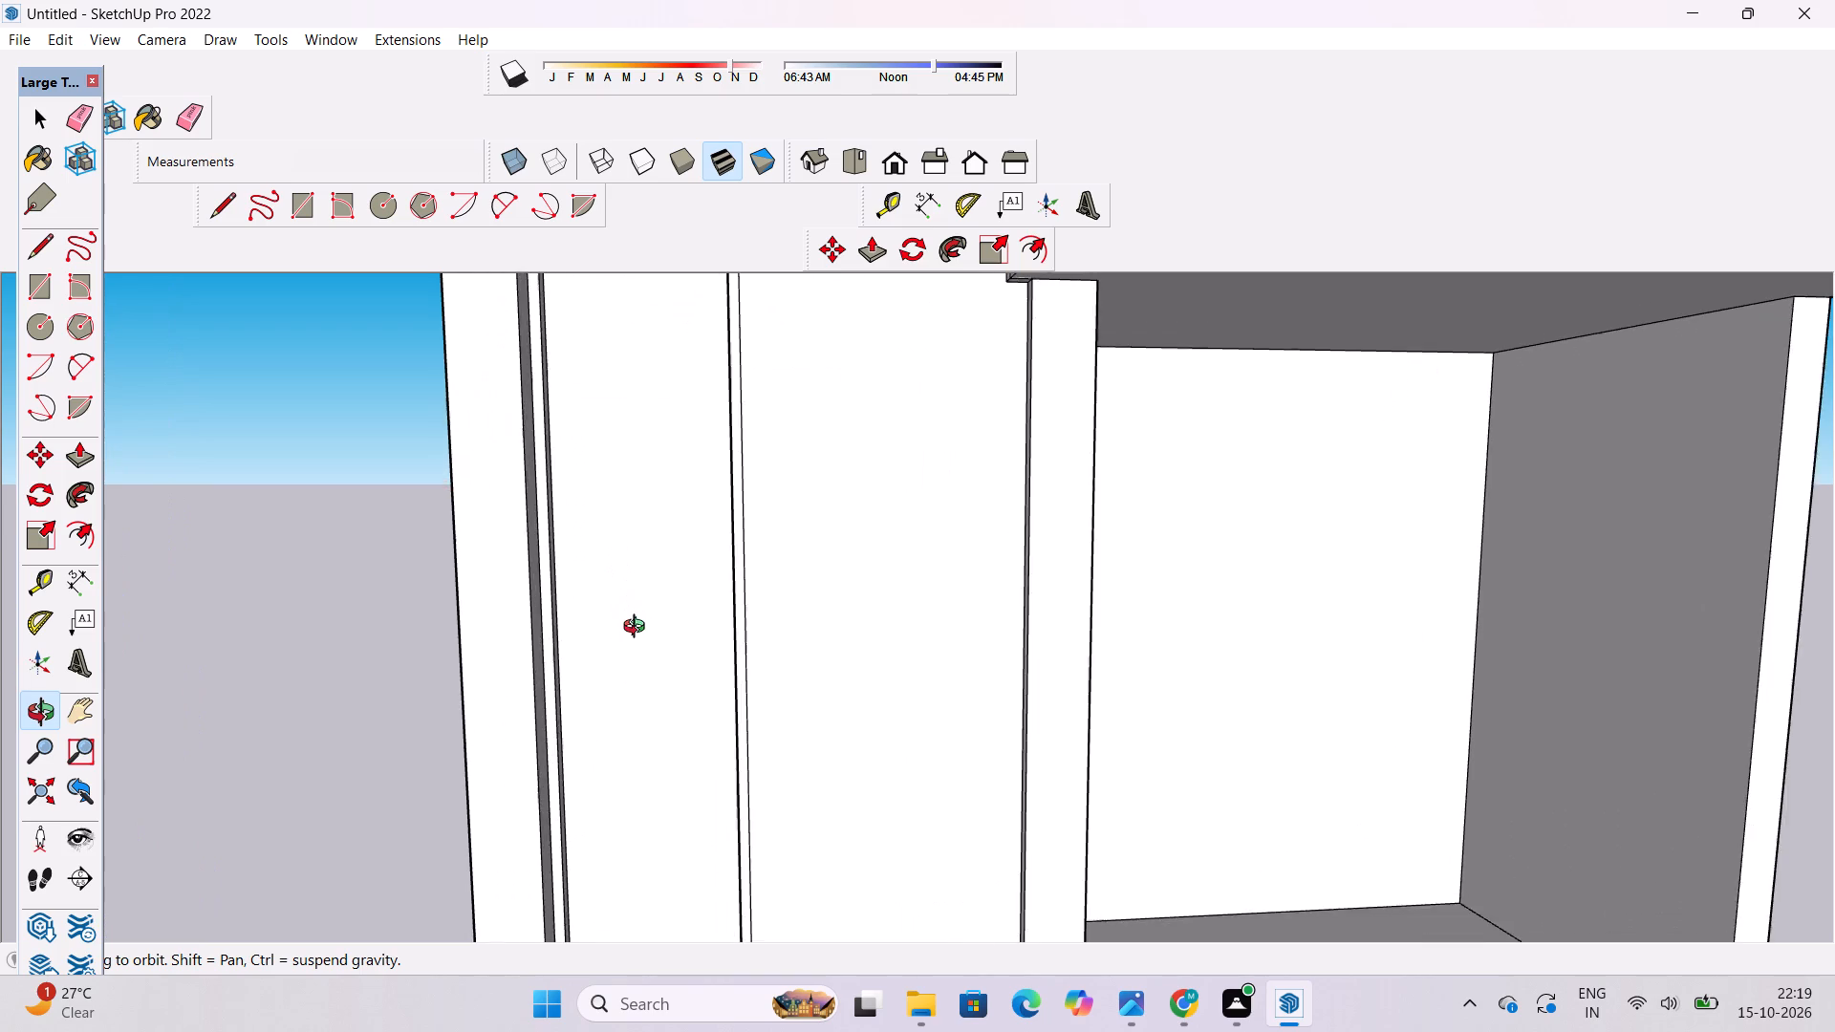
scroll(638, 629, "down", 4)
left_click_drag(648, 719, 609, 515, "shift")
left_click_drag(609, 514, 672, 842, "shift")
left_click_drag(670, 824, 677, 677)
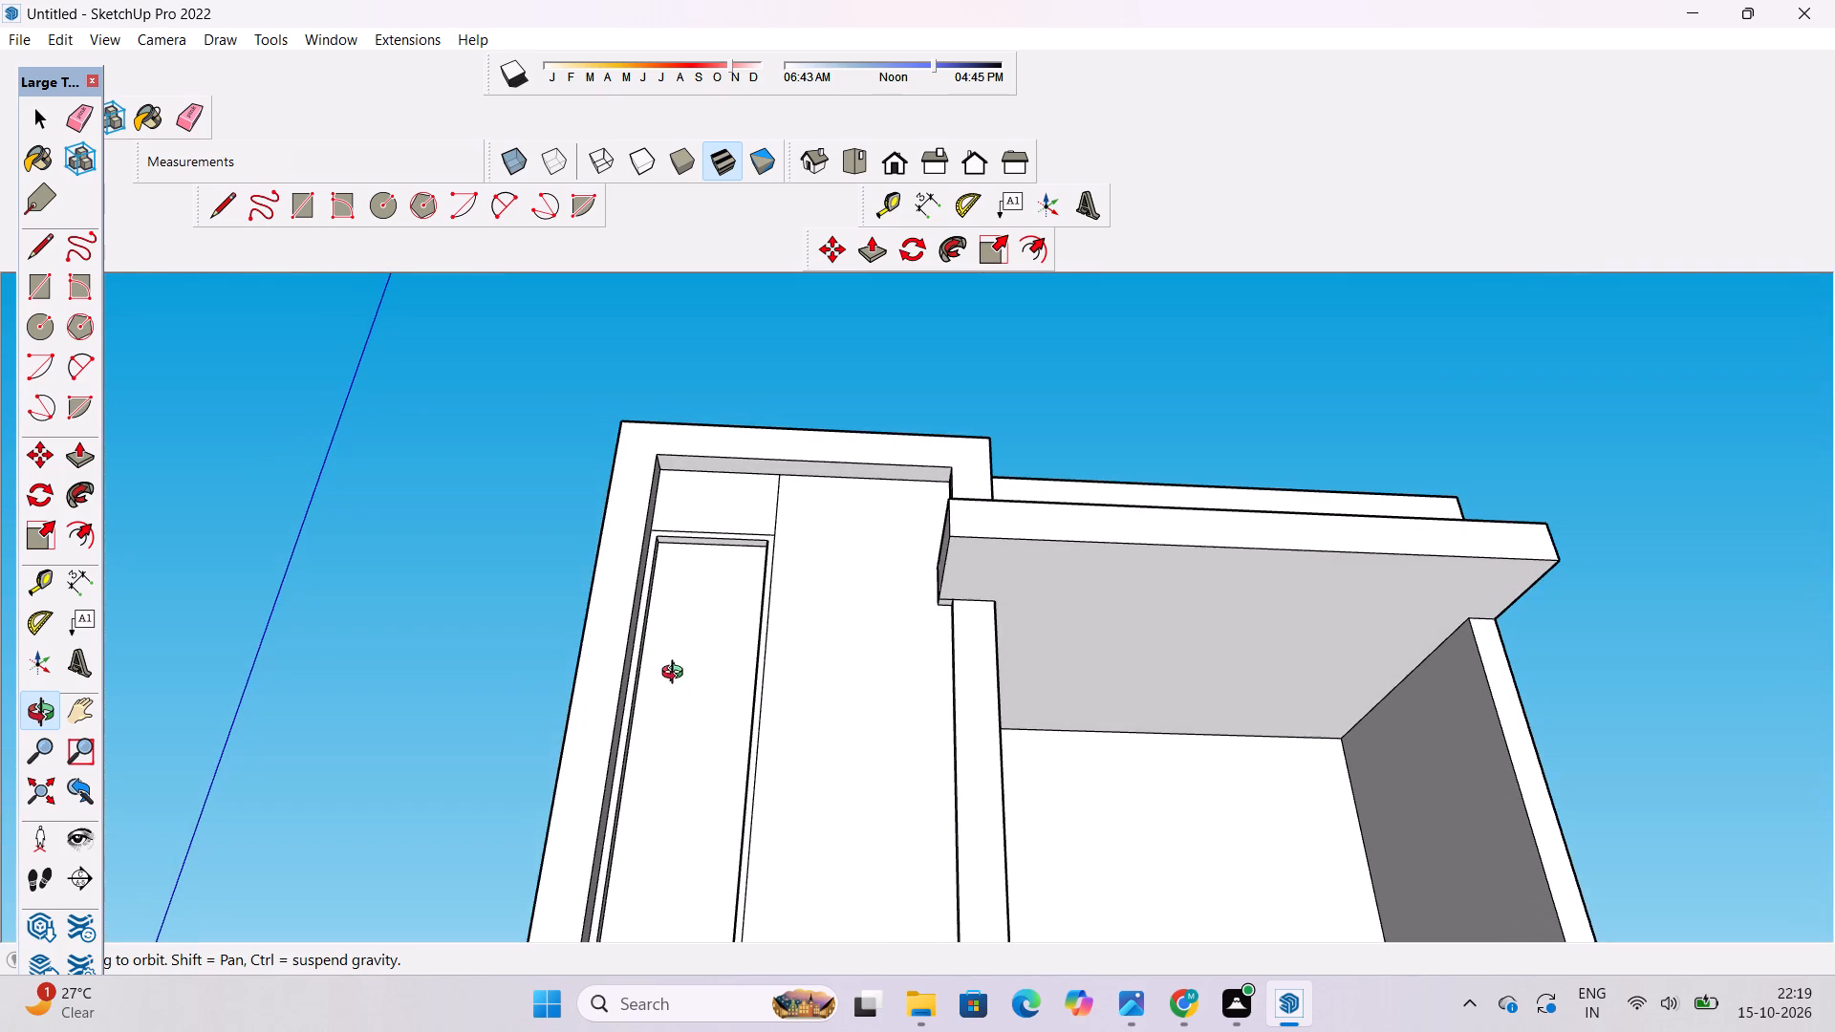
Place a horizontal guide 8' below the top edge of the recessed strip.
key("t")
scroll(706, 624, "up", 4)
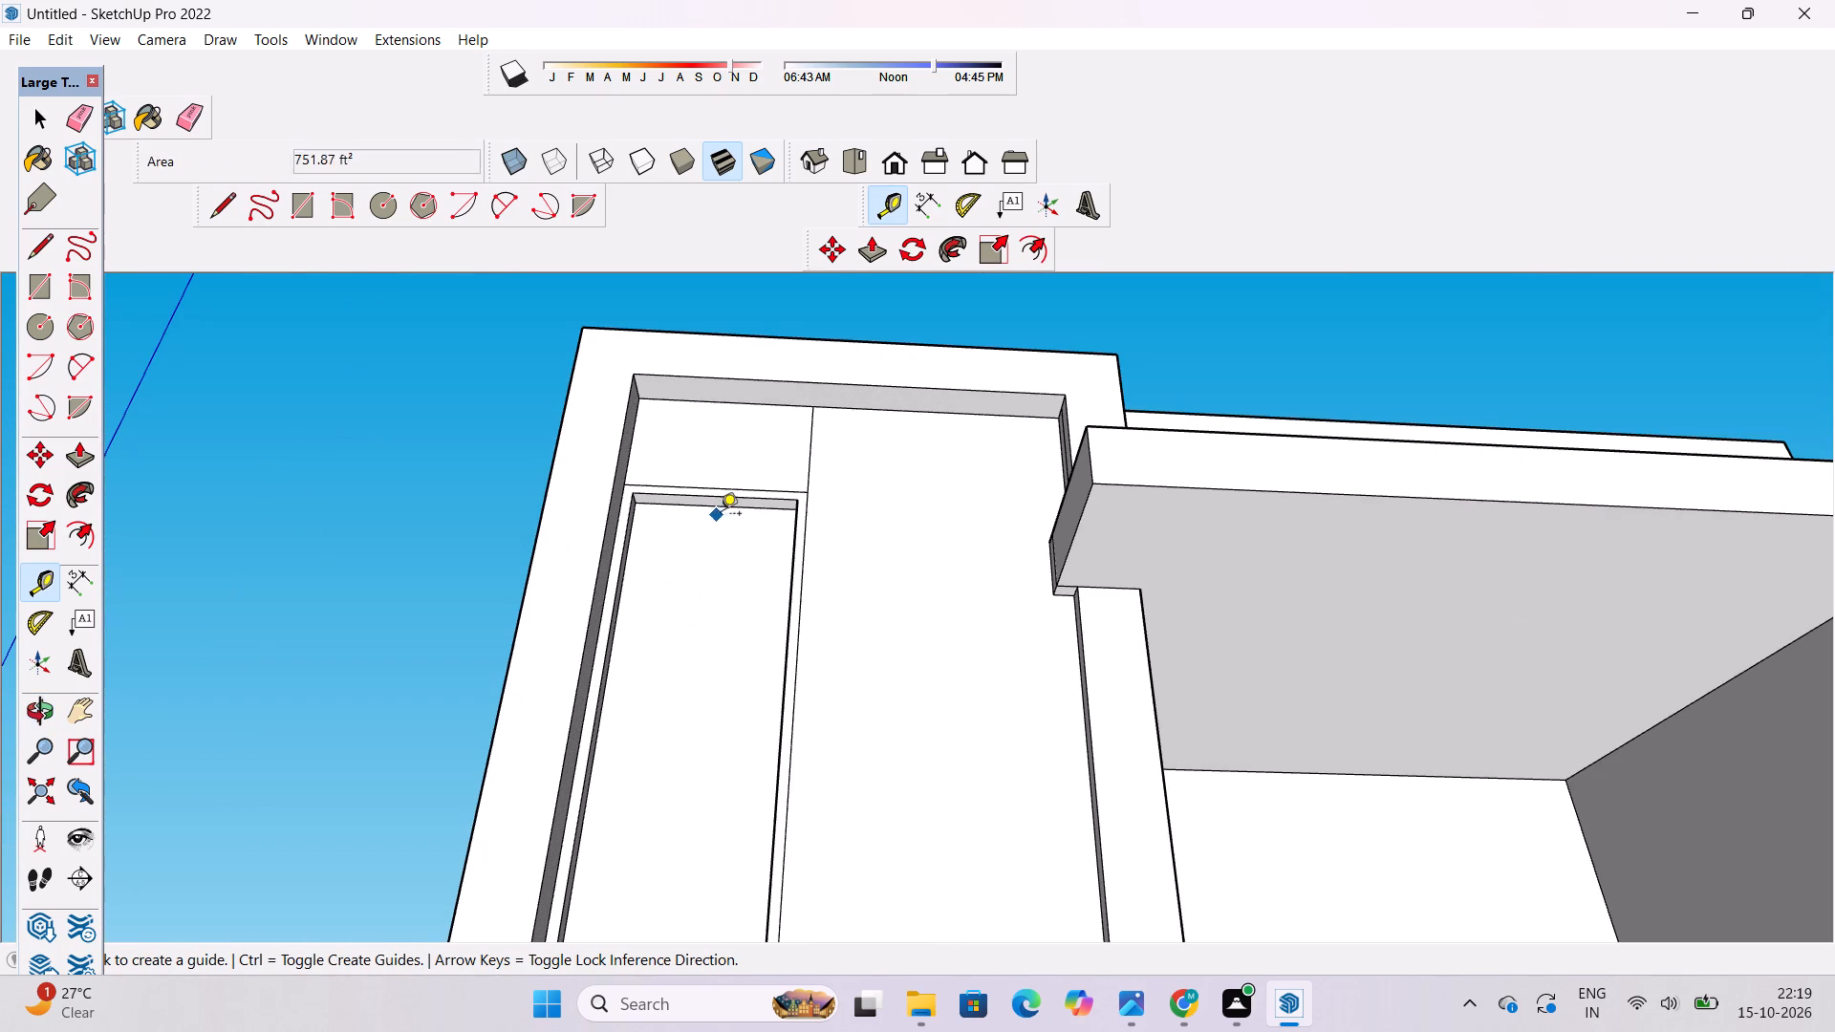
left_click(721, 509)
scroll(720, 509, "down", 6)
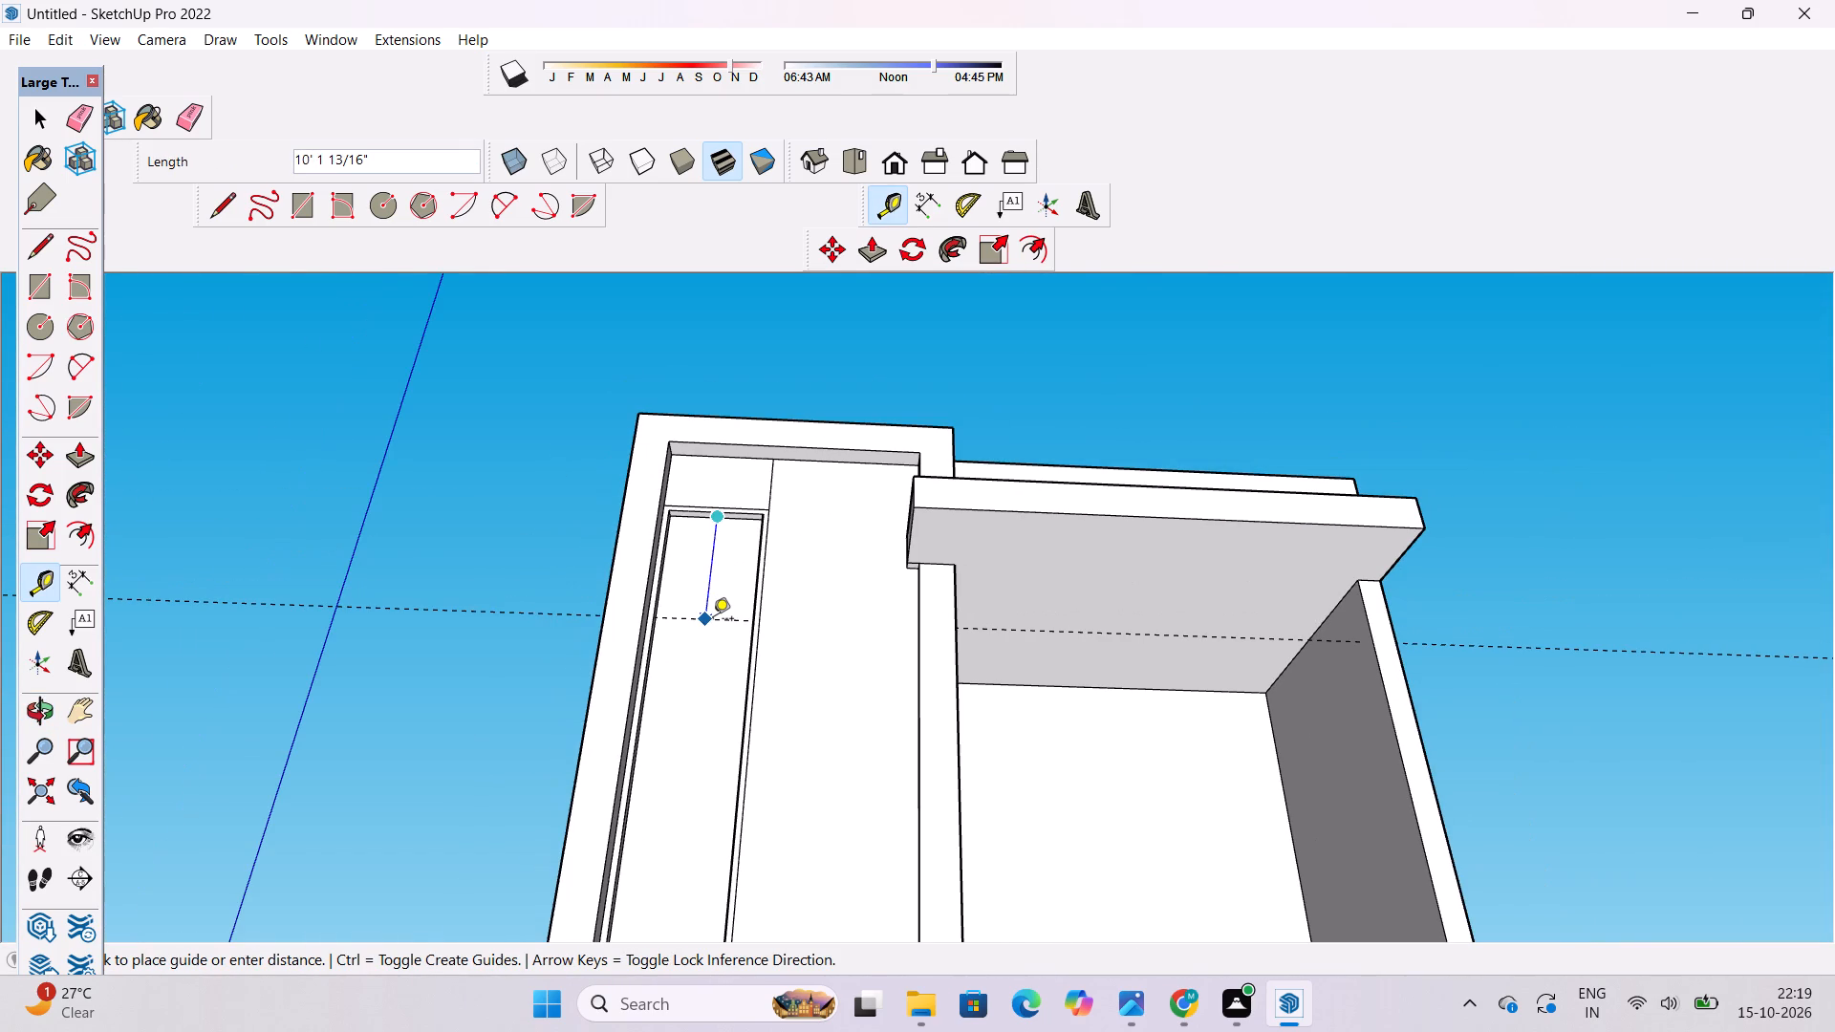
type("8'")
key("Return")
Examine the guide's position on the recessed strip and the surrounding building front.
key("o")
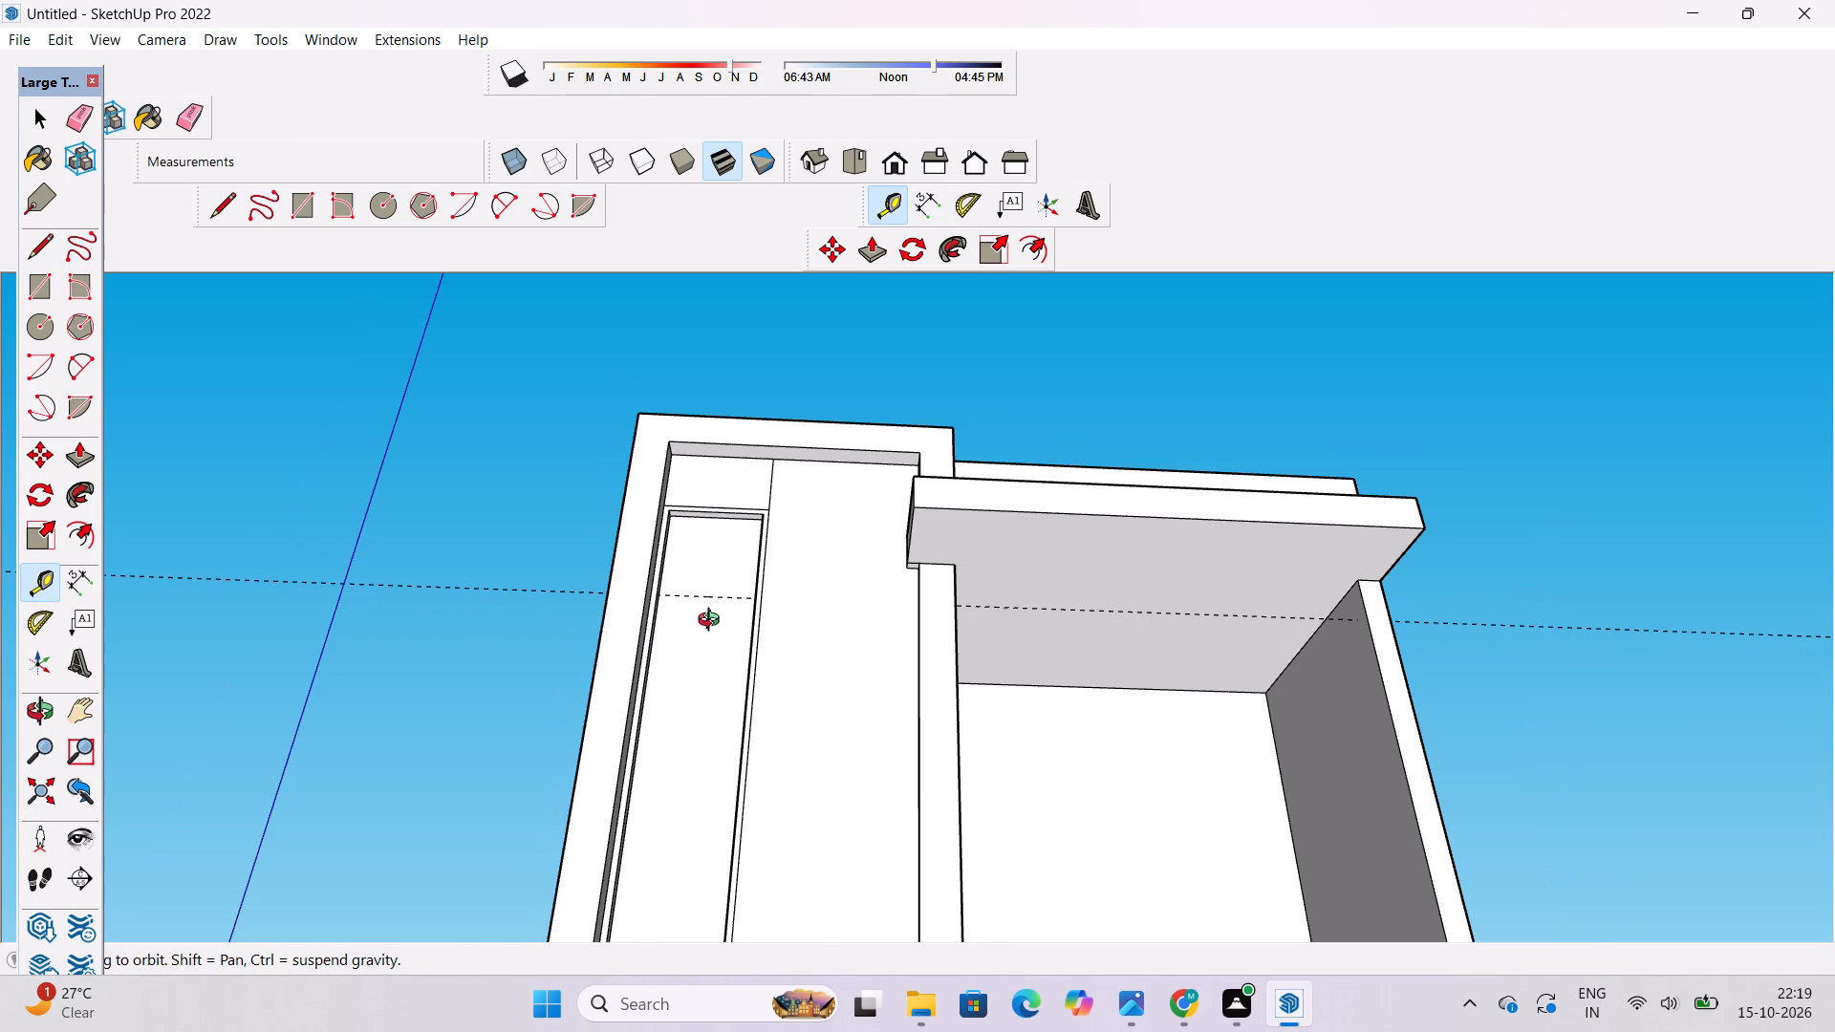
scroll(675, 564, "down", 7)
left_click_drag(675, 575, 777, 871)
scroll(739, 809, "up", 2)
left_click_drag(735, 797, 693, 684, "shift")
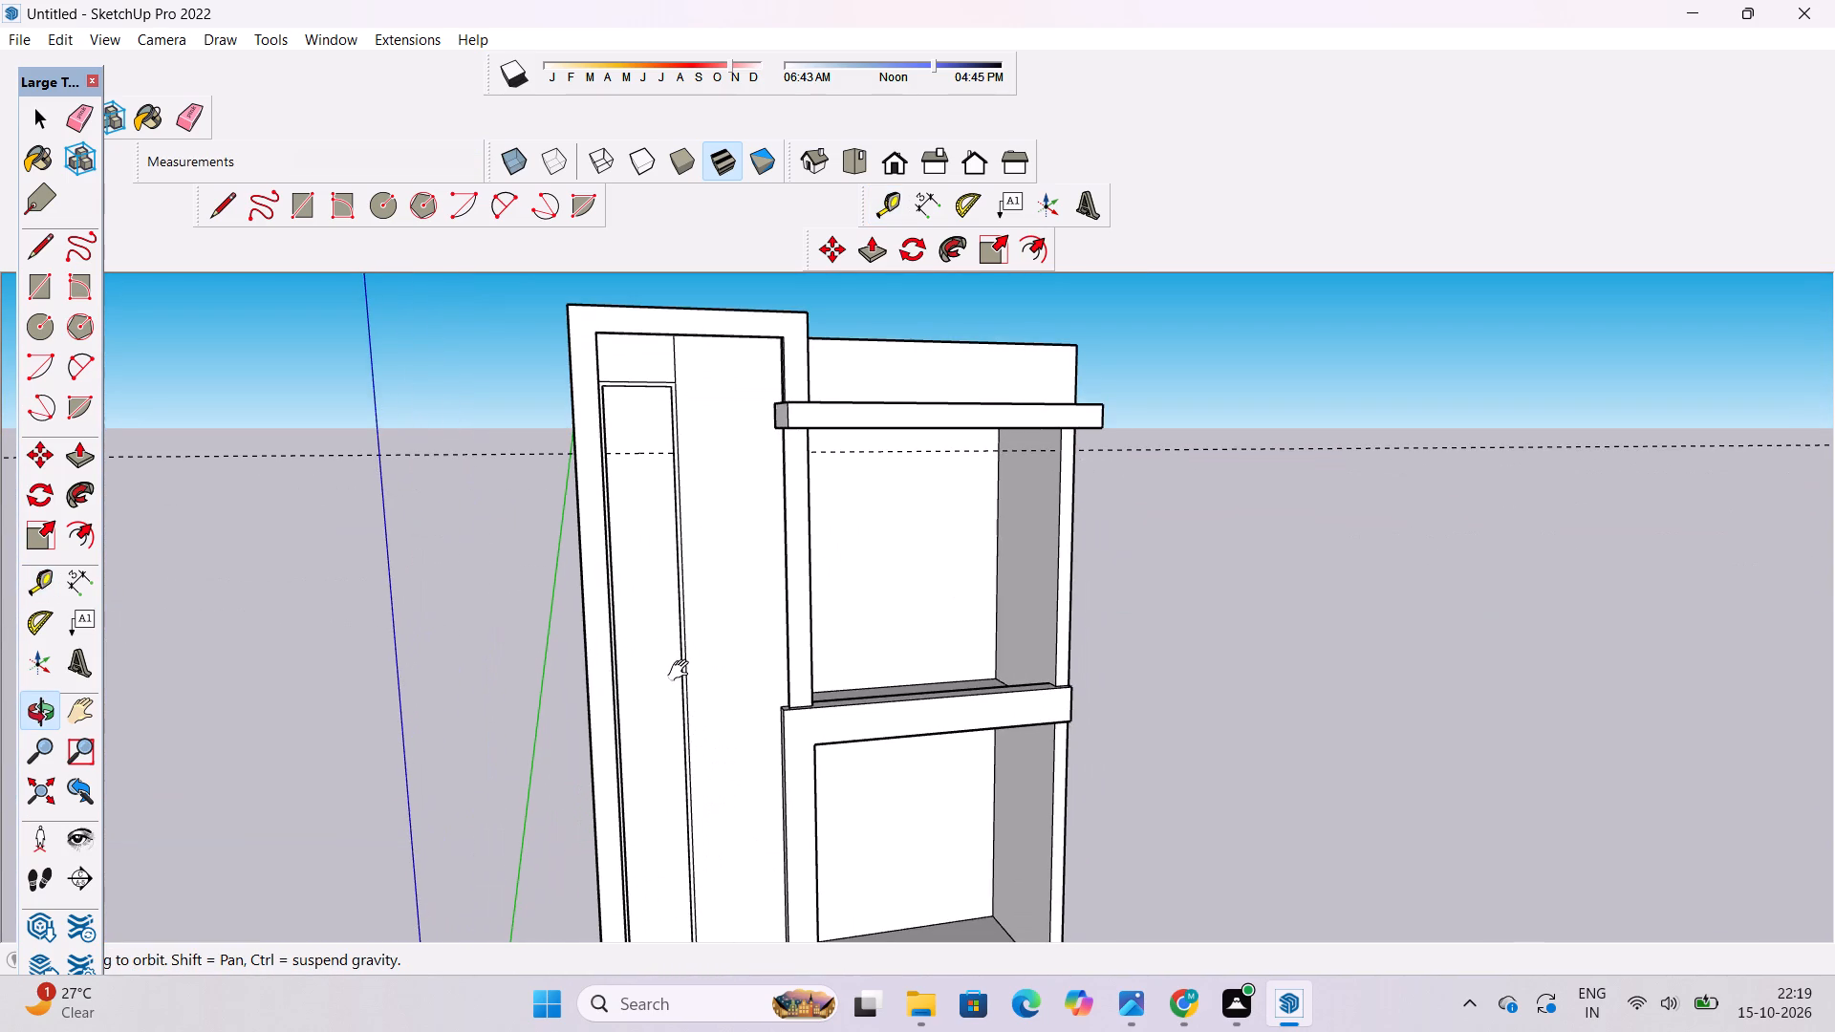
scroll(669, 613, "down", 4, "shift")
left_click_drag(659, 627, 652, 642, "shift")
left_click_drag(652, 643, 640, 539, "shift")
left_click_drag(639, 531, 647, 565, "shift")
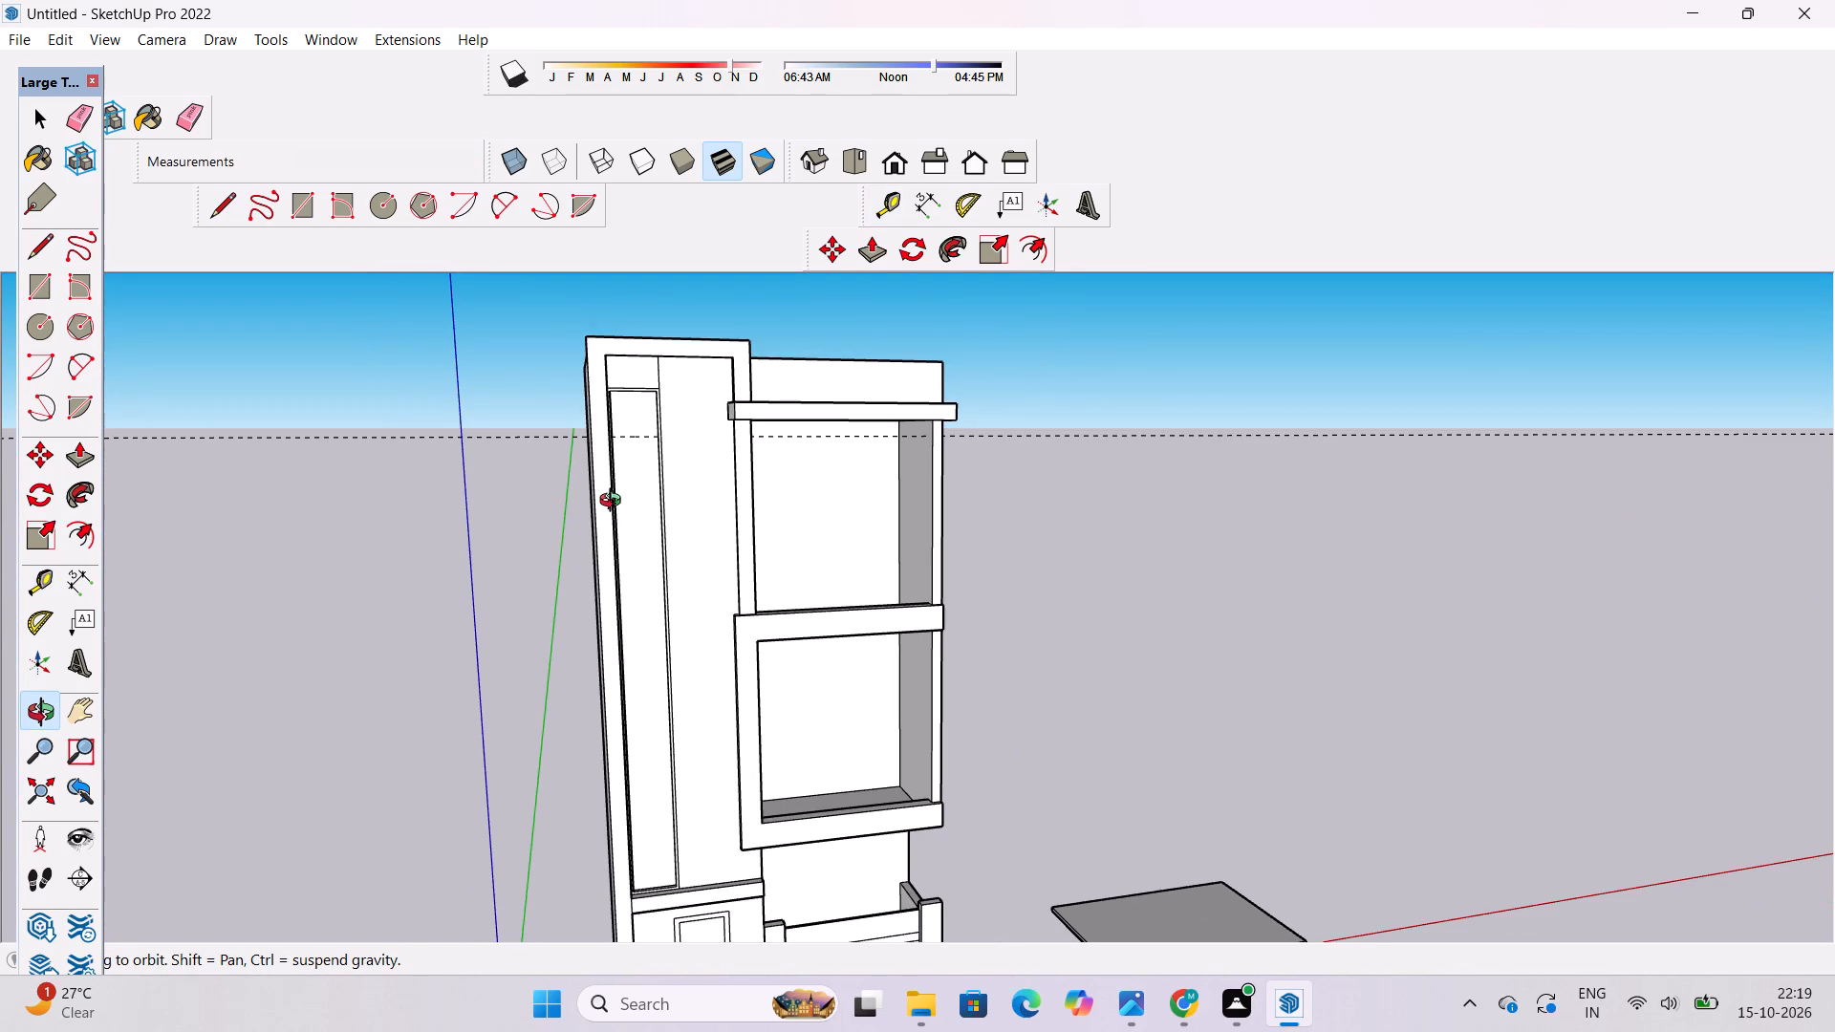
left_click_drag(748, 559, 666, 574)
scroll(647, 529, "up", 4)
left_click_drag(647, 514, 672, 603, "shift")
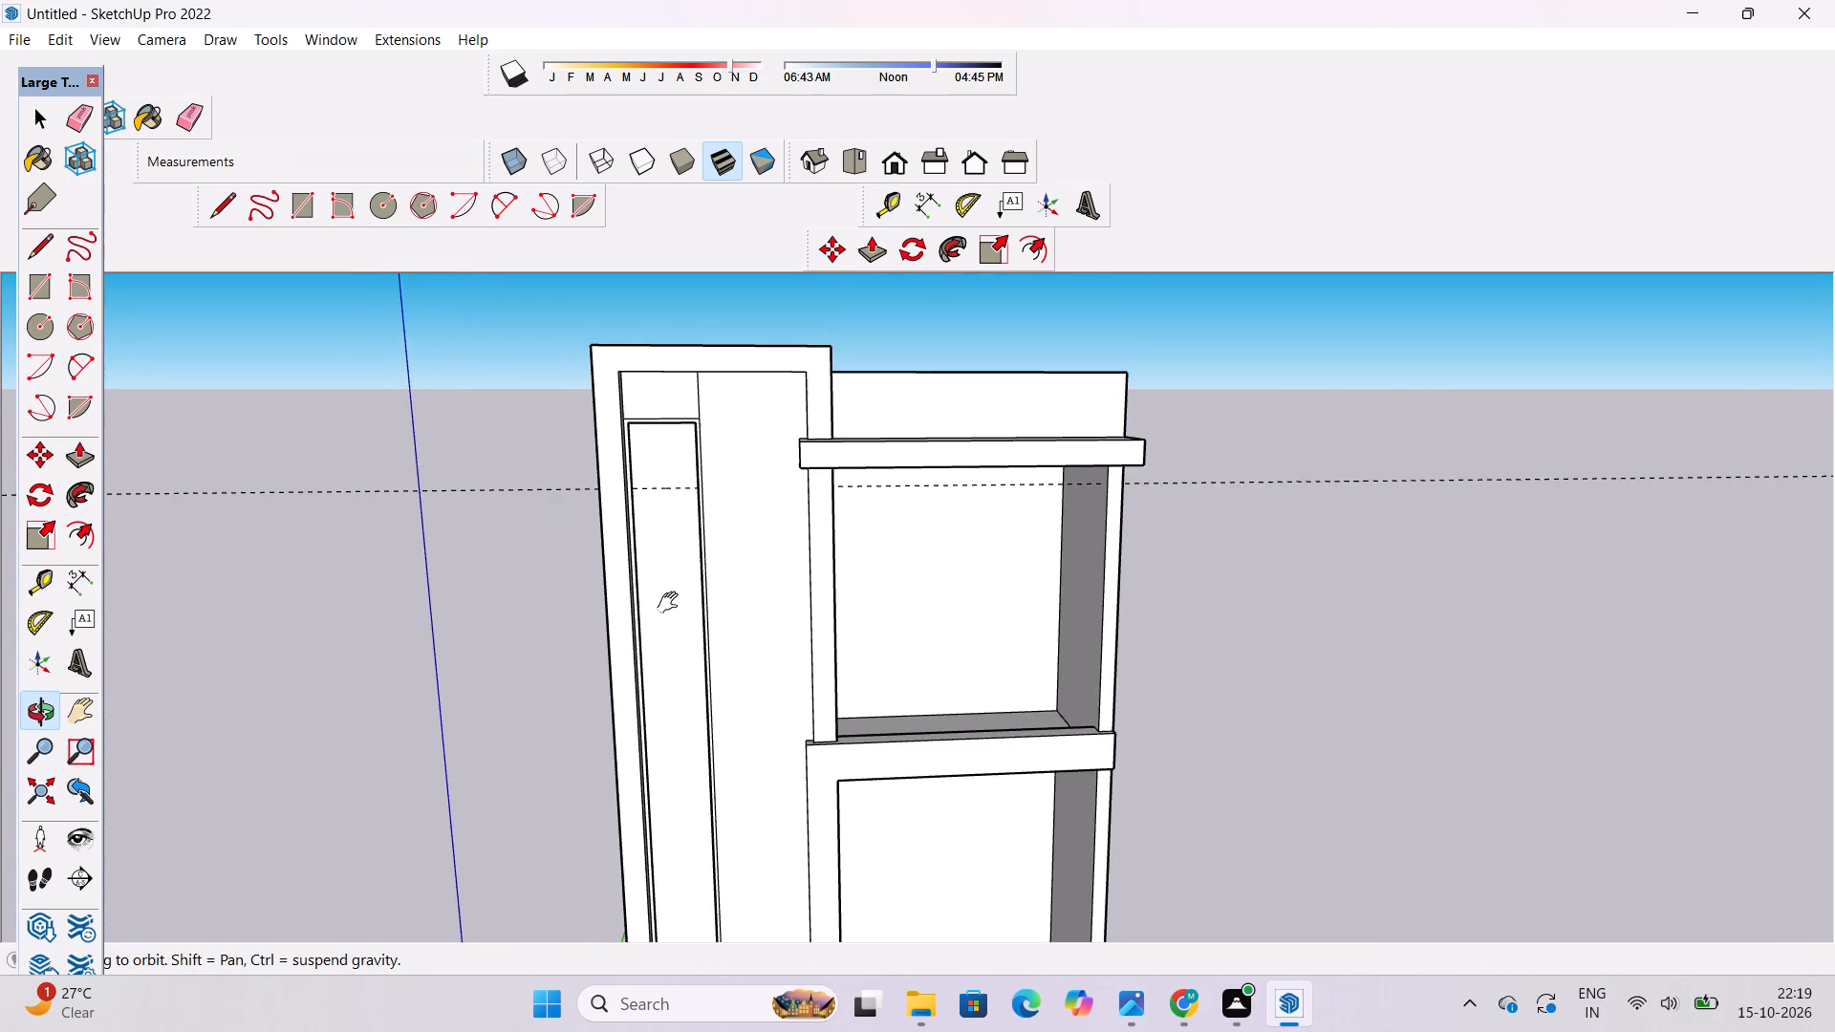
scroll(651, 527, "up", 5)
left_click_drag(642, 519, 645, 534, "shift")
Draw a horizontal line across the recessed strip along the guide and erase the guide.
key("l")
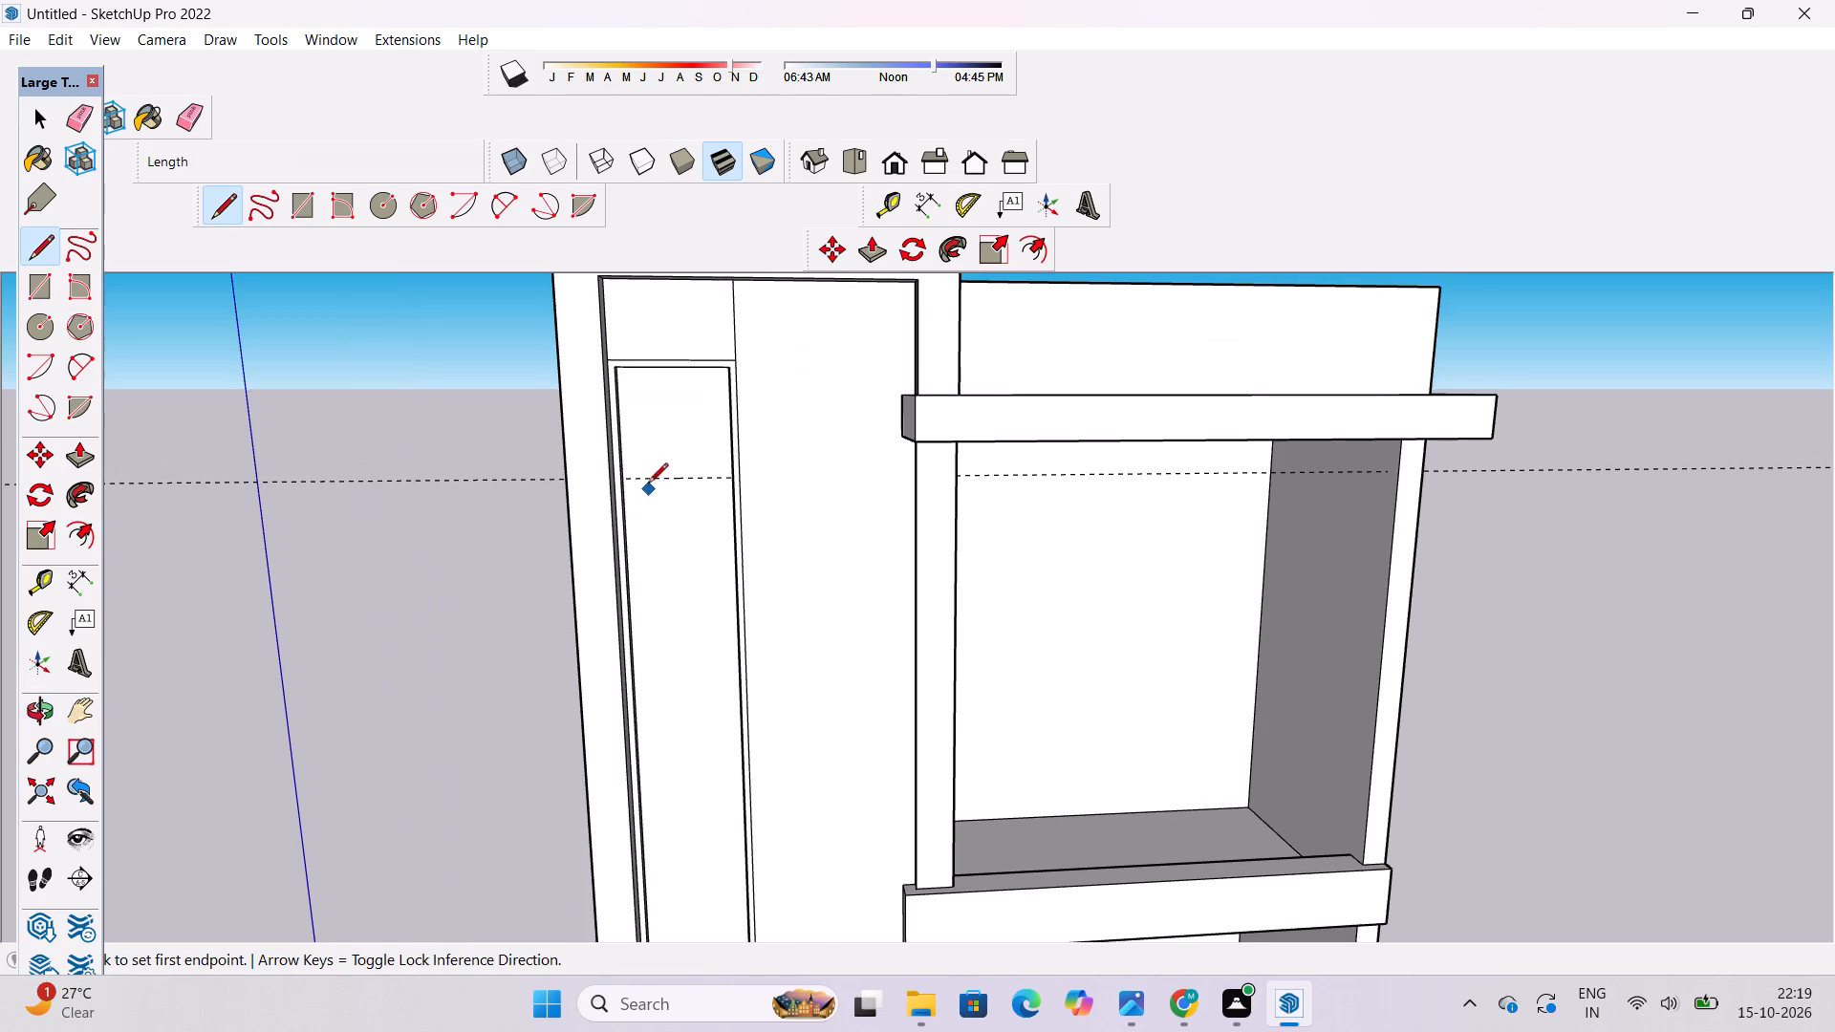
scroll(649, 483, "up", 13)
left_click(572, 463)
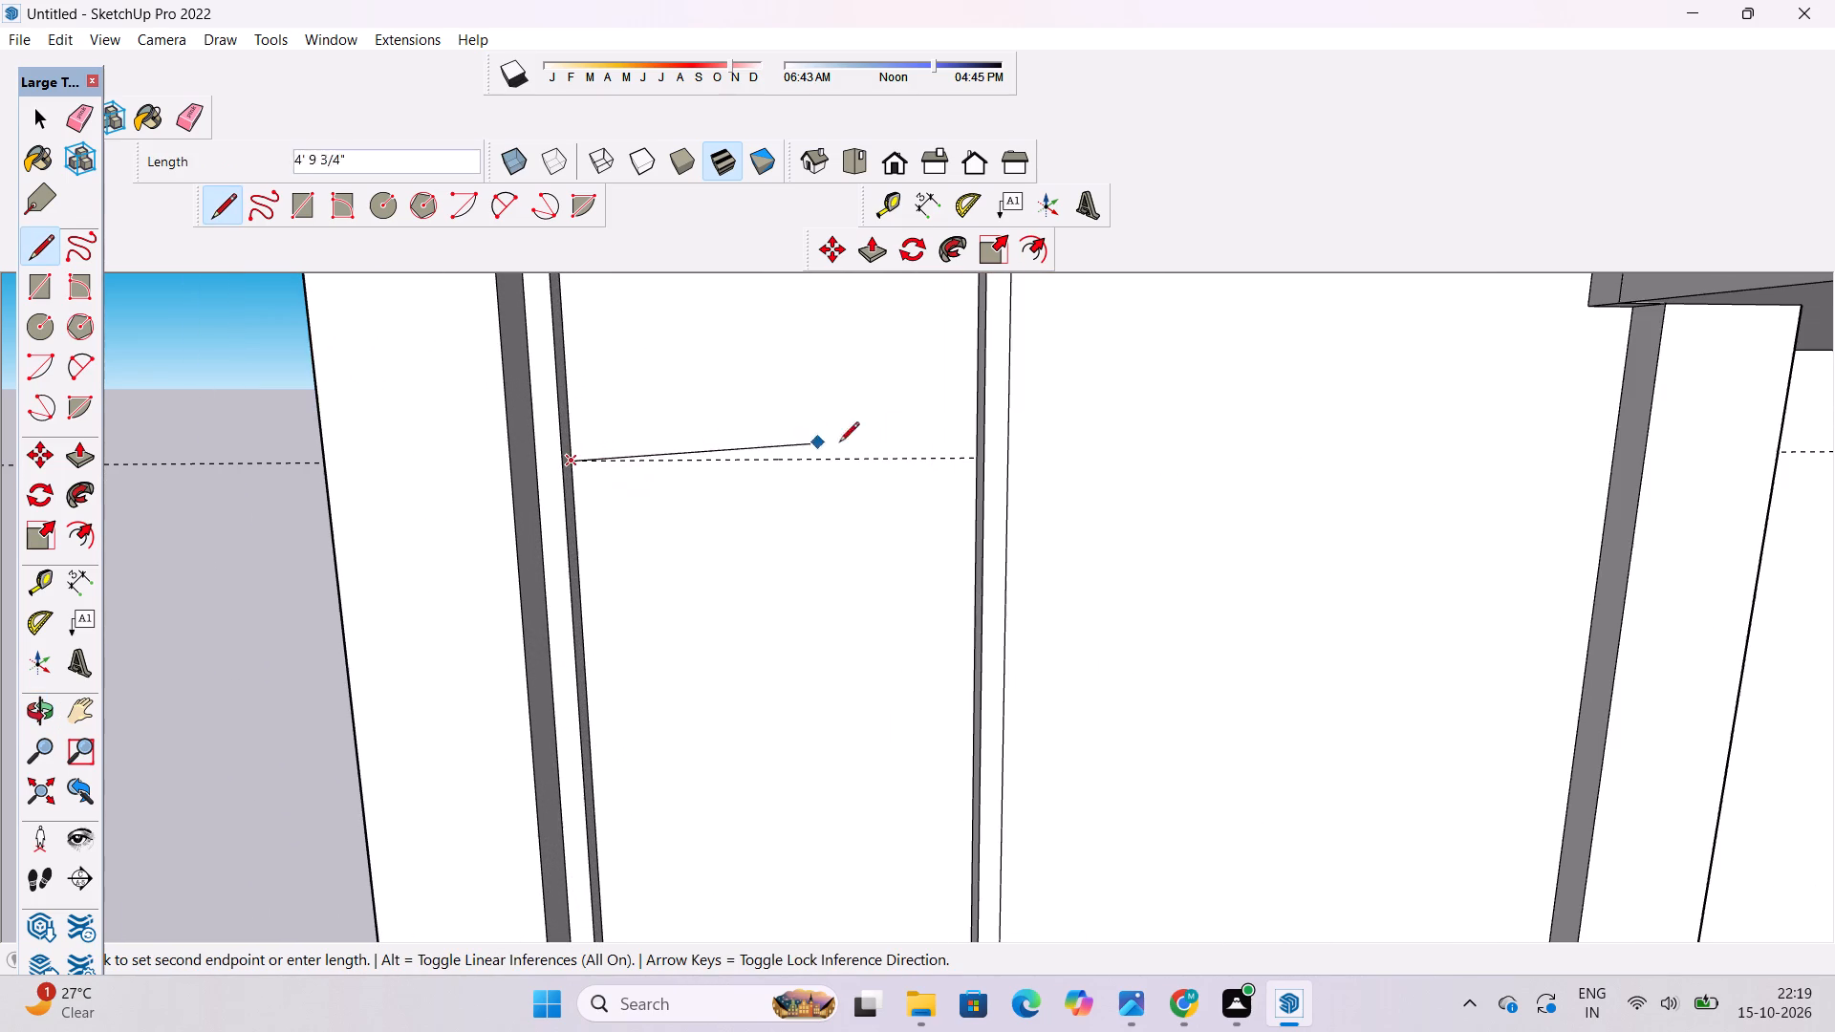
left_click(971, 460)
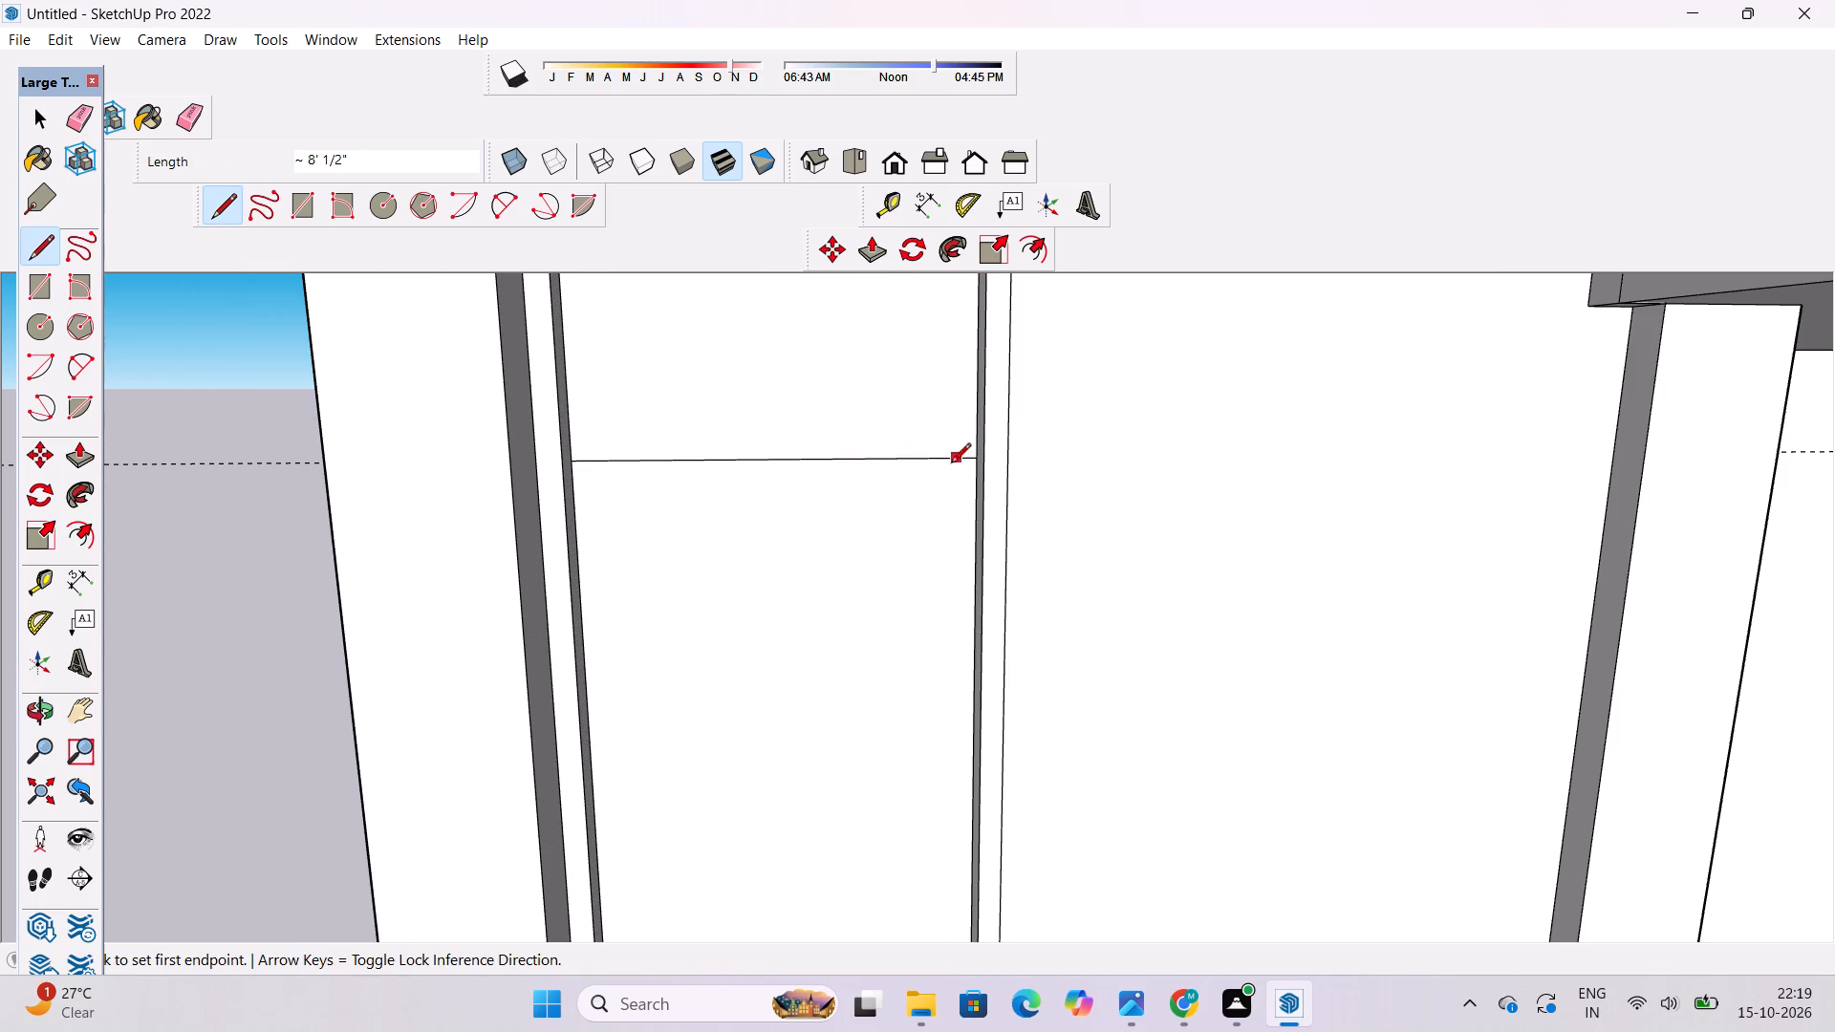
key("e")
left_click(243, 462)
key("space")
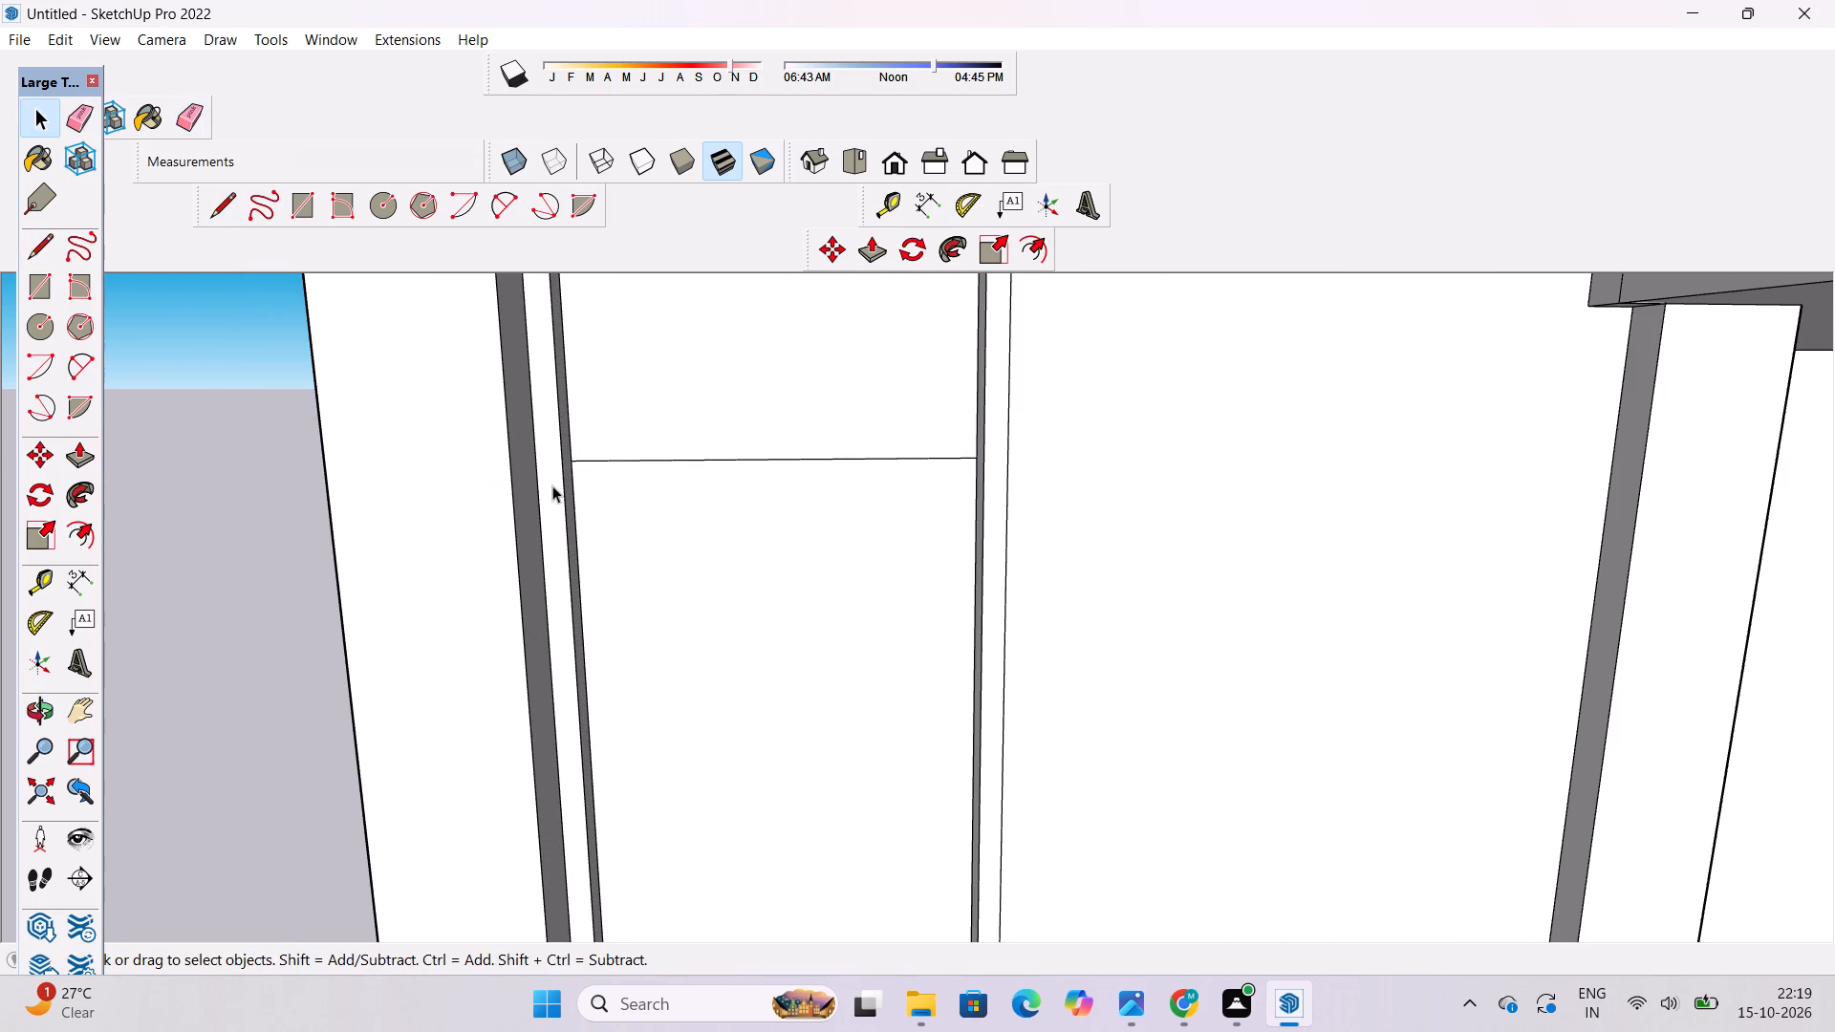
Copy the horizontal line 8' downward and repeat it as an array of 10 copies along the recessed strip.
key("m")
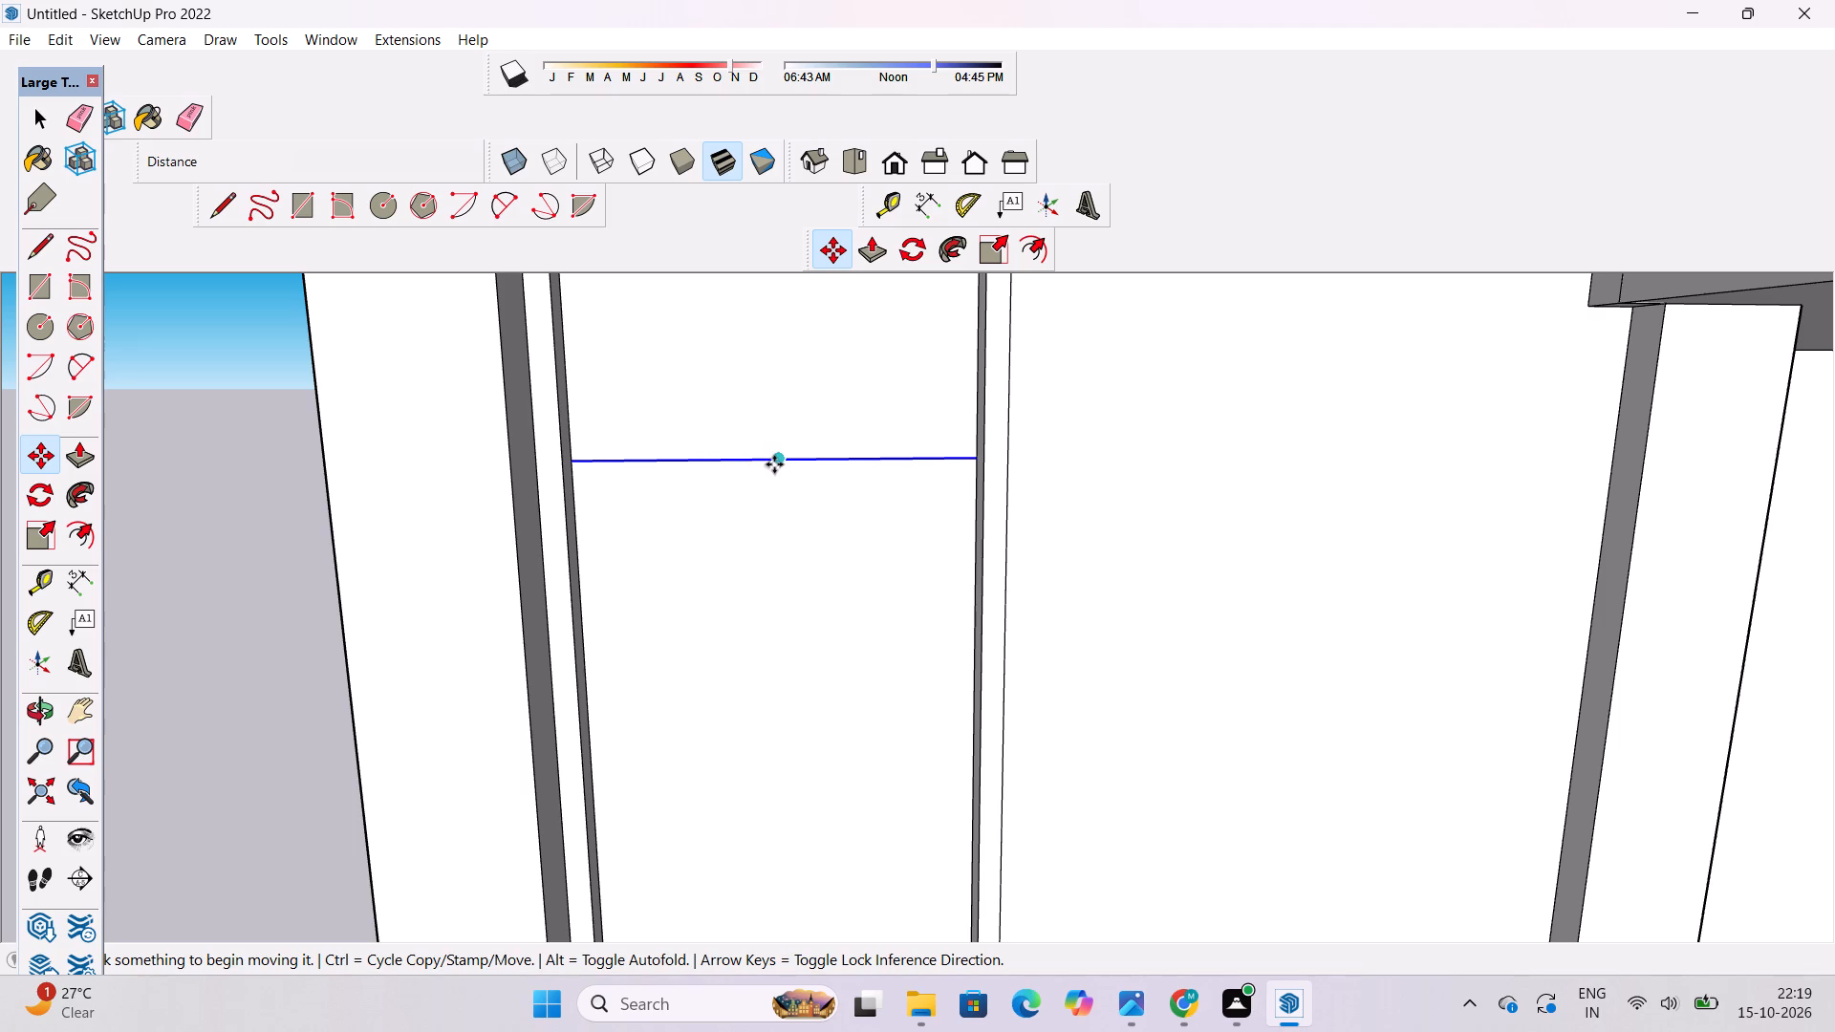
left_click(776, 462)
scroll(790, 512, "down", 4)
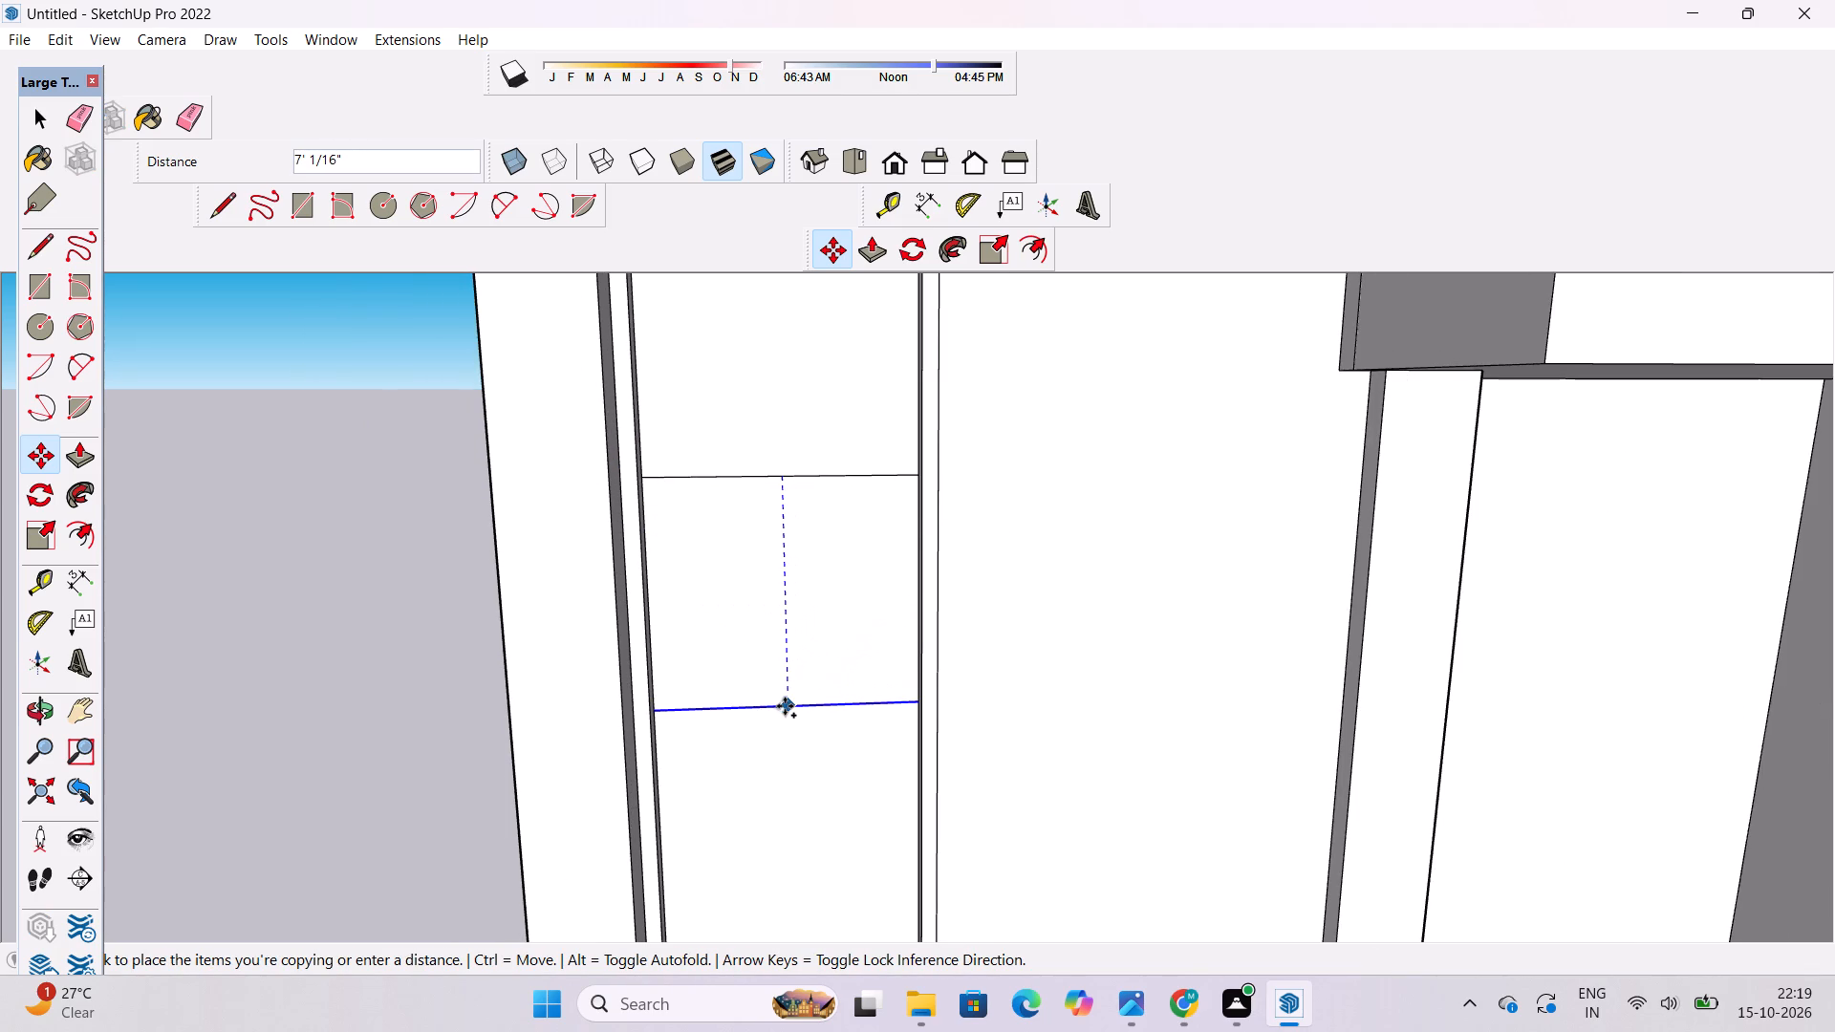
type("8'")
key("Return")
type("*10")
key("Return")
Examine the divided strip, window bays and ledges of the building front from several angles and distances.
key("o")
scroll(695, 621, "down", 12)
scroll(753, 809, "down", 4)
left_click_drag(741, 827, 707, 560, "shift")
scroll(722, 731, "down", 5)
left_click_drag(735, 818, 706, 657)
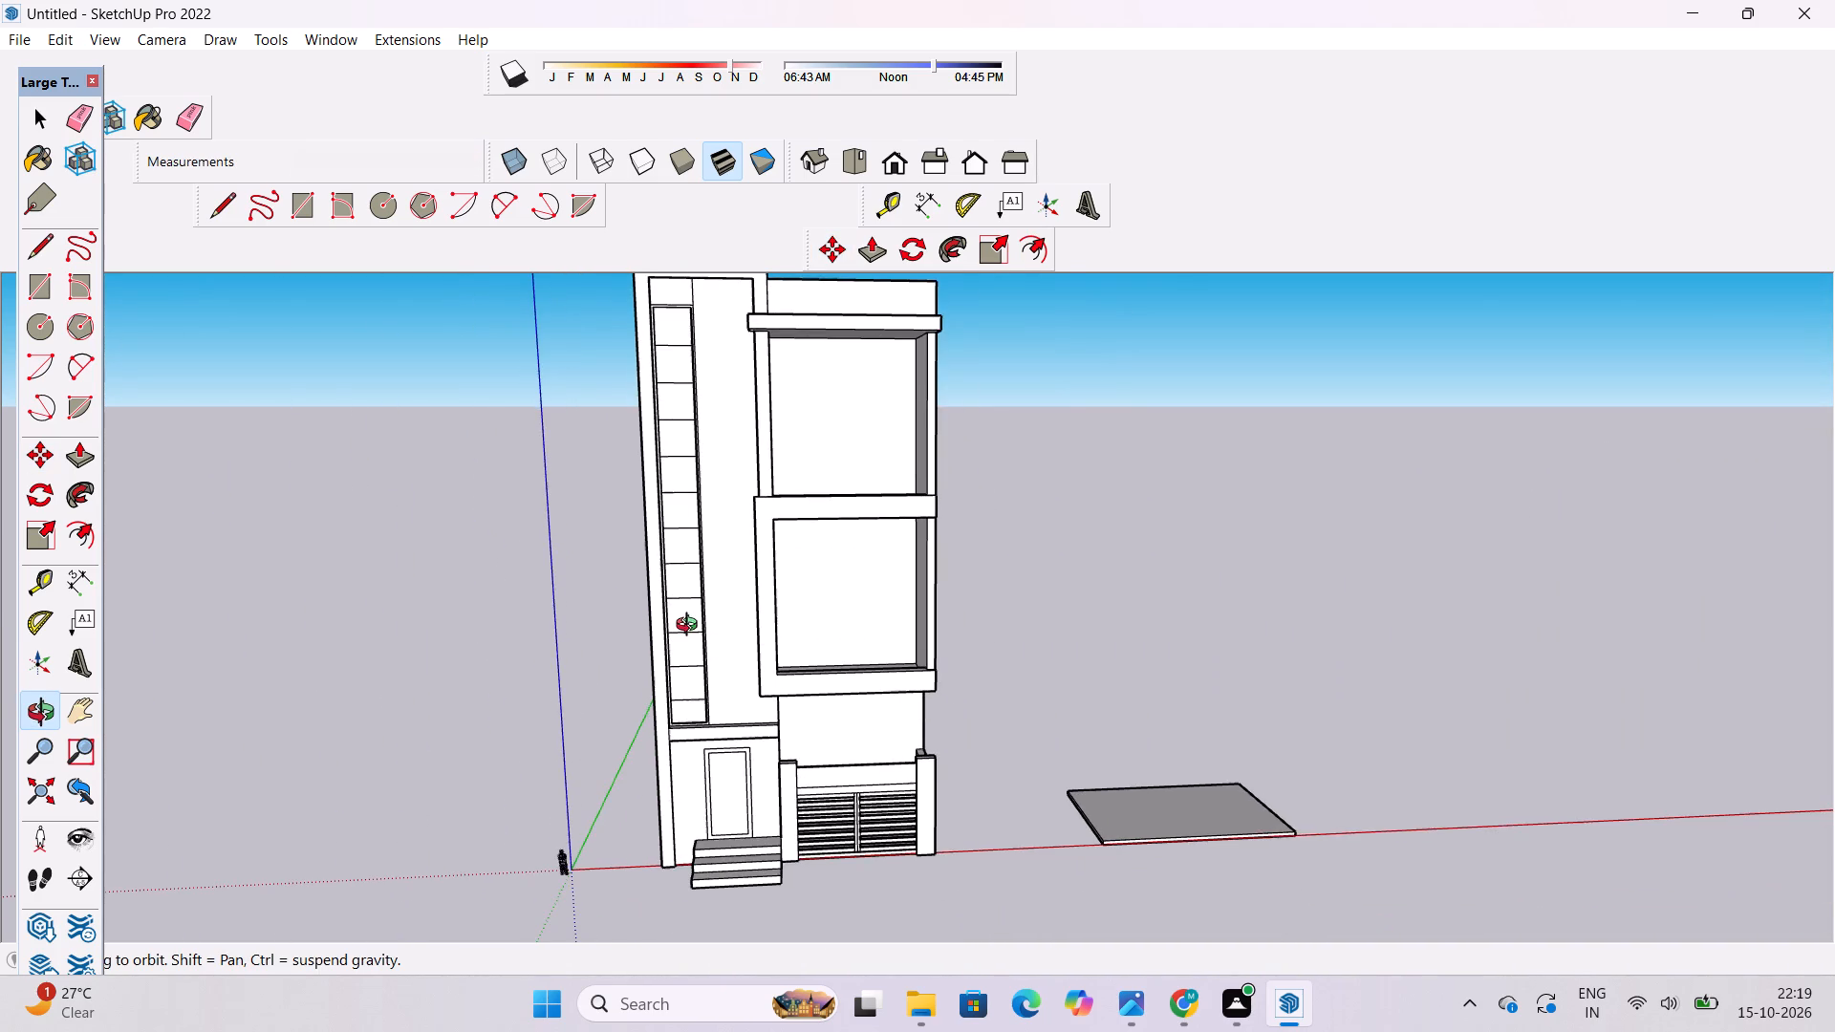
scroll(691, 627, "up", 4)
left_click_drag(905, 698, 578, 728)
left_click_drag(523, 679, 883, 647)
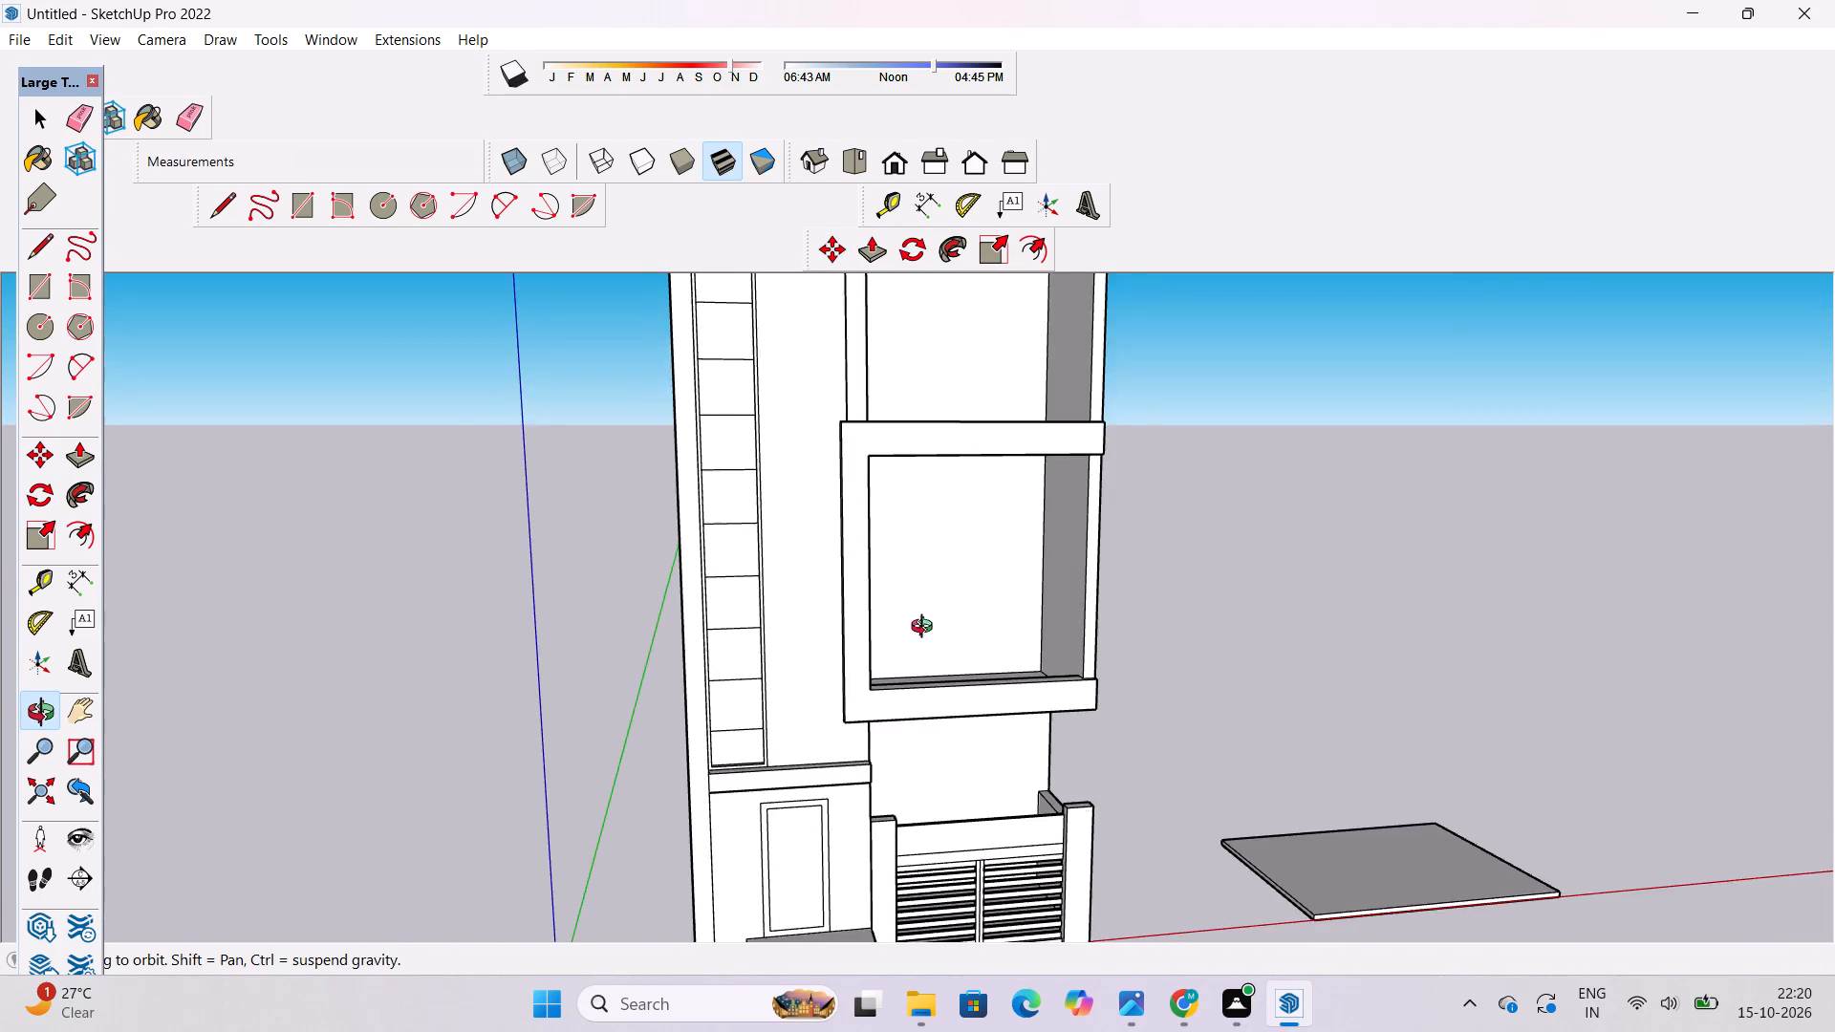
scroll(827, 656, "up", 5)
scroll(769, 673, "down", 6)
left_click_drag(813, 712, 776, 733, "shift")
scroll(746, 727, "down", 2)
left_click_drag(763, 718, 618, 727)
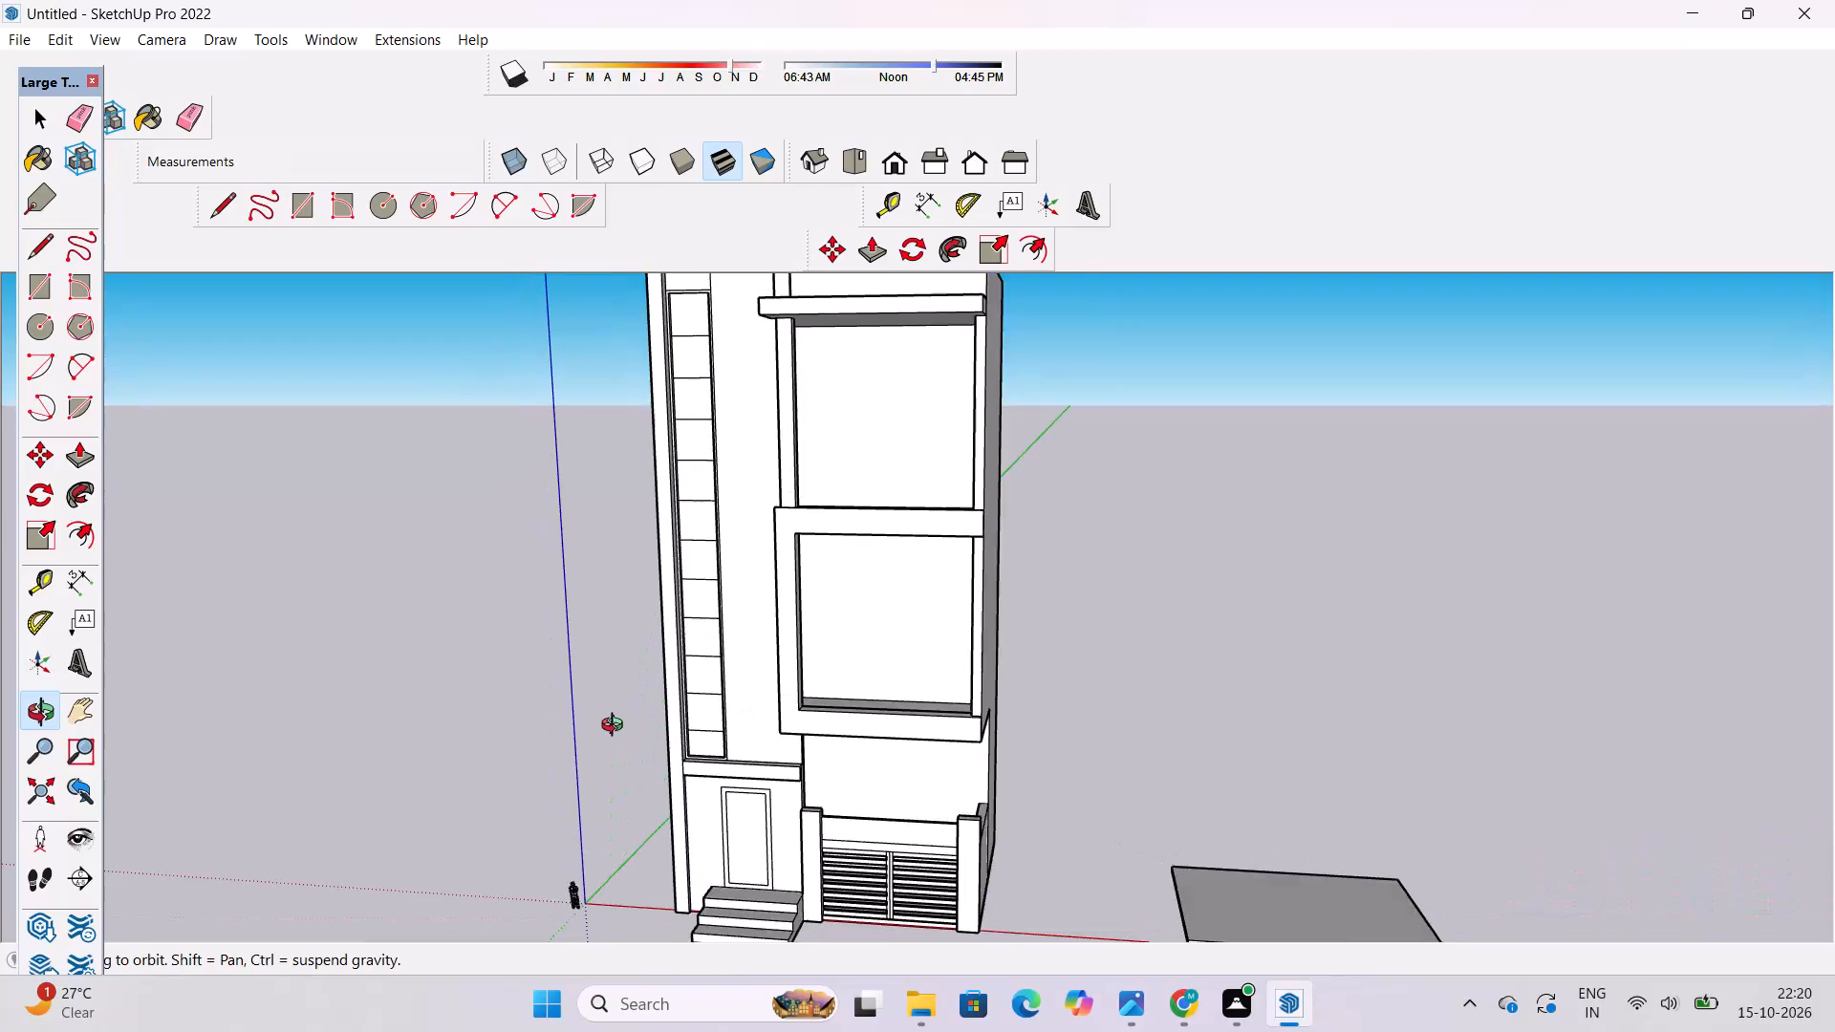
scroll(615, 727, "down", 6)
left_click_drag(668, 700, 682, 756, "shift")
left_click_drag(682, 756, 720, 700)
scroll(671, 725, "up", 1)
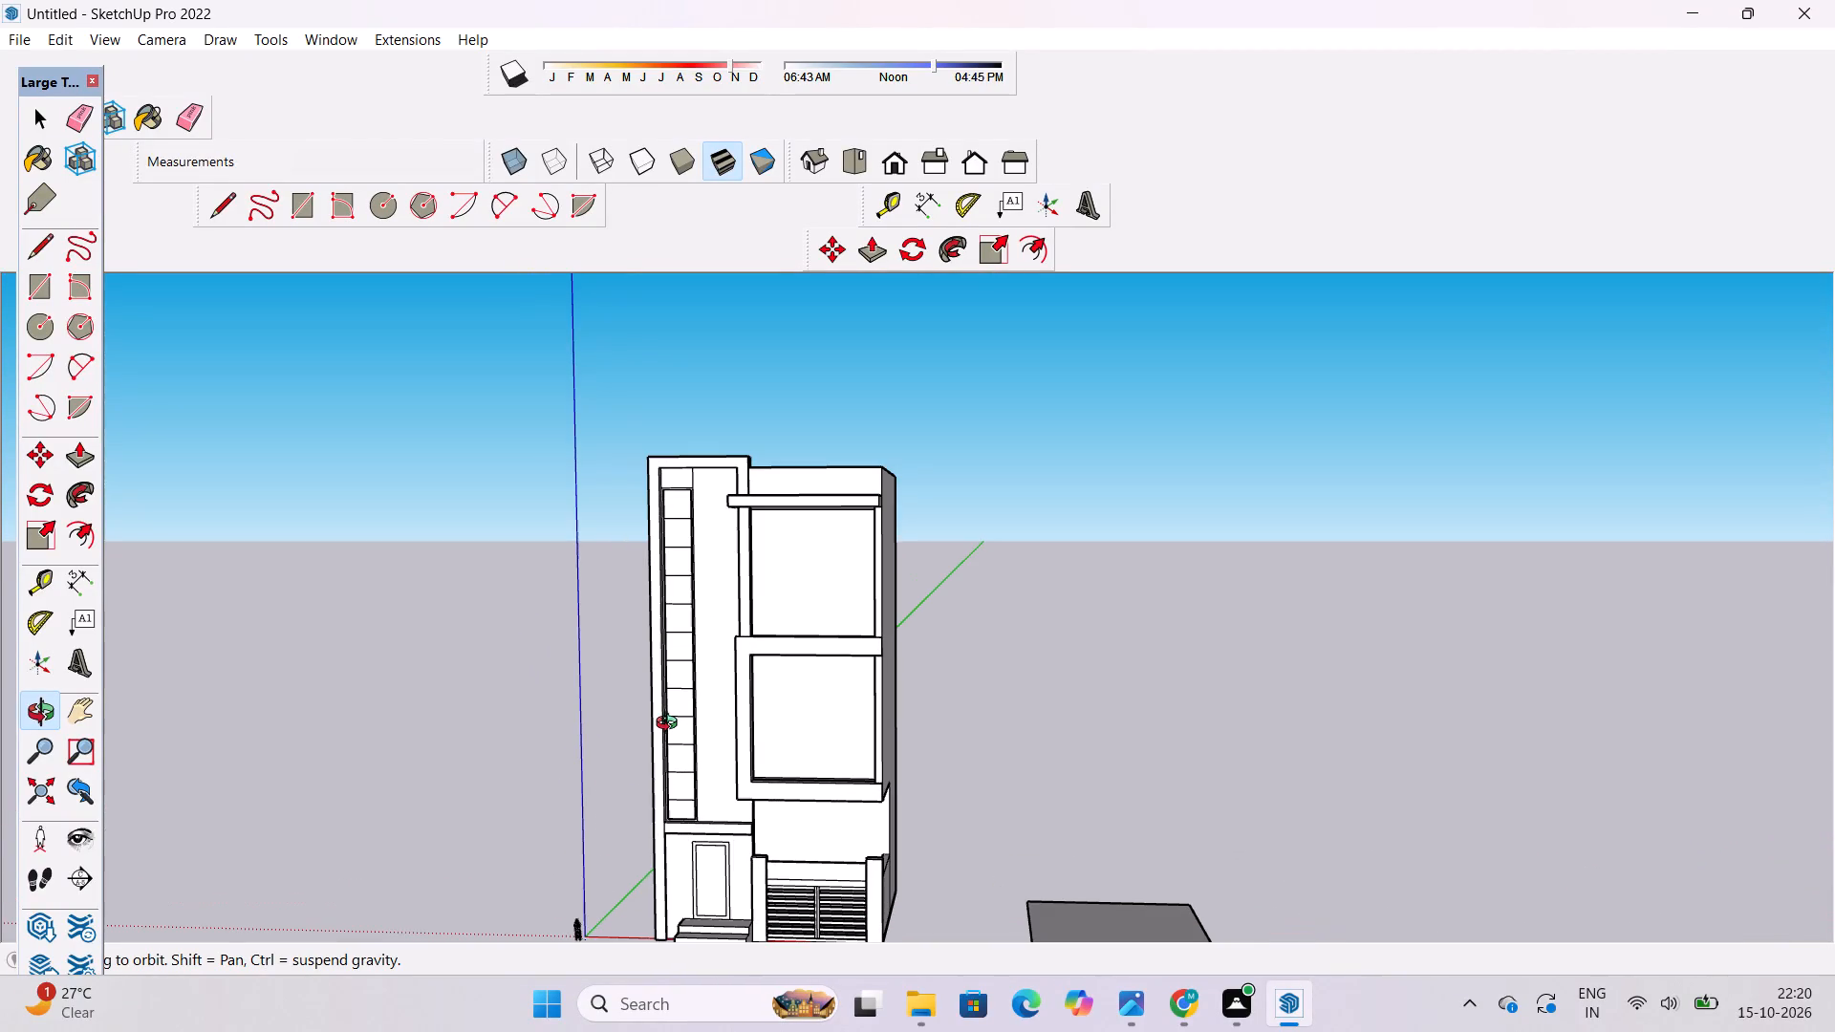
scroll(663, 750, "up", 2)
left_click_drag(660, 747, 732, 740)
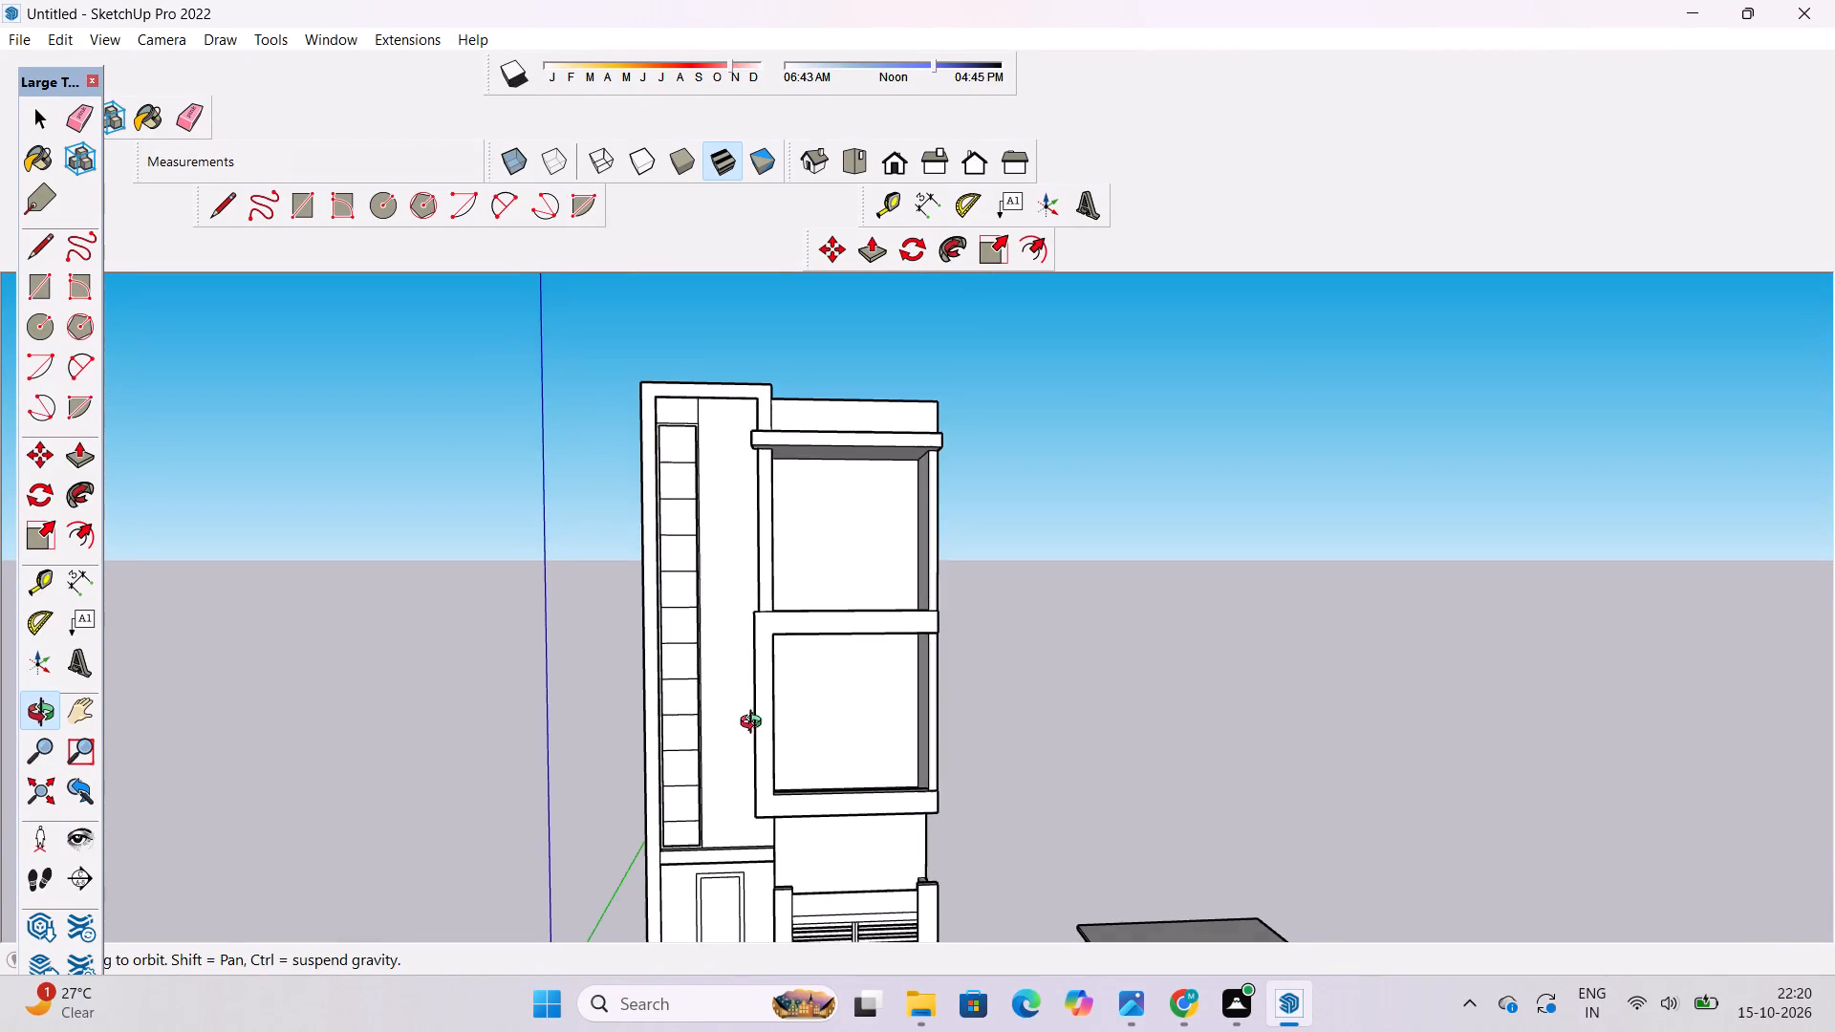
scroll(733, 682, "up", 2)
left_click_drag(726, 680, 758, 708)
scroll(723, 693, "up", 3)
scroll(720, 690, "down", 3)
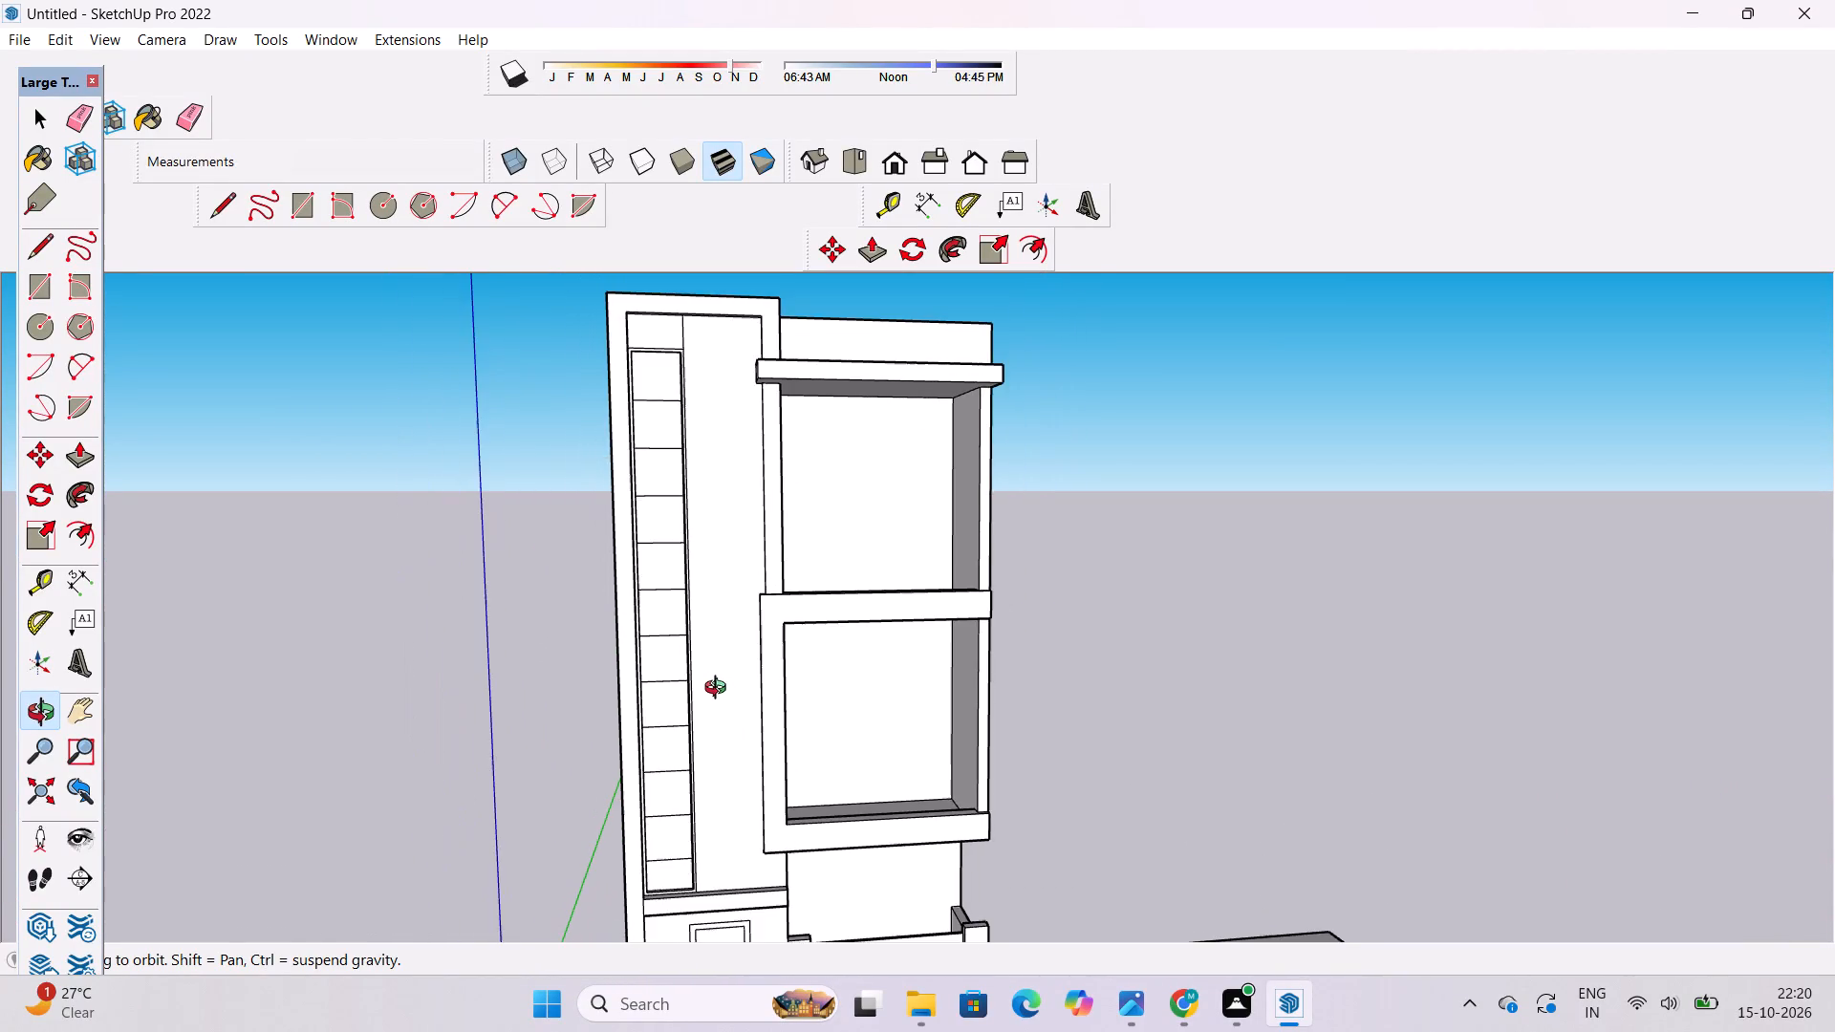
left_click_drag(720, 678, 753, 812, "shift")
scroll(733, 583, "up", 5)
left_click_drag(733, 583, 878, 588)
left_click_drag(883, 585, 883, 674)
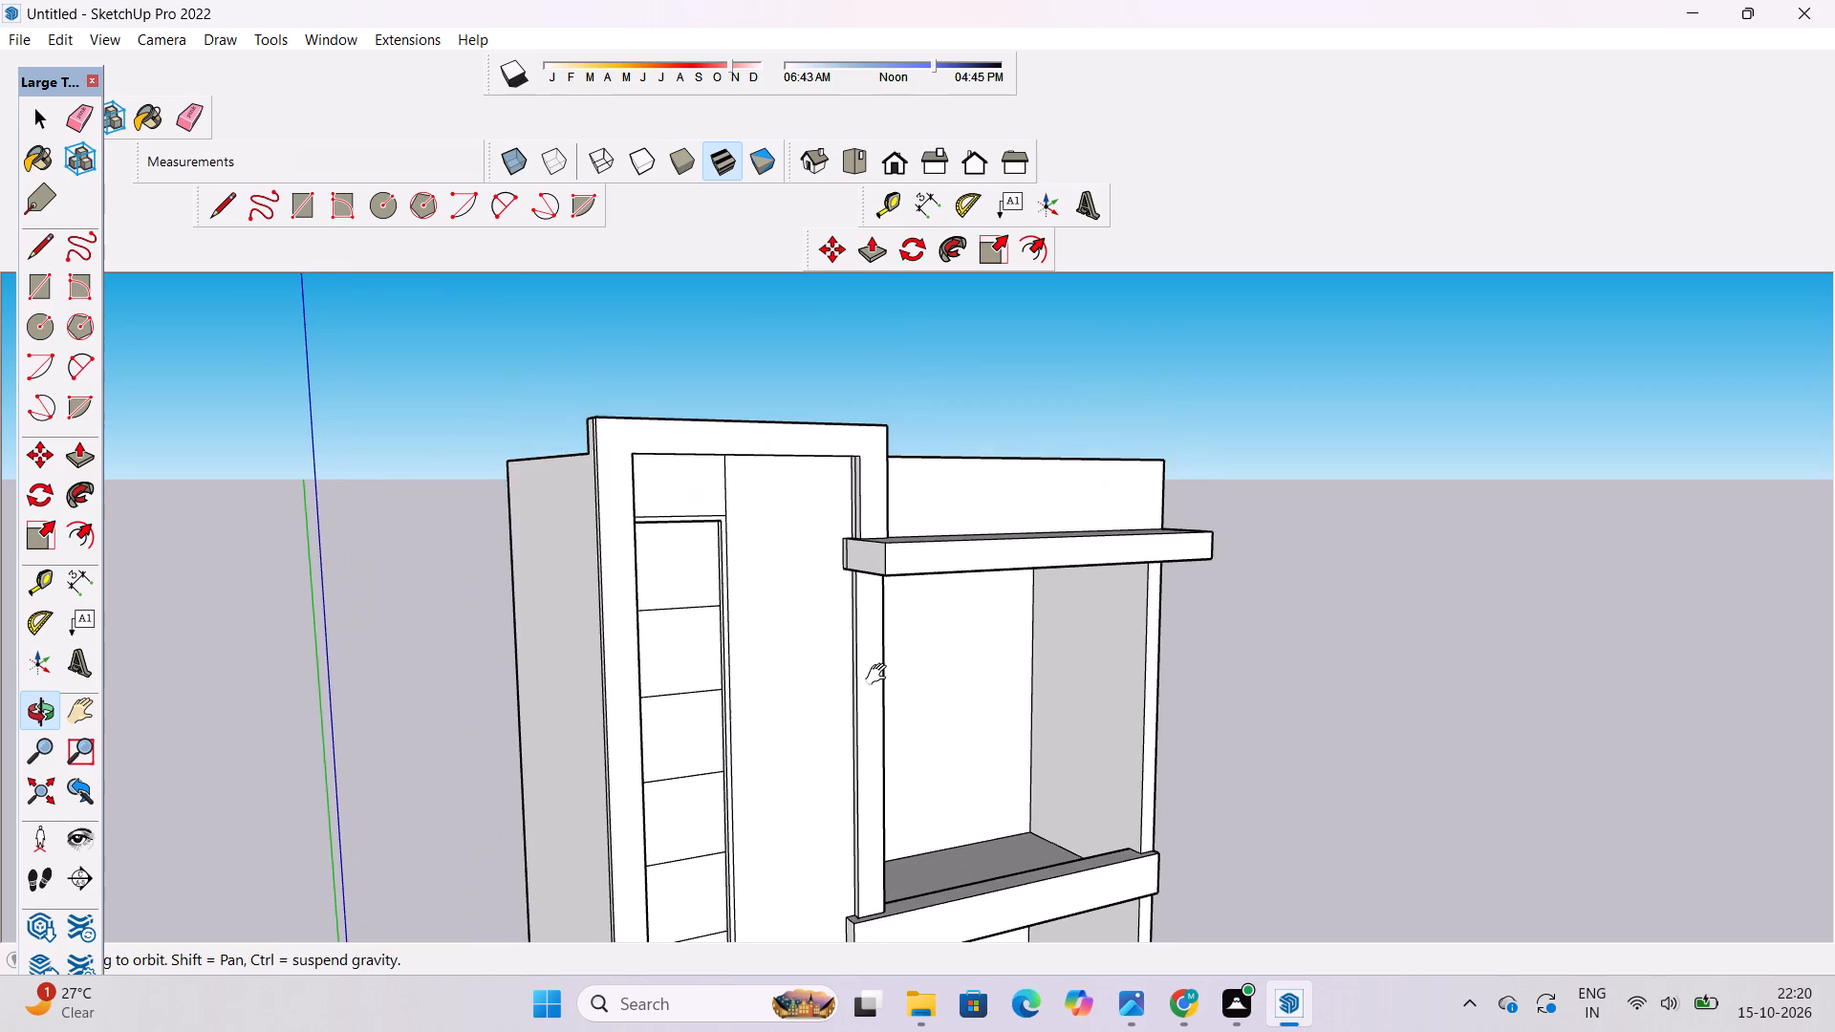
scroll(839, 583, "up", 2)
scroll(800, 570, "down", 3)
left_click_drag(808, 580, 911, 687)
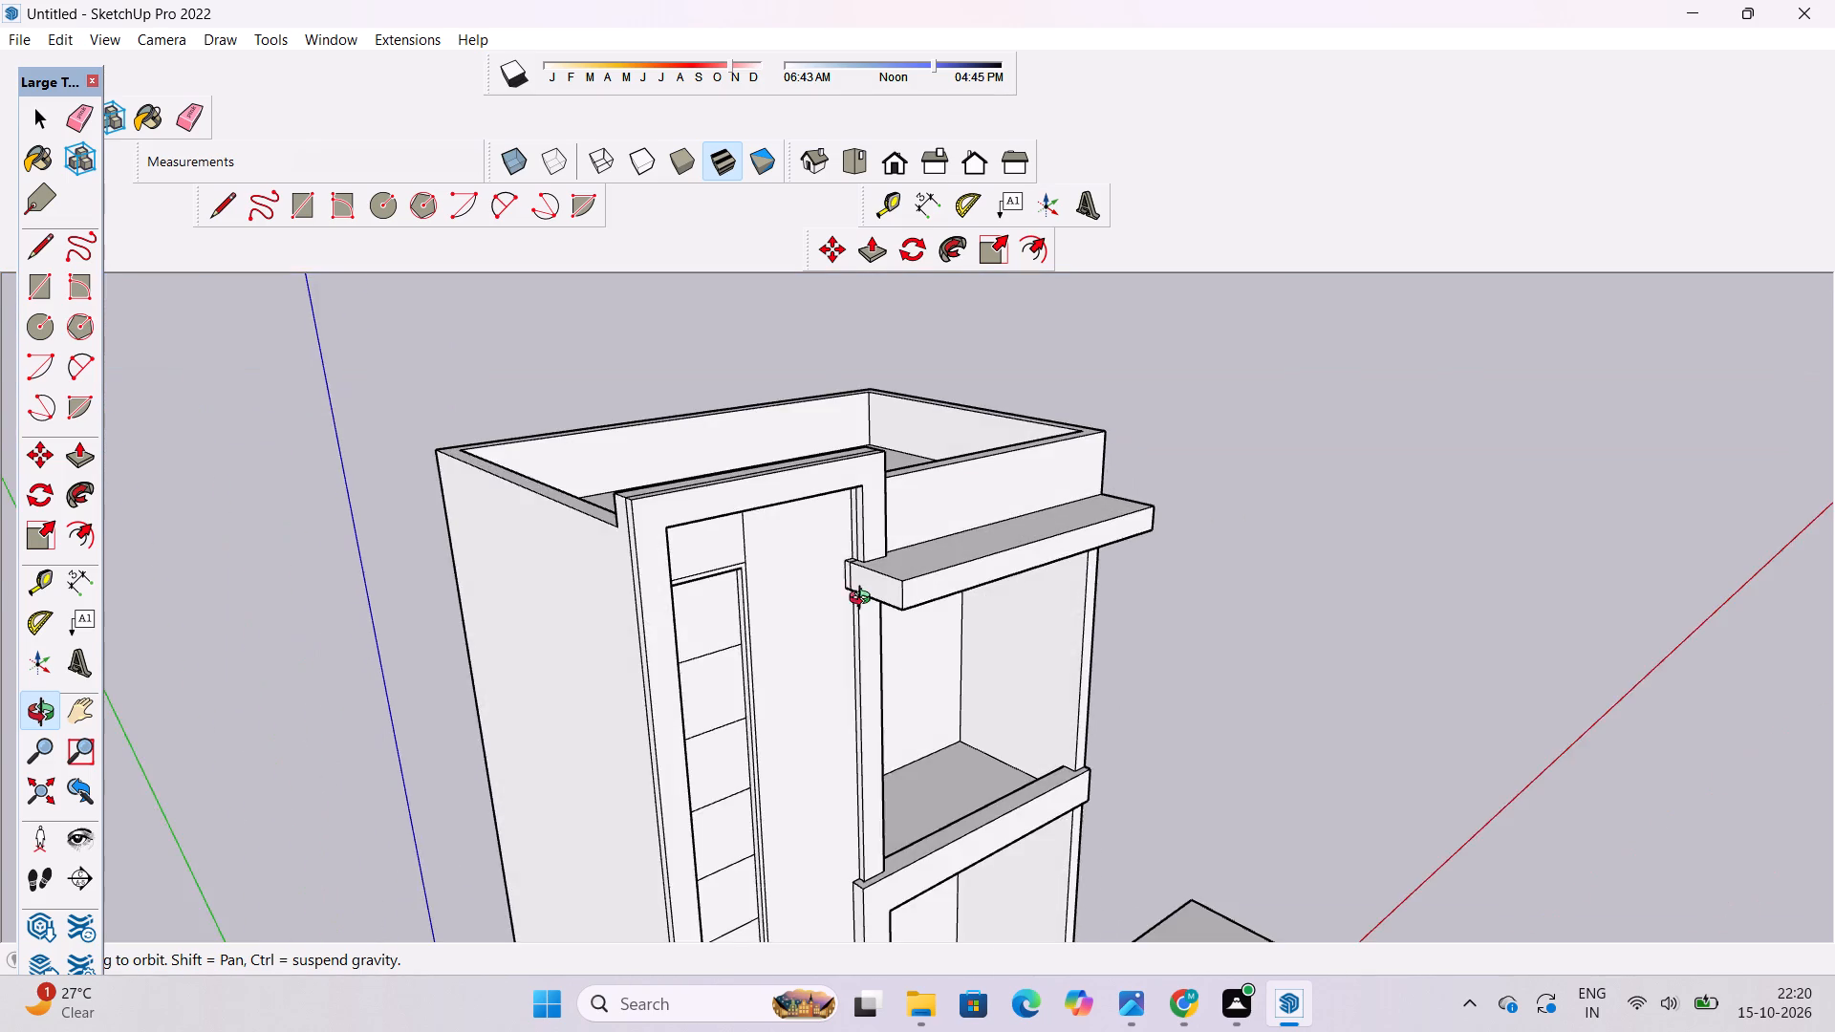
Erase the extra vertical line on the inner side face of the tall panel's frame, above the upper ledge.
scroll(862, 598, "up", 4)
left_click_drag(862, 598, 806, 650, "shift")
left_click_drag(806, 650, 849, 613)
left_click_drag(808, 636, 790, 566)
key("e")
scroll(811, 511, "up", 2)
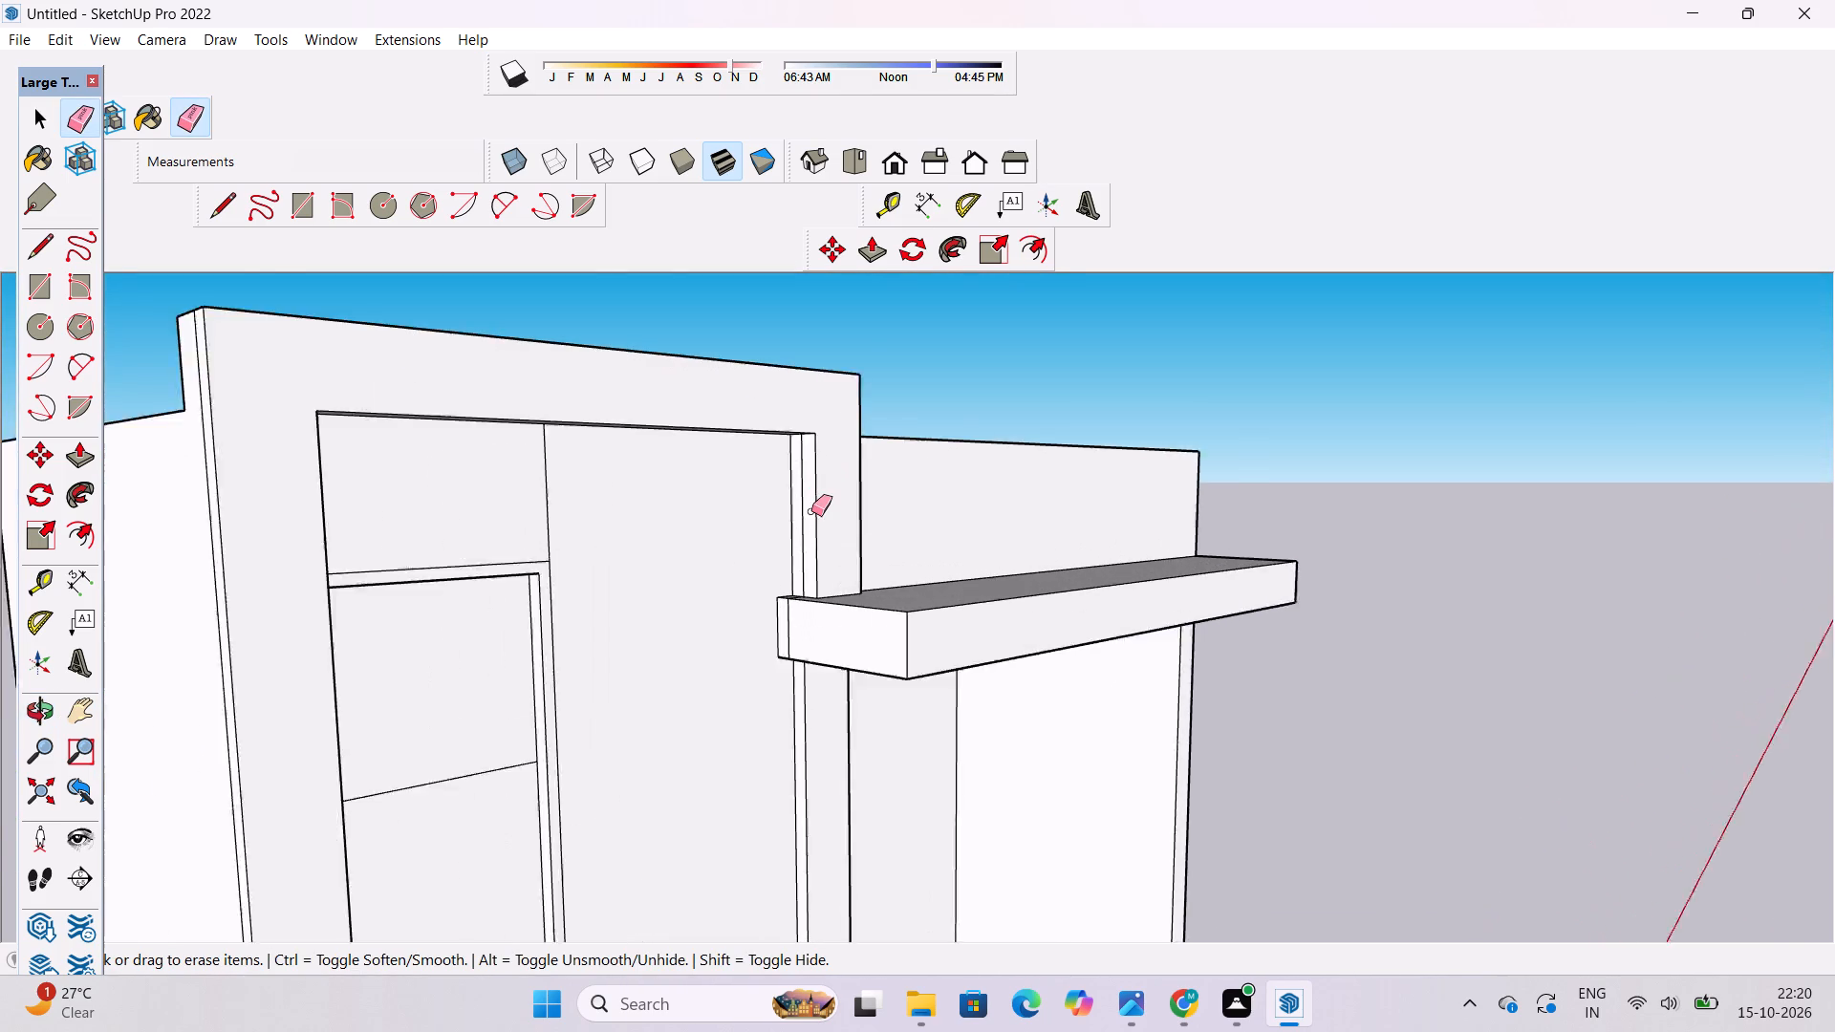
scroll(811, 511, "up", 3)
left_click(797, 486)
left_click_drag(797, 496, 798, 507)
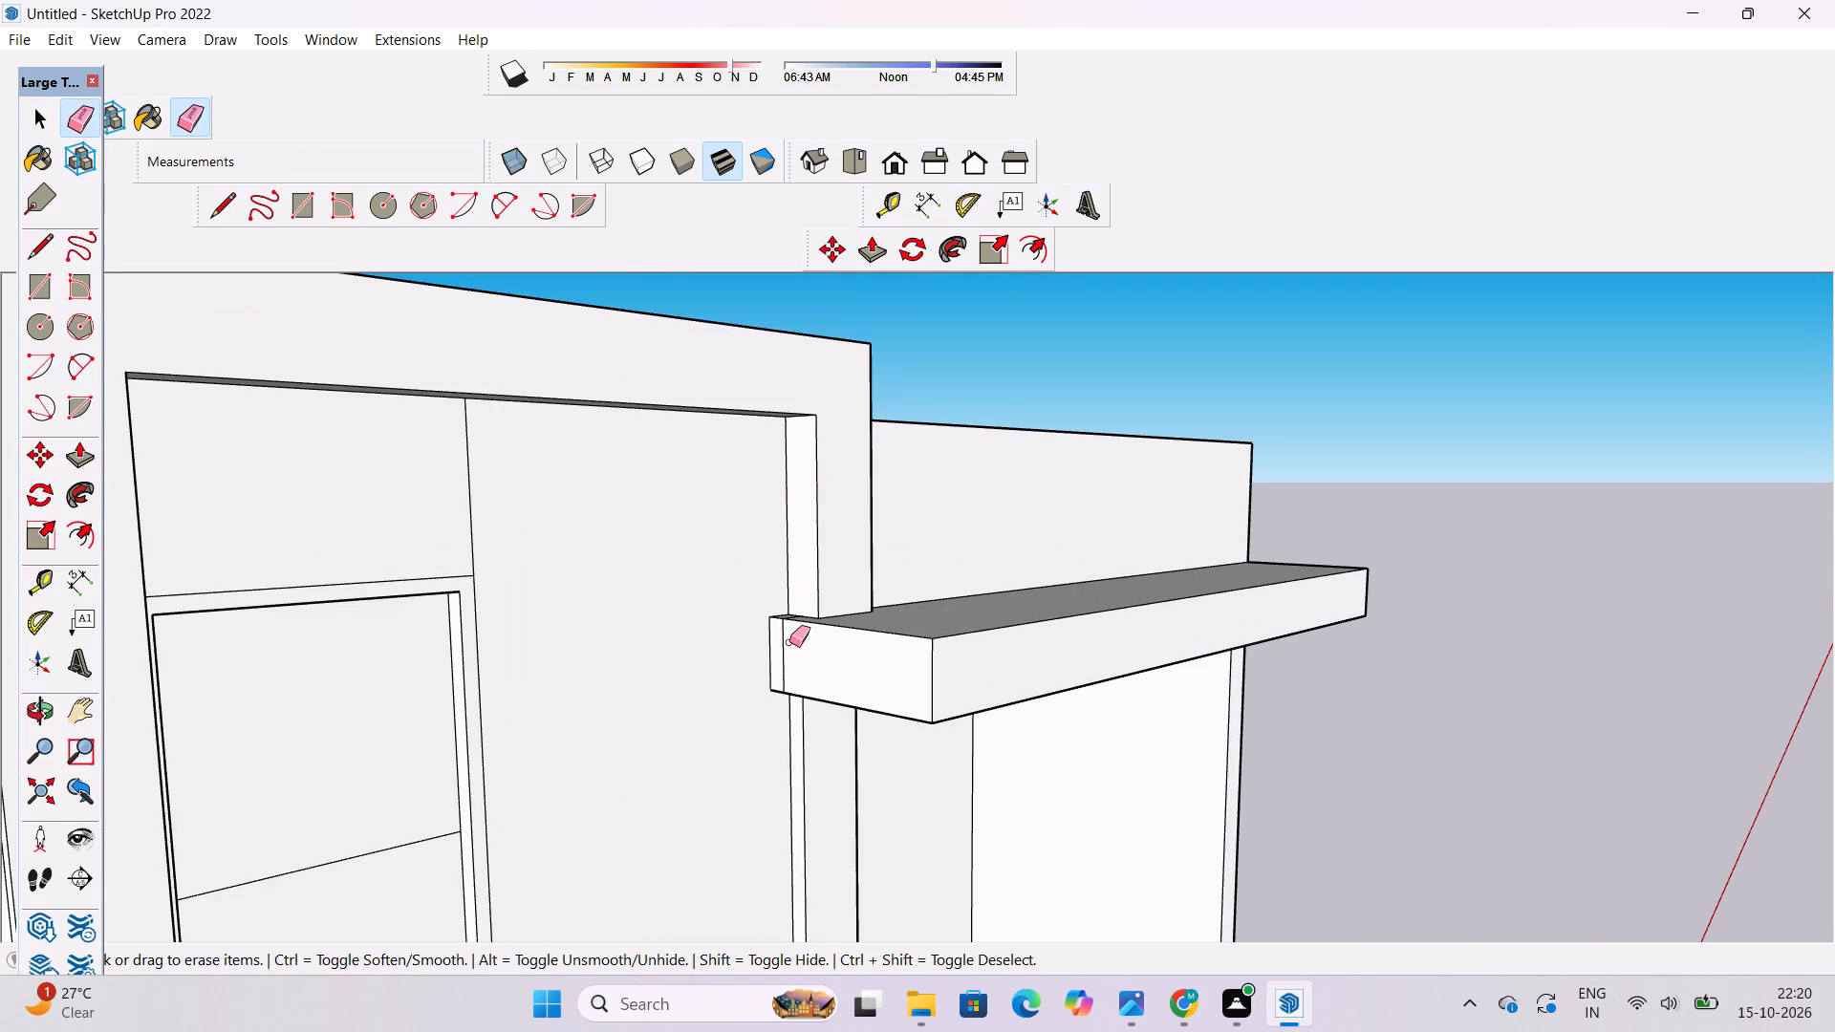
Erase the leftover seam lines on the end face, top and underside of the upper ledge beside the tall panel.
left_click(785, 638)
scroll(790, 603, "up", 10)
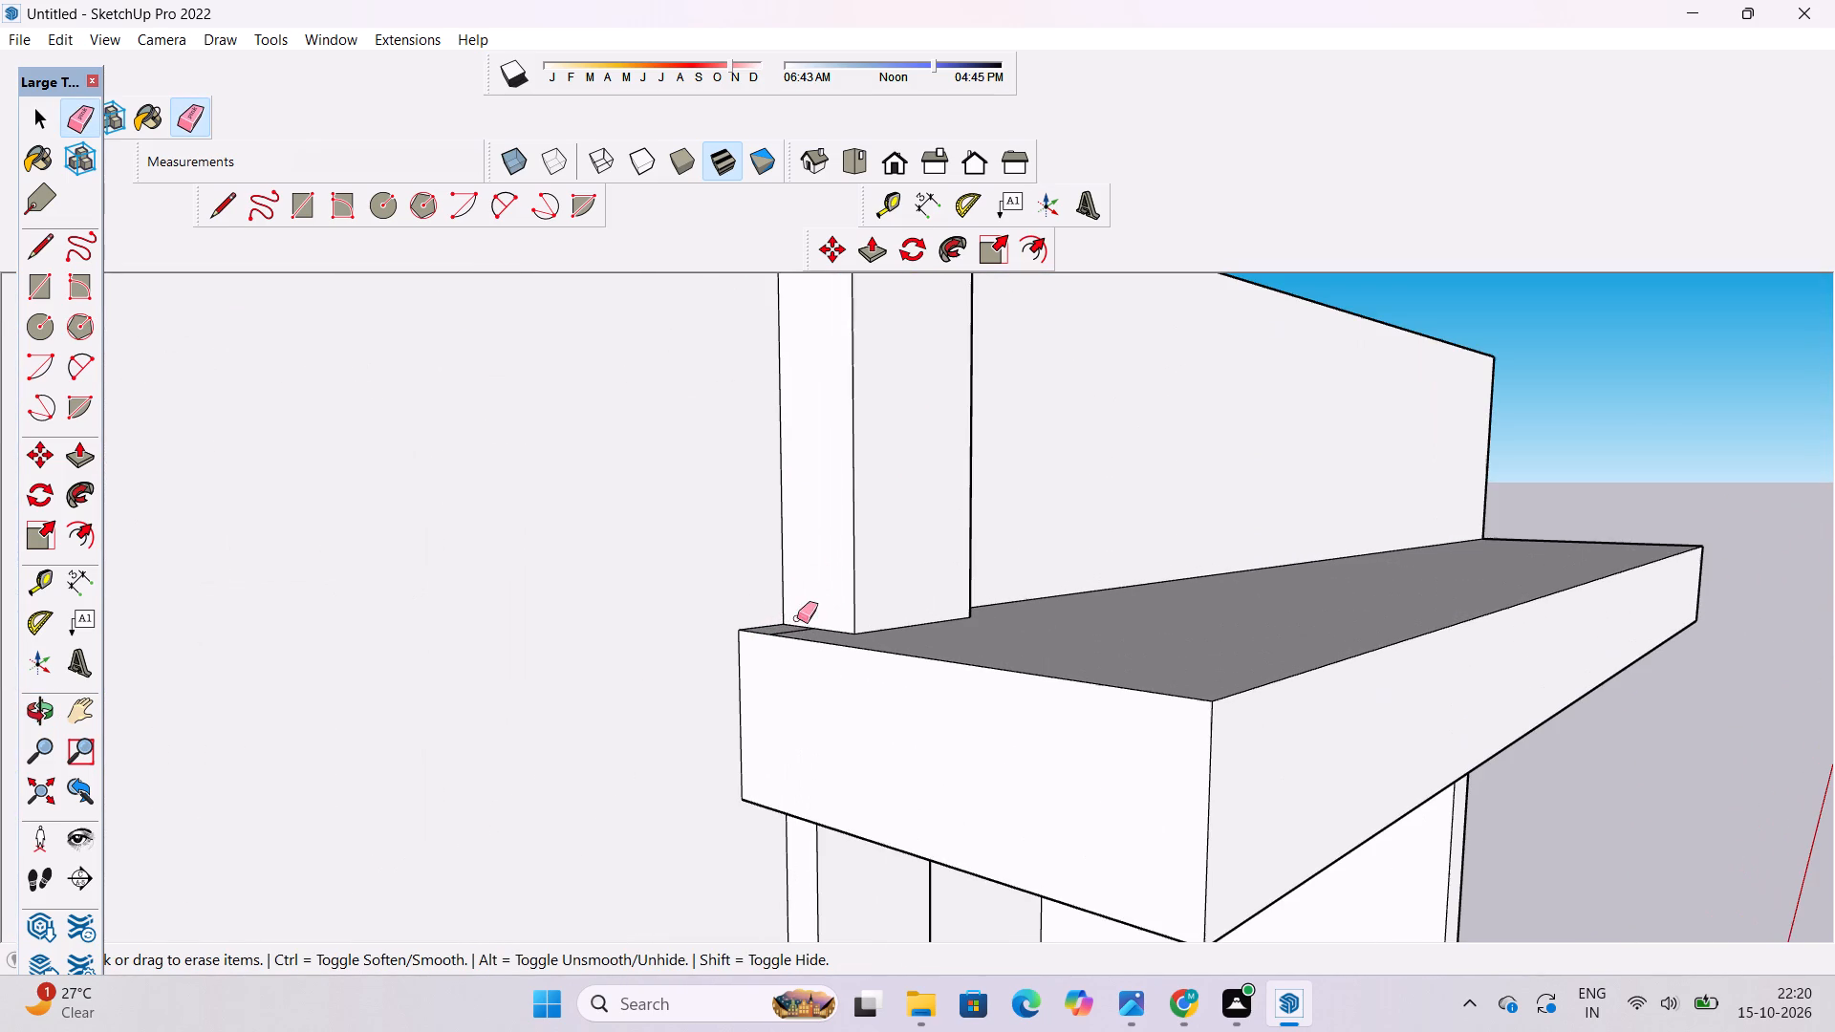
left_click(797, 634)
scroll(717, 540, "down", 9)
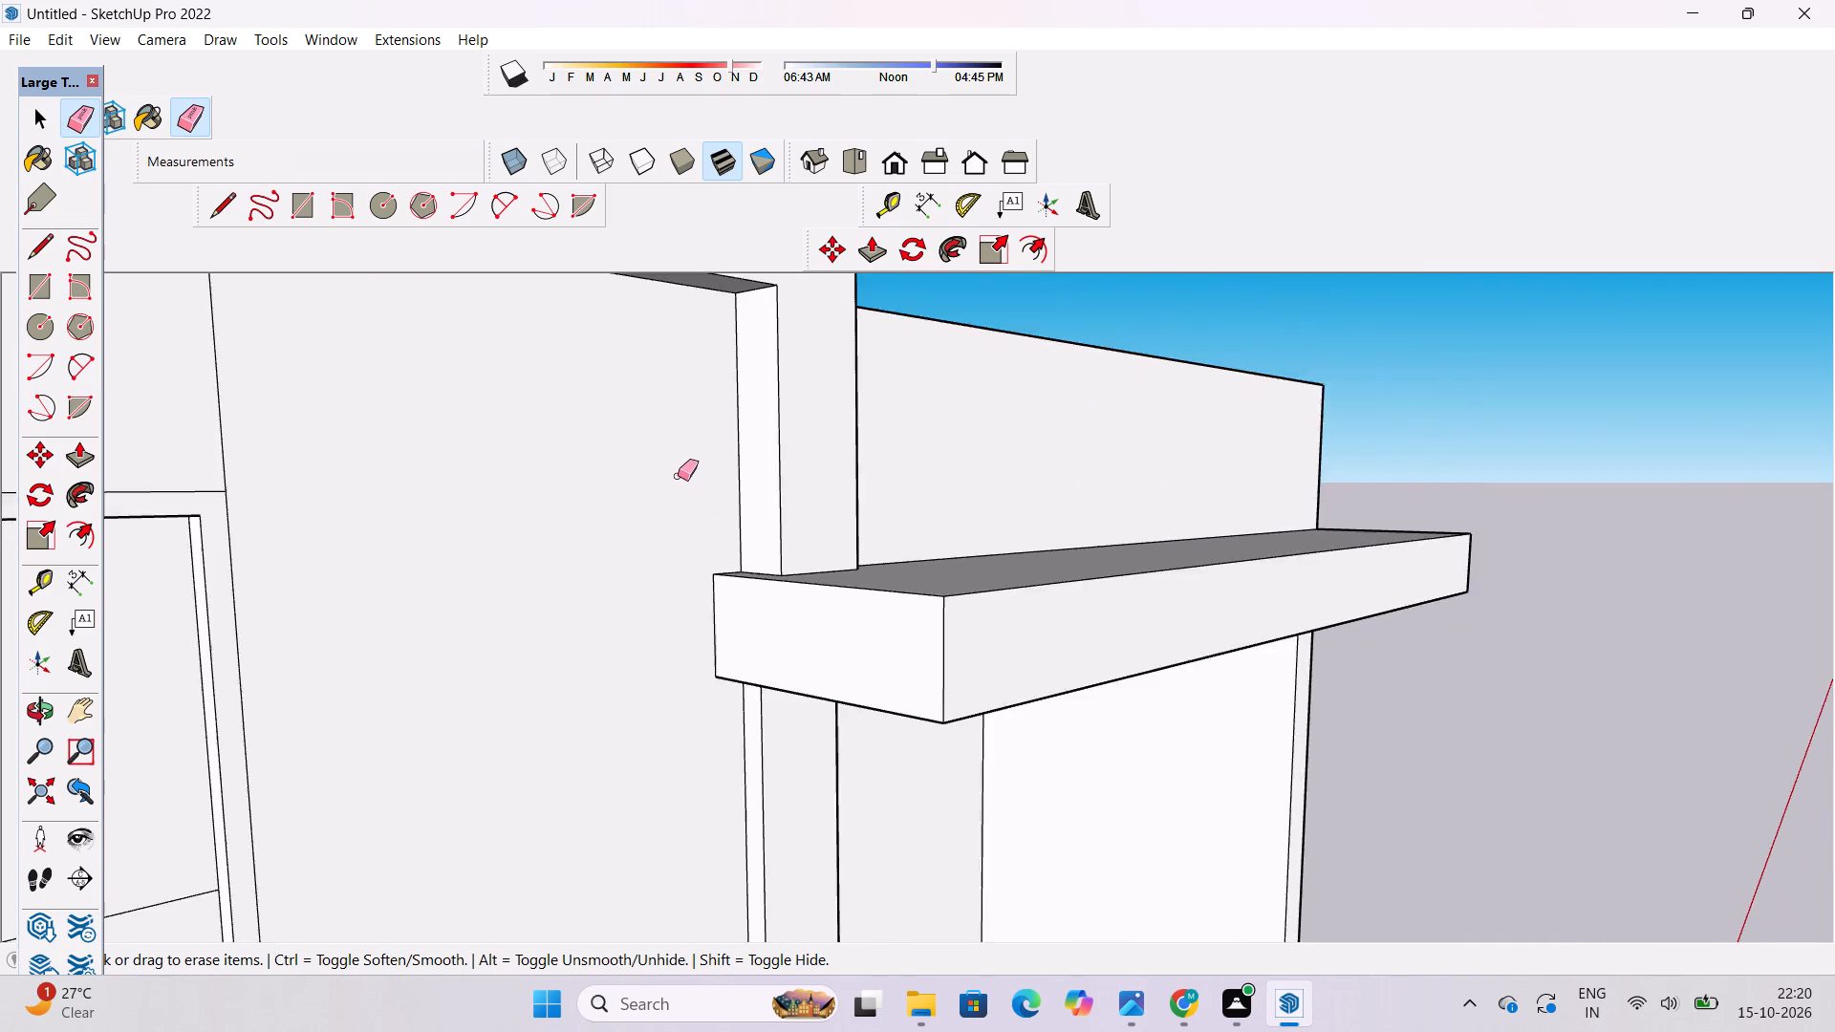
scroll(678, 476, "down", 9)
key("o")
left_click_drag(858, 717, 728, 431)
scroll(737, 584, "up", 6)
key("e")
scroll(737, 584, "up", 5)
left_click(641, 429)
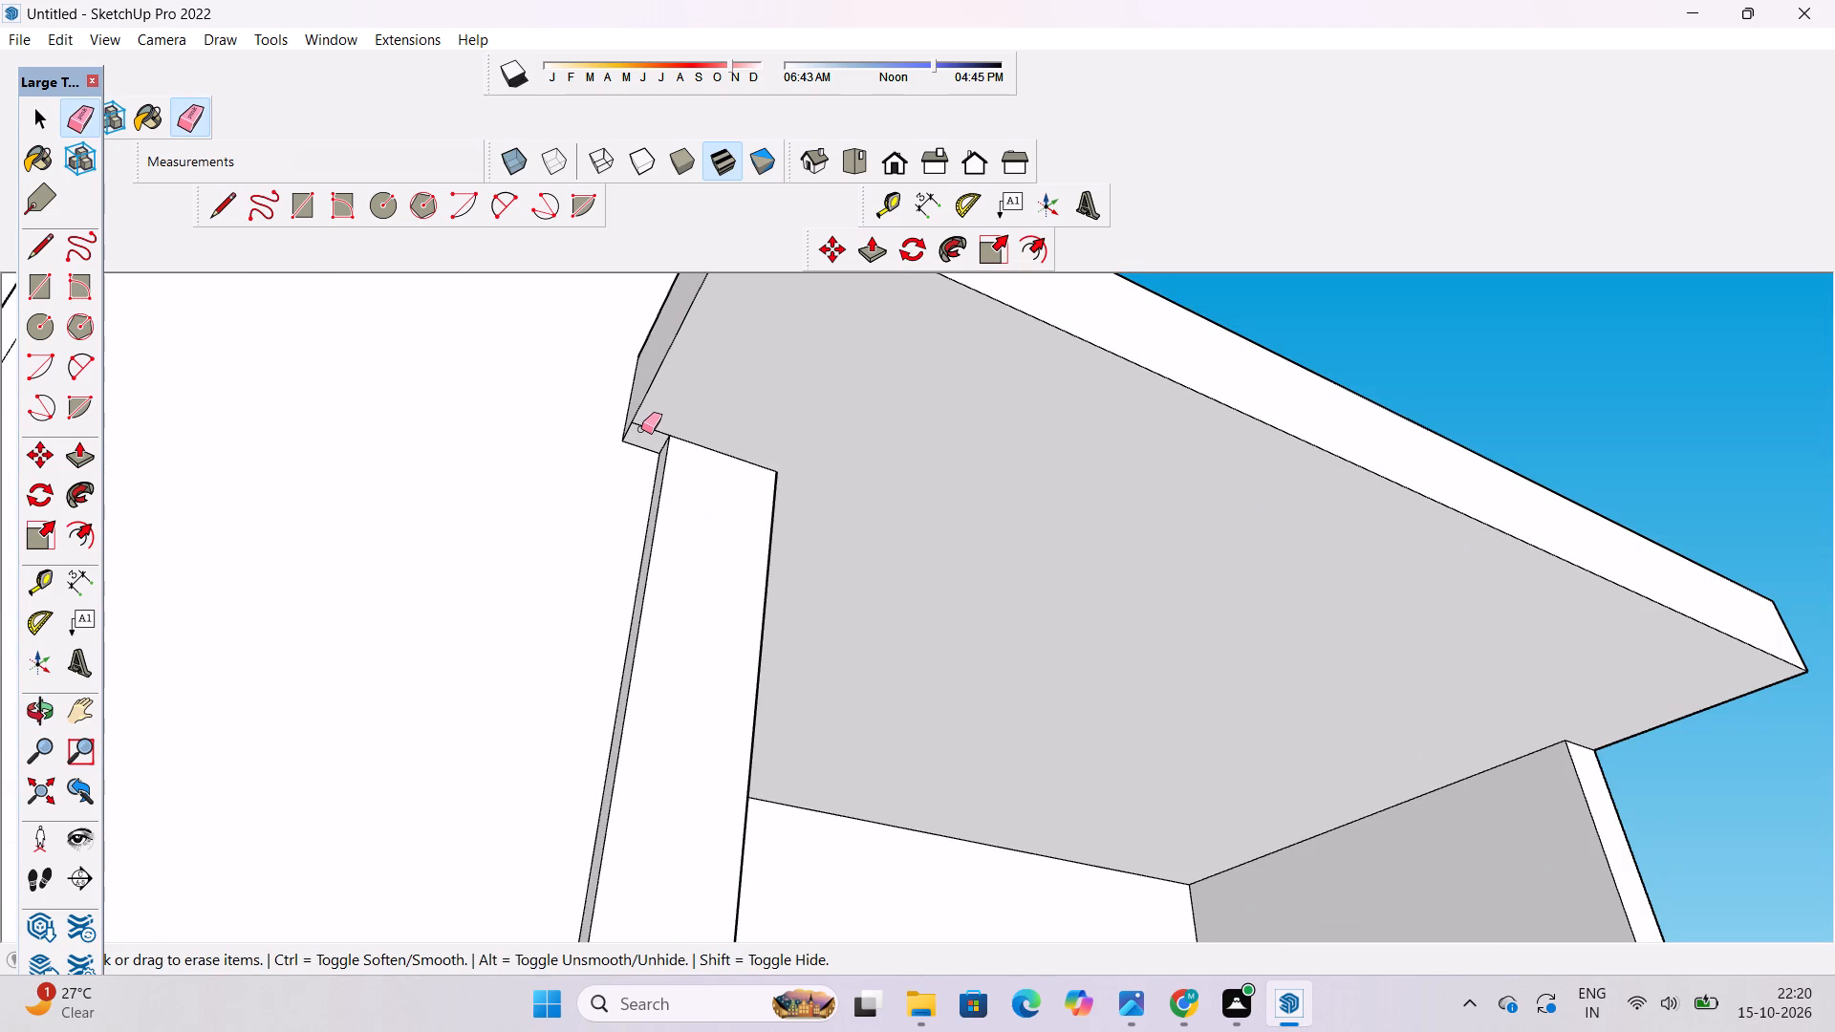
left_click(641, 426)
Push/Pull the end face of the upper ledge beside the tall panel by 3'.
key("o")
scroll(647, 428, "down", 11)
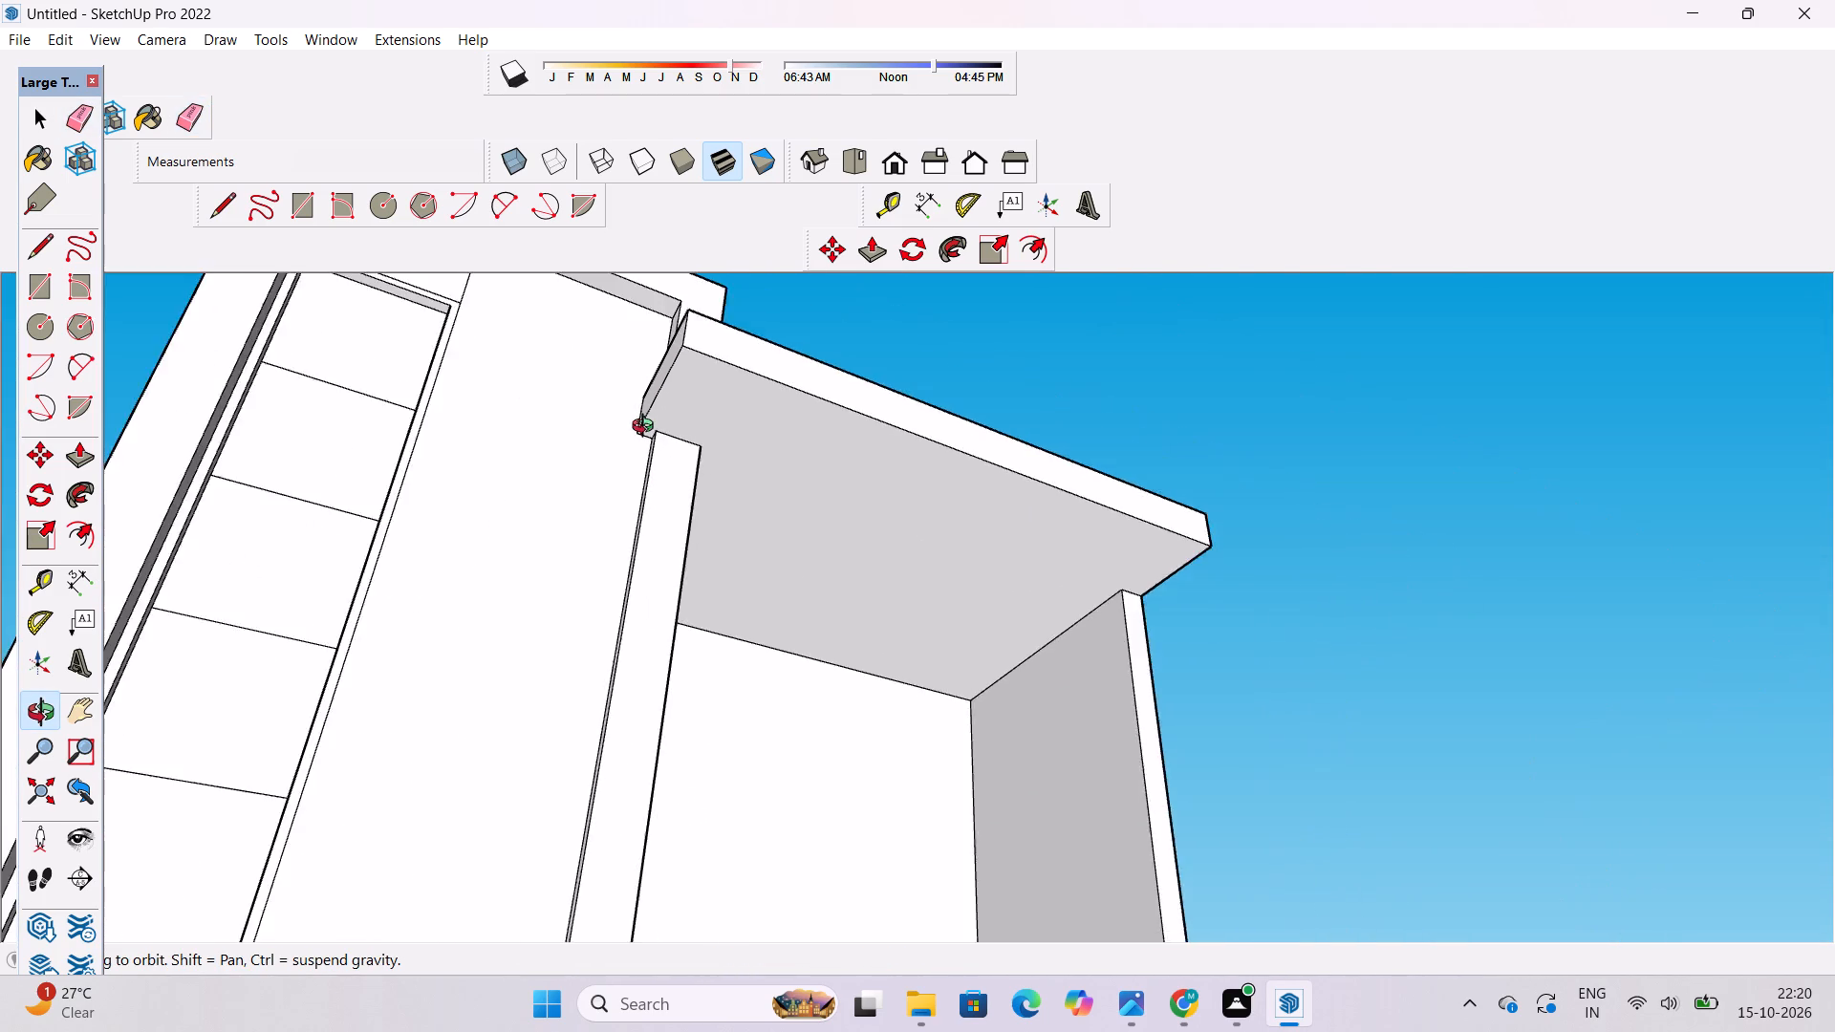
left_click_drag(647, 428, 711, 777)
left_click_drag(711, 777, 786, 736)
scroll(727, 516, "down", 4)
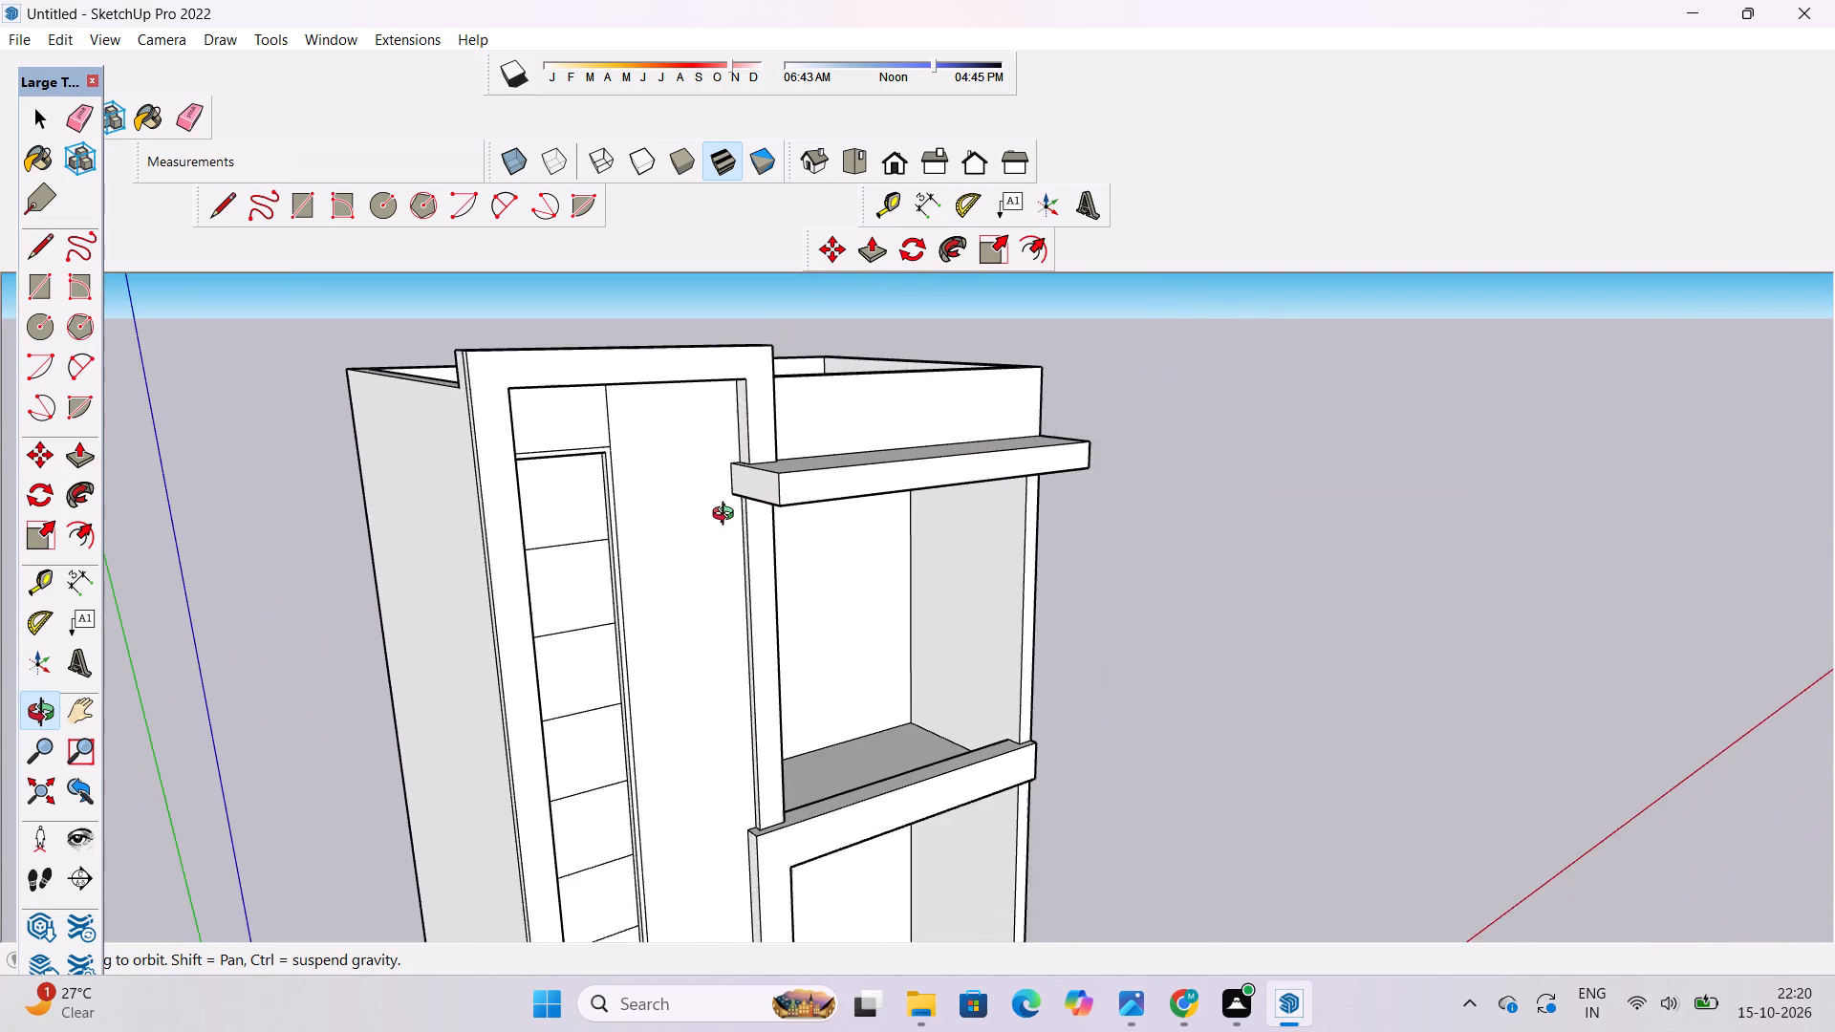
scroll(727, 516, "down", 1)
left_click_drag(727, 516, 748, 540, "shift")
key("p")
scroll(760, 507, "up", 3)
left_click(788, 502)
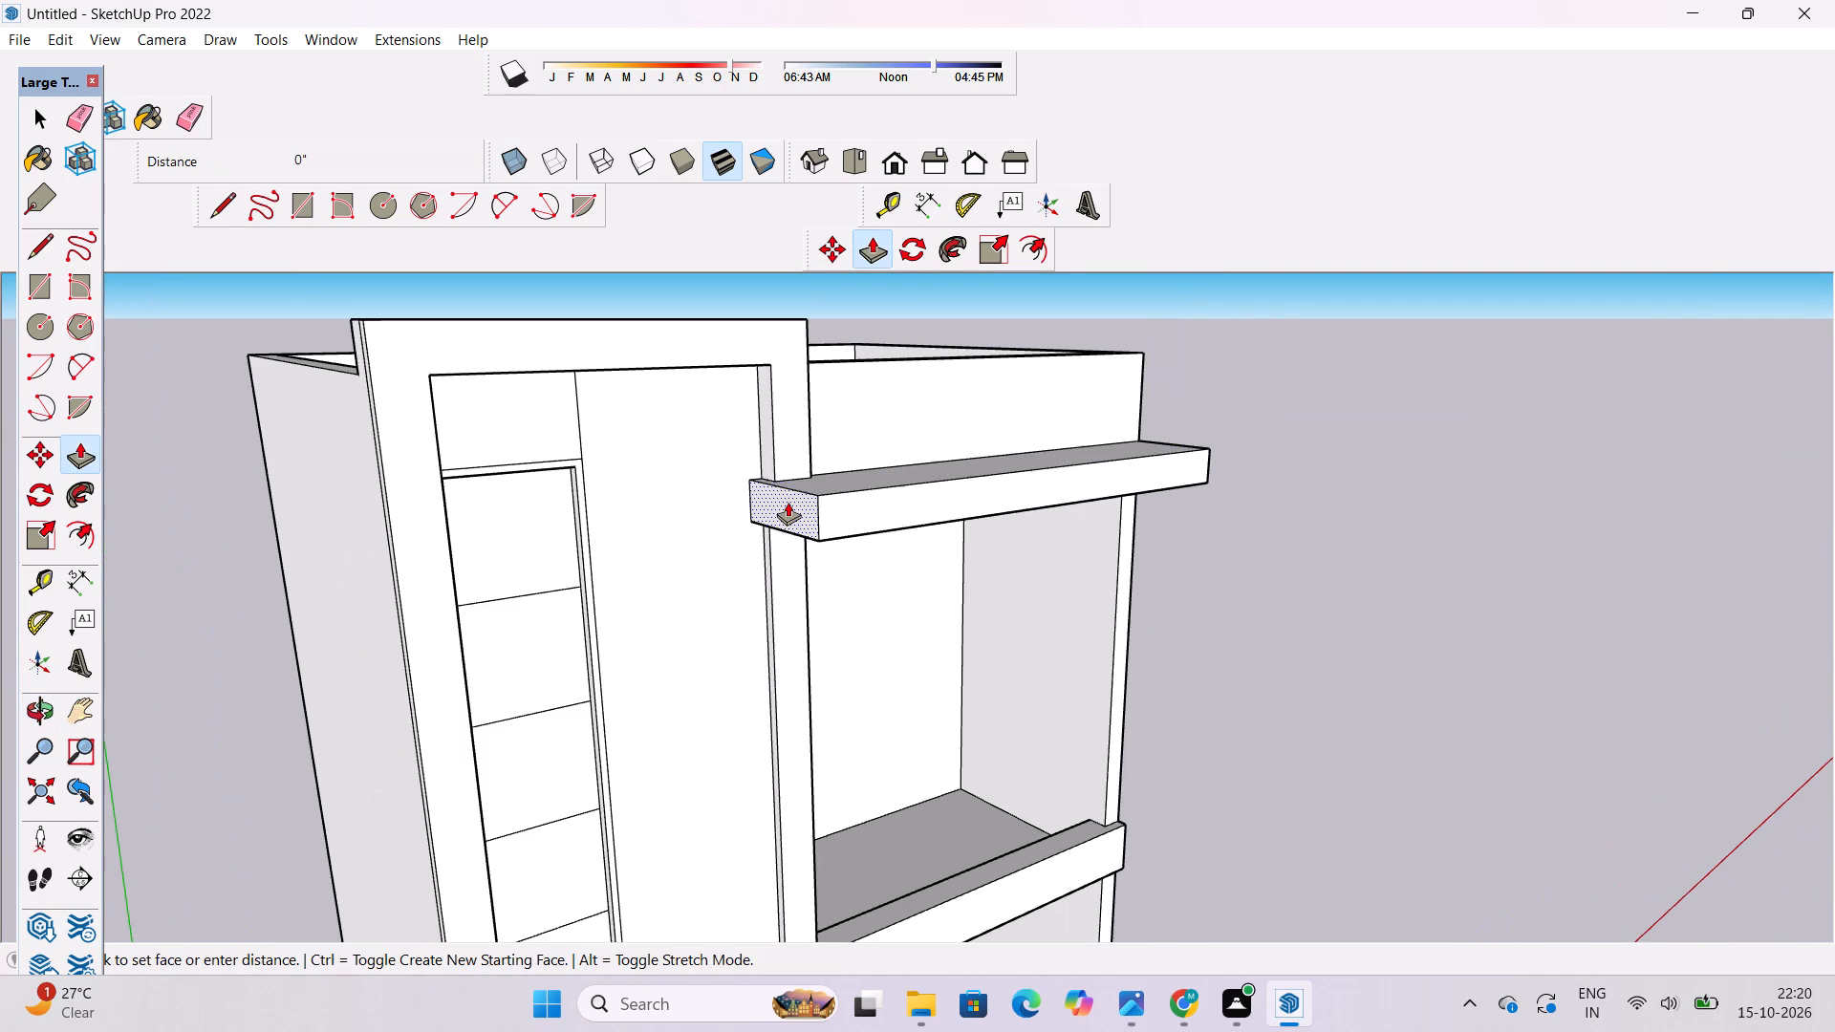
type("3'")
key("Return")
Place a vertical guide 9' from the line beside the divided strip, through the upper ledge's underside corner on the tall panel.
key("o")
scroll(750, 514, "down", 6)
left_click_drag(820, 580, 790, 591)
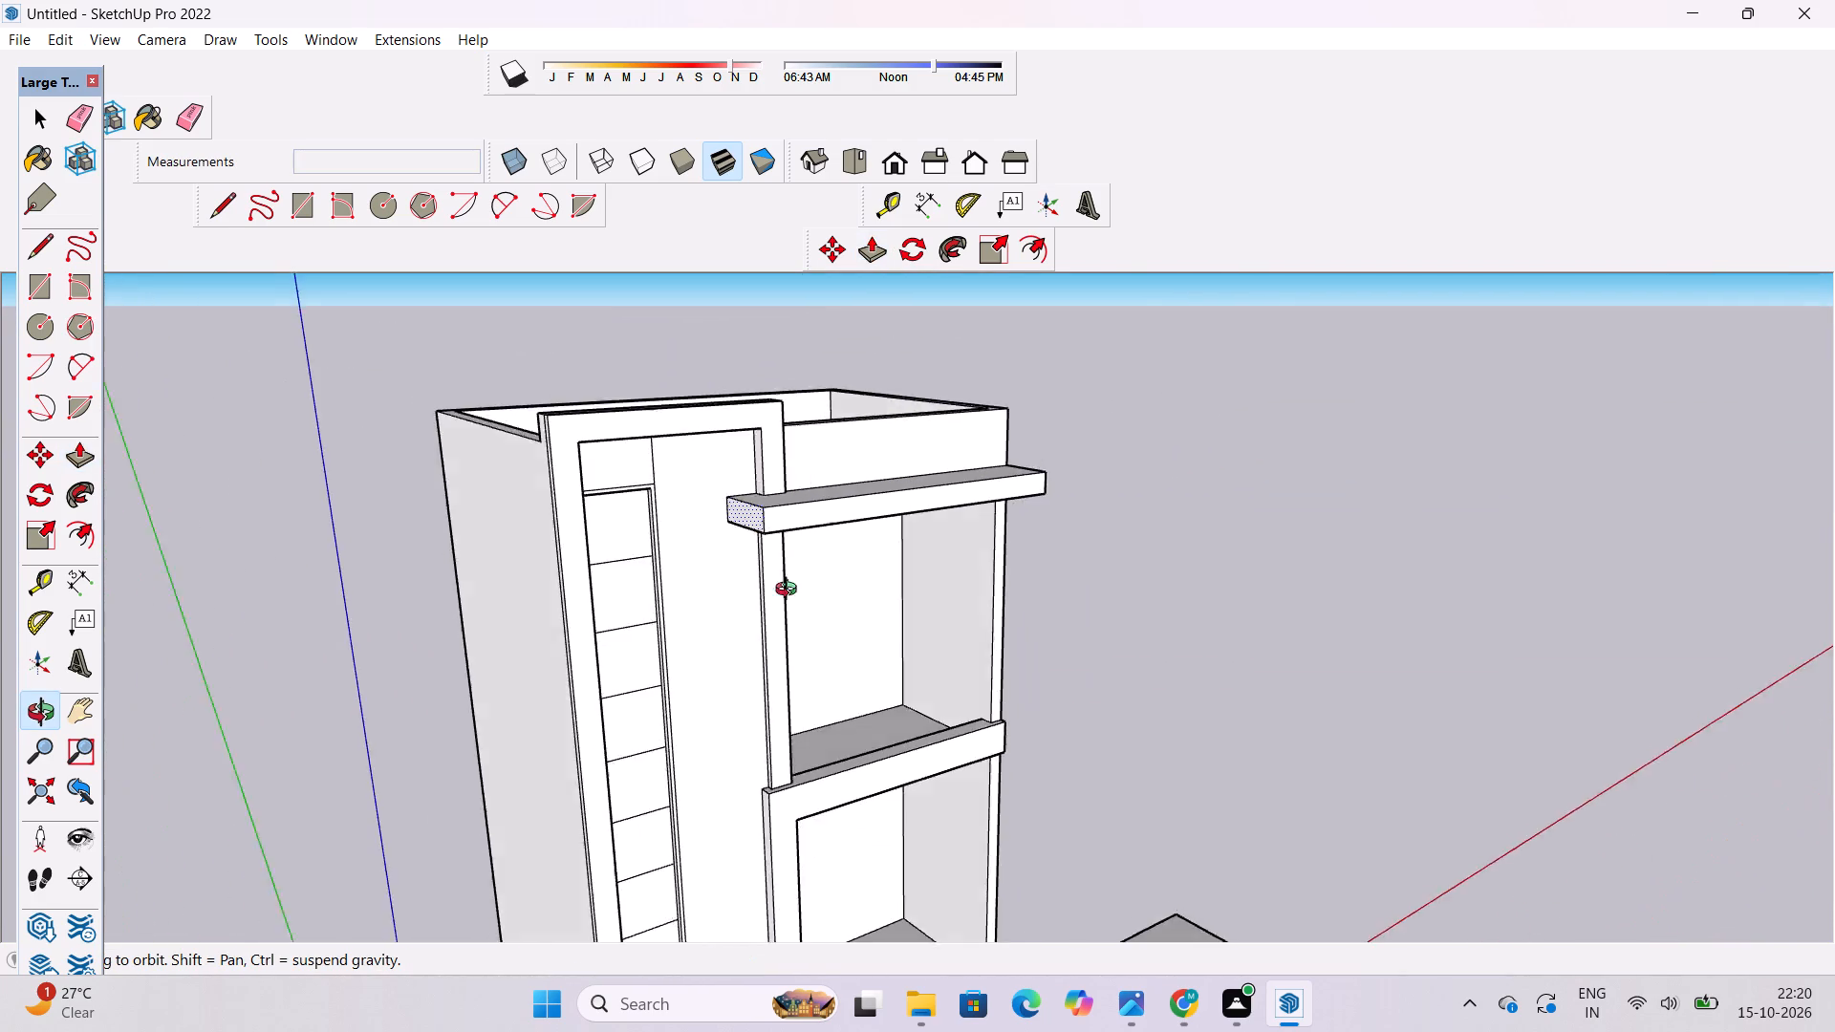
left_click_drag(790, 591, 634, 630)
left_click_drag(672, 649, 665, 527)
scroll(671, 518, "down", 5)
left_click_drag(724, 617, 674, 538)
left_click_drag(731, 576, 726, 547)
scroll(680, 560, "up", 5)
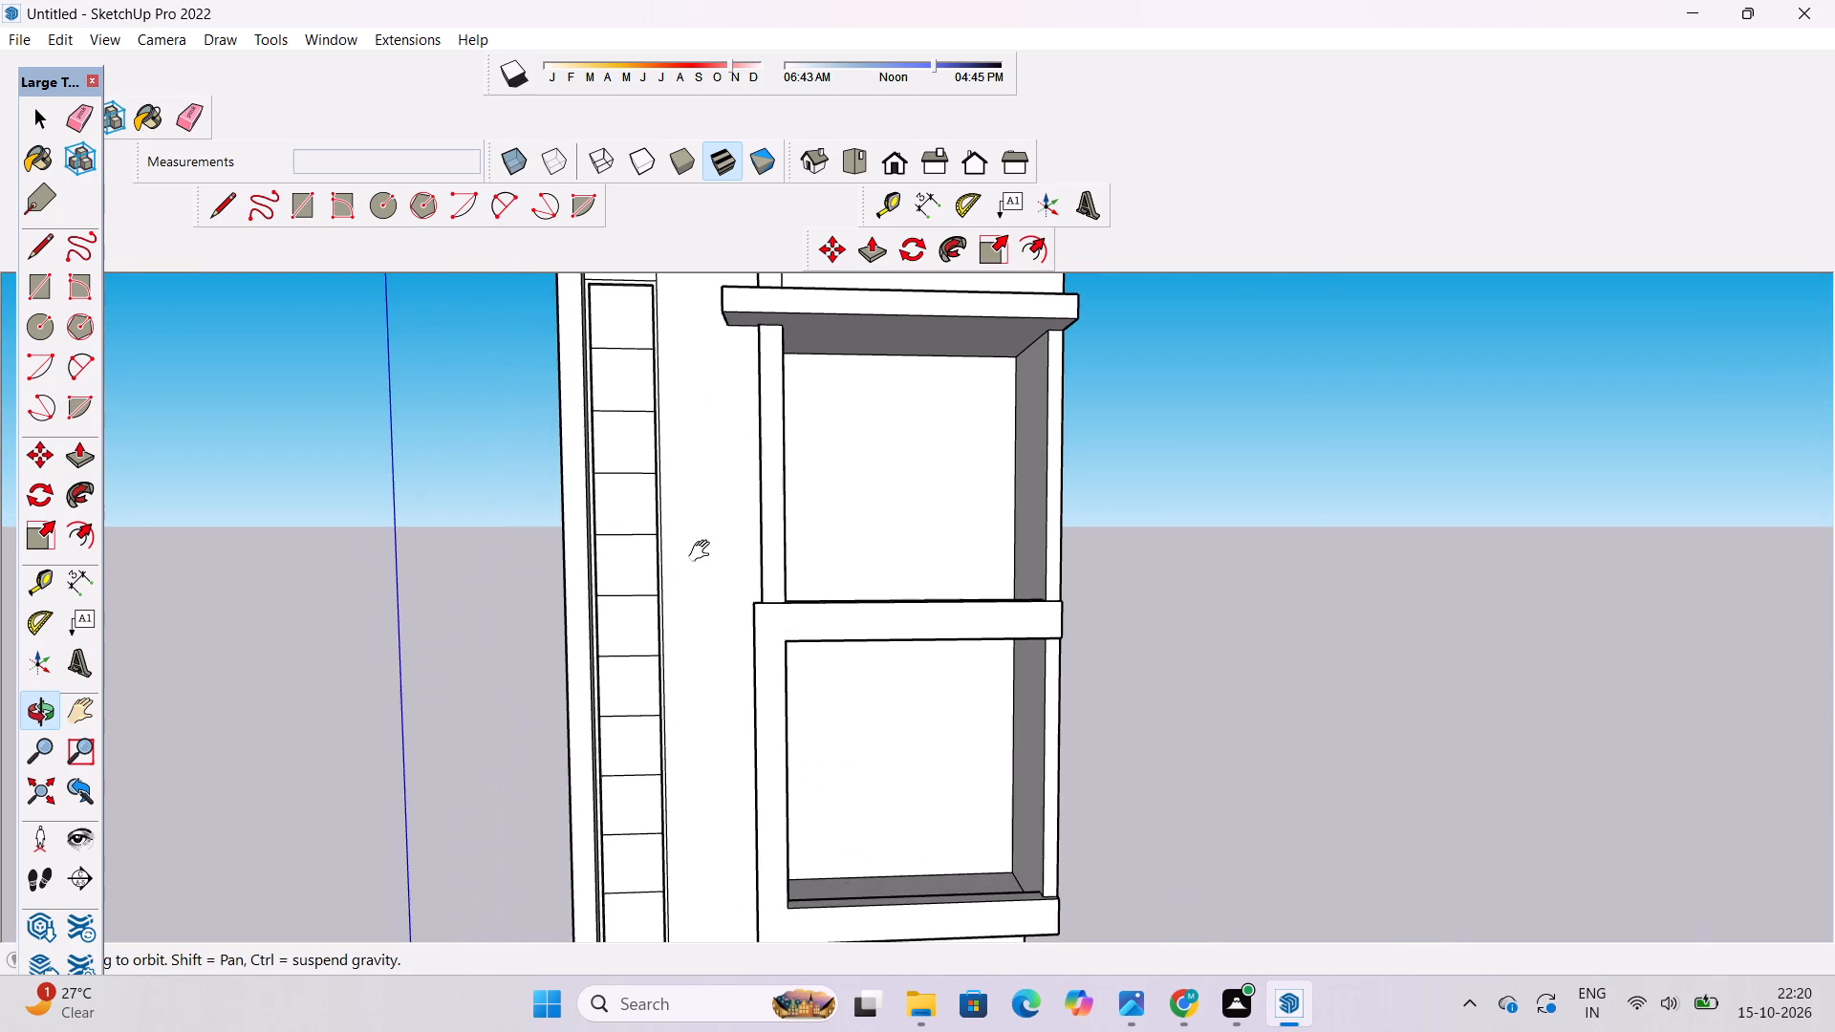
scroll(703, 551, "down", 3, "shift")
left_click_drag(708, 551, 727, 583, "shift")
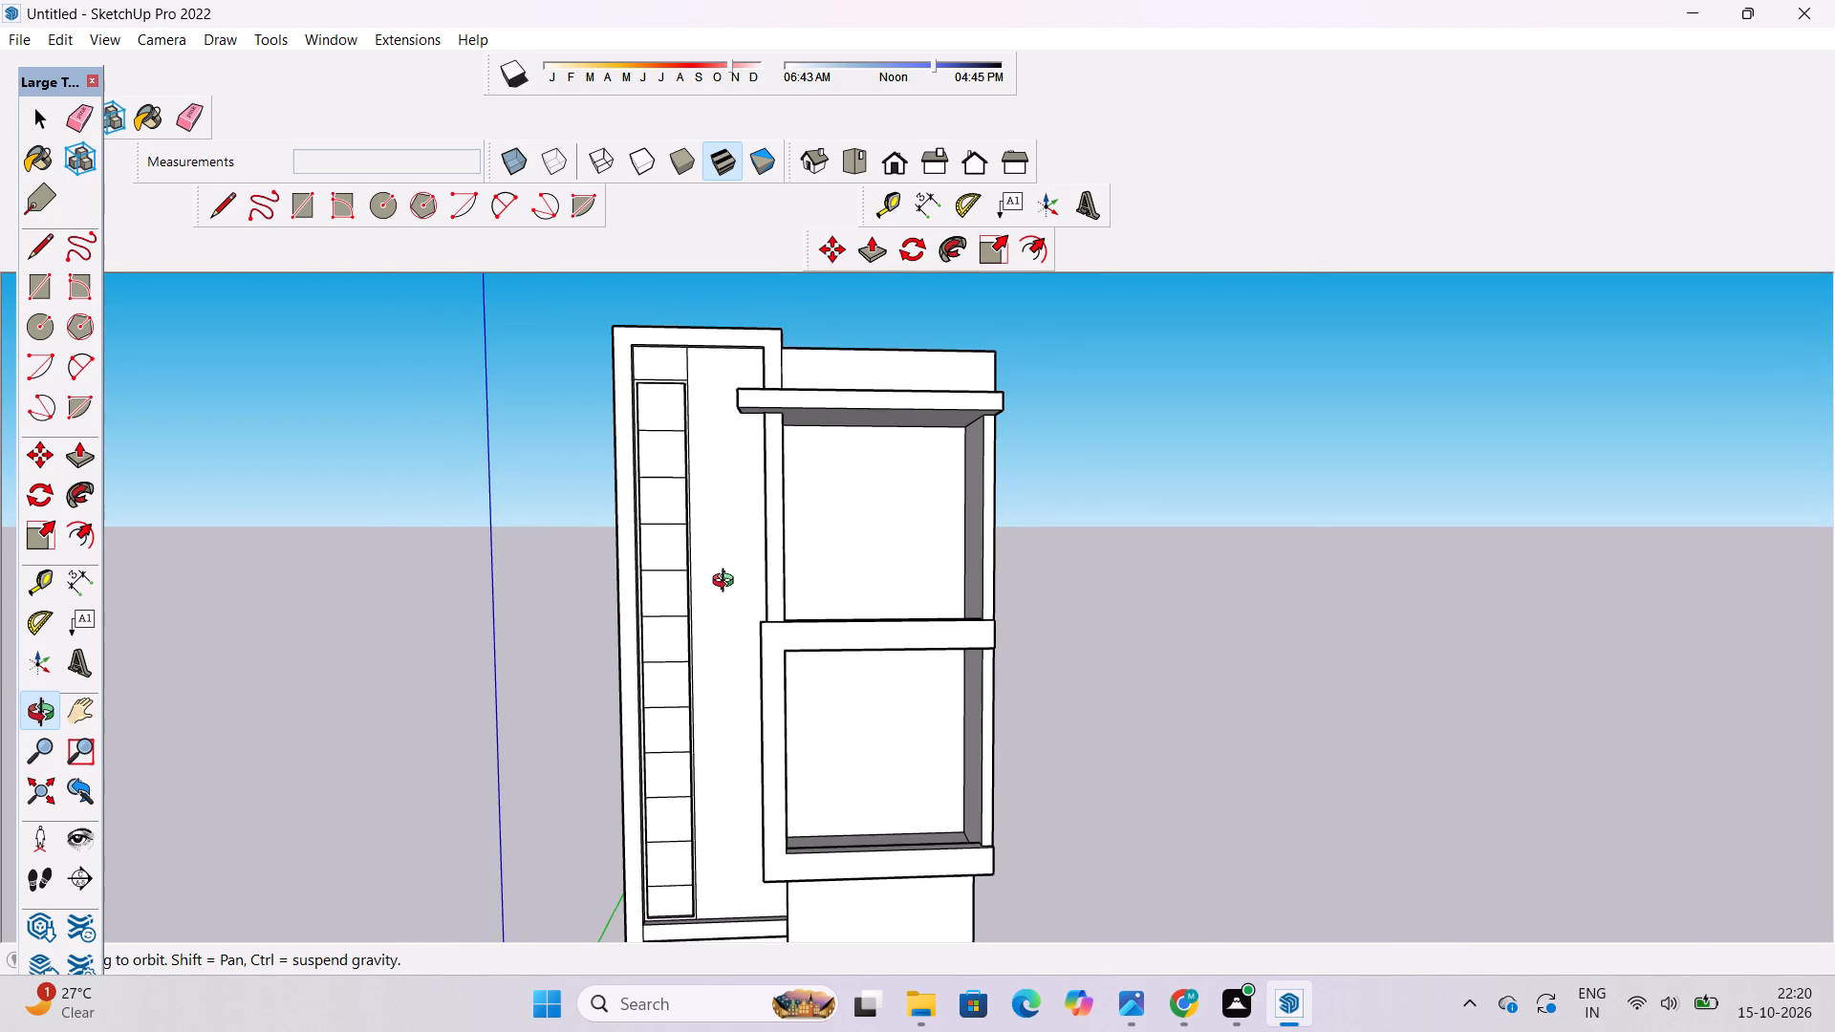
key("t")
scroll(769, 429, "up", 13)
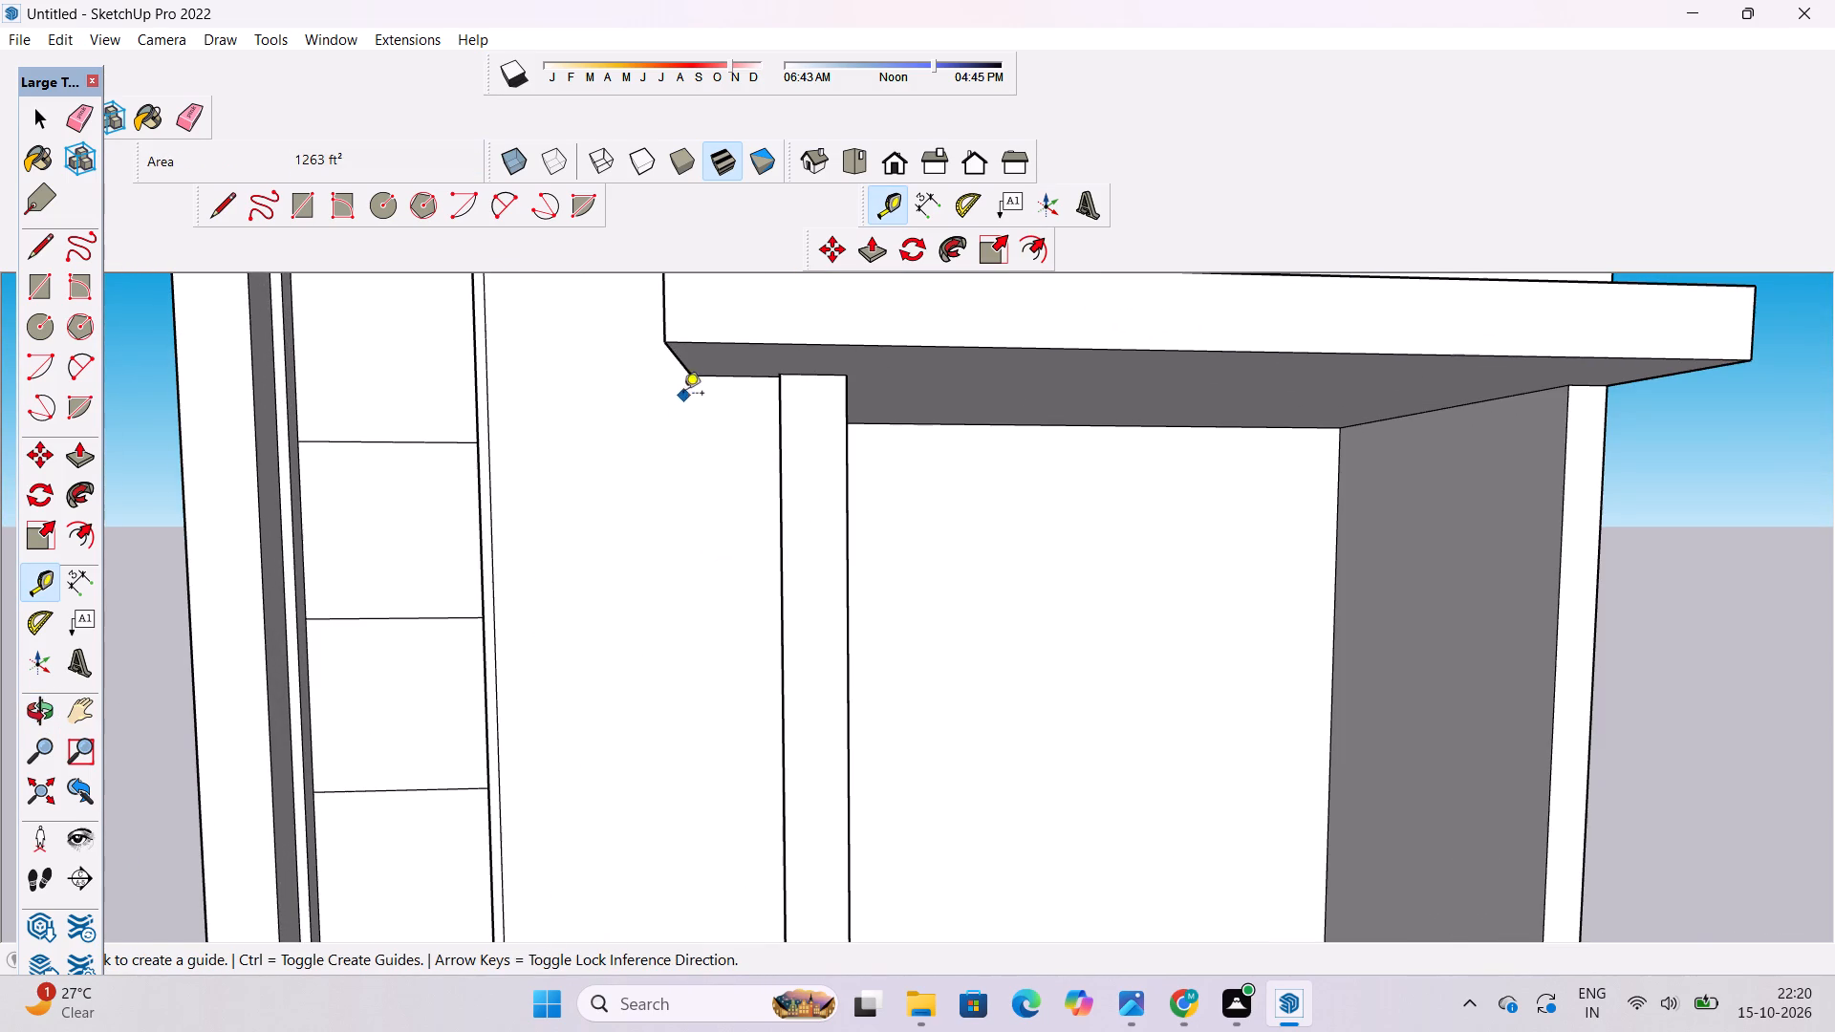
left_click(494, 440)
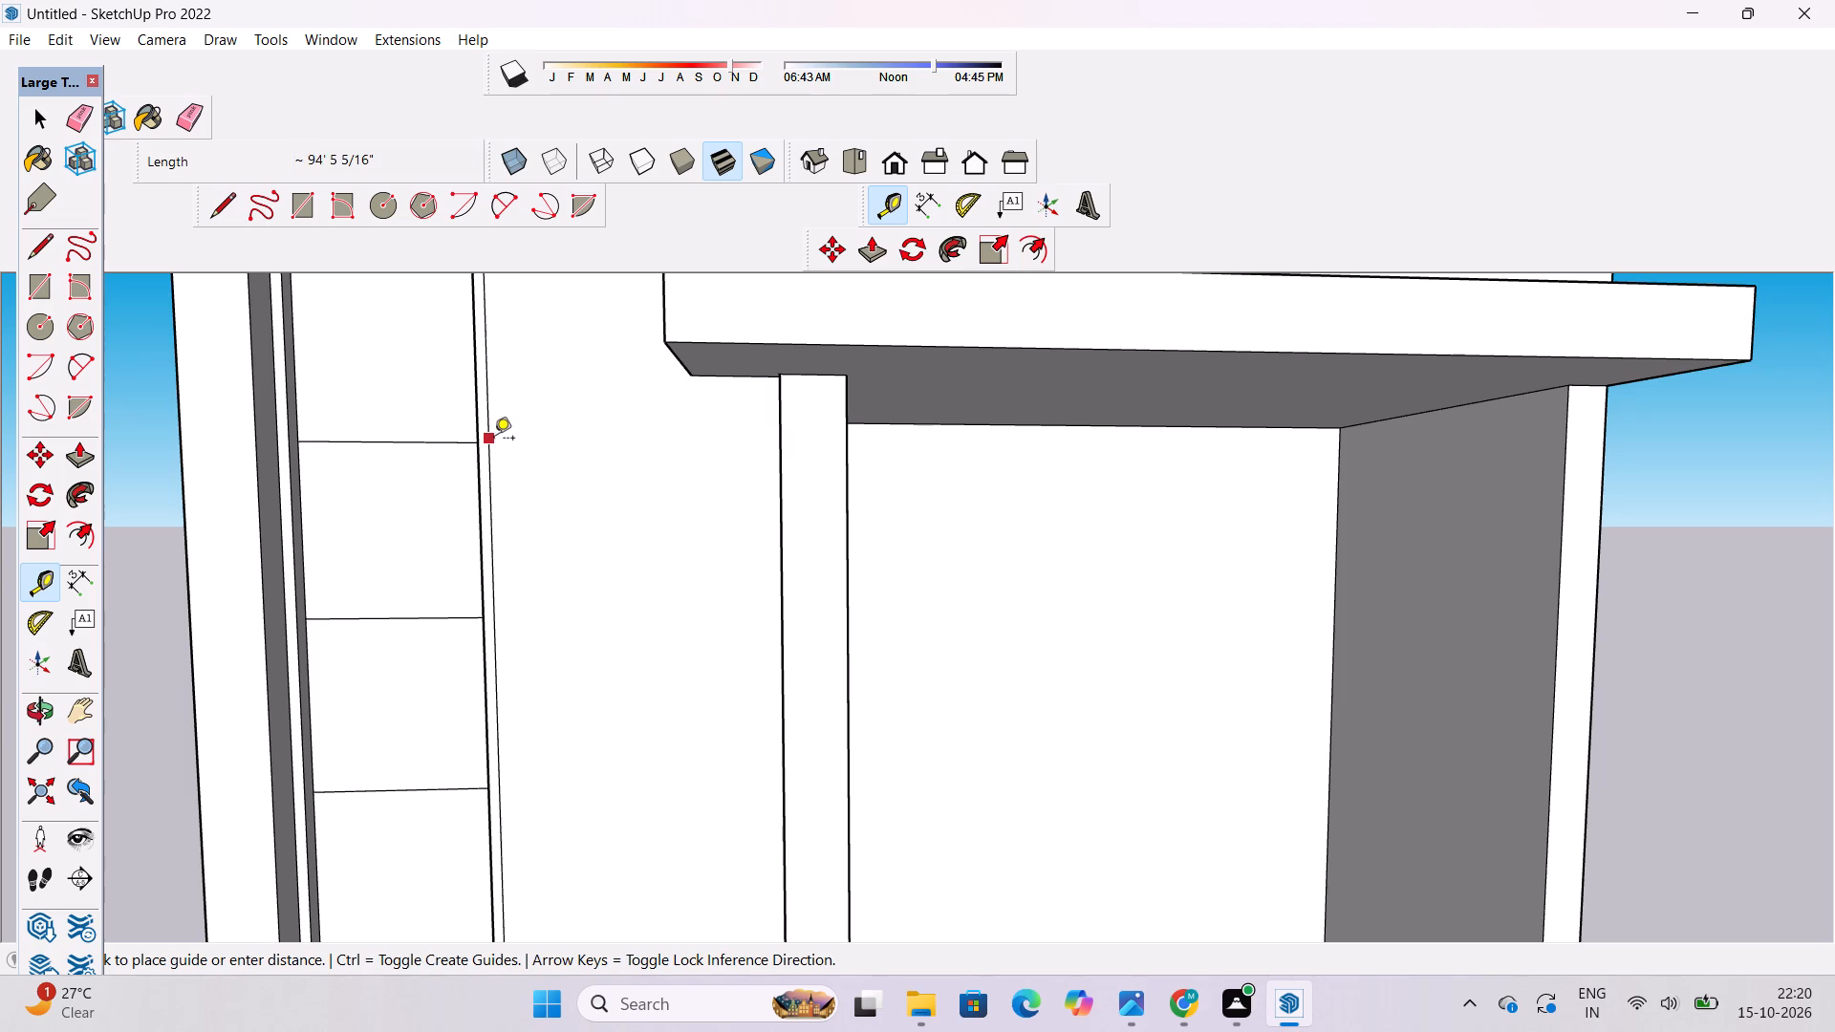
left_click(689, 380)
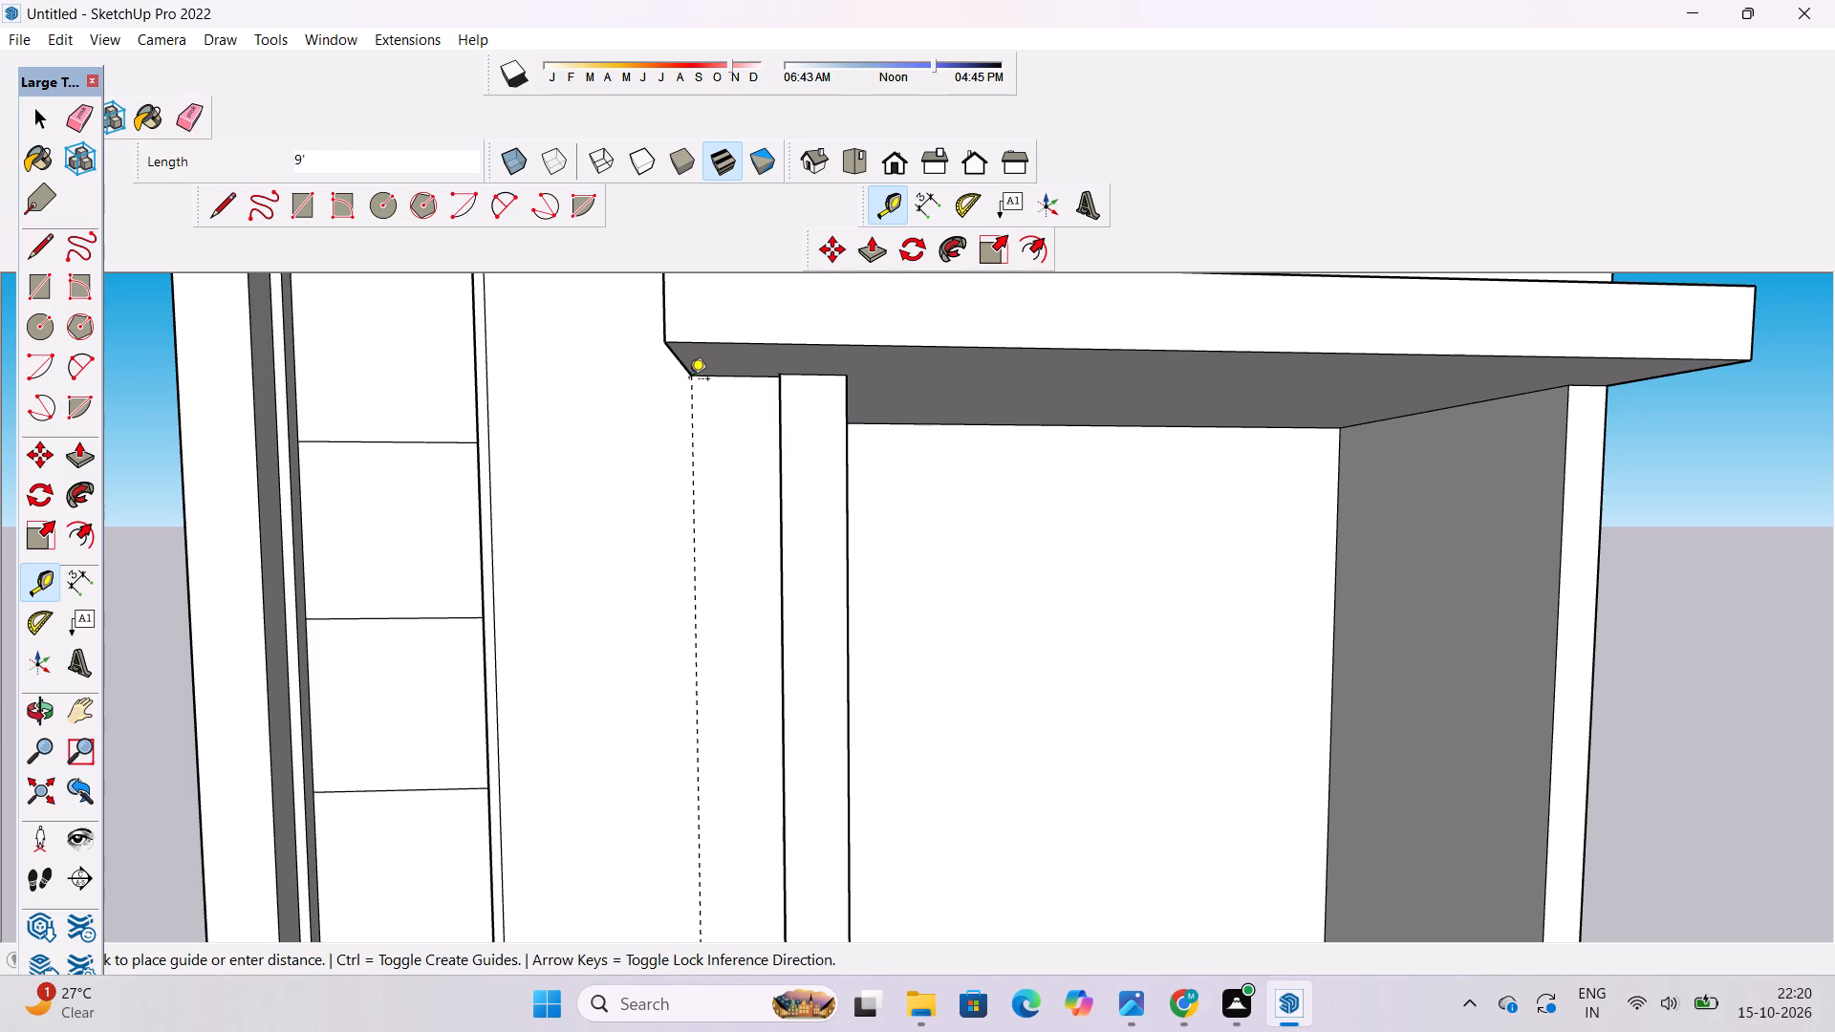
Draw an 89' vertical line along the guide from the upper ledge's underside down to the ledge above the door.
key("o")
scroll(708, 377, "down", 7)
left_click_drag(653, 469, 976, 562)
scroll(872, 541, "down", 5)
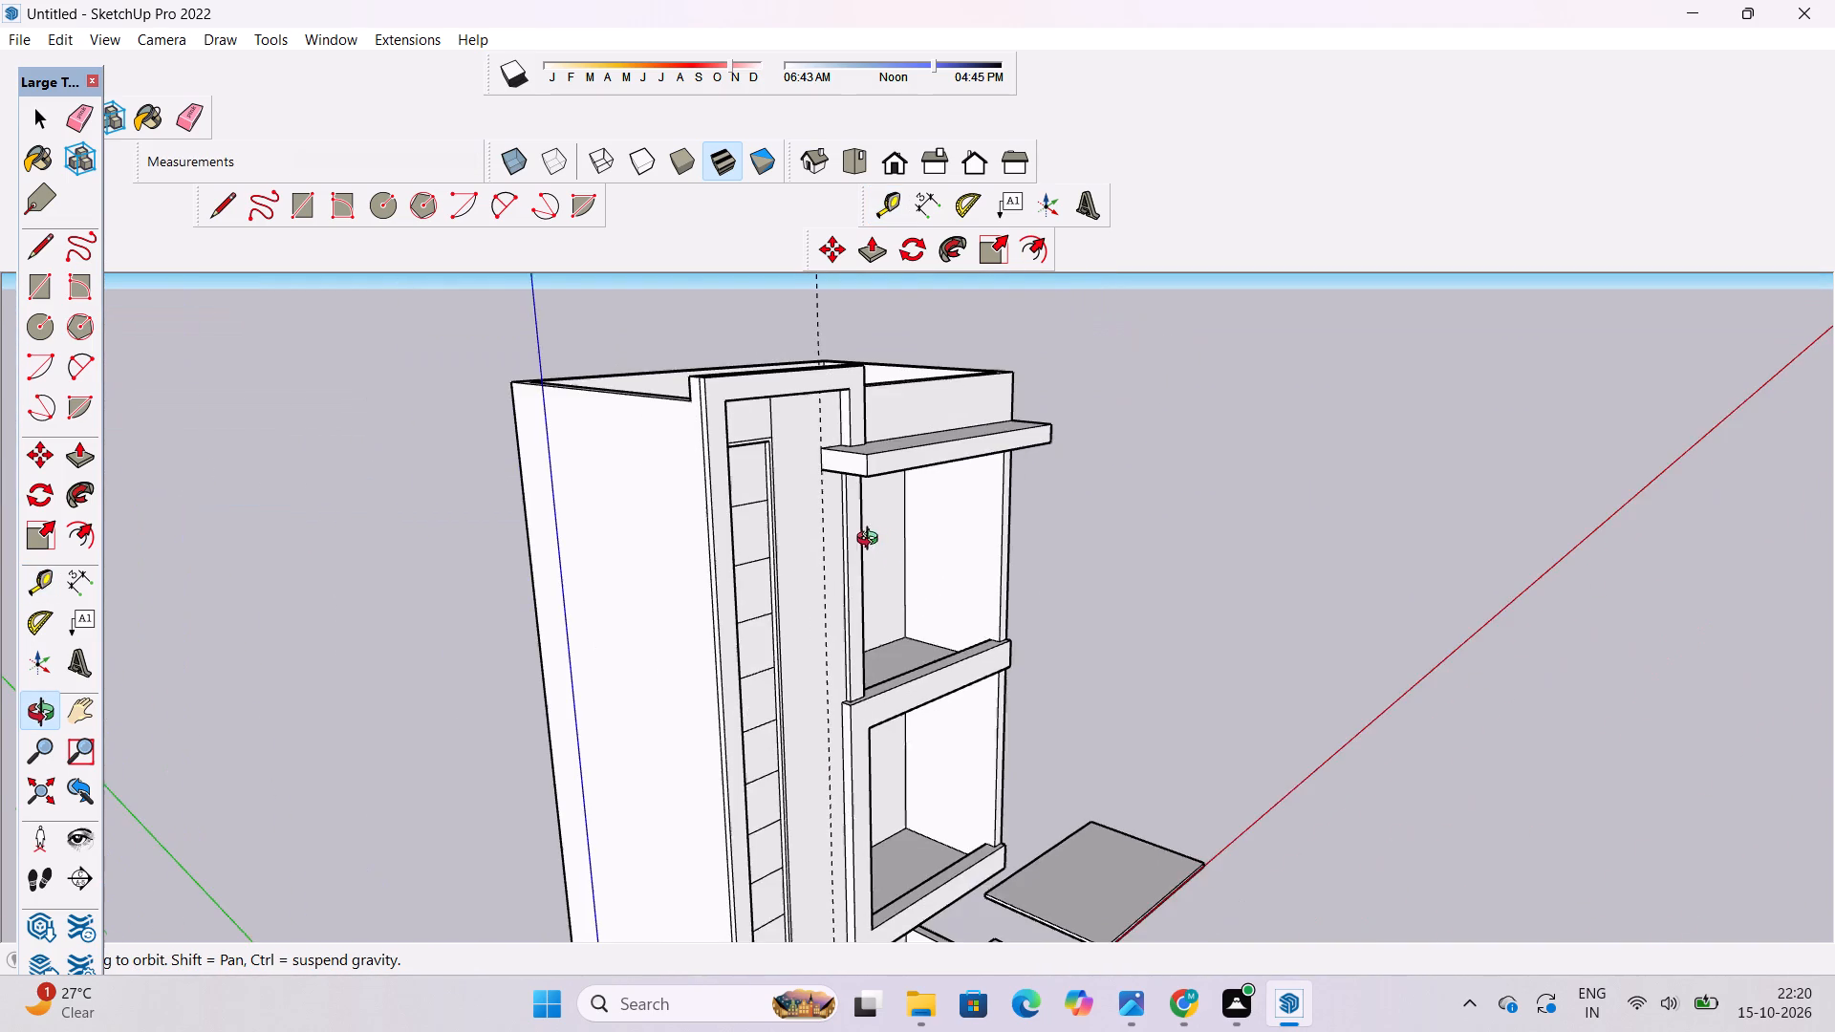
left_click_drag(878, 543, 879, 563, "shift")
left_click_drag(909, 573, 812, 570)
scroll(812, 554, "down", 3)
scroll(830, 538, "up", 3)
left_click_drag(841, 589, 785, 485, "shift")
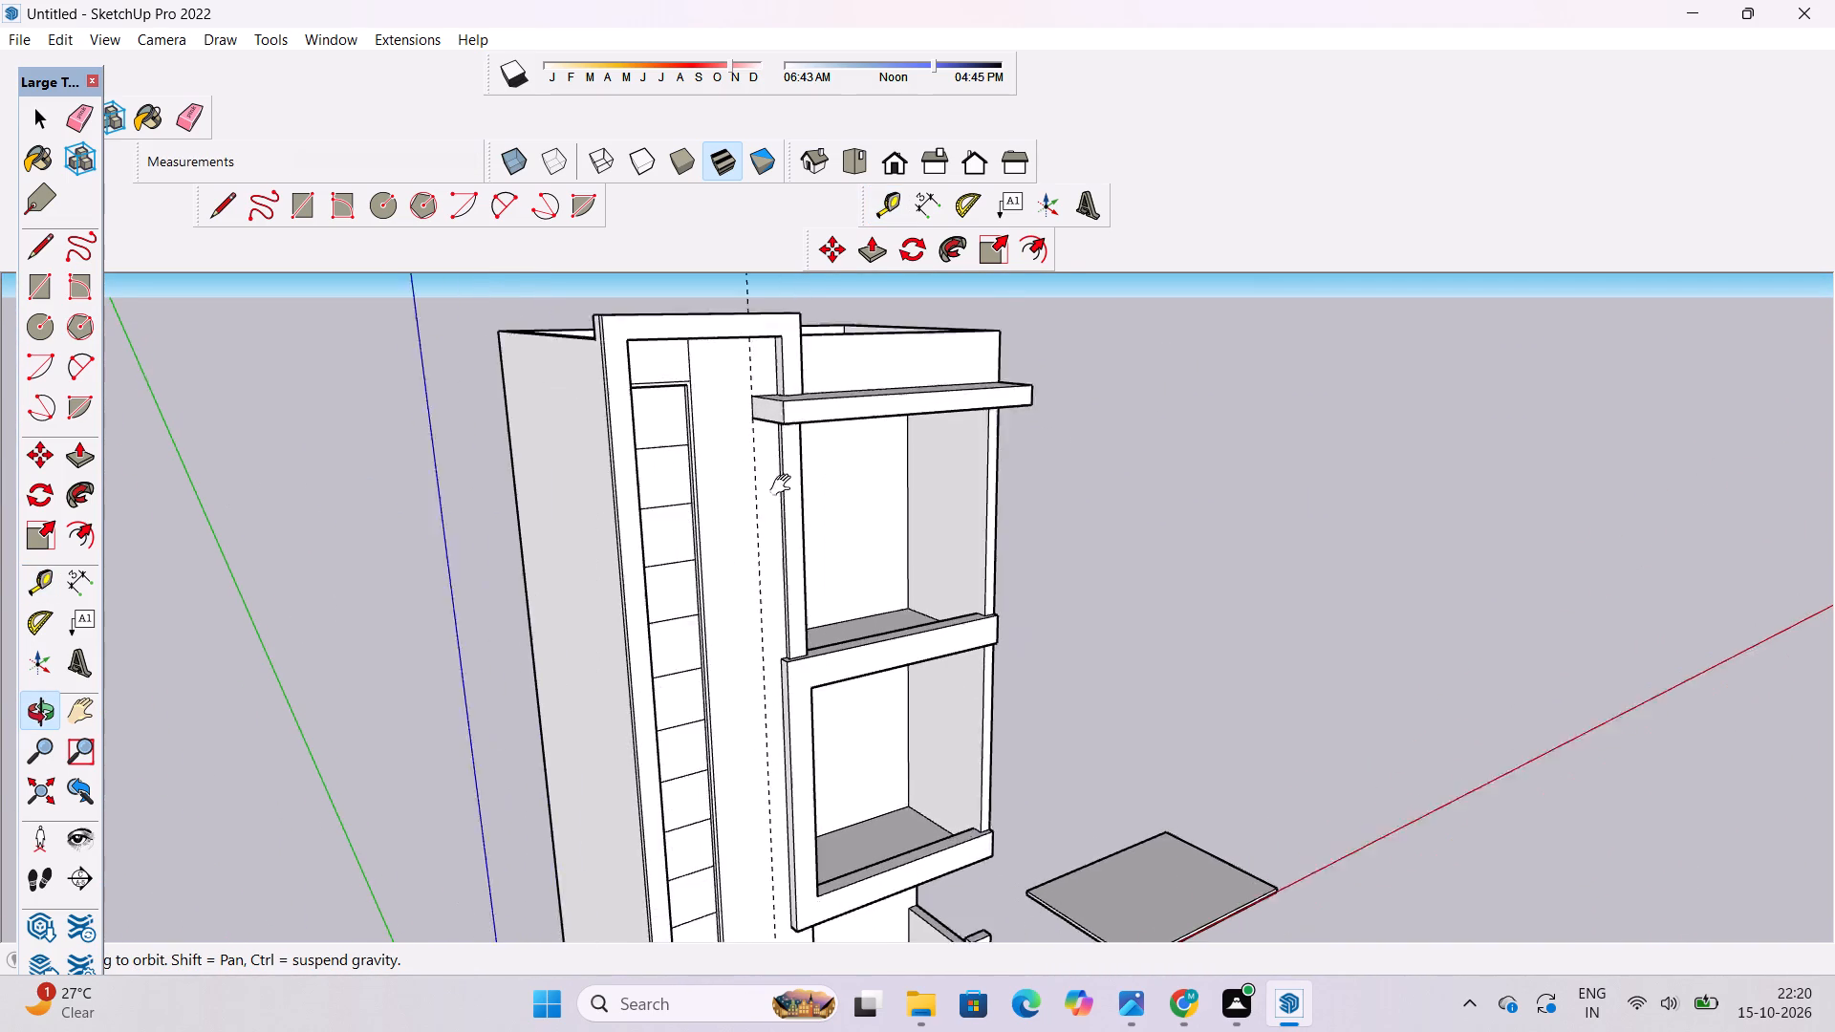
left_click_drag(785, 485, 776, 462, "shift")
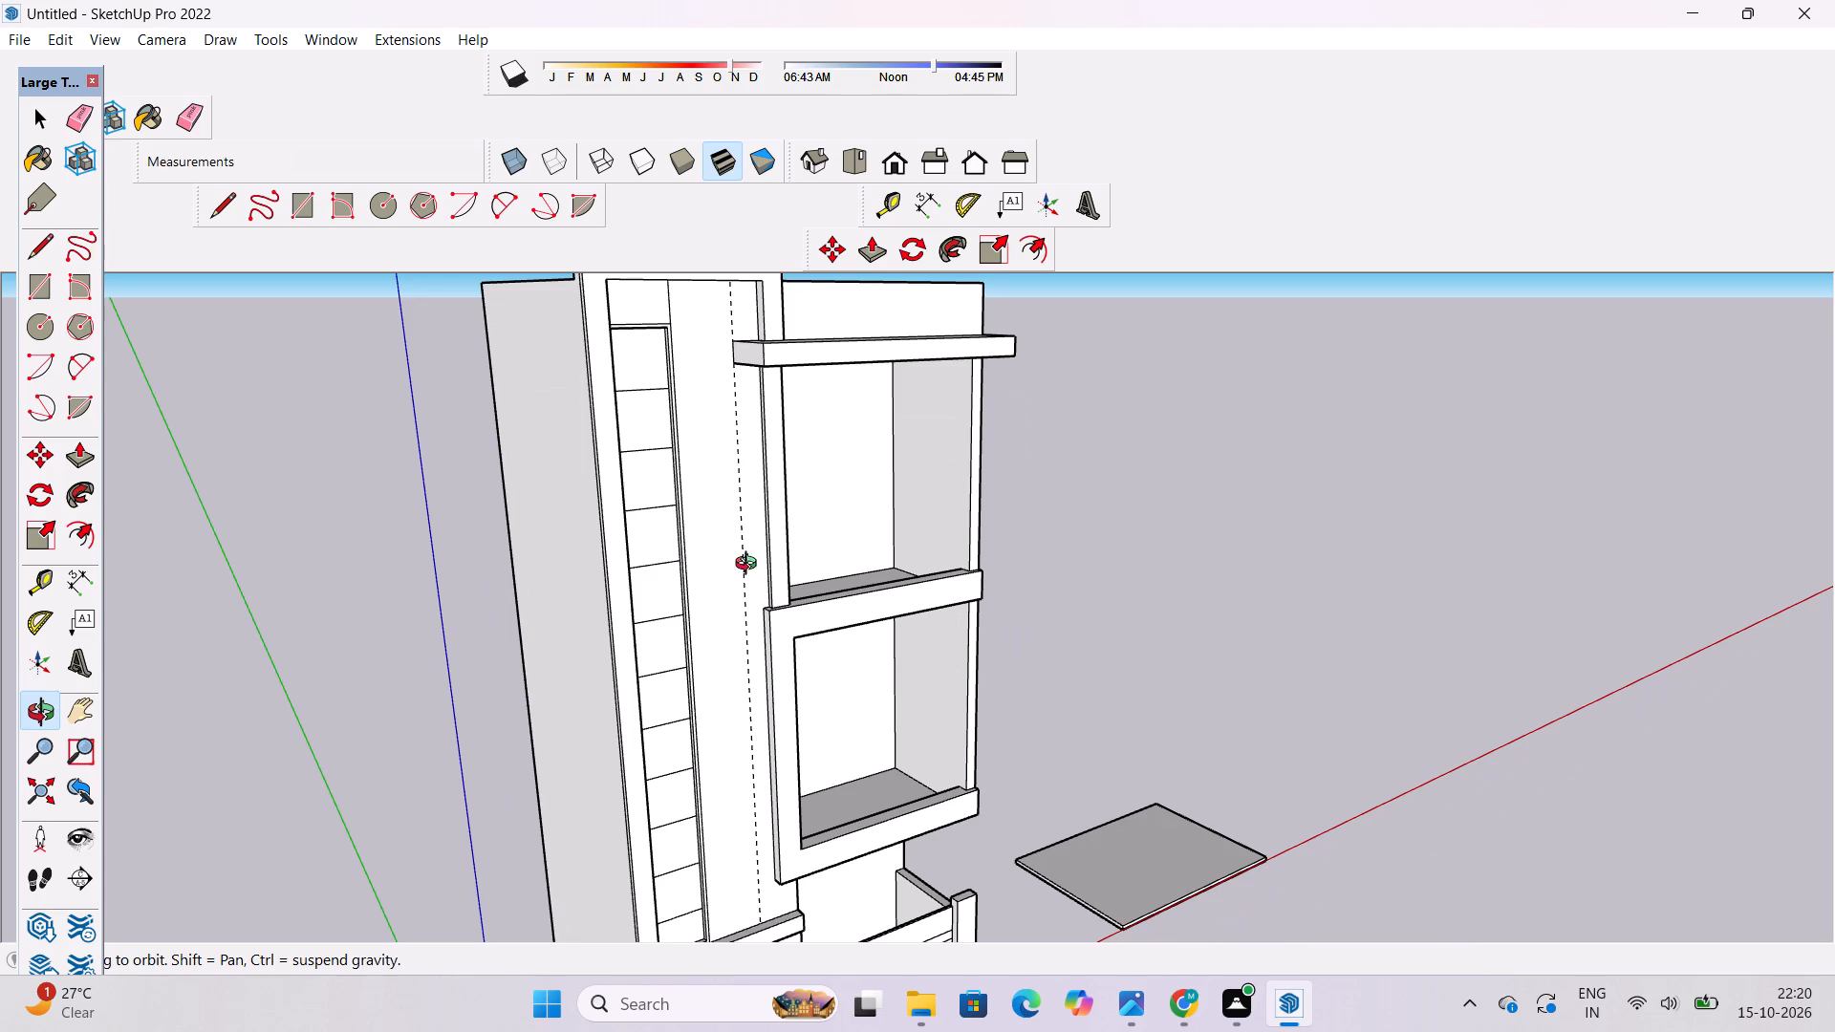
key("l")
scroll(710, 422, "up", 6)
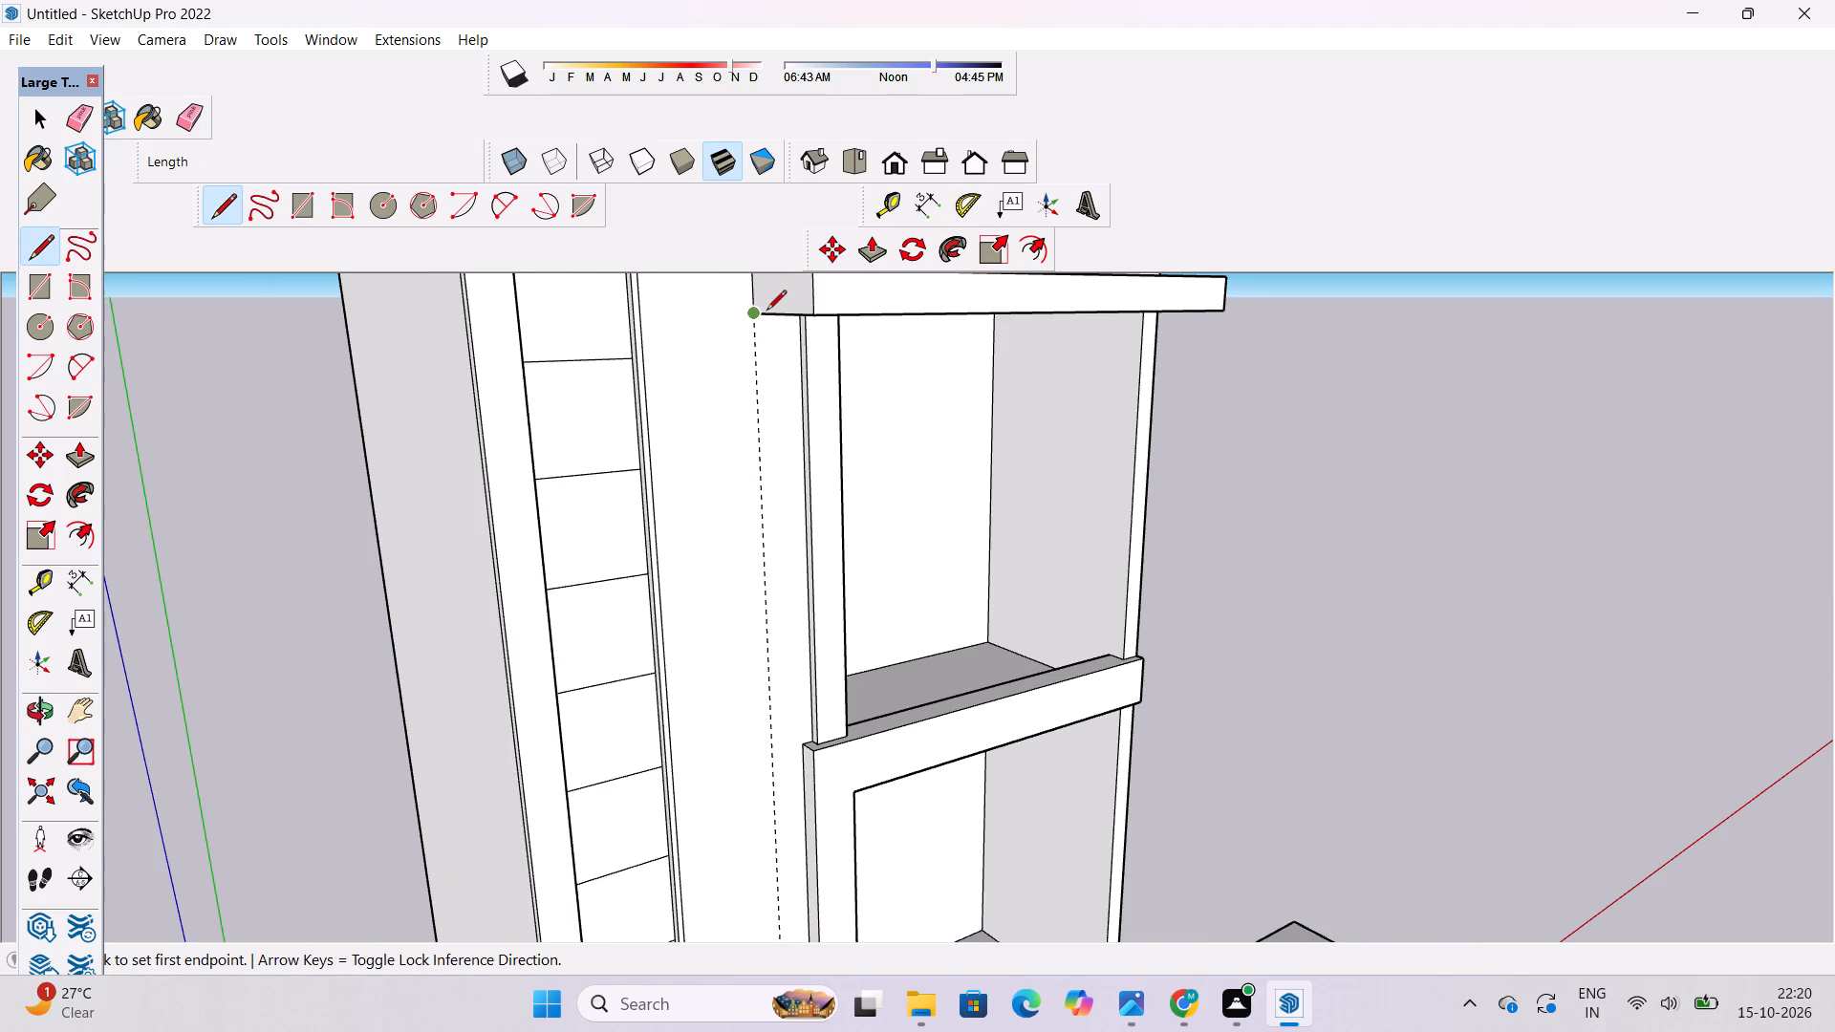
left_click(754, 319)
scroll(754, 319, "down", 6)
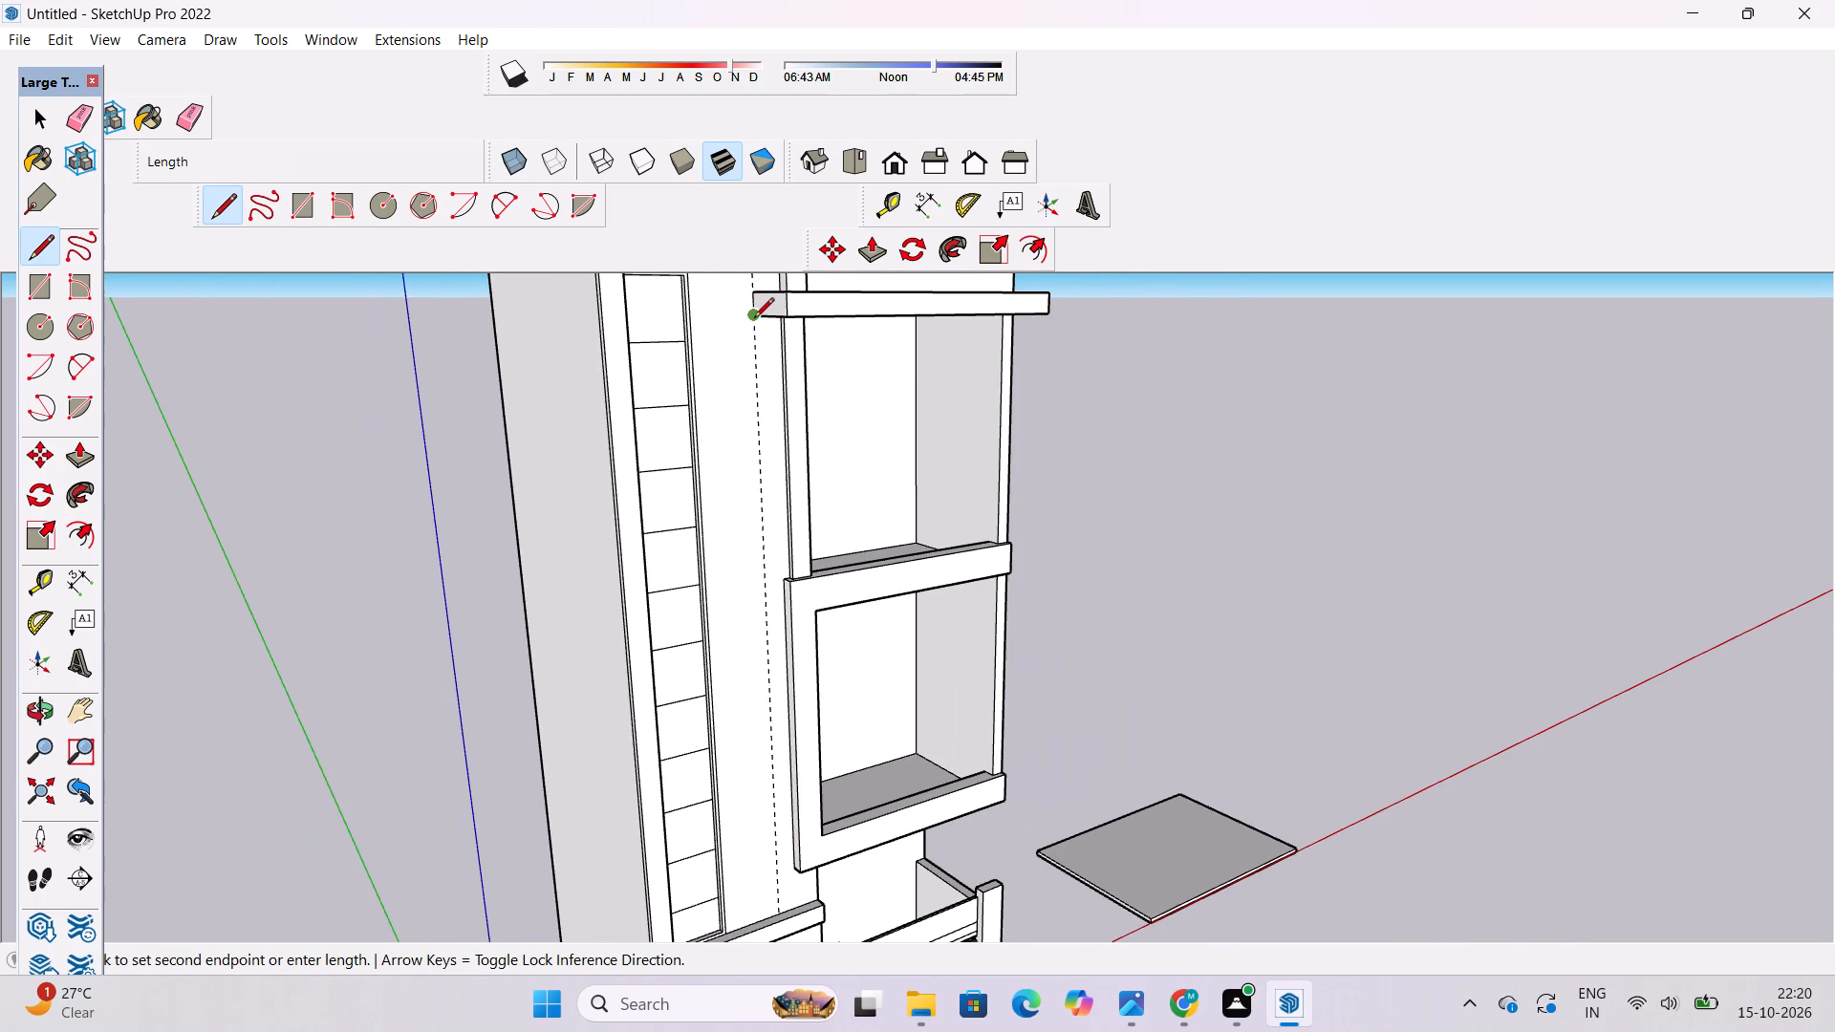
scroll(764, 343, "down", 6)
scroll(805, 580, "up", 1)
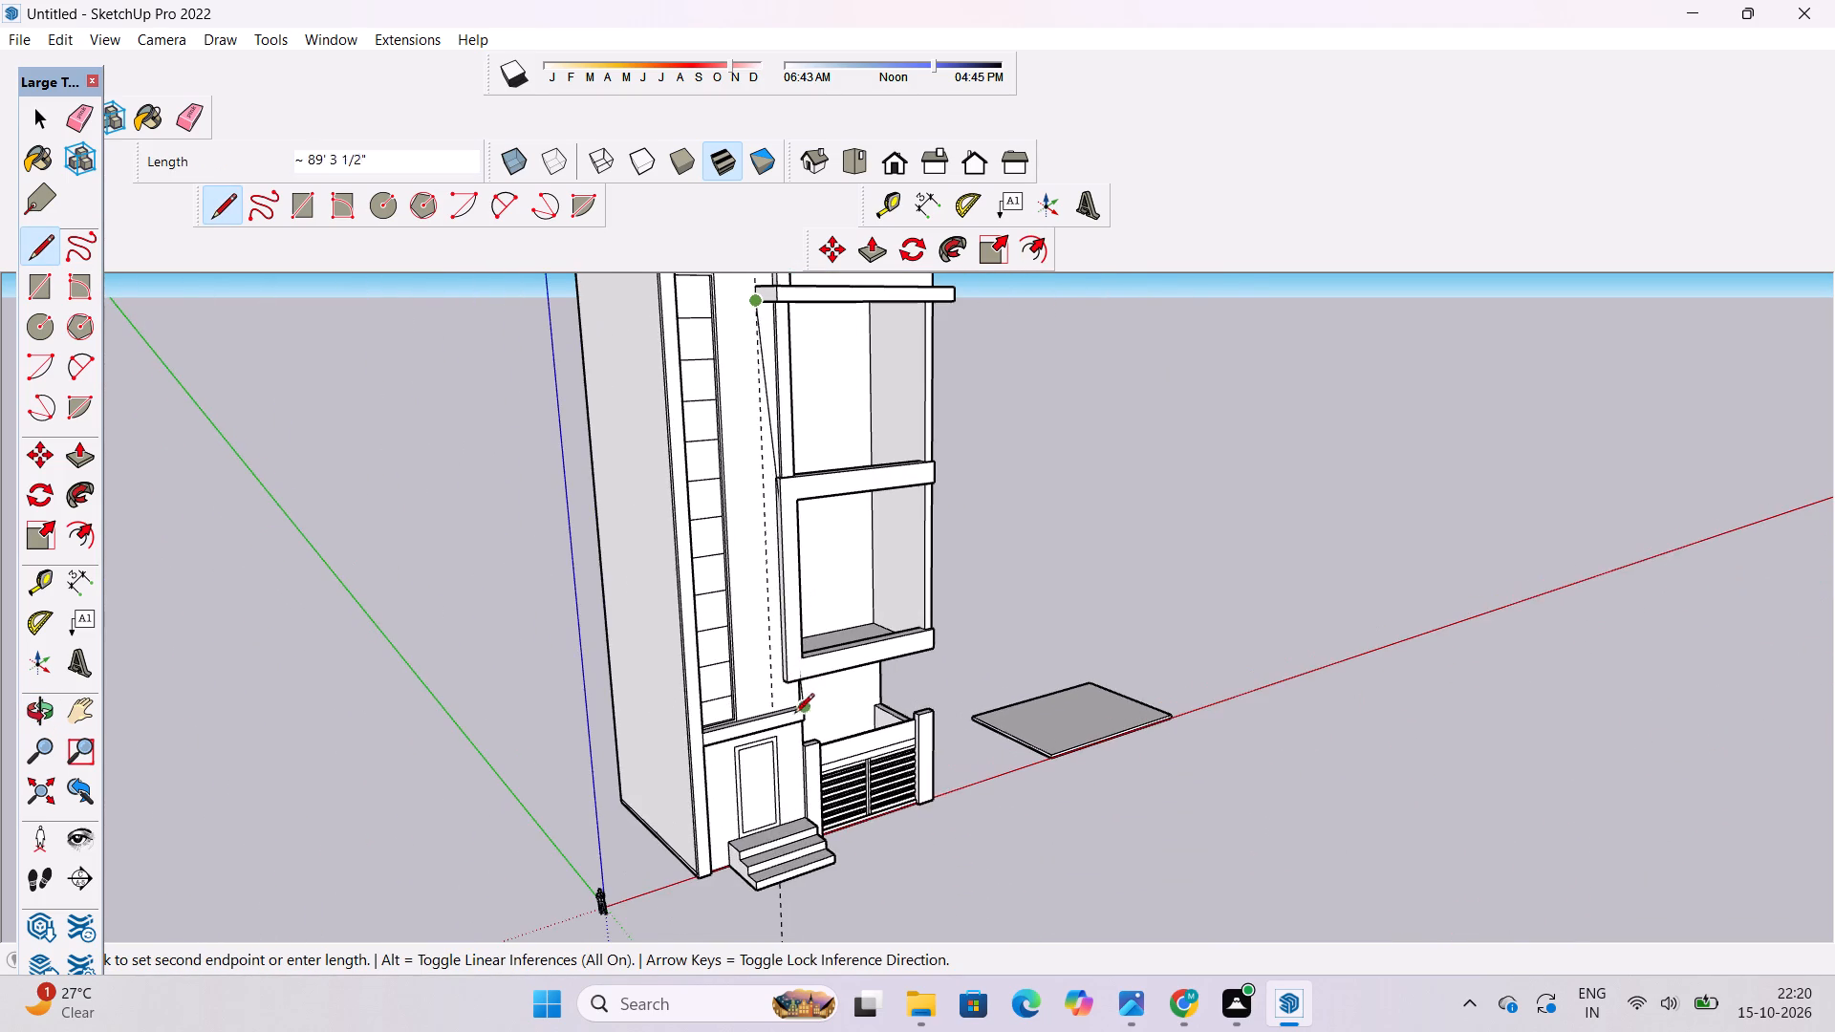
scroll(794, 720, "up", 19)
left_click(745, 692)
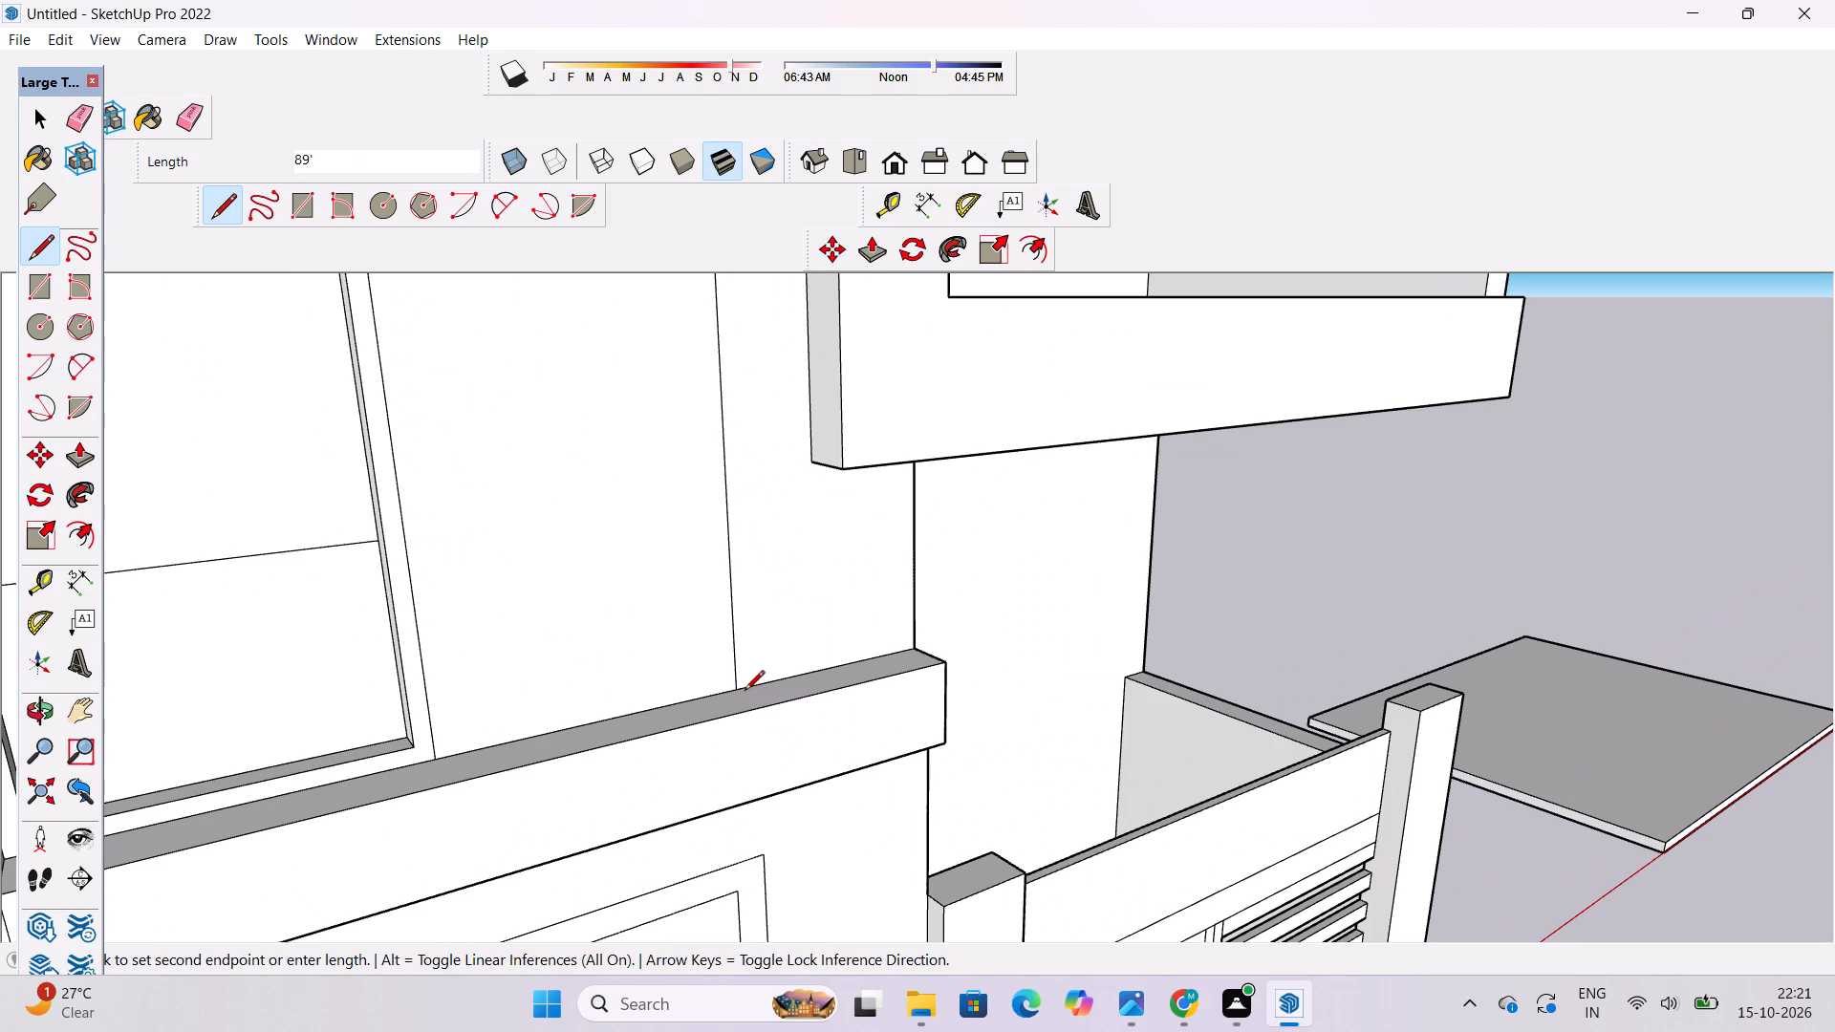
key("space")
Erase the vertical guide running through the tall panel.
scroll(690, 597, "down", 5)
key("e")
scroll(768, 706, "down", 19)
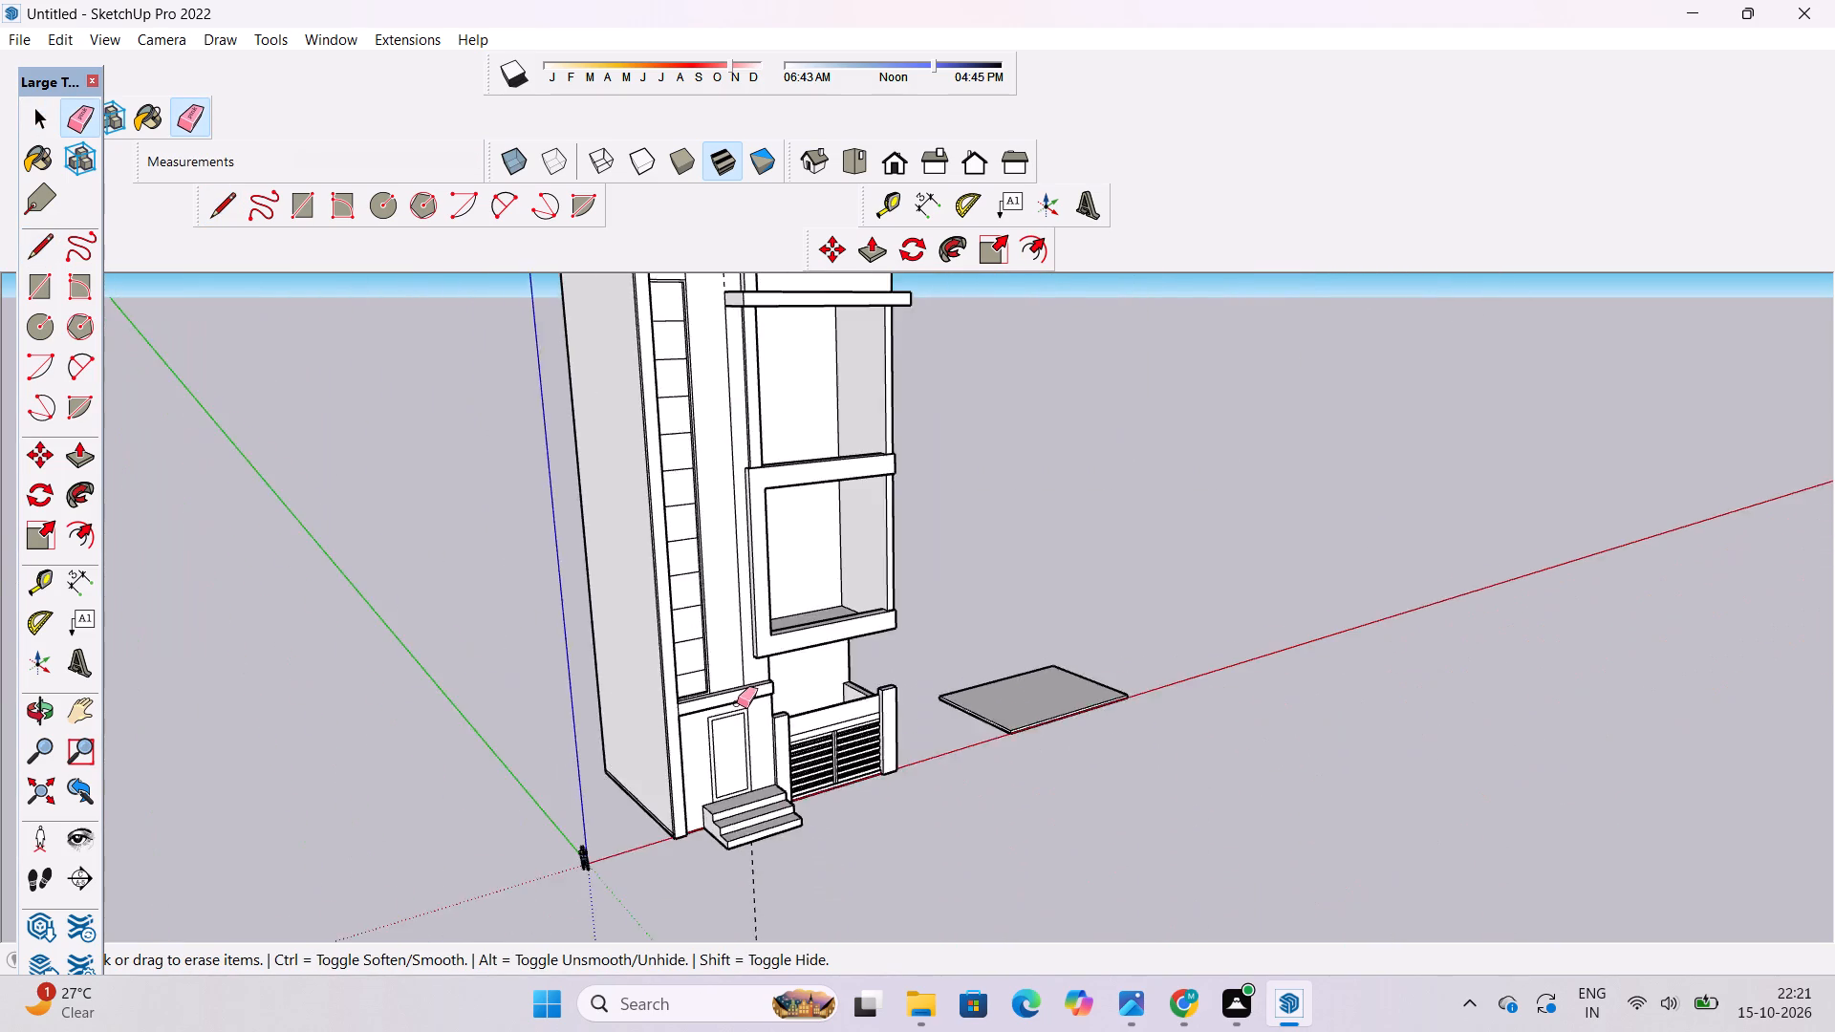
scroll(737, 703, "down", 4)
left_click(745, 810)
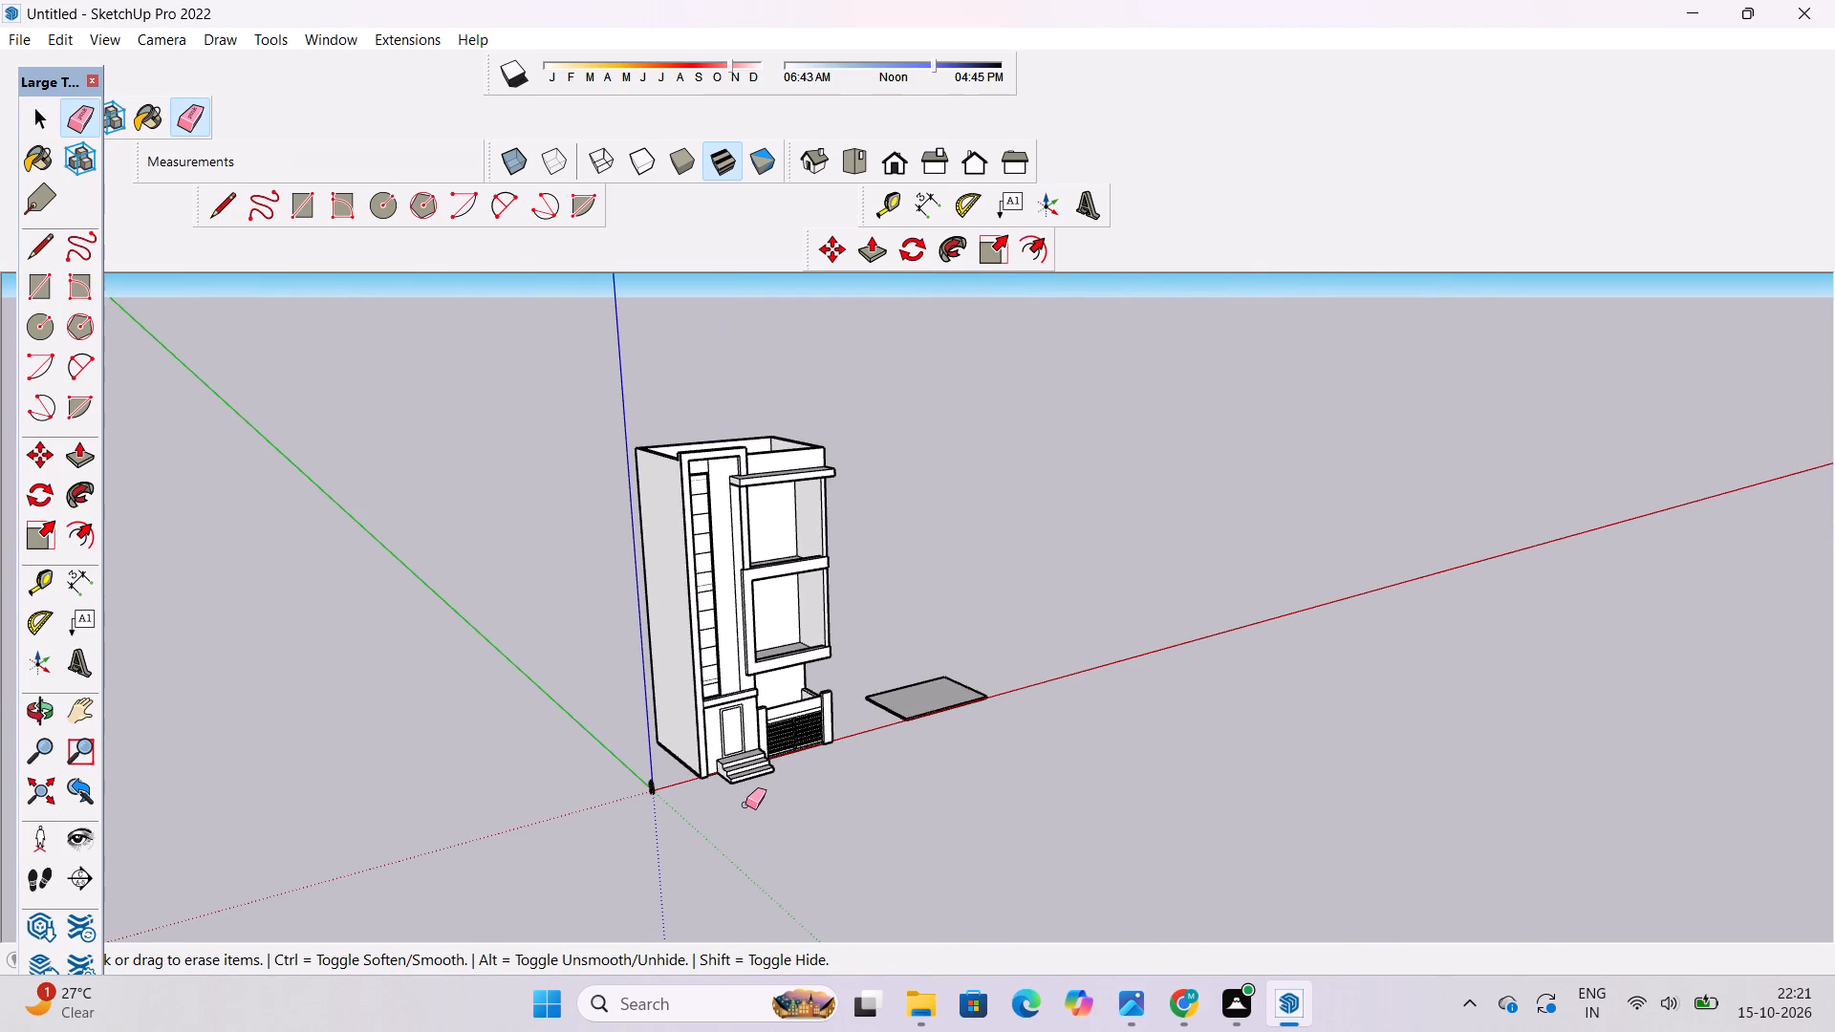
Place a horizontal guide on the tall panel 14' above the ledge over the door.
key("o")
scroll(705, 675, "up", 6)
left_click_drag(841, 709, 691, 685)
left_click_drag(691, 677, 745, 765)
left_click_drag(784, 789, 730, 785)
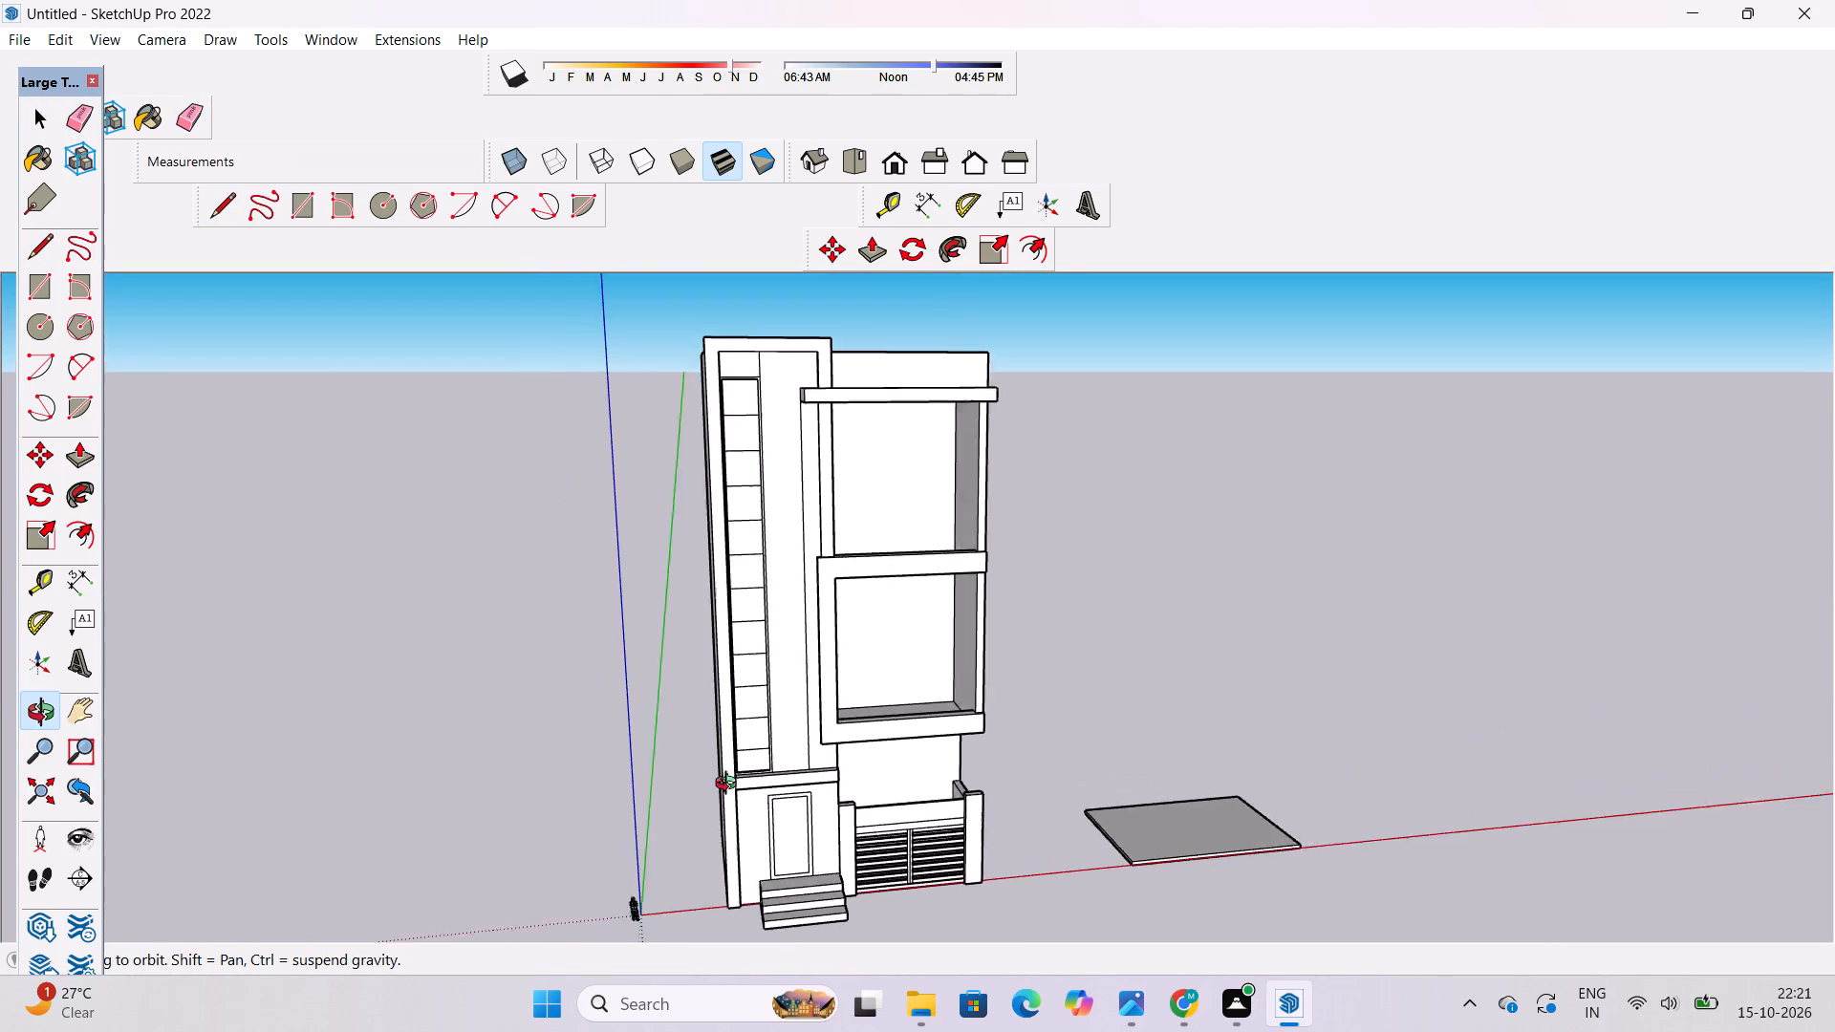
left_click_drag(730, 785, 673, 789)
scroll(742, 720, "up", 5)
left_click_drag(794, 742, 767, 782, "shift")
left_click_drag(825, 843, 869, 874)
scroll(787, 865, "up", 3)
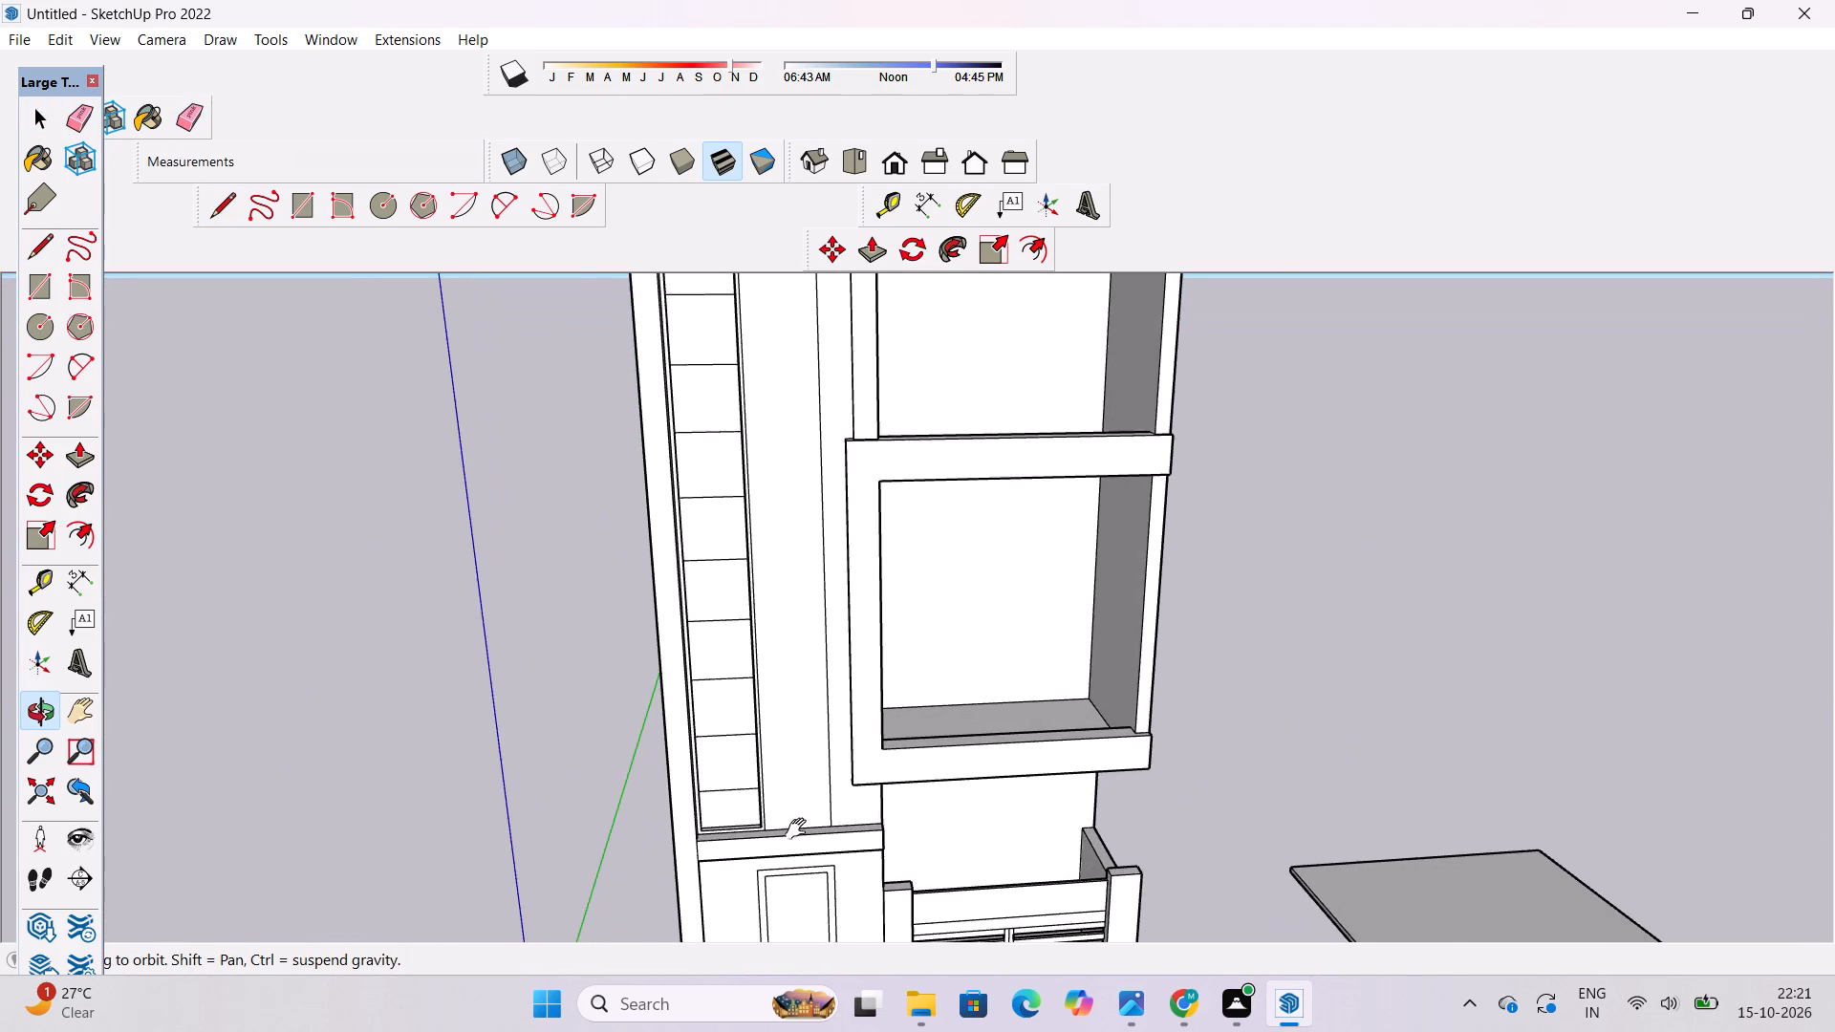
left_click_drag(800, 829, 811, 852, "shift")
left_click_drag(816, 859, 836, 836)
scroll(834, 816, "up", 2)
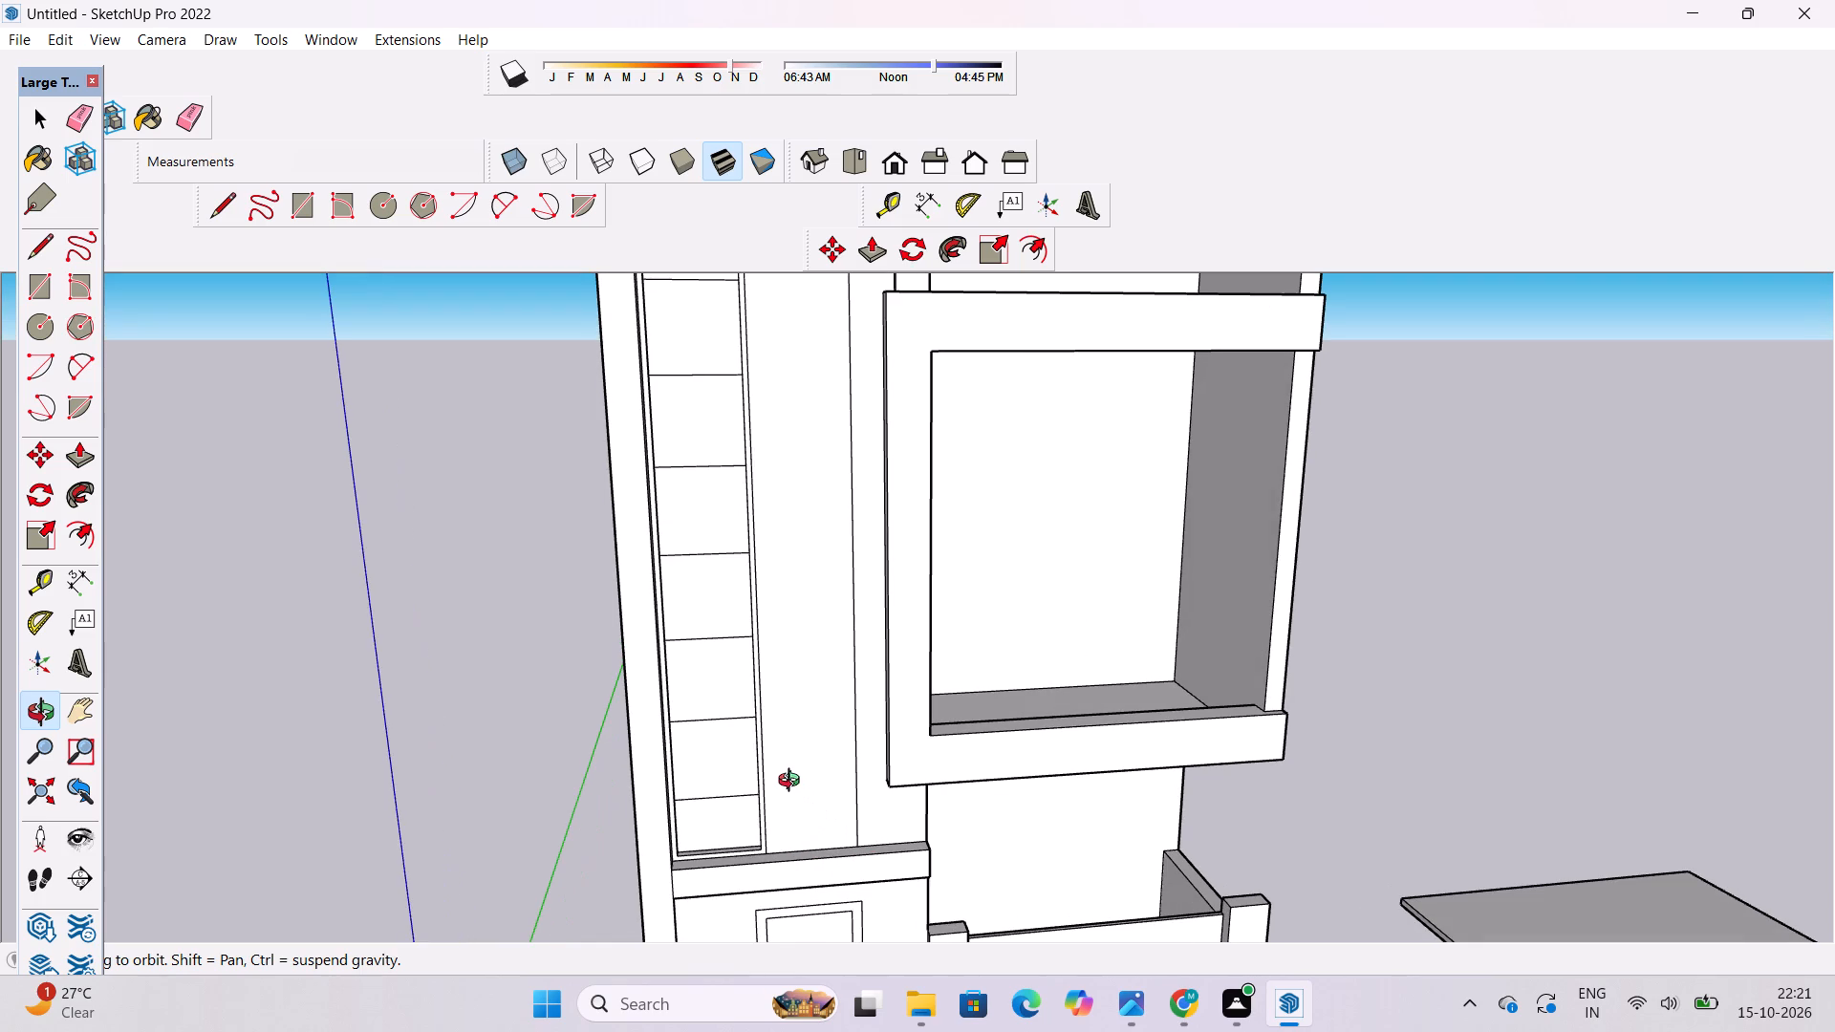
key("t")
scroll(834, 879, "up", 5)
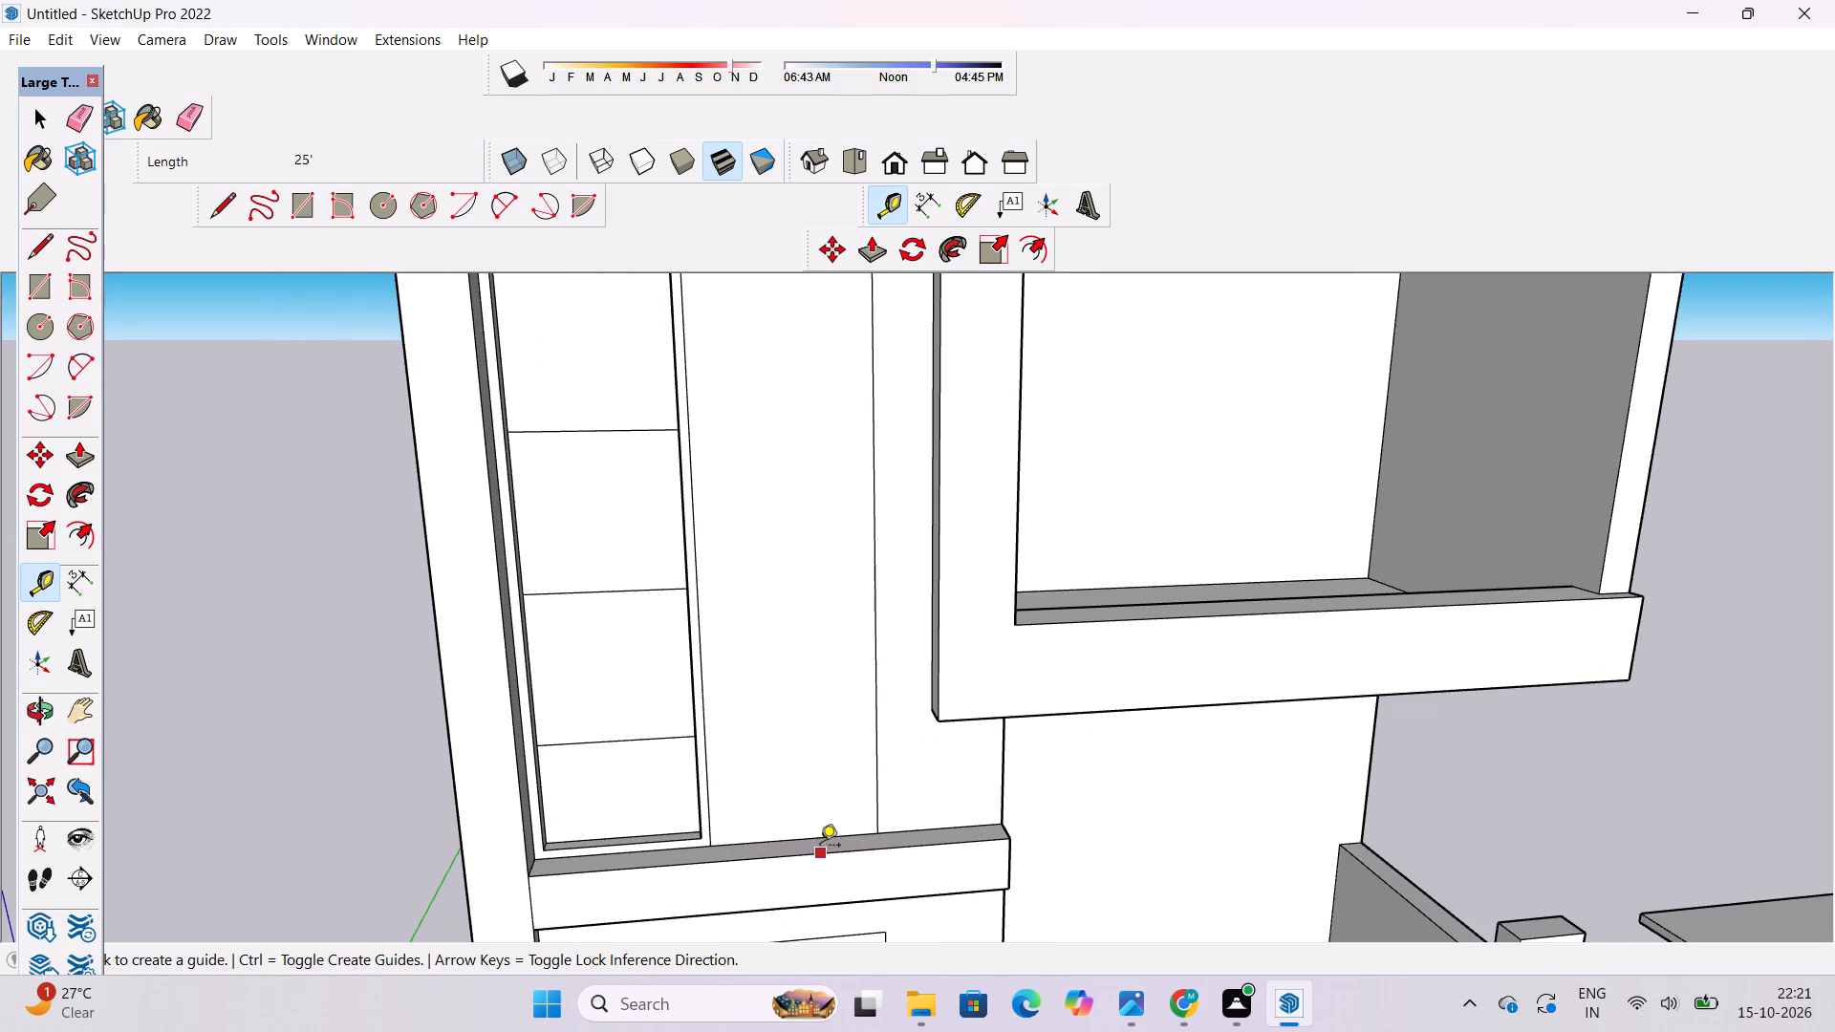
left_click(818, 841)
scroll(818, 841, "down", 7)
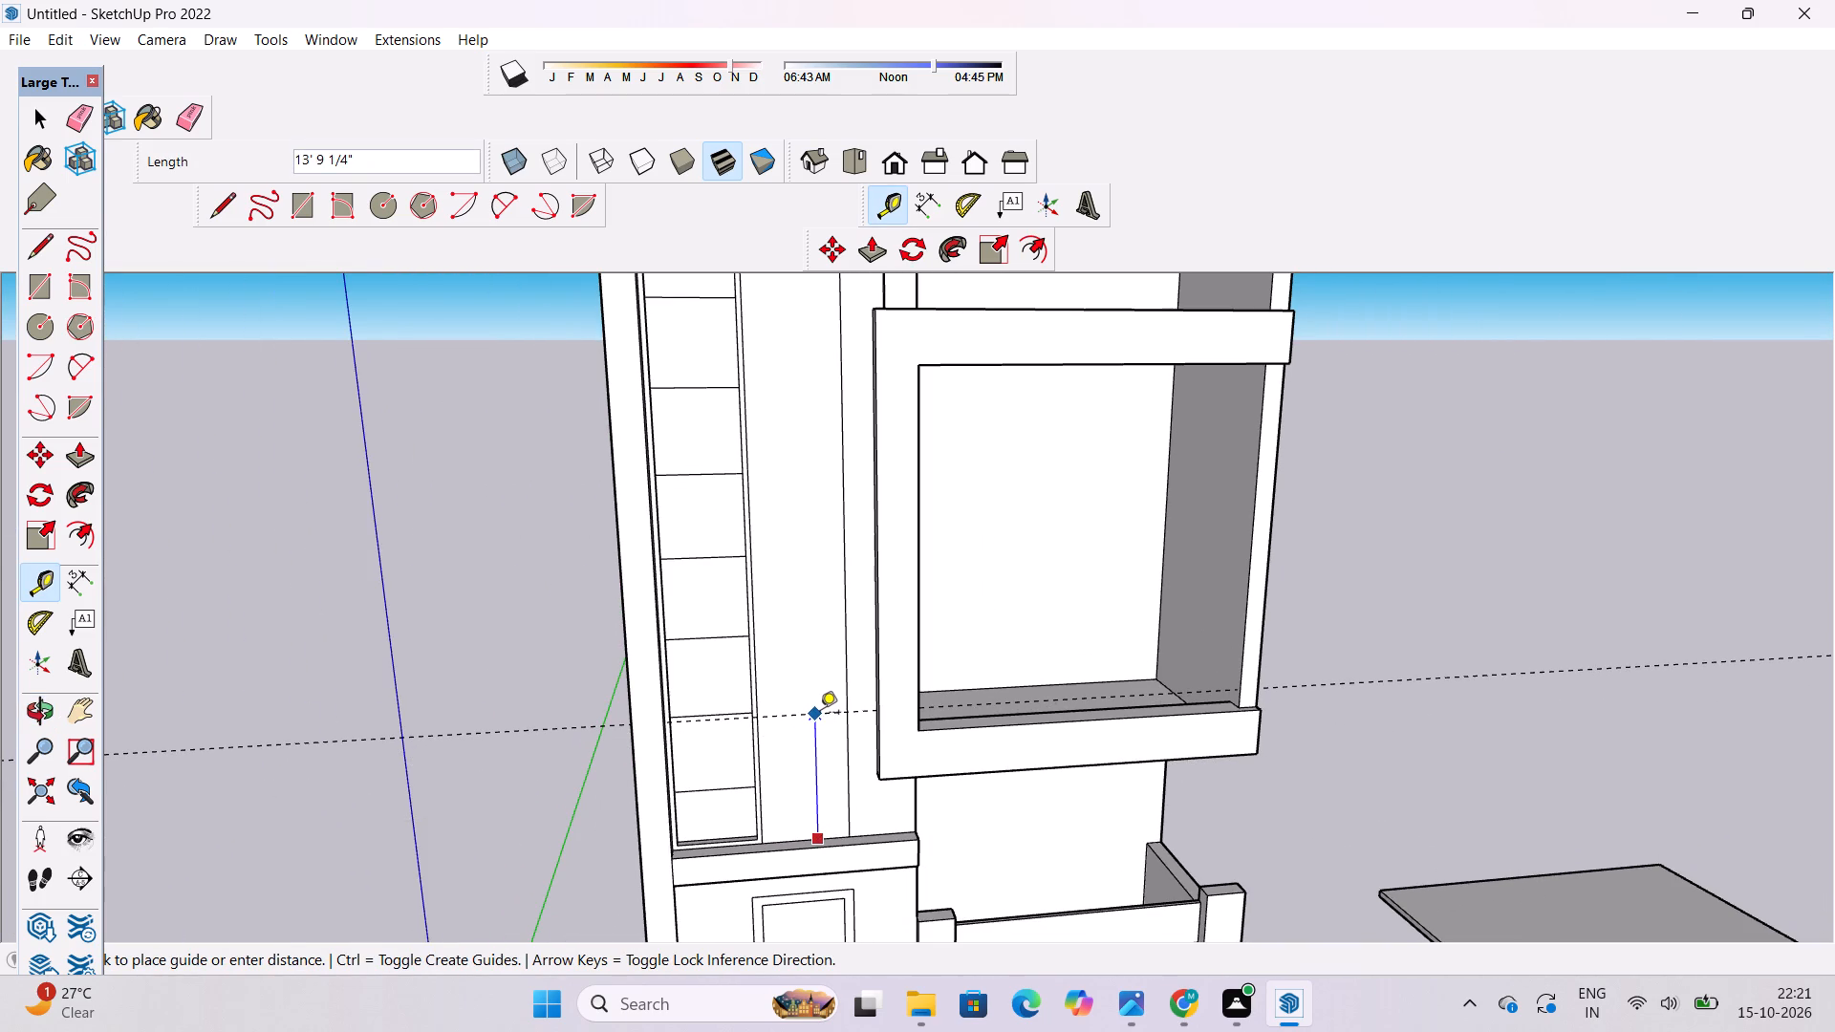
type("14'")
key("Return")
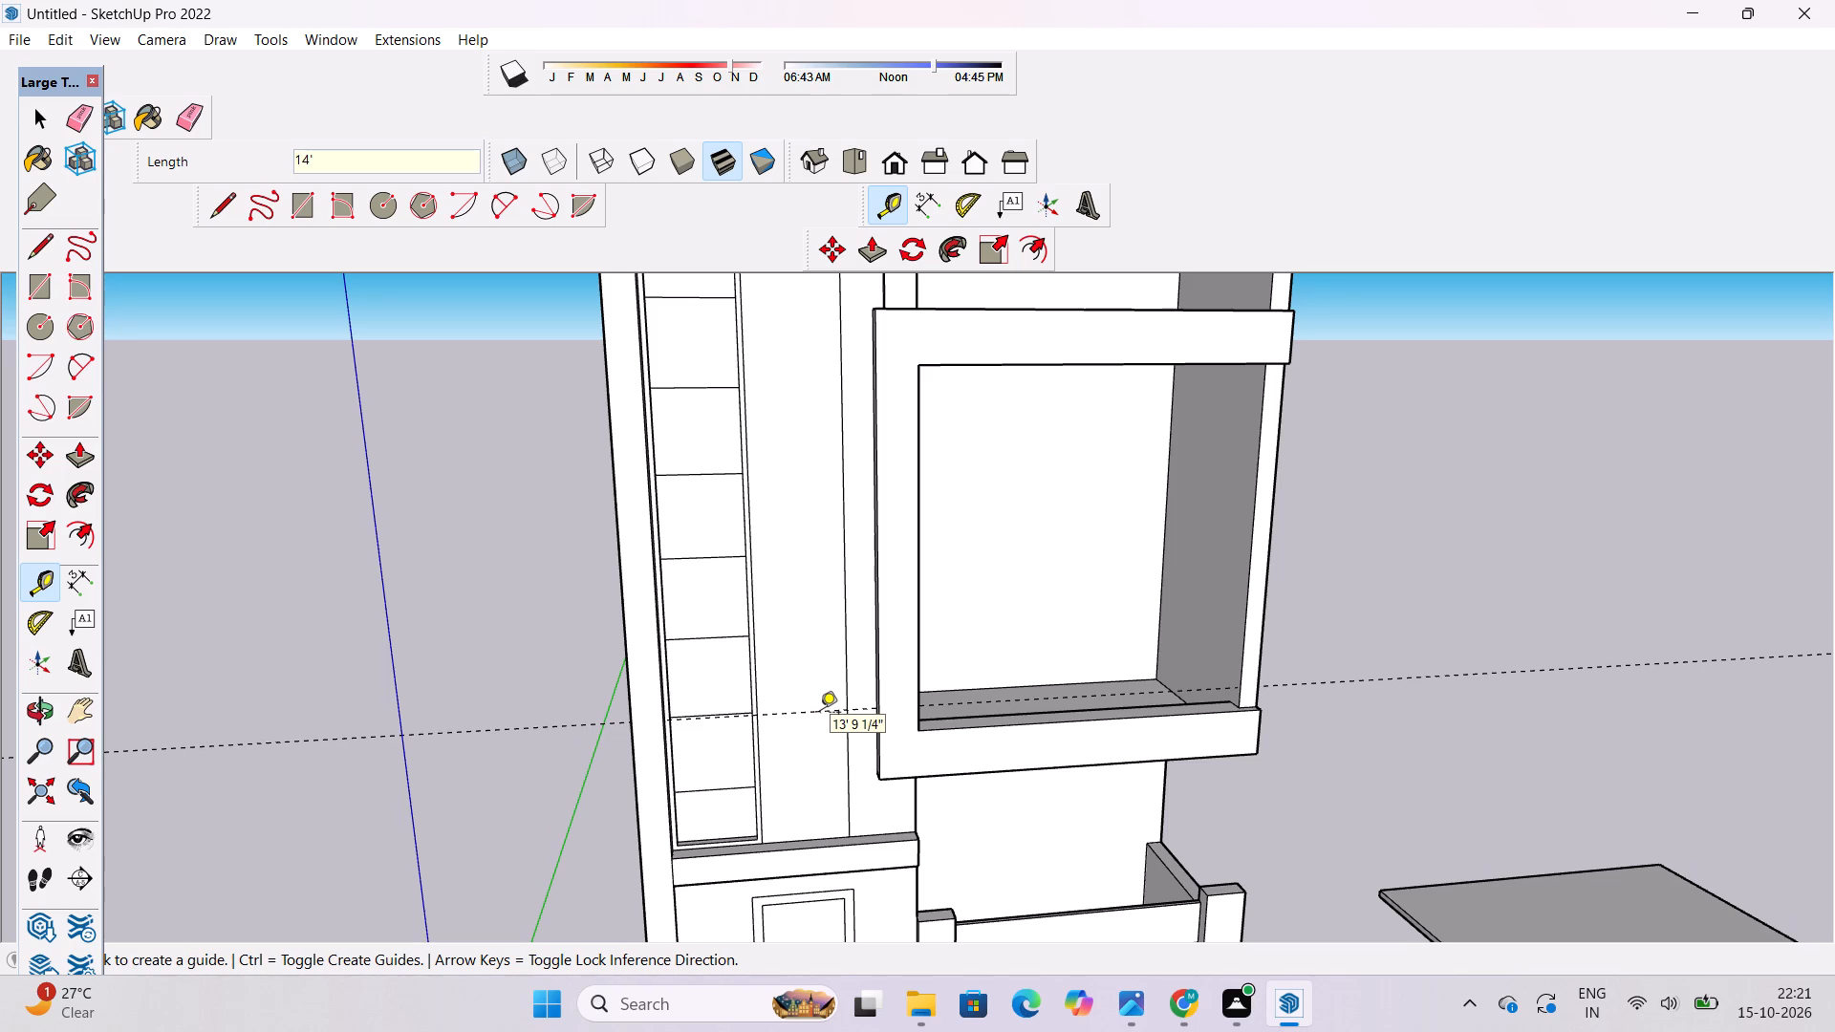
Draw a 12' horizontal line along the guide from the projecting window frame to the vertical line beside the divided strip.
key("l")
scroll(827, 709, "up", 8)
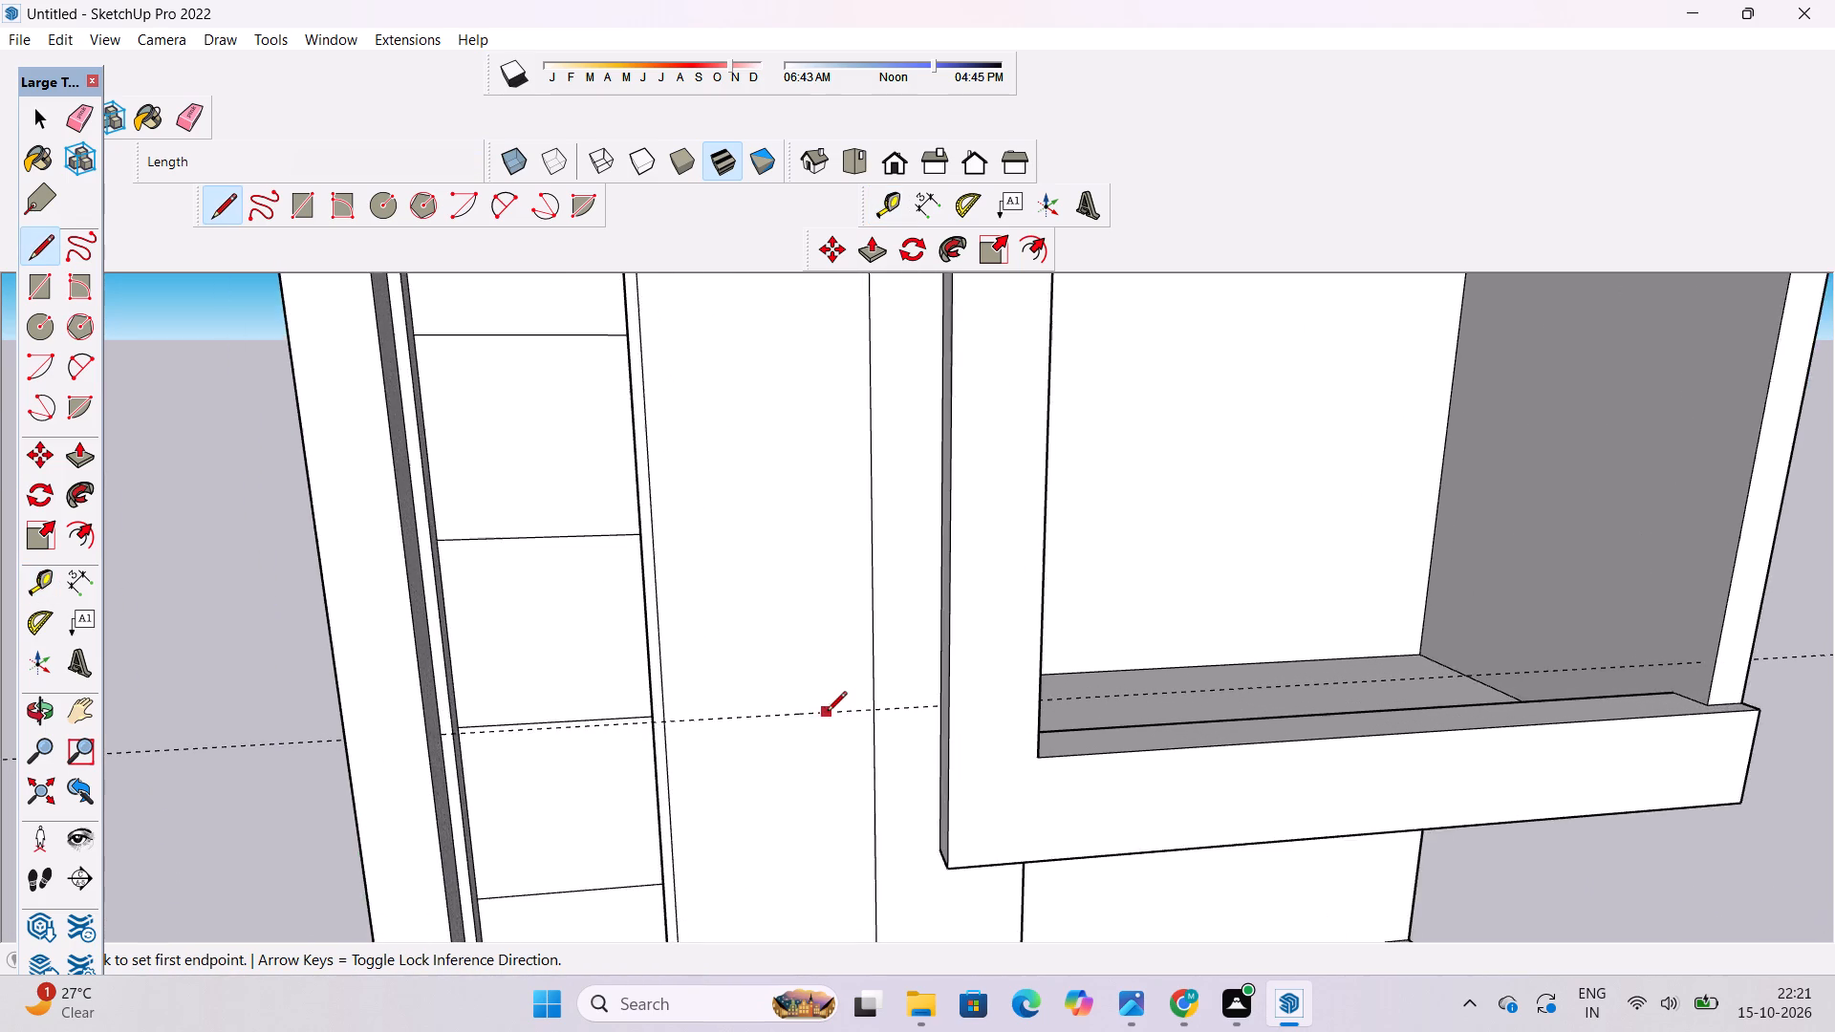
scroll(846, 730, "up", 7)
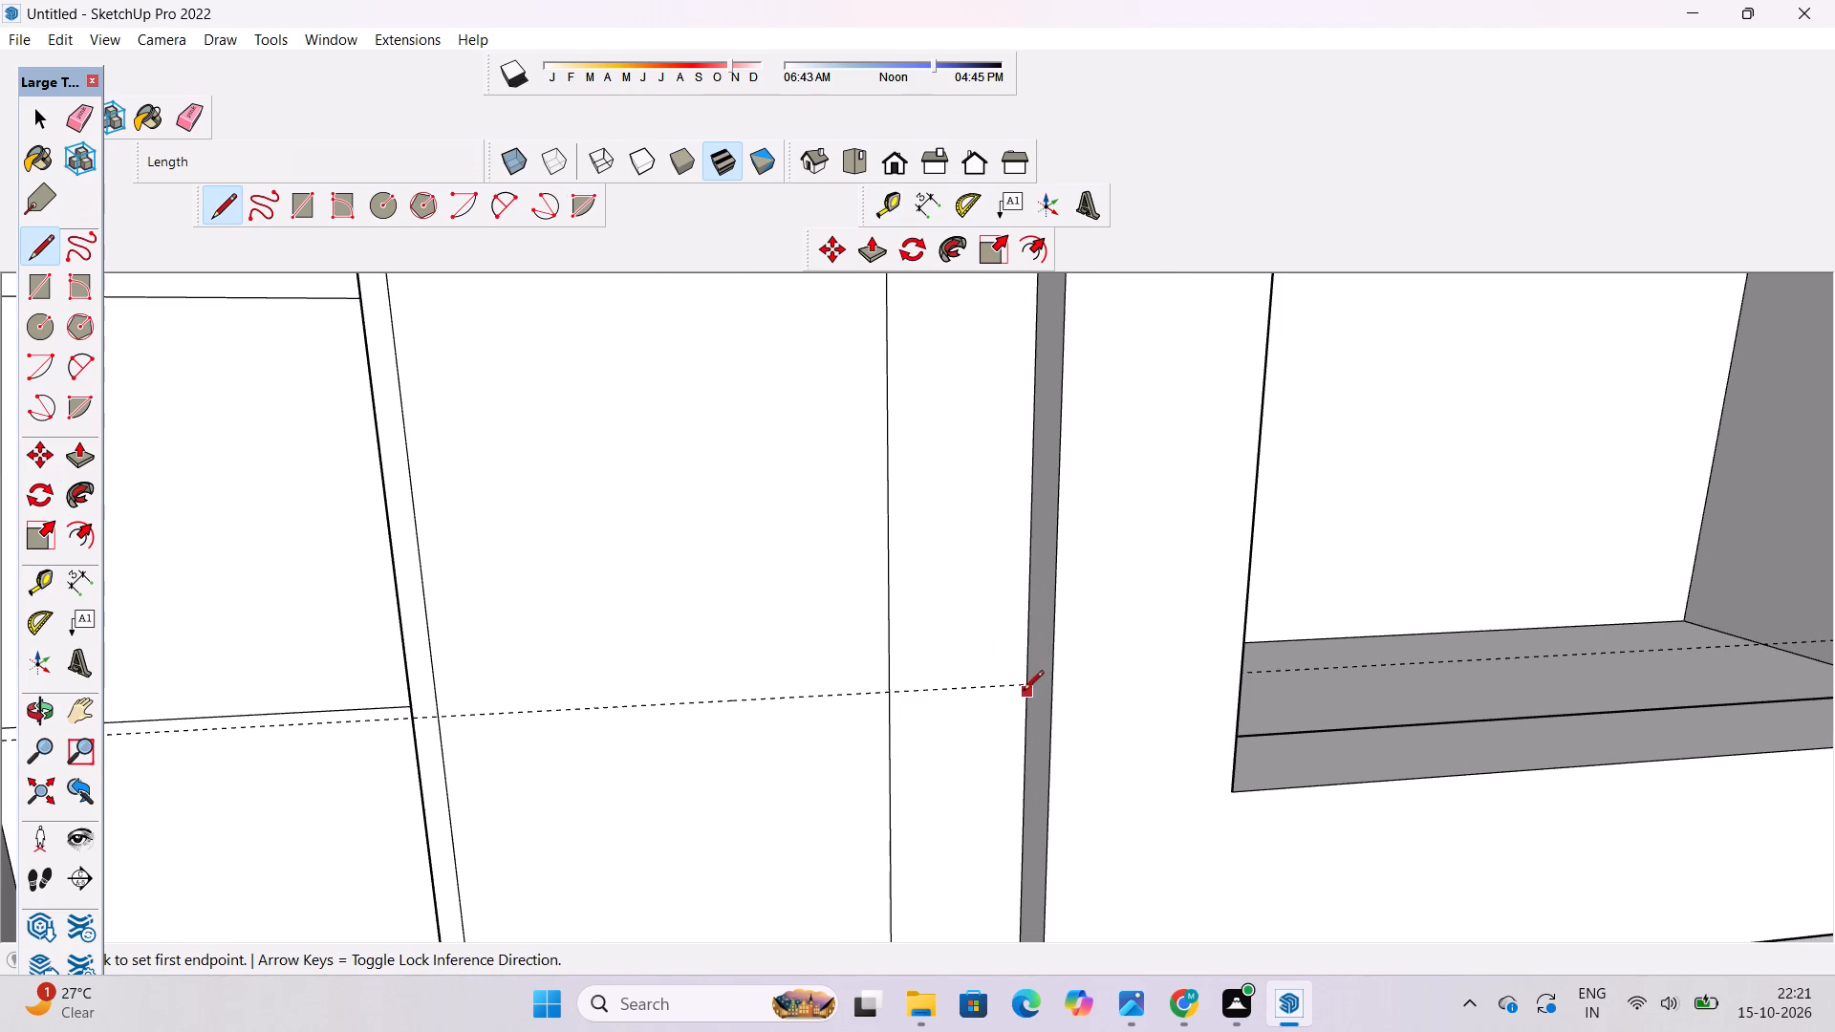
left_click(1027, 686)
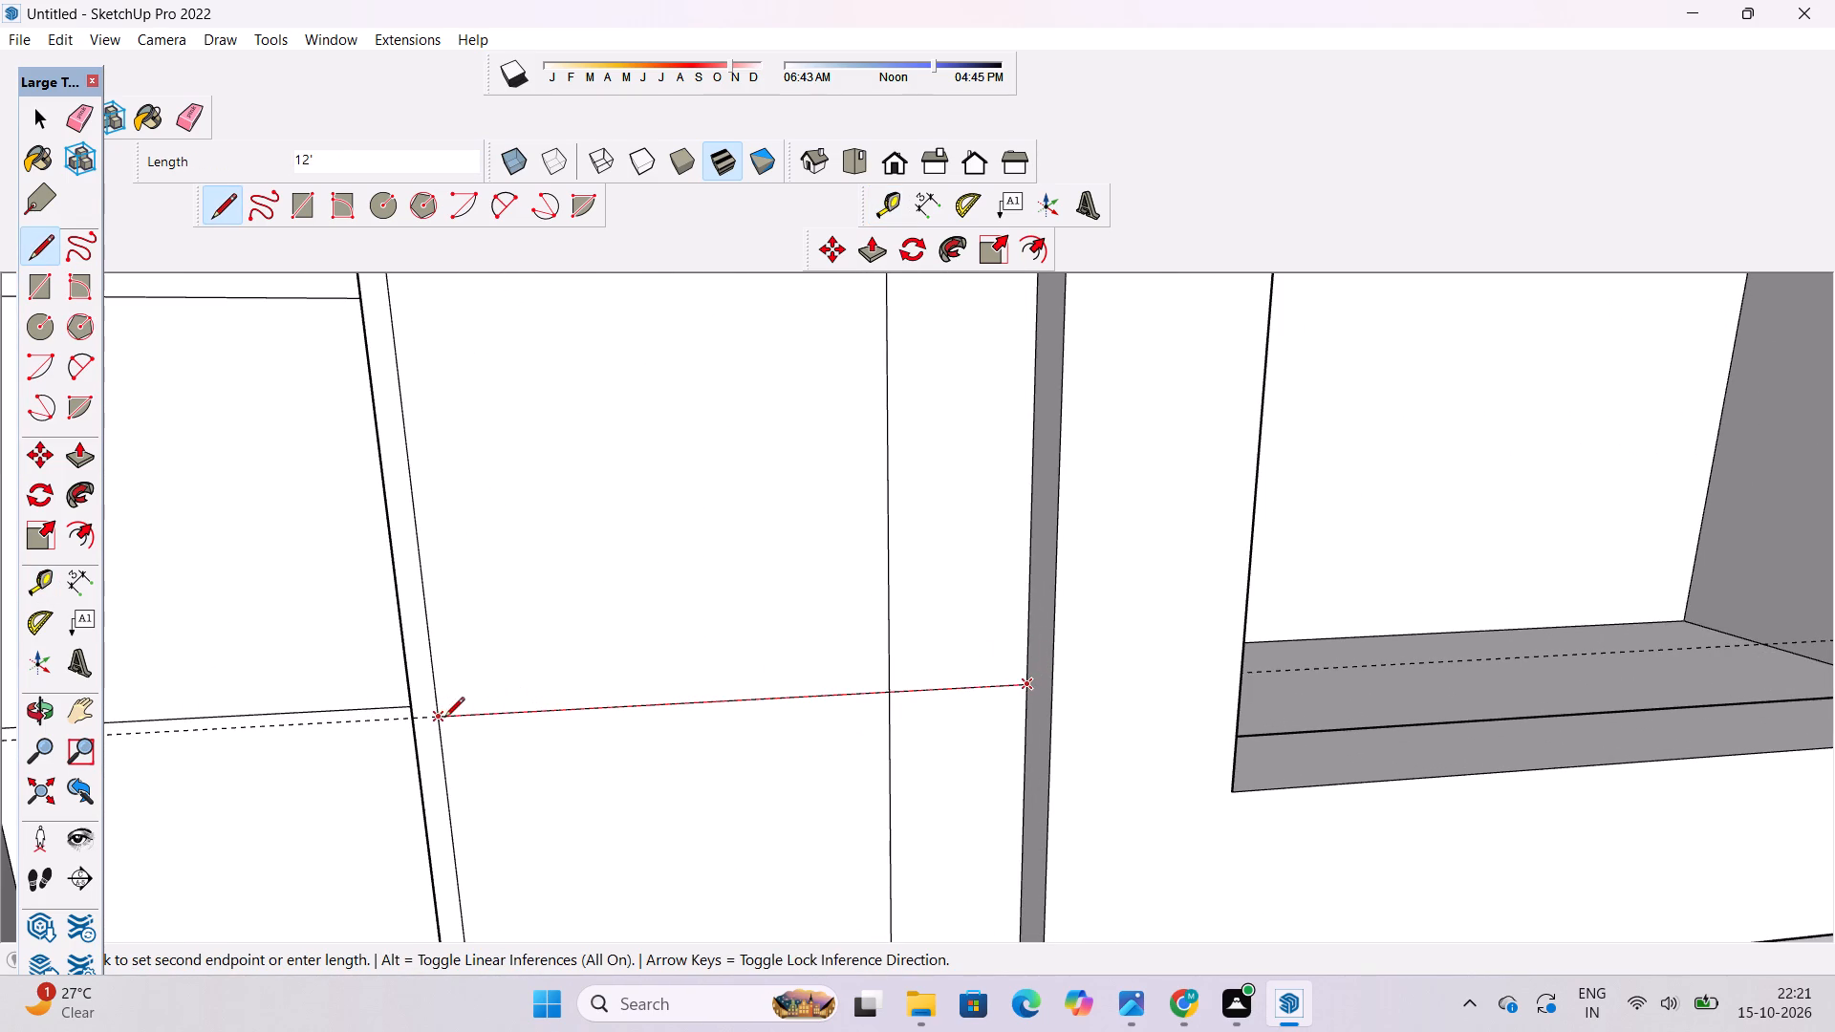
left_click(444, 719)
Erase the horizontal guide crossing the tall panel and window bay.
key("e")
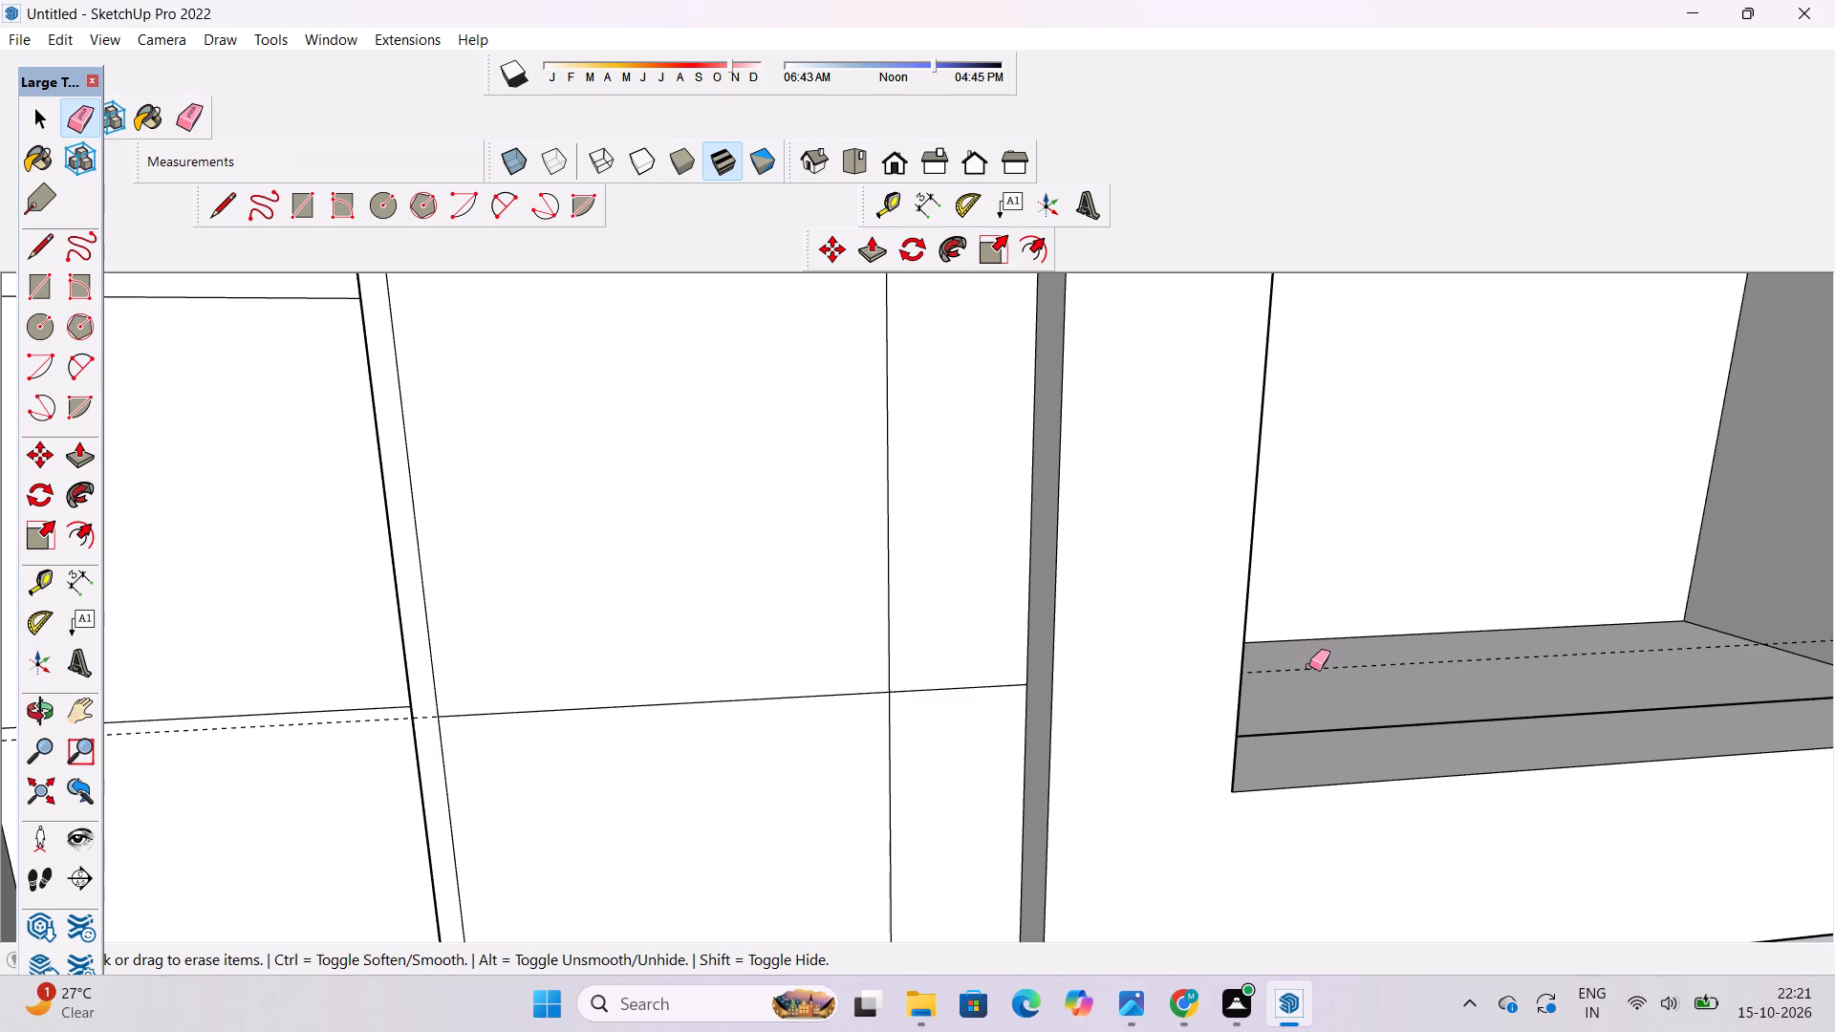
left_click(1310, 669)
scroll(1167, 707, "down", 9)
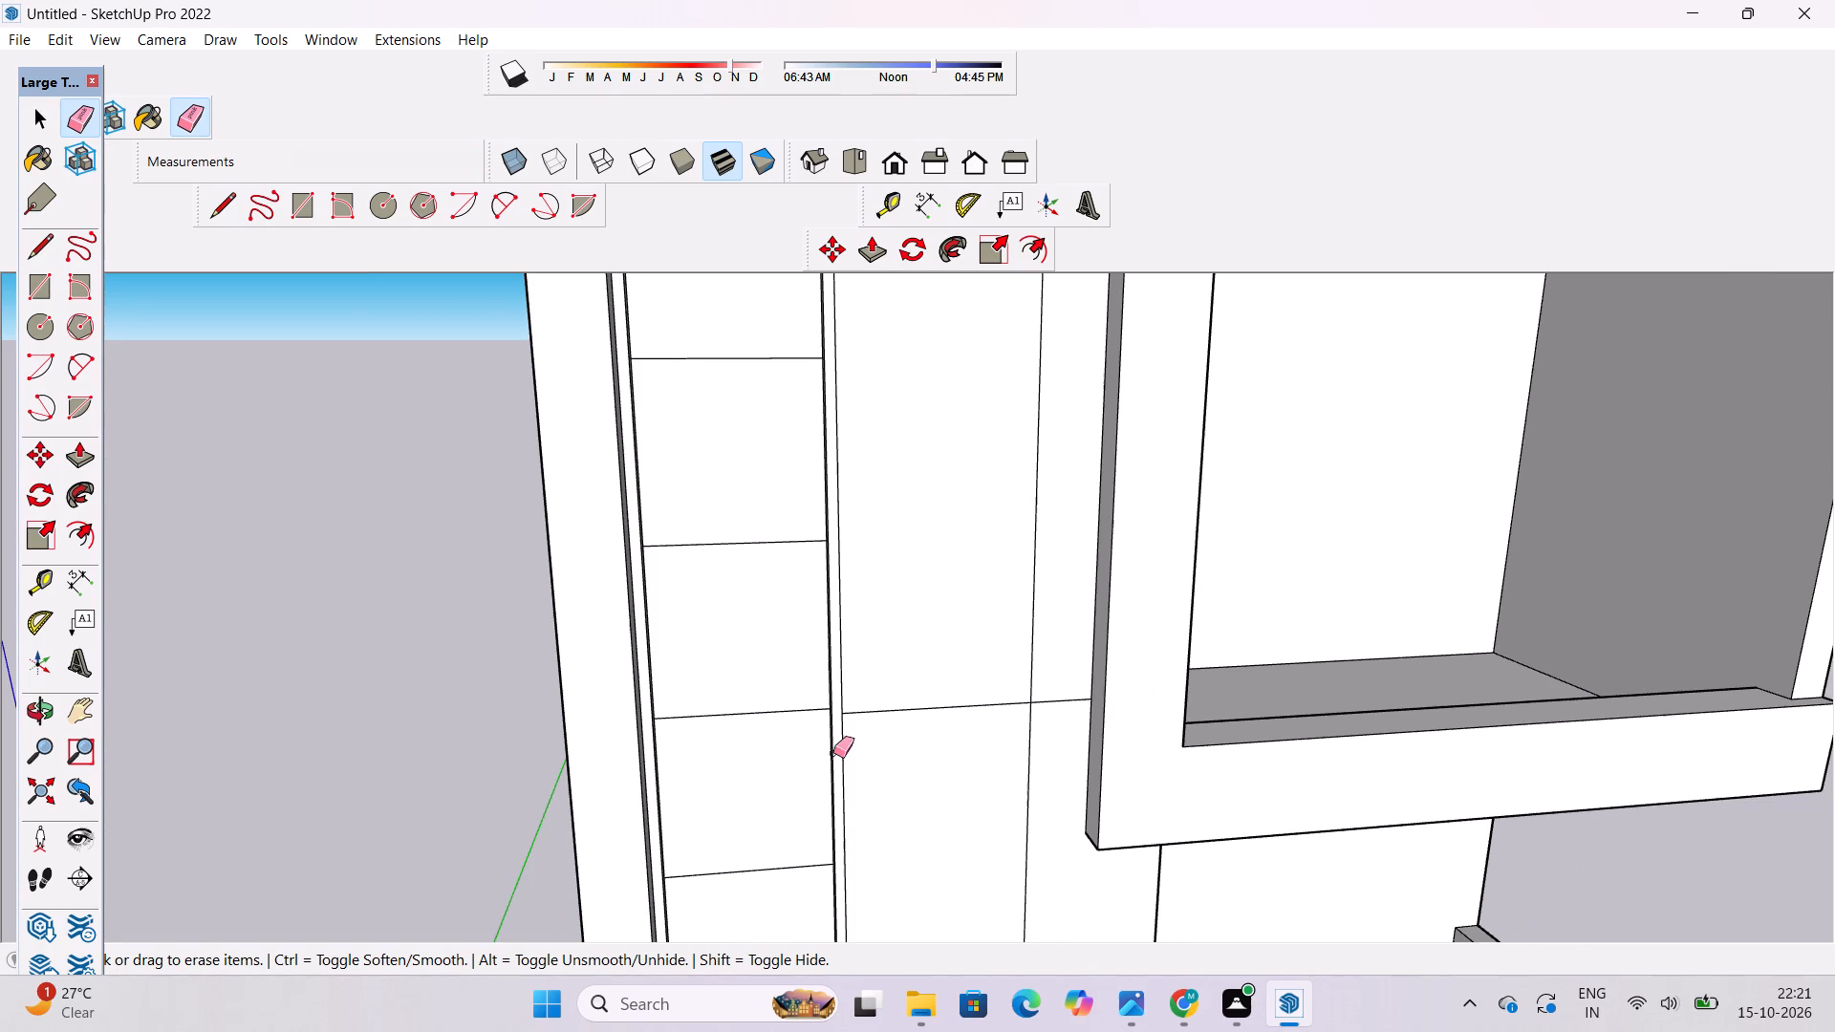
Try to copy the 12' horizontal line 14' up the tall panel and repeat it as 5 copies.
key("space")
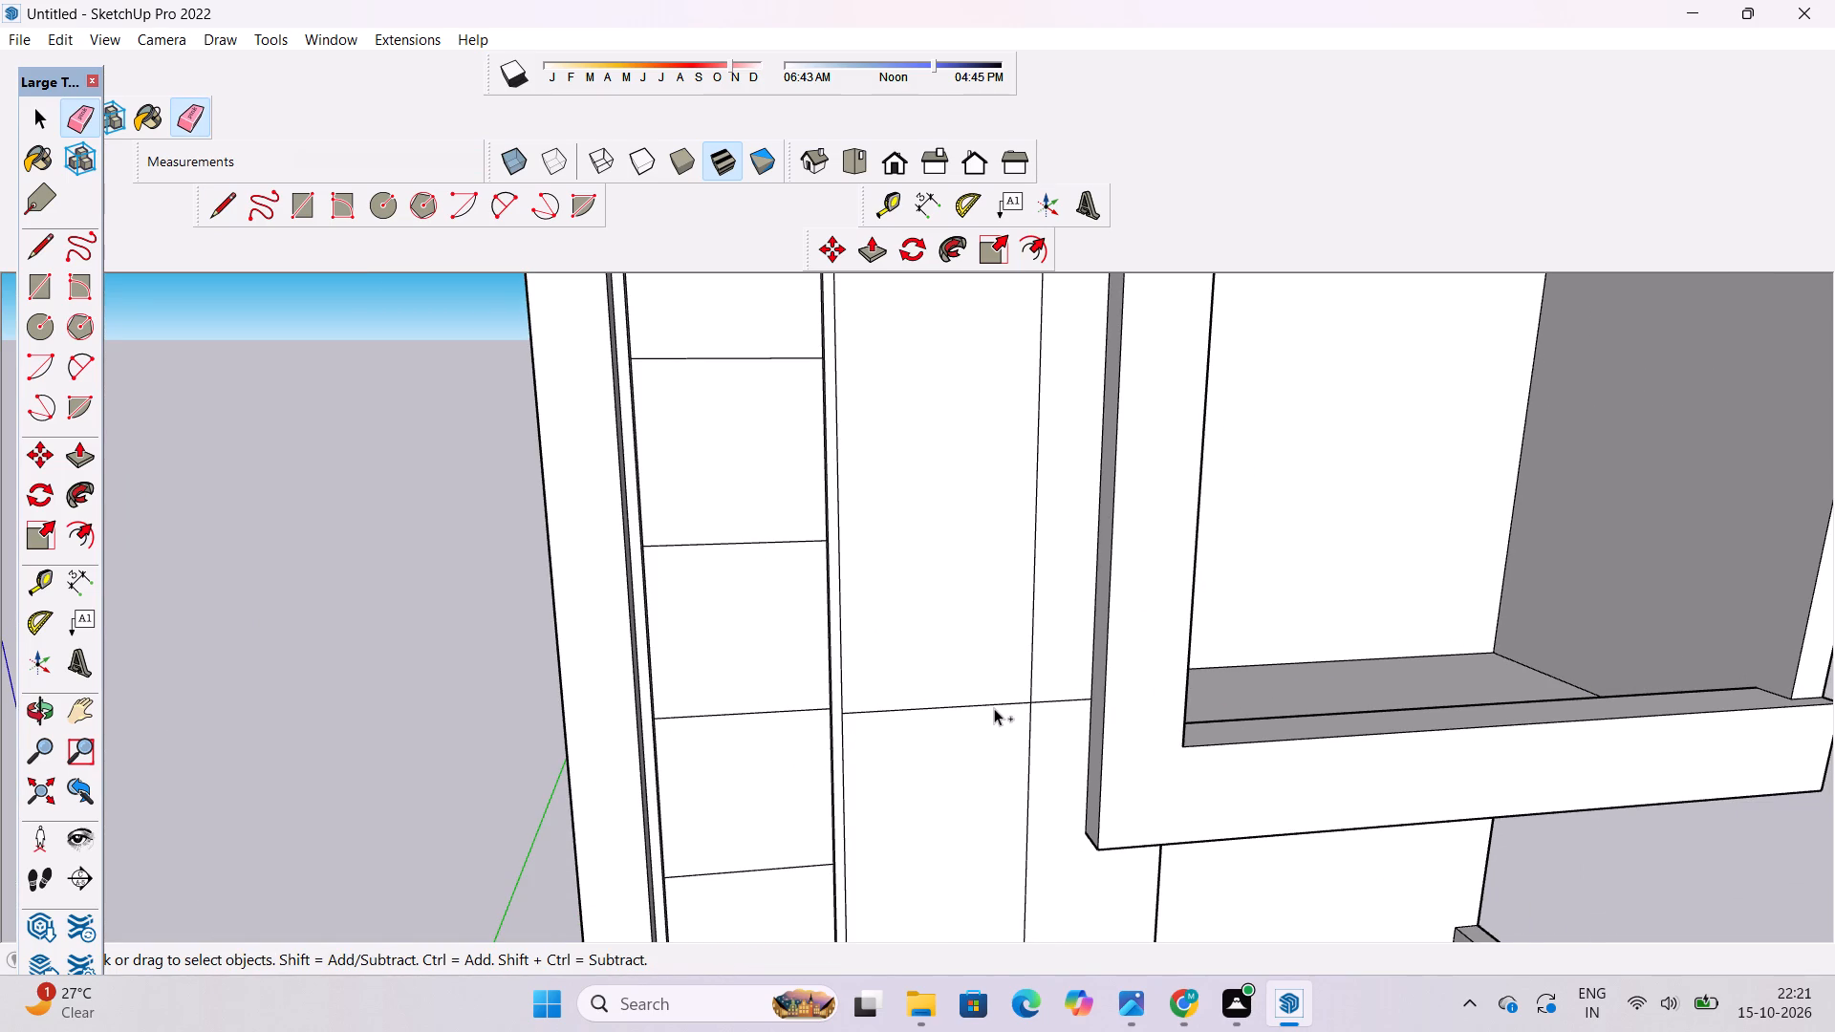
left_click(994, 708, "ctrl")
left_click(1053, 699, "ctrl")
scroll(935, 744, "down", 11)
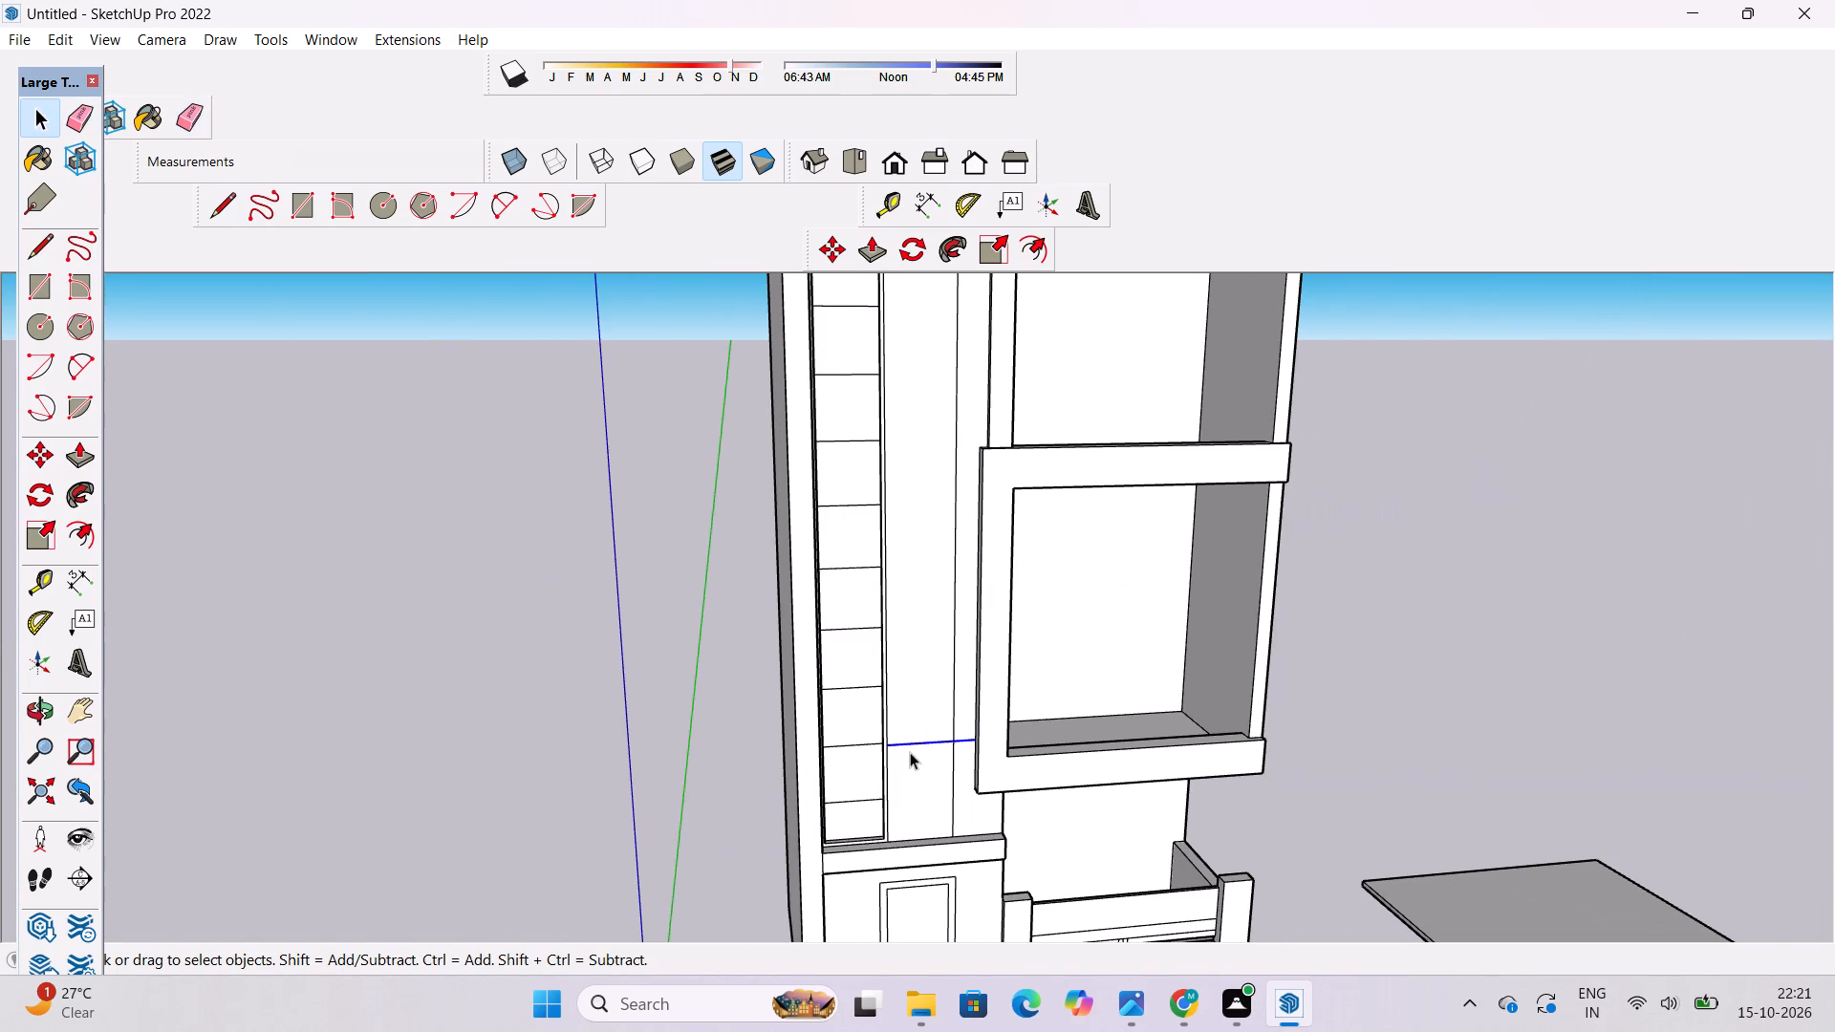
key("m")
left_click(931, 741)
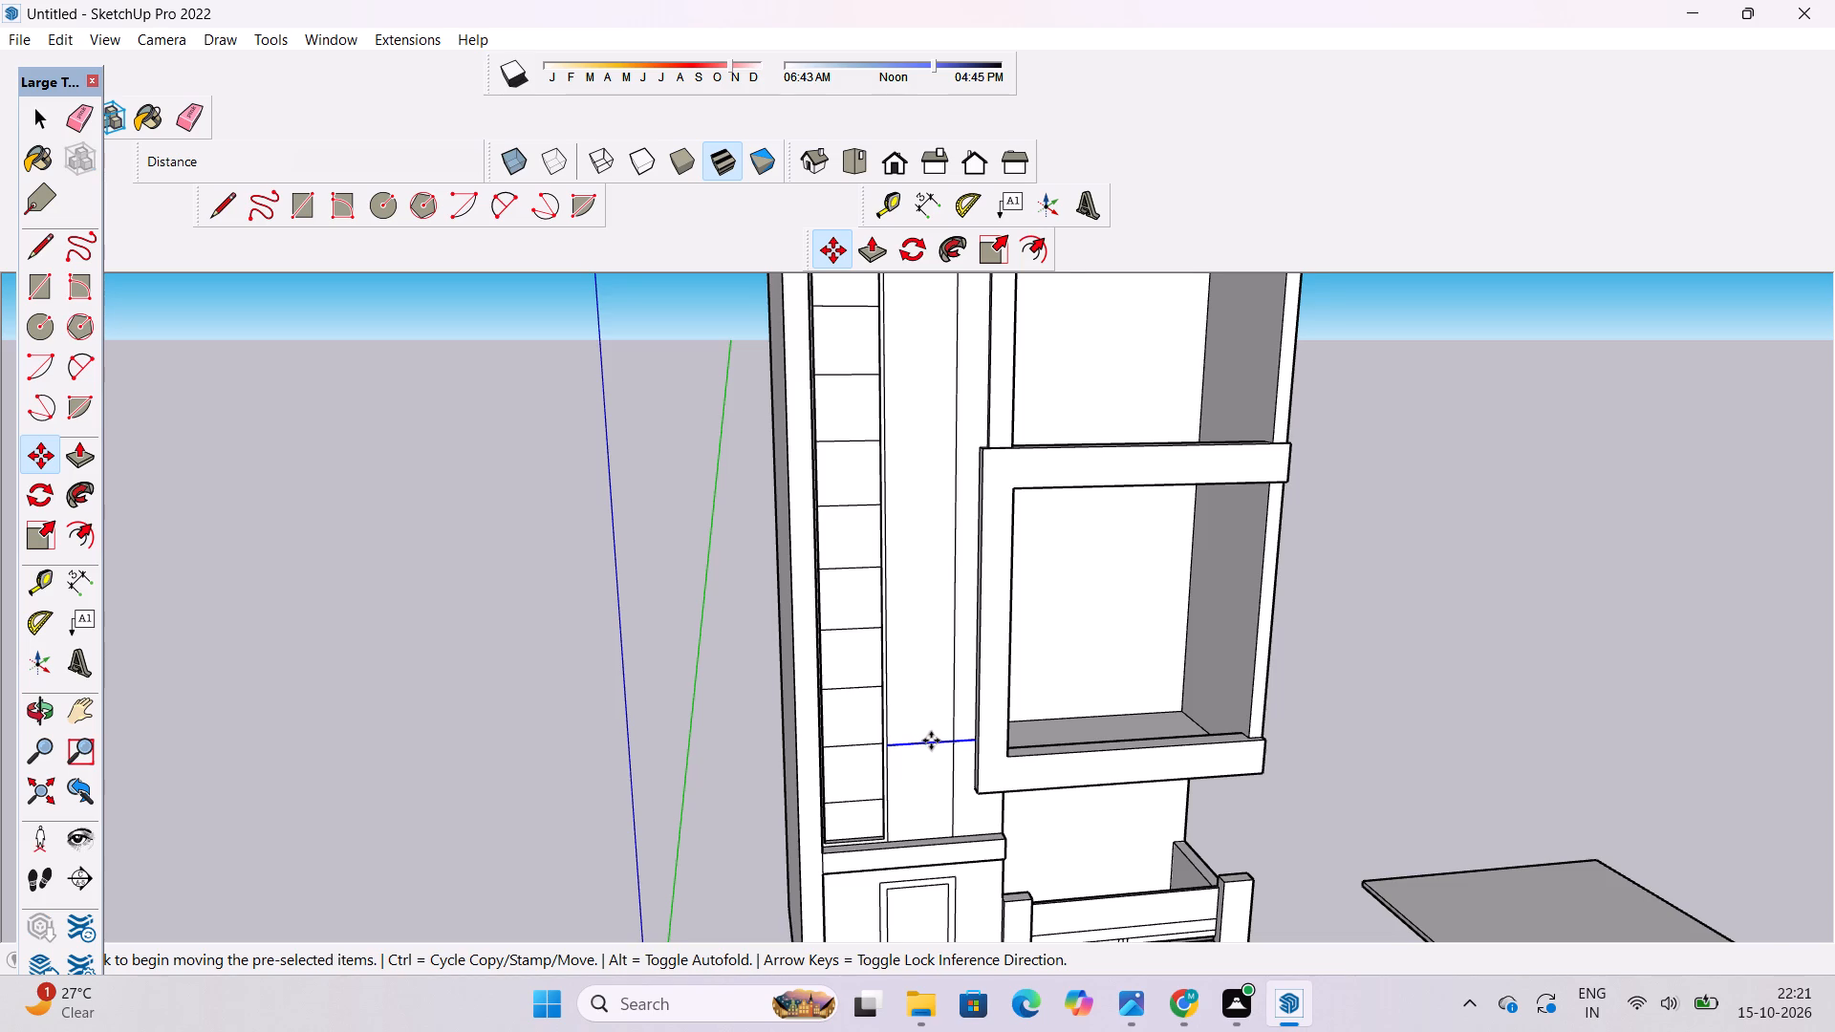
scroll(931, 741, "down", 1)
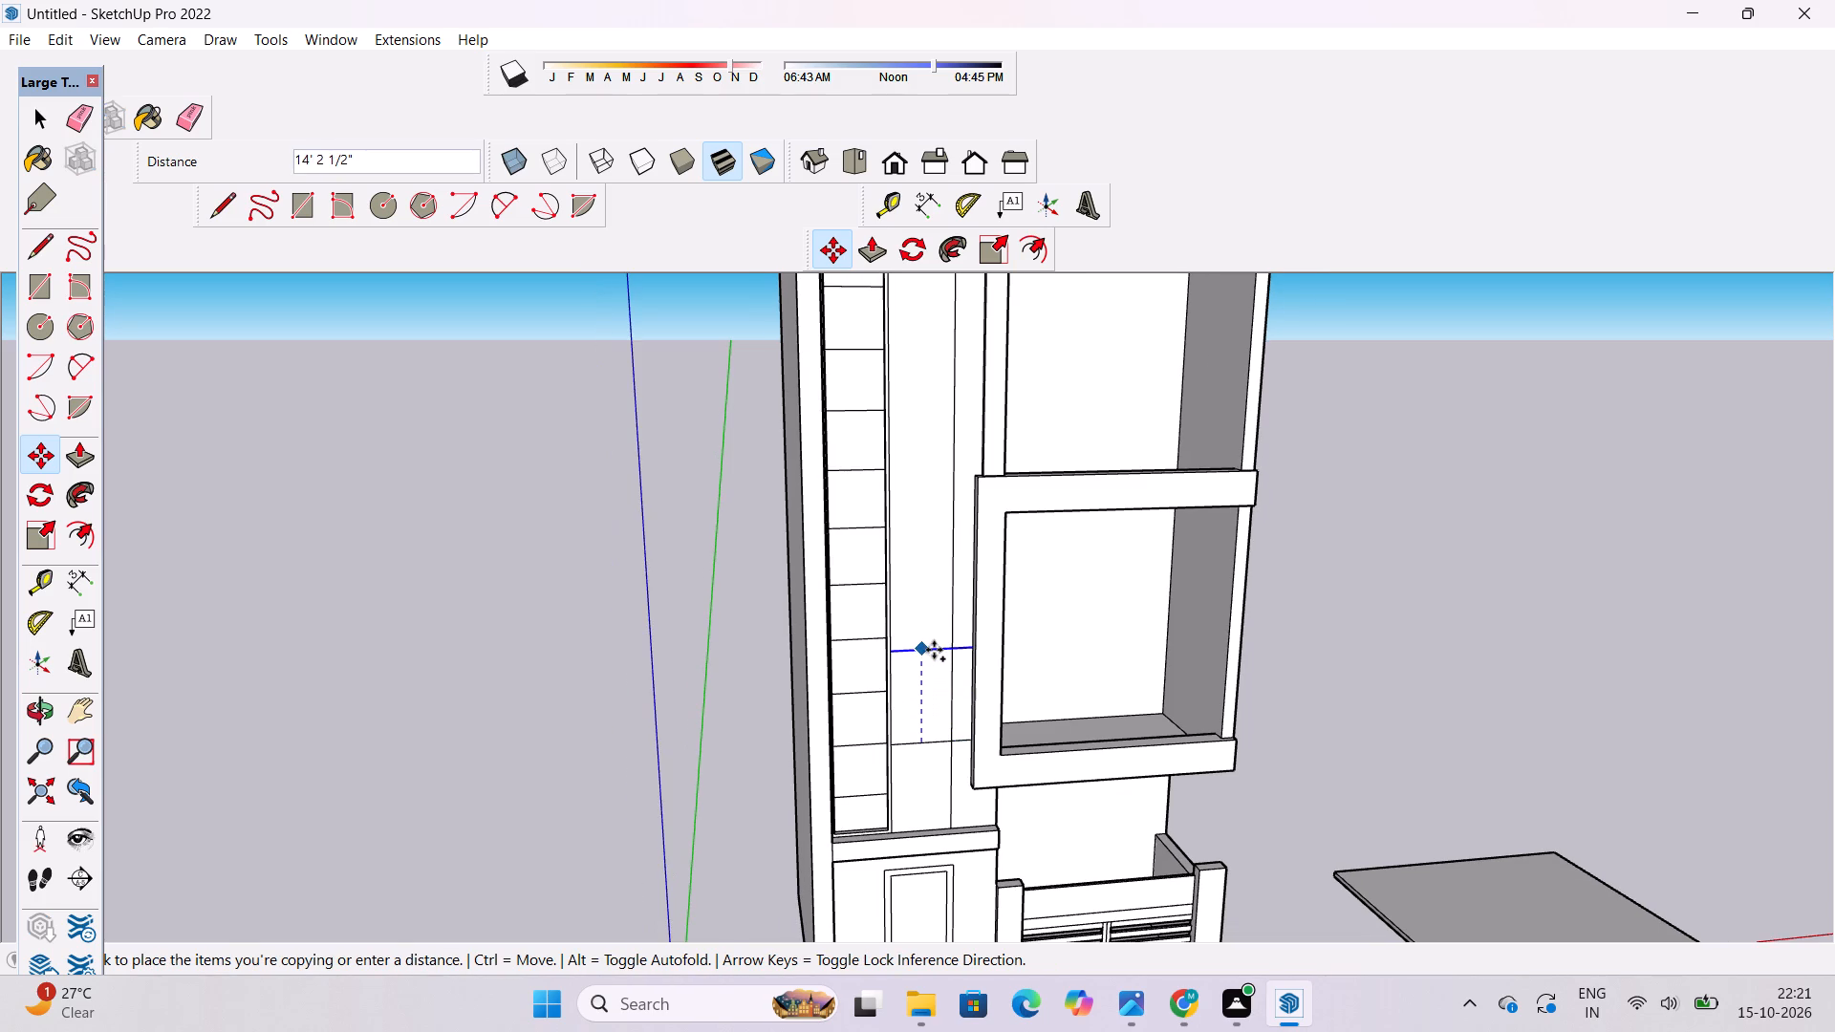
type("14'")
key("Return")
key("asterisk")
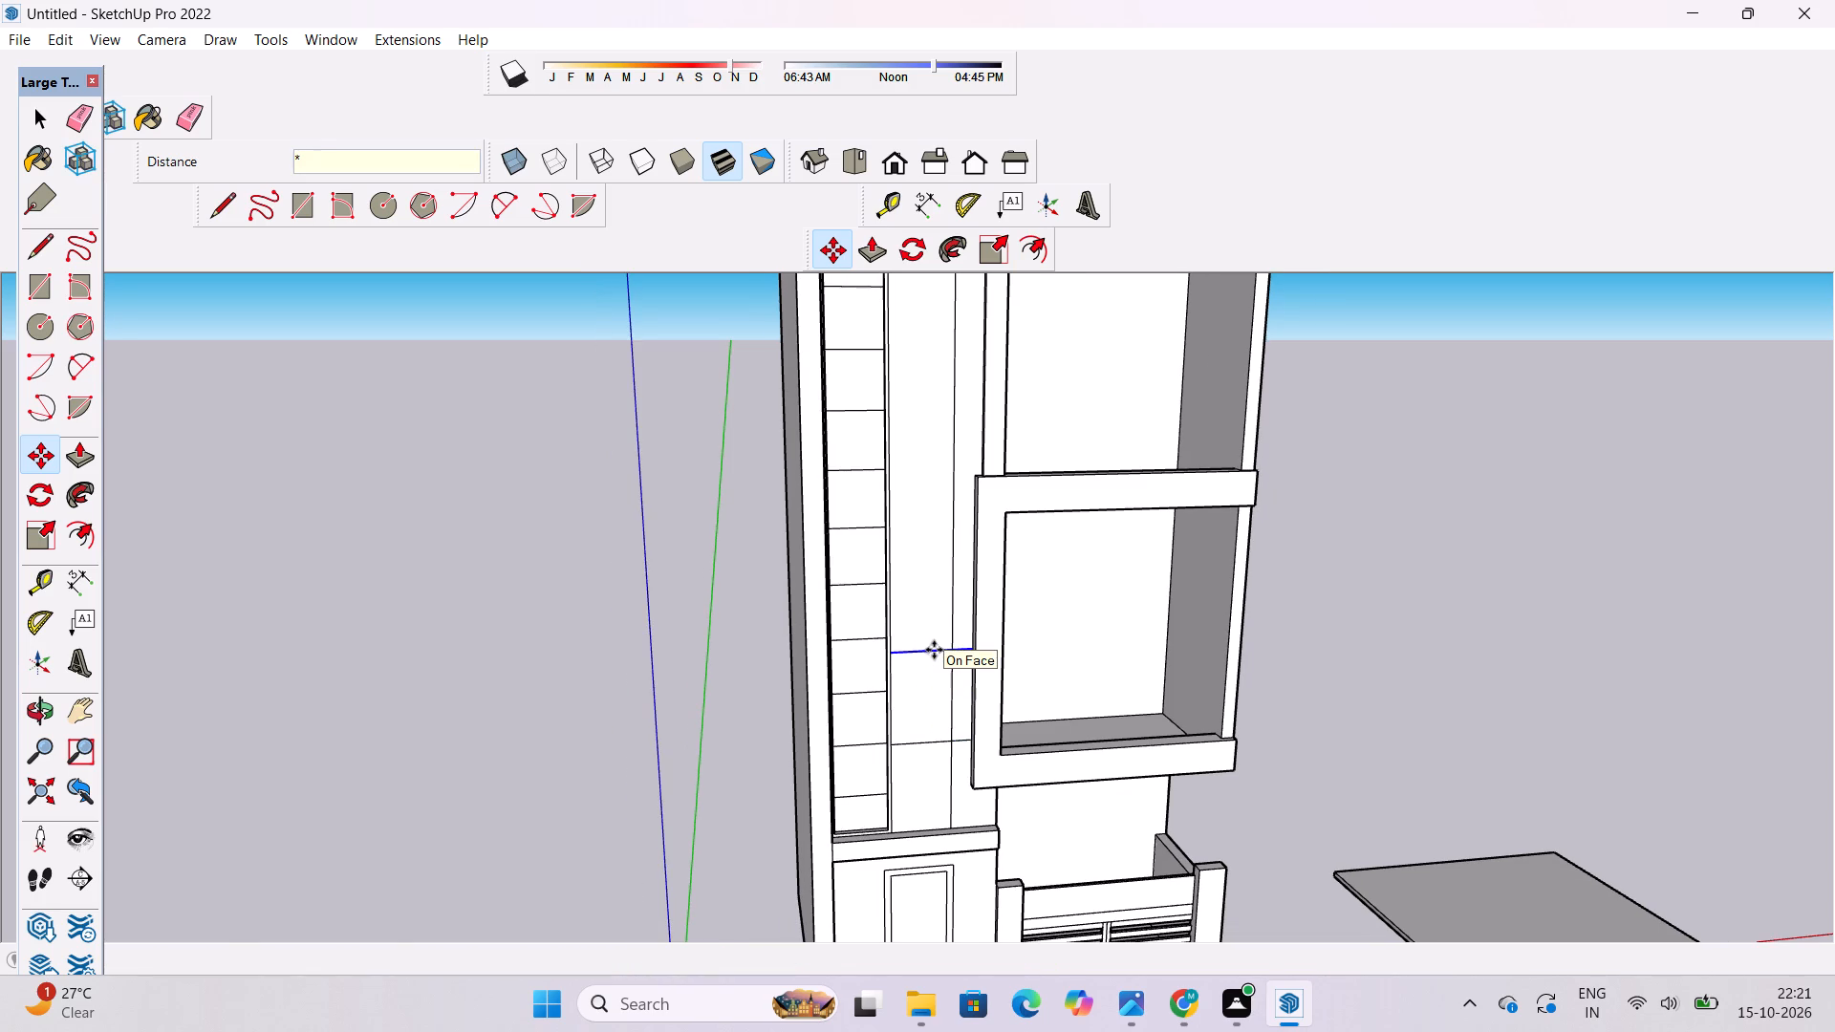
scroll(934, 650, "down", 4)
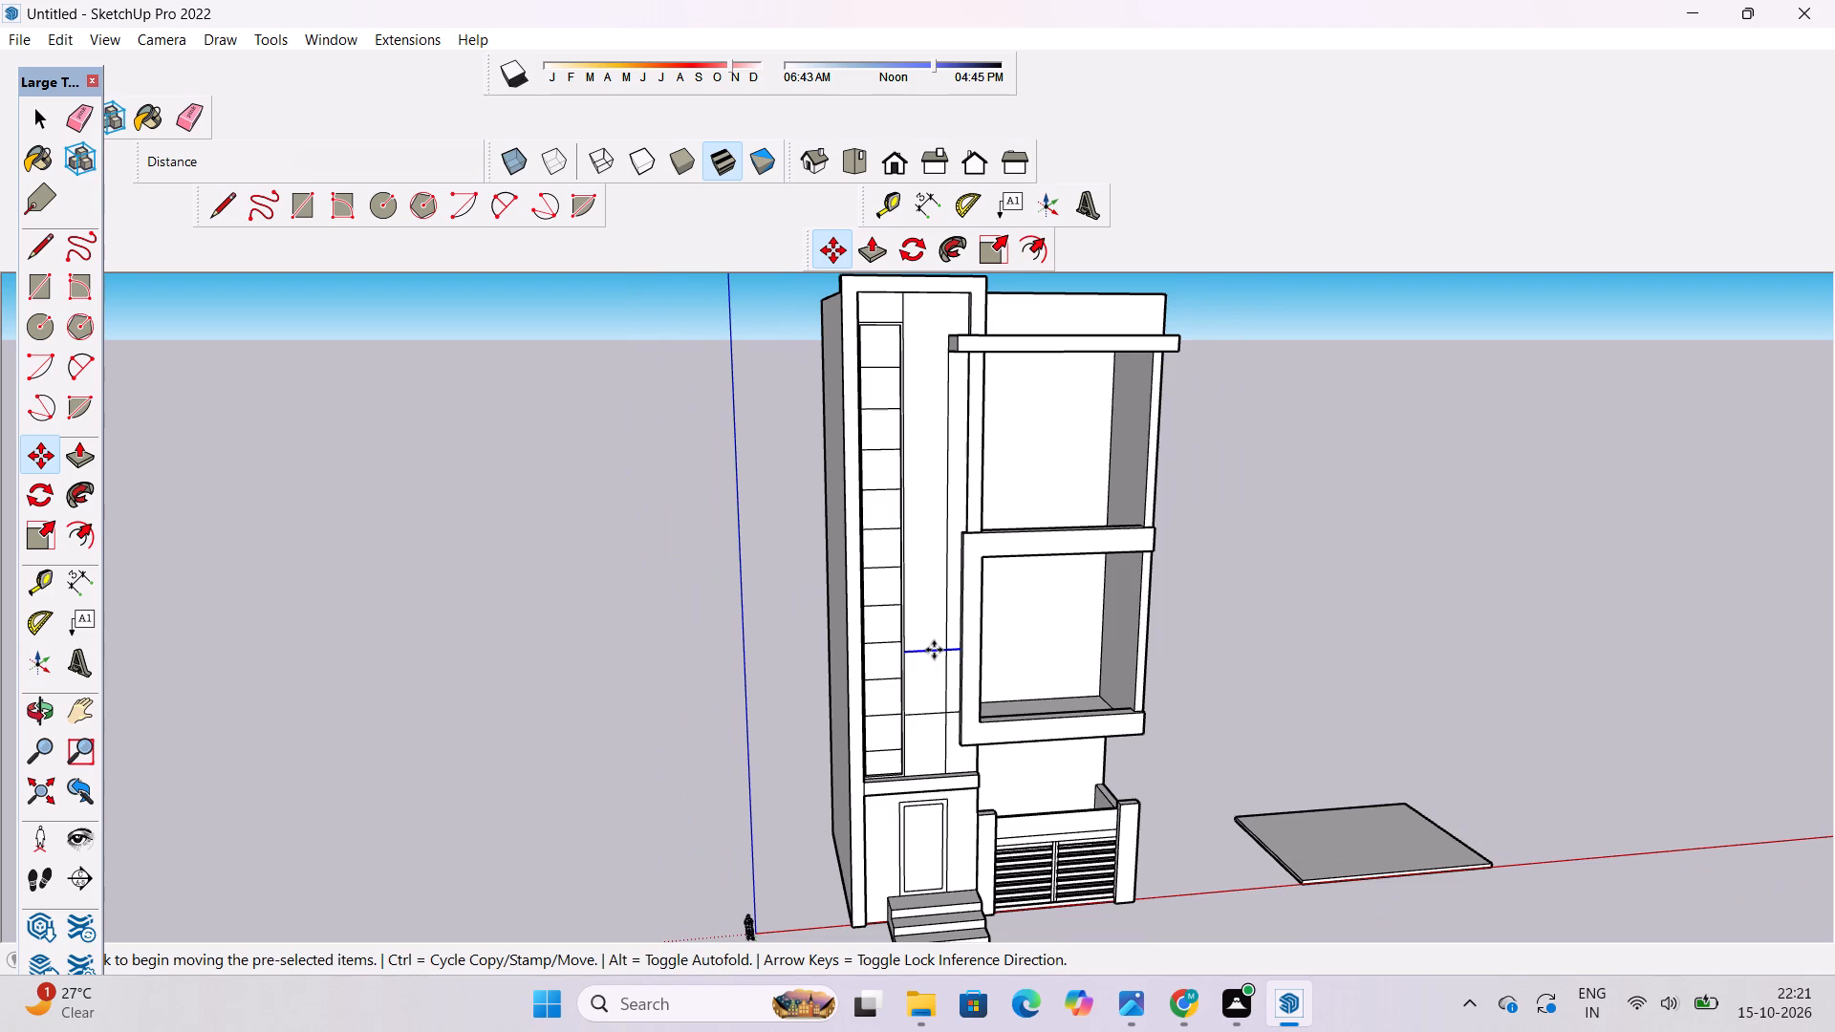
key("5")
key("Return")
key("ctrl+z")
Copy the selected horizontal line 14' up the tall panel and repeat it as an array of 7 copies.
left_click(931, 712)
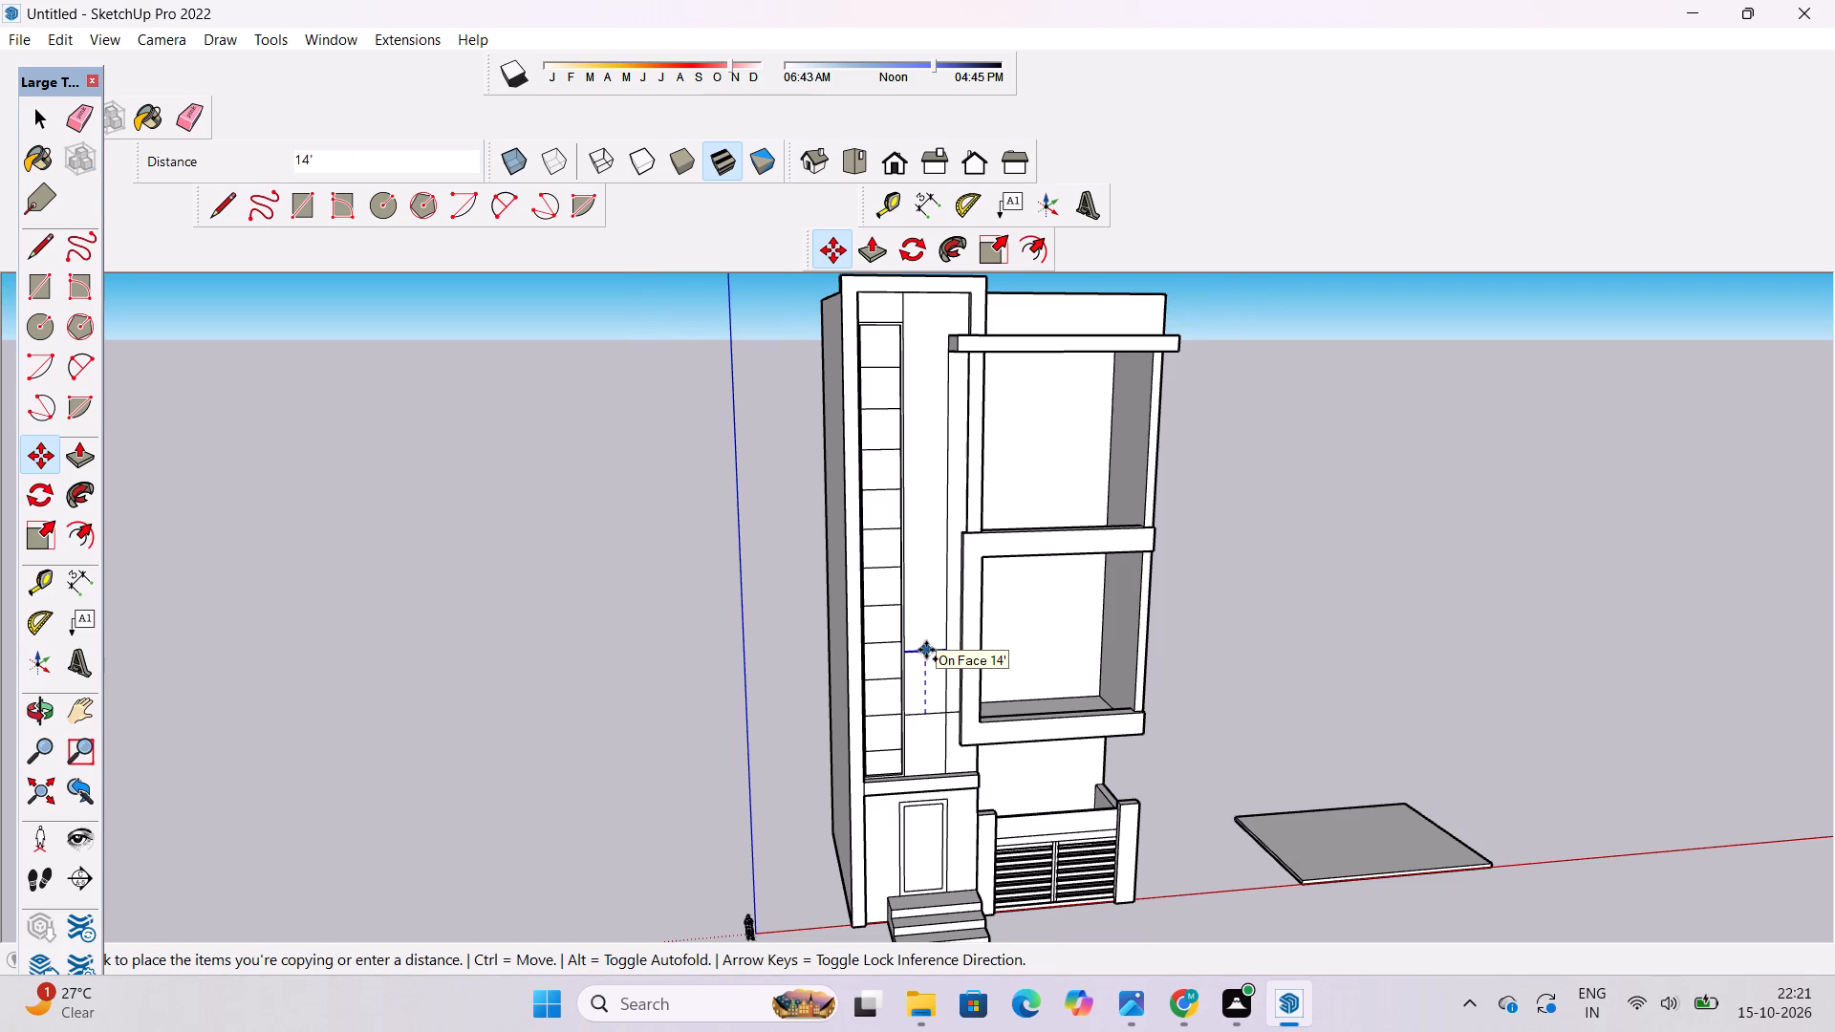
type("14'")
key("Return")
key("asterisk")
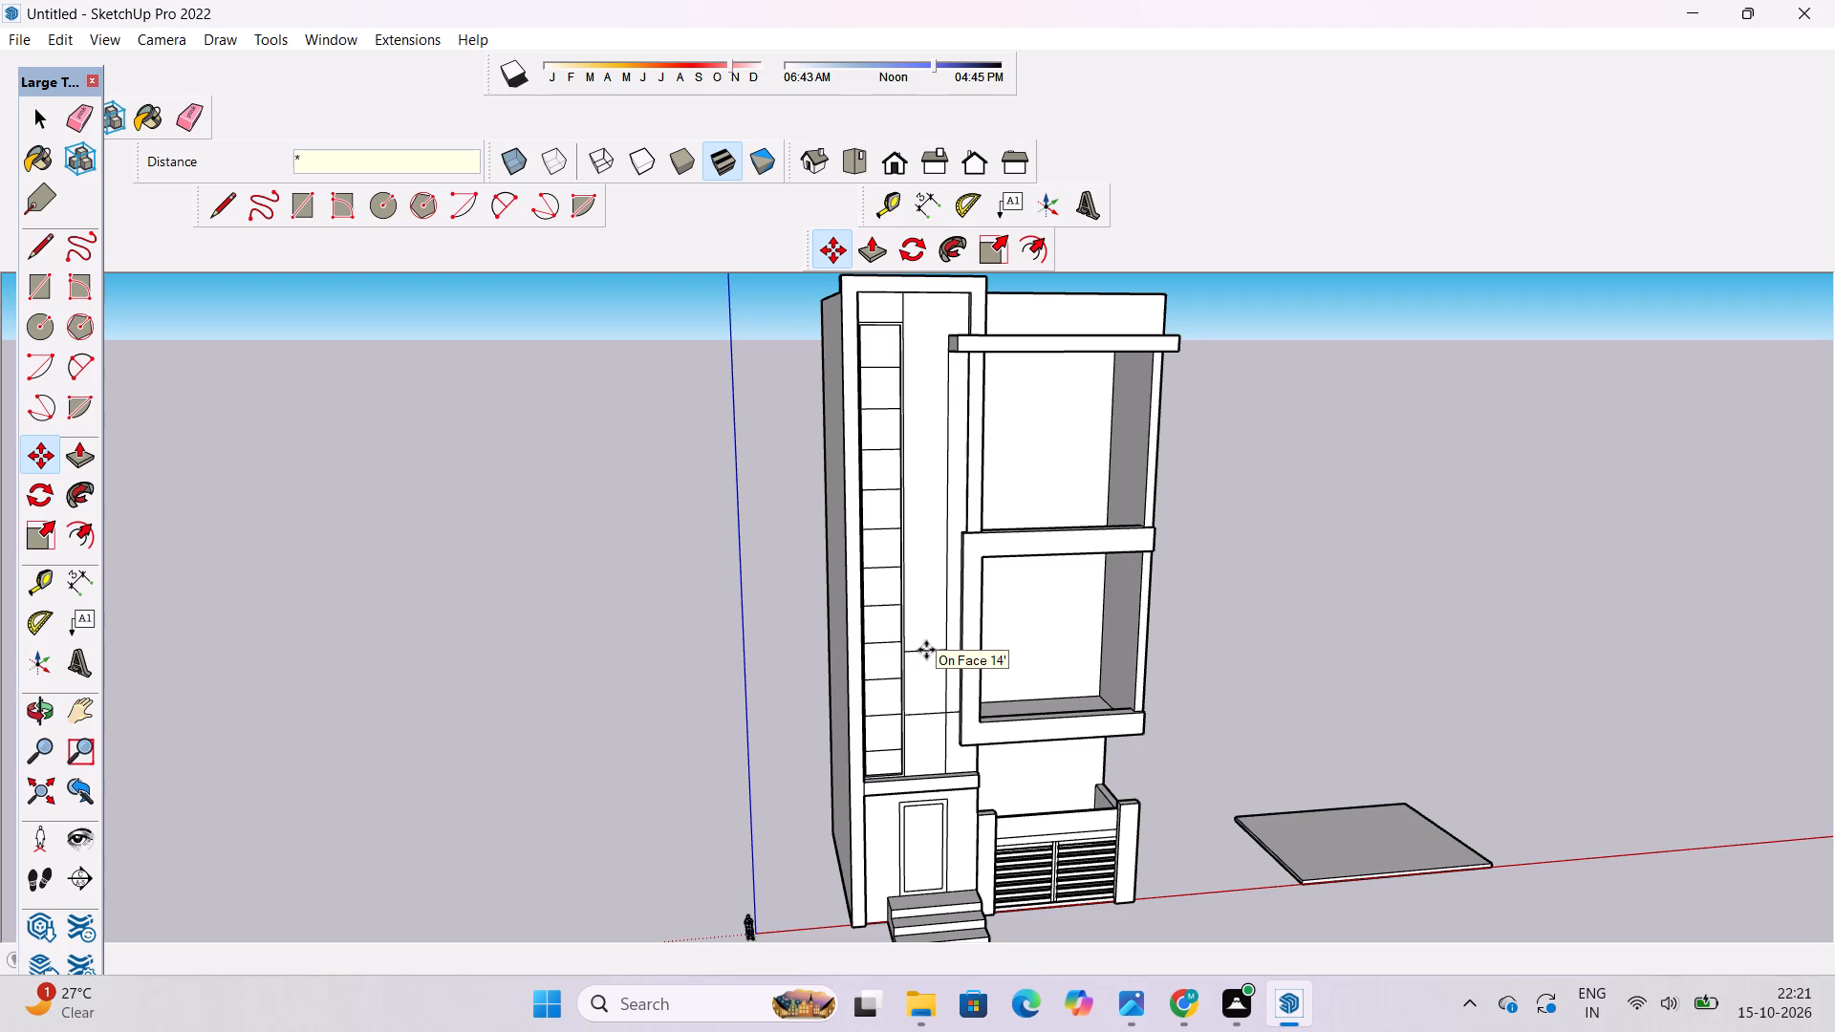
key("7")
key("Return")
Extend the two lowest copied lines past the vertical line to the projecting window frame, with segments about 3' long.
scroll(879, 693, "down", 4)
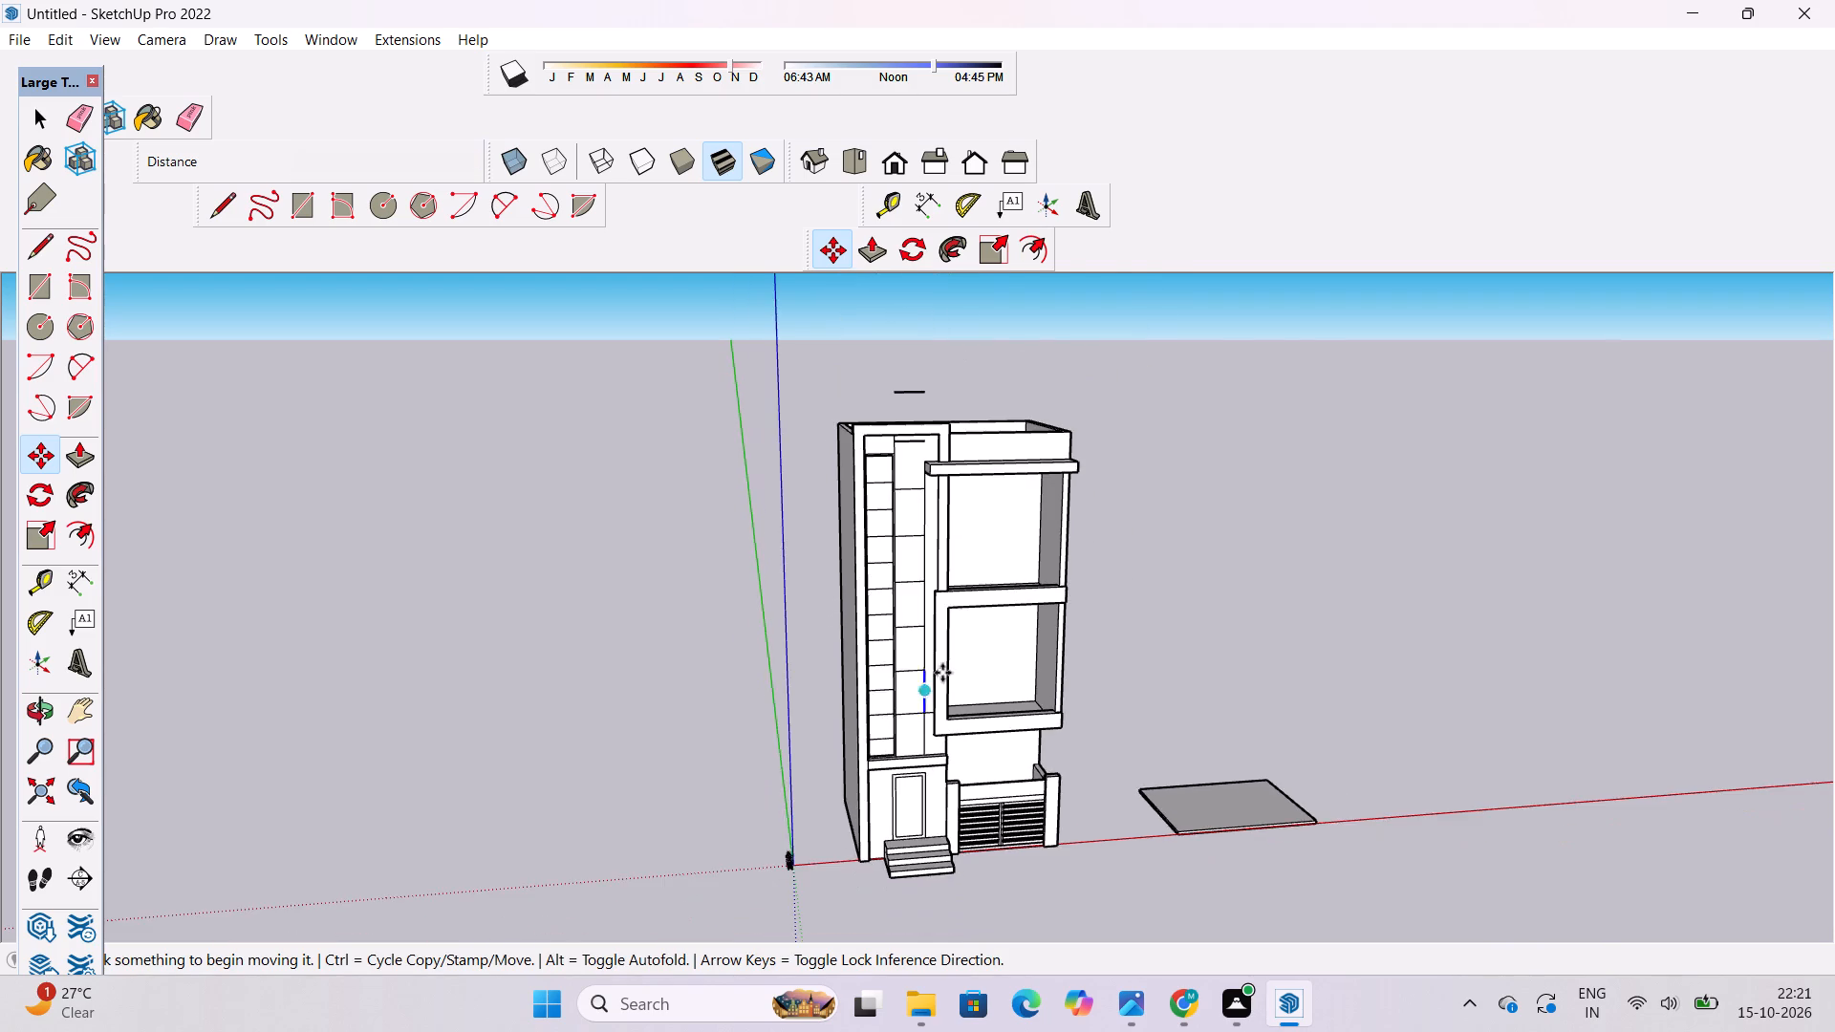
scroll(963, 645, "up", 5)
key("l")
scroll(874, 730, "up", 6)
scroll(914, 657, "up", 6)
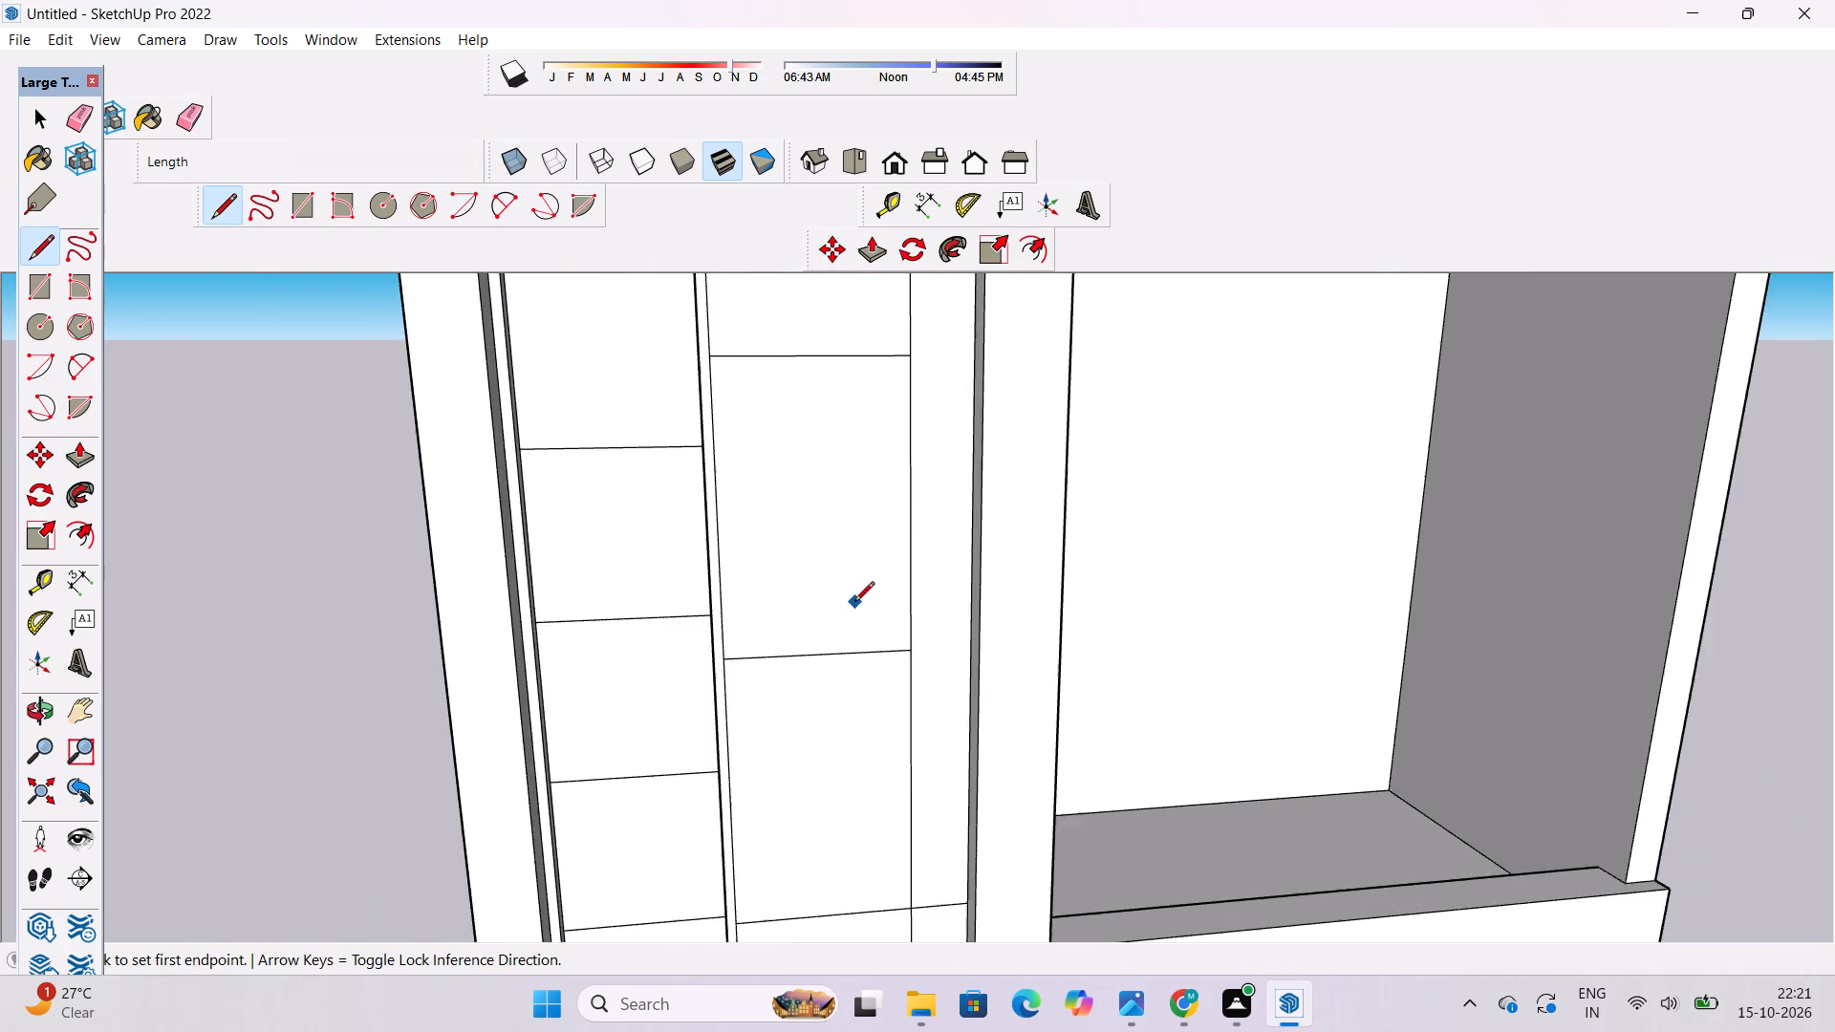
scroll(854, 603, "up", 3)
left_click(928, 667)
left_click(1016, 665)
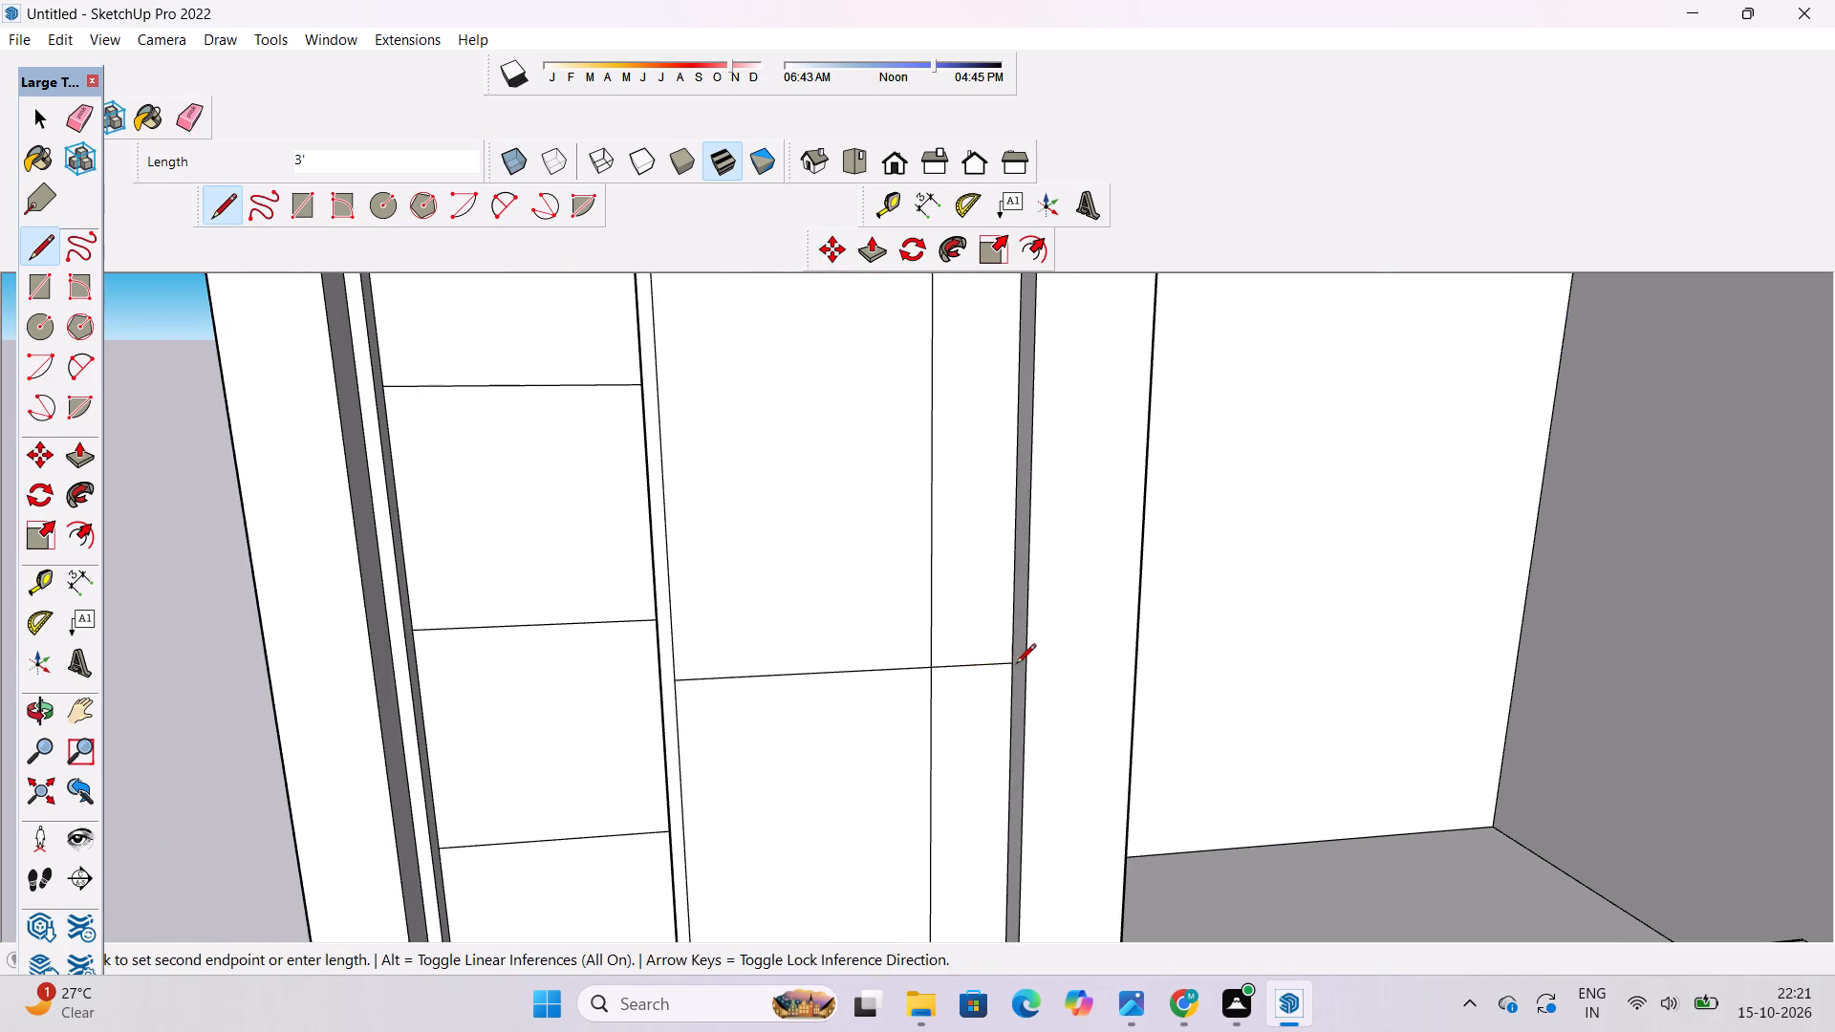
scroll(878, 686, "down", 4)
left_click(915, 403)
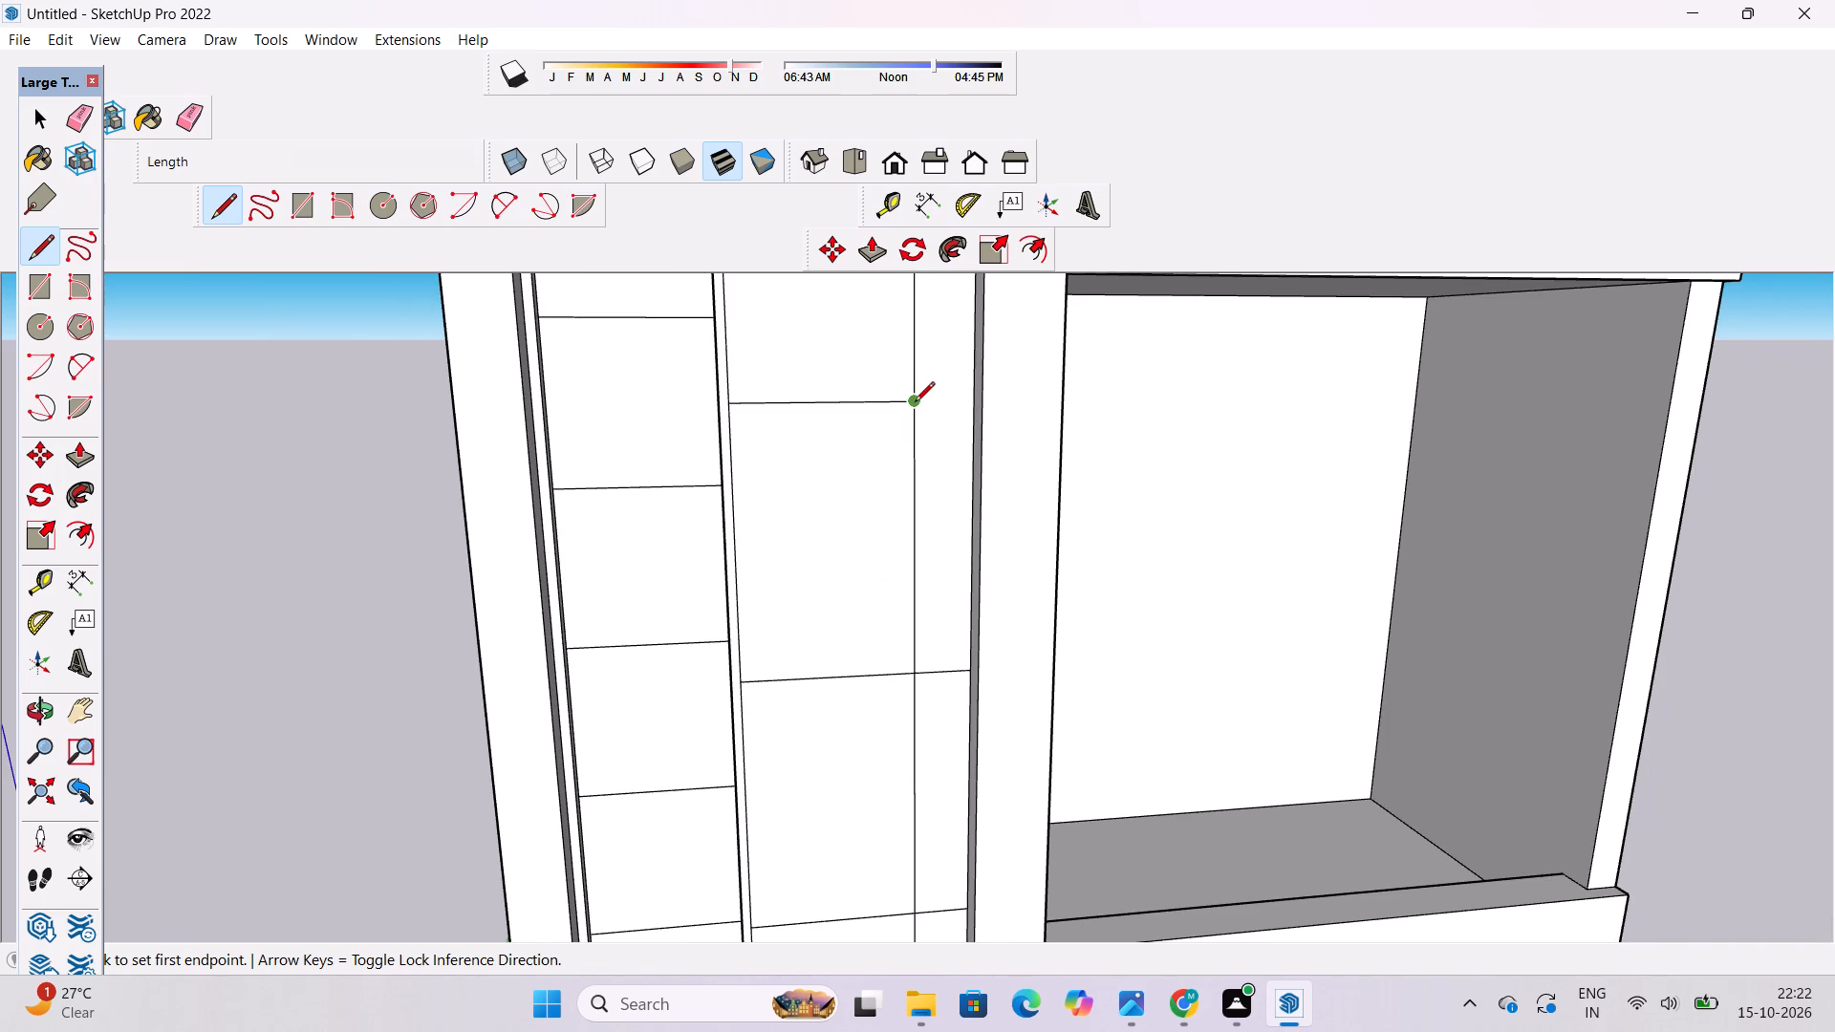
left_click(974, 404)
Extend the next three copied lines up the tall panel to the pillar beside the upper window opening, with 4' segments.
scroll(887, 624, "down", 6)
scroll(870, 320, "up", 4)
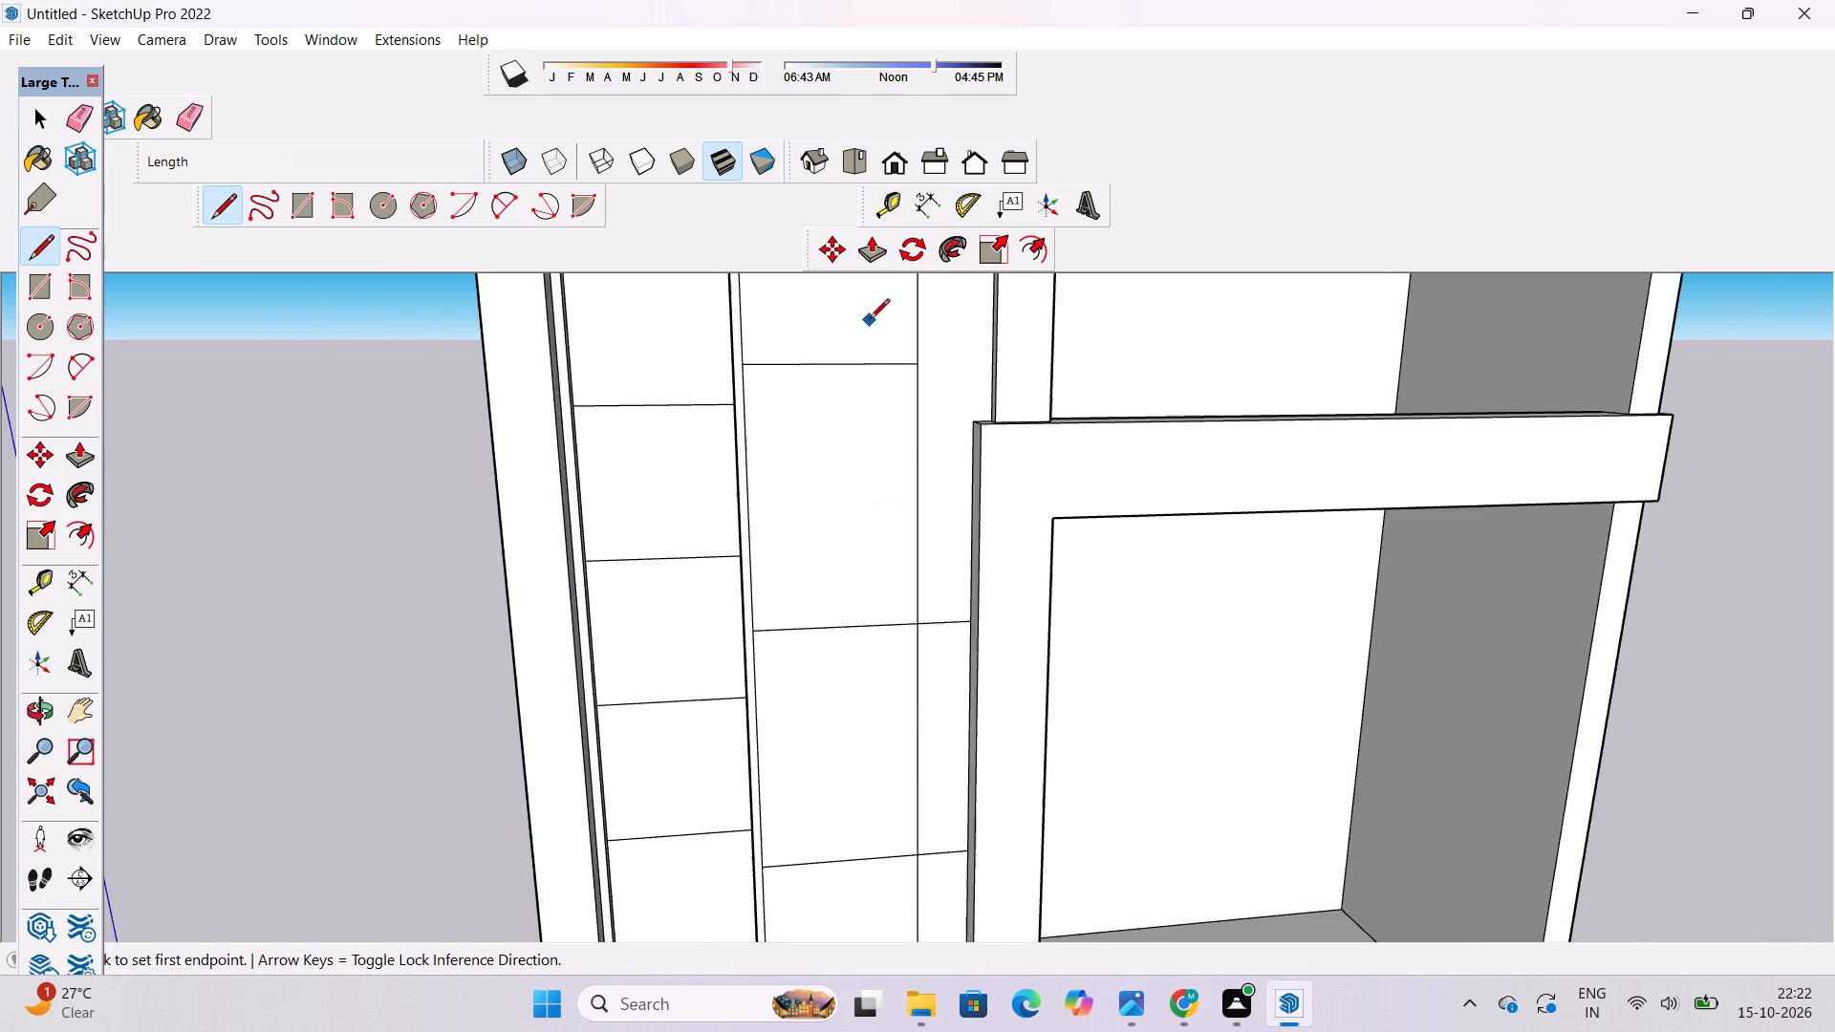
scroll(870, 320, "up", 5)
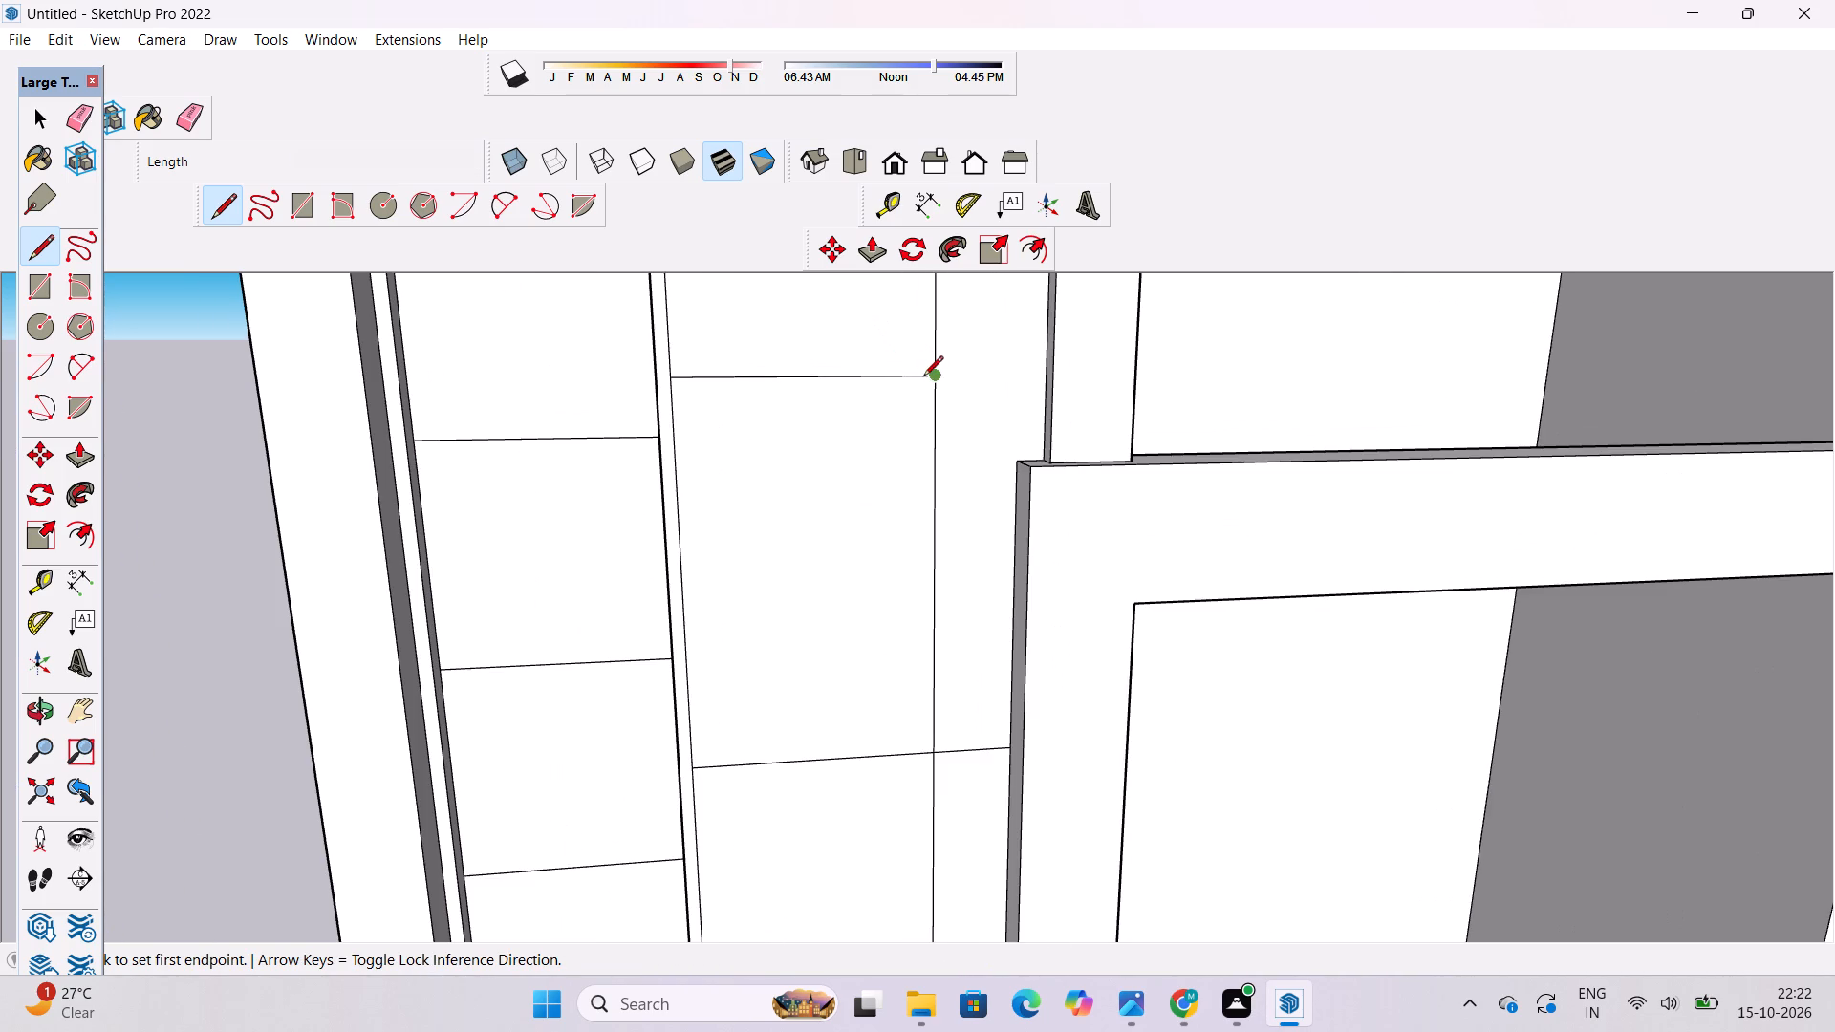
scroll(922, 379, "up", 4)
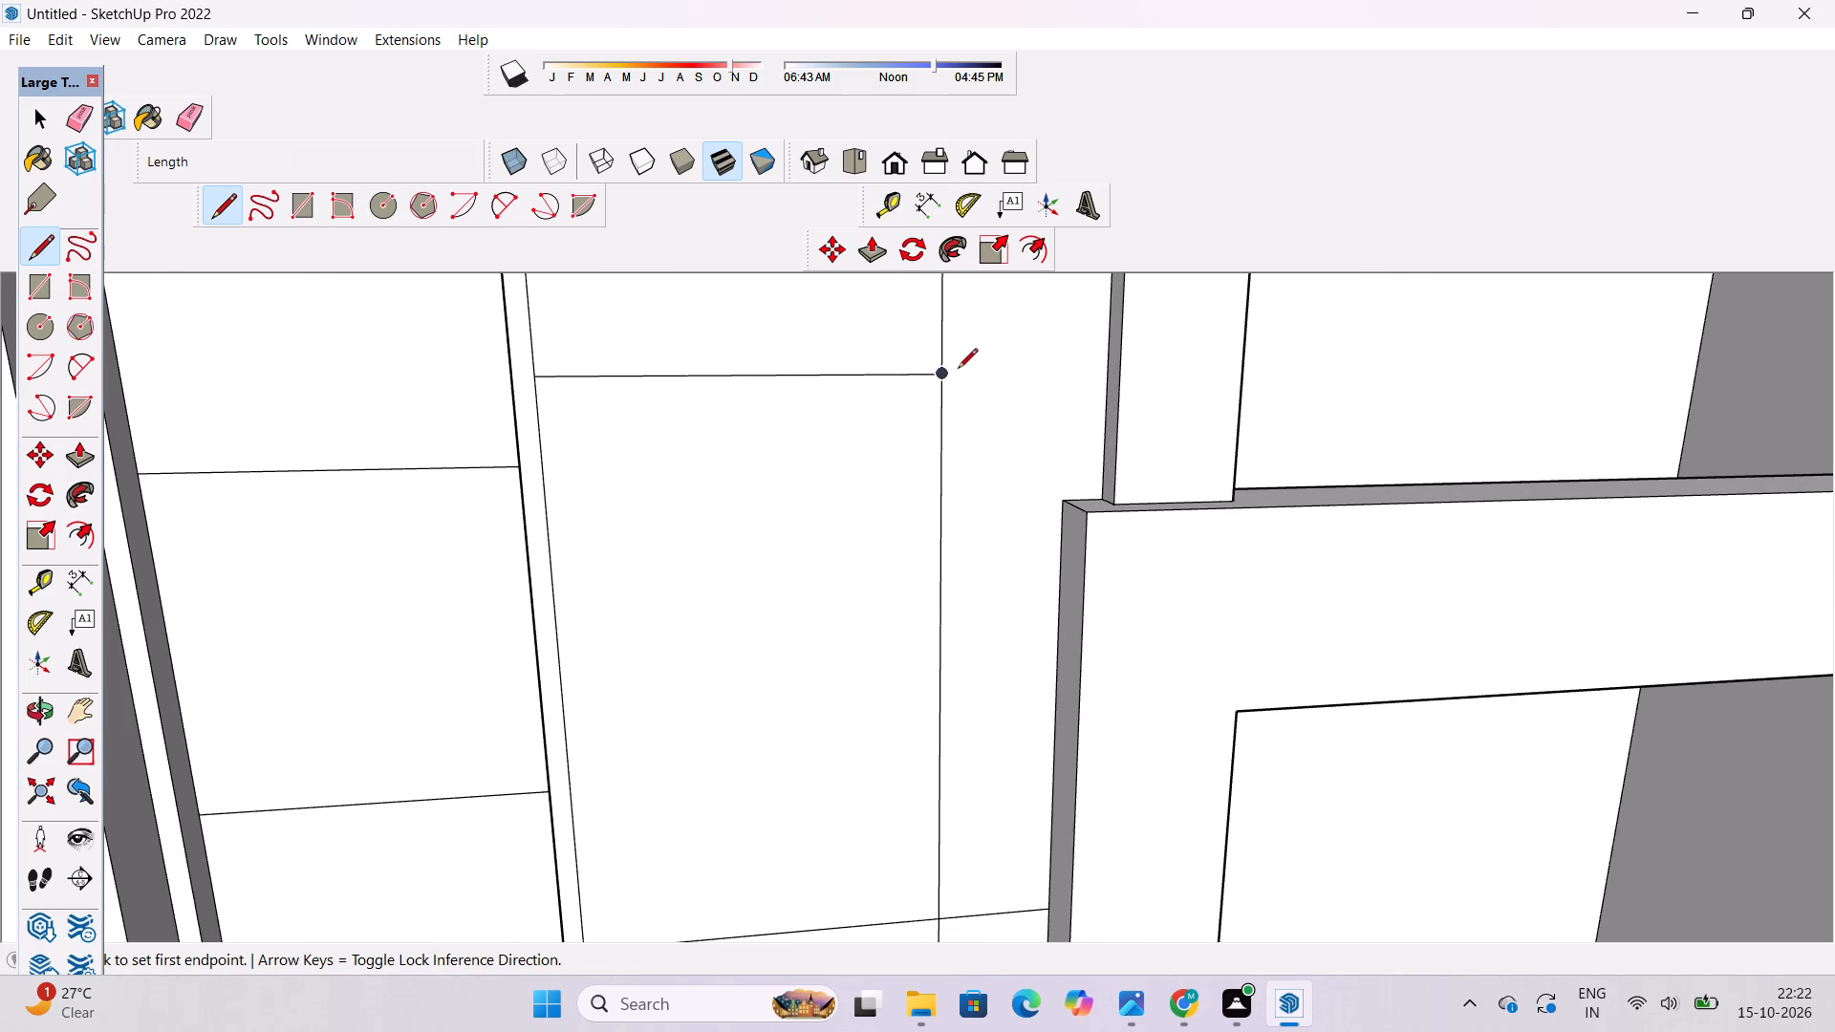
left_click(945, 372)
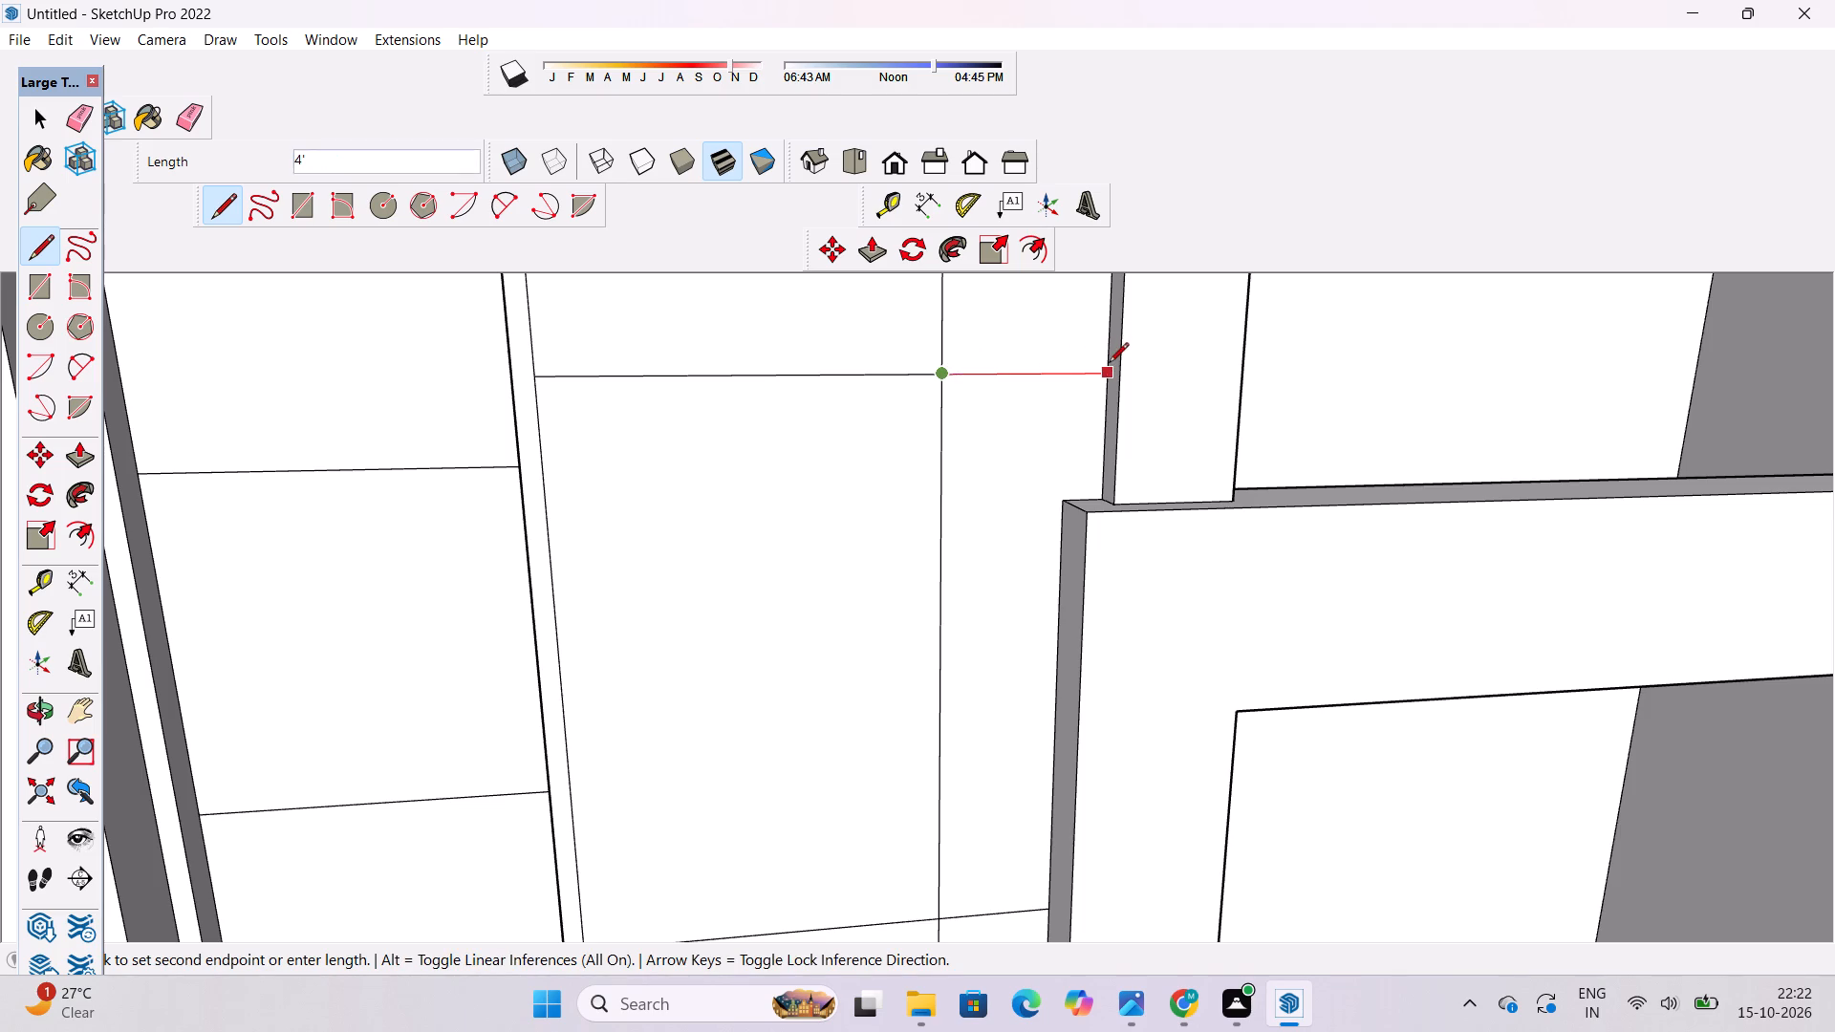
left_click(1109, 364)
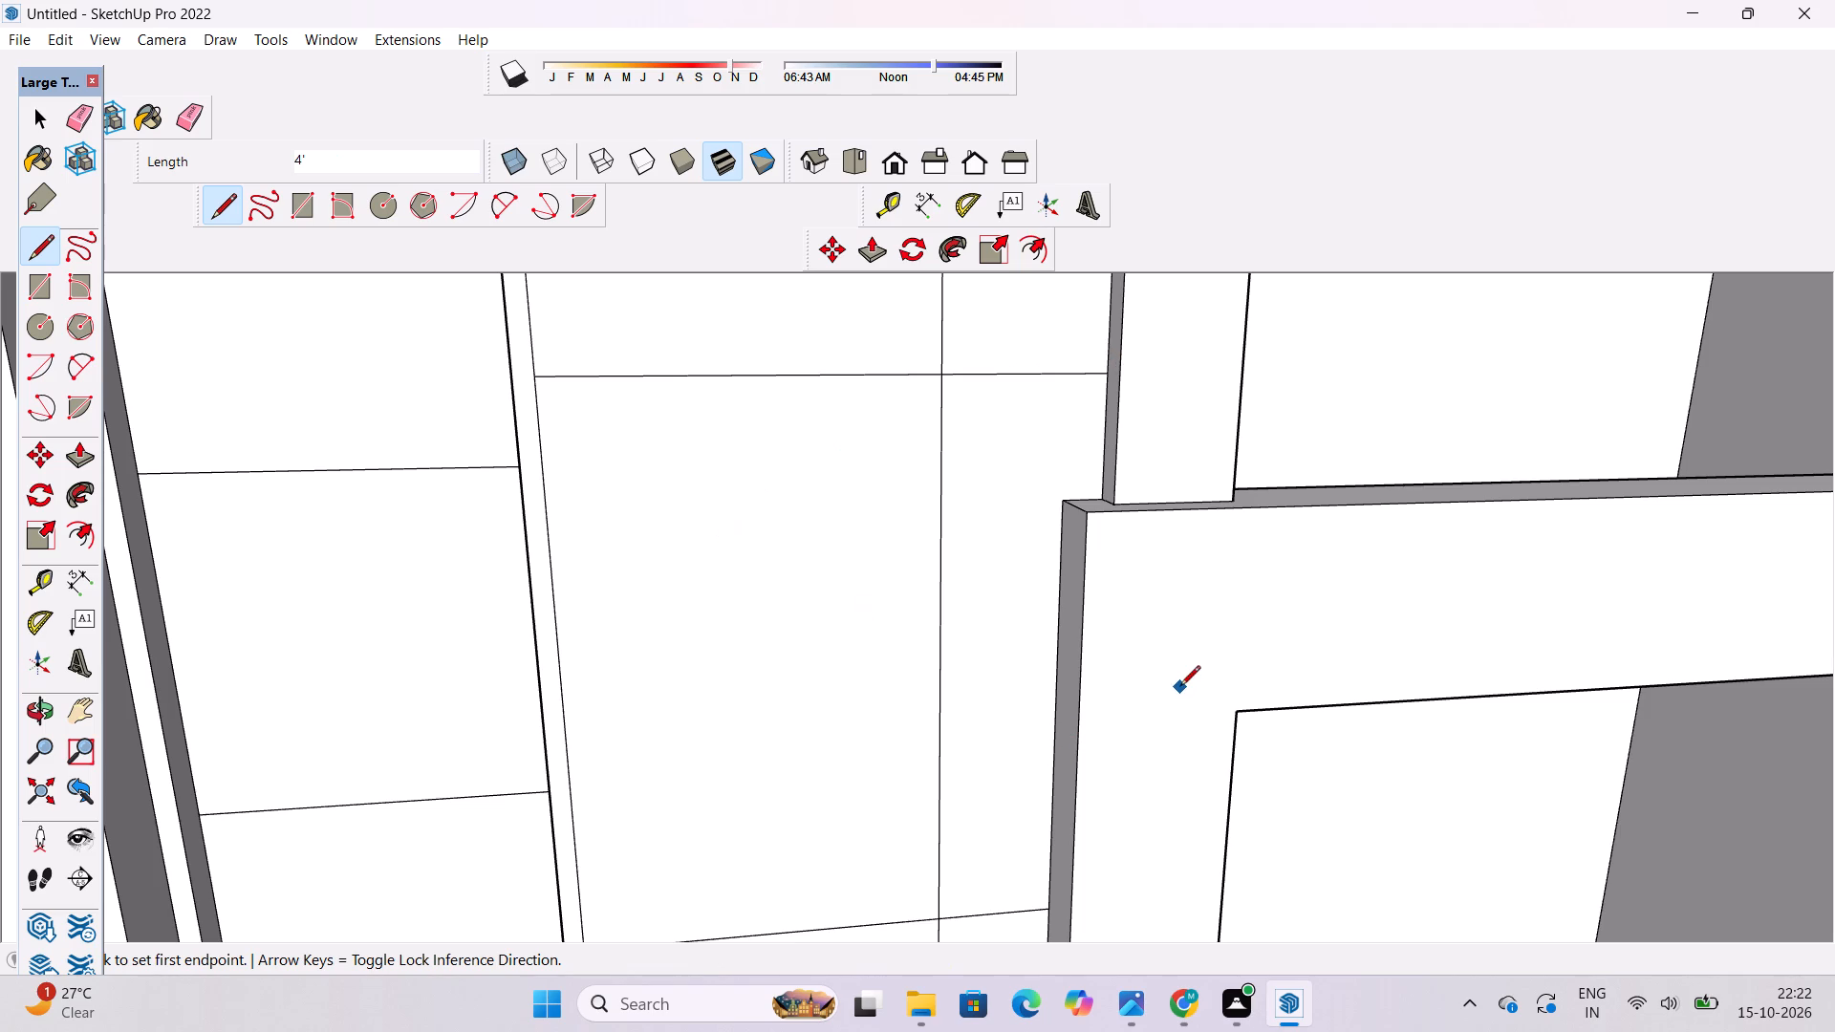
scroll(1007, 549, "down", 12)
scroll(992, 772, "down", 3)
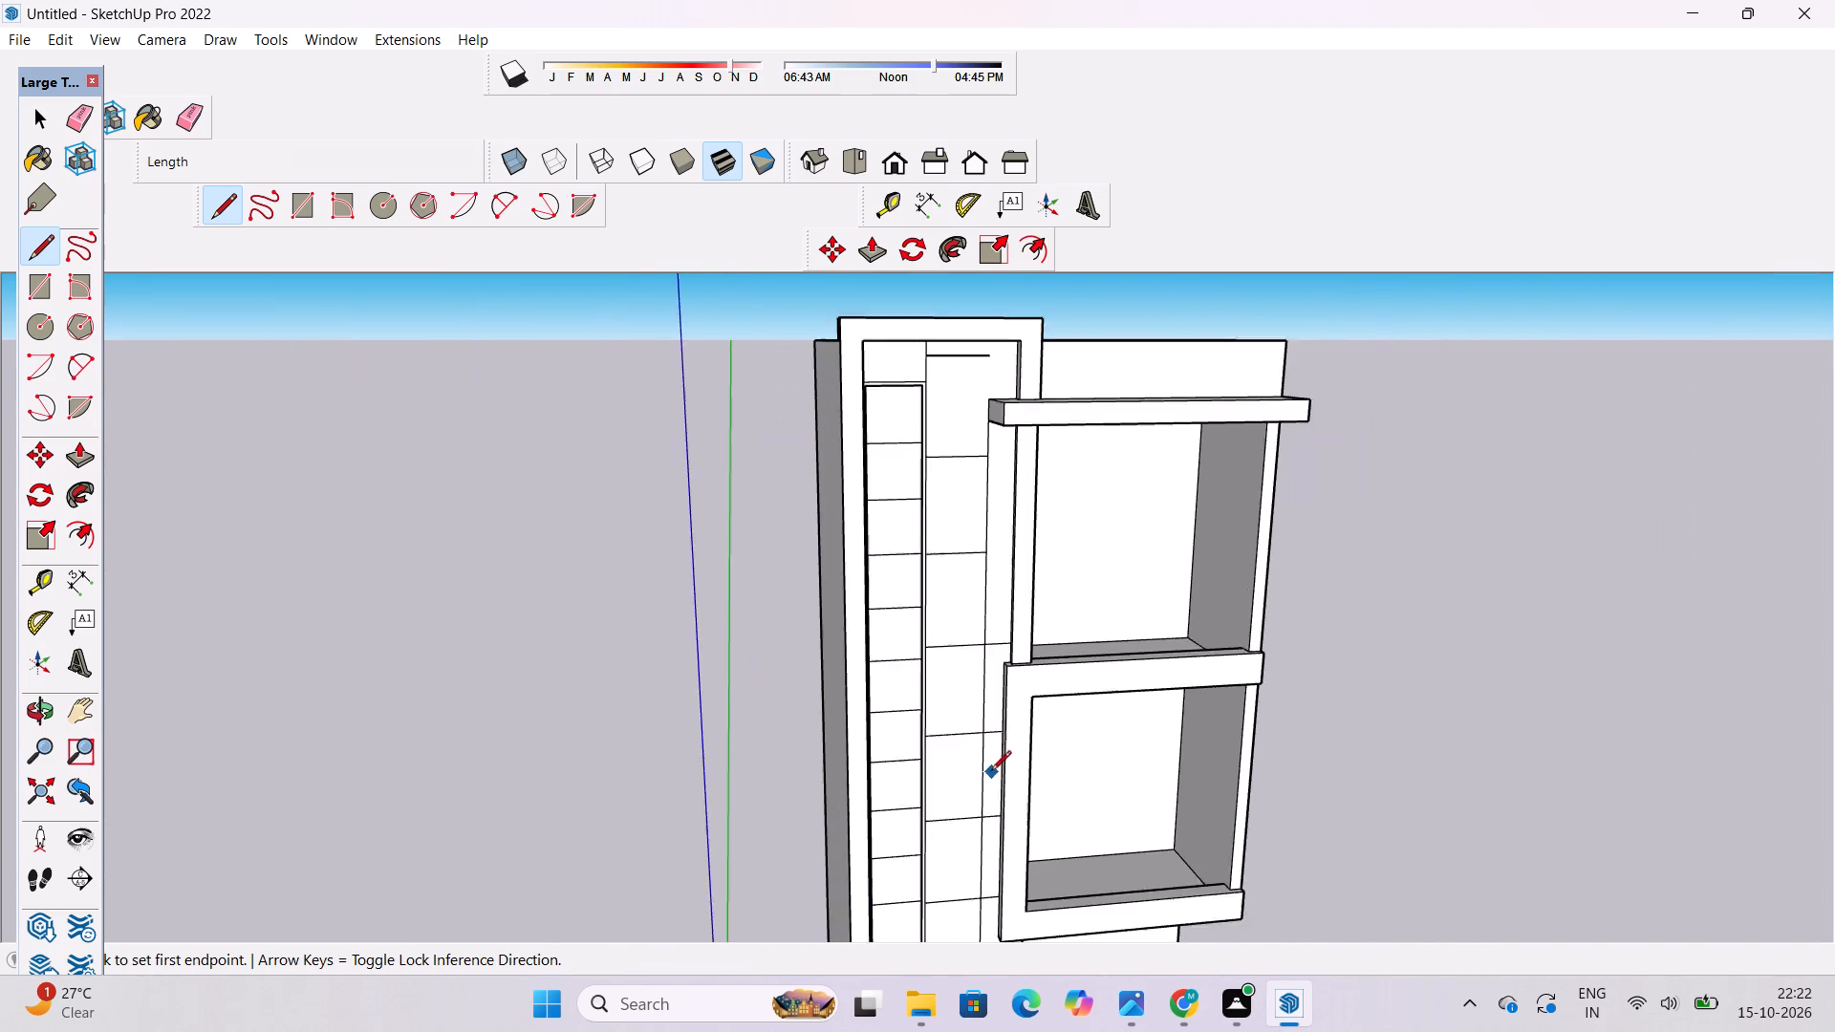
scroll(991, 772, "down", 6)
scroll(982, 616, "up", 6)
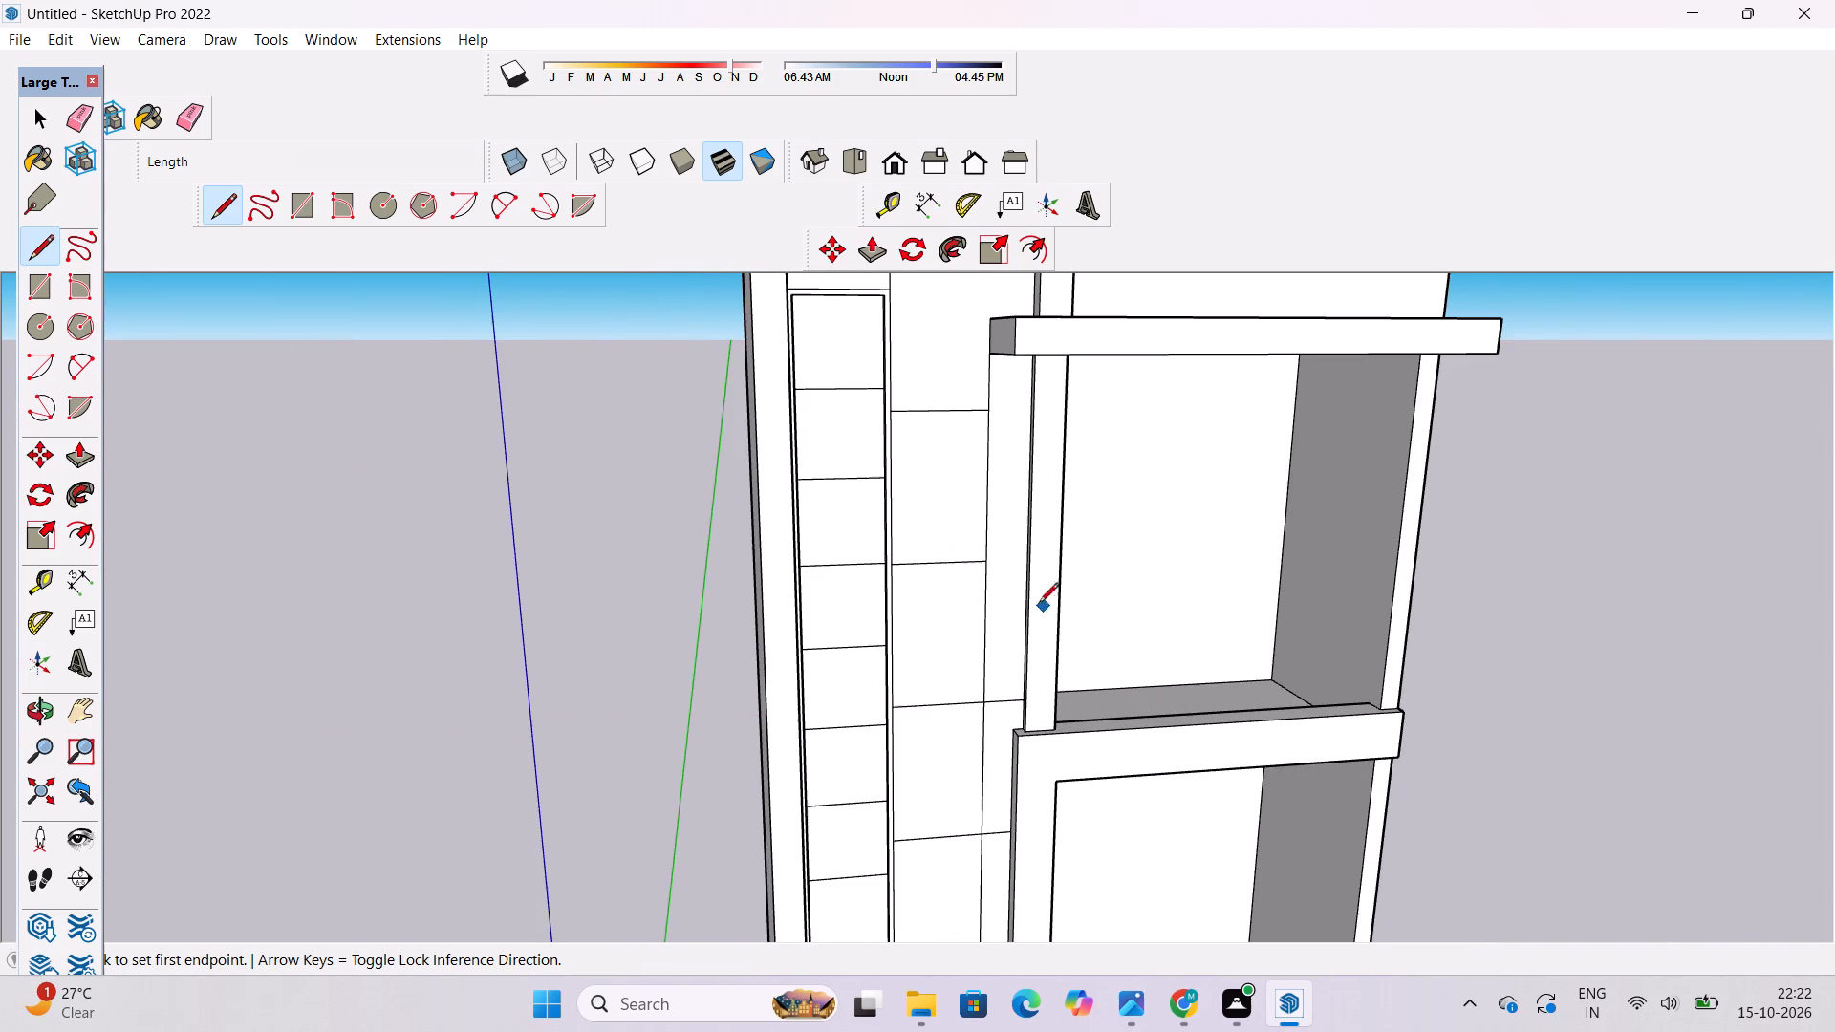
scroll(991, 599, "up", 12)
scroll(991, 504, "up", 5)
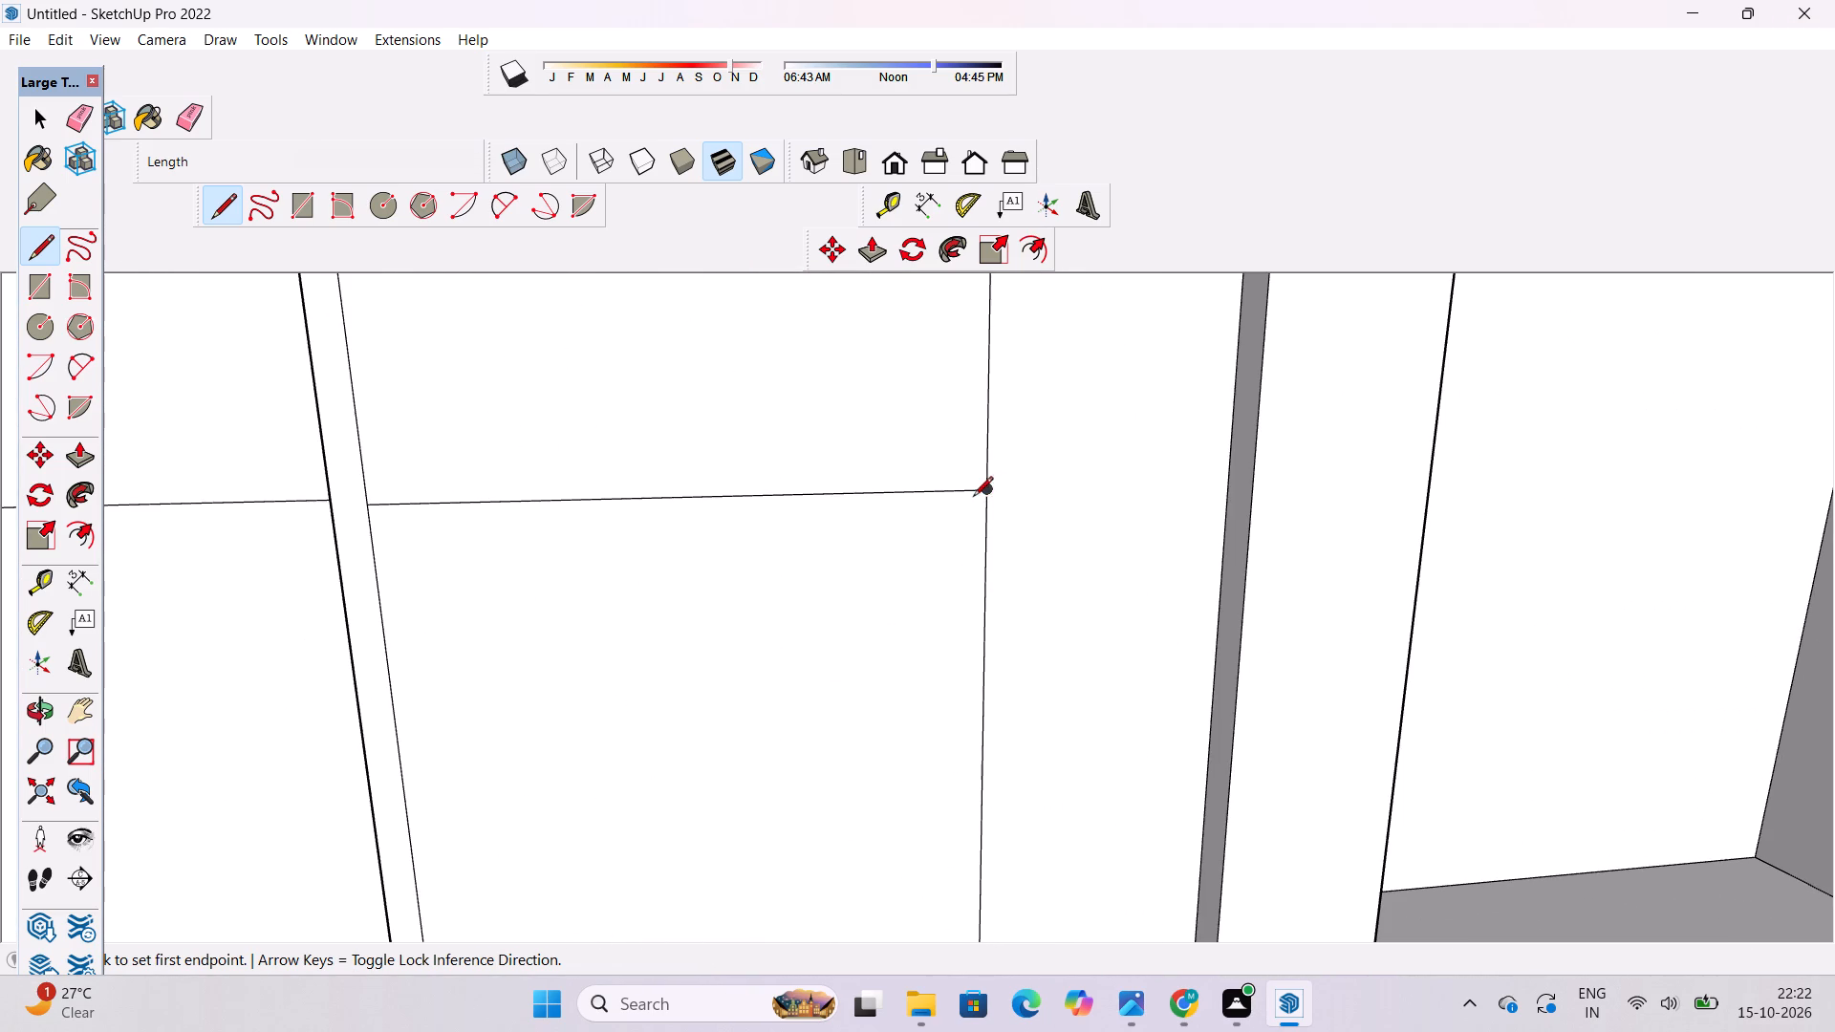
left_click(987, 494)
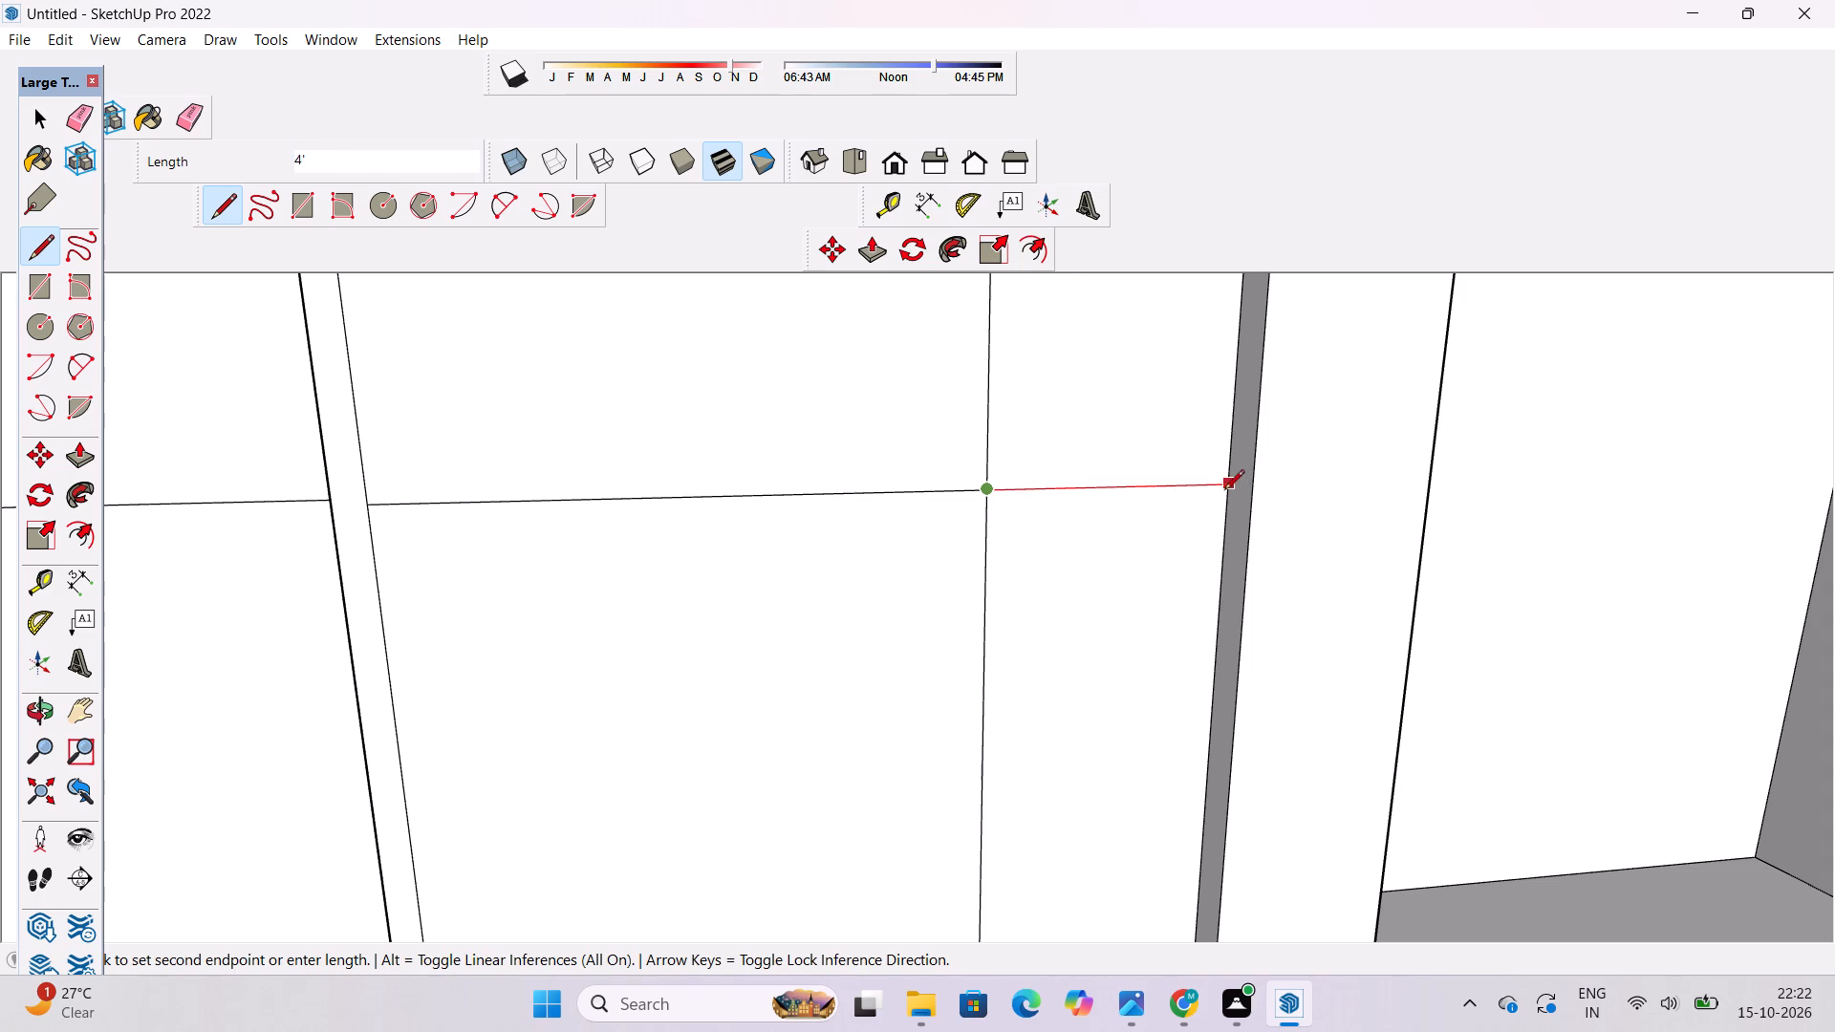
left_click(1224, 490)
scroll(1194, 586, "down", 17)
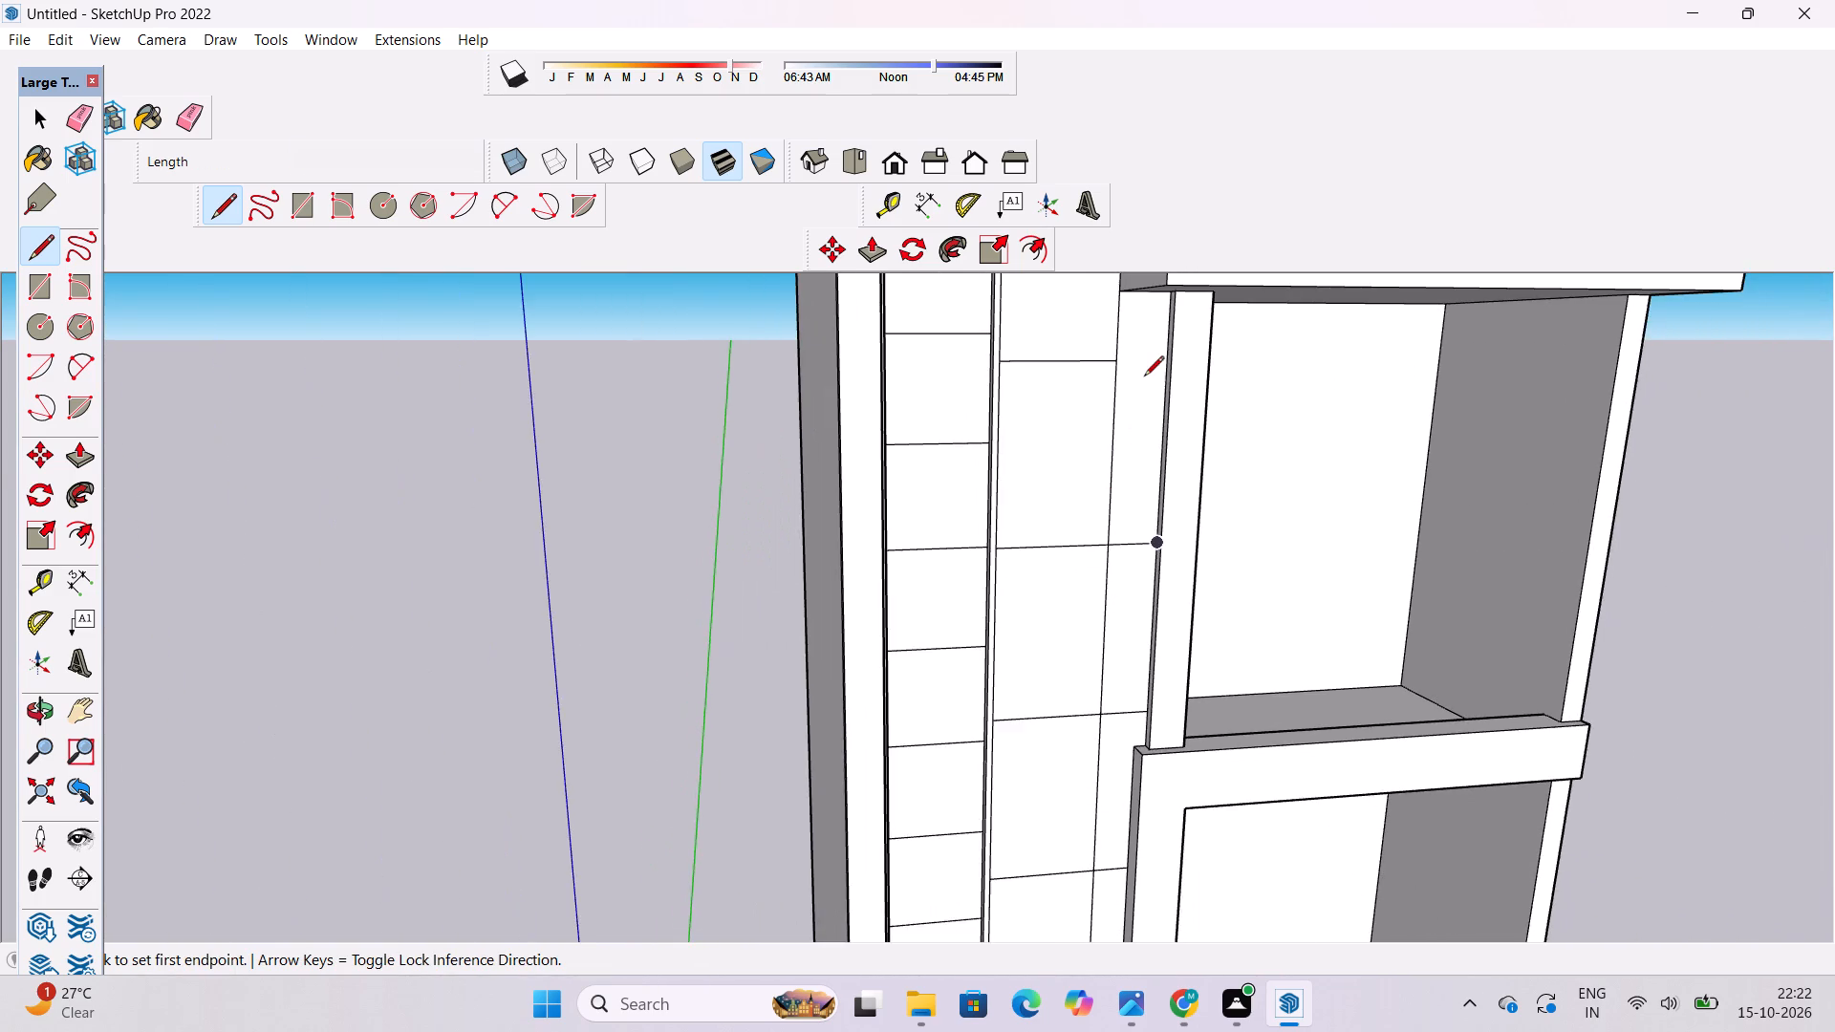
scroll(1144, 360, "up", 10)
left_click(1069, 365)
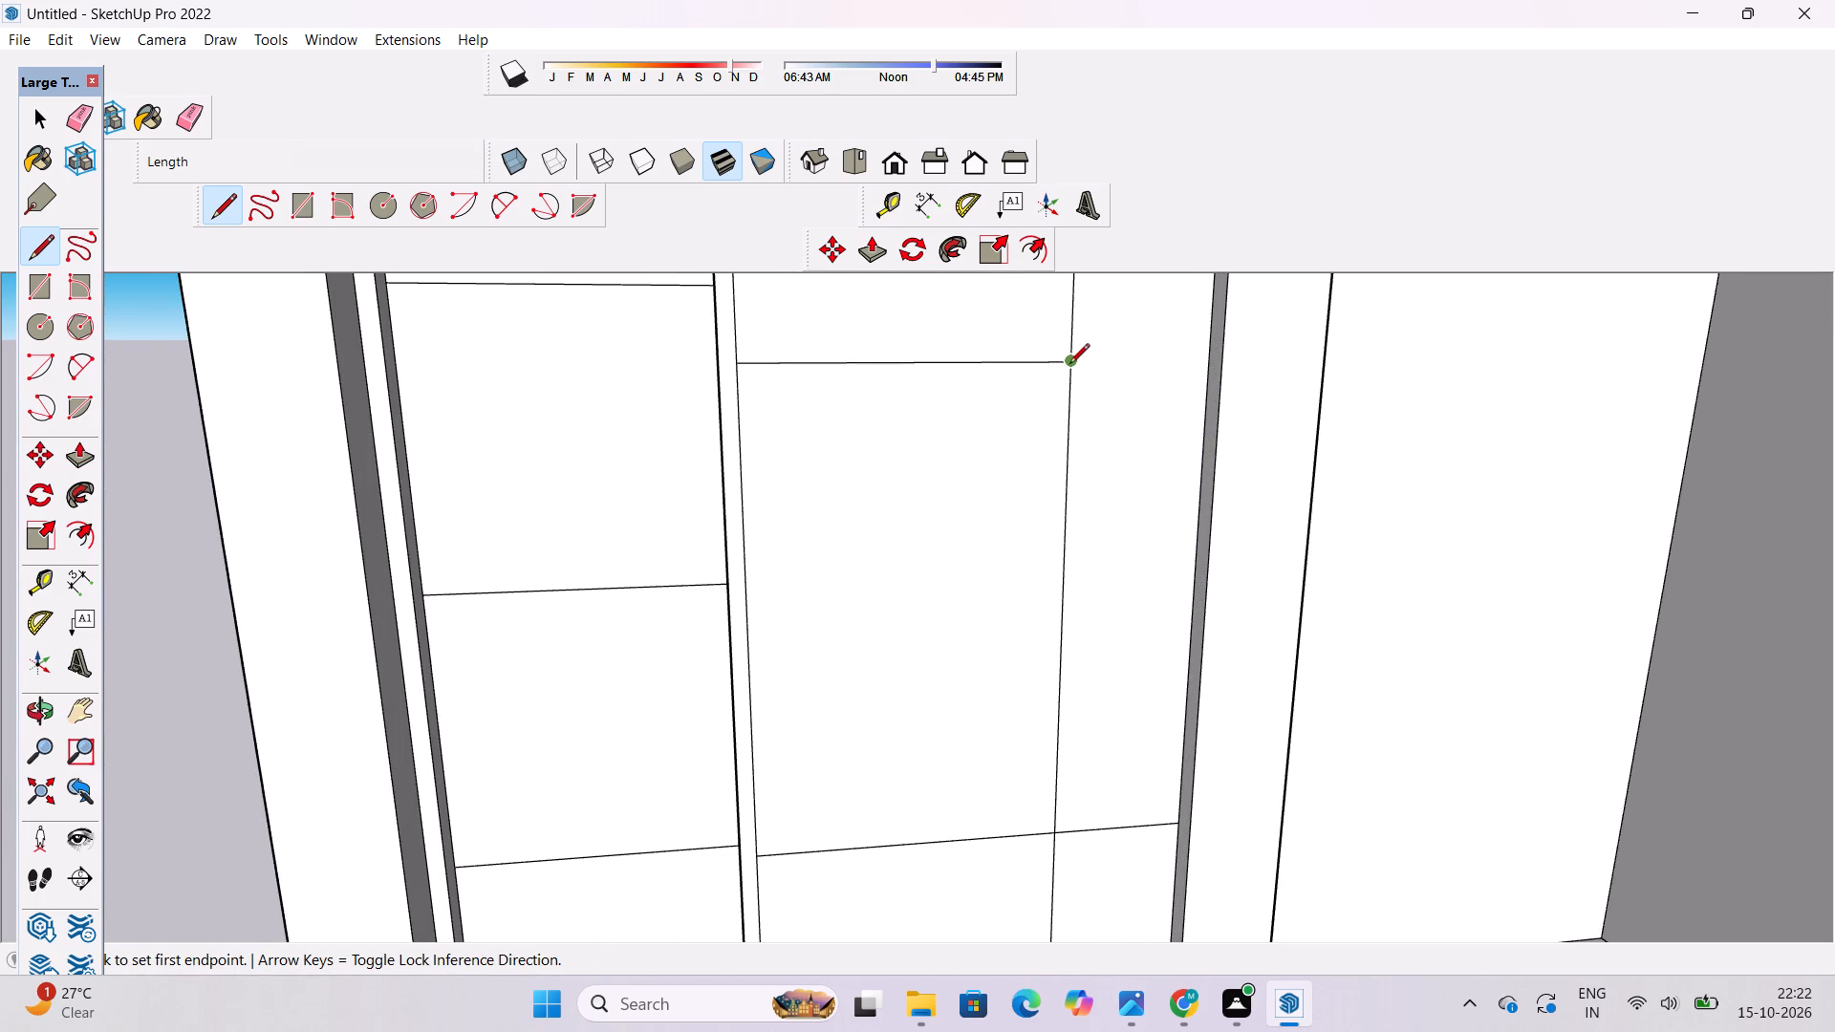
left_click(1206, 366)
Erase the surplus copied horizontal line just below the top edge of the tall panel.
scroll(1112, 507, "down", 9)
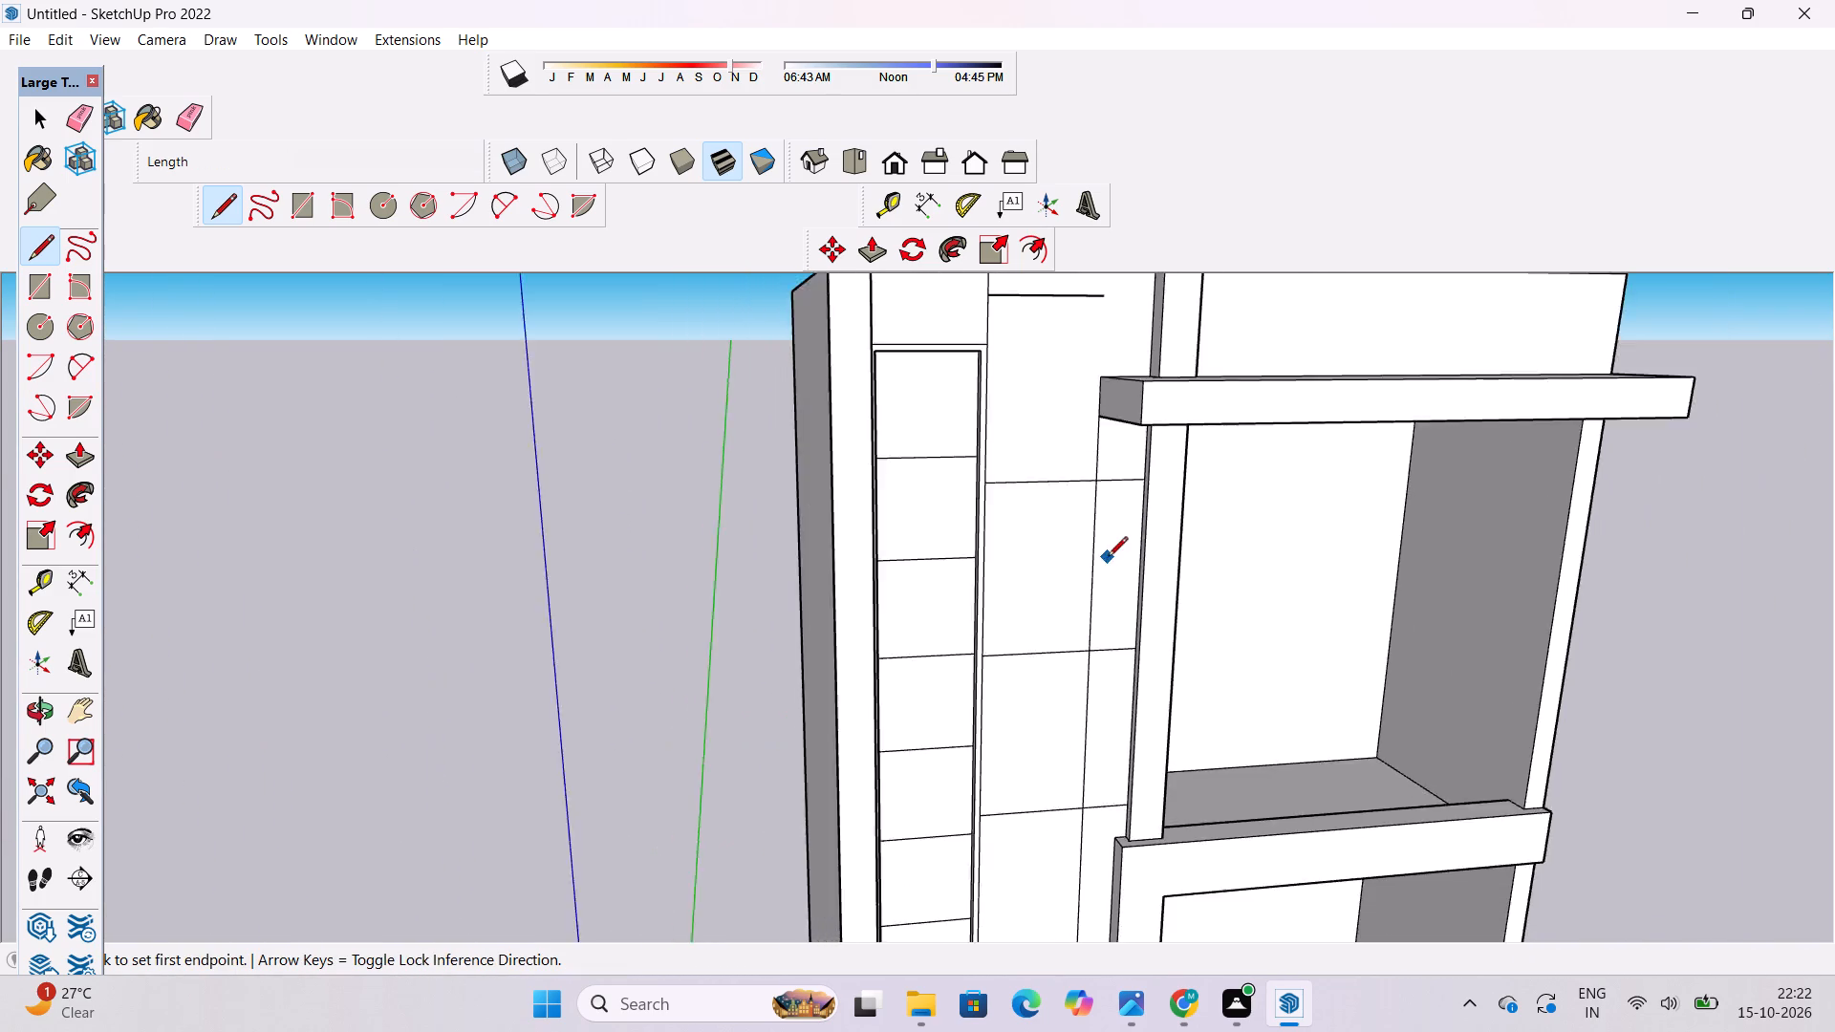
scroll(1108, 558, "down", 8)
scroll(1102, 409, "up", 16)
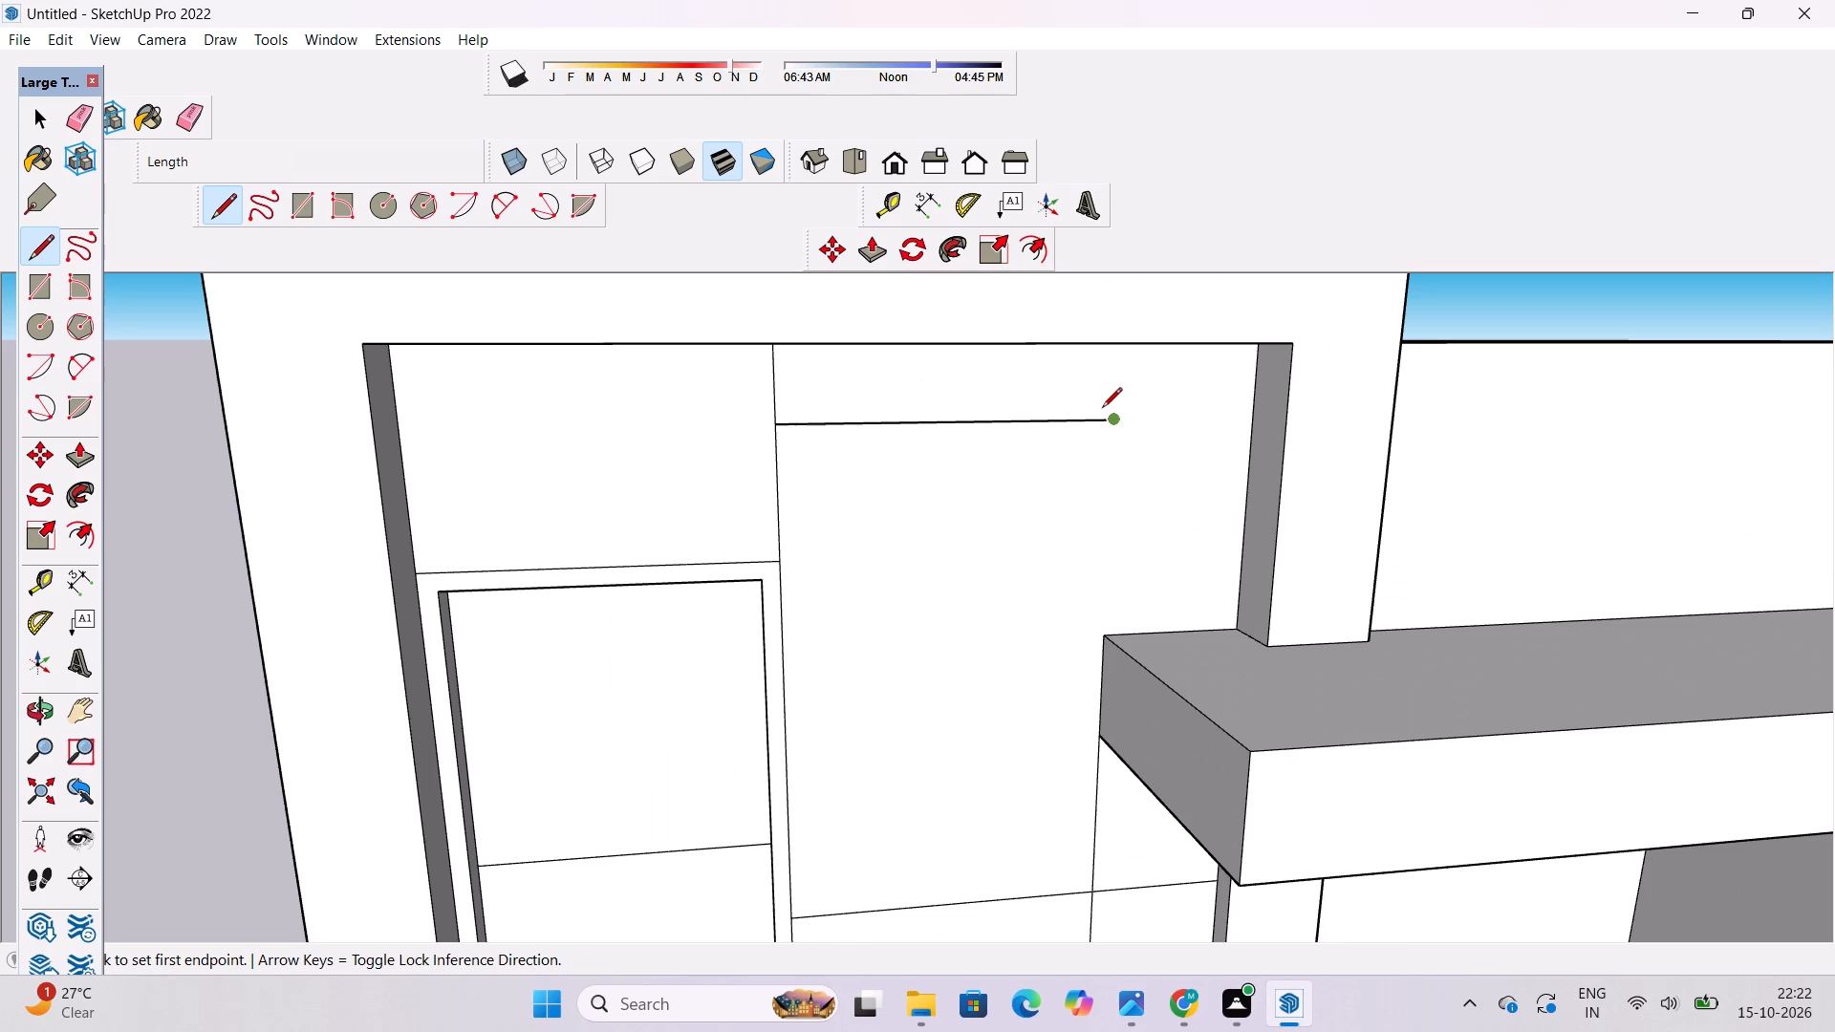
key("e")
left_click_drag(1097, 402, 1097, 420)
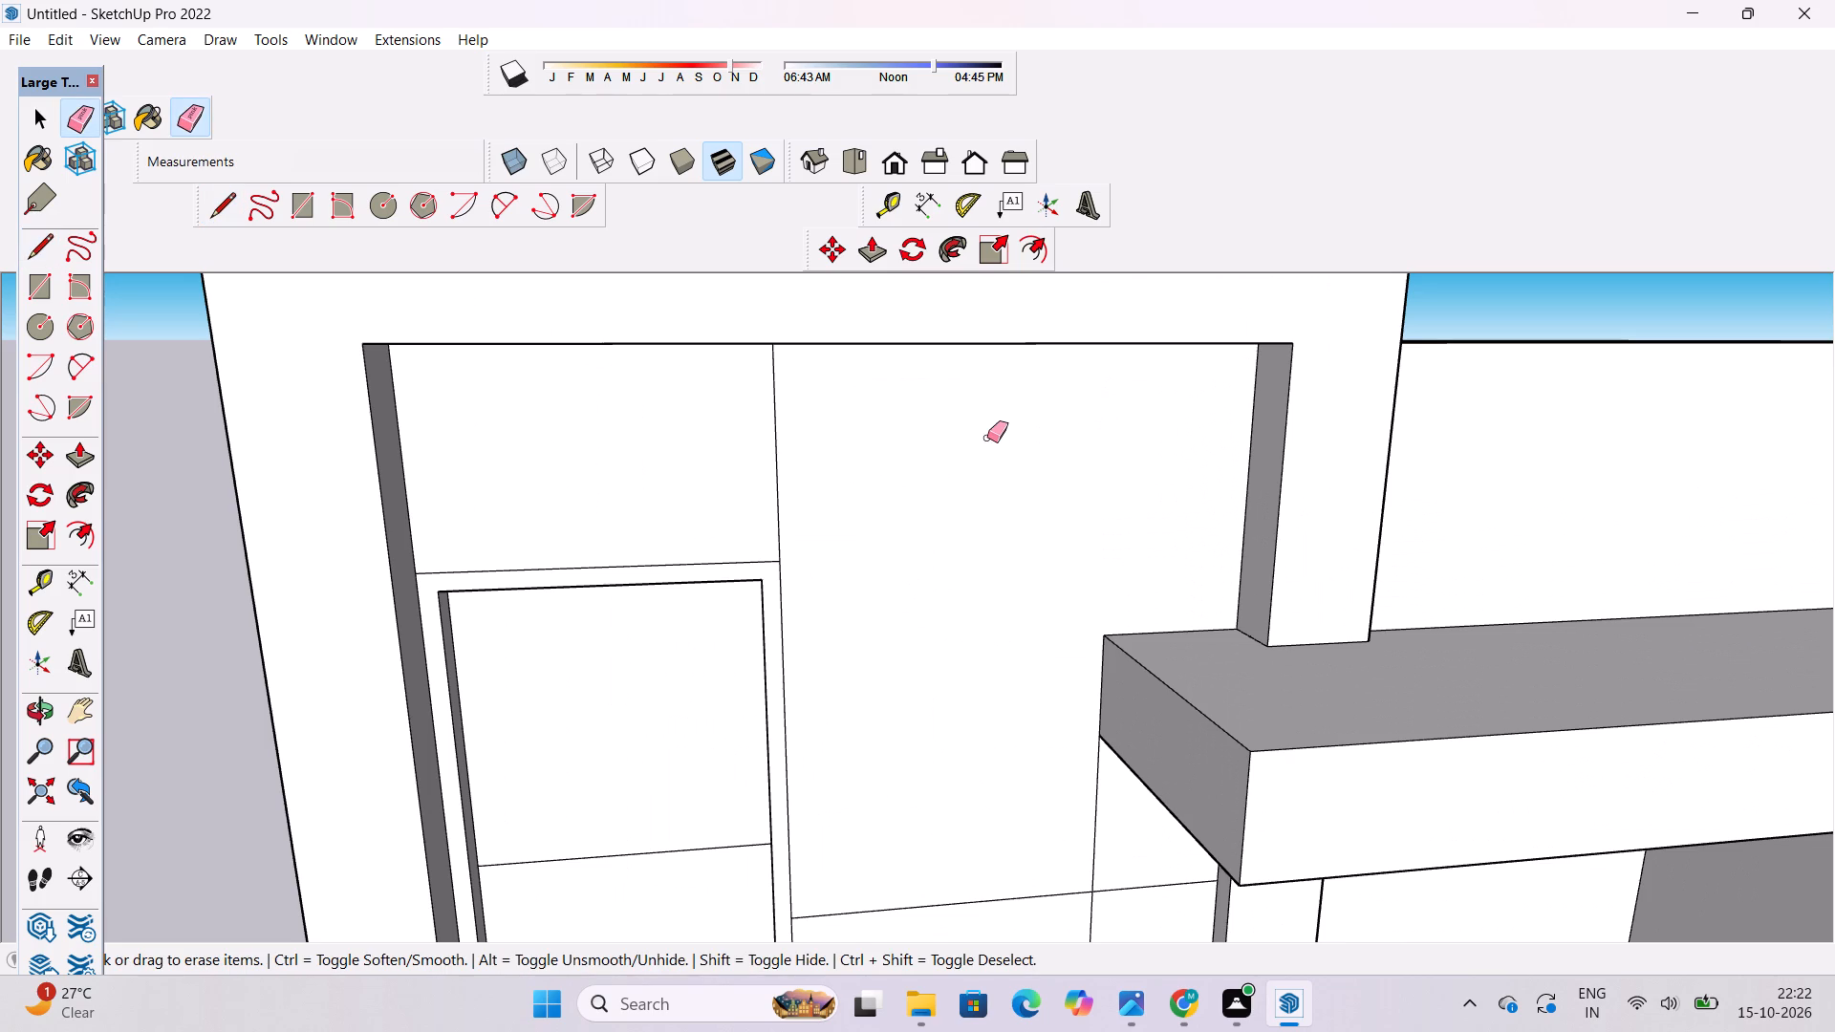
Erase the short stray edge at the outer corner on the underside of the lower window frame's top bar.
key("o")
scroll(990, 366, "down", 14)
left_click_drag(1117, 519, 1086, 499)
left_click_drag(1003, 503, 1026, 512)
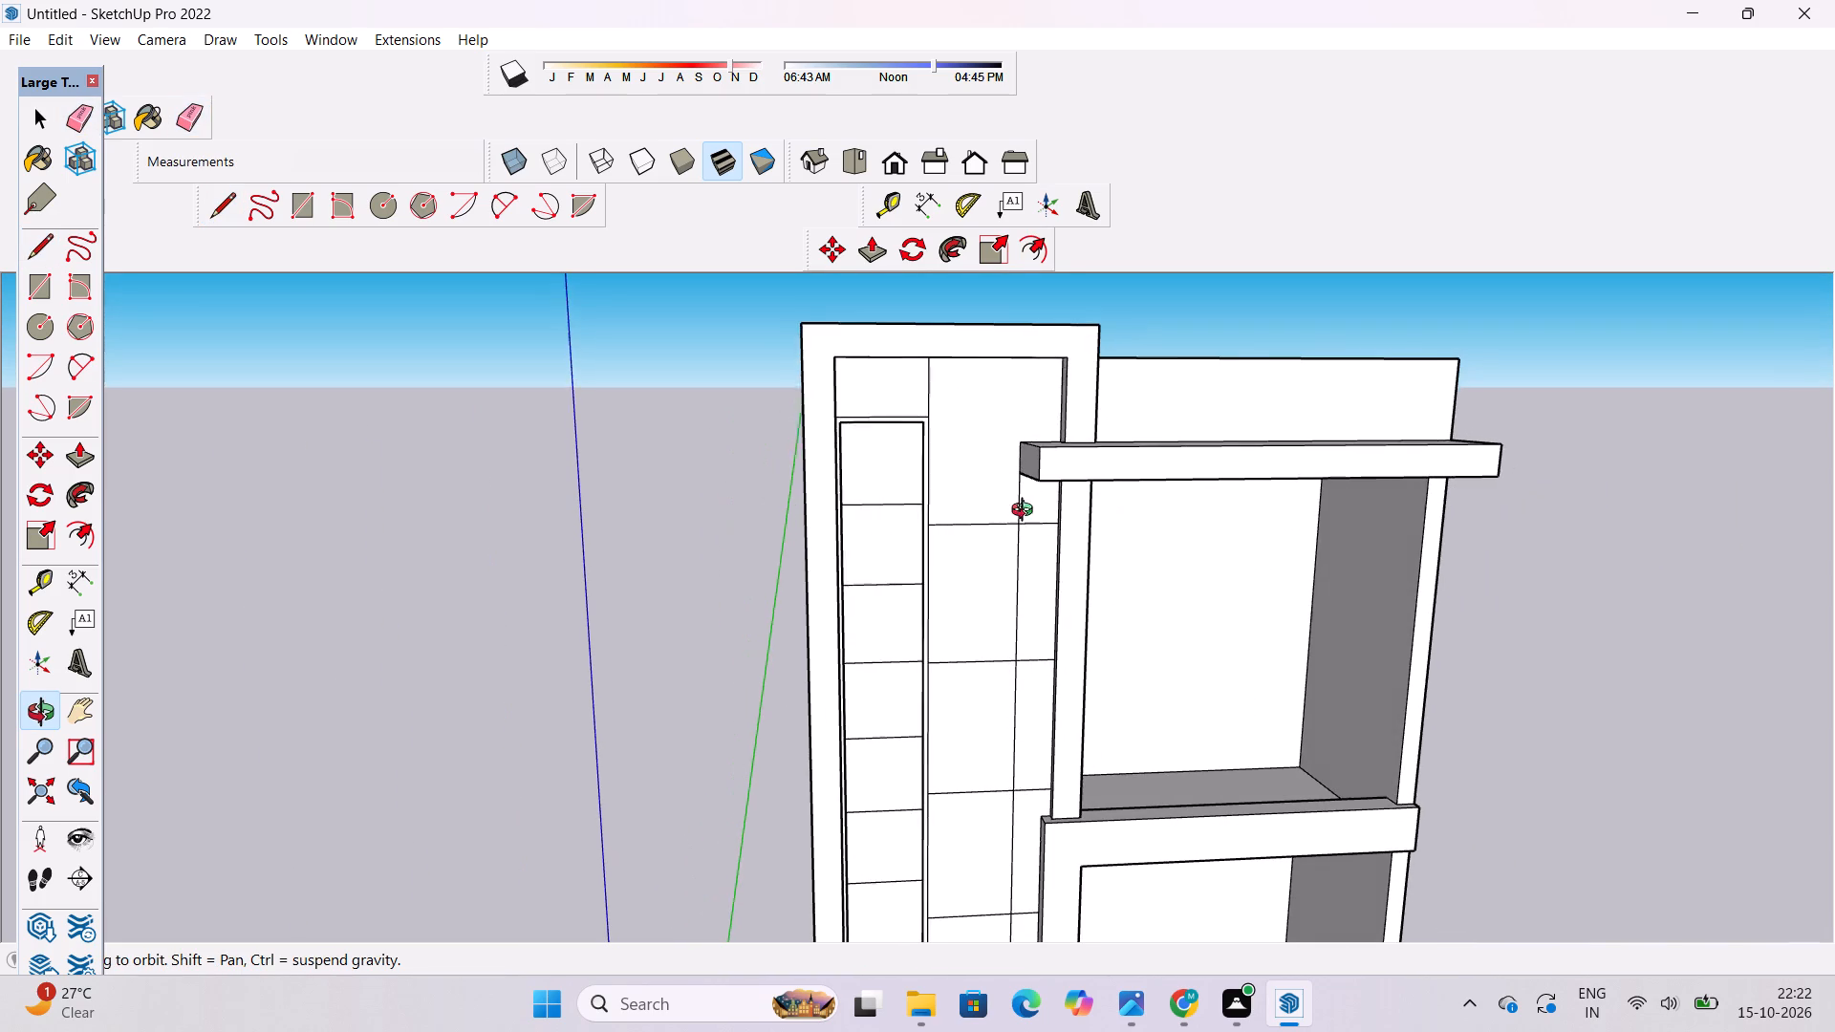
left_click_drag(1026, 512, 1038, 513)
scroll(1034, 564, "down", 2)
left_click_drag(1027, 634, 906, 462, "shift")
scroll(906, 462, "down", 5)
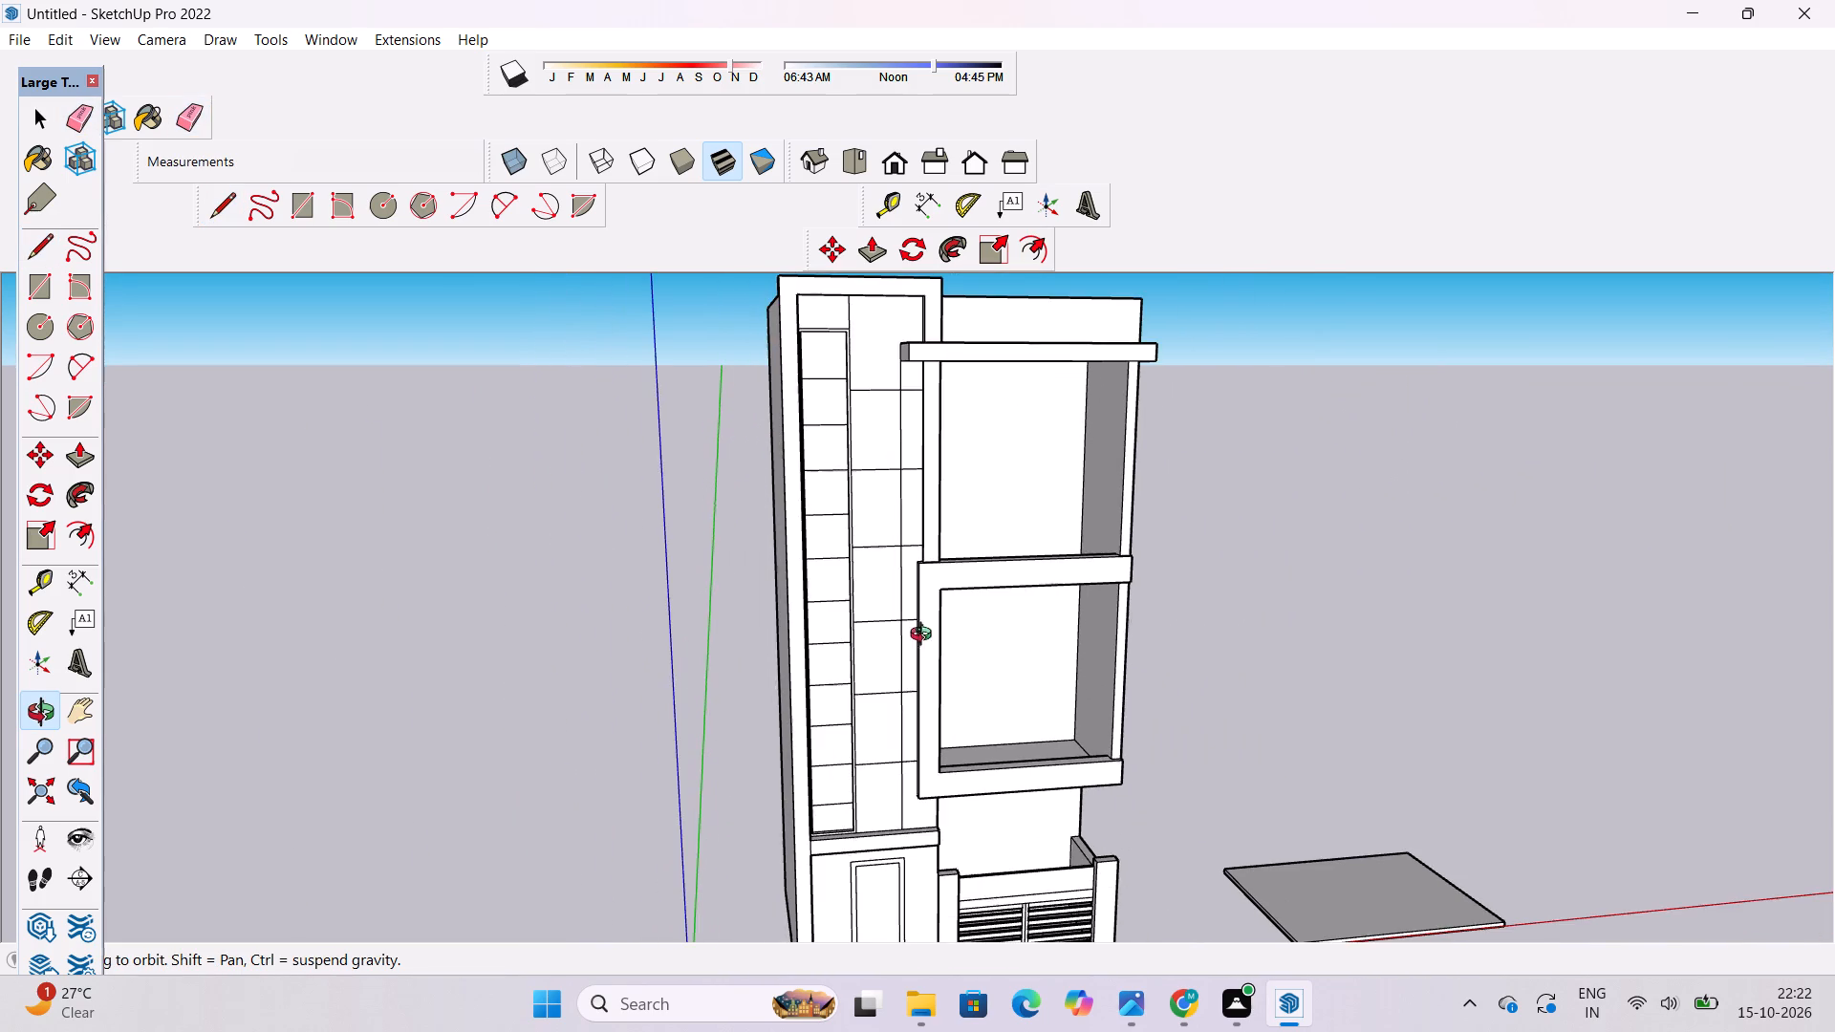
left_click_drag(918, 668, 894, 612)
left_click_drag(977, 606, 907, 615, "shift")
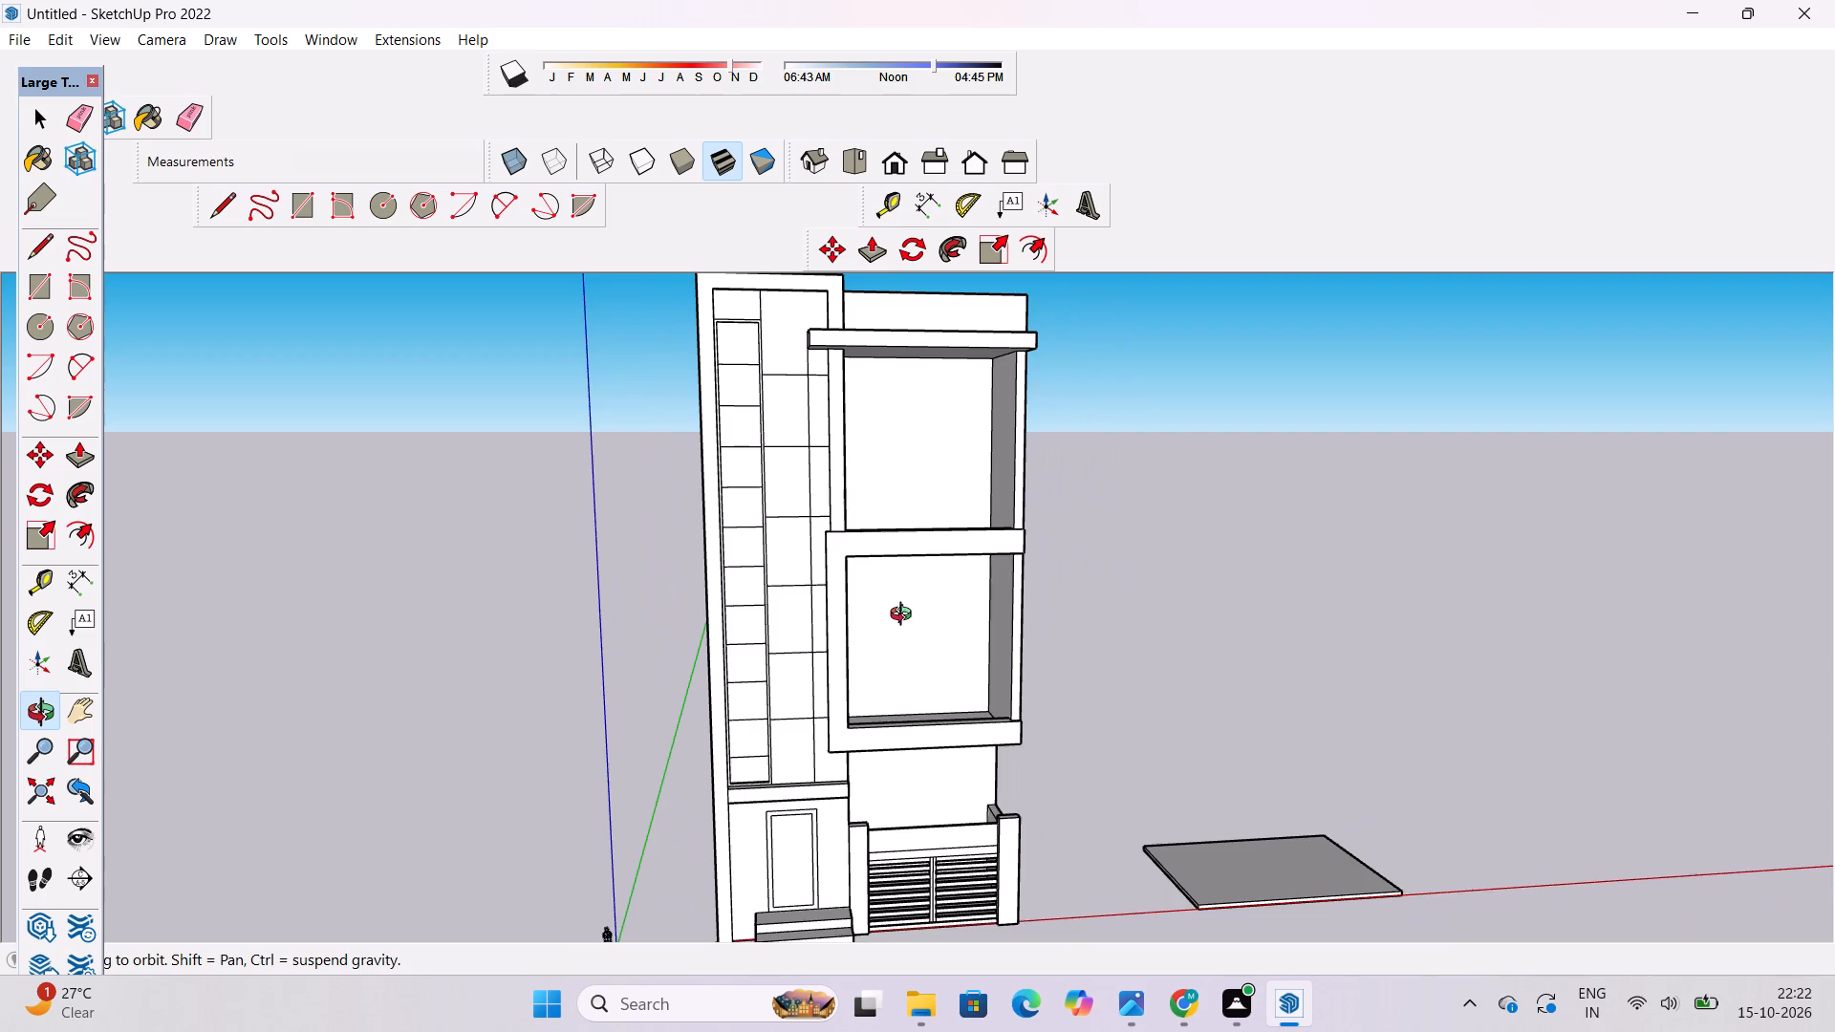
scroll(950, 595, "up", 4)
left_click_drag(950, 593, 960, 646, "shift")
left_click_drag(951, 638, 863, 456)
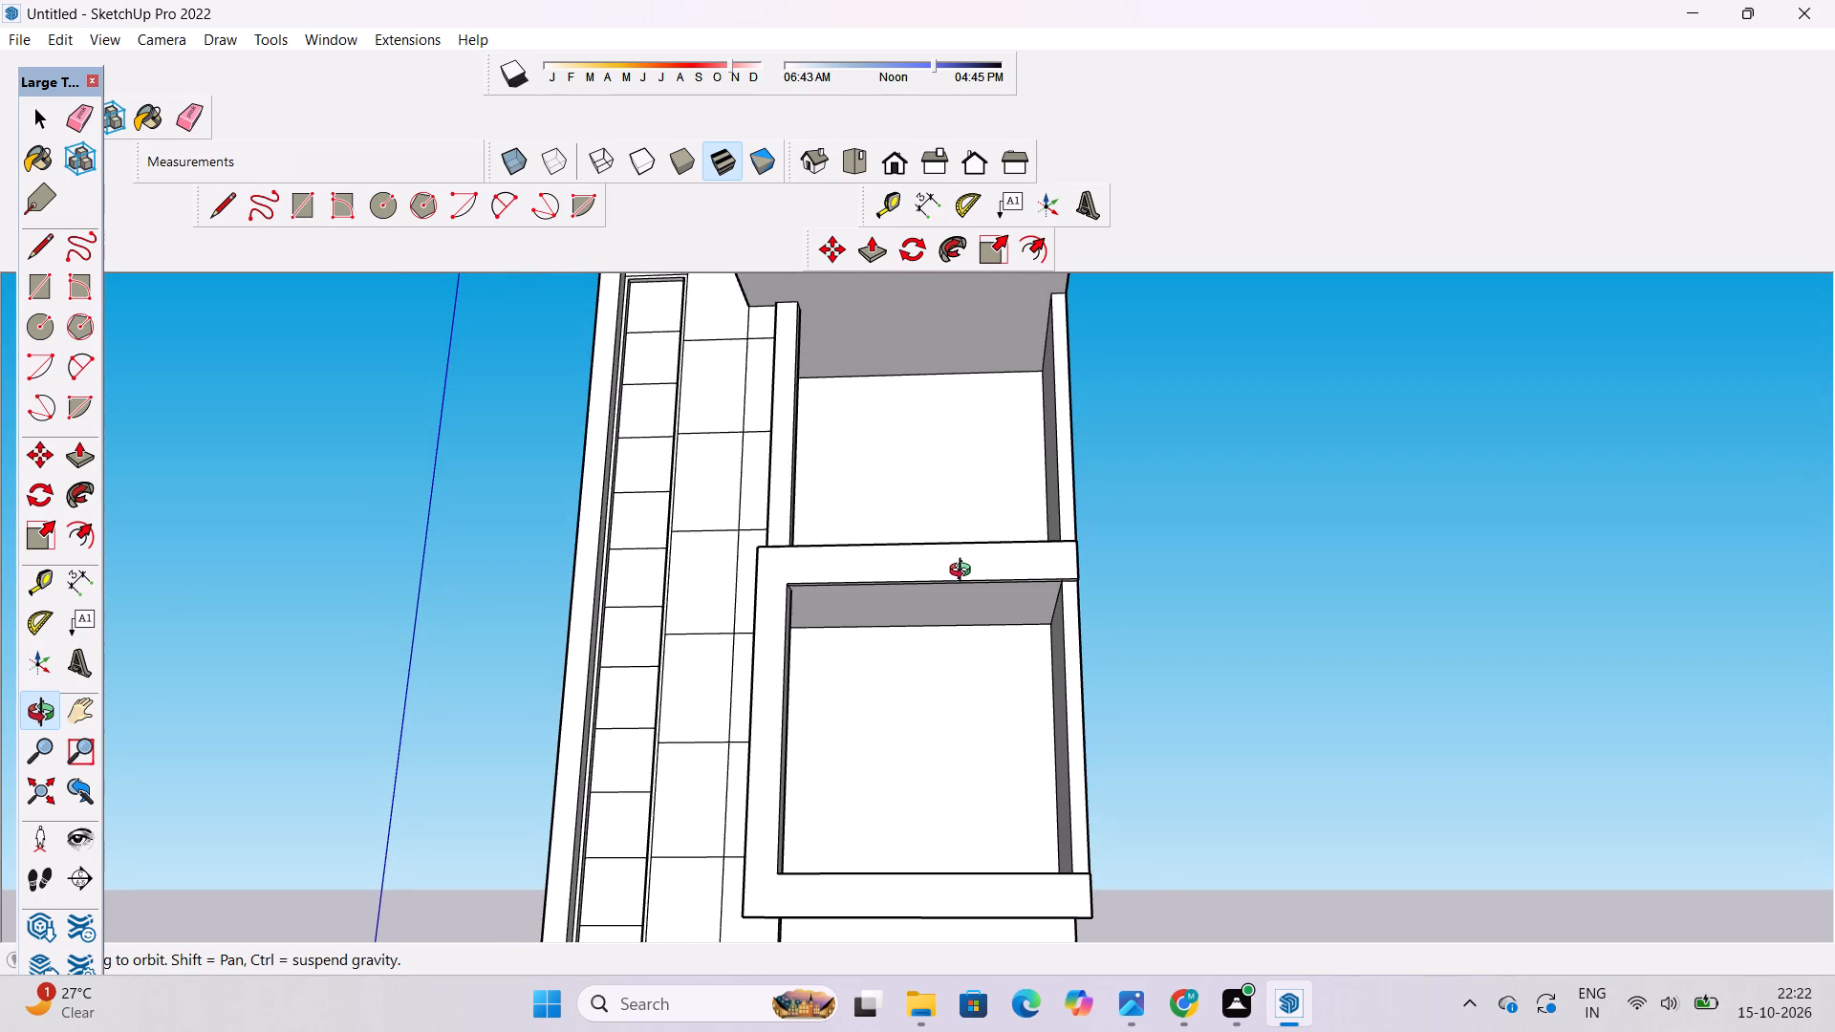
scroll(938, 567, "up", 5)
left_click_drag(912, 620, 903, 540)
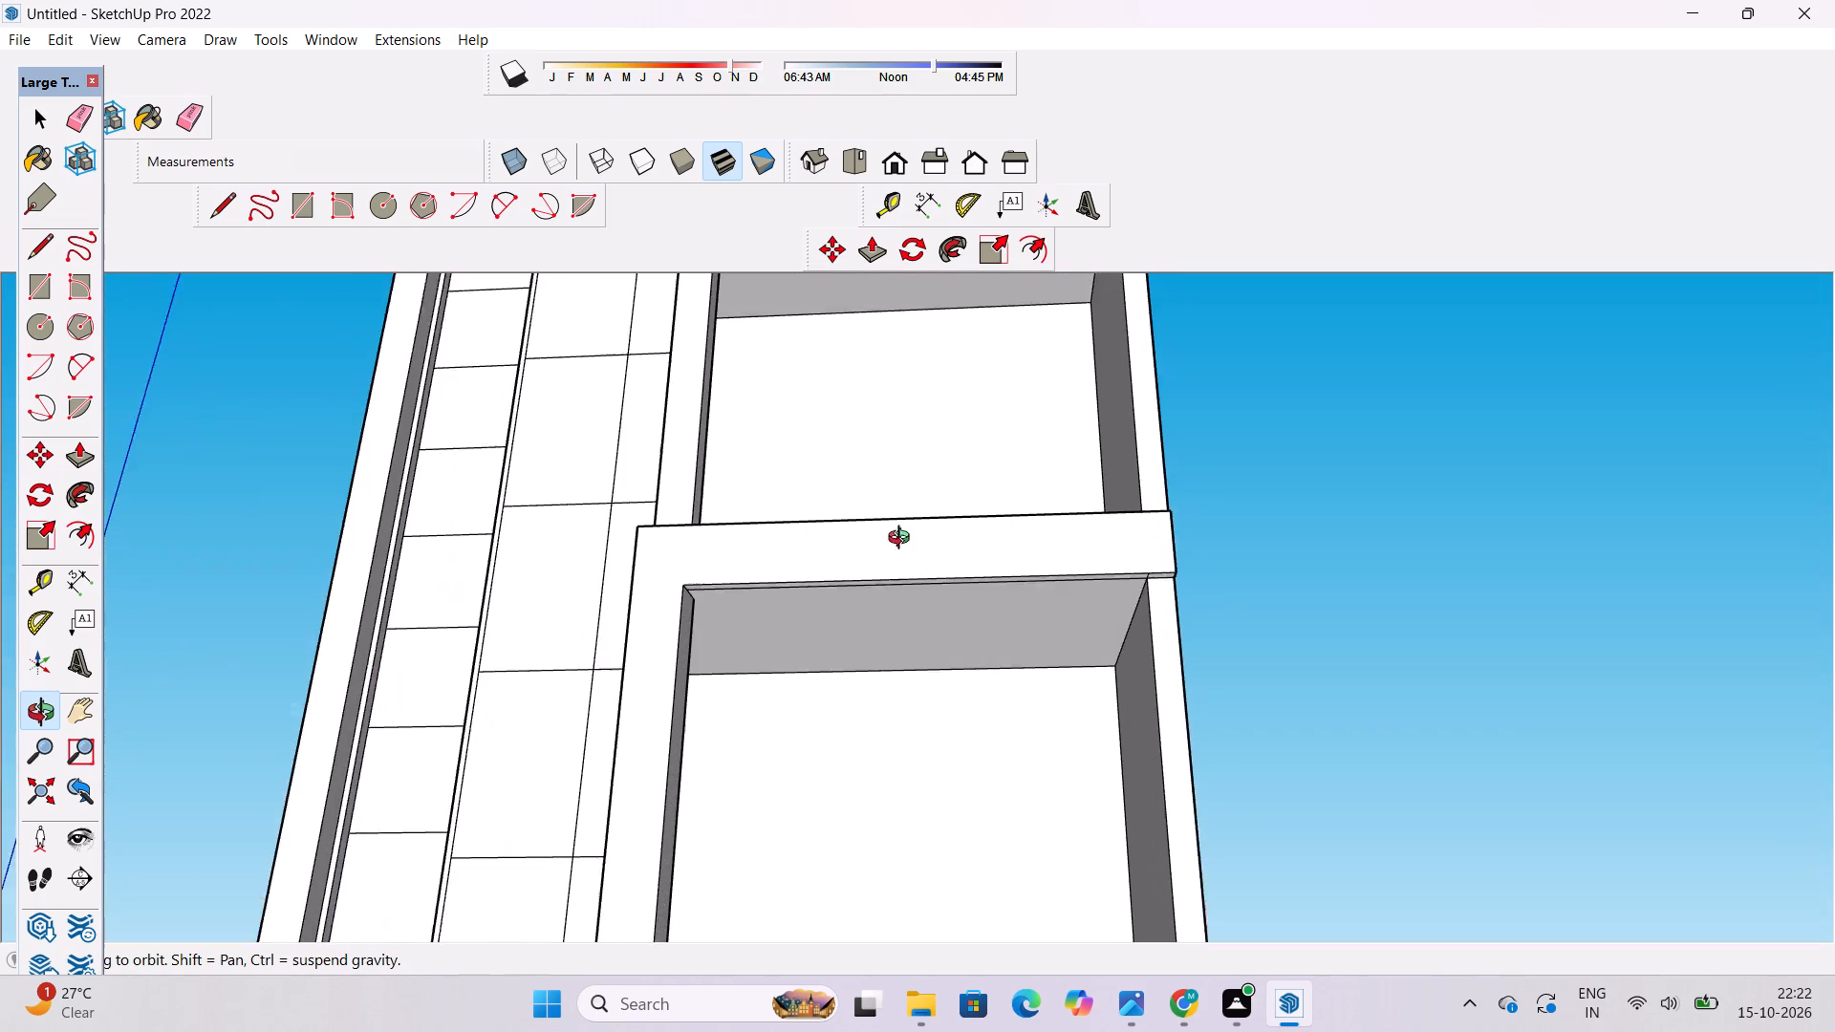
left_click_drag(903, 540, 901, 526)
left_click_drag(917, 573, 932, 623)
left_click_drag(933, 625, 926, 578)
scroll(1143, 536, "up", 9)
left_click_drag(1143, 533, 1138, 547, "shift")
scroll(1135, 546, "up", 9)
key("e")
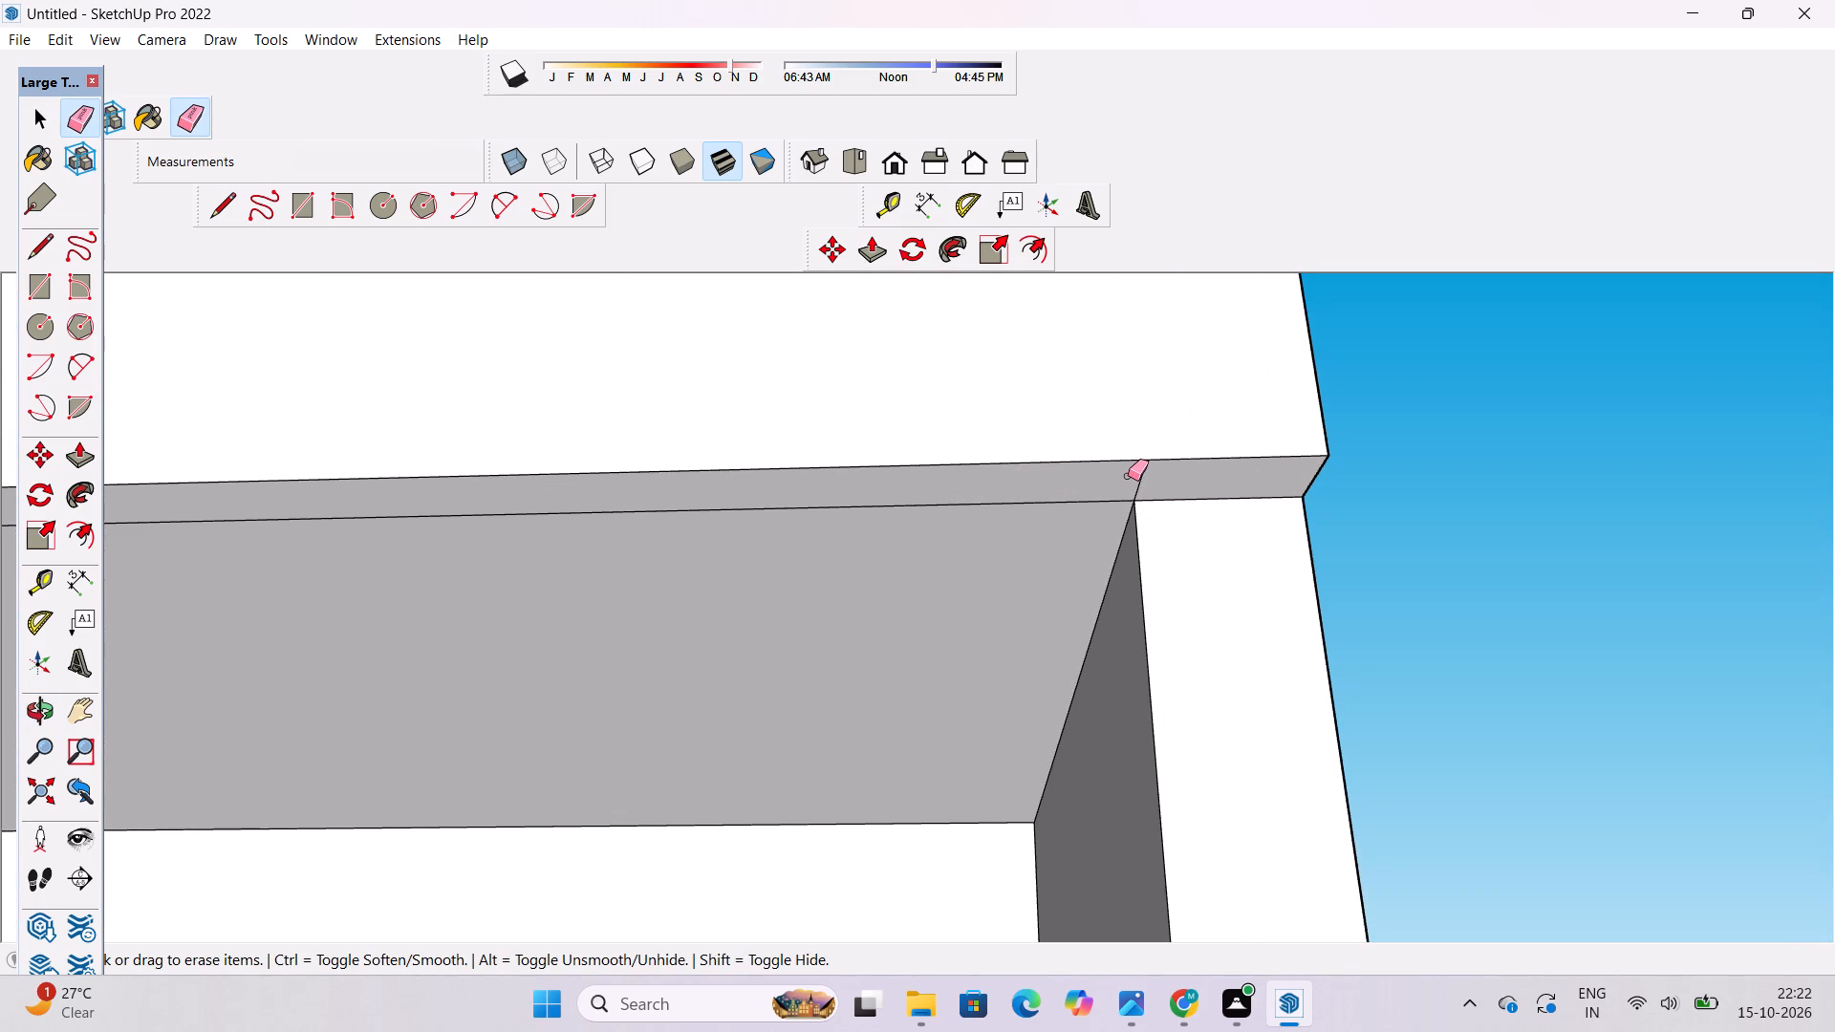
left_click(1140, 476)
key("o")
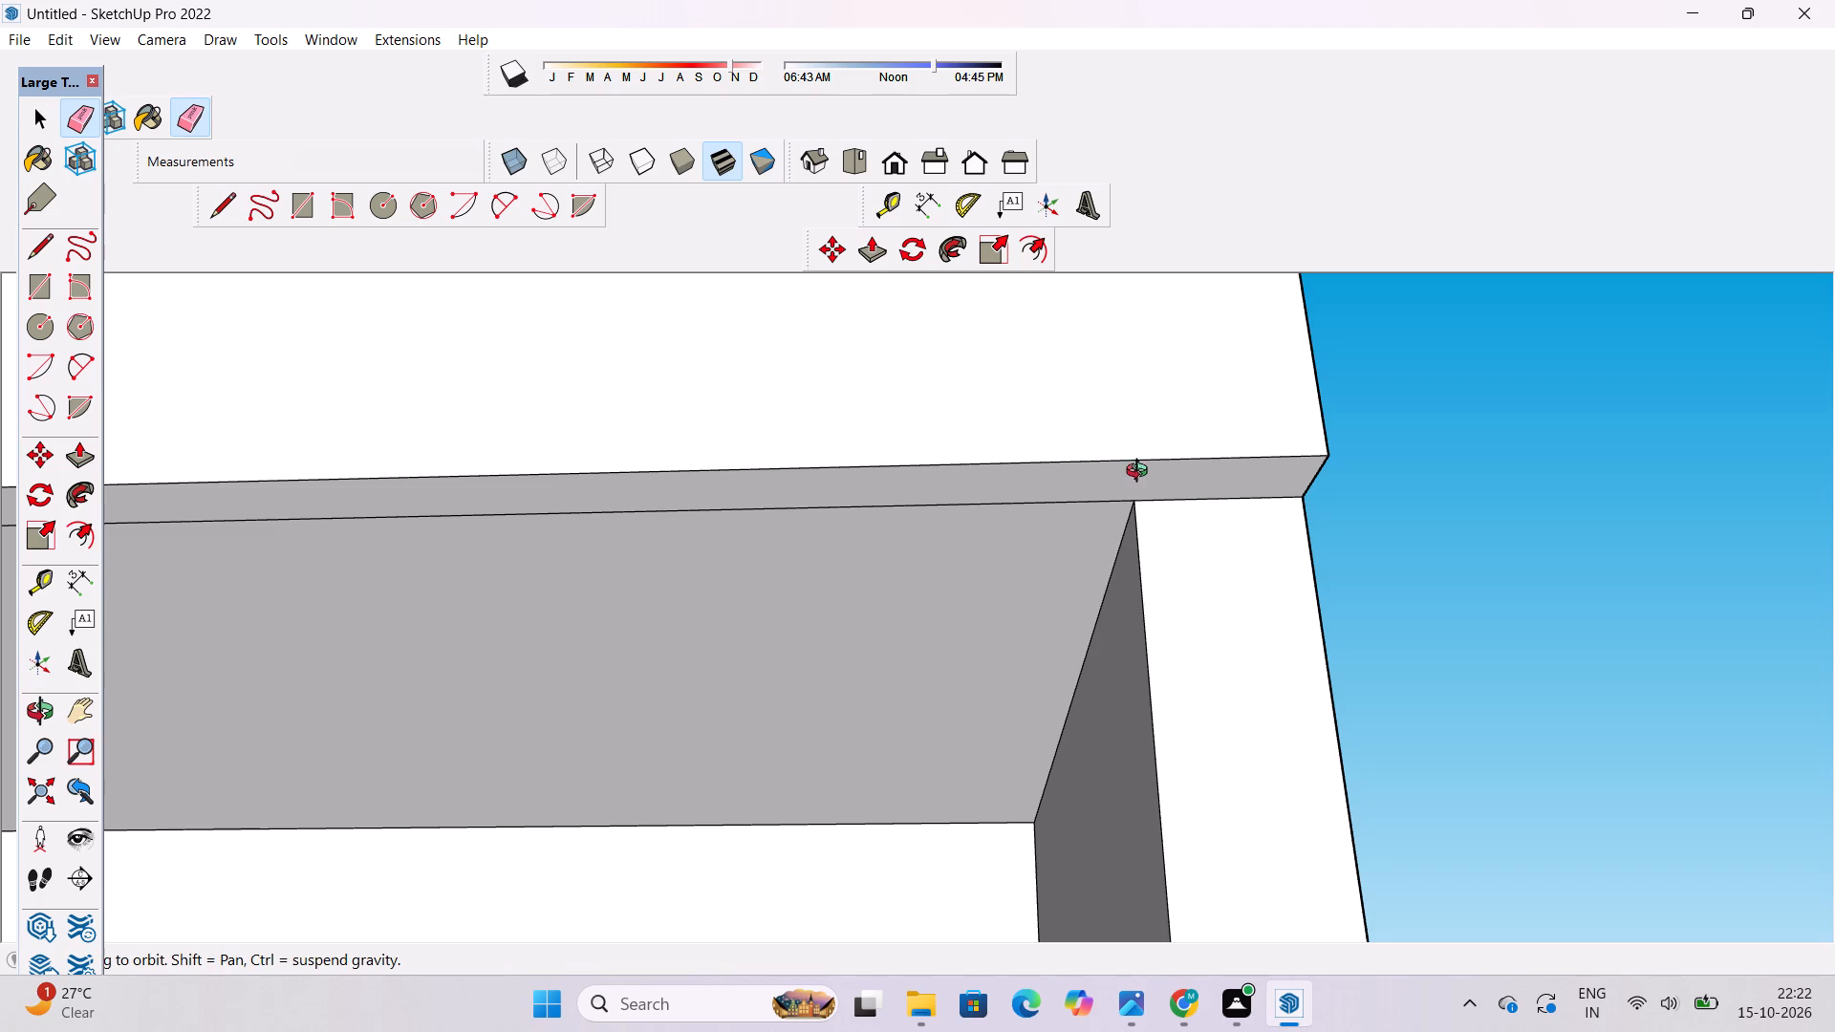
Examine the lower window frame's bars and the overall building front from above and below.
scroll(1133, 453, "down", 11)
left_click_drag(1127, 446, 1160, 587)
scroll(1121, 493, "down", 7)
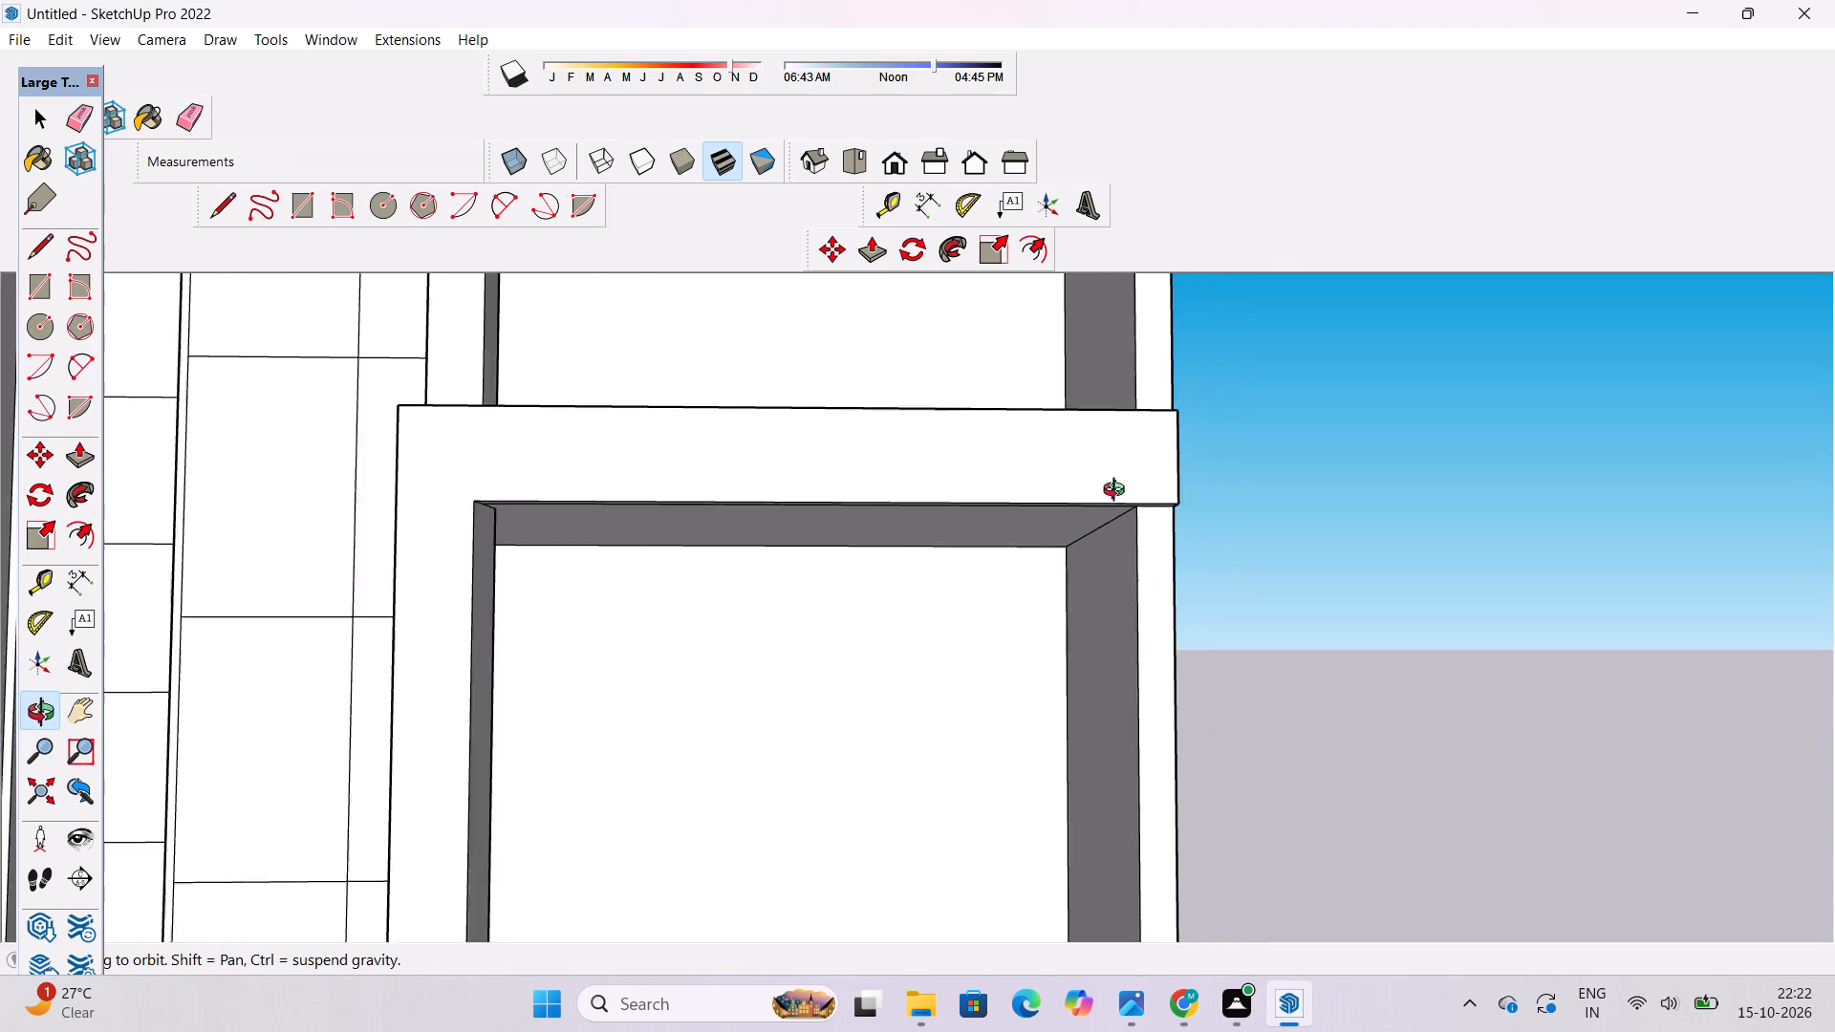
scroll(1118, 492, "down", 2)
left_click_drag(1165, 584, 1140, 441)
scroll(1134, 457, "down", 2)
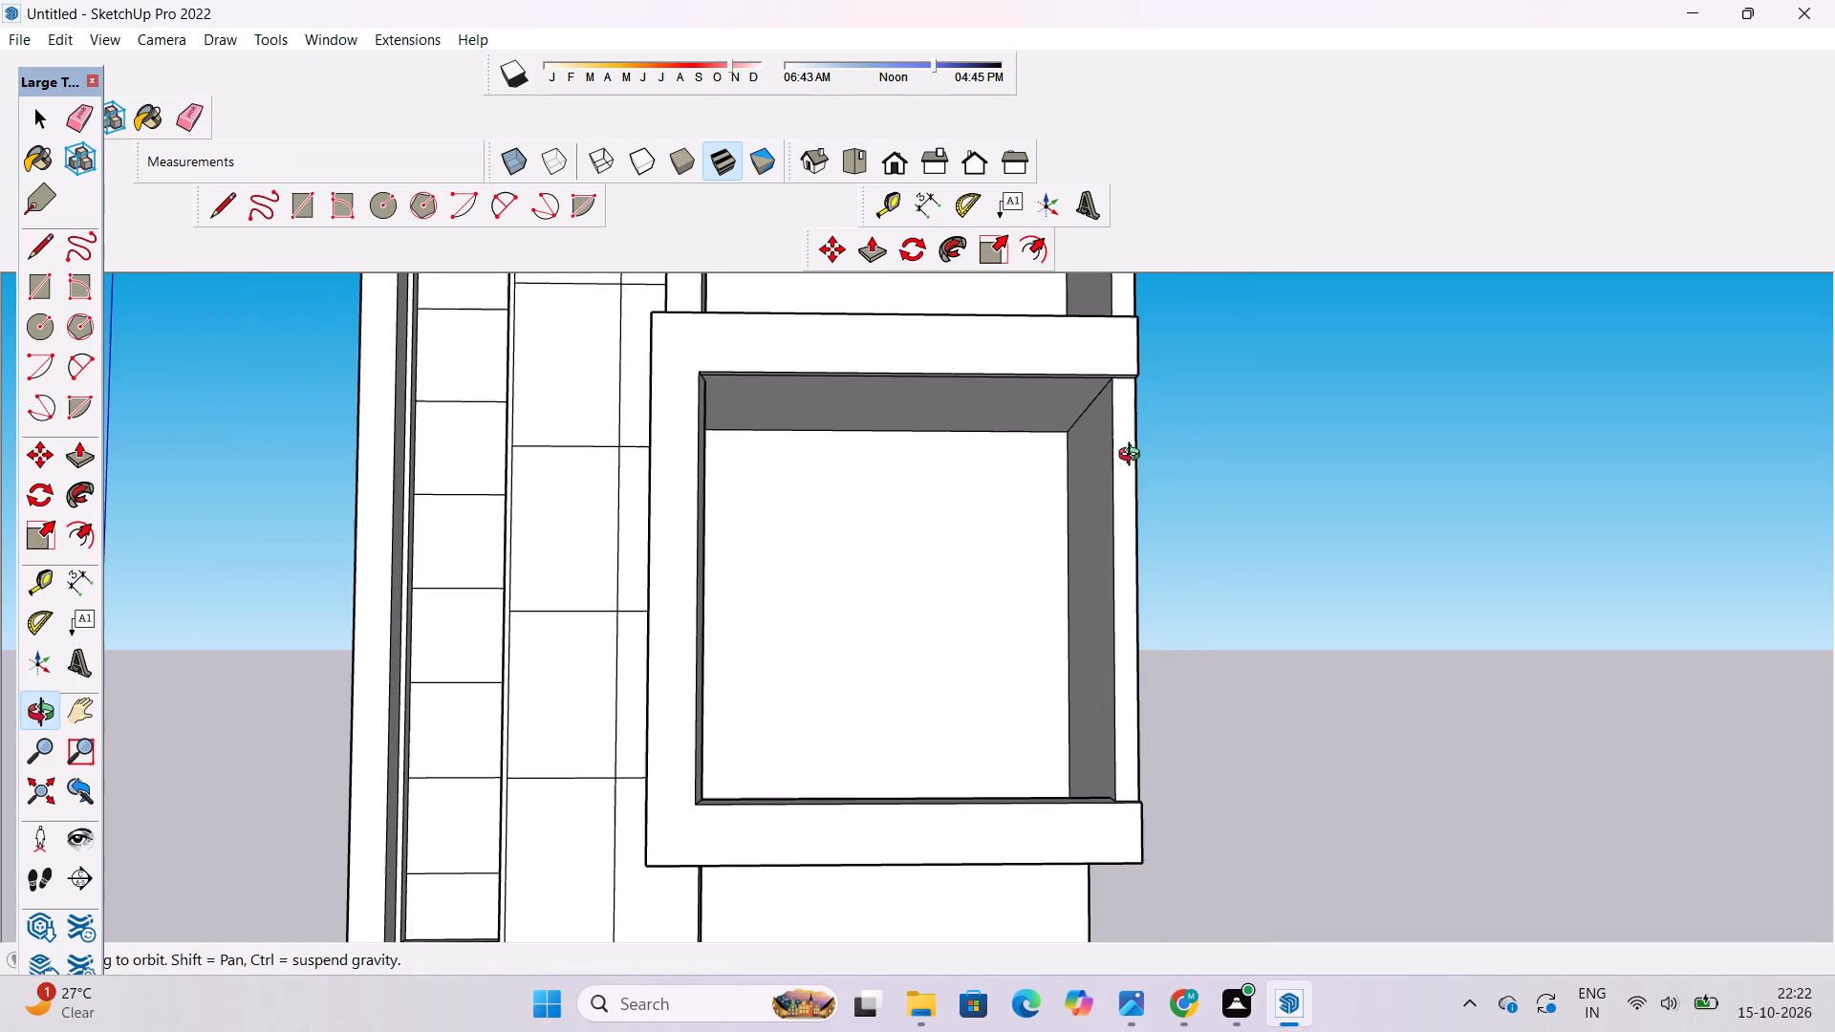
left_click_drag(1133, 457, 1152, 579)
scroll(1034, 759, "up", 1)
left_click_drag(1086, 952, 1073, 862, "shift")
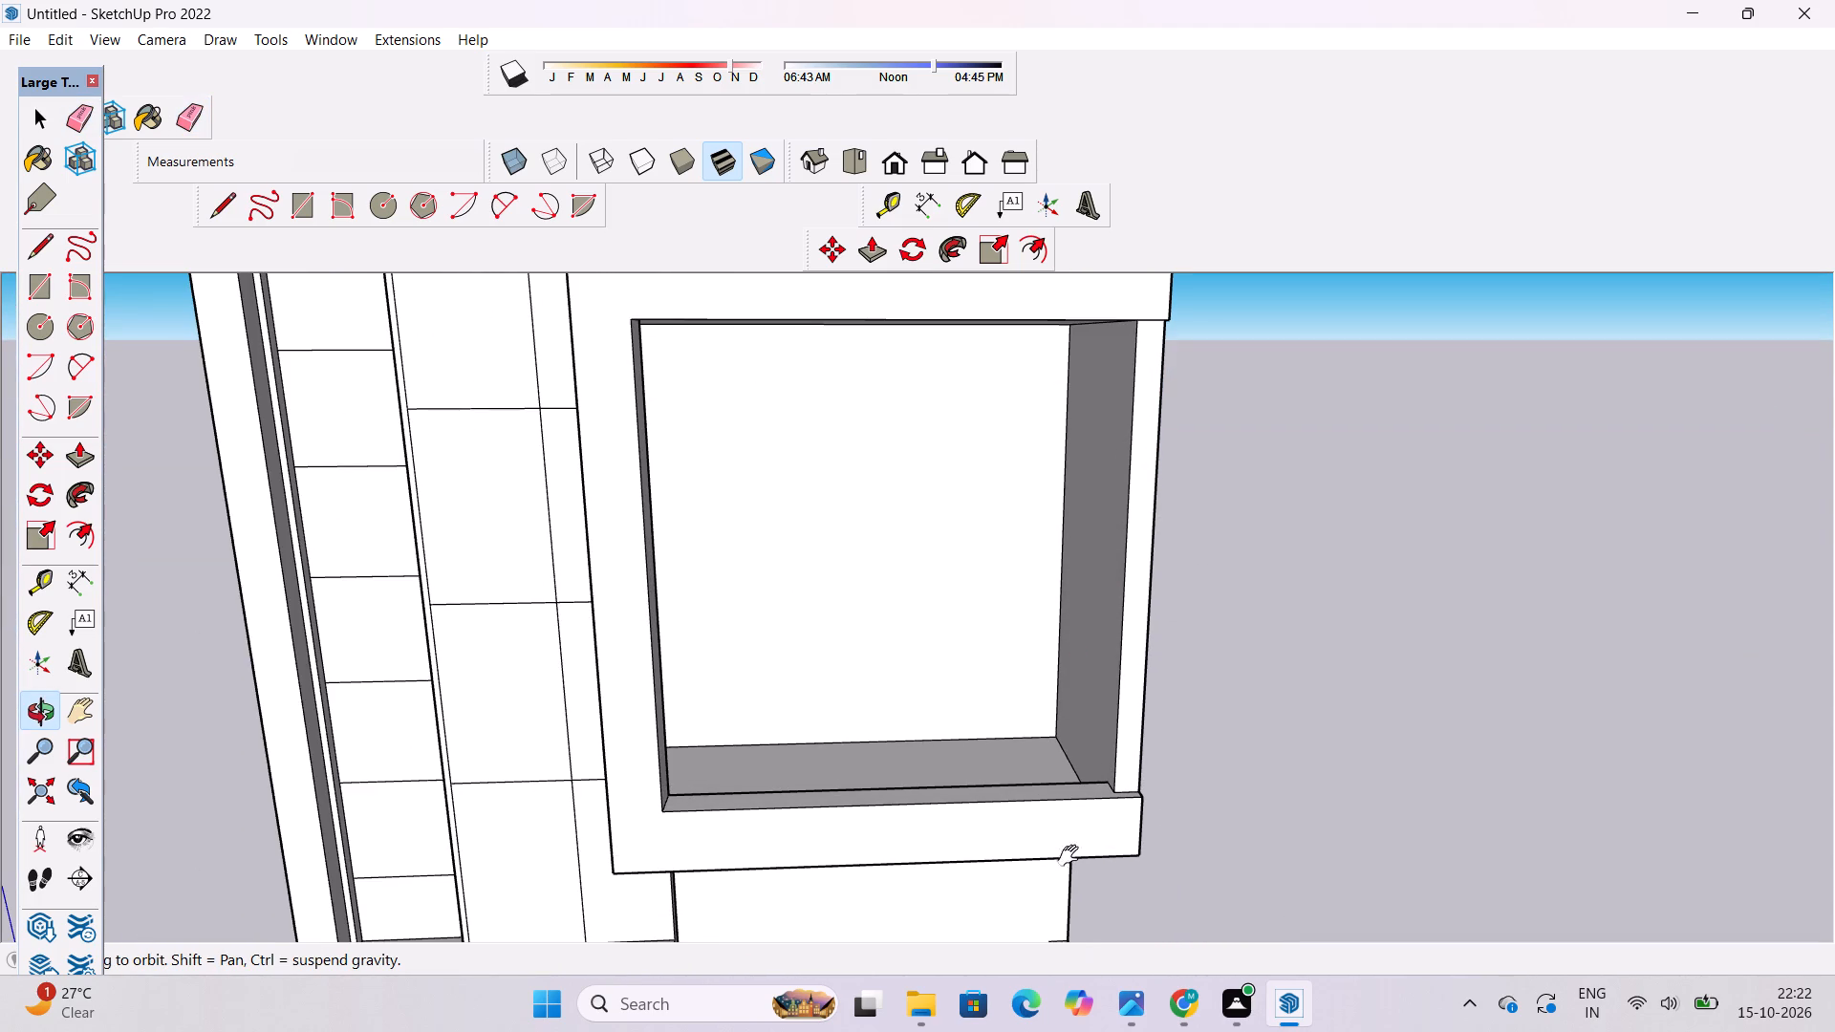
scroll(1007, 743, "down", 5)
left_click_drag(992, 724, 1004, 743, "shift")
scroll(951, 647, "up", 2)
scroll(952, 637, "down", 2)
left_click_drag(952, 637, 958, 670, "shift")
left_click_drag(958, 670, 932, 625)
scroll(931, 613, "down", 5)
left_click_drag(928, 609, 939, 640, "shift")
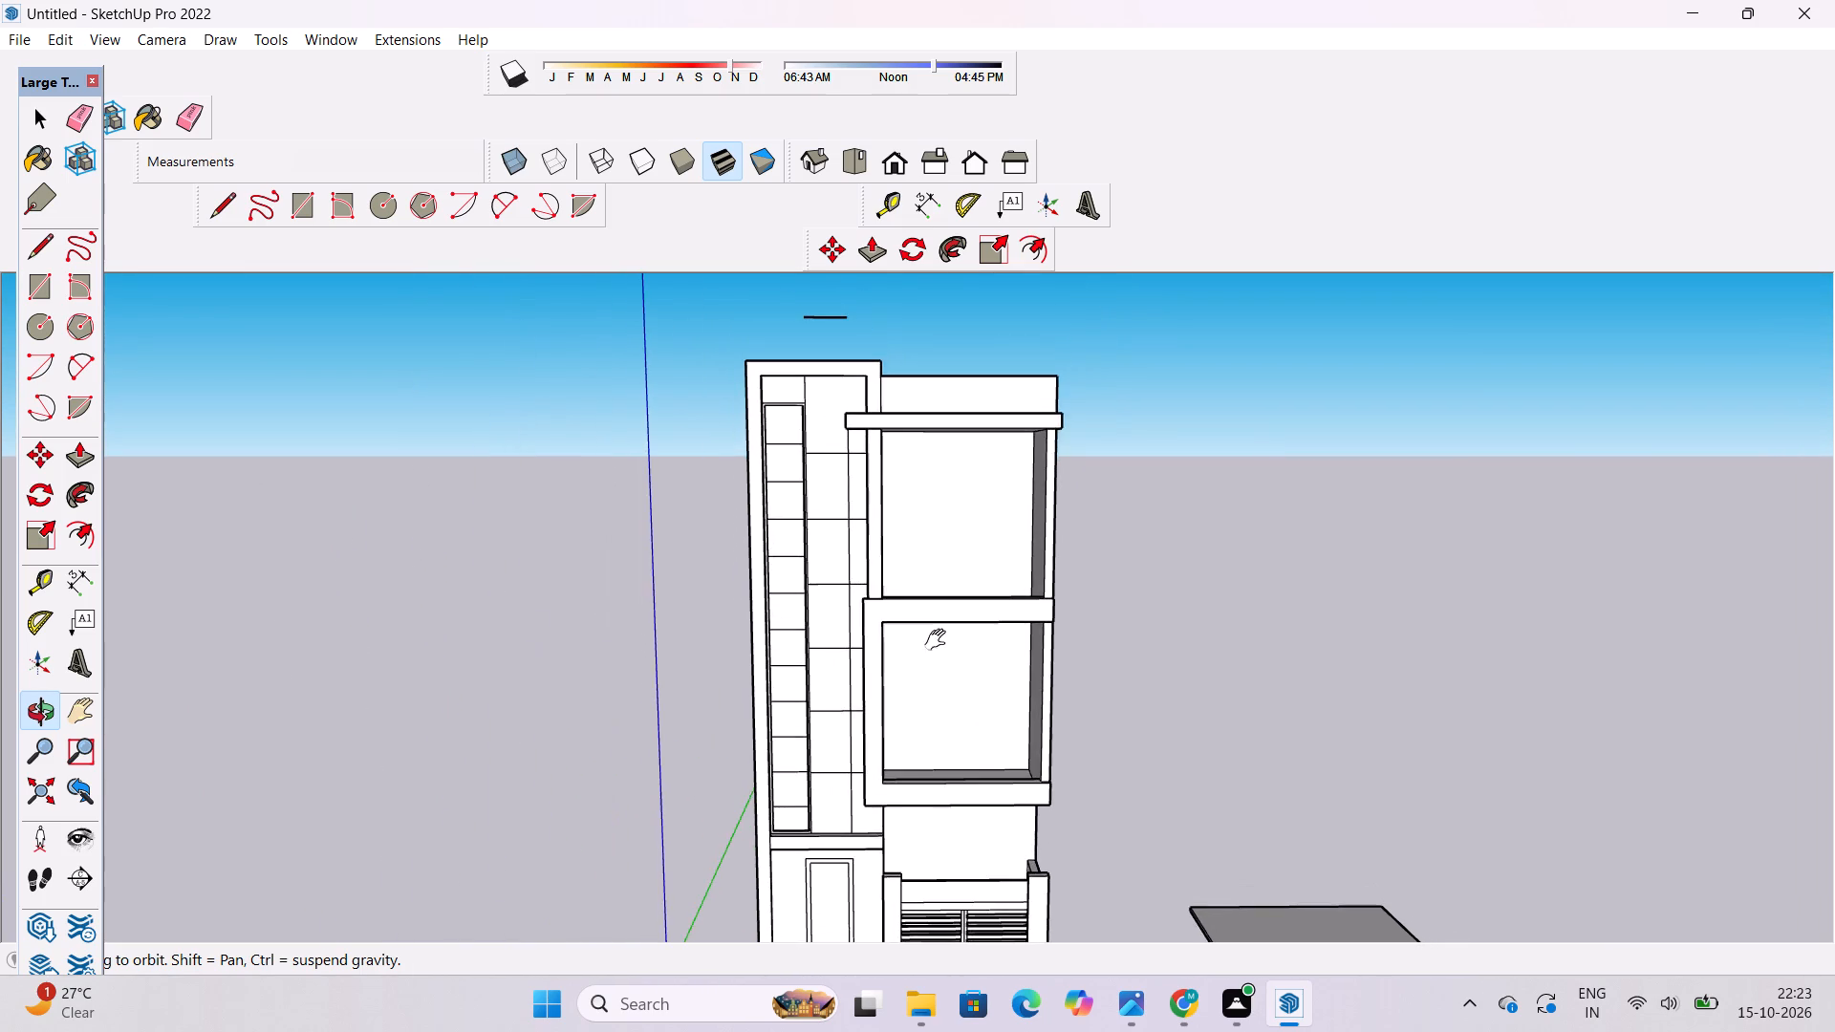
scroll(939, 639, "down", 3)
left_click_drag(1004, 523, 908, 471)
scroll(928, 492, "up", 4)
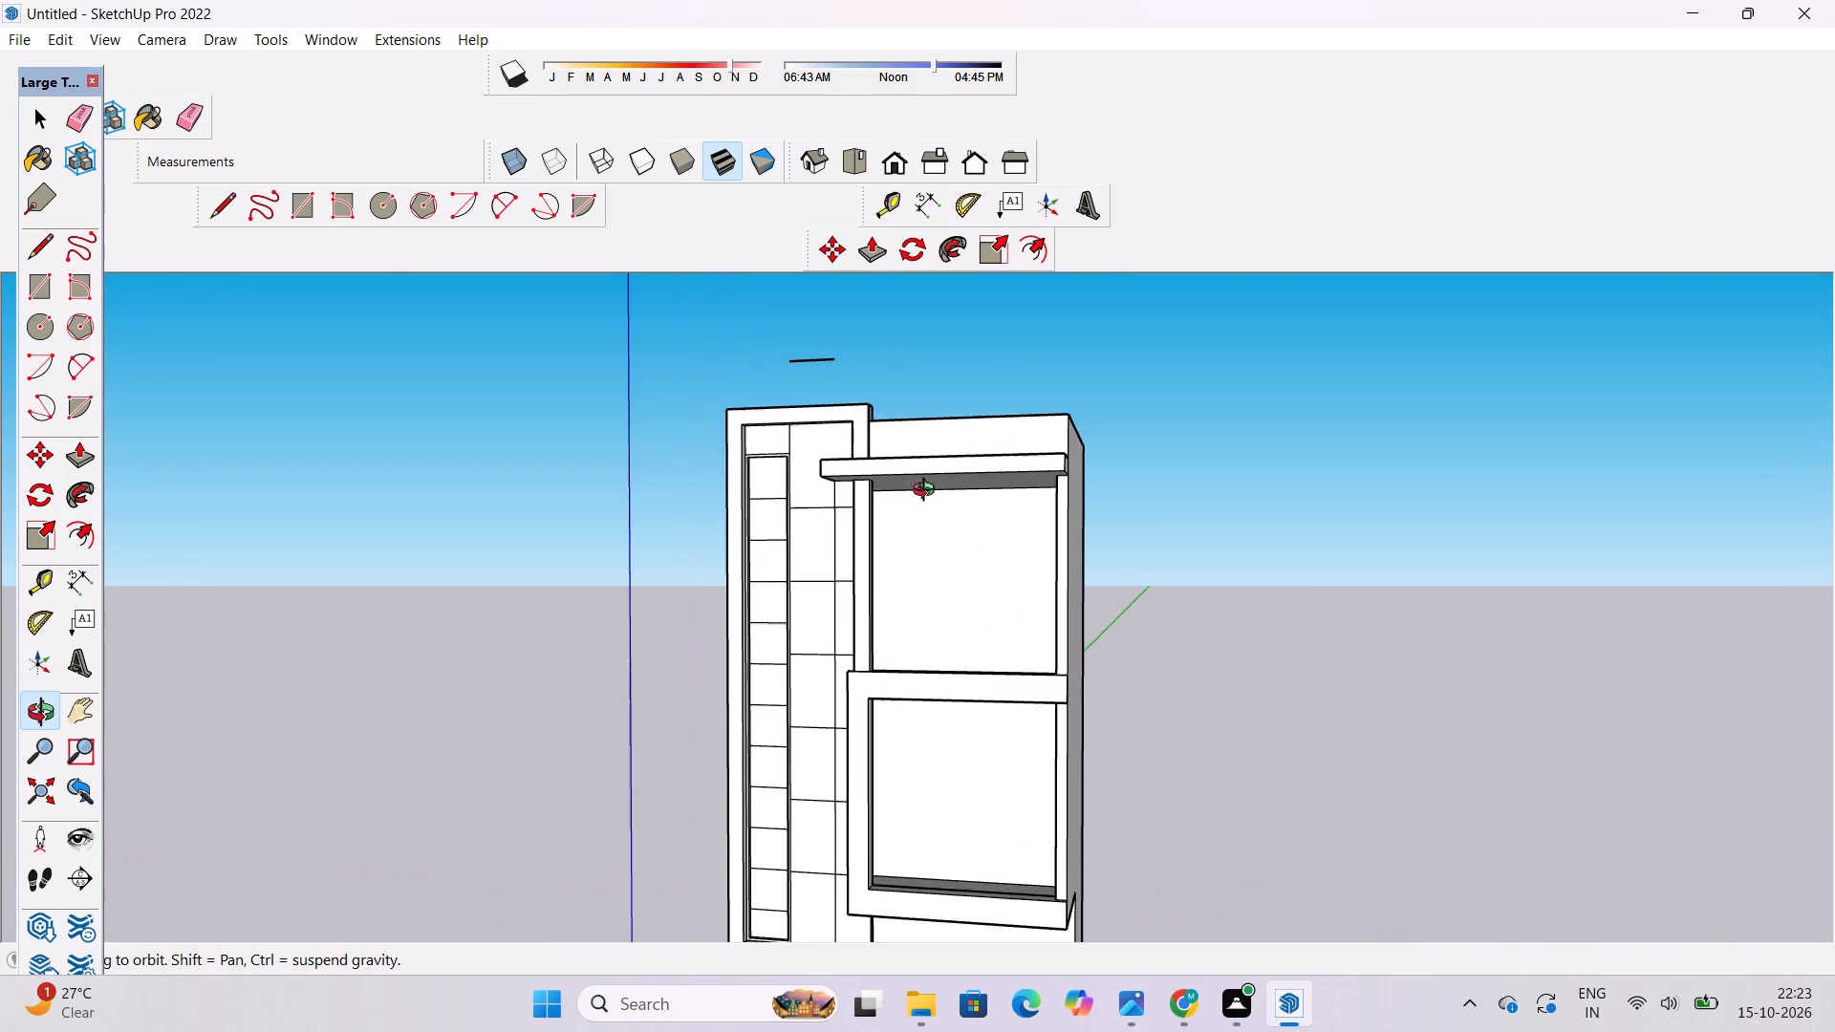
left_click_drag(928, 492, 947, 540, "shift")
left_click_drag(947, 544, 940, 410, "shift")
left_click_drag(940, 410, 965, 536, "shift")
left_click_drag(965, 545, 982, 374)
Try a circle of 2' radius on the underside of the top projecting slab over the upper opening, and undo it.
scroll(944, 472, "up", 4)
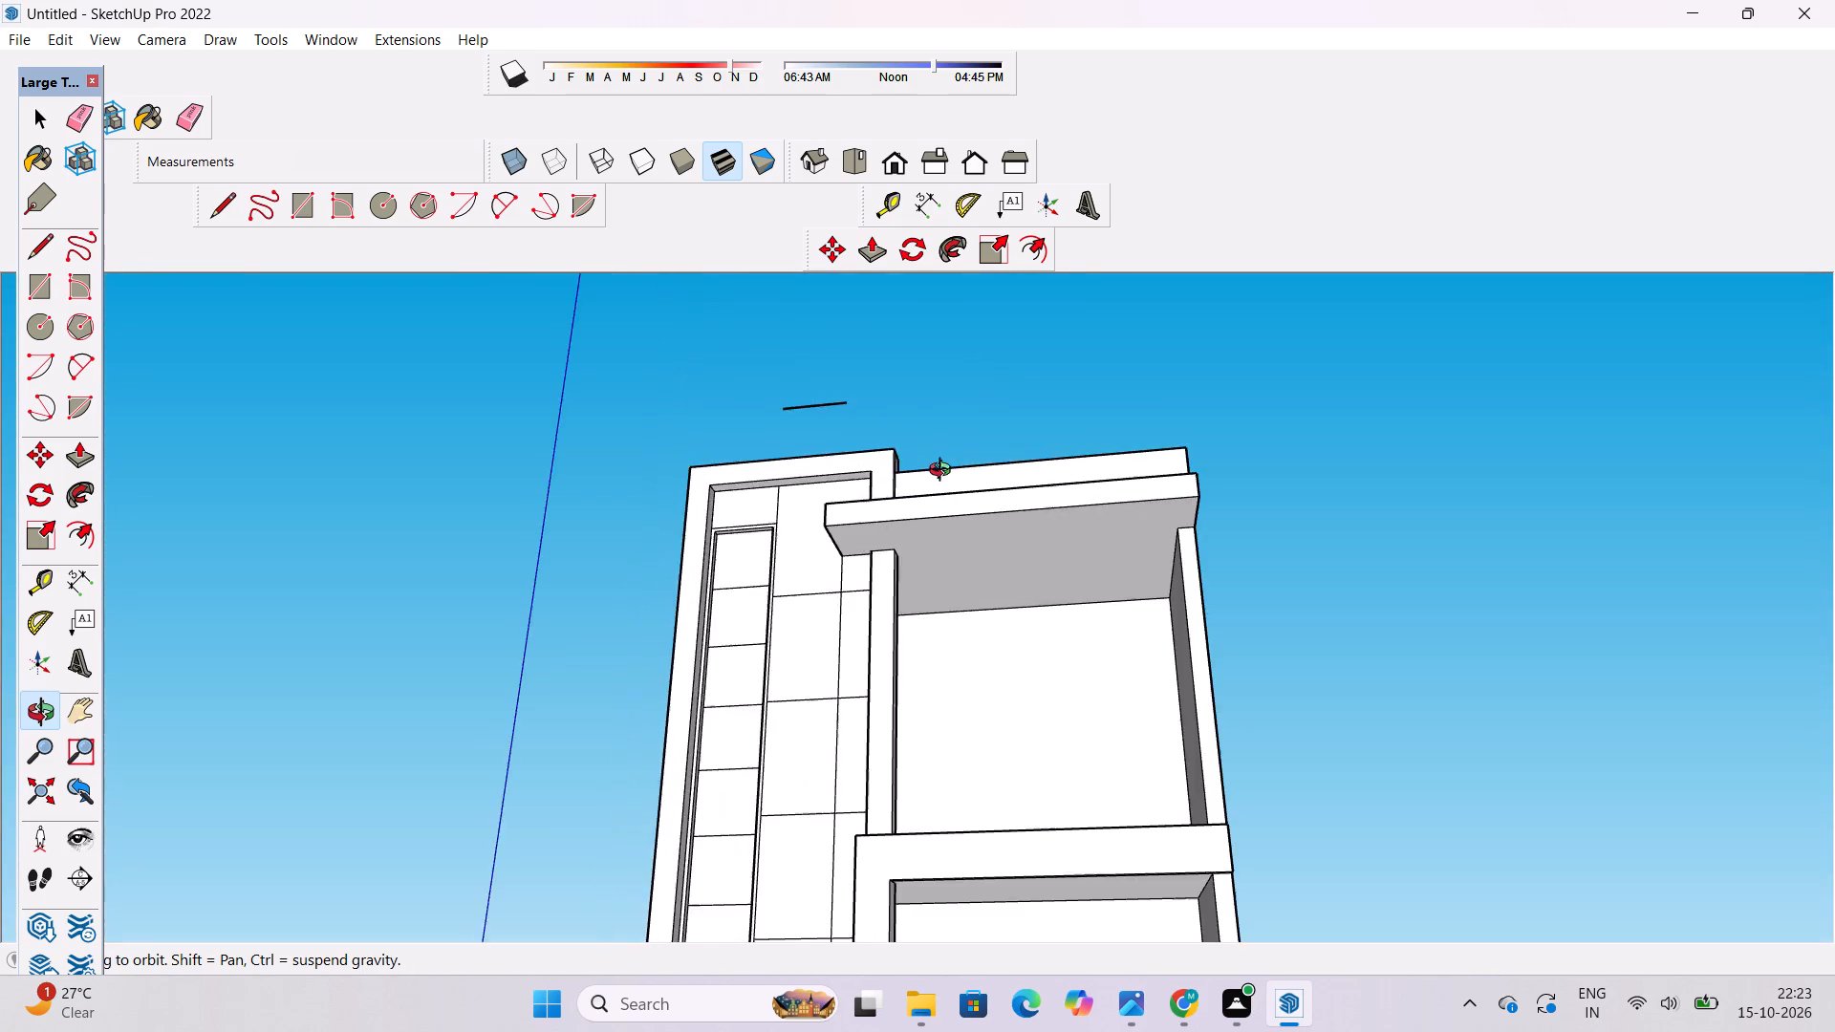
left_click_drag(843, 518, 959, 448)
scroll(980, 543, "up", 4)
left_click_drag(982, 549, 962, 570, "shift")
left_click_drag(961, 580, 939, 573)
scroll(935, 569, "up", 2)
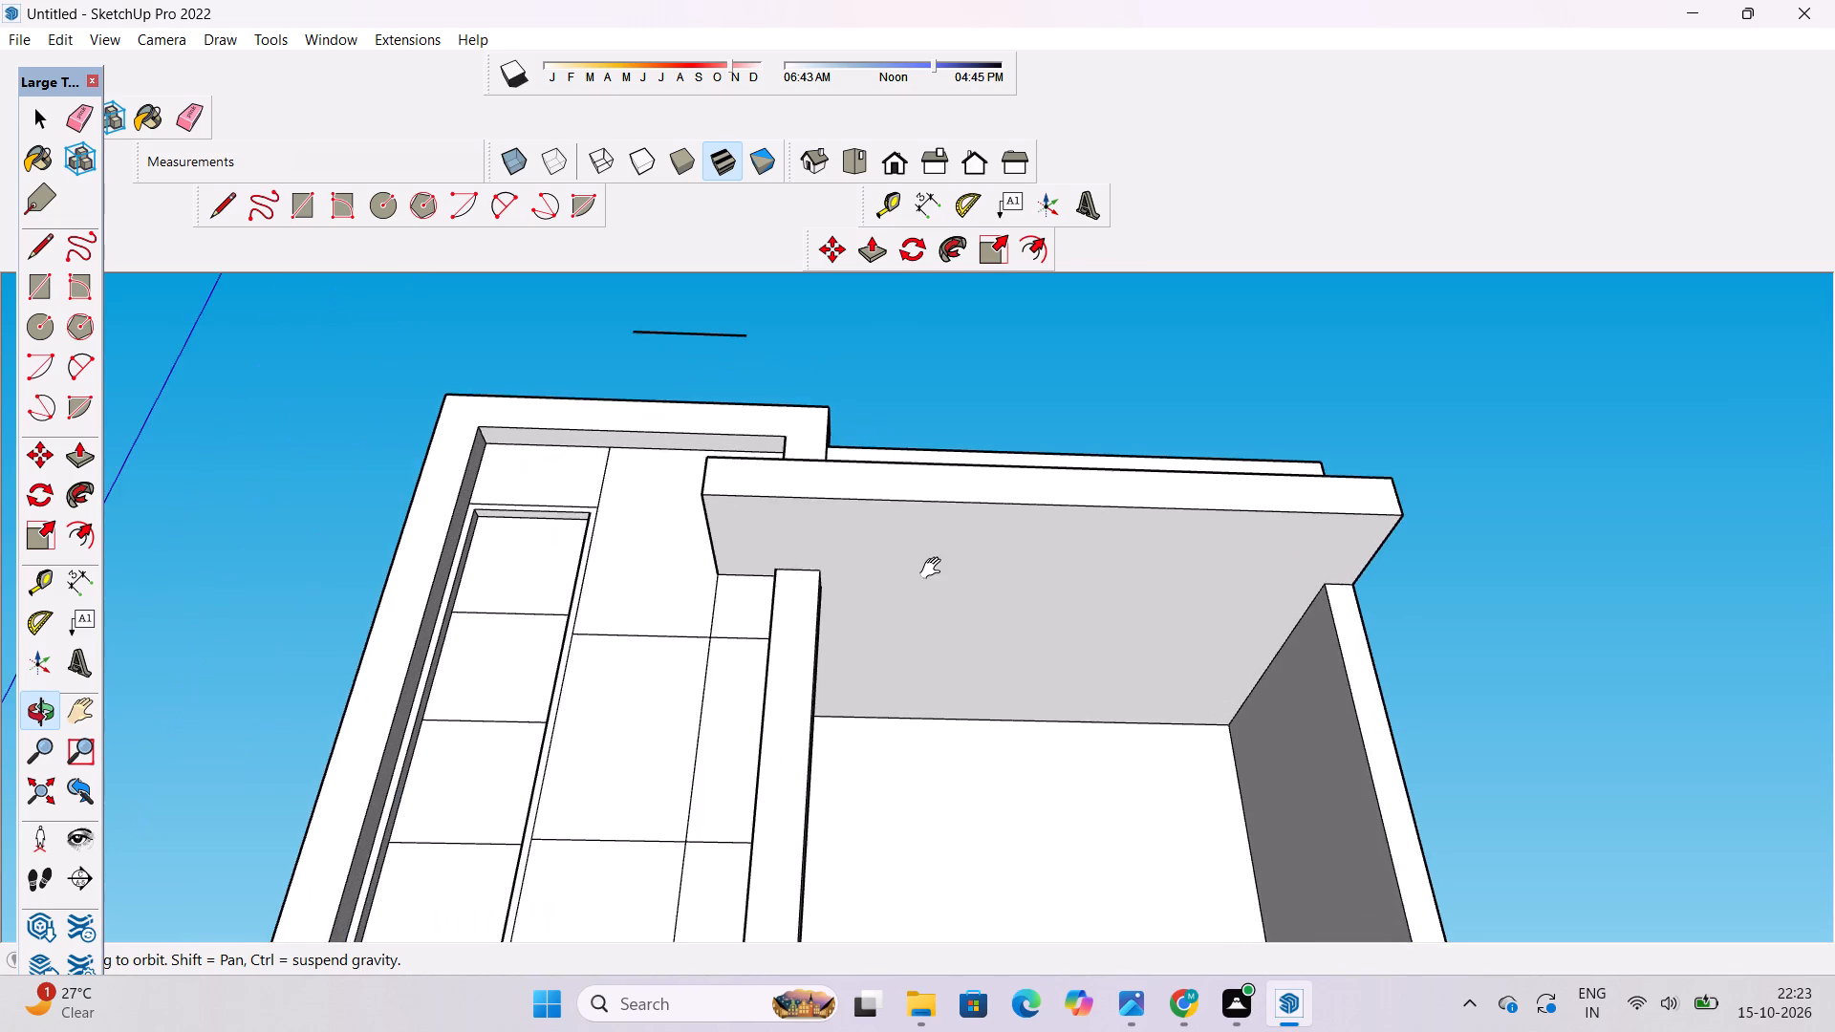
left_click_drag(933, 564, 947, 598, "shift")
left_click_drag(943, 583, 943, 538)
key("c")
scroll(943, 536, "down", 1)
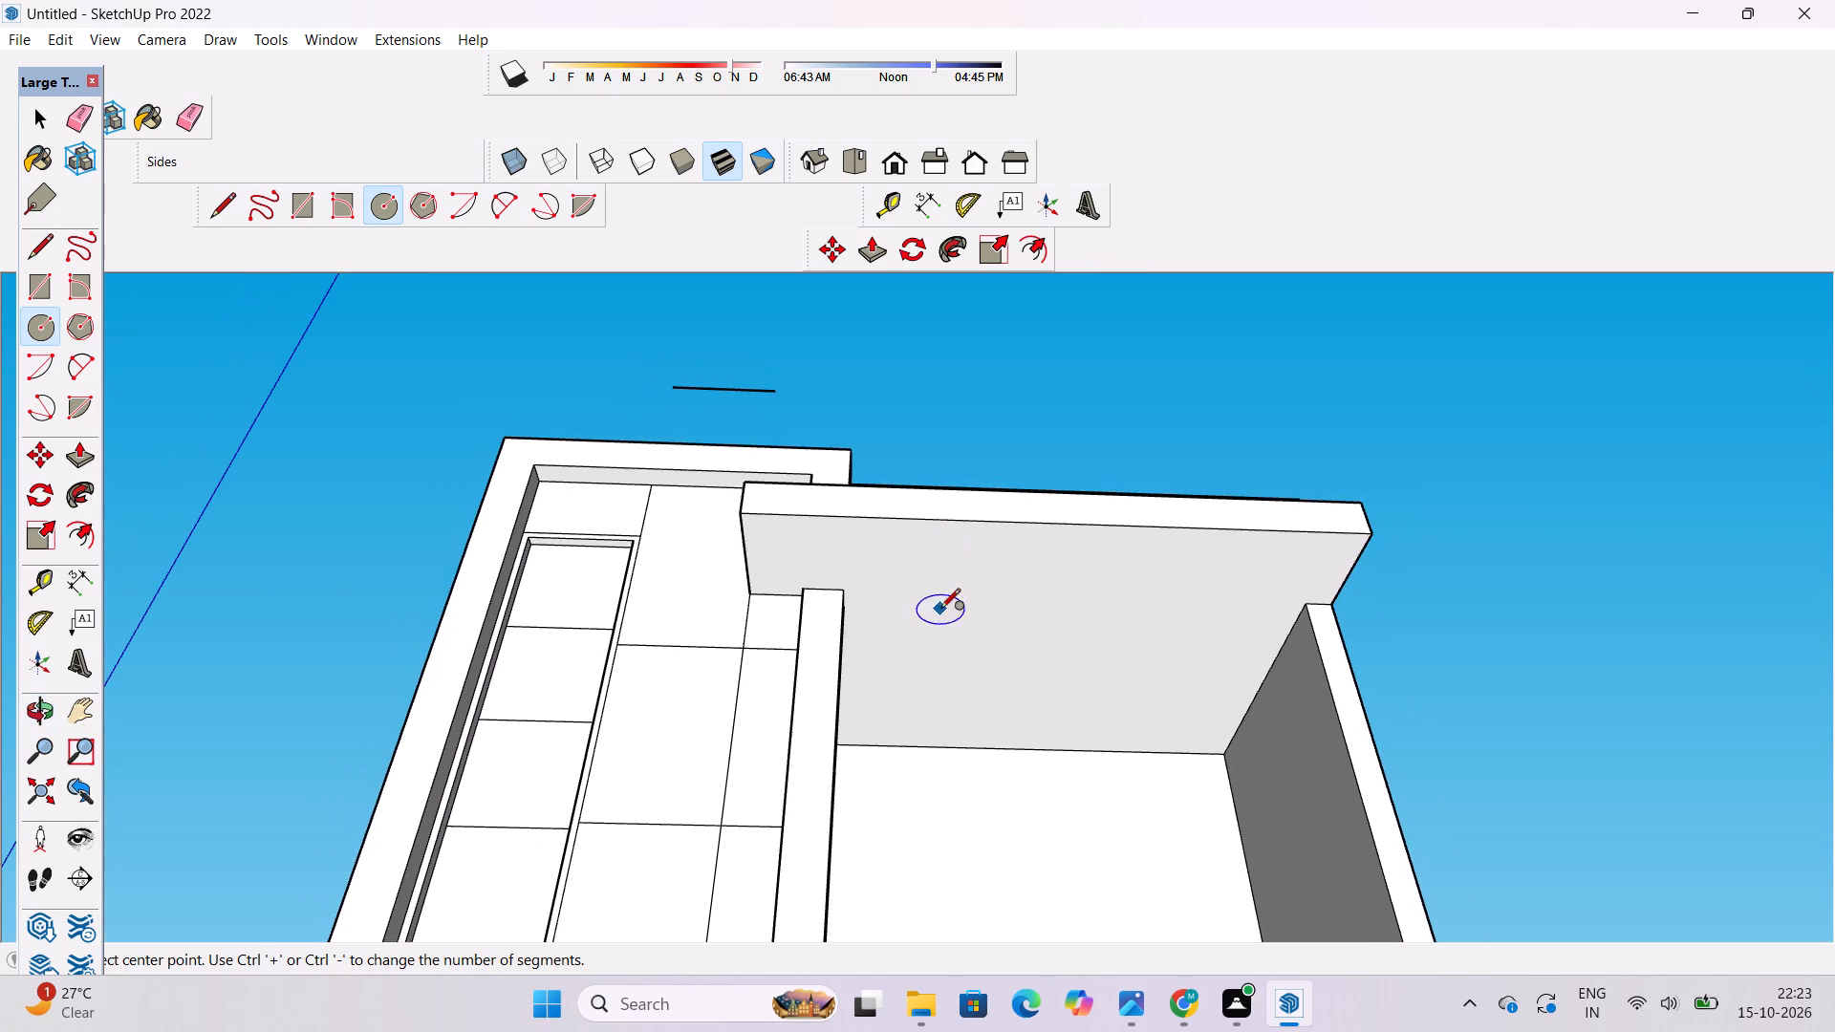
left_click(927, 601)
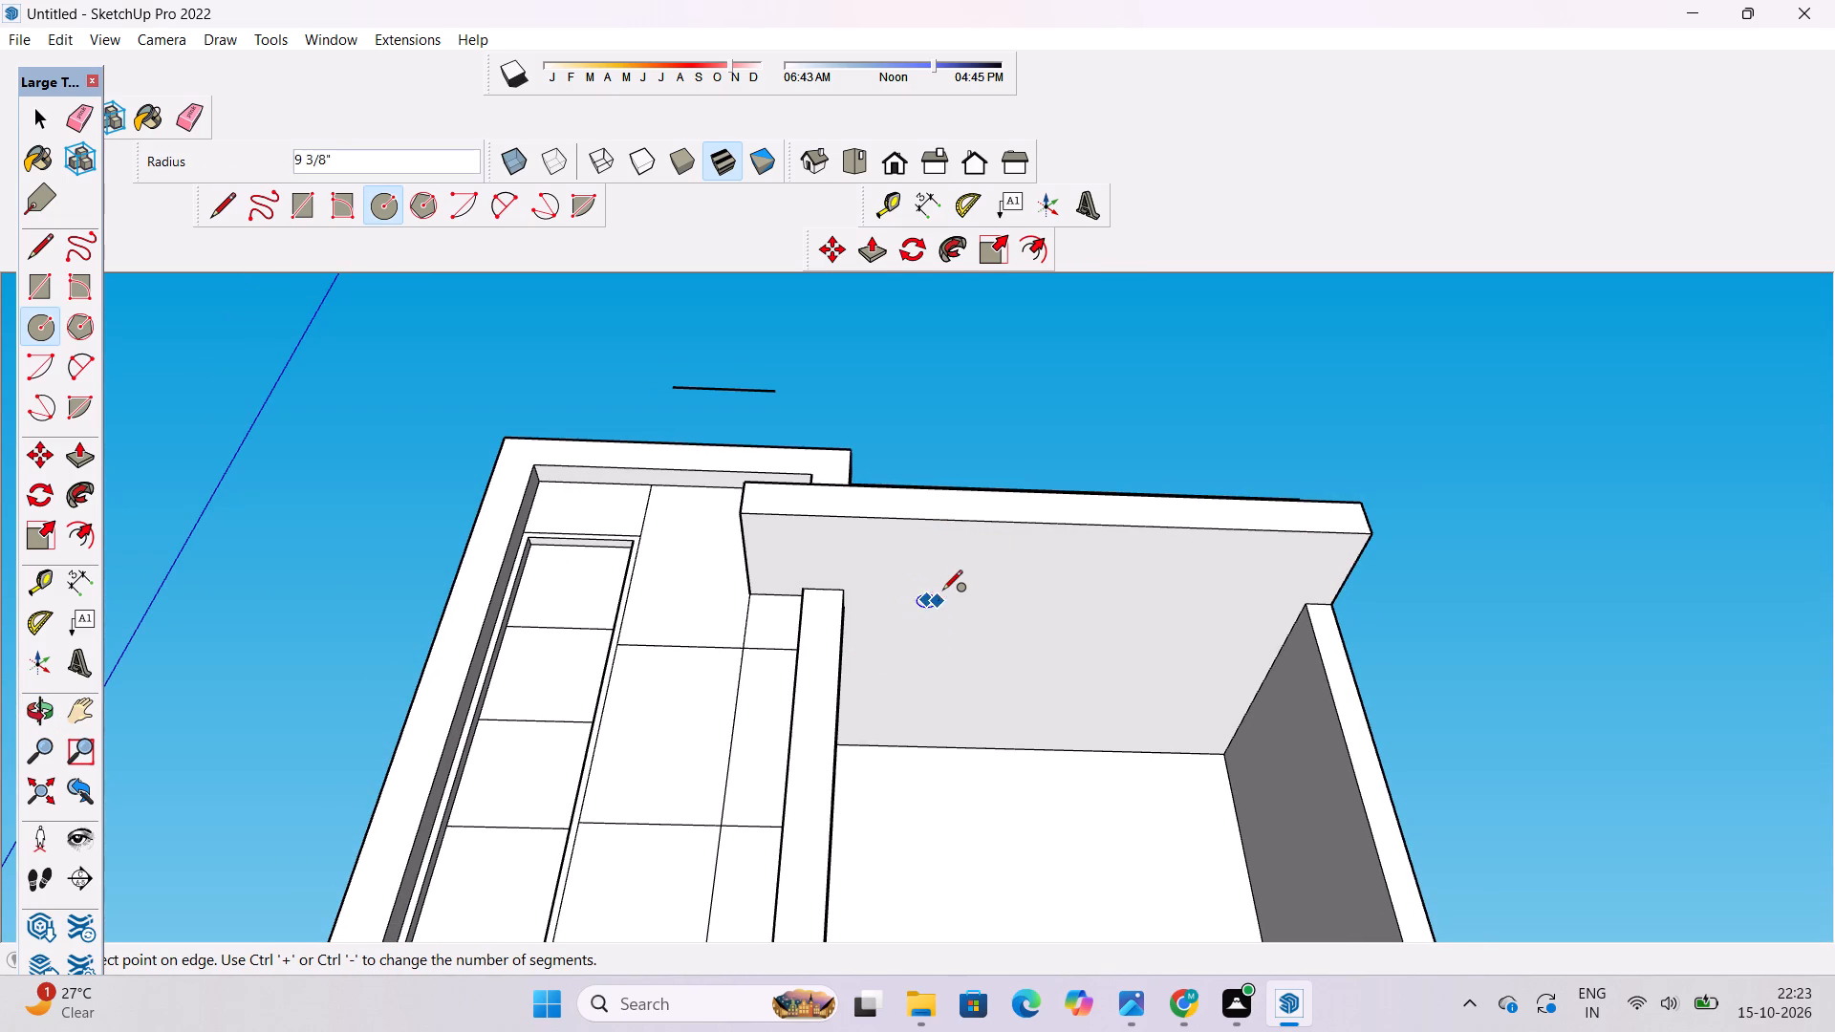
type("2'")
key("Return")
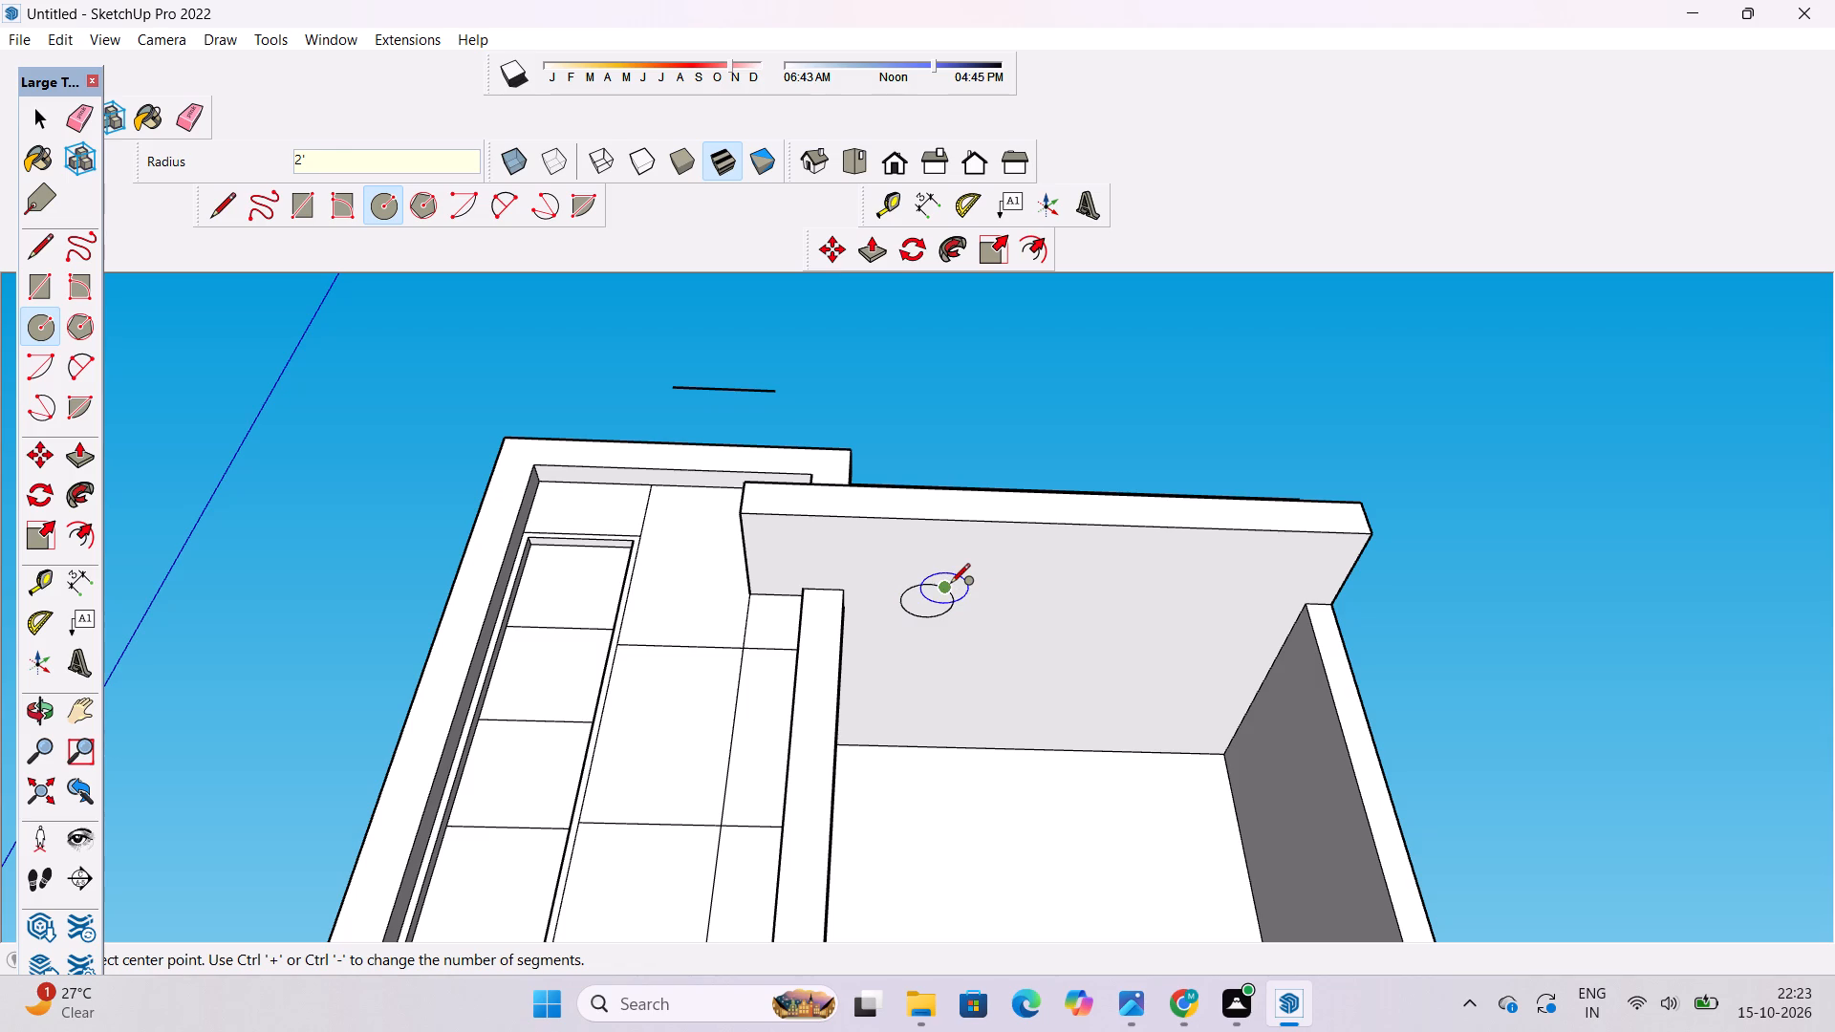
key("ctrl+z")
Draw a circle of 1.5' radius on the underside of the top projecting slab, near the pillar beside the tall panel.
left_click(912, 620)
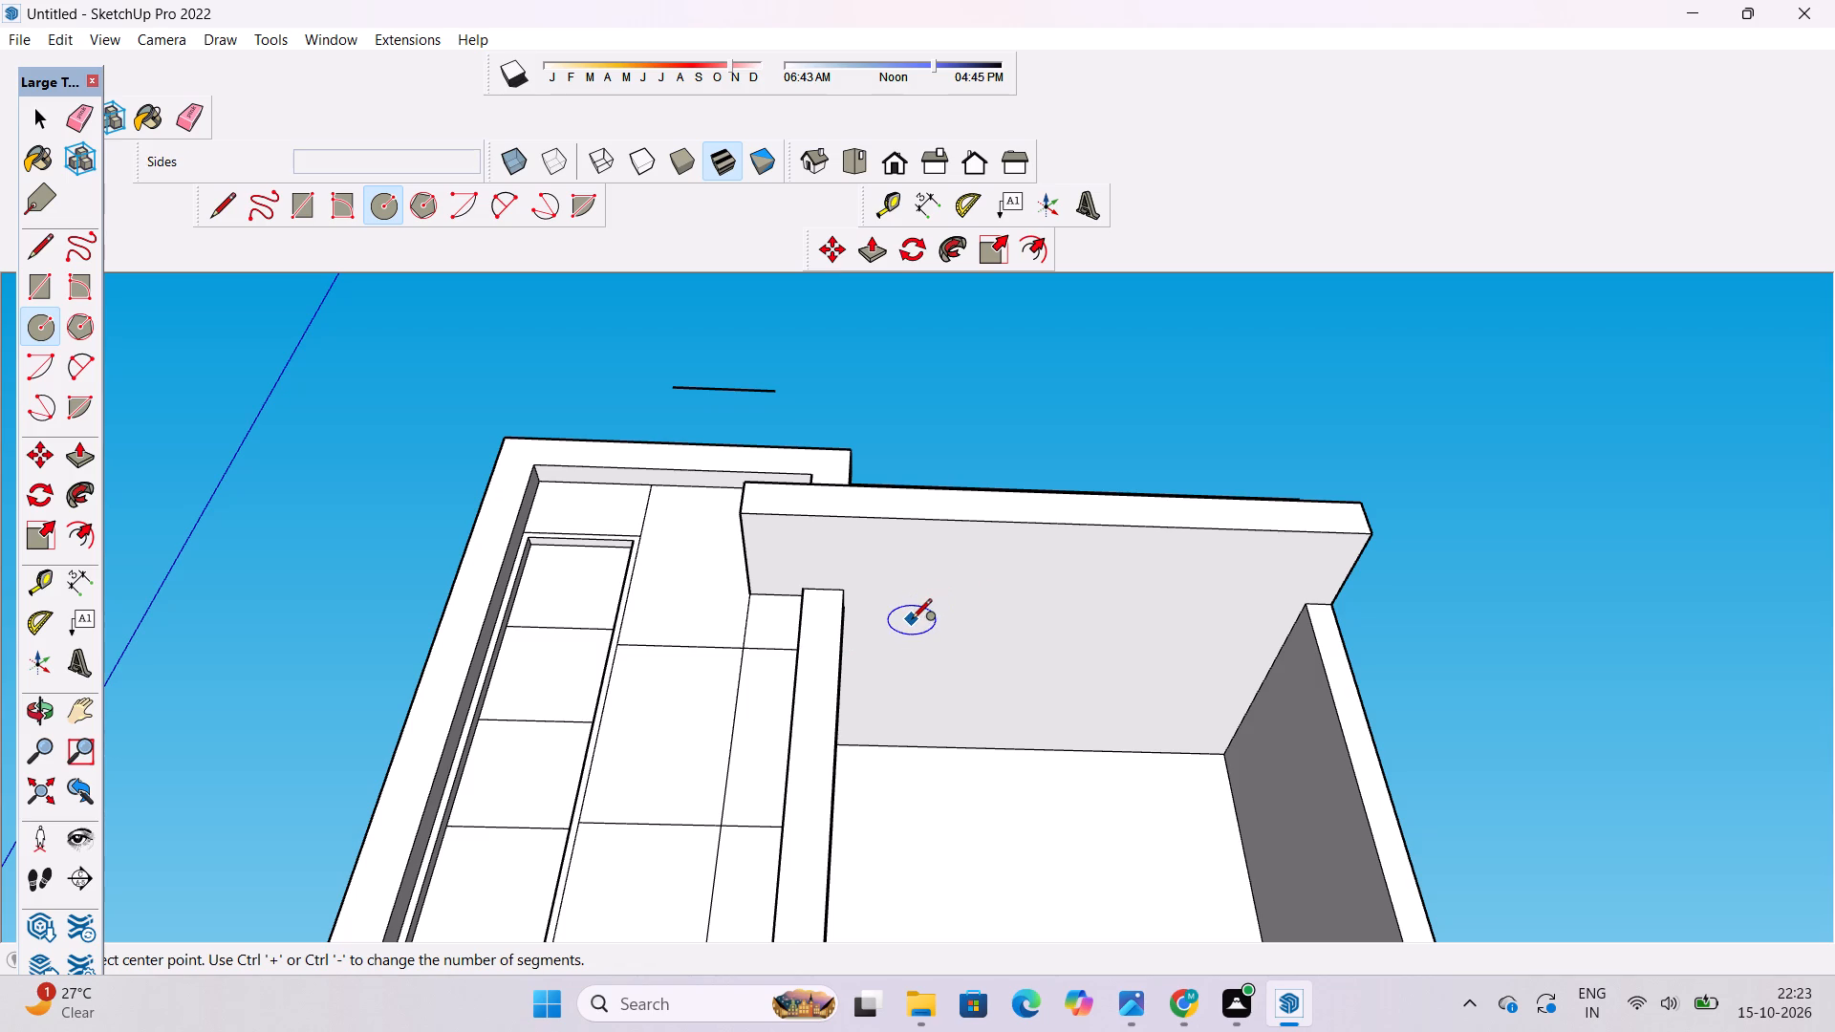
type("1.5'")
key("Return")
key("space")
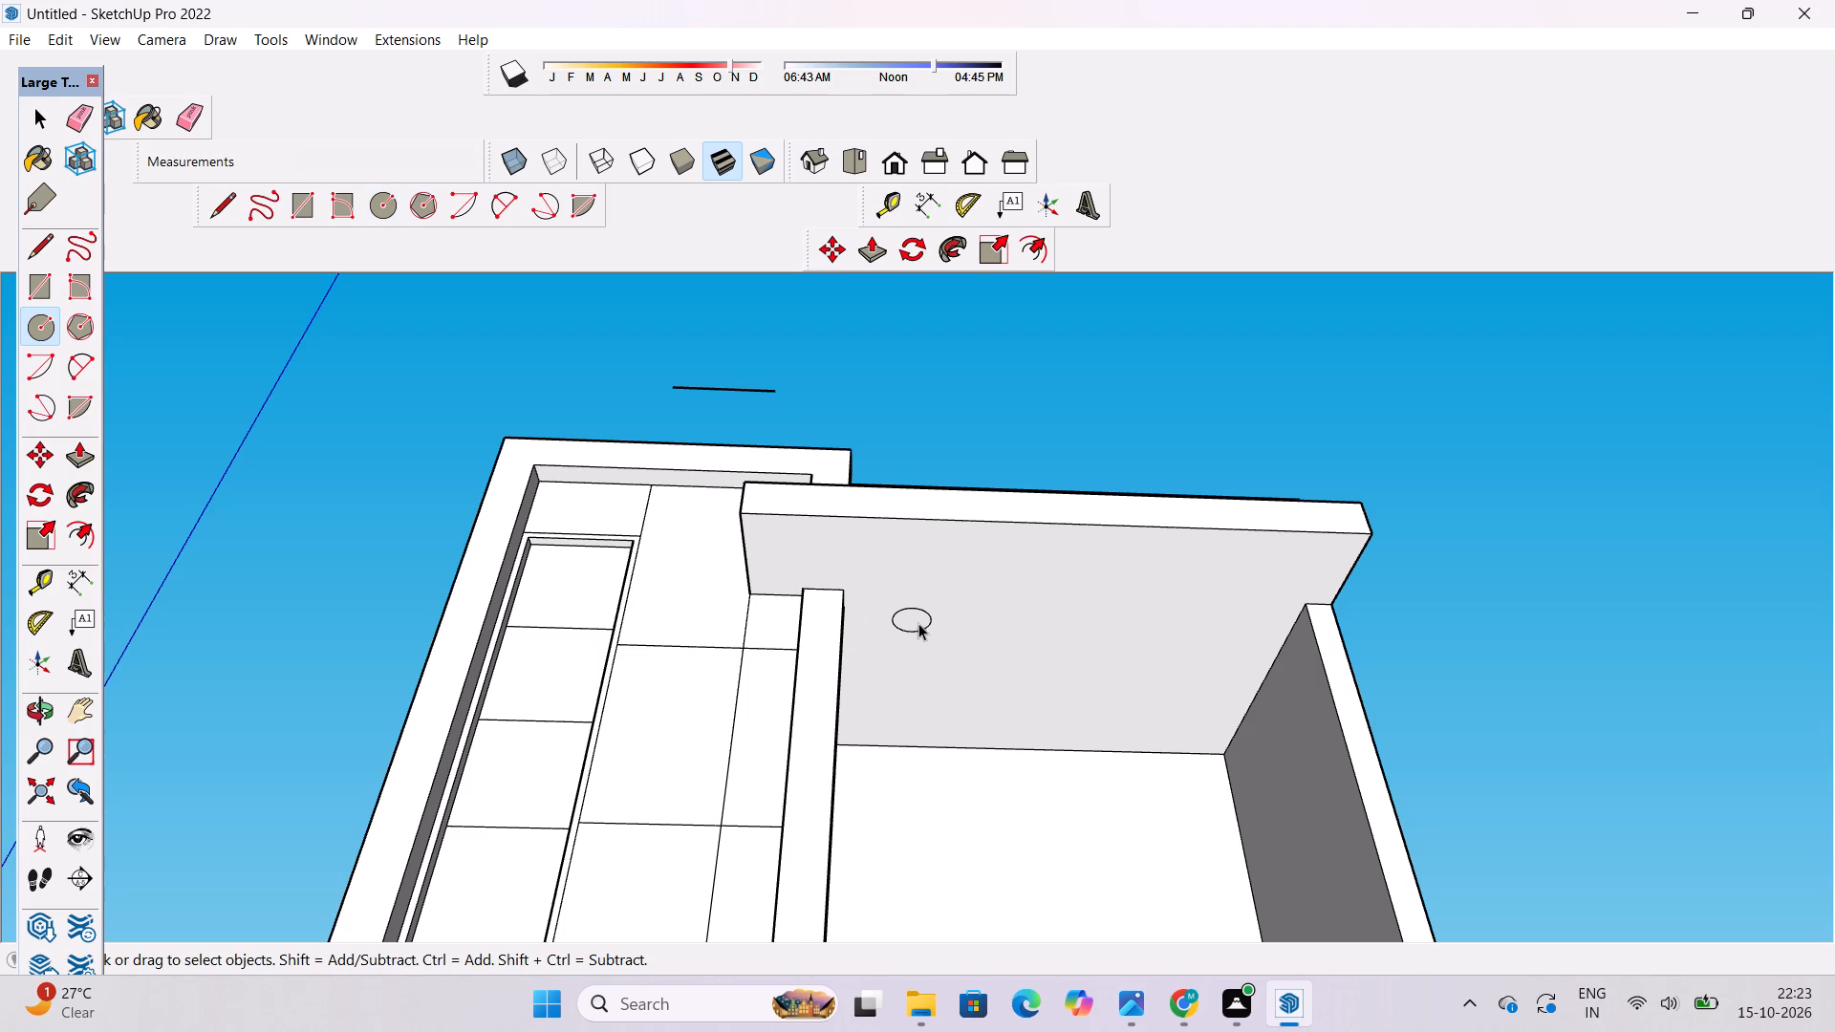
Copy the circle along the slab's underside at 11' spacing to make two copies in a row.
double_click(916, 619)
key("m")
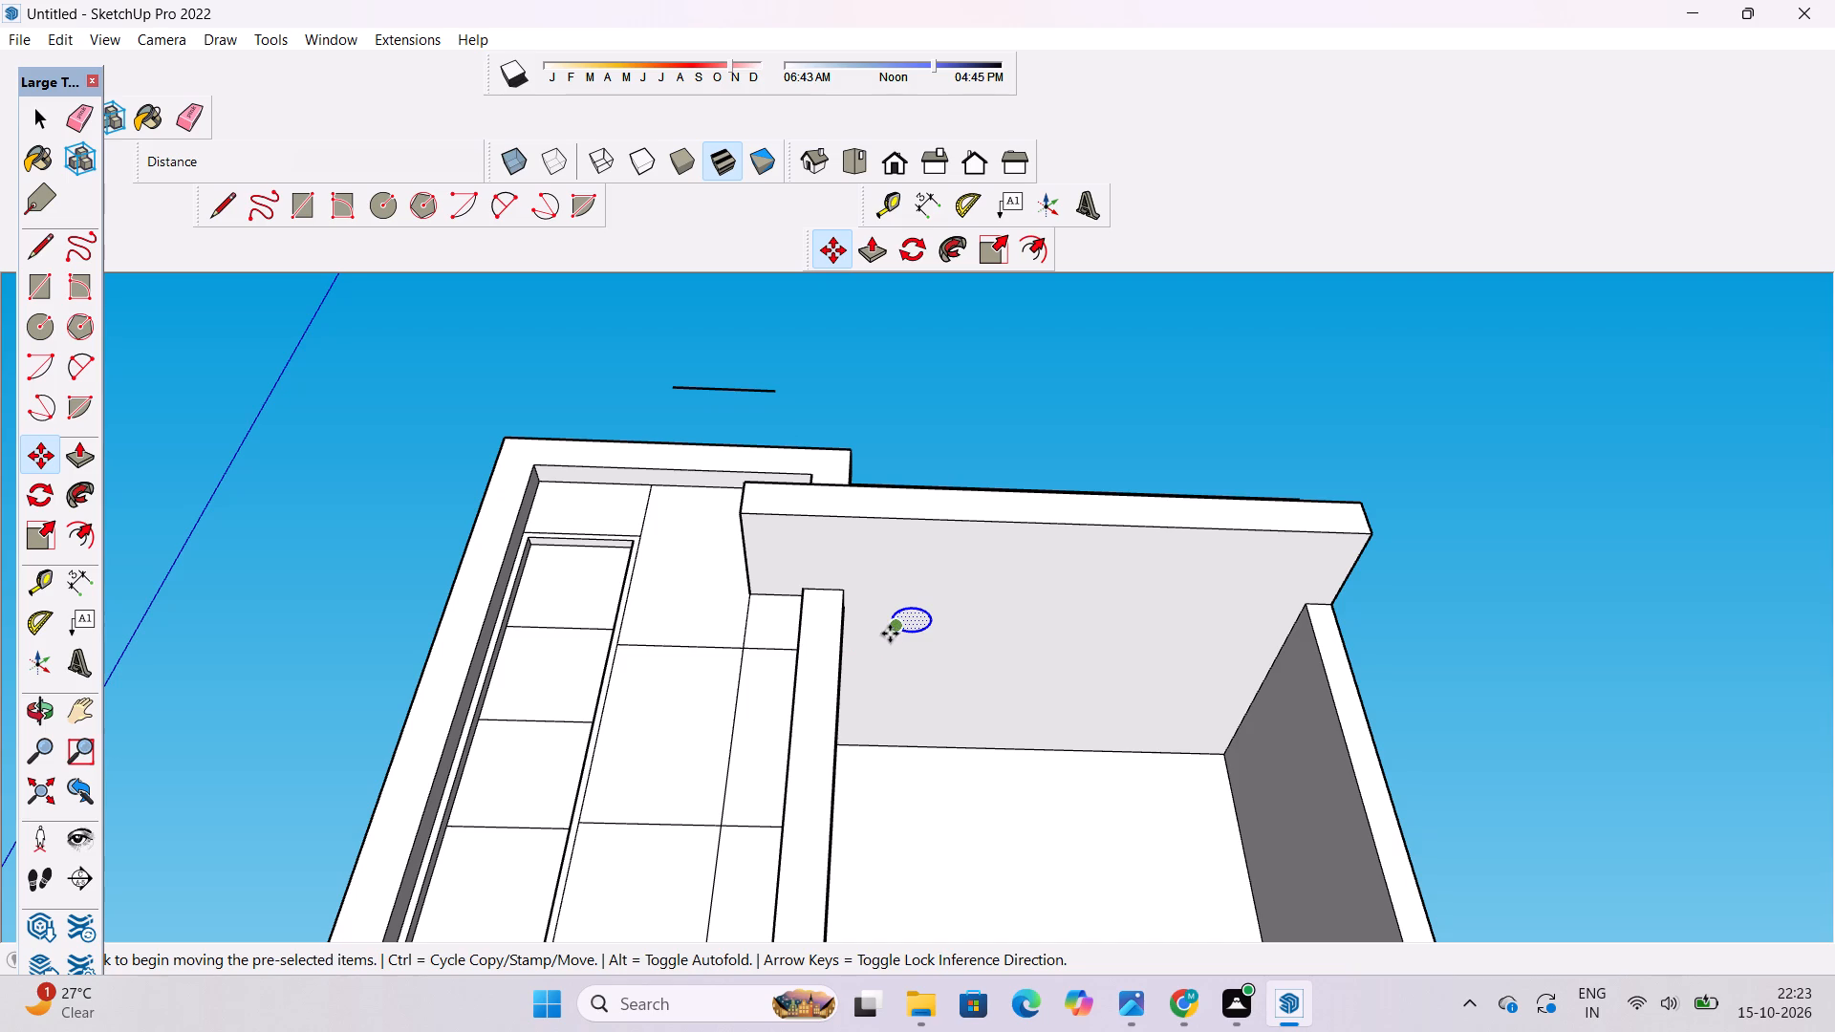
left_click(894, 628)
scroll(894, 628, "down", 2)
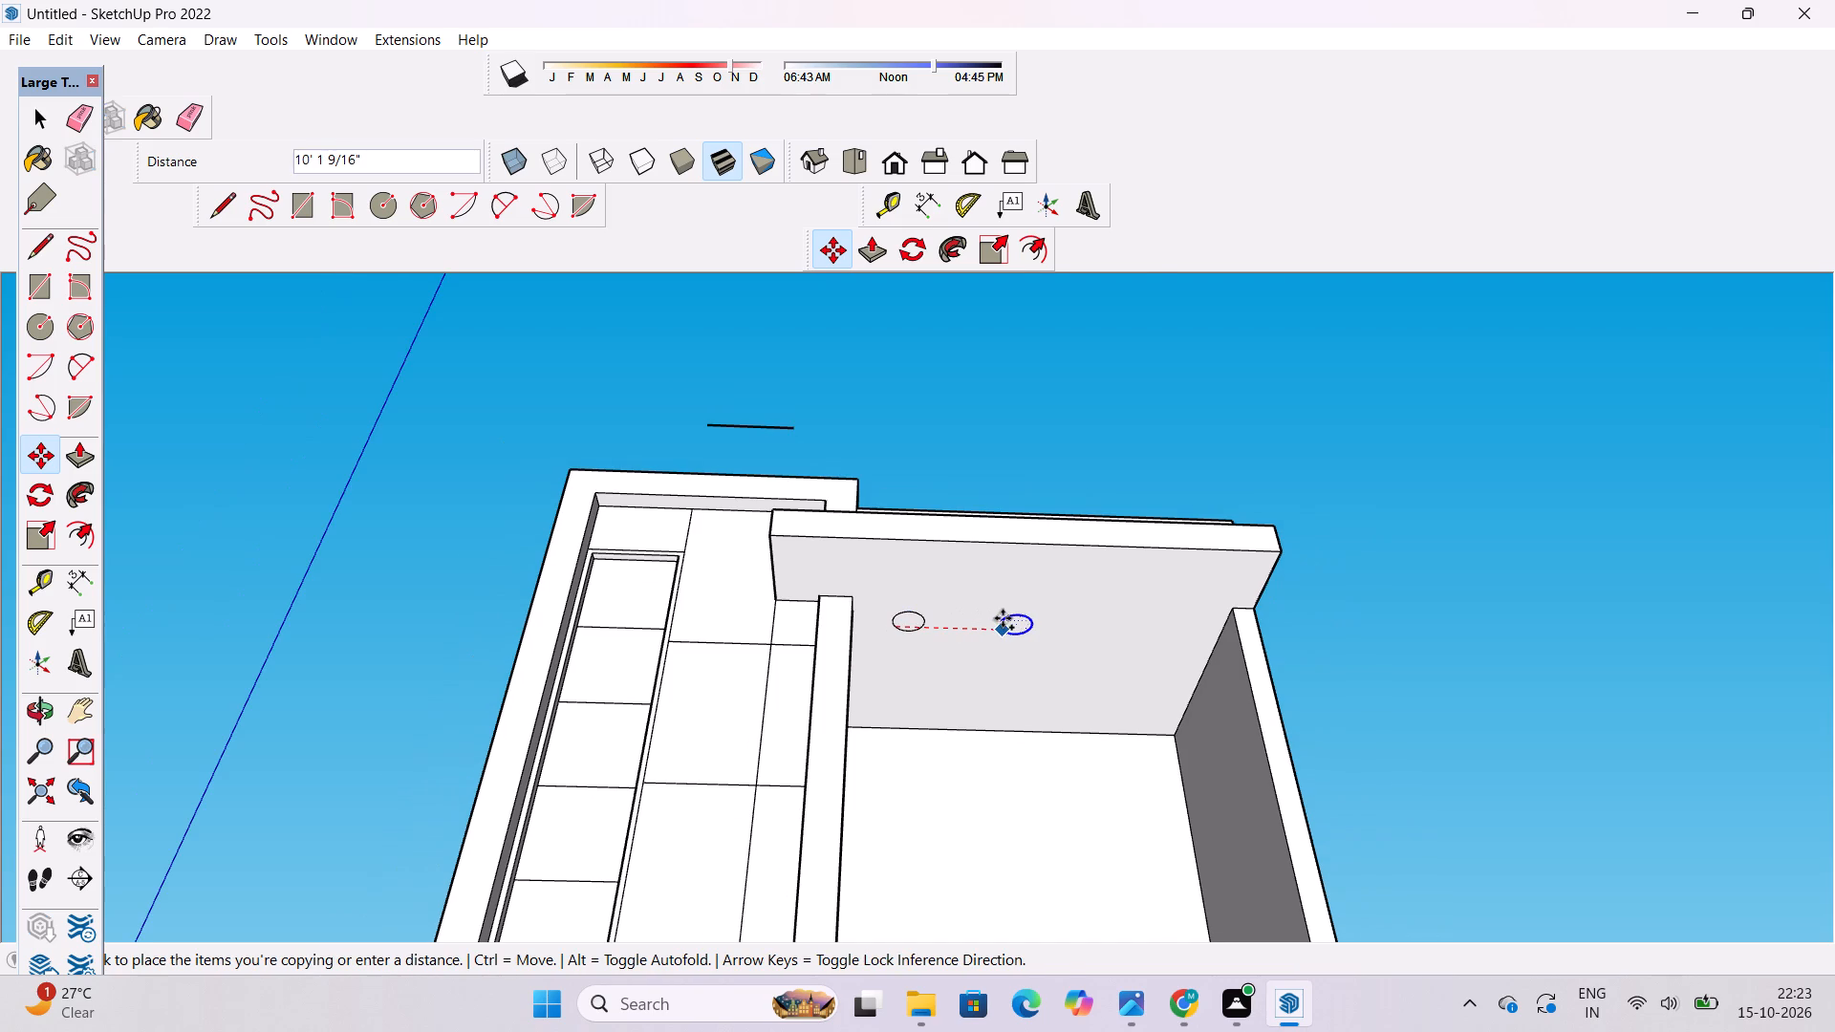
type("11'")
key("Return")
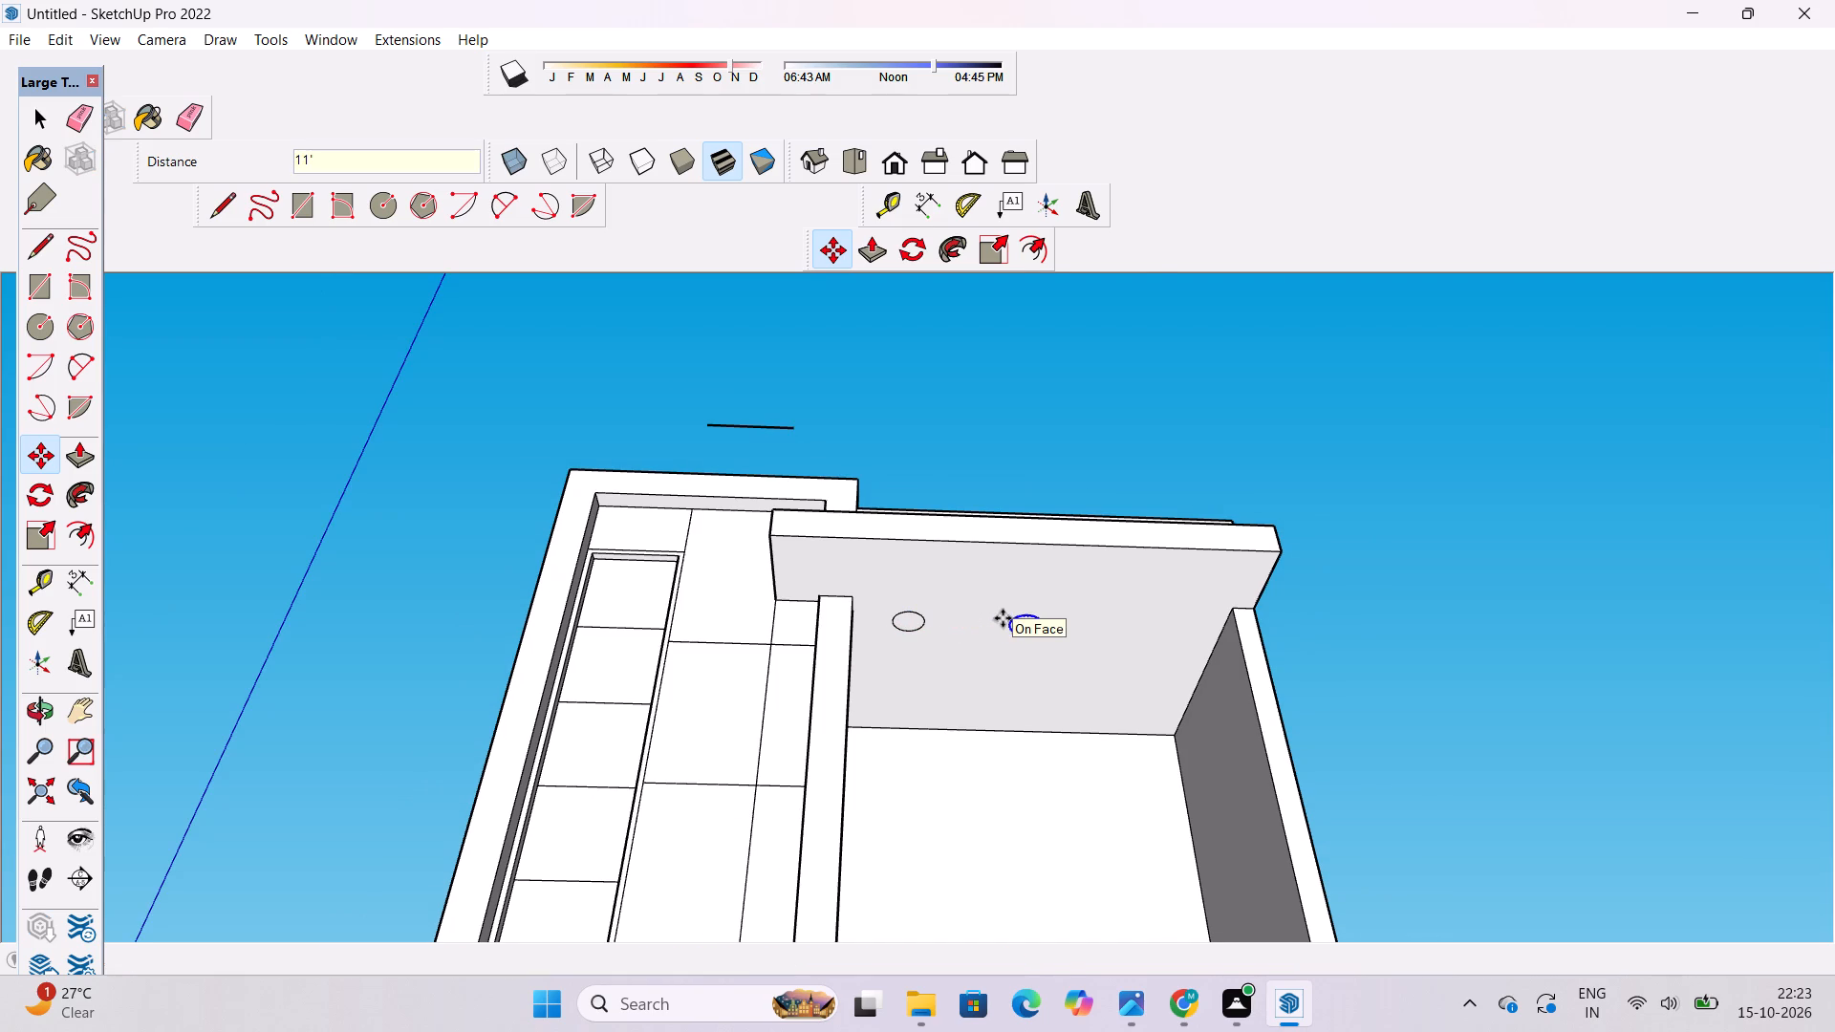
type("*2")
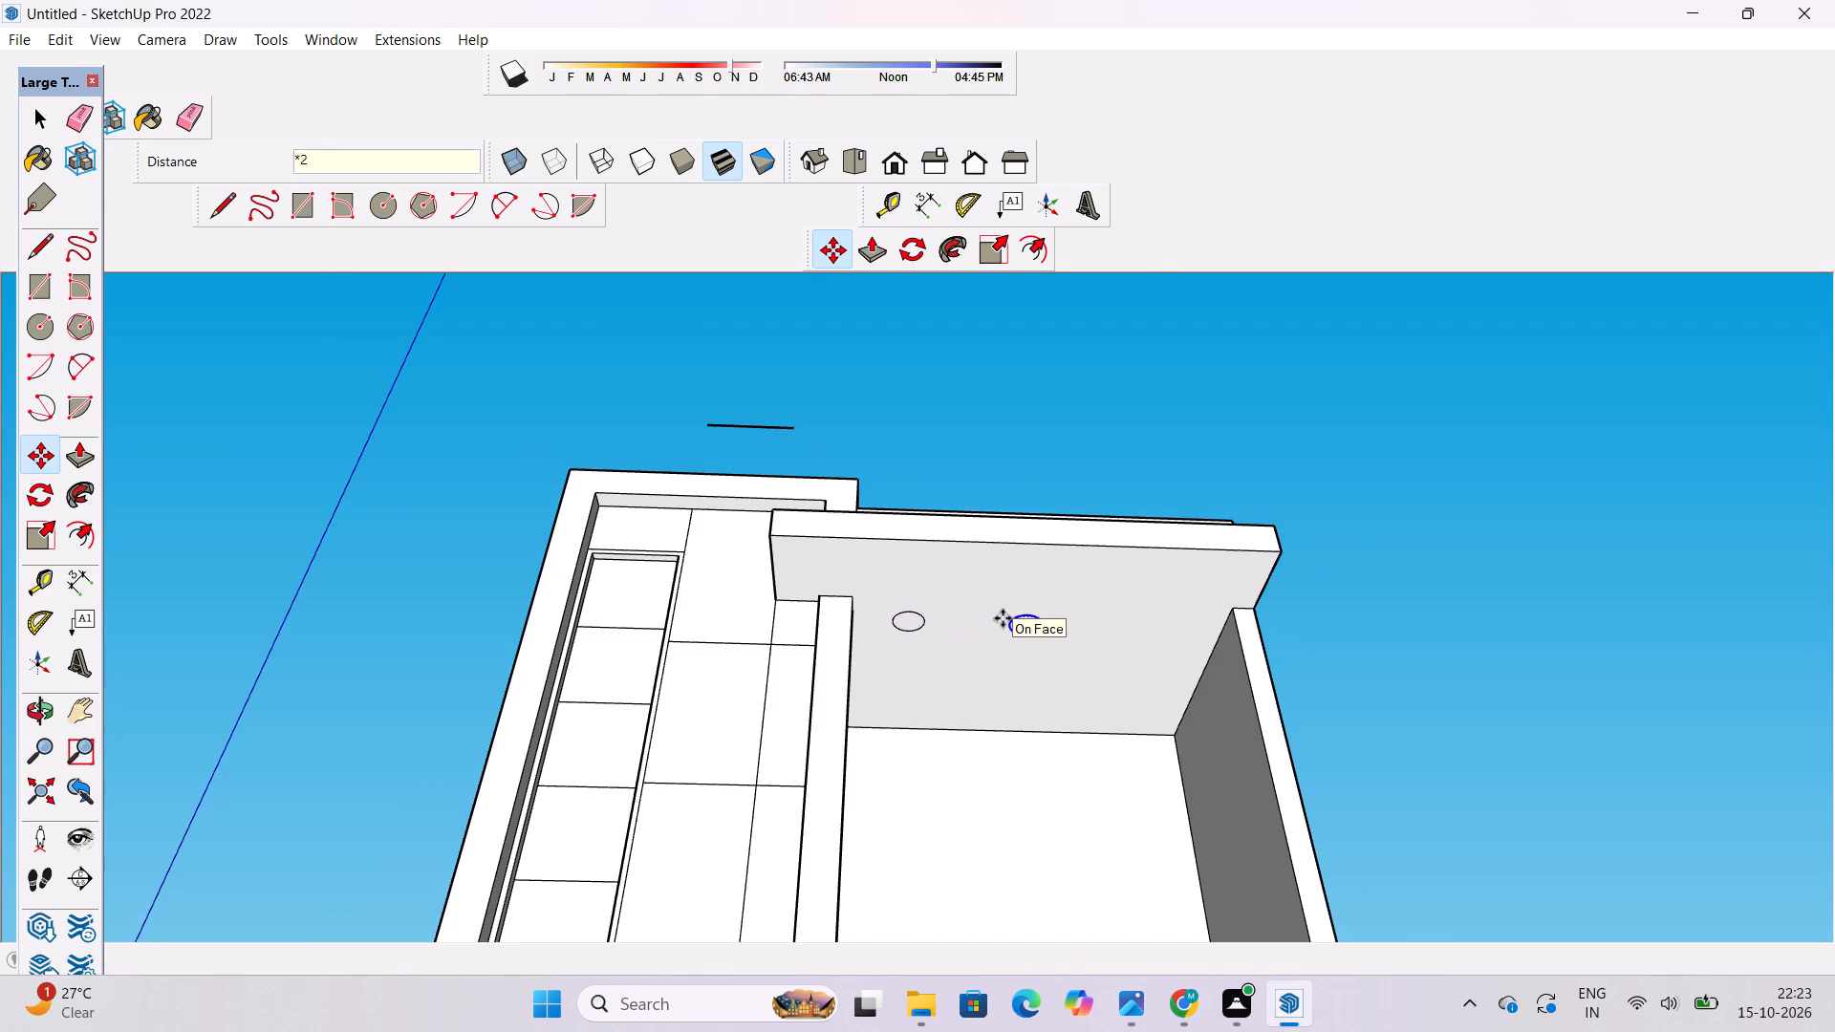
key("Return")
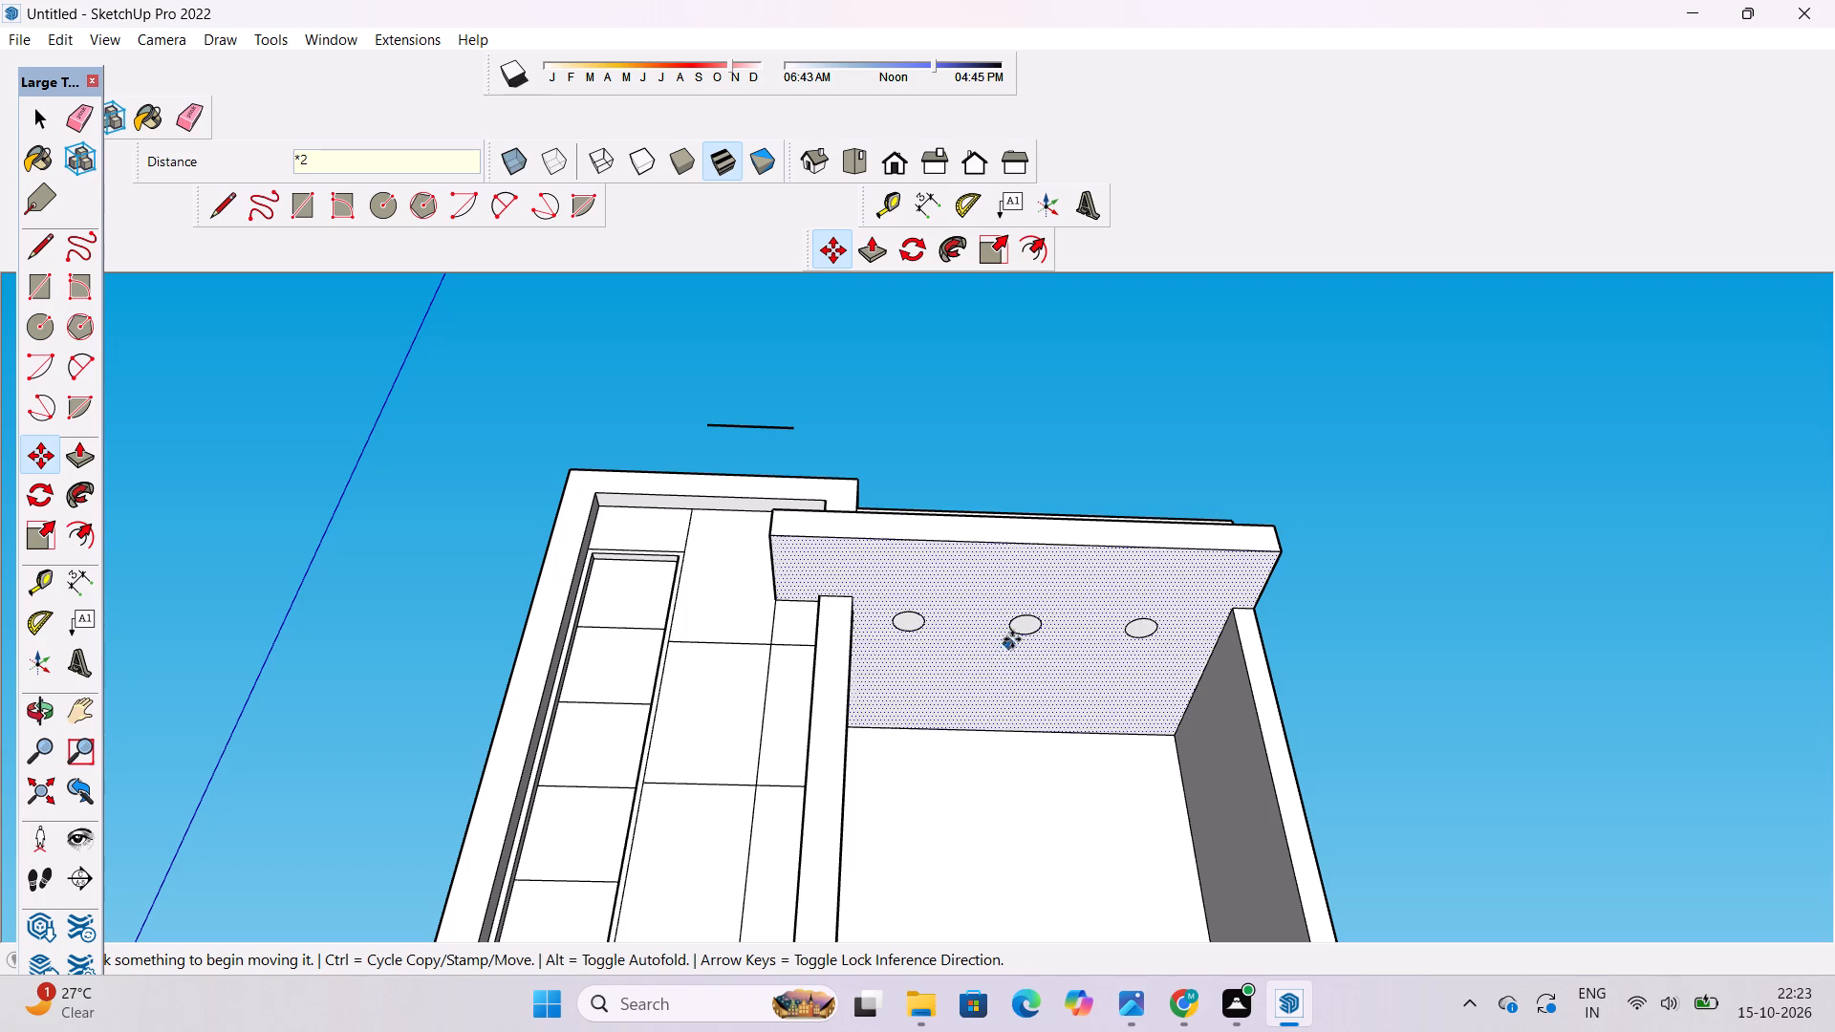
Build a second row of three circles by copying the middle circle 11' toward the rear wall and repeating it on both sides.
left_click(1027, 637, "ctrl")
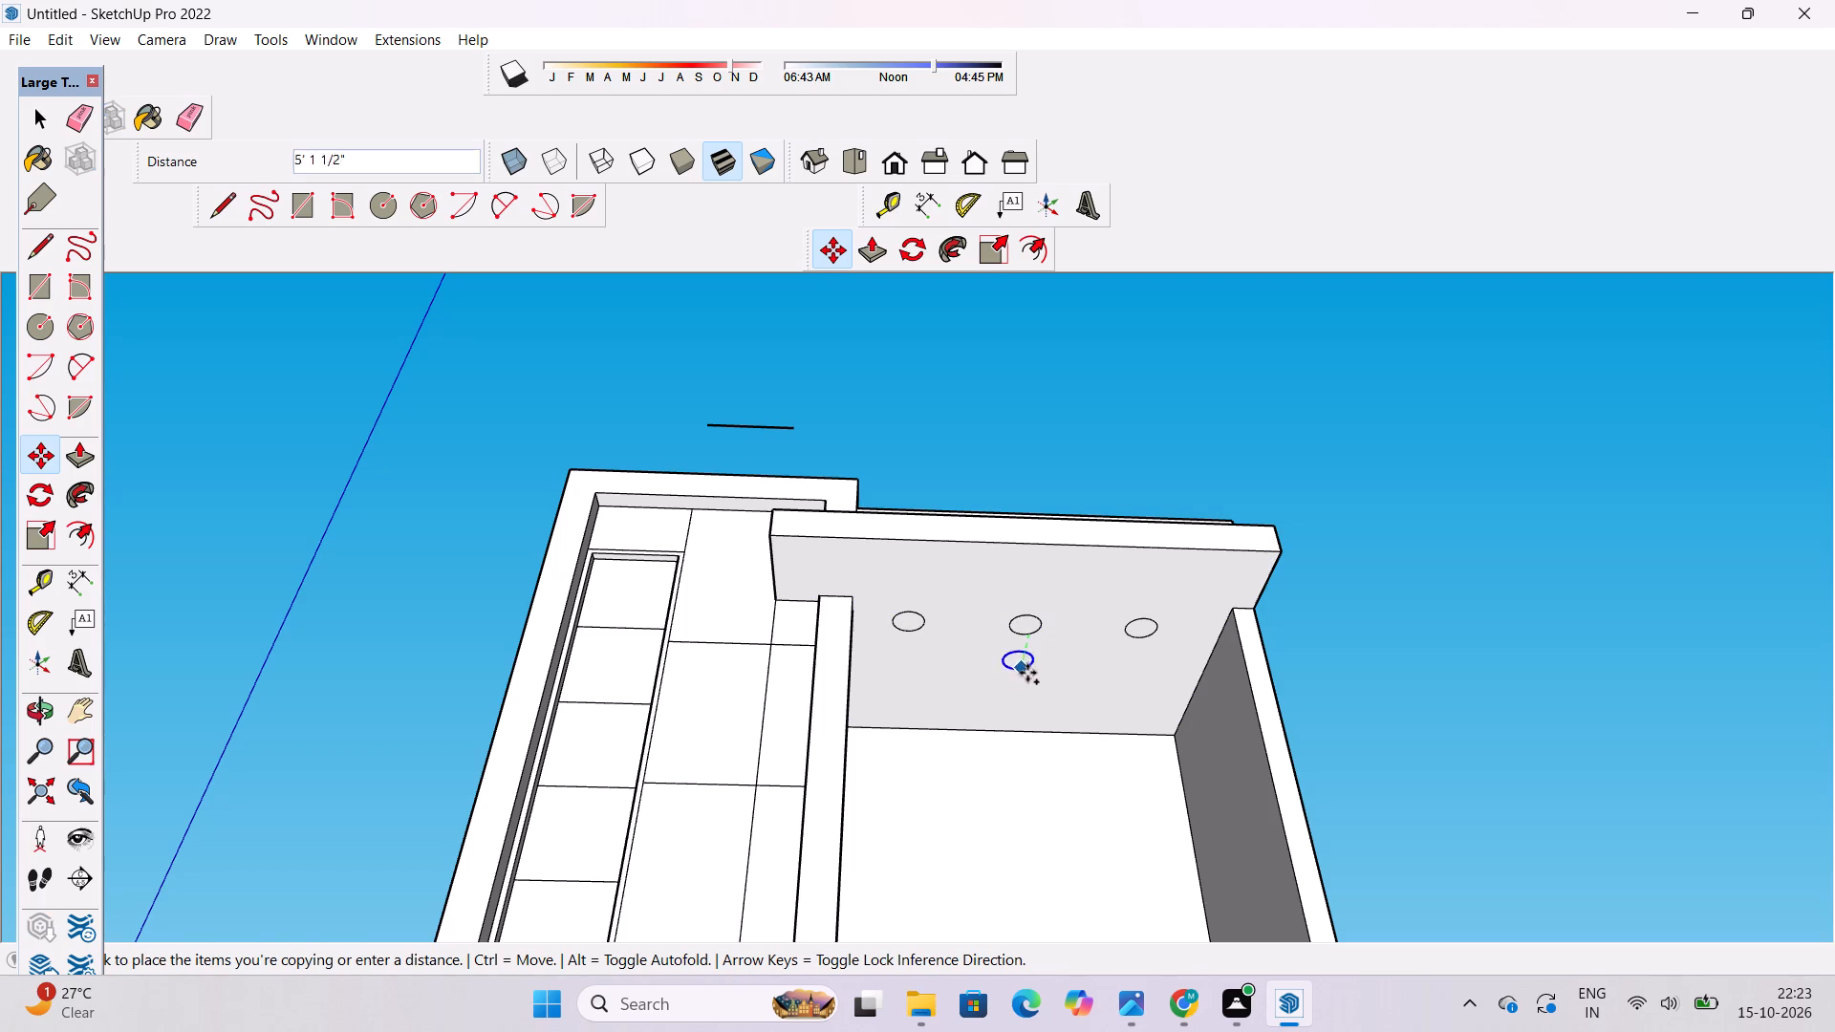
type("11'")
key("Return")
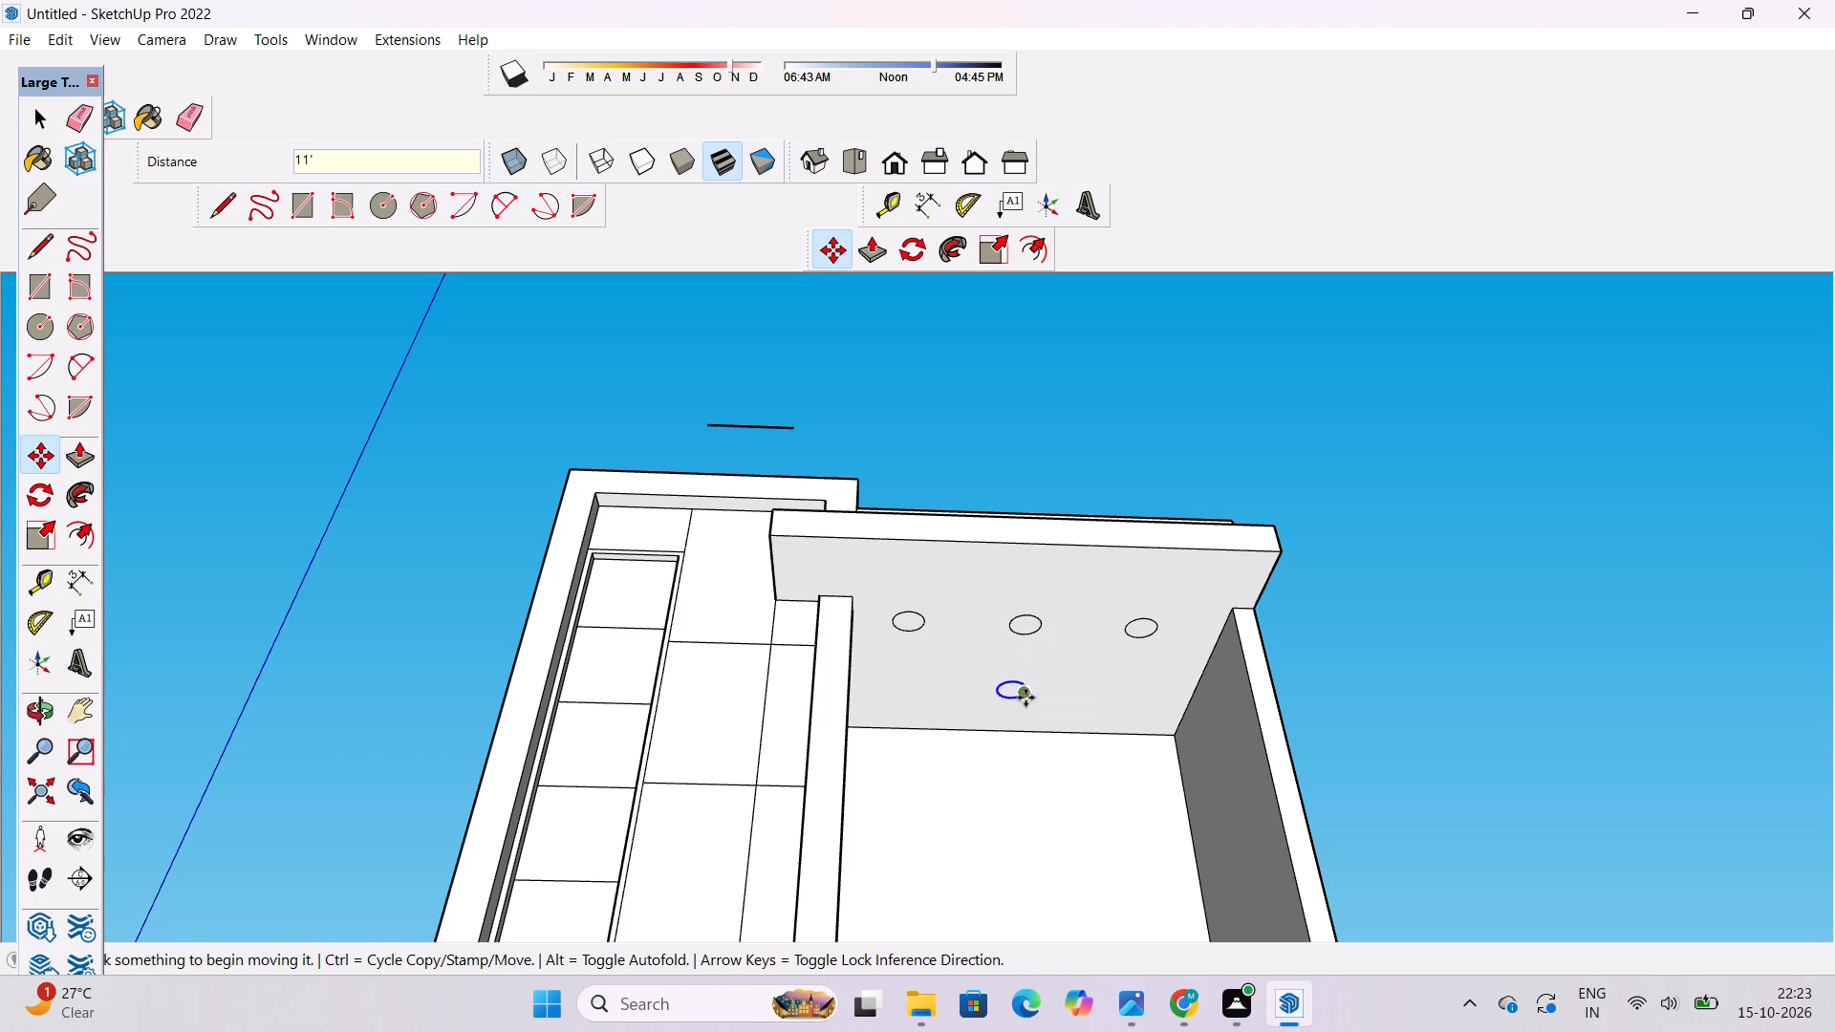
left_click(1025, 698)
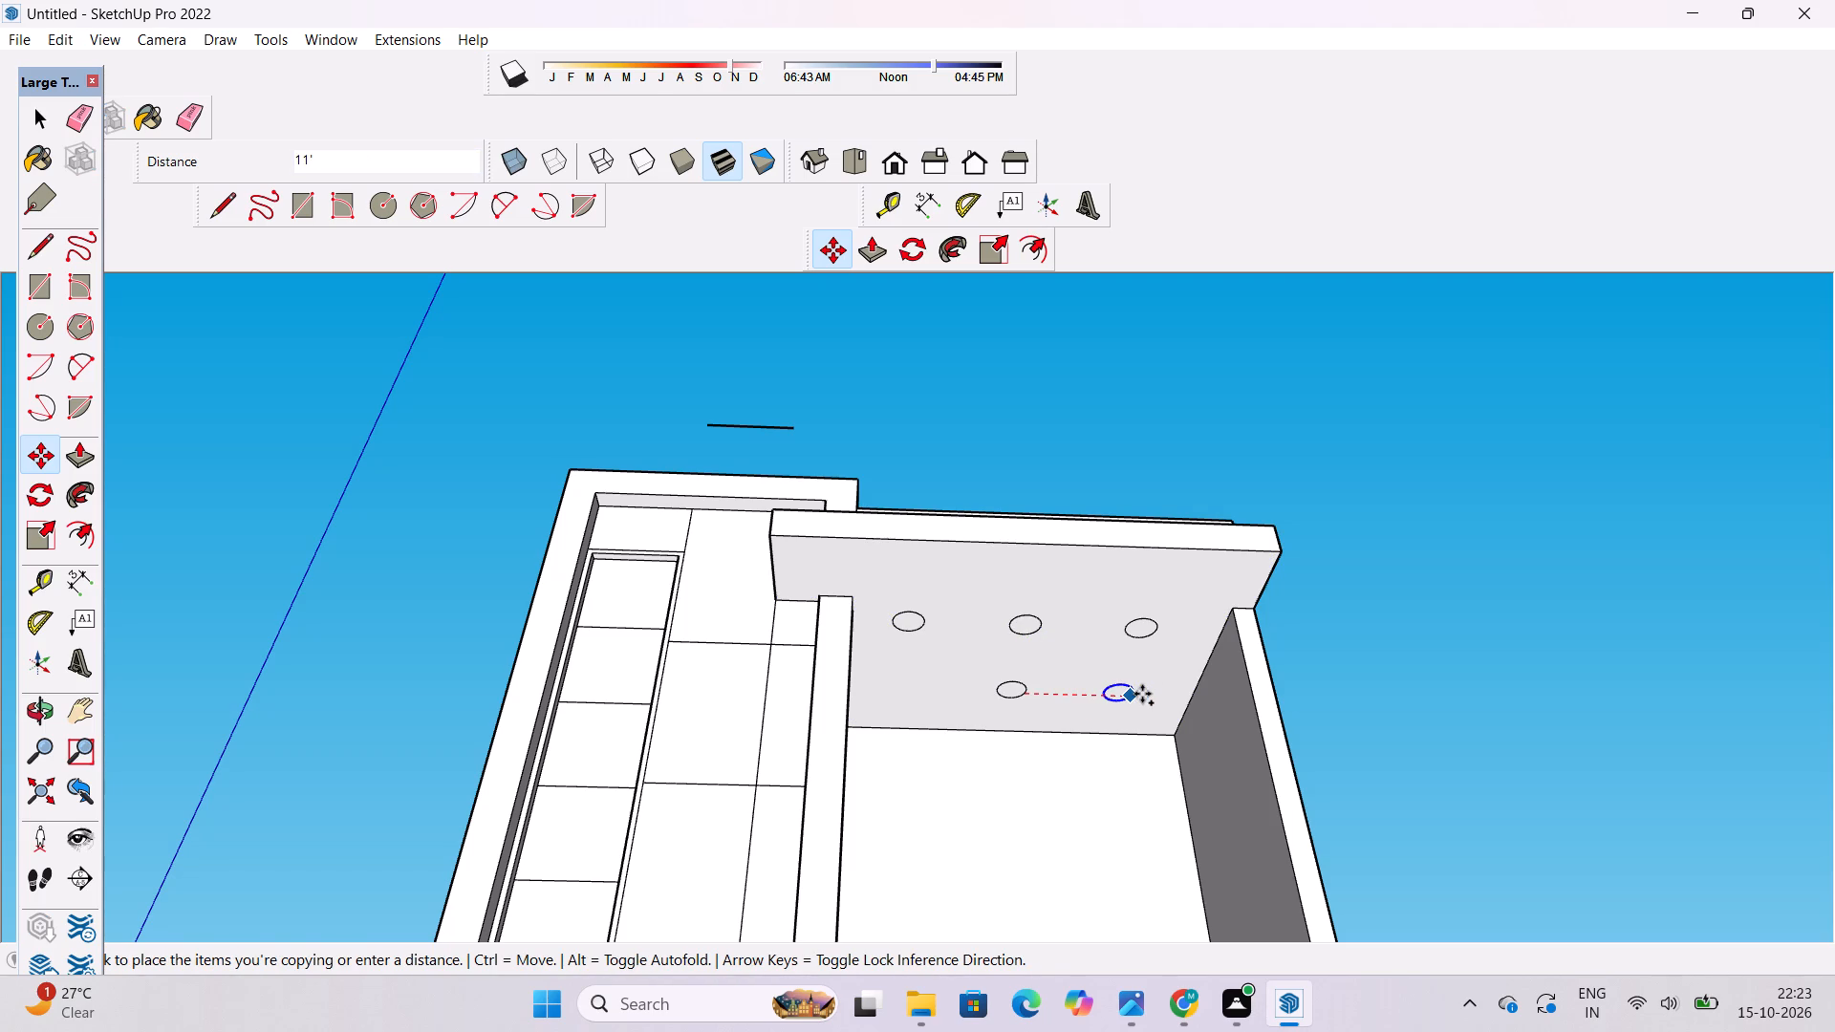
left_click(1142, 694)
left_click(1106, 699)
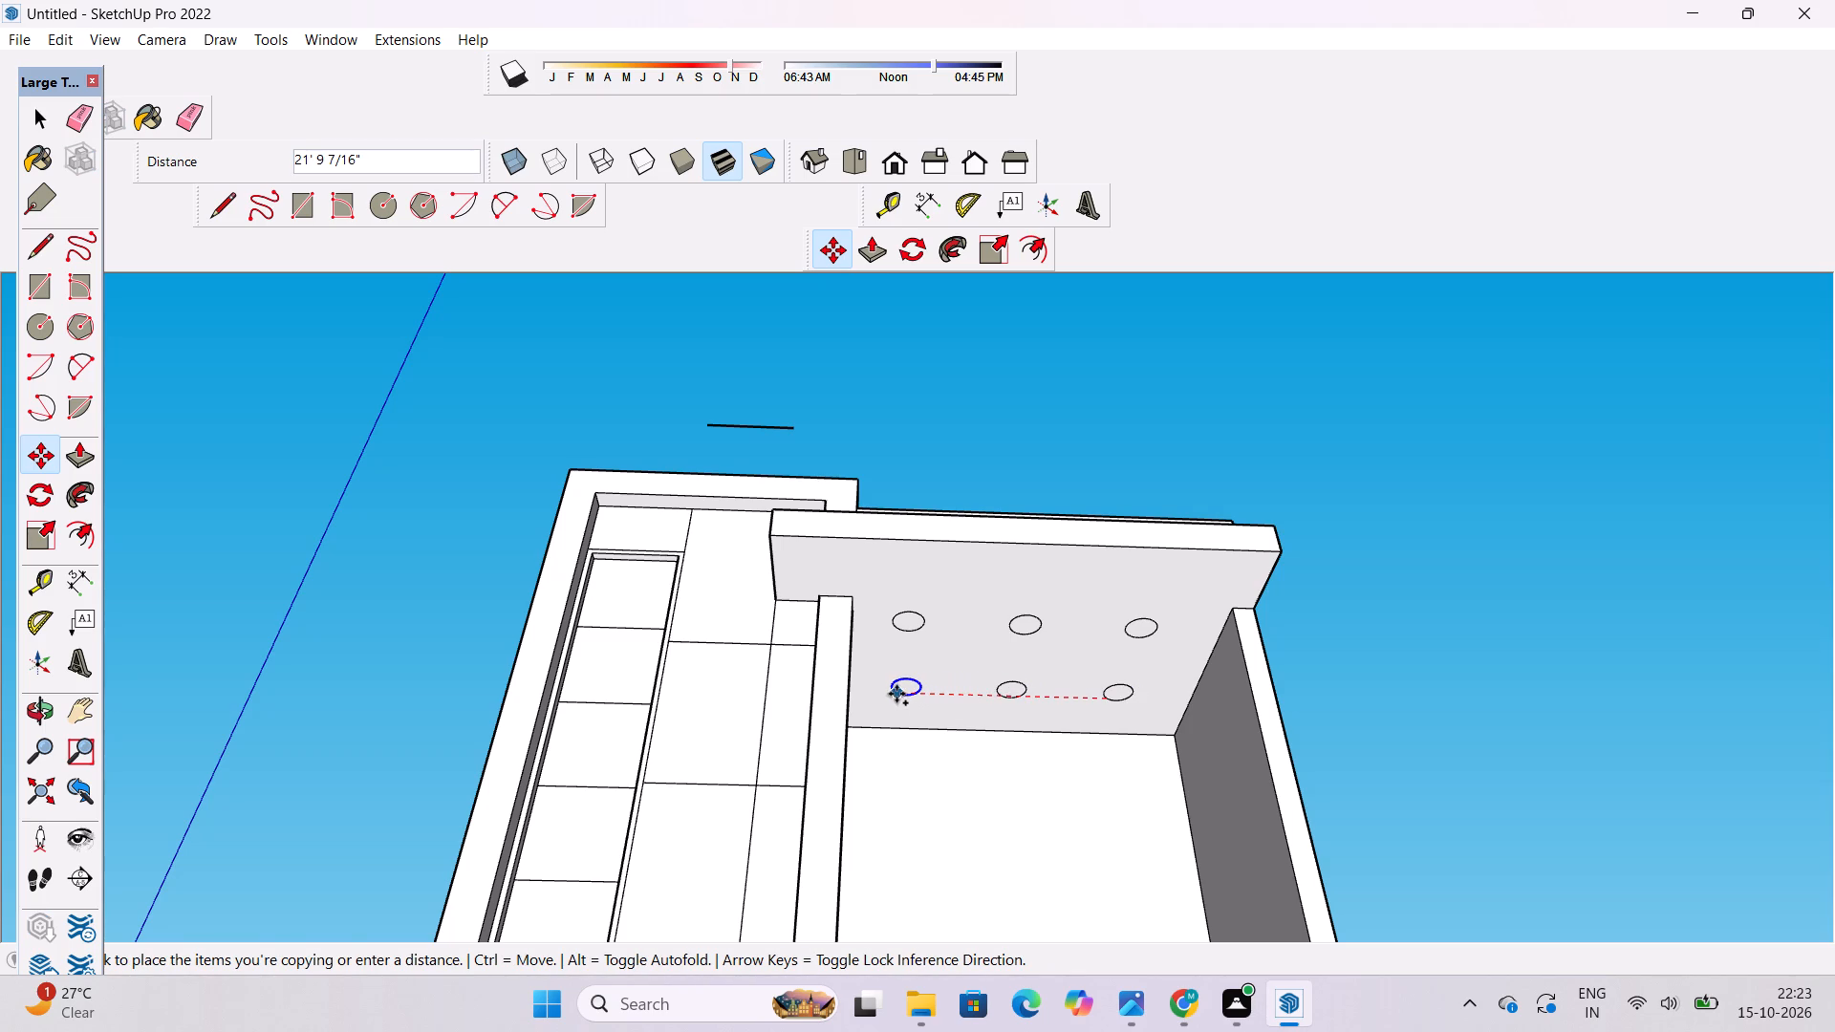
left_click(896, 694)
key("space")
Examine the two rows of circles under the upper slab in relation to the whole building front.
key("o")
scroll(1071, 593, "down", 7)
left_click_drag(1072, 597, 1091, 737)
left_click_drag(1088, 740, 994, 763)
left_click_drag(998, 752, 978, 582, "shift")
scroll(978, 557, "down", 5)
left_click_drag(995, 662, 1006, 523)
scroll(1019, 596, "up", 3)
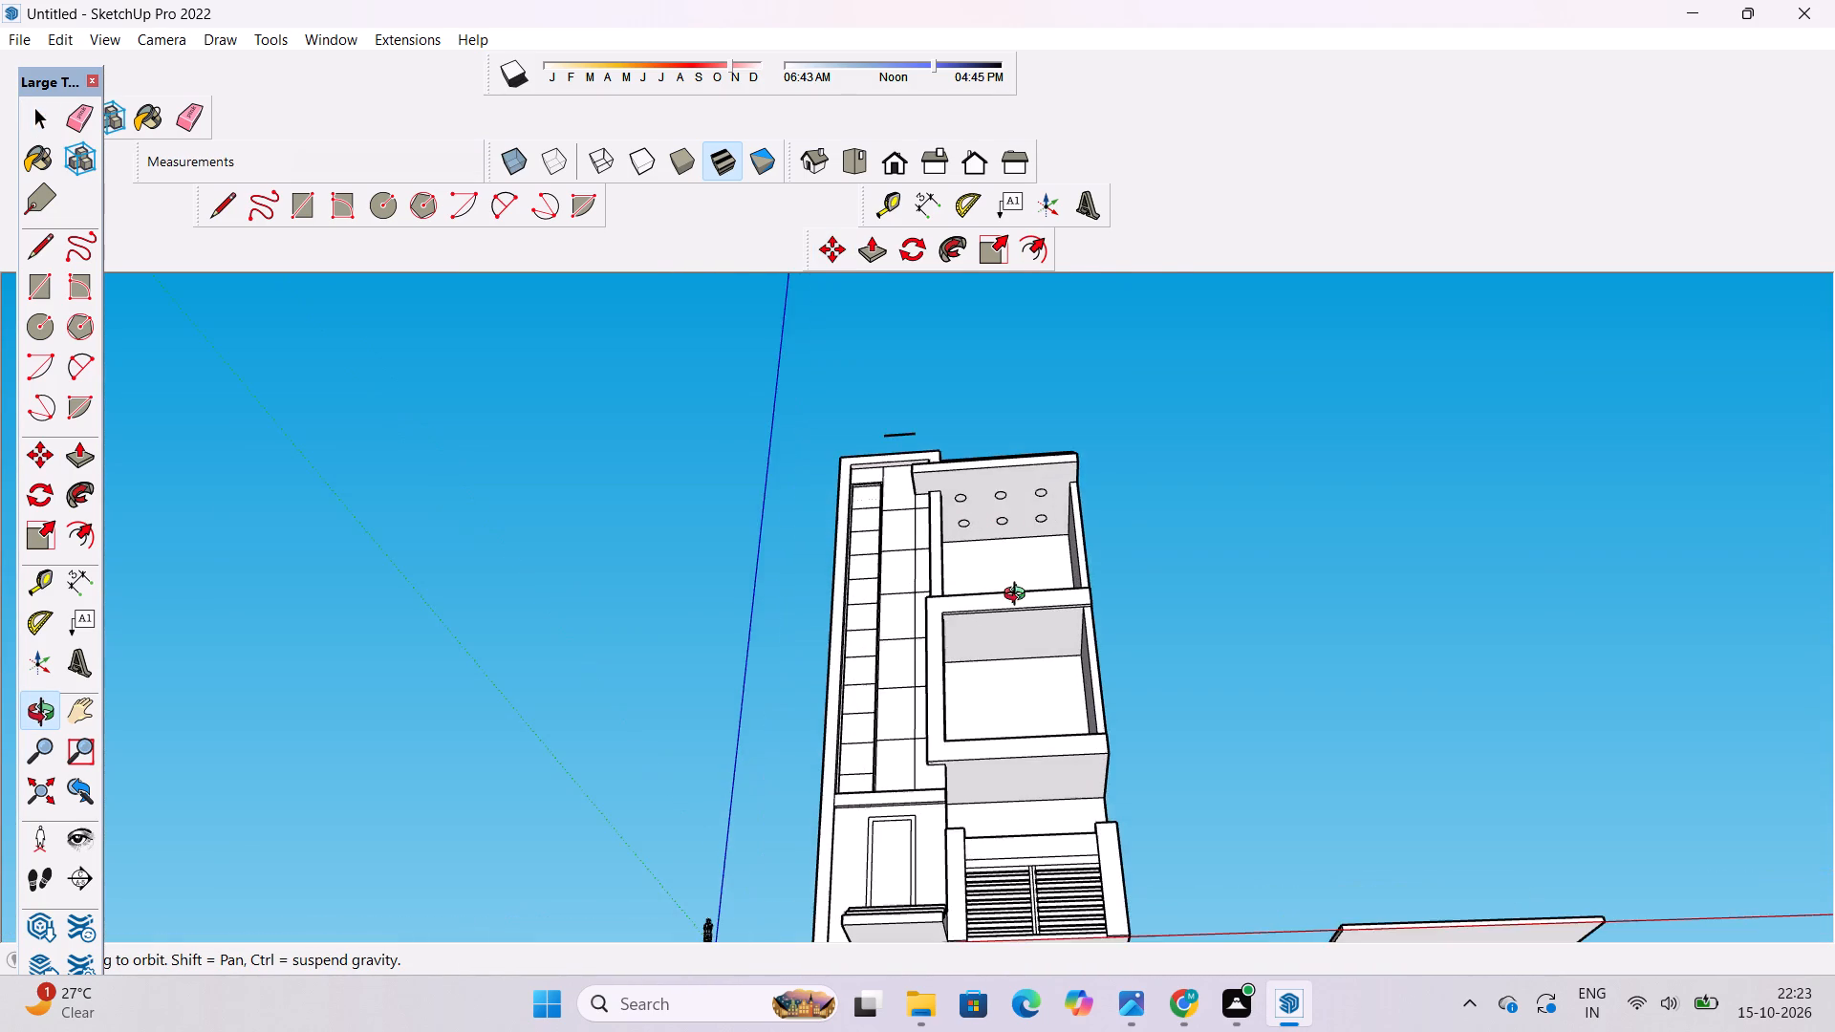
left_click_drag(972, 623, 1000, 625, "shift")
left_click_drag(1025, 635, 934, 690)
Draw a circle of 10" radius on the ceiling of the lower window opening, near the frame side beside the tall panel.
scroll(987, 613, "up", 5)
left_click_drag(896, 625, 1058, 559)
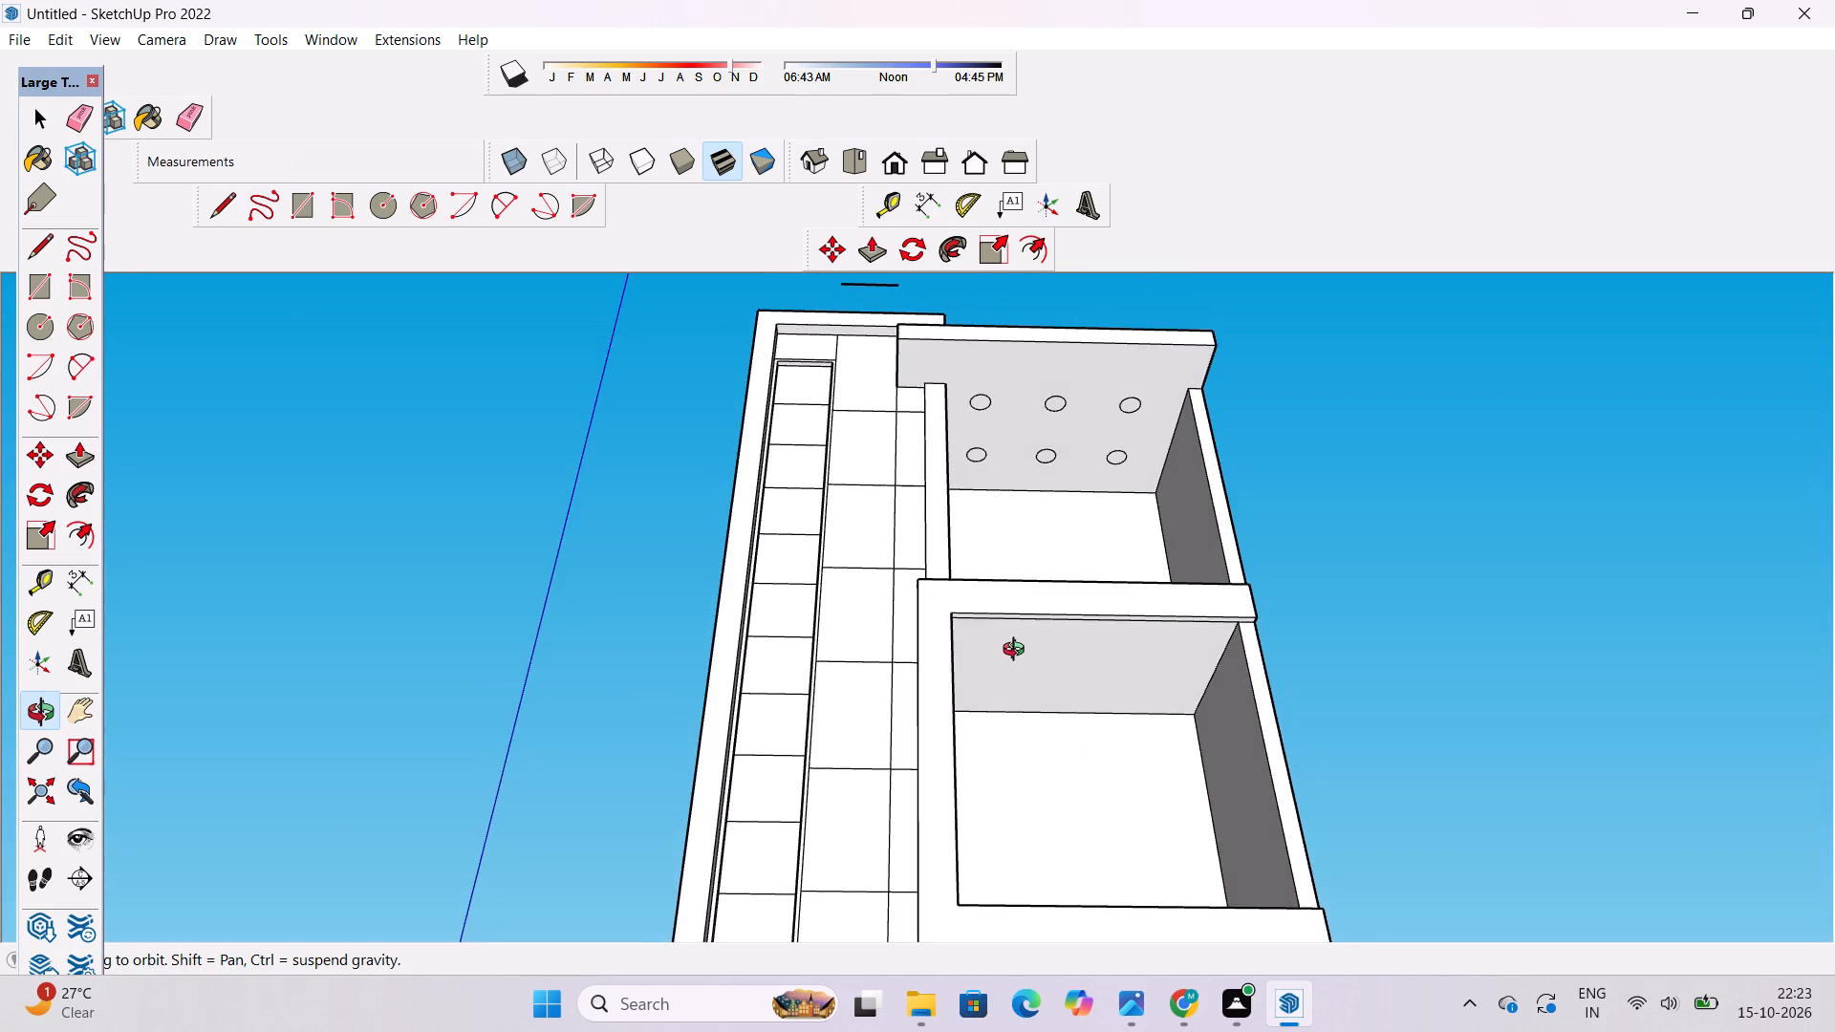
scroll(1018, 652, "up", 2)
scroll(1010, 640, "down", 4)
left_click_drag(1046, 674, 916, 691, "shift")
left_click_drag(921, 716, 856, 629)
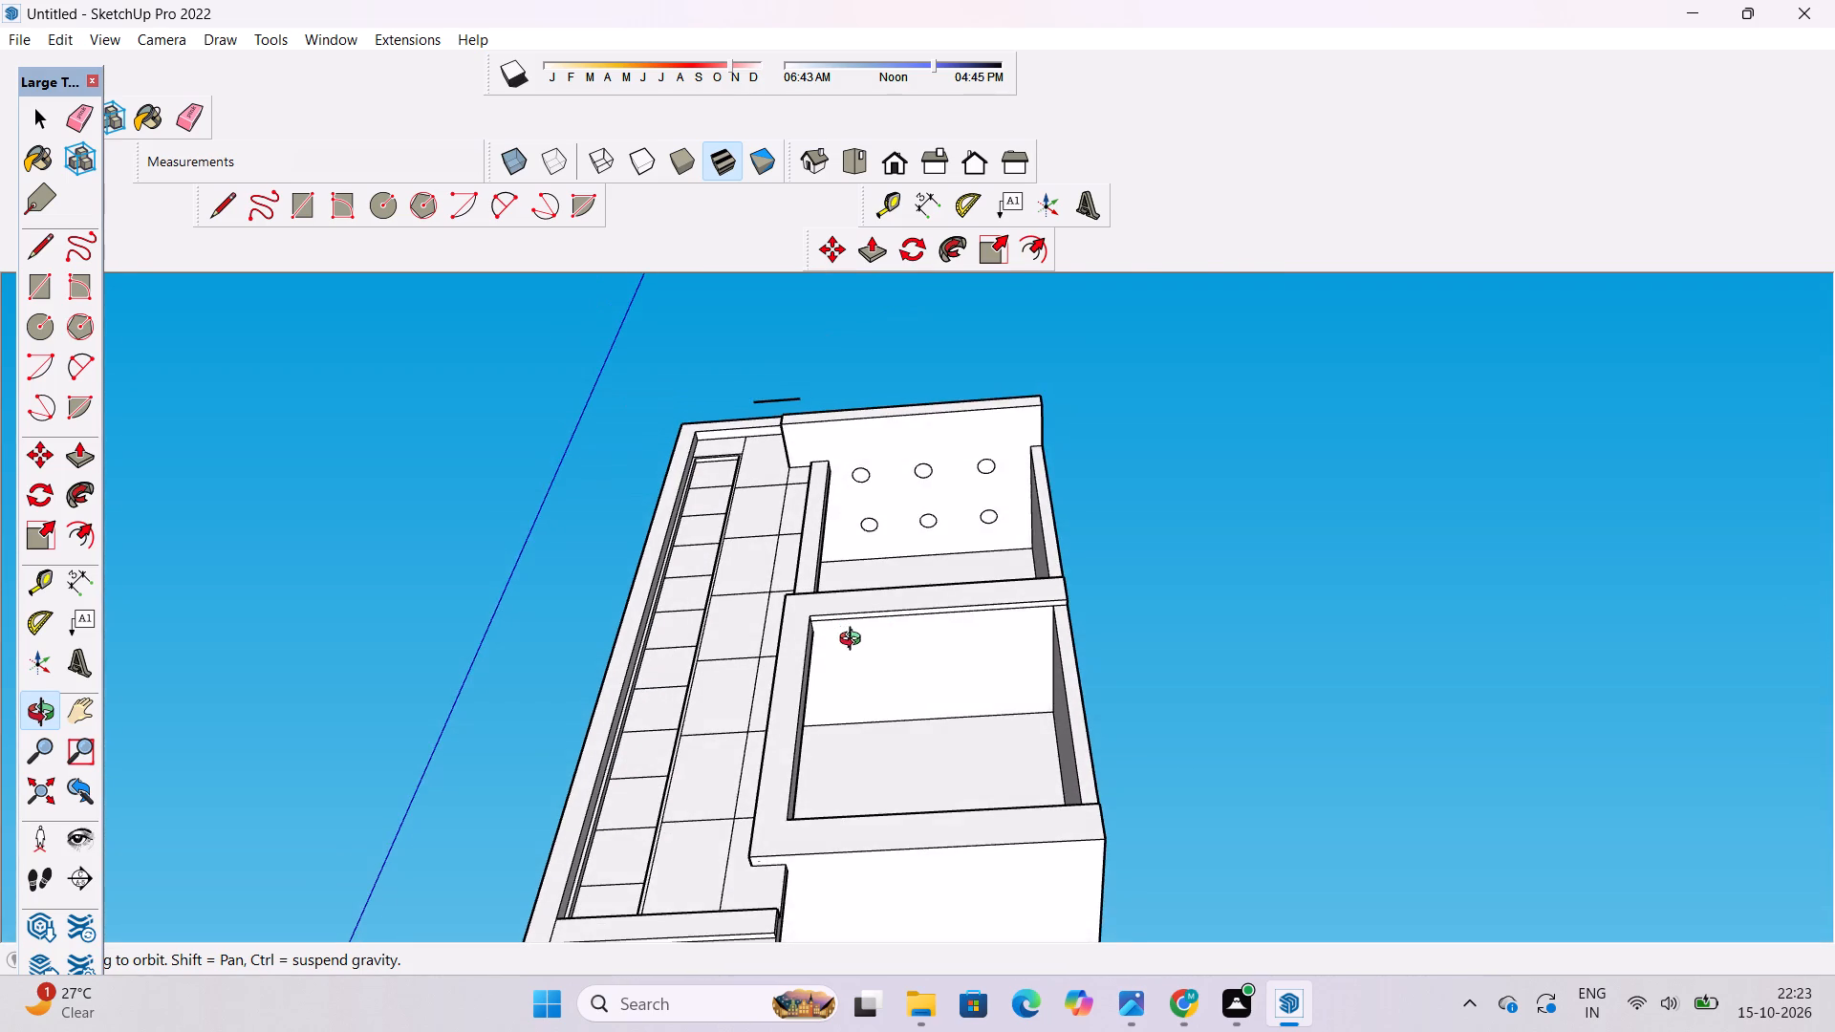
scroll(854, 641, "up", 1)
left_click_drag(853, 642, 943, 573)
scroll(948, 634, "up", 3)
left_click_drag(951, 621, 866, 654, "shift")
left_click_drag(863, 656, 745, 656)
scroll(682, 677, "up", 1)
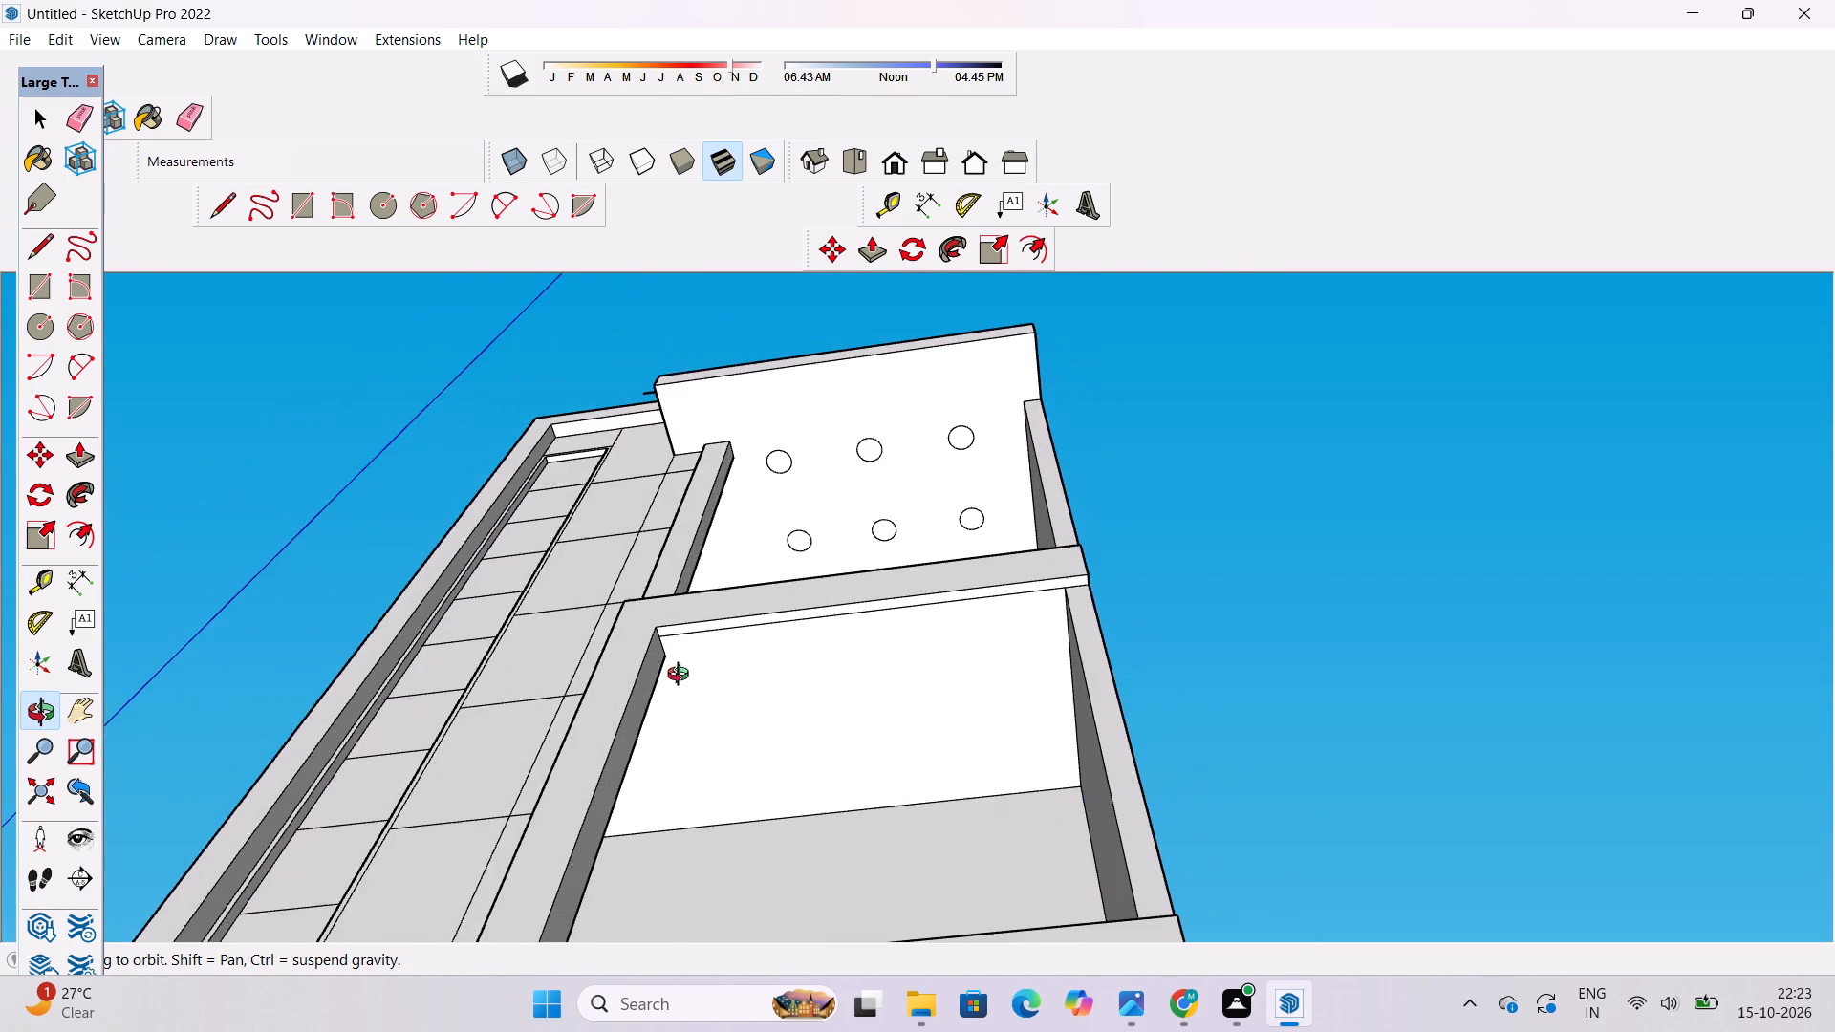
left_click_drag(682, 677, 763, 635, "shift")
scroll(869, 561, "up", 3)
left_click_drag(869, 561, 855, 558, "shift")
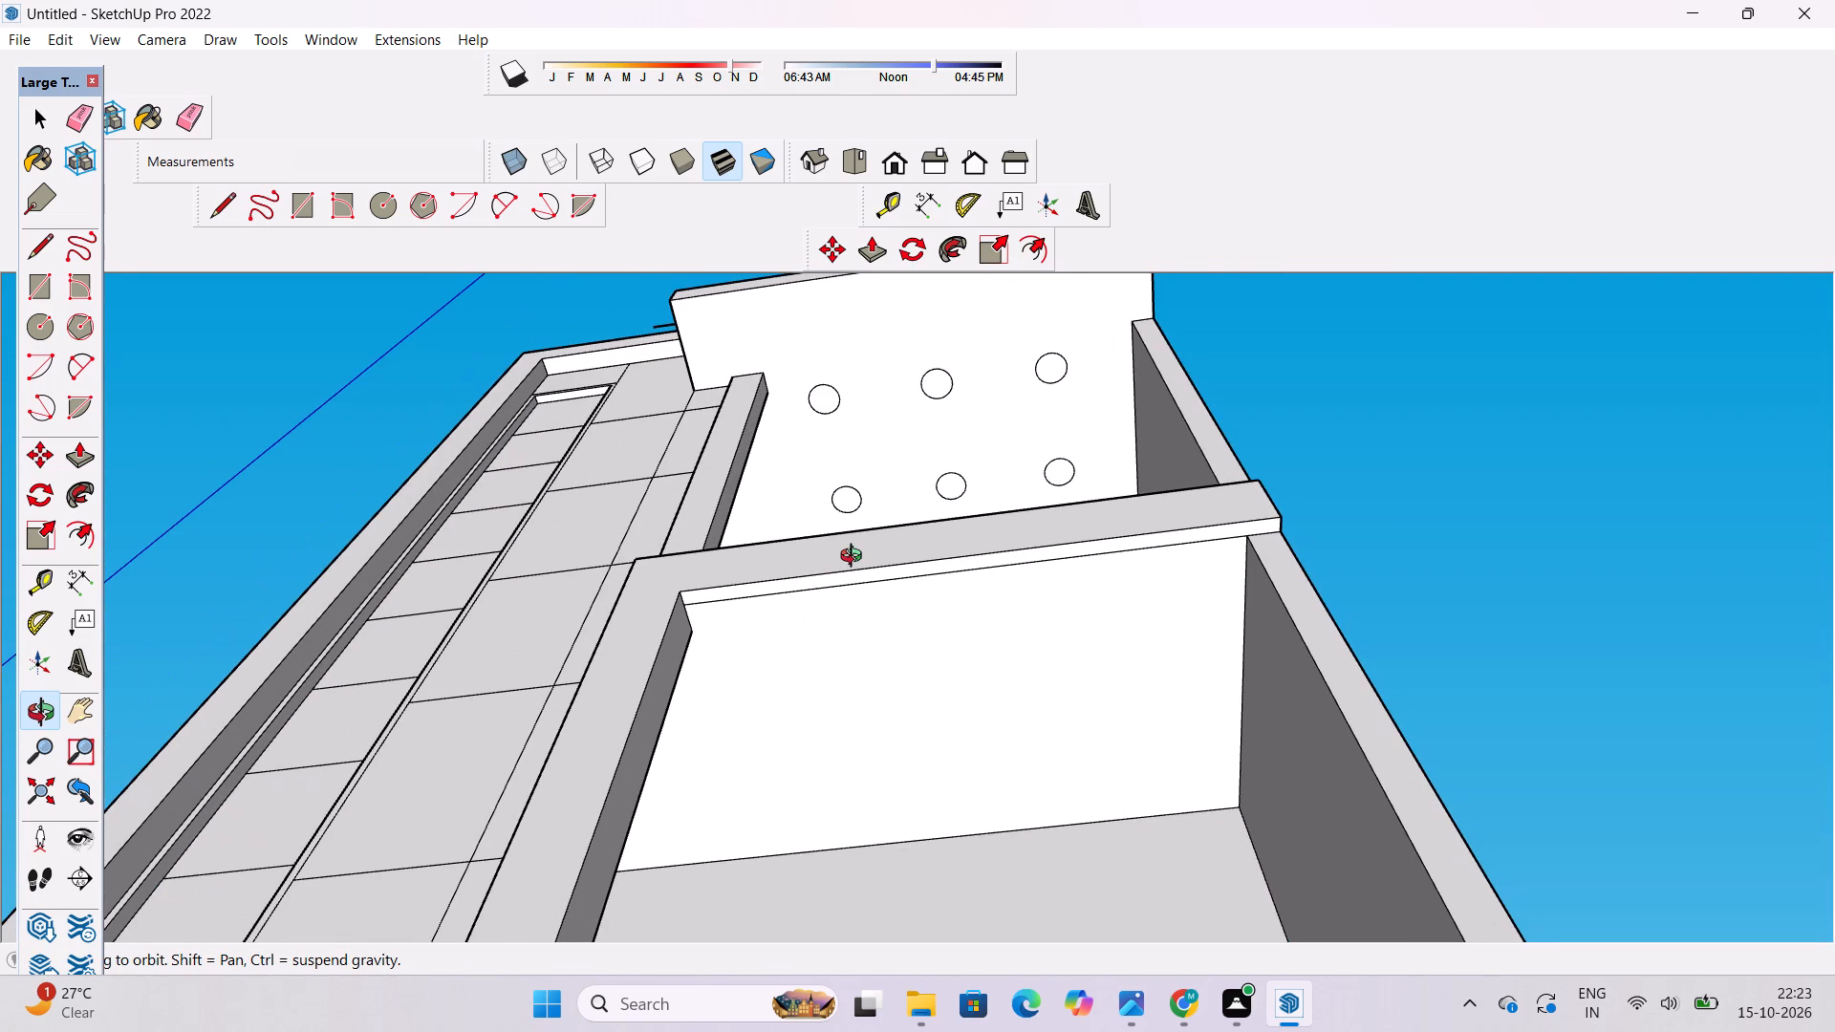
left_click_drag(840, 612, 839, 590, "shift")
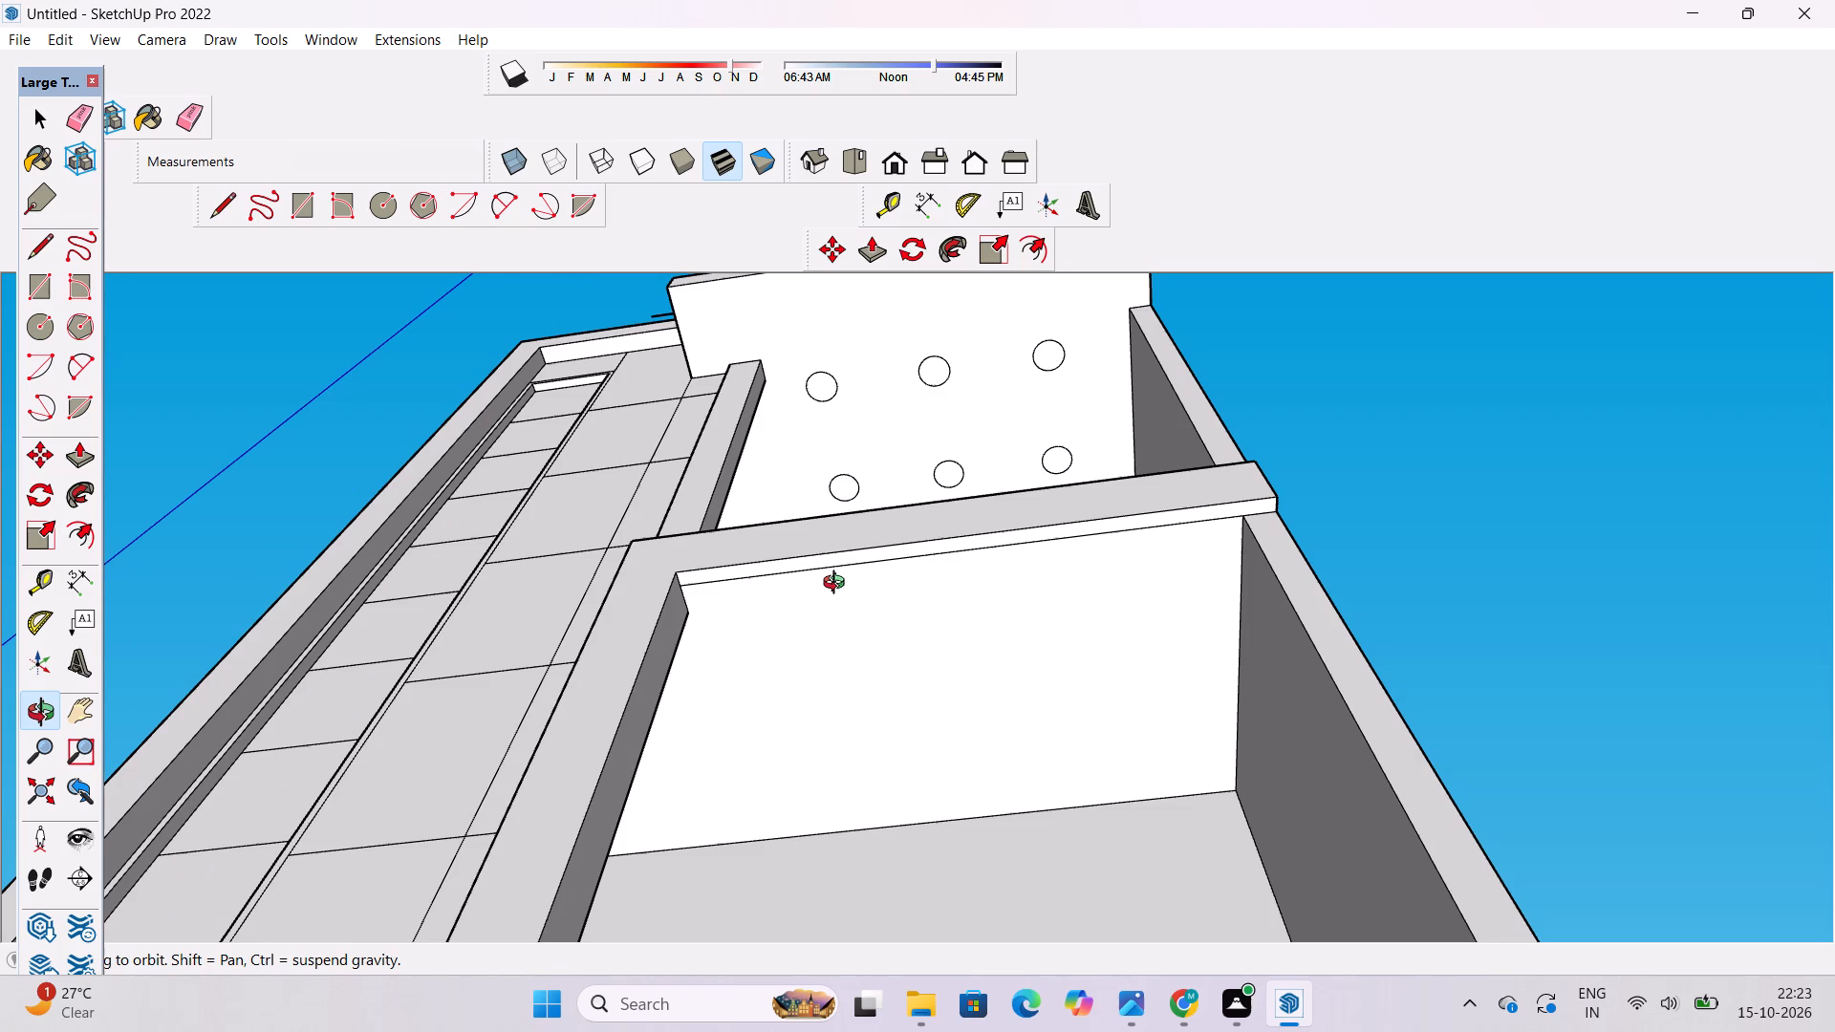
left_click_drag(832, 589, 832, 555, "shift")
left_click_drag(820, 568, 916, 527)
left_click_drag(910, 540, 901, 562)
left_click_drag(901, 562, 864, 669, "shift")
key("c")
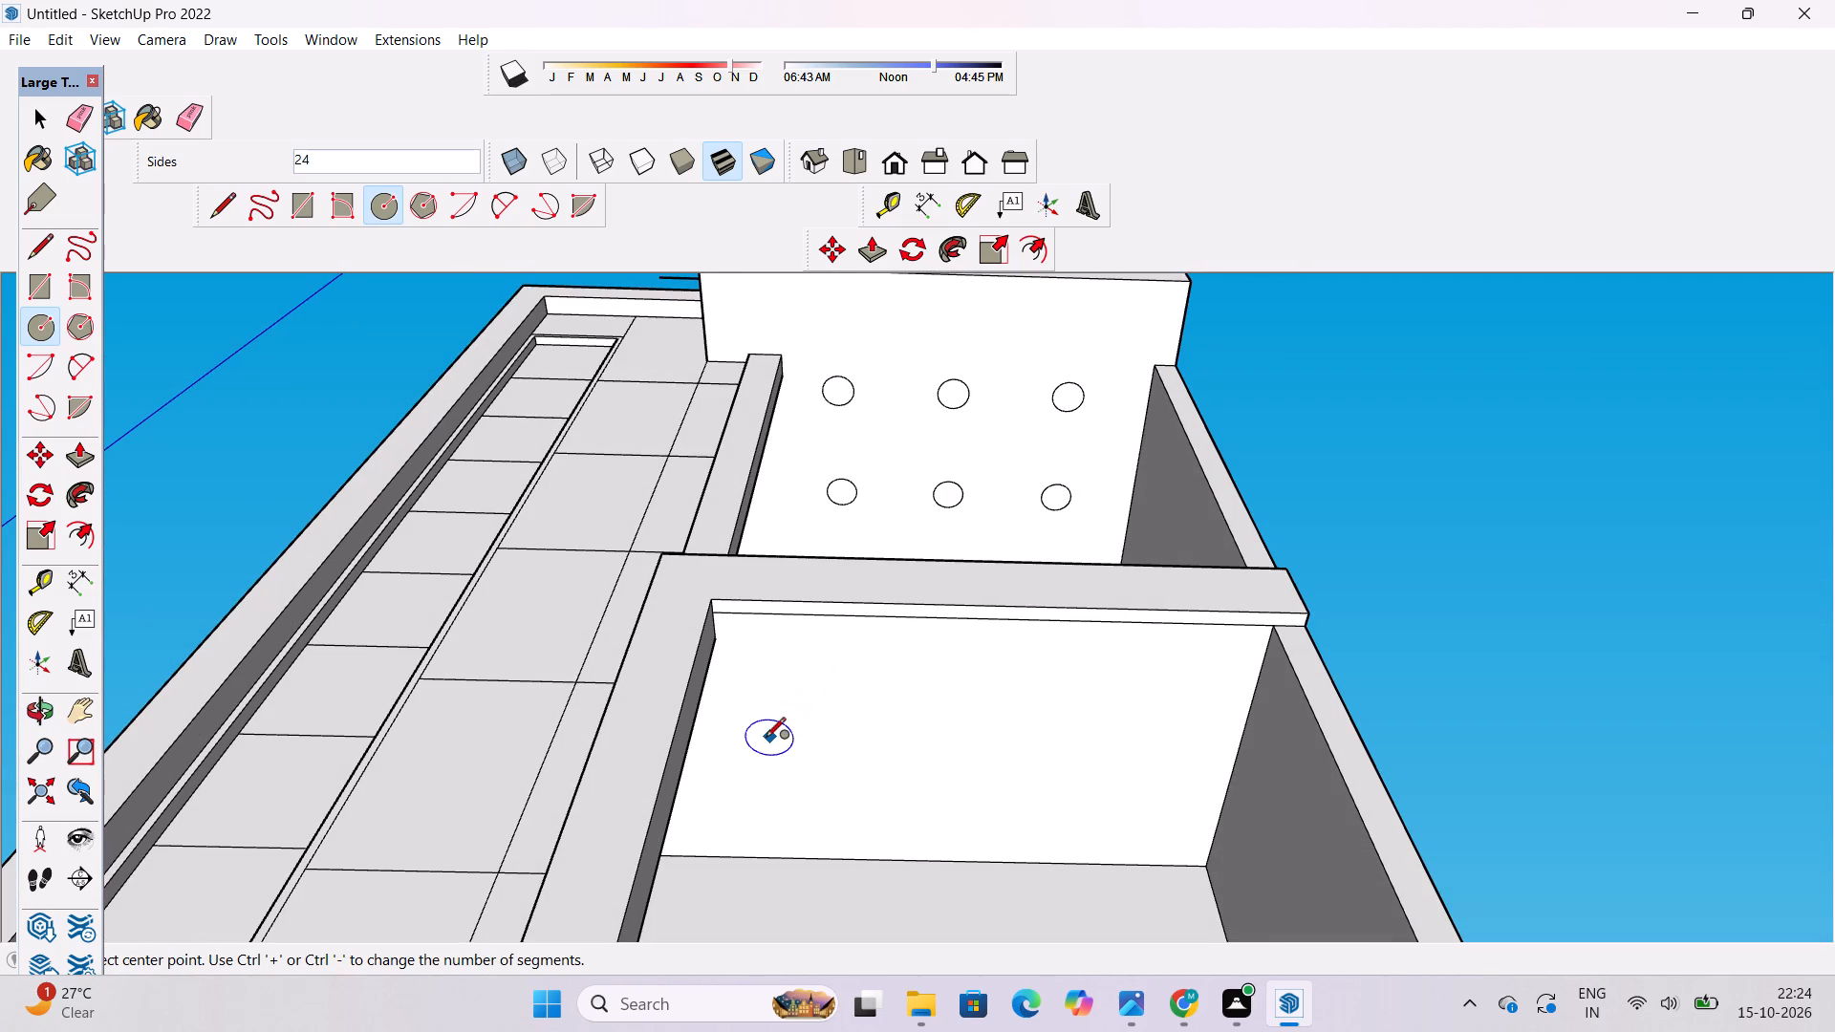
left_click(743, 751)
type("10\"")
key("Return")
Copy the small circle across the lower window opening's ceiling at 14' spacing to make two copies.
scroll(751, 639, "down", 6)
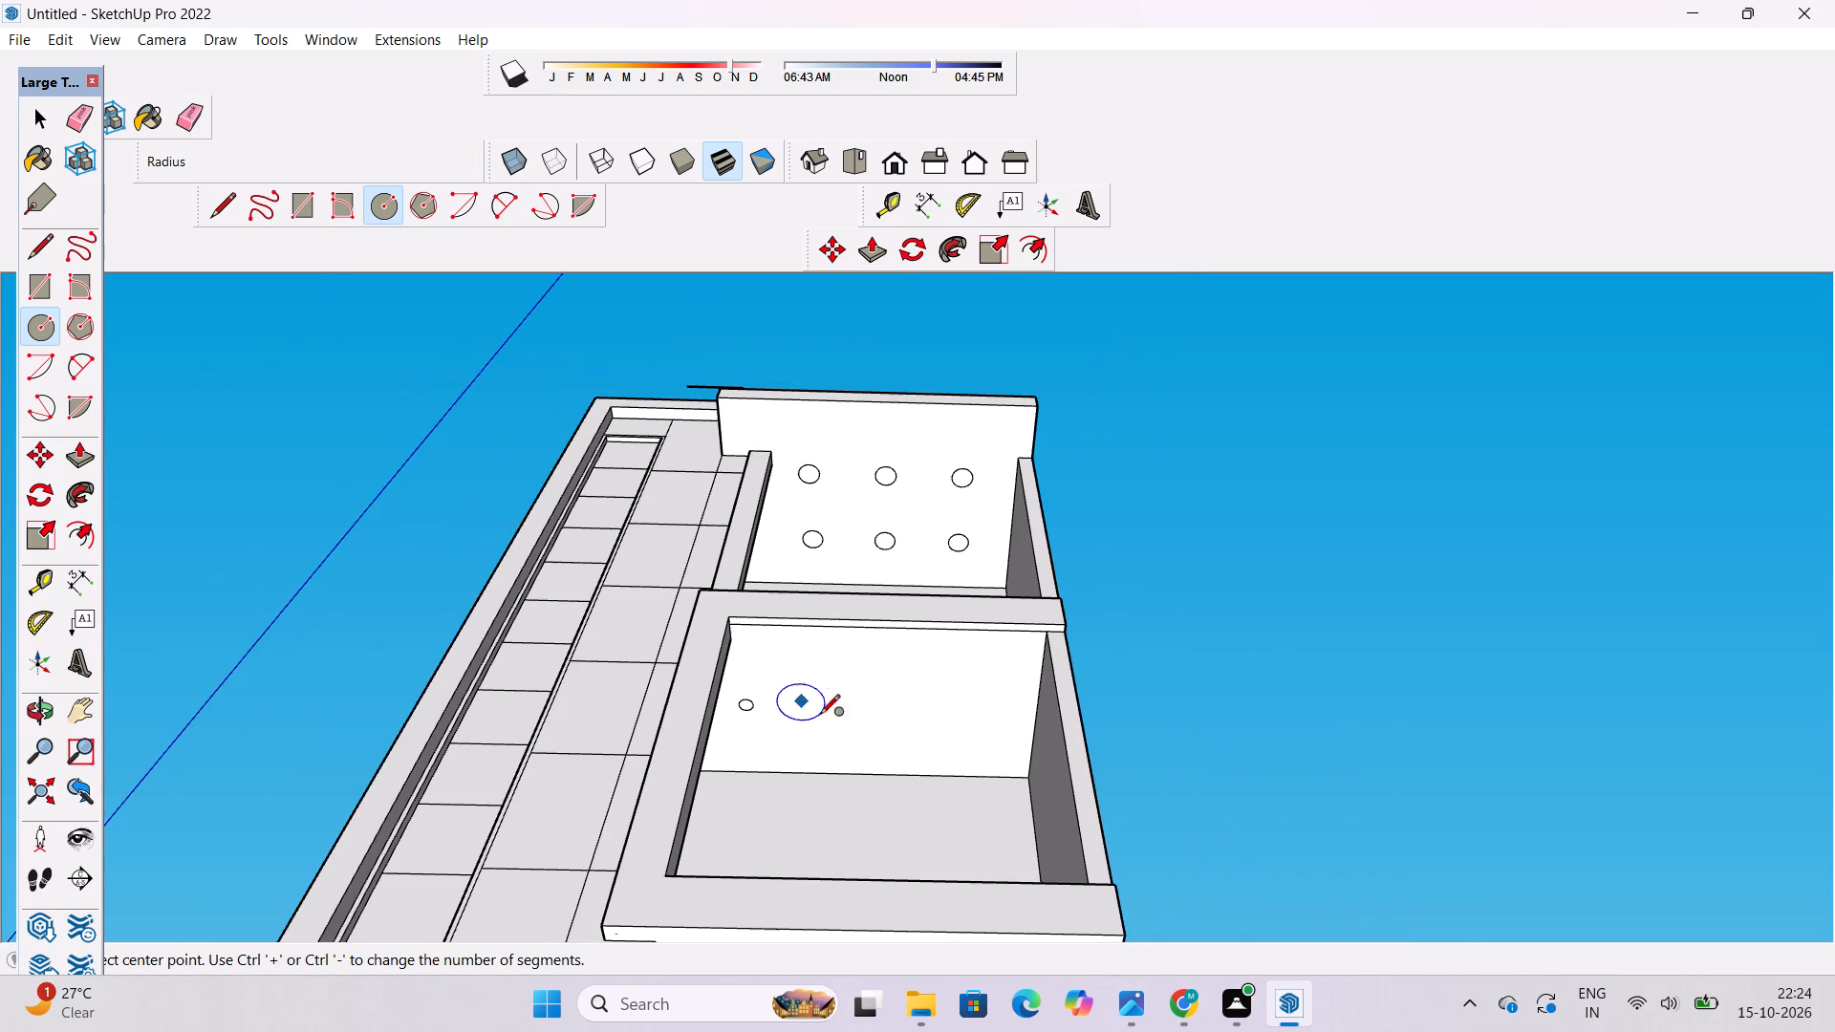
key("o")
left_click_drag(831, 699, 834, 806)
left_click_drag(834, 806, 821, 770)
left_click_drag(811, 757, 807, 745, "shift")
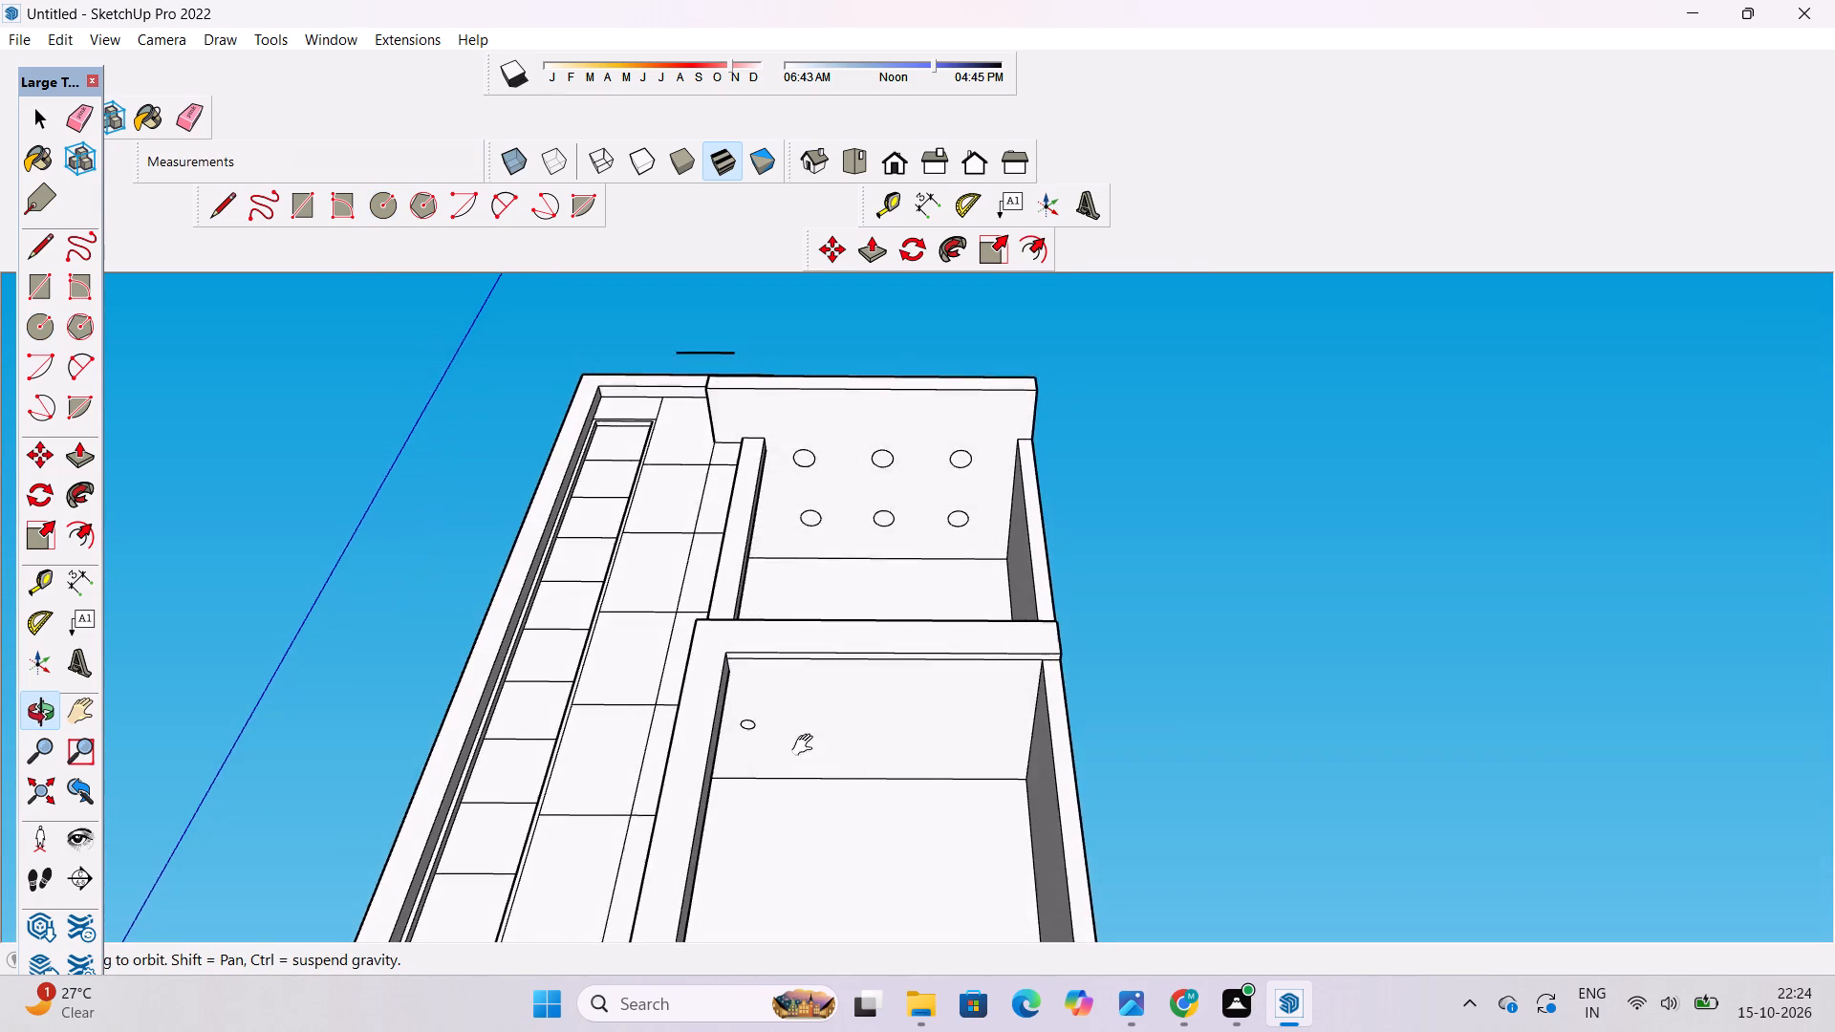
left_click_drag(807, 745, 792, 679, "shift")
left_click_drag(792, 679, 803, 863)
scroll(799, 793, "down", 4)
scroll(798, 774, "up", 2)
left_click_drag(798, 767, 792, 799, "shift")
scroll(791, 800, "up", 4)
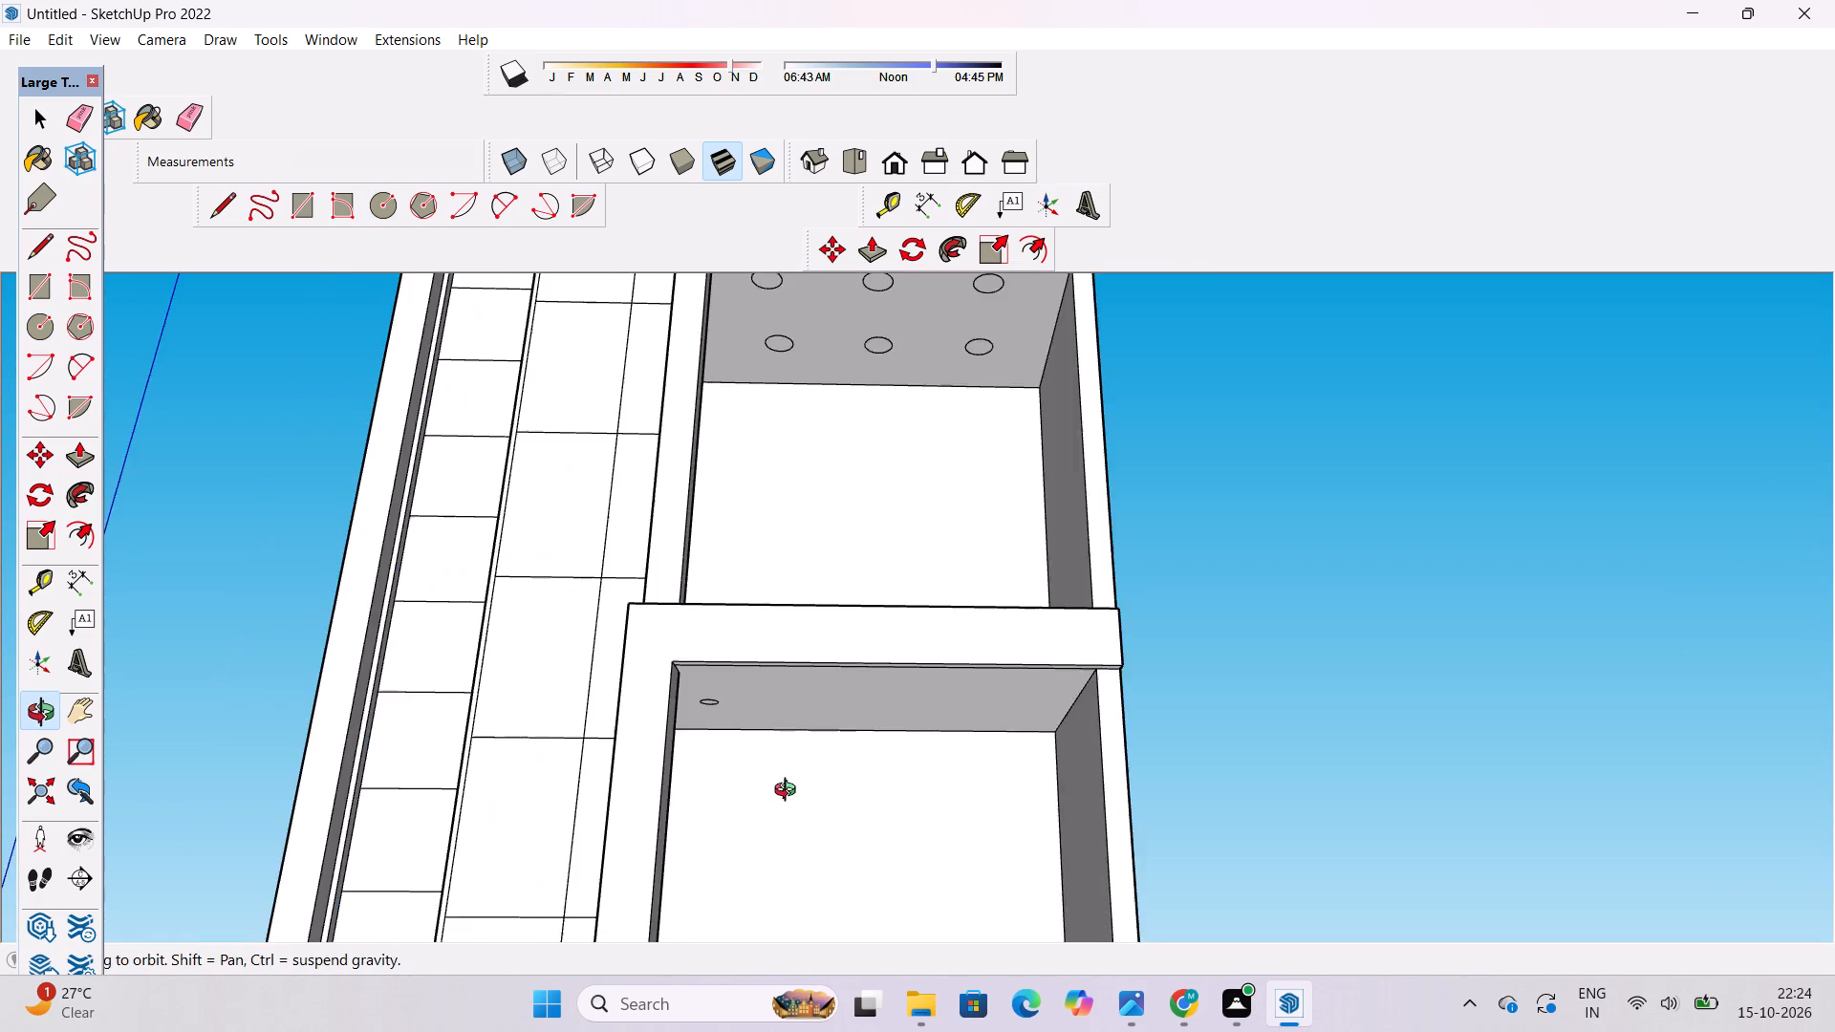
left_click_drag(788, 785, 740, 811, "shift")
scroll(732, 805, "up", 5)
left_click_drag(728, 799, 735, 852, "shift")
left_click_drag(735, 840, 731, 782)
key("space")
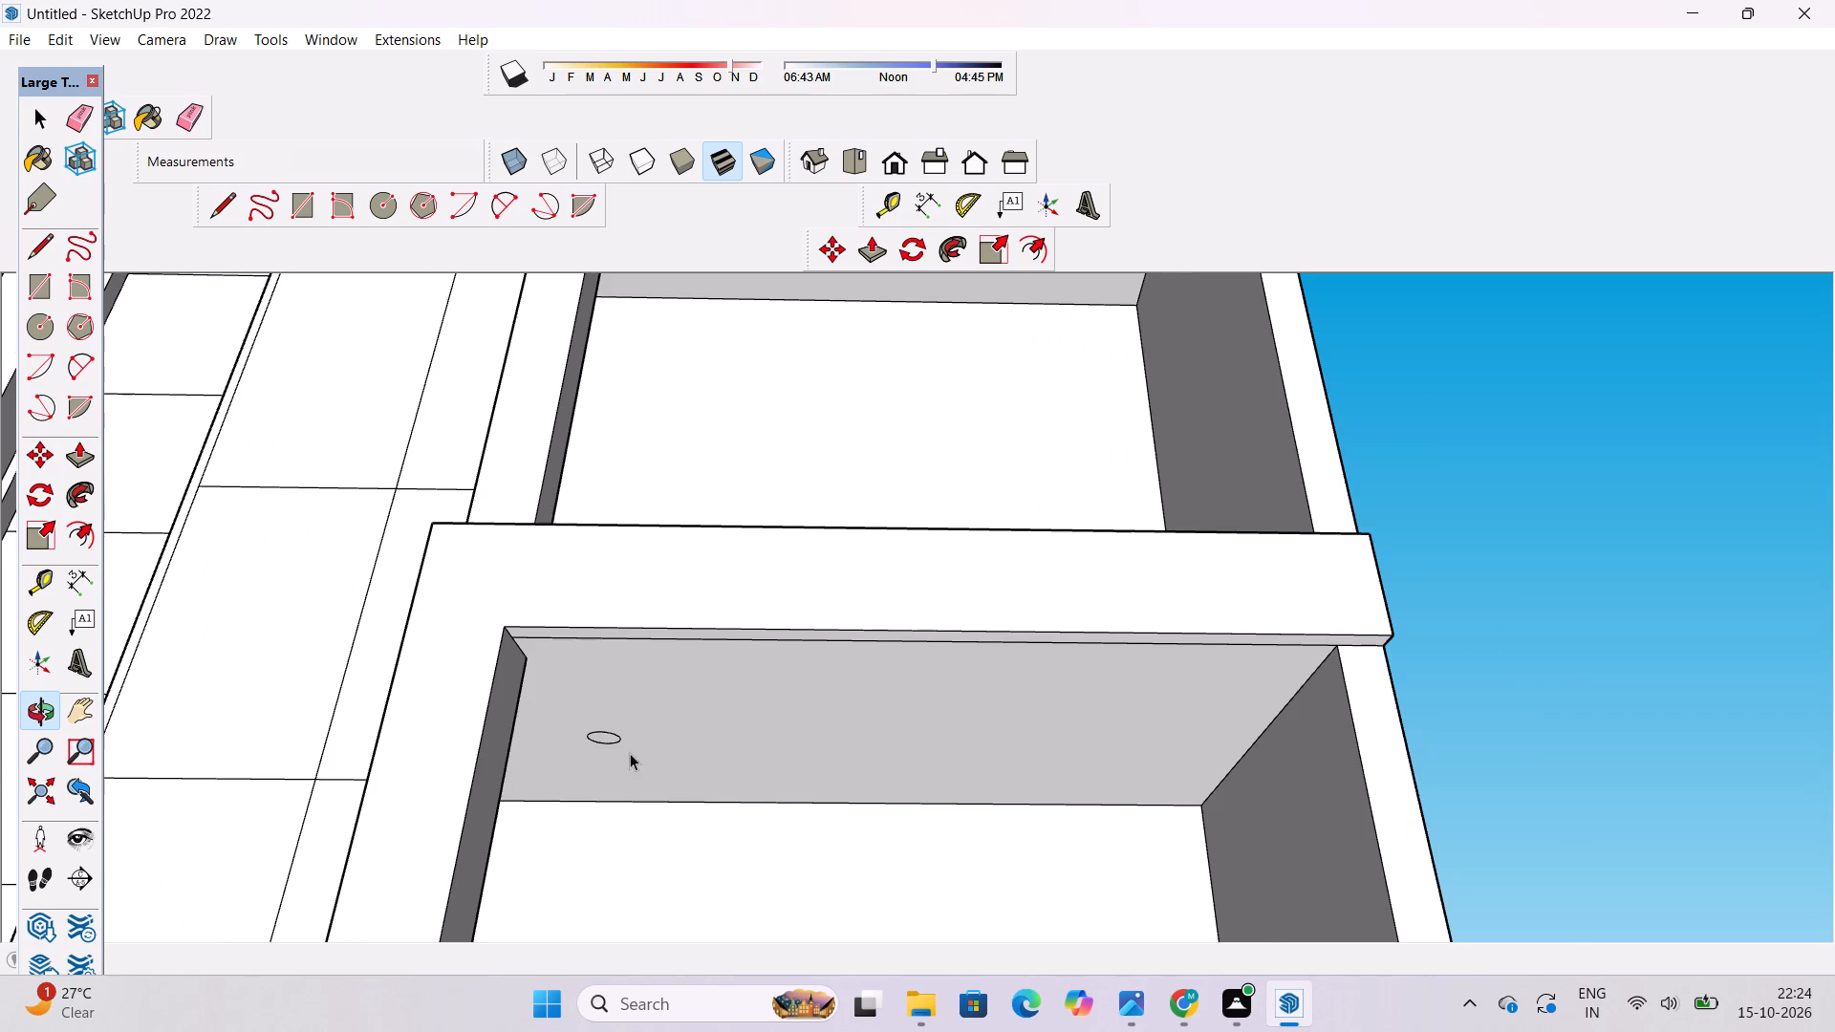
scroll(630, 753, "up", 4)
double_click(601, 732)
key("m")
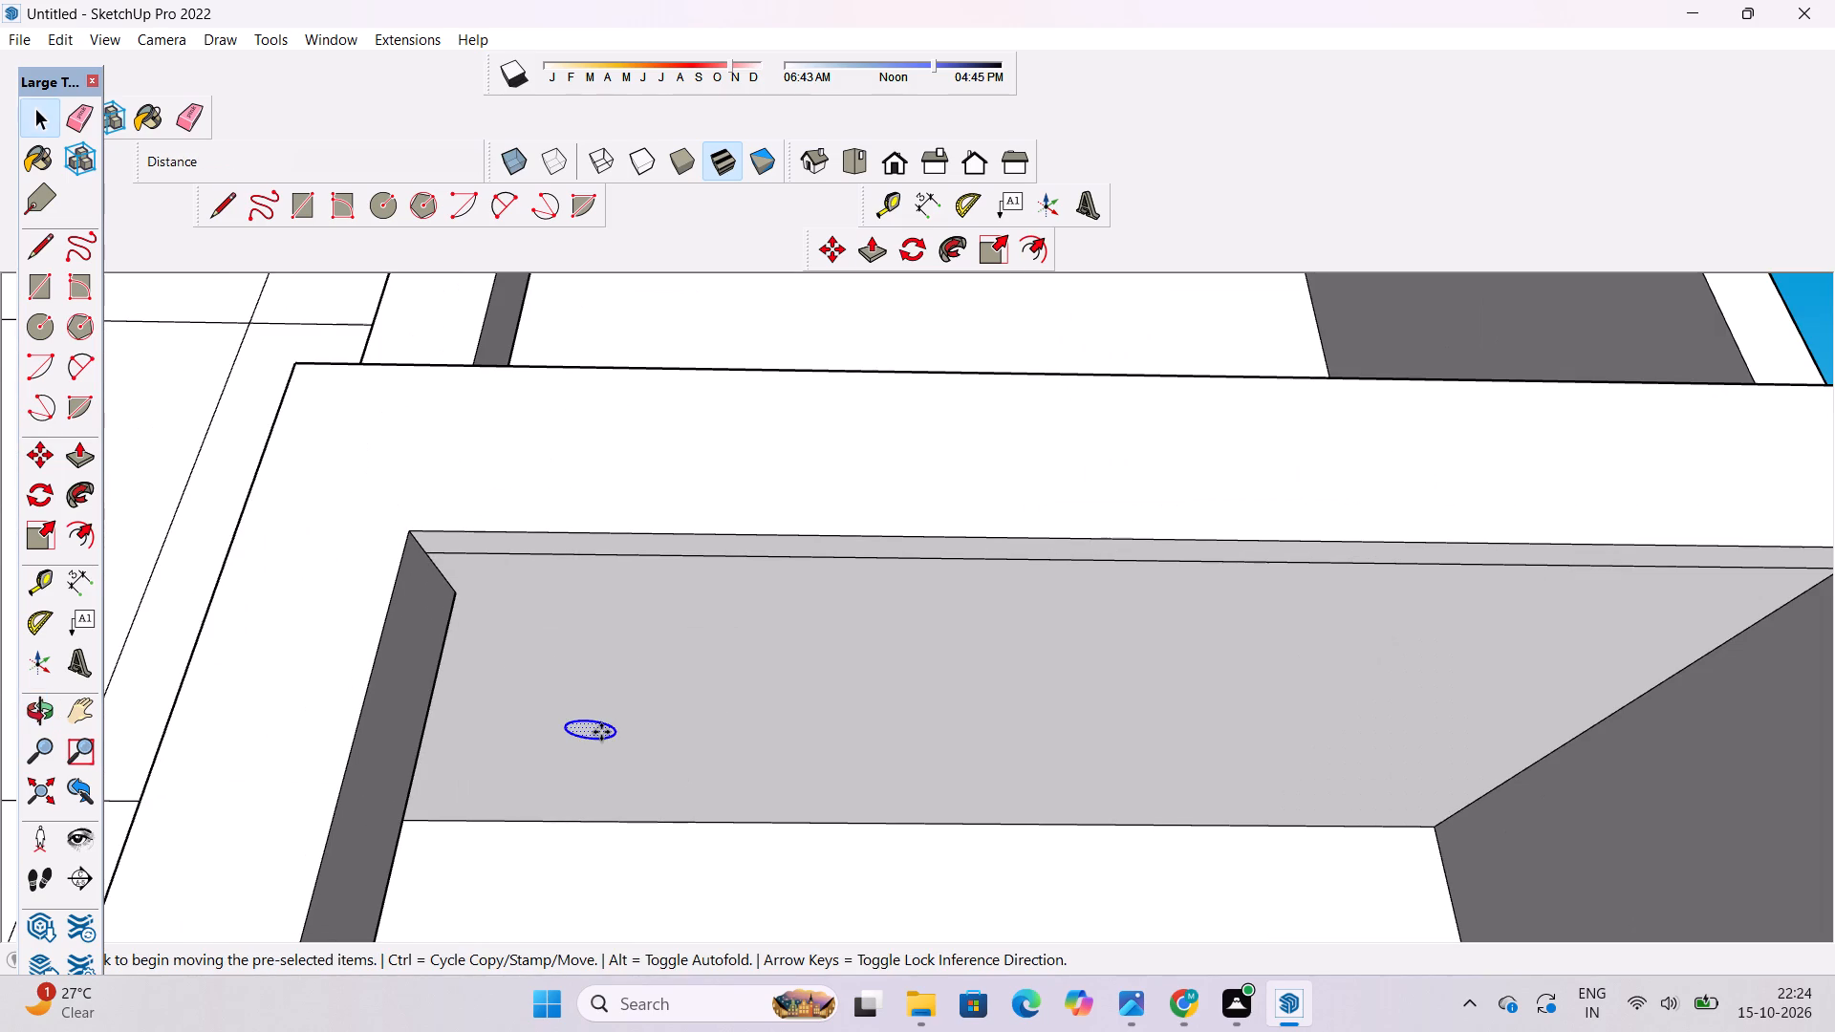
left_click(611, 732)
scroll(611, 732, "down", 3)
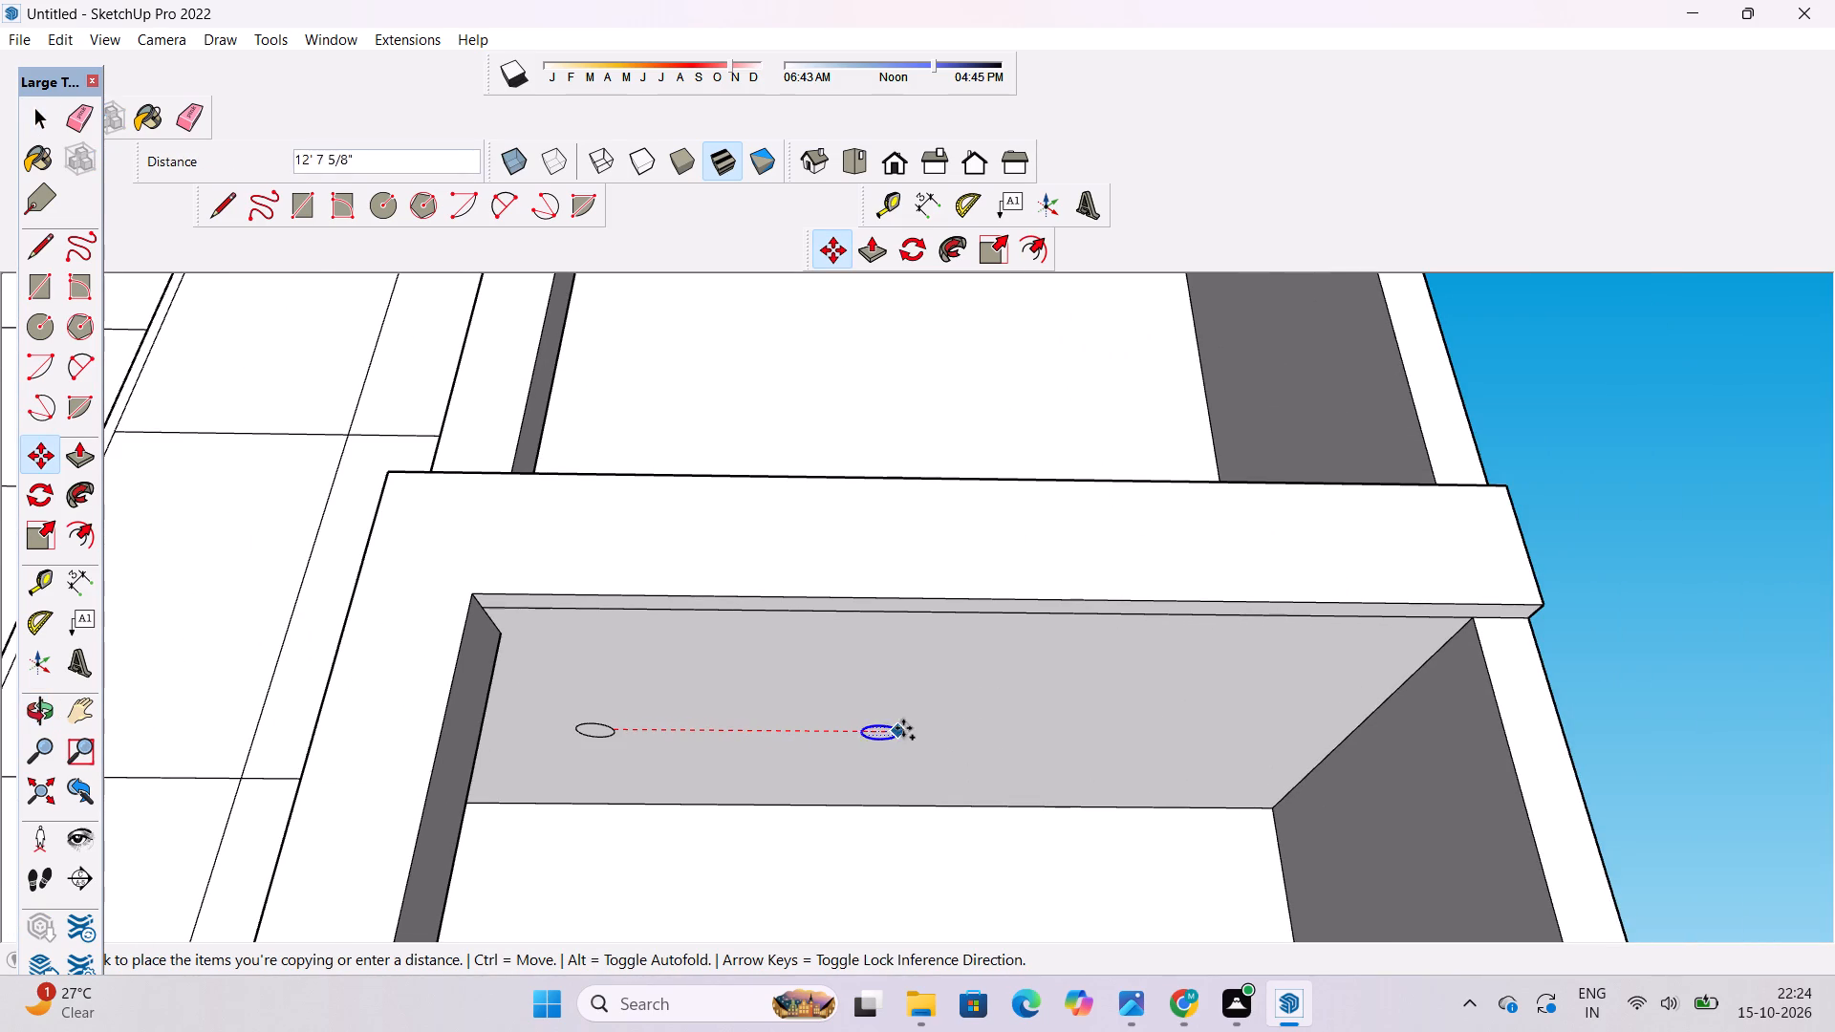
type("14'")
key("Return")
type("*2")
key("Return")
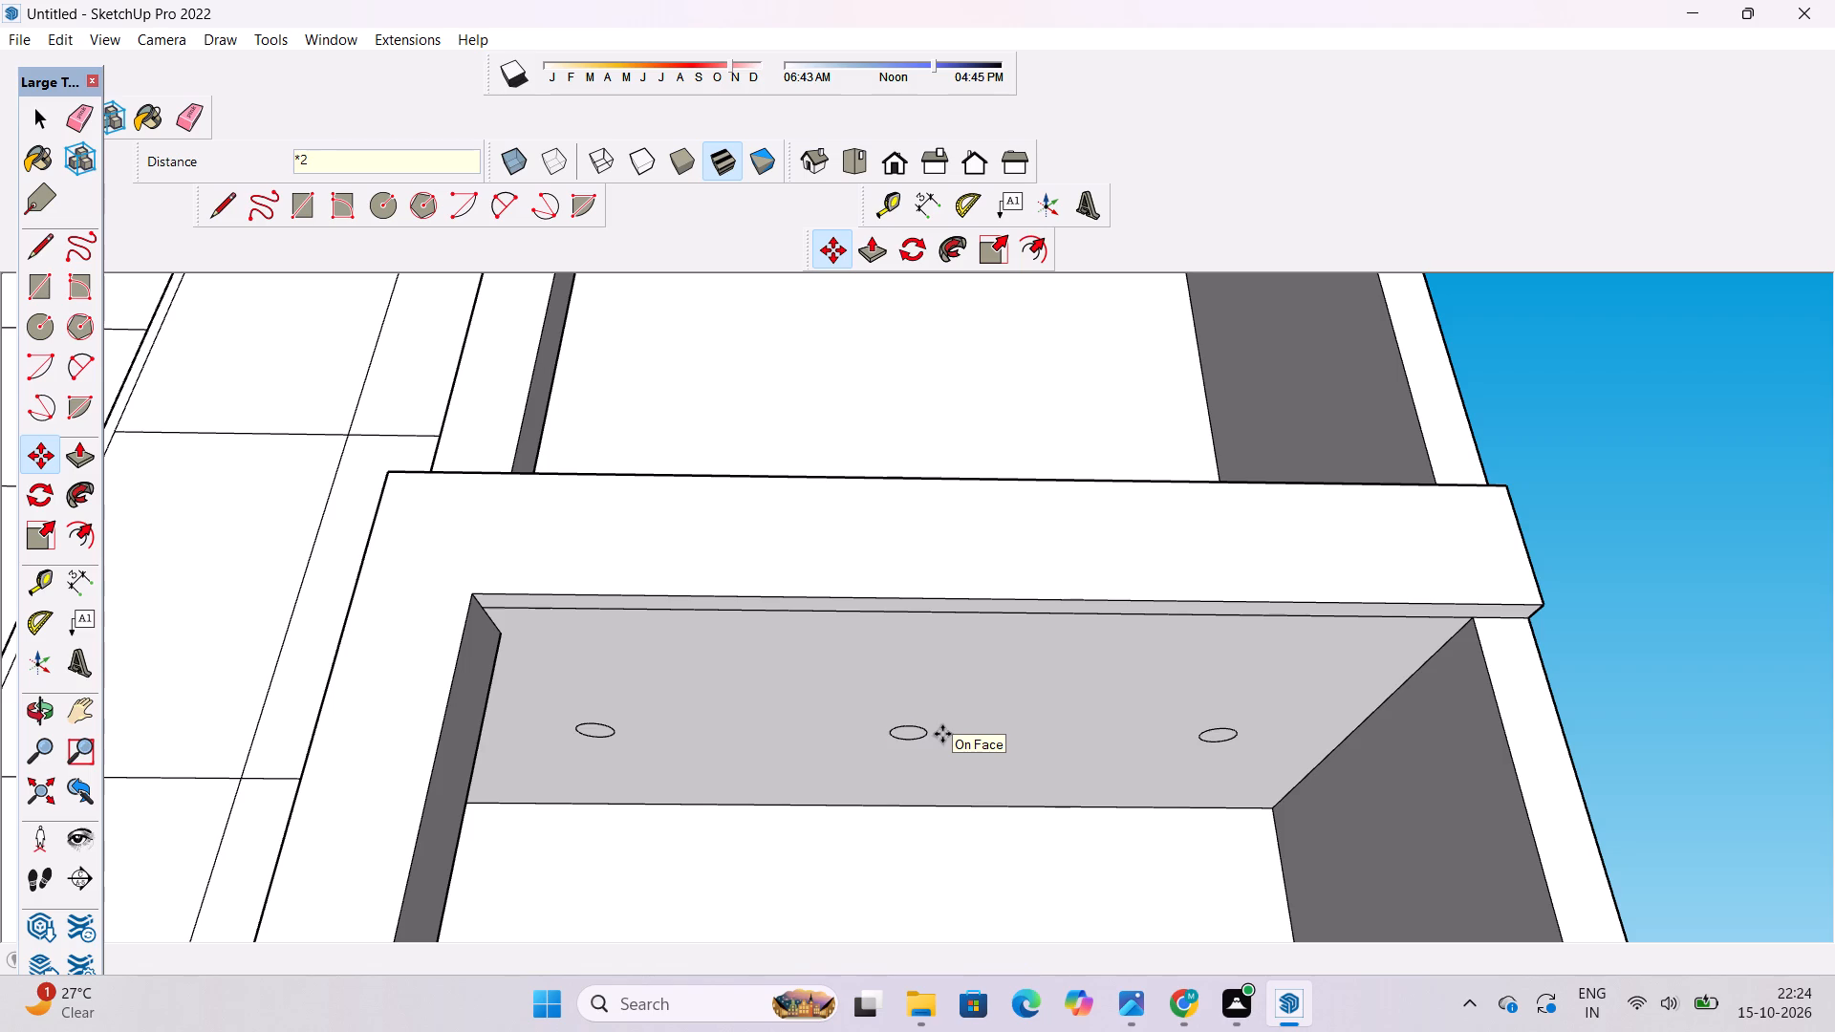
Draw a circle of 11" radius on the underside of the projecting lower window frame, near the tall panelled section.
key("o")
scroll(781, 695, "down", 5)
left_click_drag(902, 762, 810, 681)
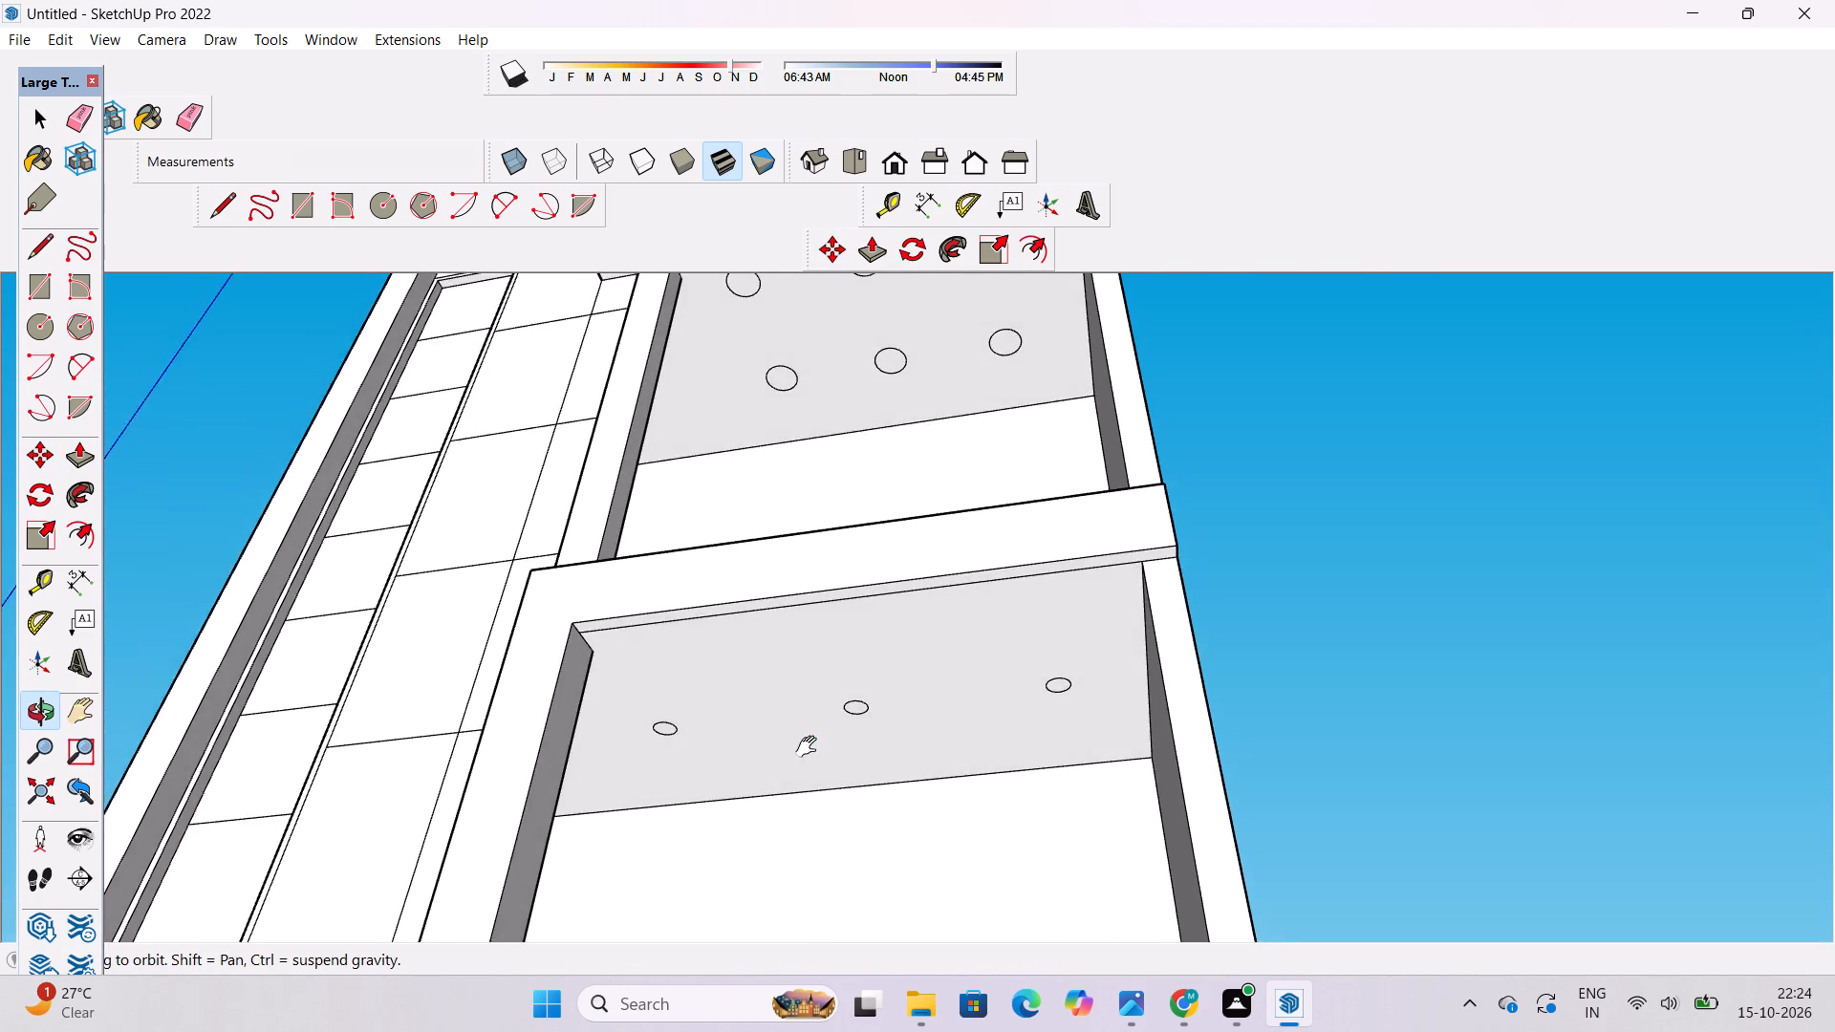
left_click_drag(810, 747, 814, 652, "shift")
scroll(817, 625, "down", 5)
left_click_drag(807, 624, 839, 604)
scroll(839, 604, "down", 3)
left_click_drag(833, 616, 851, 565, "shift")
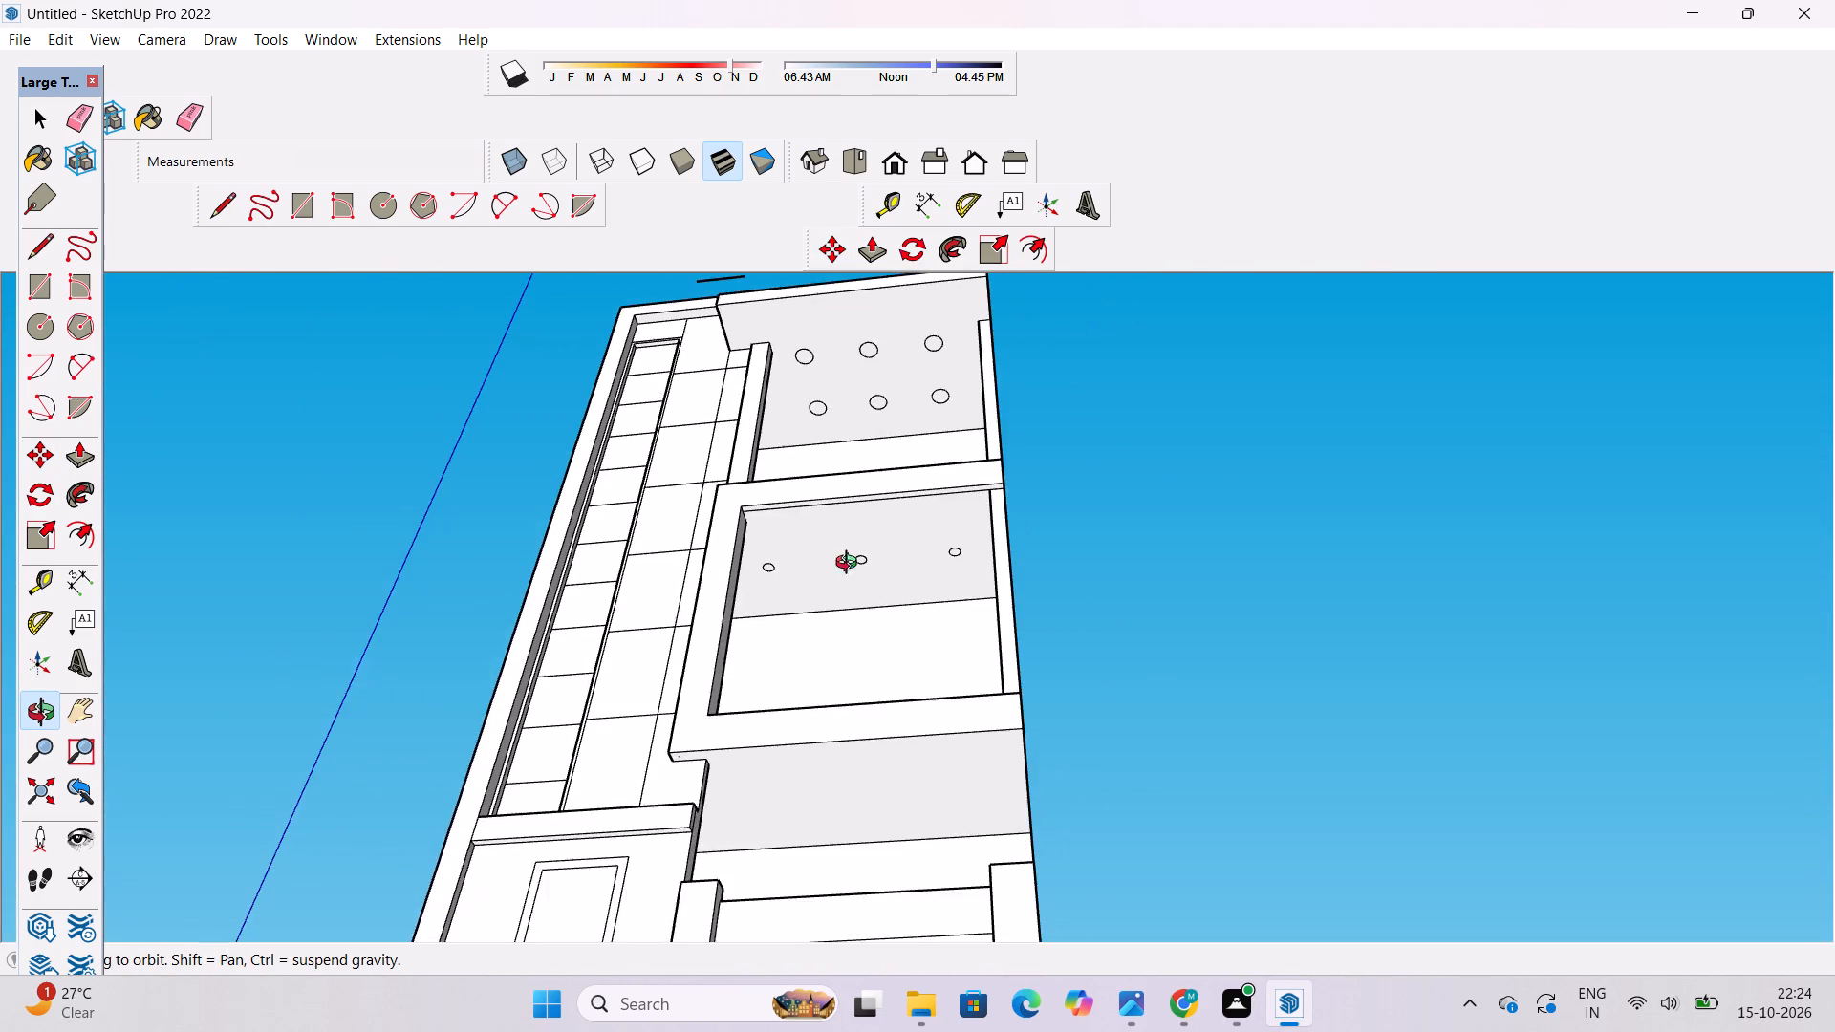
left_click_drag(851, 565, 931, 414)
scroll(812, 626, "up", 6)
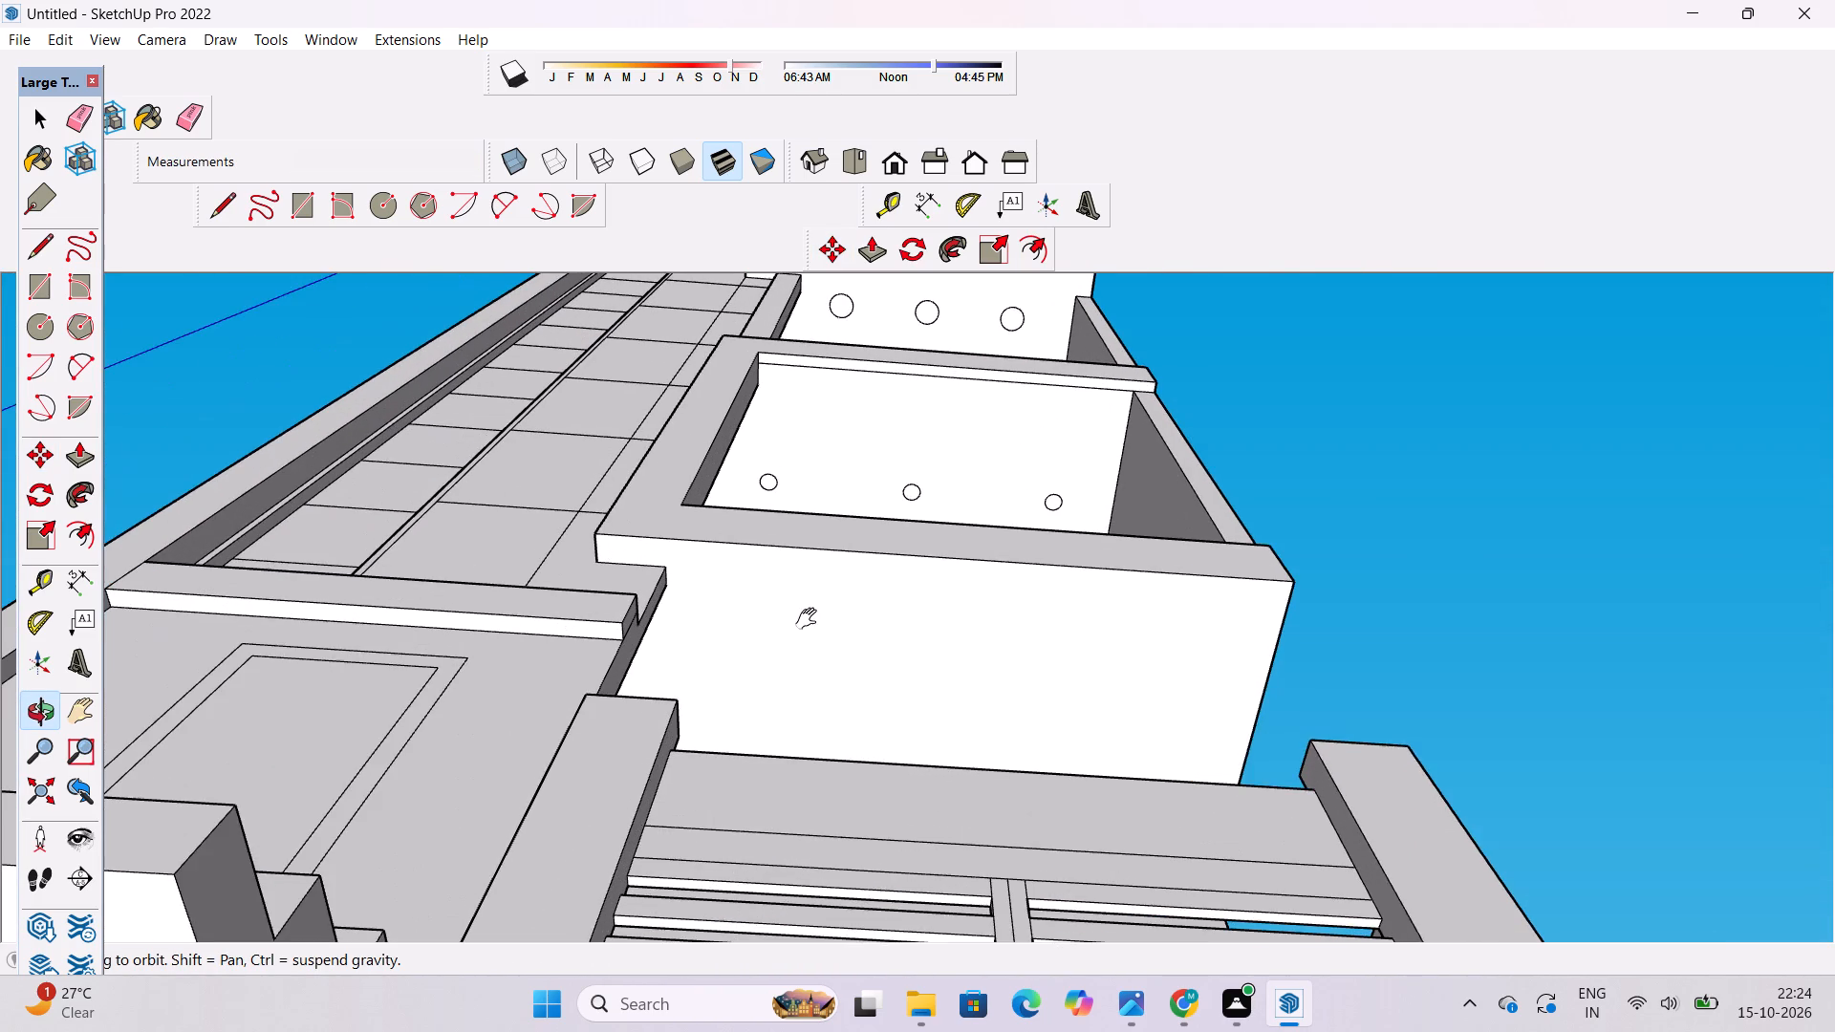
left_click_drag(810, 619, 812, 645, "shift")
scroll(812, 650, "up", 3)
left_click_drag(807, 638, 761, 609)
key("c")
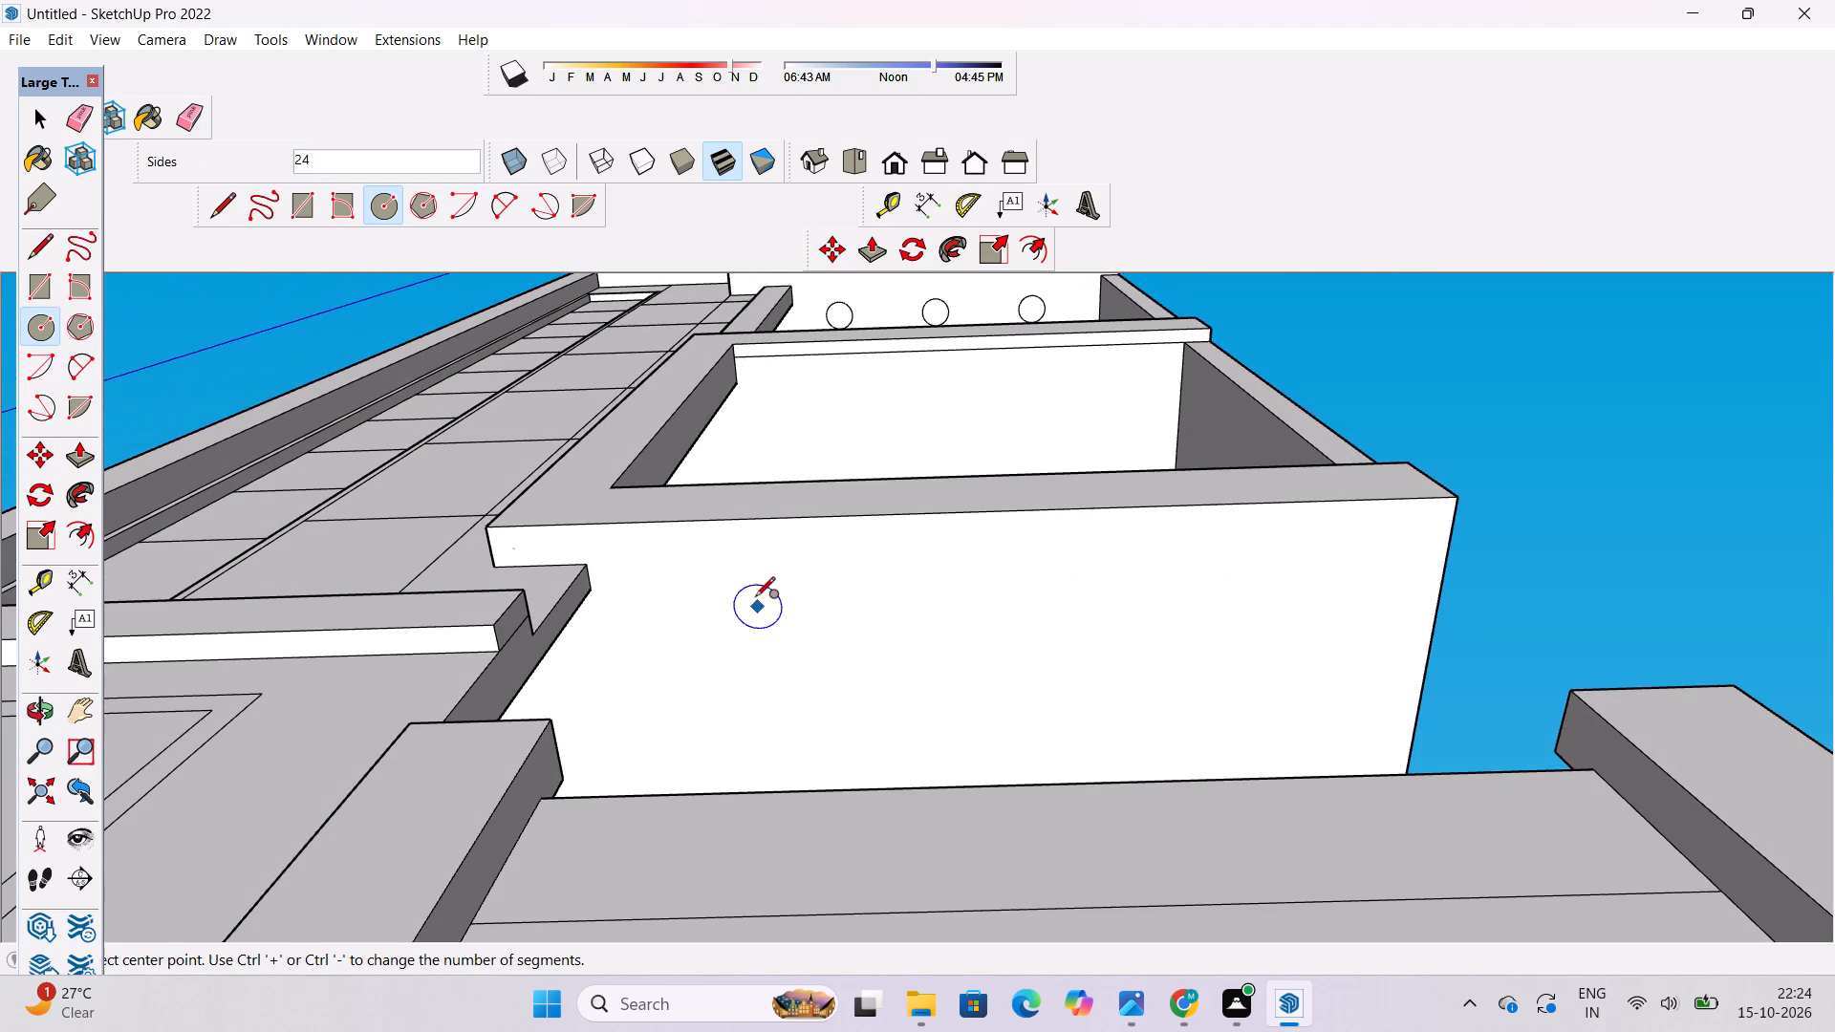
left_click(720, 600)
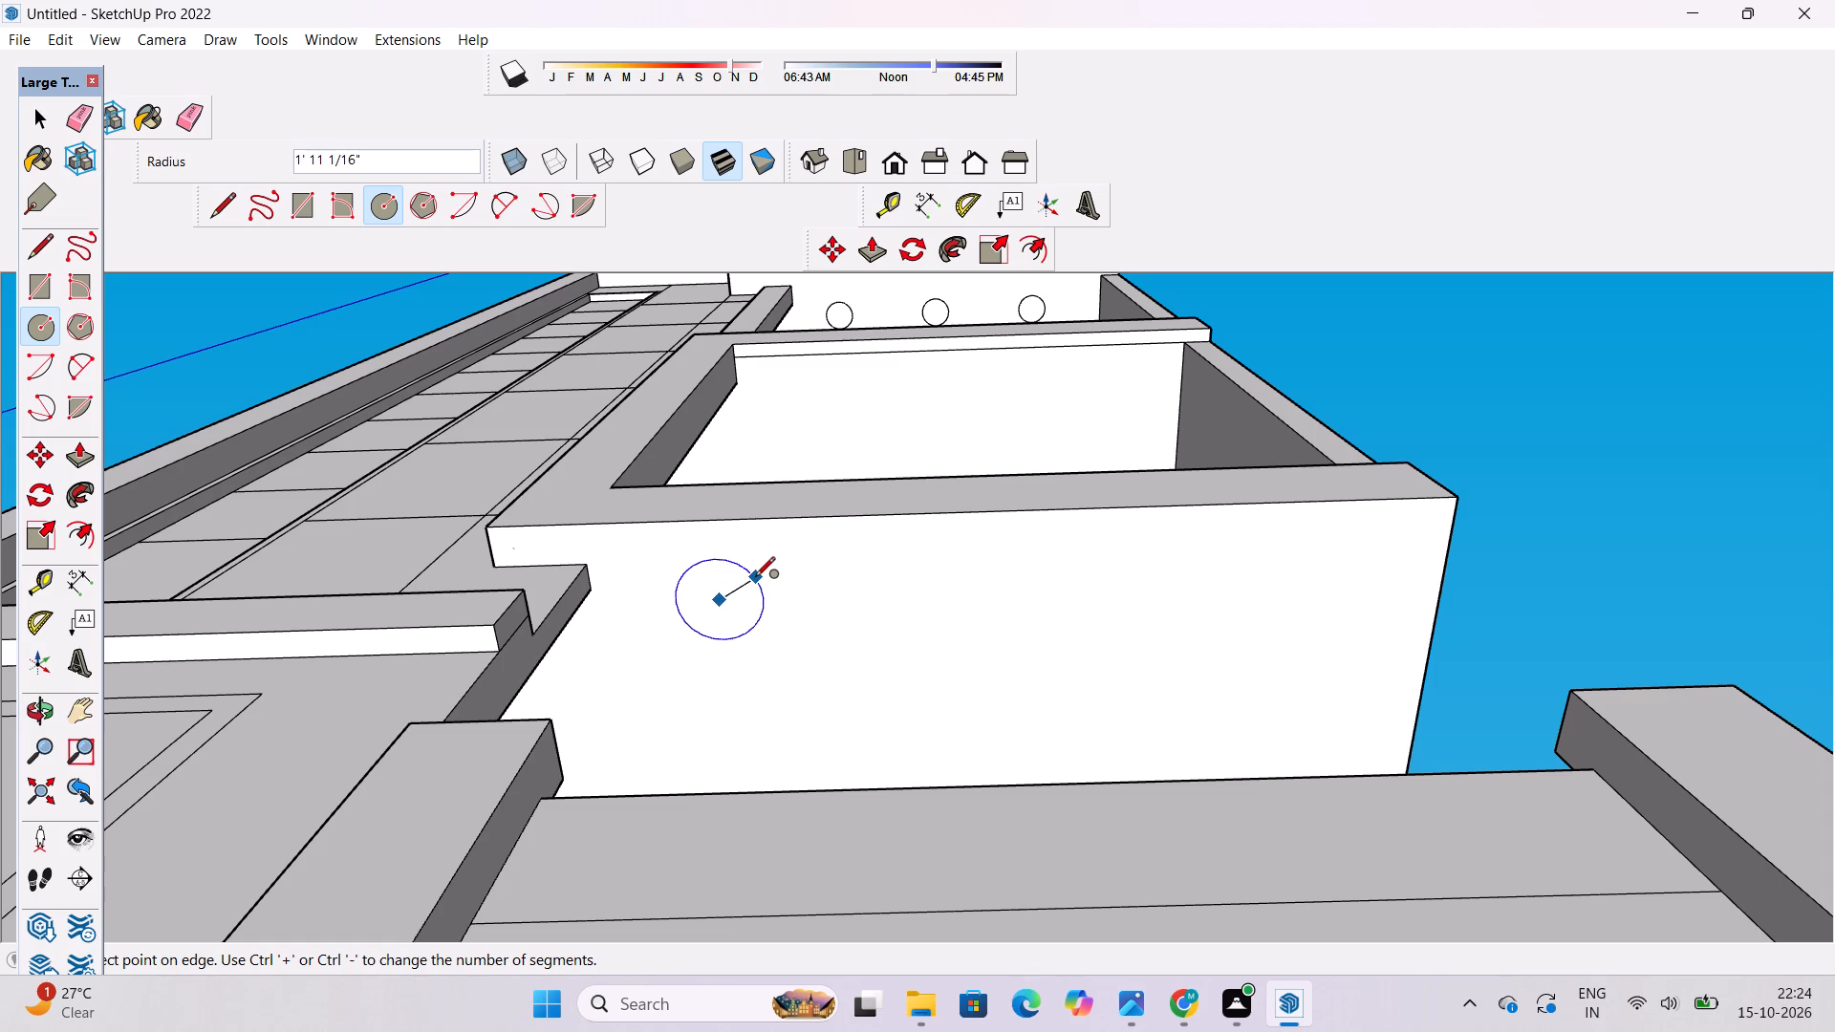
type("11")
key("shift+quotedbl")
key("Return")
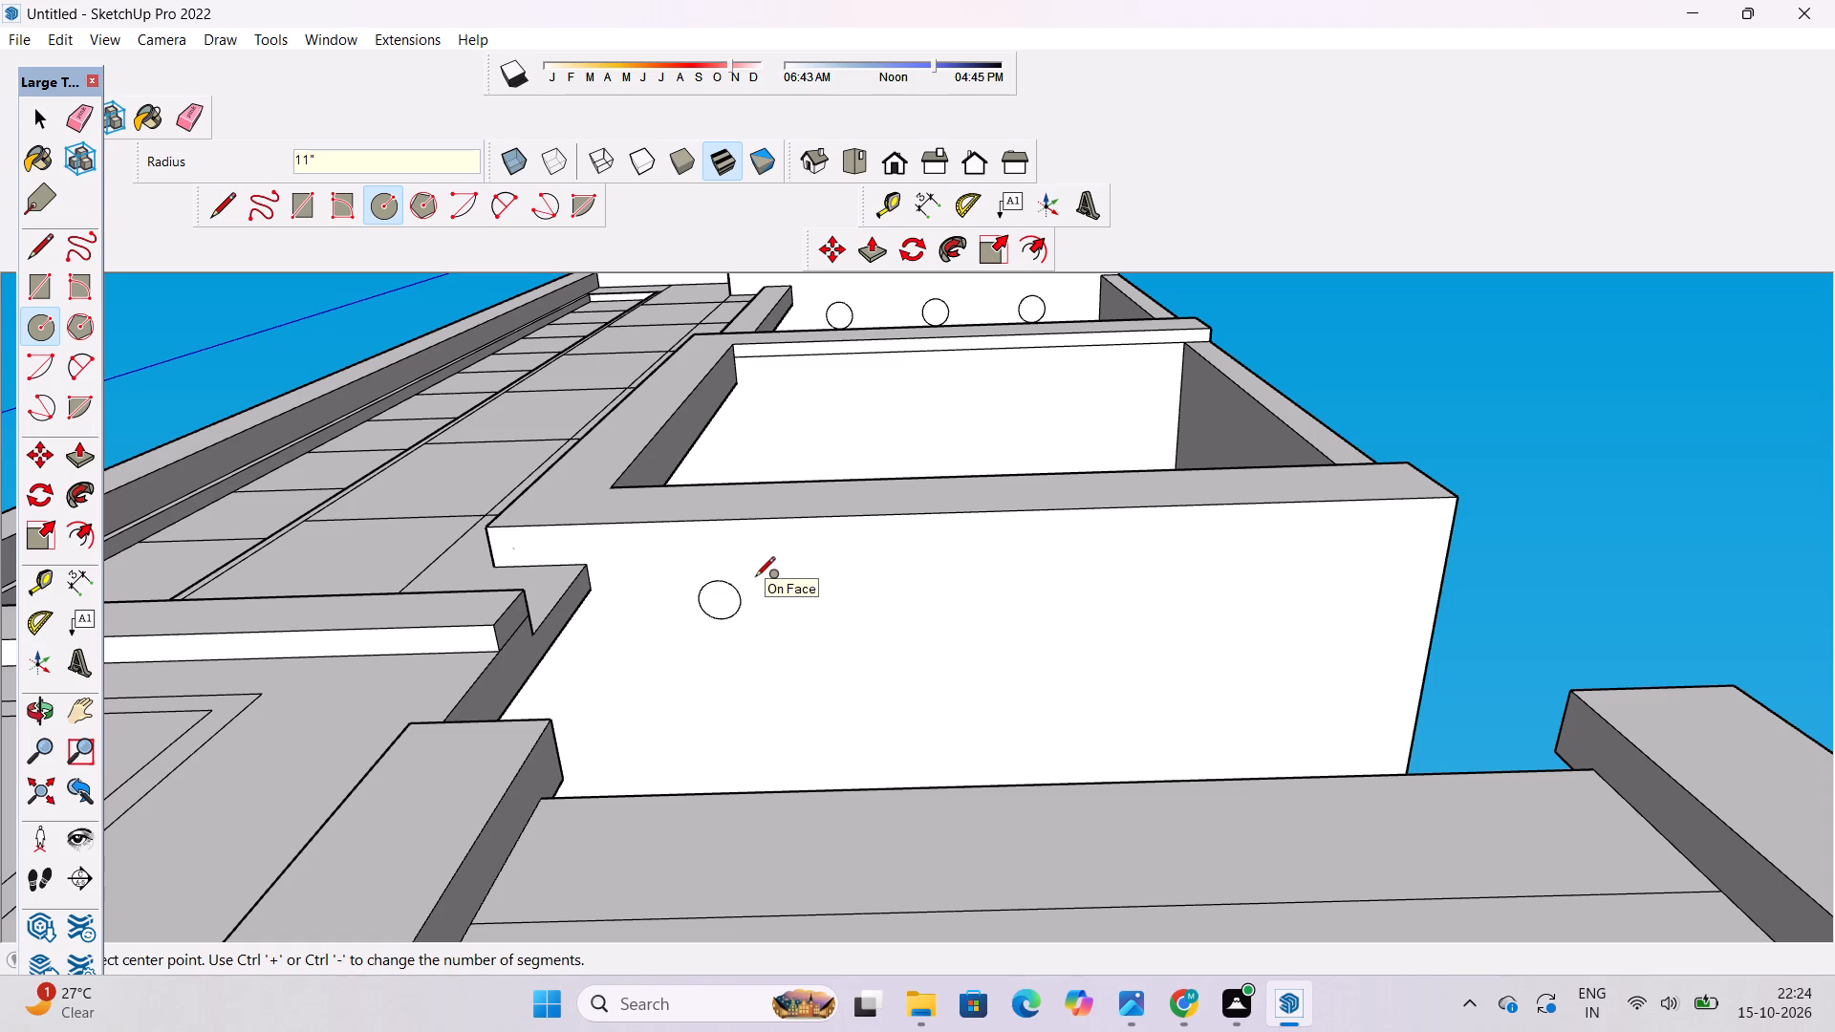
Copy the 11" circle along the underside of the lower window frame at 13' spacing to make two copies.
key("space")
double_click(731, 594)
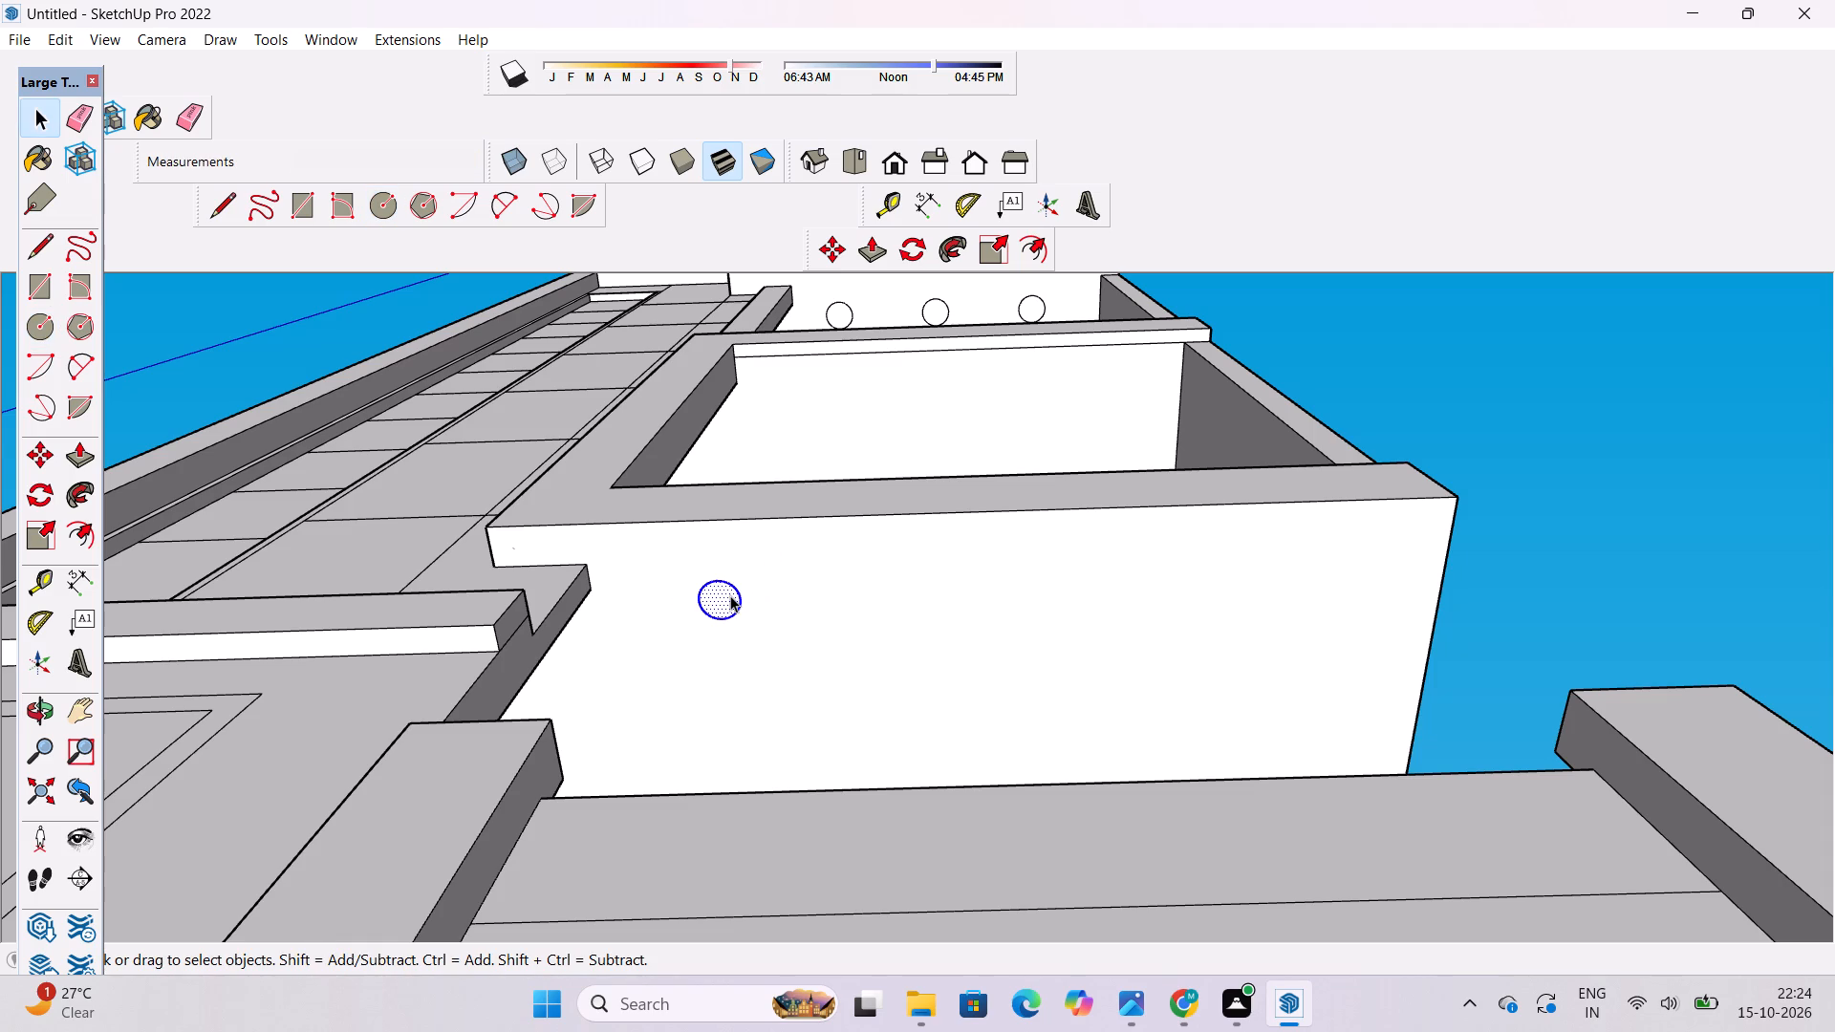
key("m")
left_click(700, 603)
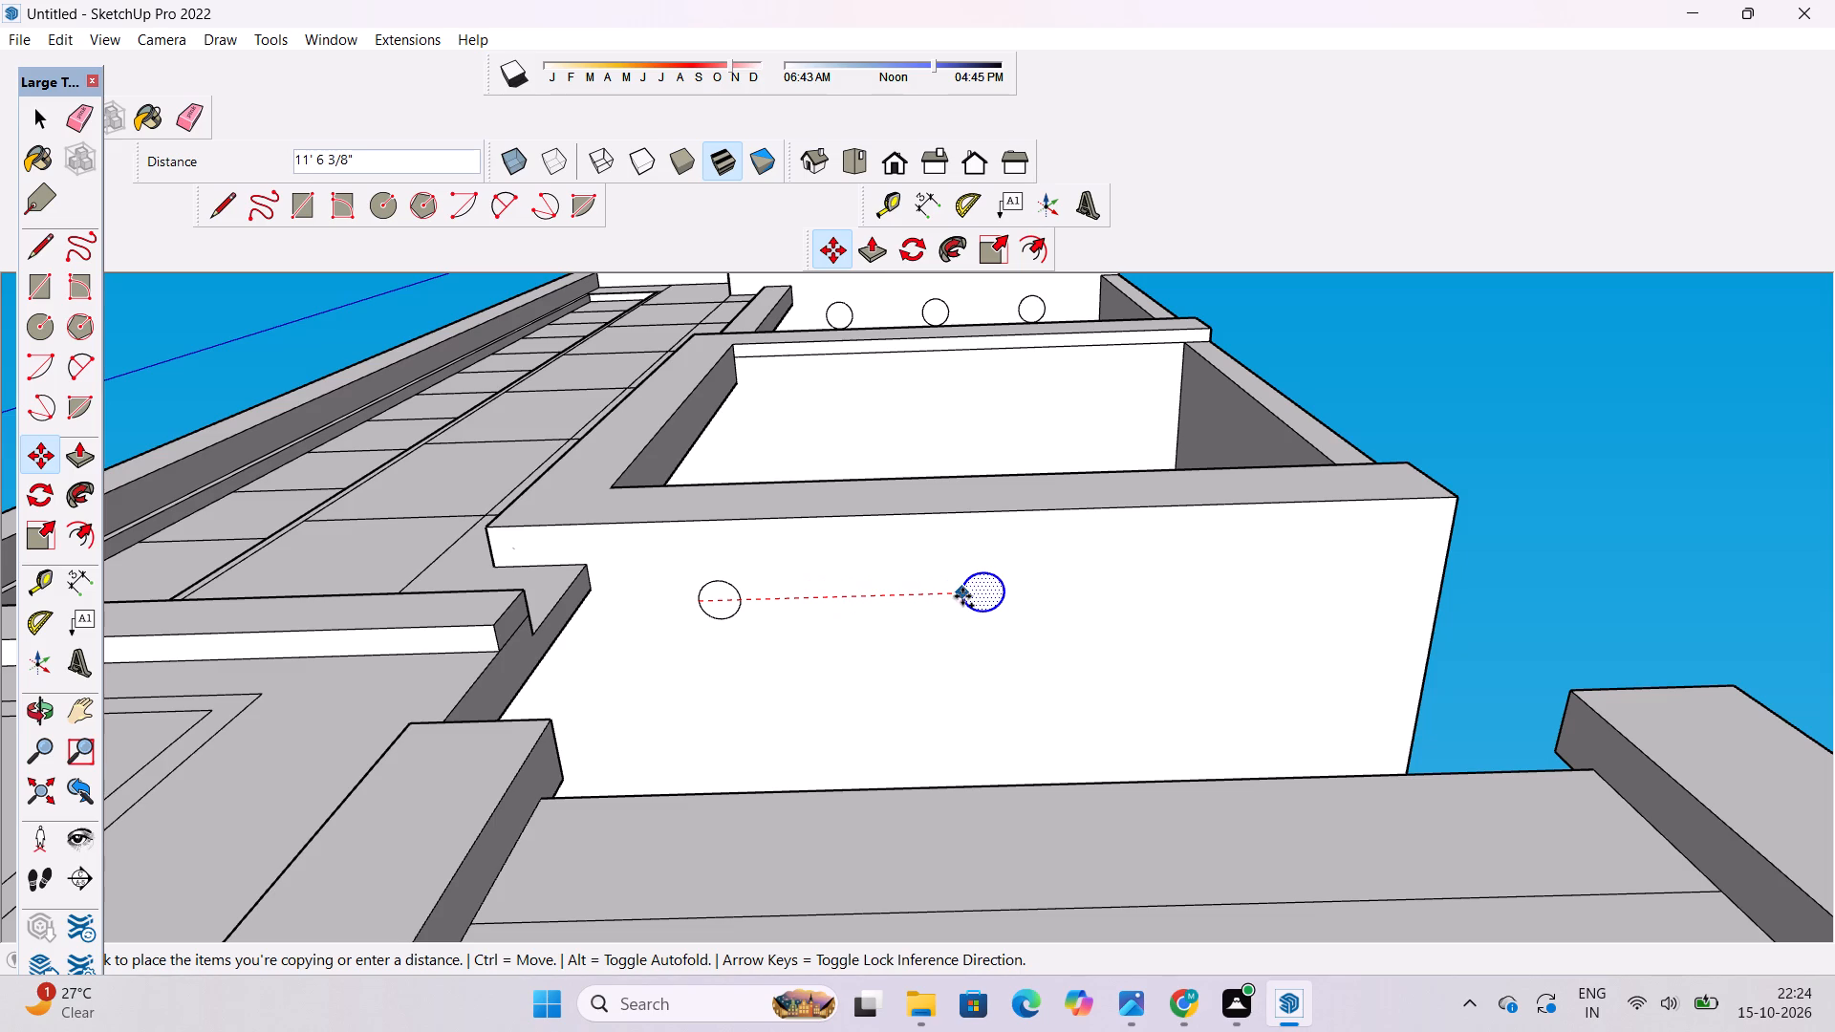
type("13'")
key("Return")
type("*2")
key("Return")
Examine the new circle row under the lower window frame together with the other circle rows of the building front.
key("o")
scroll(962, 596, "down", 3)
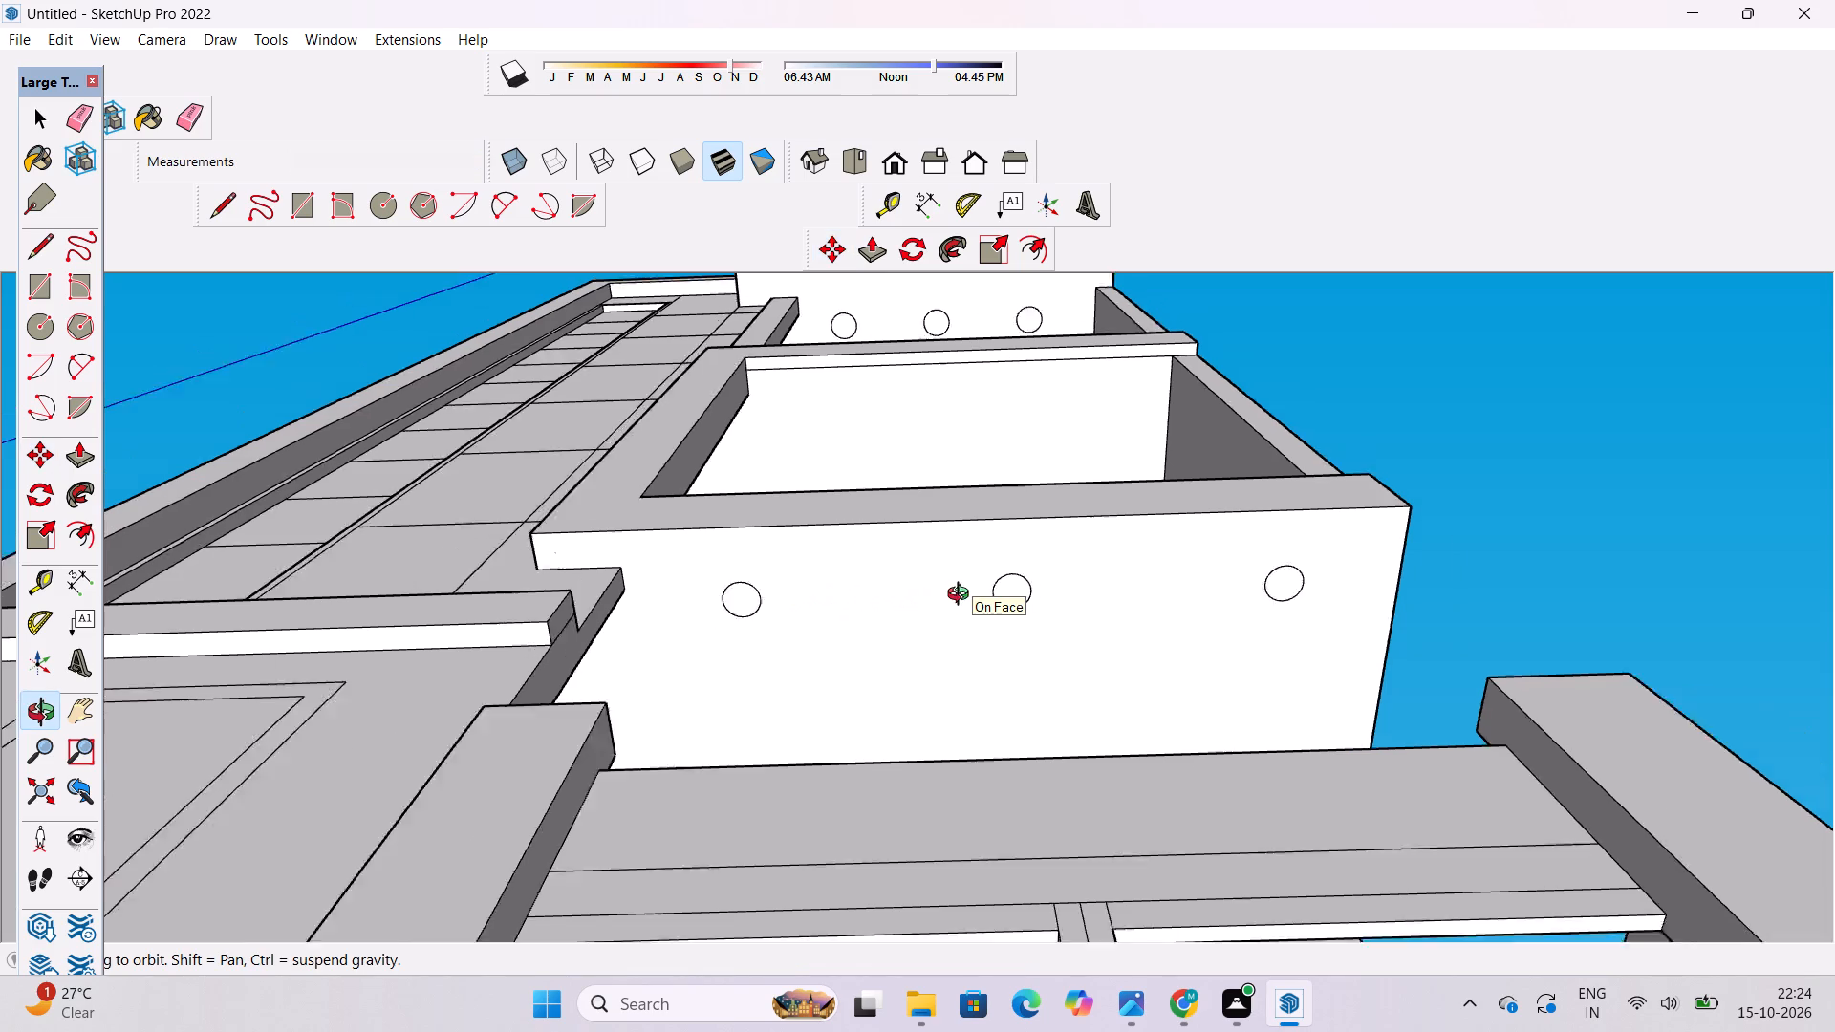
scroll(962, 596, "down", 4)
left_click_drag(968, 613, 1004, 718)
left_click_drag(1016, 683, 967, 755)
left_click_drag(966, 758, 954, 662, "shift")
scroll(954, 630, "down", 5)
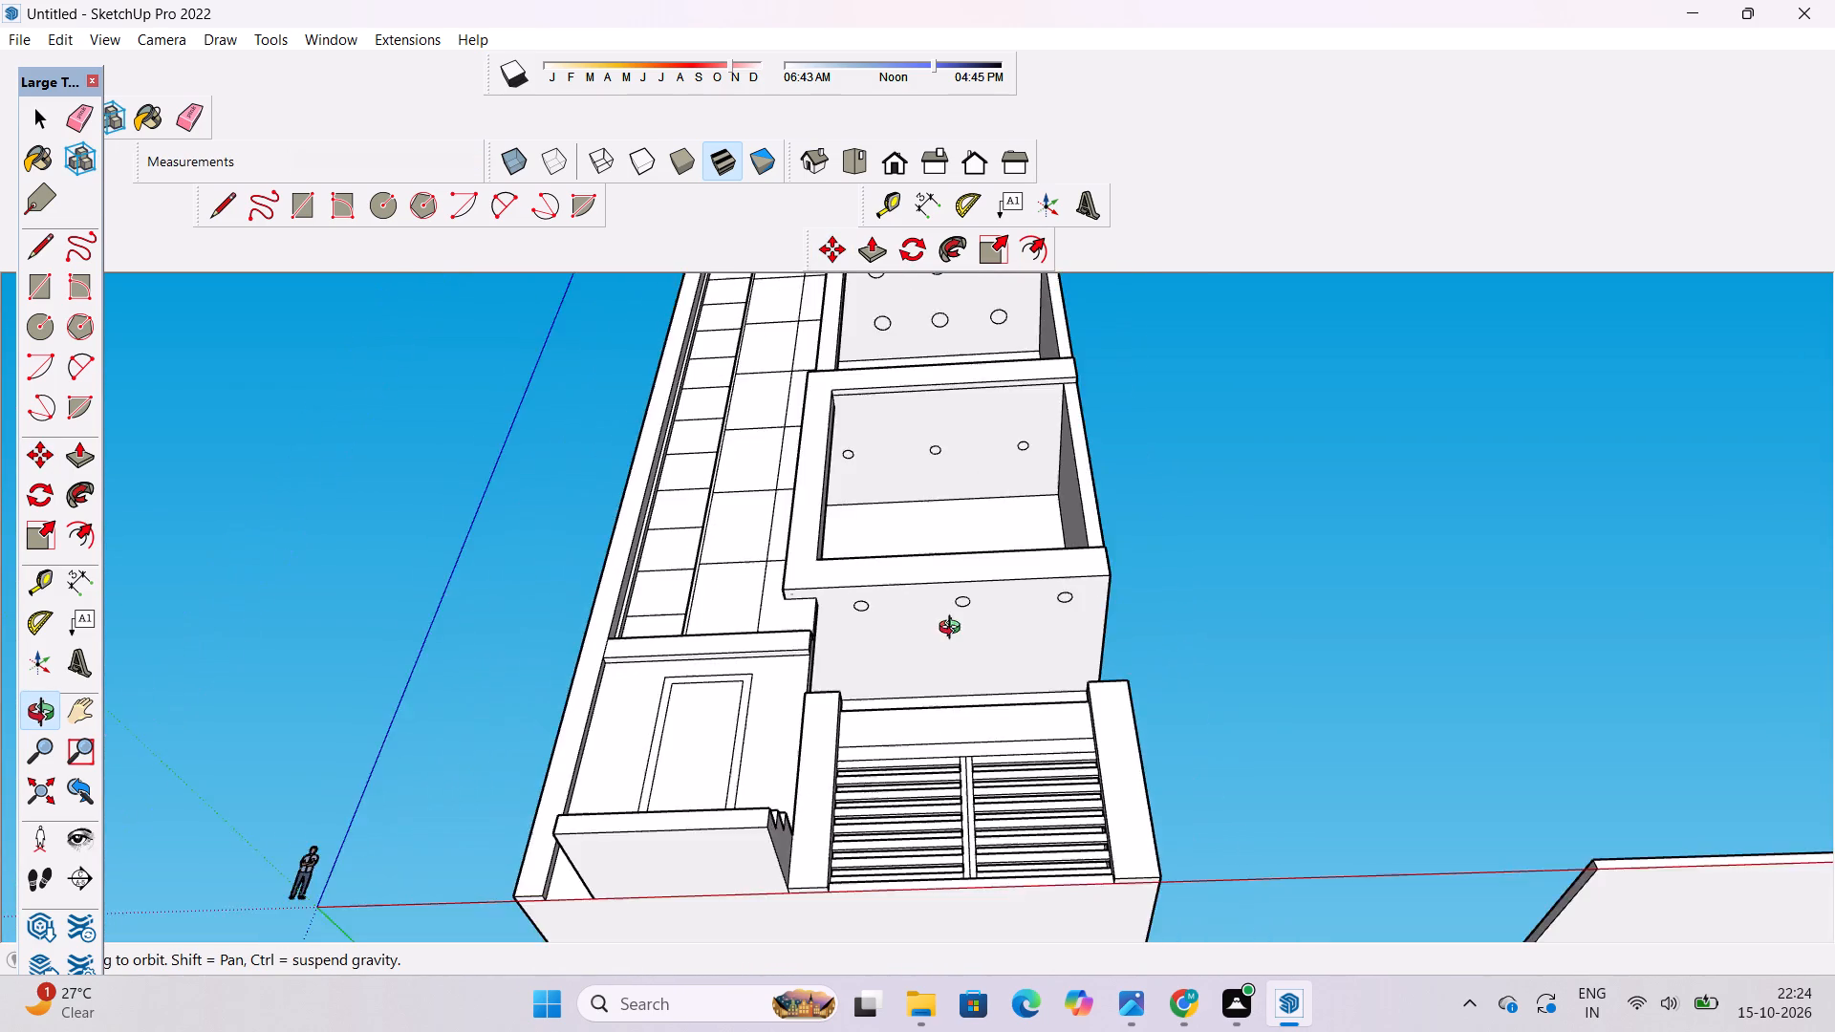
left_click_drag(958, 677, 961, 927)
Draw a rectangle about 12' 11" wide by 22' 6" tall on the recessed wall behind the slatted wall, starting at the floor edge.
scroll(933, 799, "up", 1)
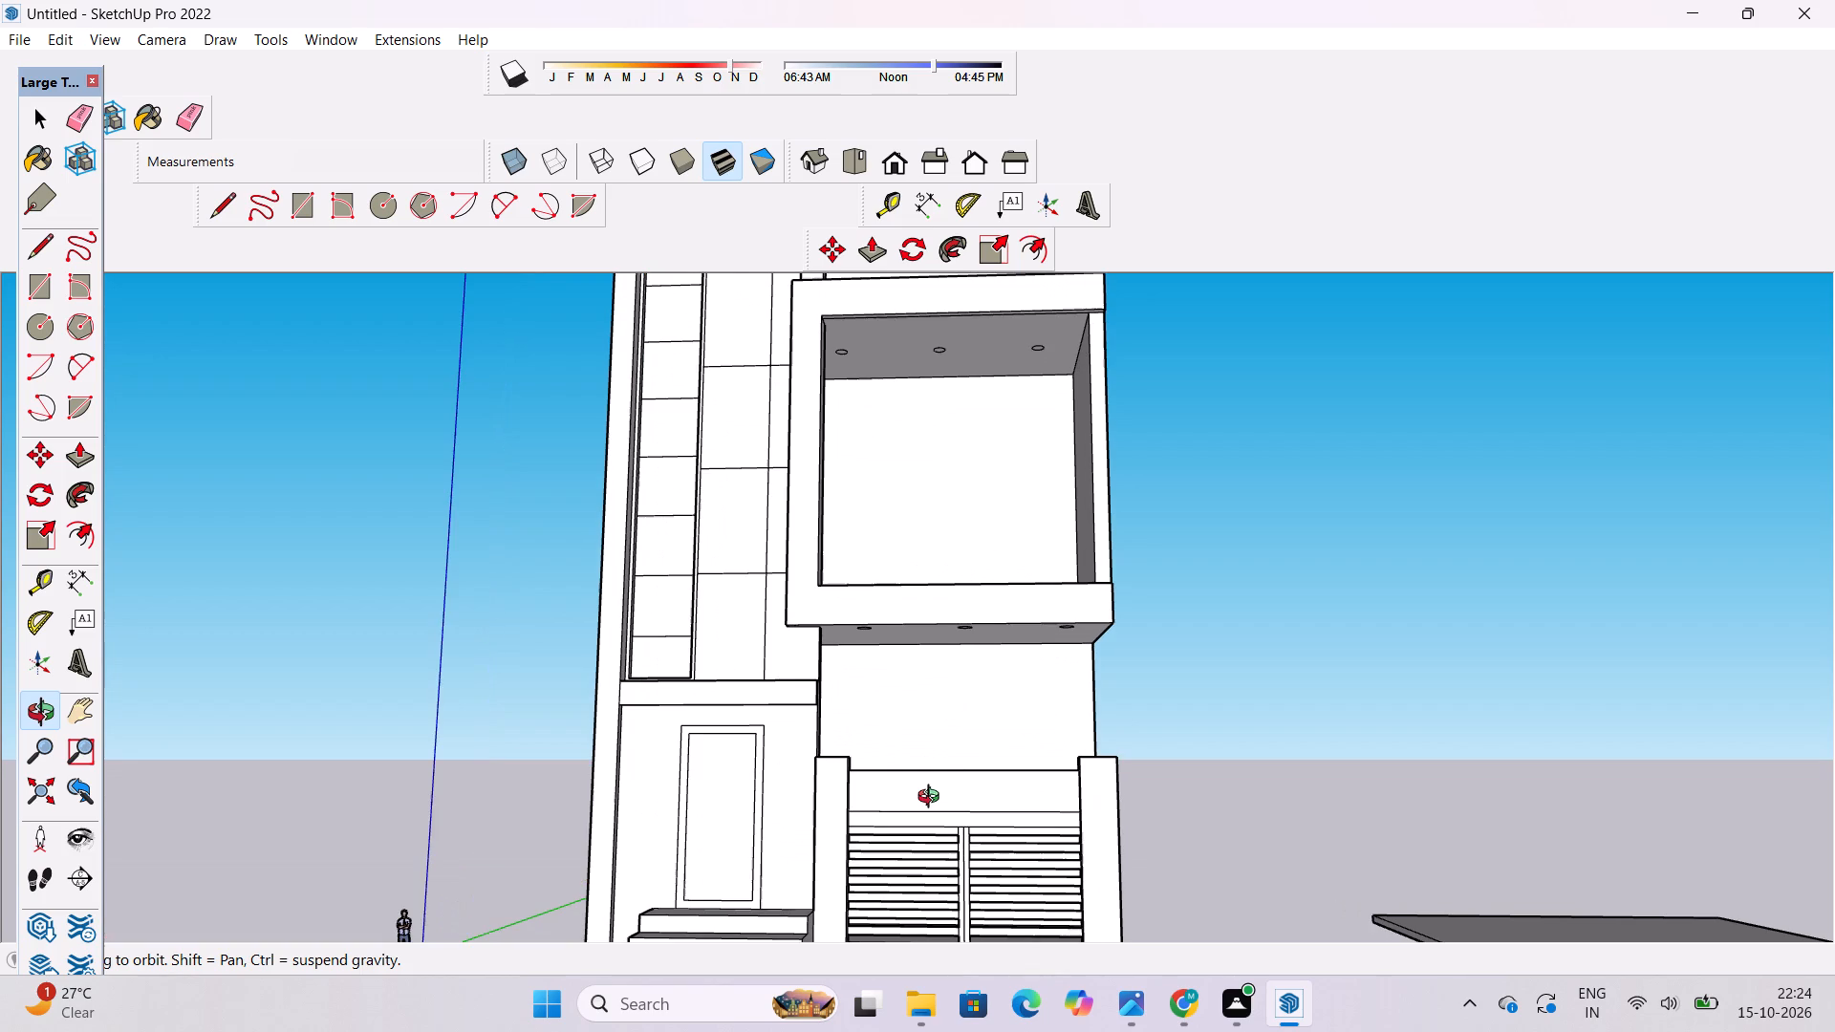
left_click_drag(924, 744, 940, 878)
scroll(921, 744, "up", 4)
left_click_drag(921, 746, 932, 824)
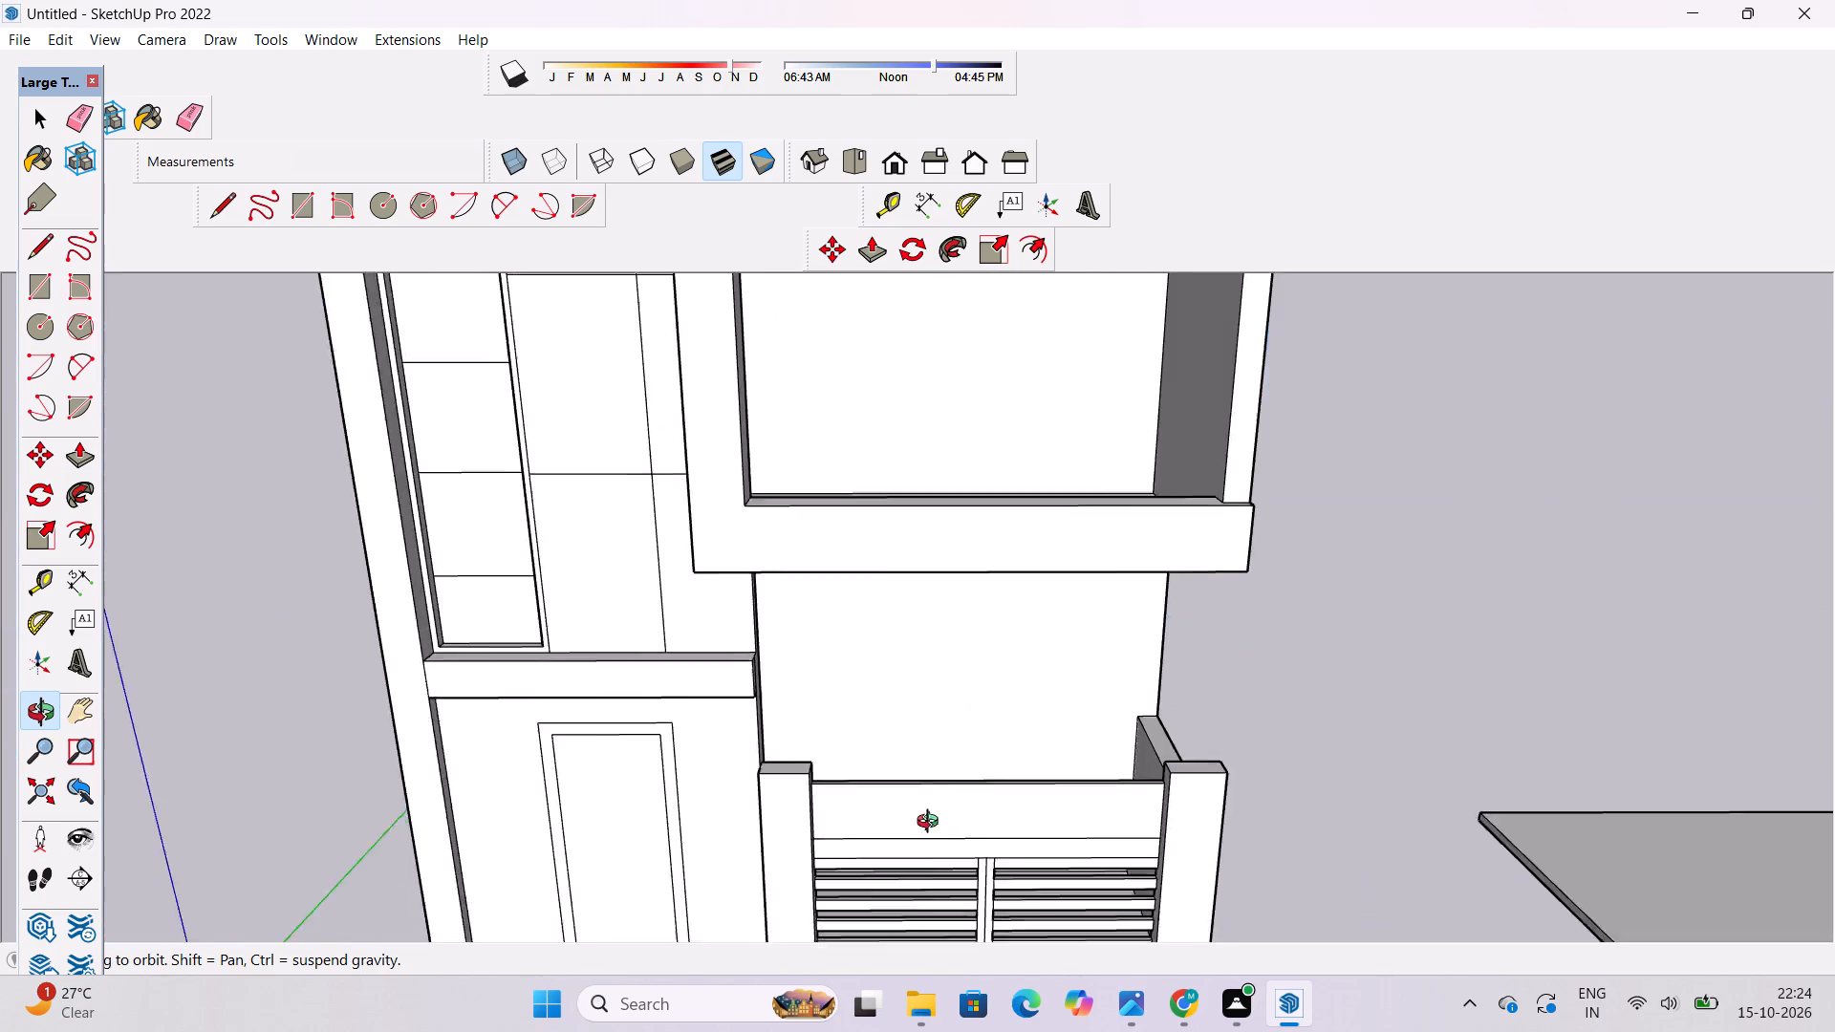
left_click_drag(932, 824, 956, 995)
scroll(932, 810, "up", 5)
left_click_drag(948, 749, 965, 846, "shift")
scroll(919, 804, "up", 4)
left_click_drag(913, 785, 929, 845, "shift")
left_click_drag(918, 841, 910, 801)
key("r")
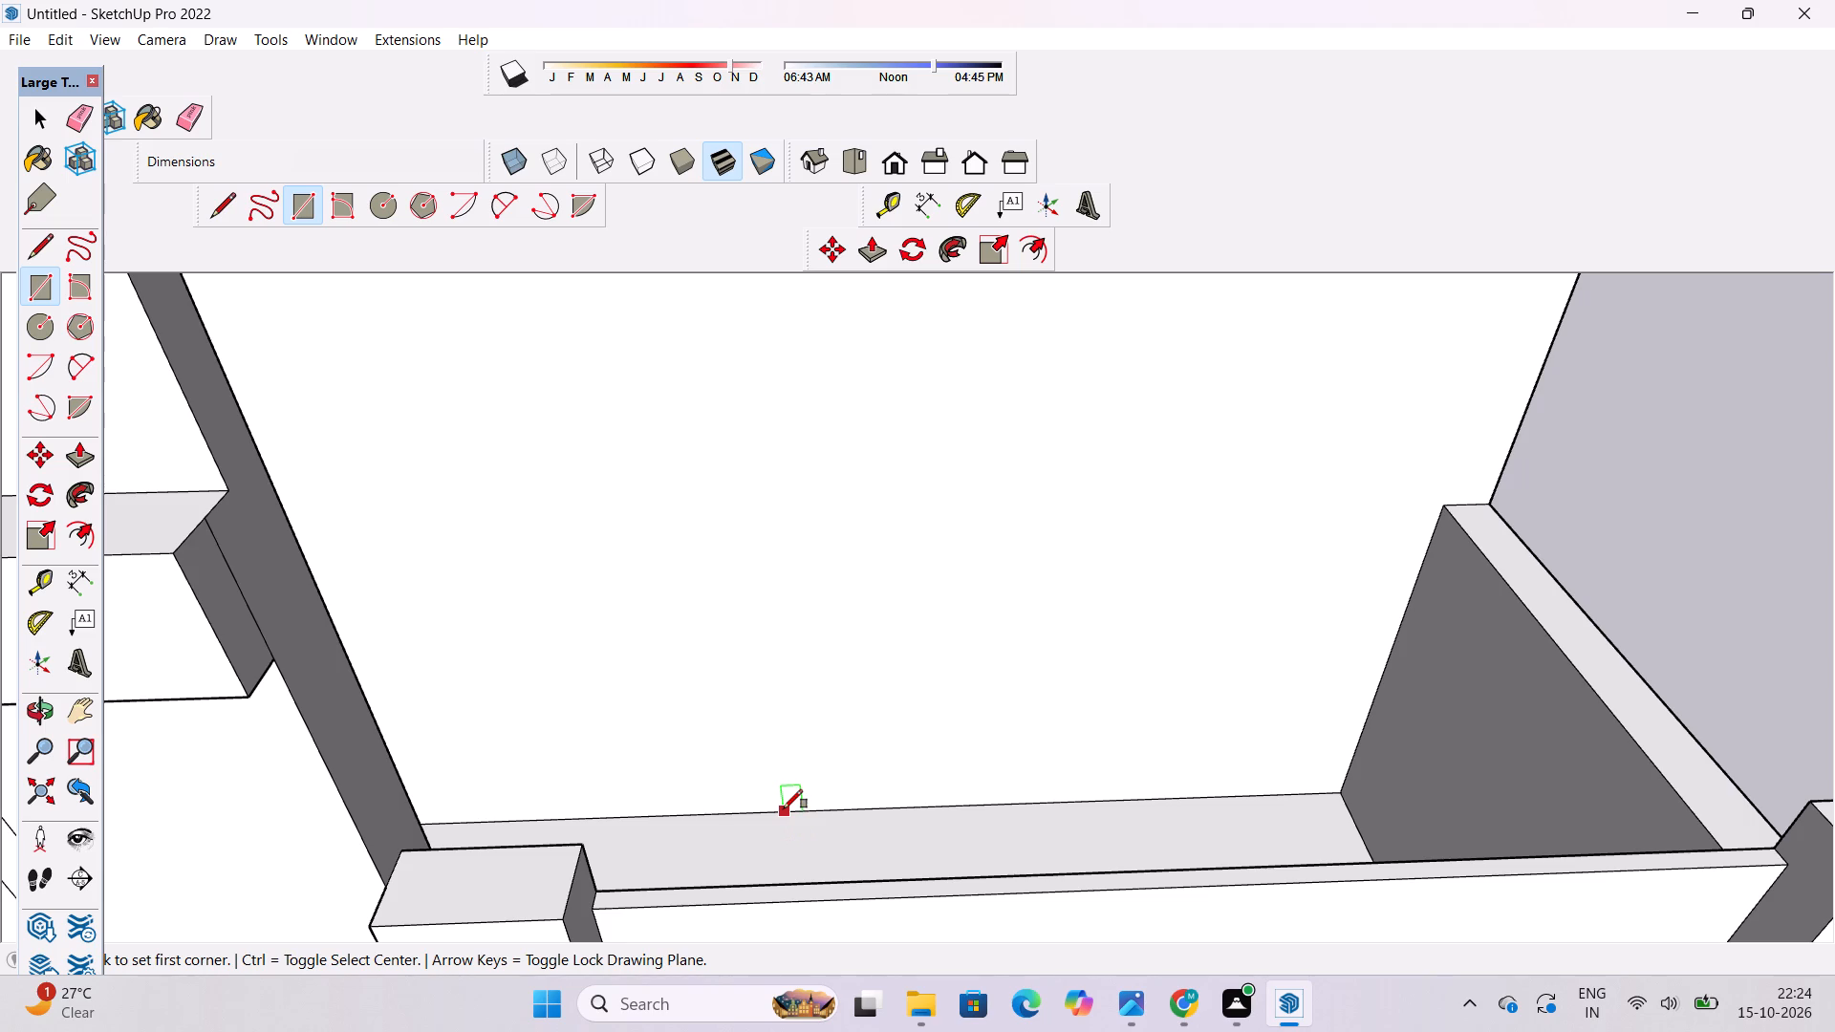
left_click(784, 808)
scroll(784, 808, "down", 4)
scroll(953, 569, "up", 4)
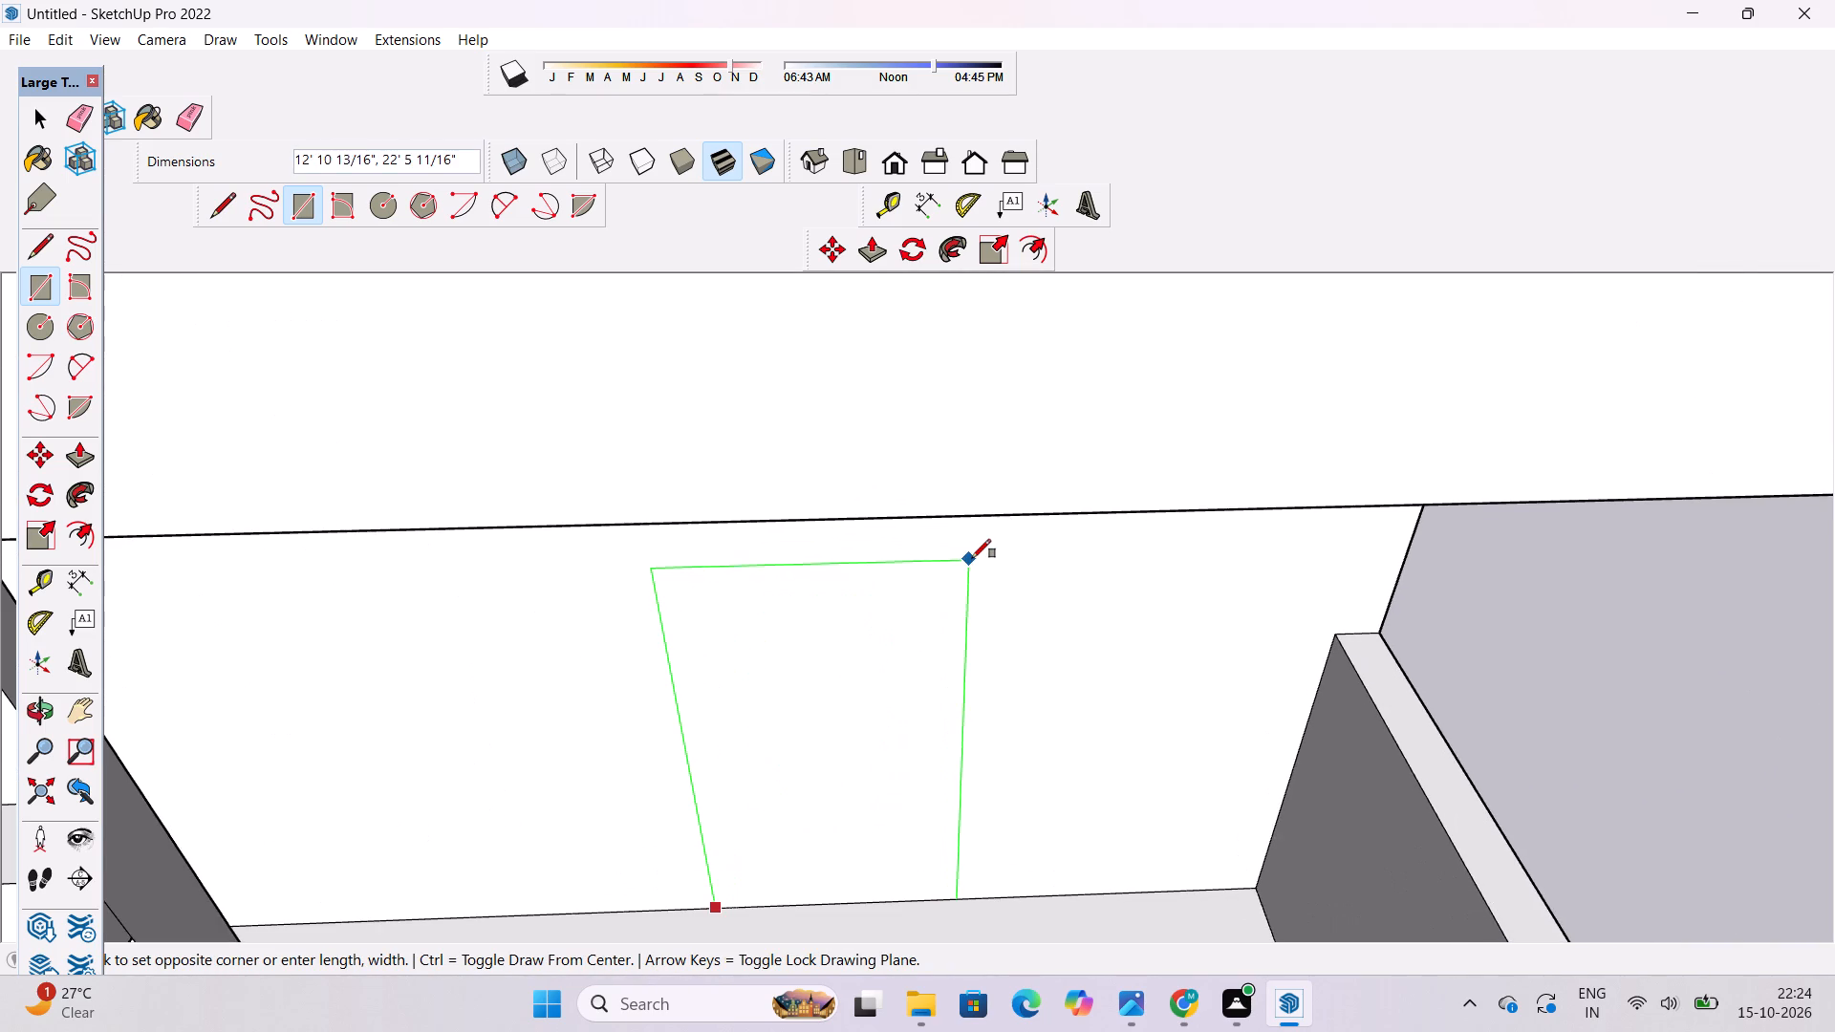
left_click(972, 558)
Examine the rectangle on the recessed wall from the front and side in relation to the floor and slatted wall.
key("o")
left_click_drag(977, 692, 958, 540)
scroll(958, 539, "down", 6)
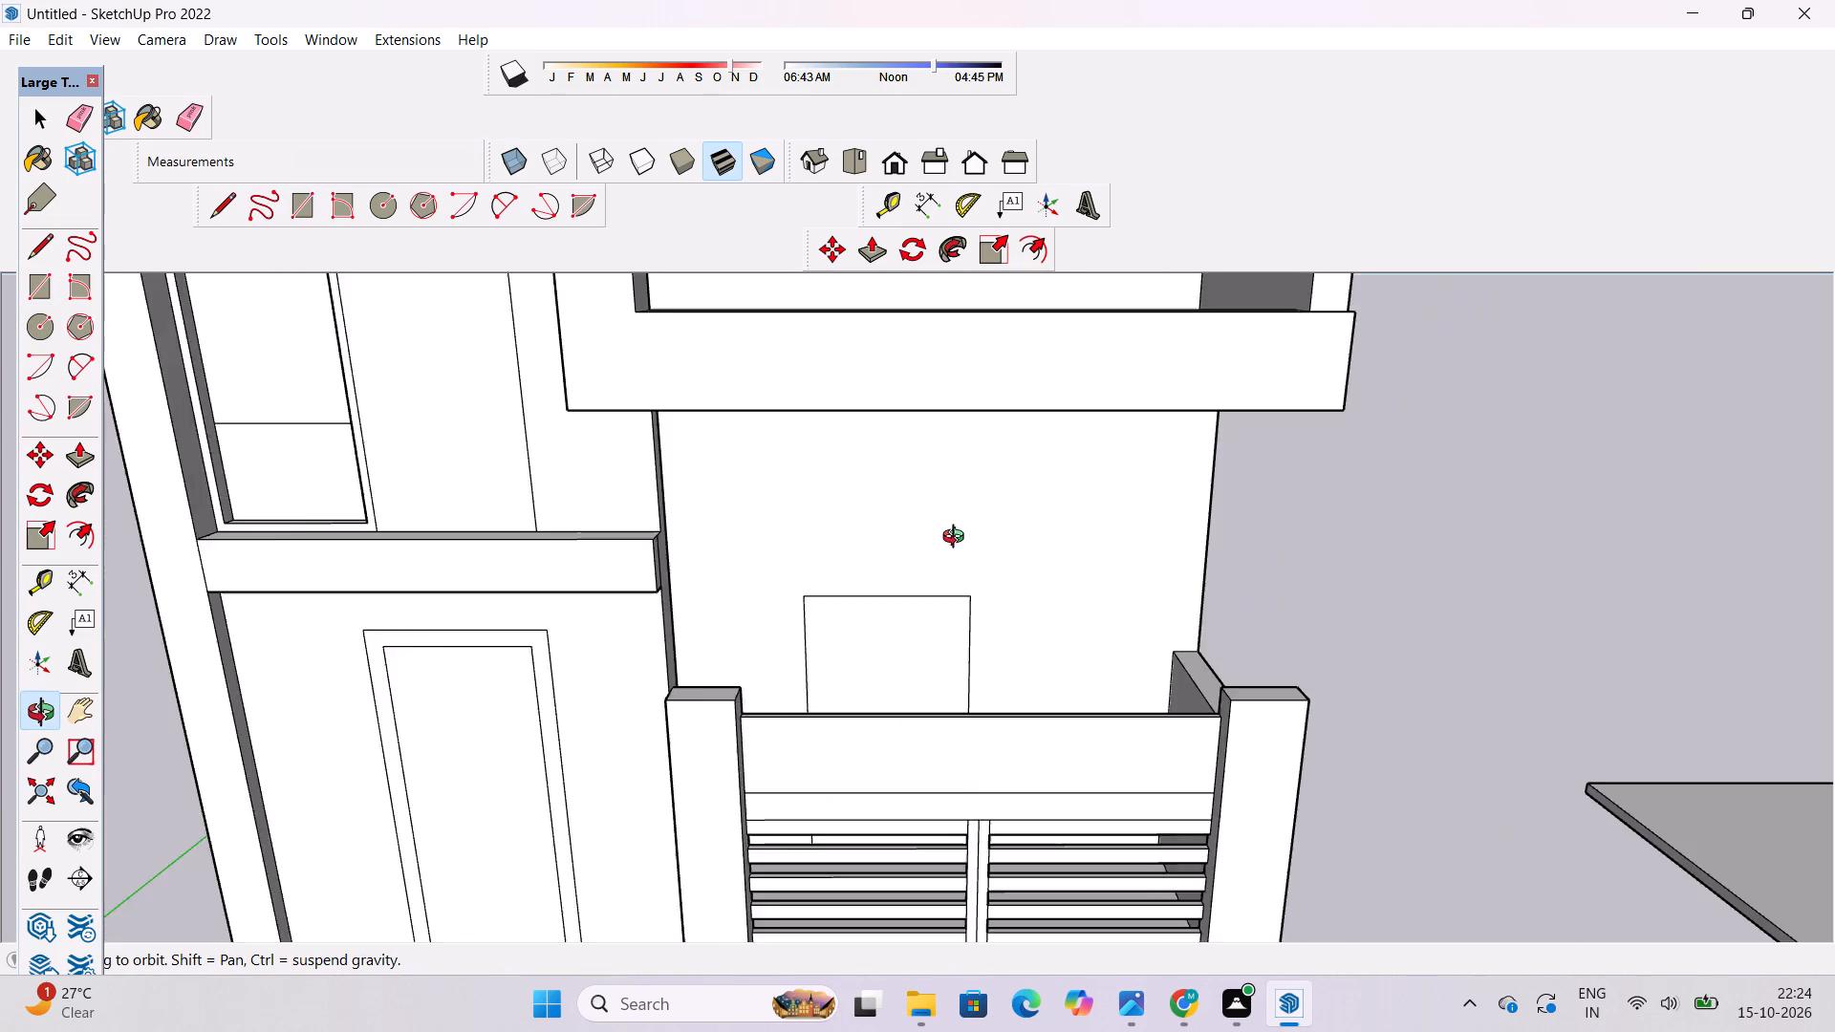
scroll(958, 539, "down", 4)
left_click_drag(1063, 634, 728, 766)
scroll(1147, 610, "up", 3)
left_click_drag(1148, 611, 1090, 657)
left_click_drag(1011, 675, 949, 614)
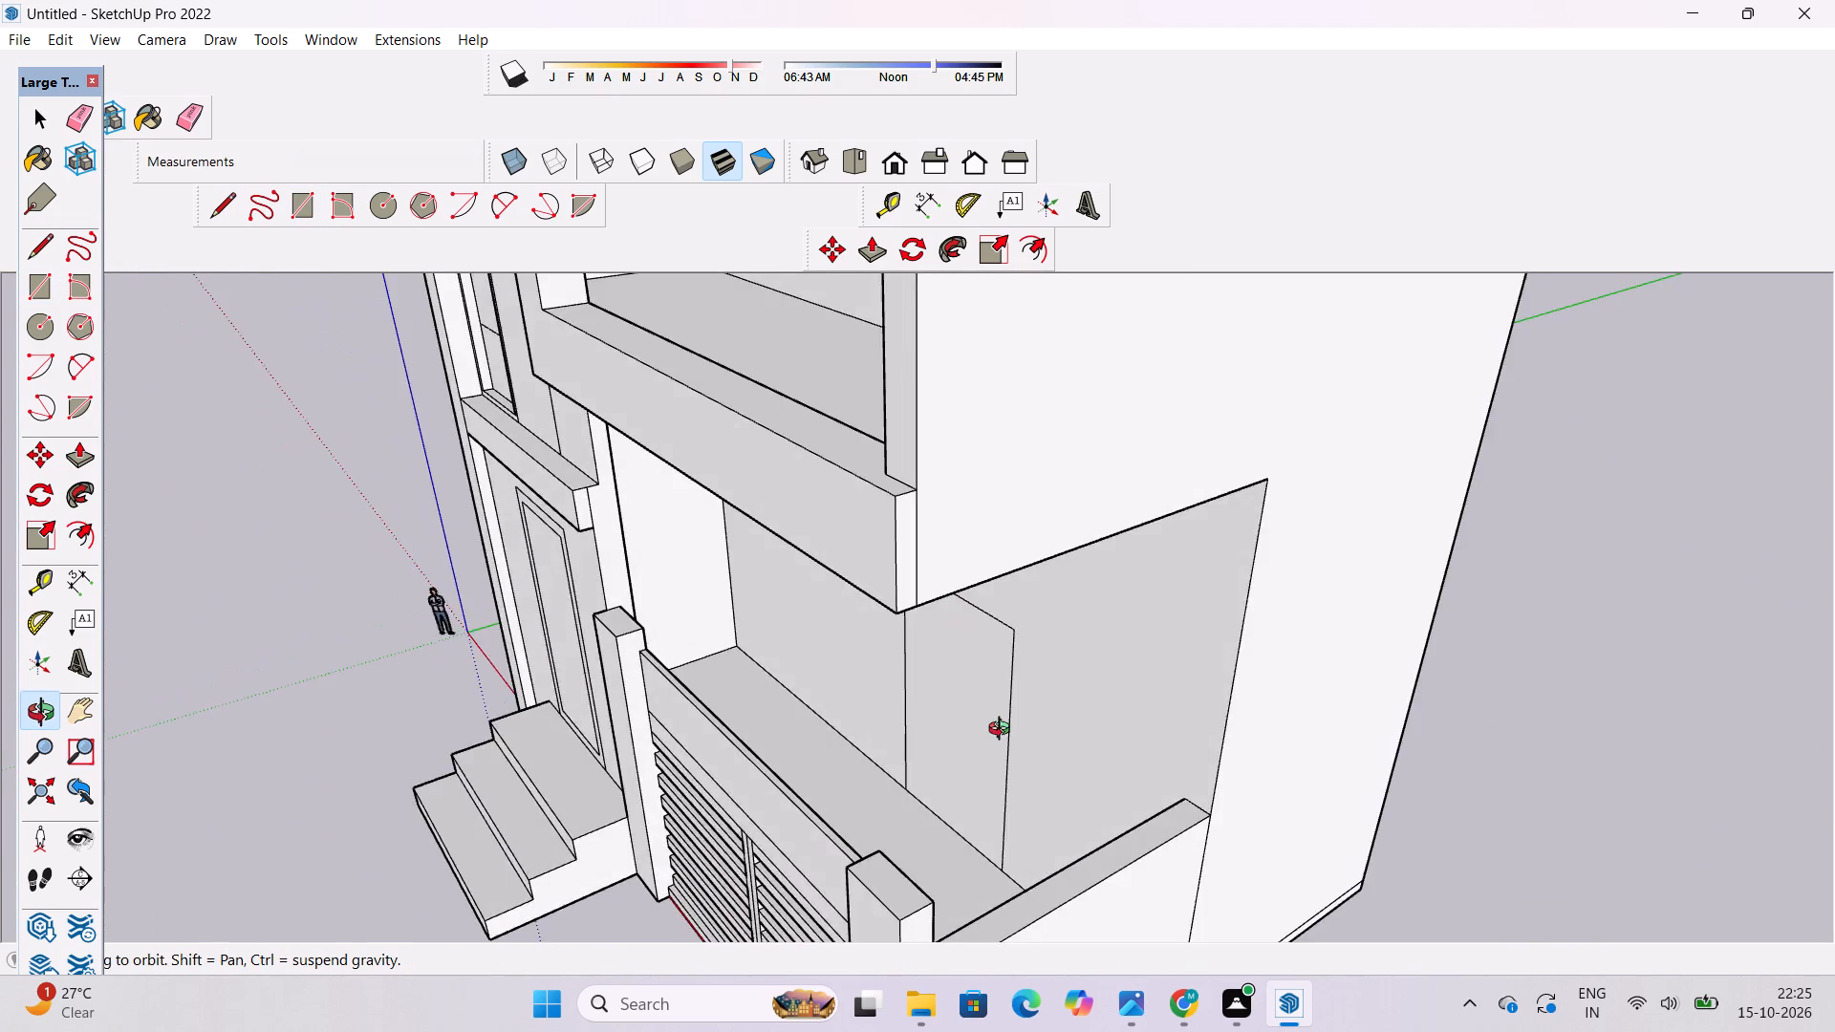
scroll(1004, 731, "up", 4)
left_click_drag(1002, 725, 1031, 624)
scroll(1031, 624, "down", 4)
left_click_drag(937, 658, 1188, 662)
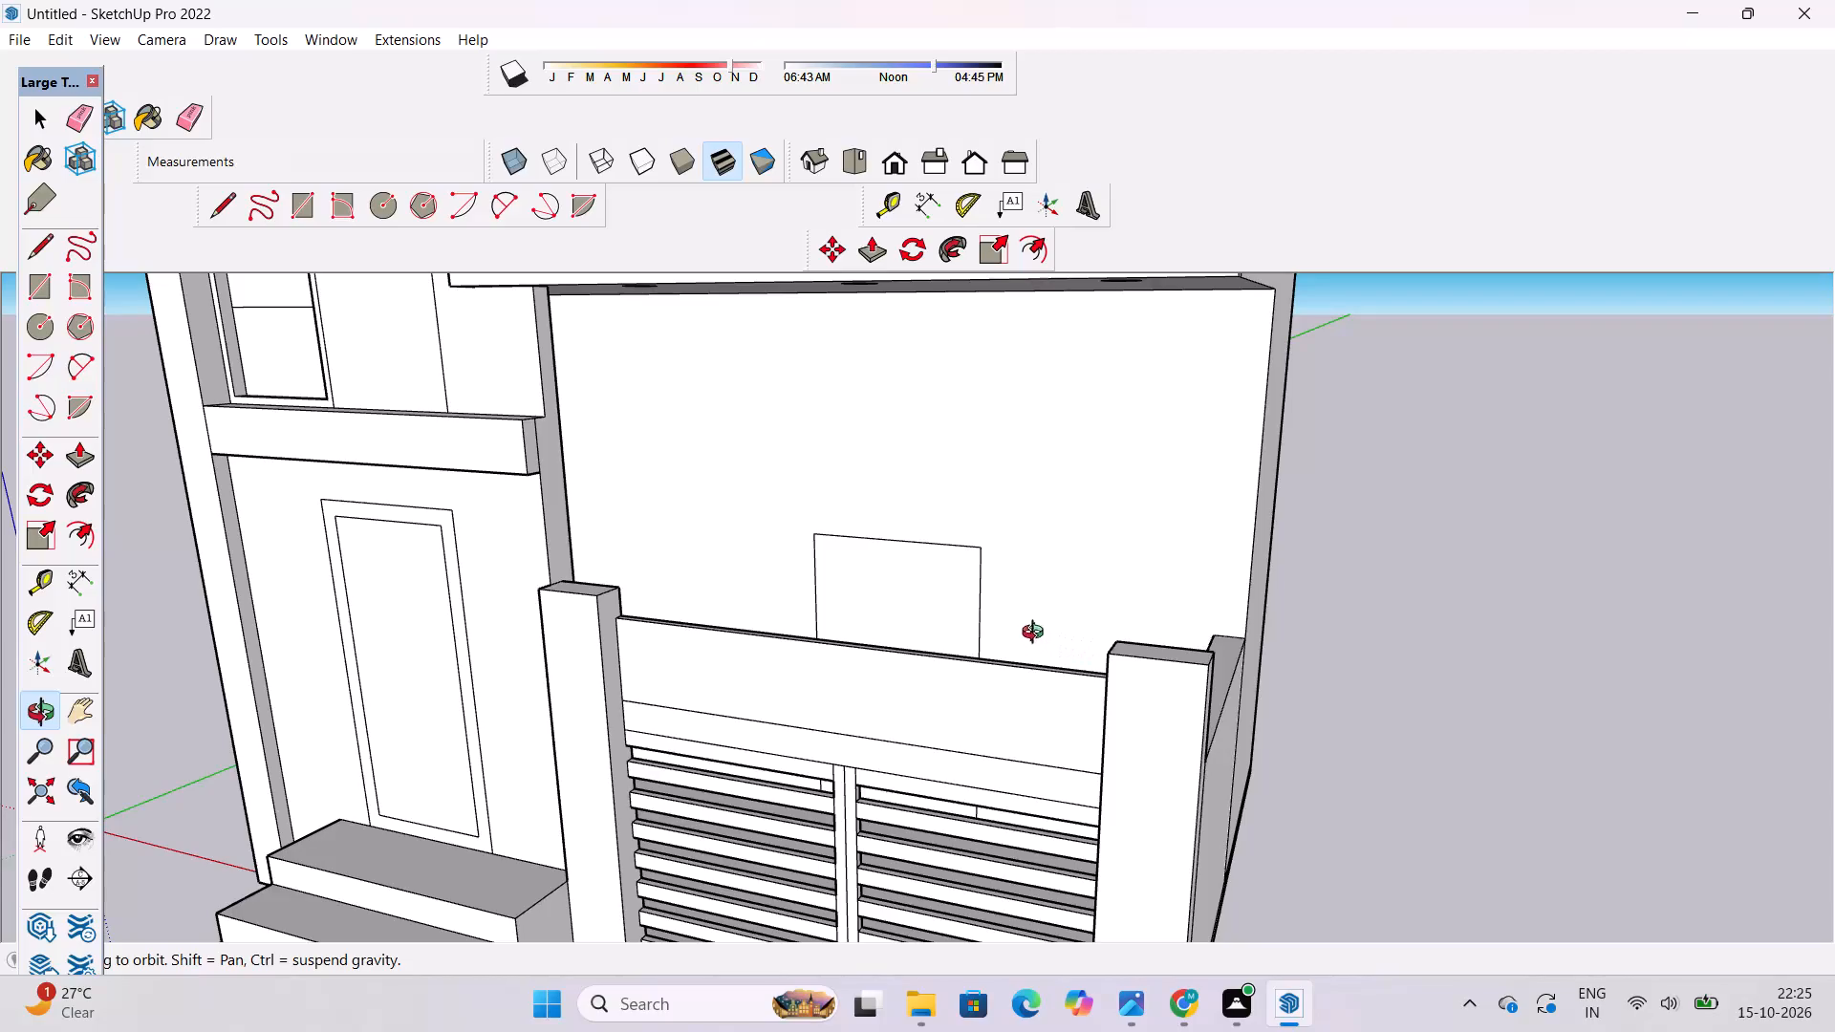
left_click_drag(1033, 630, 1036, 656, "shift")
left_click_drag(1036, 656, 1055, 869)
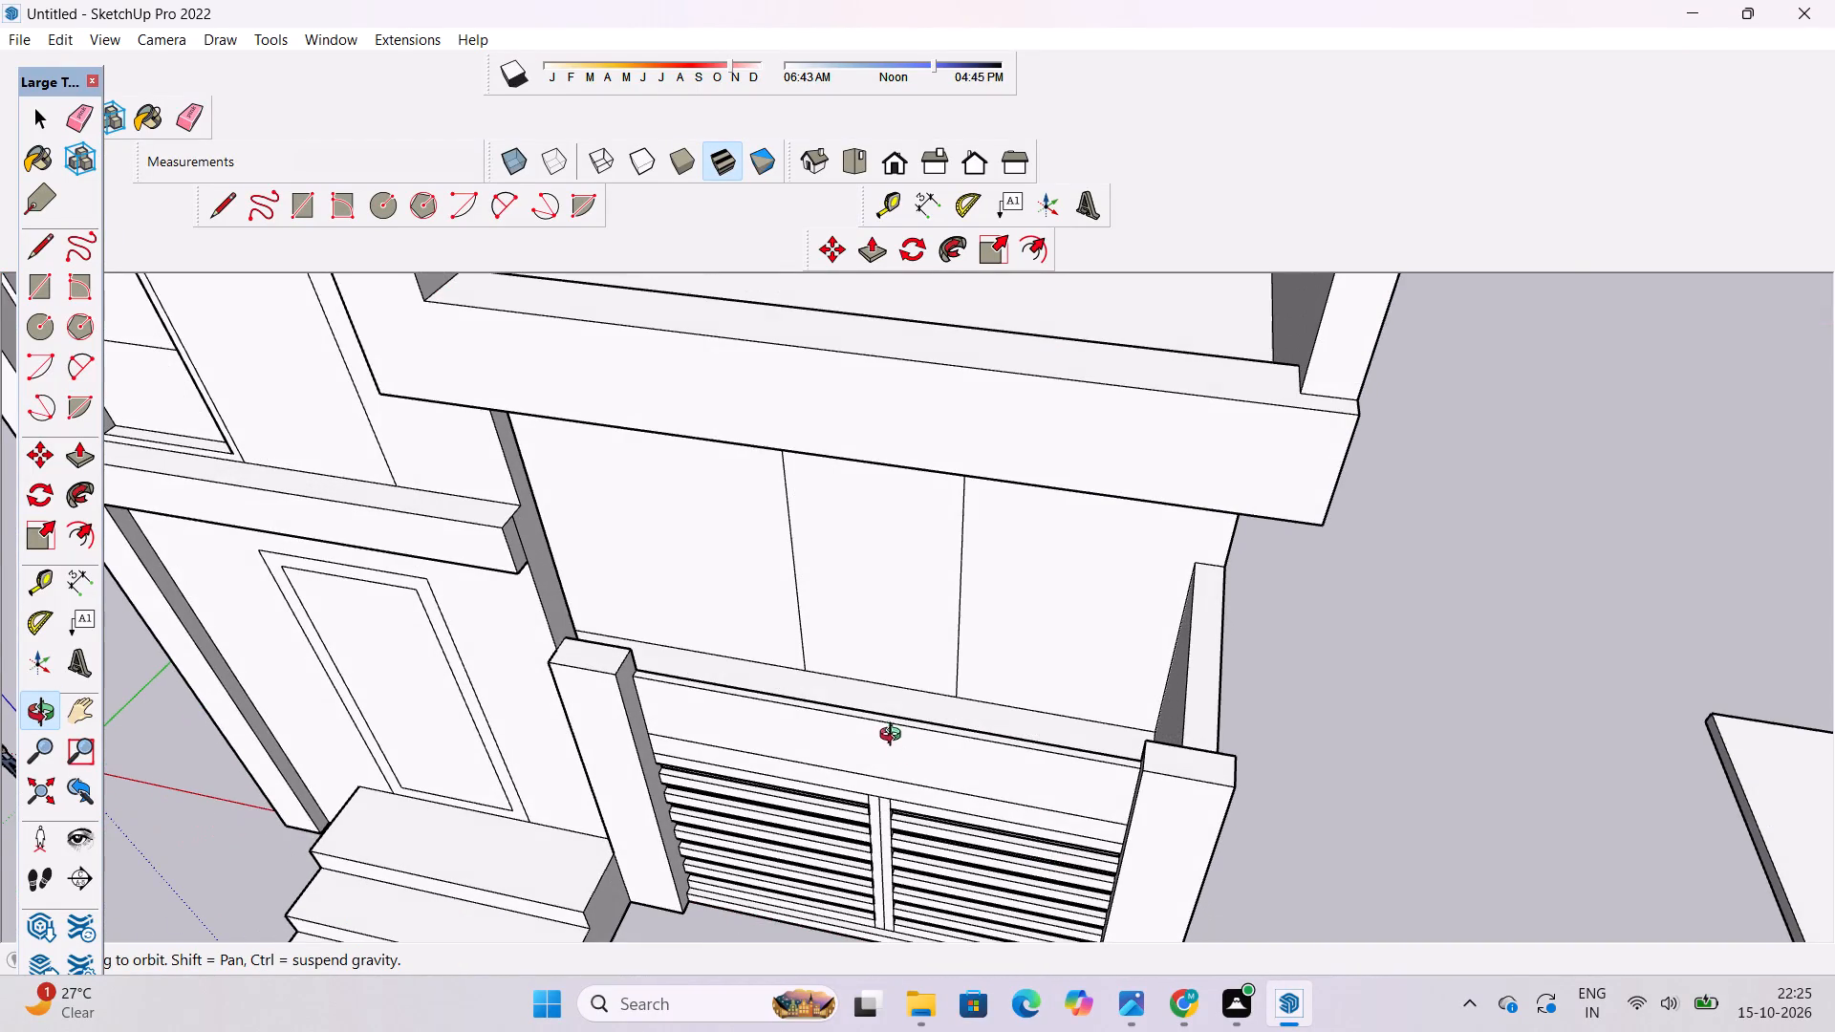
left_click_drag(954, 674, 977, 781, "shift")
left_click_drag(976, 784, 832, 673)
scroll(954, 719, "up", 3)
left_click_drag(1013, 759, 953, 700)
left_click_drag(976, 742, 938, 619, "shift")
scroll(938, 604, "down", 4, "shift")
left_click_drag(984, 634, 841, 733)
scroll(960, 634, "up", 3)
left_click_drag(961, 637, 955, 675, "shift")
left_click_drag(953, 676, 947, 628)
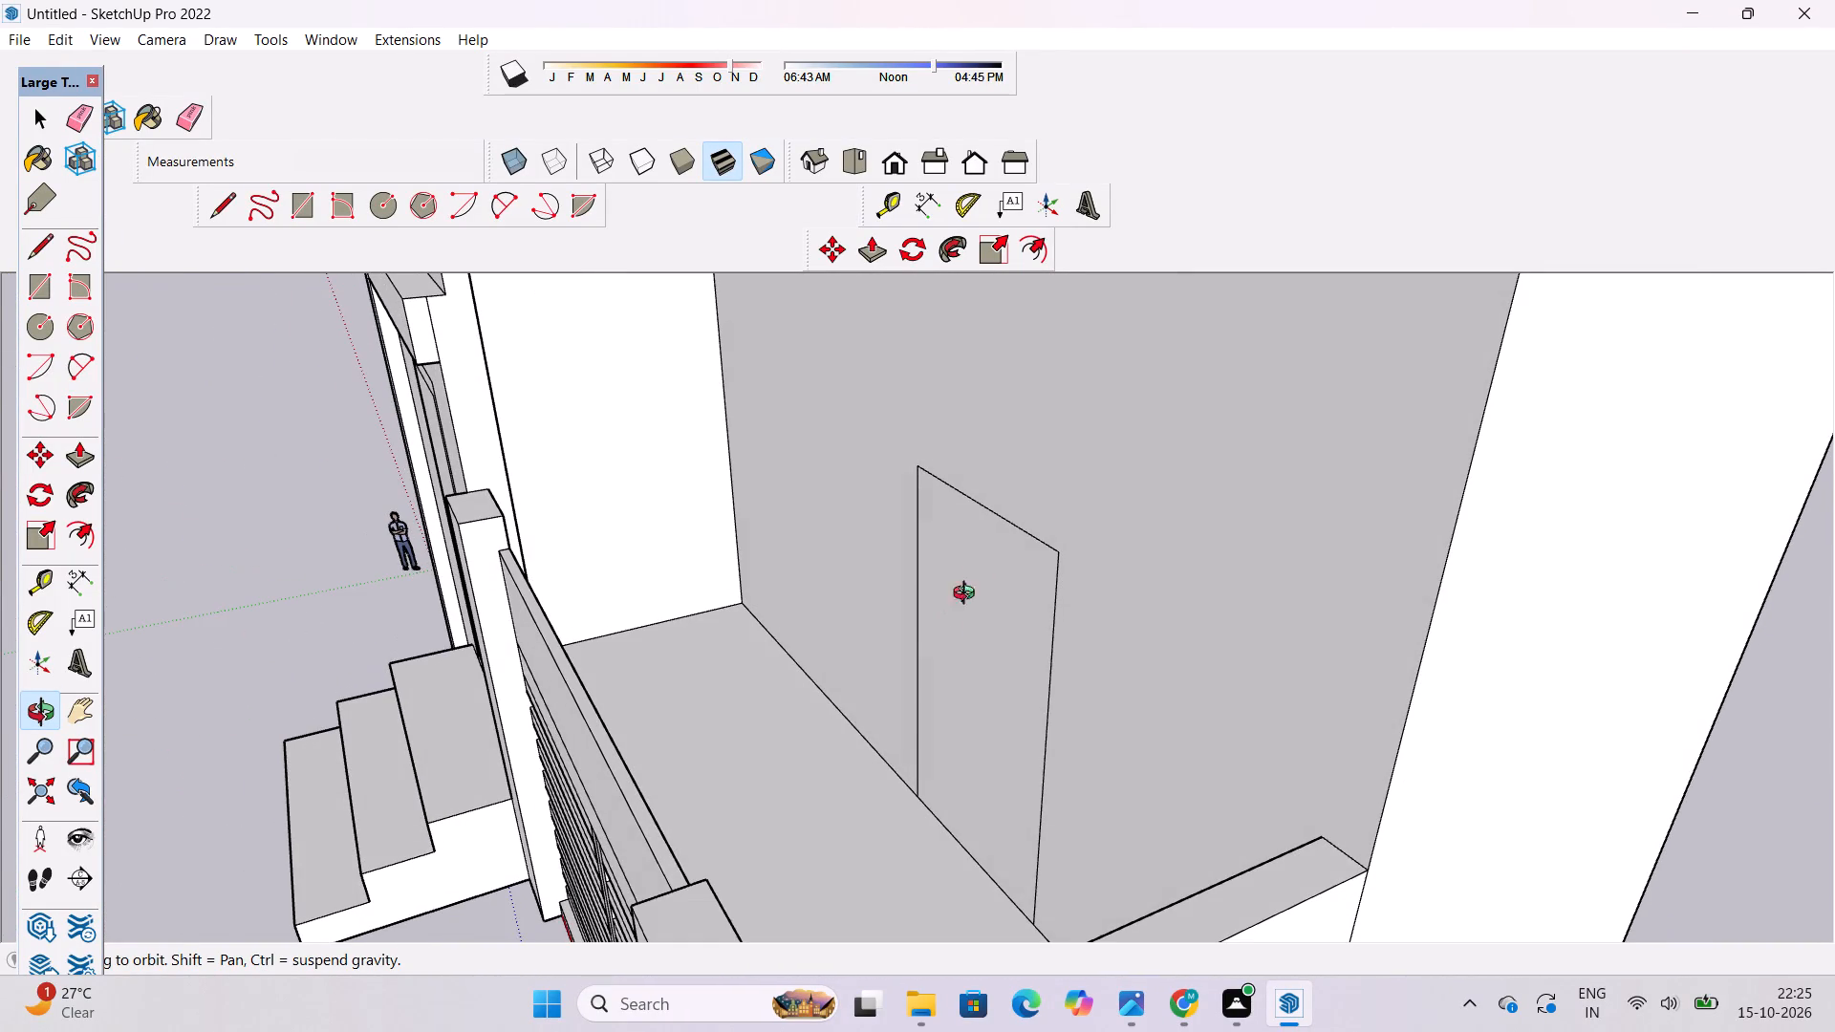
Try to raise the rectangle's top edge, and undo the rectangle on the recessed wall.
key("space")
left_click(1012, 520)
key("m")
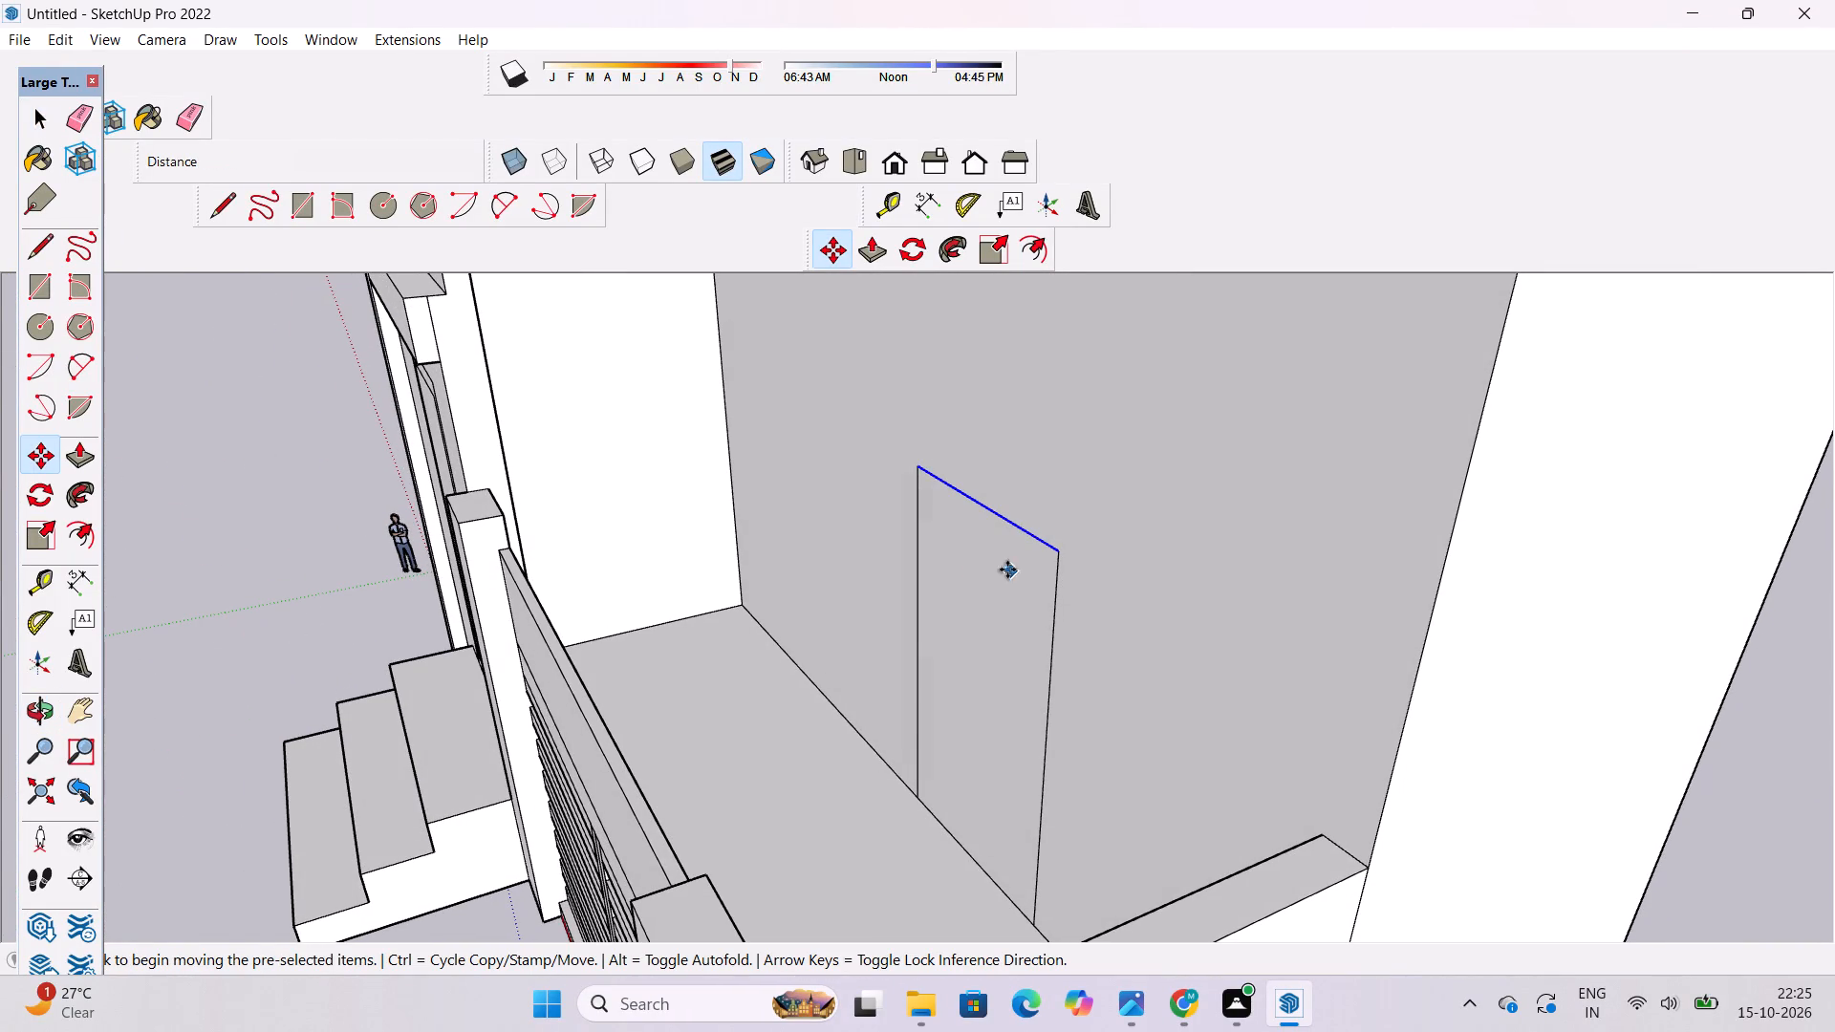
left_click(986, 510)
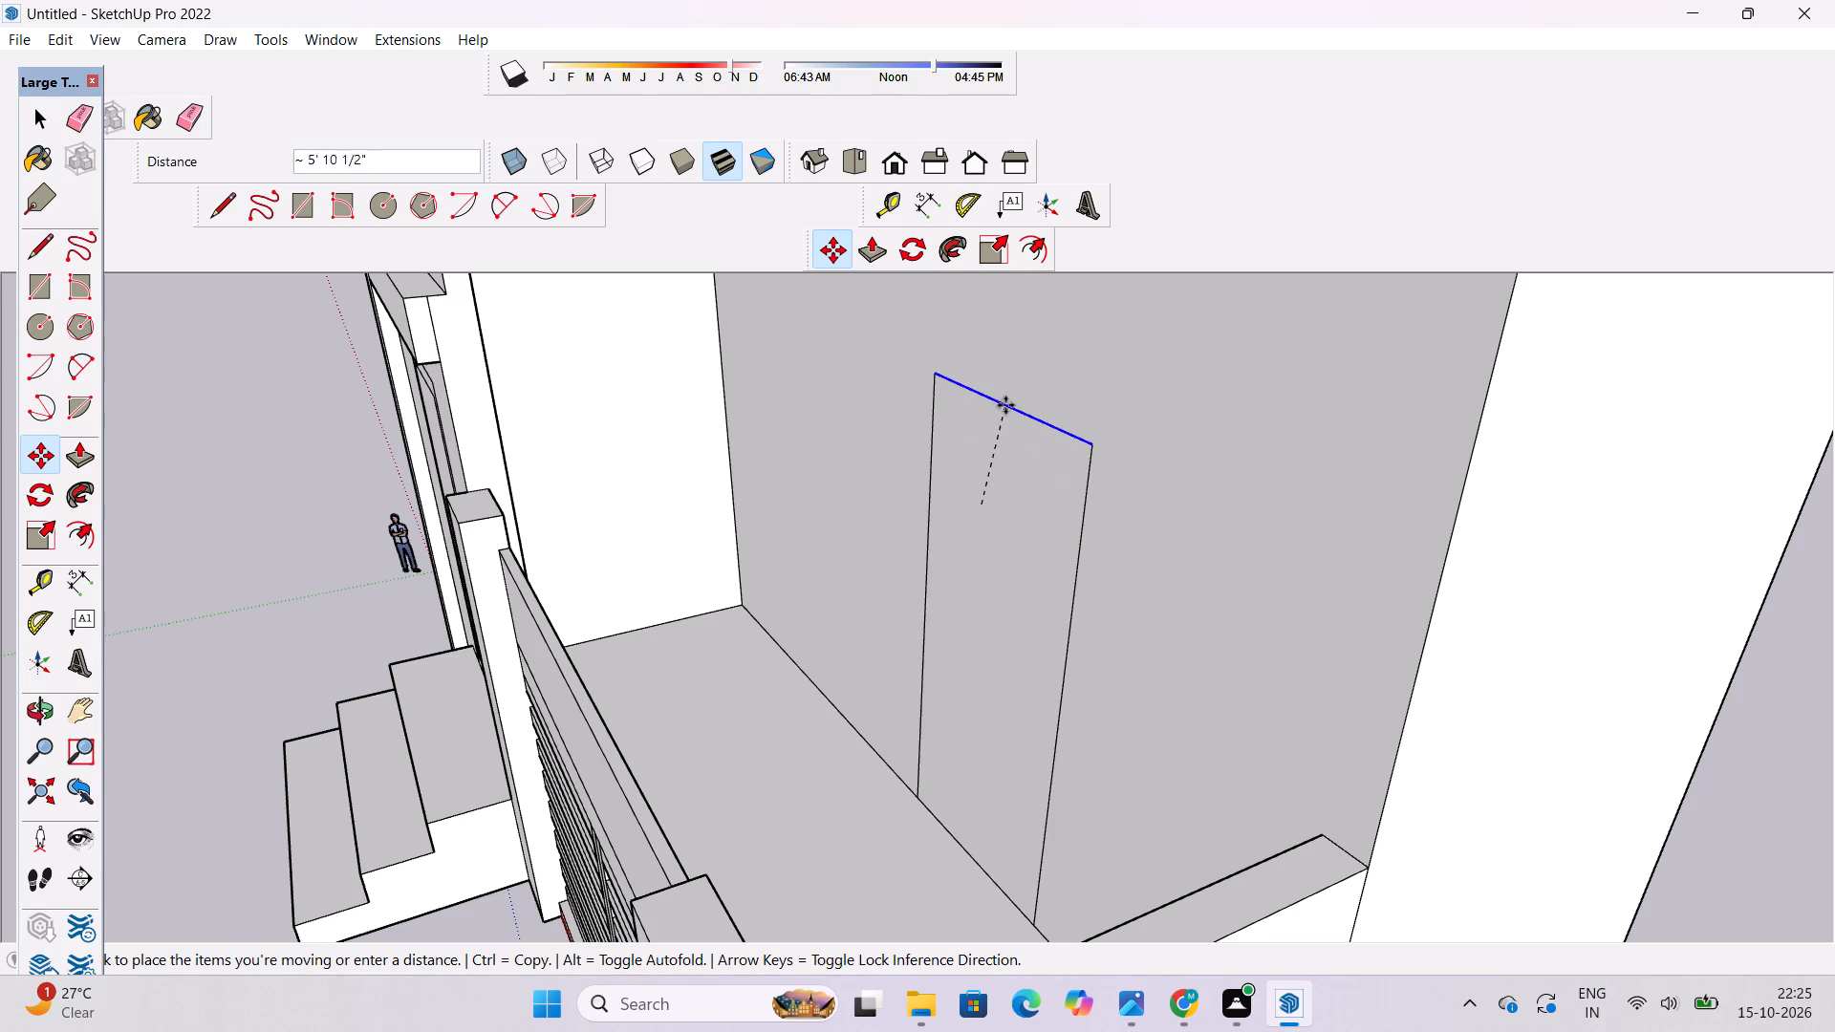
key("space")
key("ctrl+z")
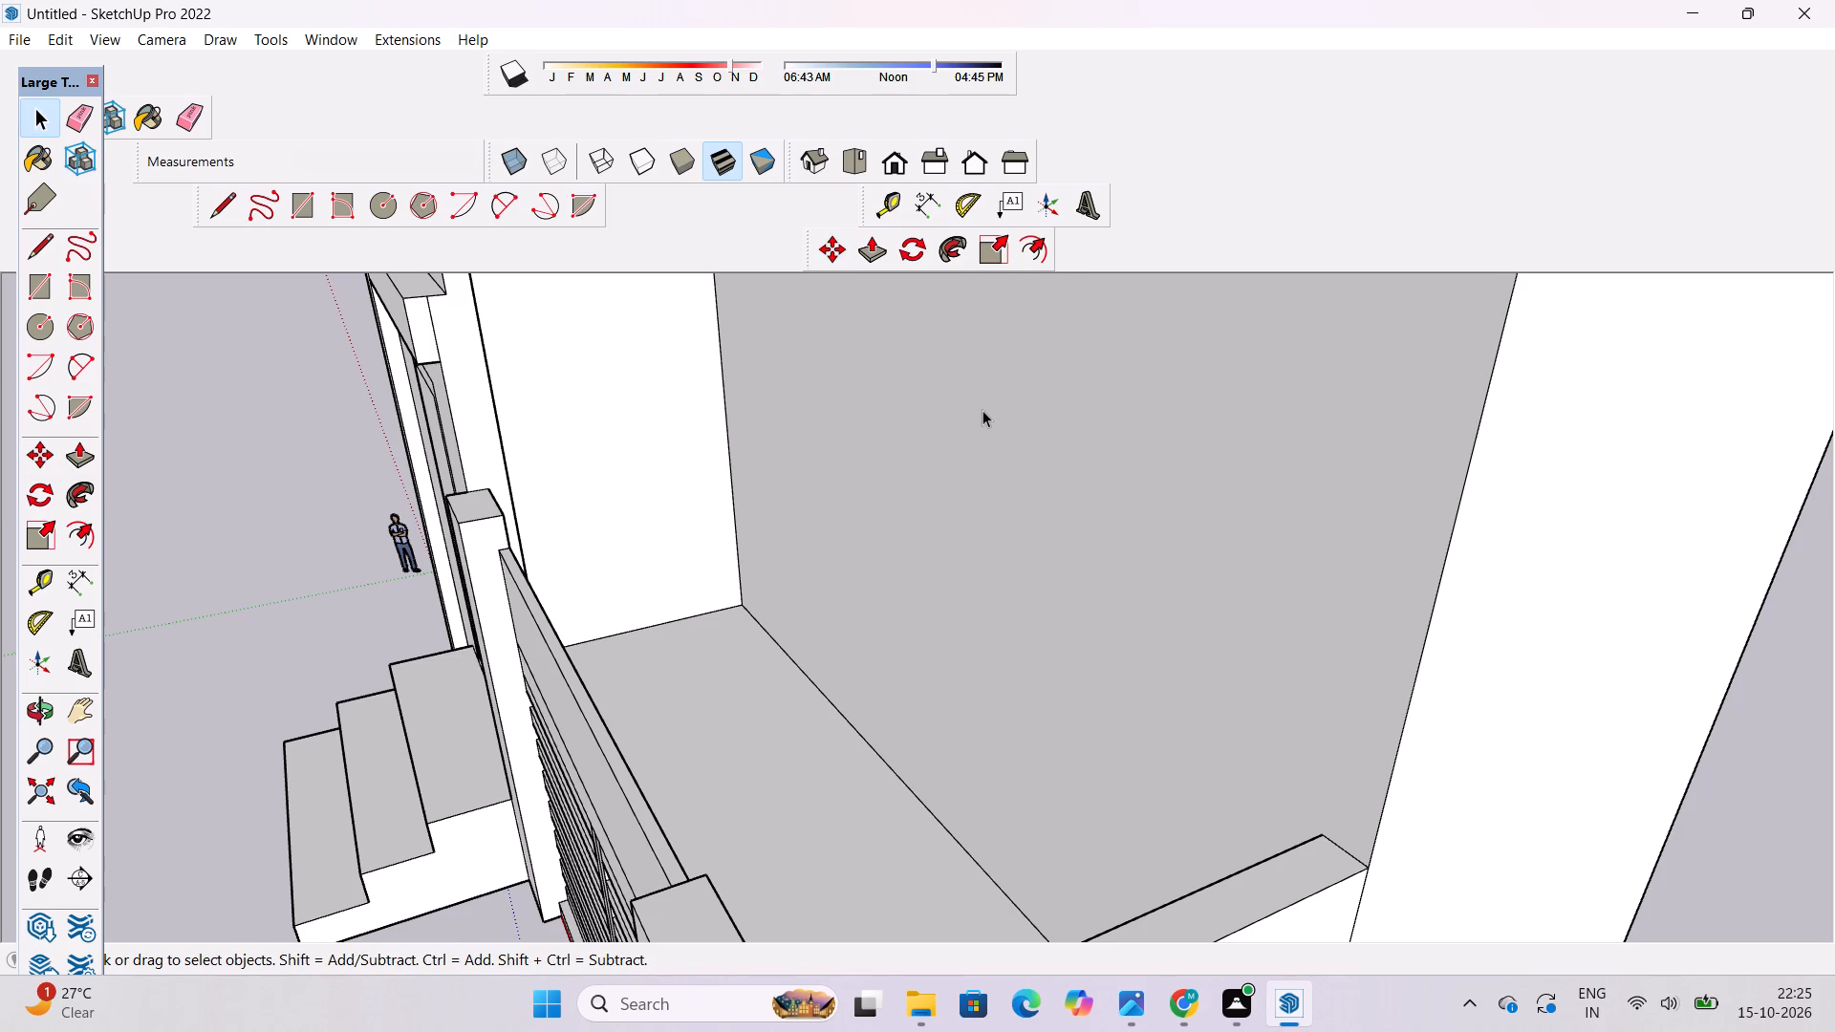
Place a horizontal guide line on the recessed wall, 5' above its floor edge.
key("t")
scroll(975, 623, "down", 4)
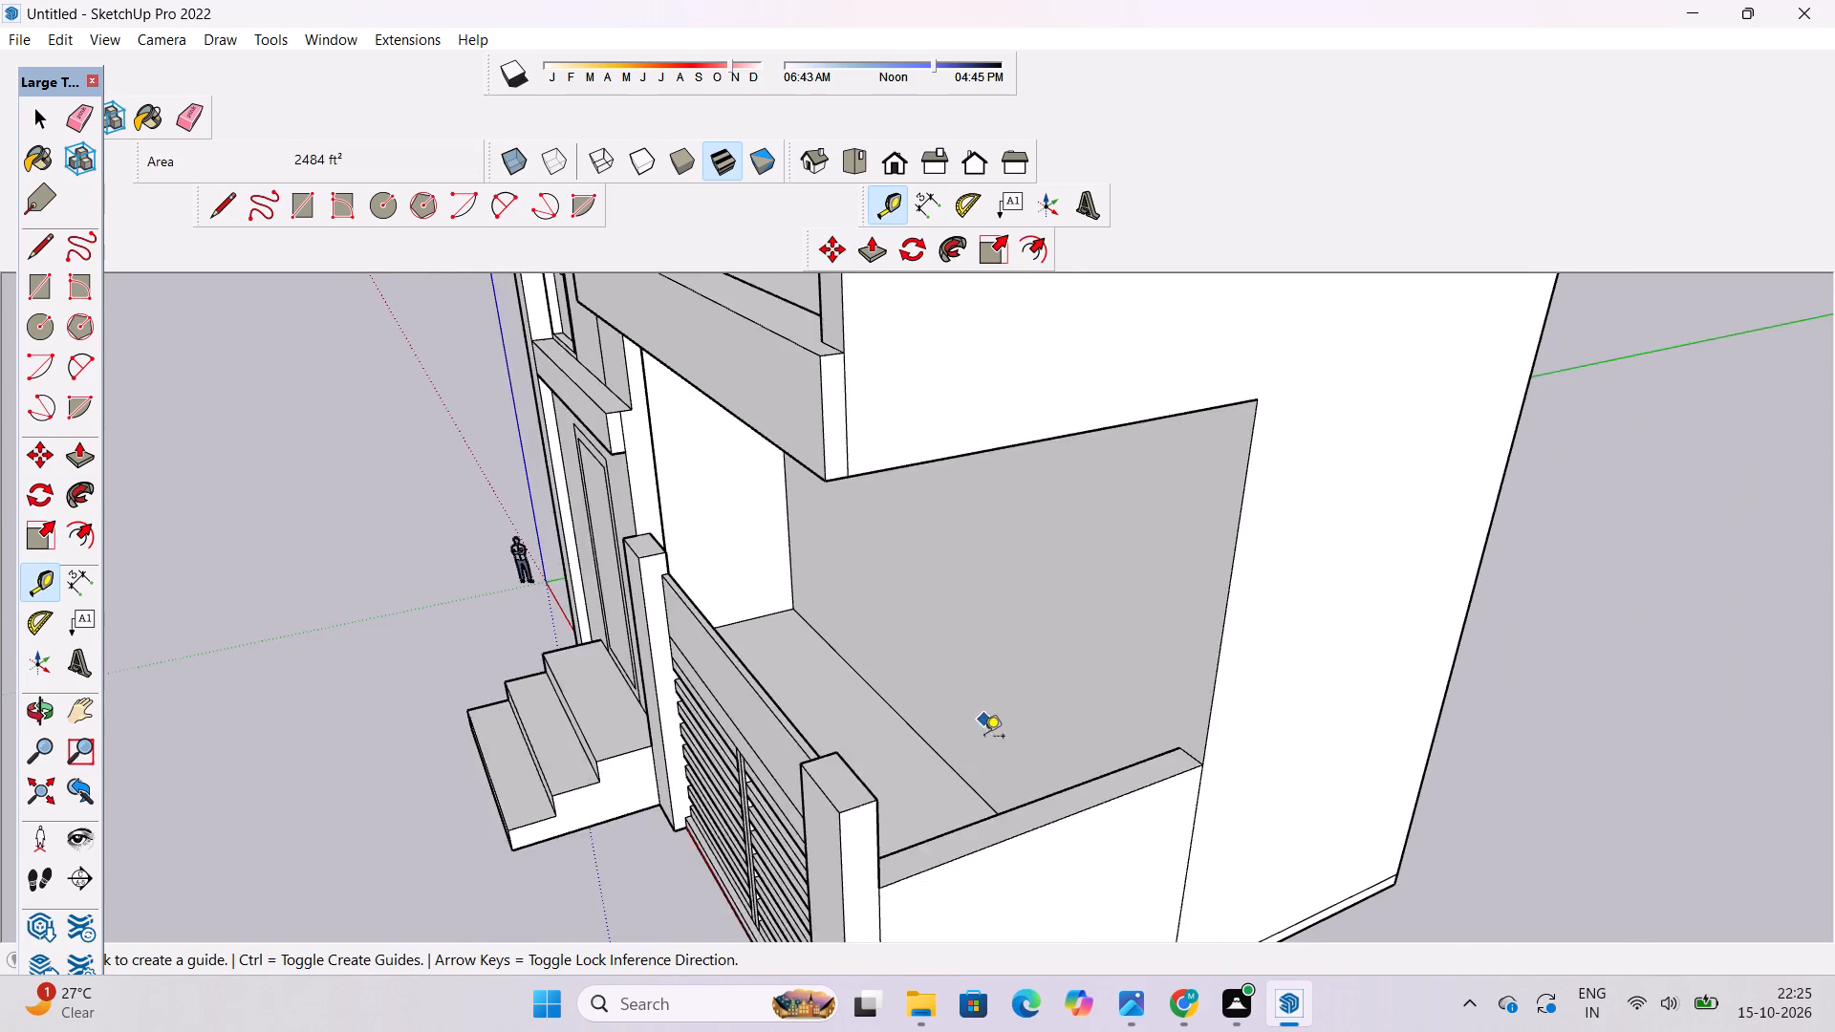
scroll(984, 737, "up", 4)
left_click(972, 812)
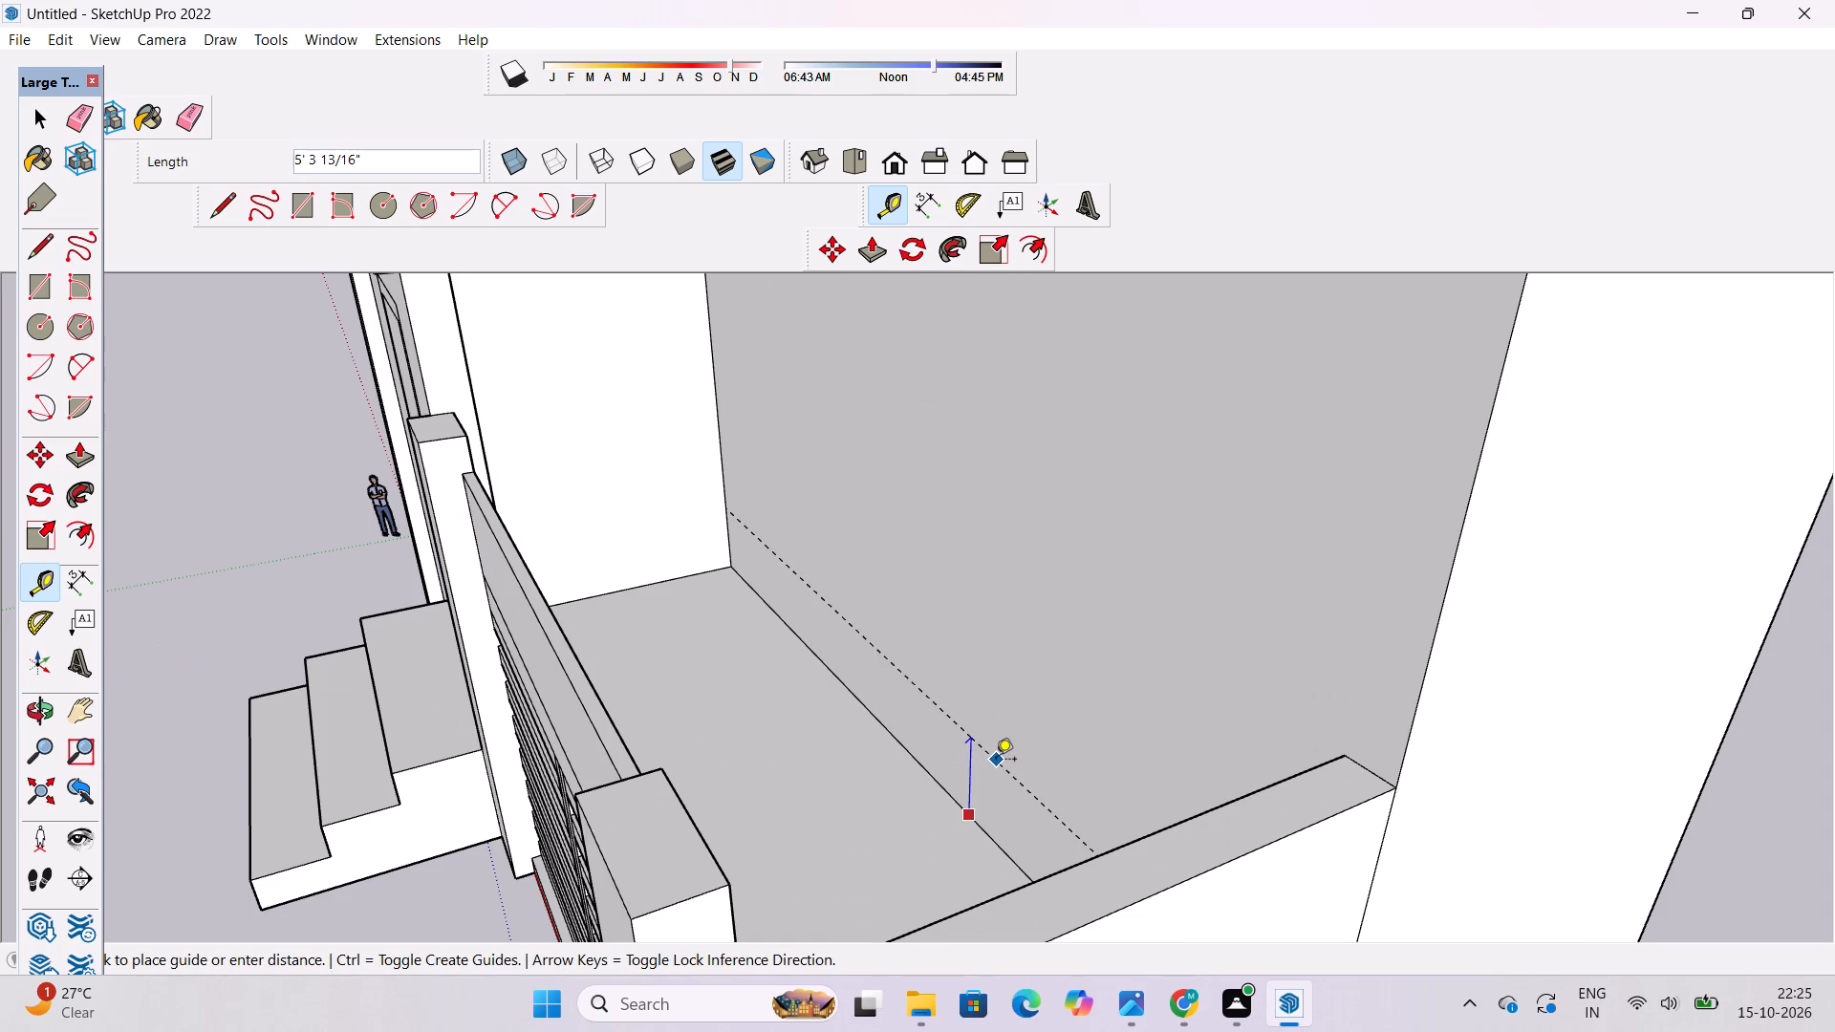
type("5'")
key("Return")
Draw a rectangle about 12' 4" wide by 24' 5" tall on the recessed wall, with its base on the guide line.
key("o")
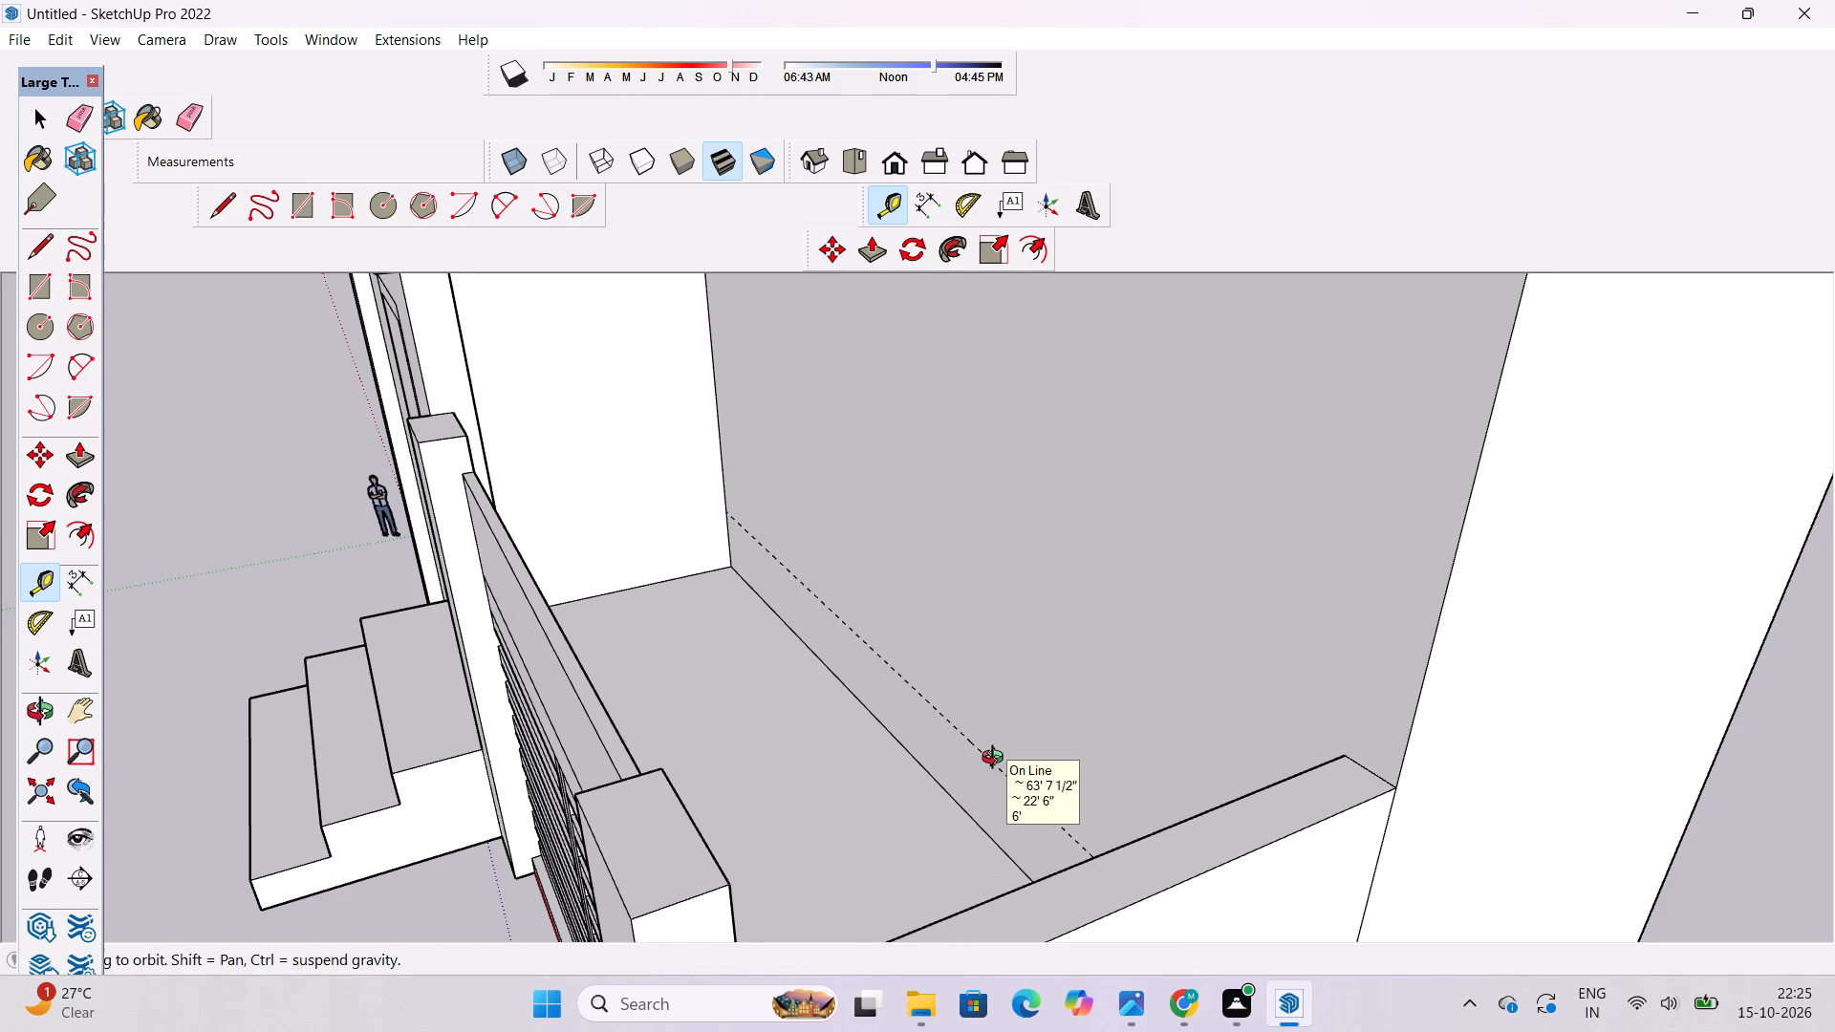
left_click_drag(997, 760, 1277, 850)
left_click_drag(1136, 809, 1111, 821, "shift")
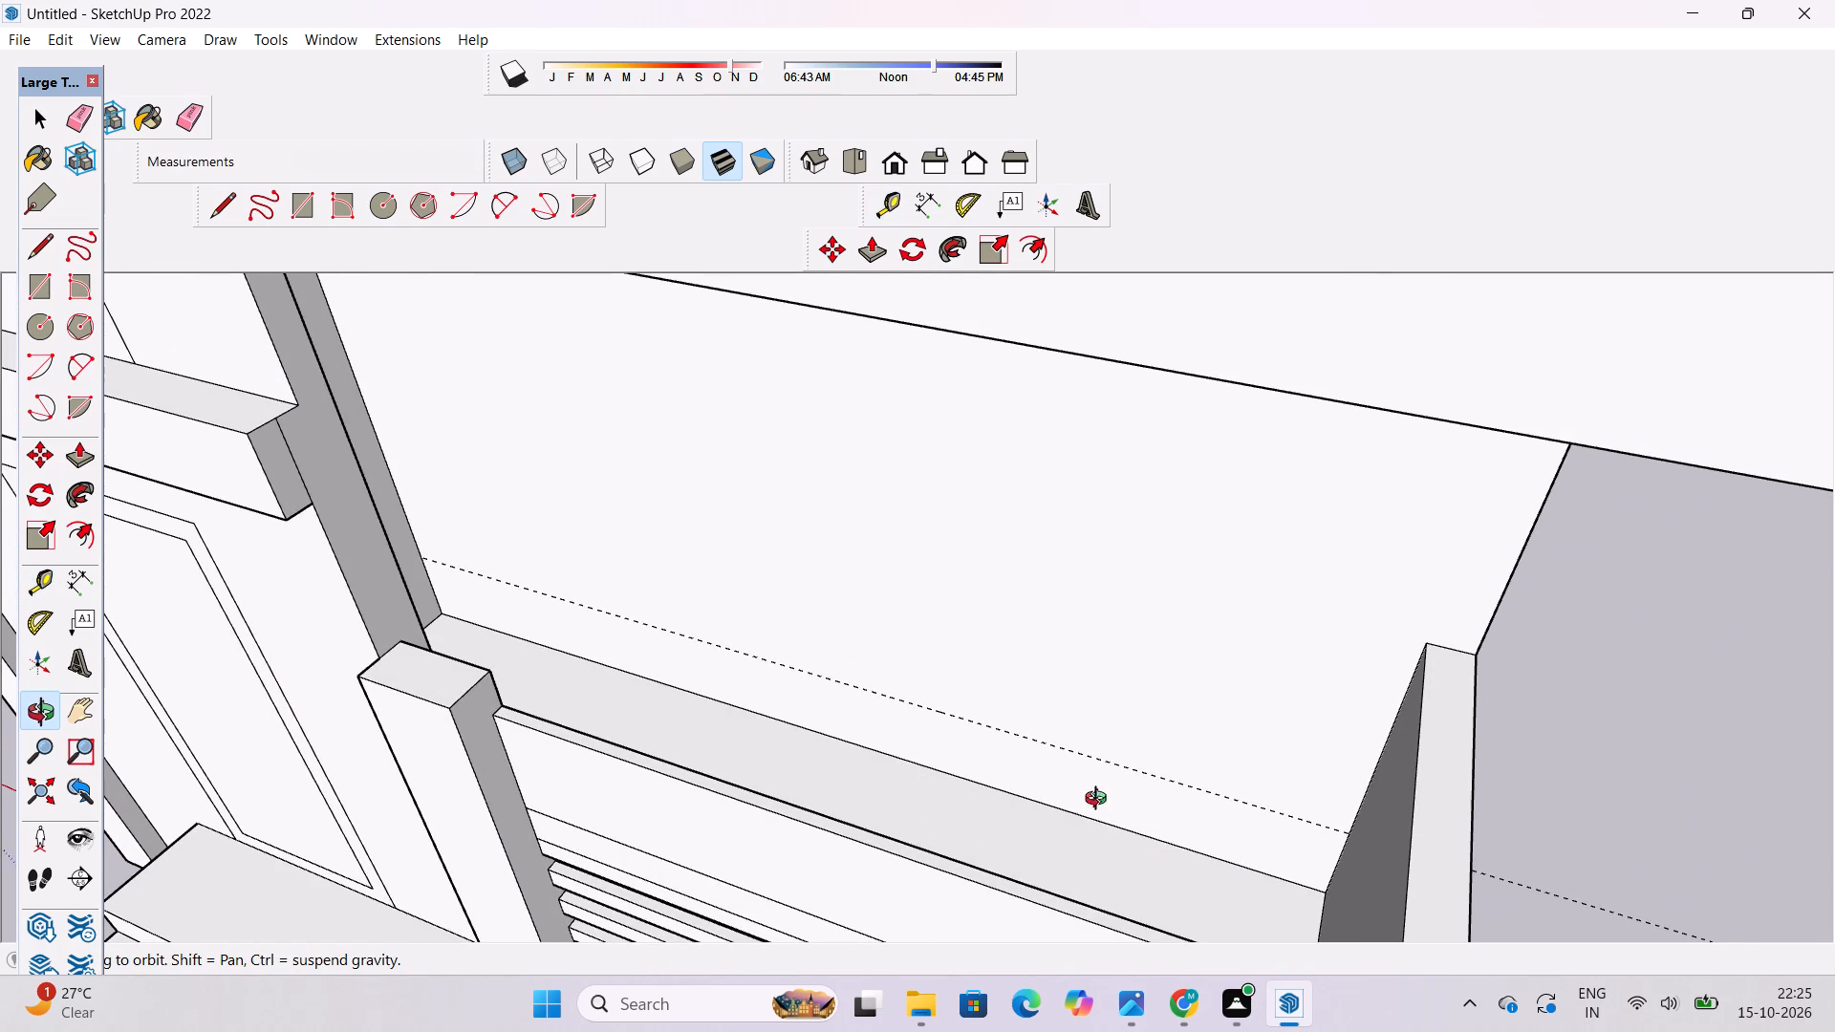
left_click_drag(1172, 815, 890, 715)
left_click_drag(957, 807, 925, 730, "shift")
scroll(929, 721, "down", 4)
left_click_drag(1008, 743, 1023, 821)
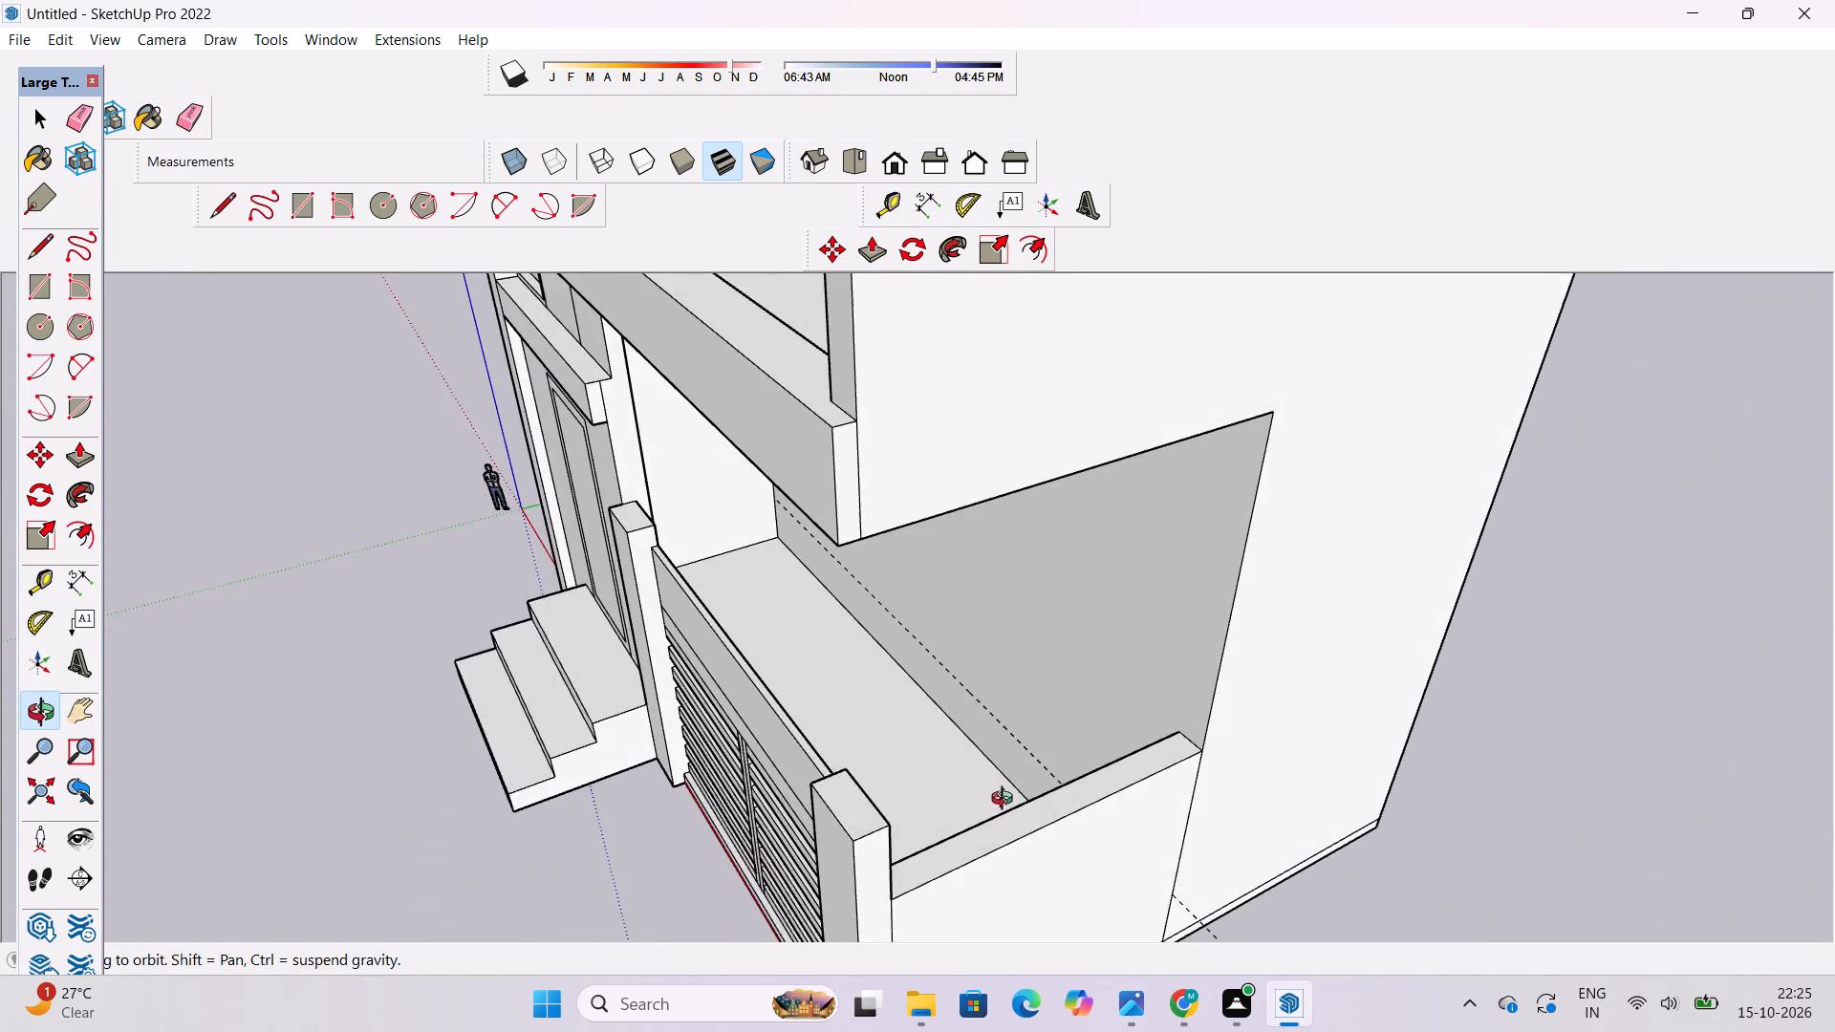
scroll(995, 774, "up", 2)
left_click_drag(998, 762, 1054, 821, "shift")
left_click_drag(1052, 815, 1052, 779)
key("r")
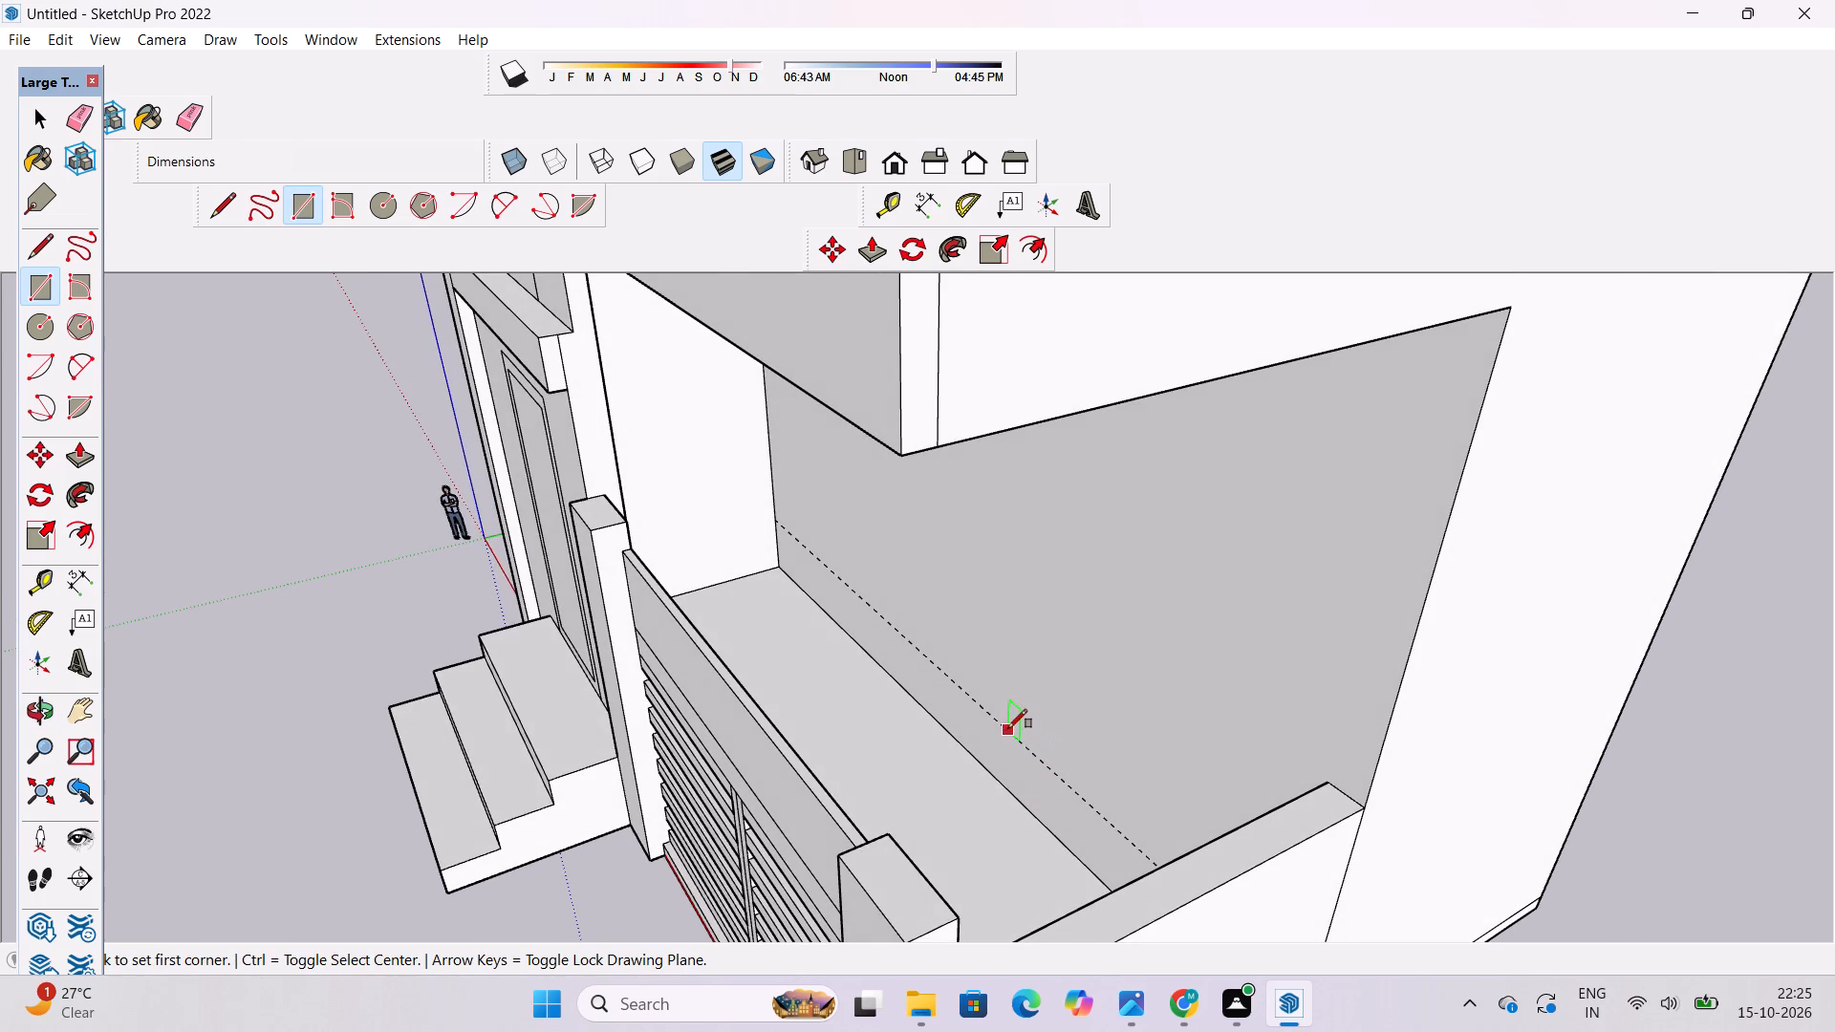
scroll(1008, 728, "up", 4)
left_click(1046, 760)
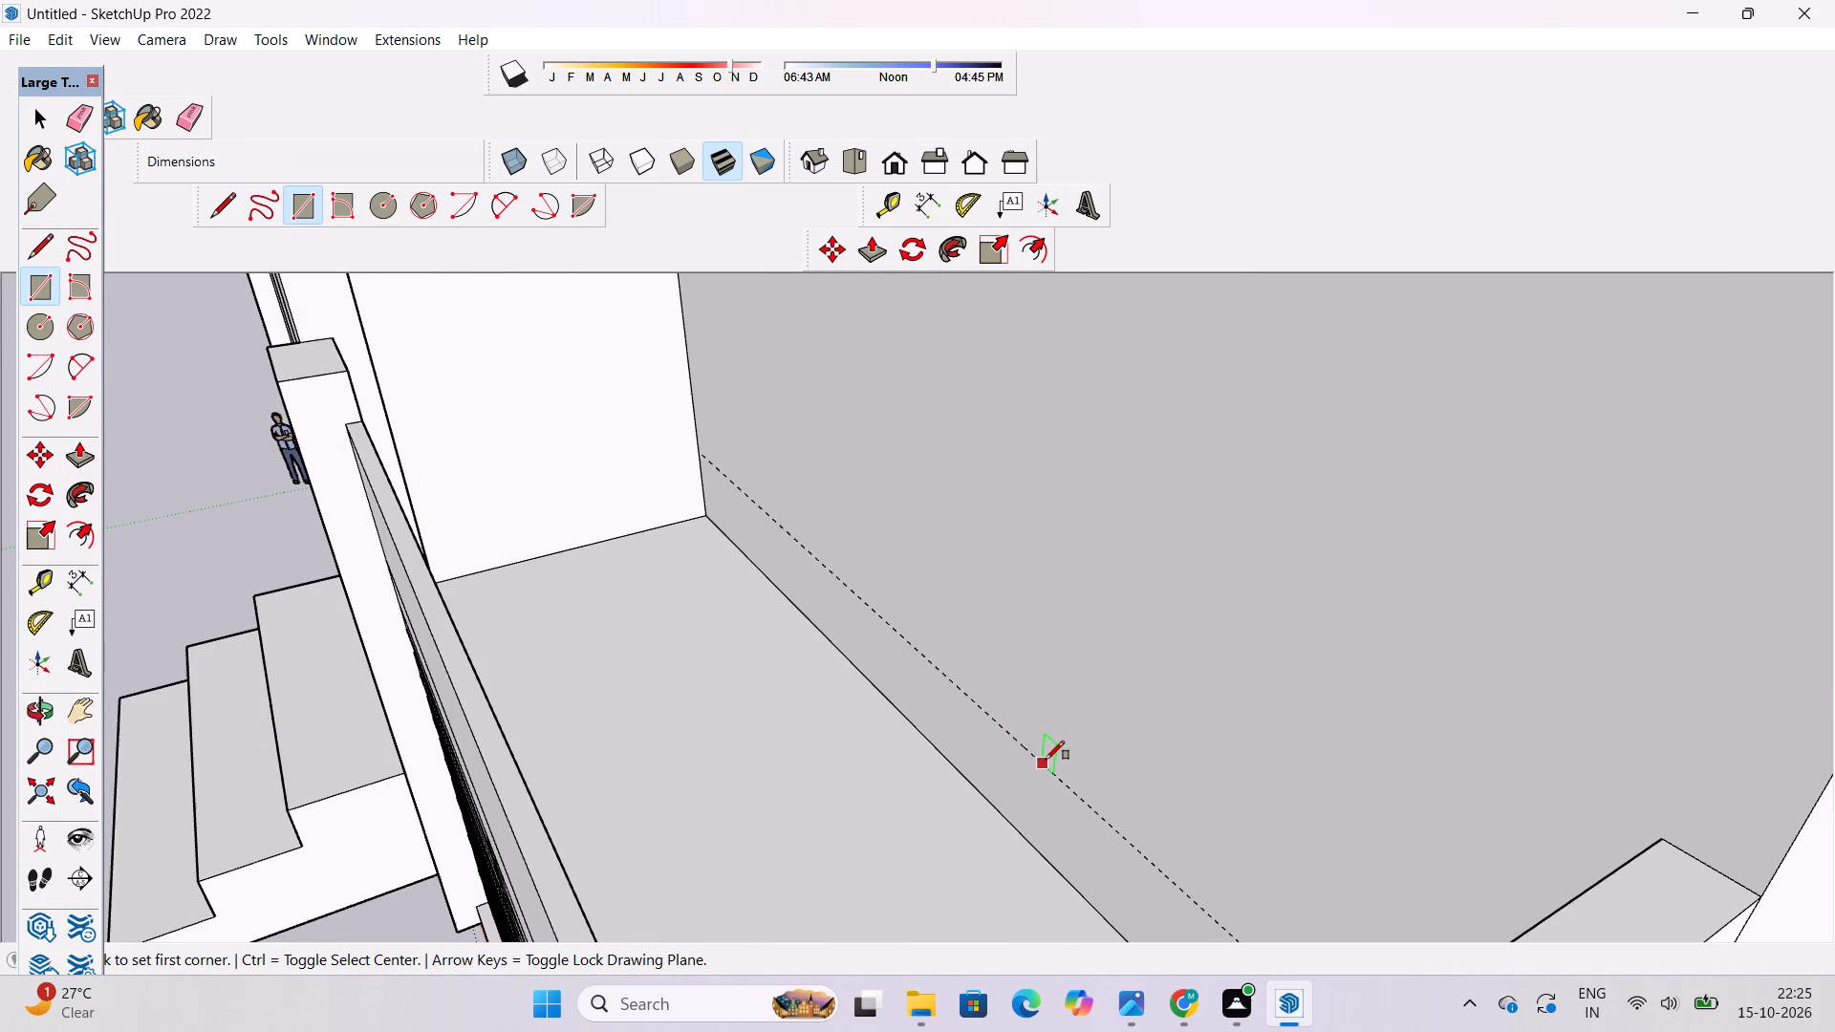
scroll(1046, 760, "down", 5)
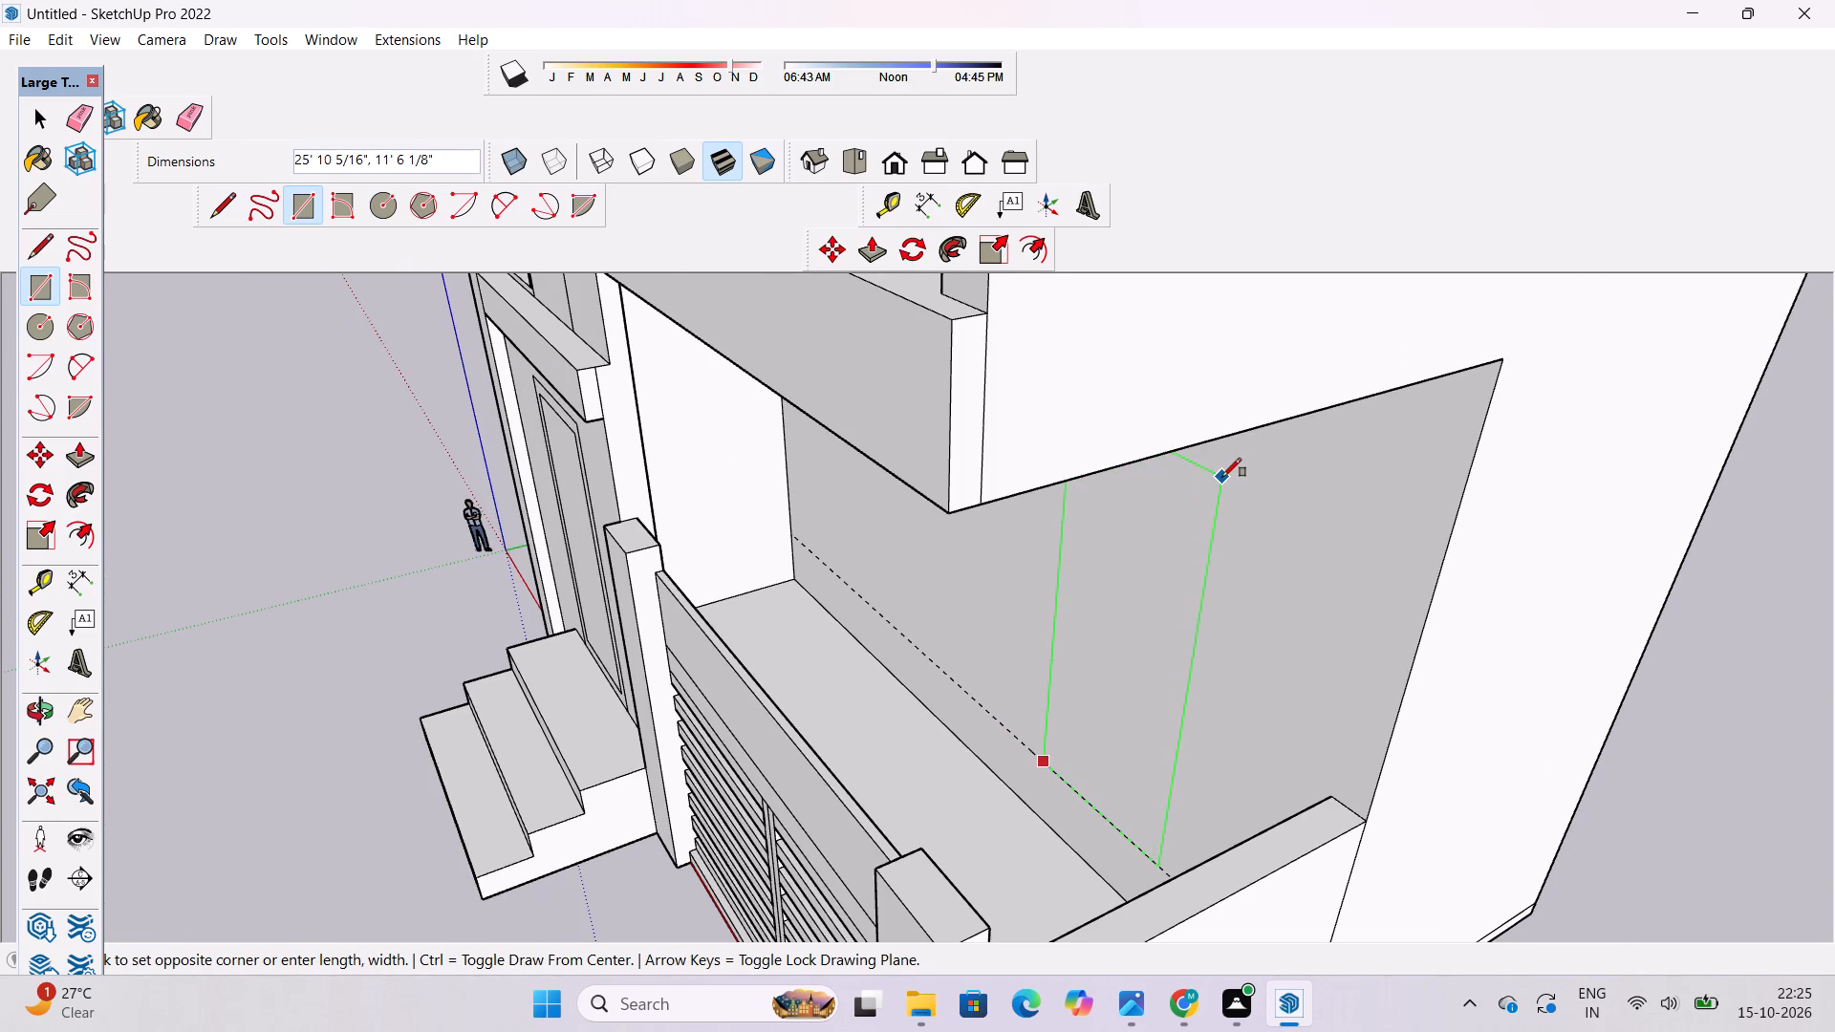
left_click(1230, 510)
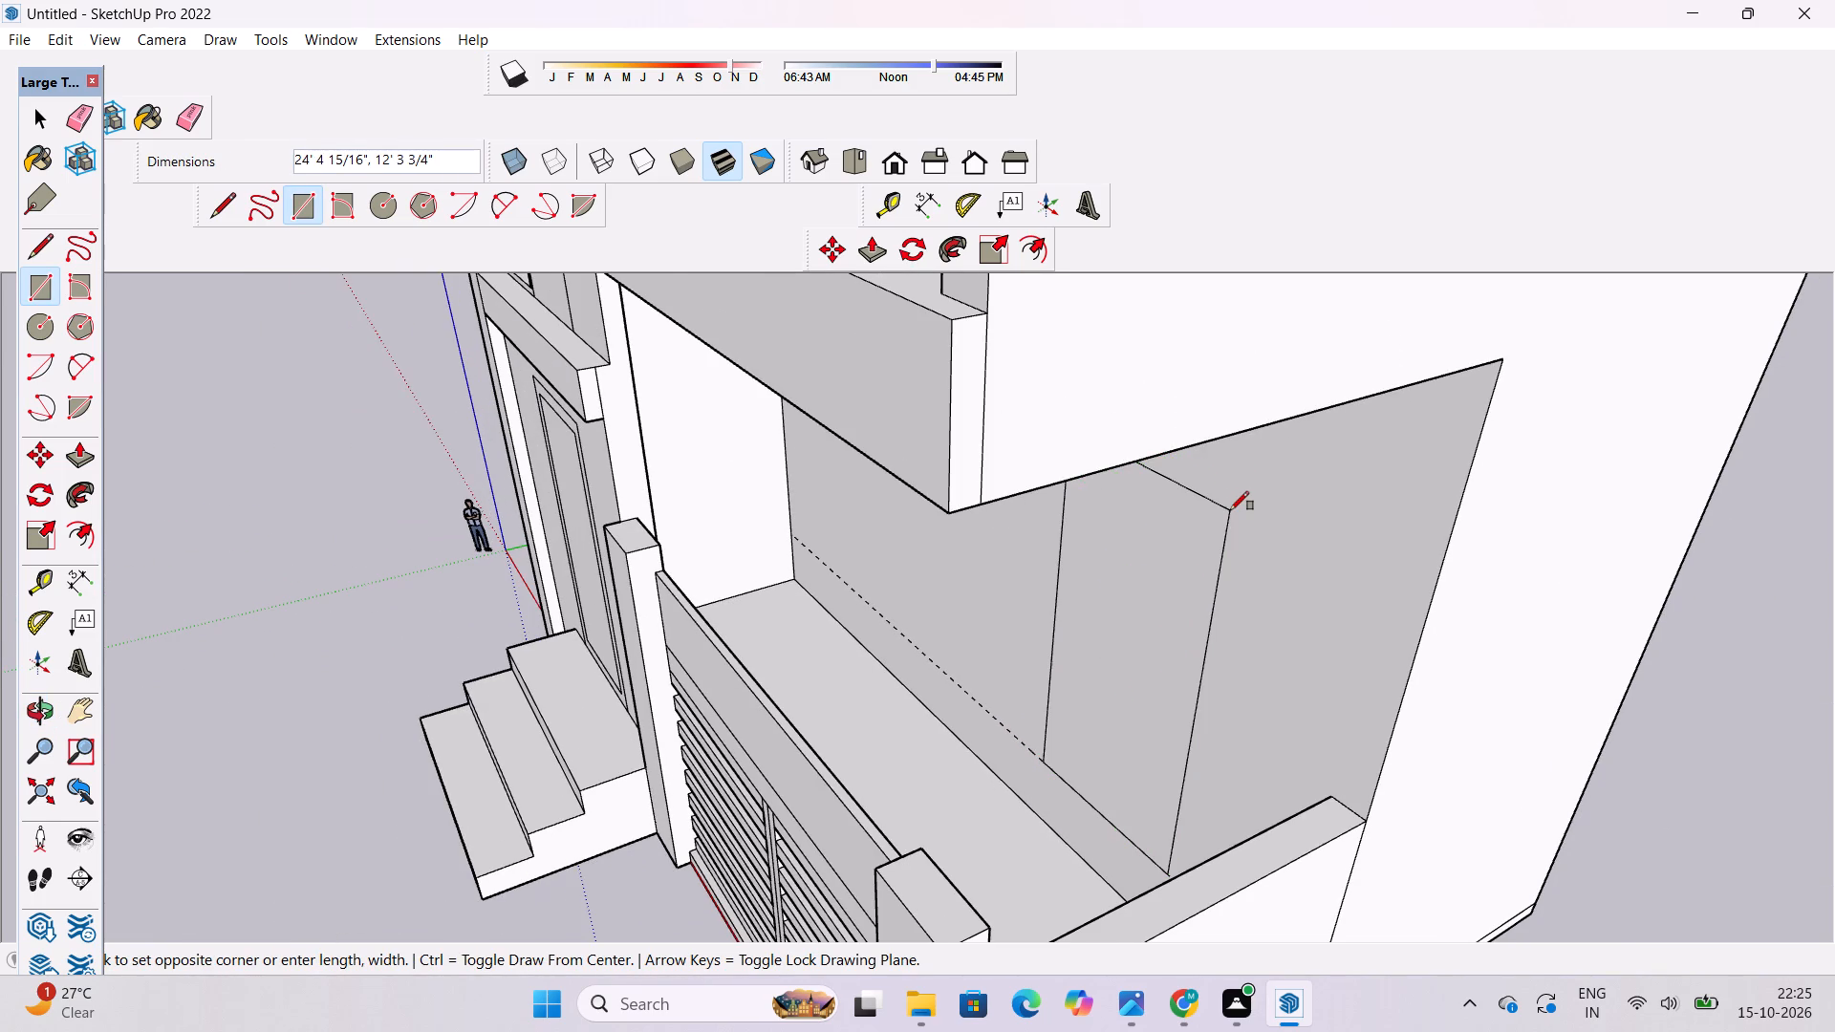
Examine the new wall rectangle in relation to the window frame above and the slatted wall in front.
key("o")
left_click_drag(1092, 581, 1355, 570)
scroll(1050, 606, "down", 2)
left_click_drag(1047, 606, 1055, 677, "shift")
left_click_drag(1050, 685, 1110, 591)
scroll(1104, 588, "down", 5)
left_click_drag(1090, 610, 1109, 751, "shift")
left_click_drag(1047, 801, 1040, 877)
Draw a rectangle about 5' 3" wide by 15' 5" tall on the recessed wall, beside the tall rectangle and level with its top.
scroll(1133, 799, "up", 3)
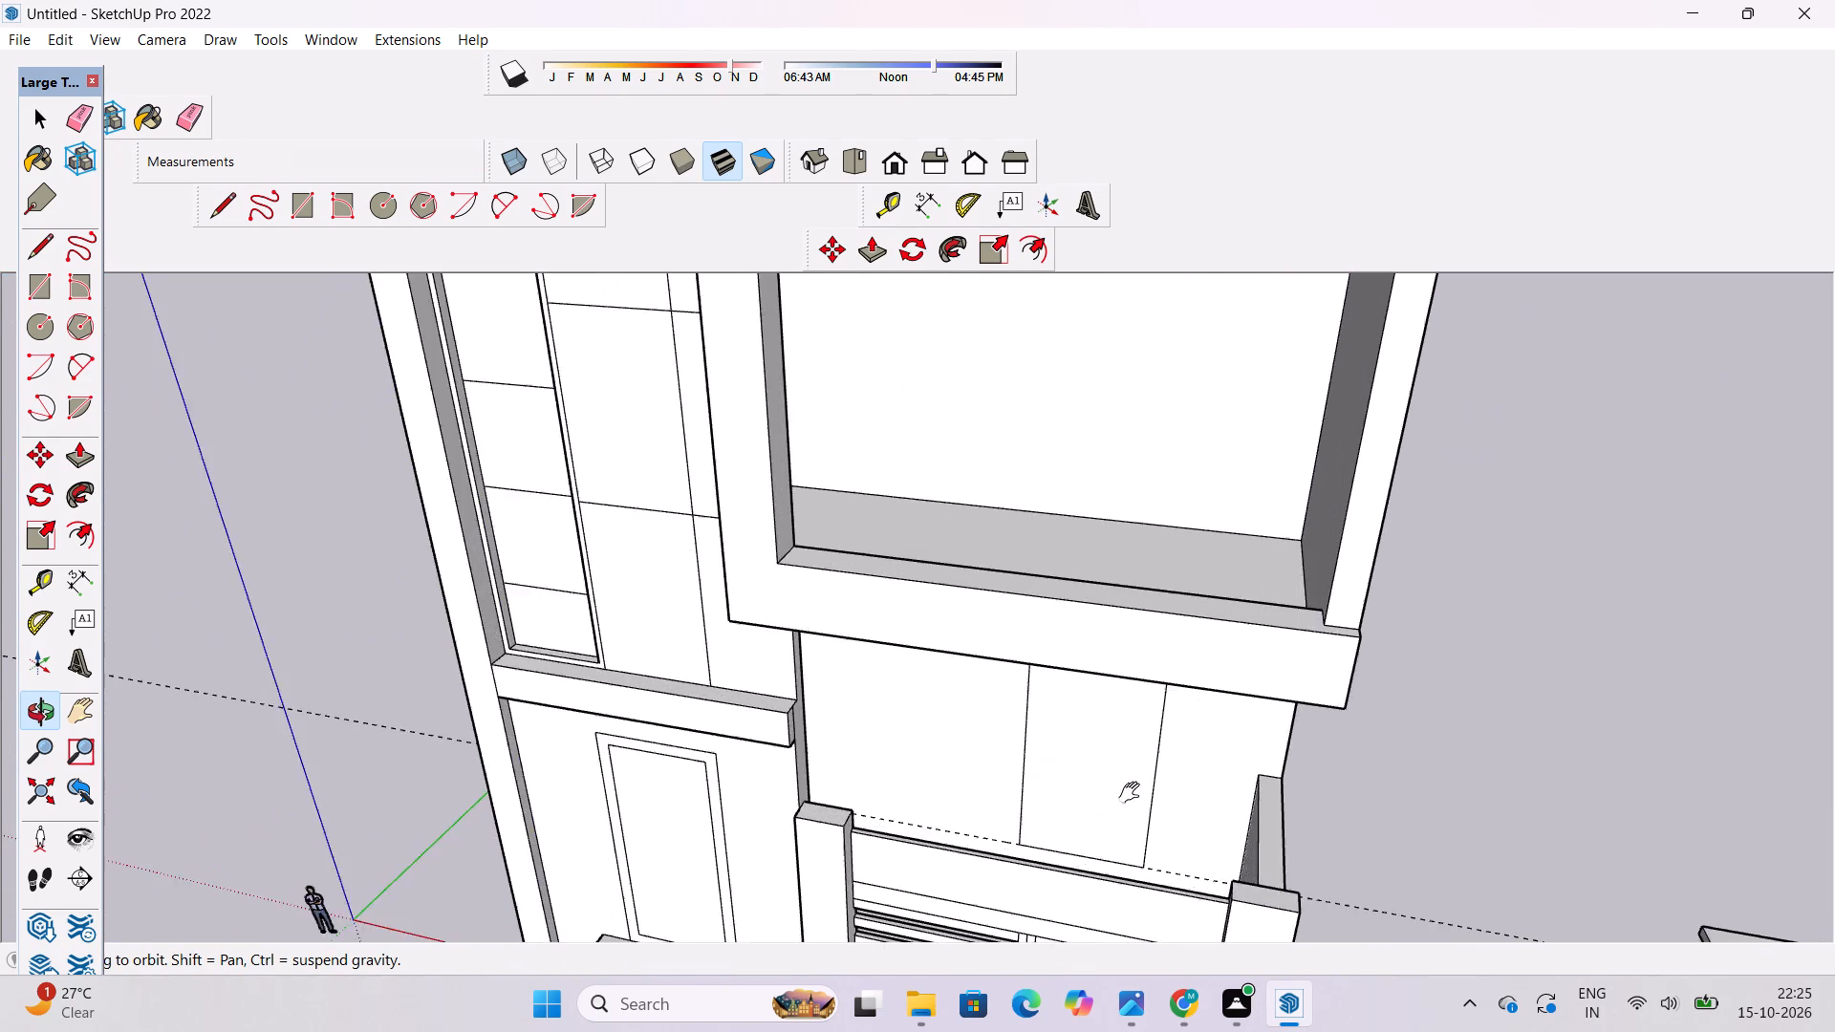
left_click_drag(1118, 778, 852, 644, "shift")
left_click_drag(851, 644, 975, 669)
left_click_drag(812, 657, 921, 708, "shift")
left_click_drag(925, 720, 913, 754)
scroll(852, 742, "up", 3)
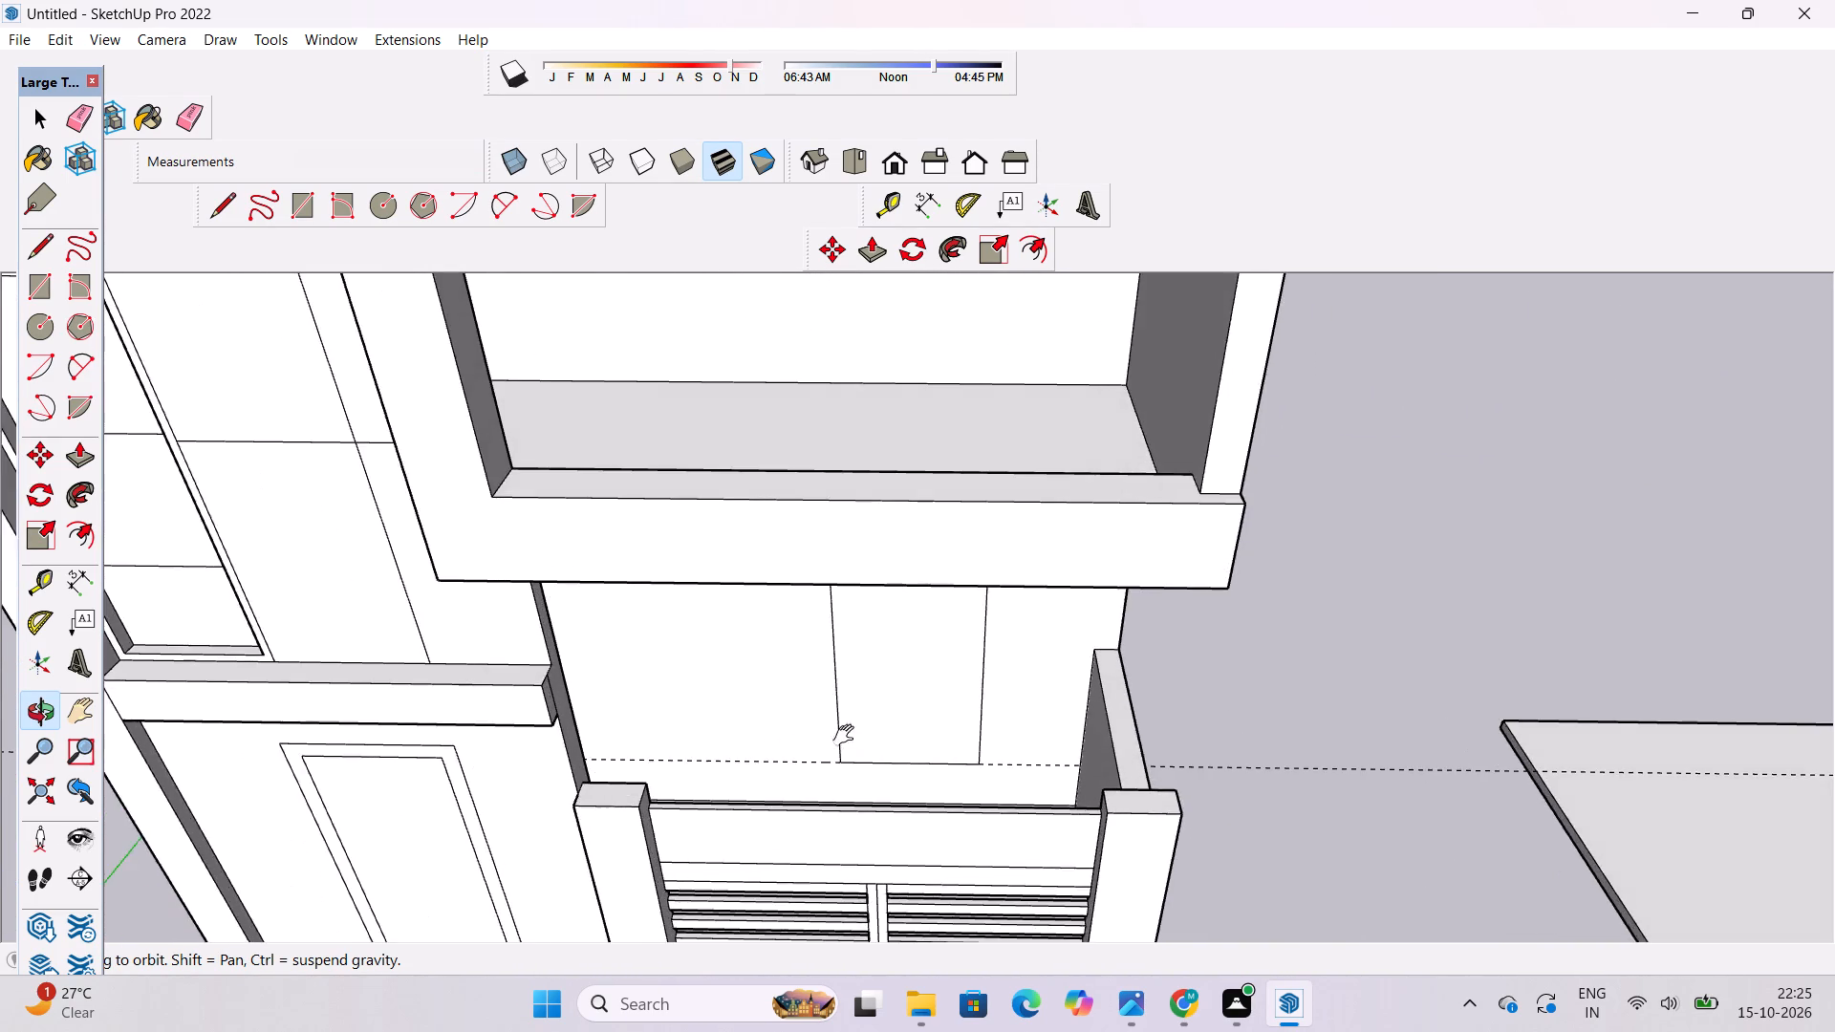
left_click_drag(848, 735, 865, 788, "shift")
left_click_drag(859, 757, 859, 716)
scroll(859, 702, "down", 4)
left_click_drag(859, 722, 860, 668)
left_click_drag(881, 713, 899, 723)
left_click_drag(907, 744, 911, 763, "shift")
scroll(905, 783, "up", 3, "shift")
left_click_drag(879, 781, 928, 730, "shift")
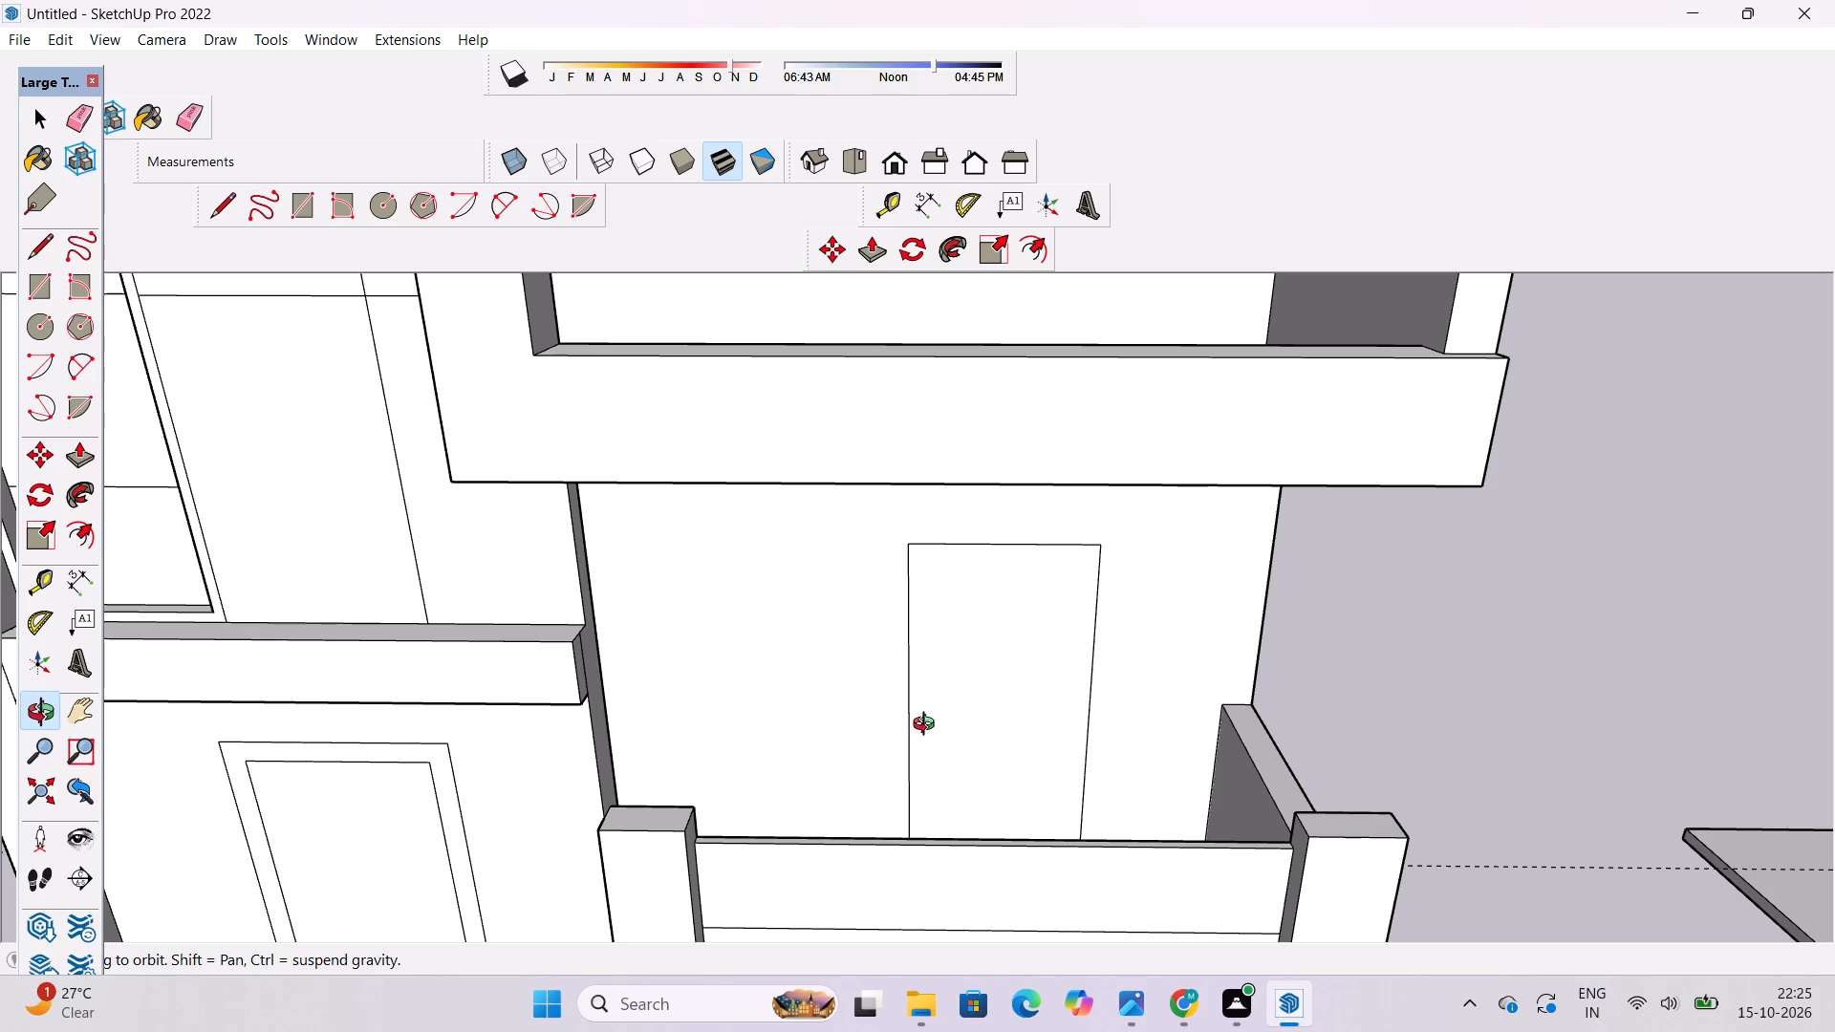
key("r")
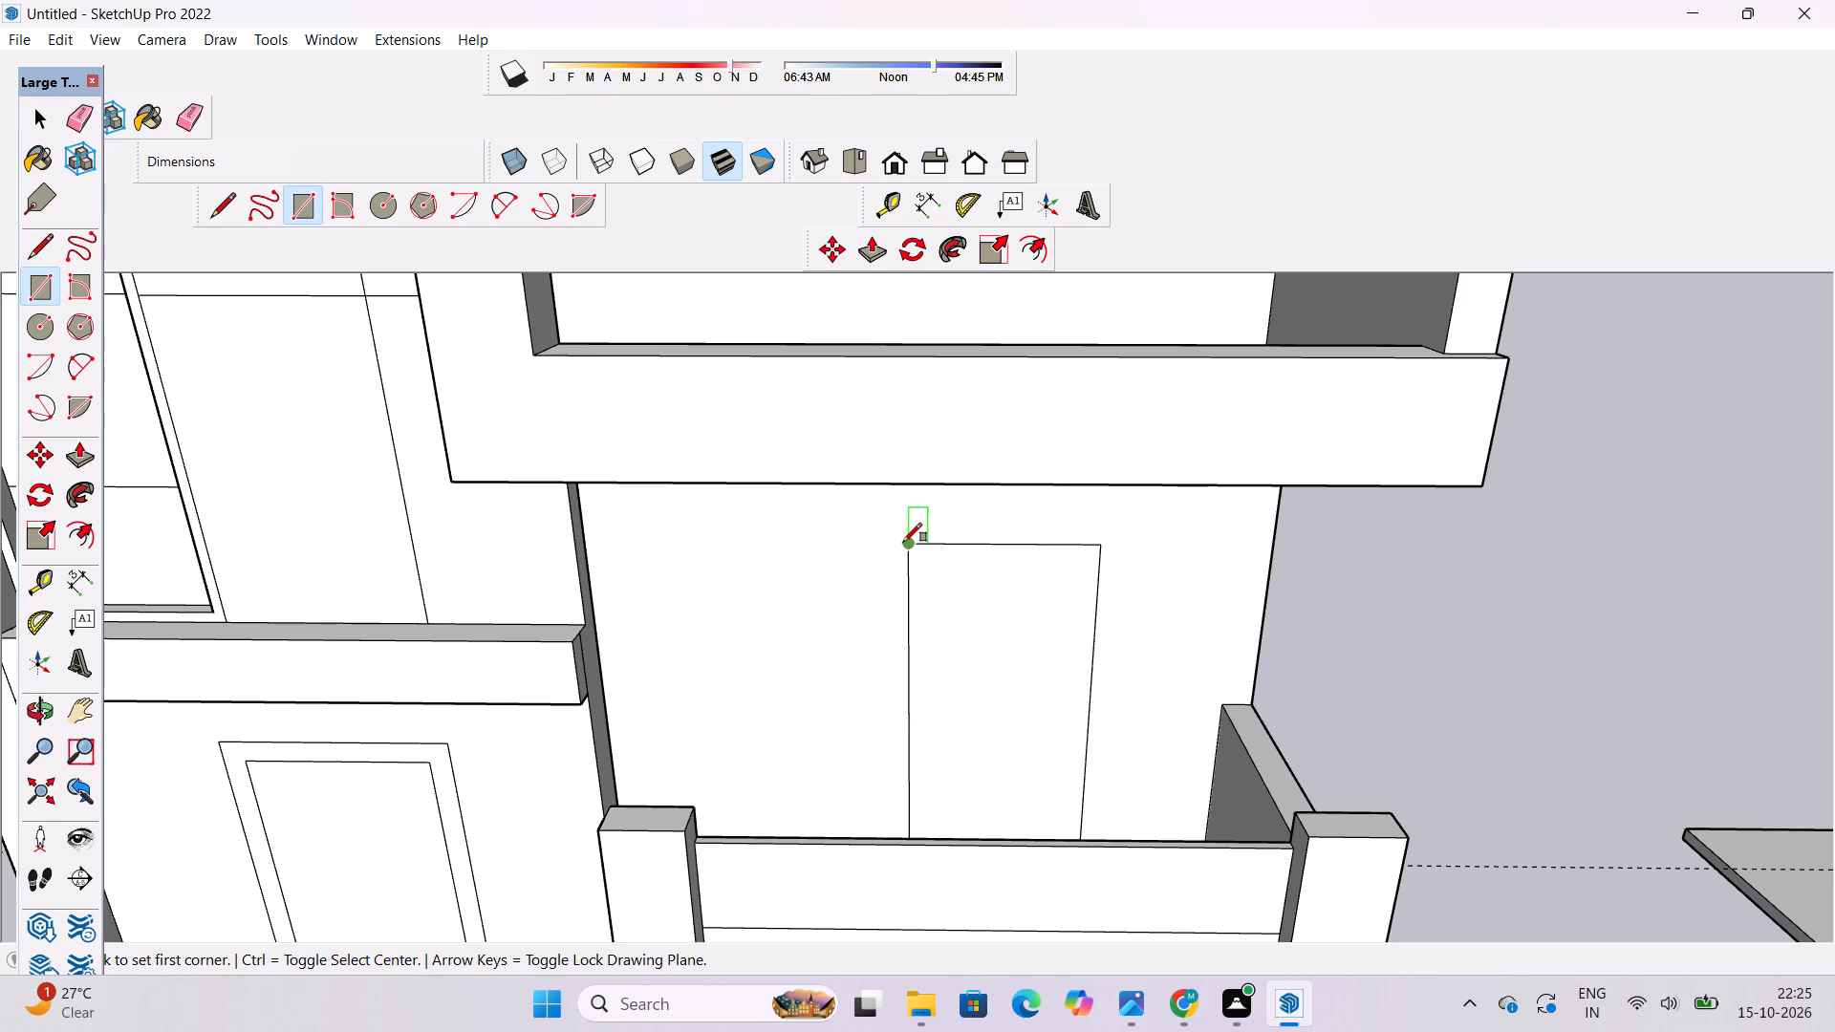
left_click(903, 542)
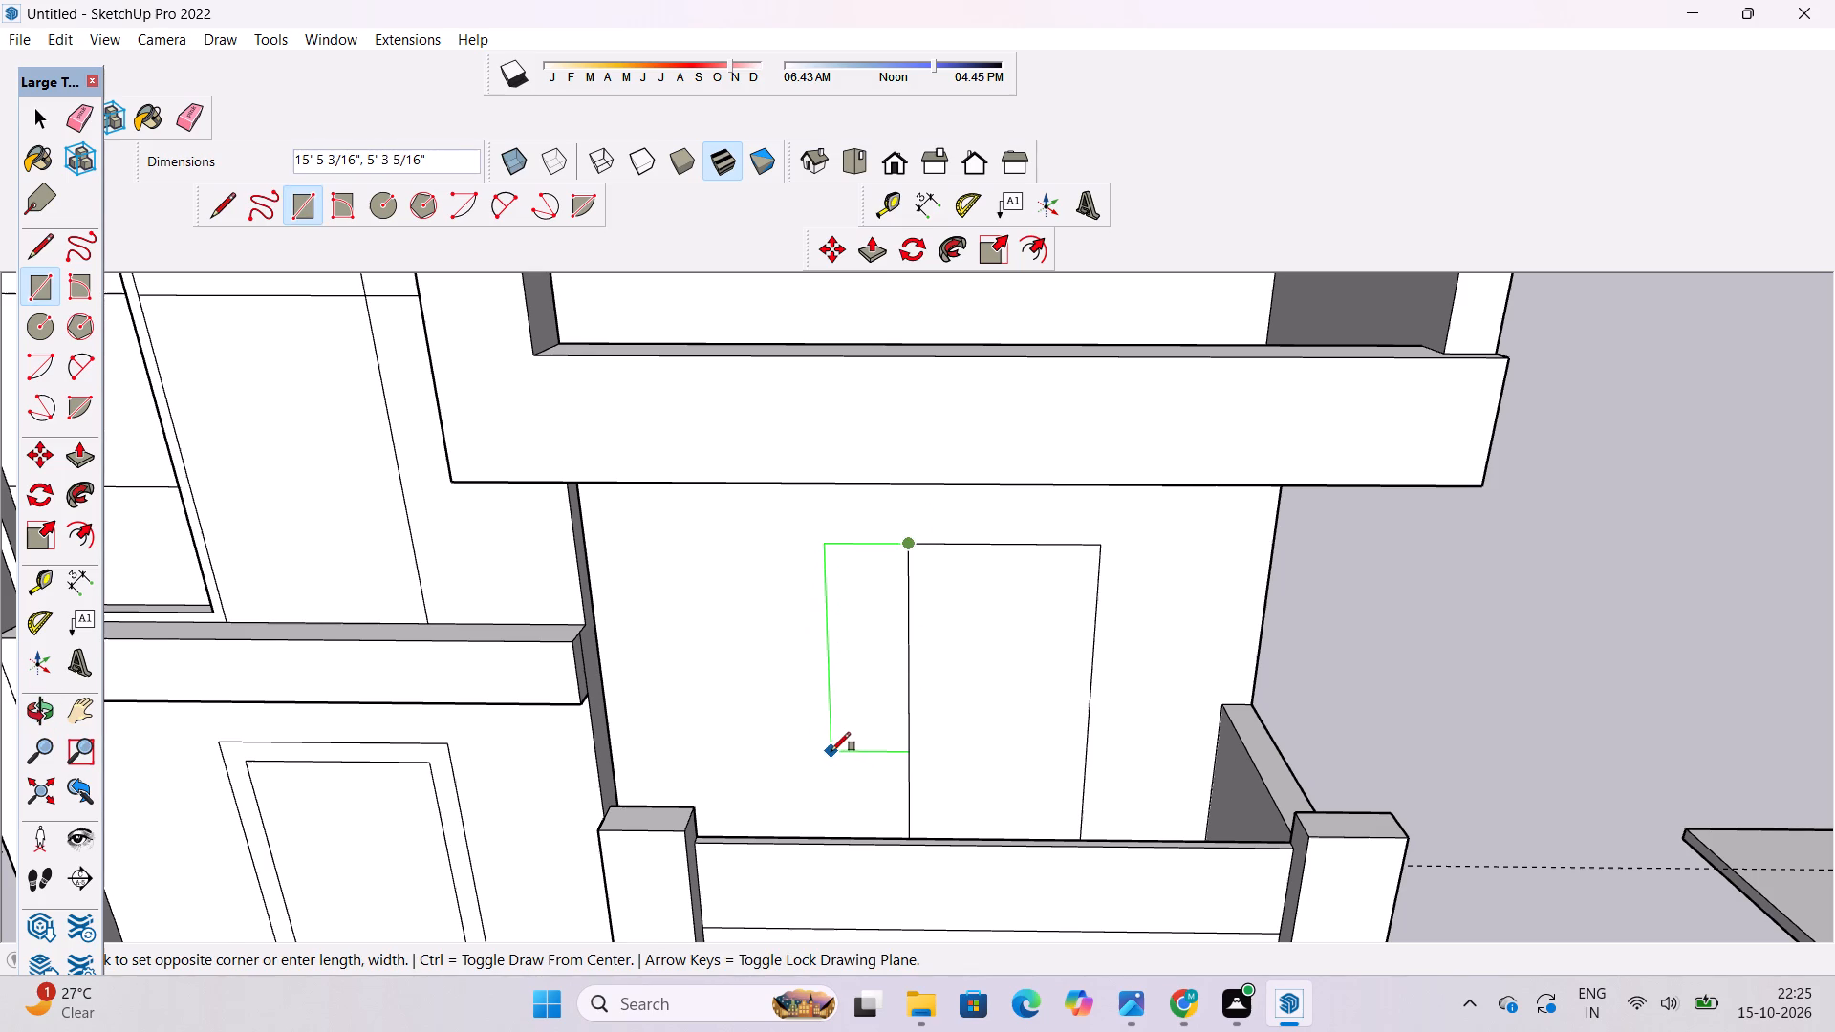
left_click(831, 751)
Offset the outlines of the narrow and the tall rectangles on the recessed wall inward by 9".
scroll(786, 682, "down", 5)
type("of")
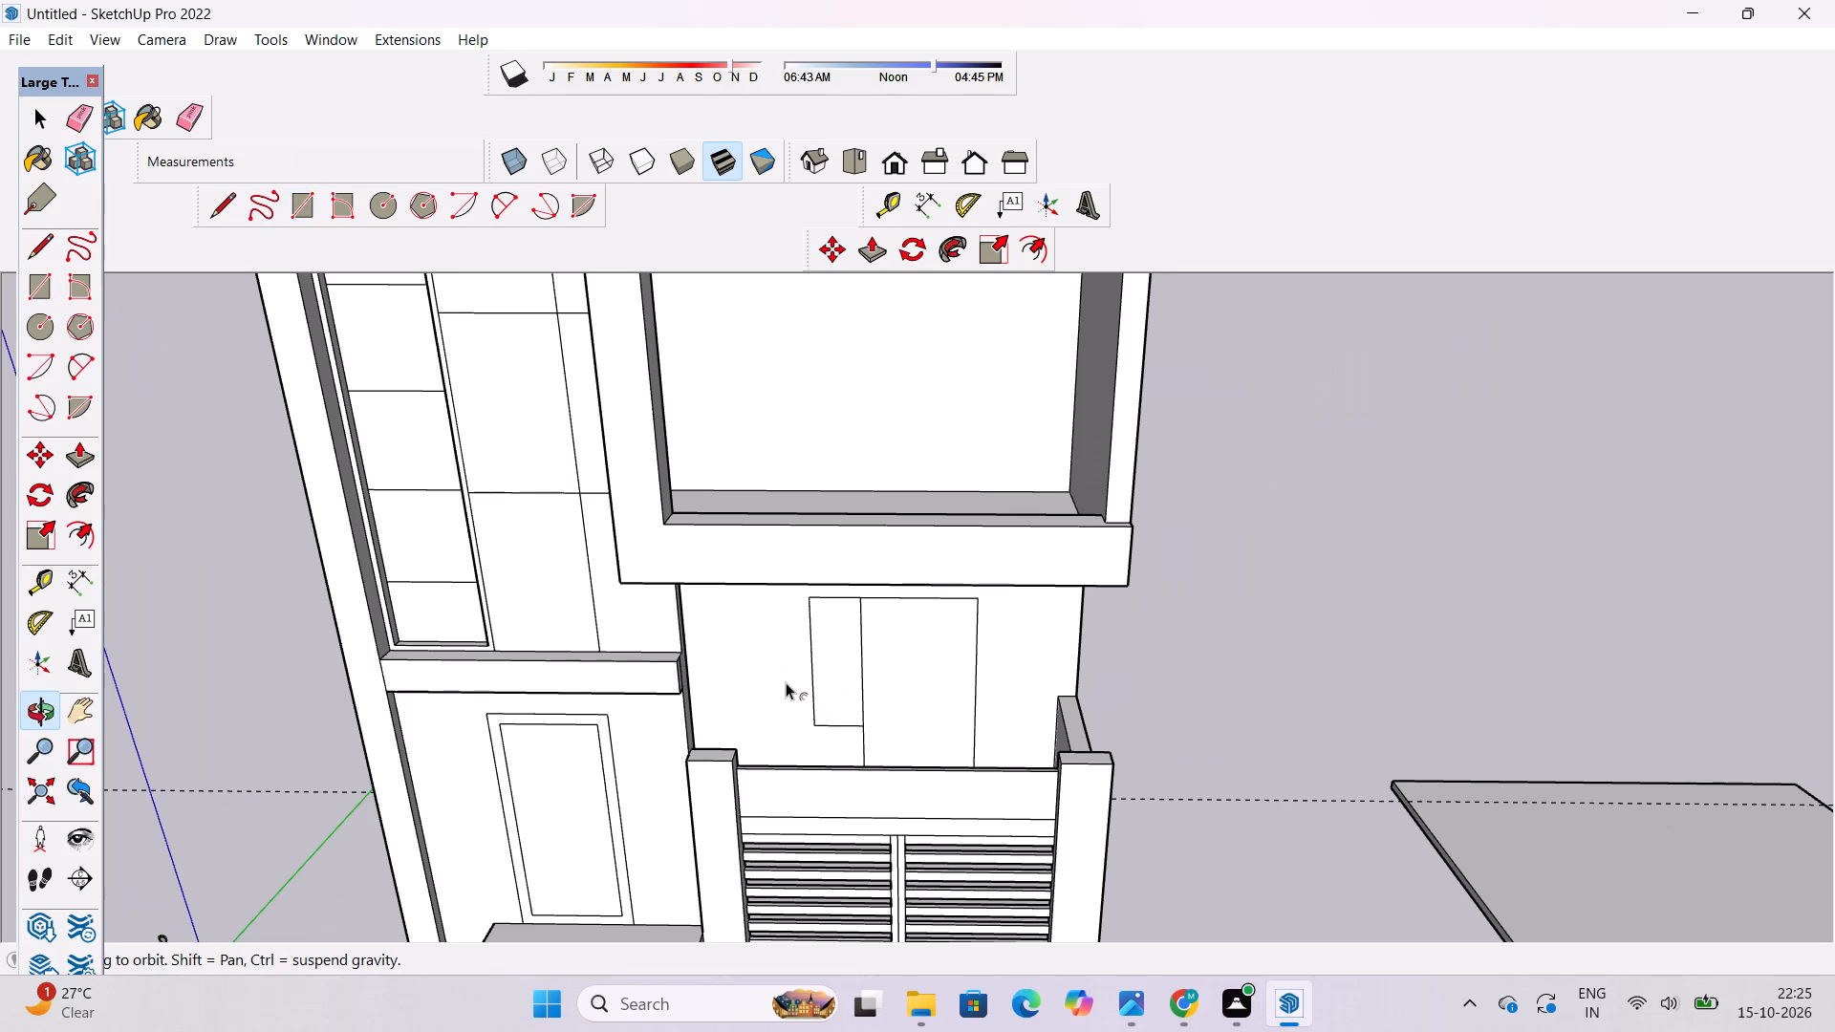
scroll(787, 669, "up", 2)
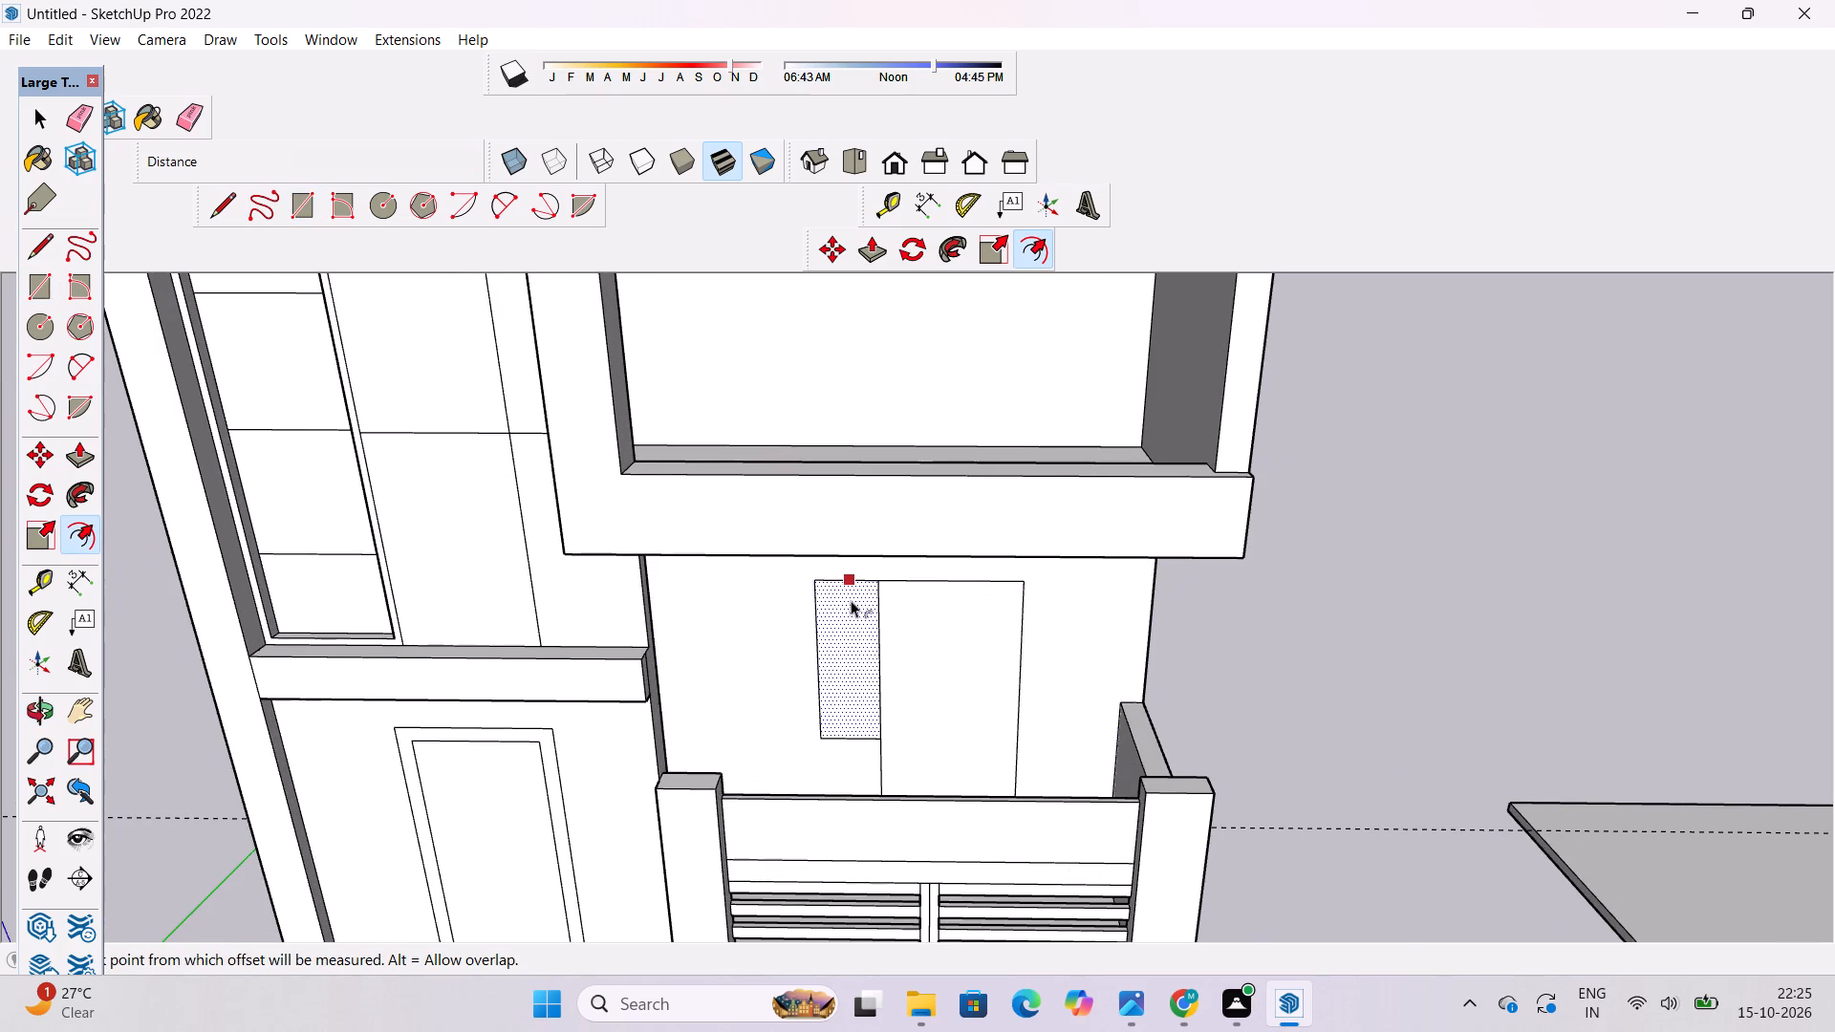
scroll(852, 602, "up", 3)
left_click(850, 580)
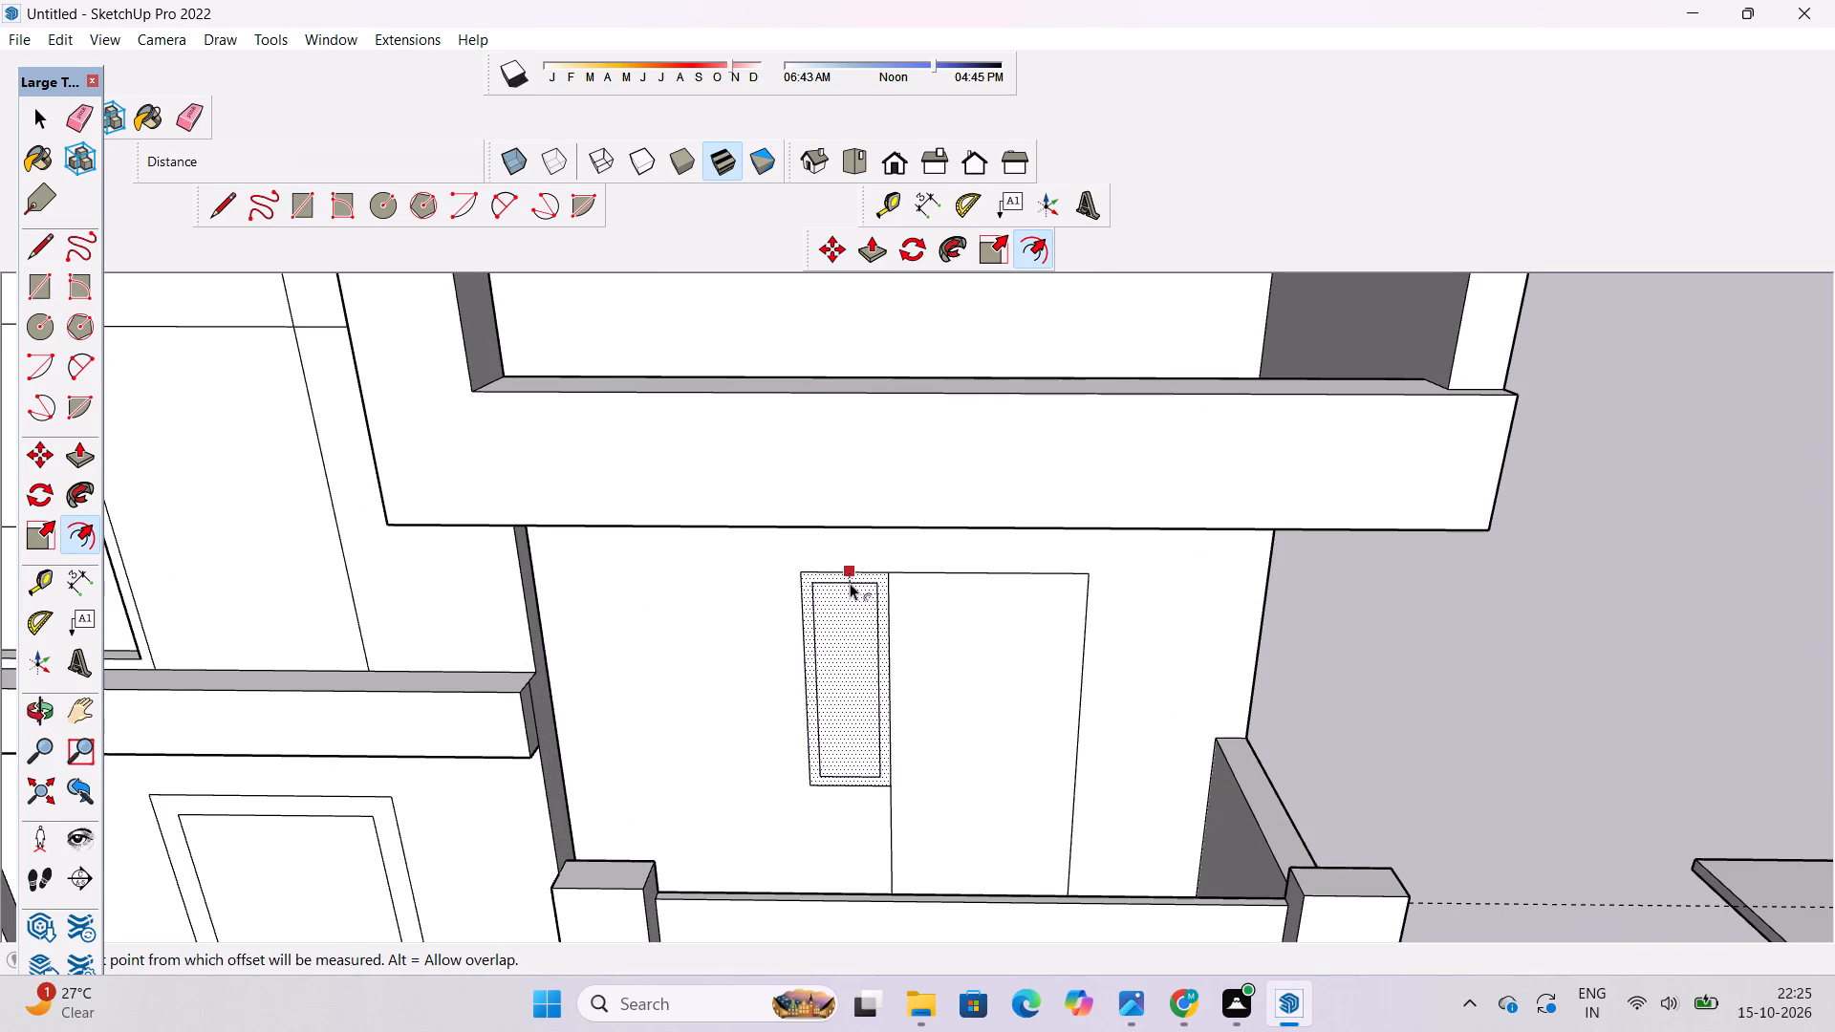
type("9\"")
key("Return")
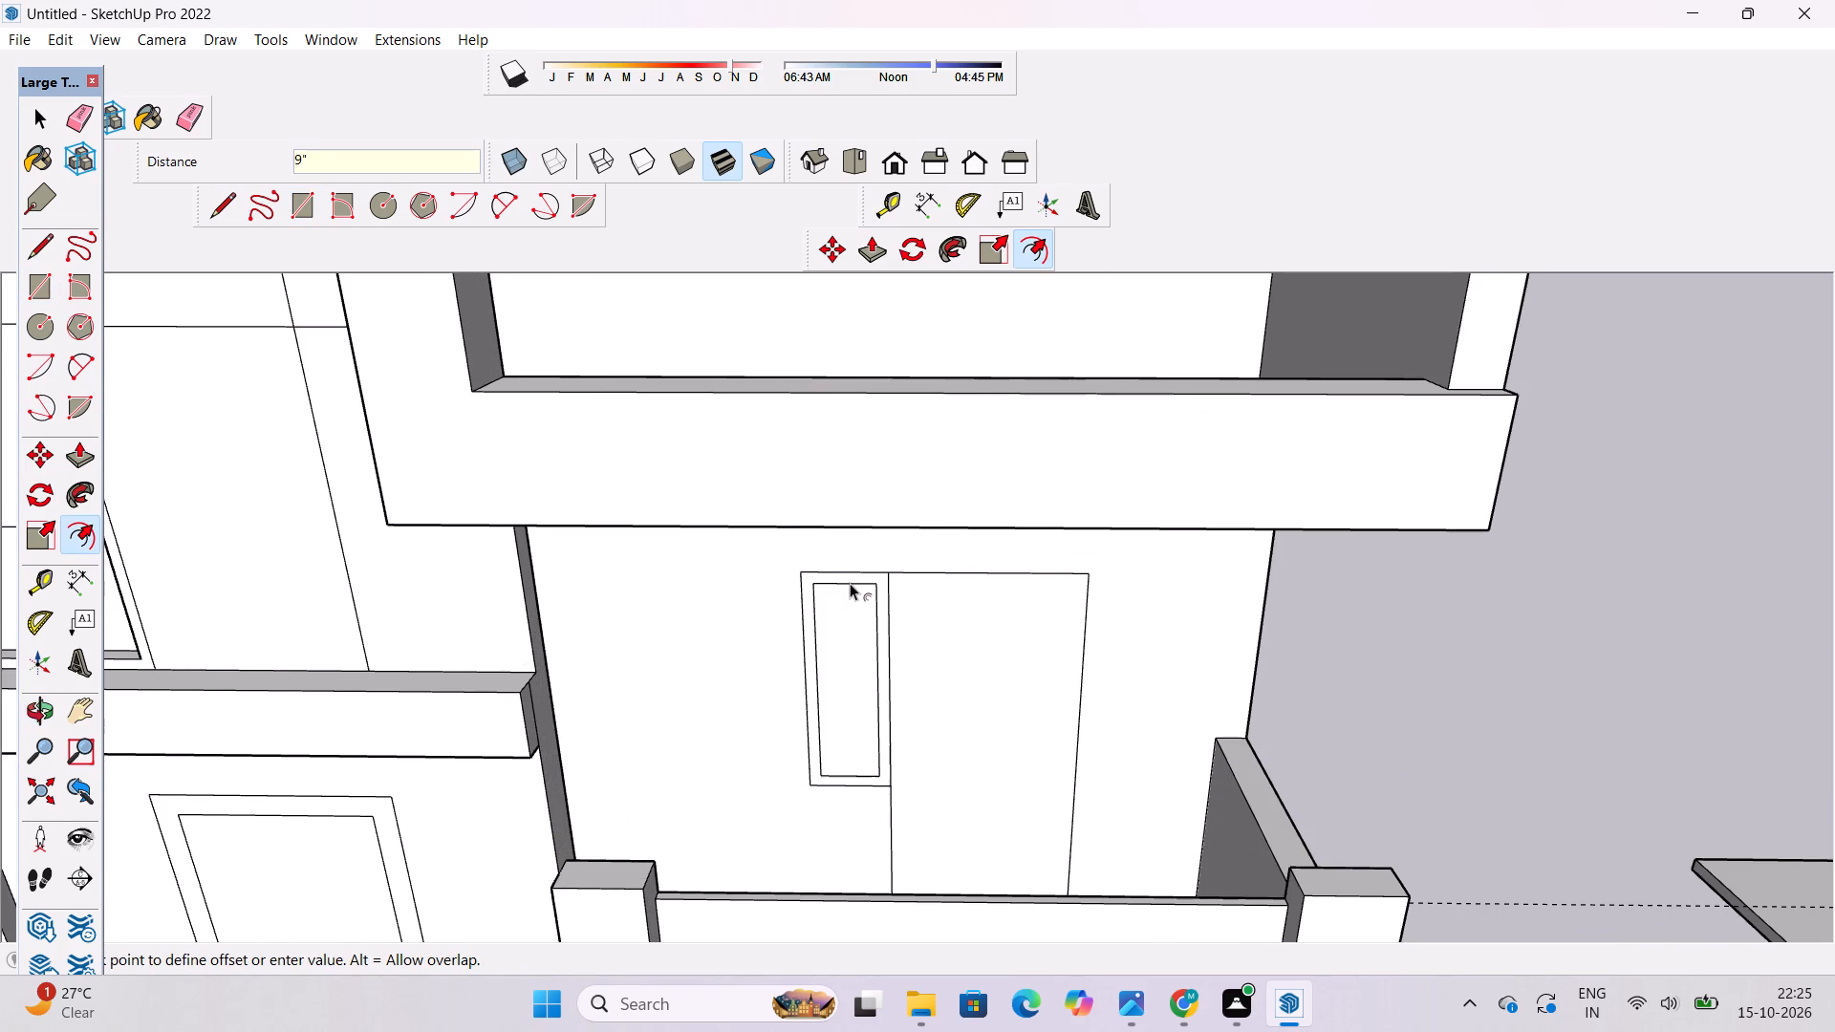
left_click(1033, 580)
type("9\"")
key("Return")
Place one vertical guide on the recessed wall 36' from its corner near the main door and another 19' beyond it.
key("o")
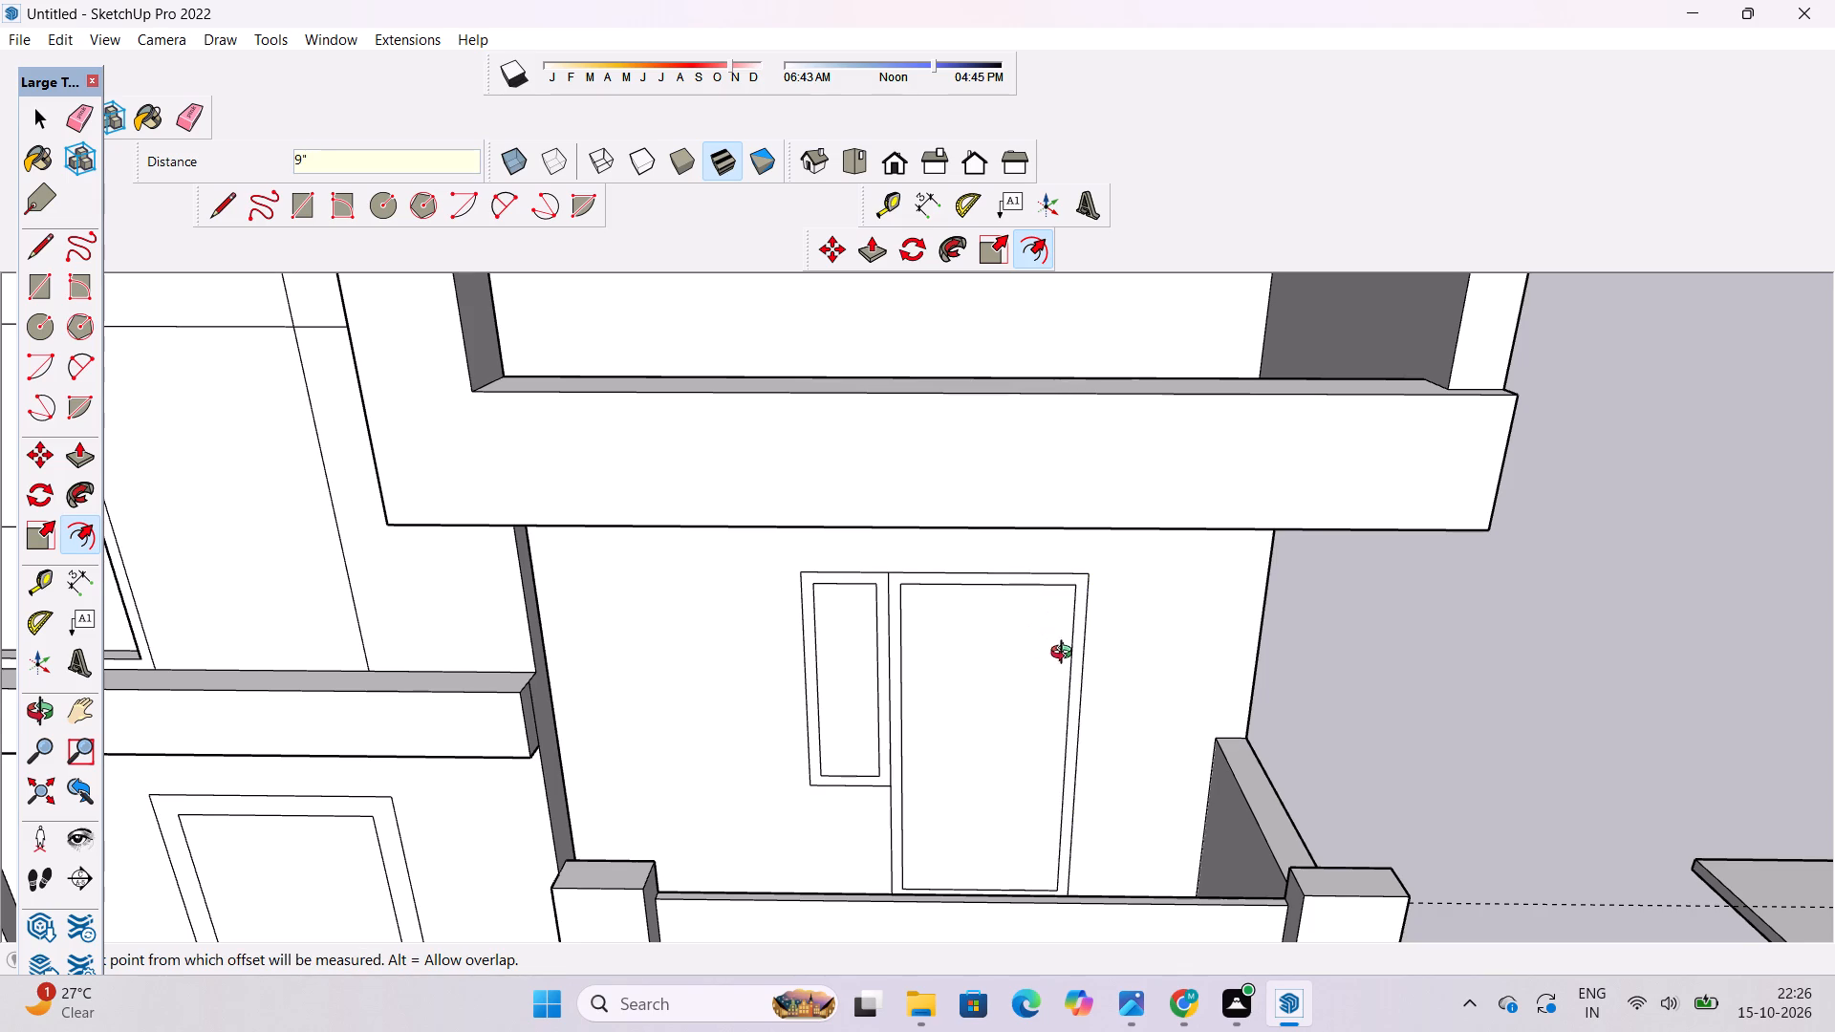
left_click_drag(1067, 661, 846, 733)
left_click_drag(1009, 831, 947, 652, "shift")
left_click_drag(1062, 637, 988, 715)
scroll(956, 704, "up", 4)
left_click_drag(961, 688, 976, 724, "shift")
scroll(964, 702, "up", 2)
left_click(962, 689, "shift")
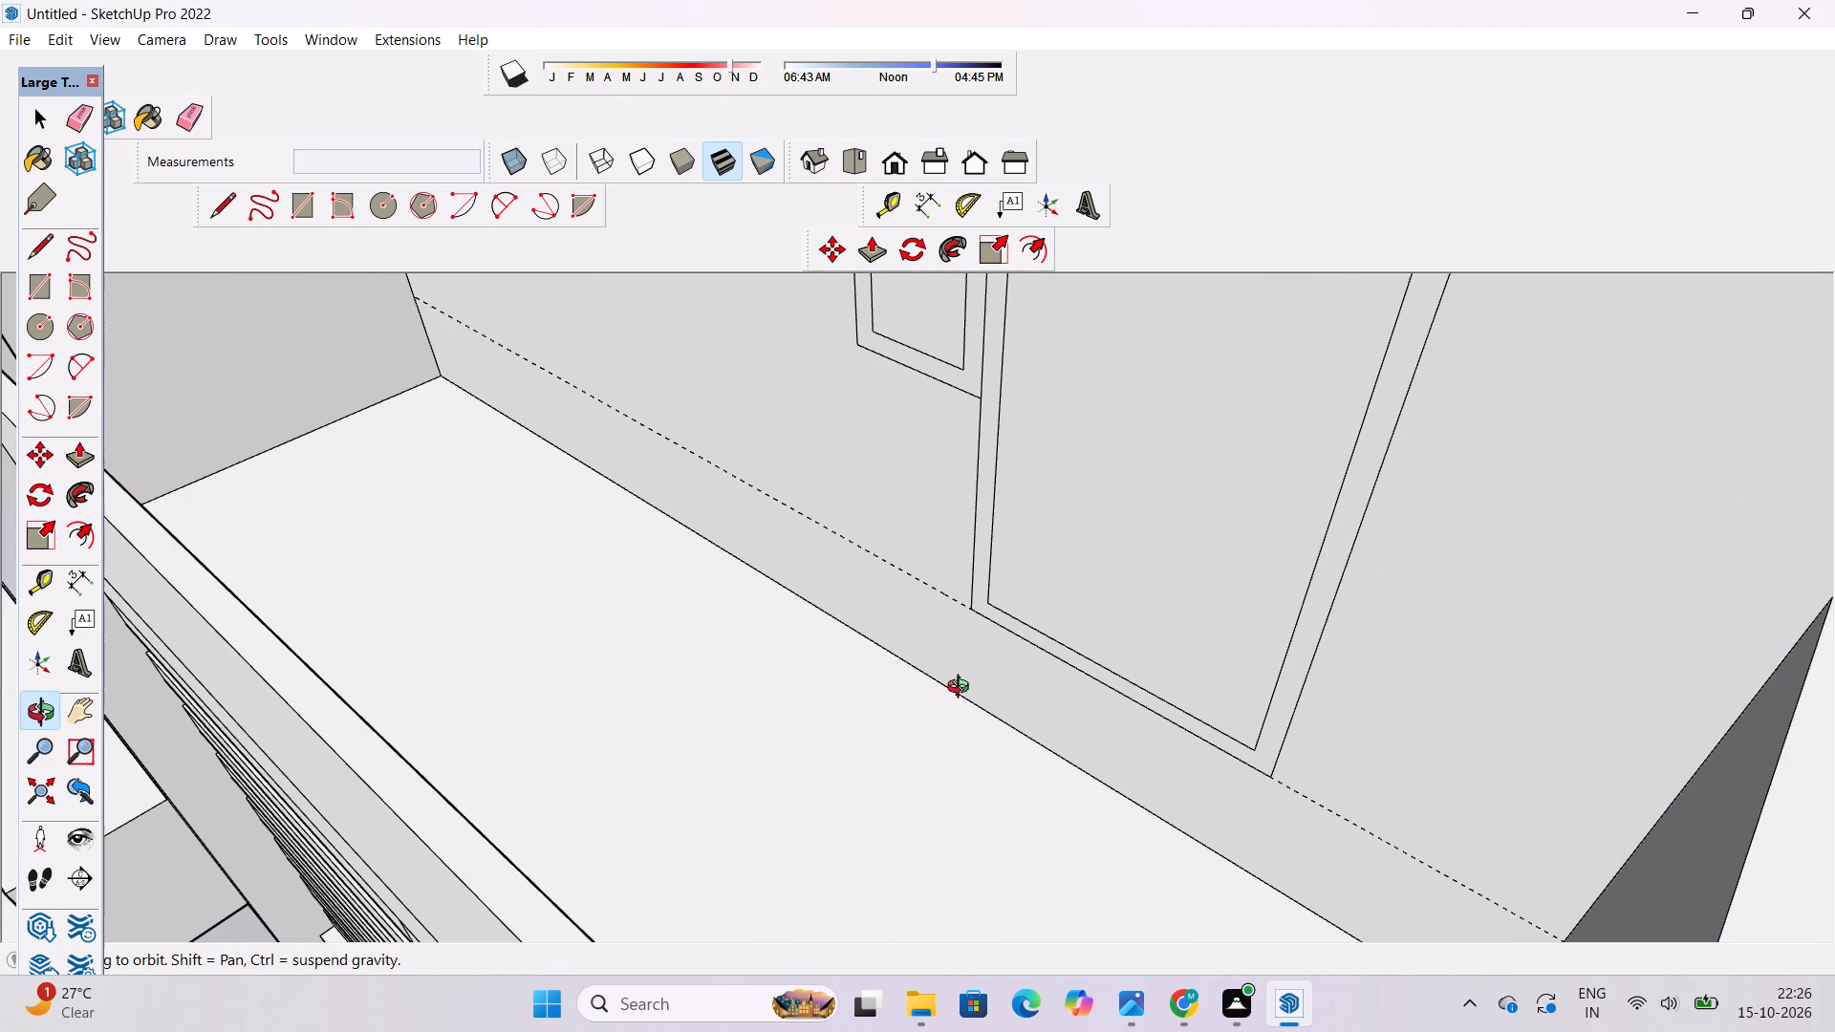
key("t")
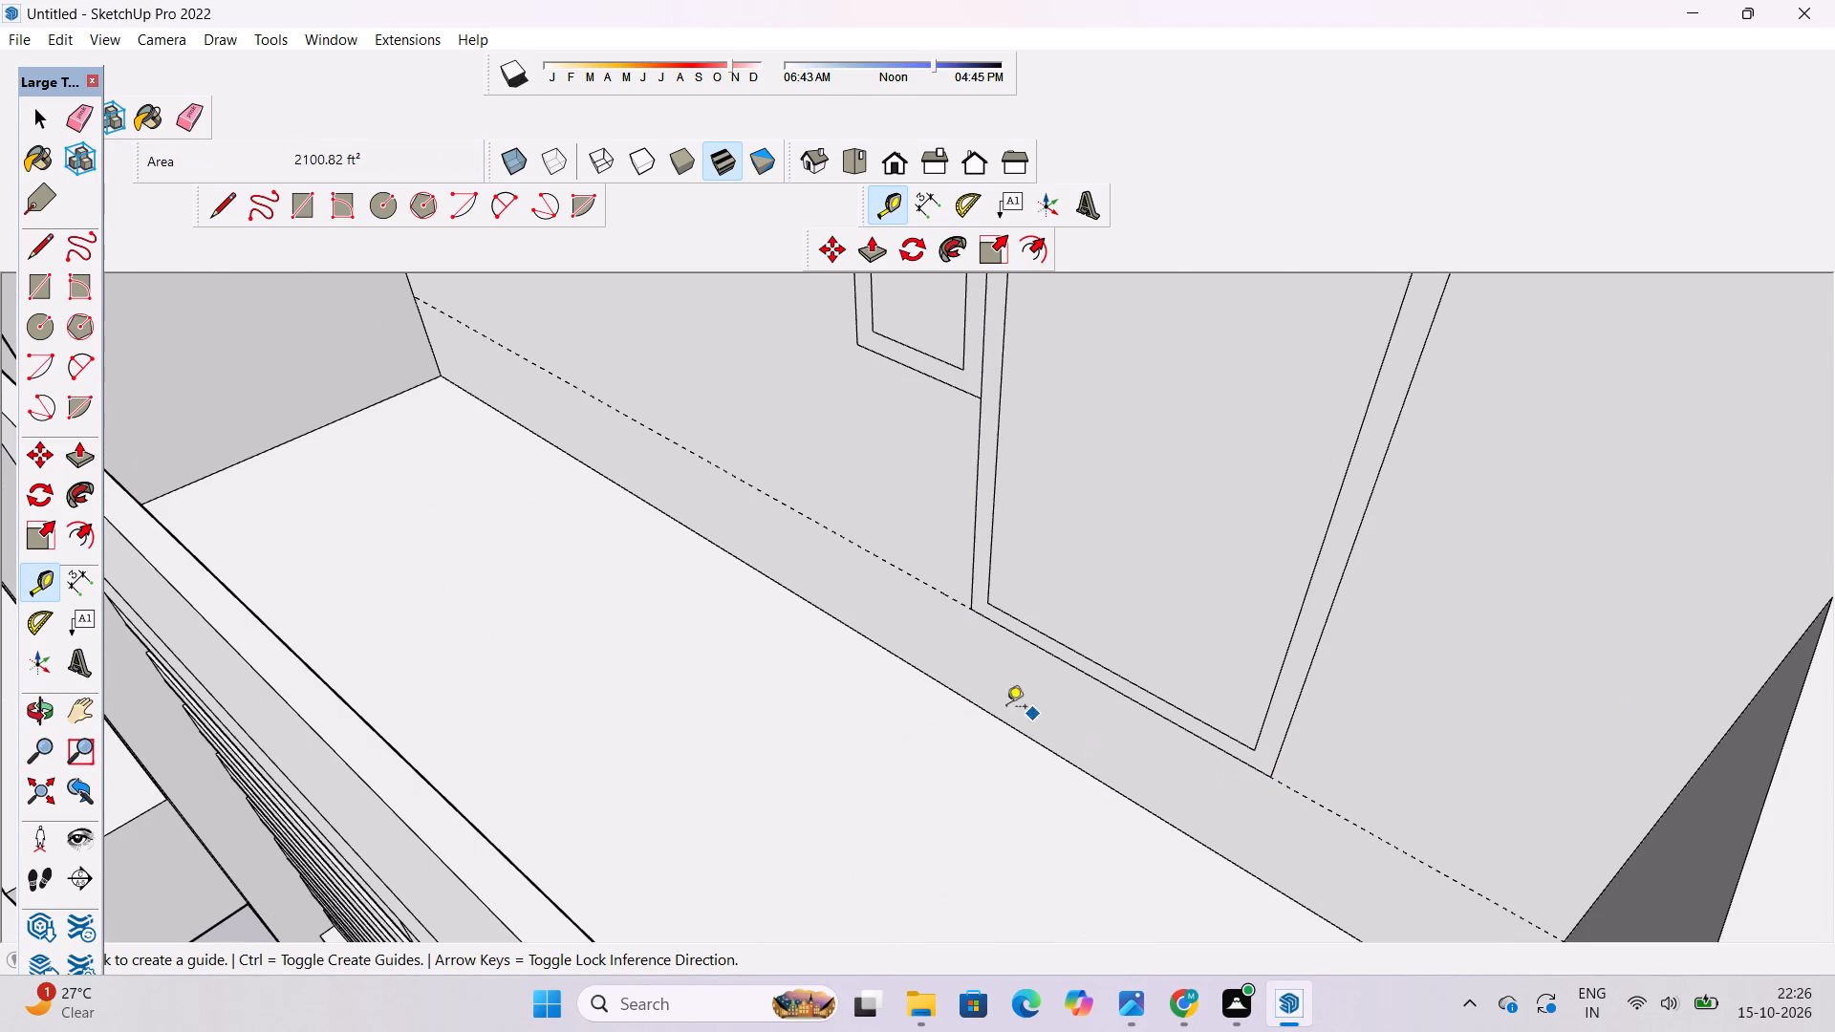
left_click(435, 343)
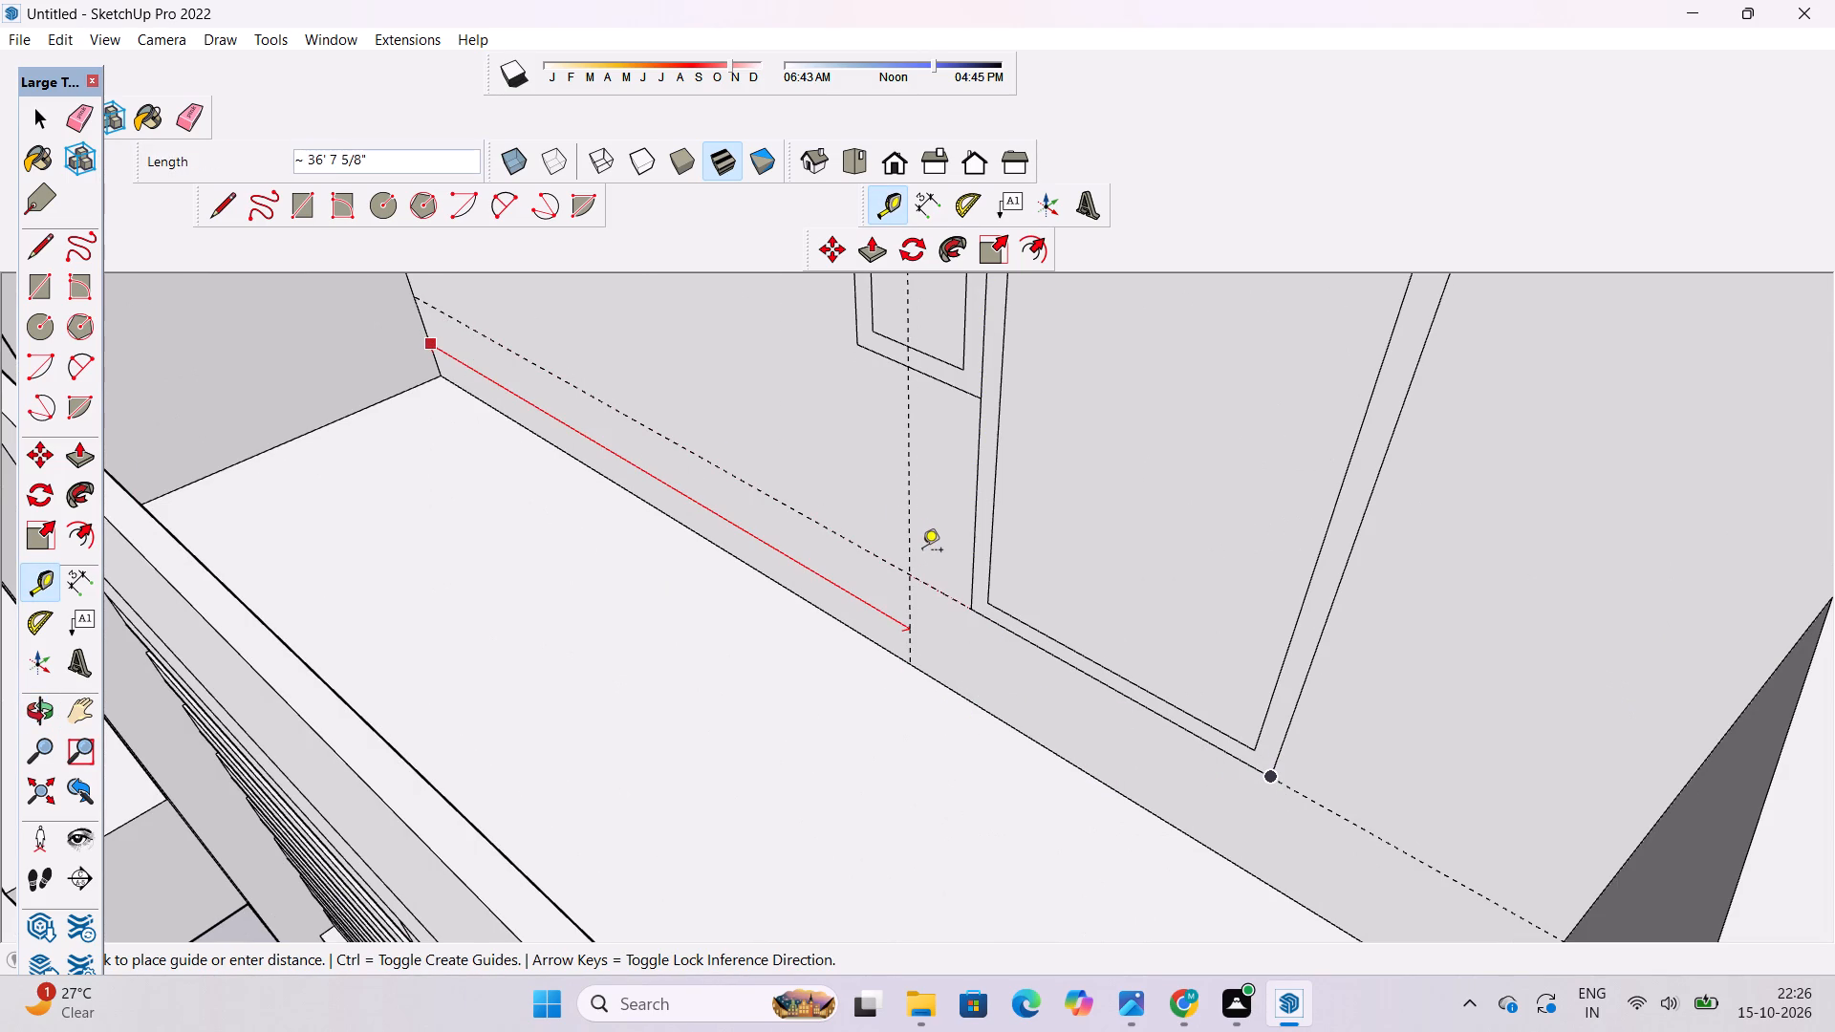
key("3")
type("6'")
key("Return")
left_click(897, 484)
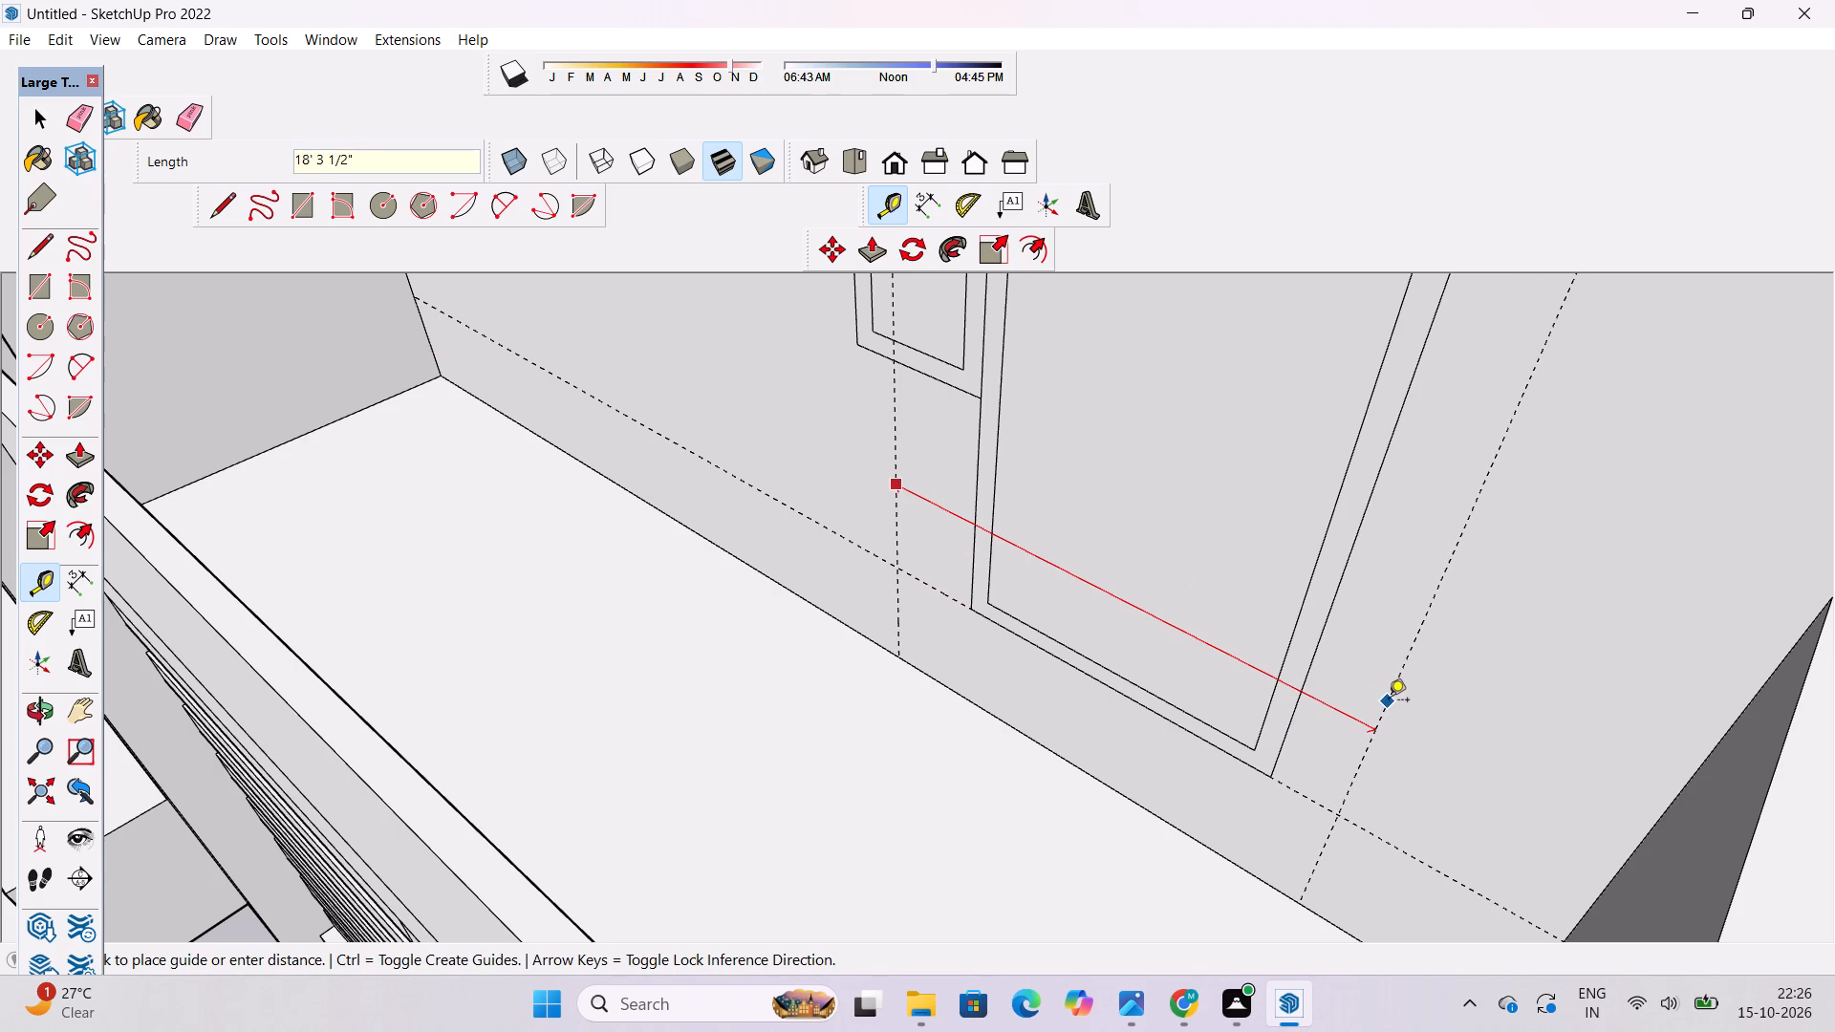
type("19'")
key("Return")
Outline a base panel 19' wide by 5' high below the tall rectangle with lines between the guides, starting and ending at the floor edge.
key("r")
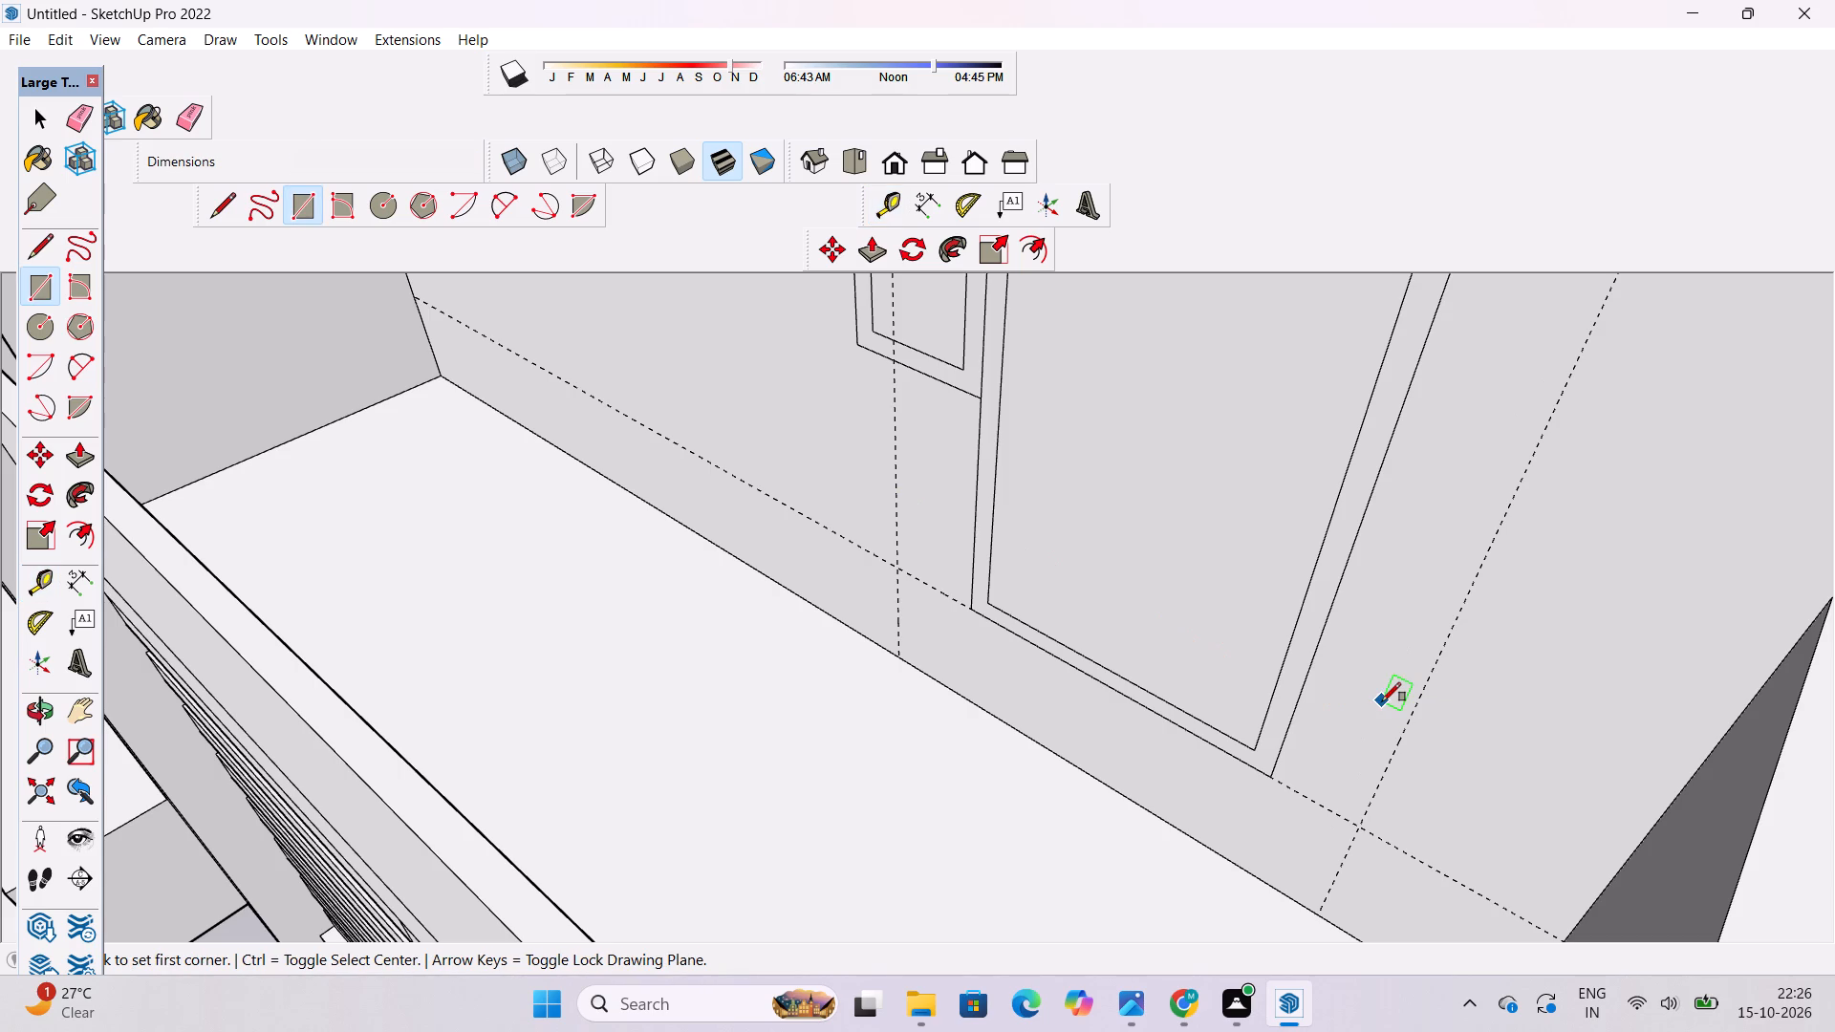
key("l")
left_click(899, 657)
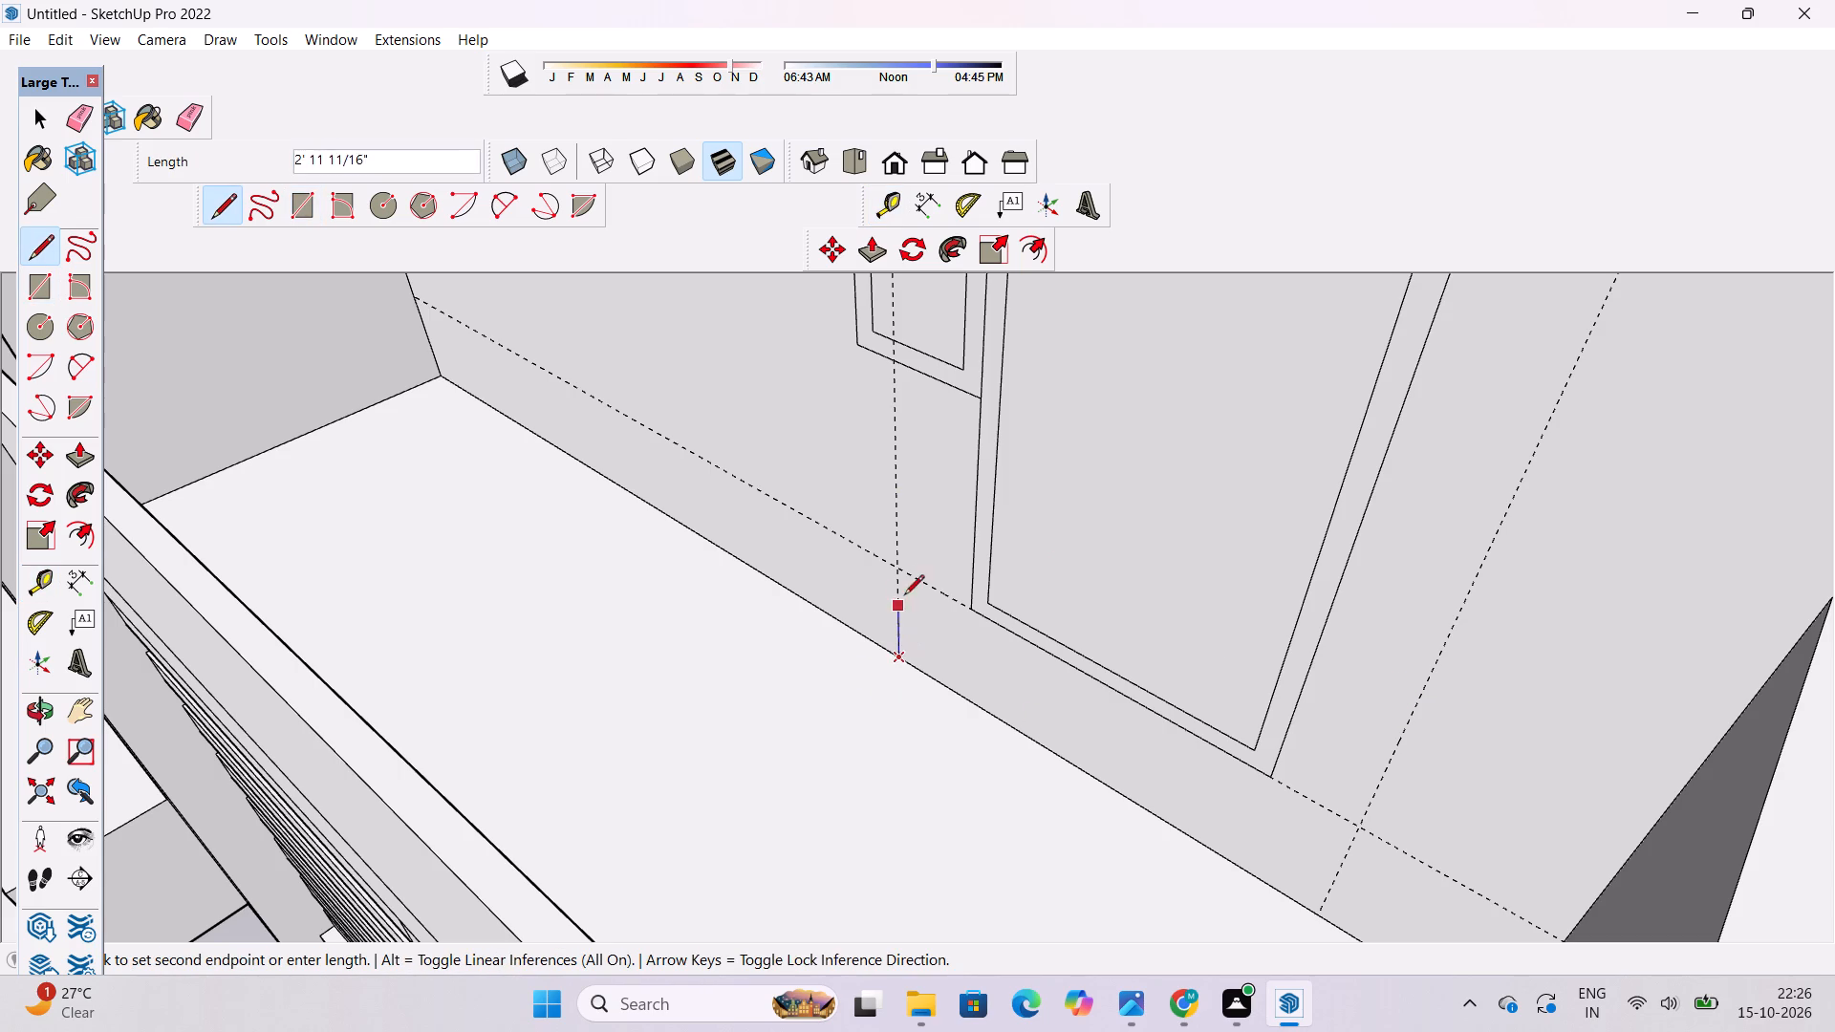
left_click(903, 572)
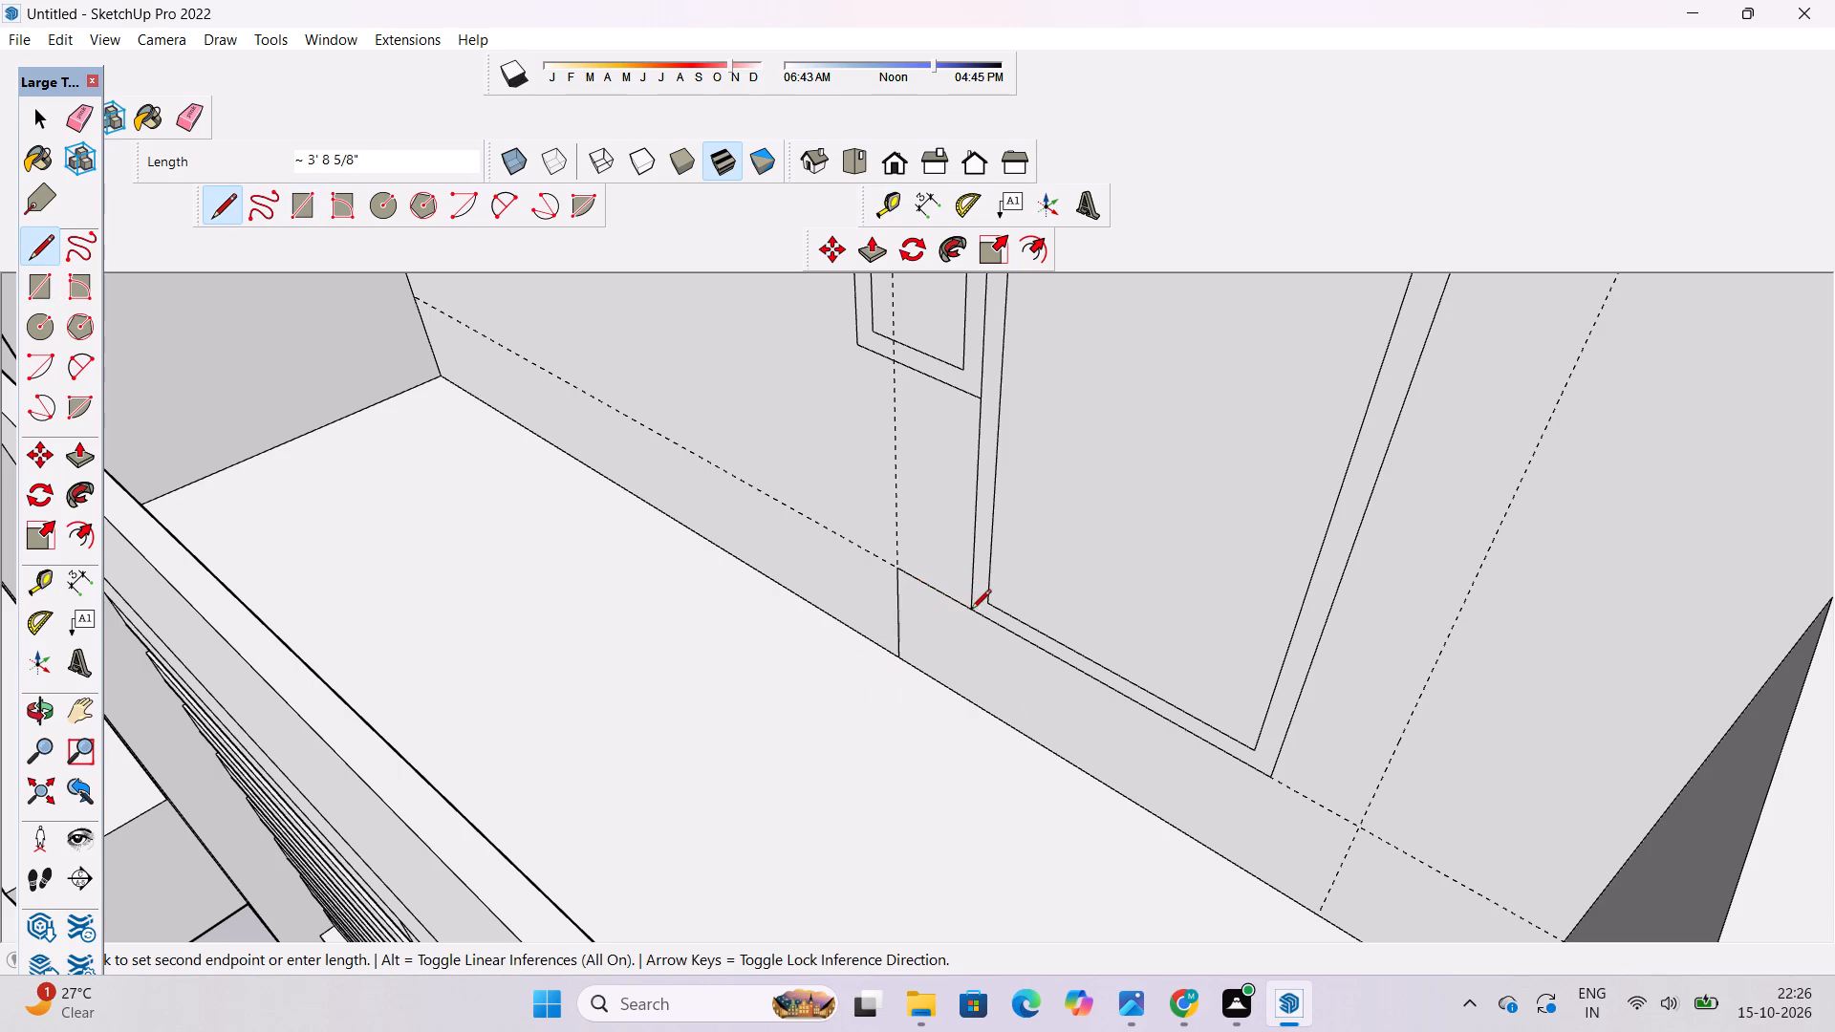
left_click(971, 611)
left_click(1269, 782)
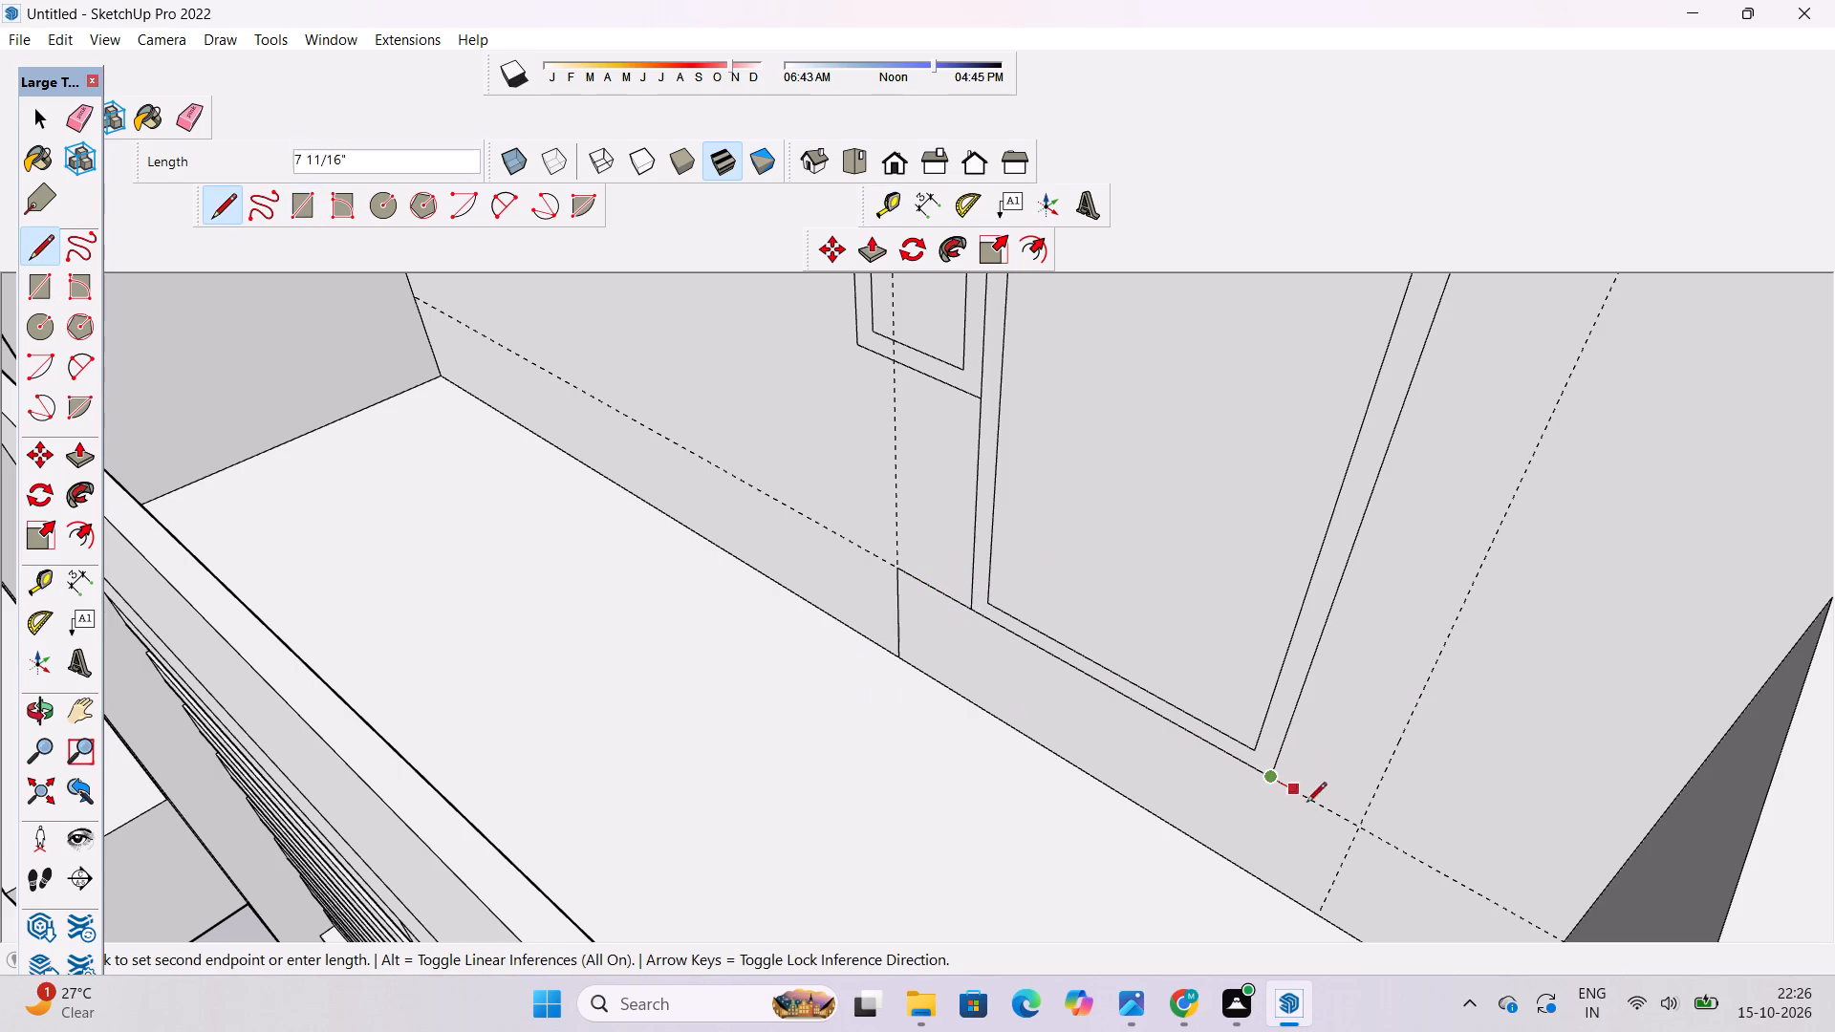
left_click(1361, 830)
left_click(1321, 917)
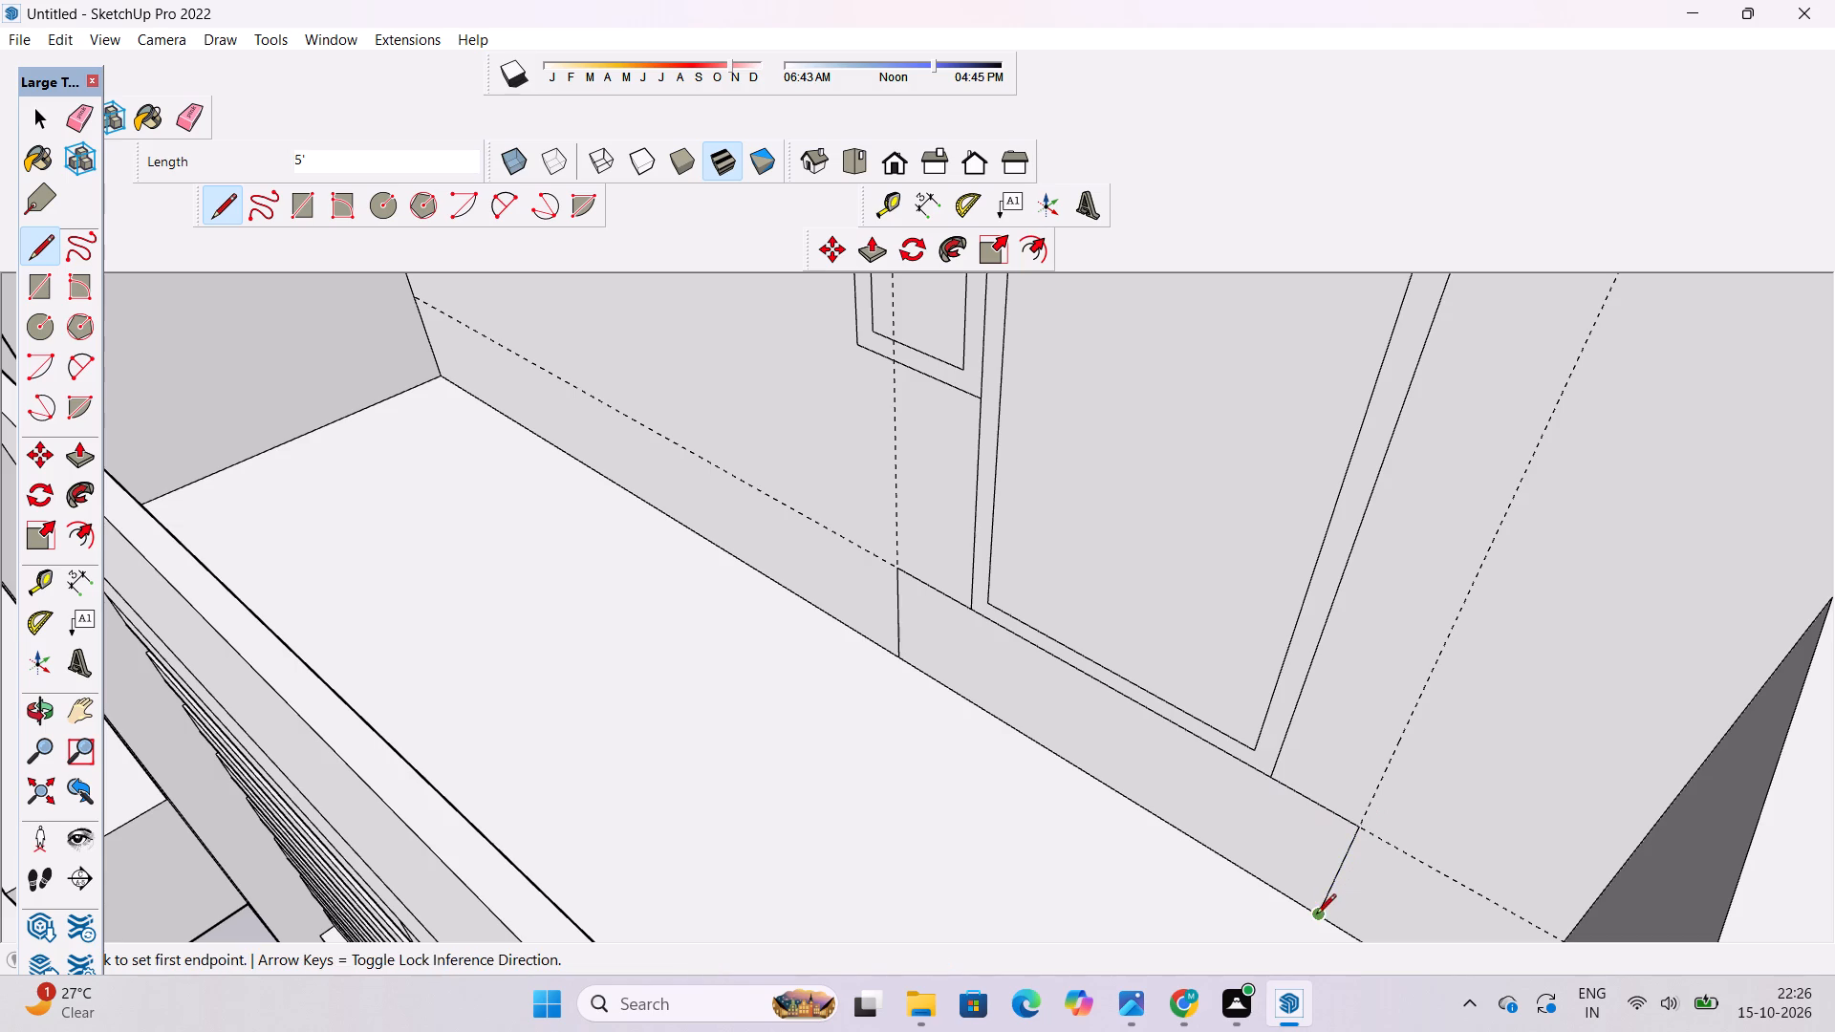
Erase the horizontal guide and both vertical guides around the base panel on the recessed wall.
key("e")
left_click_drag(1423, 680, 1436, 883)
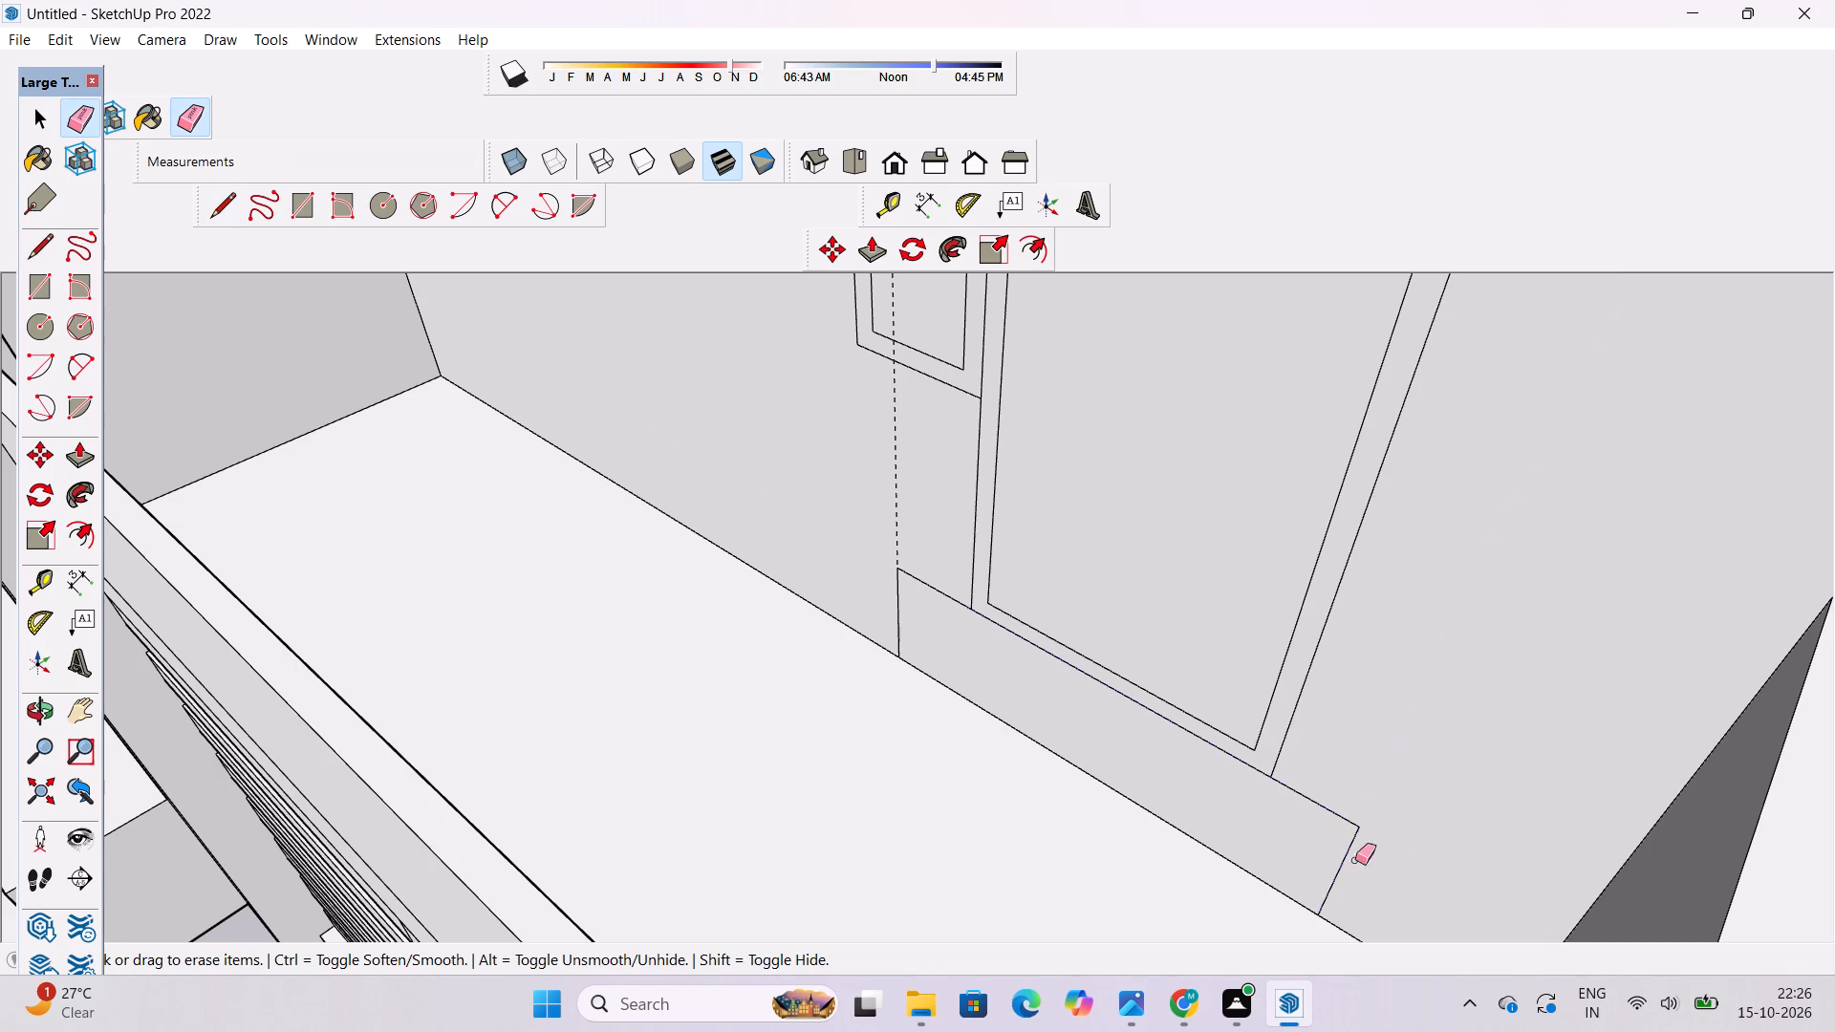
left_click_drag(884, 472, 893, 478)
left_click(898, 486)
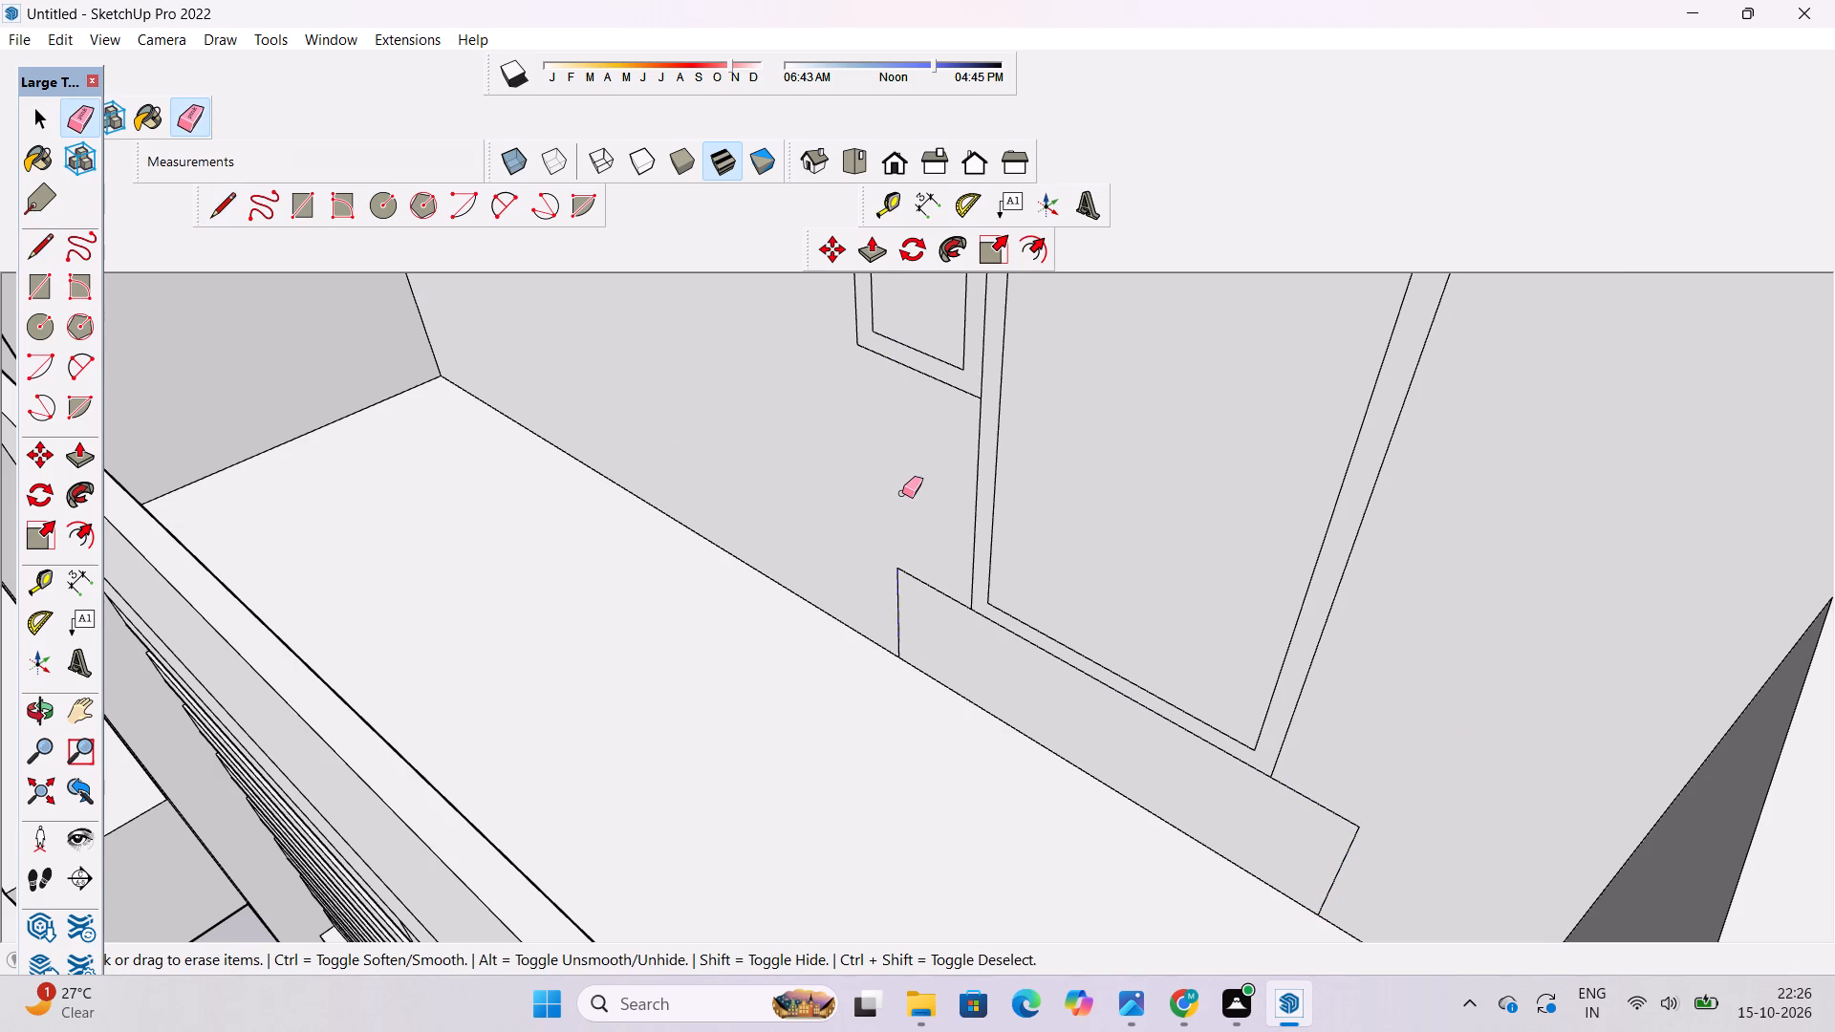
Examine the recessed wall's openings and base panel in relation to the whole building front.
key("o")
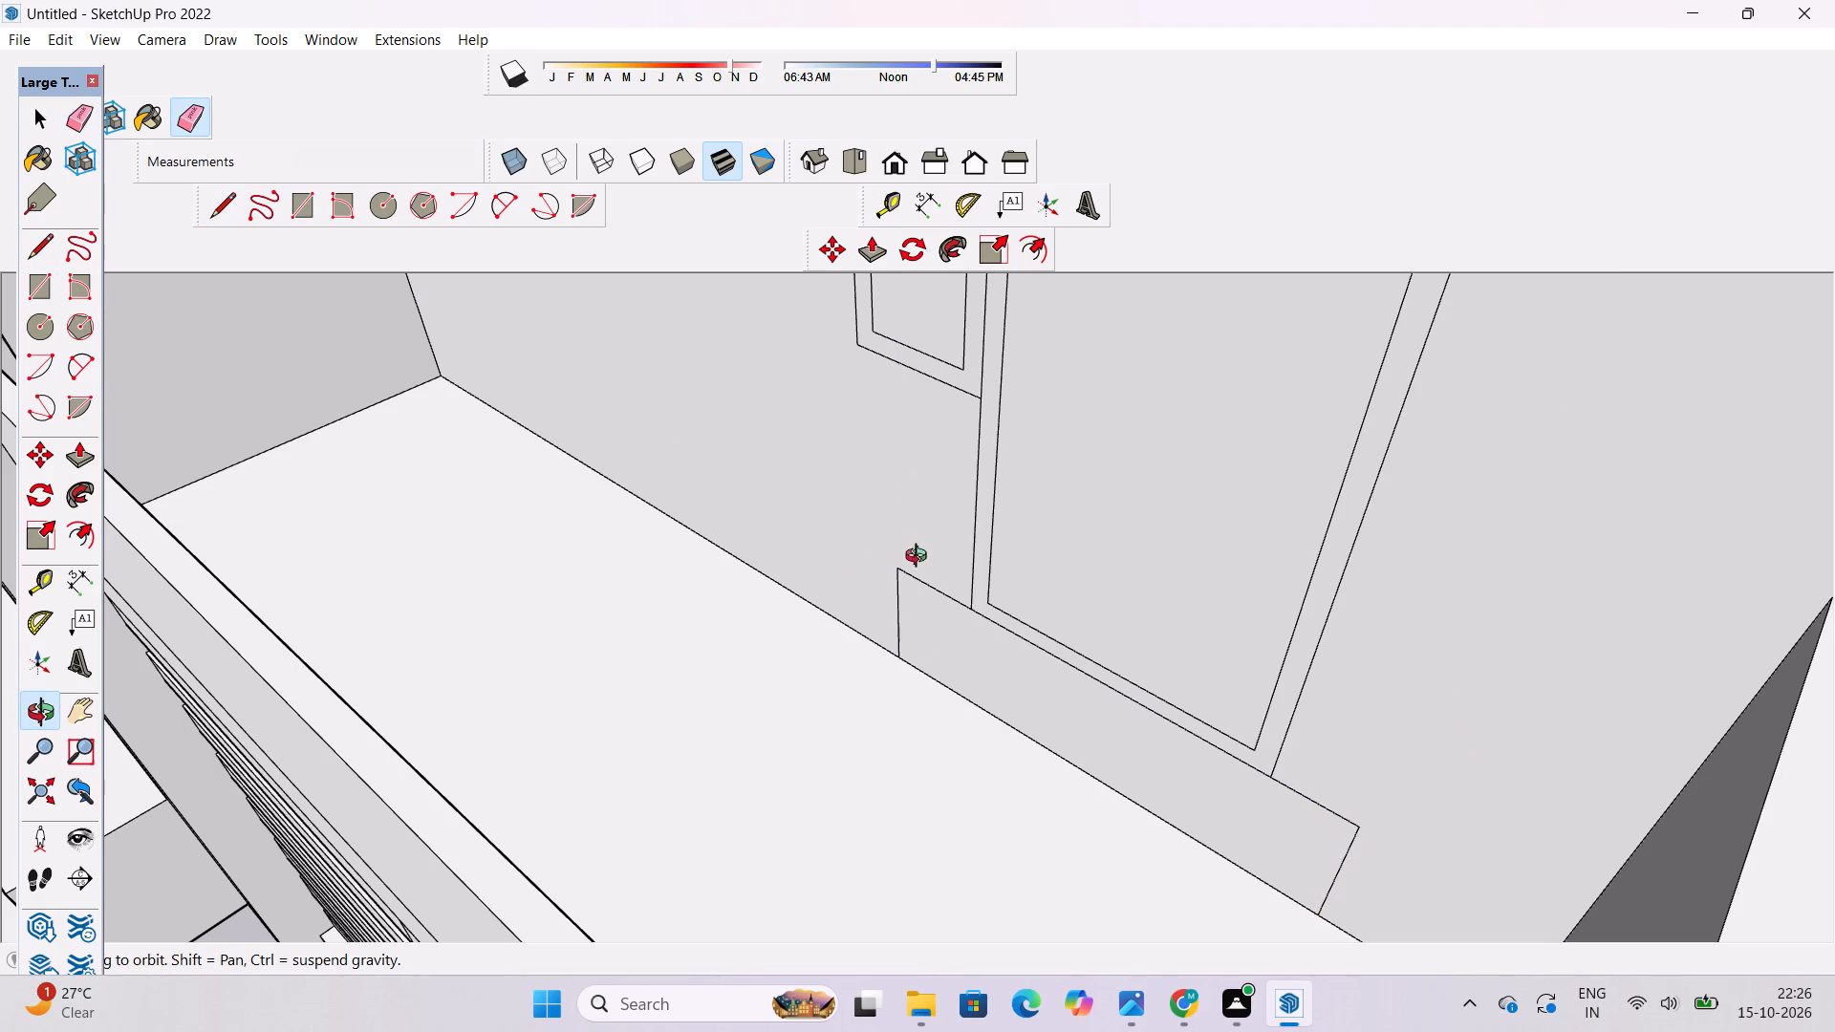
left_click_drag(924, 566, 958, 518)
left_click_drag(984, 609, 923, 653)
left_click_drag(921, 655, 910, 601)
scroll(978, 644, "up", 3)
left_click_drag(1028, 655, 958, 631)
left_click_drag(958, 631, 961, 558)
scroll(961, 558, "down", 5)
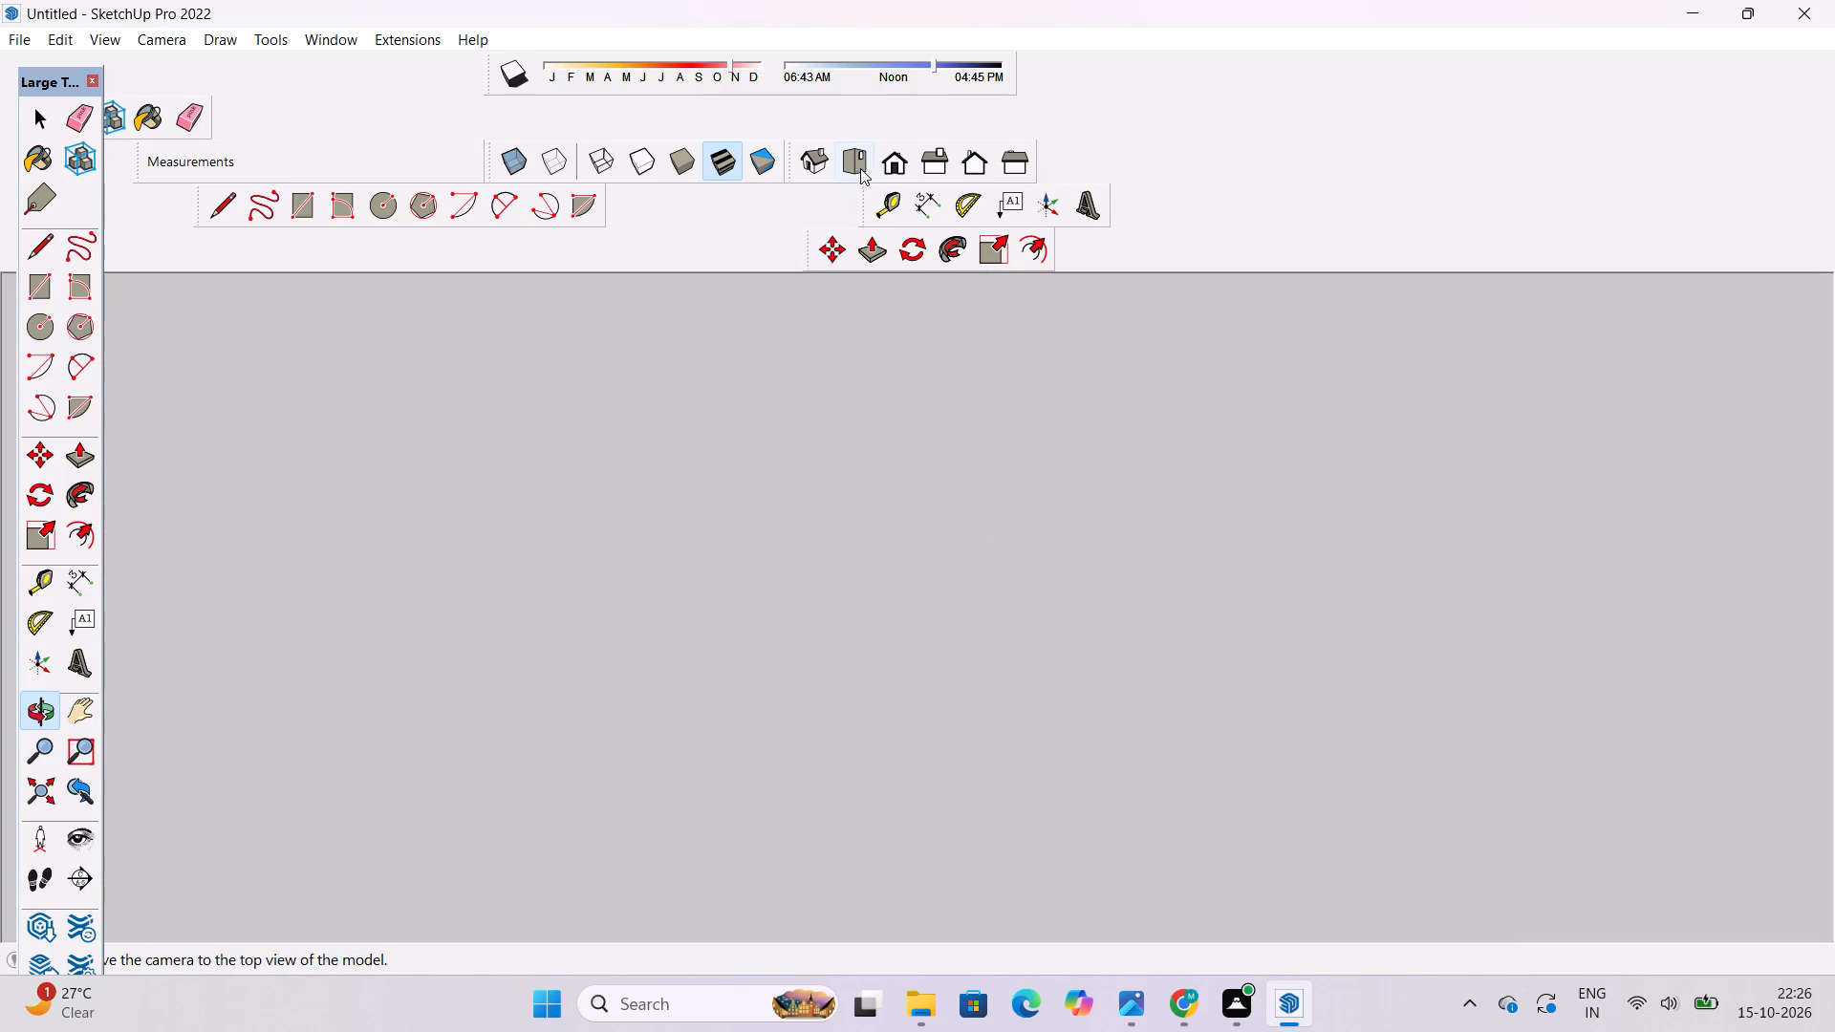
left_click(891, 161)
scroll(955, 428, "down", 5)
left_click_drag(1039, 478, 985, 630)
scroll(985, 538, "down", 7)
left_click_drag(1269, 517, 1036, 603, "shift")
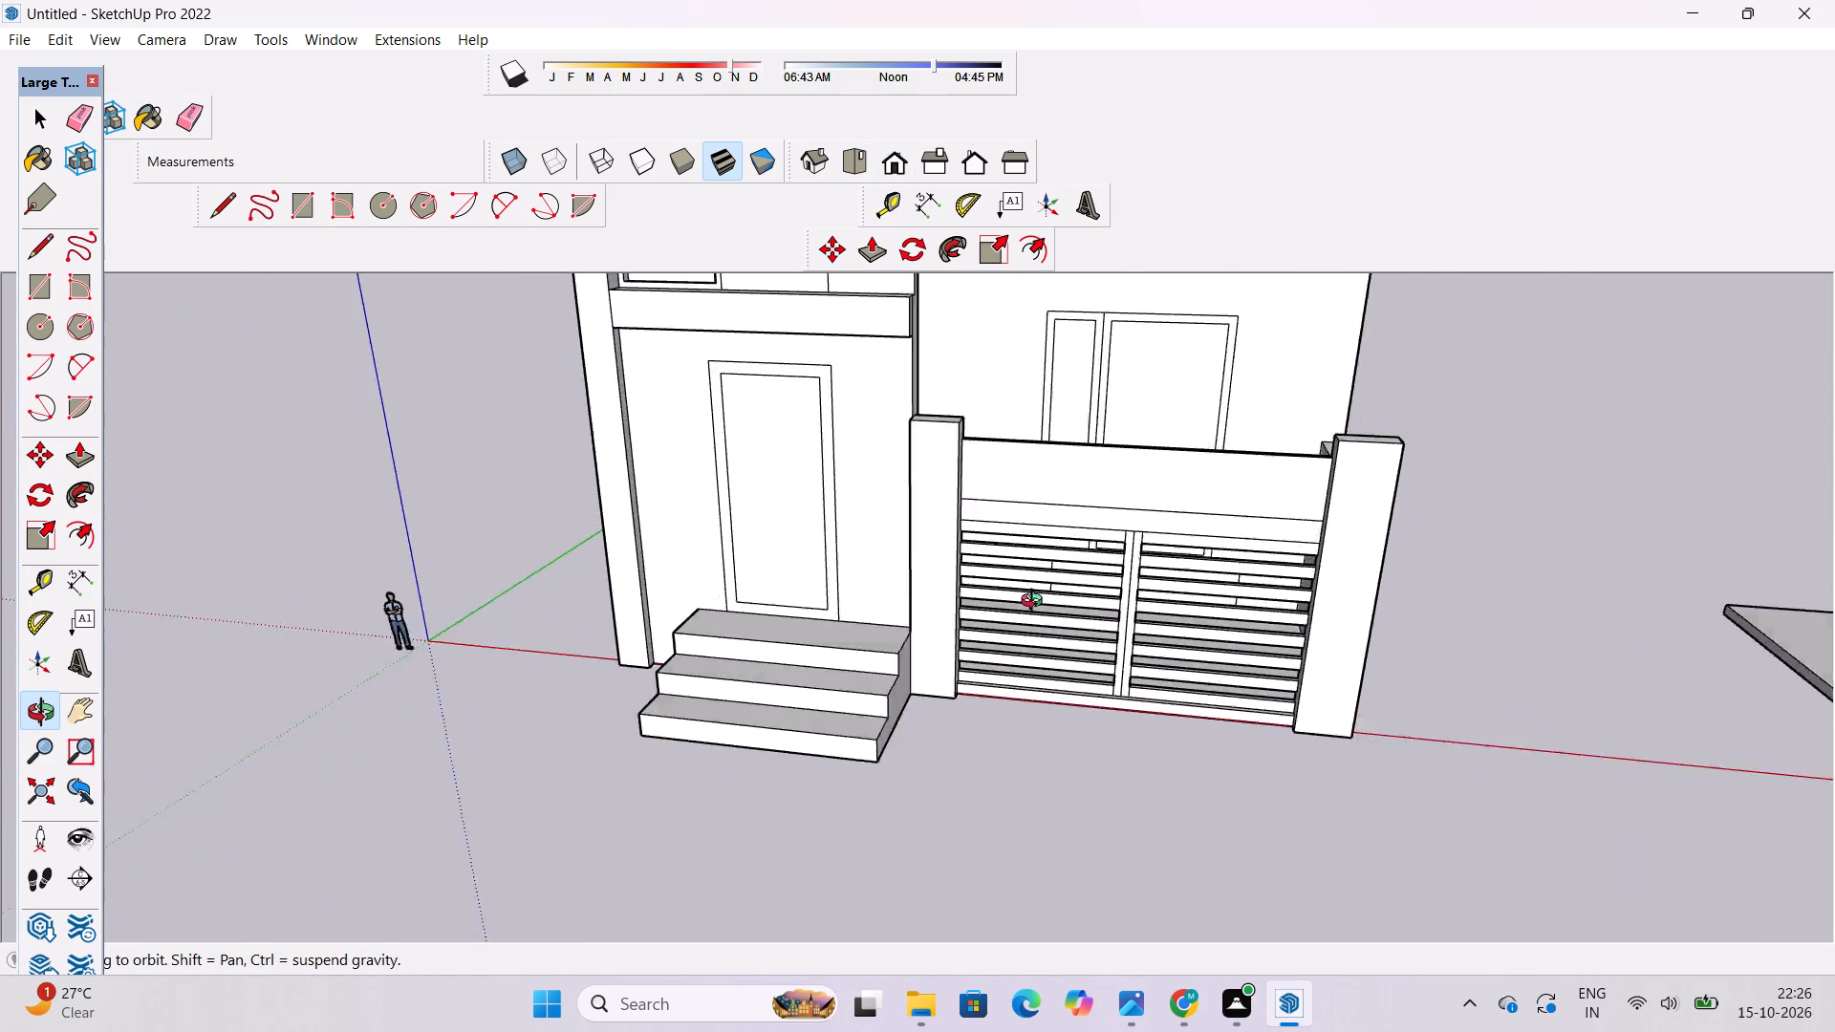
Place horizontal guides across the base panel, one 1.9' below its top edge and another about 1' 8" below the first.
left_click_drag(1036, 603, 787, 688, "shift")
scroll(1357, 524, "up", 3)
left_click_drag(1254, 587, 1090, 534, "shift")
left_click_drag(1047, 601, 1010, 638)
scroll(1009, 632, "up", 4)
left_click_drag(1011, 630, 1099, 670)
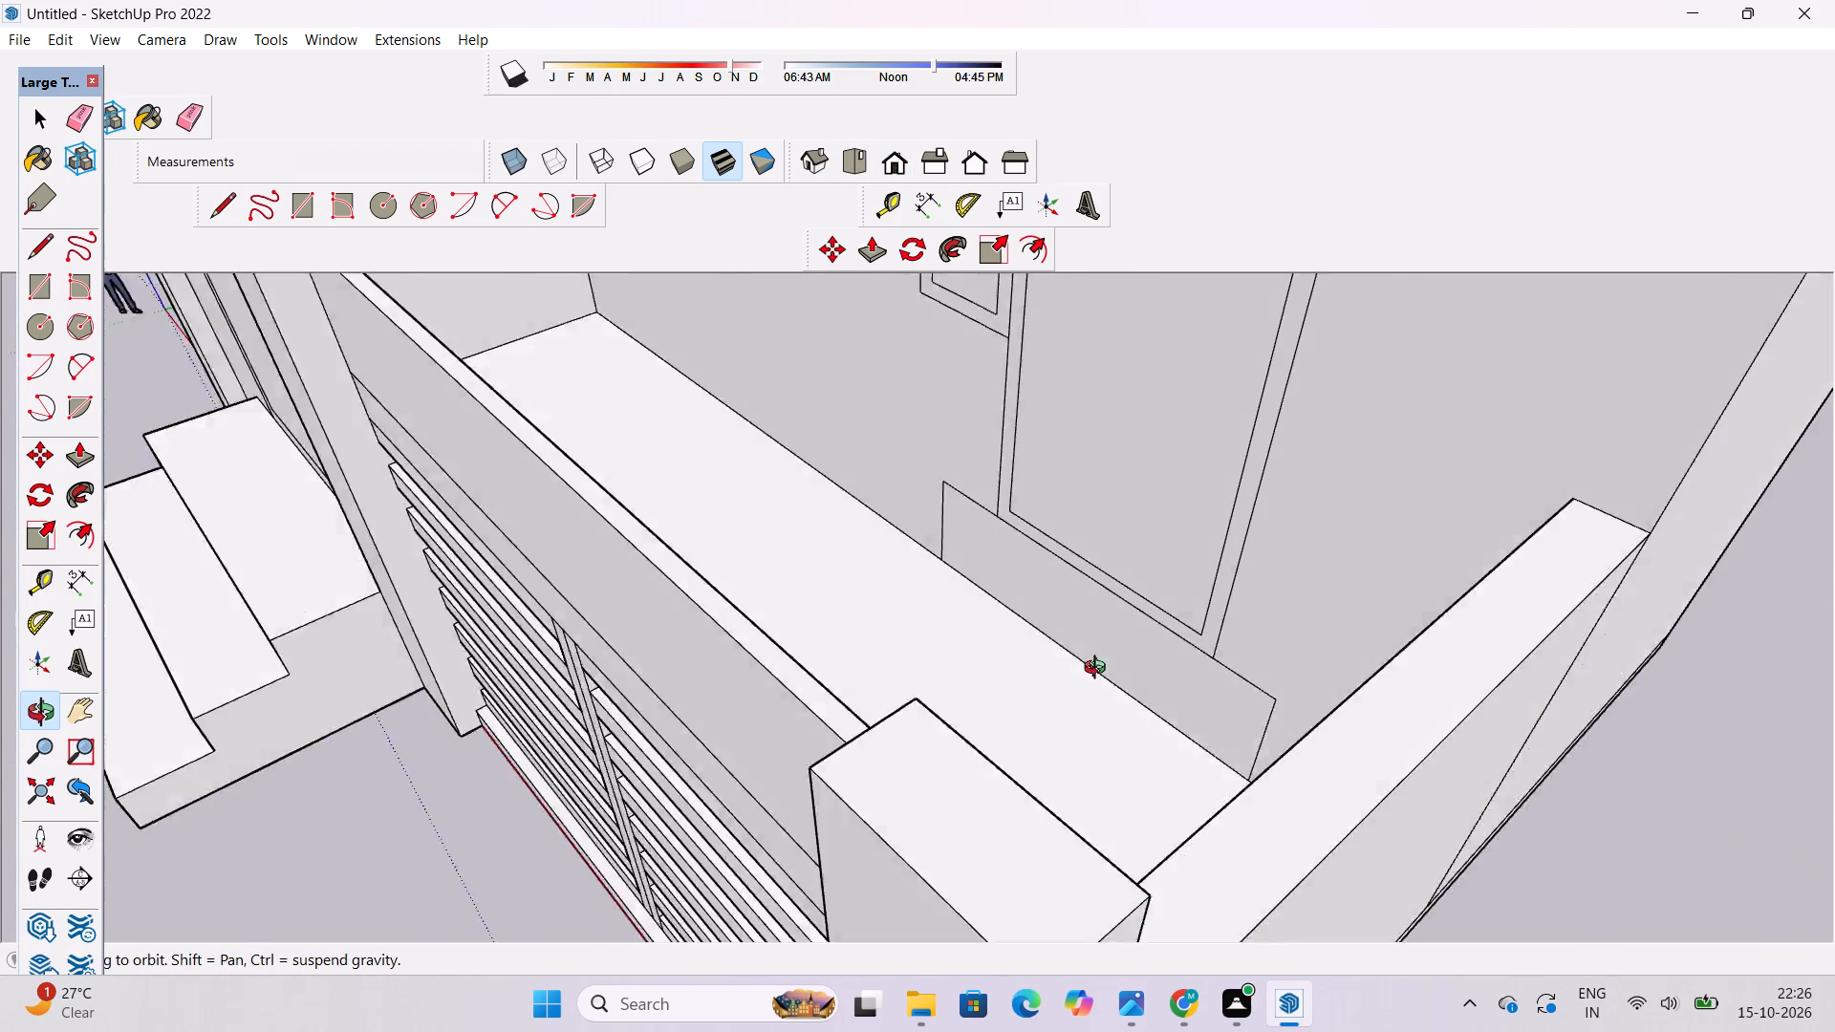
left_click_drag(1099, 670, 1121, 689)
left_click(1093, 665)
scroll(1085, 656, "up", 4)
left_click_drag(1072, 646, 1071, 659, "shift")
left_click_drag(1066, 658, 1069, 640)
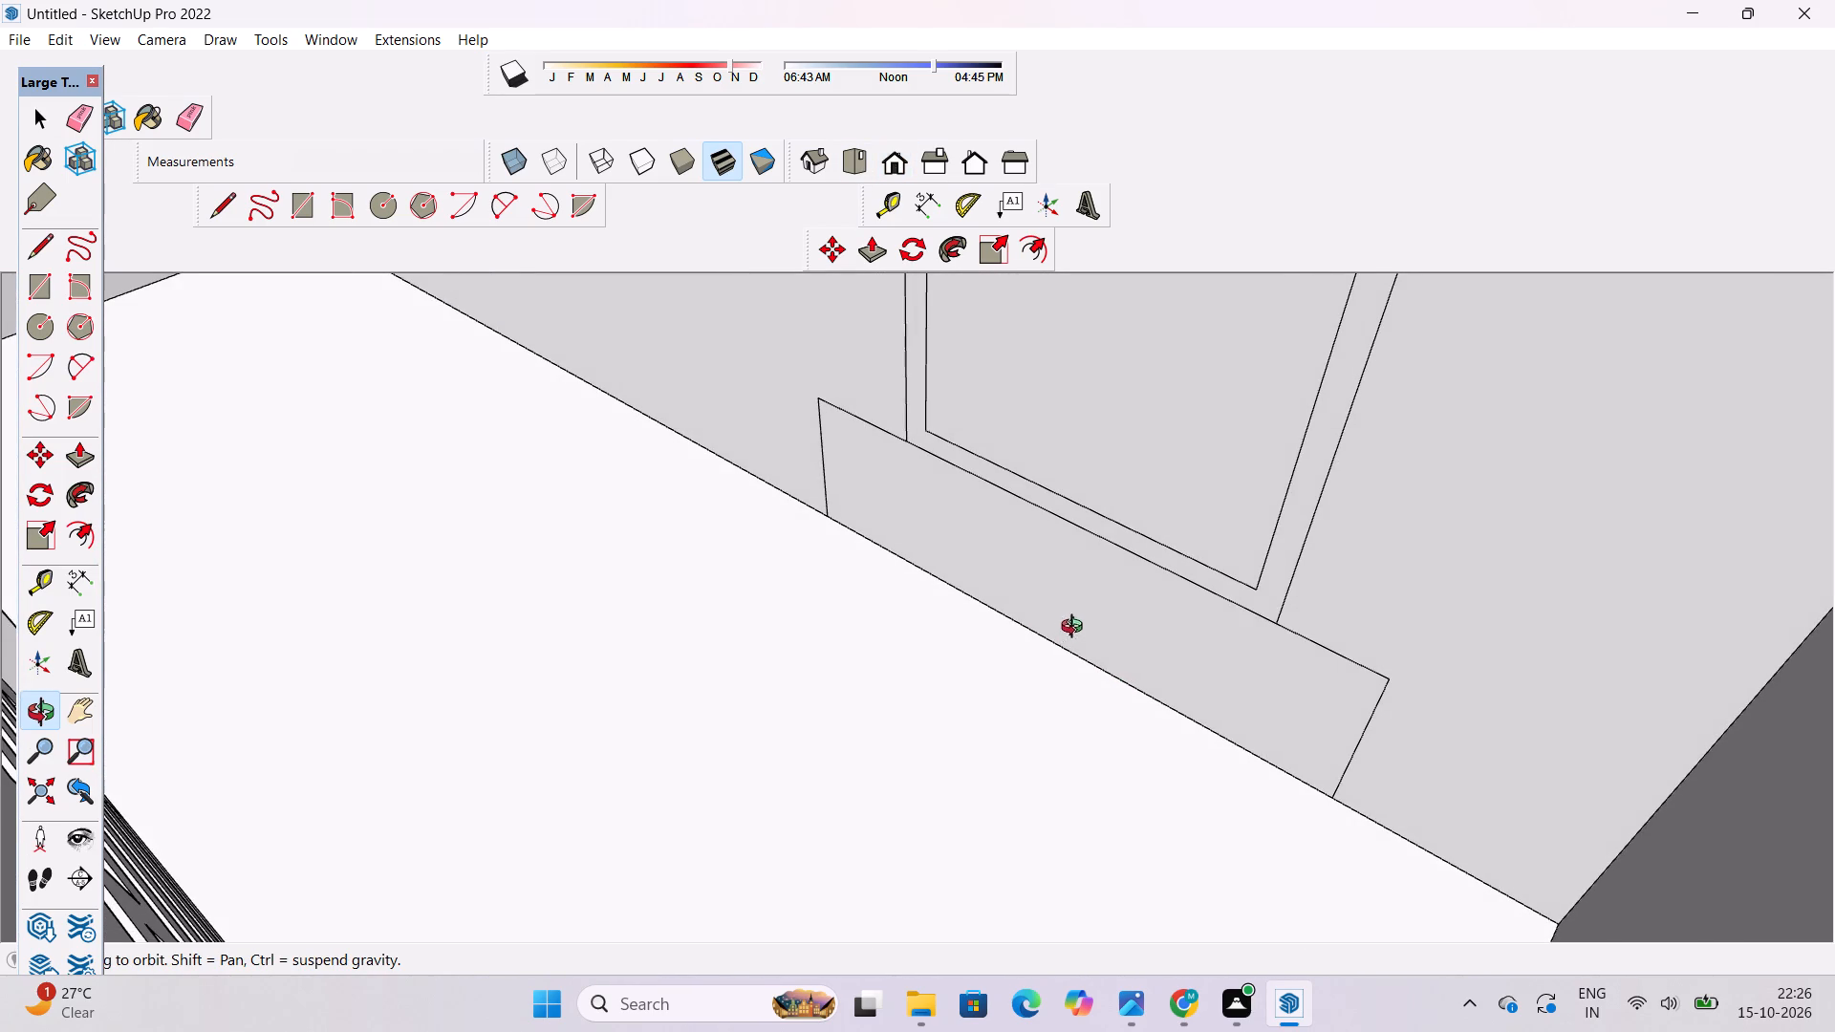
key("t")
left_click(1073, 527)
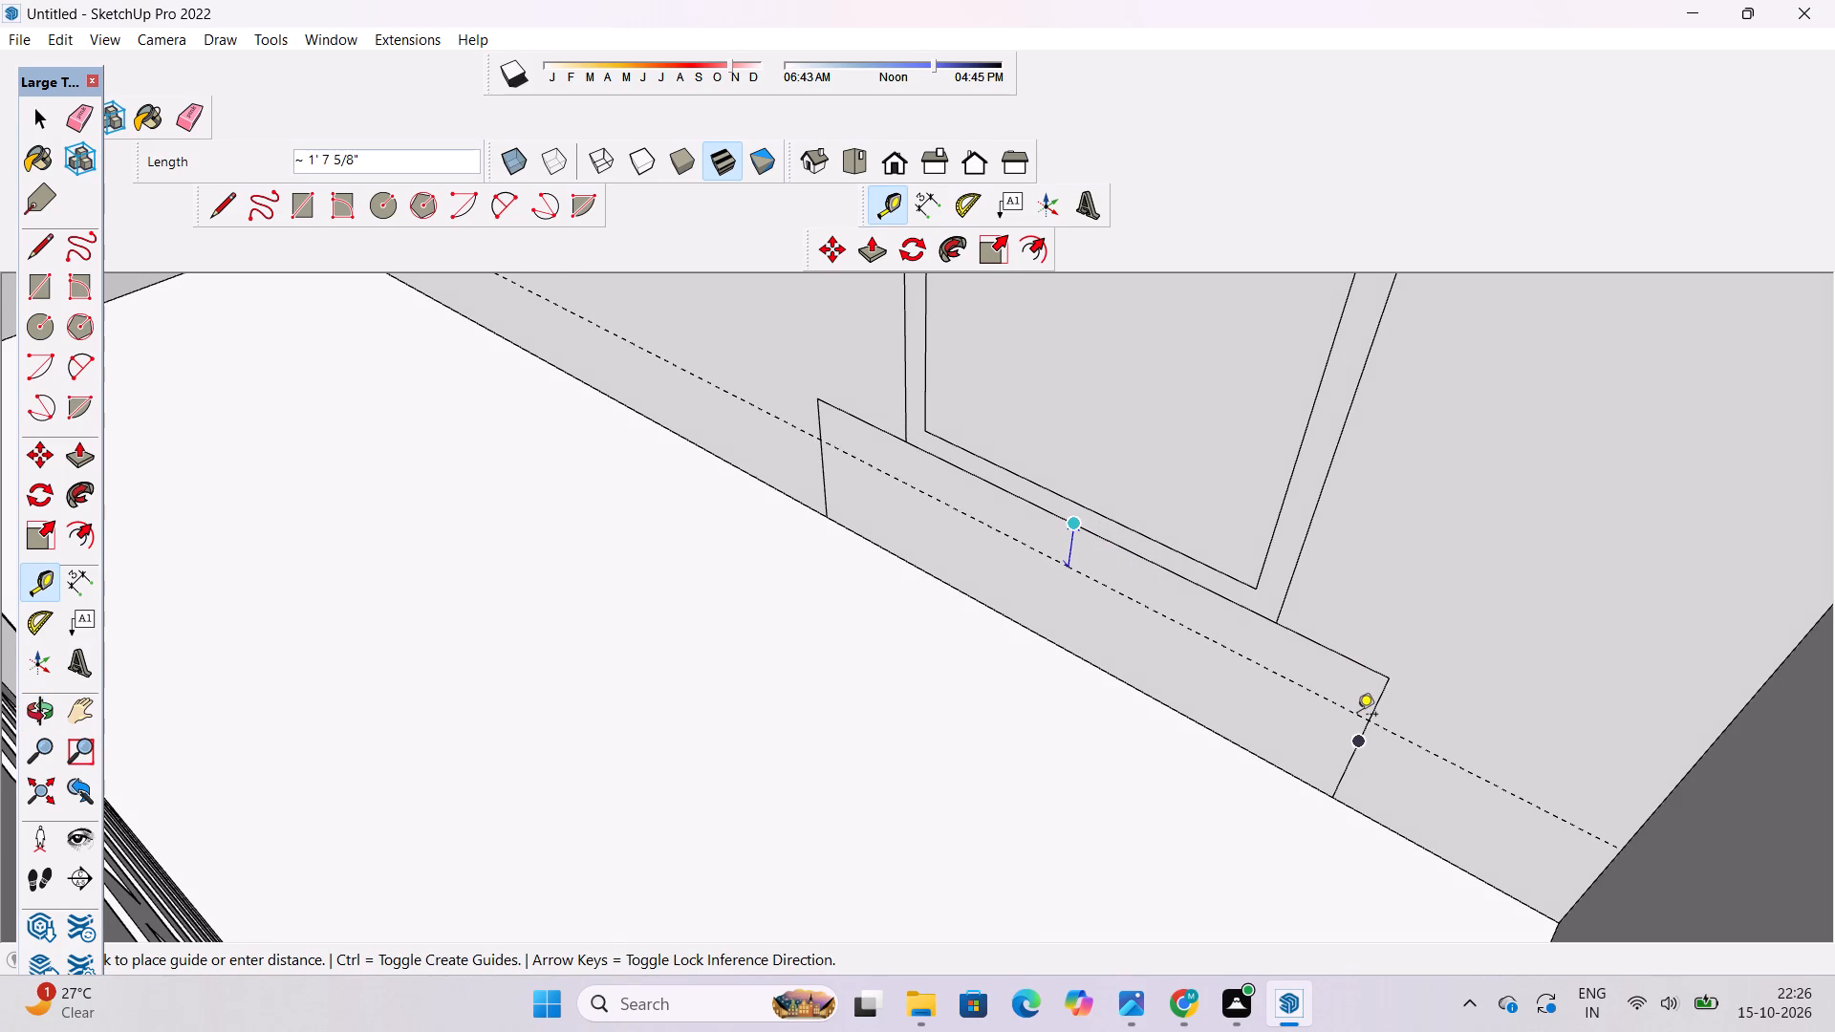
type("1.9'")
key("Return")
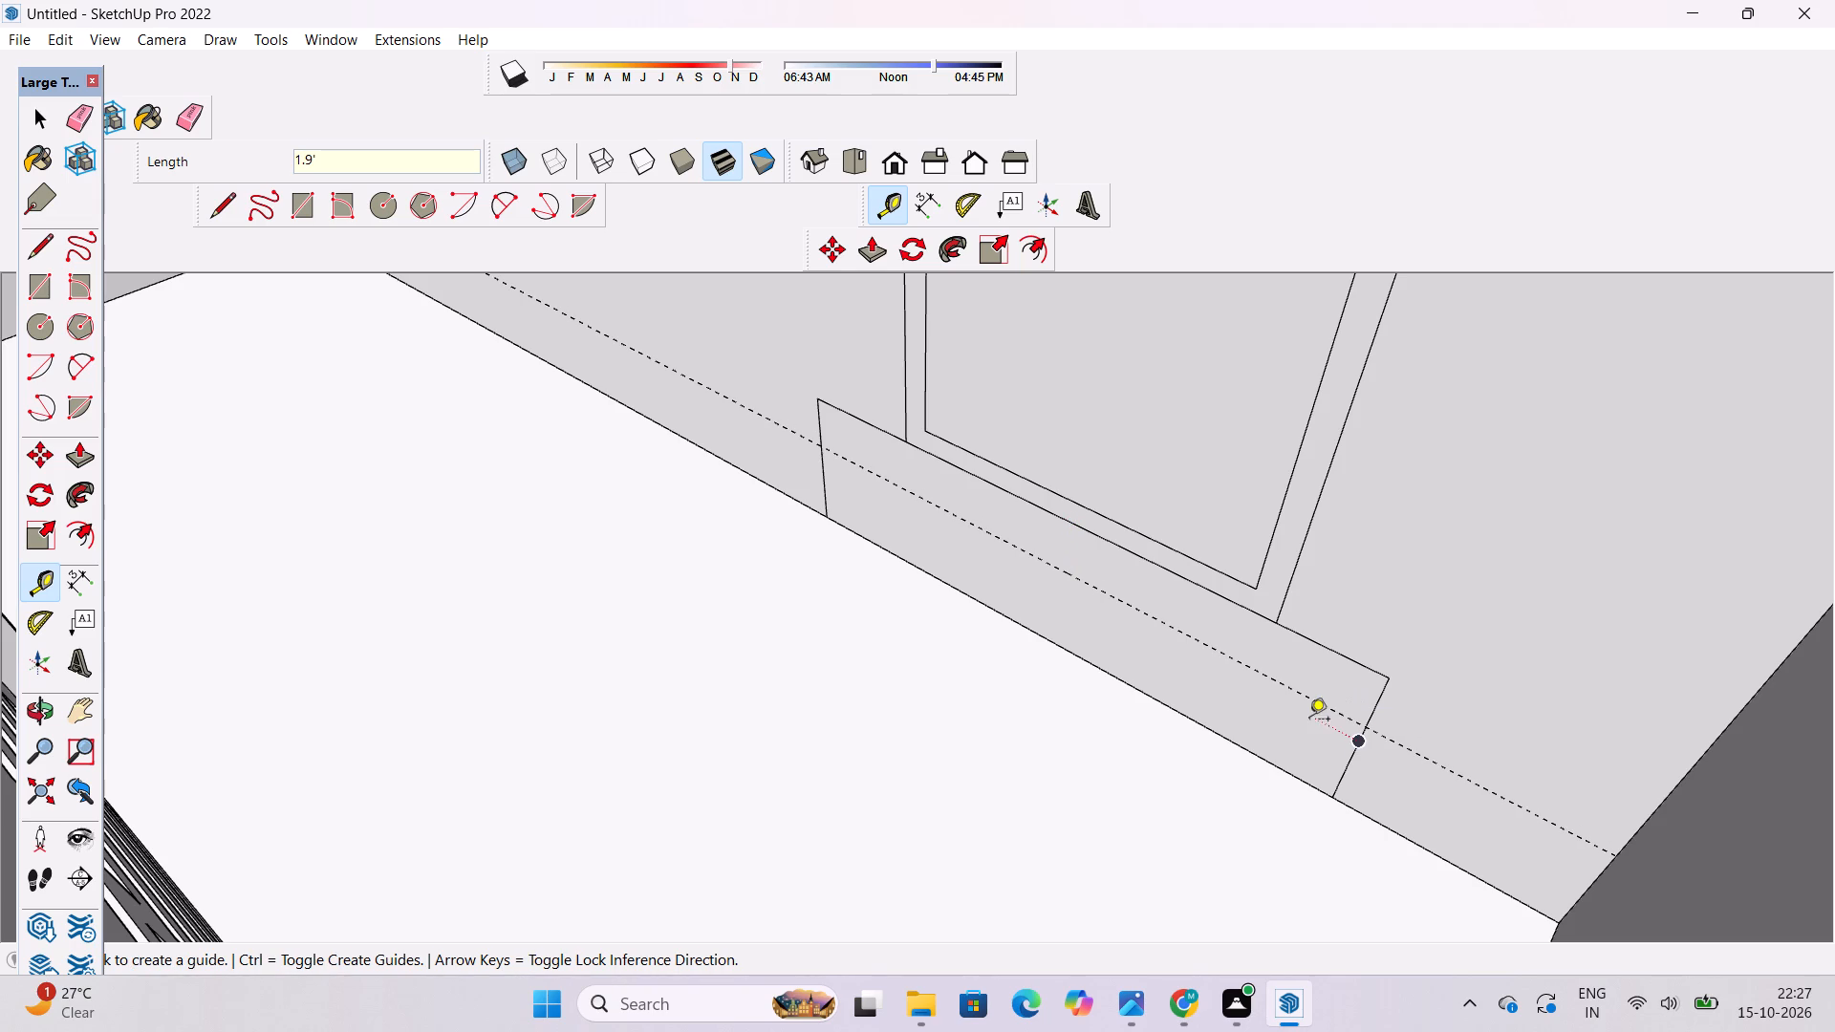
left_click(1317, 703)
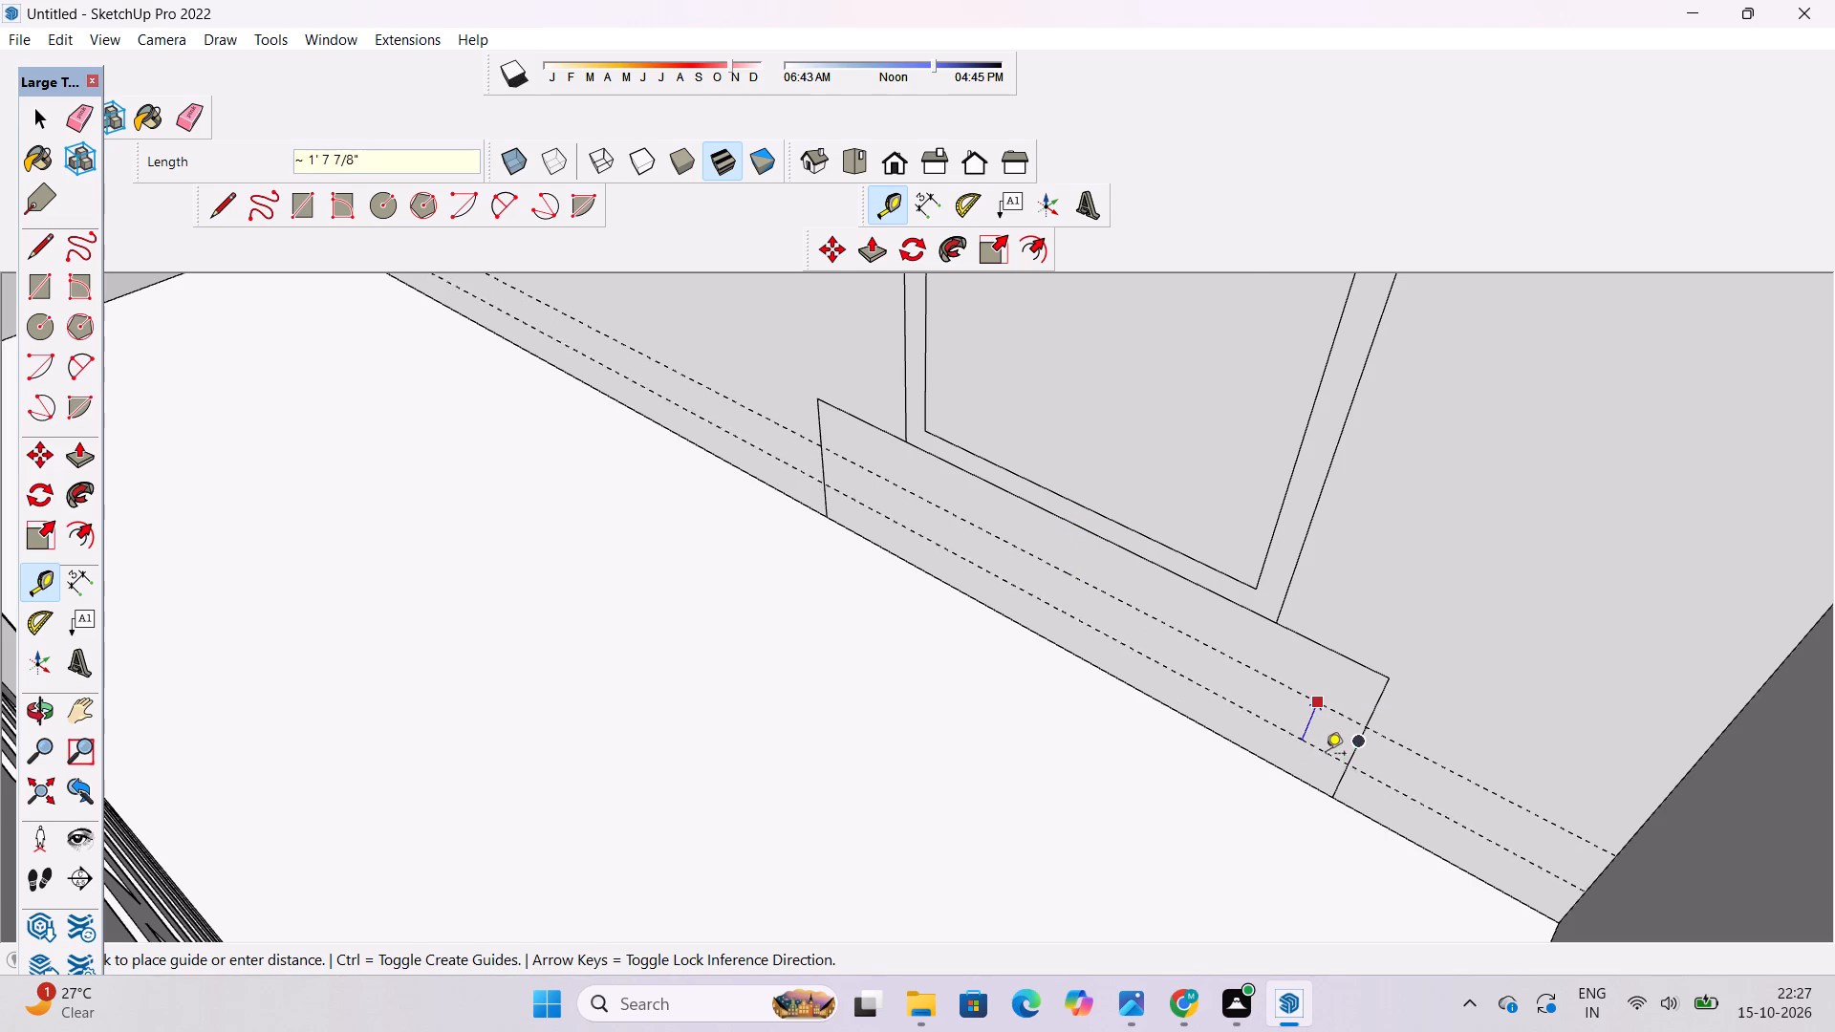
scroll(1332, 756, "up", 5)
left_click(1360, 774)
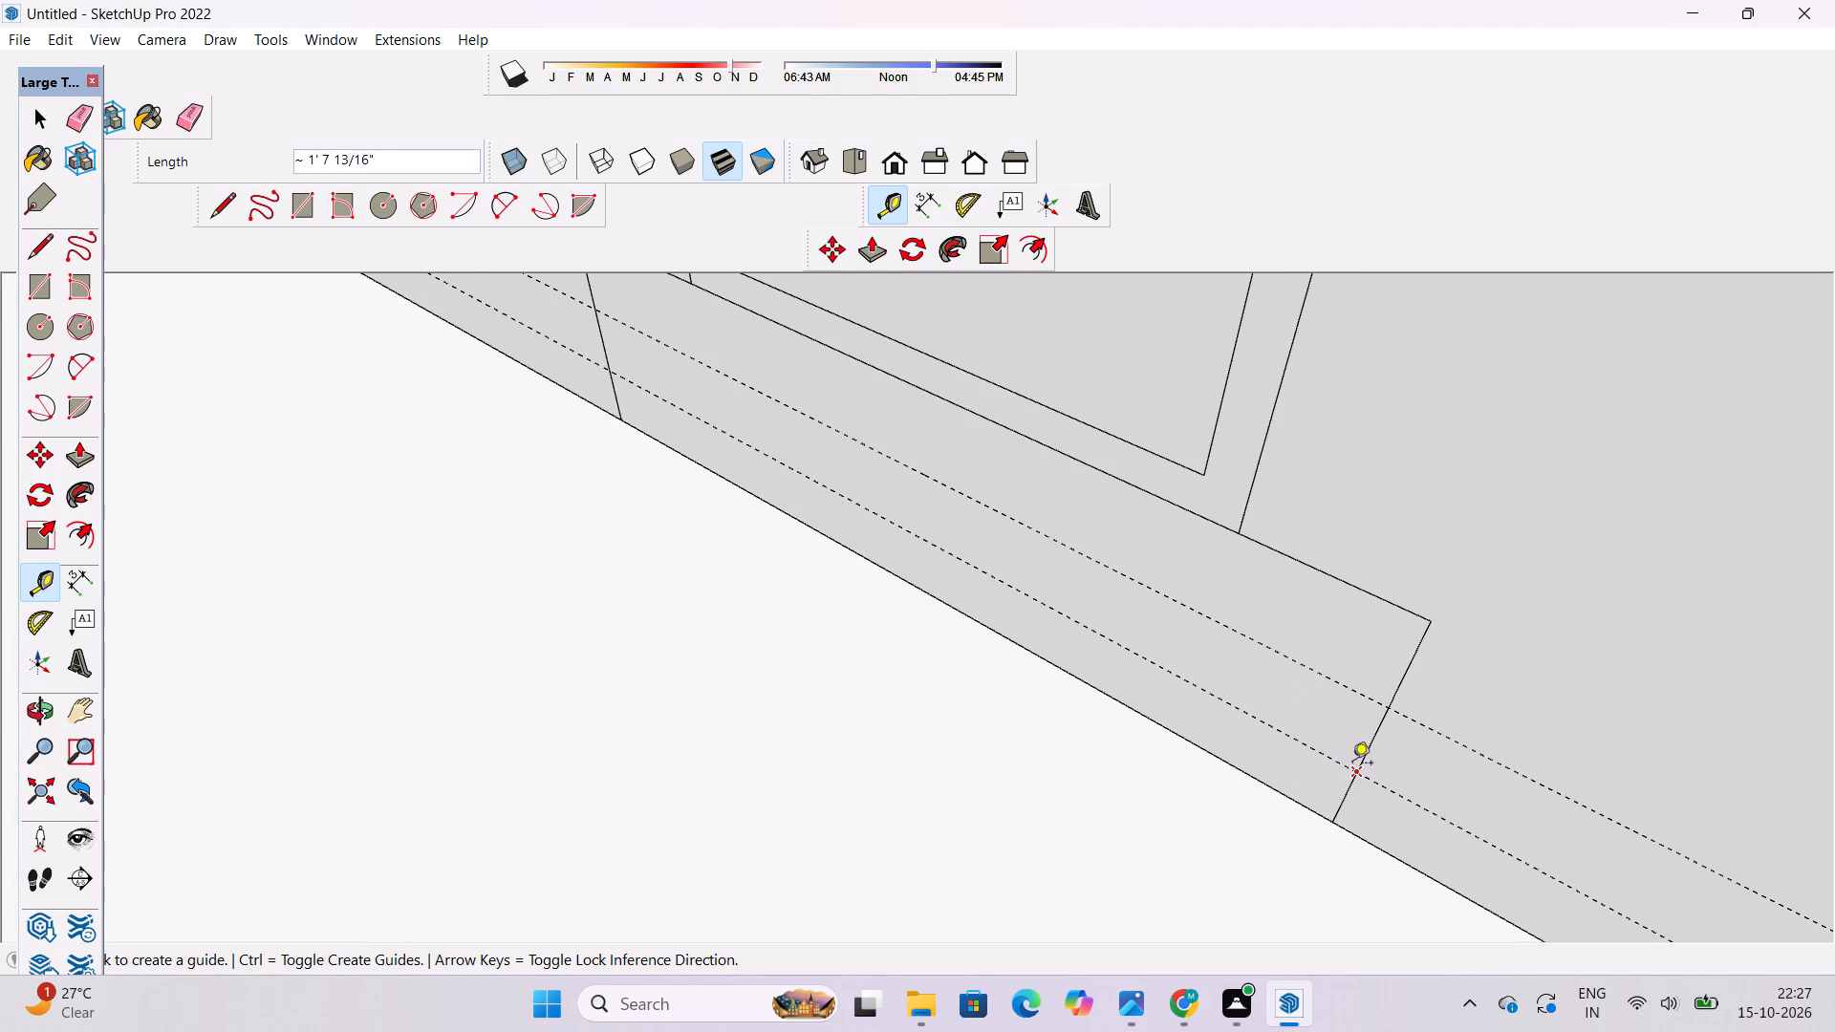
Draw a rectangle 19' wide by about 1' 8" high between the two guides, spanning the base panel.
key("r")
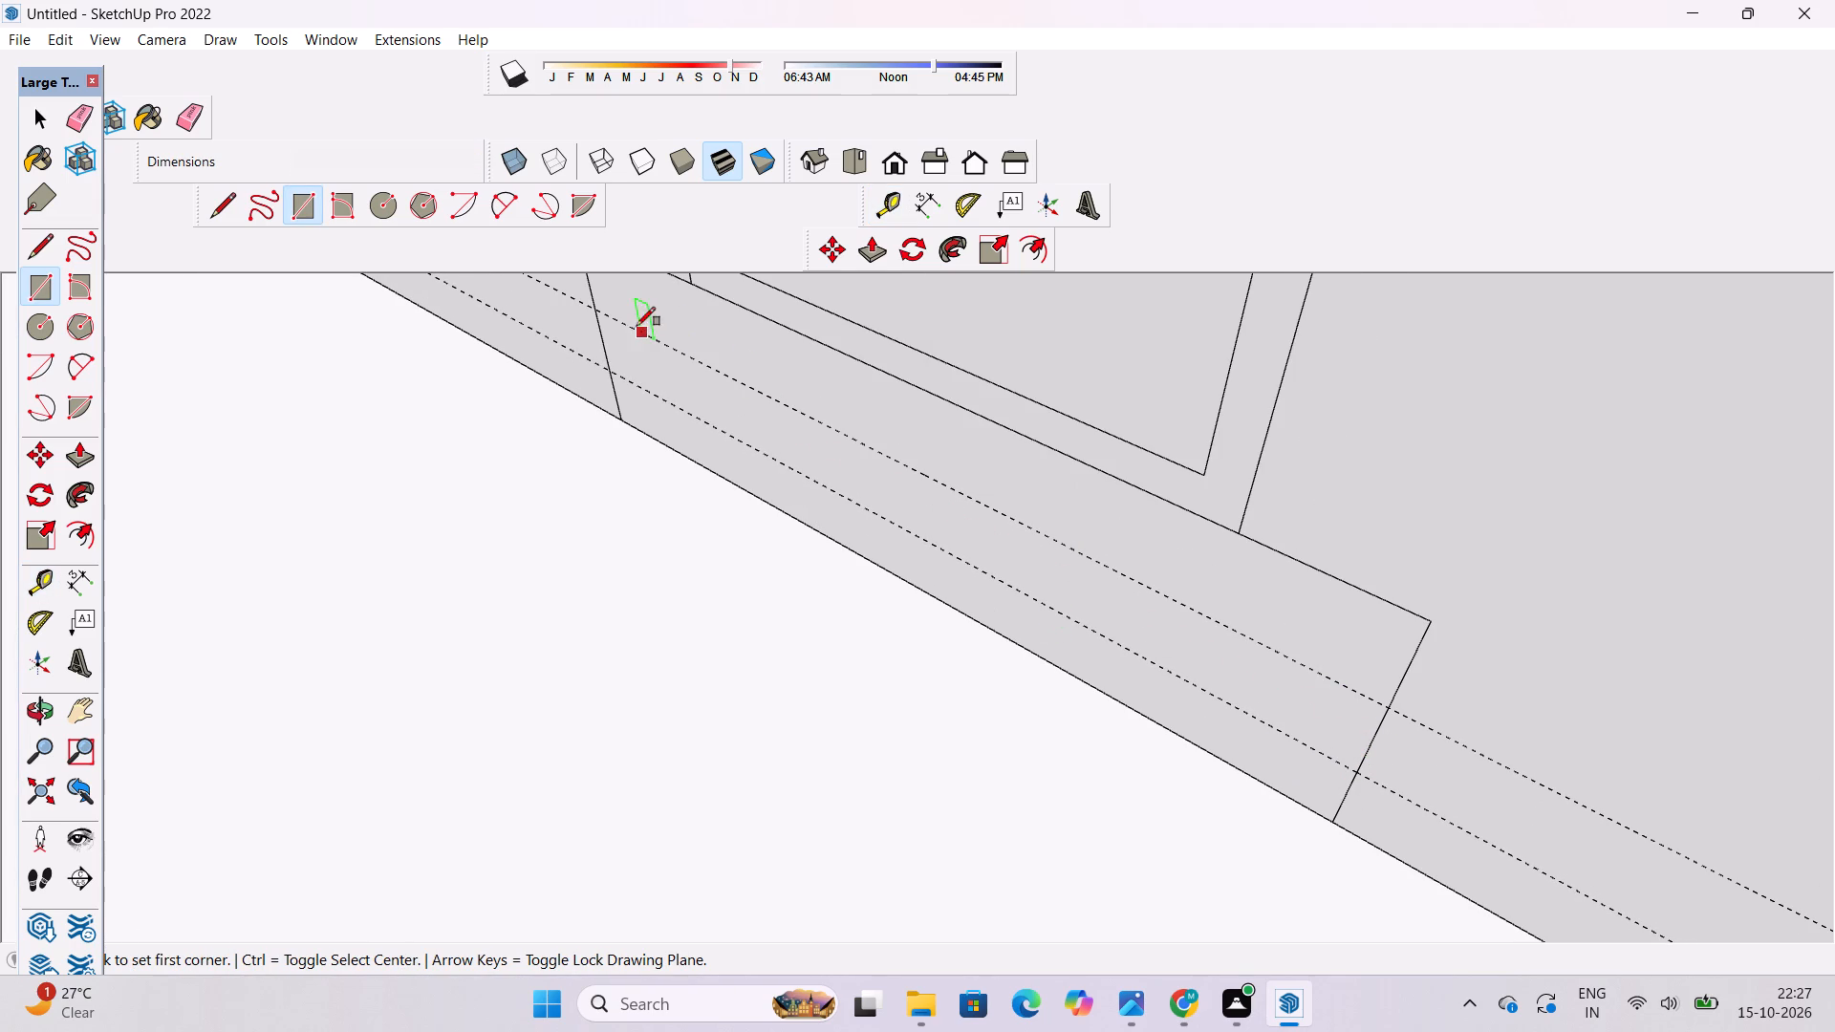
left_click(594, 309)
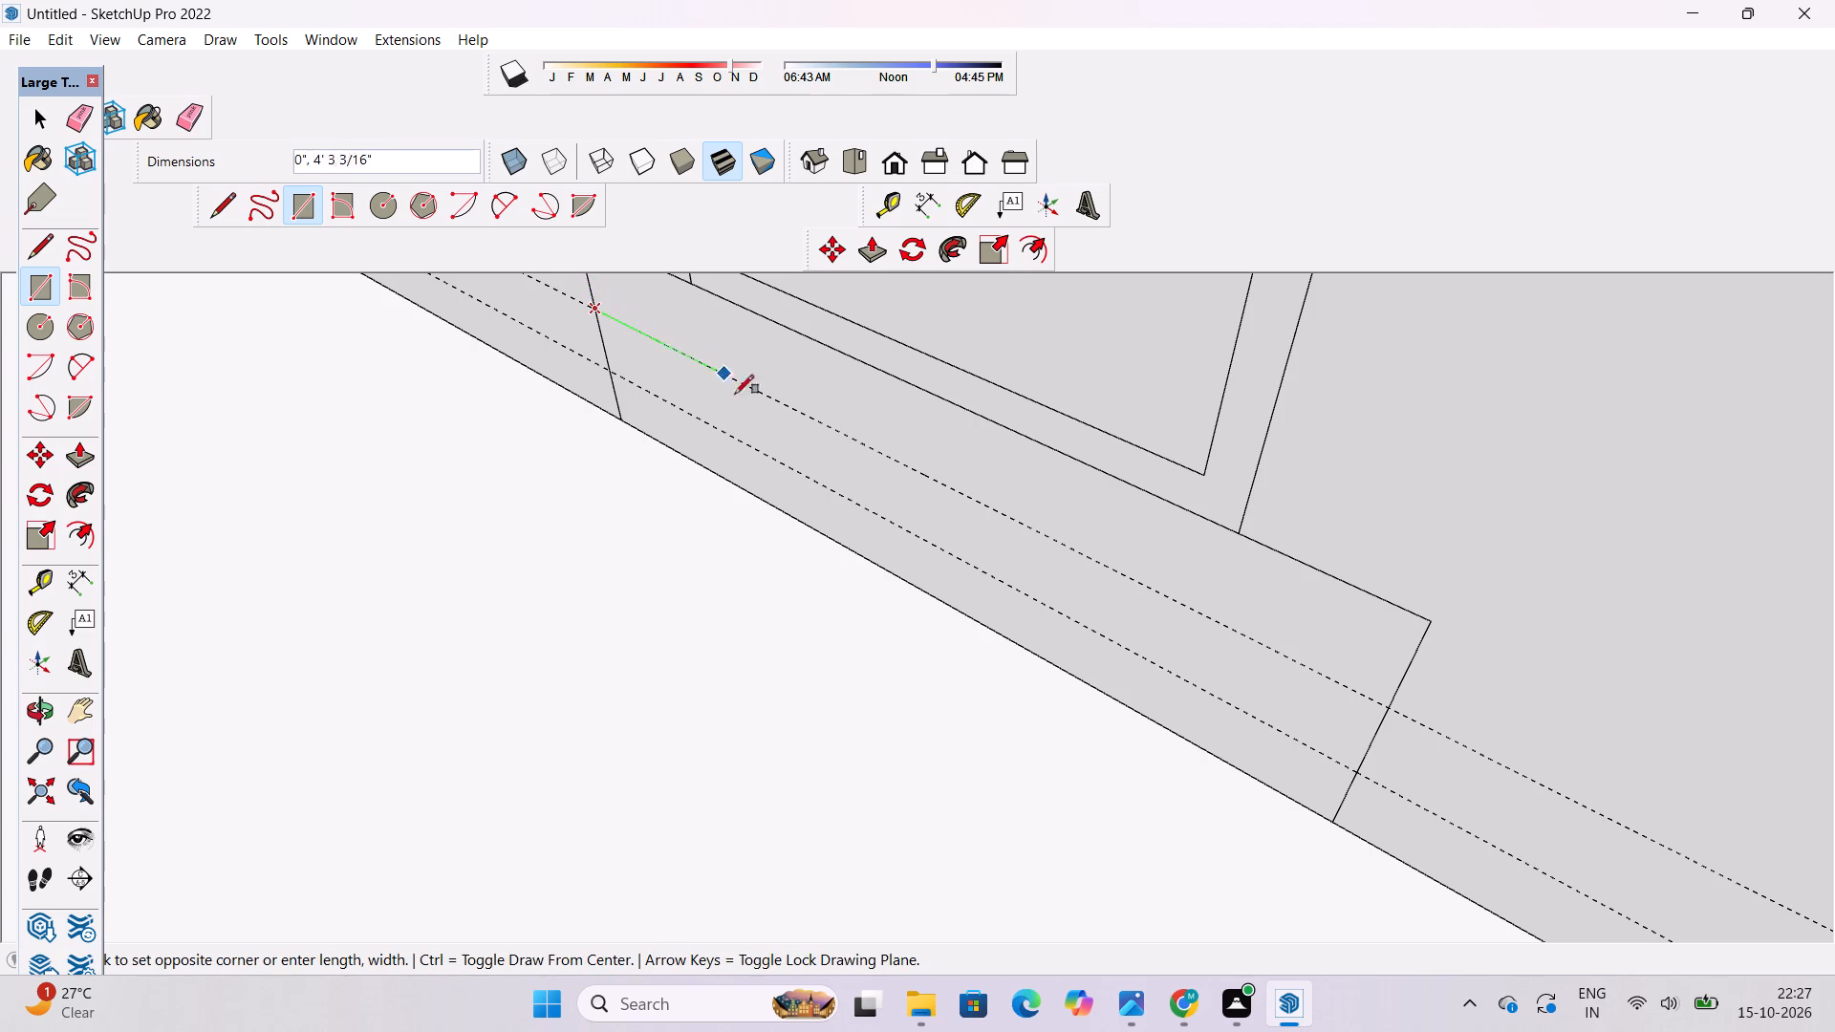
scroll(901, 440, "down", 1)
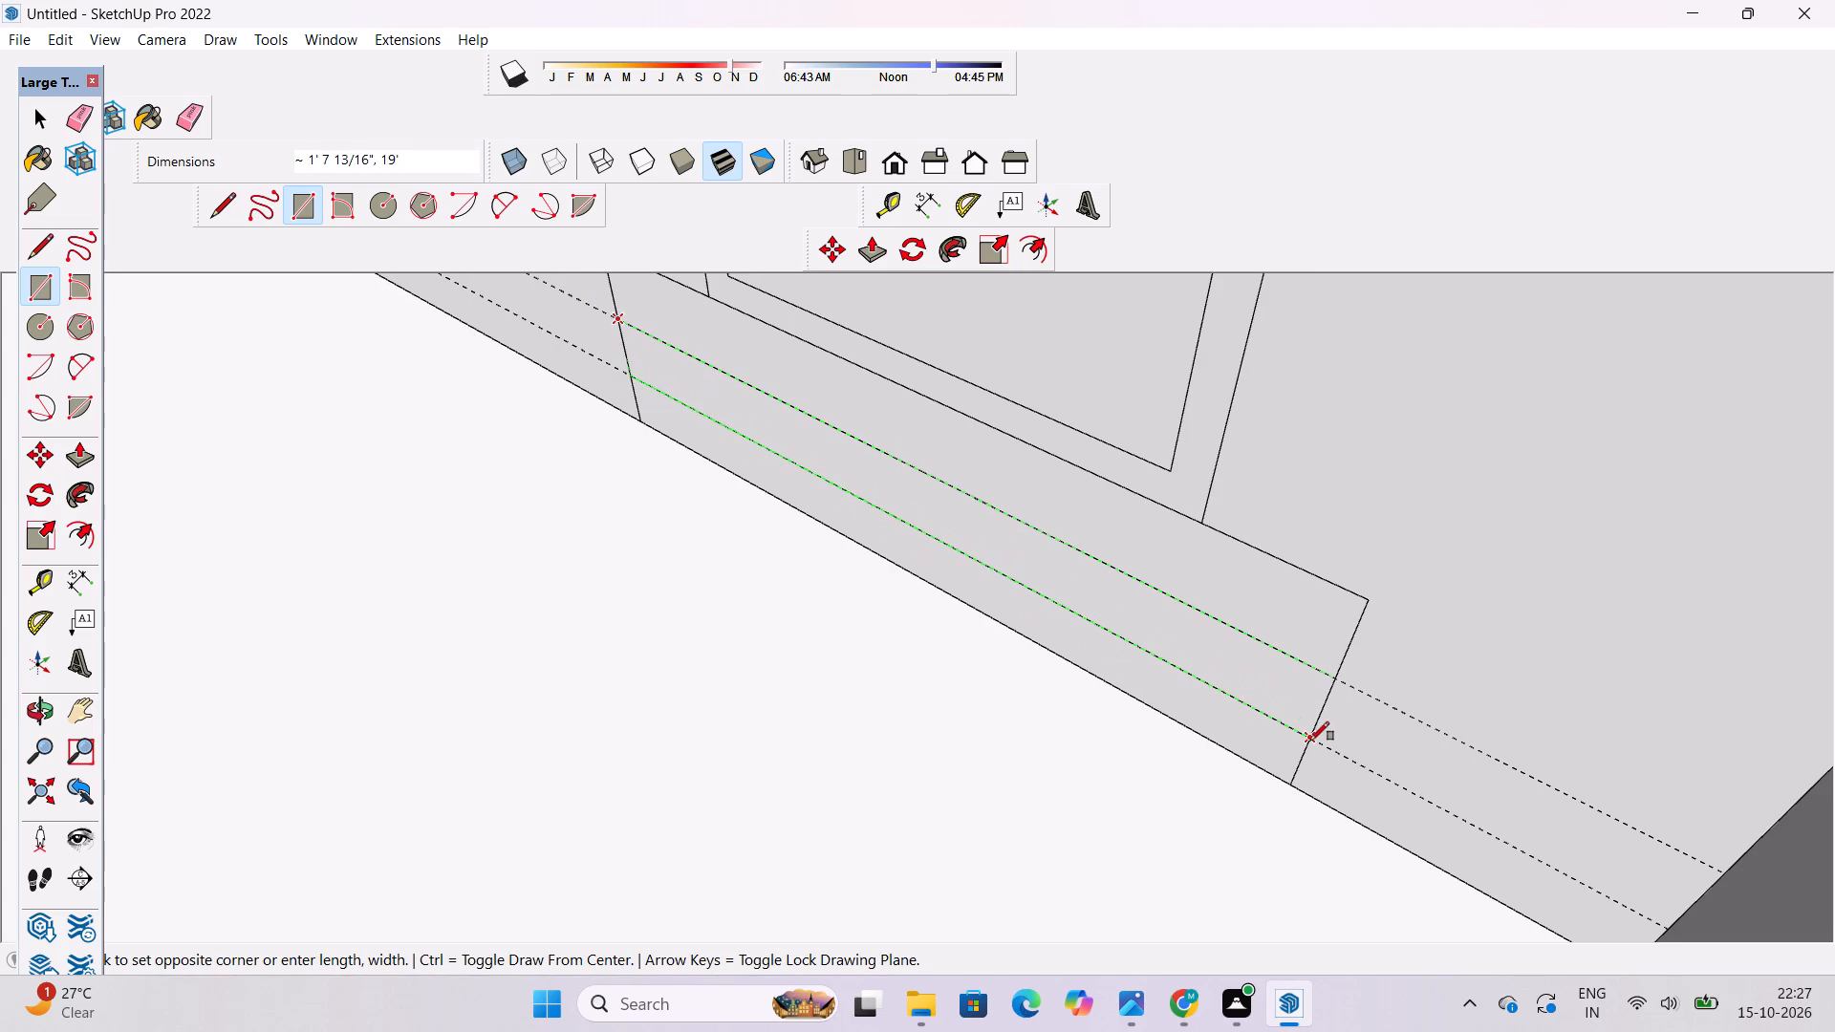
left_click(1310, 741)
Erase the two horizontal guides crossing the base panel.
key("e")
left_click_drag(1457, 690, 1409, 799)
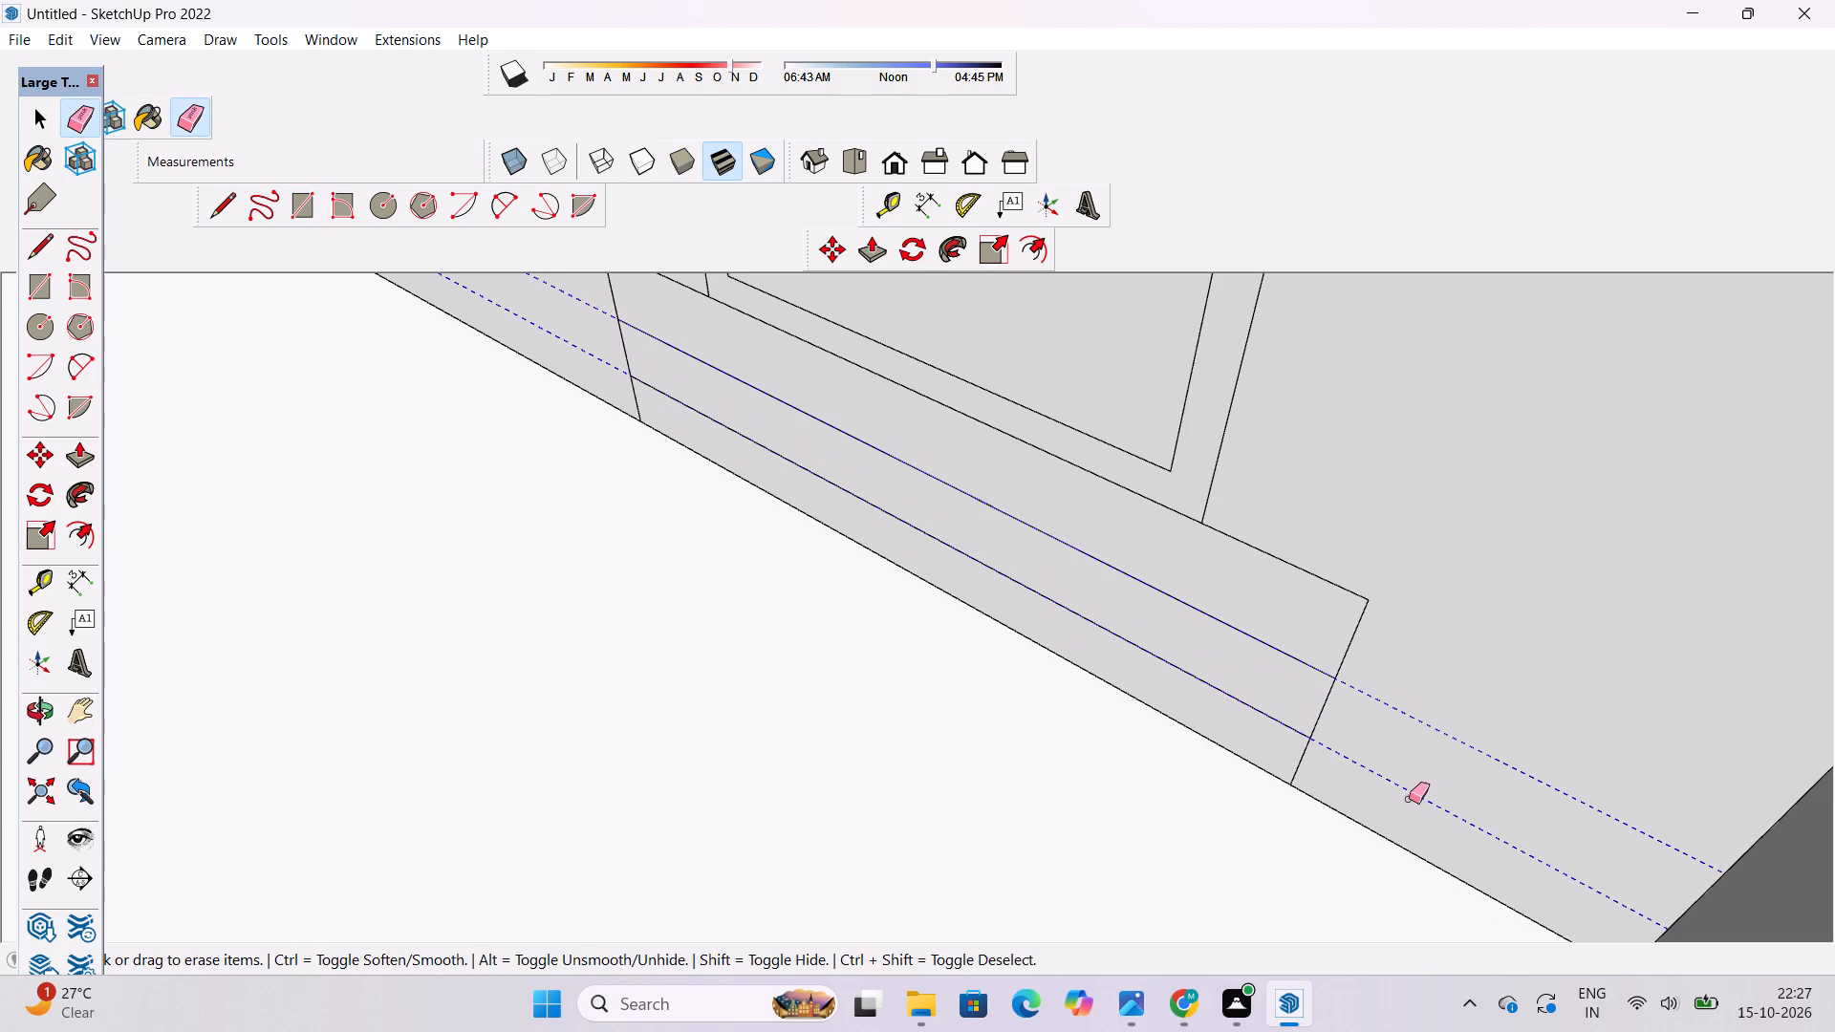
left_click_drag(1409, 799, 1408, 799)
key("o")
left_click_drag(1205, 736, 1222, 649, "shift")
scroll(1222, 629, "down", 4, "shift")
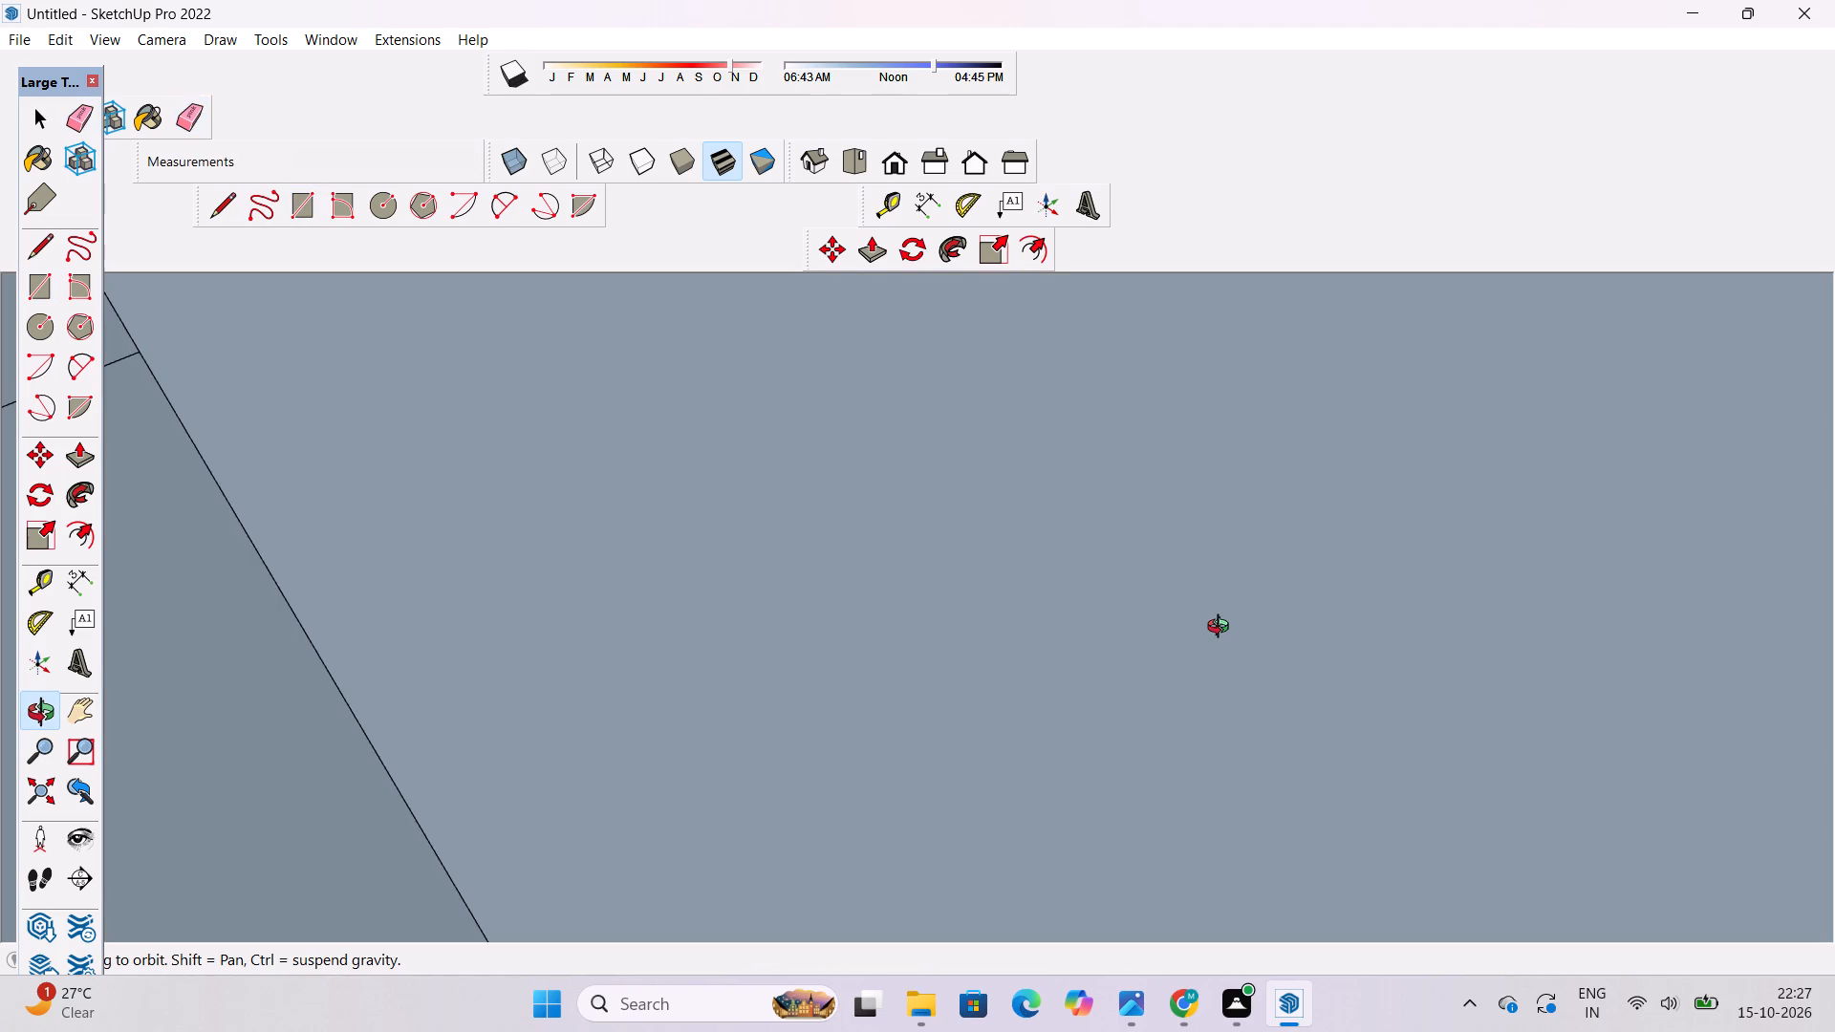
Push/Pull the lowest strip of the base panel about 7' 9" outward to form the bottom step.
left_click(909, 163)
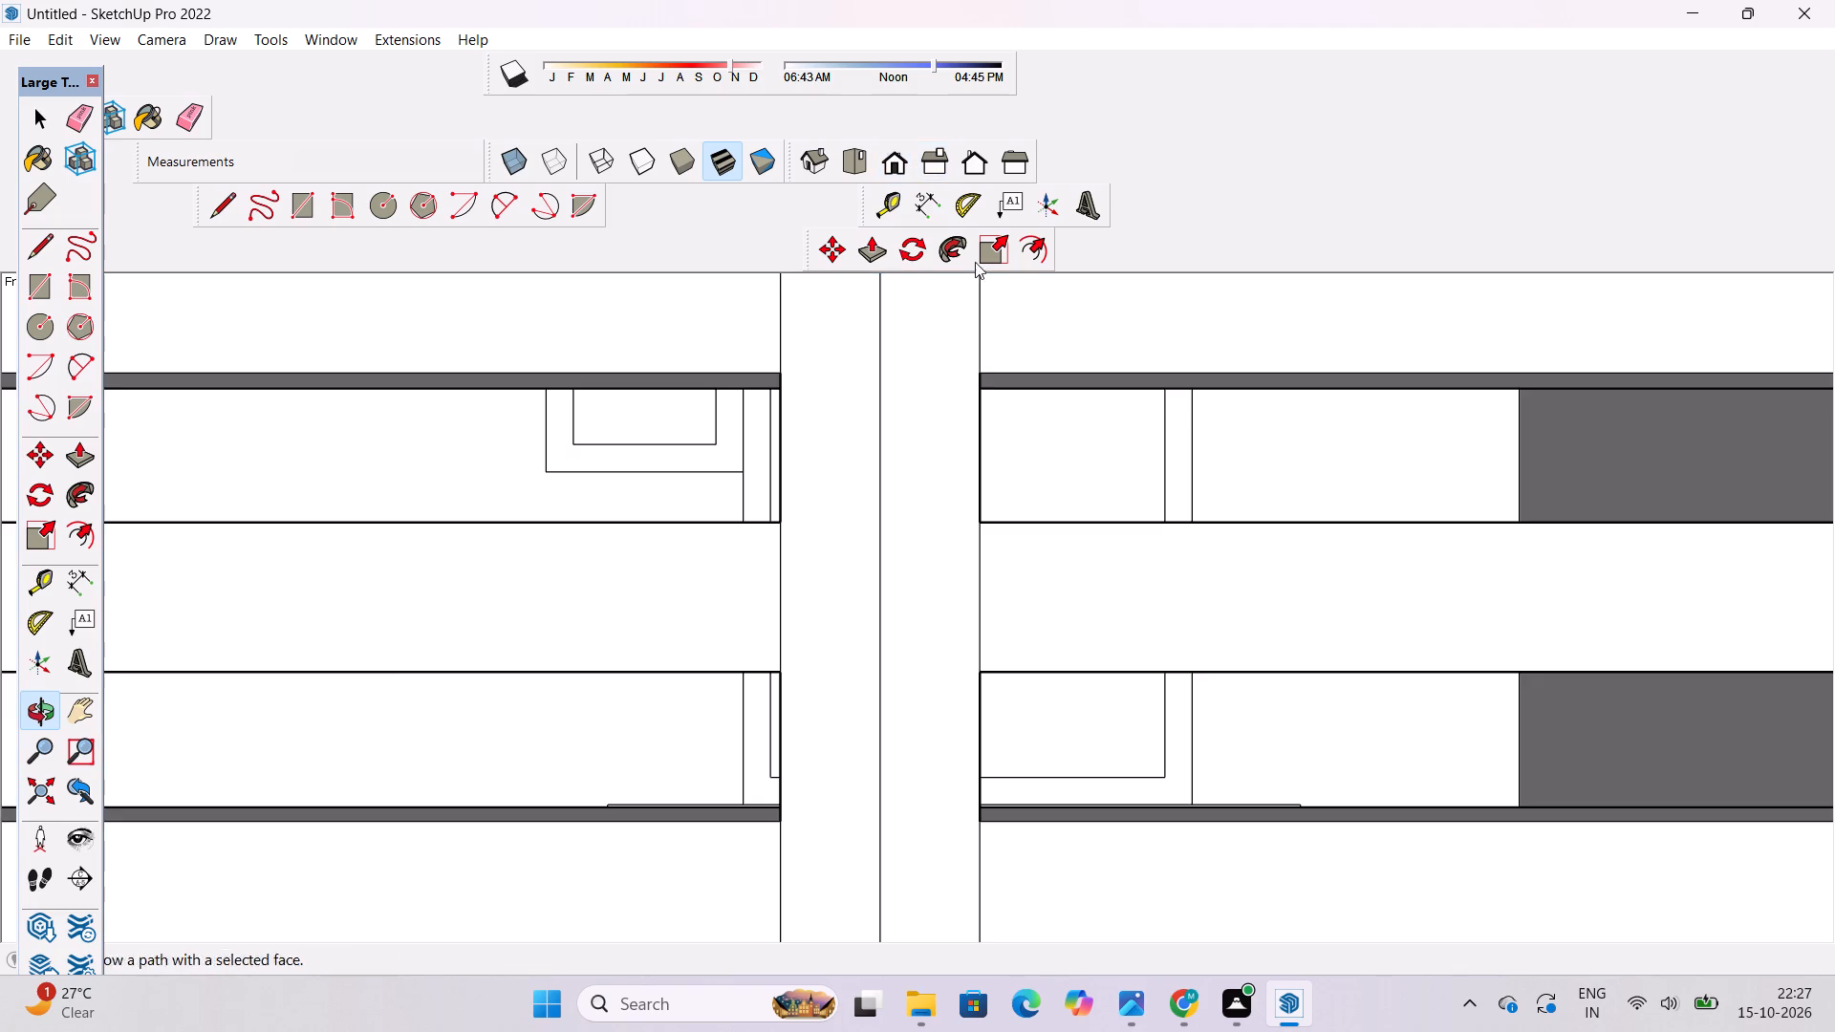
scroll(1029, 463, "down", 6)
left_click_drag(1173, 476, 948, 659)
scroll(1004, 552, "down", 6)
left_click_drag(1131, 515, 738, 752, "shift")
scroll(941, 637, "up", 4)
left_click_drag(941, 627, 942, 546, "shift")
scroll(951, 532, "up", 4)
left_click_drag(962, 571, 964, 611)
left_click_drag(1003, 606, 999, 578, "shift")
left_click_drag(998, 590, 974, 598)
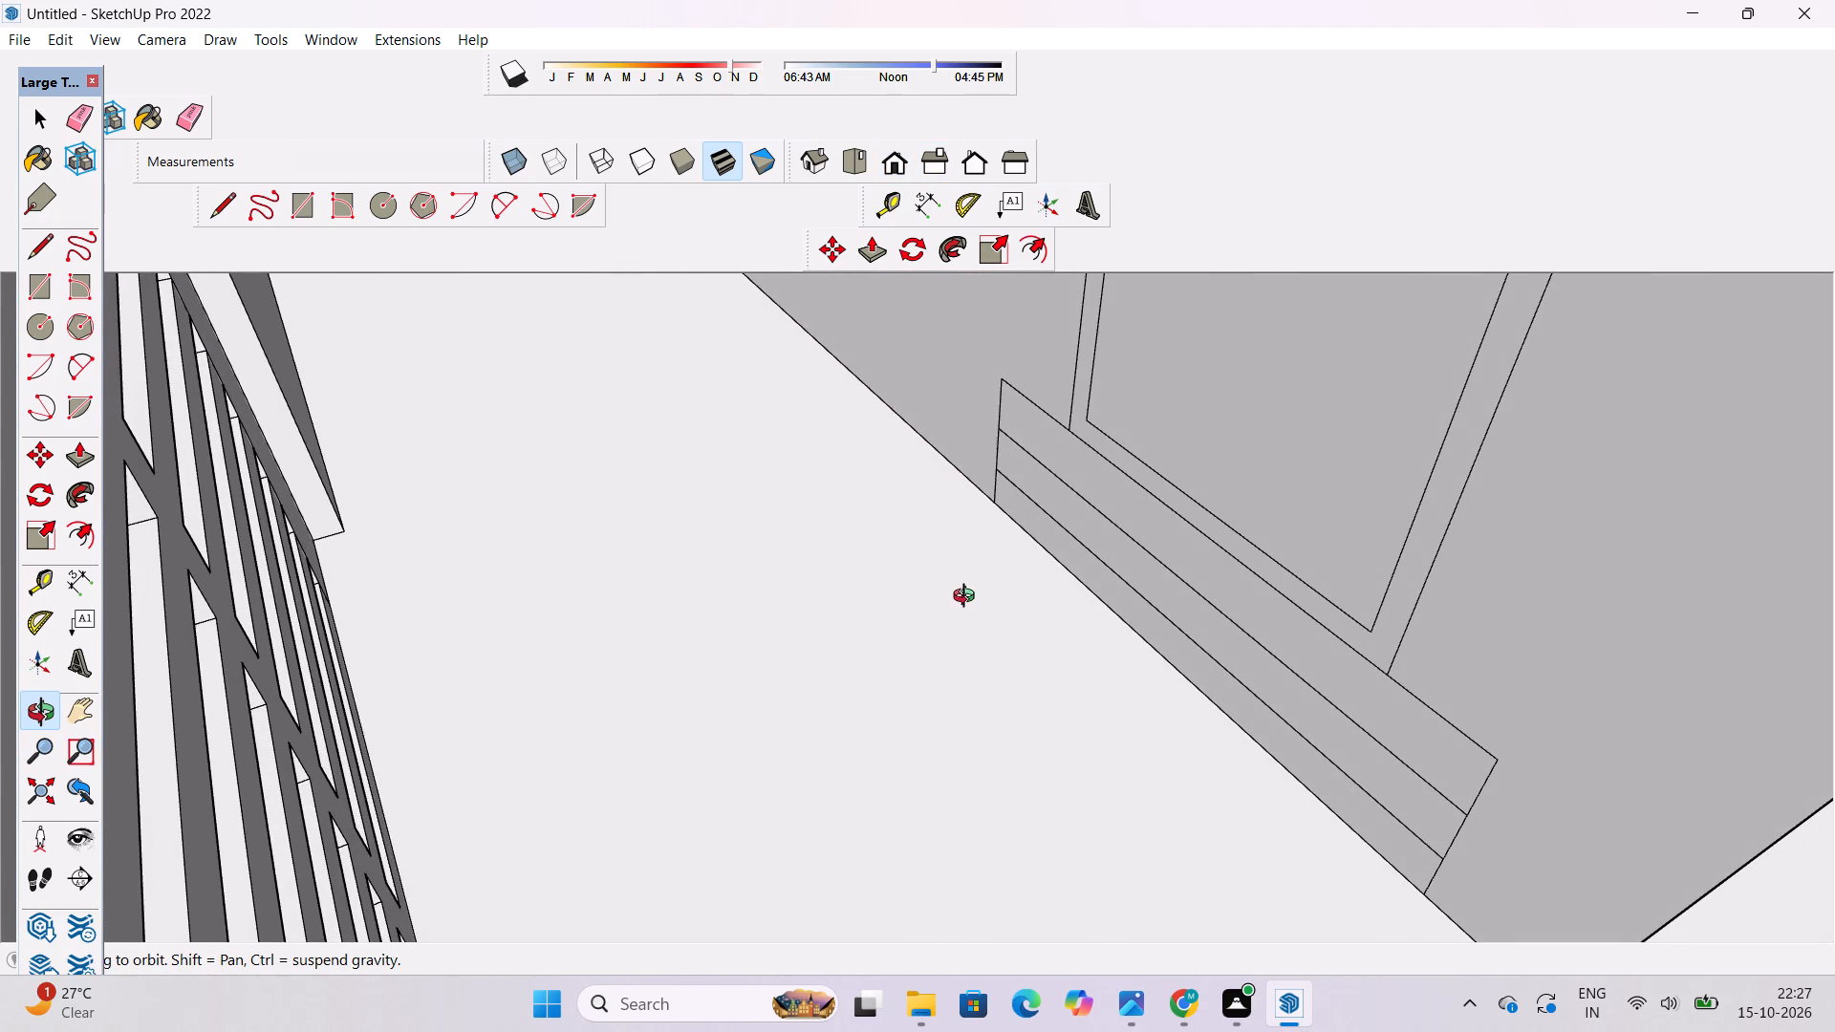
key("l")
key("p")
left_click(1162, 642)
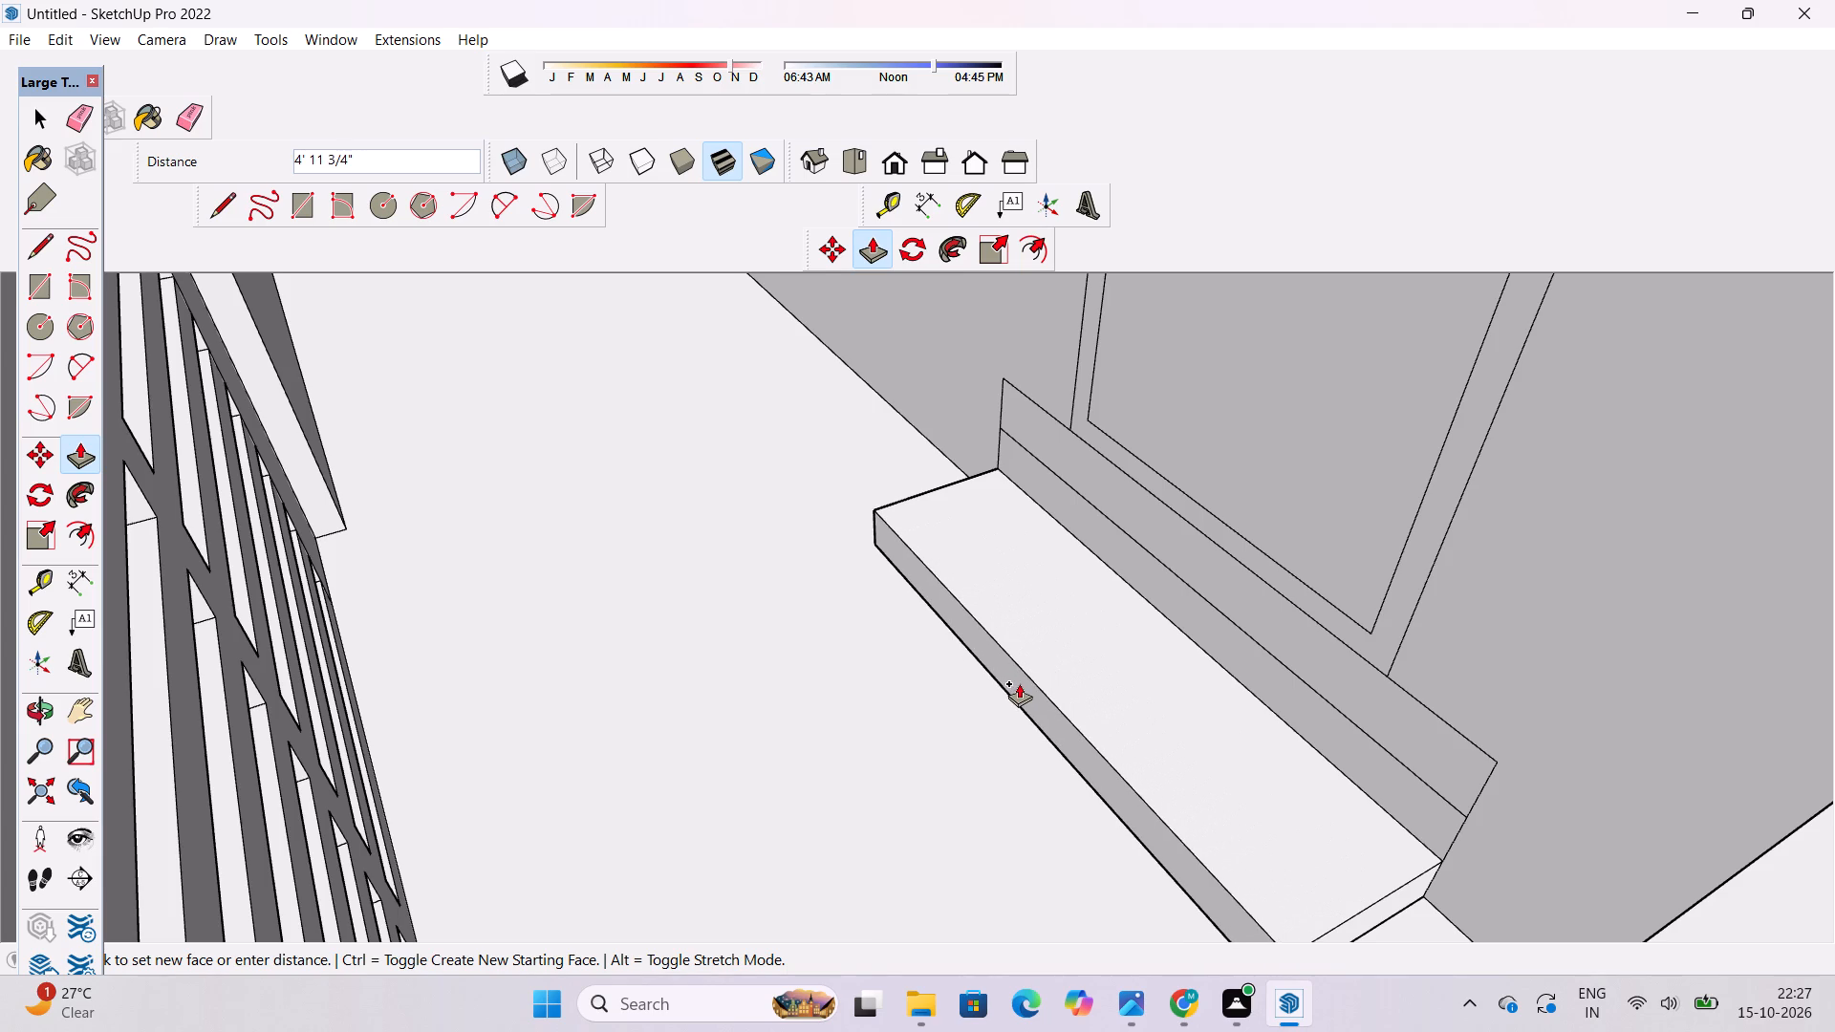
scroll(1019, 683, "down", 1)
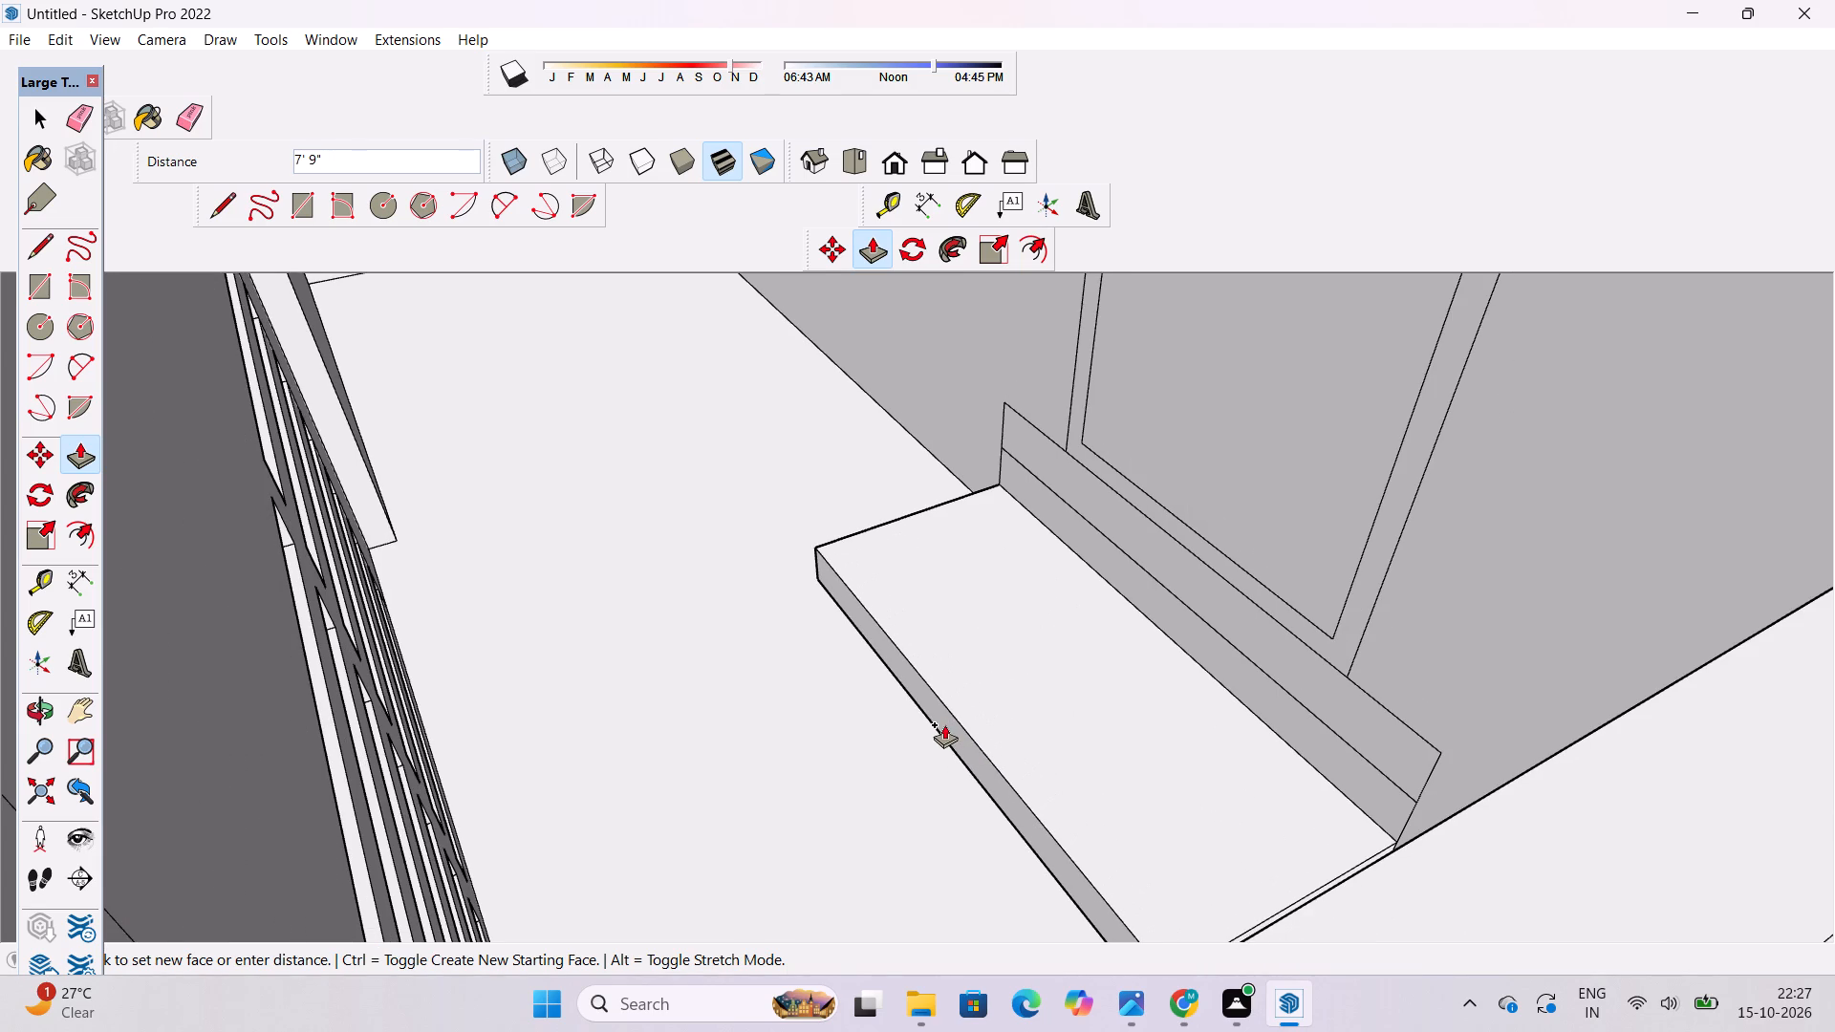
left_click(944, 724)
Push/Pull the middle strip outward about 4' 7" as the second step and extend its front face by about 6 3/8".
left_click(1159, 609)
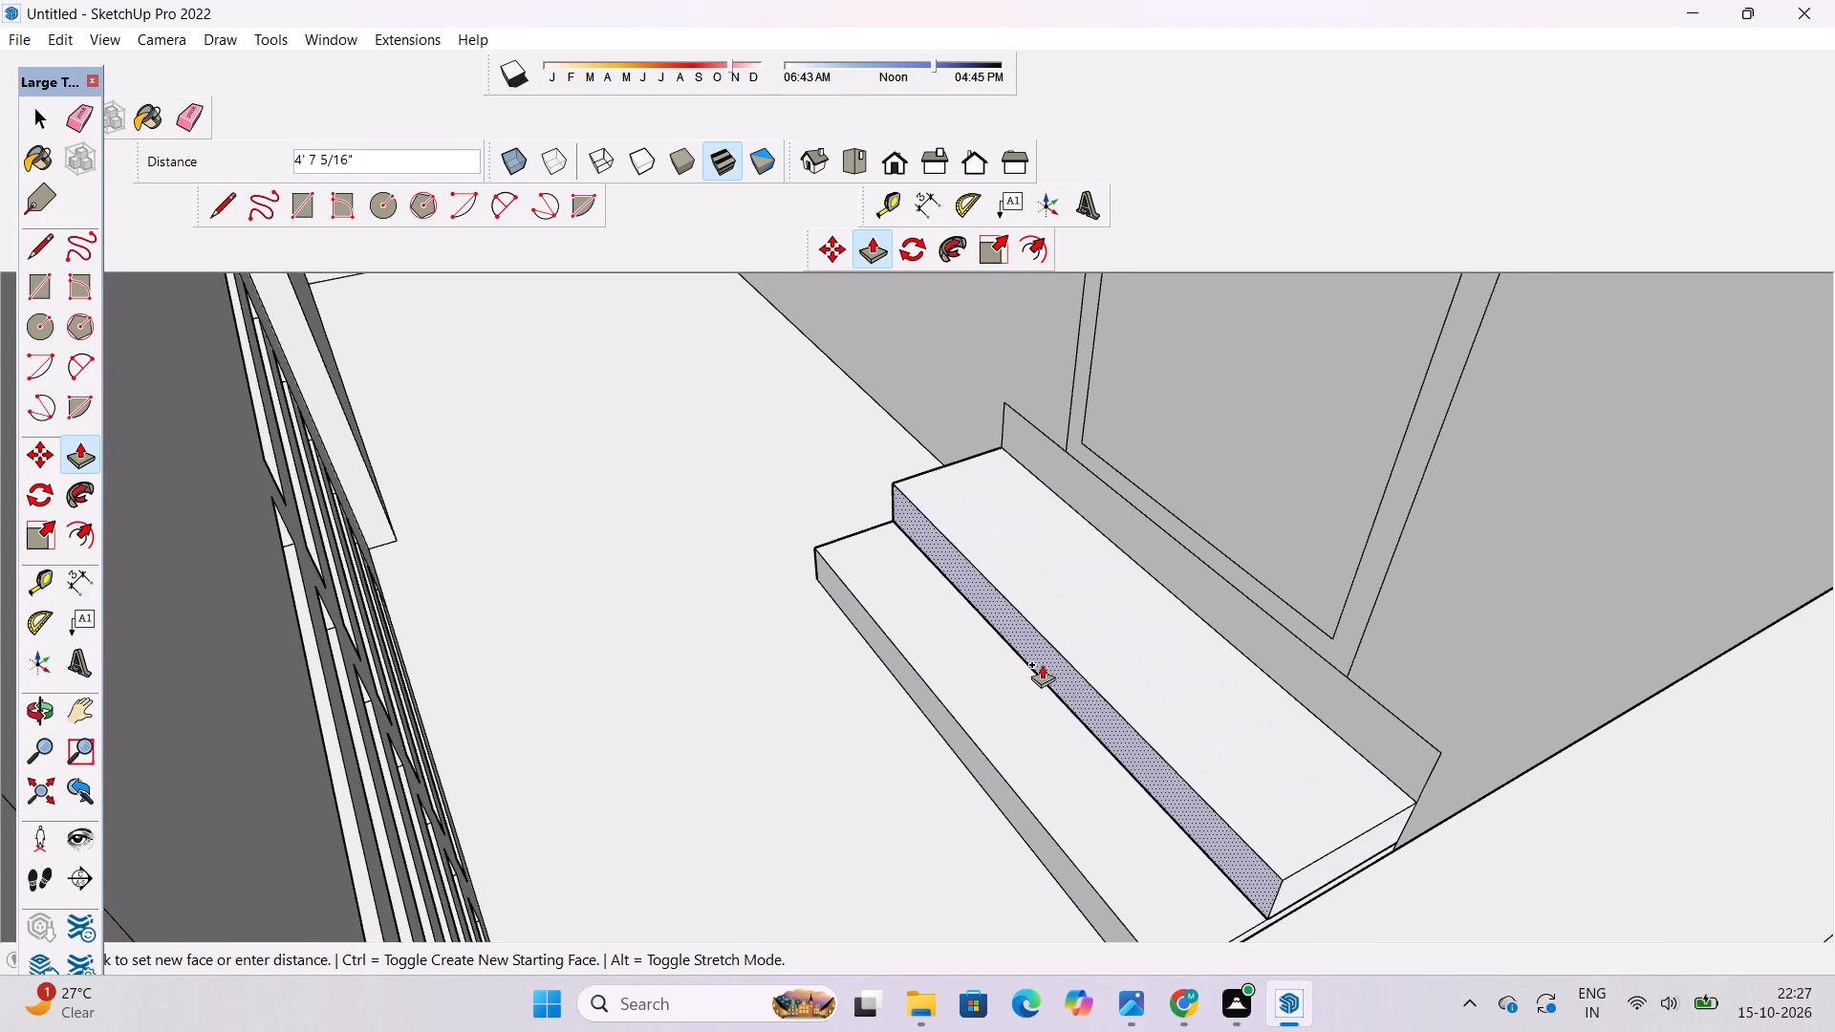
left_click(1032, 667)
left_click(1180, 570)
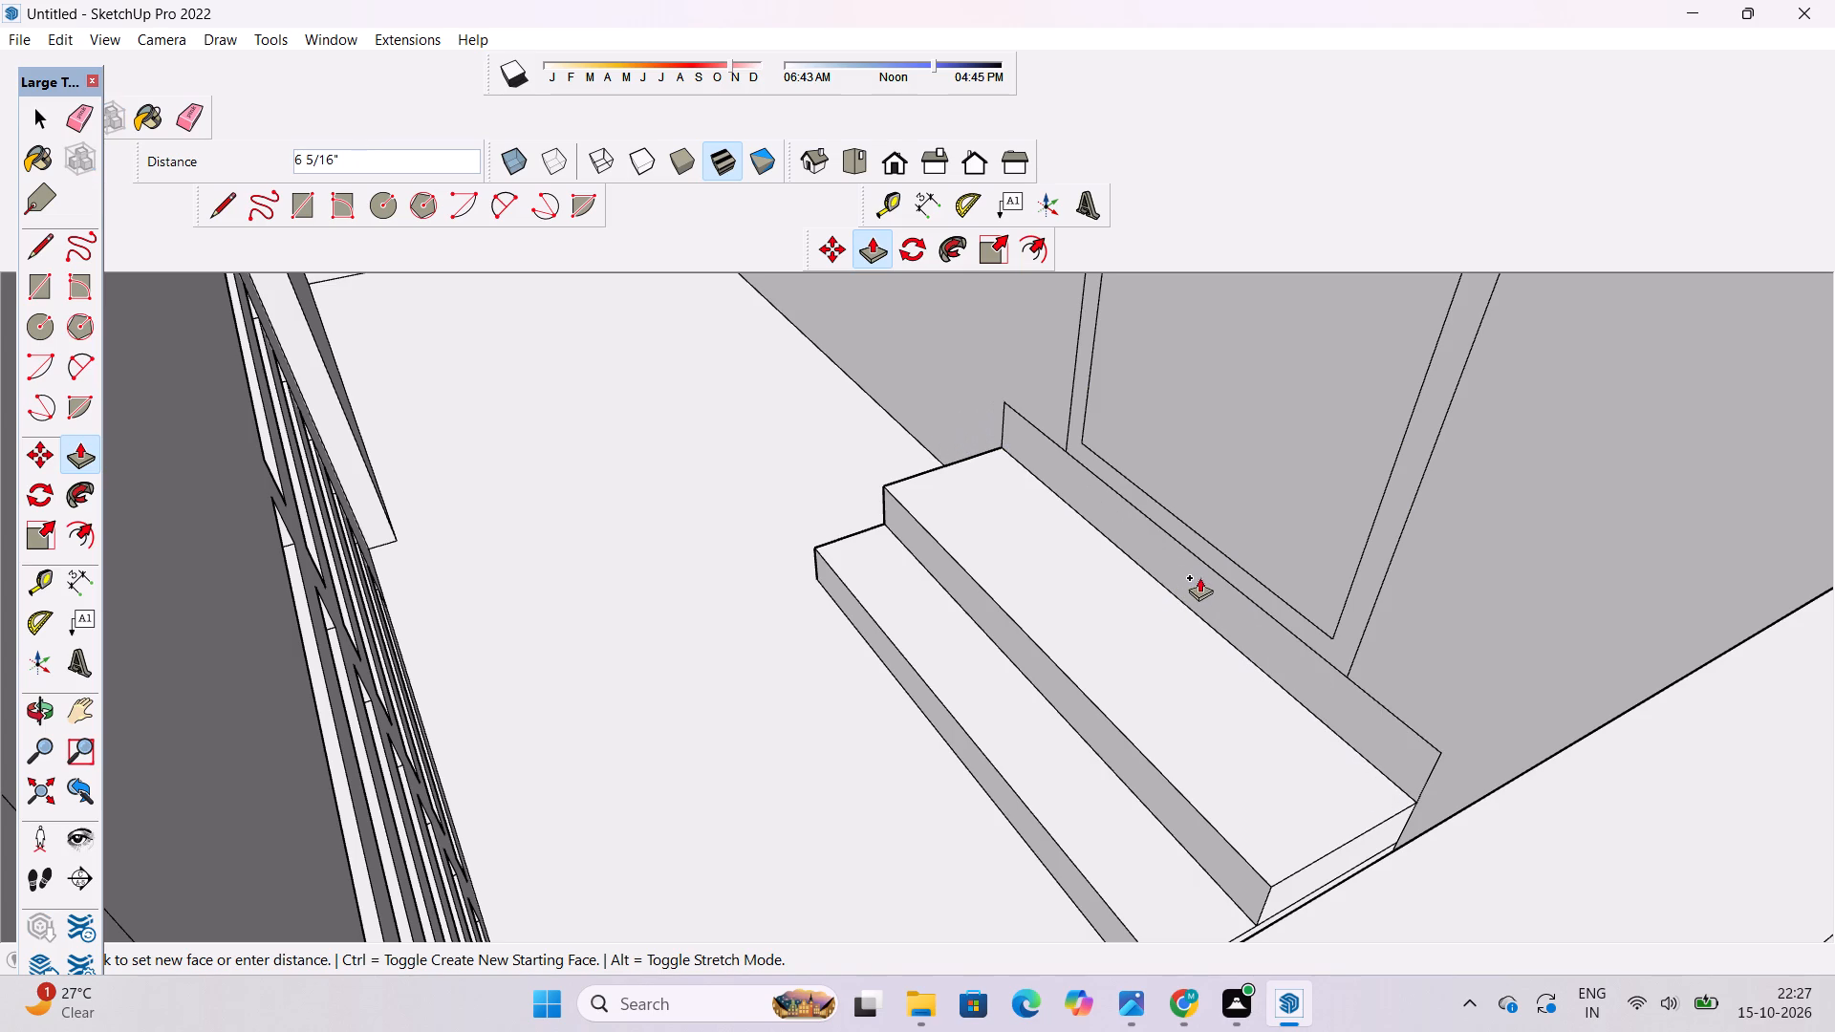
key("space")
left_click(1077, 710)
key("p")
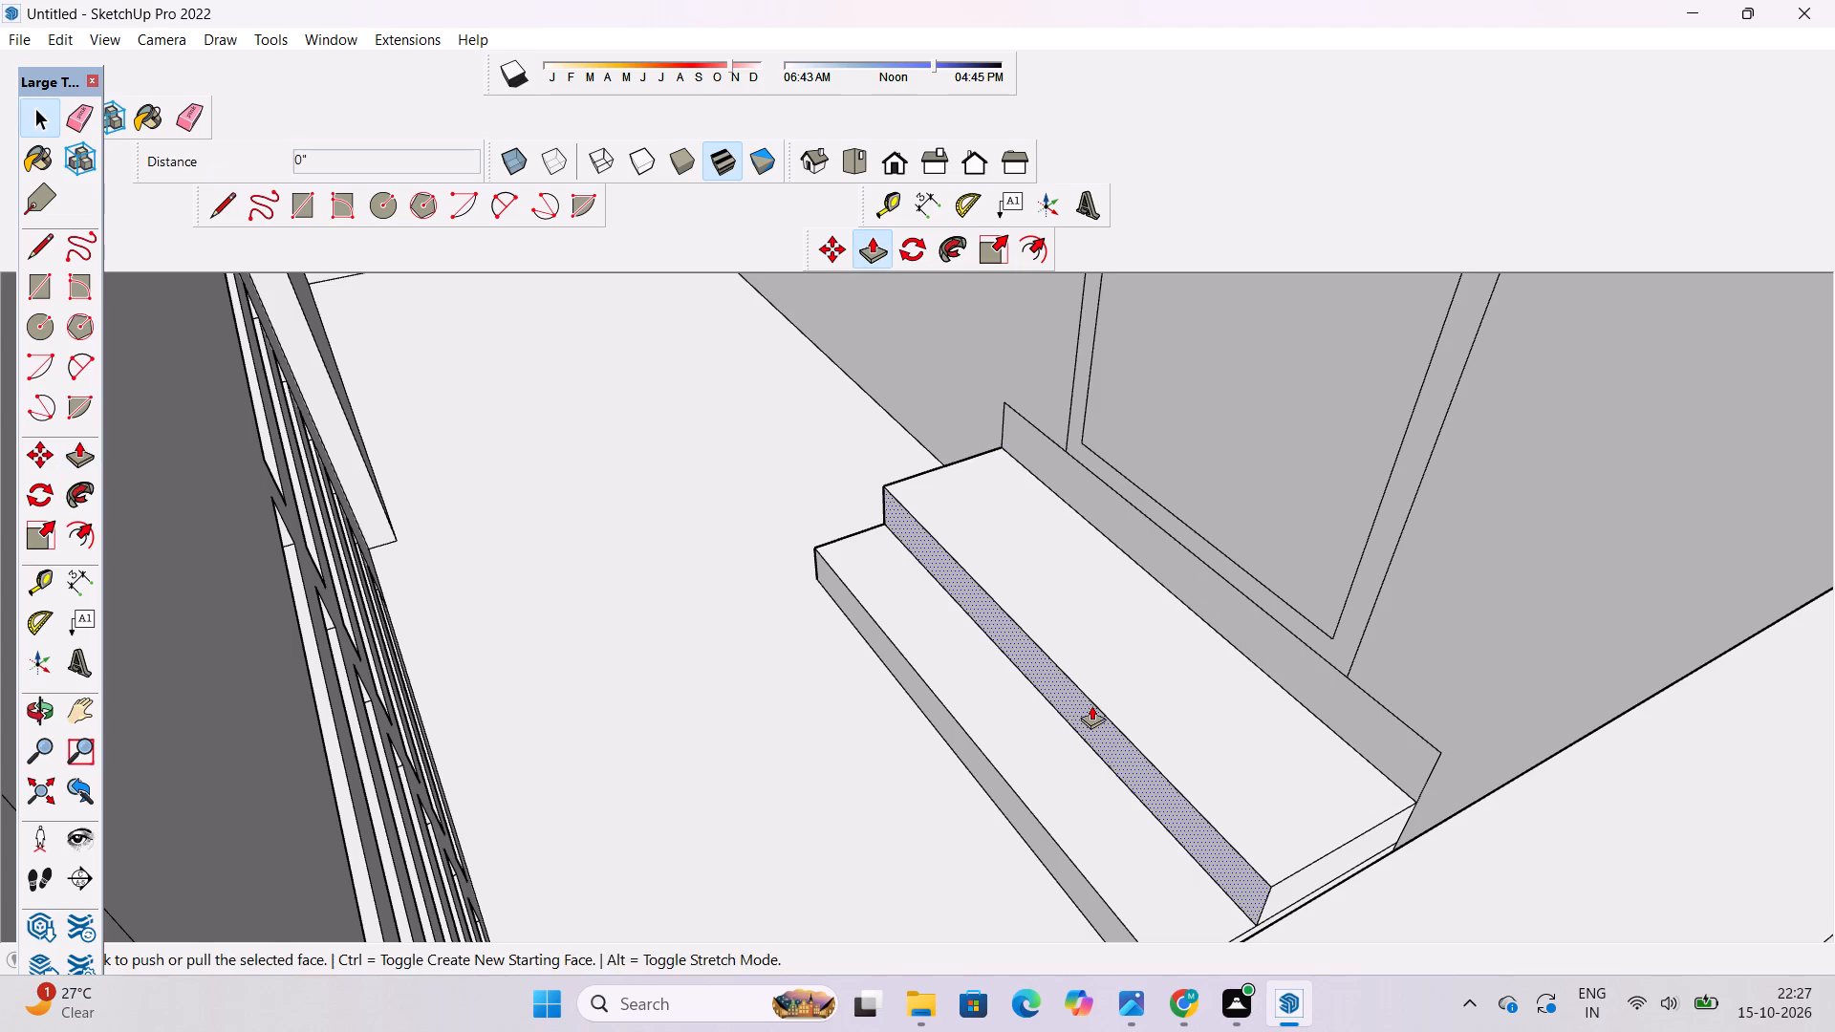
left_click(1091, 705)
left_click(1079, 719)
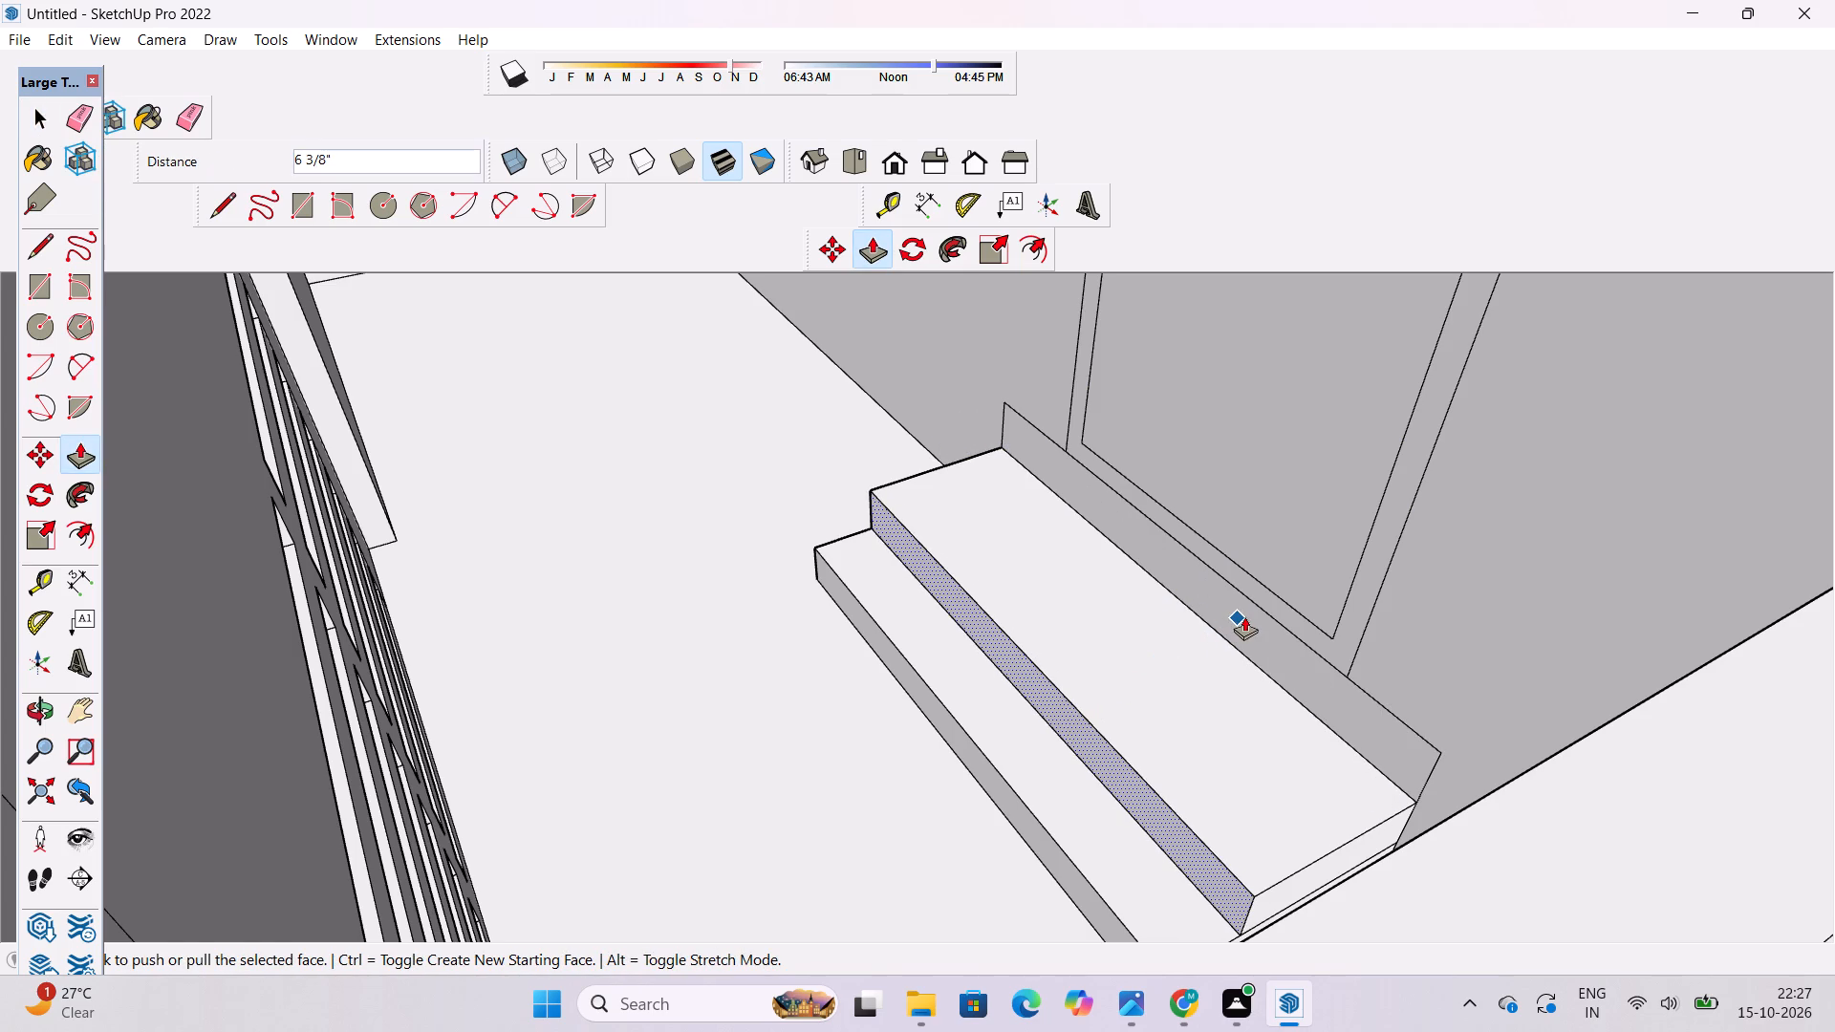
Push/Pull the top strip of the base panel 2' 10 9/16" outward to form the top step.
key("space")
left_click(1244, 616)
key("p")
left_click(1244, 616)
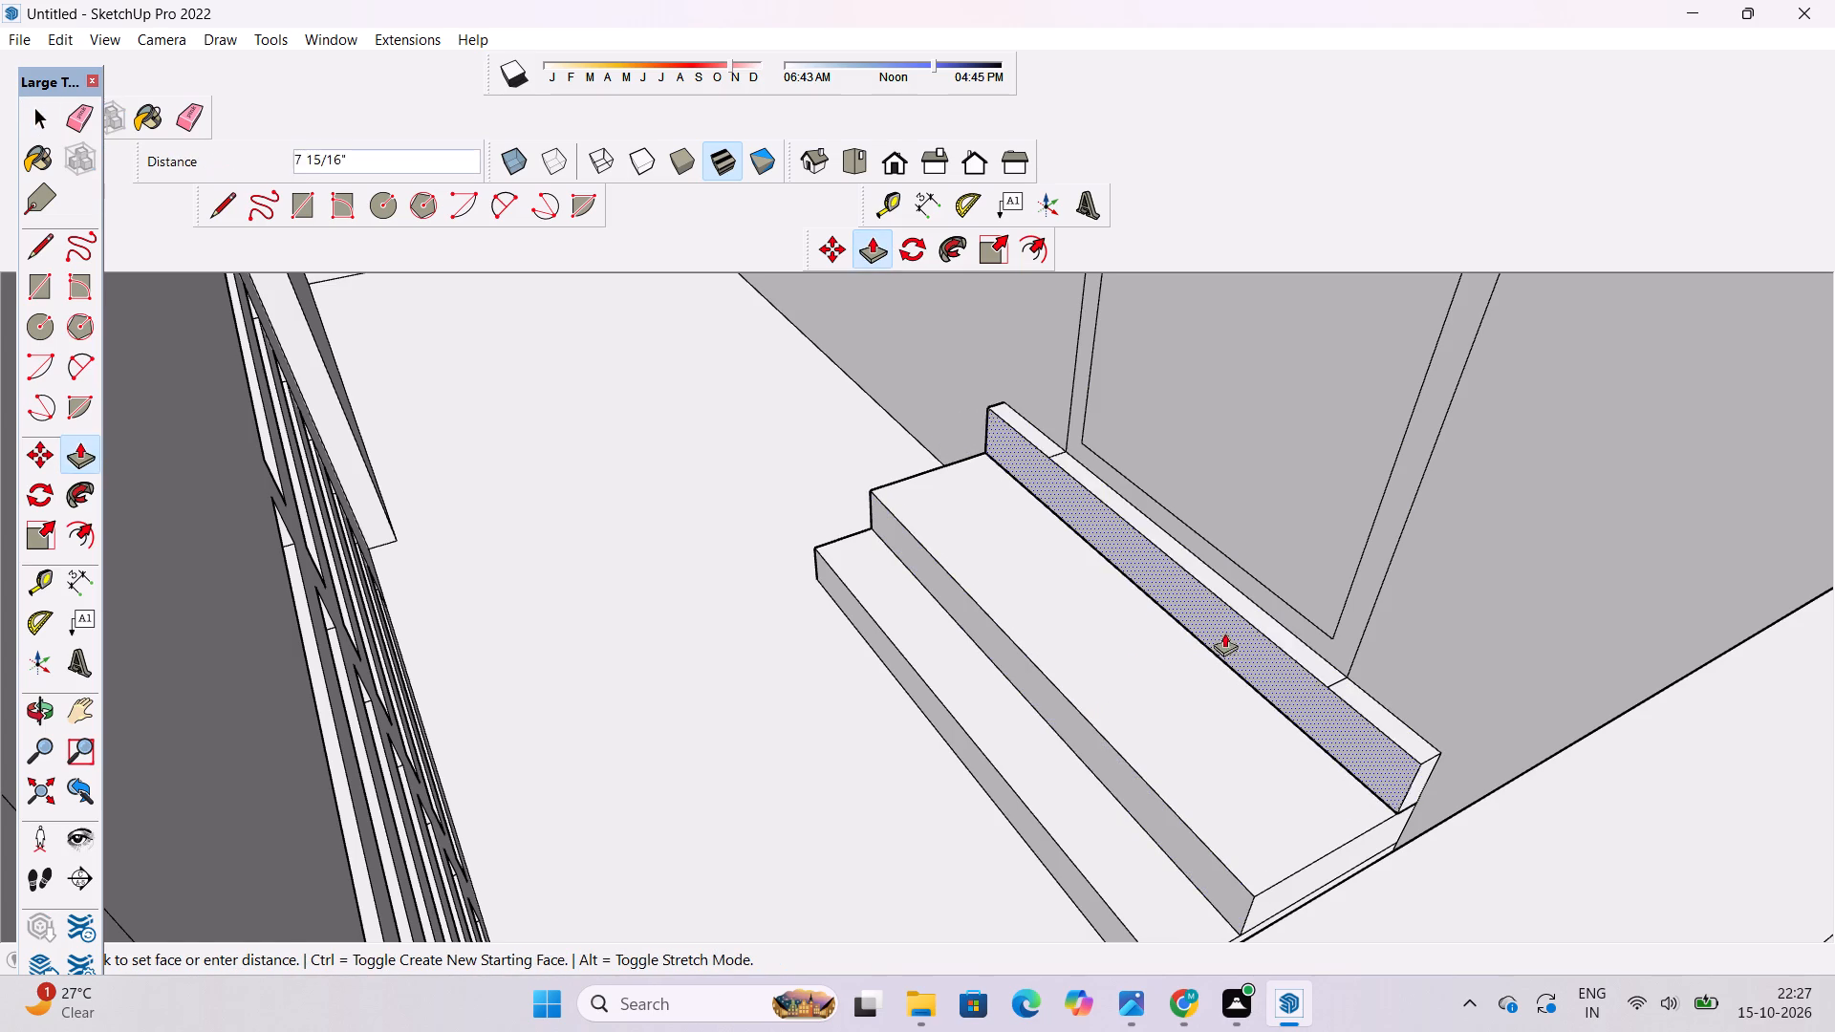
left_click(1175, 669)
key("space")
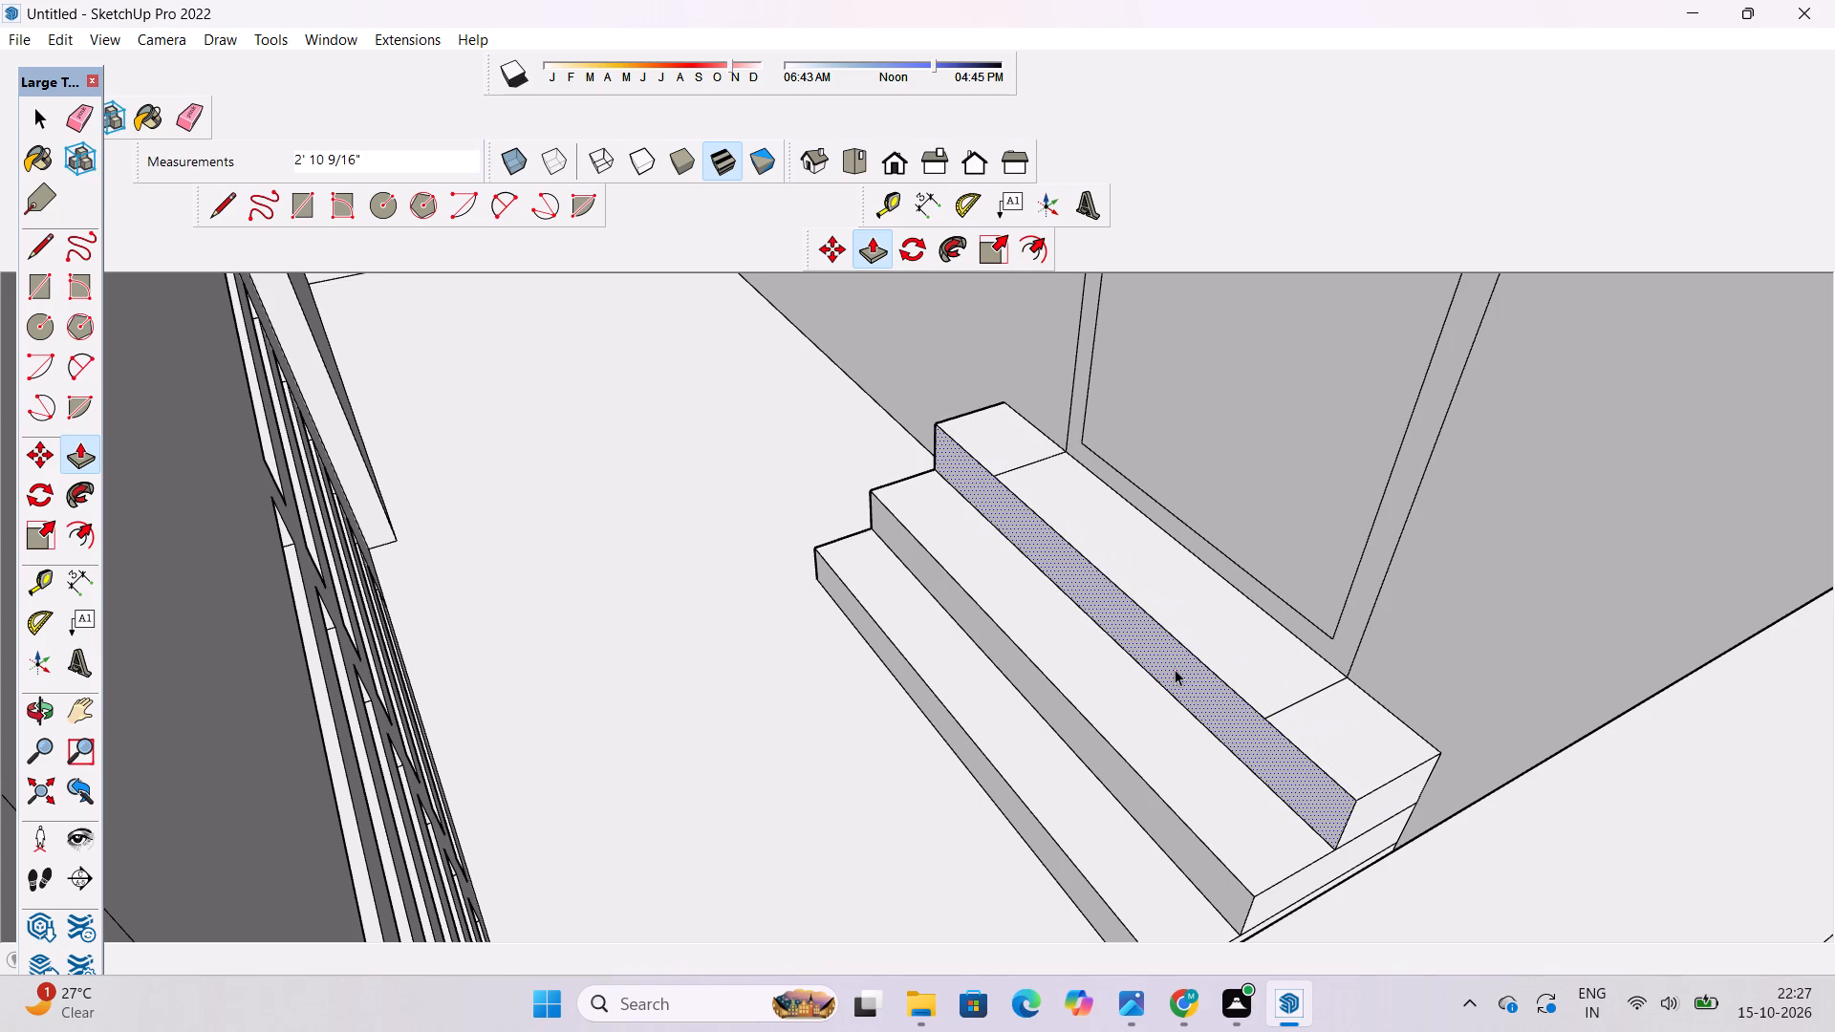
Erase the two leftover short edges crossing the top step's tread below the opening frame.
type("r")
key("e")
left_click(1032, 461)
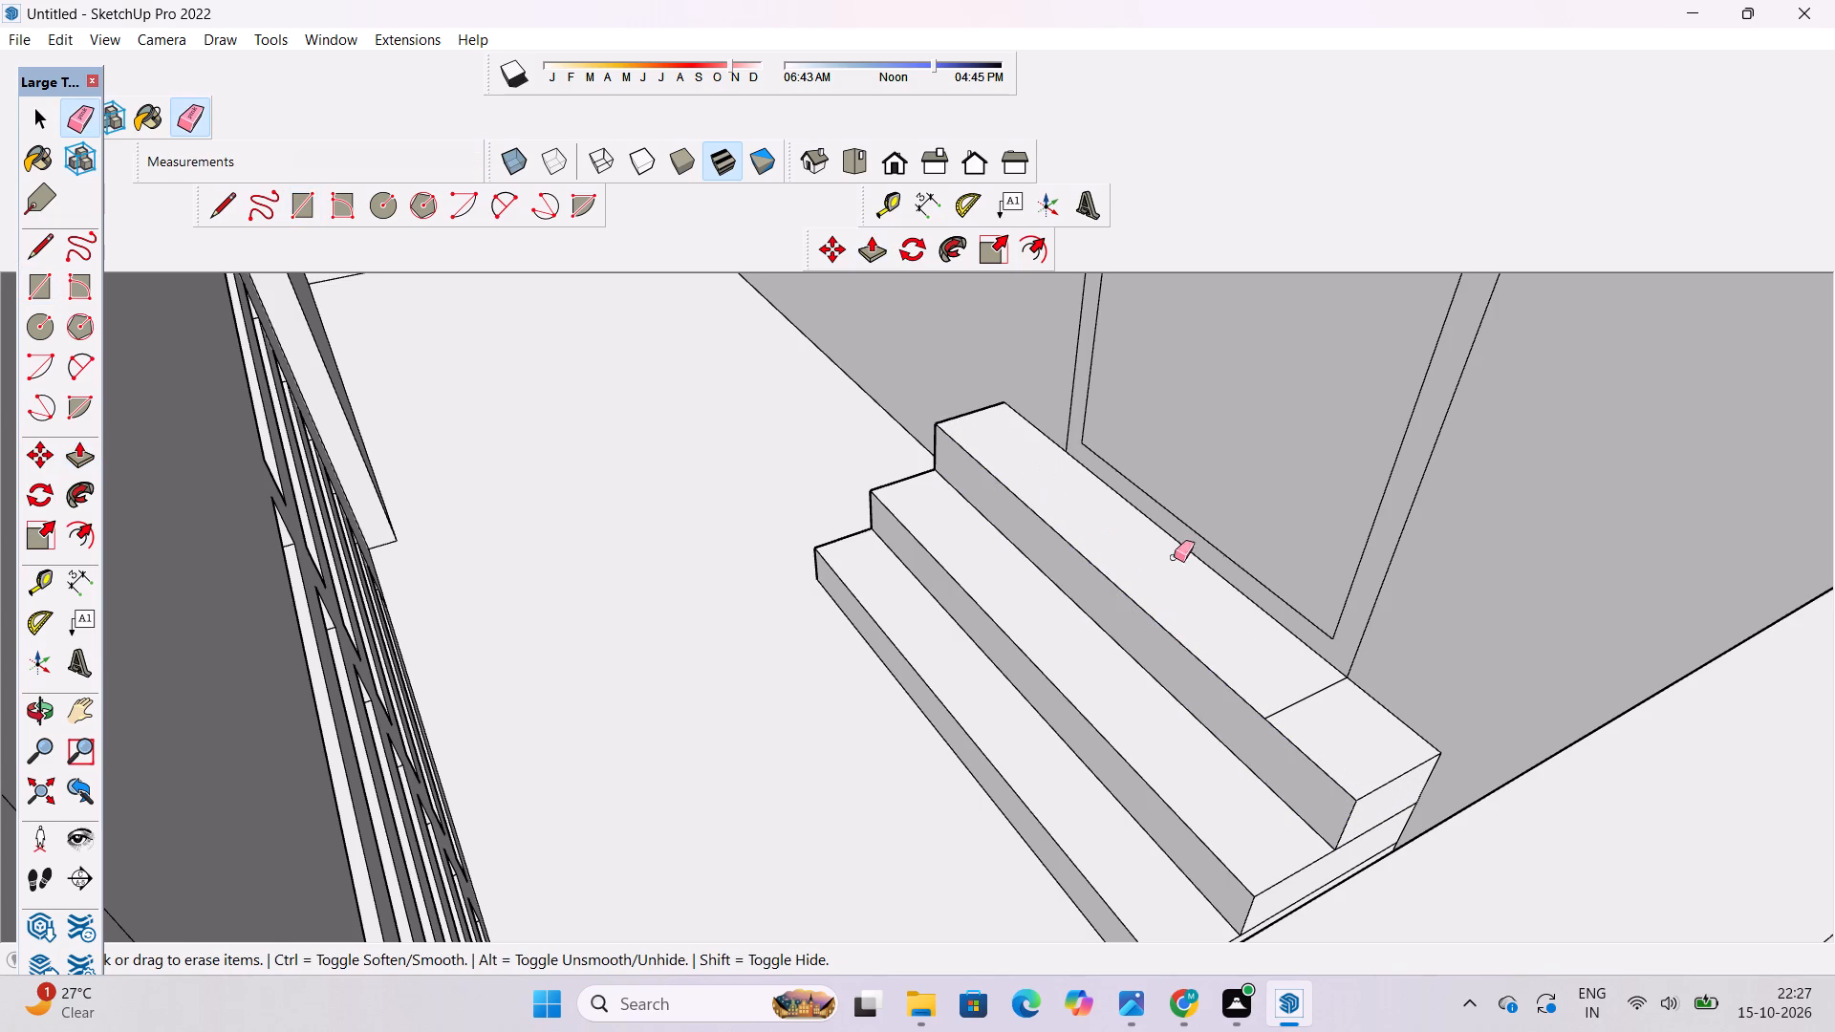
left_click(1317, 683)
left_click(1318, 696)
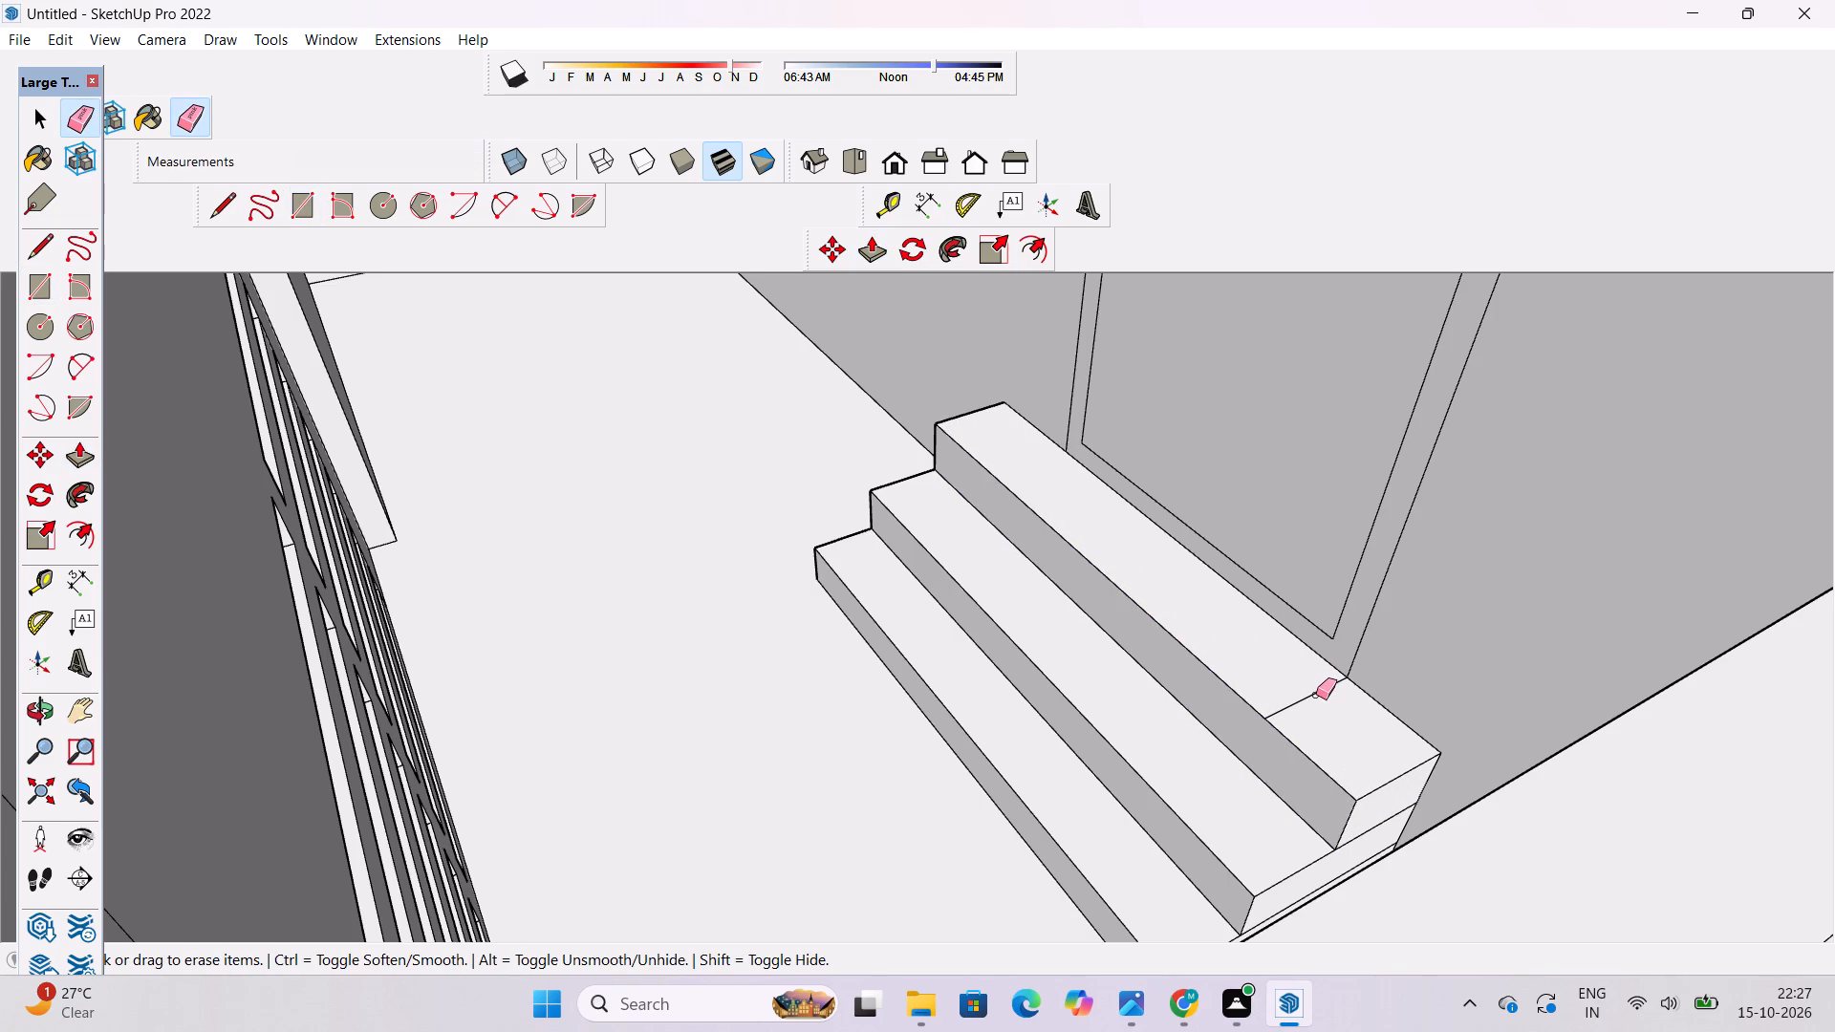
left_click(1316, 692)
Erase the horizontal seam lines between the steps on both end faces of the flight.
scroll(1297, 560, "down", 2)
scroll(1145, 745, "up", 4)
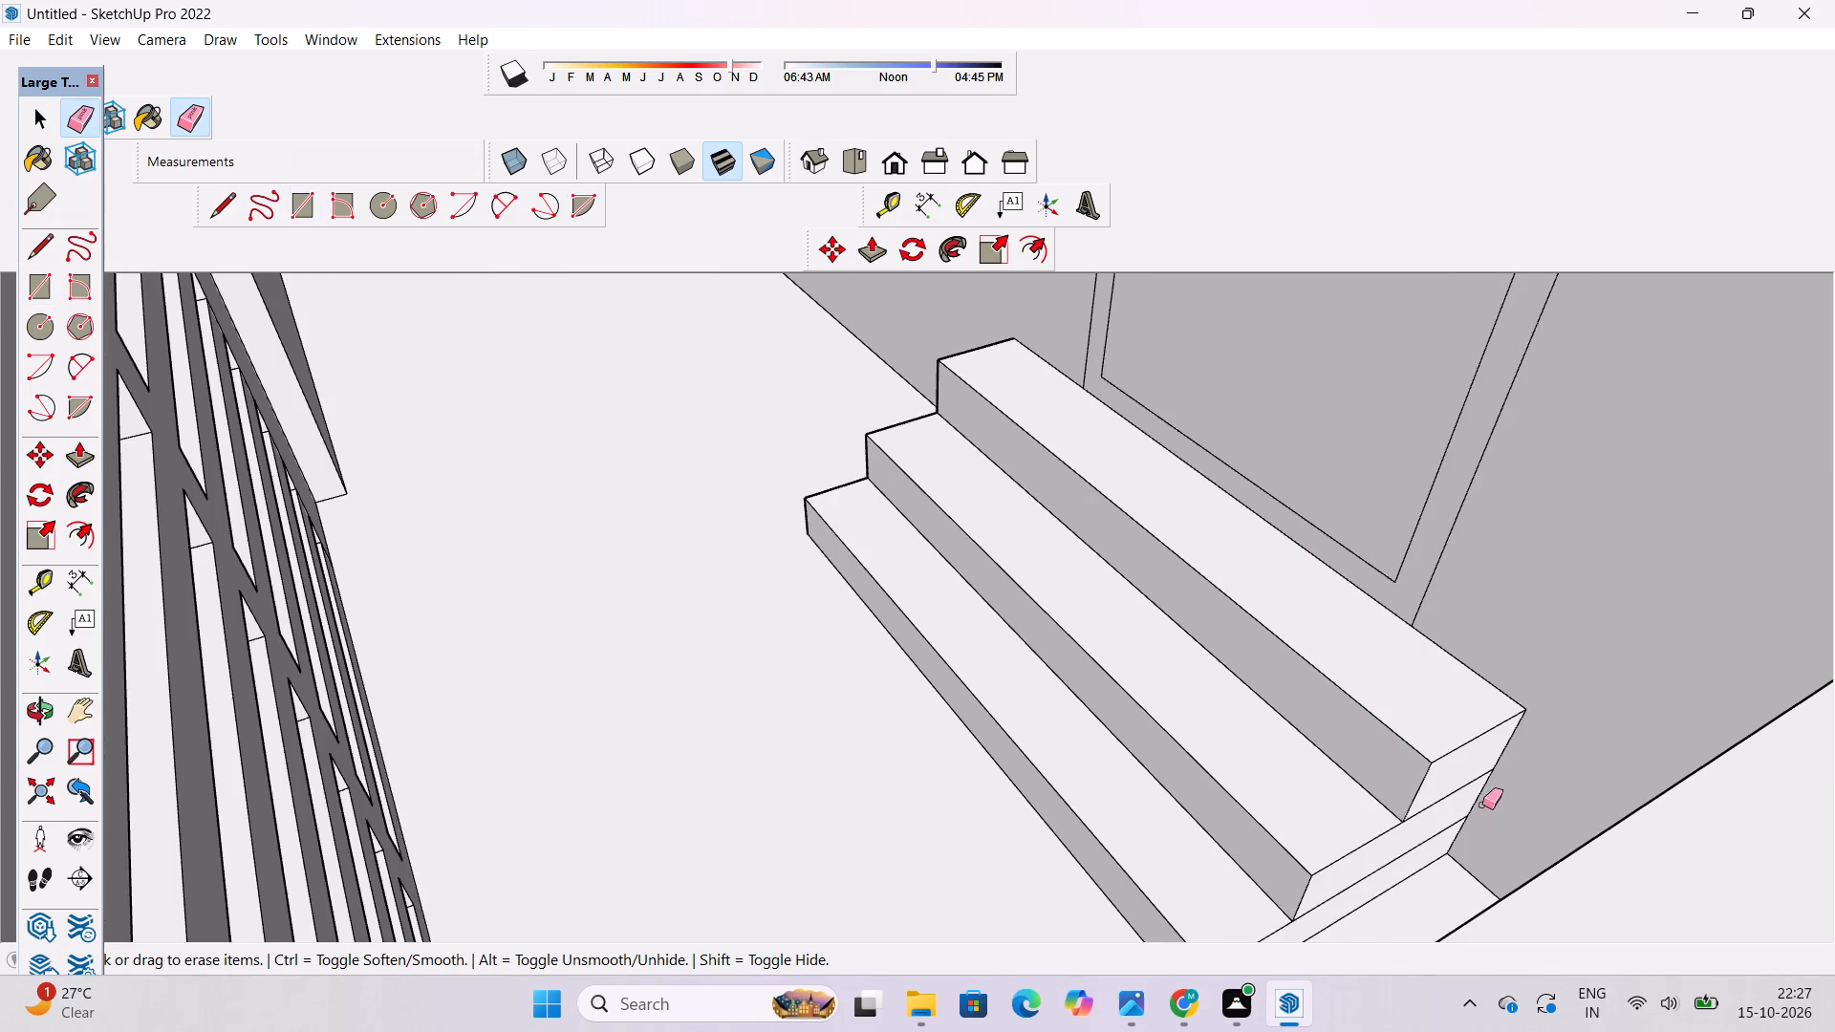
left_click_drag(1483, 796, 1456, 854)
key("o")
left_click_drag(773, 788, 1212, 855)
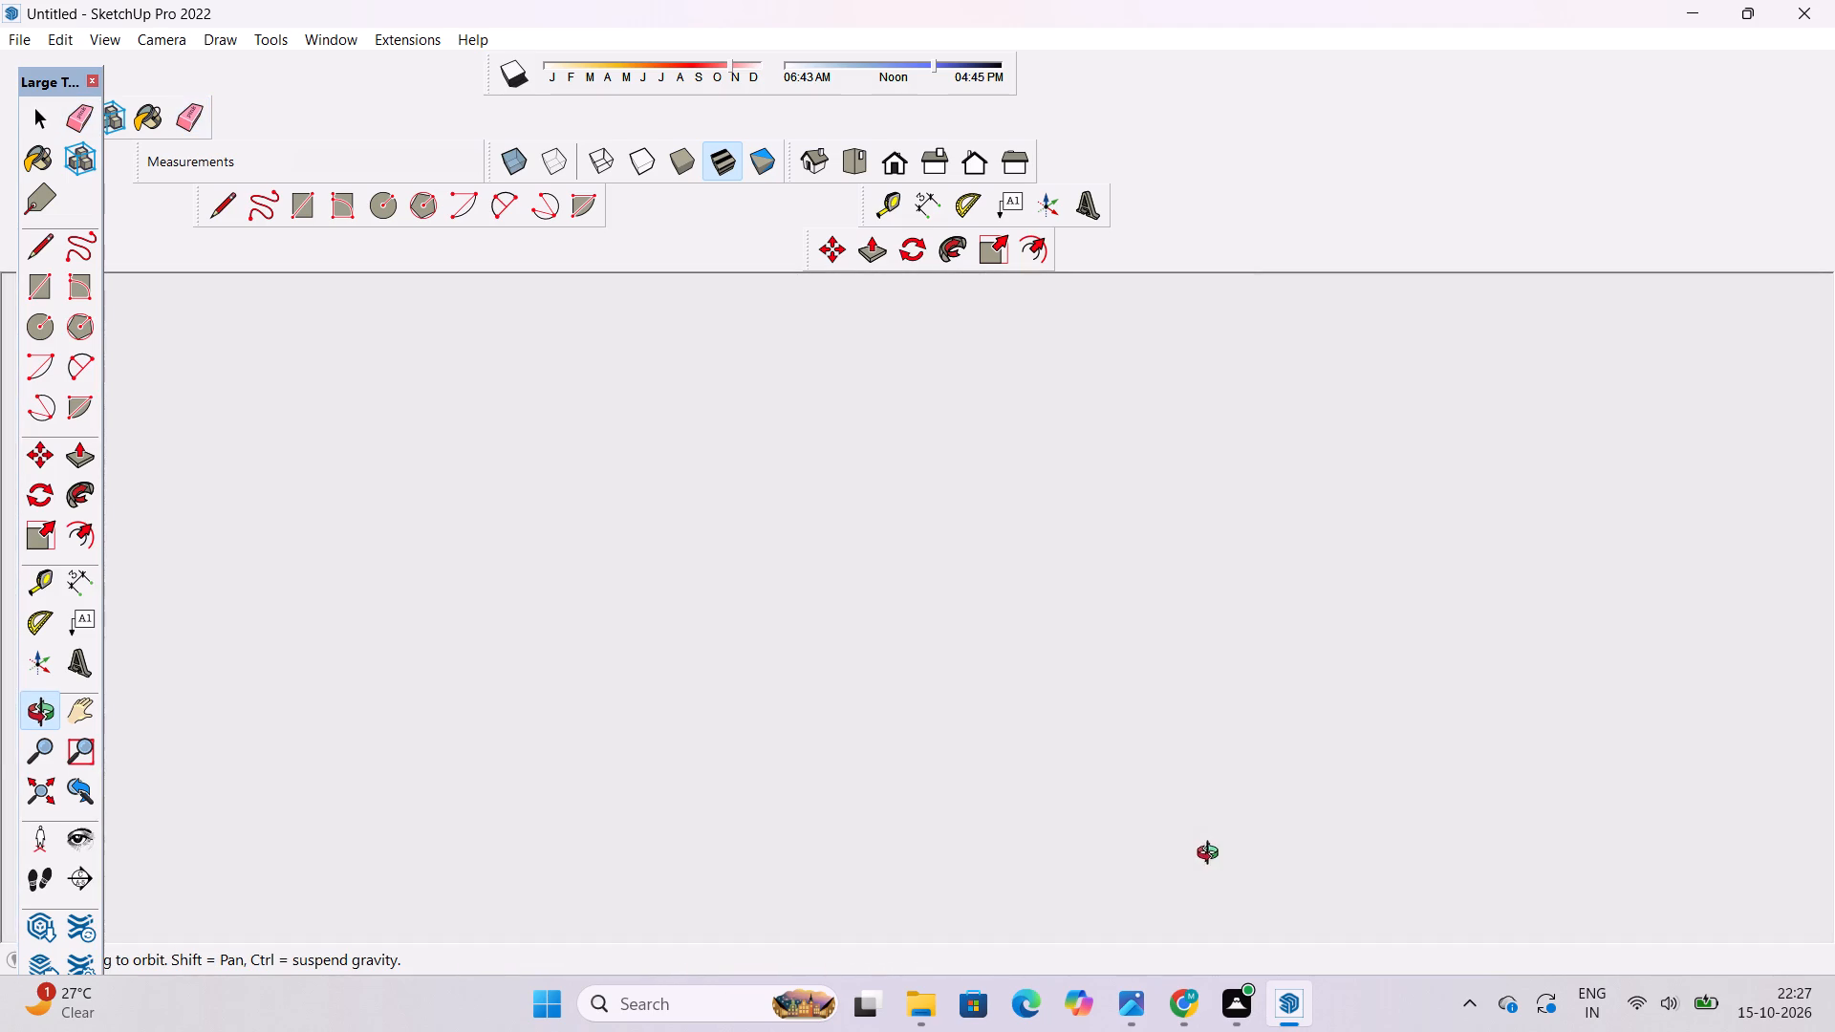
left_click_drag(1212, 855, 898, 800)
scroll(737, 481, "up", 8)
left_click_drag(508, 470, 628, 483)
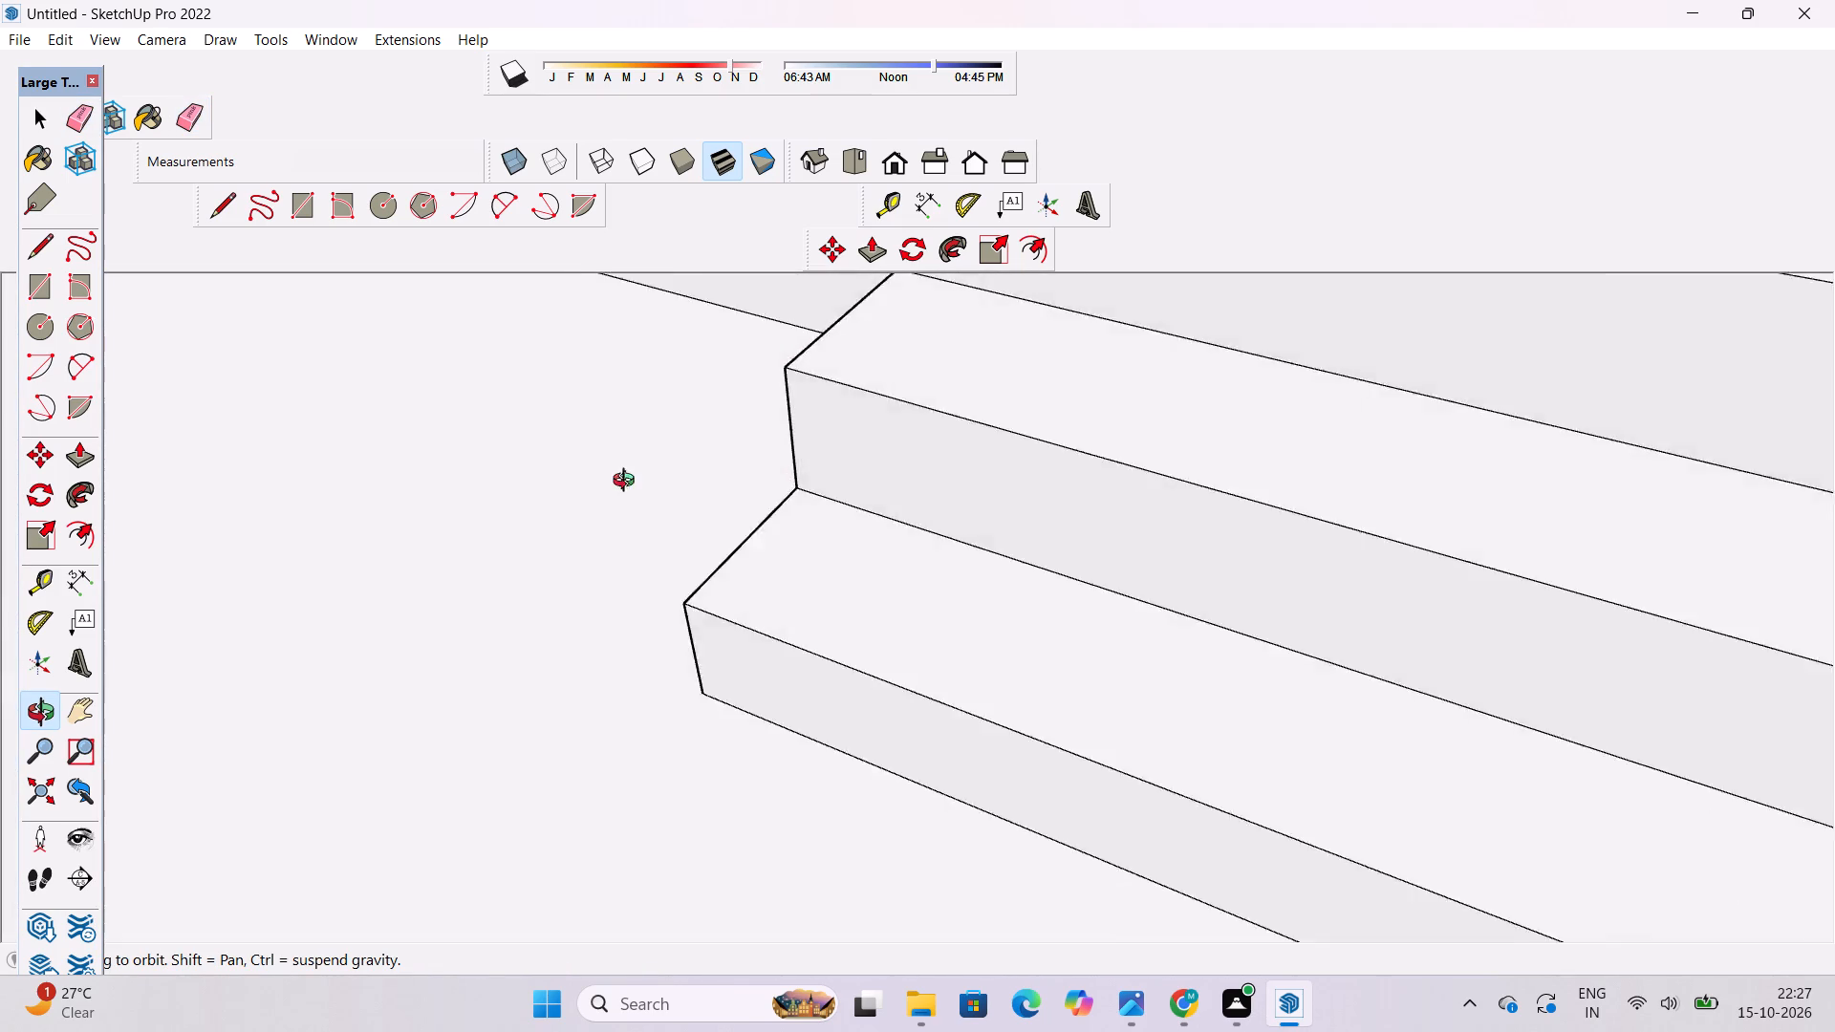
left_click_drag(628, 483, 1258, 434)
key("e")
left_click_drag(639, 316, 646, 367)
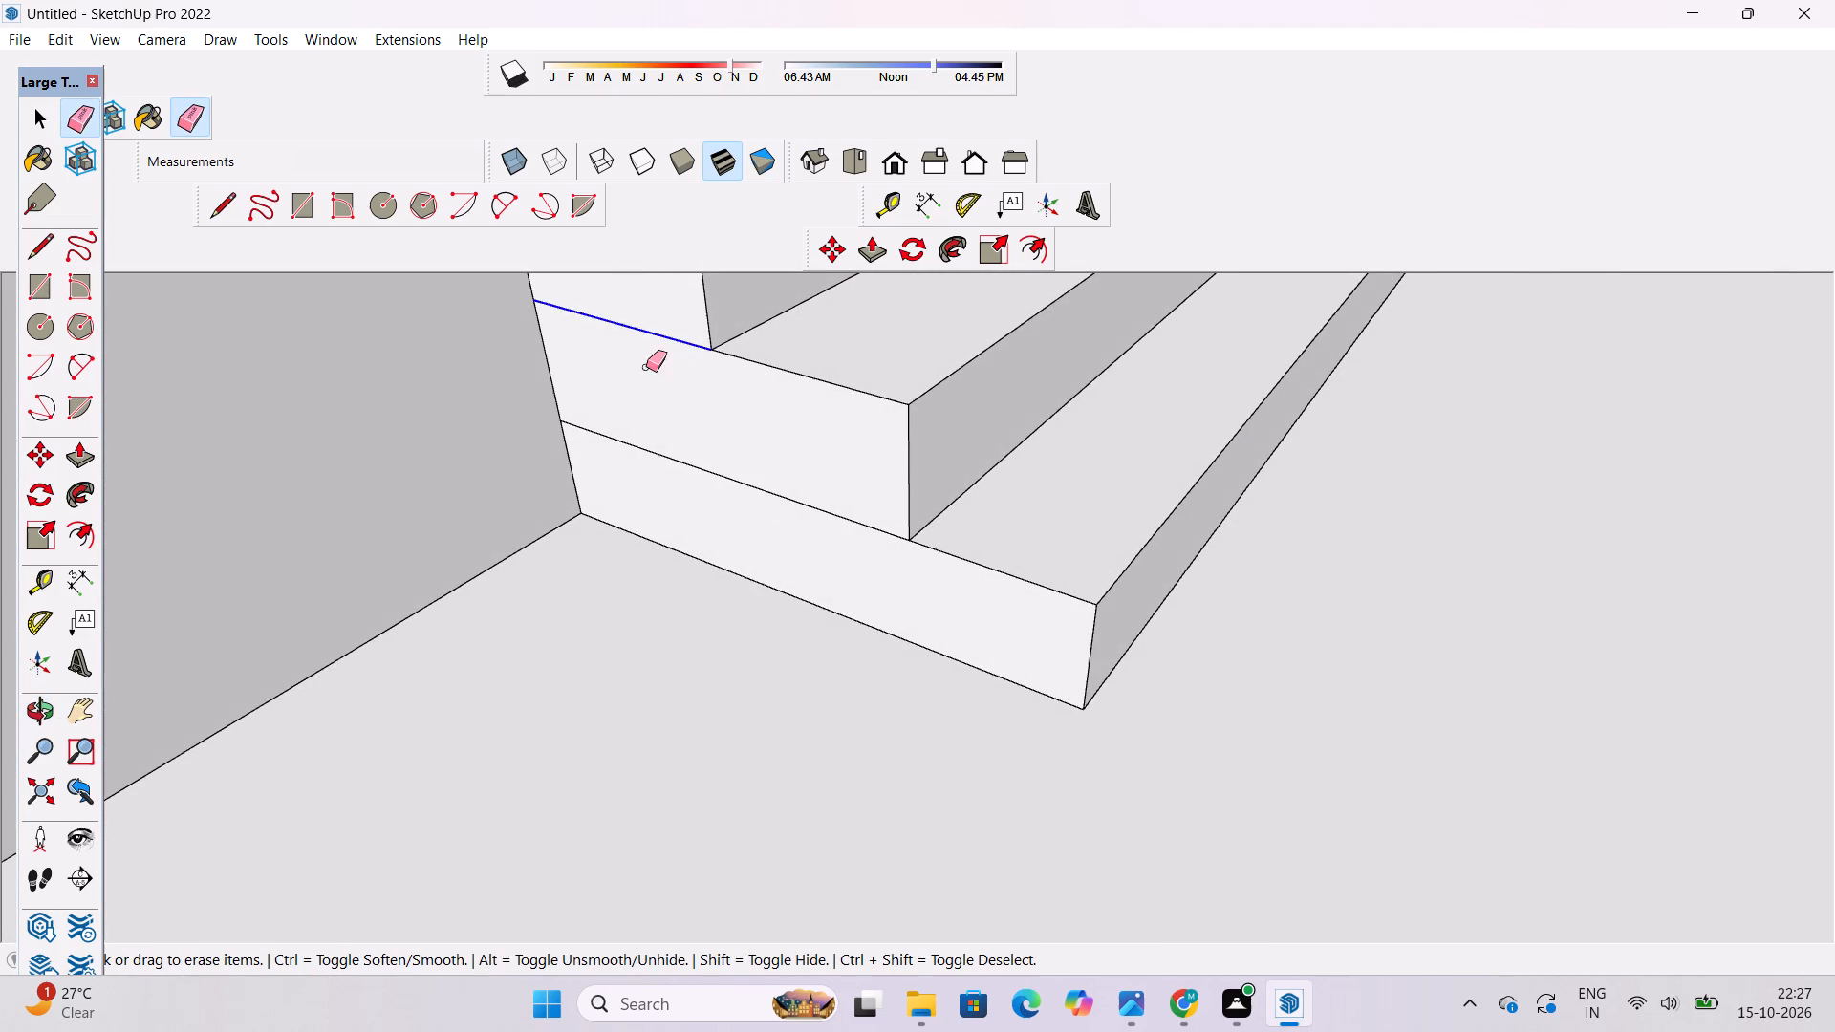
left_click_drag(646, 367, 672, 478)
key("space")
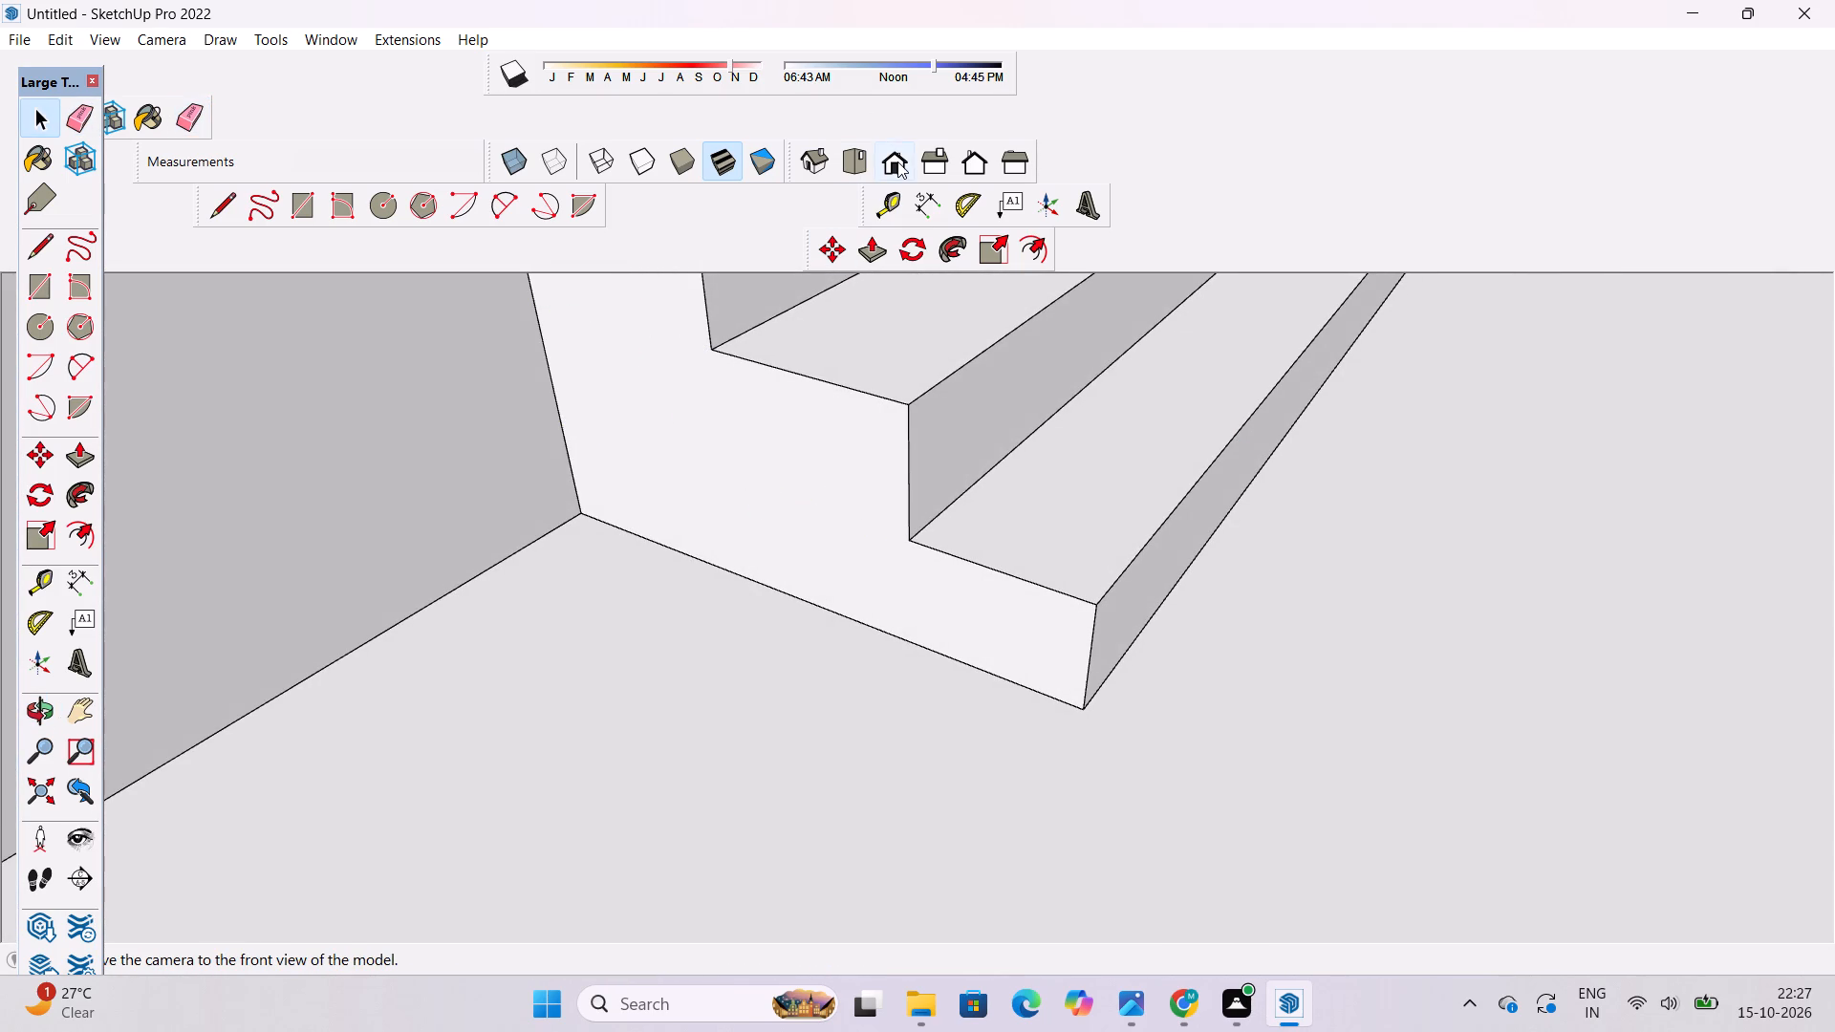
Examine the finished base steps from the front, in relation to the pillars and slatted wall.
left_click(897, 161)
key("o")
scroll(838, 362, "down", 13)
scroll(835, 416, "up", 1)
scroll(835, 419, "down", 6)
left_click(893, 163)
scroll(864, 475, "down", 11)
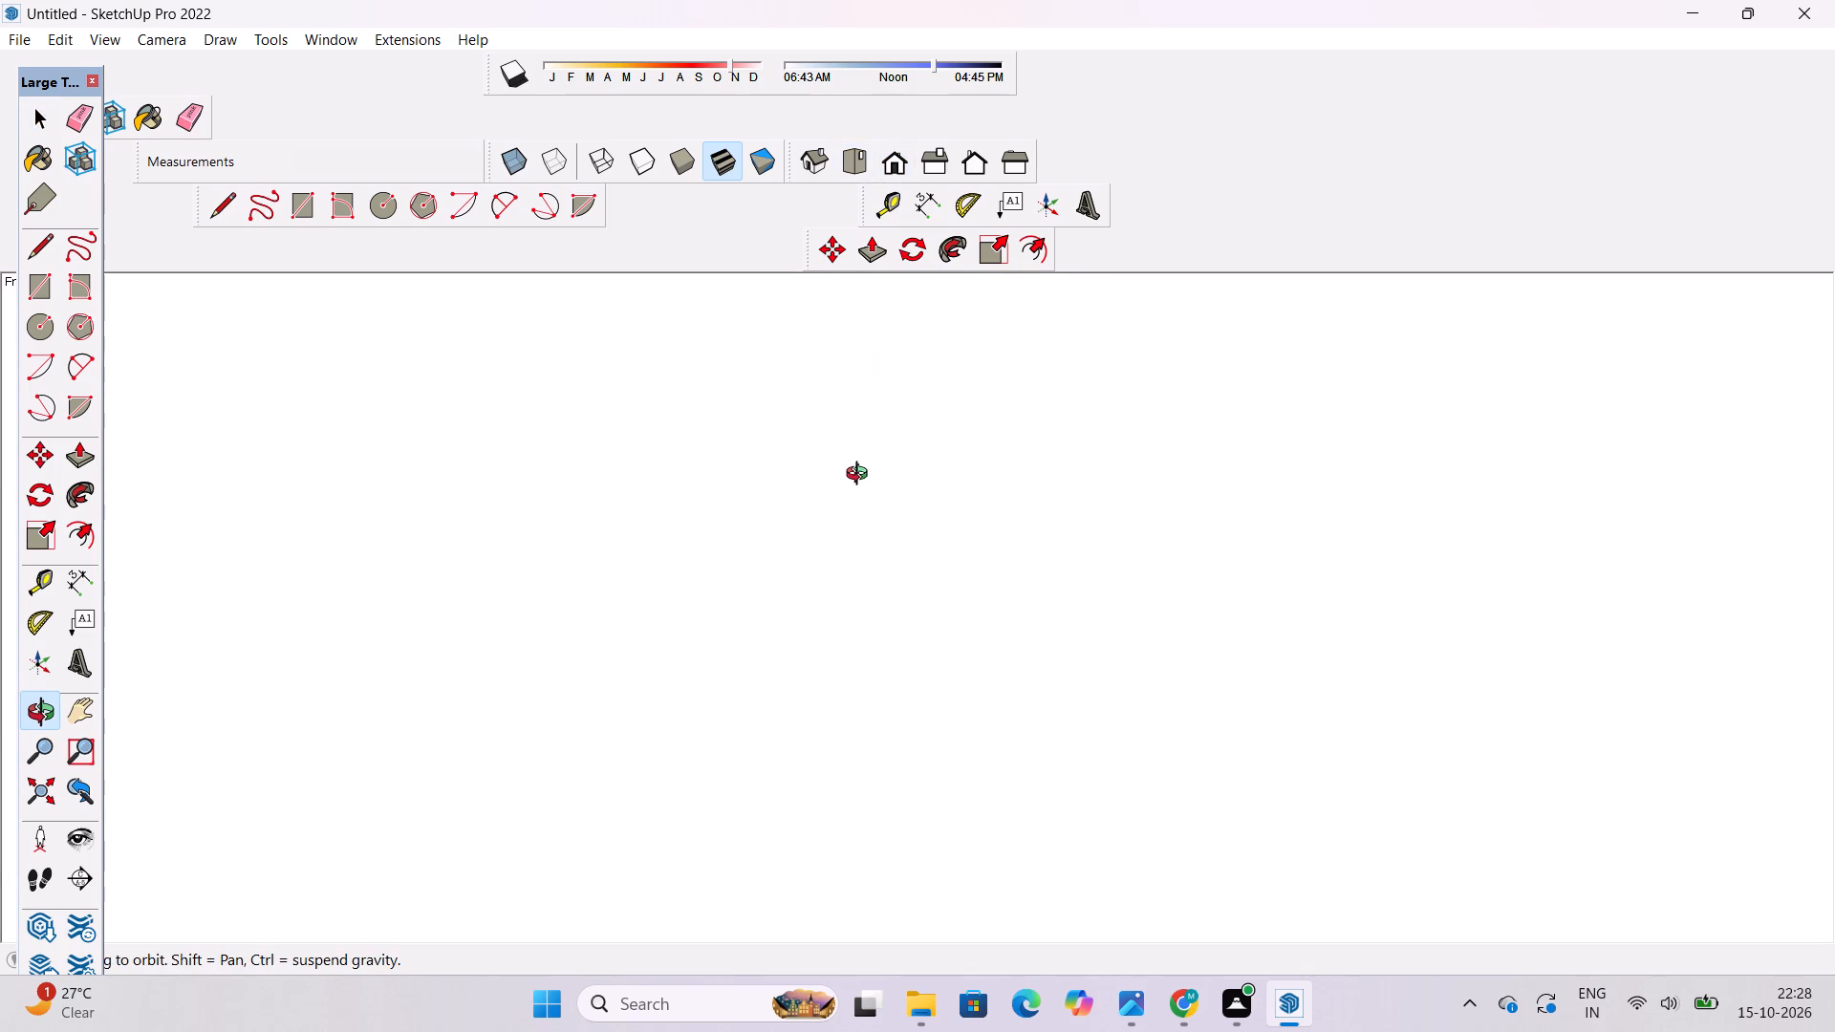
scroll(861, 476, "down", 20)
scroll(861, 476, "down", 18)
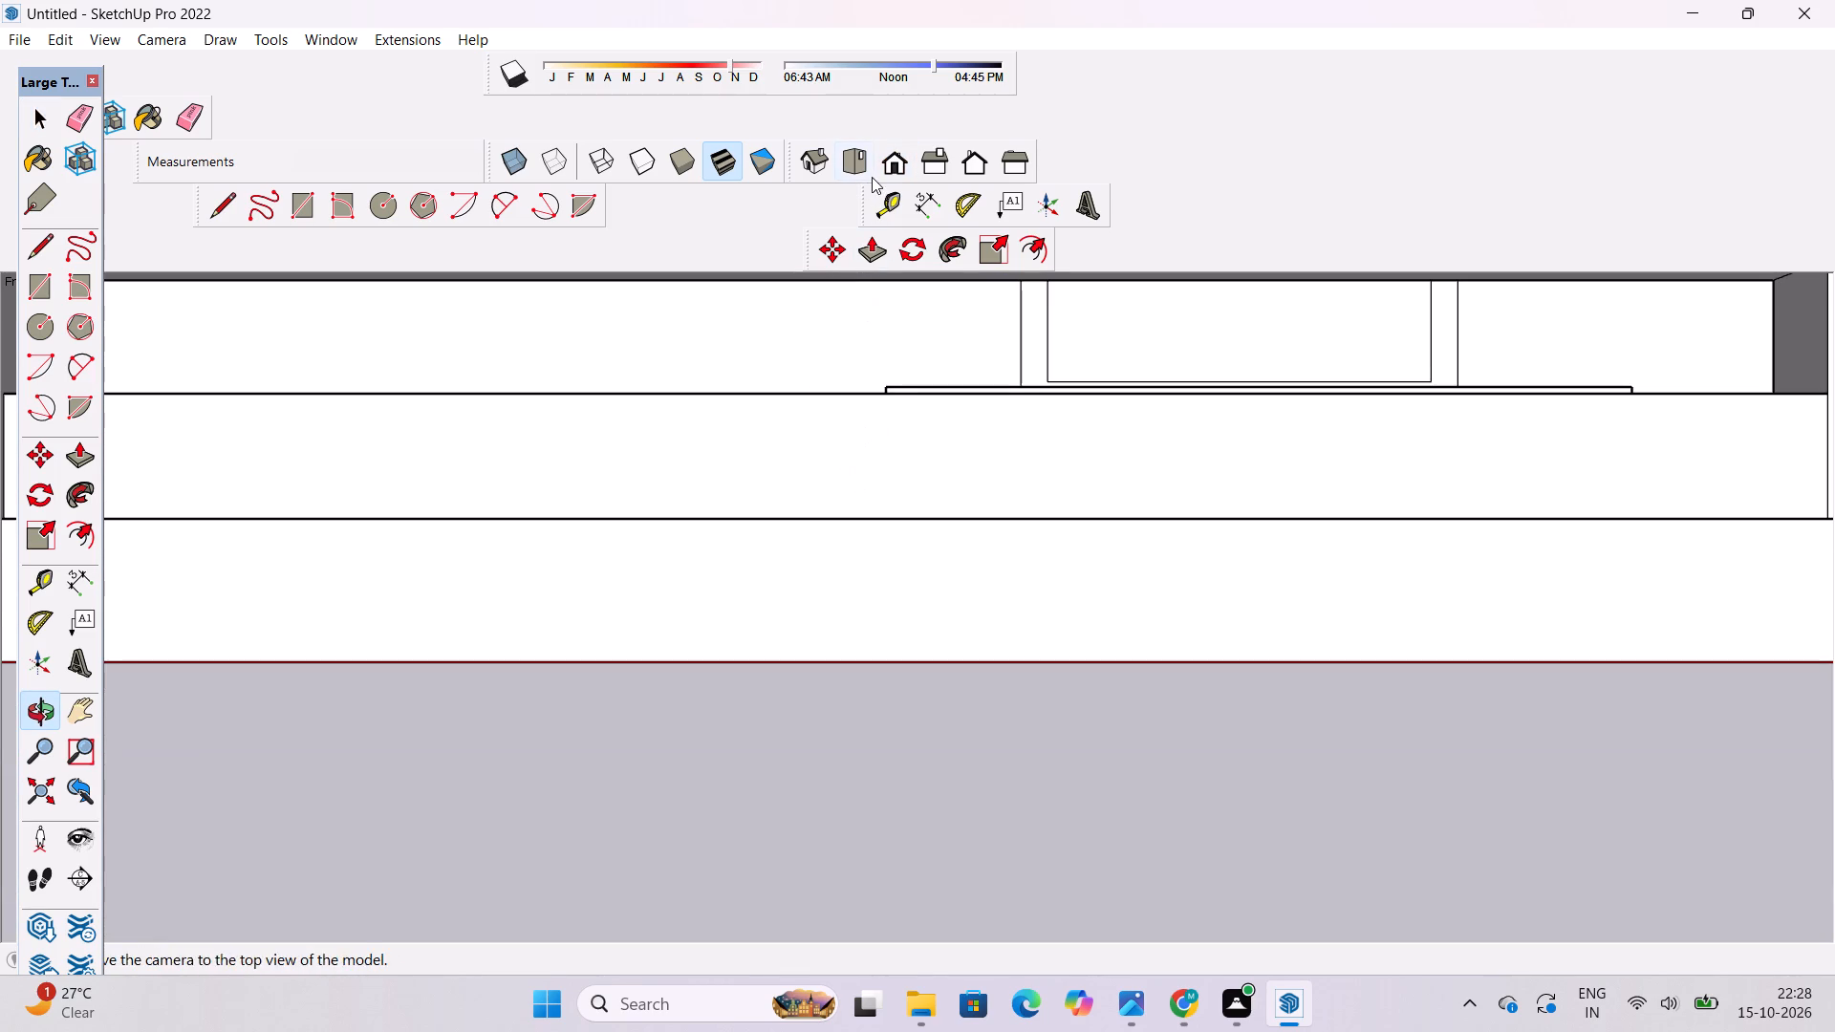
scroll(830, 537, "down", 20)
scroll(830, 537, "down", 1)
left_click_drag(923, 471, 885, 727, "shift")
scroll(880, 600, "down", 6)
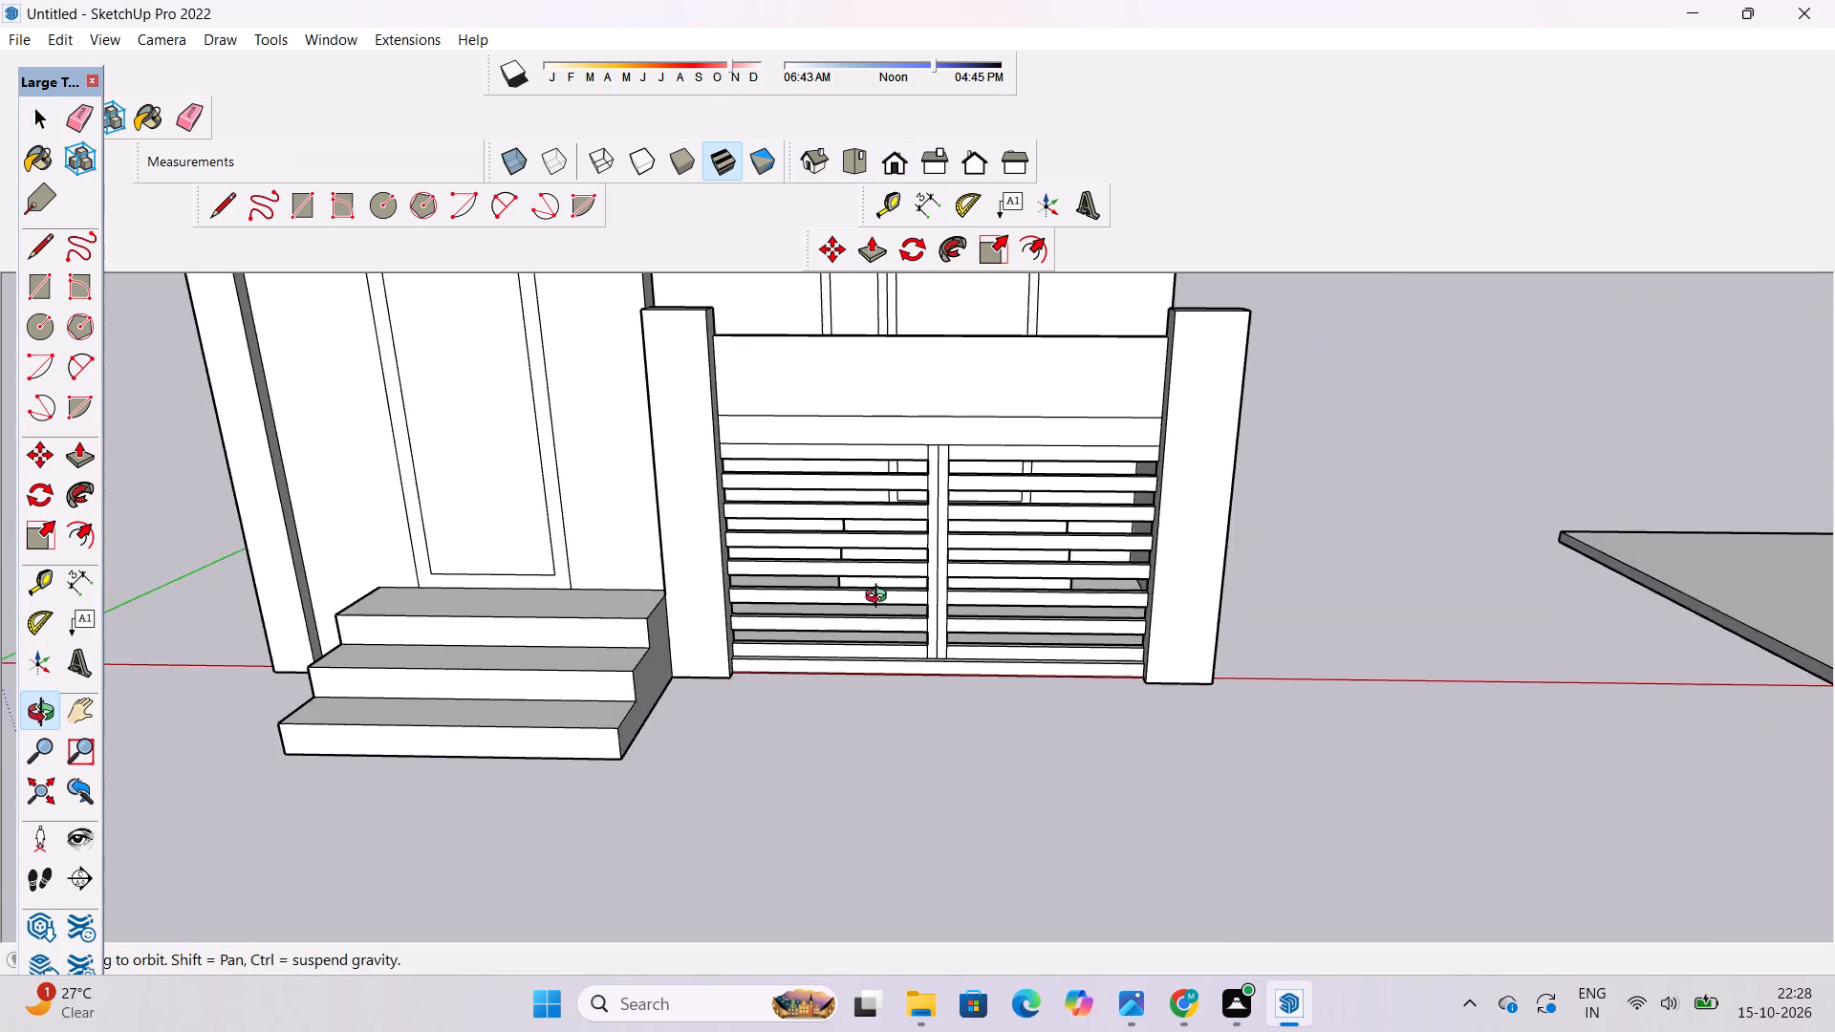
Examine the building's front from the slatted gate and entrance steps up to the balcony openings.
left_click_drag(882, 590, 983, 827, "shift")
left_click_drag(1004, 635, 834, 820)
left_click_drag(930, 668, 930, 721)
left_click_drag(930, 721, 1028, 519)
scroll(961, 554, "down", 6)
left_click_drag(953, 576, 937, 601, "shift")
scroll(932, 601, "up", 2)
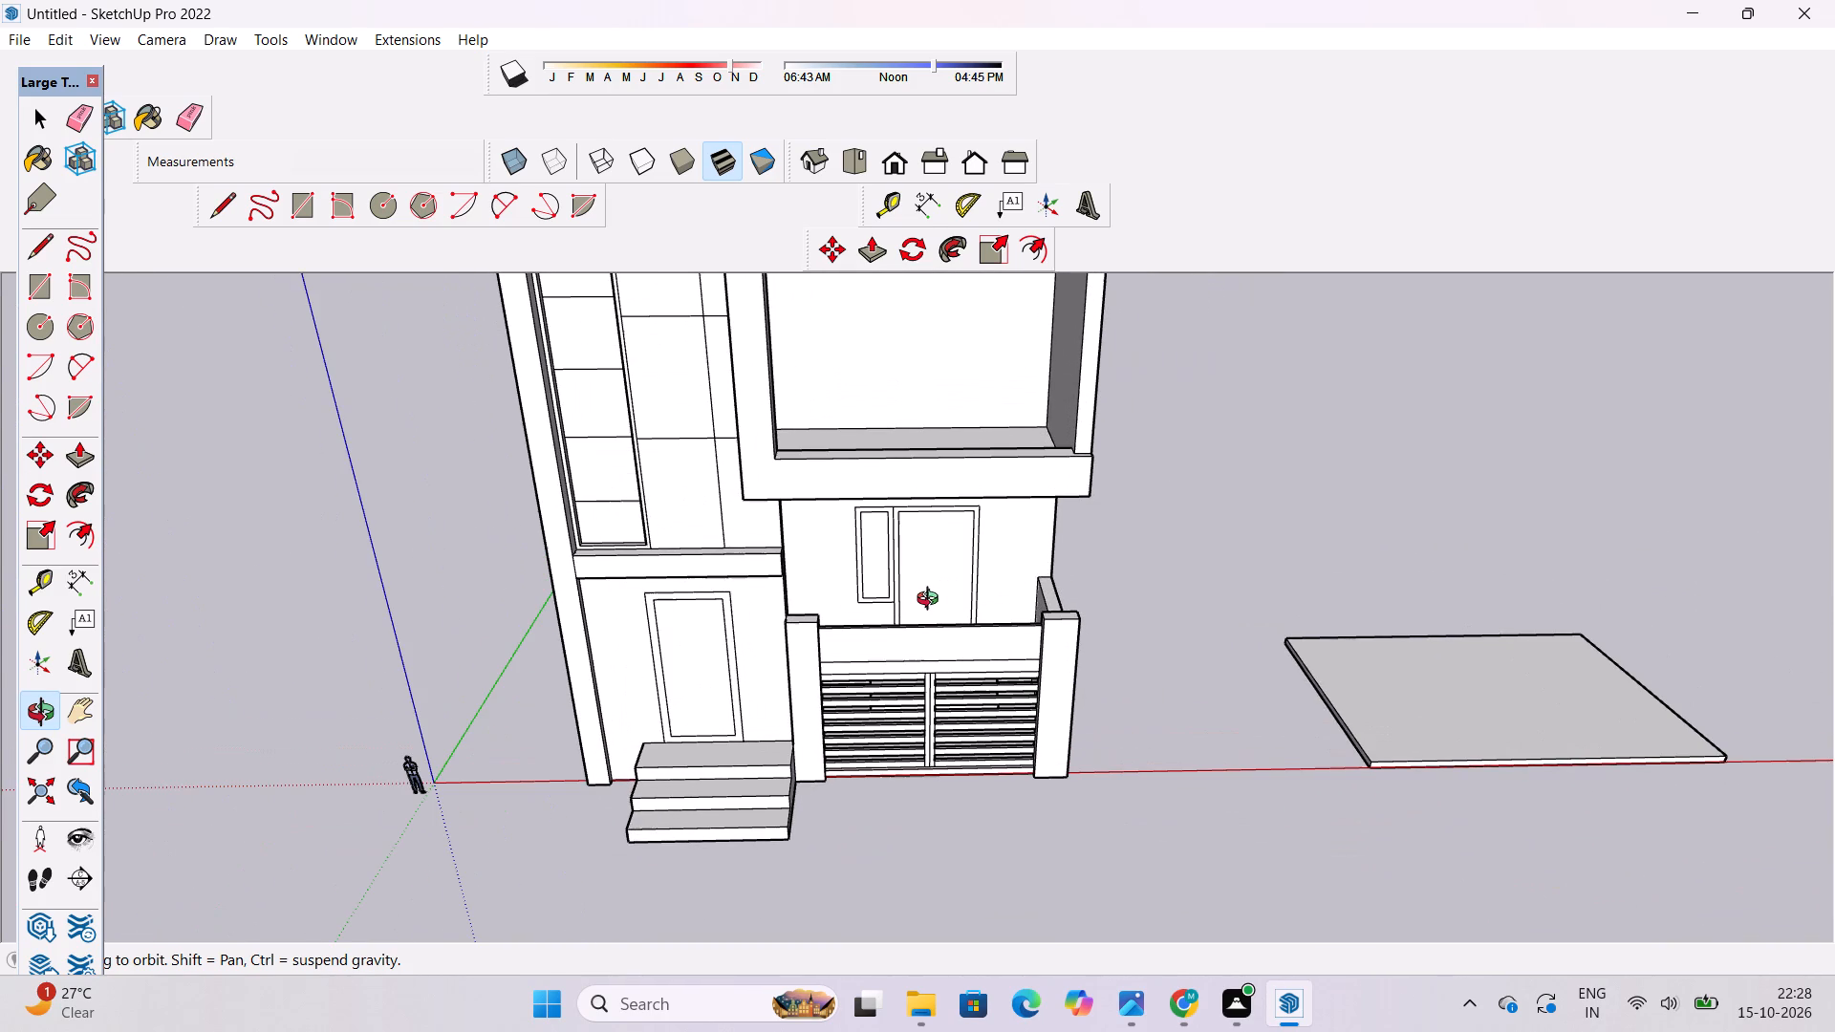
scroll(862, 578, "down", 3)
left_click_drag(866, 568, 810, 674, "shift")
scroll(843, 598, "up", 3)
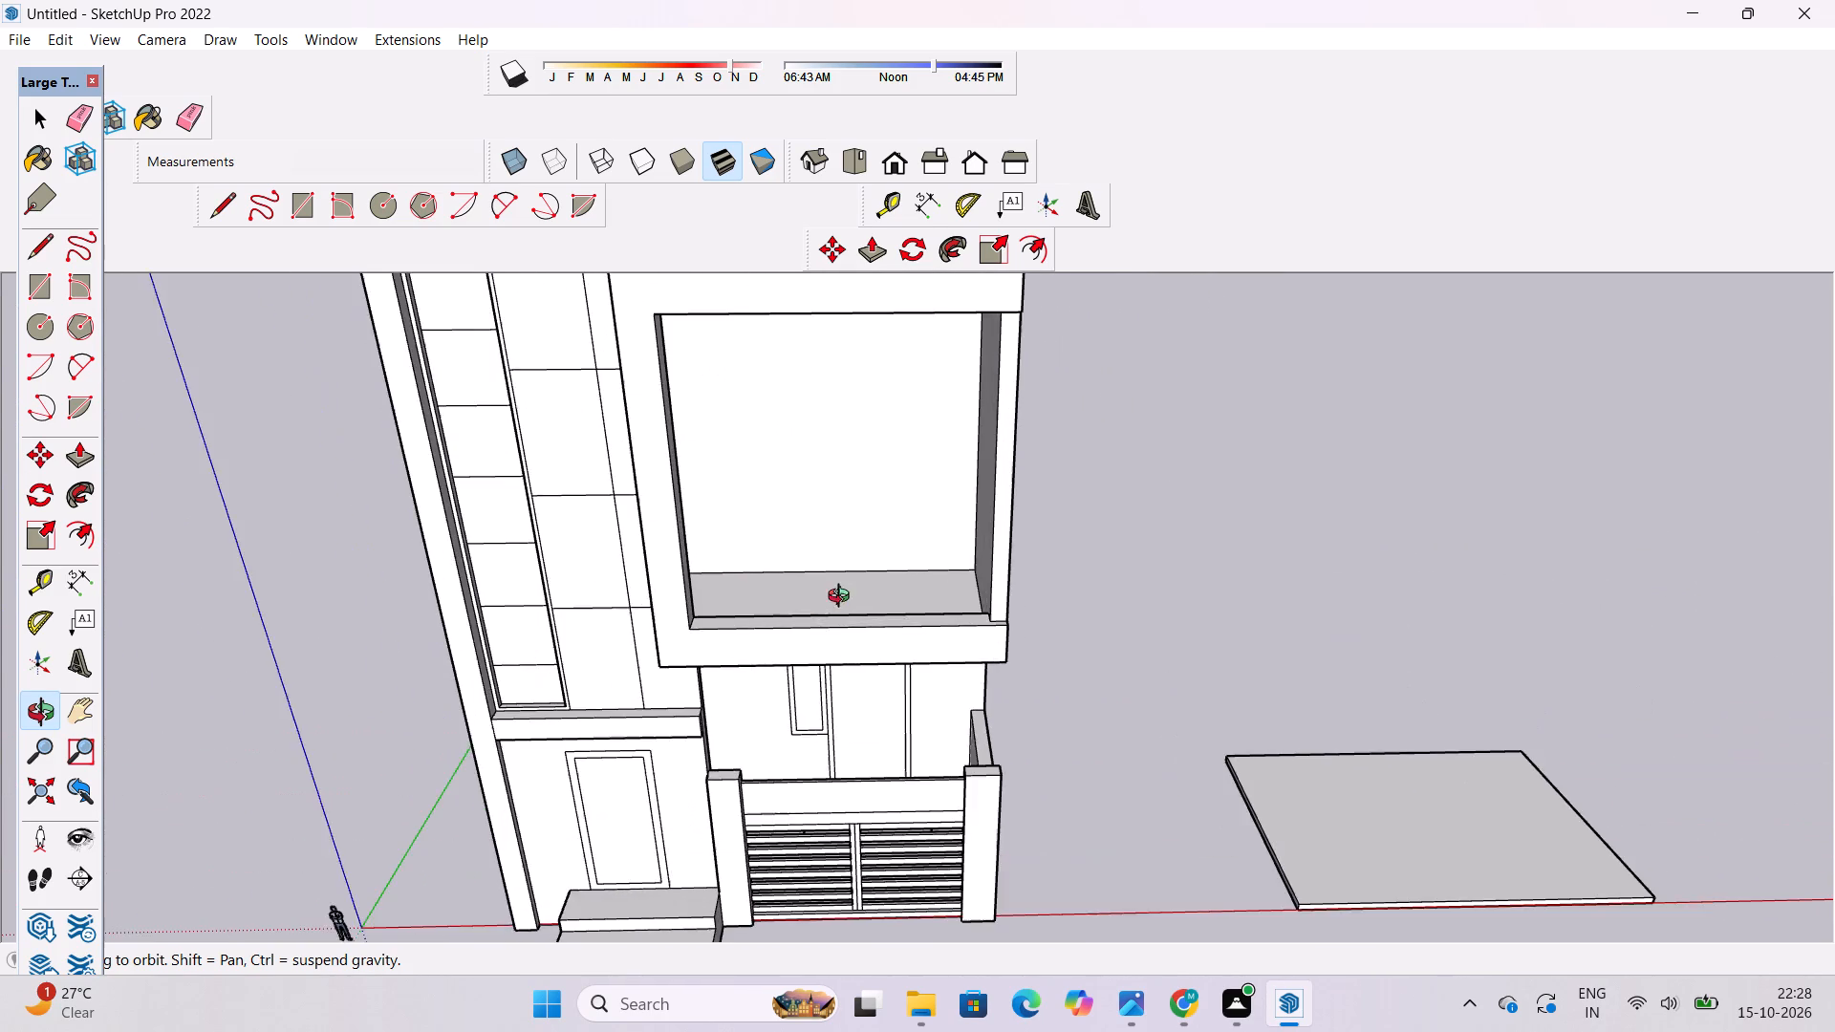
left_click_drag(856, 589, 842, 677)
scroll(945, 671, "up", 5)
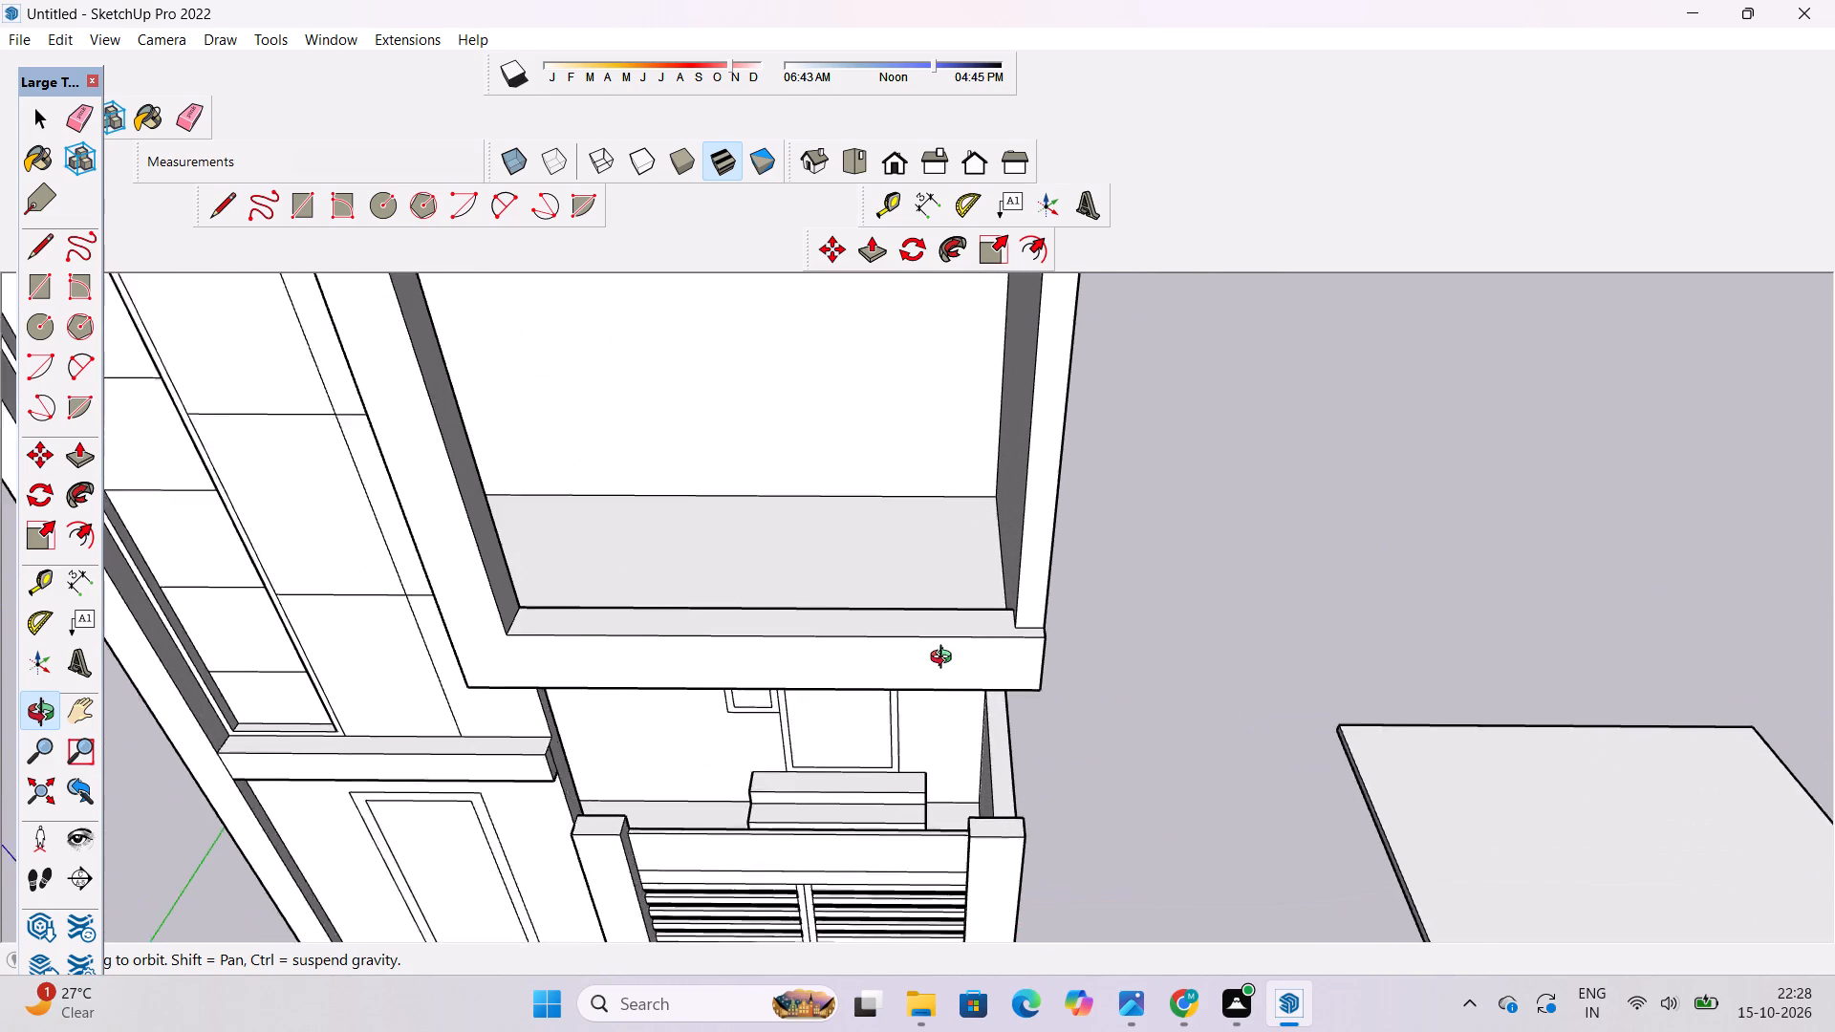
scroll(945, 659, "up", 2)
left_click_drag(978, 637, 949, 658)
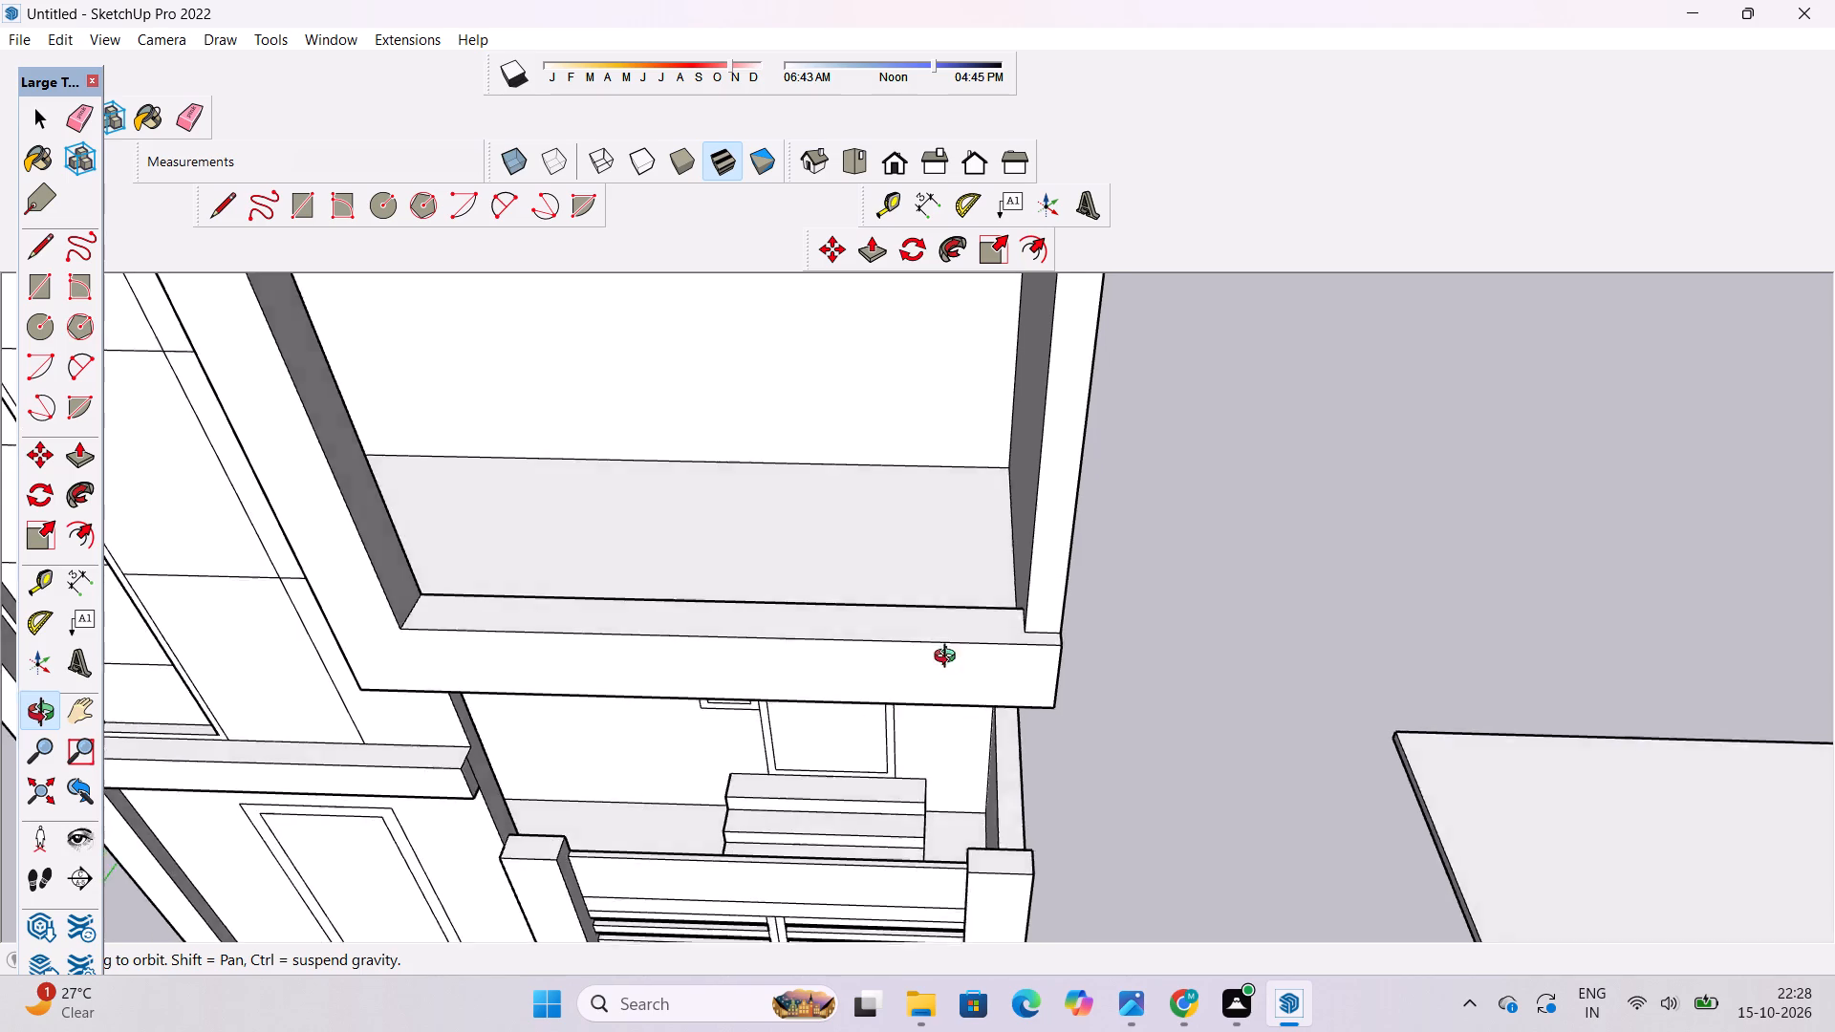
left_click_drag(949, 658, 842, 699)
left_click_drag(860, 690, 1069, 705)
scroll(1069, 680, "up", 4)
left_click_drag(1069, 674, 1112, 680)
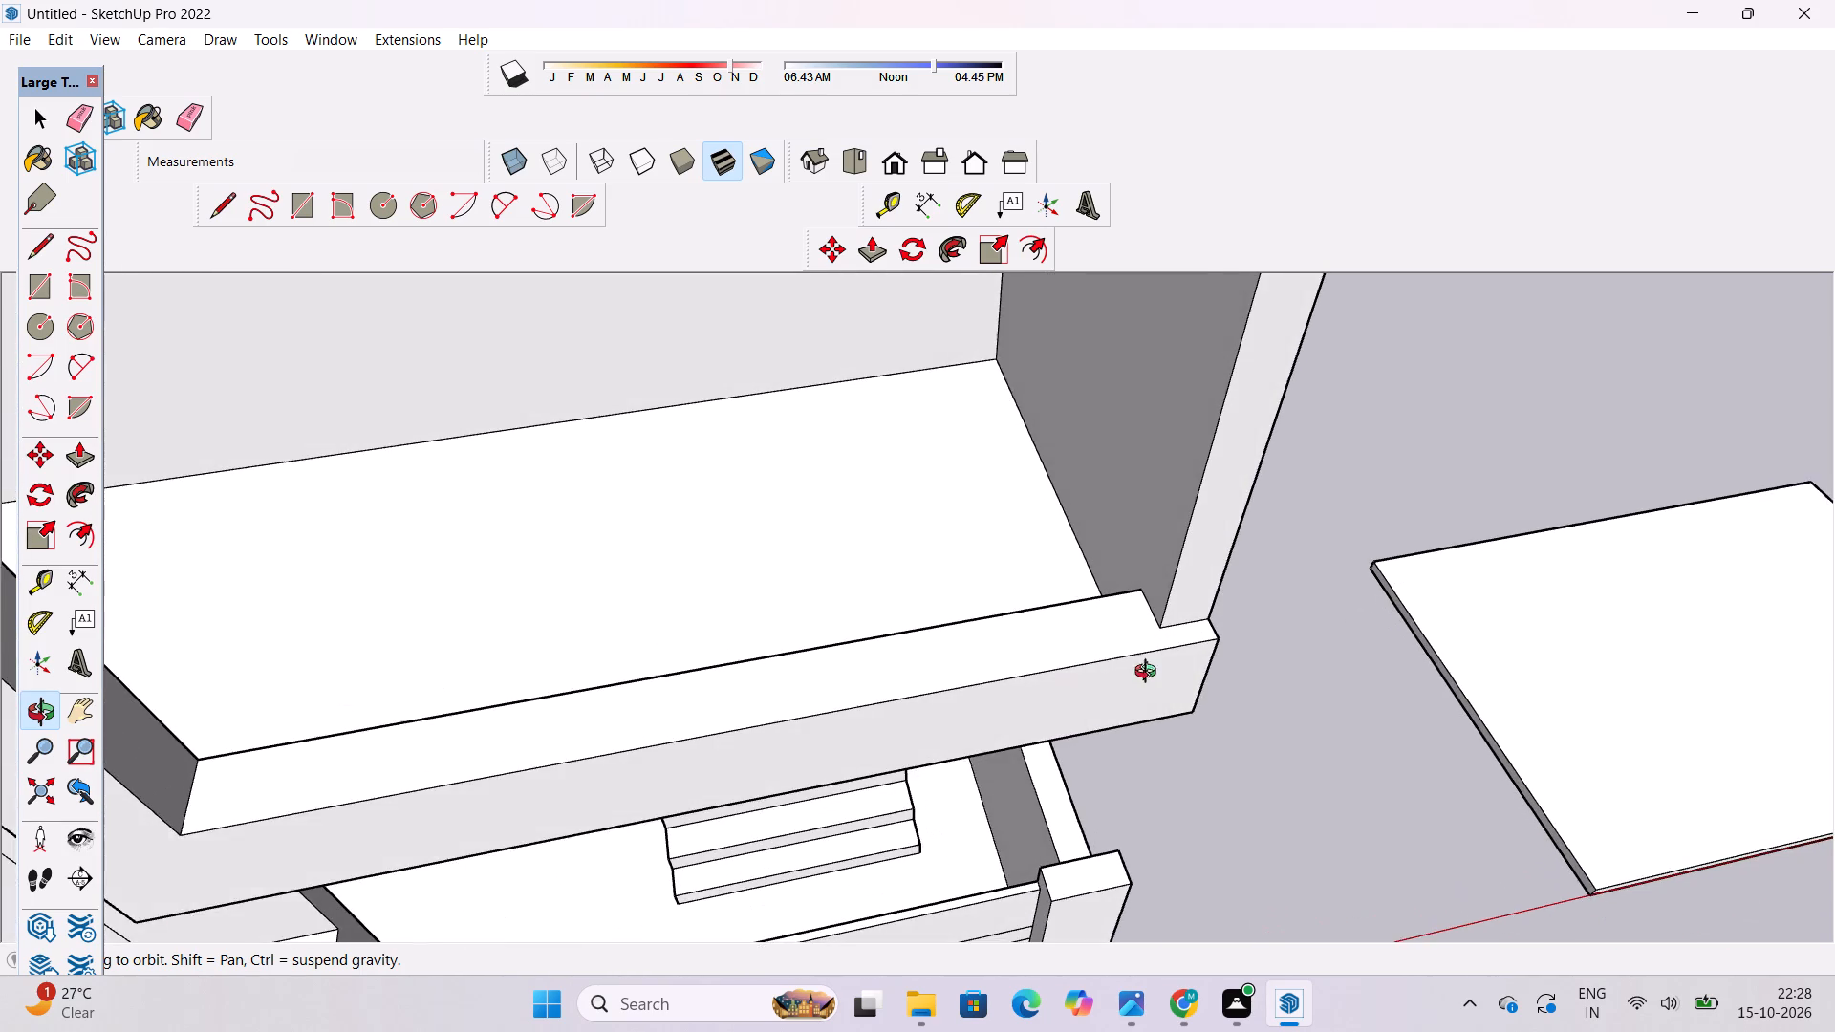
left_click_drag(1135, 641, 1141, 657, "shift")
left_click_drag(1145, 662, 1193, 660)
scroll(1125, 648, "down", 2)
left_click_drag(1102, 695, 1023, 544)
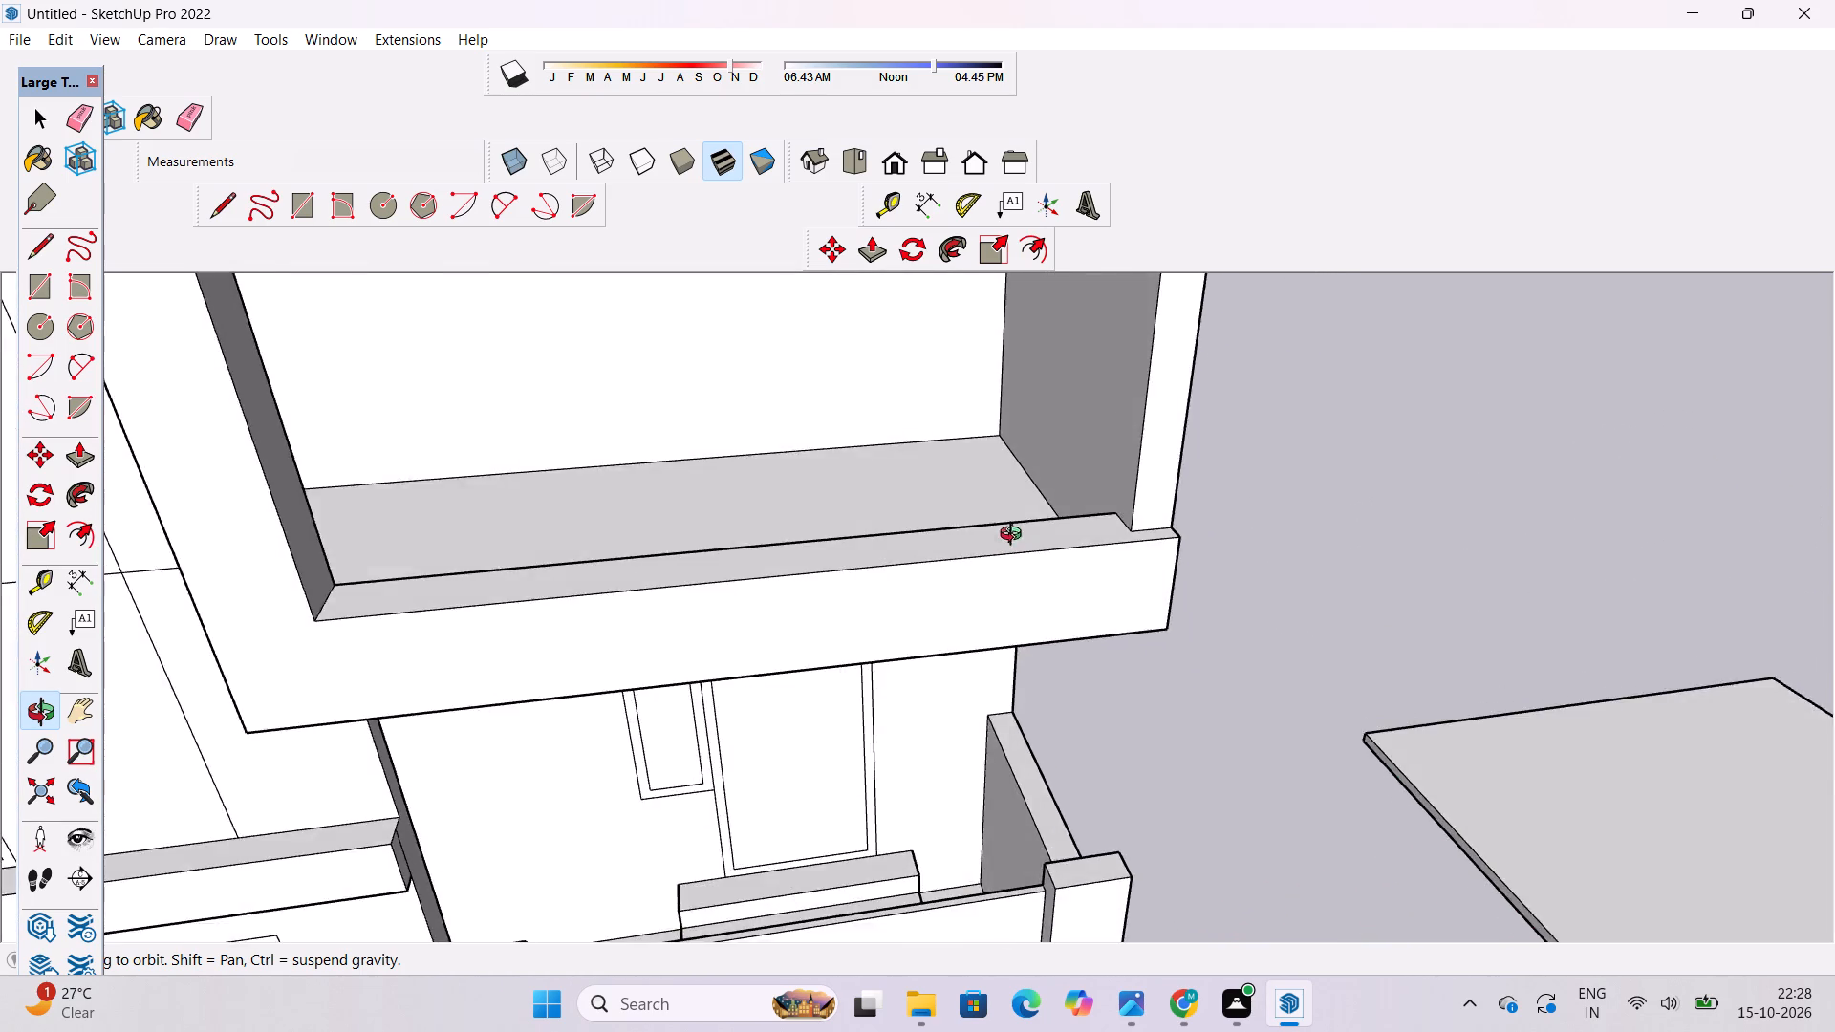
scroll(1015, 536, "down", 5)
left_click_drag(1015, 536, 1097, 763, "shift")
left_click_drag(1097, 763, 1045, 632)
scroll(1042, 604, "down", 9)
left_click_drag(1037, 609, 981, 666, "shift")
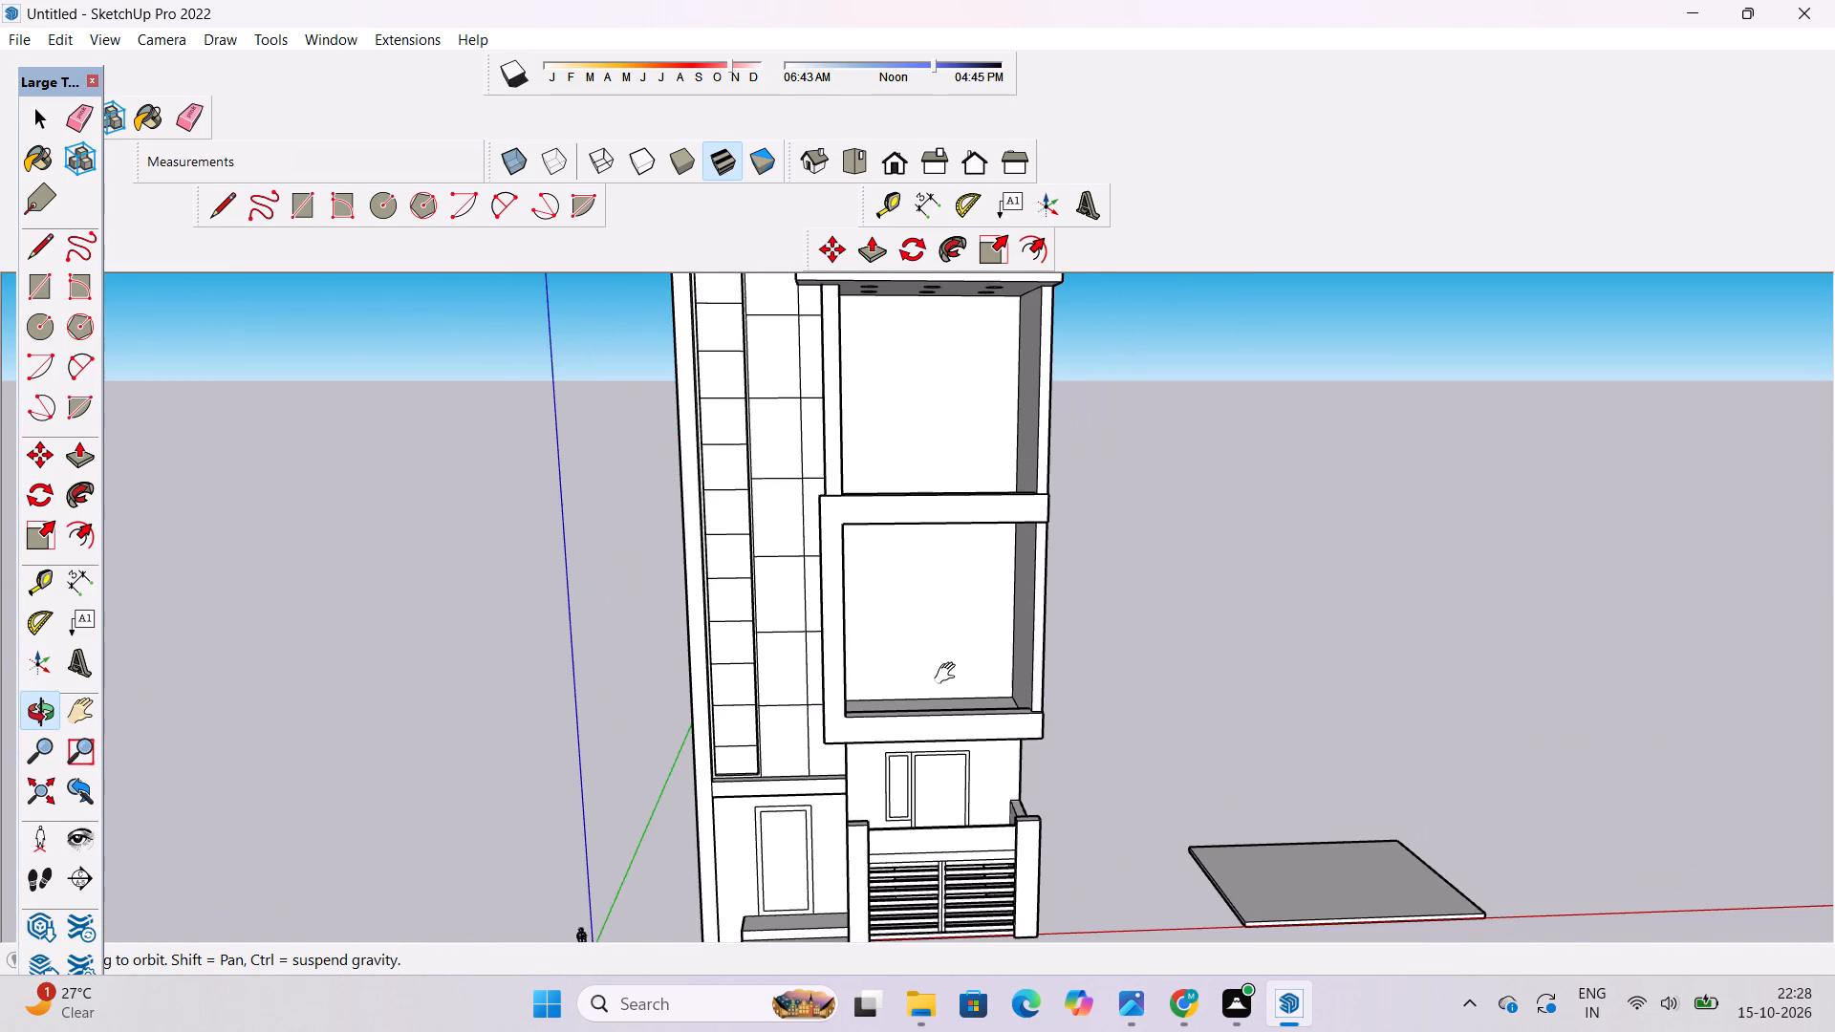
Draw a window outline rectangle about 23' 7" by 21' 4" on the back wall of the lower balcony opening.
scroll(949, 674, "up", 1, "shift")
left_click_drag(931, 669, 823, 638, "shift")
key("r")
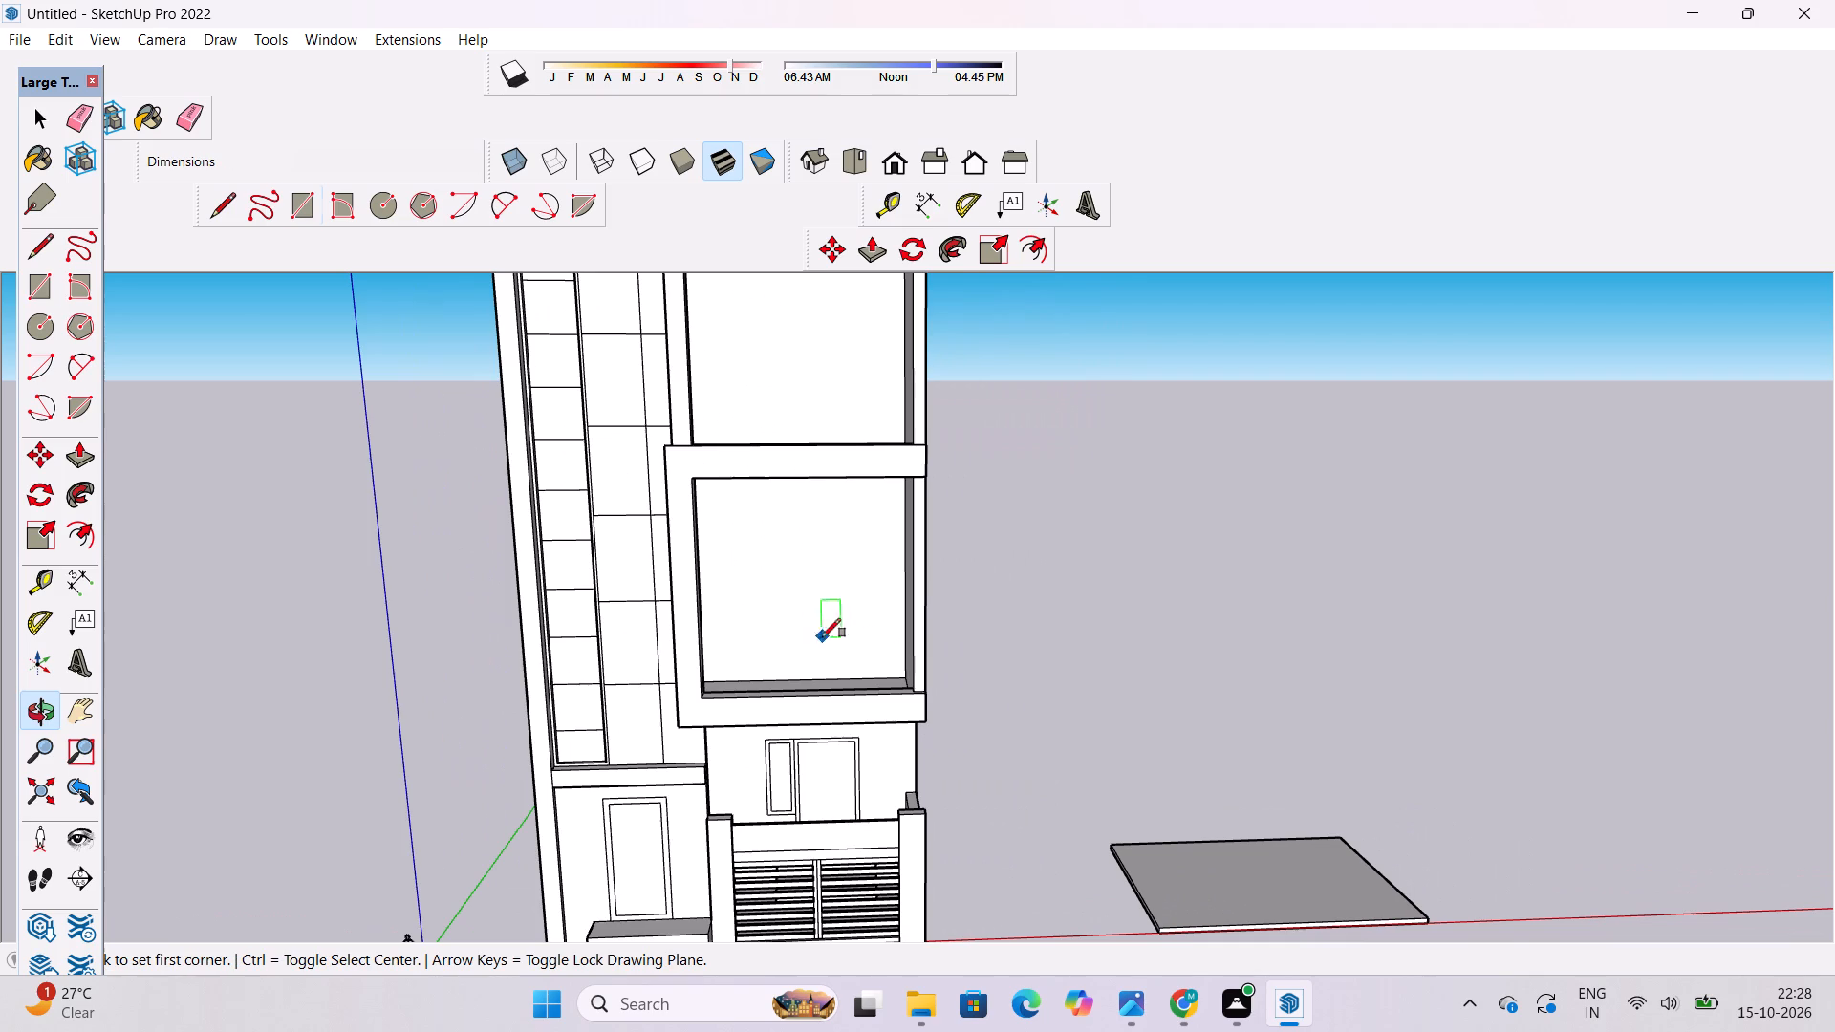
scroll(769, 573, "up", 2)
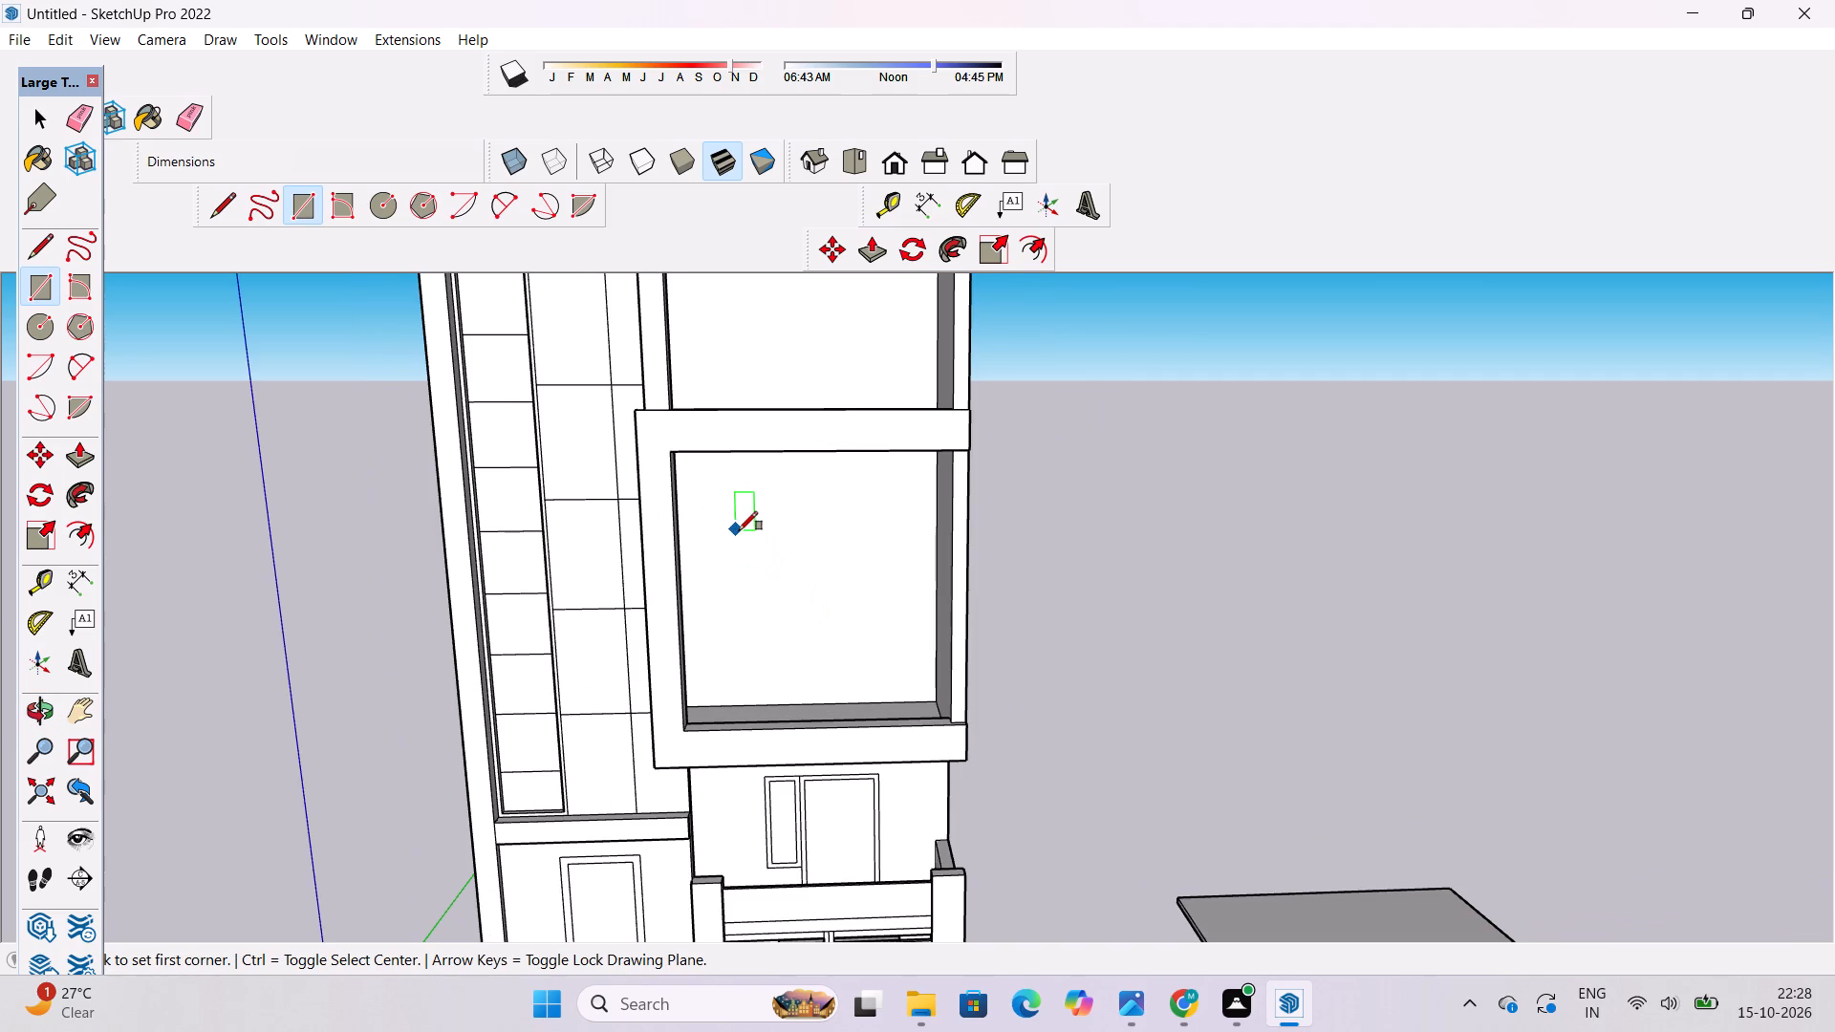
left_click(739, 530)
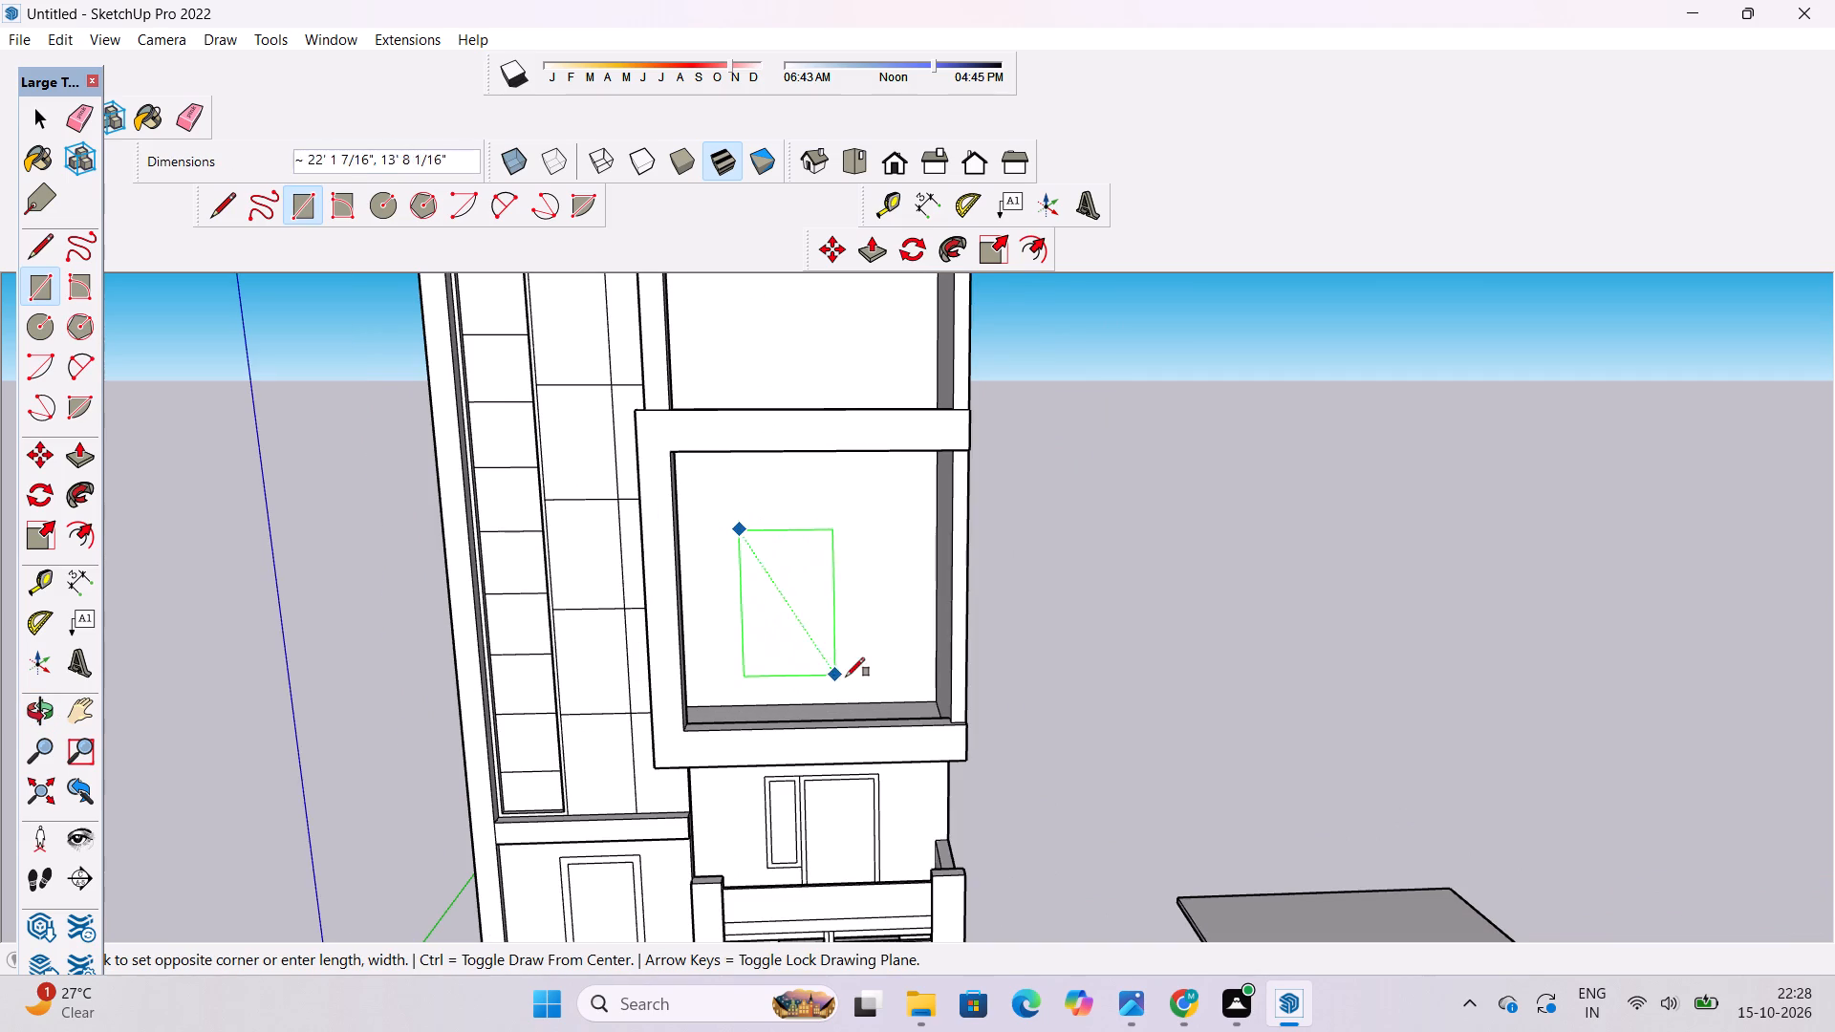
left_click(899, 667)
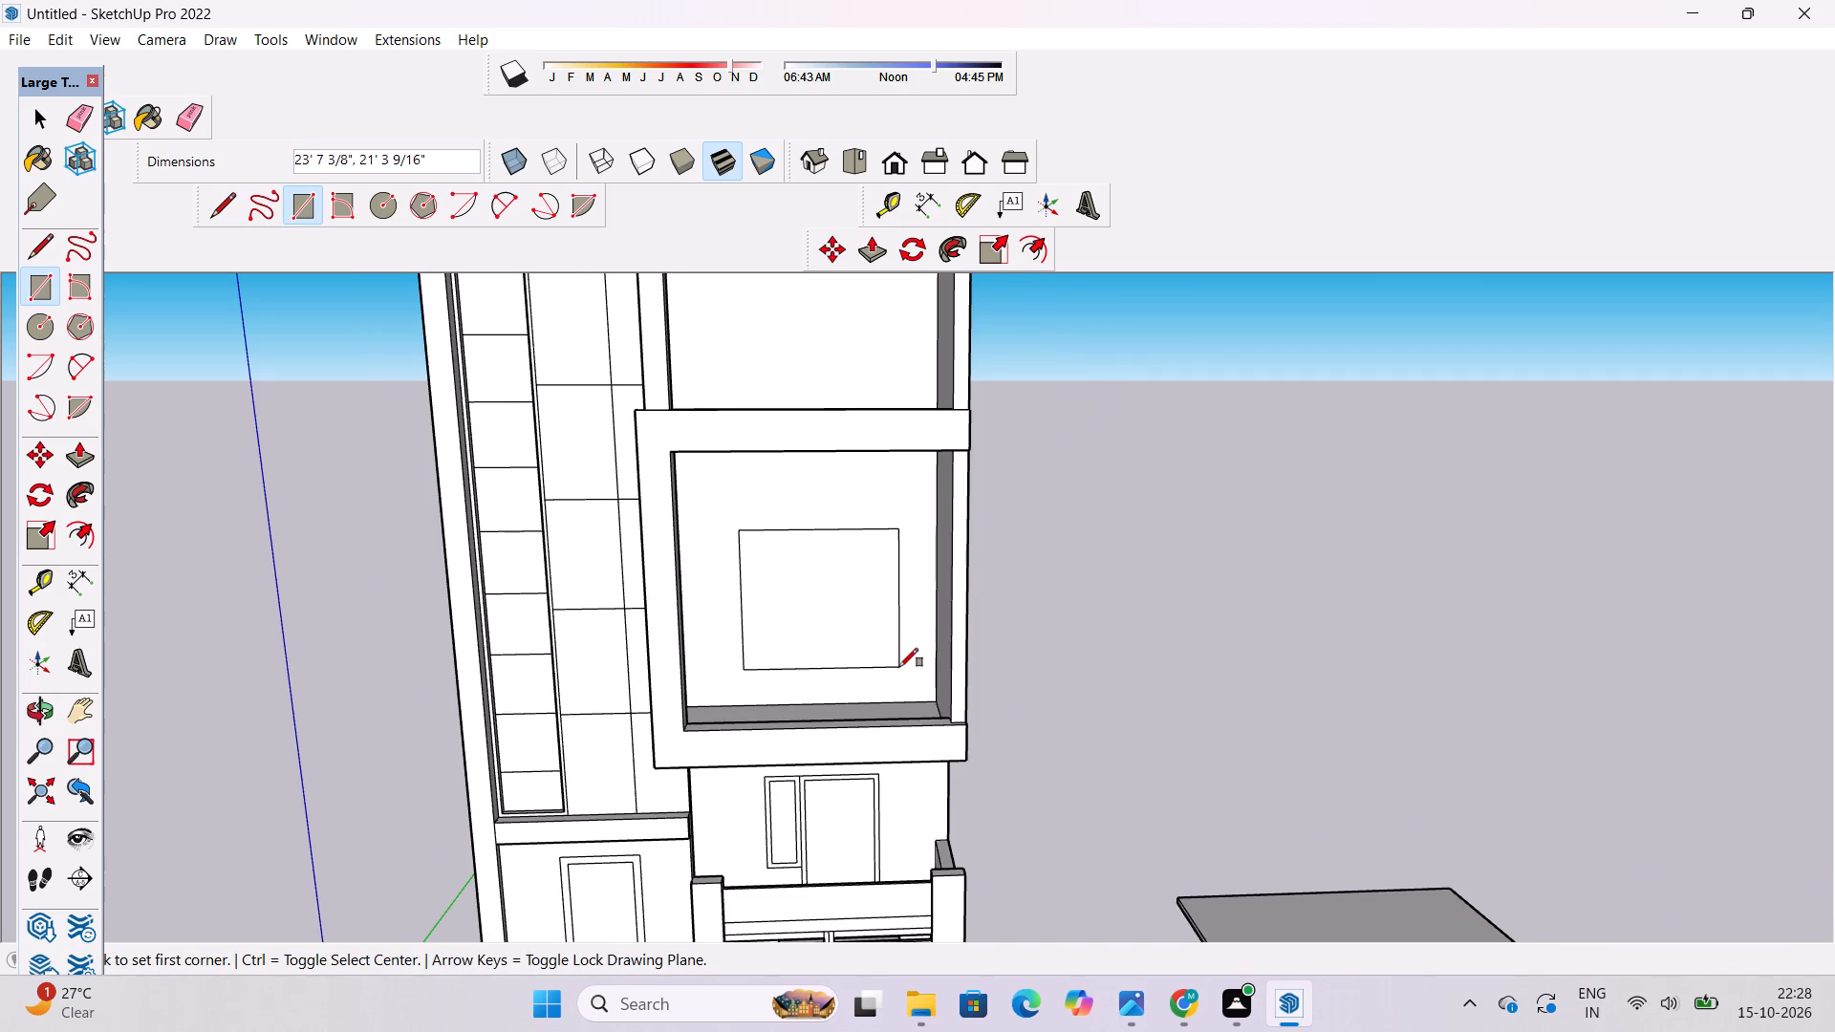
Offset the window rectangle inward by 1' to form the frame.
type("of")
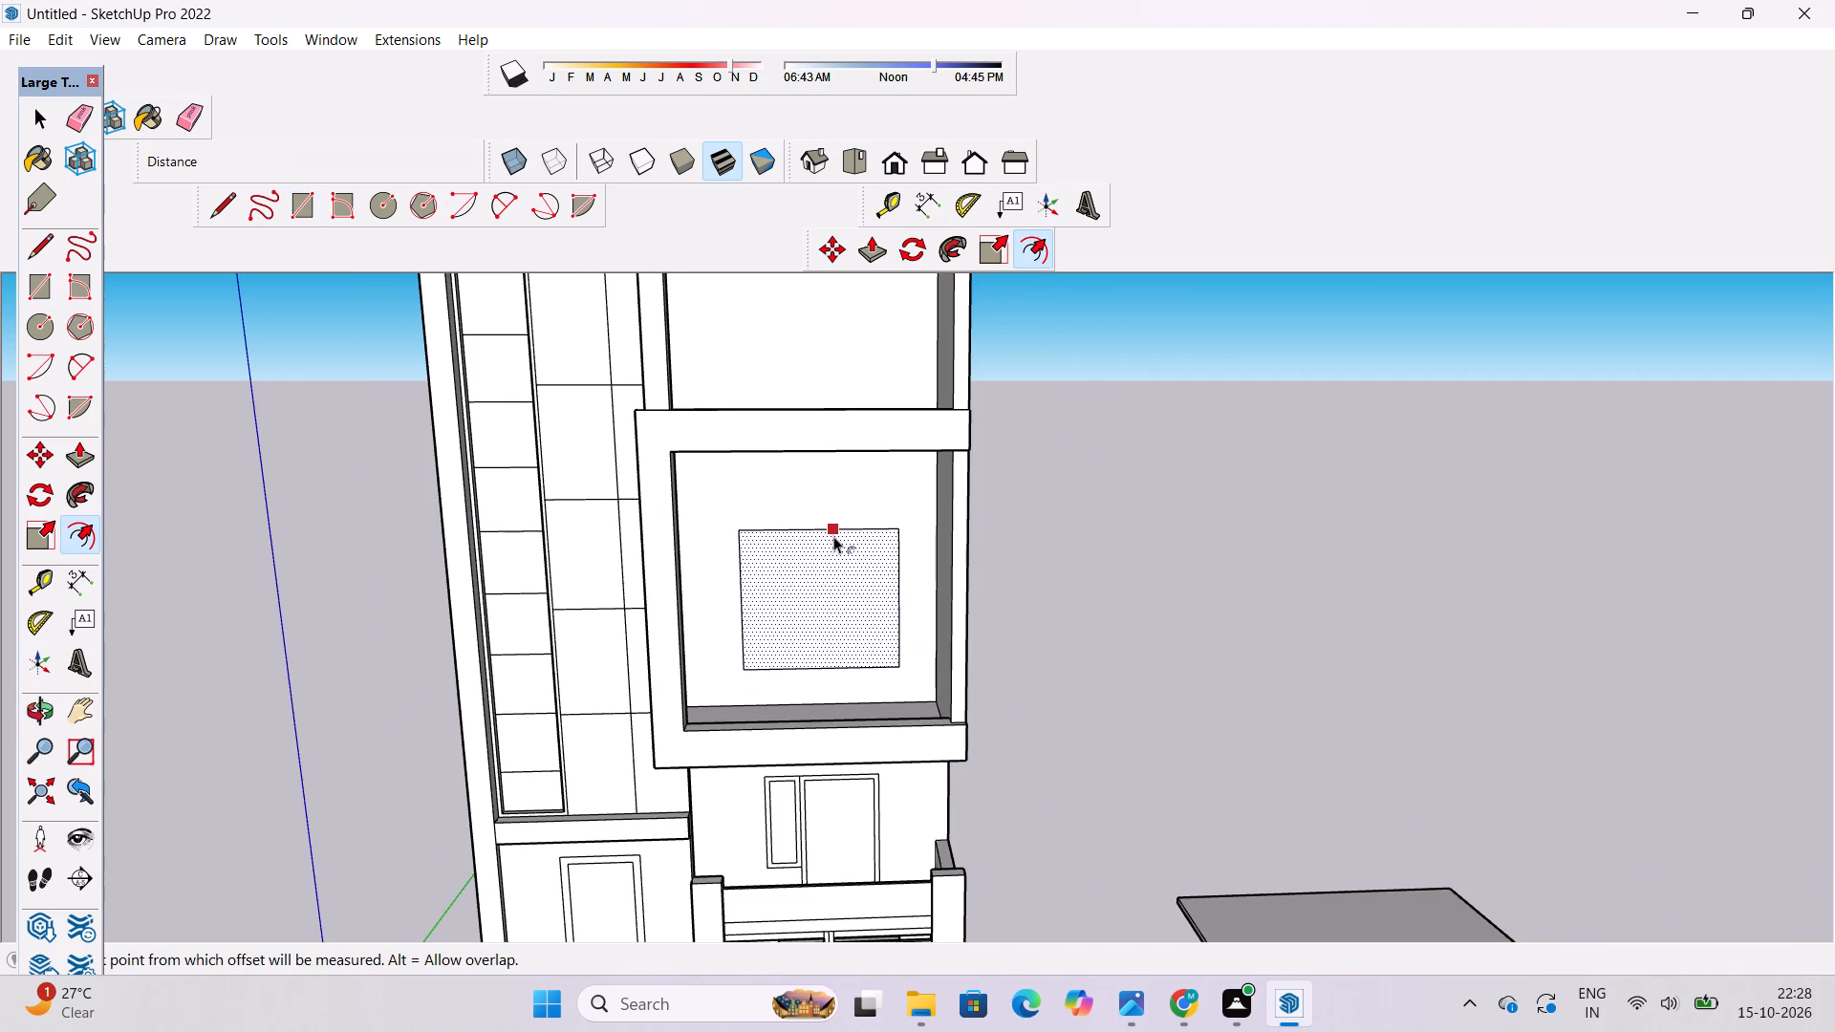
left_click(833, 536)
type("1'")
key("Return")
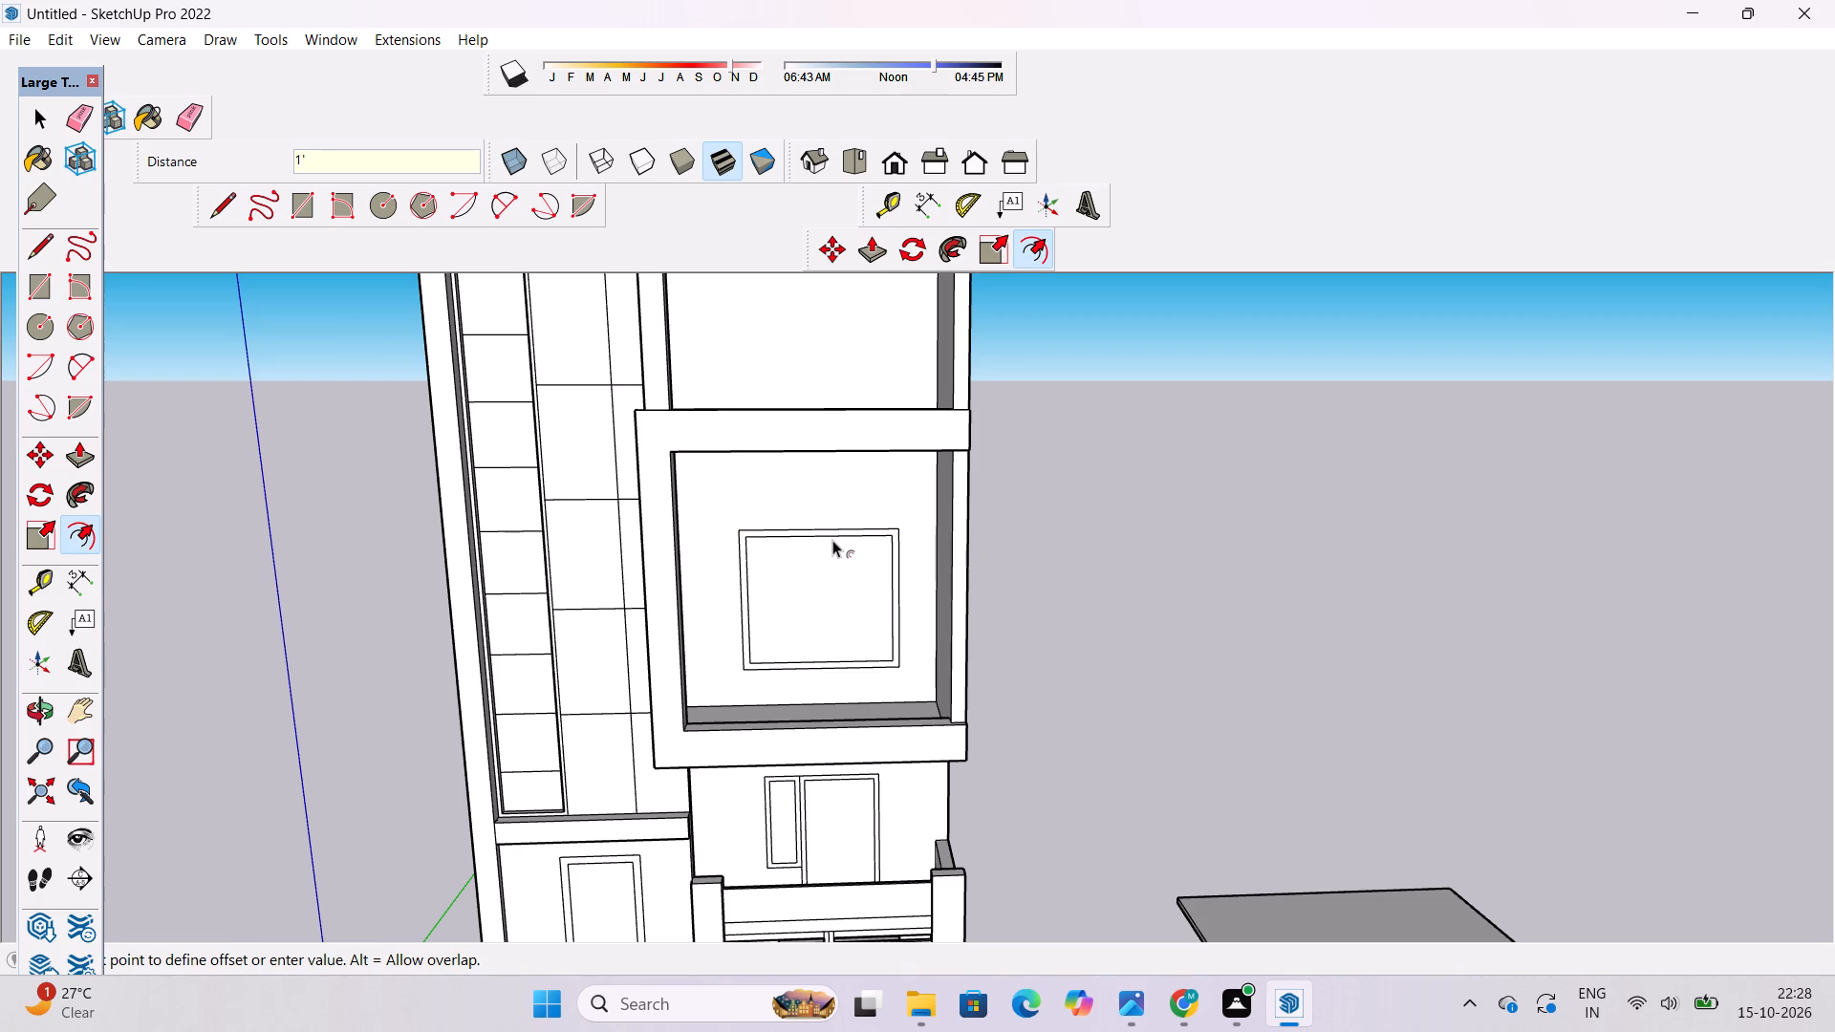
Draw a vertical centre line from the midpoint of the inner frame's bottom edge to its top edge.
key("l")
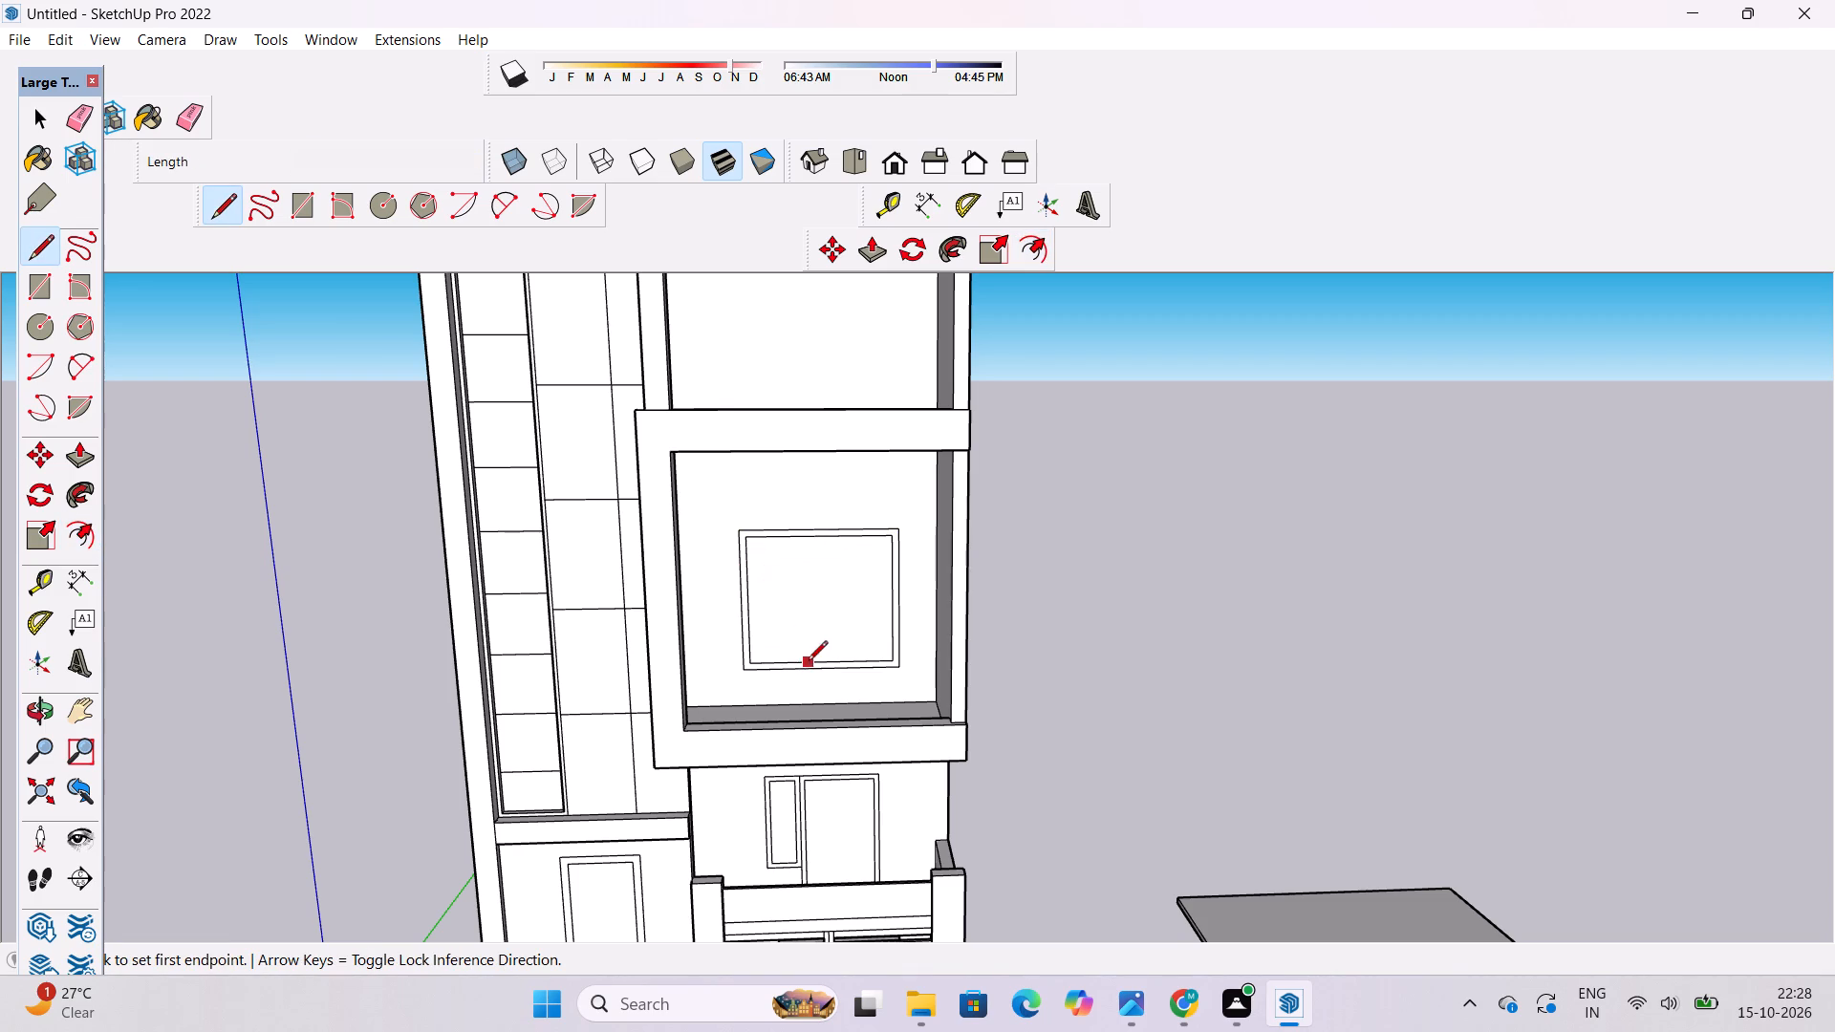
left_click(821, 664)
left_click(820, 538)
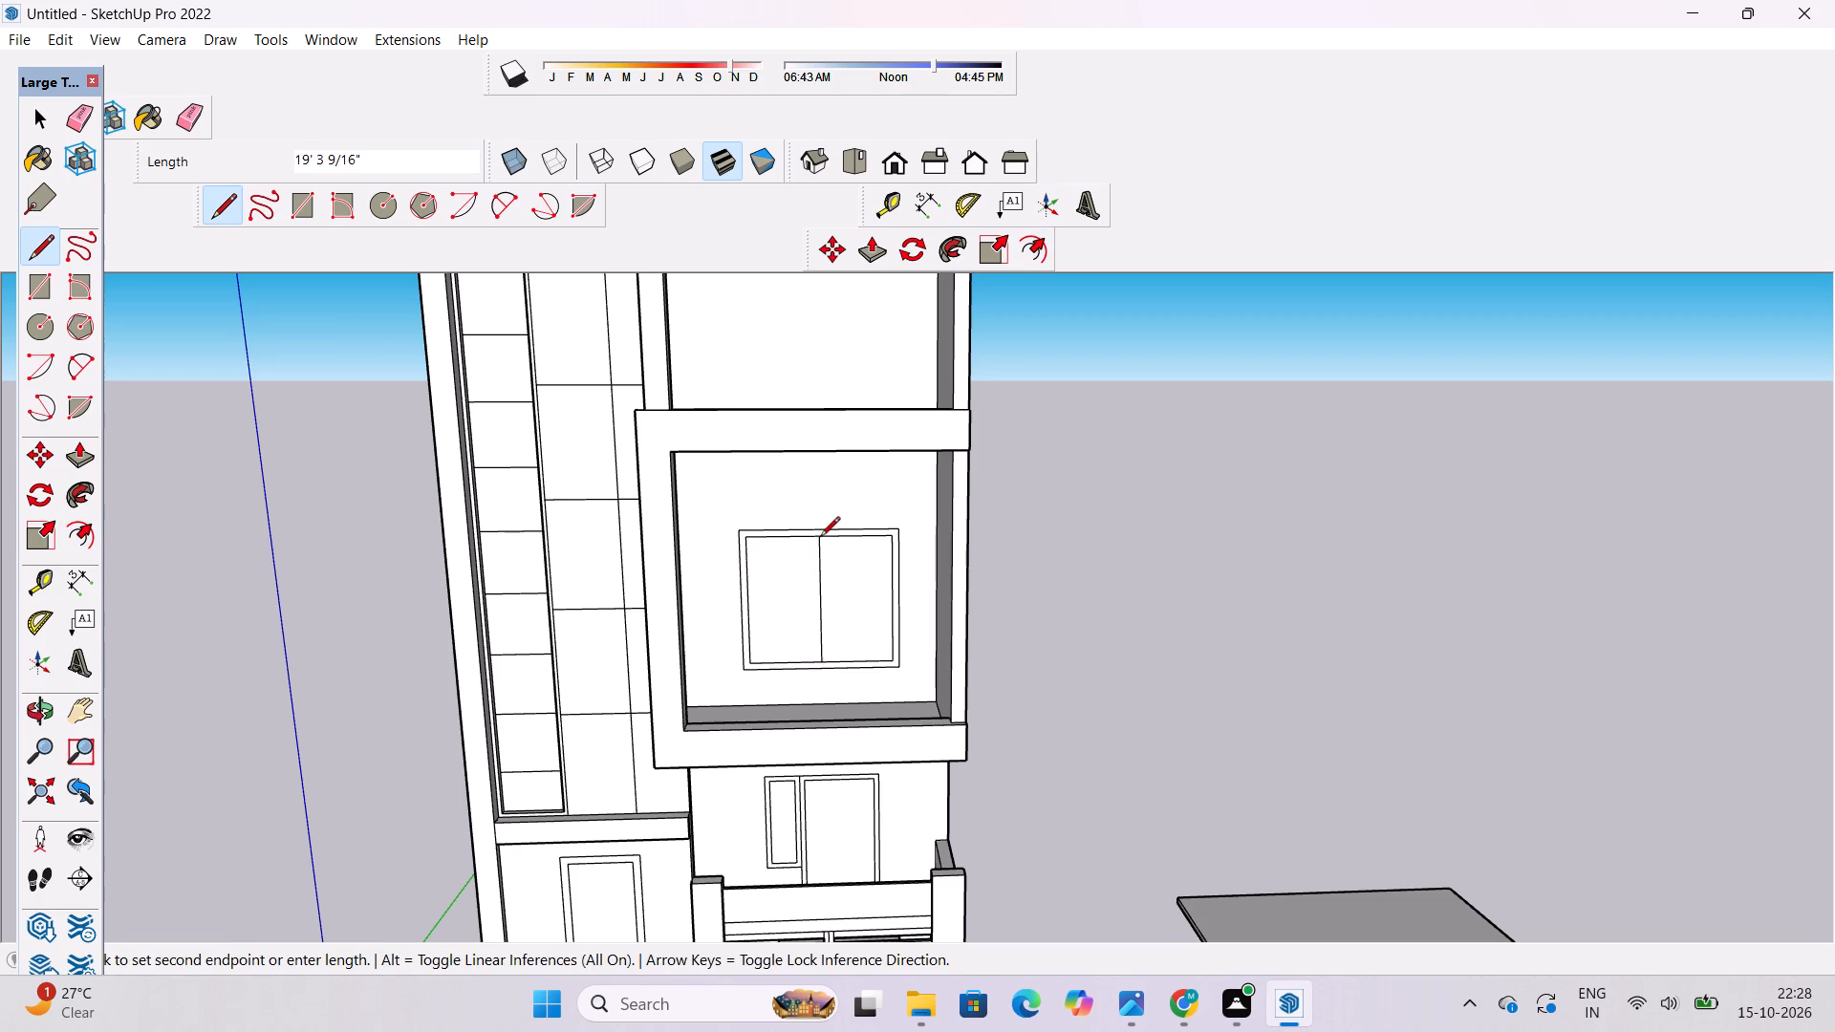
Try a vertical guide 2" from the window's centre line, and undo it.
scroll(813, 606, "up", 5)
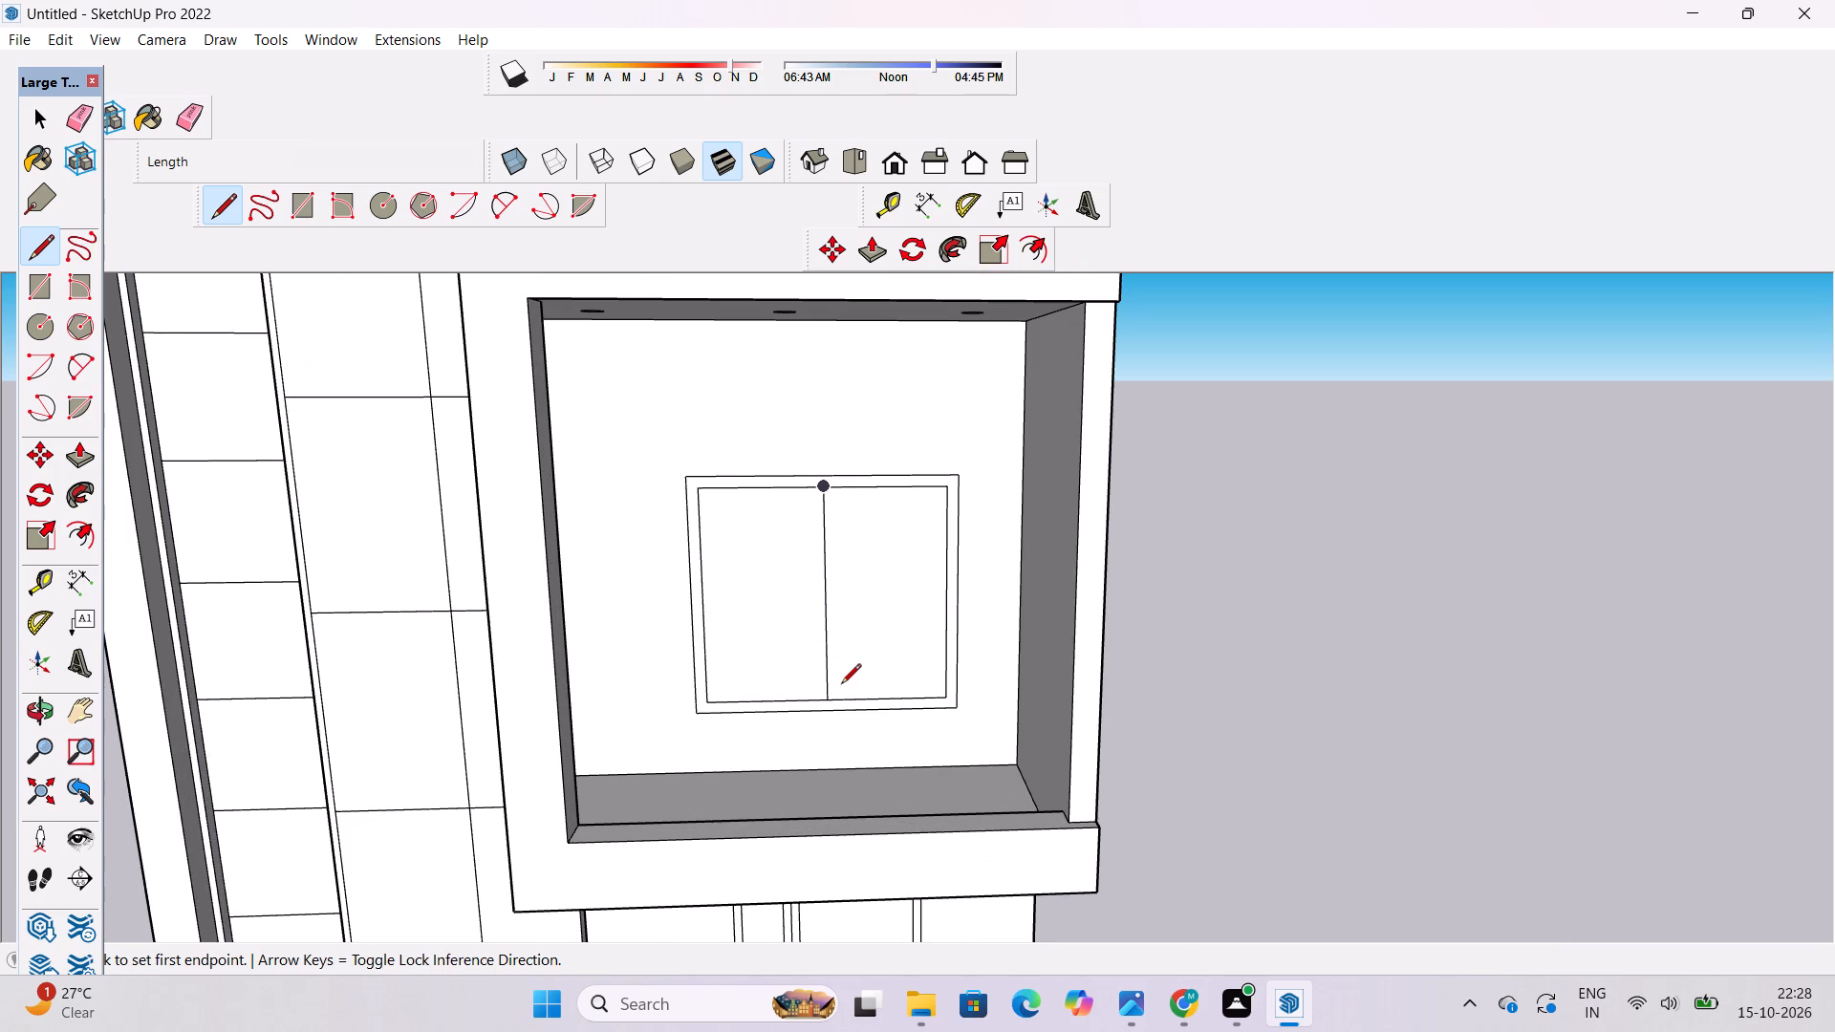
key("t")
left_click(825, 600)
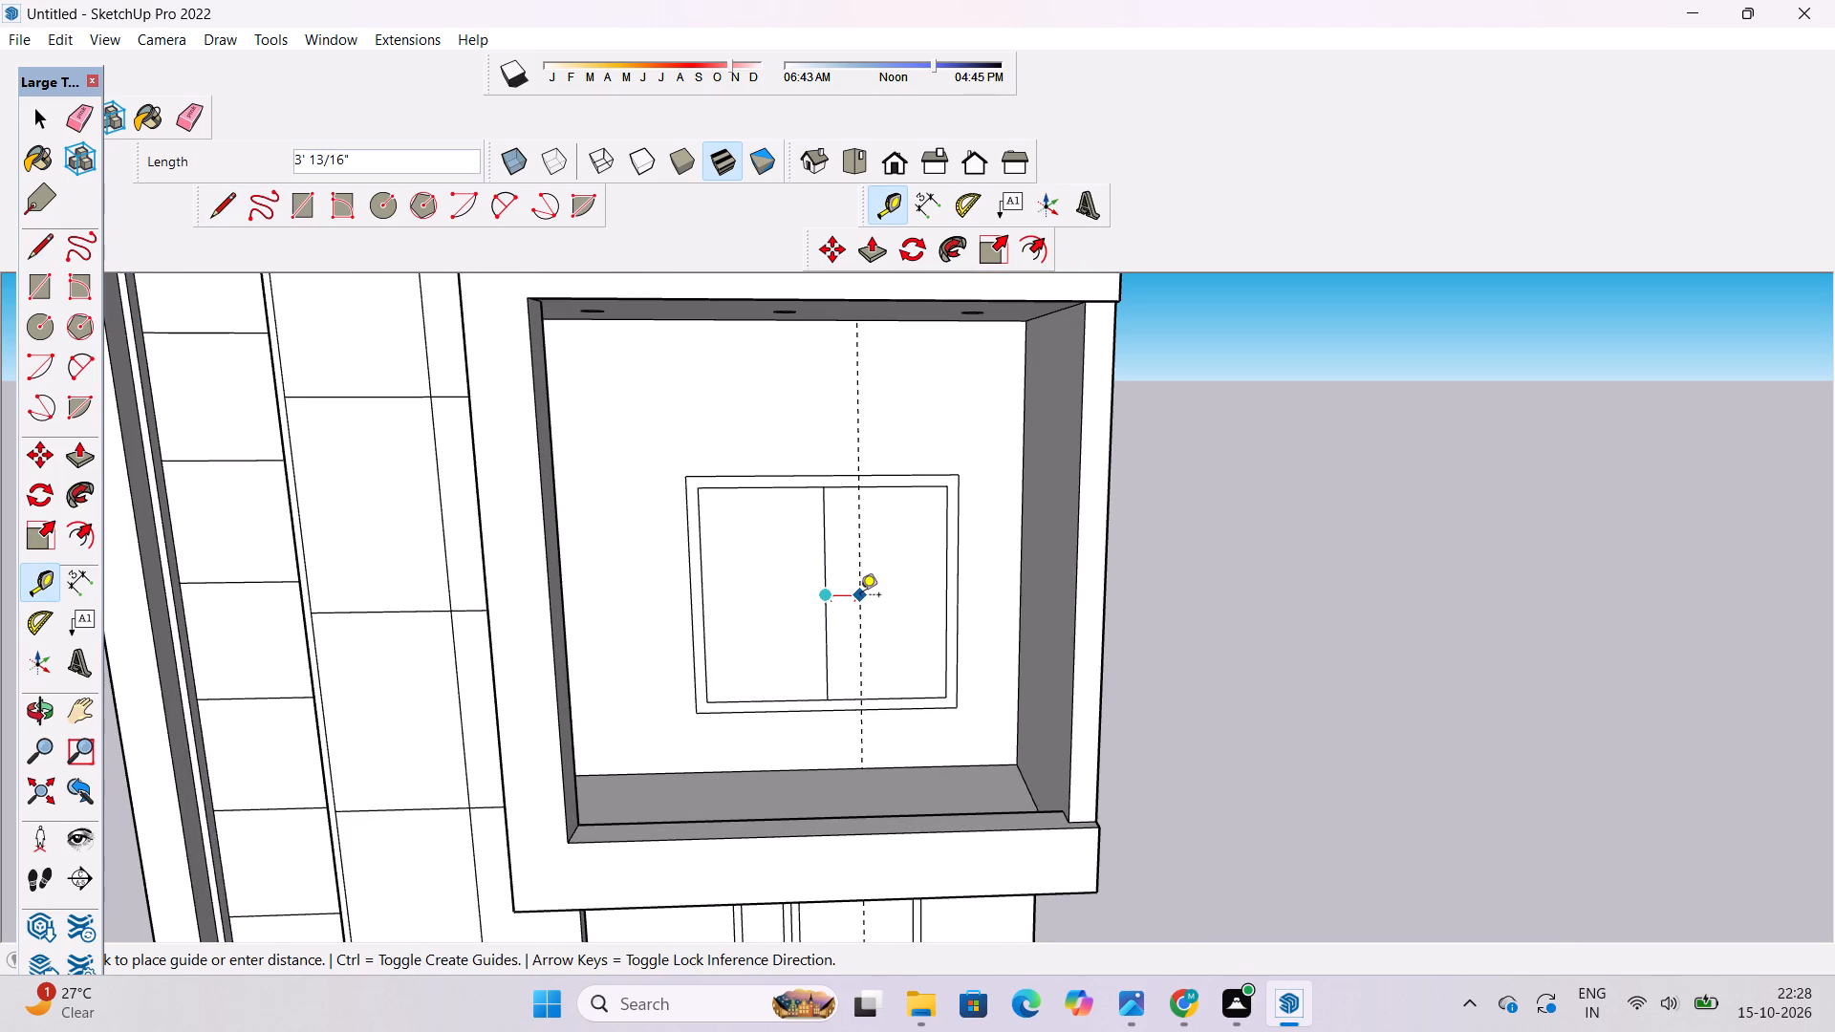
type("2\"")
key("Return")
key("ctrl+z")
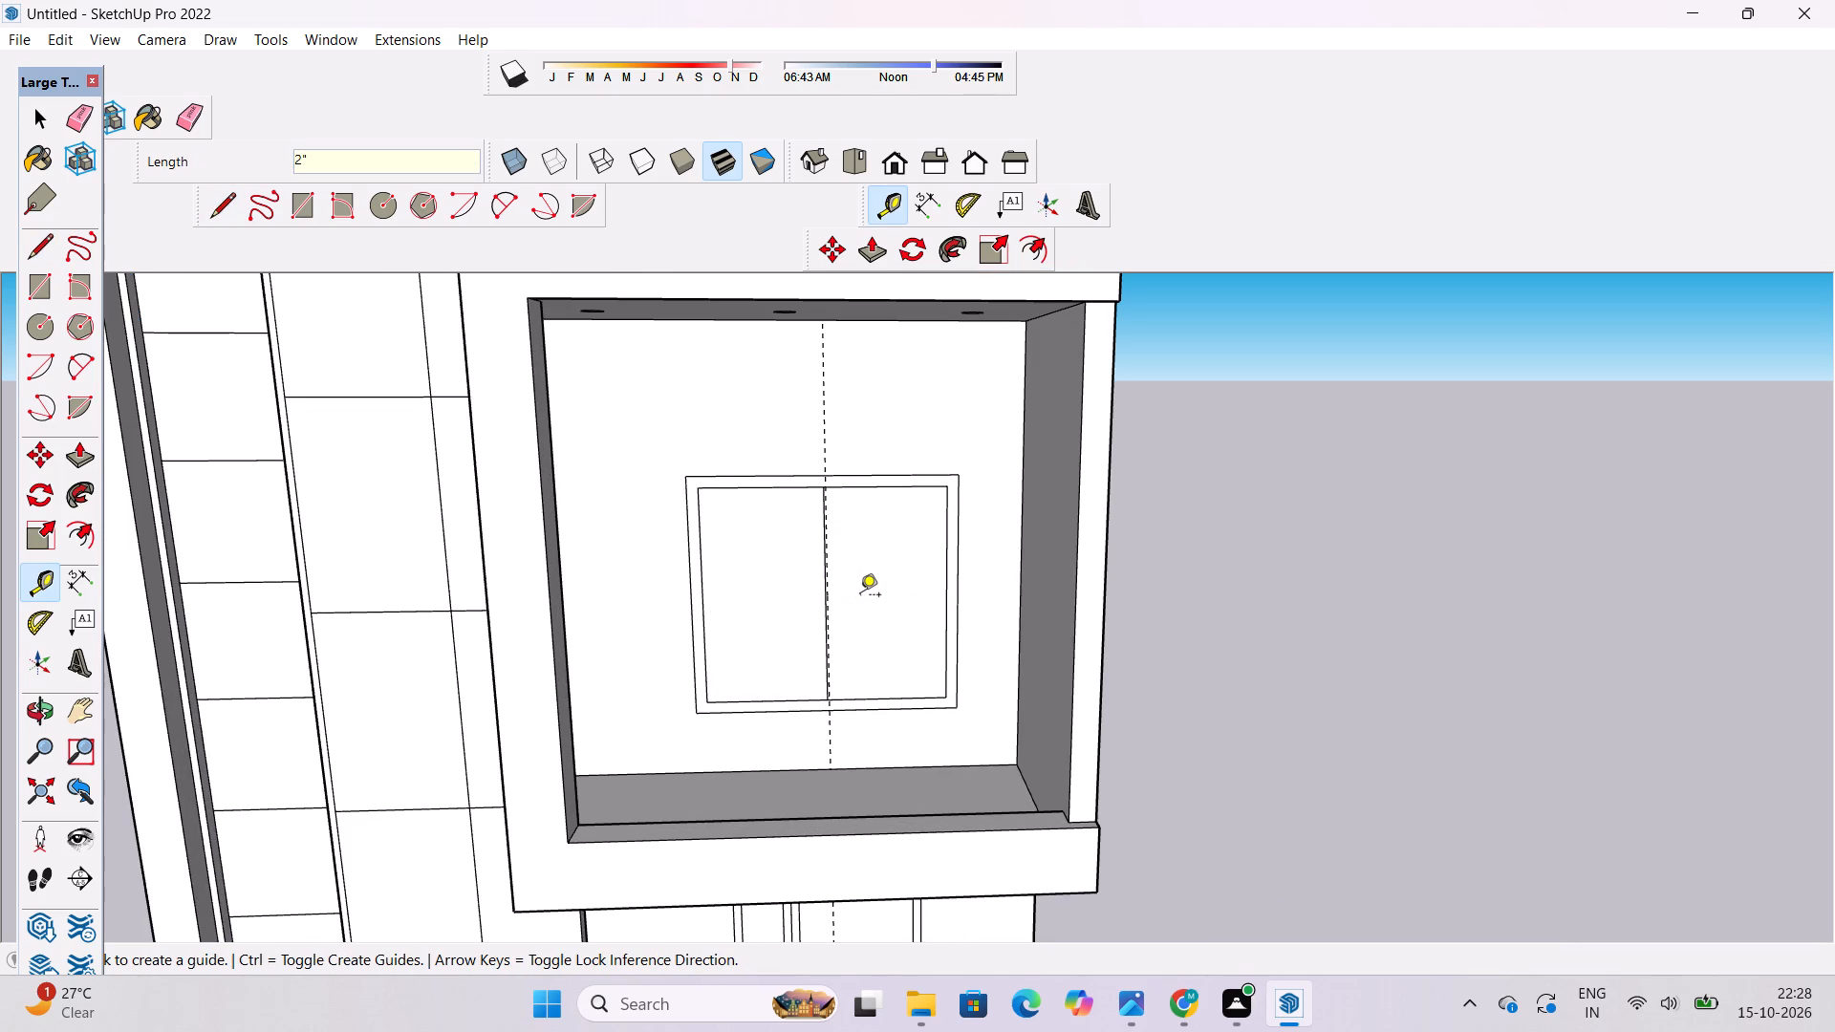
Place a vertical guide 6" from the window's centre line and a second one 1' from the first, across the line.
left_click(823, 600)
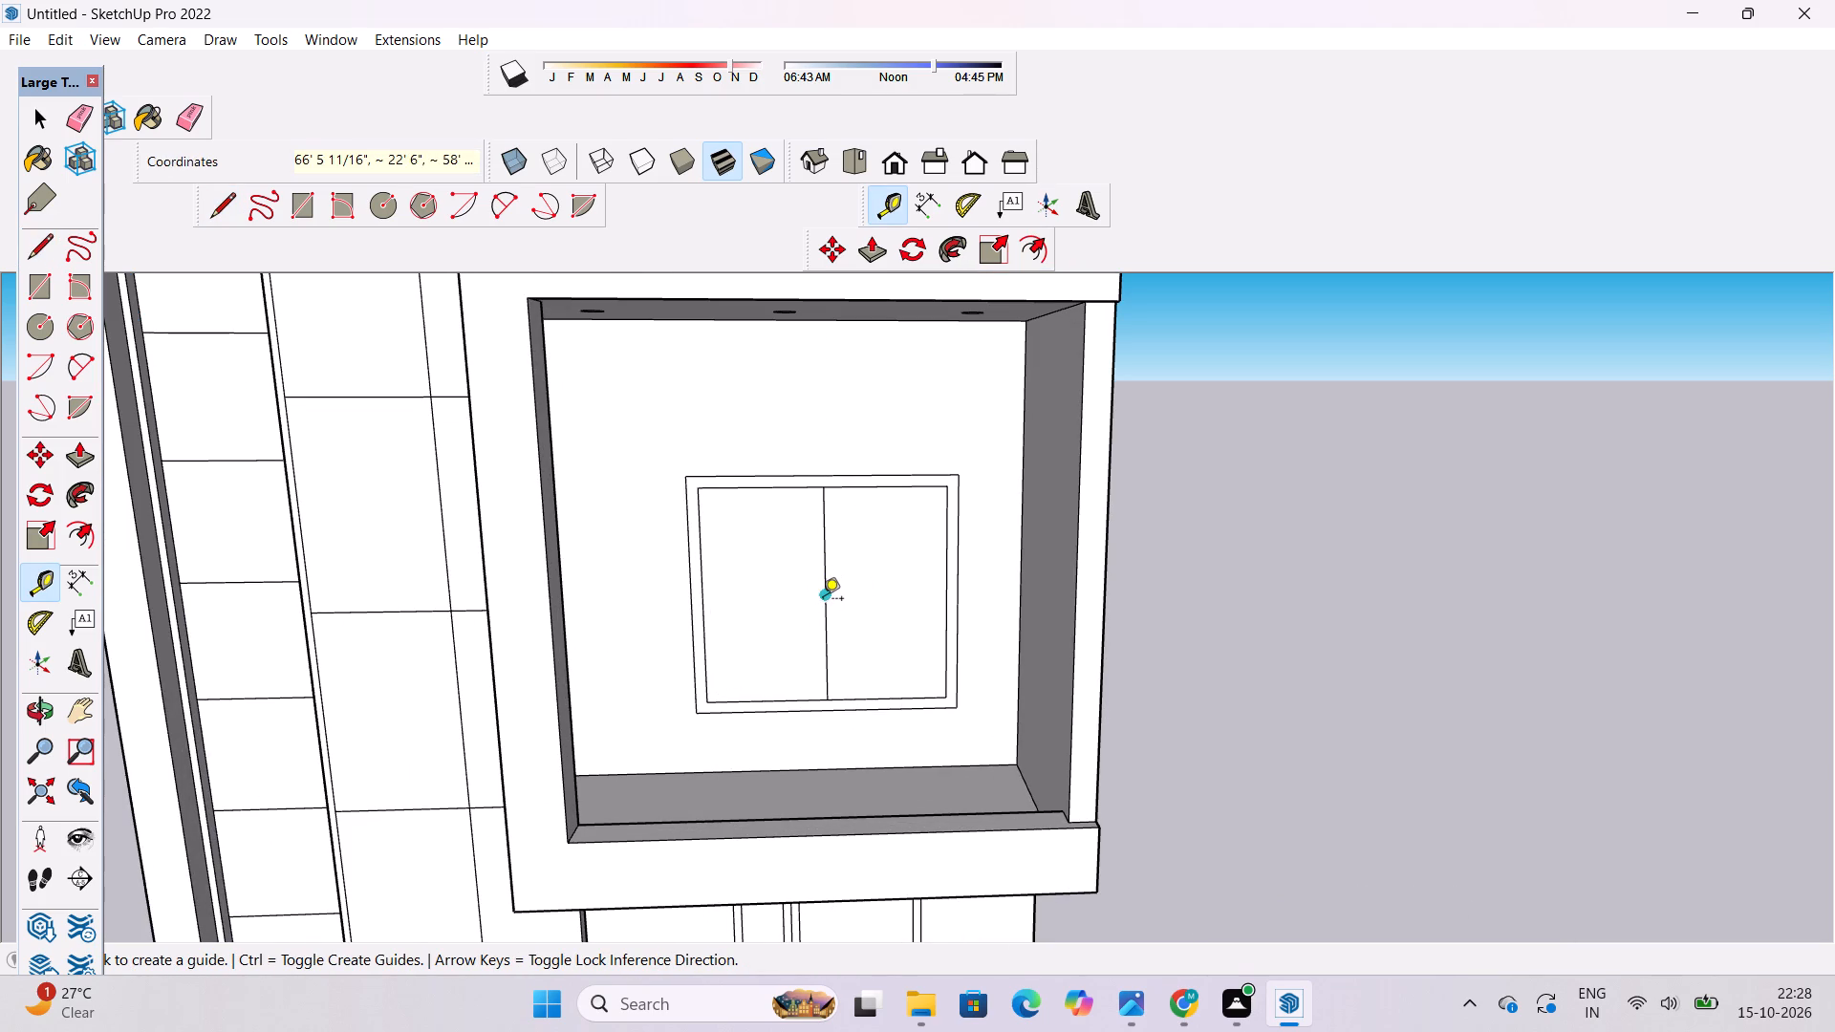
type("6\"")
key("Return")
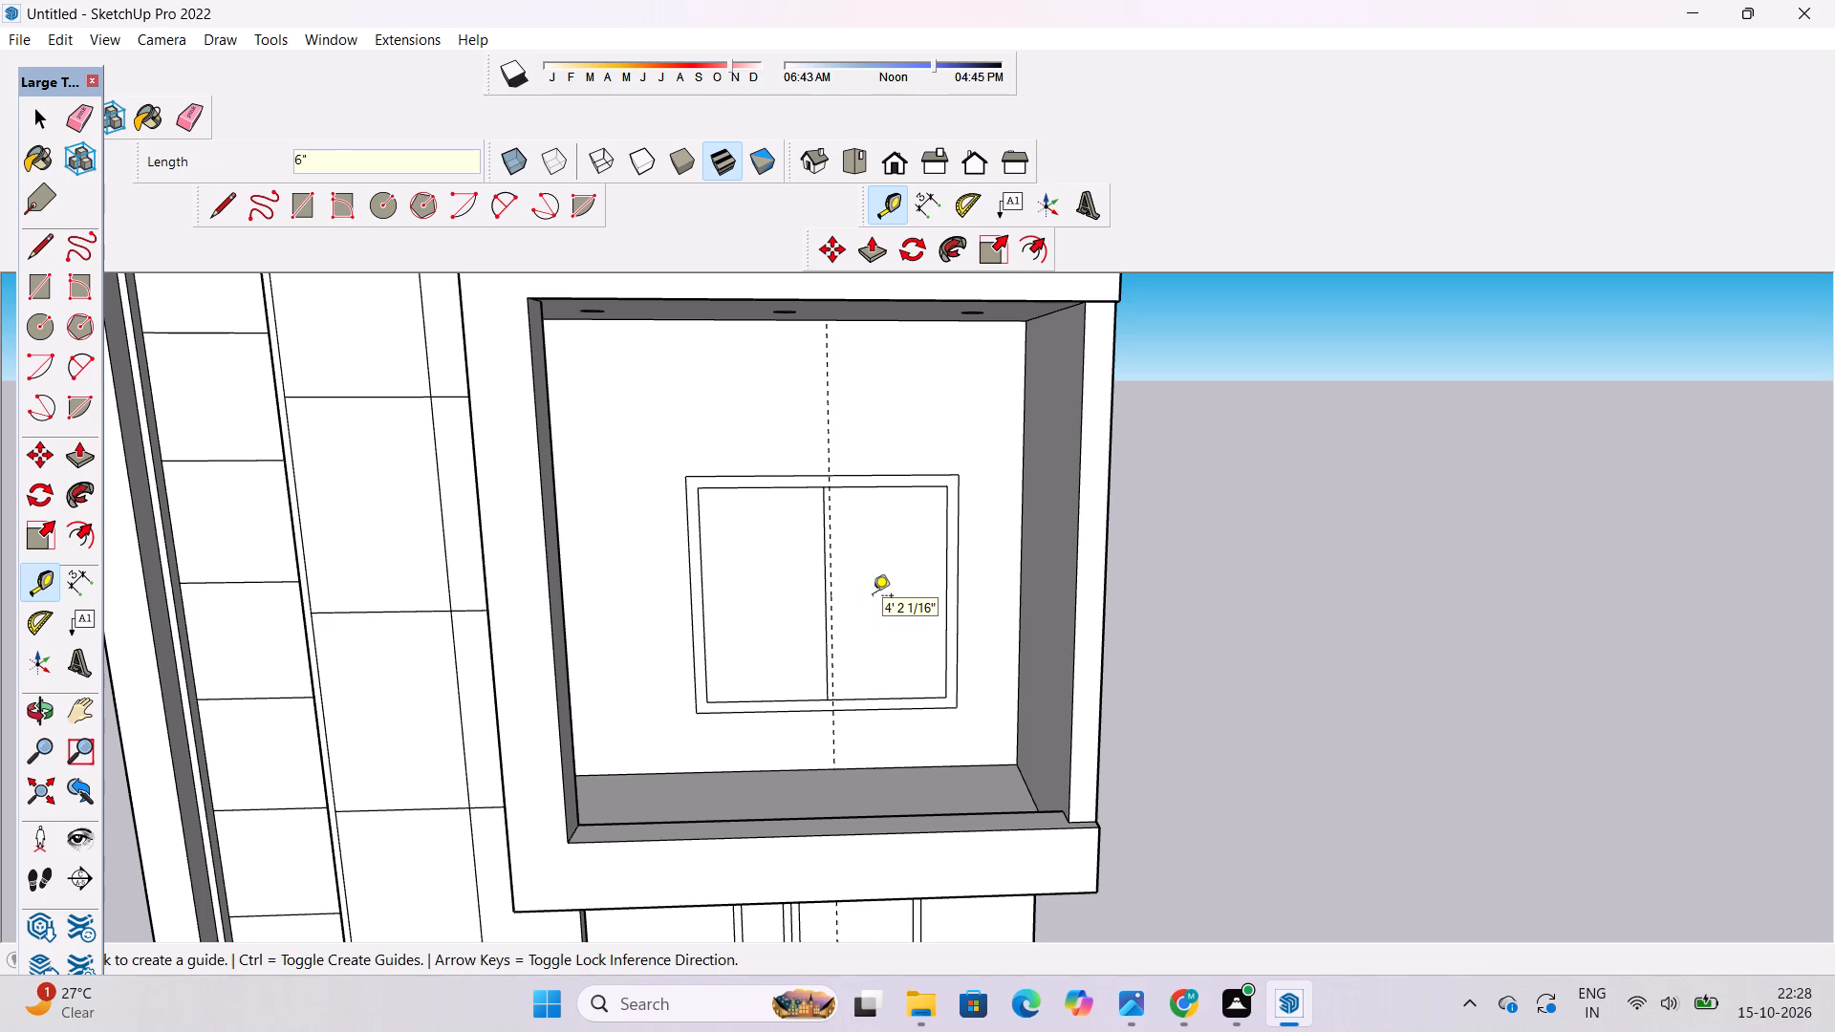
left_click(831, 520)
type("1'")
key("Return")
Draw the 1' wide centre mullion as a rectangle between the two guides, over the inner frame's full height.
key("r")
scroll(813, 480, "up", 4)
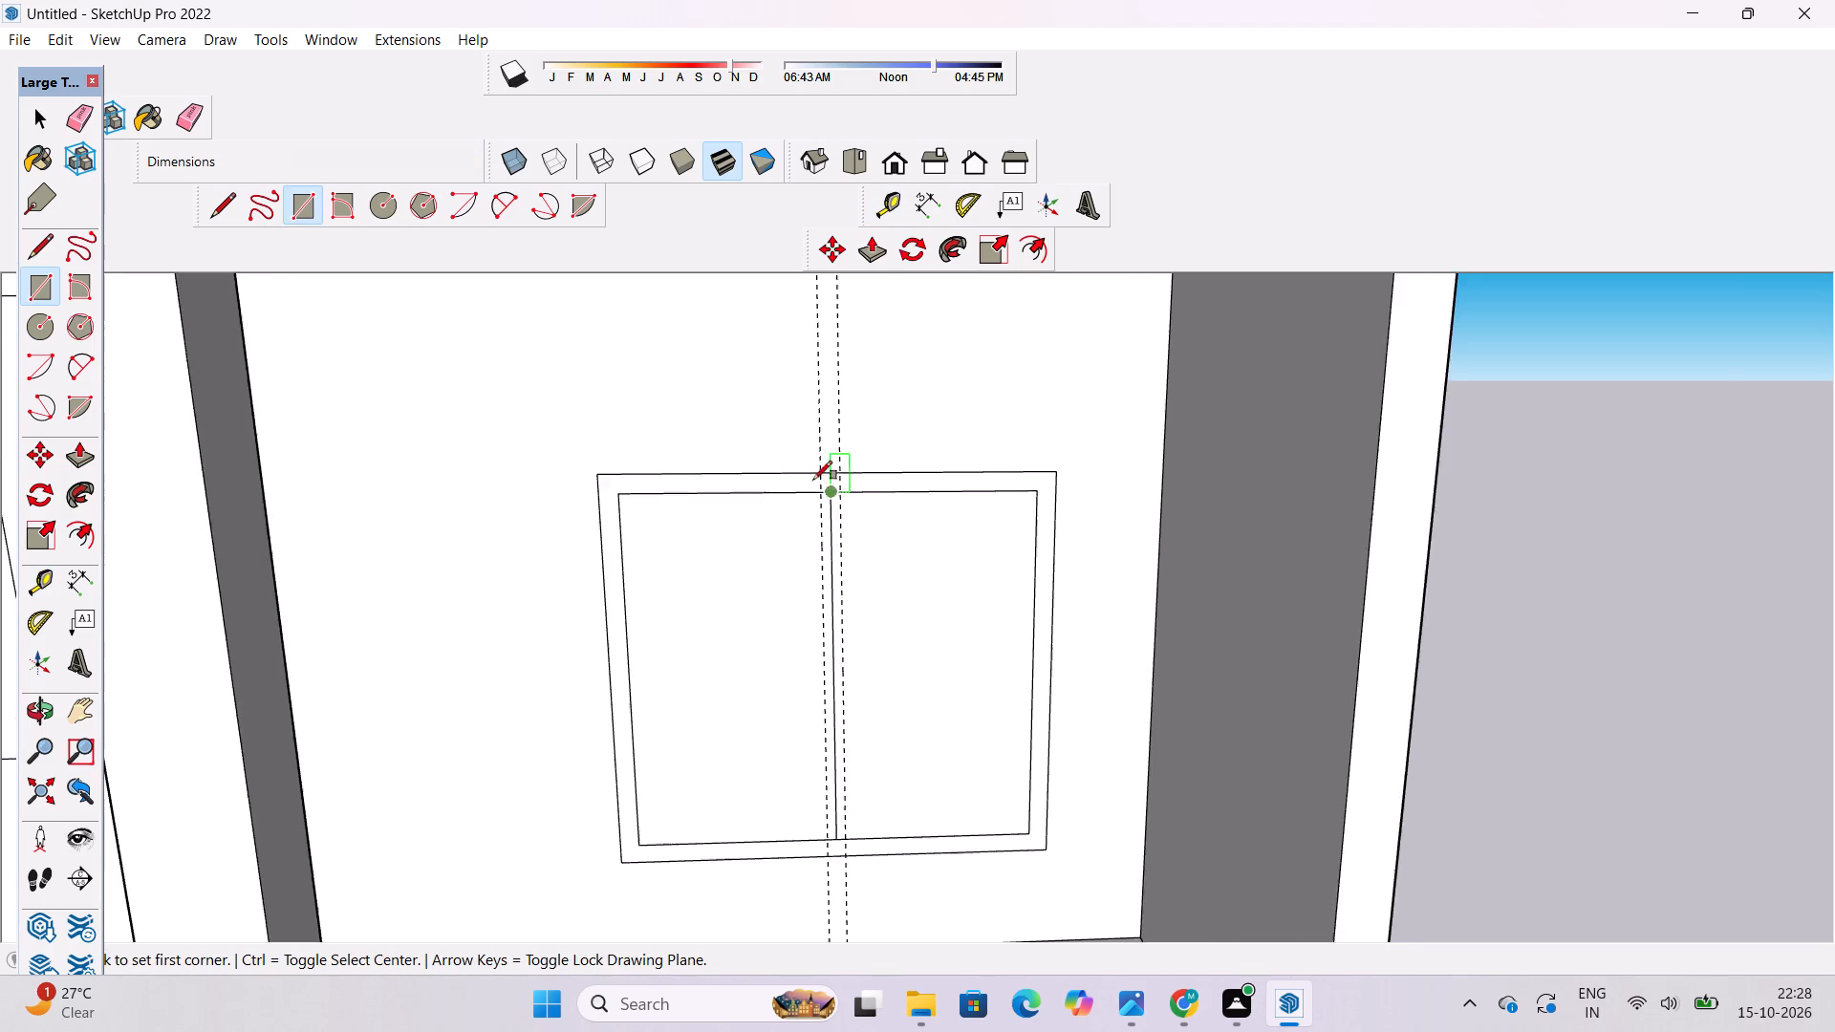
scroll(813, 480, "up", 5)
left_click(818, 489)
scroll(818, 489, "down", 10)
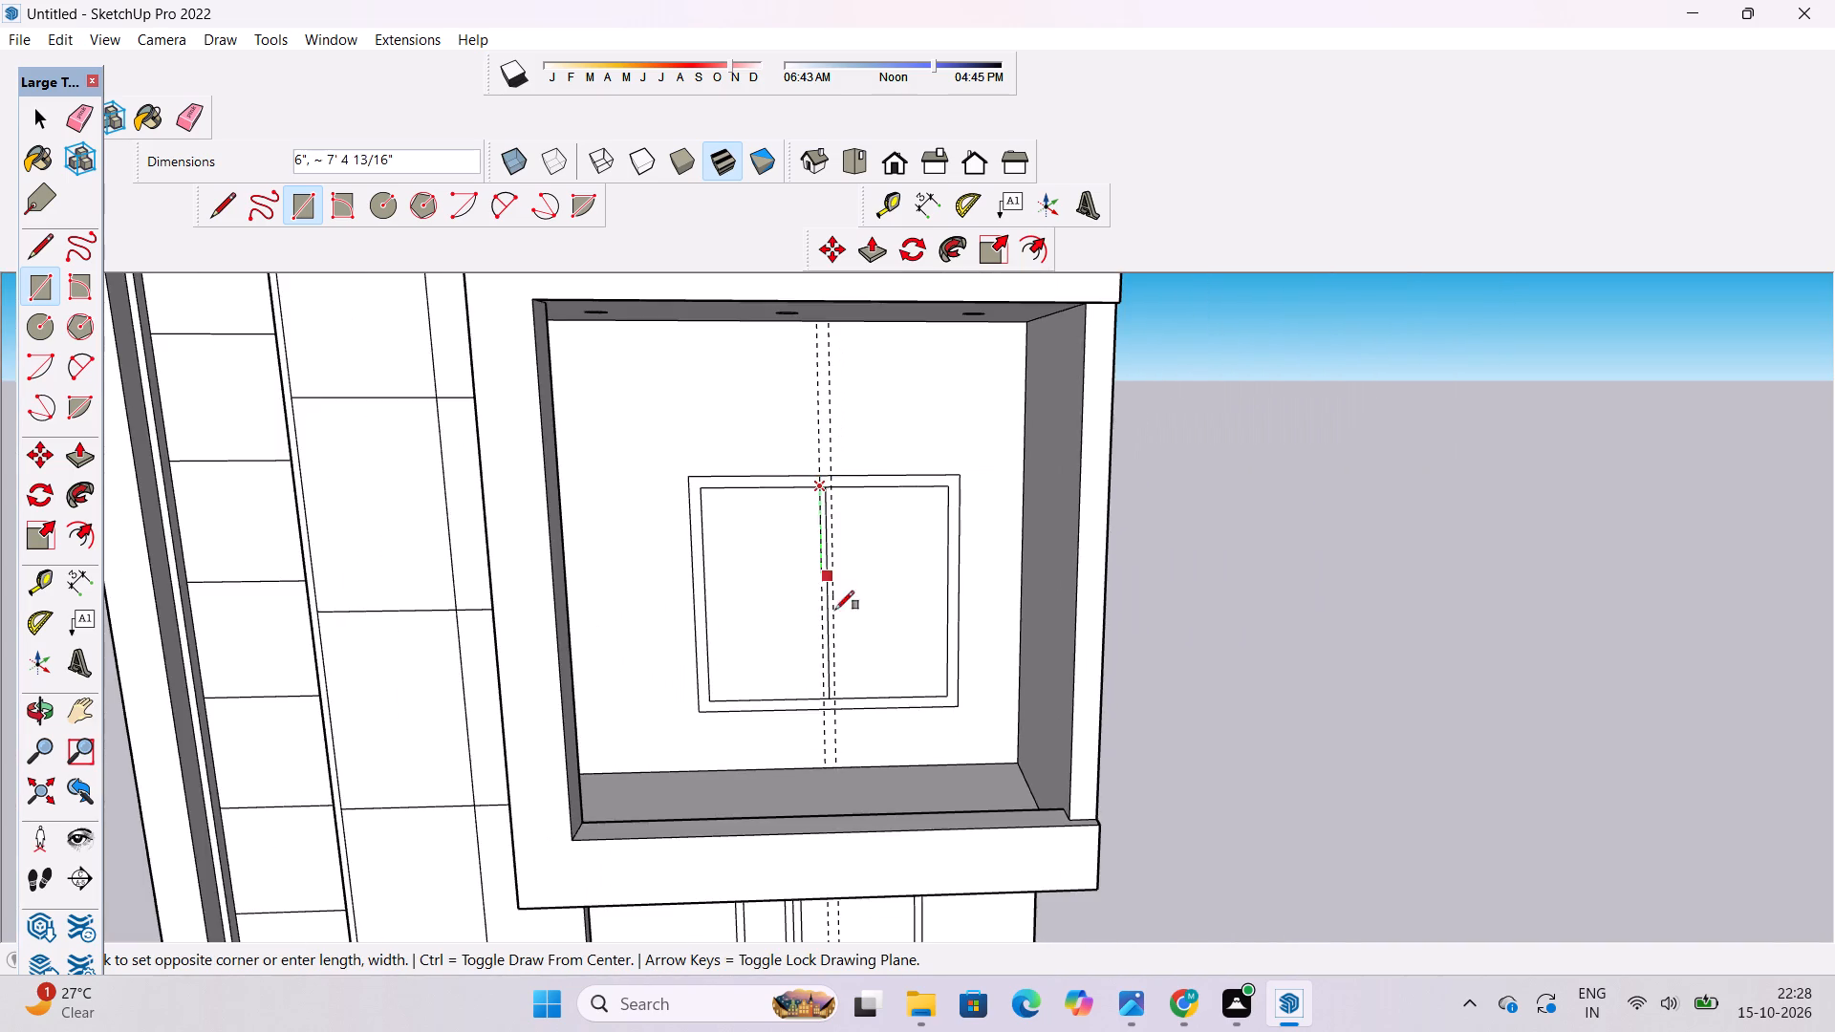
scroll(841, 638, "up", 8)
left_click(831, 762)
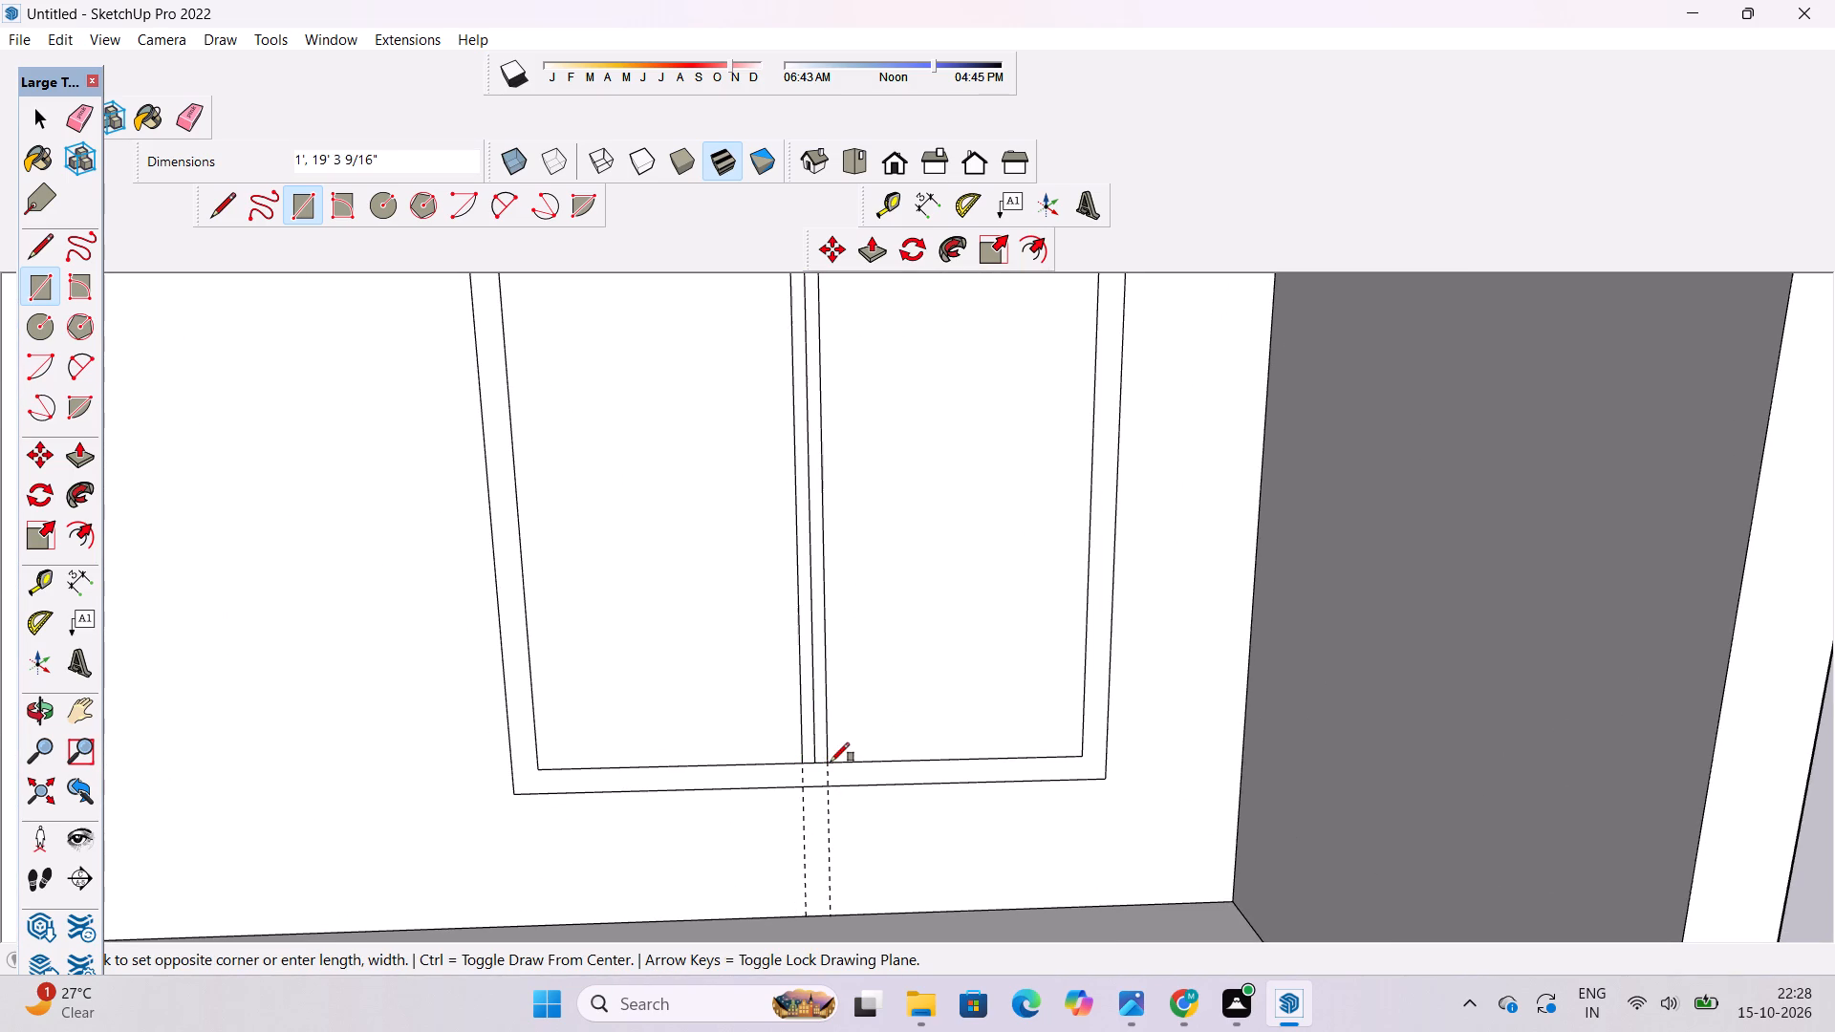
Erase both guides, the centre line and the mullion's short end edges so that it merges with the frame.
key("e")
left_click_drag(840, 824, 784, 843)
left_click(815, 733)
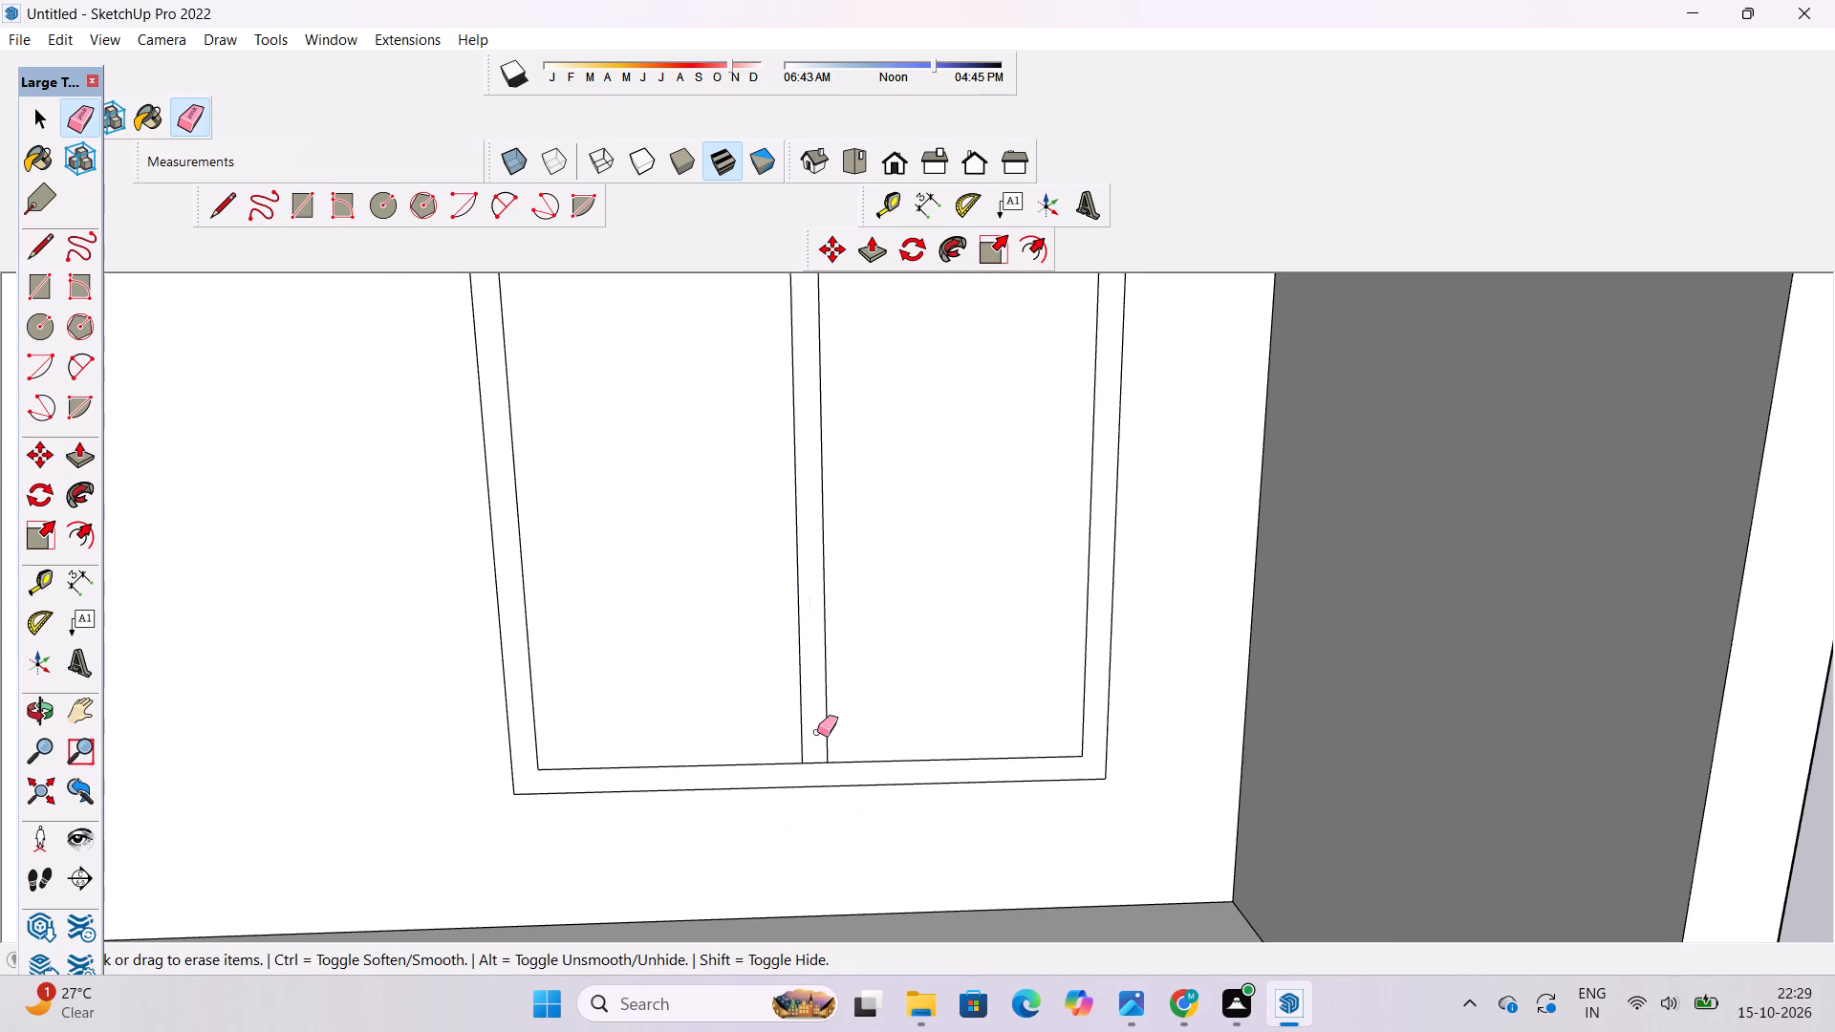
left_click(816, 763)
scroll(786, 909, "down", 5)
scroll(790, 550, "up", 4)
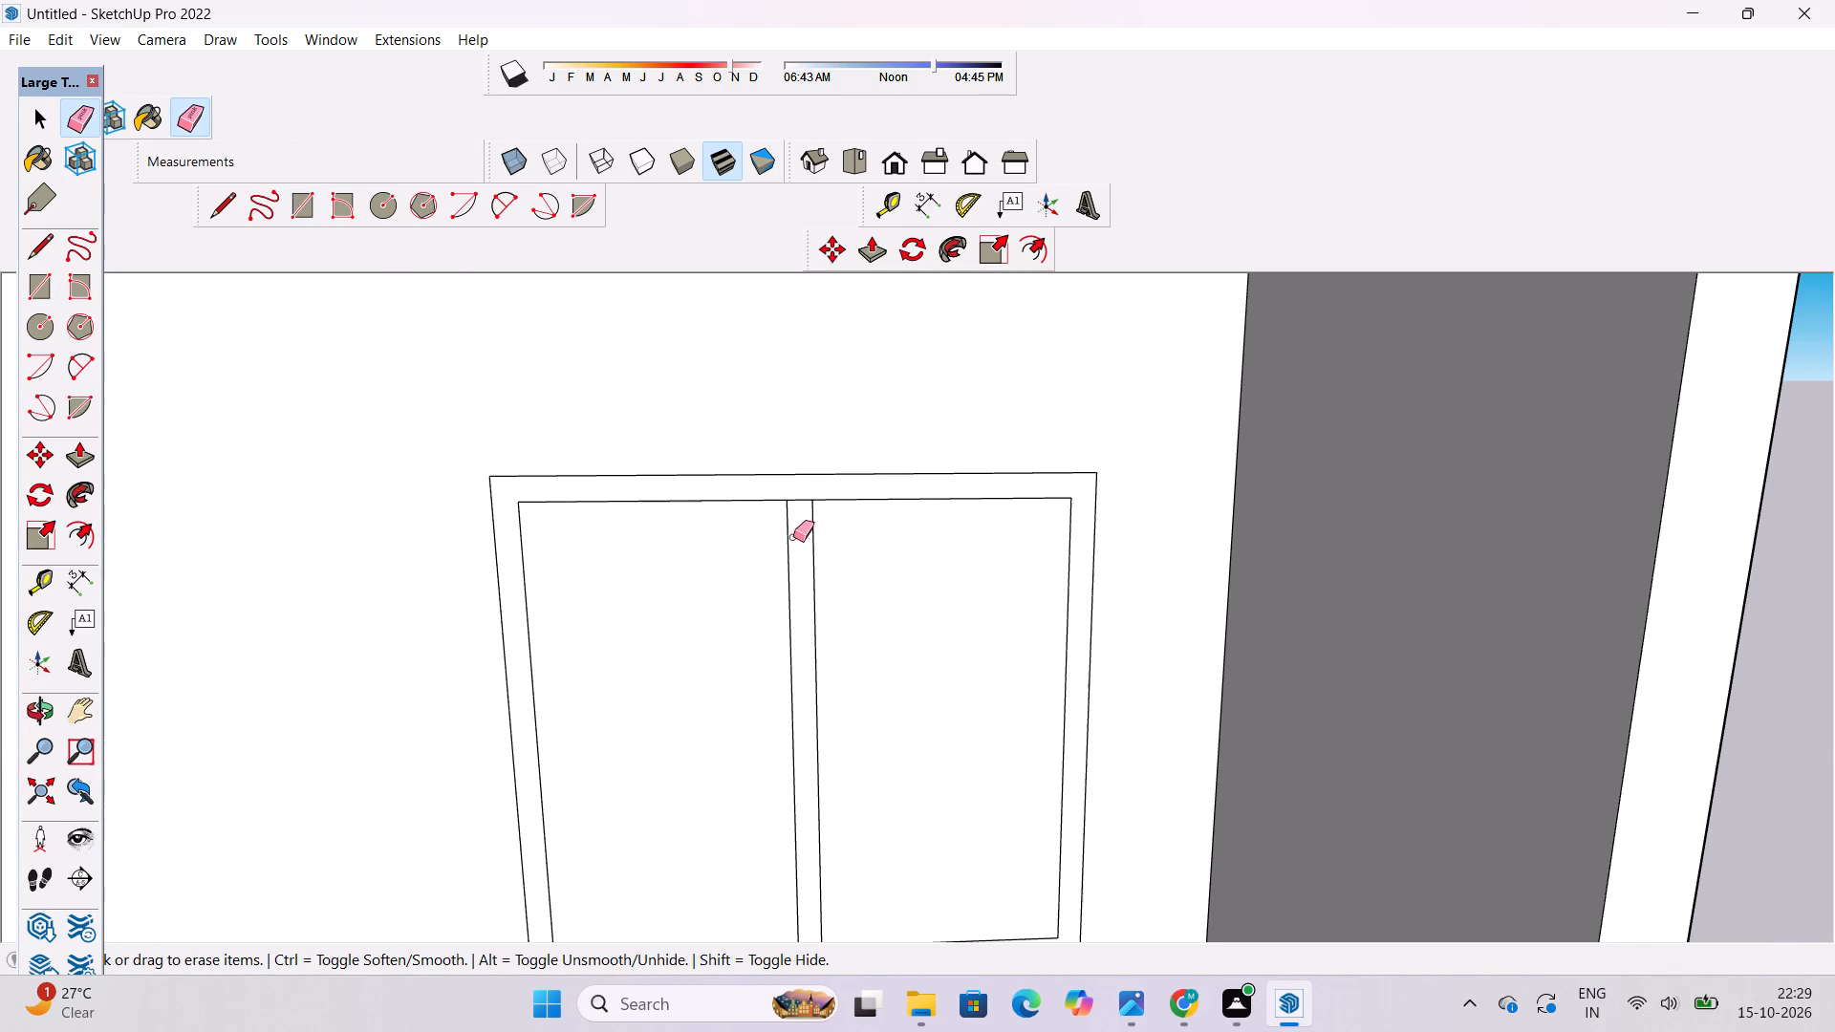
left_click_drag(803, 492, 808, 512)
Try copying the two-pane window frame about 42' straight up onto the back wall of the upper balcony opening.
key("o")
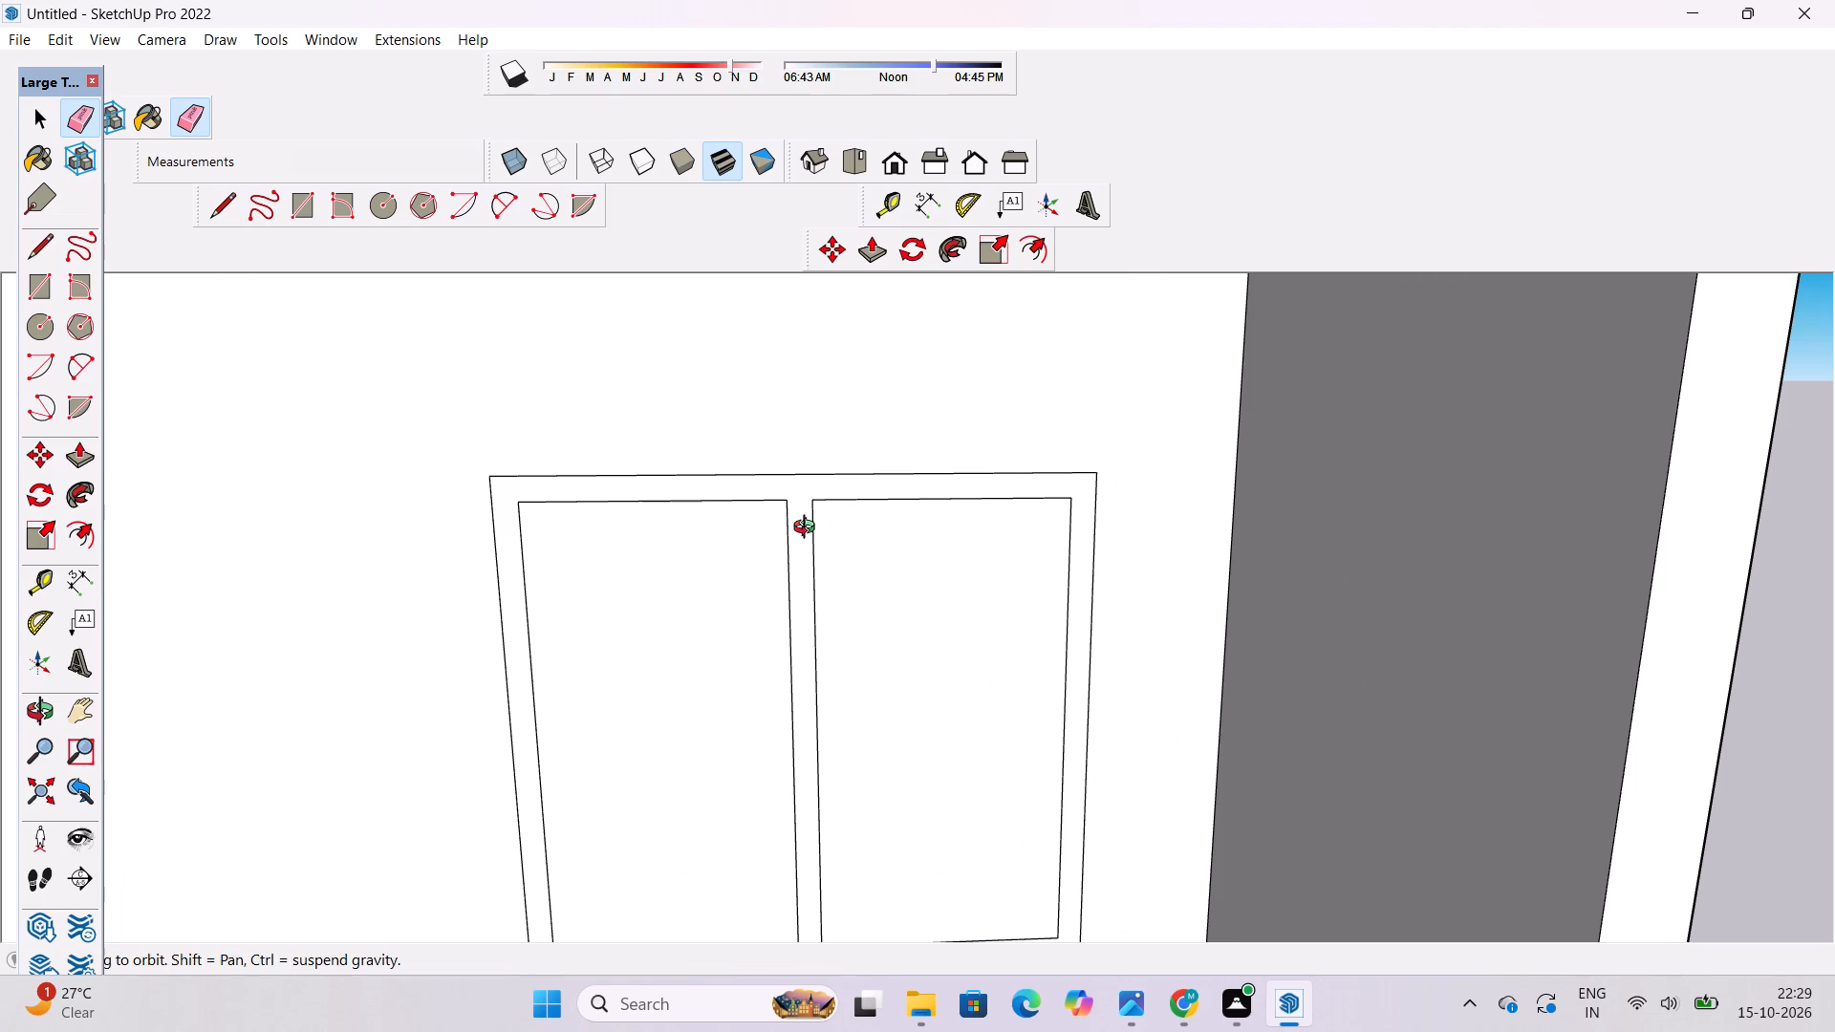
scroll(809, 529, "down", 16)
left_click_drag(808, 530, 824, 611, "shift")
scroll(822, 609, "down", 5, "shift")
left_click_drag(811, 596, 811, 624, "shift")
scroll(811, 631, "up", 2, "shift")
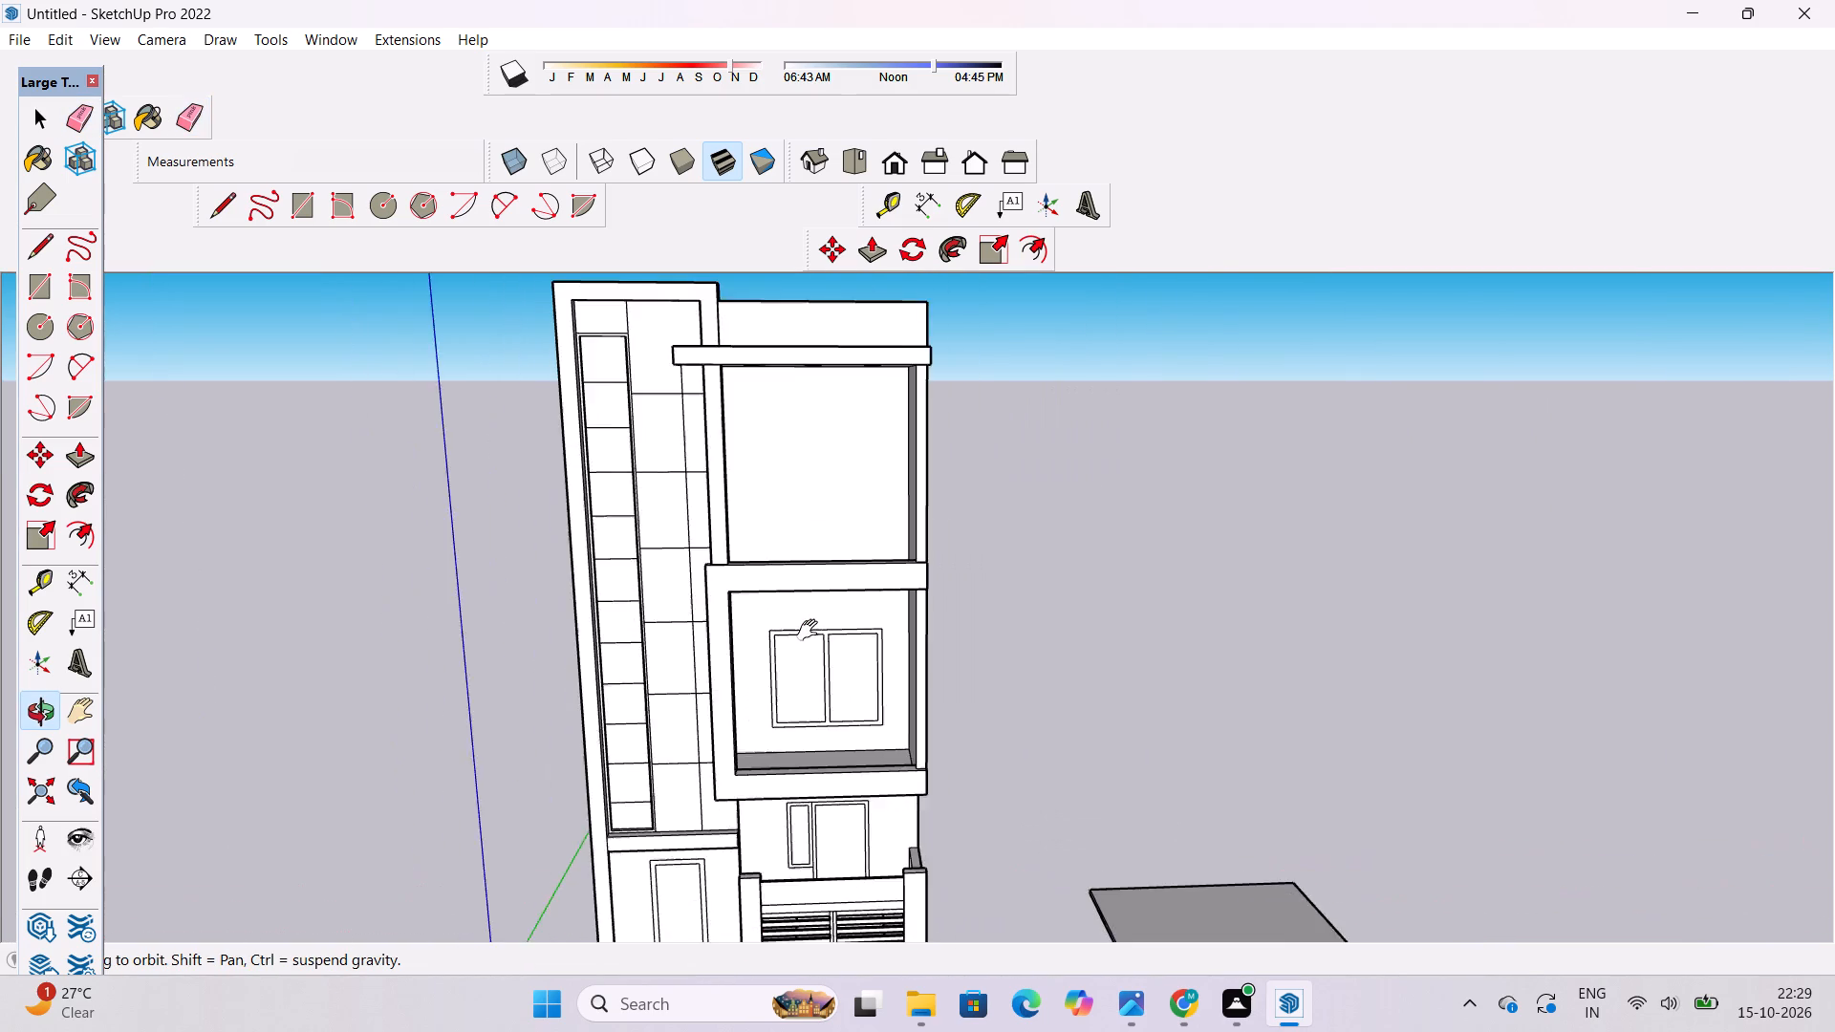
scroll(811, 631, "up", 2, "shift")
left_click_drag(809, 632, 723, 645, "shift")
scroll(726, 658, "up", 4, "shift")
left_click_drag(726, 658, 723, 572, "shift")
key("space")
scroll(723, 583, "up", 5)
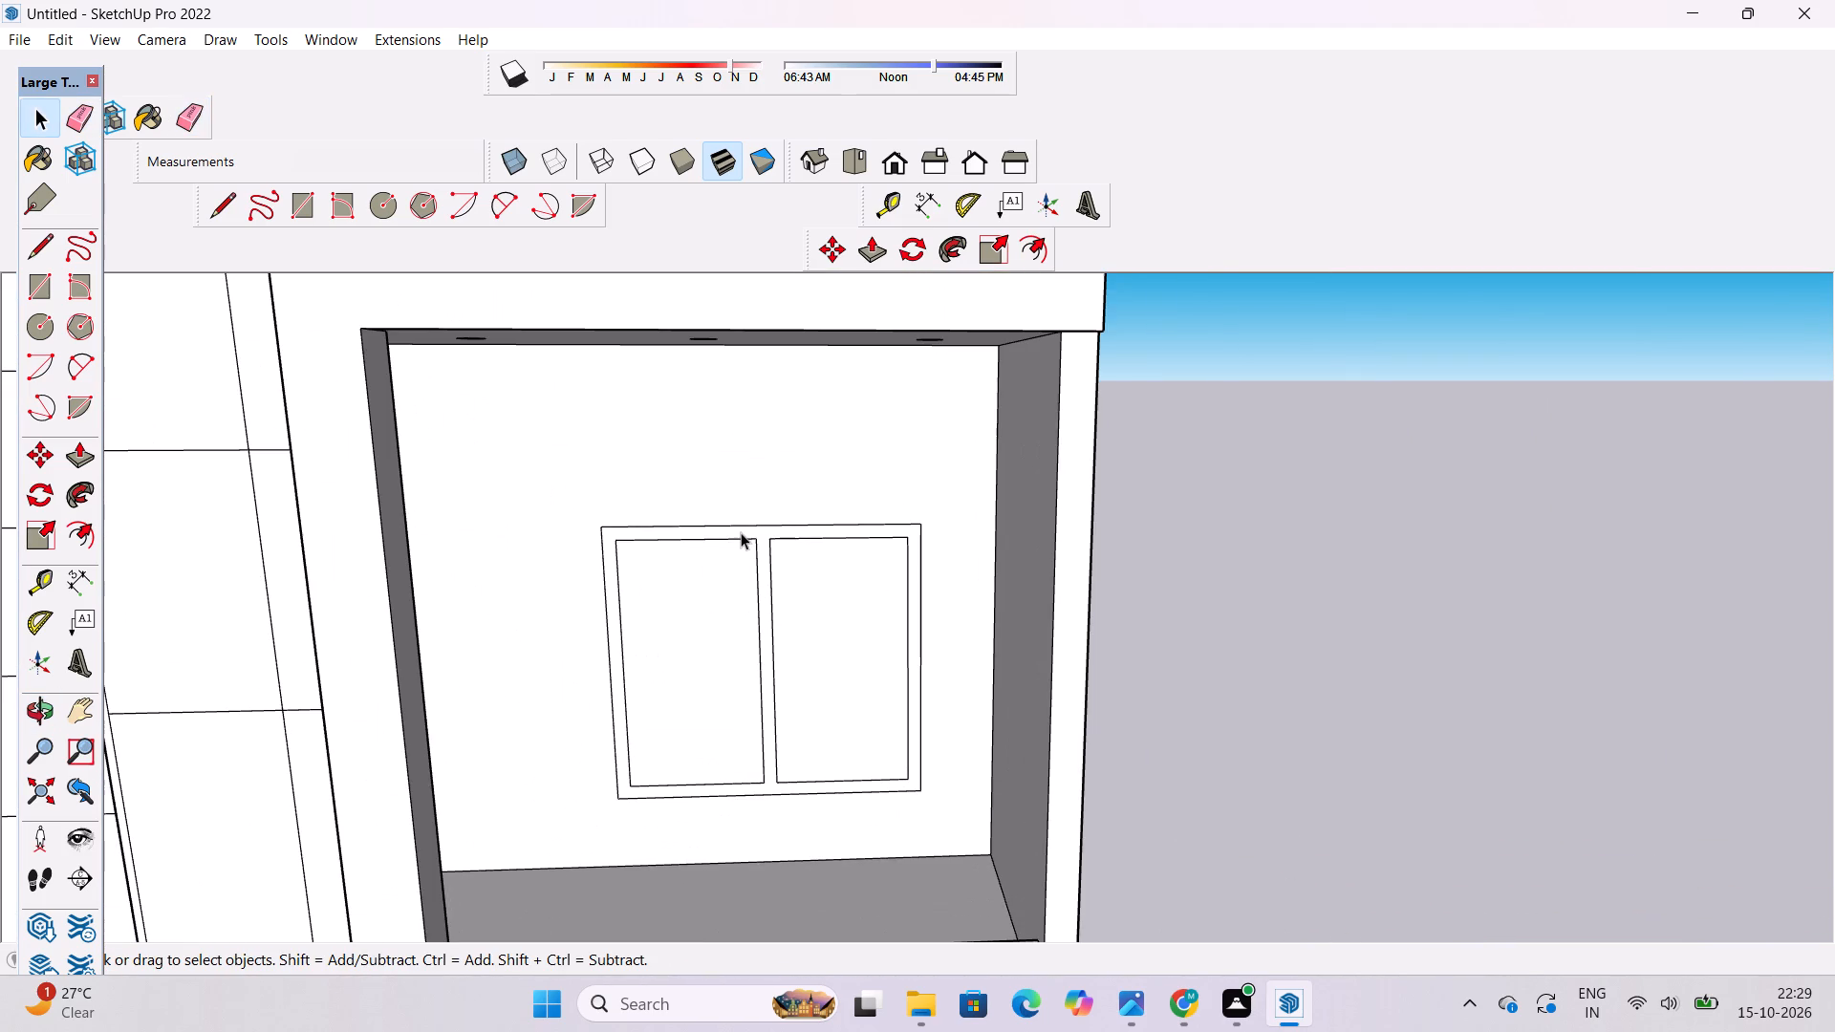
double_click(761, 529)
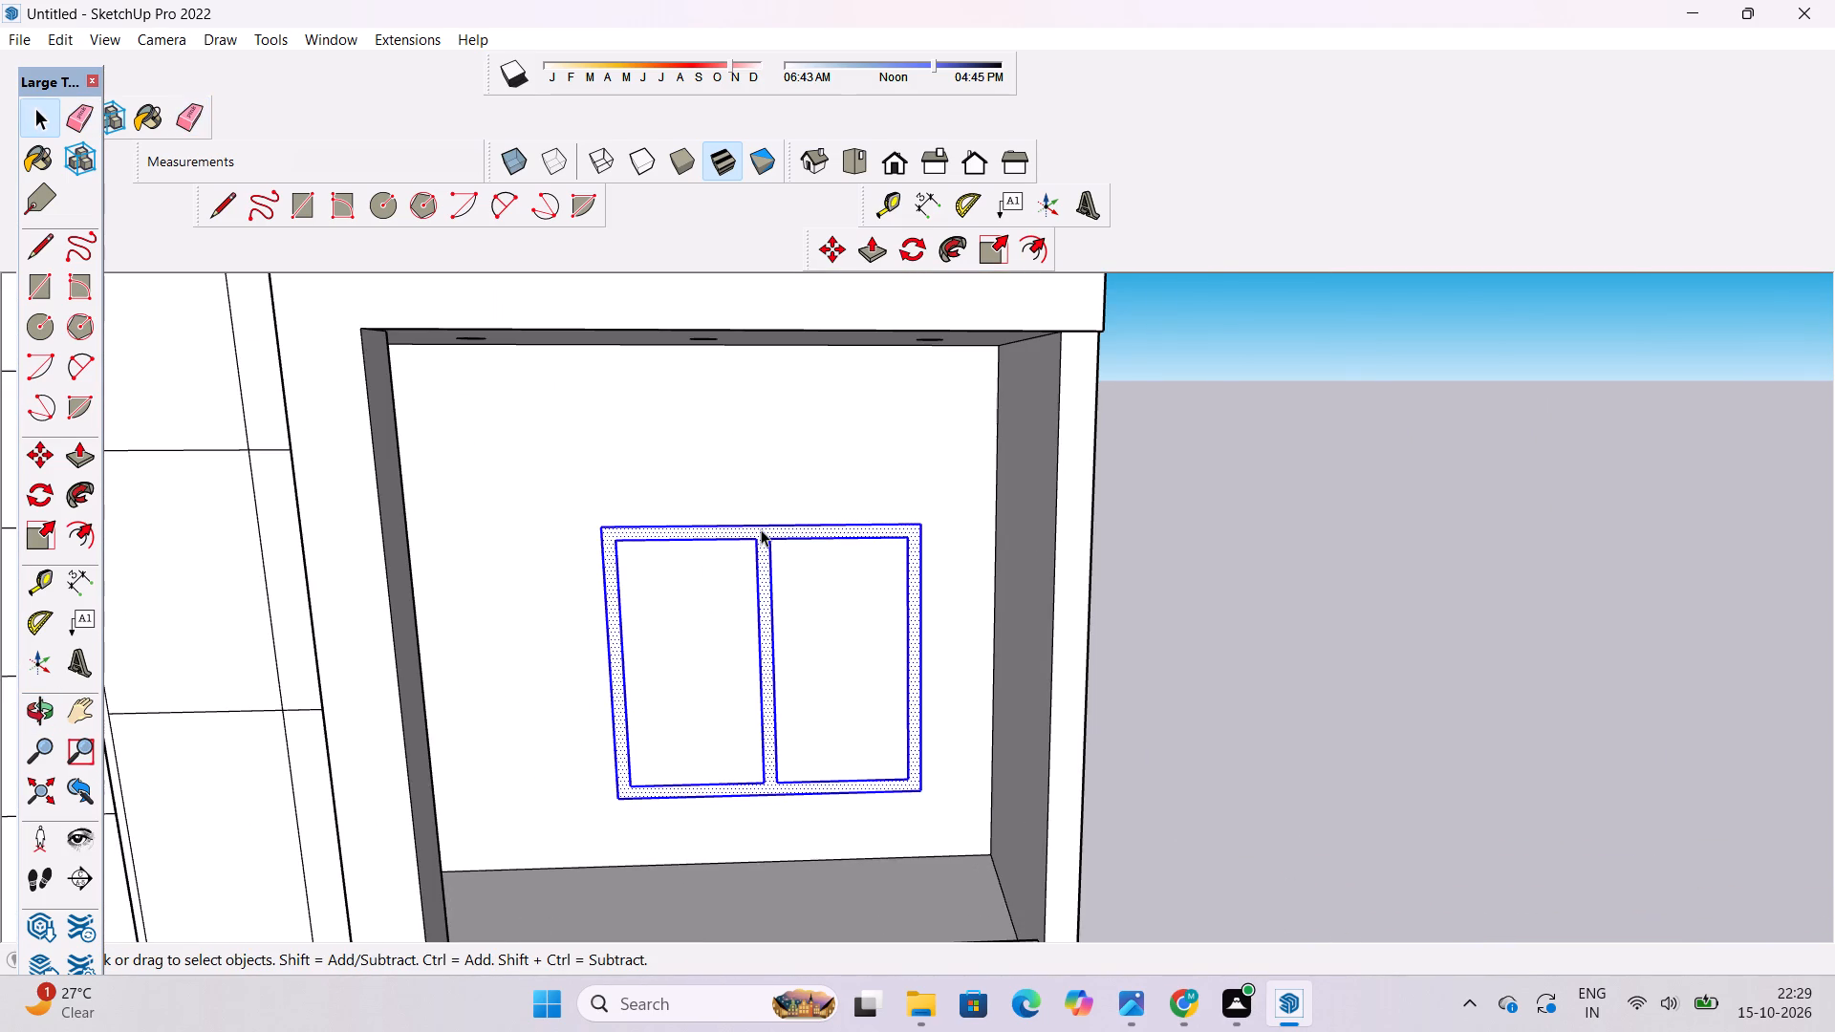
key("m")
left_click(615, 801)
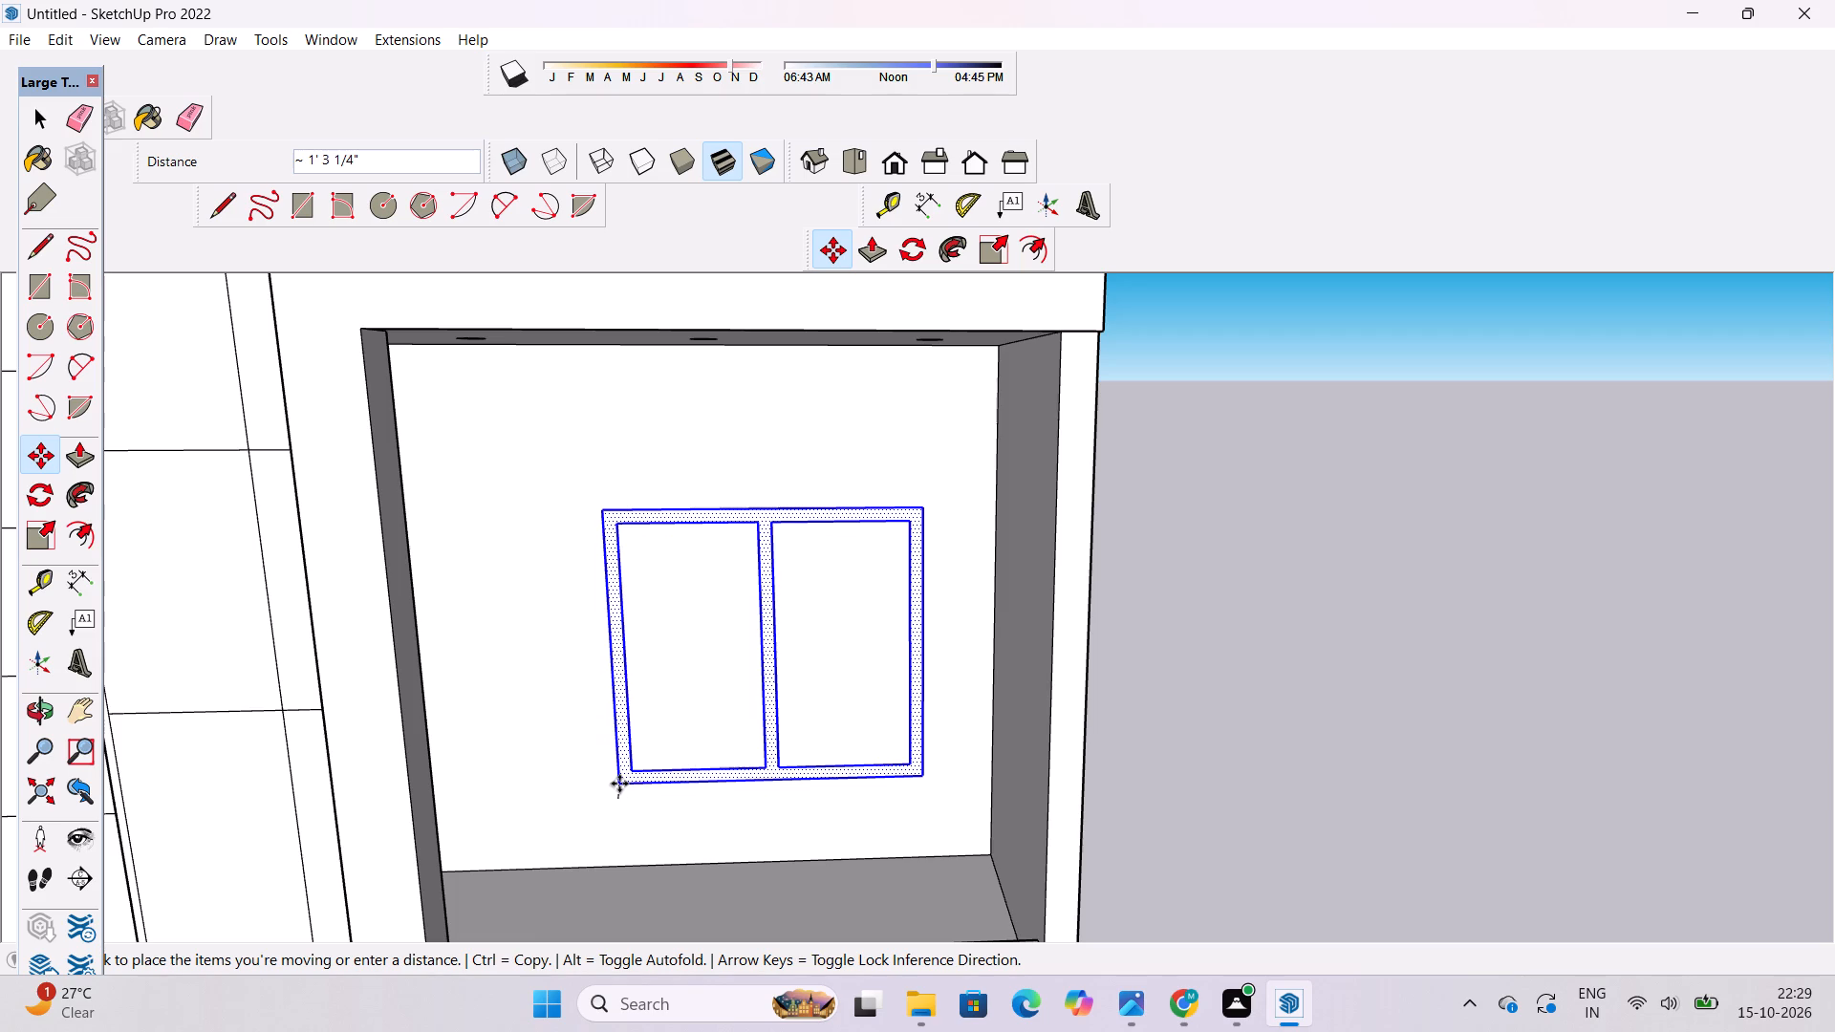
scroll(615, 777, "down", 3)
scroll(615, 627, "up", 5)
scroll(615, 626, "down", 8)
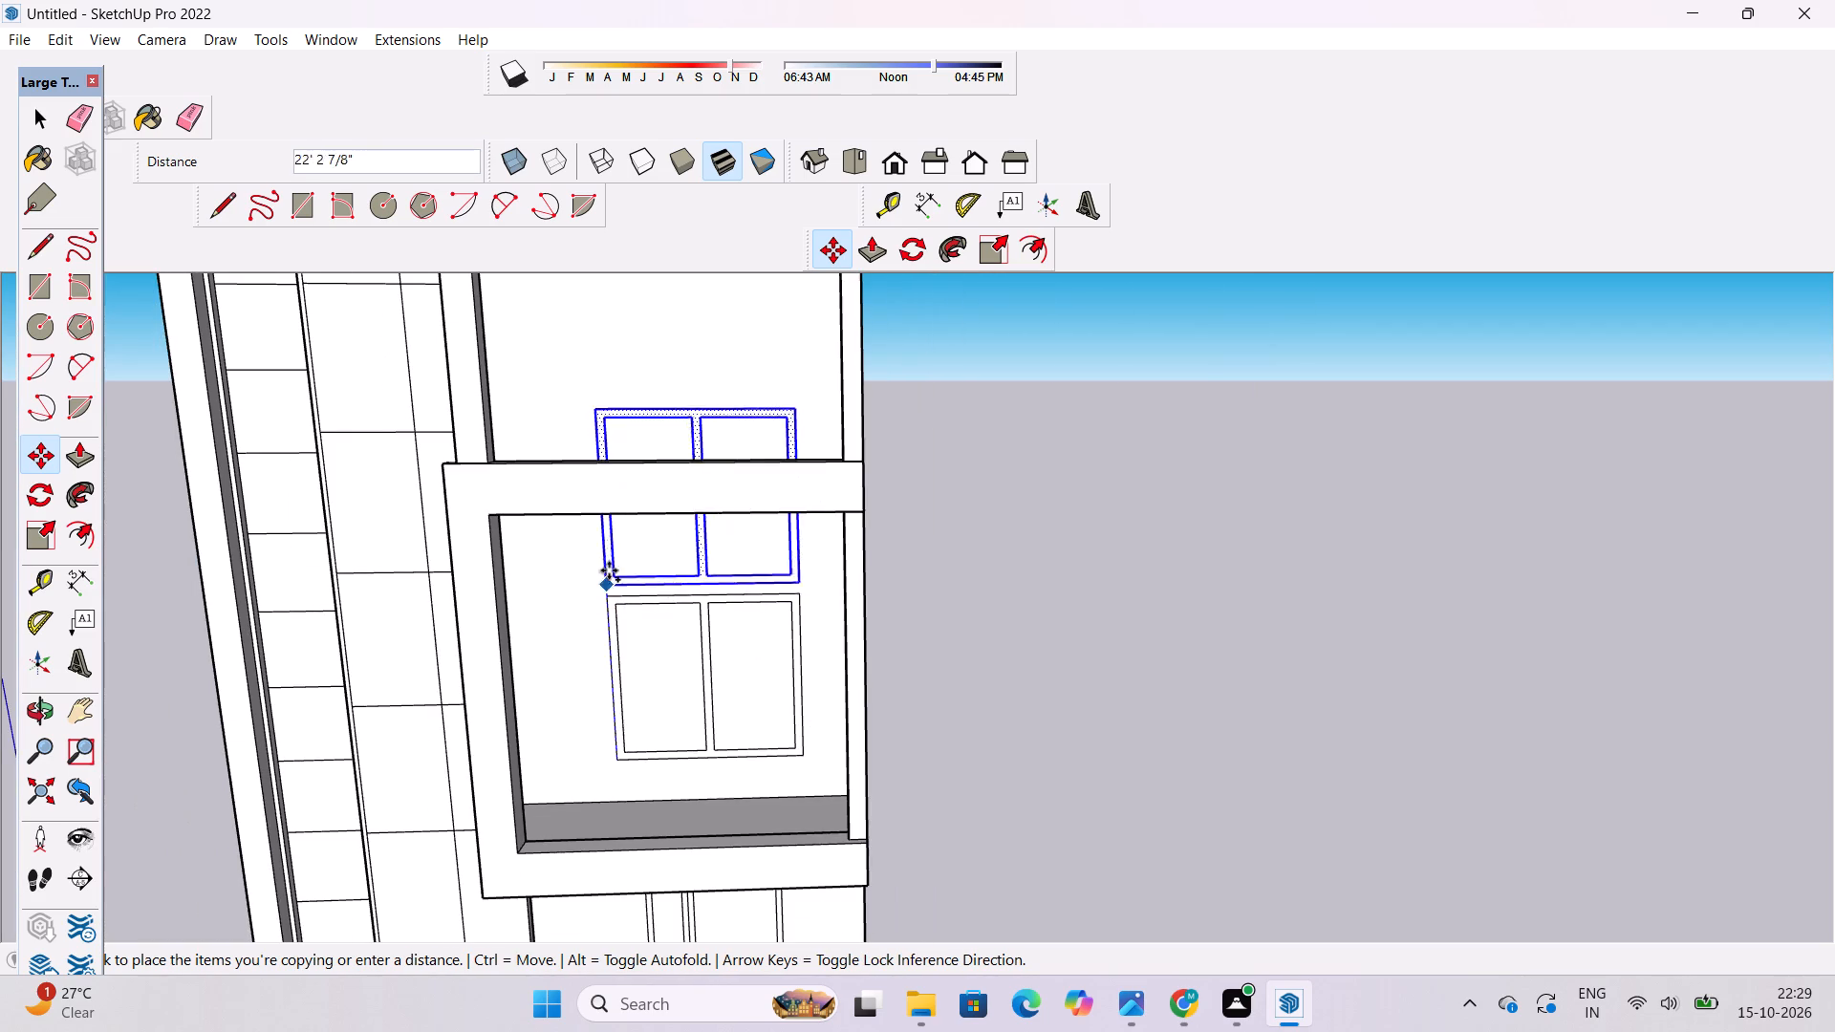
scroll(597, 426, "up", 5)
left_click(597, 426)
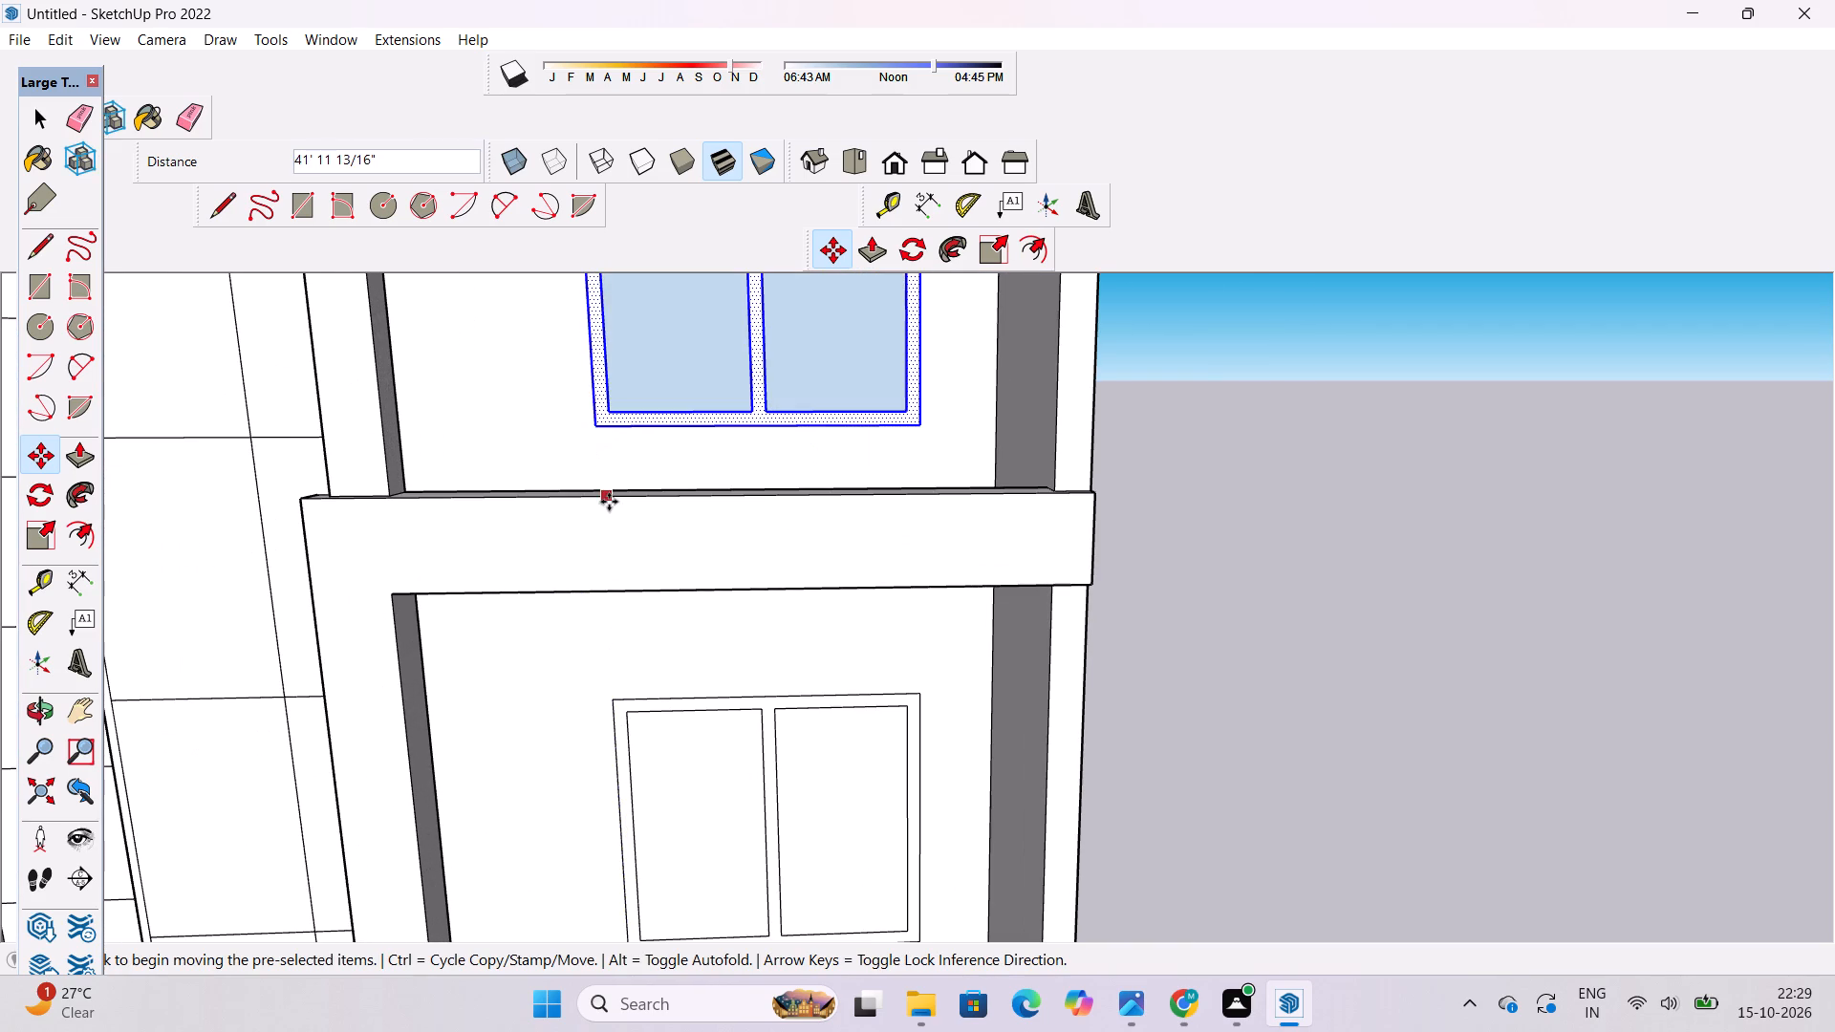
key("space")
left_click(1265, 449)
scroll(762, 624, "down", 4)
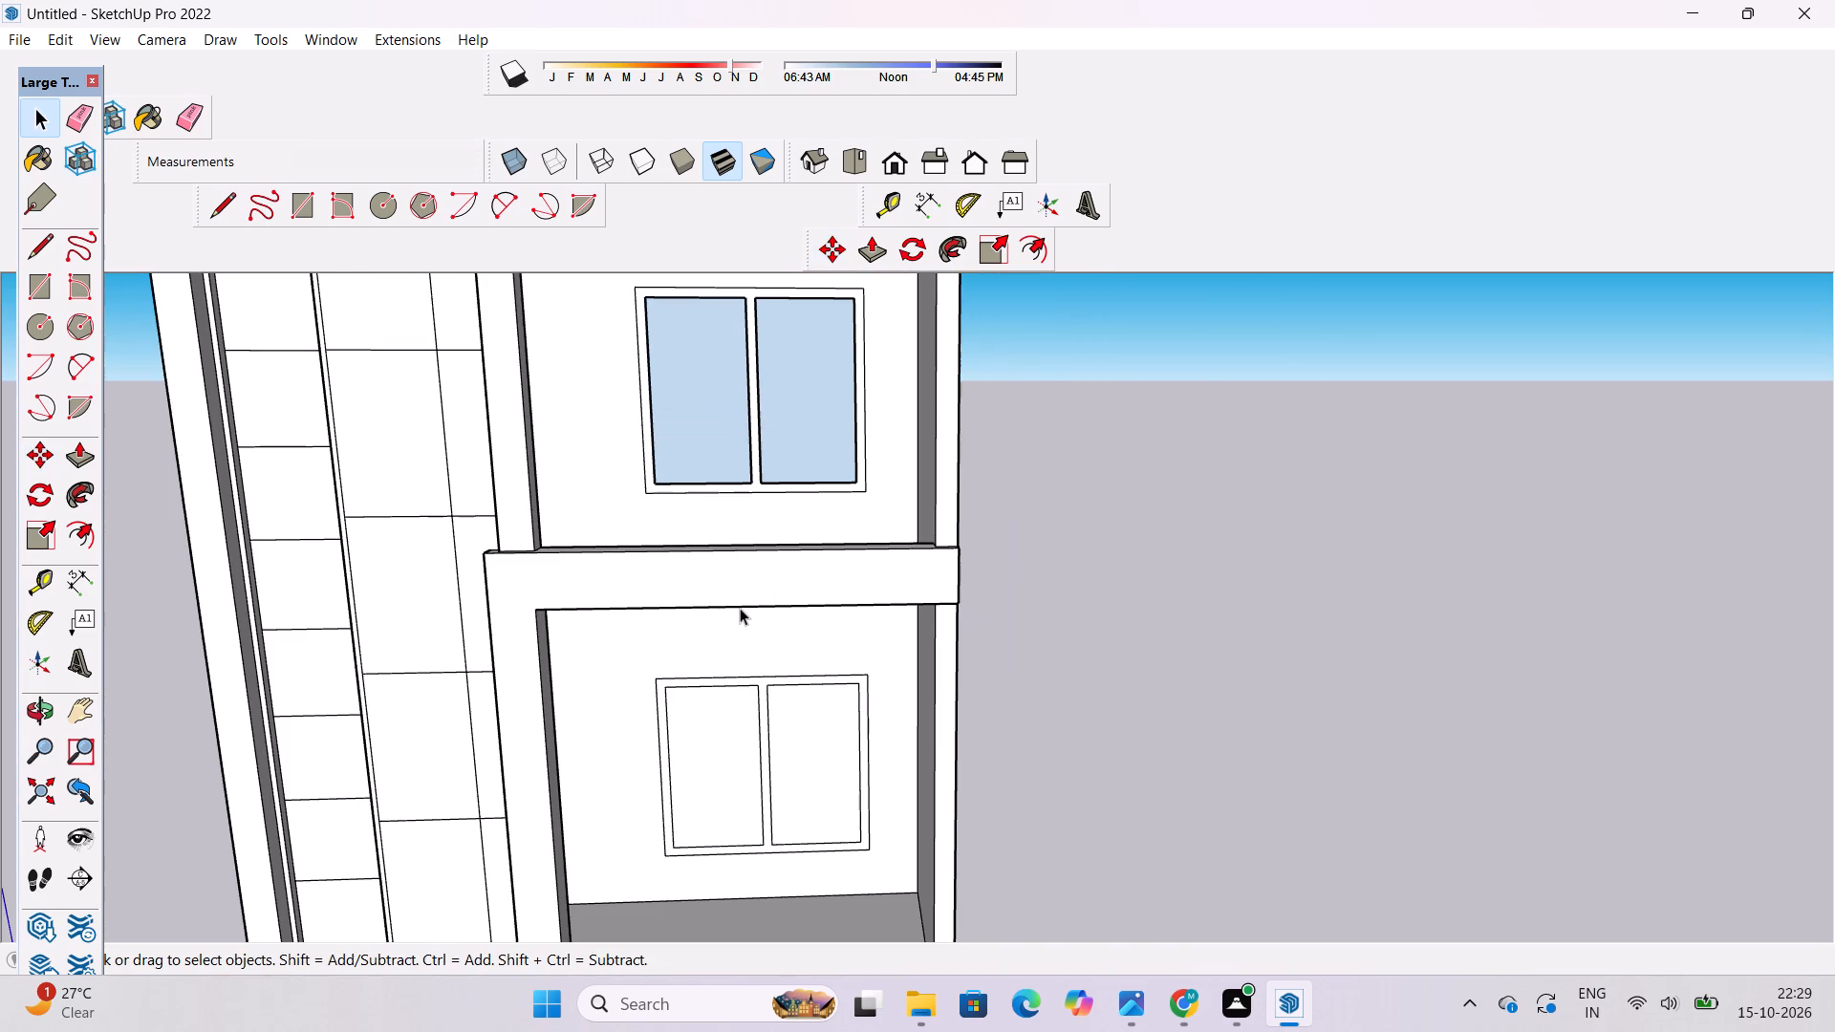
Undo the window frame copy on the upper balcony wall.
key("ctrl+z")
Draw a rectangle about 23' 7" wide and 21' high on the upper balcony's back wall, aligned with the sides of the window below.
key("r")
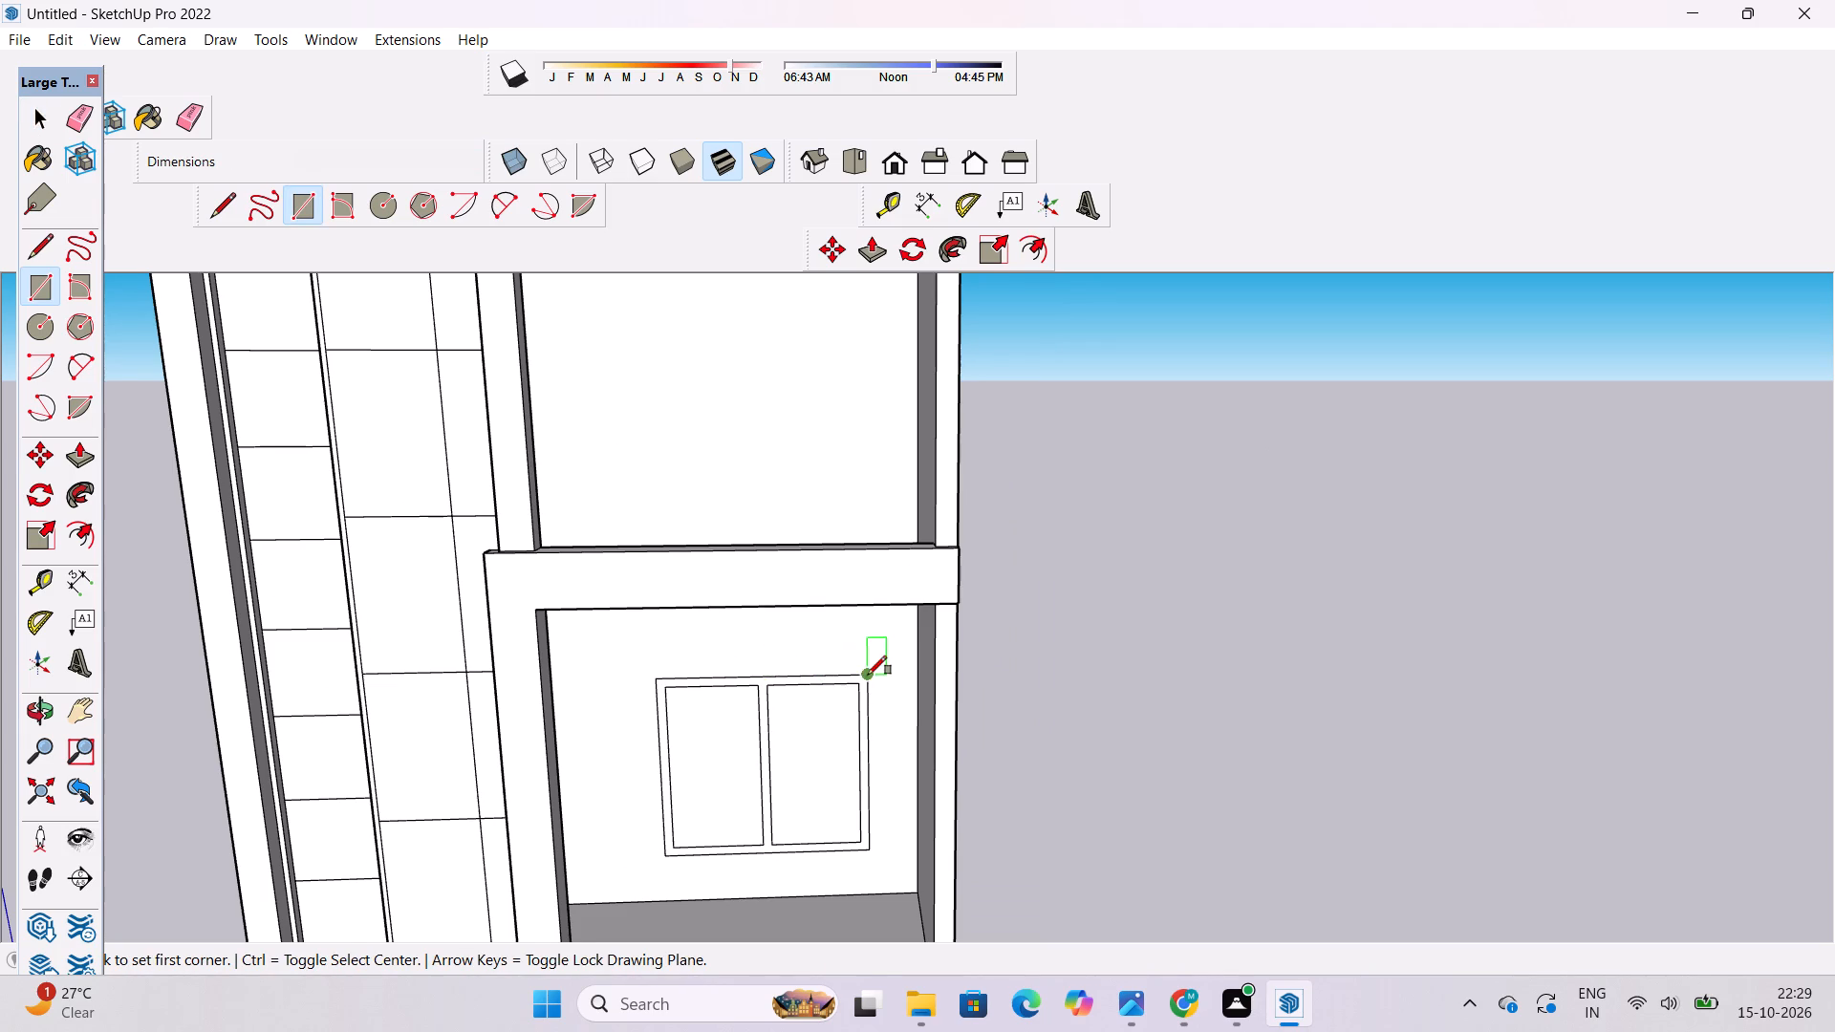
scroll(658, 674, "down", 2)
scroll(658, 674, "up", 3)
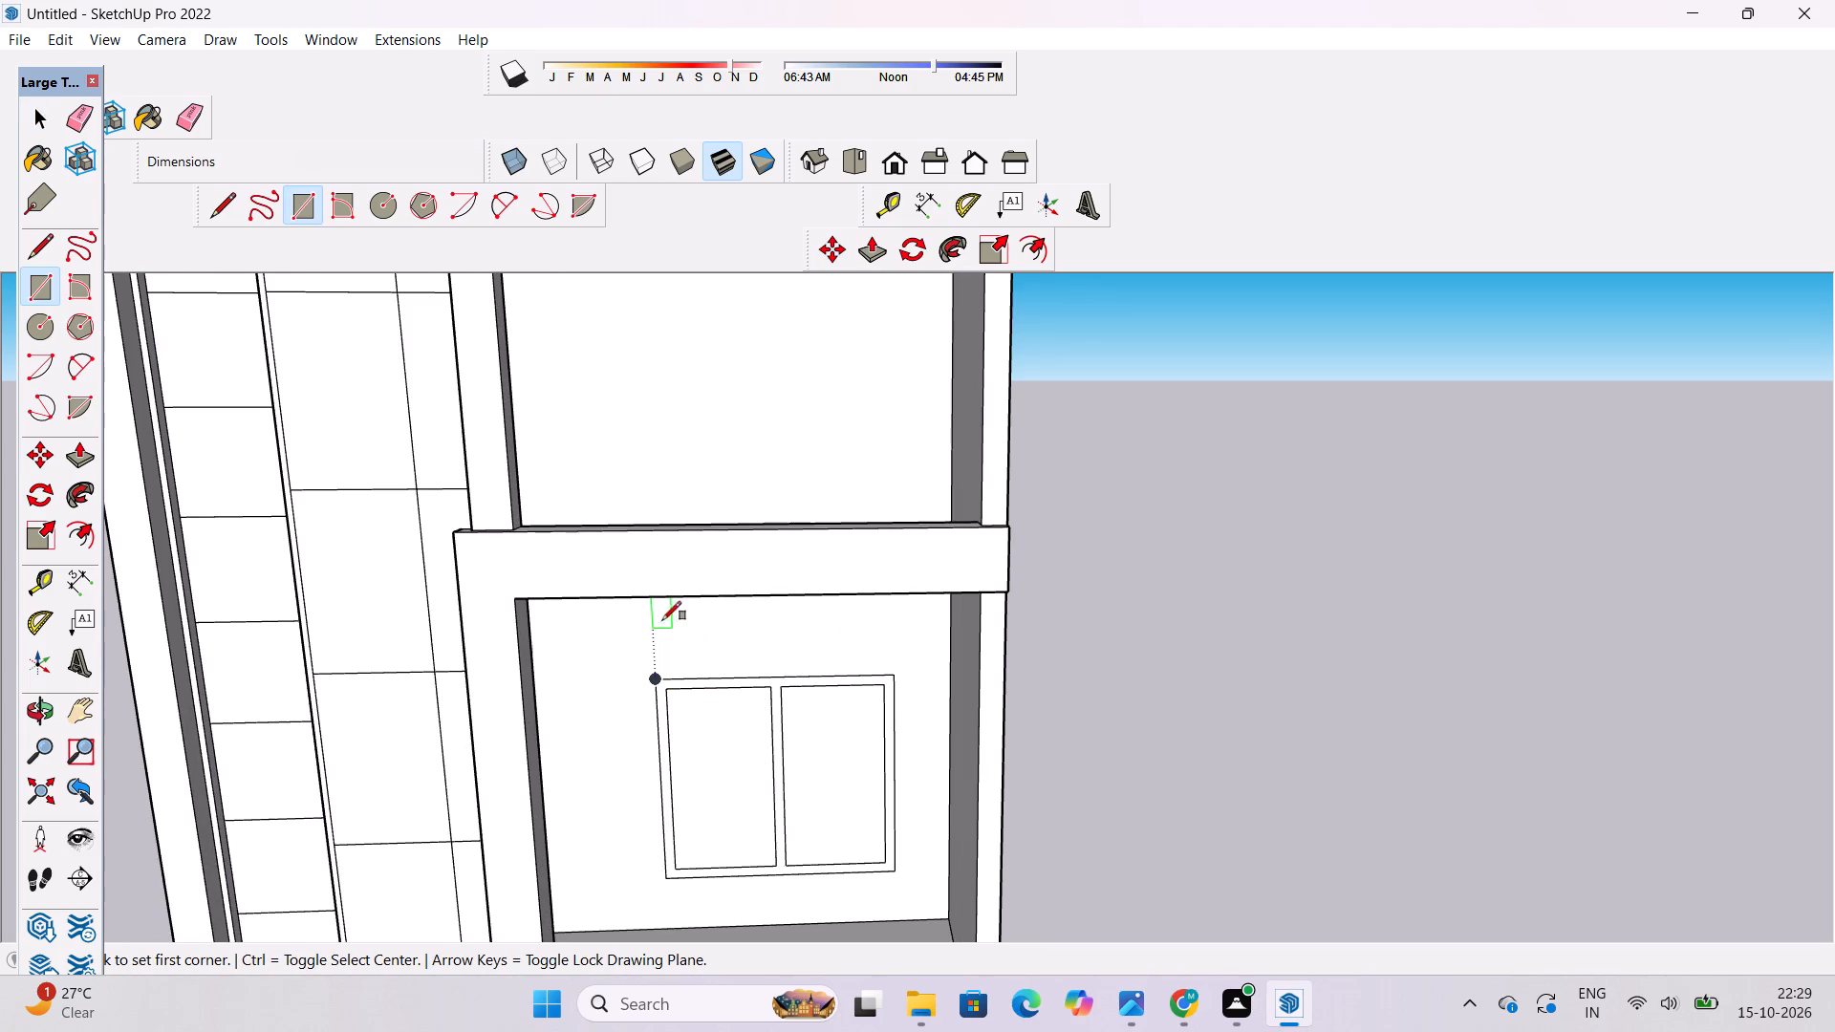
scroll(649, 484, "down", 7)
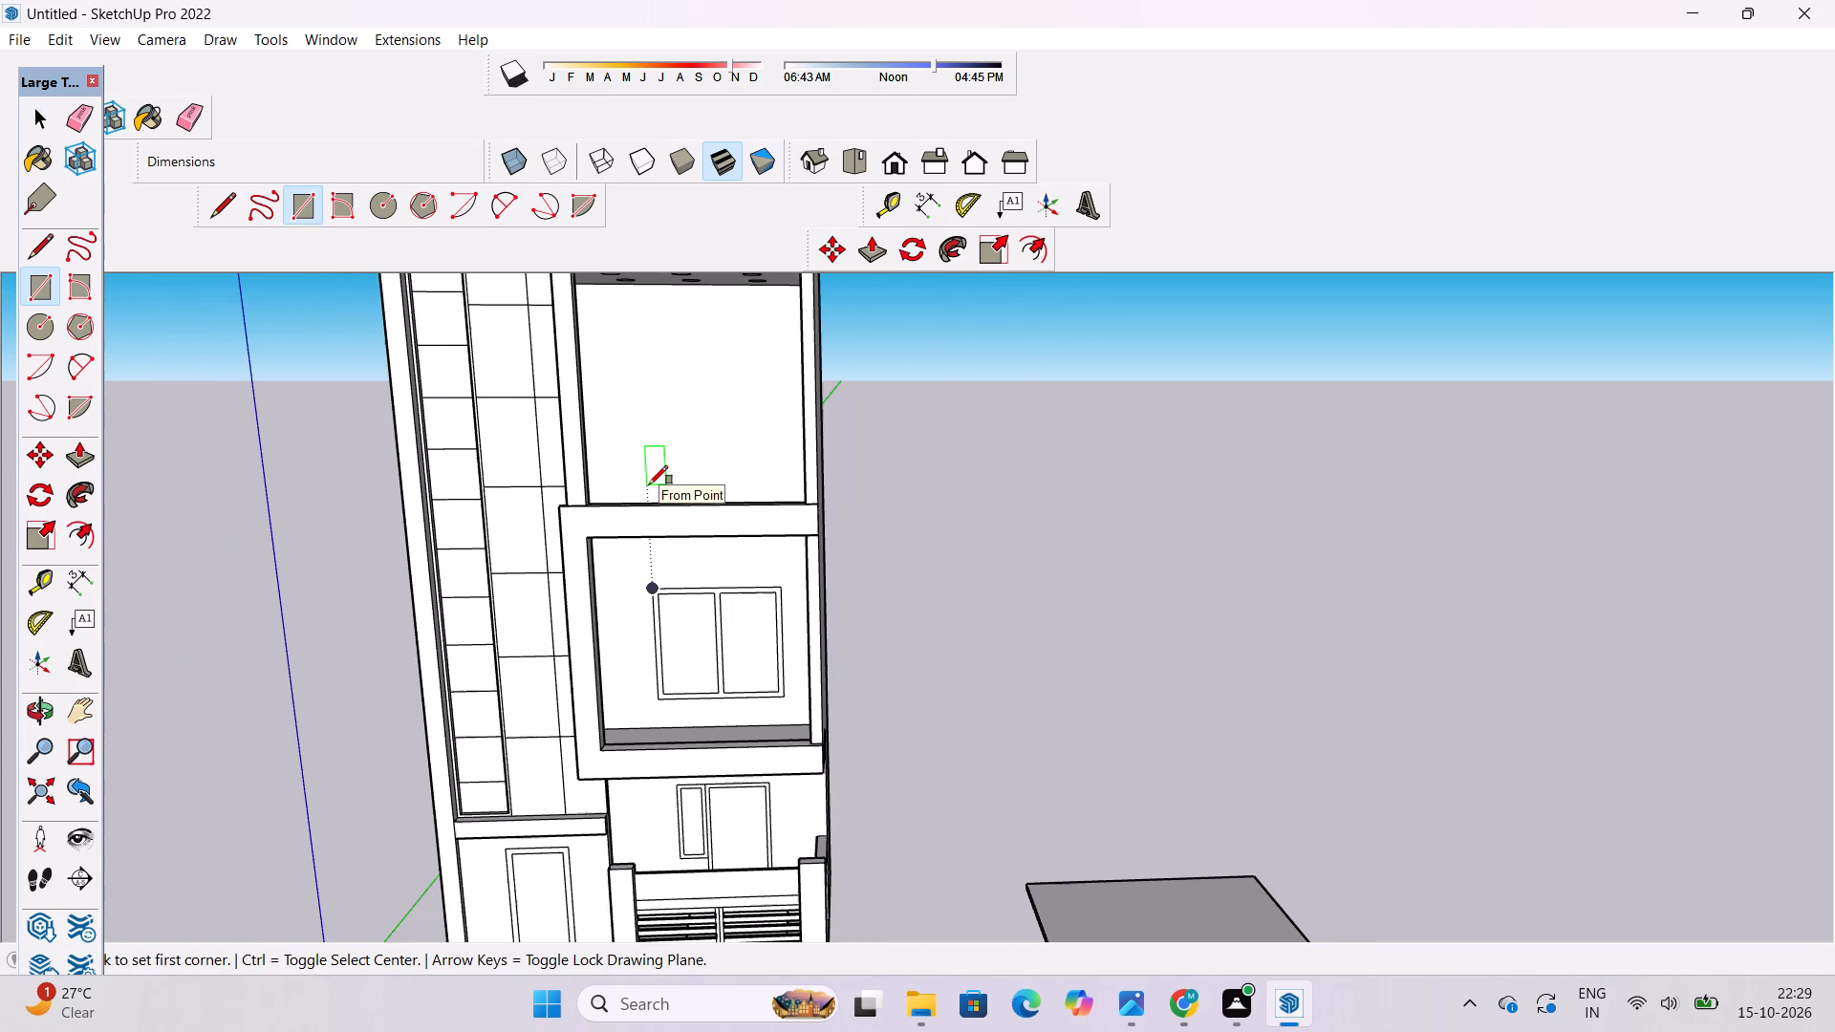
left_click(651, 460)
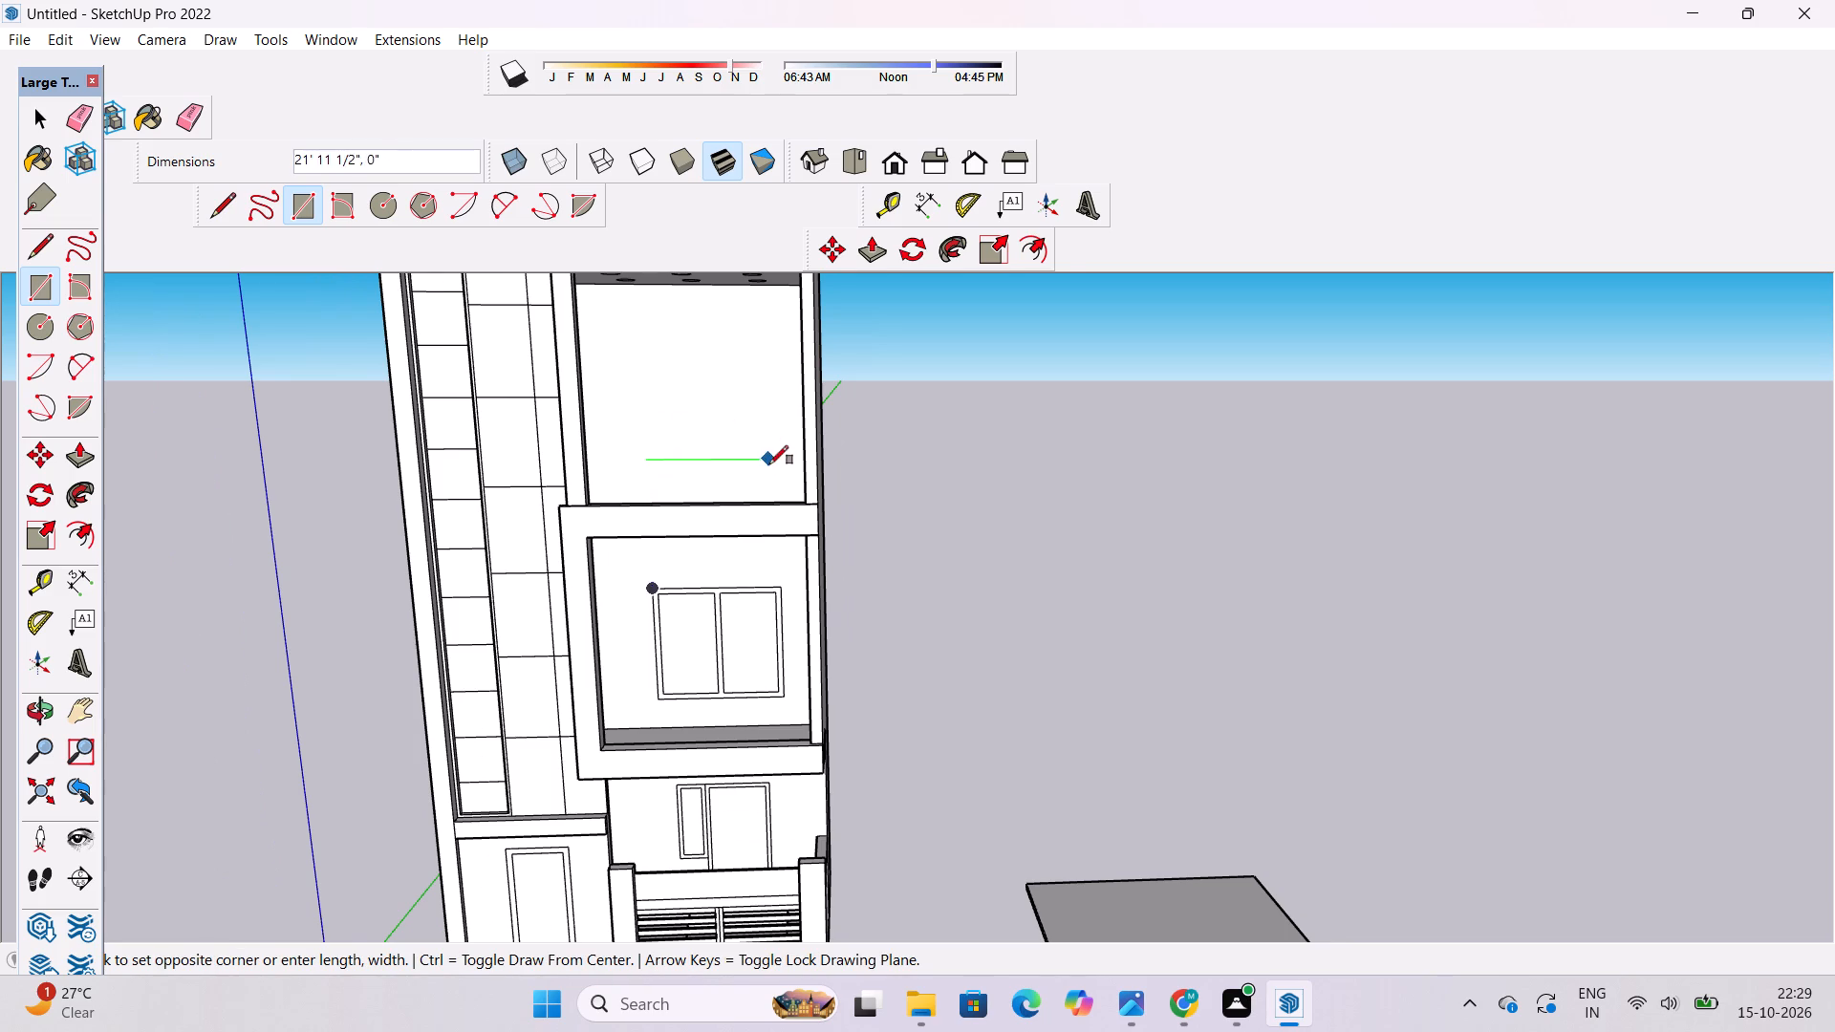
scroll(768, 476, "up", 2)
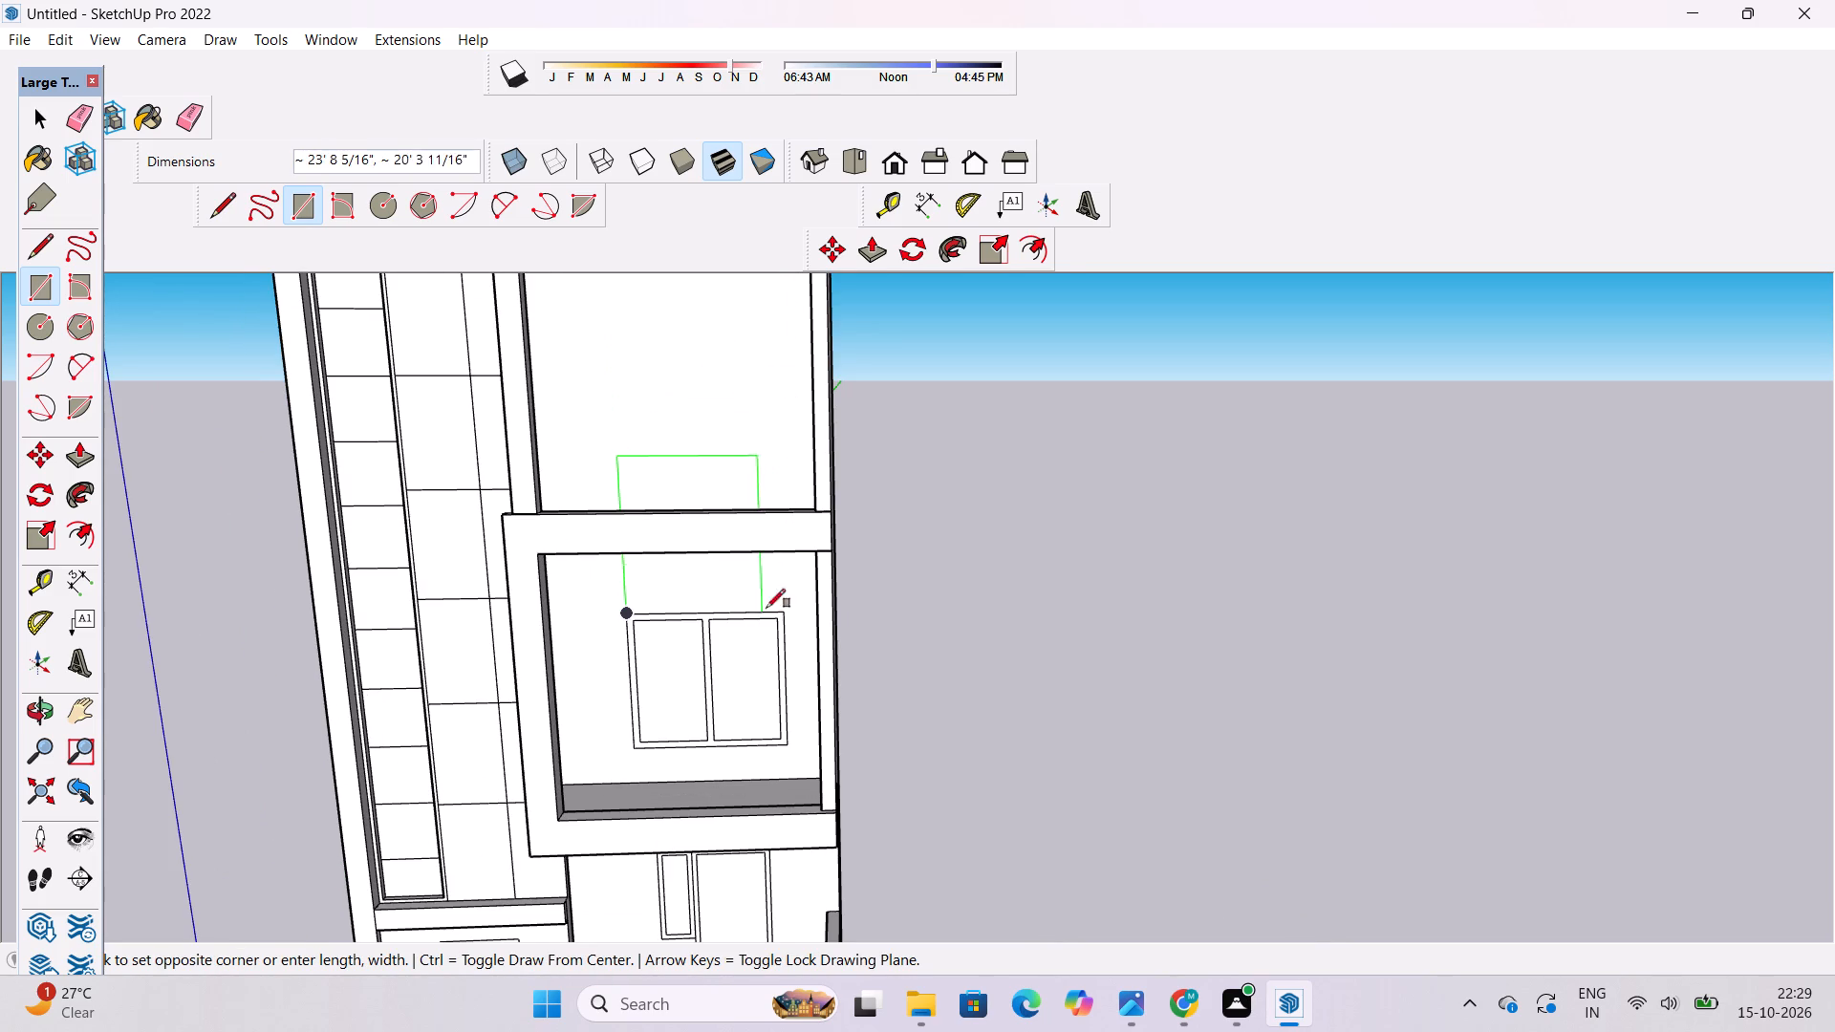
scroll(861, 614, "down", 5)
scroll(813, 619, "up", 8)
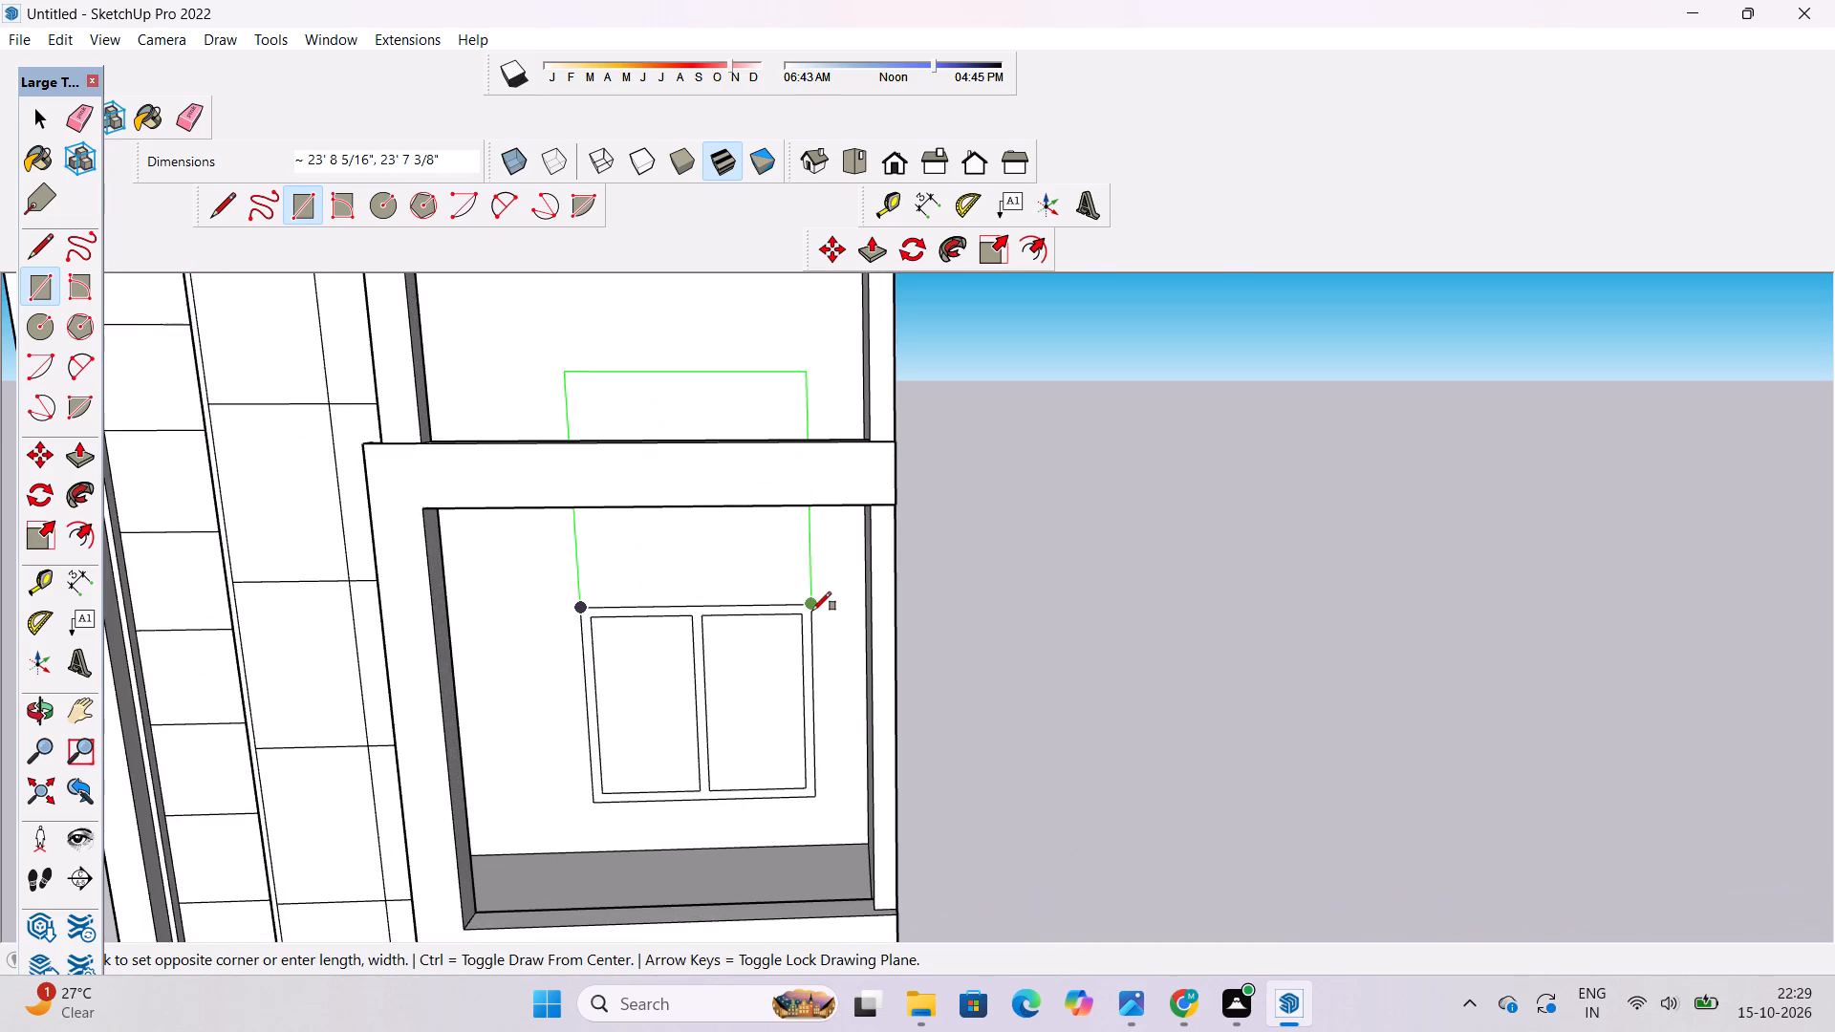
scroll(812, 611, "down", 8)
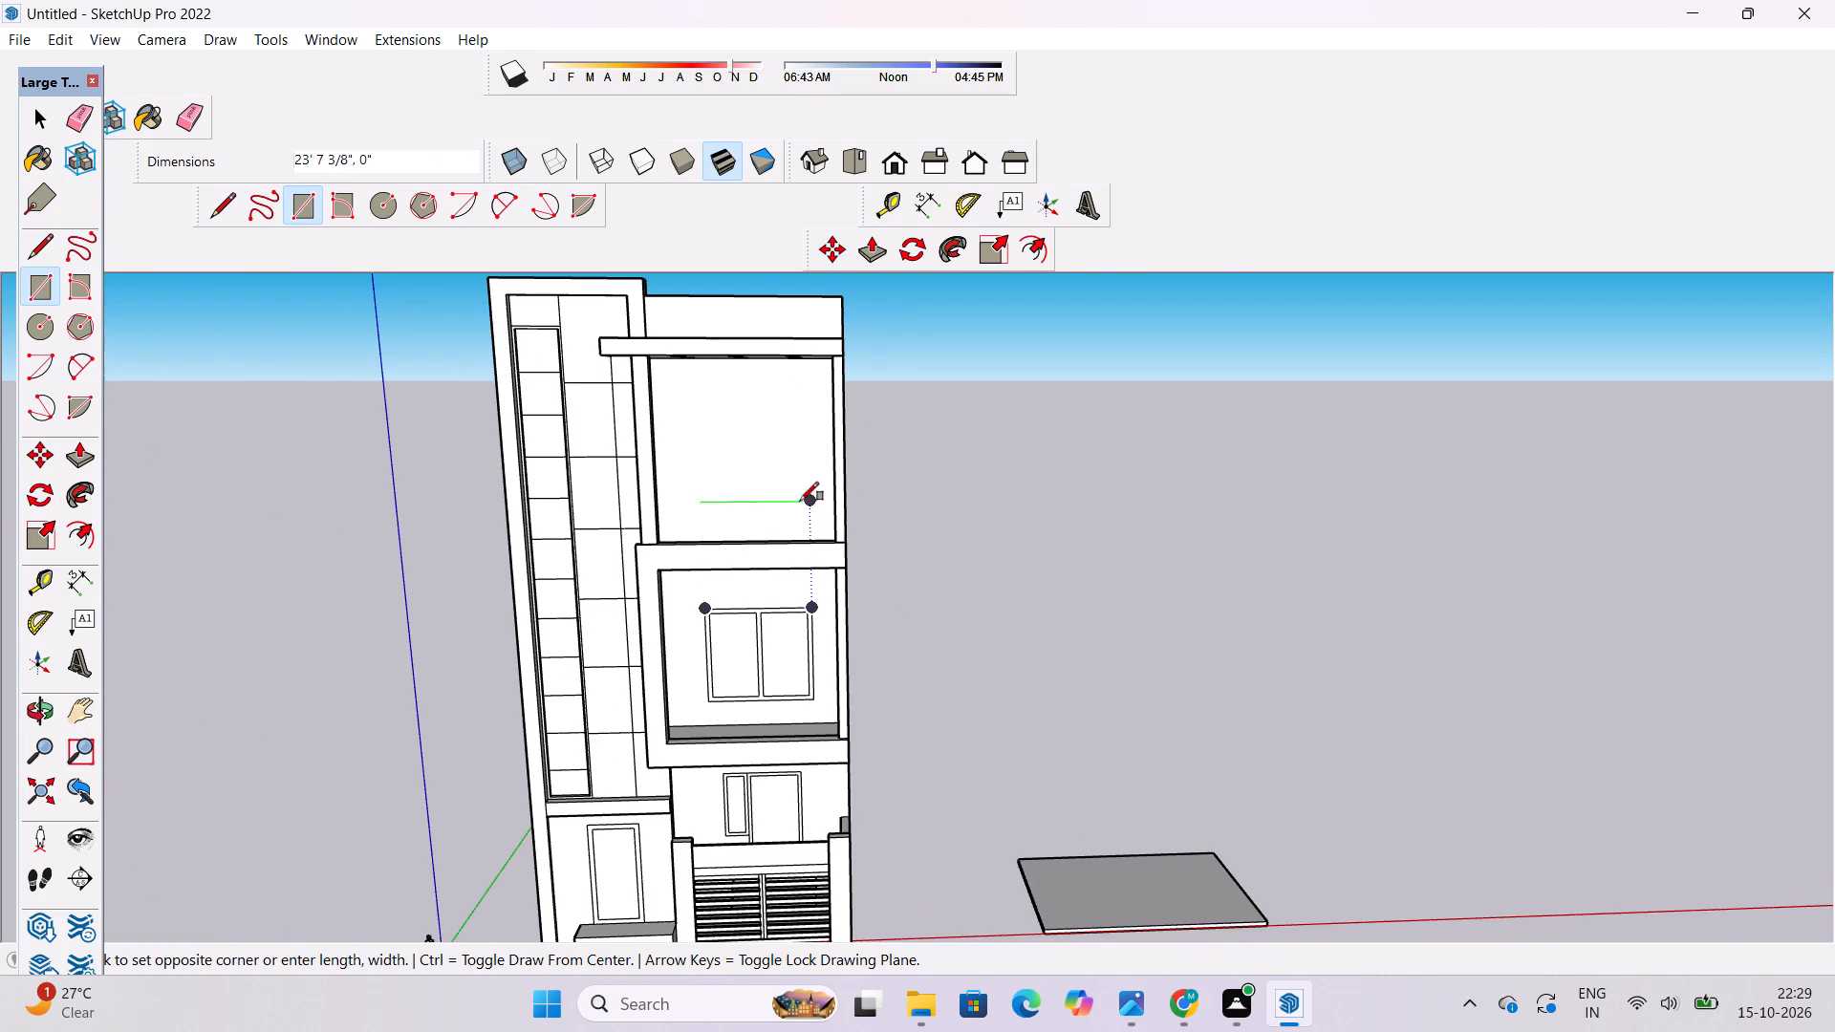
scroll(800, 412, "up", 3)
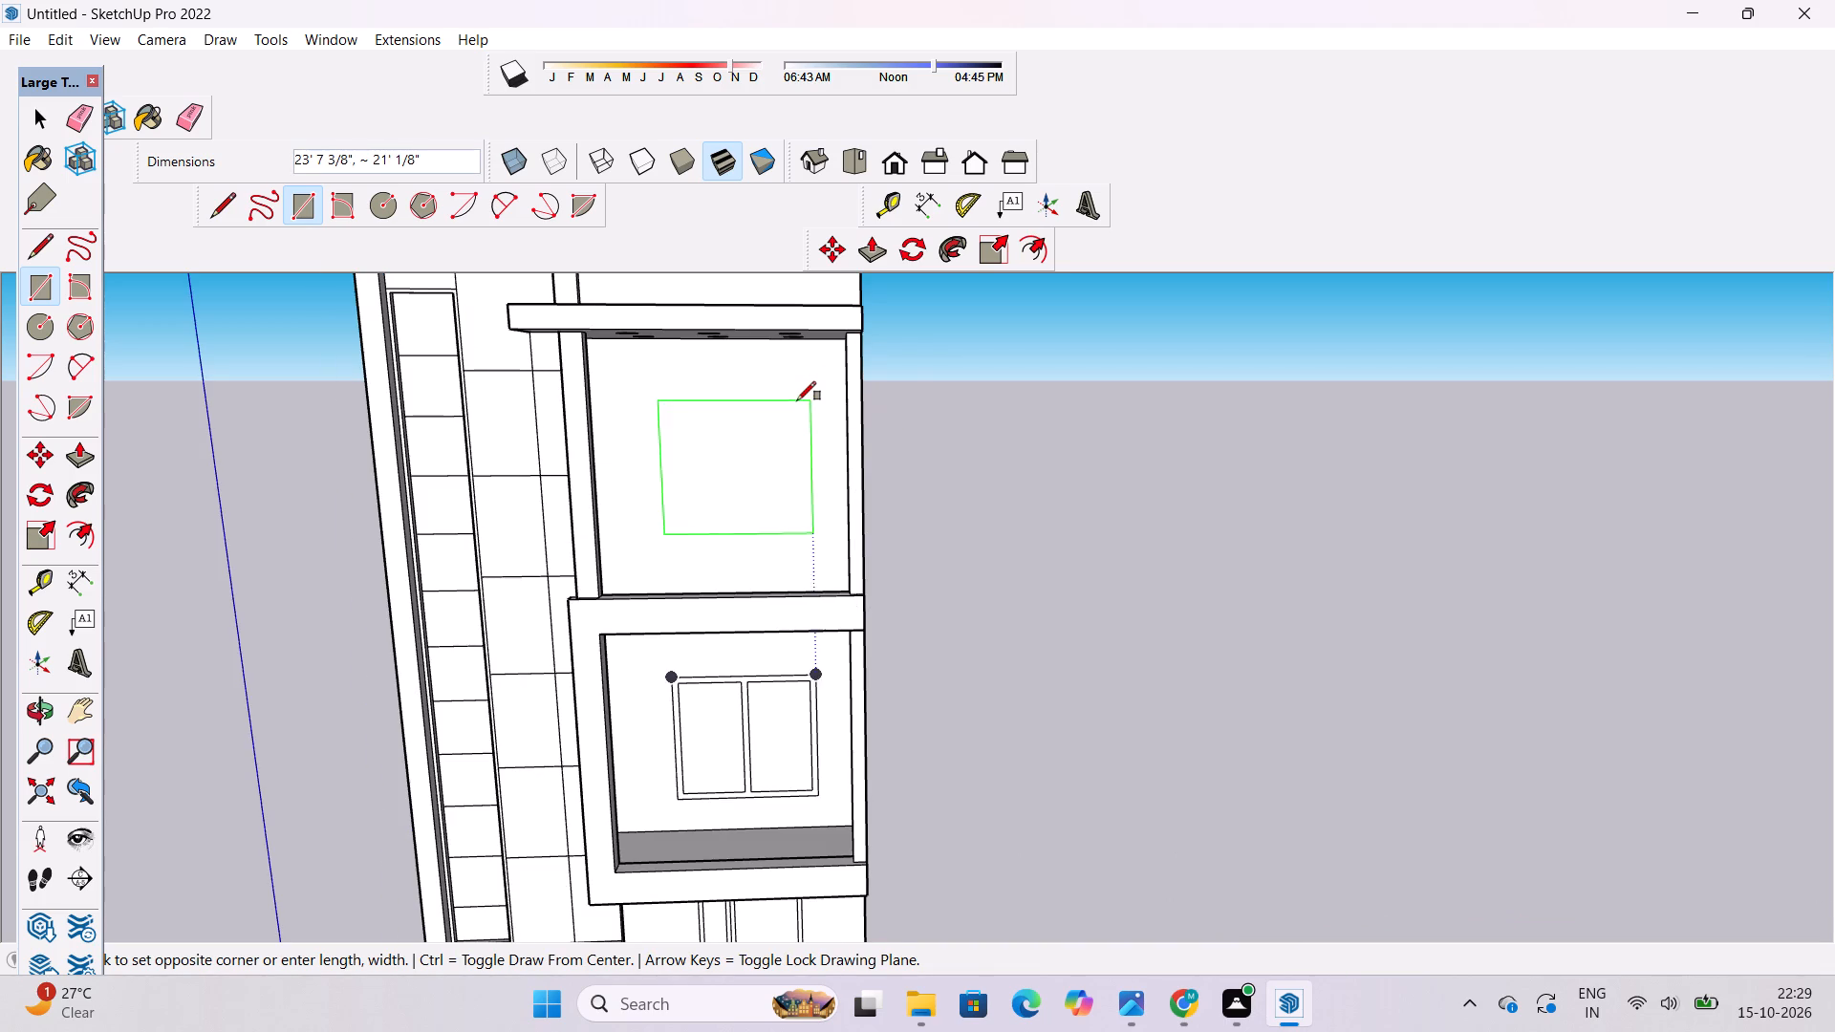
scroll(797, 400, "up", 4)
left_click(797, 400)
Move the new window rectangle 1.5' straight down on the upper balcony's back wall.
key("o")
scroll(797, 400, "down", 6)
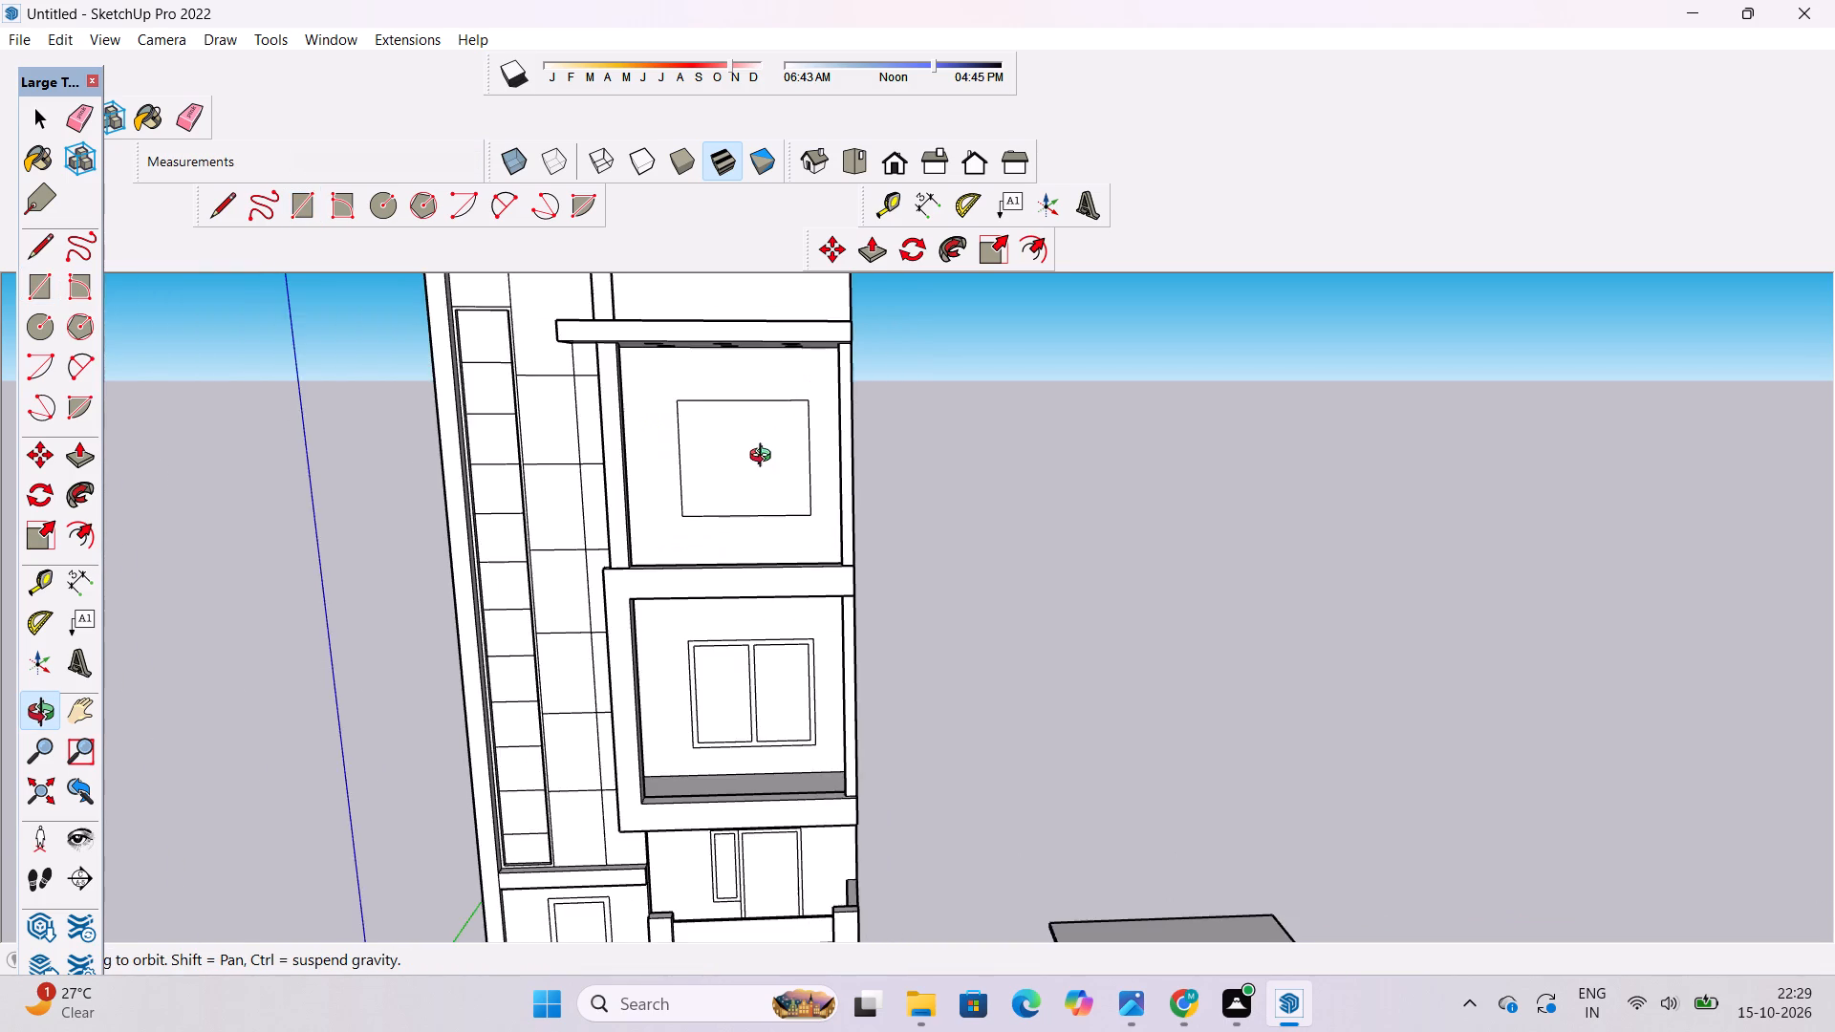
left_click_drag(751, 476, 766, 437)
scroll(766, 437, "up", 2)
scroll(769, 420, "down", 3)
scroll(769, 420, "up", 3)
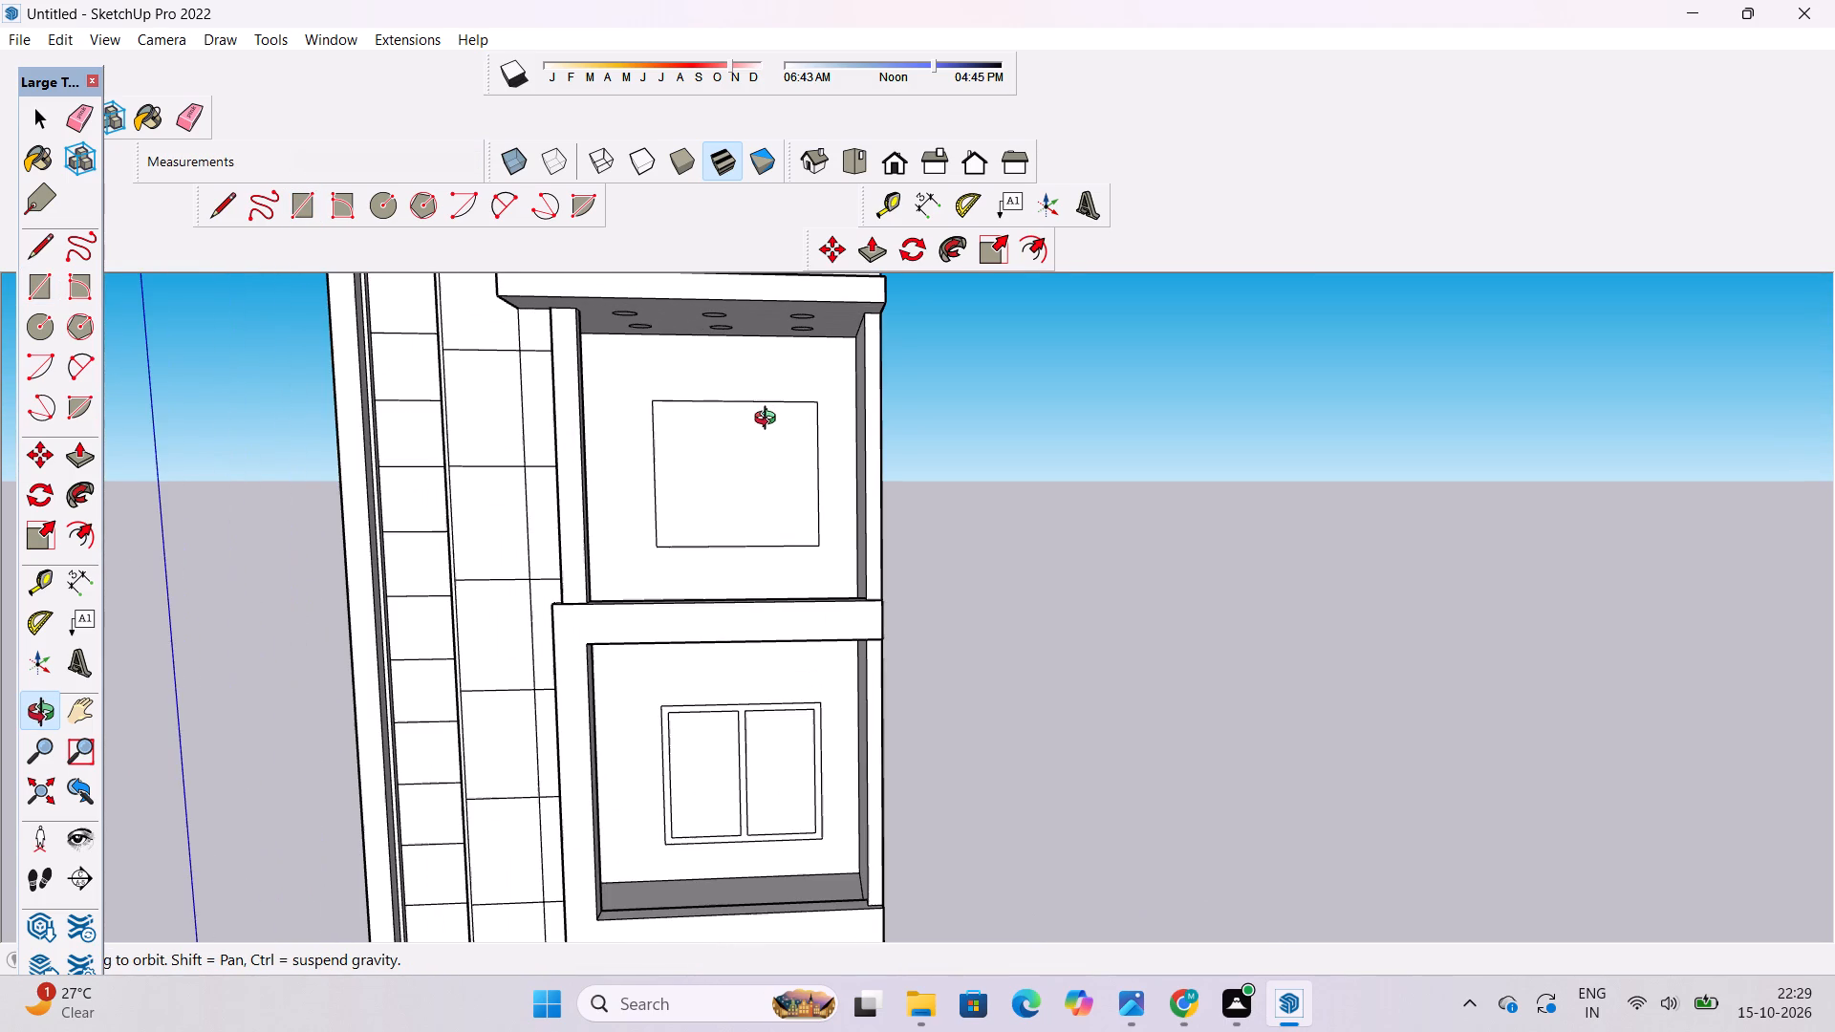
scroll(651, 464, "down", 5)
scroll(671, 492, "up", 3)
left_click_drag(673, 494, 693, 528, "shift")
scroll(690, 527, "up", 3, "shift")
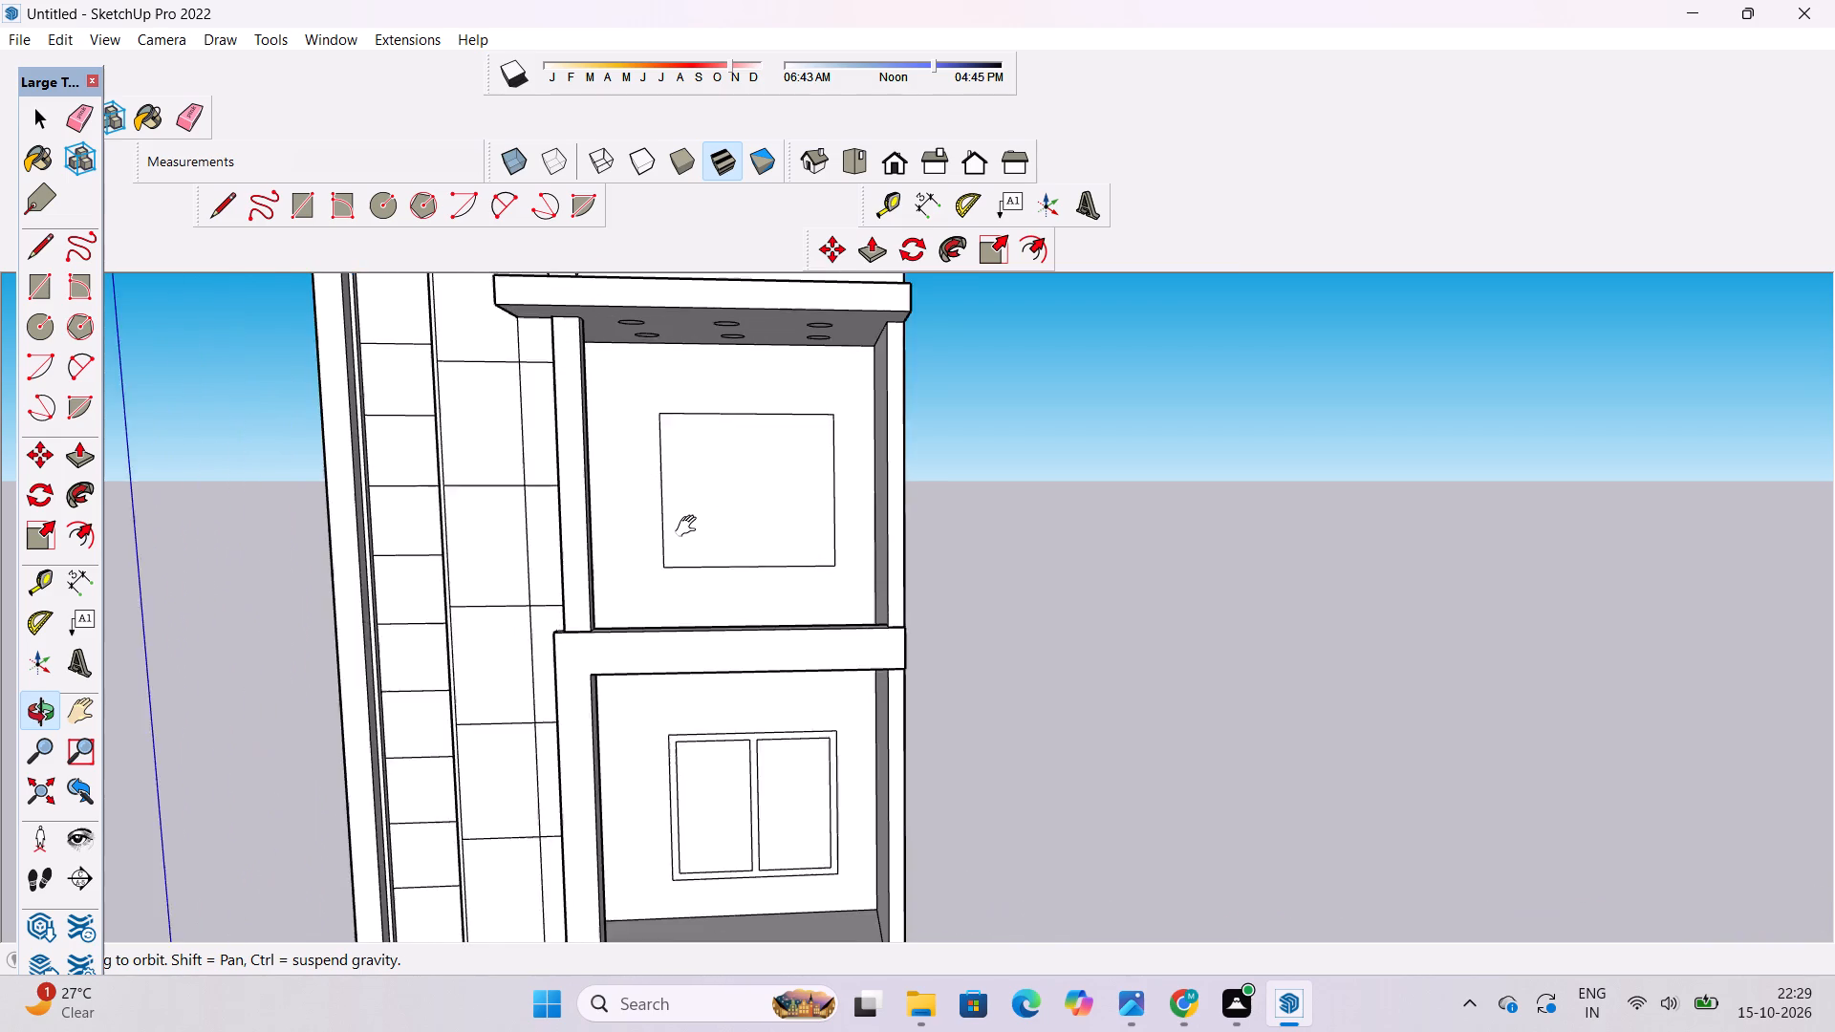
left_click_drag(690, 523, 654, 548, "shift")
left_click_drag(663, 589, 643, 546, "shift")
scroll(634, 478, "down", 5, "shift")
scroll(634, 497, "up", 5, "shift")
left_click_drag(634, 498, 628, 524, "shift")
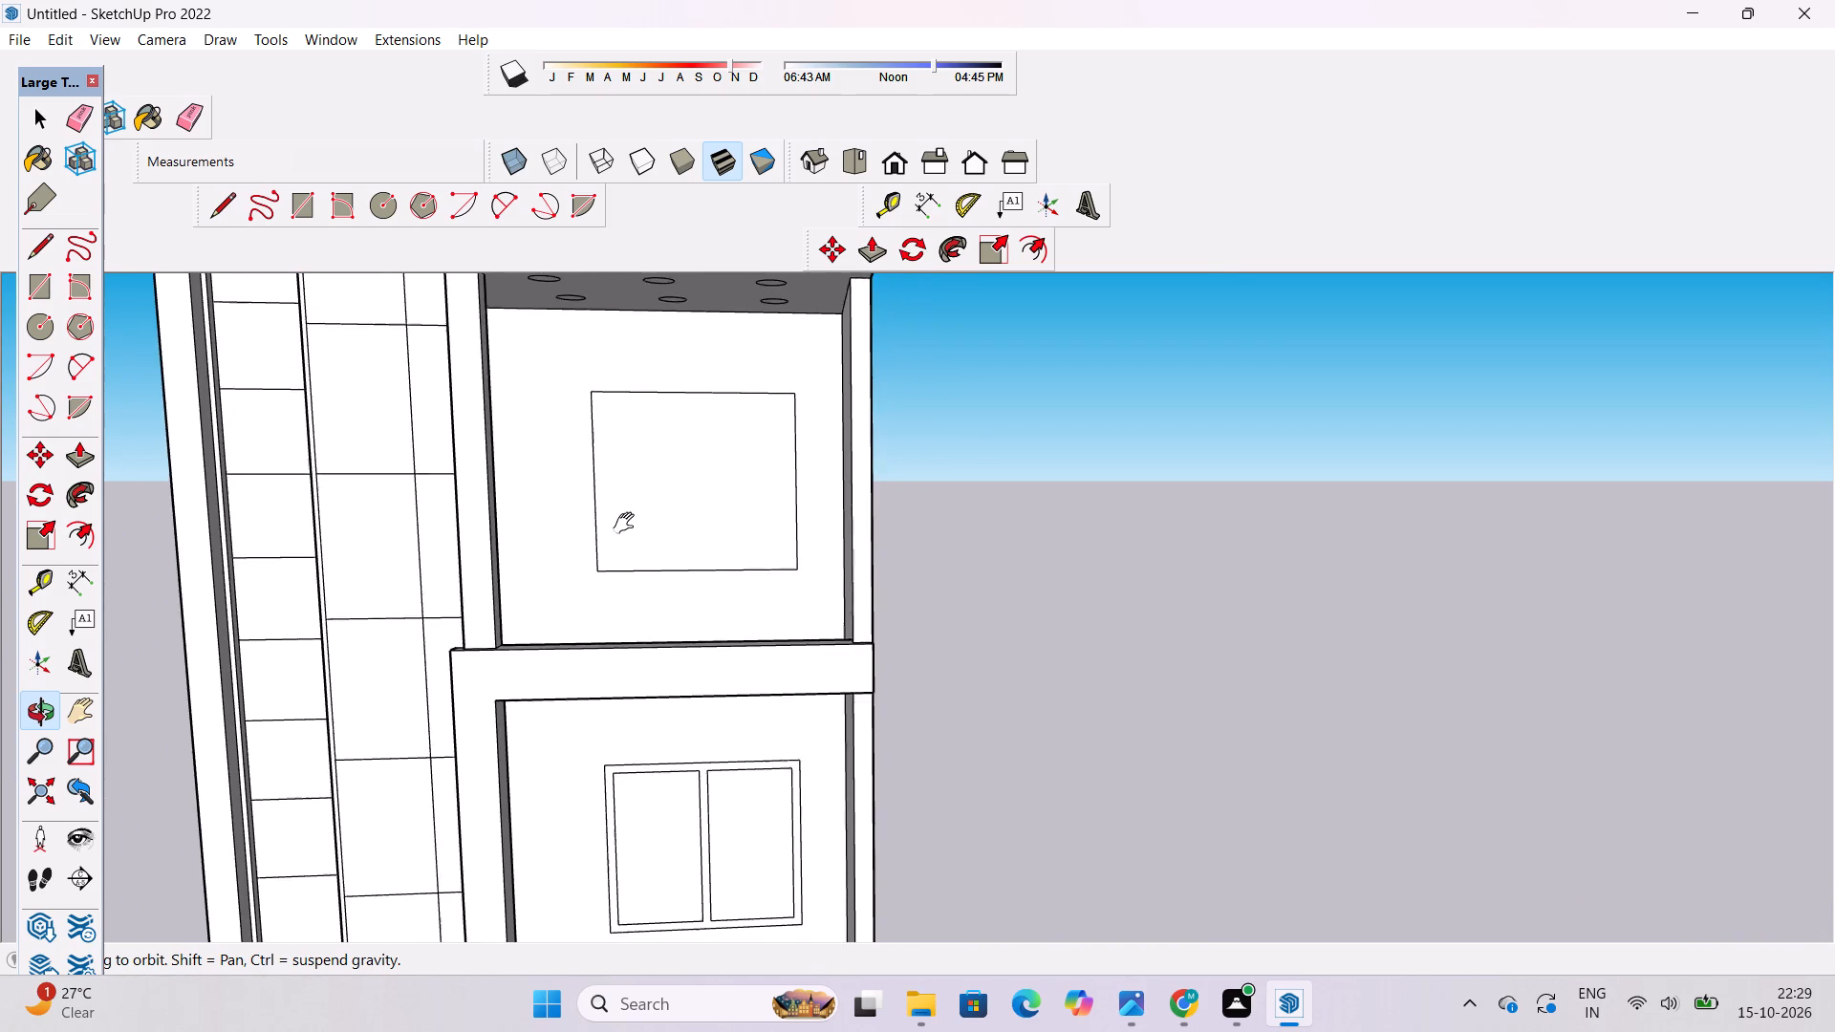
left_click_drag(628, 524, 610, 577, "shift")
key("space")
double_click(670, 532)
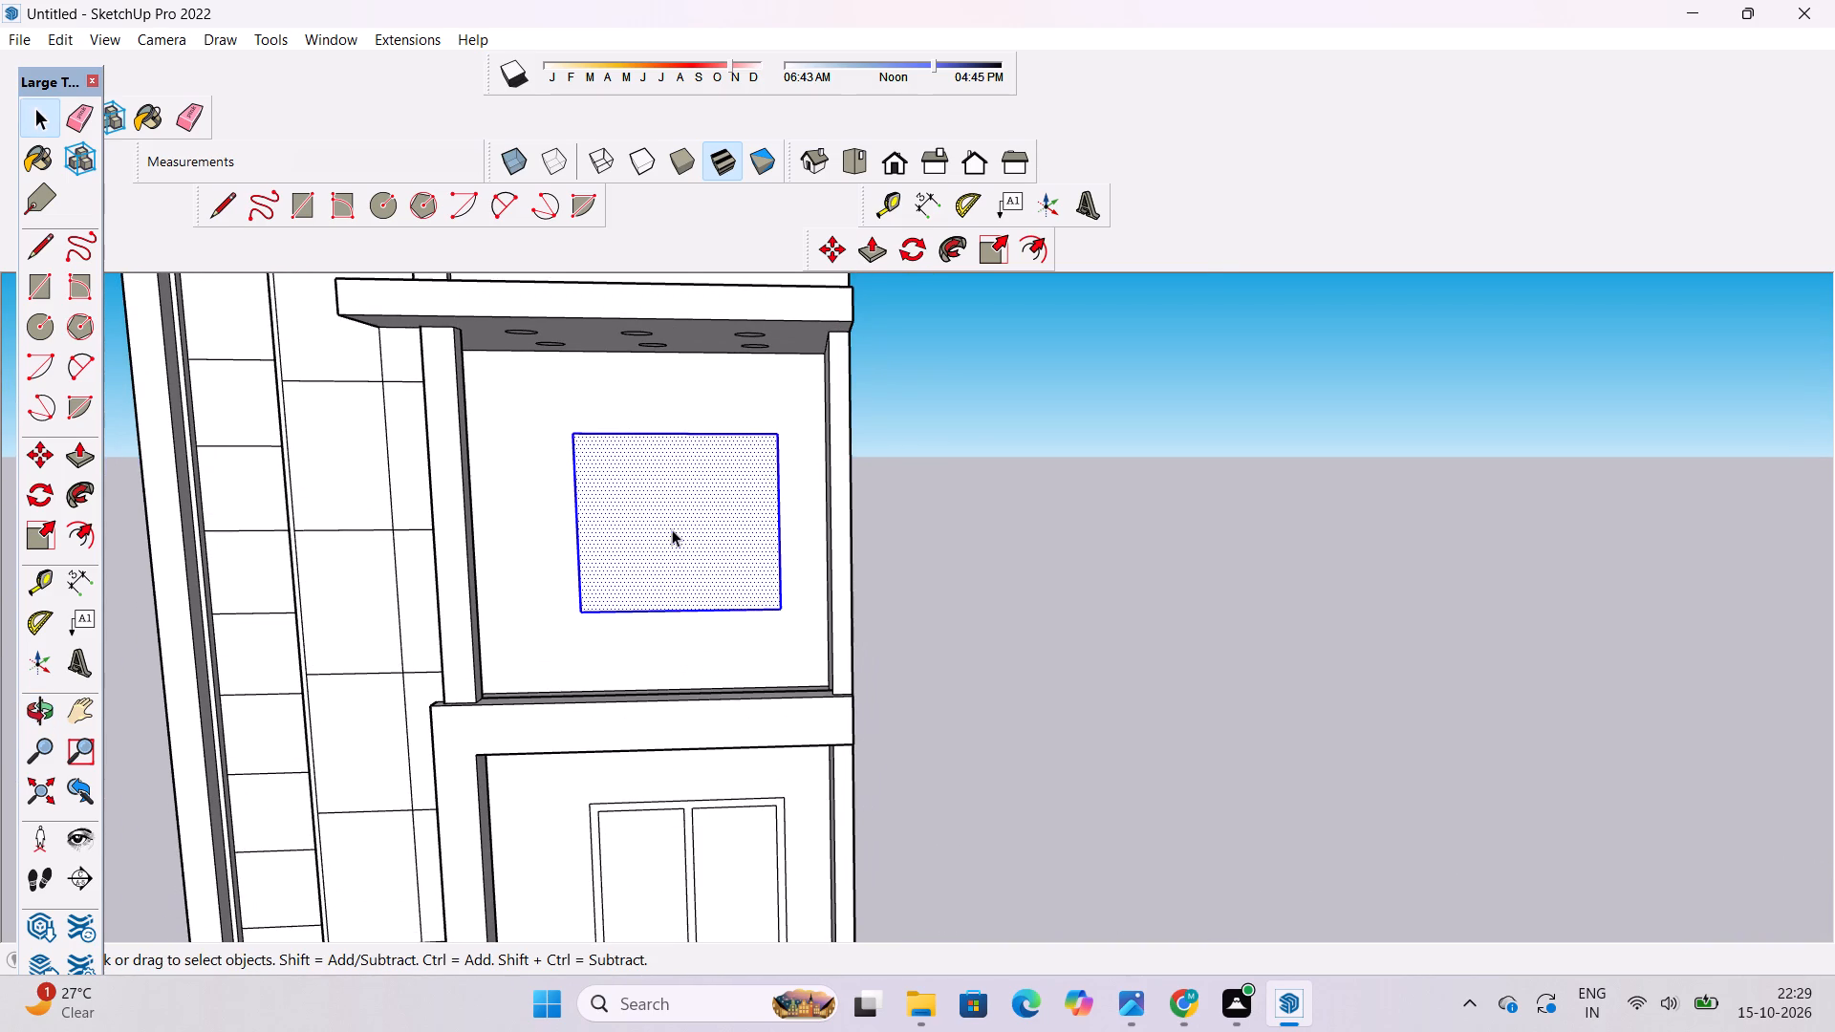
key("m")
left_click(678, 613)
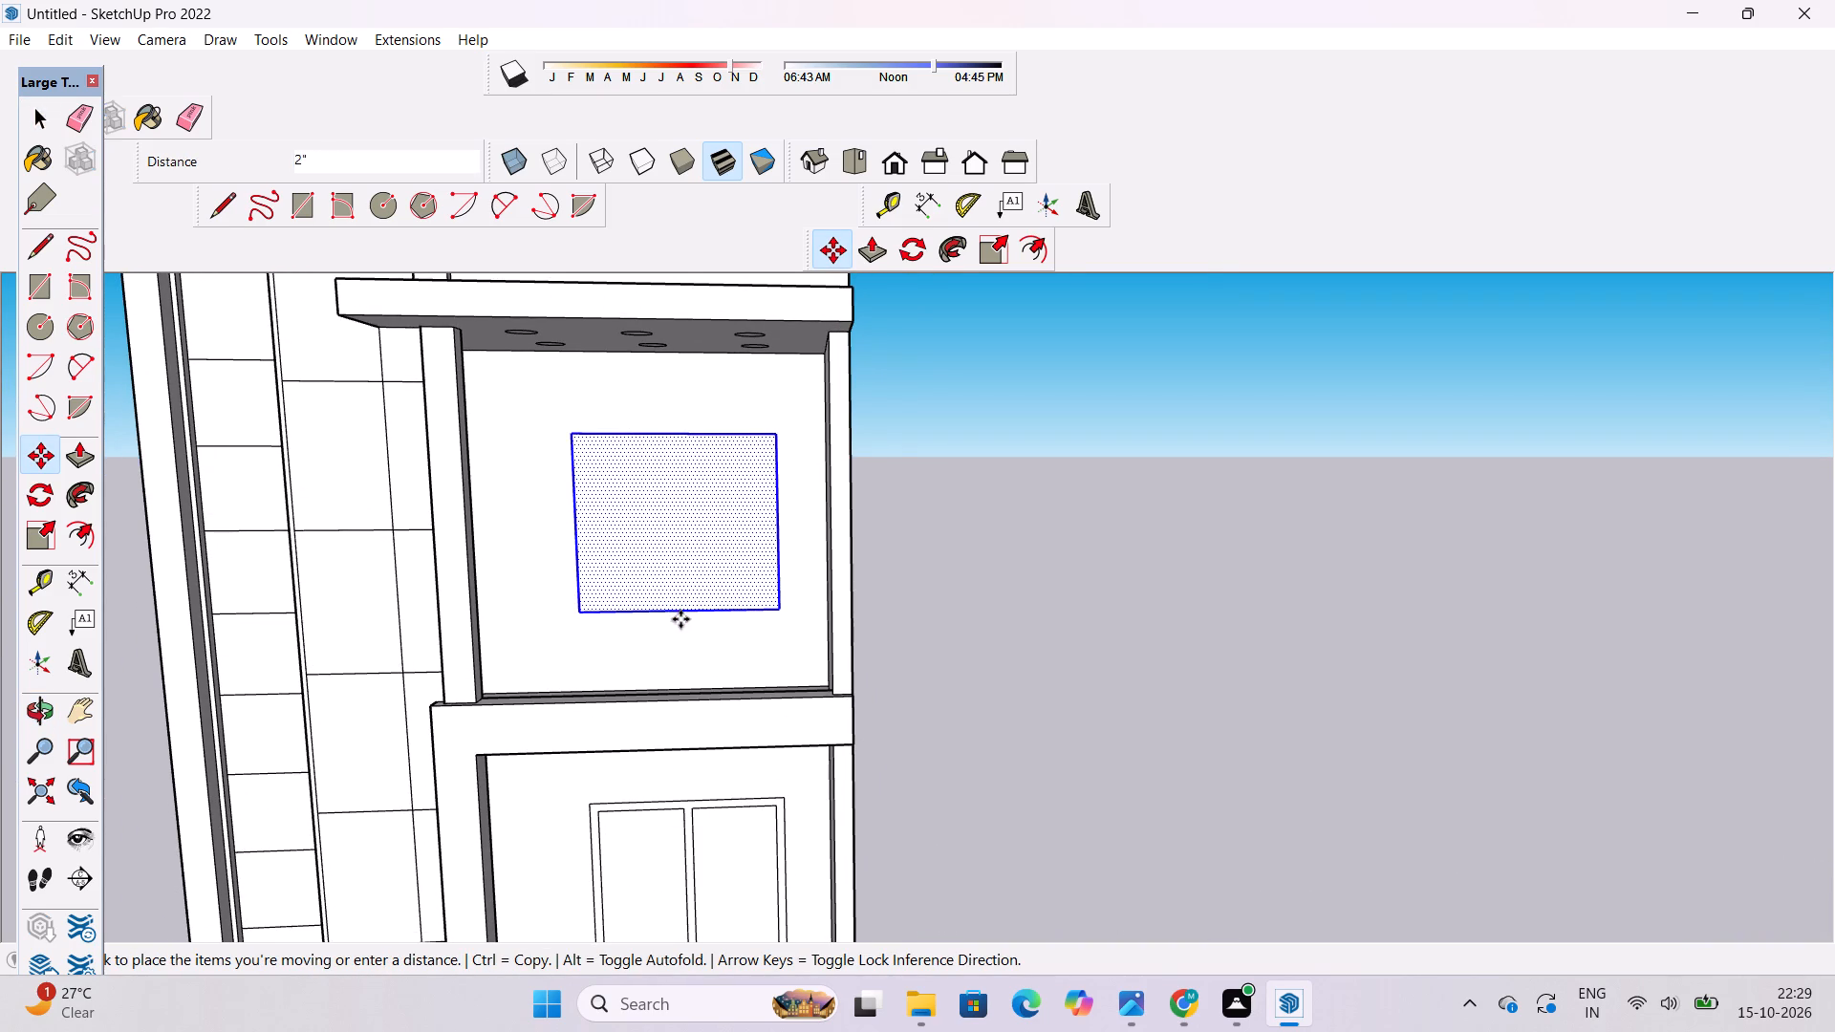
scroll(680, 629, "up", 7)
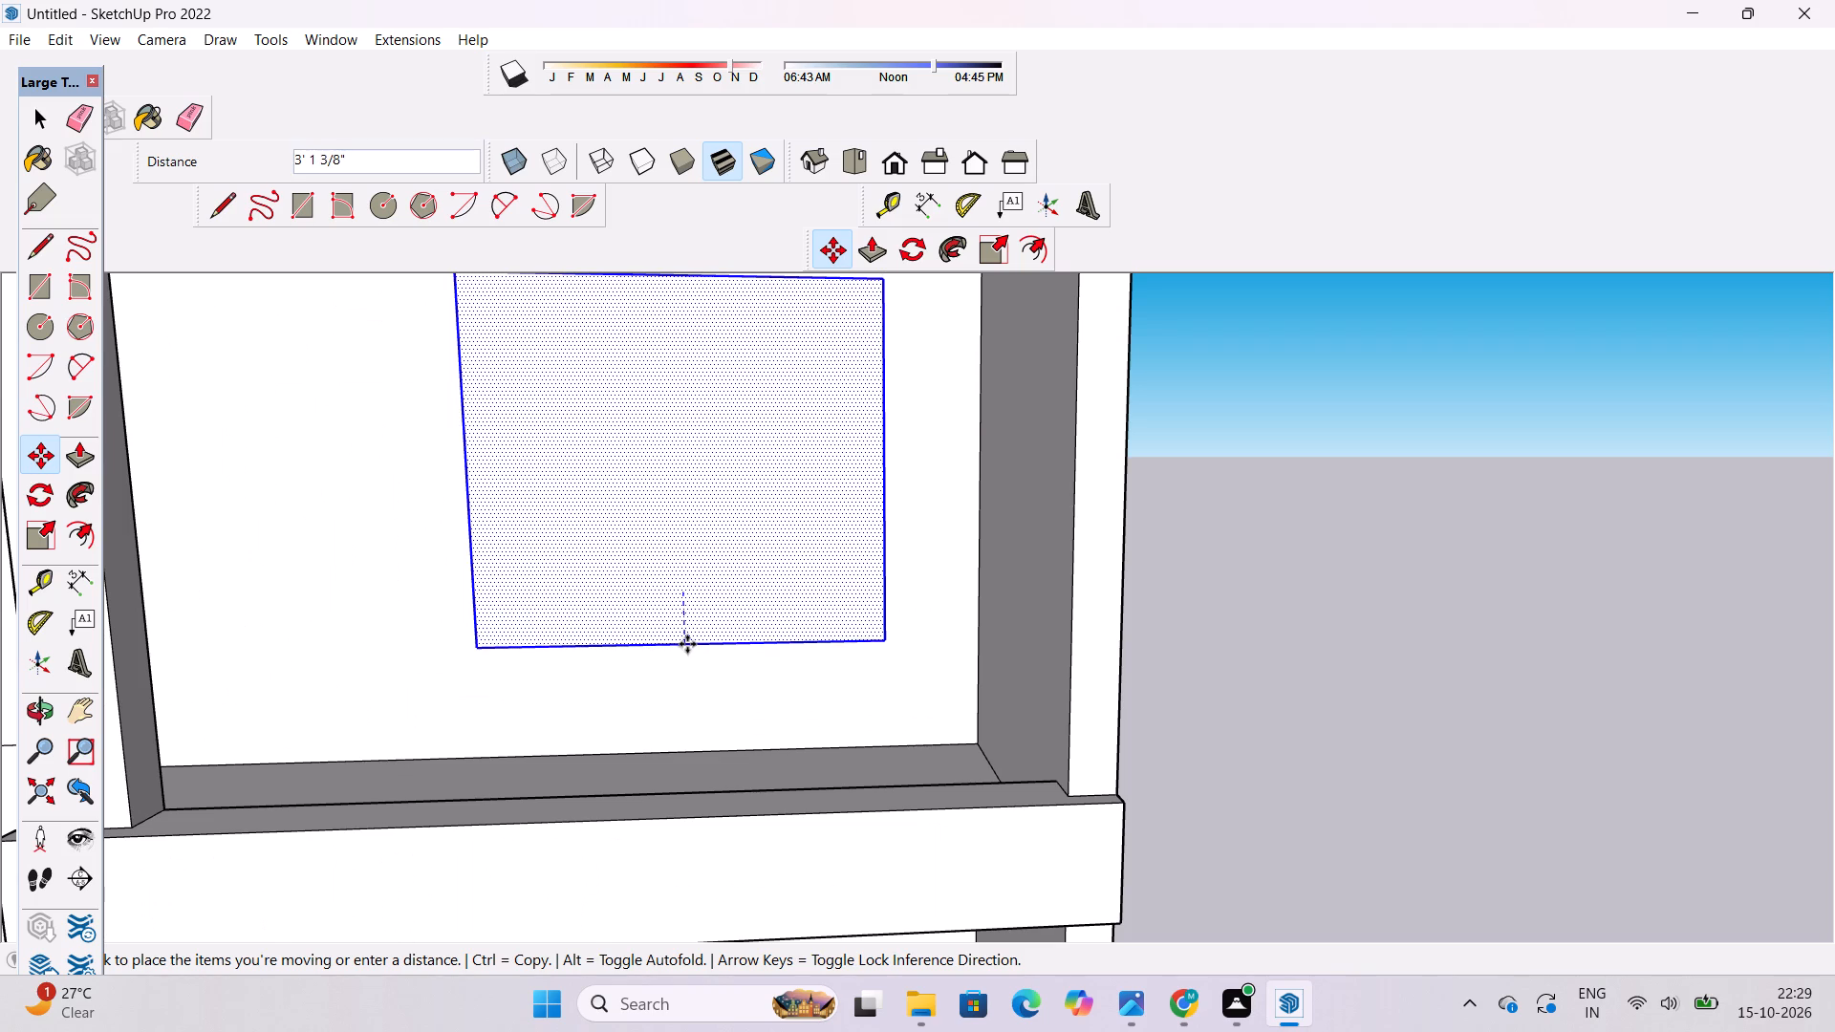
type("1.5'")
key("Return")
scroll(687, 644, "up", 1)
key("space")
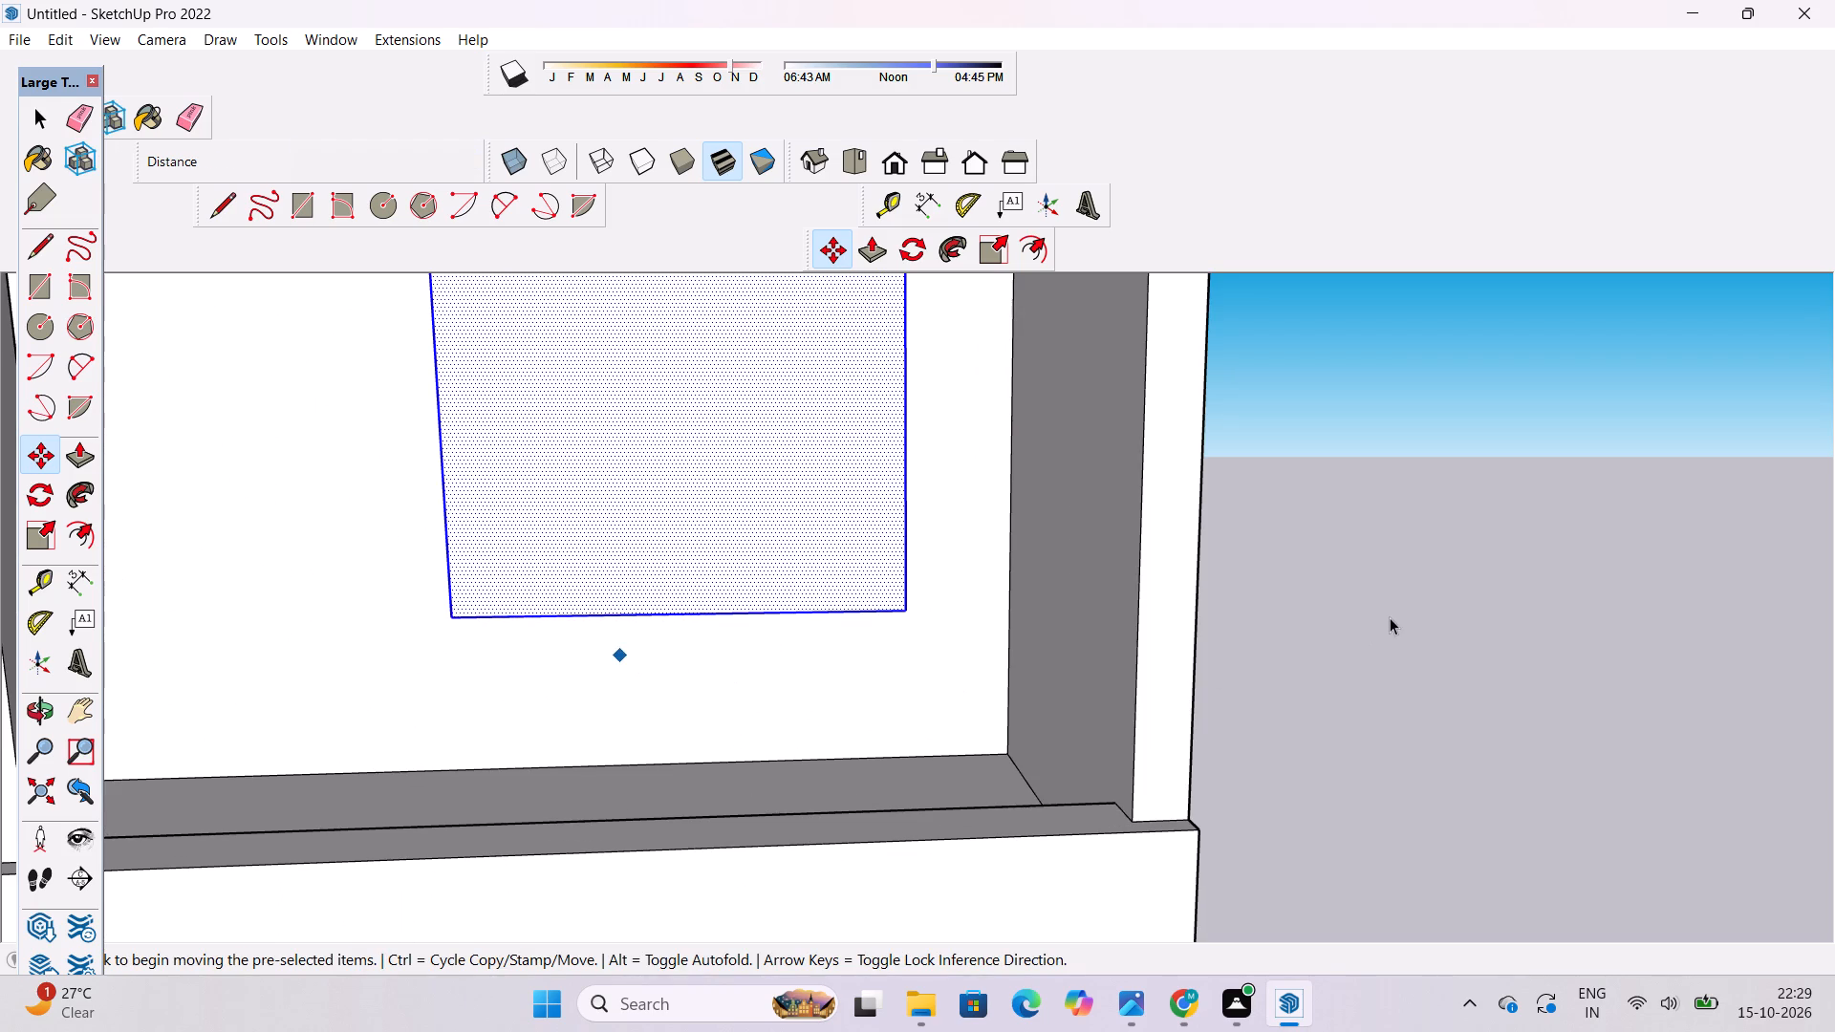
left_click(1390, 617)
Offset the upper window rectangle's outline 1' inward to form the frame.
scroll(1012, 686, "down", 3)
type("of")
scroll(821, 693, "down", 2)
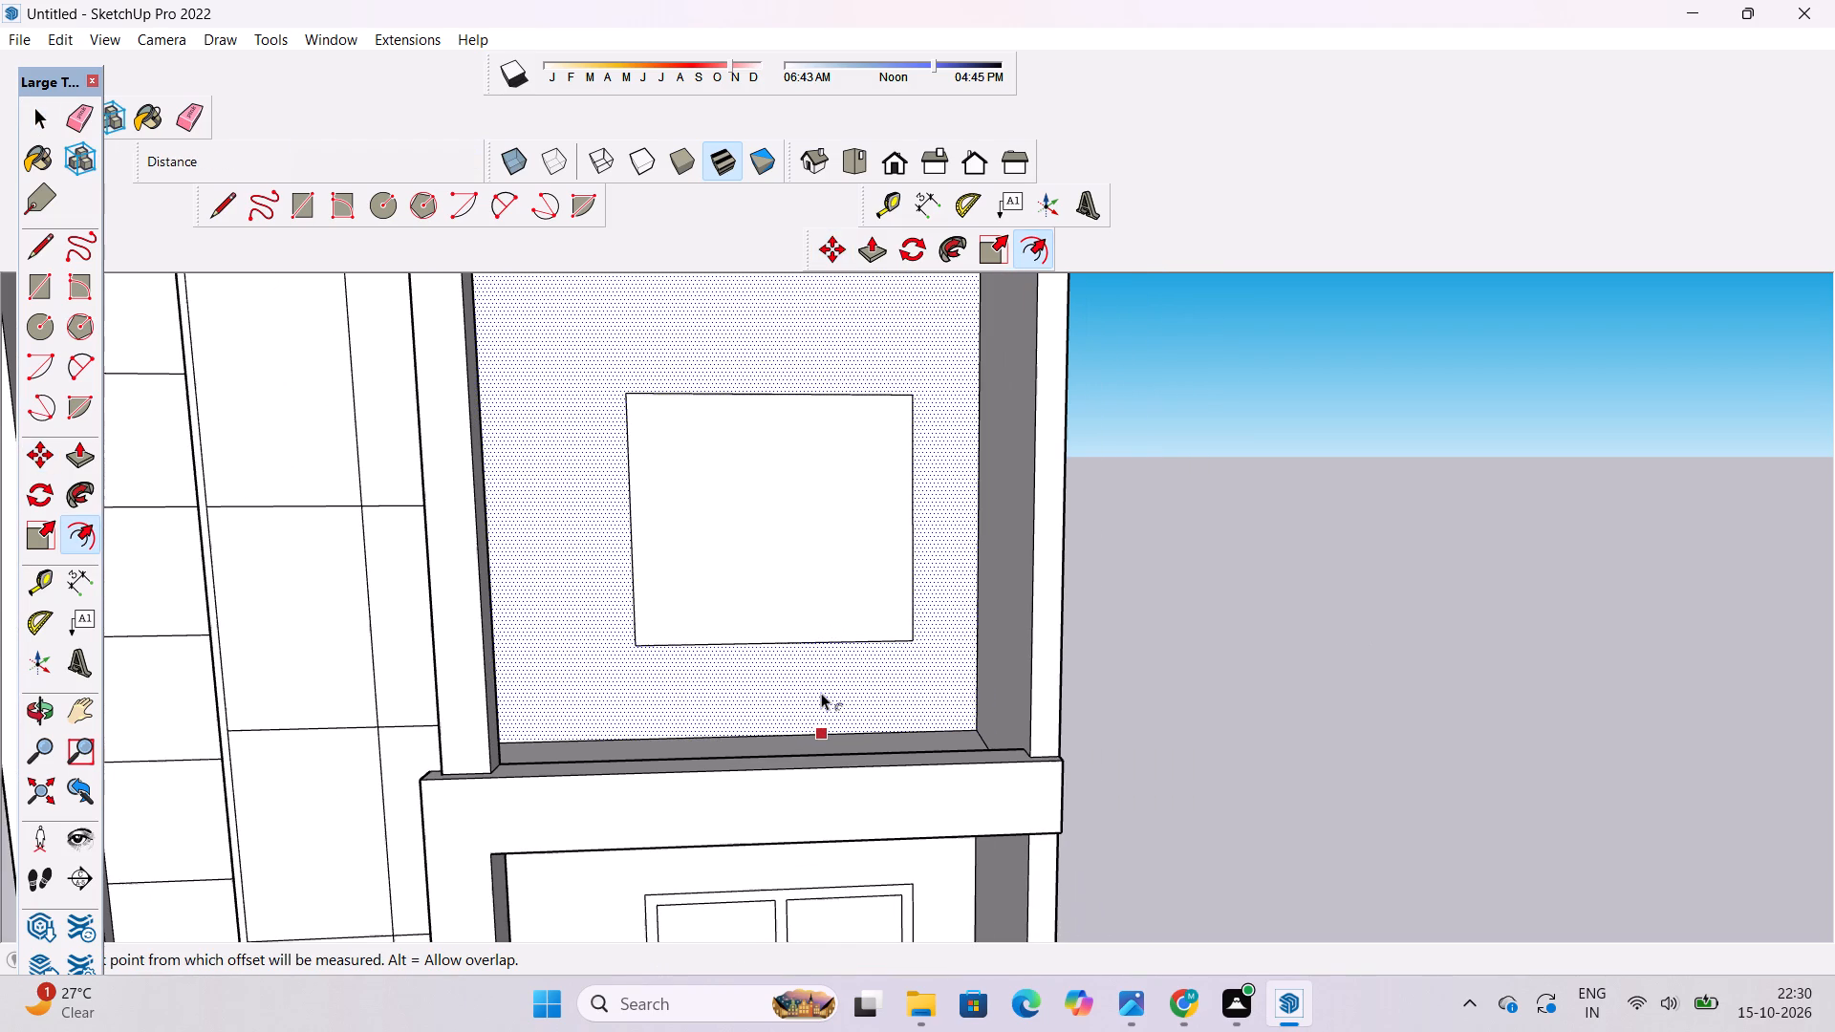
left_click(766, 426)
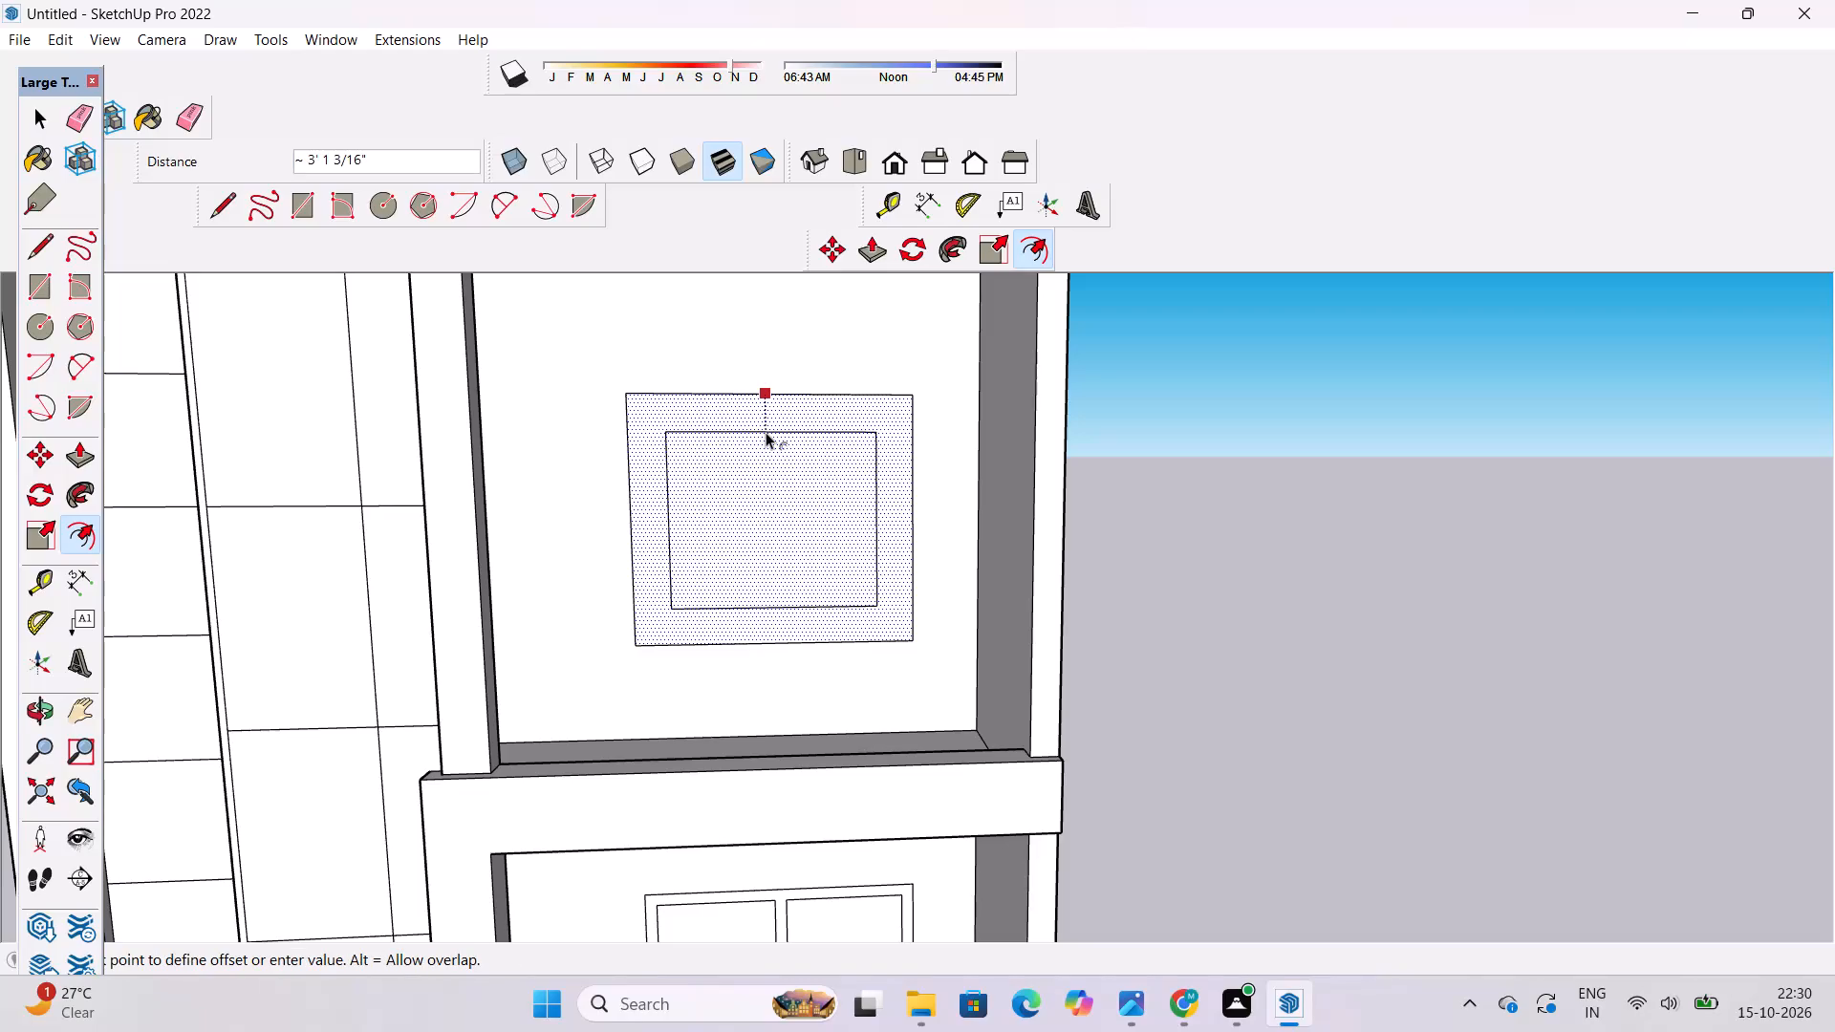
type("1'")
key("Return")
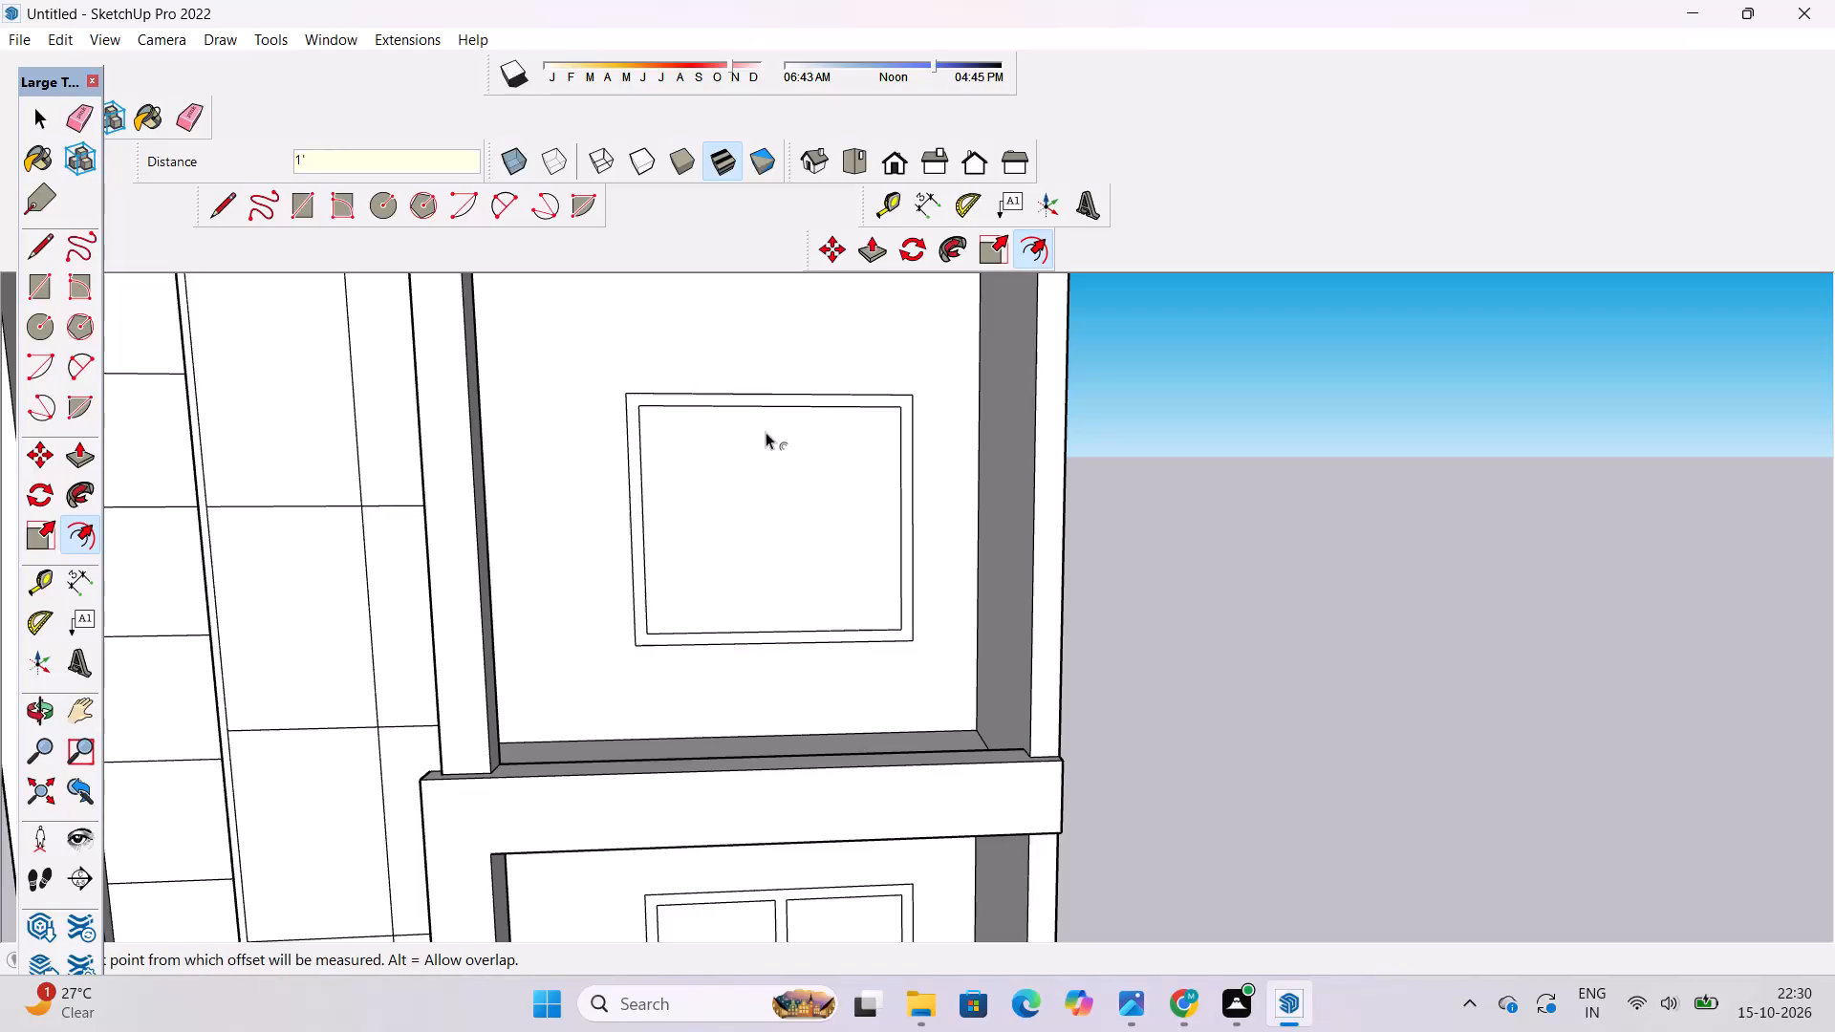
Draw a vertical centre line between the midpoints of the inner frame's bottom and top edges.
key("t")
key("space")
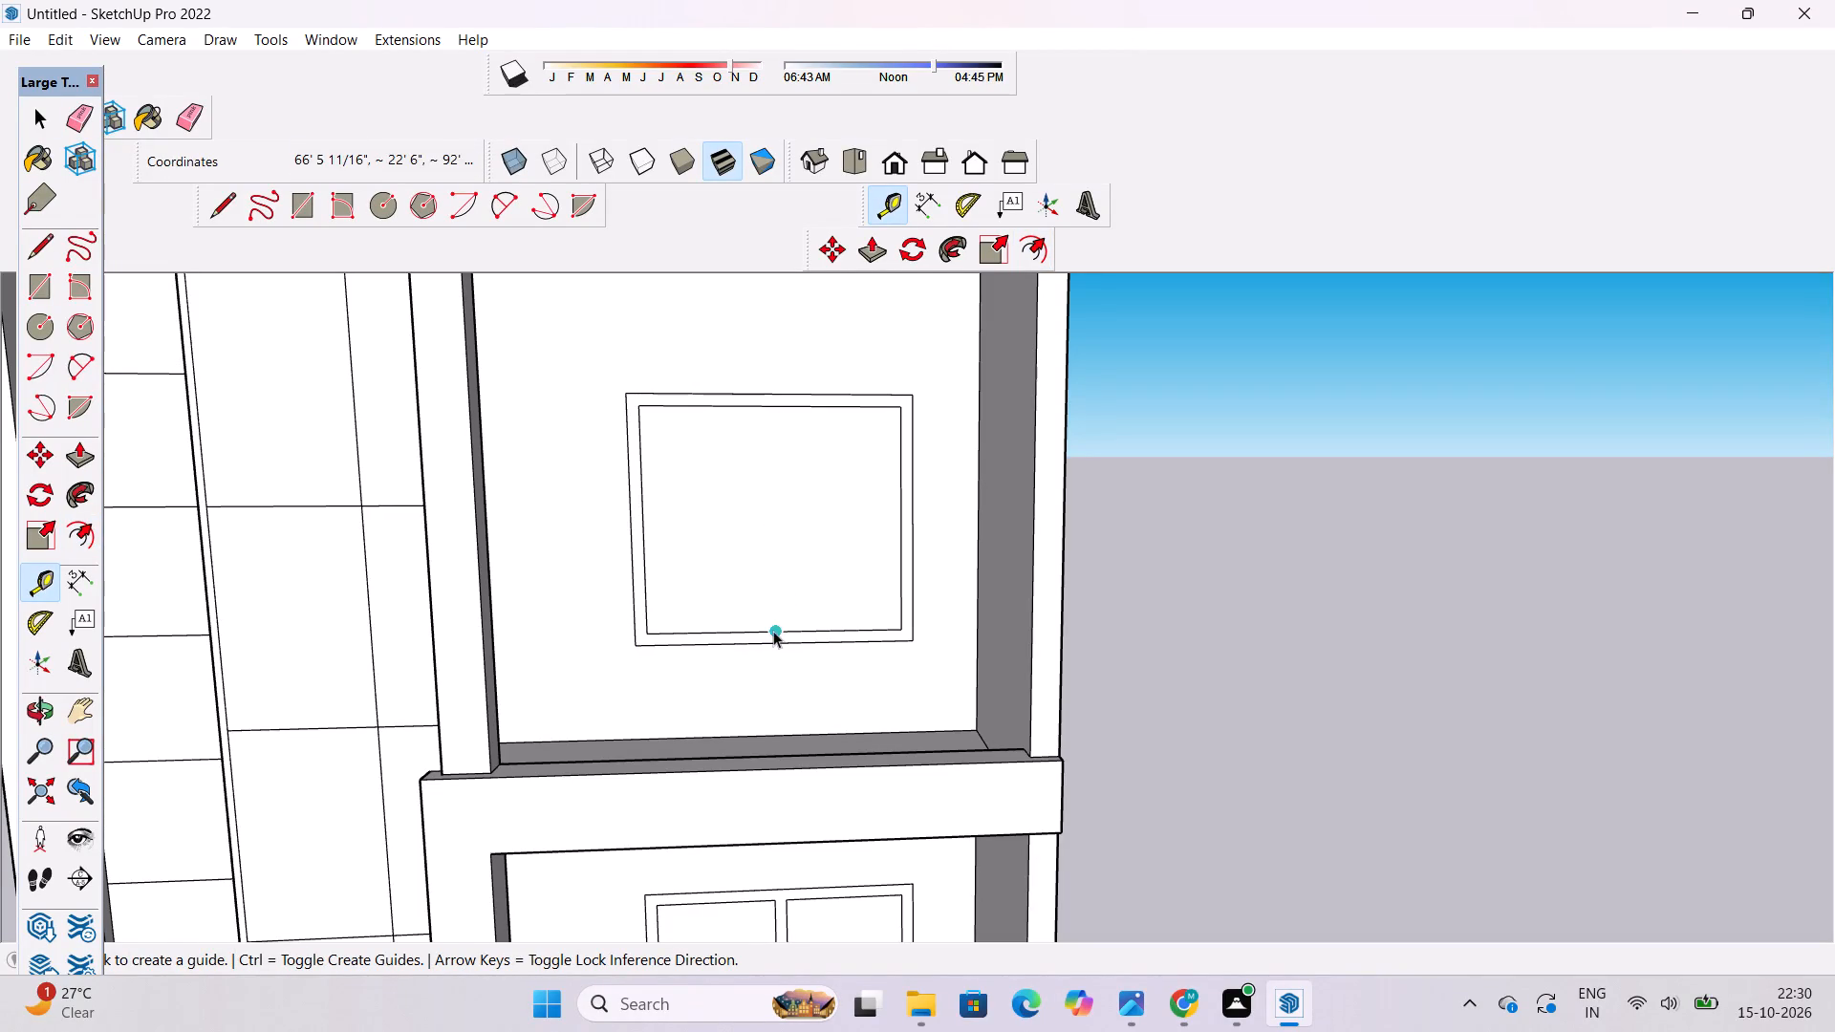
type("l")
left_click(772, 632)
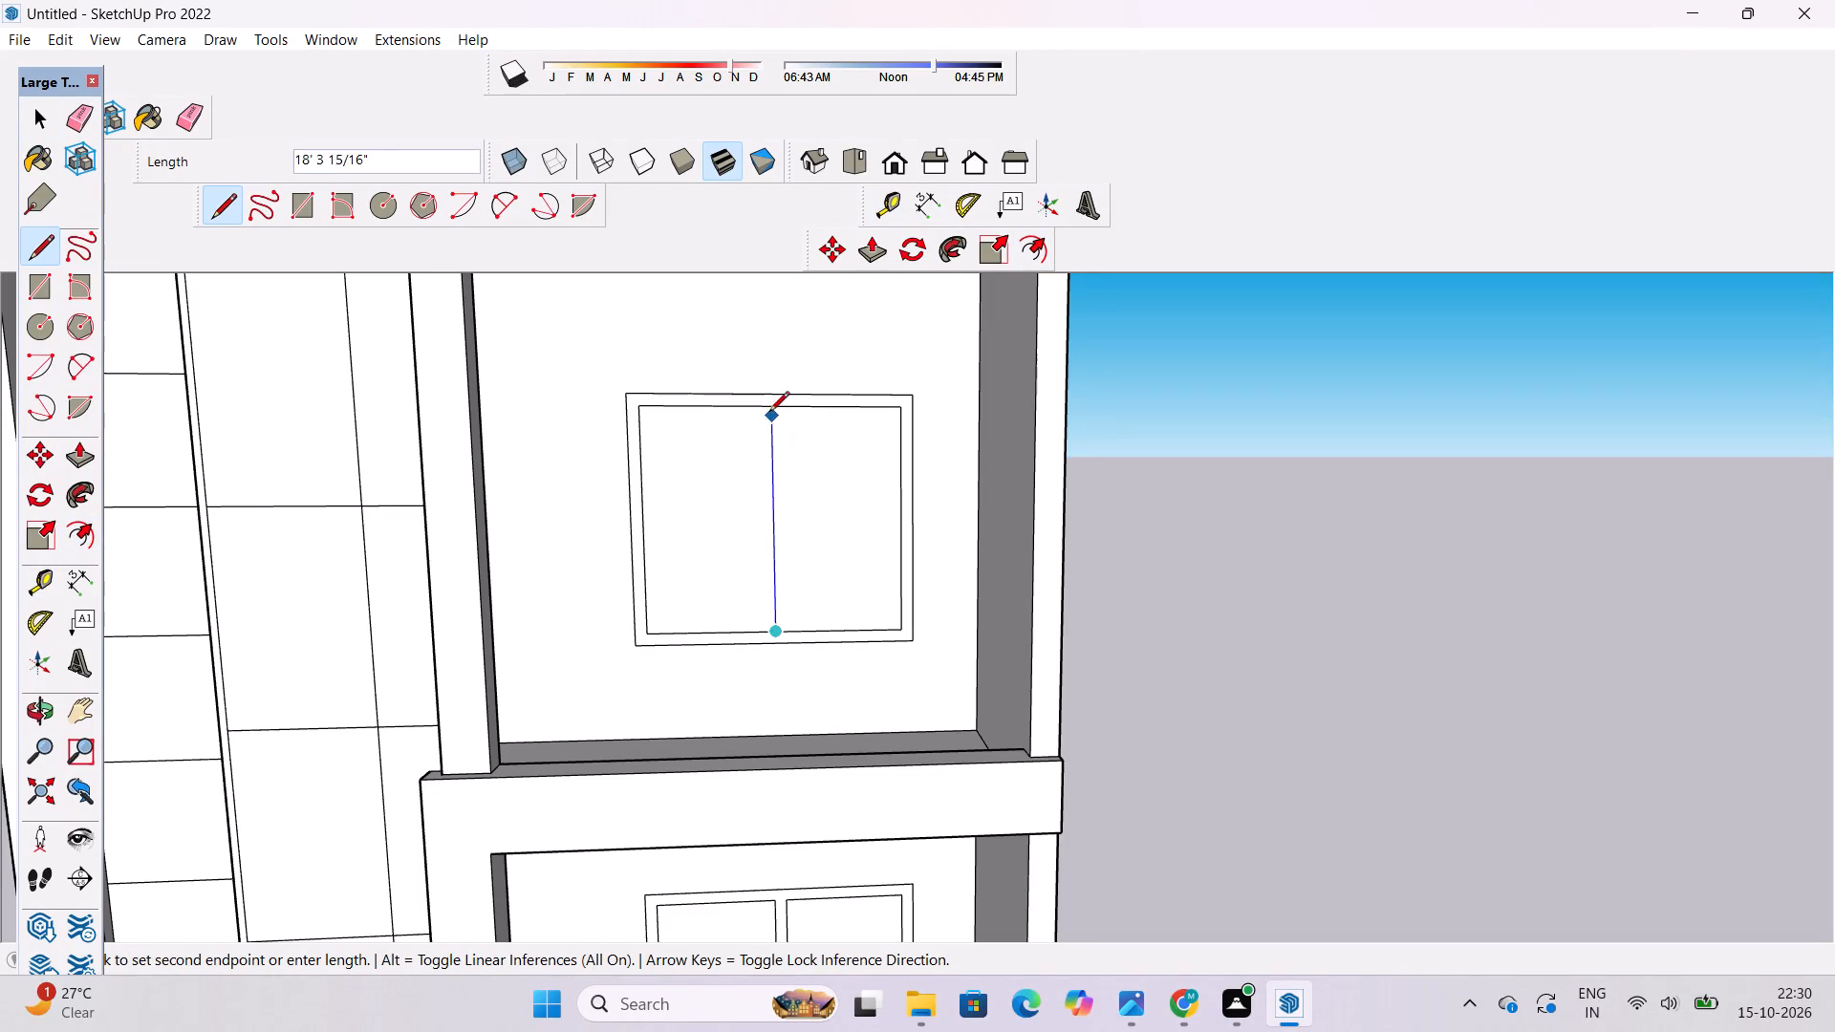
left_click(769, 407)
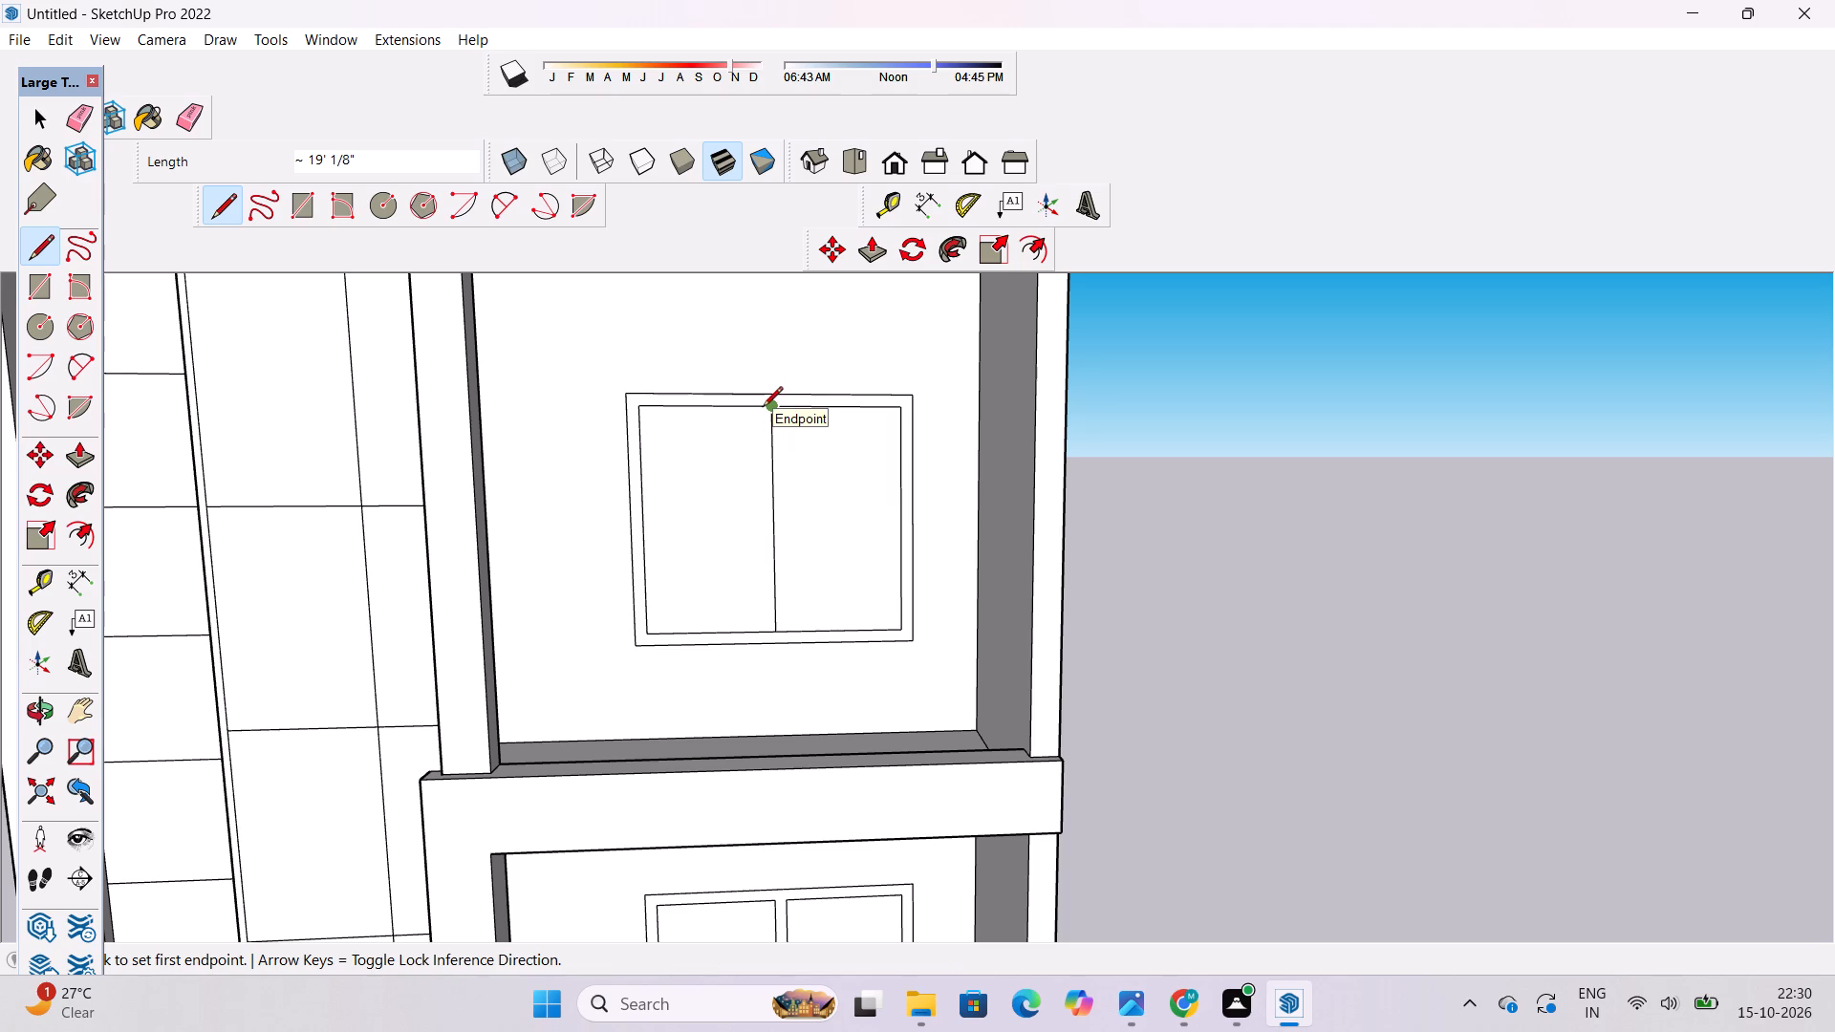
Place two vertical guides 6" from the centre line, one on each side of it.
key("t")
left_click(776, 524)
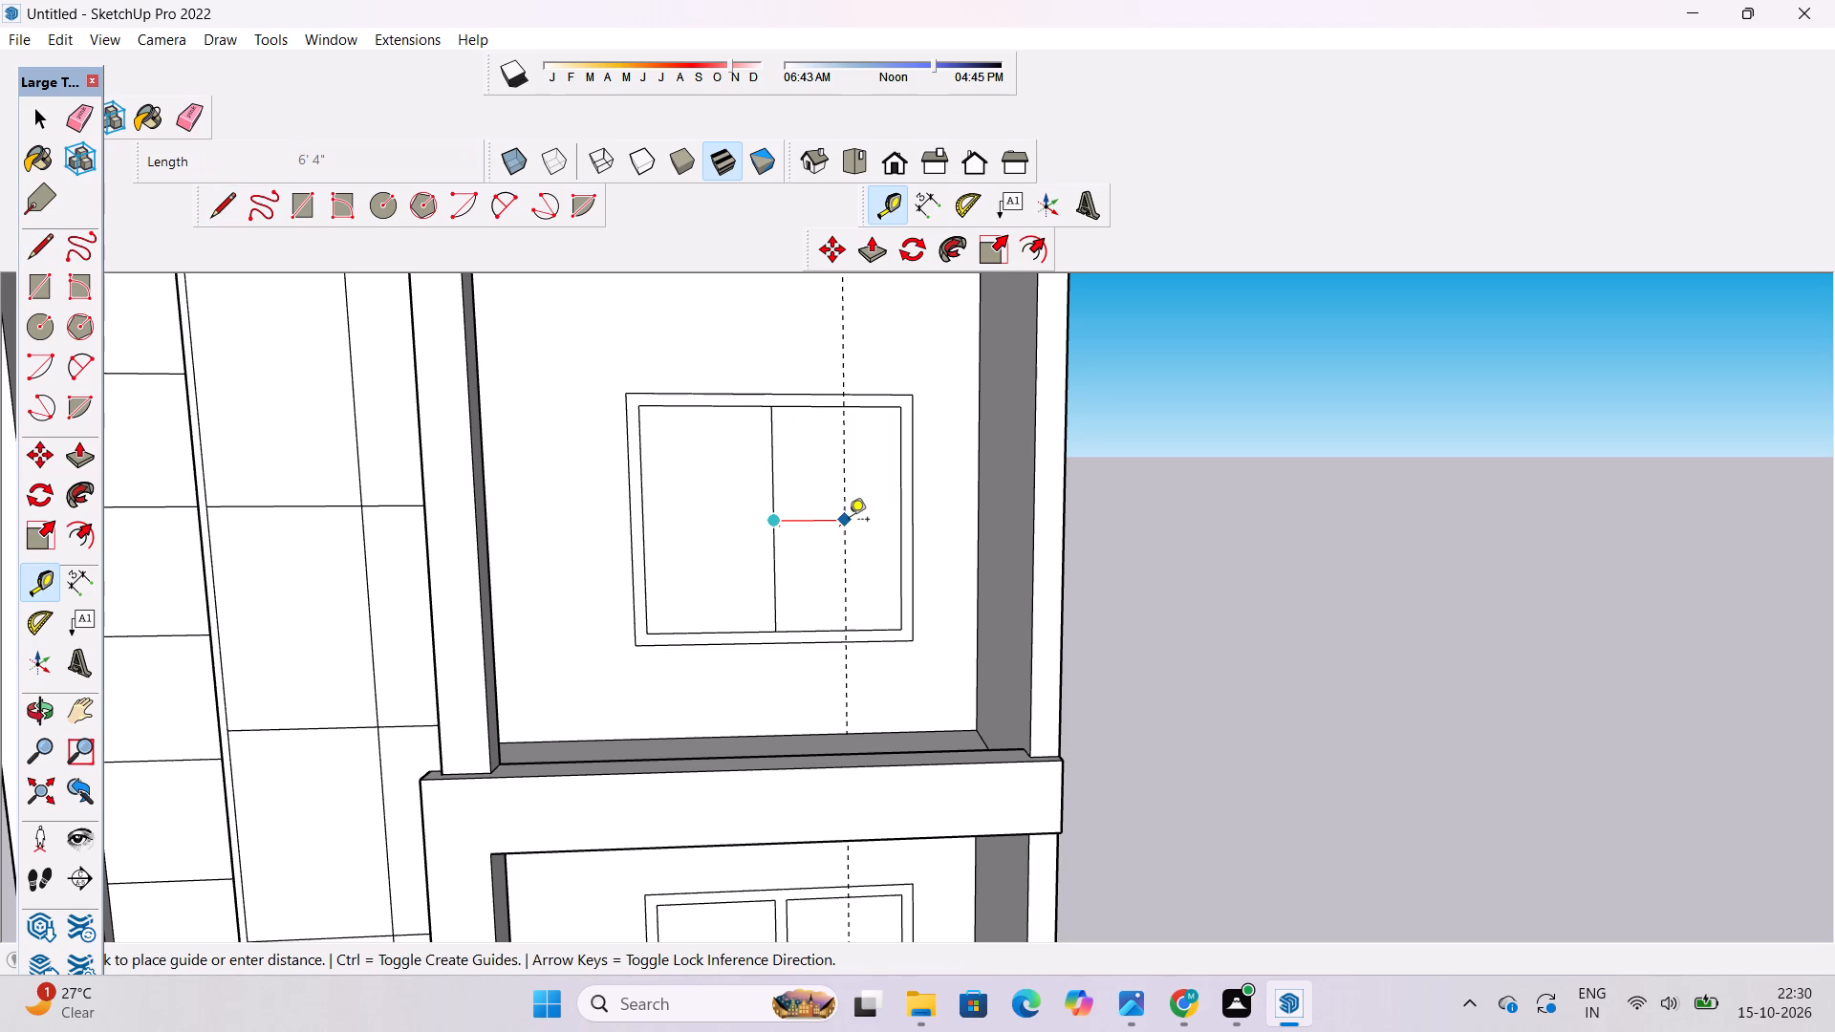
type("6\"")
key("Return")
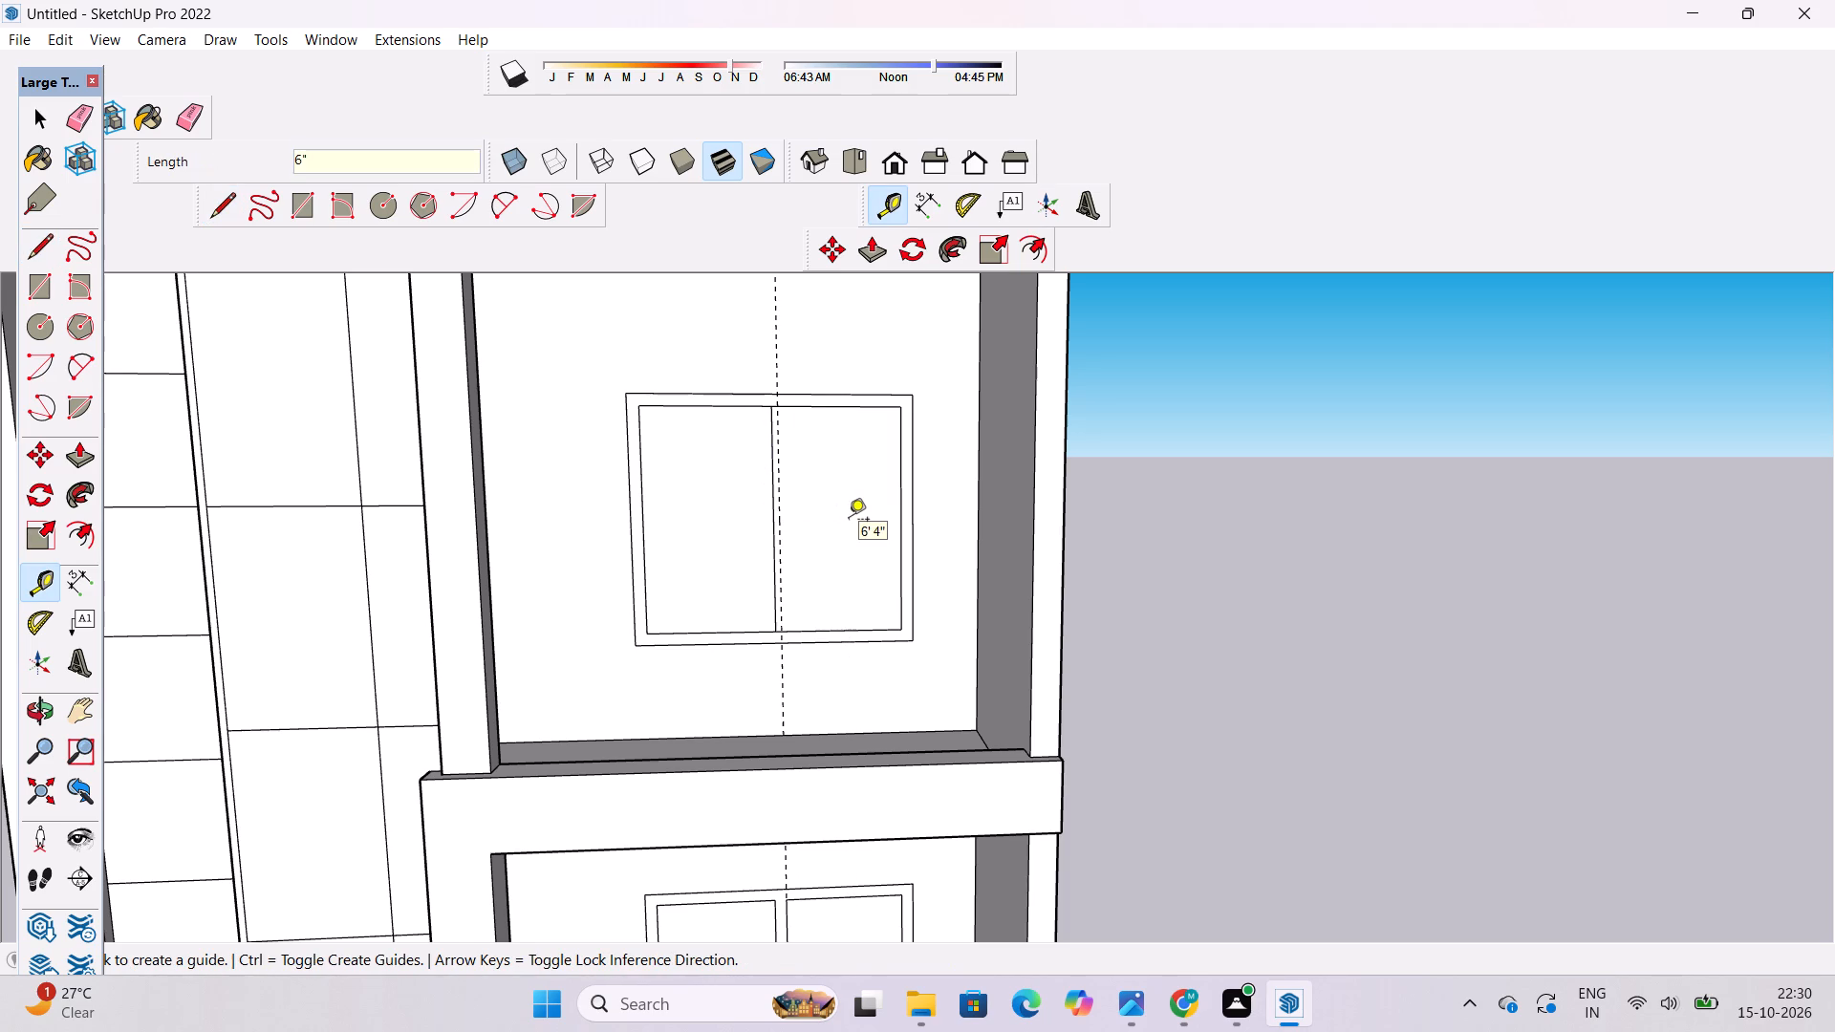
scroll(759, 483, "up", 5)
left_click(780, 415)
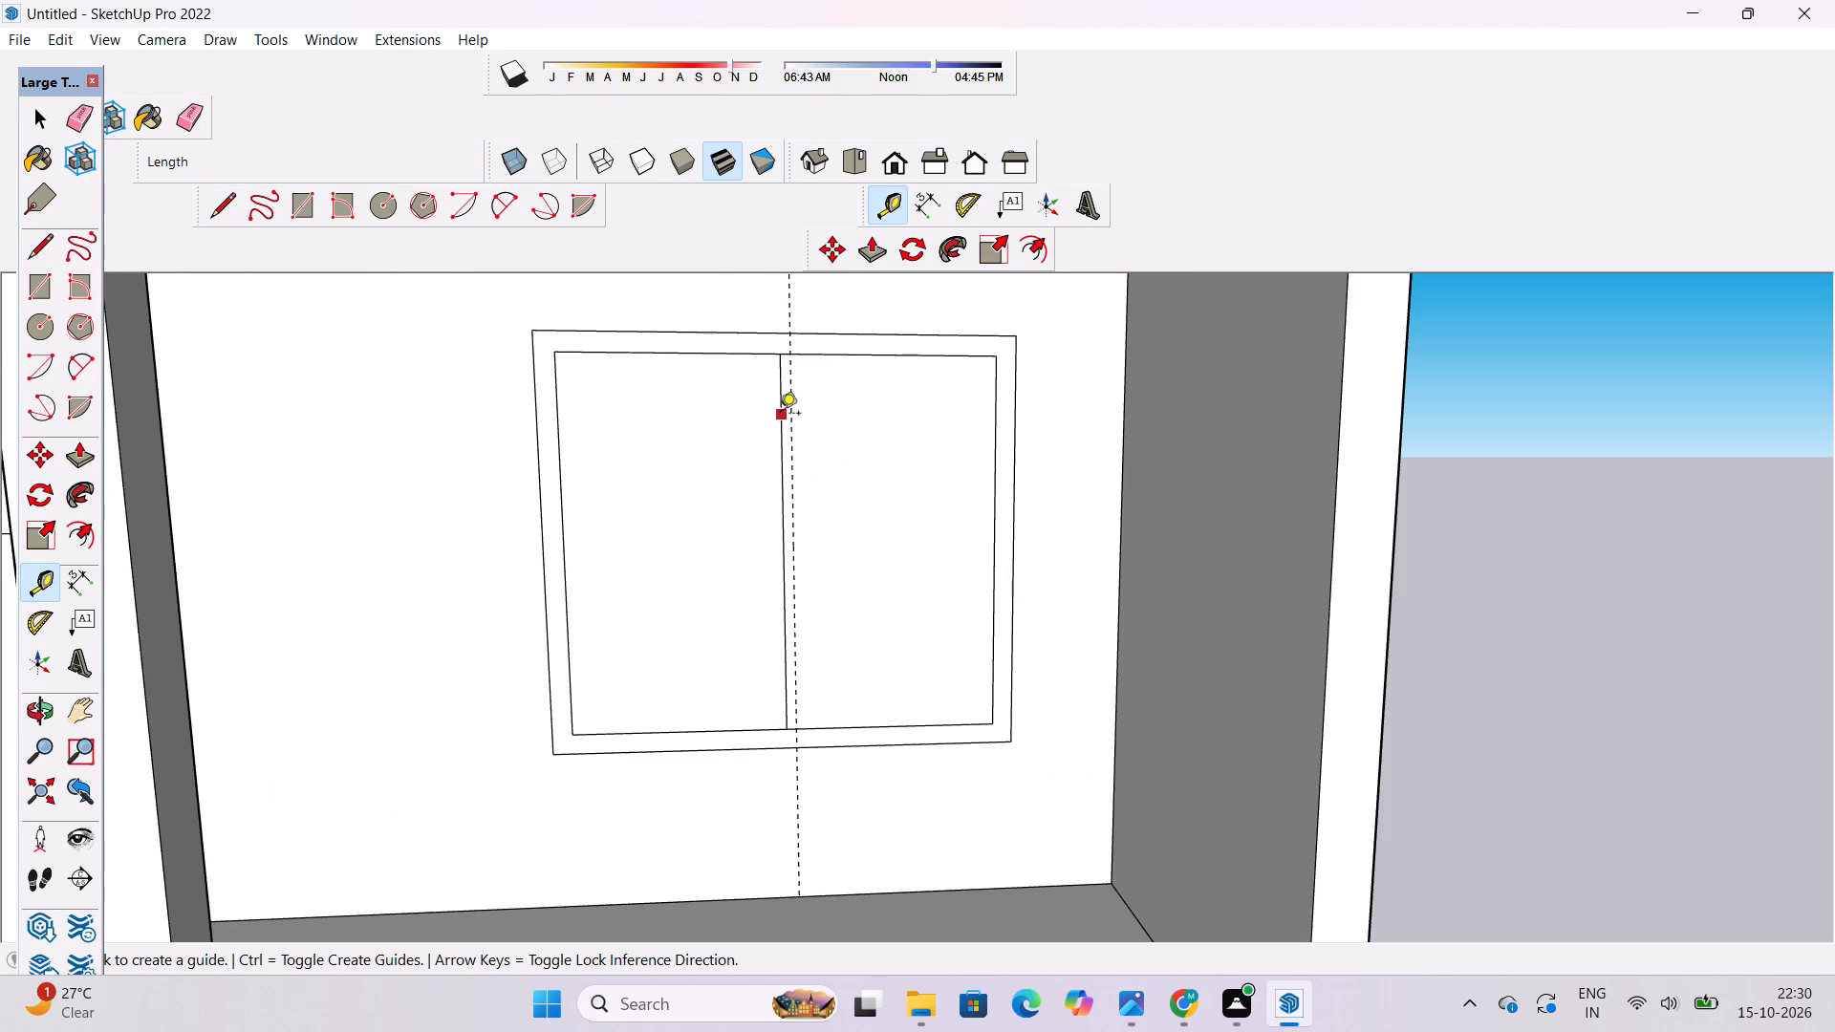
type("6\"")
key("Return")
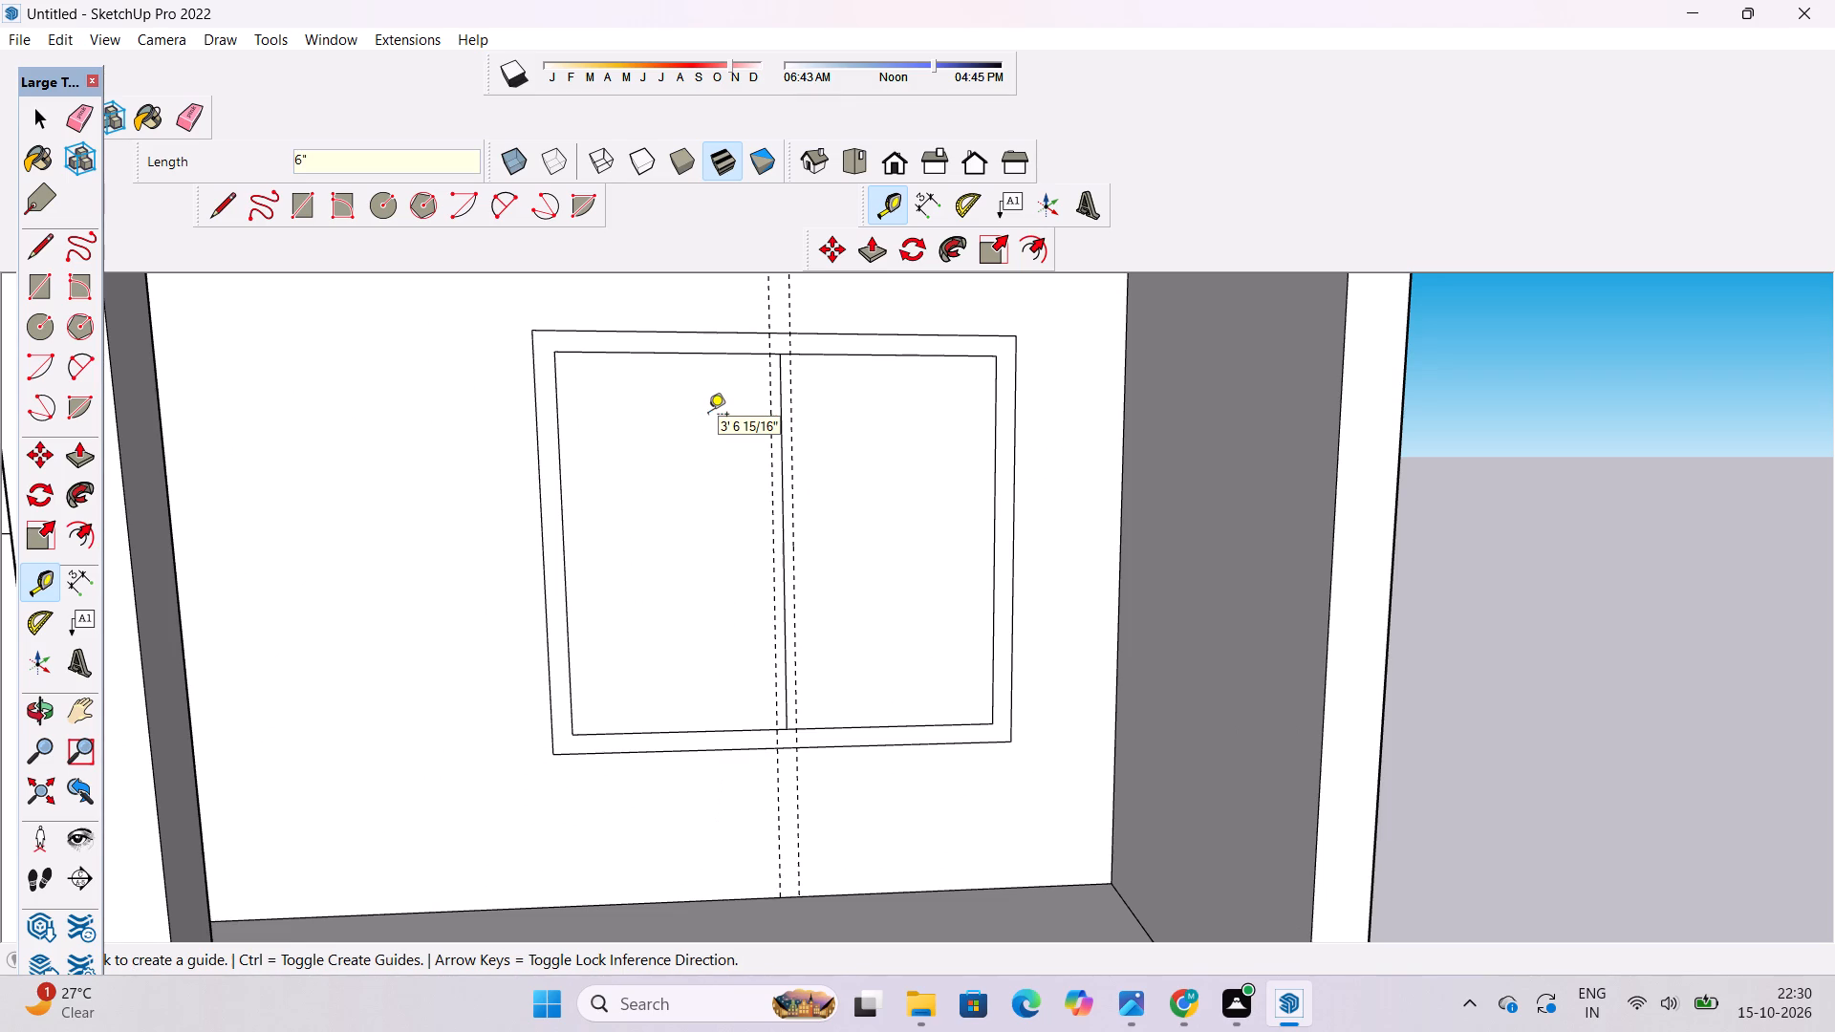
Draw the 1' wide centre mullion as a rectangle between the two guides, over the inner frame's full height.
key("r")
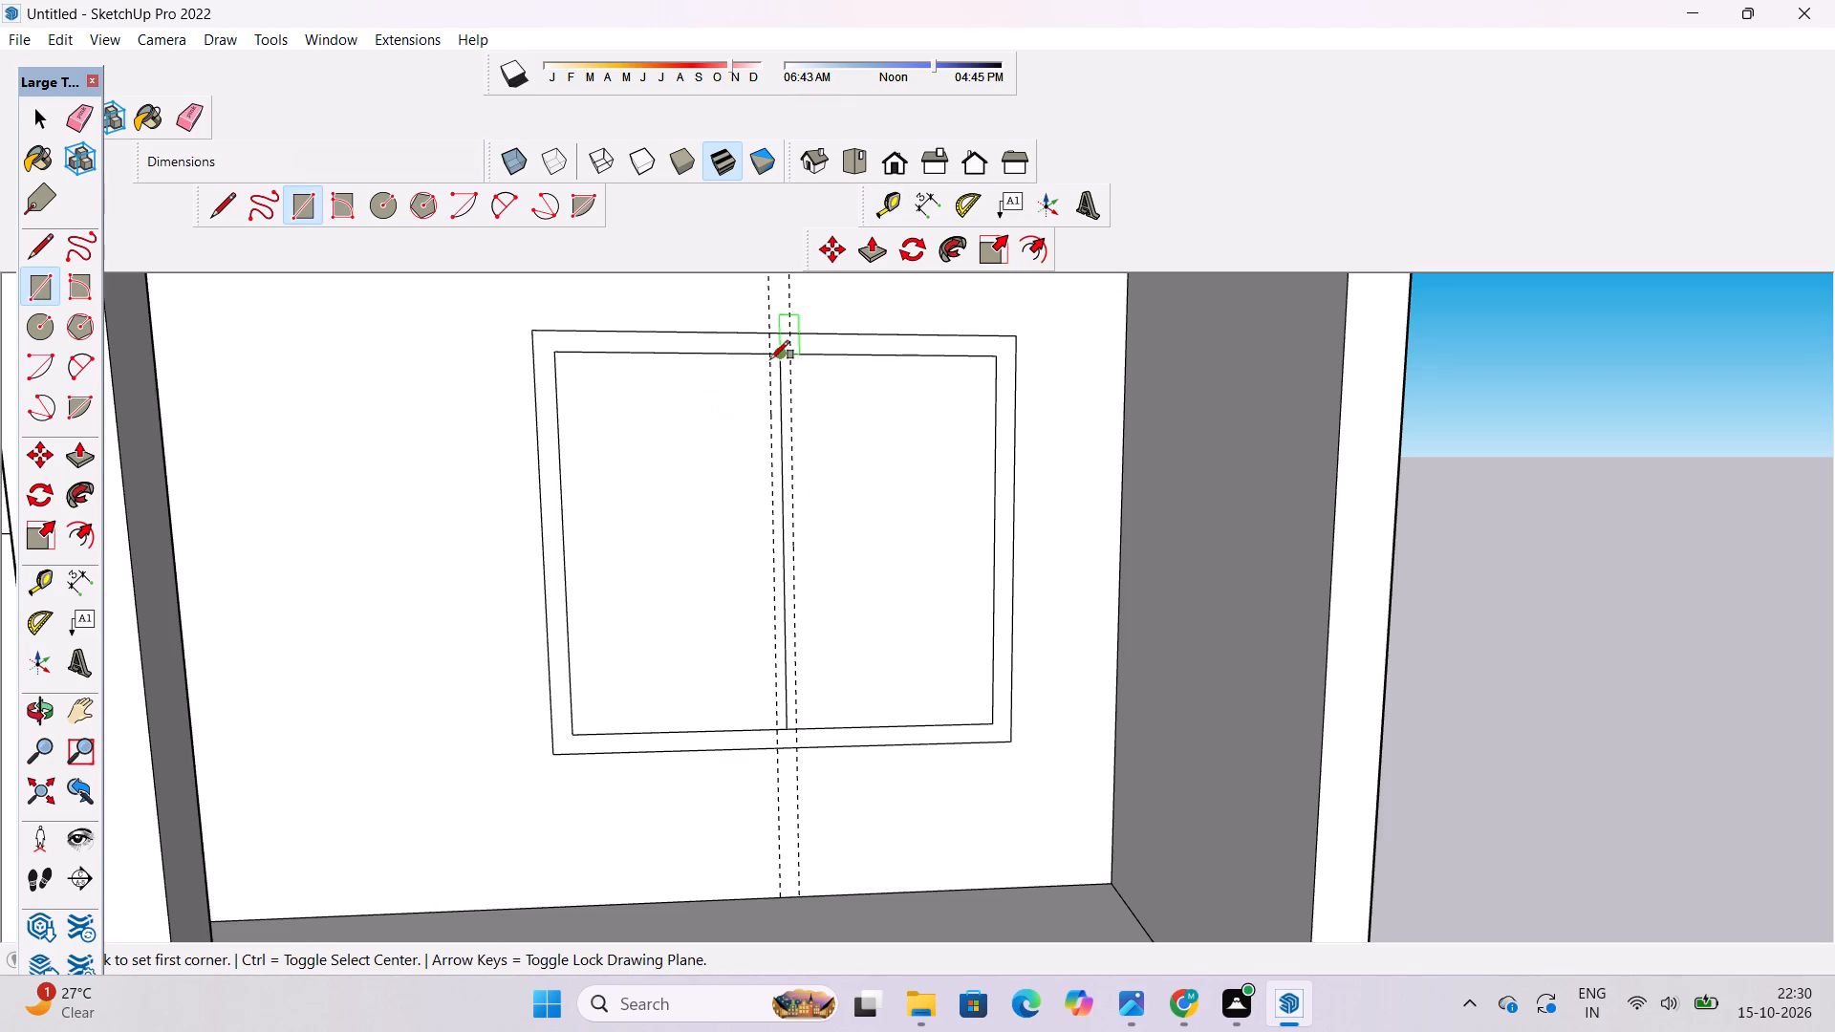
scroll(768, 352, "up", 8)
left_click(770, 355)
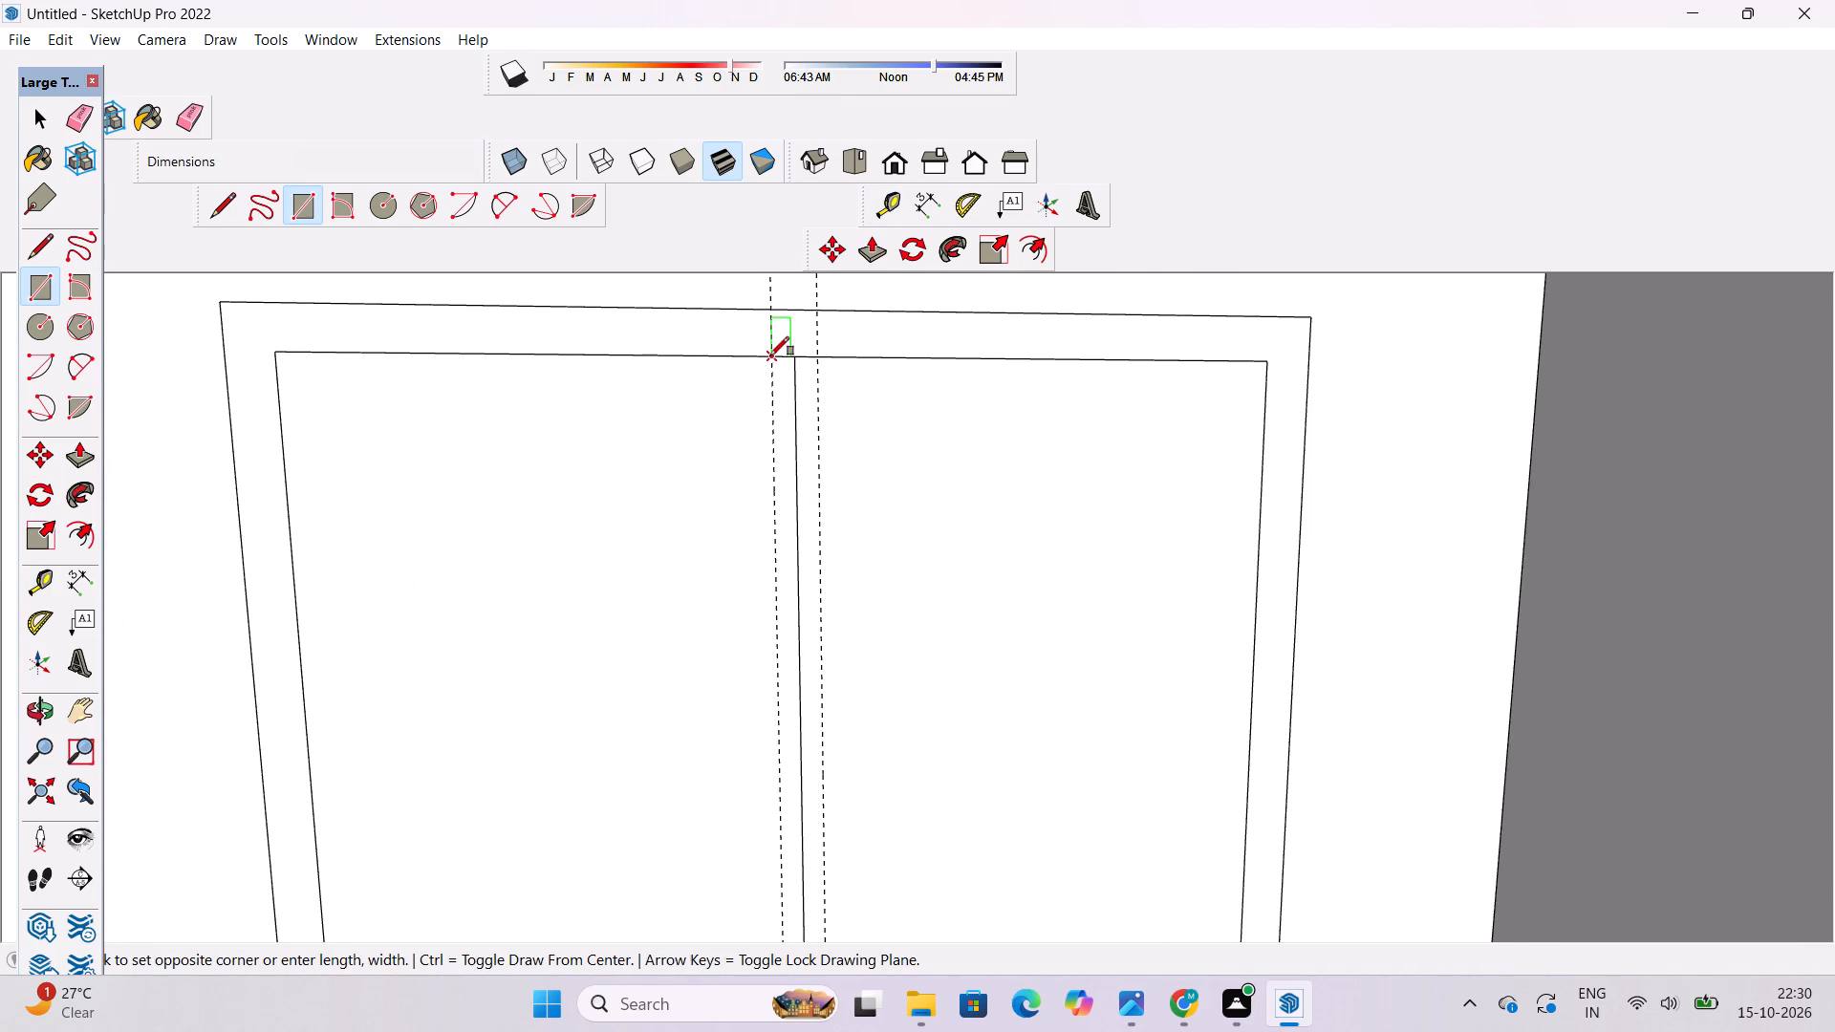
scroll(770, 355, "down", 10)
scroll(779, 791, "up", 5)
scroll(806, 680, "up", 5)
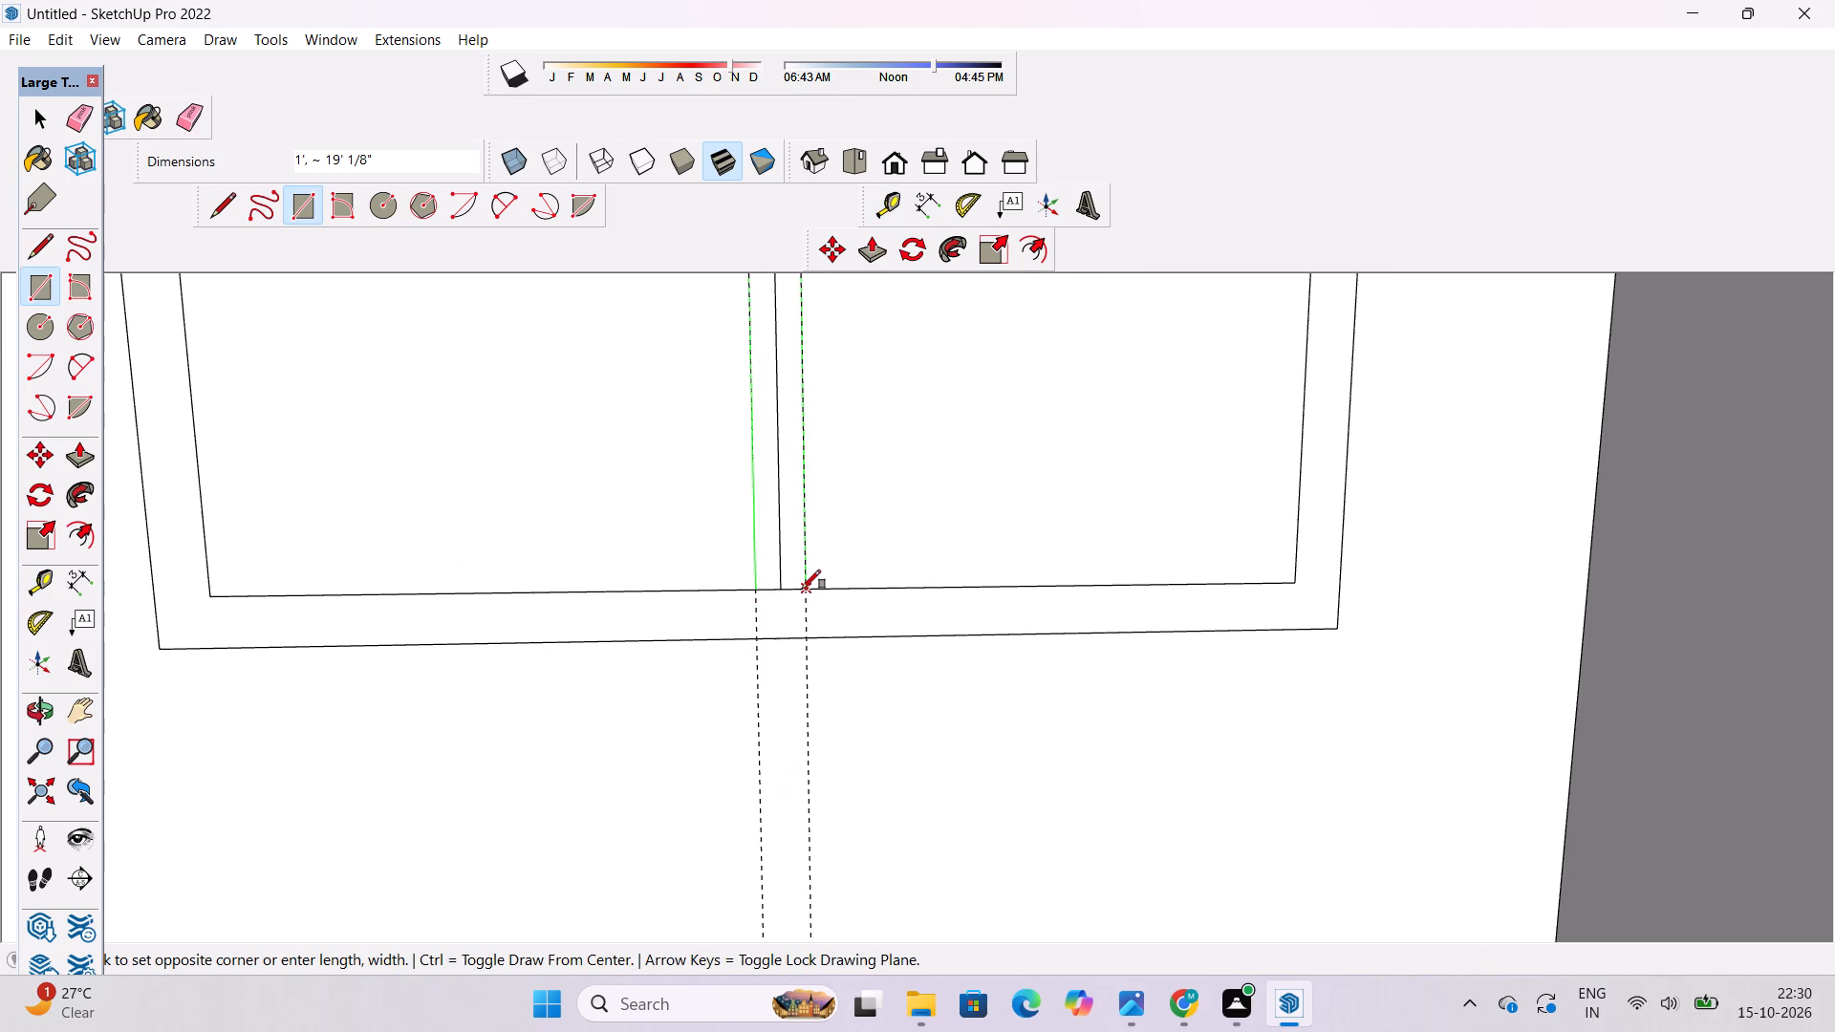
left_click(802, 589)
Erase both guides and the centre line of the upper window.
key("e")
left_click_drag(838, 752, 764, 763)
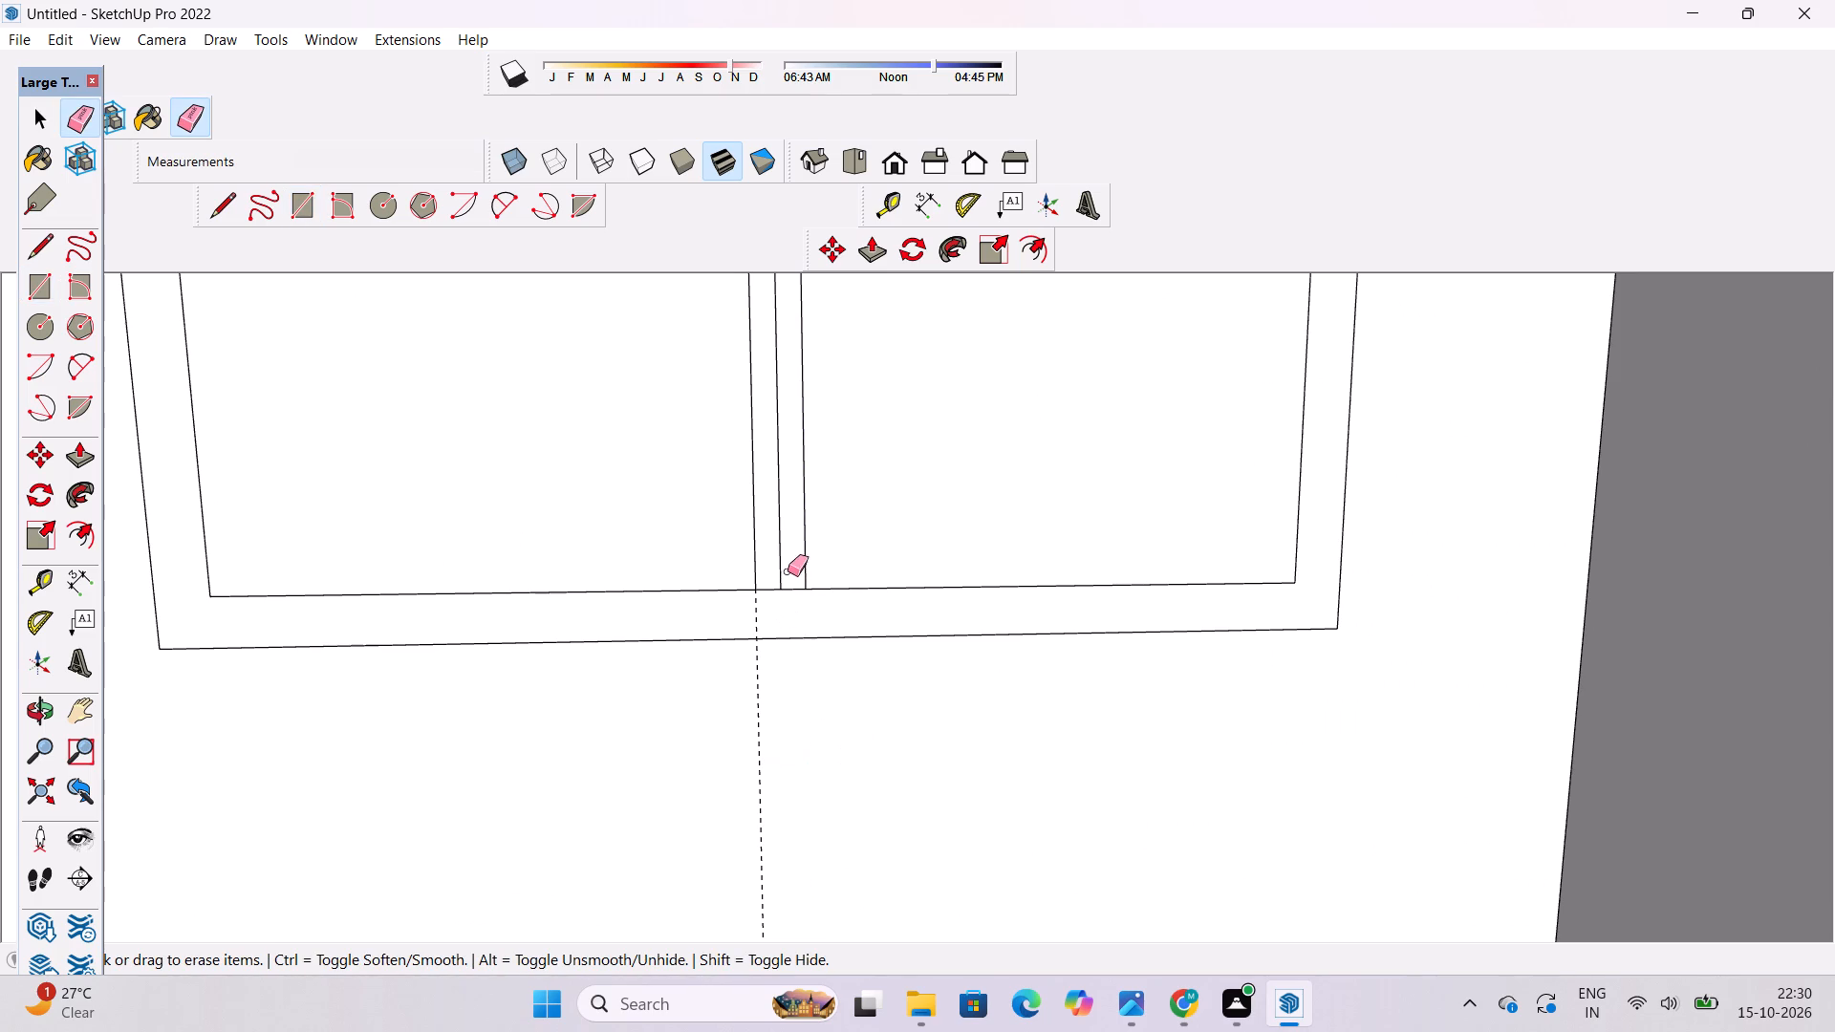
left_click(777, 547)
left_click(778, 561)
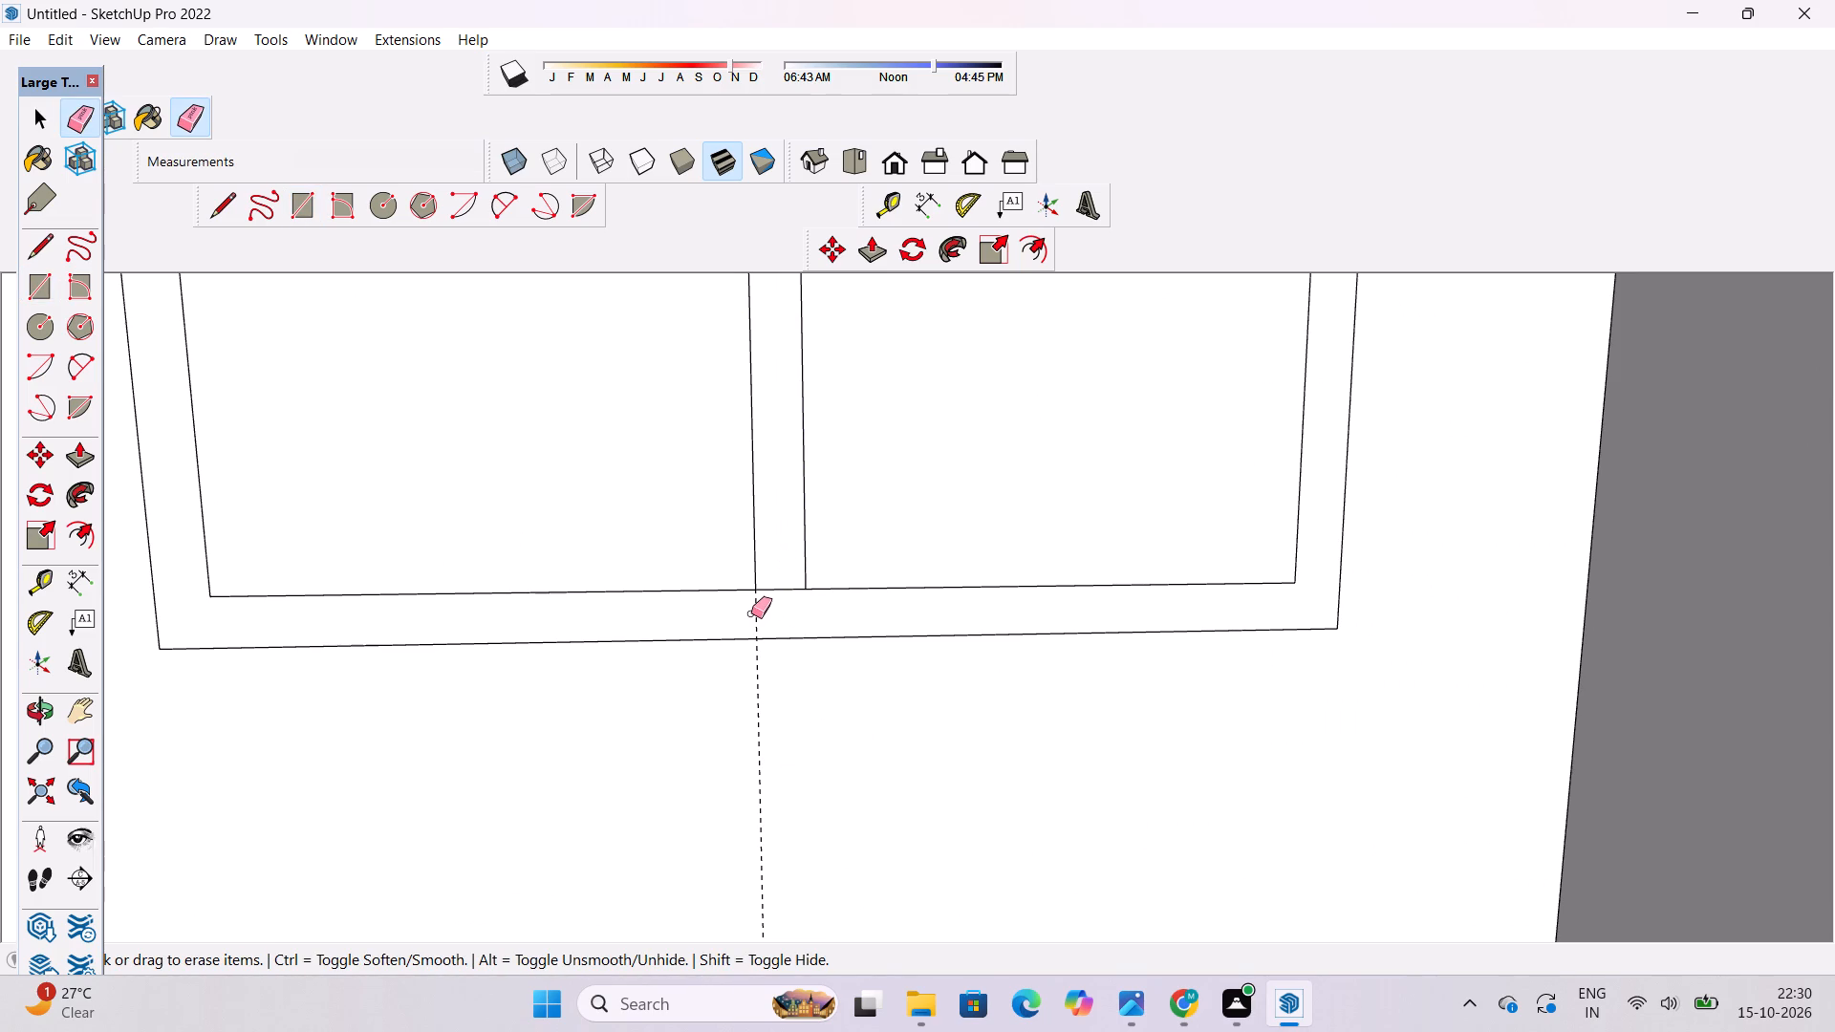
left_click(751, 613)
left_click(756, 621)
Erase the short edges closing the centre mullion at its top and bottom, merging it with the upper window's frame.
key("o")
scroll(711, 736, "down", 4)
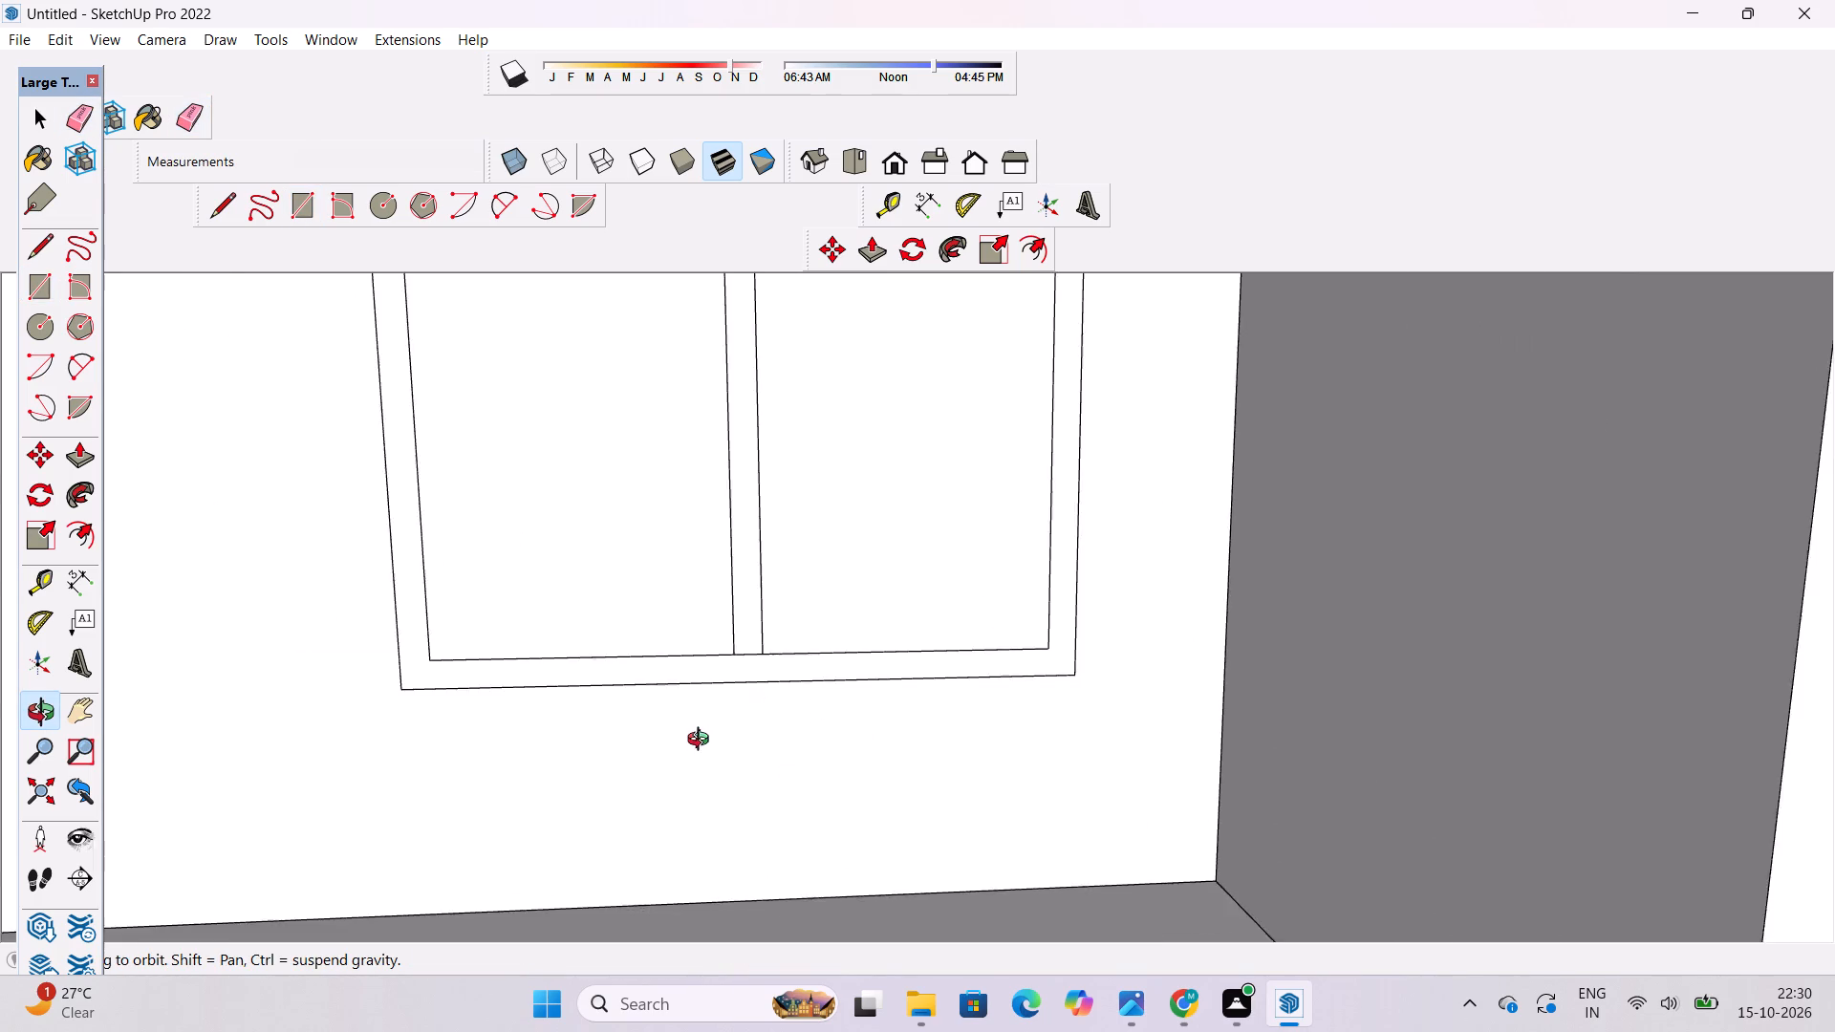
scroll(702, 742, "down", 18)
scroll(723, 540, "up", 5)
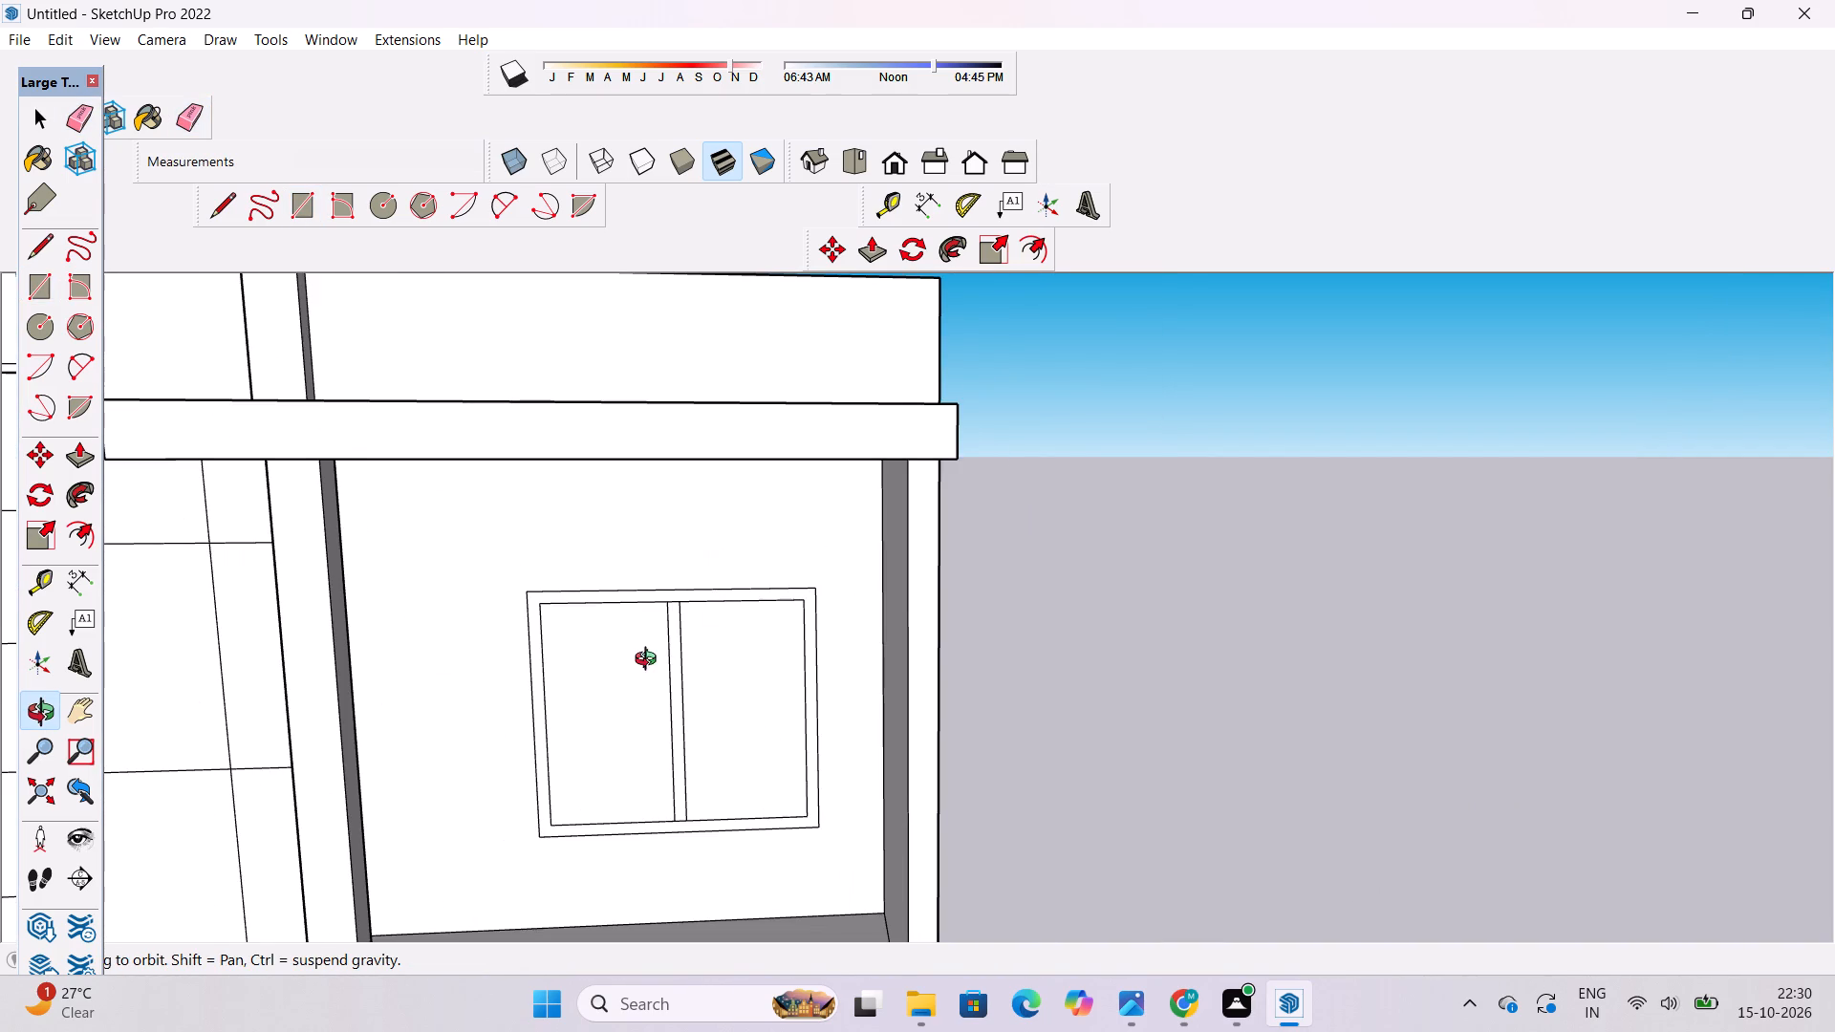
left_click_drag(650, 661, 650, 611, "shift")
key("e")
scroll(690, 541, "up", 9)
left_click(681, 538)
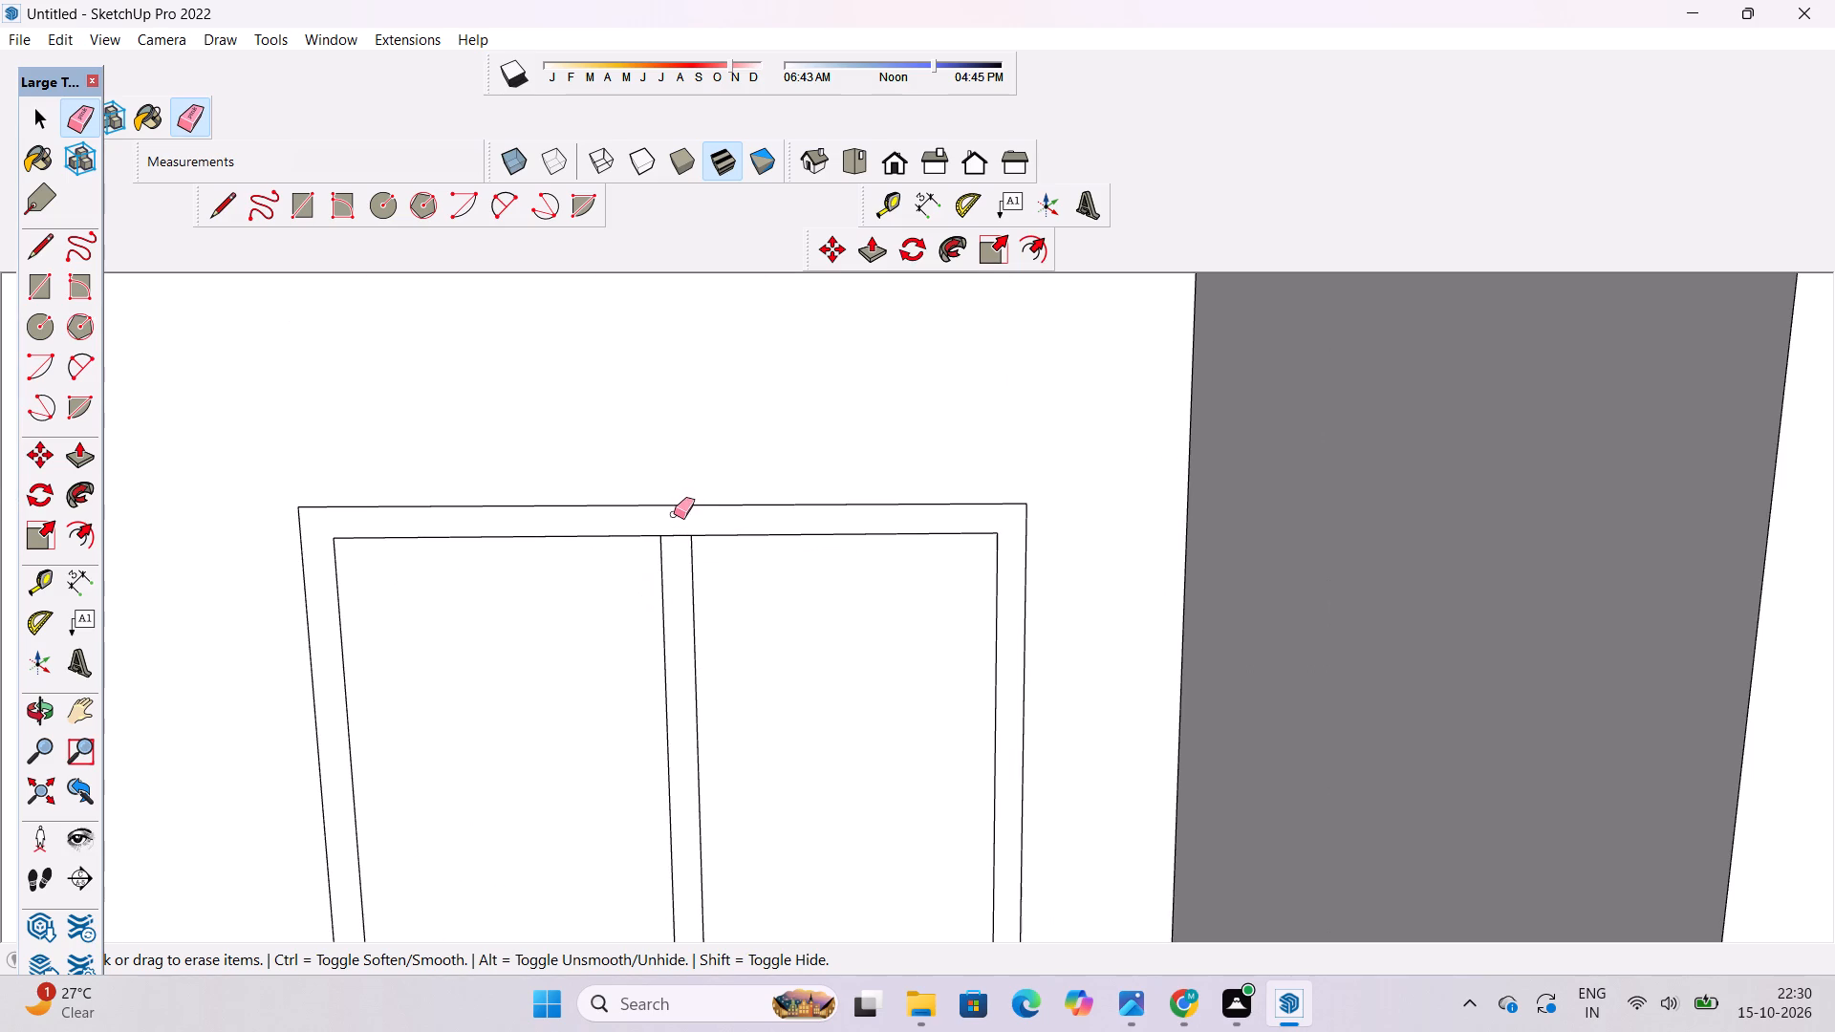
left_click_drag(667, 526, 673, 537)
scroll(674, 432, "down", 6)
scroll(692, 789, "up", 6)
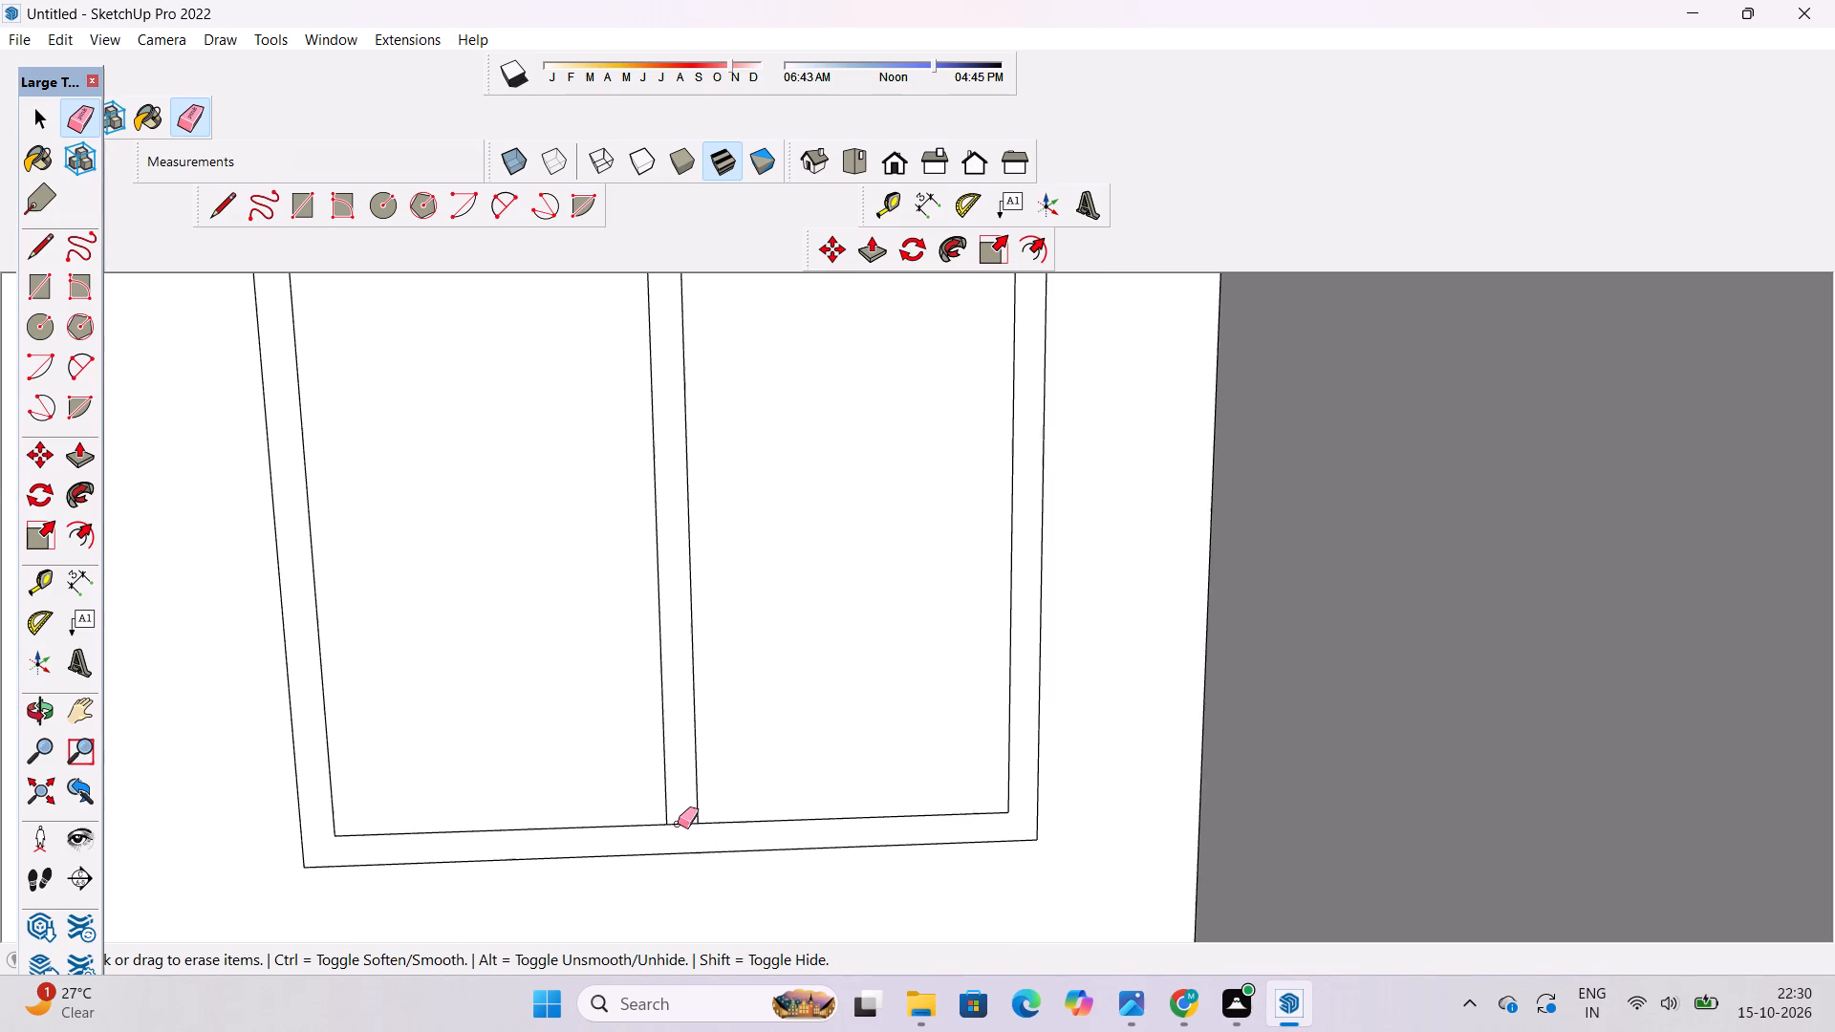
left_click(678, 823)
Draw a 10' vertical line up the upper balcony's right side wall from the midpoint of the parapet's end edge.
key("o")
scroll(637, 806, "down", 11)
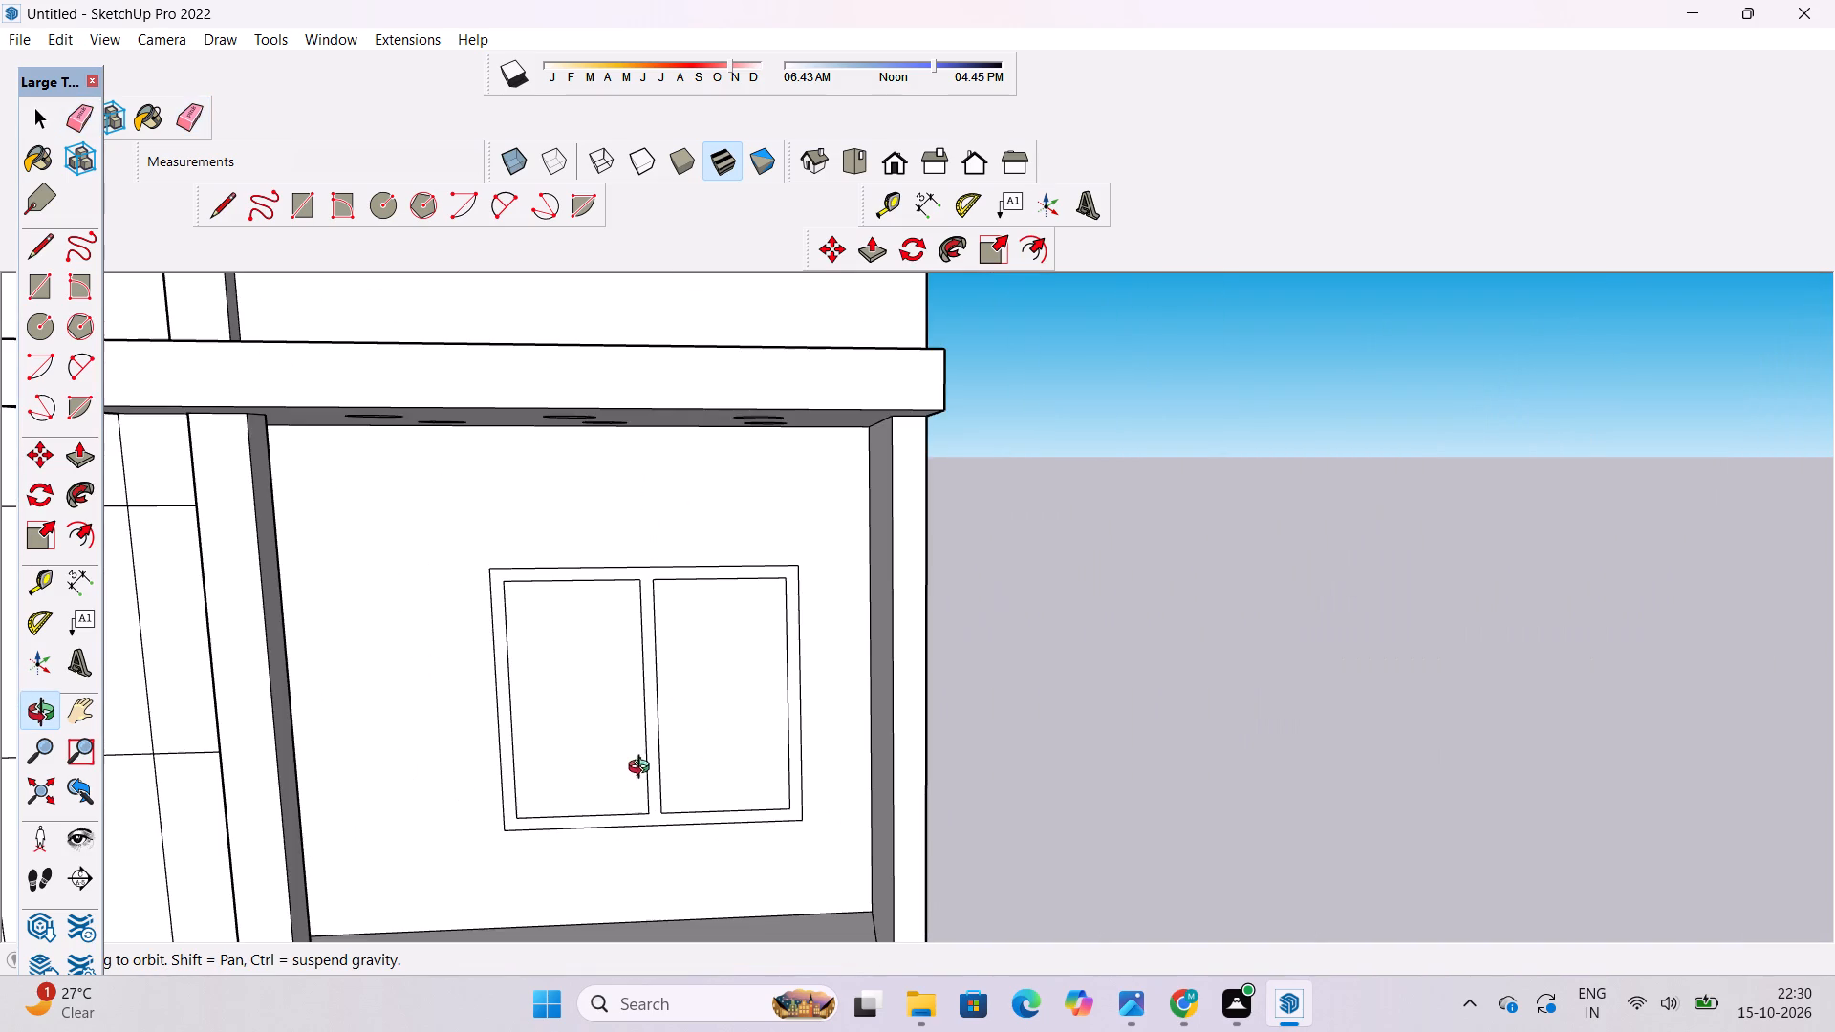
left_click(662, 747, "shift")
scroll(672, 735, "down", 5)
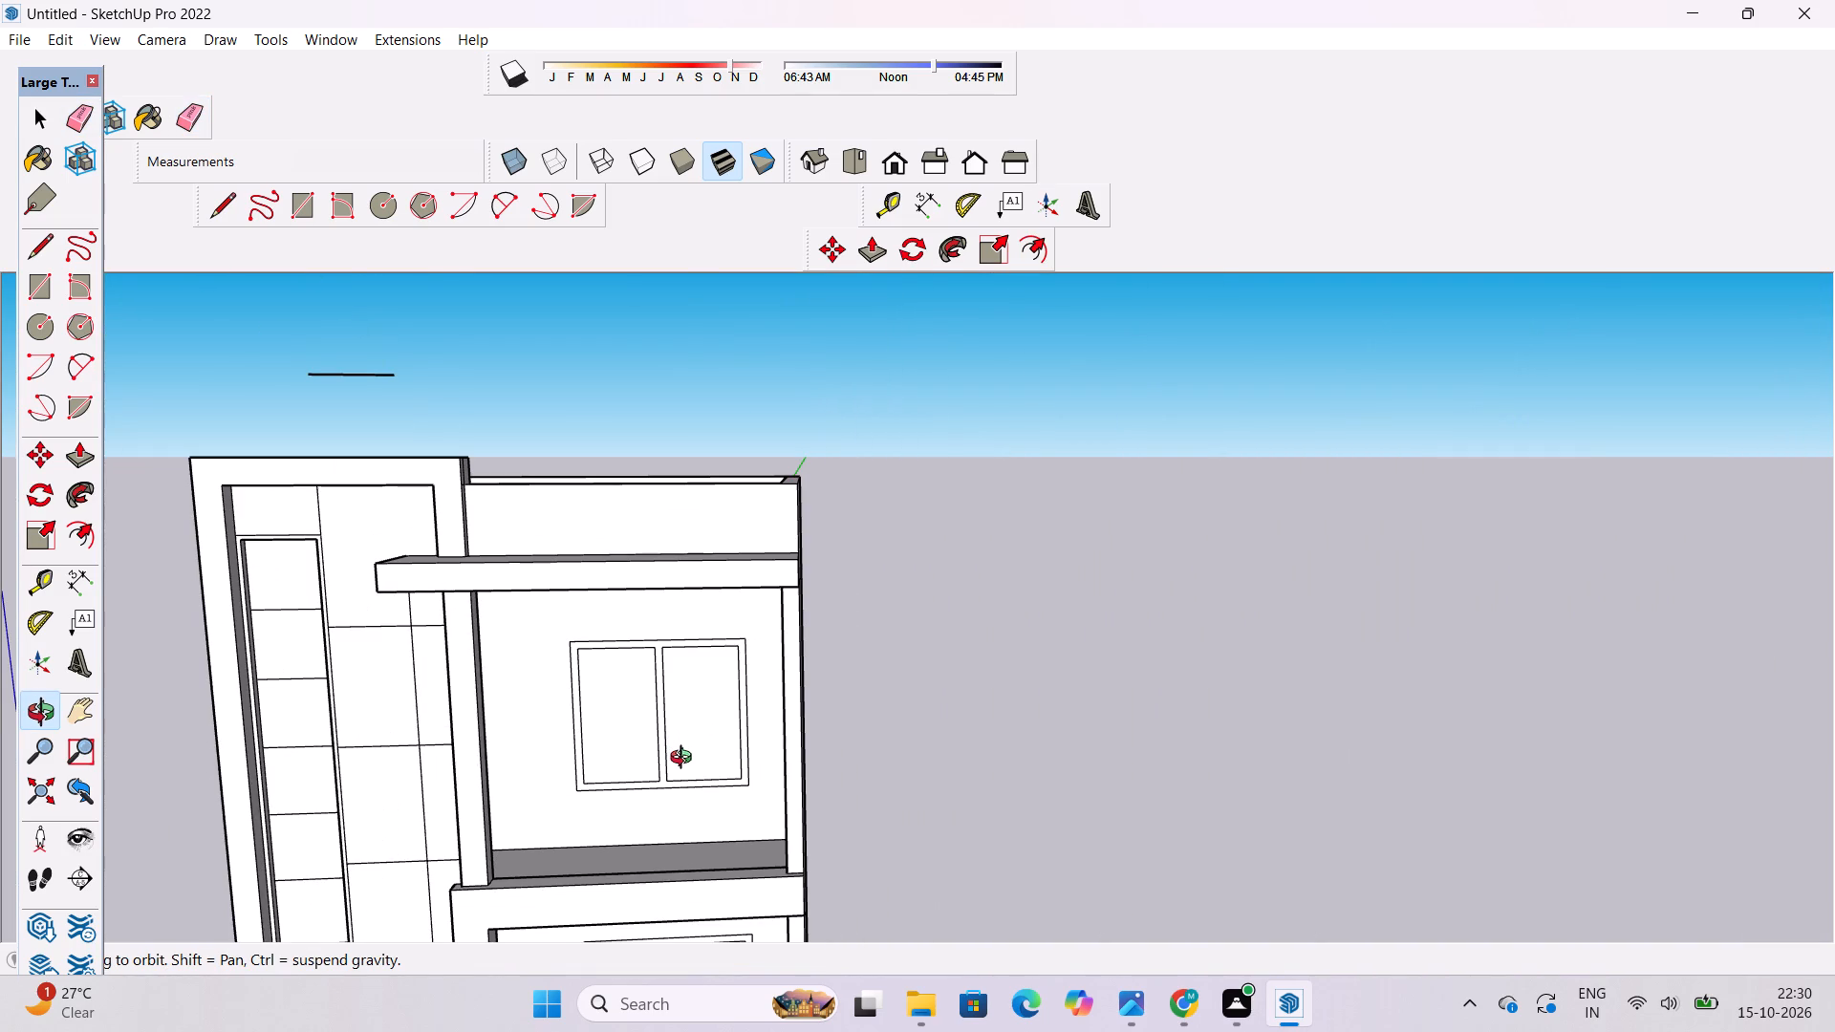
left_click_drag(695, 789, 707, 885)
left_click_drag(688, 876, 651, 827)
scroll(657, 837, "up", 1)
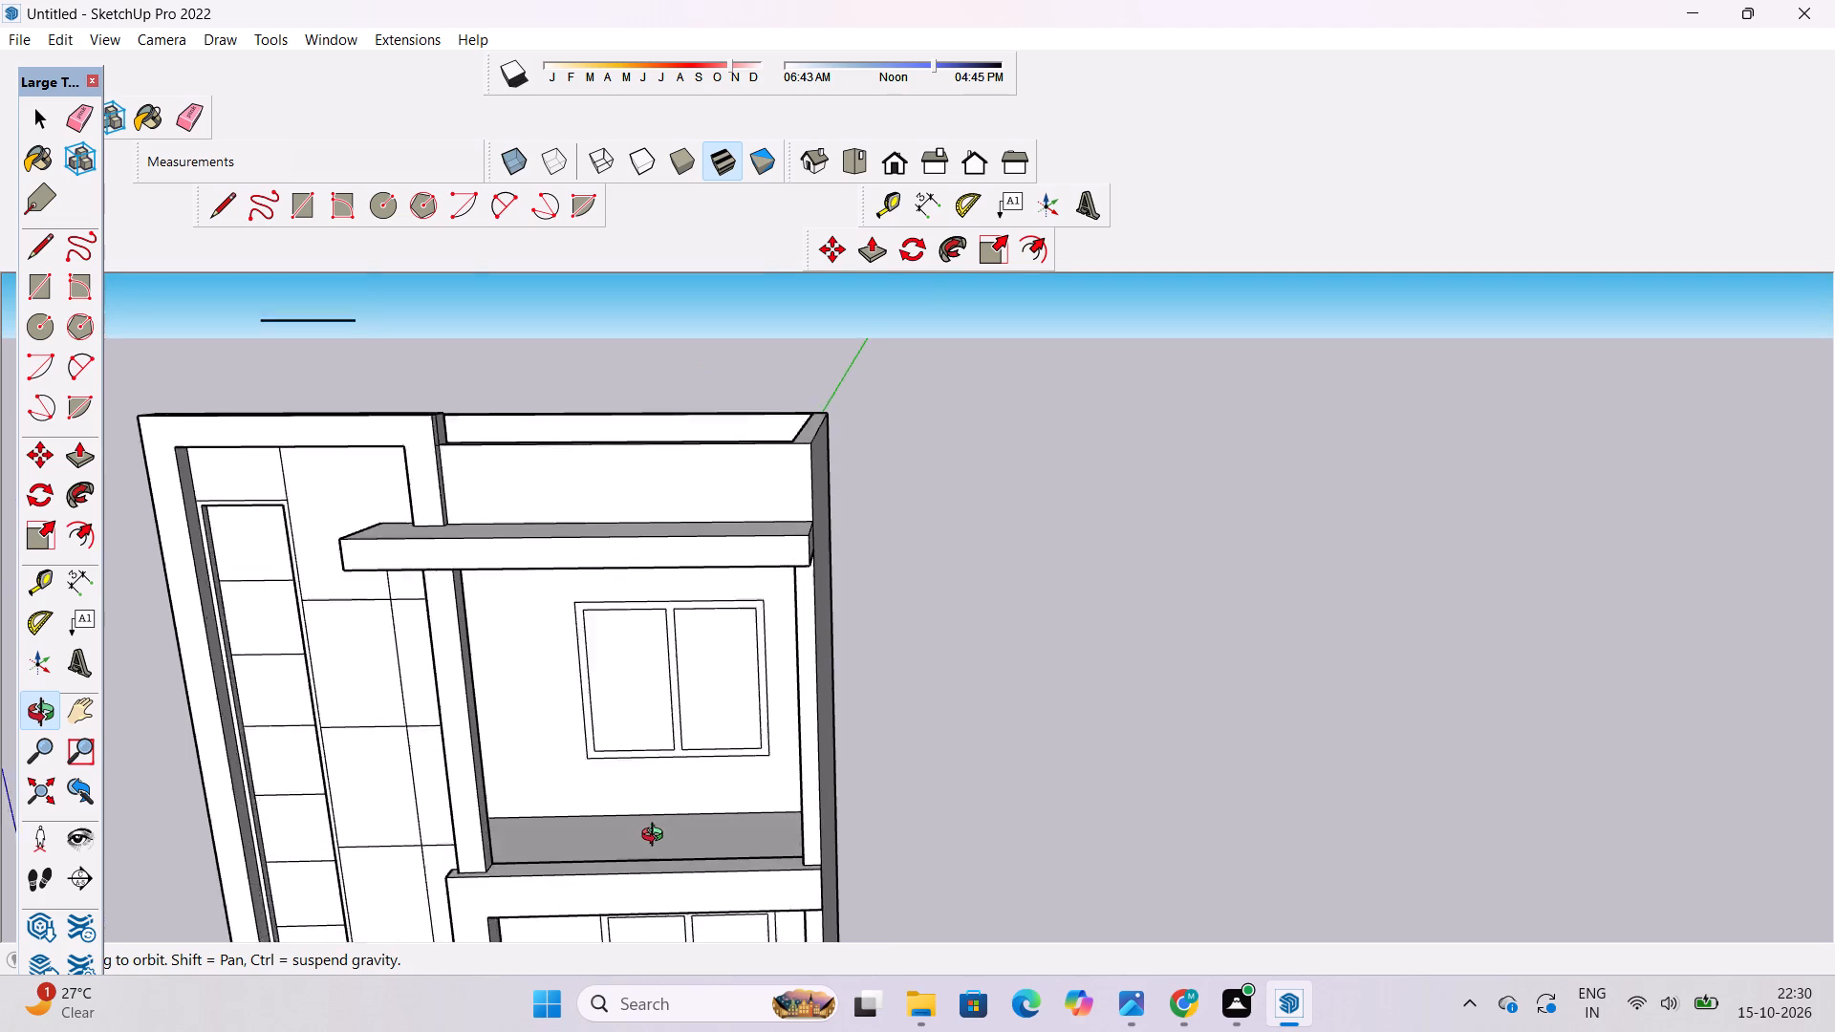
scroll(657, 837, "up", 1)
left_click_drag(657, 838, 696, 777, "shift")
left_click_drag(701, 777, 712, 850)
scroll(798, 809, "up", 7)
left_click_drag(799, 795, 977, 709, "shift")
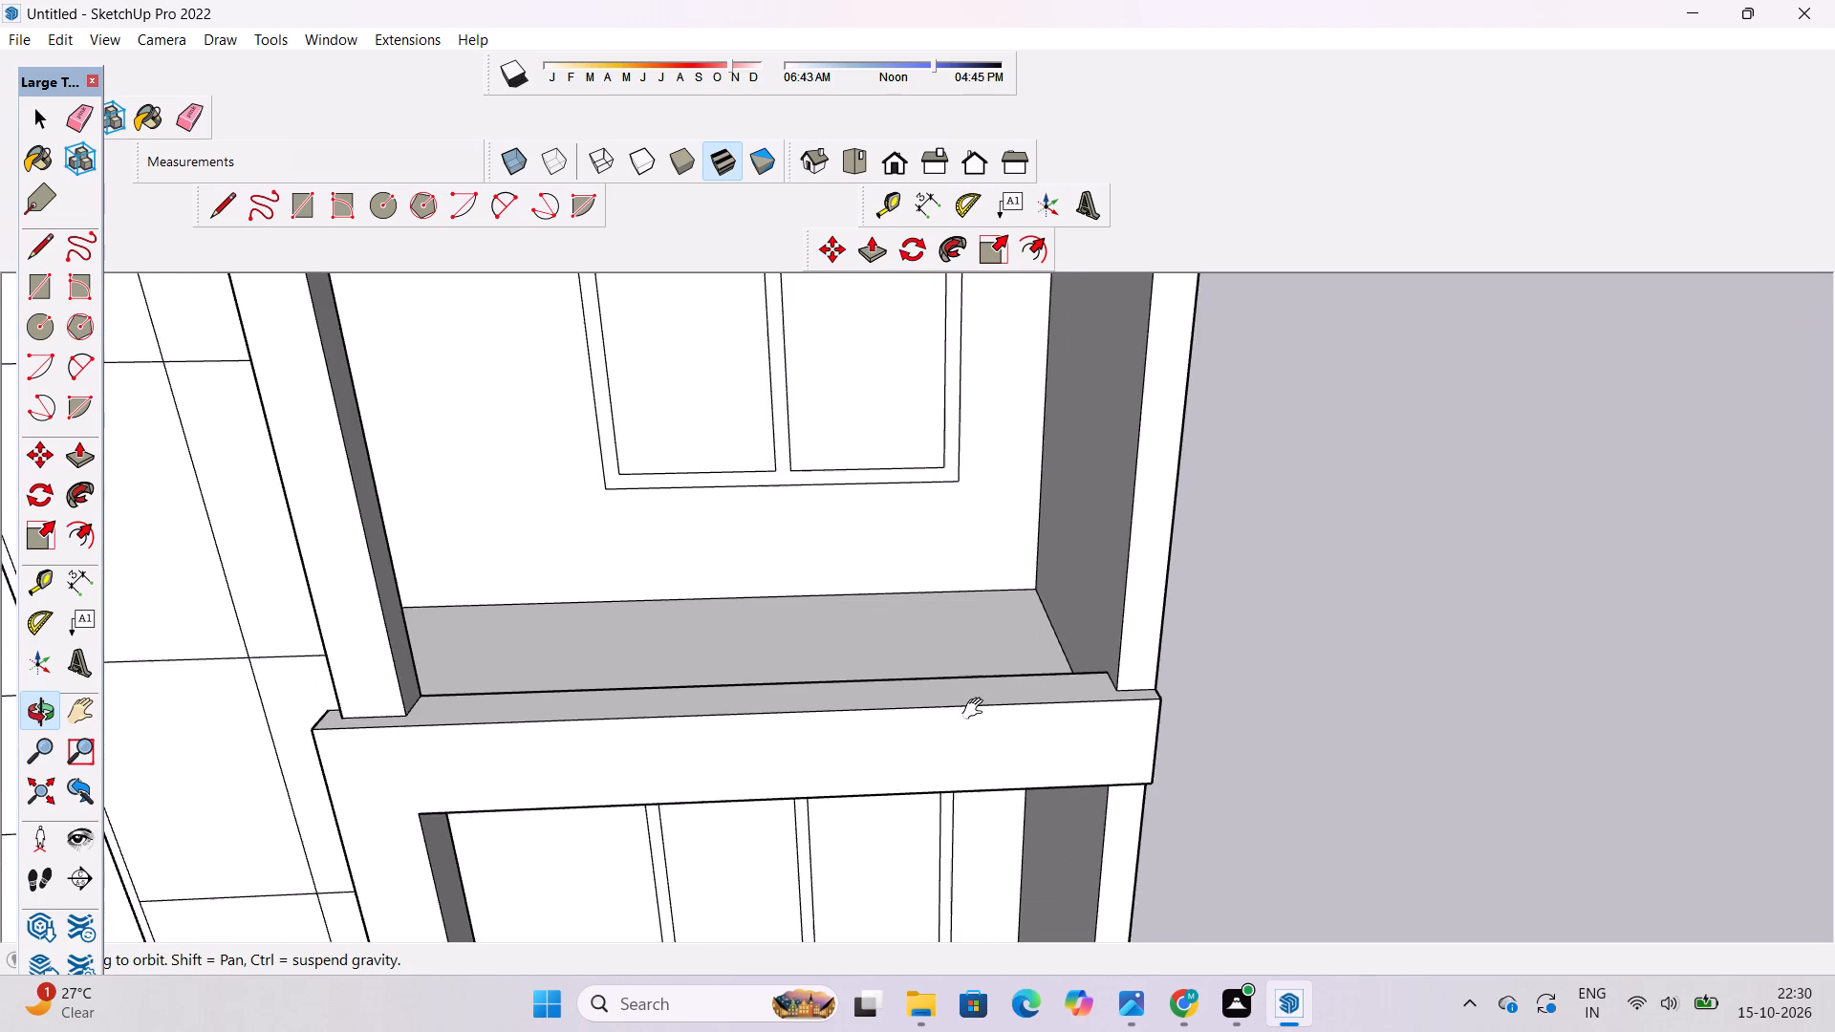
scroll(955, 708, "down", 4)
left_click_drag(947, 720, 930, 733, "shift")
left_click_drag(940, 759, 937, 849)
scroll(974, 740, "up", 4)
left_click_drag(974, 739, 992, 757, "shift")
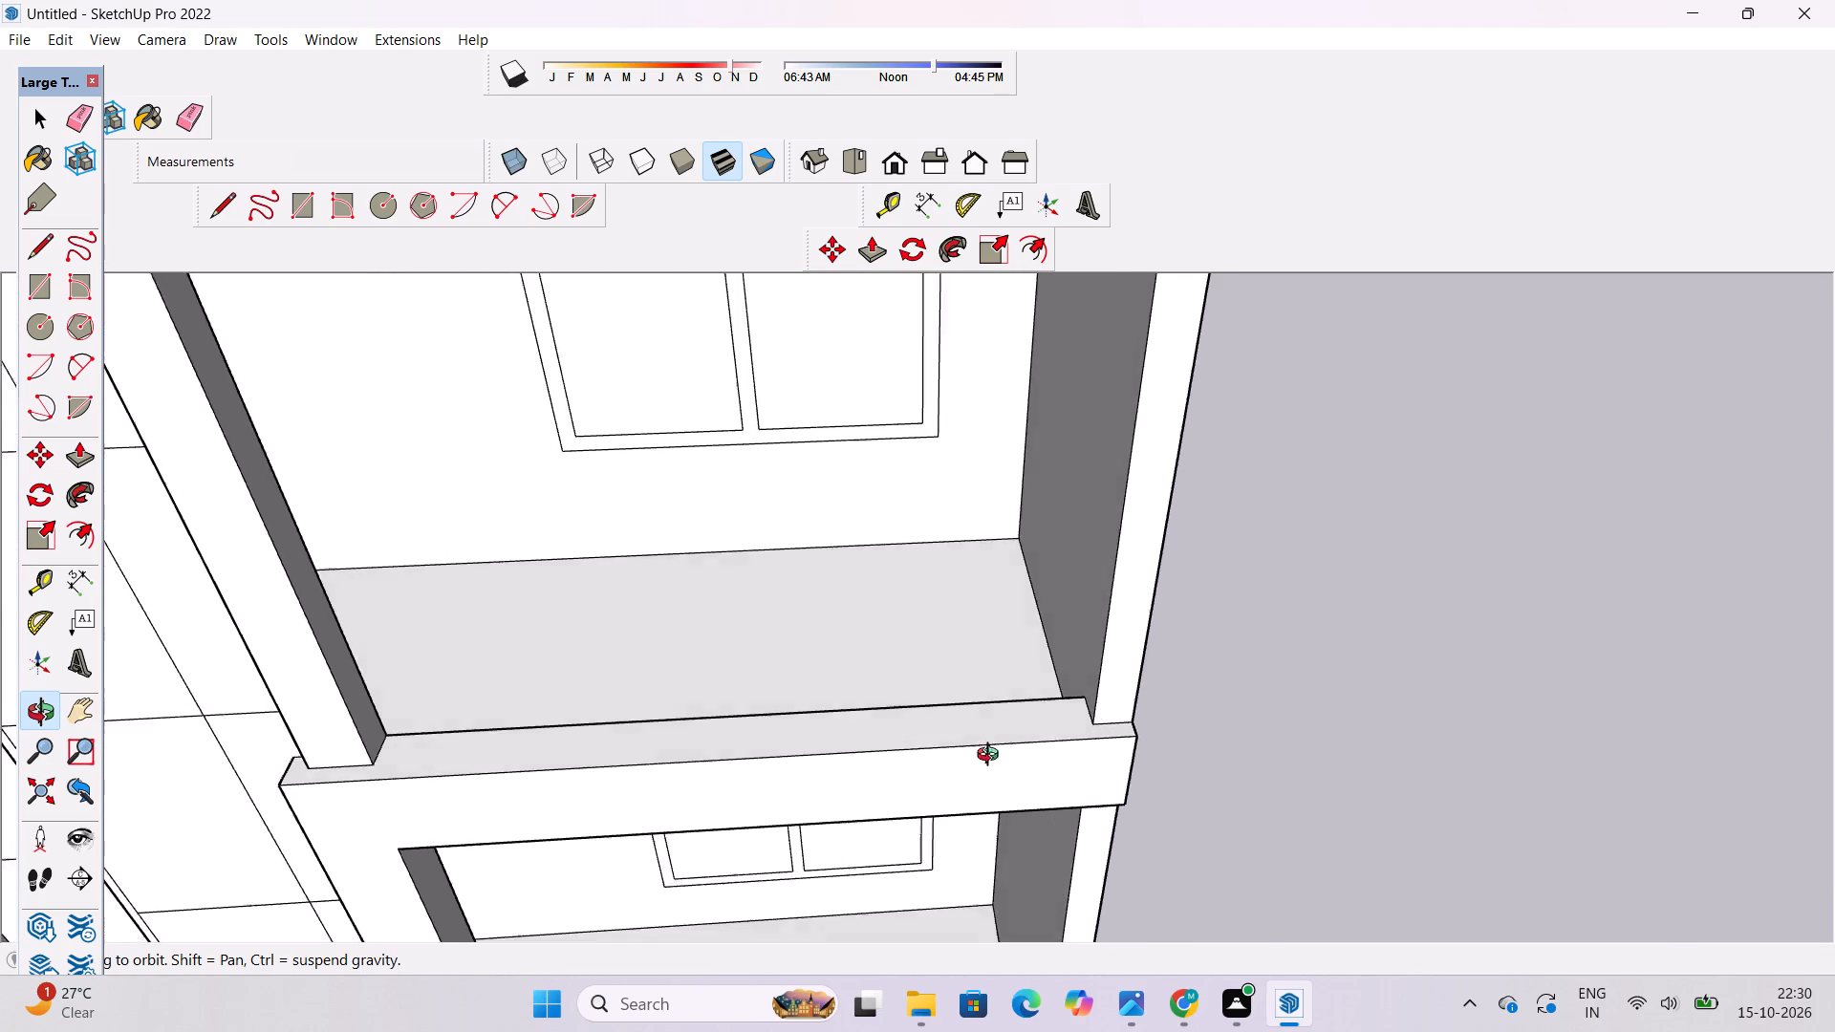
left_click_drag(992, 757, 1097, 828, "shift")
key("l")
scroll(1136, 703, "up", 7)
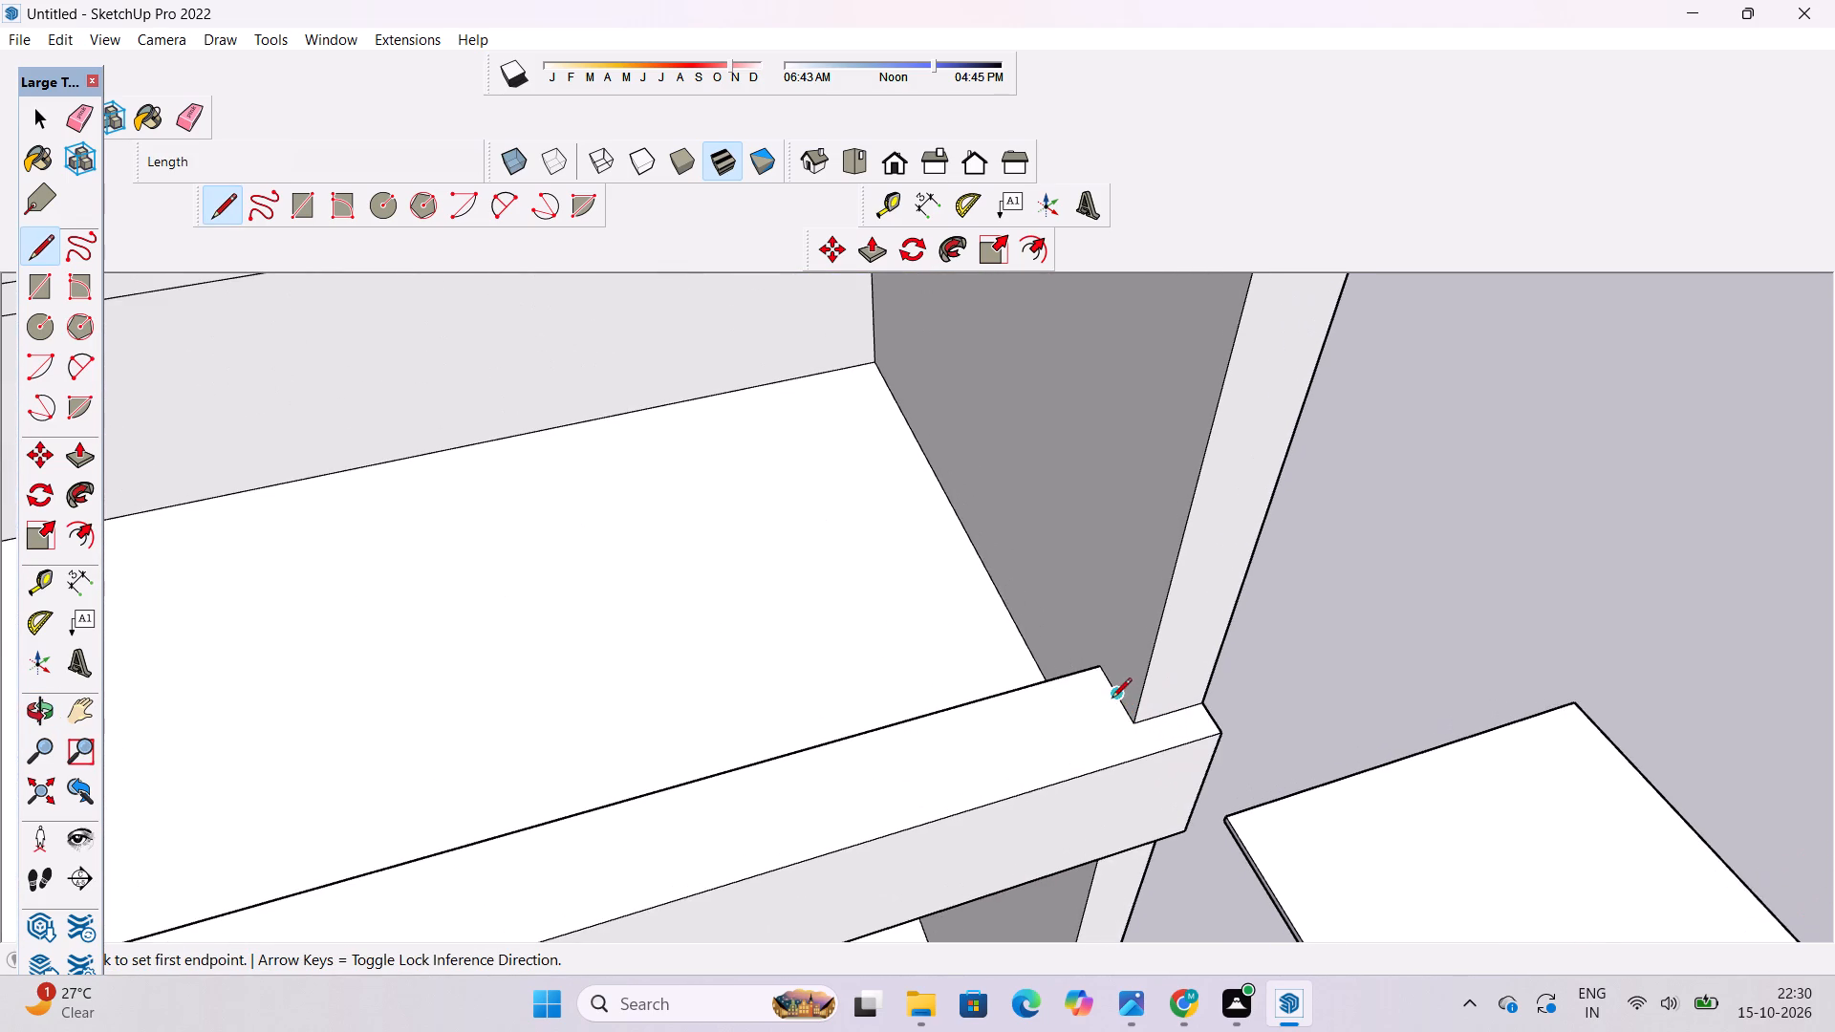
left_click(1112, 699)
scroll(1107, 694, "down", 4)
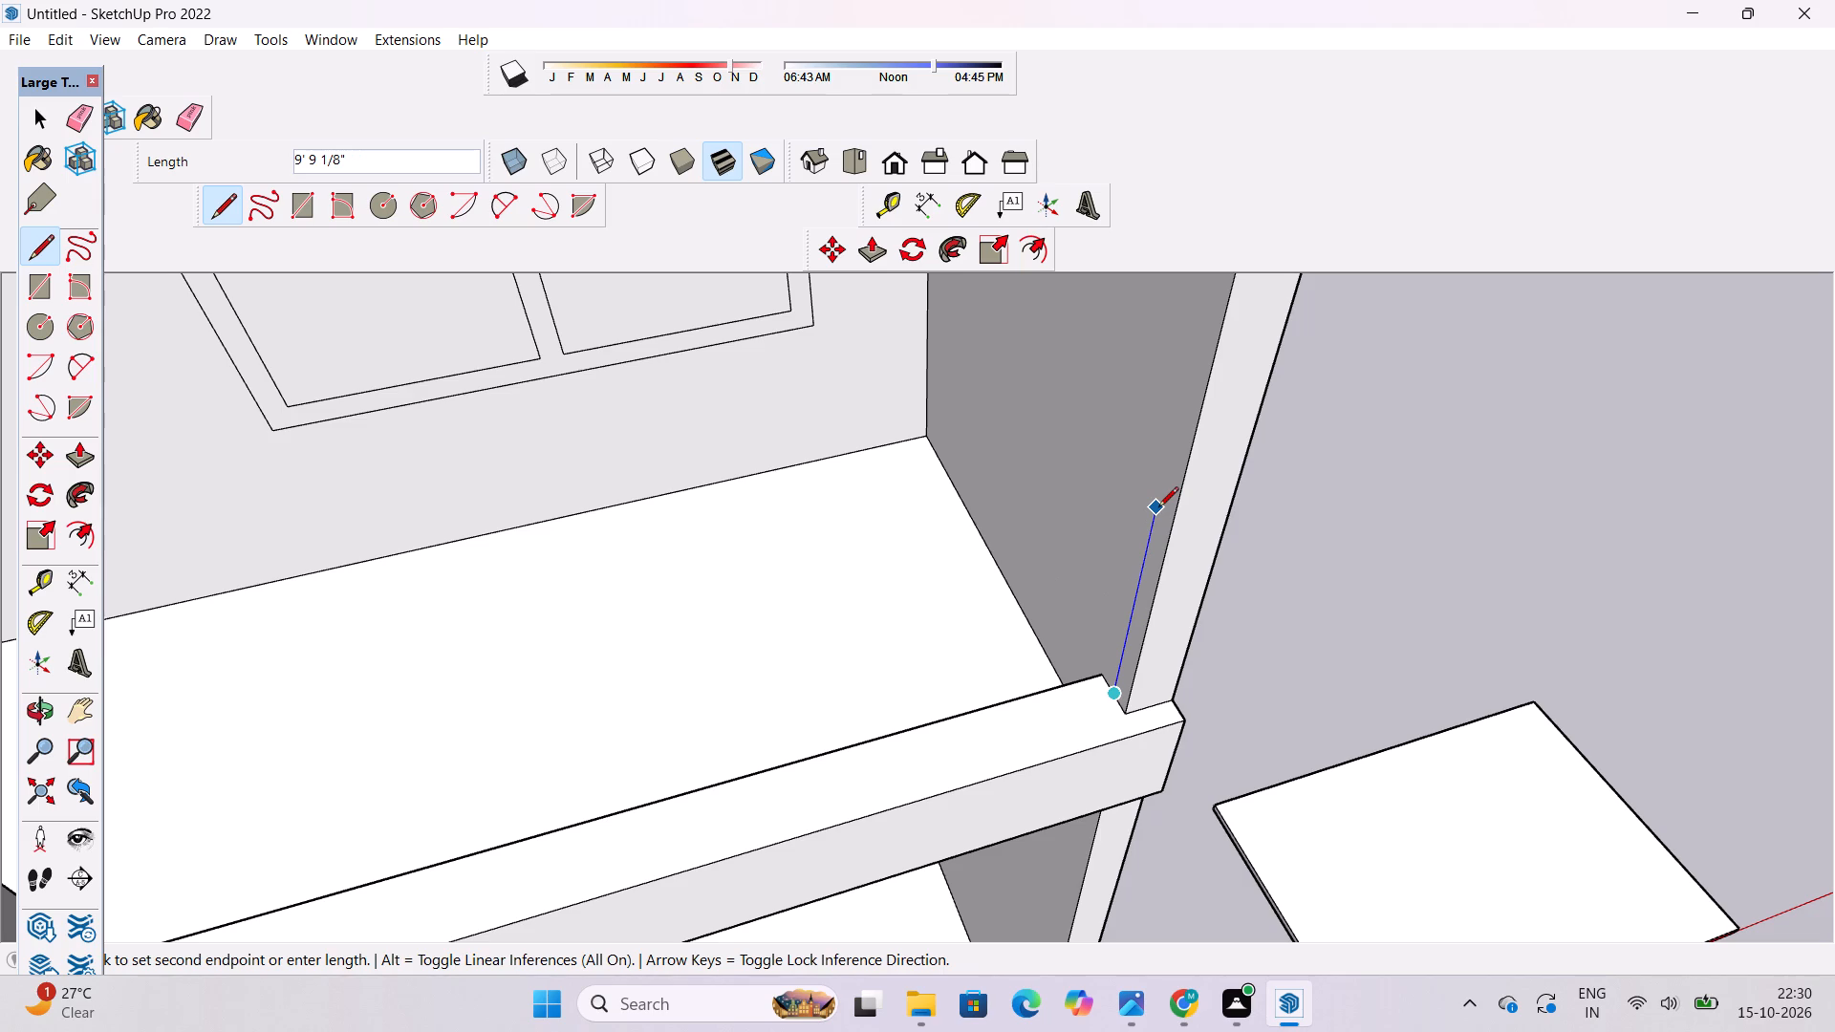
type("10")
key("apostrophe")
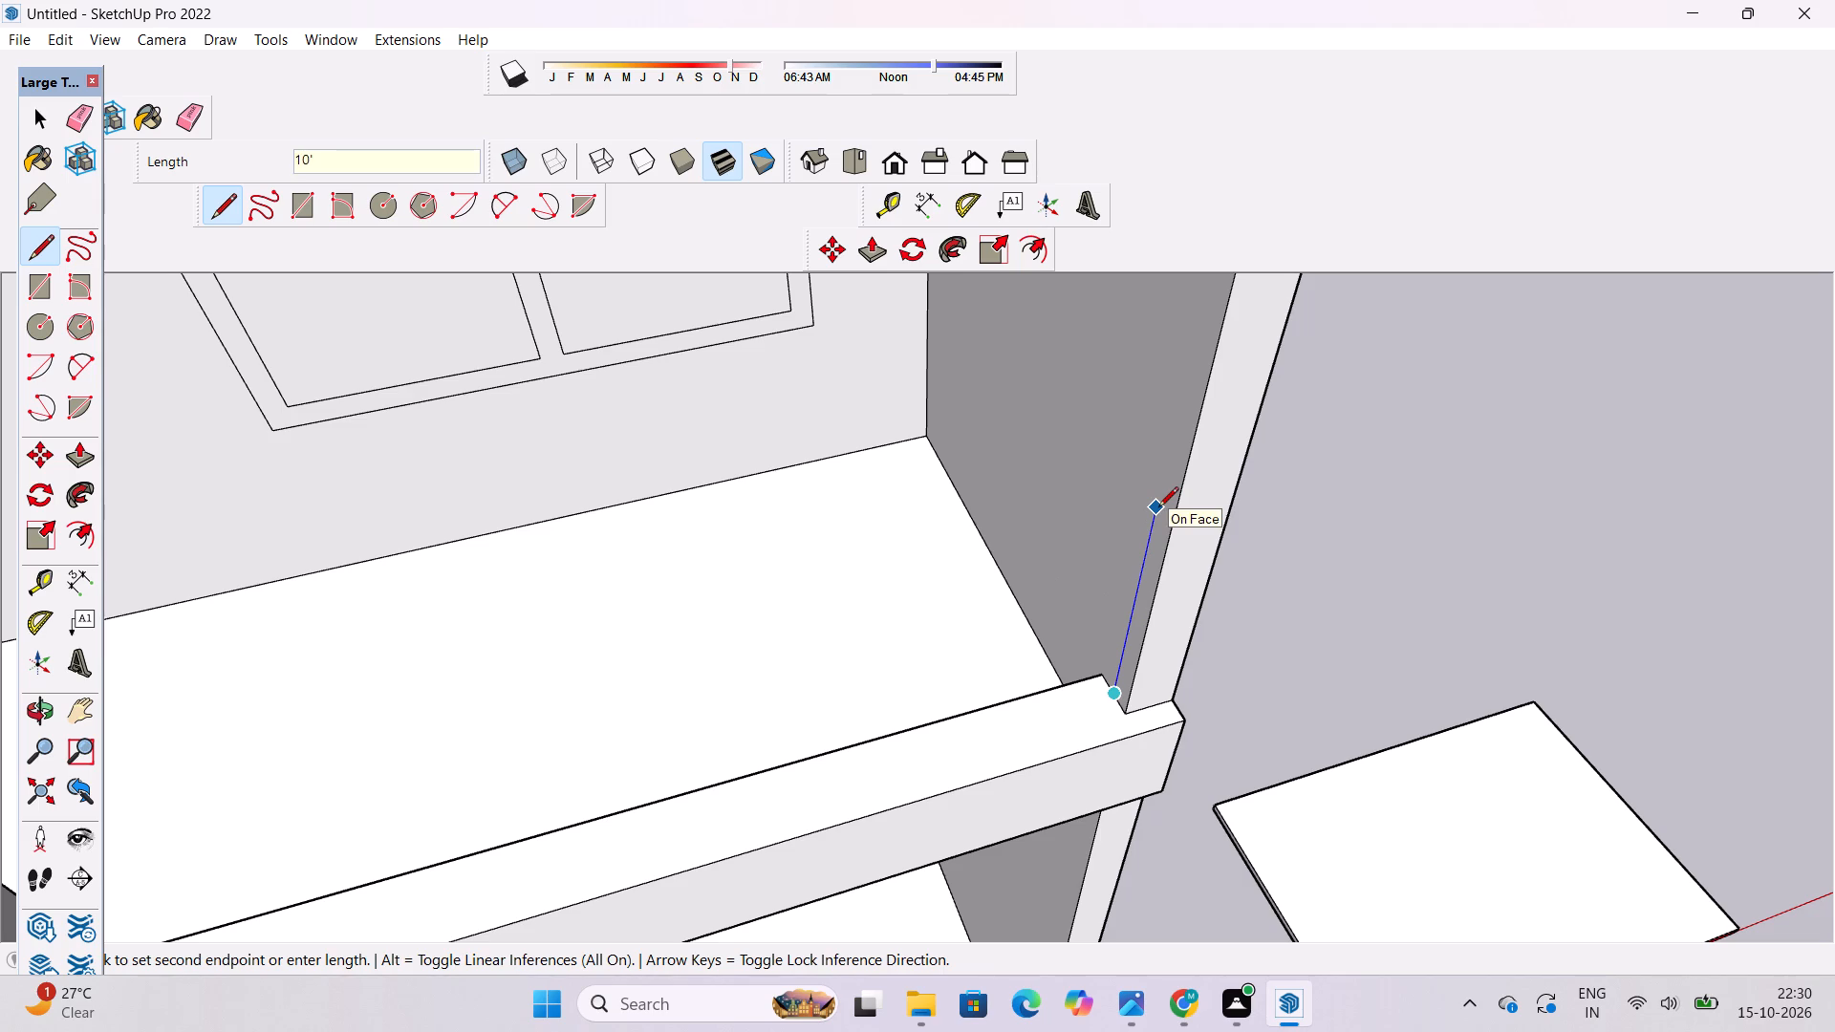
key("Return")
Complete the upper balcony's railing panel with a 35' top edge, a vertical edge down to the parapet and a closing bottom edge.
key("o")
scroll(1158, 508, "down", 5)
left_click_drag(1193, 669, 1177, 528)
scroll(1168, 474, "down", 2)
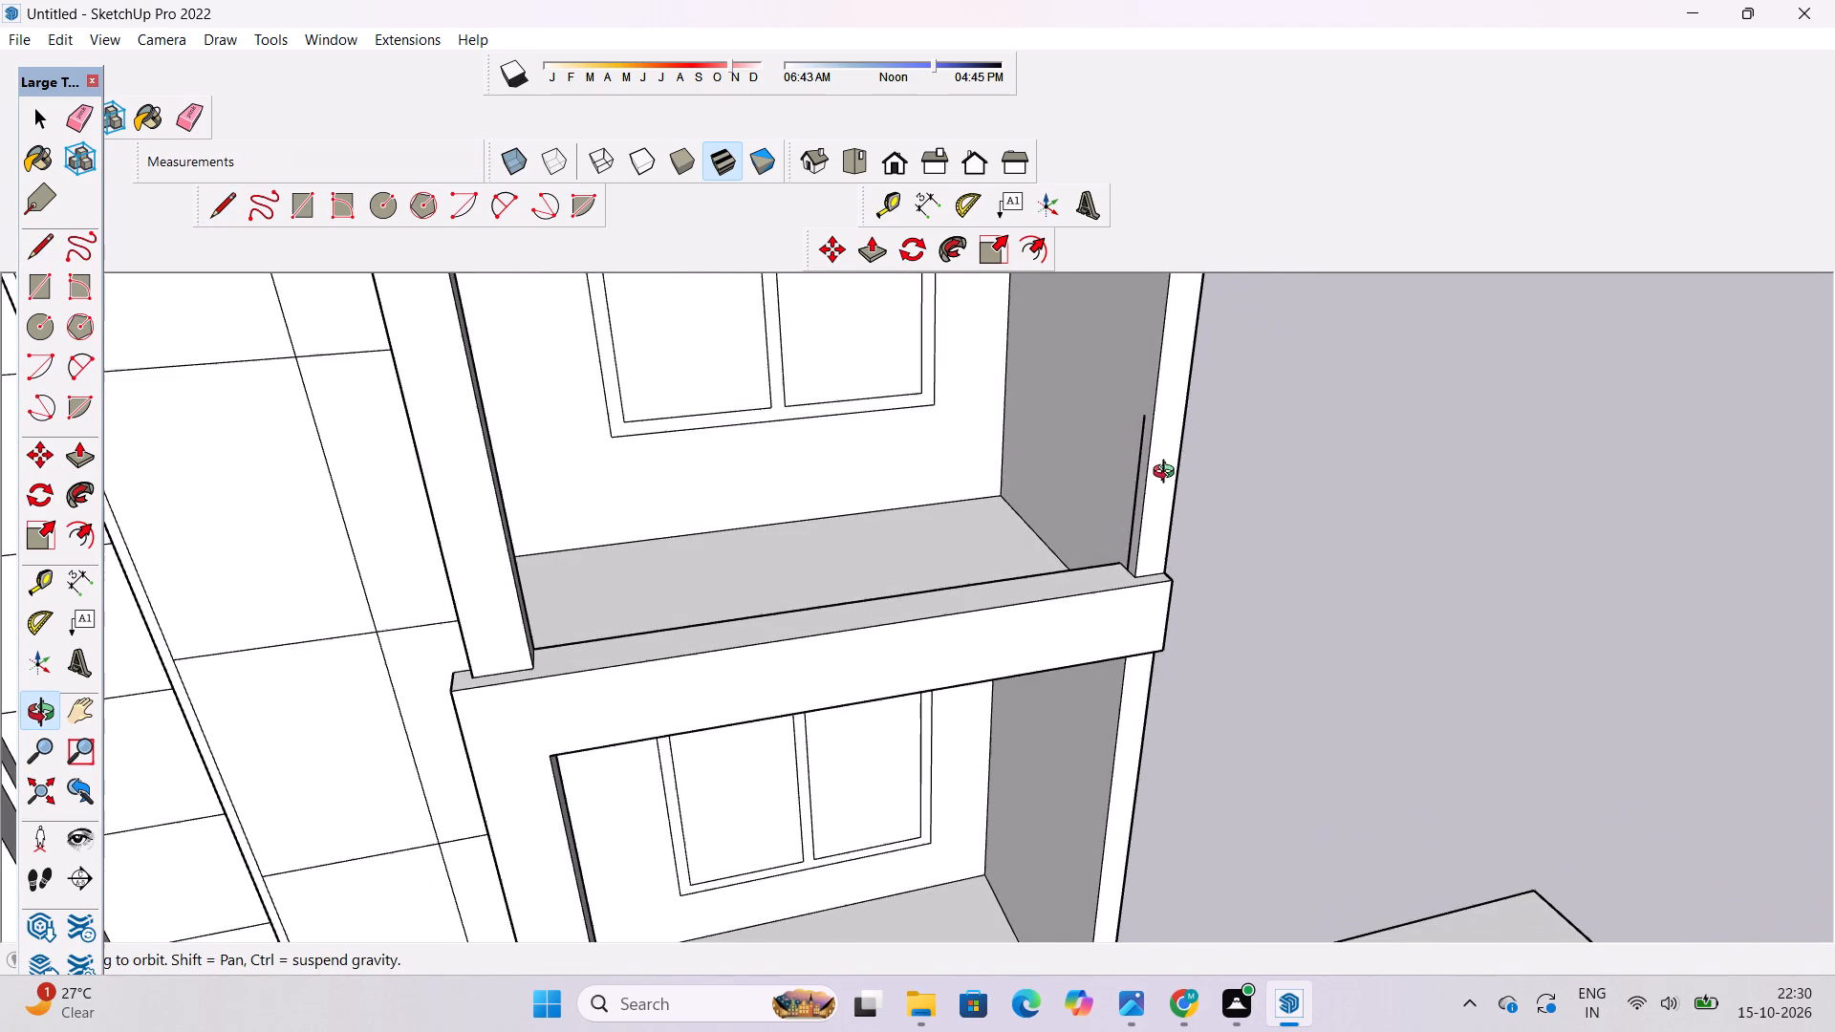
left_click_drag(1168, 474, 1200, 617, "shift")
left_click_drag(1190, 633, 1126, 582)
left_click_drag(1126, 582, 1142, 604)
key("l")
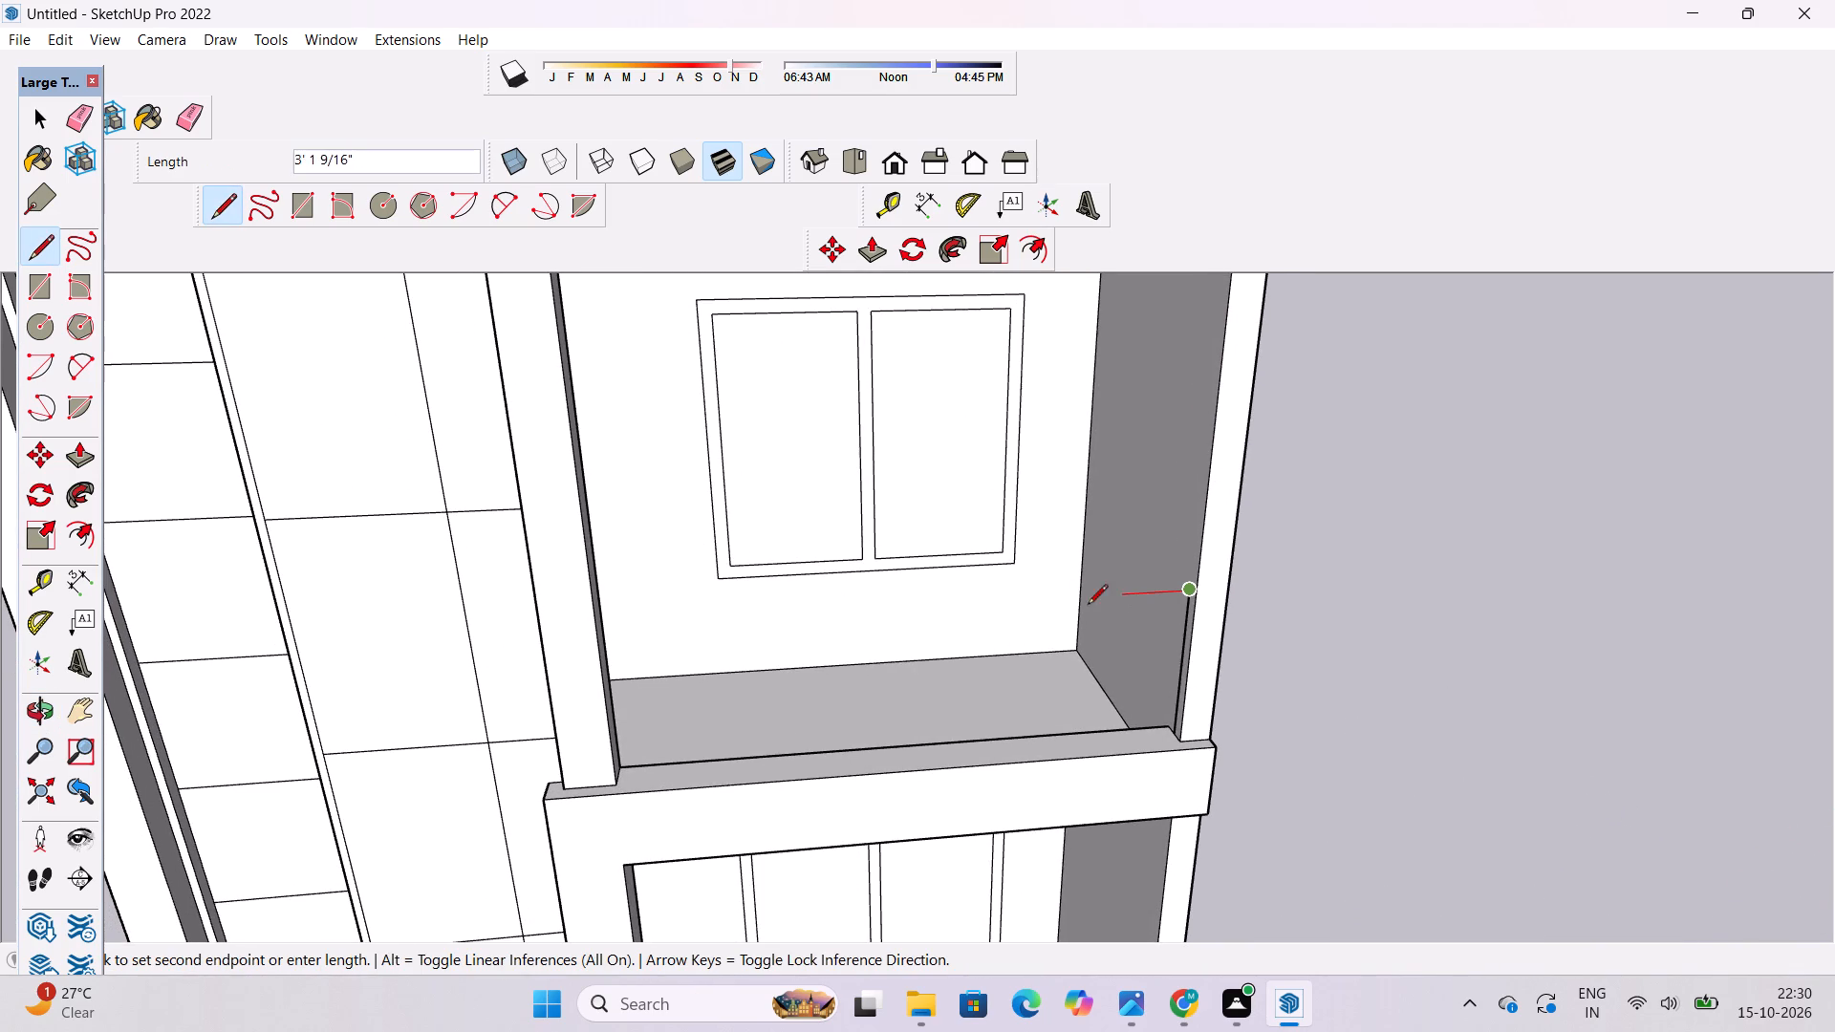
scroll(686, 645, "up", 3)
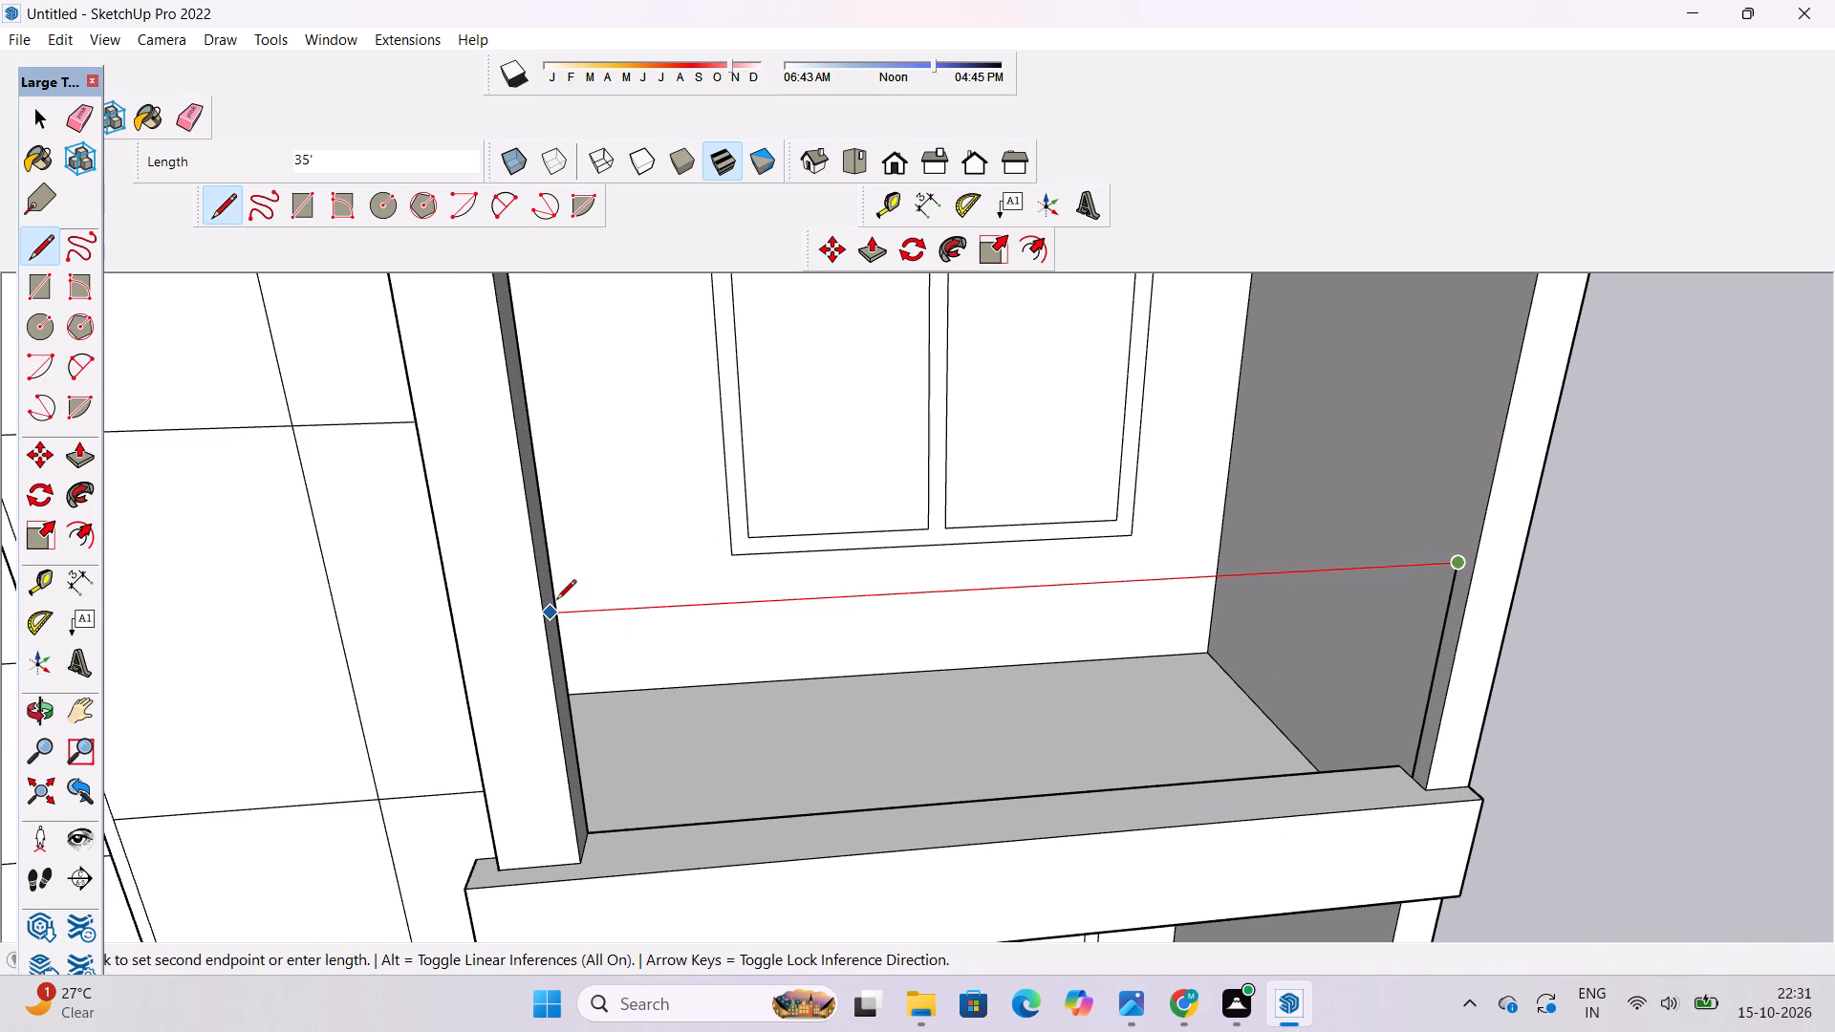
left_click(556, 601)
scroll(569, 798, "up", 8)
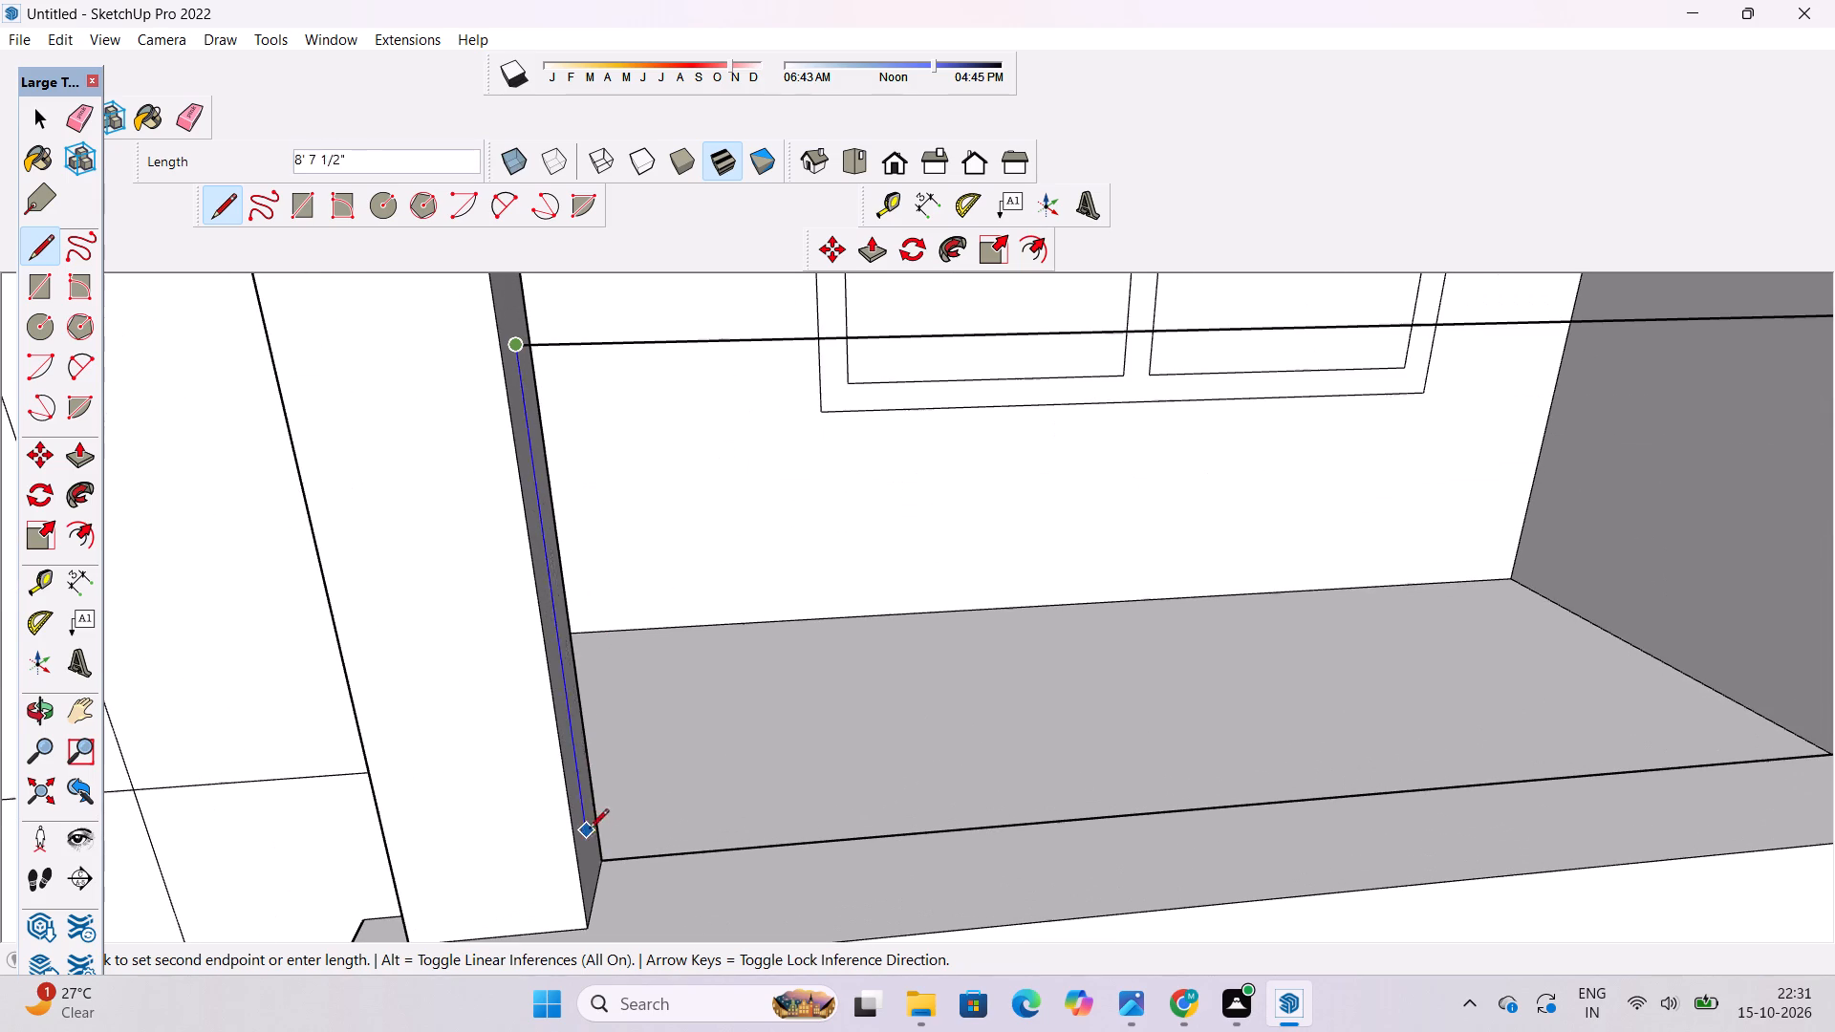
left_click(599, 892)
scroll(599, 888, "down", 9)
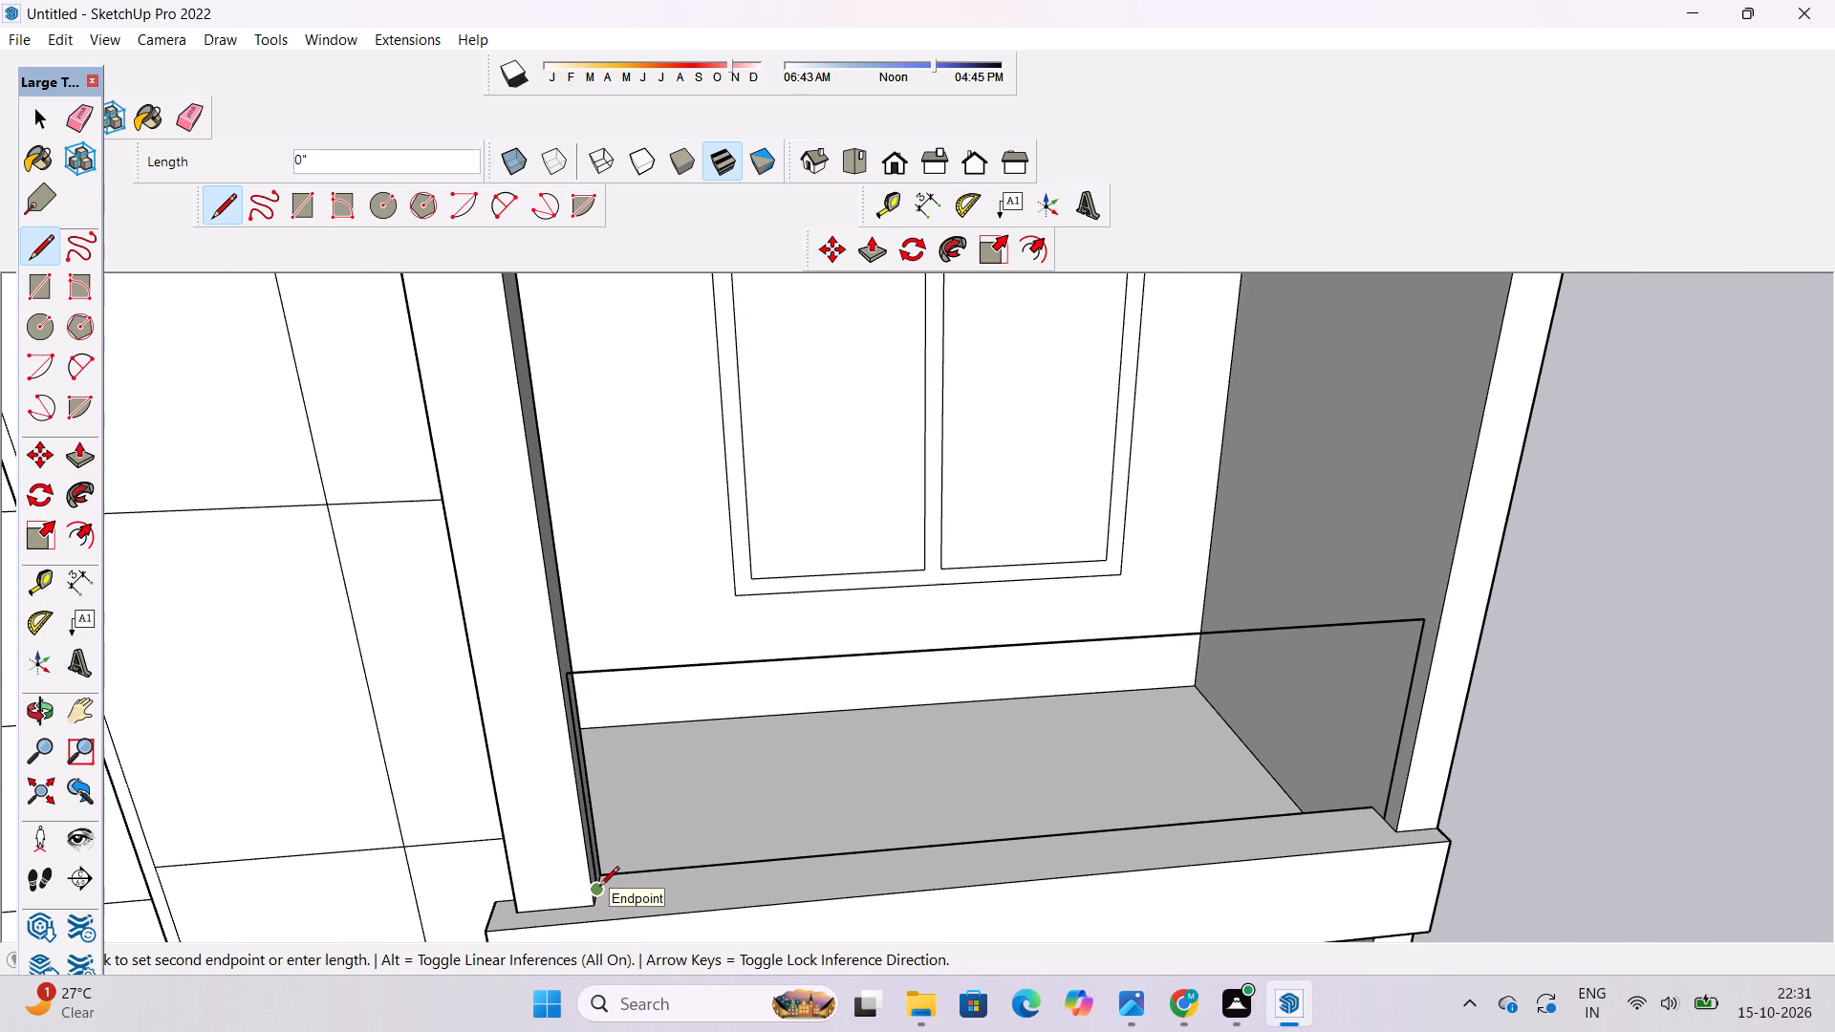
left_click(1384, 819)
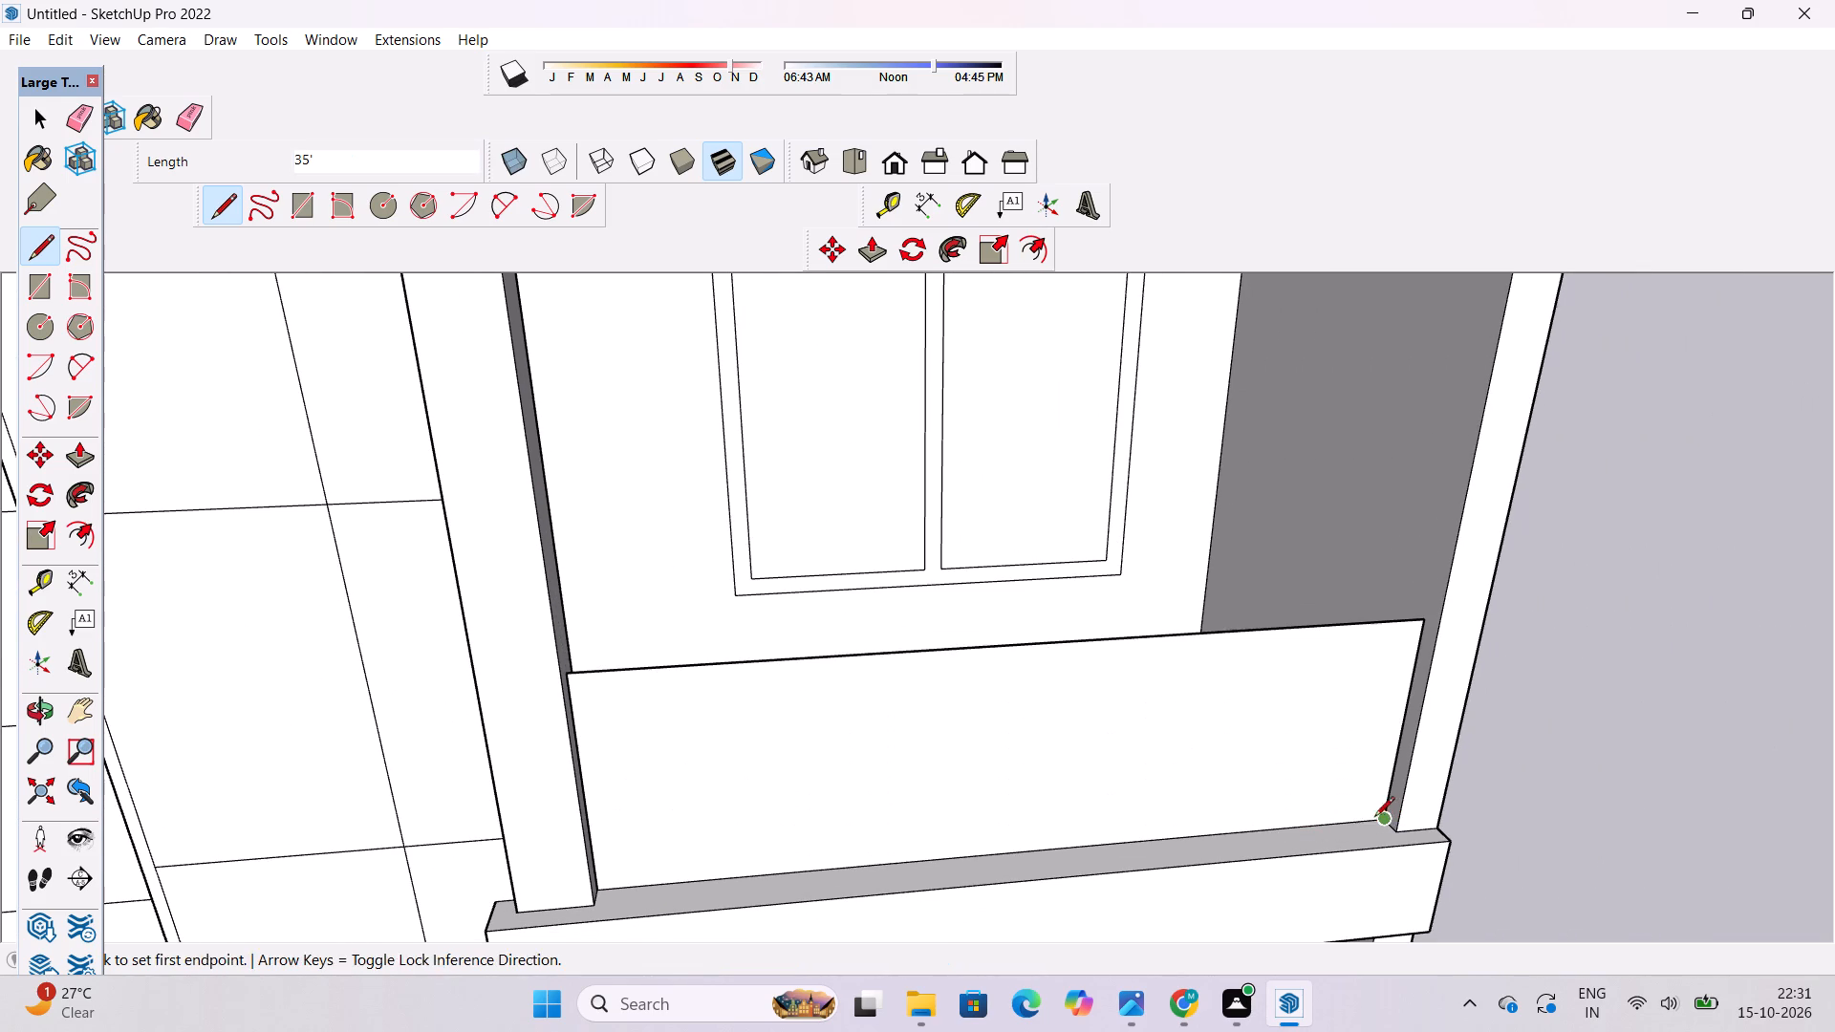
key("space")
Draw a circle of 5" radius on the left side wall, centred on the railing panel's top corner.
key("o")
left_click_drag(1364, 844, 898, 742)
left_click_drag(798, 706, 914, 863, "shift")
scroll(624, 727, "up", 4)
left_click(633, 713, "shift")
key("c")
scroll(713, 634, "up", 6)
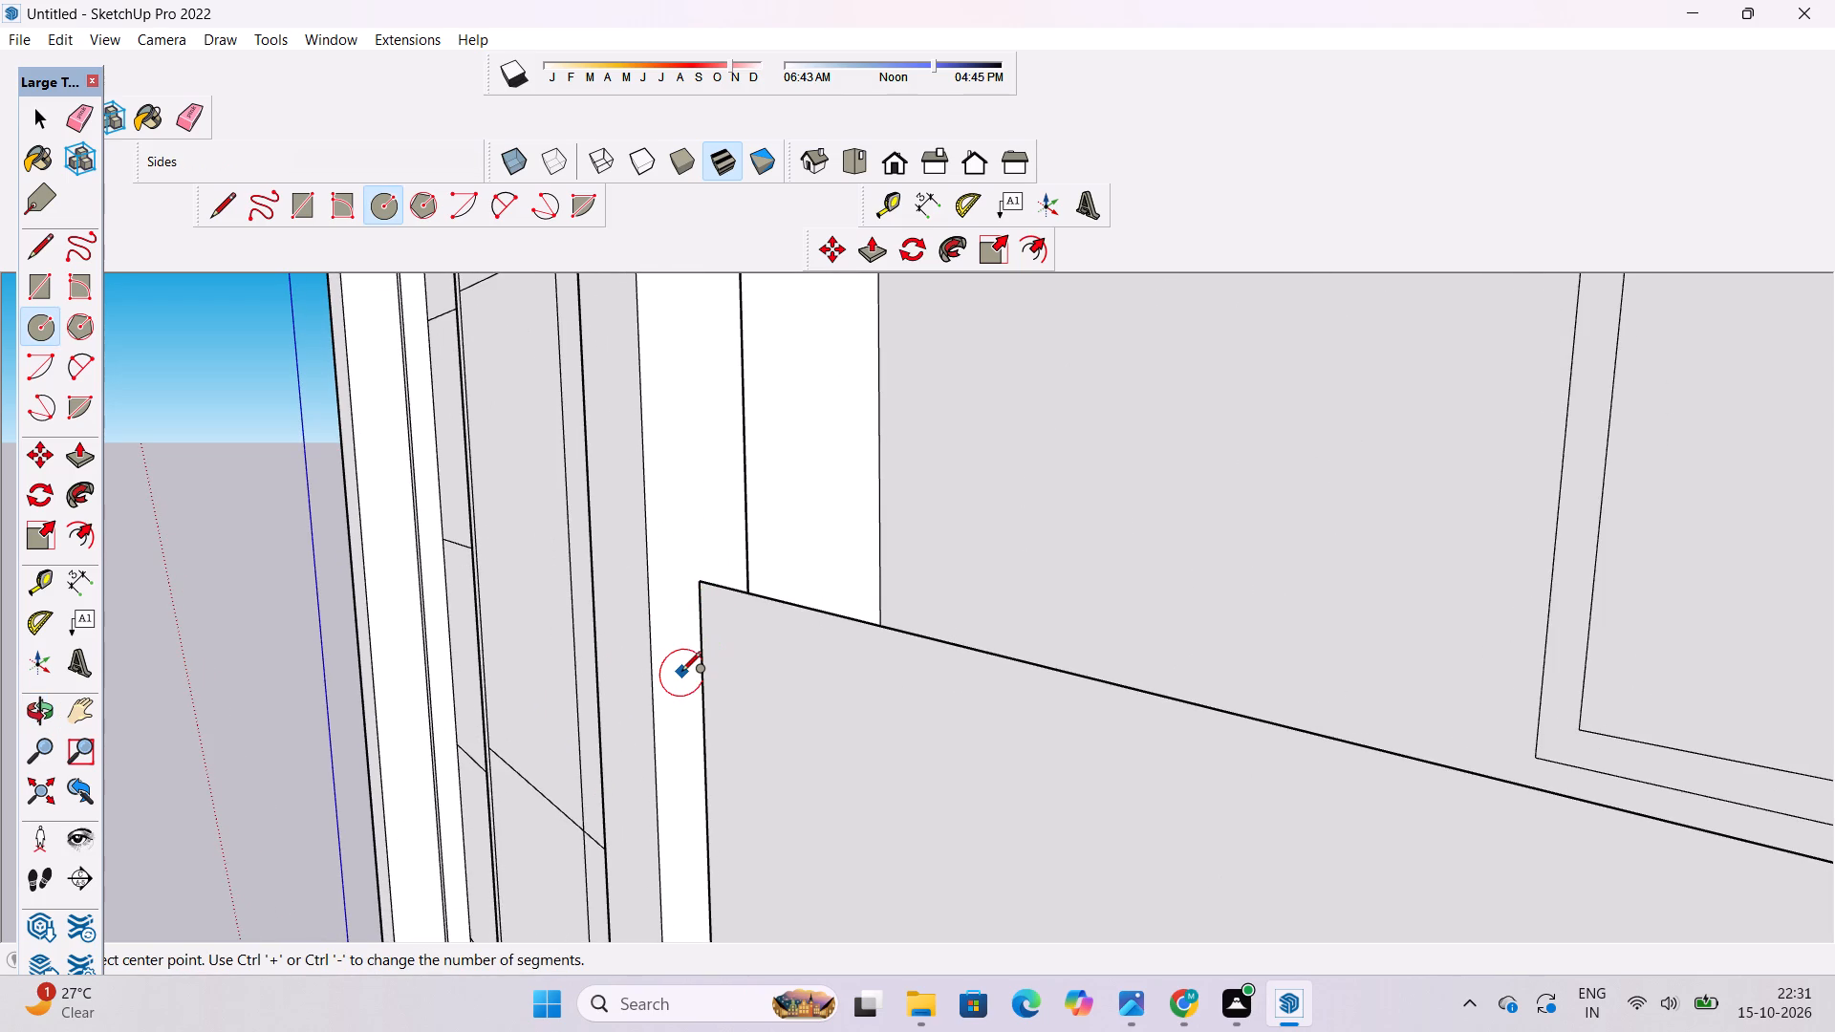
scroll(681, 673, "up", 1)
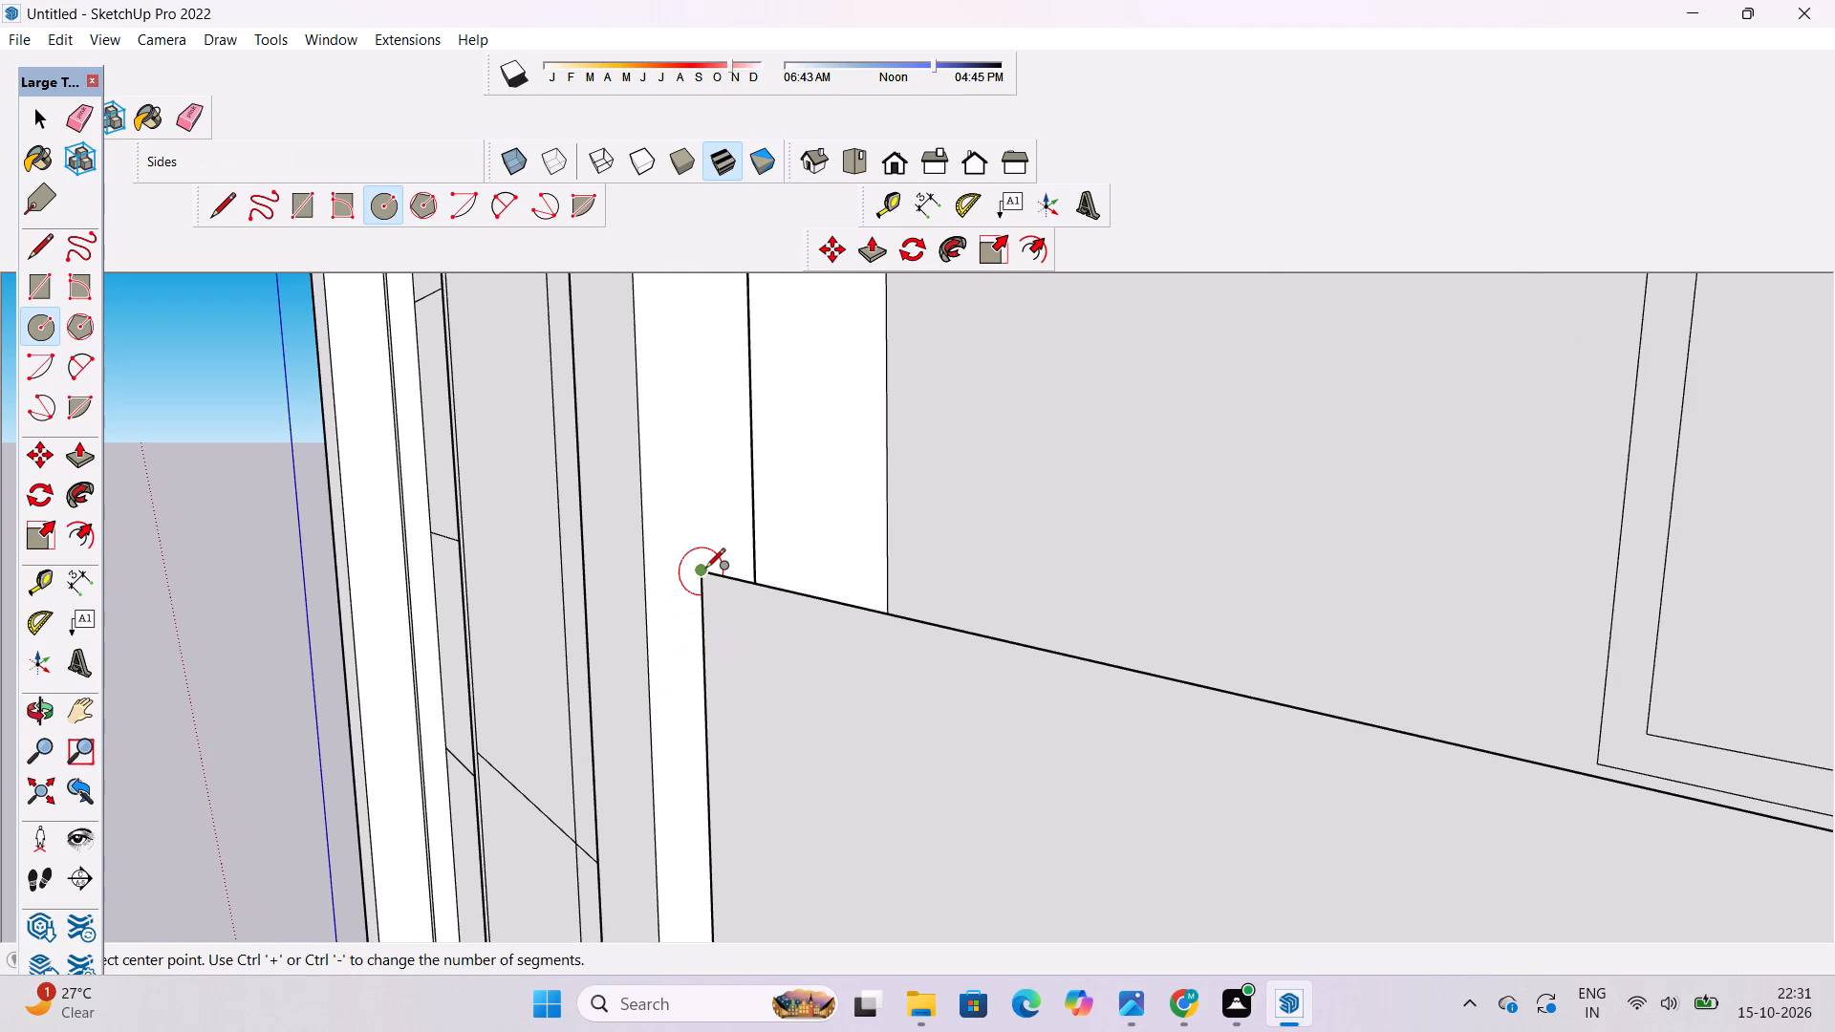
left_click(705, 570)
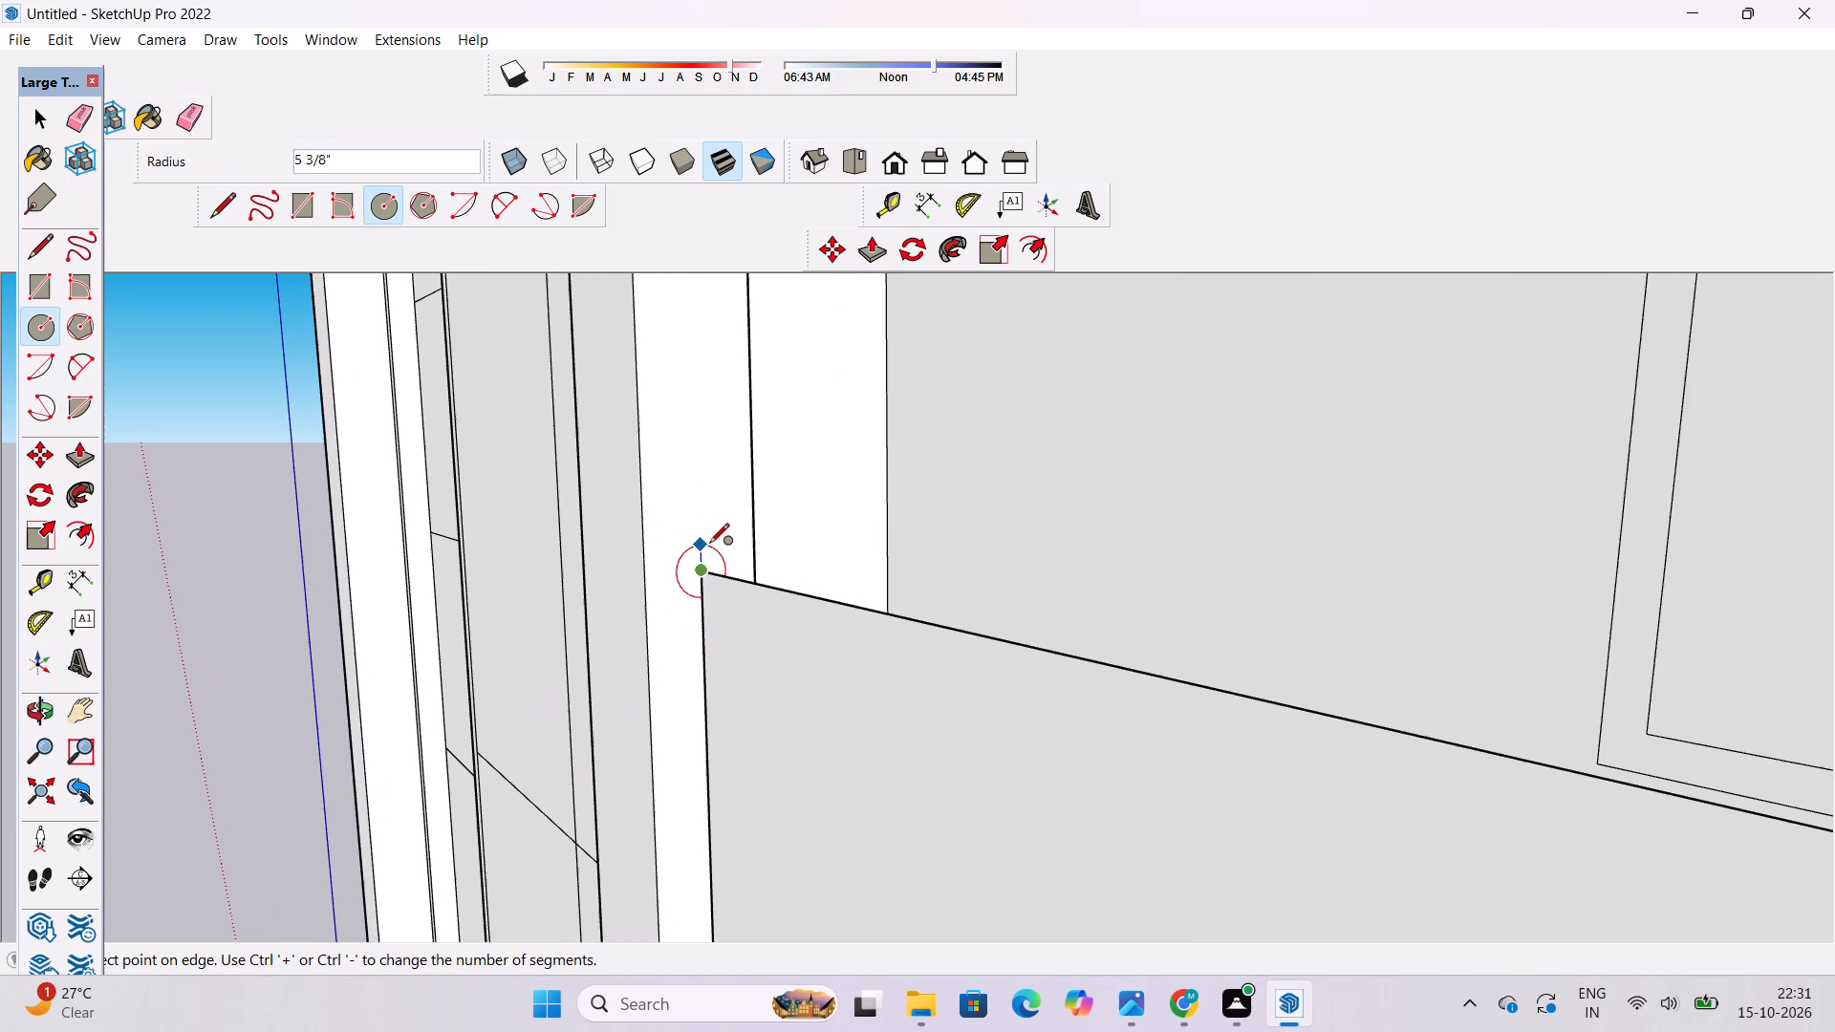
type("5\"")
key("Return")
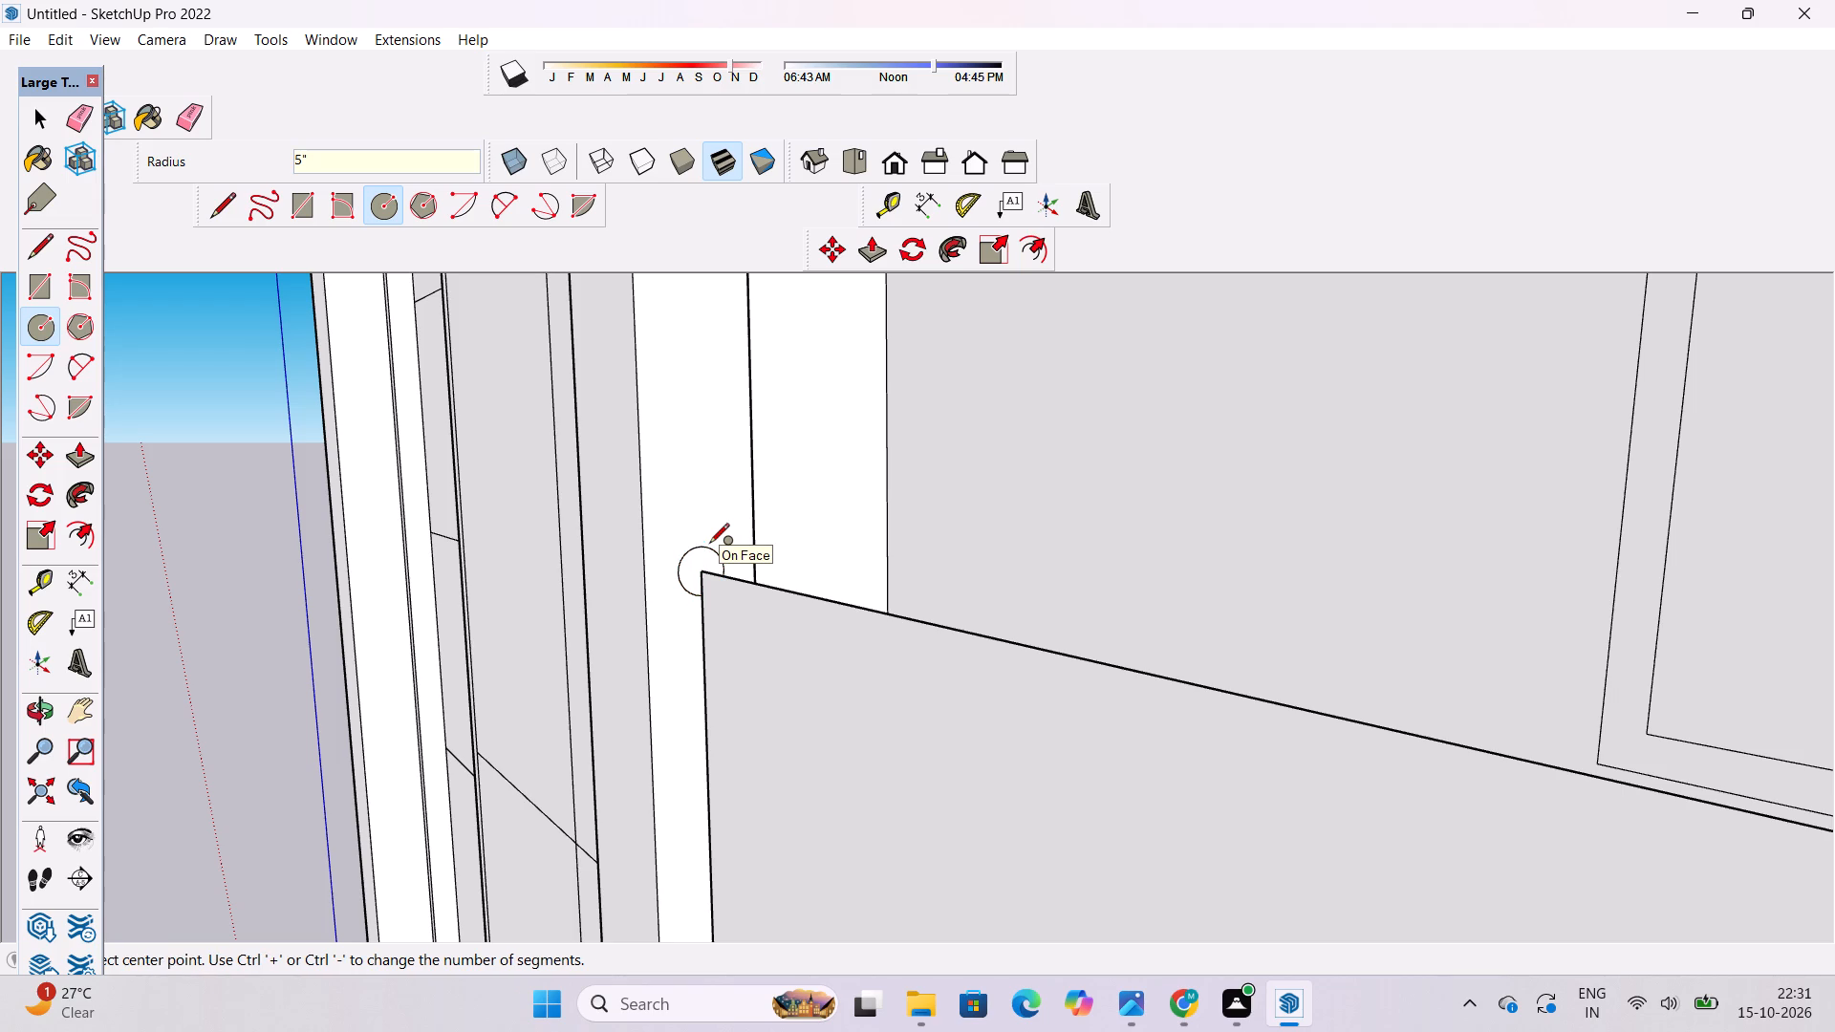
Extrude the circle 35' along the panel's top edge to the opposite wall as a round handrail.
key("p")
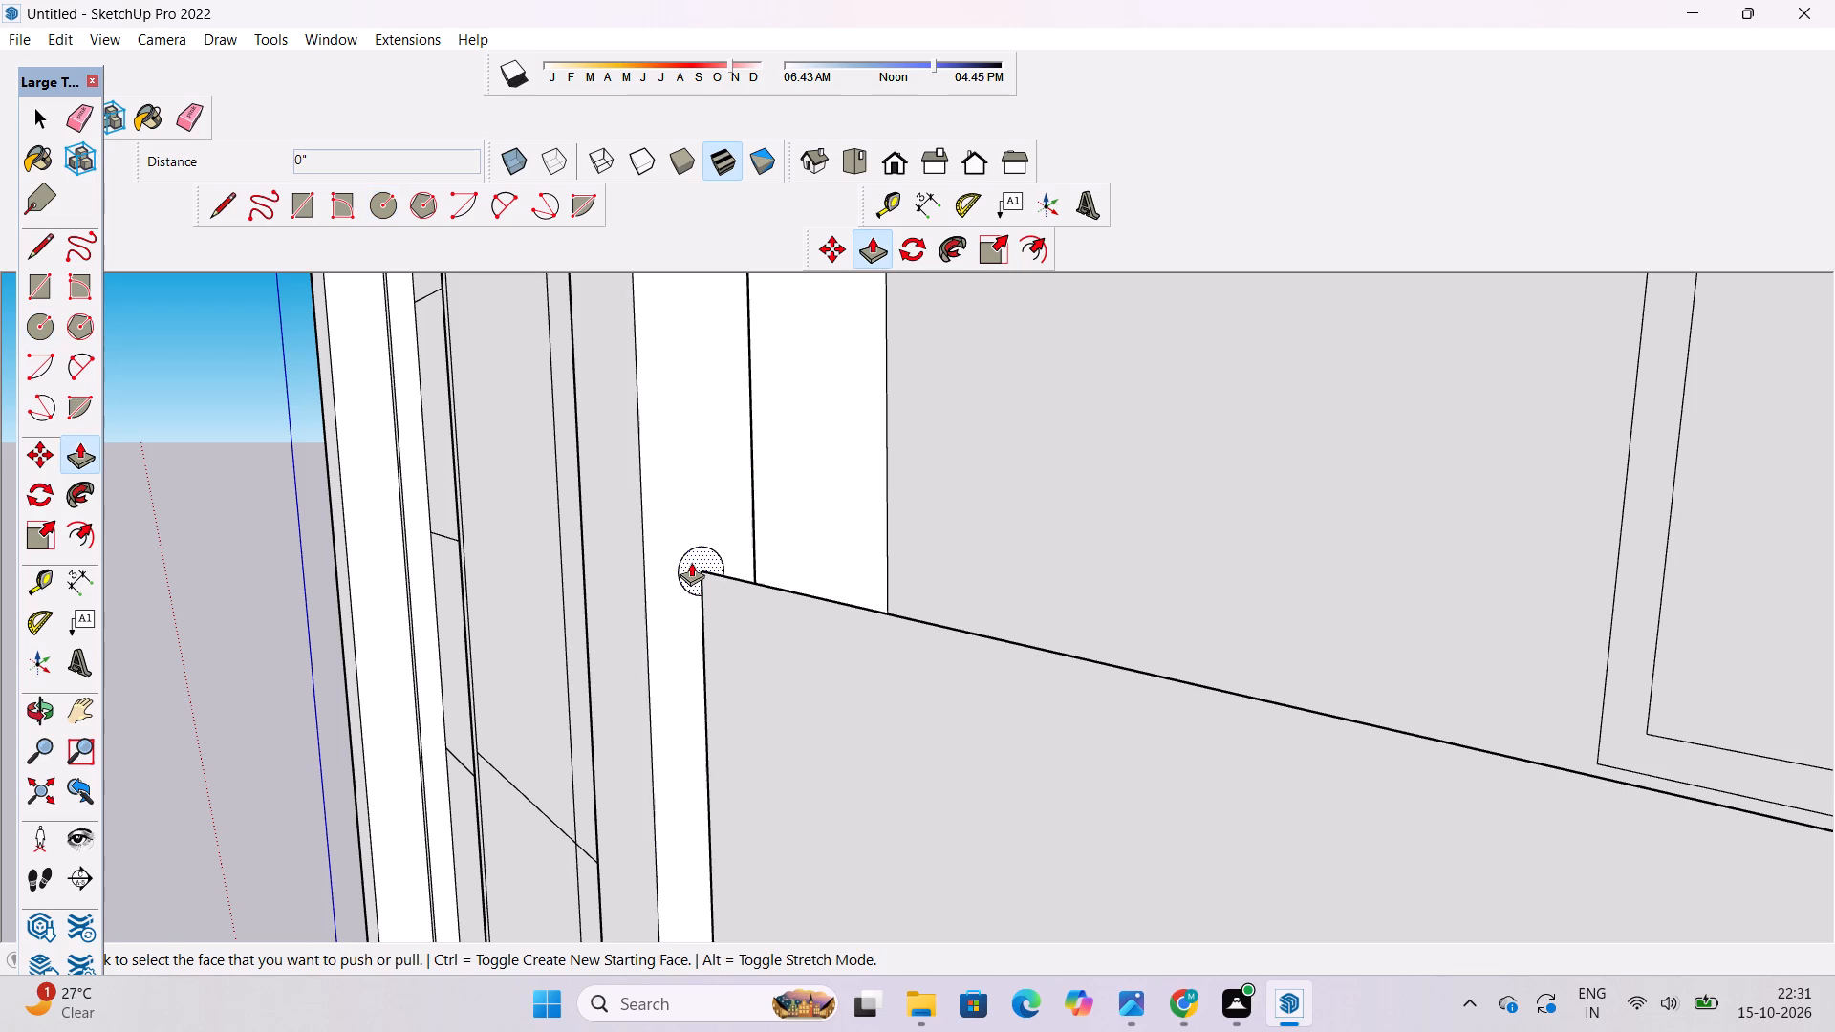
left_click(691, 562)
scroll(769, 568, "down", 5)
key("o")
left_click_drag(643, 625, 888, 629)
left_click_drag(921, 620, 642, 583)
scroll(637, 579, "down", 5)
left_click_drag(663, 584, 768, 602)
left_click_drag(806, 608, 687, 604)
left_click_drag(687, 604, 722, 611, "shift")
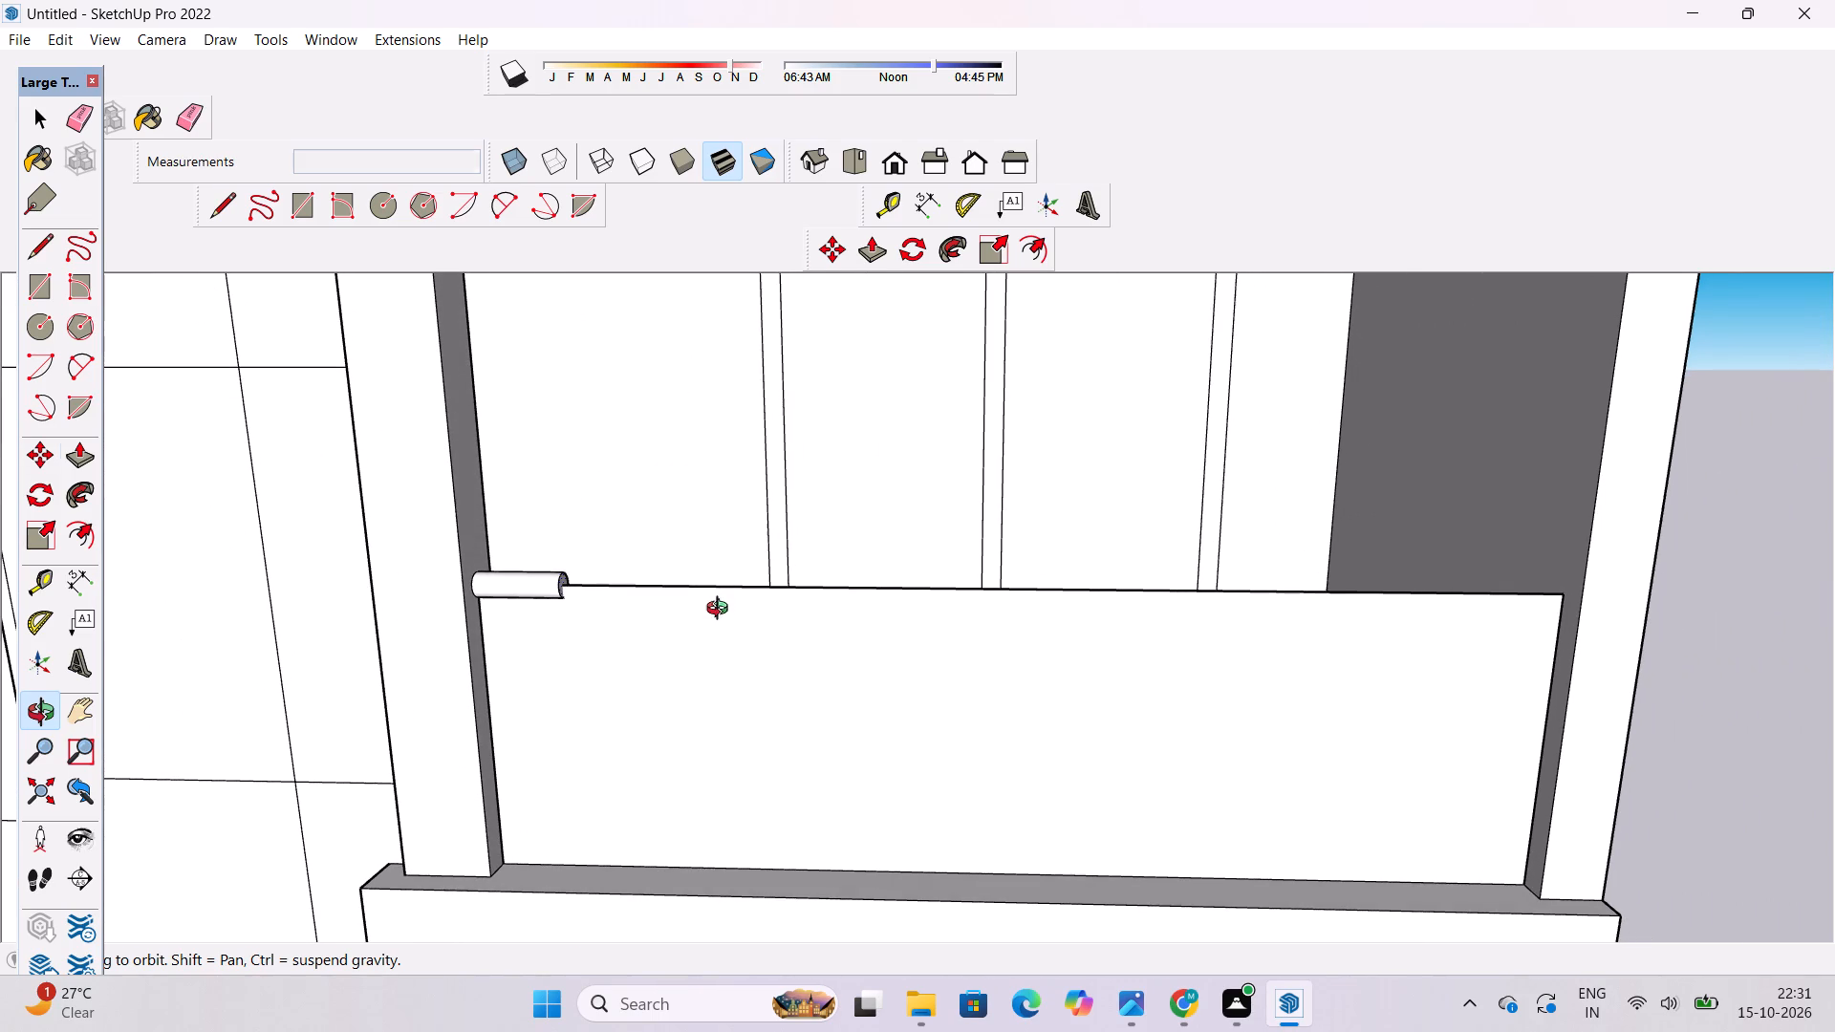
key("p")
scroll(905, 609, "up", 2)
left_click(1747, 569)
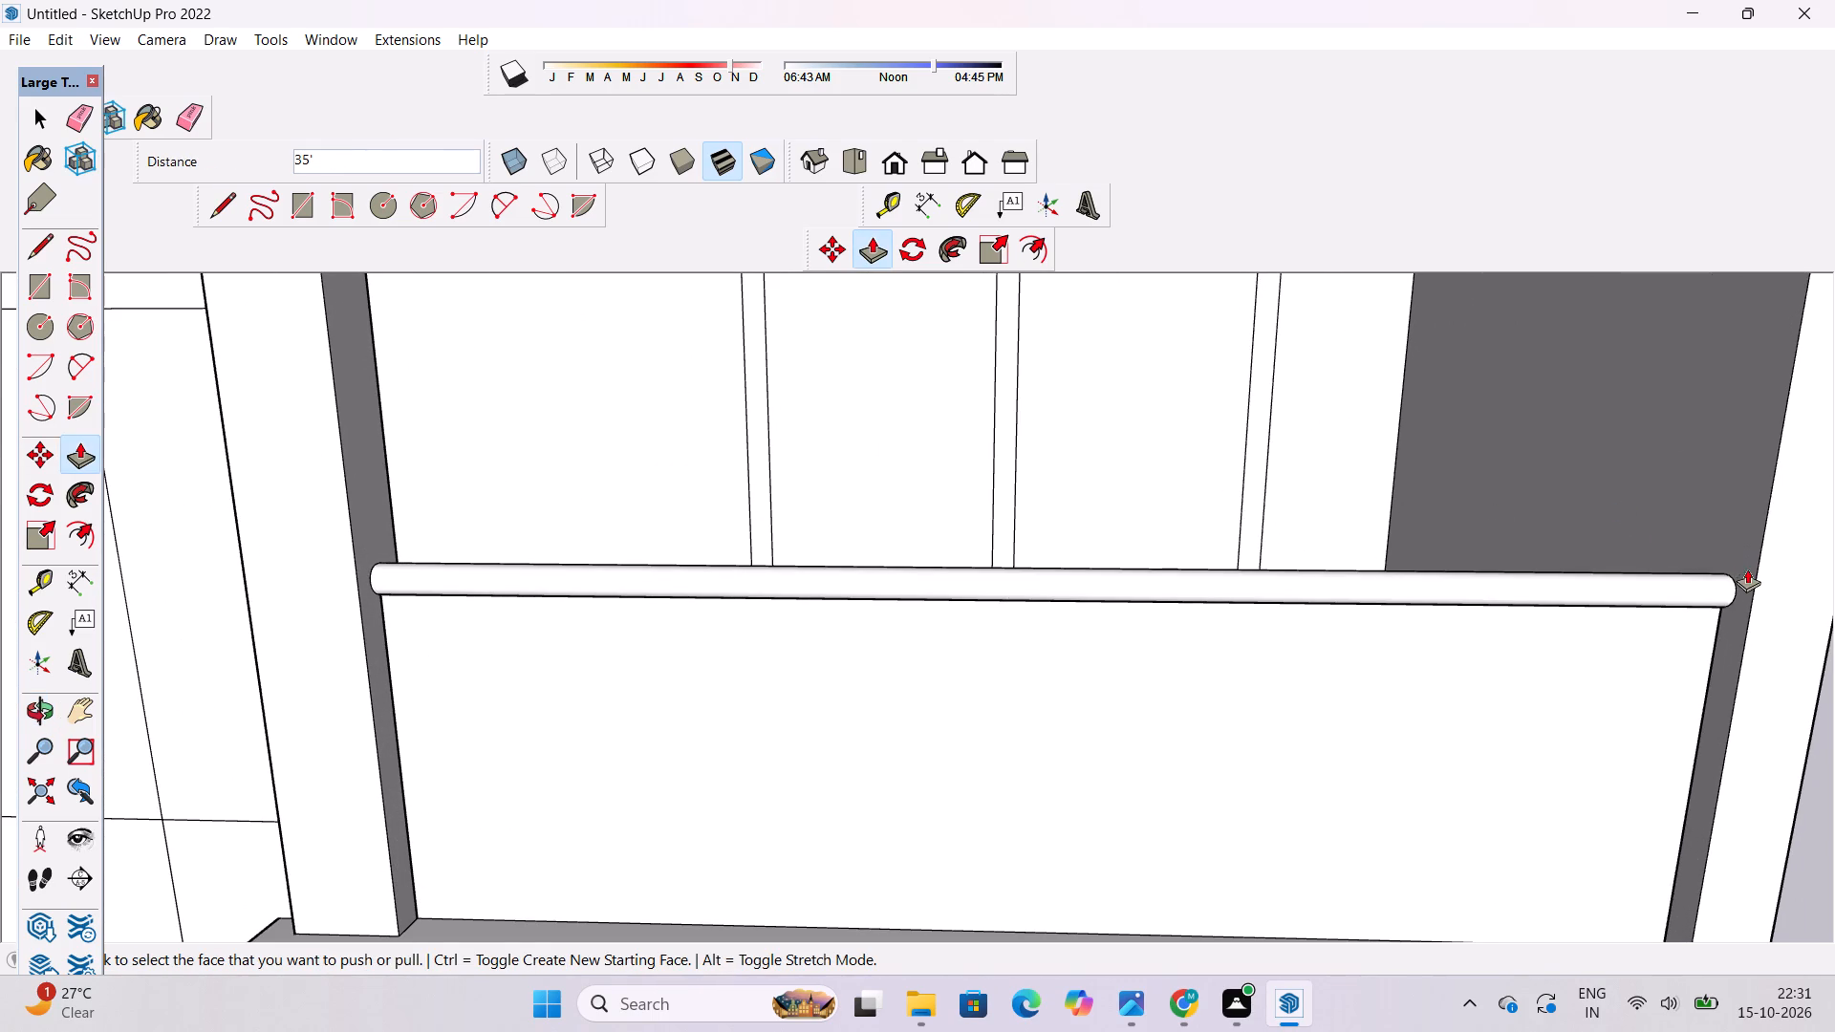
Draw a 10' vertical line up the lower balcony's right side wall from the midpoint of the parapet's end edge.
scroll(1360, 545, "down", 8)
key("o")
scroll(1194, 544, "down", 3)
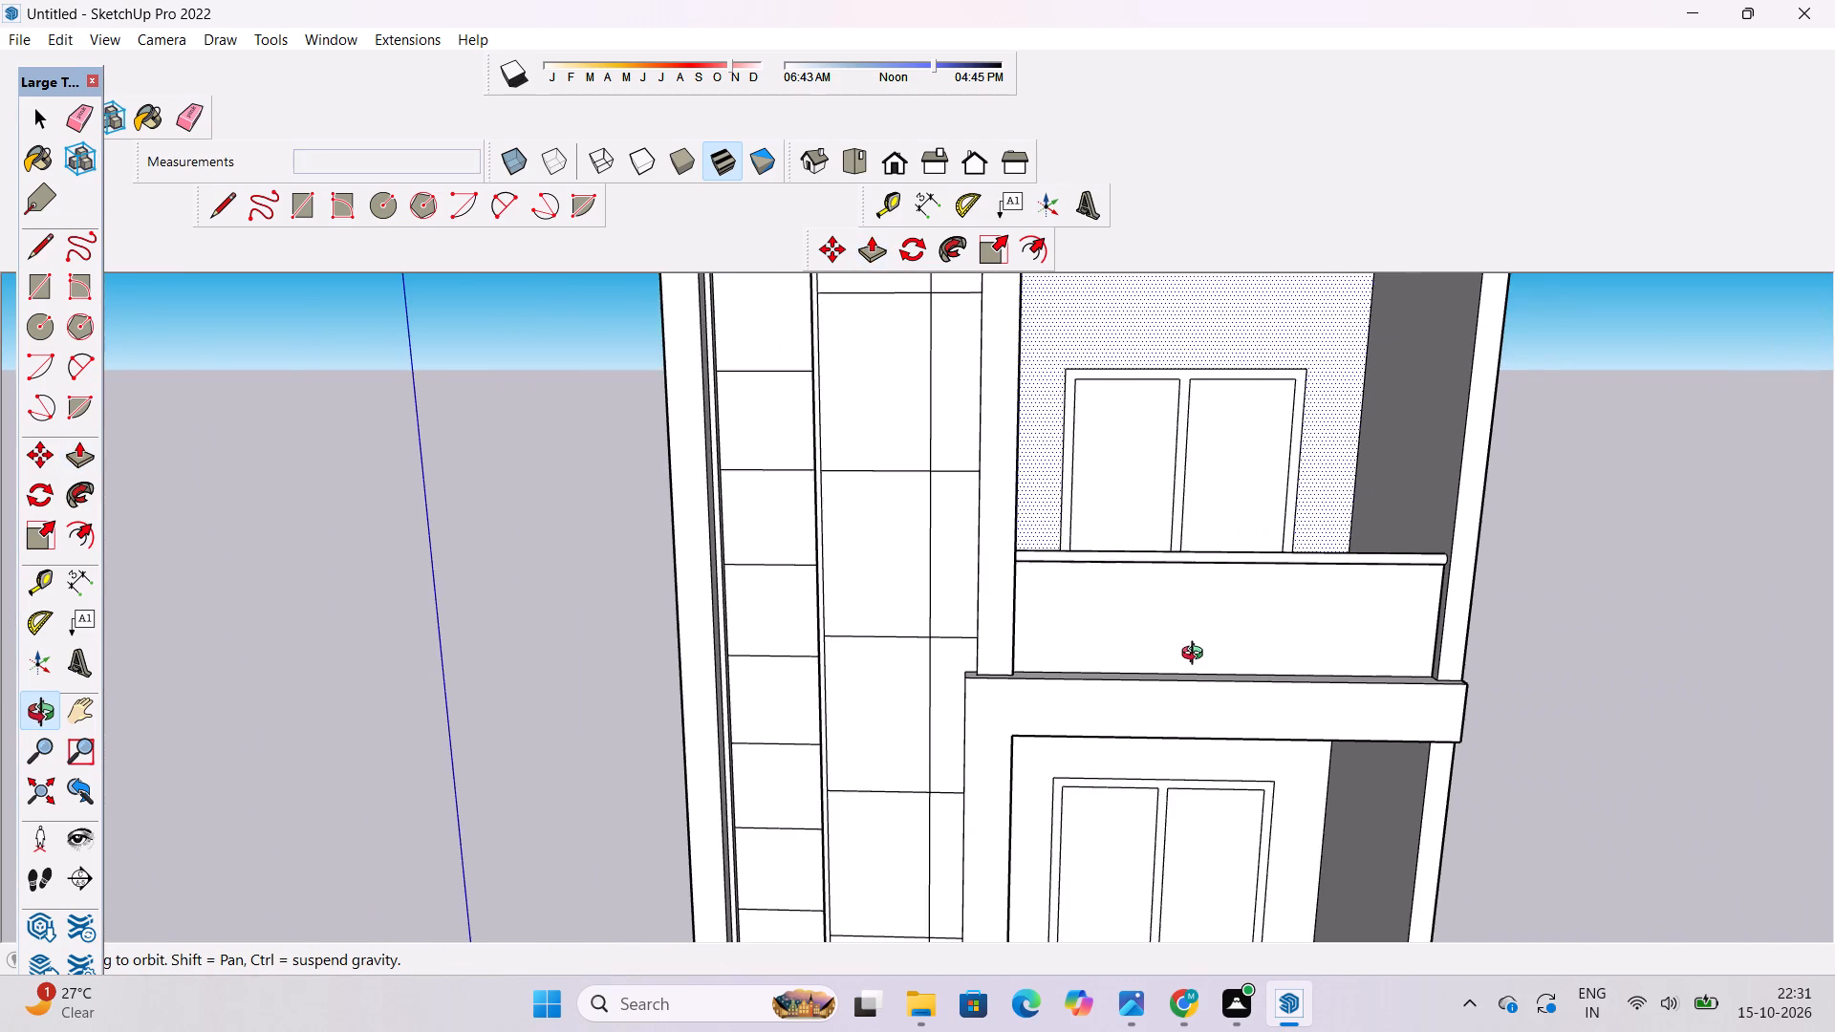
left_click_drag(1197, 656, 1193, 524)
left_click_drag(1224, 634, 1230, 652)
left_click_drag(1239, 672, 1195, 564, "shift")
left_click_drag(1200, 618, 1301, 653)
scroll(1263, 706, "up", 8)
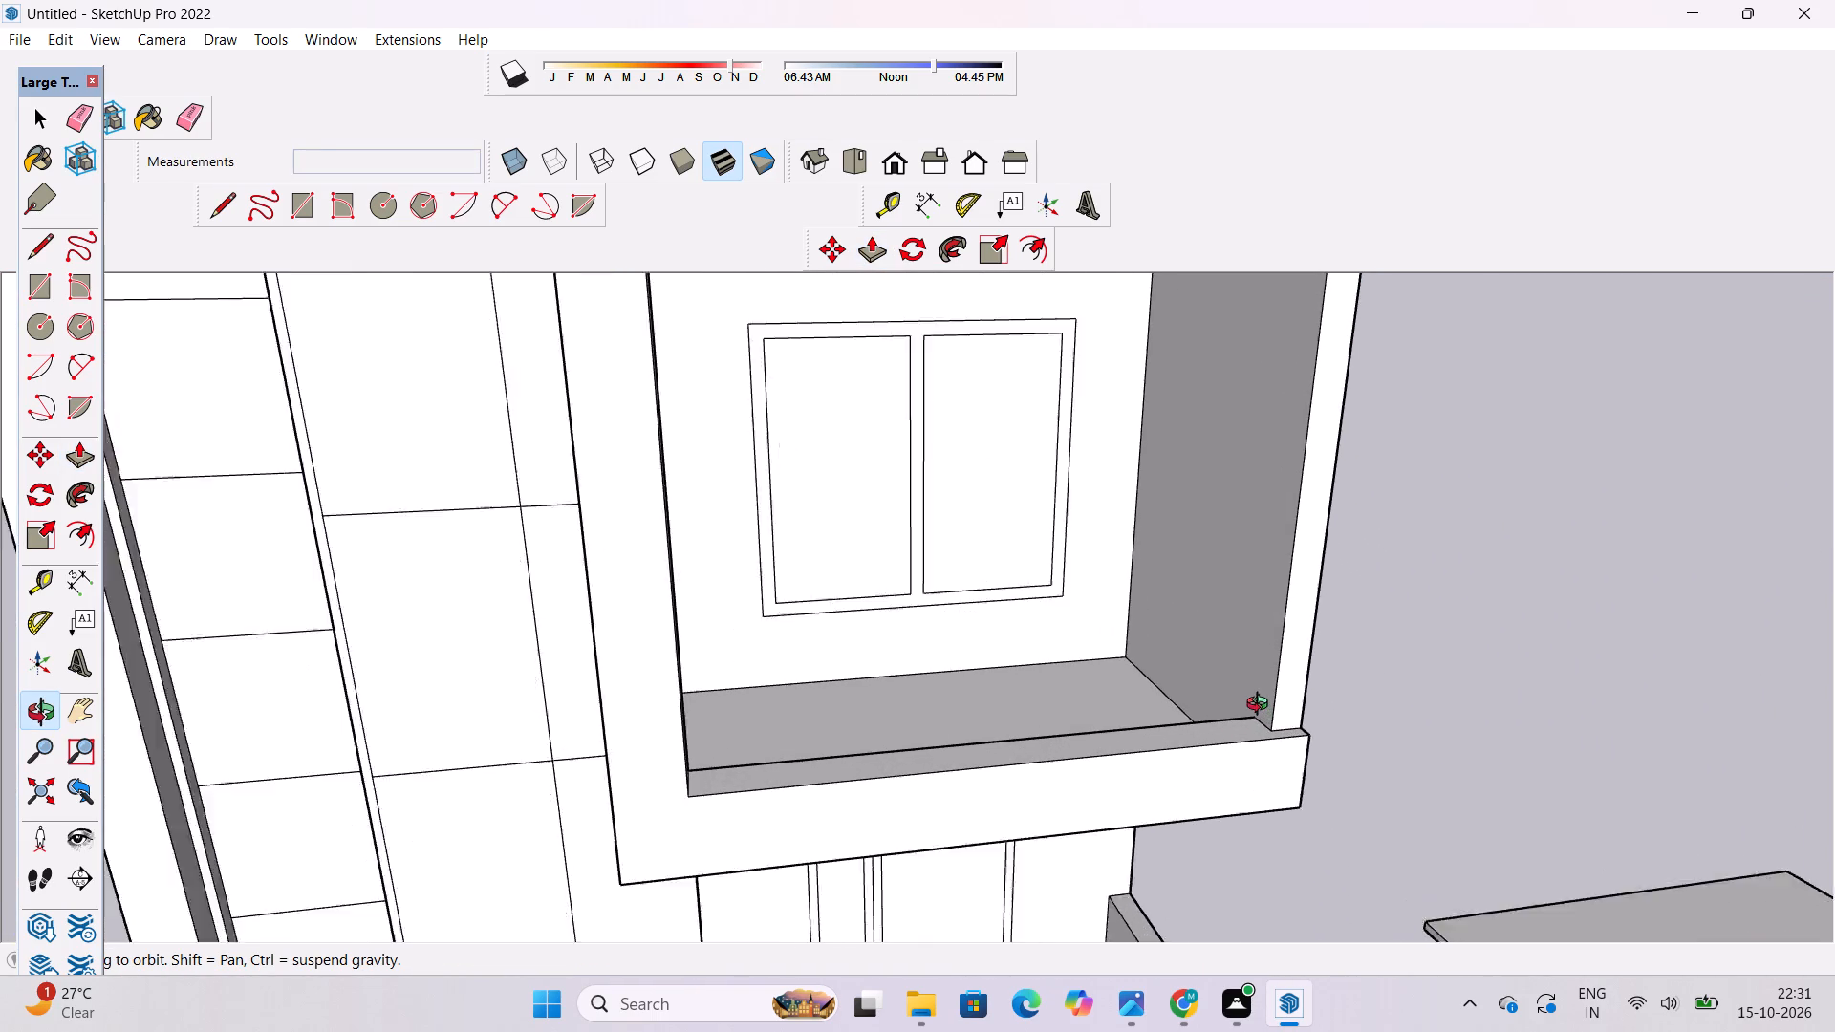
scroll(1262, 706, "up", 2)
left_click_drag(1262, 719, 1330, 747)
scroll(1275, 734, "up", 5)
left_click_drag(1250, 691, 1242, 761, "shift")
key("l")
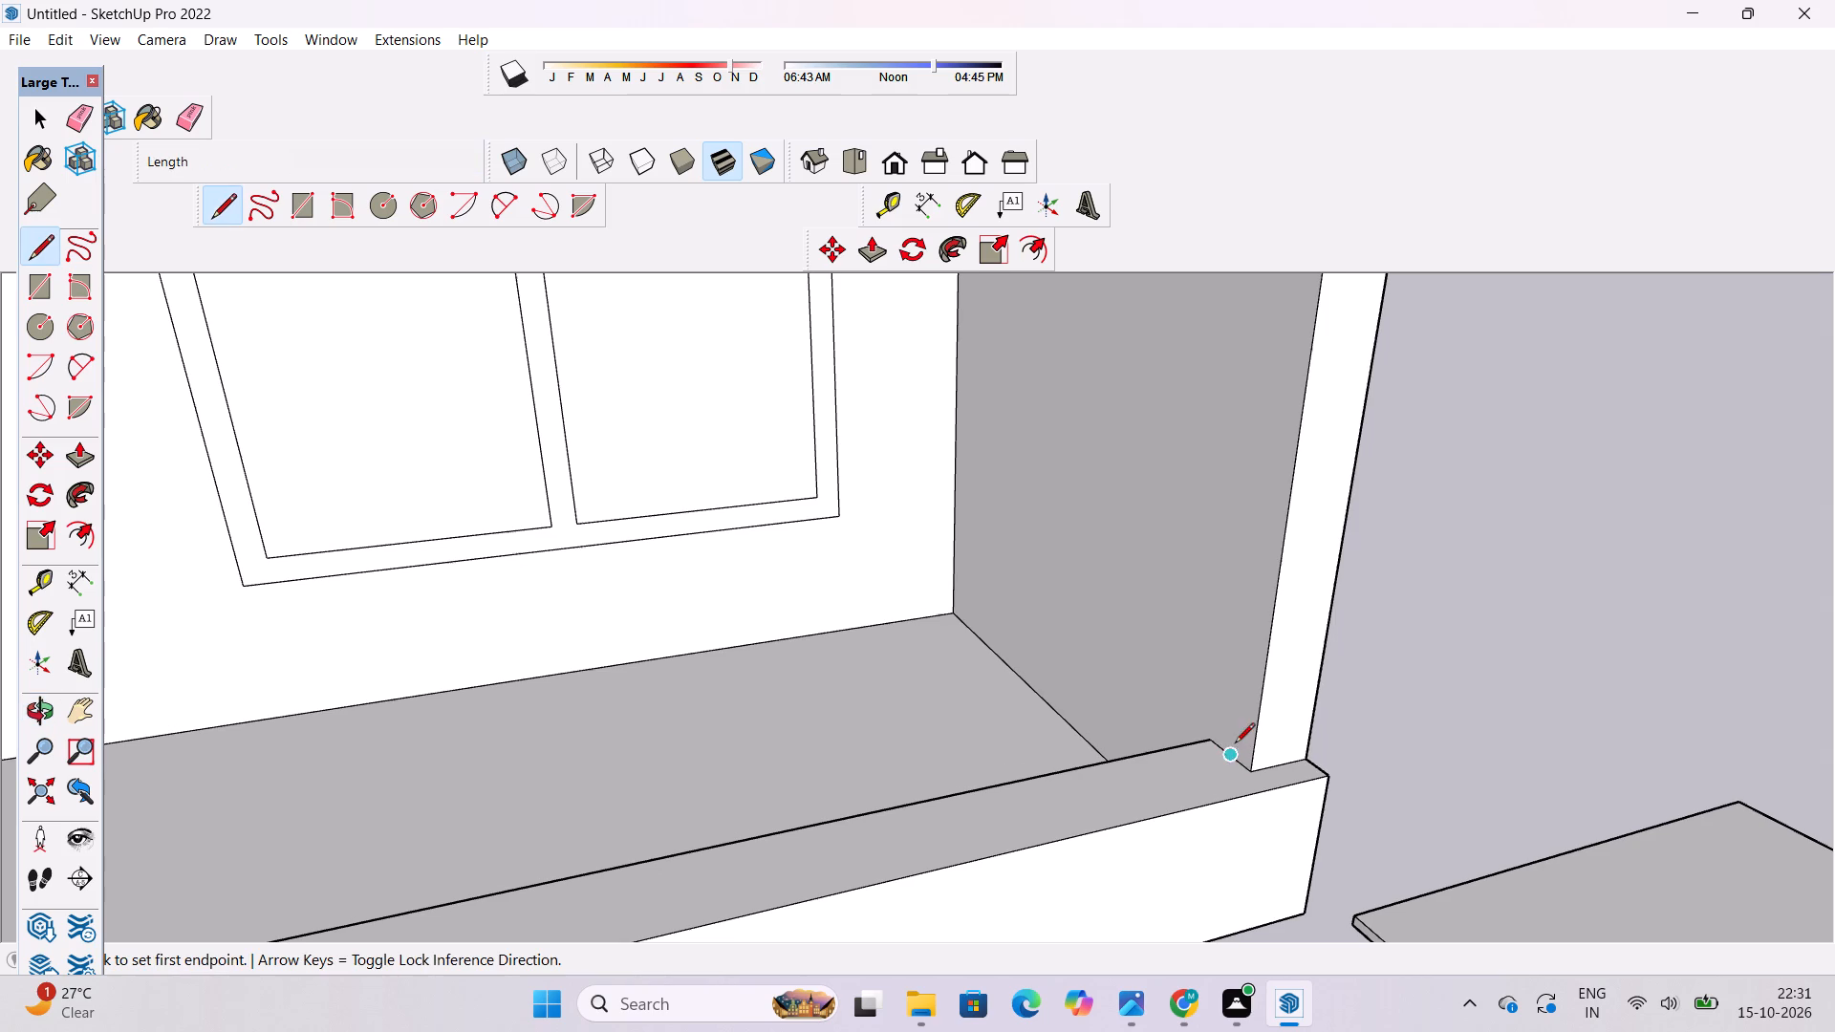
left_click(1228, 749)
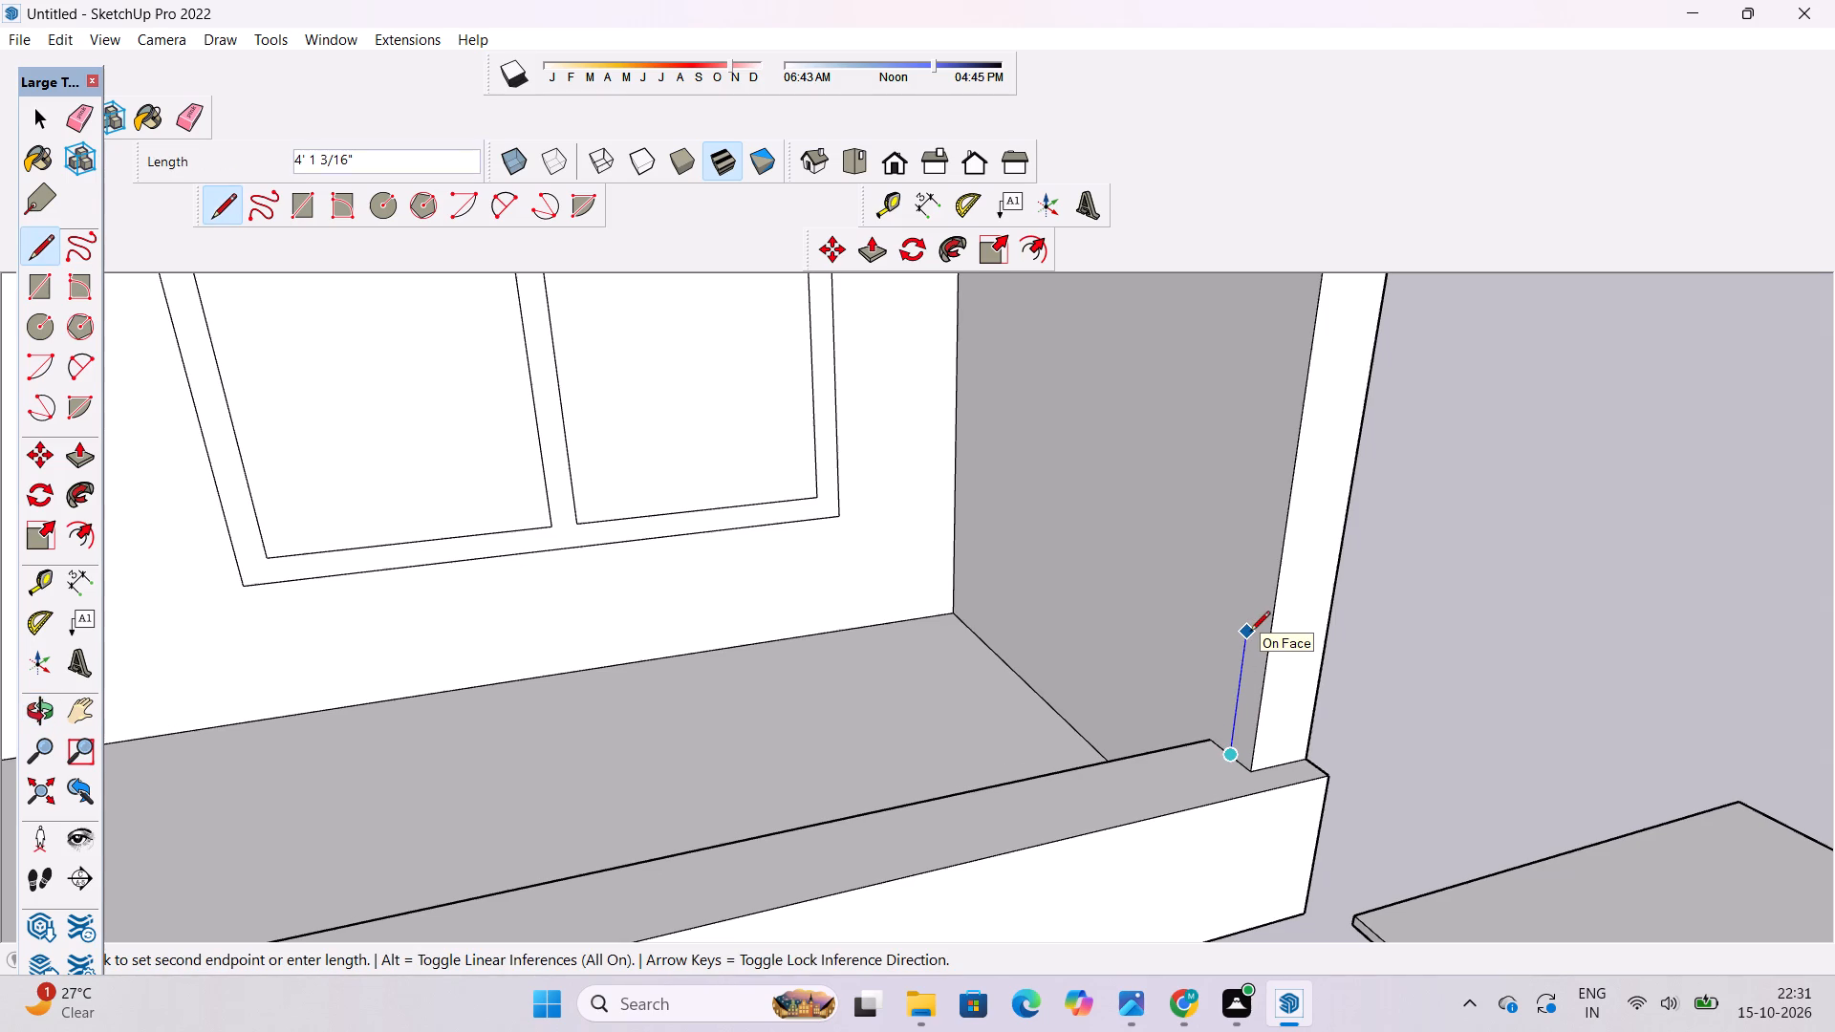
type("10'")
key("Return")
scroll(1240, 646, "down", 11)
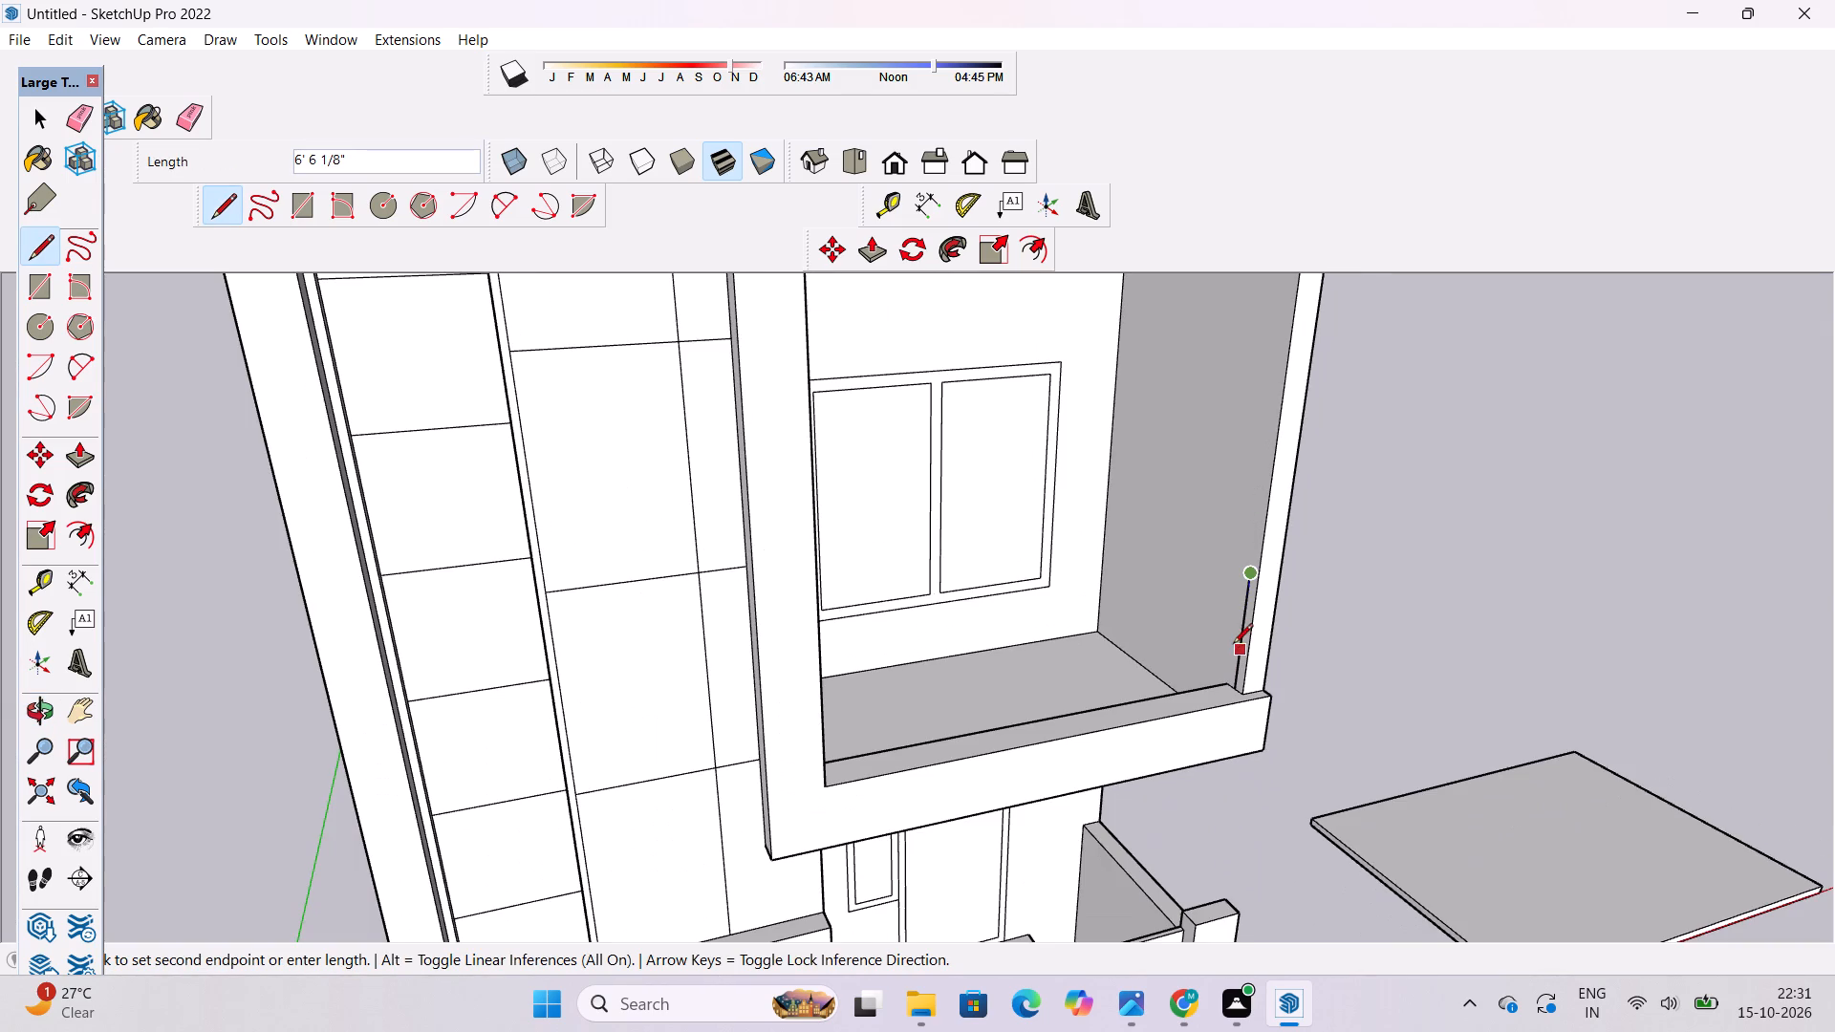
Complete the lower balcony's railing panel with a 35' top edge, a 10' vertical edge down to the parapet and a closing bottom edge.
key("o")
left_click_drag(1331, 650, 1057, 634)
left_click_drag(1057, 634, 1081, 672, "shift")
left_click_drag(1083, 677, 1100, 677)
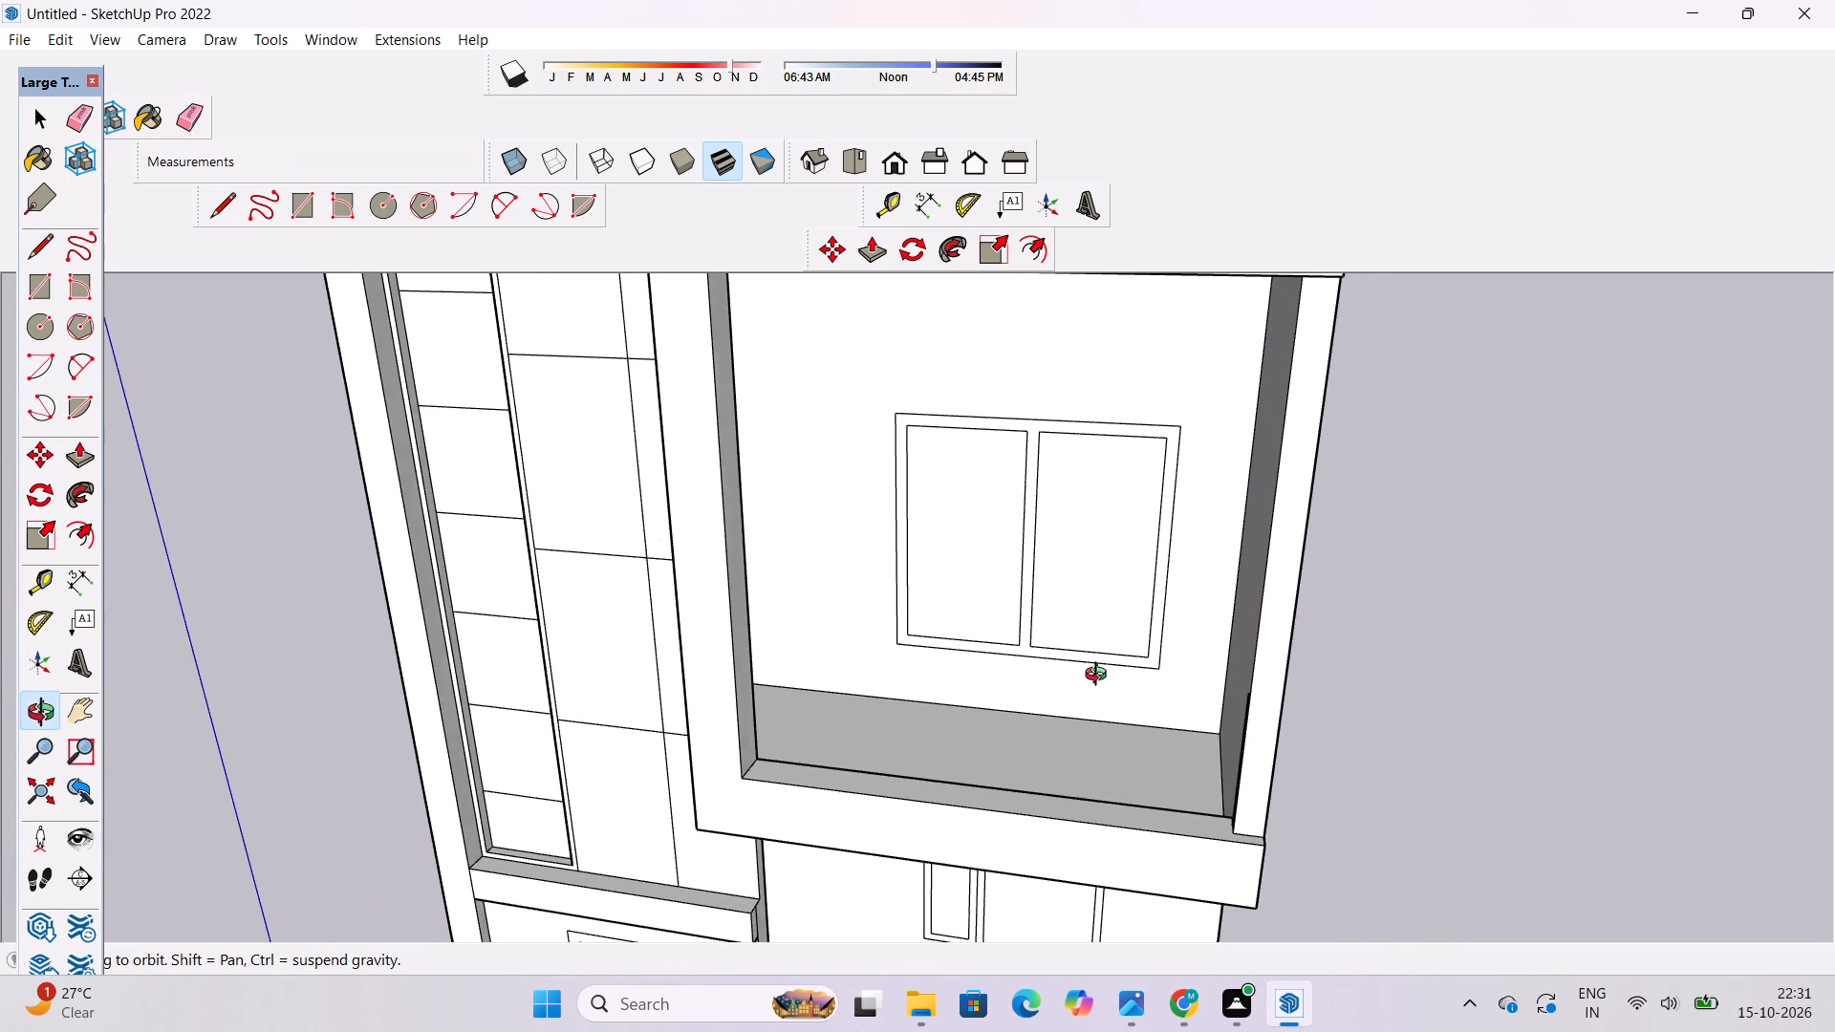
left_click_drag(1100, 677, 1114, 673)
key("l")
scroll(773, 662, "up", 4)
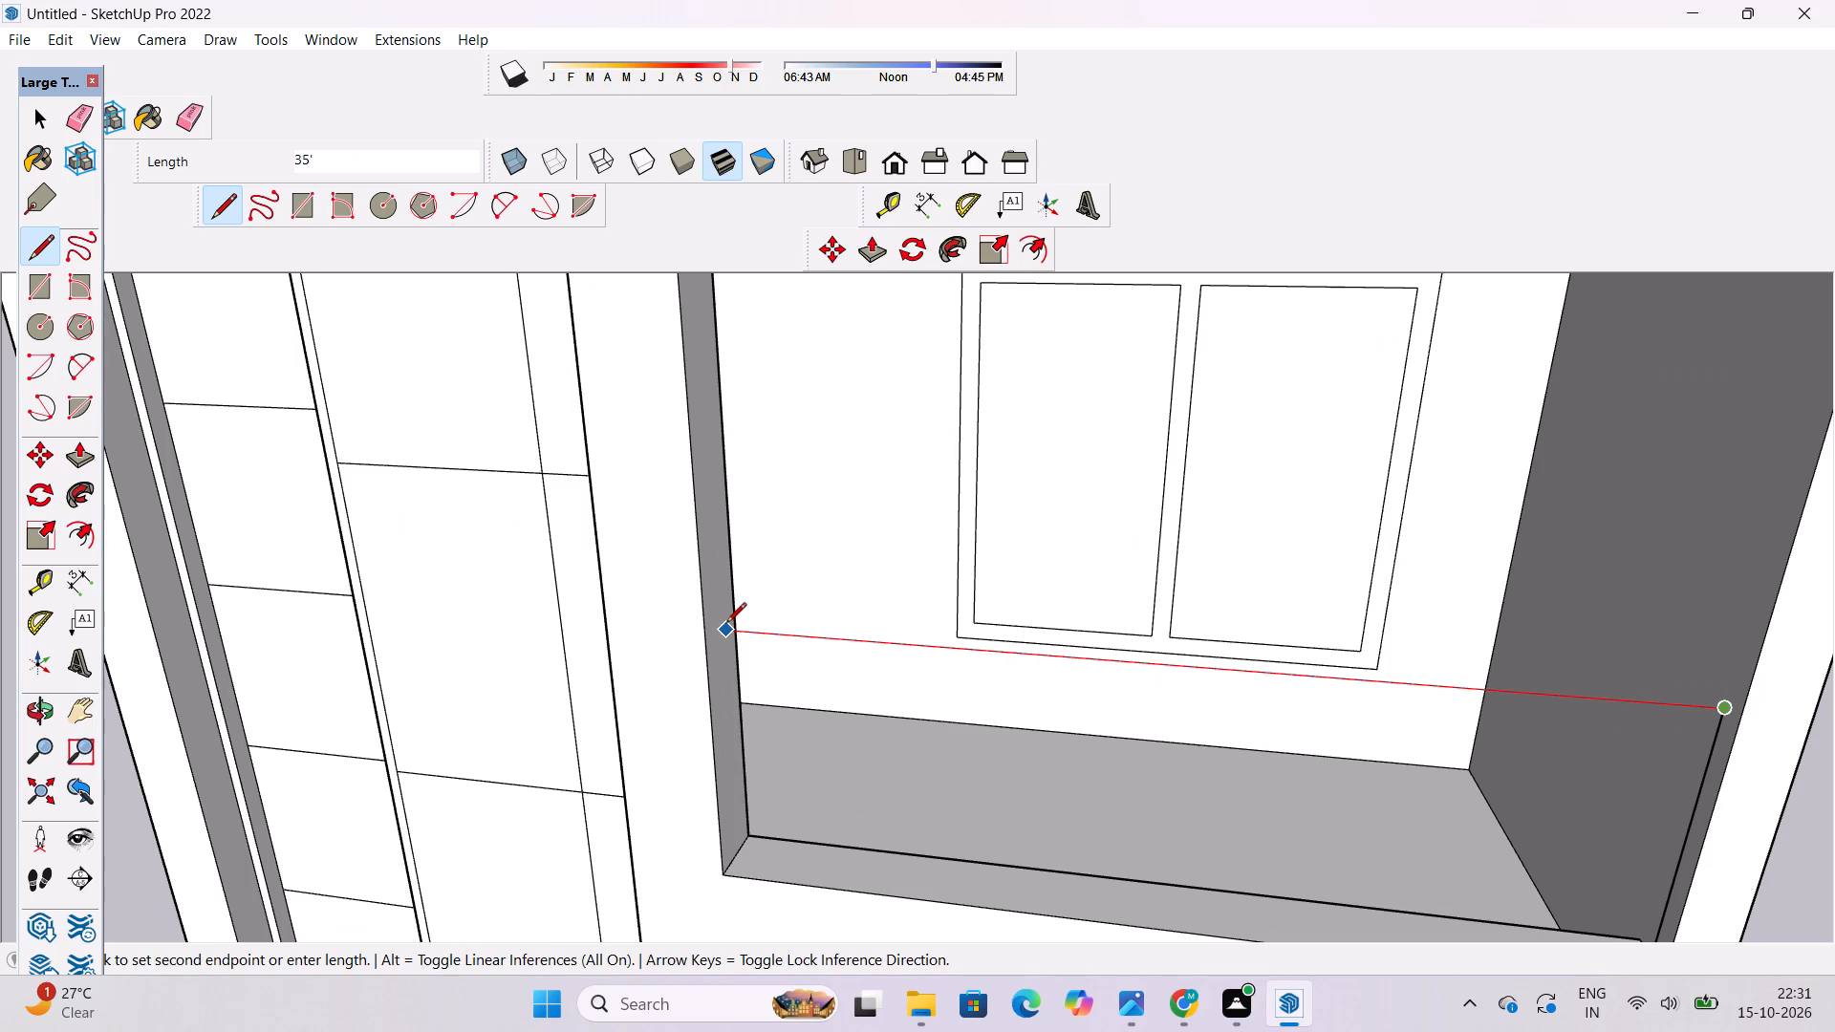
left_click(725, 634)
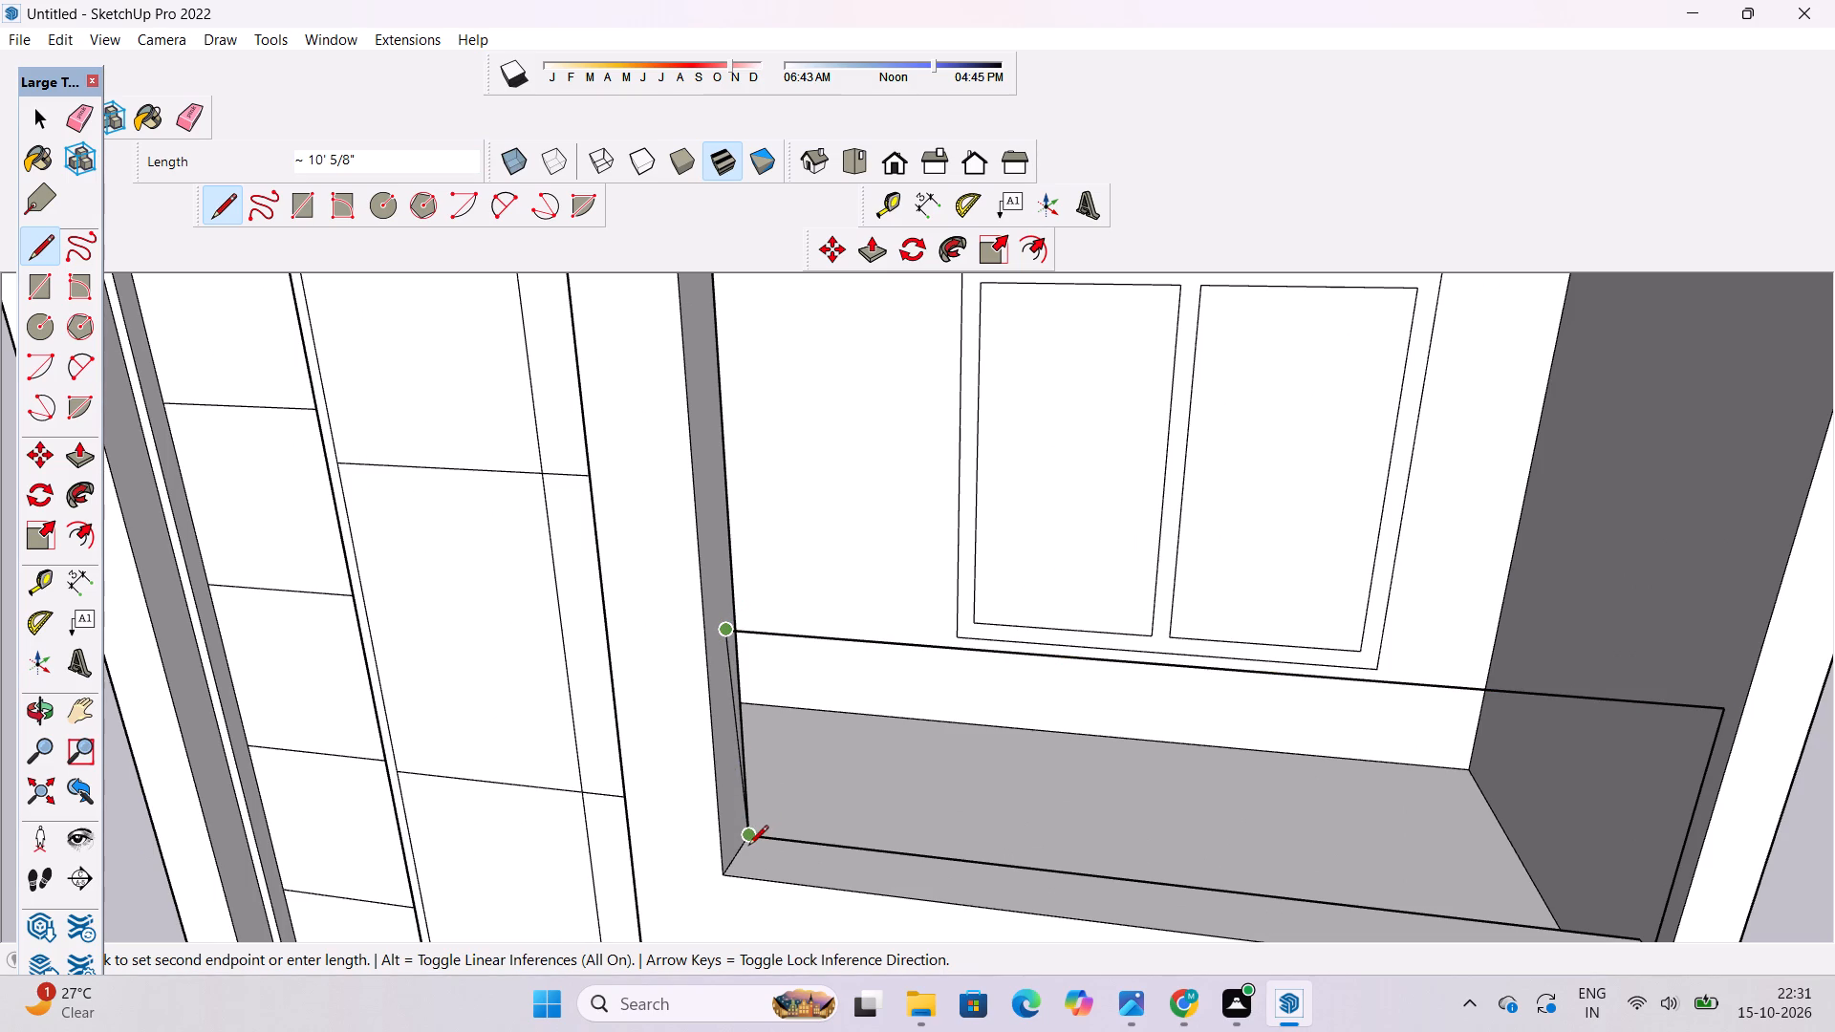
scroll(748, 848, "up", 4)
left_click(735, 853)
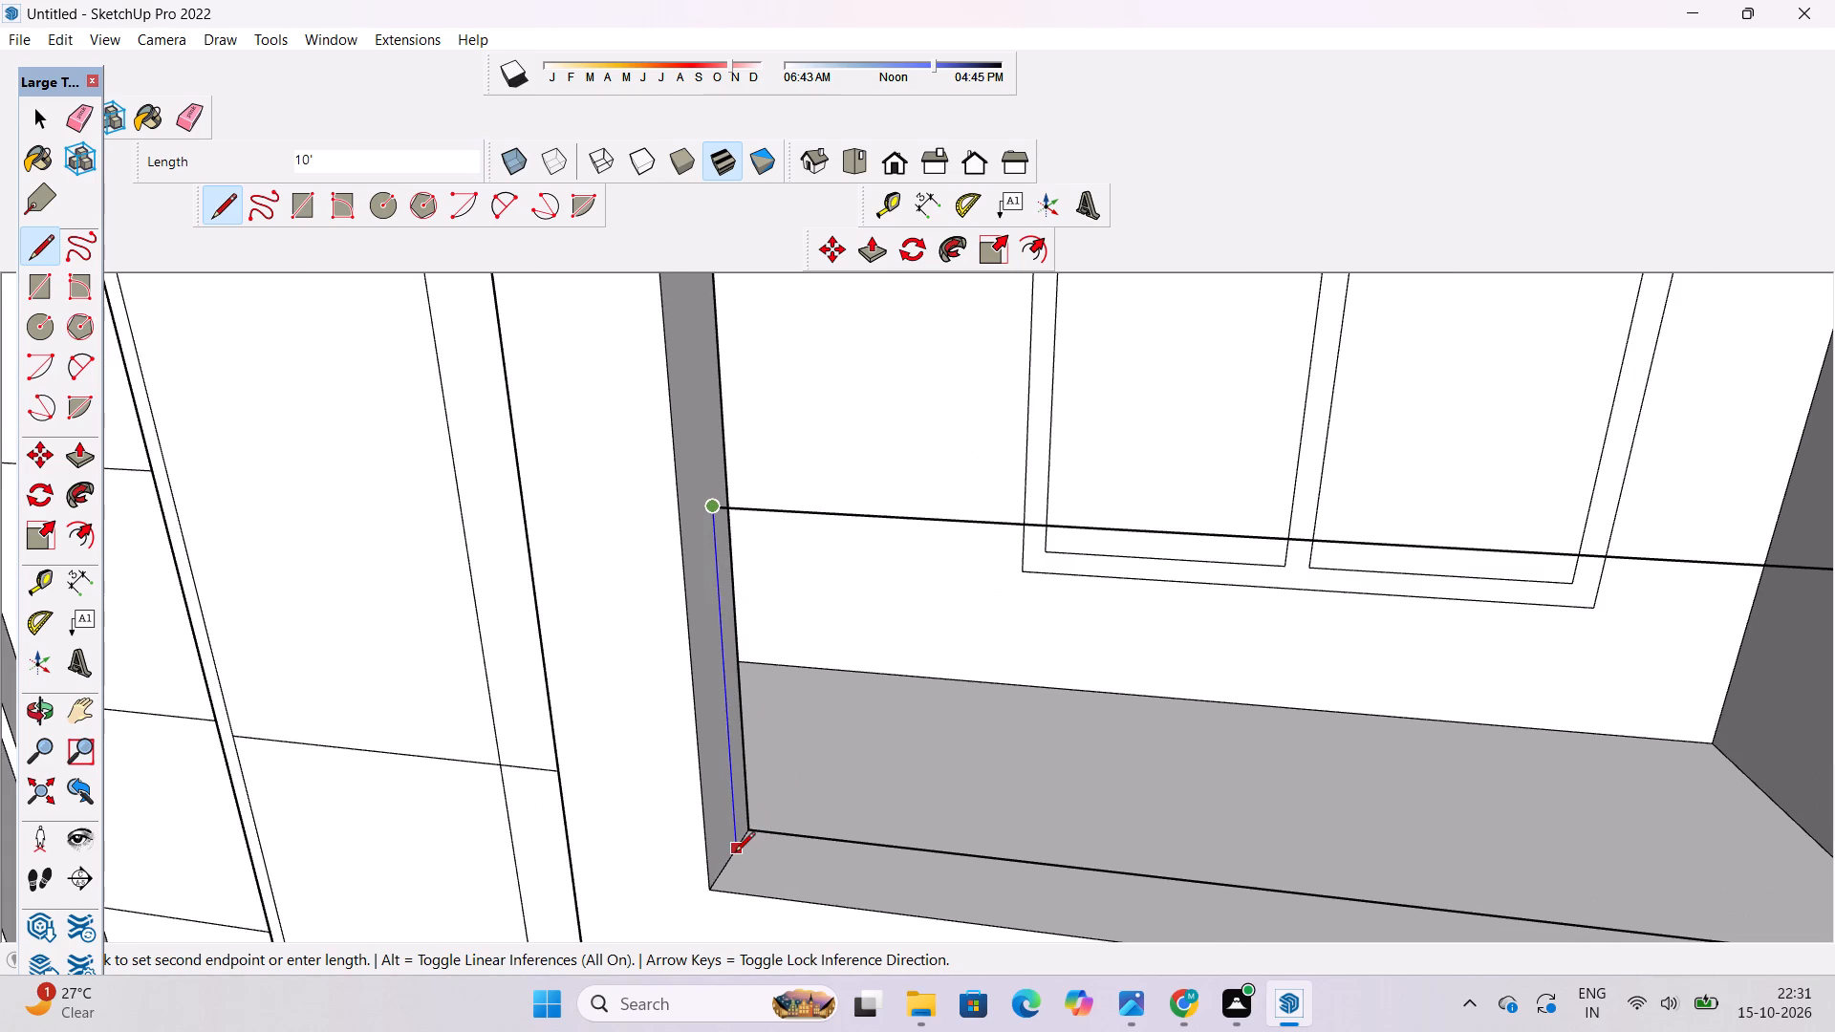
scroll(735, 853, "down", 8)
scroll(1112, 867, "up", 1)
scroll(1112, 867, "down", 4)
scroll(1143, 887, "up", 5)
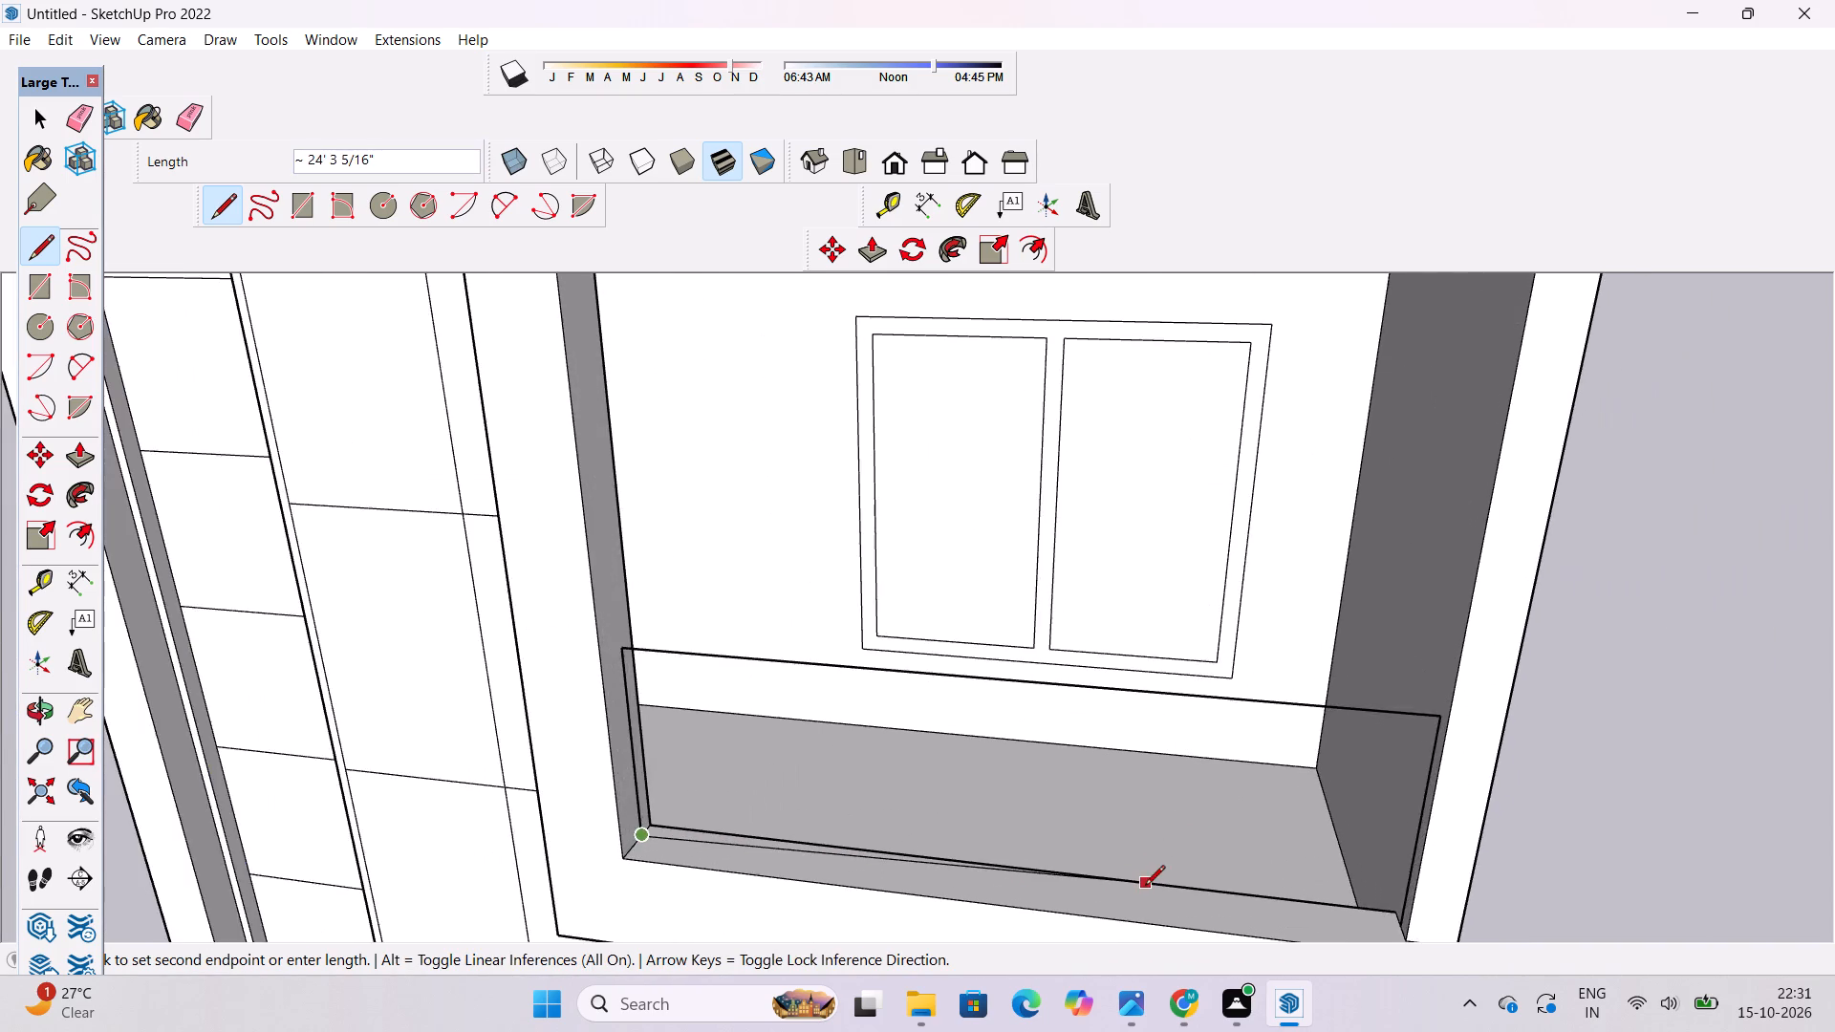
scroll(1145, 887, "down", 4)
scroll(1205, 915, "up", 4)
scroll(1379, 891, "up", 5)
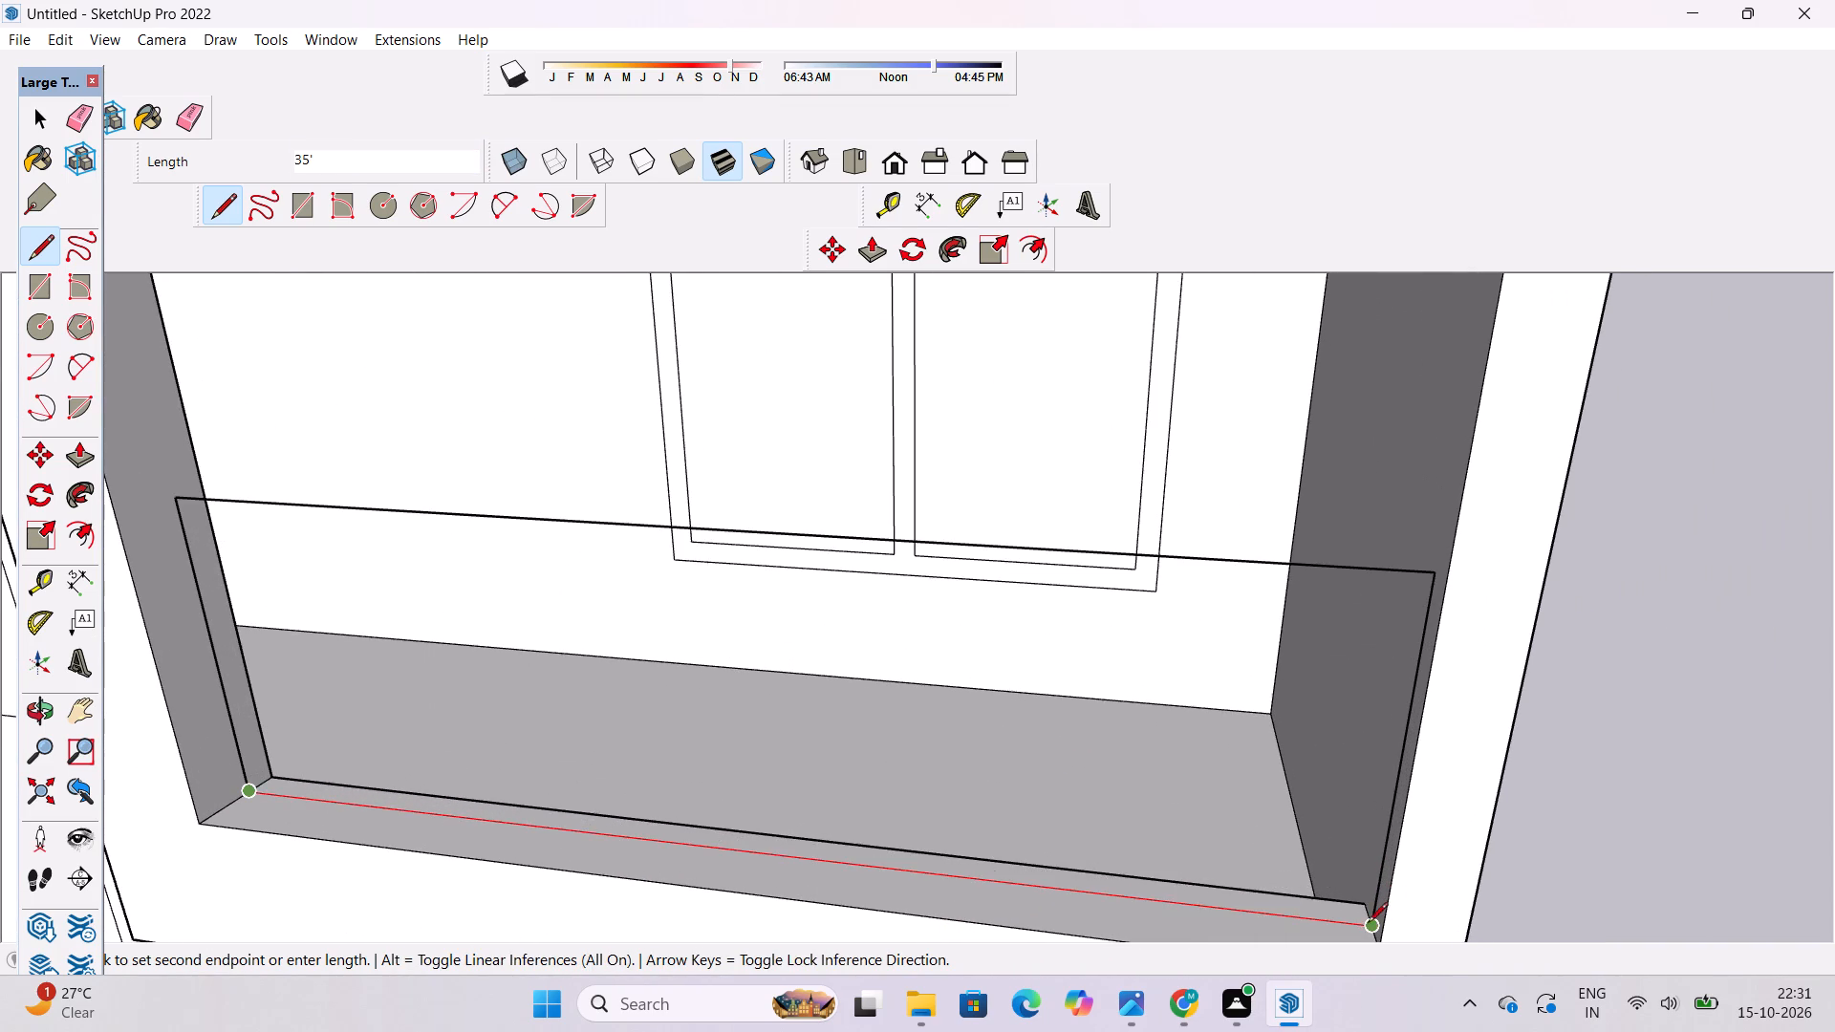
left_click(1368, 924)
Draw a circle of 5" radius on the lower balcony's left side wall, centred on the railing panel's top corner.
key("o")
scroll(1218, 905, "down", 5)
left_click_drag(1237, 898, 988, 891)
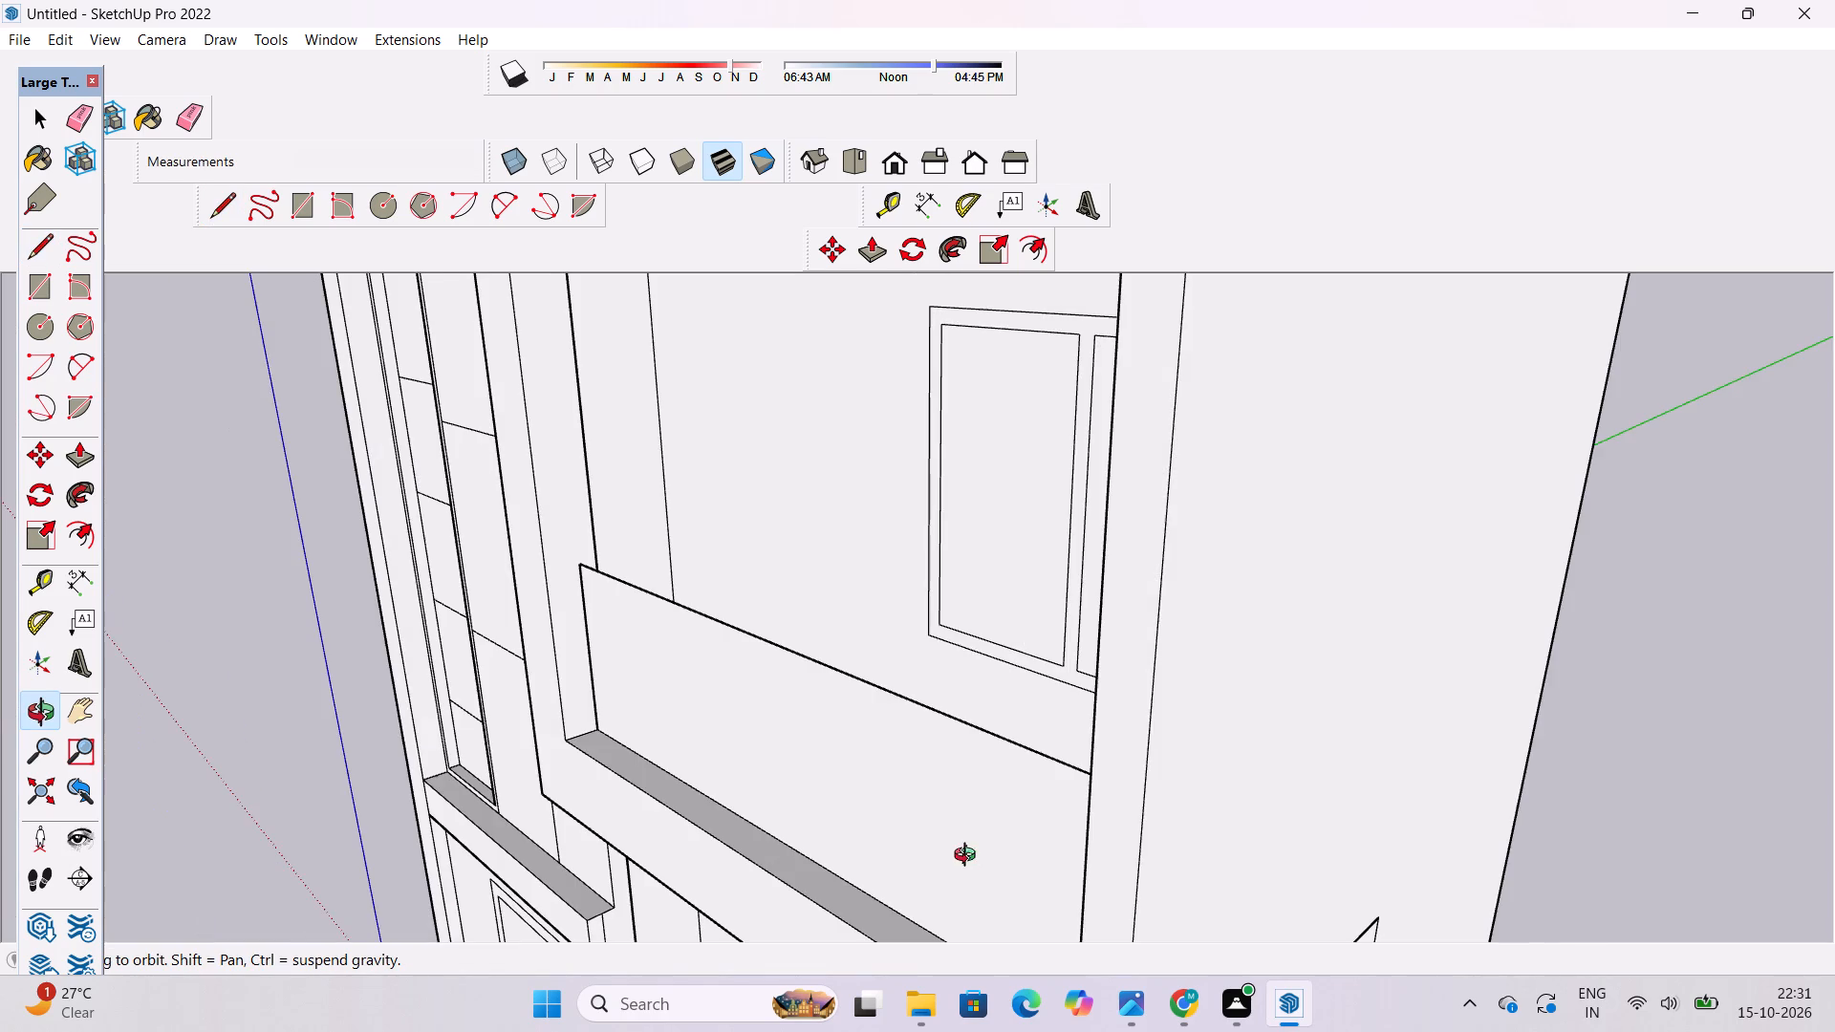
left_click_drag(531, 661, 607, 752, "shift")
scroll(671, 688, "up", 5)
left_click_drag(671, 679, 719, 749, "shift")
left_click_drag(706, 737, 688, 703)
key("c")
scroll(688, 698, "up", 6)
left_click(682, 659)
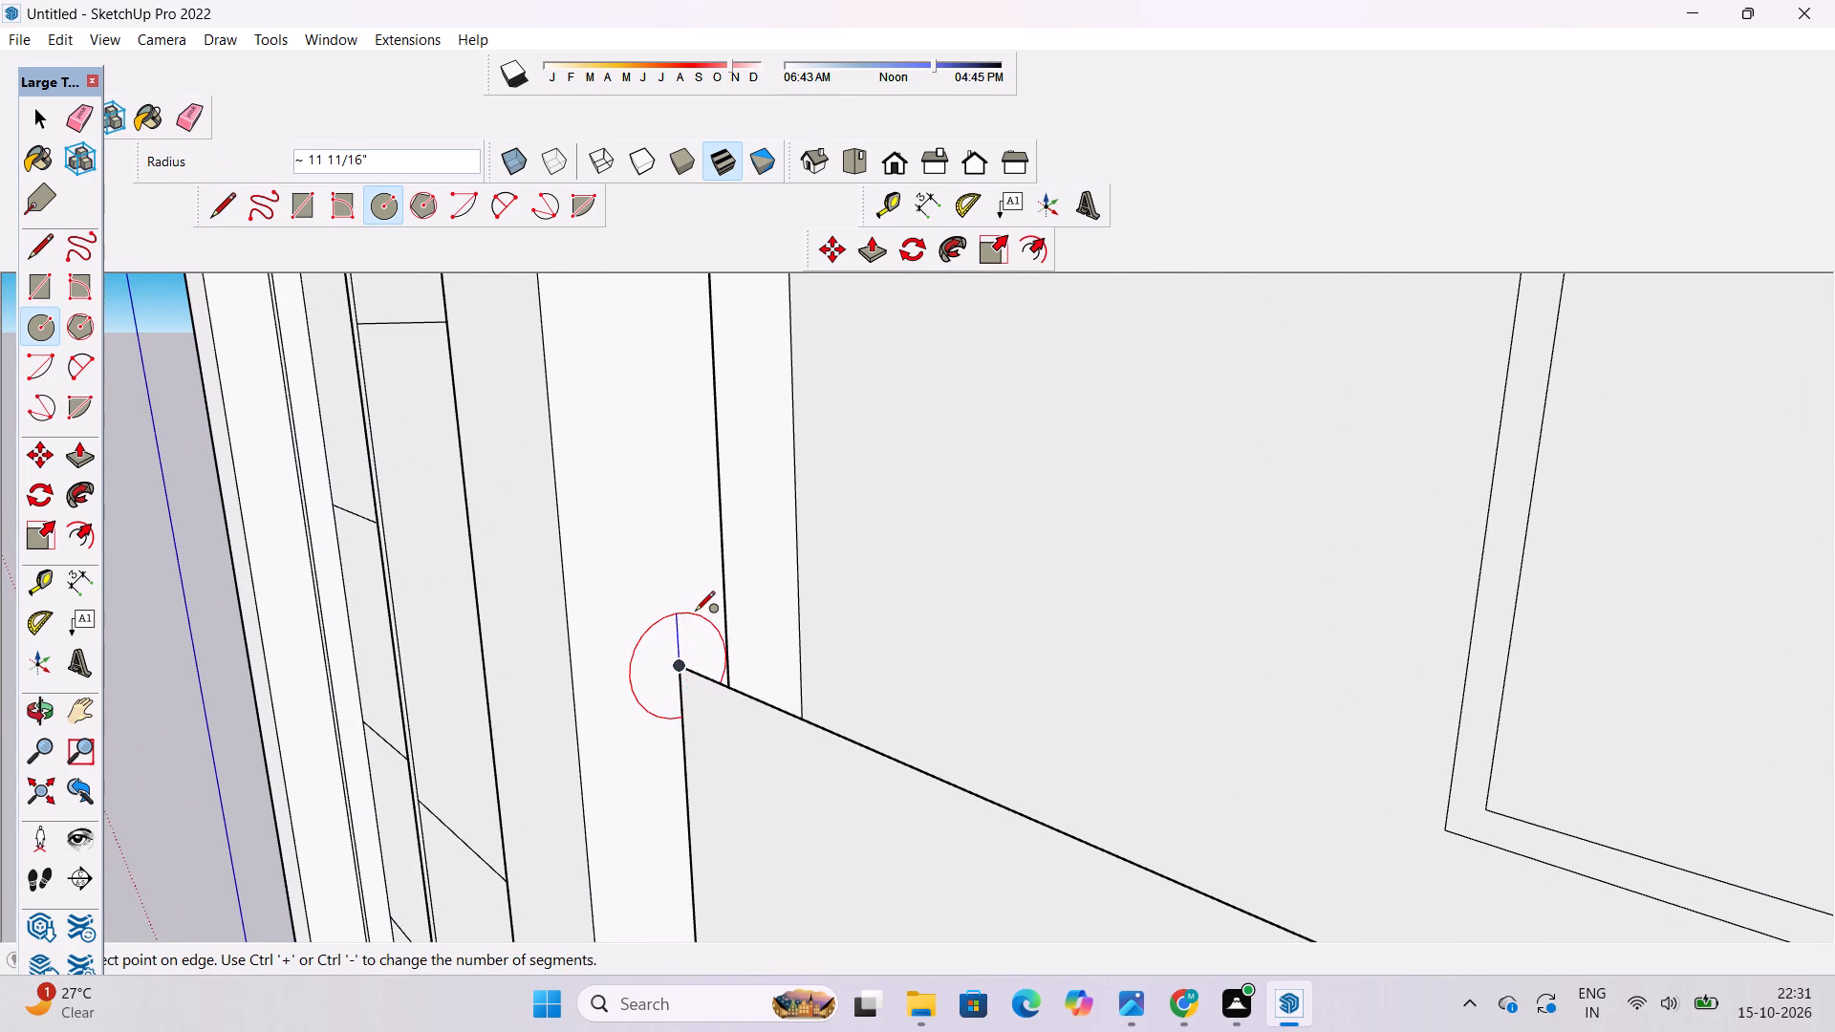
type("5\"")
key("Return")
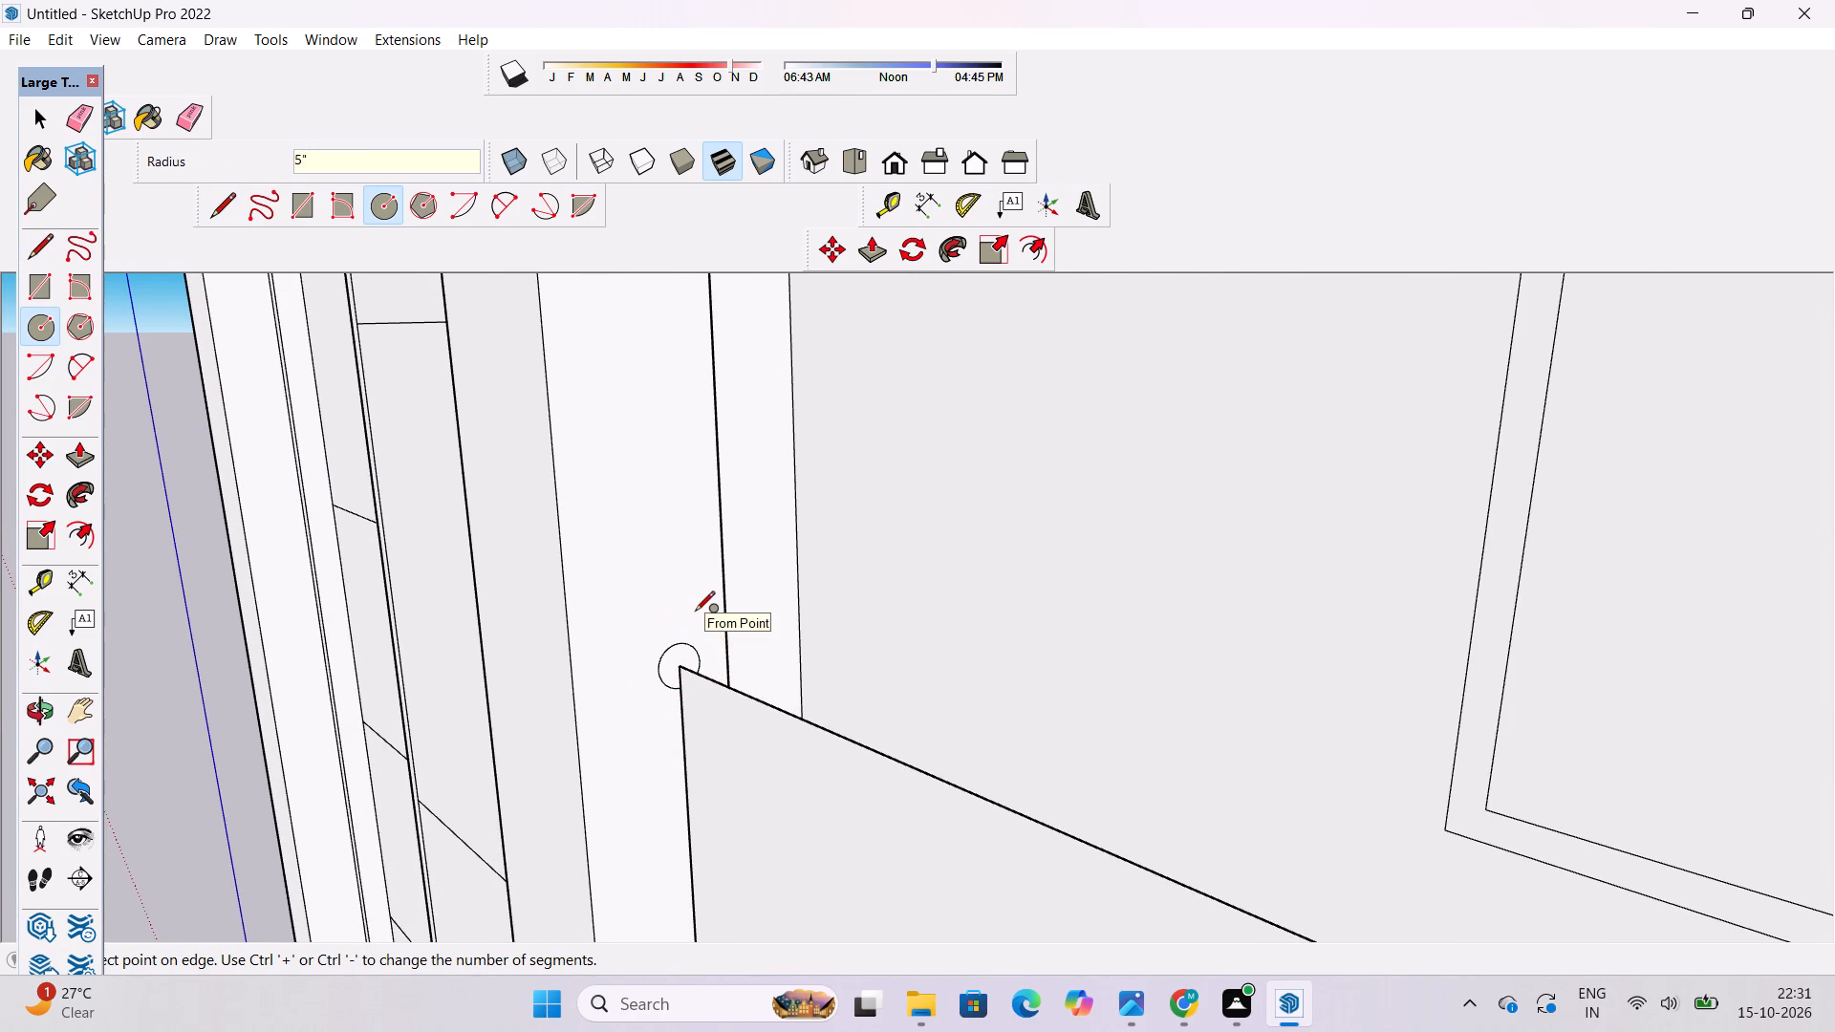
Extrude the circle 35' along the lower railing panel's top edge to the opposite wall as a round handrail.
key("p")
scroll(696, 612, "down", 7)
scroll(722, 613, "up", 5)
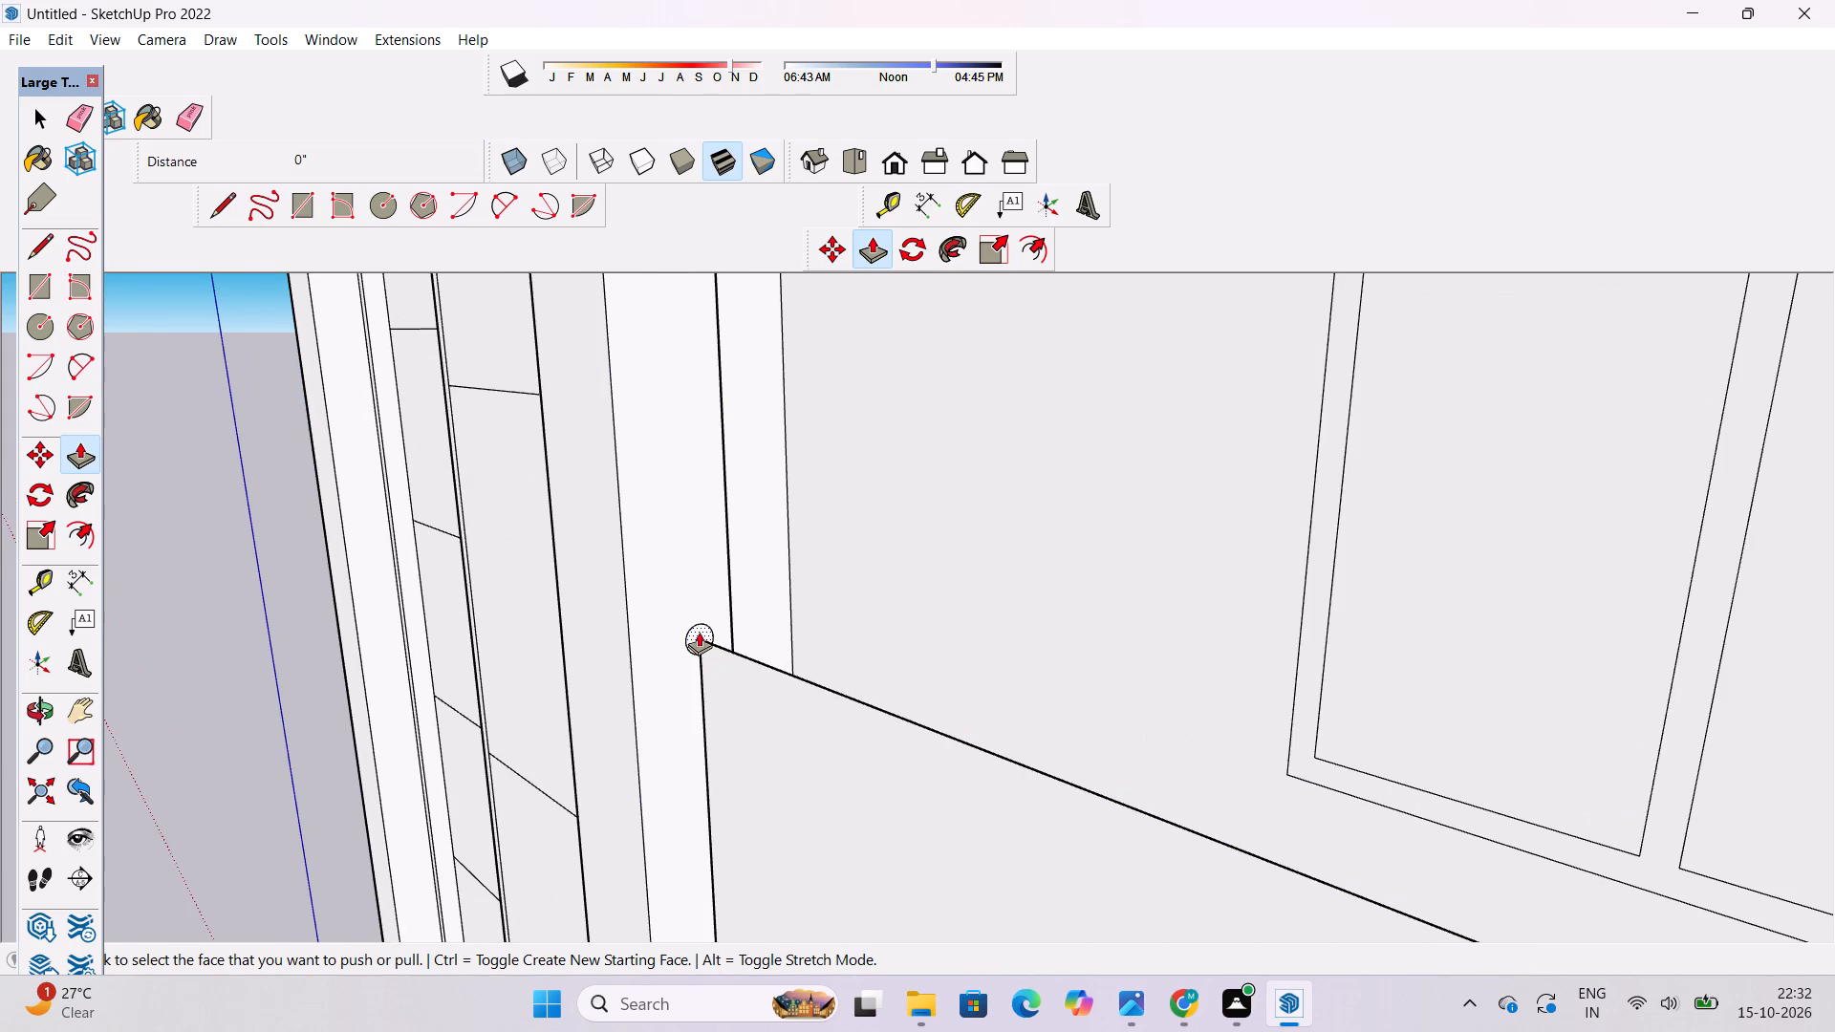
left_click(699, 632)
key("o")
left_click_drag(720, 697, 1029, 656)
scroll(1029, 656, "down", 5)
left_click_drag(1046, 639, 649, 698, "shift")
left_click_drag(657, 698, 730, 702, "shift")
left_click_drag(730, 702, 751, 683, "shift")
key("p")
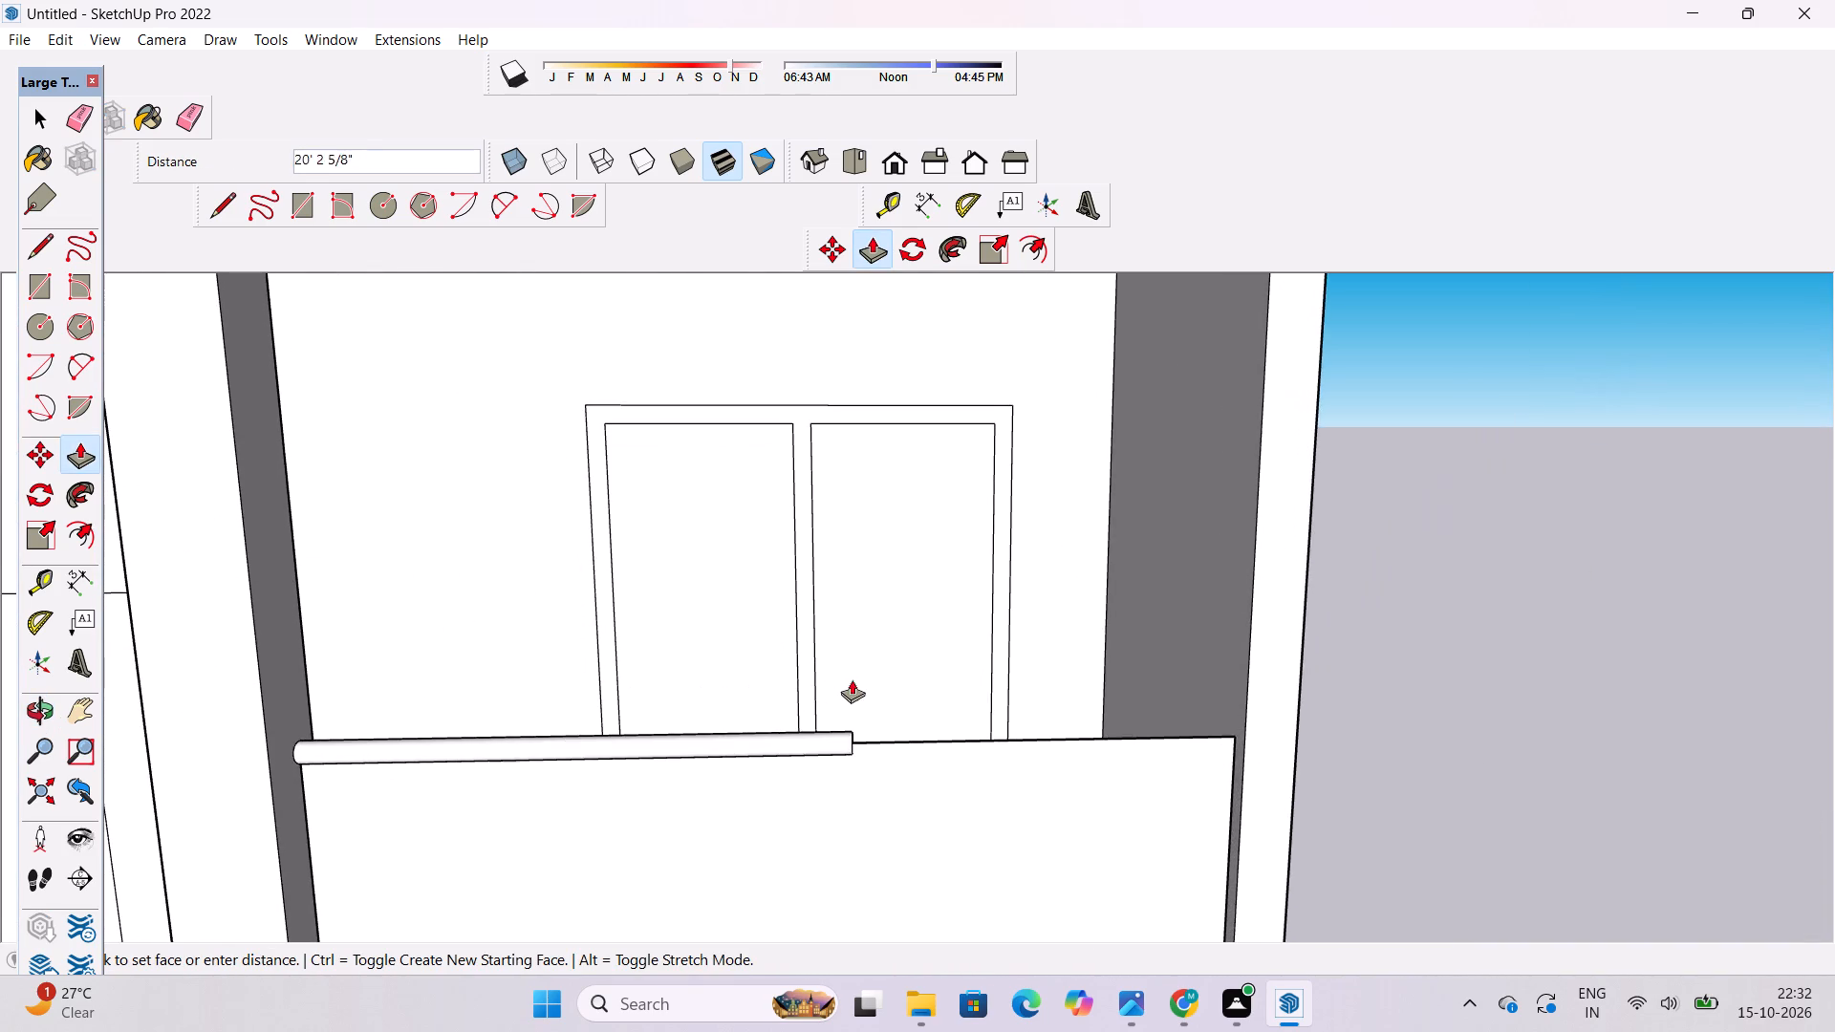
scroll(852, 679, "up", 5)
scroll(1013, 693, "down", 5)
scroll(1196, 694, "up", 1)
left_click(1353, 641)
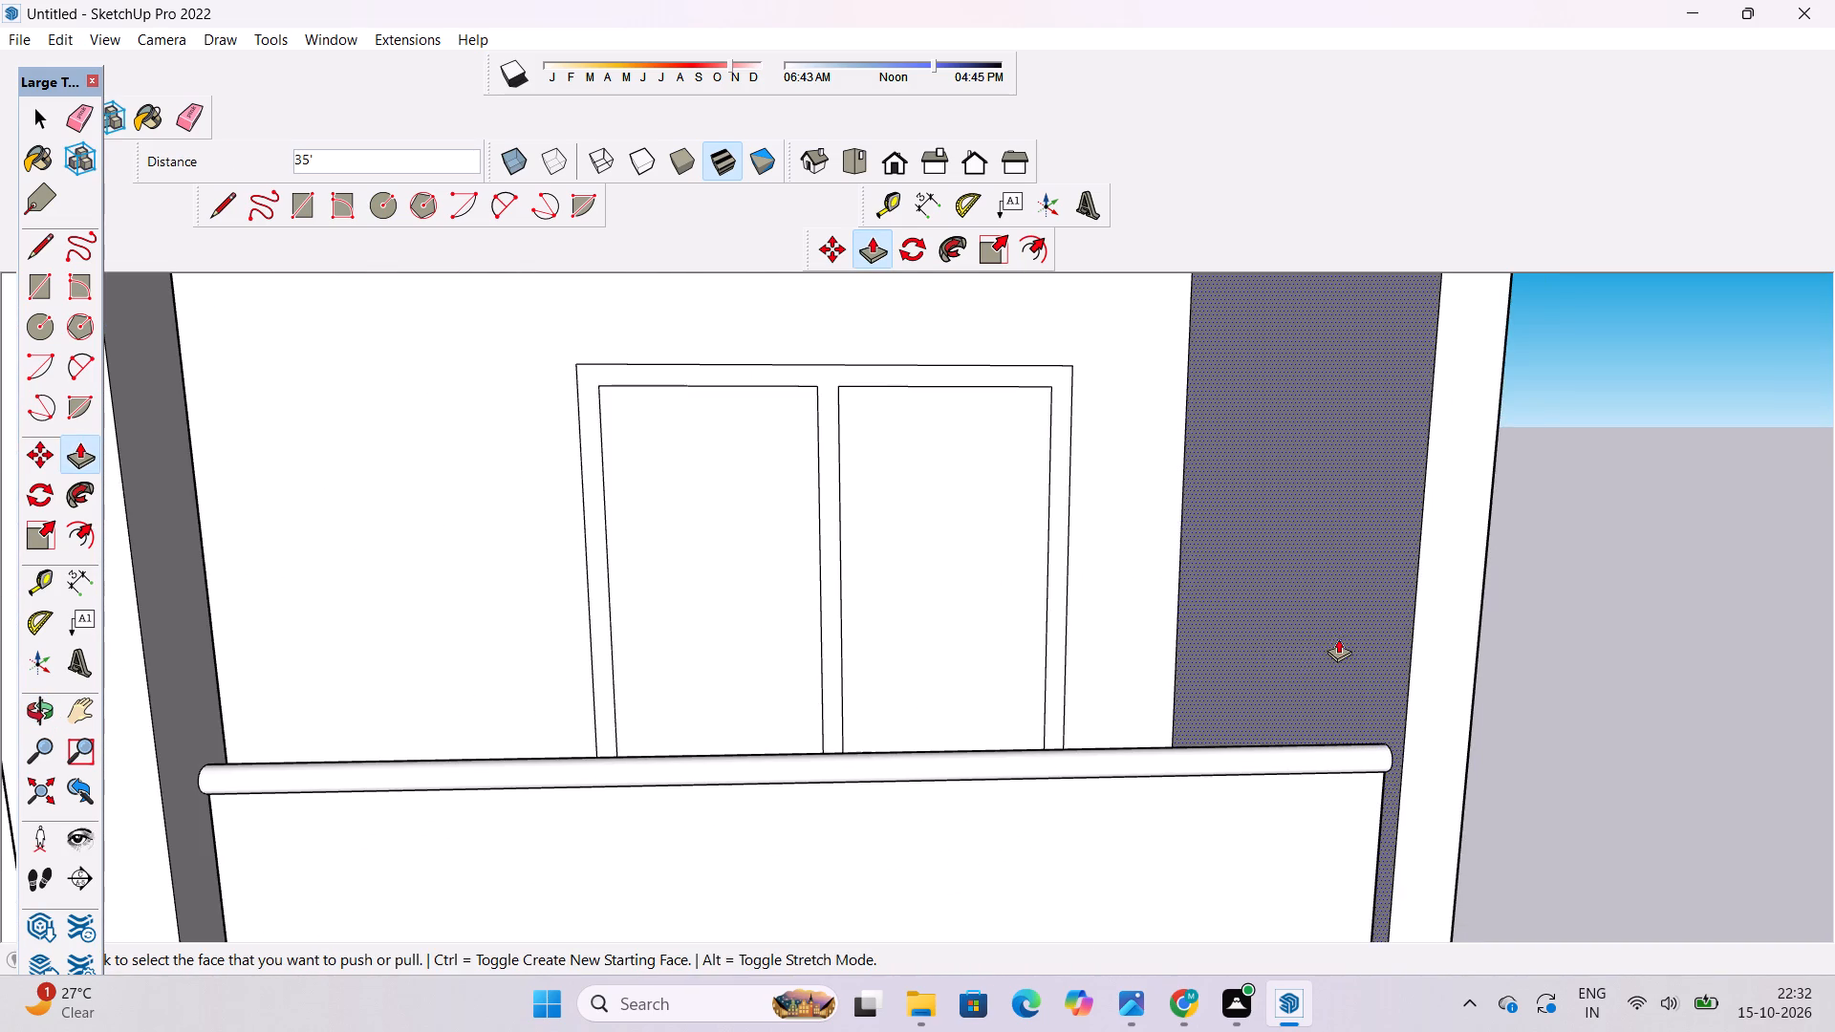
Push the entrance door's inner panel 5" inward from its frame.
key("o")
scroll(1209, 607, "down", 5)
left_click_drag(1241, 656, 1173, 658)
scroll(1137, 652, "down", 5)
left_click_drag(1102, 697, 1092, 635, "shift")
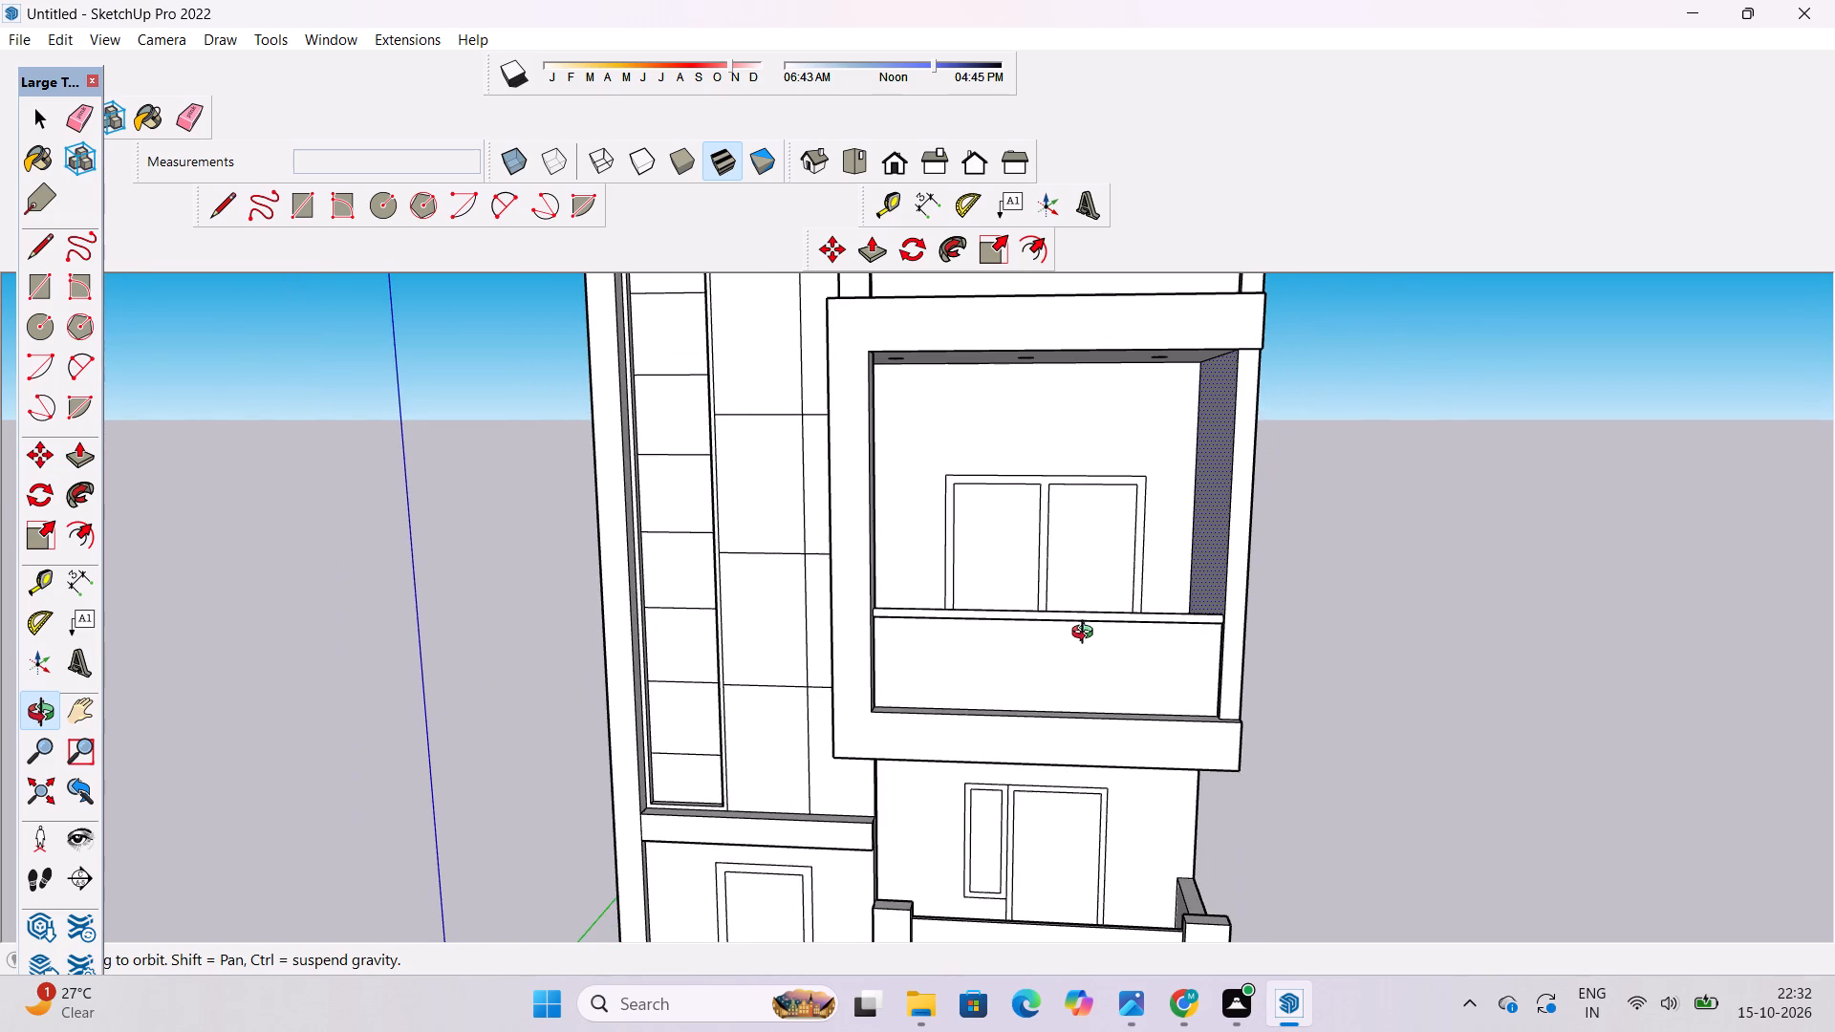
left_click_drag(972, 704, 1007, 671)
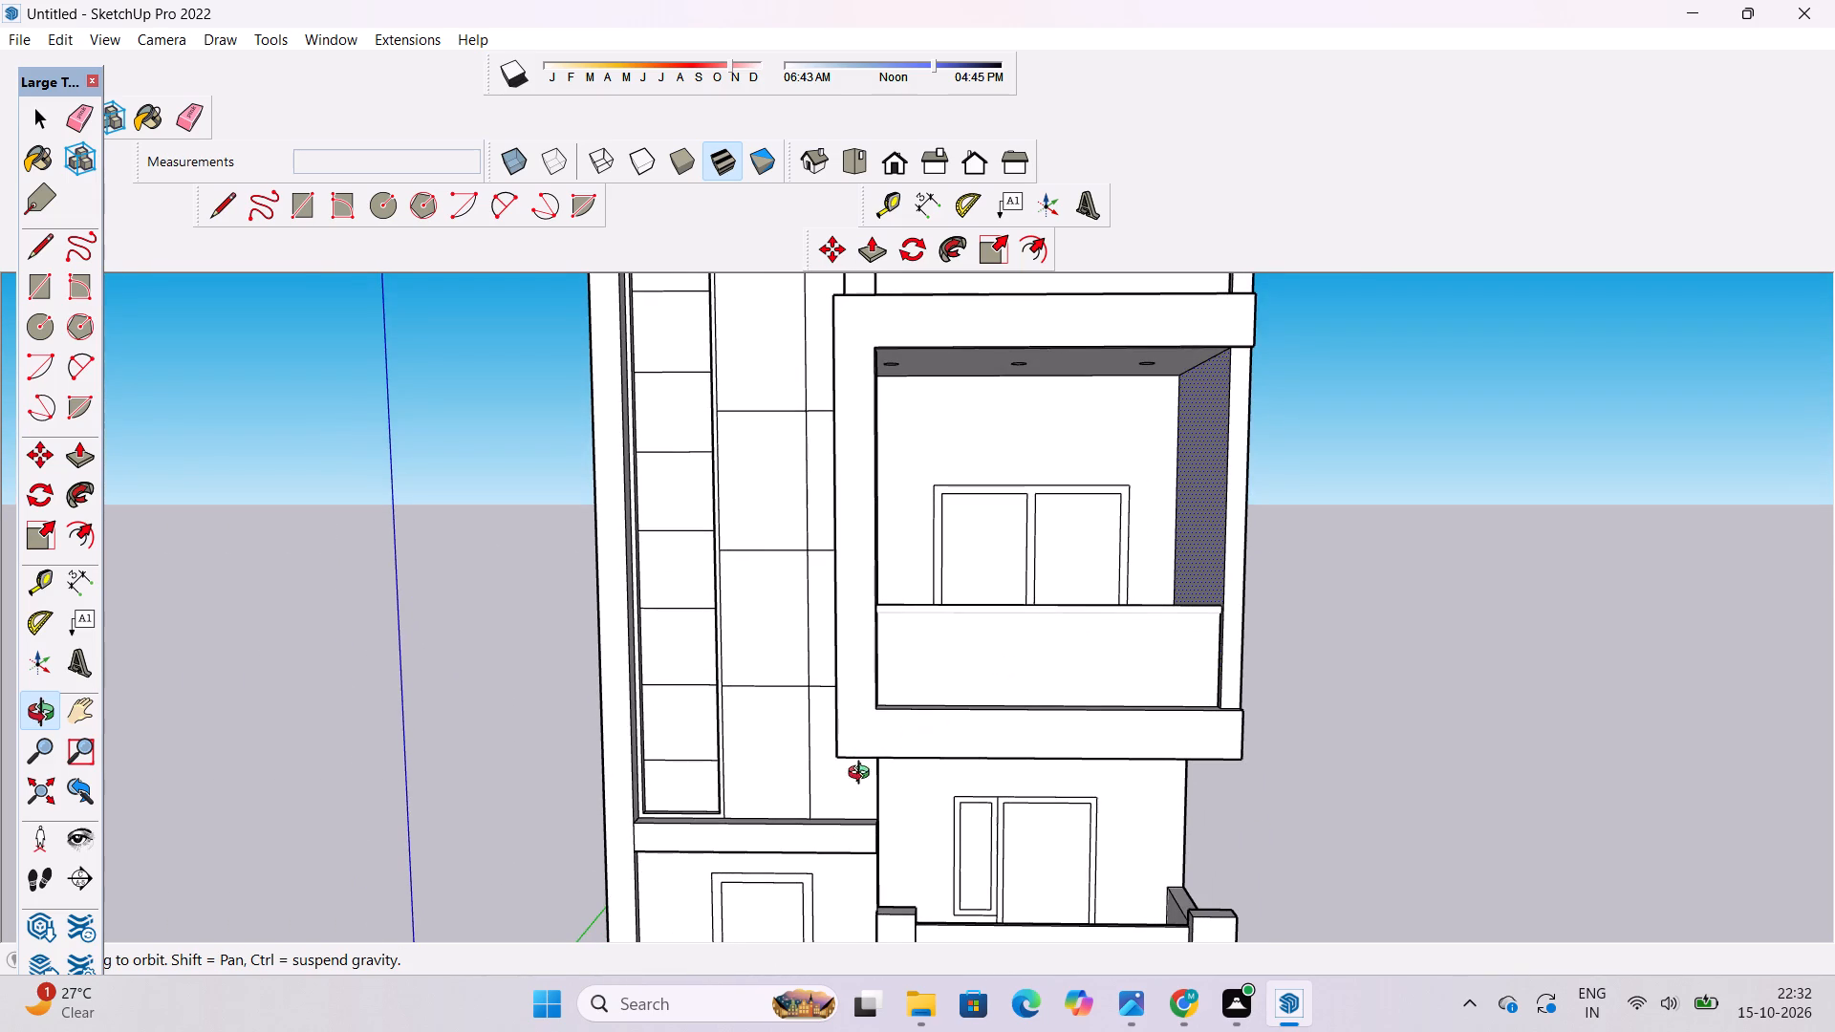
left_click_drag(858, 770, 882, 651, "shift")
left_click_drag(883, 659, 847, 777)
scroll(813, 799, "up", 5)
left_click_drag(806, 762, 811, 674, "shift")
left_click_drag(820, 703, 766, 735)
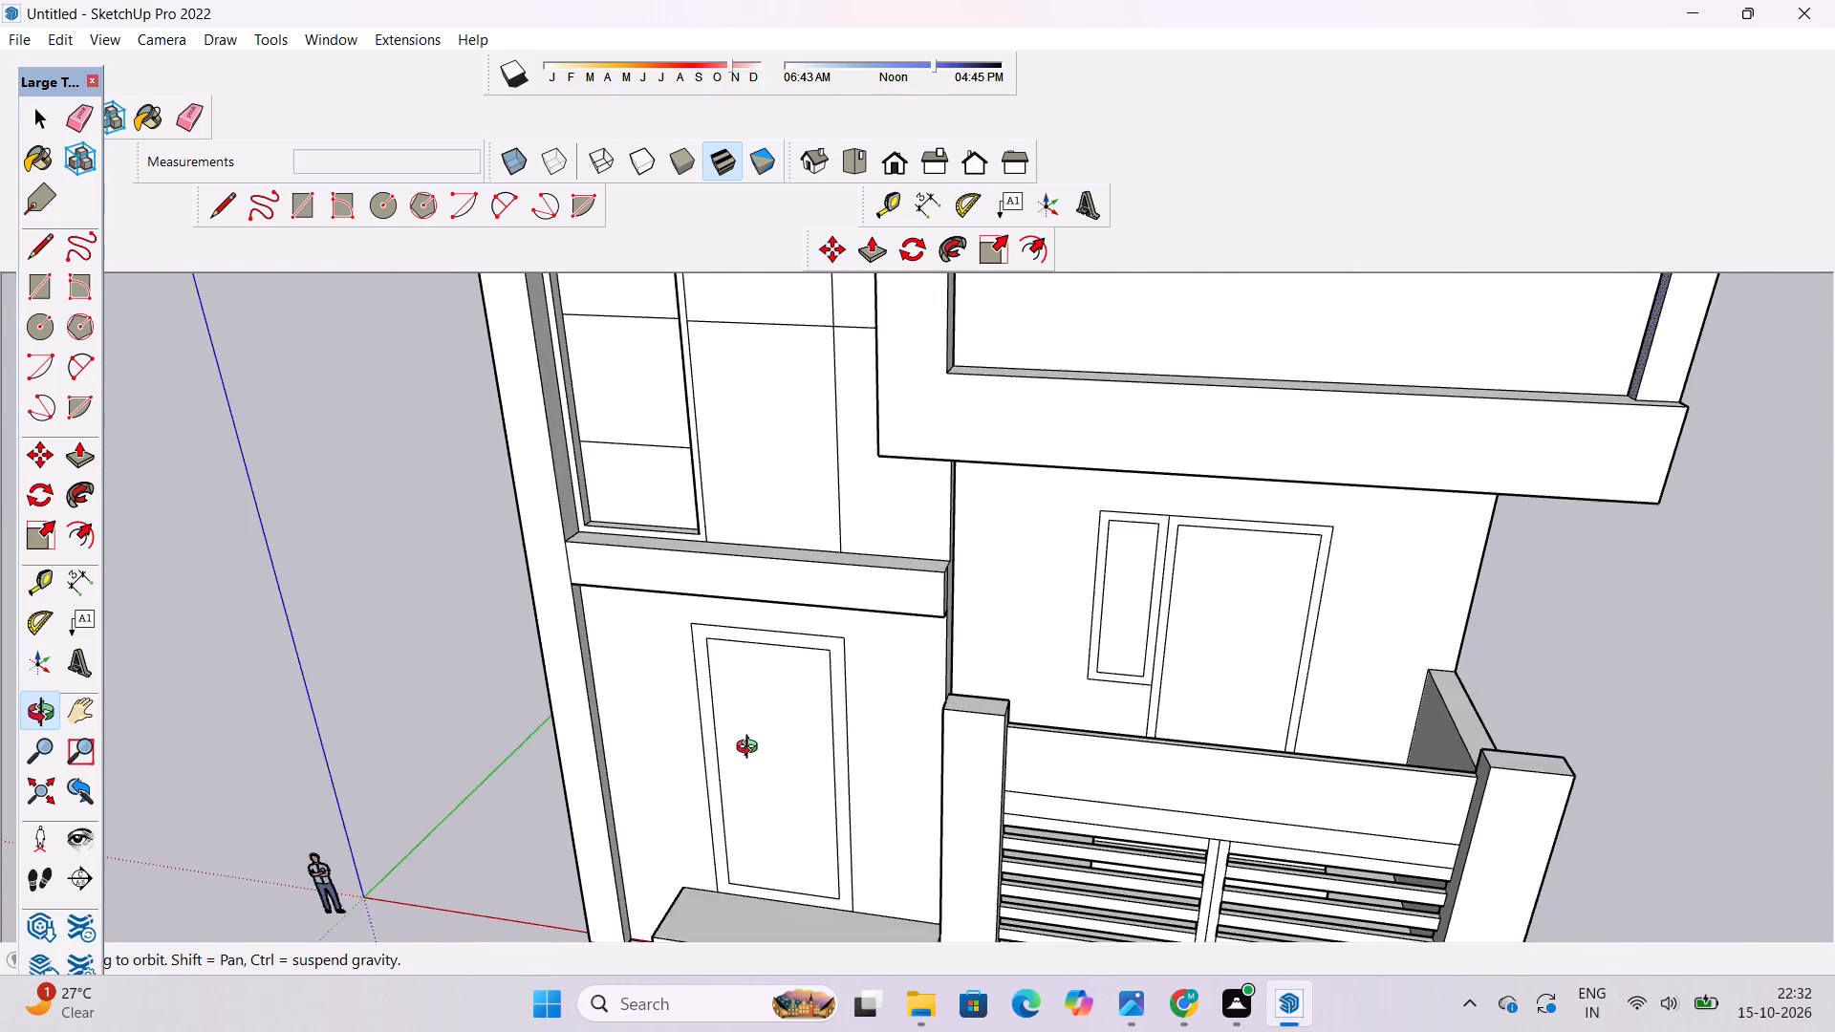
scroll(751, 749, "up", 3)
left_click(751, 749, "shift")
key("p")
left_click(746, 737)
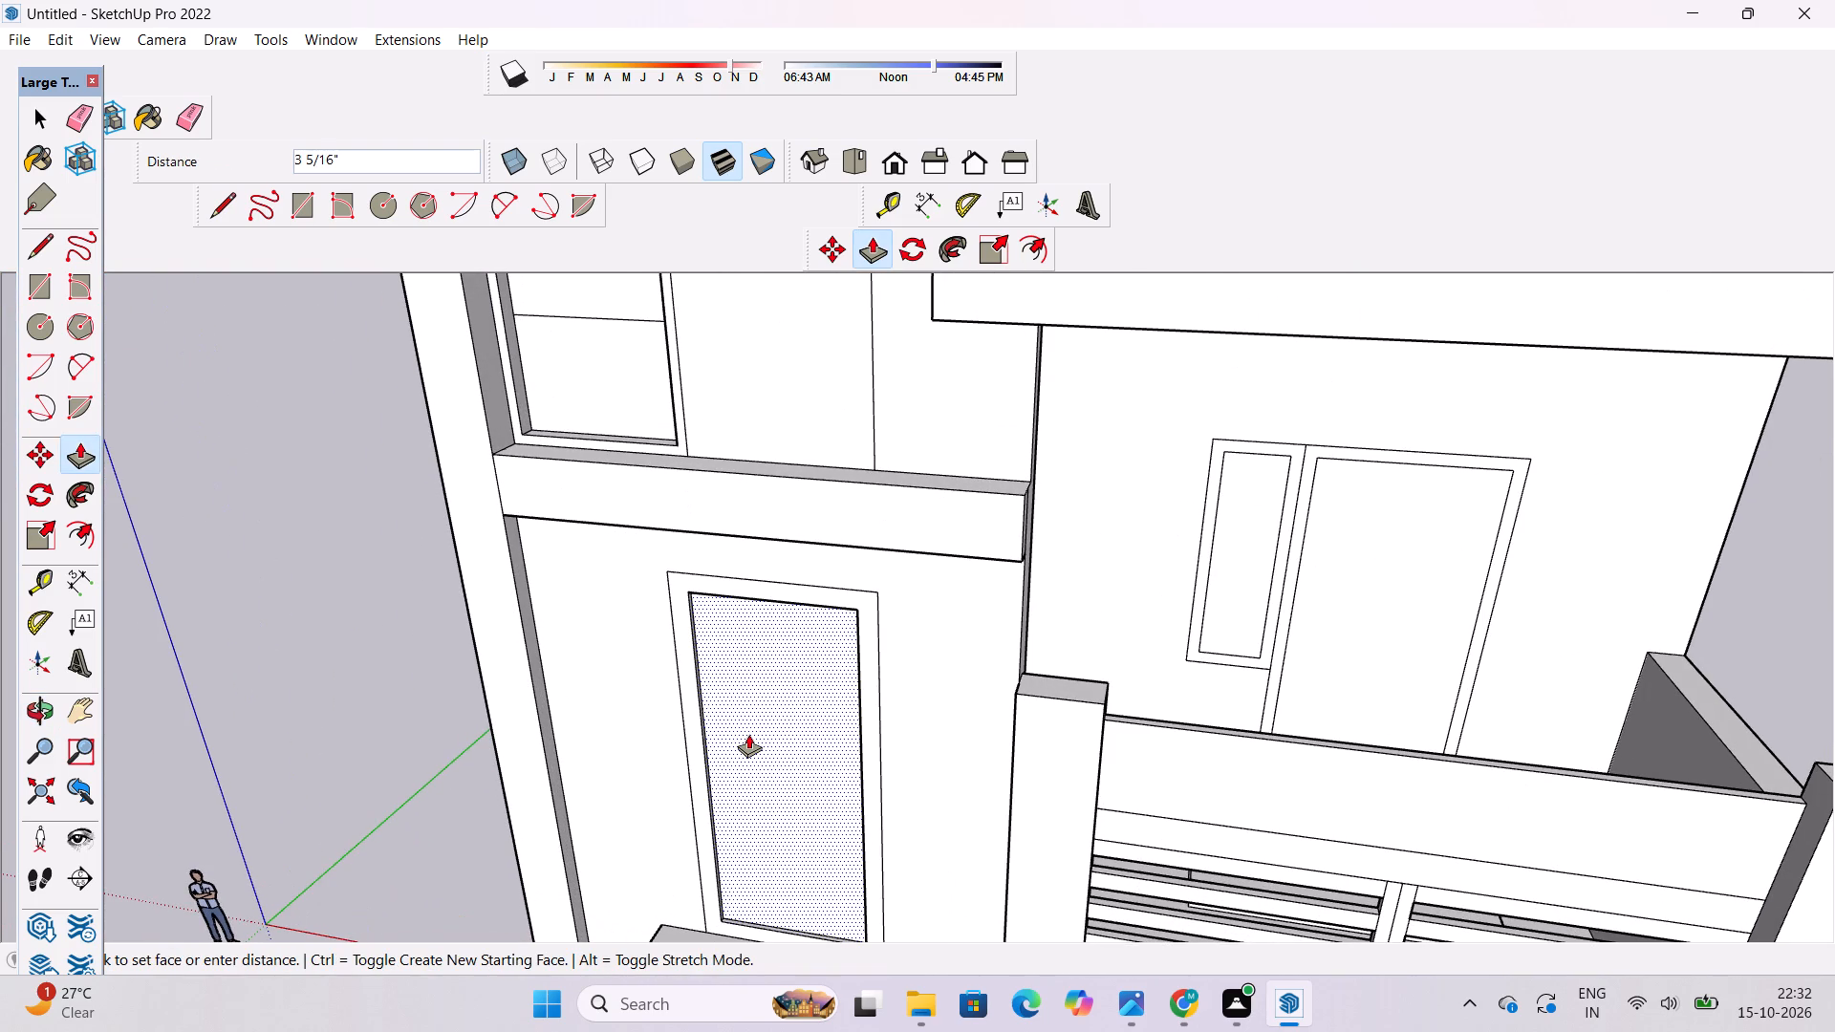
type("5\"")
key("Return")
Draw a circle of 4" radius as a door knob near the right edge of the entrance door panel, about mid-height.
key("o")
scroll(553, 561, "down", 6)
left_click_drag(608, 659, 692, 570)
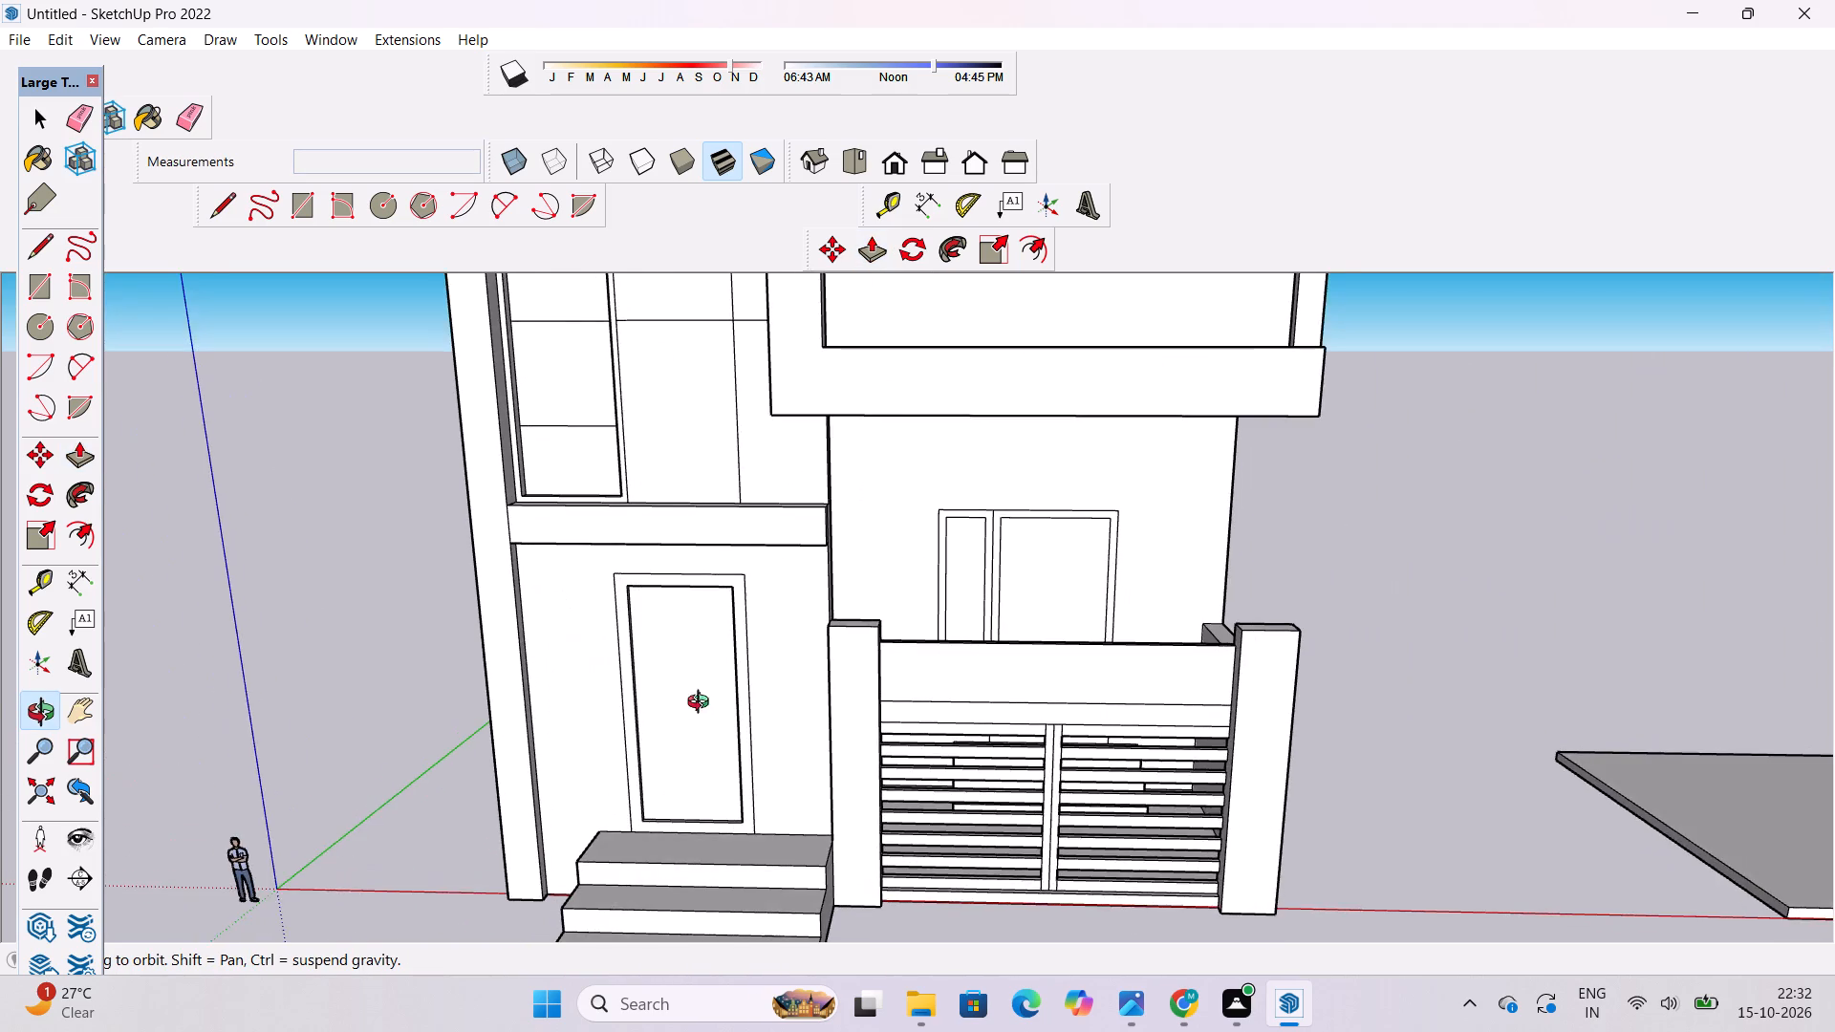
left_click_drag(702, 705, 714, 635)
left_click_drag(723, 640, 805, 680, "shift")
scroll(795, 680, "up", 5, "shift")
left_click_drag(795, 680, 690, 632, "shift")
left_click_drag(689, 630, 723, 654)
scroll(725, 651, "up", 2)
left_click_drag(730, 648, 742, 657, "shift")
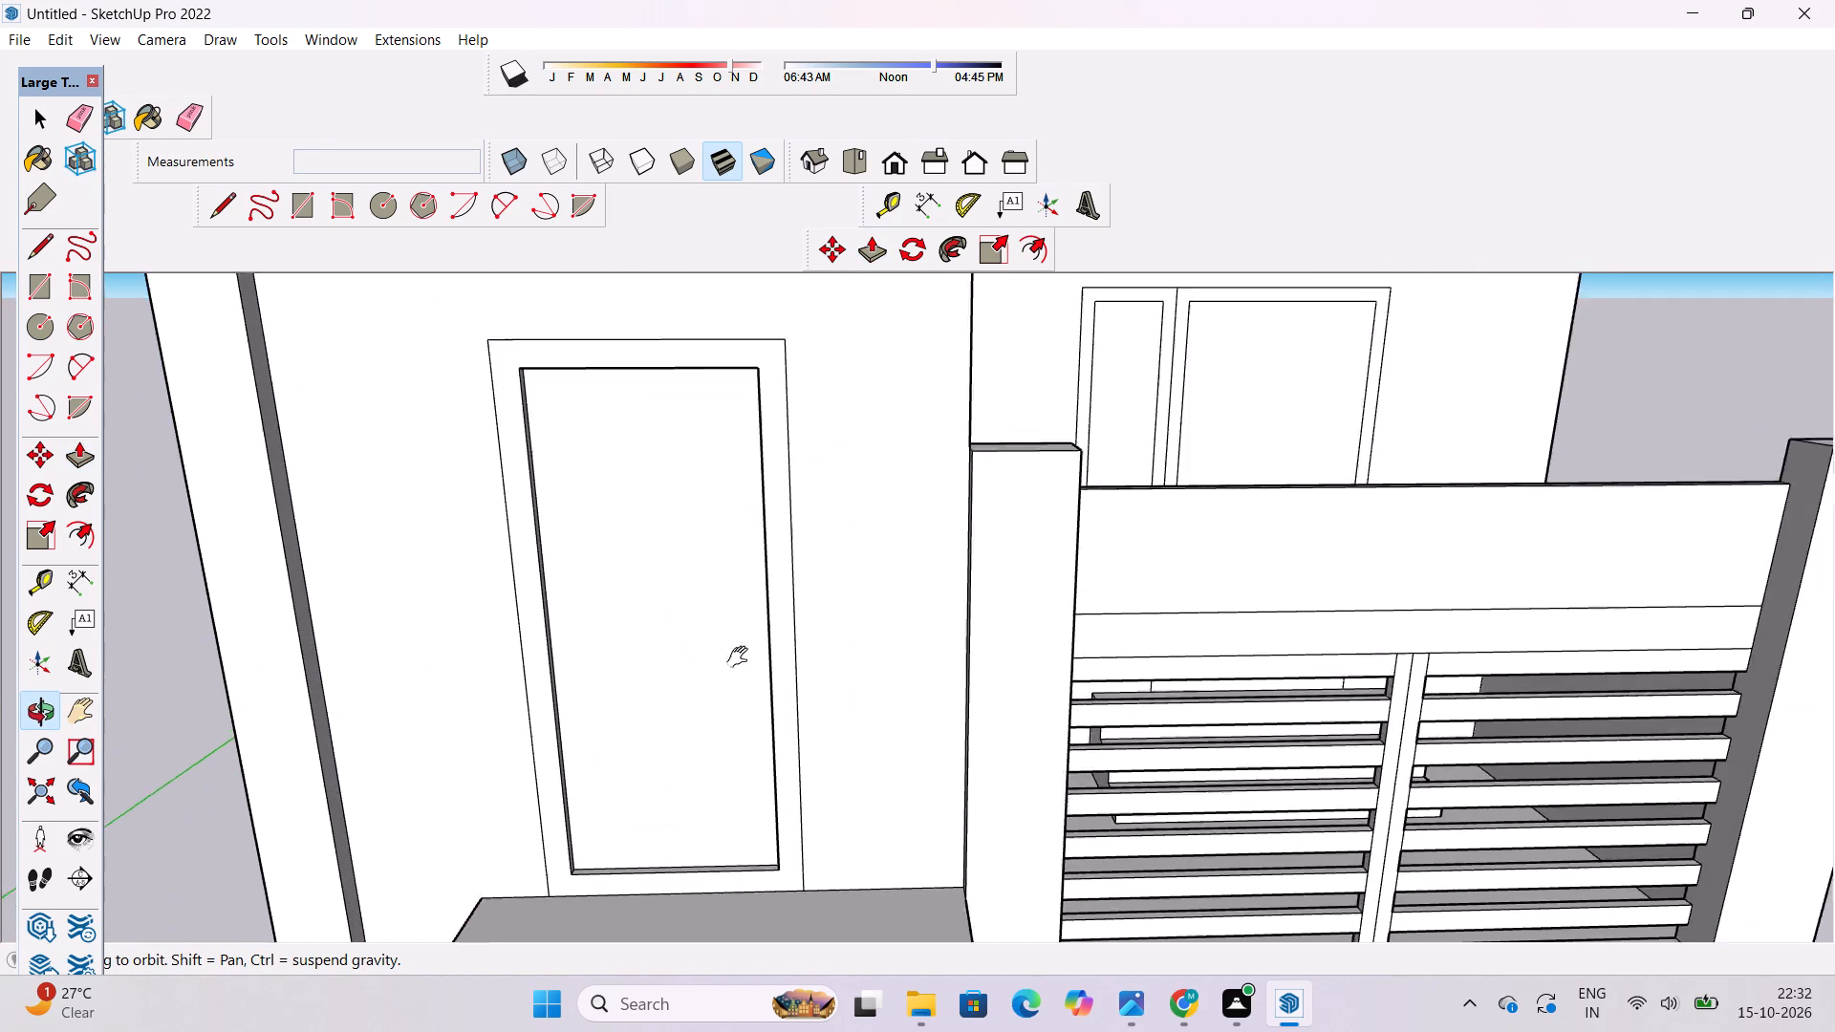
left_click_drag(742, 657, 752, 683, "shift")
left_click_drag(763, 679, 777, 658)
key("c")
scroll(757, 646, "up", 4)
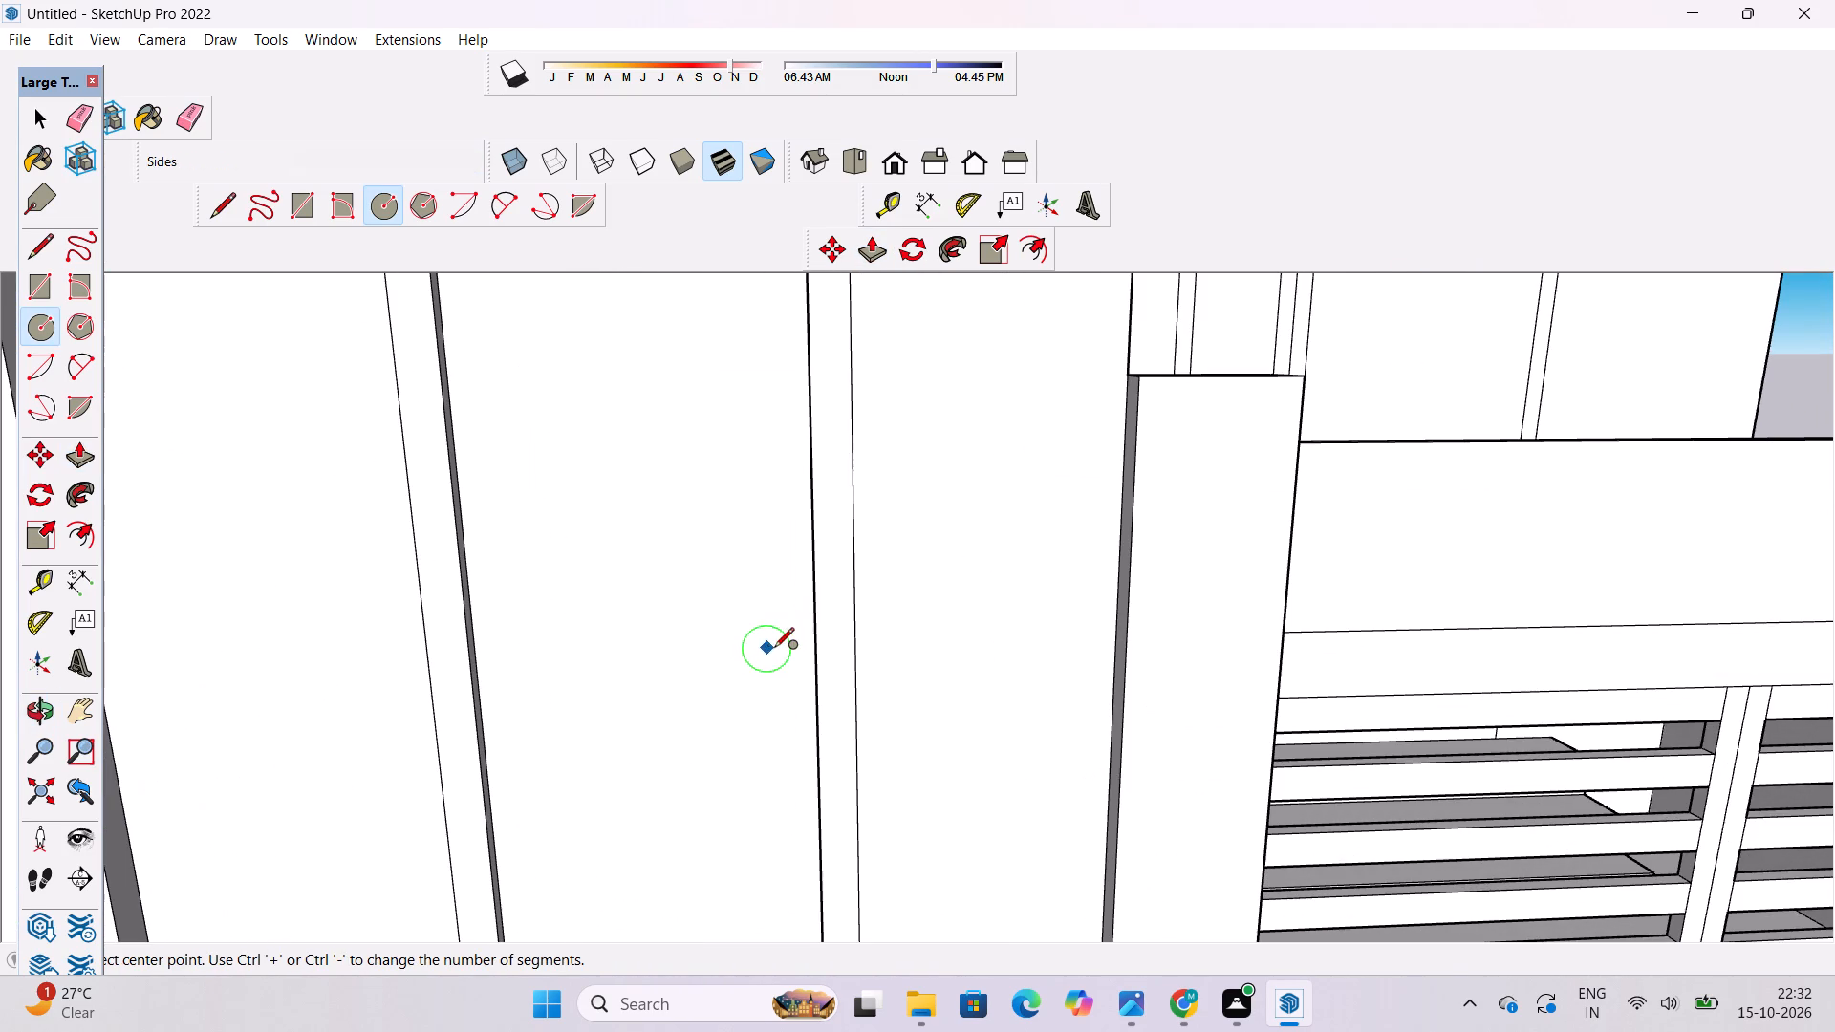
left_click(773, 661)
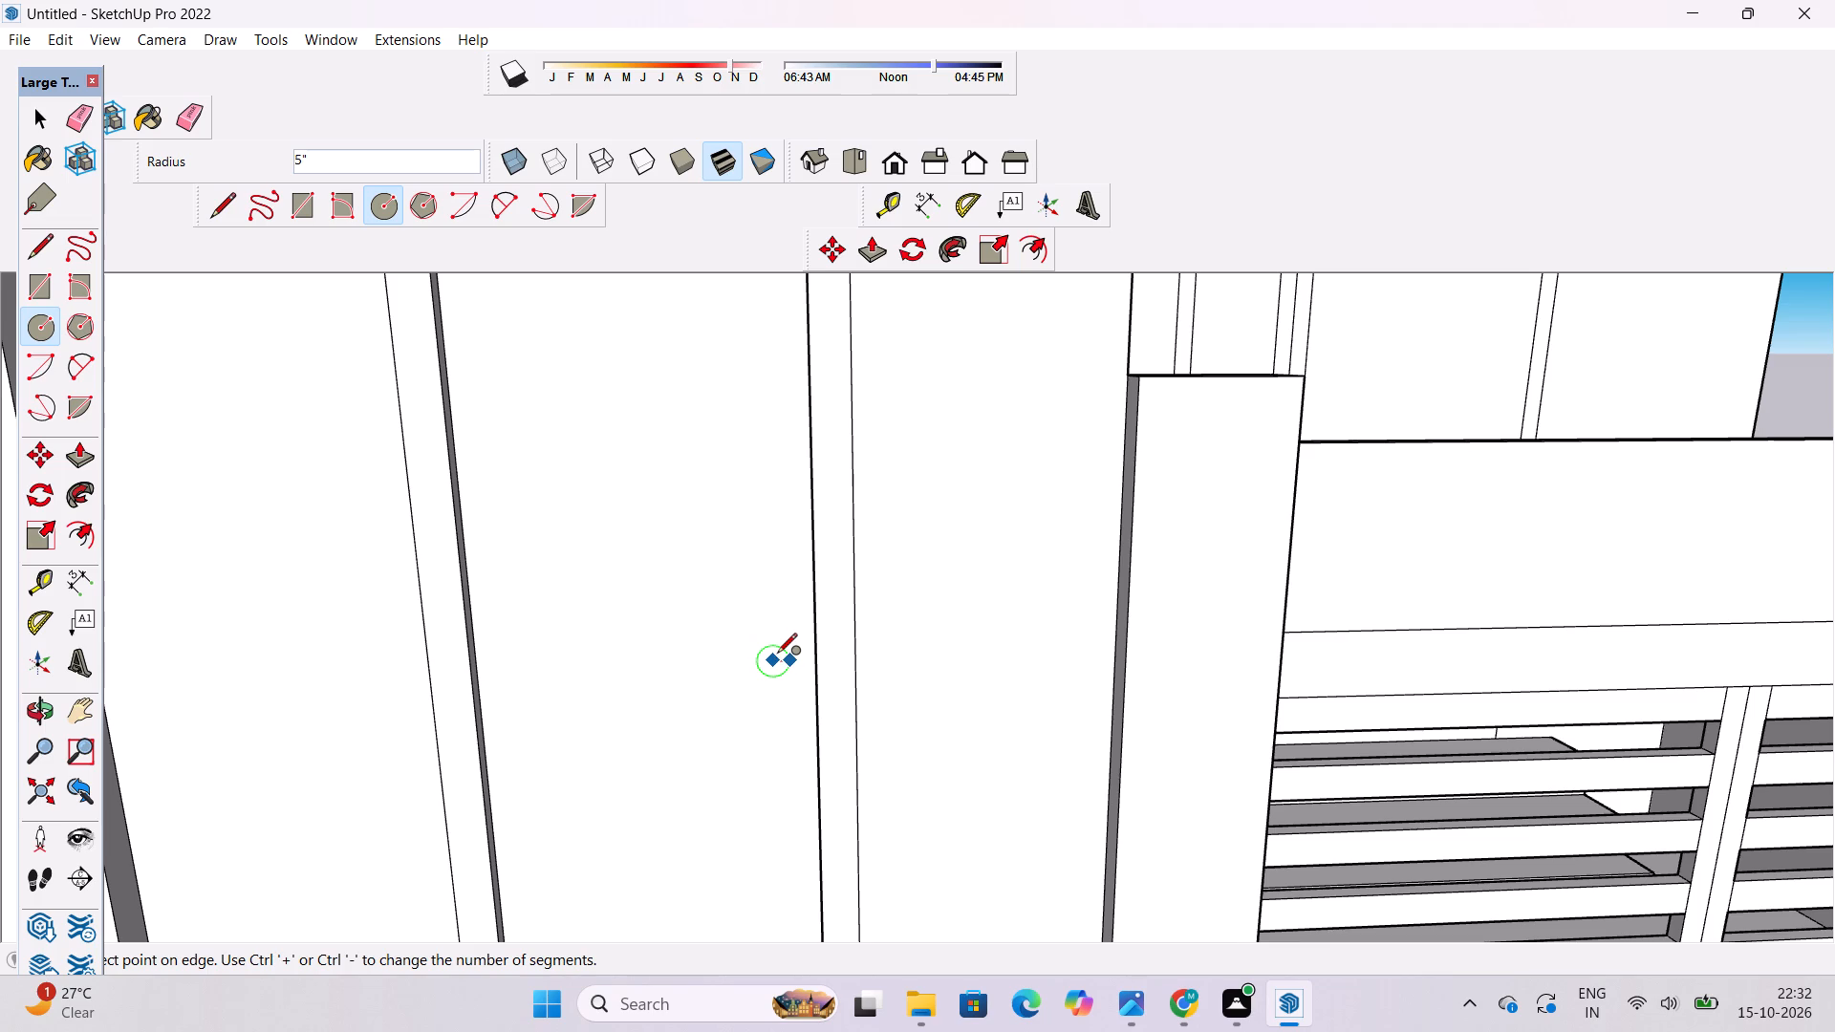
type("4\"")
key("Return")
Erase the stray floating piece above the roof and the spare slab lying beside the house.
key("o")
scroll(763, 634, "down", 10)
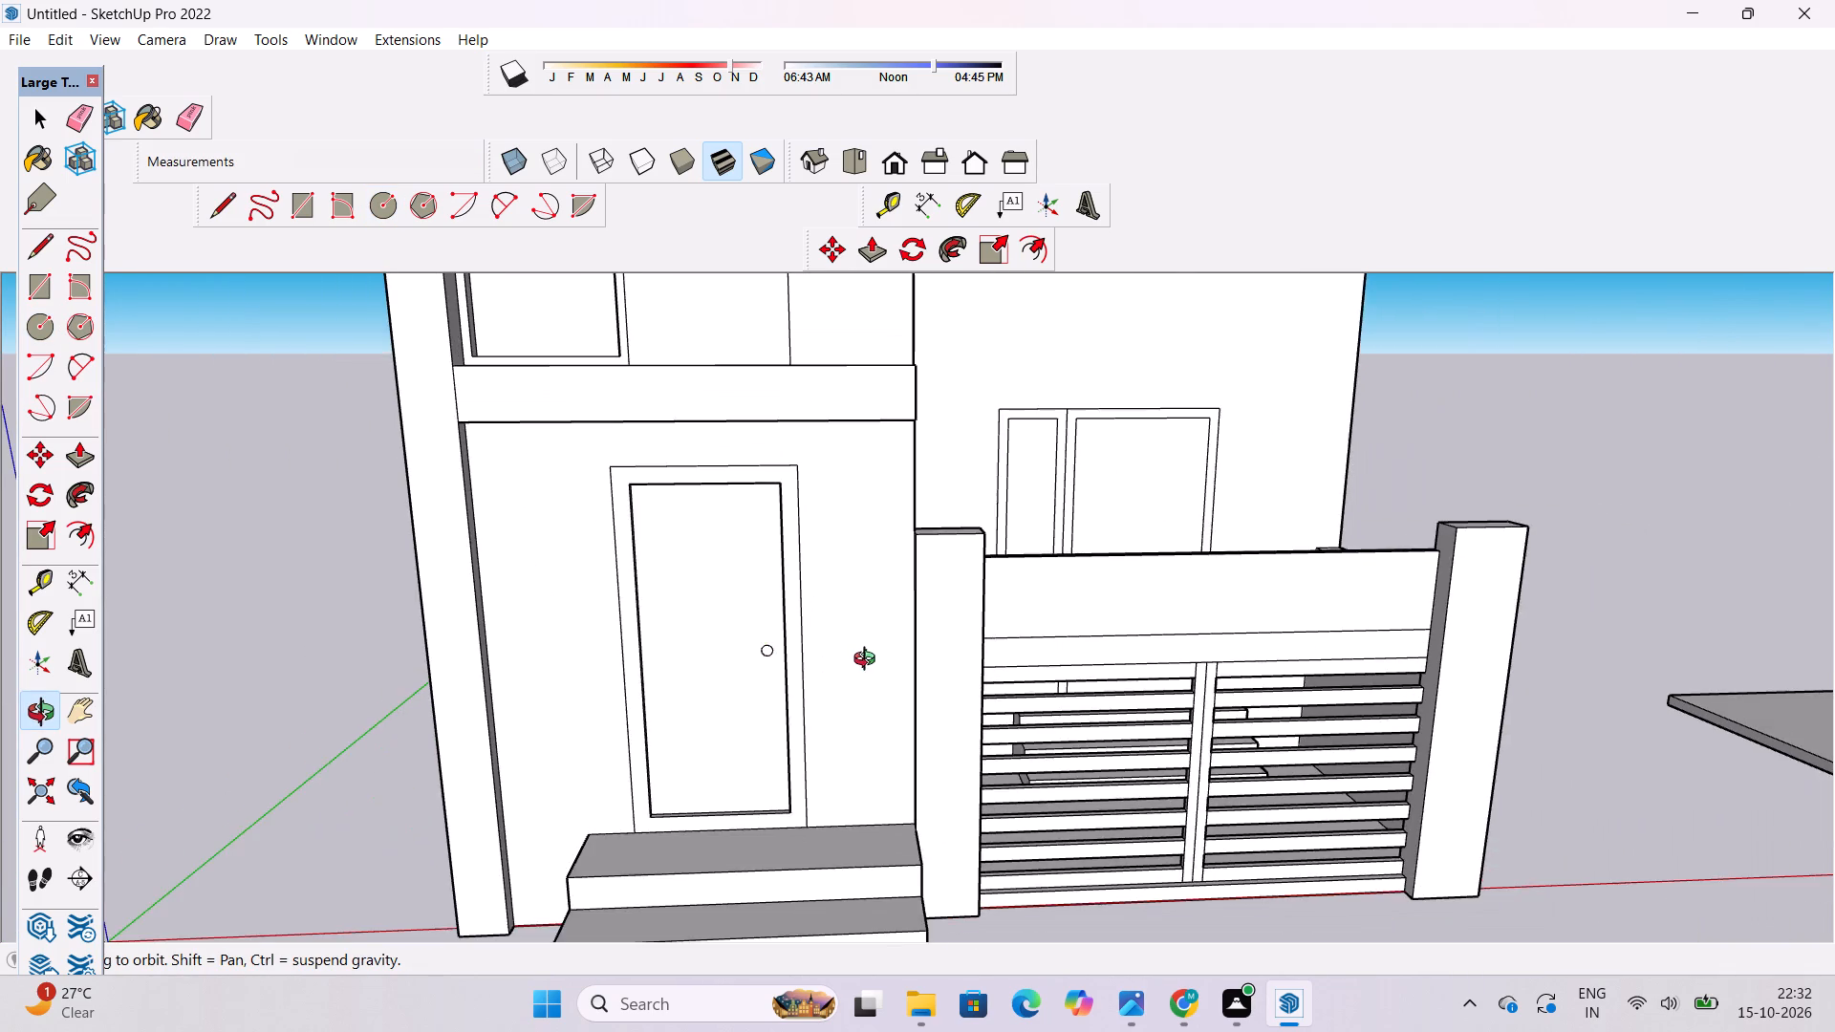
left_click_drag(869, 661, 816, 682, "shift")
scroll(754, 688, "up", 3)
scroll(748, 670, "down", 4)
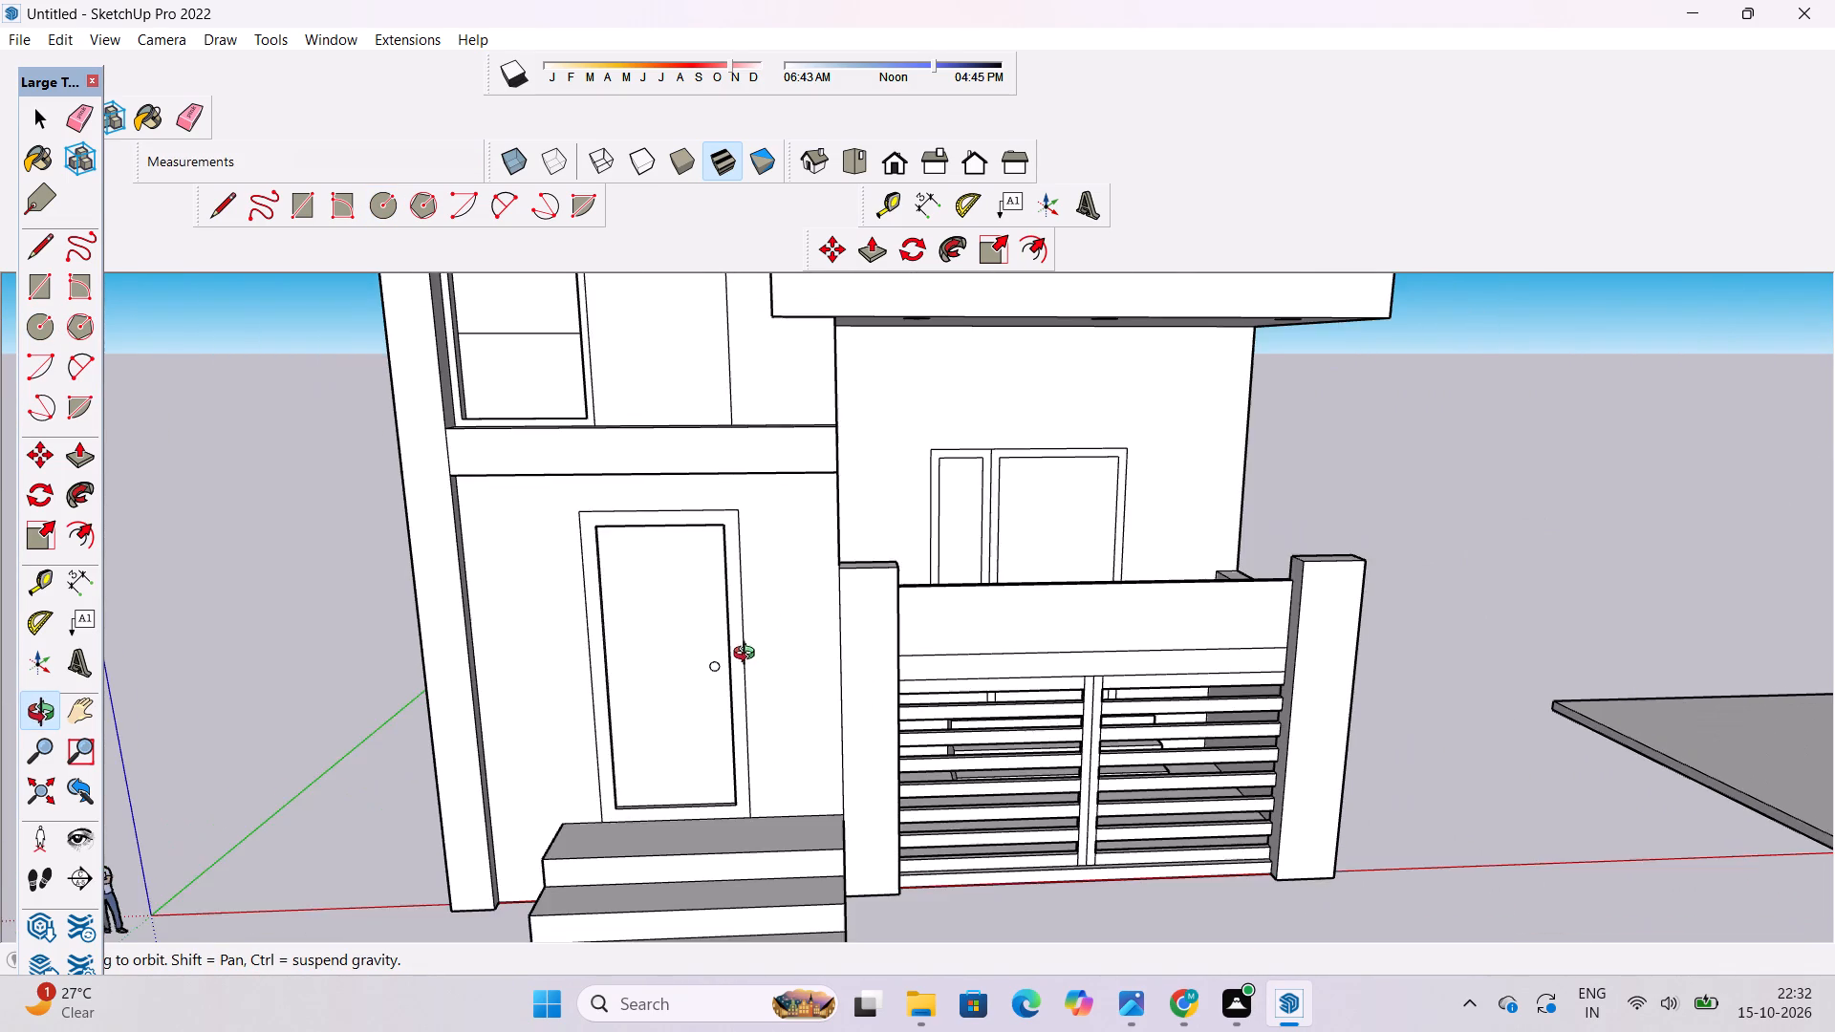
scroll(750, 637, "down", 1)
scroll(750, 637, "up", 1)
scroll(764, 618, "down", 4)
left_click_drag(896, 562, 844, 588, "shift")
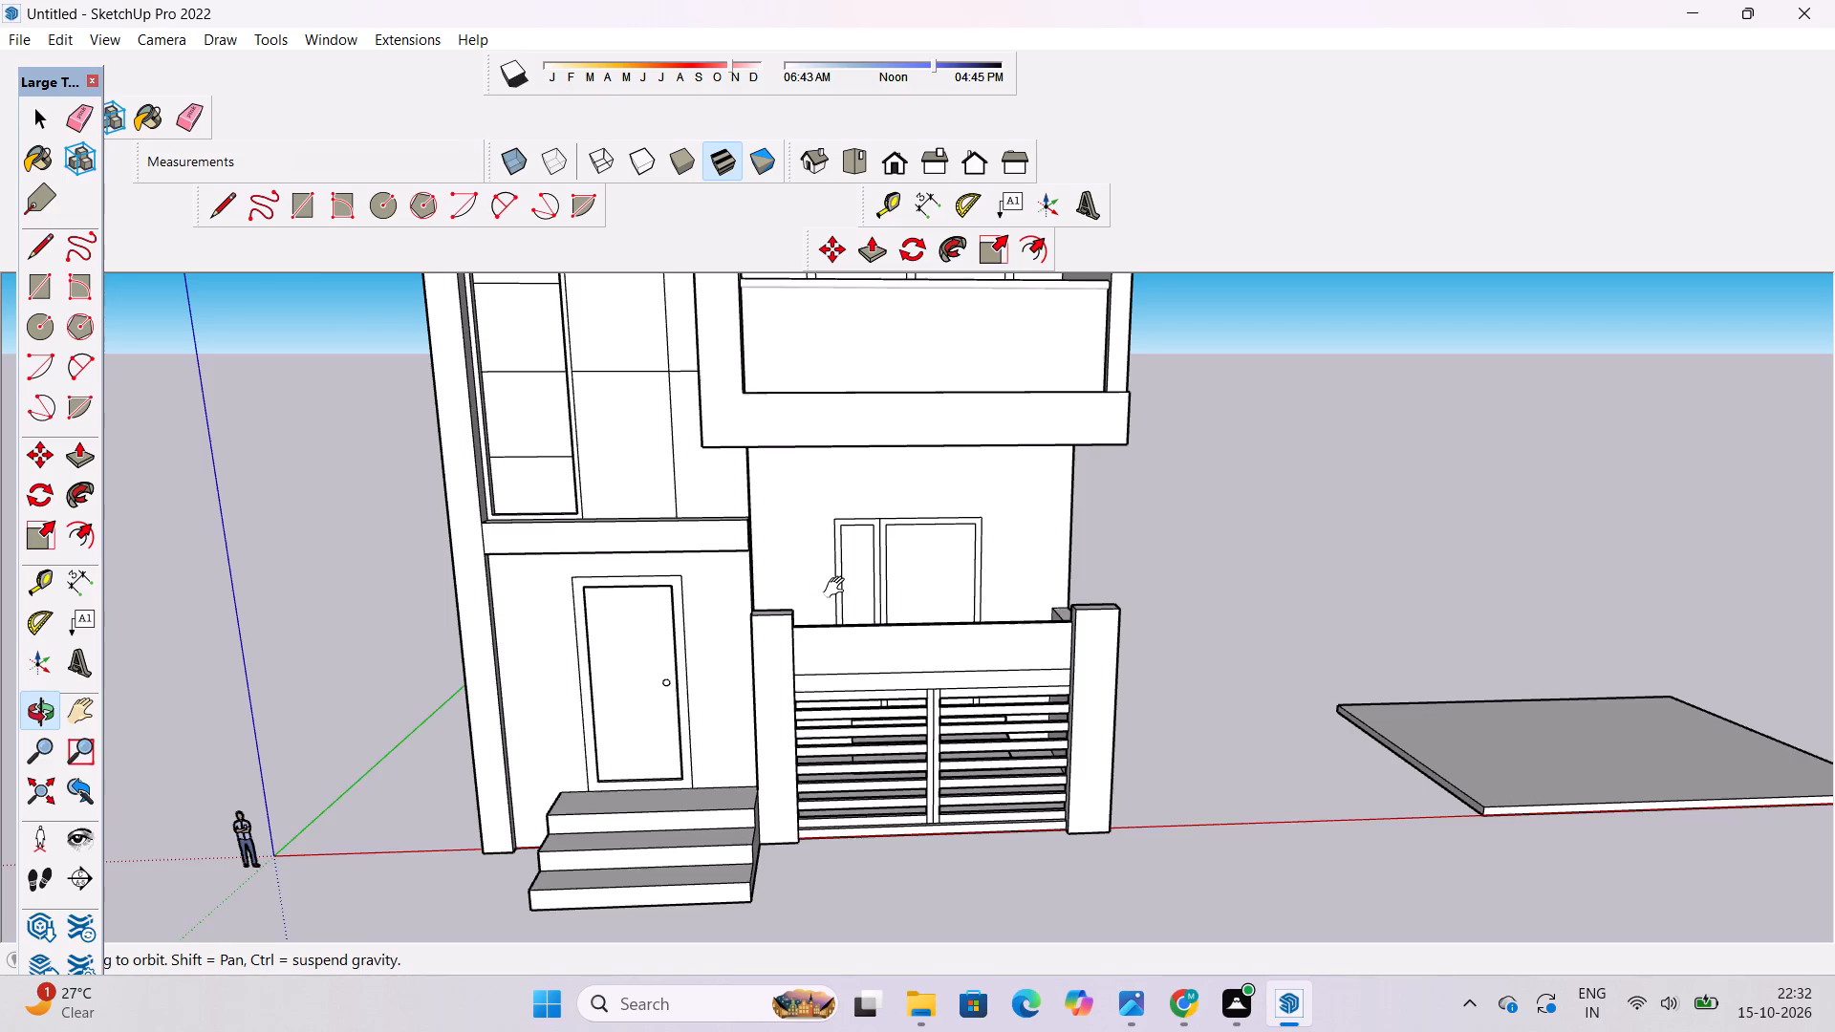
scroll(838, 588, "down", 2)
left_click_drag(788, 577, 784, 768)
scroll(770, 655, "down", 6, "shift")
left_click_drag(876, 653, 860, 741, "shift")
scroll(800, 671, "down", 6, "shift")
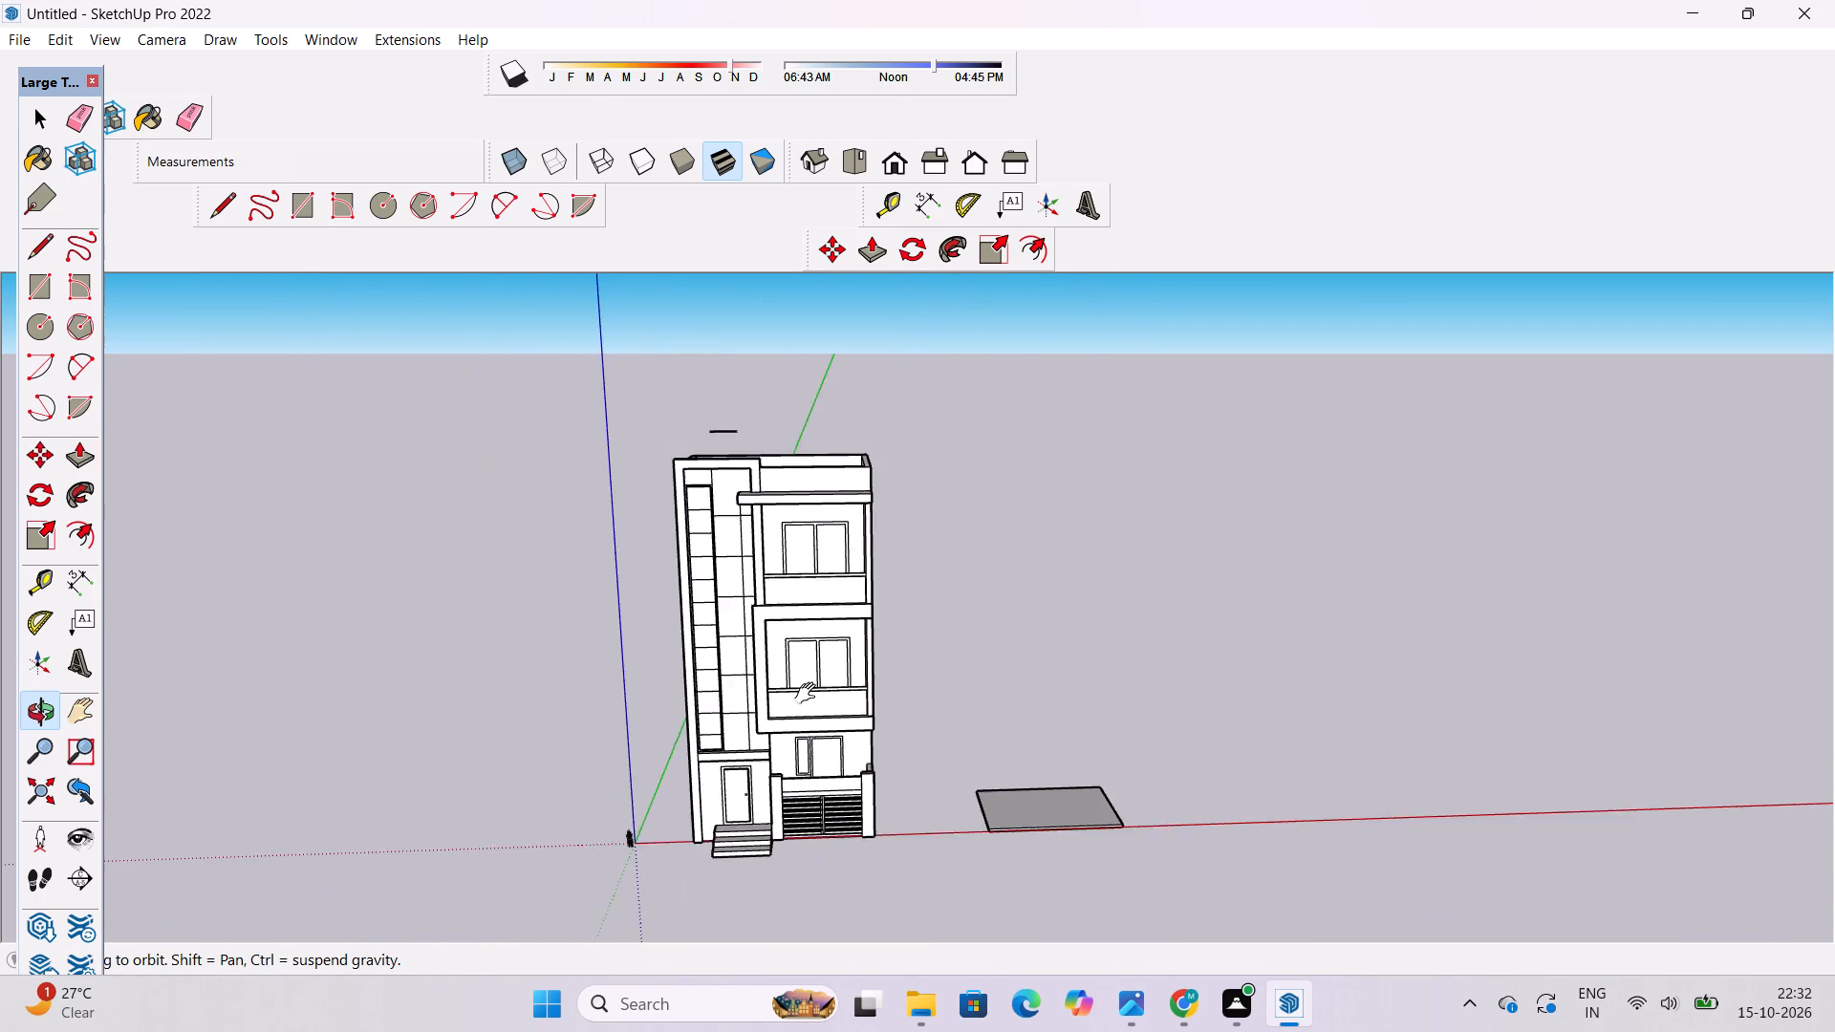
left_click_drag(804, 690, 697, 597, "shift")
scroll(695, 613, "up", 4, "shift")
left_click_drag(695, 639, 702, 769, "shift")
key("e")
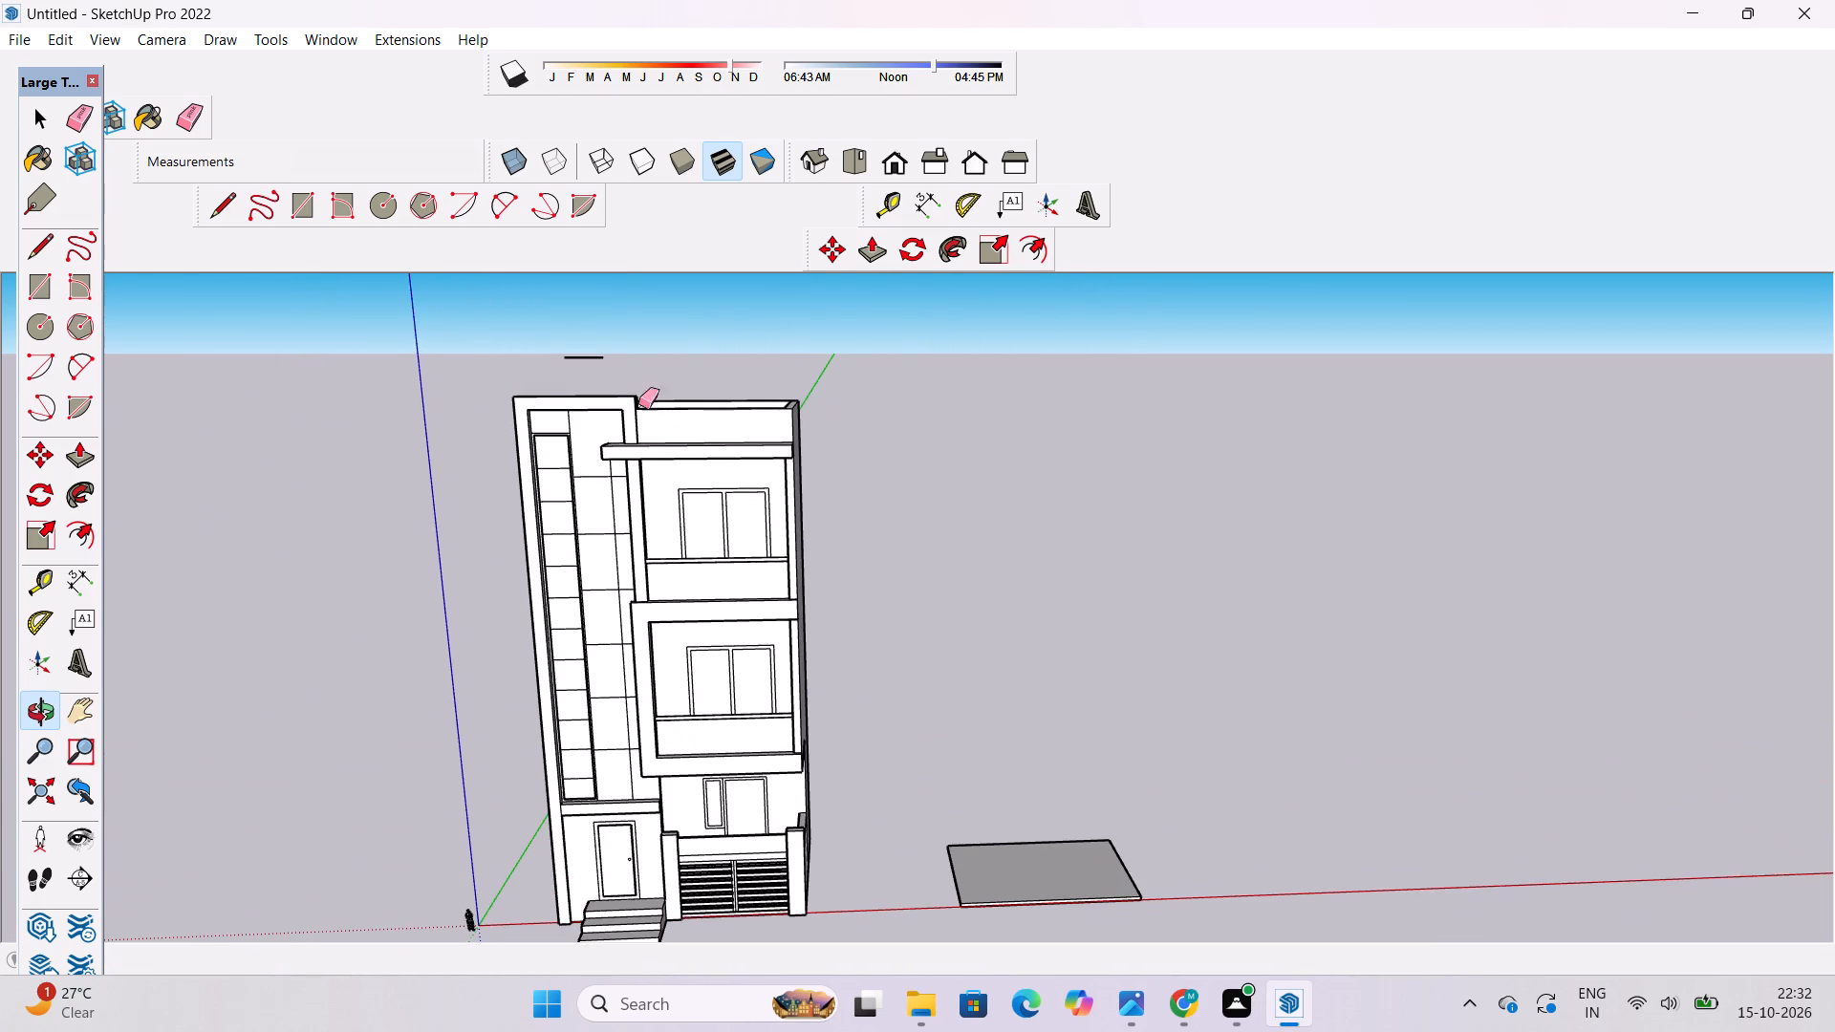
left_click_drag(555, 270, 599, 358)
left_click(598, 355)
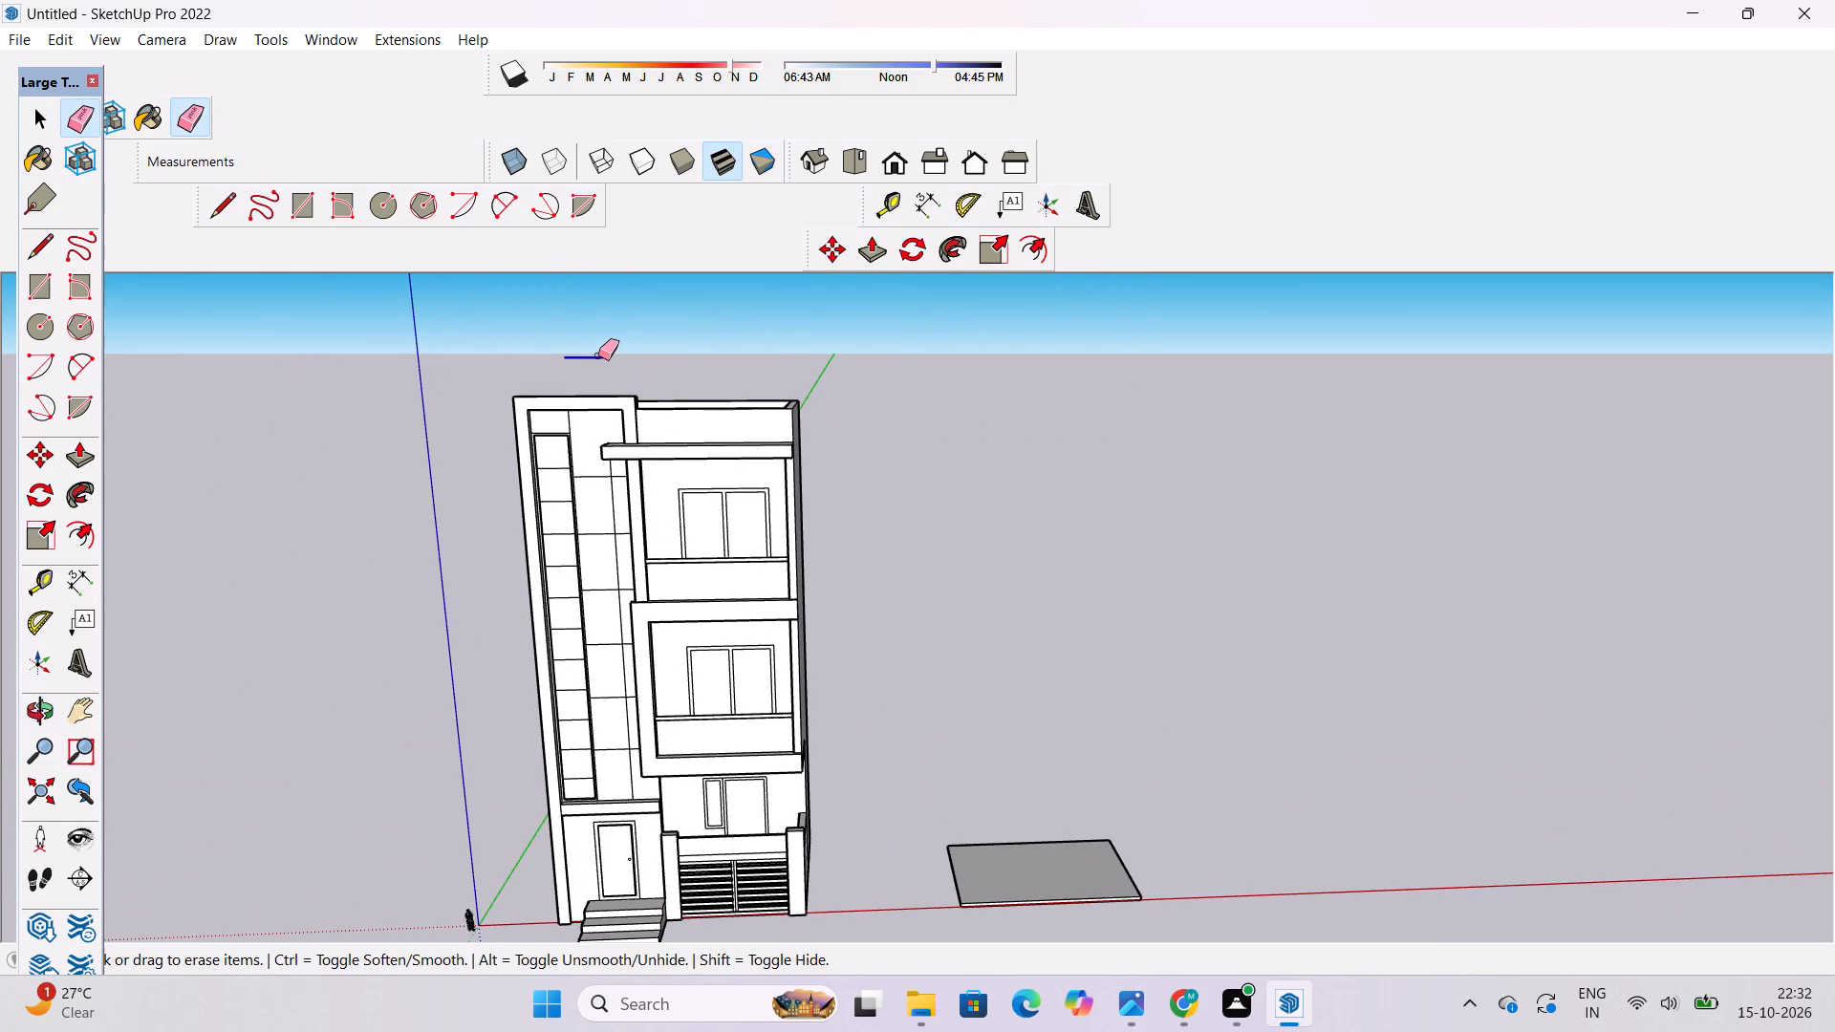
scroll(1112, 705, "down", 6)
left_click_drag(1141, 779, 1112, 827)
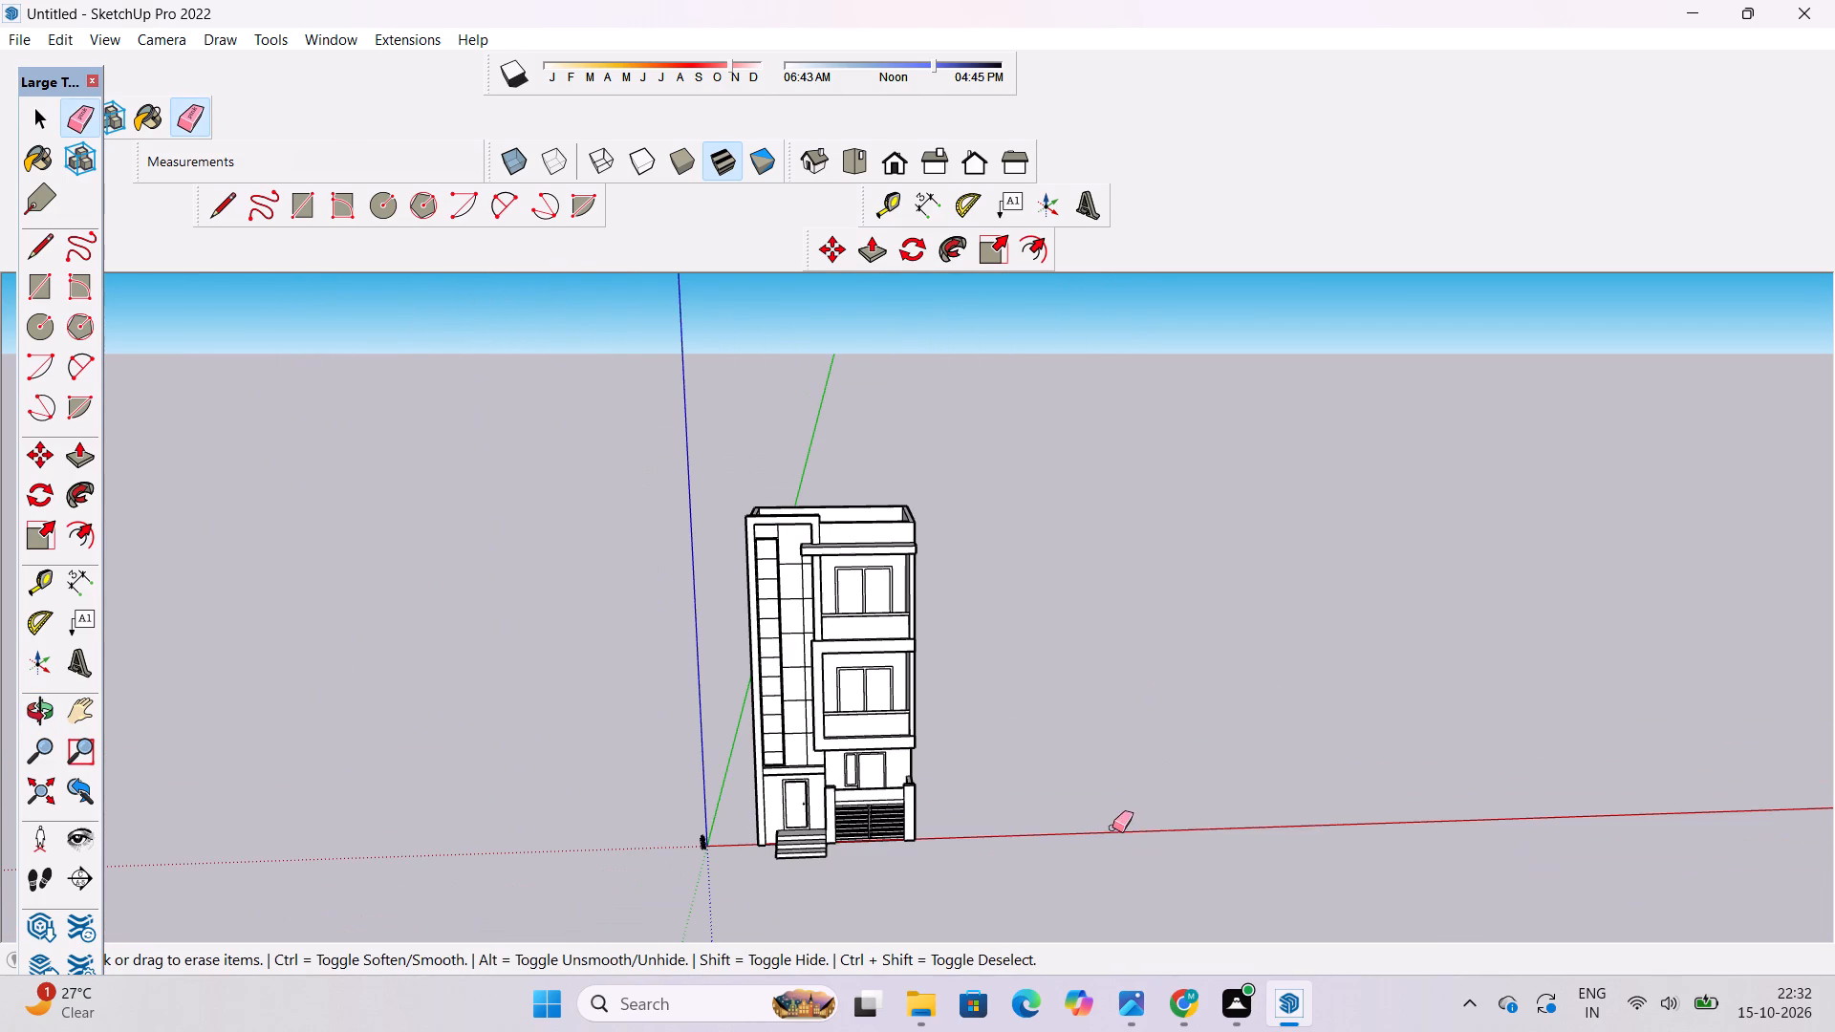
key("space")
Erase the leftover seam edges on the top and end faces of the tall front frame at roof level.
key("o")
scroll(1022, 654, "up", 2)
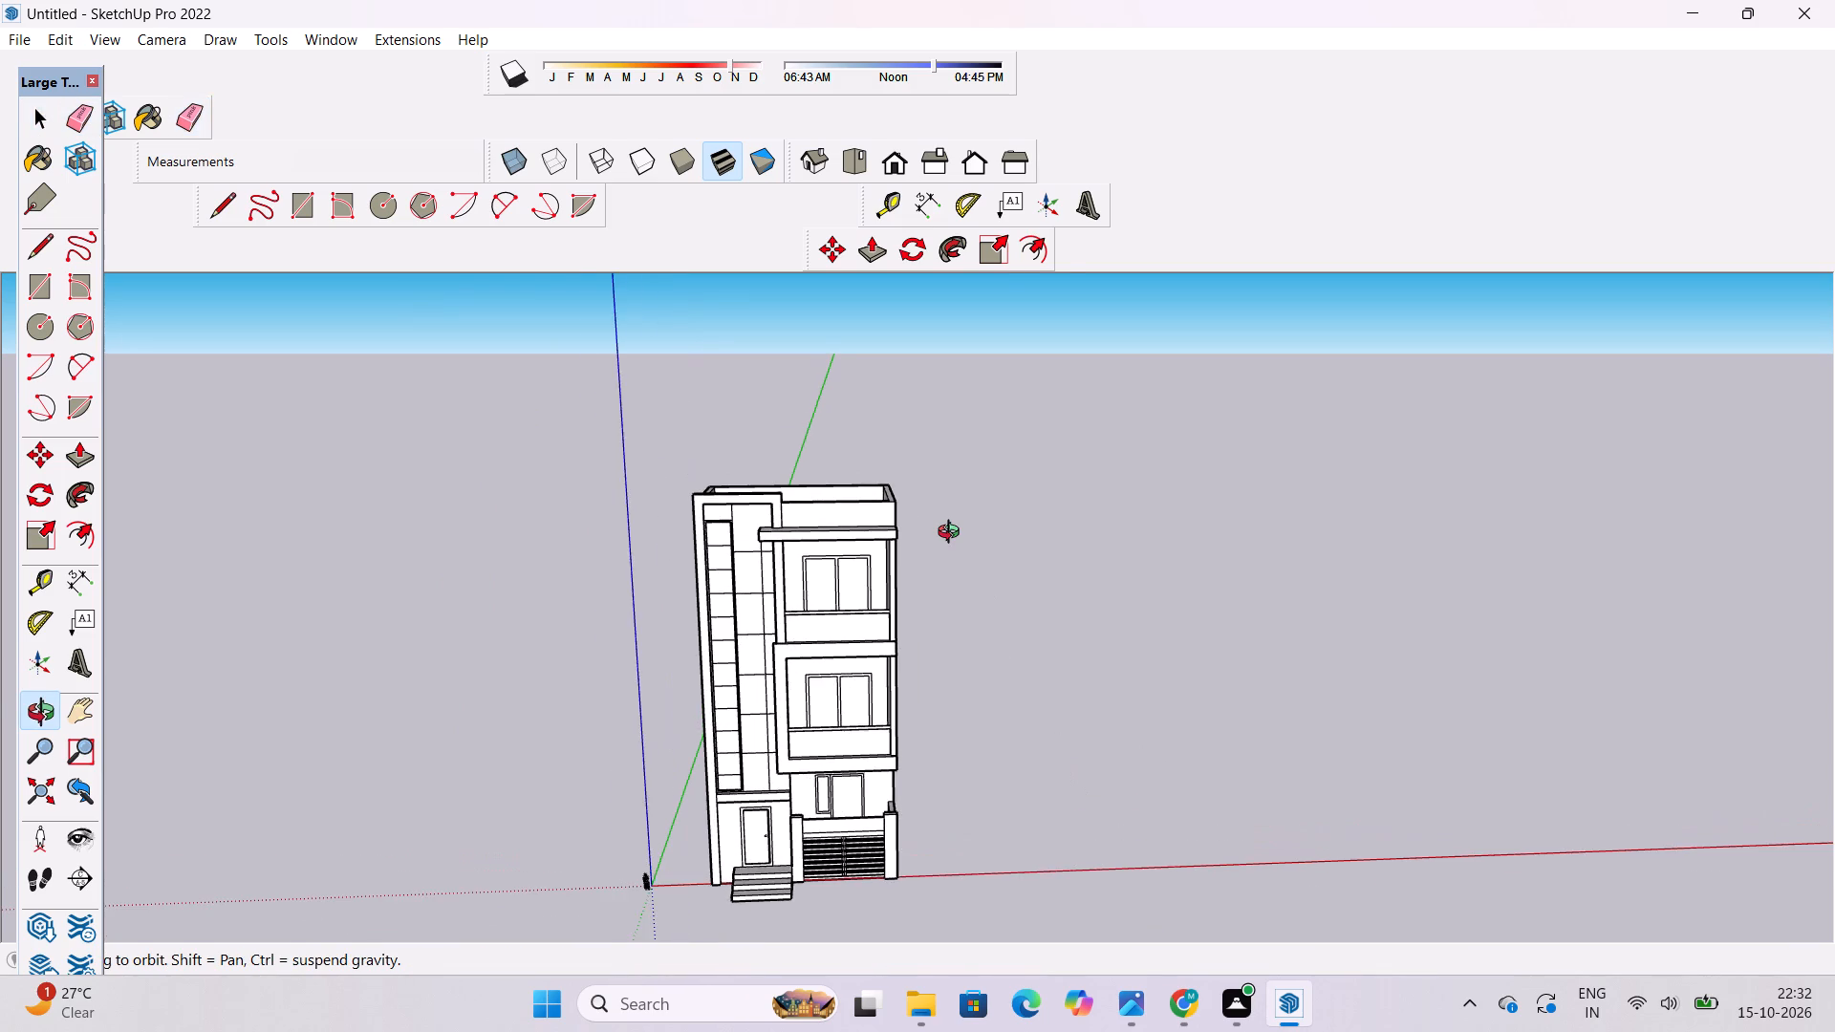
scroll(953, 534, "up", 1)
left_click_drag(923, 523, 929, 570, "shift")
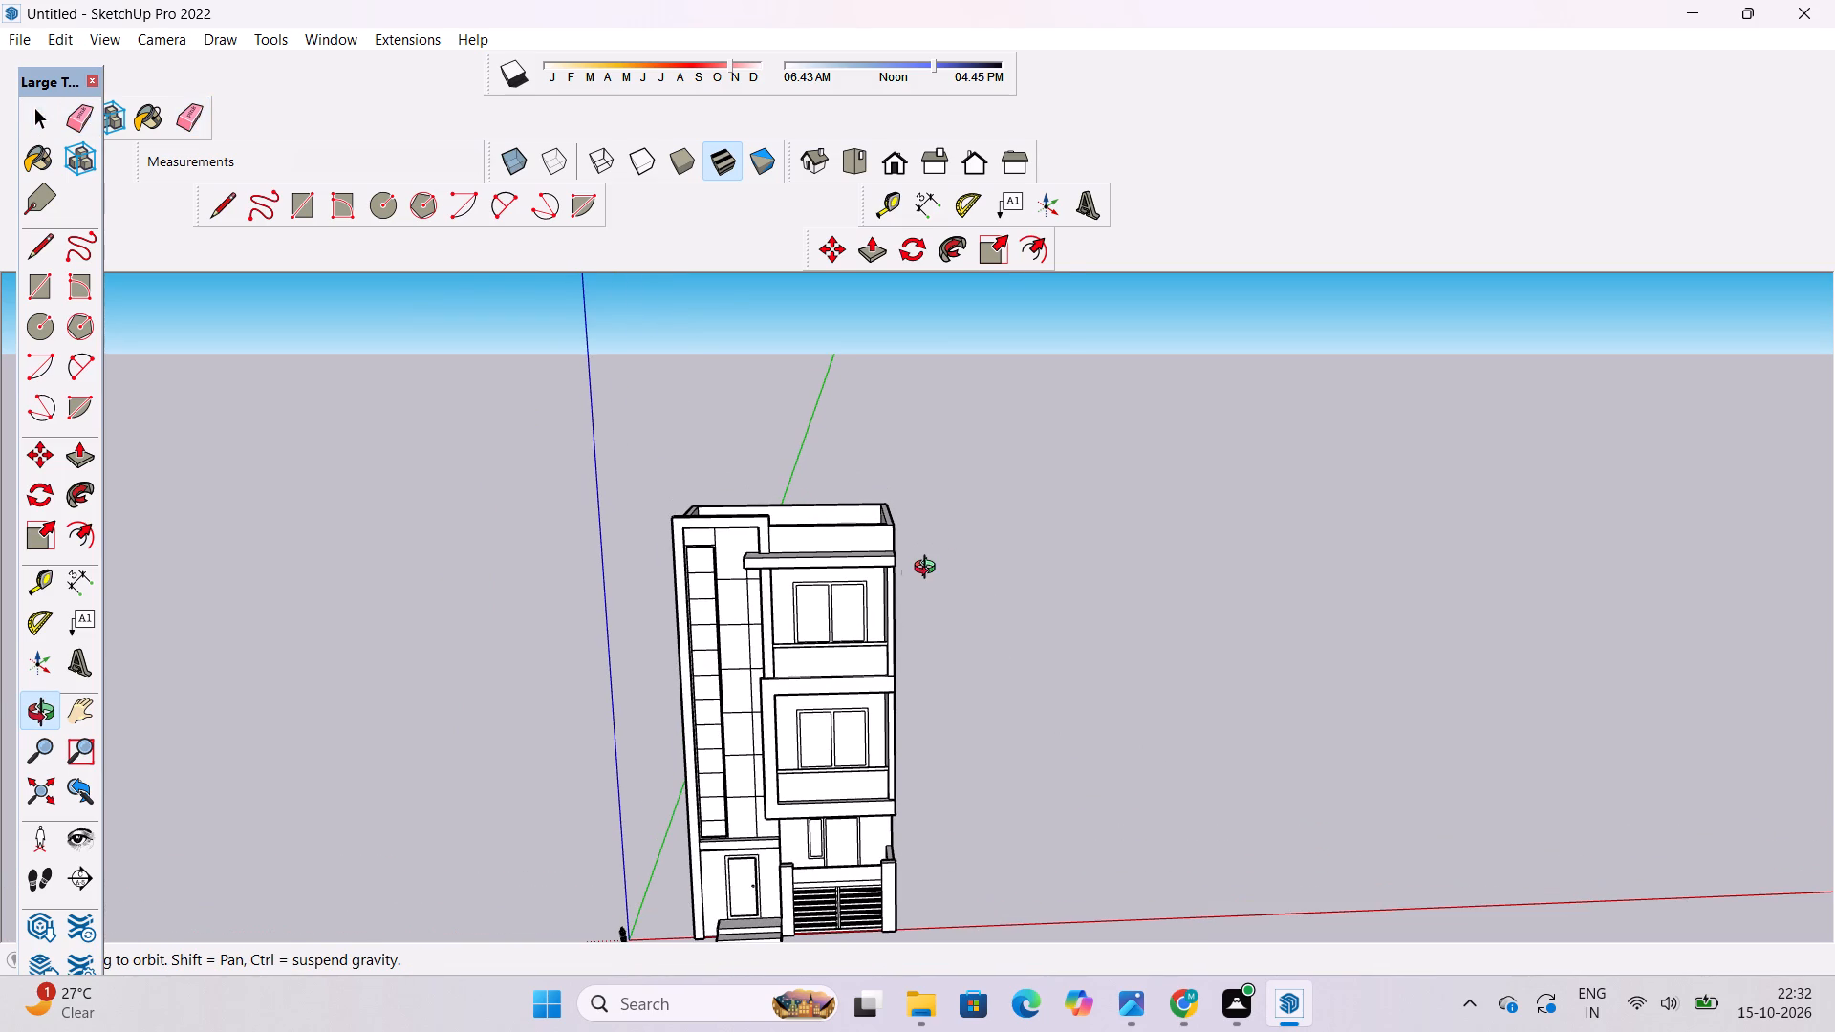
scroll(926, 613, "up", 3)
left_click_drag(917, 485, 764, 532)
scroll(845, 529, "up", 3)
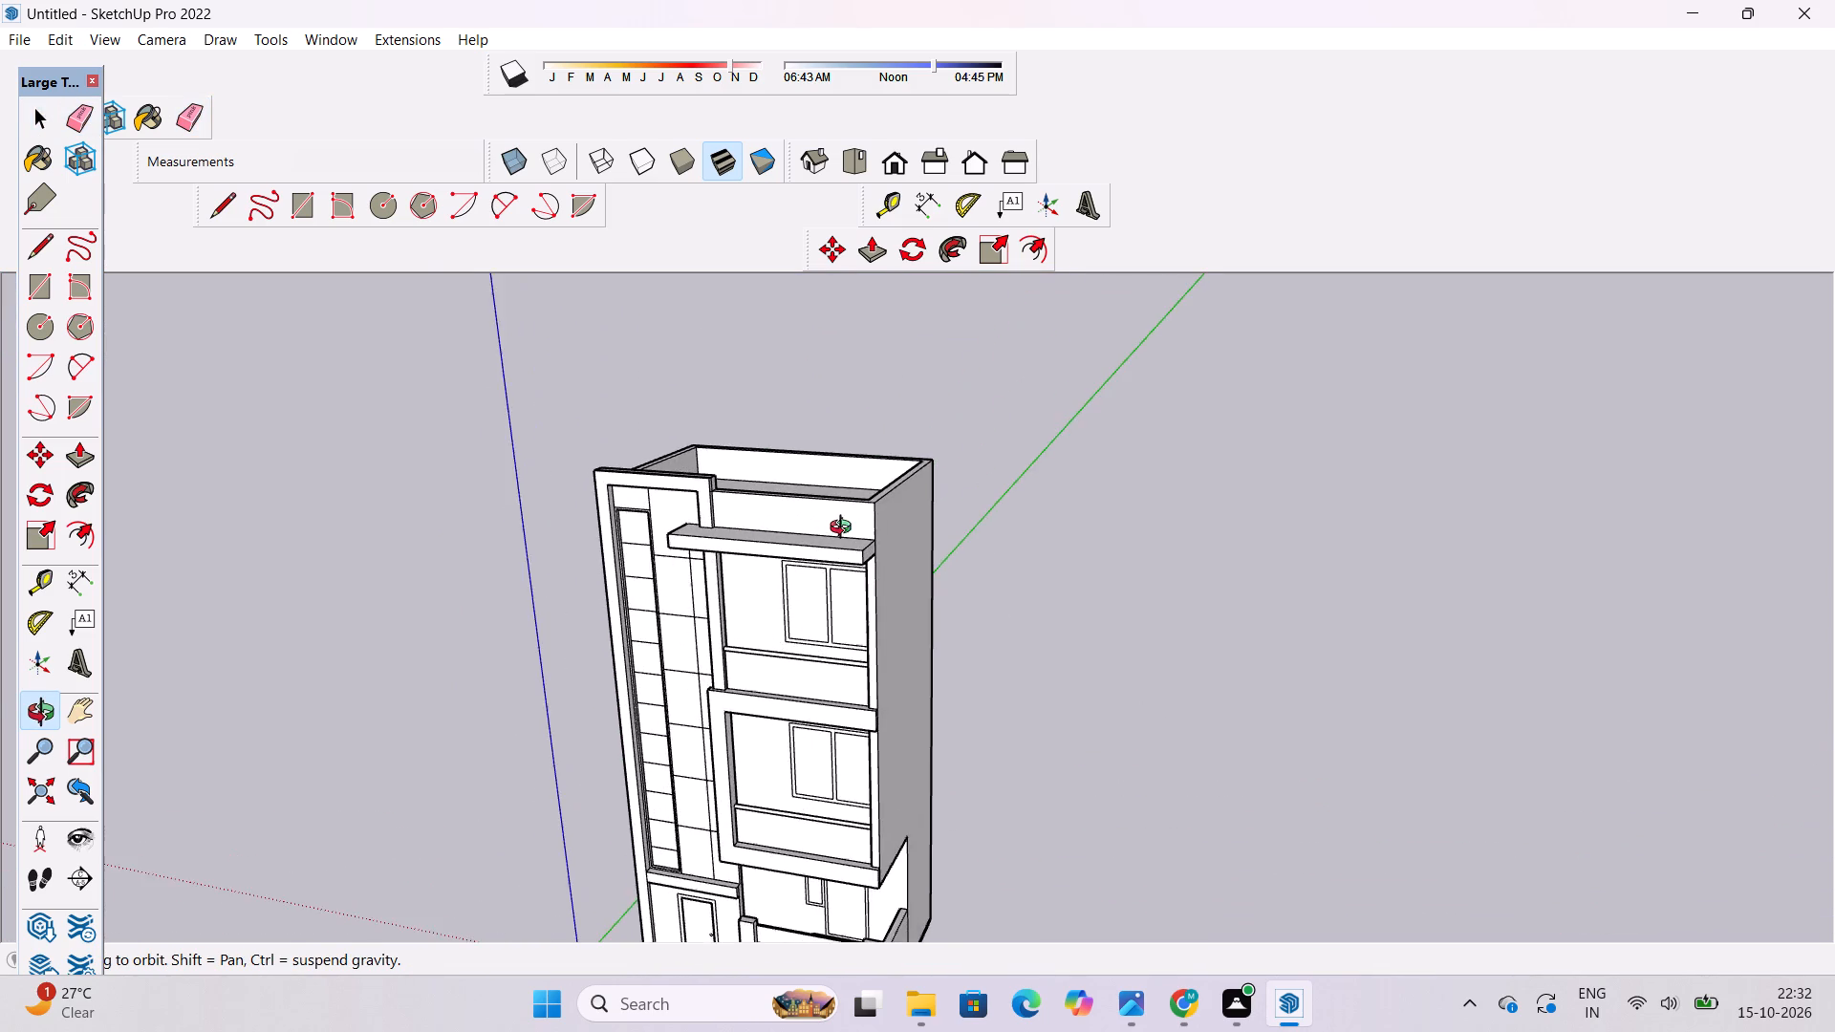
left_click_drag(845, 529, 834, 647, "shift")
scroll(769, 627, "up", 9)
left_click_drag(716, 607, 739, 676, "shift")
left_click_drag(628, 652, 535, 652)
scroll(486, 591, "up", 4)
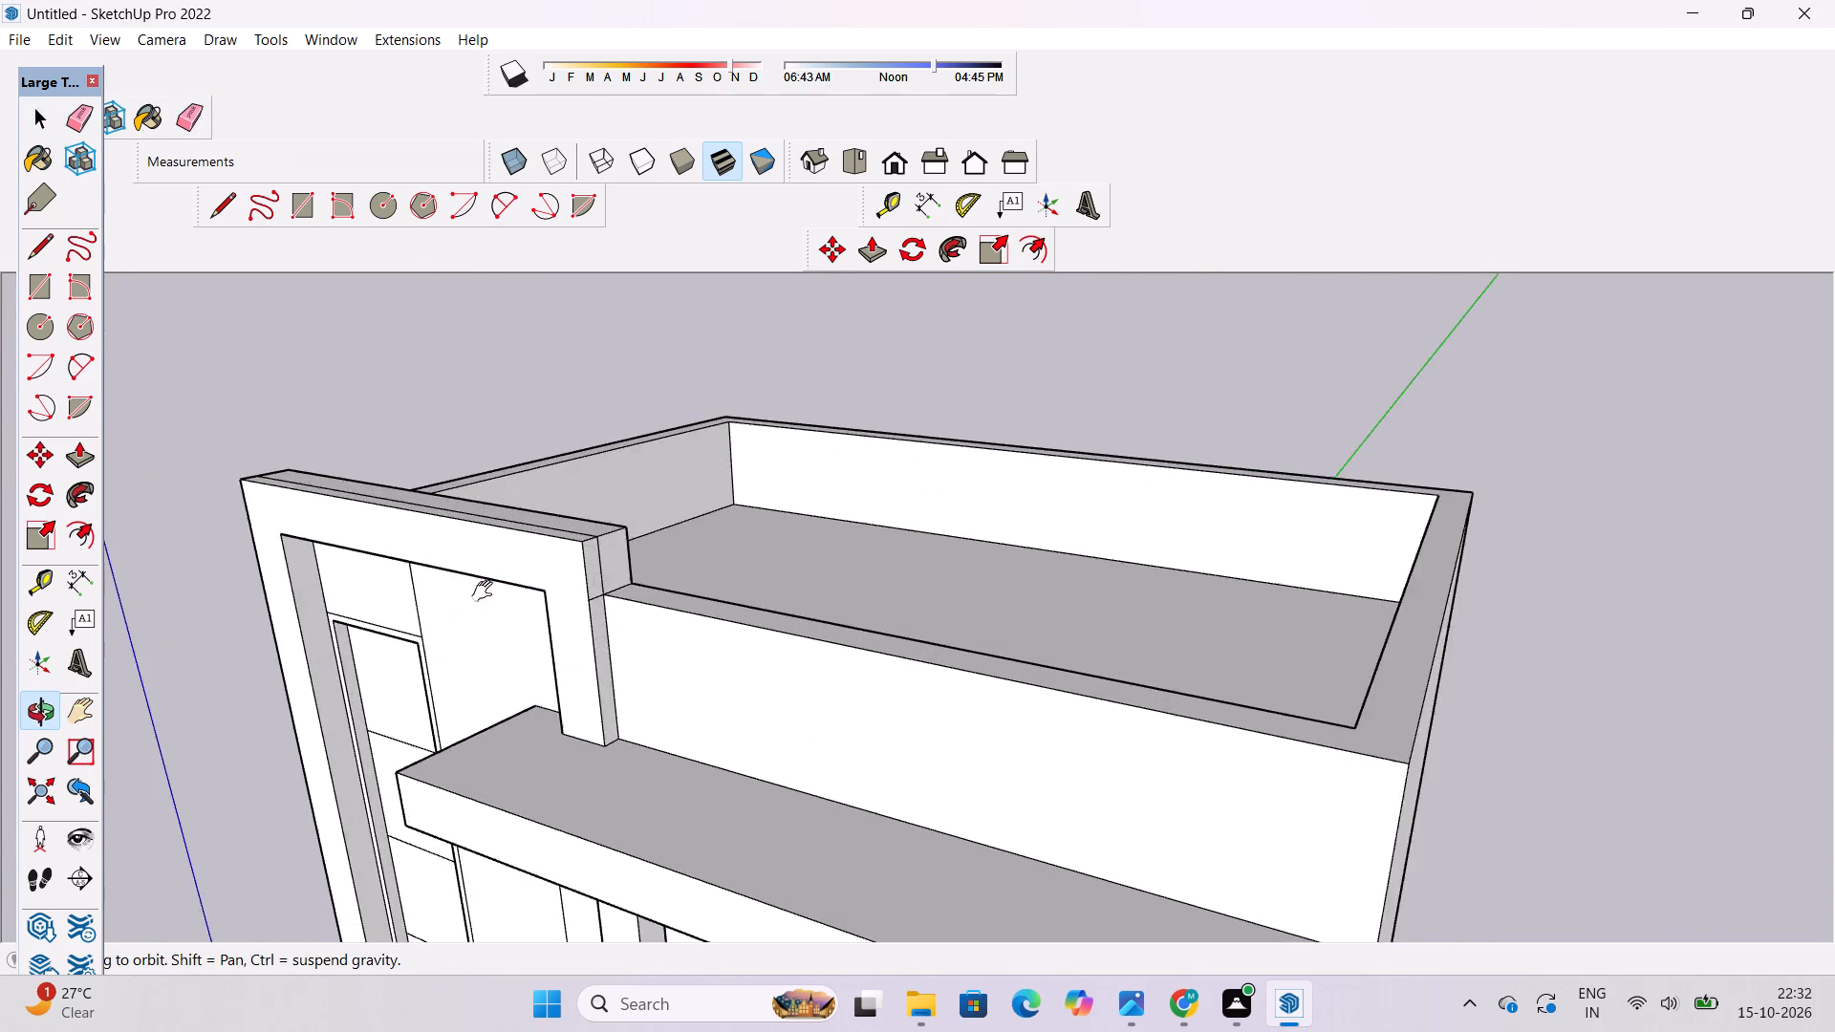
left_click_drag(490, 588, 546, 652, "shift")
left_click_drag(550, 673, 564, 758)
scroll(567, 728, "up", 1)
key("e")
left_click(598, 614)
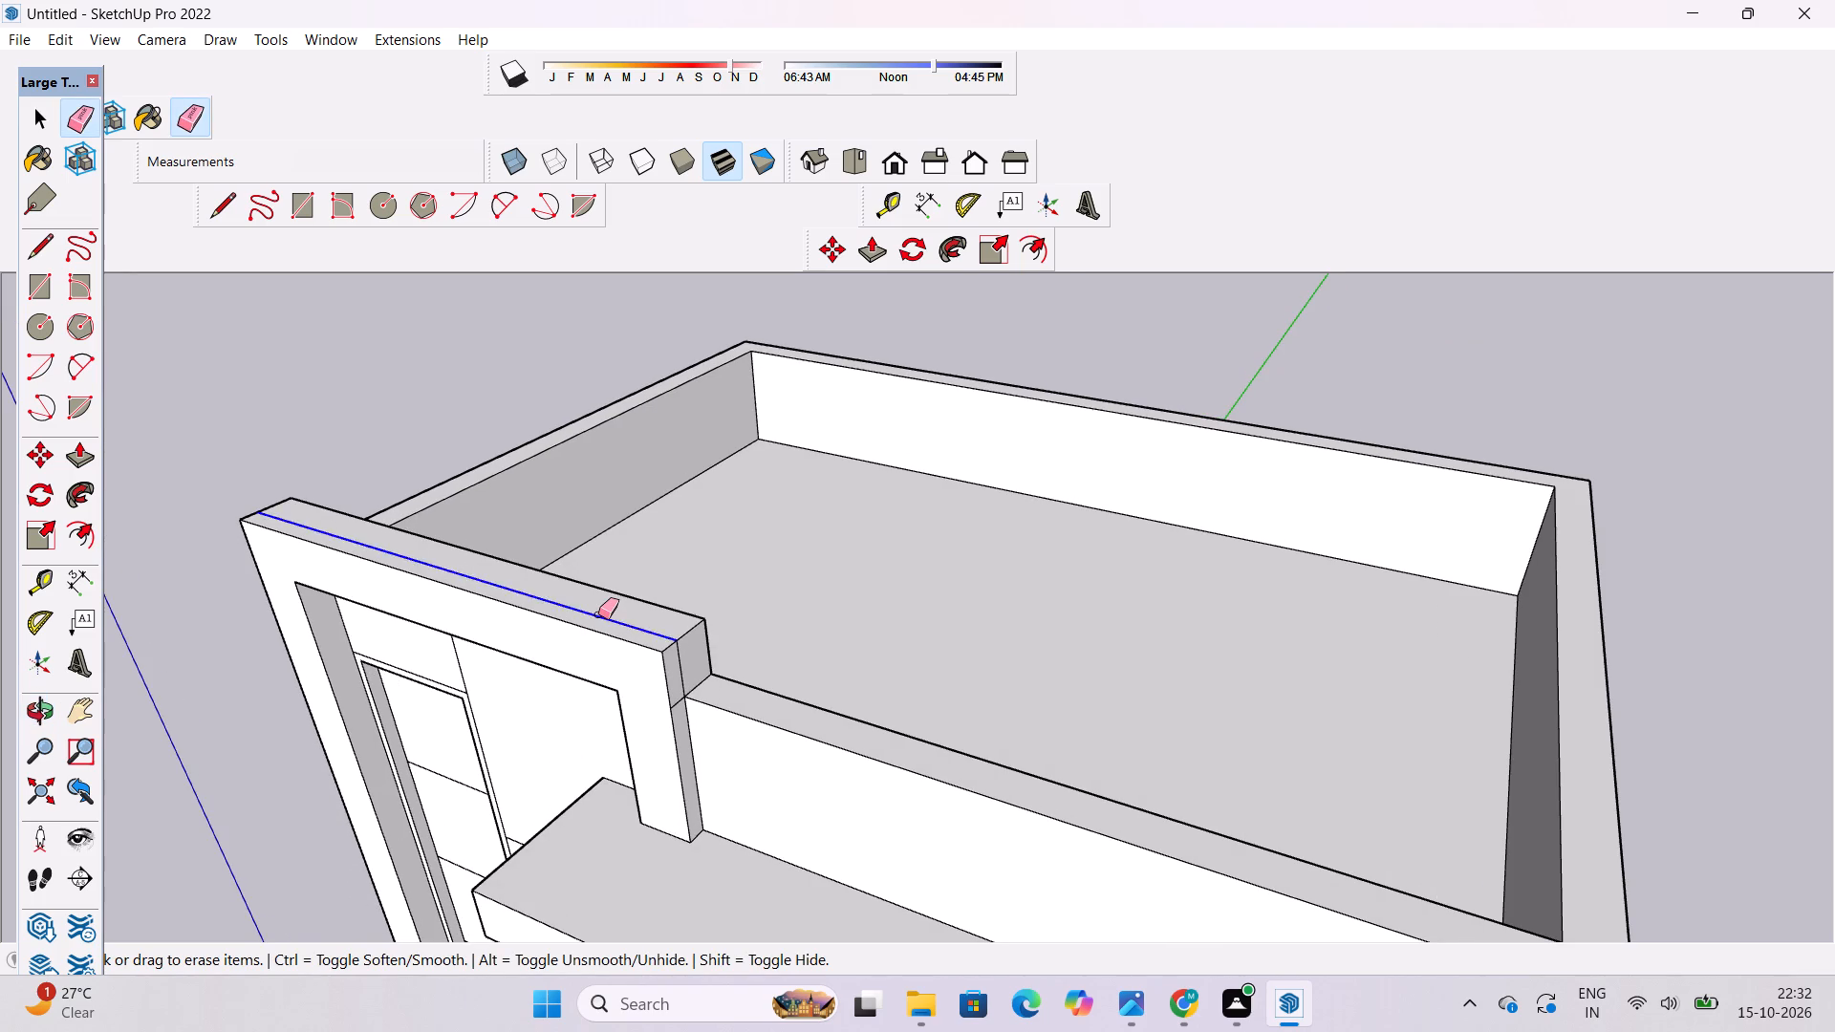
left_click(680, 675)
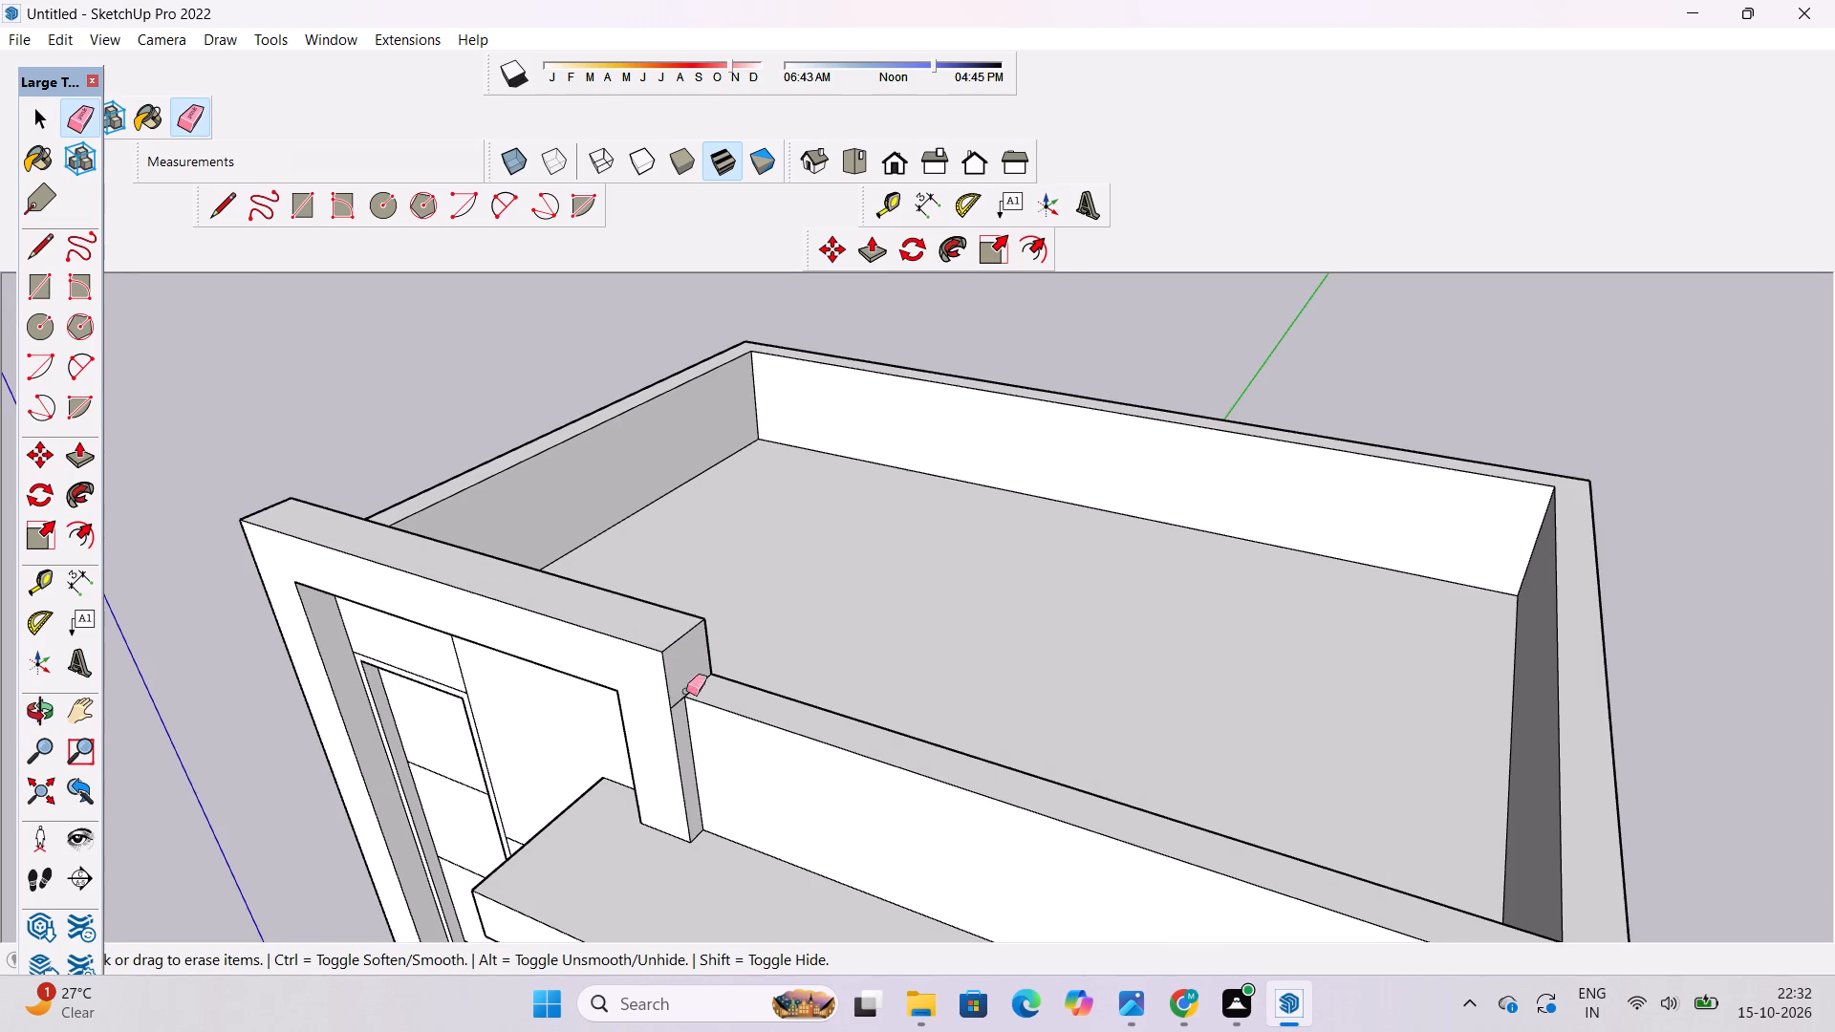
scroll(695, 731, "up", 9)
left_click_drag(654, 645, 651, 666)
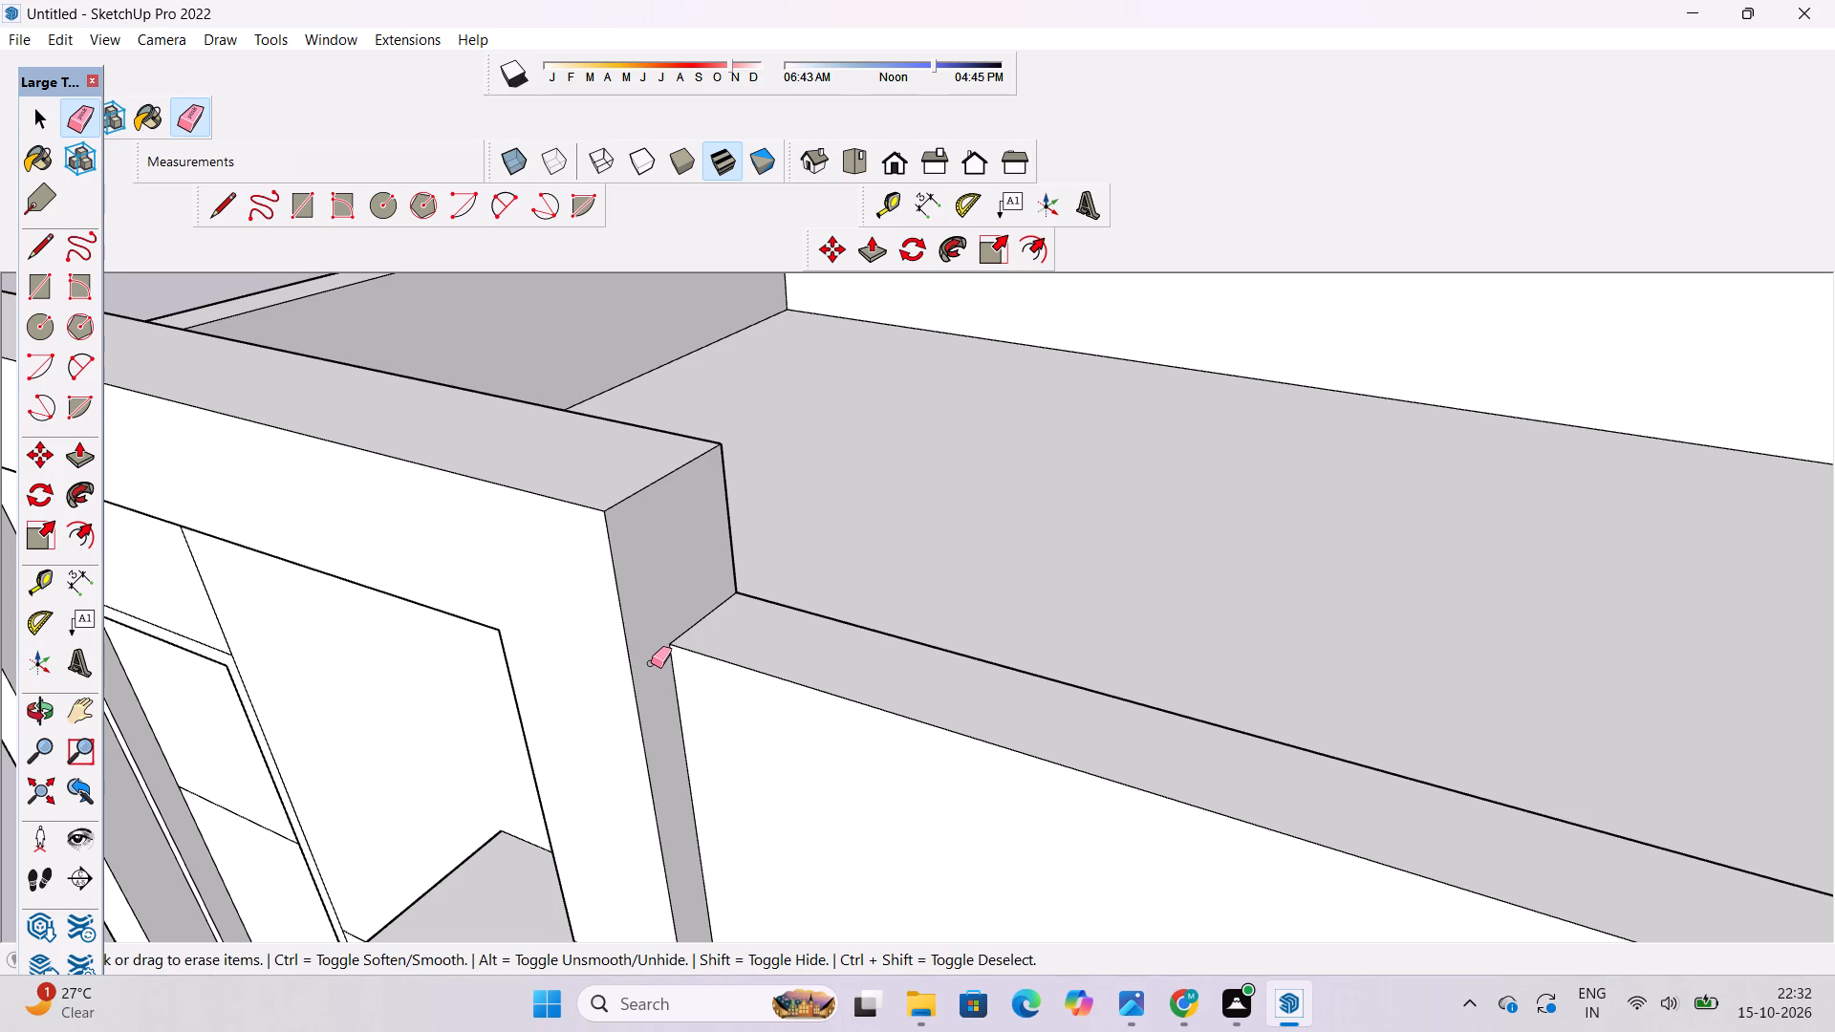
scroll(612, 635, "down", 1)
key("o")
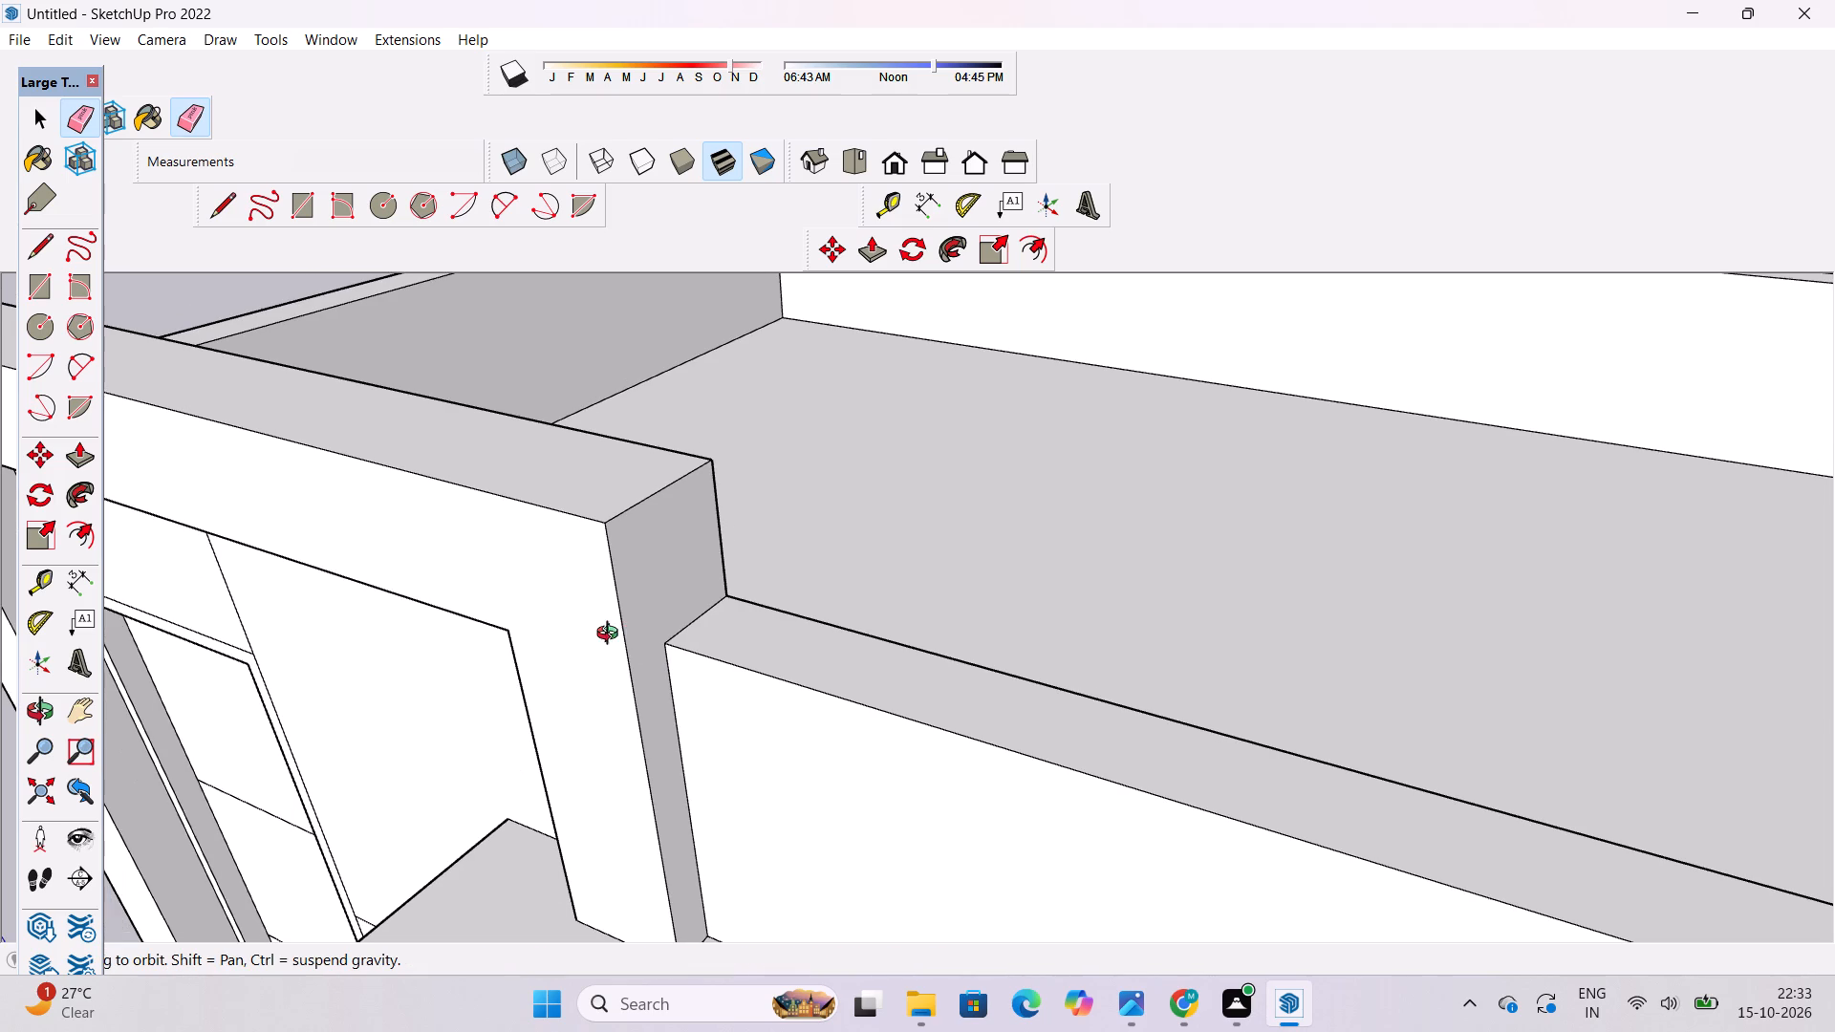
Place a horizontal guide 3' below the top edge of the front roof parapet.
scroll(608, 611, "down", 7)
left_click_drag(730, 741, 643, 562, "shift")
scroll(642, 547, "down", 4)
left_click_drag(895, 597, 850, 577, "shift")
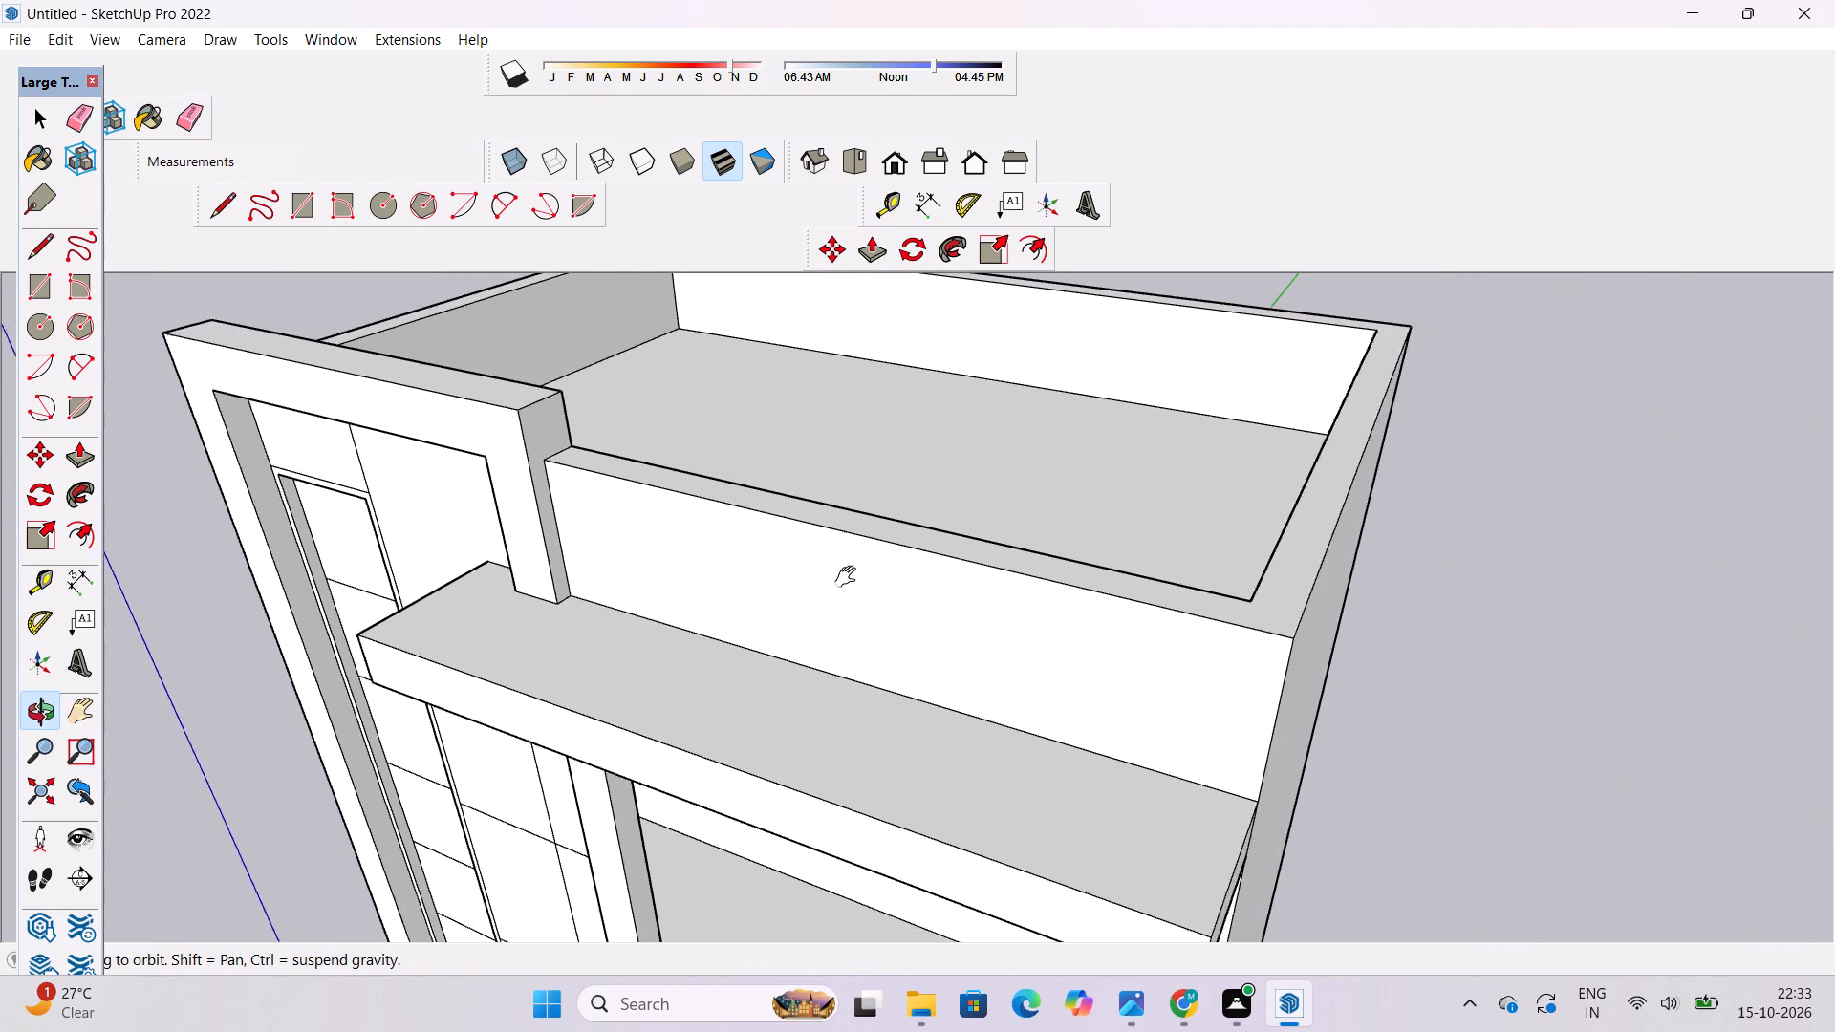
left_click_drag(850, 577, 842, 574, "shift")
left_click_drag(840, 573, 879, 520)
key("t")
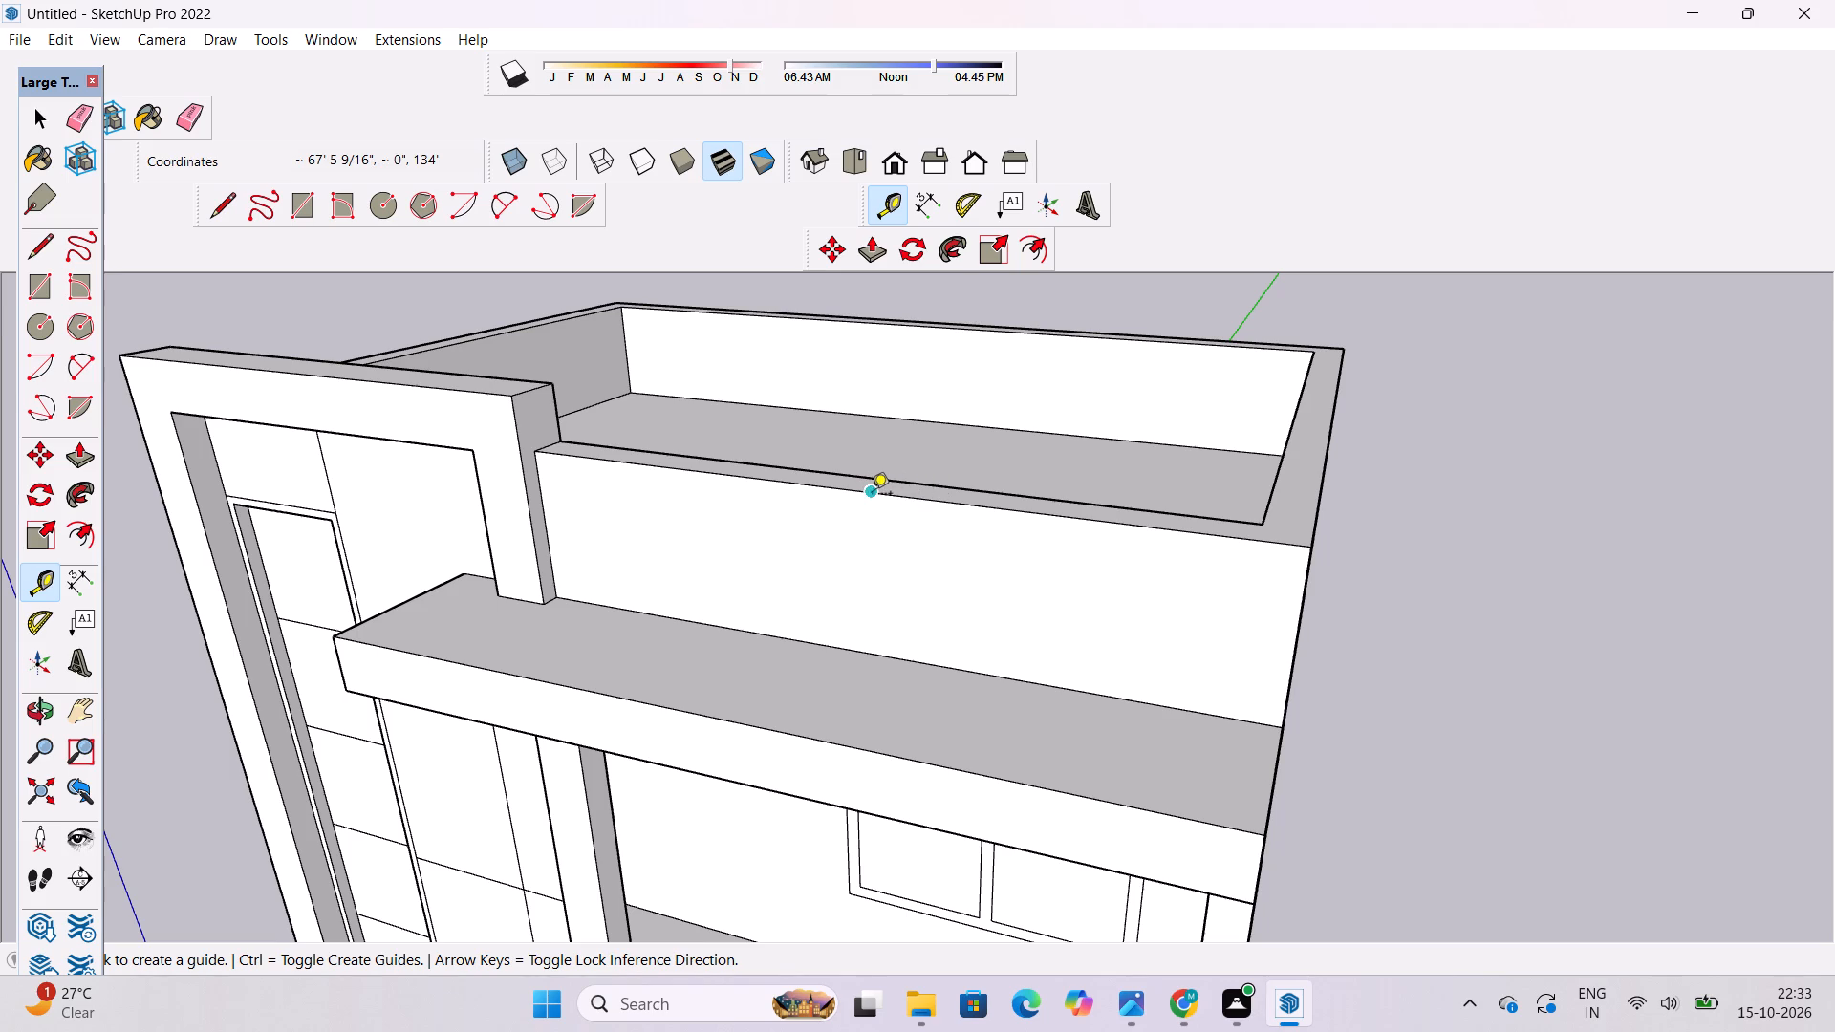
left_click(873, 495)
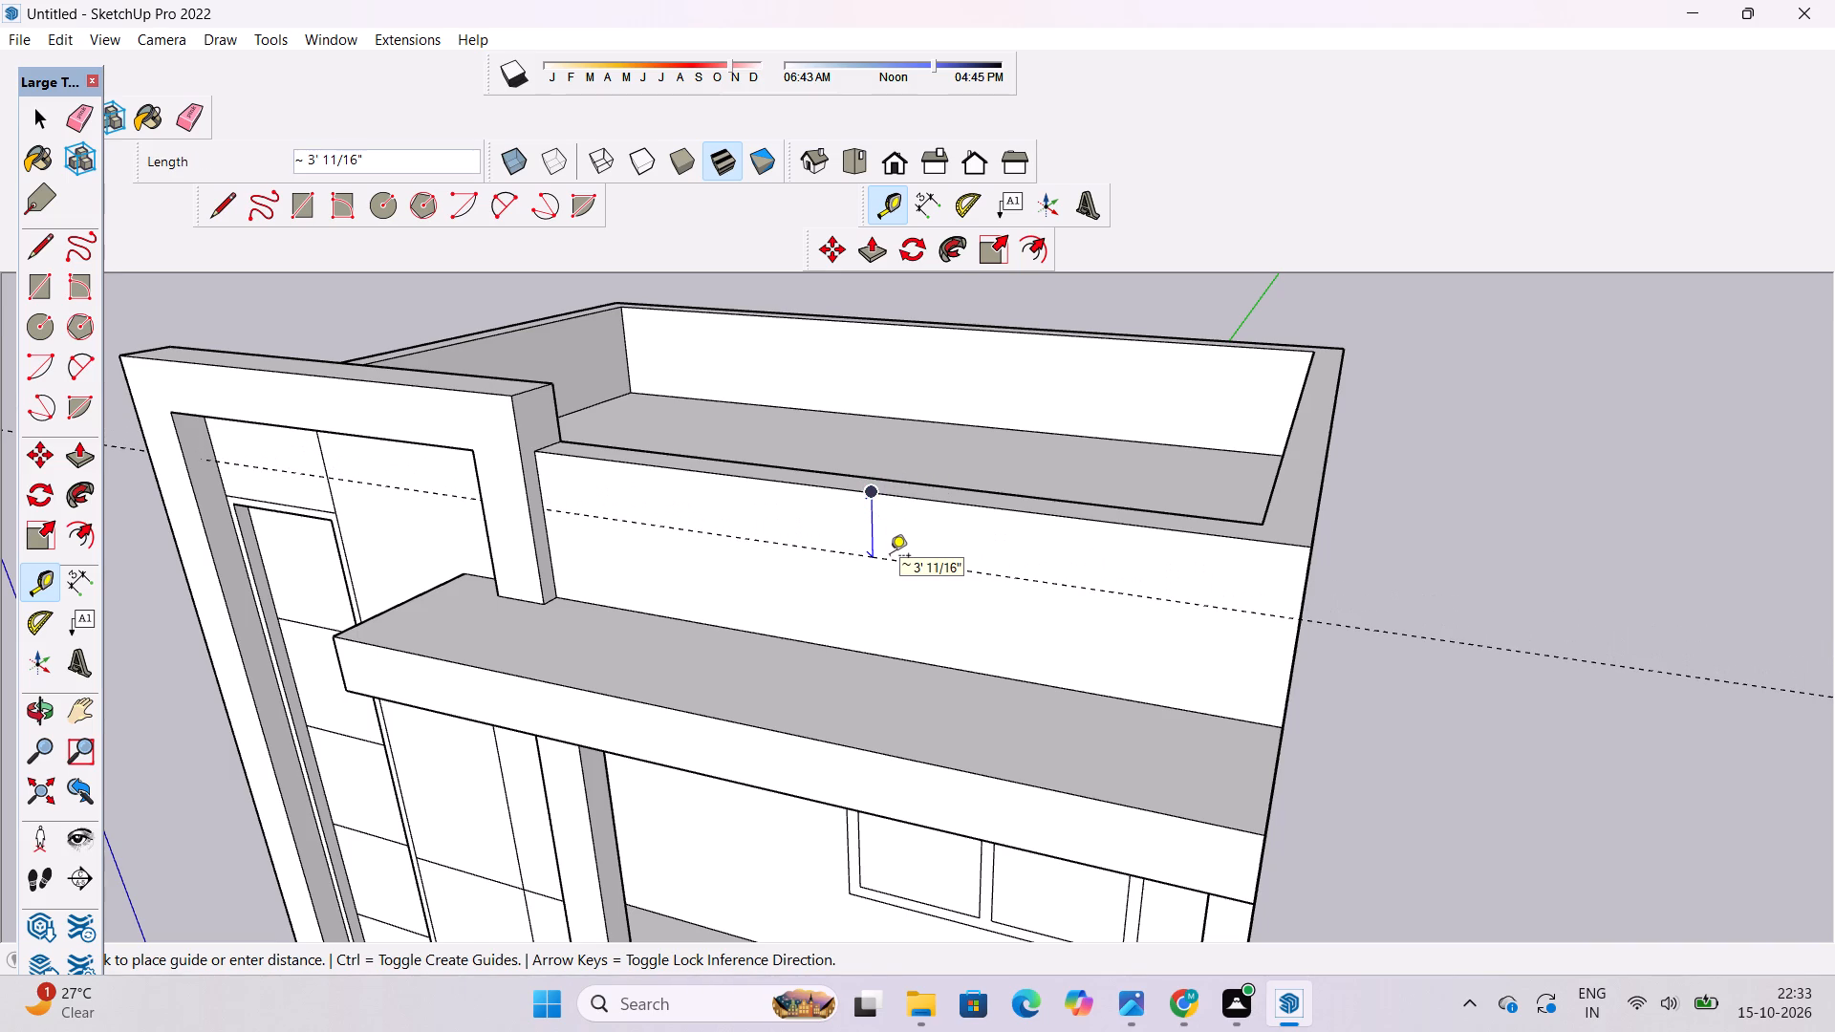
type("3'")
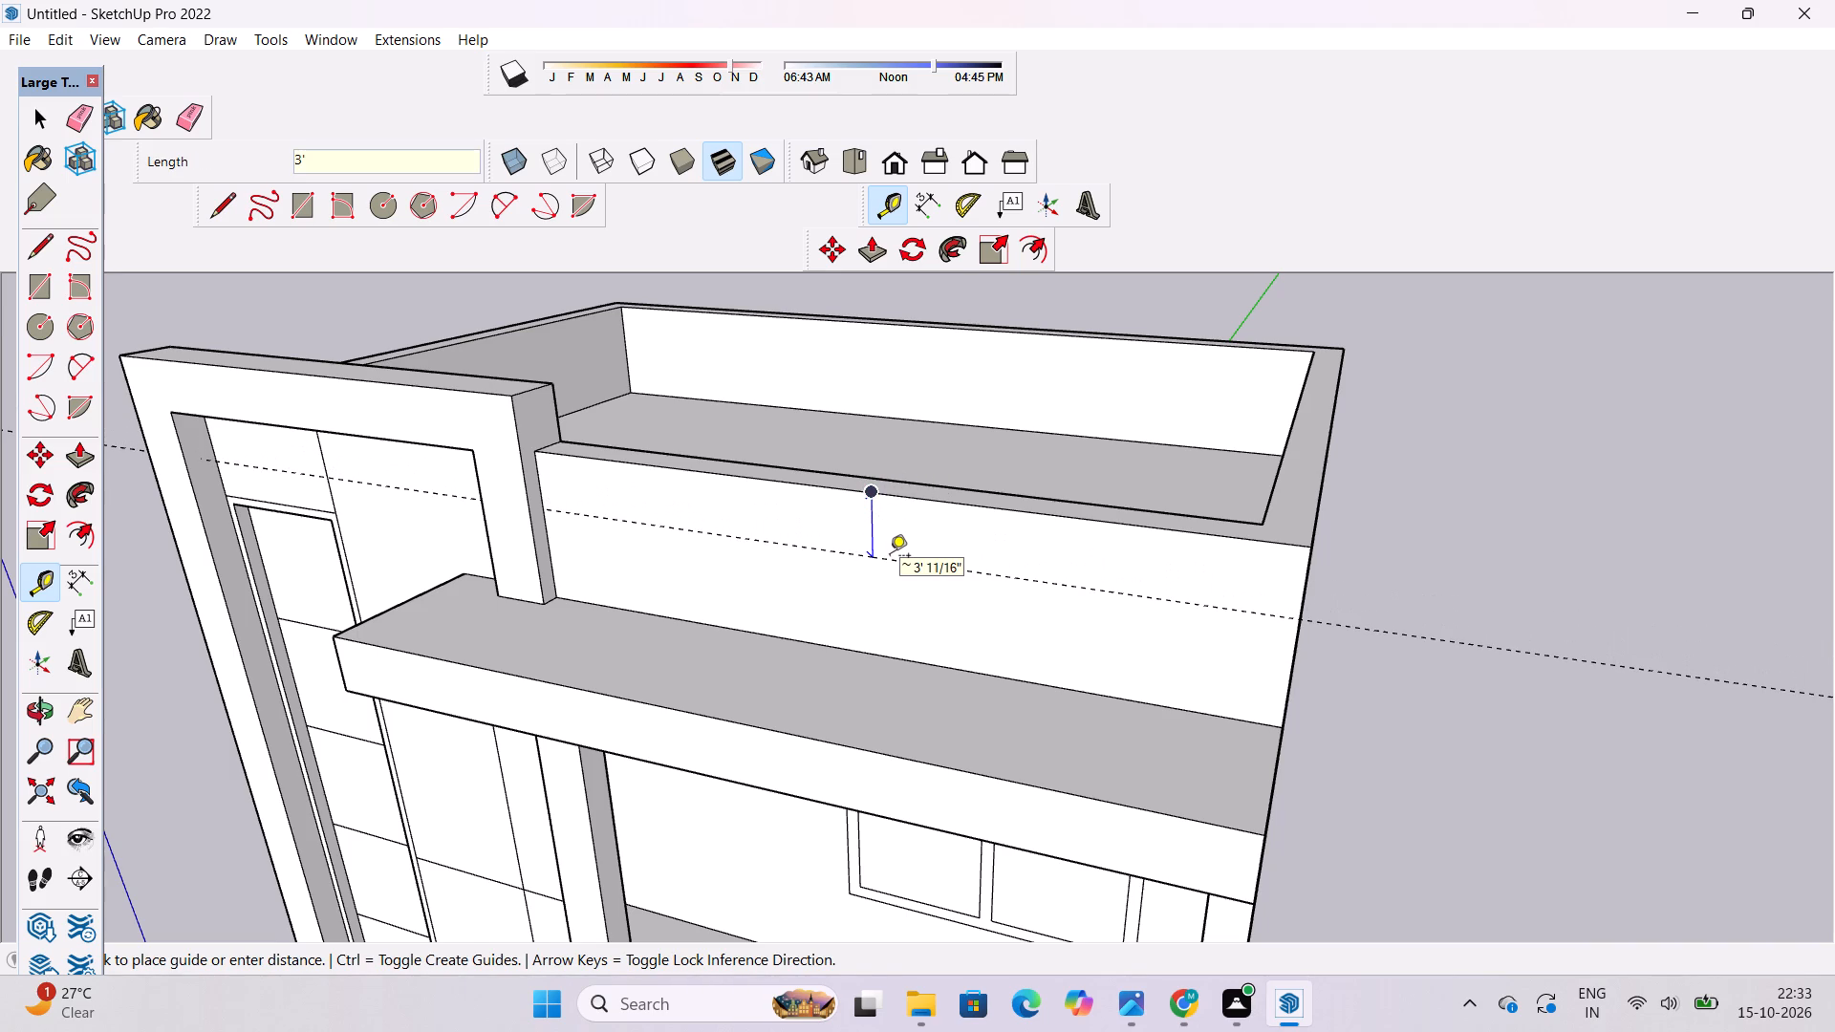
key("Return")
Place a guide parallel to the side wall's top edge, passing through the front guide's crossing at the corner.
key("o")
left_click_drag(1312, 554, 1149, 514)
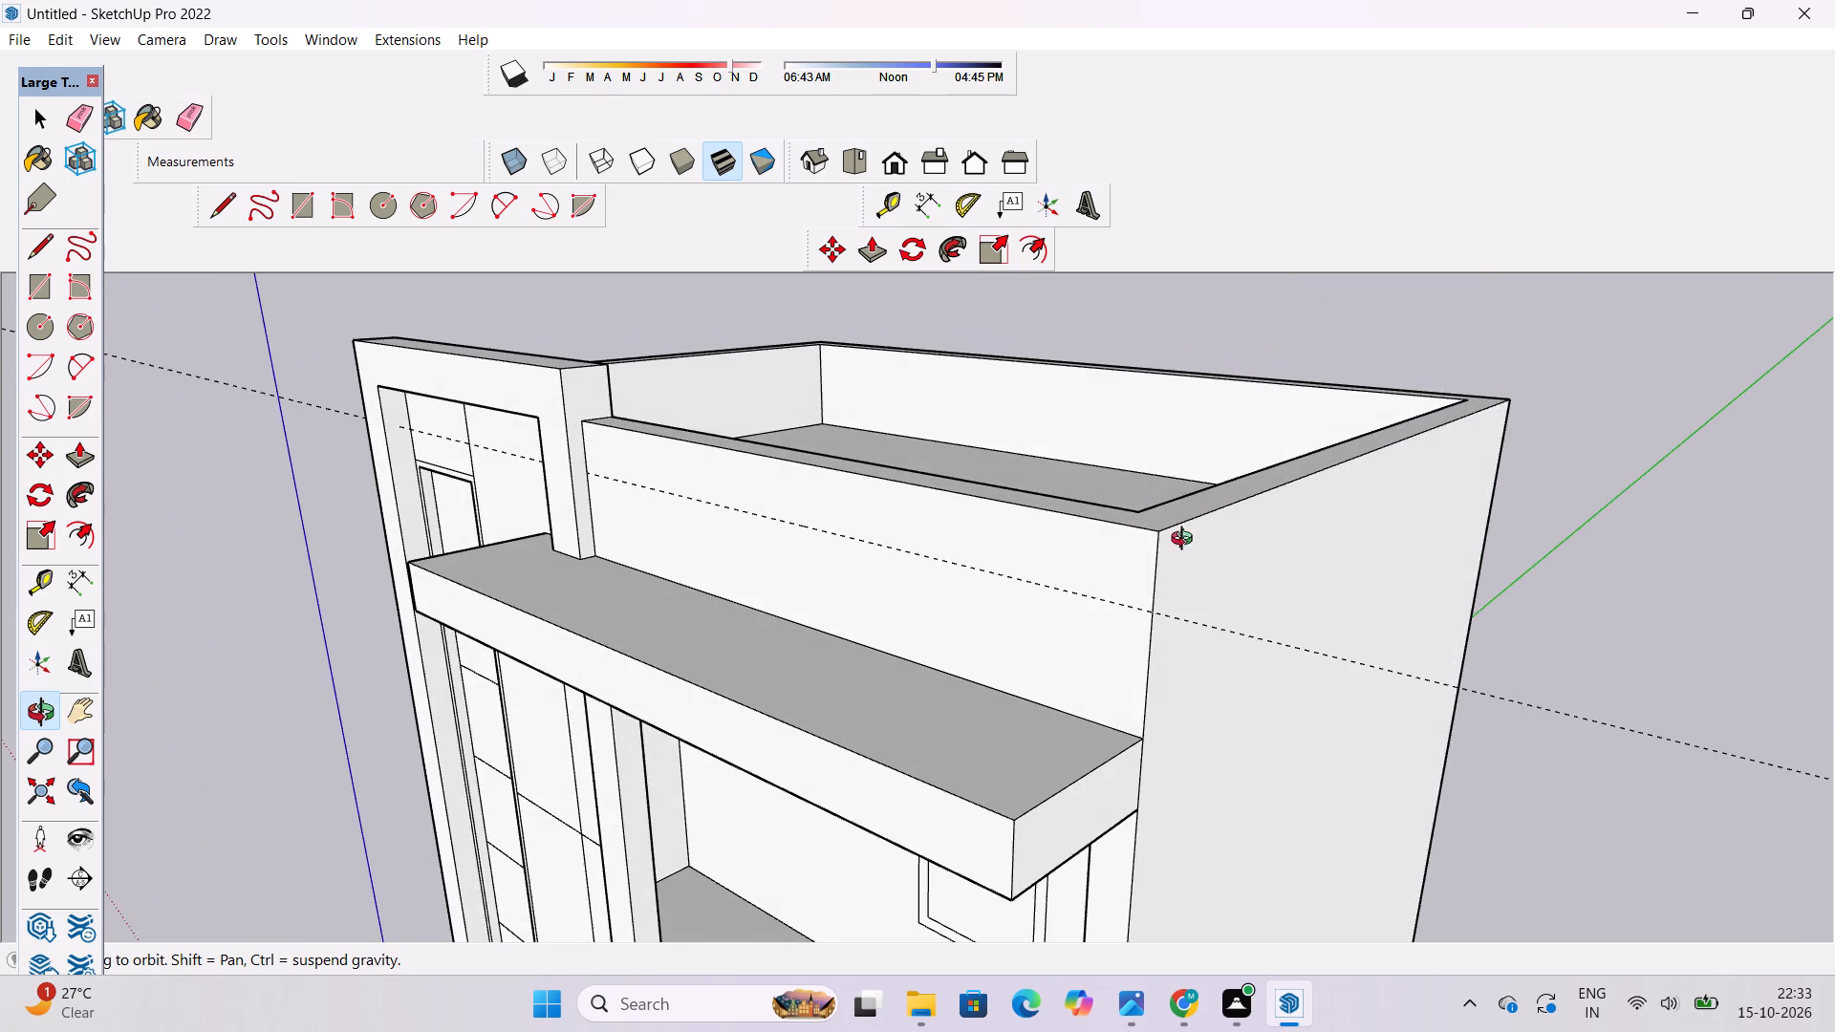
left_click_drag(1268, 556, 1000, 556)
left_click_drag(1086, 534, 1185, 541)
key("t")
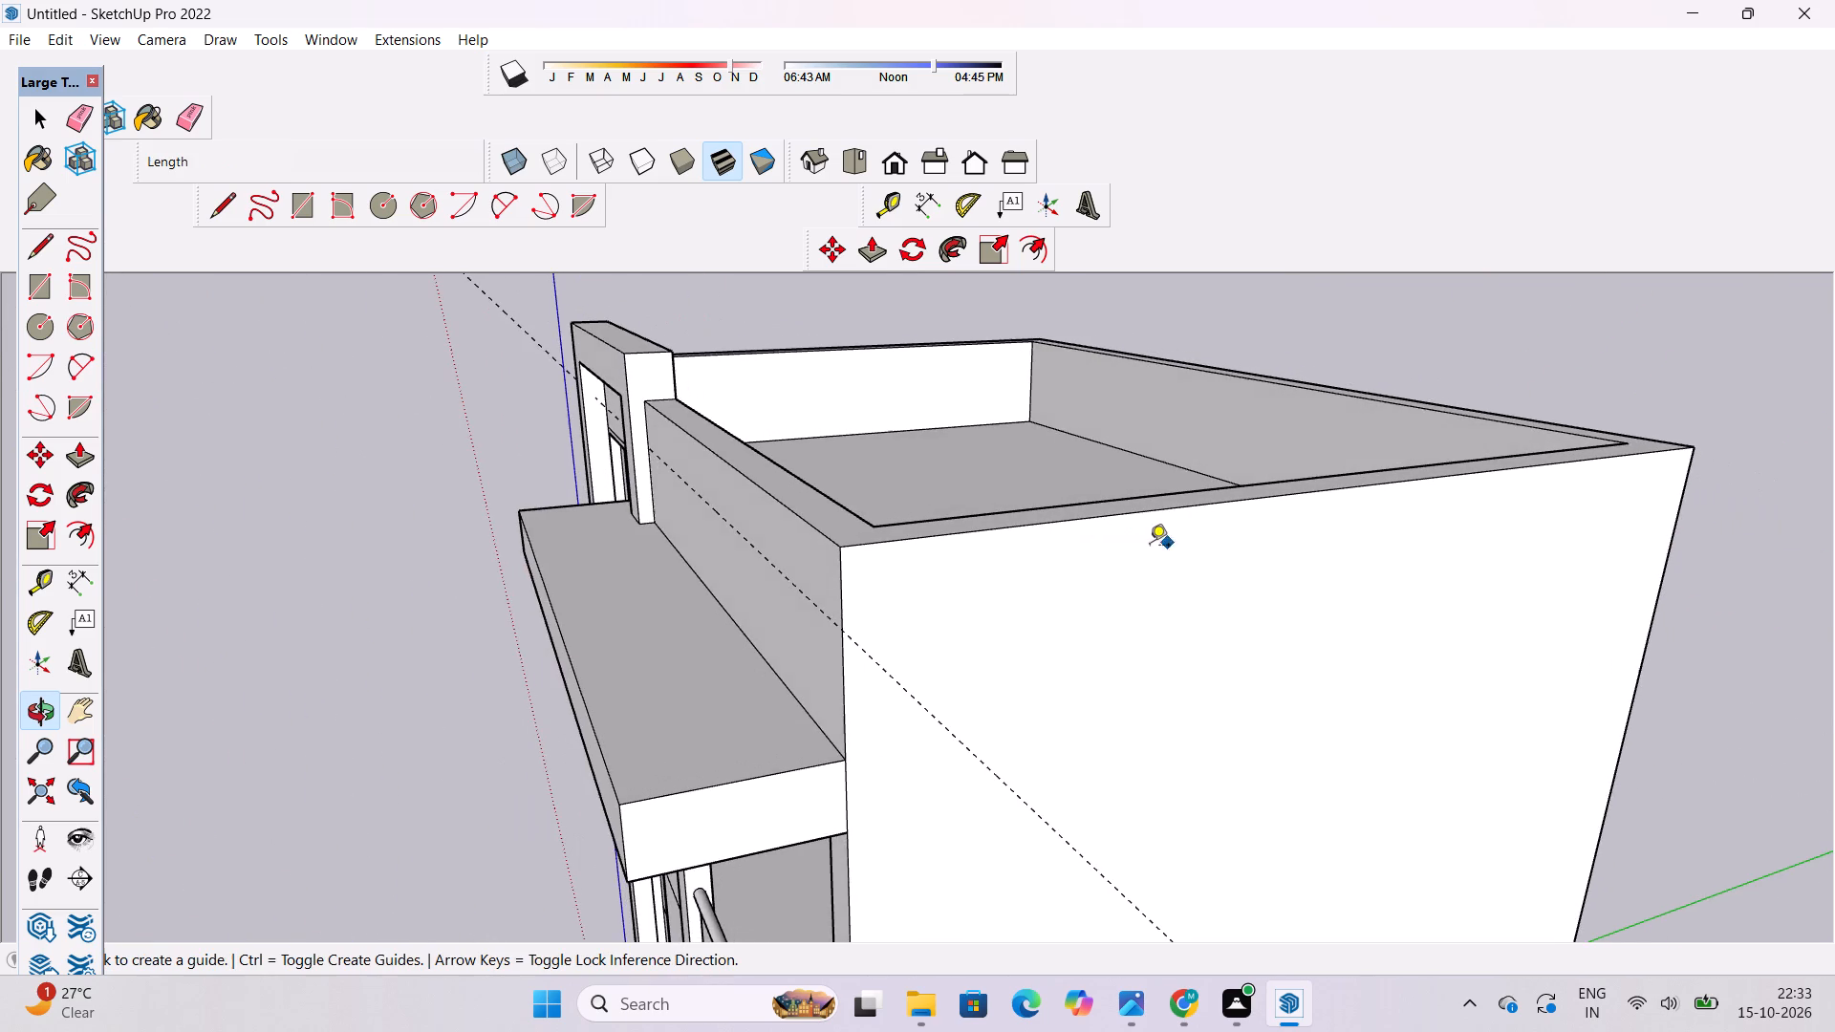
scroll(1125, 545, "up", 1)
left_click(1129, 510)
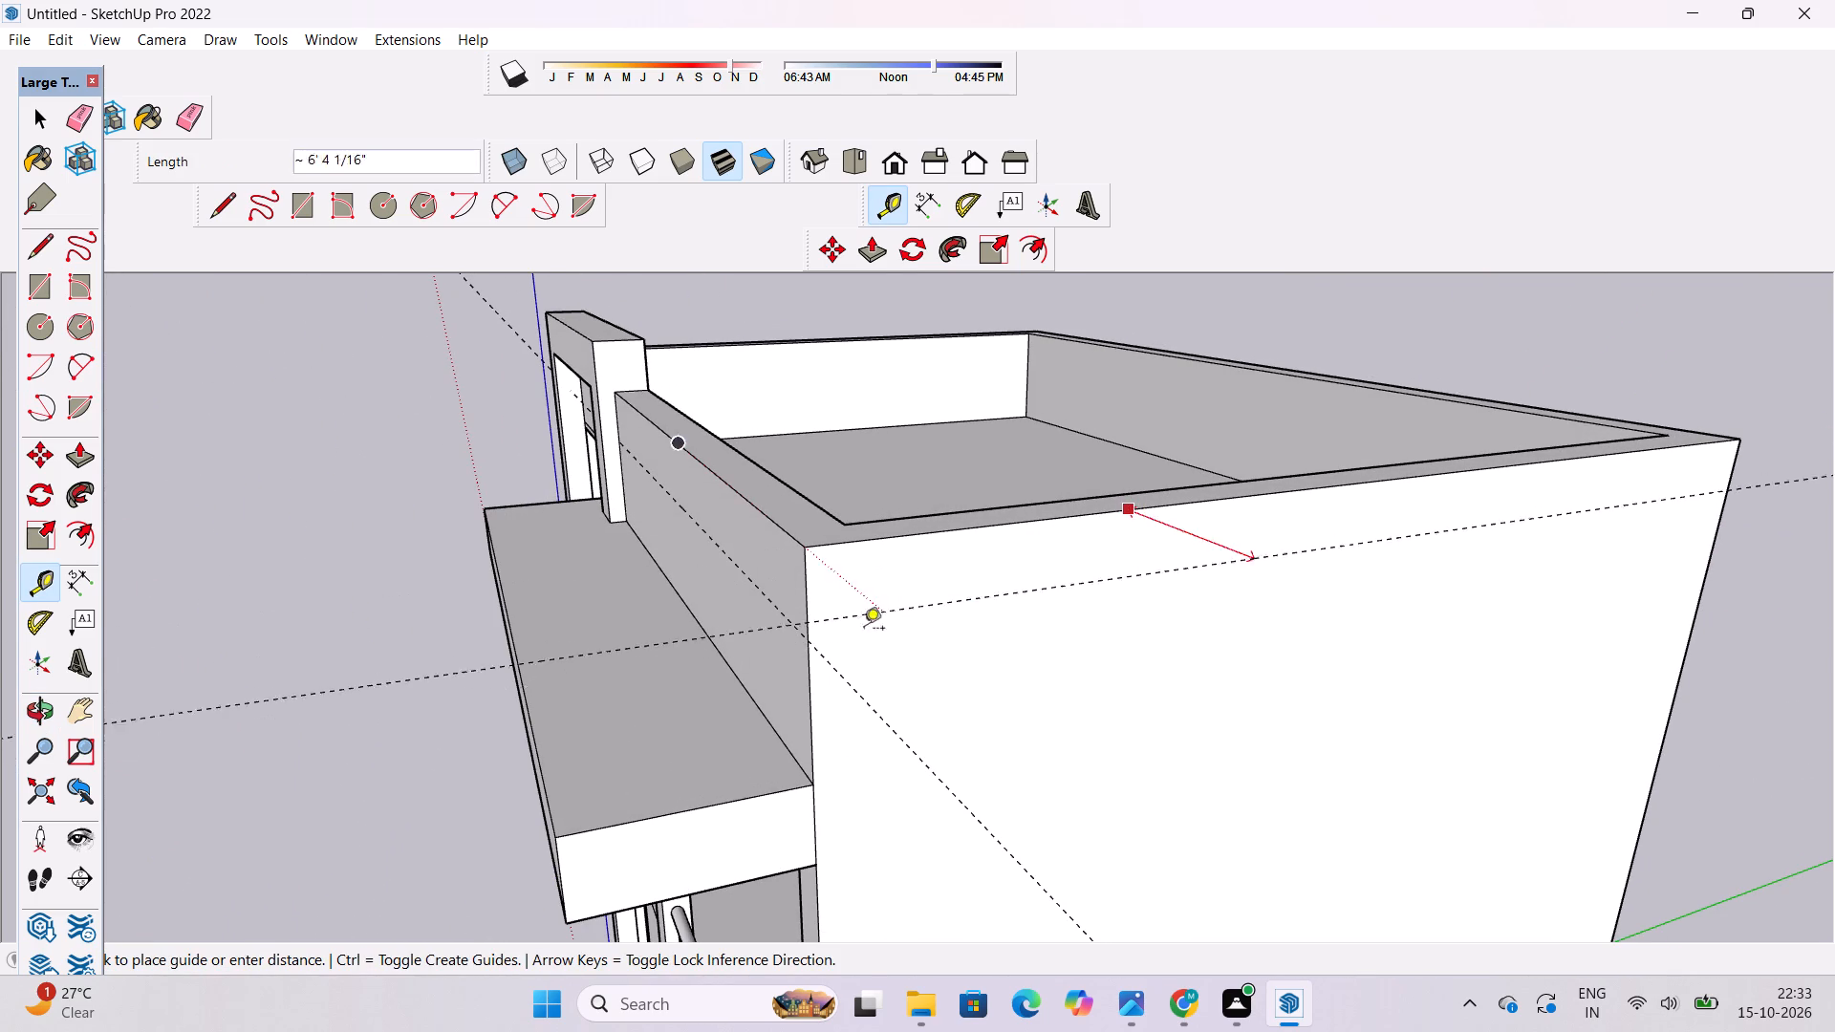
left_click(807, 640)
Draw lines along both guides, 45' across the side wall and 37' across the front parapet up to the tall frame.
key("l")
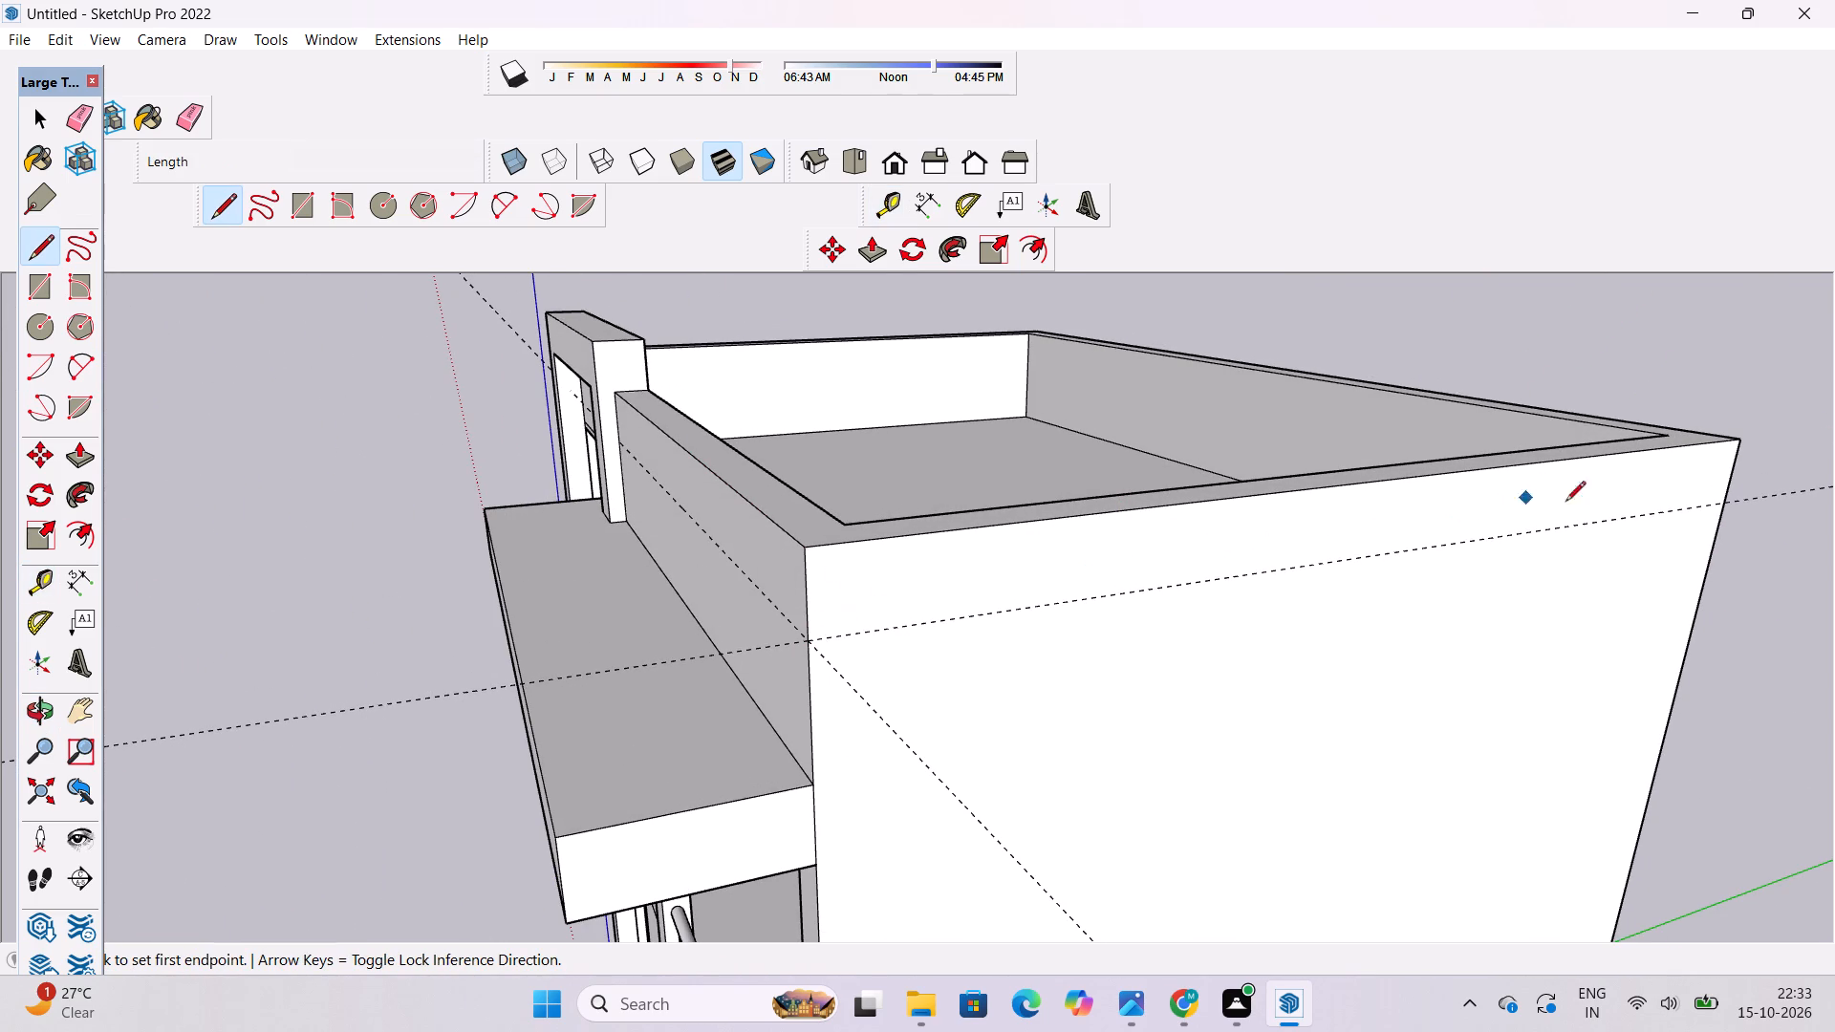
scroll(1727, 504, "up", 6)
left_click(1717, 505)
scroll(1717, 505, "down", 3)
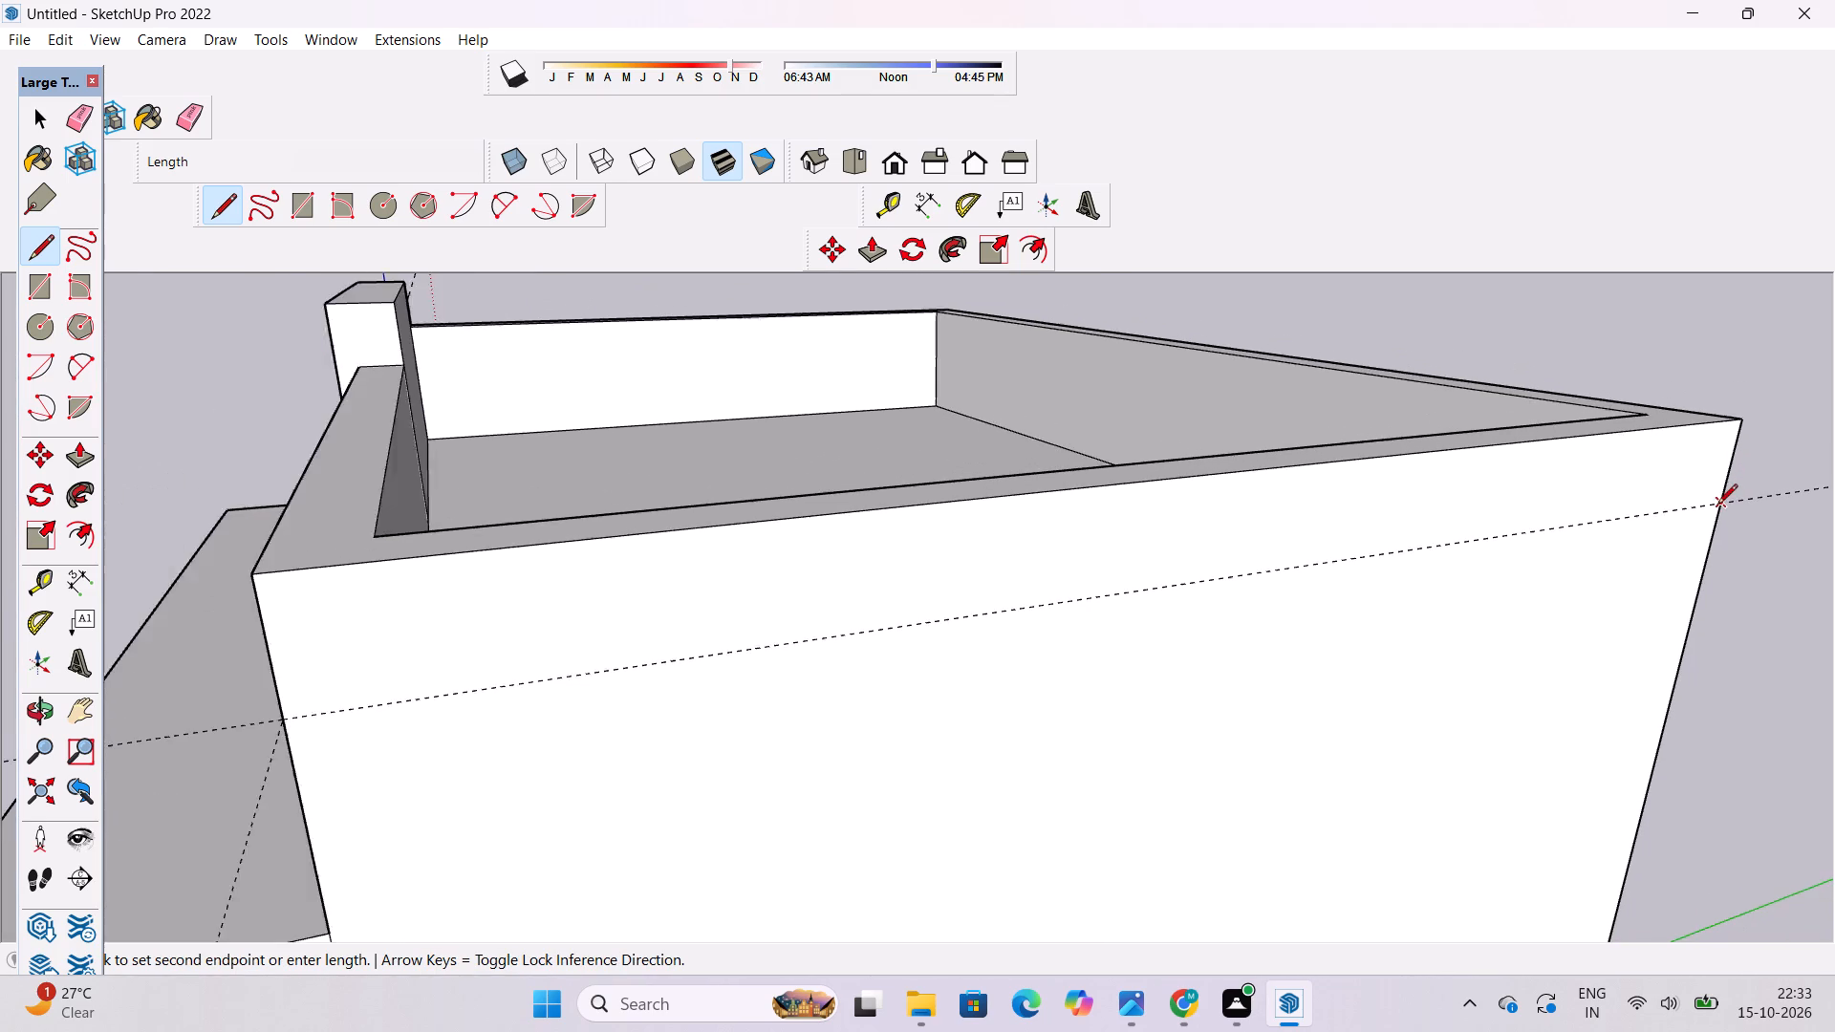
scroll(1717, 505, "down", 6)
left_click(945, 614)
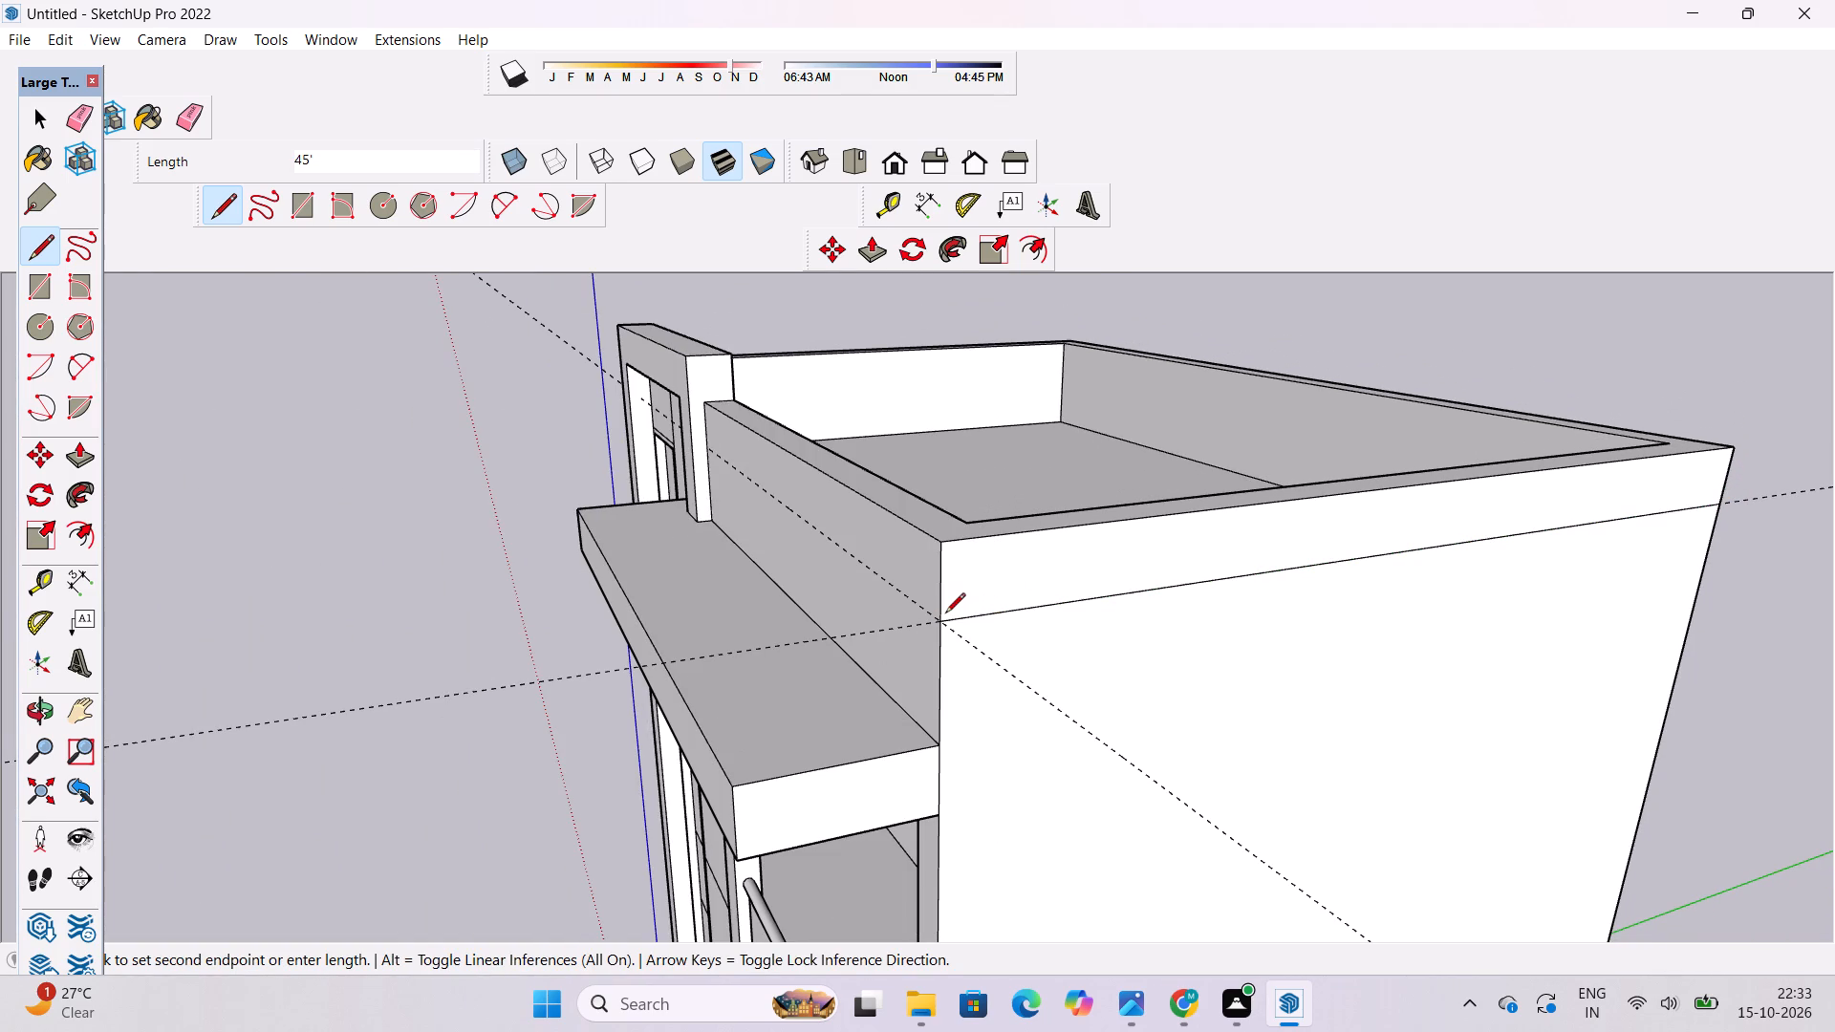
left_click(943, 618)
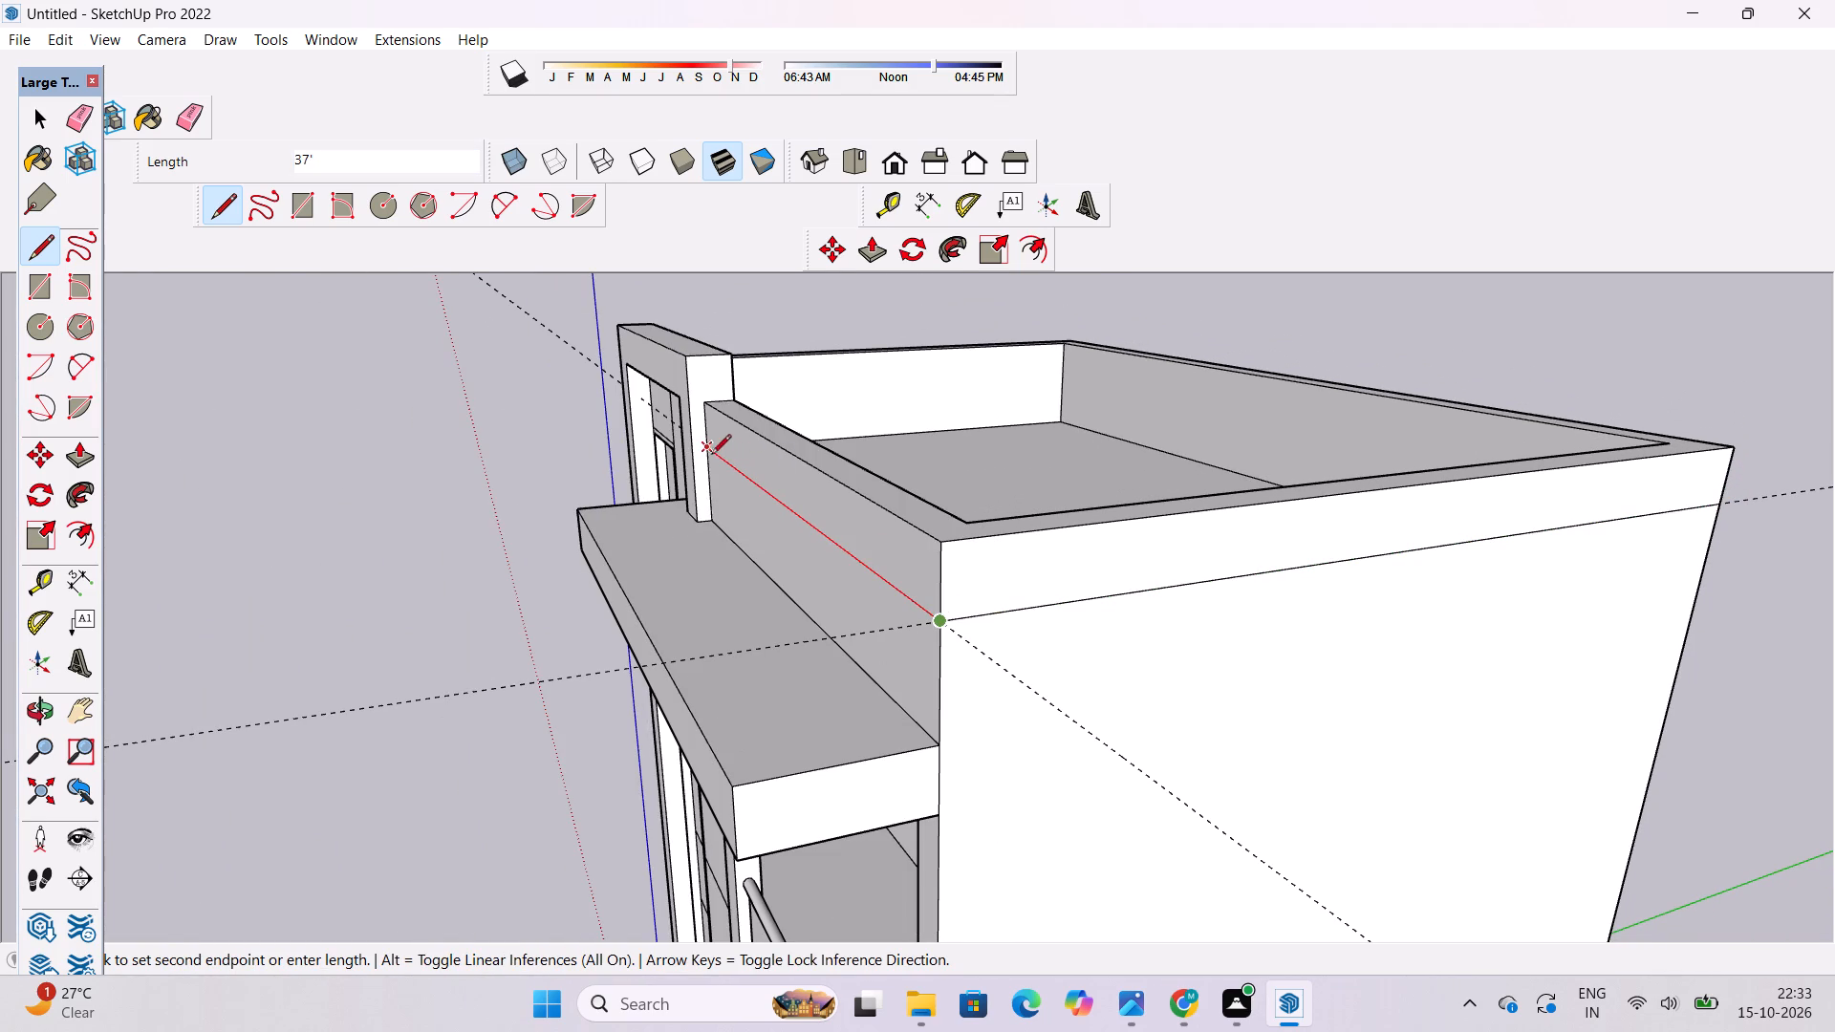
left_click(702, 452)
key("space")
Erase the two guides on the front parapet and side wall.
type("e")
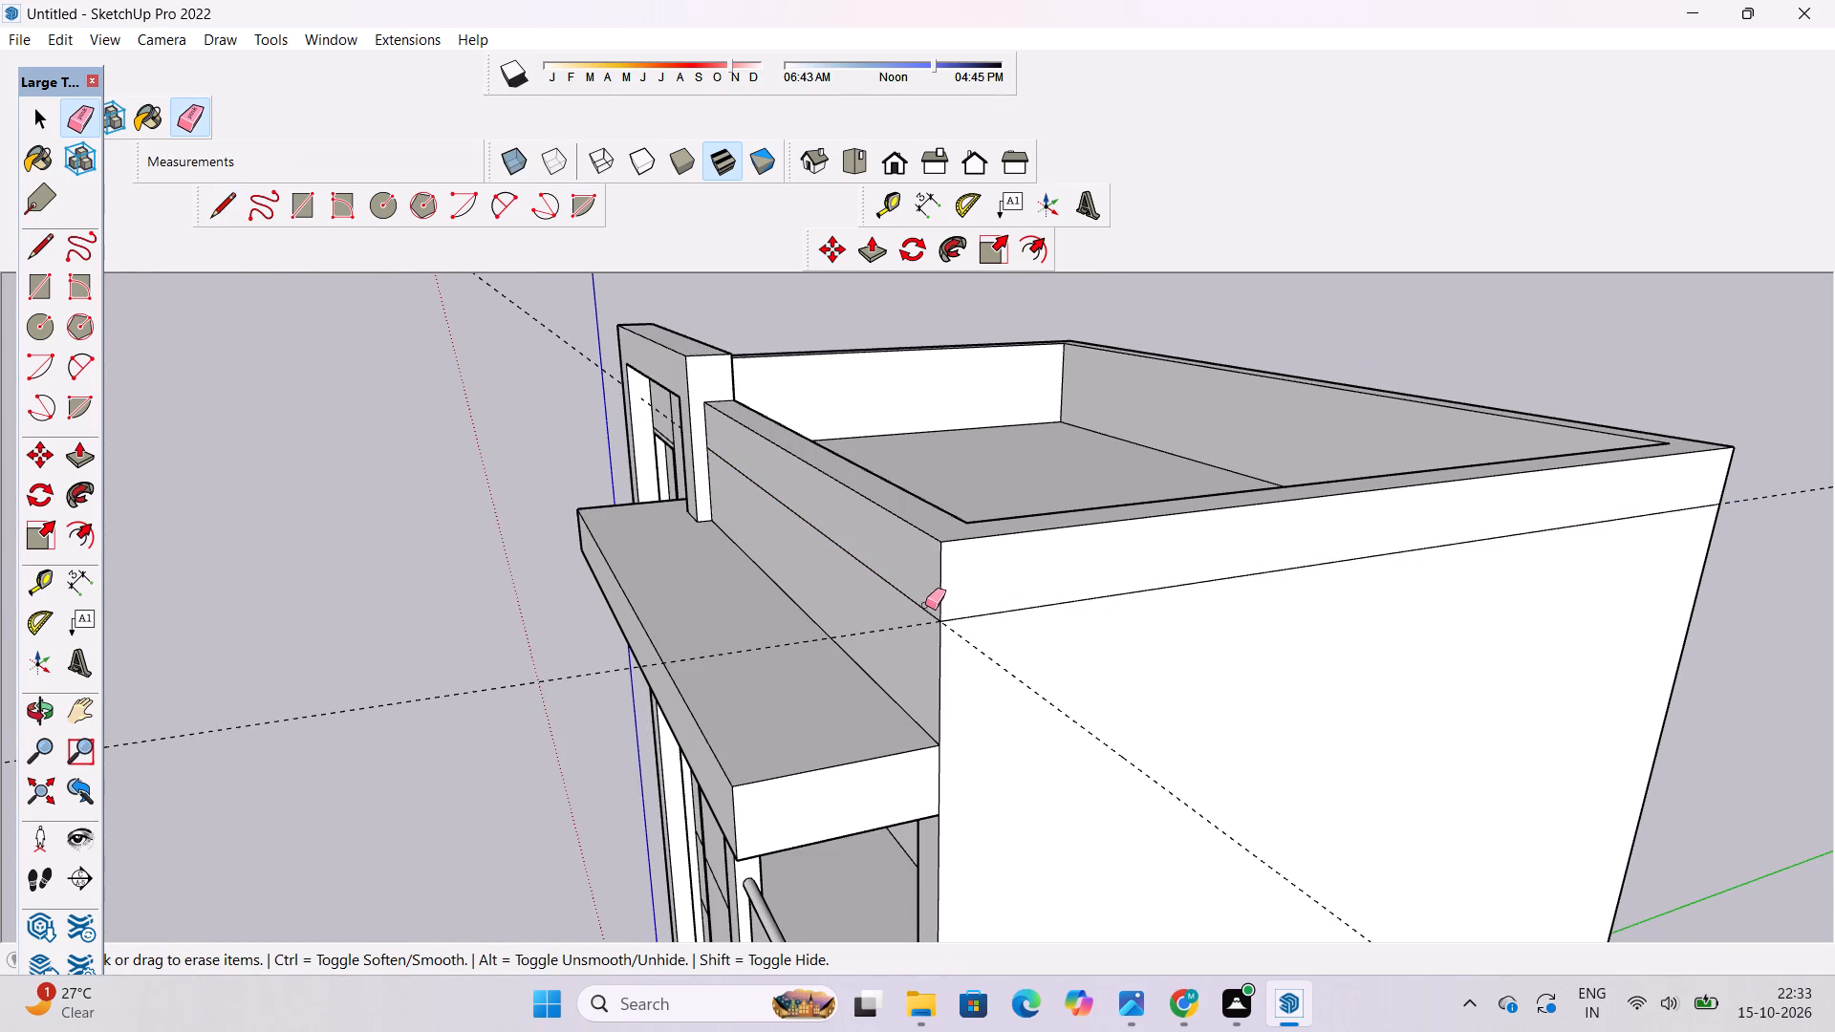
left_click(920, 623)
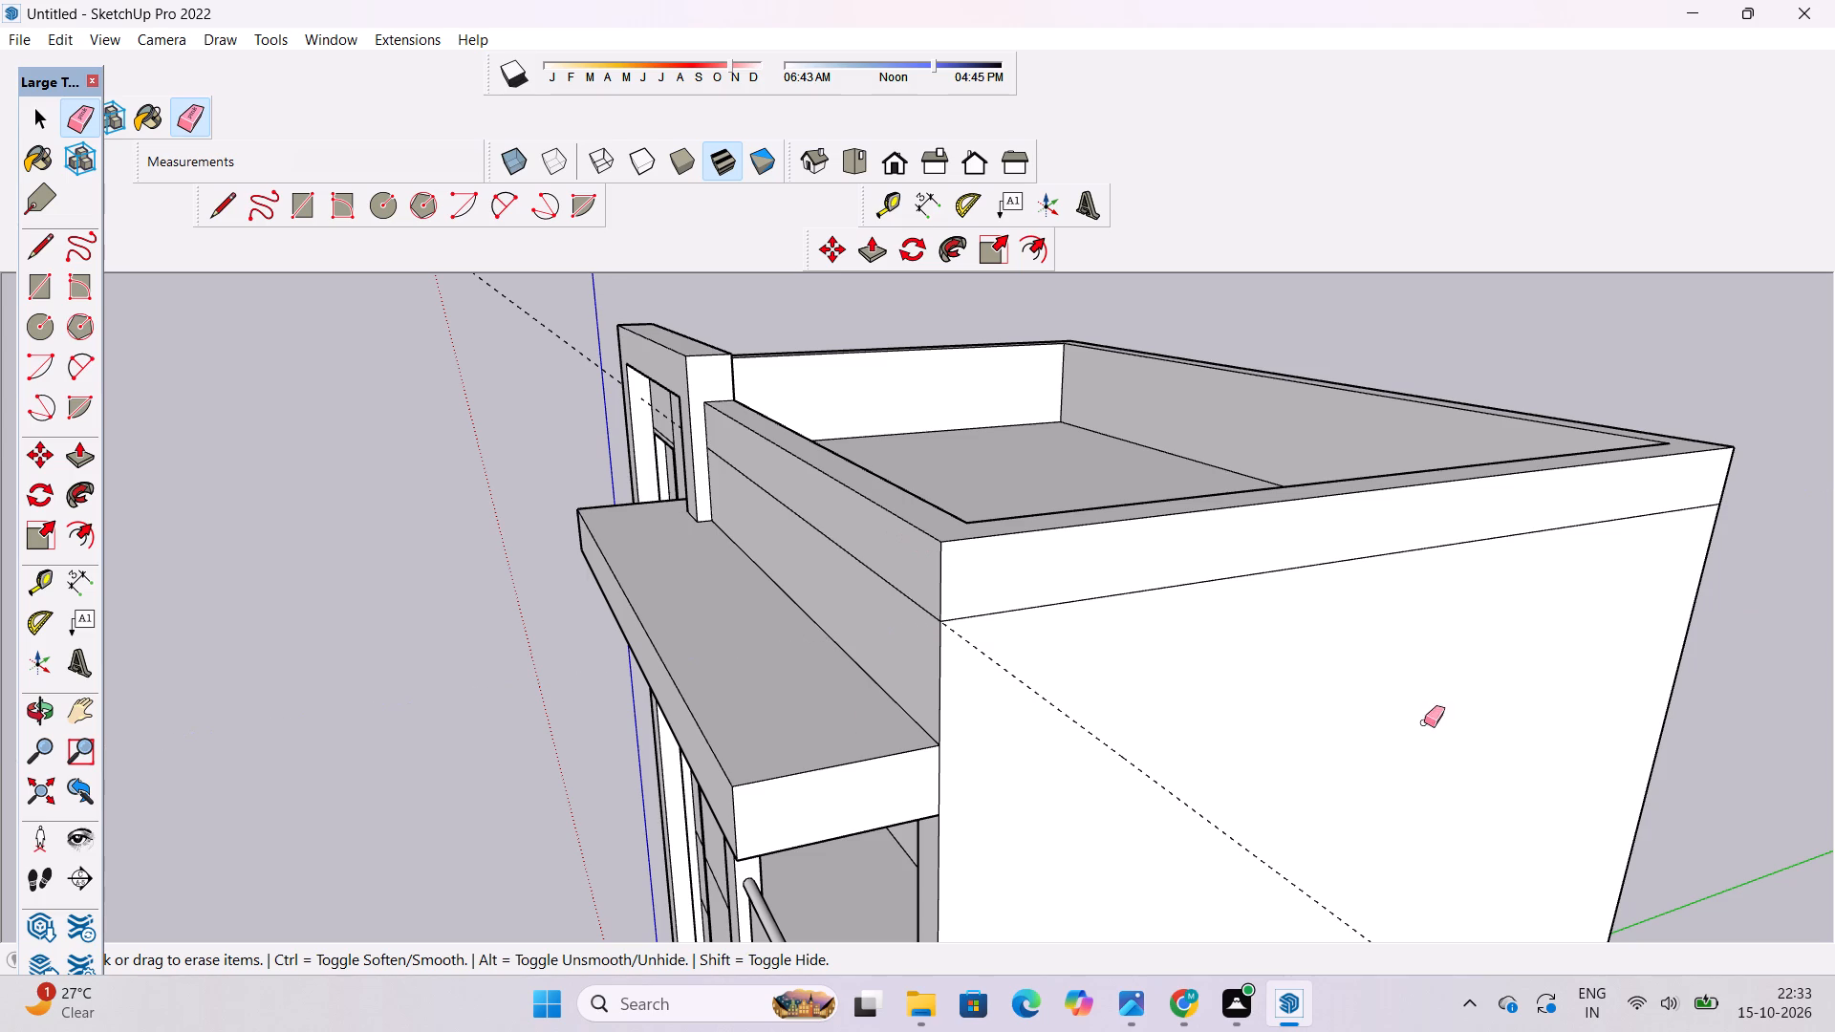
left_click(1150, 774)
Pull the band at the top of the front parapet outward by 3".
key("o")
scroll(979, 698, "down", 5)
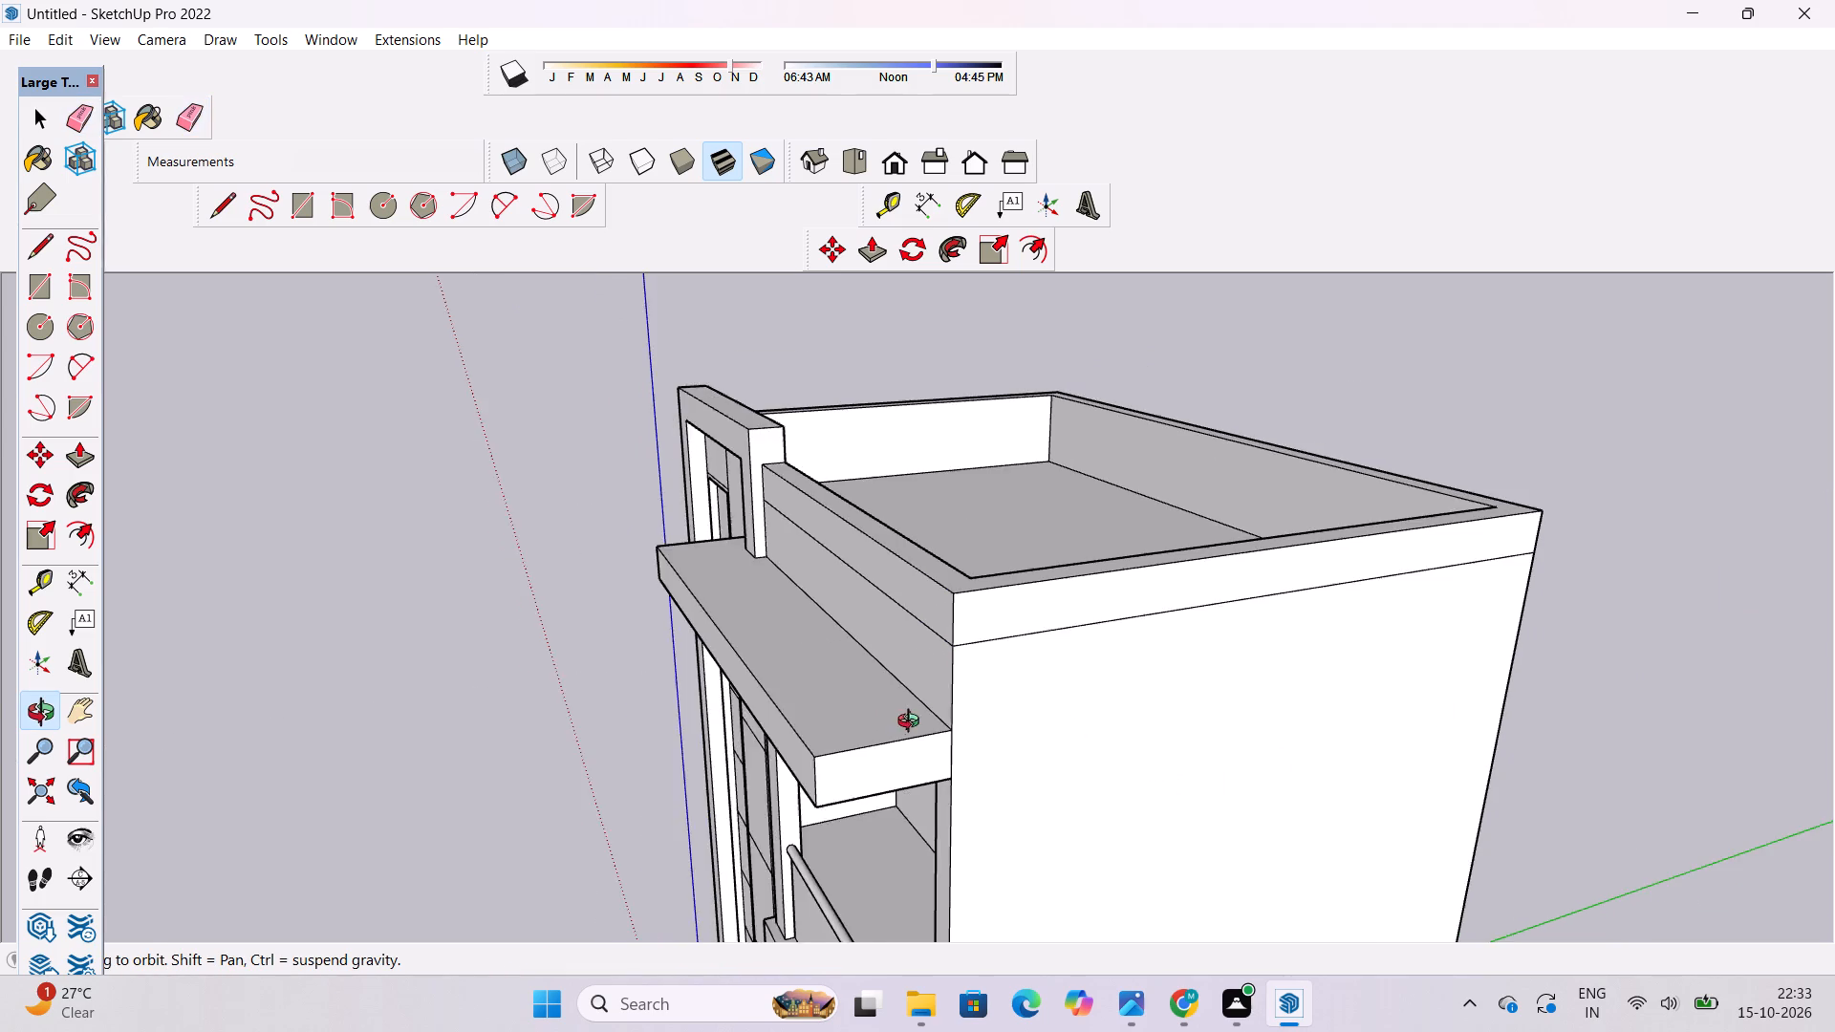
left_click_drag(920, 728, 1145, 732)
scroll(1166, 721, "up", 1)
left_click(1231, 630, "shift")
left_click_drag(1232, 629, 827, 681)
left_click_drag(1013, 607, 965, 624)
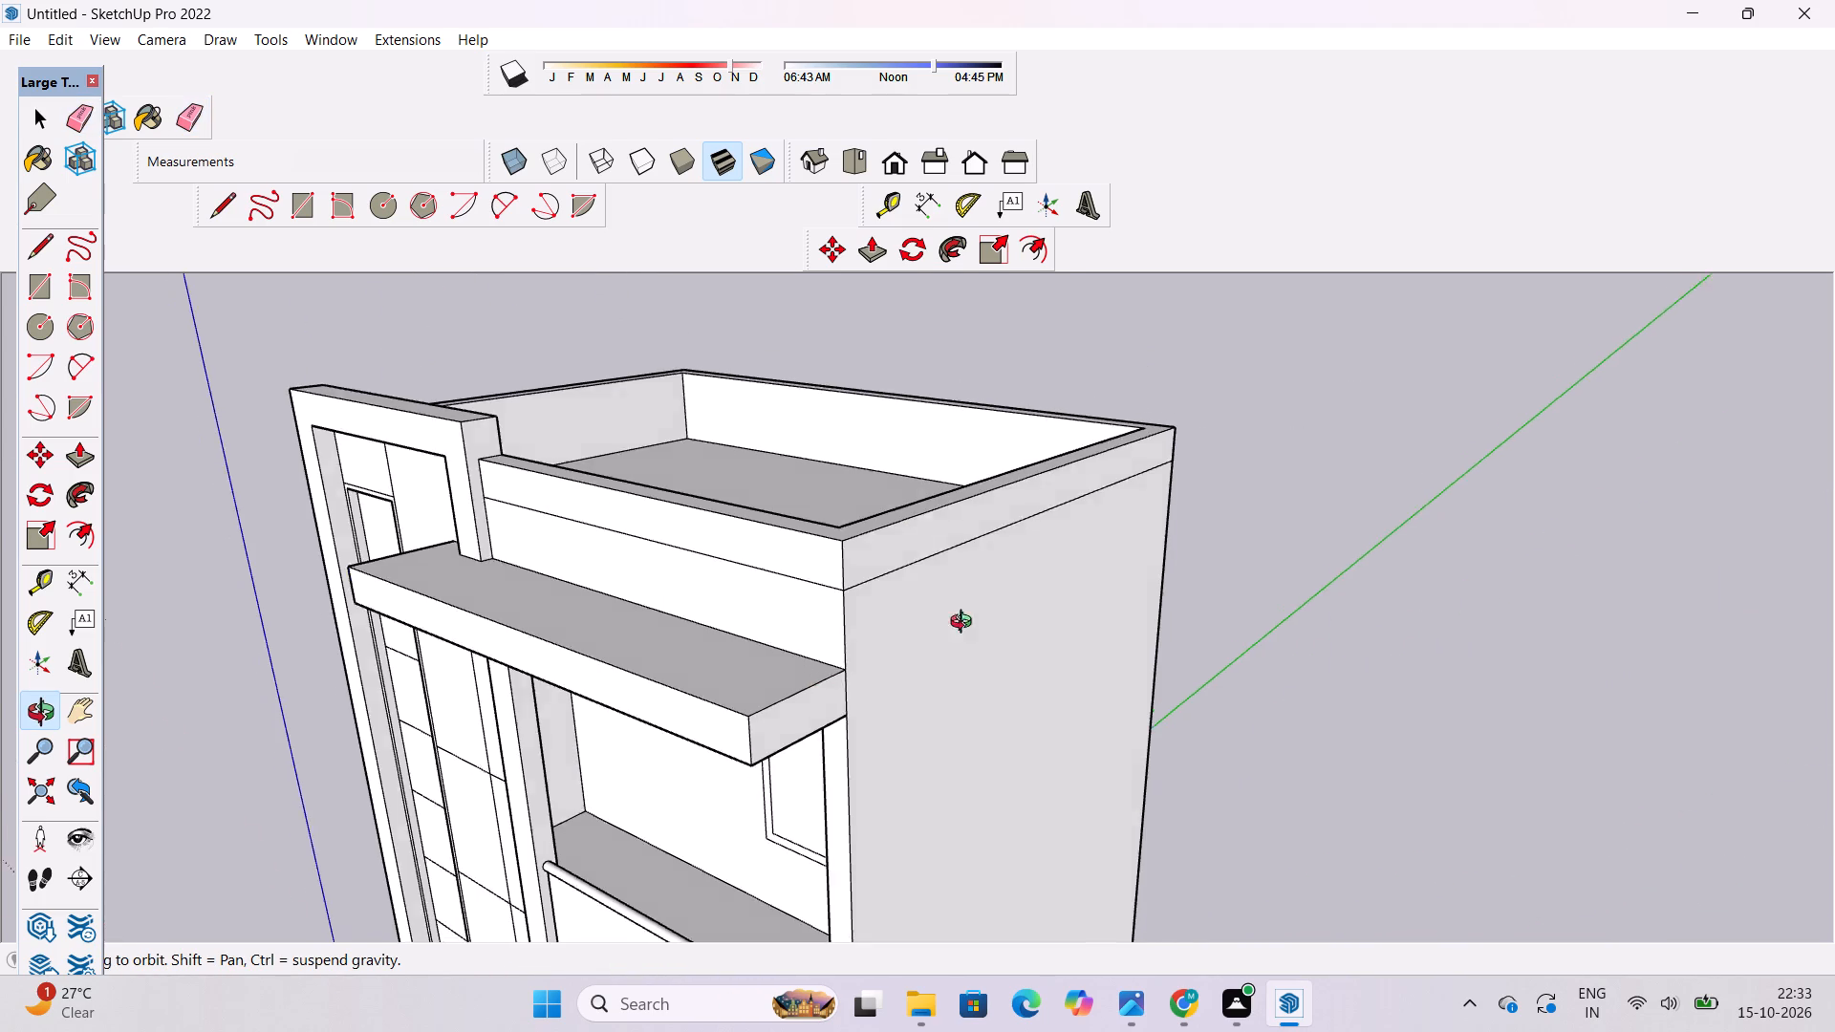
left_click_drag(965, 624, 818, 639)
scroll(716, 572, "up", 5)
left_click_drag(715, 566, 841, 670, "shift")
scroll(703, 656, "up", 2)
left_click_drag(711, 634, 727, 617, "shift")
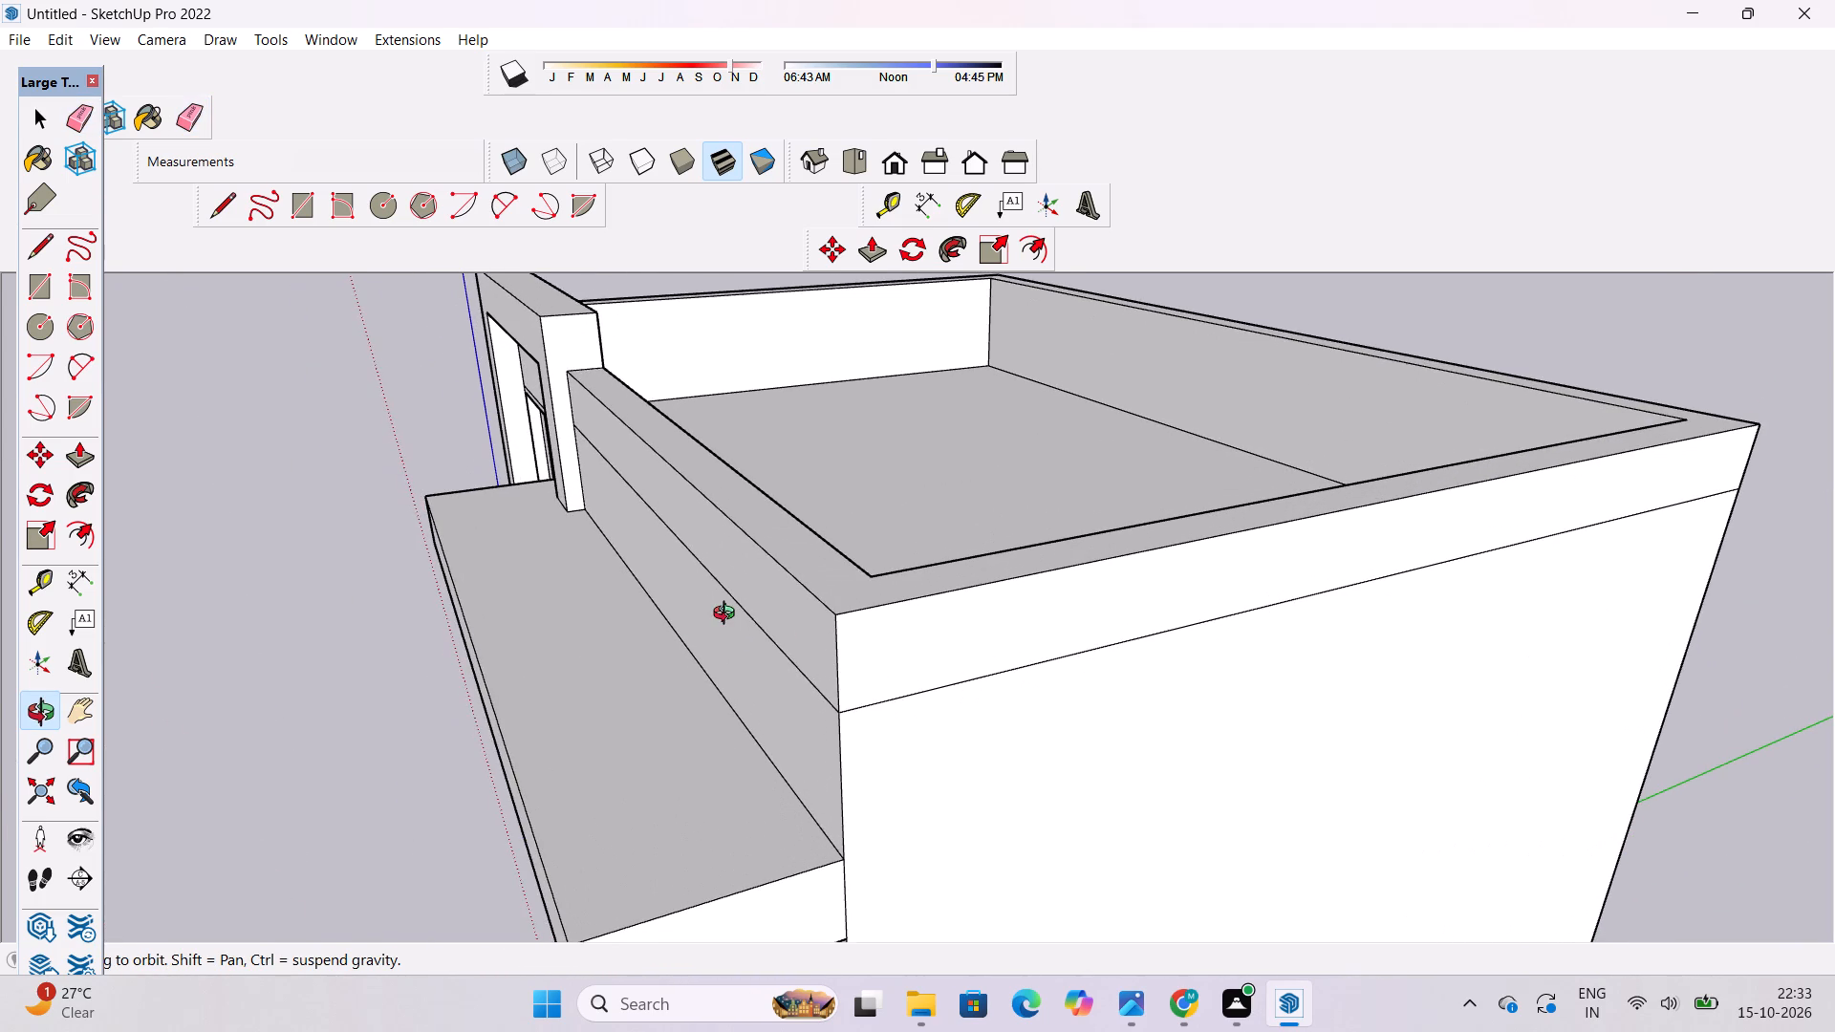
key("p")
left_click(798, 623)
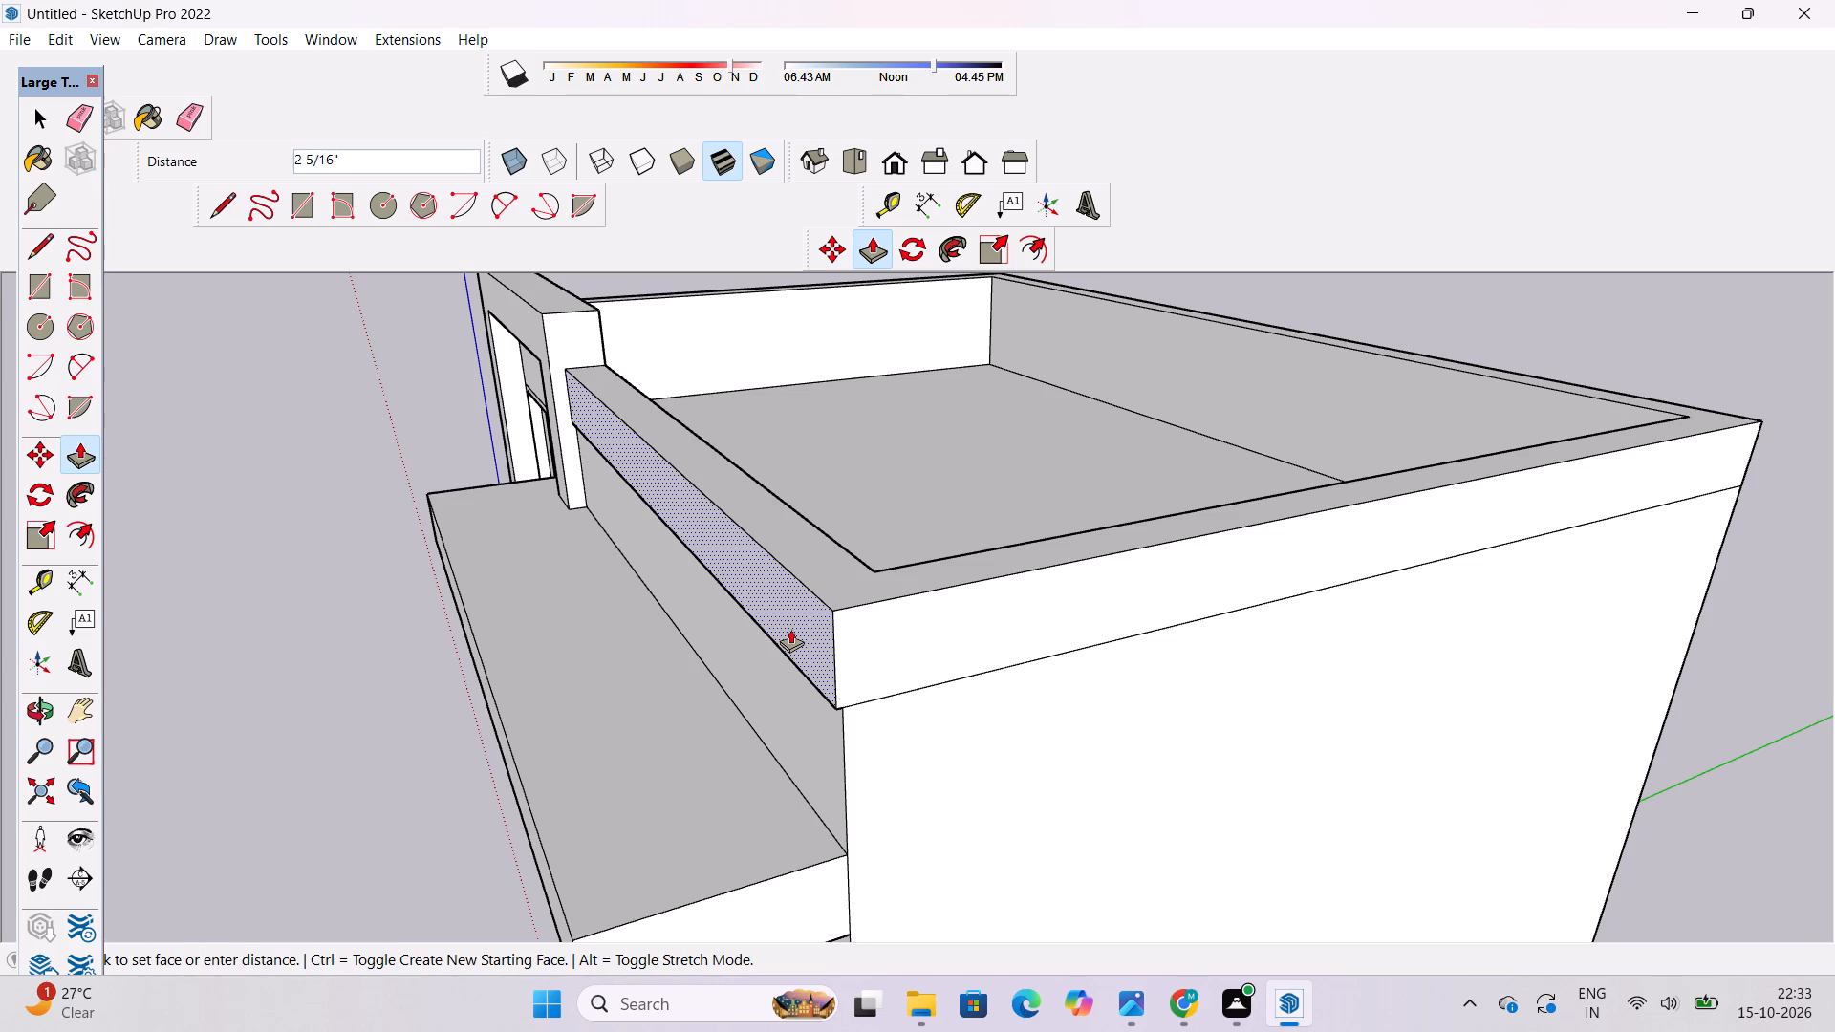
type("3\"")
key("Return")
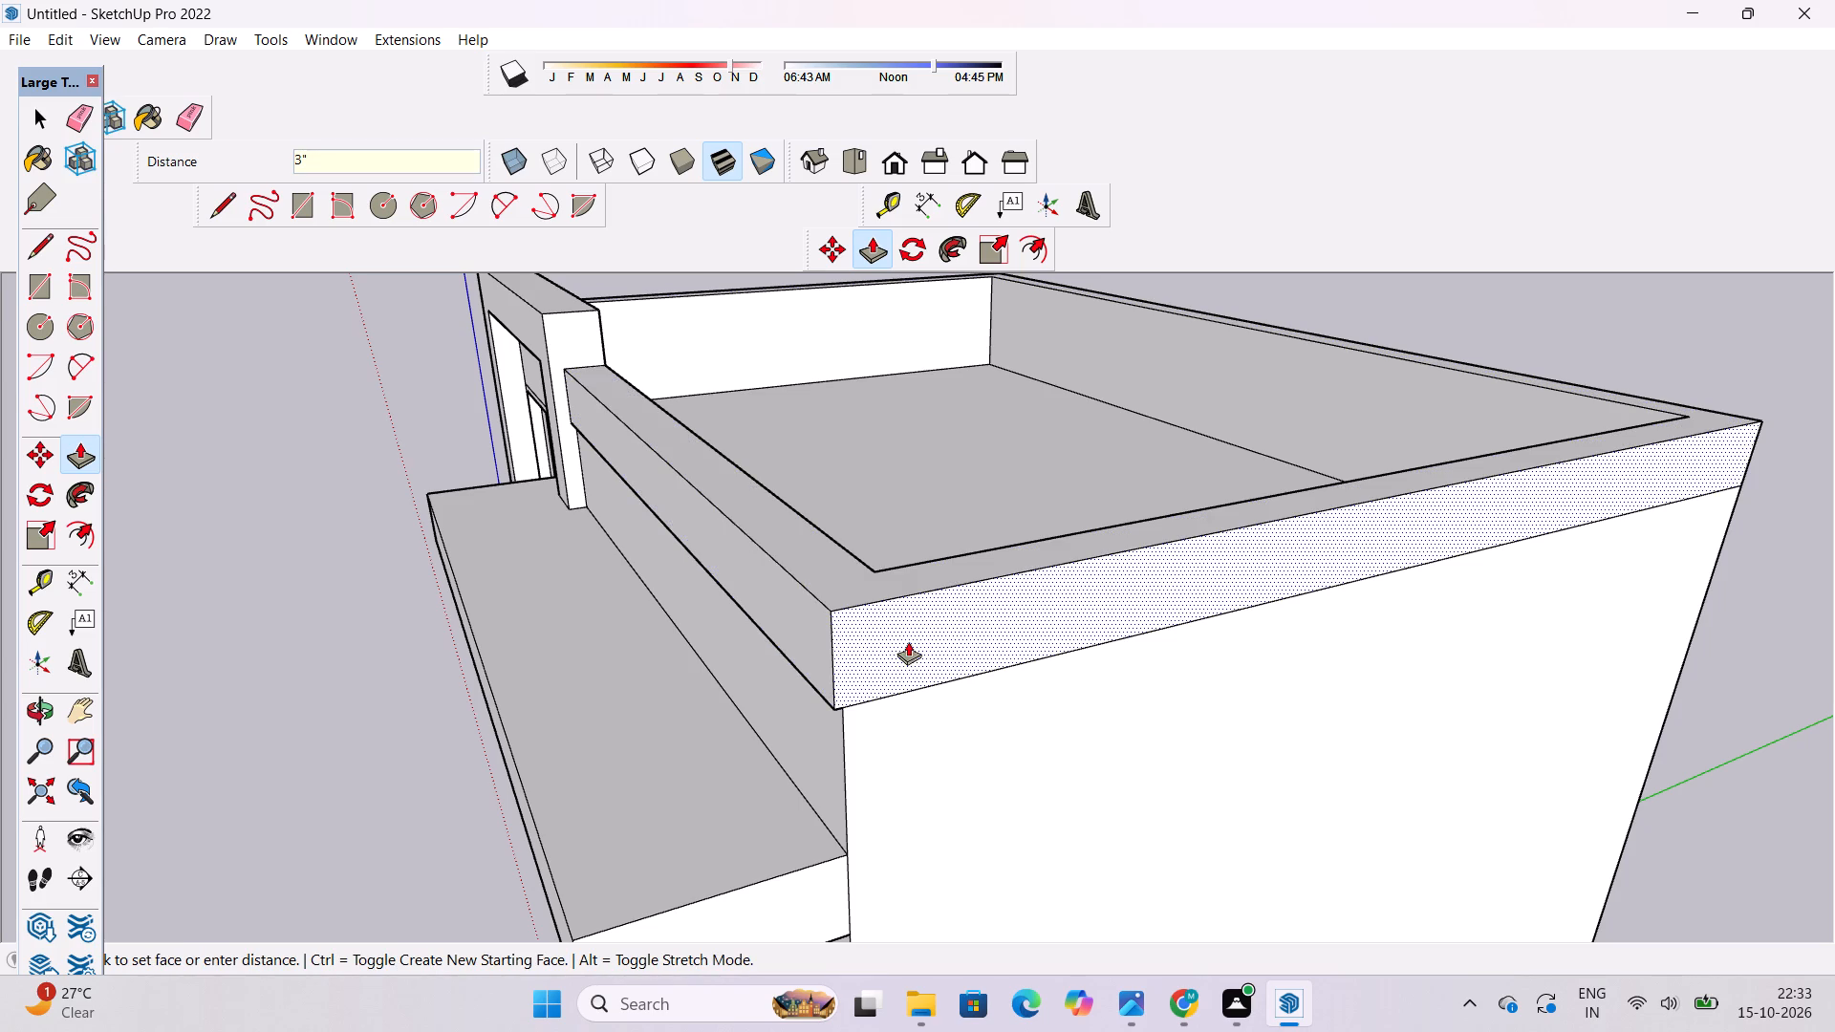
Pull the band at the top of the side wall outward by 3".
left_click(908, 641)
type("3\"")
key("Return")
Erase the short seam edge on the underside of the projecting parapet band at the front corner.
key("o")
scroll(855, 628, "down", 4)
left_click_drag(792, 659, 1029, 233)
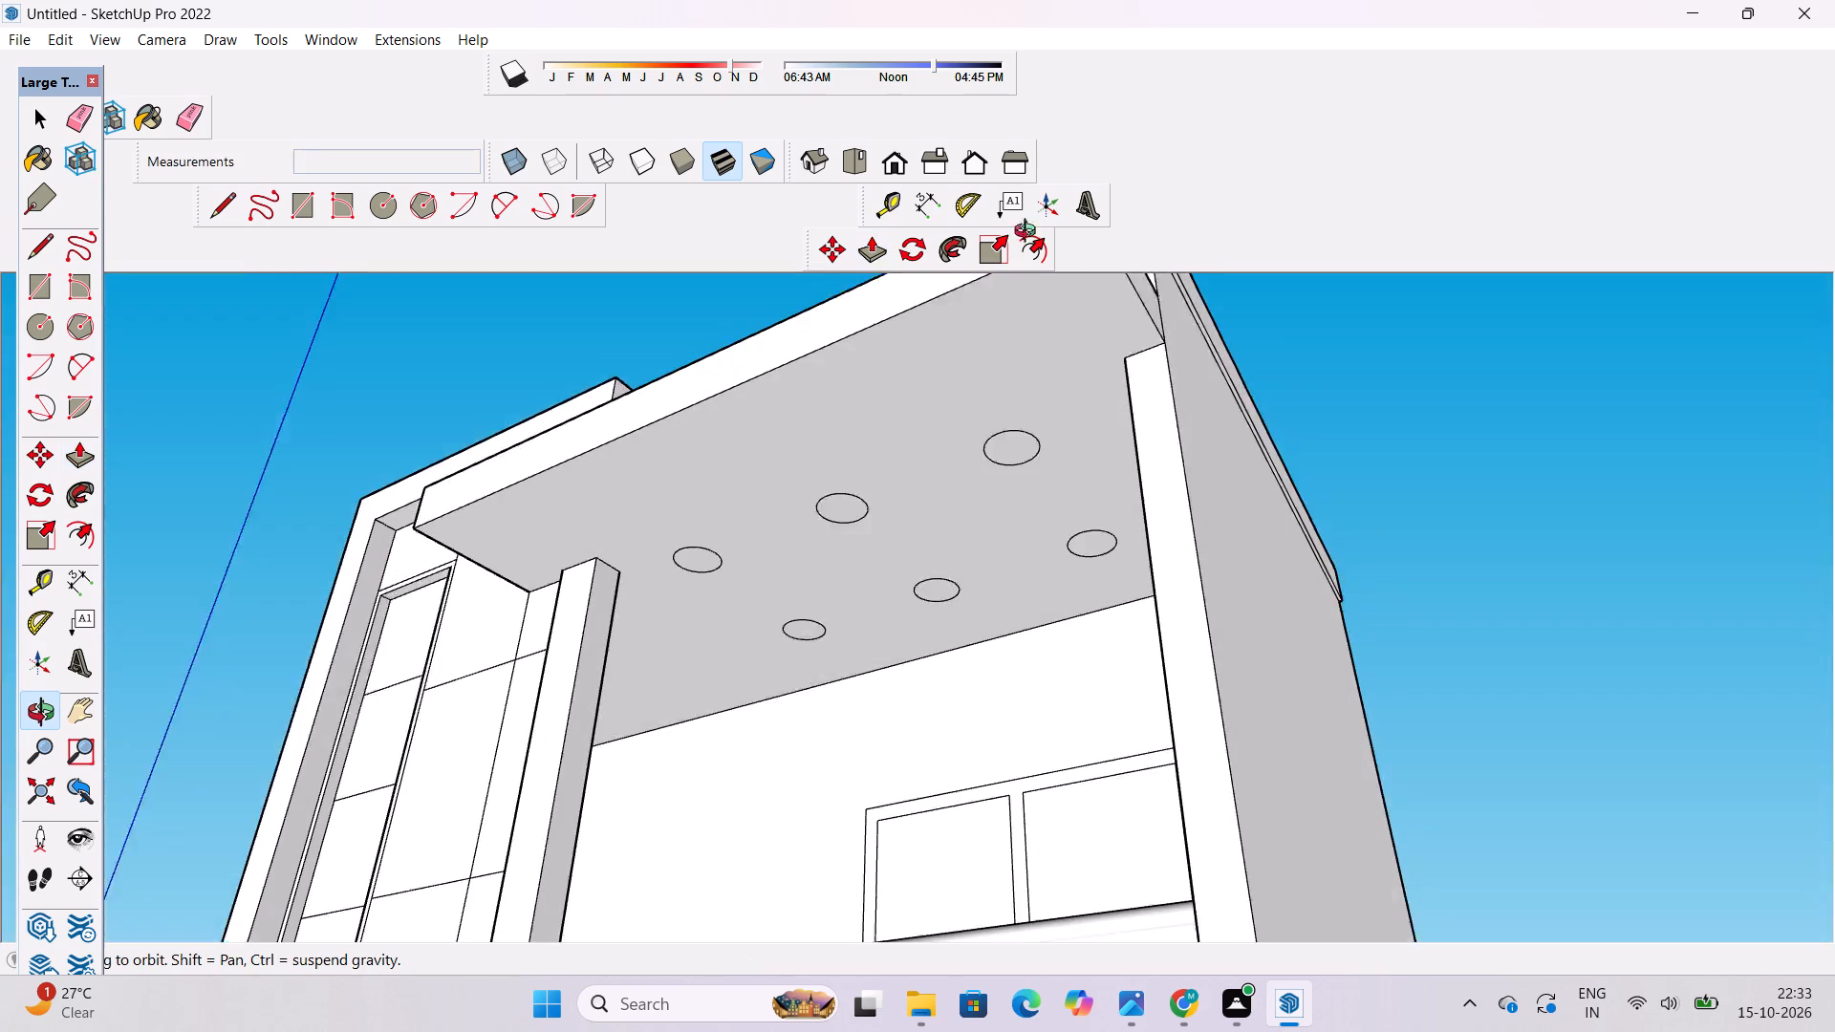
left_click_drag(1029, 233, 1029, 227)
left_click_drag(1067, 342, 838, 660, "shift")
scroll(928, 501, "up", 12)
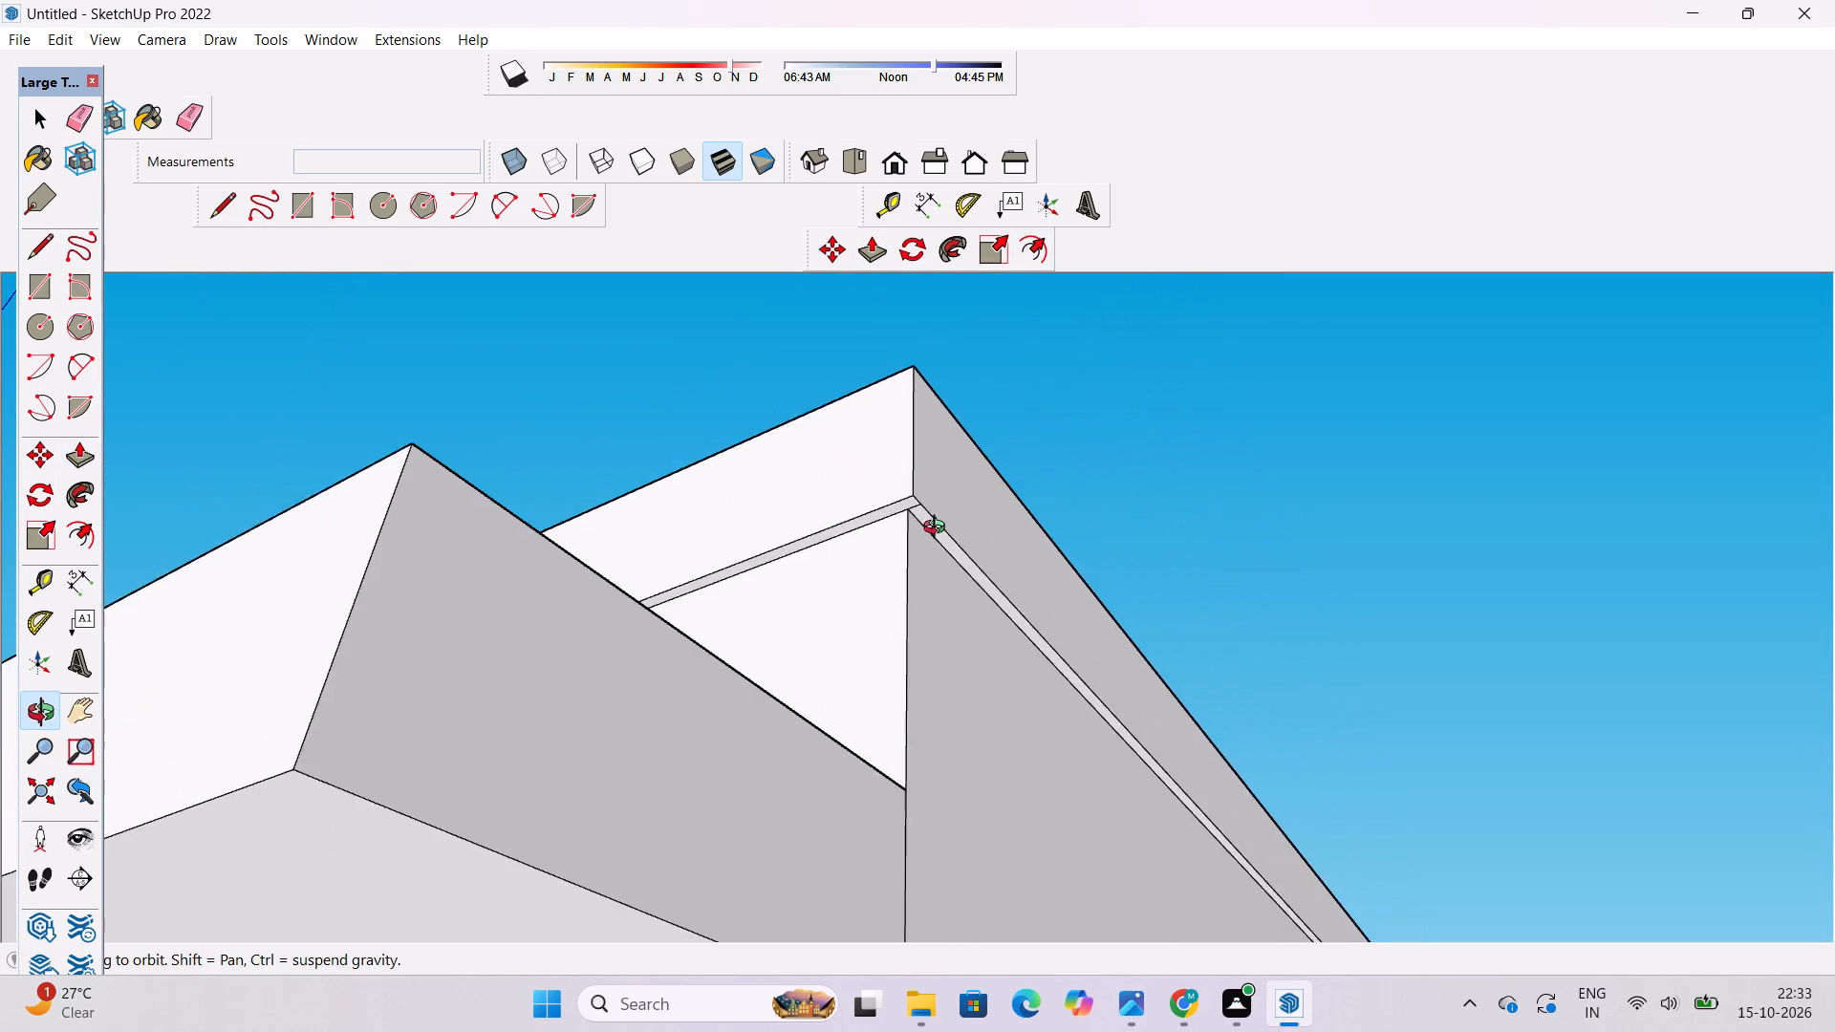
scroll(939, 529, "up", 2)
left_click_drag(915, 516, 918, 543, "shift")
scroll(918, 543, "up", 9)
key("e")
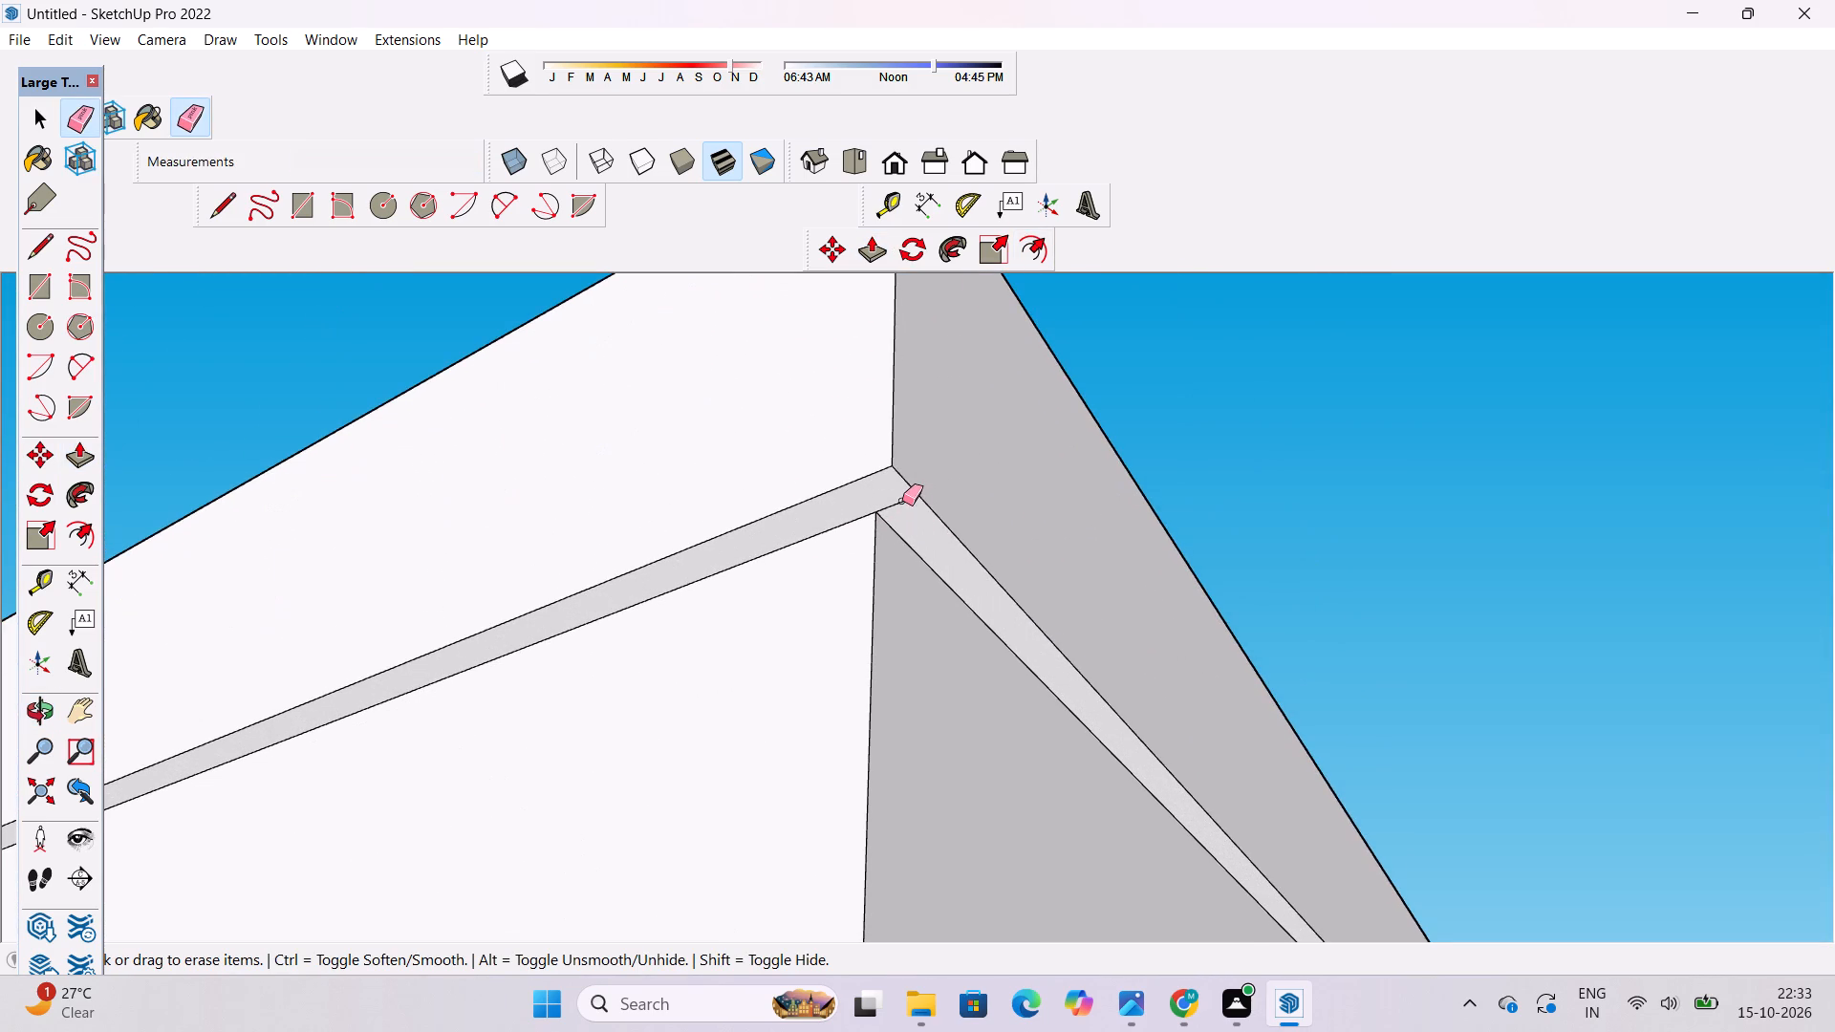
left_click(902, 498)
Inspect the projecting parapet band and the whole front facade from several angles.
key("o")
scroll(903, 490, "down", 12)
left_click_drag(916, 468, 963, 623)
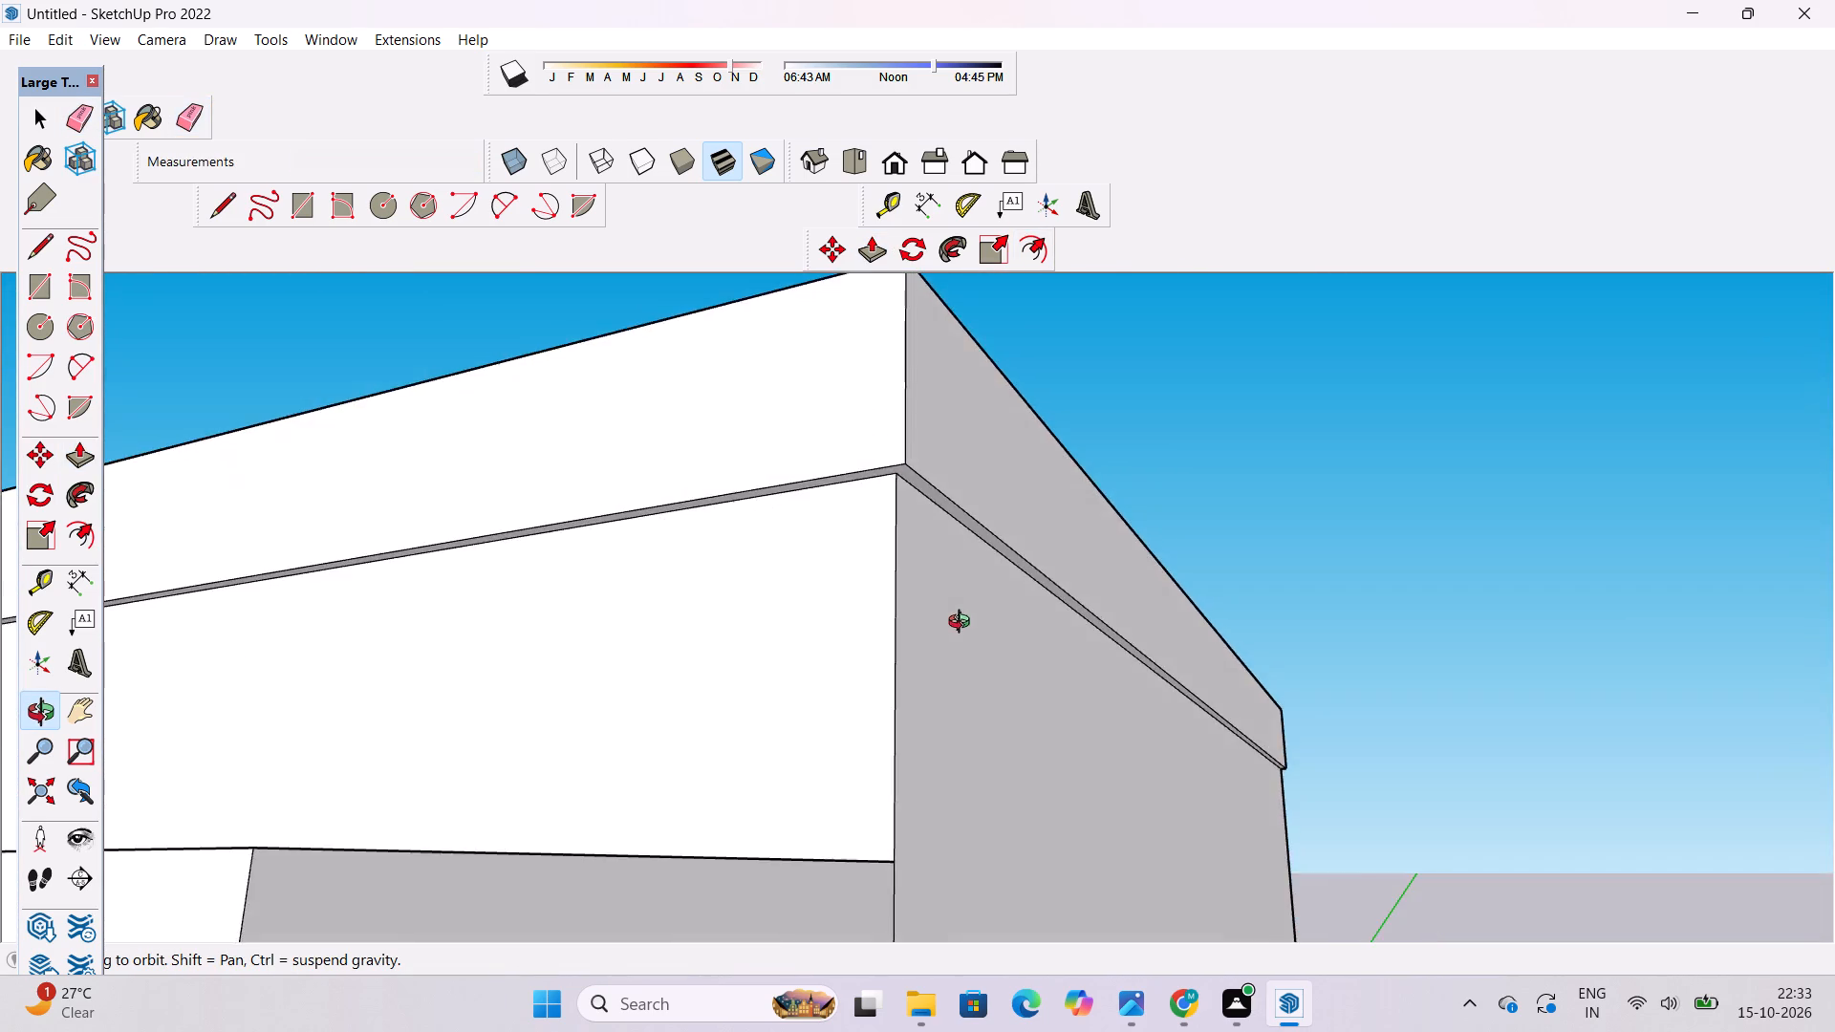
scroll(950, 596, "down", 6)
left_click_drag(949, 600, 948, 521, "shift")
left_click_drag(948, 521, 999, 621, "shift")
scroll(969, 567, "down", 5)
left_click_drag(943, 559, 949, 527, "shift")
scroll(951, 517, "down", 1)
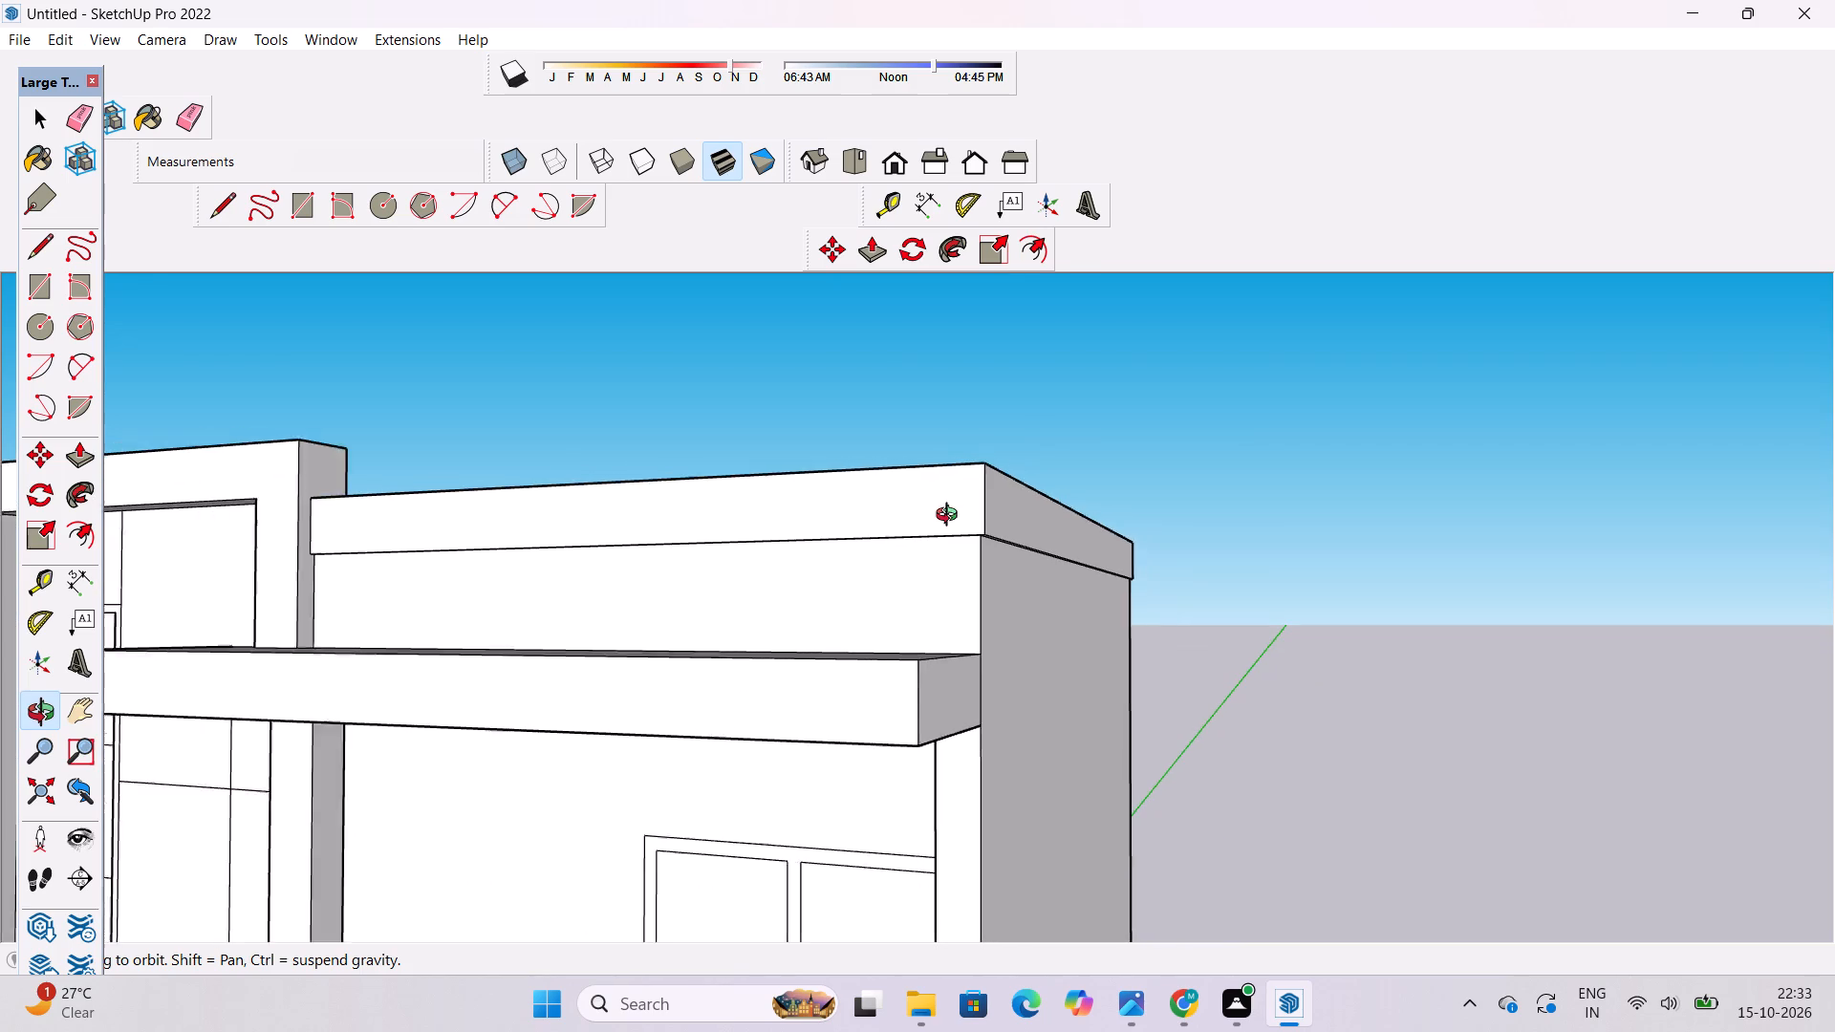
scroll(951, 517, "down", 2)
left_click_drag(944, 514, 970, 556)
scroll(771, 522, "down", 5)
left_click_drag(666, 602, 852, 596, "shift")
left_click_drag(808, 704, 805, 781)
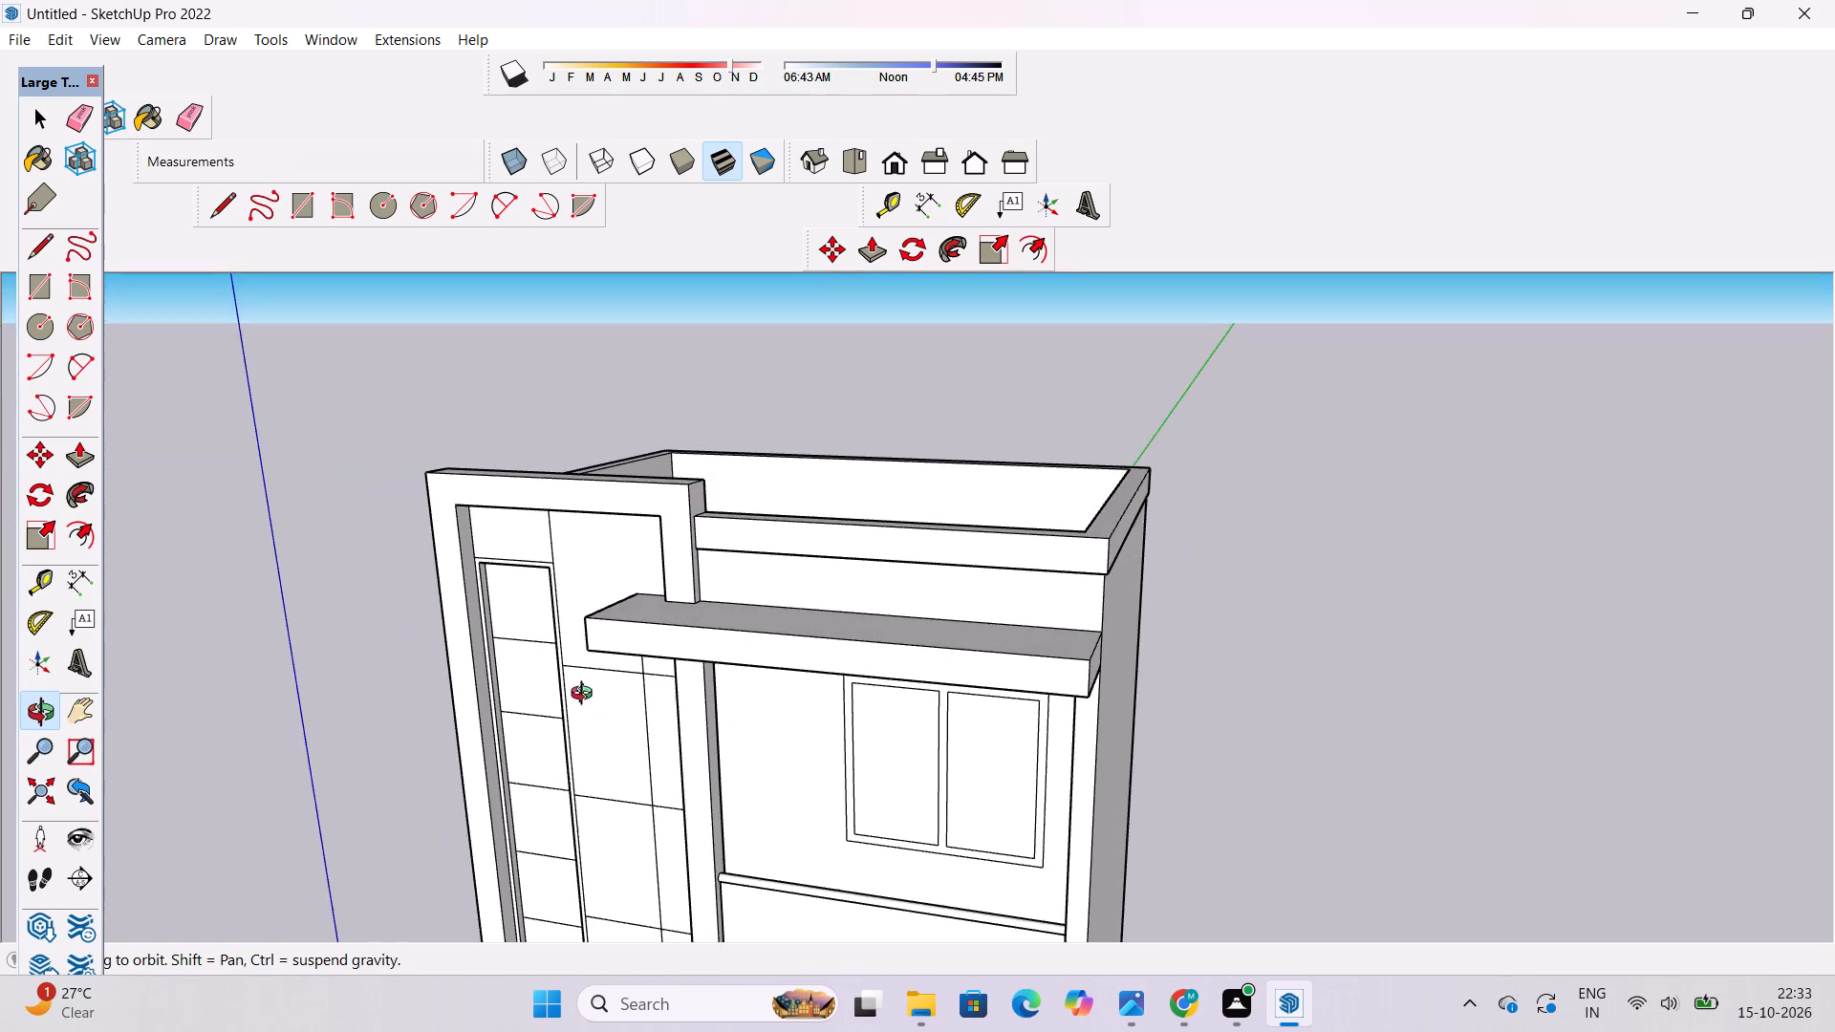
left_click_drag(576, 690, 861, 565)
scroll(845, 517, "down", 4)
left_click_drag(874, 512, 823, 438, "shift")
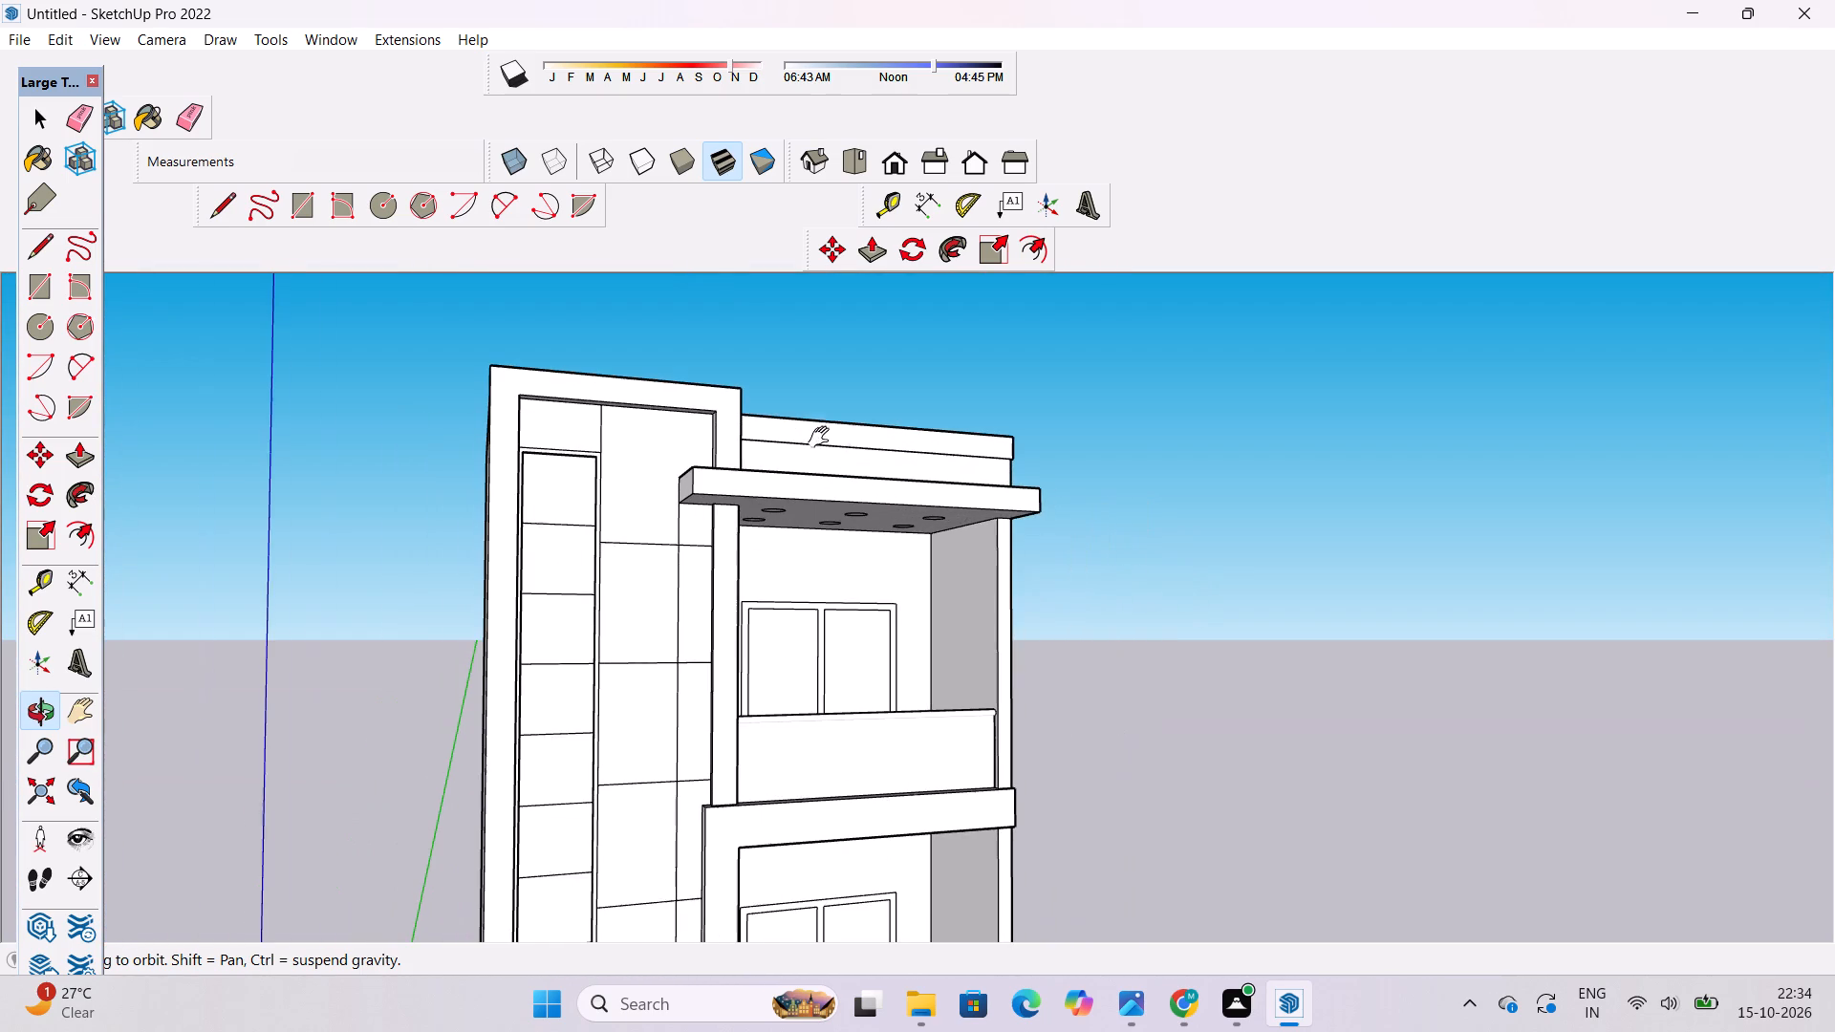
left_click_drag(823, 438, 823, 437, "shift")
scroll(820, 434, "down", 4)
left_click_drag(818, 428, 820, 540)
scroll(823, 537, "down", 5)
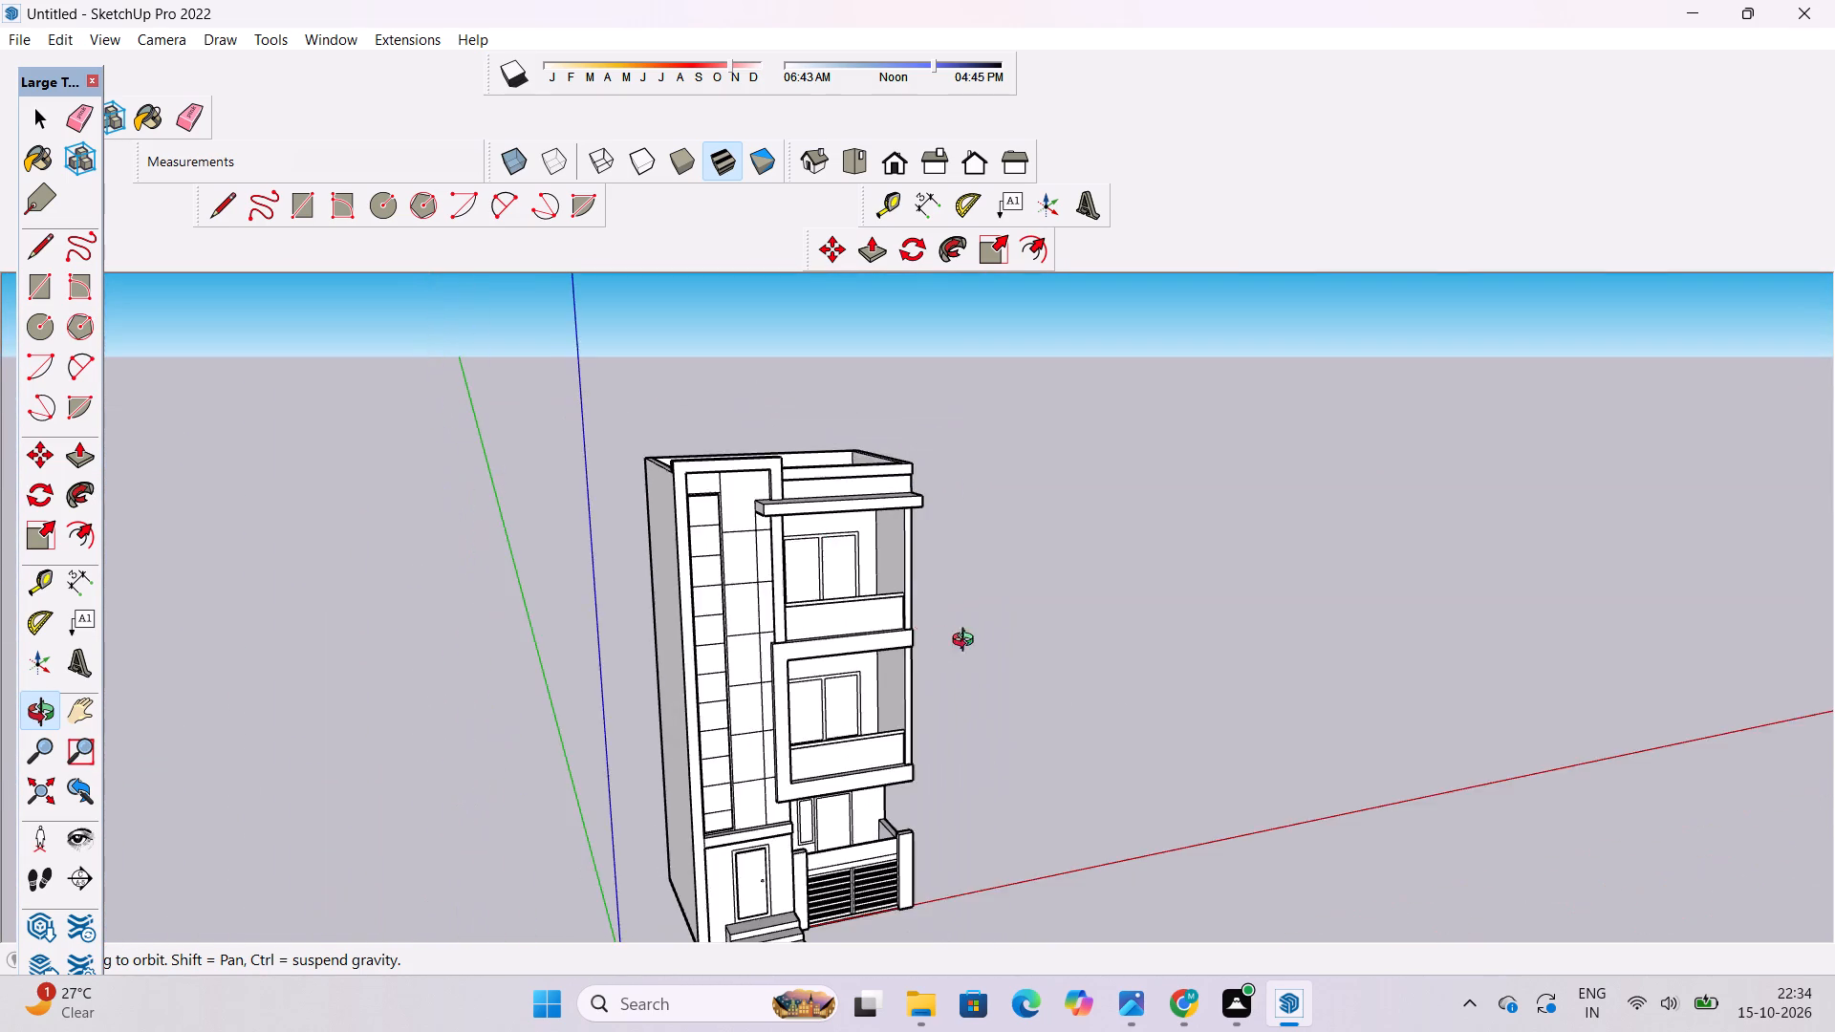
left_click_drag(929, 638, 828, 633)
left_click_drag(816, 657, 766, 617, "shift")
scroll(731, 757, "up", 6, "shift")
left_click_drag(851, 759, 747, 712)
scroll(743, 707, "down", 4)
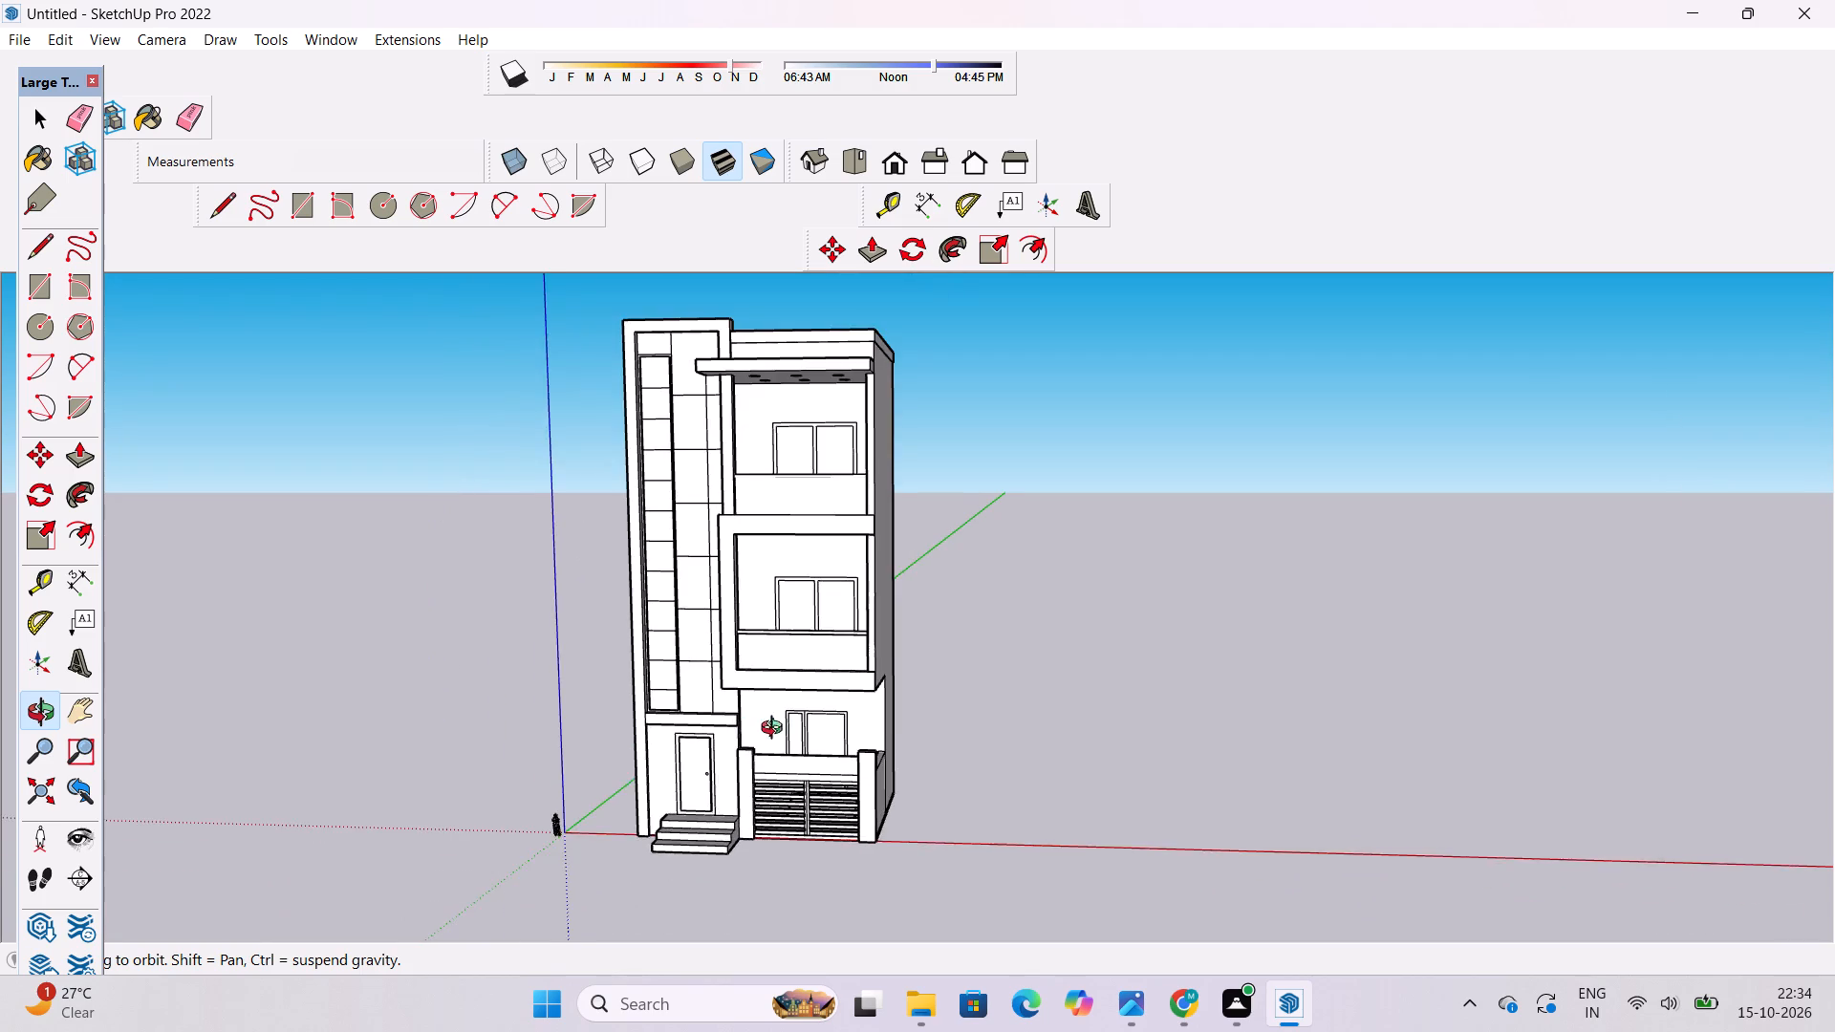
left_click_drag(777, 730, 788, 746, "shift")
scroll(751, 749, "down", 3)
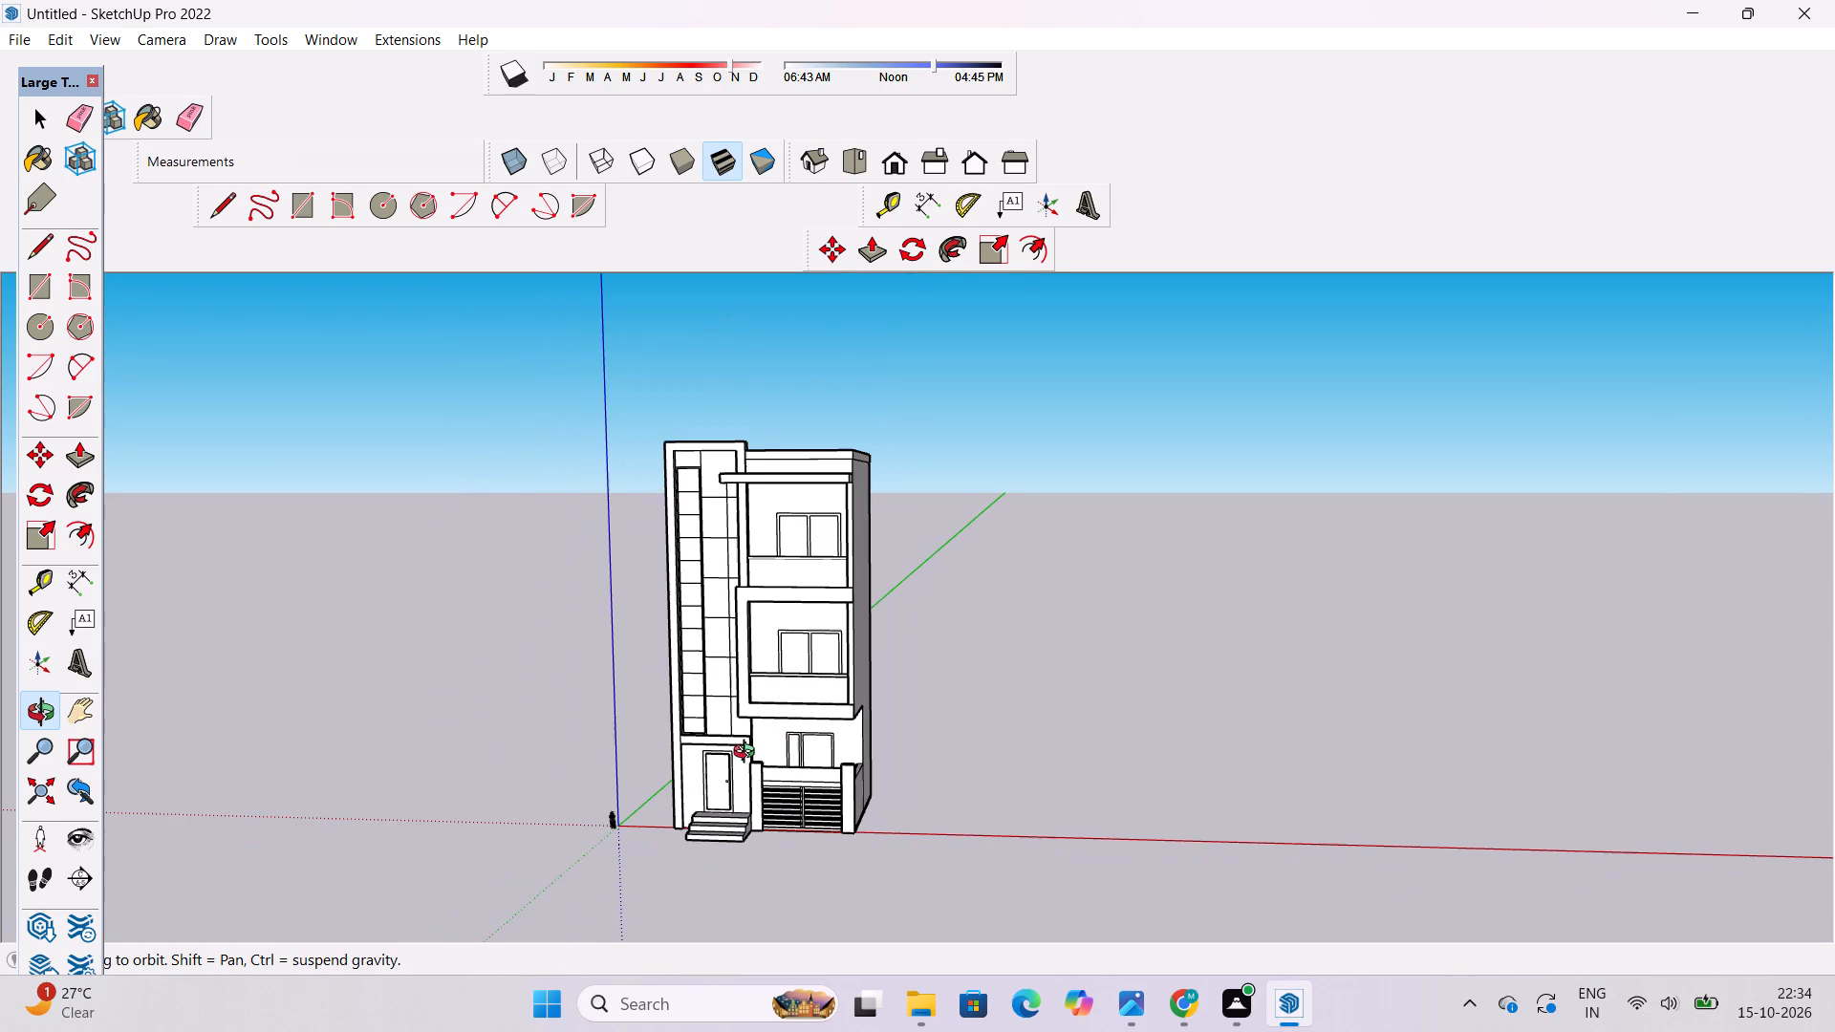
Examine the entrance steps, the slatted gate and the base of the side wall up close, including from below.
scroll(755, 836, "up", 8)
left_click_drag(738, 798, 781, 798)
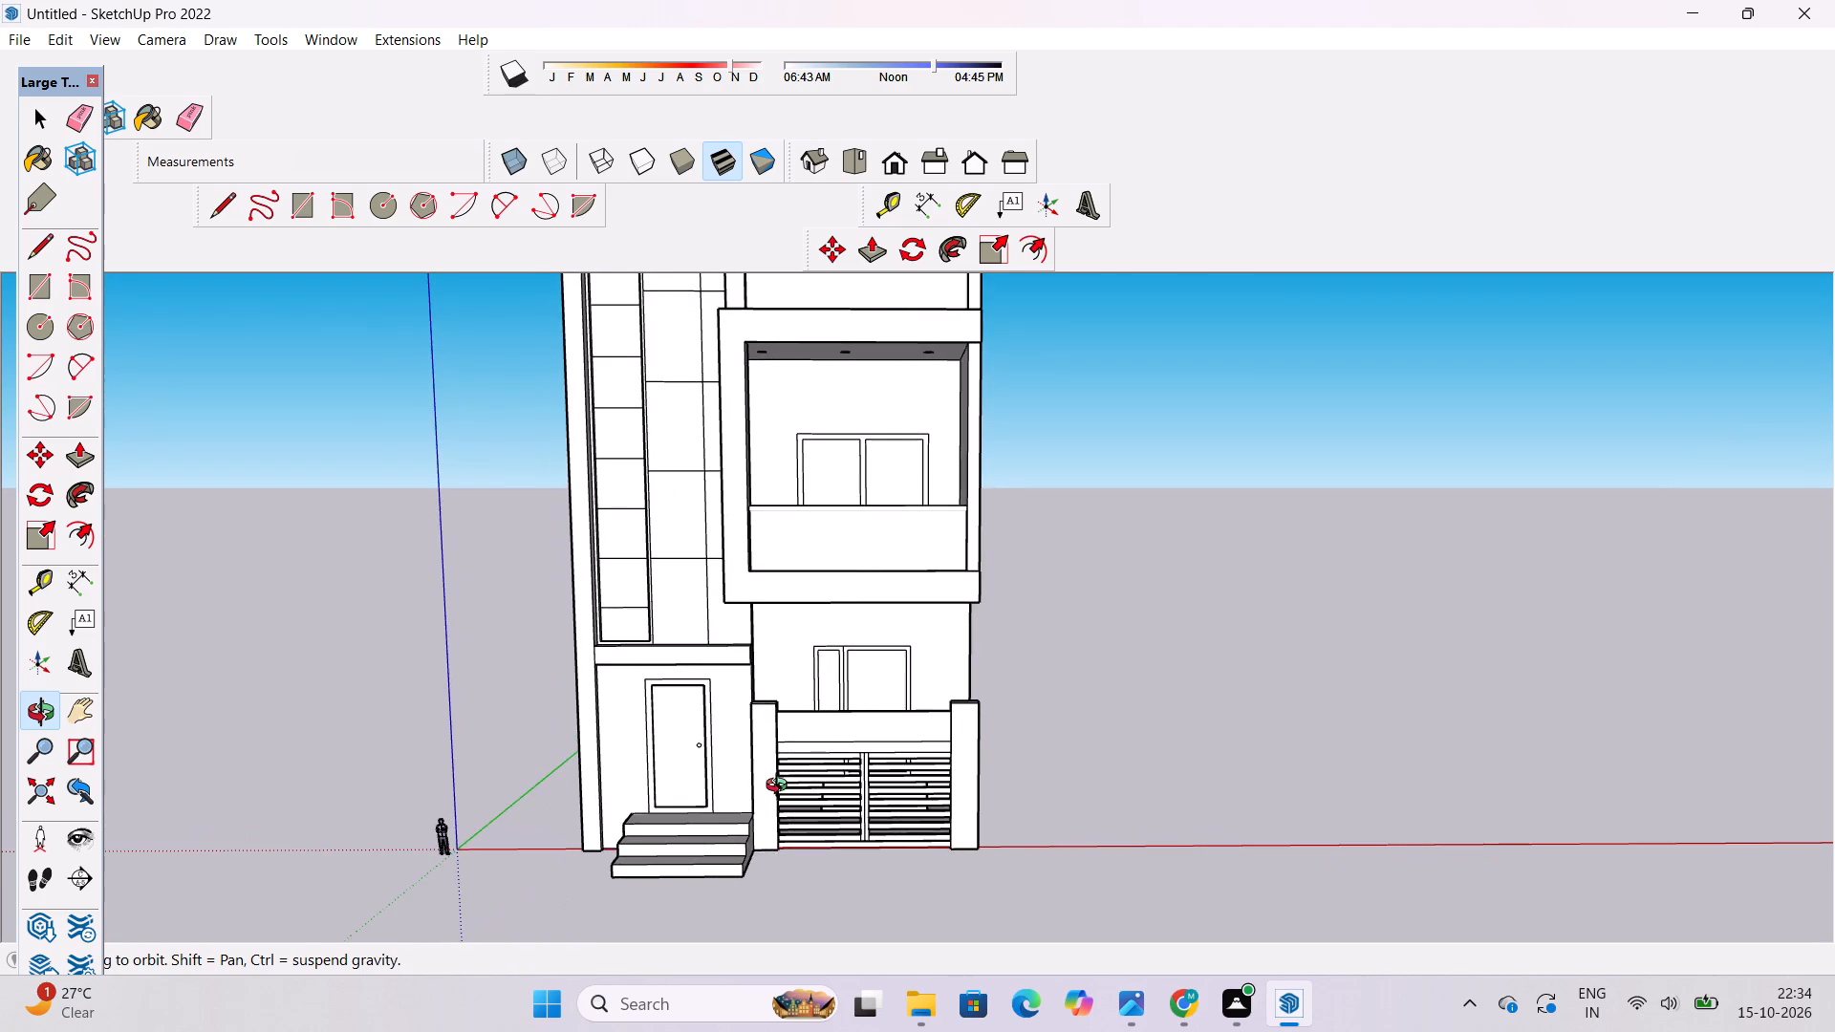
scroll(781, 787, "up", 5)
left_click_drag(775, 789, 770, 707, "shift")
left_click_drag(770, 764, 771, 814)
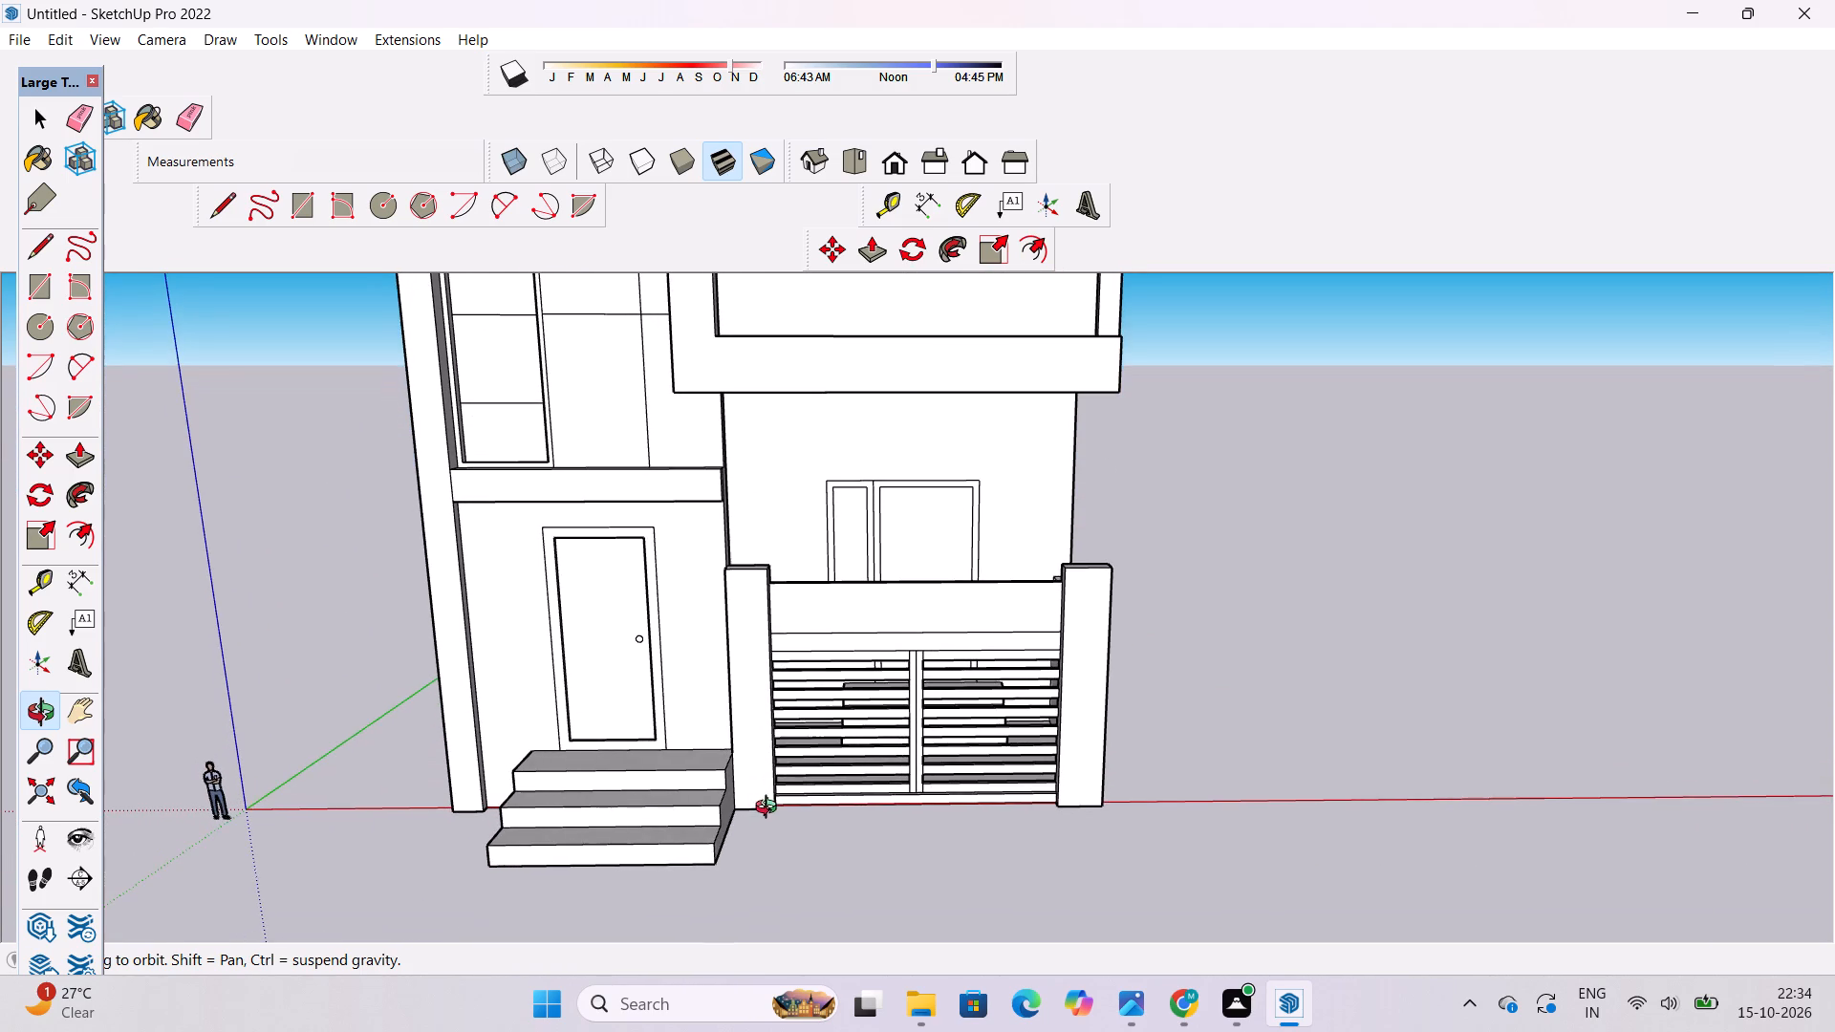
left_click_drag(770, 803, 781, 671, "shift")
left_click_drag(781, 674, 778, 735)
scroll(726, 818, "up", 3)
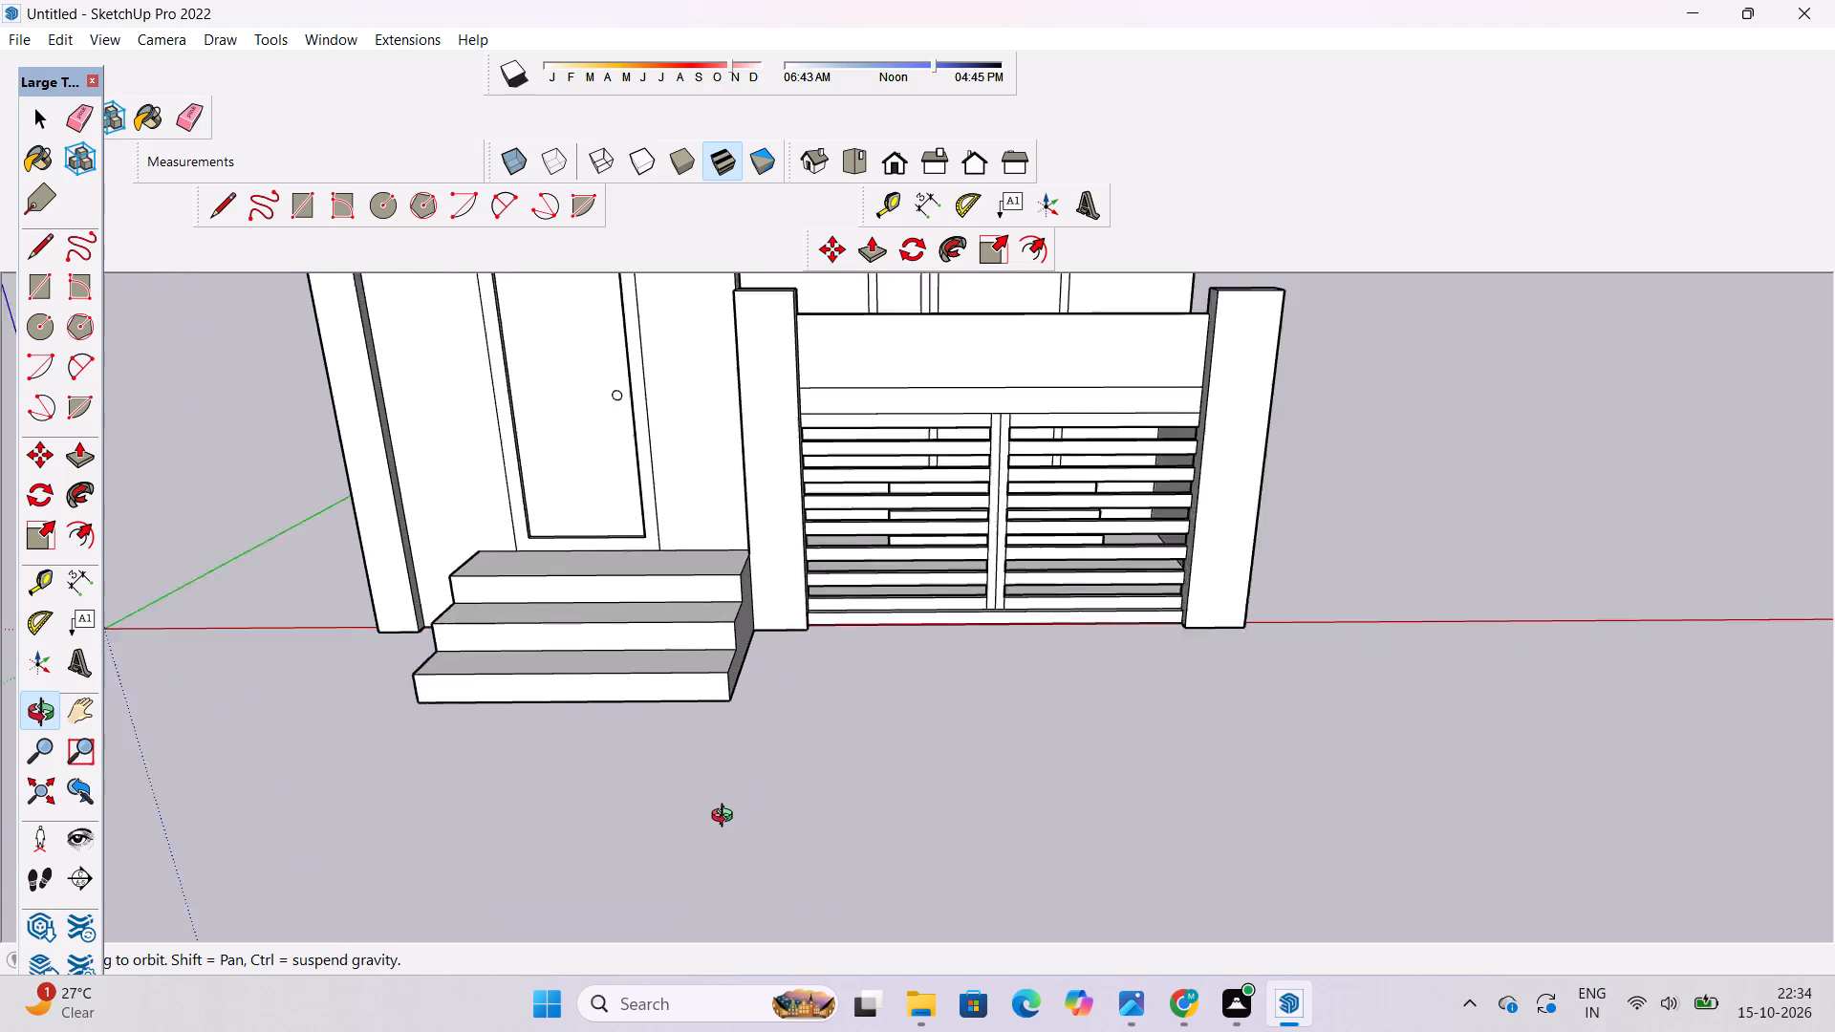
scroll(726, 818, "up", 4)
left_click_drag(675, 763, 756, 774, "shift")
left_click_drag(673, 781, 846, 708)
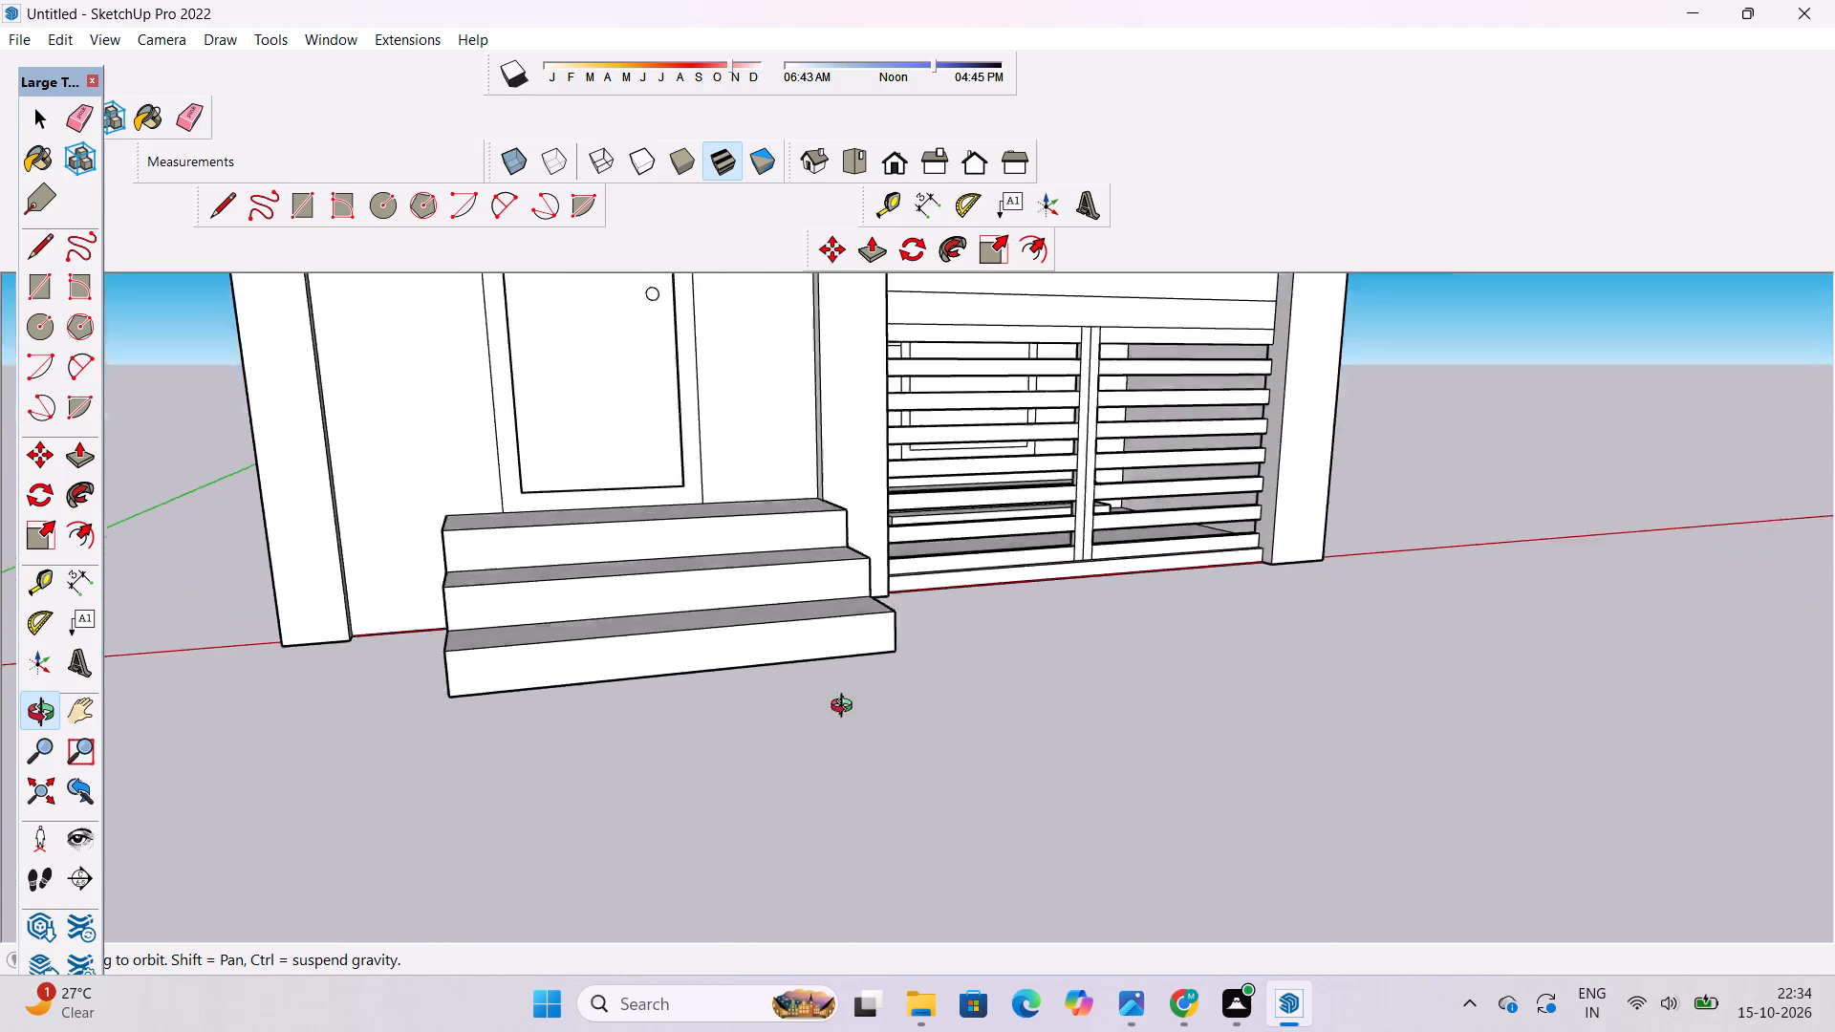
left_click_drag(846, 708, 885, 679)
left_click_drag(701, 766, 808, 602, "shift")
scroll(855, 680, "up", 4)
left_click_drag(1083, 588, 505, 670)
left_click_drag(715, 717, 688, 534, "shift")
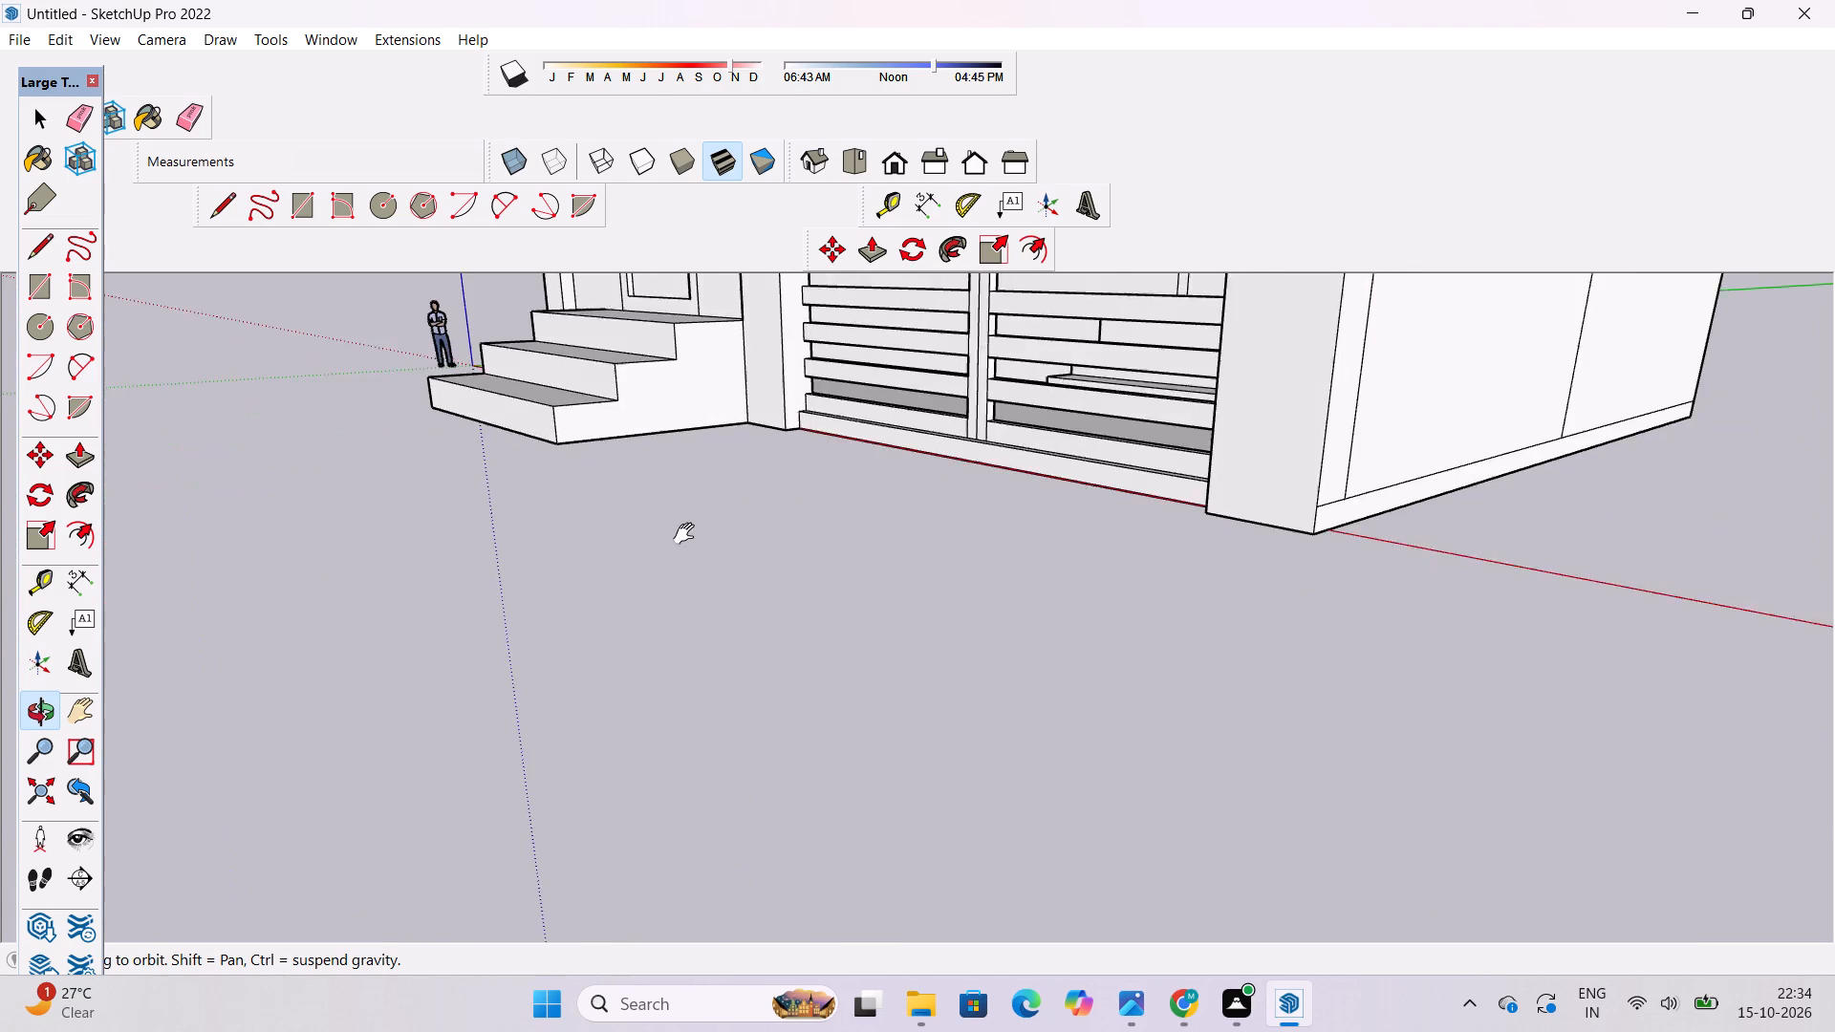
left_click_drag(688, 534, 687, 532, "shift")
left_click_drag(1146, 600, 1053, 470)
scroll(1095, 439, "up", 2)
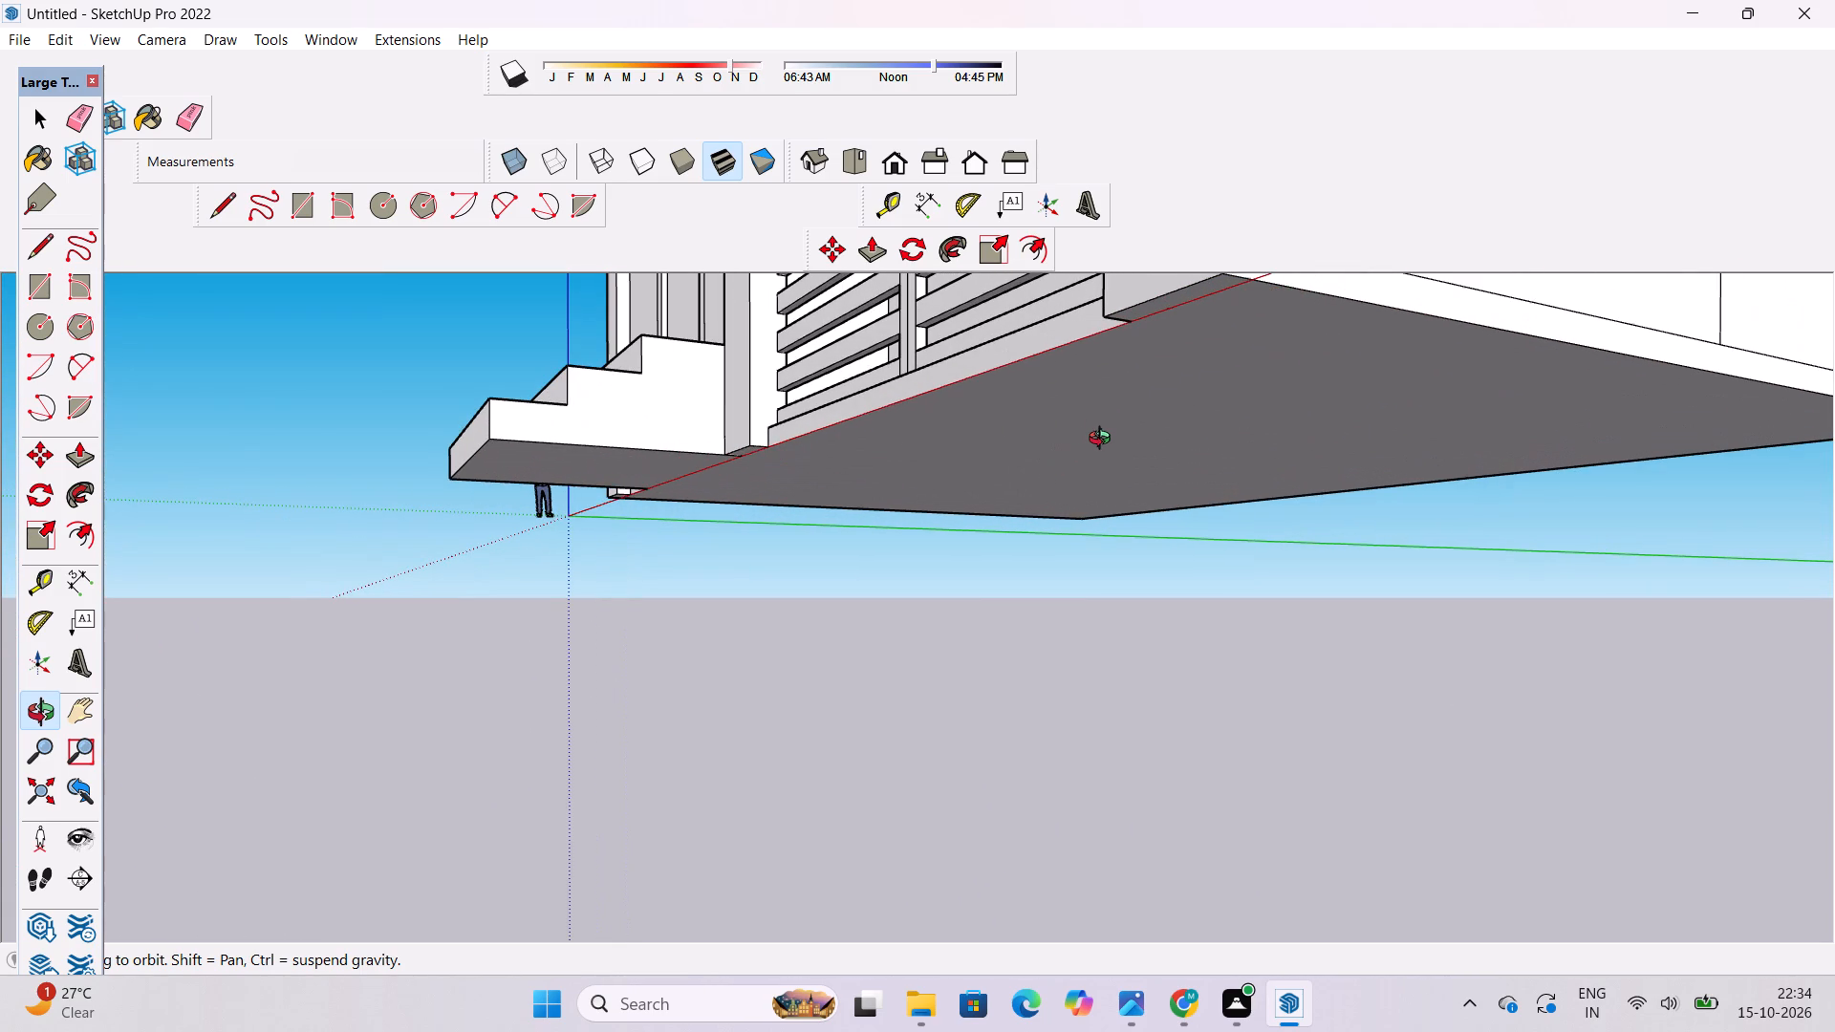
left_click_drag(1104, 441, 1127, 454)
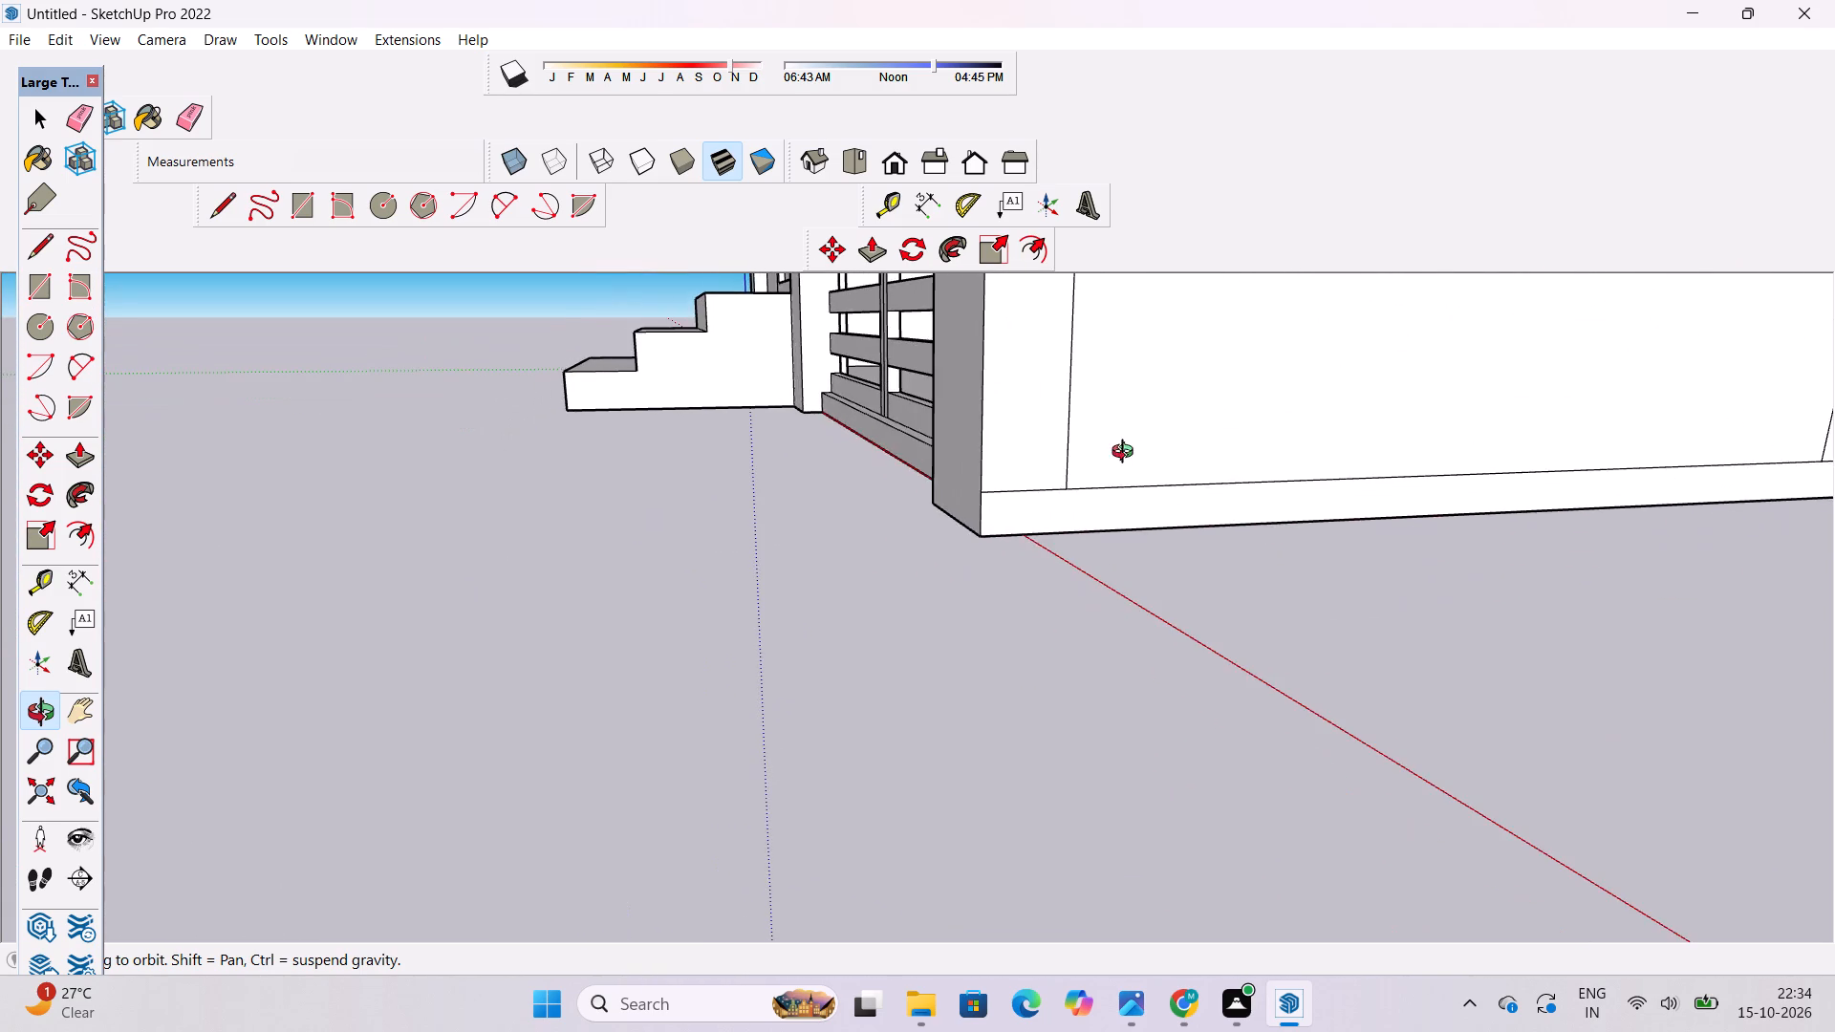
Draw an 18' line straight outward along the green axis from the bottom front corner of the side wall beside the gate.
left_click_drag(896, 546, 1076, 513)
scroll(1076, 513, "down", 3)
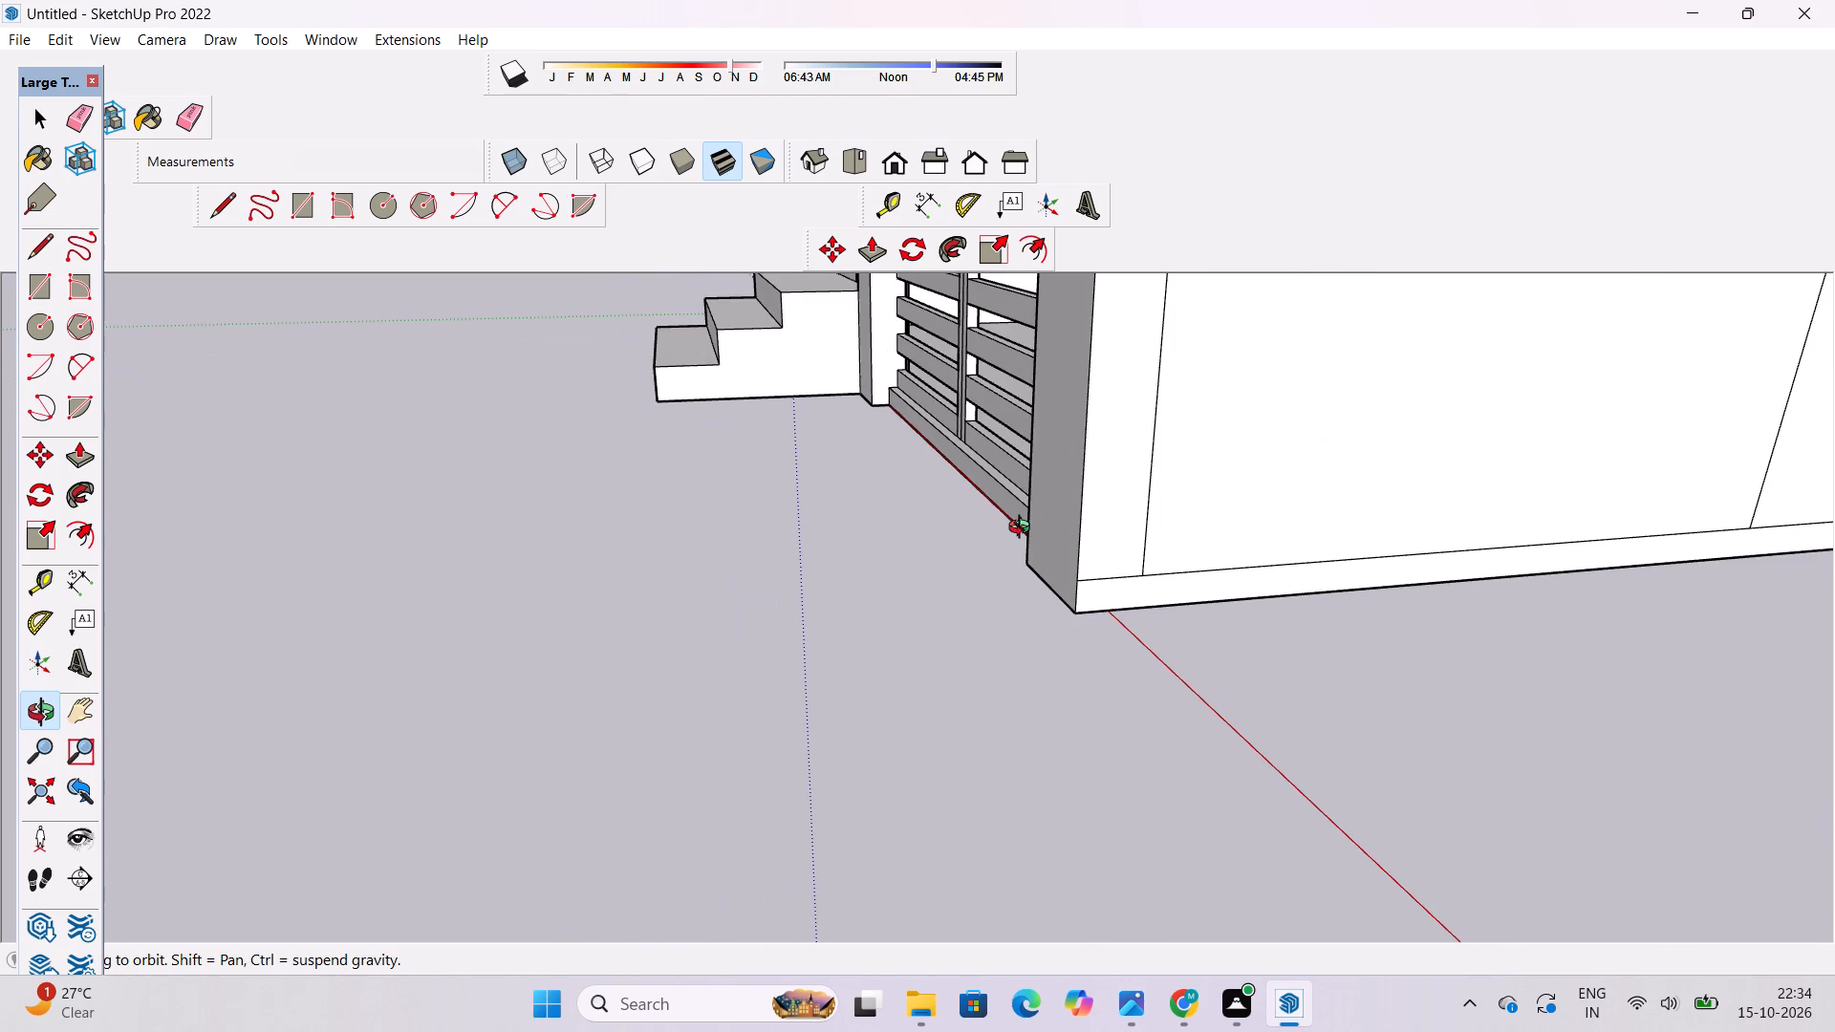
key("l")
scroll(1012, 591, "up", 3)
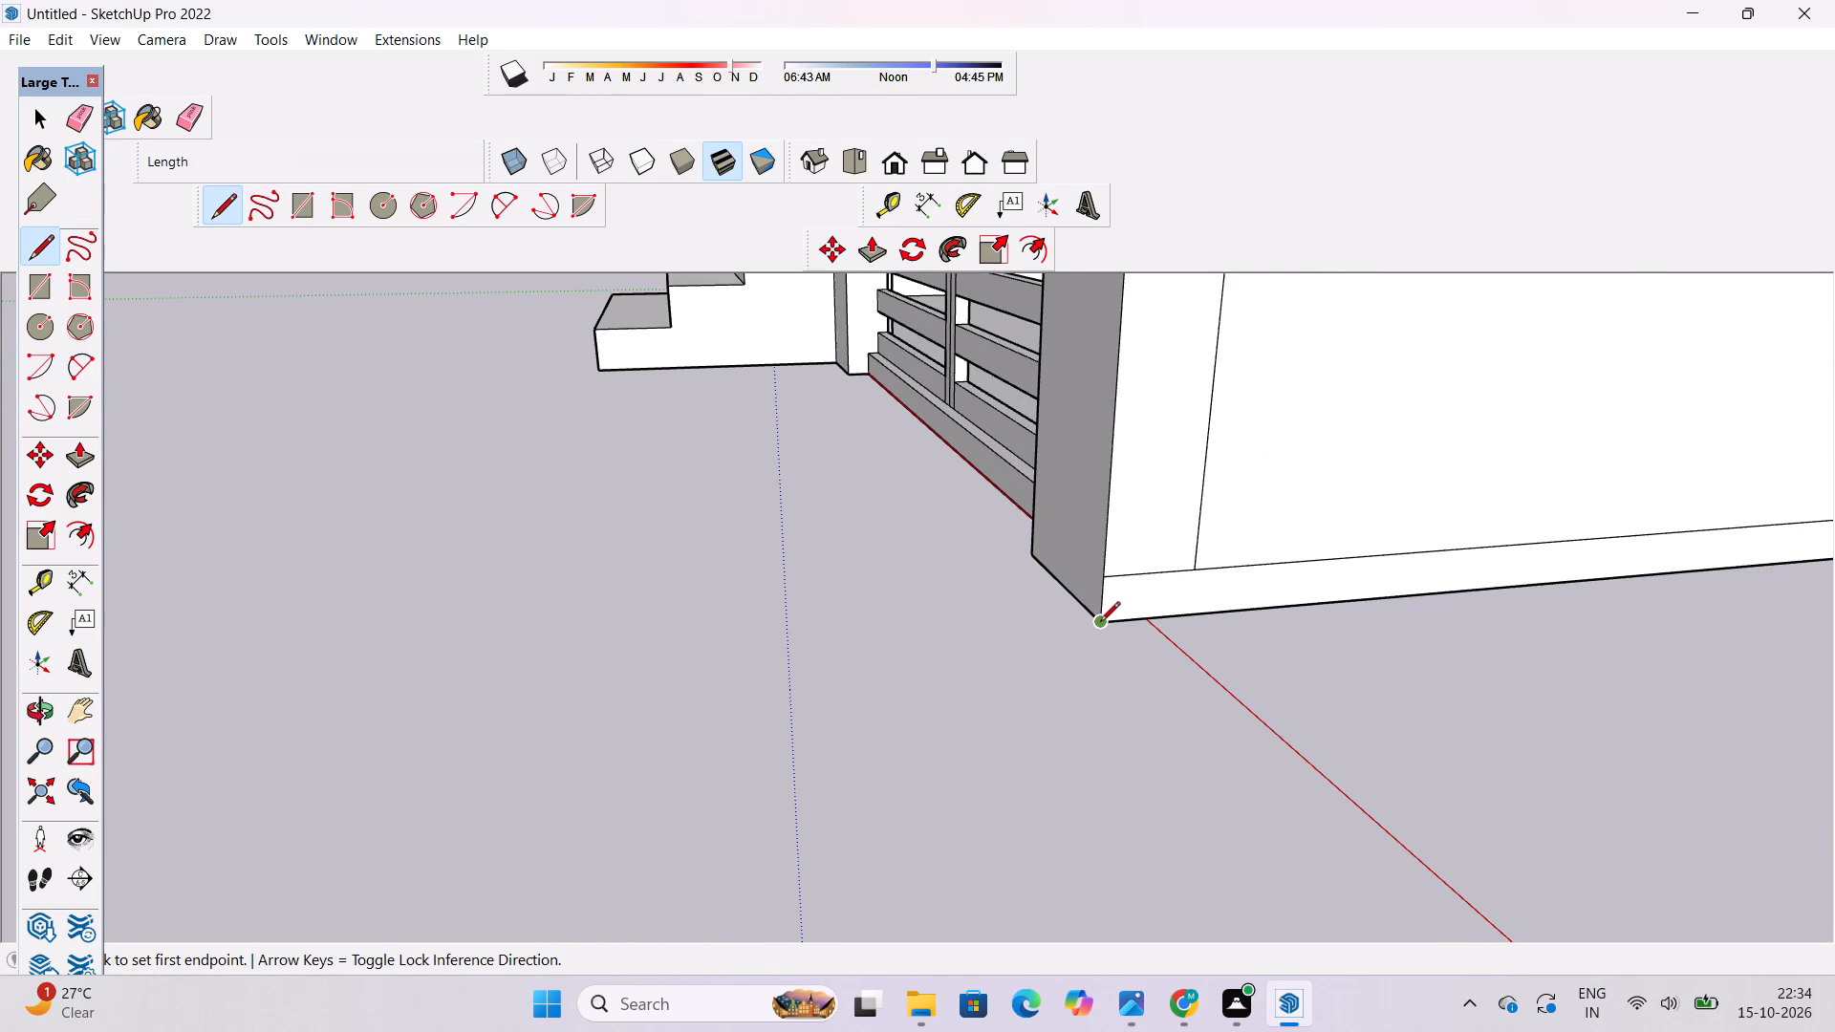
left_click(1100, 623)
scroll(1105, 622, "down", 5)
scroll(892, 627, "down", 3)
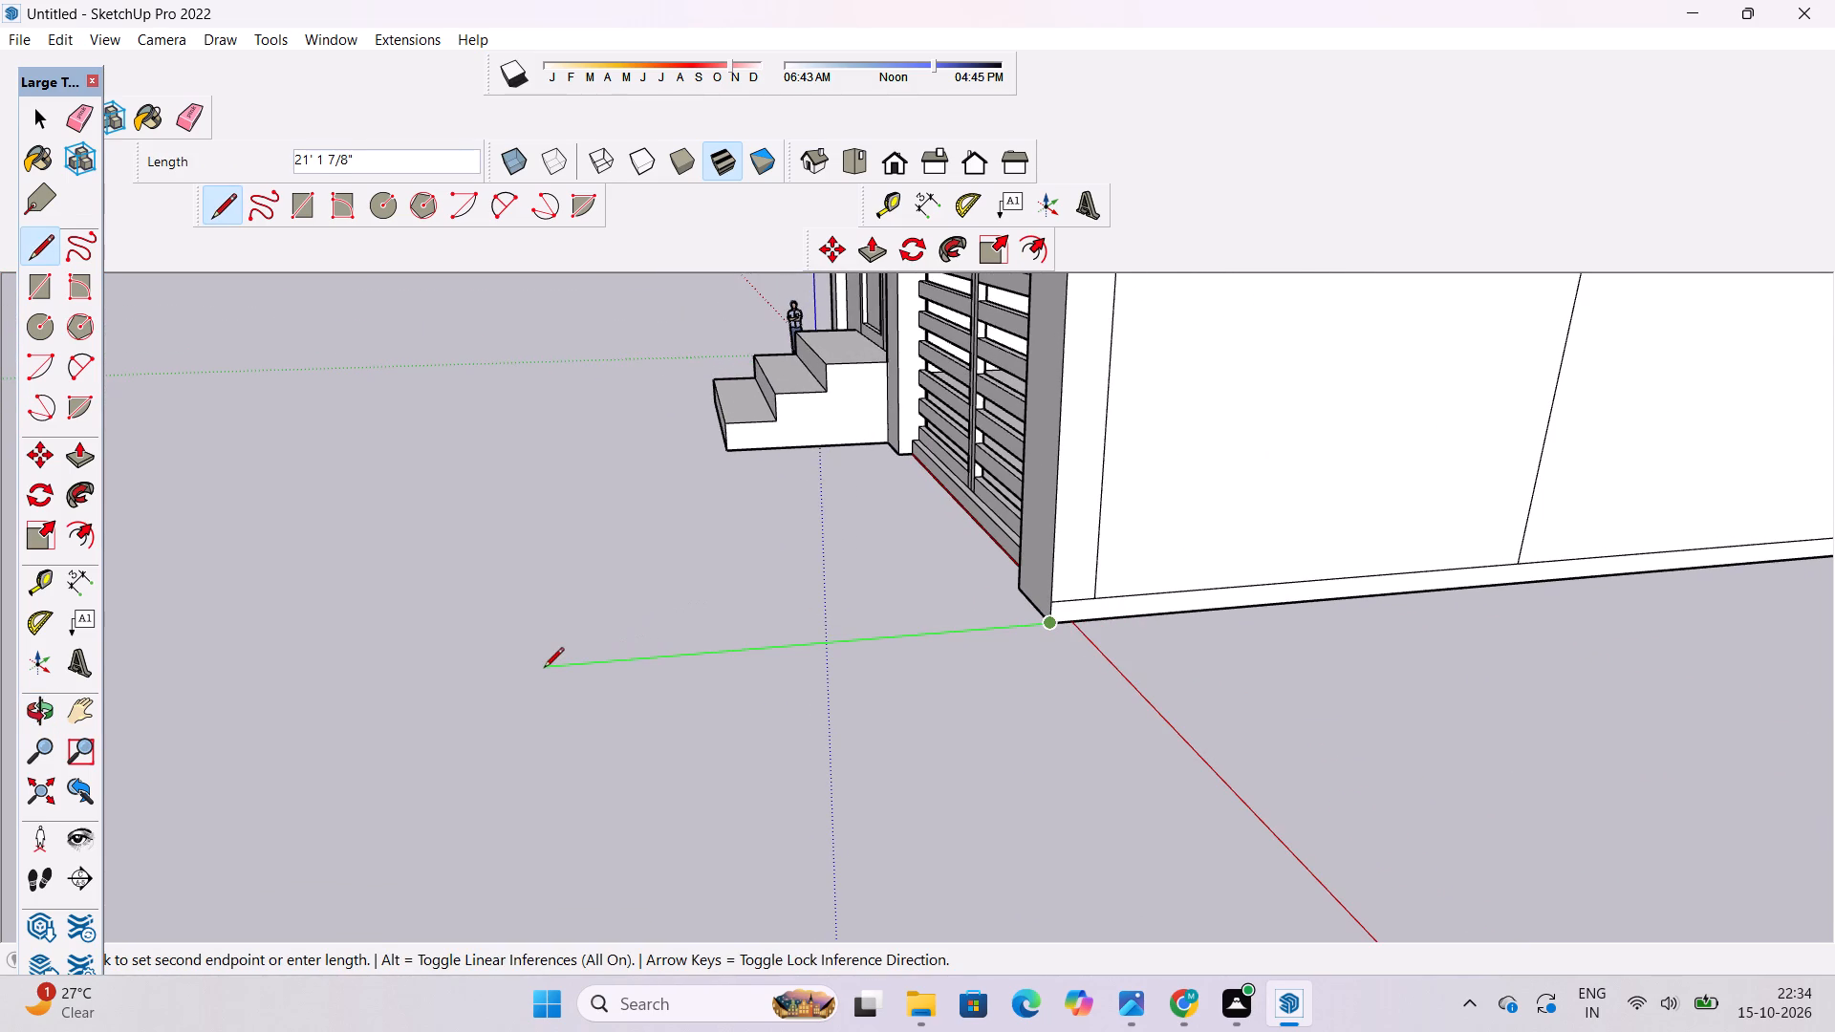
type("18'")
key("Return")
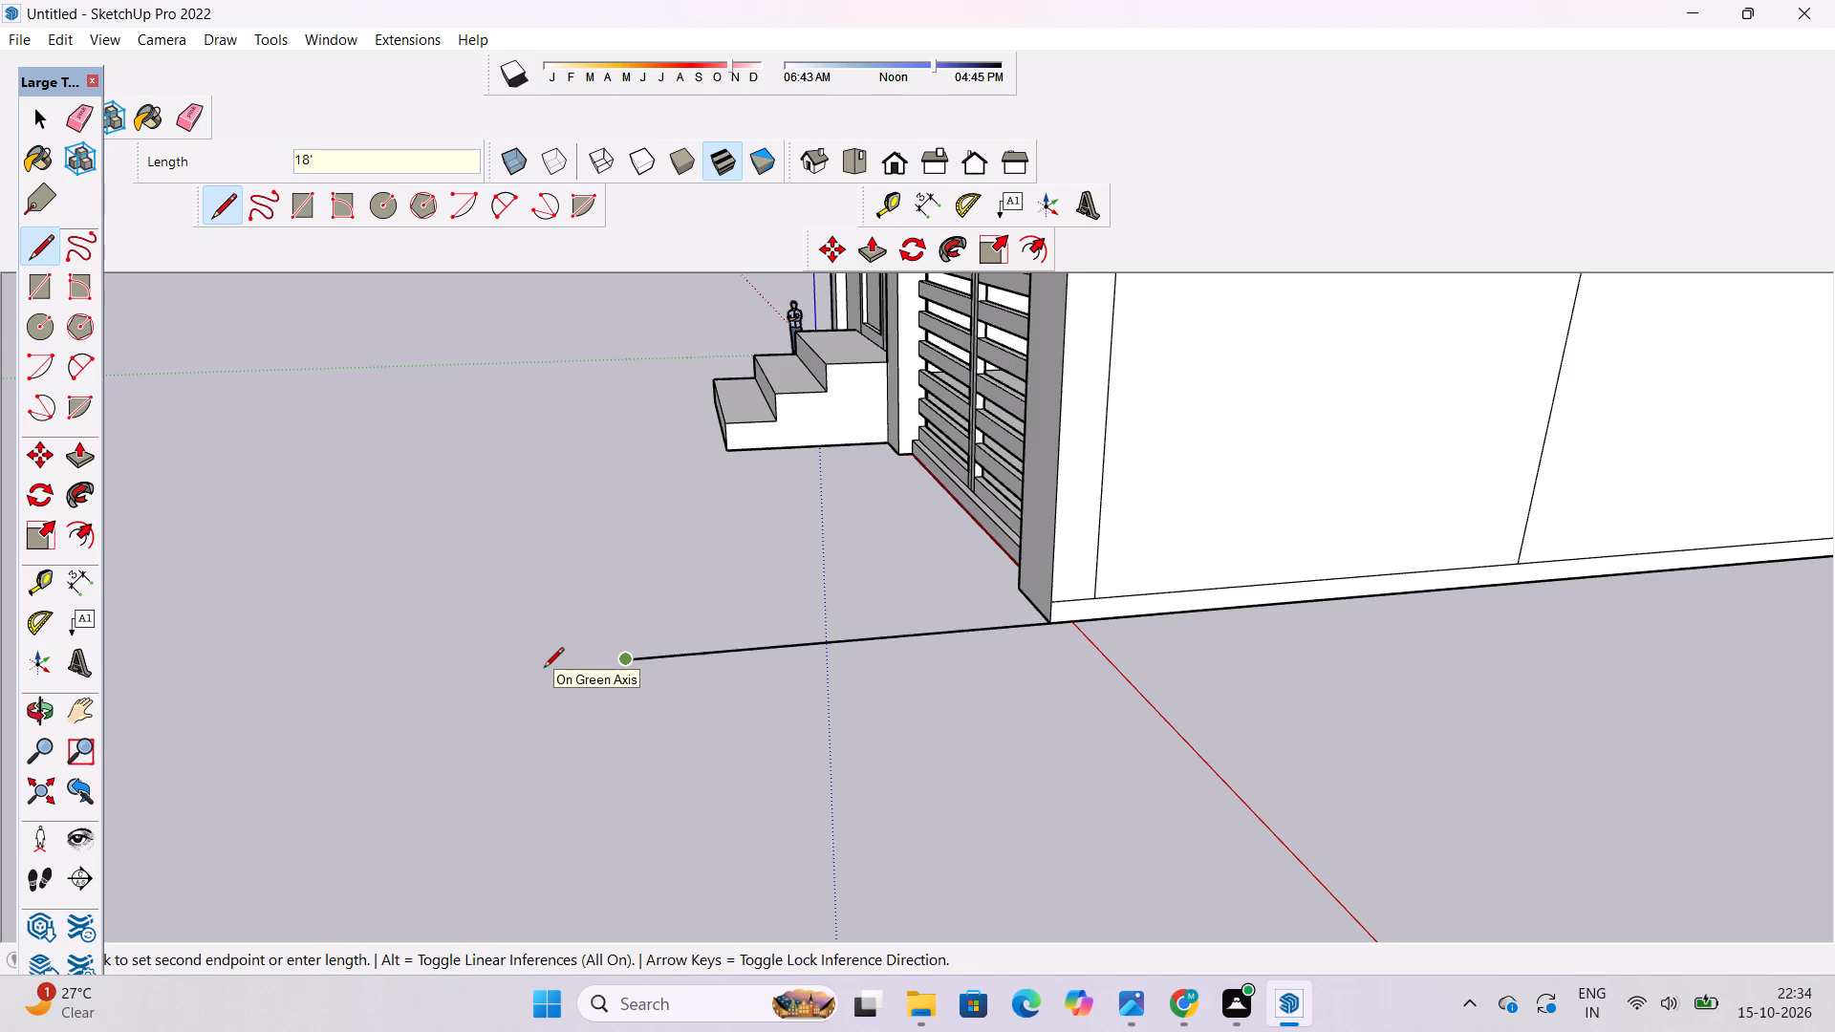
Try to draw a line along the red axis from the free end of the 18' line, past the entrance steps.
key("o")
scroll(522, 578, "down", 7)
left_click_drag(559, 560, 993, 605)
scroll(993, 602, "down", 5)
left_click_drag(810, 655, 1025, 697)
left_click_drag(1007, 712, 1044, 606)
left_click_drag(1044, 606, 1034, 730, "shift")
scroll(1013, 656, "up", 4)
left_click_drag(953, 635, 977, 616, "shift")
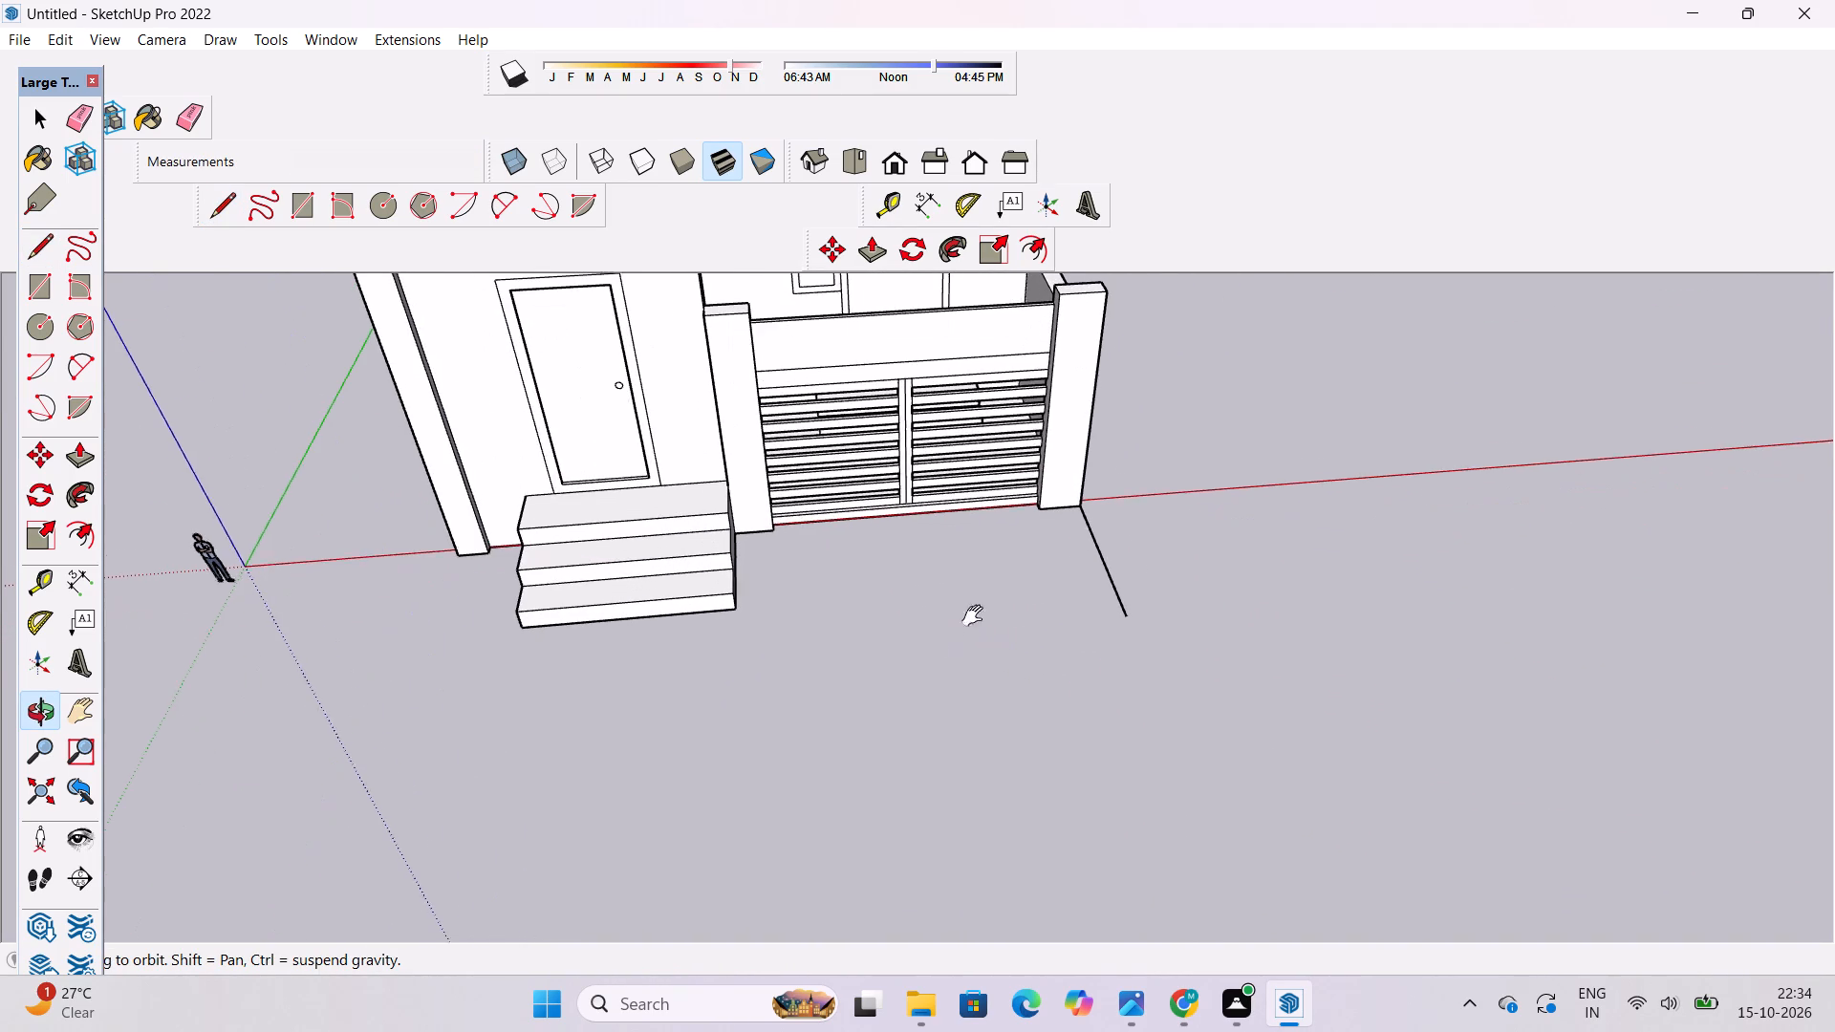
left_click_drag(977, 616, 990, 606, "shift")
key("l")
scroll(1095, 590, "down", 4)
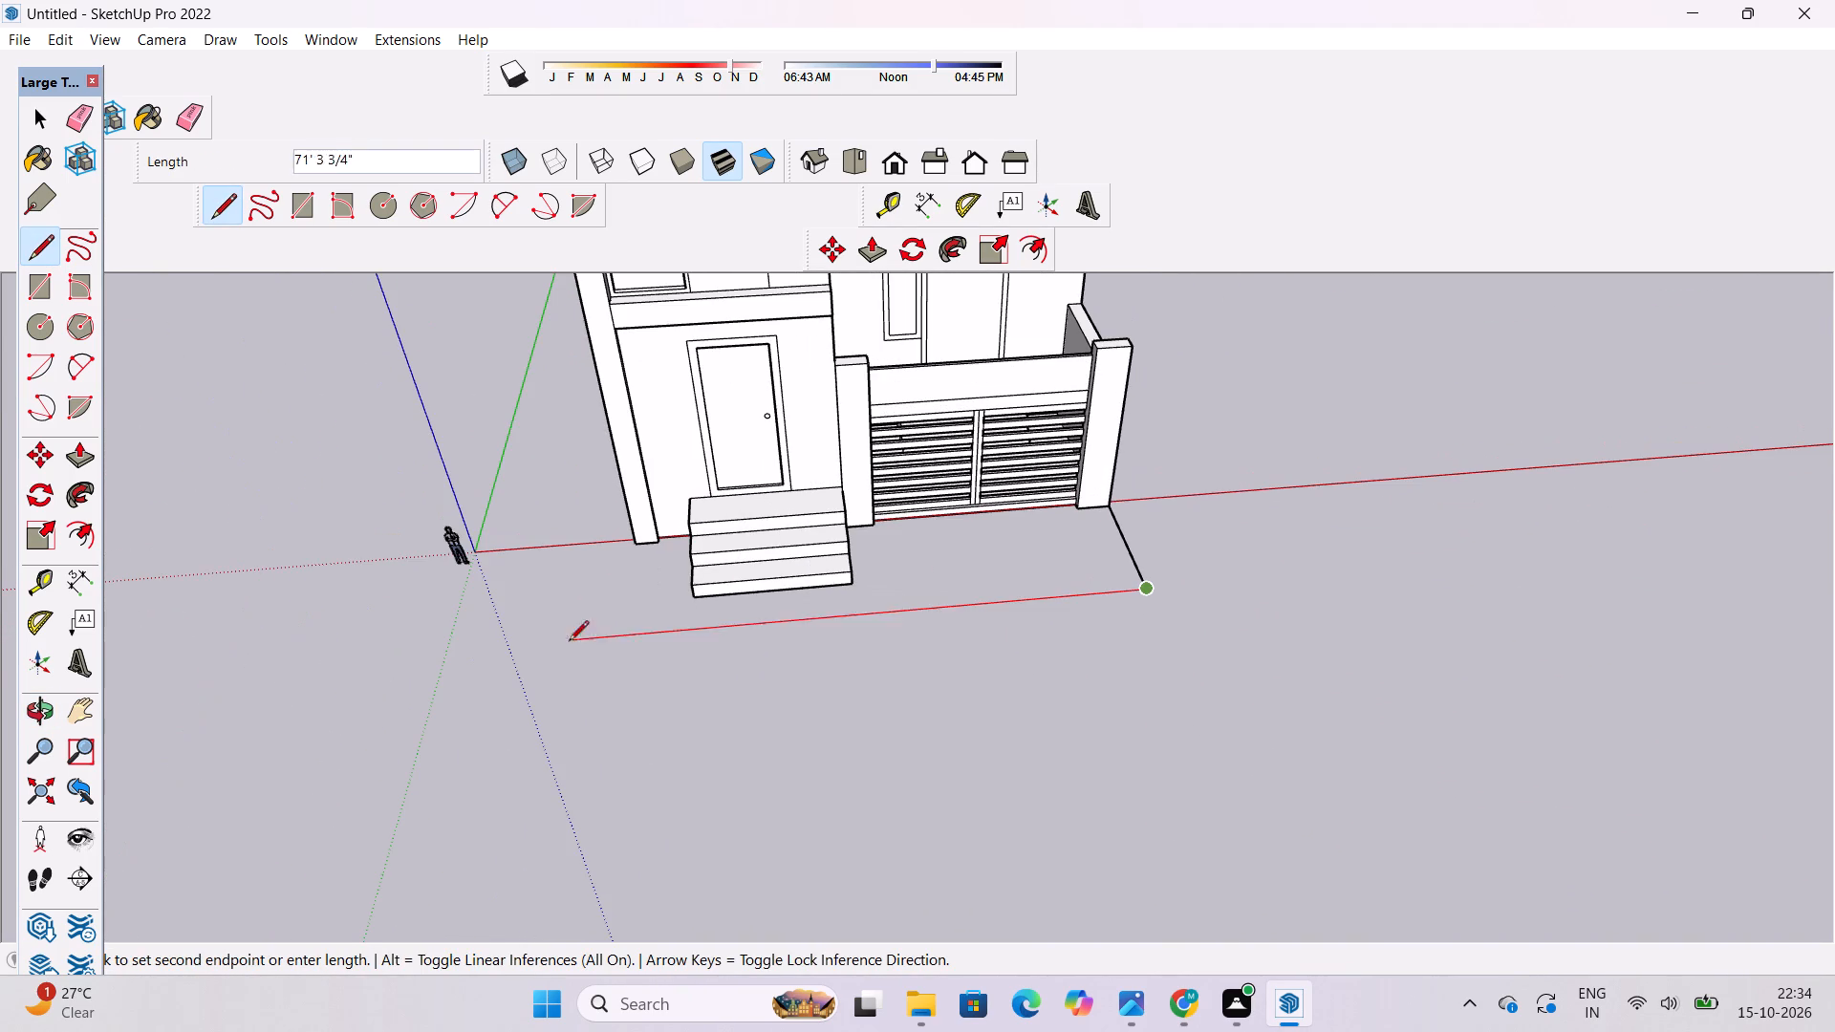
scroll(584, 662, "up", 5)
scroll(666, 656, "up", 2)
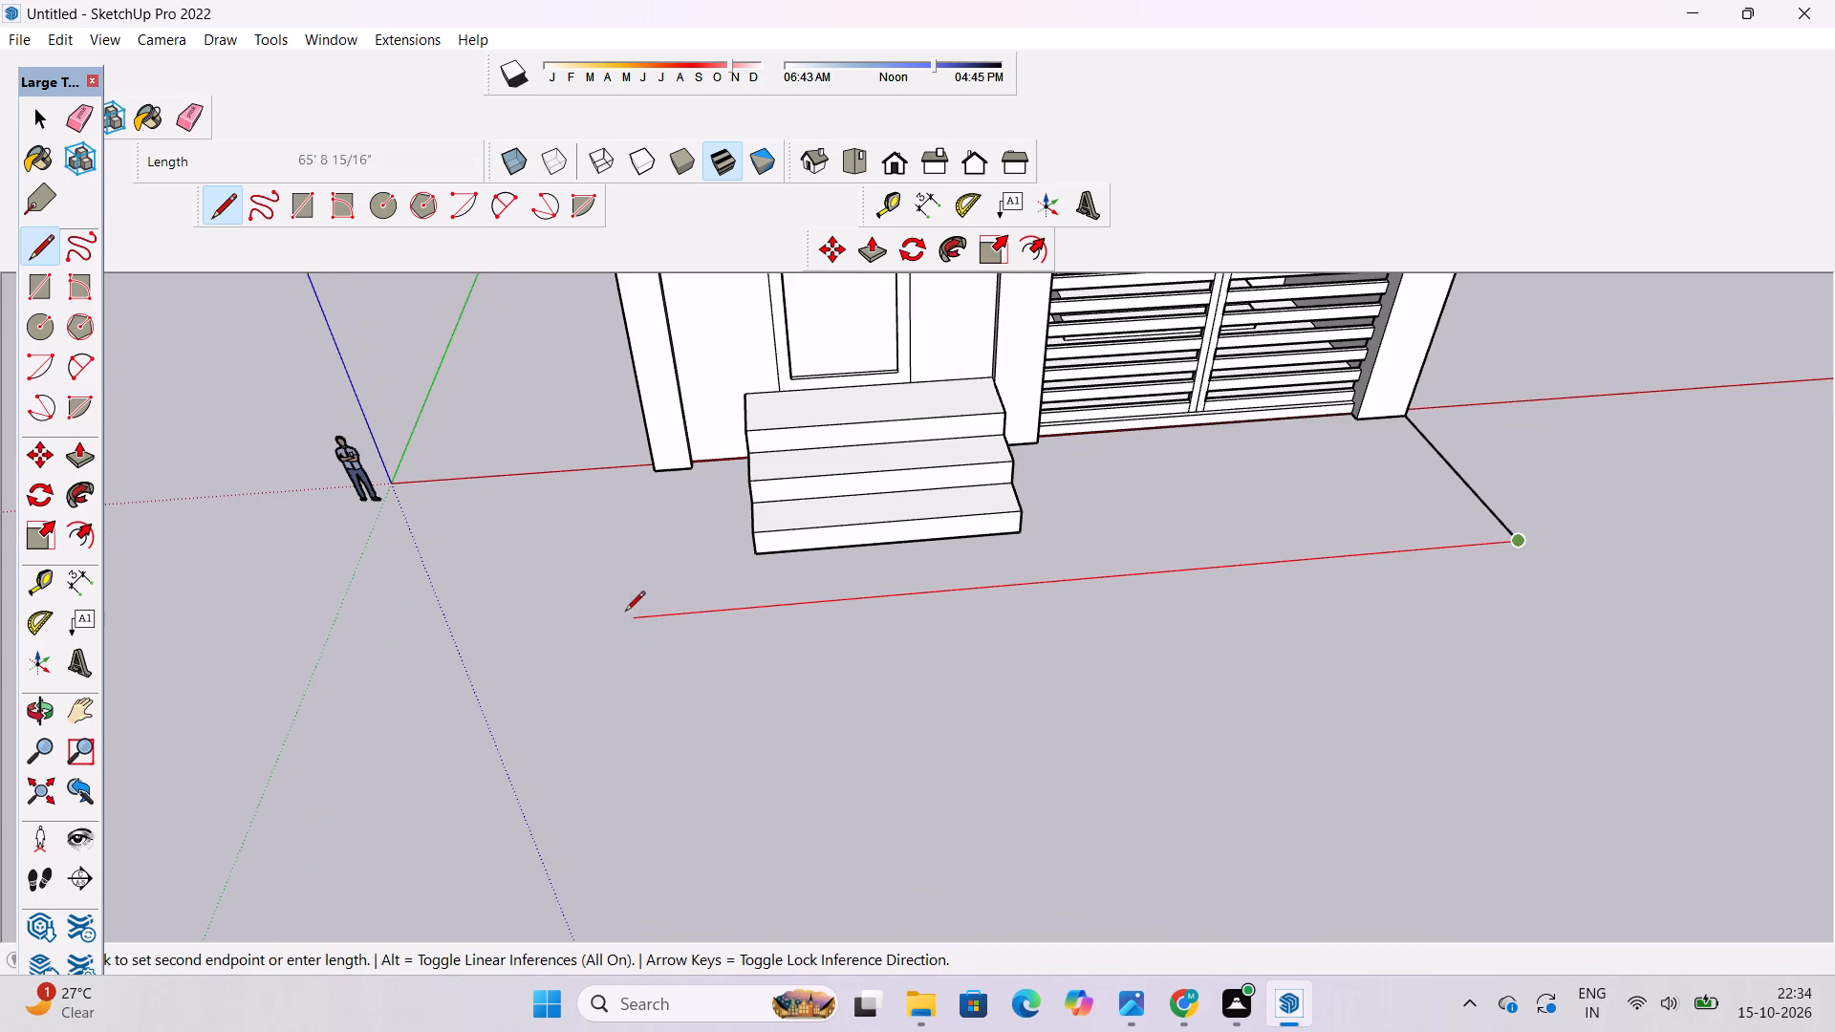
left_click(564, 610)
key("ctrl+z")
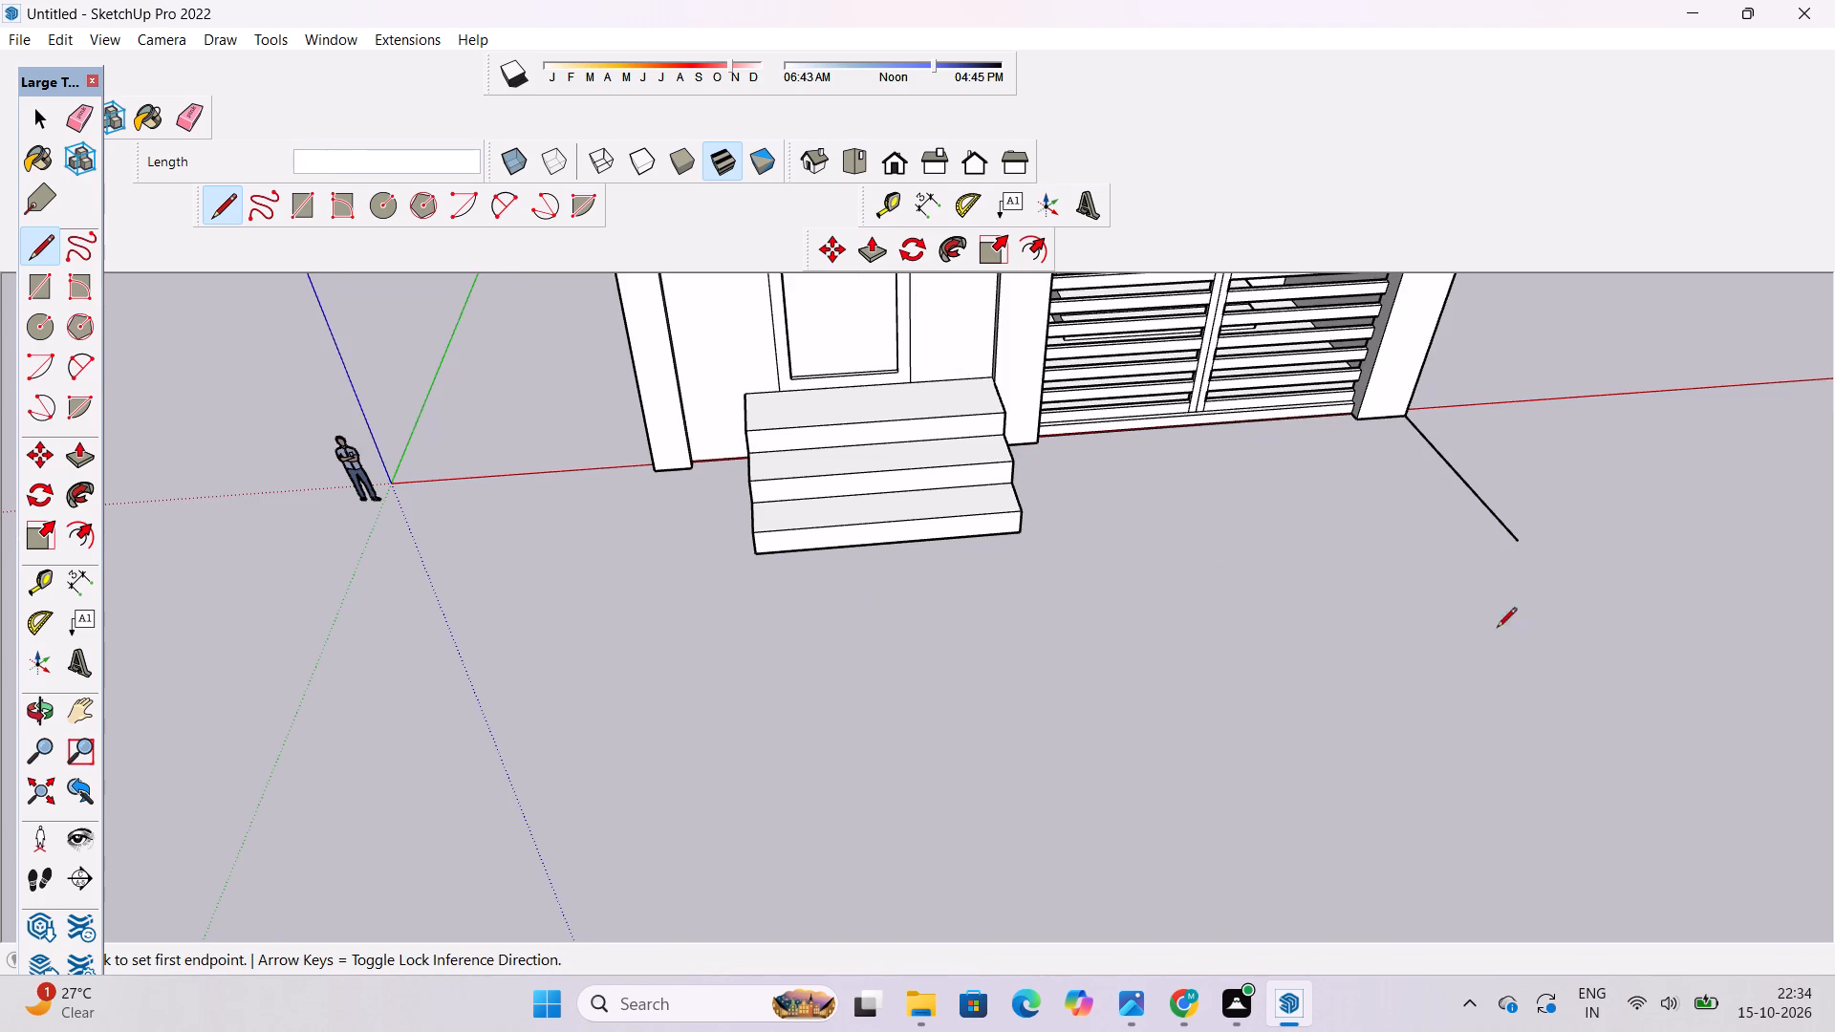
Draw a line about 67' long along the red axis from the free end of the 18' line, past the entrance steps.
left_click(1518, 541)
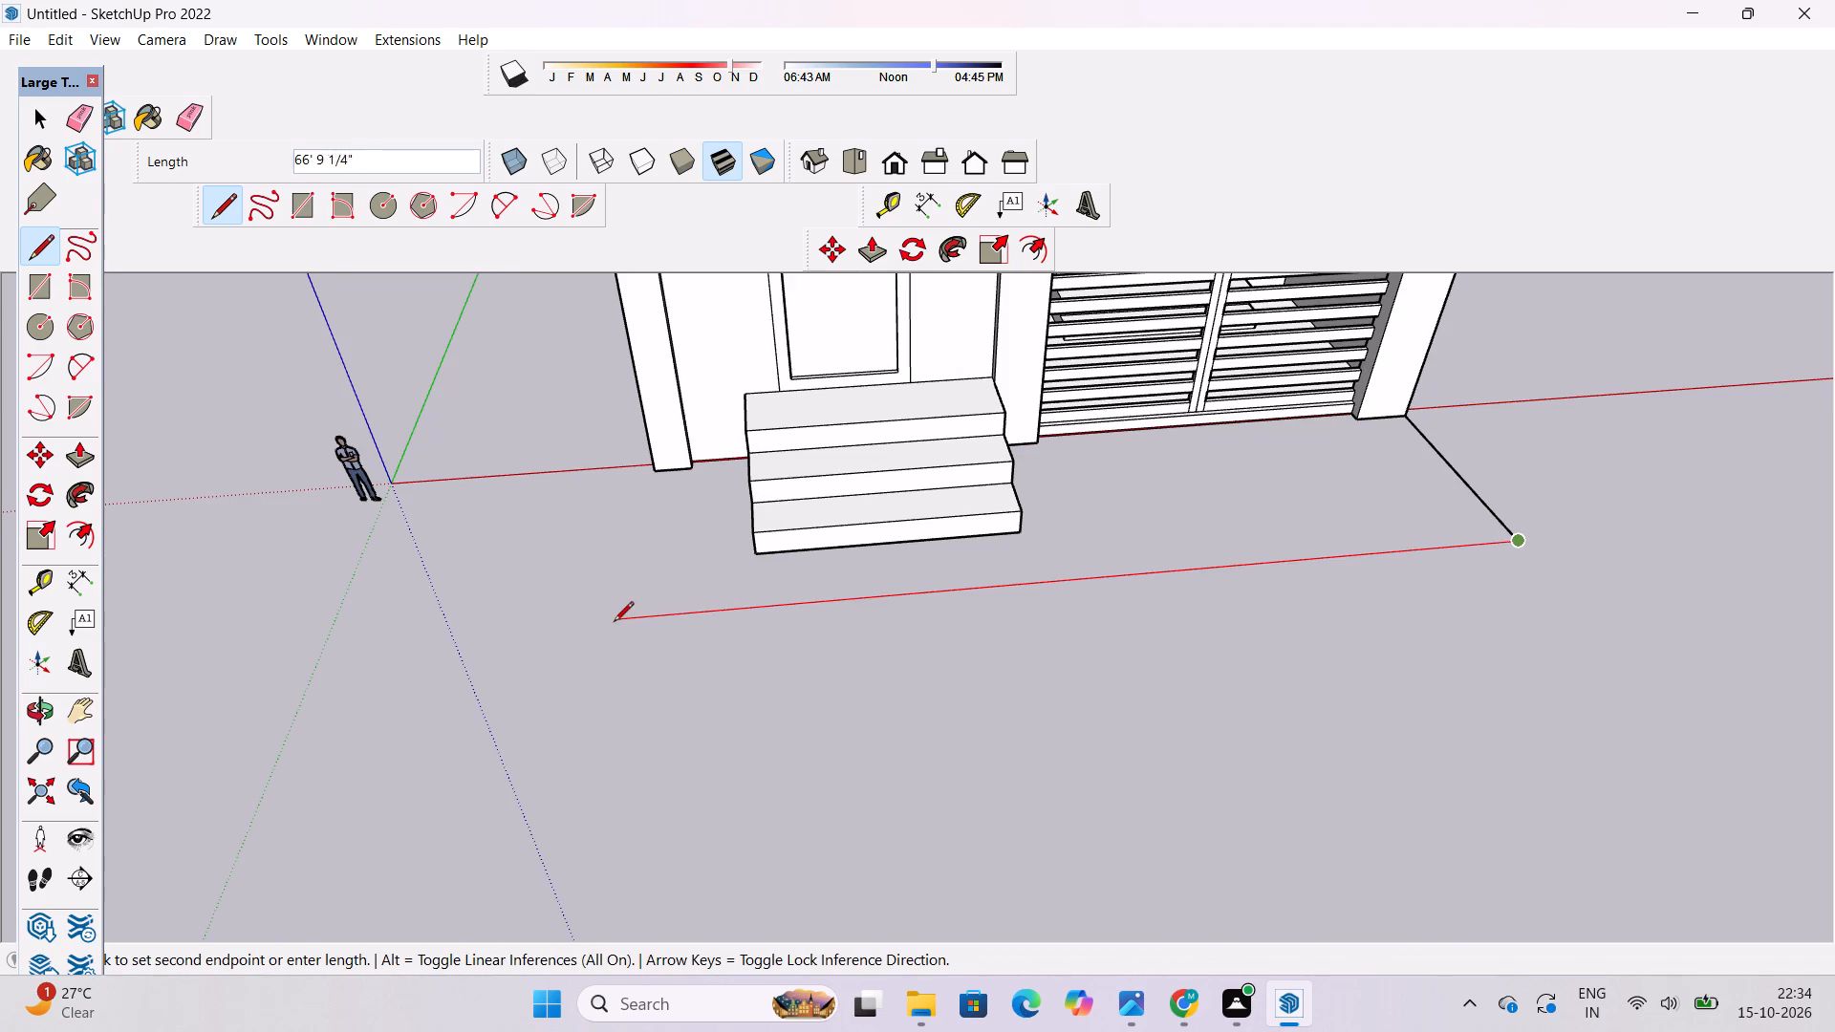
left_click(611, 624)
Close the ground outline with a line from the house's front corner on the door side, along the green axis to the long front line.
key("o")
left_click_drag(637, 626, 1206, 640)
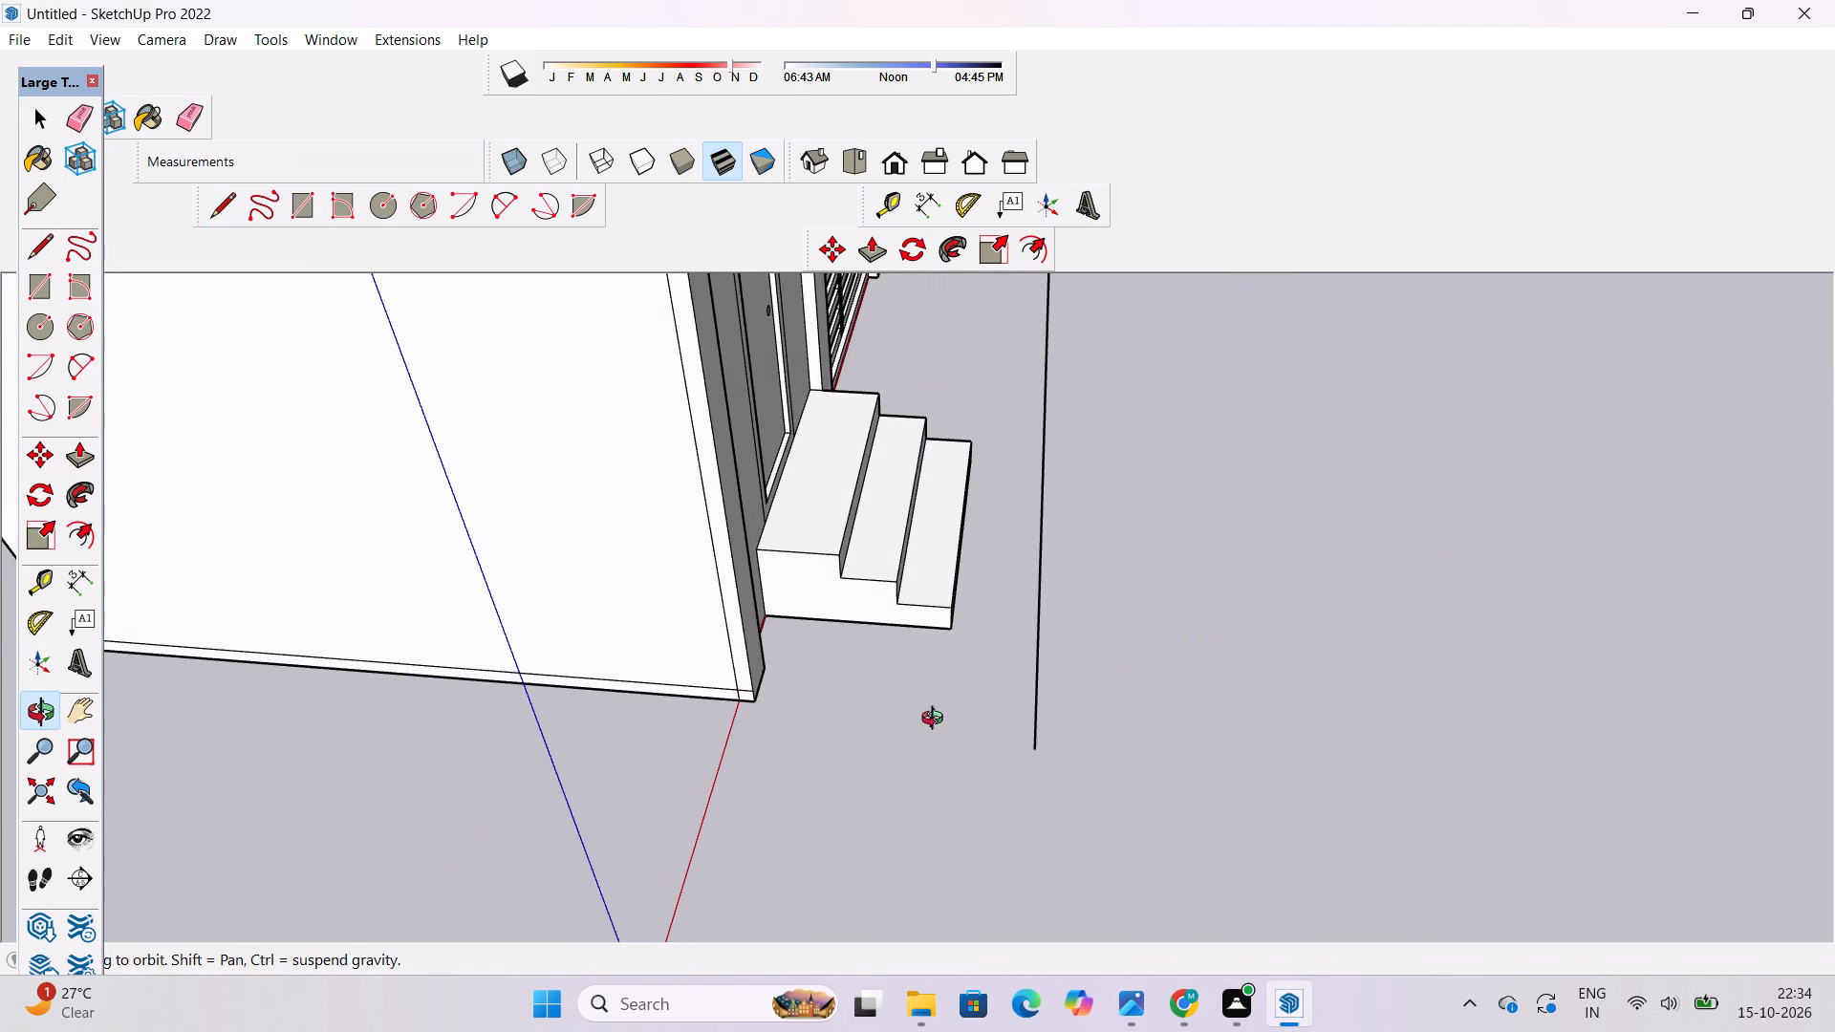
scroll(888, 731, "up", 2)
left_click_drag(858, 705, 844, 688, "shift")
left_click_drag(811, 659, 820, 591)
left_click(820, 591, "shift")
left_click_drag(819, 597, 837, 611)
key("l")
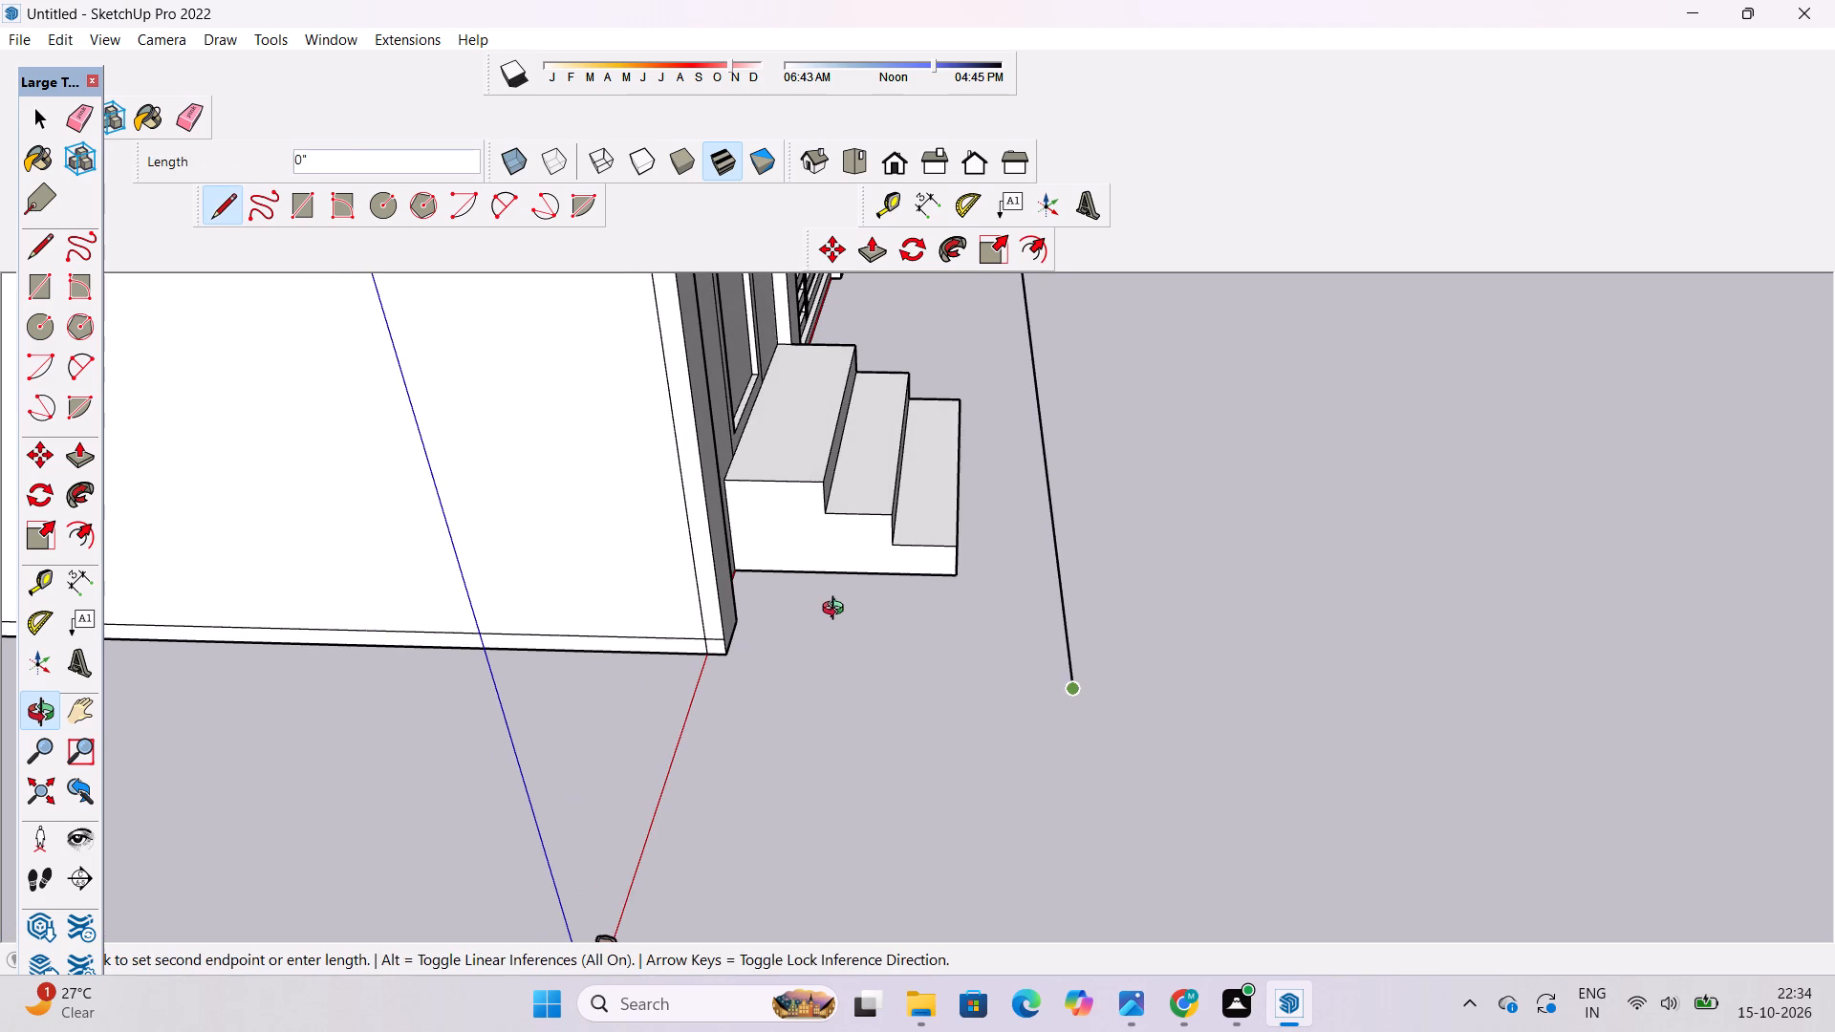
key("space")
type("l")
scroll(784, 629, "up", 5)
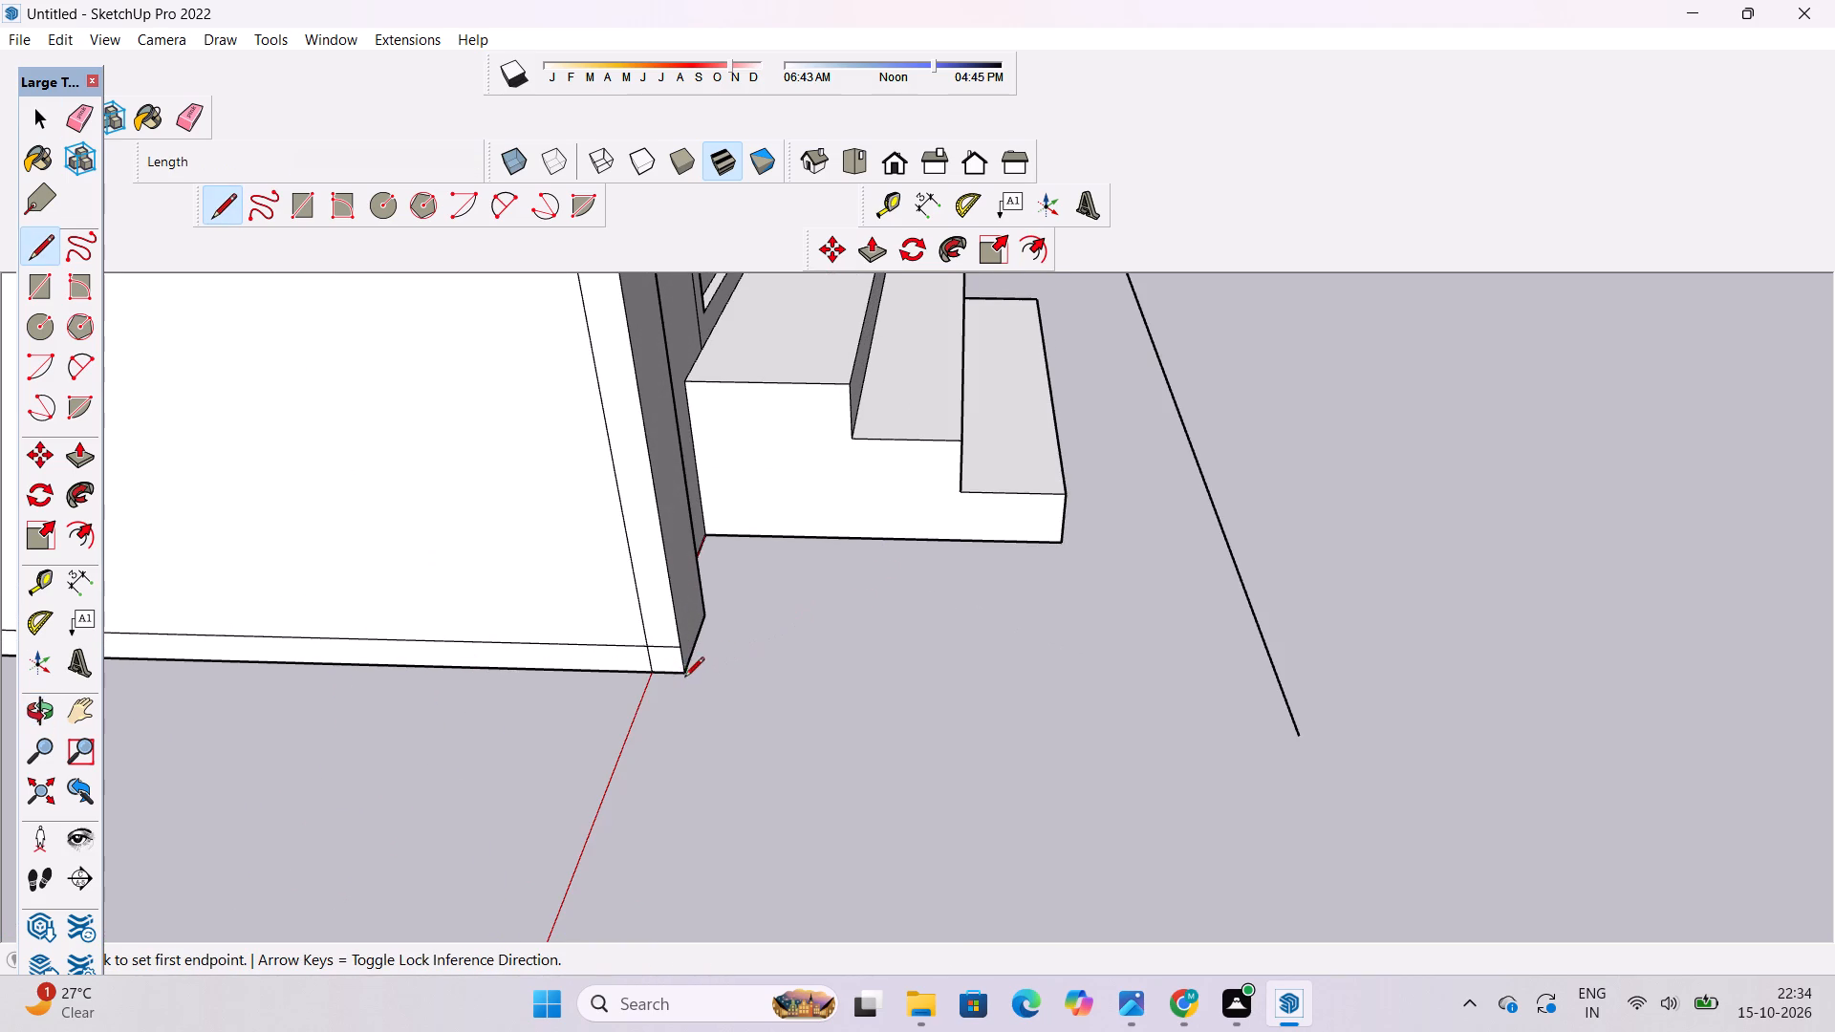
left_click(683, 675)
scroll(832, 689, "down", 4)
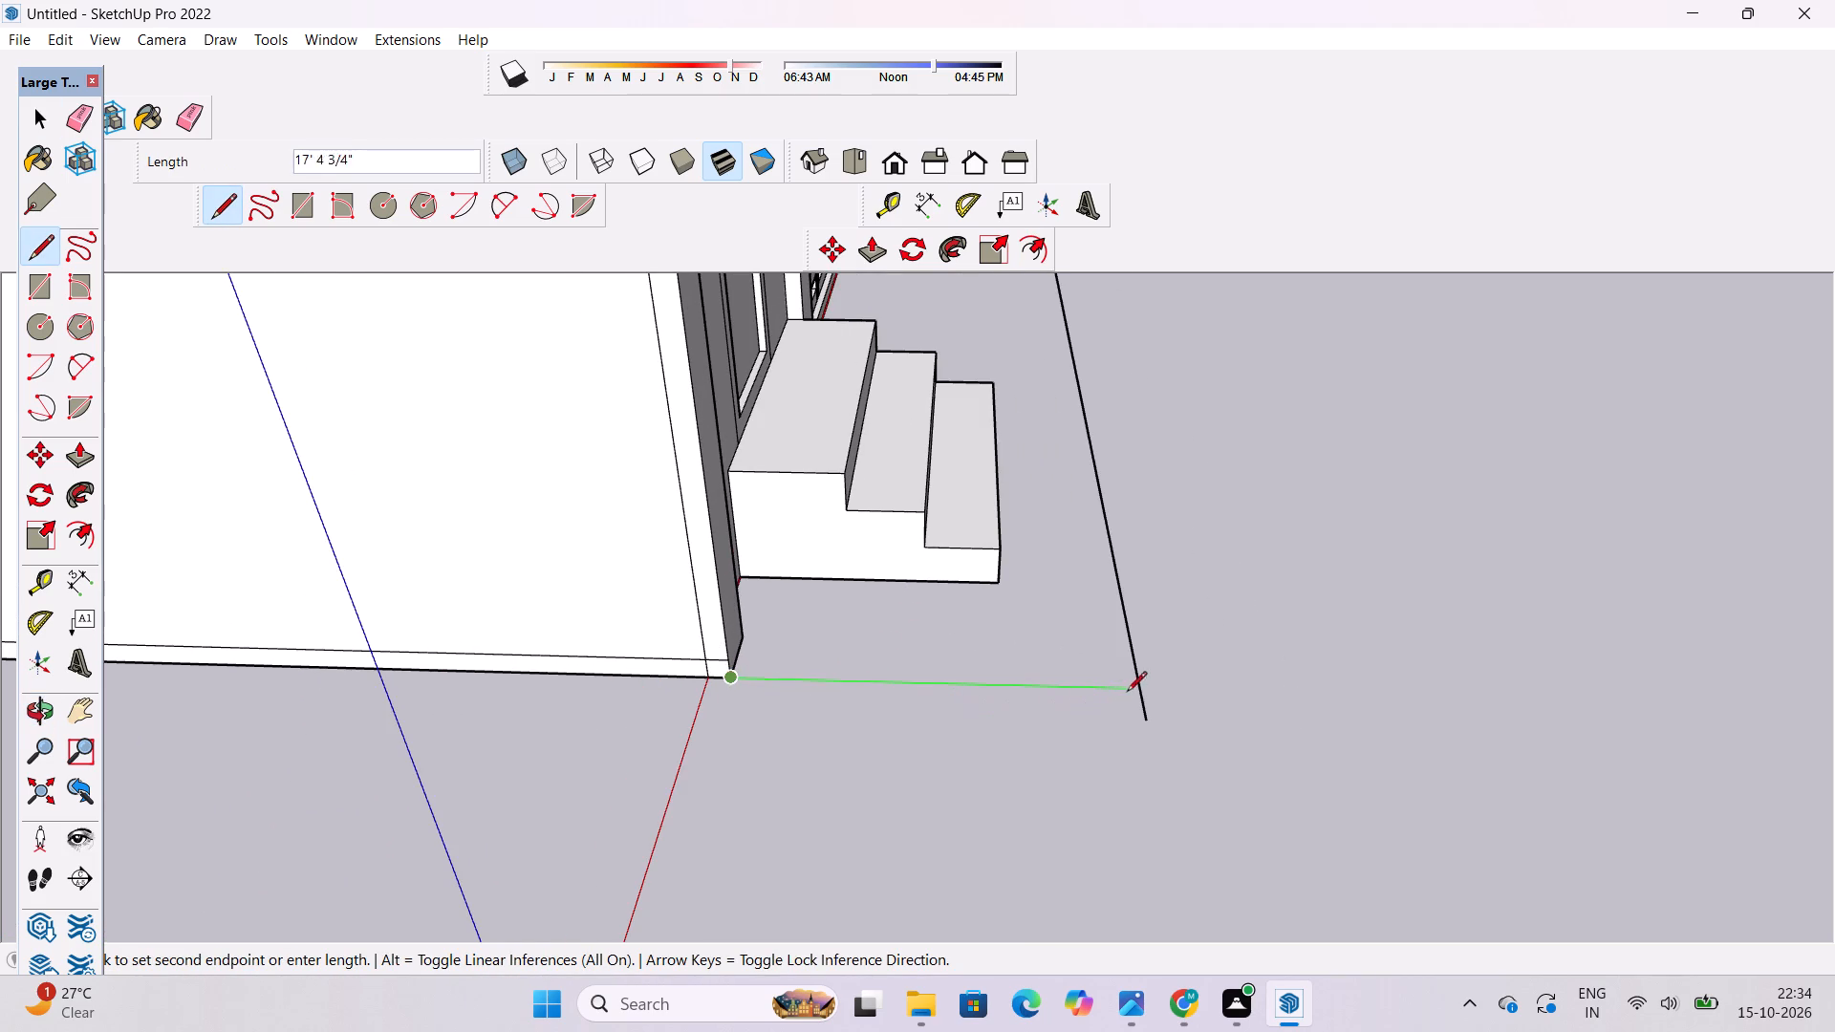
left_click(1133, 690)
key("space")
Erase the excess end of the long front line that overshoots the ground outline's corner.
type("e")
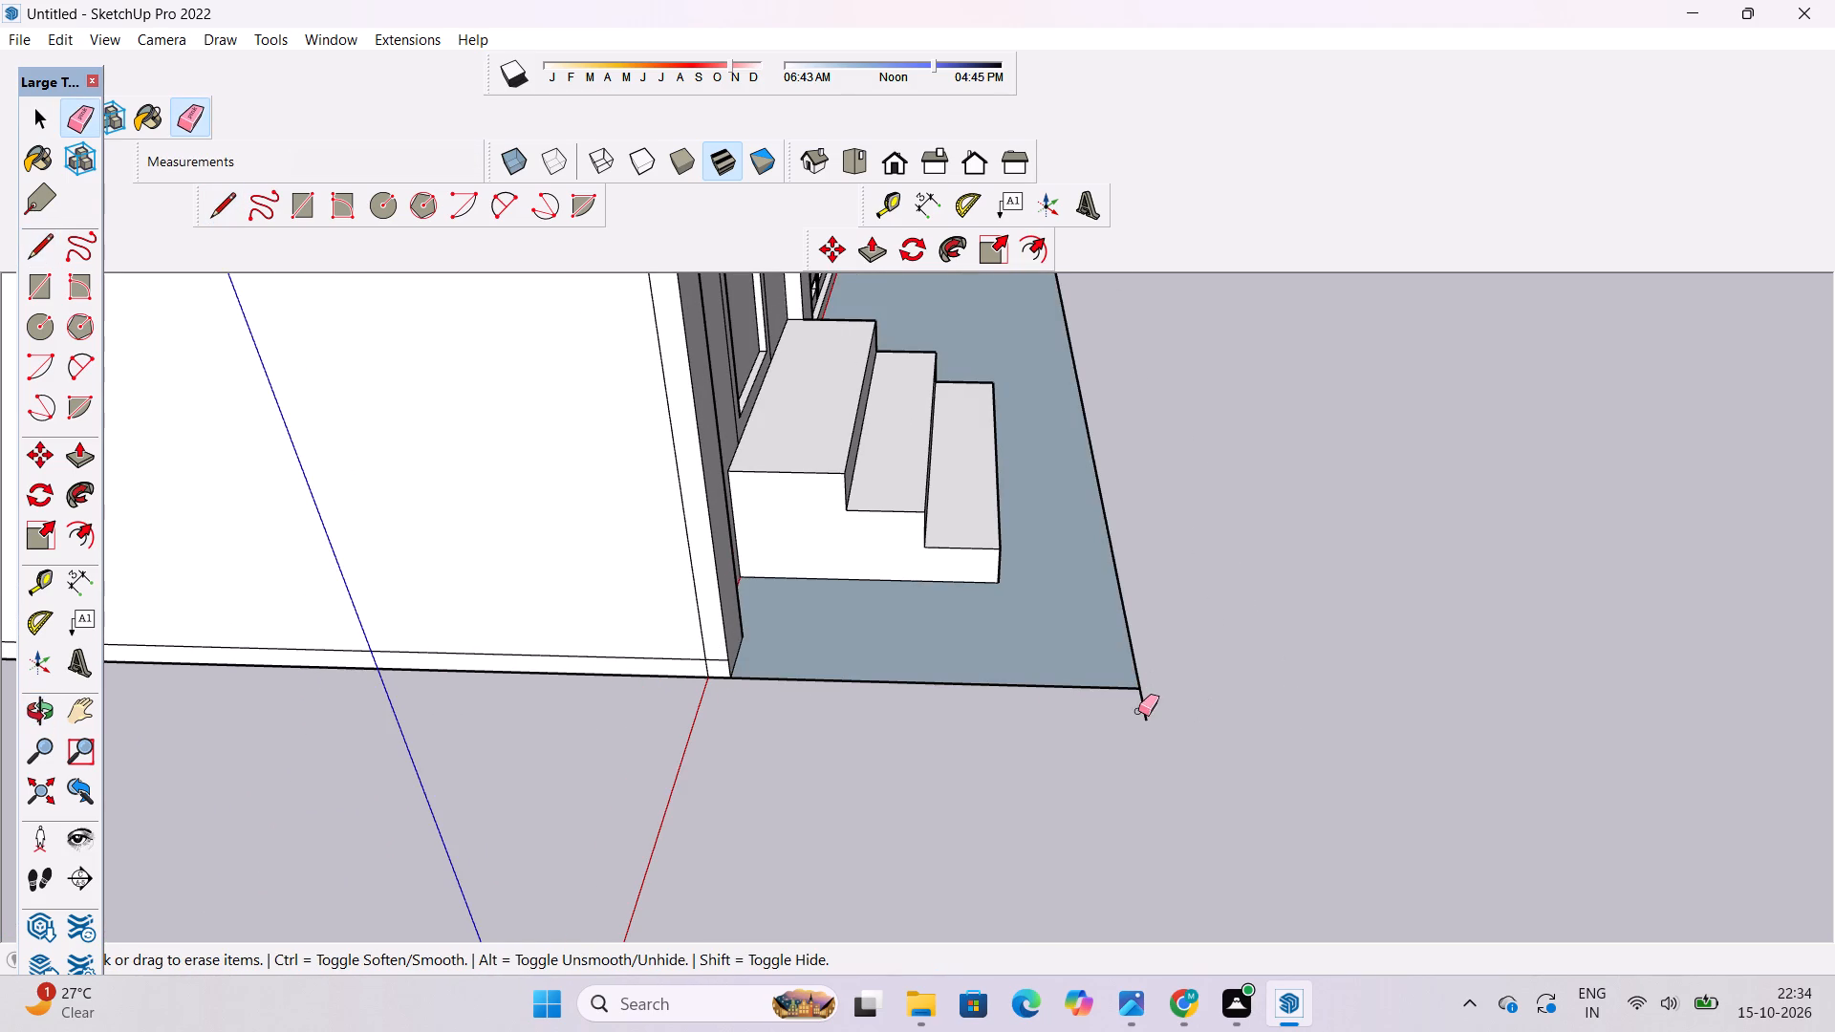
left_click(1142, 700)
Erase the horizontal edge segments running along the base of the side wall next to the entrance door.
key("o")
left_click_drag(1245, 712, 923, 707)
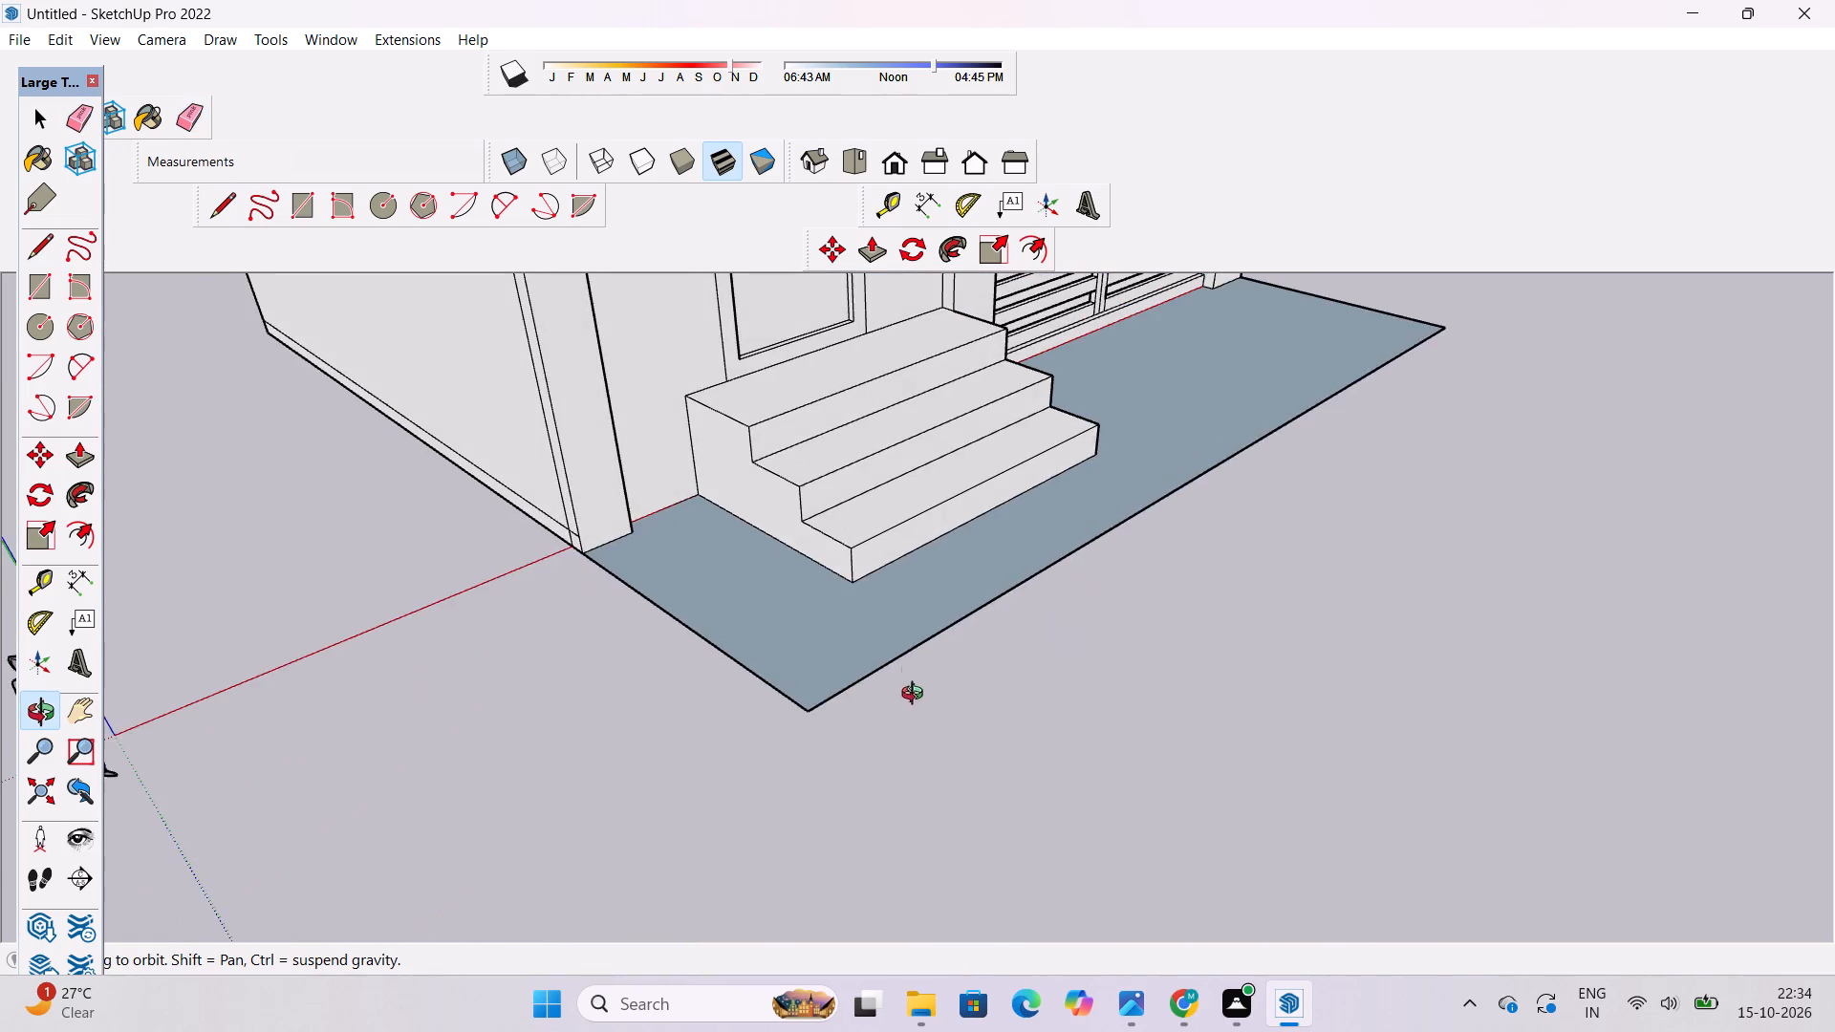
left_click_drag(916, 669, 931, 761, "shift")
left_click_drag(612, 697, 965, 828)
left_click_drag(962, 766, 983, 707)
key("e")
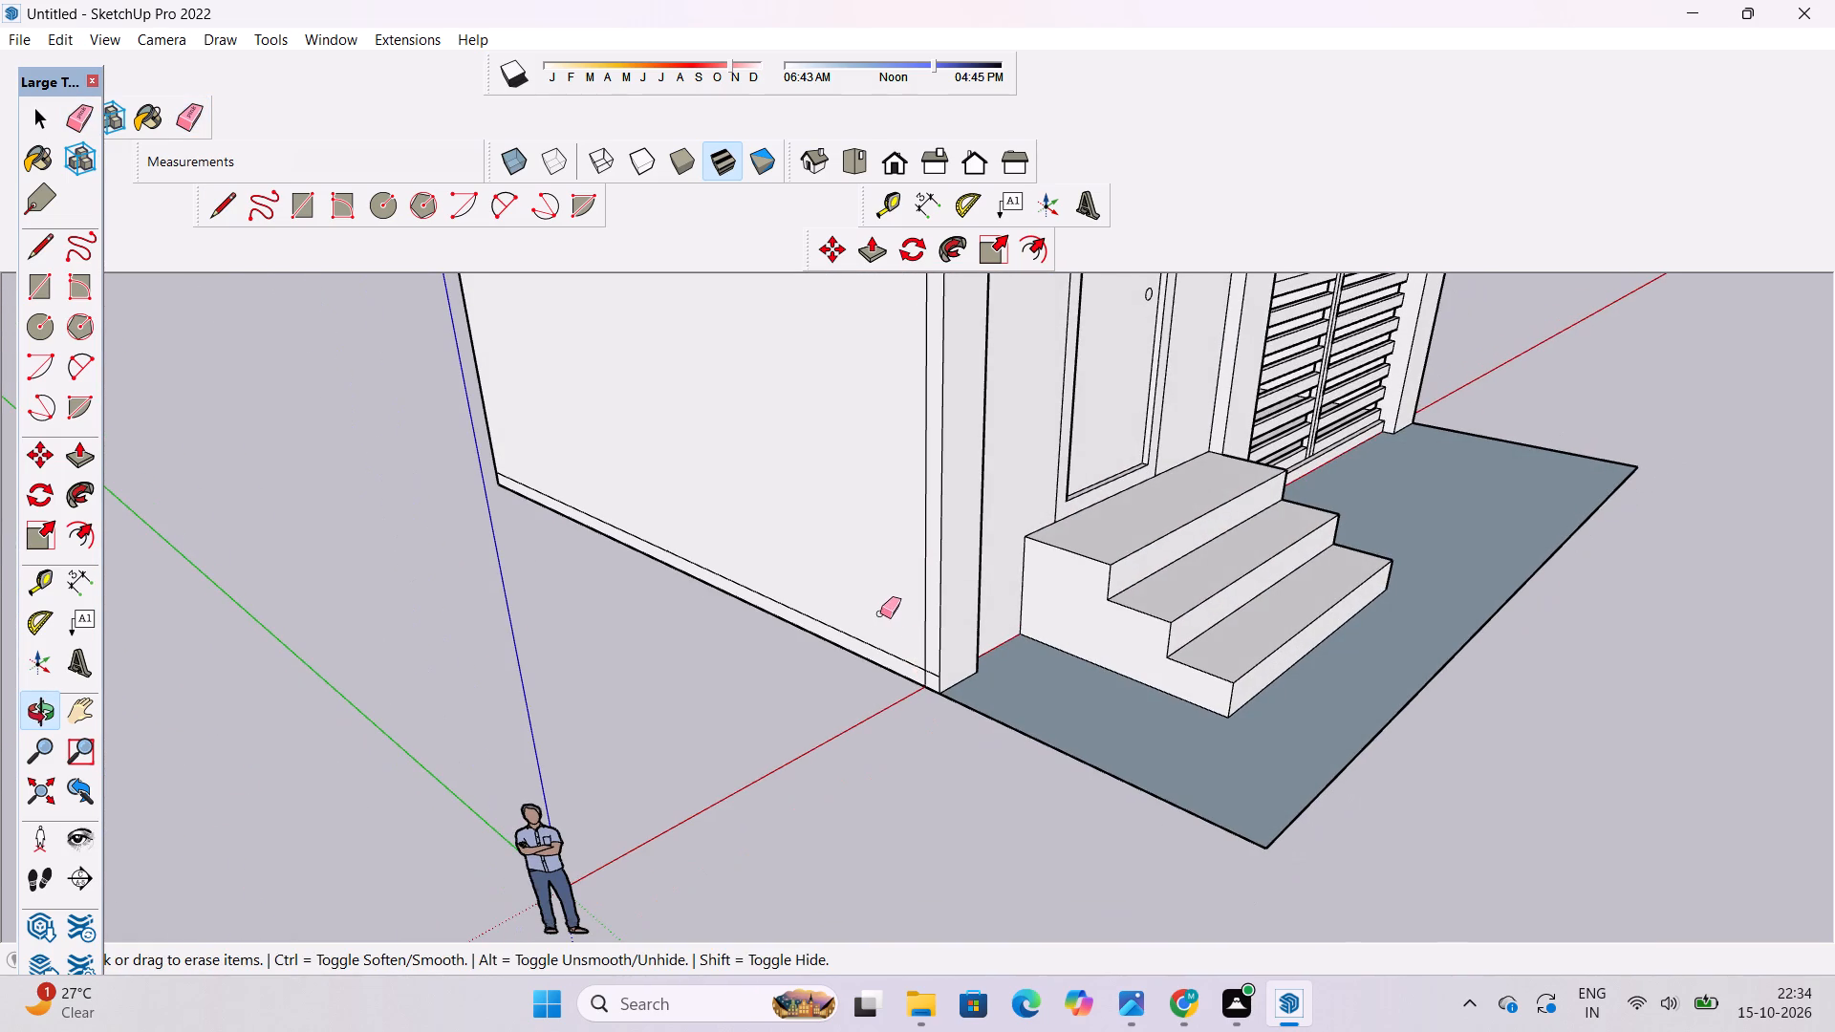
left_click_drag(880, 613, 892, 653)
left_click(931, 675)
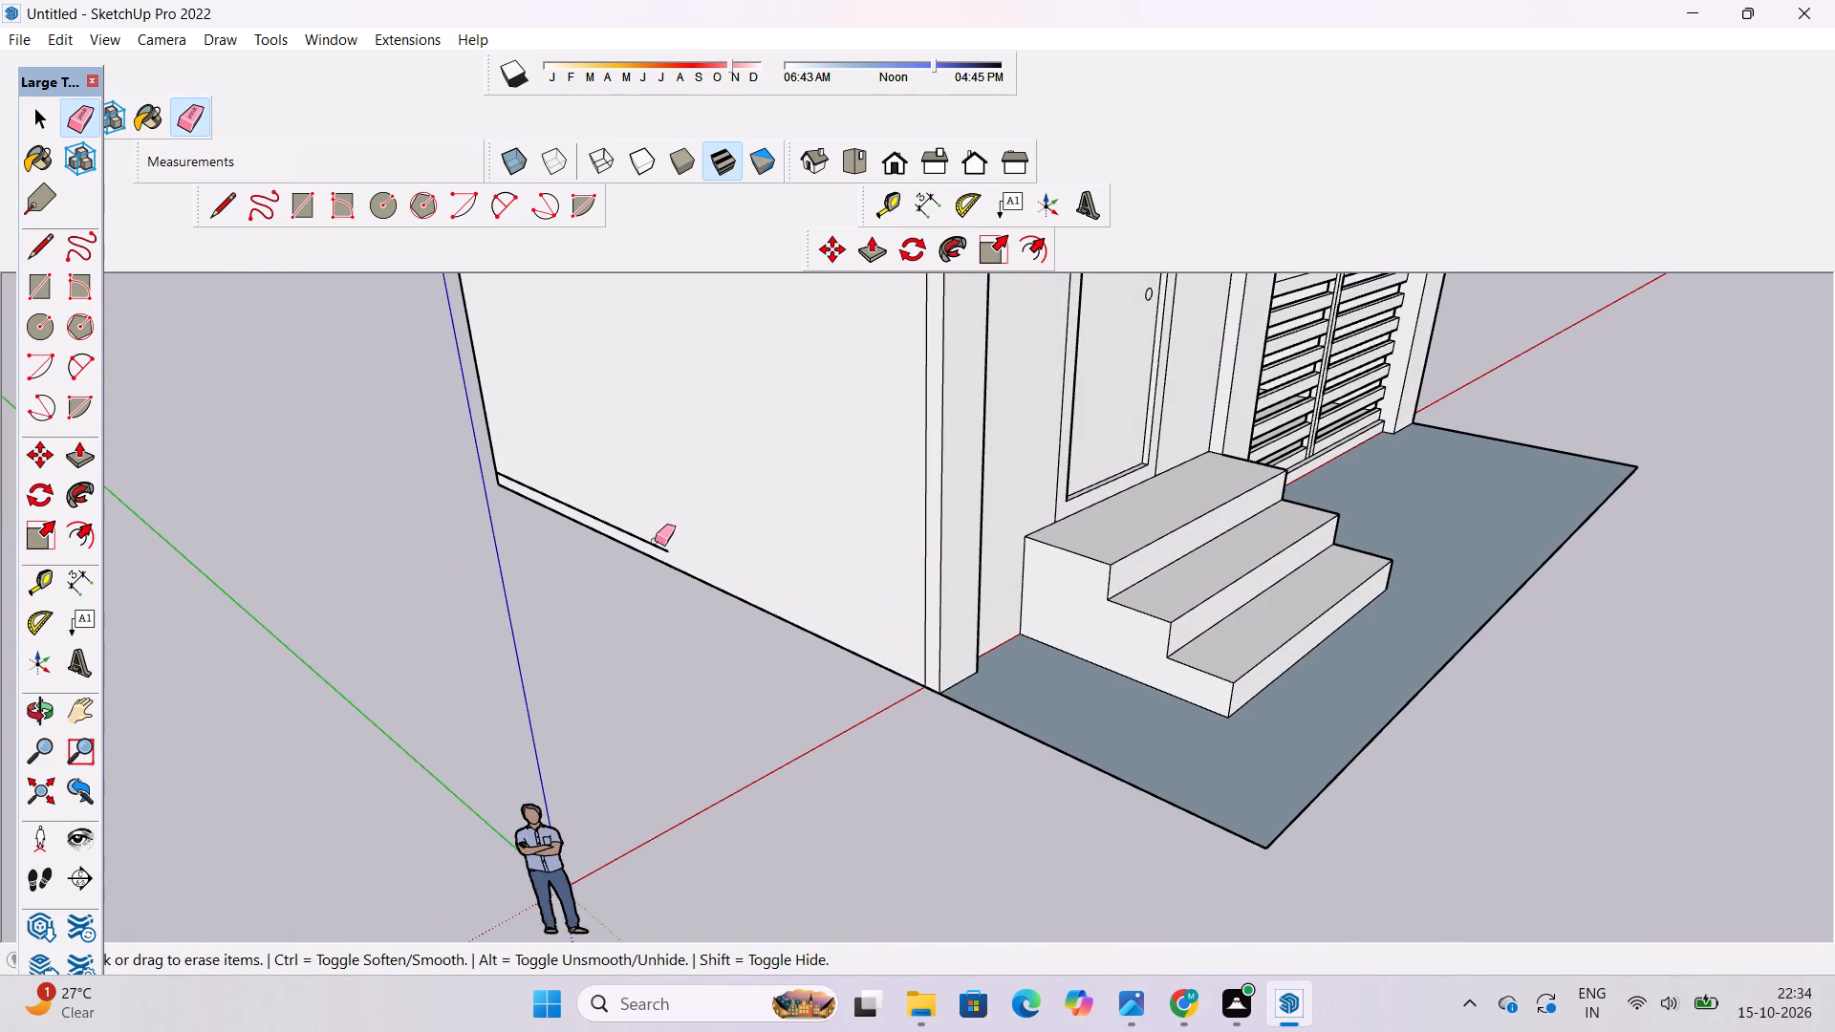
left_click(649, 545)
Push/Pull the ground face in front of the steps and gate up by 2" to form a slab.
scroll(727, 699, "down", 15)
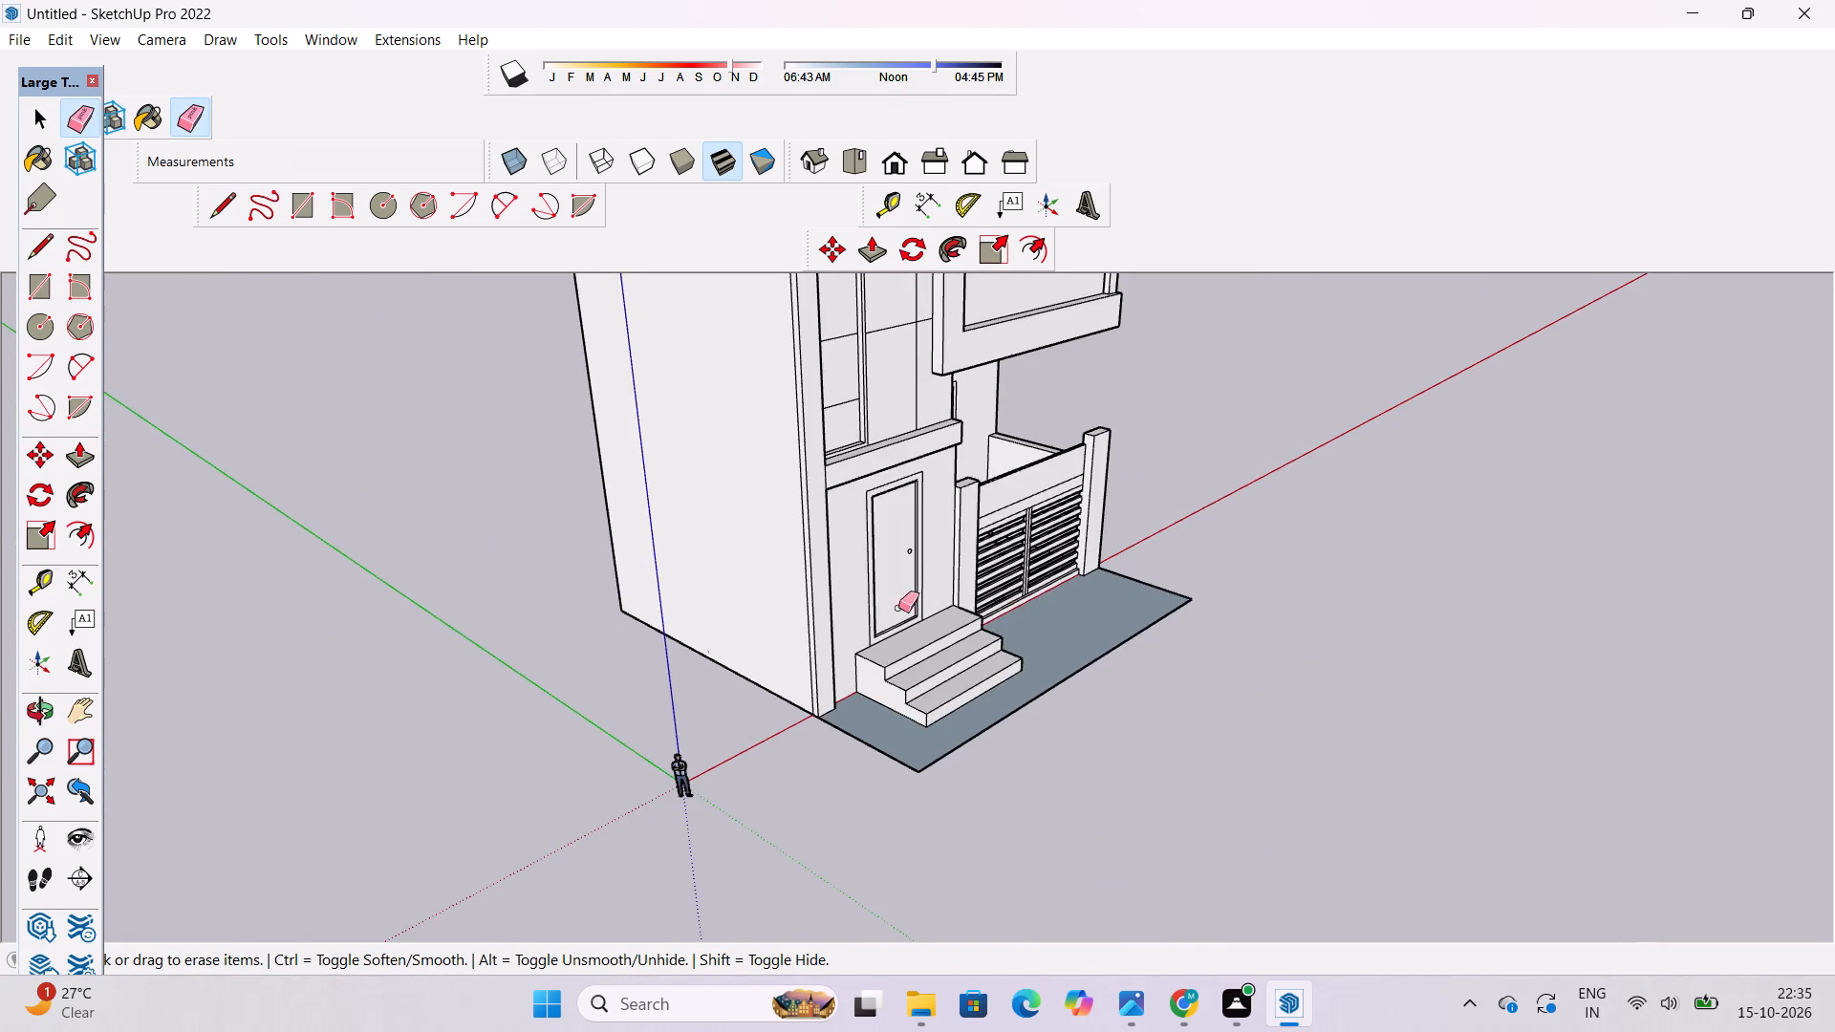
scroll(839, 648, "down", 13)
scroll(832, 613, "up", 6)
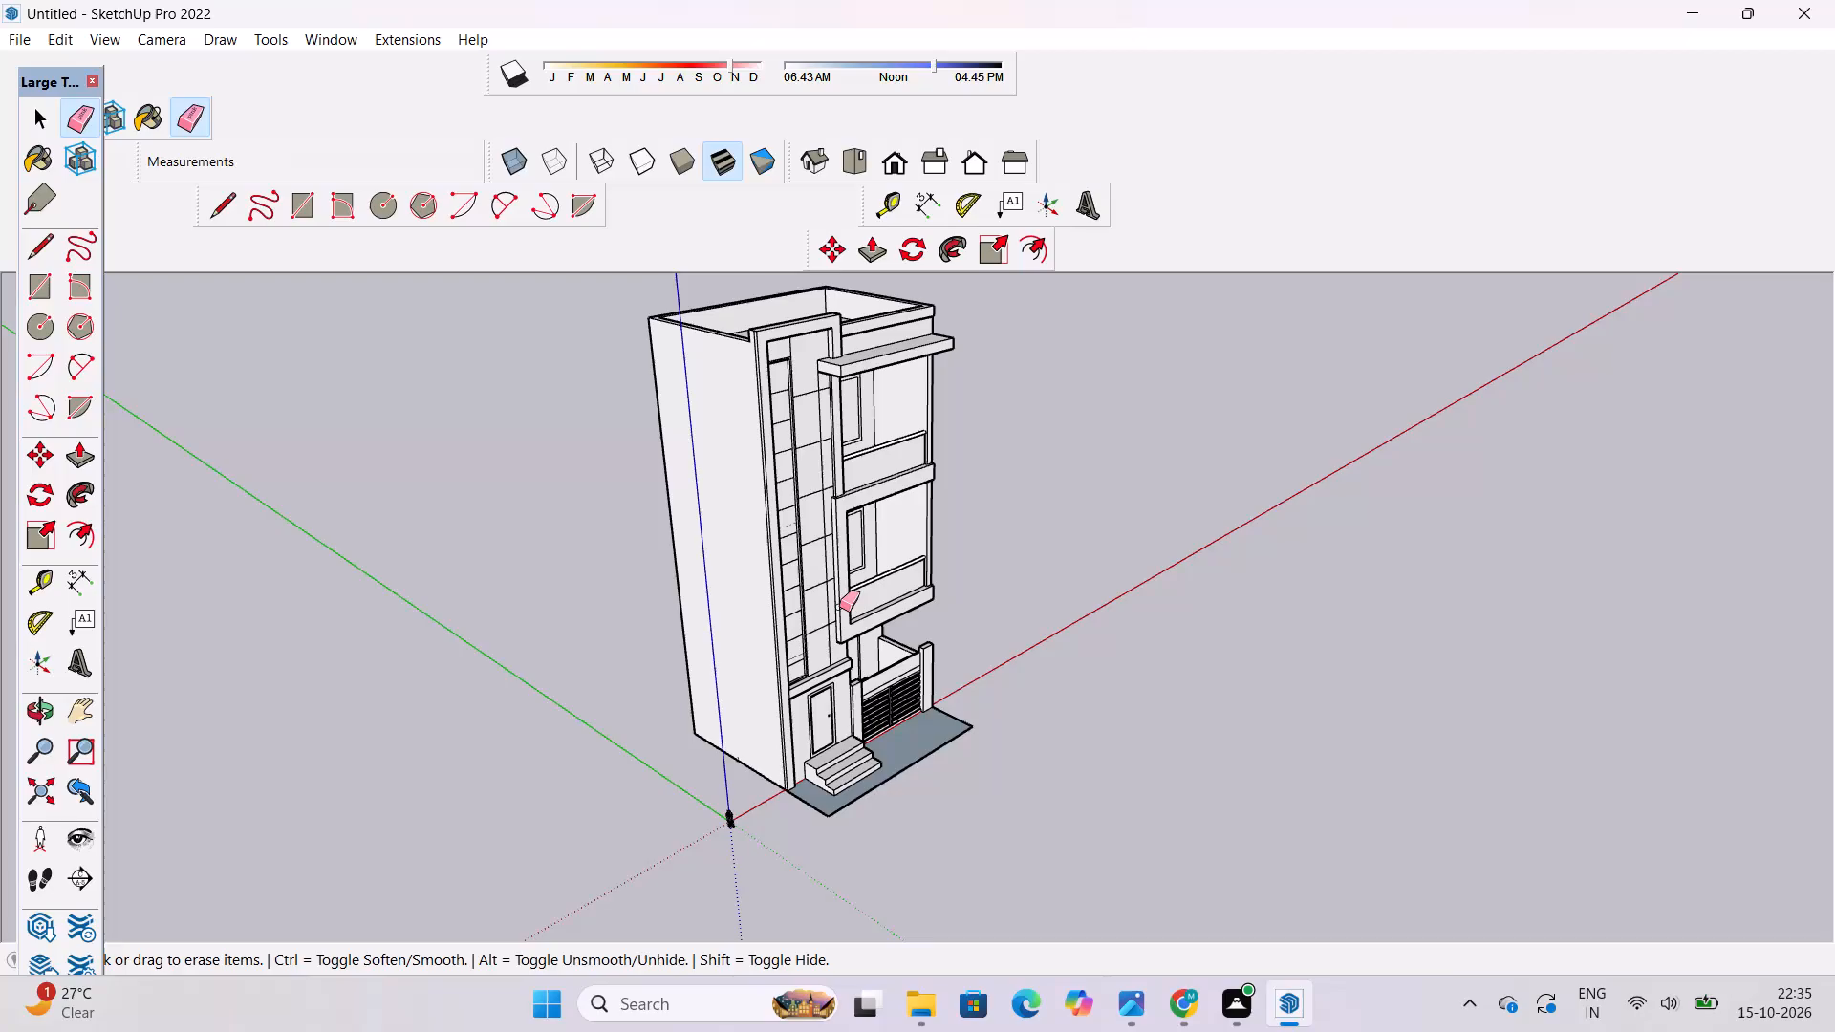
key("o")
left_click_drag(842, 577, 812, 646, "shift")
scroll(826, 833, "up", 6)
left_click_drag(810, 806, 862, 592, "shift")
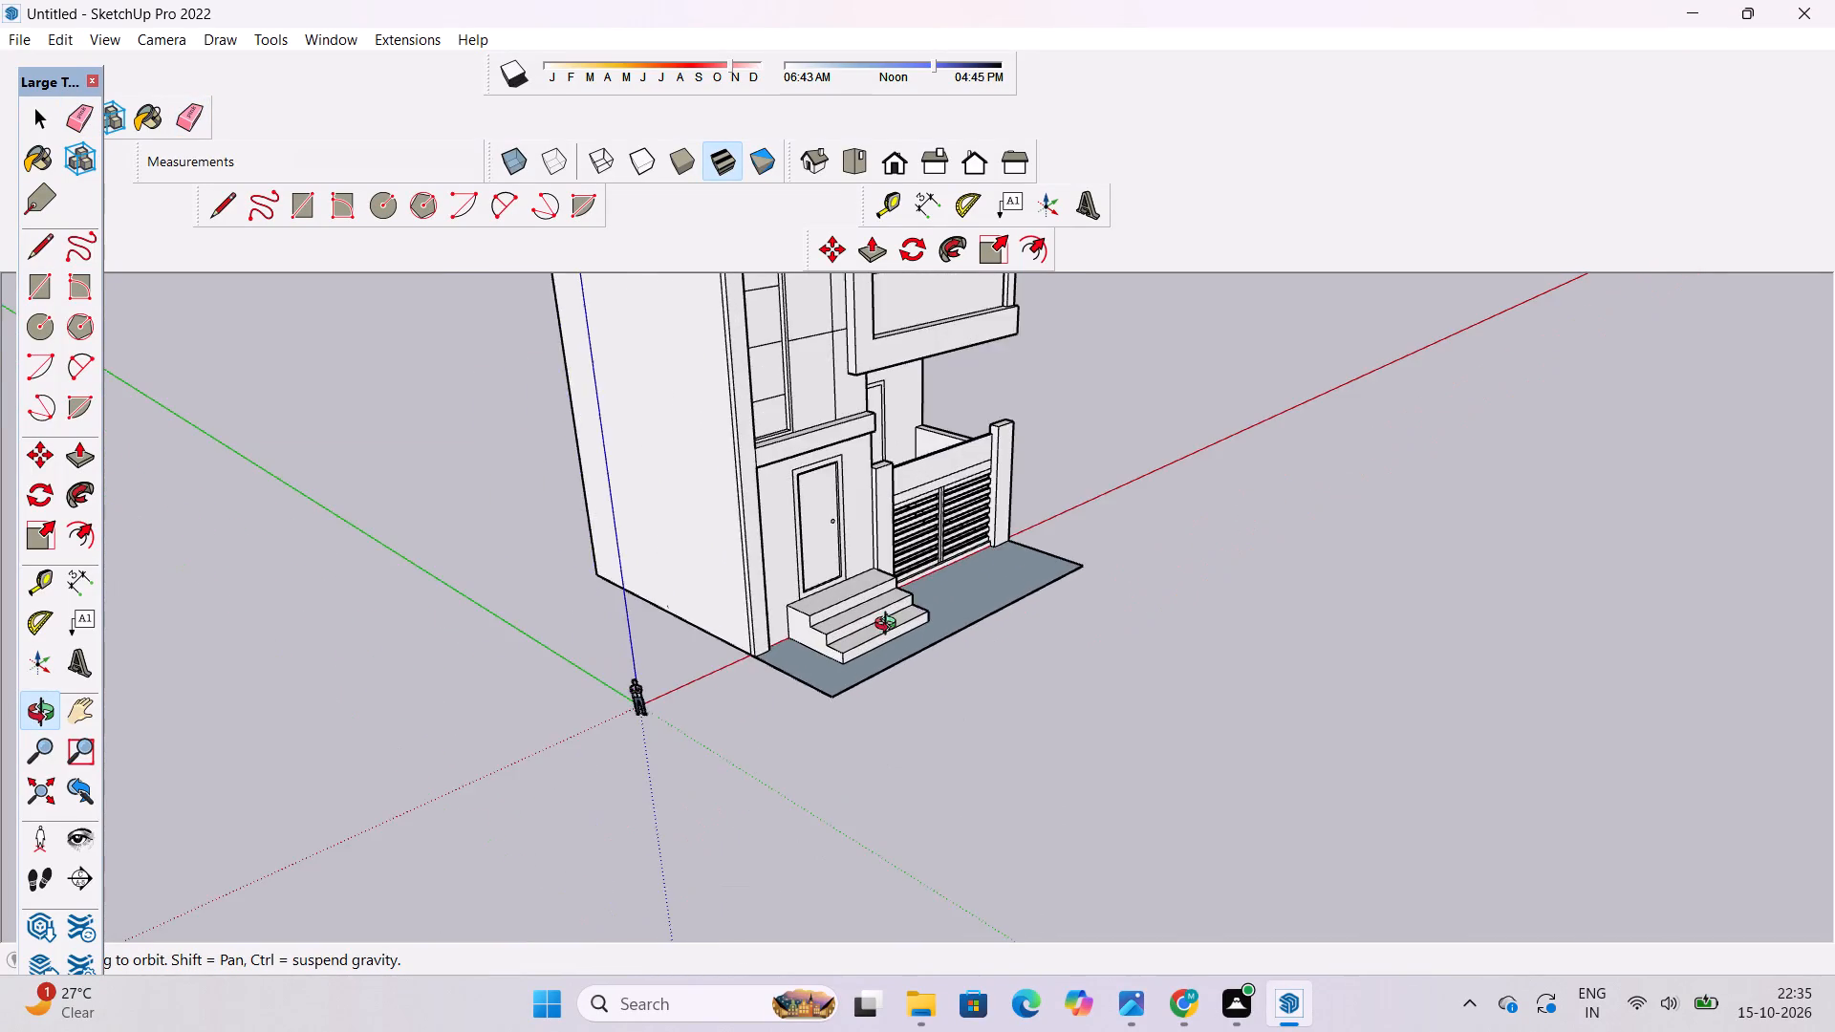
scroll(890, 626, "up", 4)
left_click_drag(939, 648, 843, 651)
left_click_drag(974, 596, 885, 656, "shift")
left_click_drag(900, 665, 865, 670)
key("p")
scroll(921, 650, "up", 4)
left_click(921, 650)
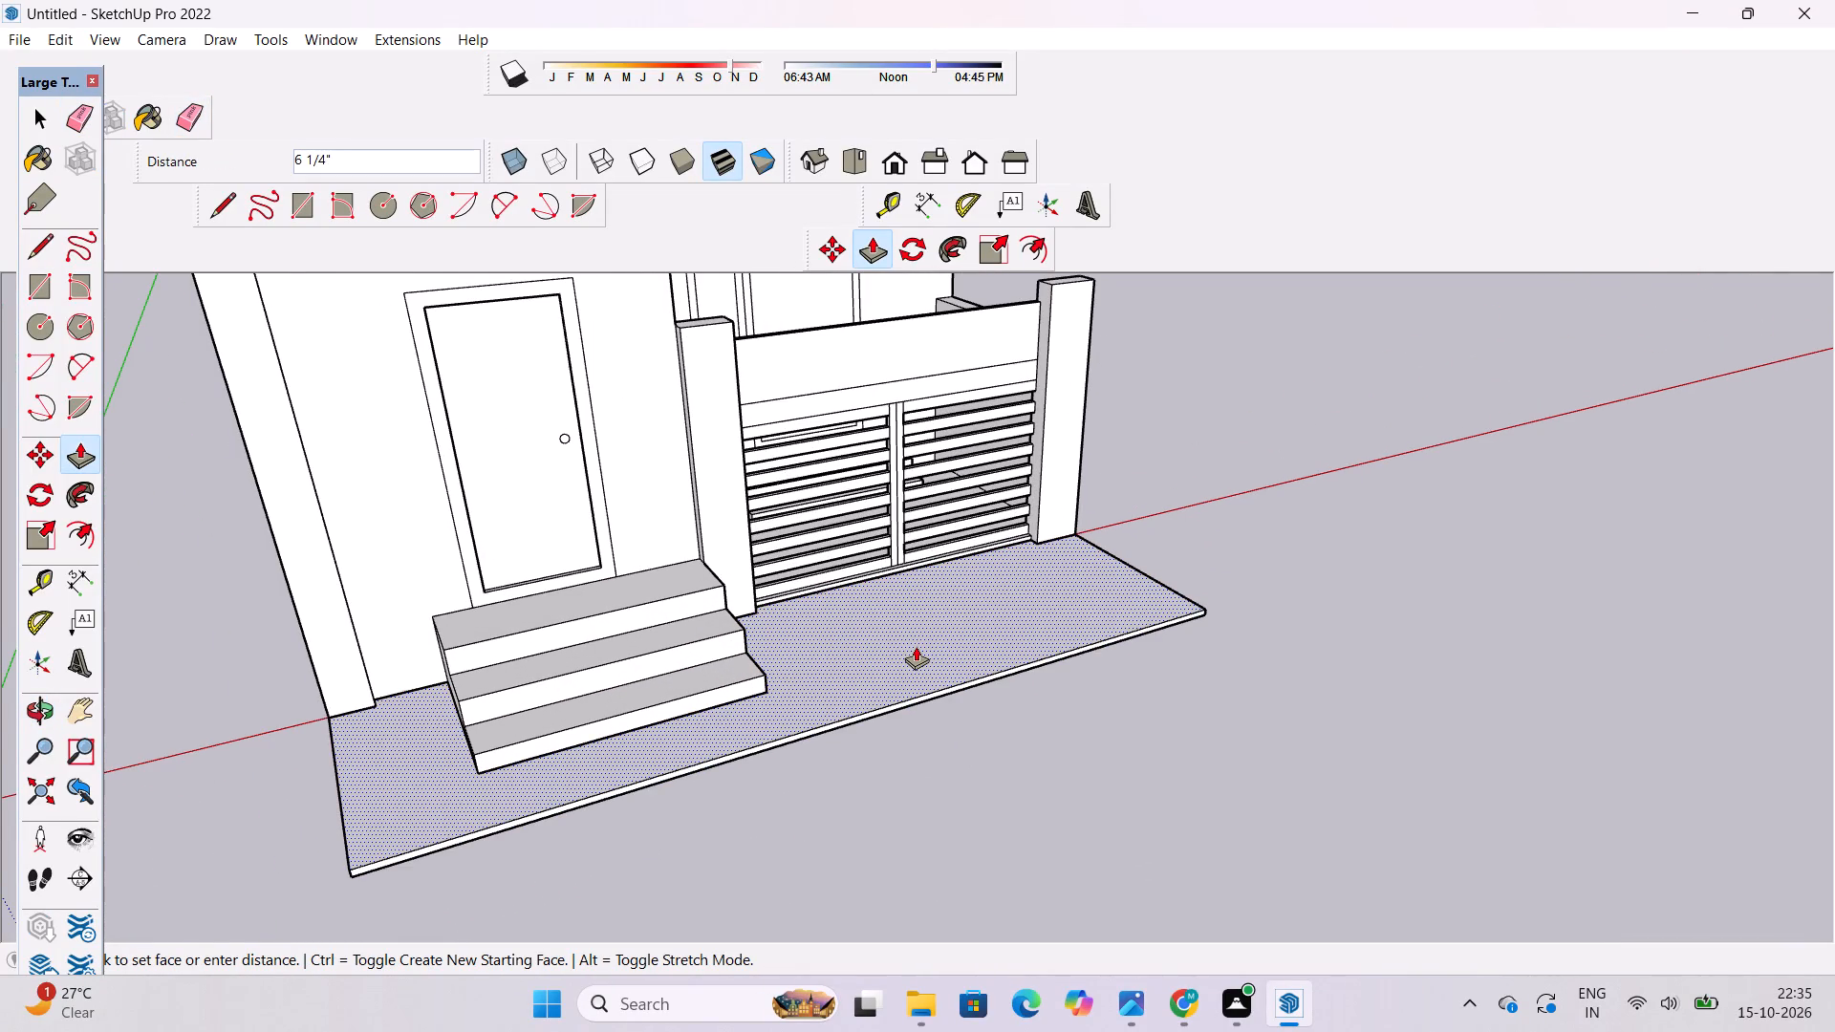
type("2\"")
key("Return")
Examine the new ground slab around the entrance steps and gate from several angles and distances.
key("o")
scroll(981, 643, "up", 2)
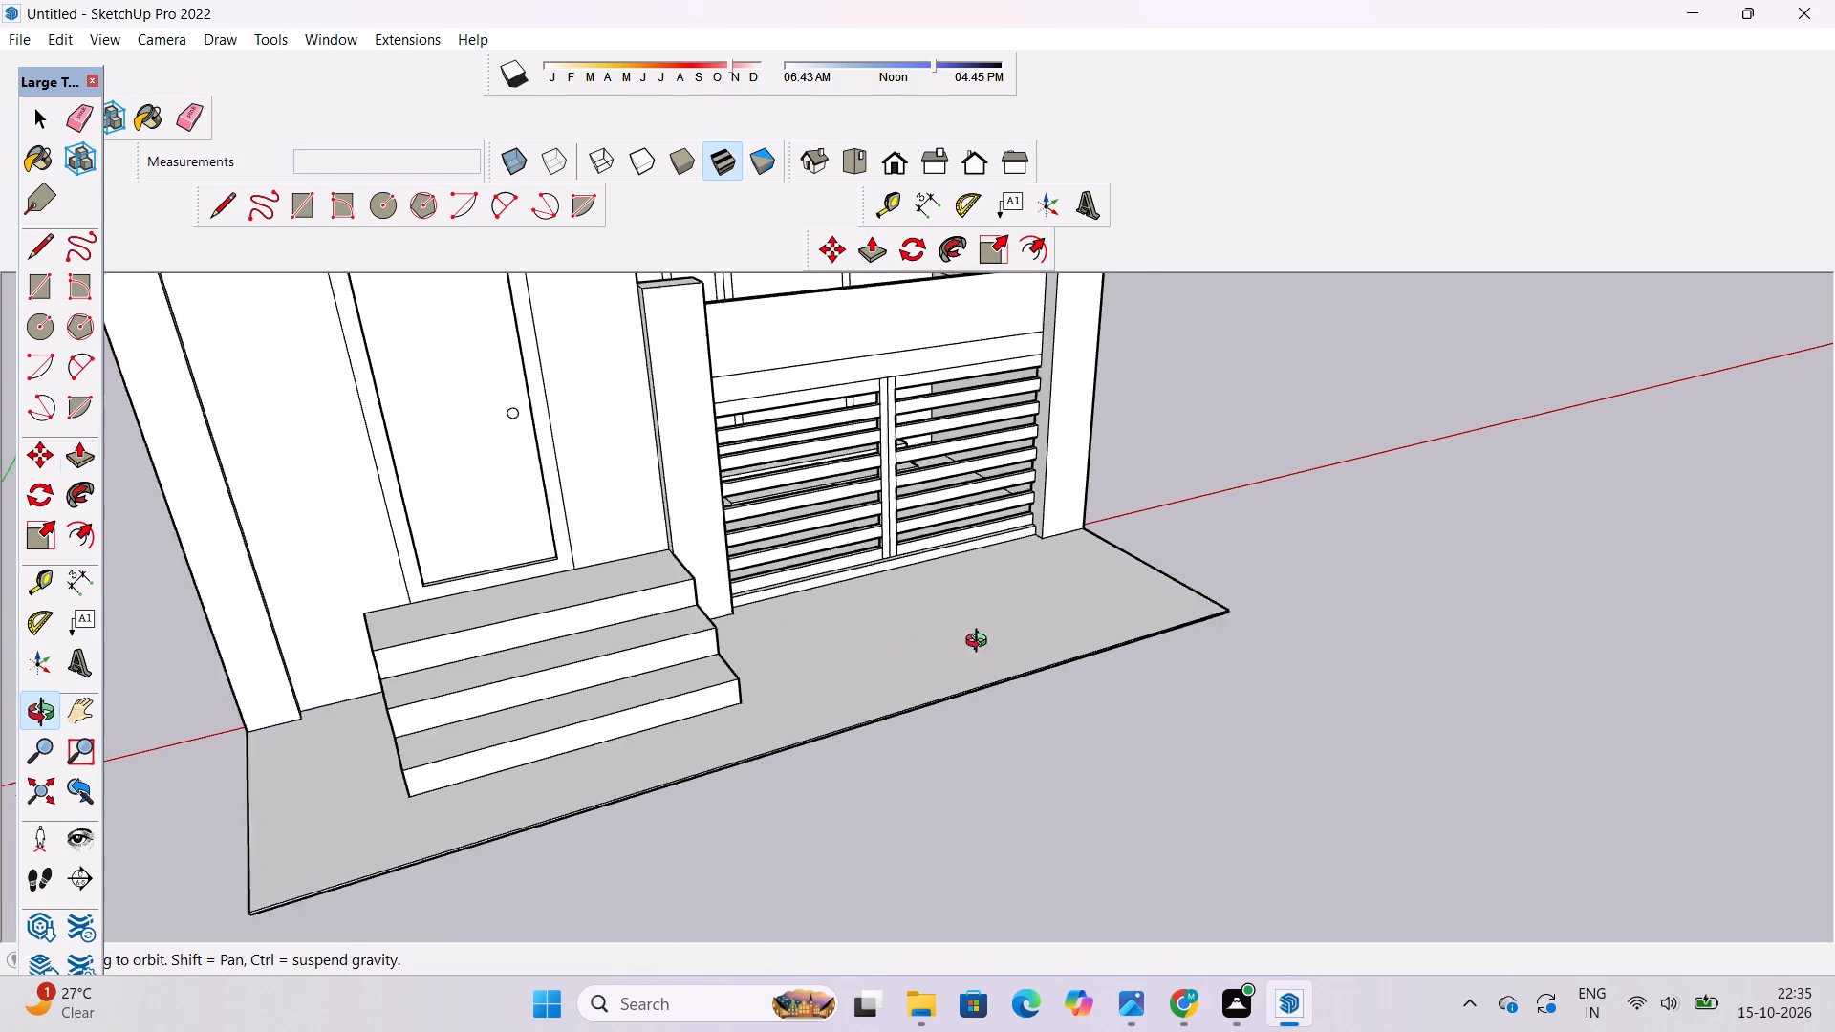
scroll(981, 643, "up", 4)
left_click_drag(1431, 617, 1295, 589)
scroll(1269, 582, "down", 2)
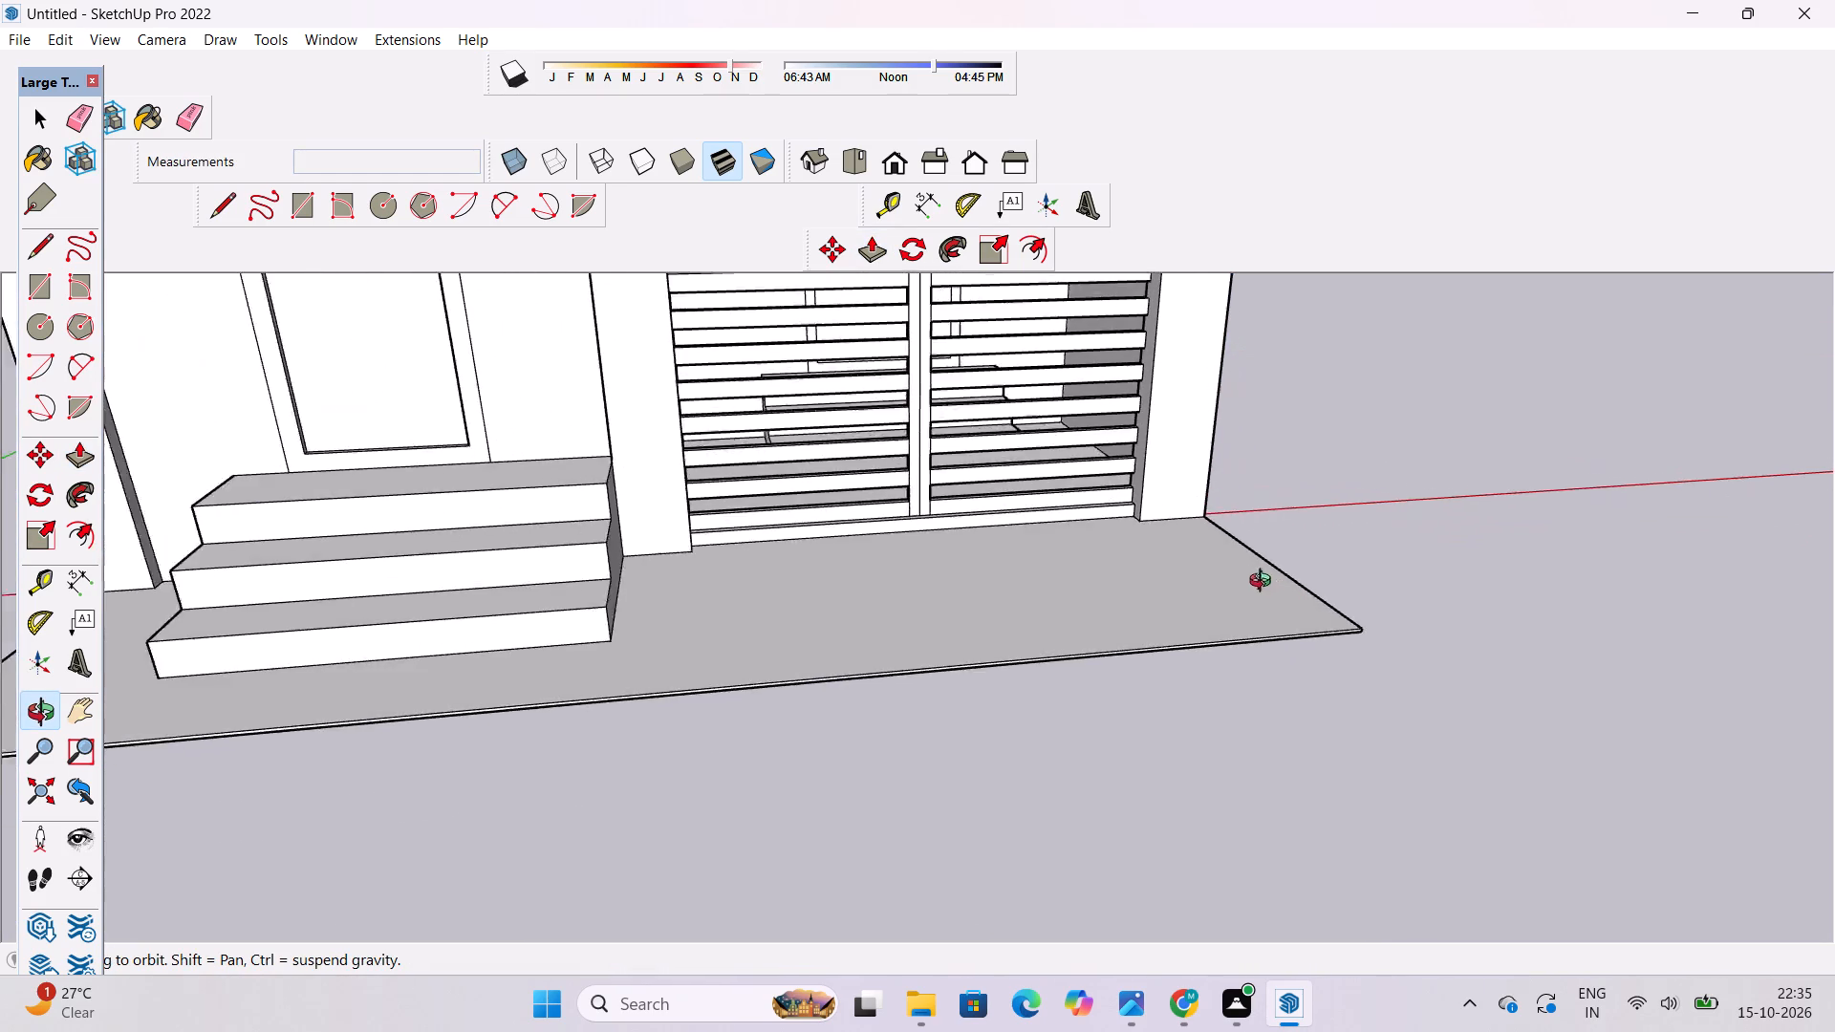
scroll(1264, 583, "down", 3)
left_click_drag(1194, 656, 1090, 831)
left_click_drag(1019, 755, 1043, 795, "shift")
scroll(1065, 702, "down", 4)
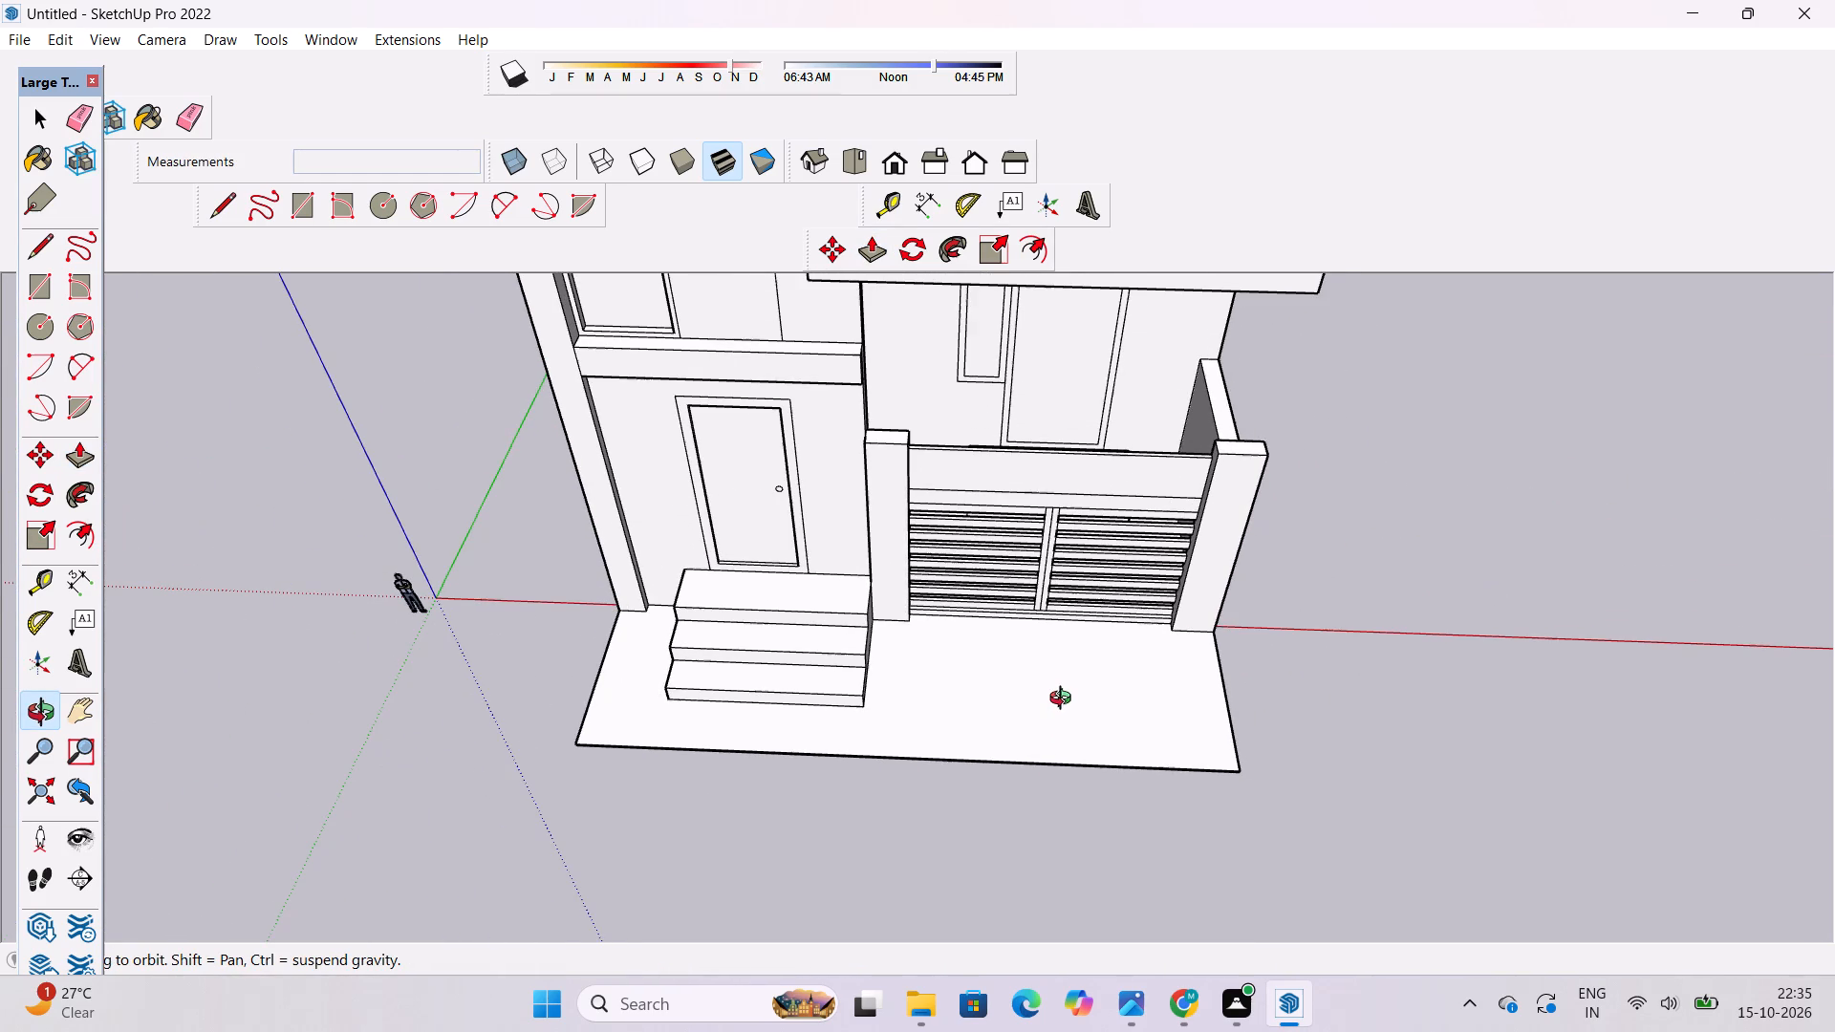
left_click_drag(1055, 696, 1042, 734, "shift")
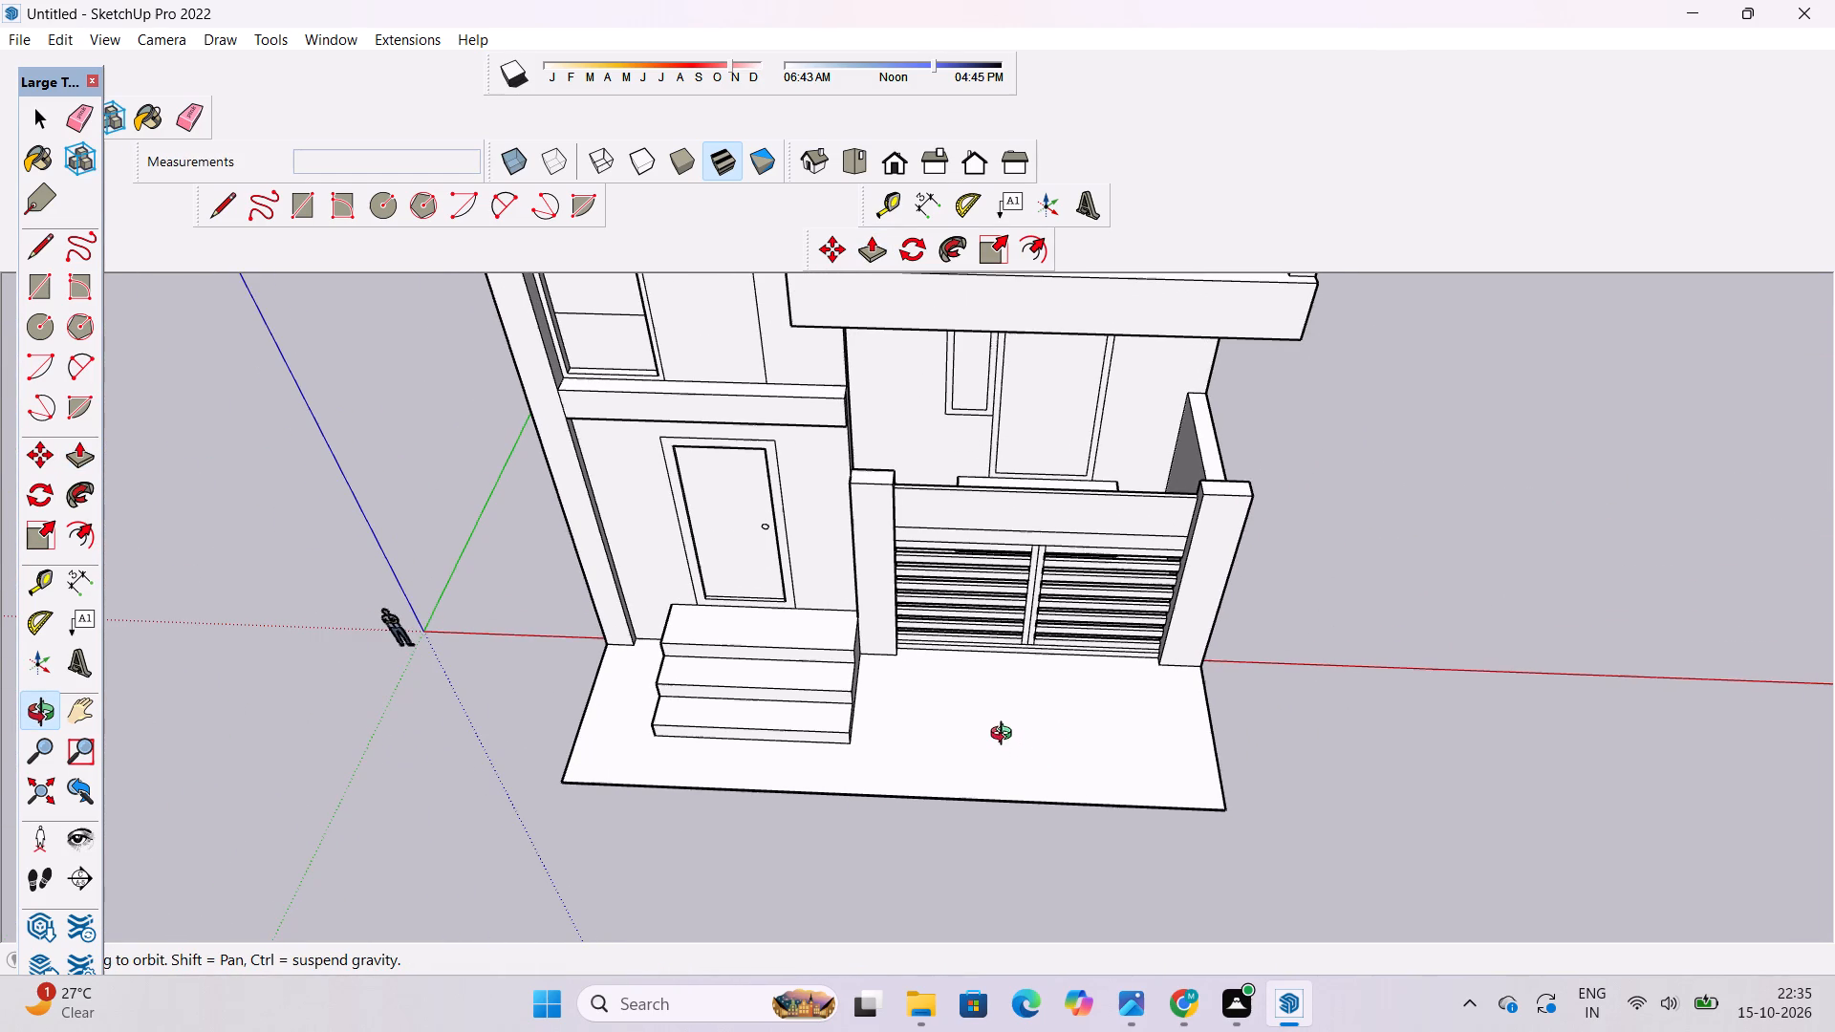
left_click_drag(1000, 763, 1002, 721)
left_click_drag(1012, 803, 1005, 699)
scroll(994, 685, "down", 4)
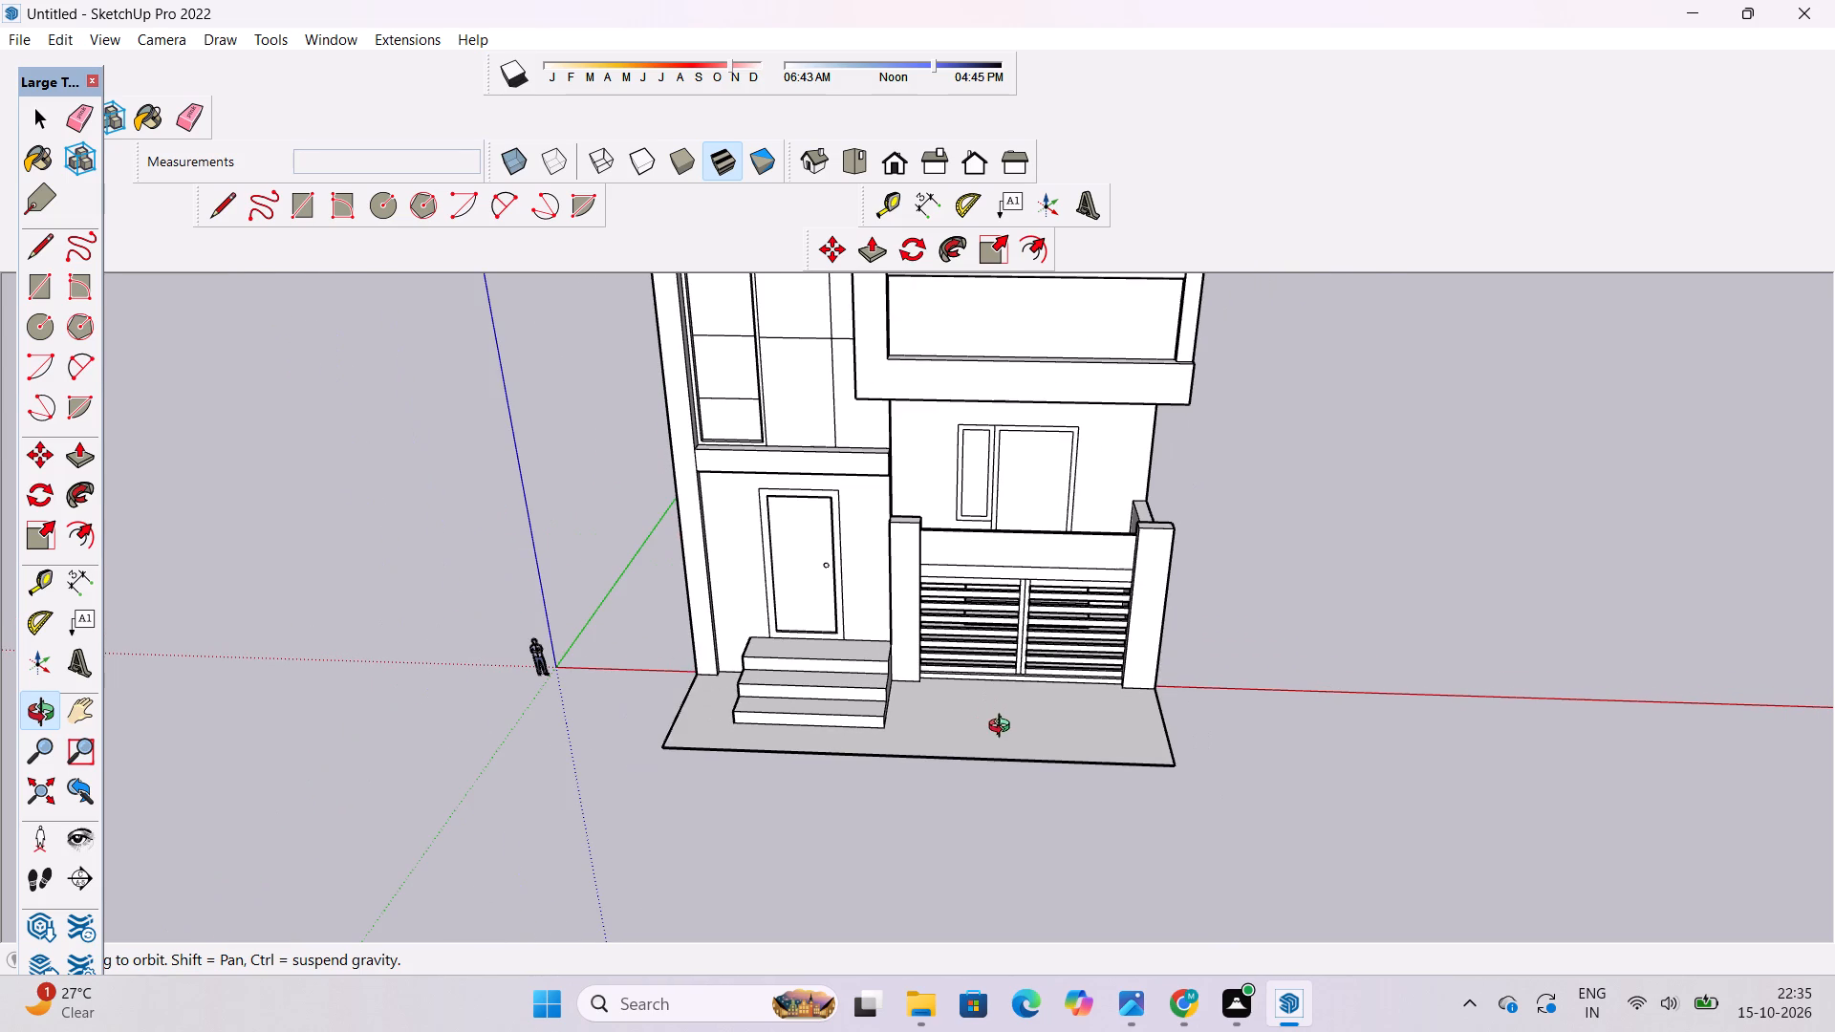
scroll(1125, 721, "up", 3)
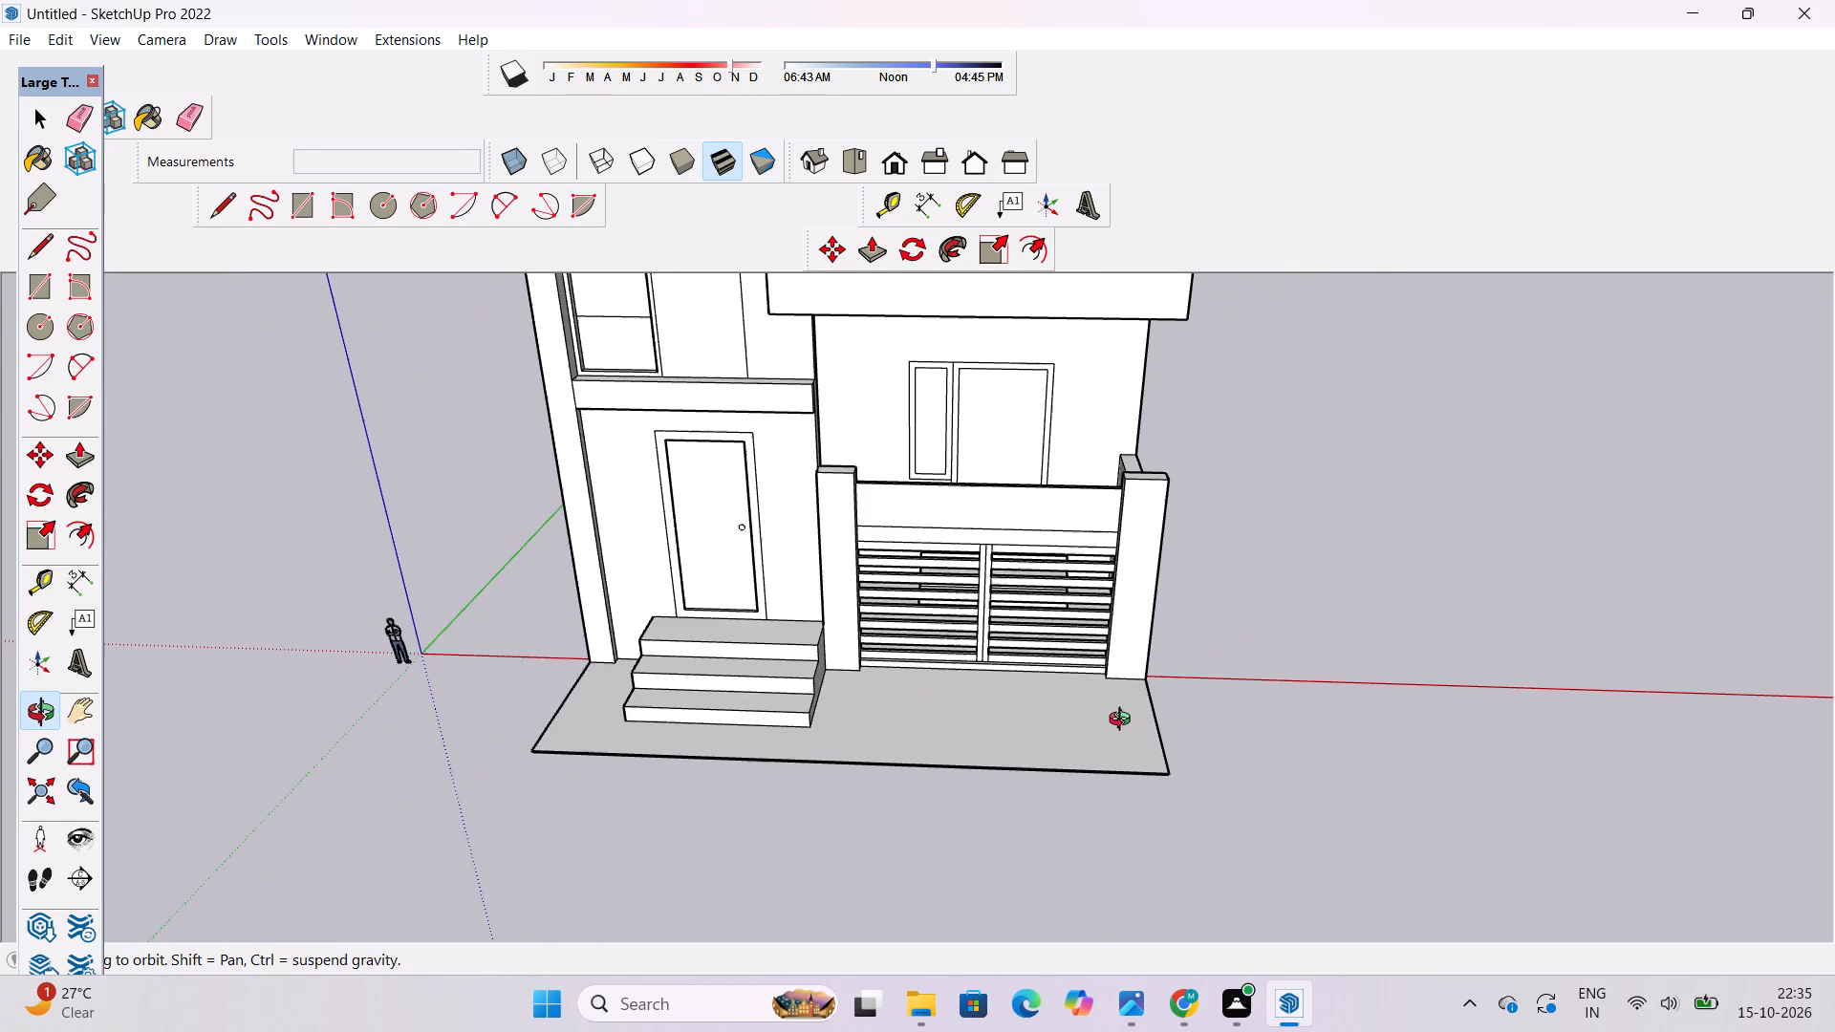
left_click_drag(1124, 721, 1242, 742)
scroll(1208, 734, "up", 4)
left_click_drag(1198, 719, 1183, 728, "shift")
left_click_drag(1164, 742, 1127, 779)
scroll(1115, 768, "up", 2)
left_click_drag(1109, 743, 1099, 742, "shift")
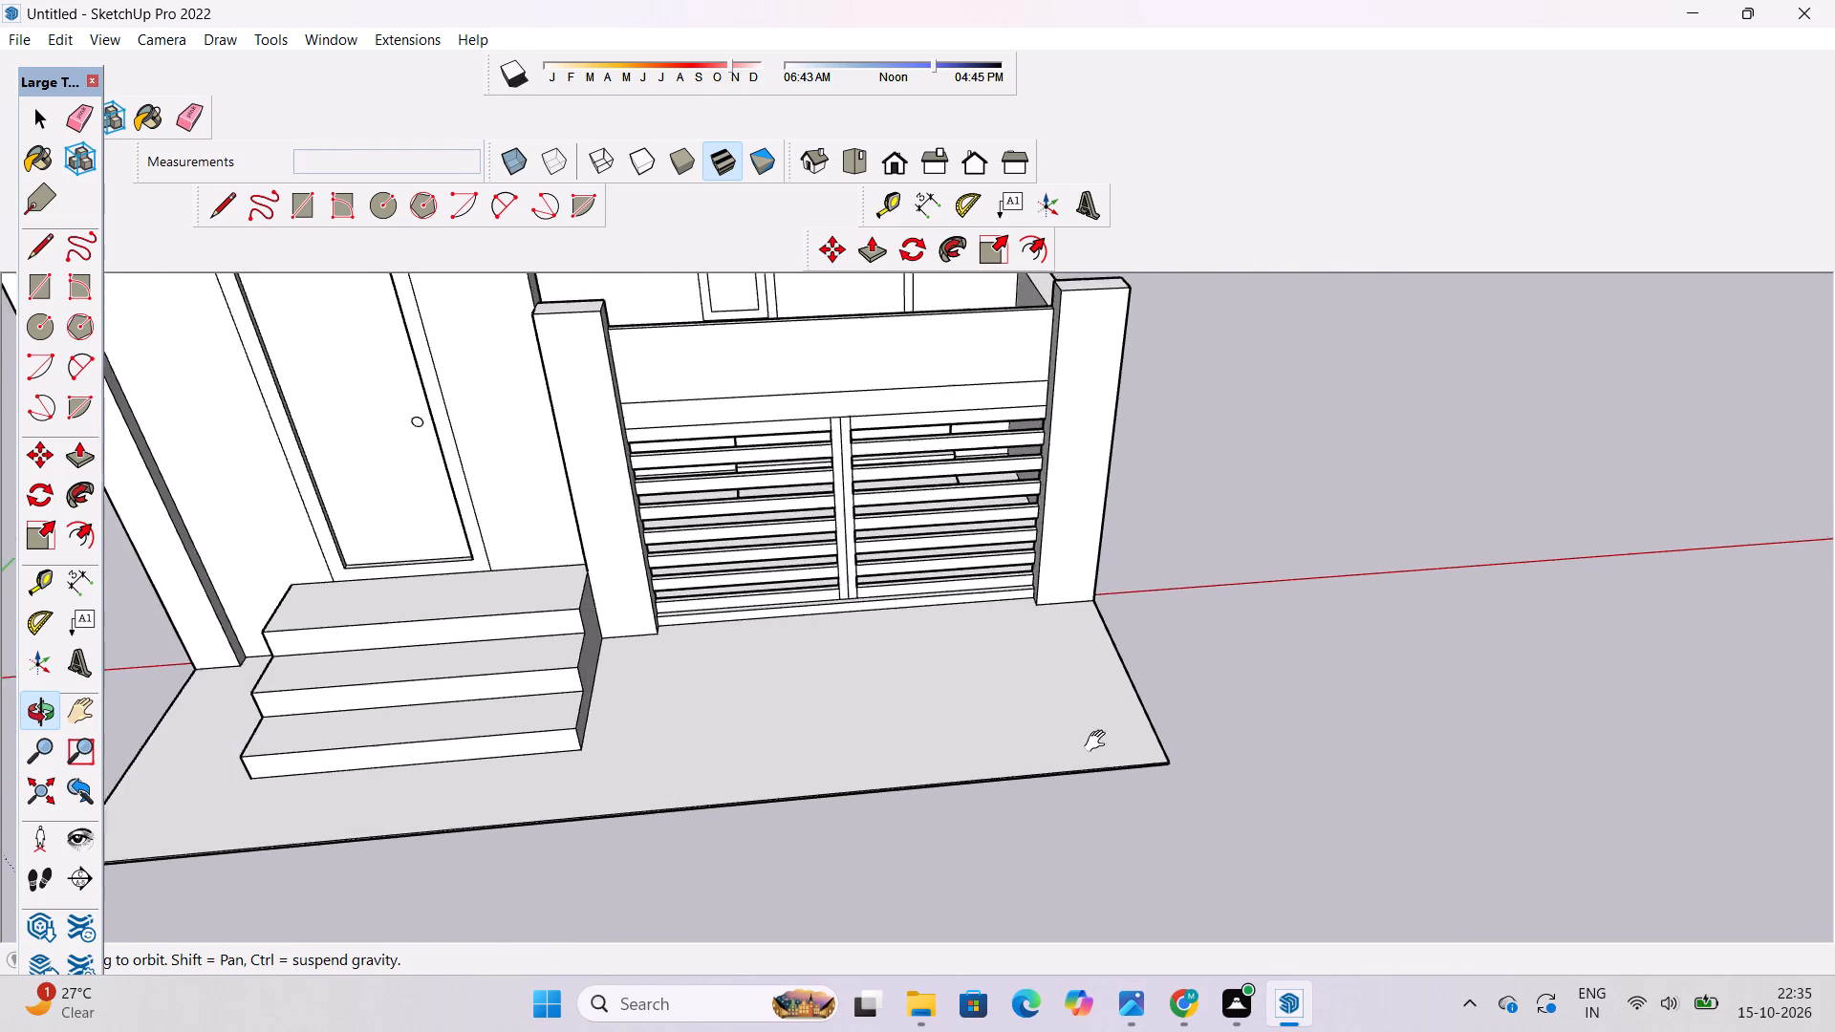
left_click_drag(1099, 742, 1069, 734, "shift")
left_click_drag(1056, 729, 1073, 740)
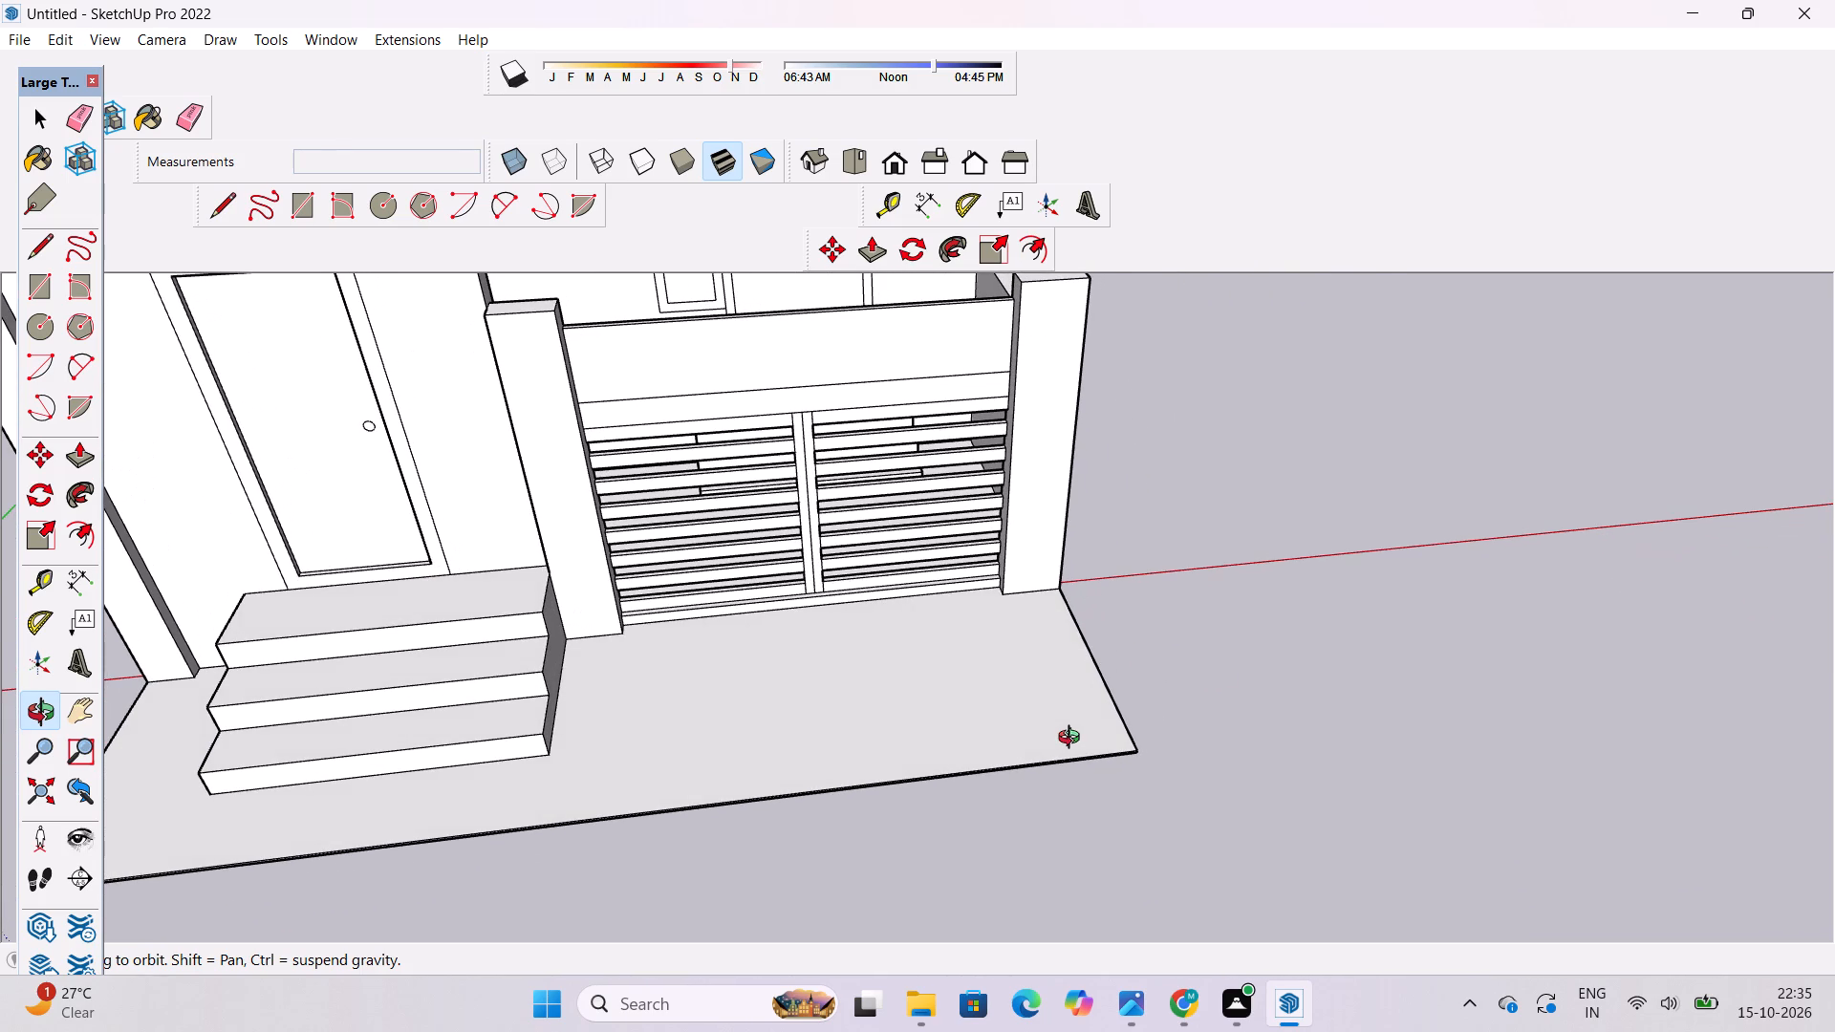
scroll(1075, 727, "down", 5)
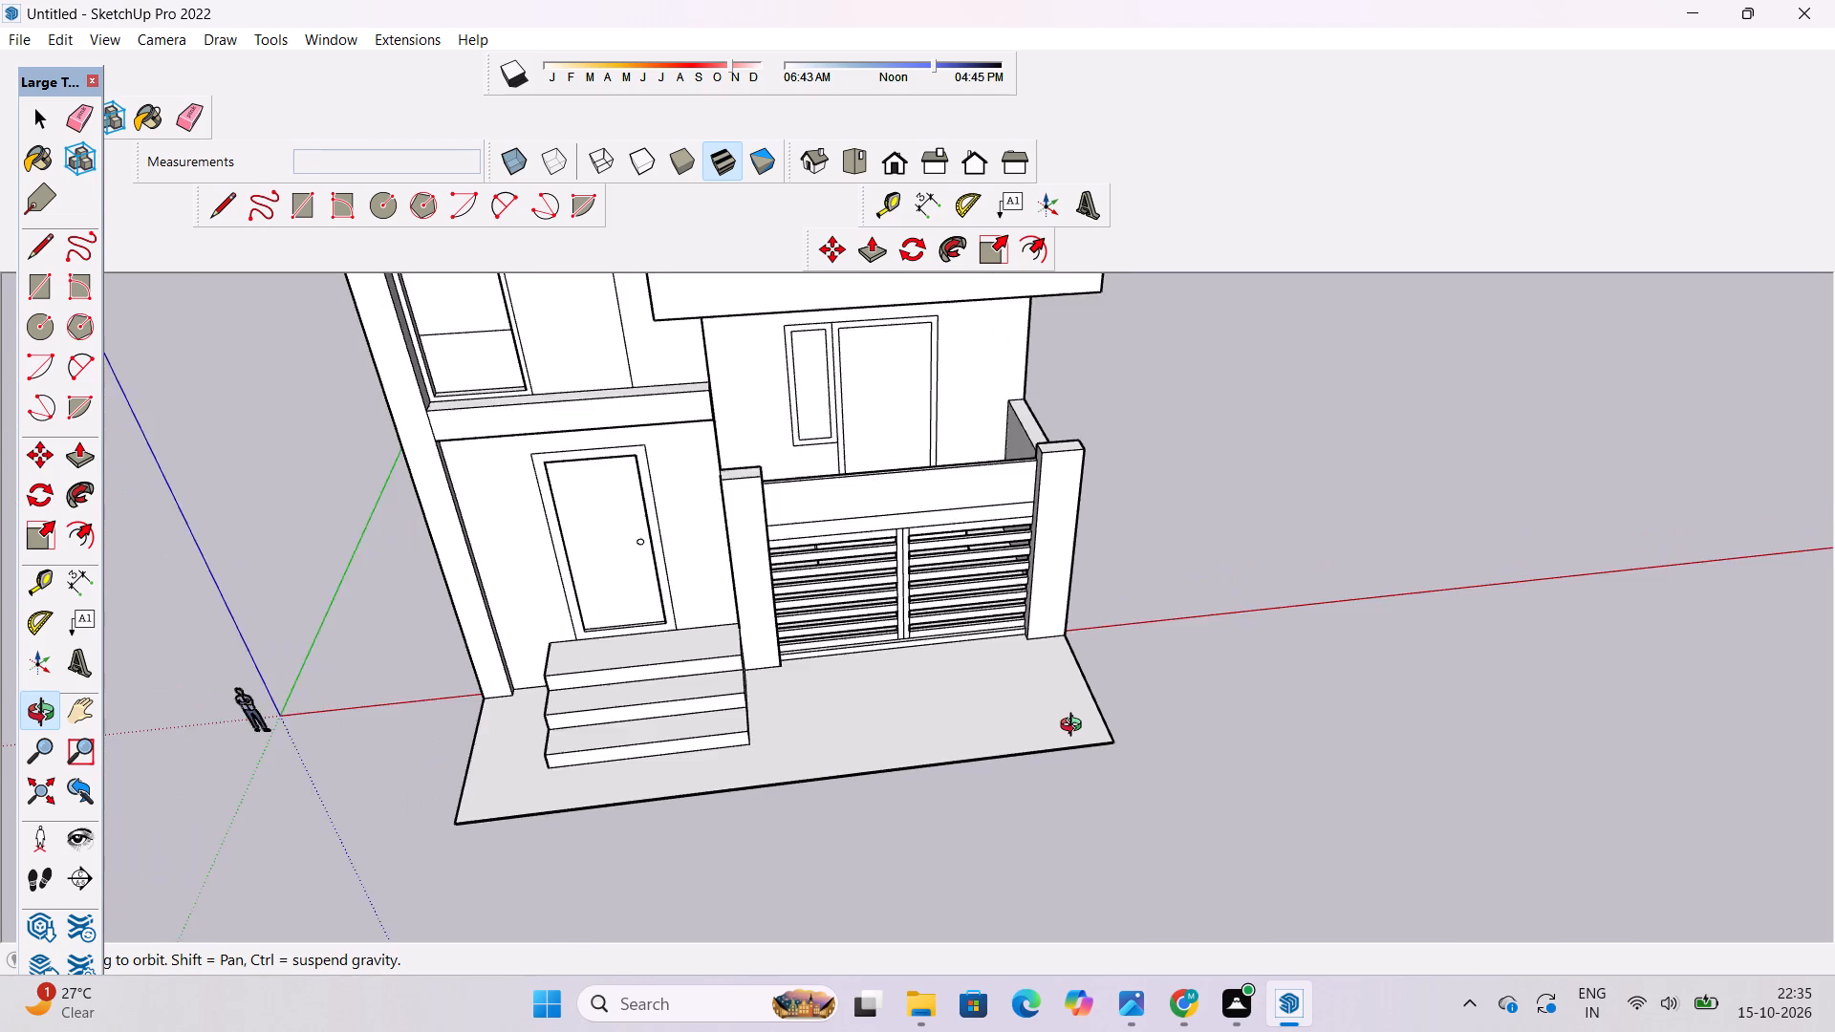
scroll(1076, 725, "down", 3)
left_click_drag(1087, 741, 1111, 793, "shift")
left_click_drag(1108, 773, 1099, 627)
left_click_drag(1154, 696, 1024, 752)
left_click_drag(1034, 733, 1030, 815, "shift")
scroll(1072, 727, "down", 5)
left_click_drag(1062, 841, 1255, 863)
scroll(1024, 747, "up", 10)
left_click_drag(1088, 749, 1025, 665, "shift")
left_click_drag(1020, 662, 1042, 702)
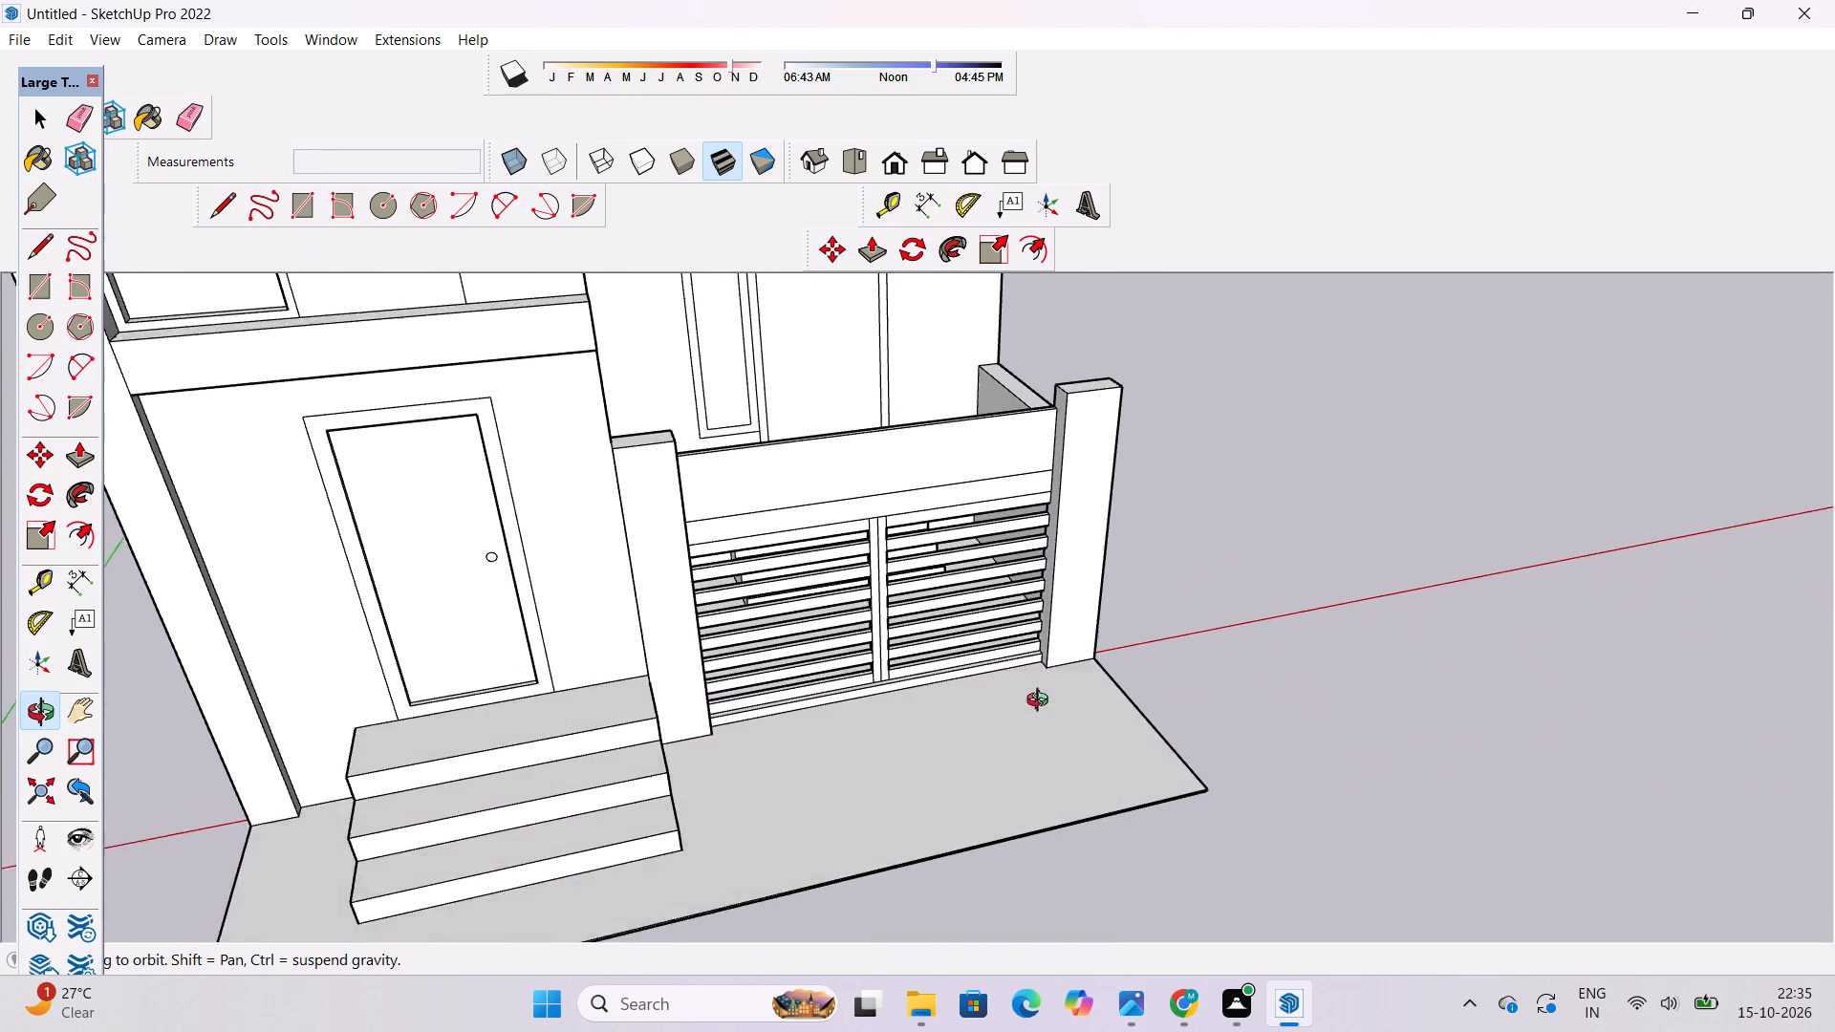
left_click_drag(1042, 702, 1063, 725)
Place a guide line on the slab 2' inward from and parallel to its short side edge beside the gate pillar.
key("t")
scroll(1130, 735, "up", 4)
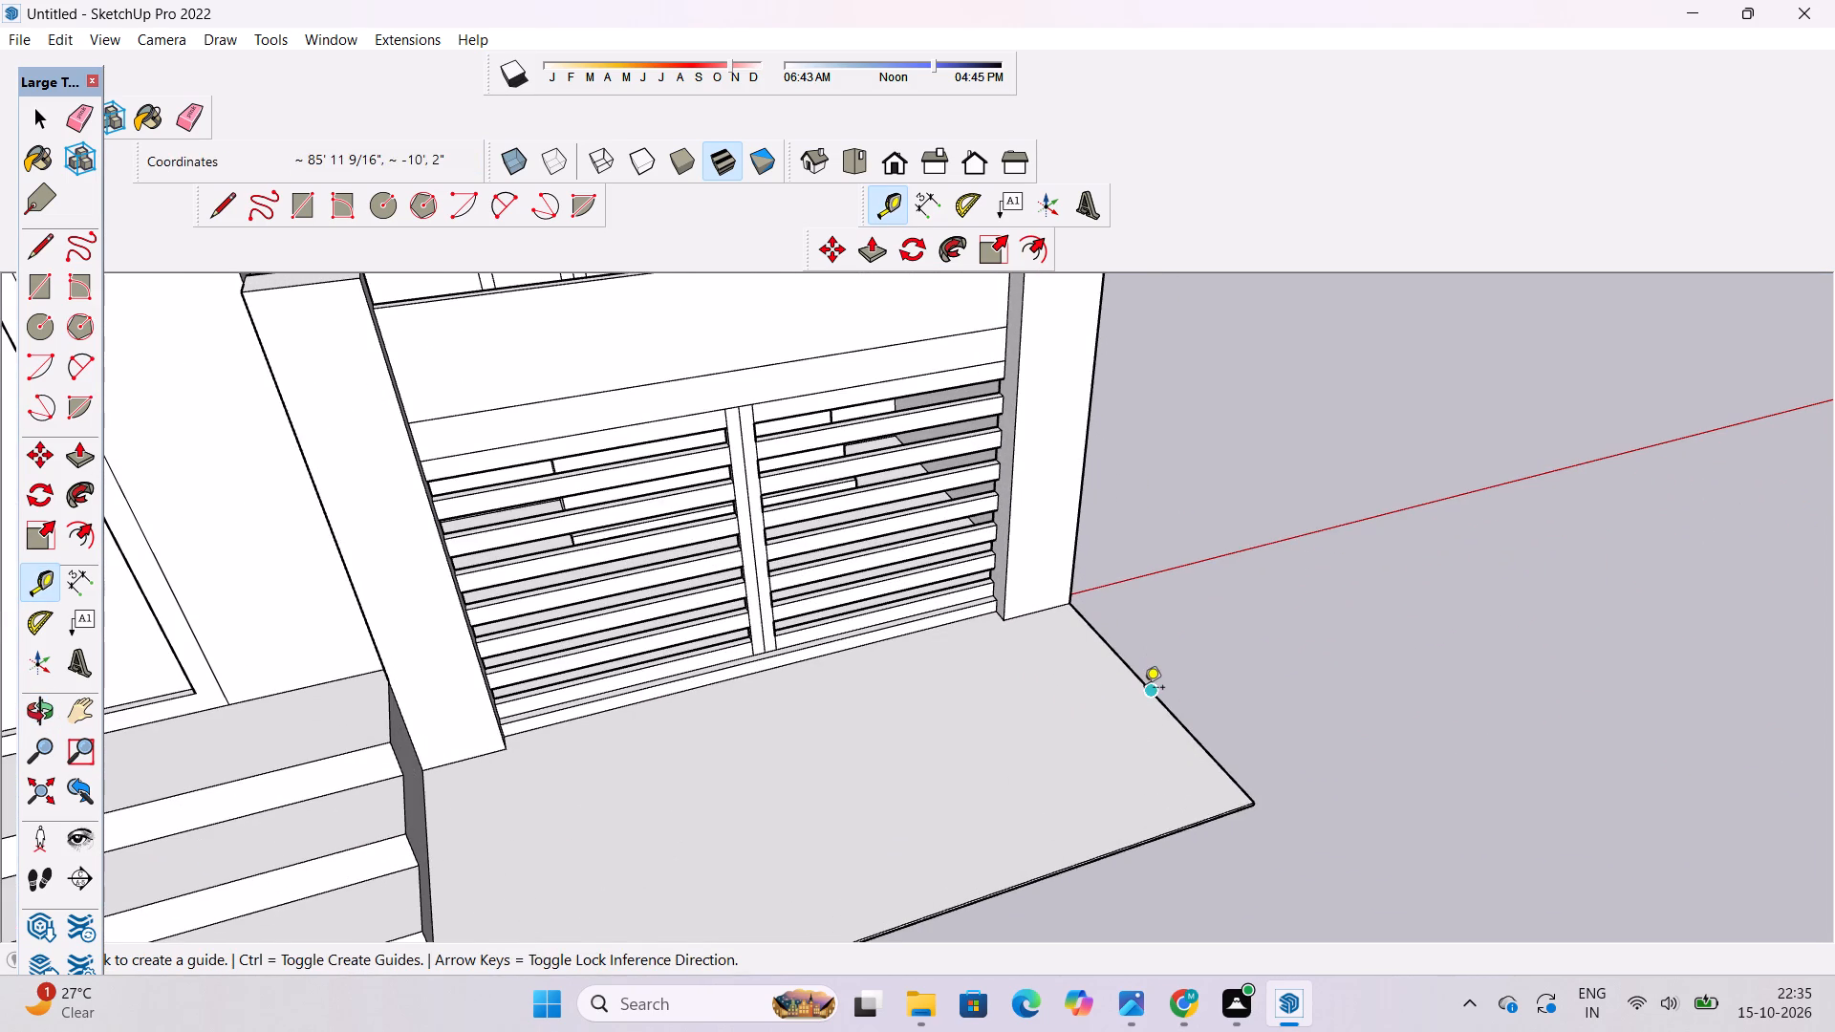
left_click(1144, 690)
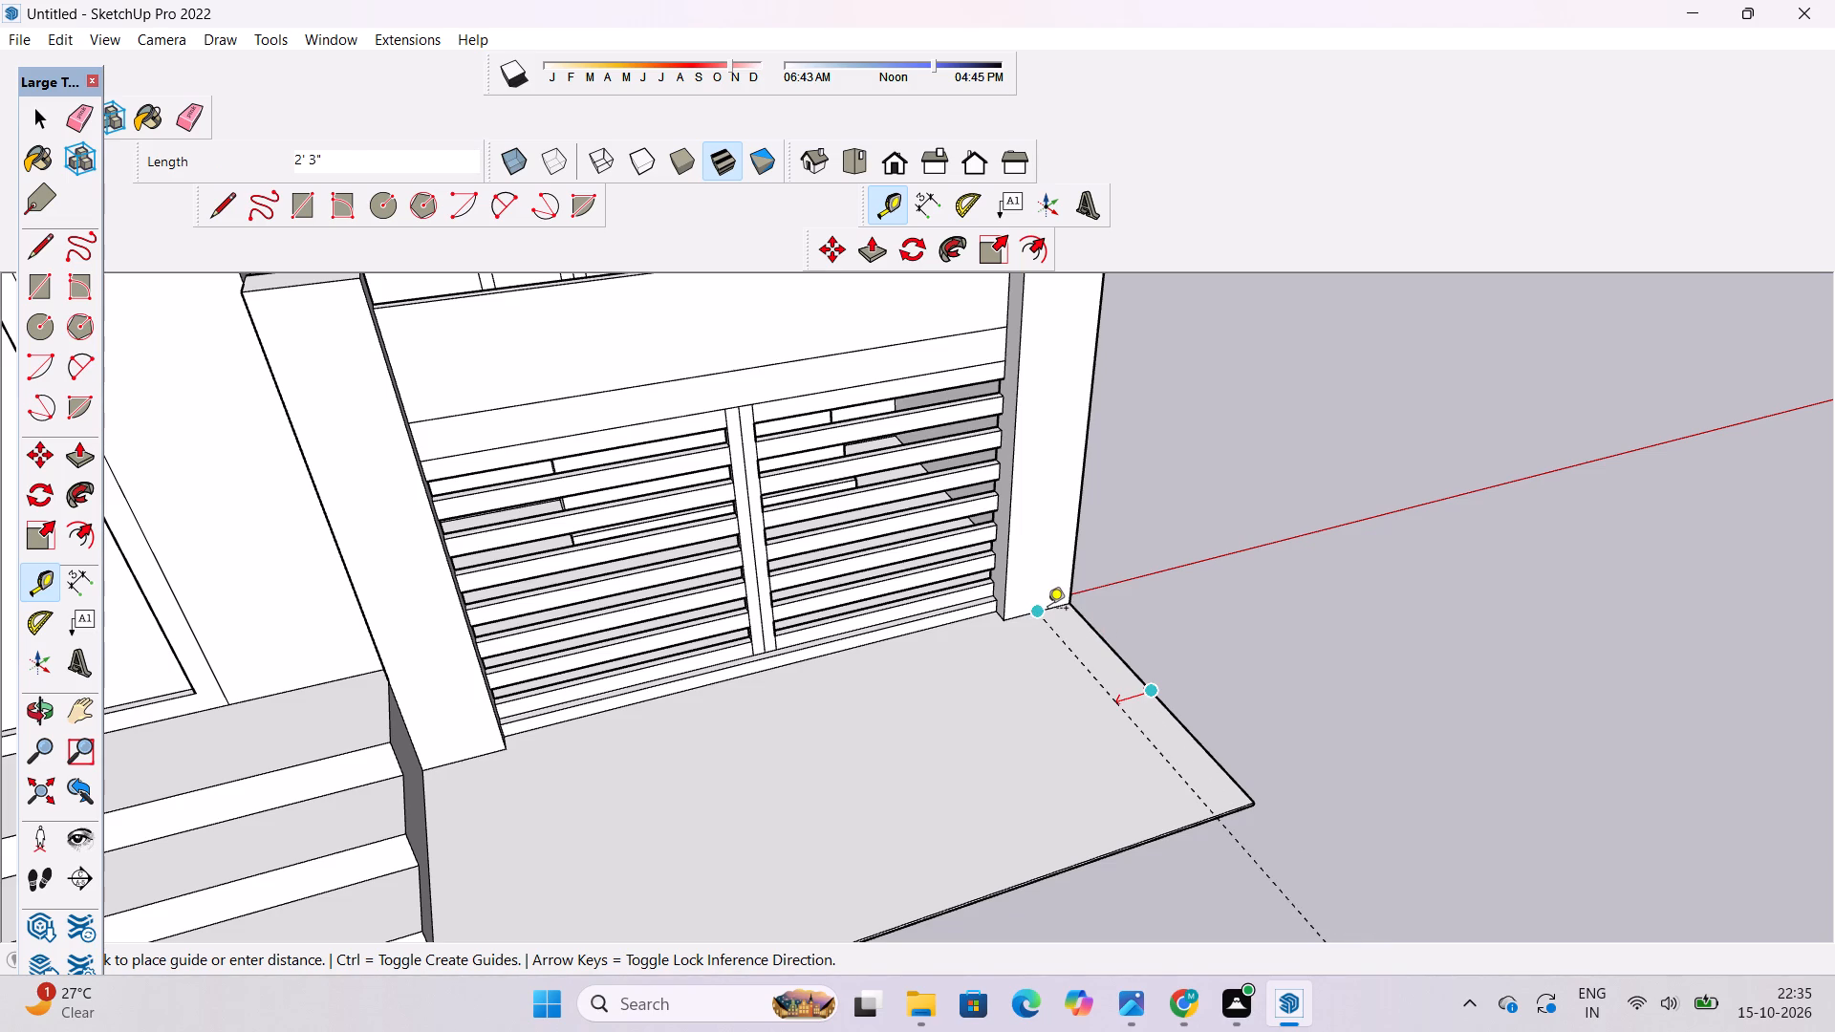
type("2'")
key("Return")
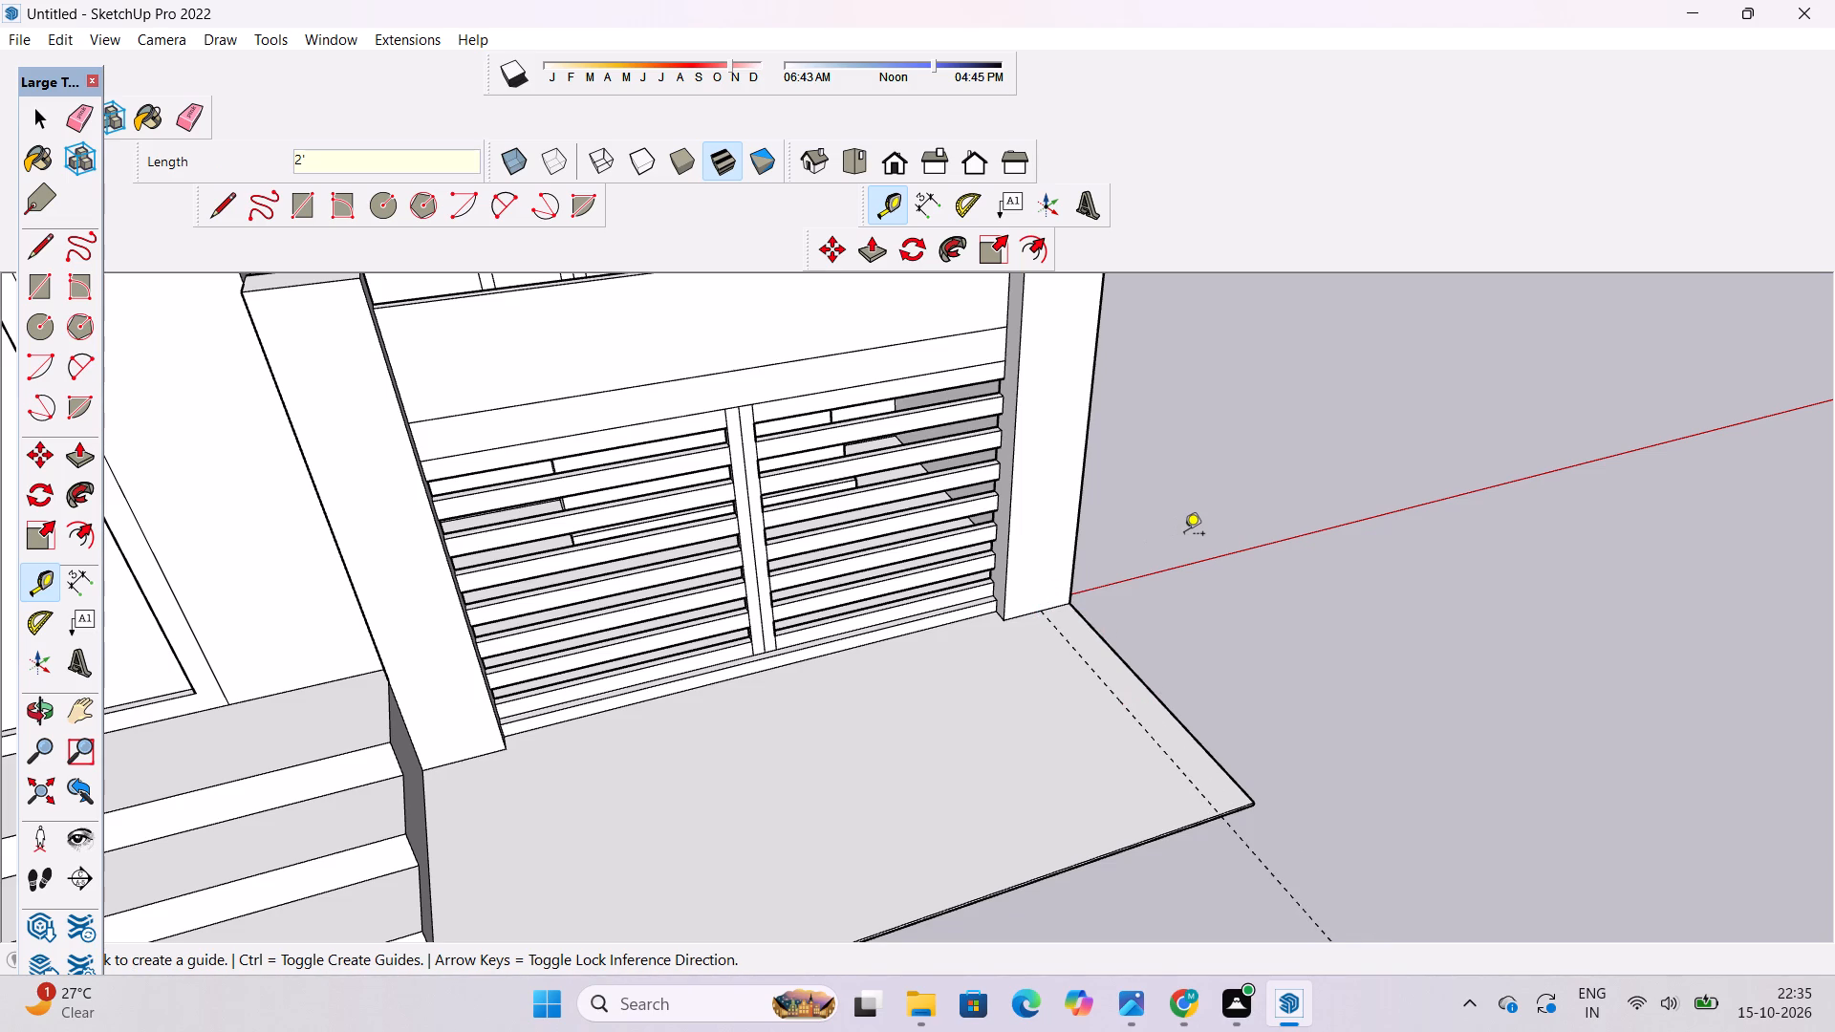
scroll(1184, 535, "down", 9)
scroll(655, 738, "up", 3)
scroll(1666, 345, "up", 1)
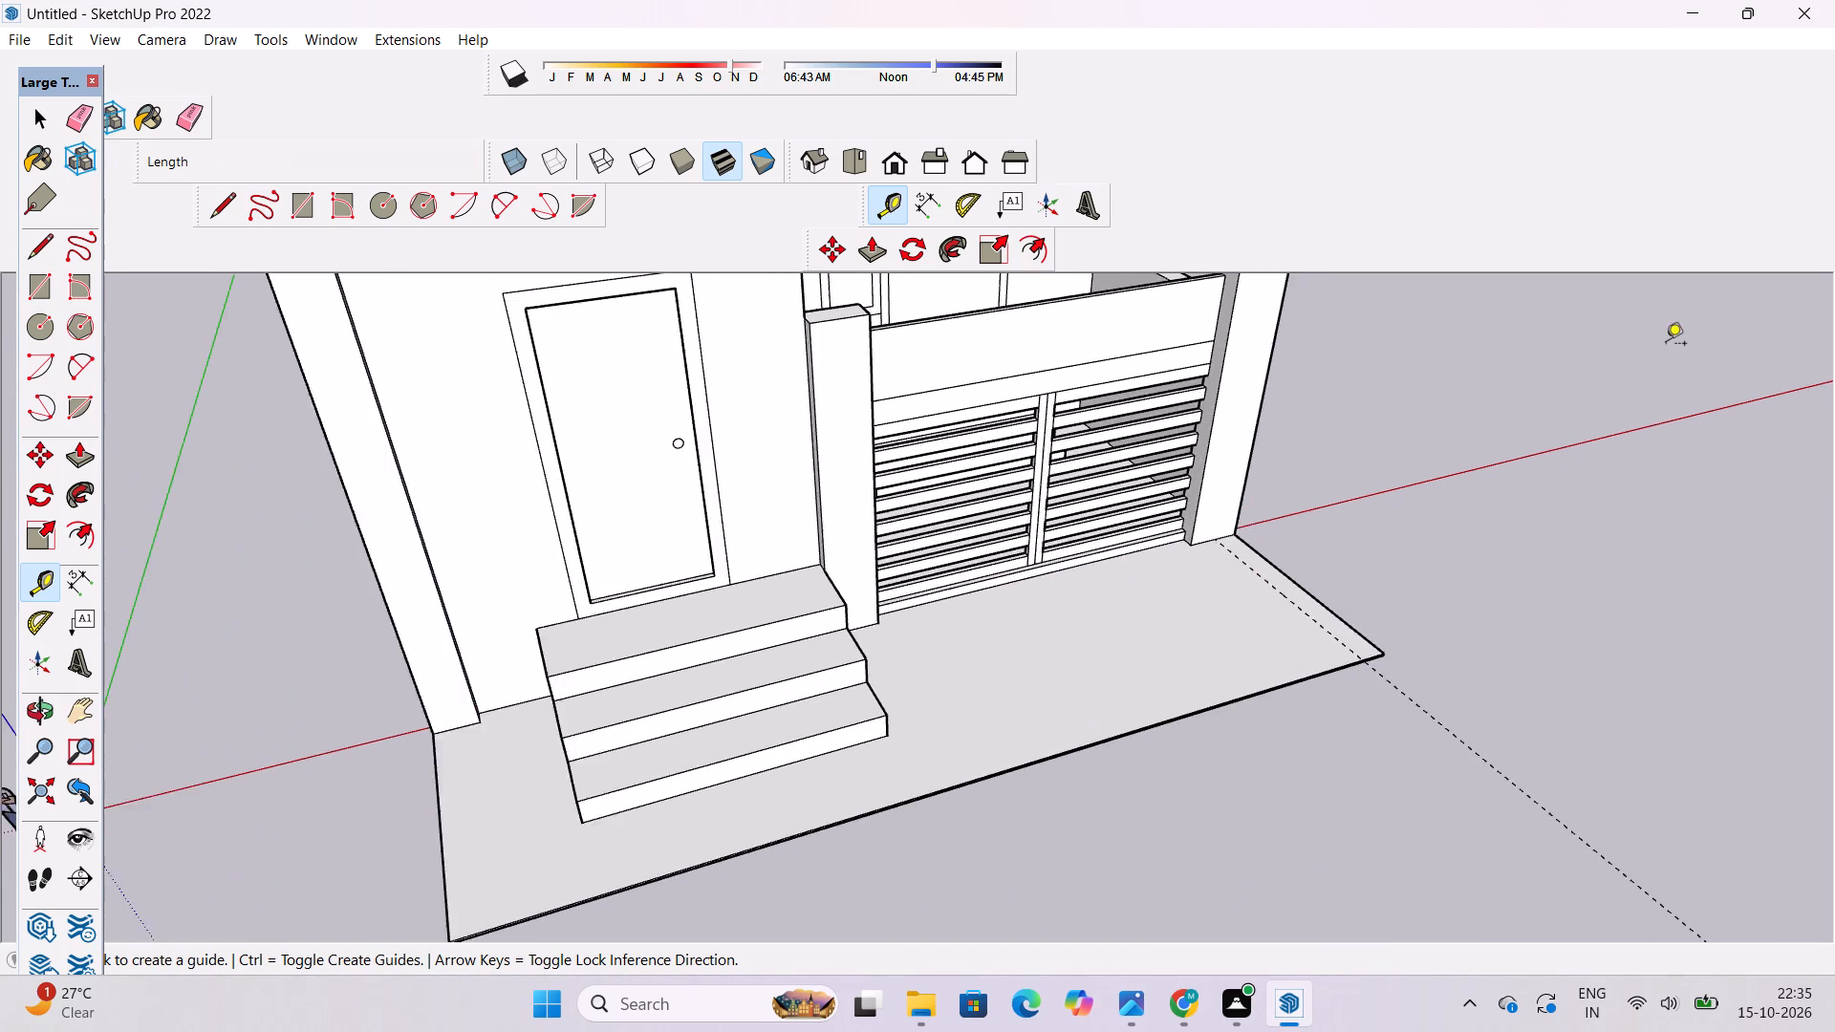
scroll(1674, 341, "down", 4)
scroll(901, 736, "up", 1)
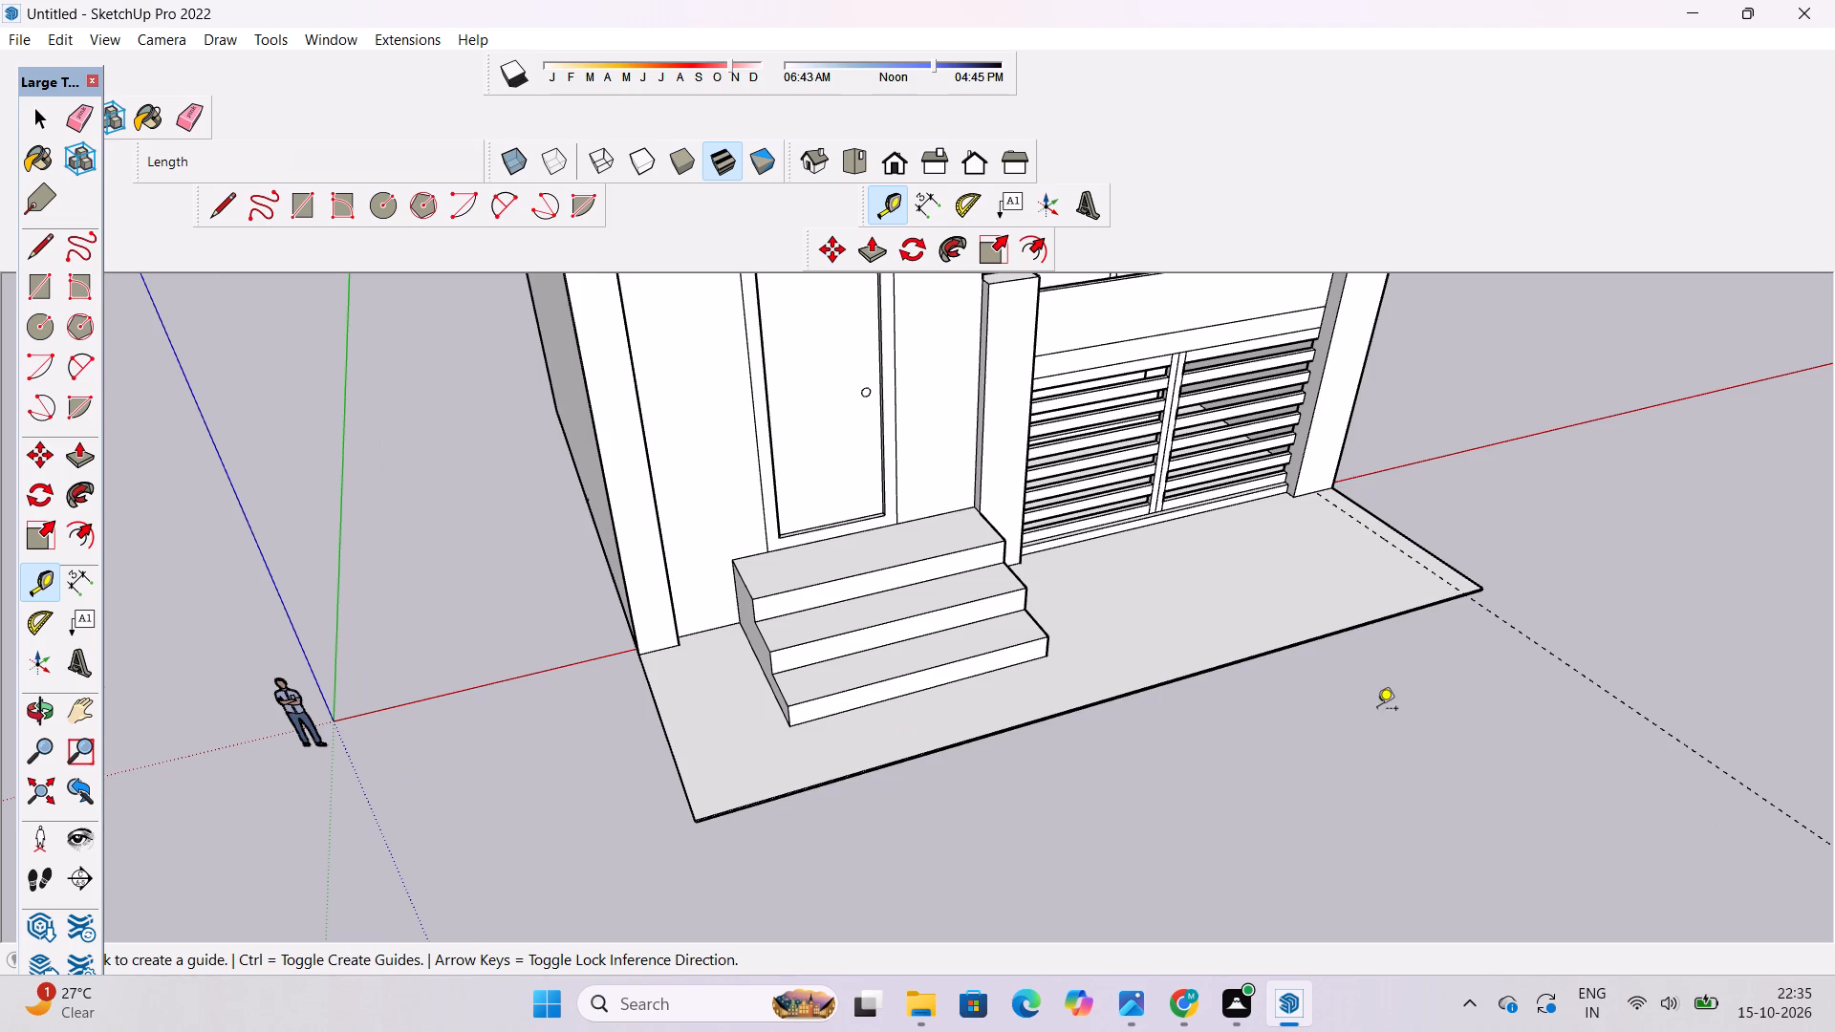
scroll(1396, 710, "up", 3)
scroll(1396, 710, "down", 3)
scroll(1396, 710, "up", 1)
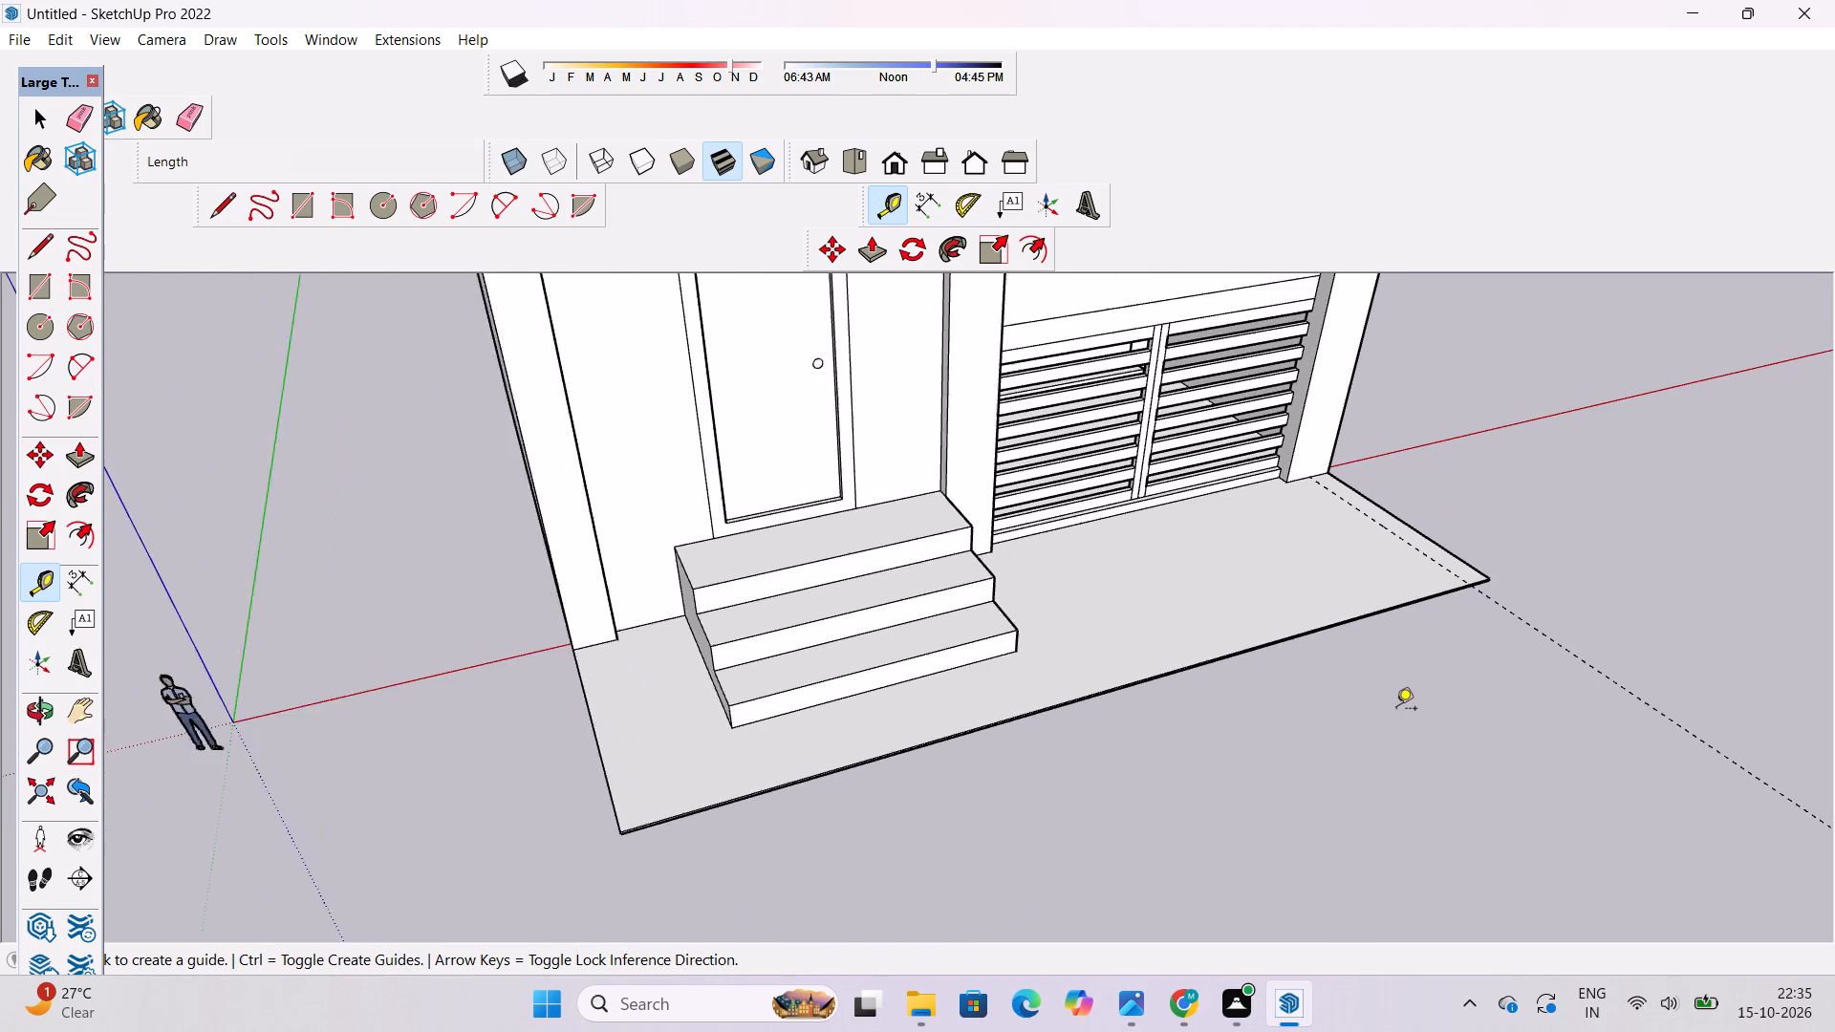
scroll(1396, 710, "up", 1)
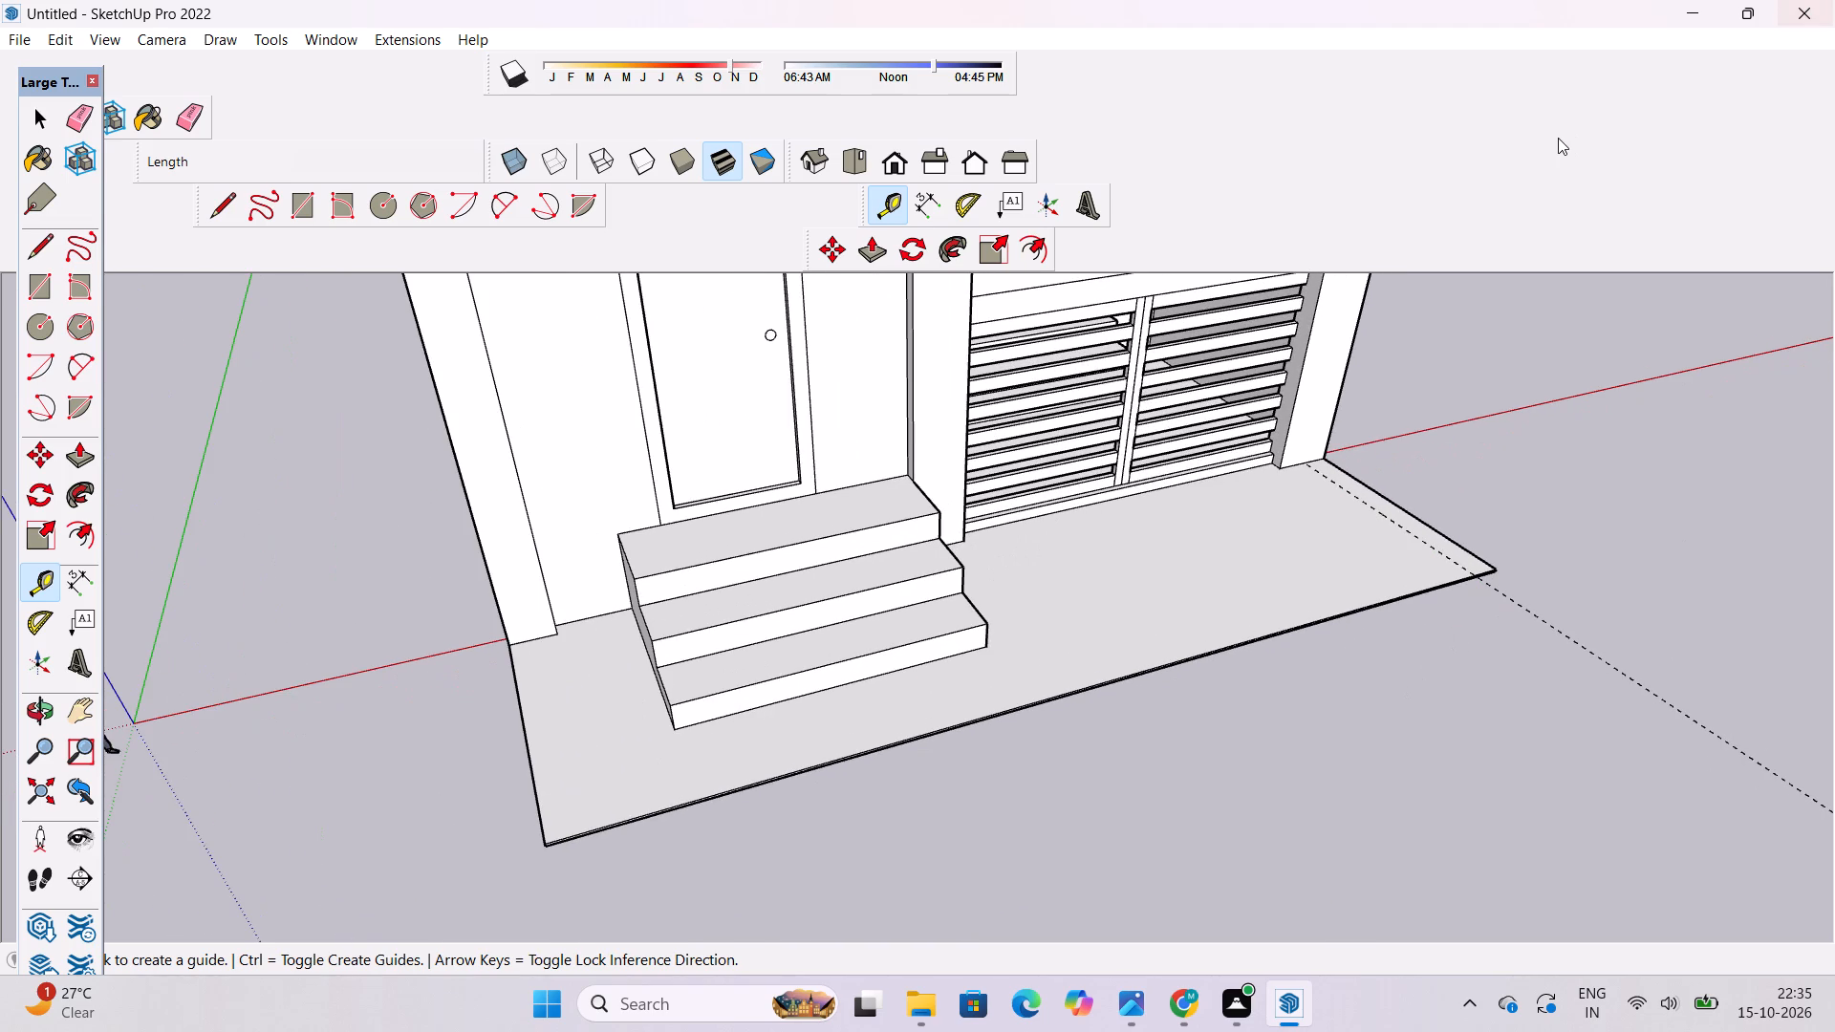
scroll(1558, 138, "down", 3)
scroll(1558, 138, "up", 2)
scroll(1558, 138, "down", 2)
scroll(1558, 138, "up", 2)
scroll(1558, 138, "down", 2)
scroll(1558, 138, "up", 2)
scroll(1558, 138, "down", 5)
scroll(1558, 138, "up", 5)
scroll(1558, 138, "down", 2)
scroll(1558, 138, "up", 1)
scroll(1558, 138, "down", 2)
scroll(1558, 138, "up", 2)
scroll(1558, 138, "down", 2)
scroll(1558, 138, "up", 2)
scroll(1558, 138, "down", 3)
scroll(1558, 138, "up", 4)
Place a guide line on the slab 2' inward from and parallel to its short side edge beside the entrance steps.
scroll(1558, 138, "down", 4)
scroll(1194, 312, "down", 1)
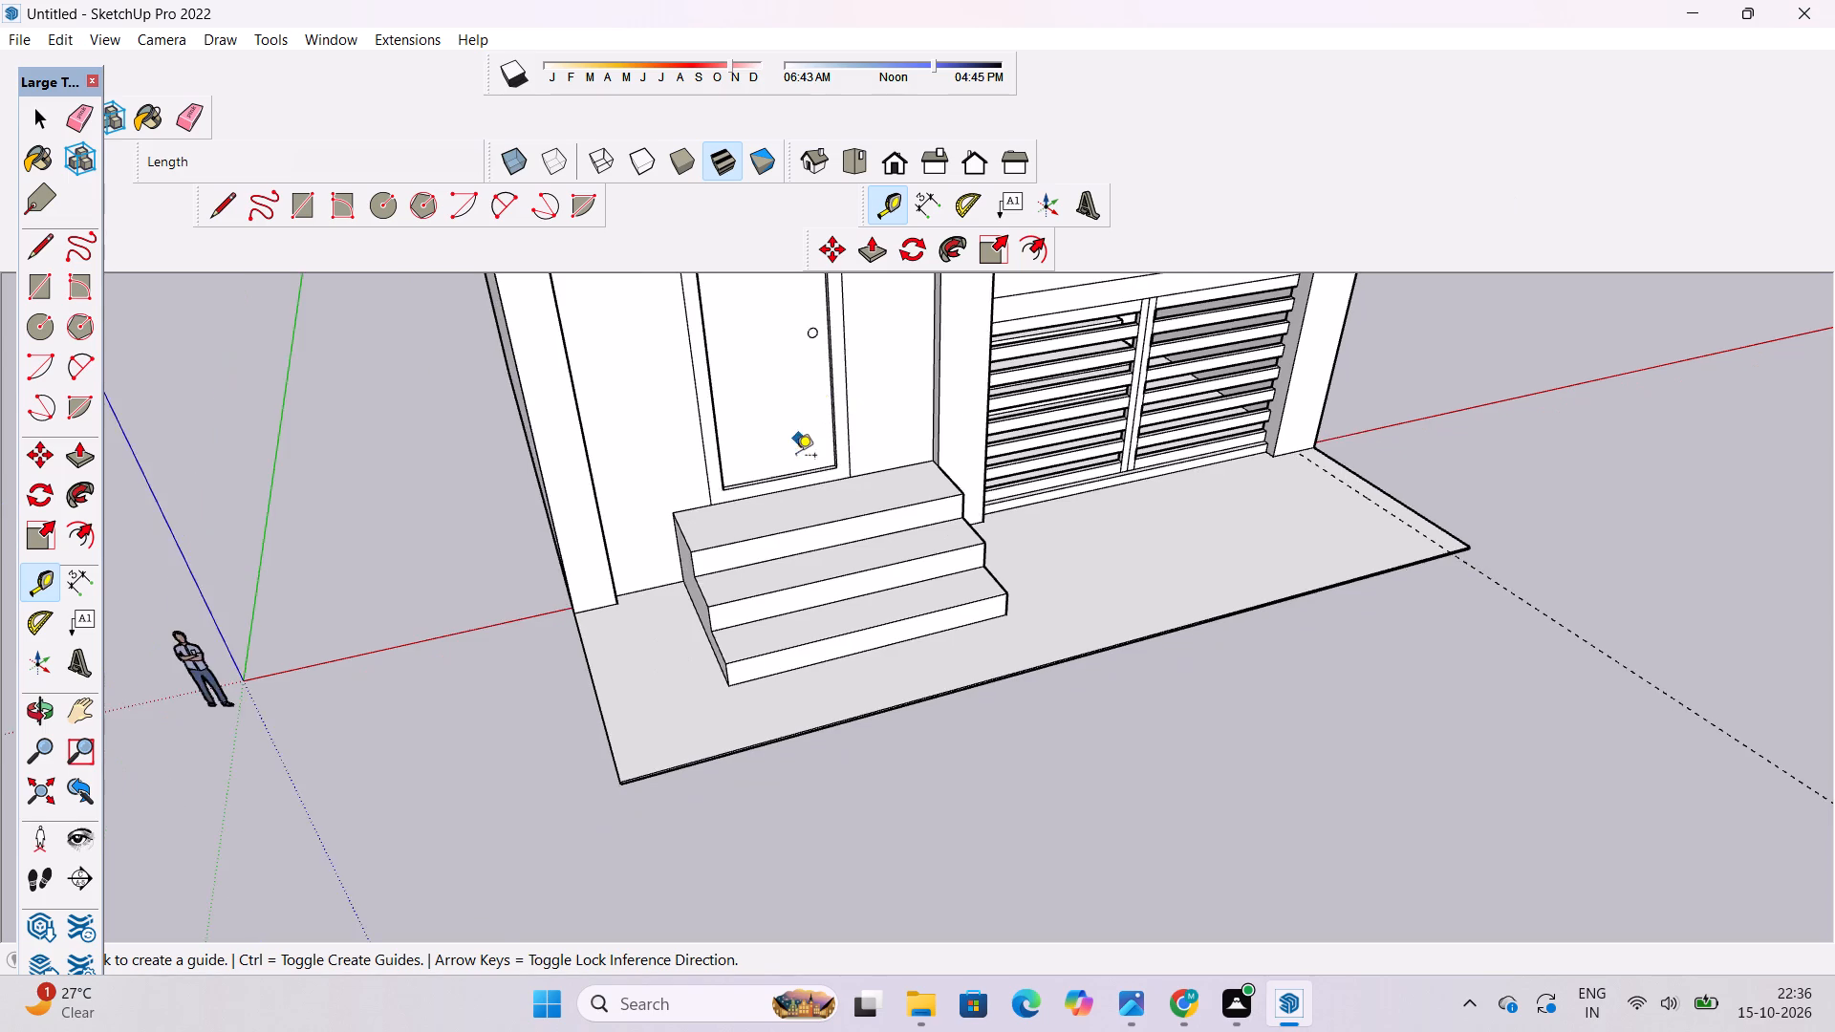
scroll(793, 461, "down", 3)
scroll(643, 609, "up", 9)
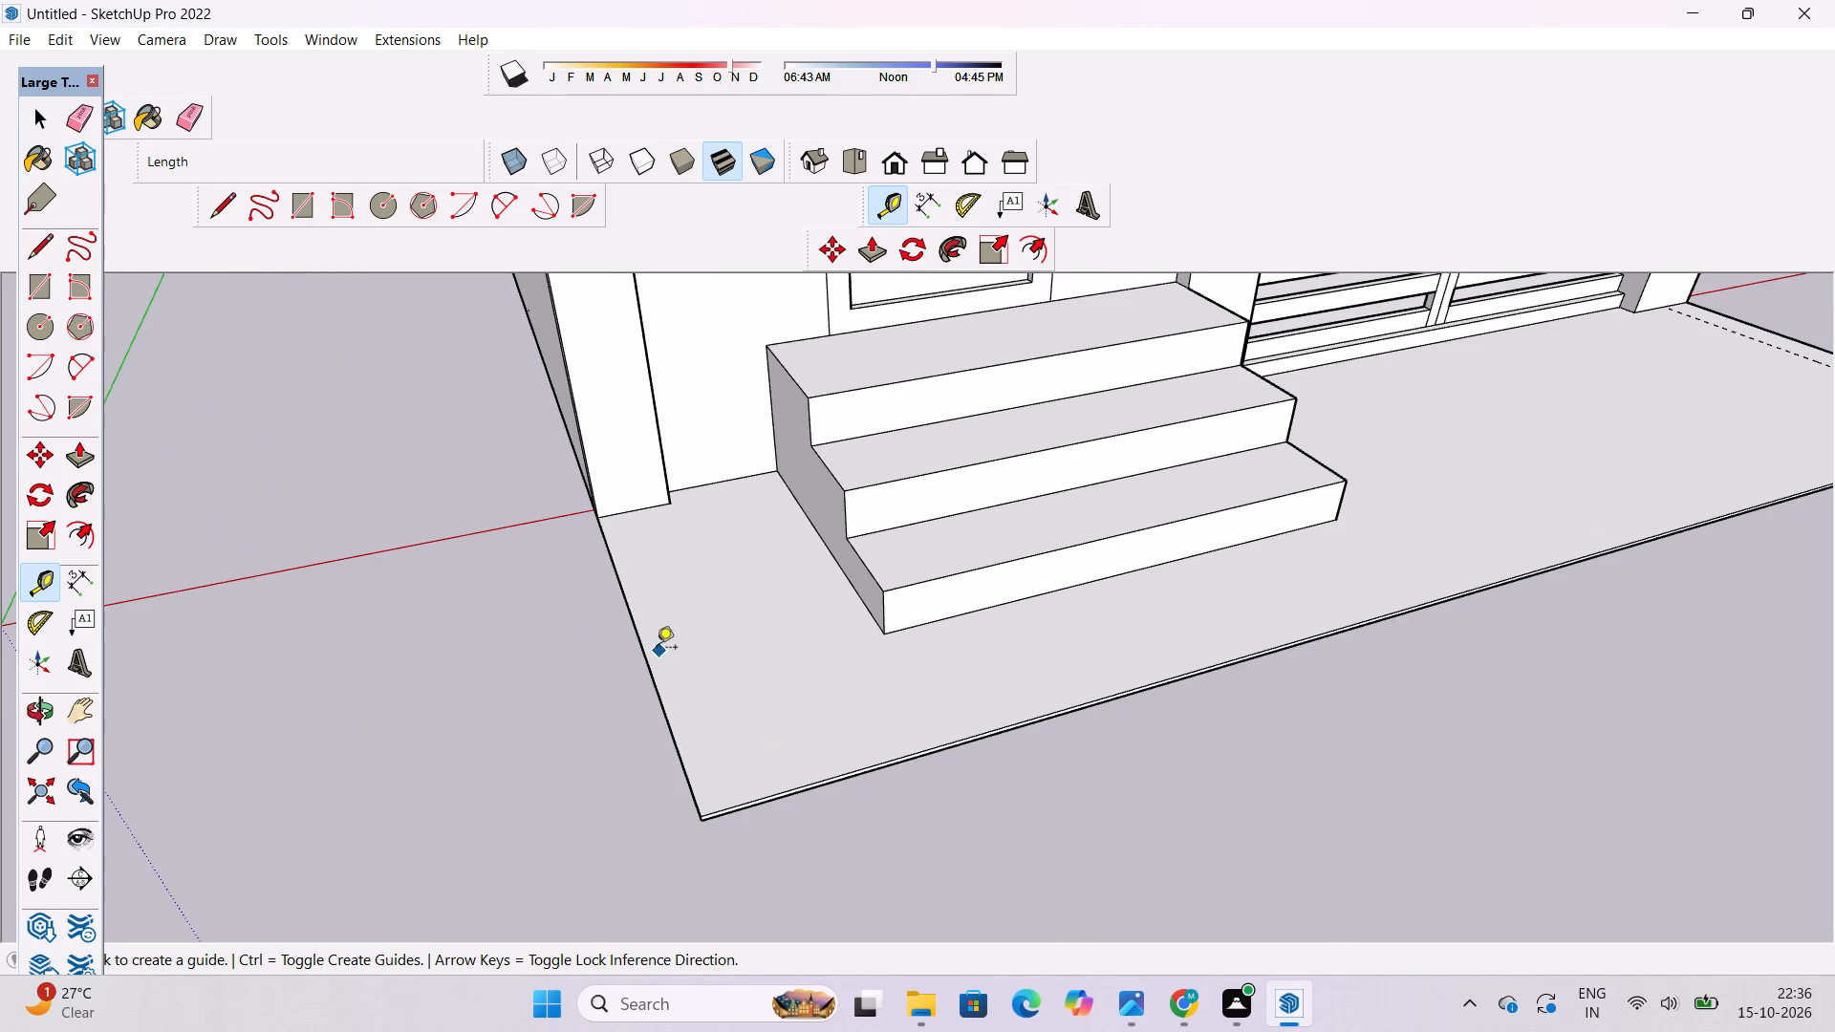
left_click(646, 648)
key("space")
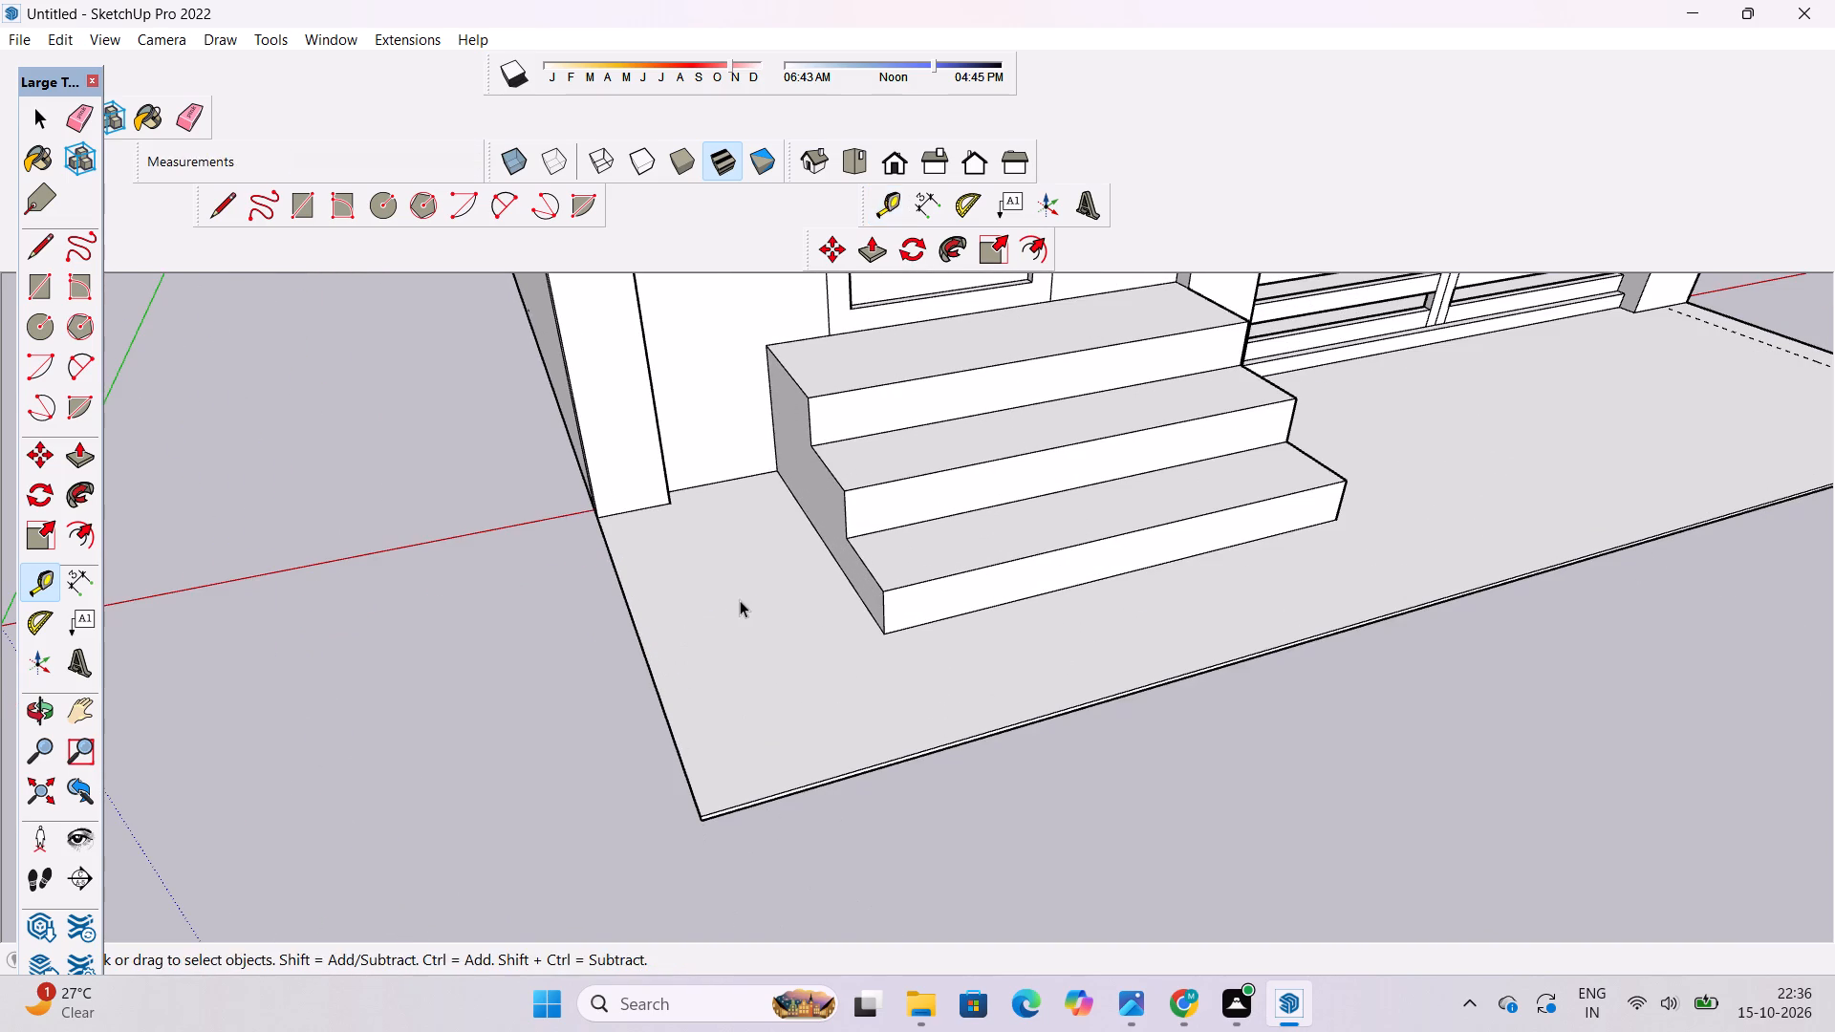
type("t")
scroll(617, 586, "up", 4)
left_click(616, 563)
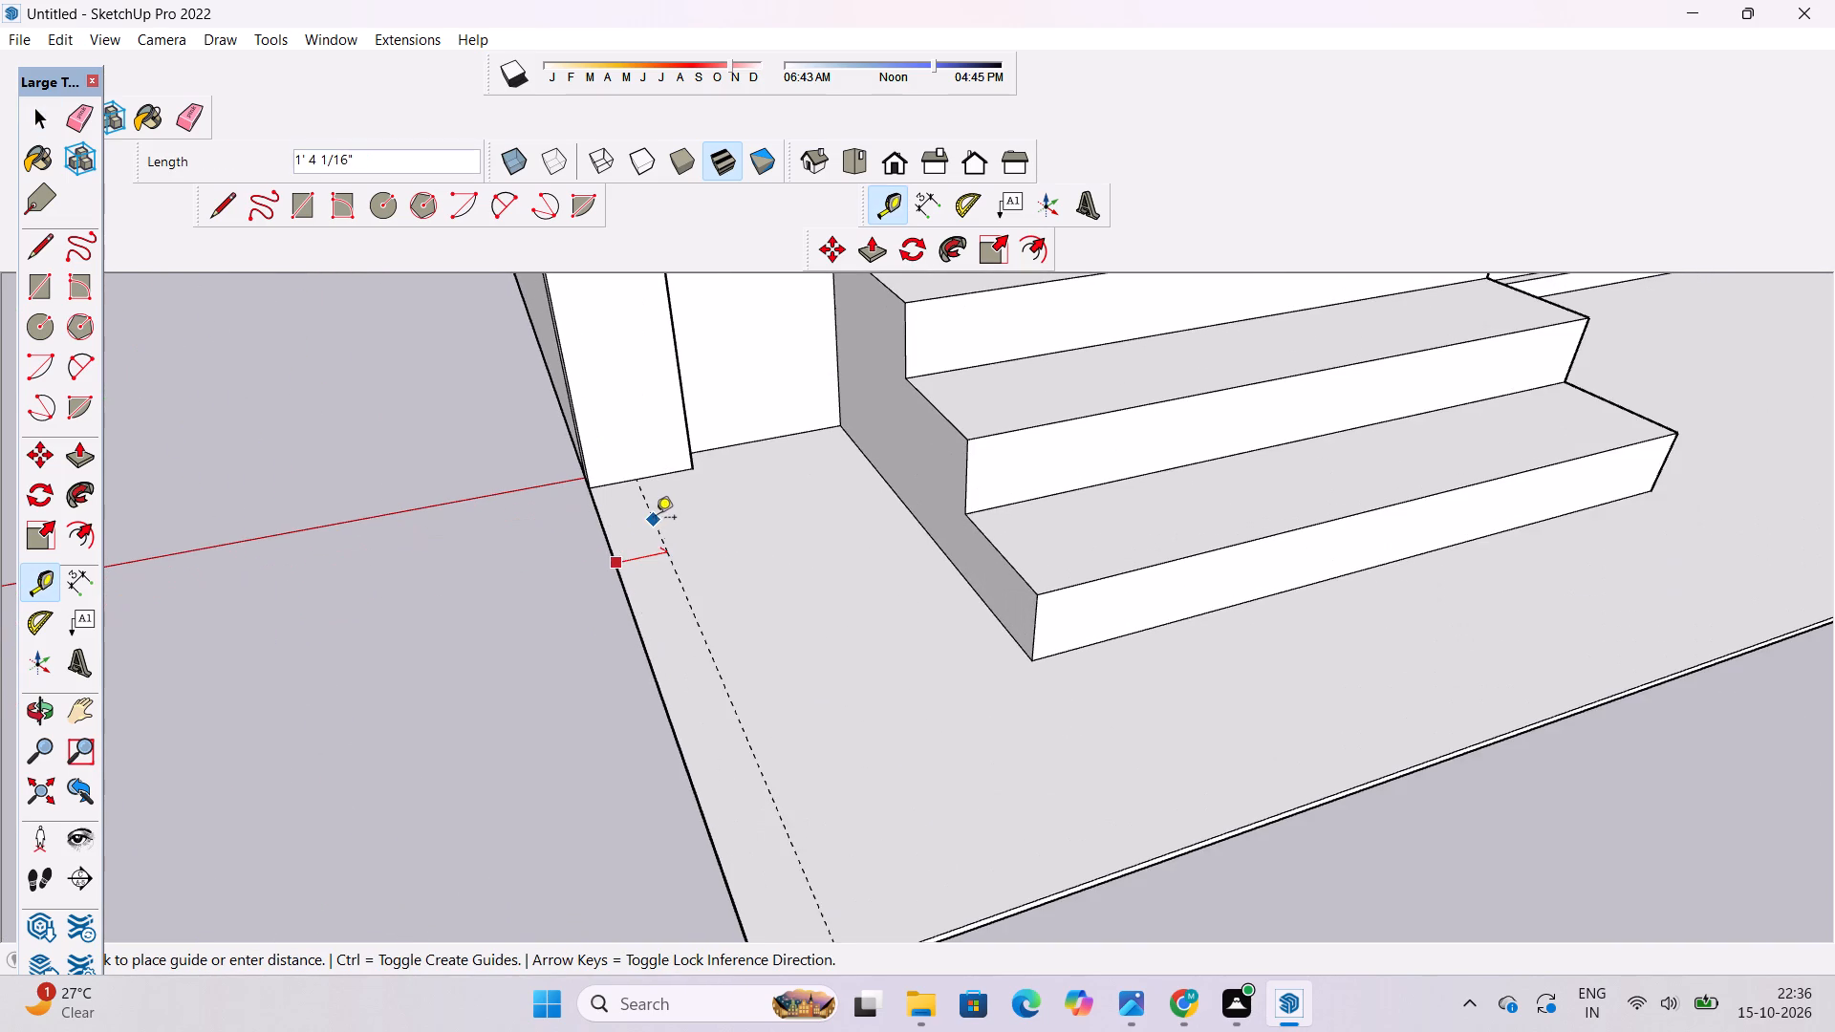
type("2'")
key("Return")
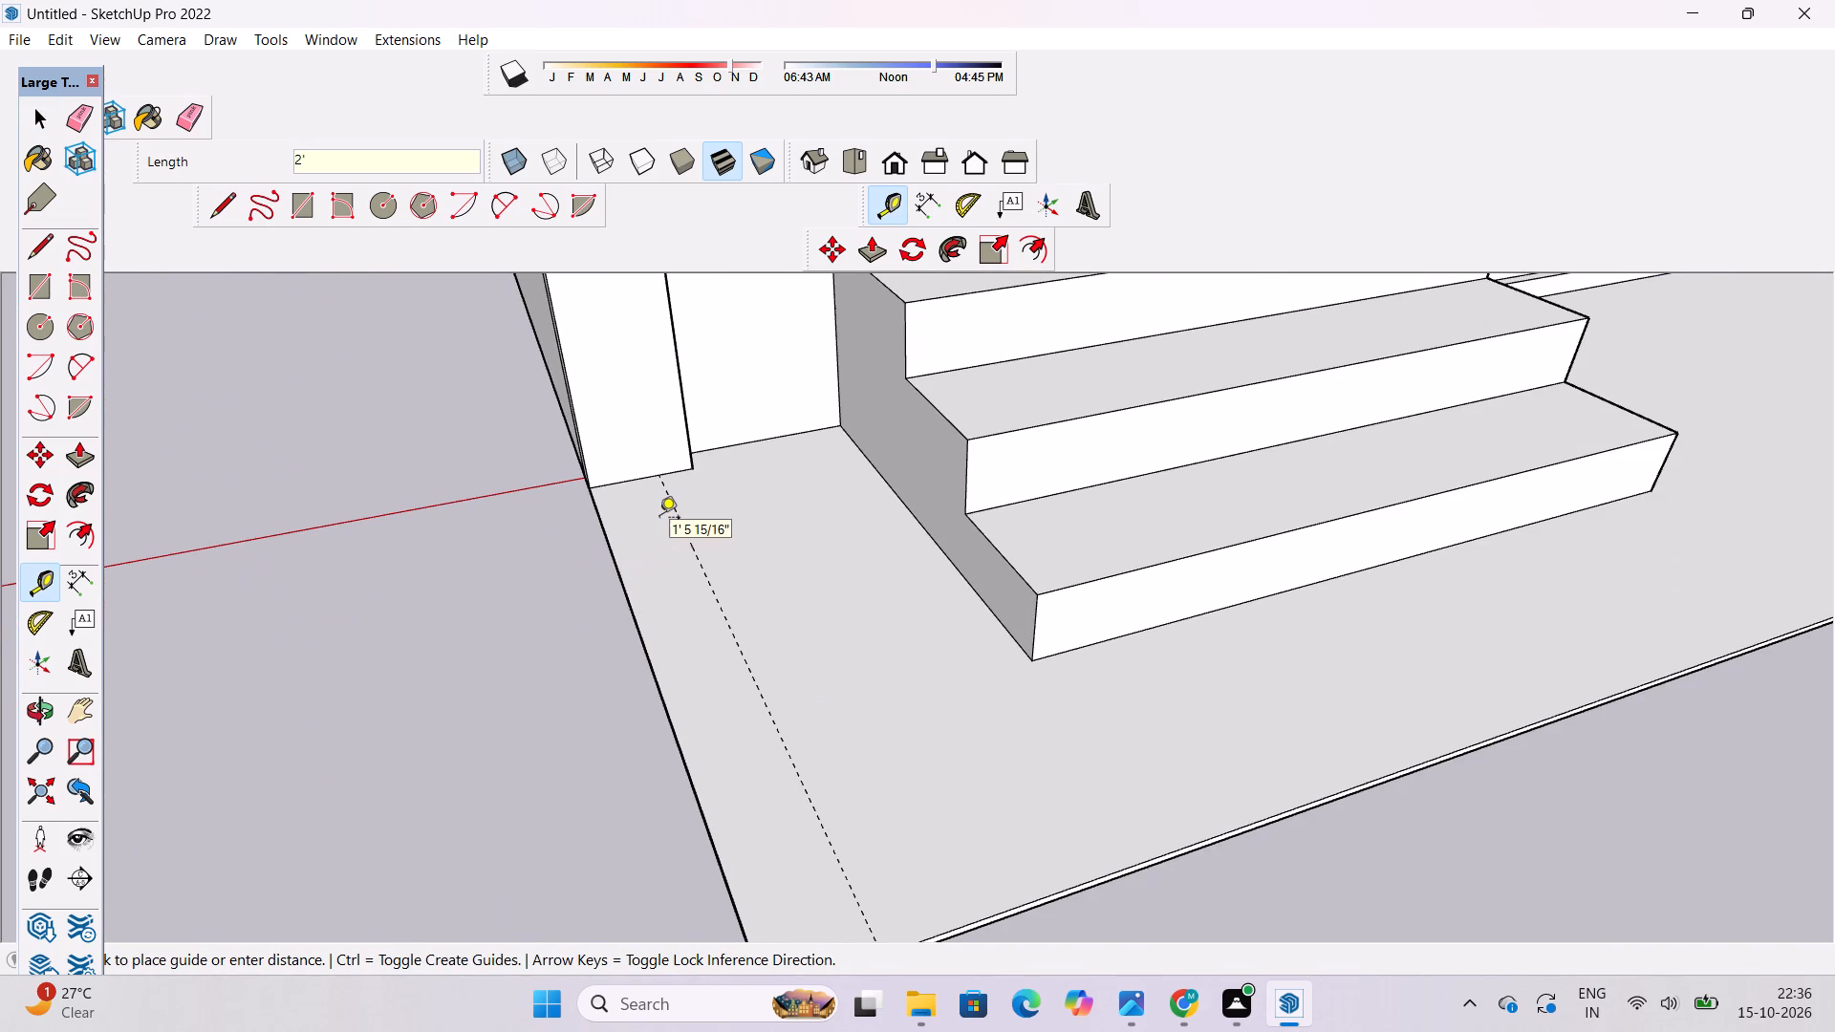
Draw a line along the guide beside the entrance steps, from the wall base to the slab's front edge.
scroll(660, 520, "down", 14)
scroll(765, 452, "up", 3)
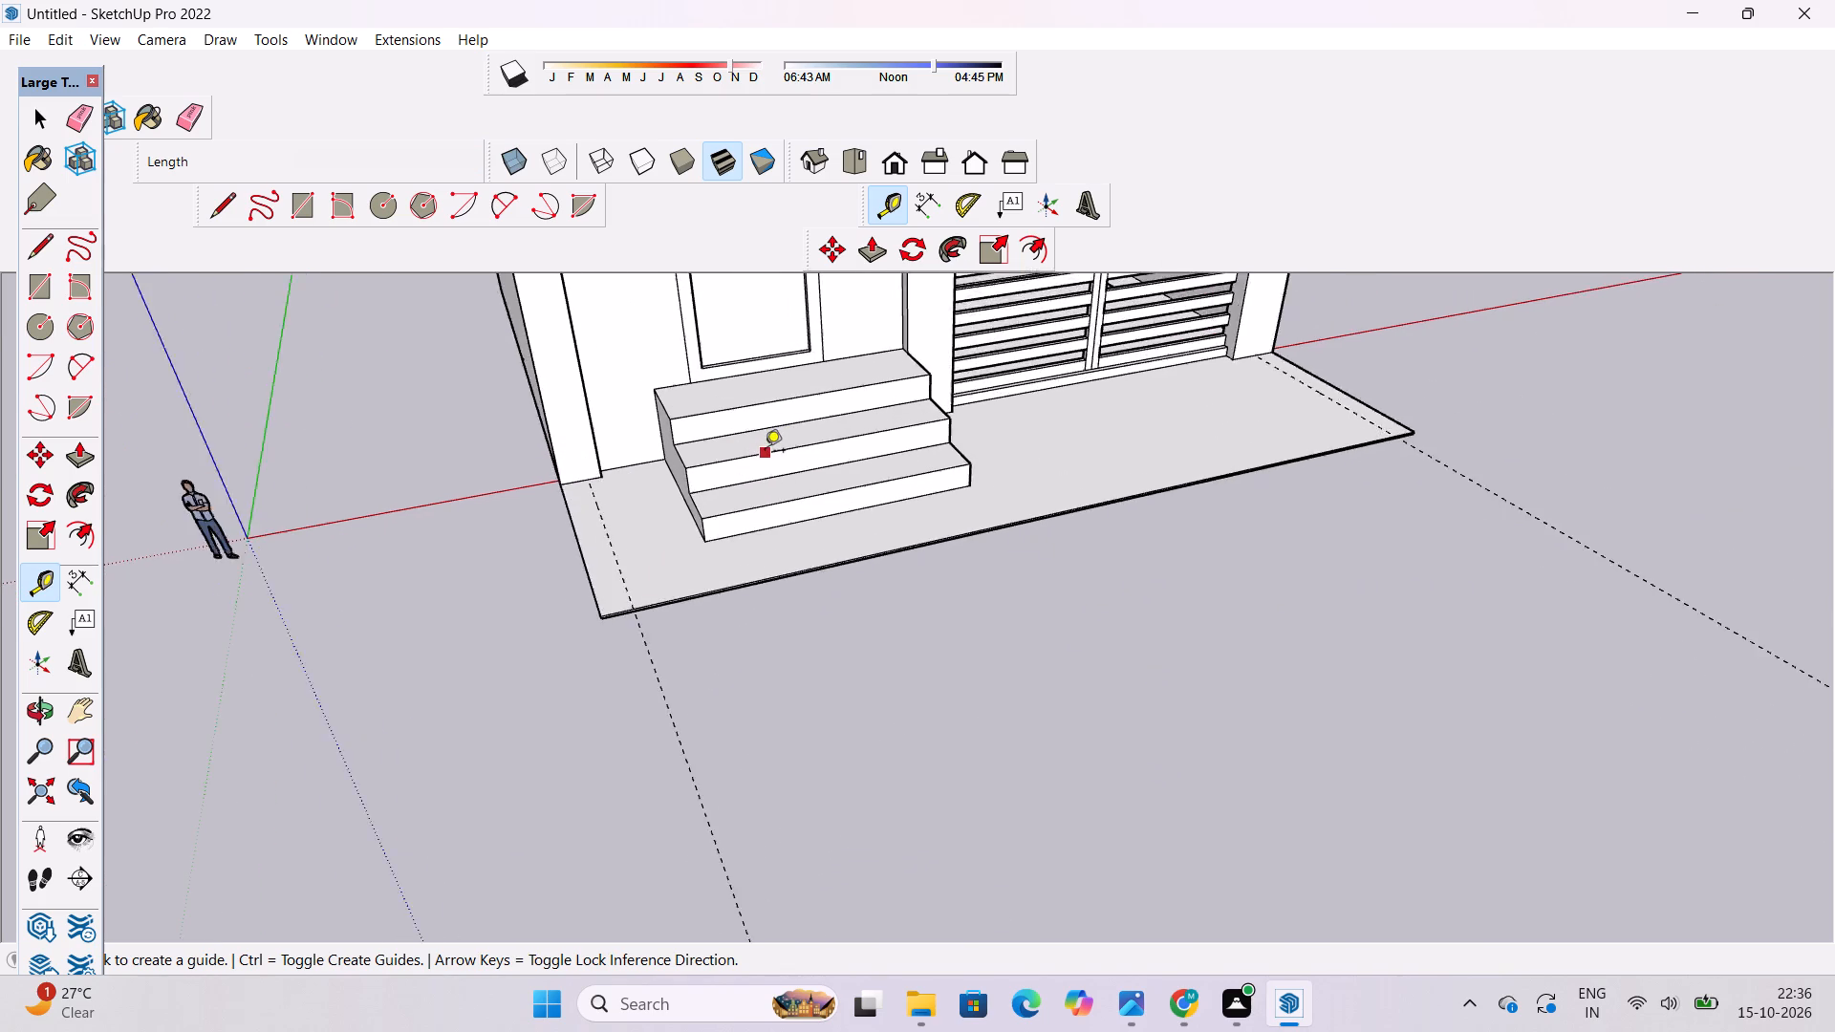
scroll(765, 452, "up", 2)
key("o")
left_click_drag(829, 499, 682, 679)
left_click_drag(743, 629, 1110, 623)
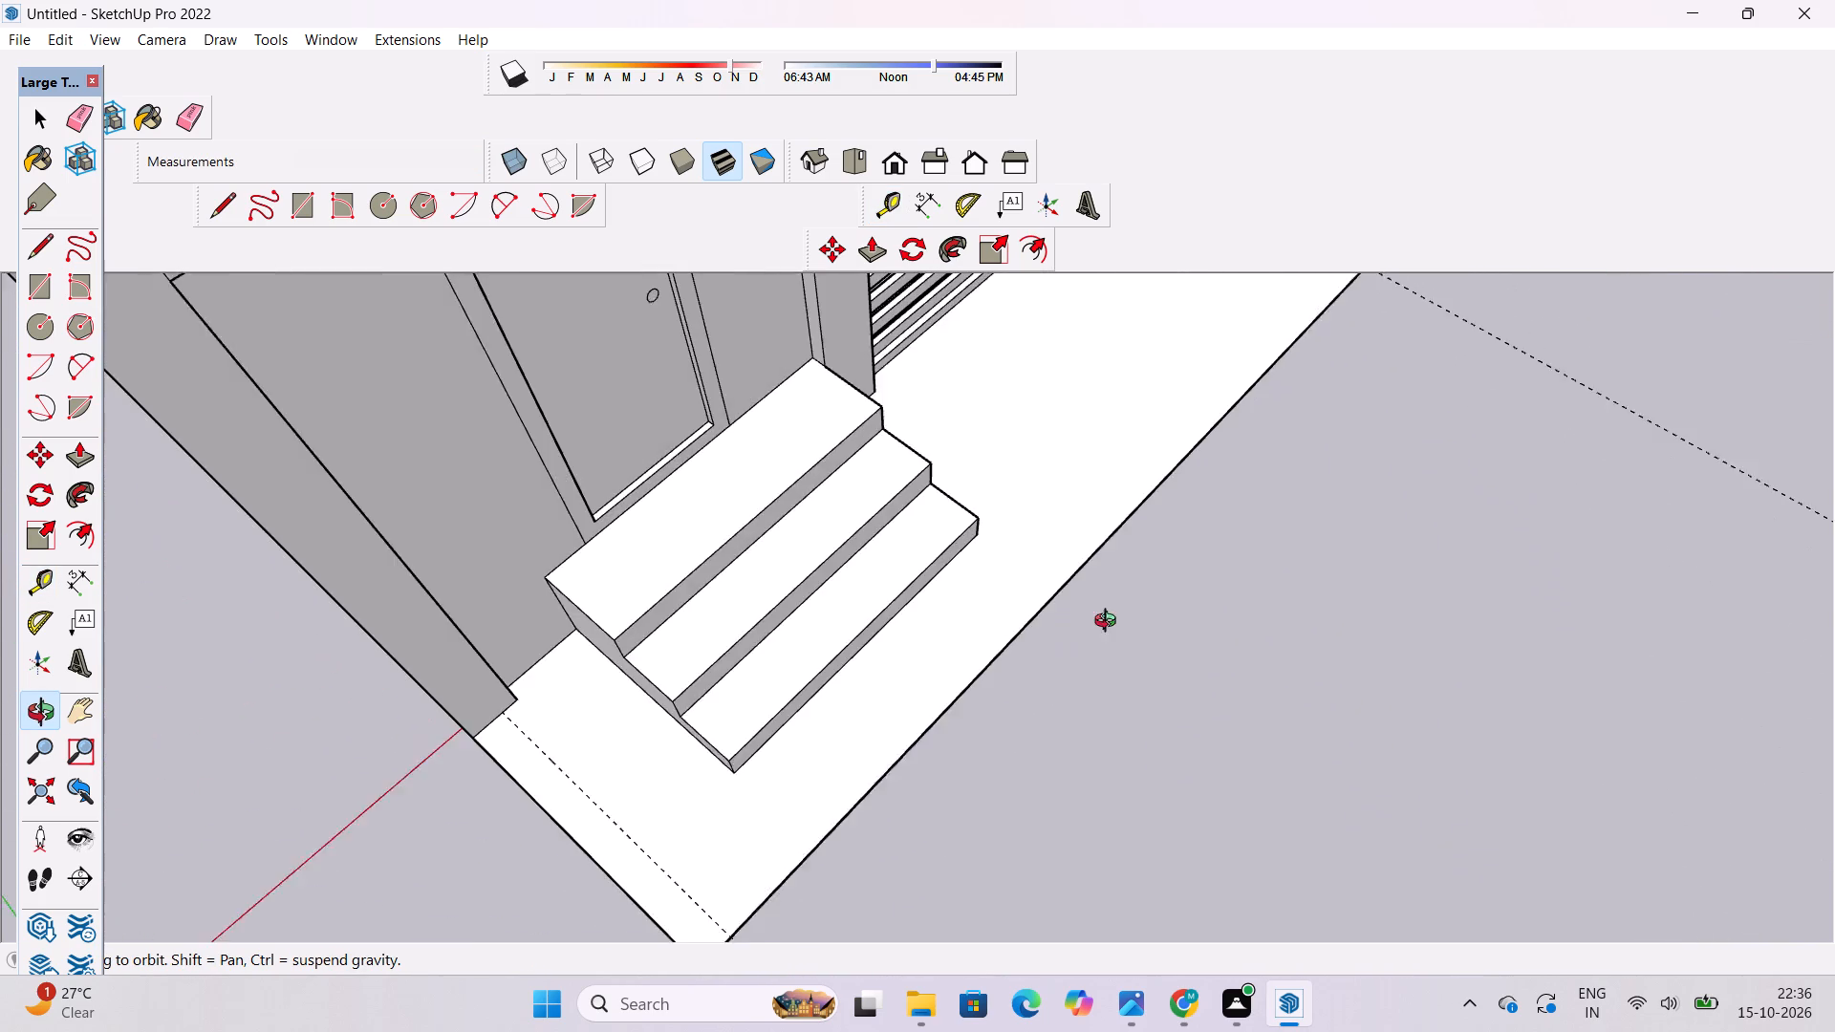
left_click_drag(1110, 623, 1125, 603)
left_click_drag(646, 794, 729, 664, "shift")
left_click_drag(732, 664, 780, 700)
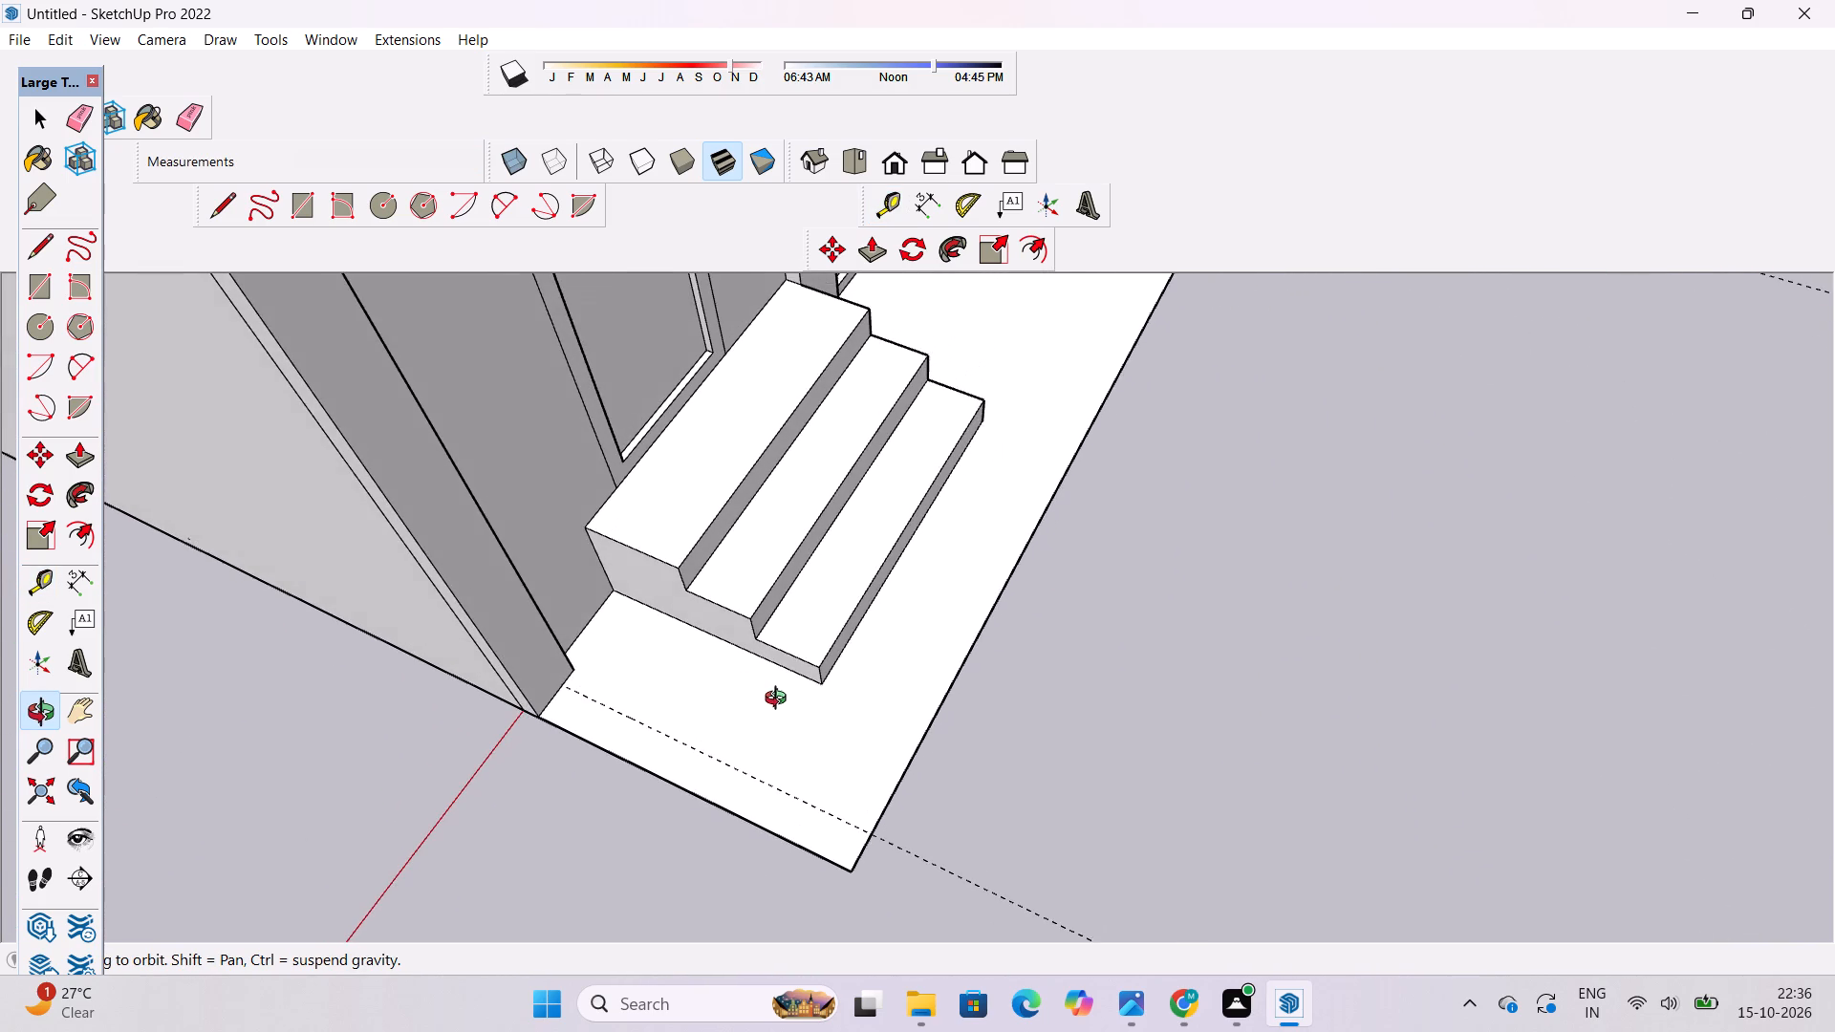
left_click_drag(780, 700, 781, 700)
key("l")
scroll(535, 701, "up", 4)
left_click(574, 681)
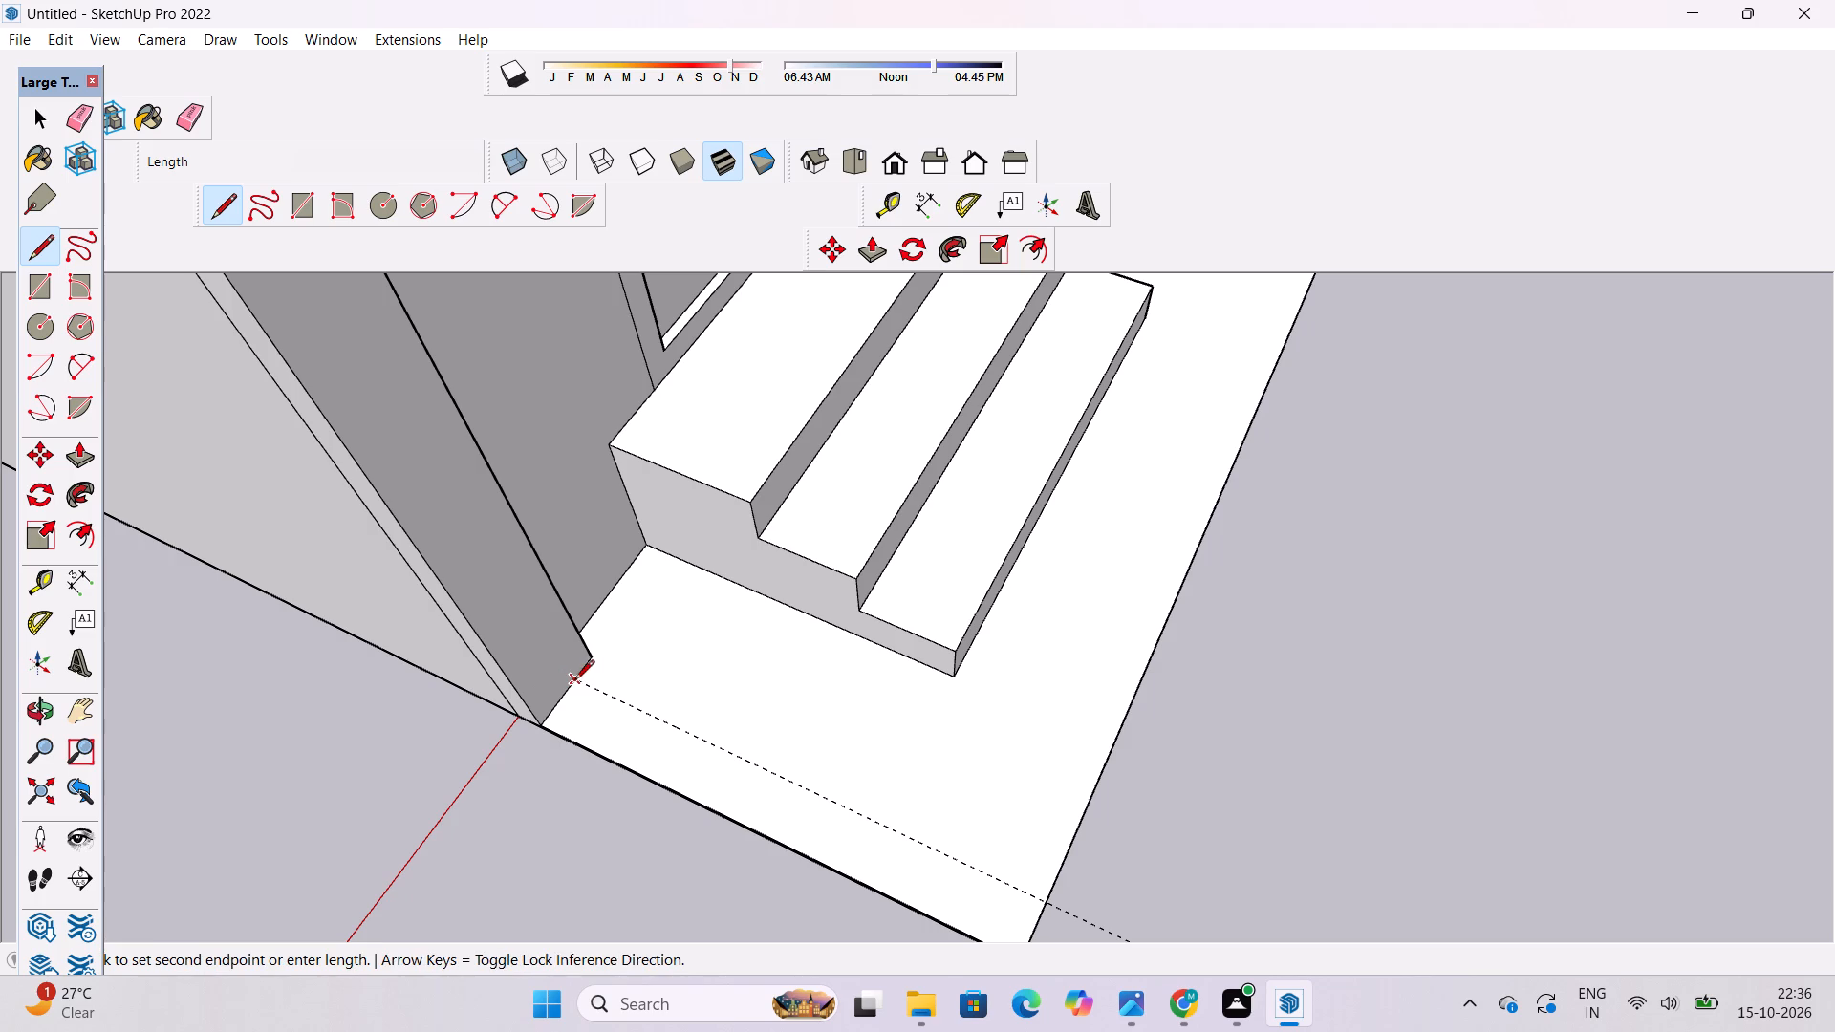
left_click(1043, 910)
Draw a line along the guide beside the gate pillar, from the pillar base to the slab's front edge.
scroll(677, 870, "down", 6)
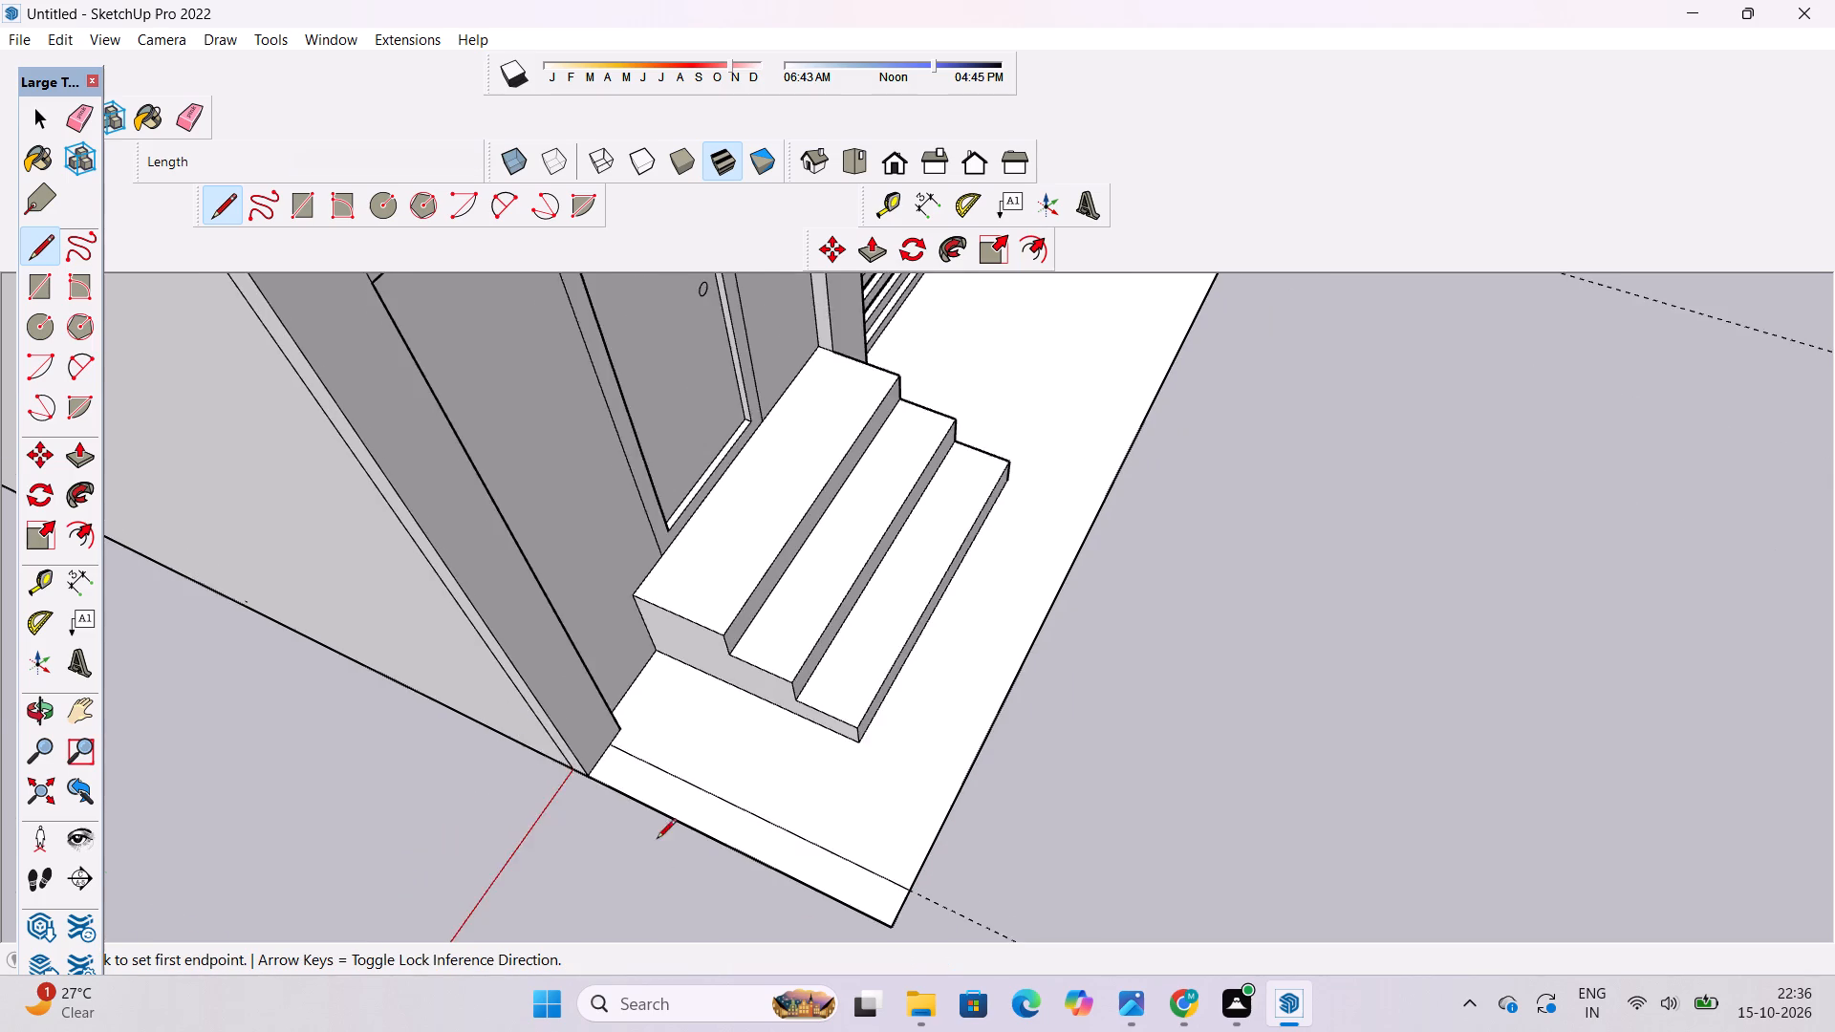
scroll(657, 840, "down", 10)
scroll(896, 466, "up", 17)
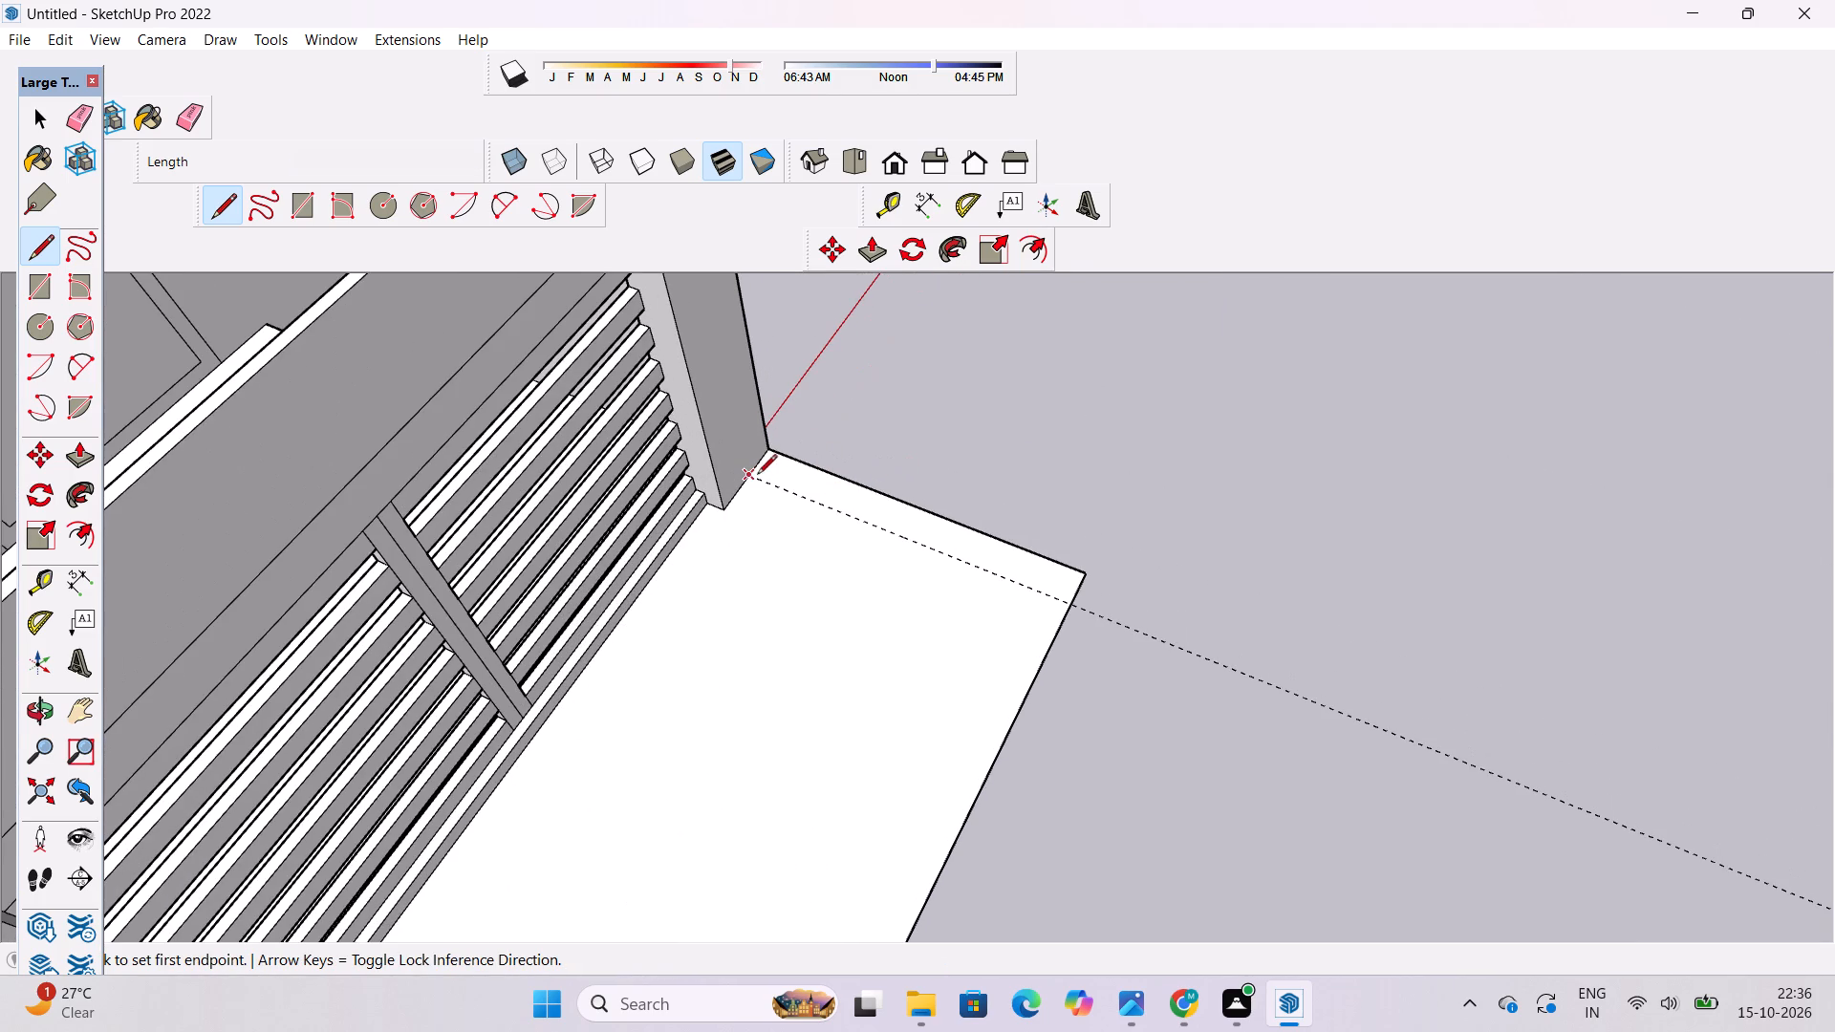
left_click(756, 476)
left_click(1072, 605)
Erase the two guide lines at the short ends of the slab.
key("e")
left_click_drag(1223, 638, 1217, 677)
scroll(990, 376, "down", 7)
scroll(986, 565, "down", 9)
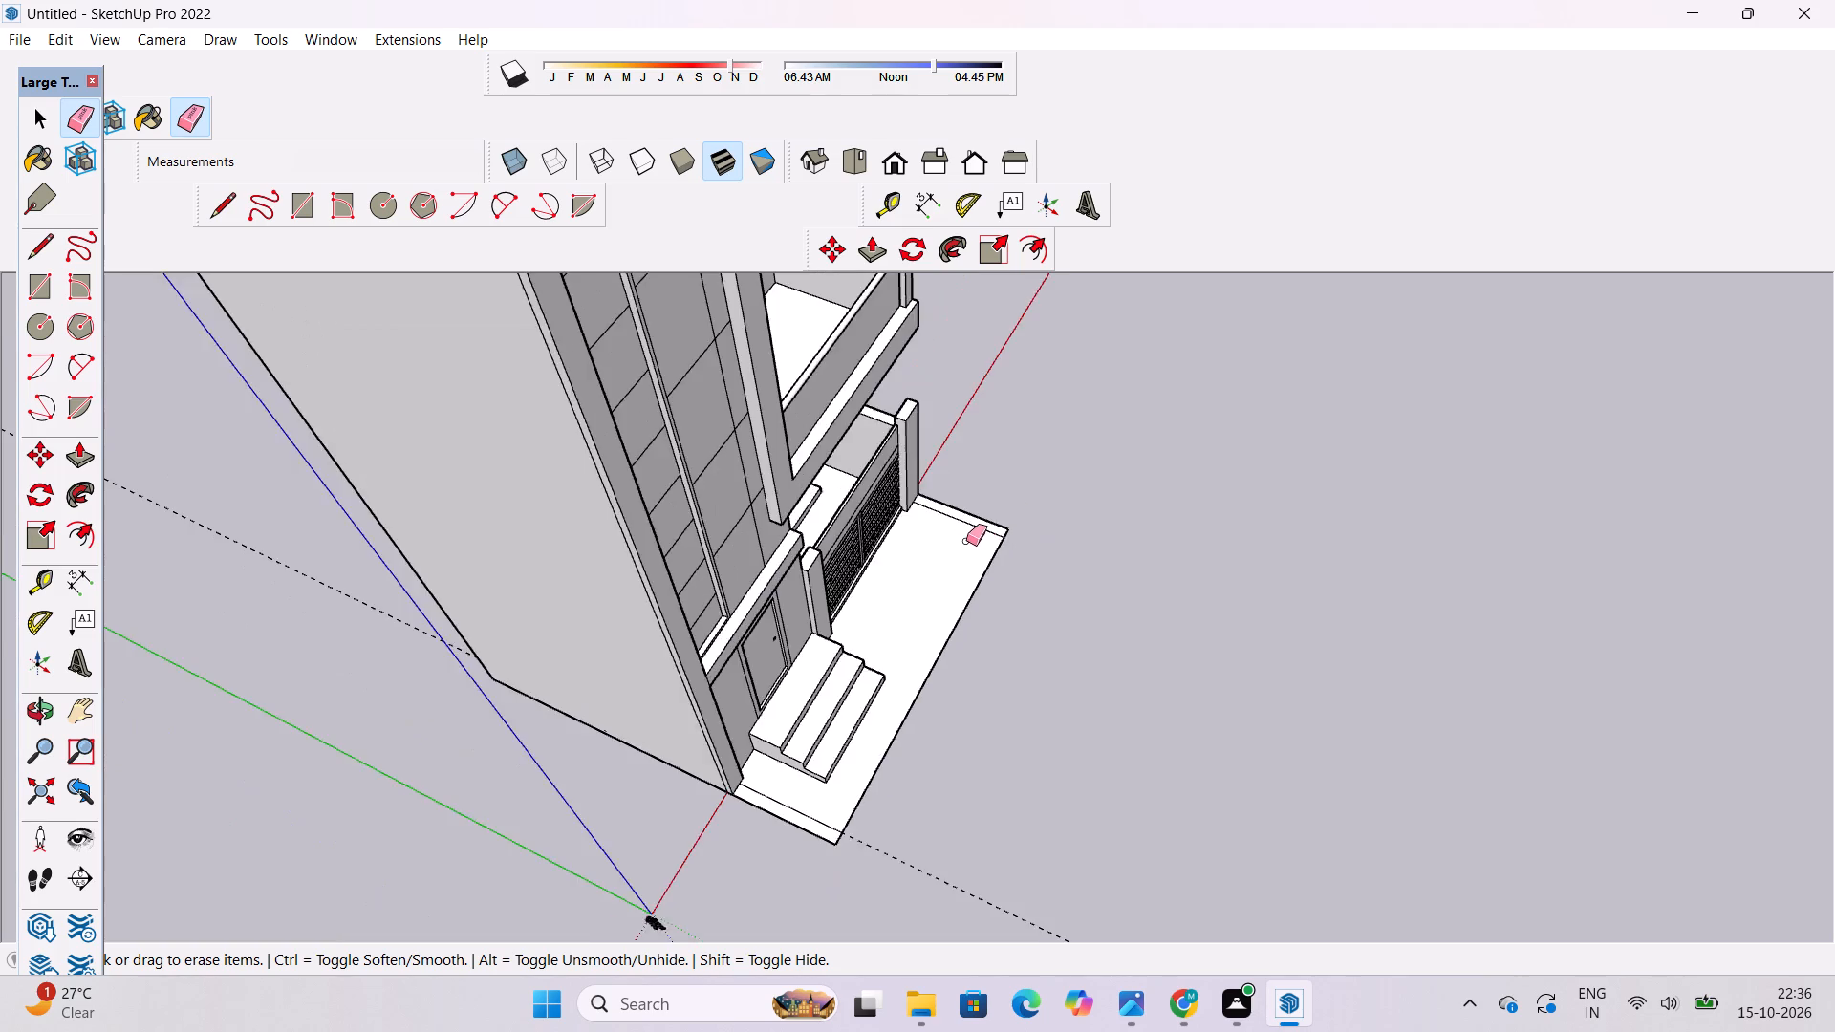
scroll(966, 541, "down", 4)
scroll(966, 680, "up", 4)
left_click_drag(949, 742, 937, 795)
left_click_drag(935, 776, 935, 793)
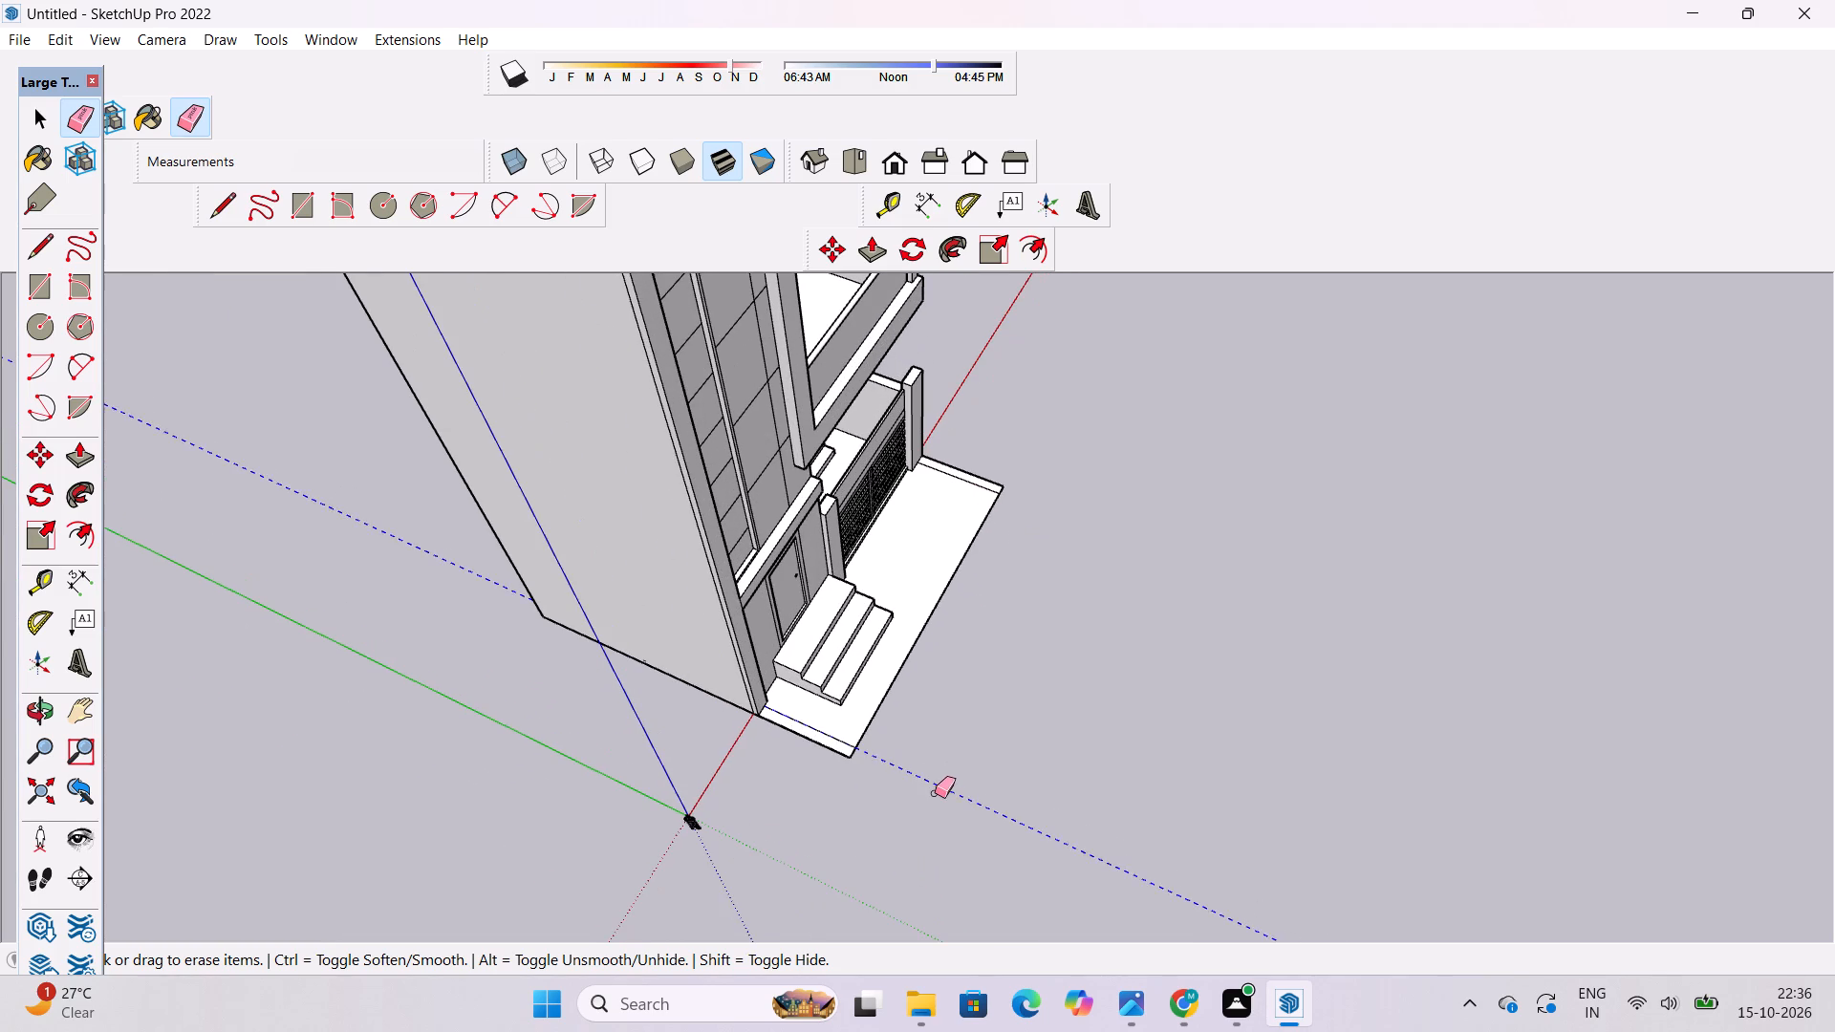
left_click_drag(935, 793, 935, 794)
Push/Pull the narrow slab strip beside the entrance steps up by 11' to form a side wall.
key("o")
scroll(935, 730, "up", 4)
scroll(839, 736, "up", 2)
left_click_drag(823, 701, 850, 754, "shift")
left_click_drag(850, 757, 857, 677)
scroll(858, 677, "up", 3)
left_click_drag(858, 701, 852, 642, "shift")
left_click_drag(787, 722, 874, 685)
left_click_drag(856, 736, 856, 746, "shift")
left_click_drag(853, 745, 853, 720)
key("p")
scroll(843, 780, "up", 7)
left_click(825, 710)
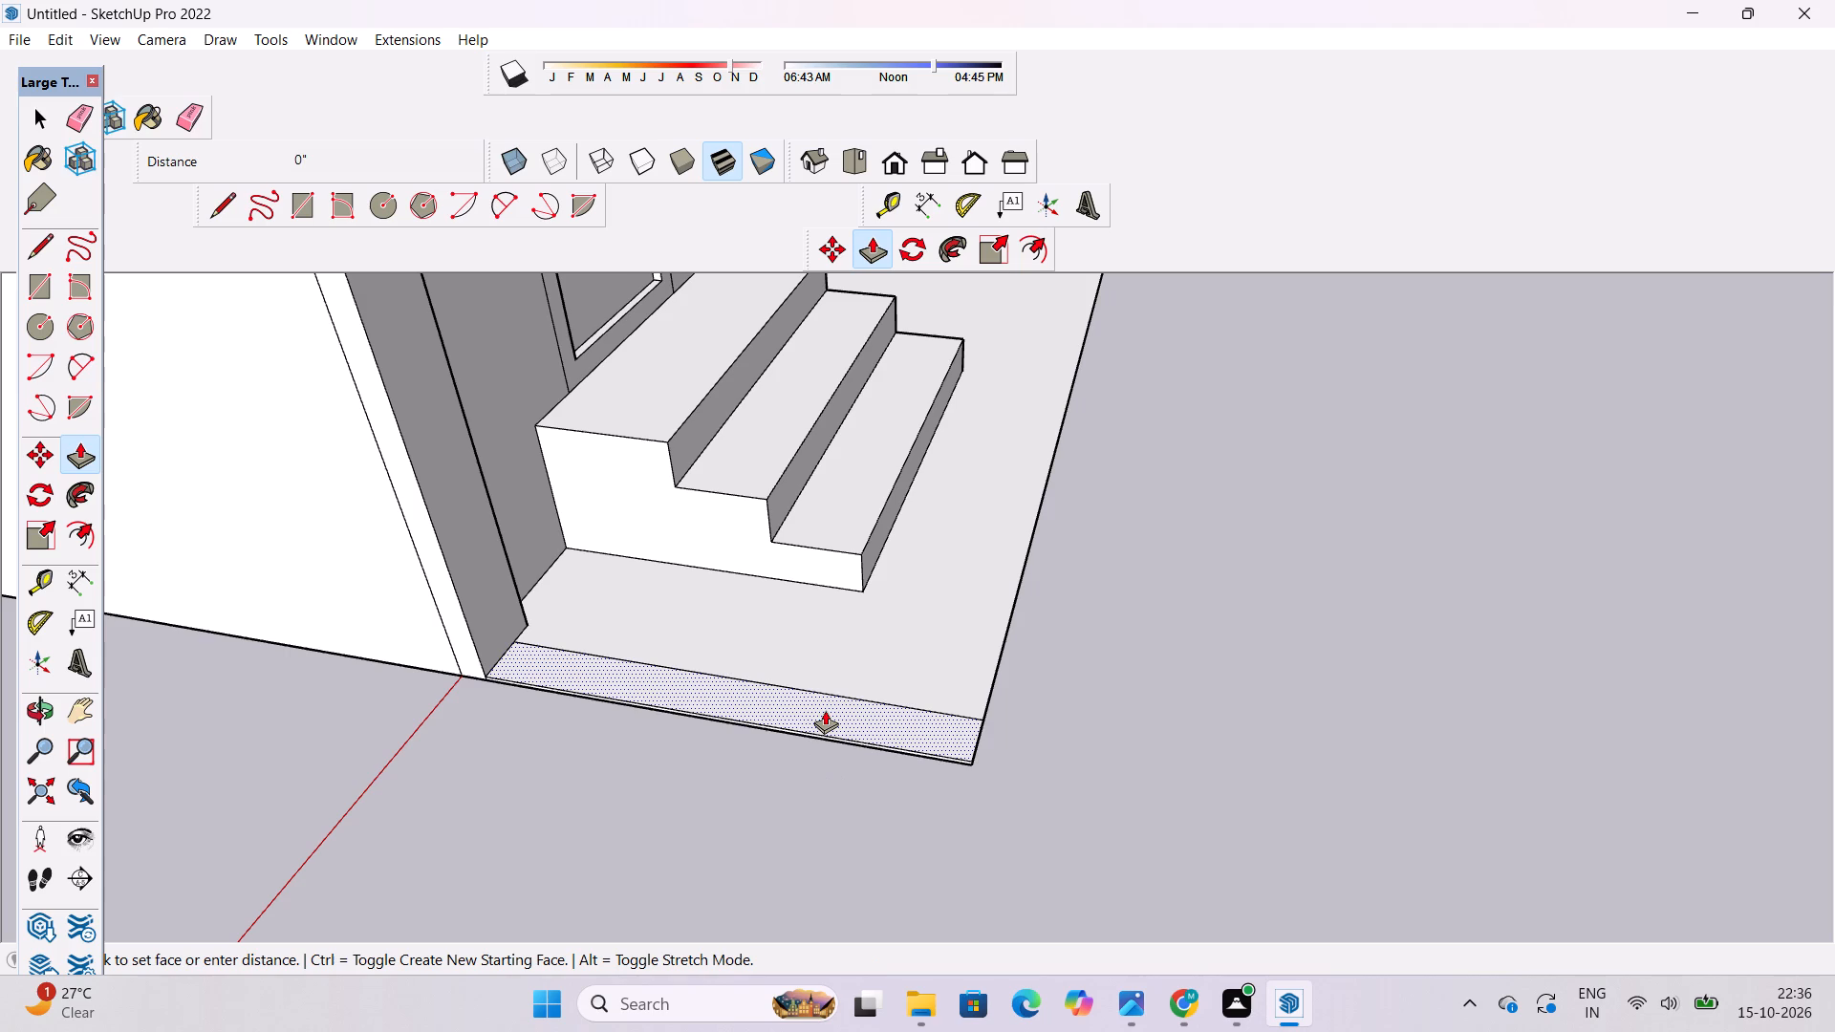
scroll(825, 698, "down", 11)
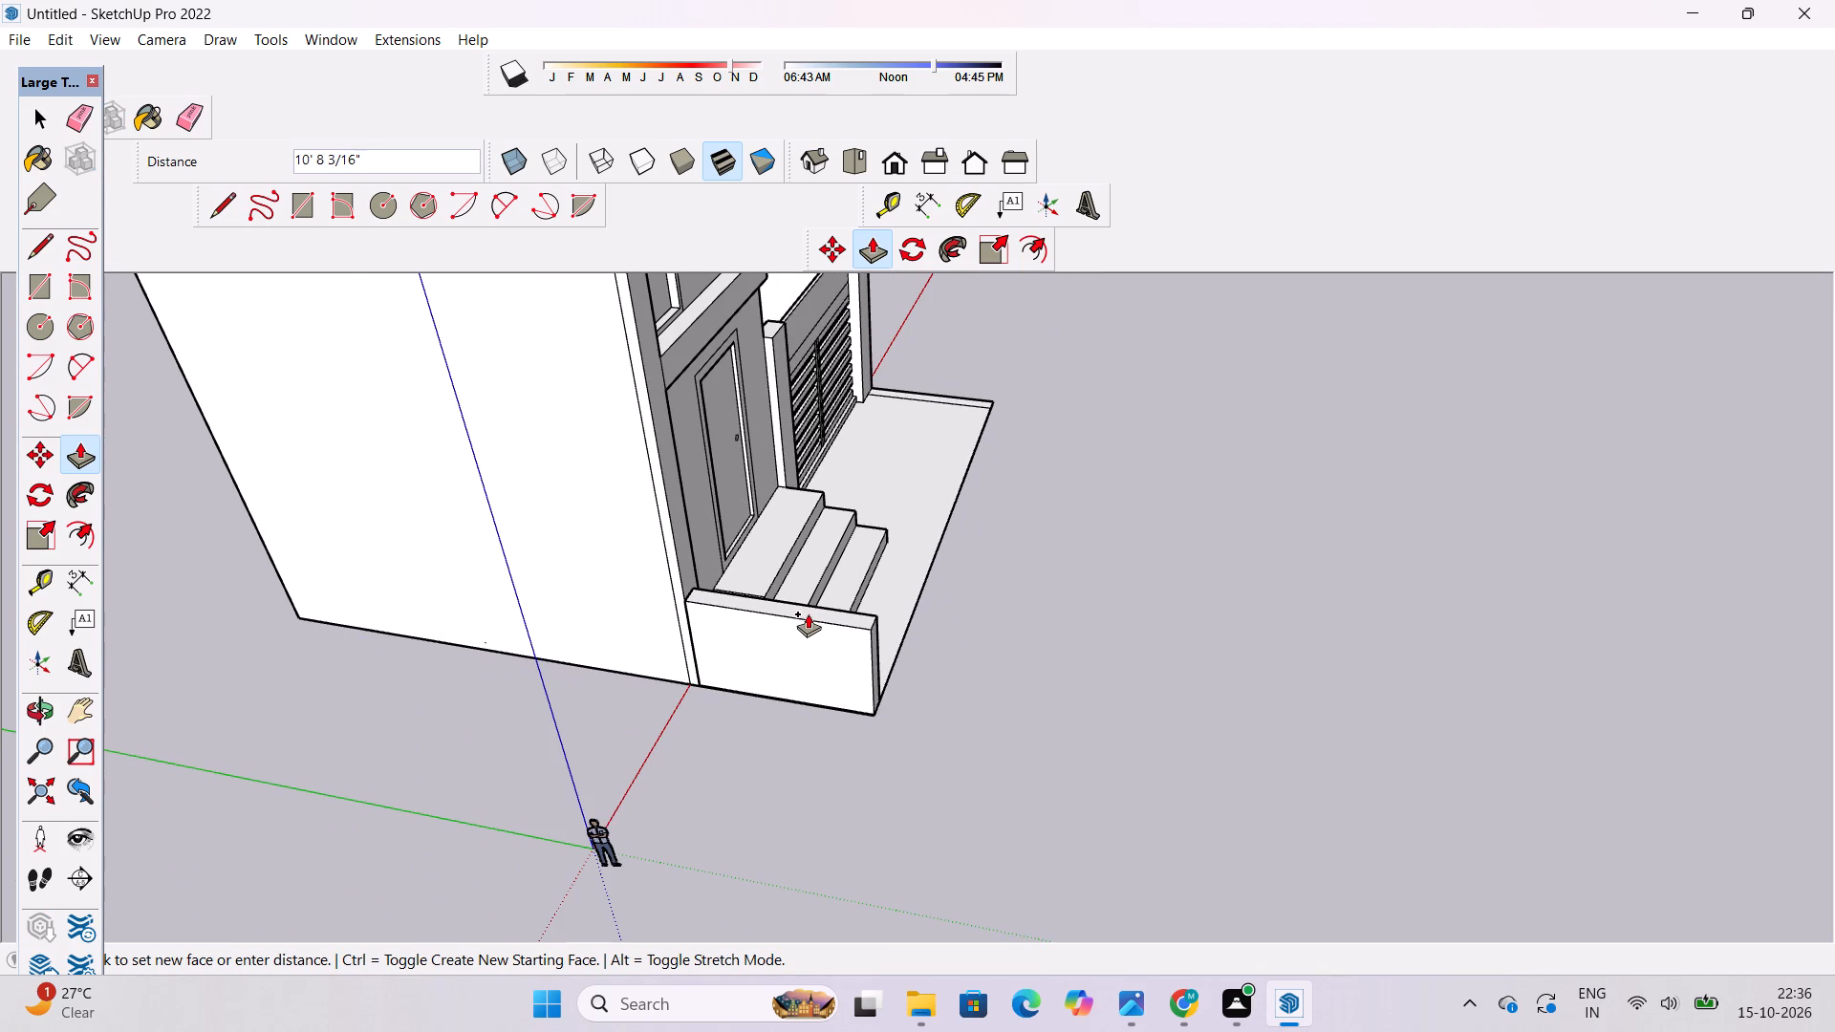
type("11'")
key("Return")
Push/Pull the narrow slab strip beside the gate pillar up by 11' to form the matching side wall.
key("o")
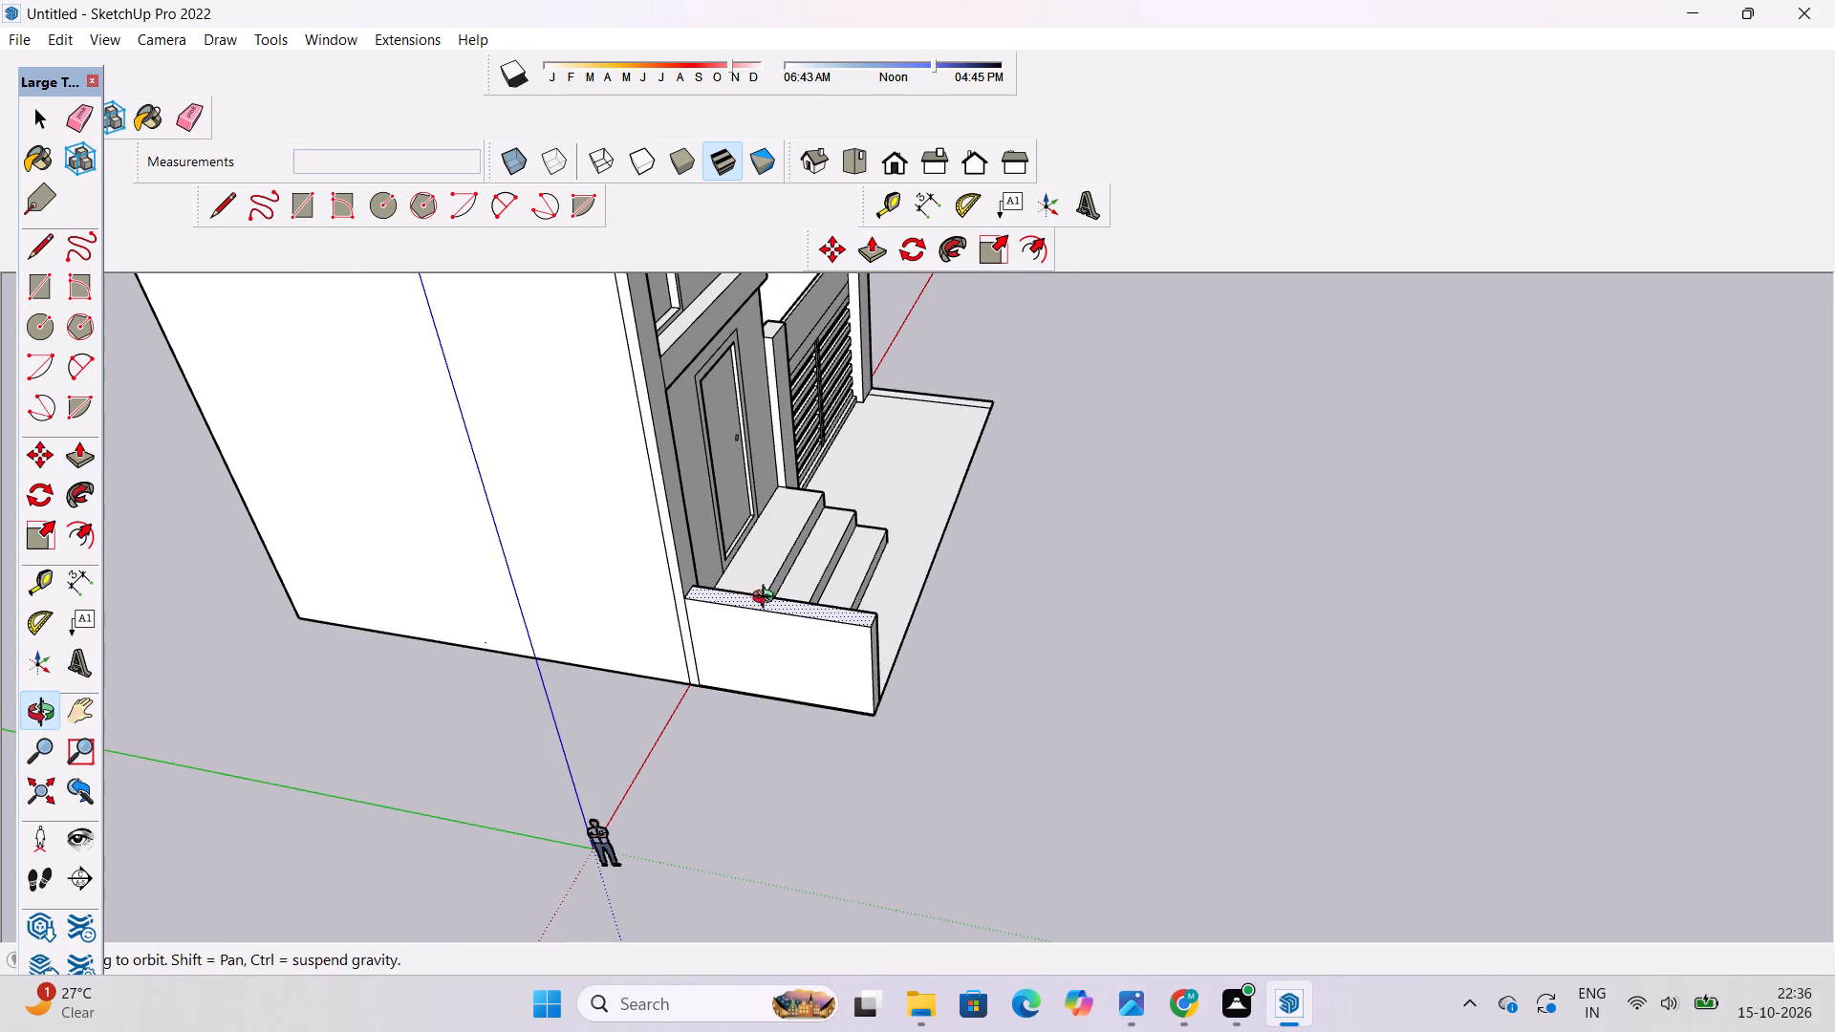
left_click_drag(1259, 445, 668, 447)
scroll(928, 507, "up", 2)
left_click_drag(1024, 513, 784, 521, "shift")
scroll(954, 550, "up", 4)
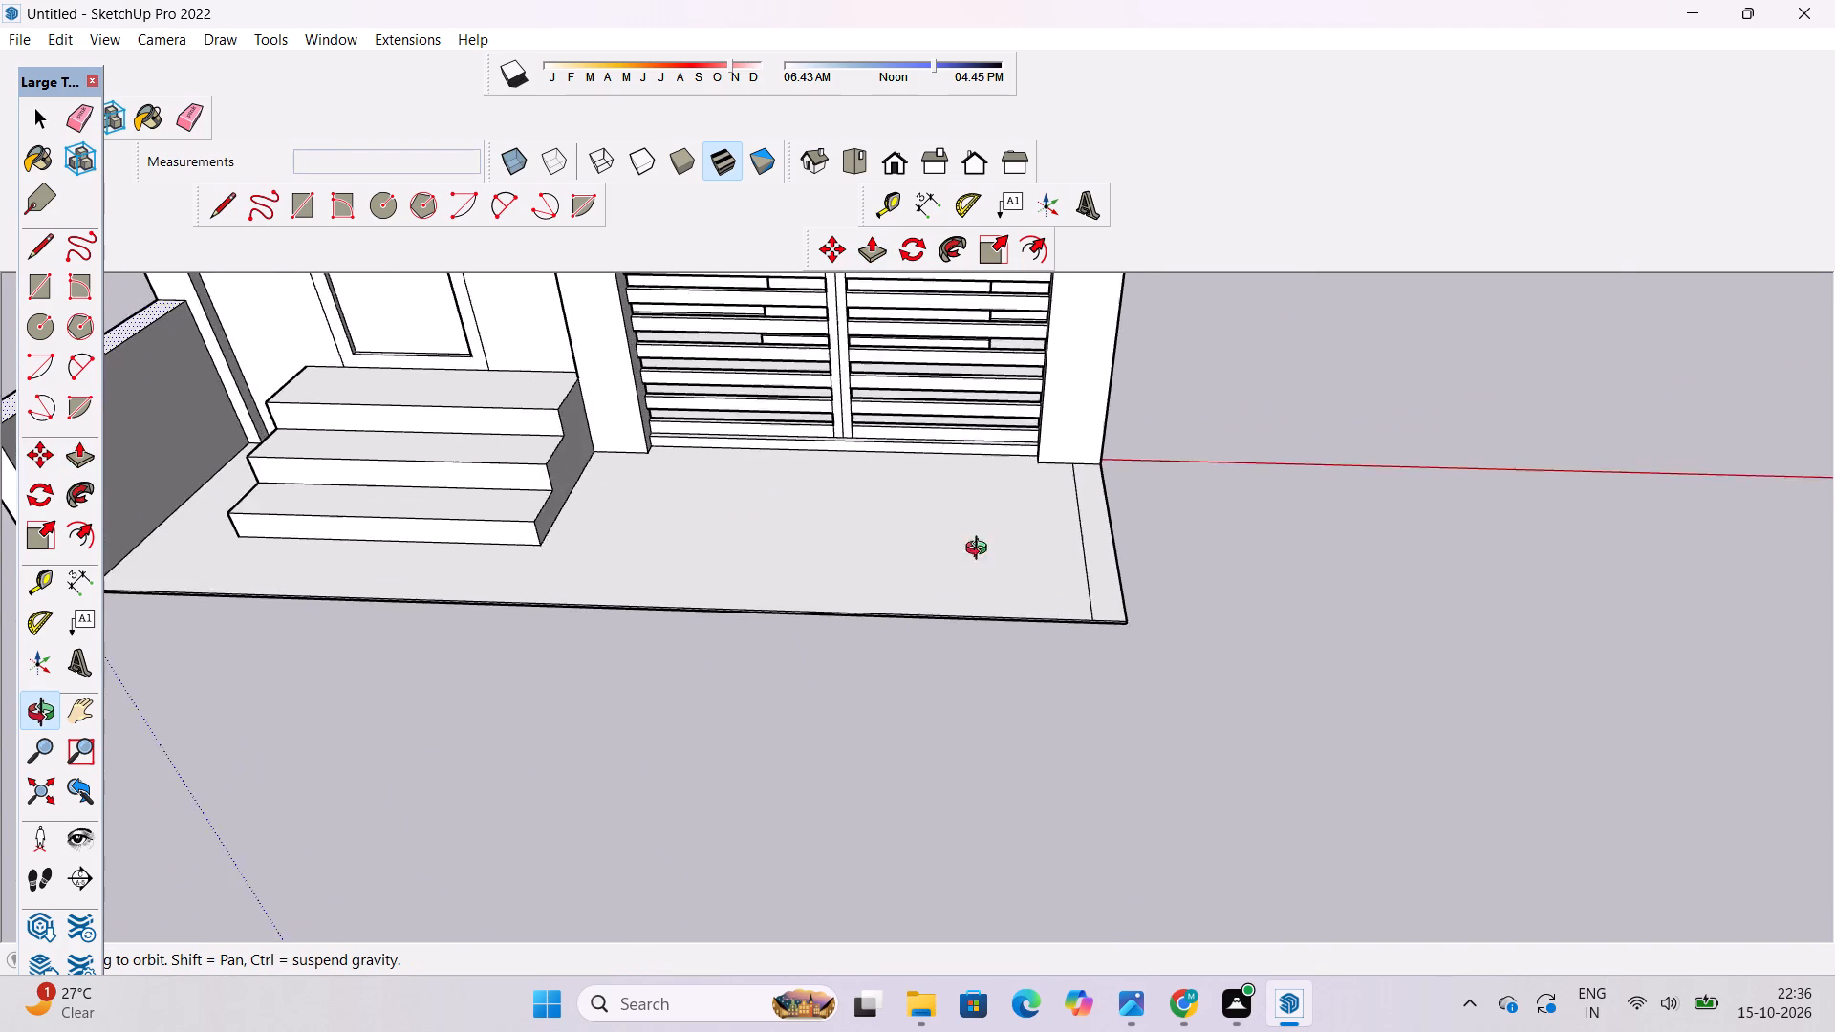
left_click_drag(990, 549, 700, 641, "shift")
left_click_drag(868, 660, 875, 715, "shift")
left_click_drag(873, 713, 848, 618)
scroll(857, 626, "up", 4)
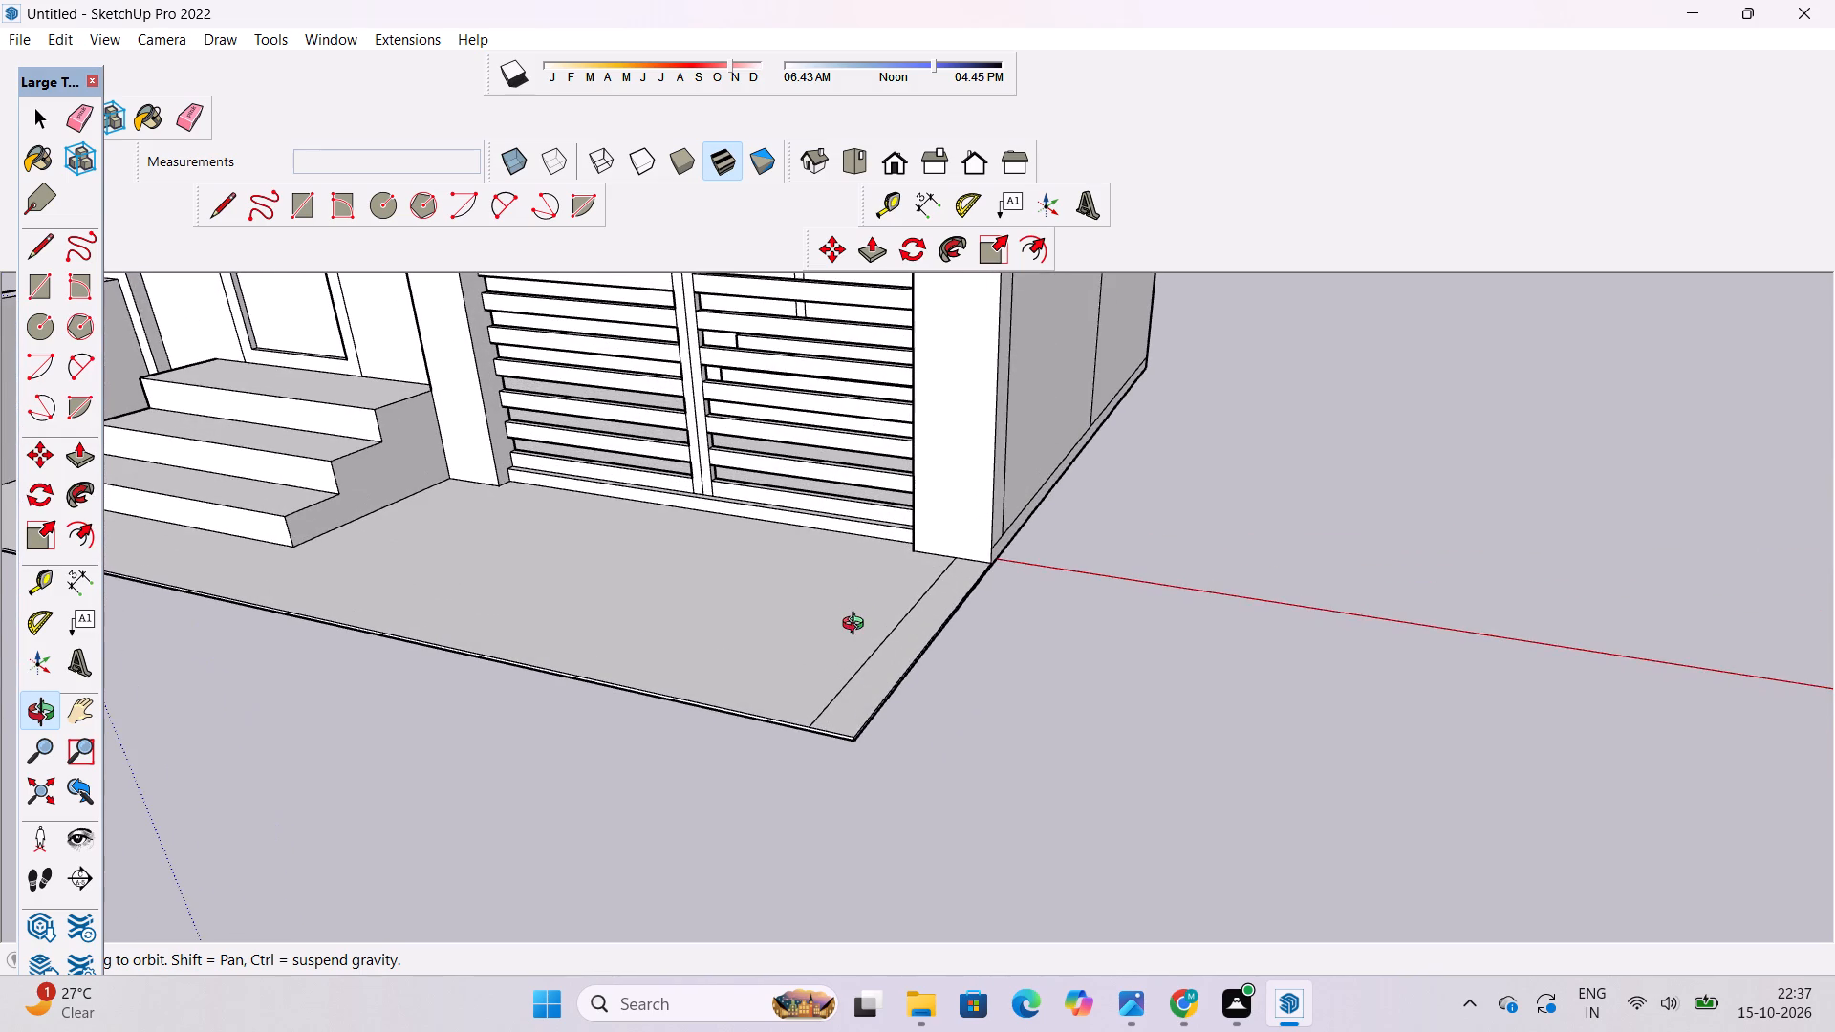
key("p")
left_click(873, 687)
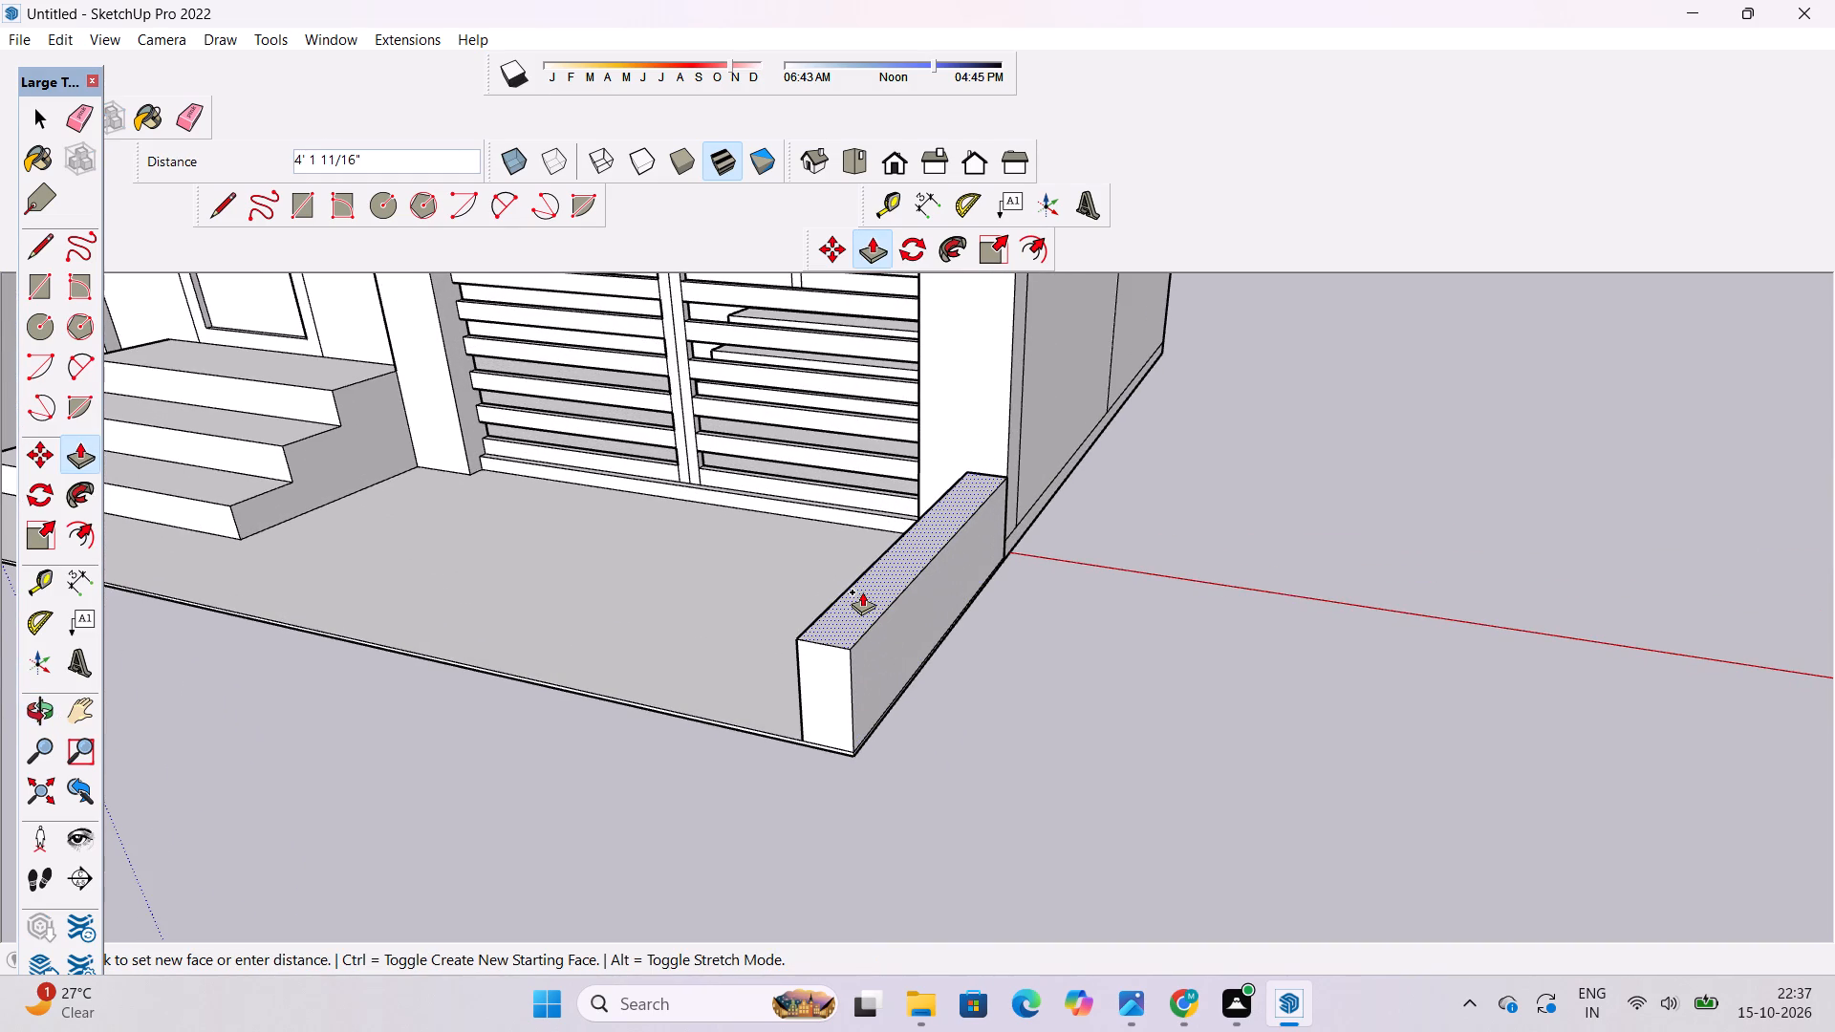
type("11'")
key("Return")
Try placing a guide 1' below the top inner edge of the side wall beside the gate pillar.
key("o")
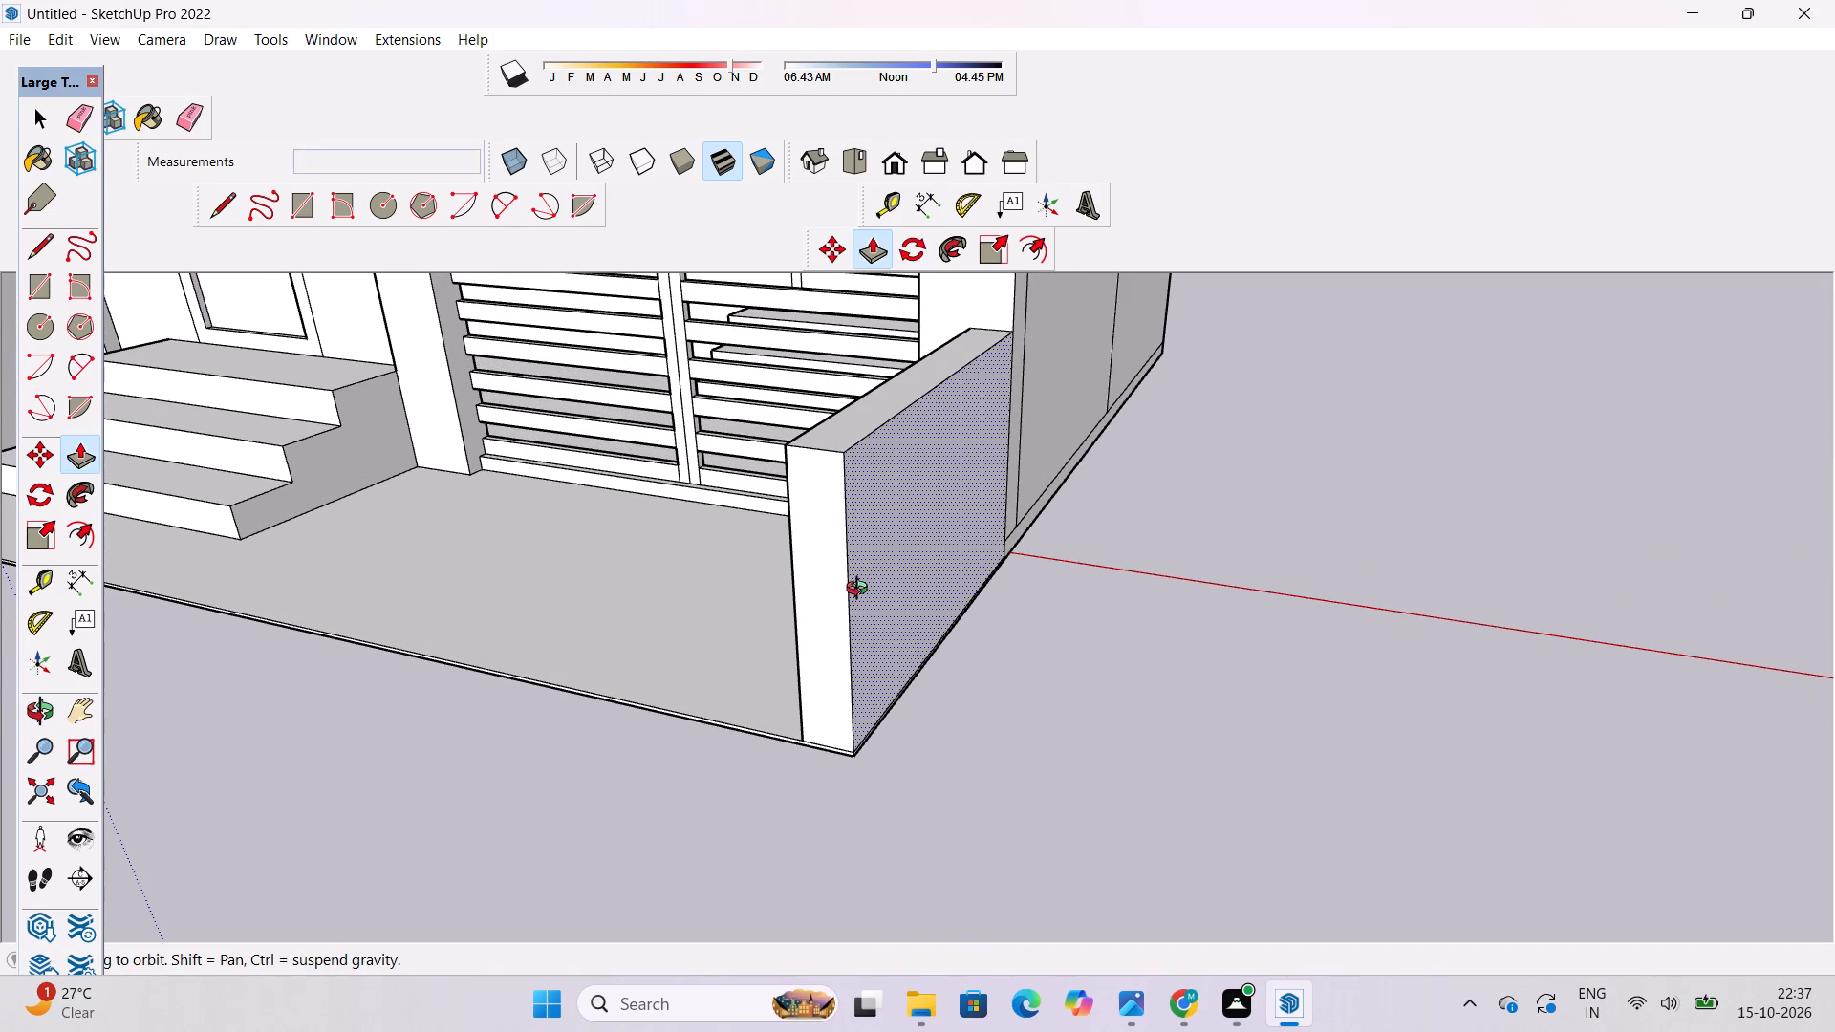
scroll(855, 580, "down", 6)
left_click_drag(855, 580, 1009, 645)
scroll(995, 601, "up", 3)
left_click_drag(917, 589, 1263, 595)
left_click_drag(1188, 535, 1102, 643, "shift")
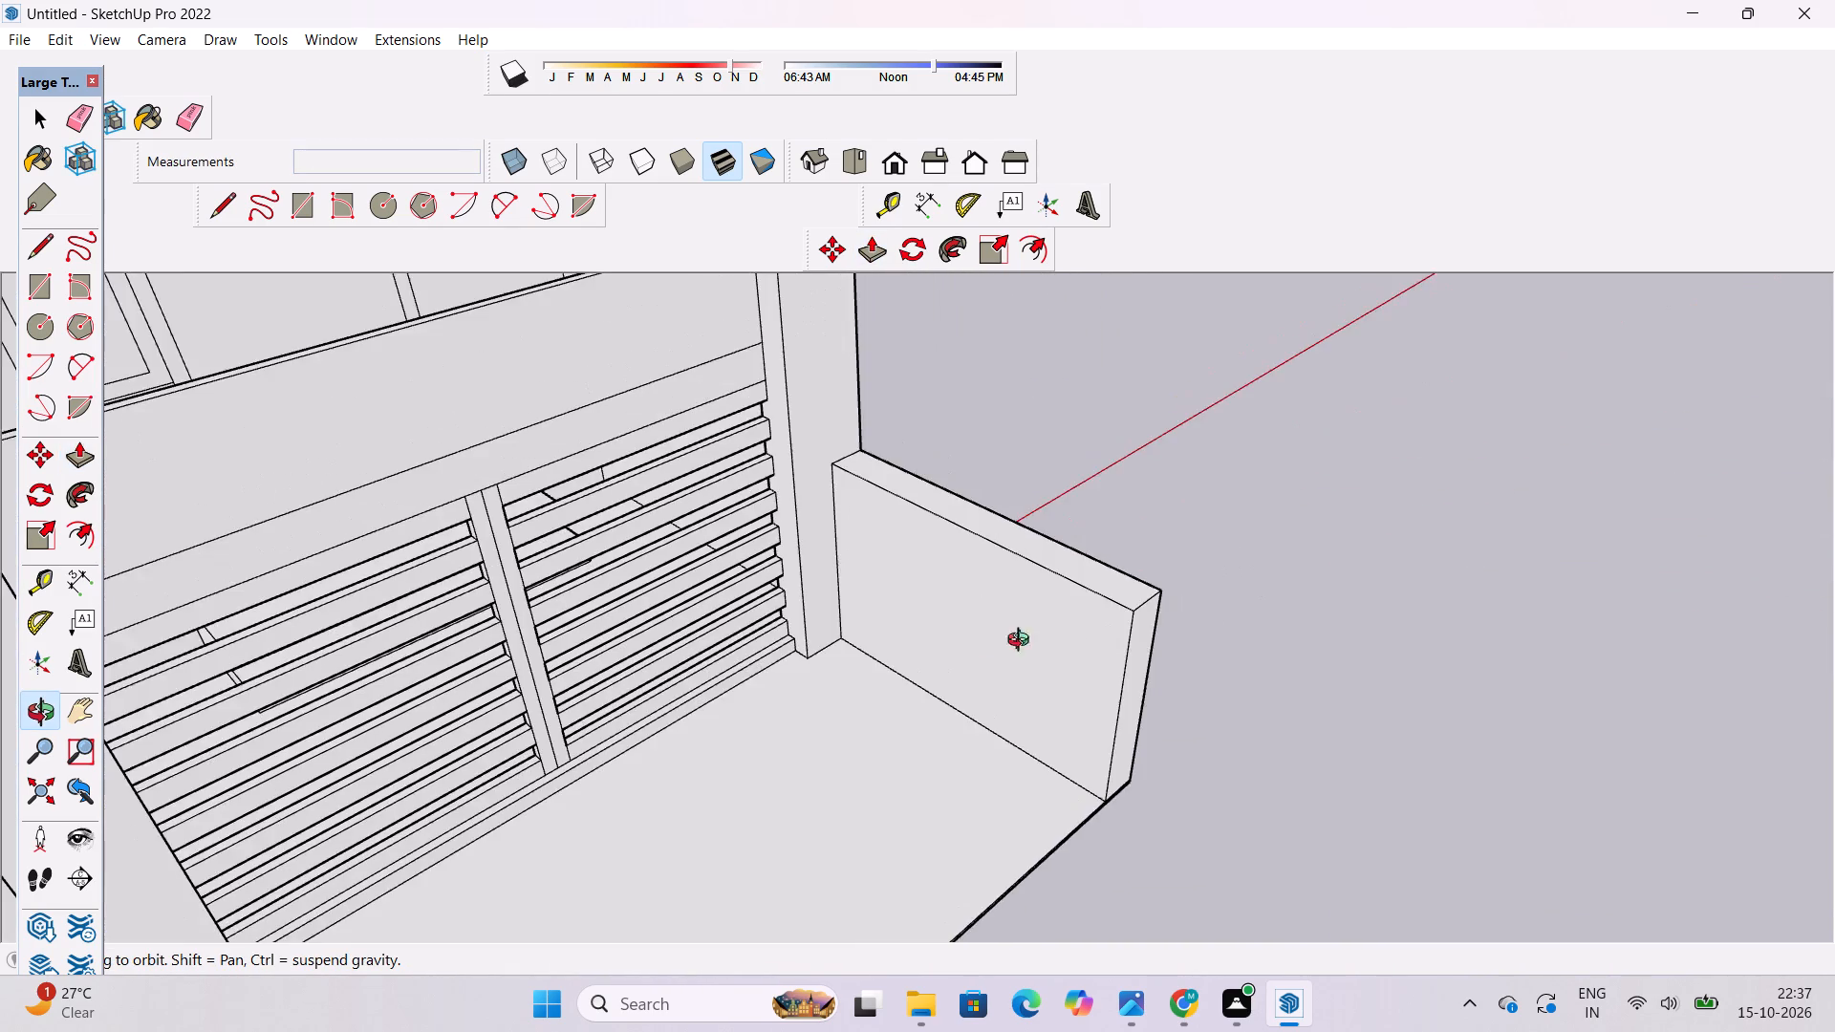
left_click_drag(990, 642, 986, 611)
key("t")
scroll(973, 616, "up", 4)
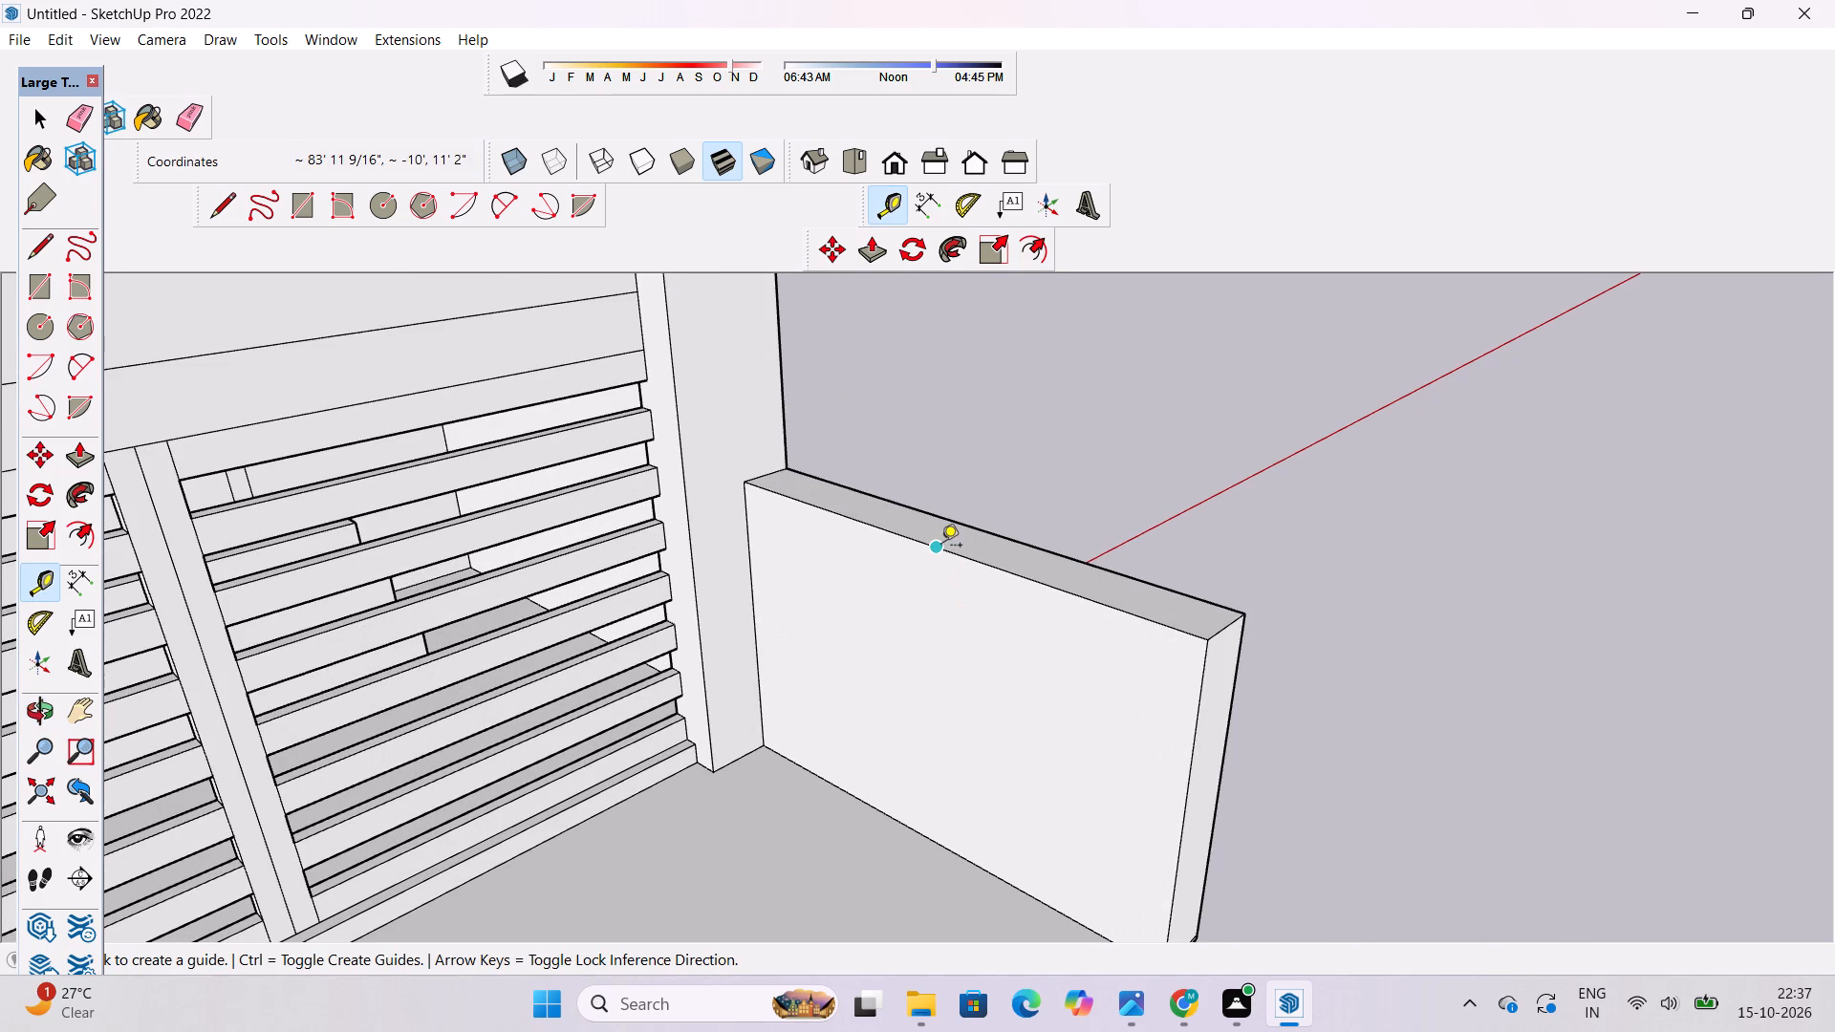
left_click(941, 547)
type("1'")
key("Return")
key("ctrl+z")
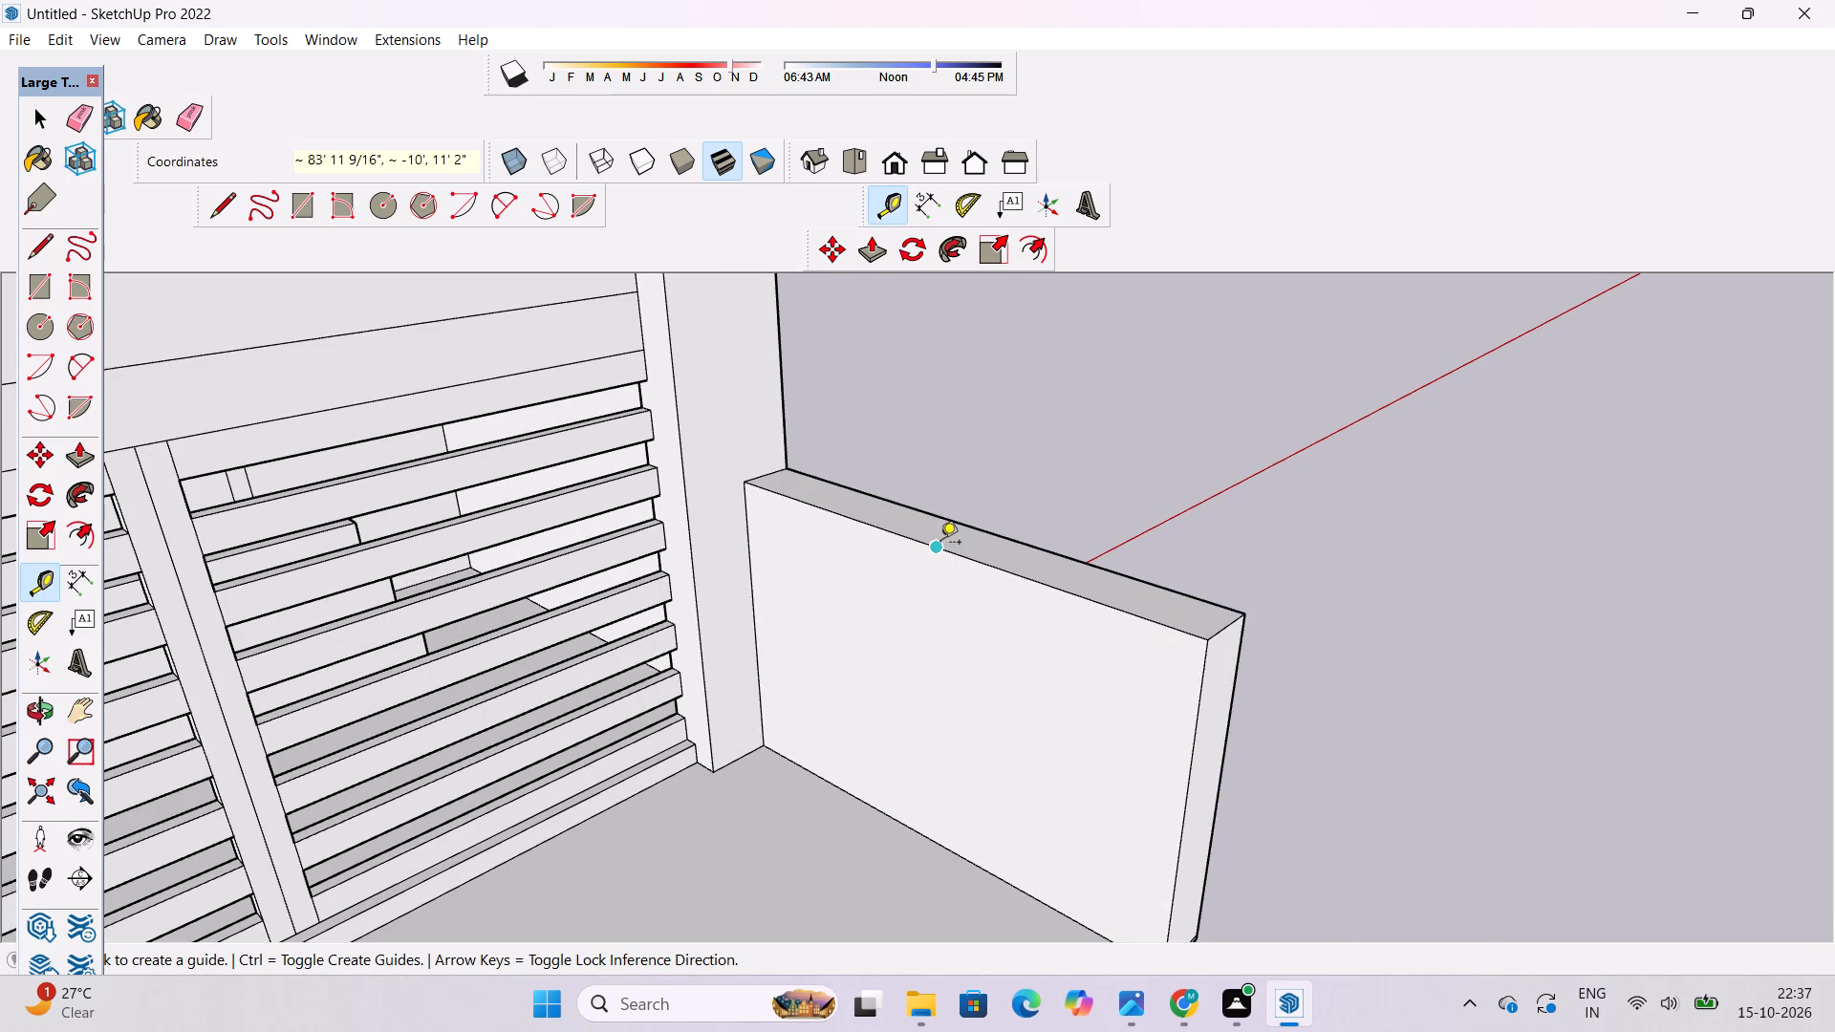
Place a guide 10" below the gate-side wall's top inner edge and draw a line along it across the inner face.
left_click(939, 545)
type("10\"")
key("Return")
key("l")
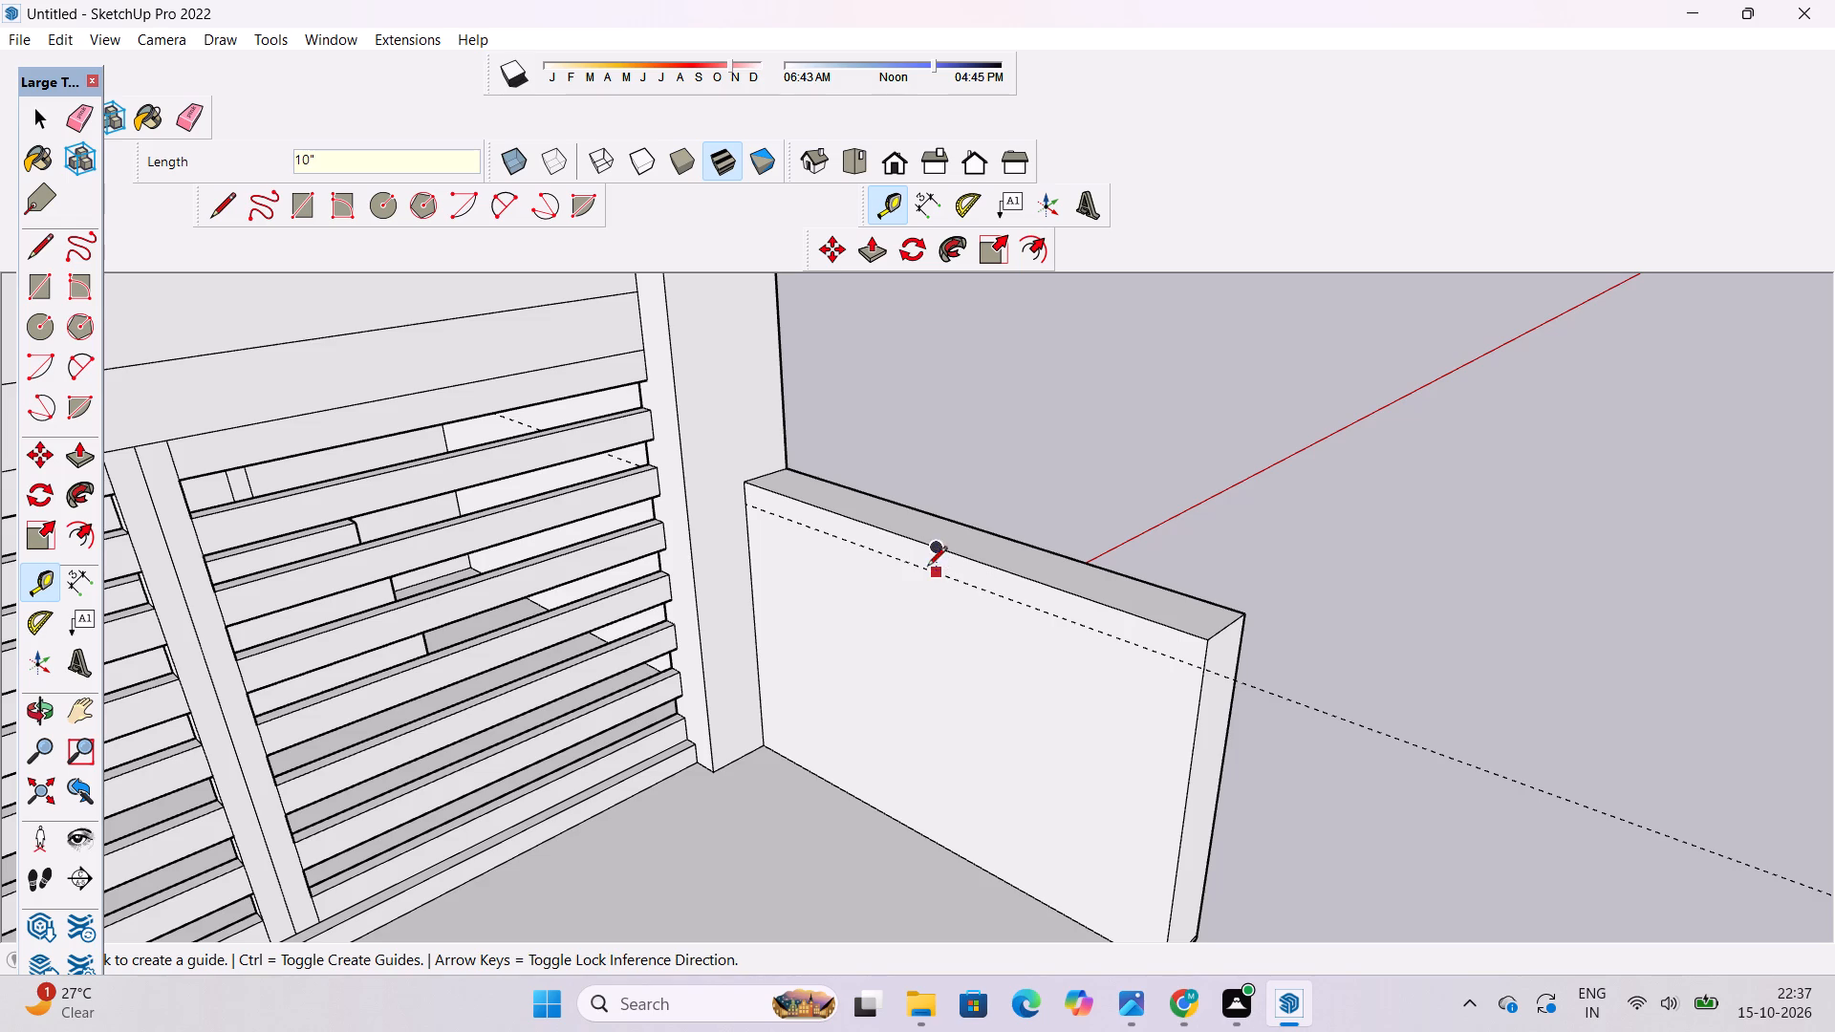
left_click(752, 501)
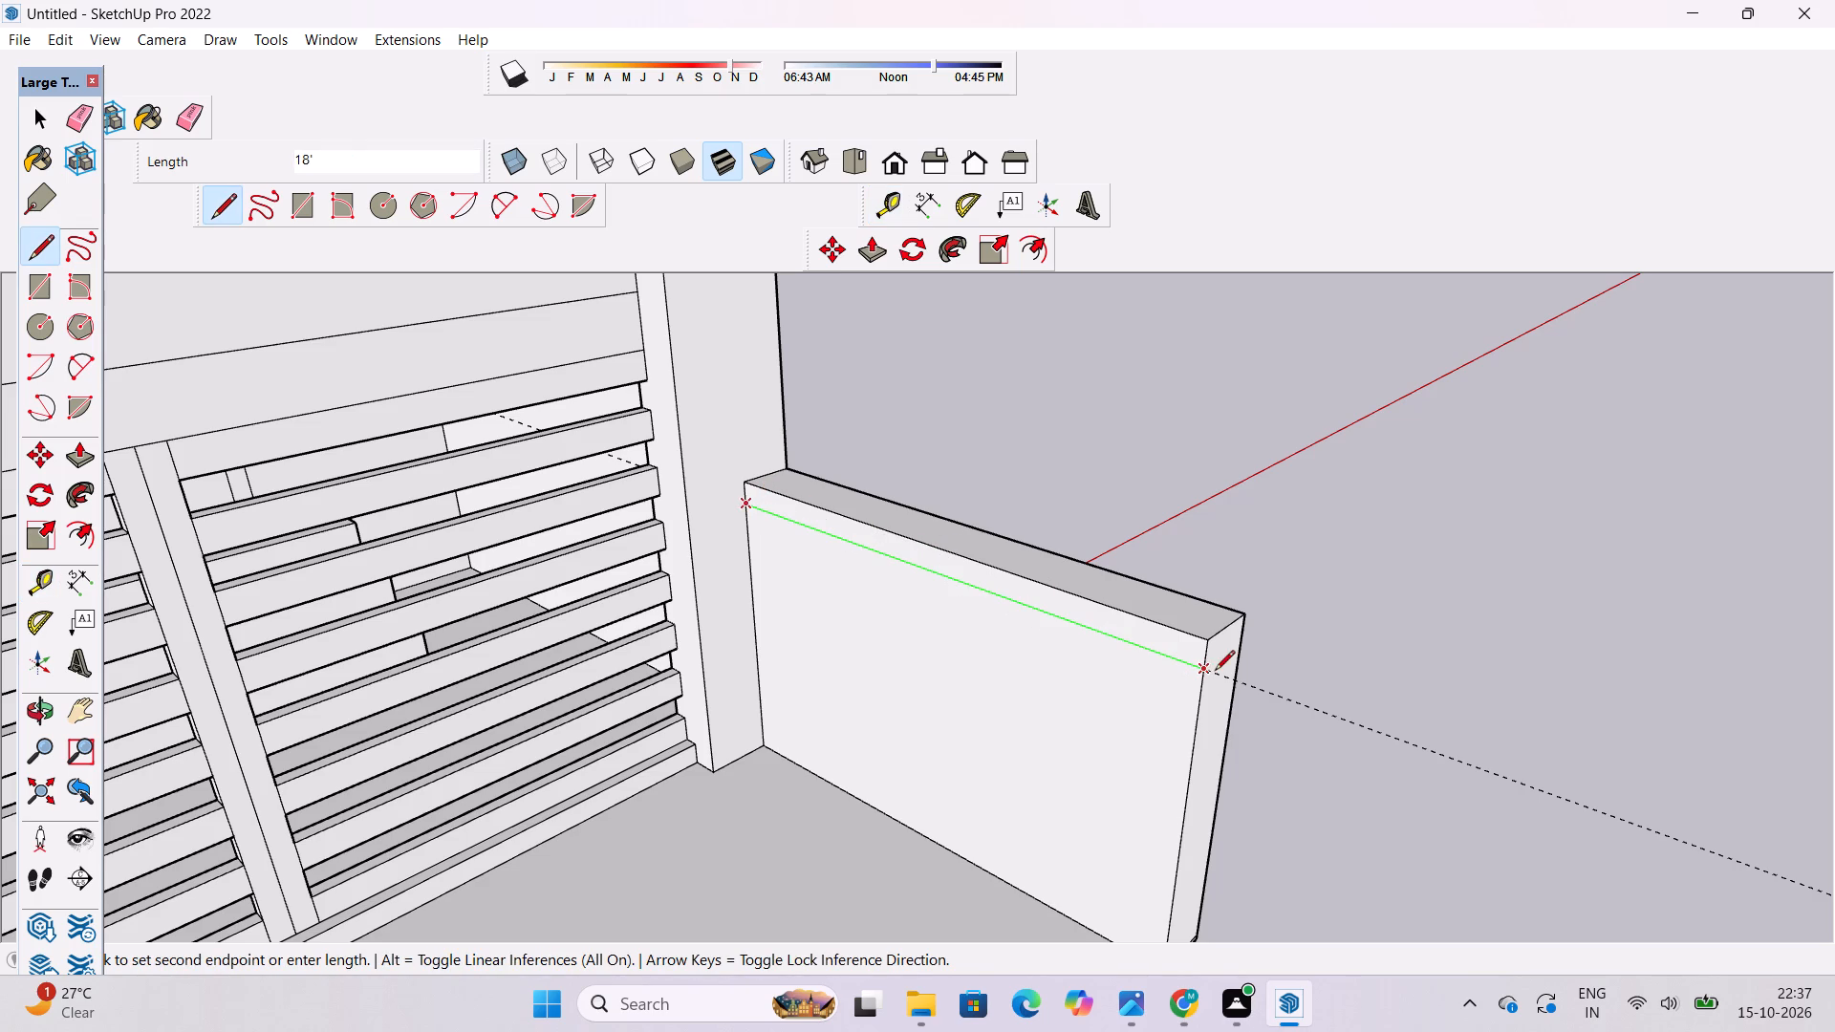
left_click(1206, 671)
Place a guide 10" below the entrance-side wall's top inner edge and draw a line along it across the inner face.
key("o")
scroll(1189, 656, "down", 4)
left_click_drag(1291, 671, 814, 671)
left_click_drag(814, 655, 977, 712, "shift")
left_click_drag(977, 712, 792, 679)
left_click_drag(720, 667, 1048, 761, "shift")
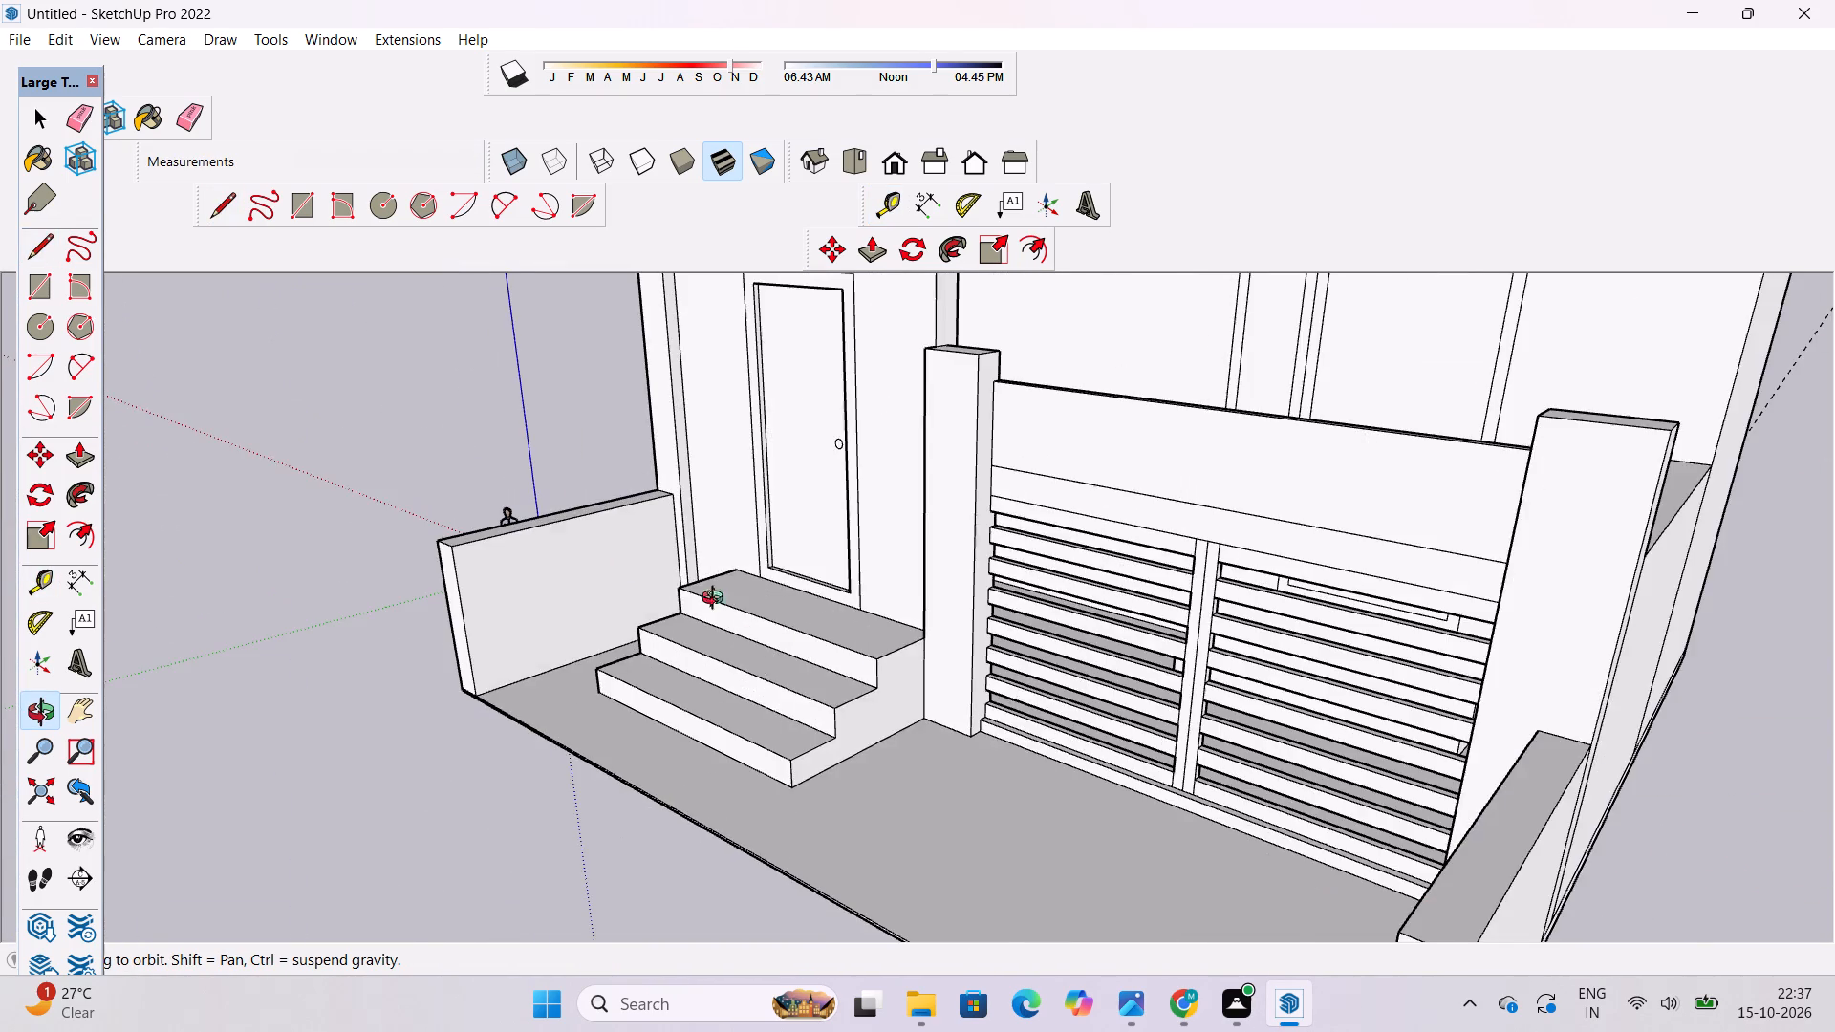
scroll(570, 535, "up", 3)
left_click_drag(583, 547, 794, 663, "shift")
left_click_drag(804, 680, 714, 657)
scroll(691, 644, "up", 4)
left_click_drag(758, 685, 748, 651, "shift")
left_click_drag(748, 651, 737, 619)
key("t")
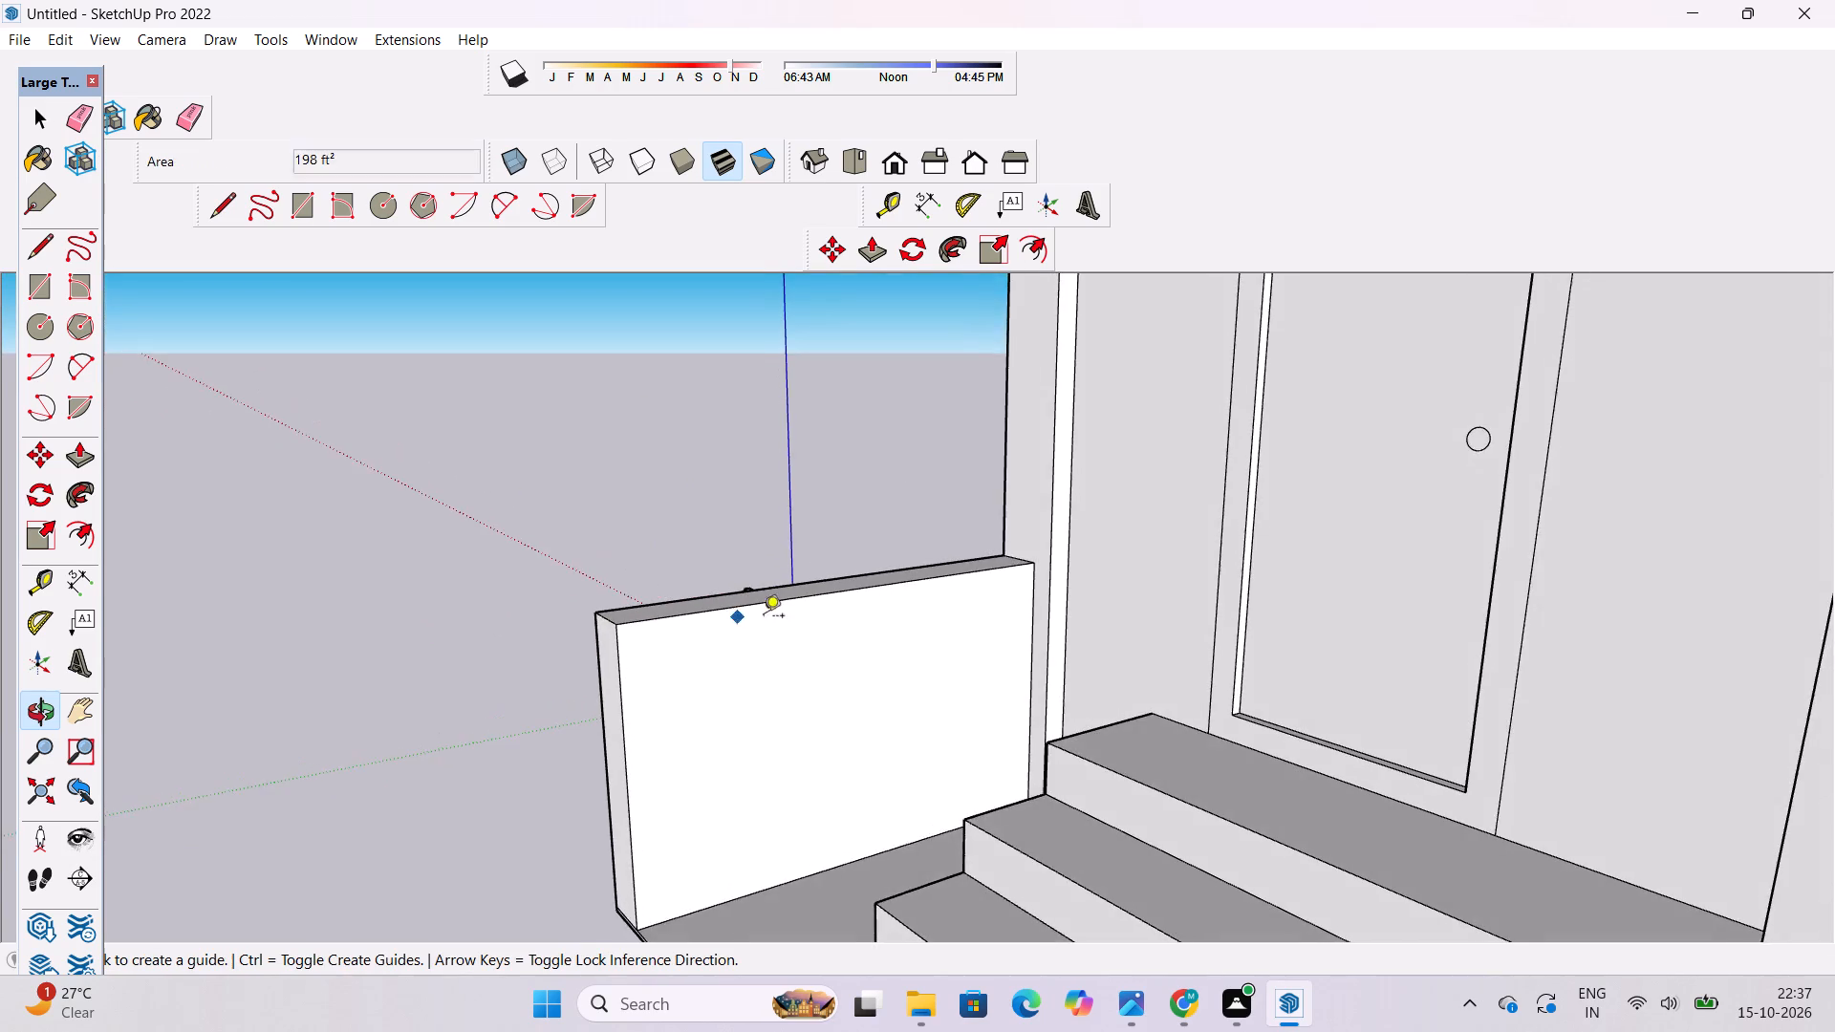
scroll(782, 617, "up", 3)
left_click(874, 581)
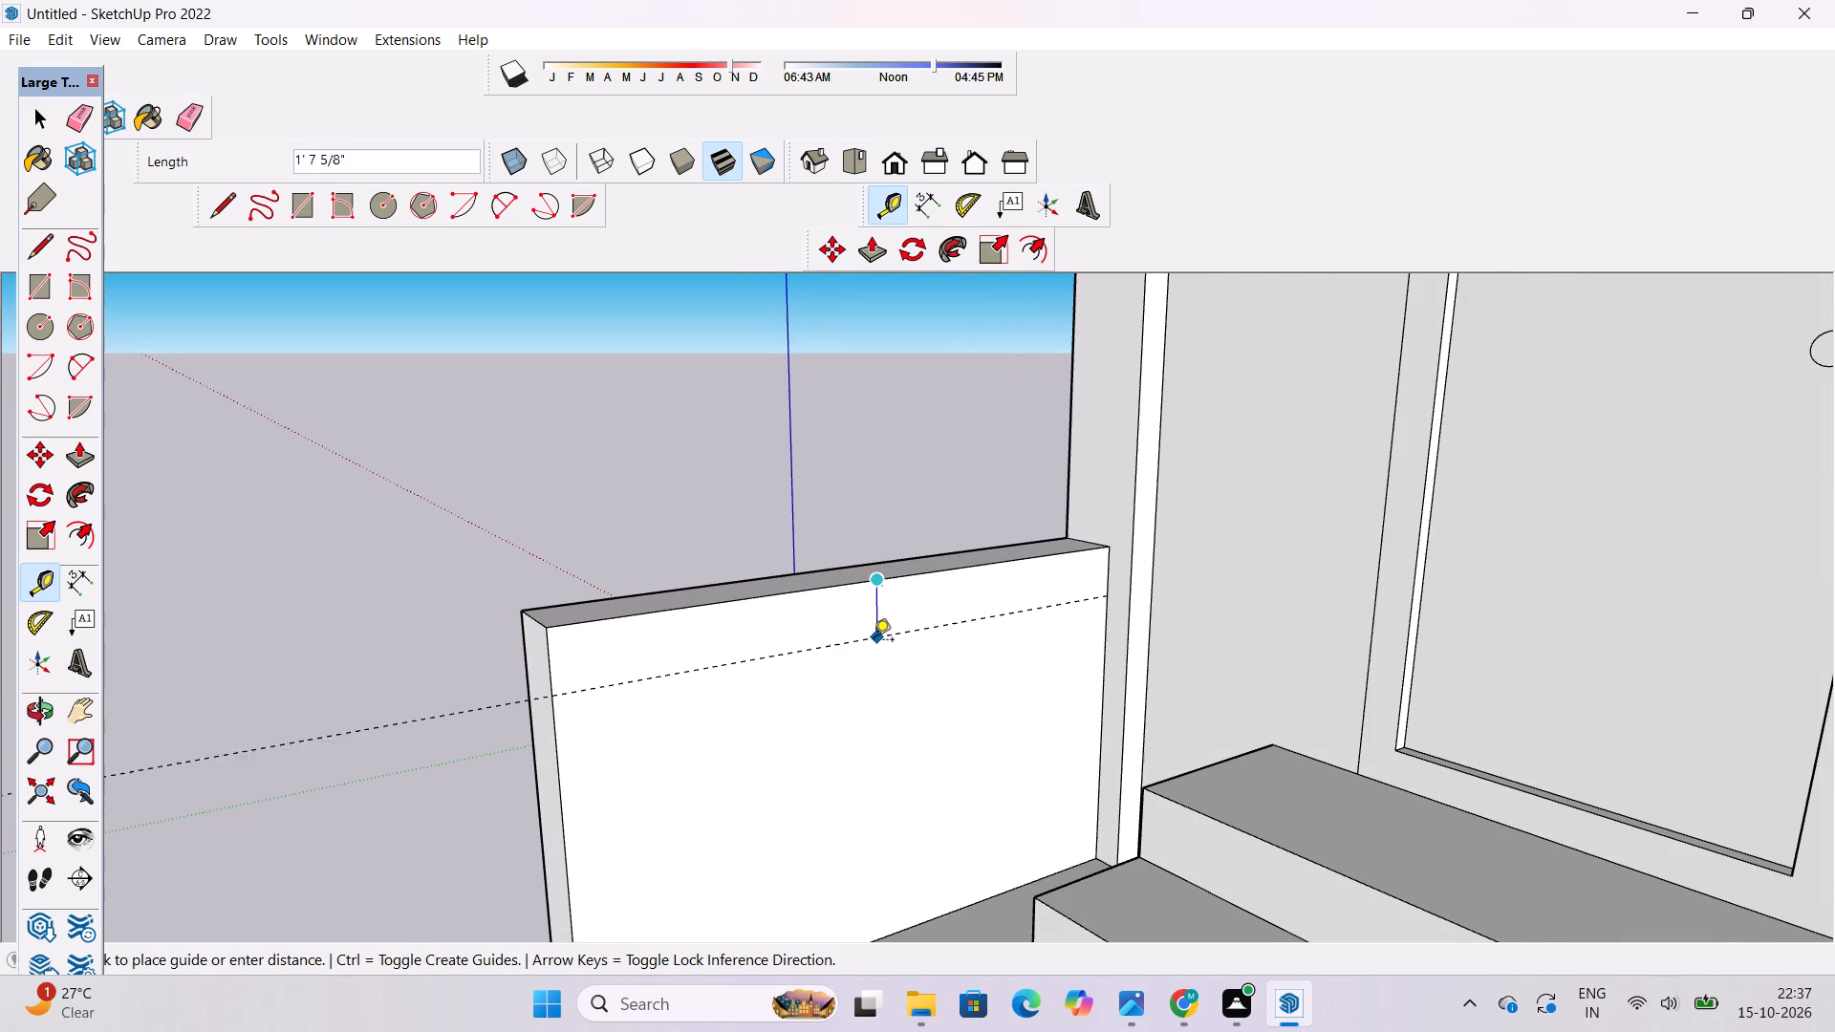
type("10\"")
key("Return")
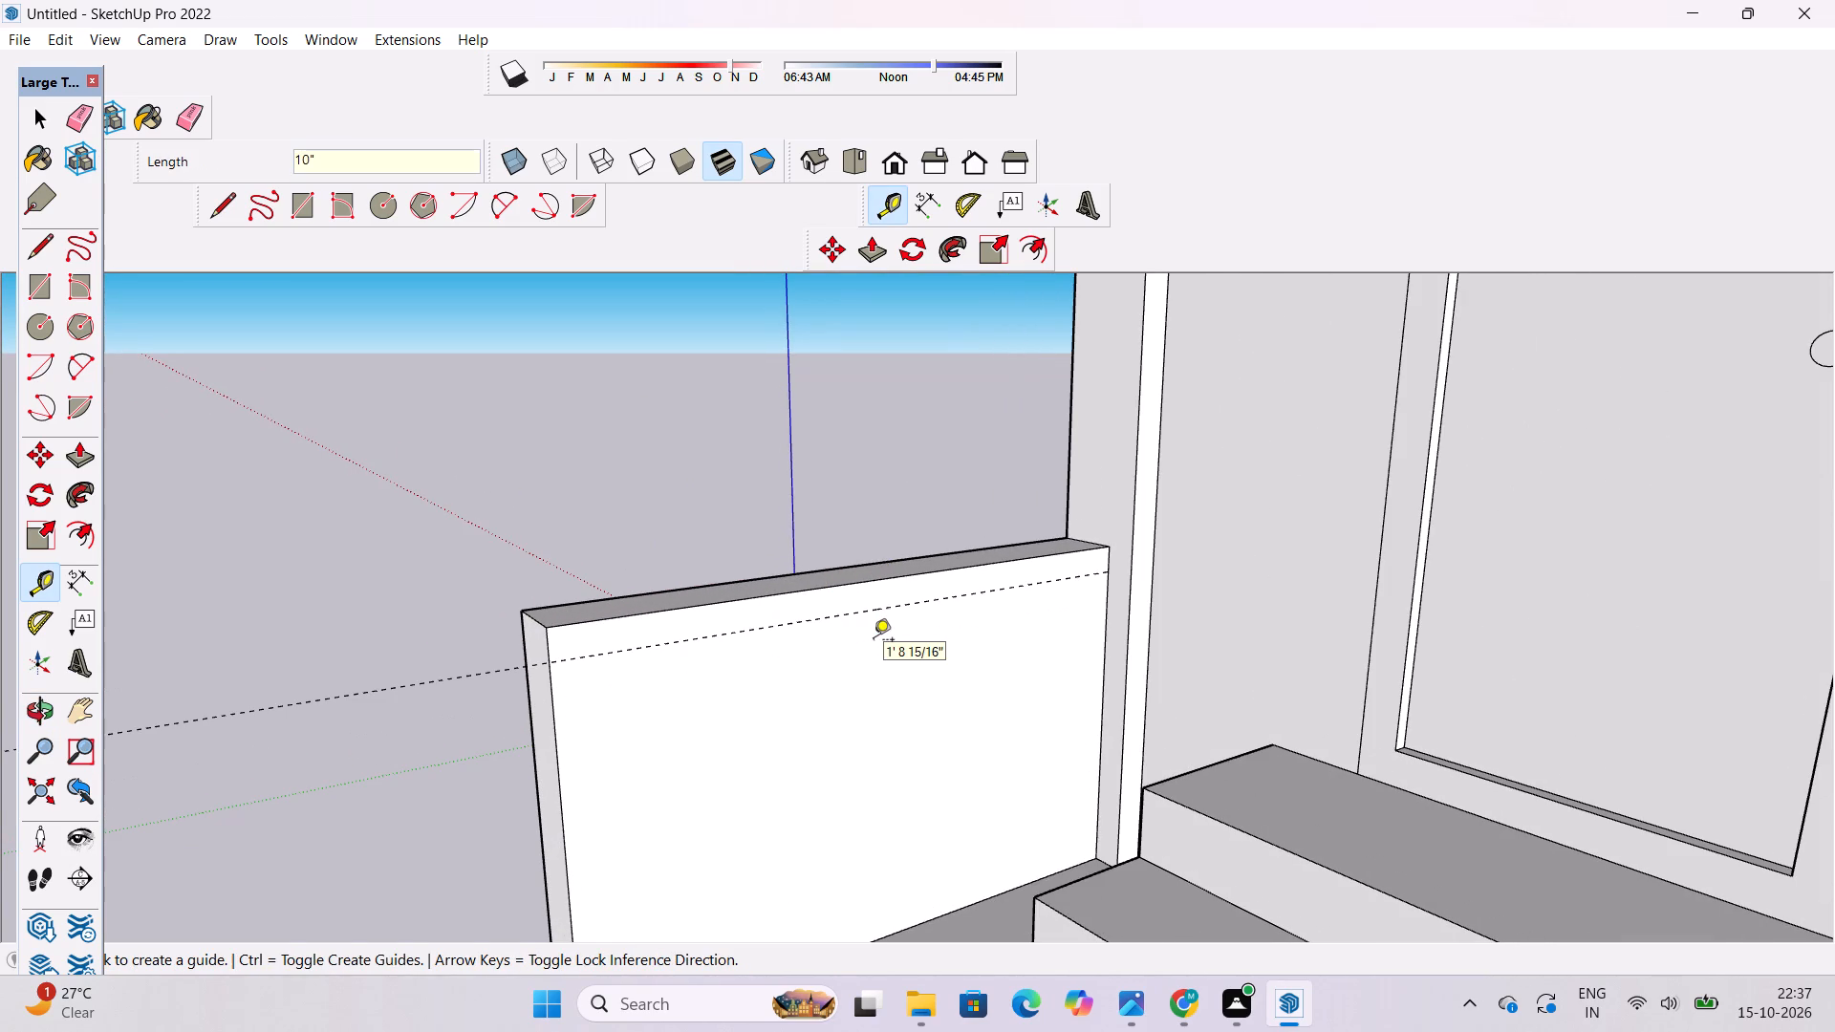
key("l")
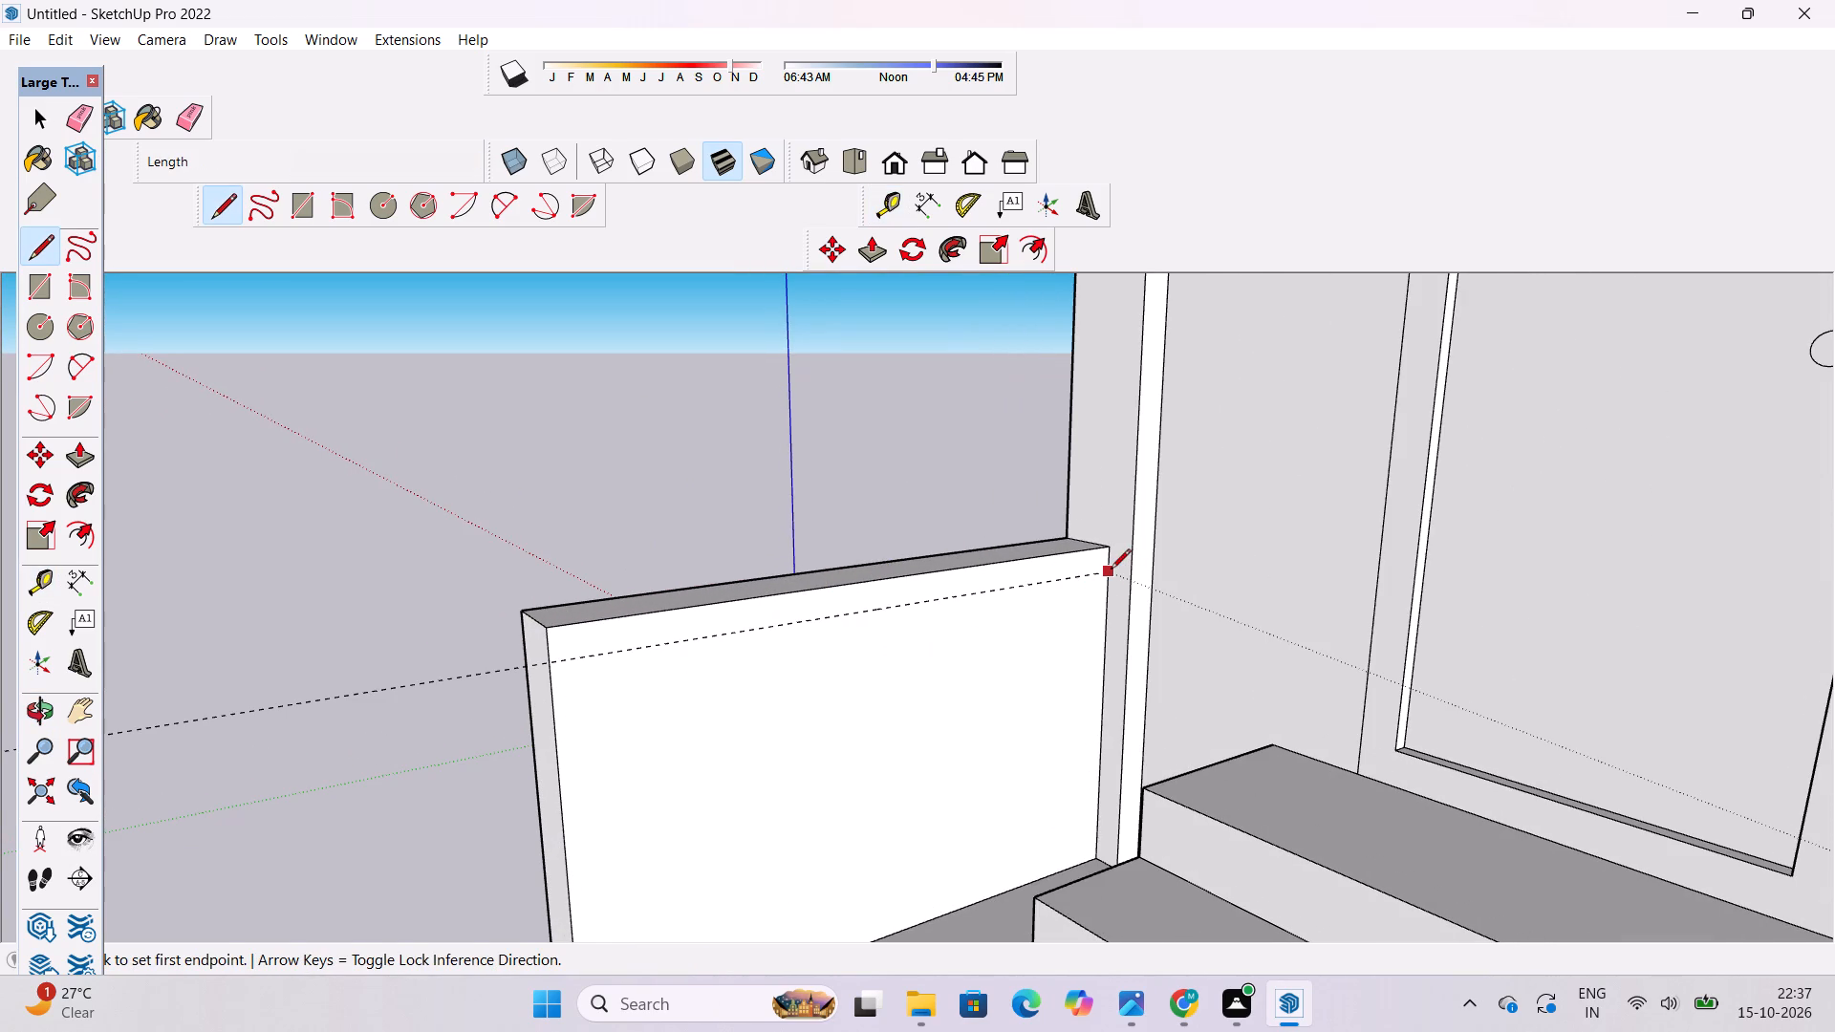
left_click(1110, 570)
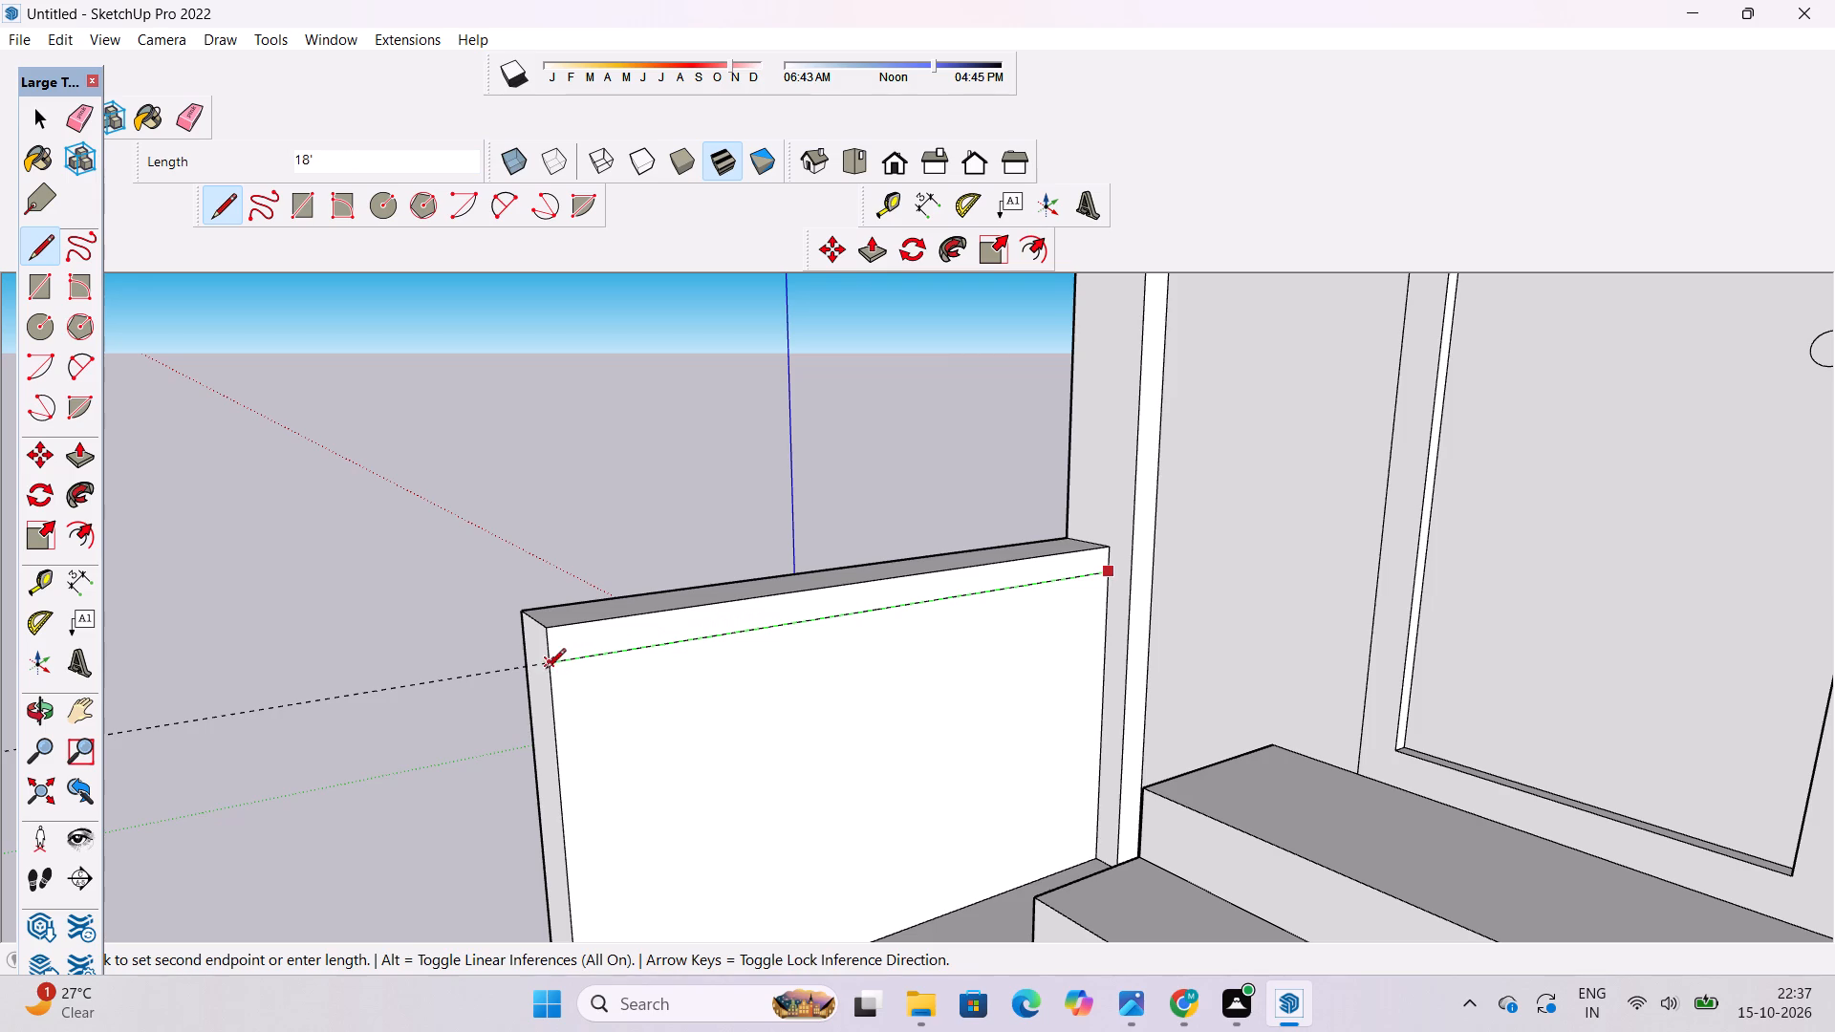
left_click(546, 670)
Erase the guide line on the side wall beside the entrance steps.
key("space")
key("e")
left_click_drag(440, 627, 456, 700)
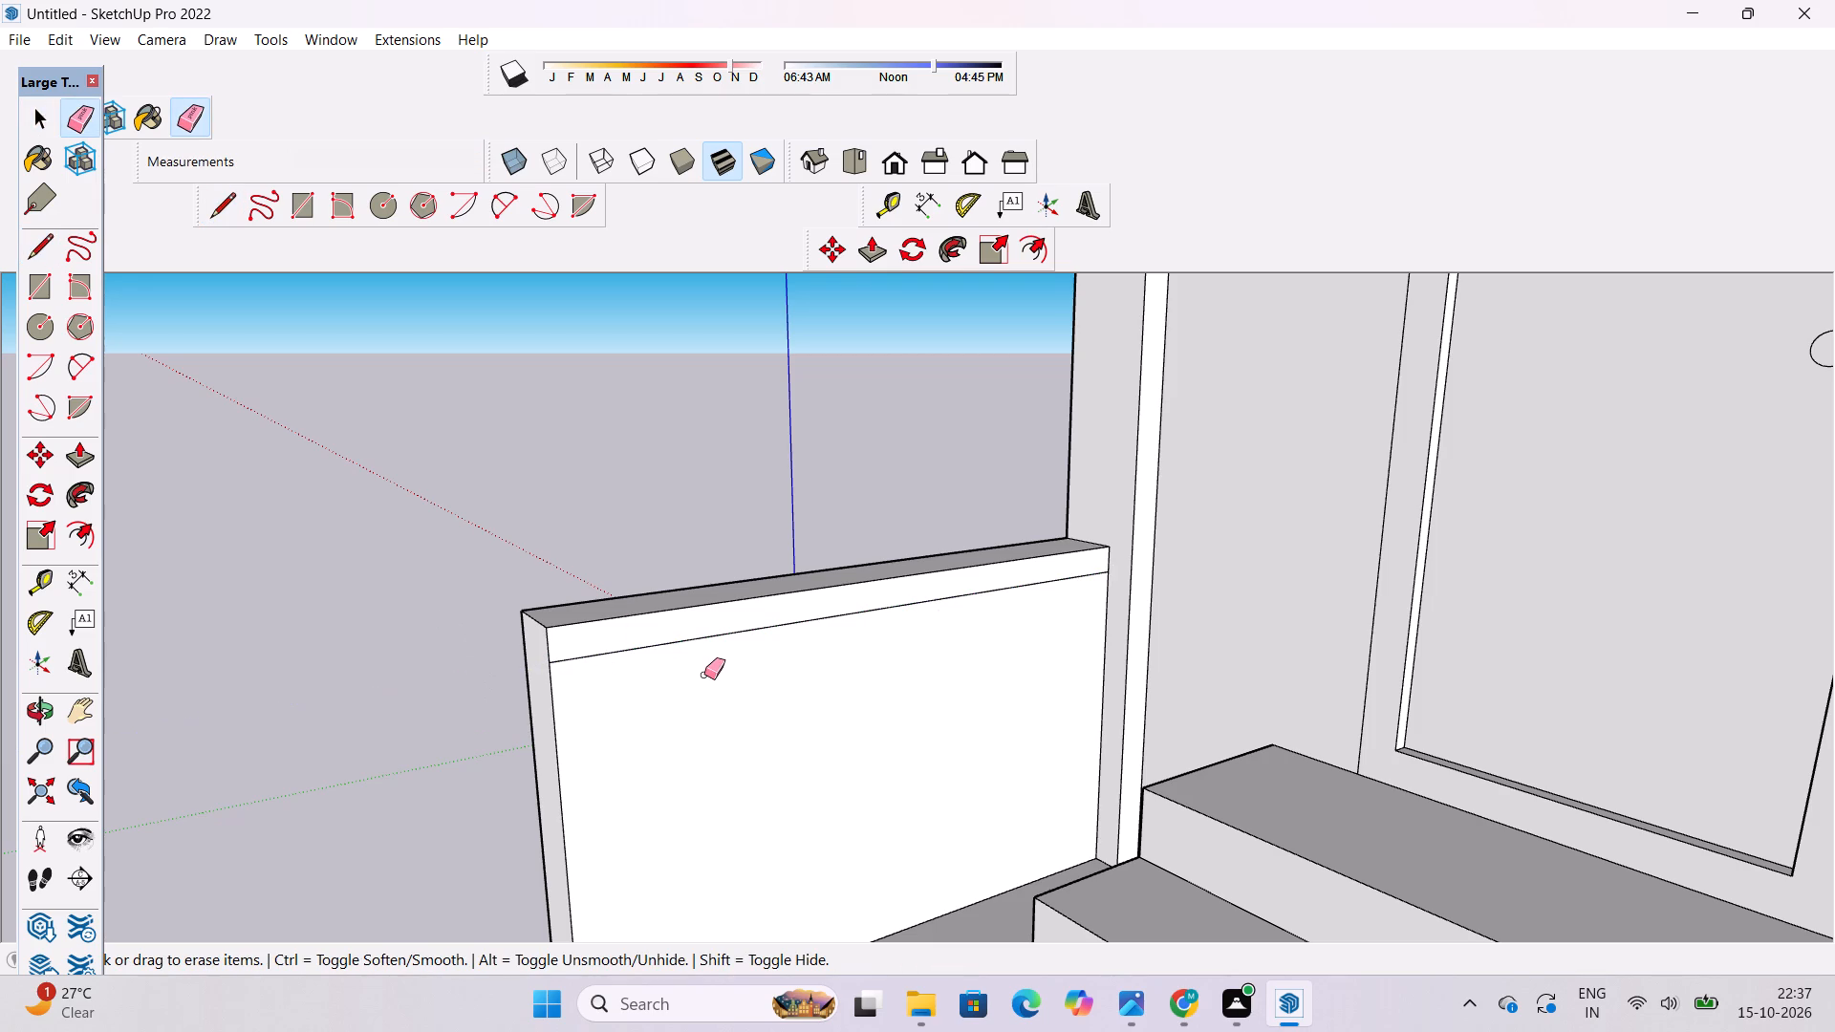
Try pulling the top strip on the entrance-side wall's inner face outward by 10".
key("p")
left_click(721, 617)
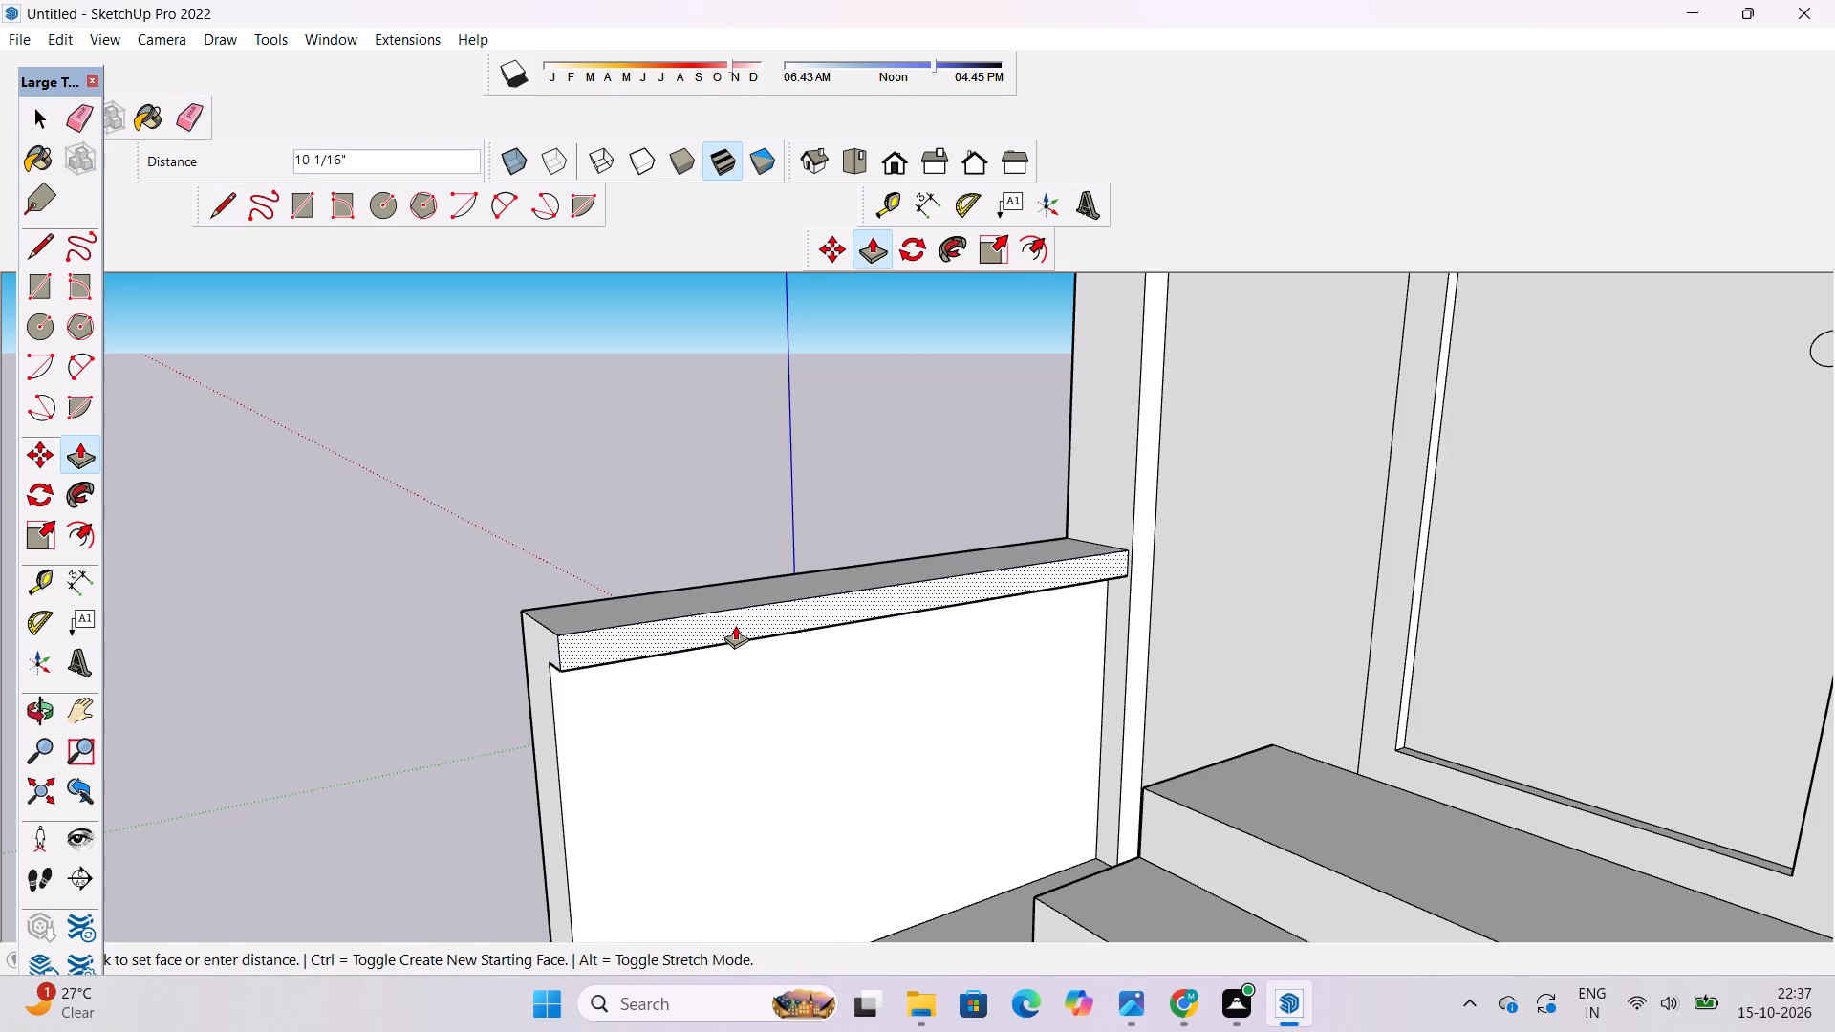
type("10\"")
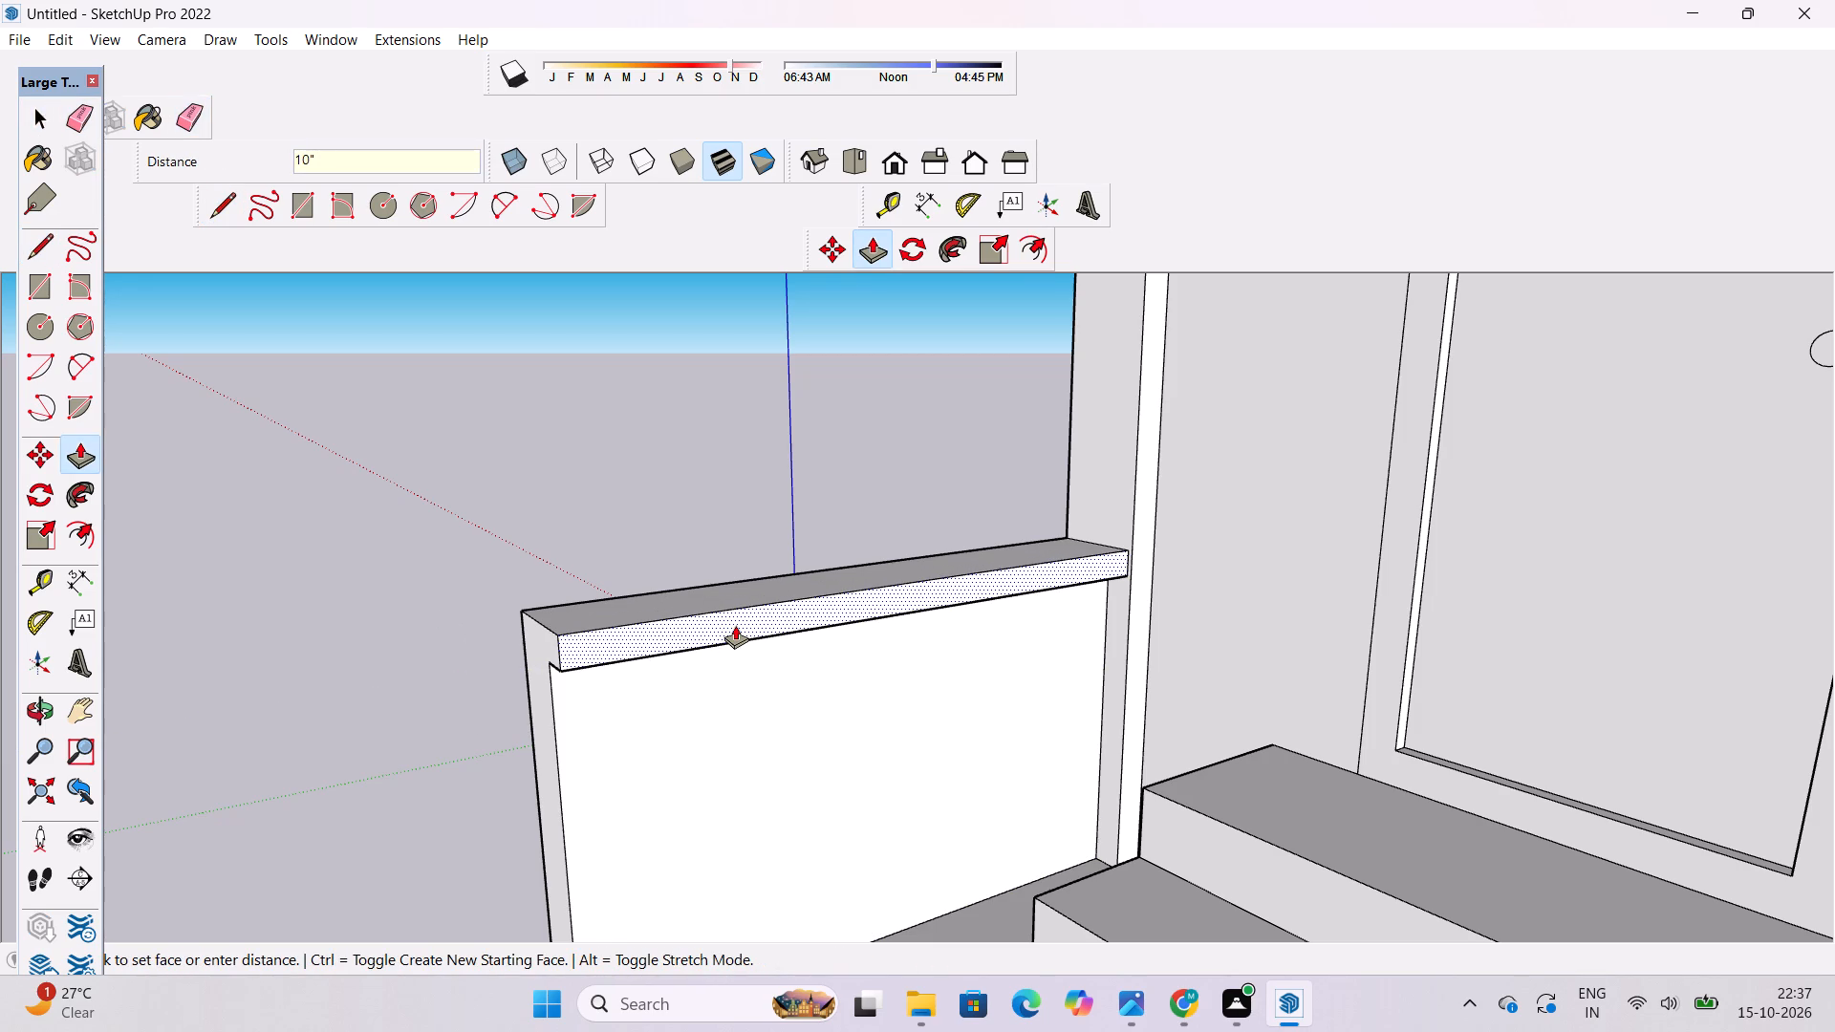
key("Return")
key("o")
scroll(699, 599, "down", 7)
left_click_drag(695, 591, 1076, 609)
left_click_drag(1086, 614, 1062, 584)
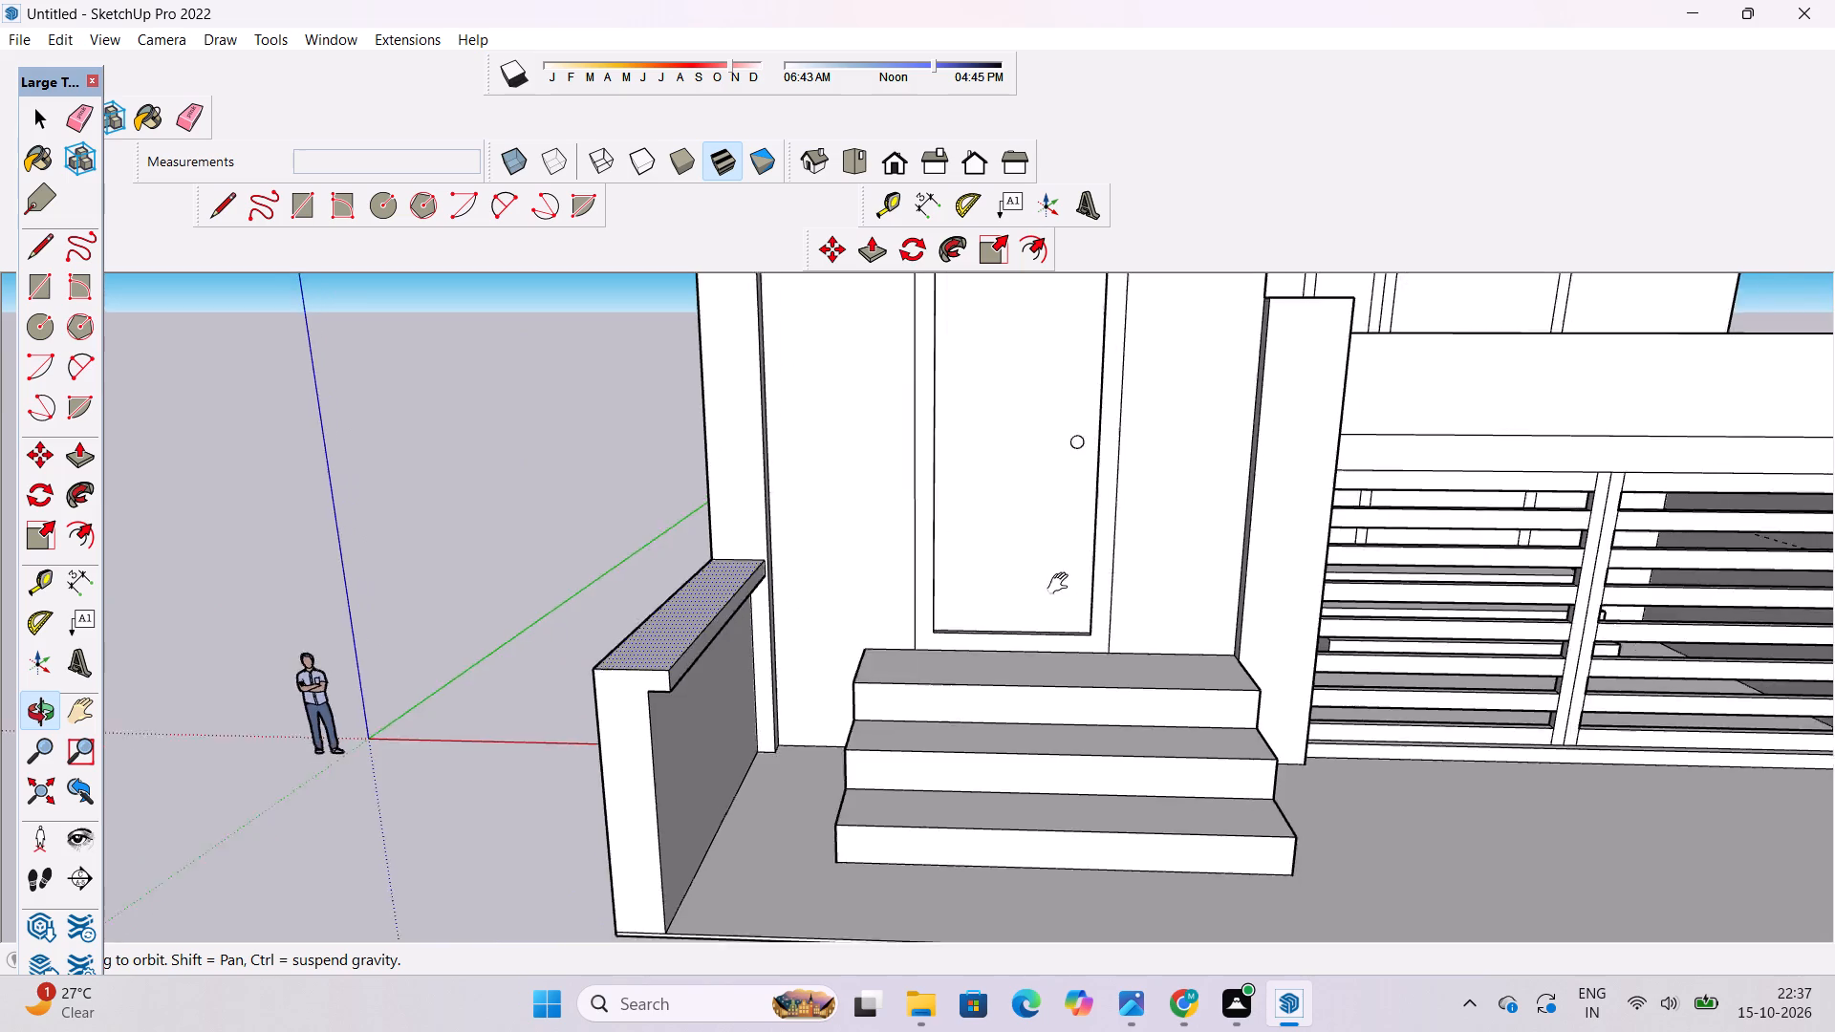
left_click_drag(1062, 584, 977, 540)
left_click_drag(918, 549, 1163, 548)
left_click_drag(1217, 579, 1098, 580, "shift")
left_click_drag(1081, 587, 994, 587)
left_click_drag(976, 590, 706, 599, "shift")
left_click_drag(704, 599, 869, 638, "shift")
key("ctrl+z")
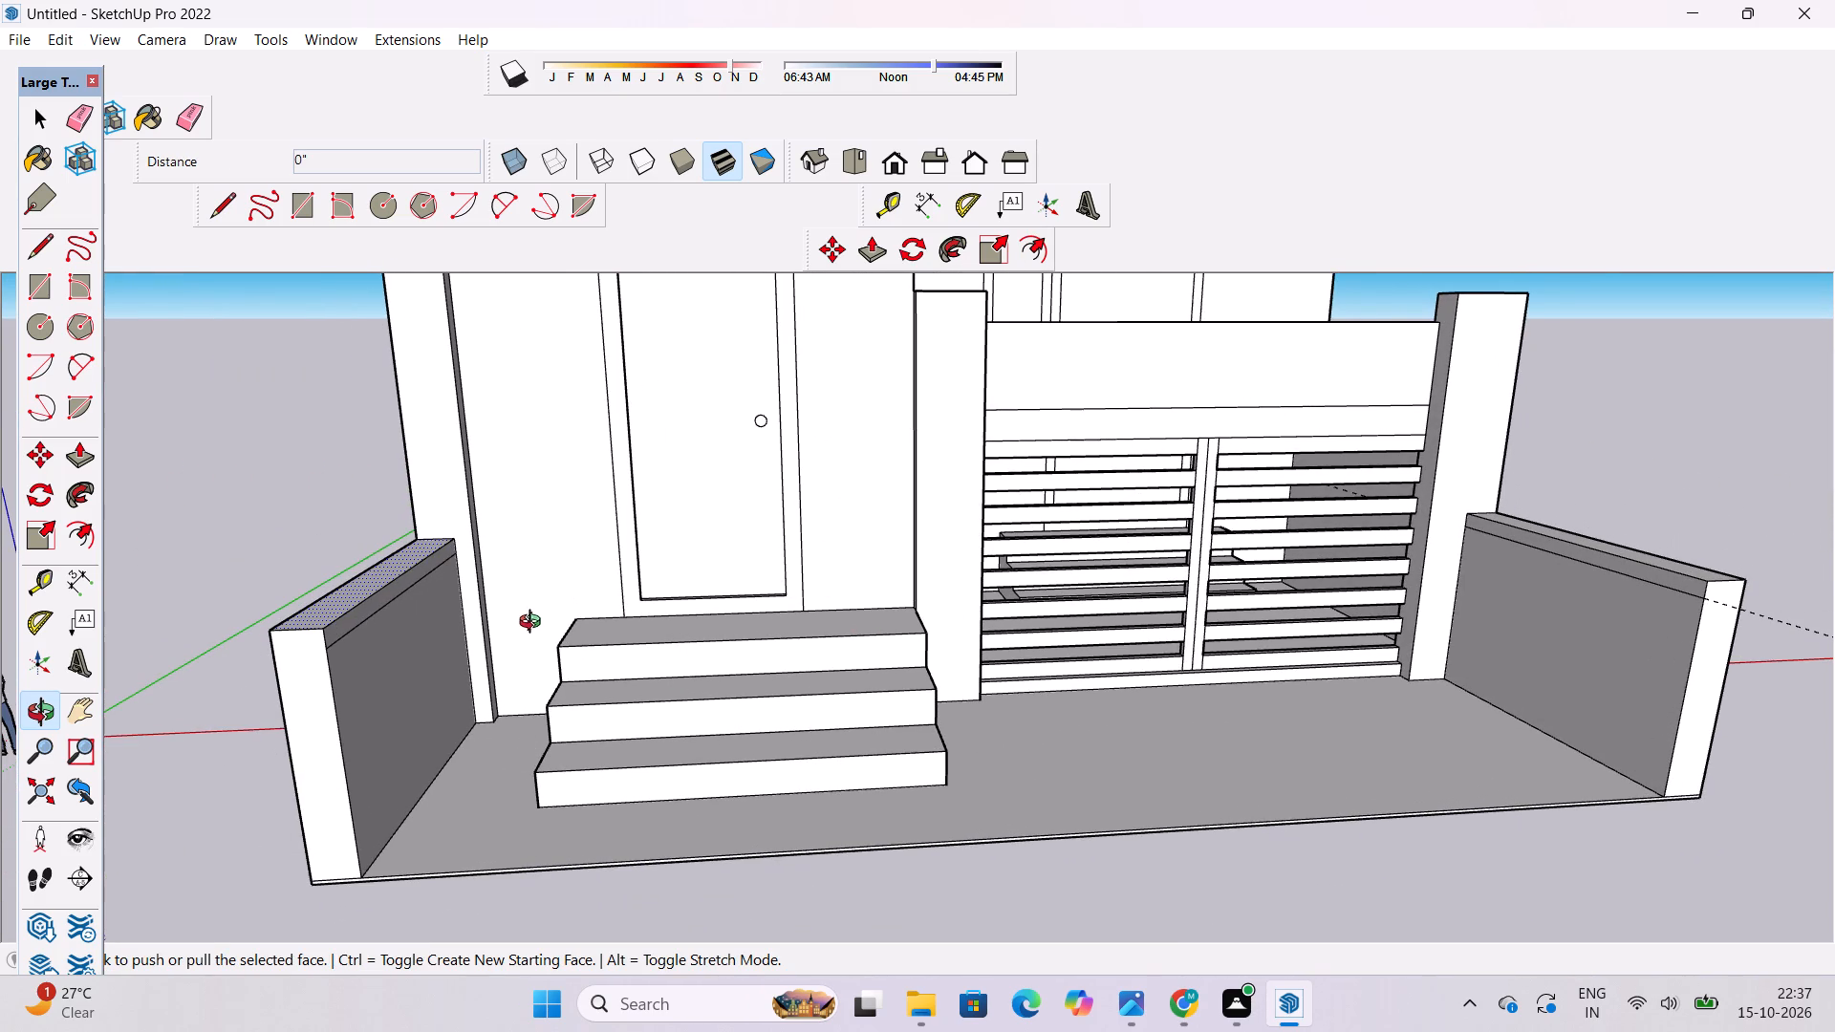
Push/Pull the top strip on the entrance-side wall's inner face outward by 6" to form a coping ledge.
scroll(1373, 519, "down", 3)
left_click_drag(1097, 560, 1317, 657, "shift")
scroll(1317, 657, "up", 3)
left_click_drag(1317, 660, 1172, 583)
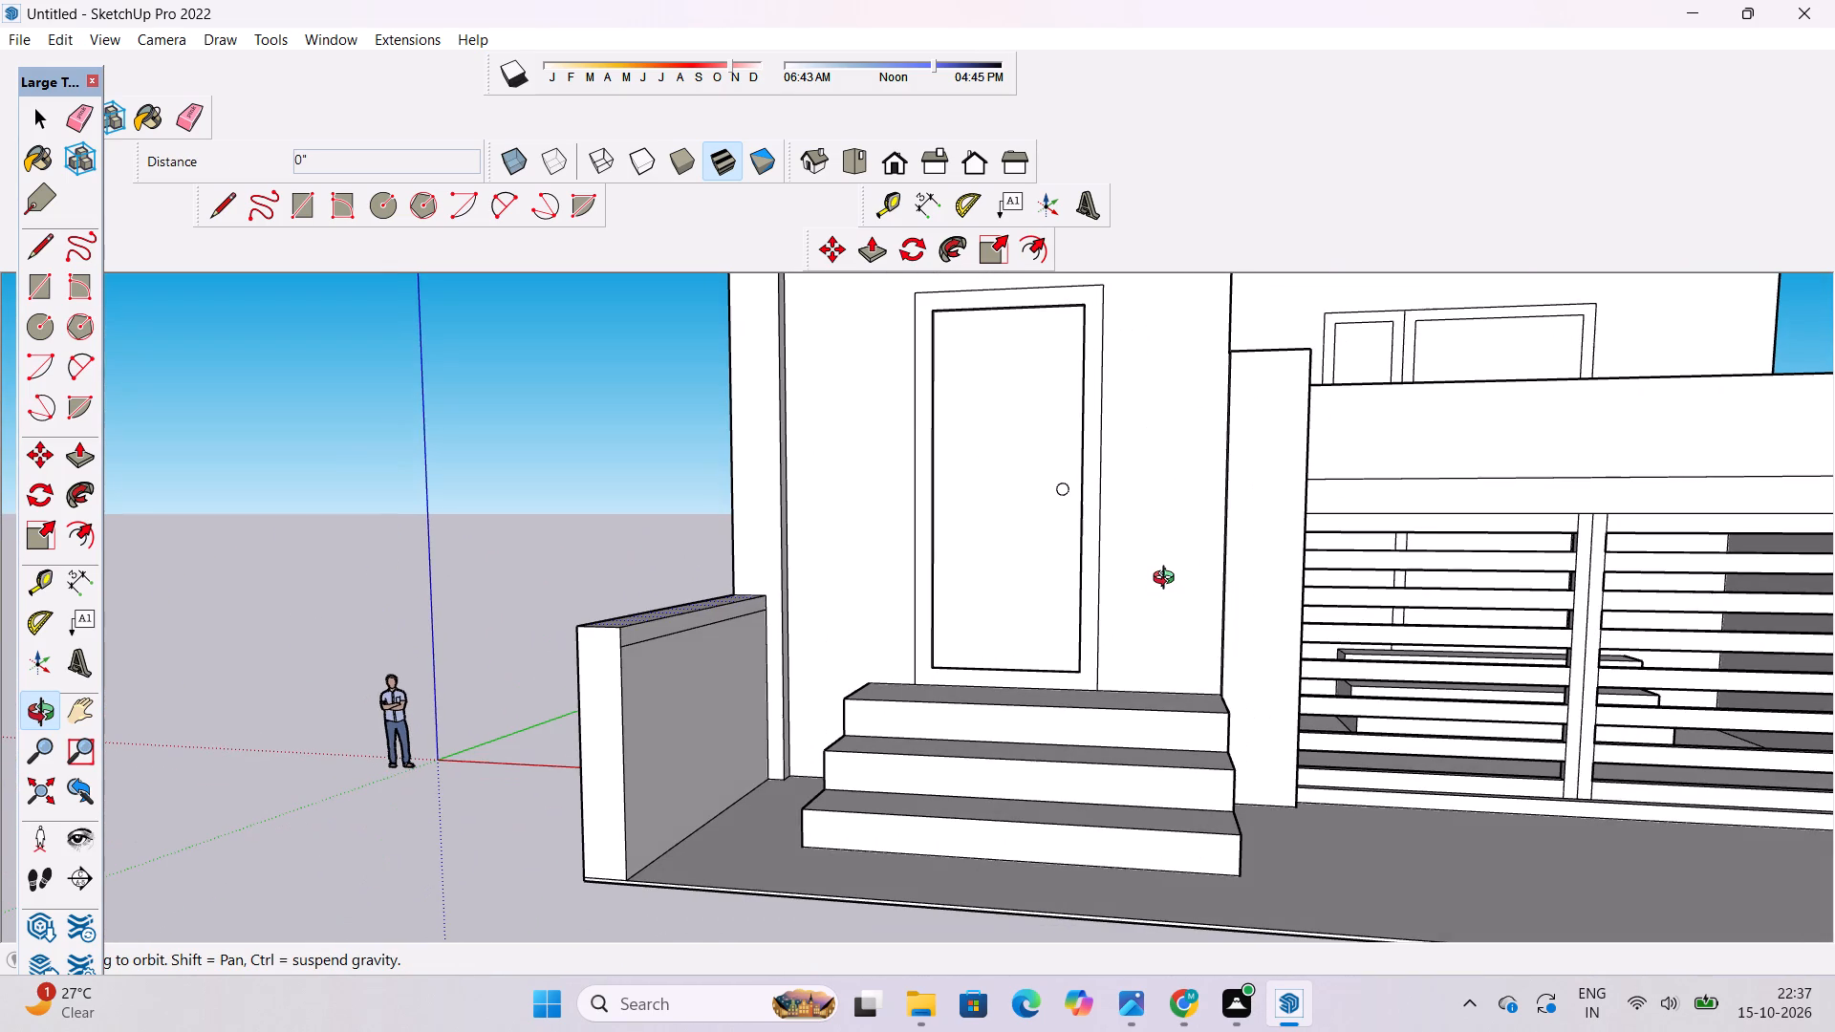
key("p")
scroll(1557, 419, "down", 4)
scroll(1030, 560, "up", 4)
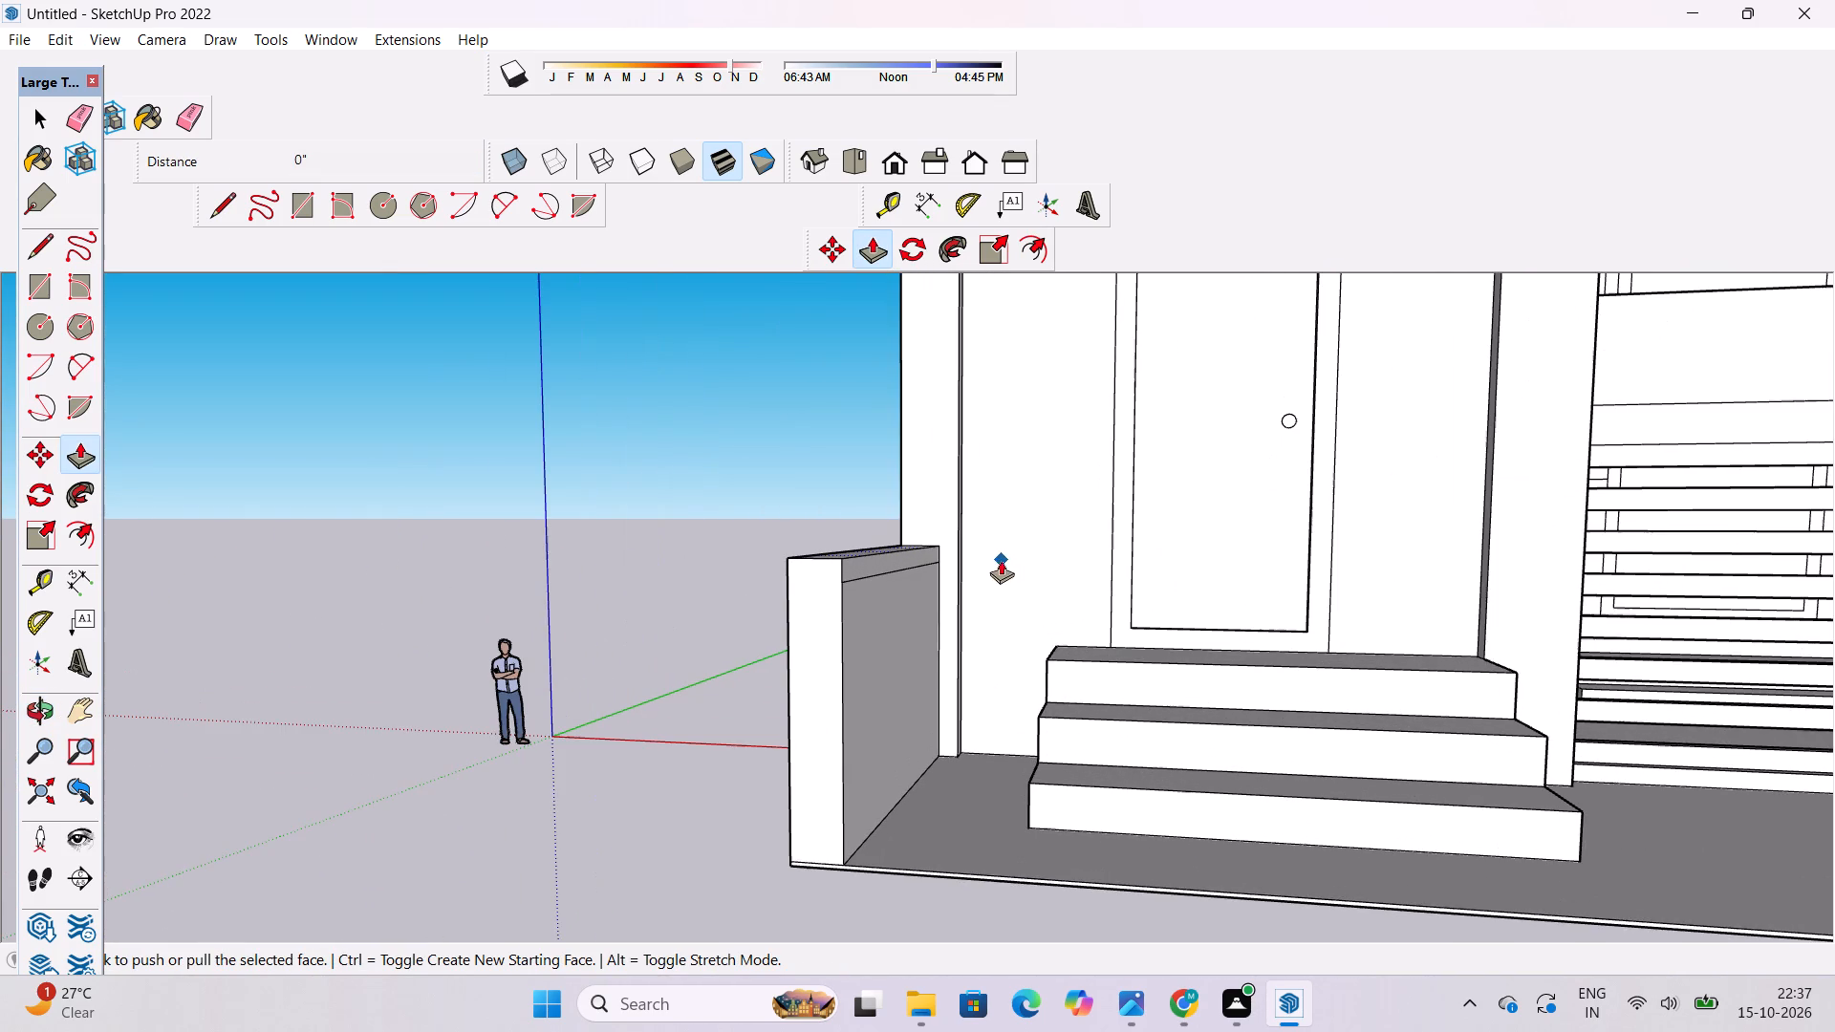
key("space")
key("o")
left_click_drag(905, 498, 952, 666)
scroll(925, 672, "up", 1)
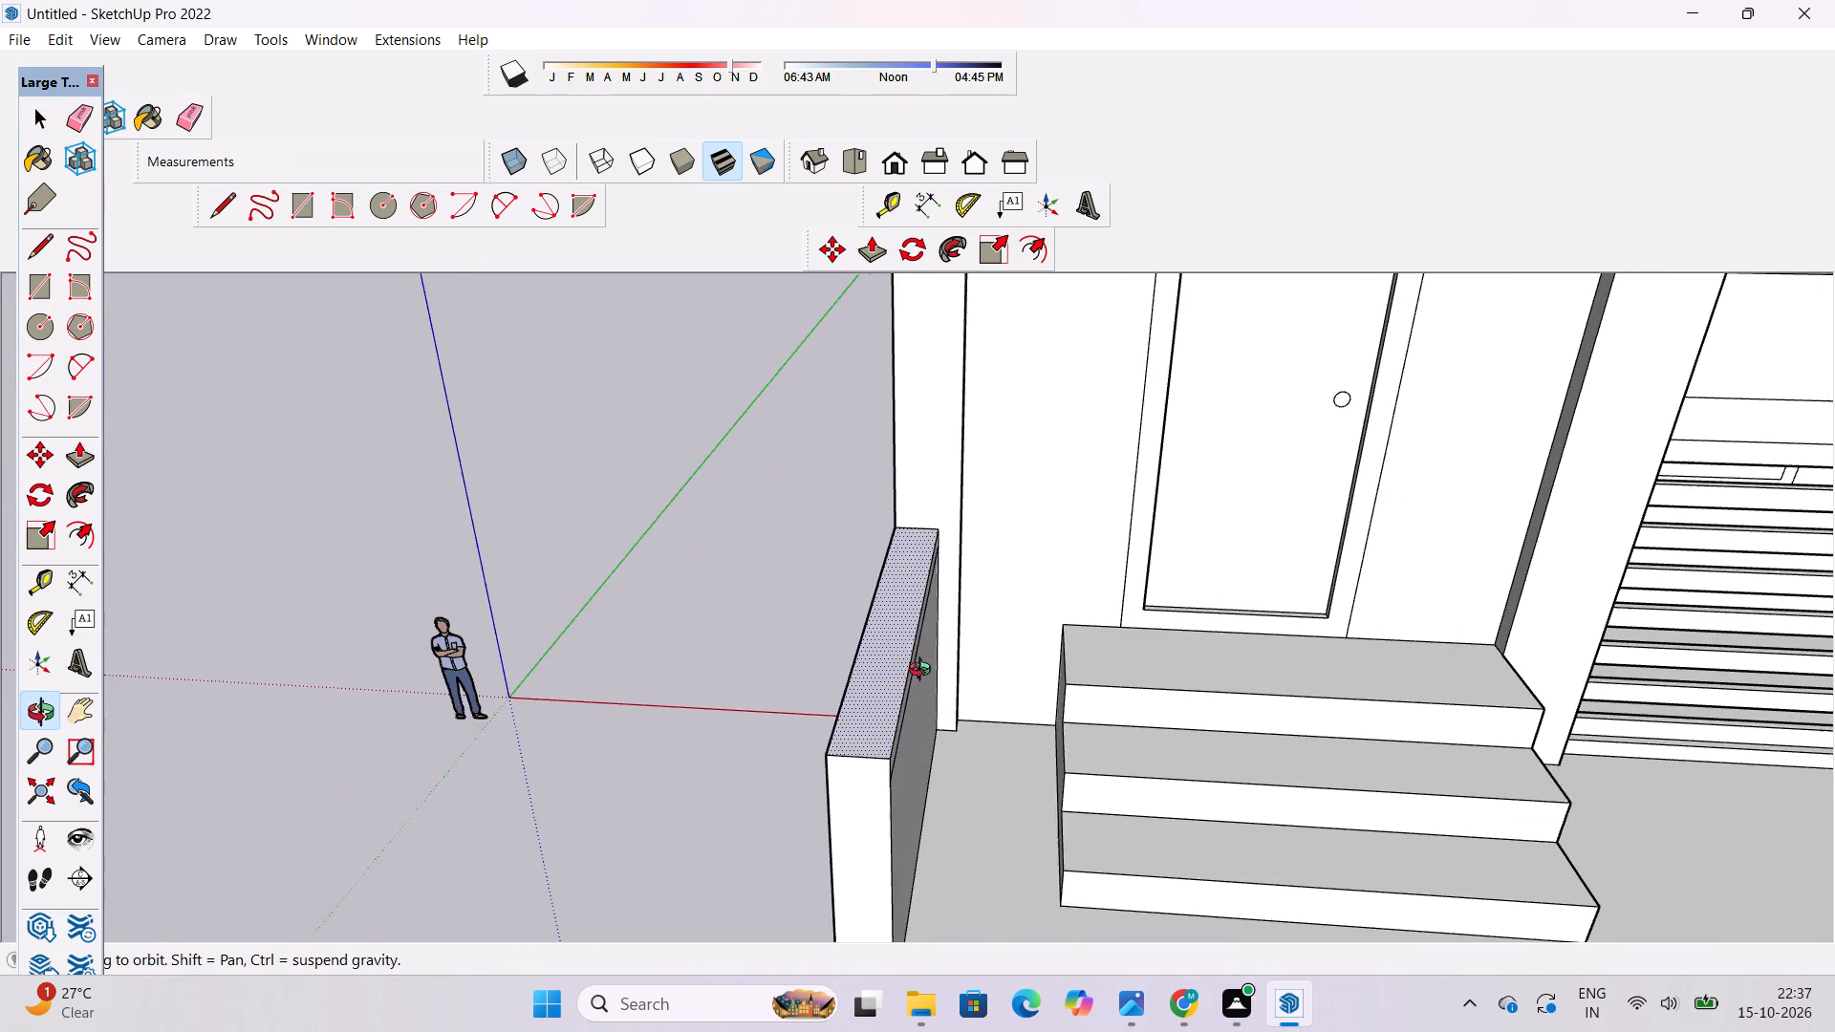
left_click_drag(922, 660, 906, 600, "shift")
left_click_drag(906, 600, 812, 550)
scroll(816, 573, "up", 3)
left_click_drag(816, 573, 818, 584, "shift")
key("p")
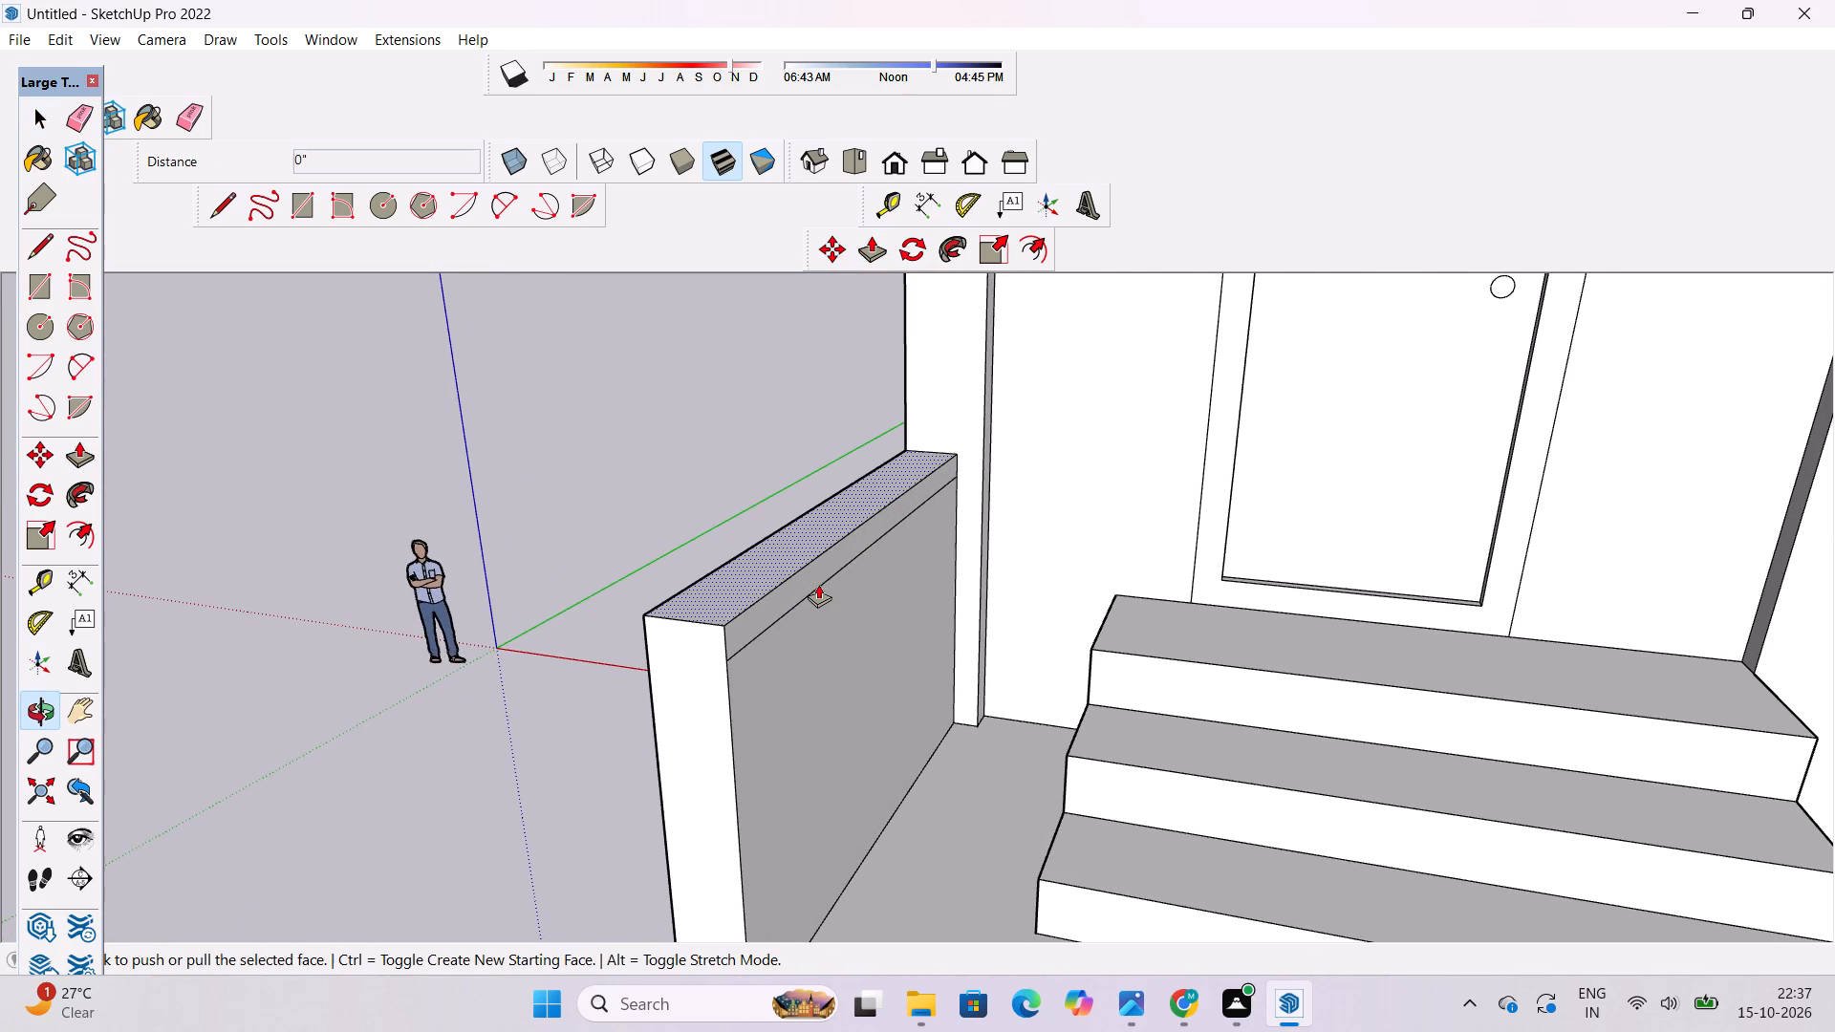
left_click(816, 576)
key("space")
left_click(816, 576)
key("p")
left_click(816, 576)
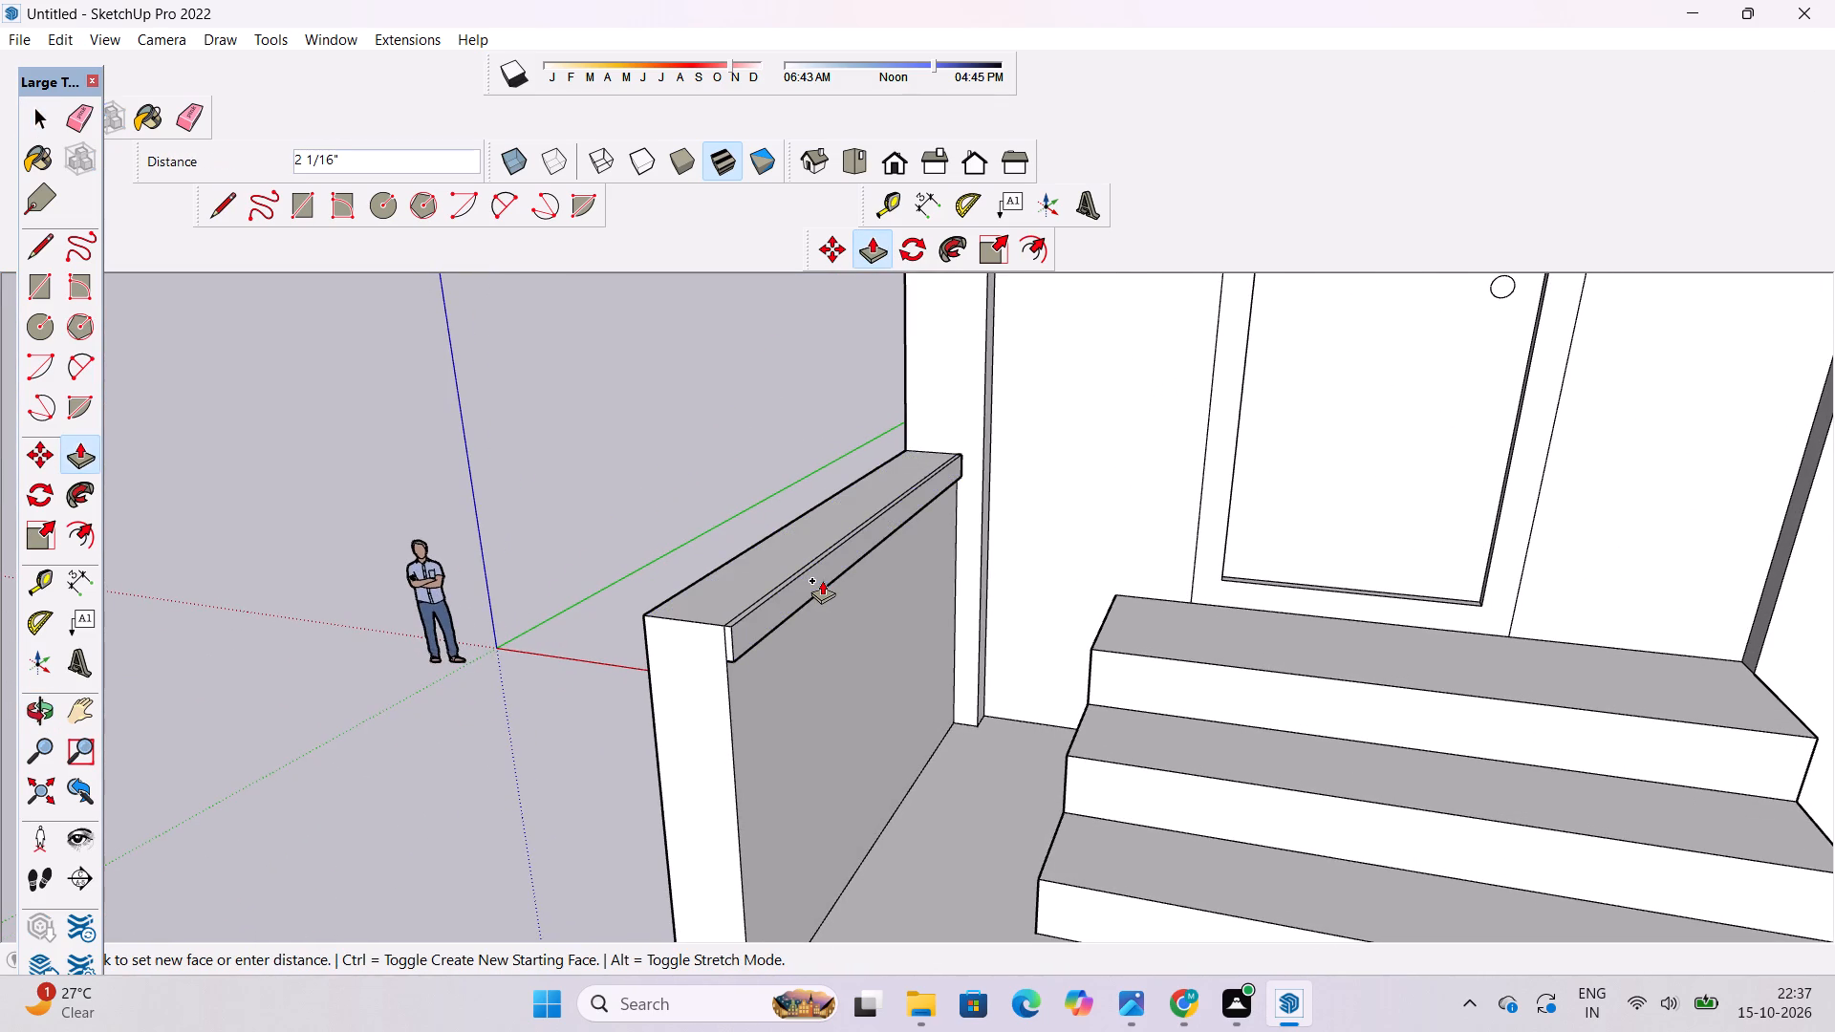
type("6\"")
key("Return")
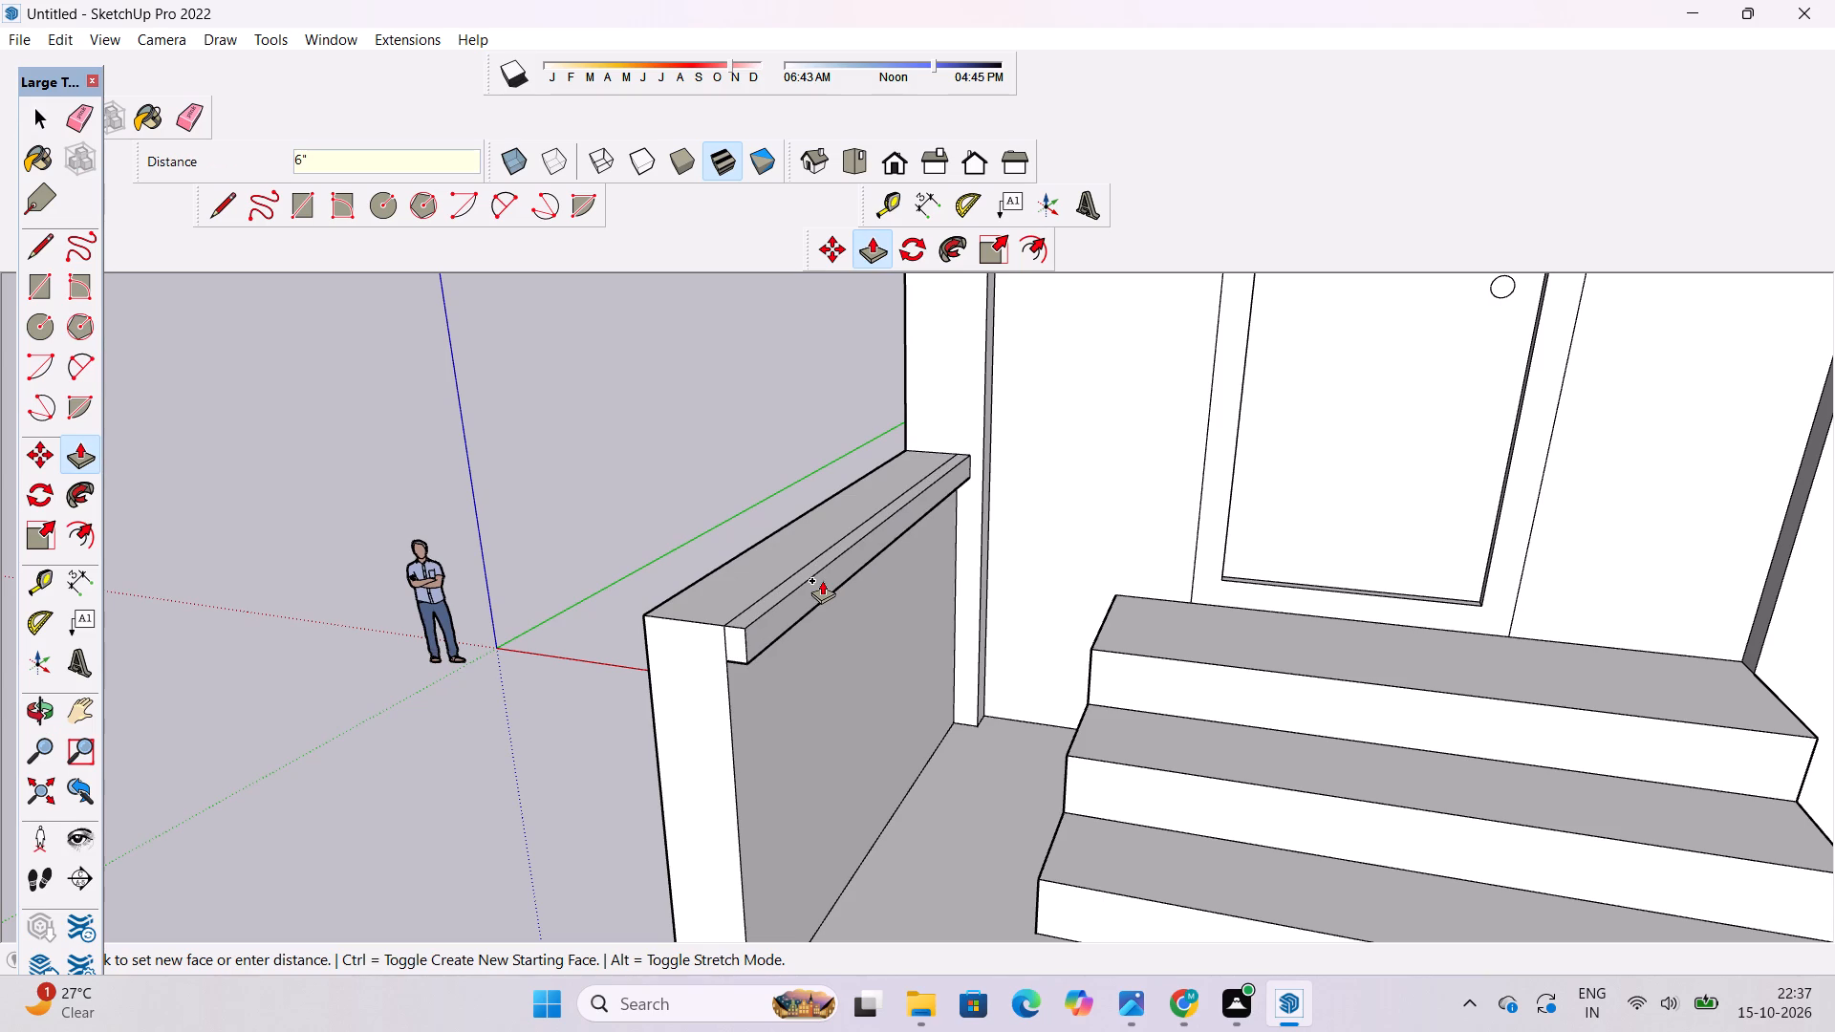
Push/Pull the top strip on the gate-side wall's inner face outward by 6" to form the matching ledge.
scroll(824, 580, "down", 11)
scroll(1009, 516, "down", 4)
scroll(1379, 562, "up", 5)
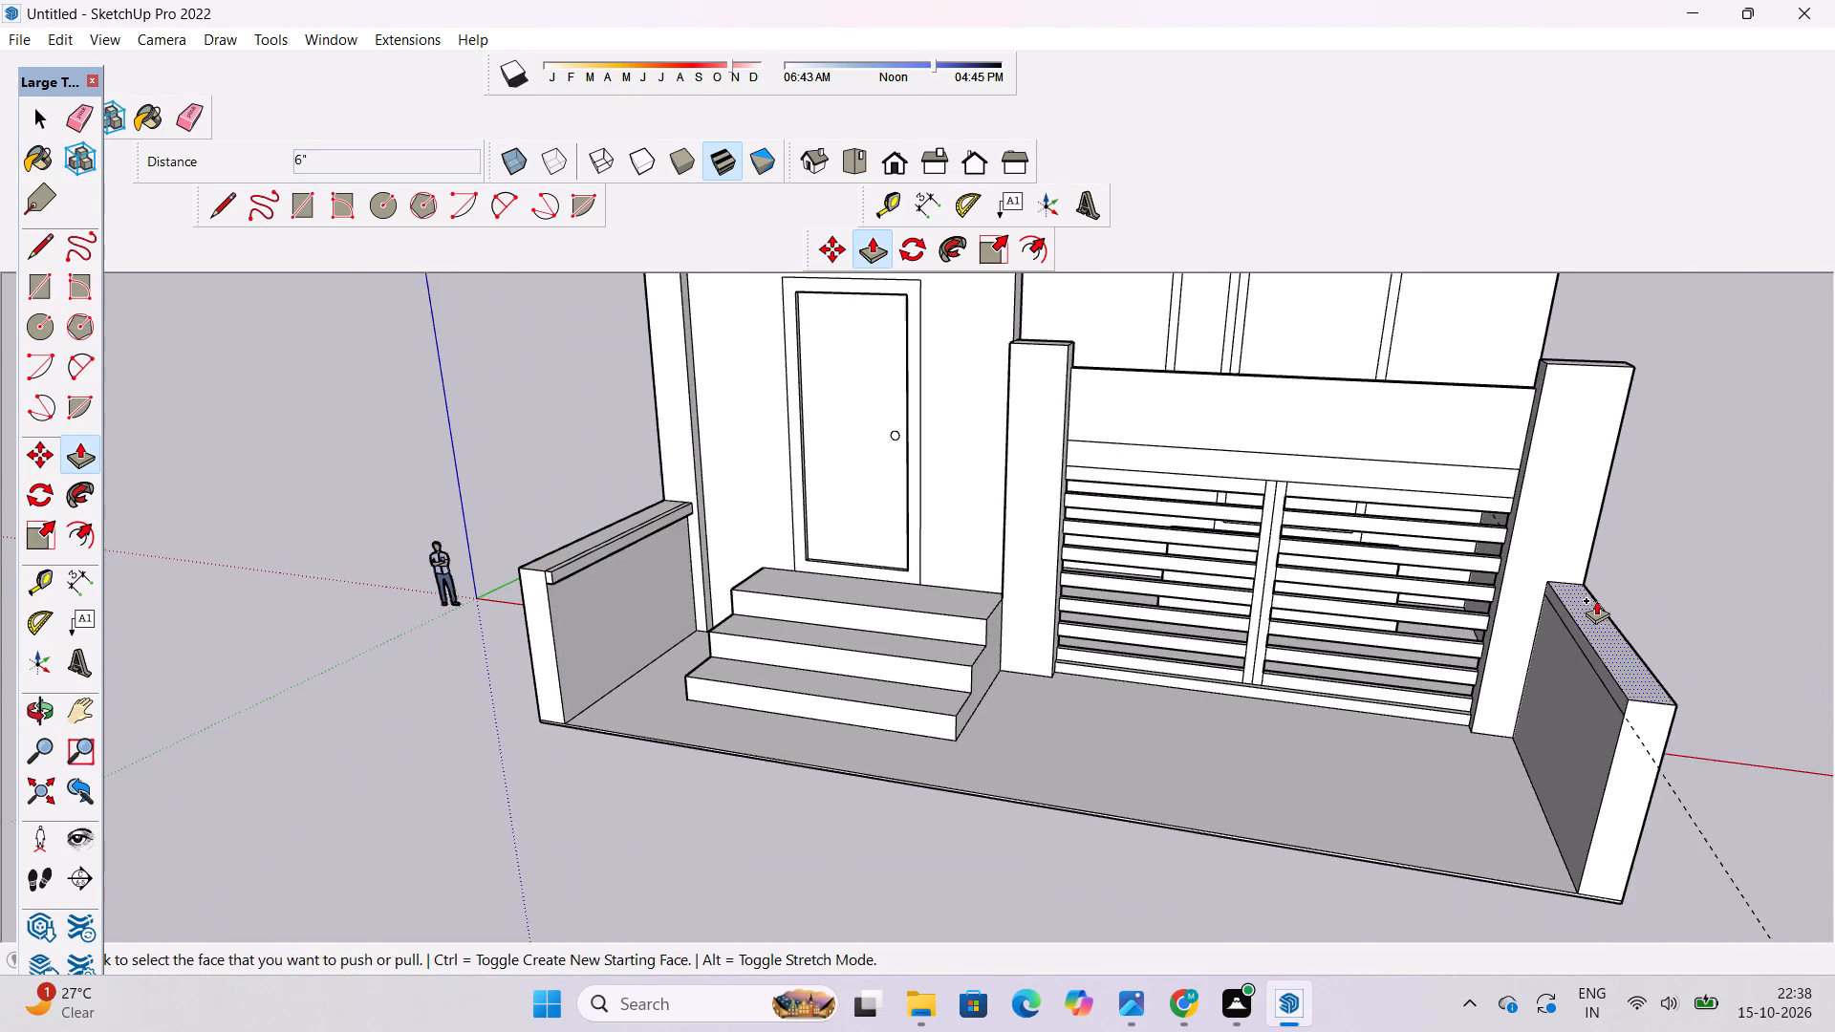
scroll(1598, 615, "up", 8)
left_click(1596, 684)
type("6\"")
key("Return")
Erase the remaining guide line that extends from the gate-side wall.
key("o")
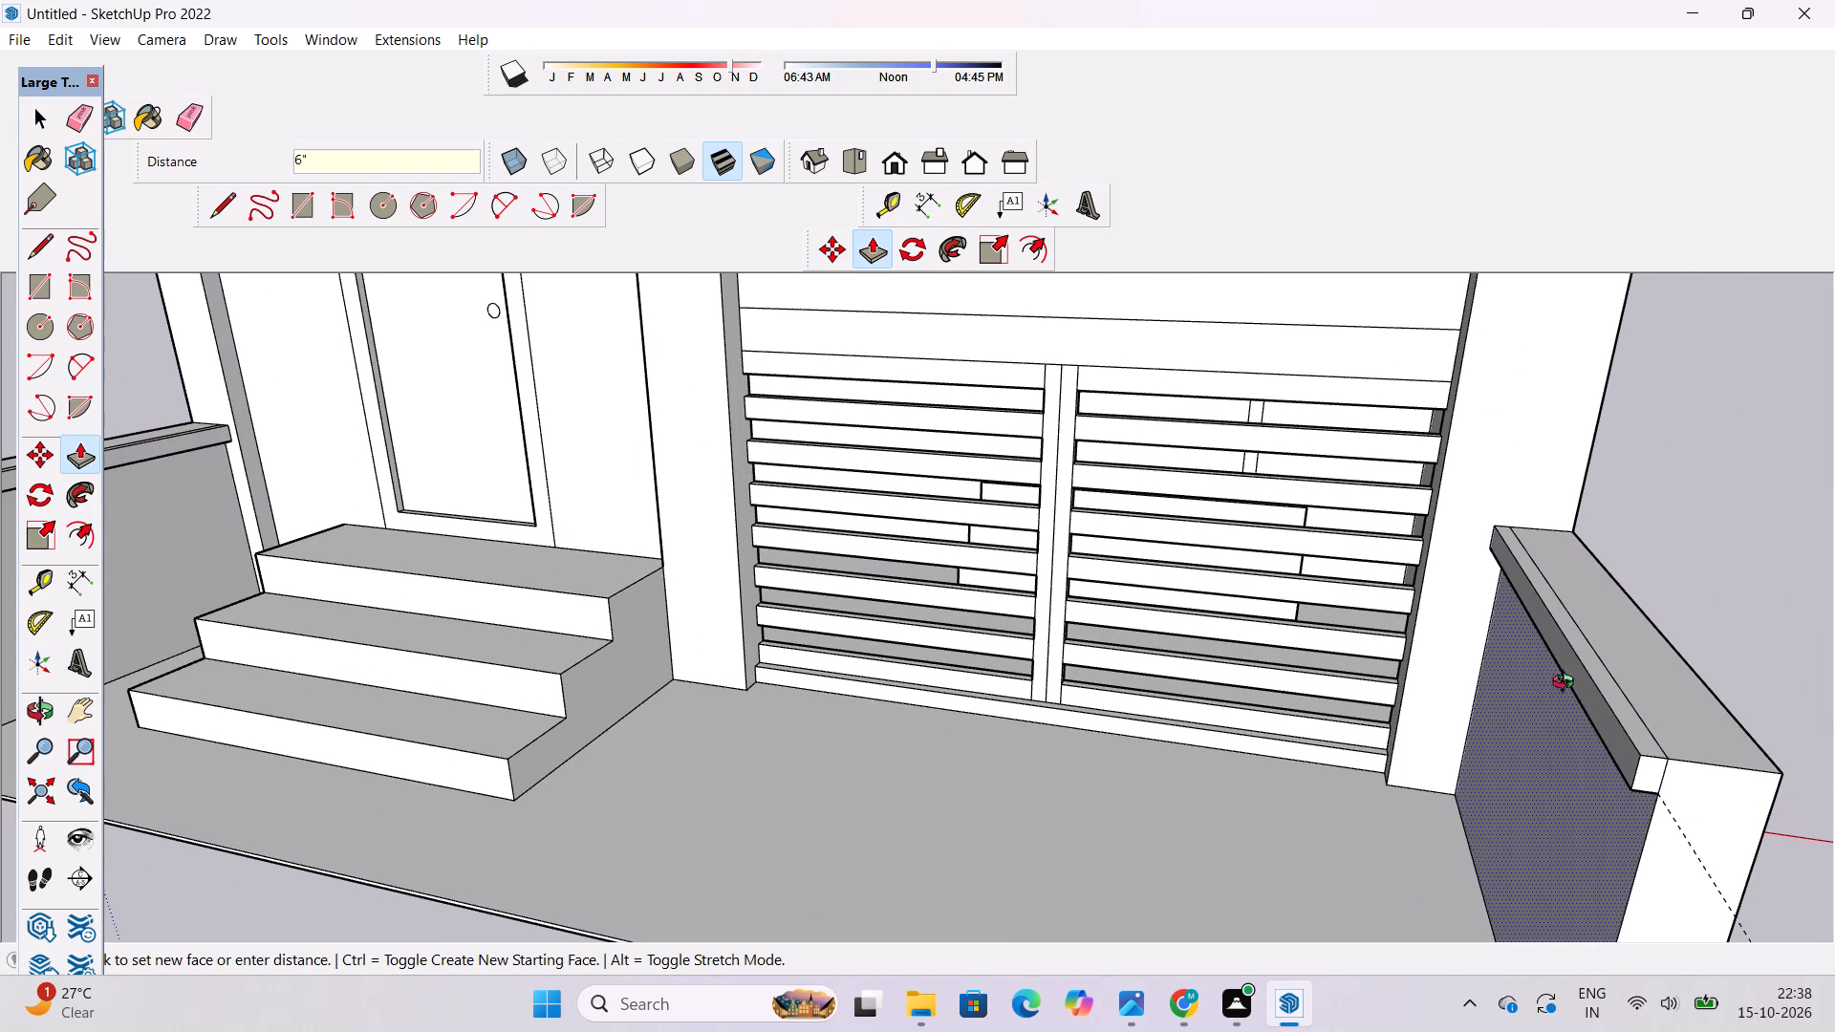
scroll(1473, 716, "down", 4)
left_click_drag(1480, 777, 1643, 770)
left_click_drag(1641, 765, 1553, 761, "shift")
key("e")
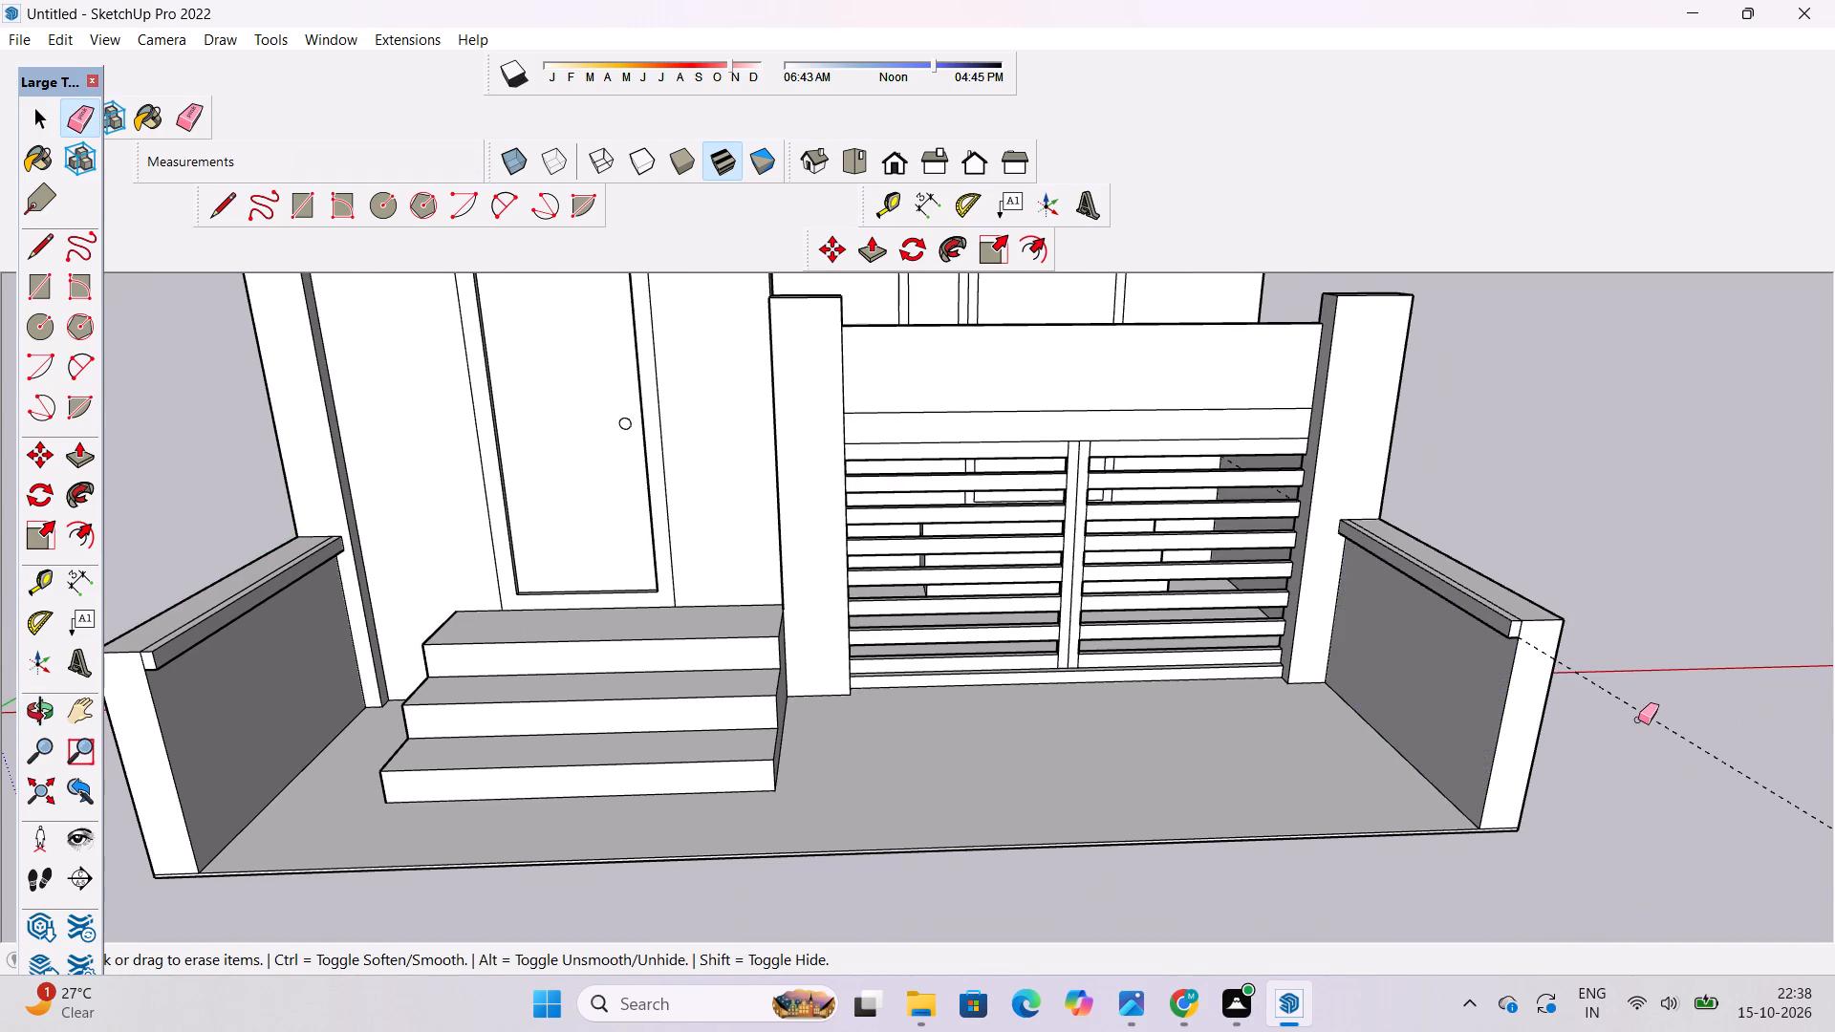
left_click(1643, 710)
Erase the seam edges between the ledges and both side walls, on the top and front end faces.
scroll(1494, 591, "up", 9)
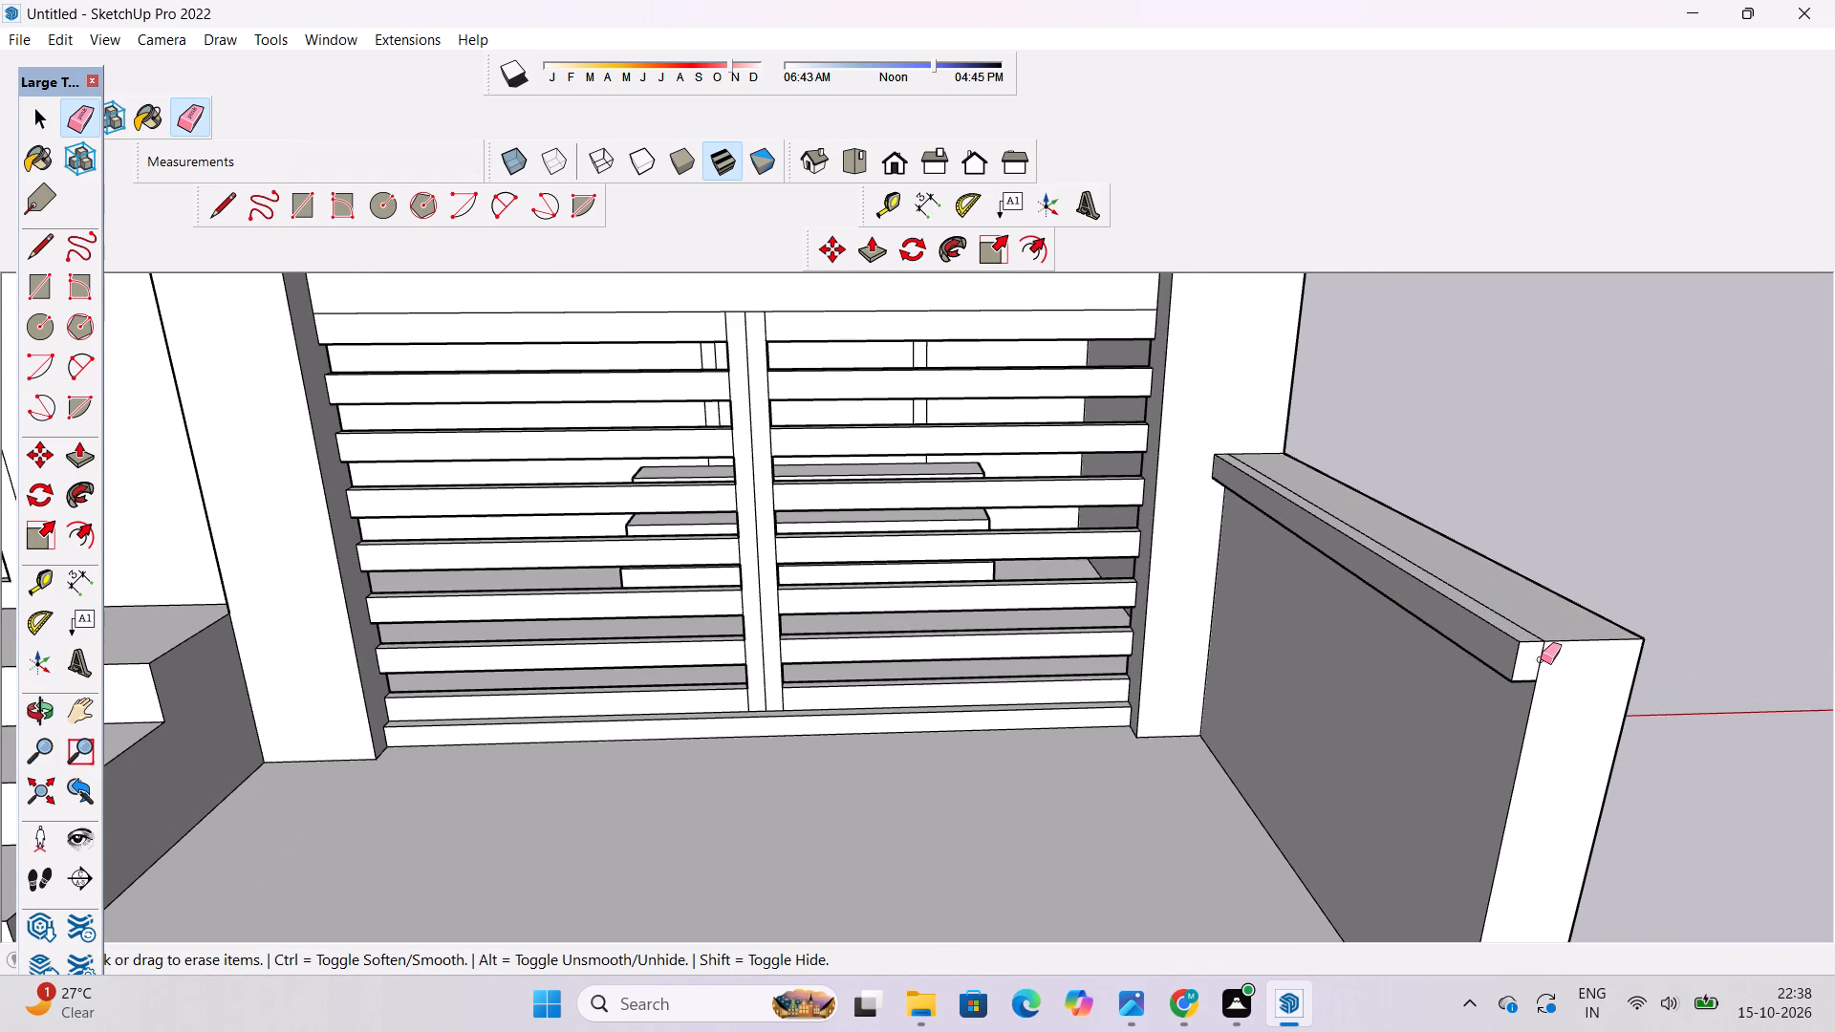
left_click(1541, 659)
left_click(1530, 624)
scroll(1366, 559, "down", 11)
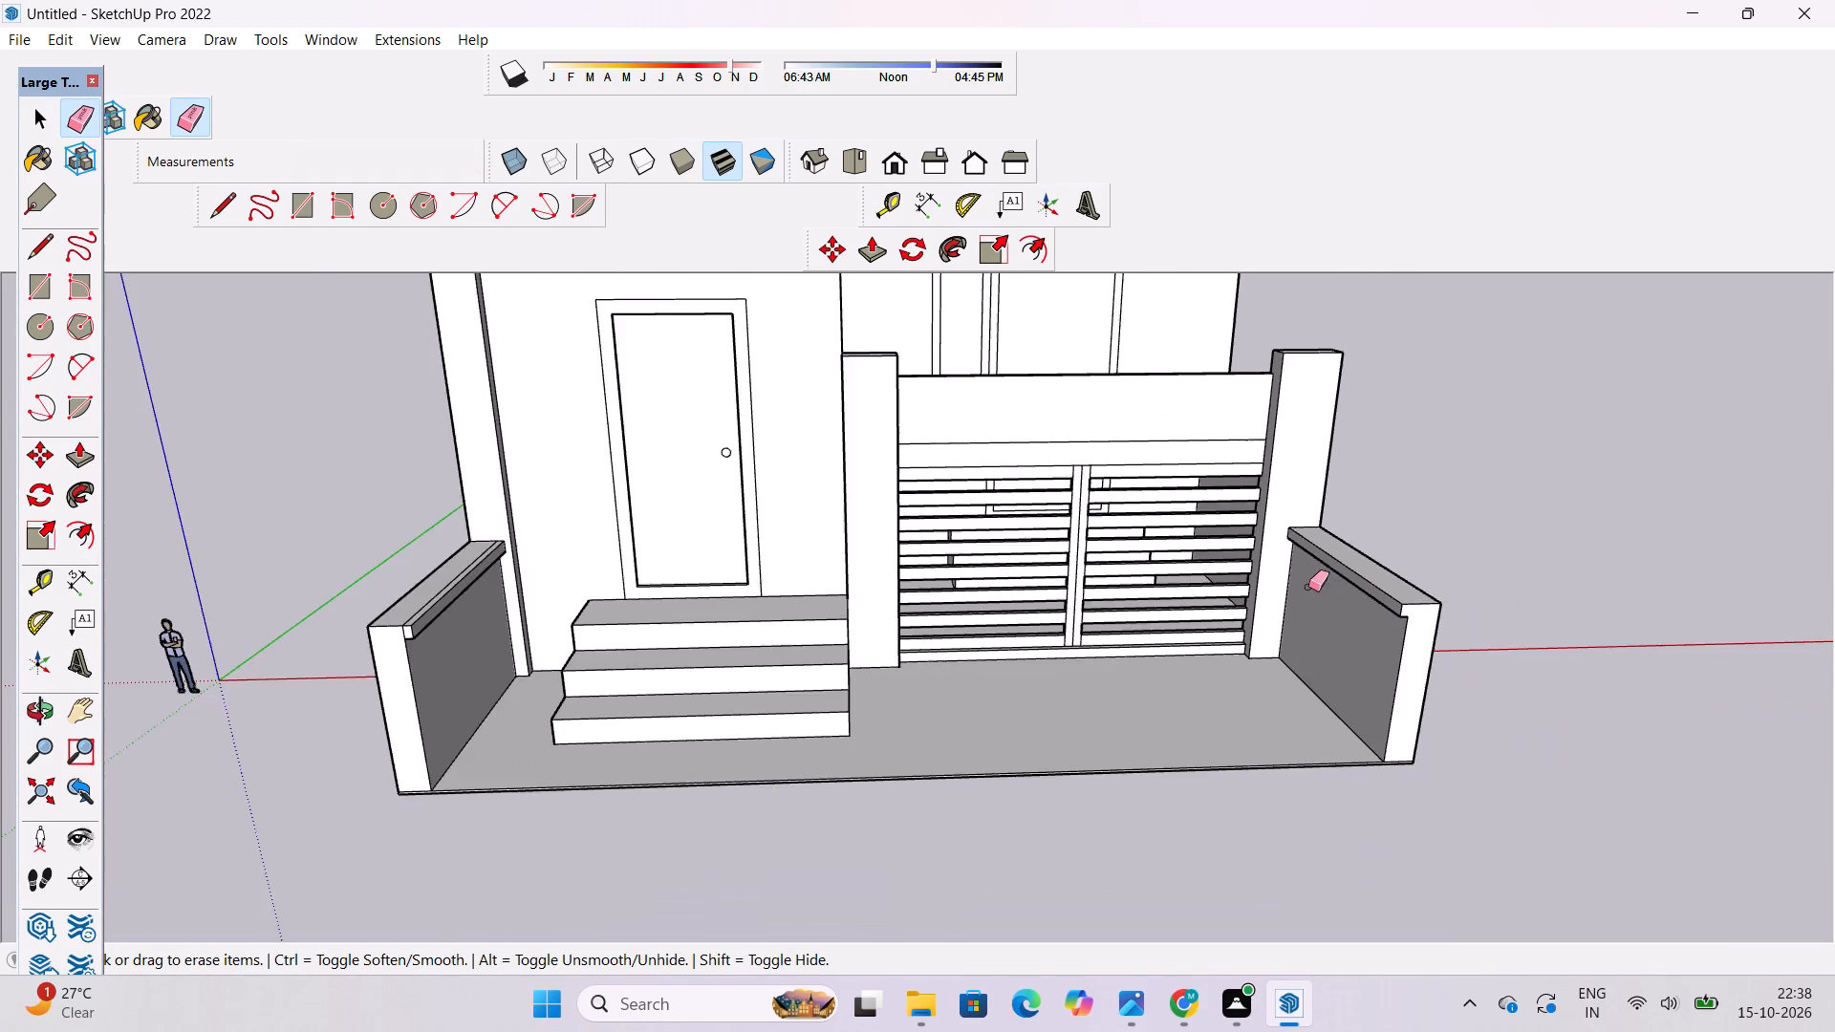
scroll(1308, 587, "down", 3)
scroll(742, 636, "up", 14)
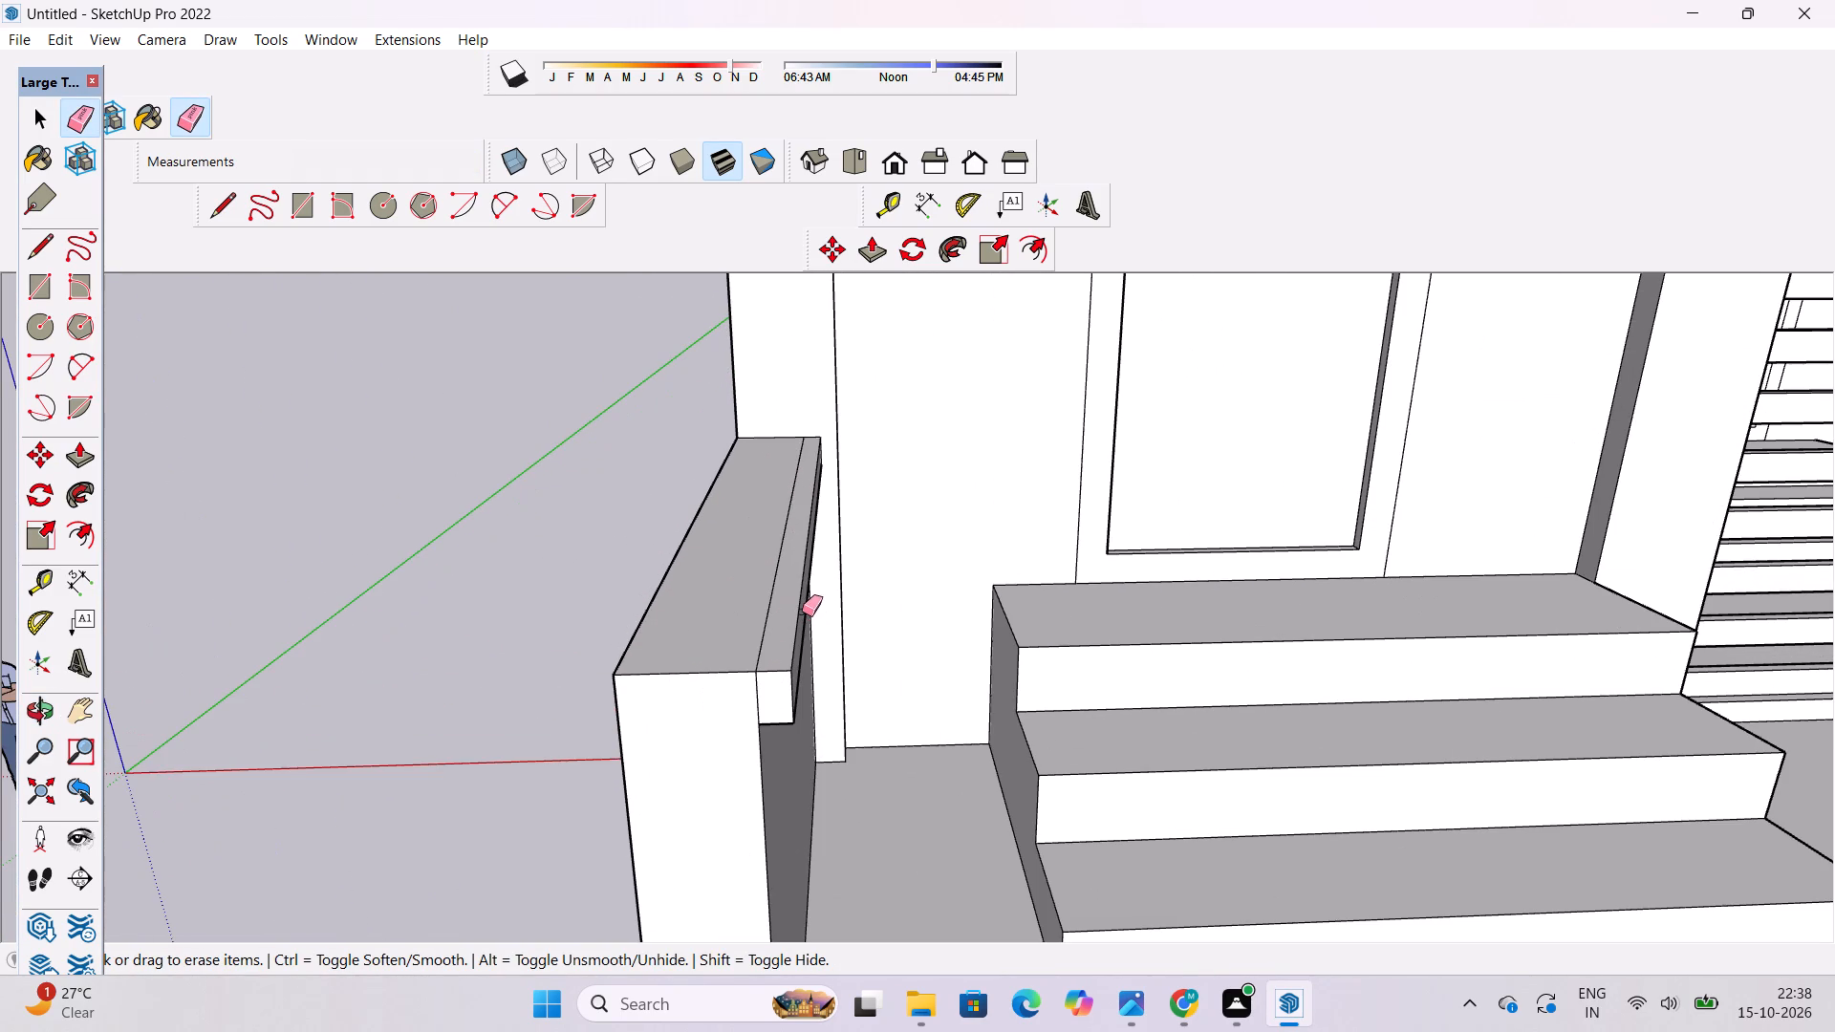
left_click(796, 586)
left_click(783, 709)
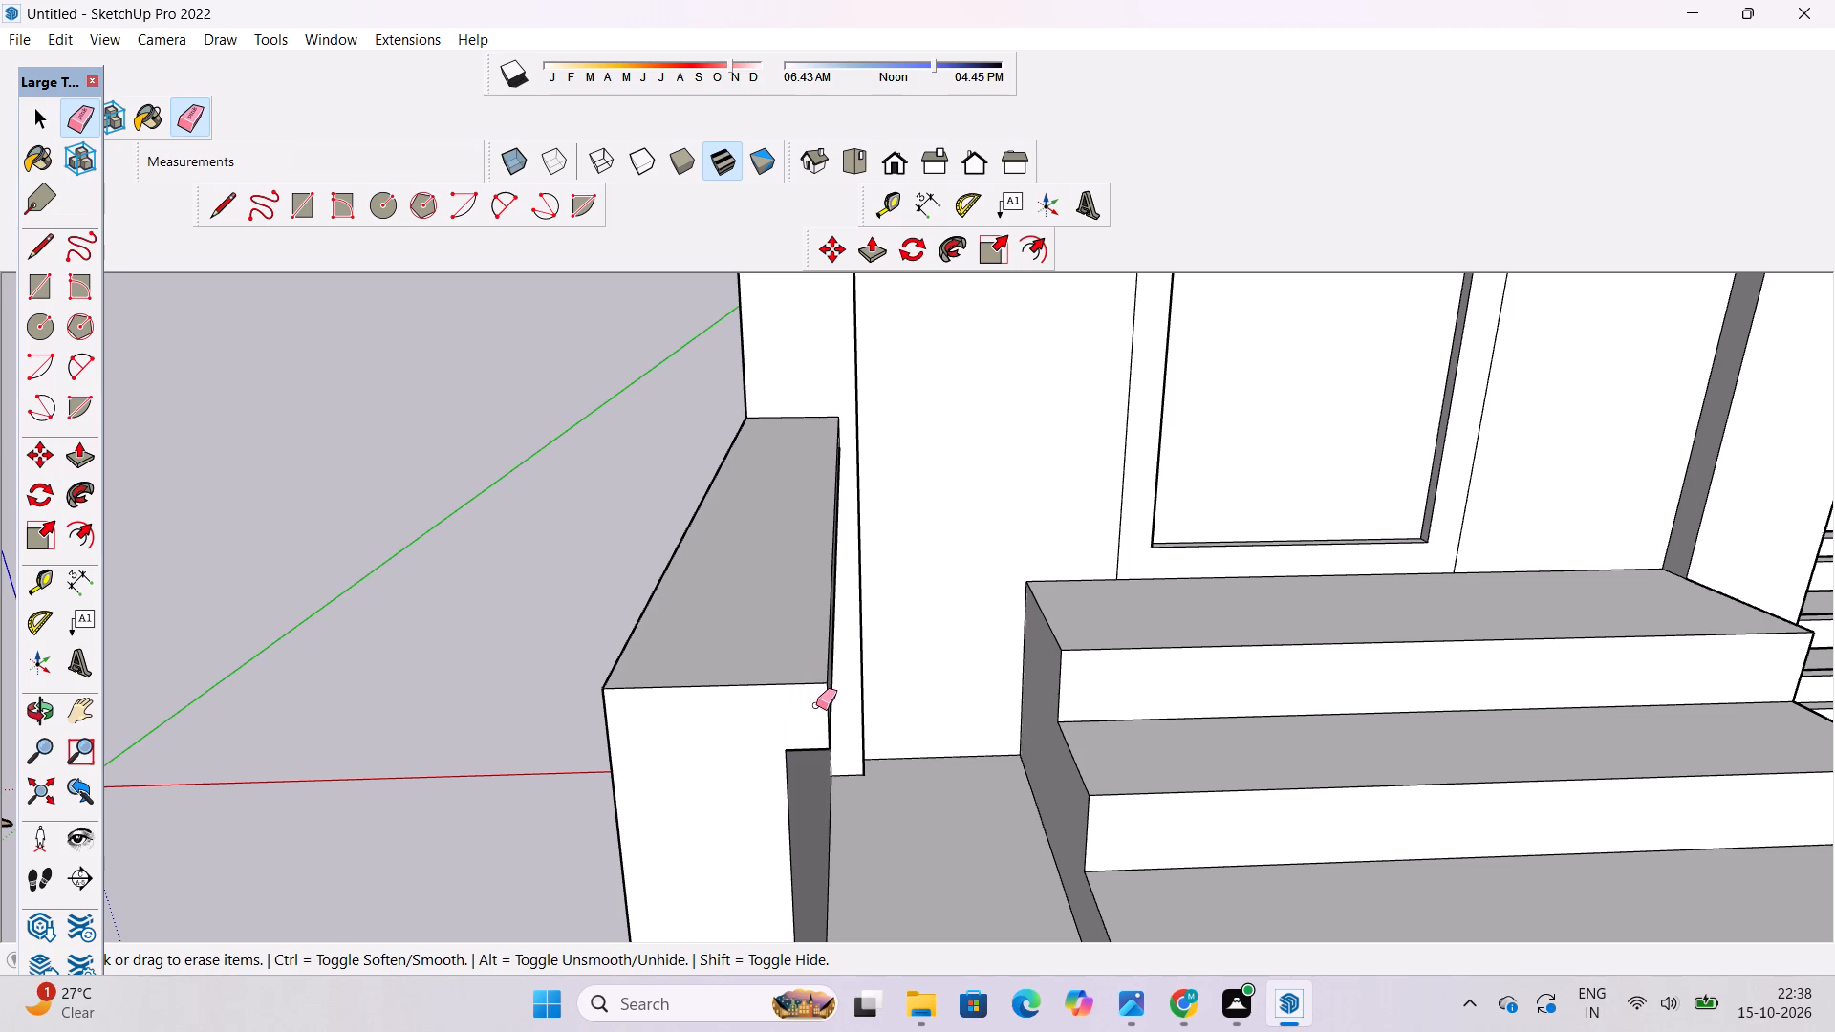
Examine the side walls with their ledges and the complete front facade from several angles and distances.
key("o")
left_click_drag(1076, 751, 1007, 727)
scroll(1036, 707, "down", 5)
left_click_drag(1111, 657, 986, 623, "shift")
left_click_drag(1004, 622, 1363, 521)
scroll(1743, 531, "up", 8)
left_click_drag(1702, 558, 1408, 675)
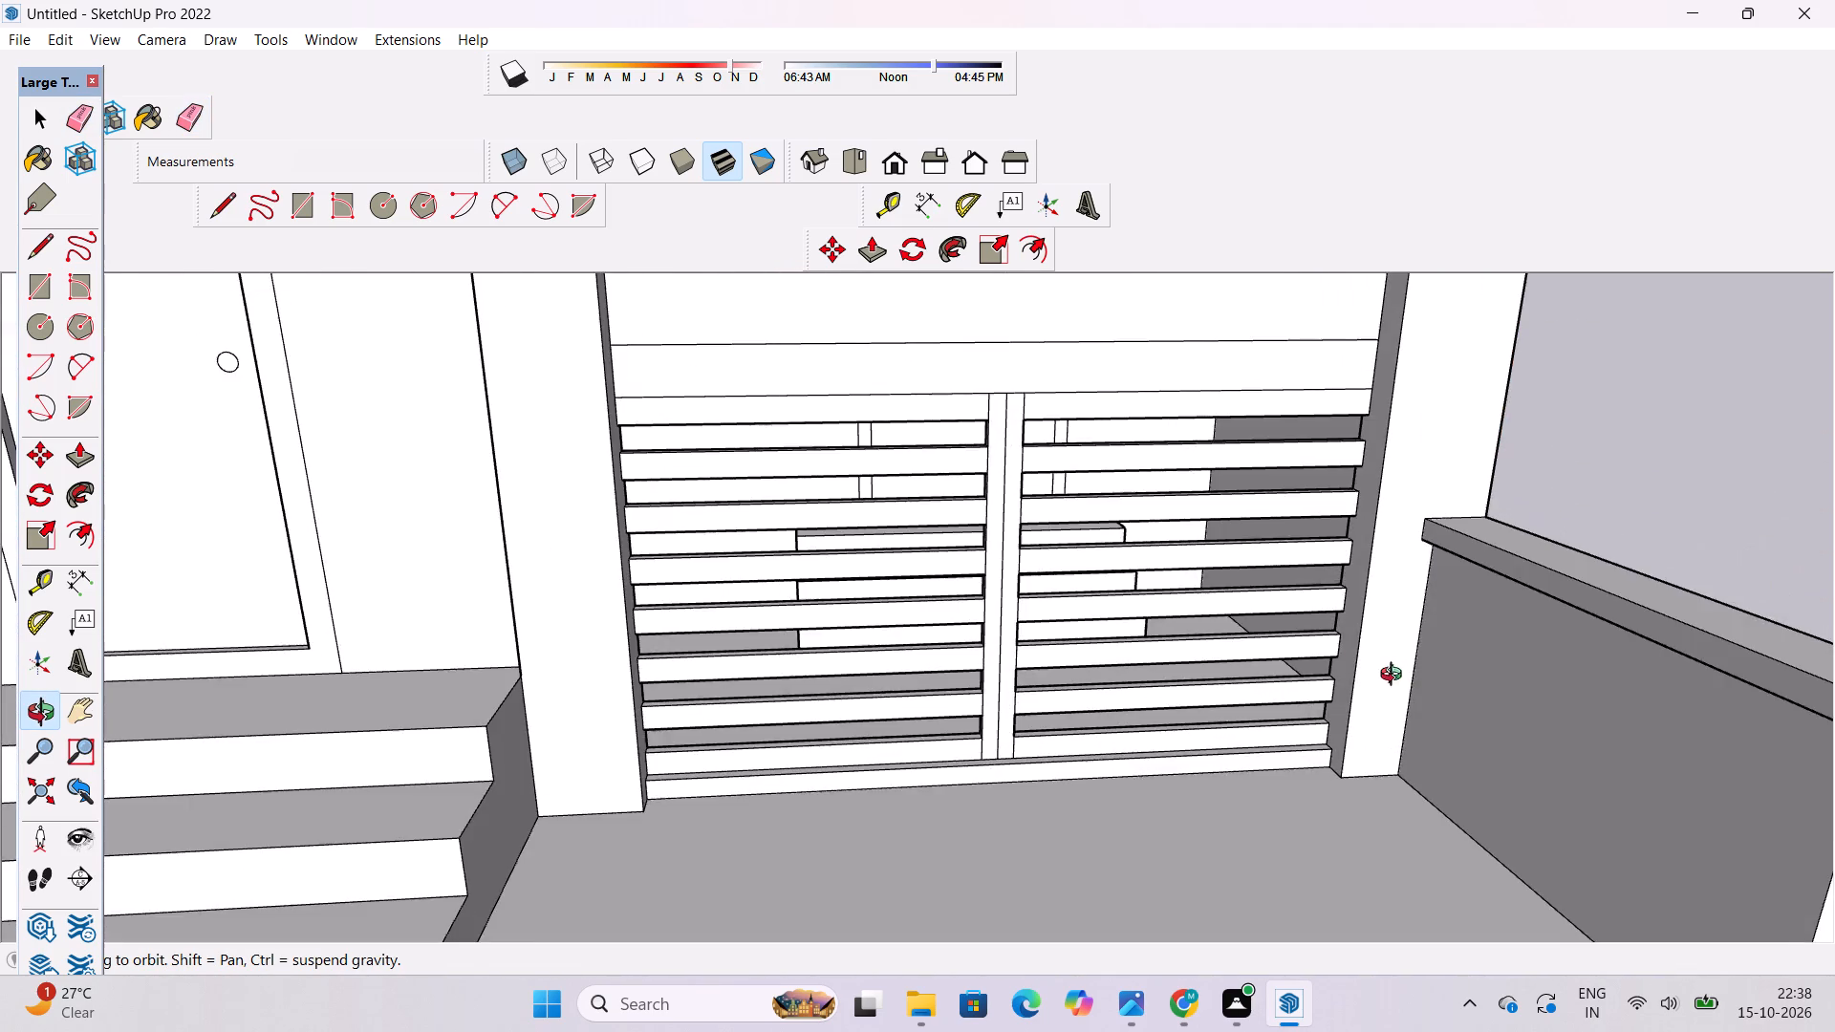
scroll(1361, 649, "down", 11)
left_click_drag(1183, 691, 1241, 827)
left_click_drag(1193, 792, 1184, 729)
scroll(1184, 710, "down", 3)
left_click_drag(1182, 689, 1185, 716, "shift")
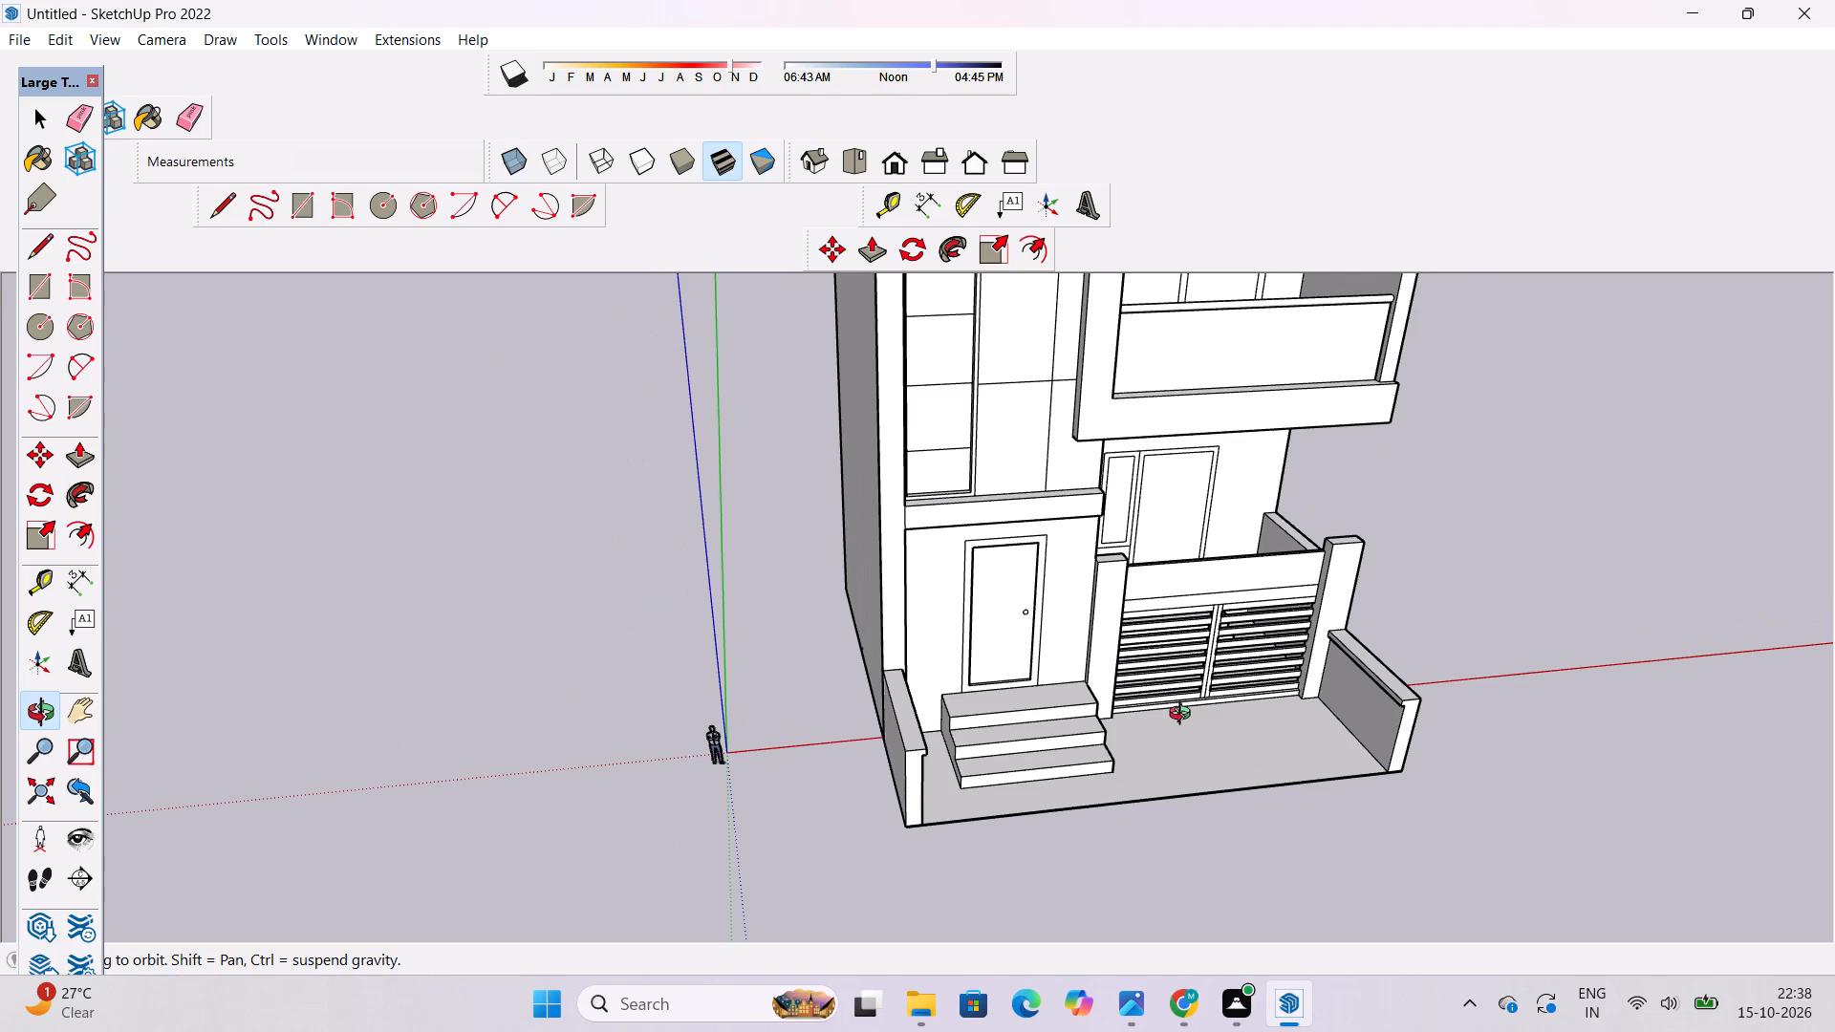
left_click_drag(1190, 747, 1185, 694)
scroll(1175, 681, "down", 3)
left_click_drag(1301, 640, 1278, 637)
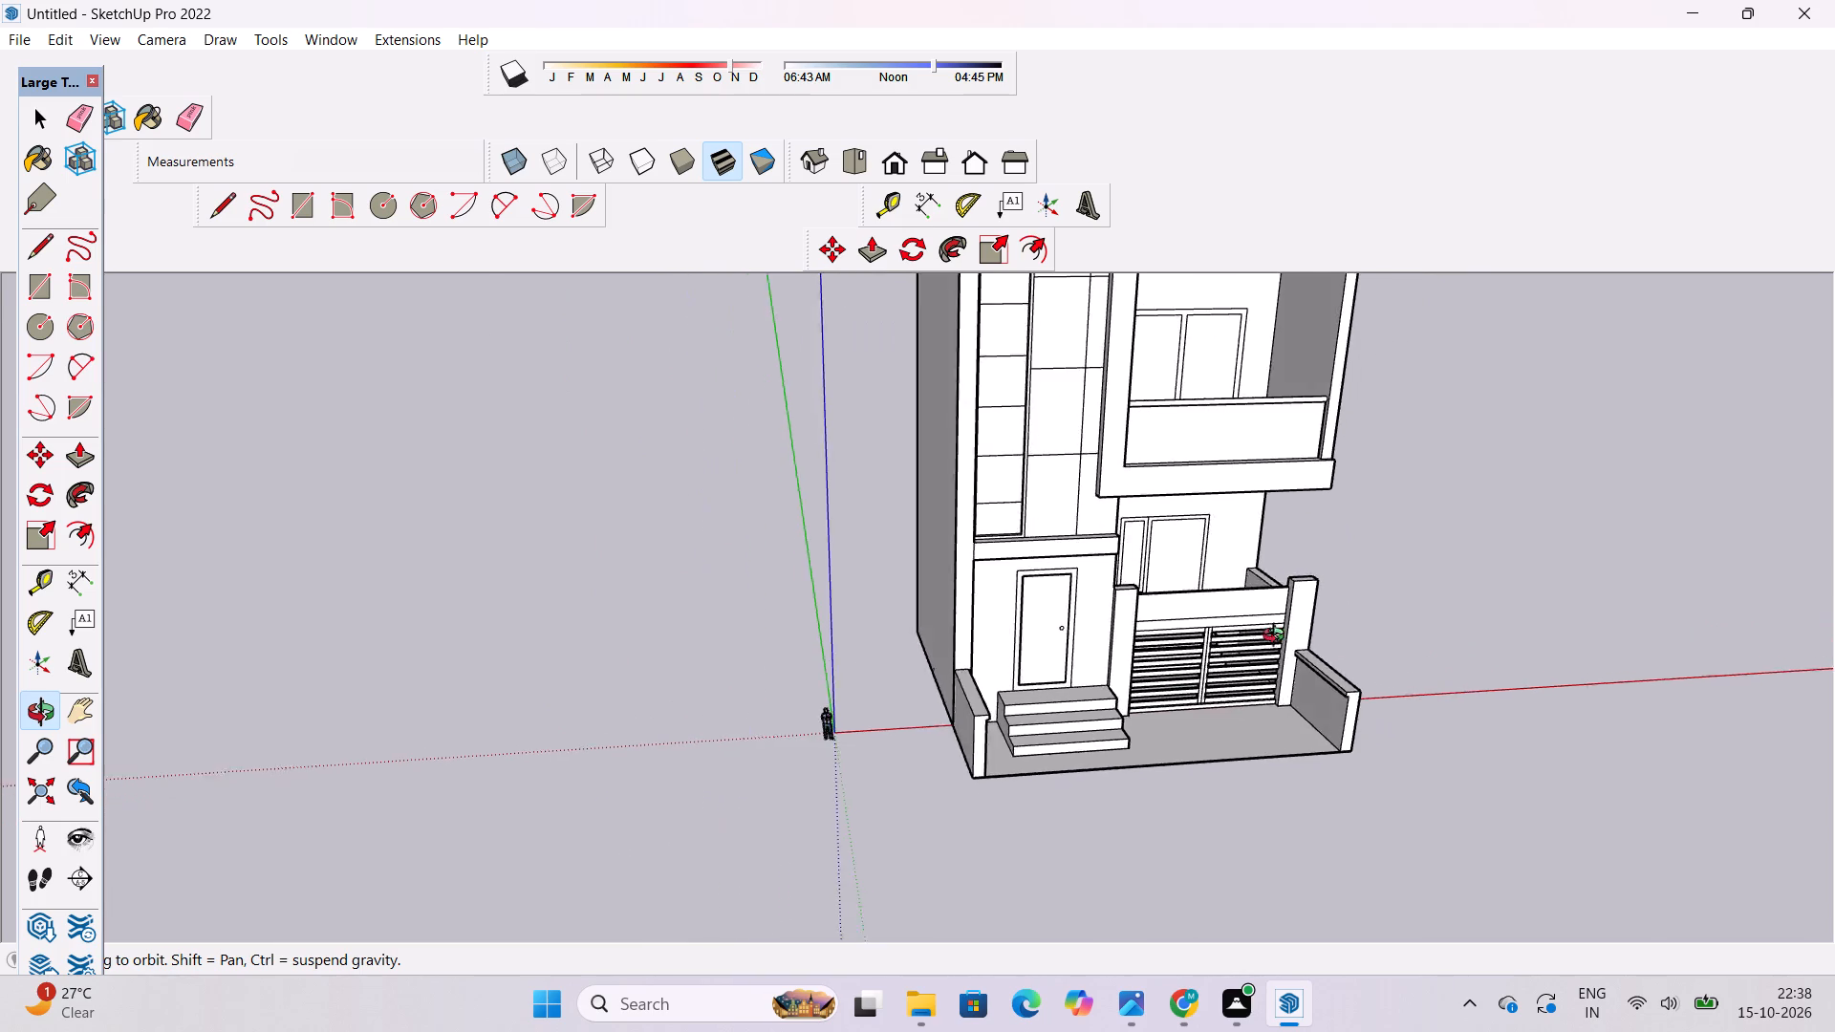
left_click_drag(1278, 637, 1149, 655)
scroll(1089, 667, "down", 3)
left_click_drag(1081, 674, 948, 666, "shift")
left_click_drag(934, 673, 1053, 609)
scroll(1049, 604, "down", 4)
left_click_drag(1039, 621, 993, 707, "shift")
left_click_drag(983, 707, 972, 659, "shift")
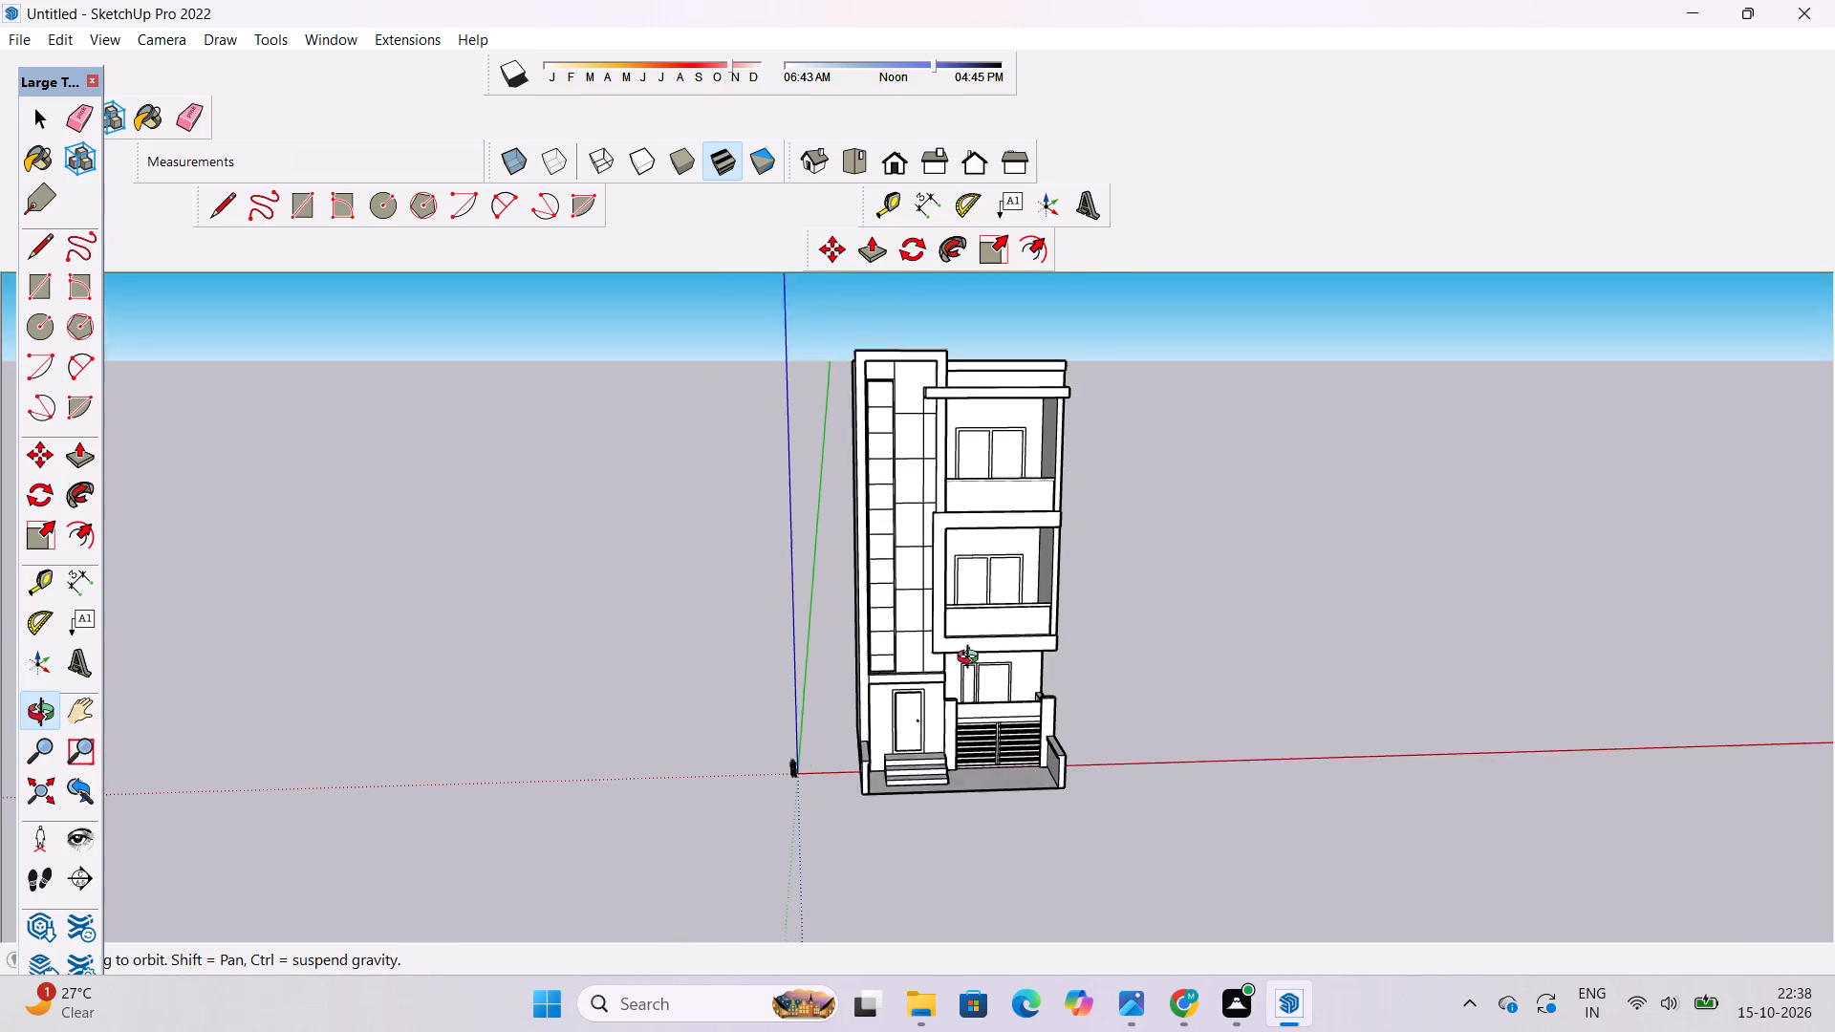
left_click_drag(972, 659, 969, 645, "shift")
scroll(967, 625, "down", 1)
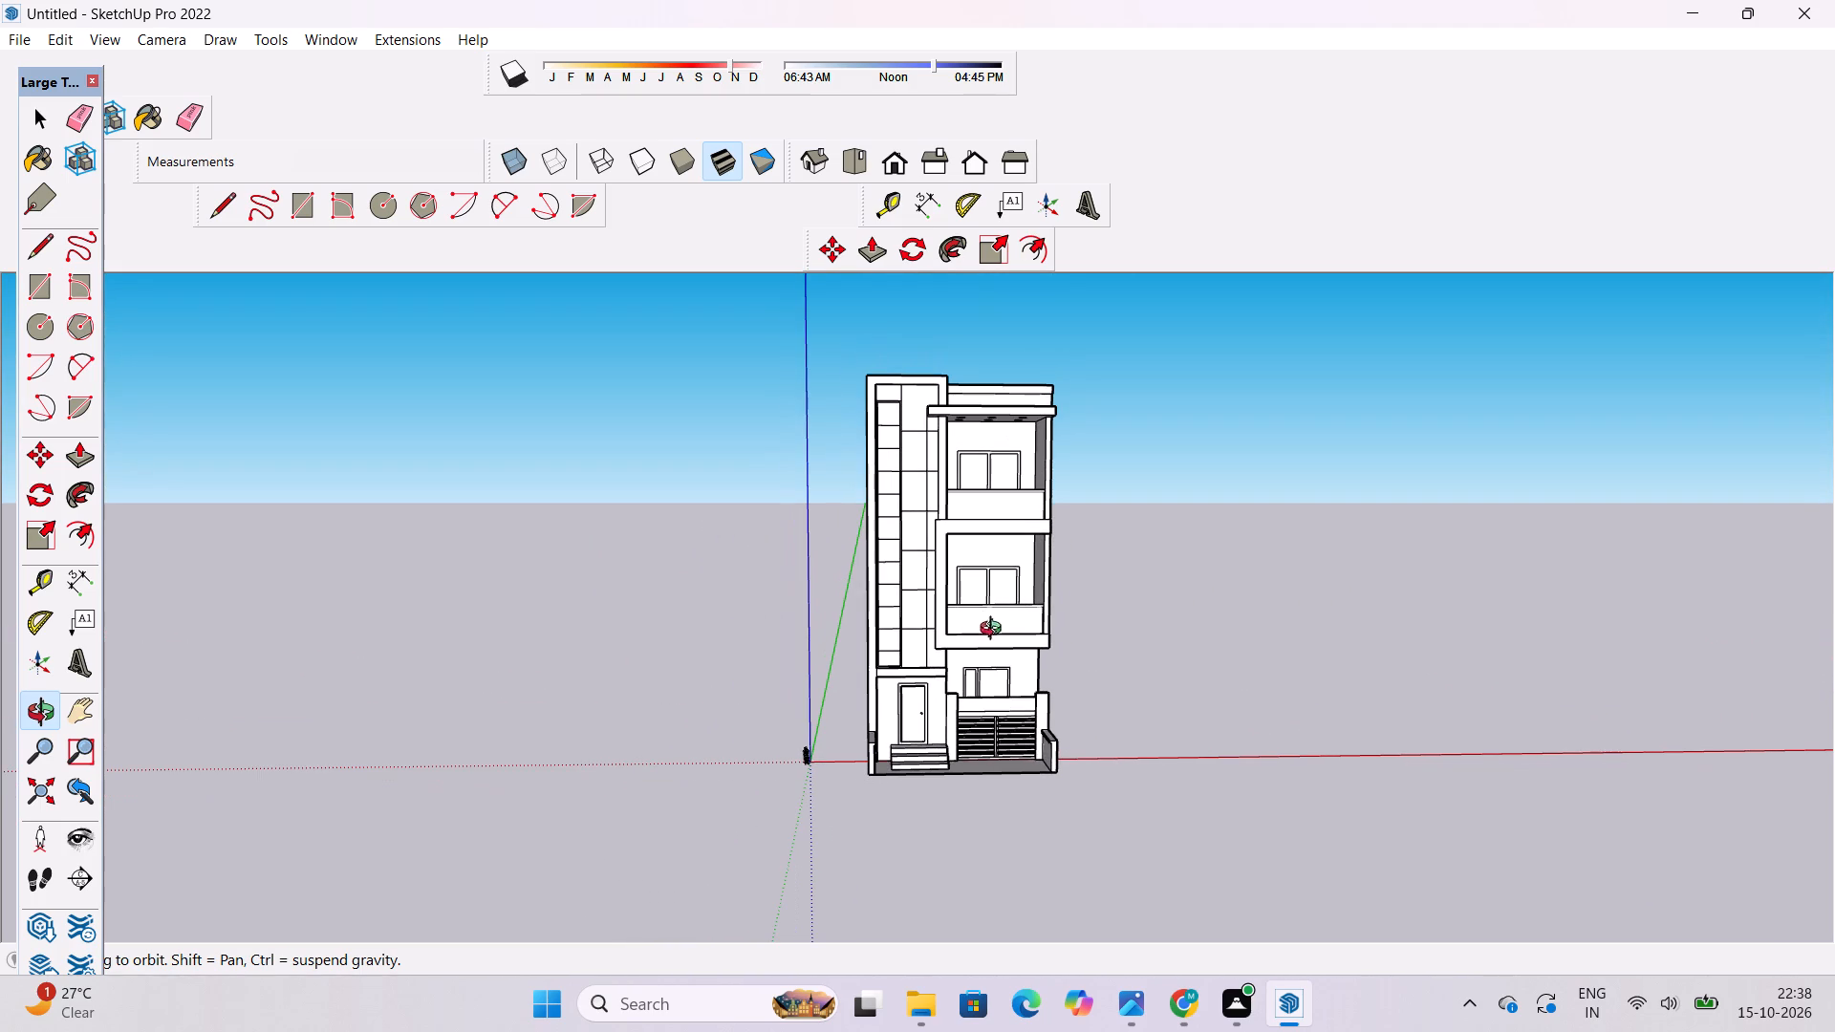
Examine the front facade, entrance steps, gate and side walls from near and far.
left_click_drag(1037, 758, 1032, 714)
left_click_drag(988, 768, 1016, 803)
scroll(1028, 770, "up", 7)
left_click_drag(1059, 708, 1020, 705, "shift")
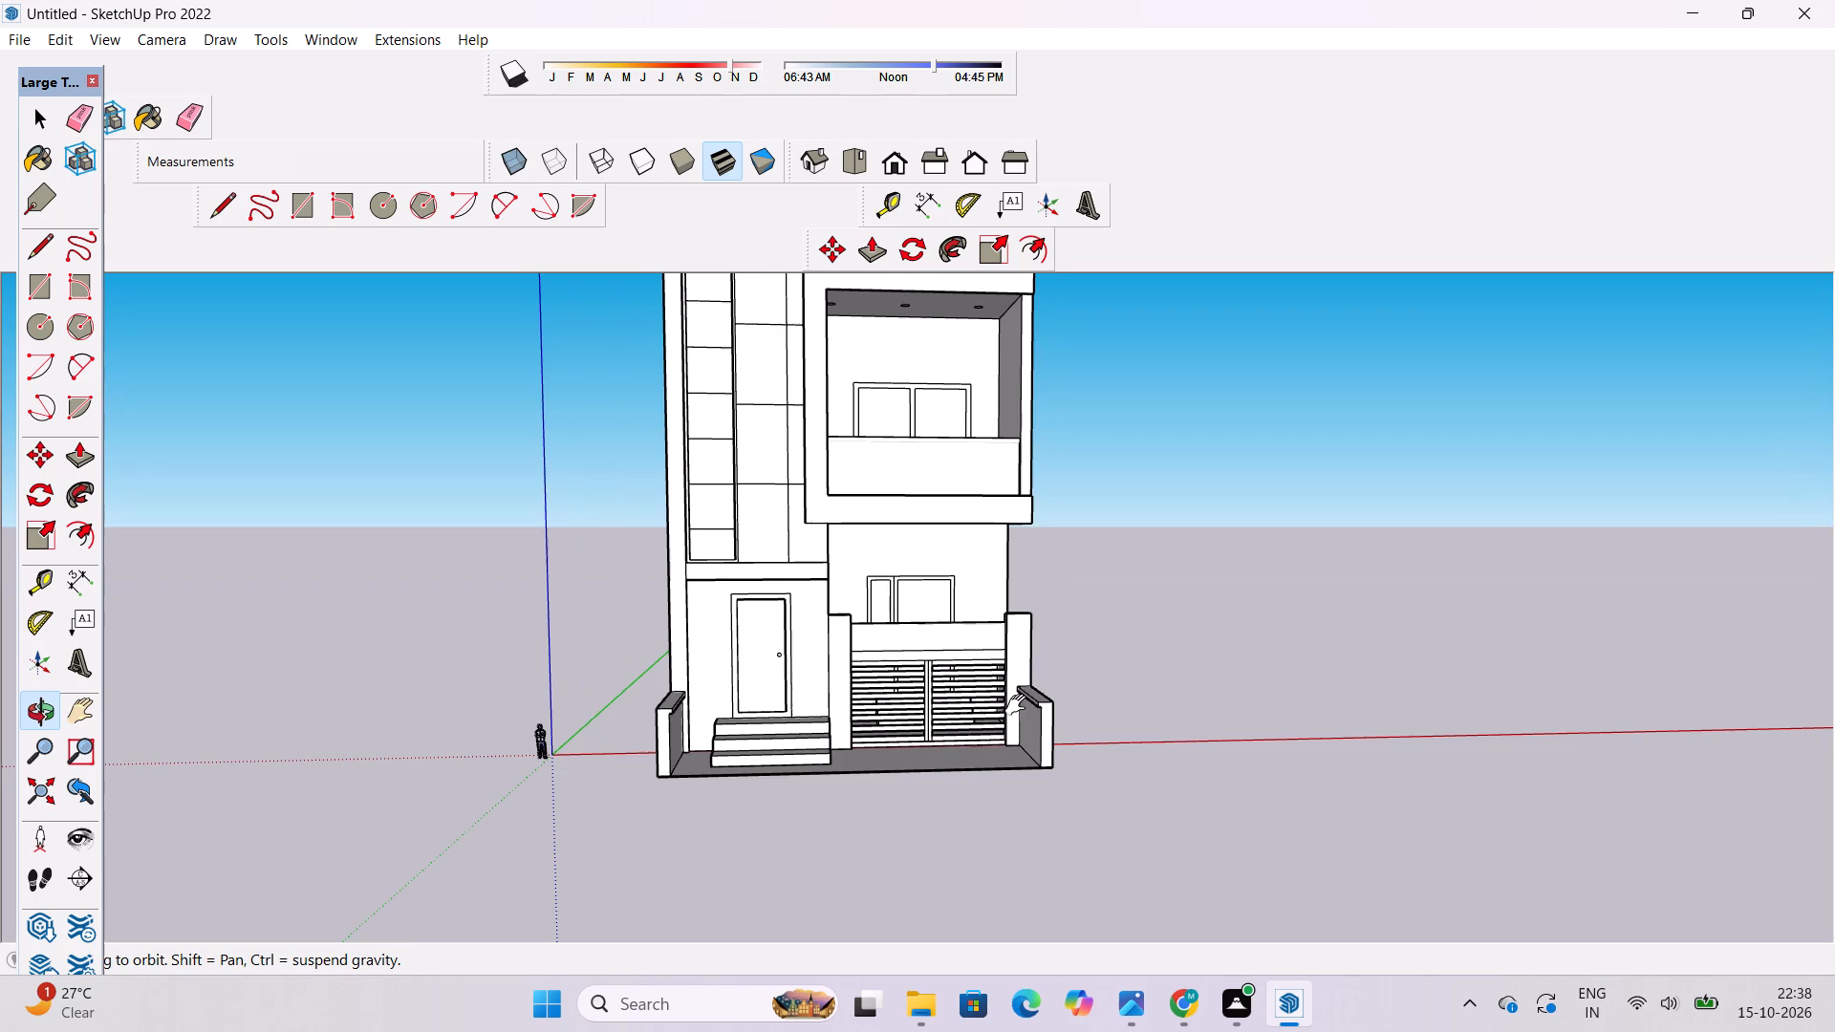
left_click_drag(1019, 712, 1030, 740)
scroll(859, 713, "up", 7)
left_click_drag(855, 697, 829, 721, "shift")
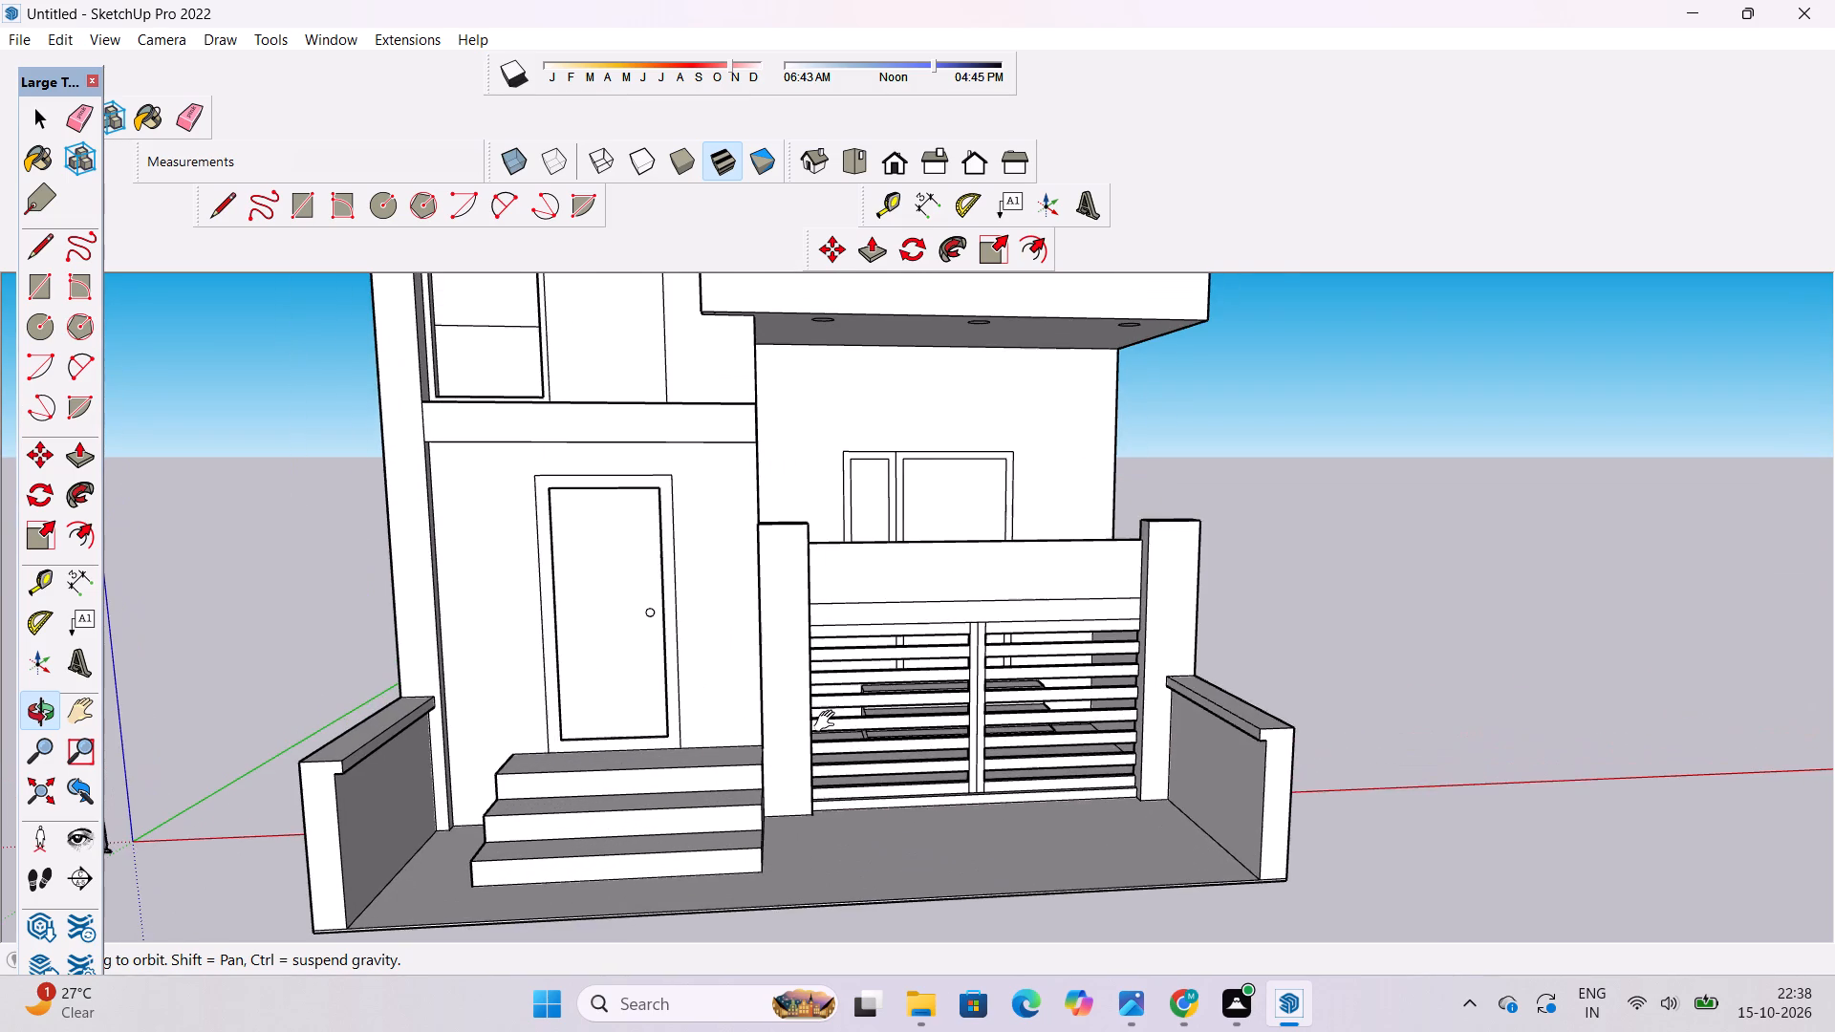
left_click(829, 721)
scroll(829, 719, "down", 4)
left_click_drag(851, 690, 797, 799, "shift")
Start the Paint Bucket and open the Colors-Named material collection.
key("b")
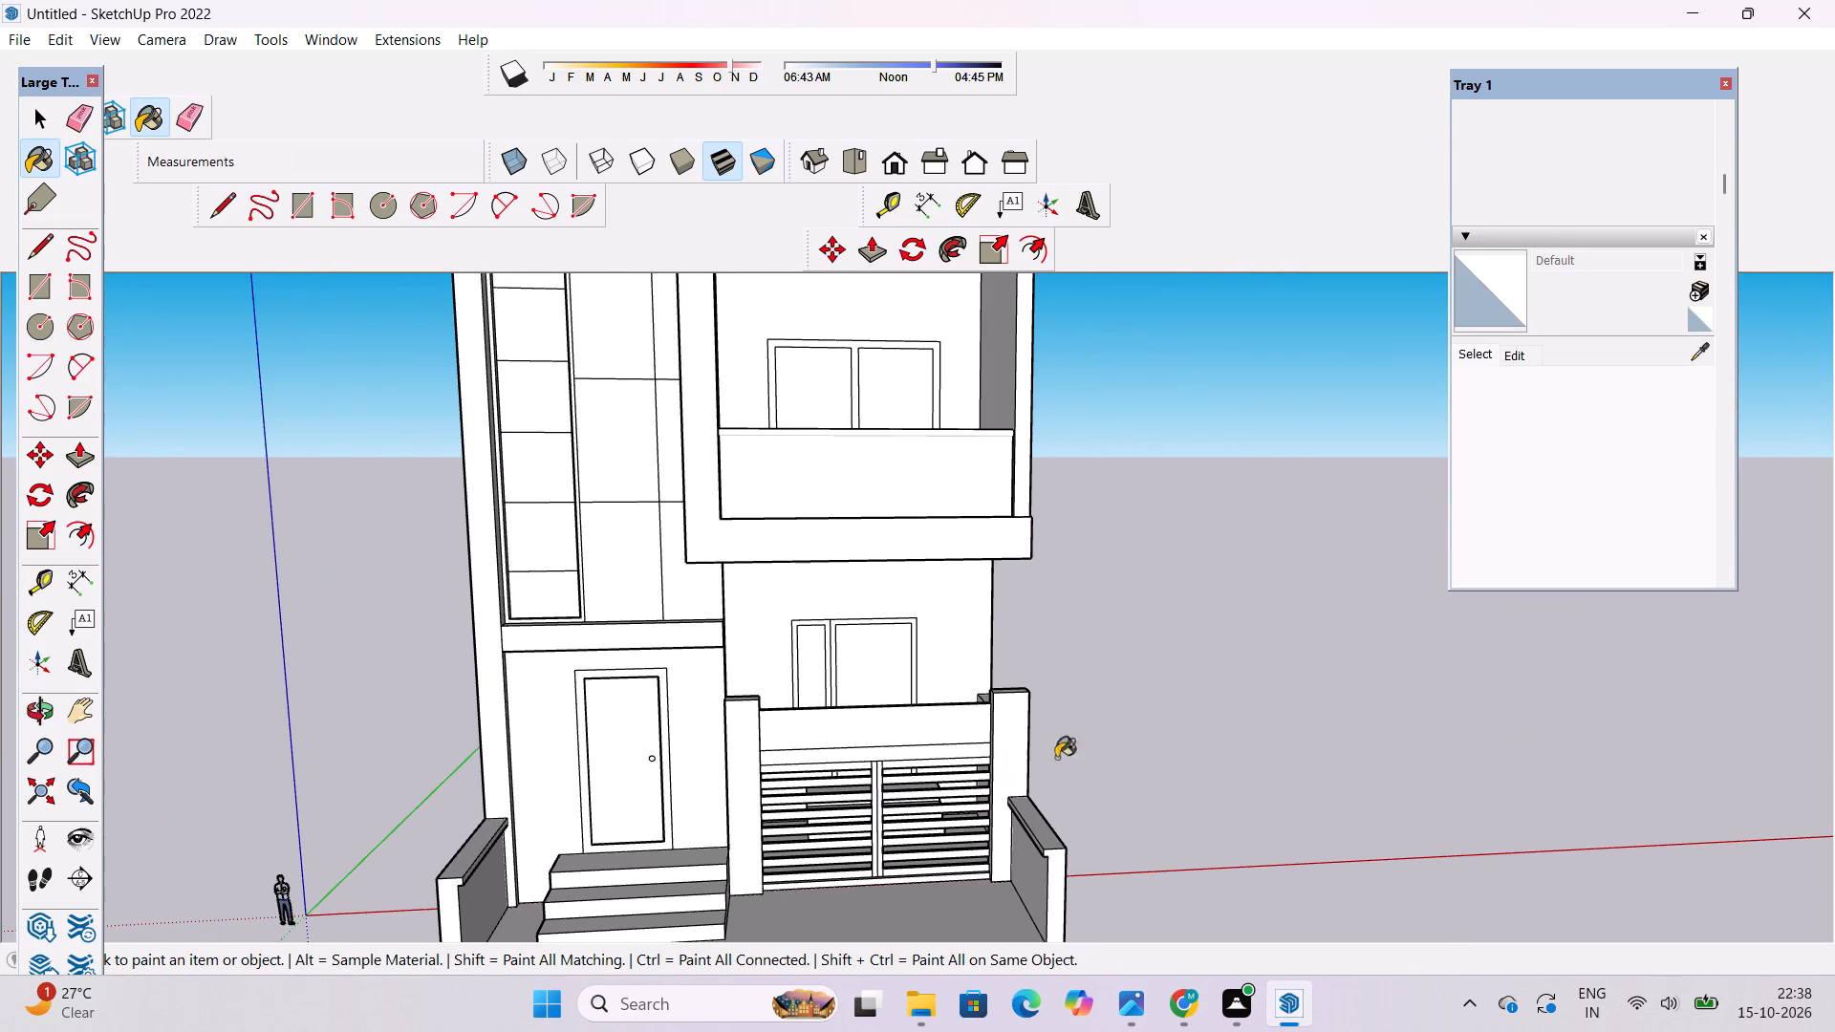
scroll(822, 634, "down", 7)
left_click(1585, 387)
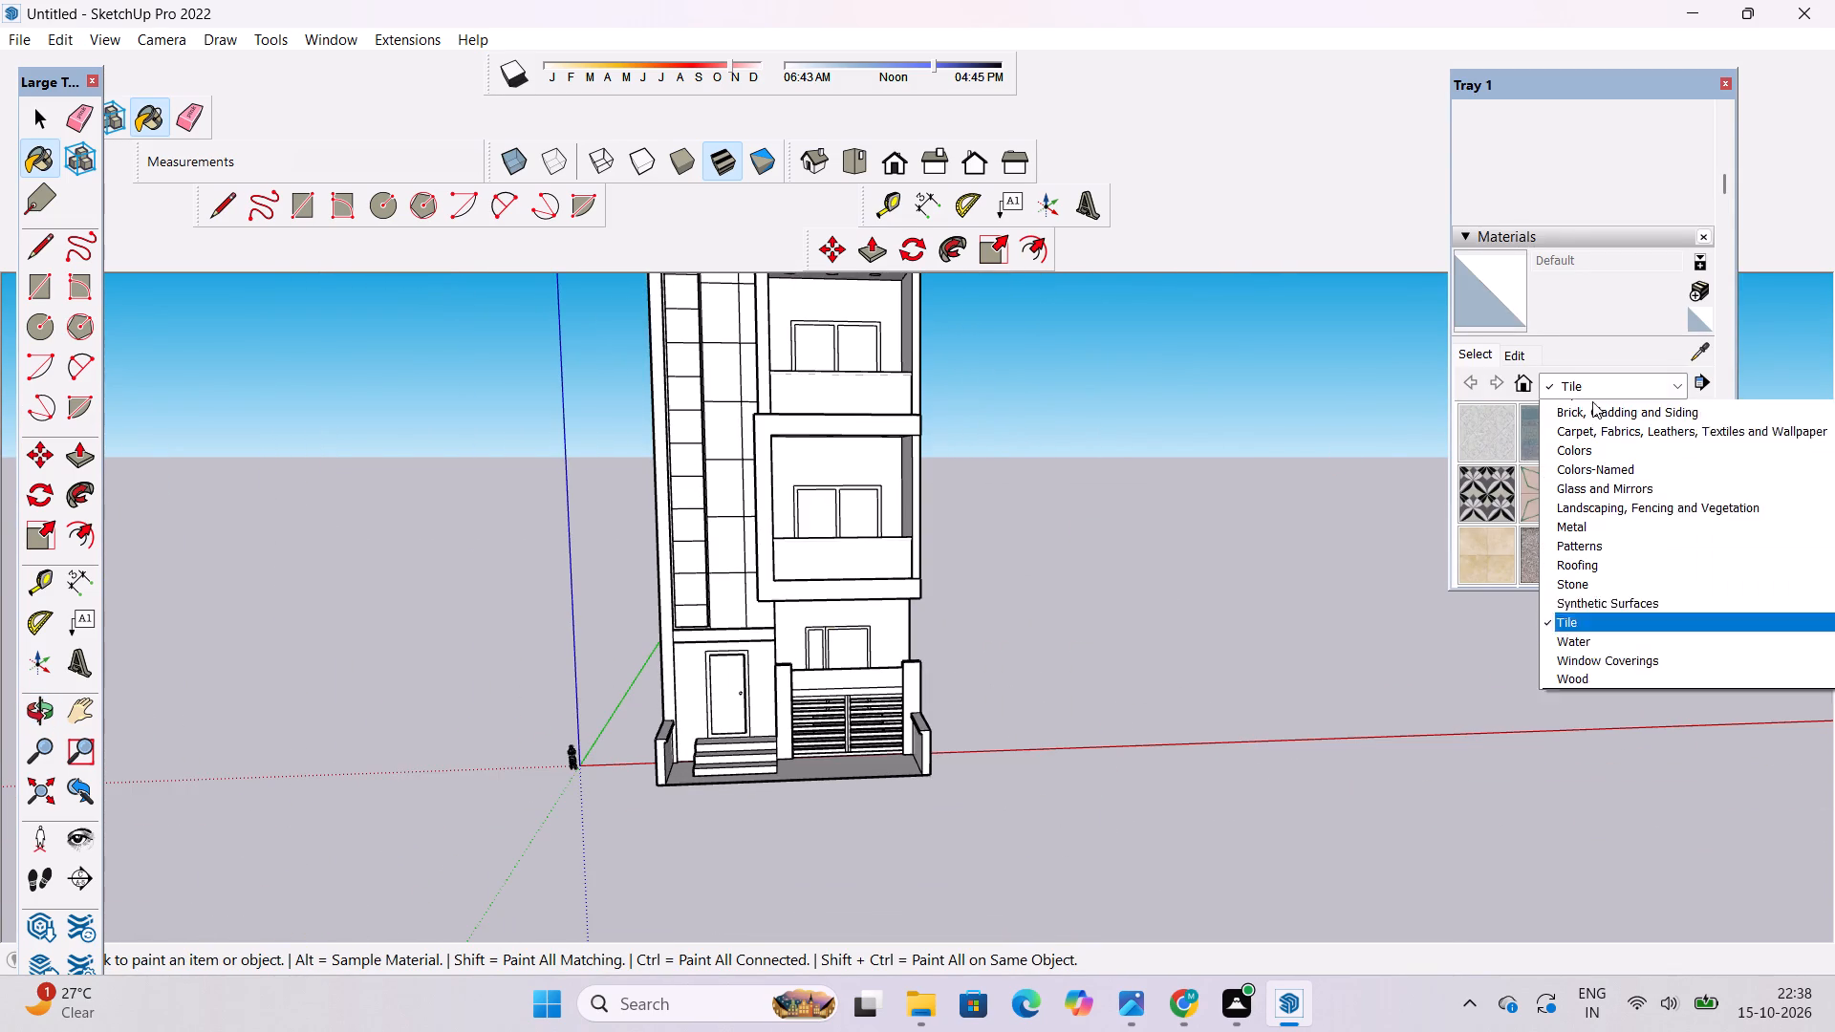
left_click(1596, 478)
scroll(745, 562, "down", 6)
scroll(741, 651, "down", 1)
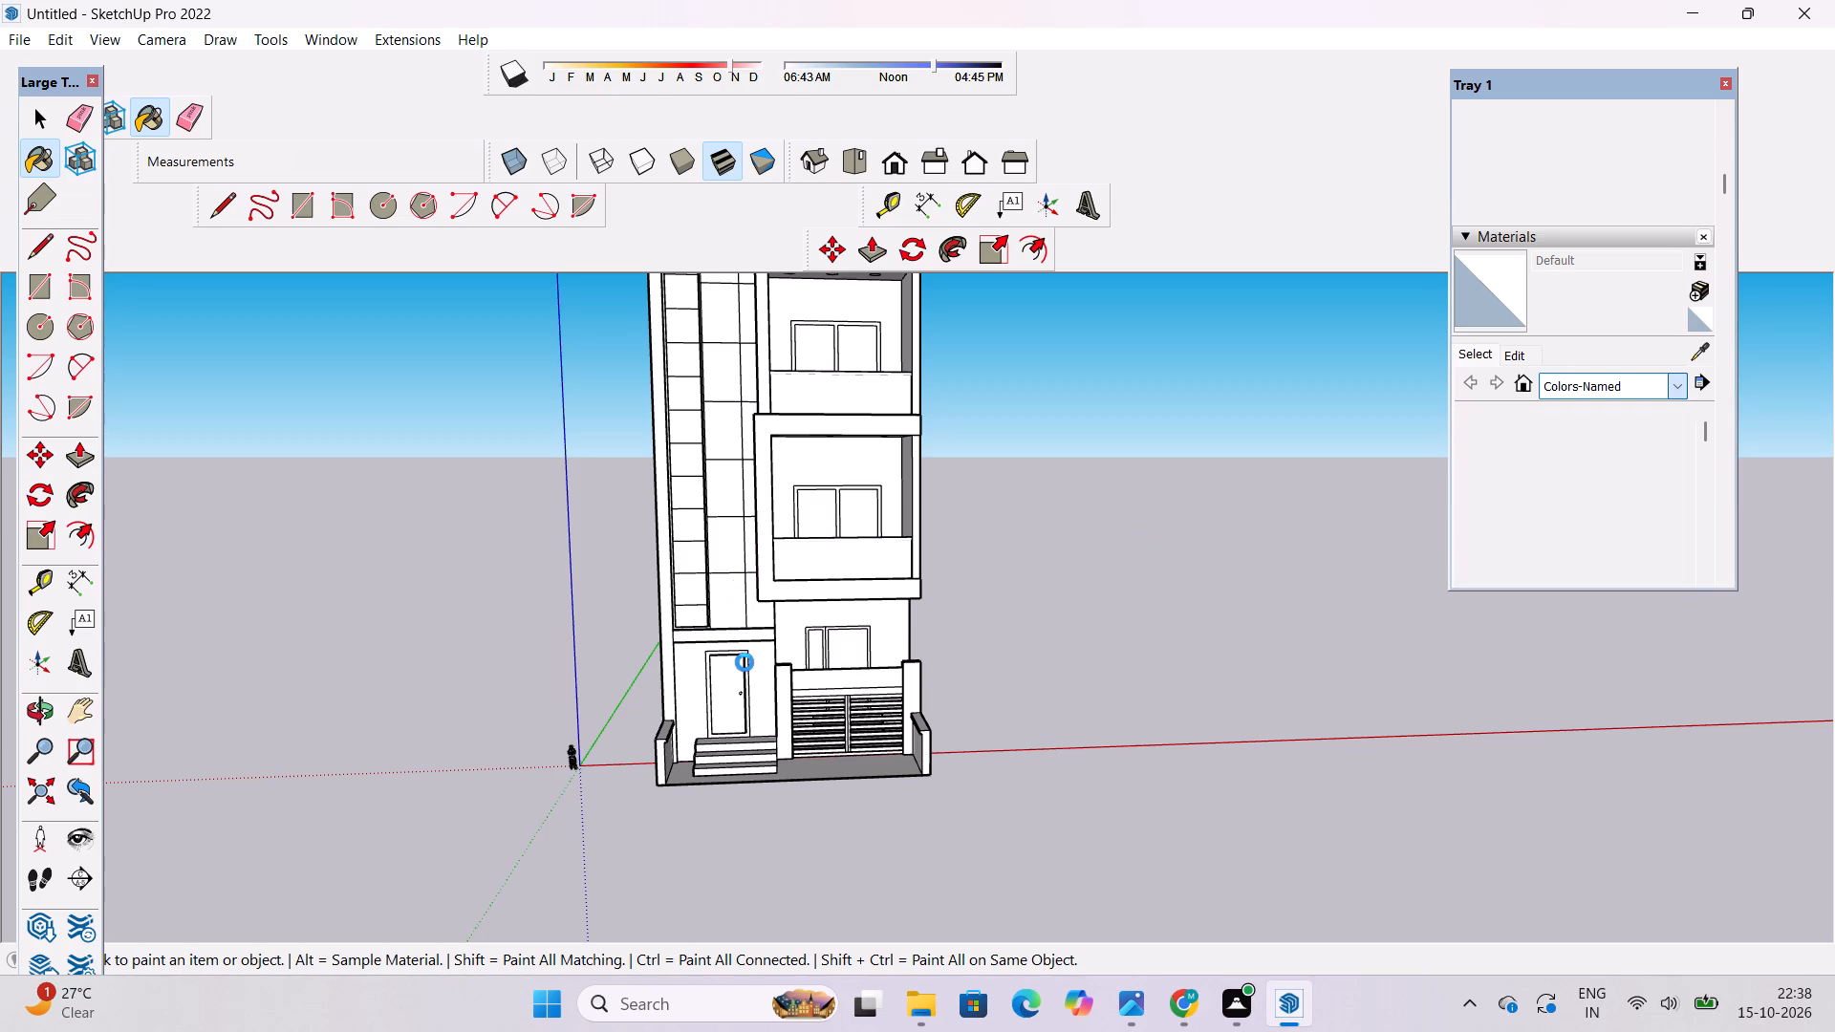
Examine the whole building from the front and both sides, including the stair tower, balconies and parapet.
key("space")
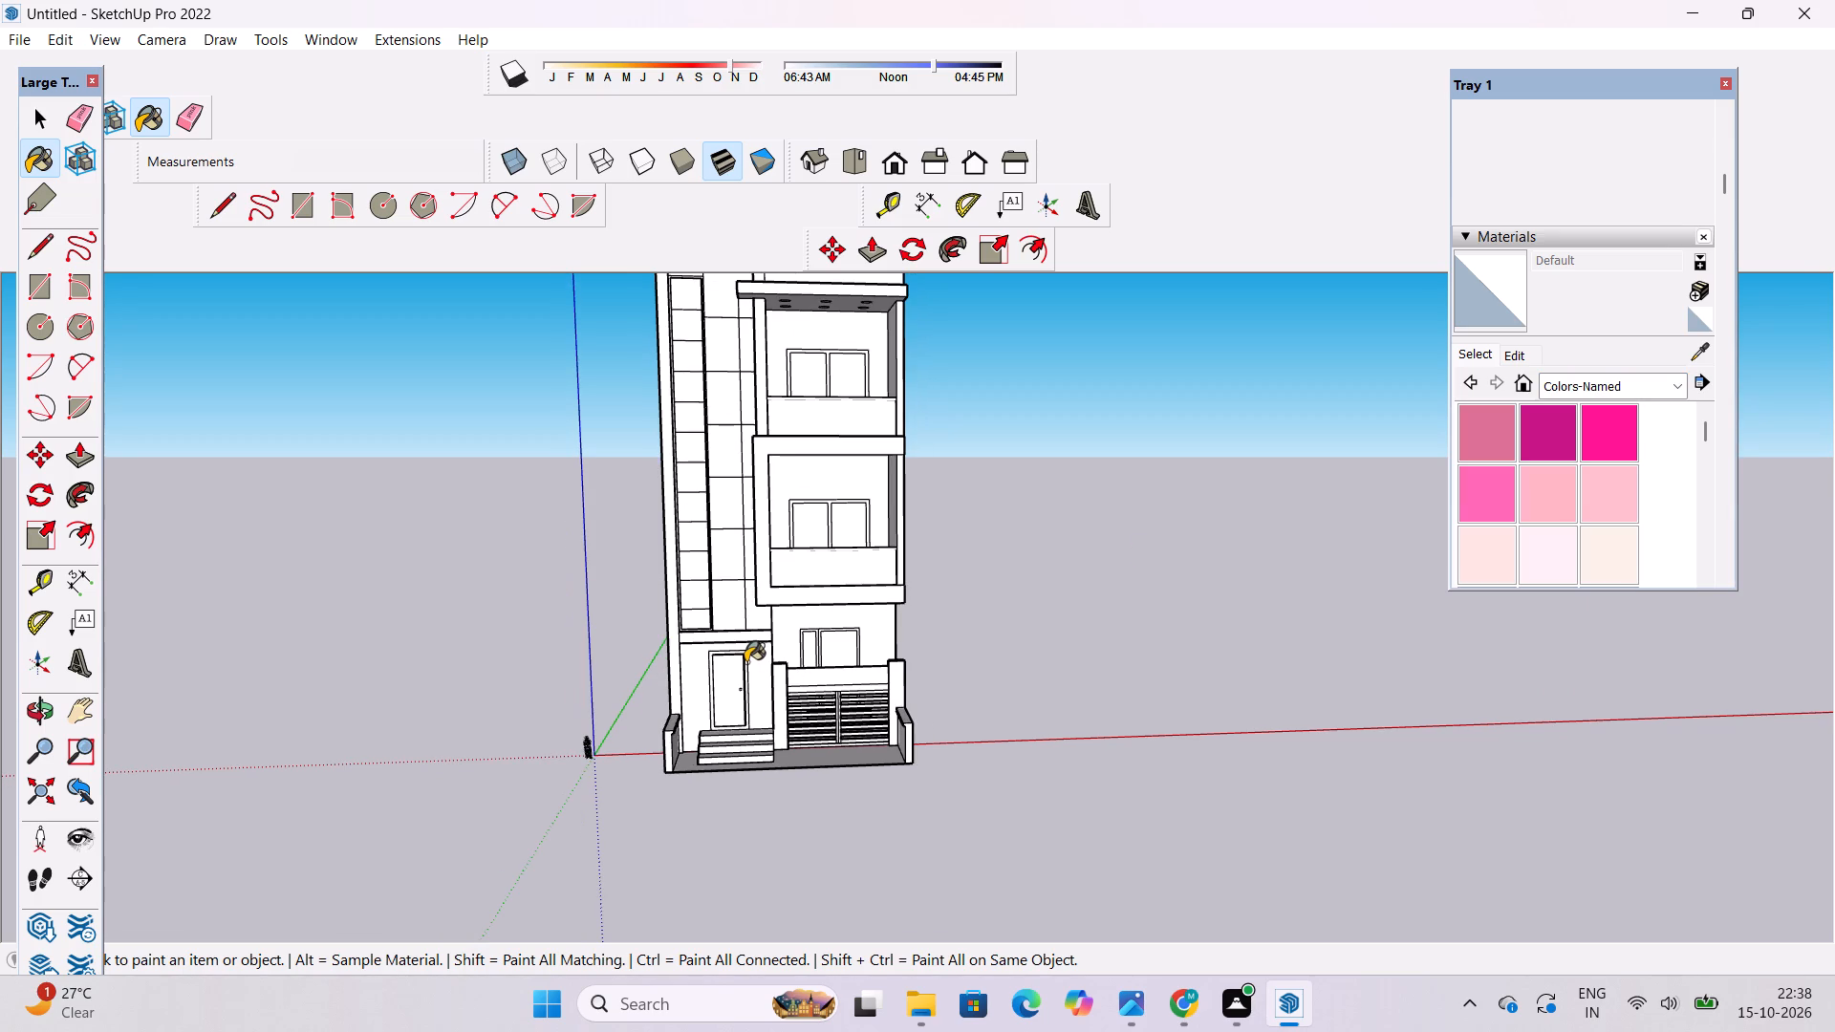
type("o")
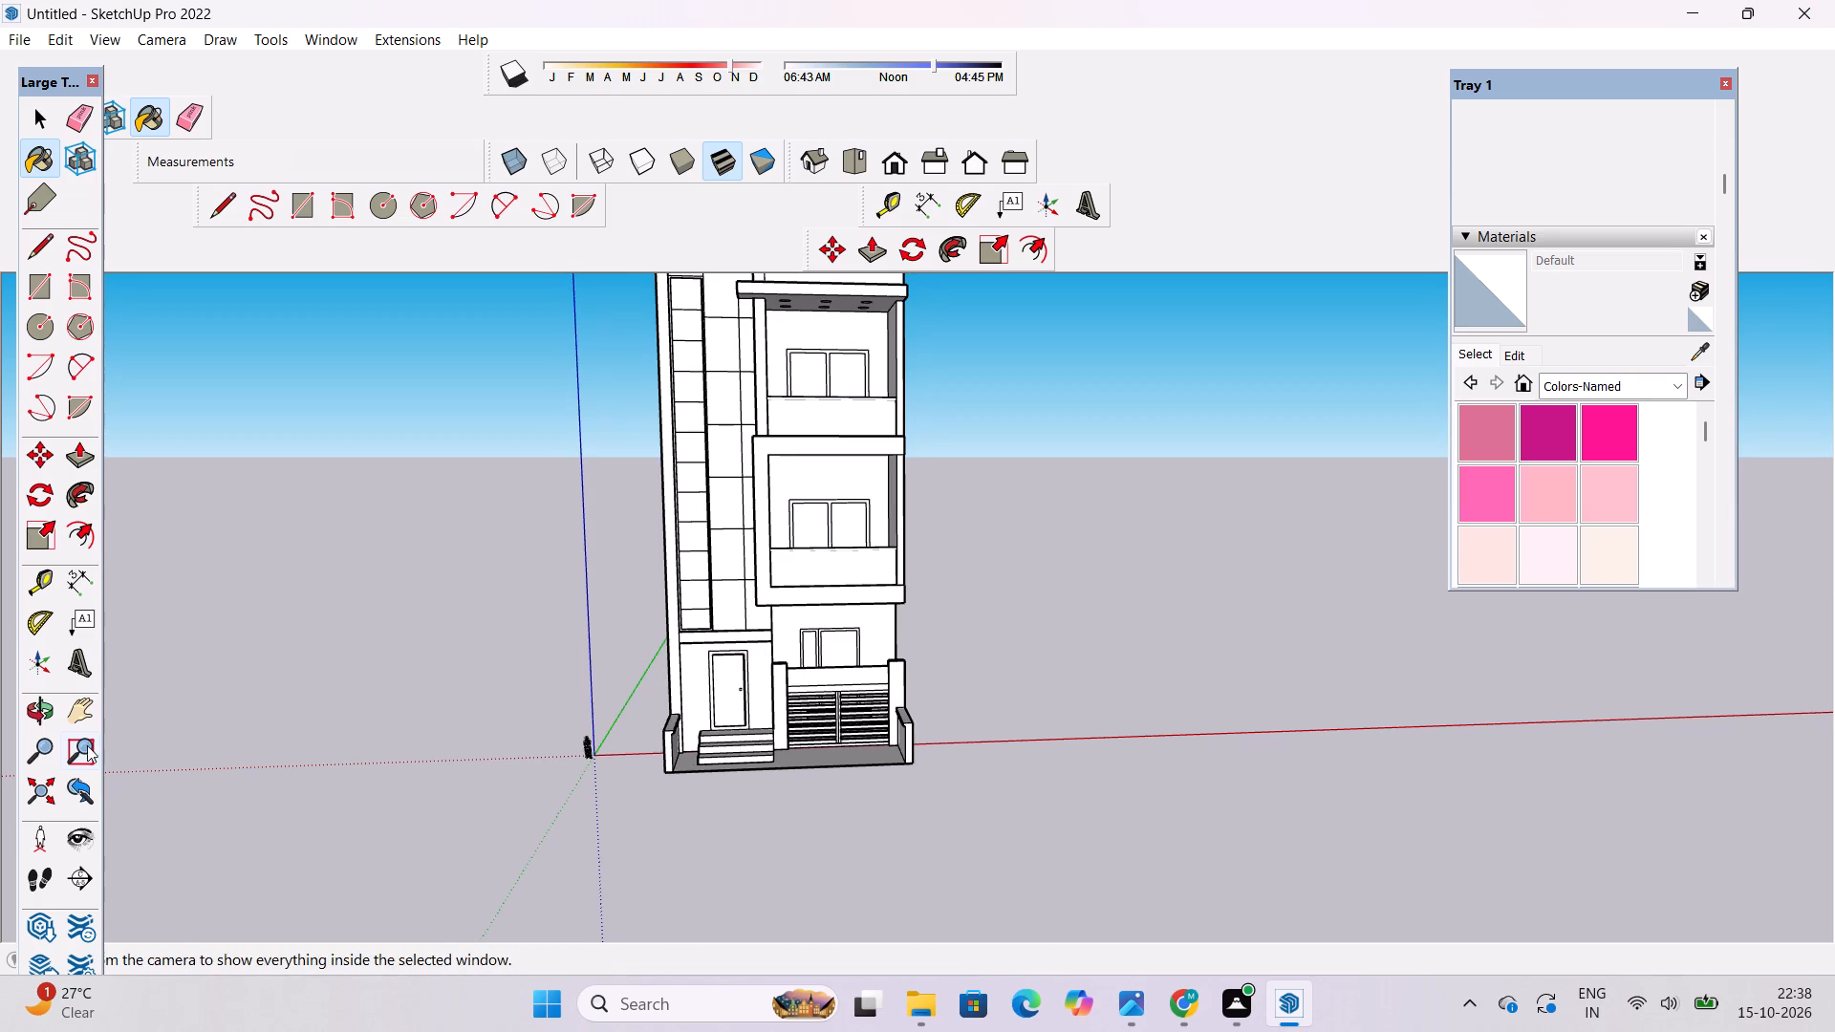
left_click(38, 712)
scroll(527, 613, "down", 3)
left_click_drag(749, 613, 737, 662, "shift")
scroll(745, 695, "up", 3)
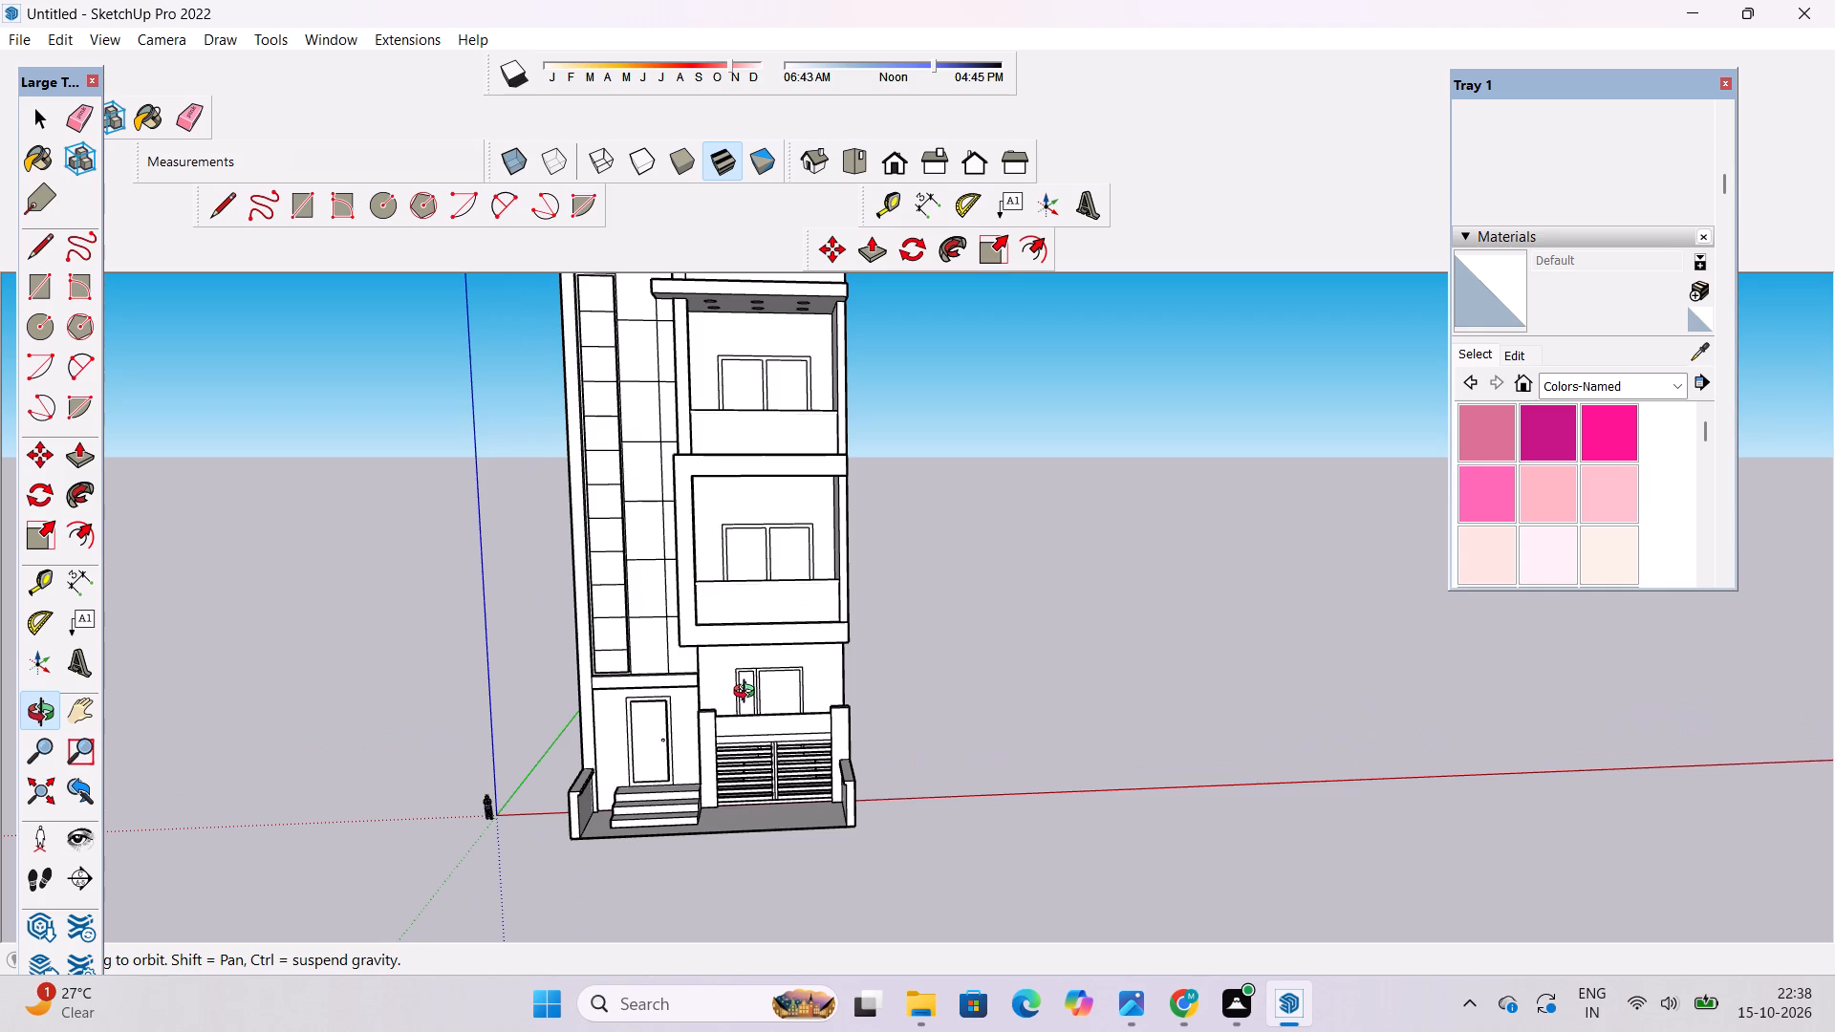
left_click_drag(620, 682, 643, 661, "shift")
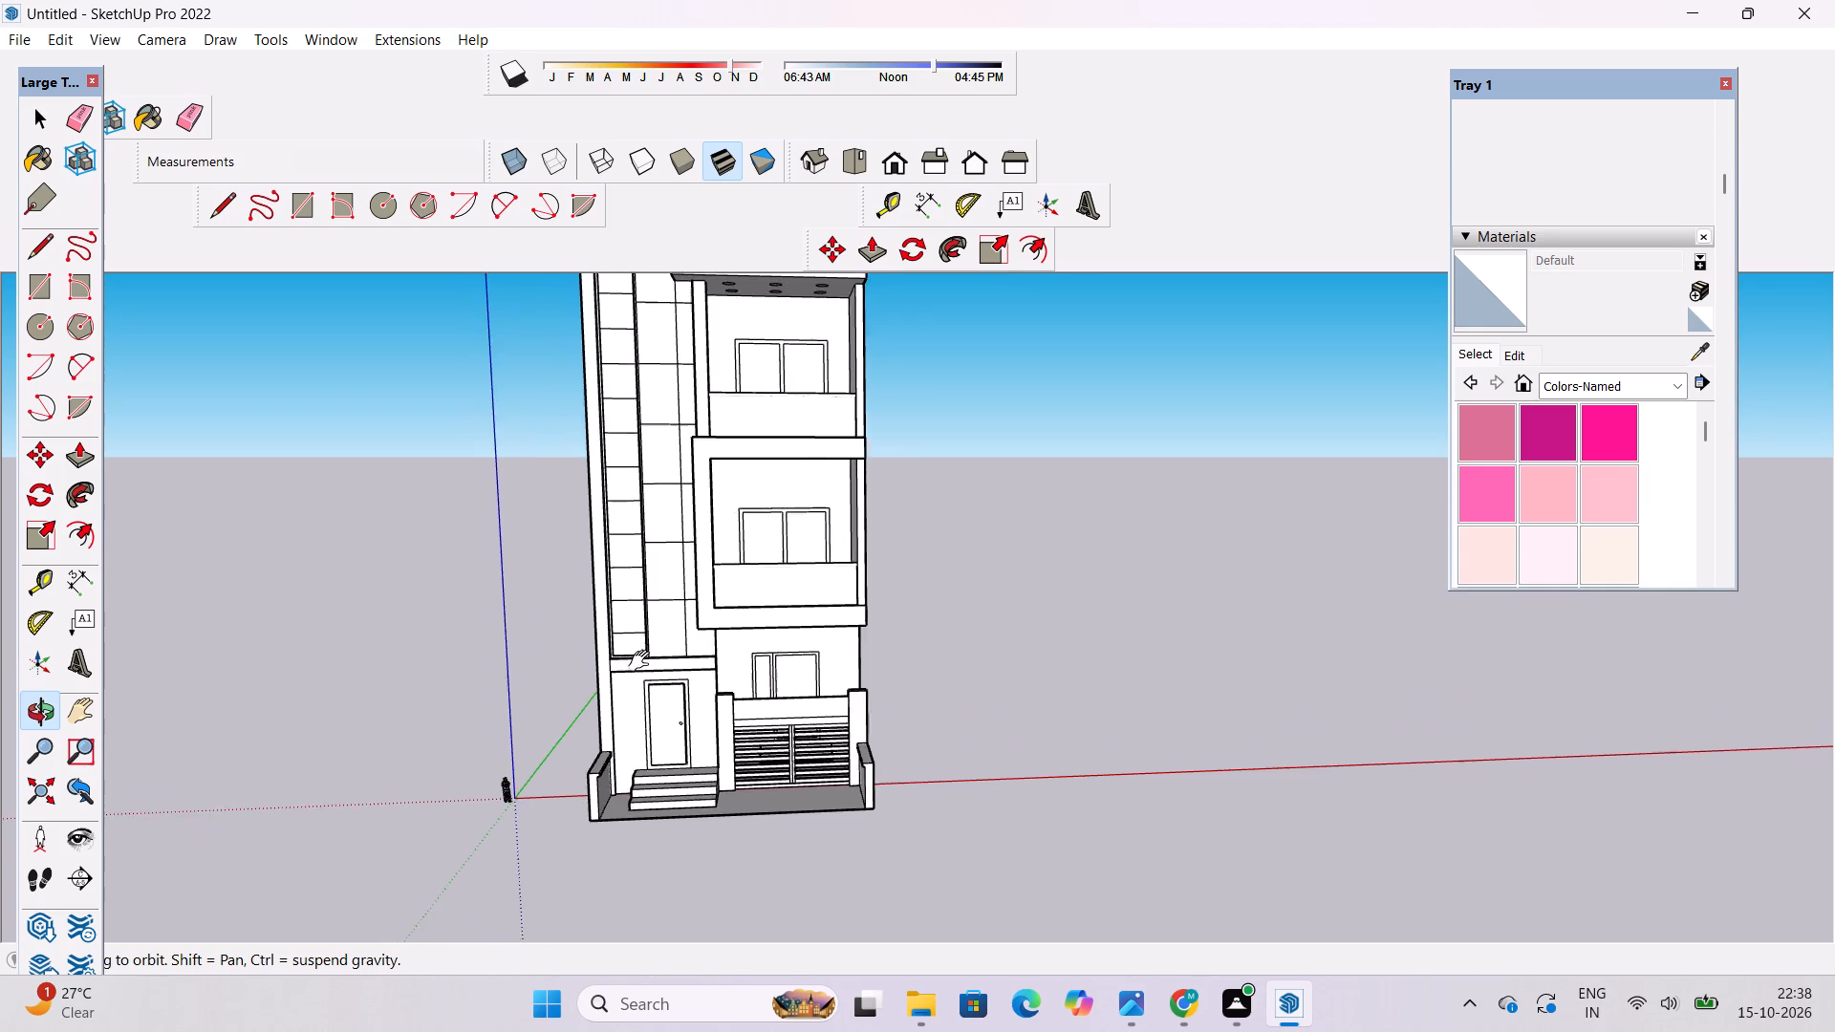
left_click_drag(643, 661, 677, 720, "shift")
scroll(830, 674, "up", 3)
left_click_drag(927, 671, 793, 671)
scroll(793, 671, "down", 2)
left_click_drag(968, 677, 827, 706)
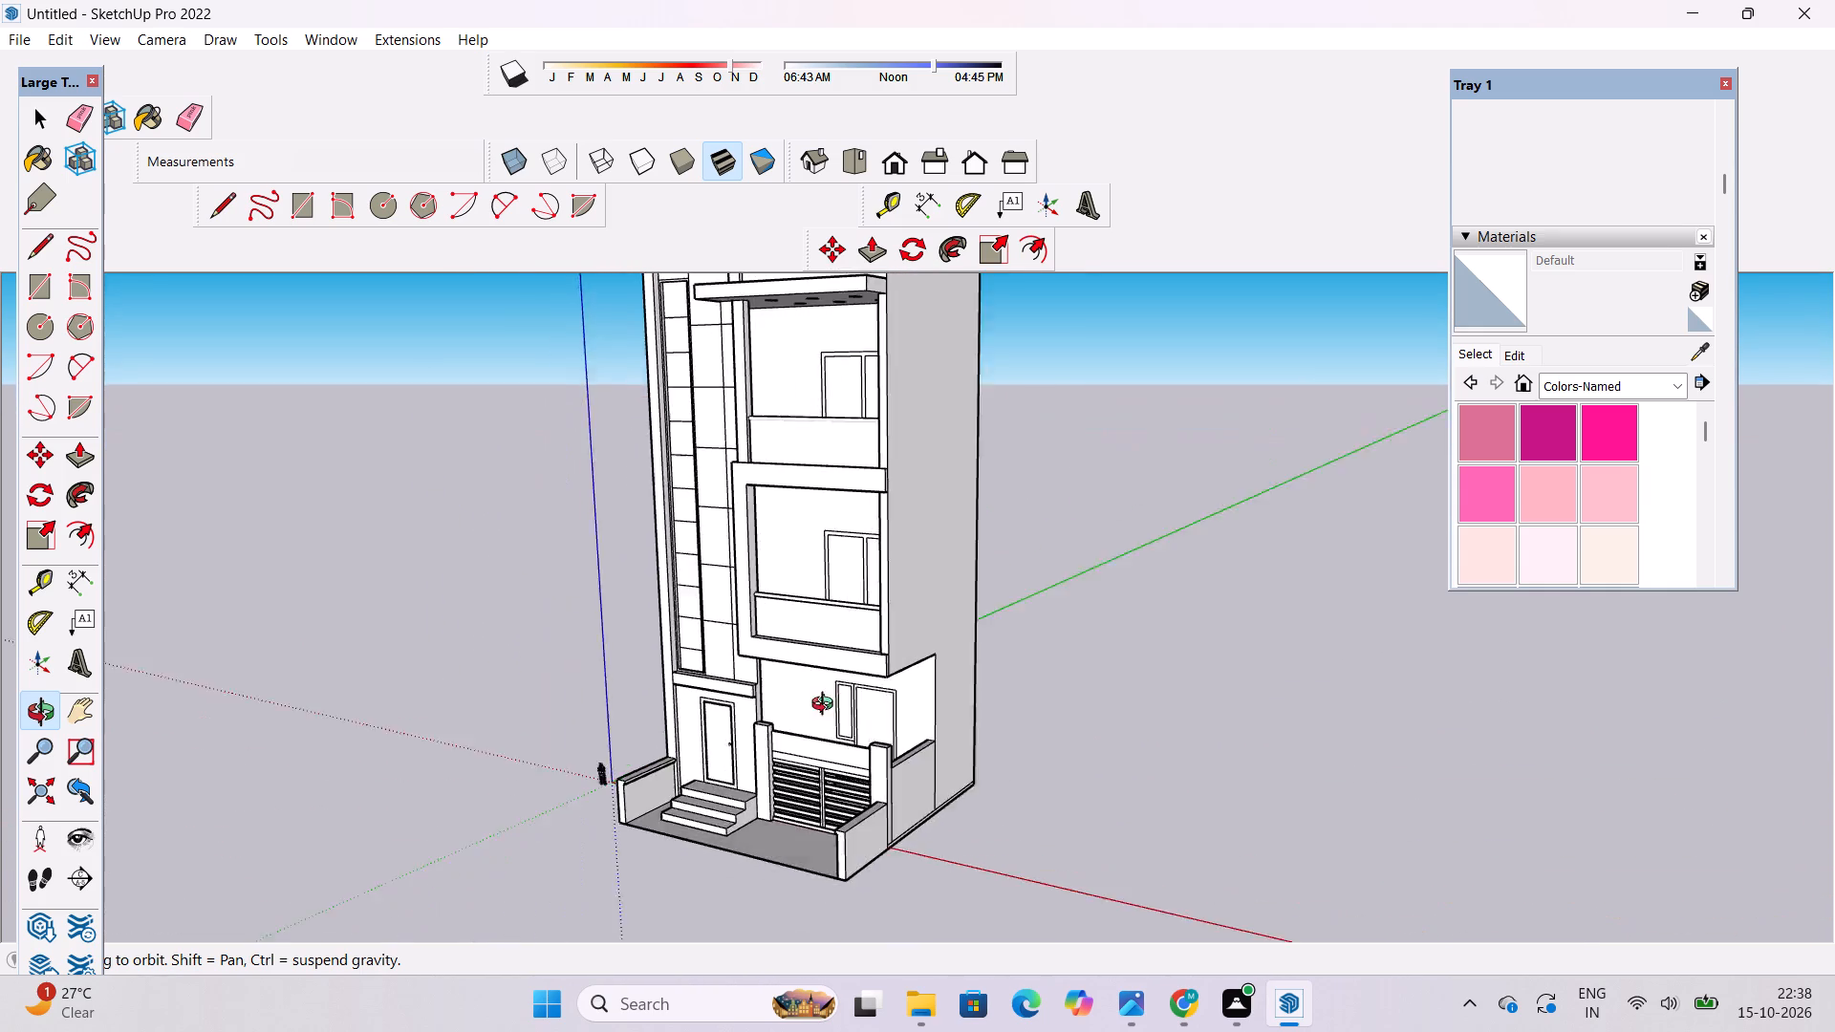
left_click_drag(827, 706, 713, 718)
scroll(767, 699, "up", 1)
scroll(778, 681, "down", 4)
left_click(939, 654, "shift")
left_click_drag(938, 654, 851, 666)
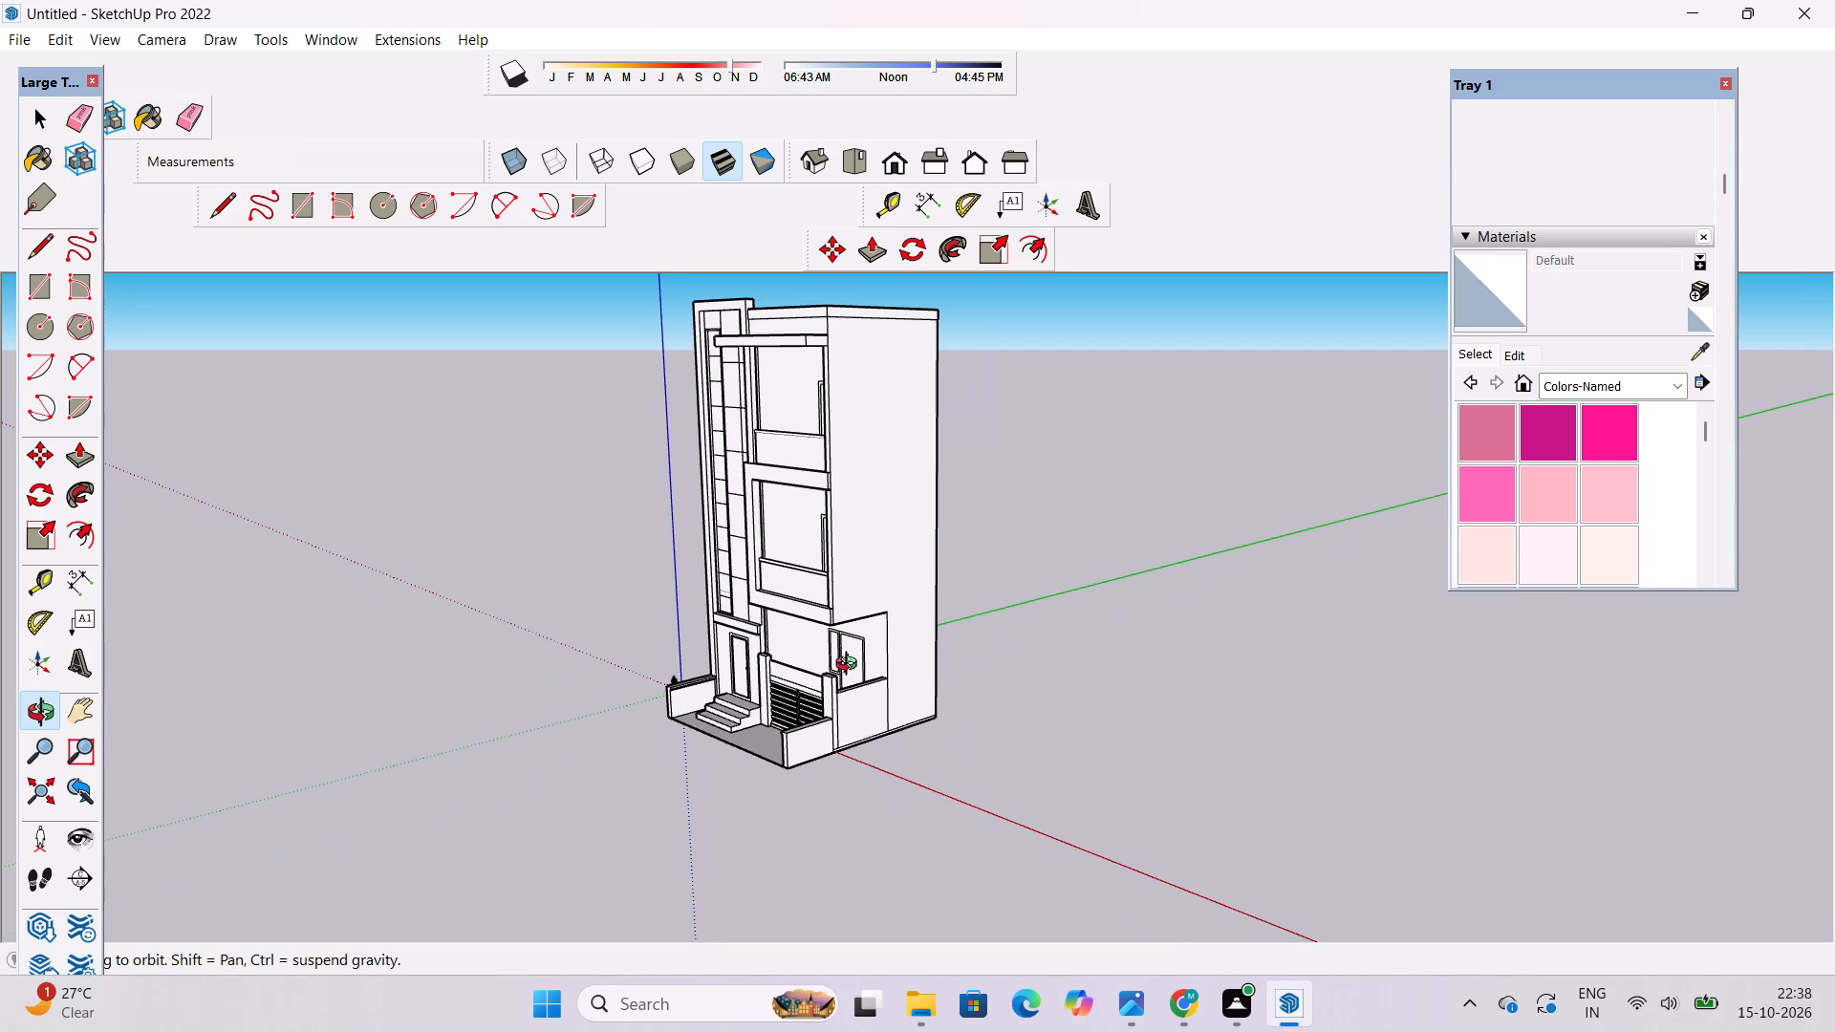
left_click_drag(845, 654, 926, 772)
left_click_drag(807, 771, 1109, 713)
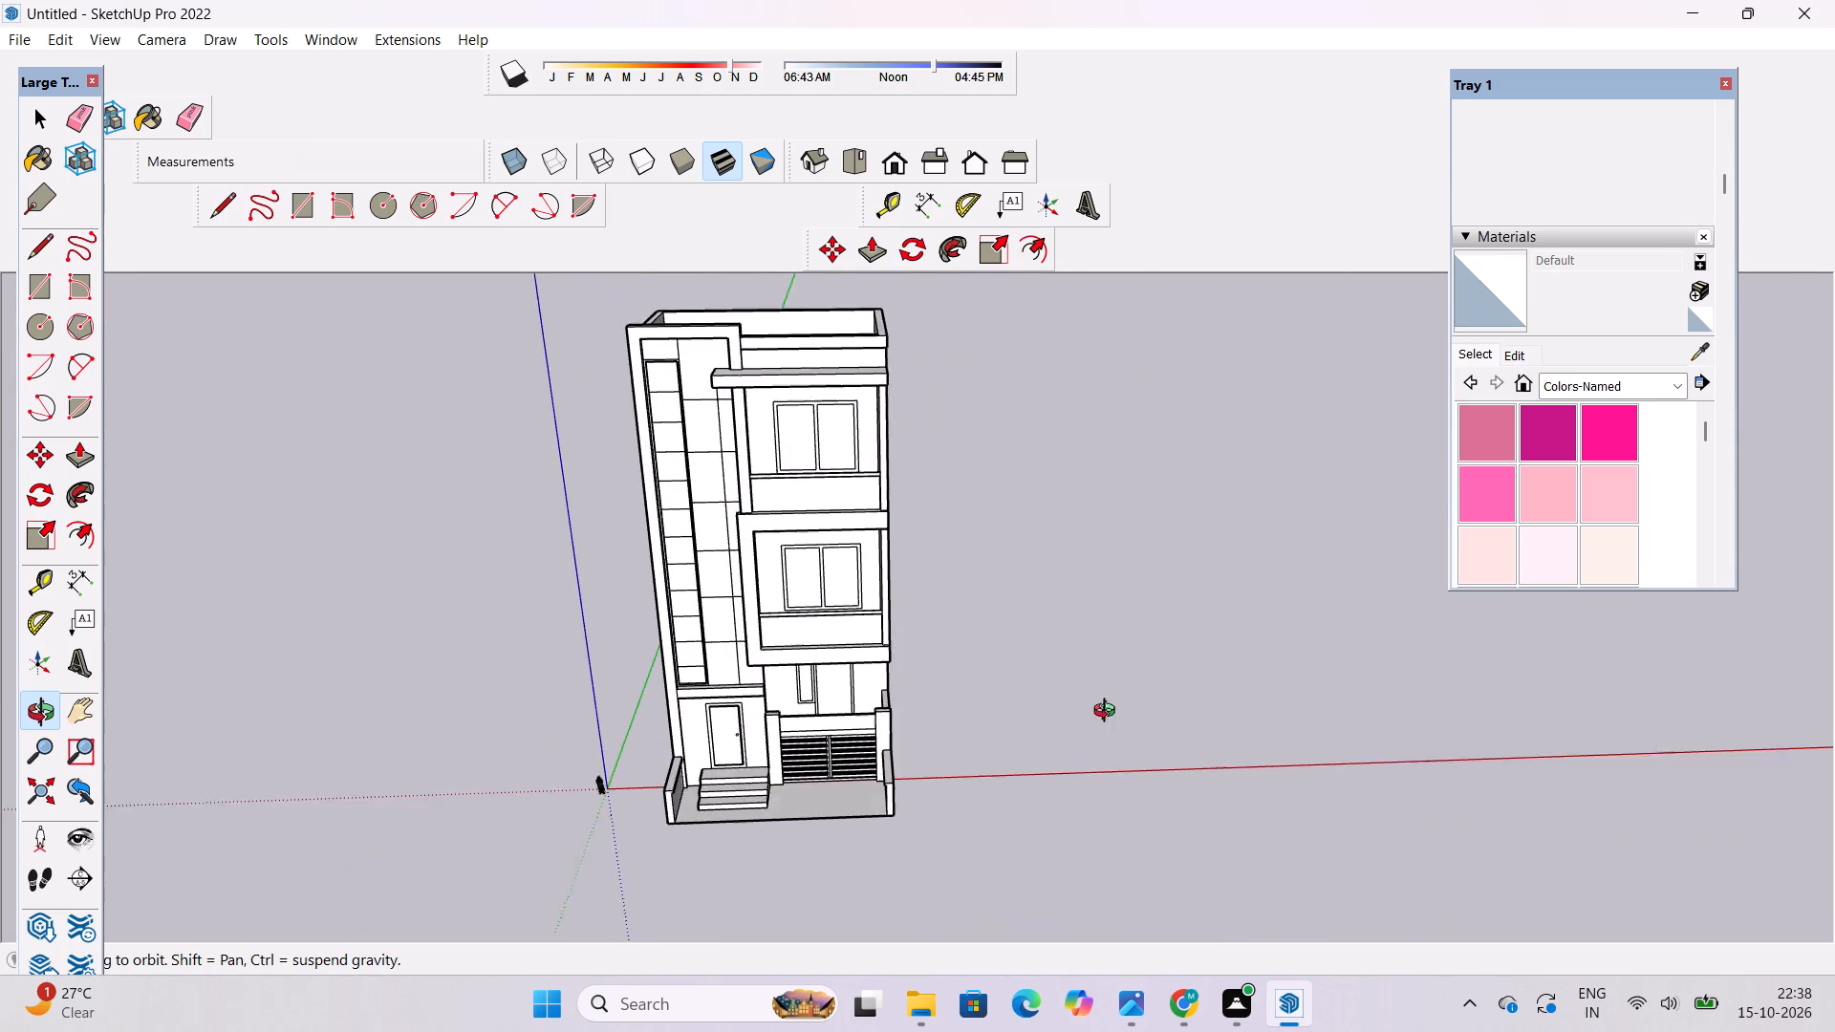
left_click_drag(1109, 713, 1105, 717)
scroll(802, 711, "up", 3)
left_click_drag(760, 696, 984, 724, "shift")
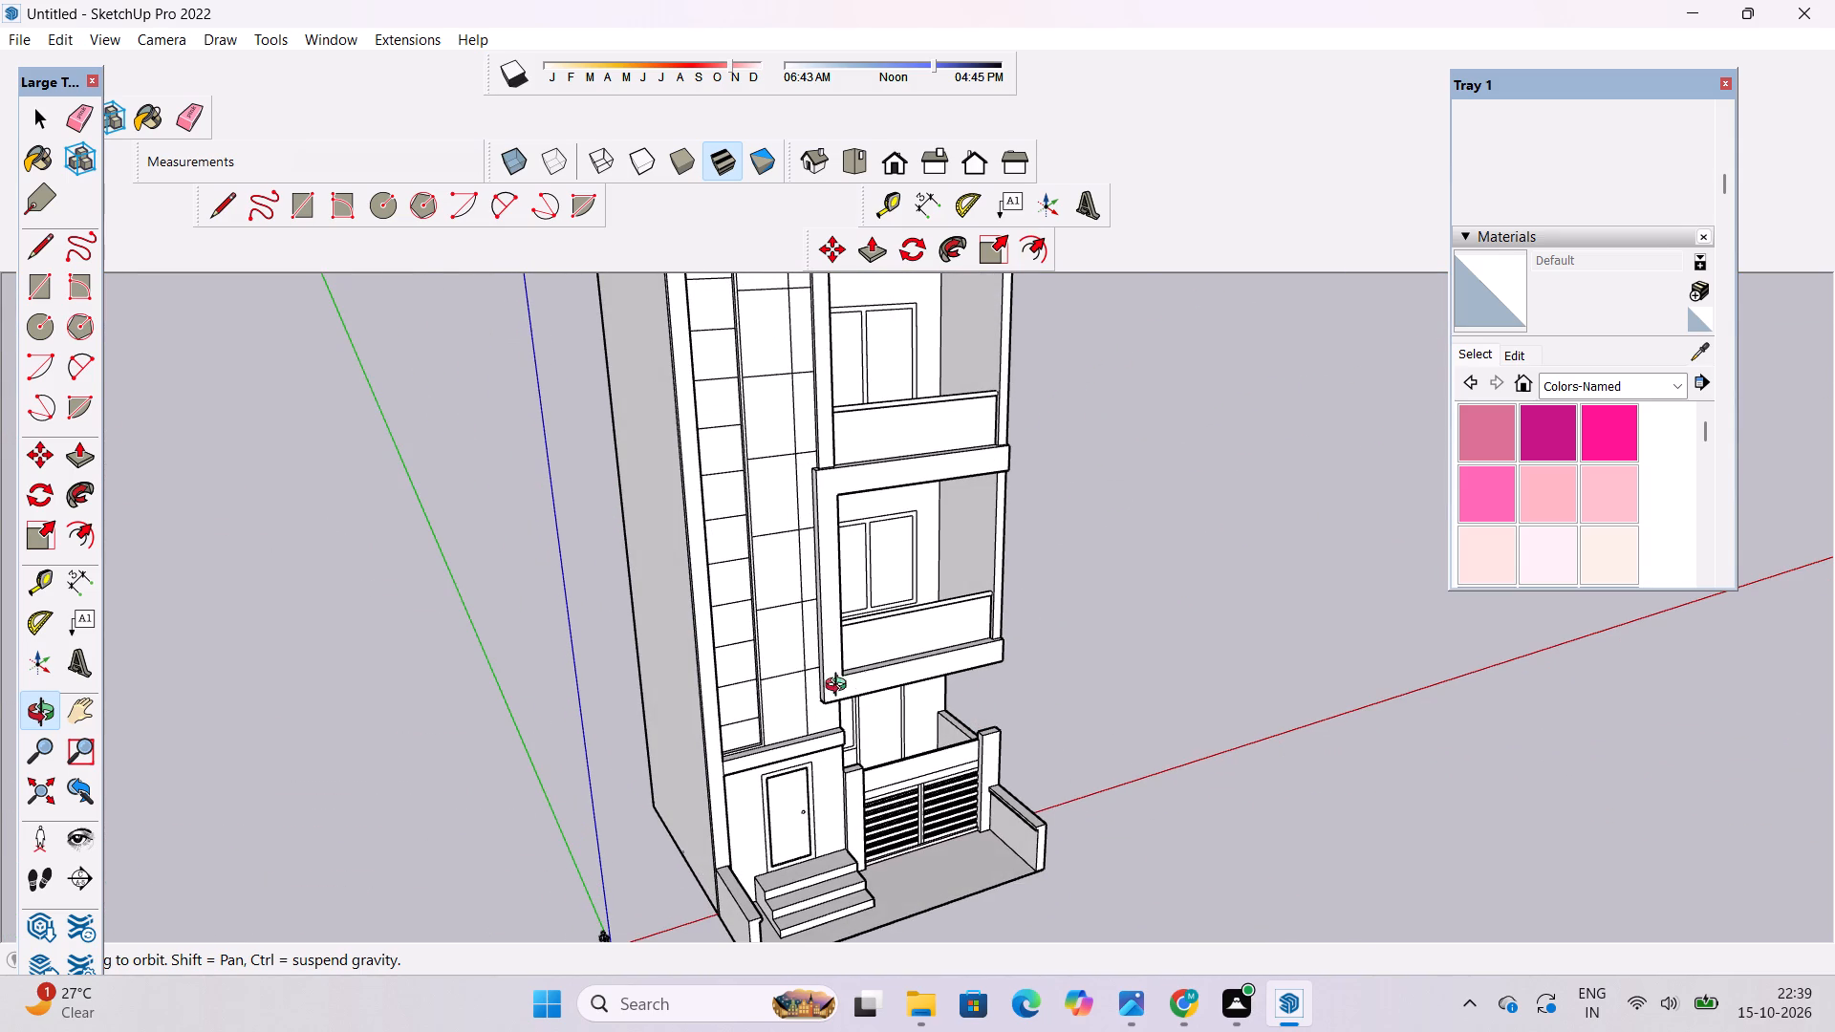
left_click_drag(840, 687, 950, 730)
left_click_drag(893, 697, 918, 793, "shift")
left_click_drag(894, 805, 787, 755)
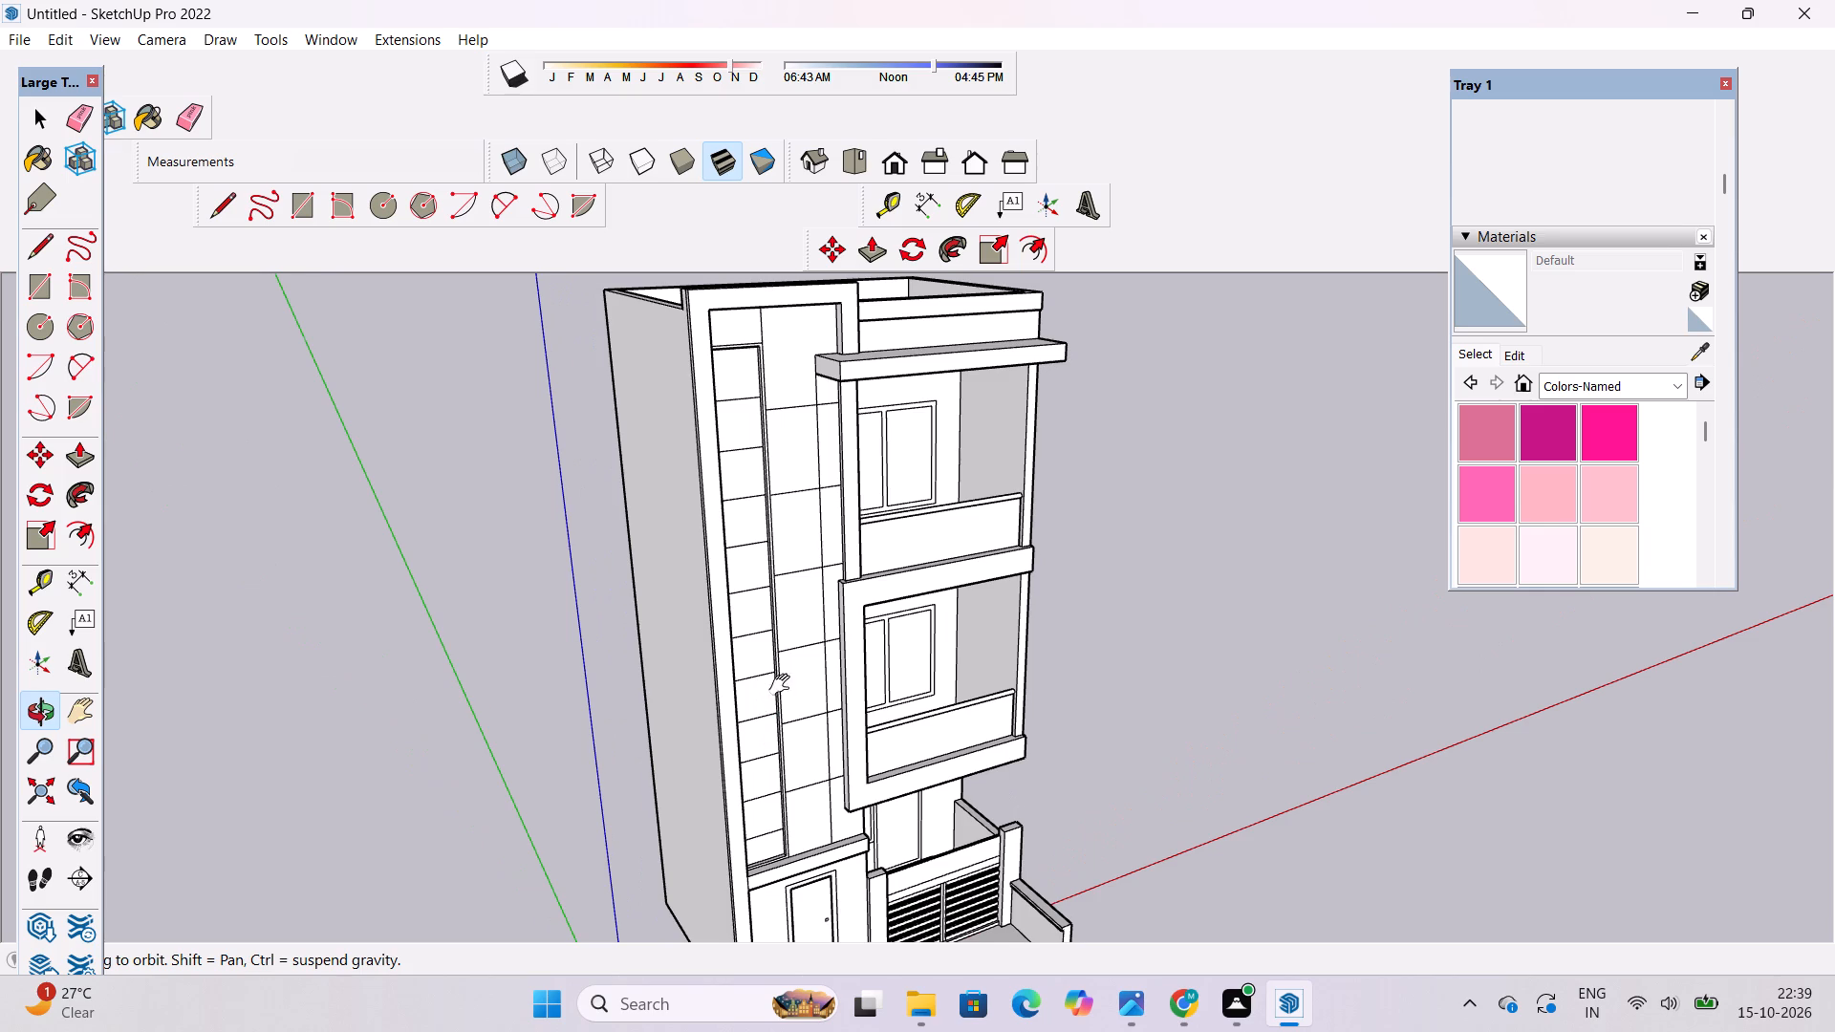
left_click_drag(784, 685, 791, 726, "shift")
left_click_drag(849, 715, 839, 693, "shift")
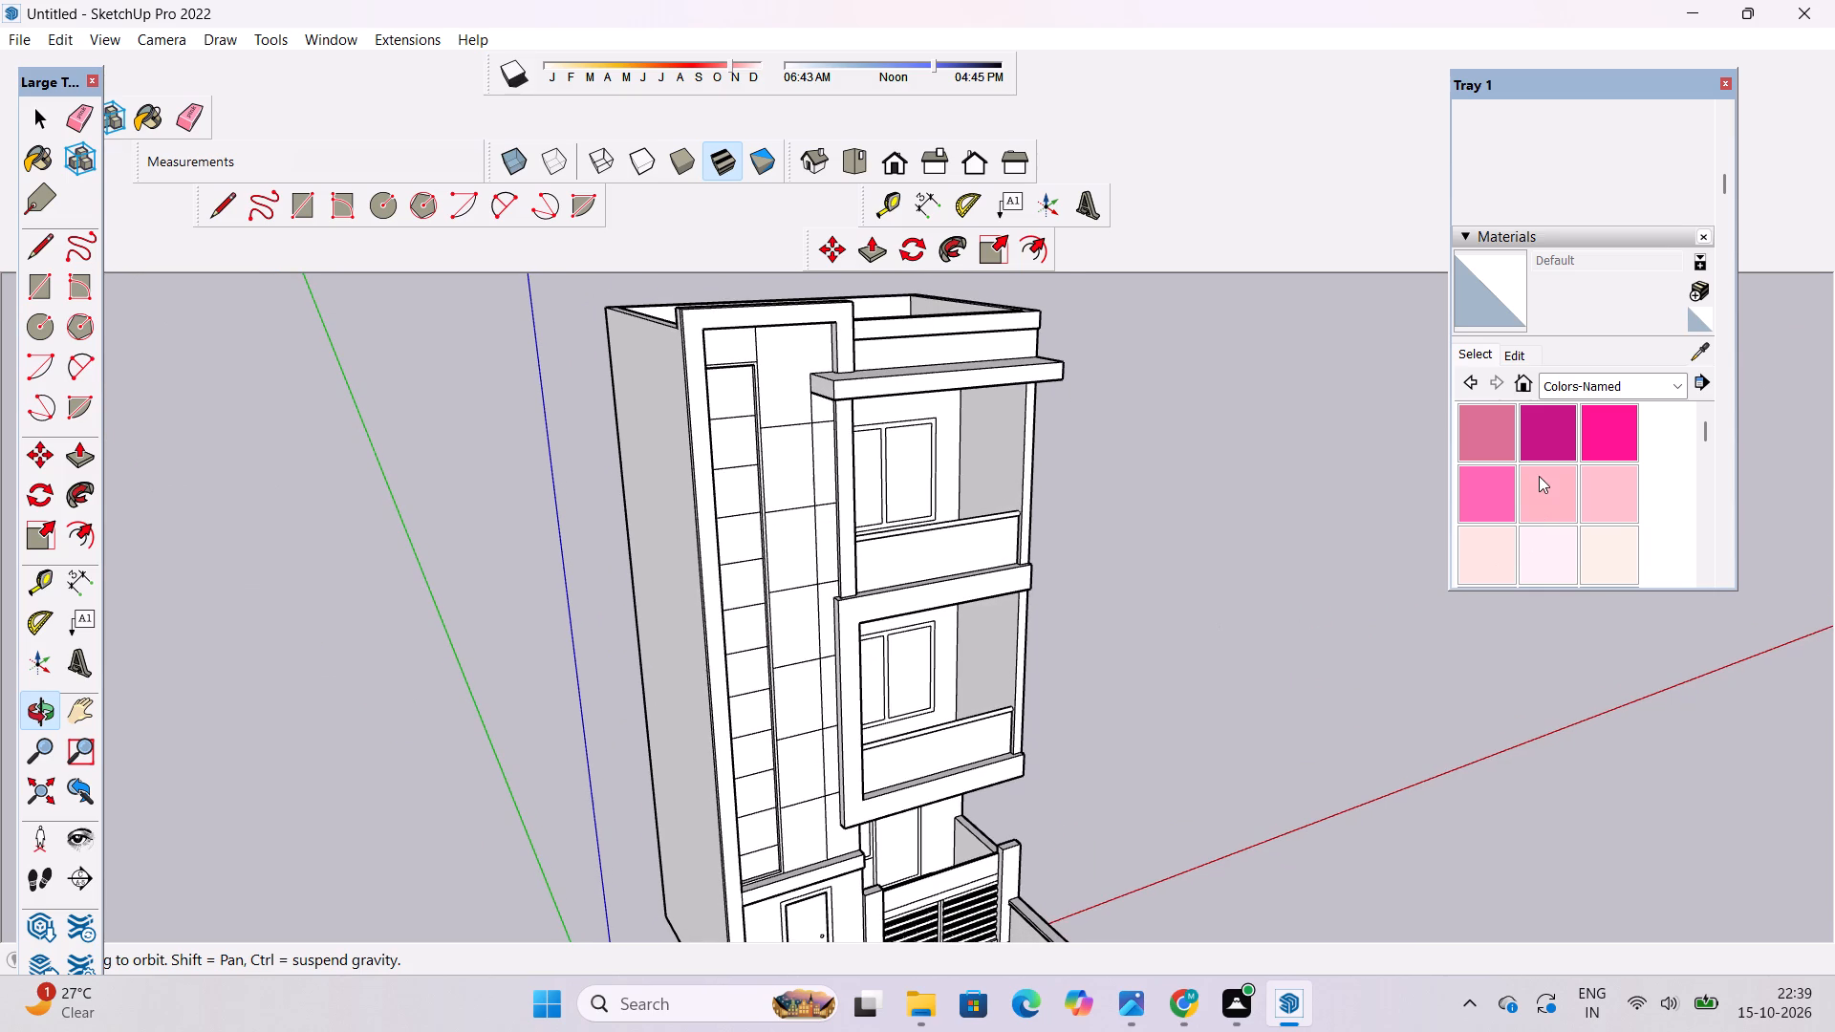
Choose 0135_DarkGray from the Colors-Named materials and paint the front face of the tall stair tower's outer frame.
scroll(1531, 425, "down", 3)
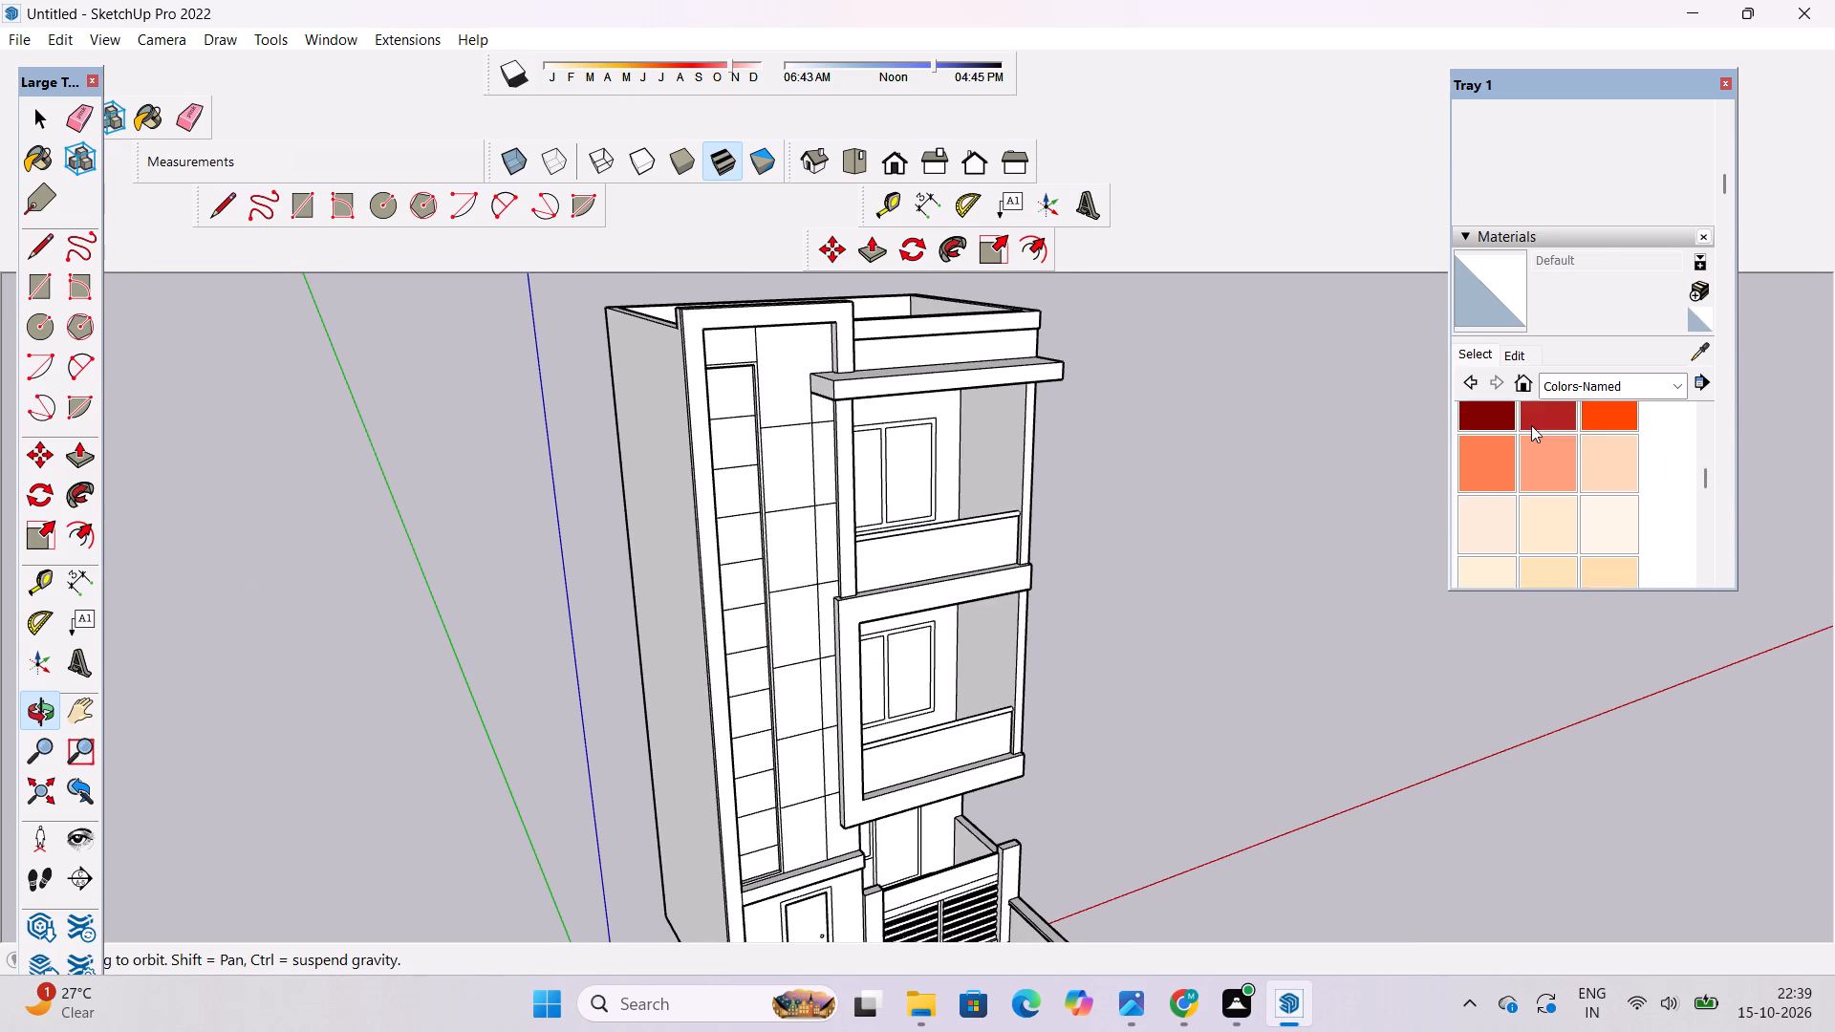
scroll(1531, 425, "down", 2)
scroll(1530, 312, "down", 2)
scroll(1540, 392, "down", 7)
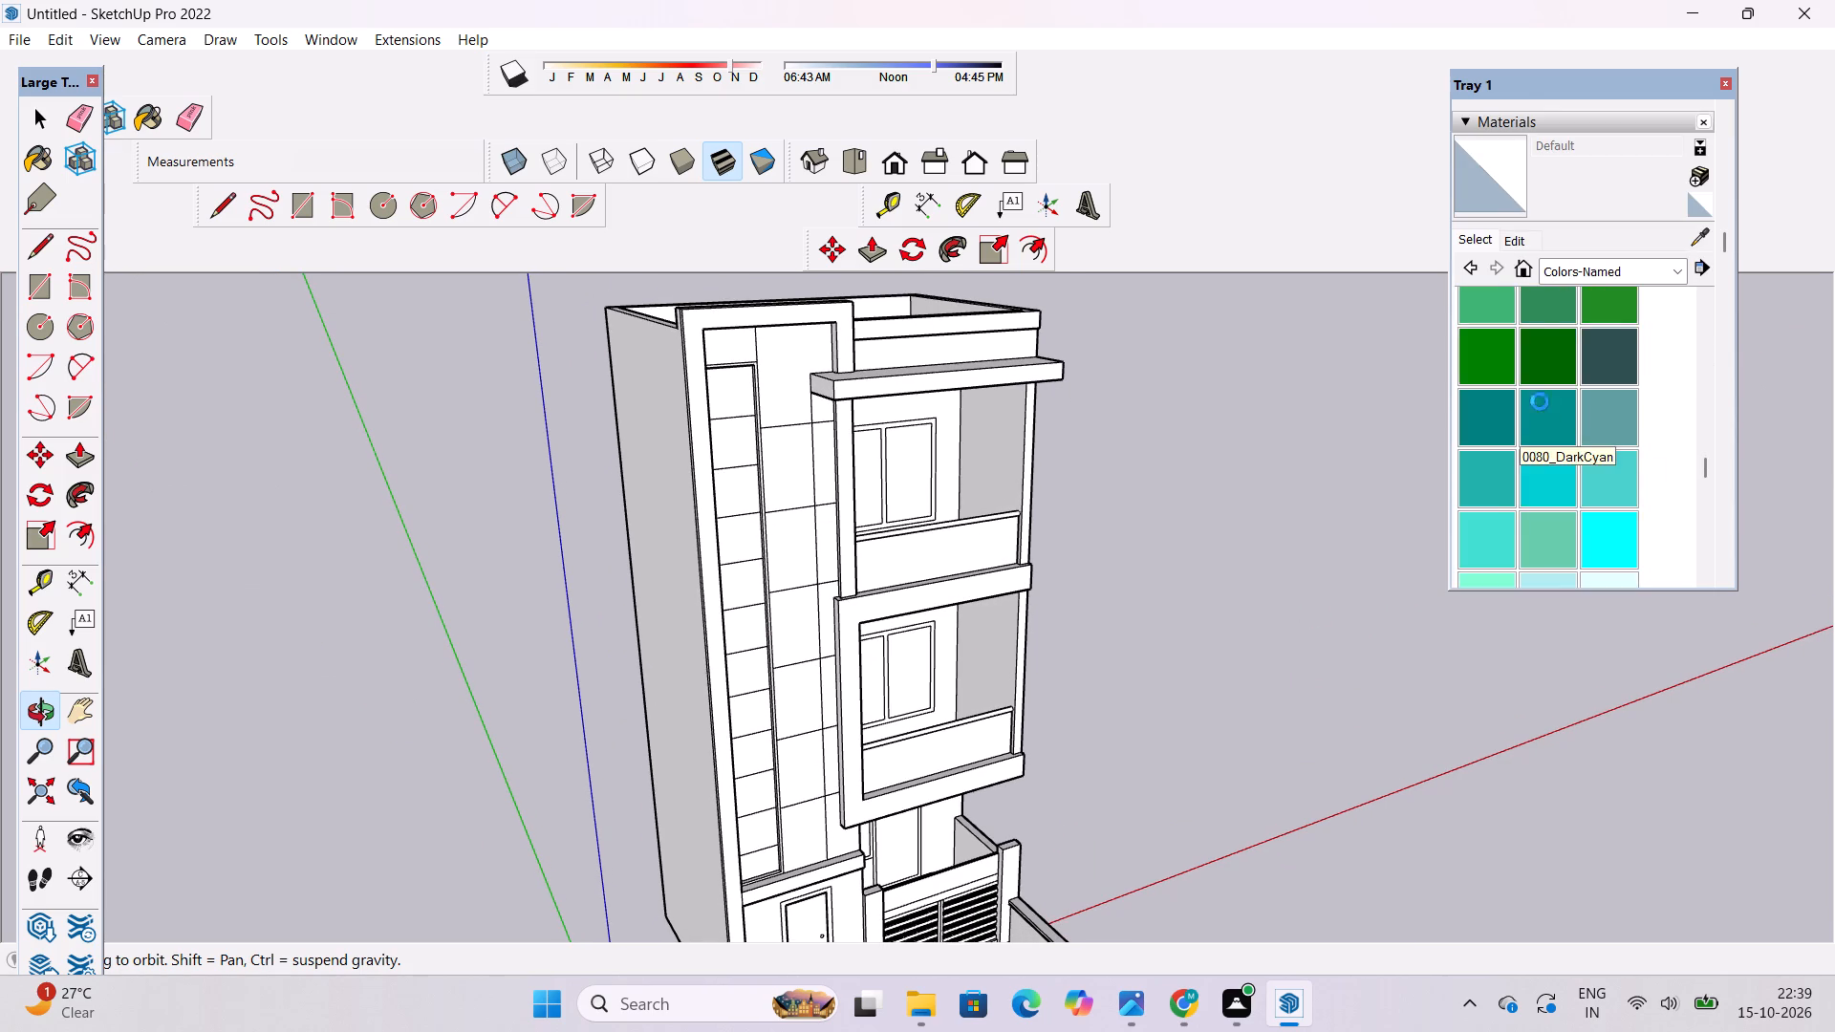
scroll(1541, 409, "down", 8)
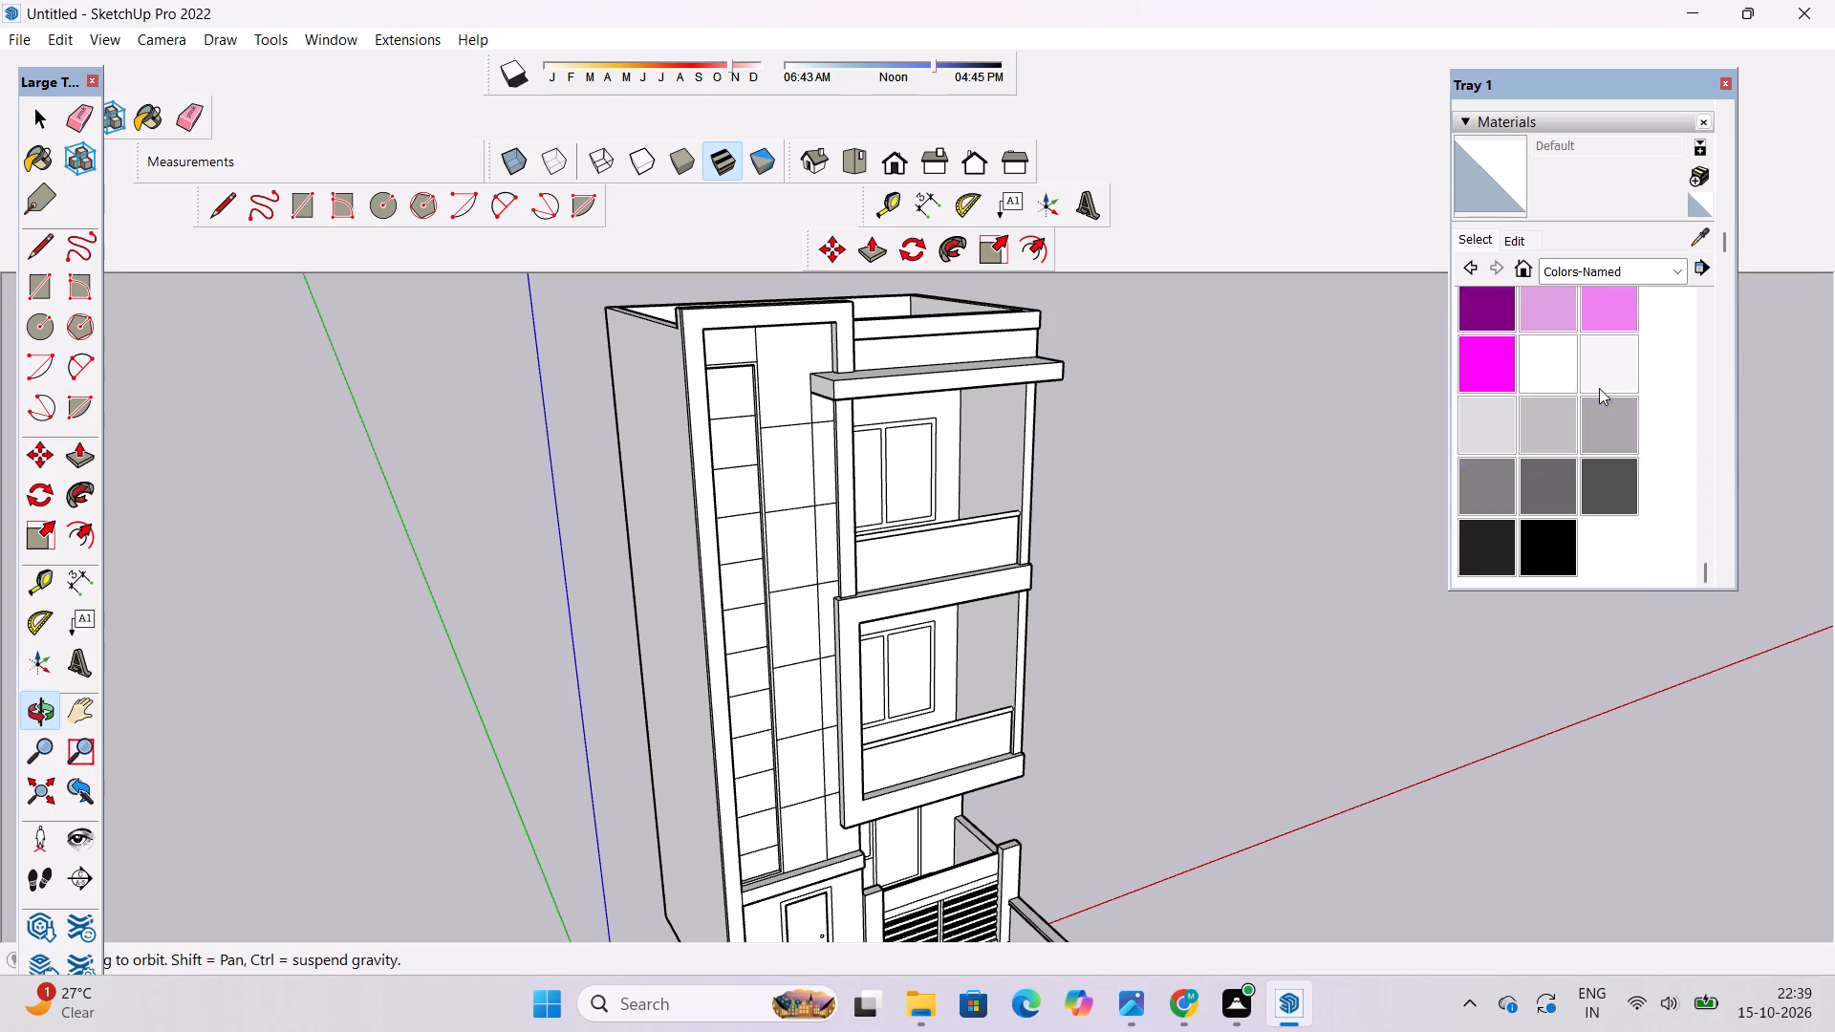
scroll(1599, 388, "down", 3)
scroll(1599, 388, "up", 1)
left_click(1599, 386)
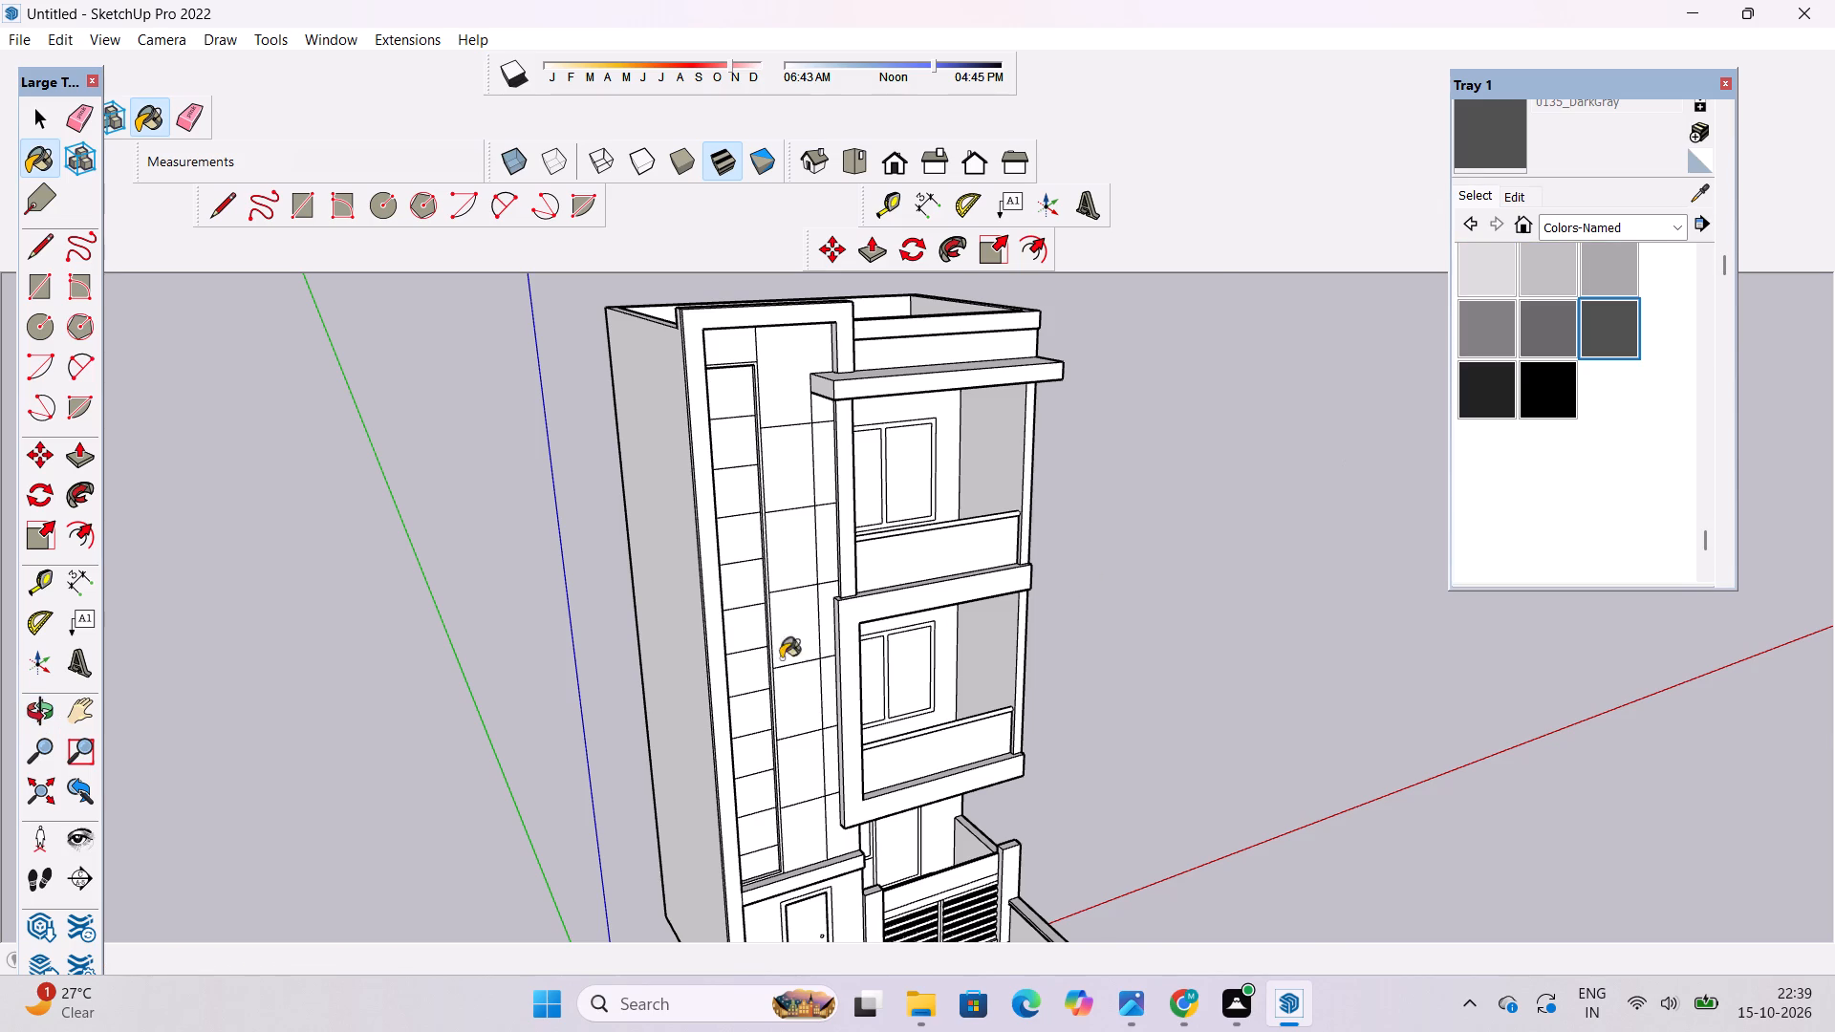
scroll(631, 719, "up", 6)
left_click(752, 652)
Paint the front and top faces of the horizontal band above the entrance door with 0135_DarkGray.
scroll(690, 600, "down", 5)
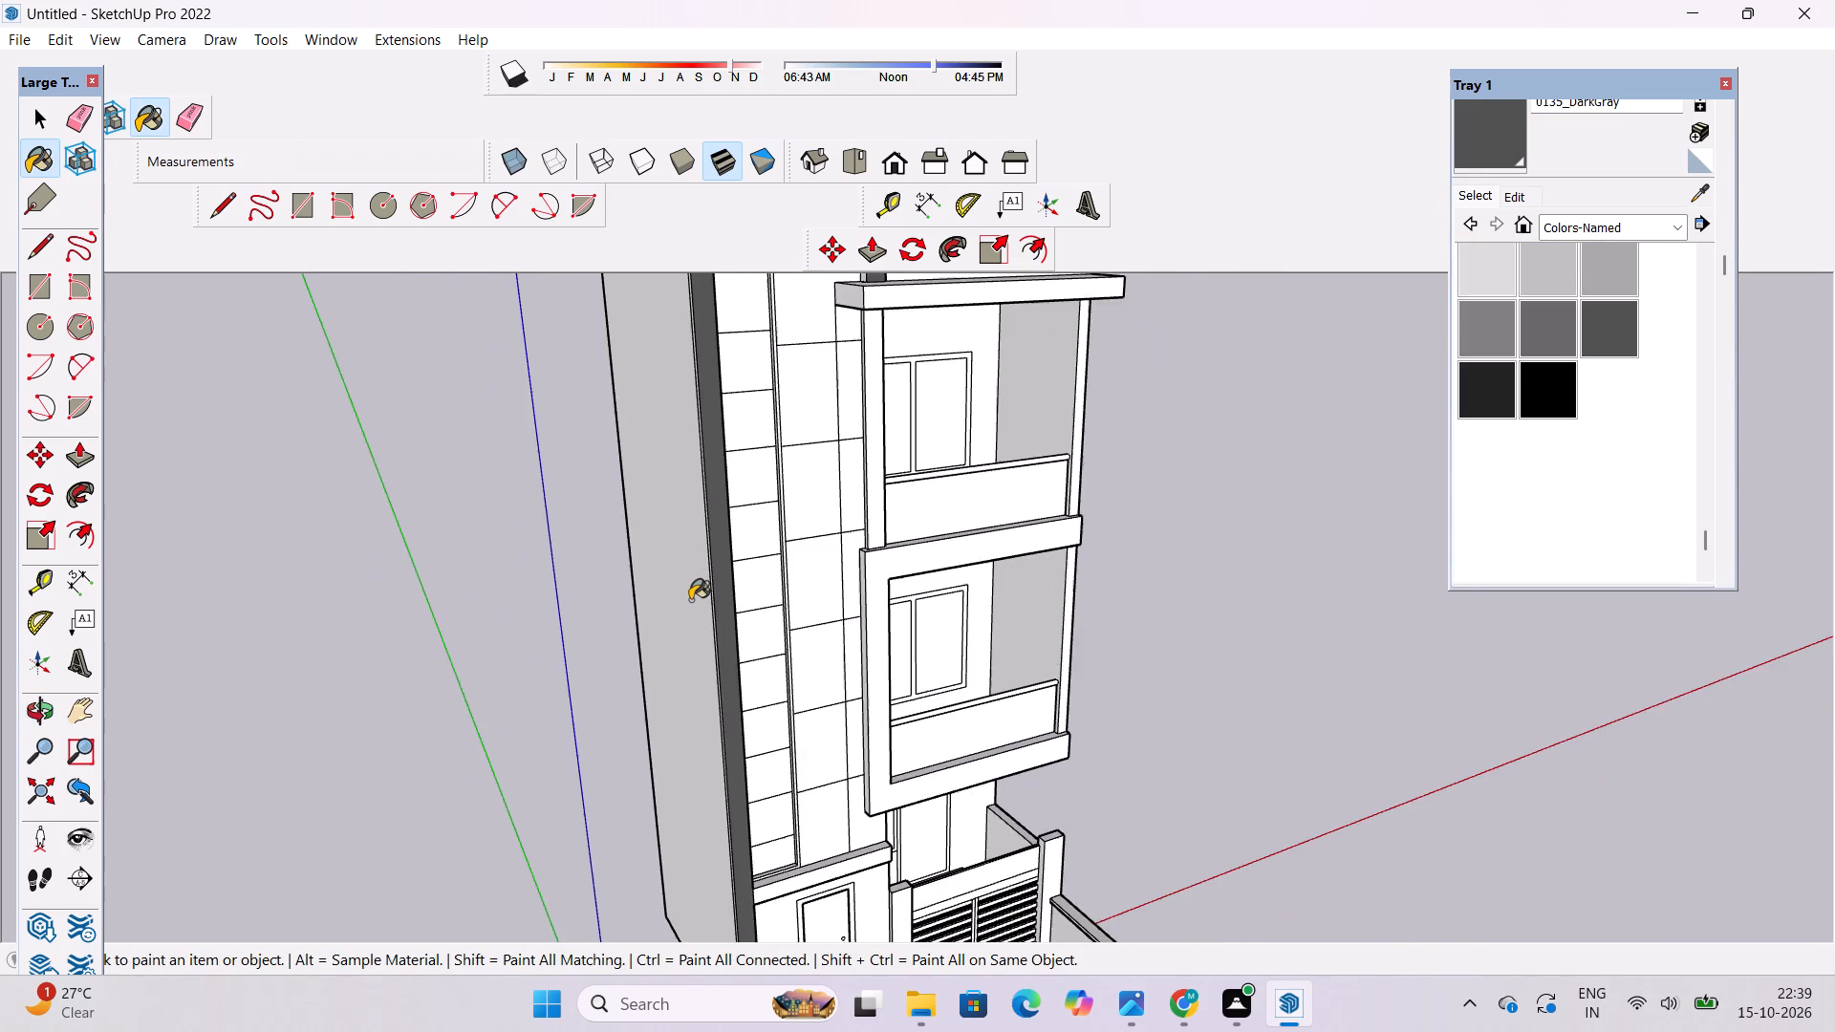
scroll(690, 600, "down", 4)
scroll(758, 811, "up", 13)
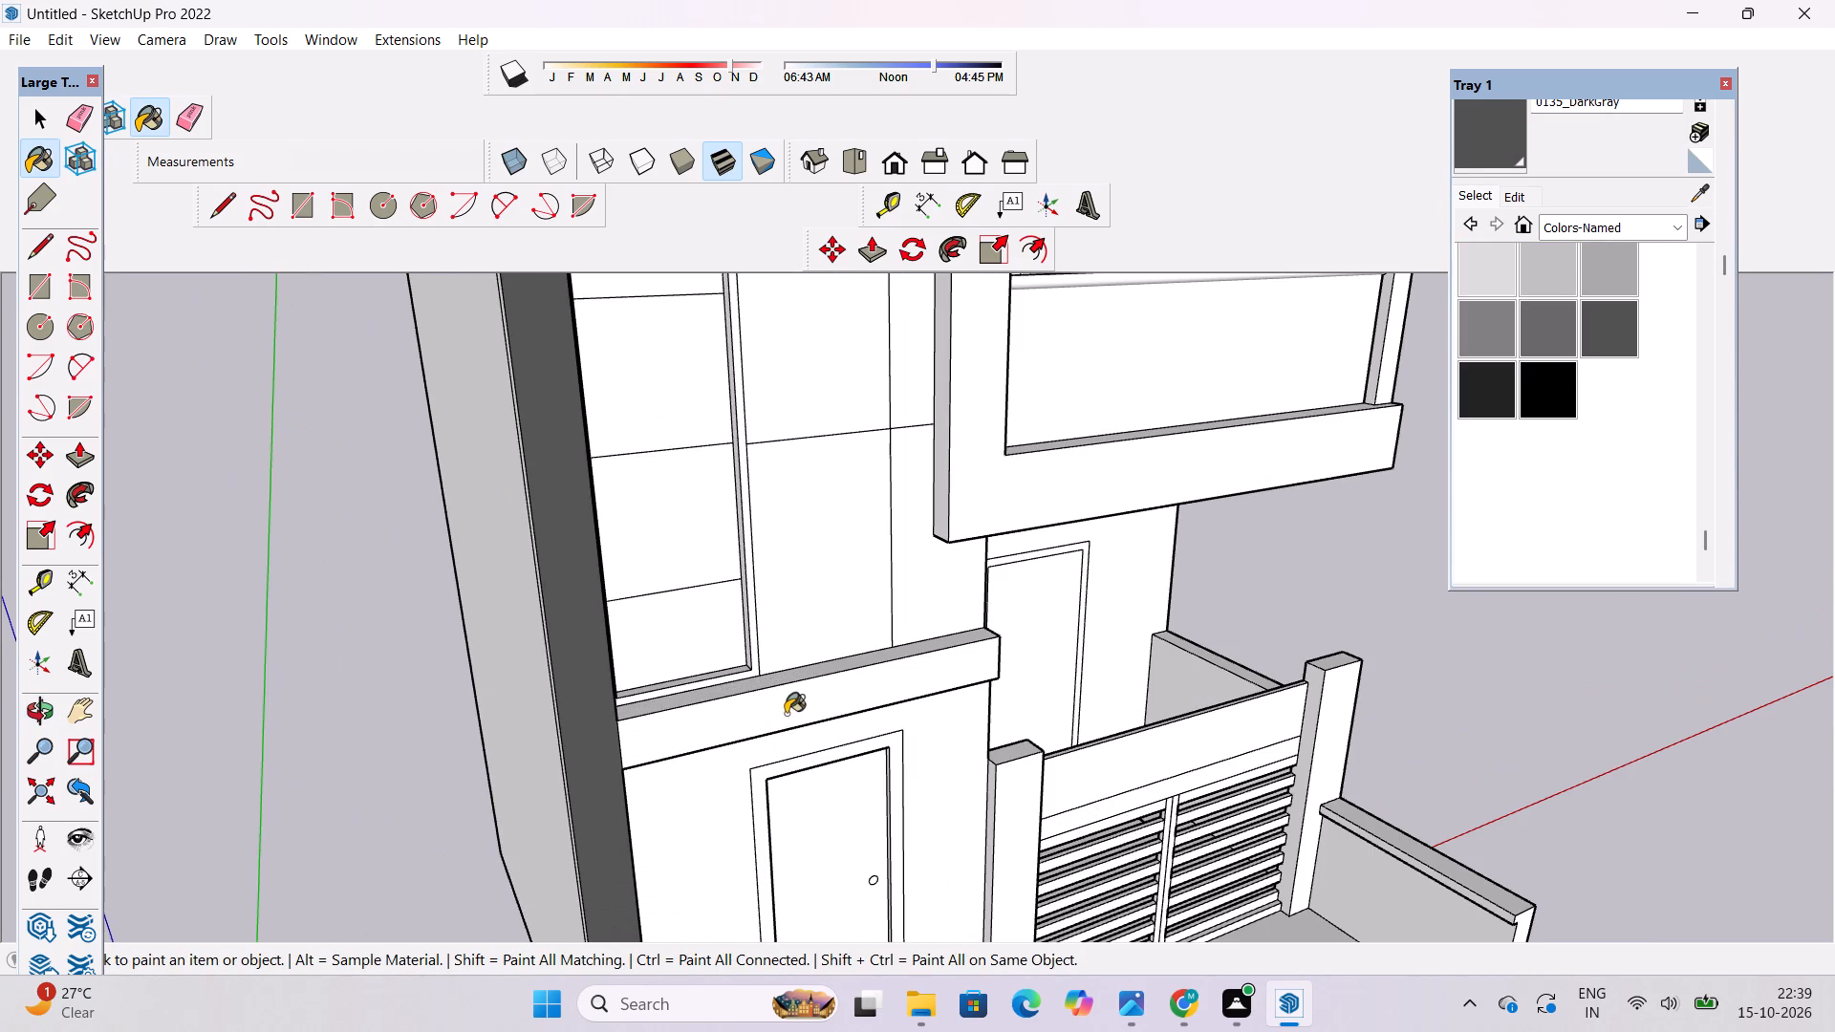
left_click(786, 714)
scroll(838, 657, "up", 8)
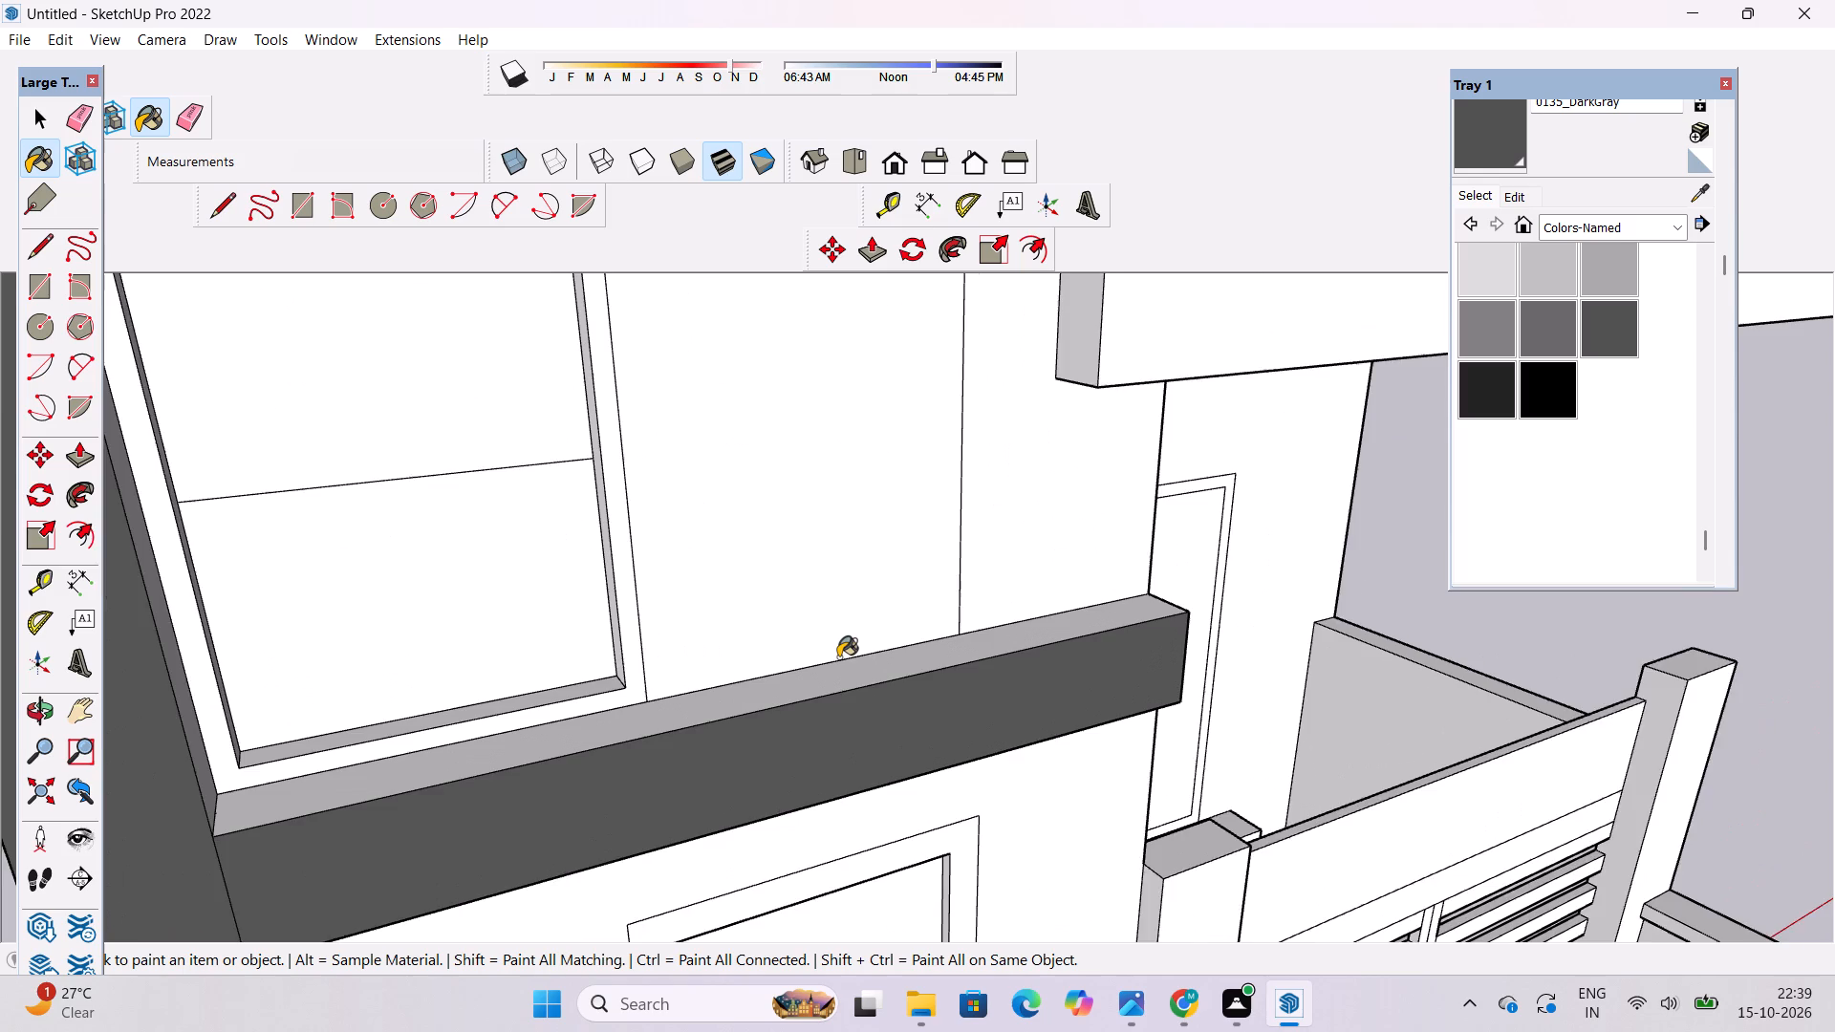
scroll(838, 657, "up", 3)
left_click(855, 661)
Paint the first-floor balcony frame's front face, outer tower-side face and the lower beam's top face with 0135_DarkGray.
scroll(753, 695, "down", 14)
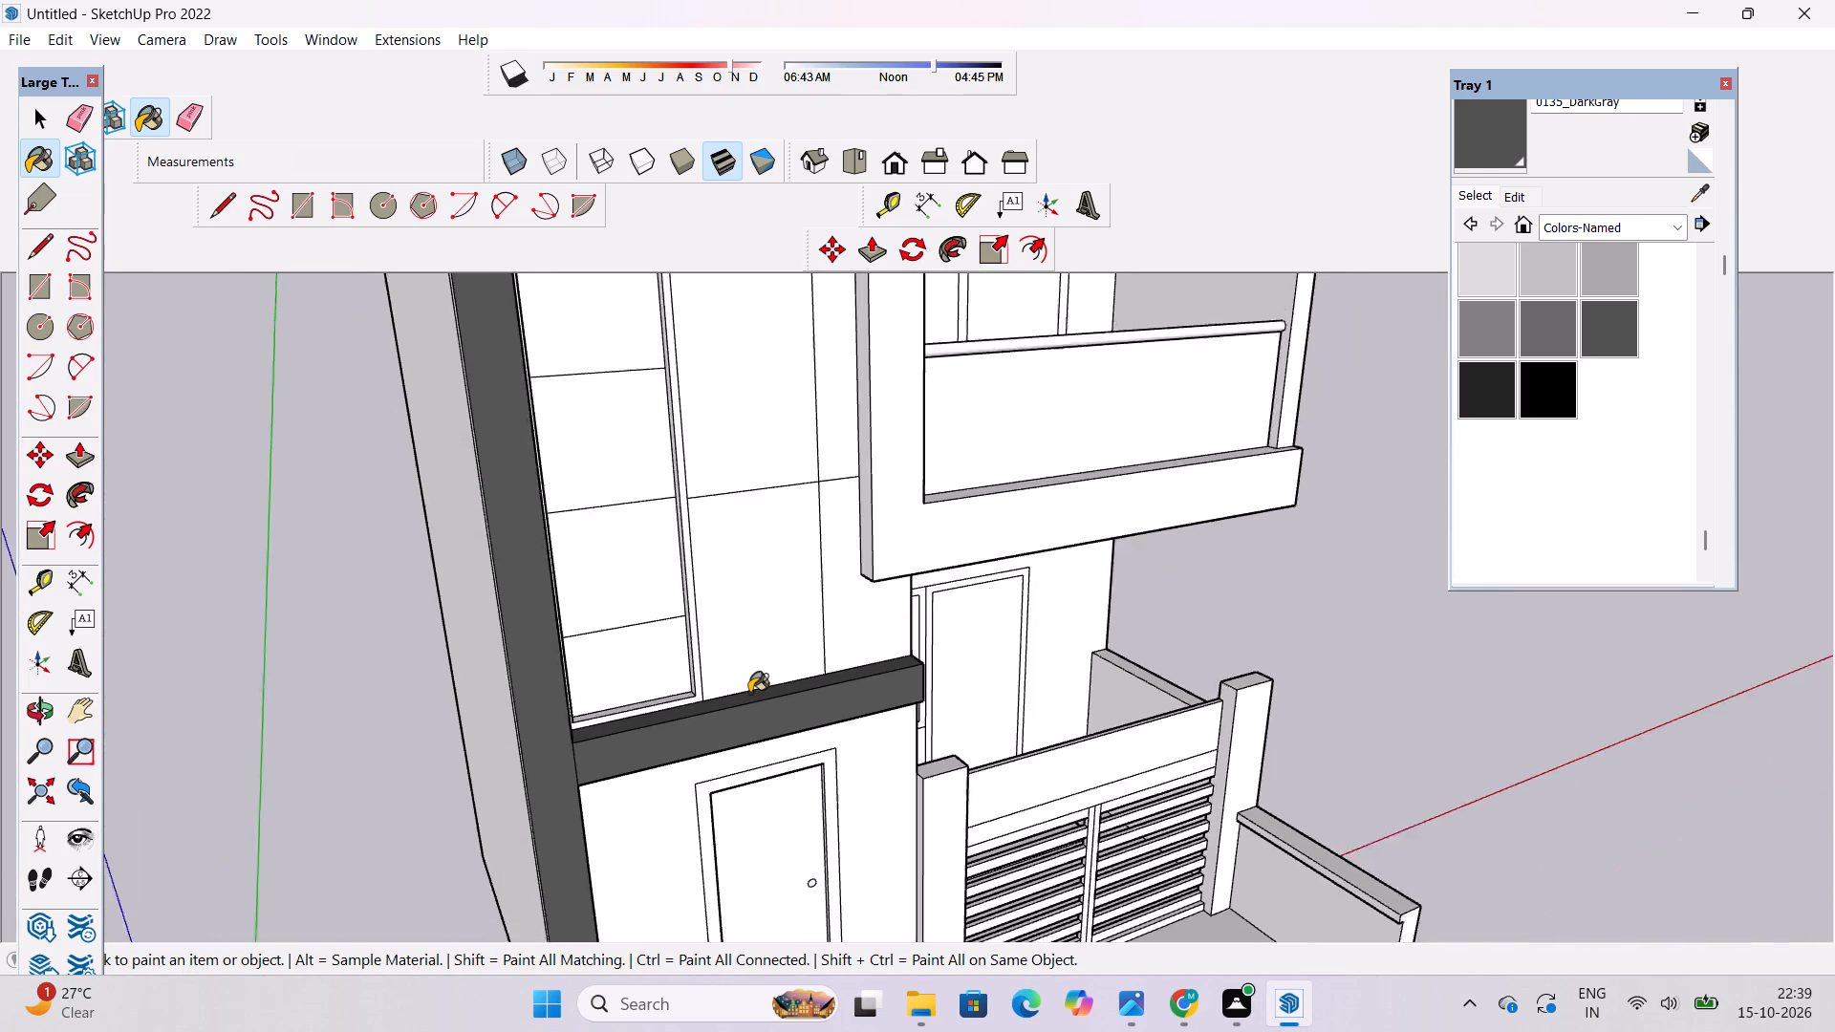
scroll(749, 693, "down", 13)
scroll(790, 595, "up", 10)
left_click(794, 568)
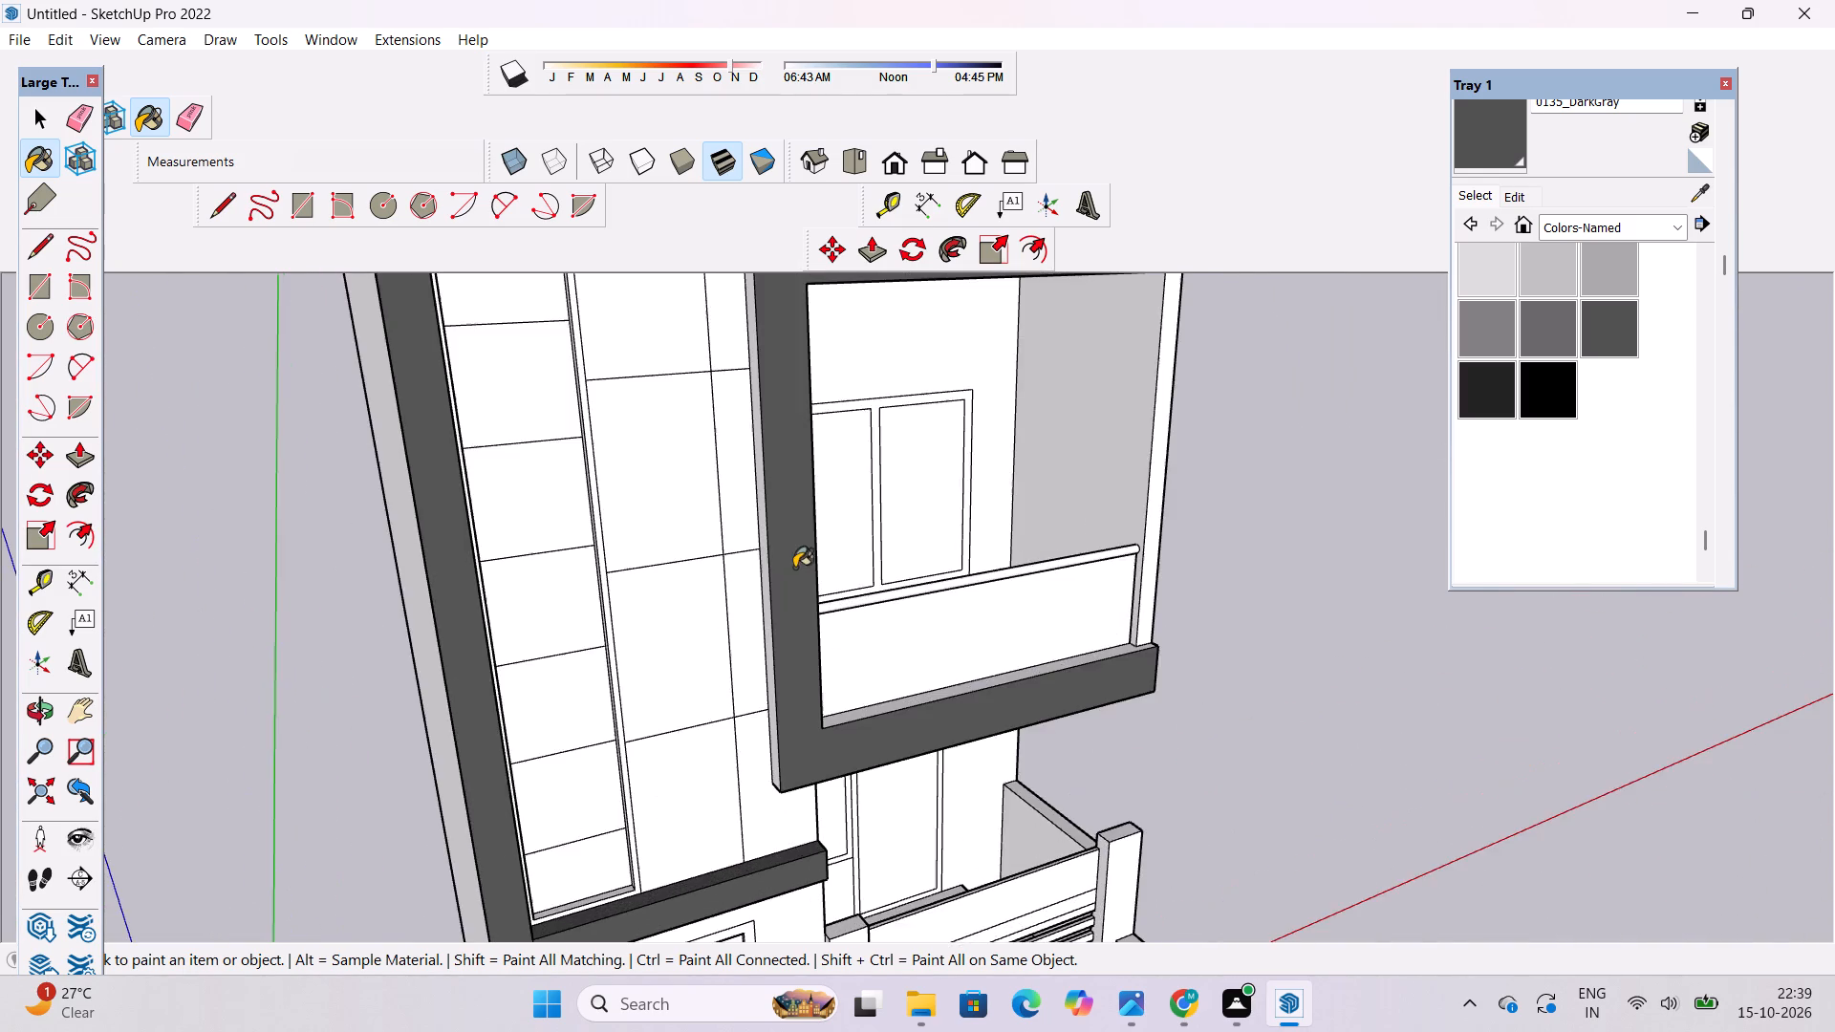
scroll(778, 545, "up", 11)
left_click(733, 478)
scroll(797, 608, "down", 4)
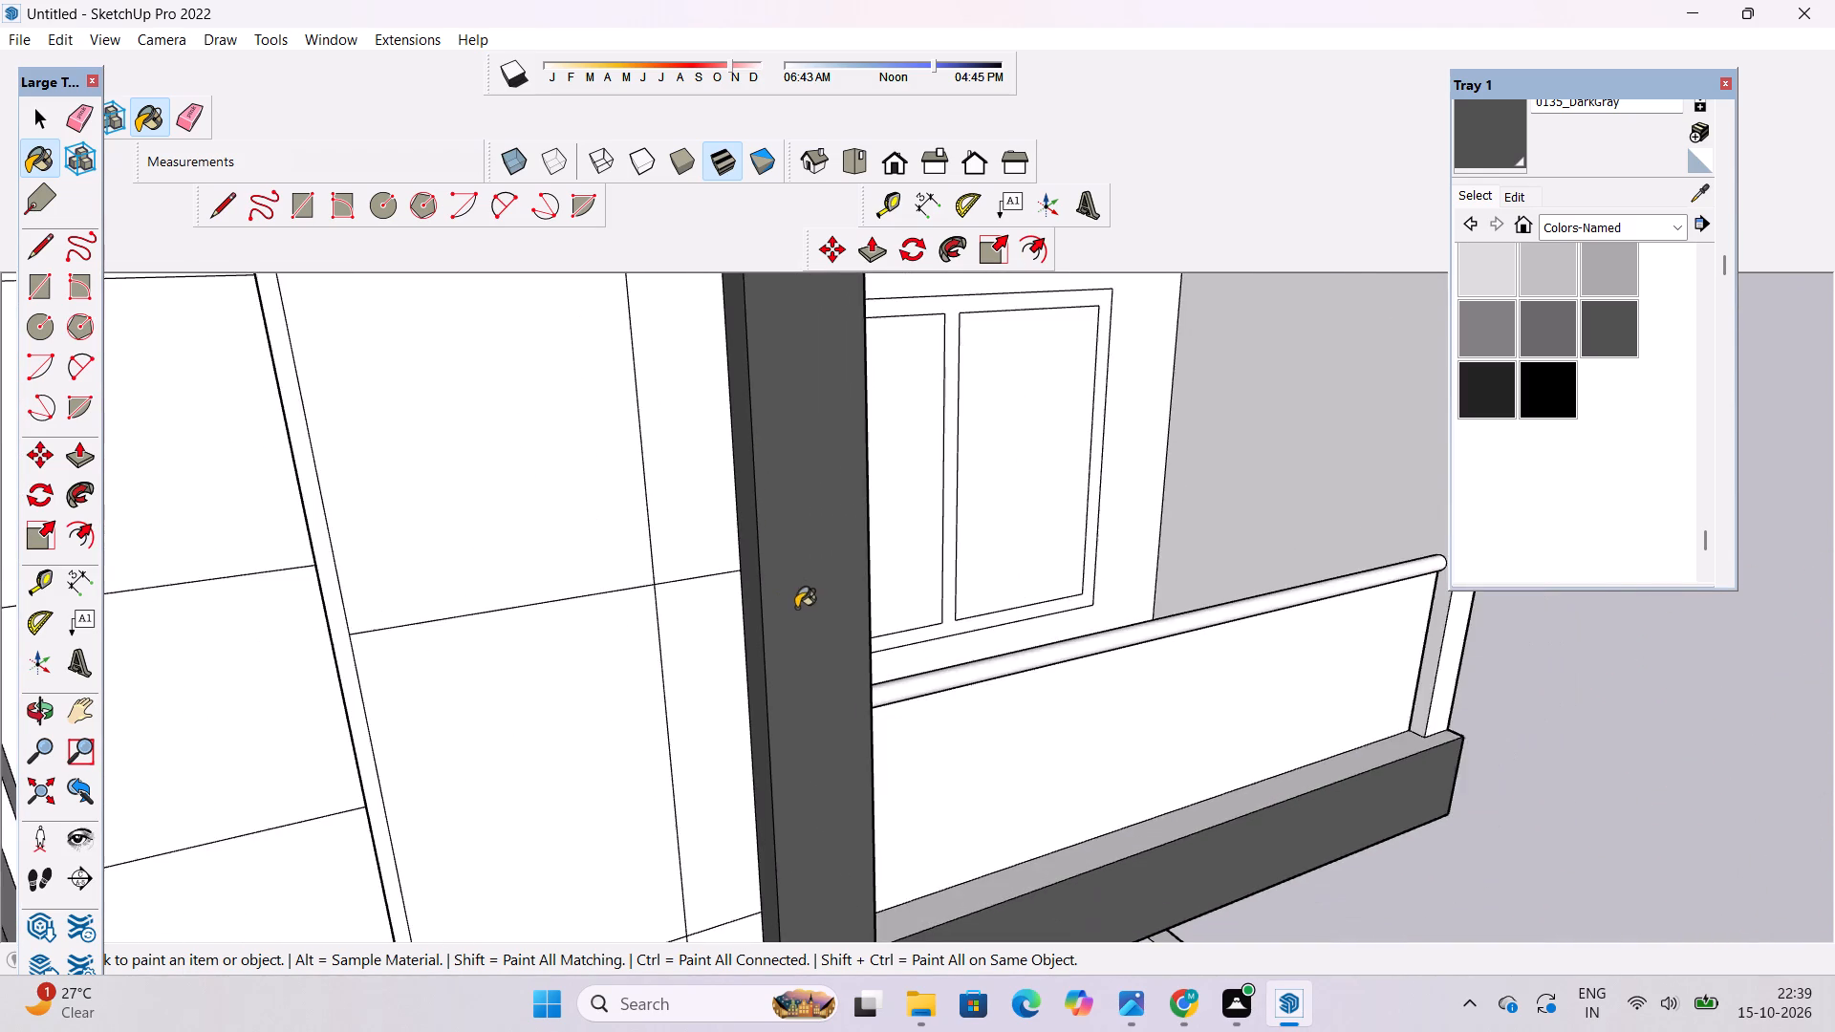
scroll(796, 608, "down", 5)
scroll(961, 751, "up", 5)
left_click(975, 781)
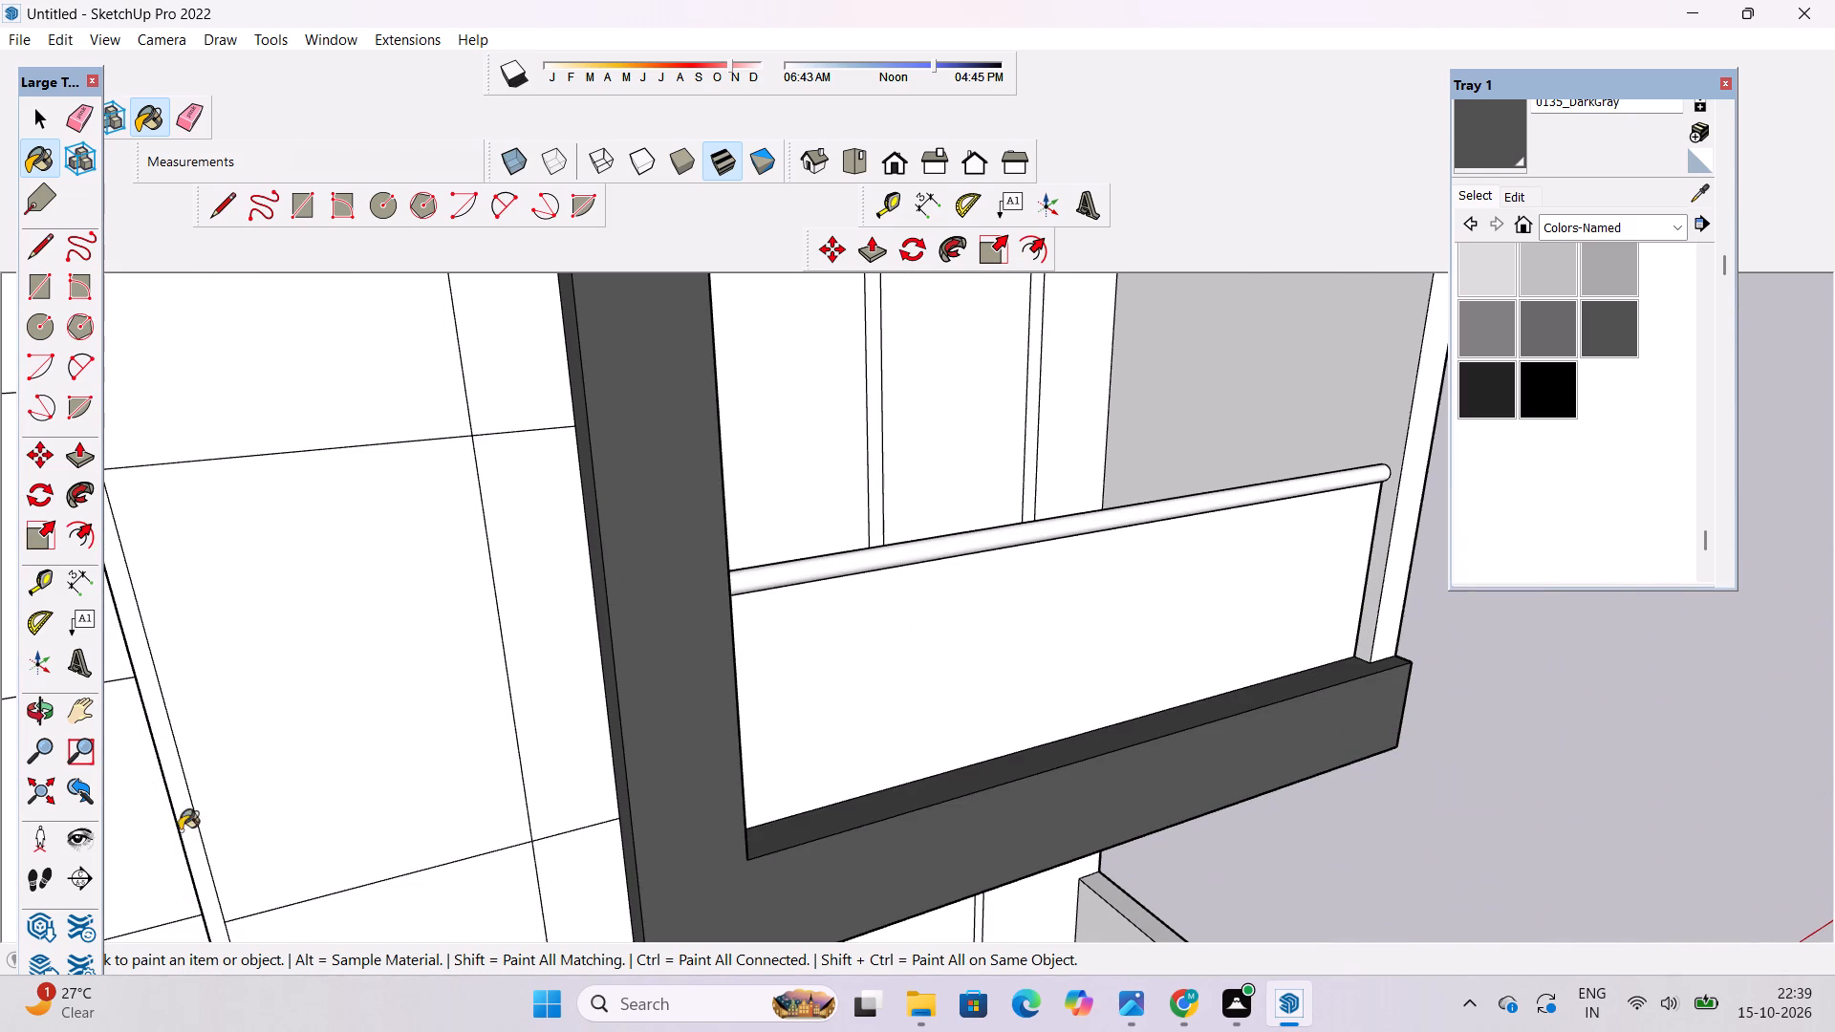
Paint the inner face of the first-floor balcony frame's tower-side post with 0135_DarkGray.
left_click(38, 707)
left_click_drag(1205, 756, 649, 695)
scroll(649, 695, "down", 5)
left_click_drag(653, 701, 730, 849, "shift")
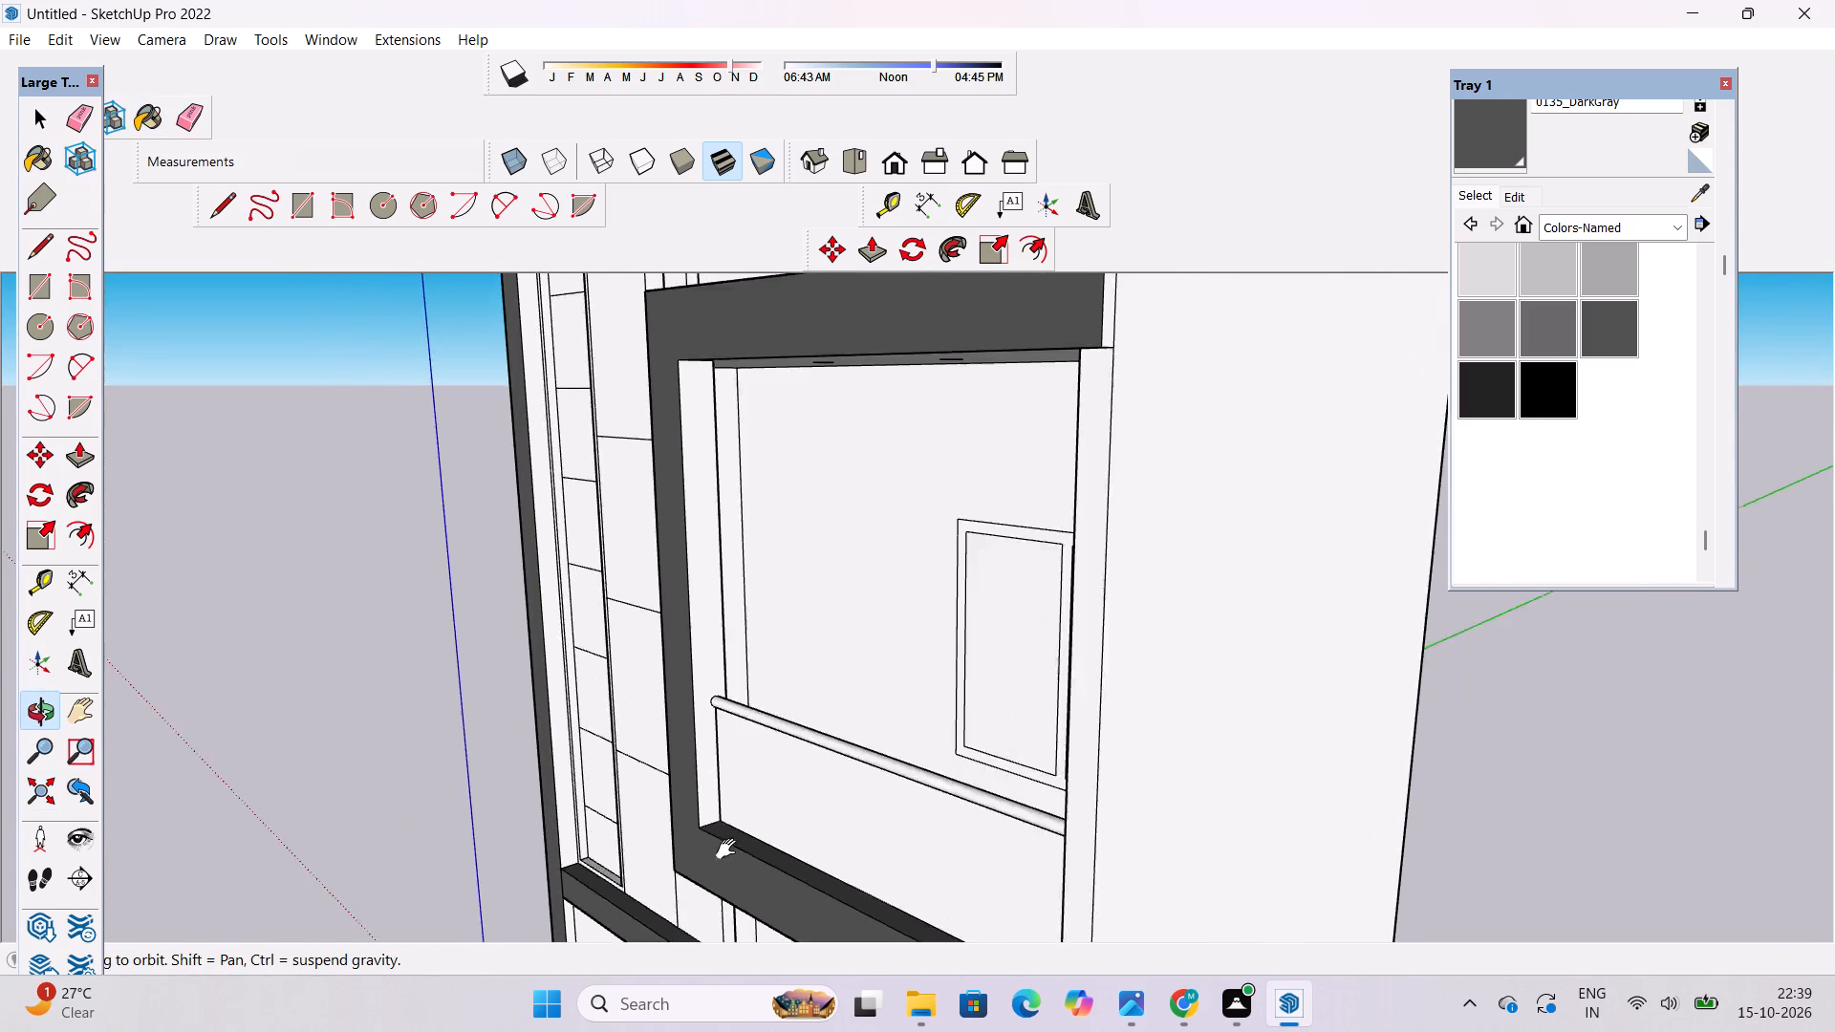
left_click_drag(730, 849, 727, 847, "shift")
left_click_drag(737, 853, 746, 740, "shift")
scroll(755, 722, "down", 4)
left_click_drag(755, 721, 769, 744, "shift")
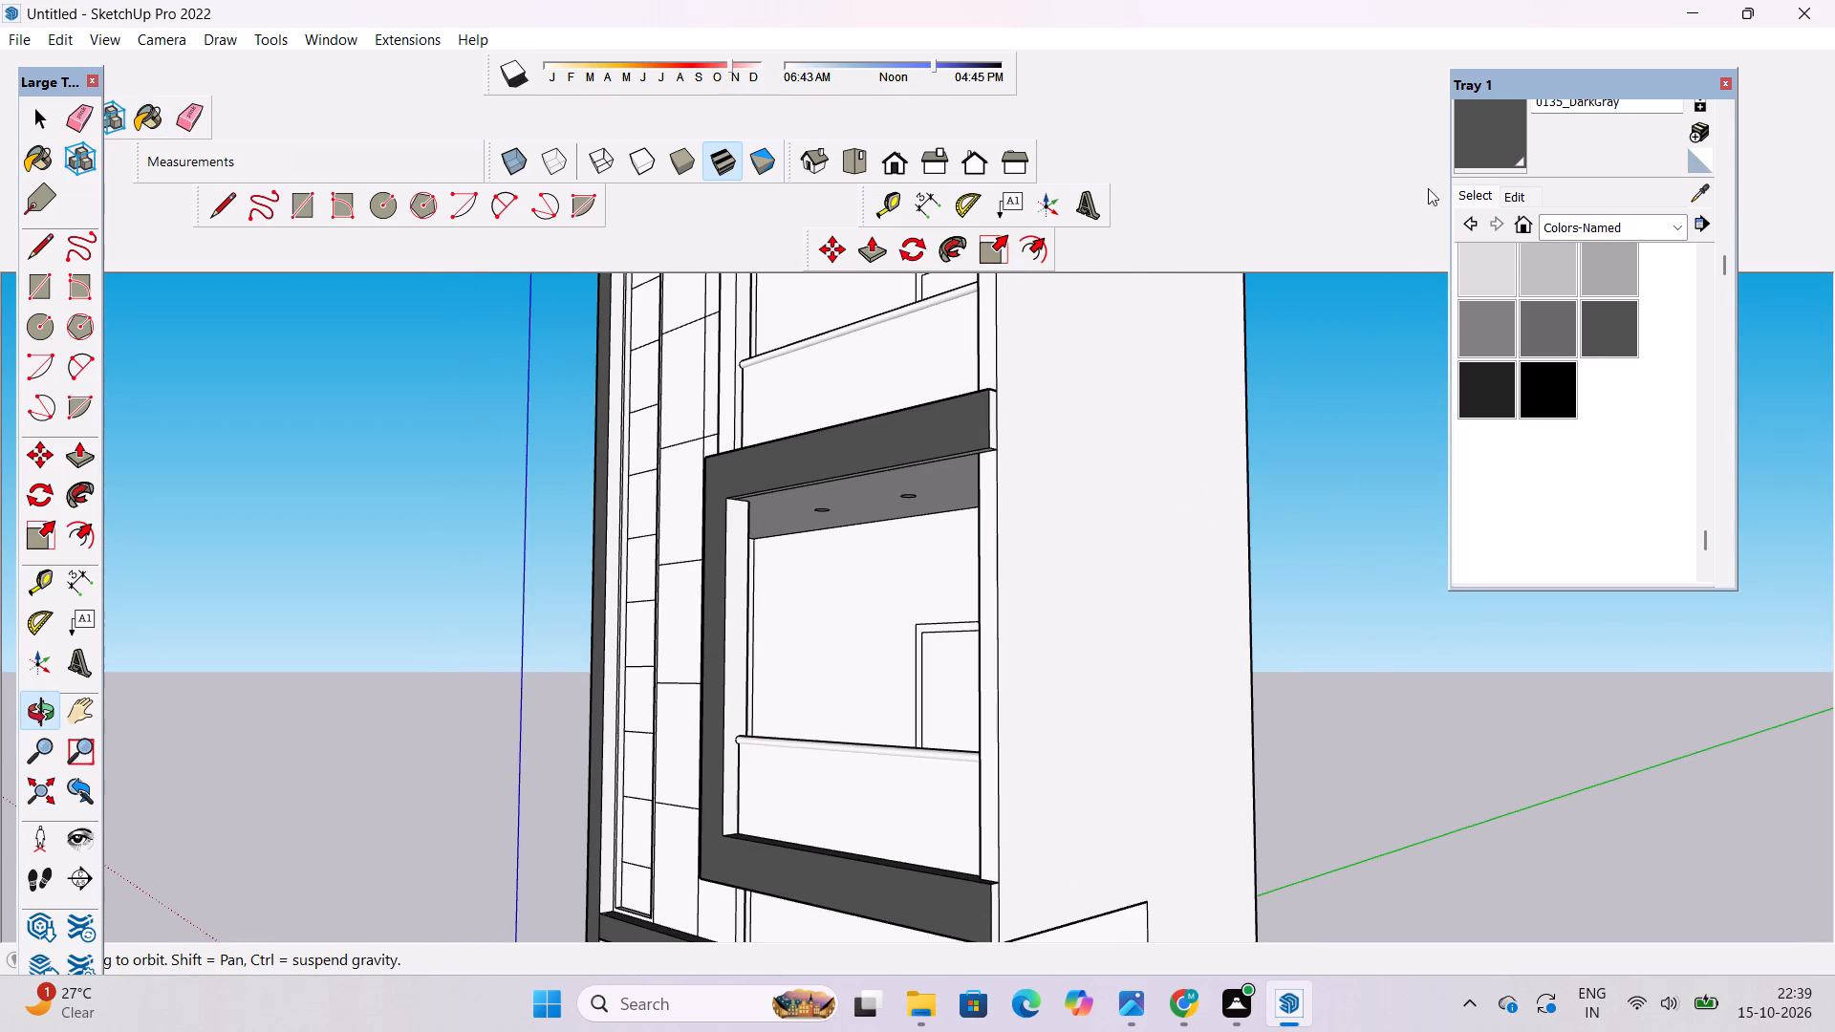
left_click(1469, 146)
scroll(716, 621, "up", 4)
left_click(741, 546)
Paint the end face of the first-floor balcony frame's top beam, beside the building's side wall, with 0135_DarkGray.
scroll(751, 581, "down", 2)
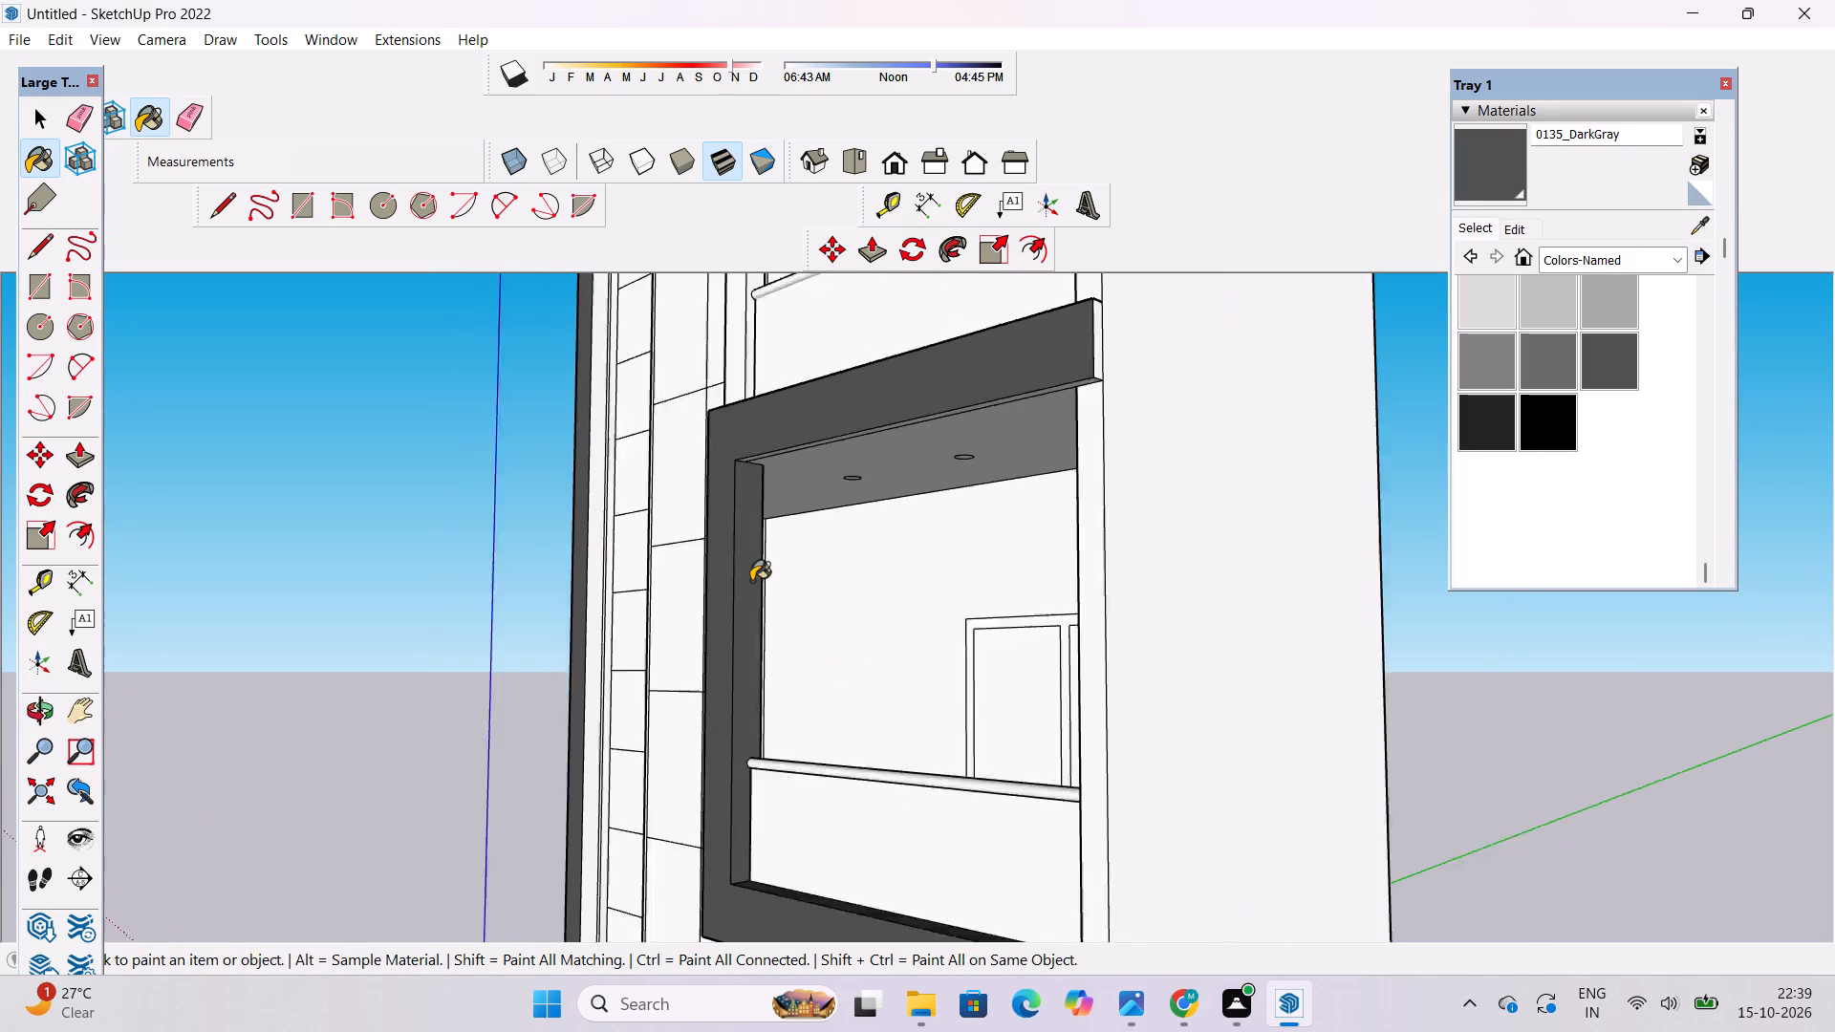
scroll(751, 581, "down", 13)
scroll(830, 517, "up", 2)
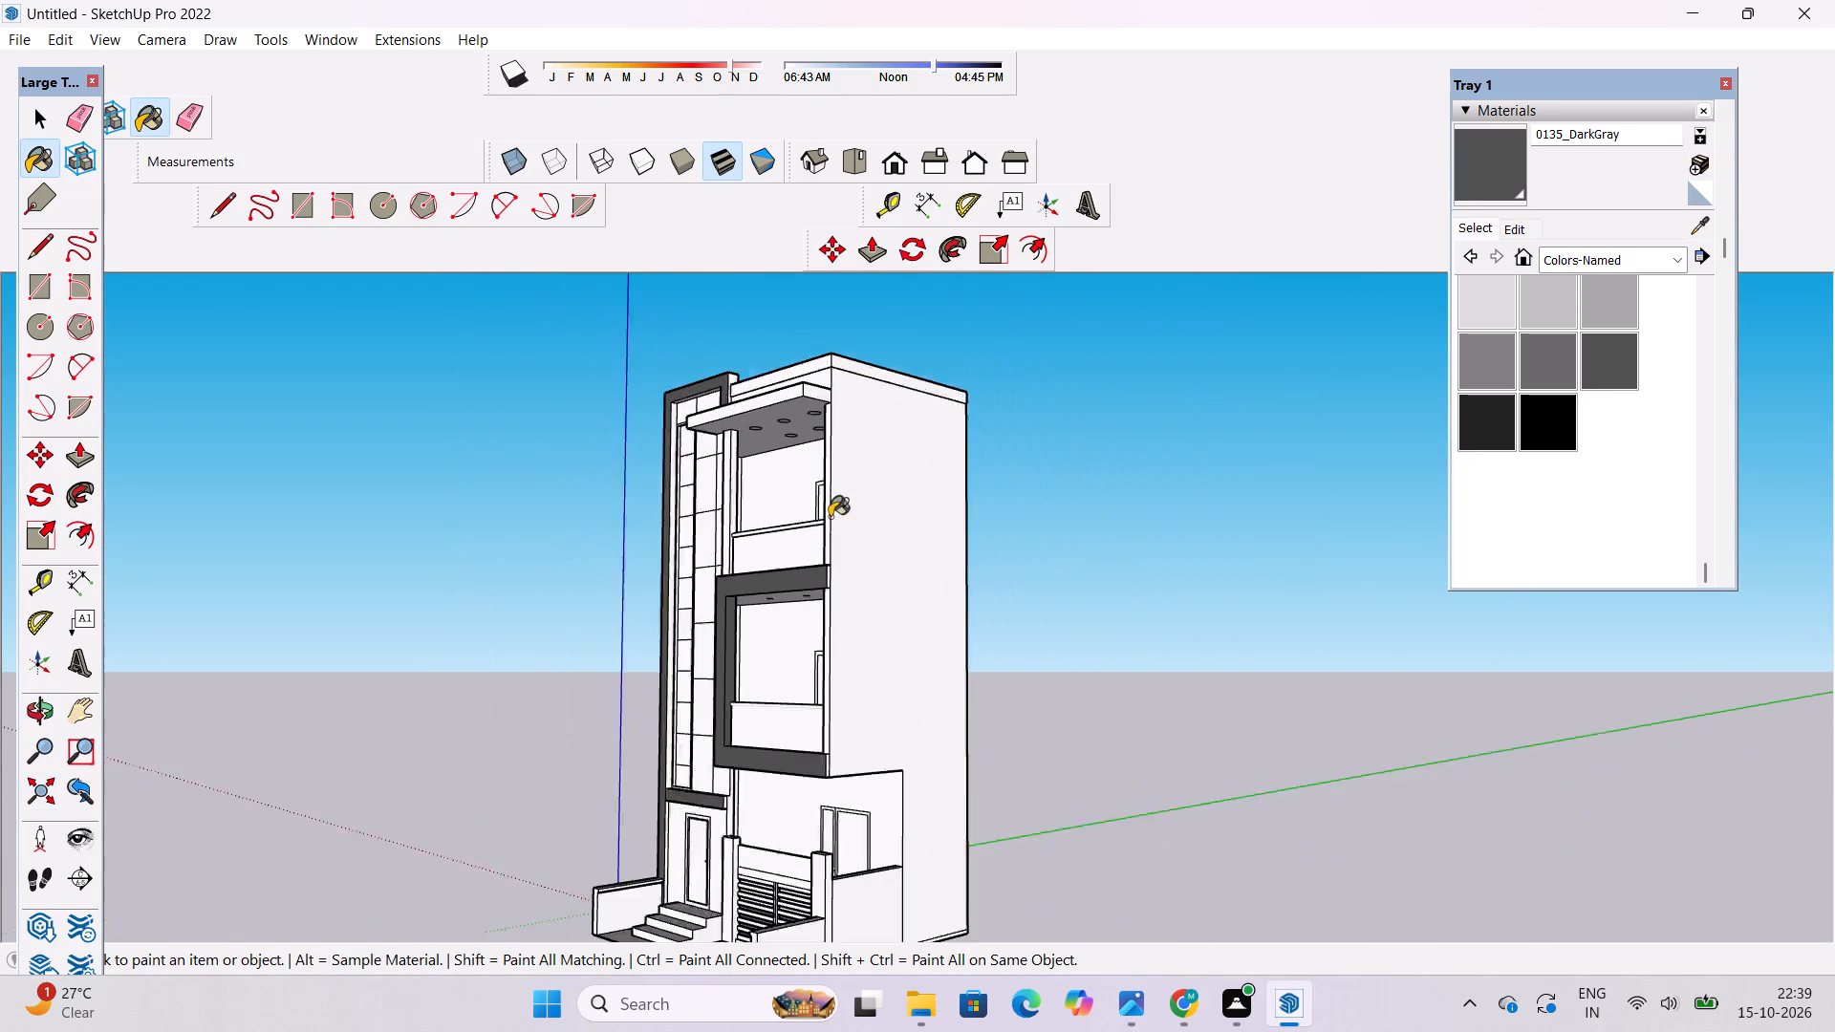
scroll(830, 517, "up", 20)
scroll(830, 517, "up", 16)
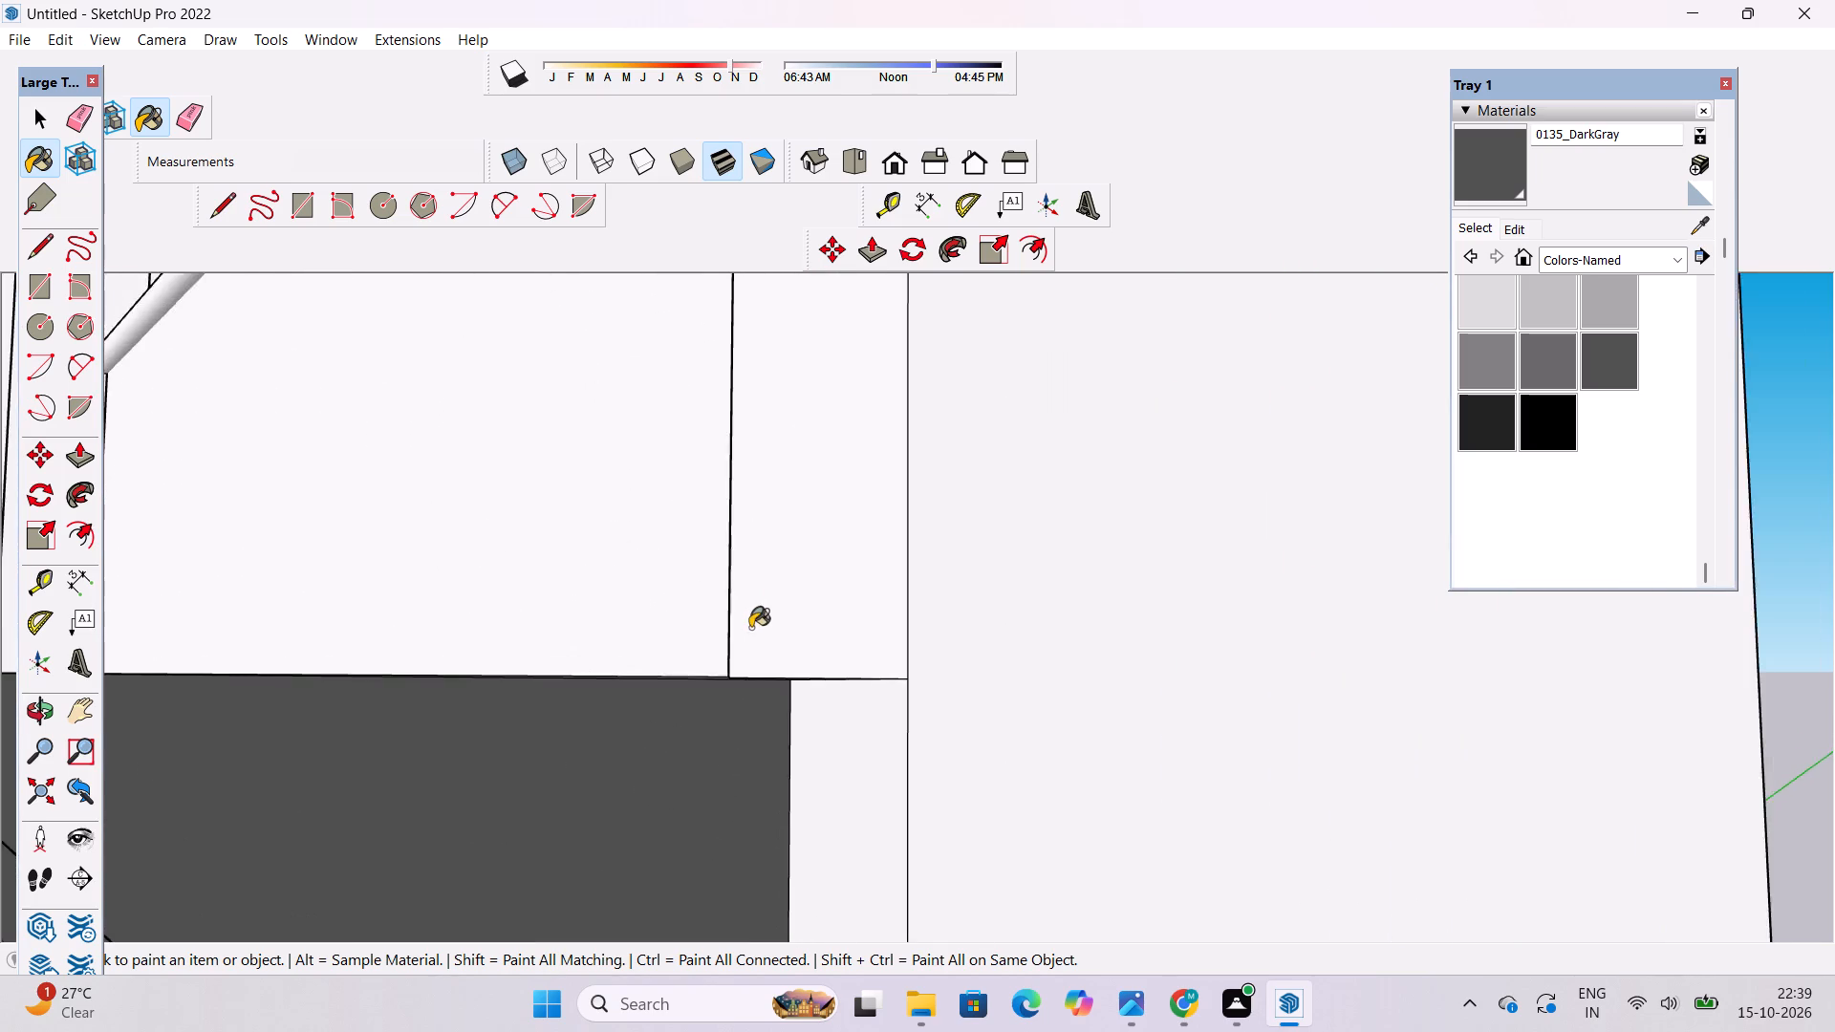
scroll(750, 628, "up", 2)
scroll(779, 720, "up", 5)
left_click(773, 752)
scroll(695, 601, "down", 7)
left_click_drag(921, 811, 917, 799)
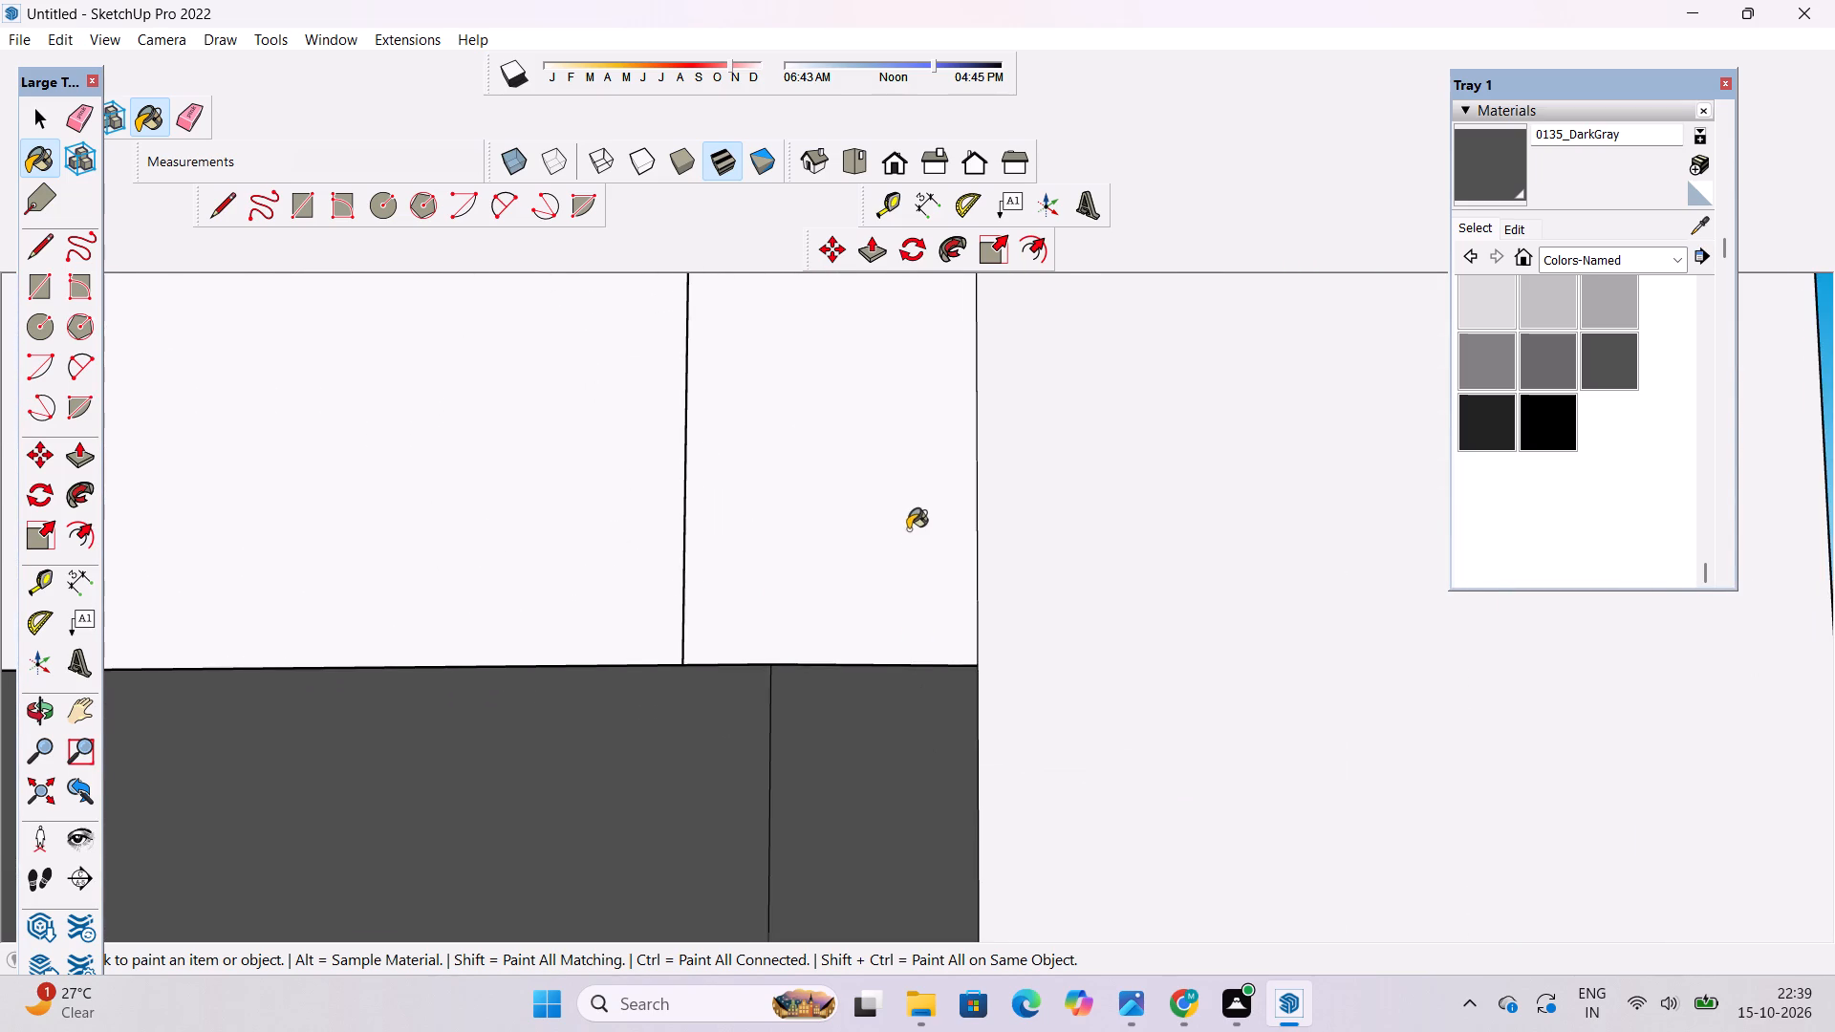
Draw a horizontal line 28' 6" long at mid-height across the gate's band directly below the top panel.
scroll(908, 529, "down", 20)
scroll(908, 529, "down", 12)
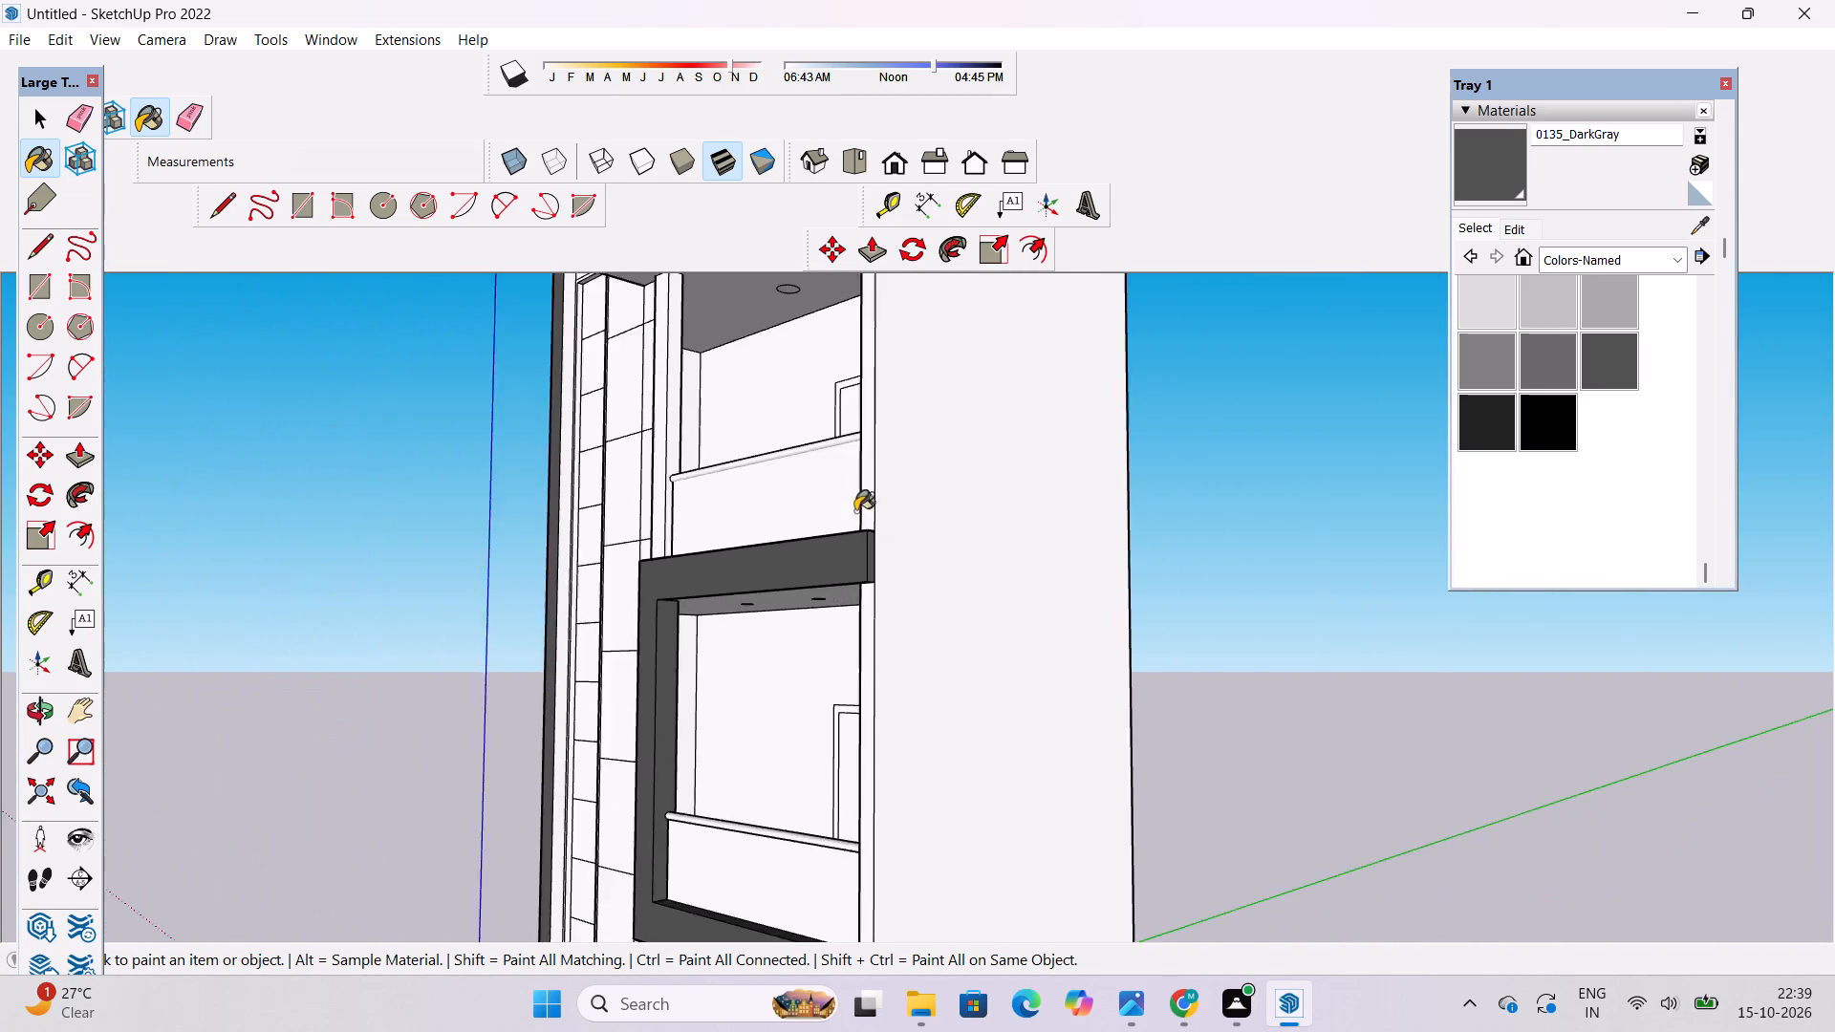
scroll(855, 511, "down", 17)
scroll(820, 710, "up", 17)
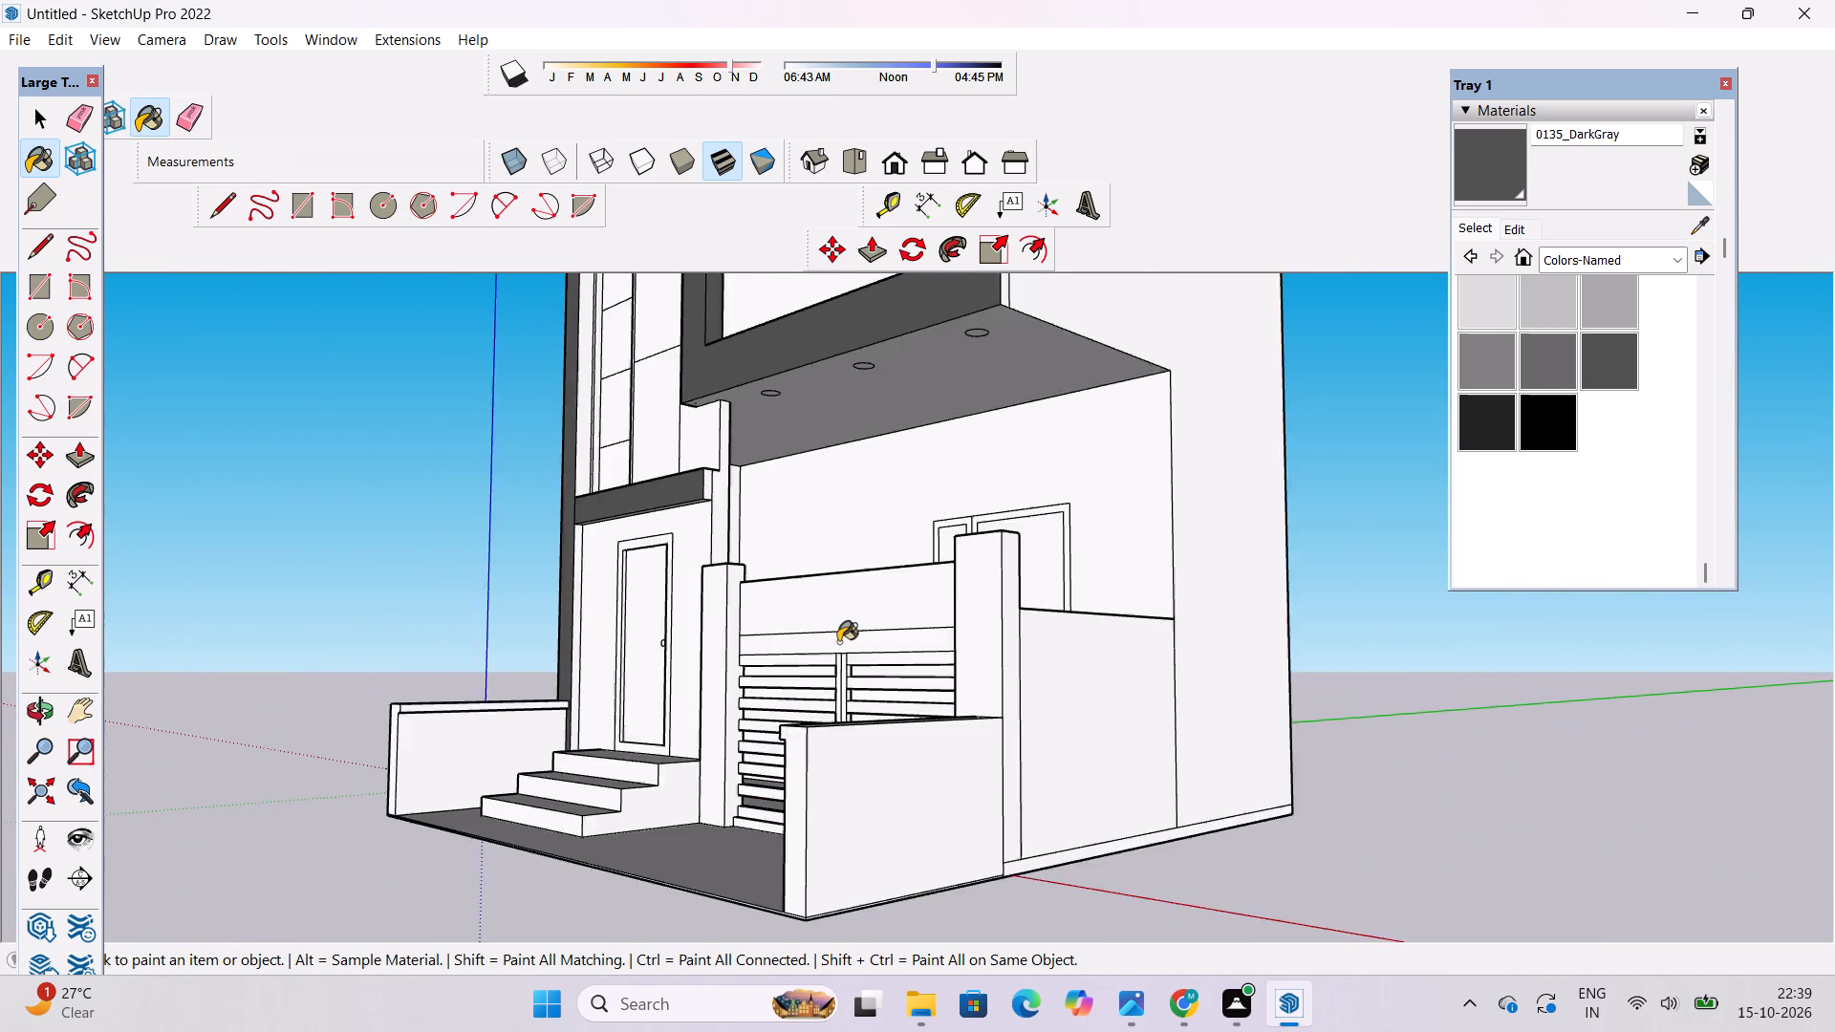
scroll(838, 642, "up", 18)
scroll(894, 643, "down", 6)
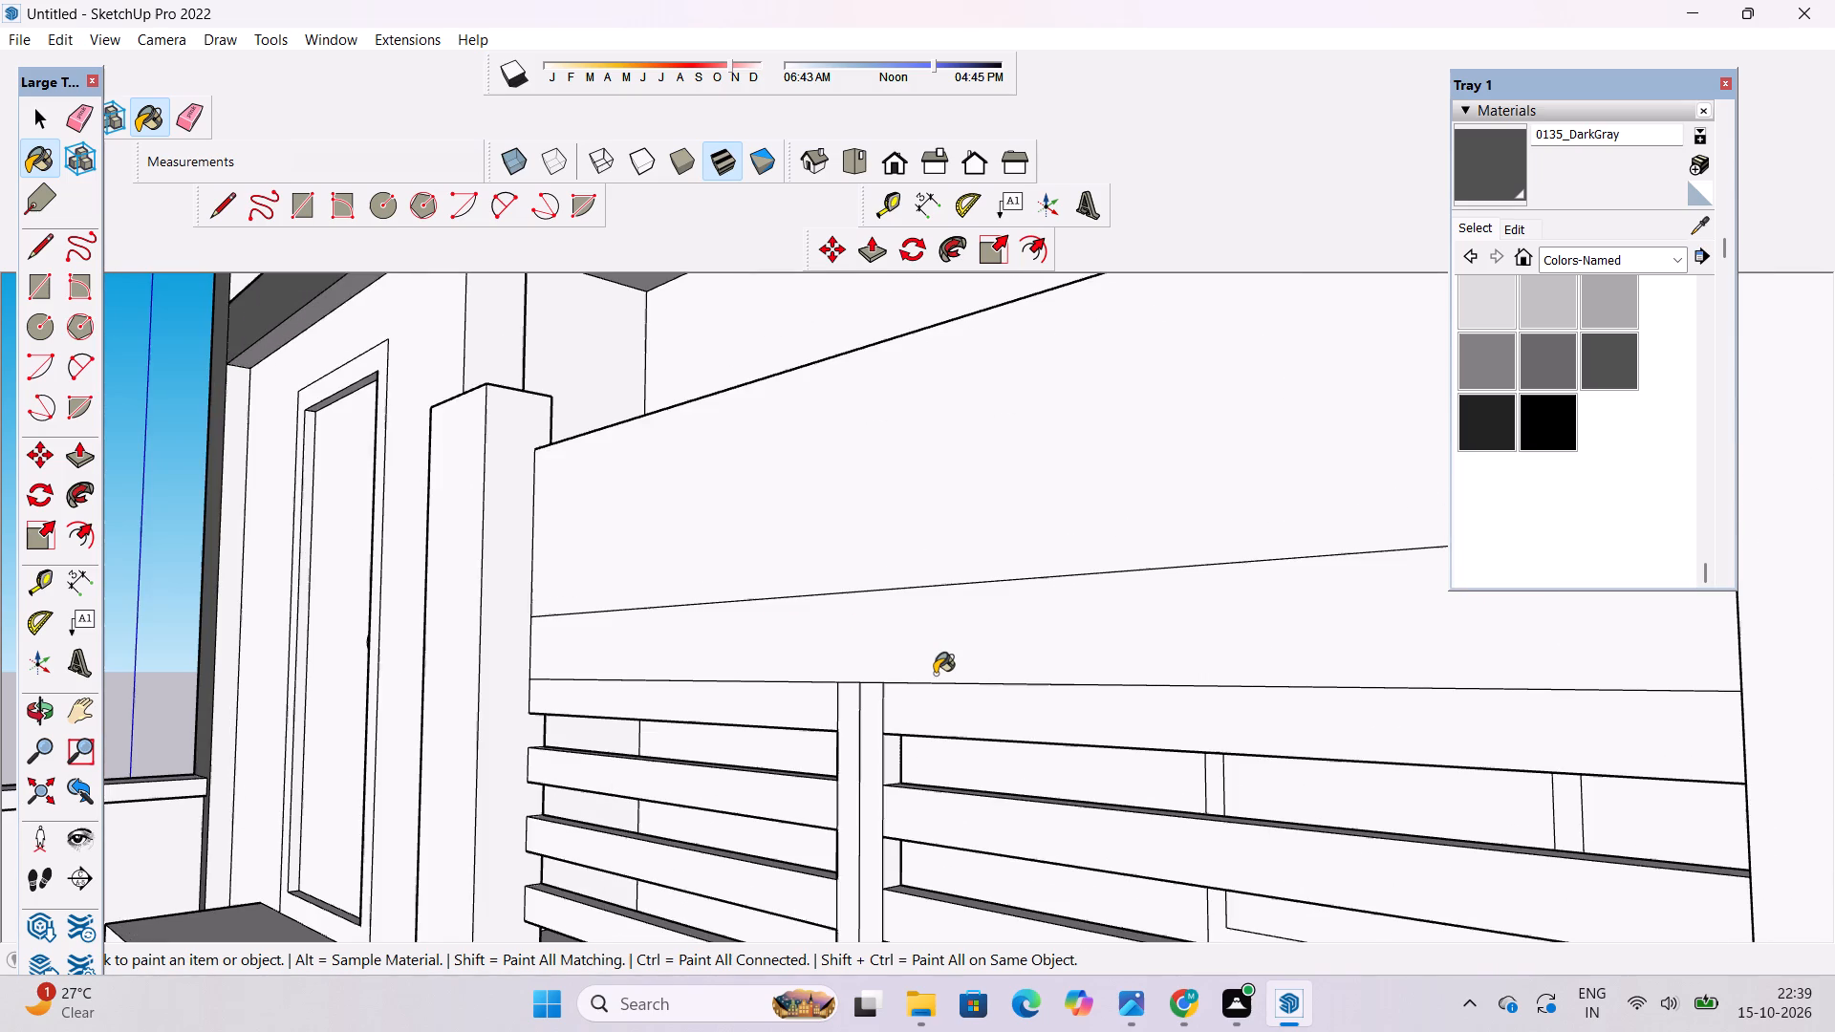
key("o")
left_click_drag(850, 656, 1179, 777)
scroll(1154, 729, "down", 6)
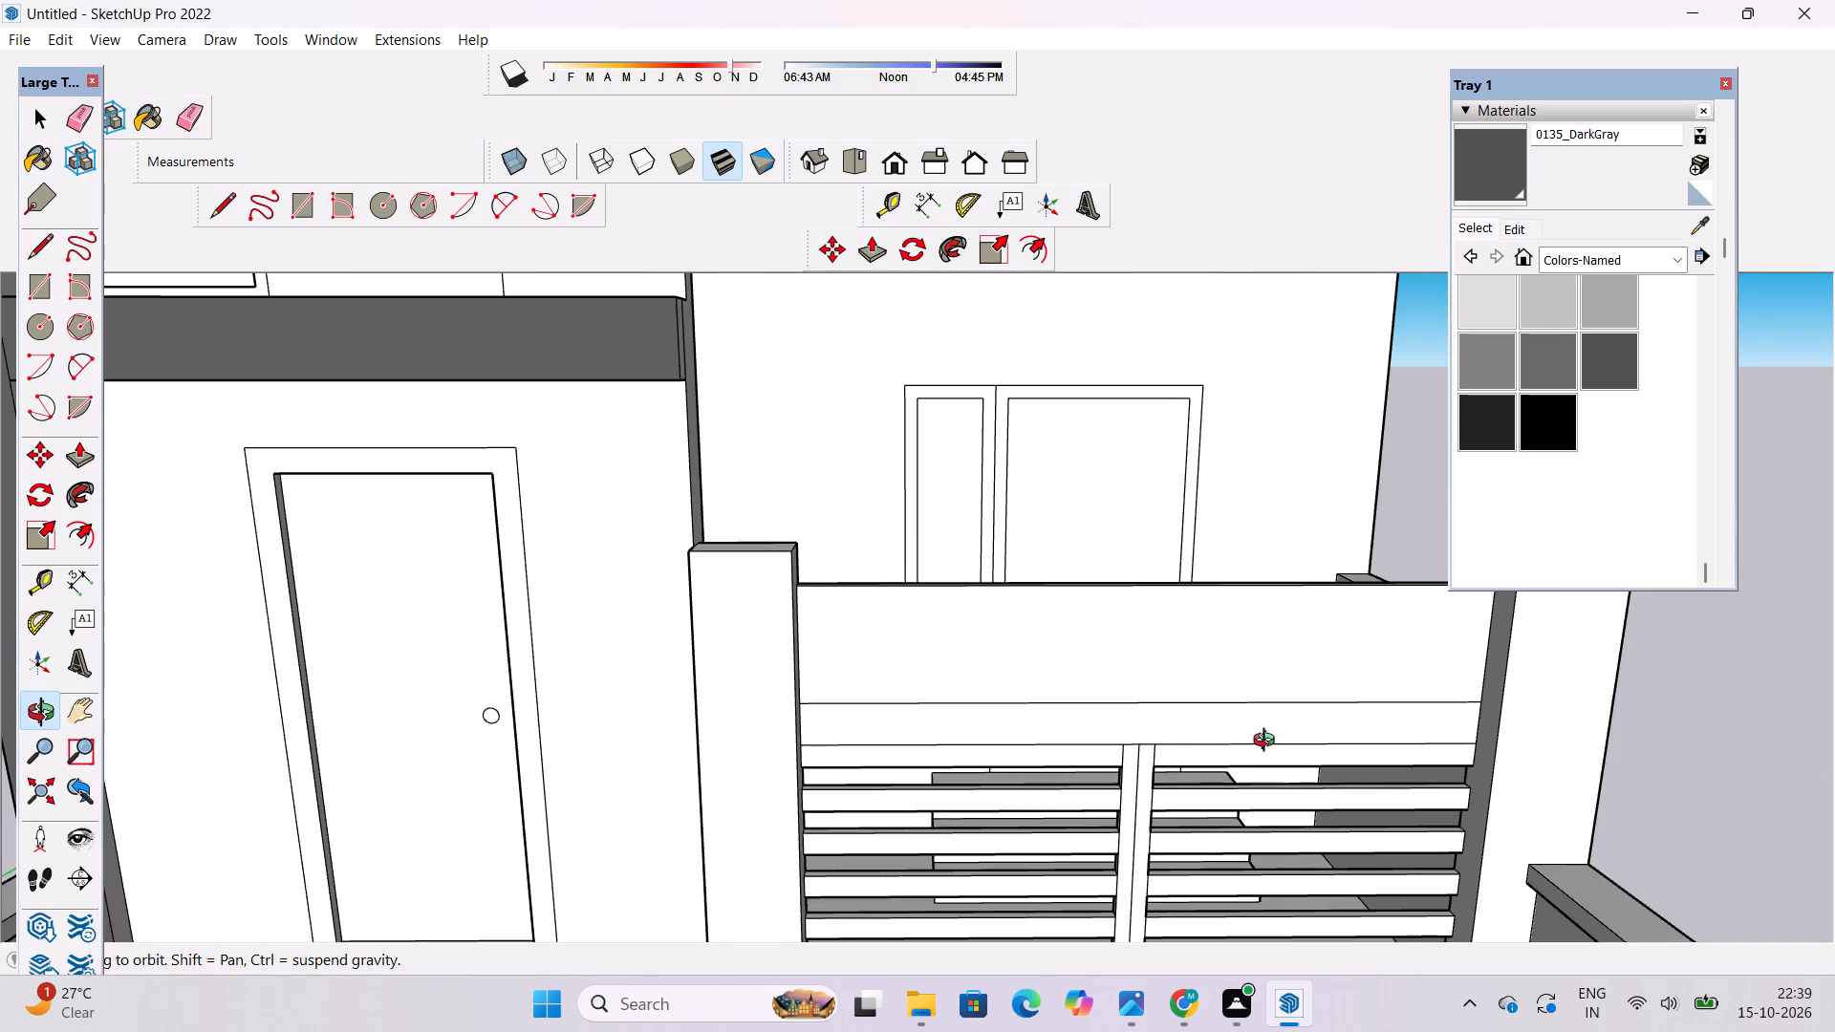
left_click_drag(1262, 738, 1090, 720)
left_click_drag(1048, 727, 1238, 617)
left_click_drag(1187, 747, 1010, 739)
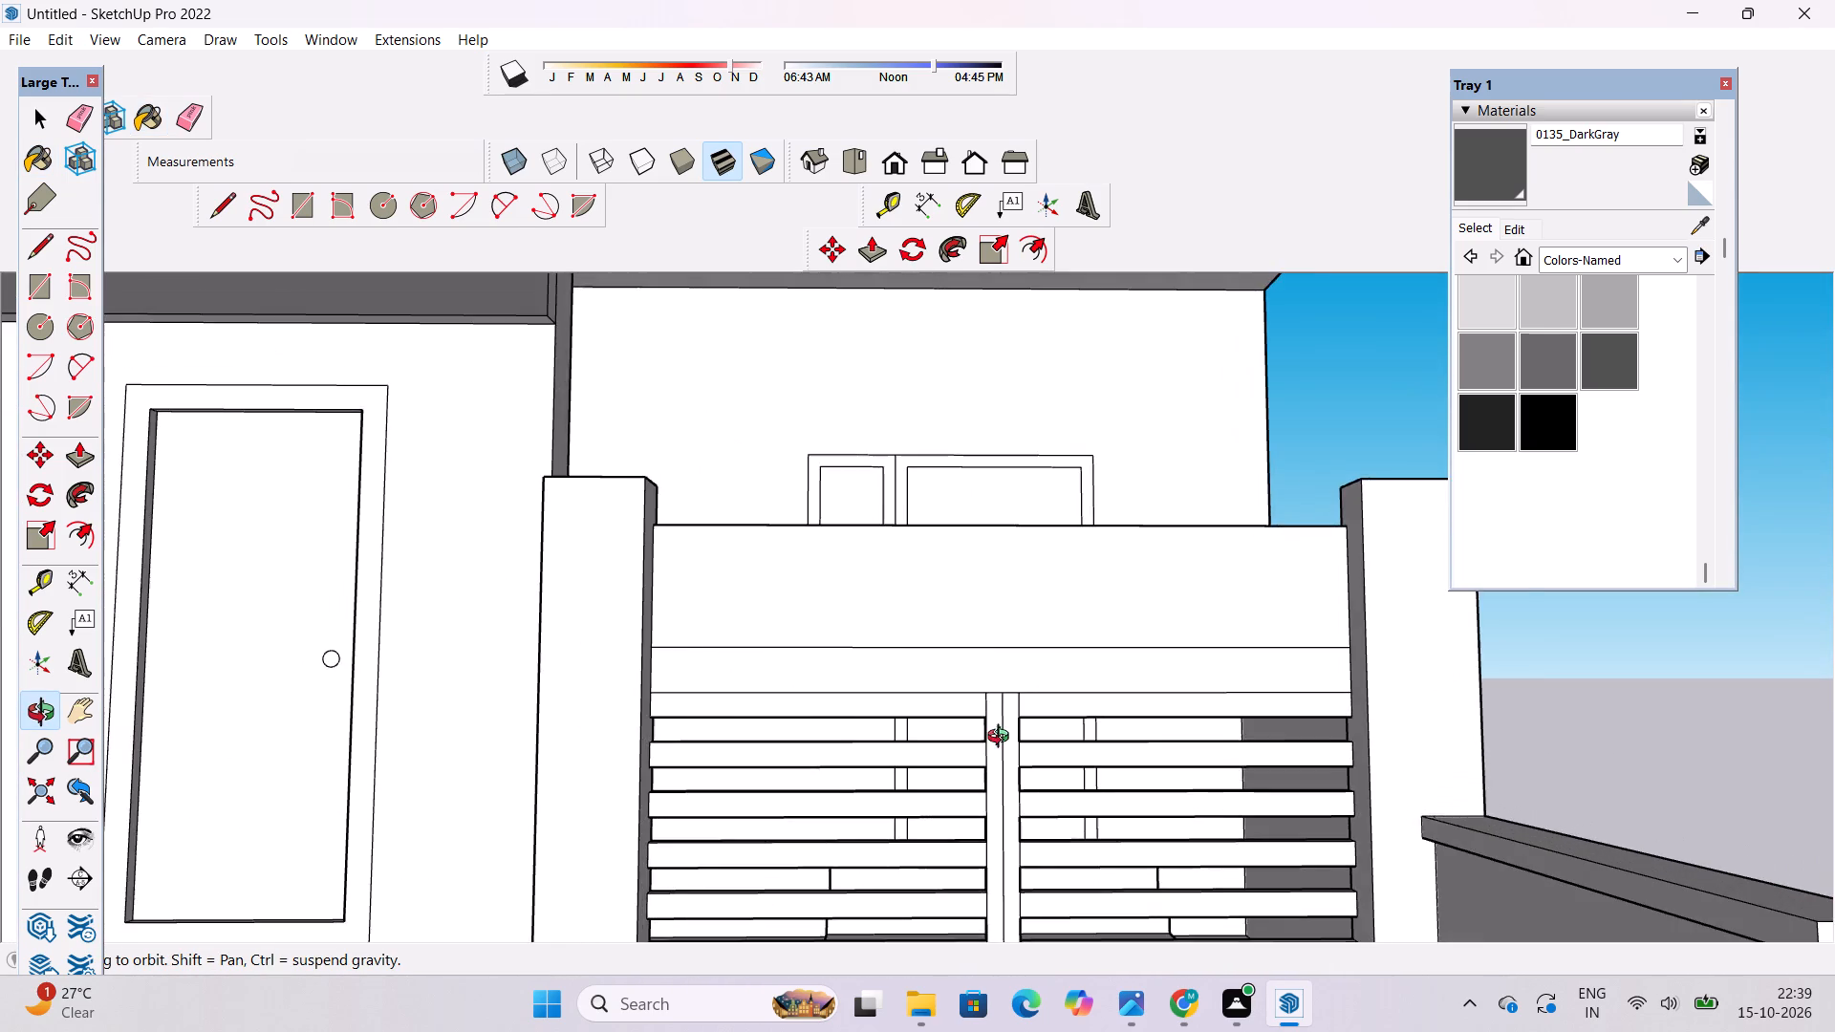
scroll(1003, 739, "up", 2)
left_click_drag(997, 737, 951, 701, "shift")
left_click_drag(948, 700, 961, 720)
key("l")
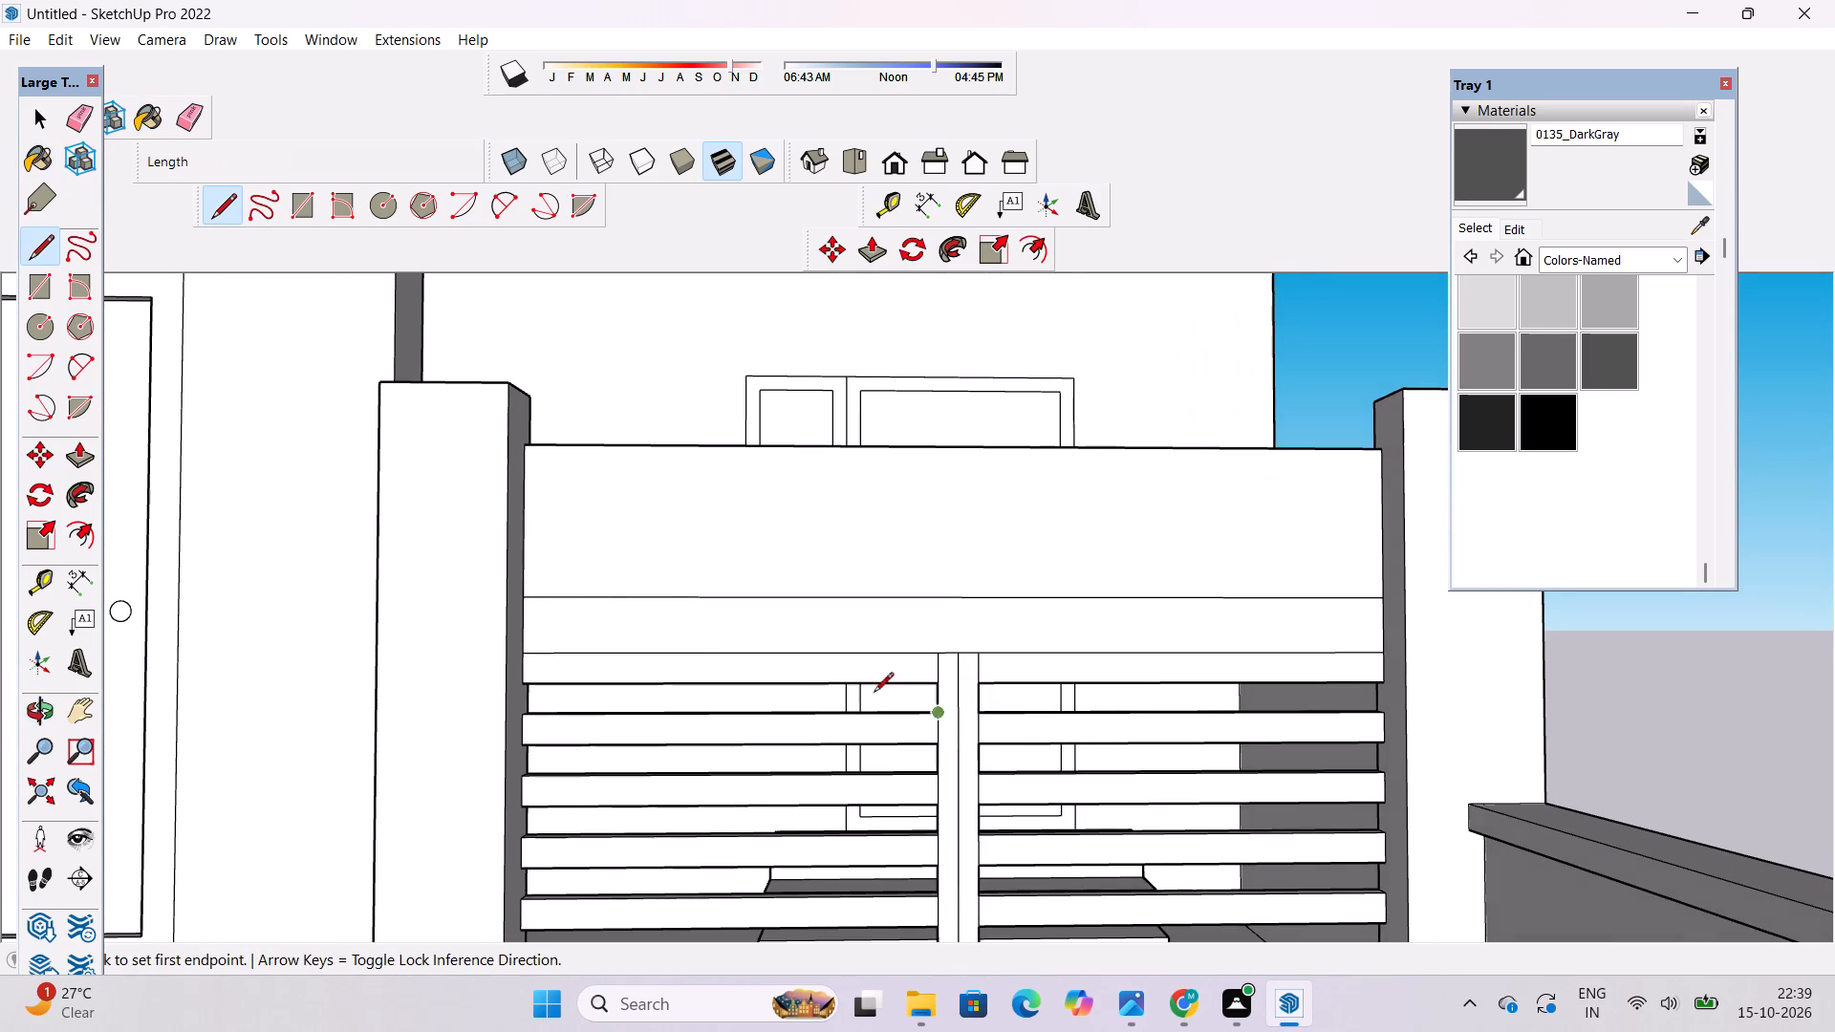
left_click(528, 625)
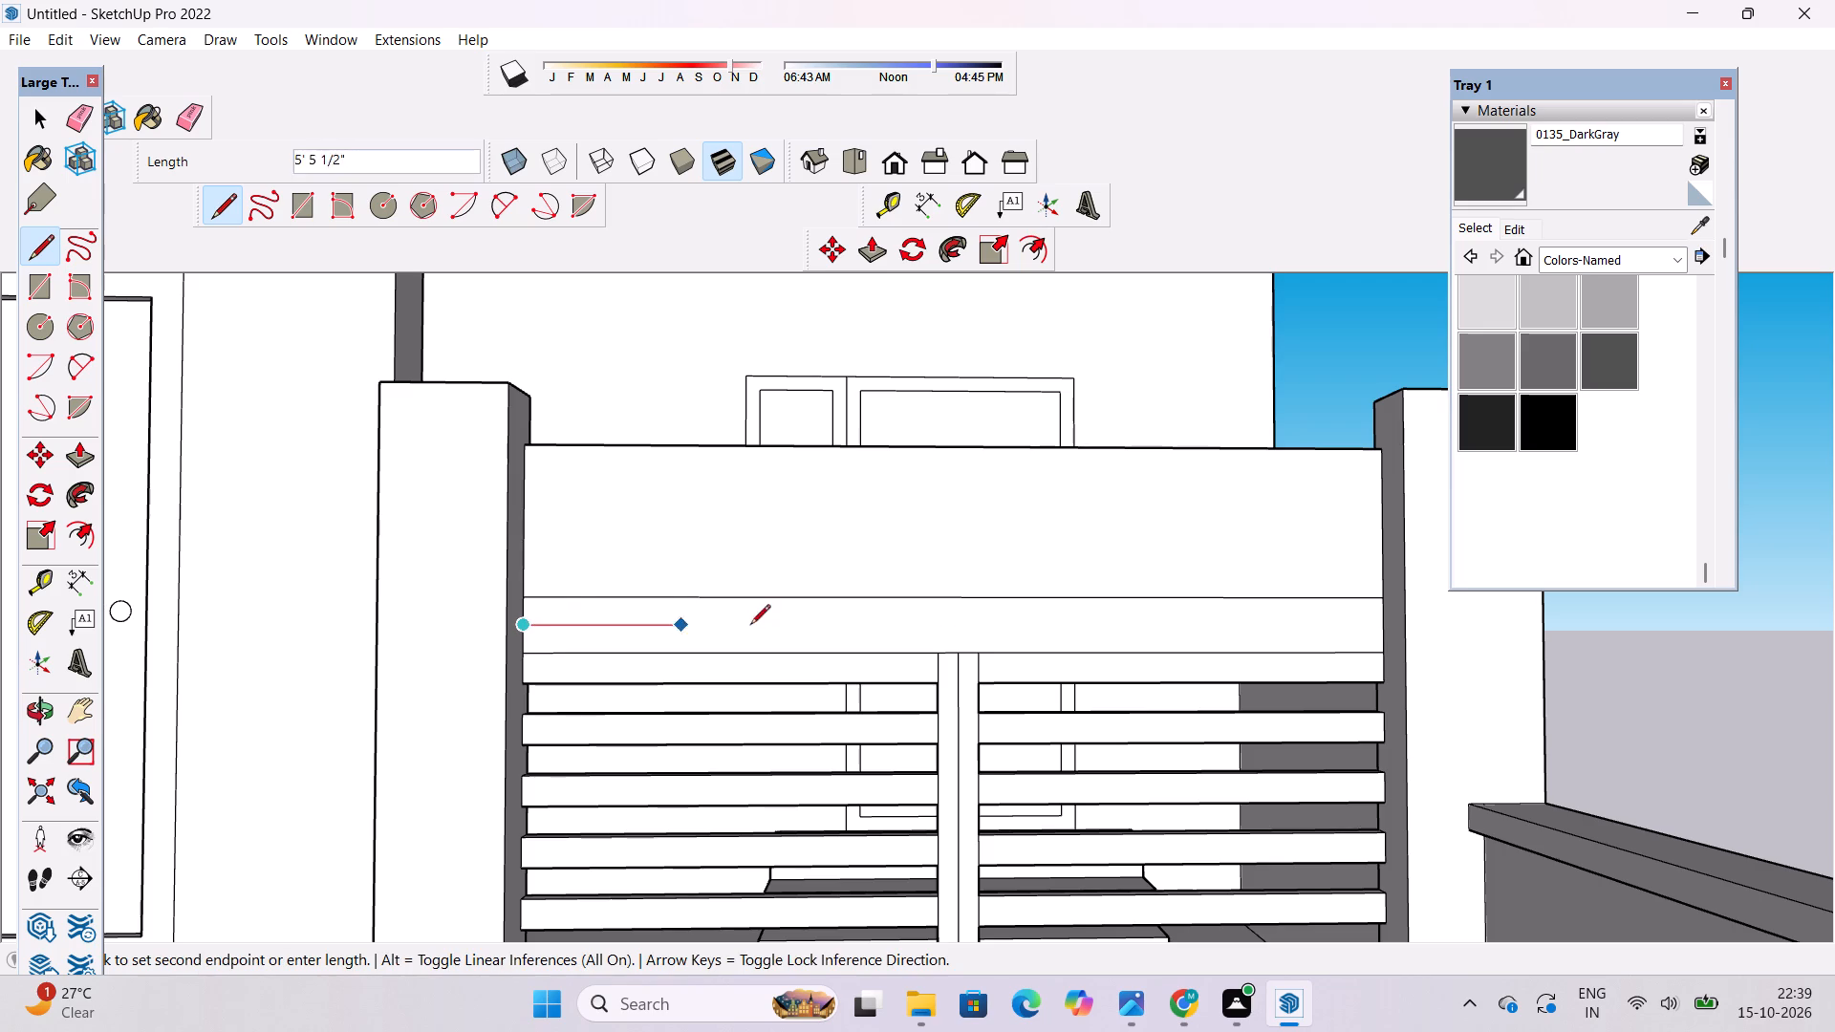
left_click(1381, 619)
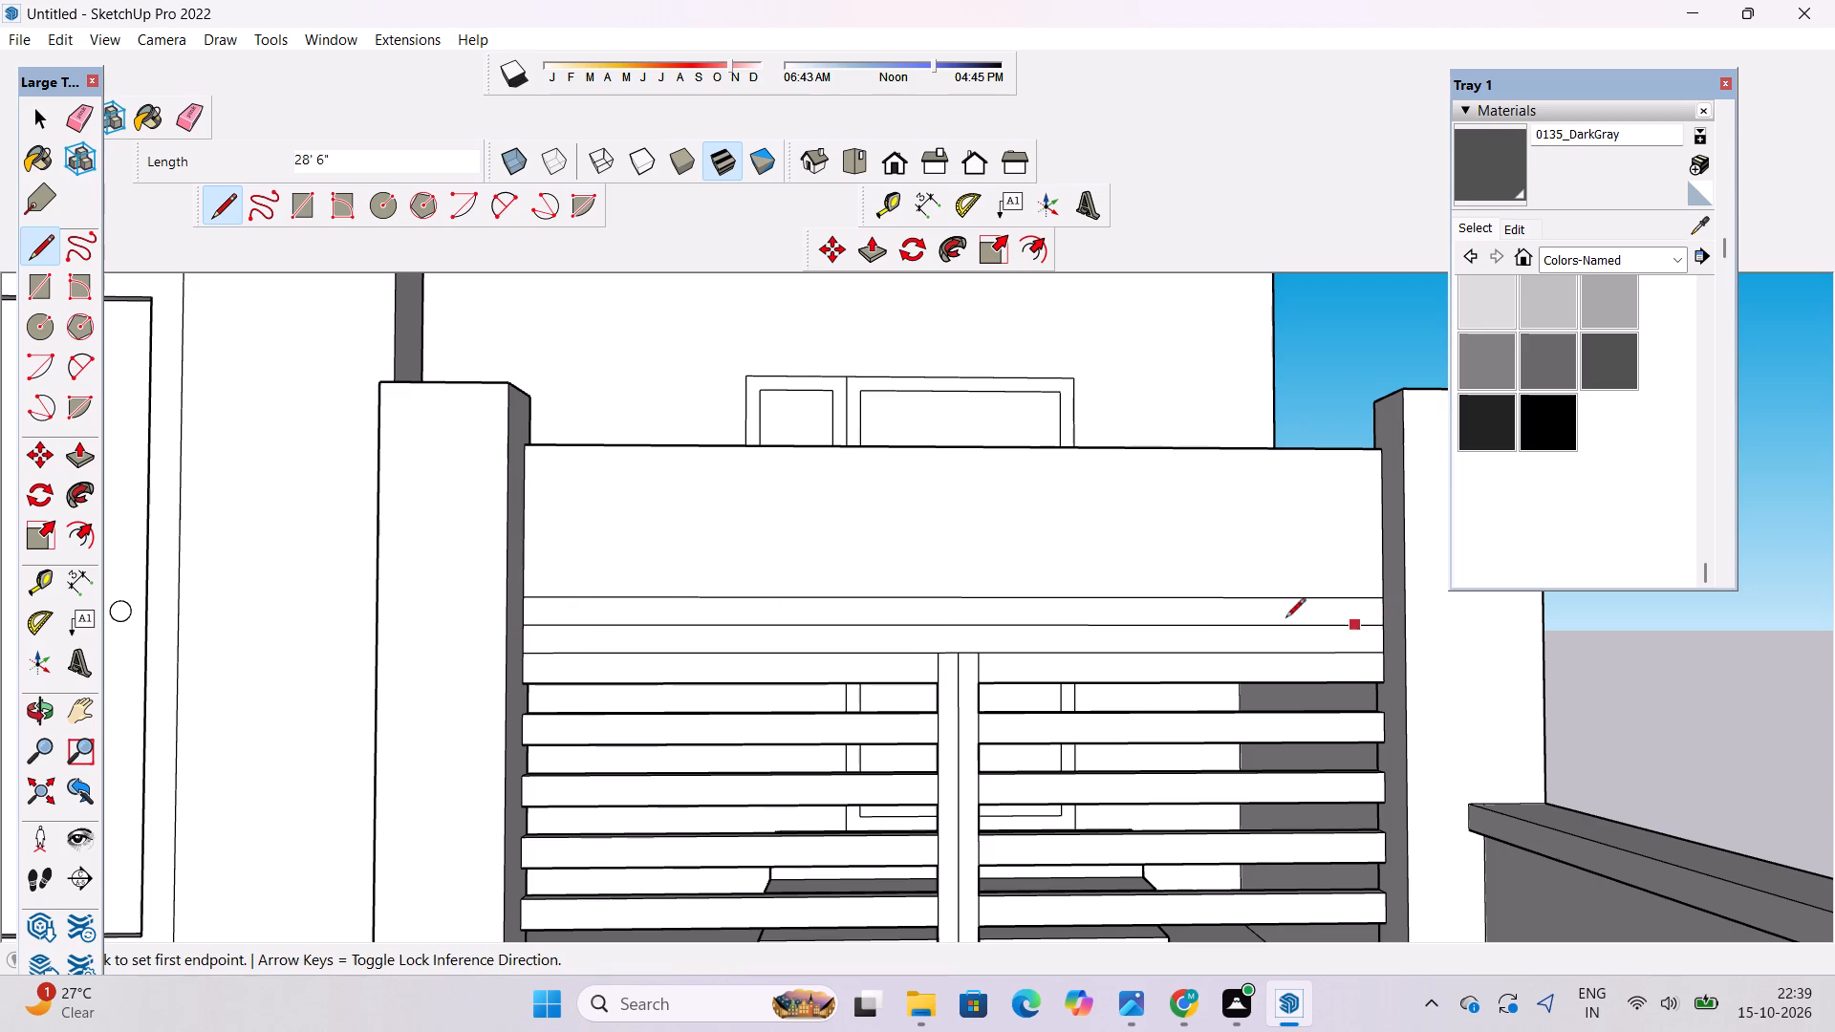
Extend both edges of the gate's central post 1' 10" up to the top panel and erase the mid-height line between them.
left_click(936, 655)
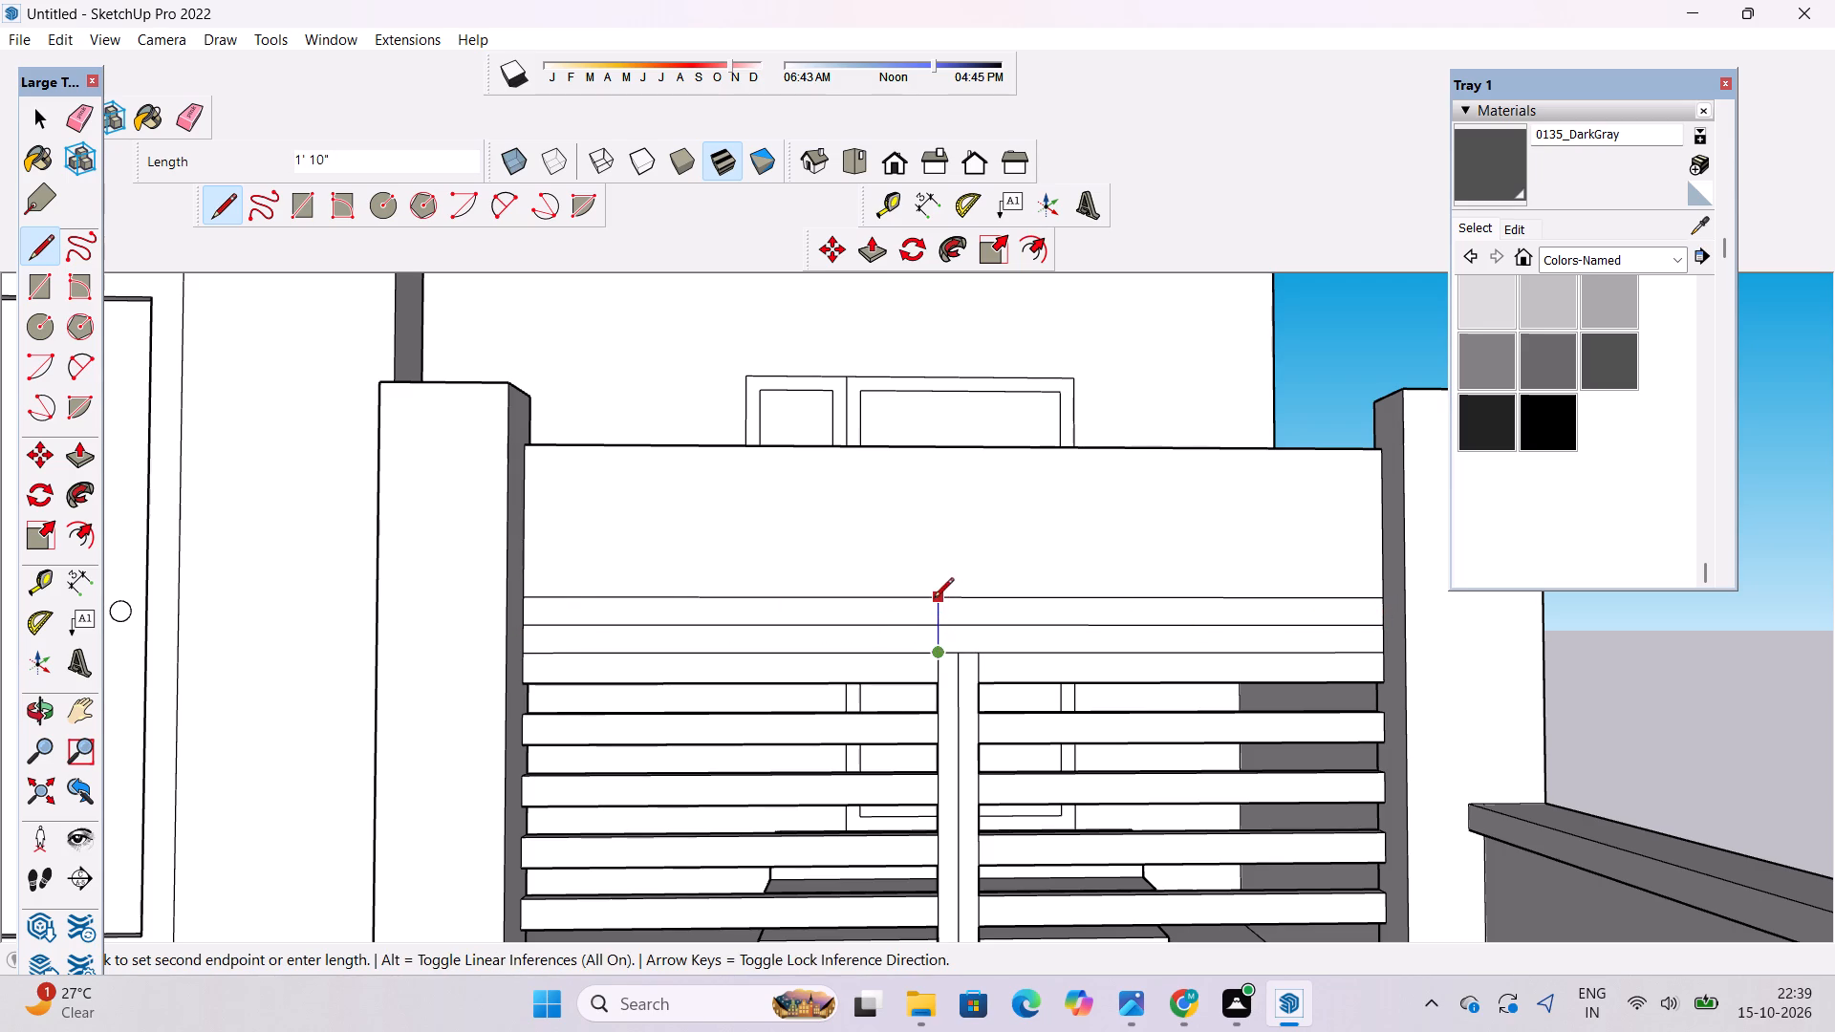
left_click(934, 599)
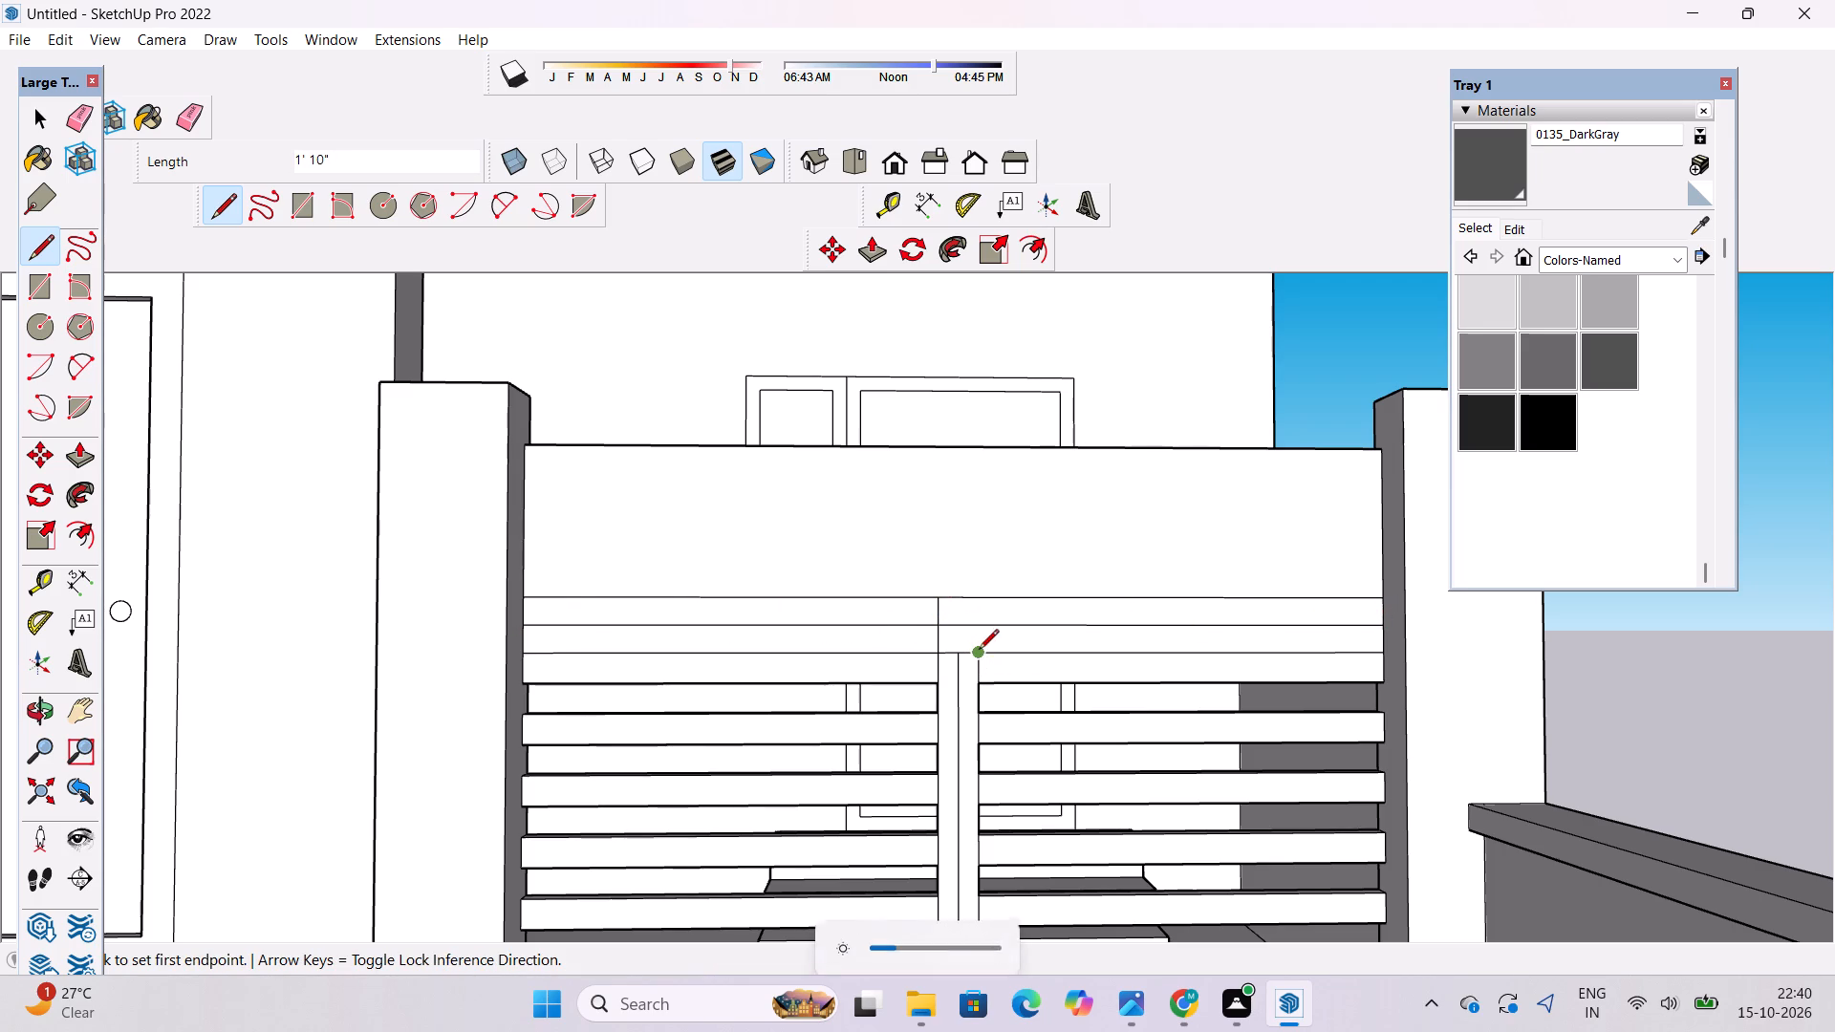
left_click(979, 651)
left_click(988, 597)
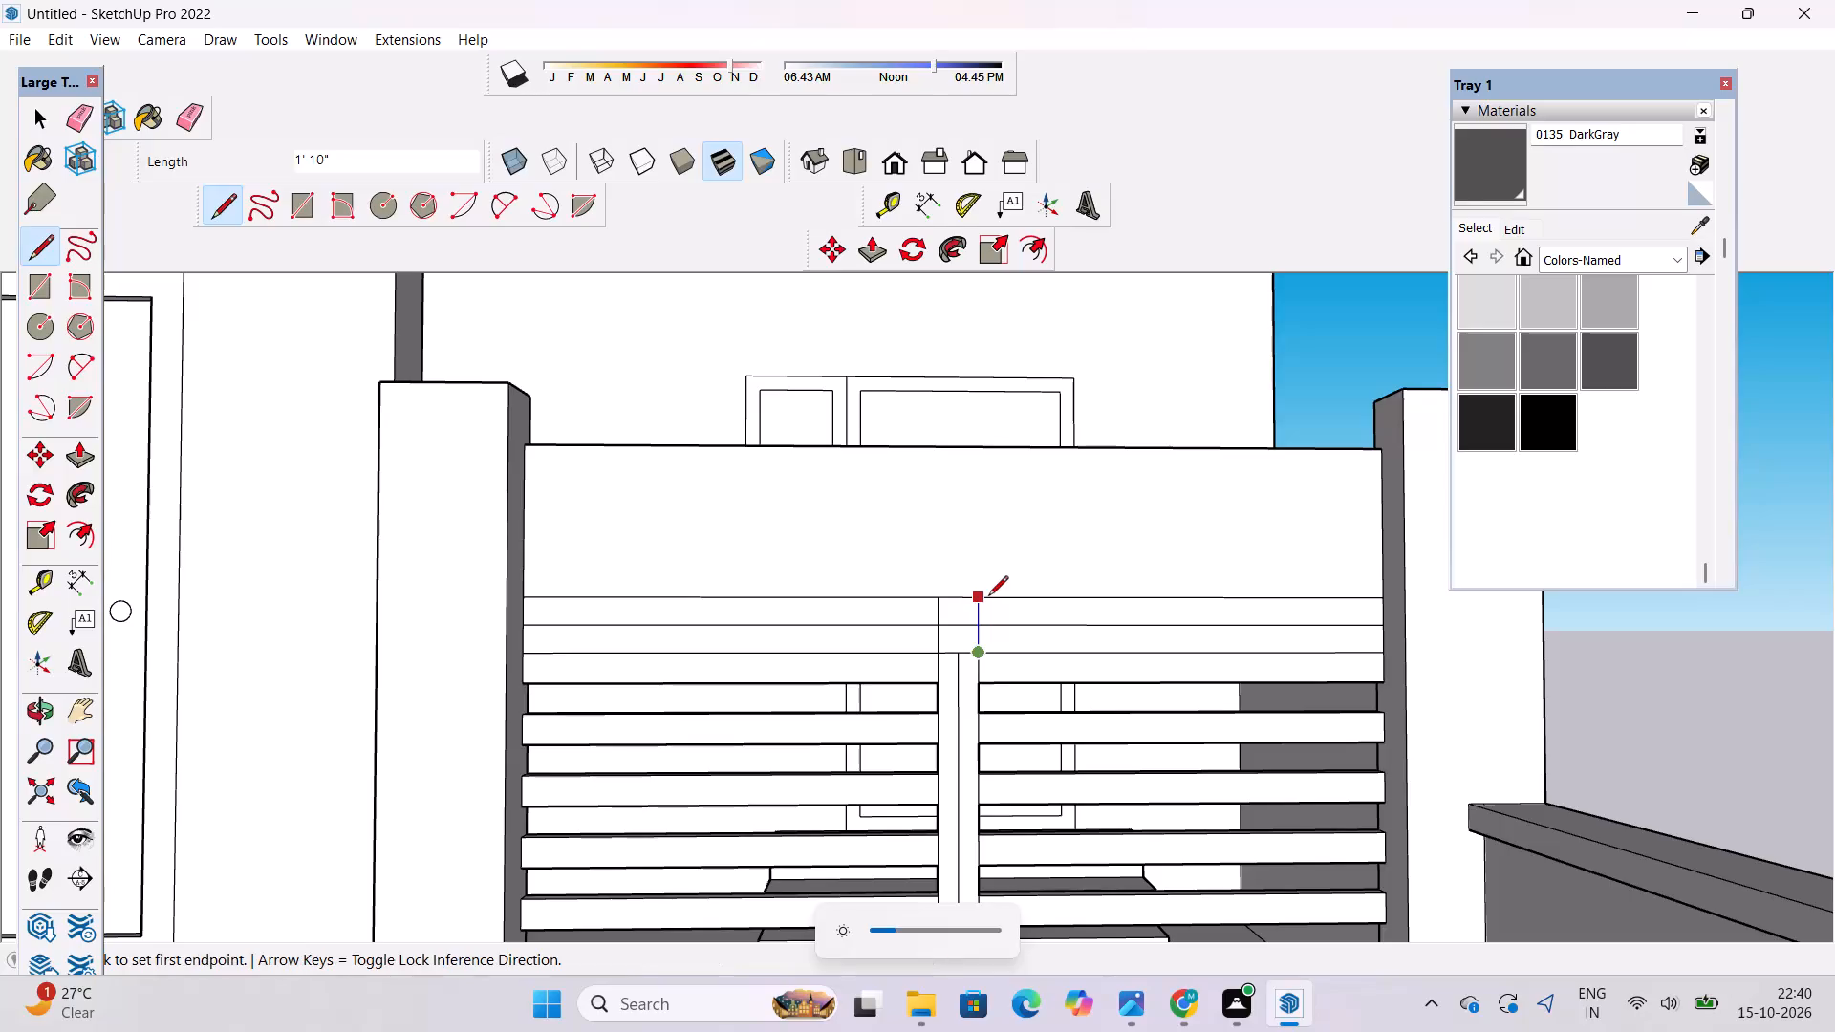
key("space")
key("e")
left_click_drag(956, 620, 956, 632)
key("space")
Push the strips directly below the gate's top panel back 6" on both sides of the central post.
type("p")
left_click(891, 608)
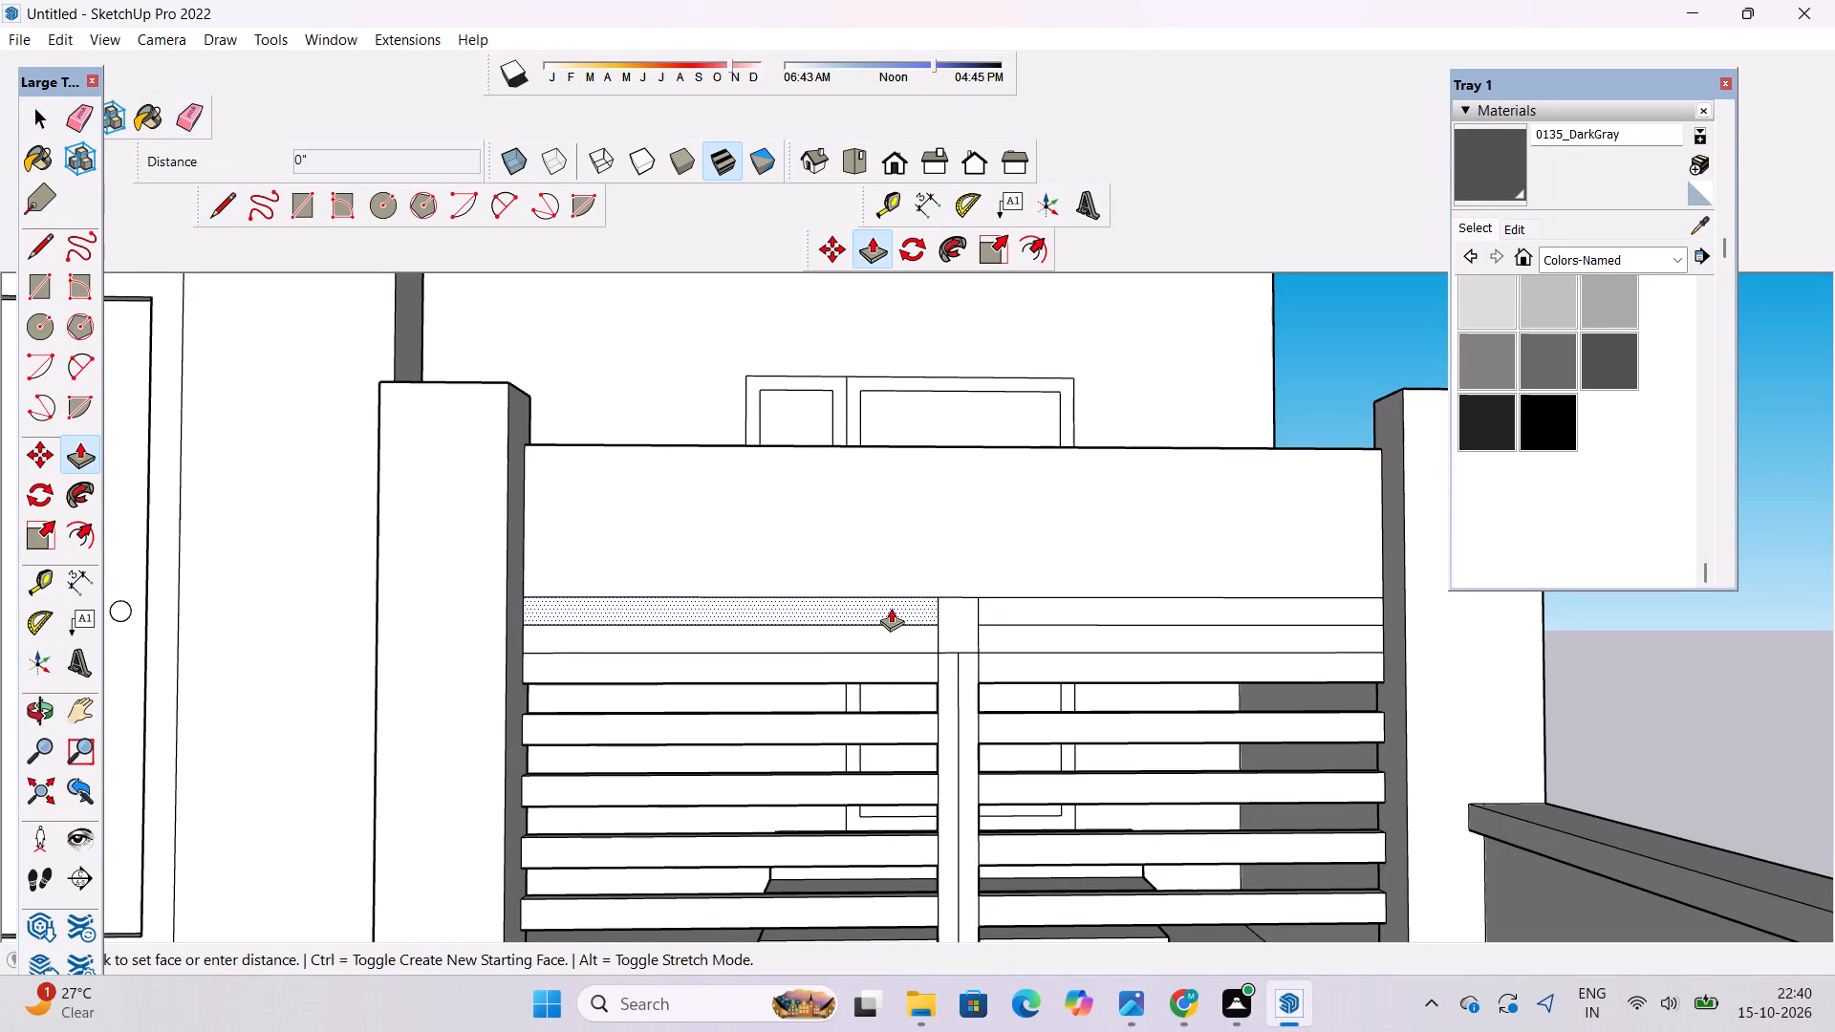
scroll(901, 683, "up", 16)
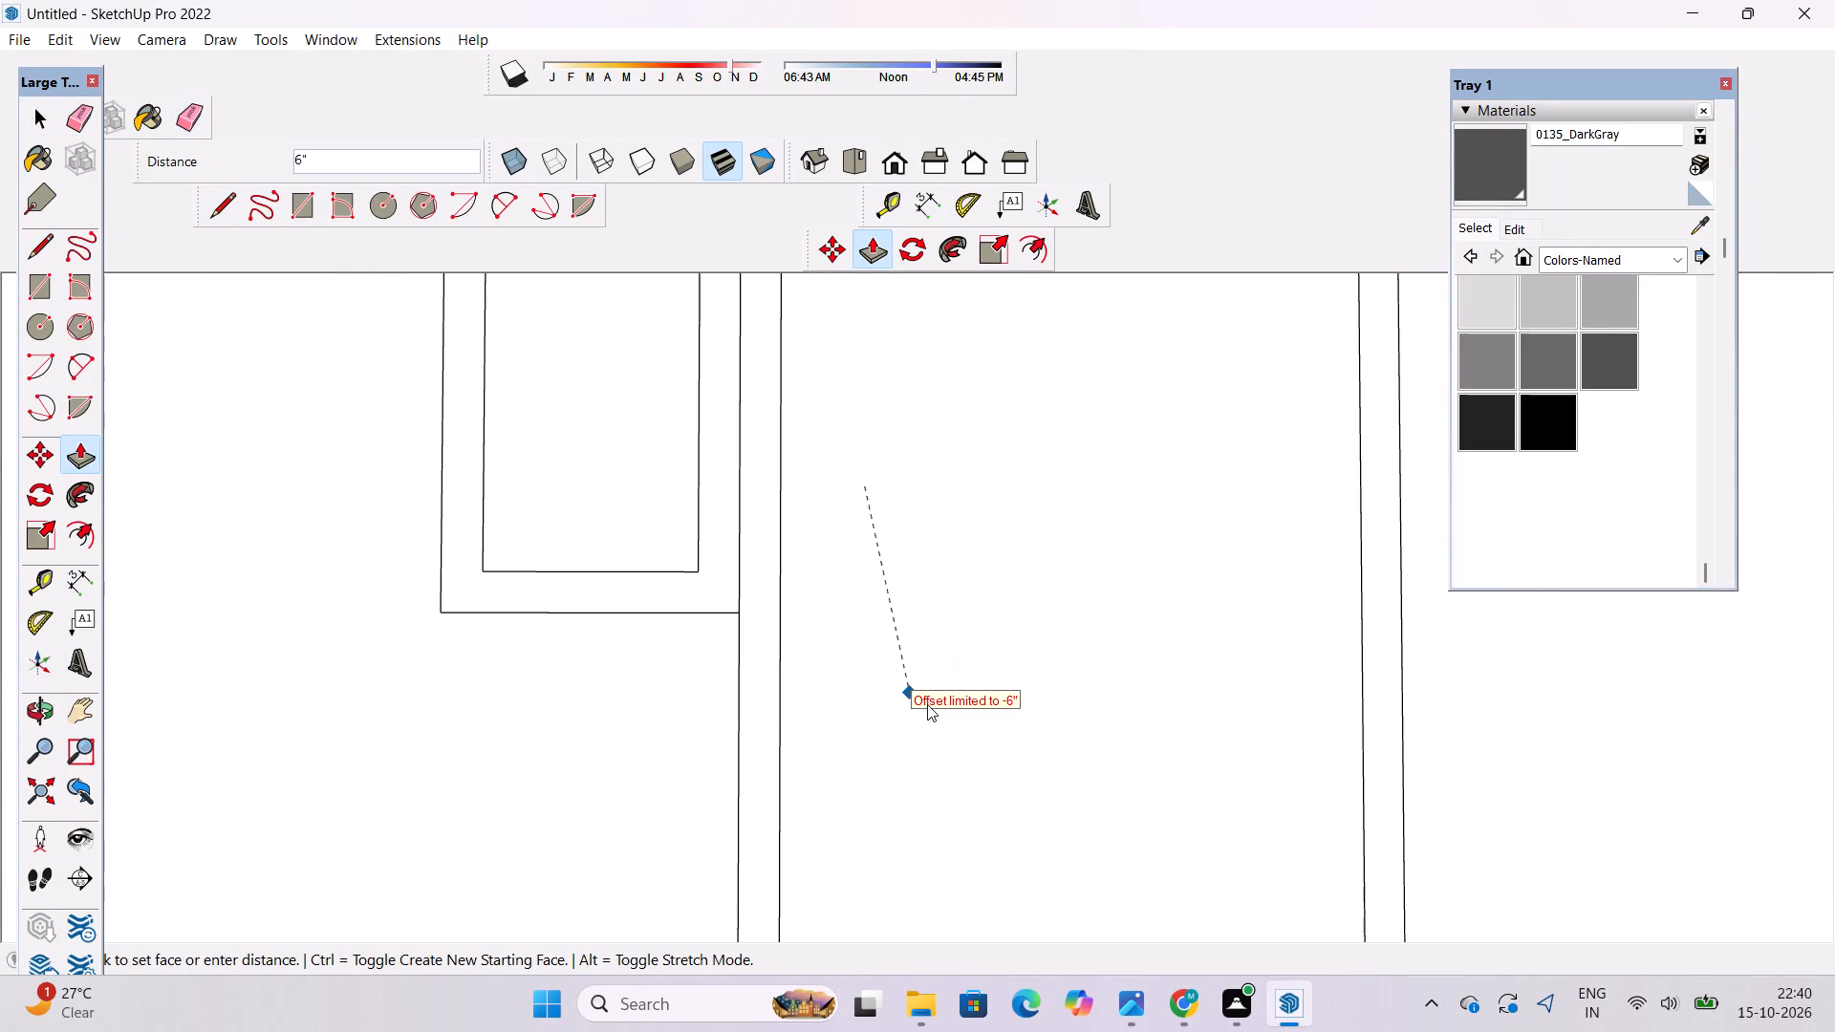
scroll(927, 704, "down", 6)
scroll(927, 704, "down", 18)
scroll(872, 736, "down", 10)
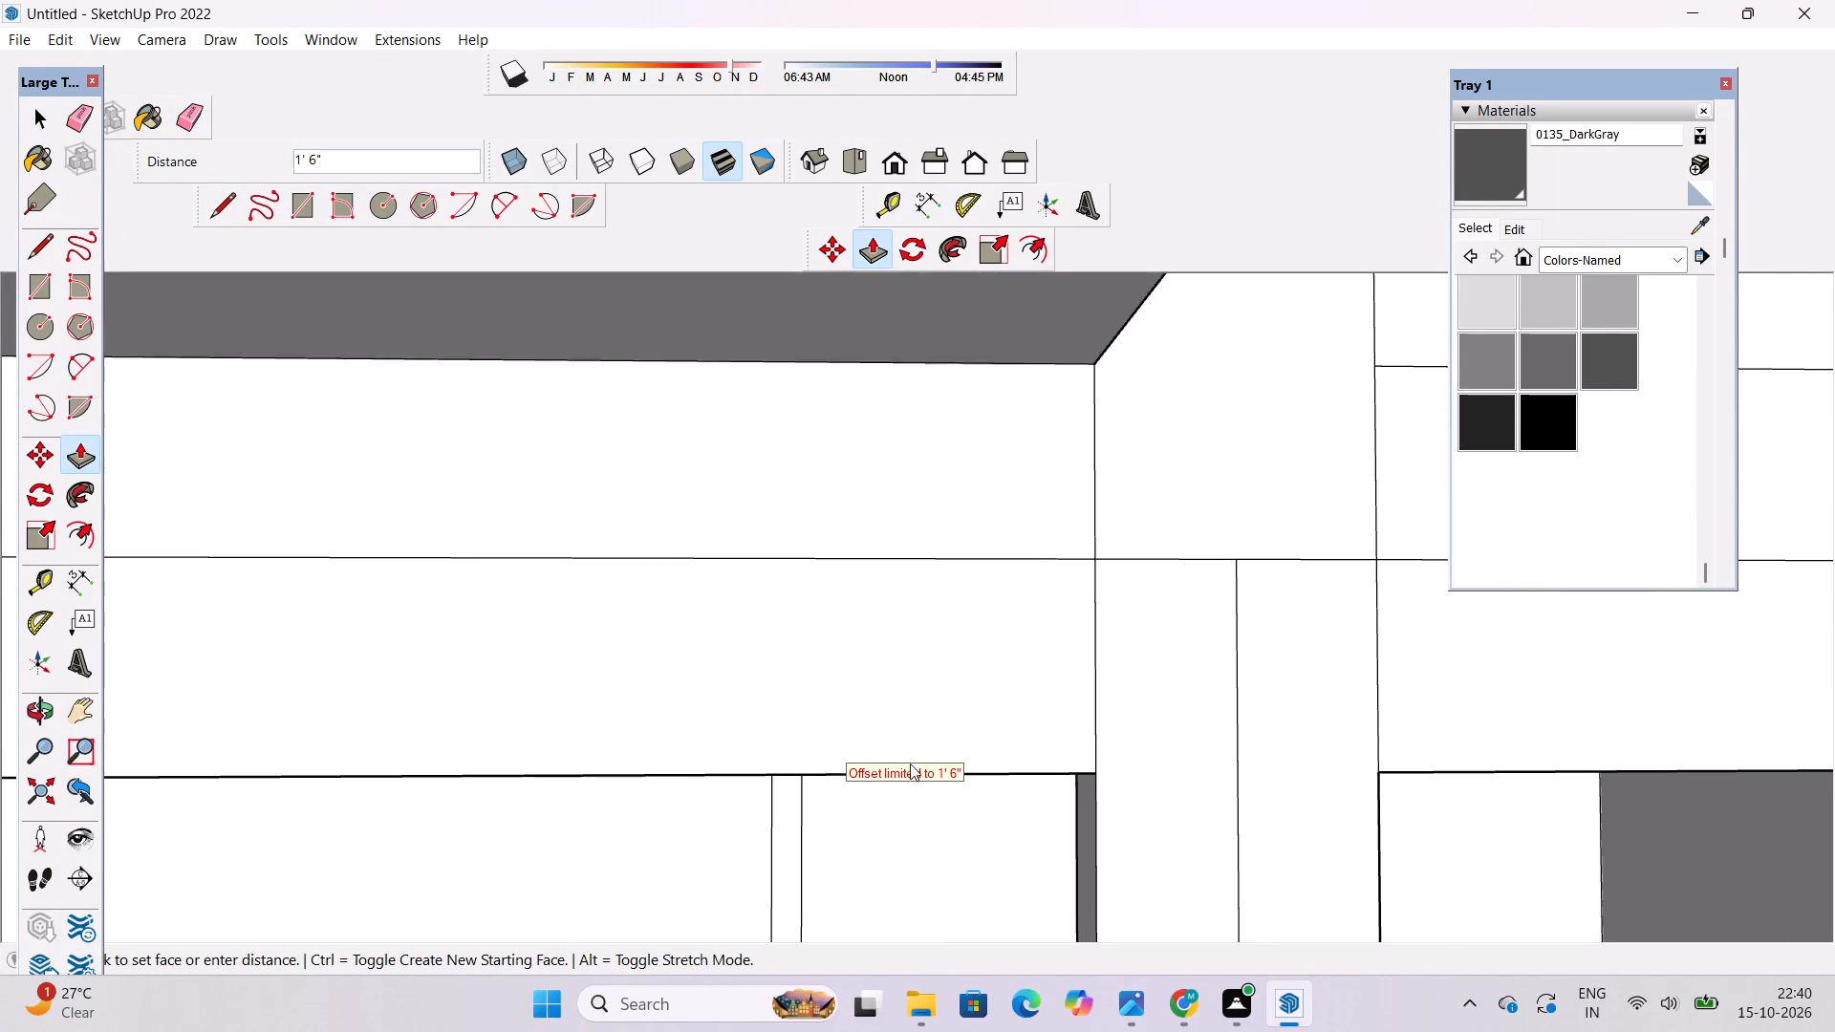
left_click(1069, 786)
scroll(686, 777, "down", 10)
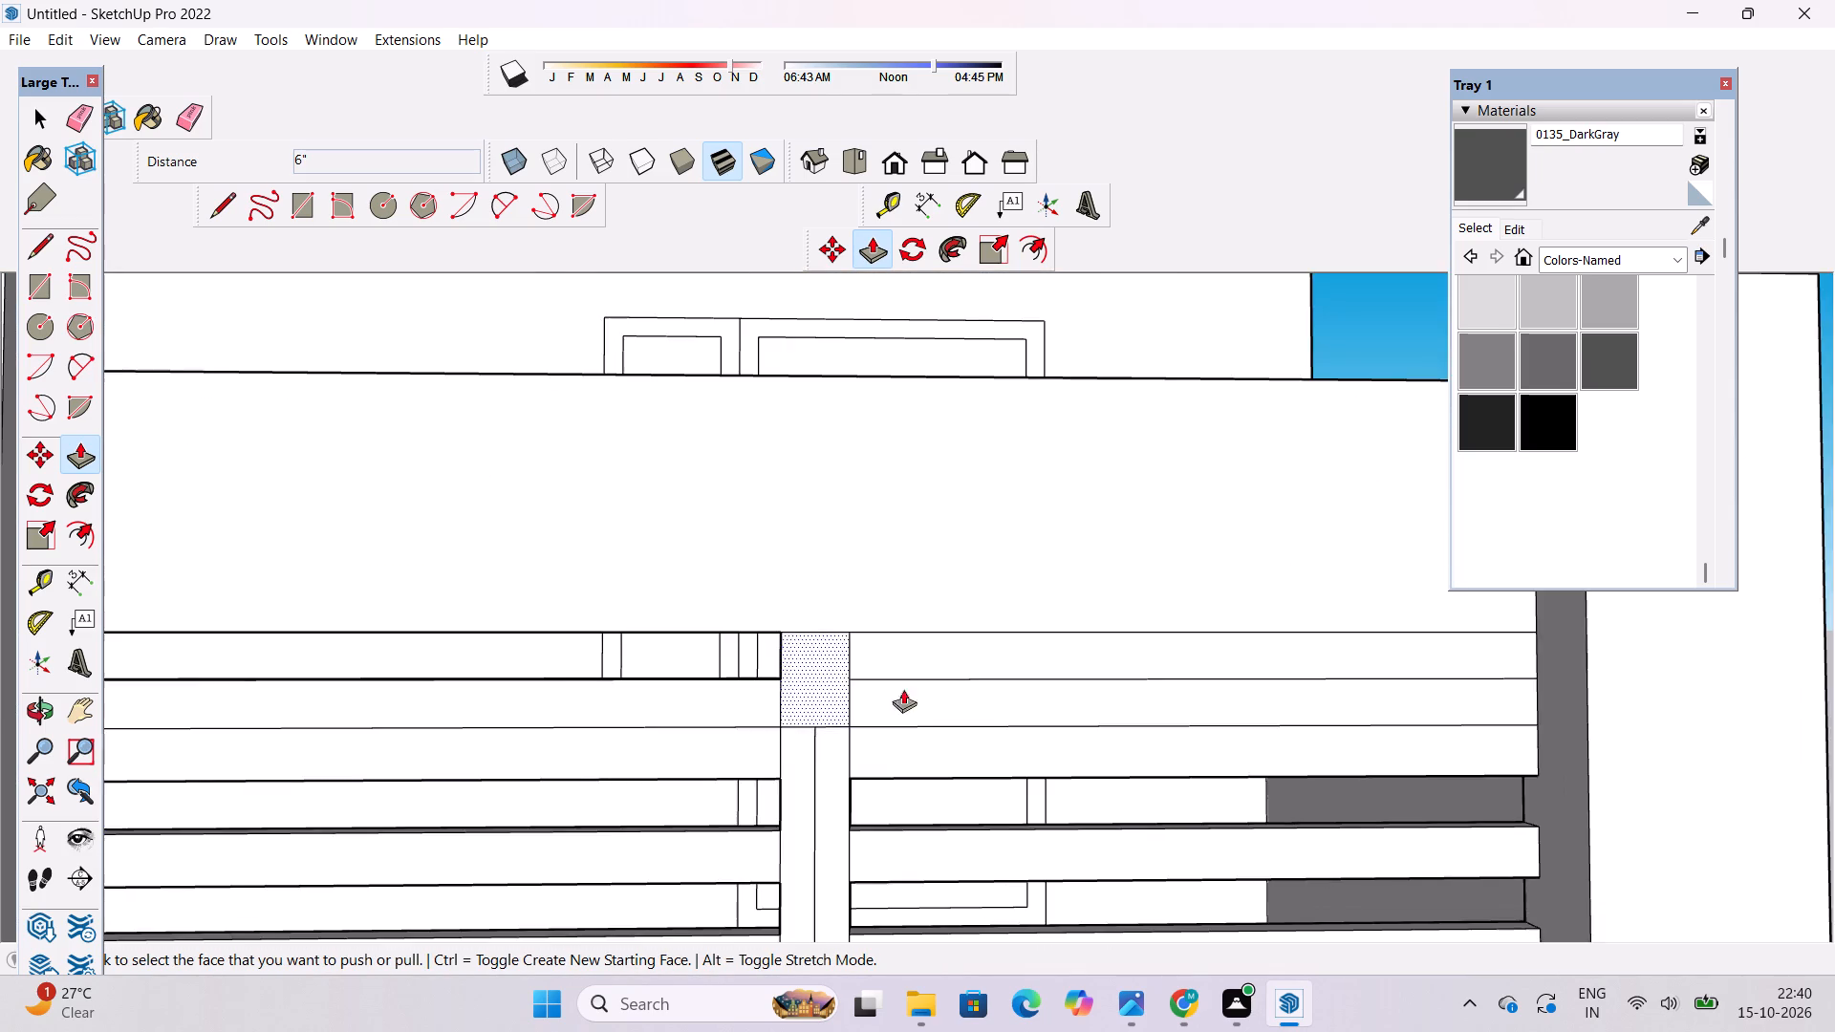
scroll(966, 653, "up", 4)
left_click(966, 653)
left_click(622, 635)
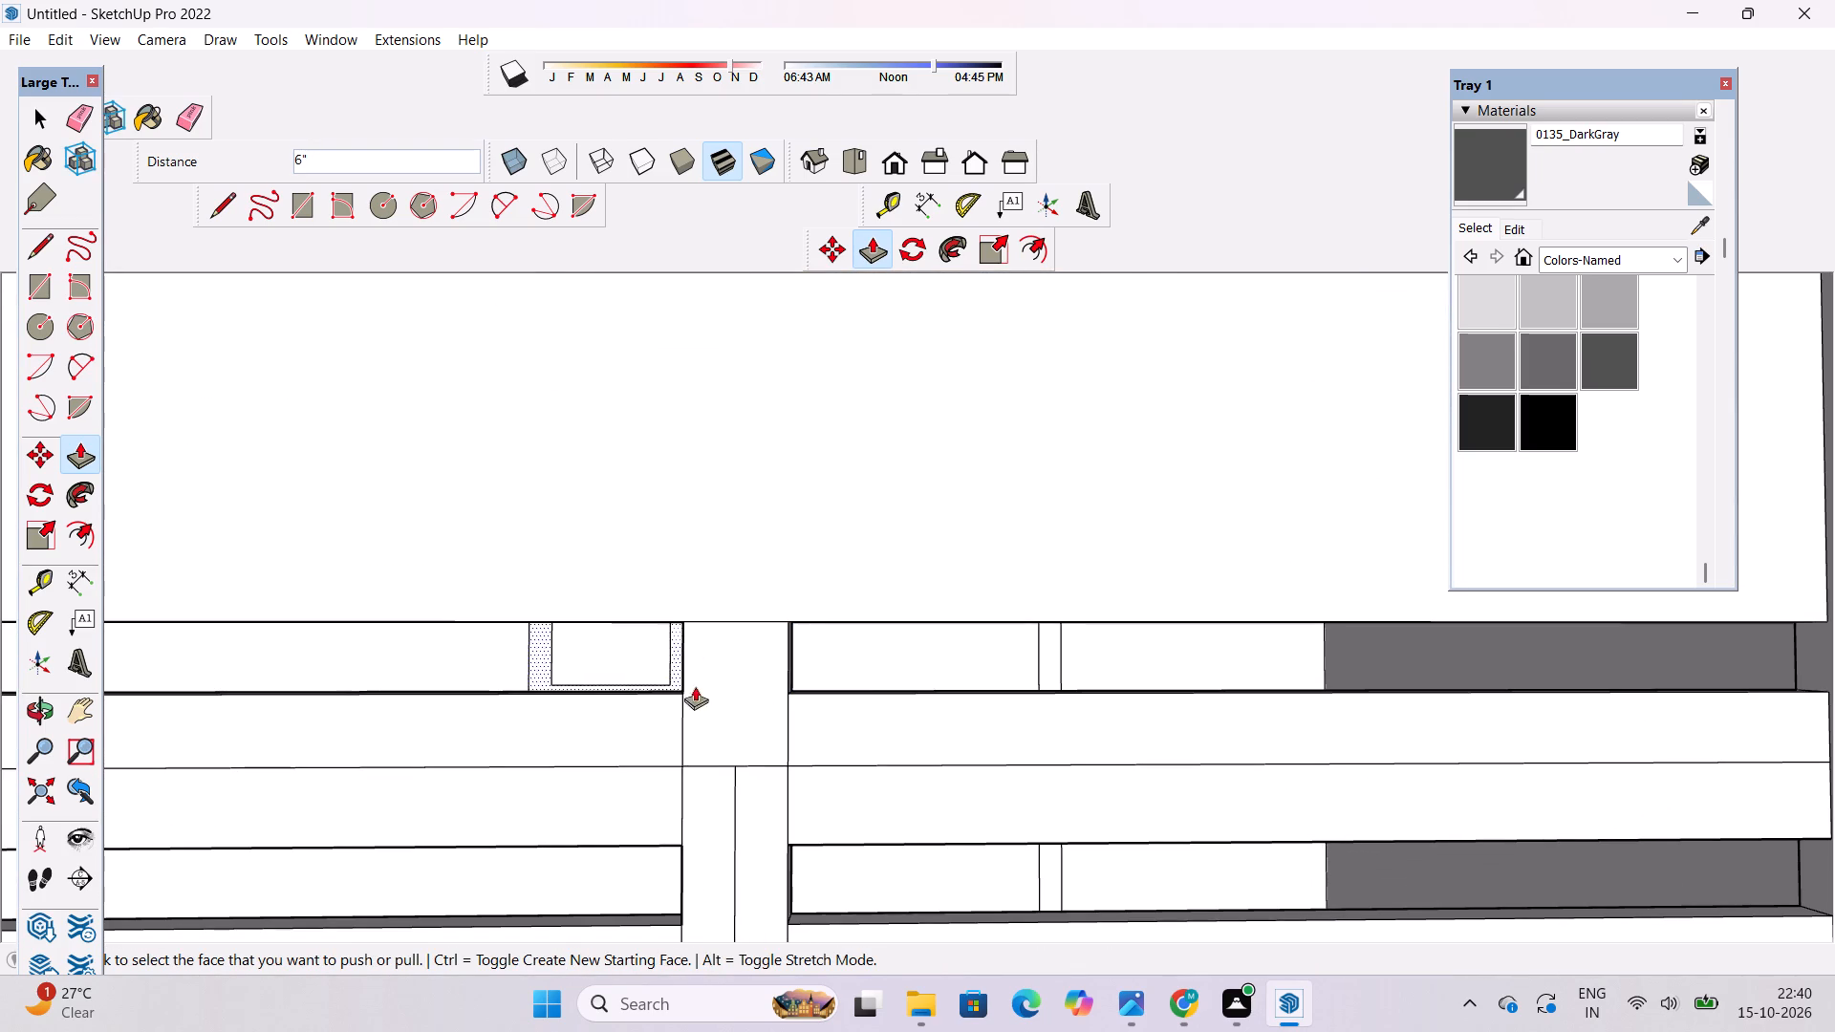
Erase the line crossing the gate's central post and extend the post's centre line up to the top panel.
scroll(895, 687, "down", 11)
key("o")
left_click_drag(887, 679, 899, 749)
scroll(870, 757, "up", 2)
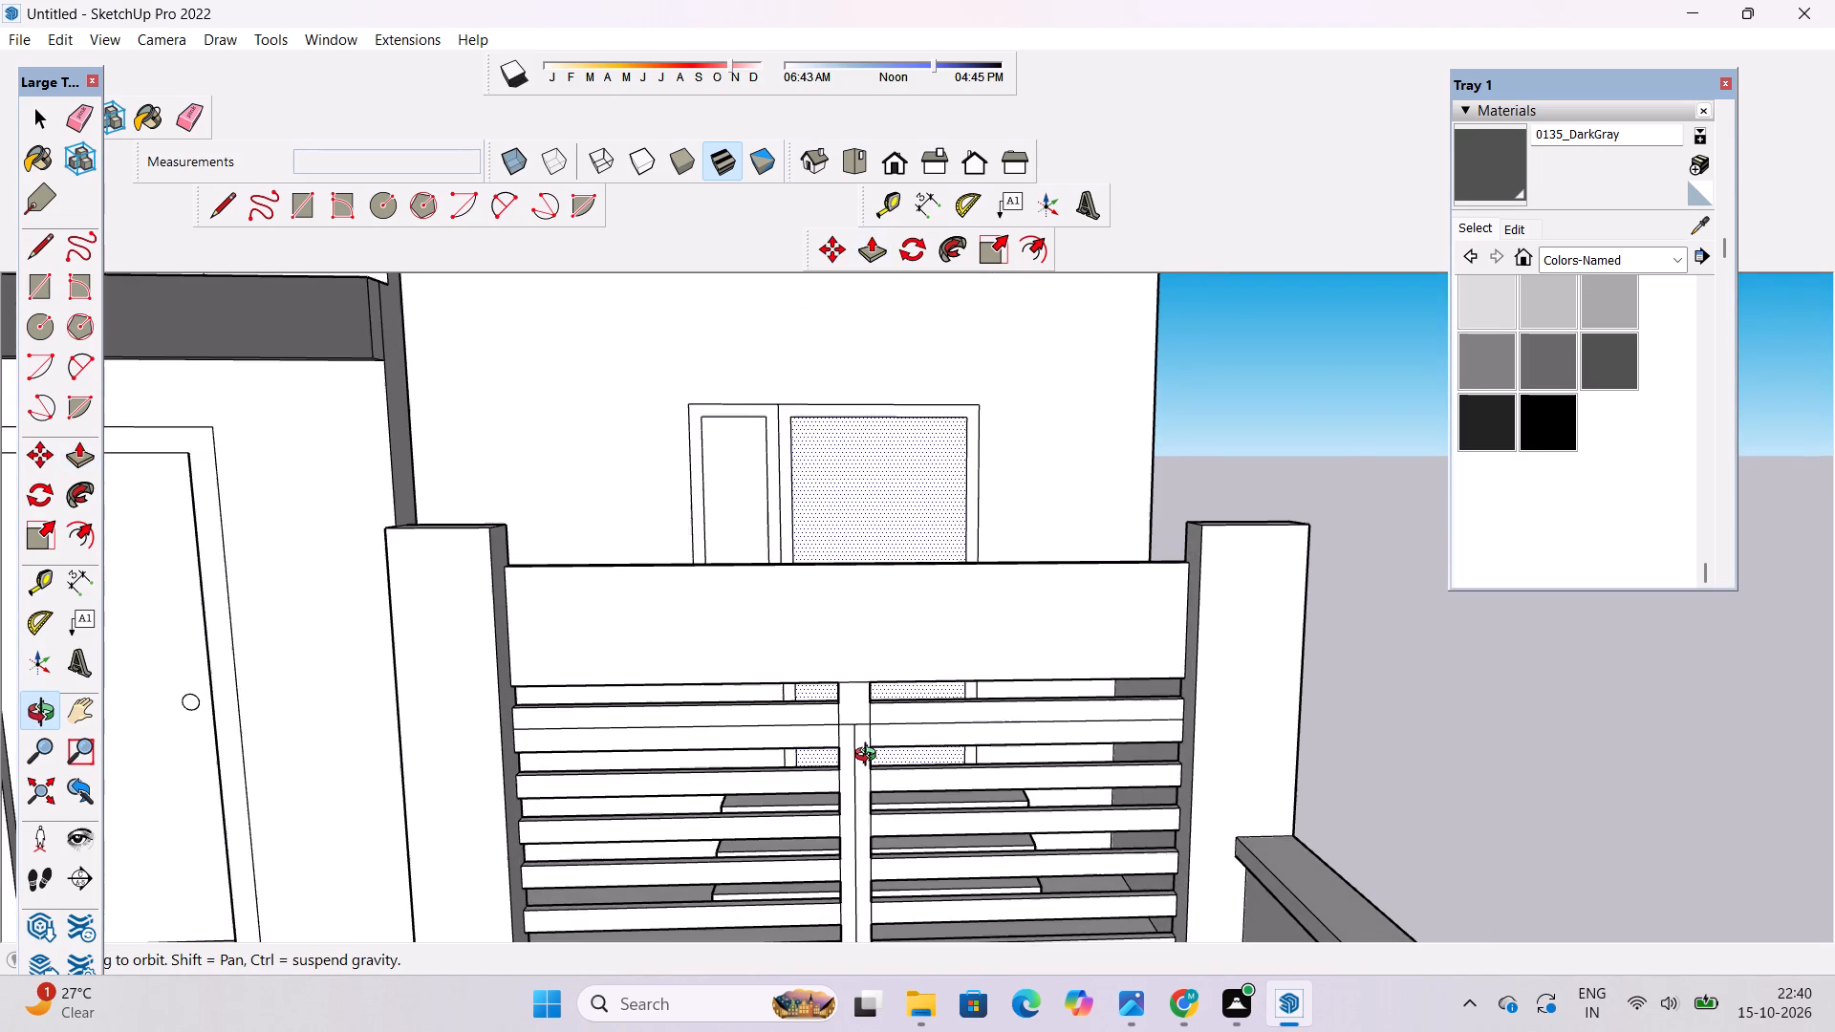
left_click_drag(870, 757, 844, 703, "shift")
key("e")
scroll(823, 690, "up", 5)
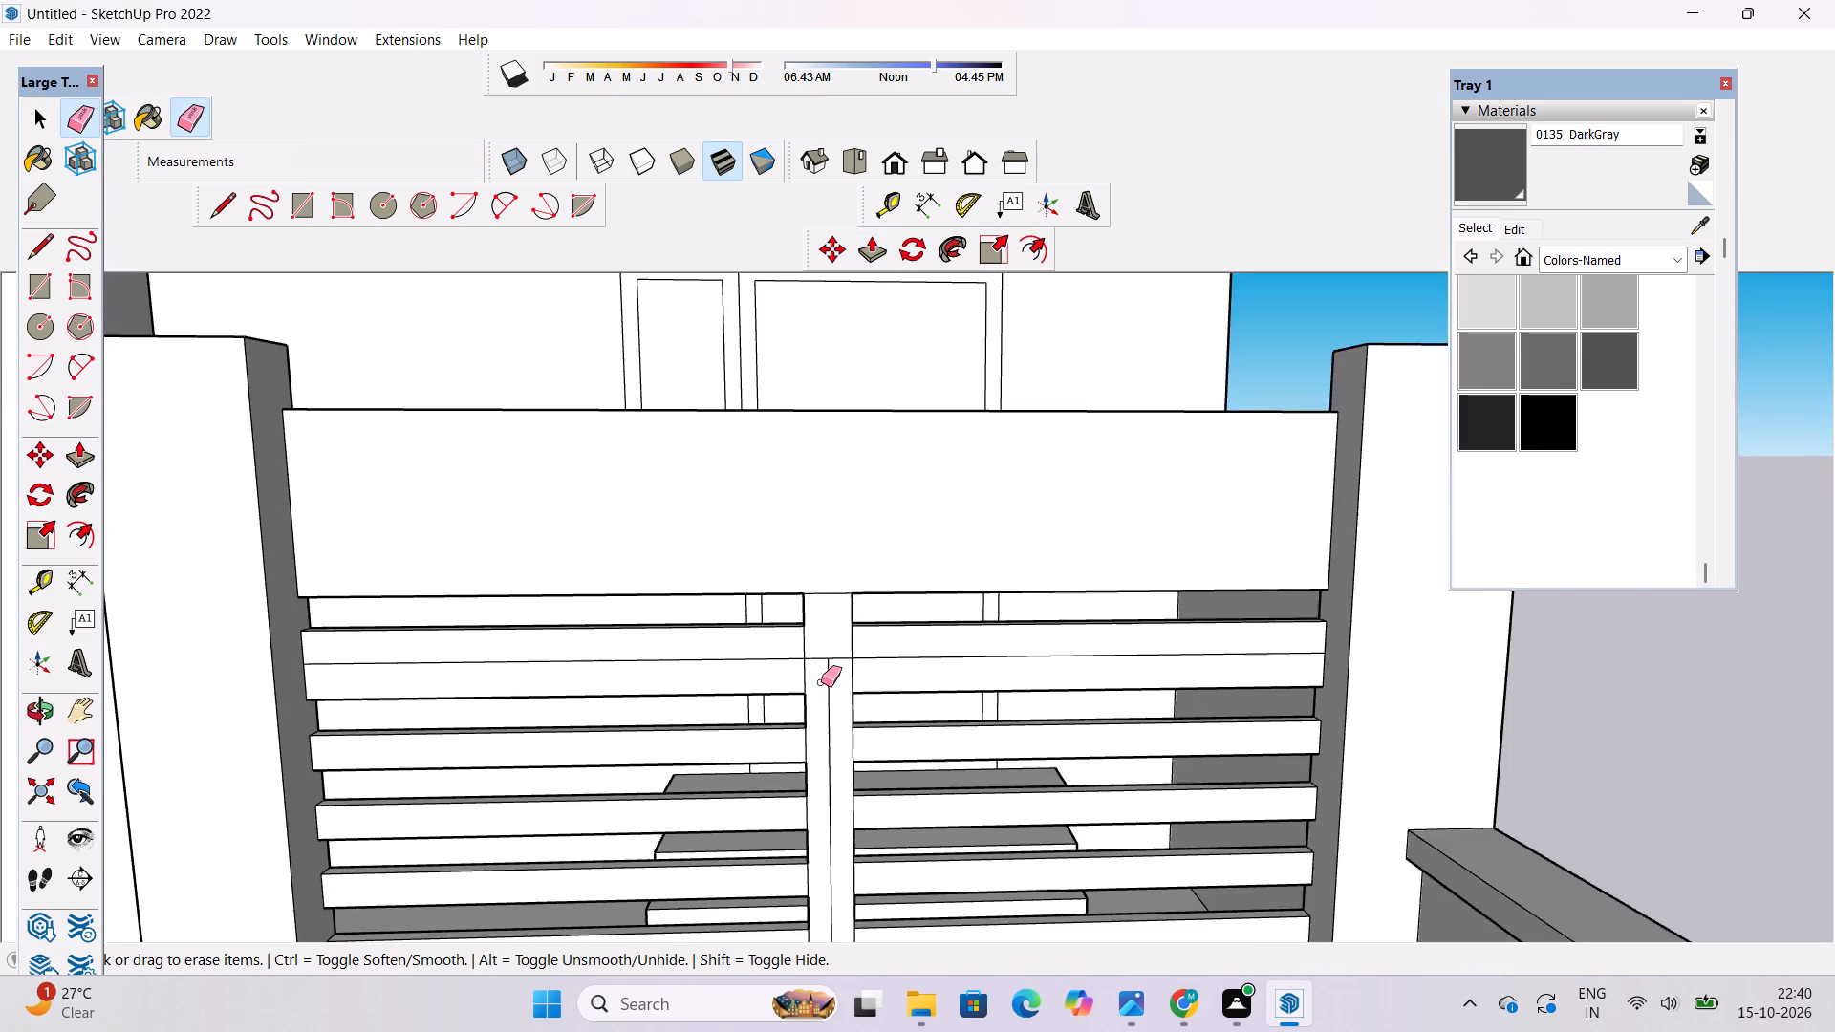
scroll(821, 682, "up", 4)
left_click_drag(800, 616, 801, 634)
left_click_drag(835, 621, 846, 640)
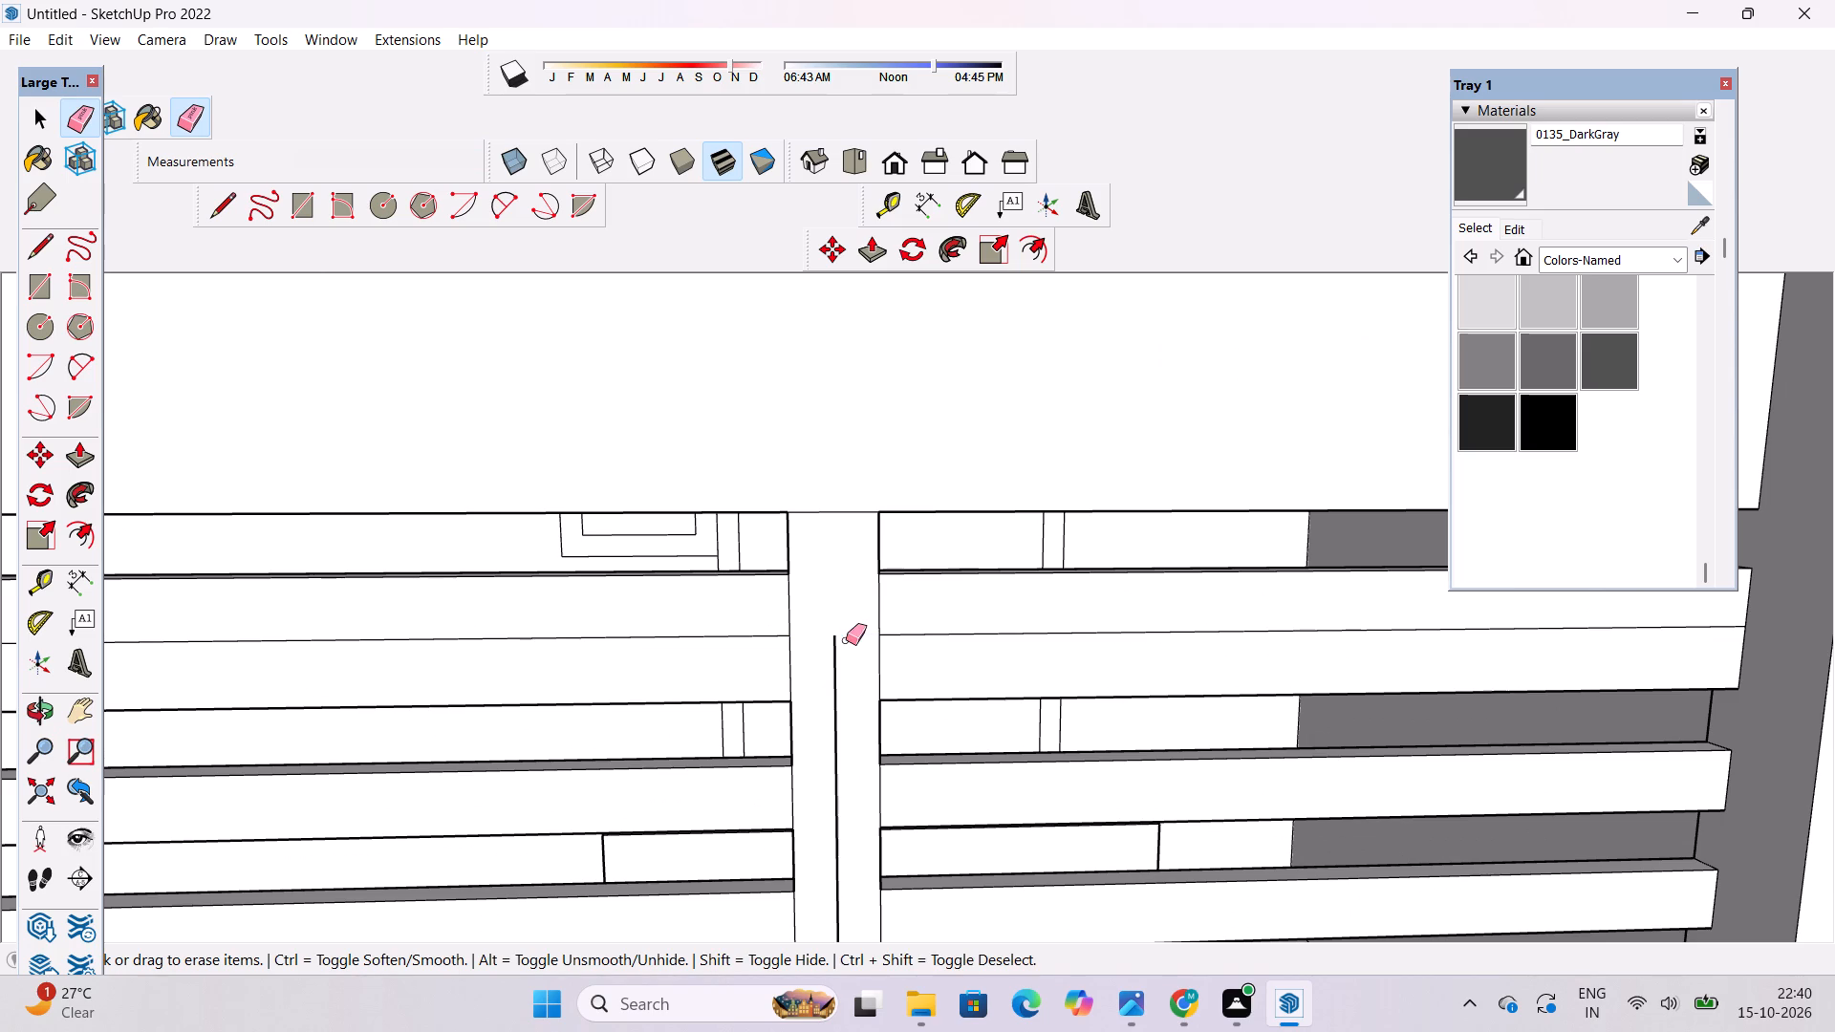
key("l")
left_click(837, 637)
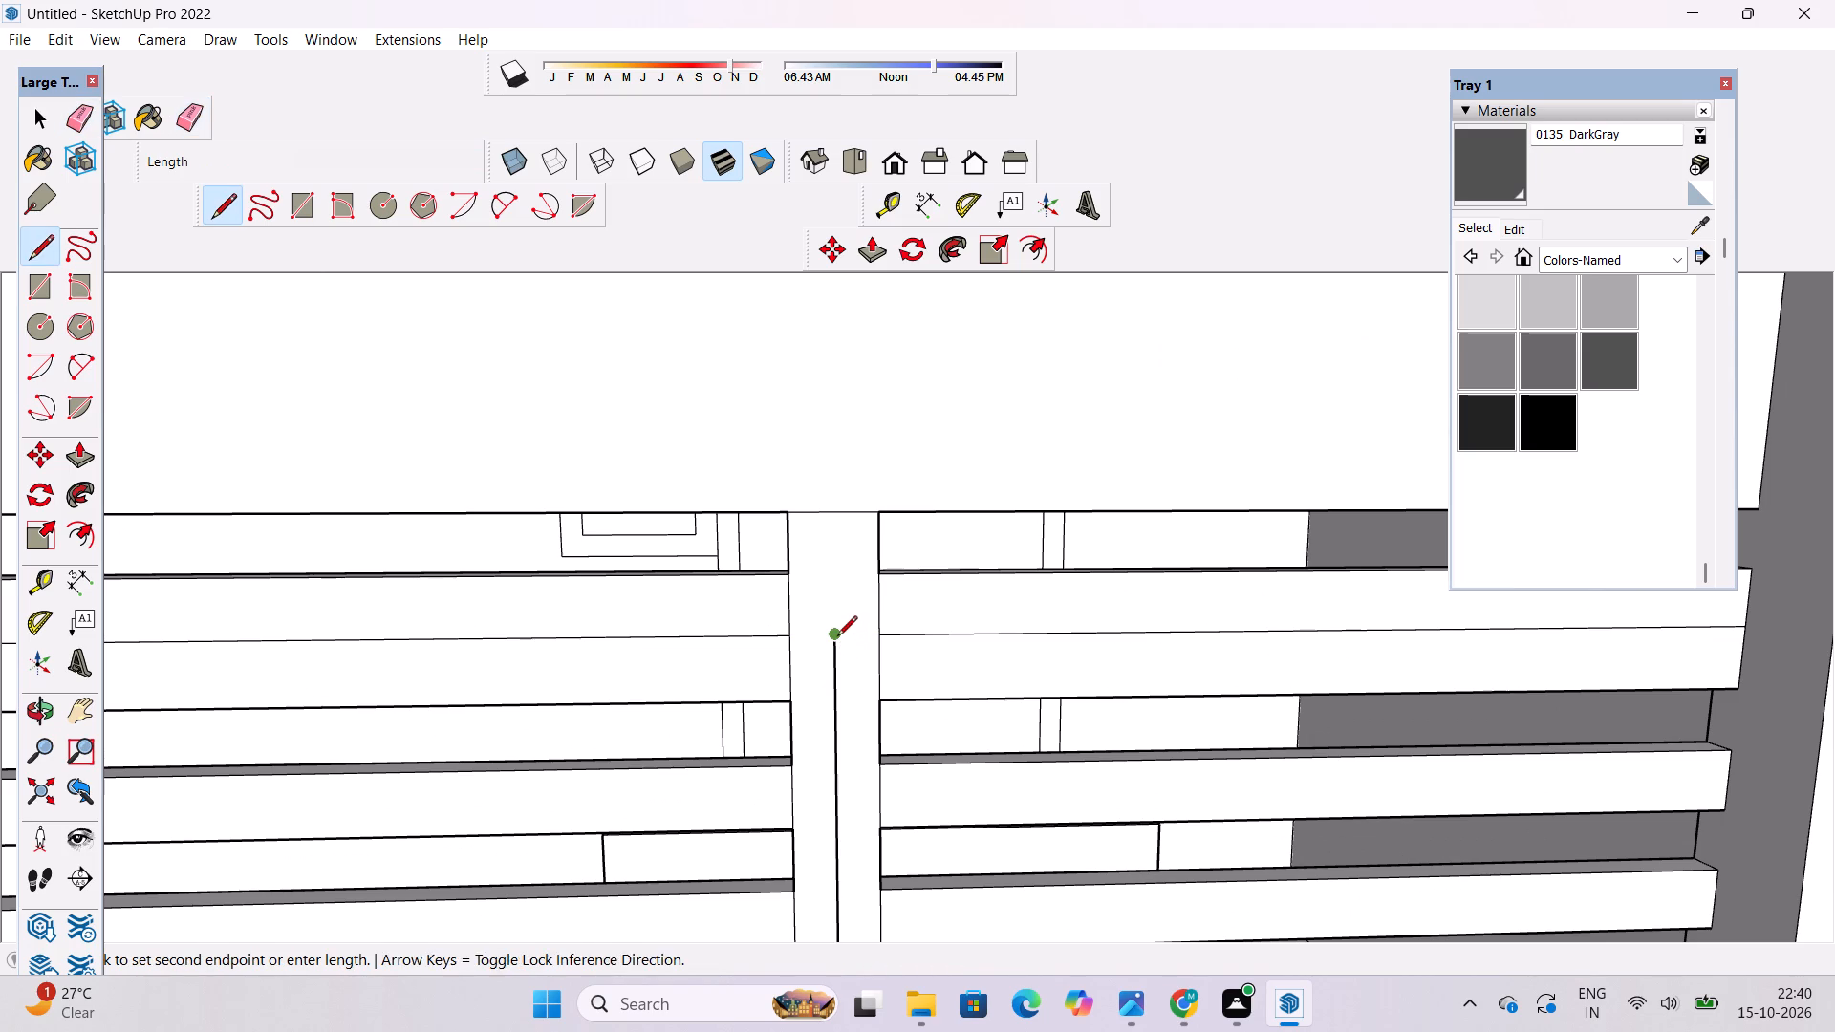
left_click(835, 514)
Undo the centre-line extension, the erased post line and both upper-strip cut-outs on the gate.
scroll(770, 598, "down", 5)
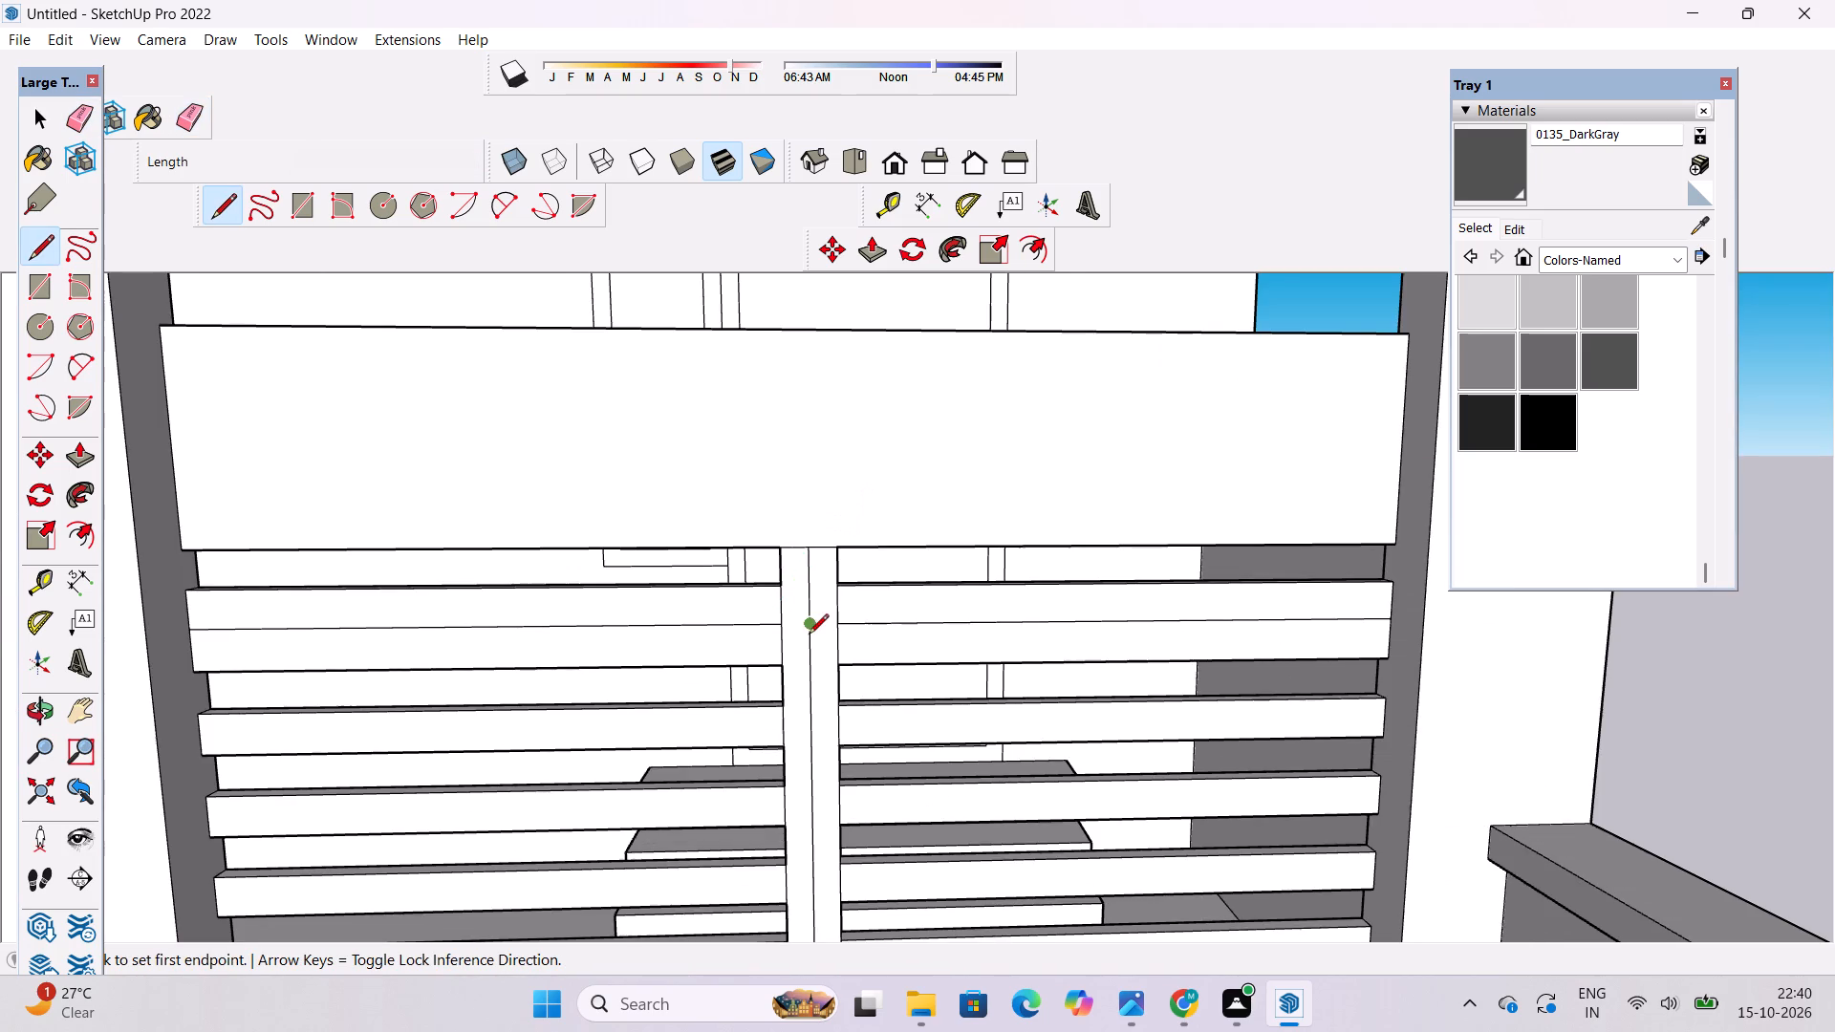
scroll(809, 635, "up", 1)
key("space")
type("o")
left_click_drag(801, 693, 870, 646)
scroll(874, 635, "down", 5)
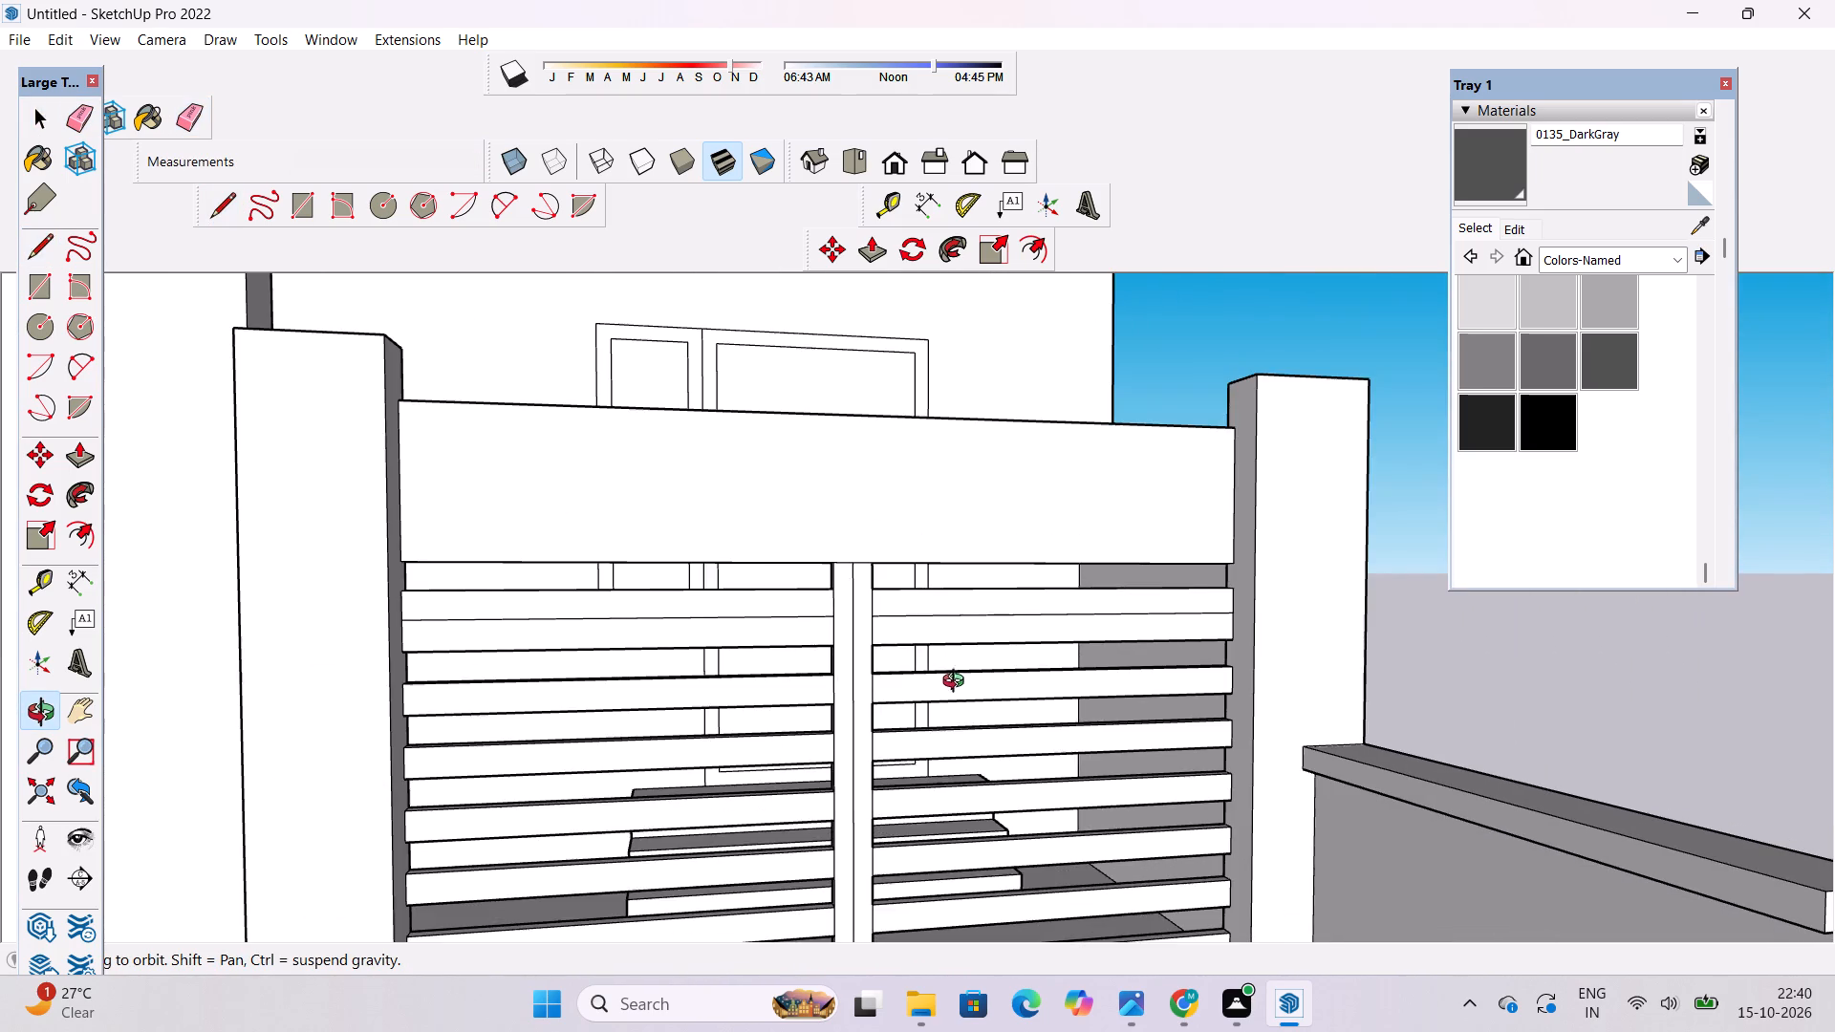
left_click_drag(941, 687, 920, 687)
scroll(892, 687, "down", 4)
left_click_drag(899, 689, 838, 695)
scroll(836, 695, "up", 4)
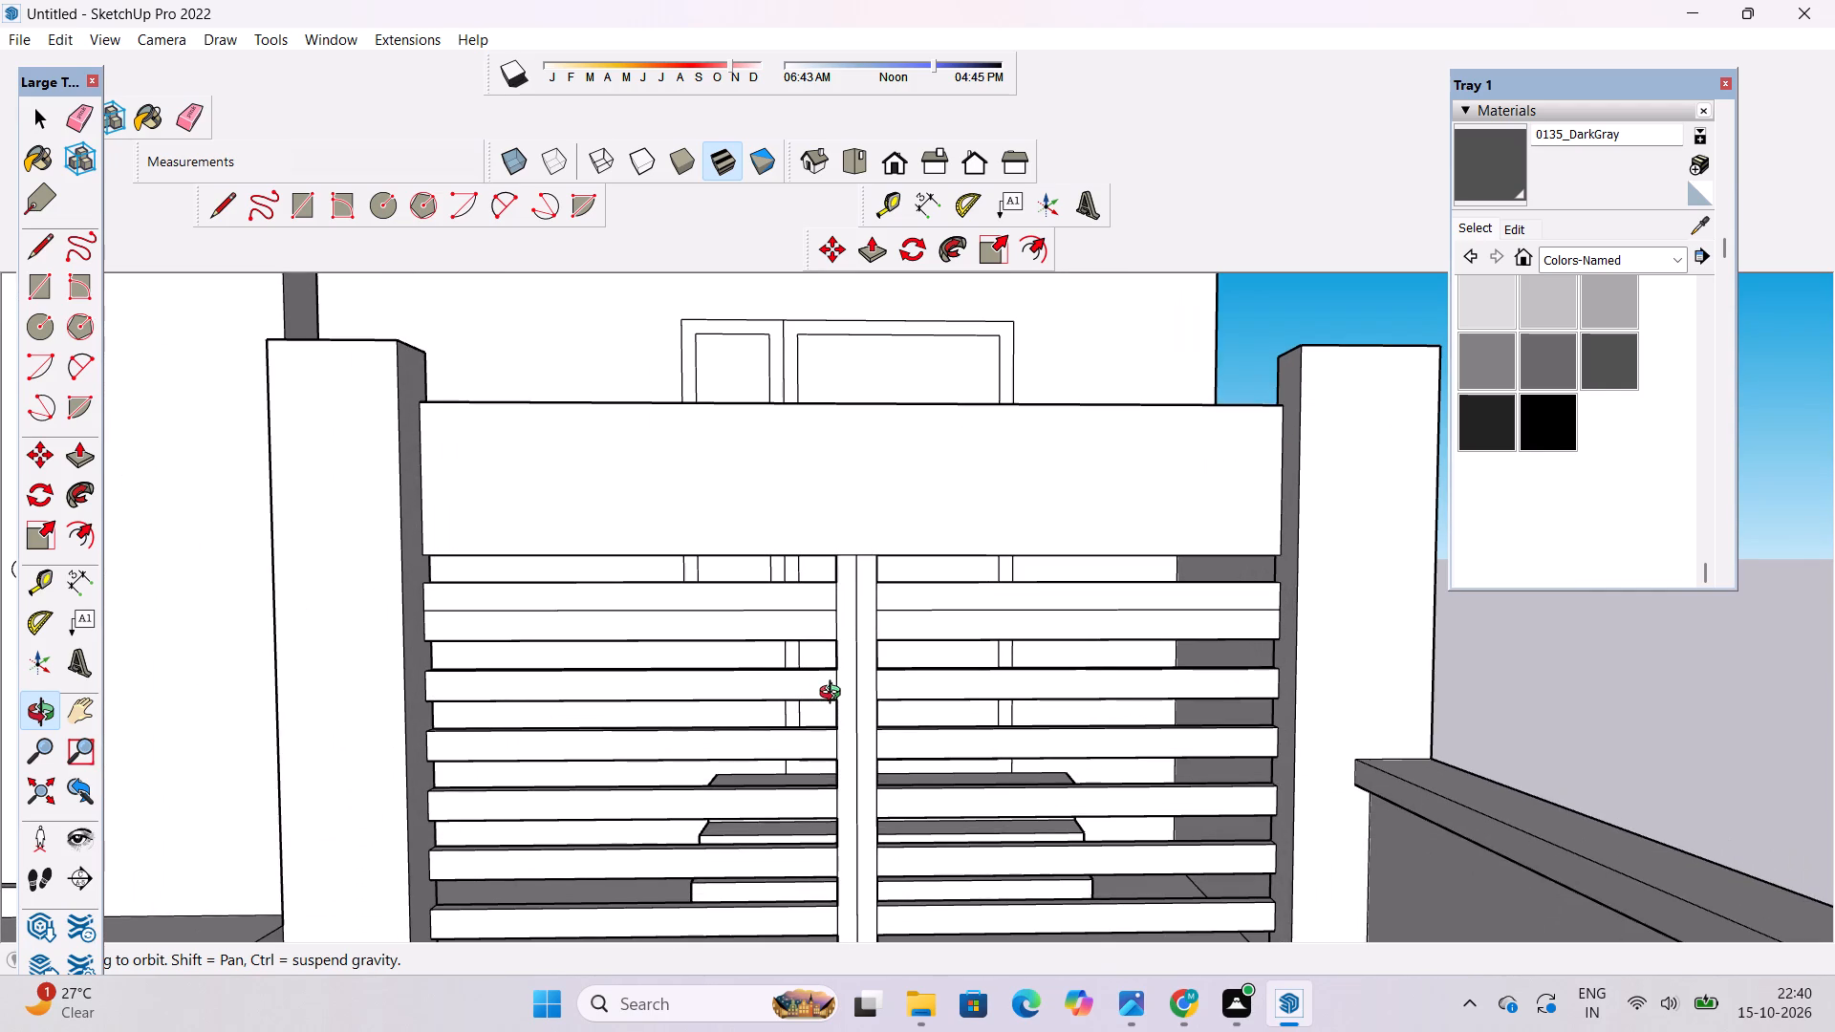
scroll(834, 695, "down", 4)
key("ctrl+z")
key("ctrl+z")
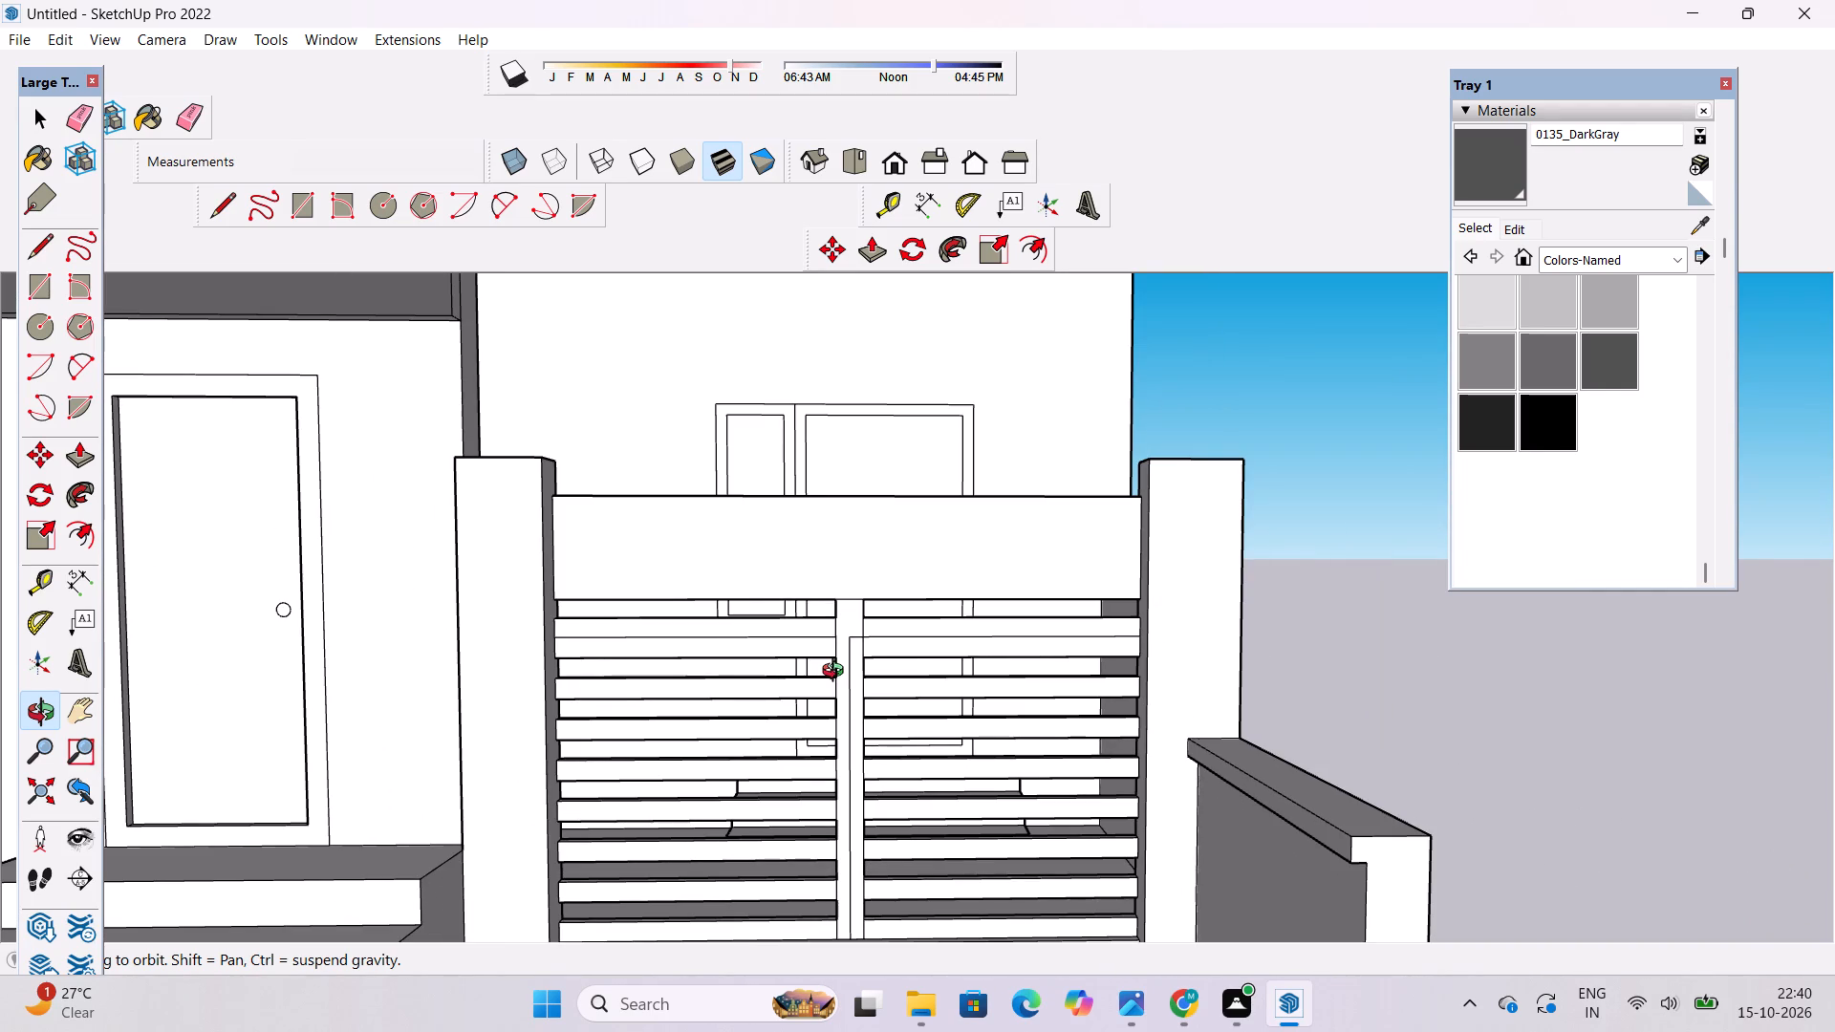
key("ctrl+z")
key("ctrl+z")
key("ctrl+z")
Push the lower strips of the gate's divided upper band back 6" on both sides of the central post.
scroll(810, 628, "up", 3)
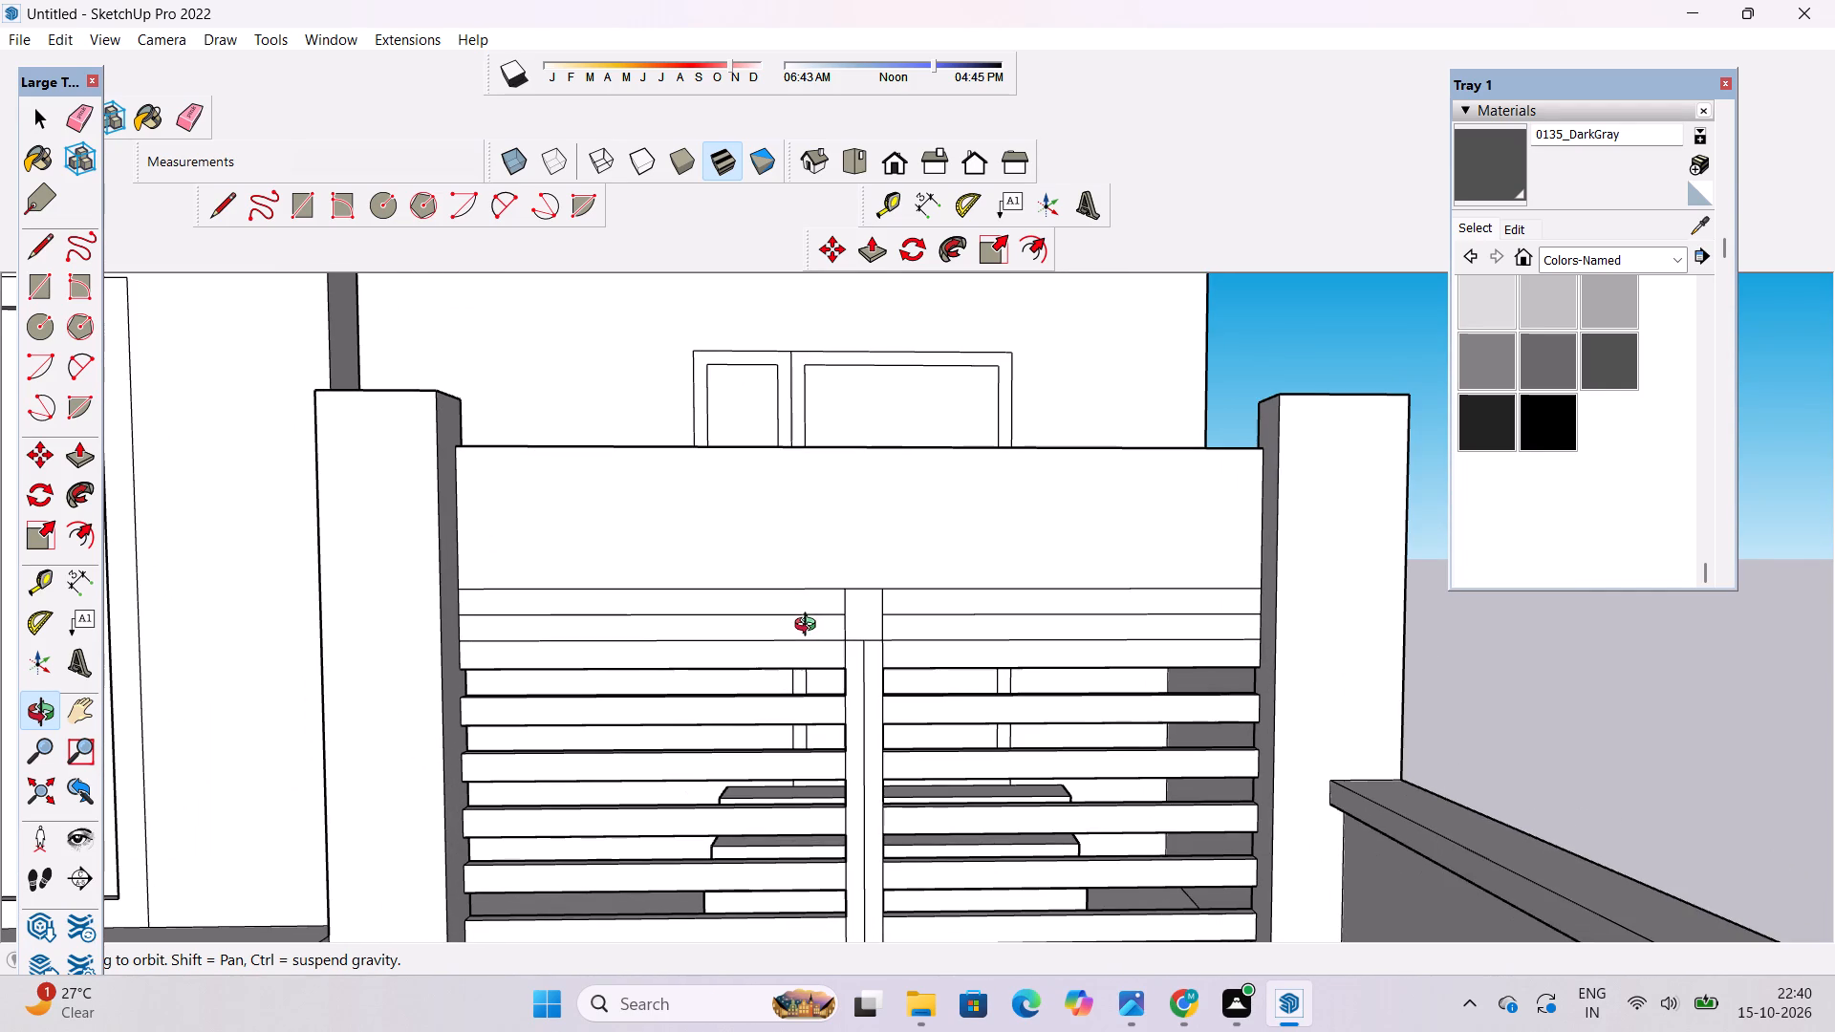
key("p")
left_click(791, 626)
scroll(807, 601, "up", 5)
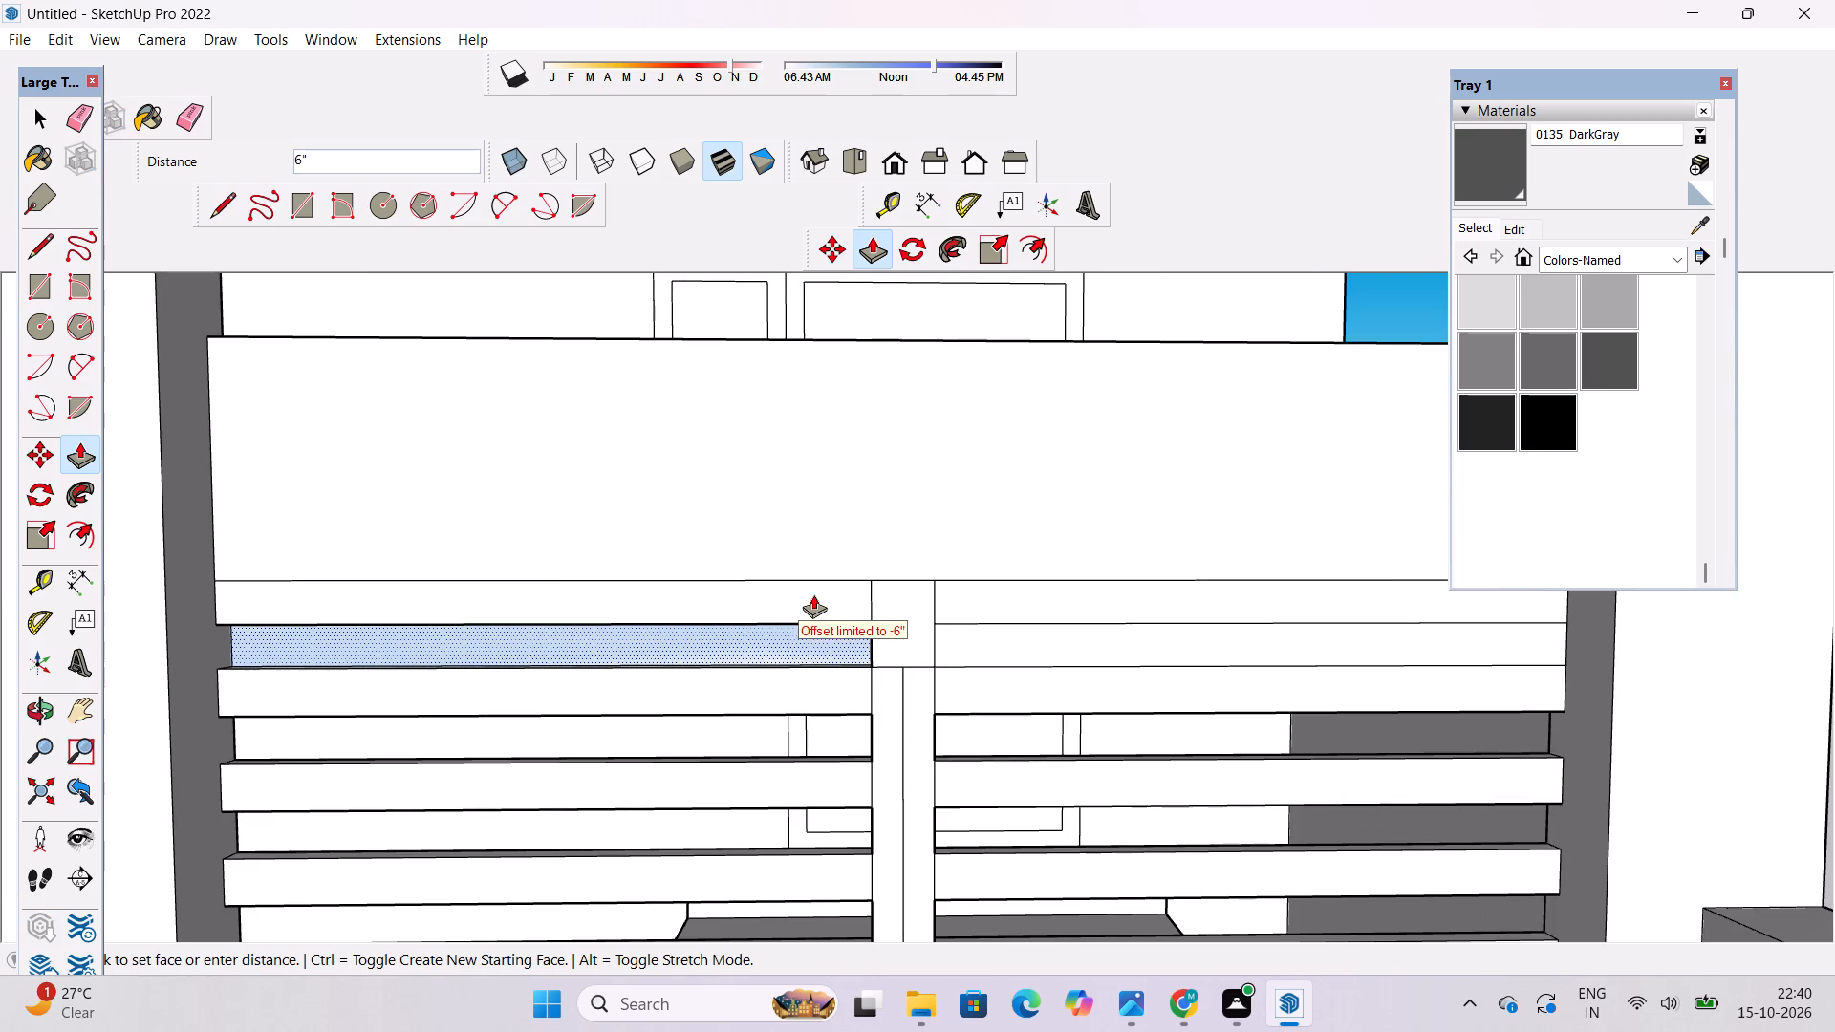
left_click(813, 594)
left_click(1002, 643)
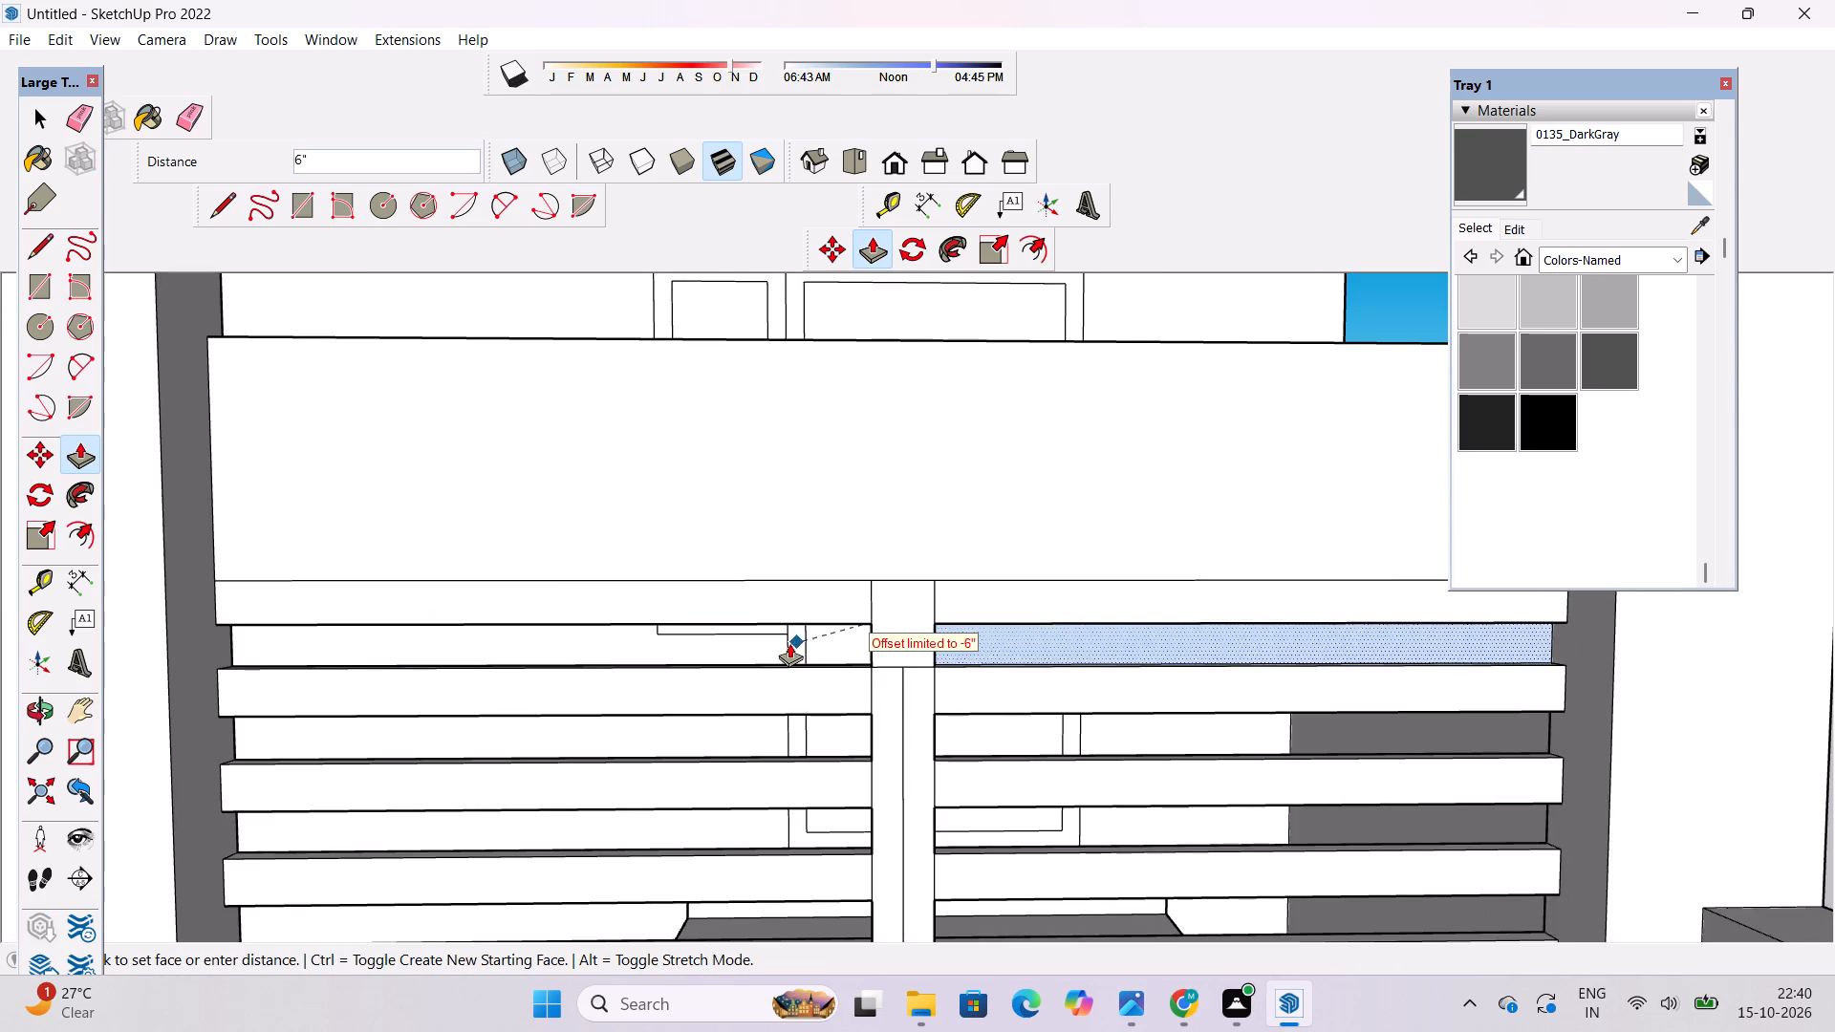
left_click(789, 643)
Extend the central post's centre line 1' 10" up to the top panel and erase the horizontal line segments crossing the post.
key("l")
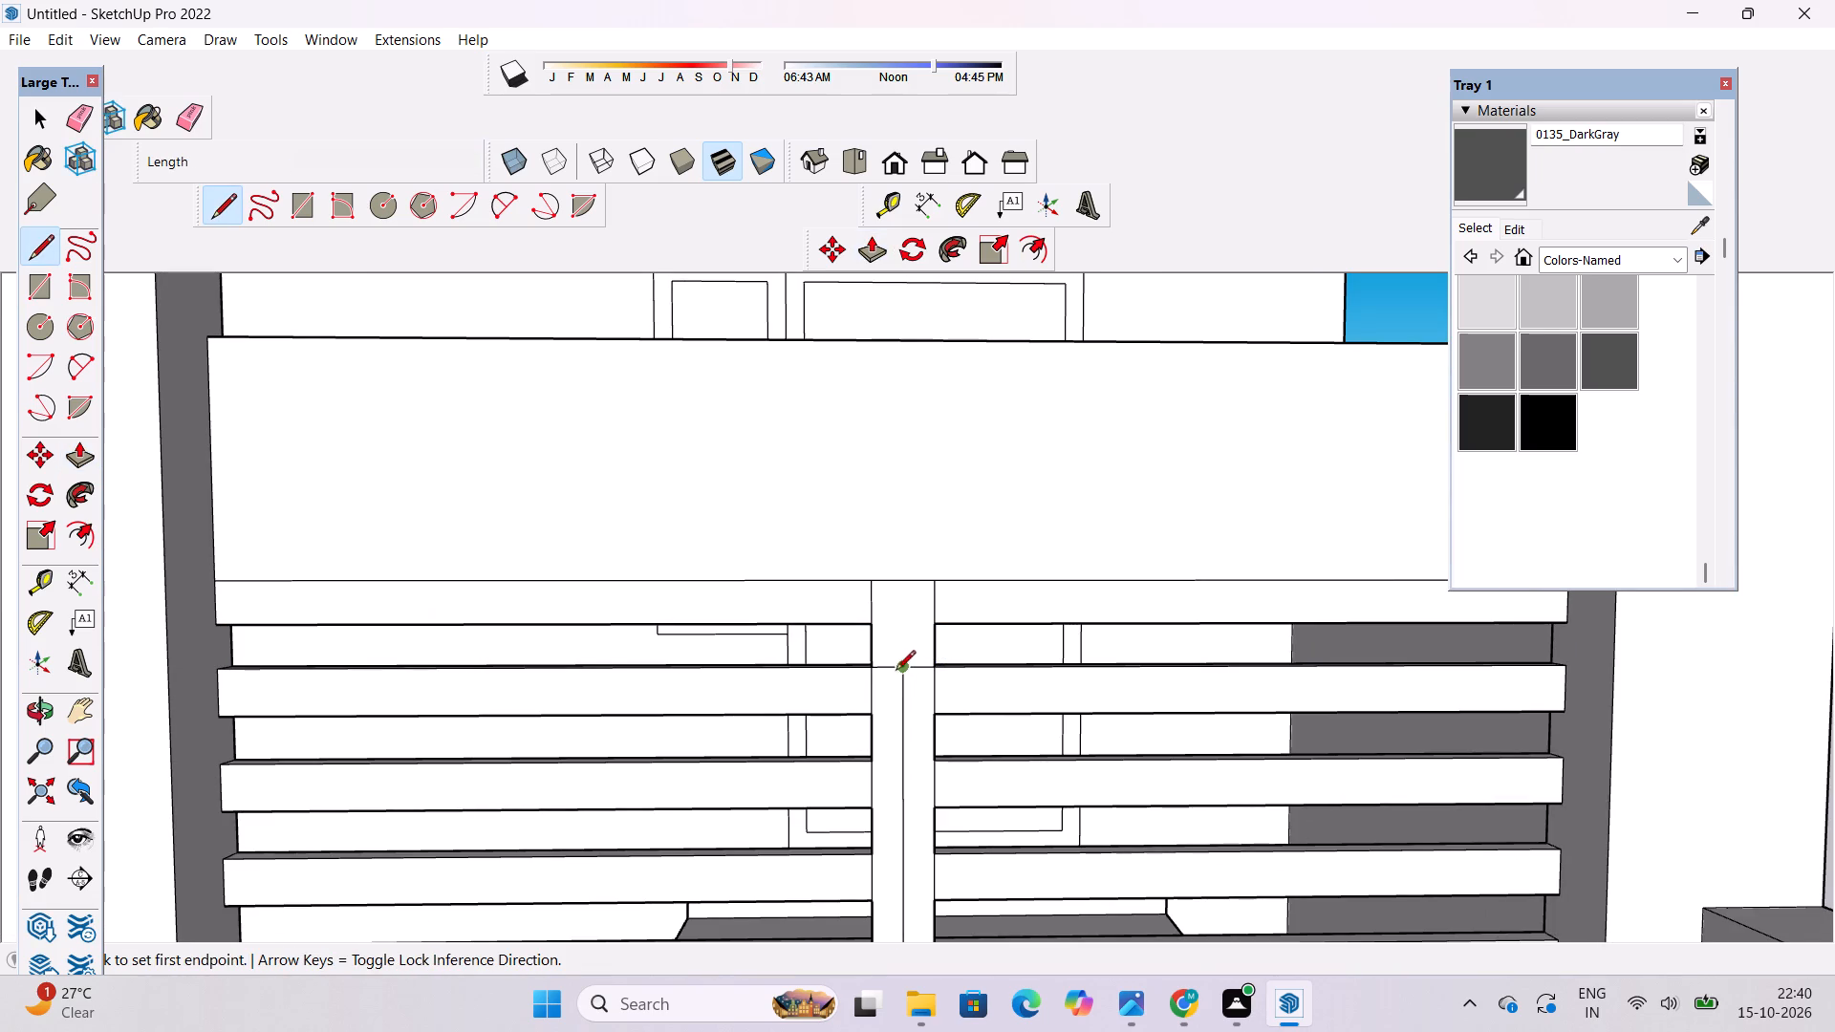
left_click(895, 668)
left_click(910, 582)
key("space")
key("e")
left_click(915, 668)
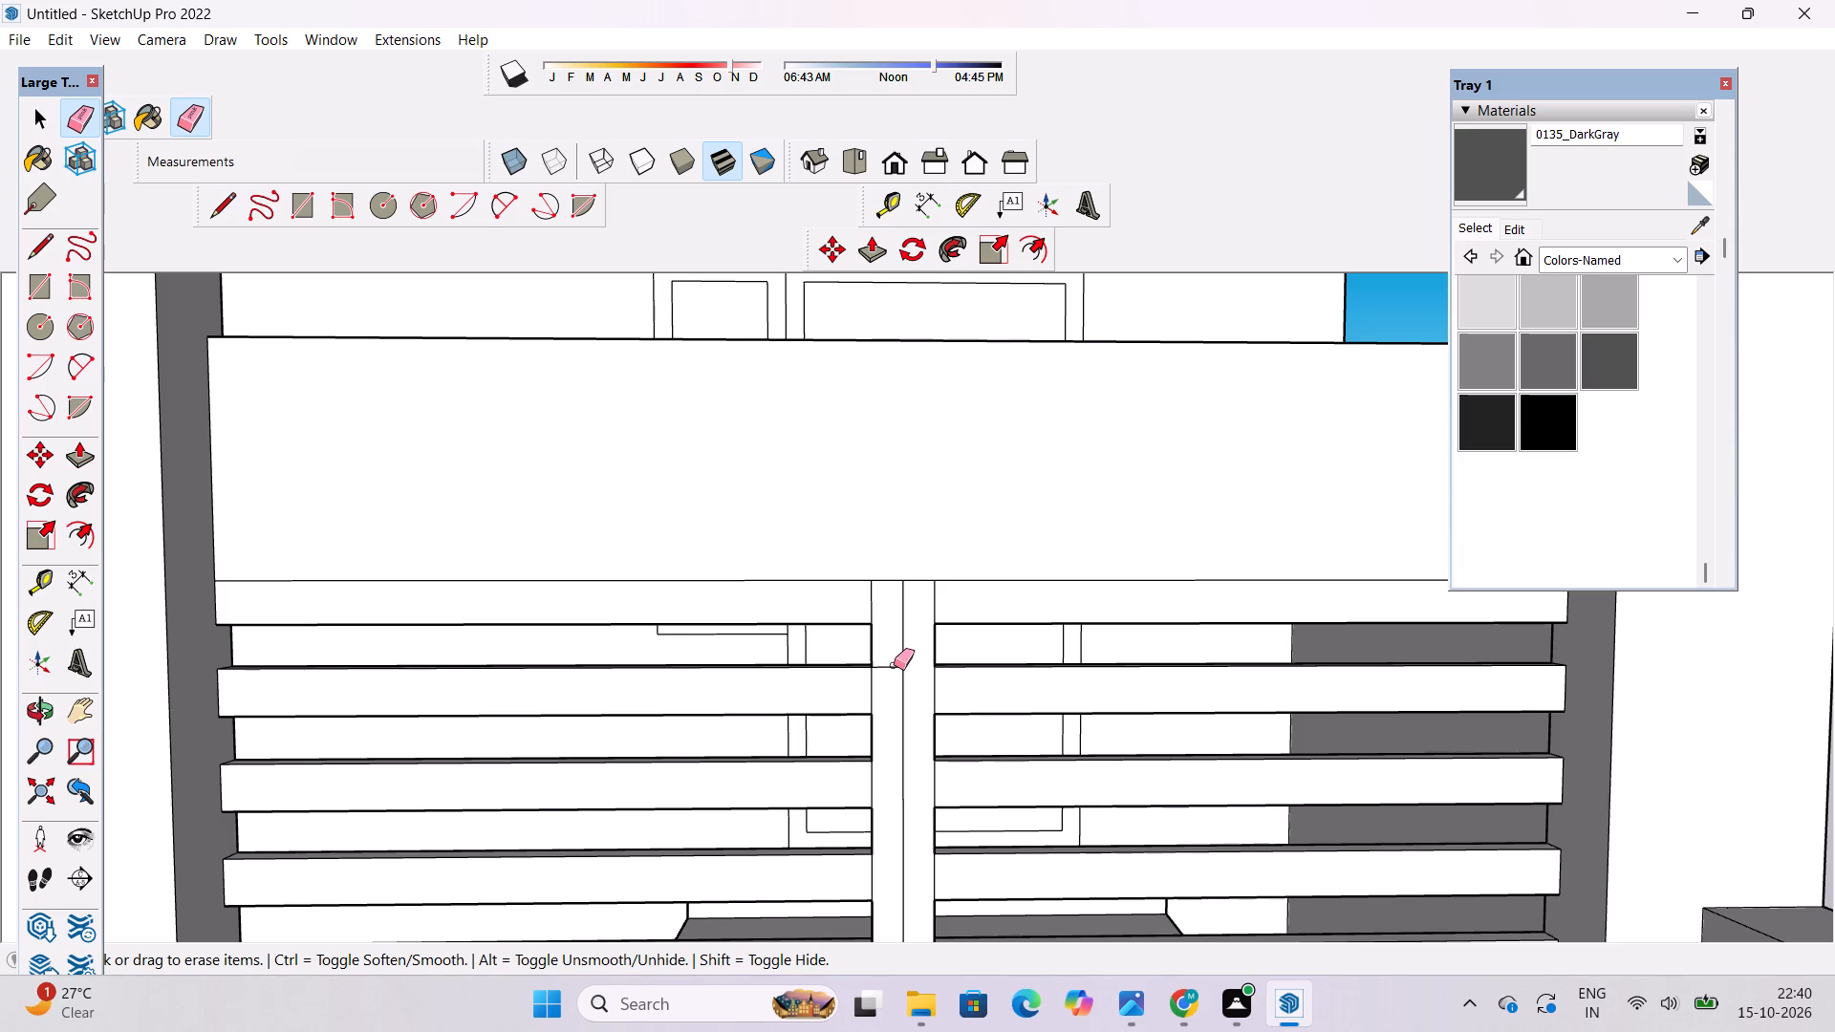
left_click(894, 665)
Paint the front face of the gate's solid top panel with 0135_DarkGray.
key("o")
scroll(858, 673, "down", 3)
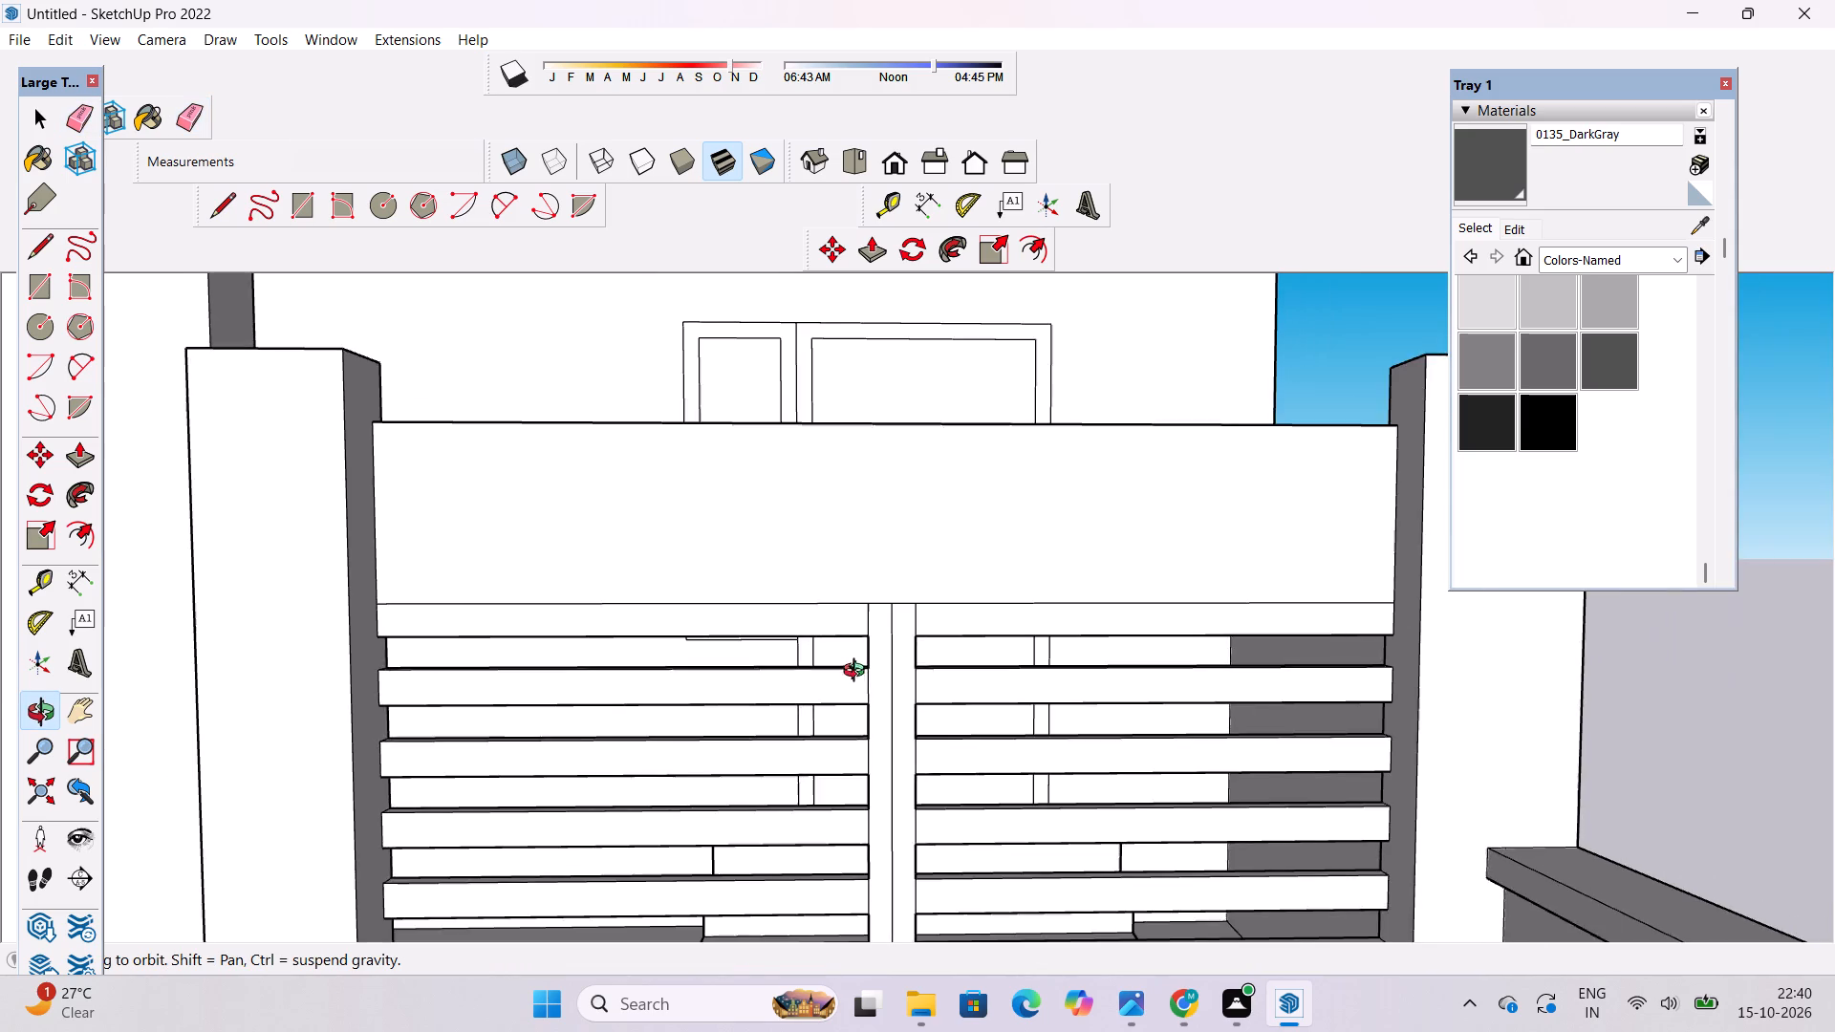
left_click_drag(873, 690, 962, 709)
left_click_drag(973, 760, 951, 650)
scroll(948, 639, "down", 4)
left_click_drag(978, 656, 918, 665)
scroll(900, 677, "up", 1)
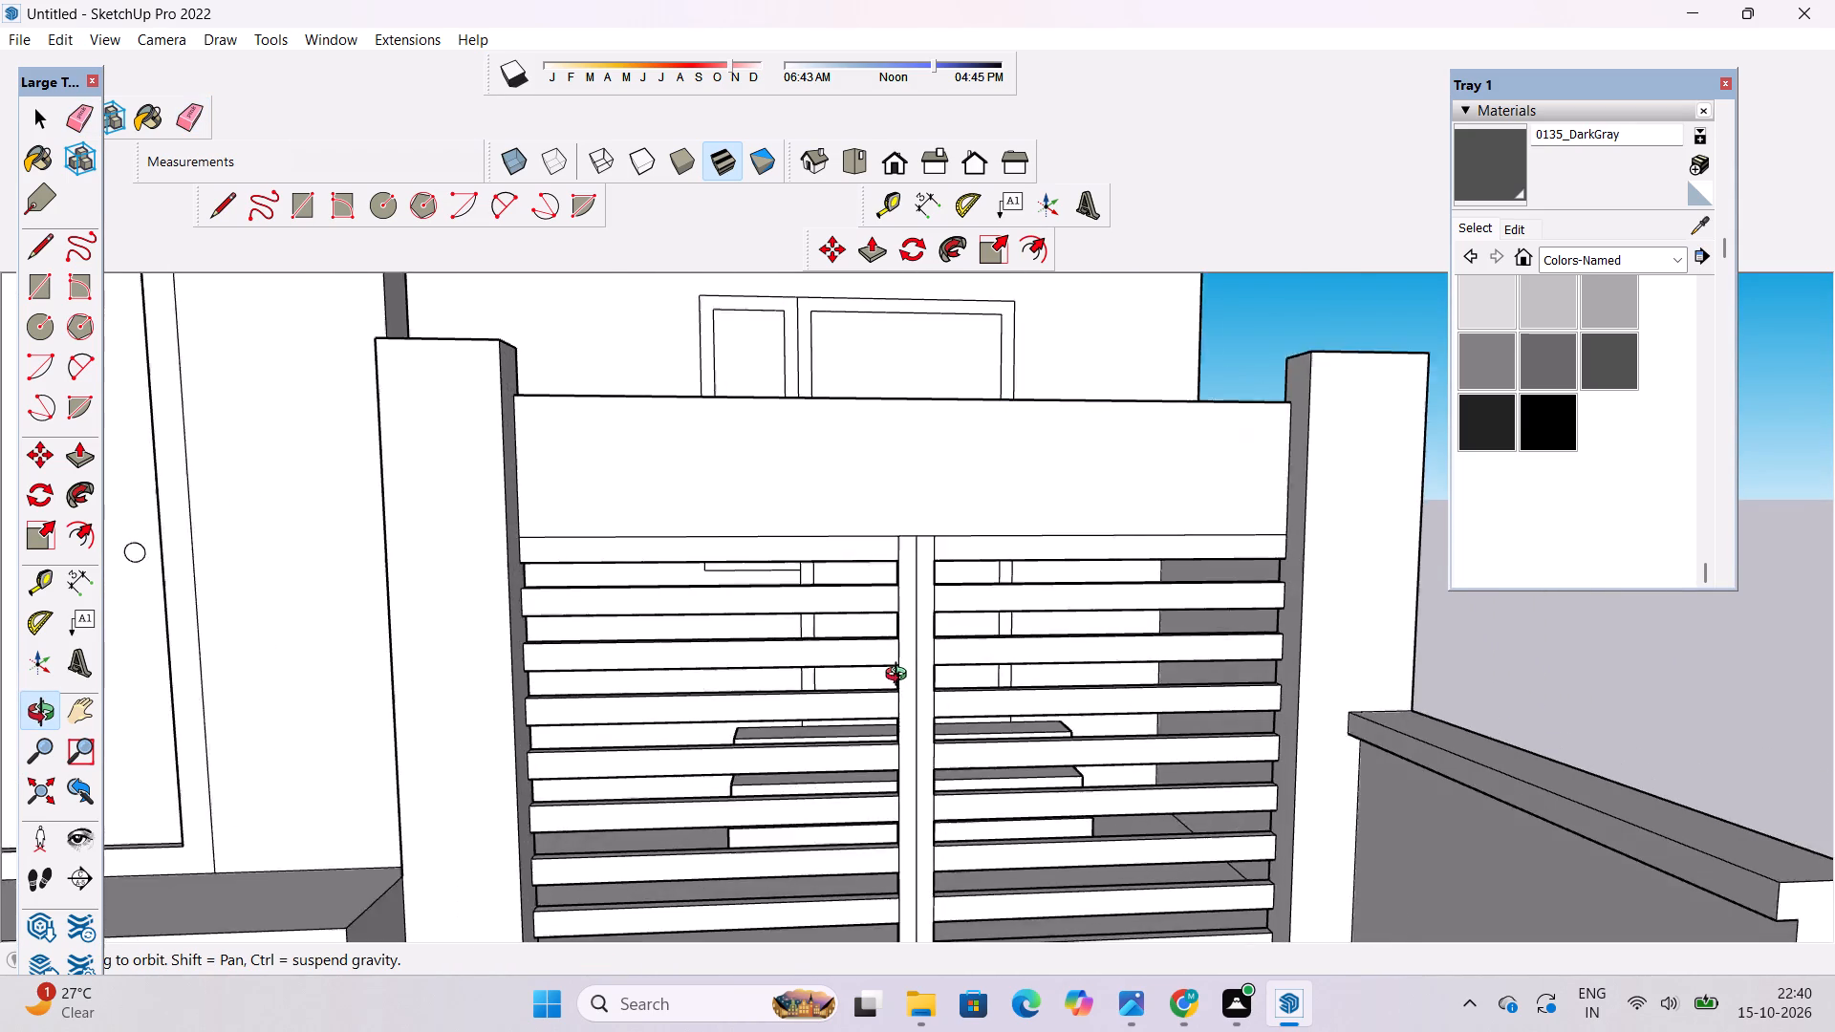
scroll(900, 677, "up", 1)
left_click_drag(899, 677, 891, 632, "shift")
scroll(891, 620, "down", 3)
left_click_drag(921, 630, 912, 638, "shift")
left_click_drag(955, 630, 881, 644)
scroll(878, 643, "down", 3)
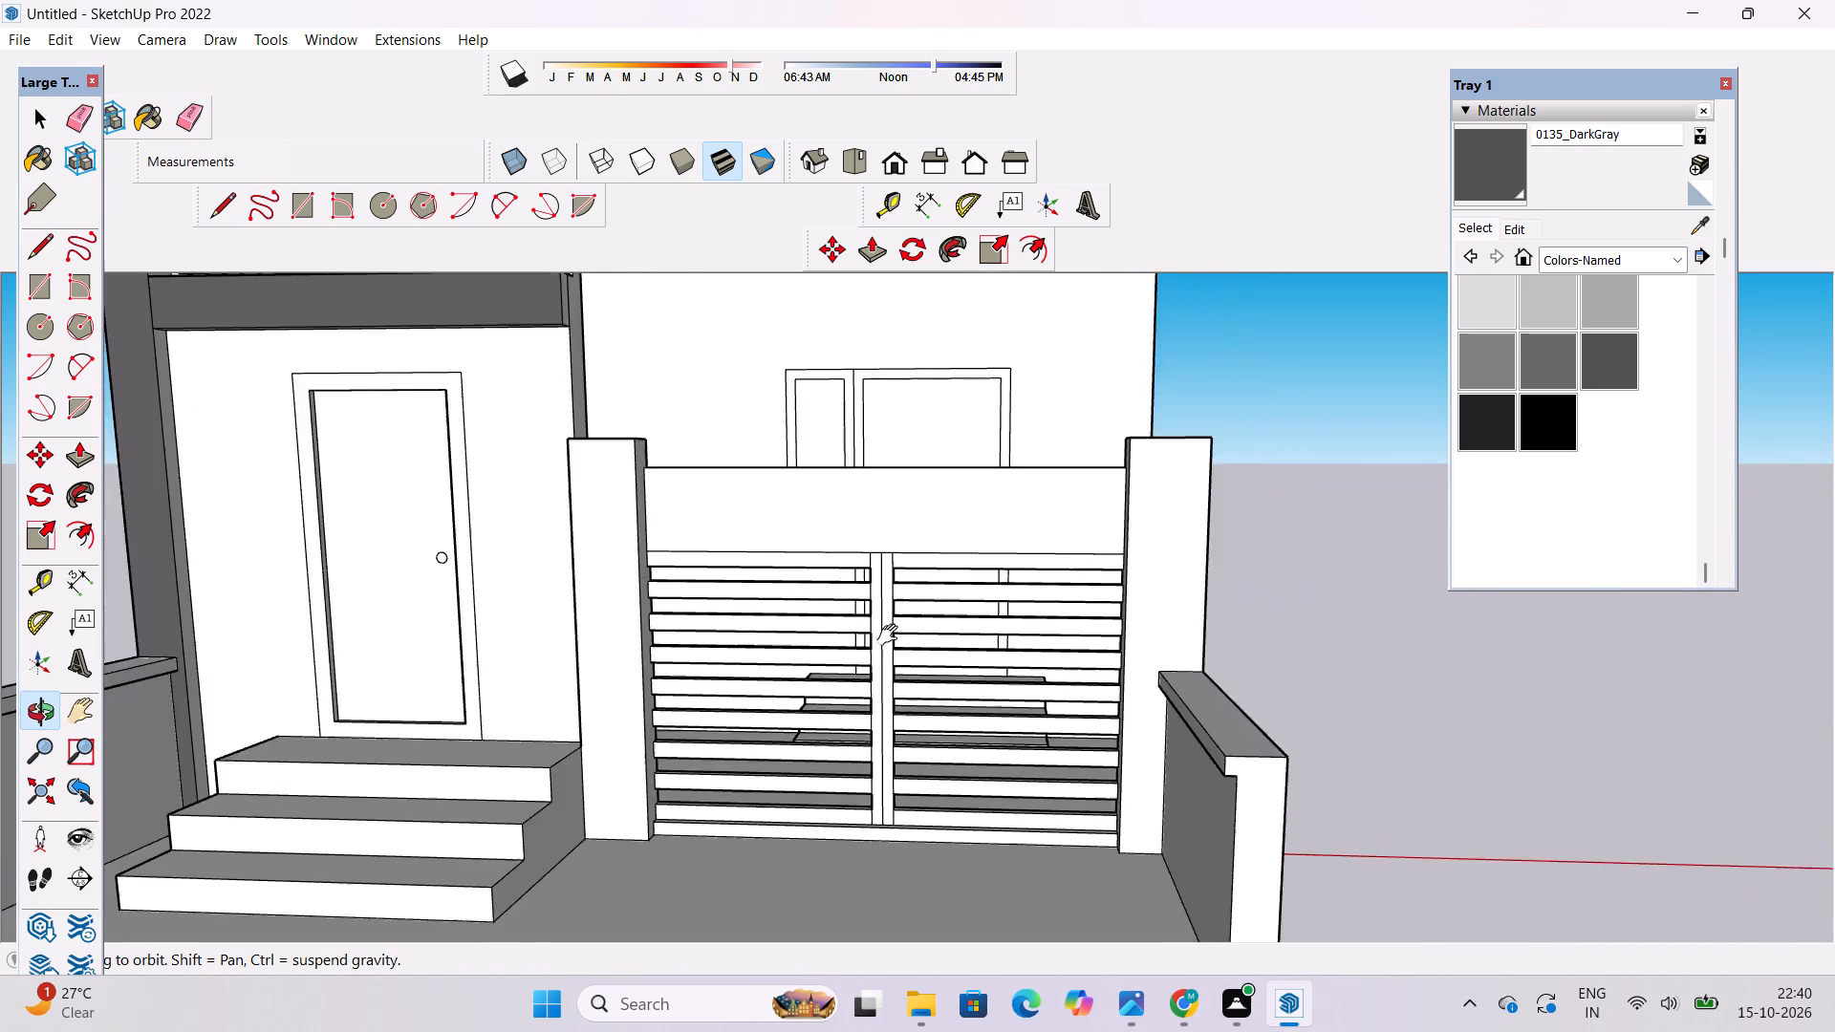
left_click_drag(892, 635, 855, 722, "shift")
left_click(1499, 176)
left_click(997, 591)
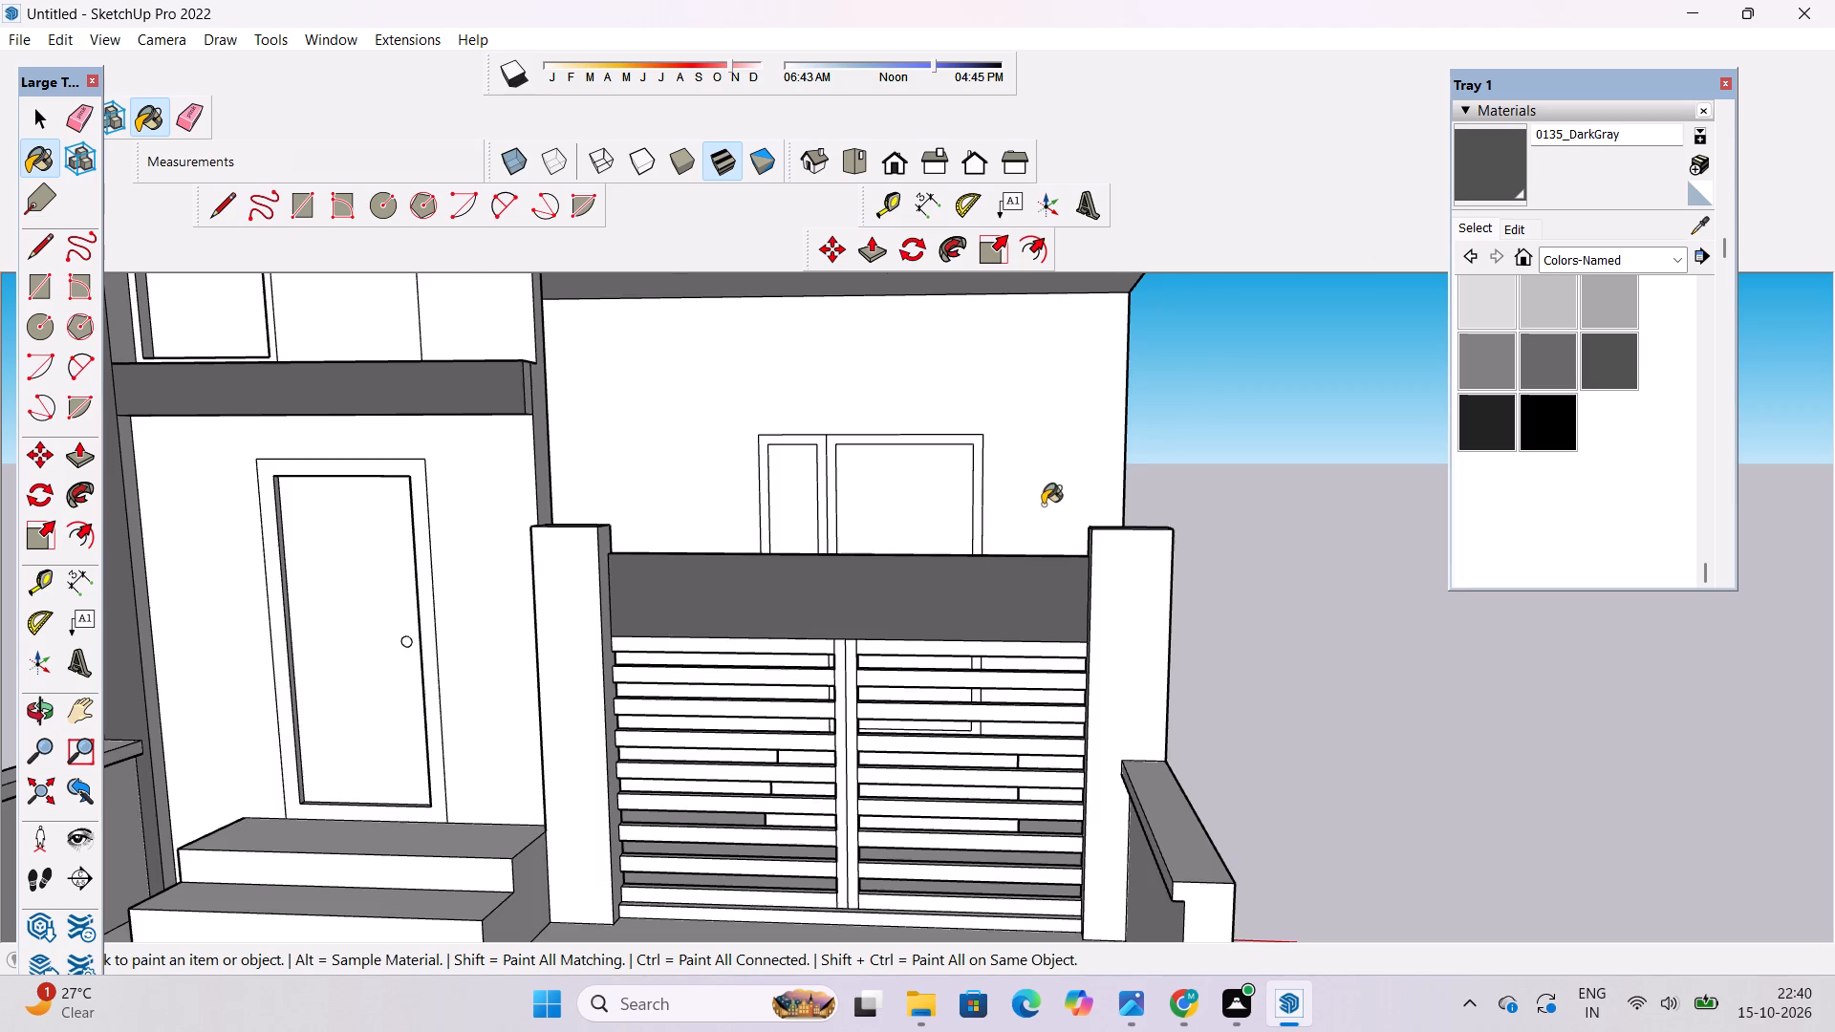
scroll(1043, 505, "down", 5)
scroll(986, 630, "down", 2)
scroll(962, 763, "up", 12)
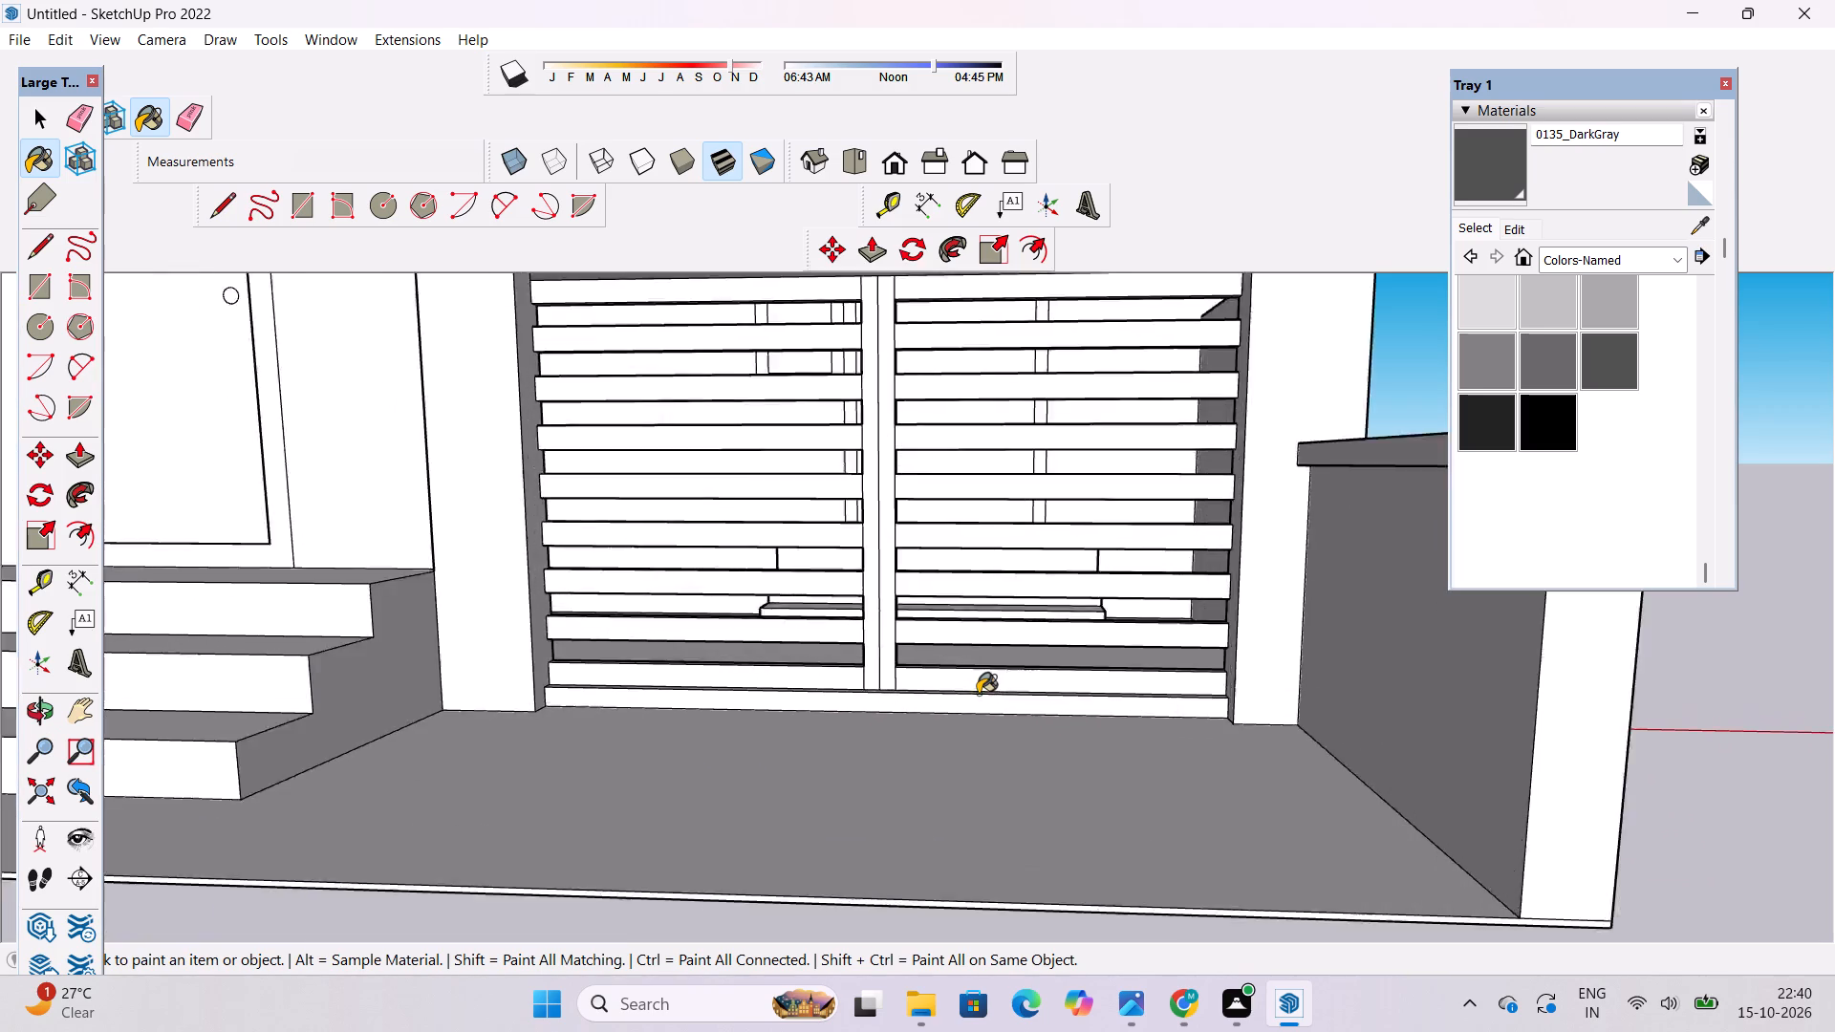
Paint the front faces of the gate's central post and its lower four rows of slats with 0135_DarkGray.
scroll(978, 694, "up", 10)
left_click(1017, 651)
scroll(1050, 574, "down", 4)
left_click(796, 606)
left_click(827, 556)
left_click(851, 554)
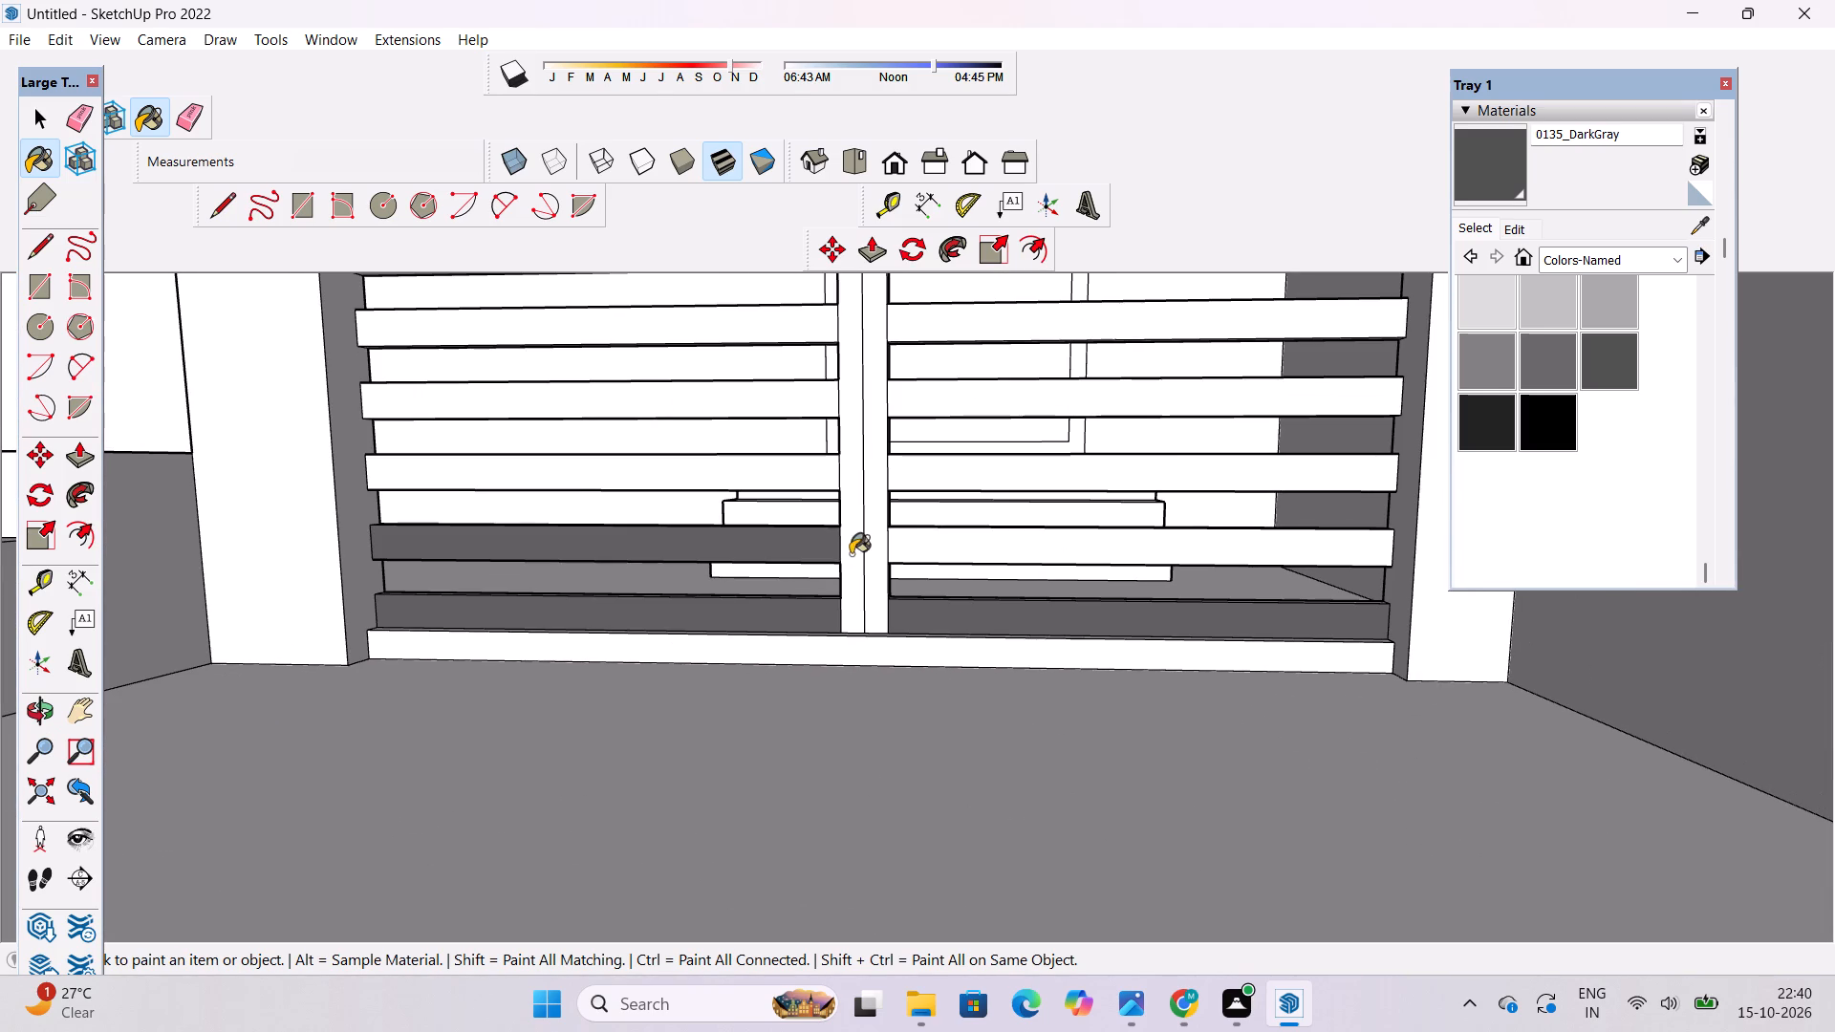
left_click(870, 532)
left_click_drag(905, 548, 905, 537)
left_click(920, 485)
left_click(787, 484)
scroll(823, 582, "down", 5)
scroll(914, 492, "up", 5)
left_click(917, 486)
left_click(745, 474)
scroll(835, 594, "down", 2)
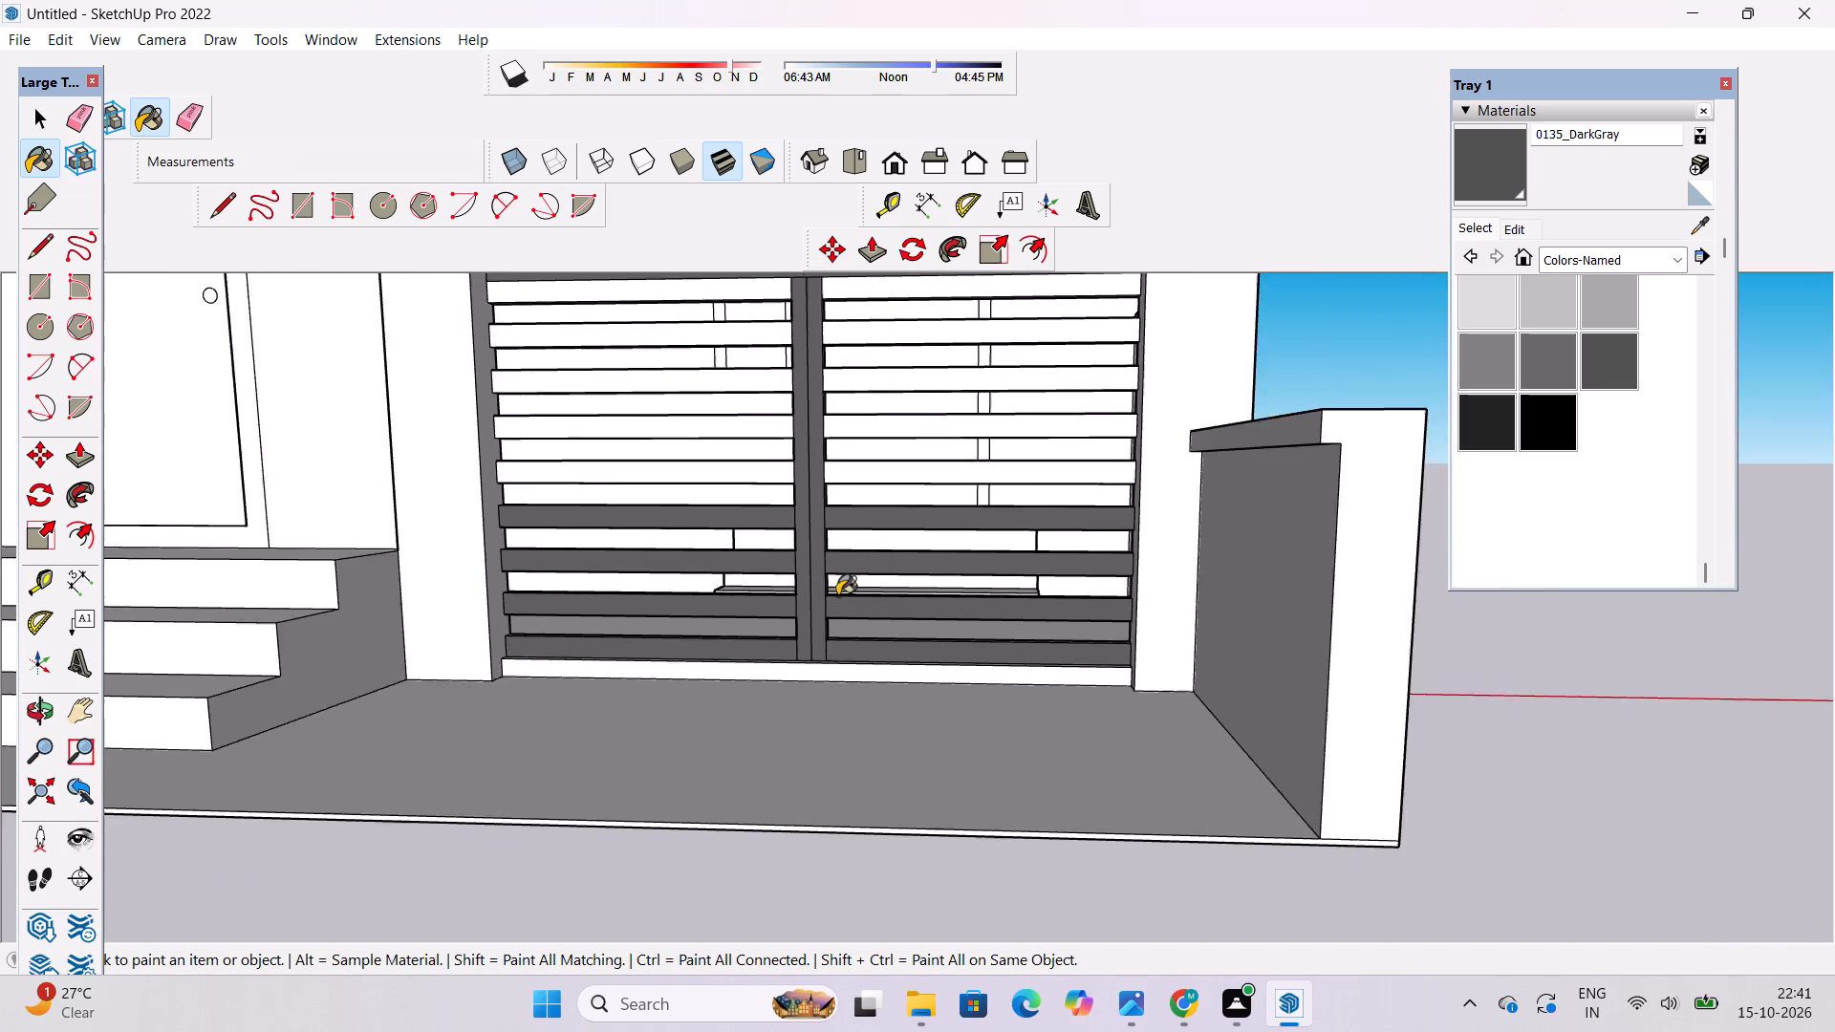
scroll(837, 595, "down", 4)
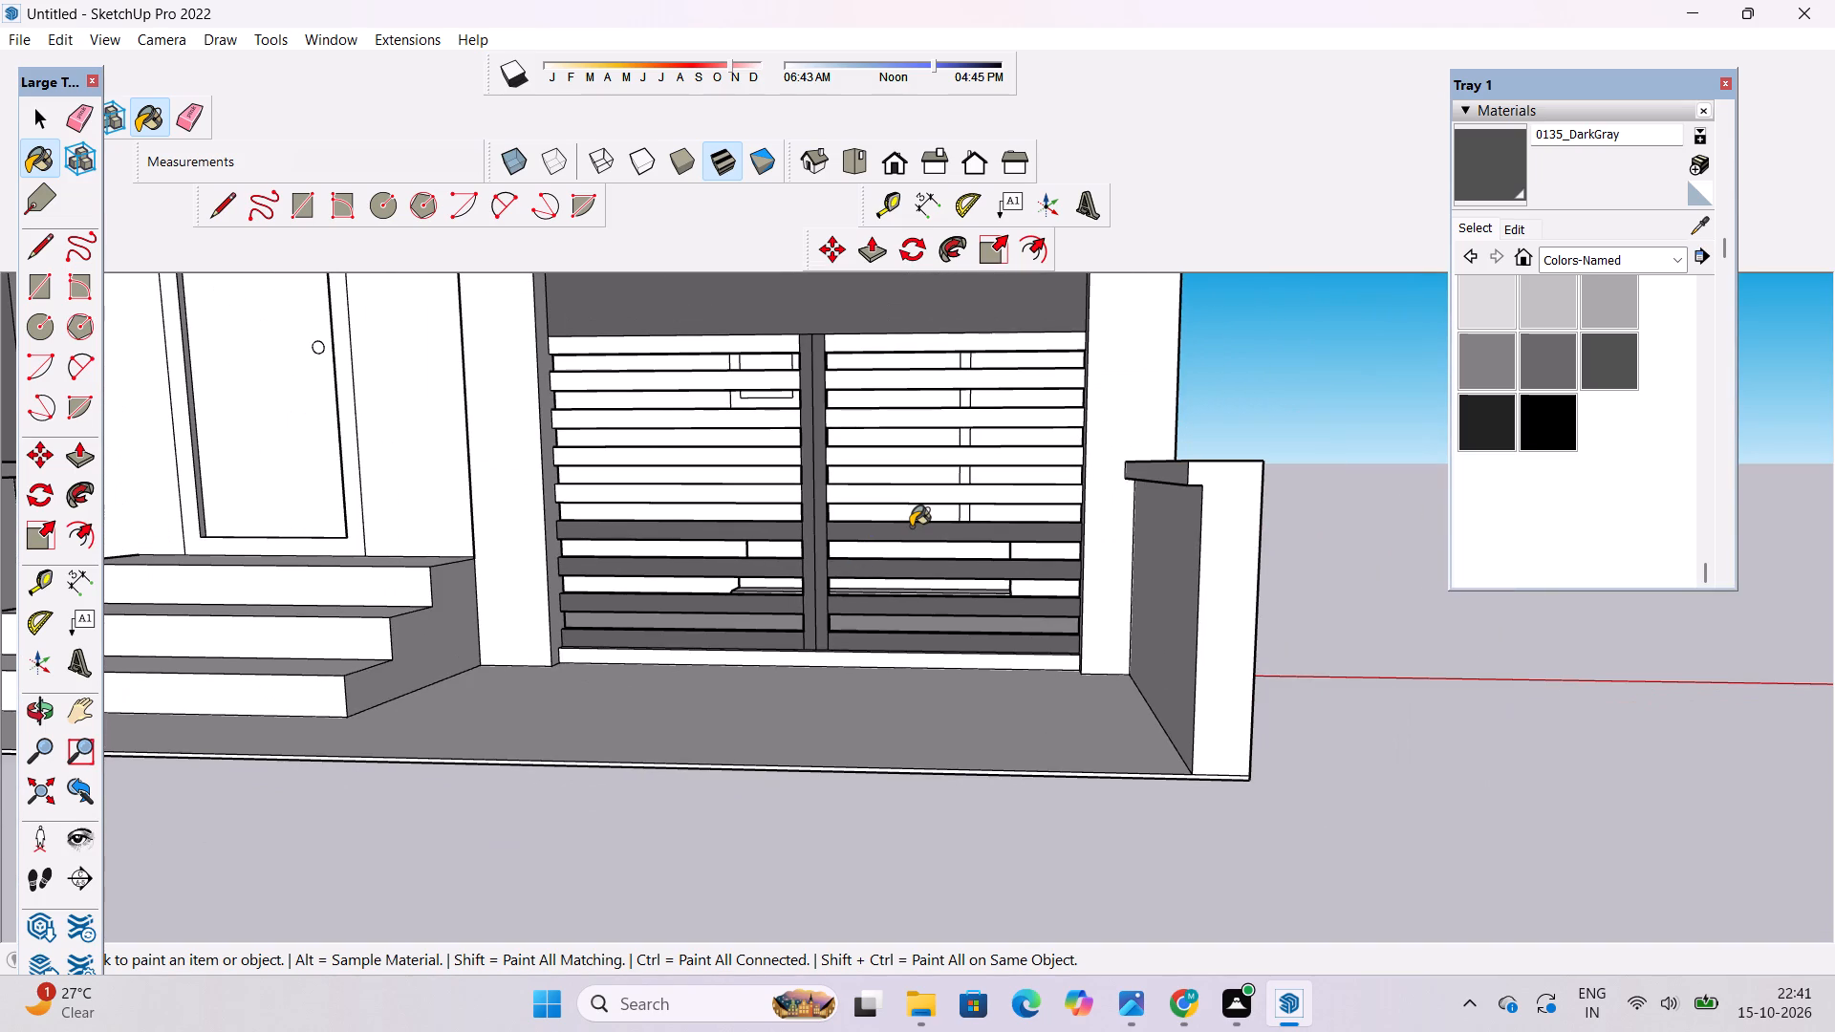
Paint the front faces of the gate's remaining five upper rows of slats with 0135_DarkGray on both sides of the post.
scroll(916, 536, "down", 5)
scroll(934, 427, "up", 12)
left_click(934, 427)
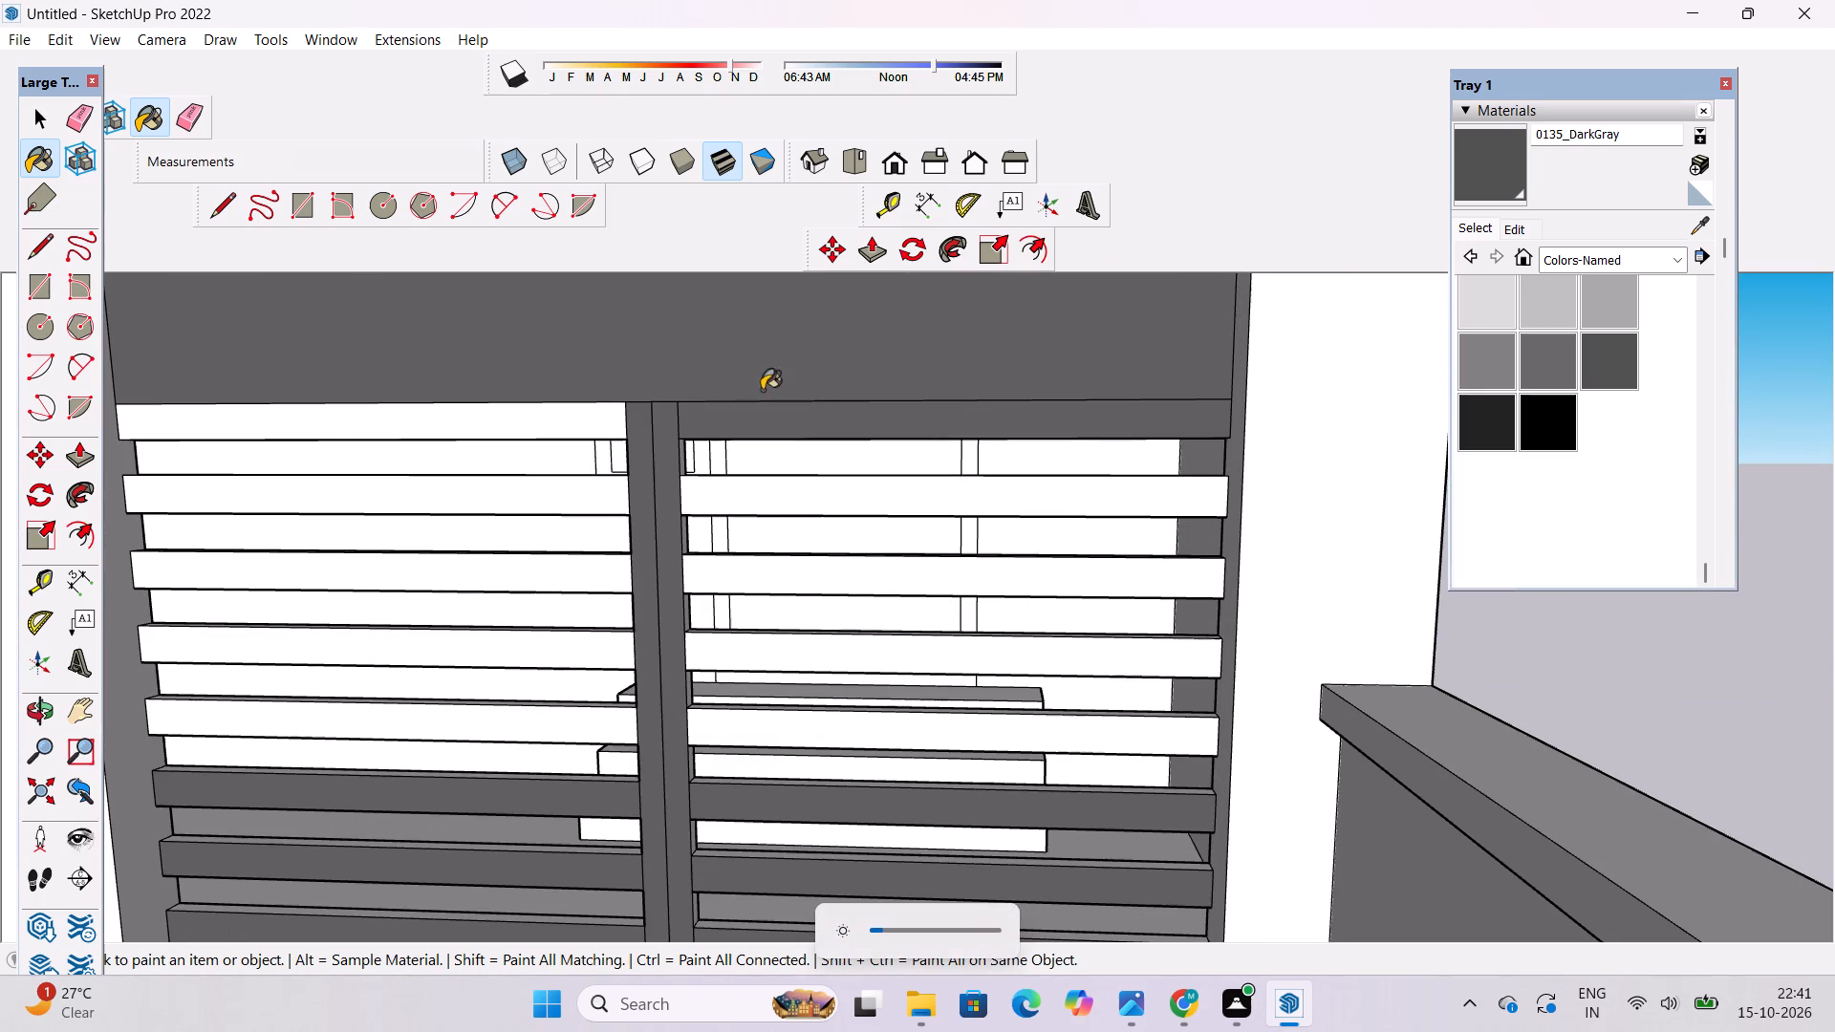
left_click(588, 425)
left_click(707, 501)
left_click(606, 482)
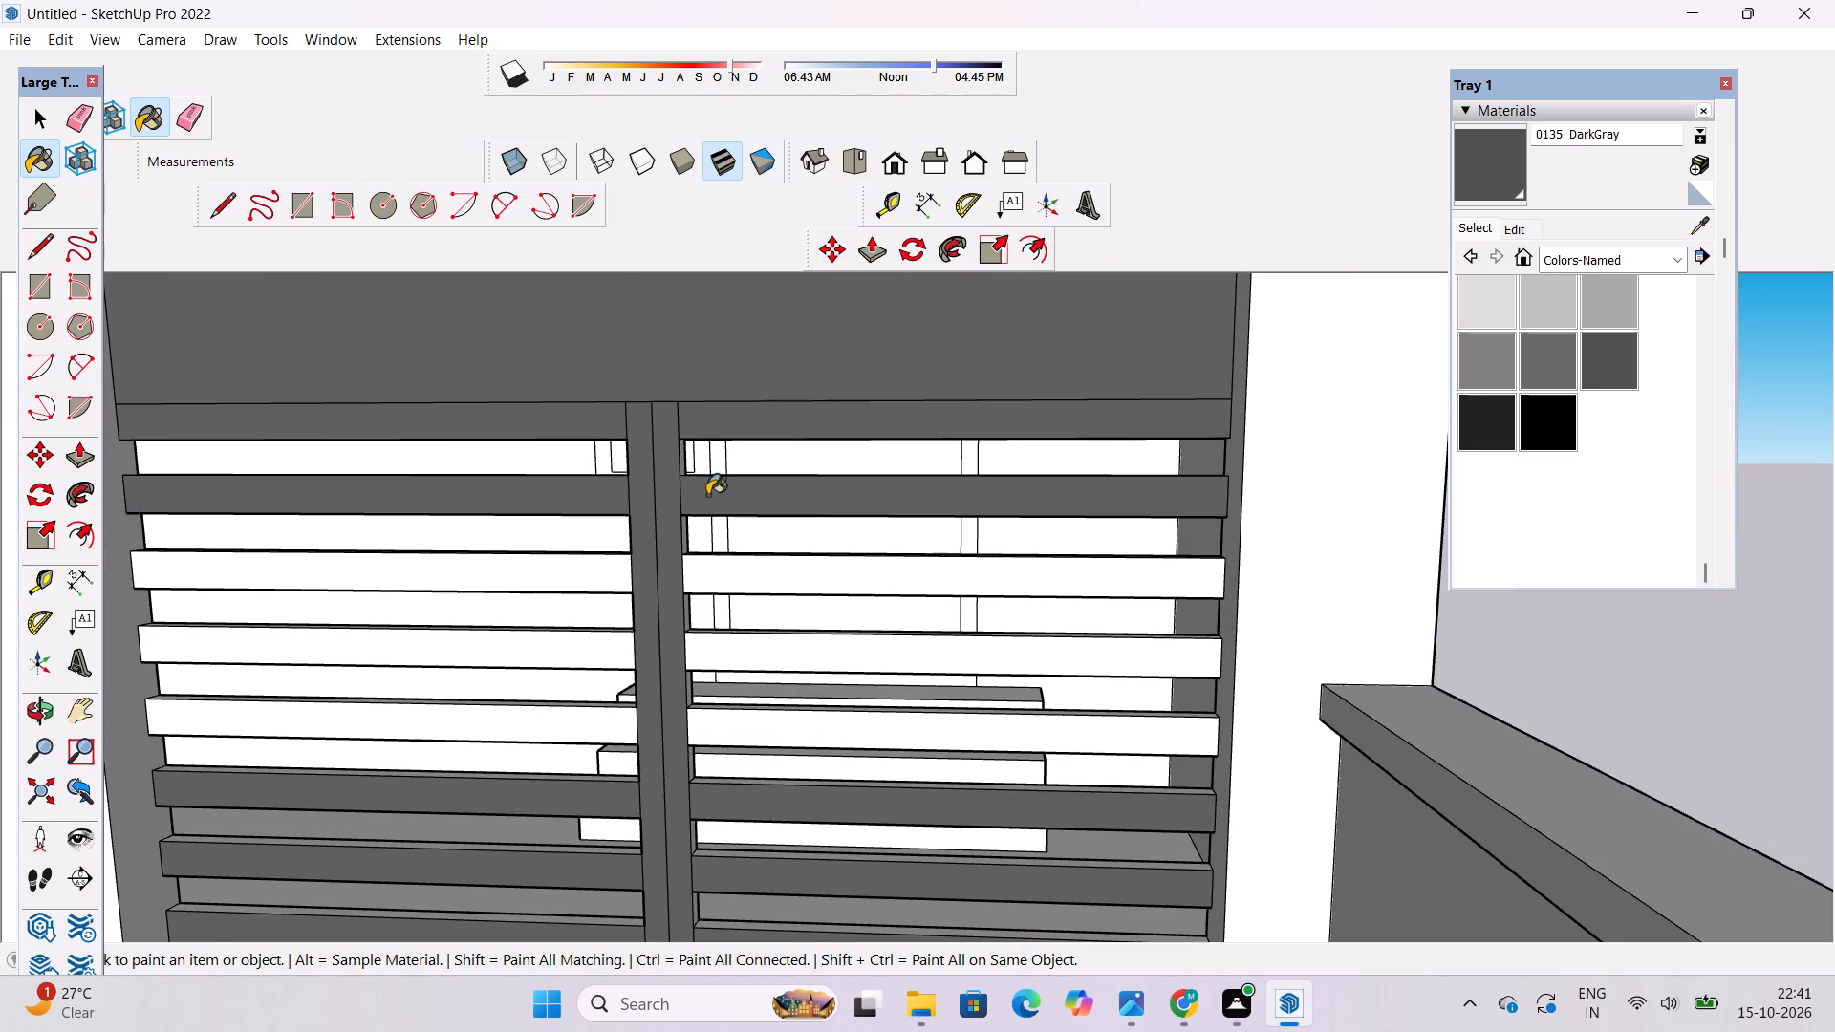
scroll(708, 491, "down", 4)
scroll(729, 553, "up", 4)
left_click(732, 556)
left_click(576, 529)
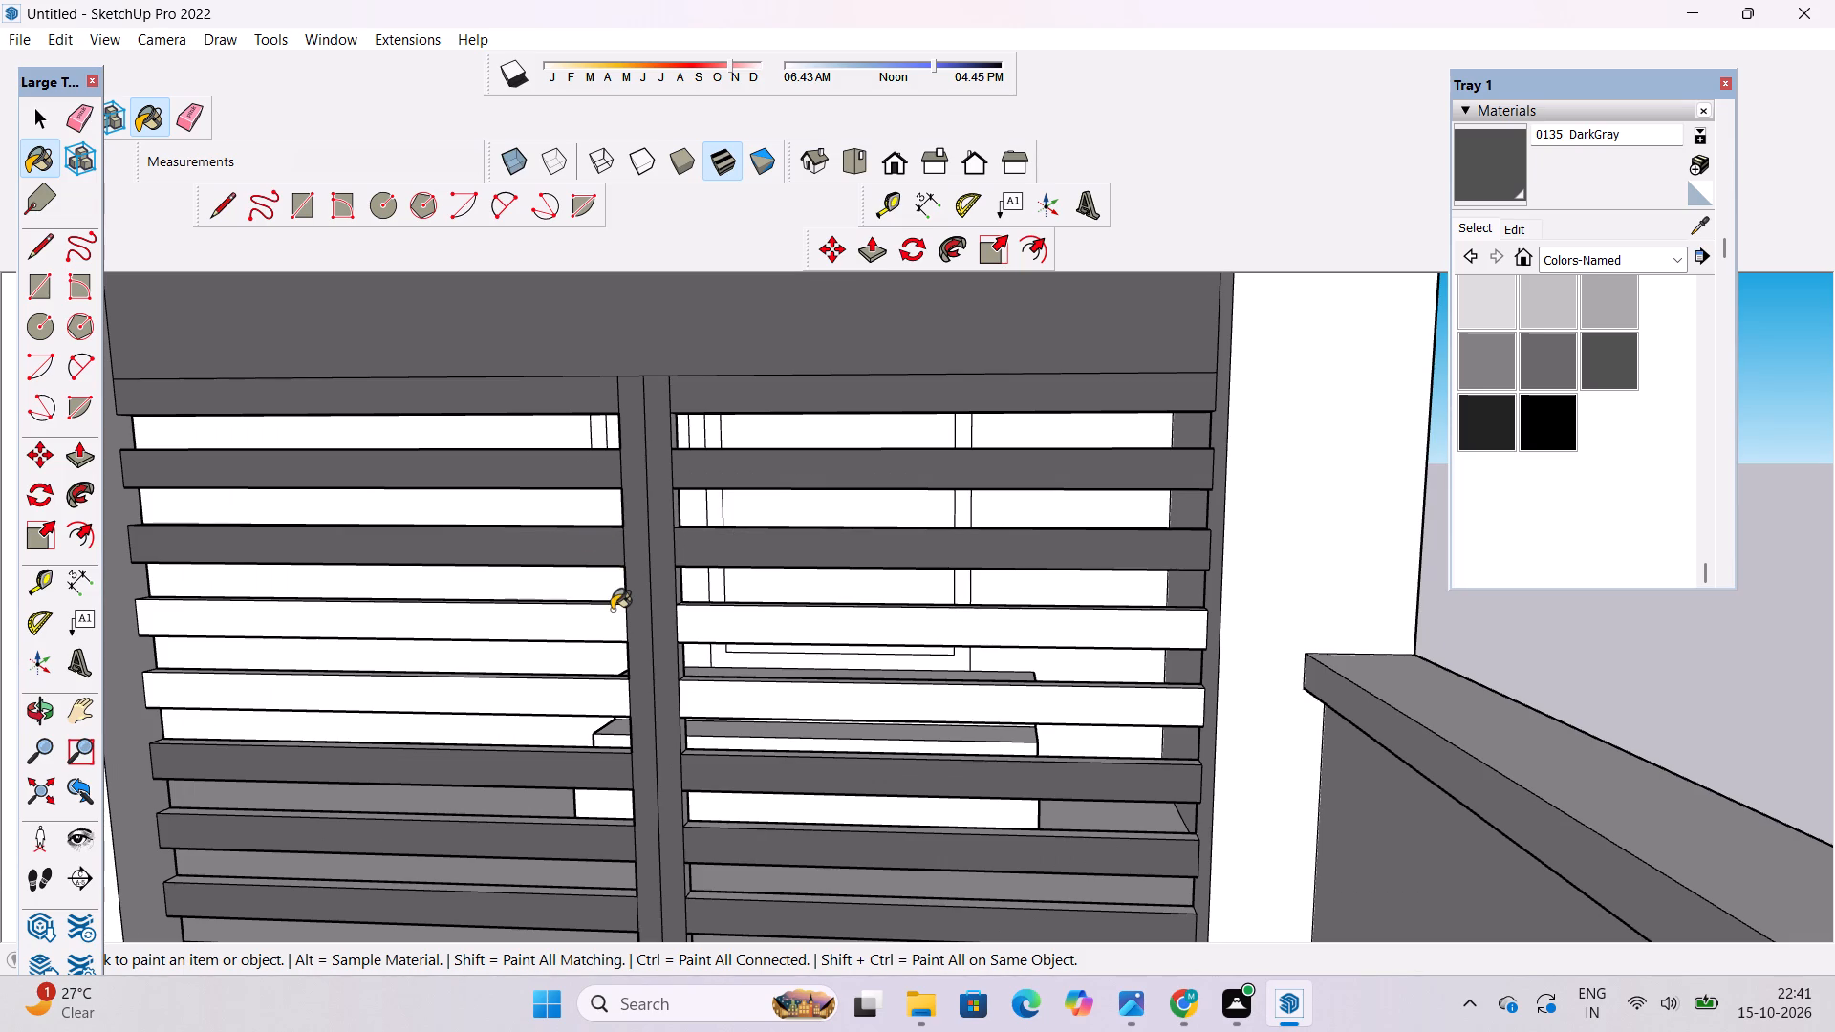
left_click(612, 610)
left_click(683, 631)
scroll(753, 522, "down", 5)
scroll(719, 624, "up", 4)
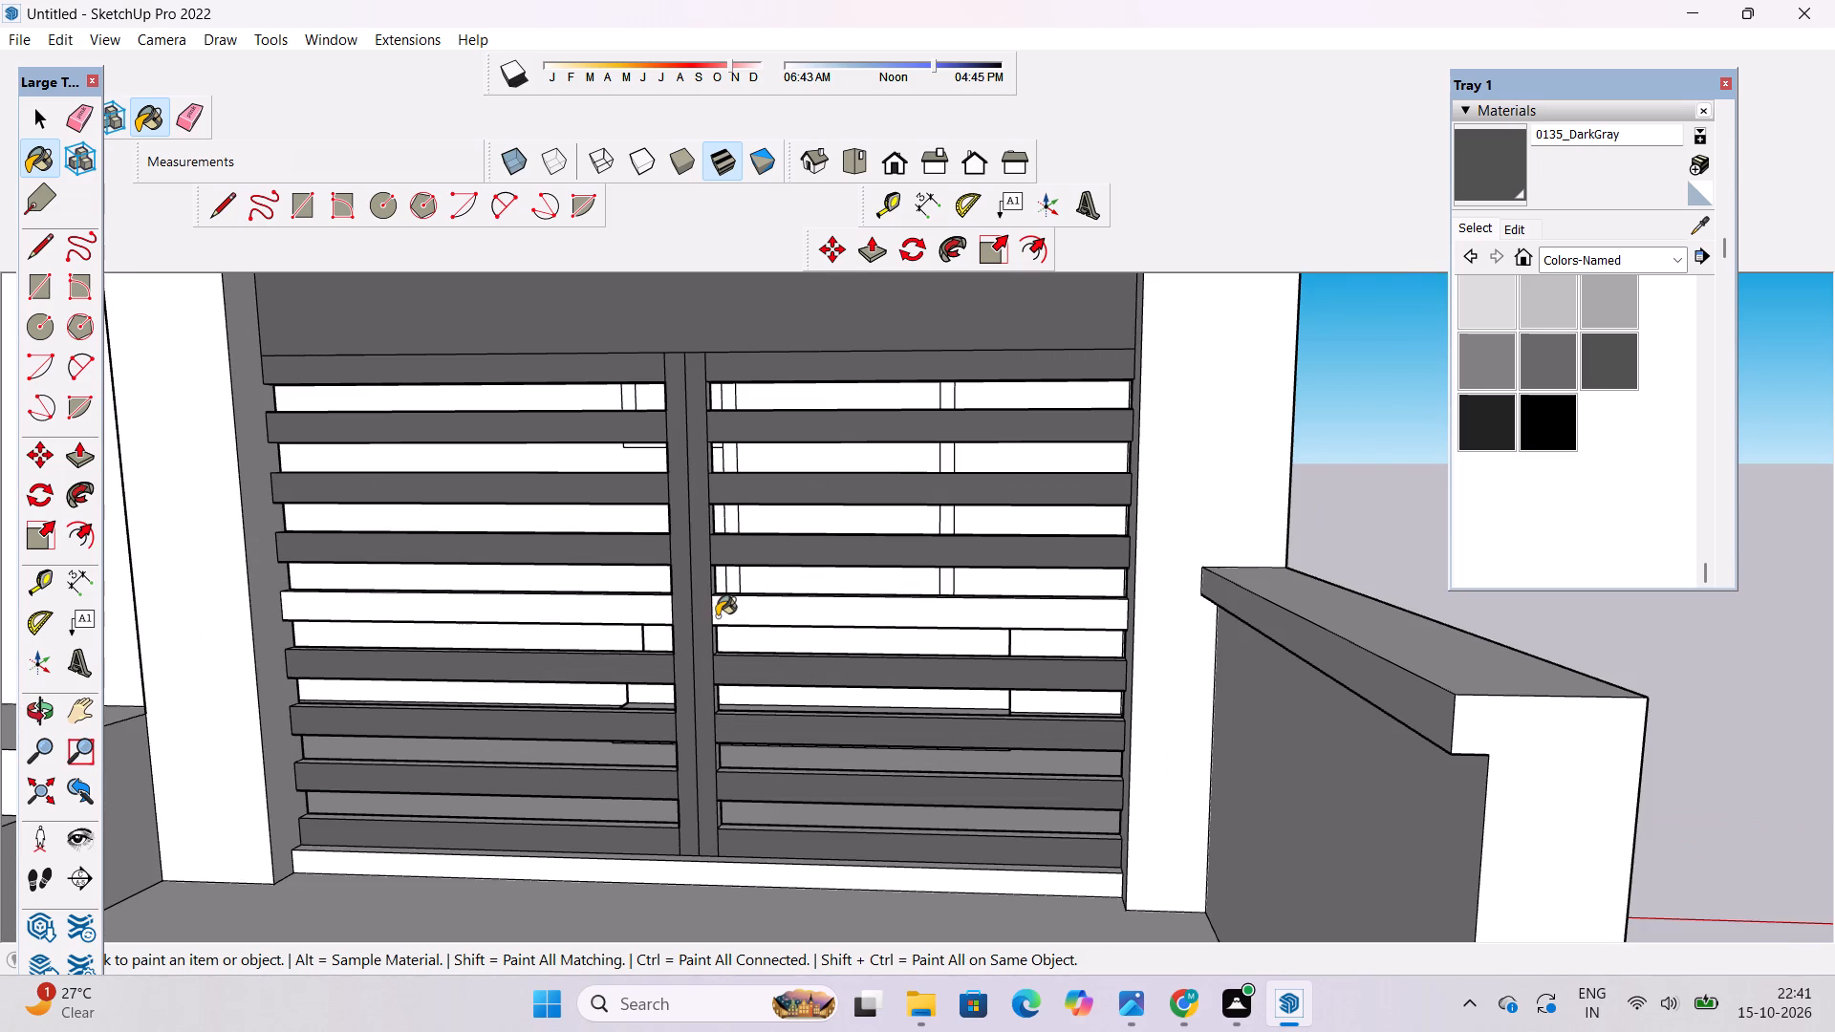
left_click(717, 616)
left_click(624, 605)
Paint the rear face of the gate, including its solid panel and slats, with 0135_DarkGray.
key("o")
scroll(678, 617, "down", 5)
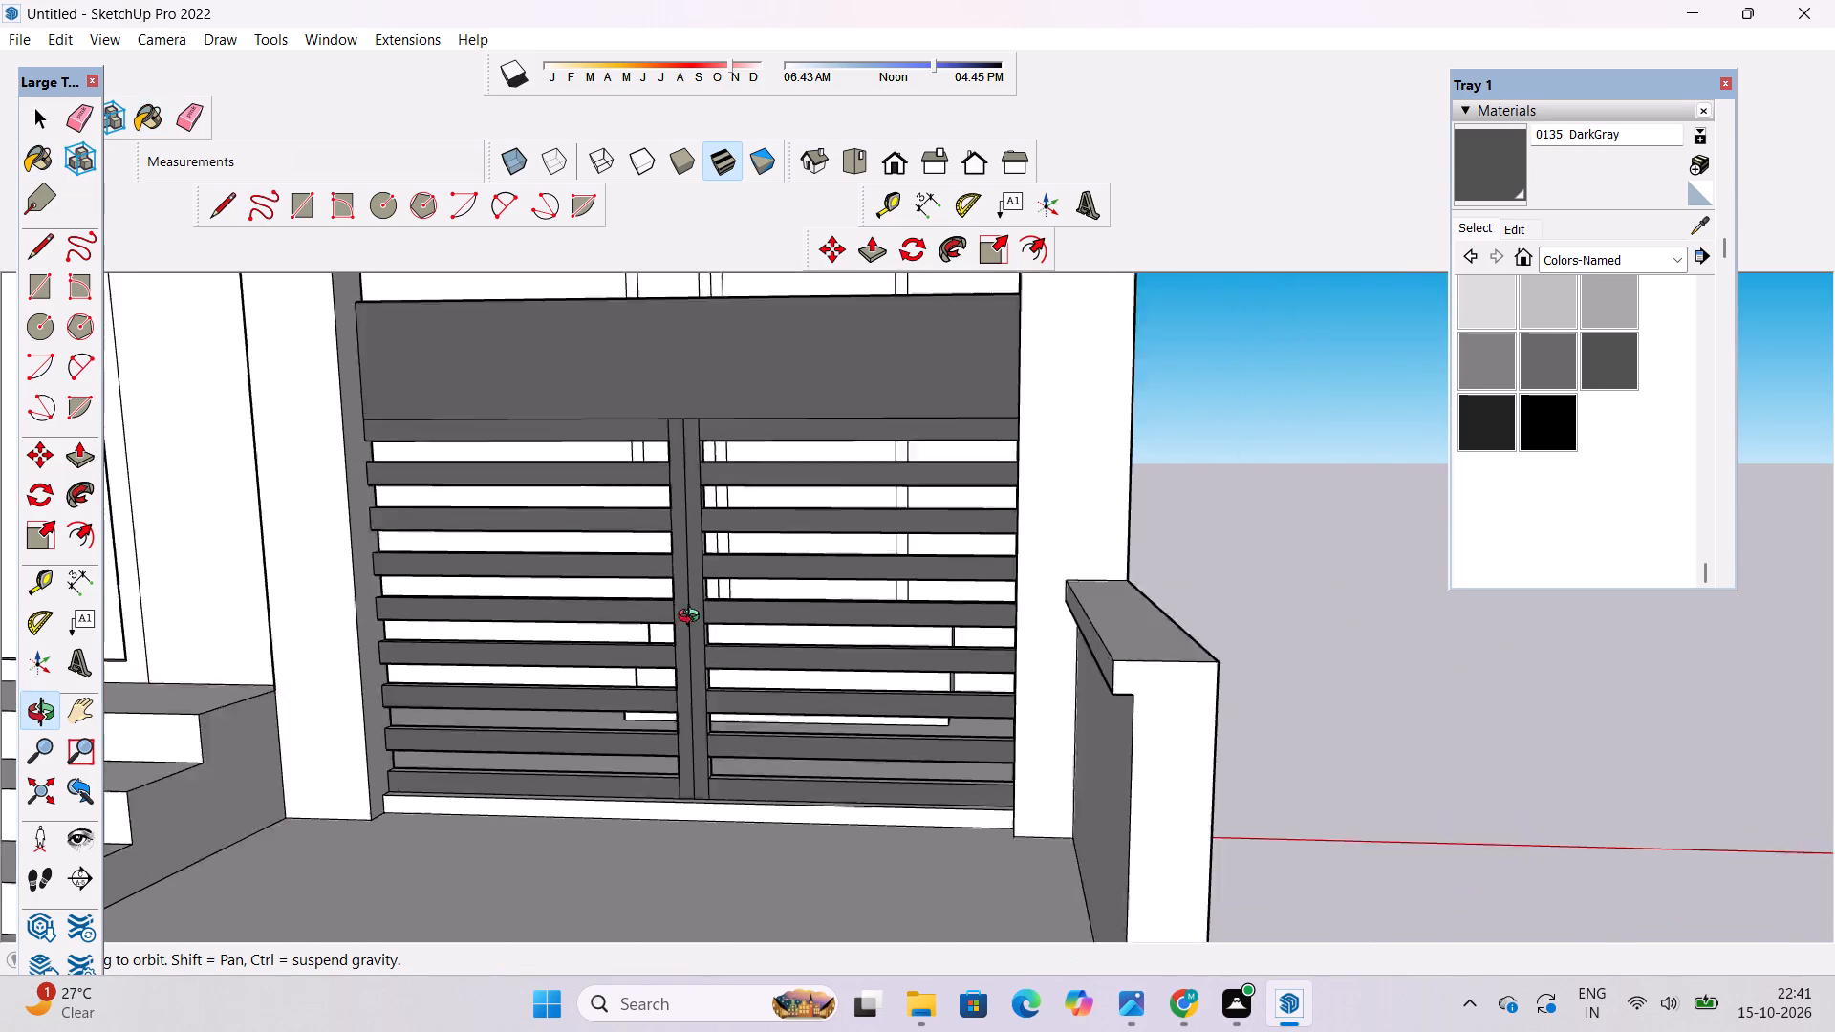
scroll(693, 618, "down", 2)
left_click_drag(1058, 613, 697, 839)
scroll(886, 588, "up", 3)
left_click_drag(958, 587, 681, 625)
left_click_drag(795, 523, 838, 687, "shift")
left_click_drag(838, 688, 797, 669)
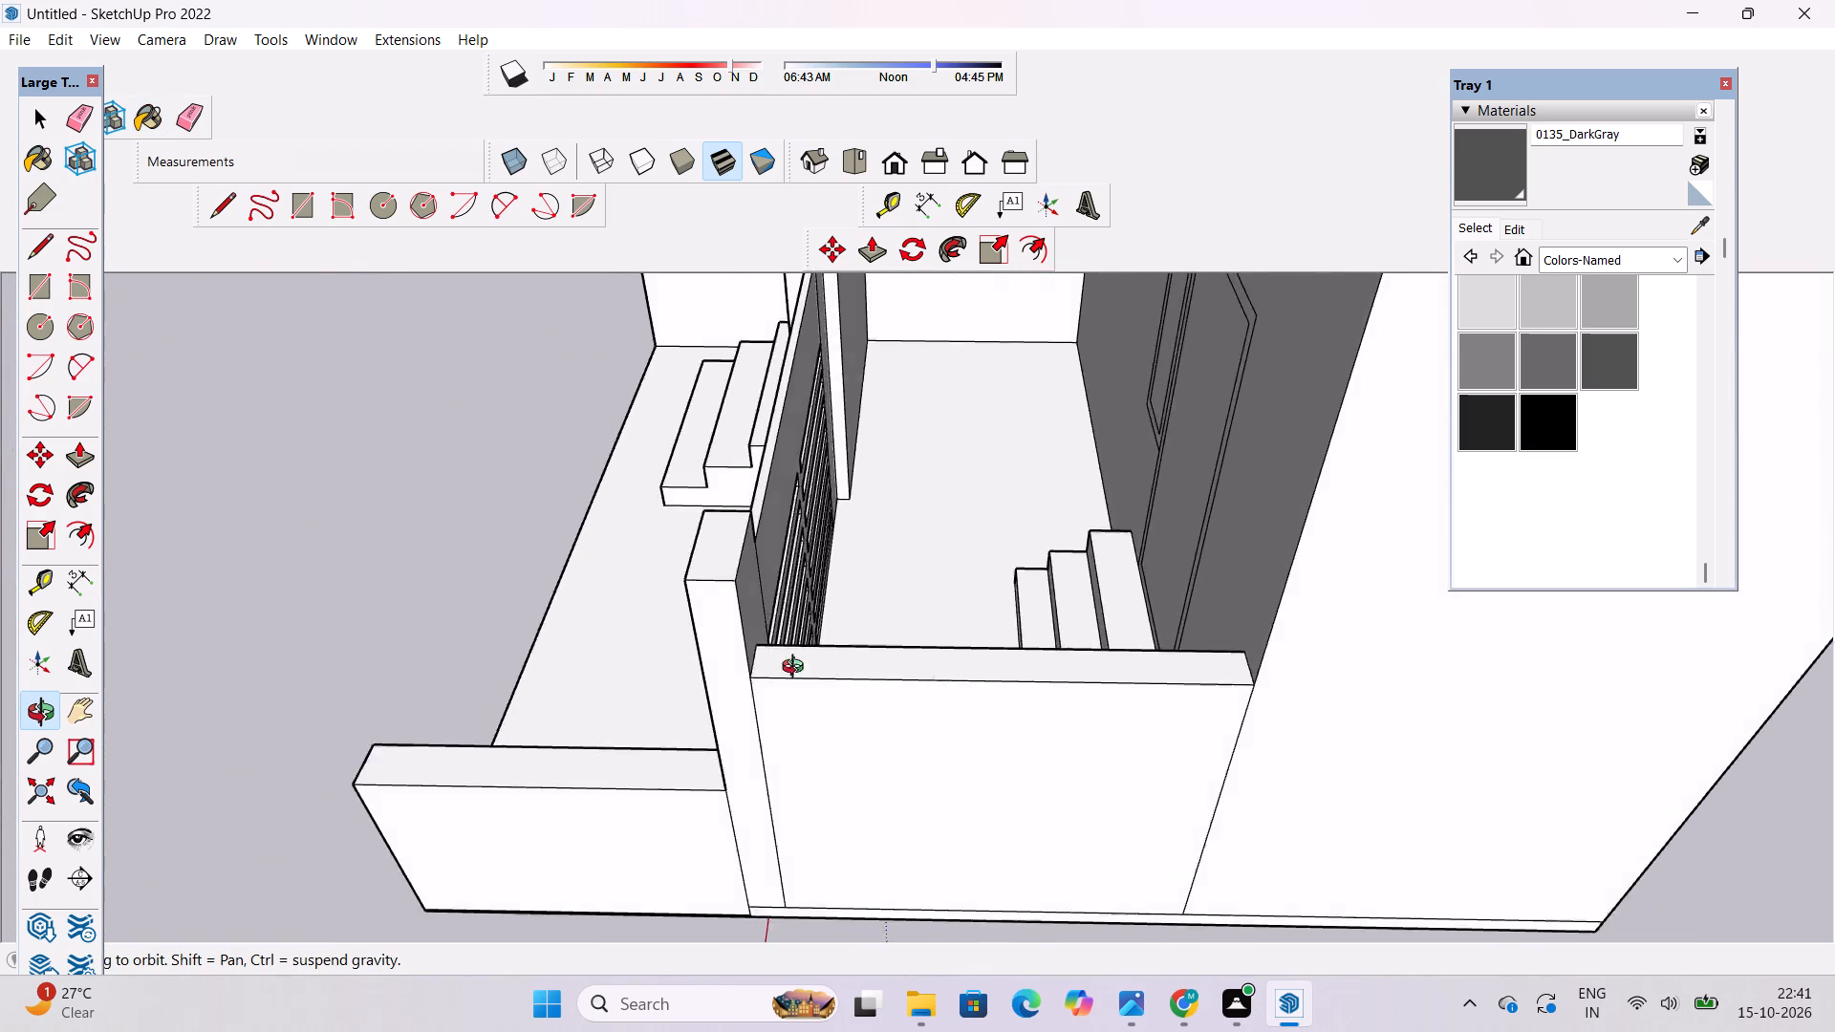
left_click_drag(797, 669, 717, 641)
scroll(775, 568, "up", 4)
left_click_drag(793, 605, 821, 678, "shift")
left_click_drag(810, 666, 763, 619)
scroll(799, 555, "up", 2)
left_click_drag(820, 593, 865, 670, "shift")
left_click_drag(828, 663, 810, 657)
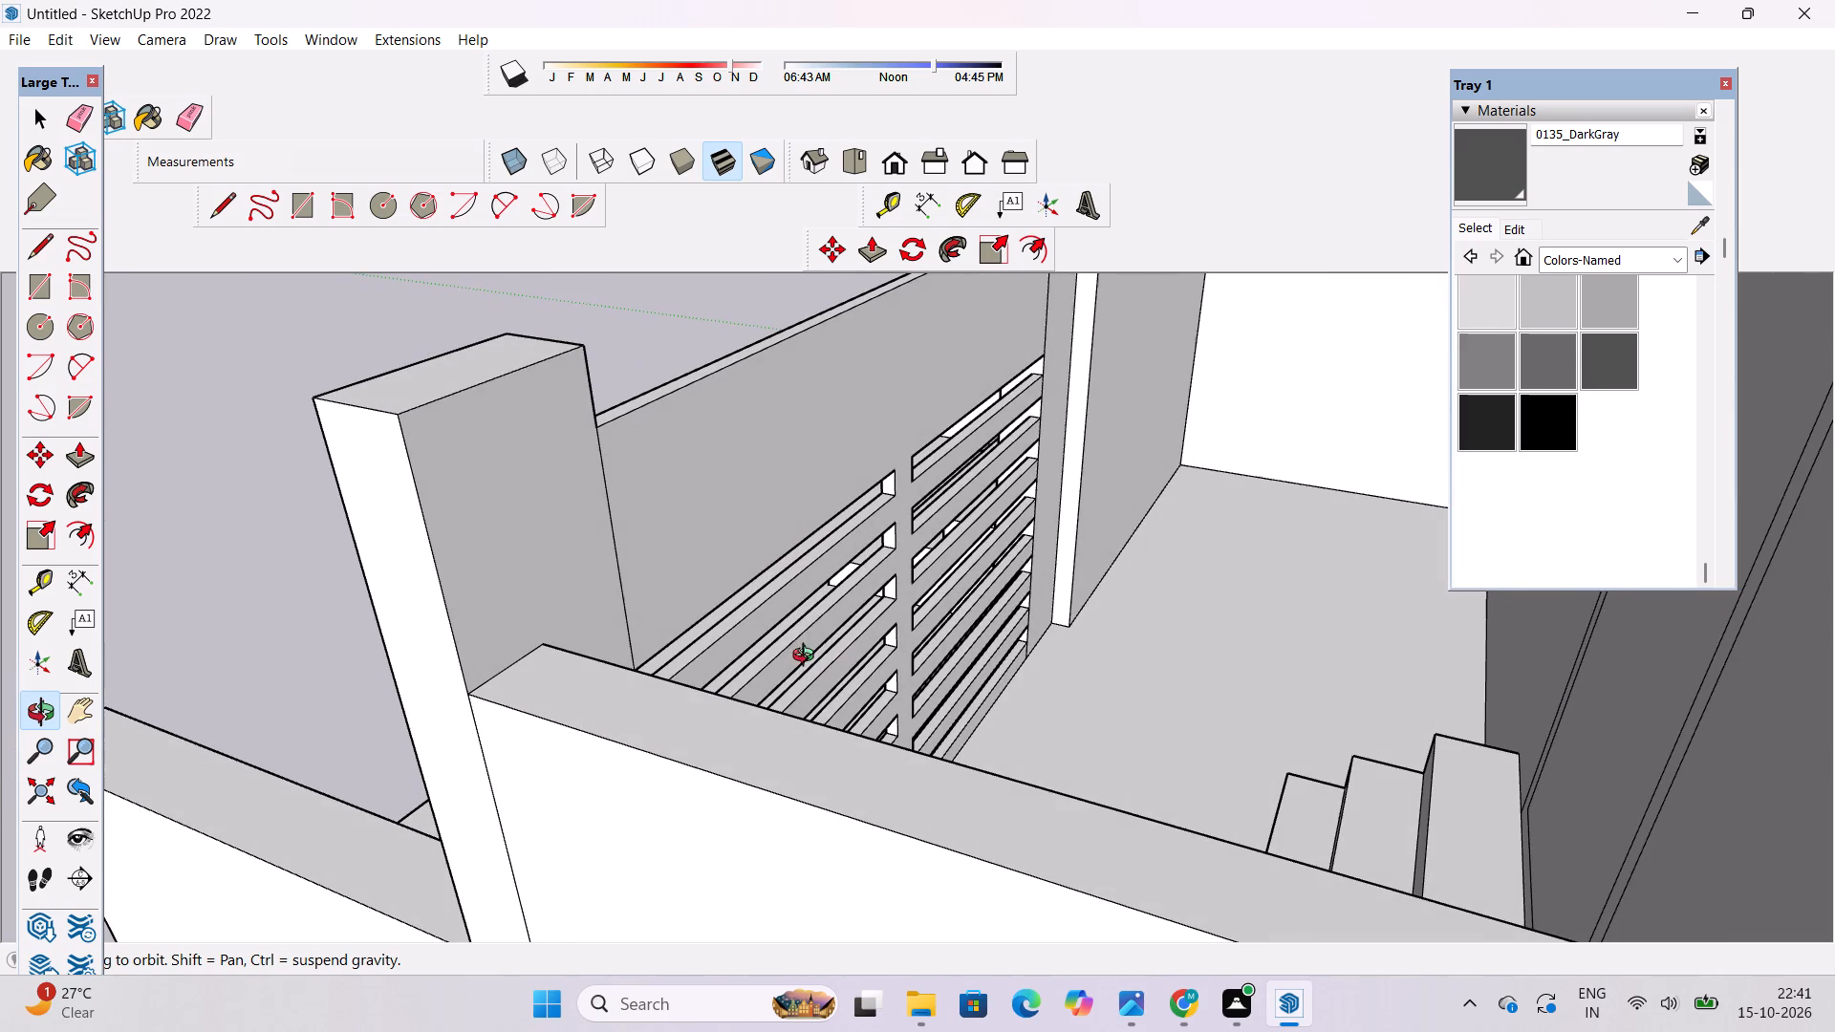
left_click(1485, 183)
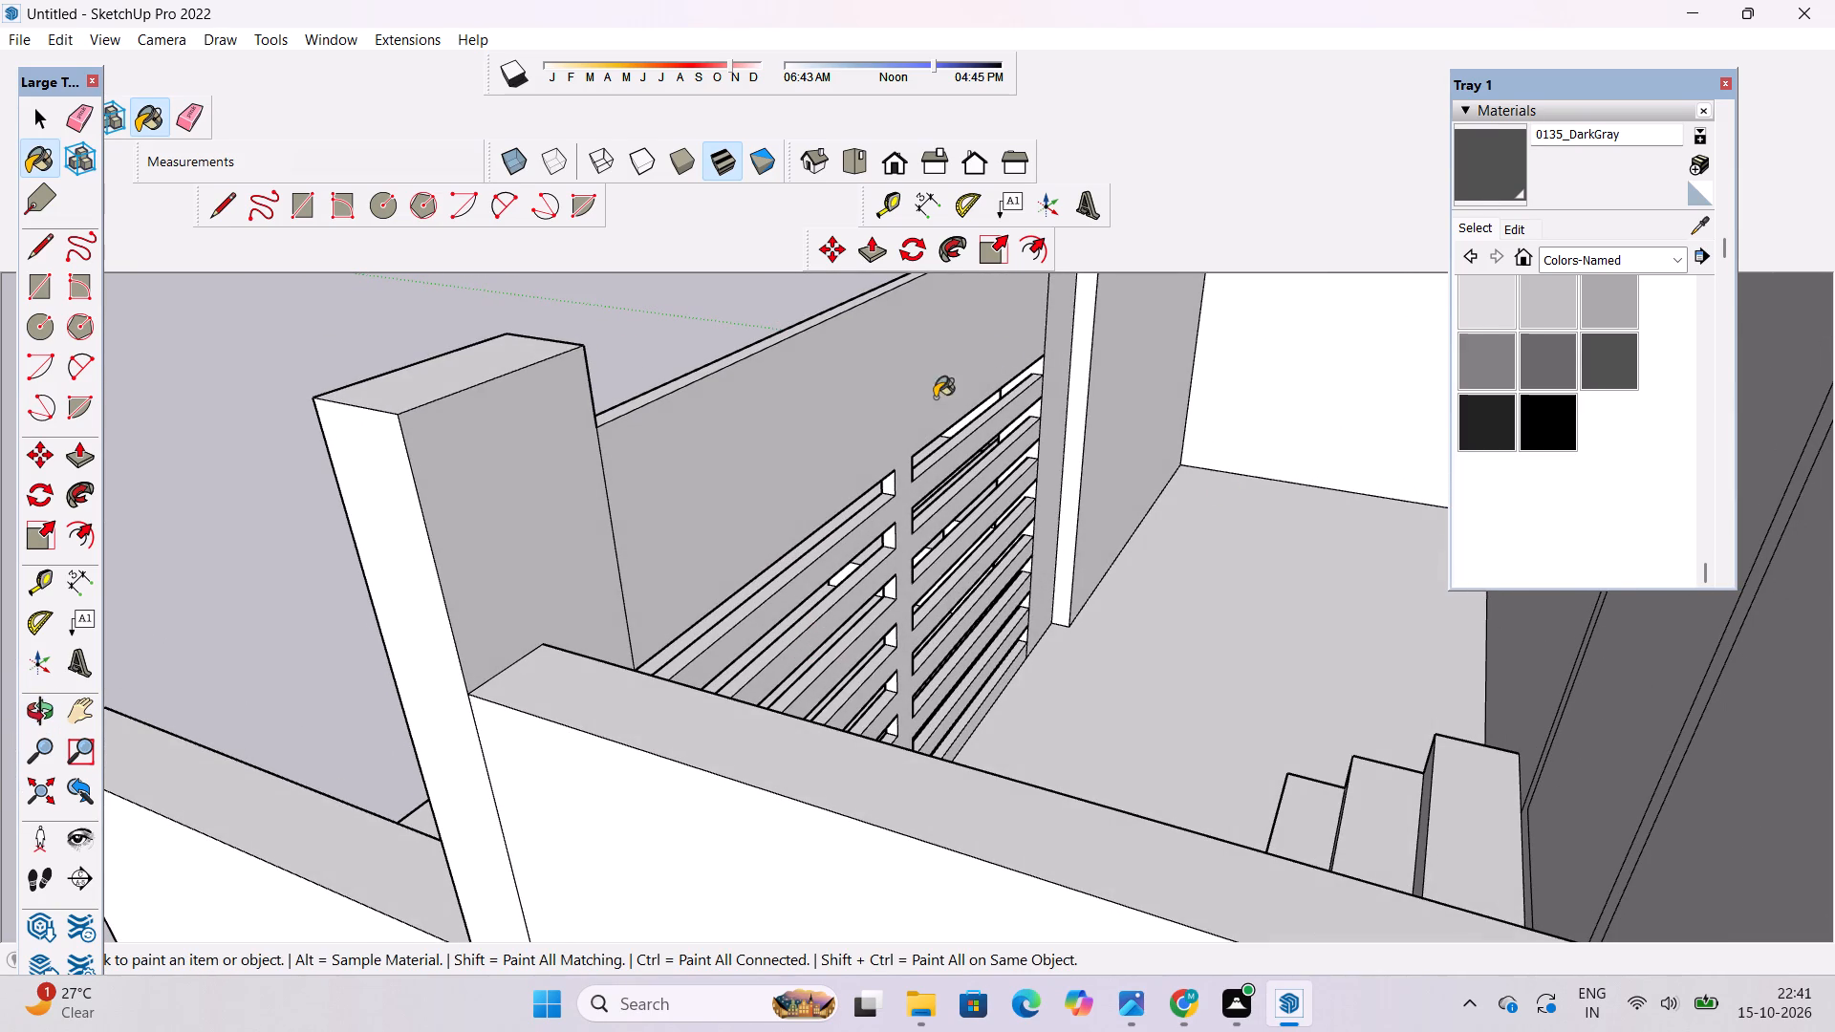
left_click(858, 417)
scroll(878, 501, "down", 4)
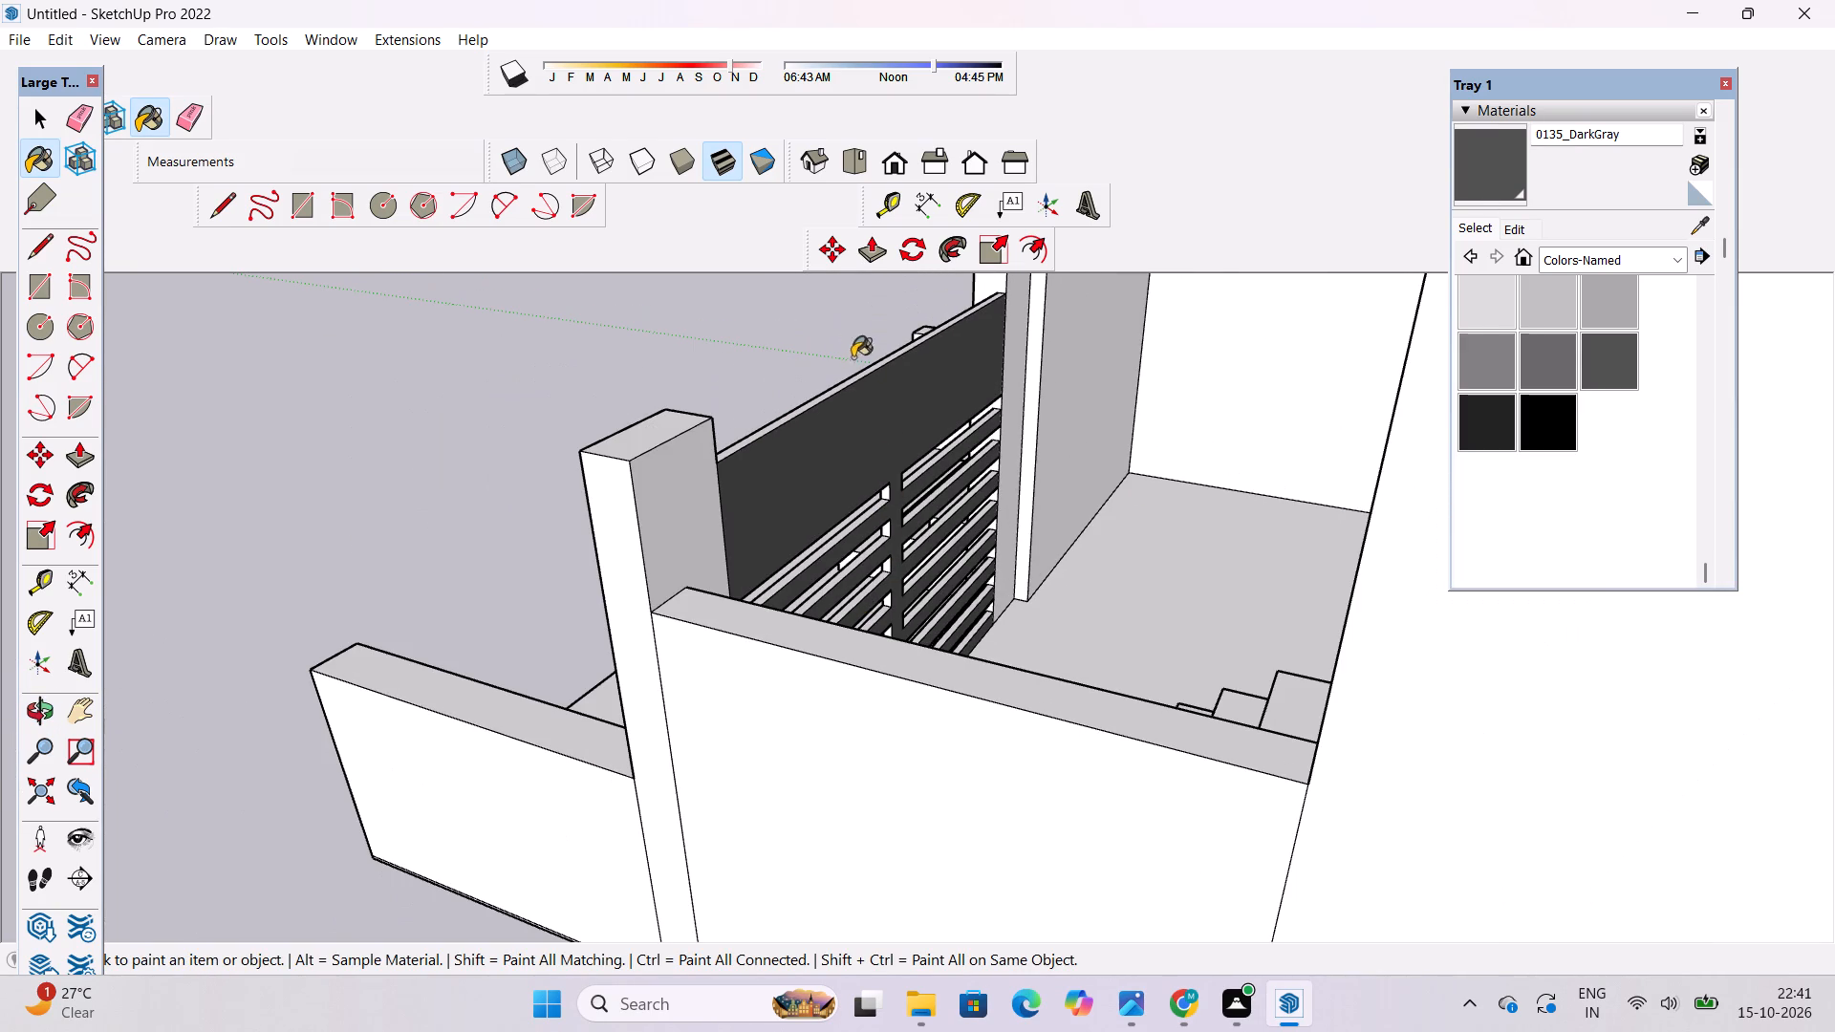
Paint the inner edges of the gate's upper slat openings with 0135_DarkGray from the rear side.
scroll(802, 392, "up", 7)
left_click(833, 485)
scroll(780, 423, "down", 10)
scroll(853, 571, "up", 18)
left_click(831, 364)
left_click(813, 405)
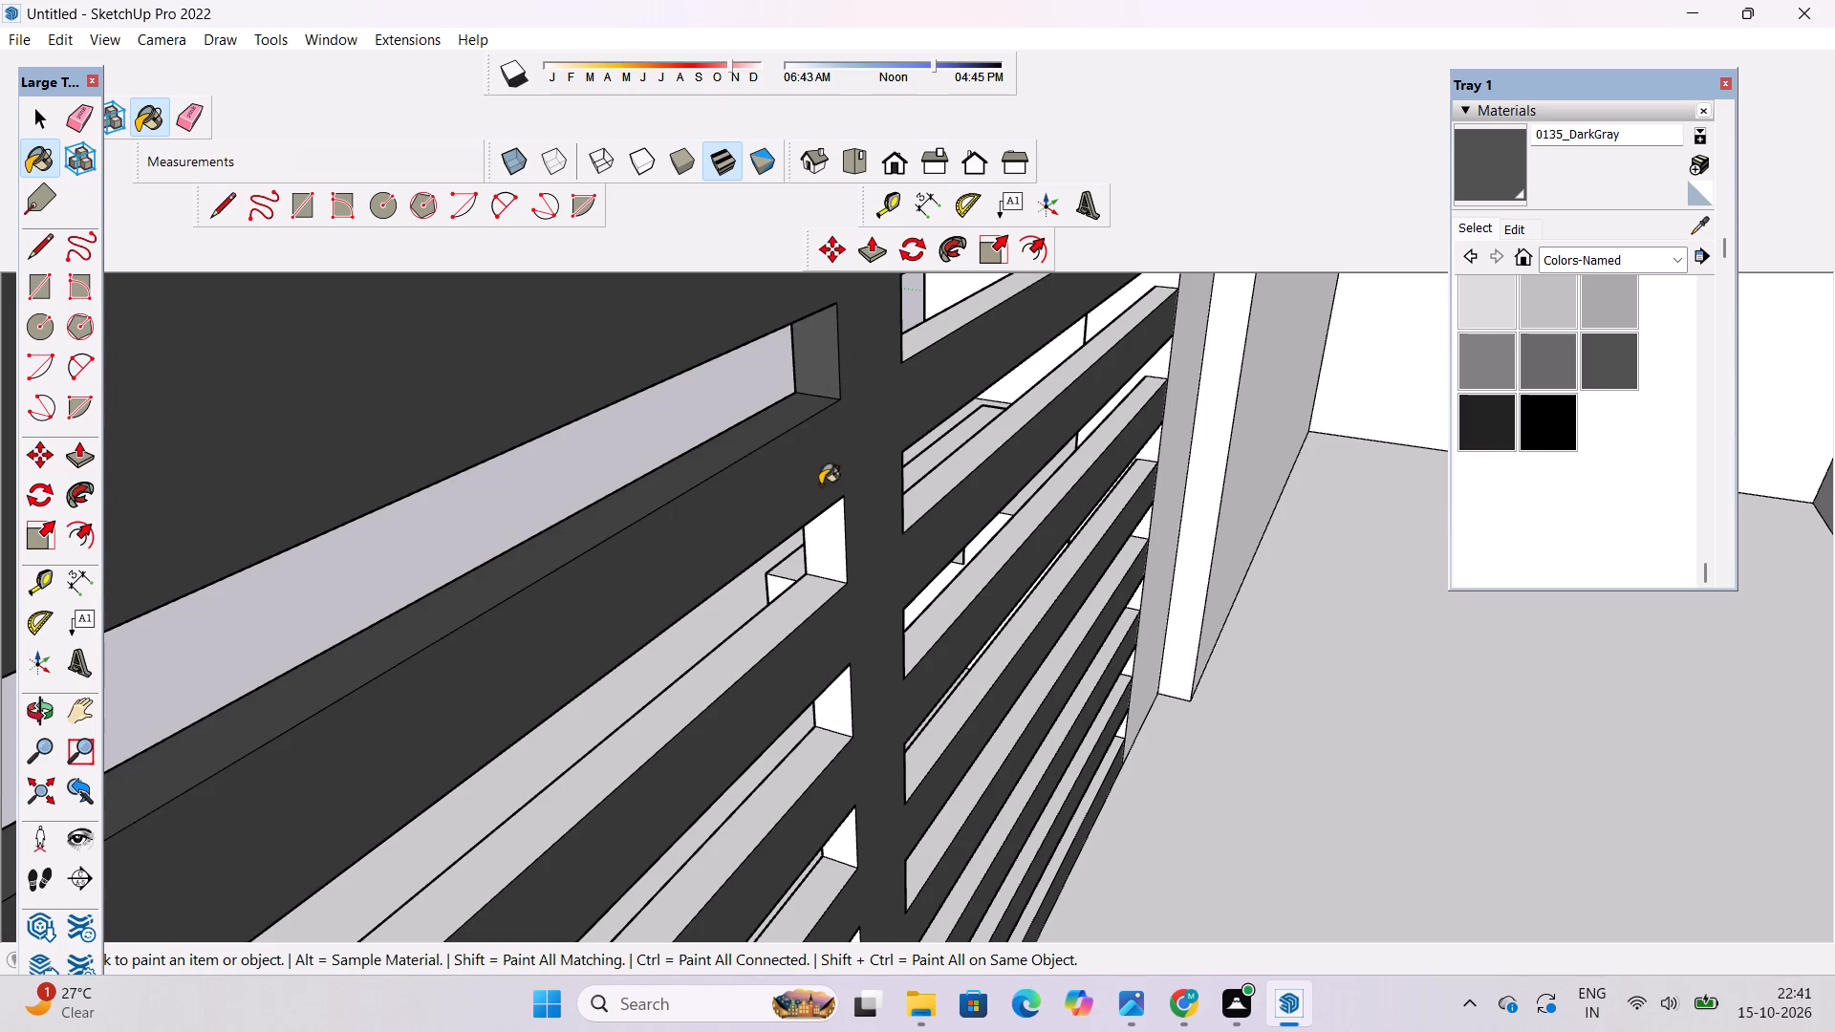
left_click(829, 532)
left_click_drag(820, 590, 821, 580)
left_click(925, 494)
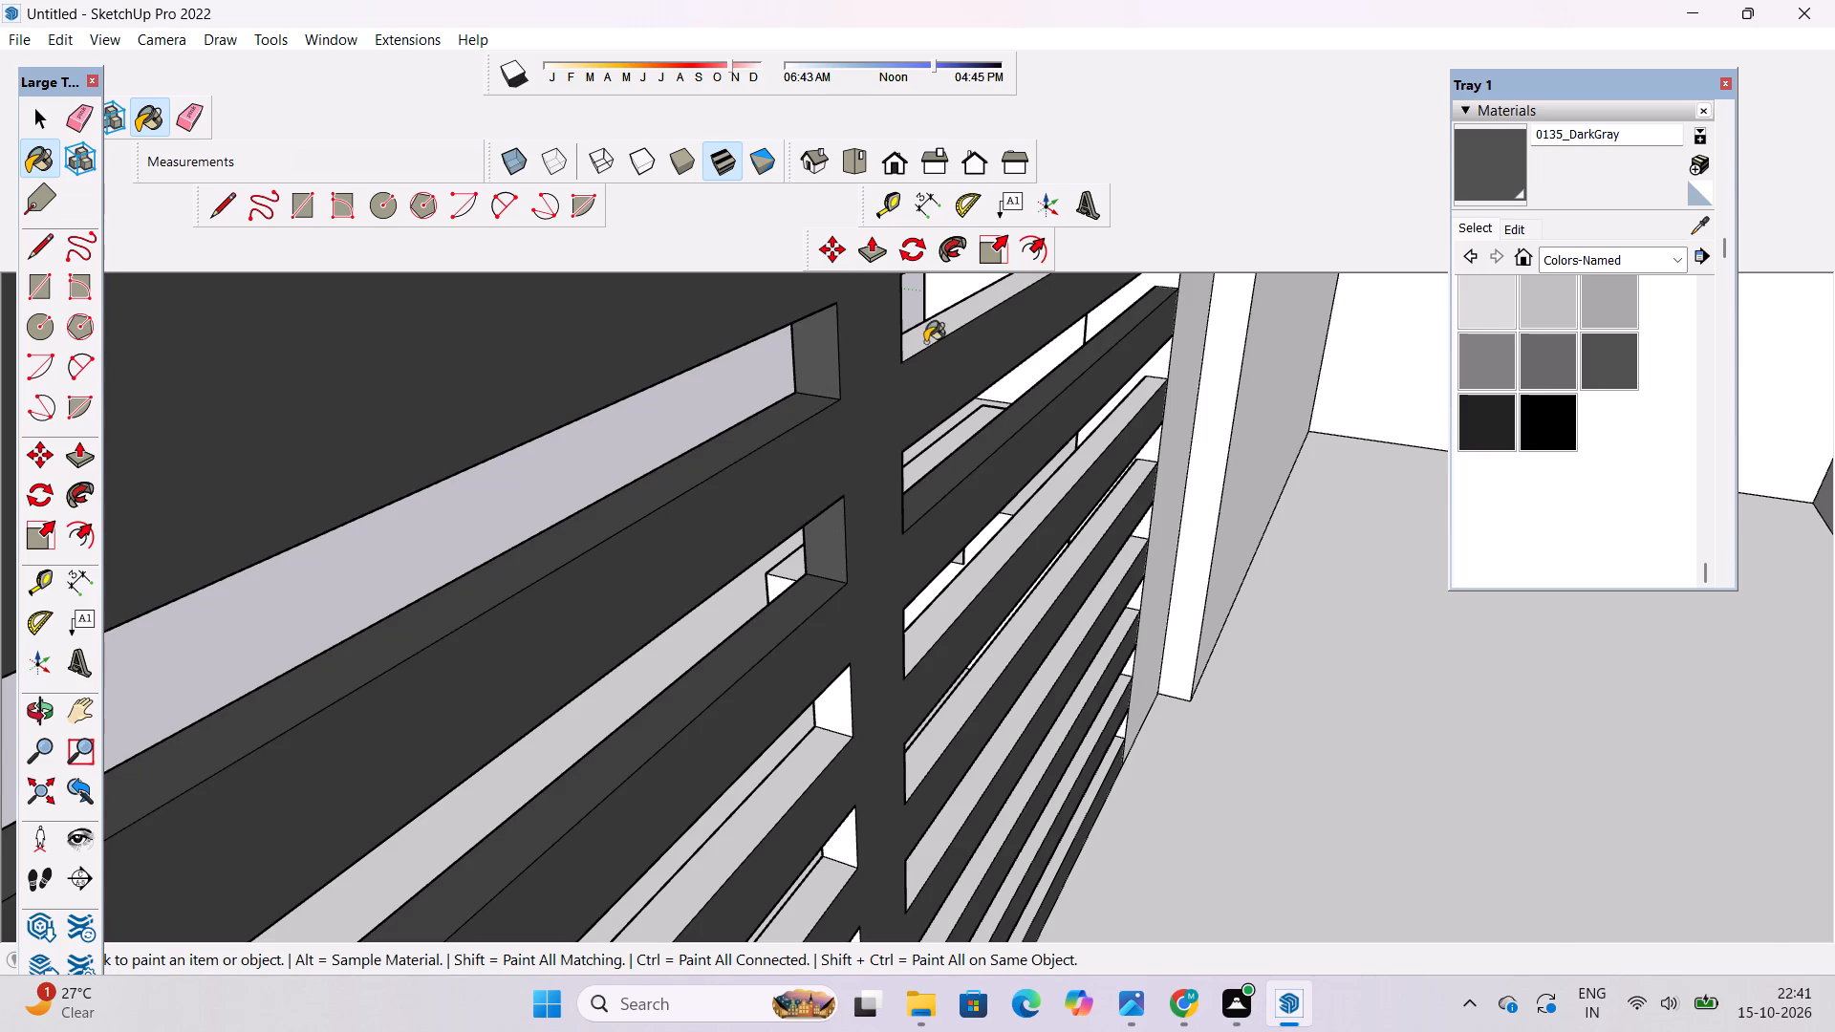
left_click(925, 342)
scroll(776, 414, "down", 5)
scroll(801, 598, "up", 4)
left_click(810, 627)
left_click(813, 666)
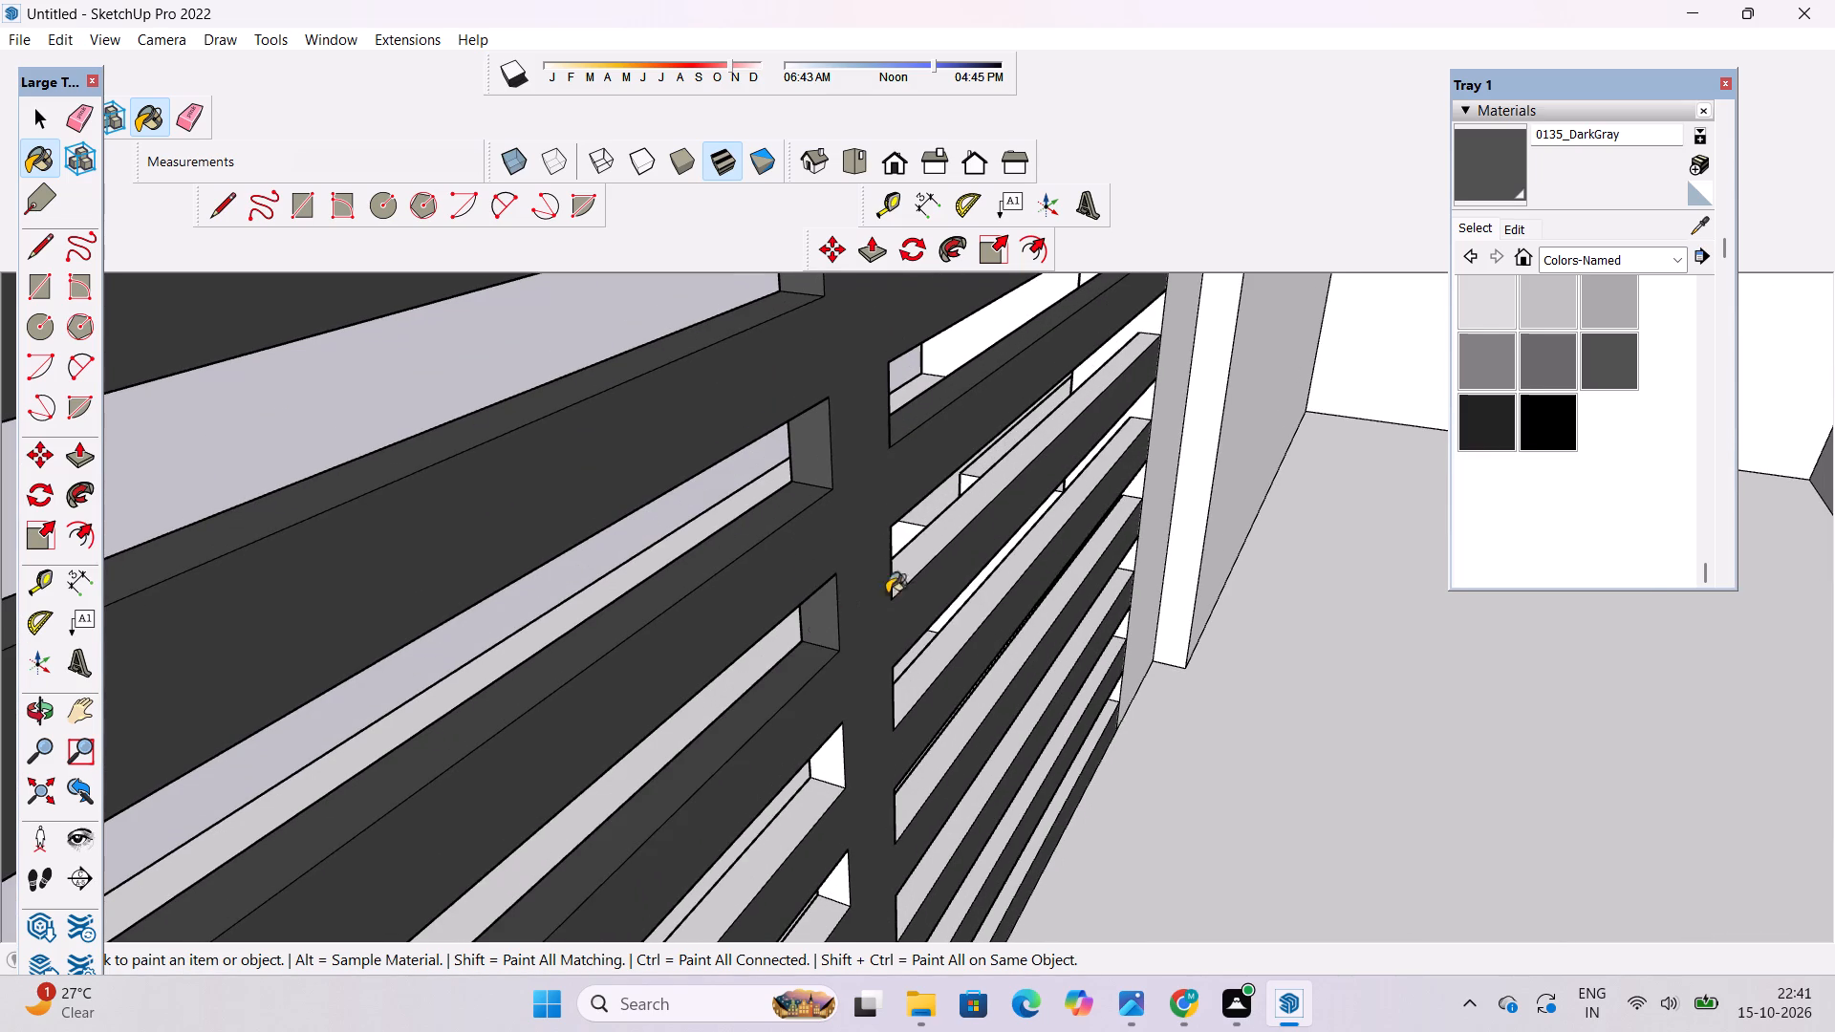
left_click(933, 536)
scroll(735, 525, "down", 4)
scroll(790, 706, "up", 5)
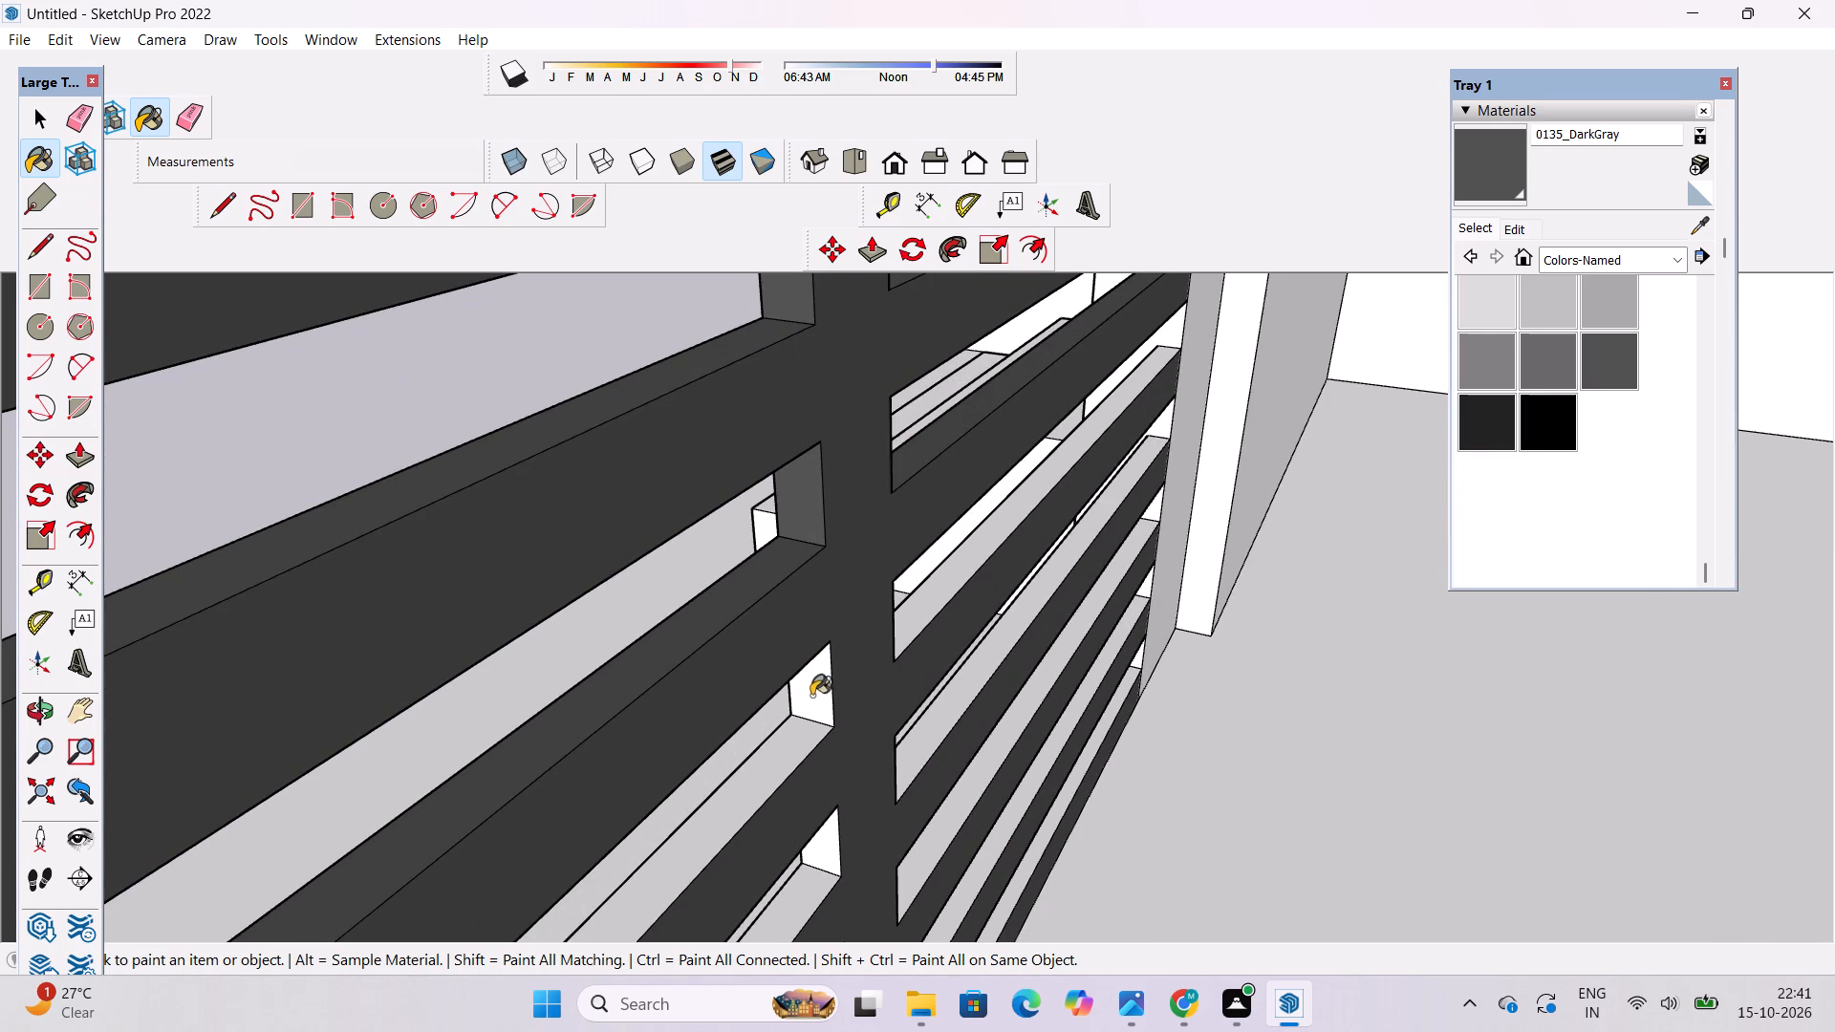
left_click(818, 696)
left_click(792, 738)
Paint the inner edges of the gate's lower slat openings with 0135_DarkGray on both sides of the central post.
scroll(625, 601, "down", 6)
scroll(869, 660, "up", 5)
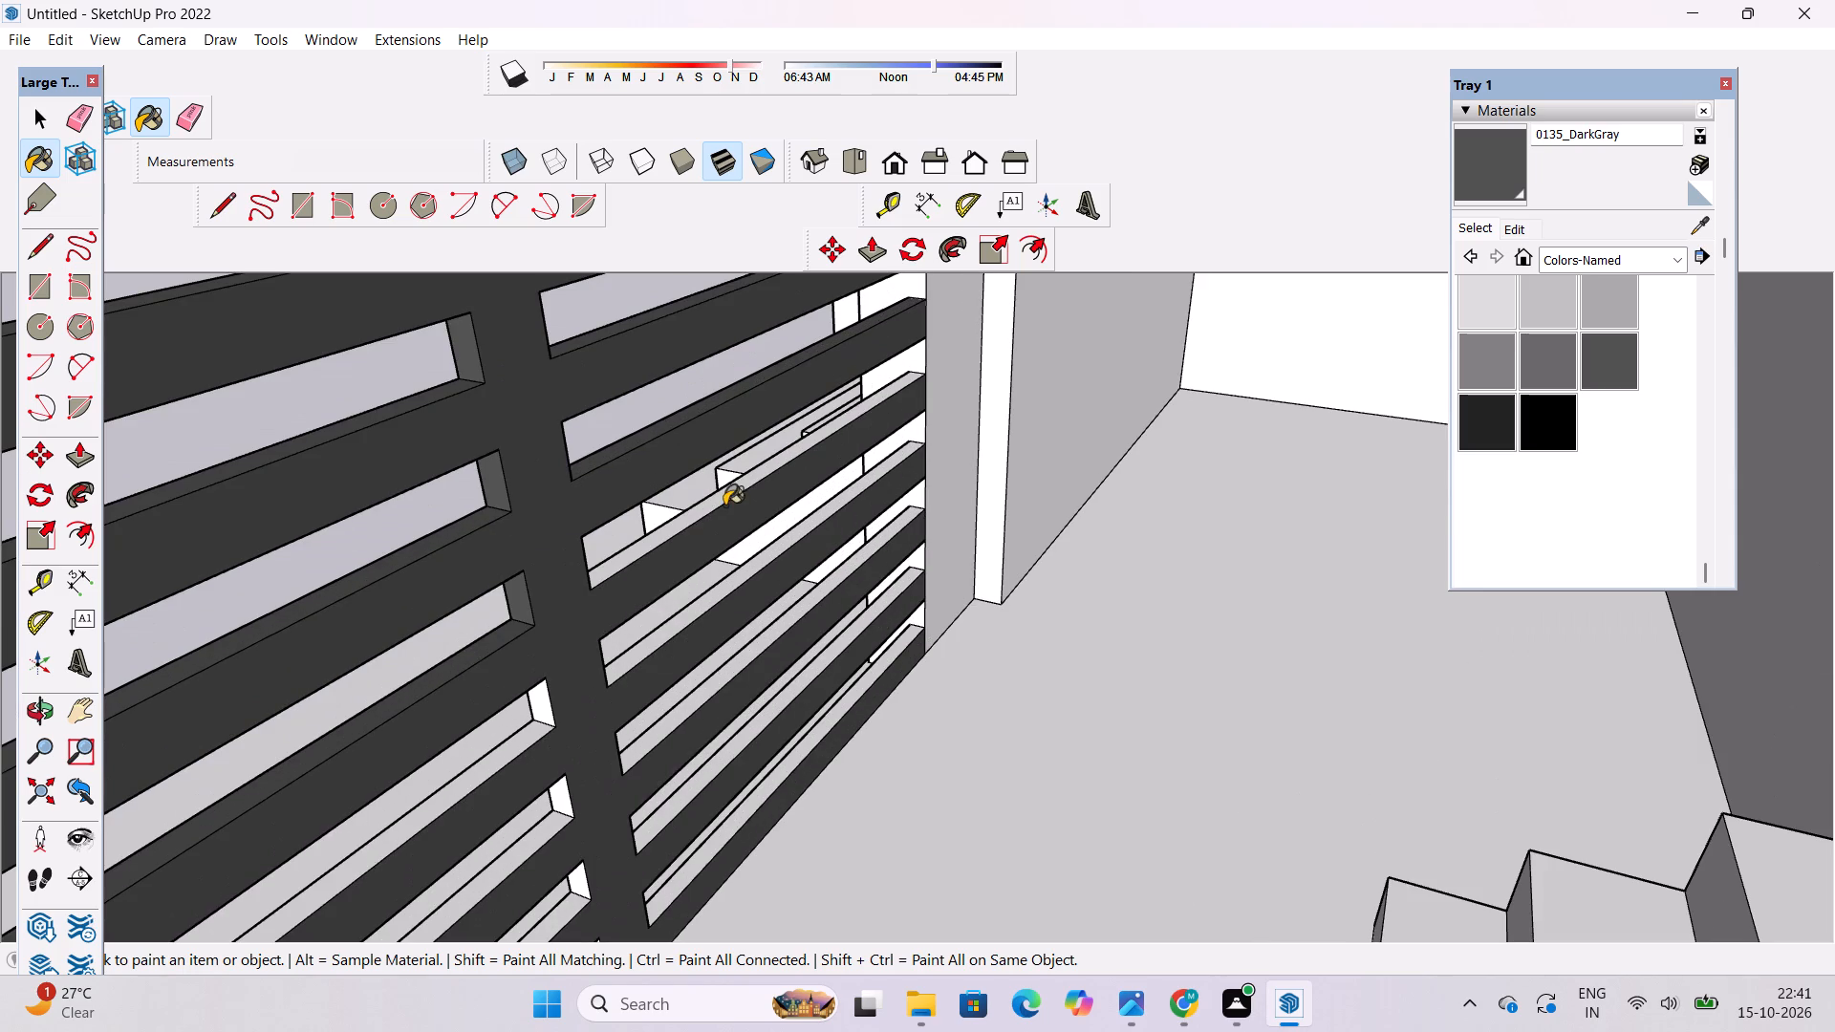
left_click(883, 368)
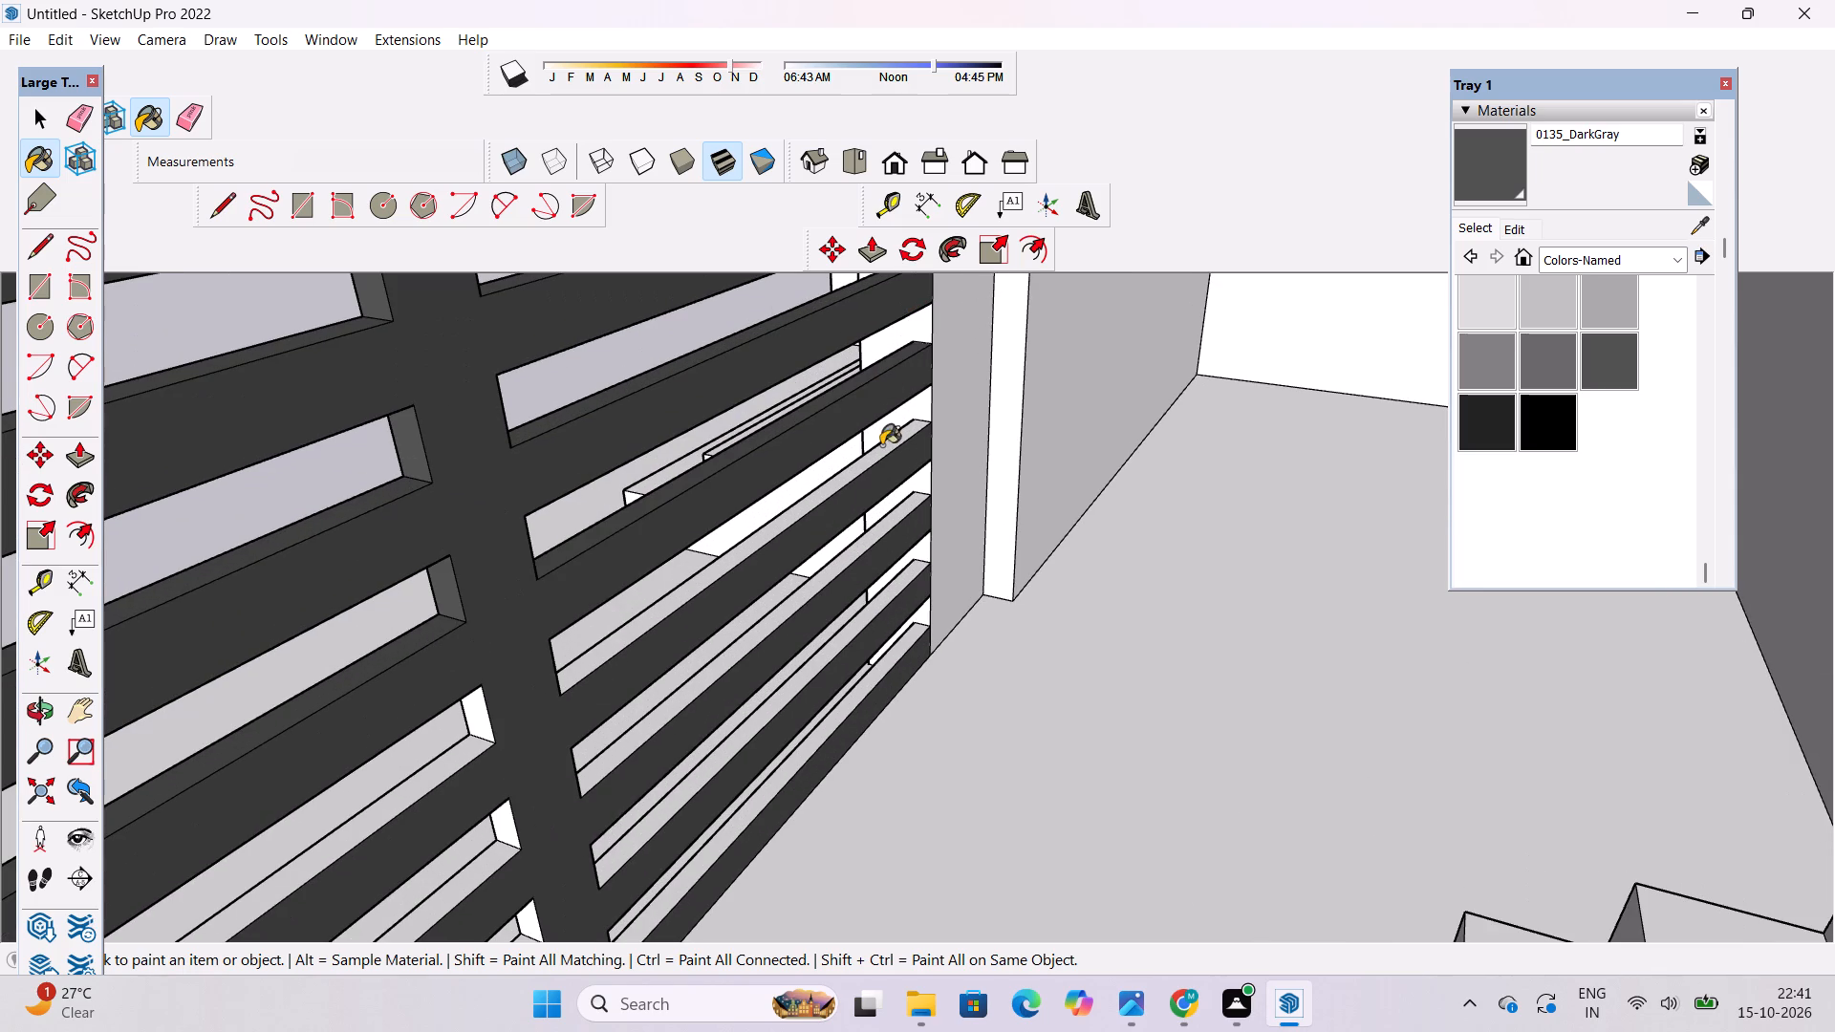
left_click(879, 454)
scroll(936, 418, "down", 5)
scroll(800, 497, "up", 5)
left_click(540, 699)
left_click(534, 763)
scroll(807, 586, "down", 1)
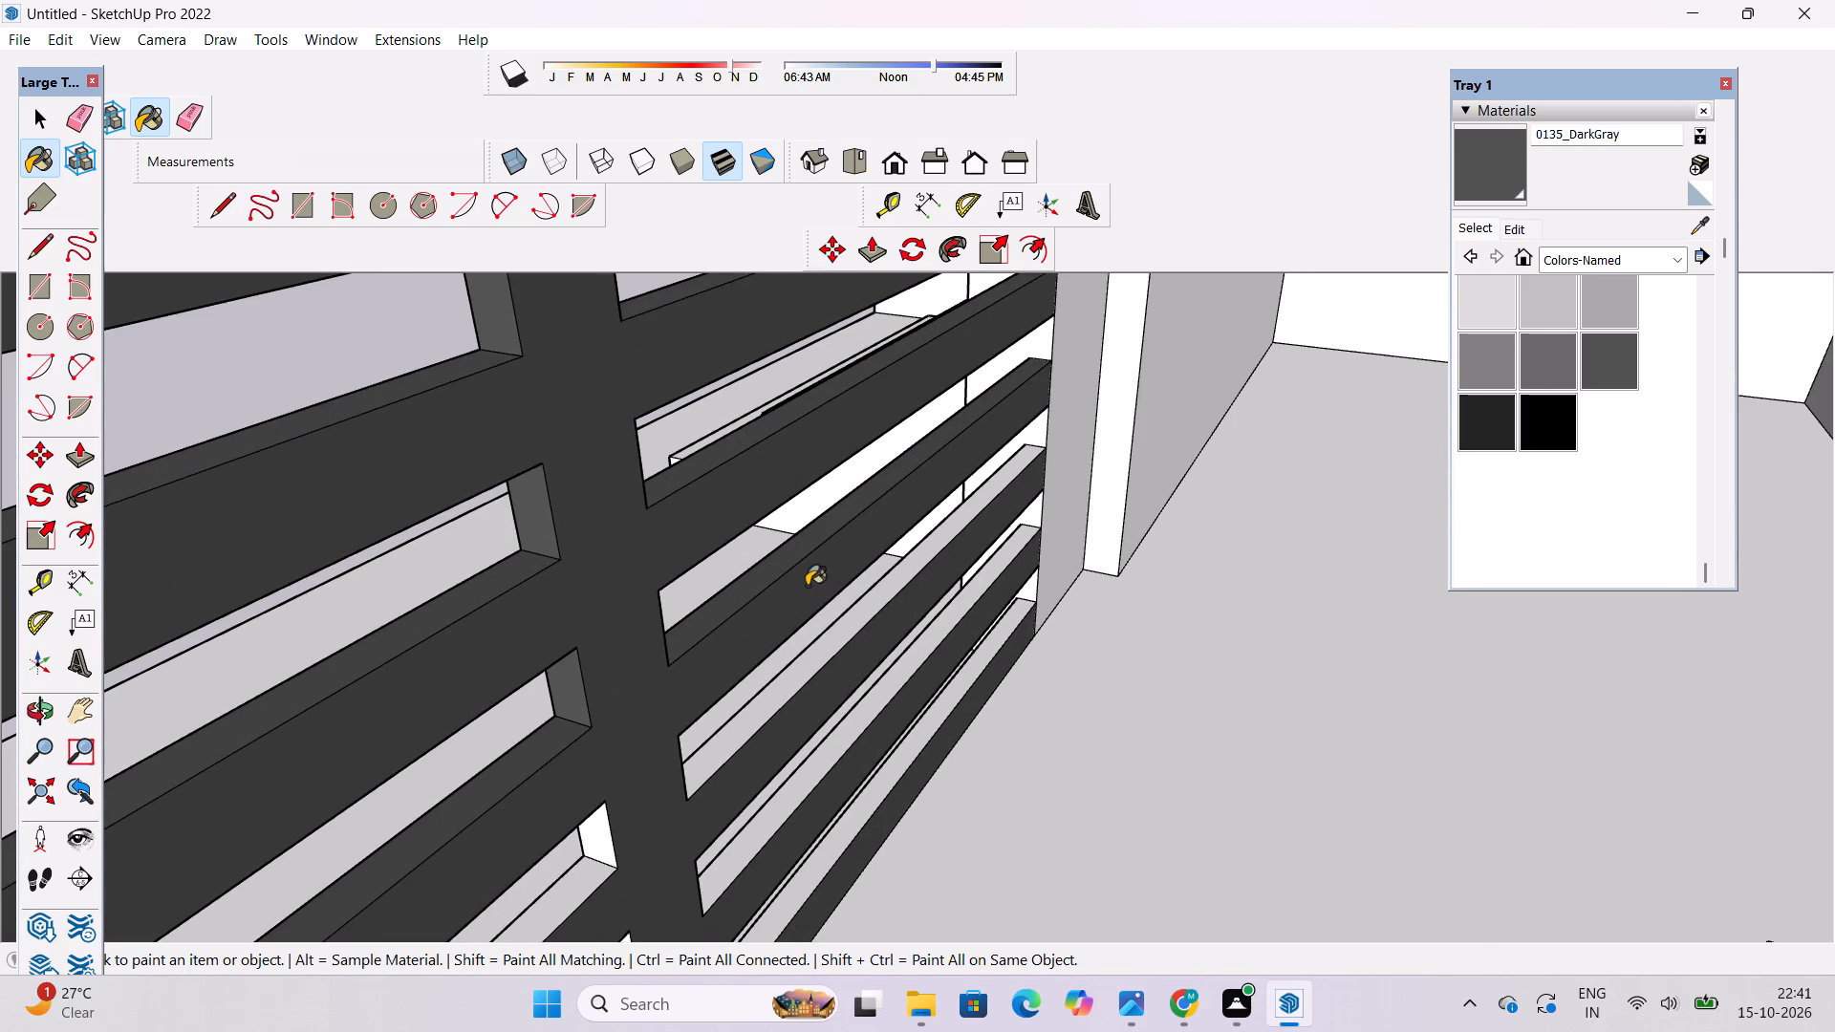
left_click(596, 833)
left_click(584, 879)
left_click(734, 731)
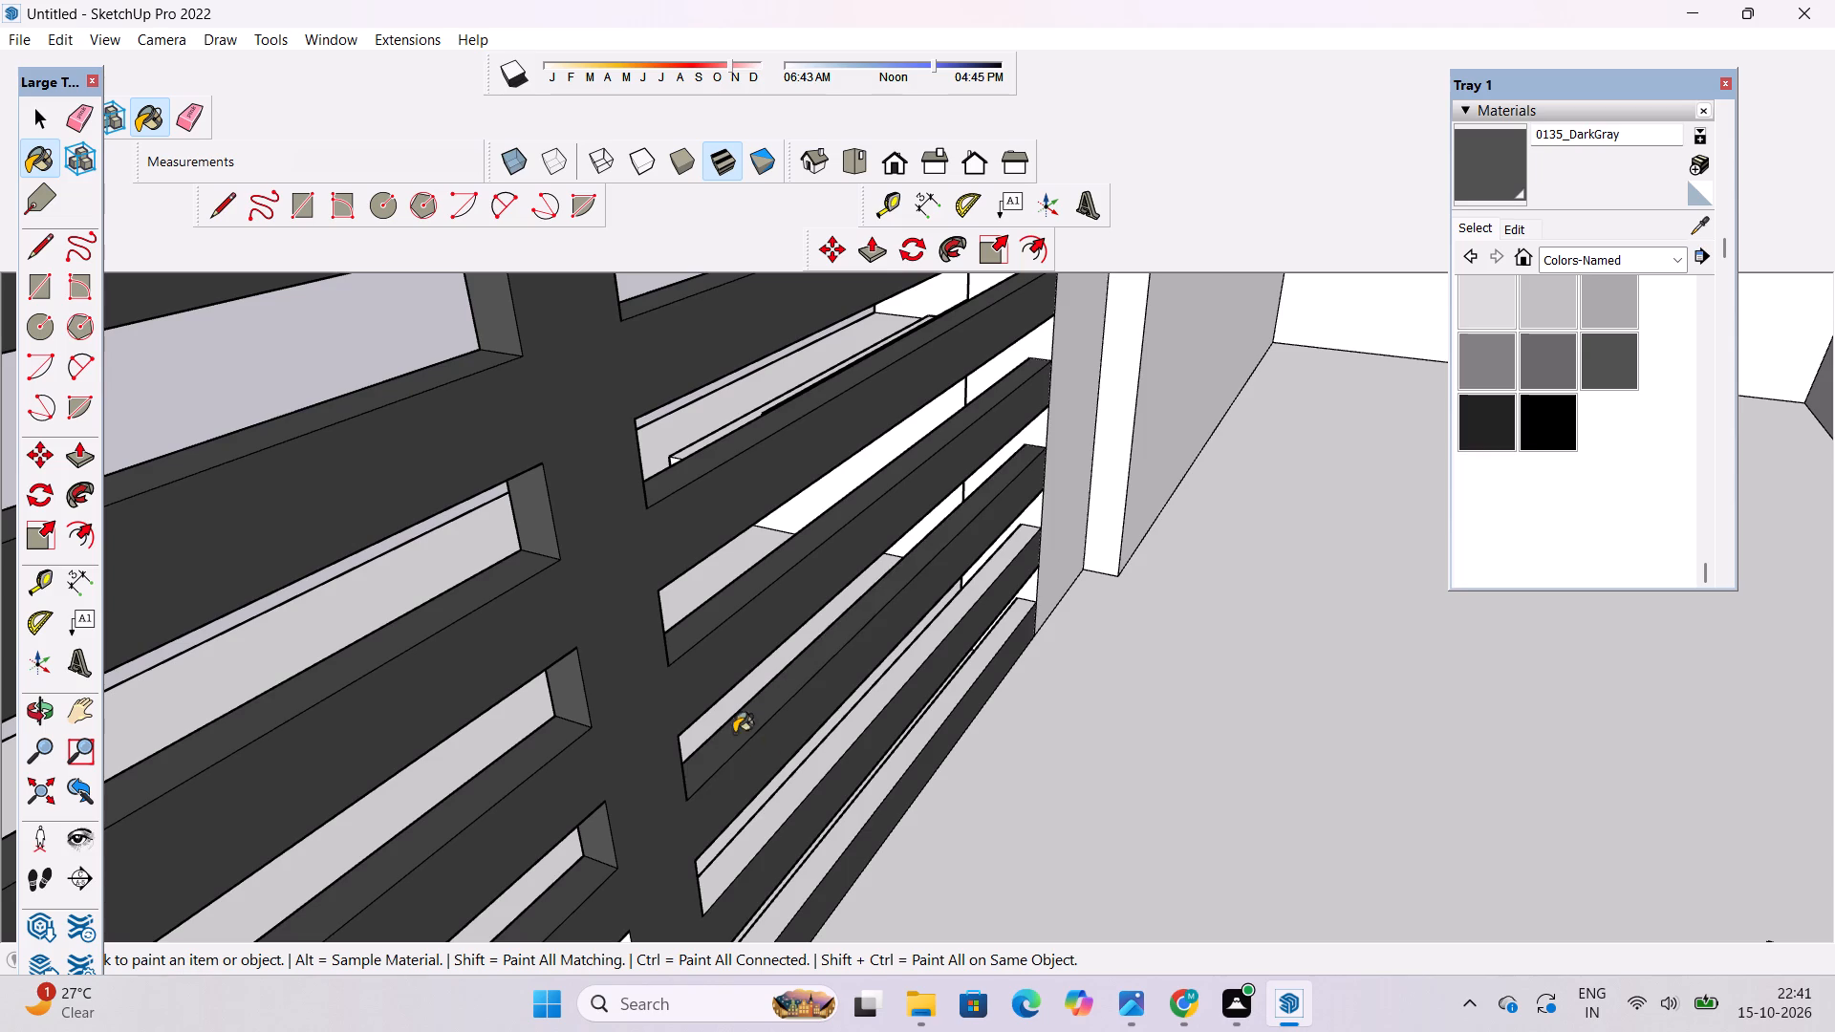
left_click(790, 797)
left_click(873, 797)
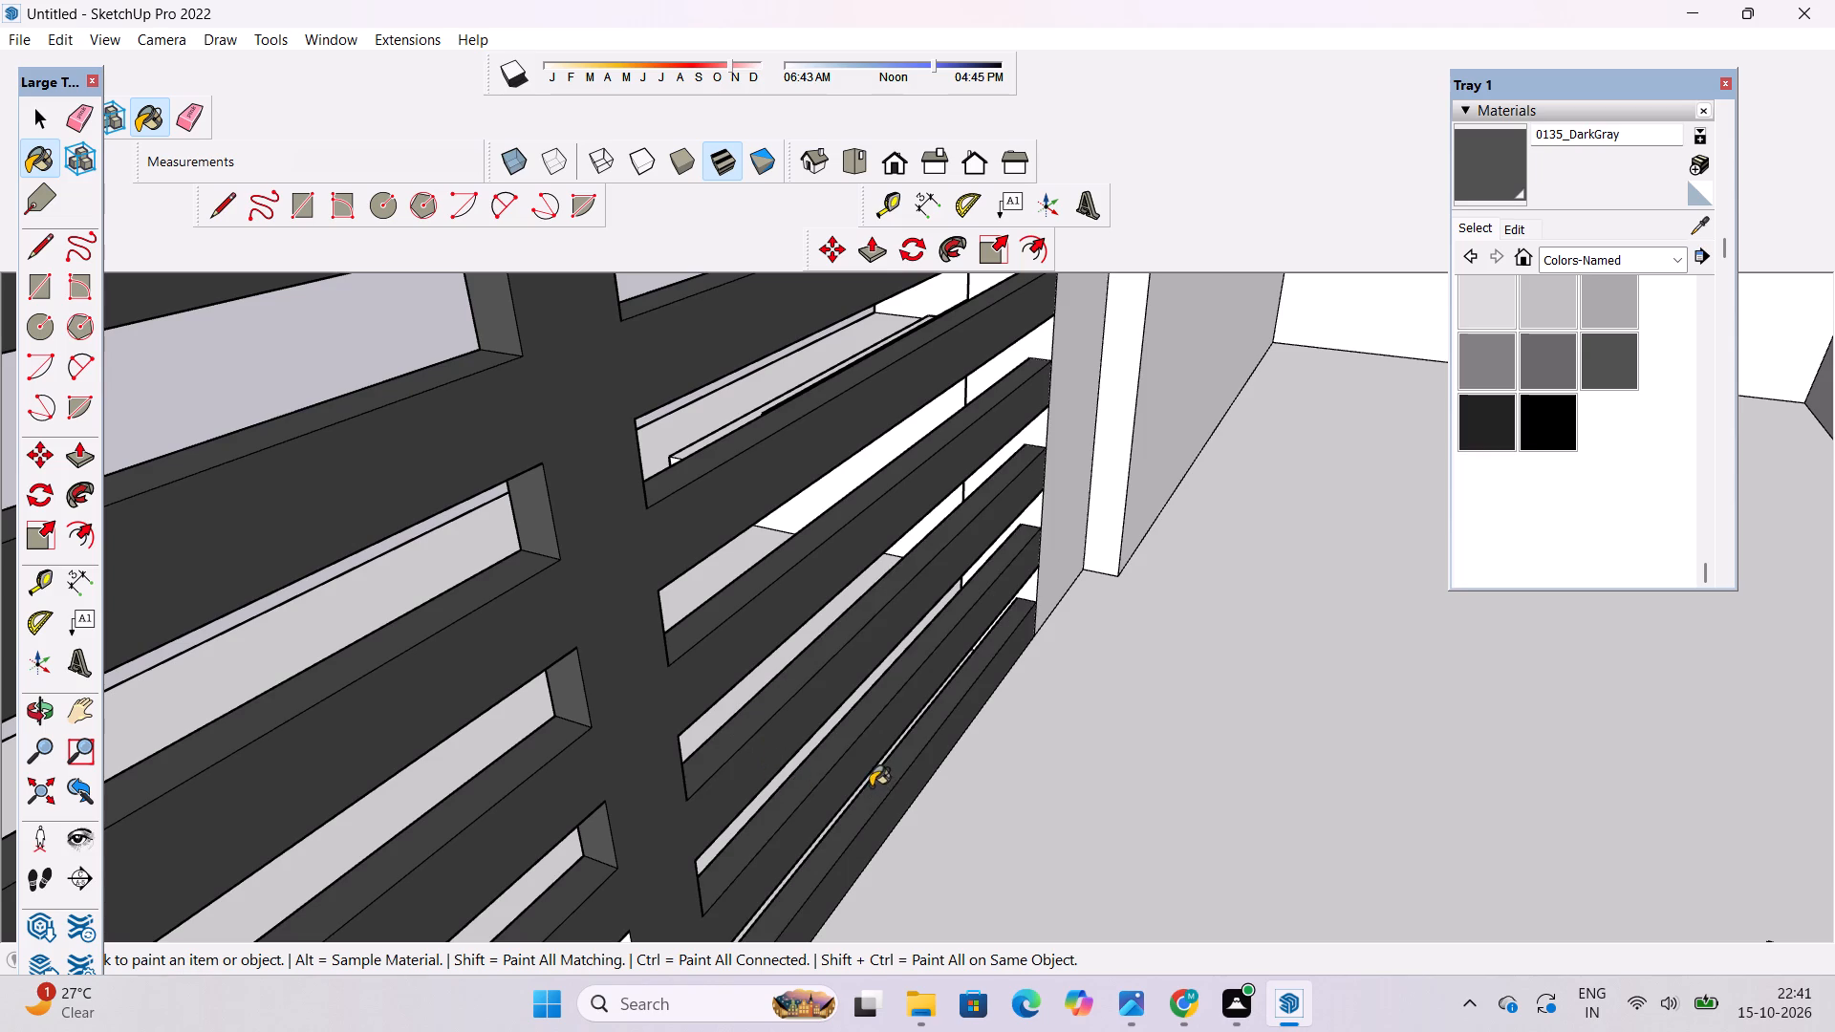
Paint the remaining unpainted post edges and slat tops in the two lowest openings beside the gate's central post with 0135_DarkGray.
key("o")
scroll(681, 688, "down", 4)
left_click_drag(594, 708, 1230, 650)
left_click_drag(1315, 660, 1259, 640)
key("a")
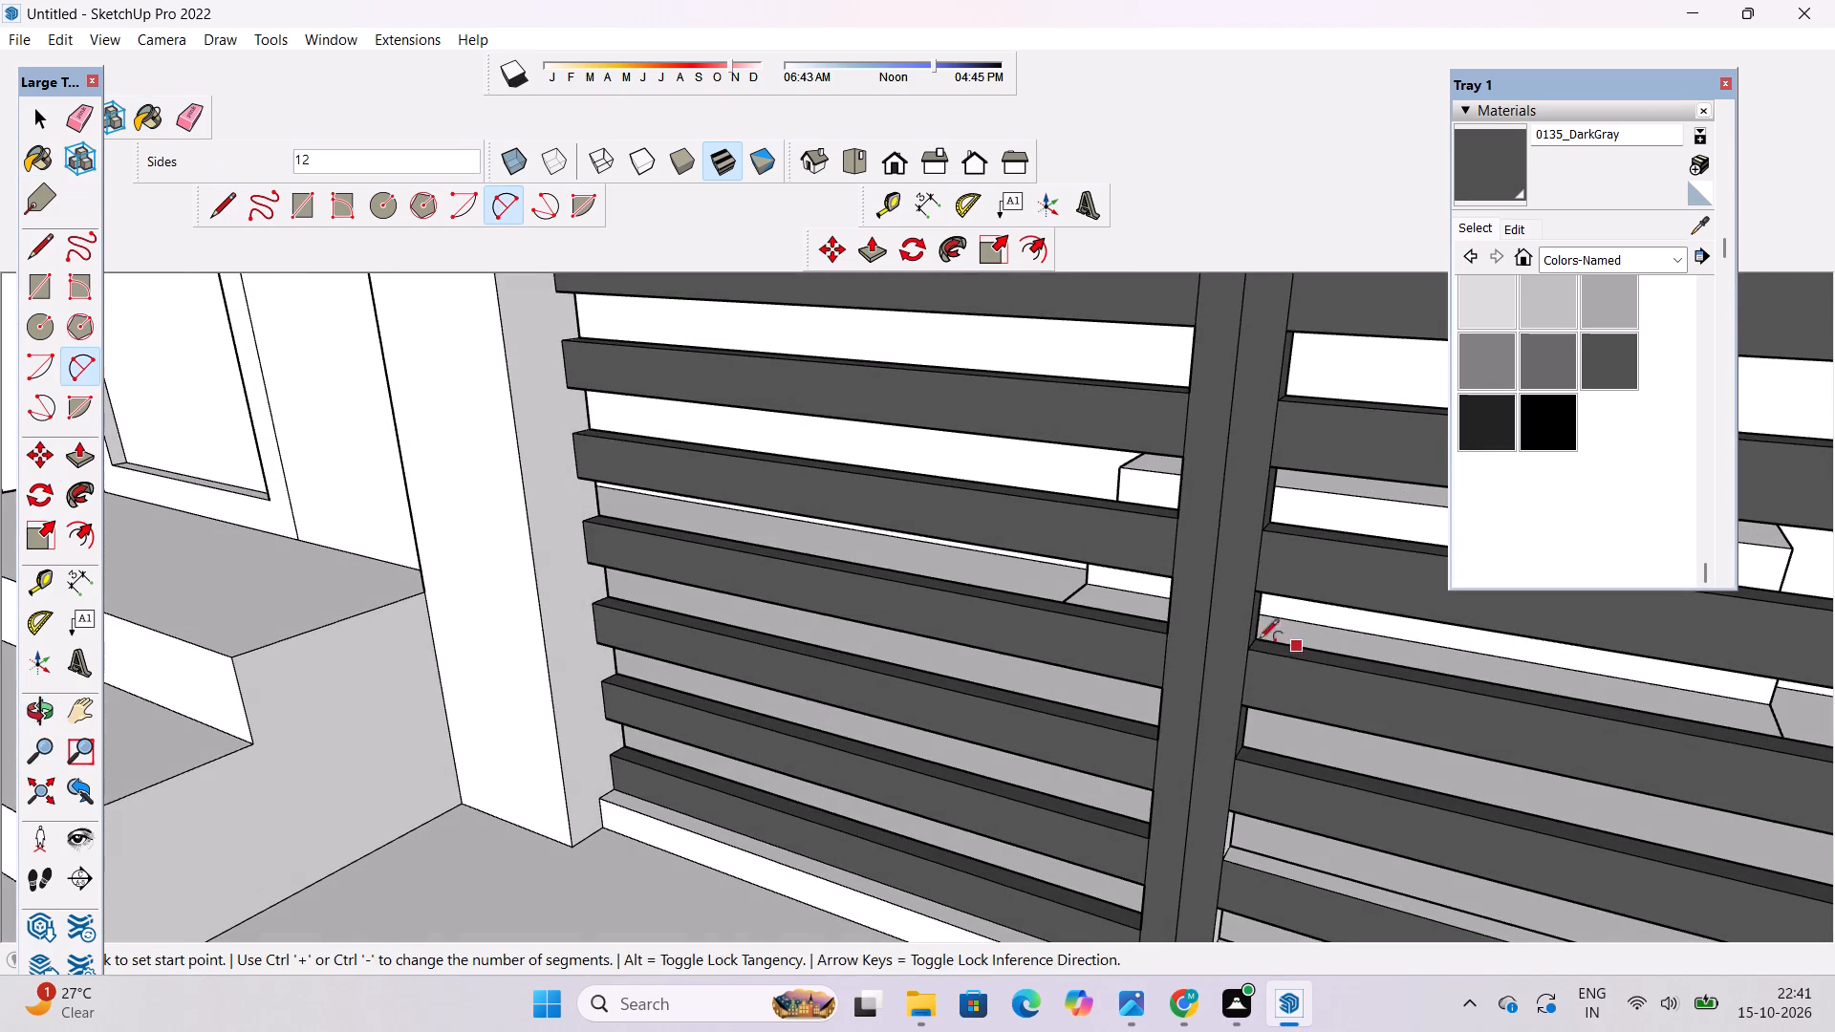
left_click_drag(1259, 640, 1222, 631)
key("o")
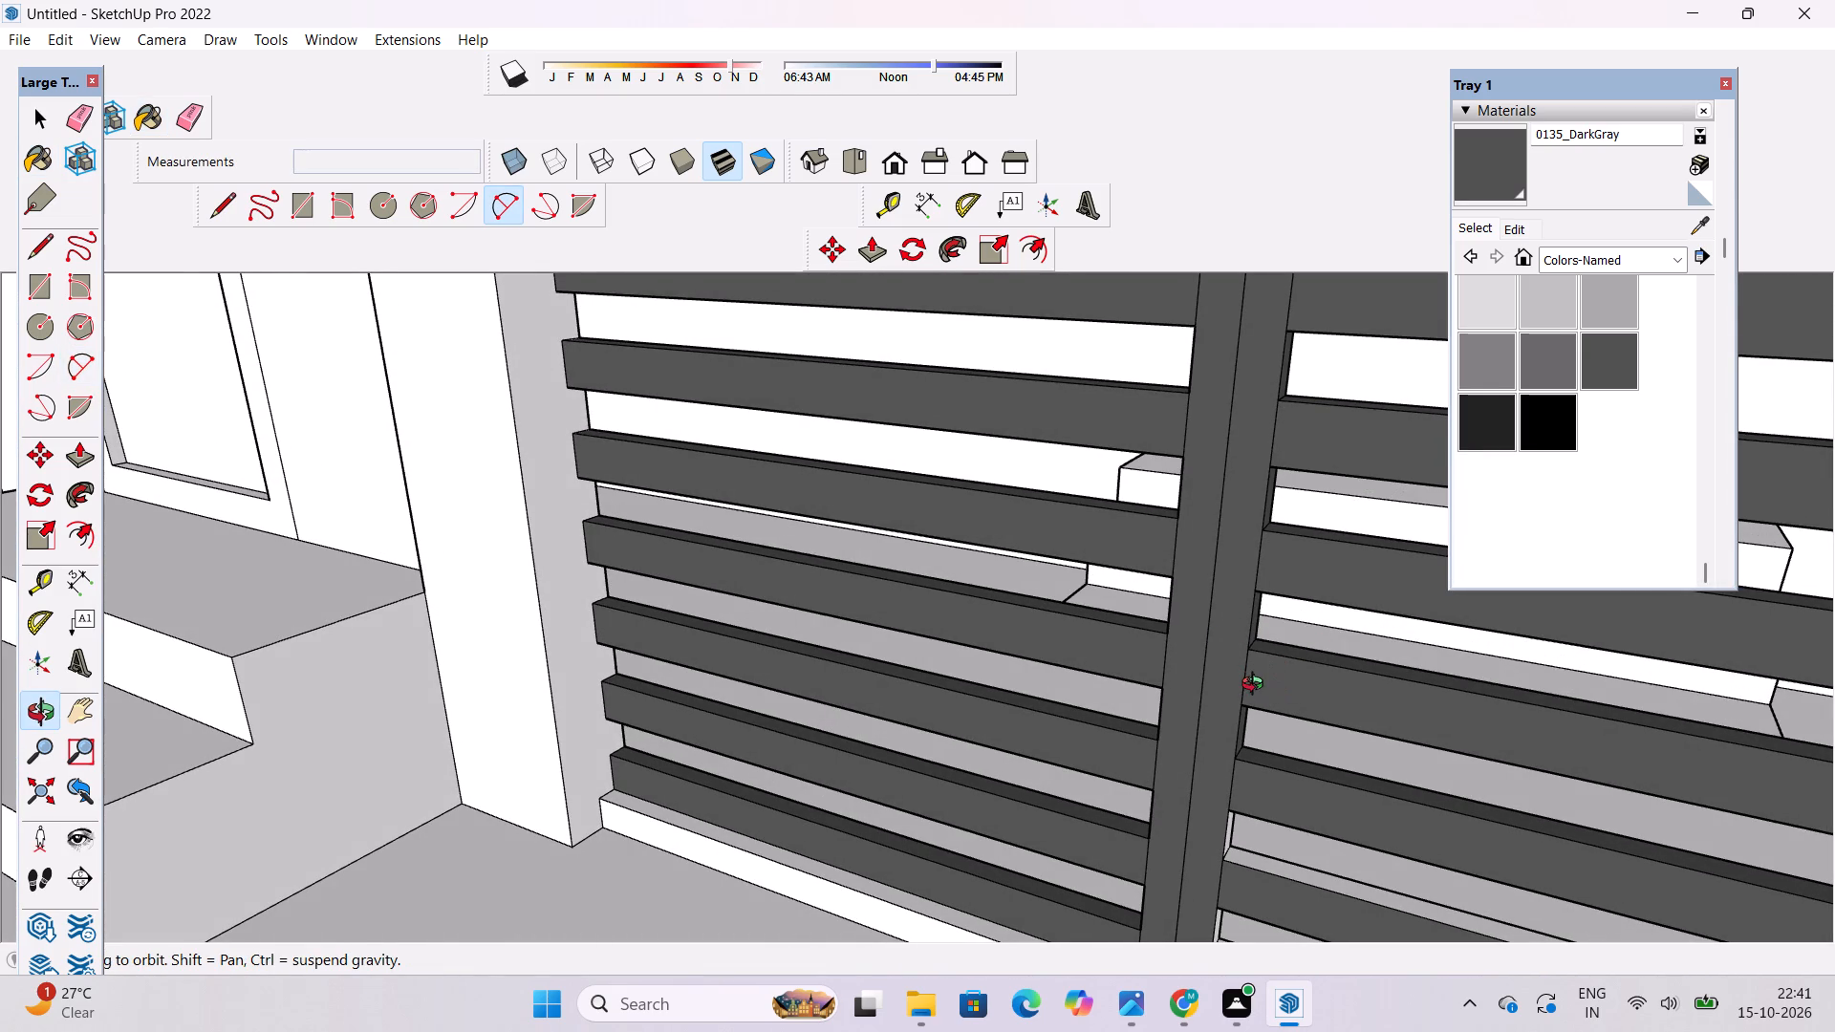
left_click_drag(1228, 687, 1050, 658, "shift")
left_click_drag(1121, 847, 1298, 892)
left_click_drag(1290, 860, 1024, 760, "shift")
left_click_drag(1025, 788, 836, 768)
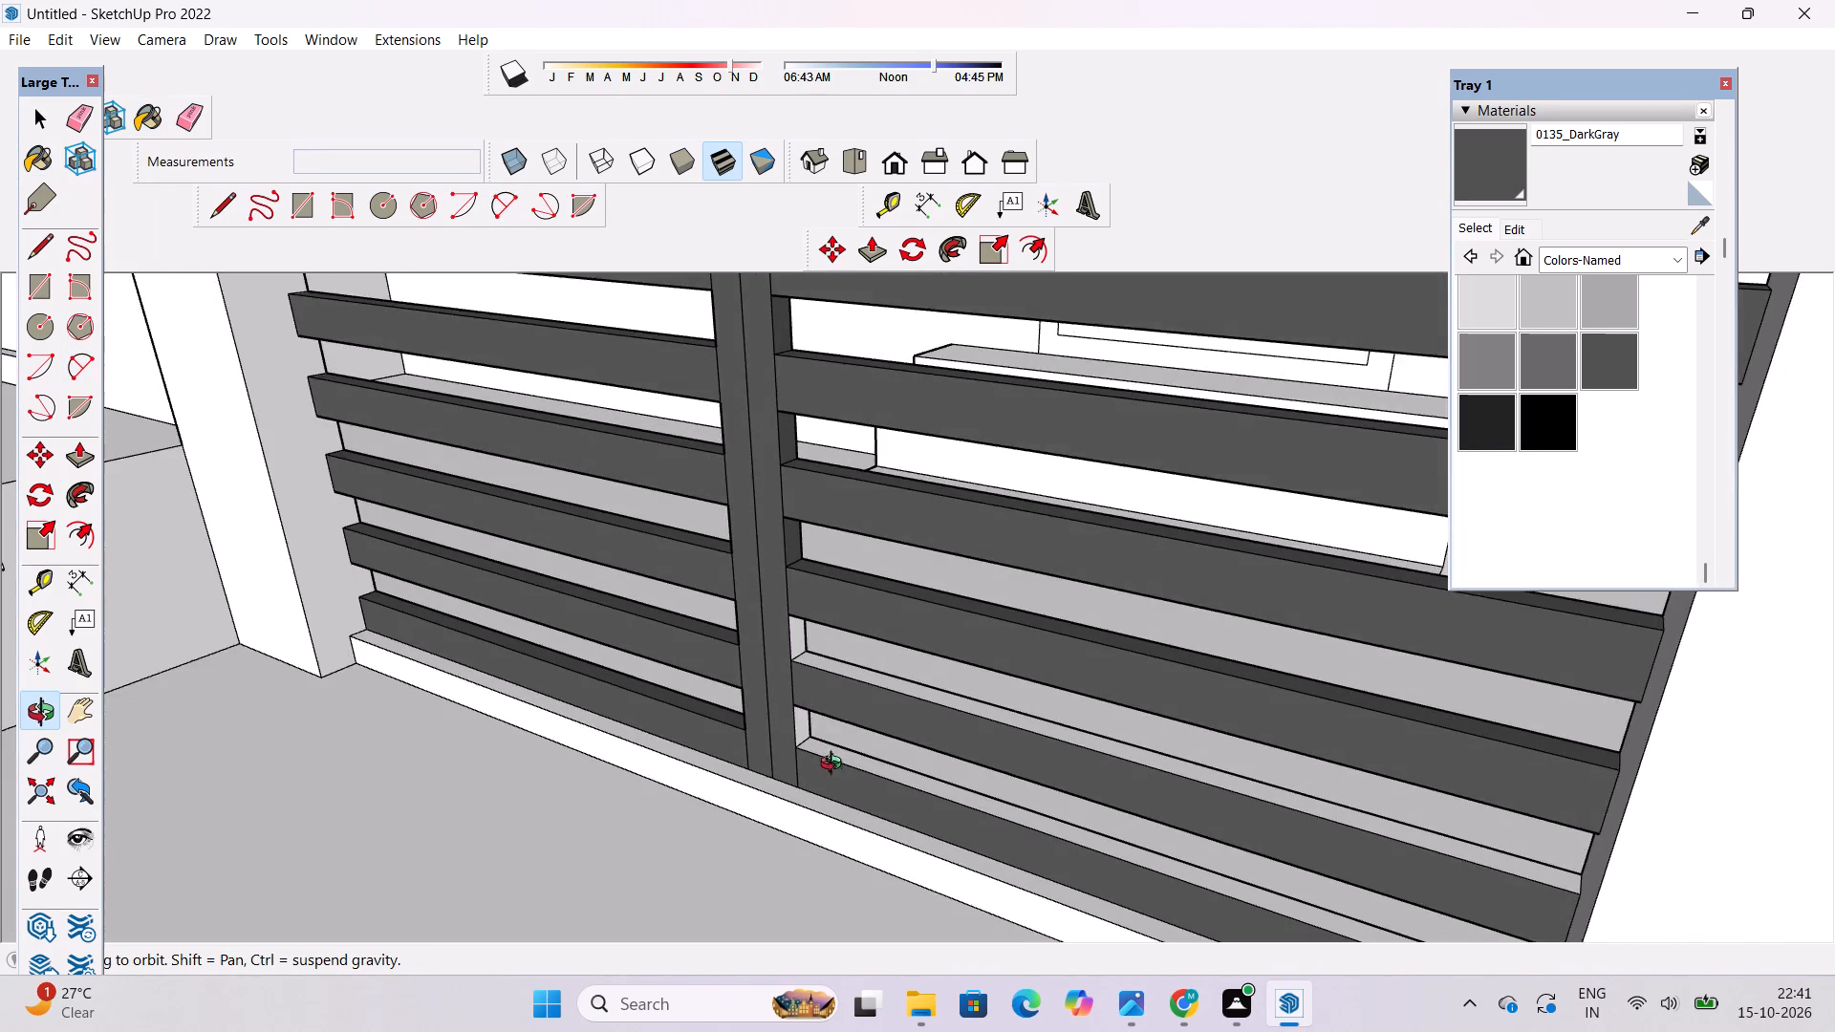
scroll(840, 733, "up", 3)
left_click_drag(846, 744, 878, 820, "shift")
left_click_drag(870, 793, 860, 759)
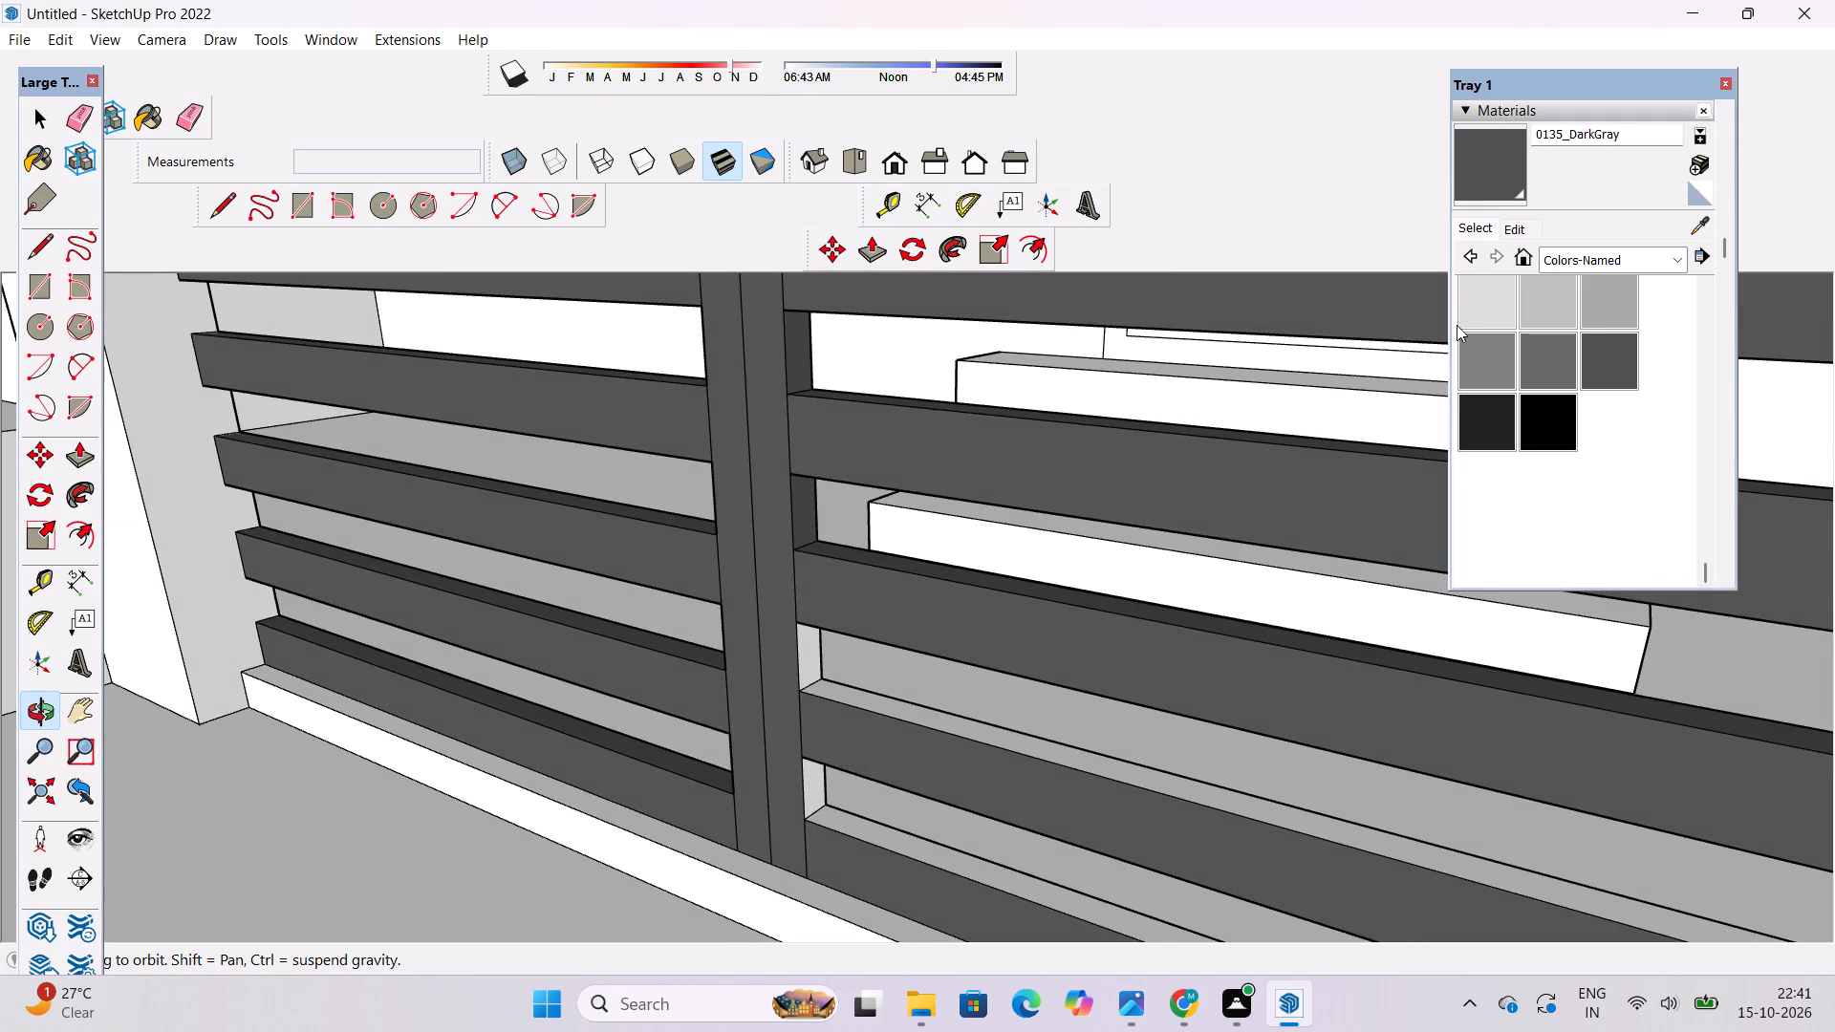
left_click(1493, 177)
scroll(848, 654, "up", 5)
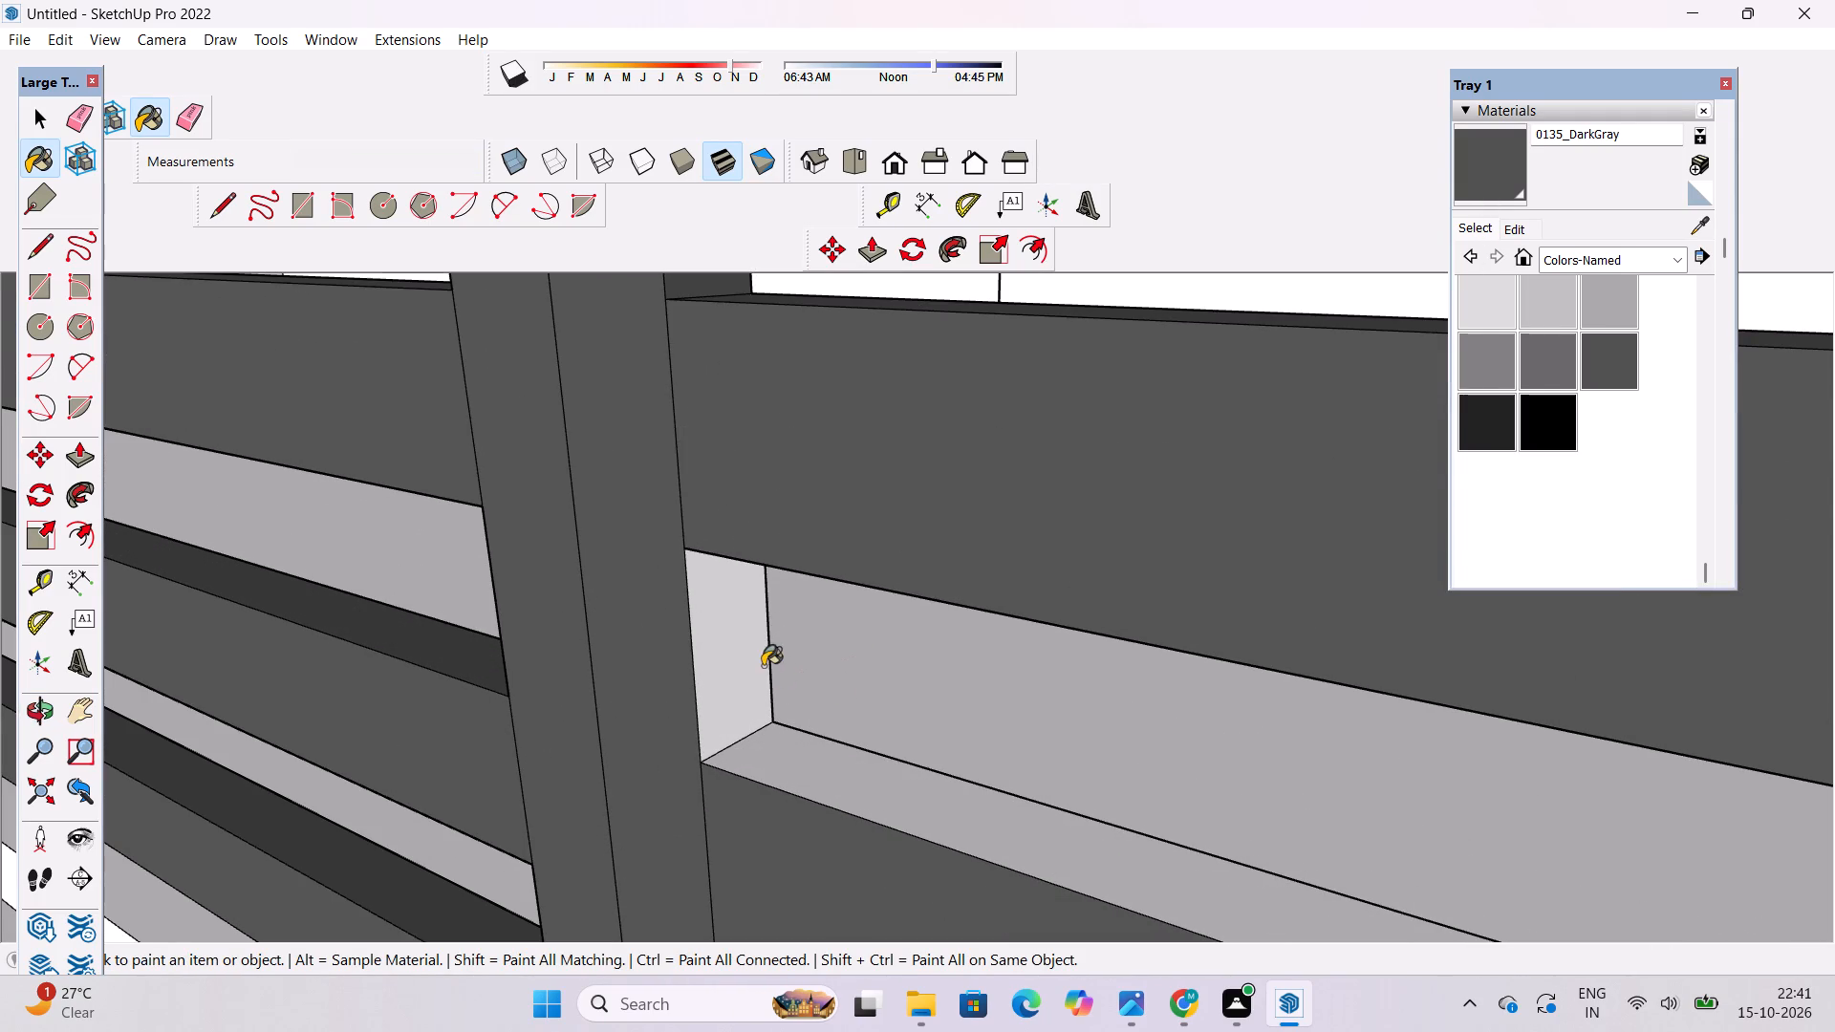
left_click(747, 661)
left_click(801, 752)
scroll(780, 582, "down", 6)
scroll(806, 848, "up", 5)
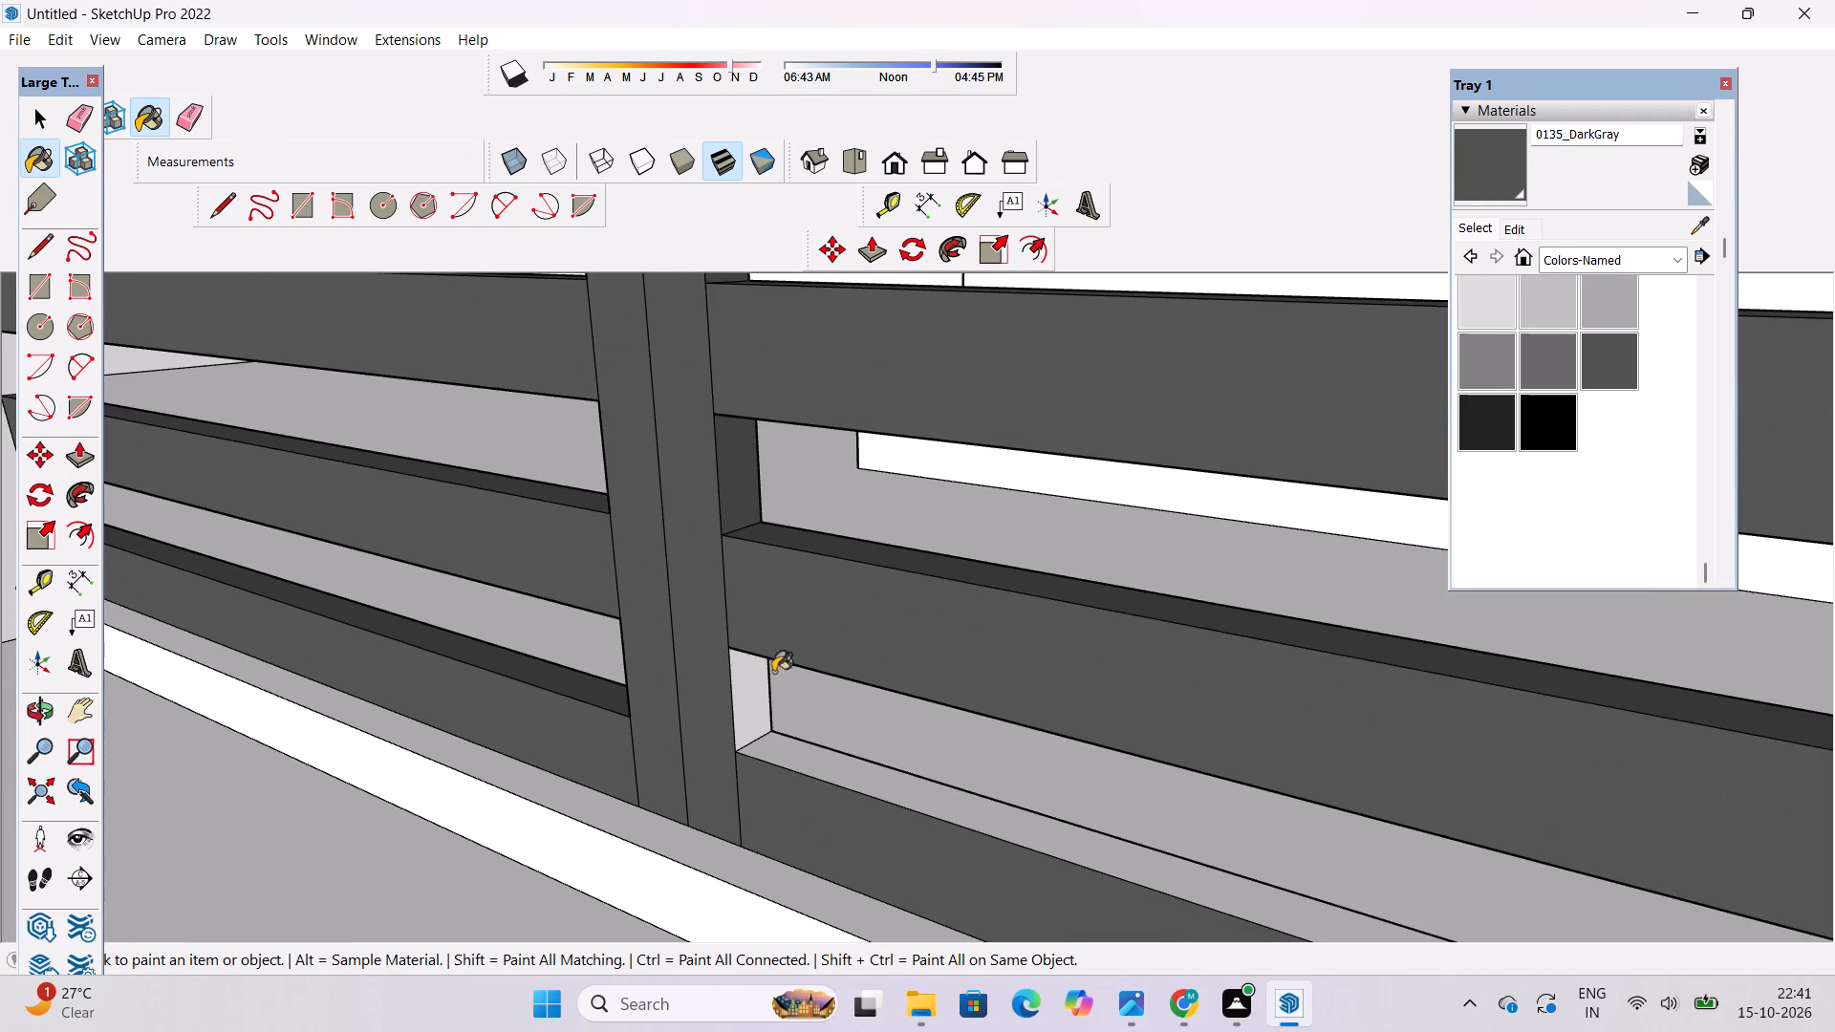
left_click(741, 682)
left_click(782, 751)
Examine the painted gate from the front together with the entrance and side walls.
key("o")
scroll(806, 686, "down", 5)
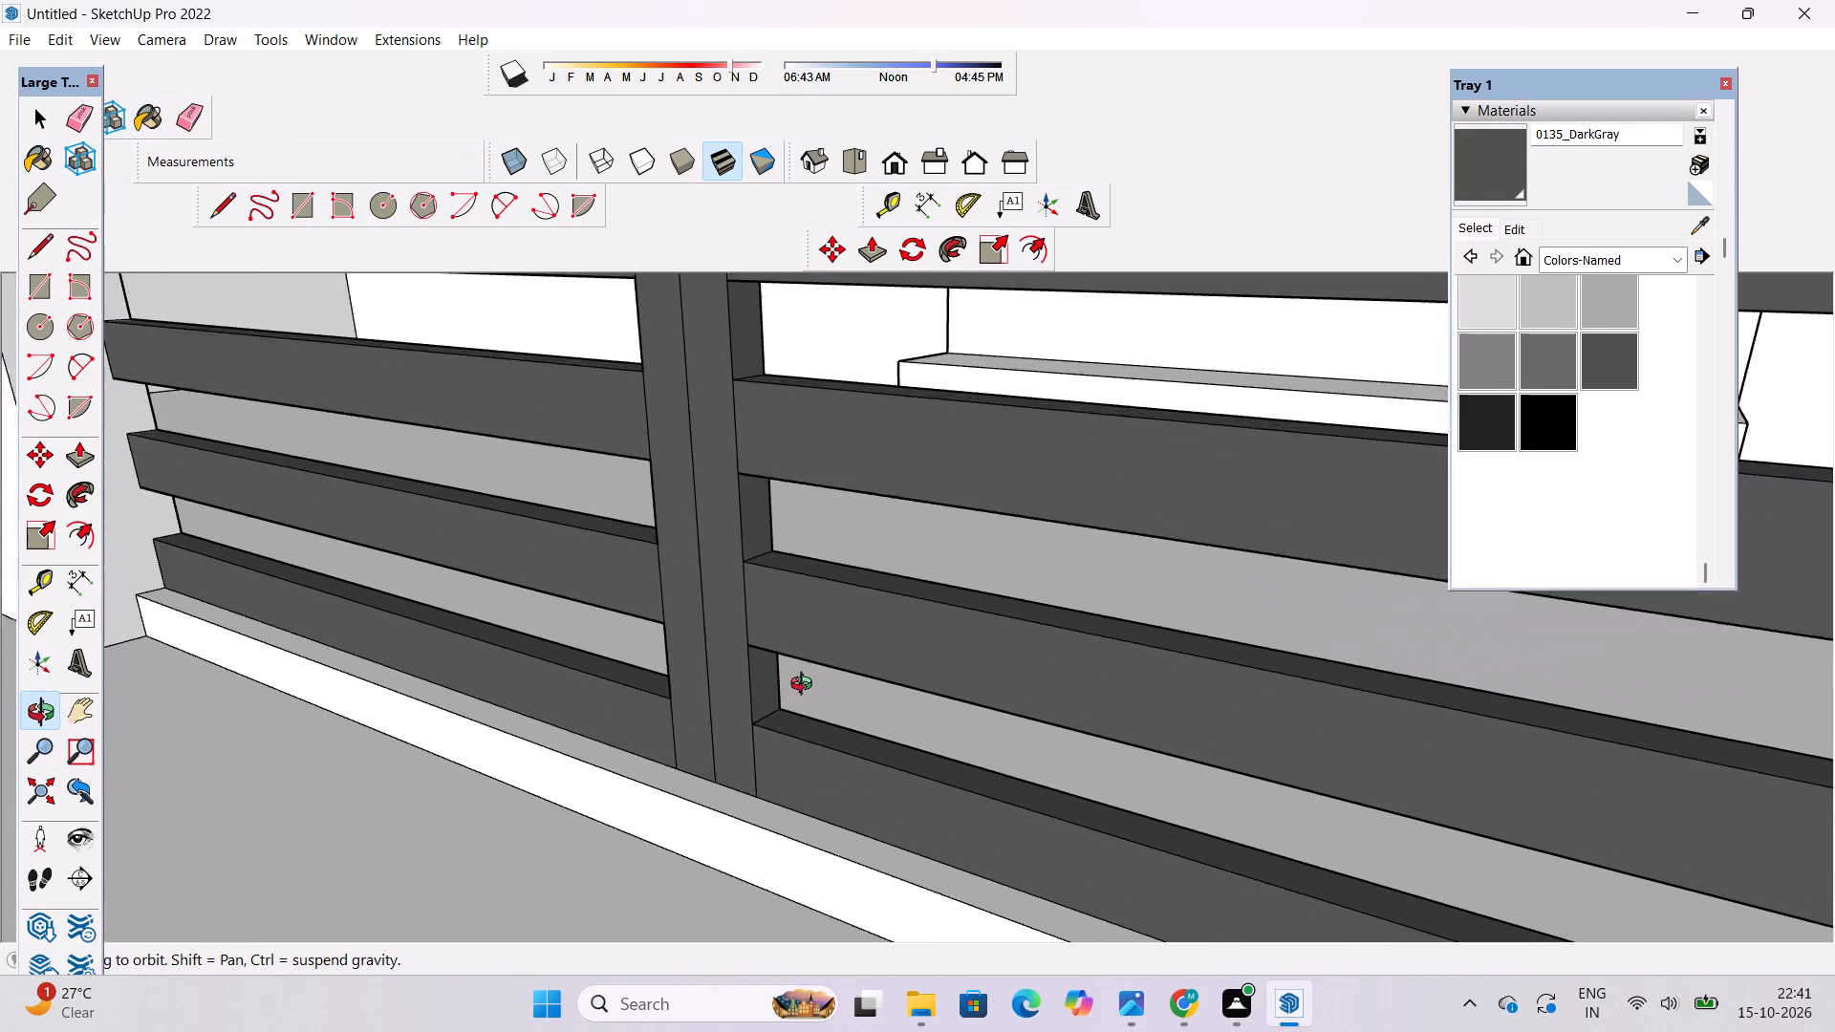
scroll(806, 686, "down", 1)
left_click_drag(776, 754, 1060, 705)
scroll(1061, 705, "down", 8)
left_click_drag(1263, 714, 1197, 724)
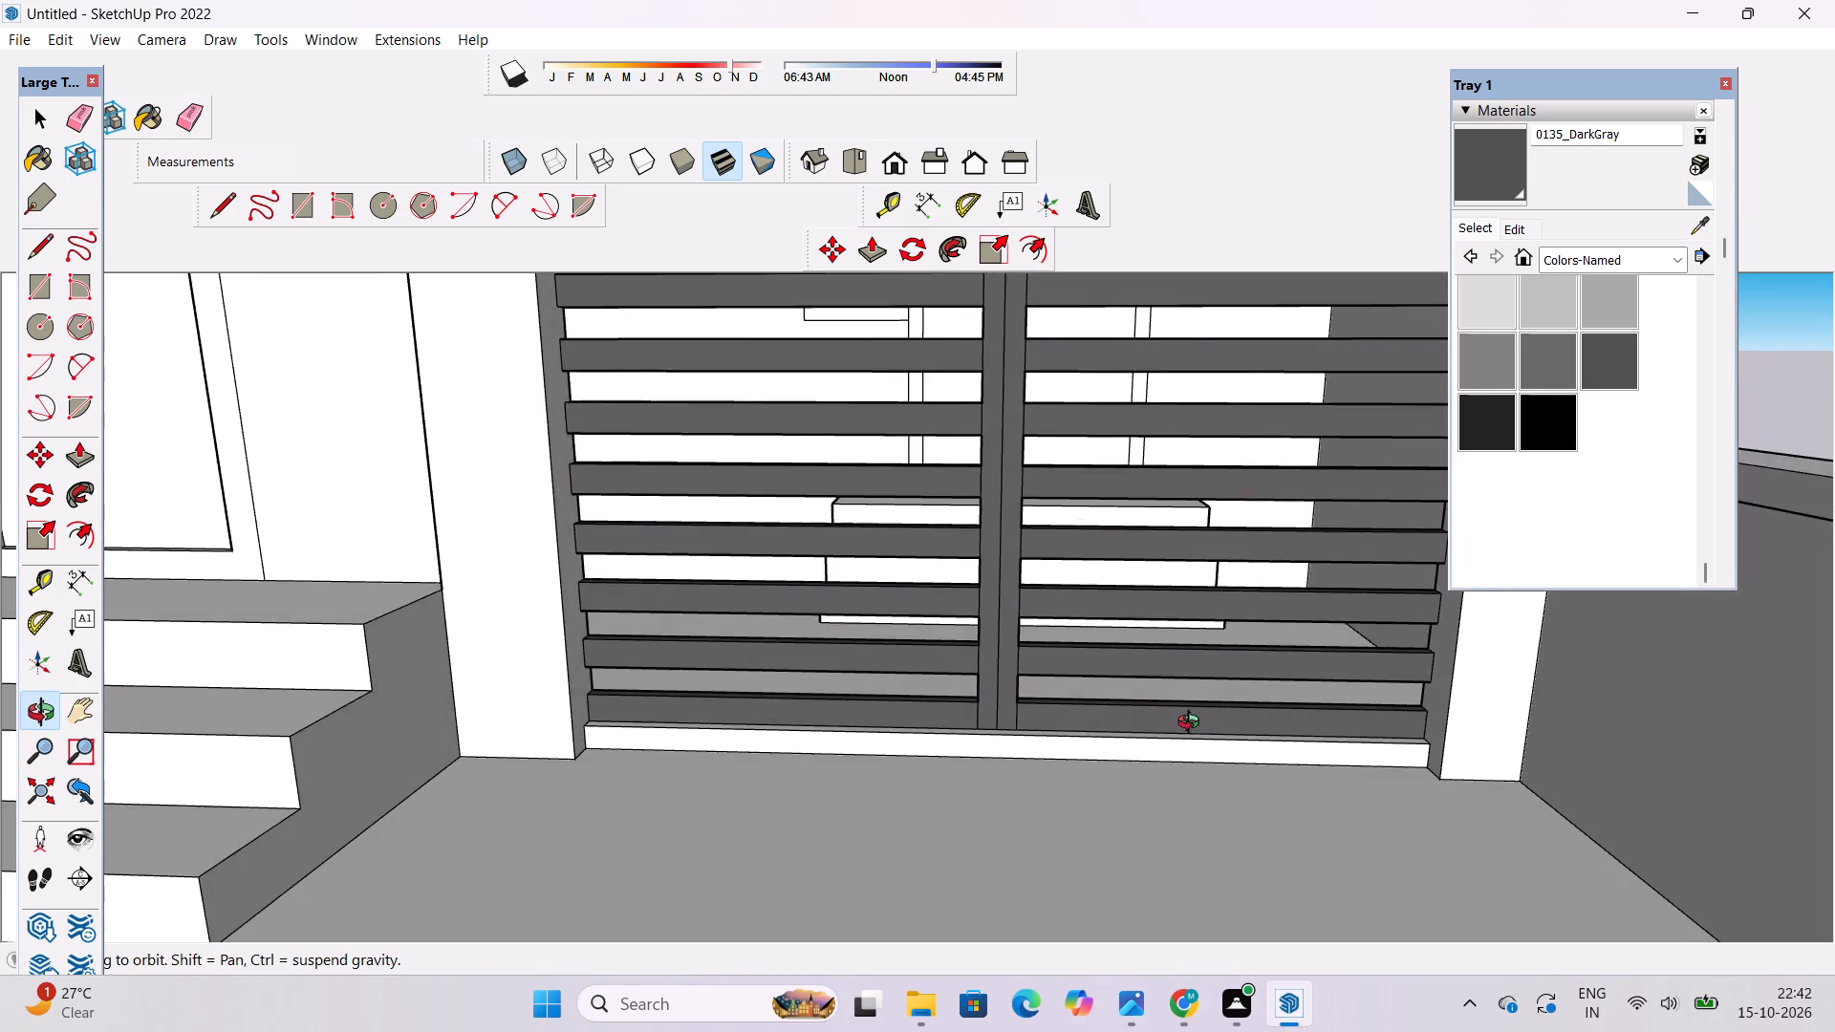
scroll(1190, 718, "down", 3)
left_click_drag(1183, 686, 1099, 696, "shift")
left_click_drag(1098, 702, 1140, 751)
scroll(1179, 711, "down", 4)
left_click_drag(1162, 681, 1130, 765, "shift")
left_click_drag(1128, 766, 1120, 697)
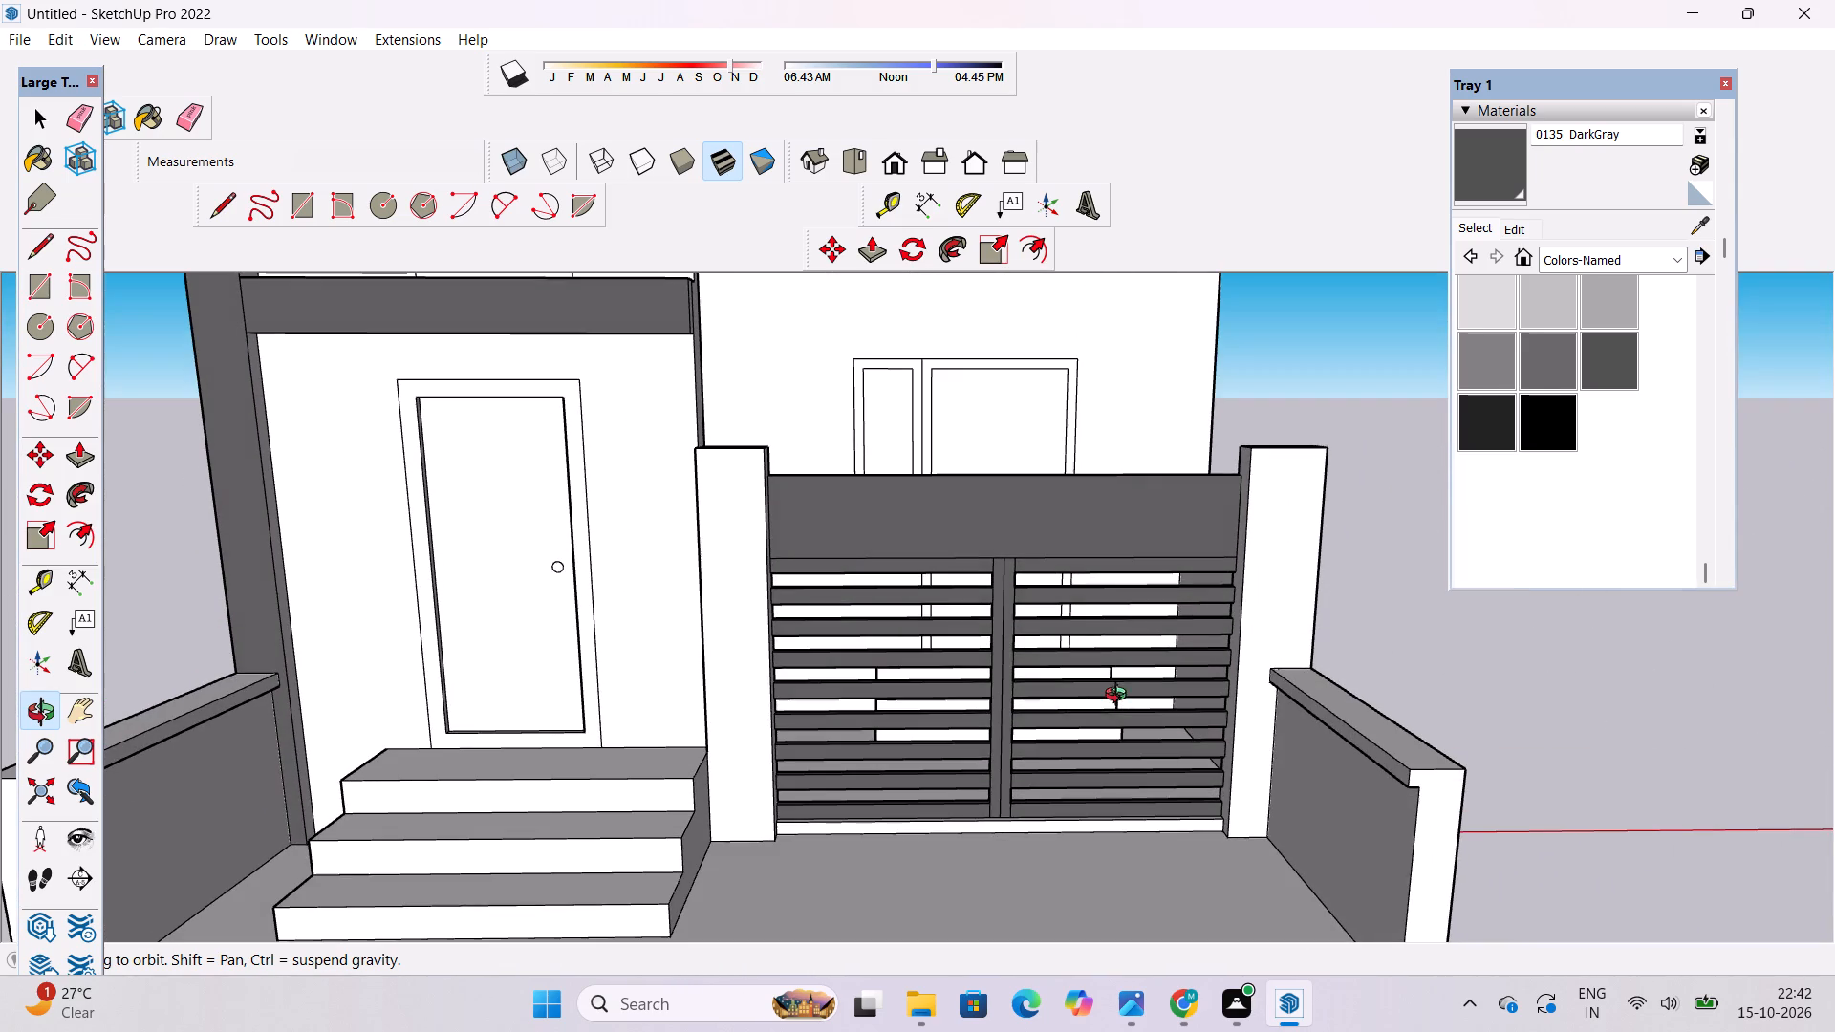
scroll(1088, 646, "down", 3)
left_click_drag(1089, 691, 1090, 669, "shift")
Paint the front faces of the roof parapet band and the top canopy slab with 0135_DarkGray.
left_click(1497, 178)
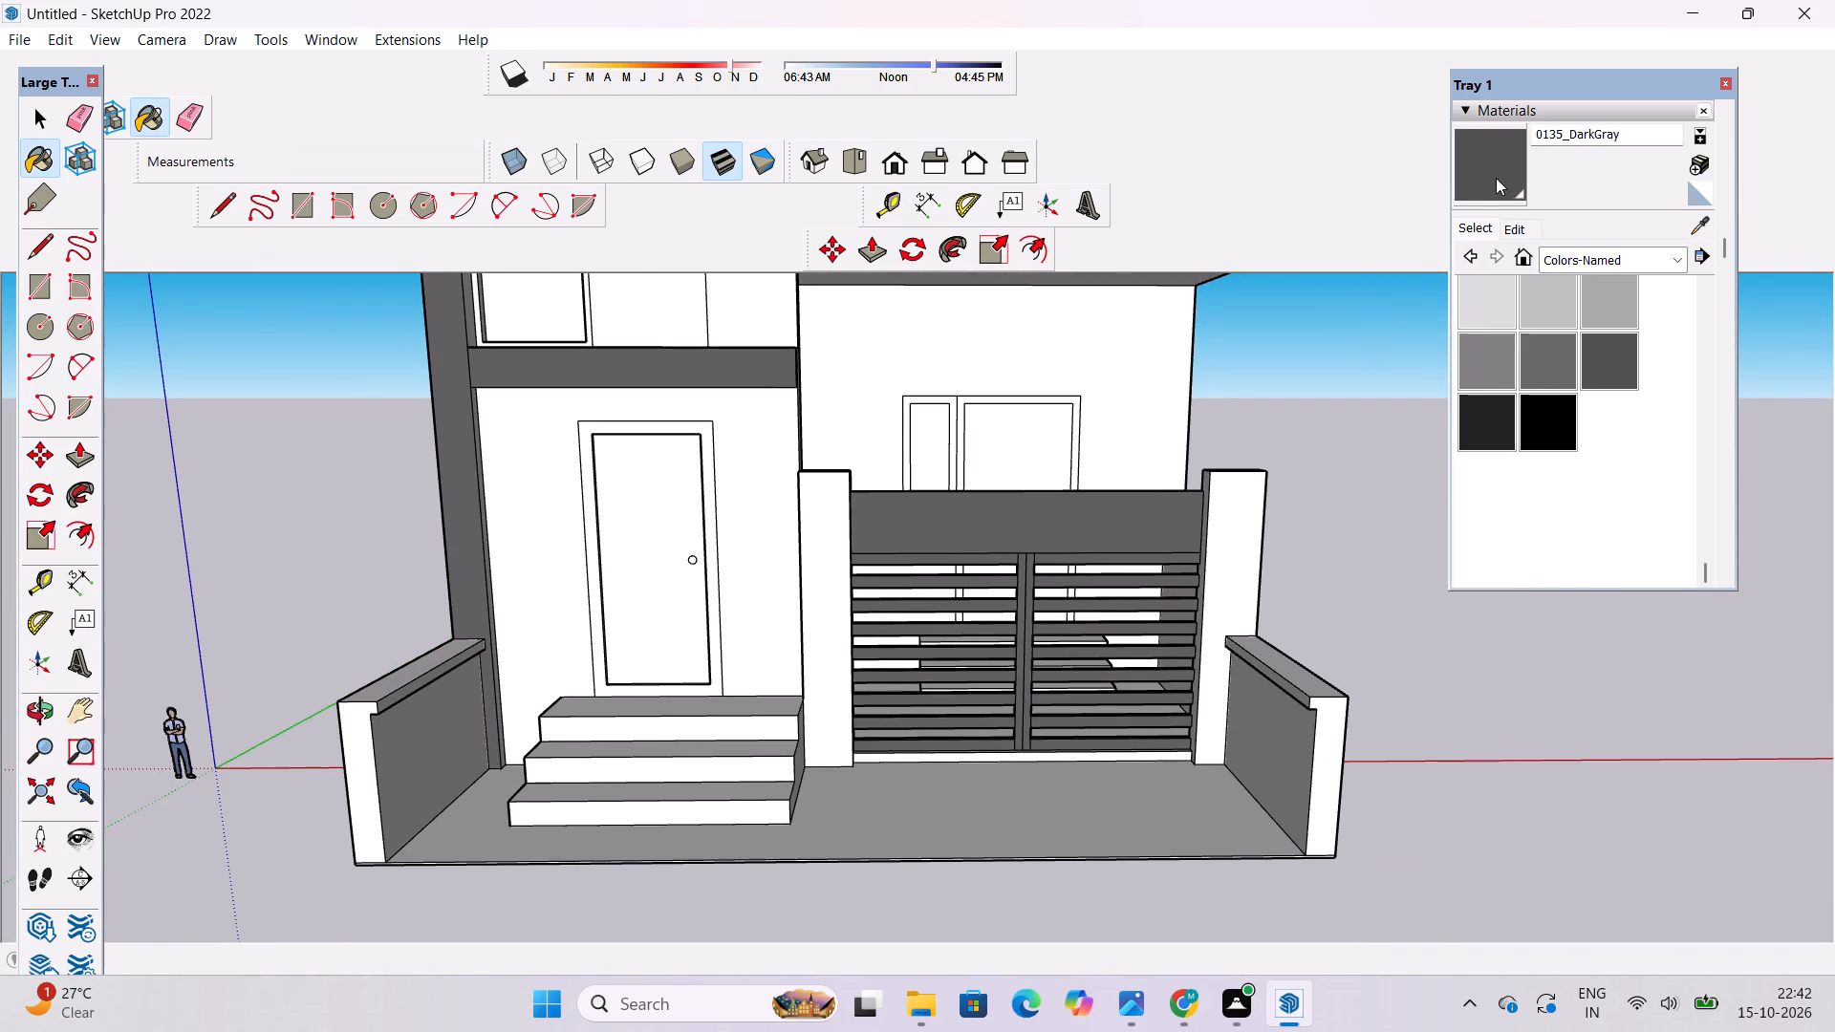
scroll(1250, 544, "up", 3)
scroll(1048, 676, "down", 4)
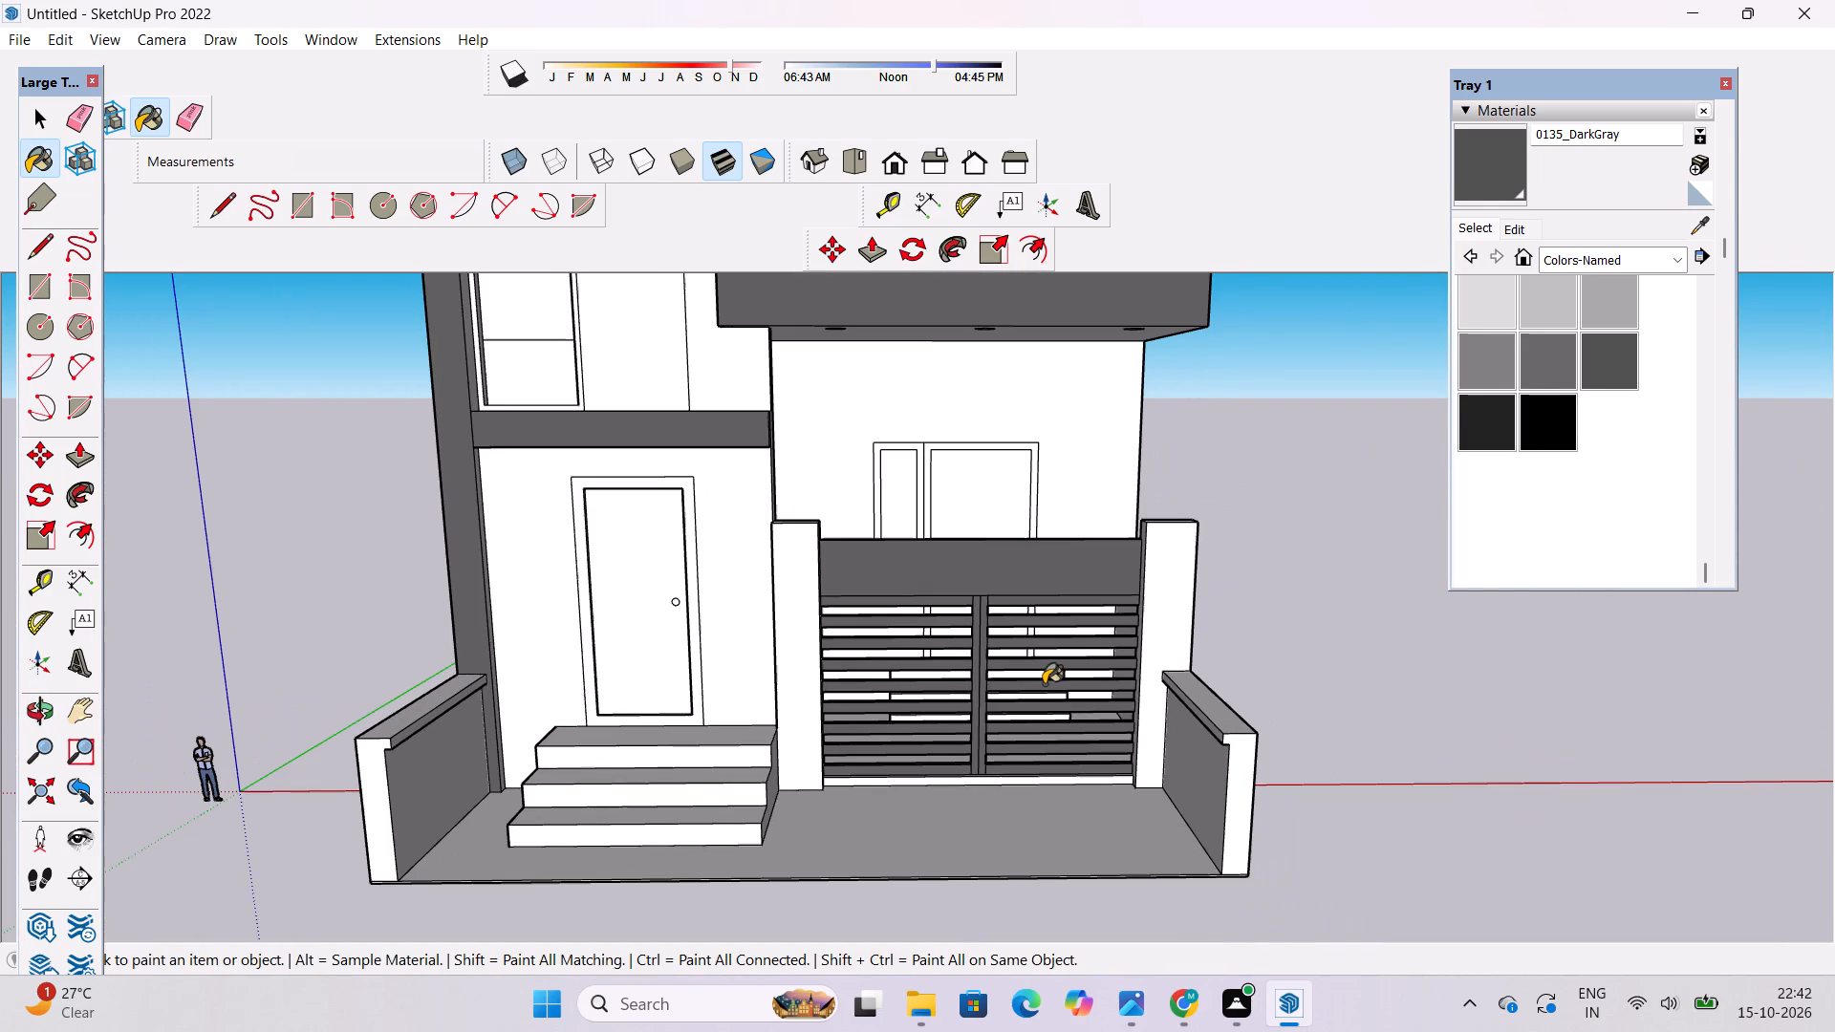
scroll(991, 741, "down", 3)
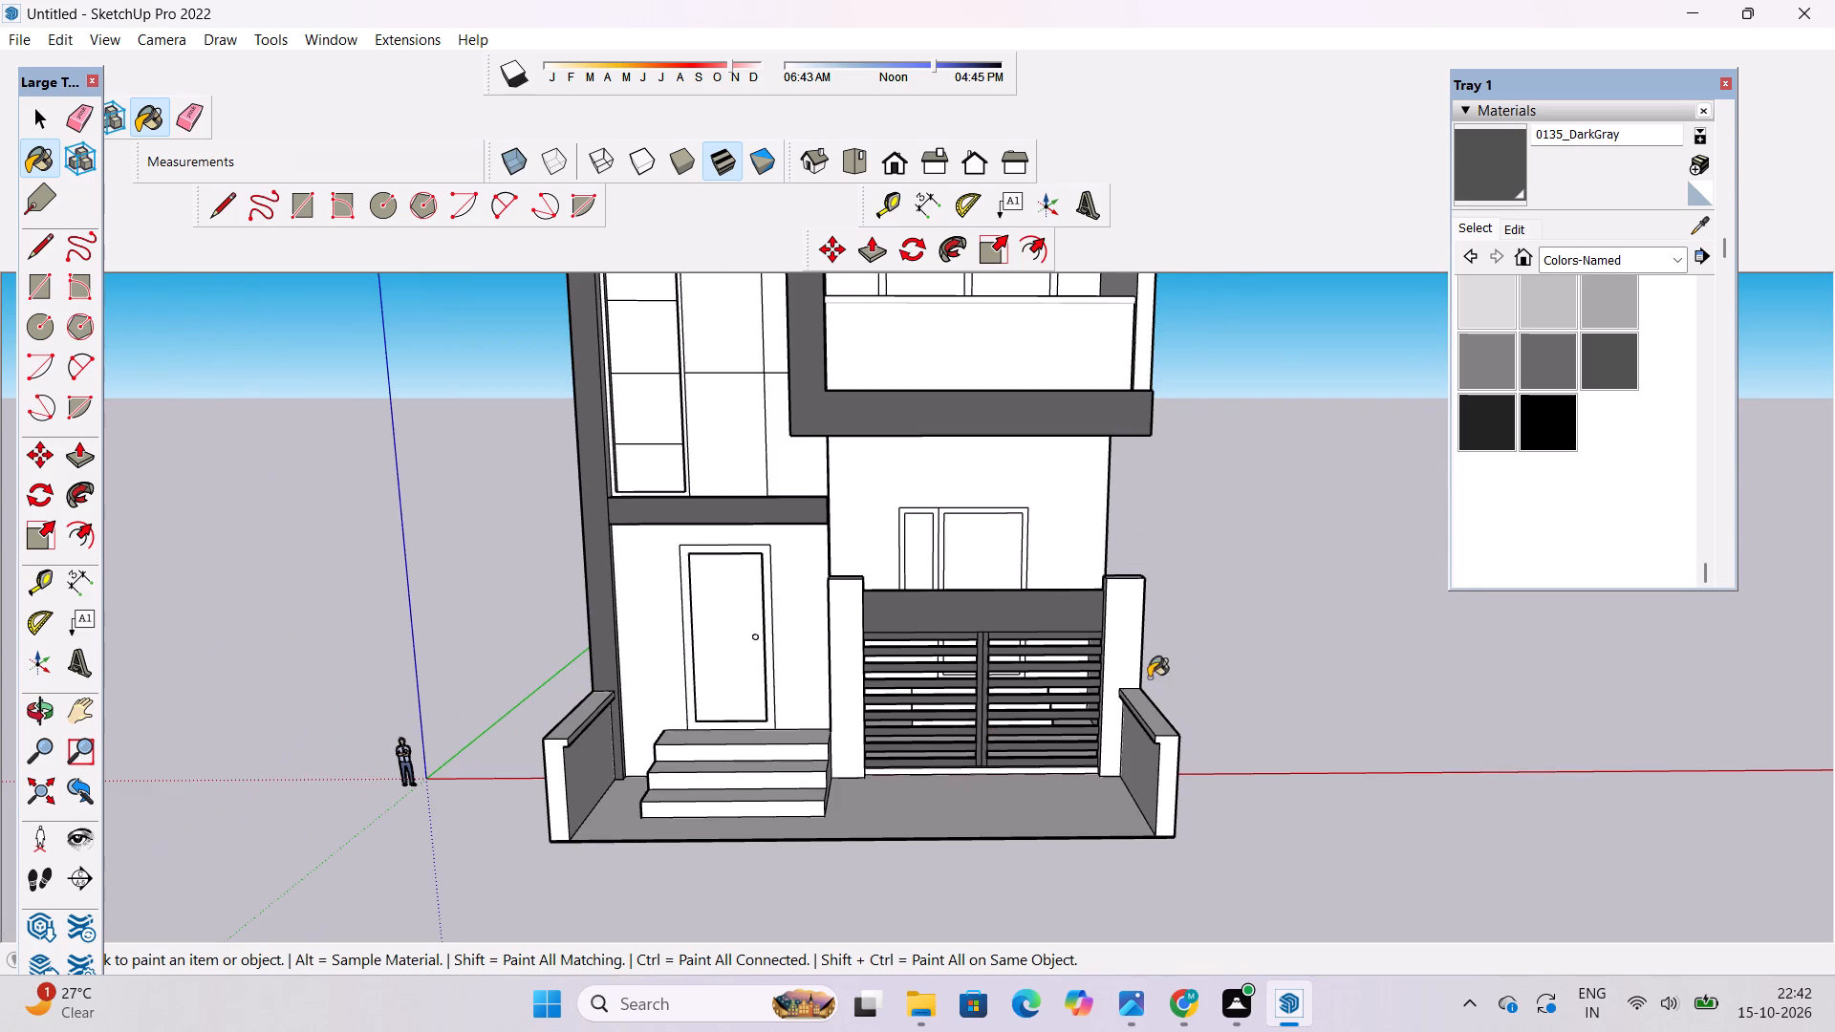
scroll(1142, 682, "down", 3)
scroll(1011, 771, "down", 4)
scroll(889, 784, "down", 2)
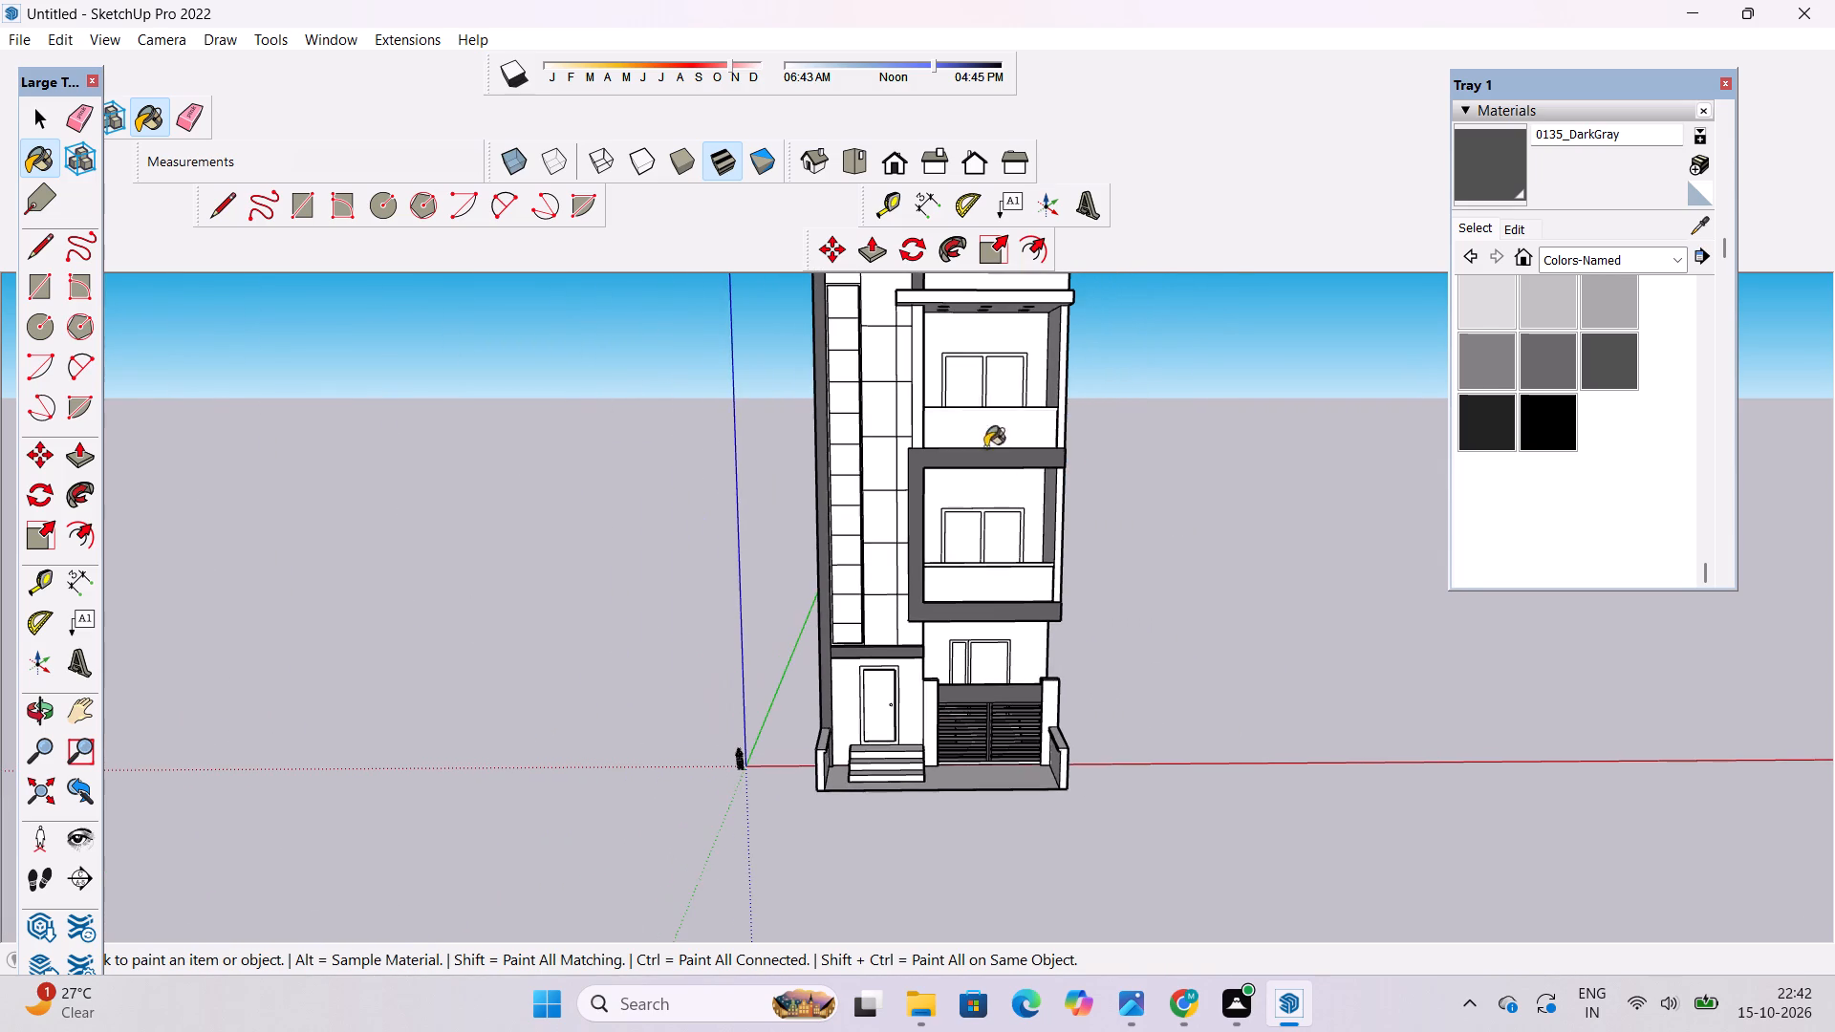
scroll(951, 697, "down", 4)
scroll(1030, 422, "up", 20)
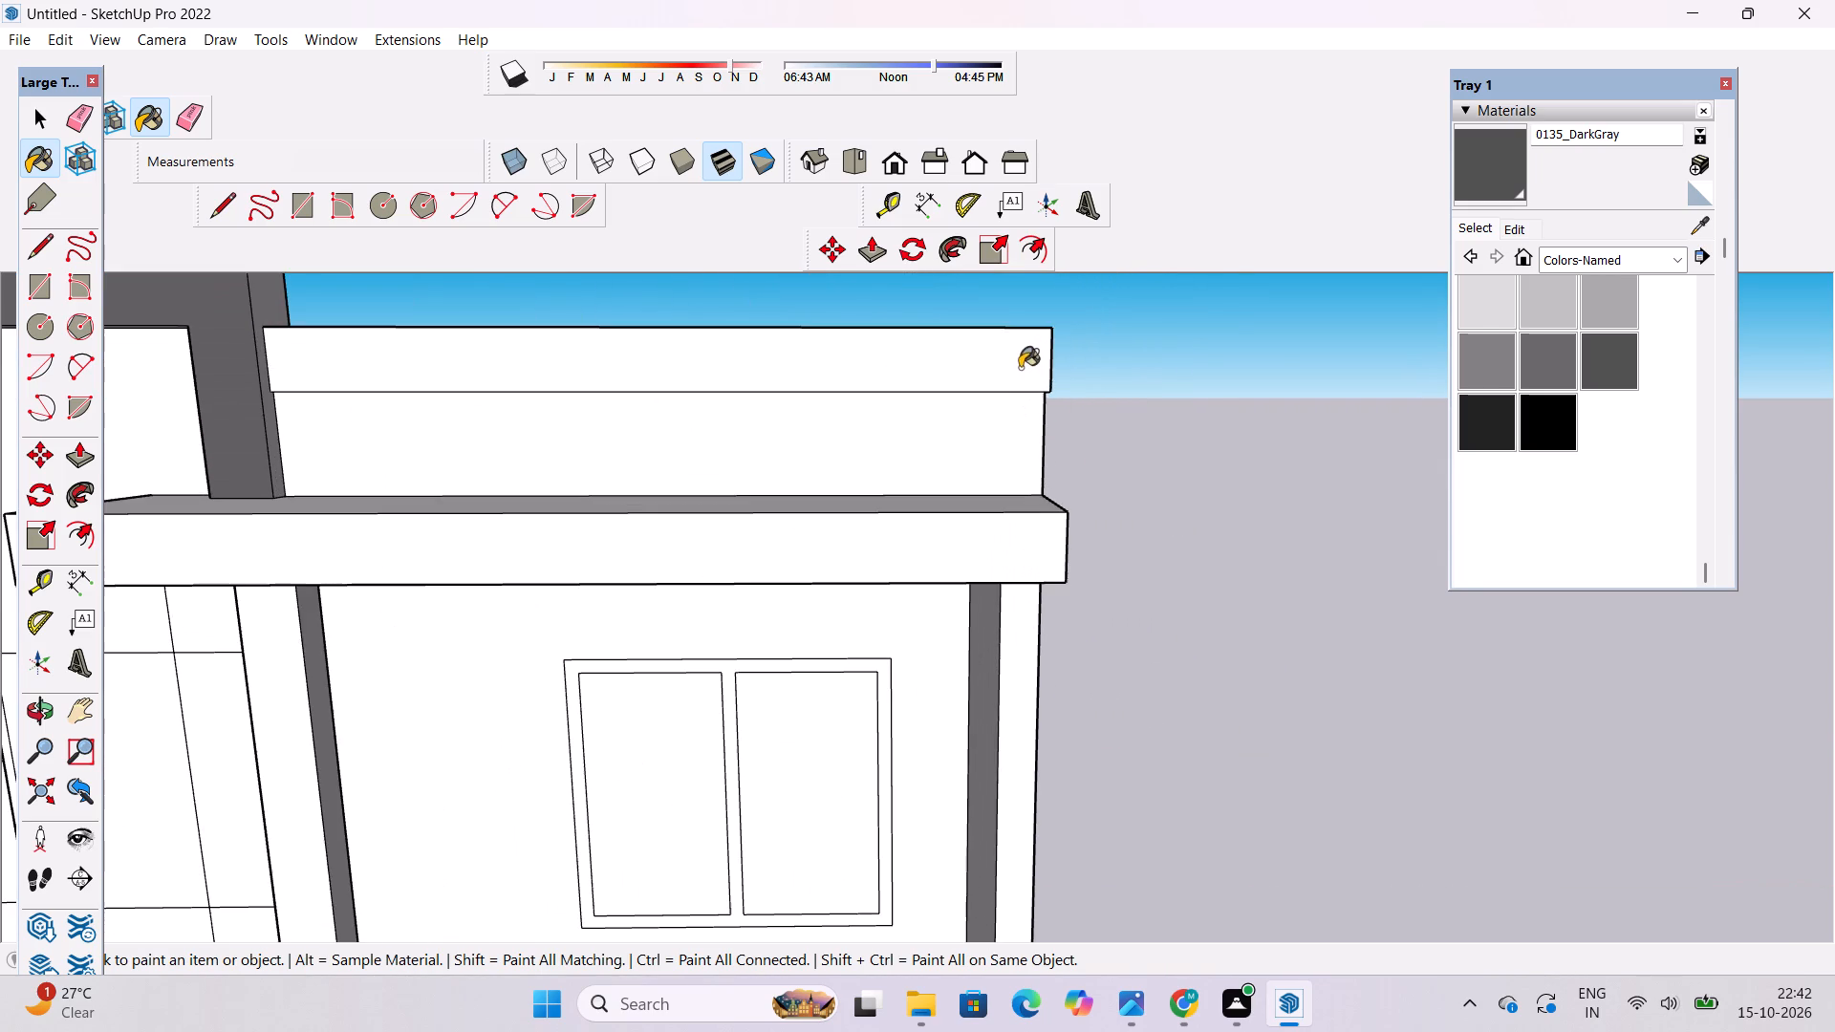
left_click(1019, 362)
scroll(1054, 372, "up", 1)
scroll(1001, 572, "up", 4)
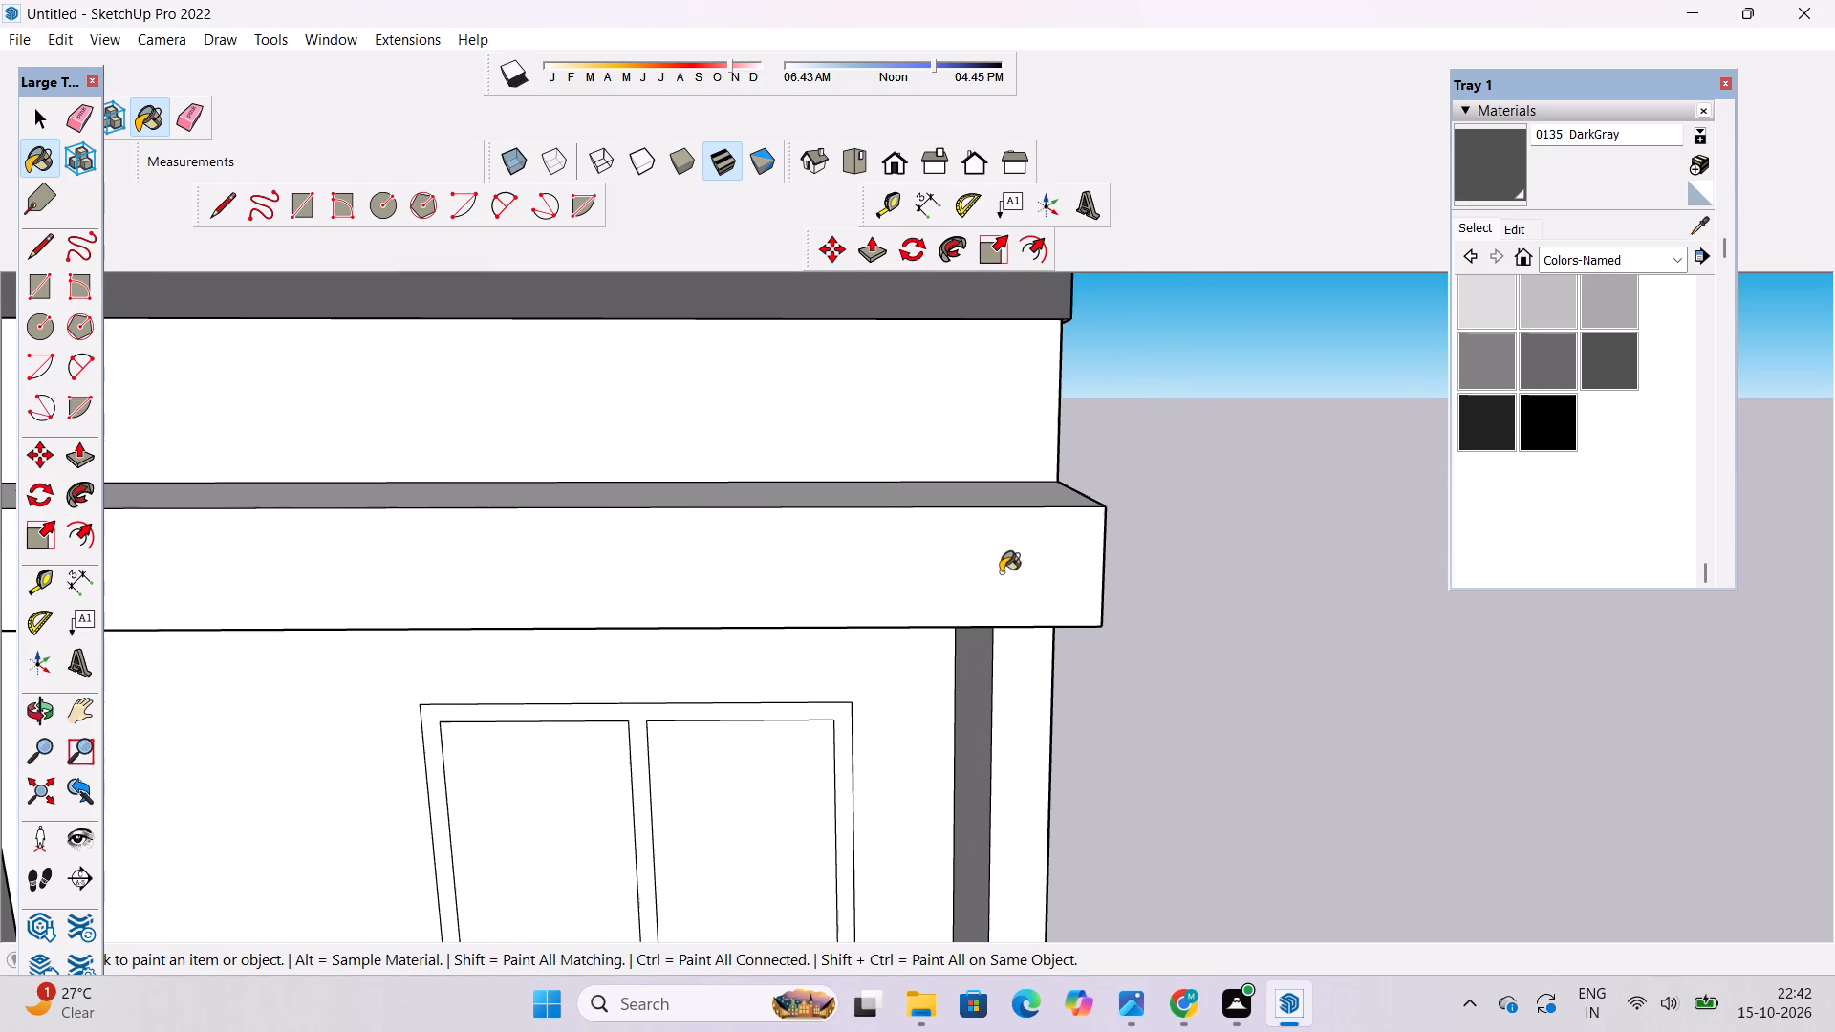
left_click(995, 573)
Paint the top canopy's end and top faces and the parapet band's side face with 0135_DarkGray.
key("o")
left_click_drag(1394, 528, 1014, 535)
scroll(1022, 534, "down", 3)
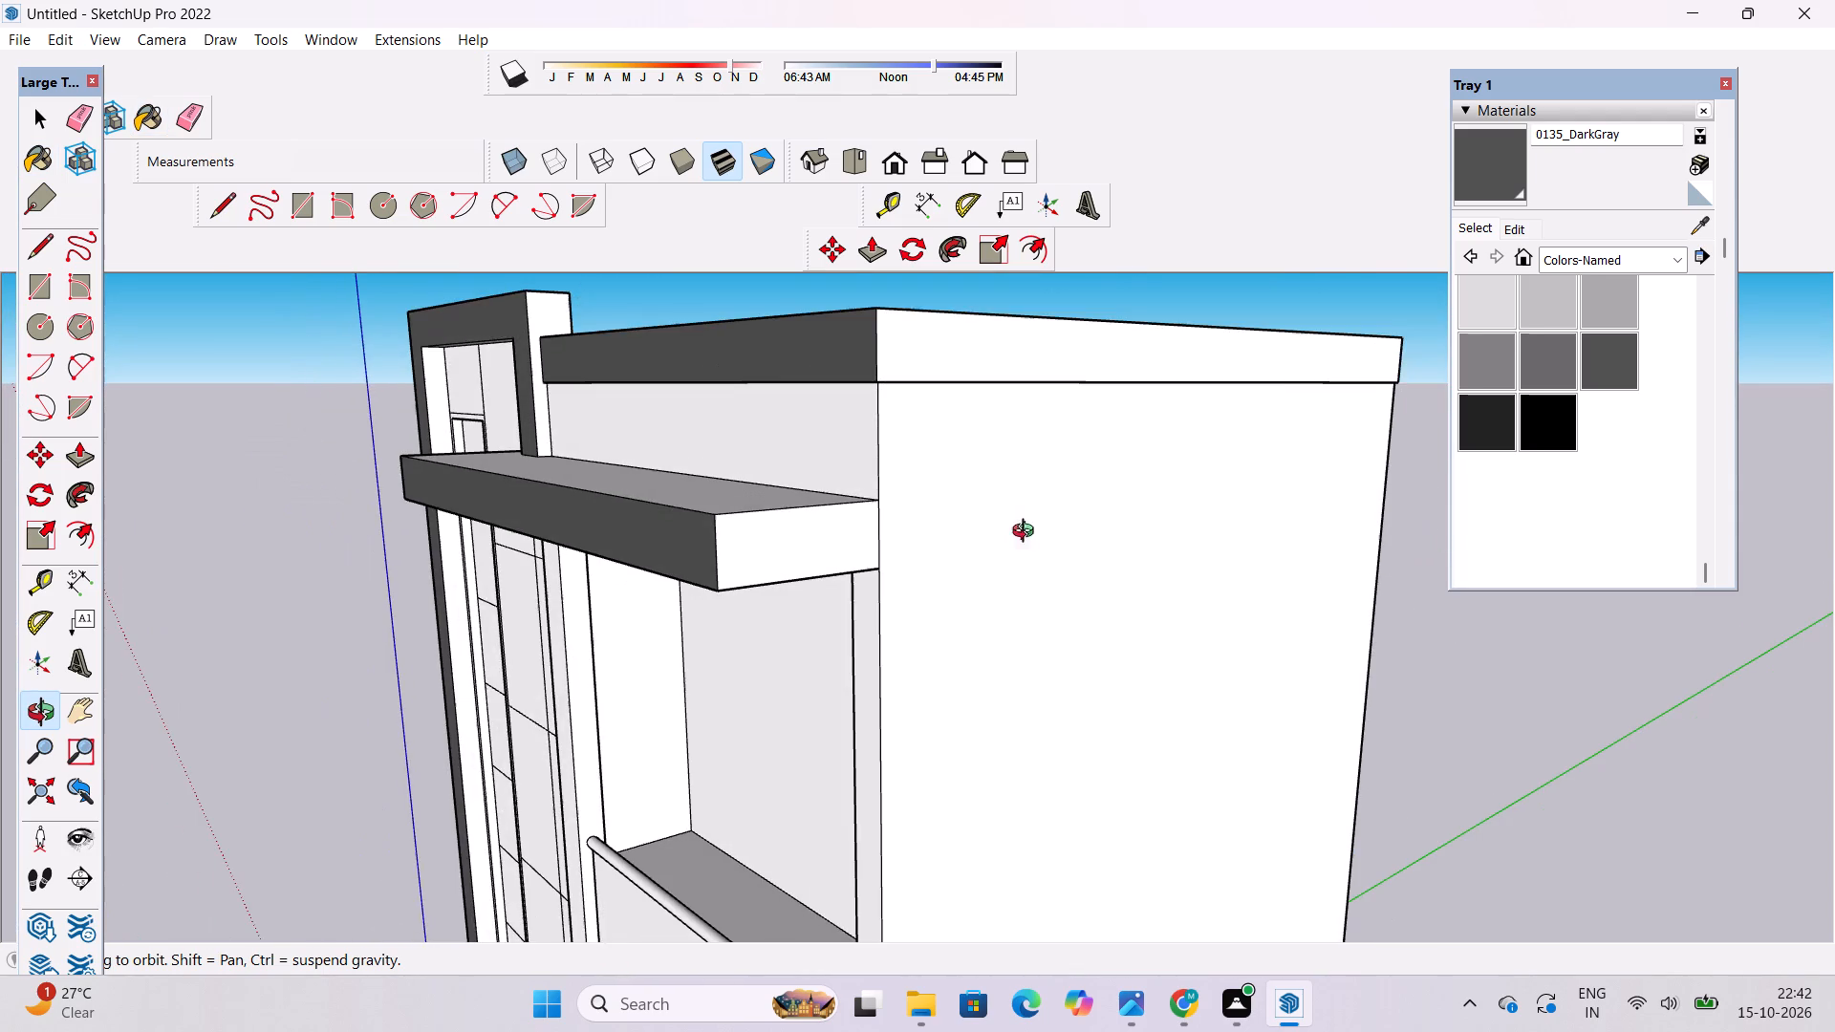
scroll(1027, 533, "down", 1)
left_click(1476, 161)
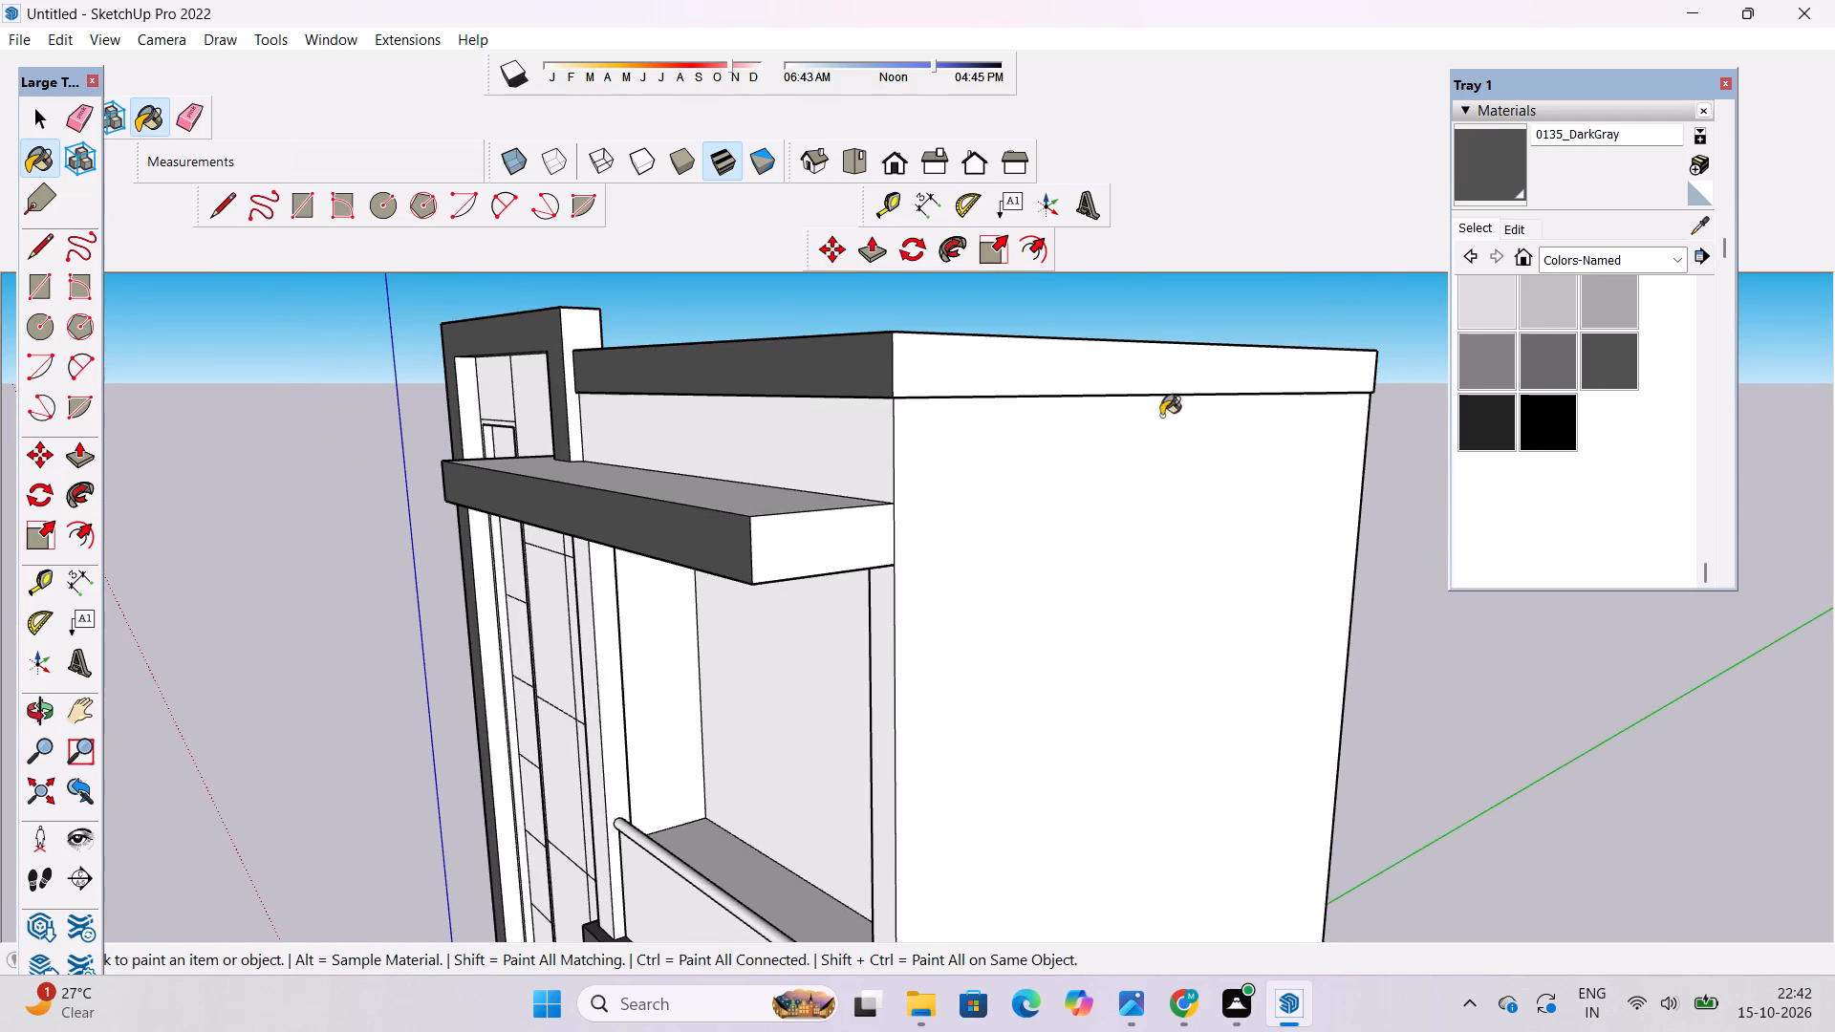
scroll(1225, 386, "down", 1)
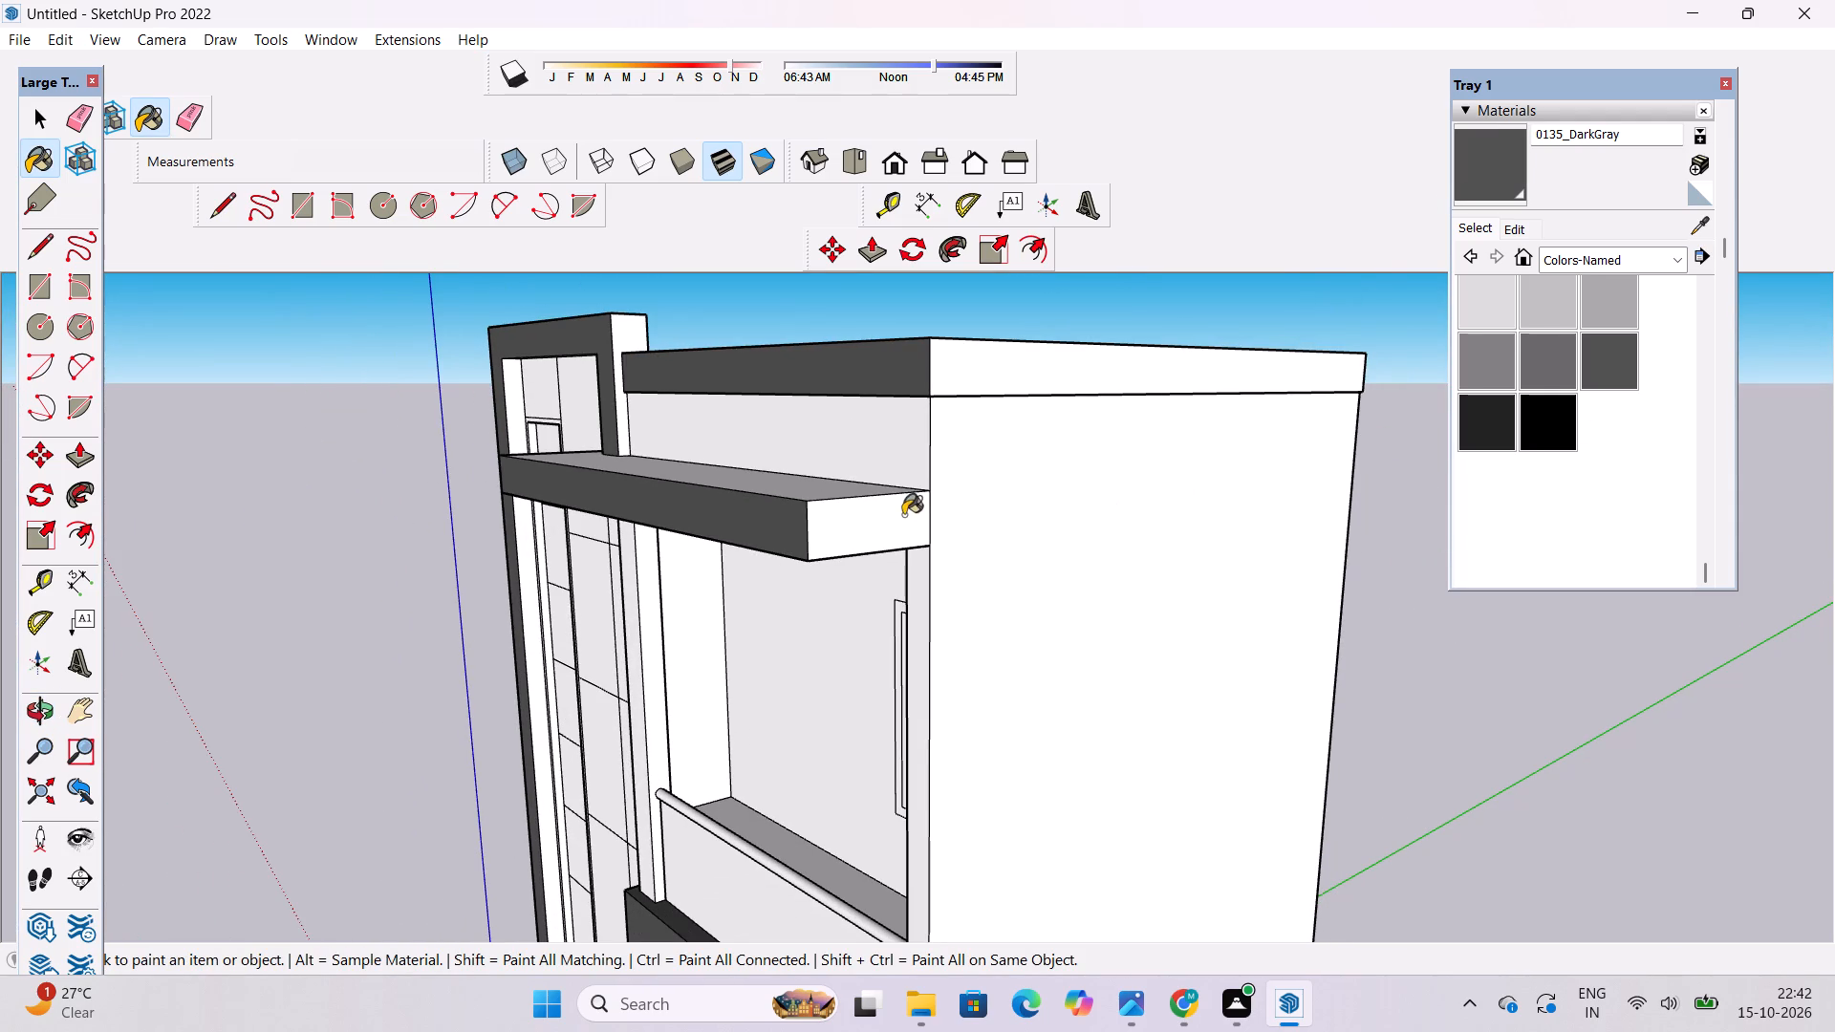
left_click(898, 516)
left_click(1004, 379)
scroll(799, 483, "up", 5)
left_click(805, 501)
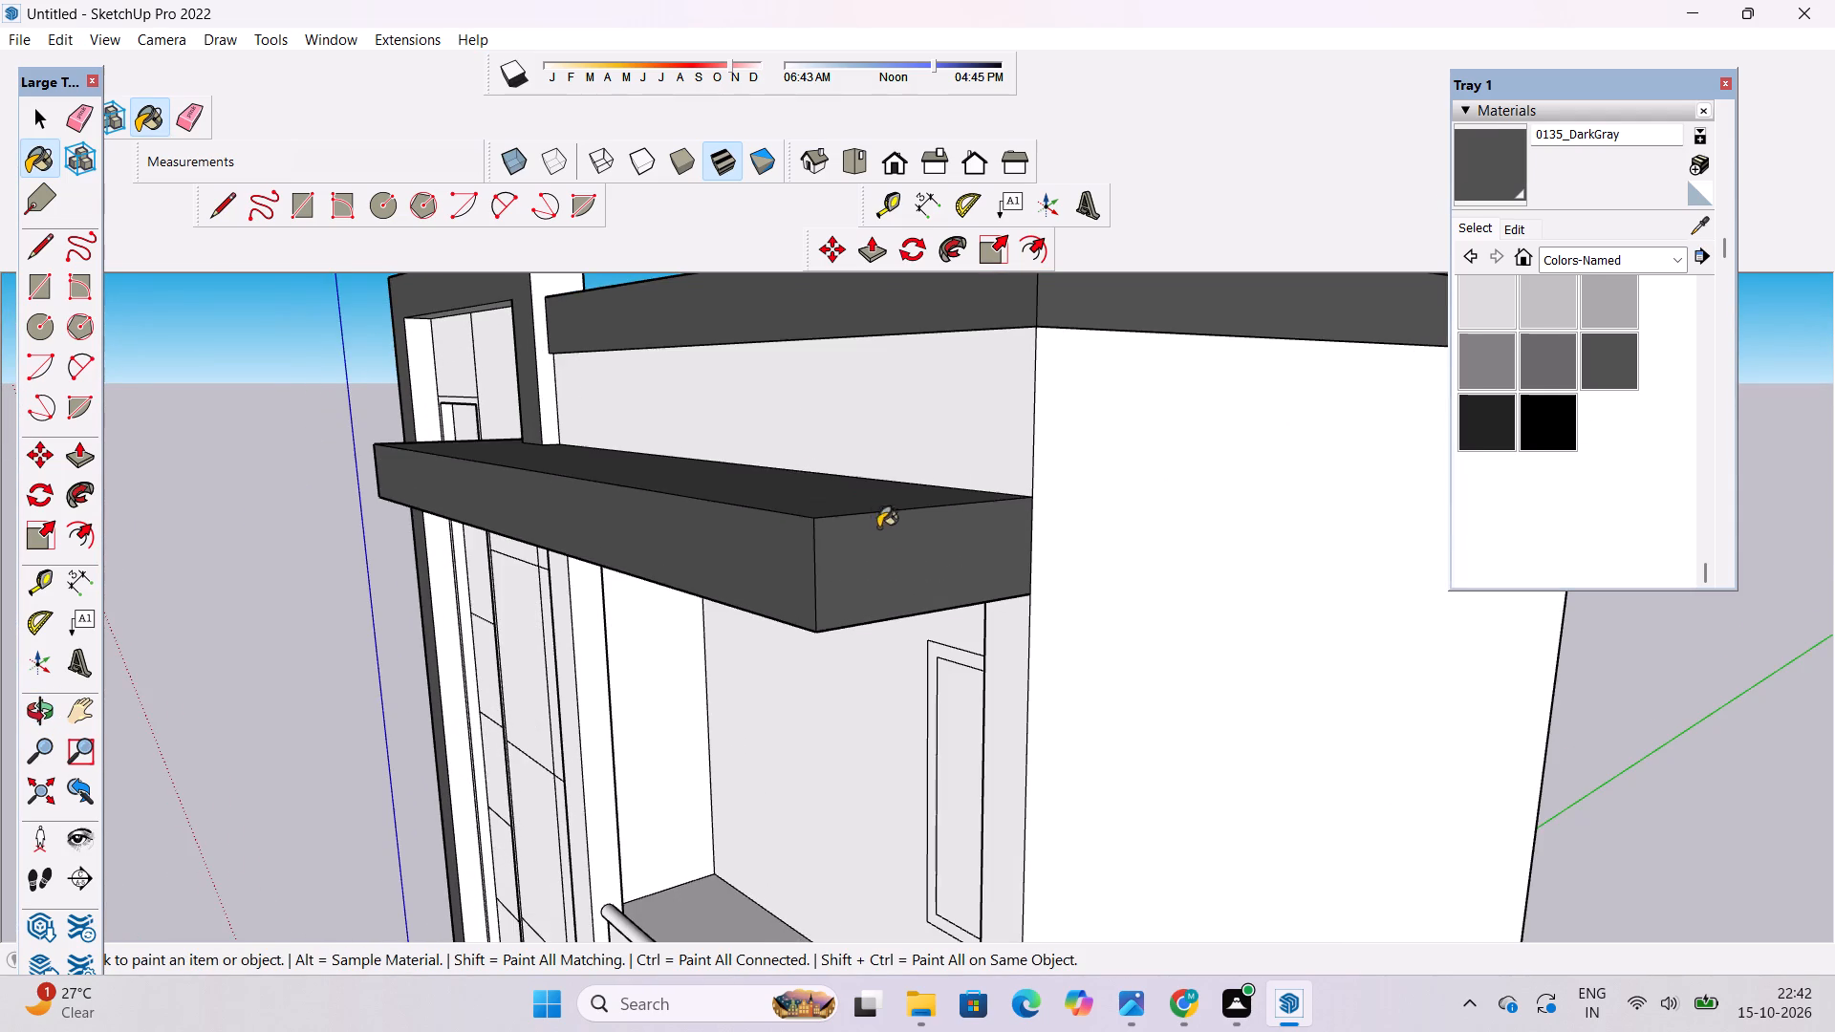
Paint the tall frame's outer side above the canopy and its opposite inner side with 0135_DarkGray.
scroll(861, 596, "down", 4)
scroll(941, 308, "down", 4)
scroll(688, 344, "up", 10)
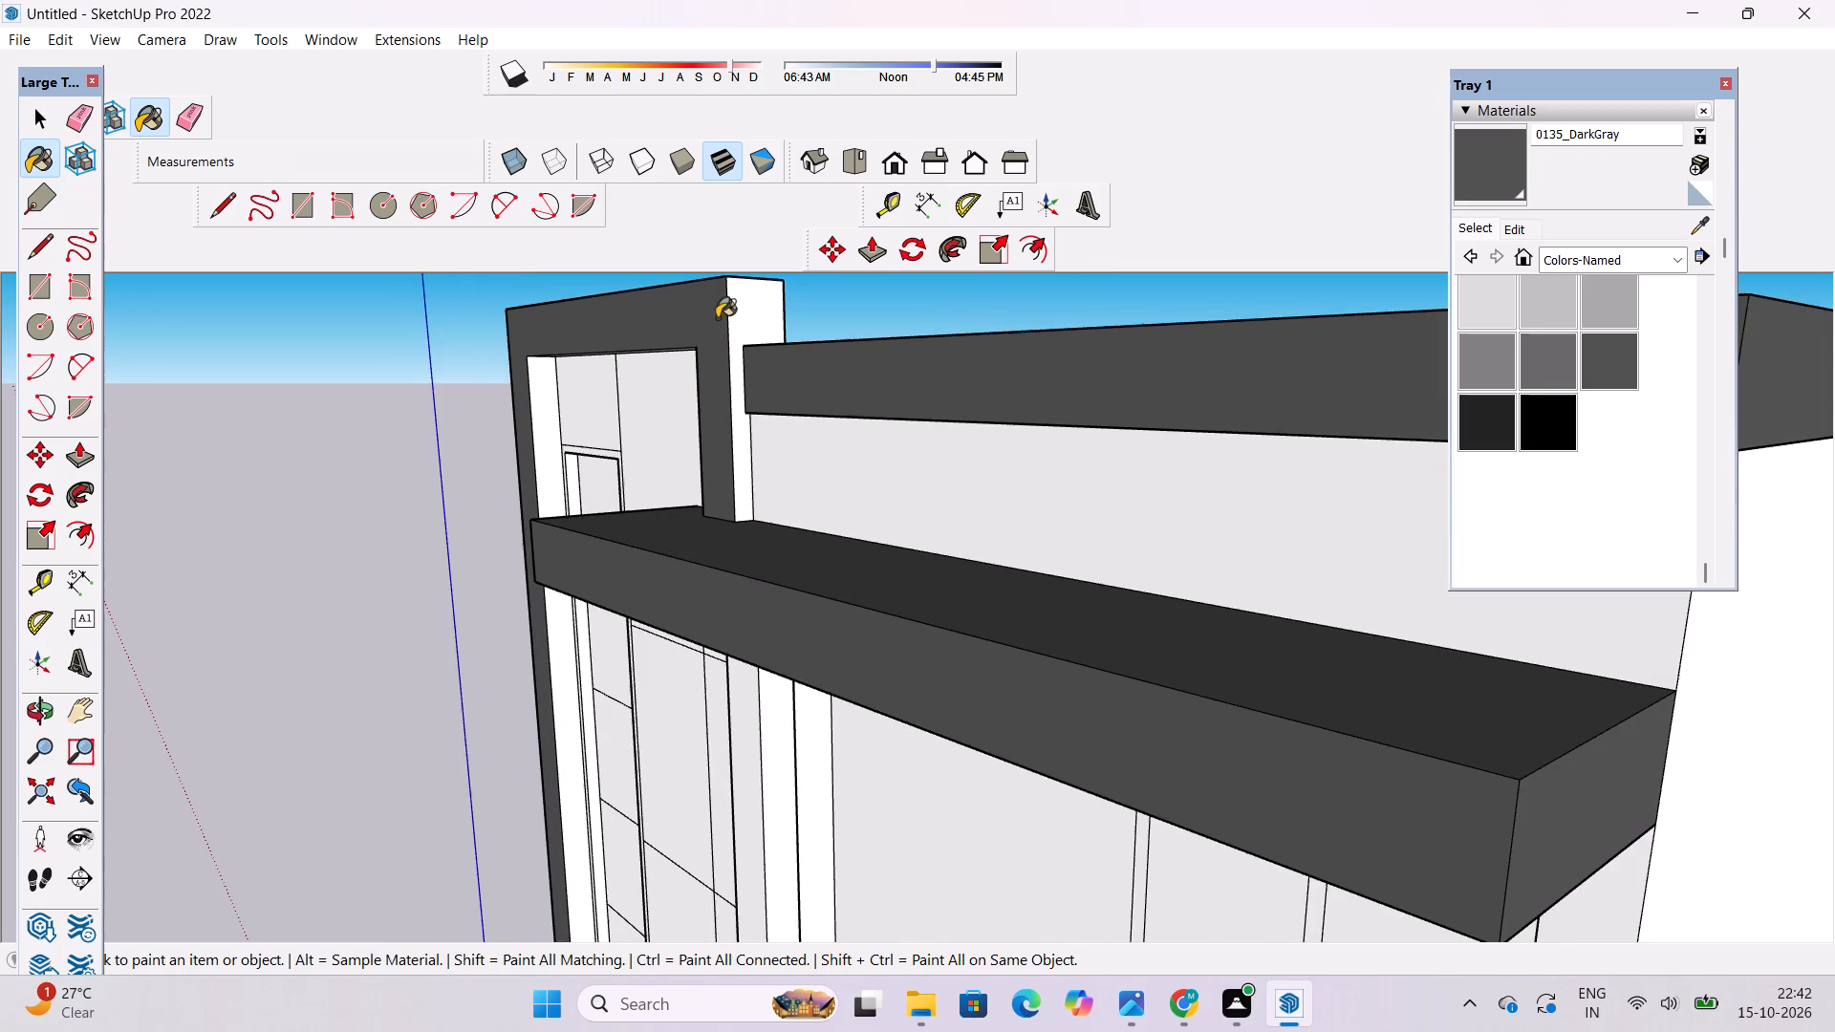
left_click(738, 313)
scroll(860, 410, "down", 5)
scroll(662, 462, "up", 1)
left_click(597, 410)
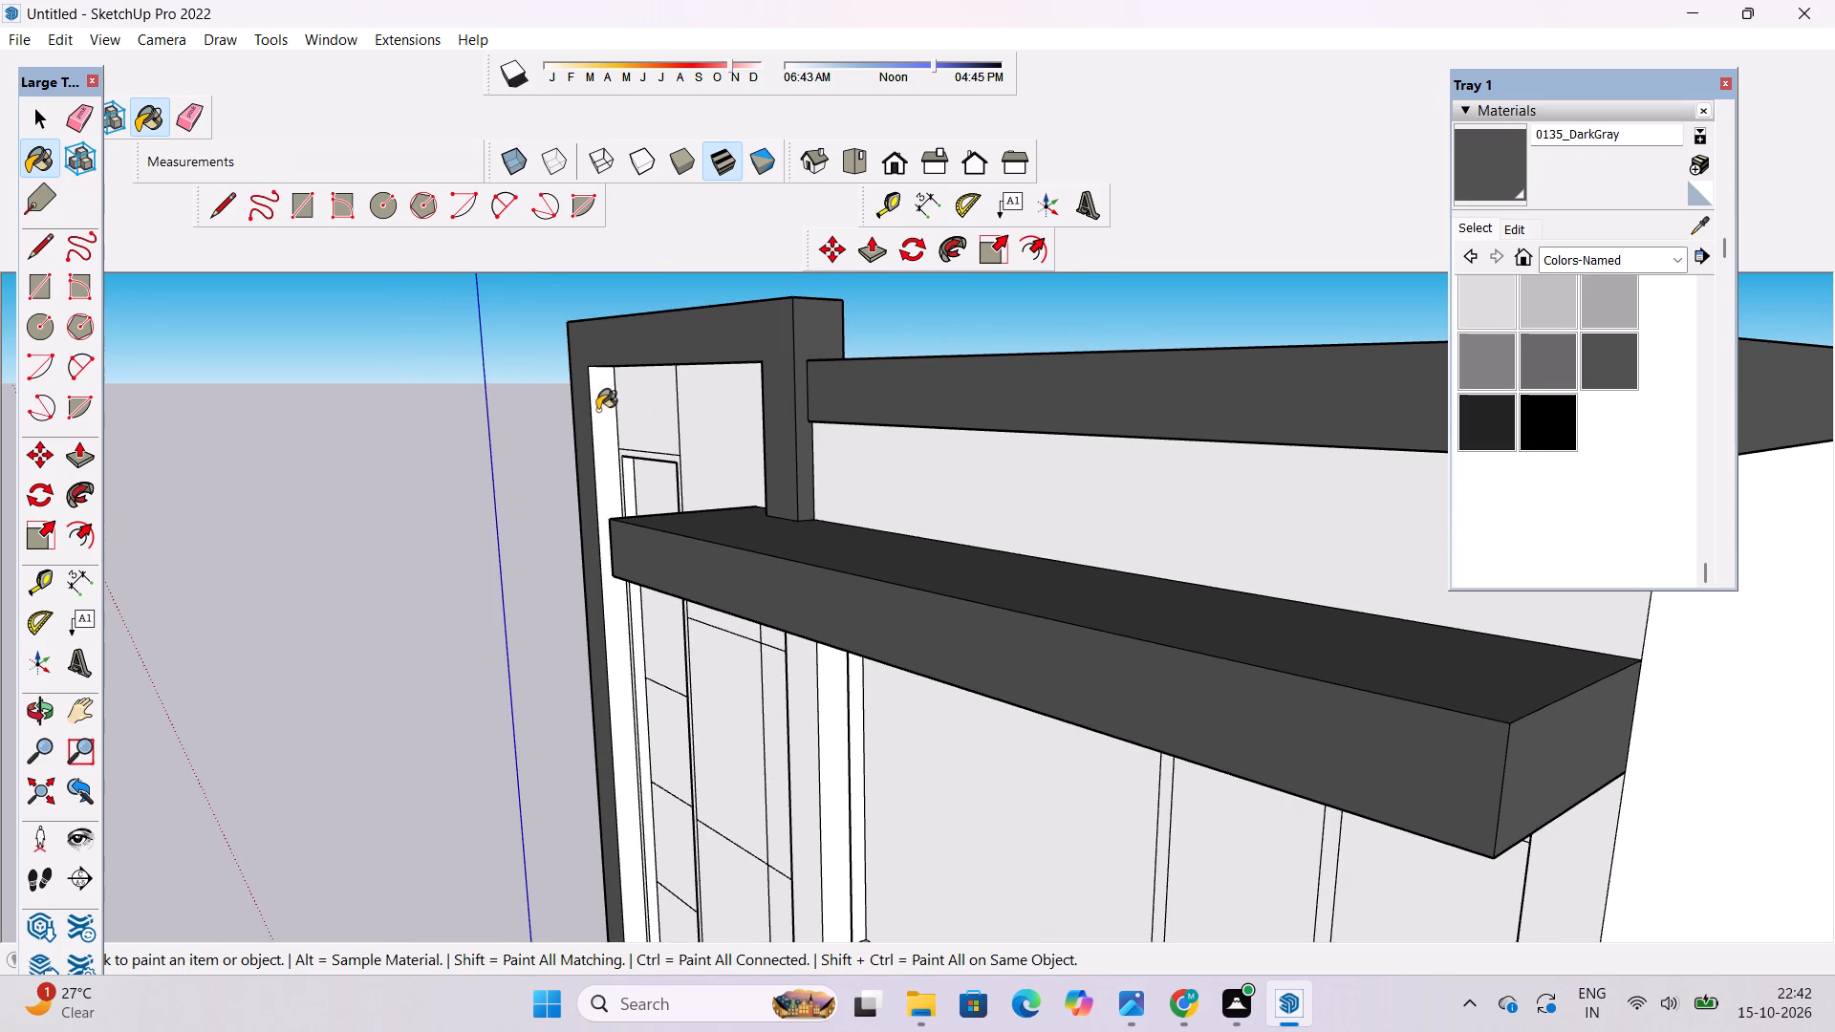
Paint the tall frame's inner edge near the canopy and the upper balcony column's side and front with 0135_DarkGray.
key("o")
scroll(850, 394, "down", 6)
left_click_drag(783, 467, 1258, 509)
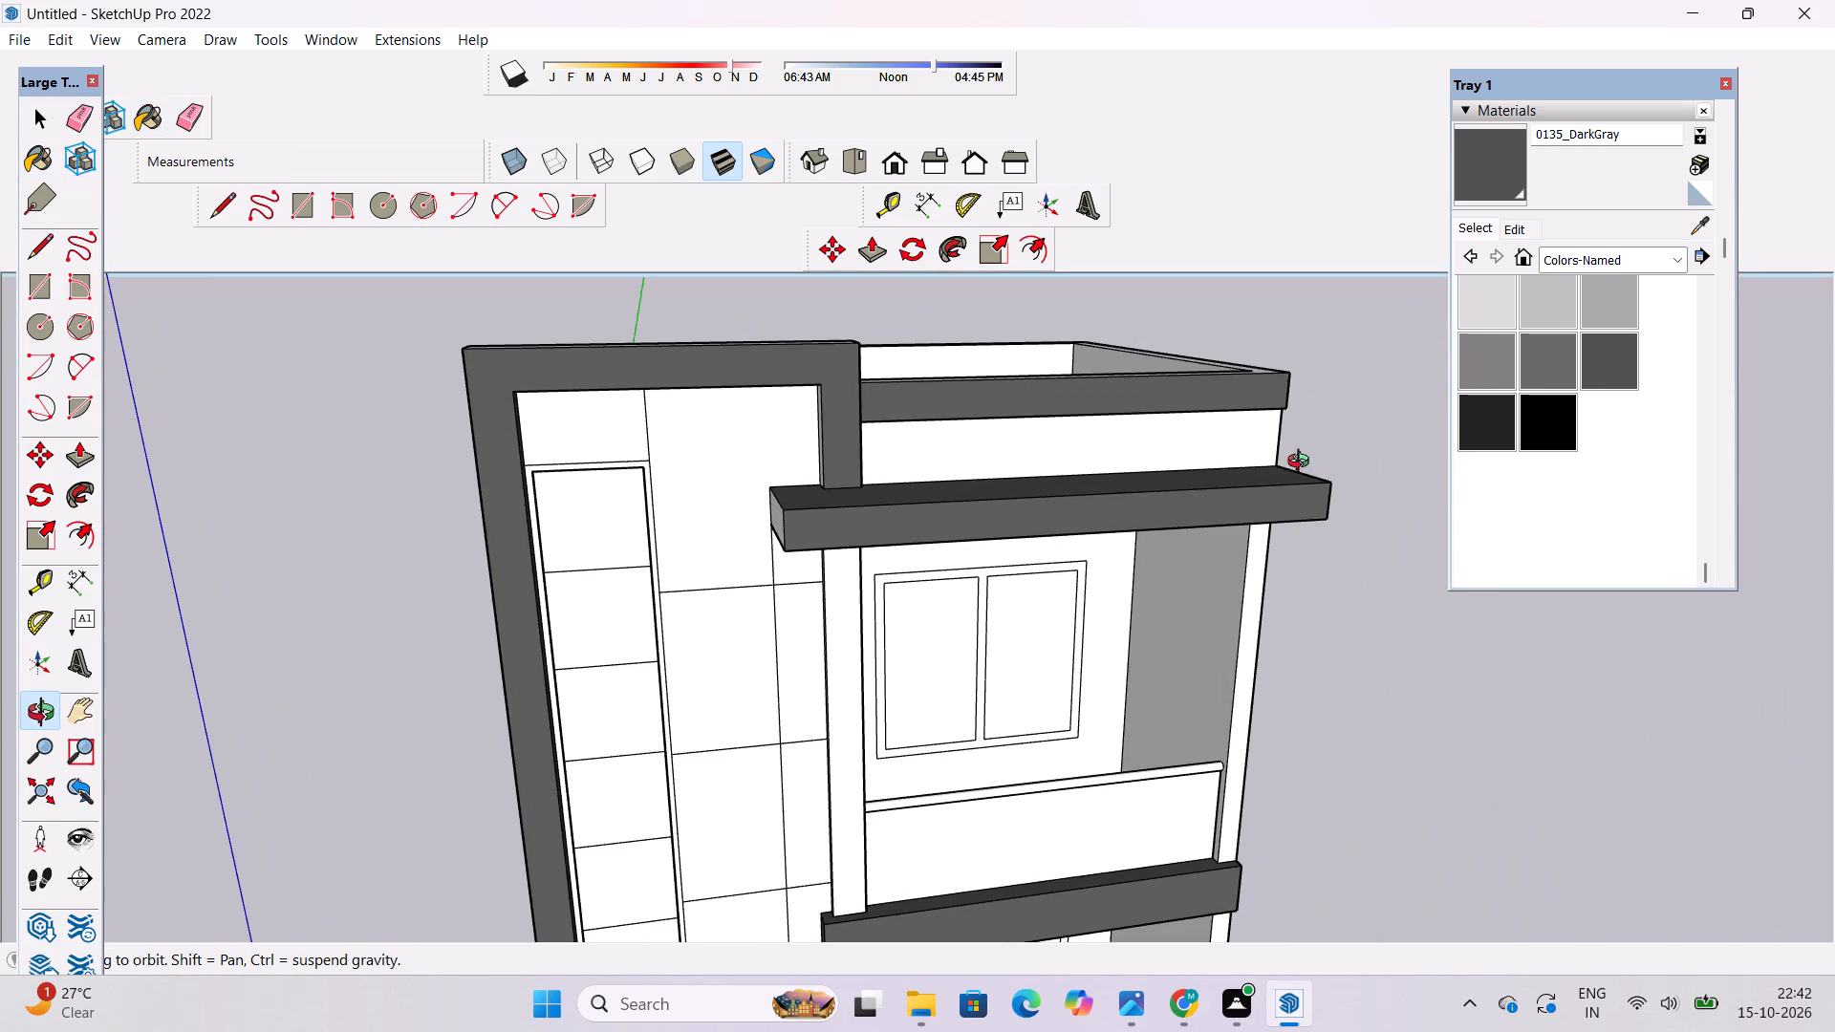
scroll(1138, 512, "down", 1)
left_click_drag(778, 624, 1089, 609)
left_click_drag(966, 638, 965, 625)
scroll(964, 617, "up", 4)
left_click_drag(959, 610, 959, 650, "shift")
scroll(957, 613, "down", 5)
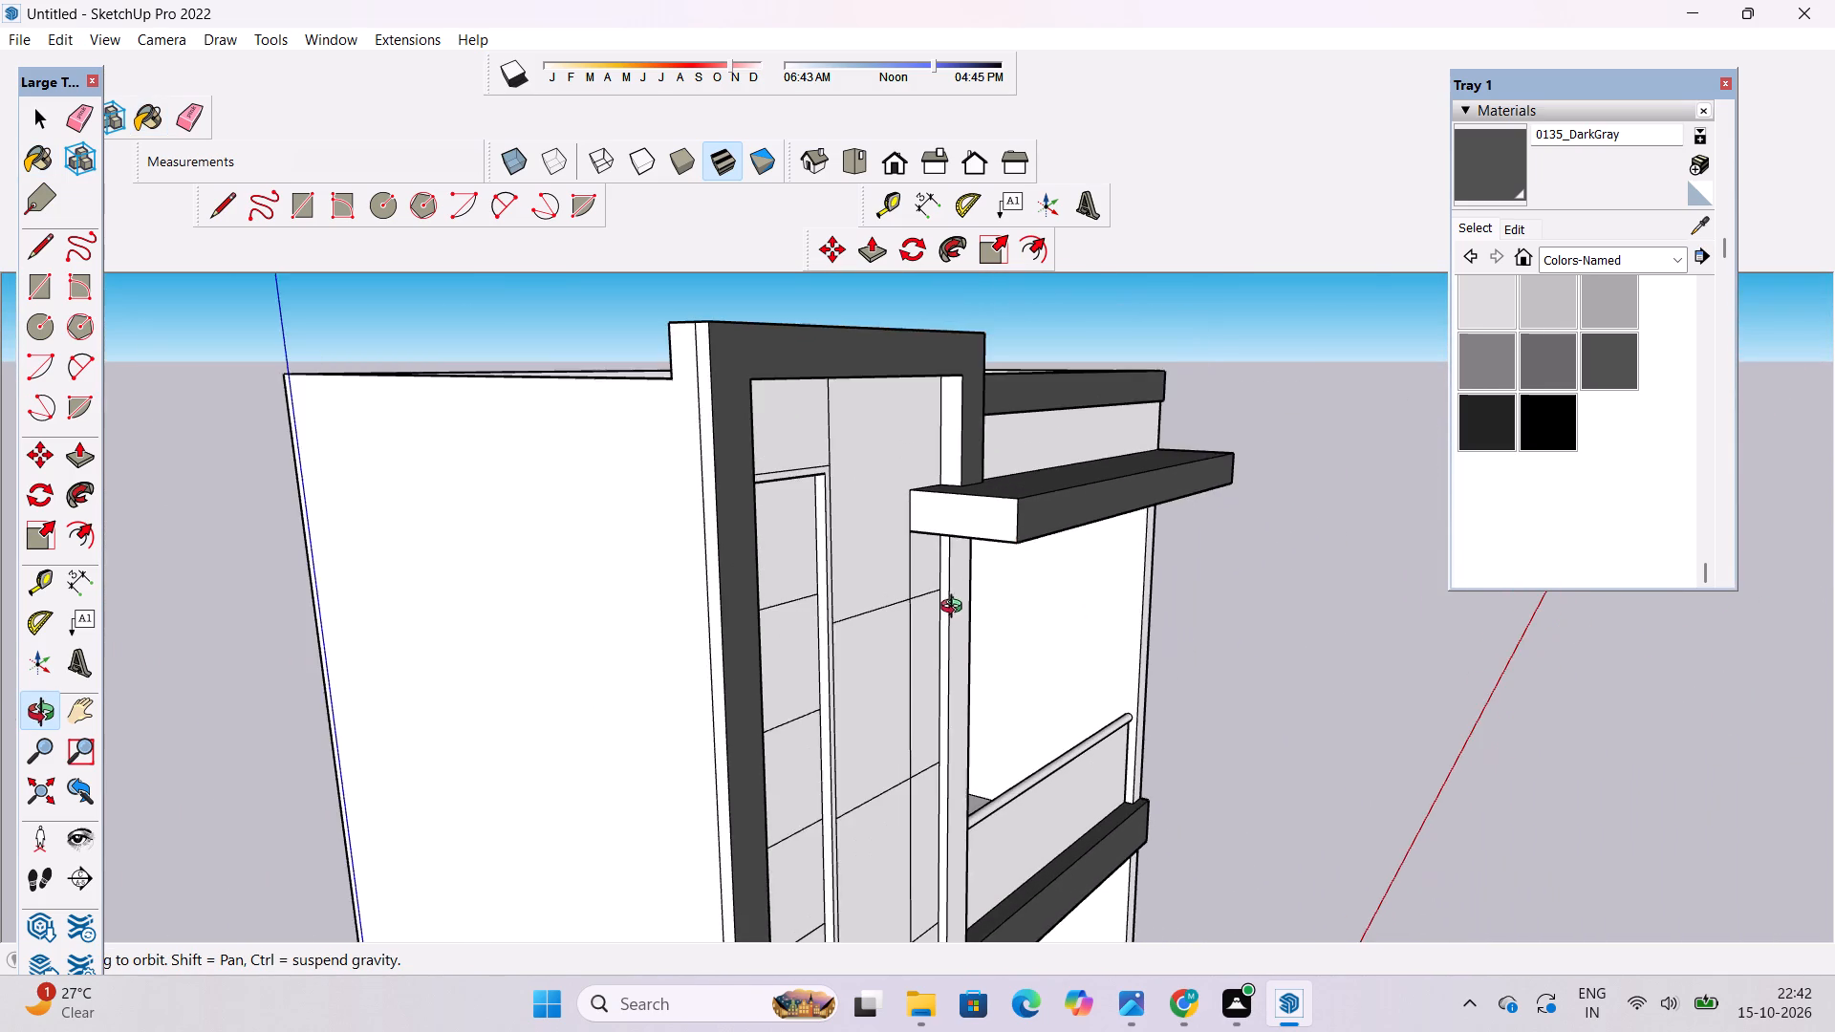
left_click(1483, 164)
scroll(861, 503, "up", 4)
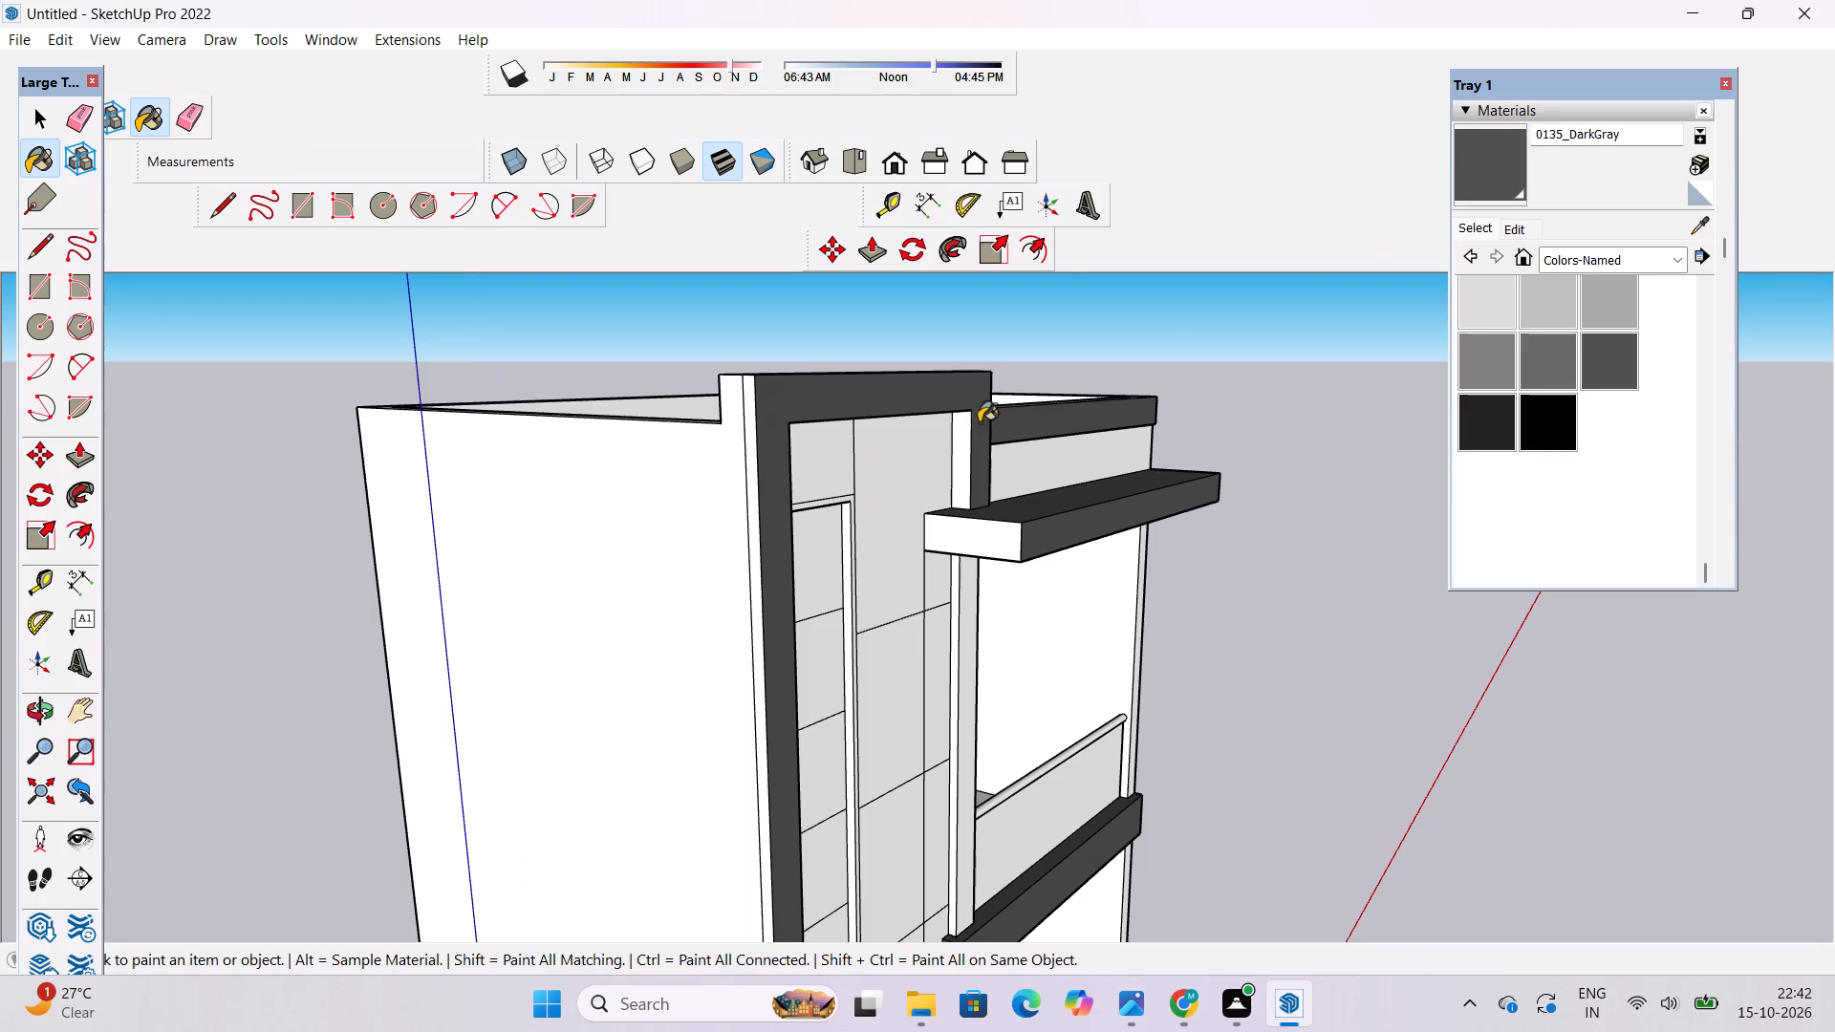
left_click(992, 419)
scroll(889, 362, "down", 8)
scroll(913, 556, "up", 13)
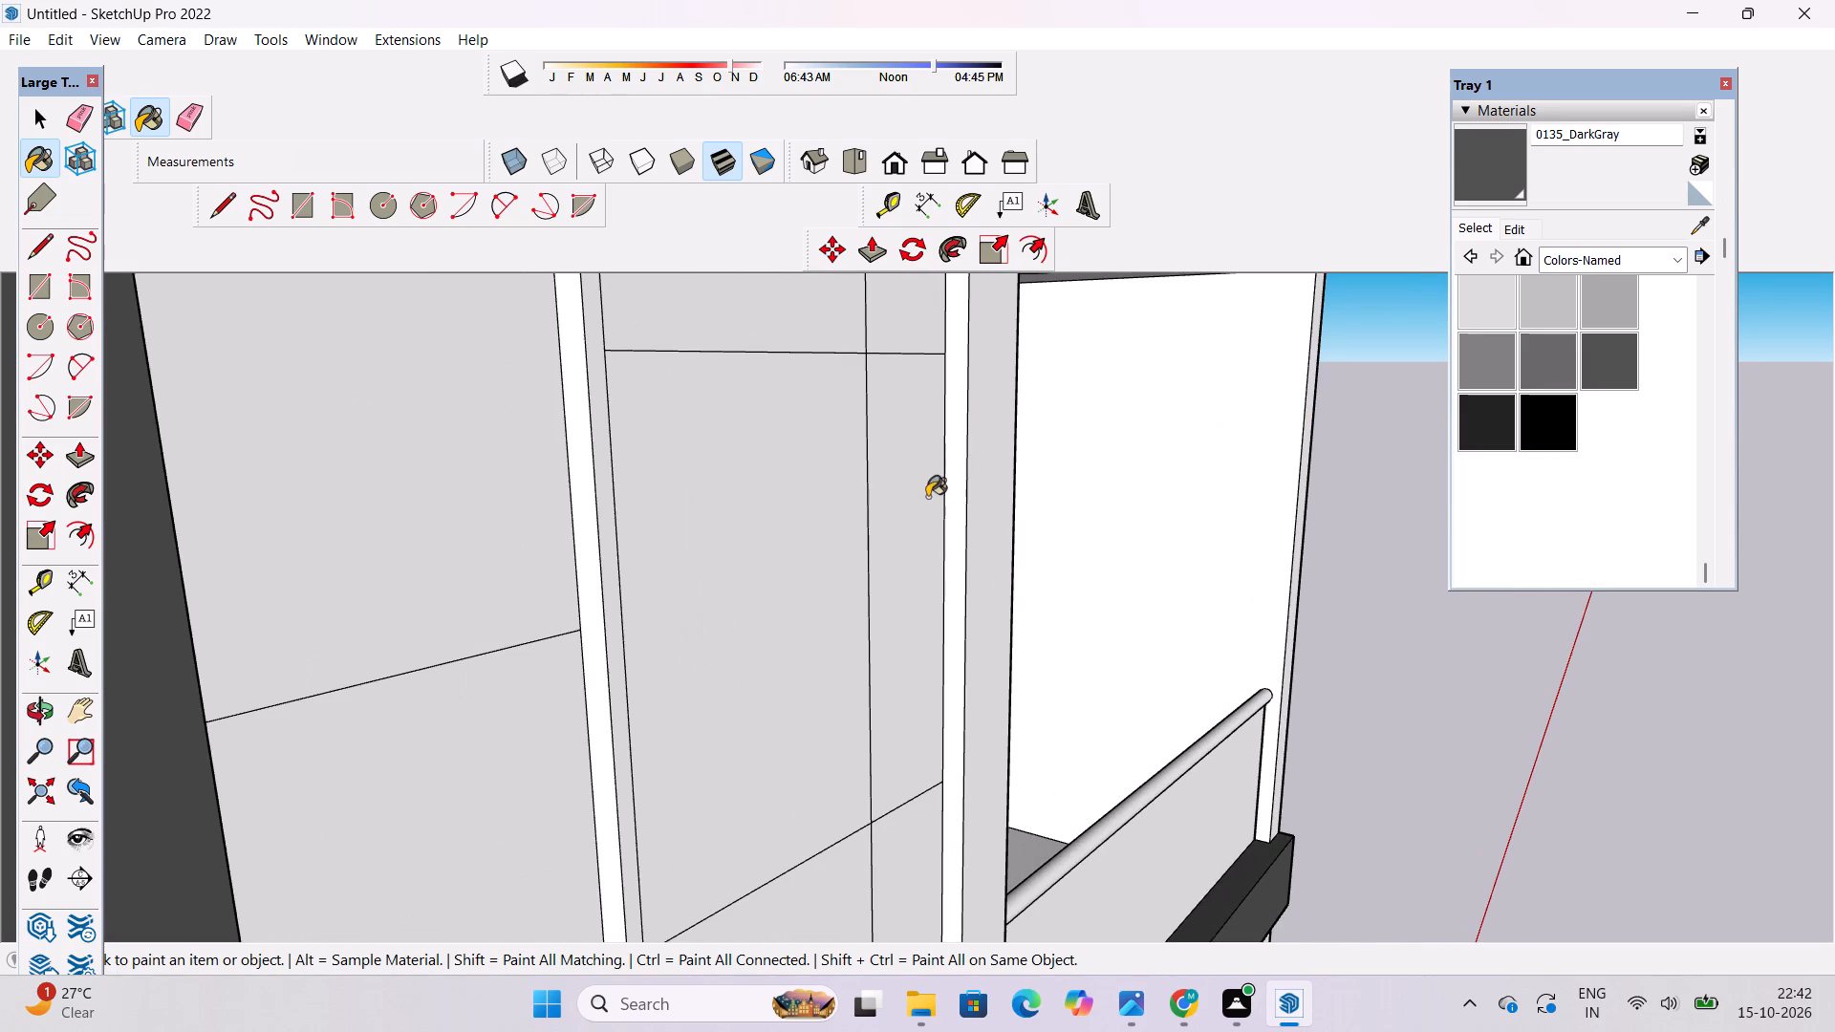
left_click(958, 457)
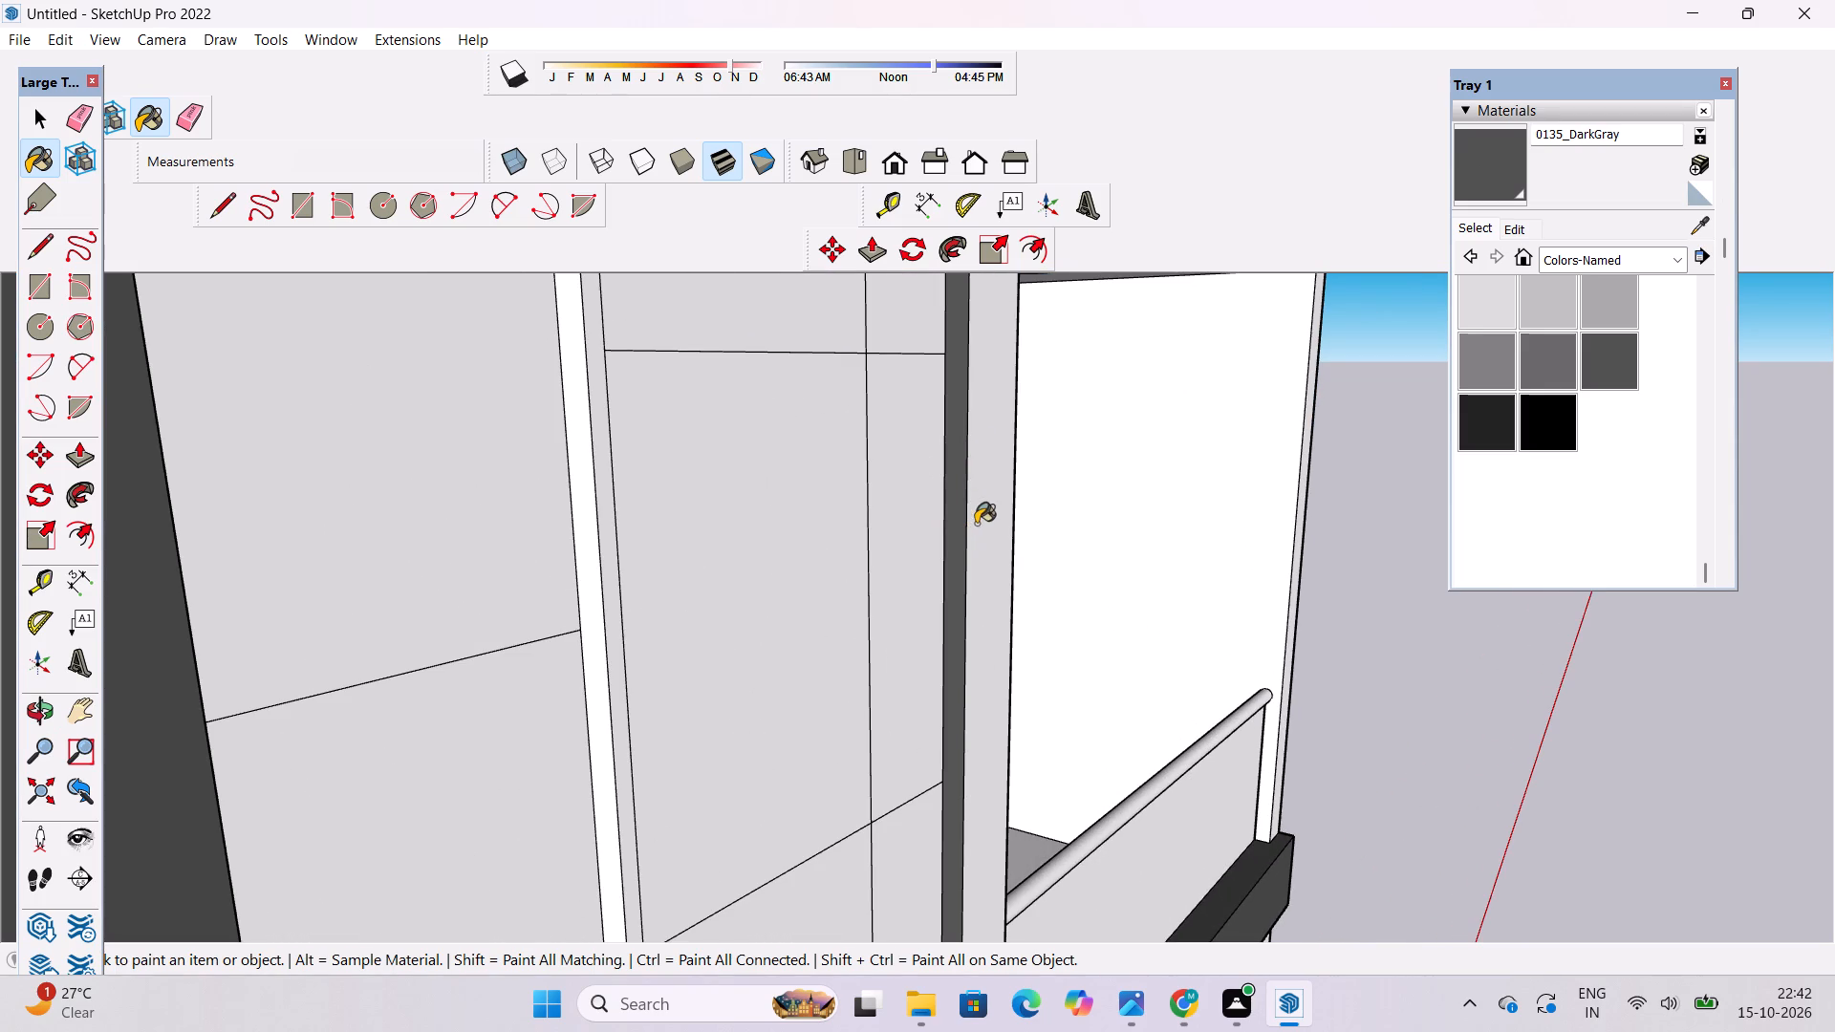
left_click(976, 524)
Paint the upper balcony column's inner side facing the window recess with 0135_DarkGray.
scroll(848, 472, "down", 6)
key("o")
left_click_drag(1145, 581, 743, 551)
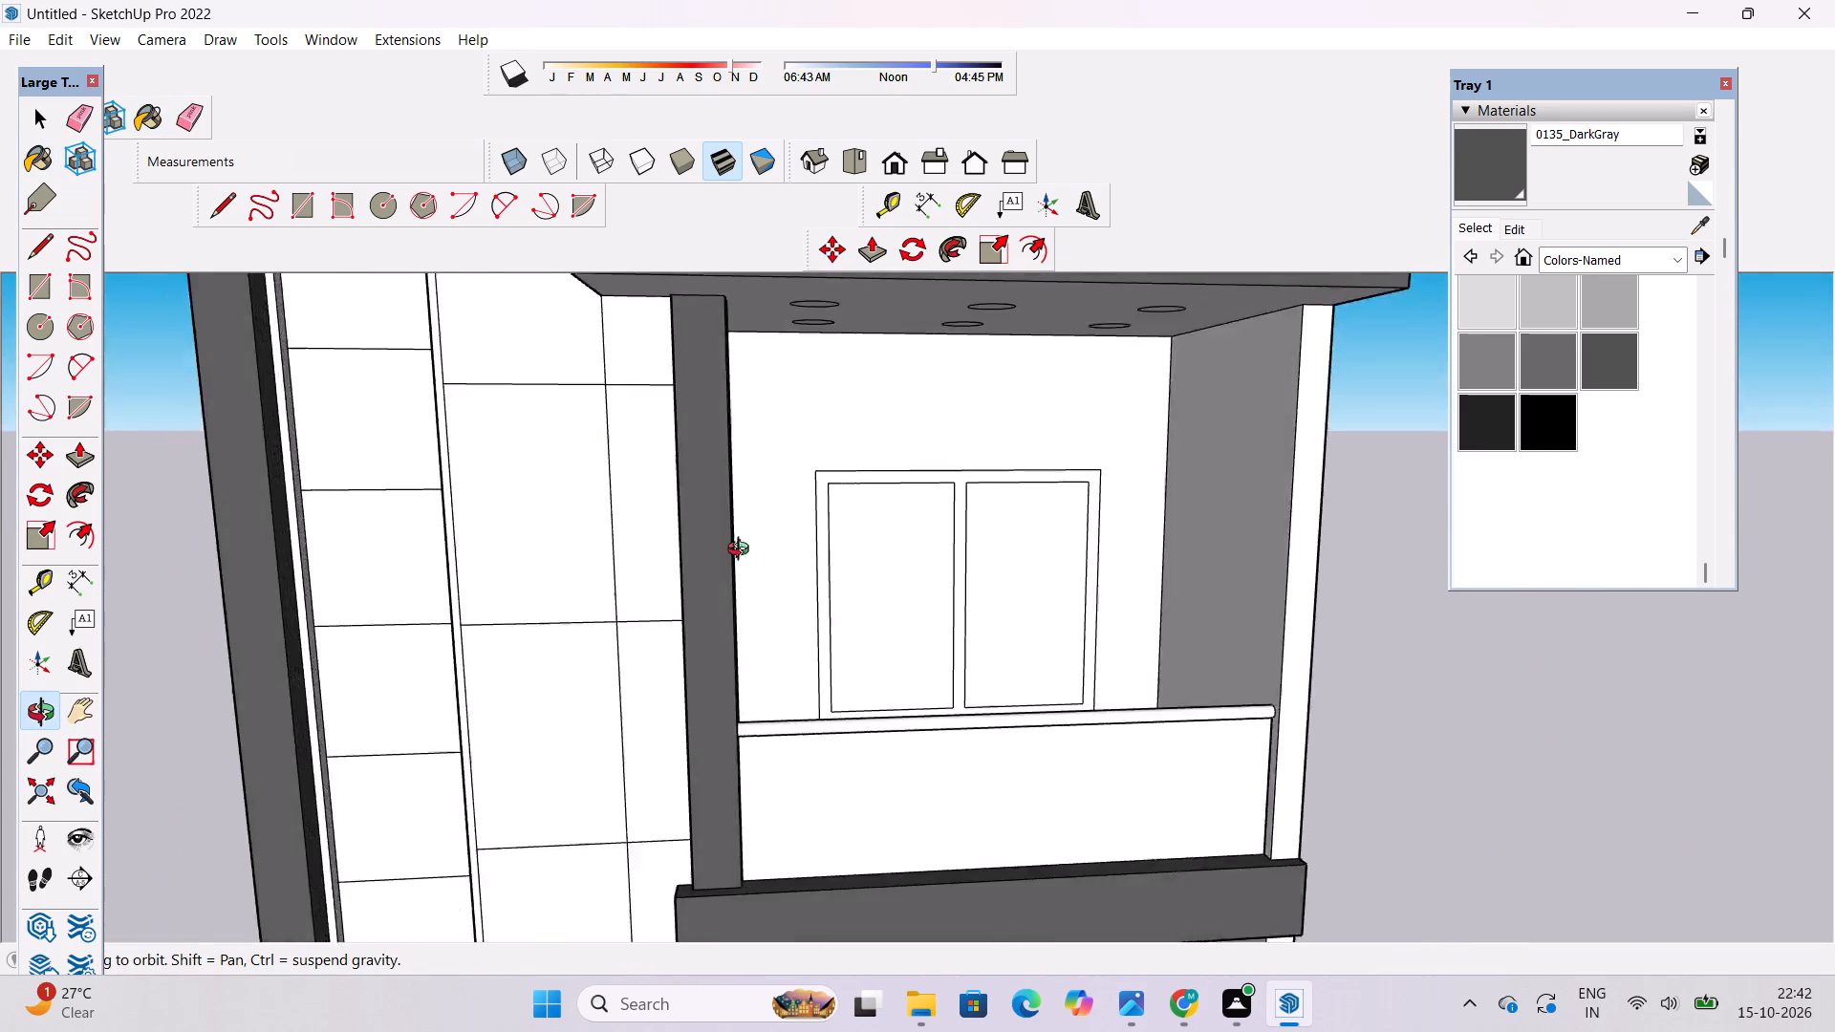
left_click_drag(743, 551, 535, 542)
left_click_drag(712, 577, 674, 572)
left_click_drag(674, 572, 793, 622)
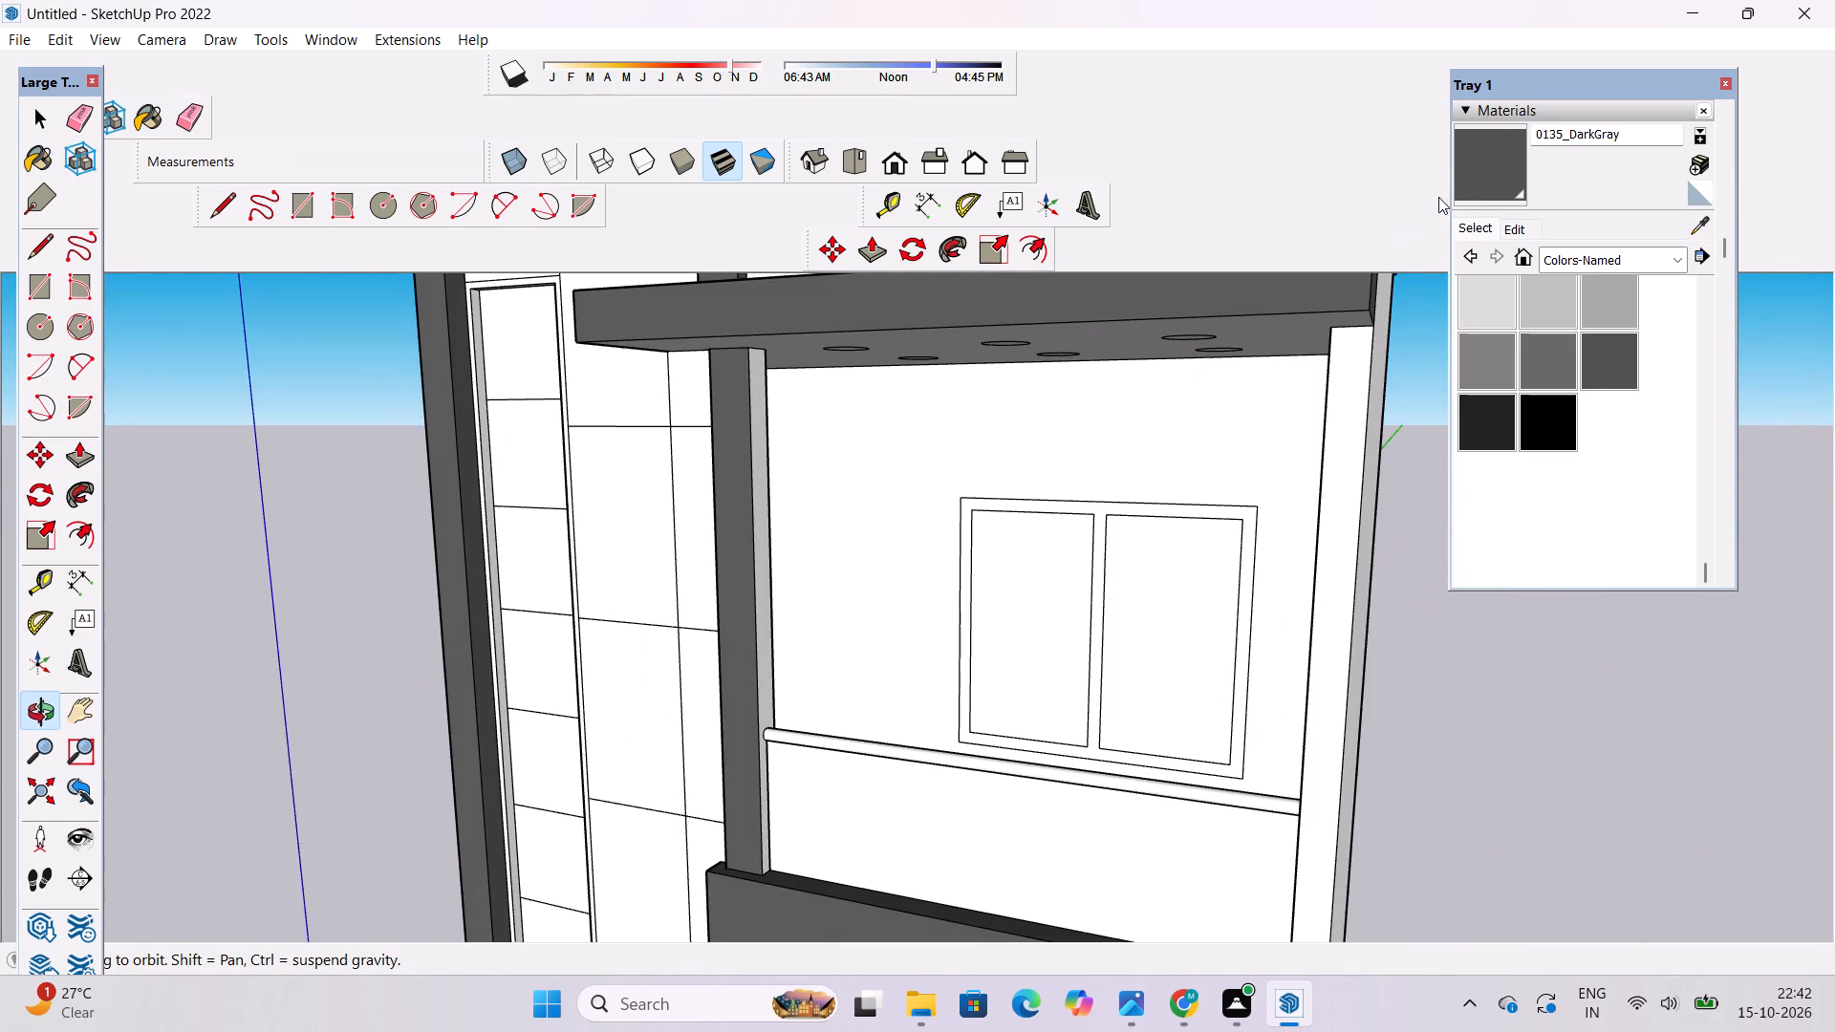
left_click(1467, 179)
scroll(791, 501, "up", 5)
left_click(762, 483)
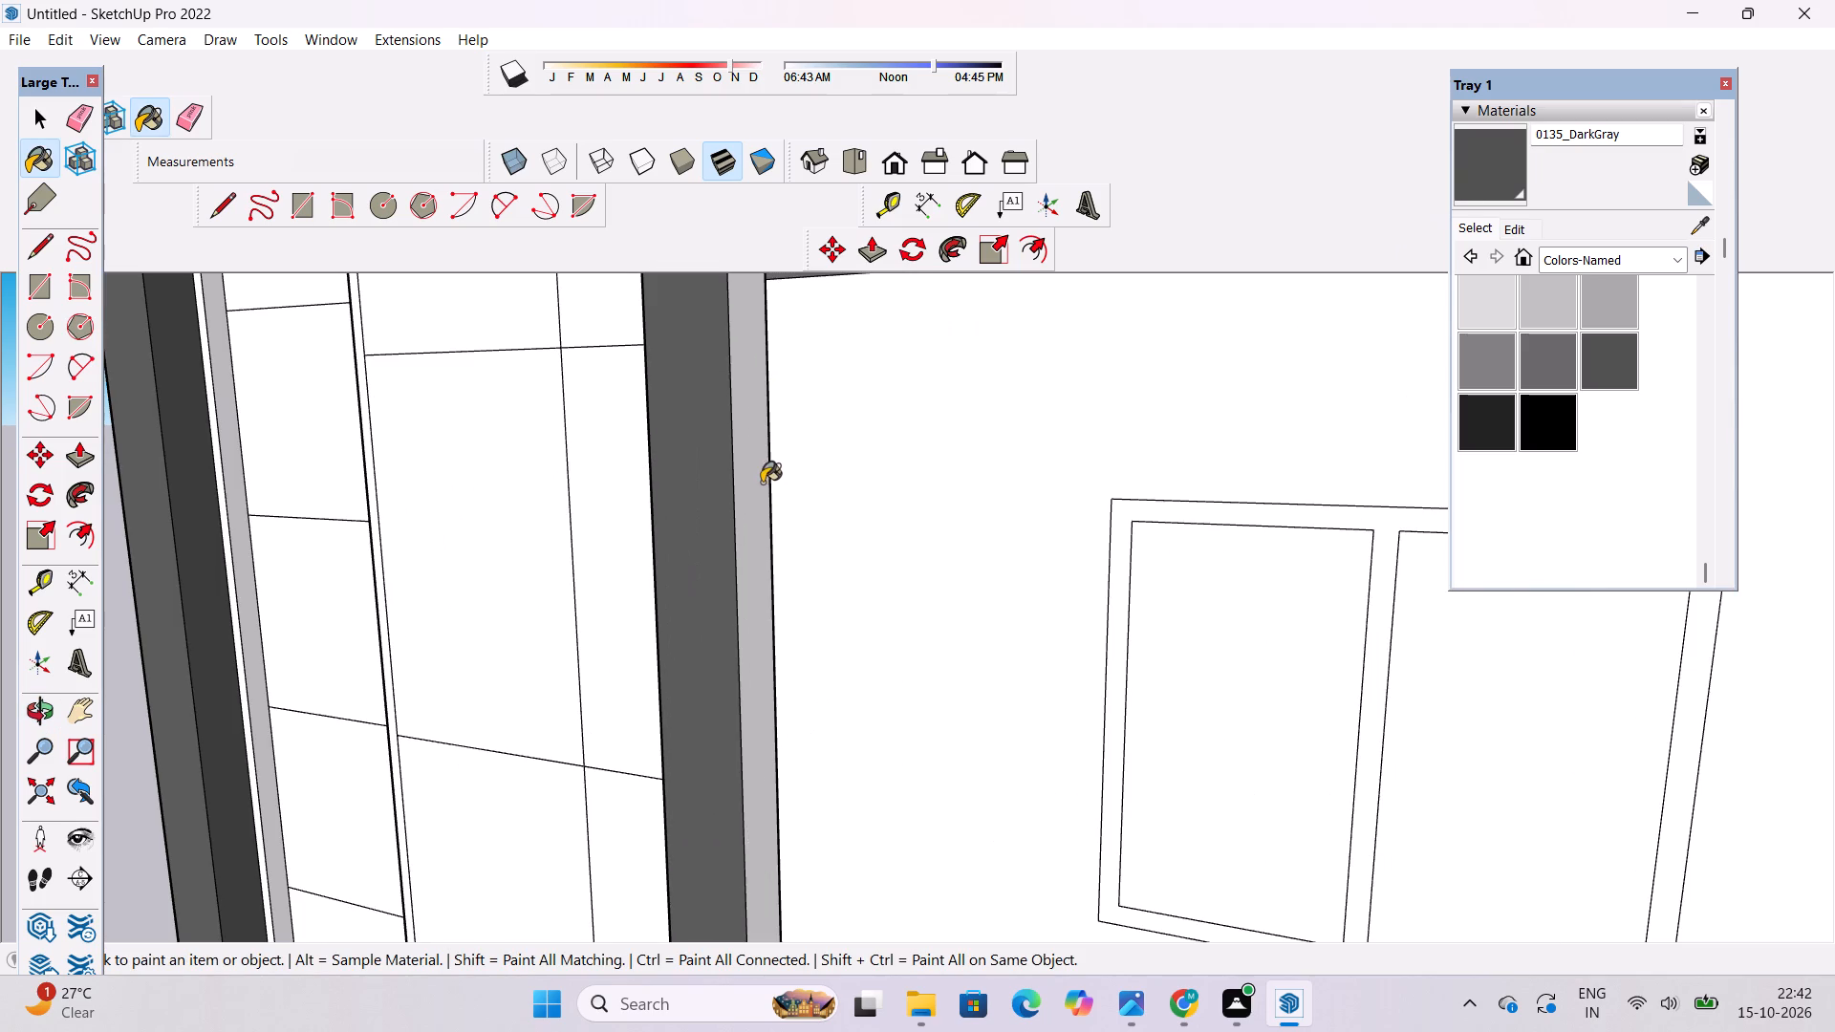
Examine the whole painted facade from the roof down to the entrance for surfaces still unpainted.
scroll(876, 452, "down", 8)
key("o")
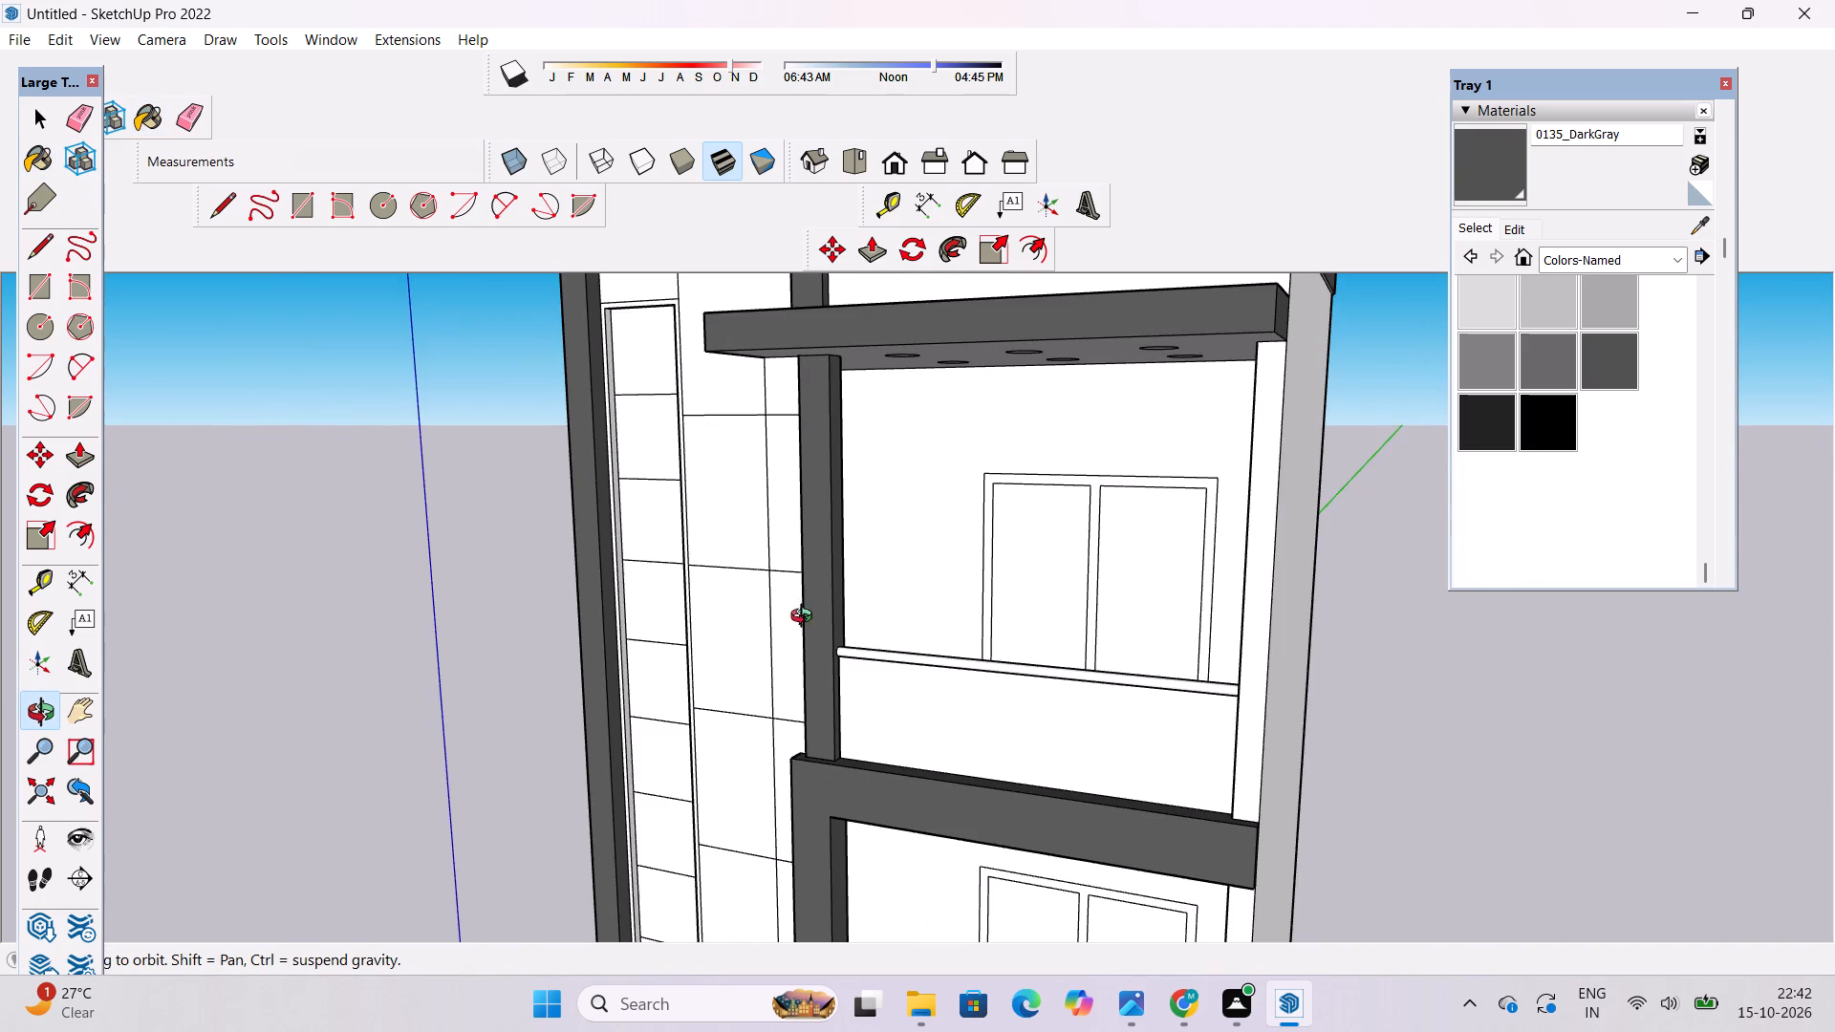
left_click_drag(760, 643, 912, 631)
scroll(923, 625, "down", 5)
left_click_drag(873, 664, 929, 587, "shift")
scroll(921, 589, "down", 5)
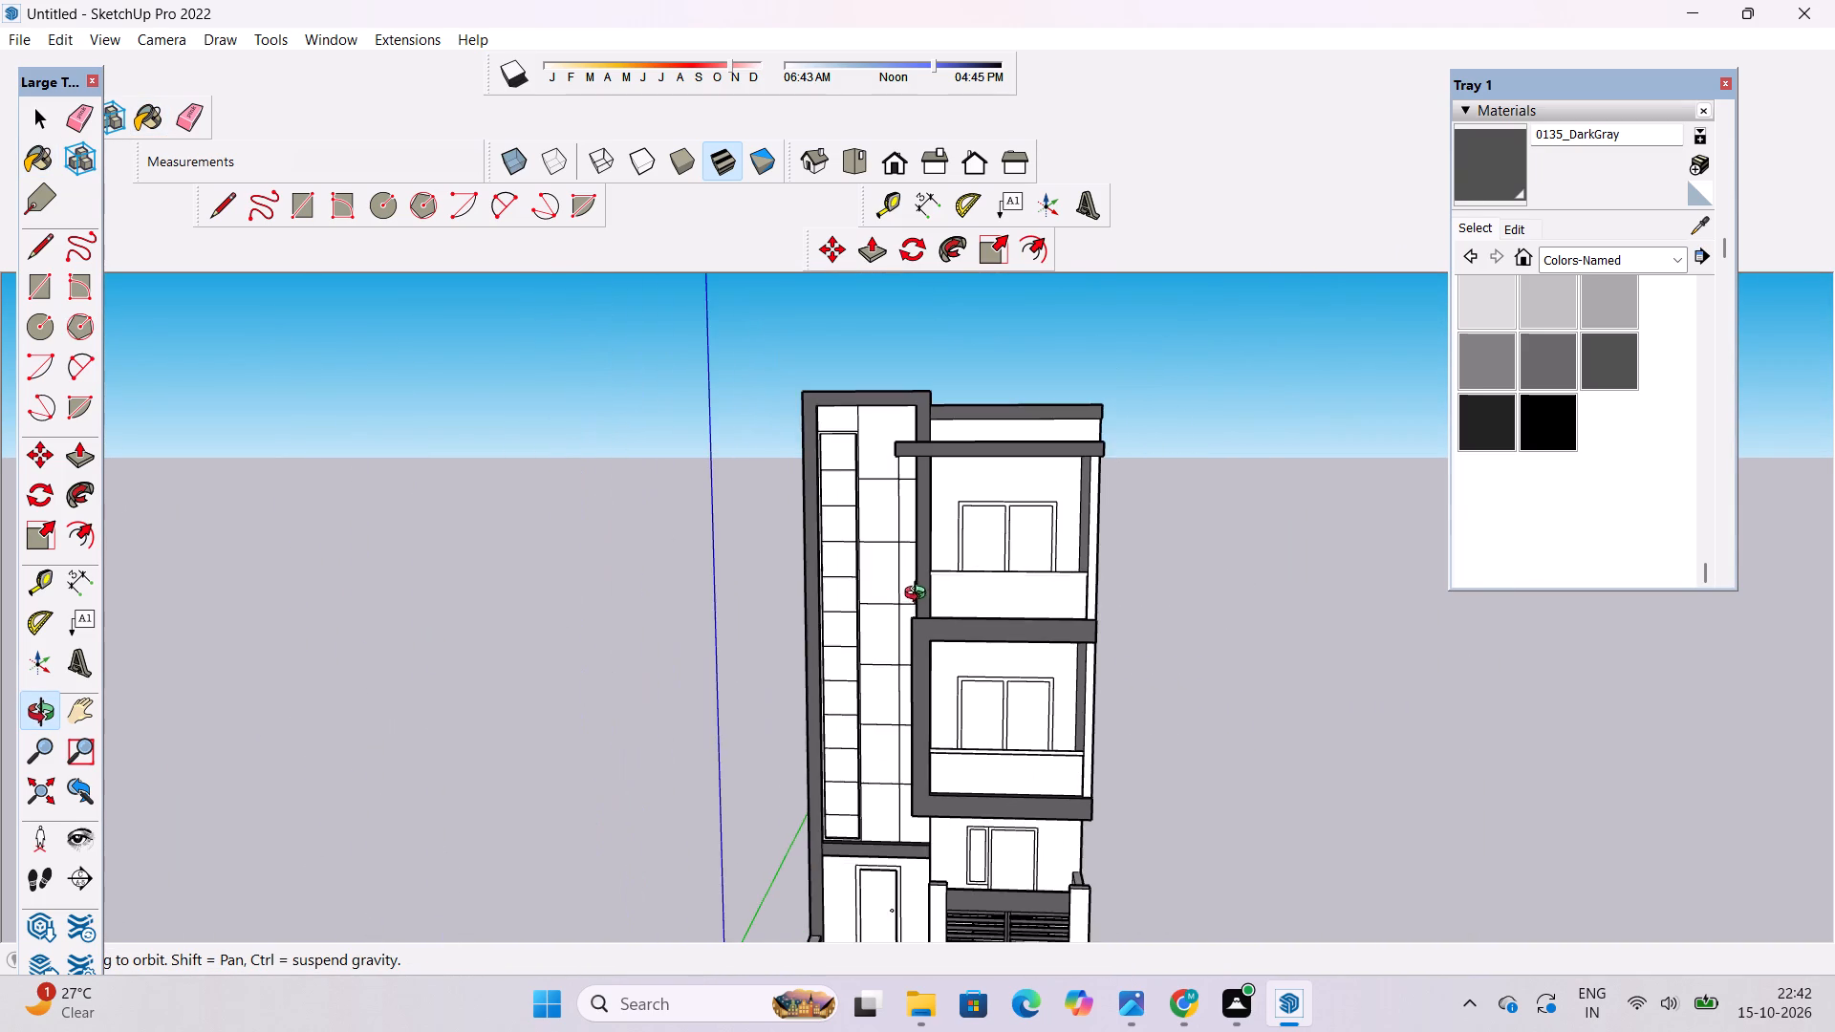
left_click_drag(919, 595, 916, 633, "shift")
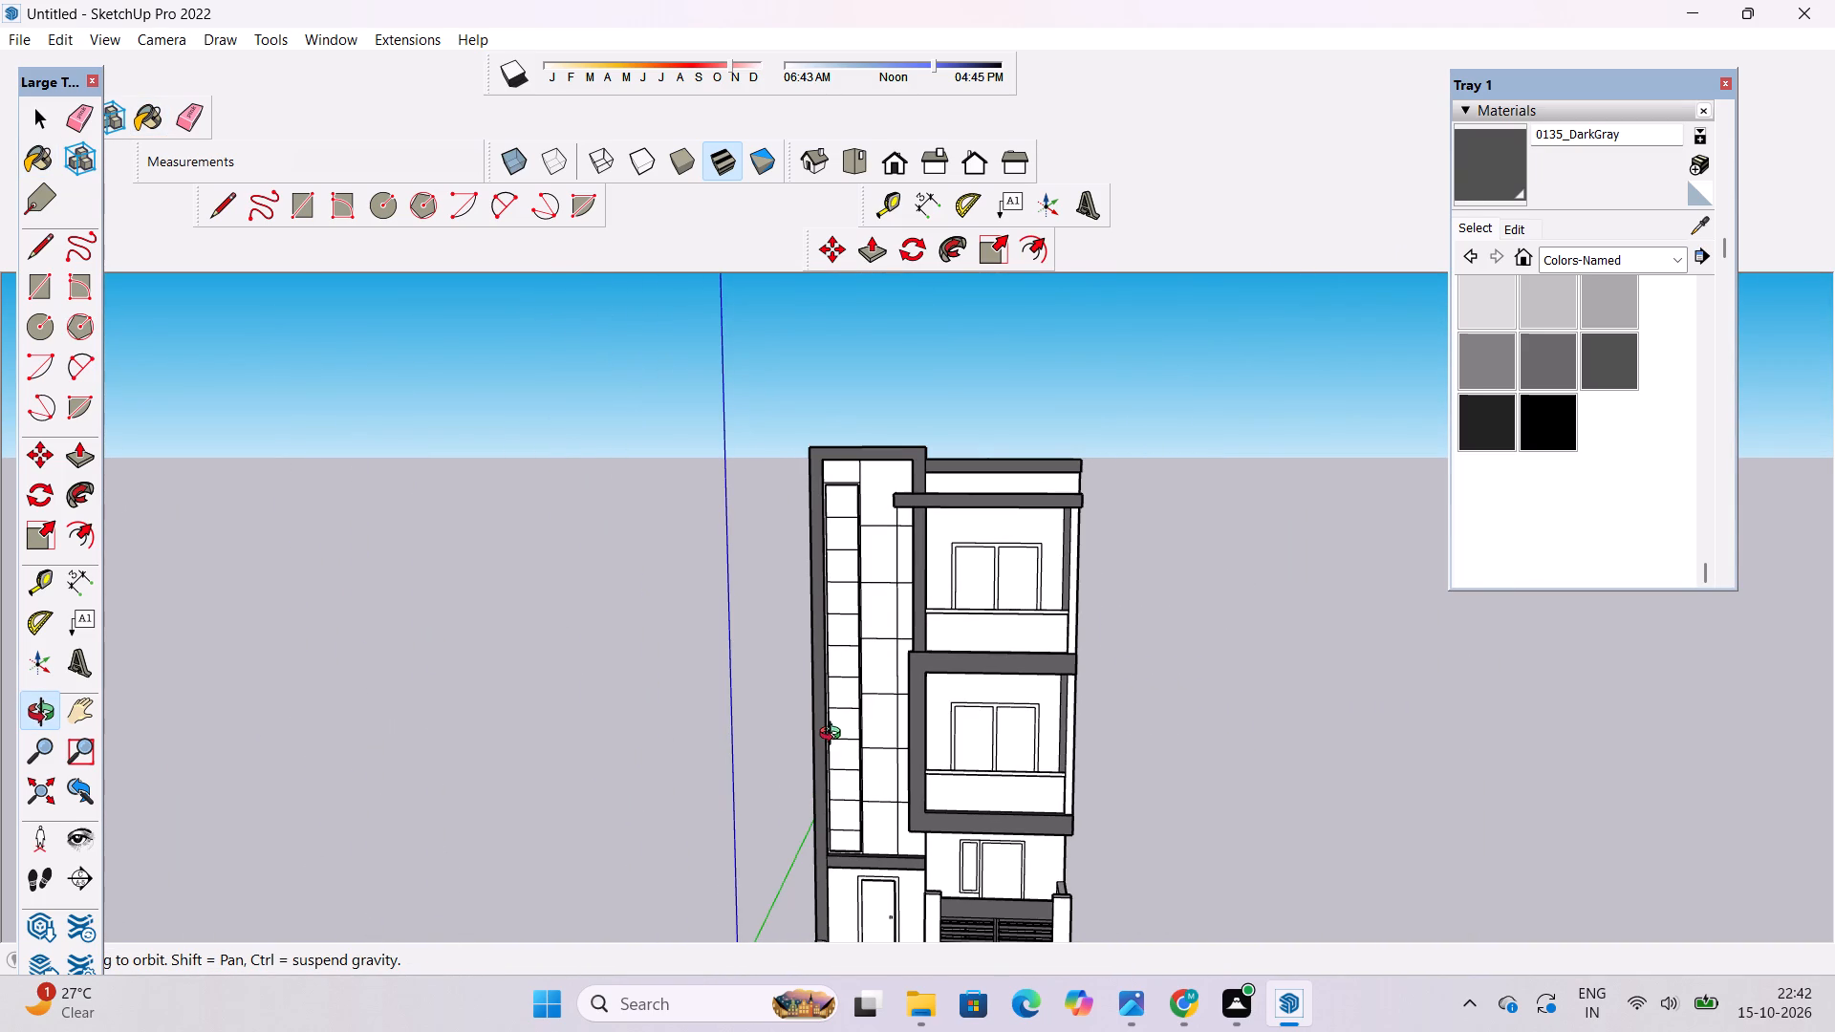
left_click_drag(836, 736, 837, 680, "shift")
scroll(934, 749, "up", 4)
left_click_drag(949, 753, 885, 681, "shift")
left_click_drag(857, 699, 971, 722)
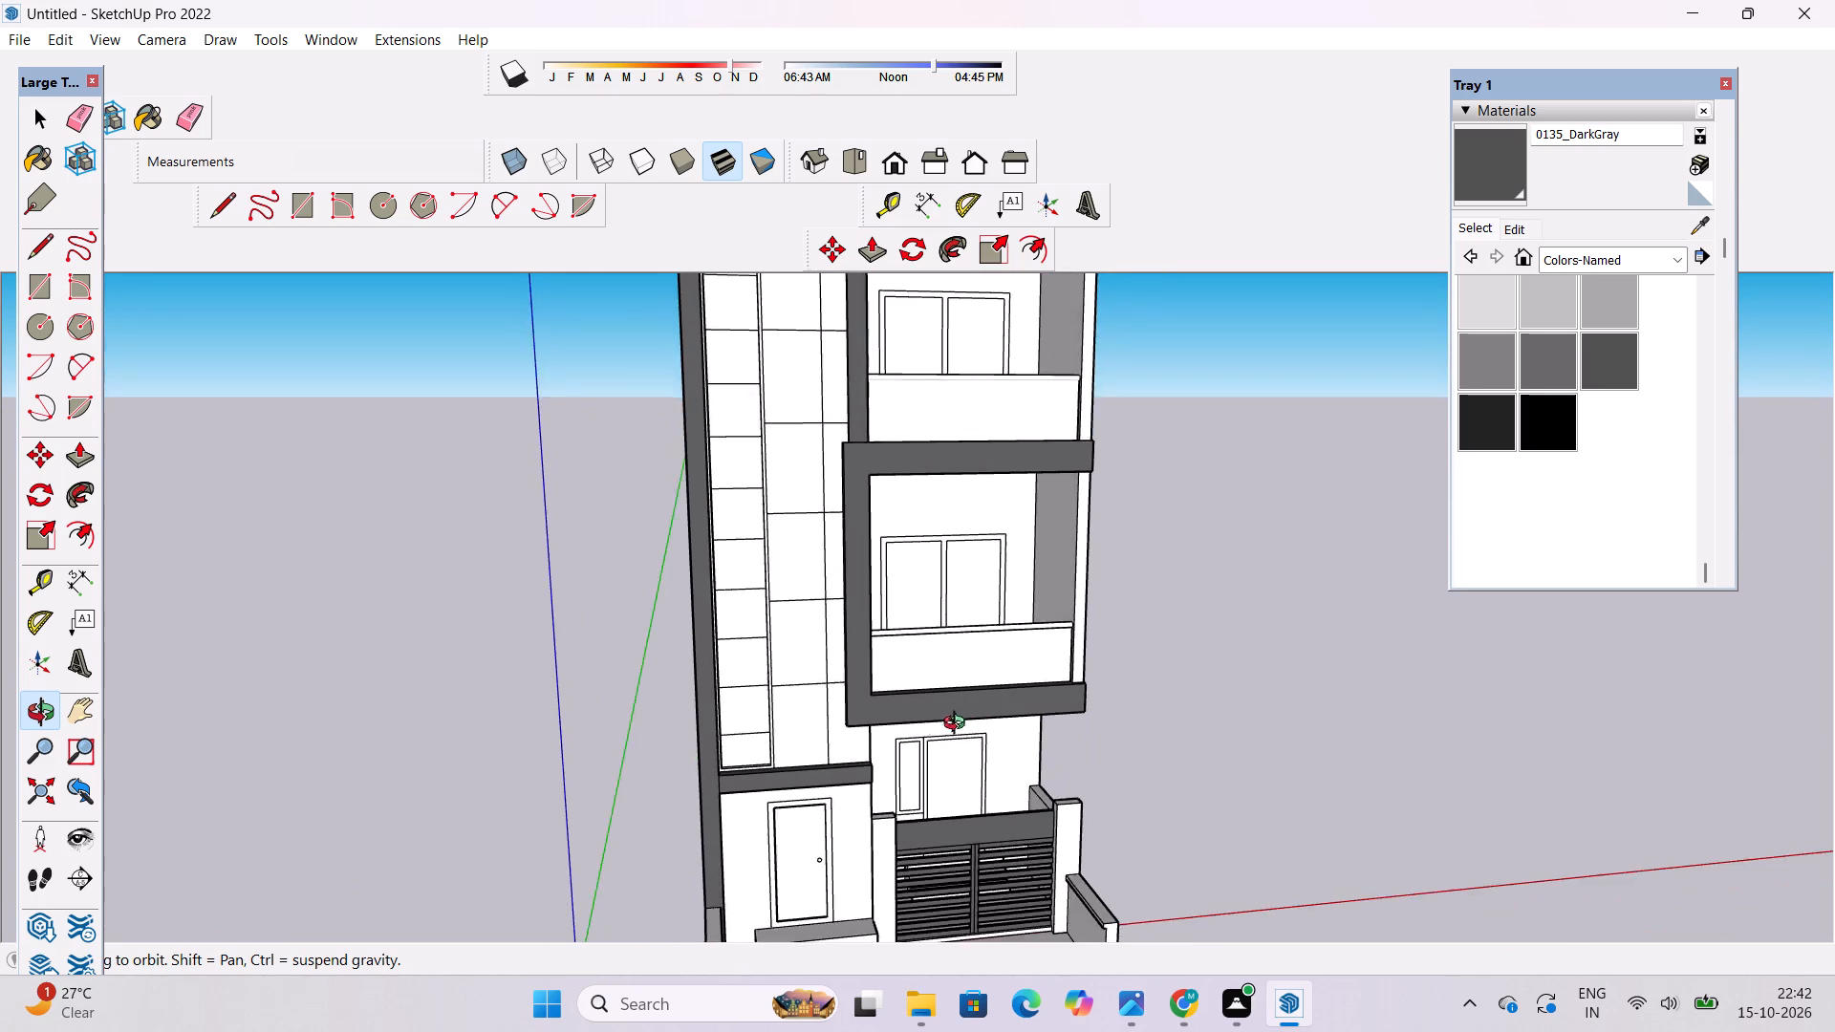
scroll(918, 727, "down", 4)
left_click_drag(912, 747, 894, 713, "shift")
left_click_drag(728, 827, 752, 918)
scroll(822, 844, "up", 5)
left_click_drag(825, 842, 685, 834)
left_click_drag(693, 835, 792, 900, "shift")
left_click_drag(796, 900, 702, 841, "shift")
scroll(708, 818, "up", 3)
left_click_drag(747, 823, 862, 907, "shift")
left_click_drag(872, 905, 634, 798)
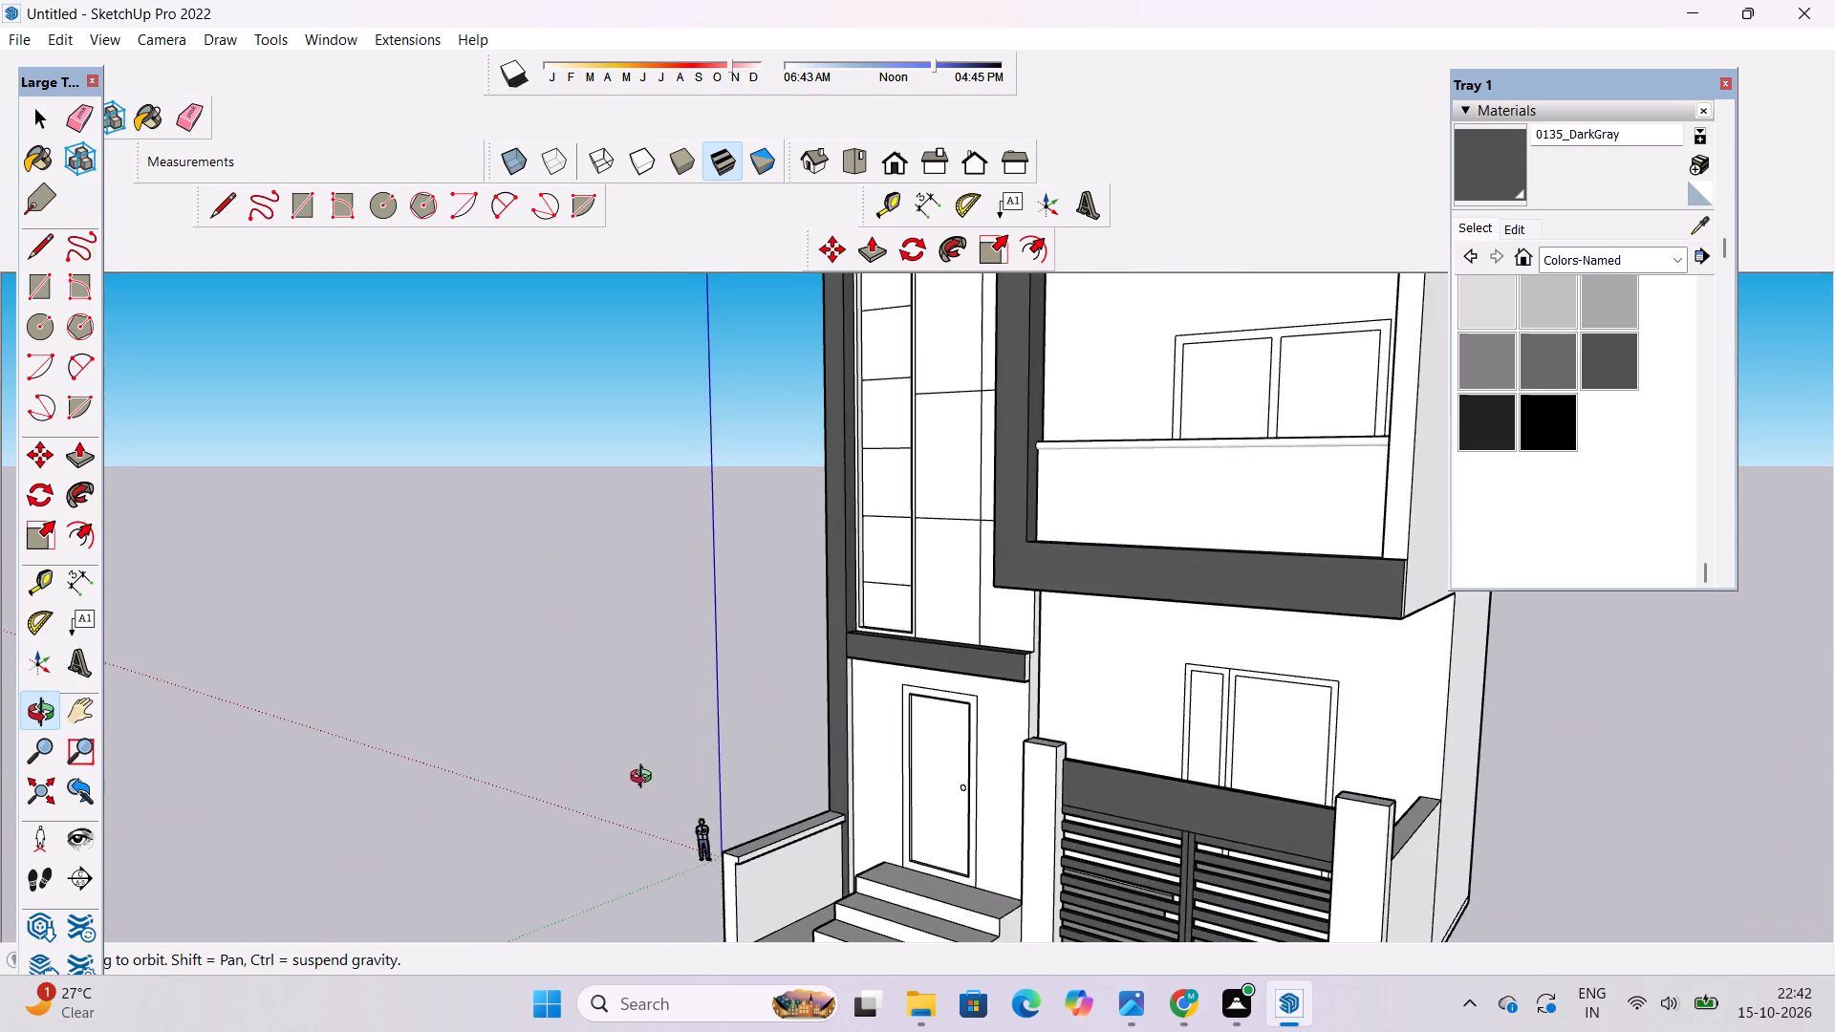
Paint the tall frame's inner side next to the entrance door with 0135_DarkGray.
scroll(791, 786, "up", 4)
left_click(1476, 183)
scroll(858, 756, "up", 6)
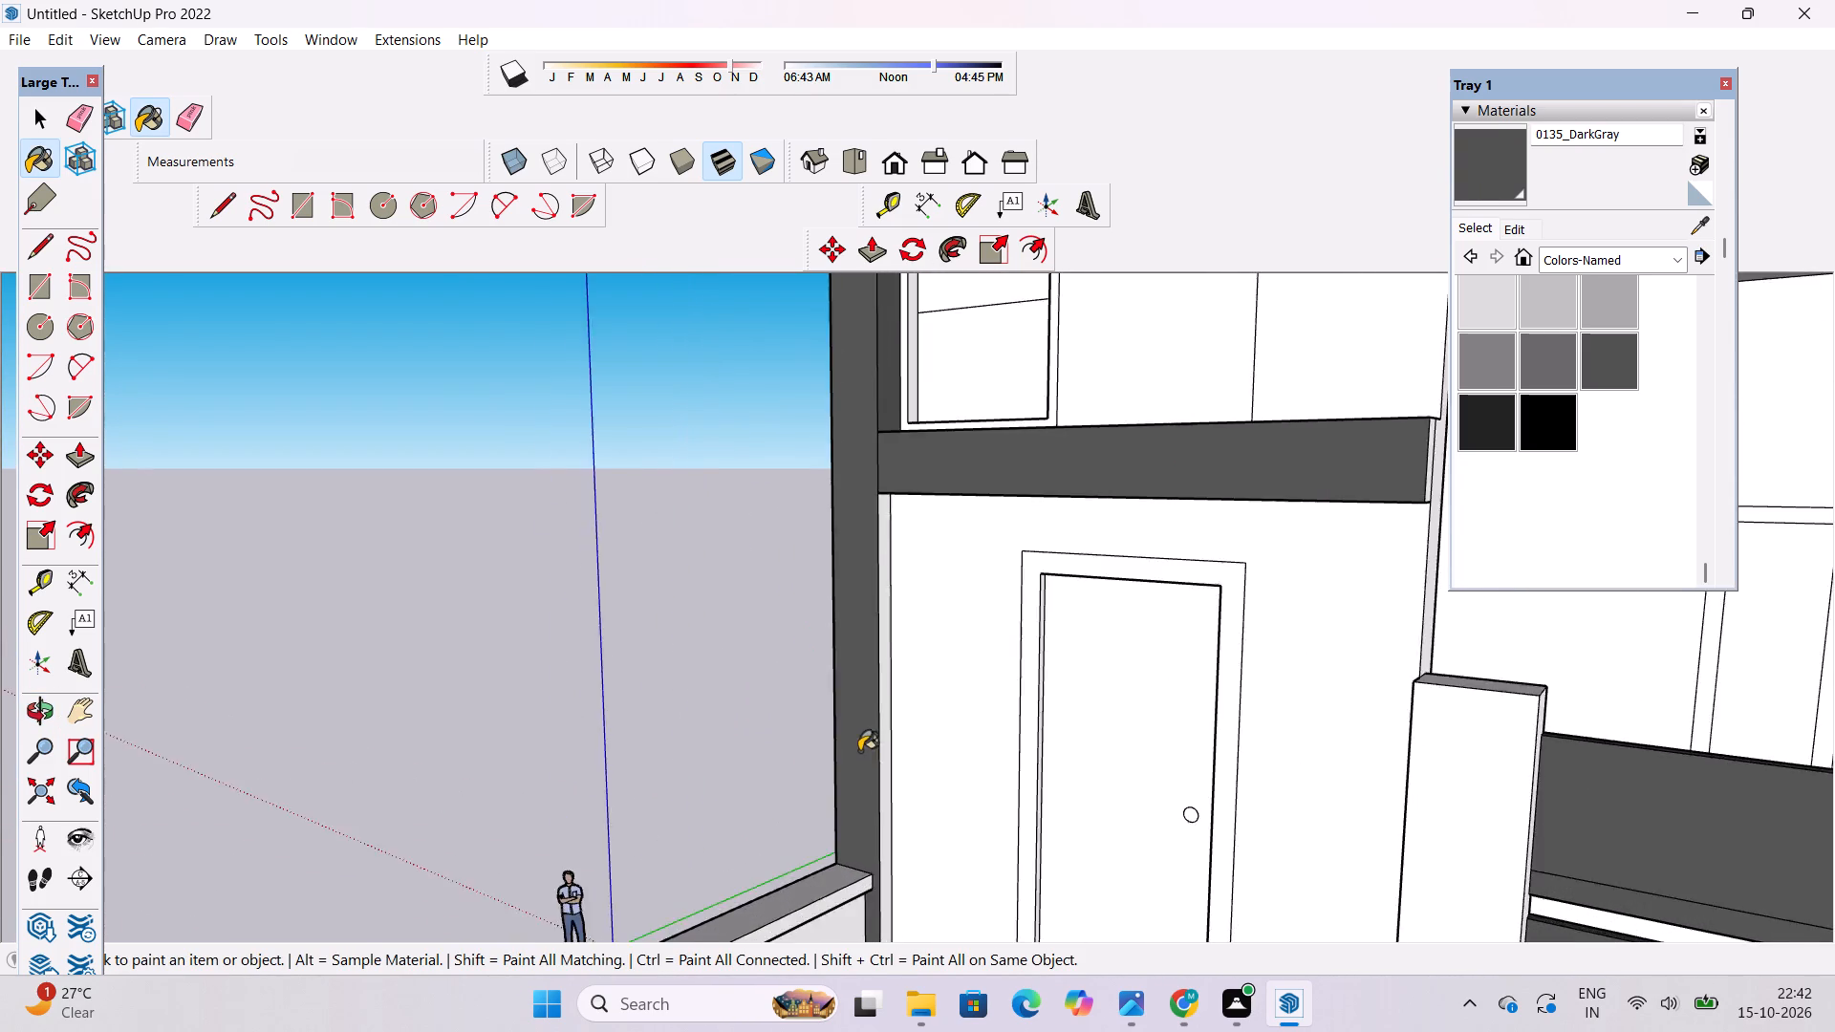
scroll(859, 751, "up", 3)
left_click(898, 637)
scroll(750, 684, "down", 5)
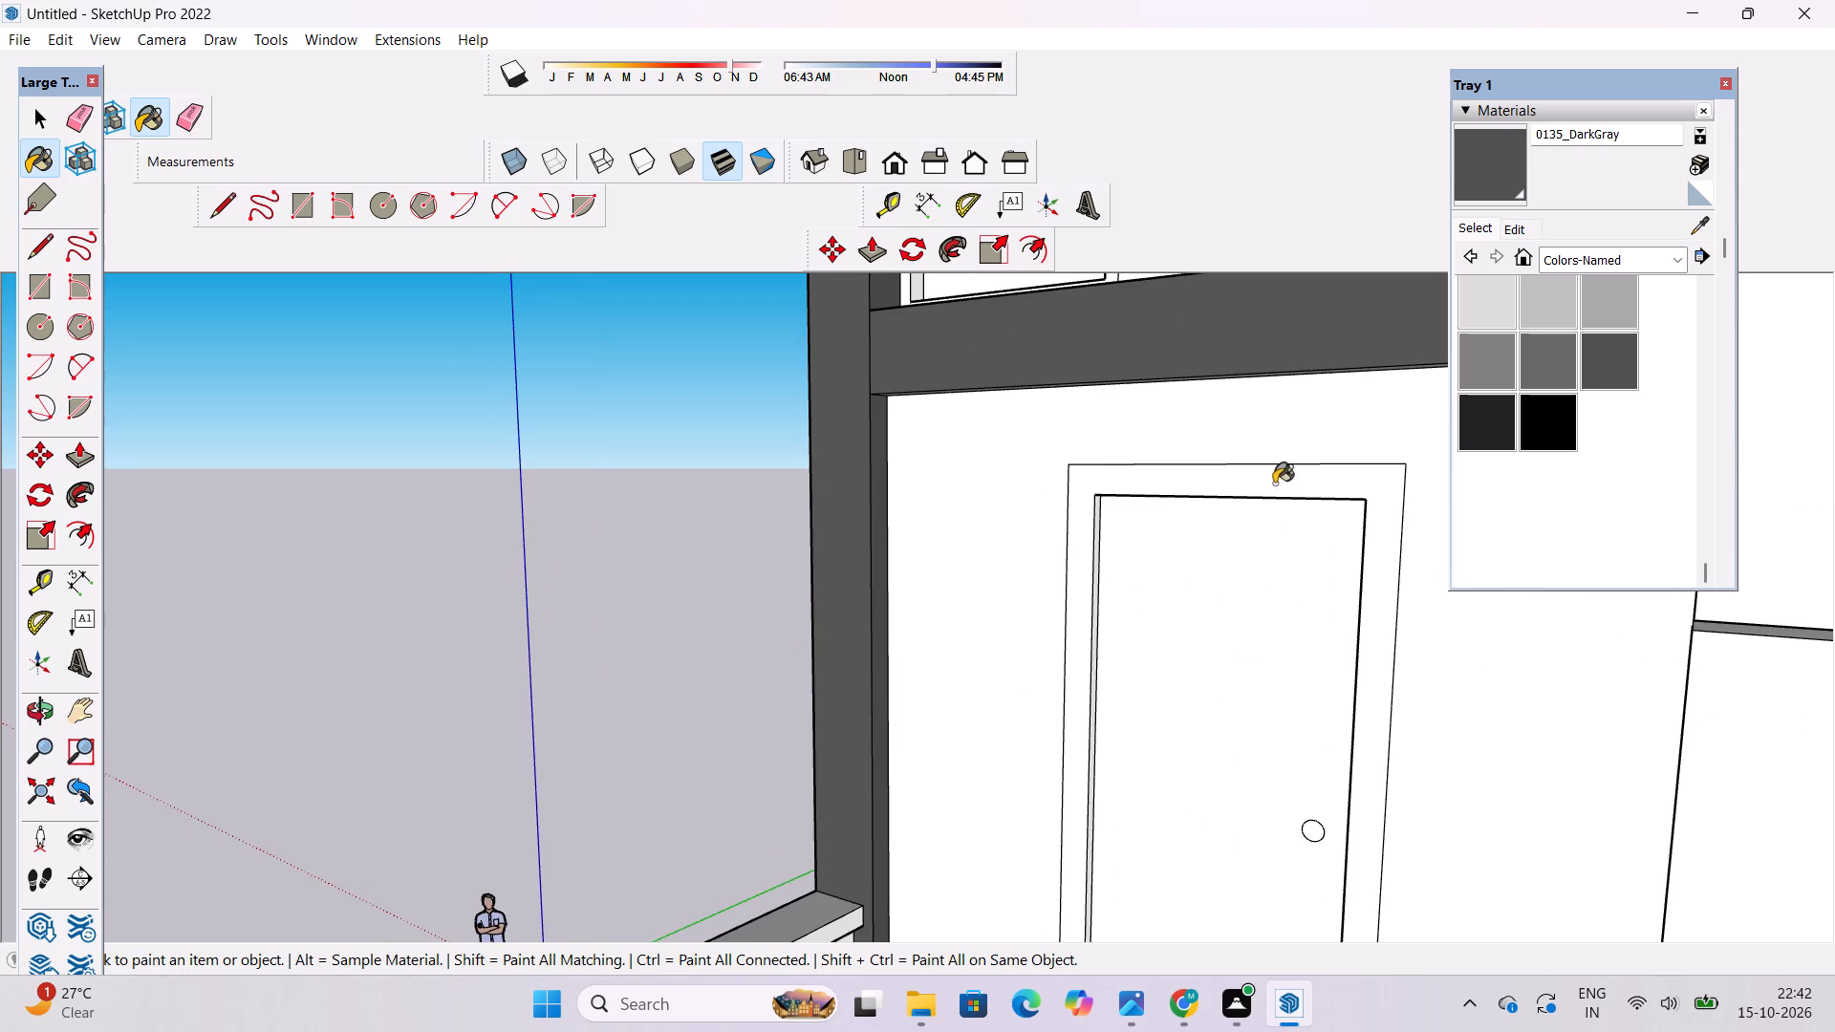
Paint the end and top faces of the horizontal beam above the entrance door with 0135_DarkGray.
left_click(1266, 478)
scroll(1266, 473, "up", 9)
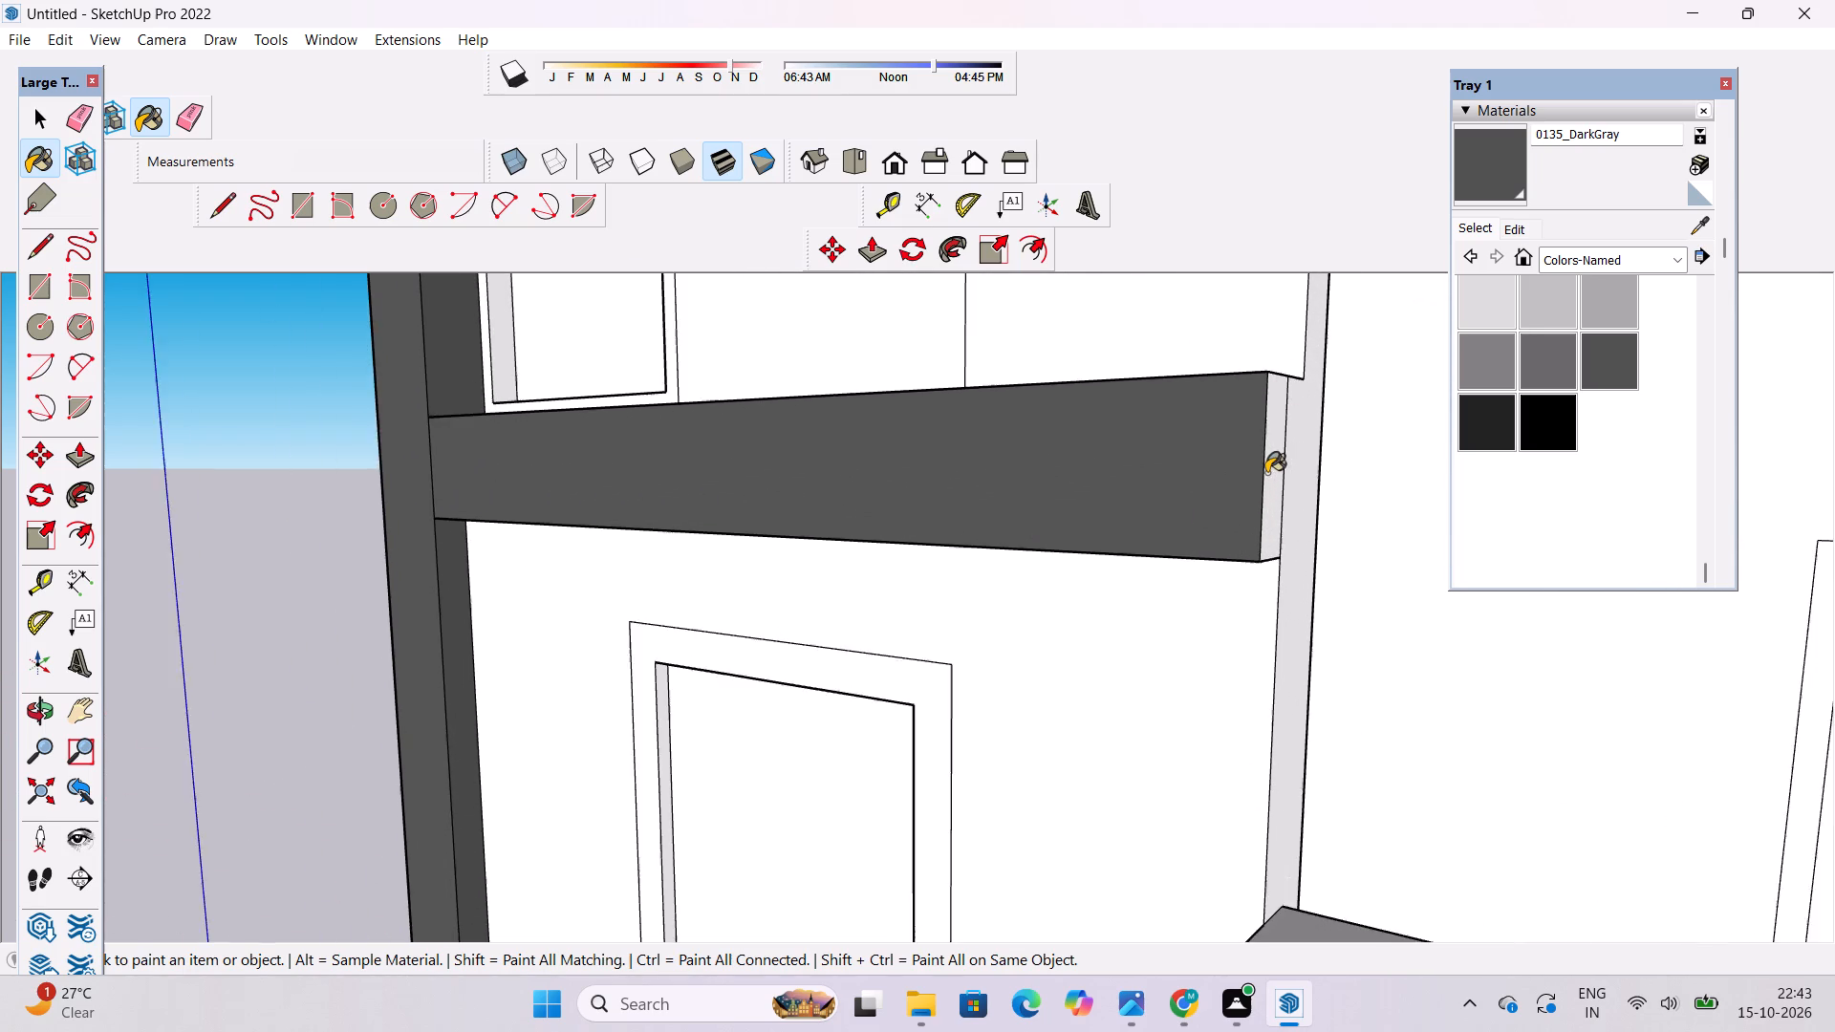
scroll(1266, 473, "up", 3)
left_click(1264, 519)
scroll(1238, 331, "up", 10)
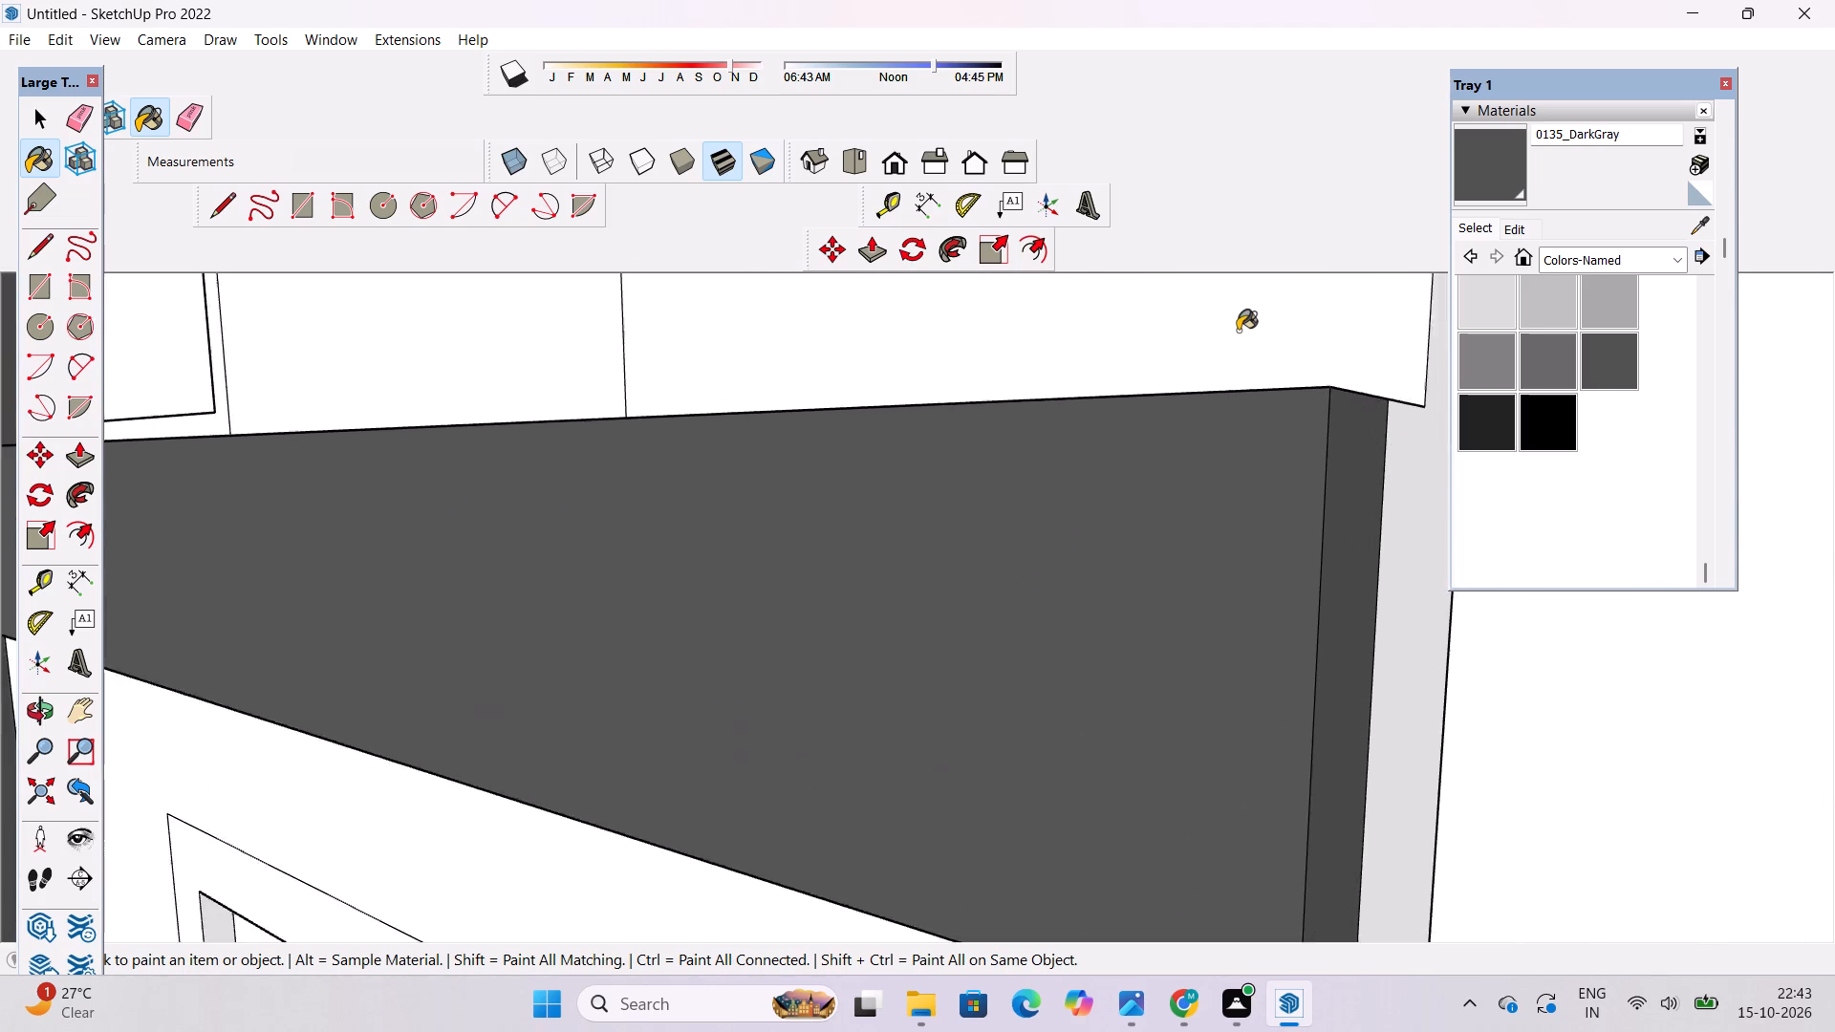
scroll(1238, 331, "up", 9)
left_click(1221, 598)
scroll(1210, 588, "down", 19)
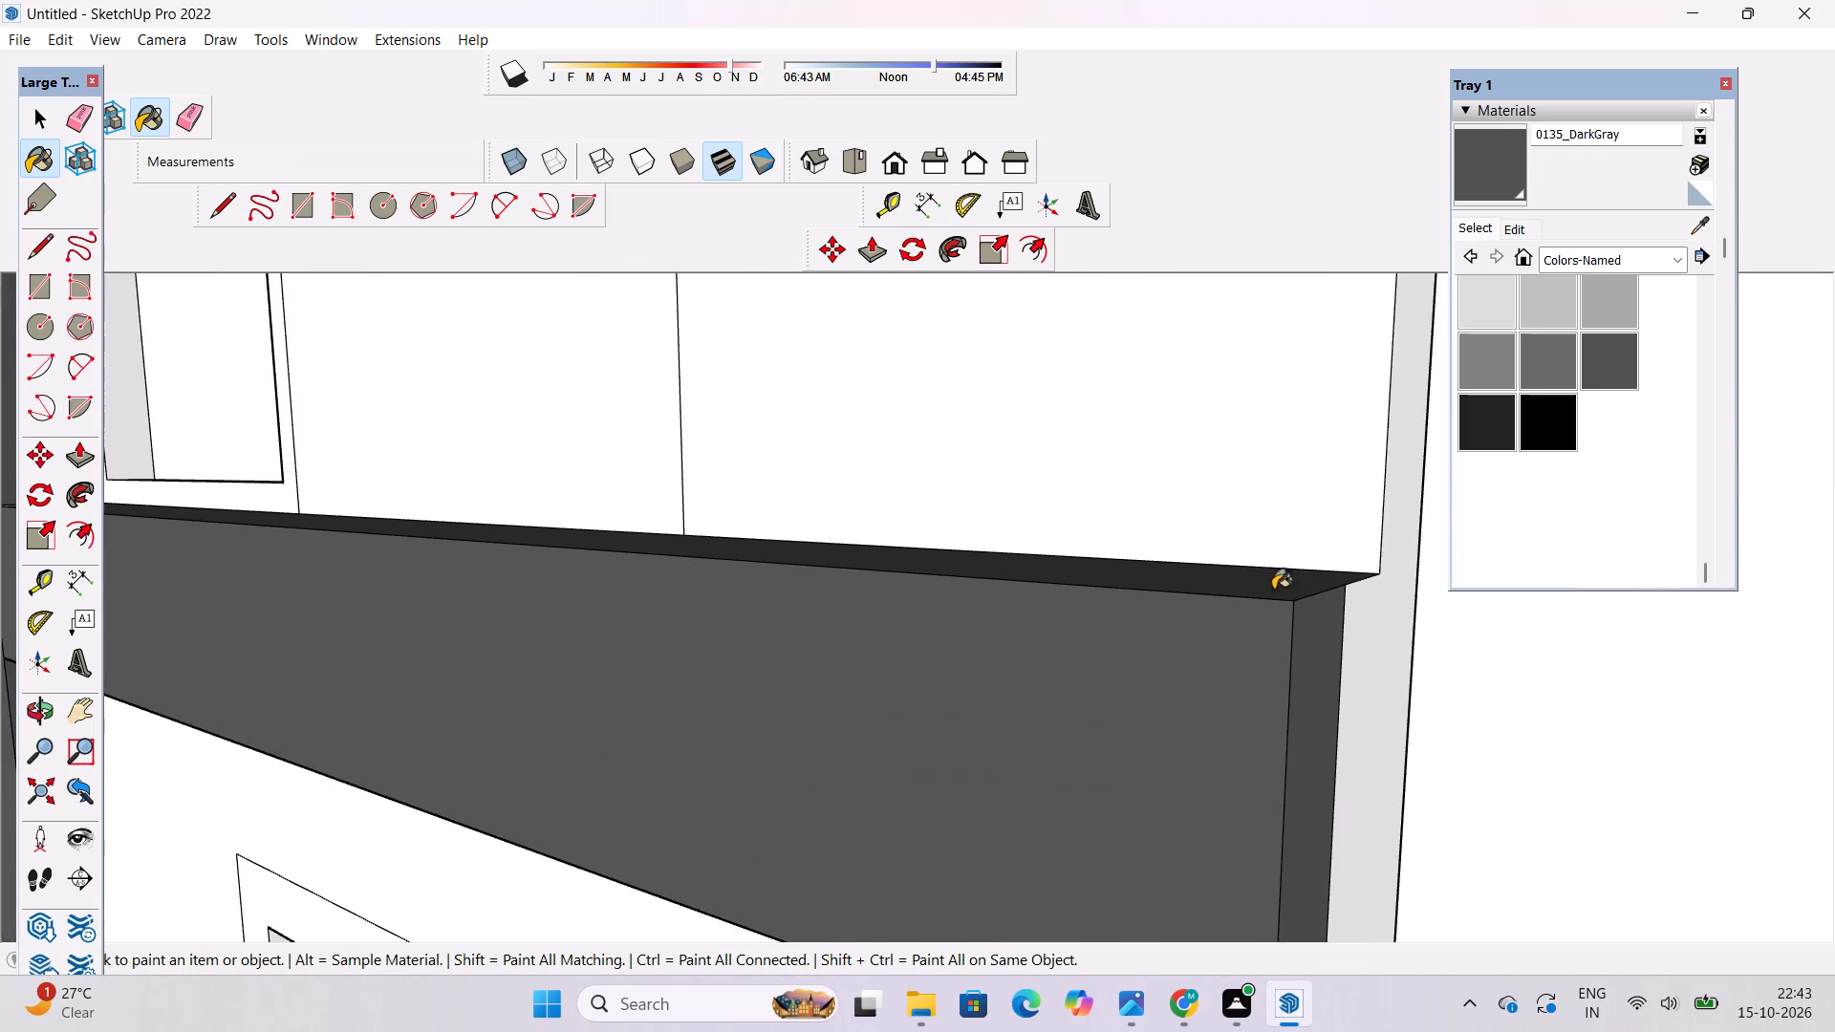
Paint the inner edge, top and underside of the ledge on the side wall beside the entrance steps with 0135_DarkGray.
scroll(1273, 590, "down", 20)
scroll(1273, 590, "down", 13)
scroll(829, 698, "up", 9)
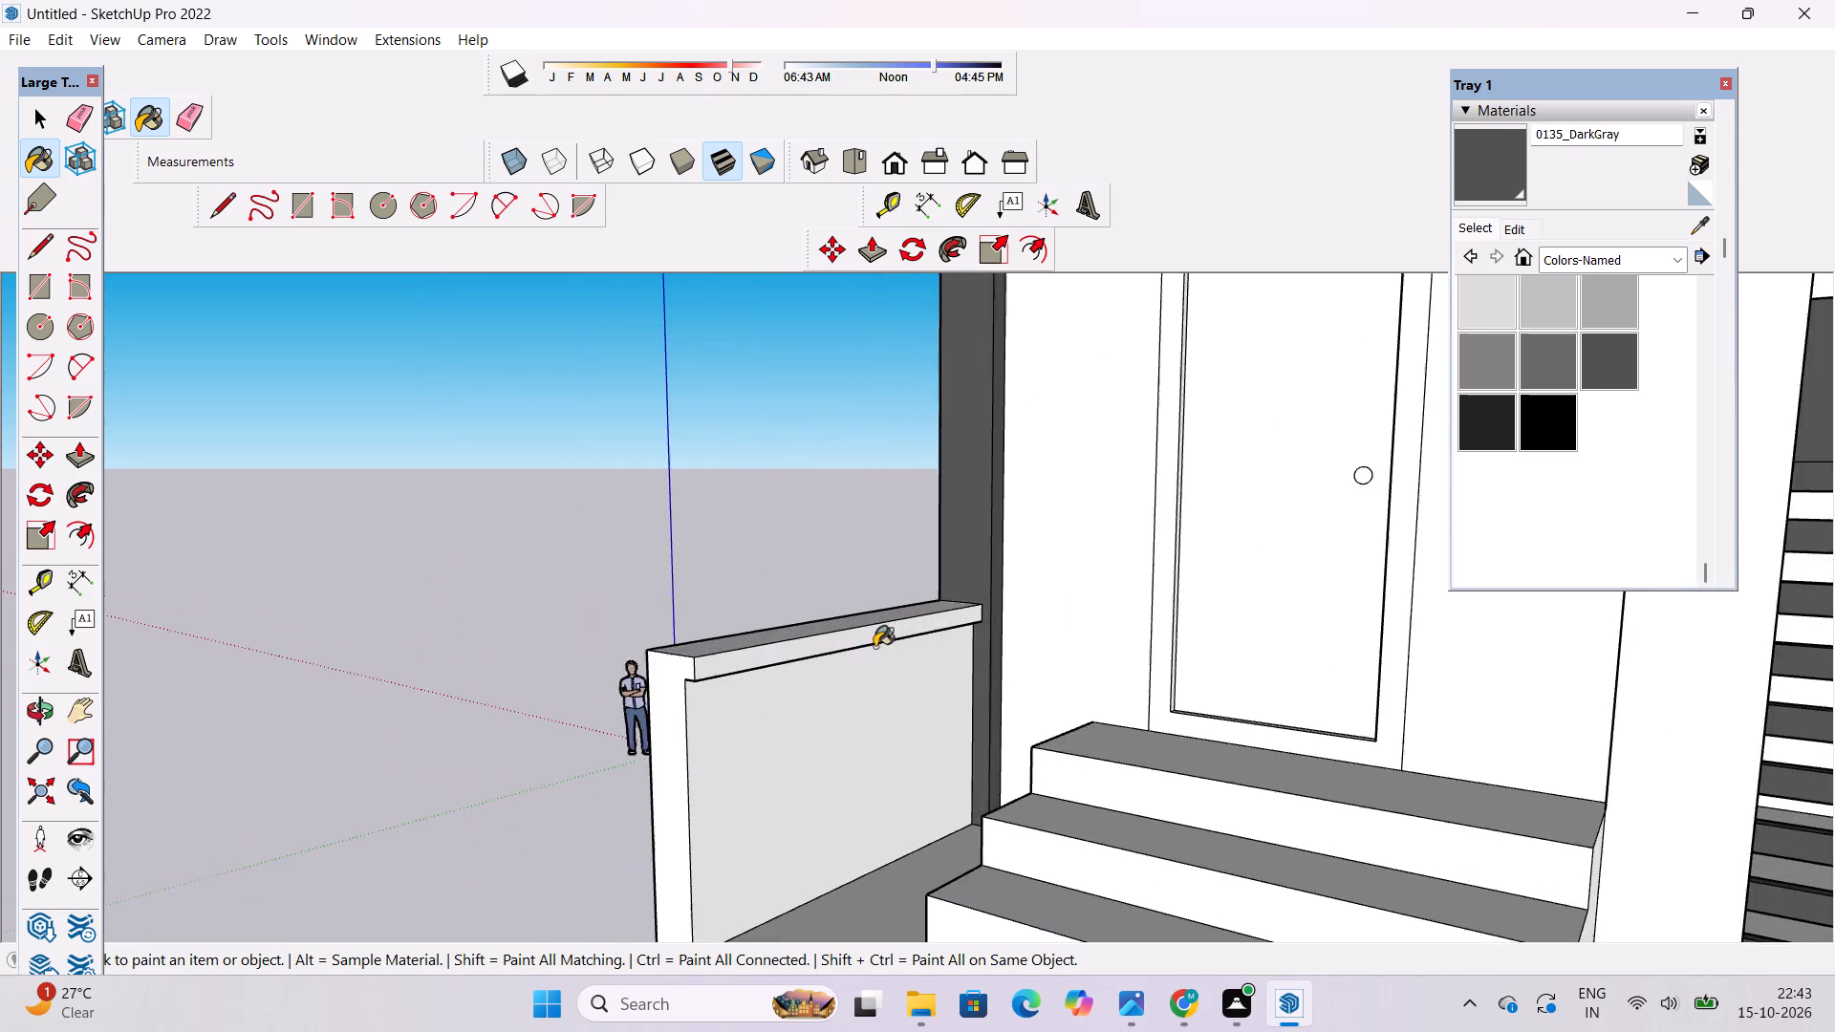
scroll(874, 647, "up", 7)
left_click(874, 634)
left_click(874, 614)
scroll(857, 590, "down", 3)
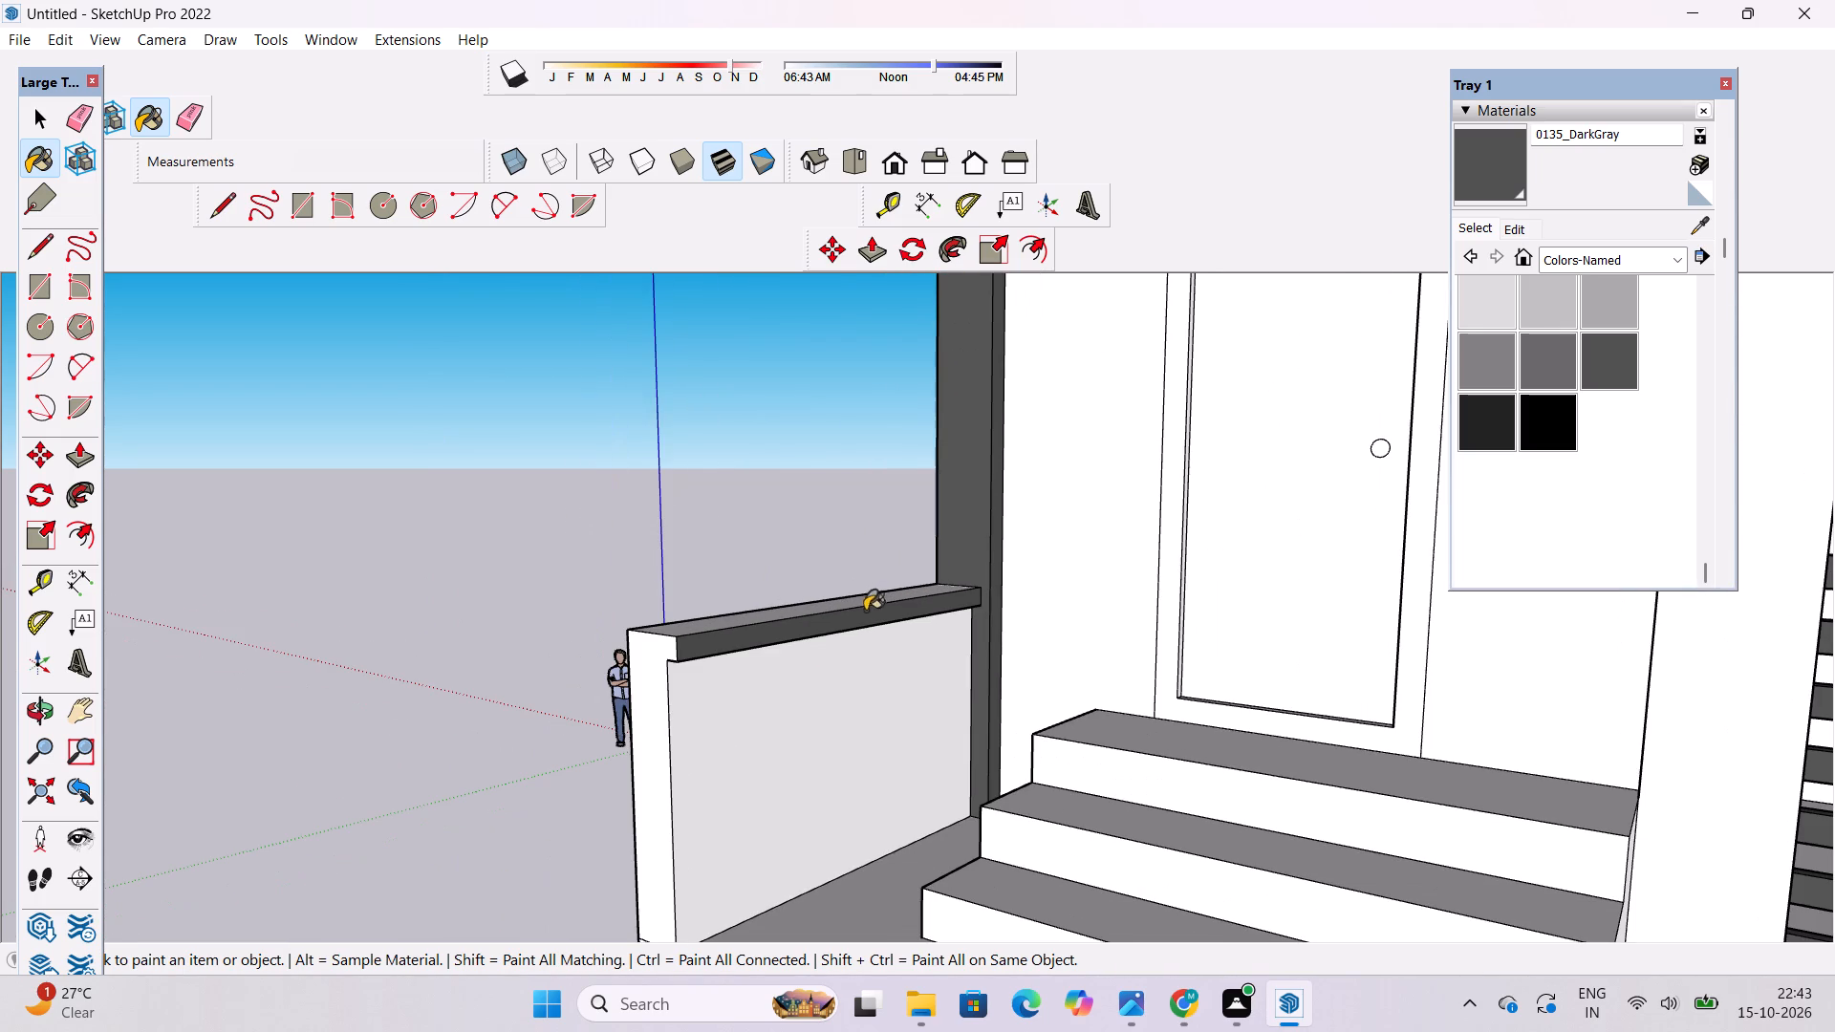
left_click(872, 595)
scroll(853, 622, "up", 20)
scroll(853, 622, "up", 2)
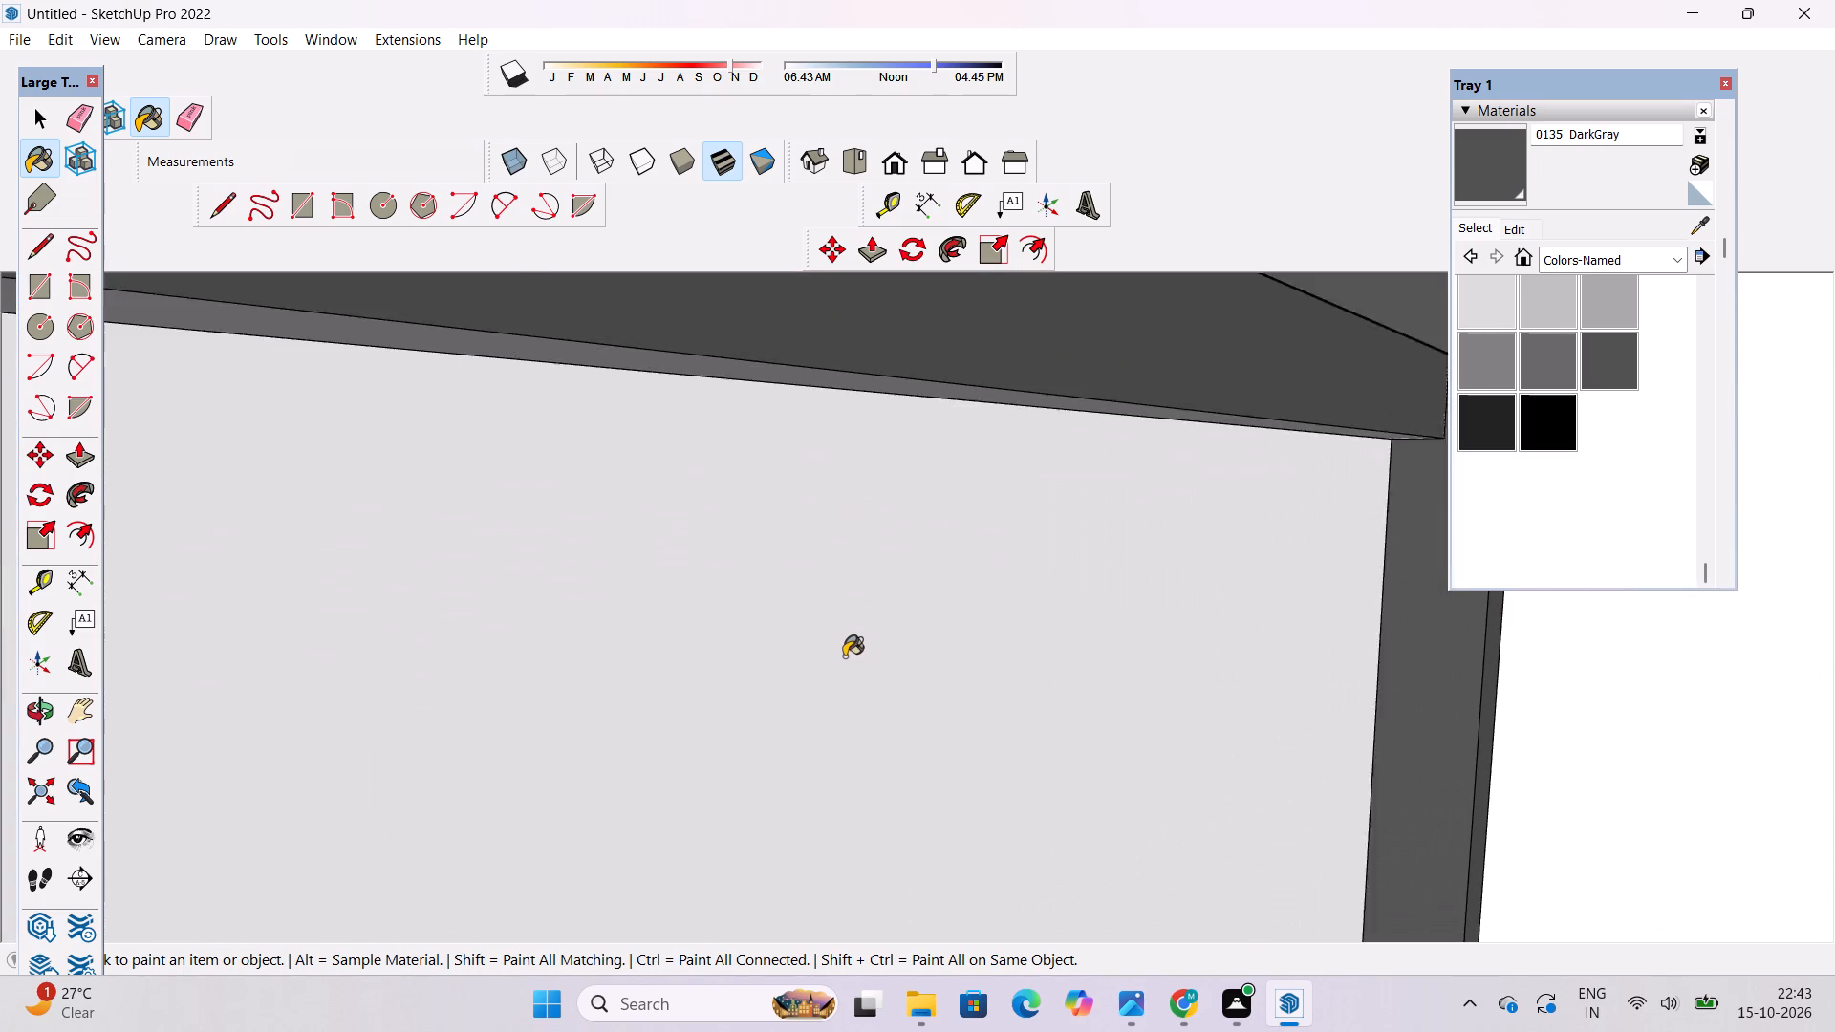
scroll(844, 656, "up", 4)
left_click(1090, 292)
scroll(893, 542, "down", 15)
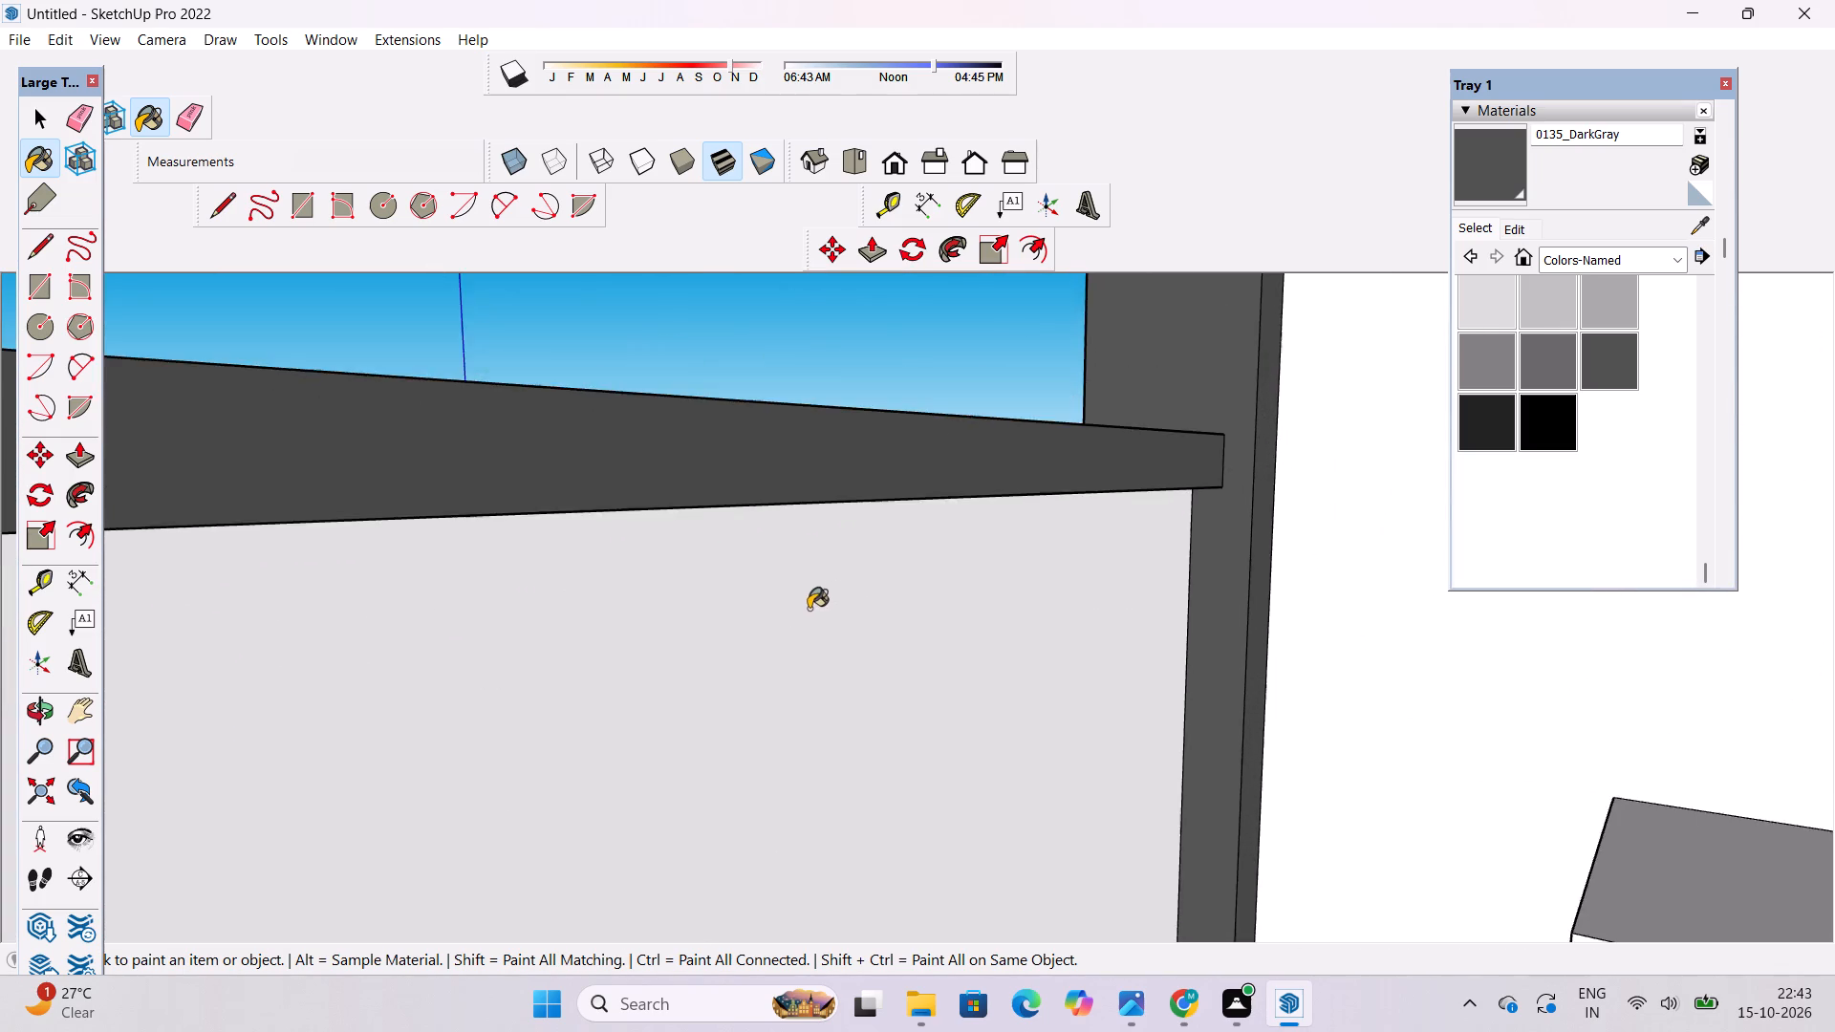
Paint the top face of the ledge on the side wall beside the slatted gate with 0135_DarkGray.
key("o")
scroll(740, 592, "down", 6)
left_click_drag(711, 626, 1177, 689)
scroll(1172, 658, "down", 6)
left_click_drag(1225, 636, 876, 642)
scroll(874, 642, "down", 6)
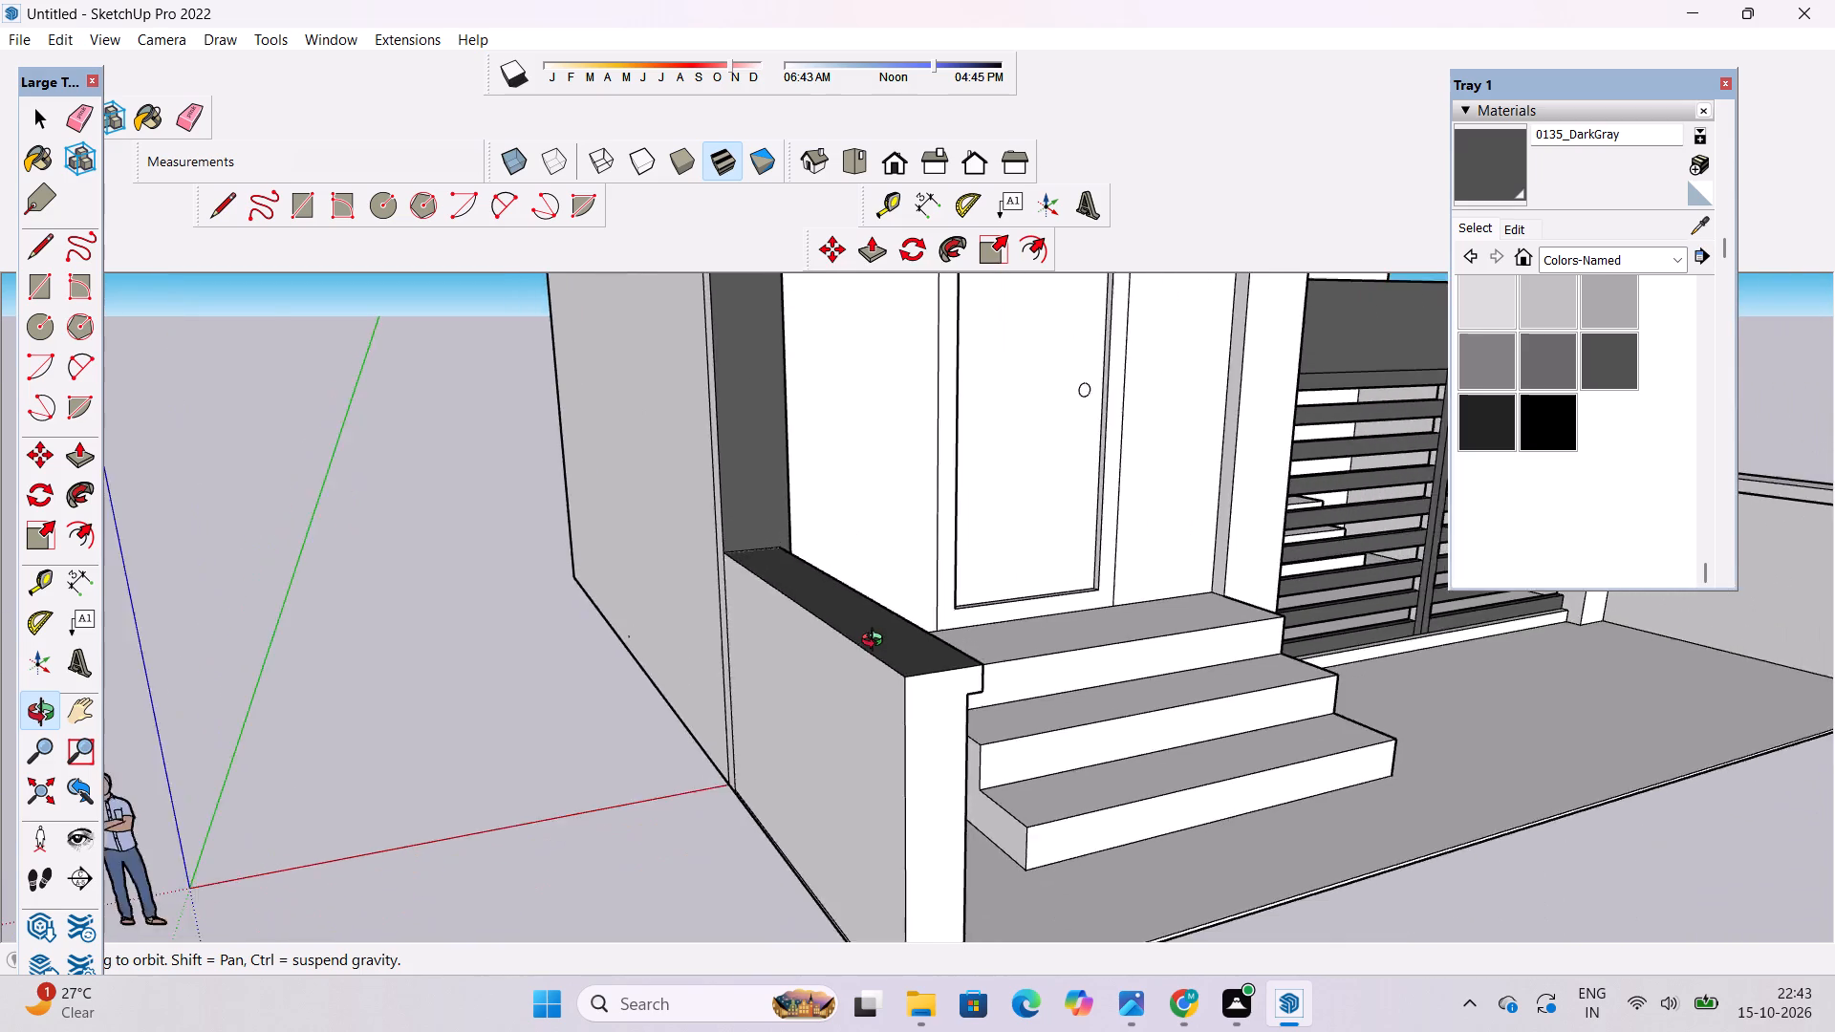
left_click_drag(1090, 655, 1289, 653)
left_click_drag(1377, 619, 848, 763, "shift")
scroll(961, 700, "up", 6, "shift")
left_click_drag(979, 687, 1062, 780, "shift")
left_click_drag(1059, 781, 845, 762)
scroll(930, 689, "up", 4)
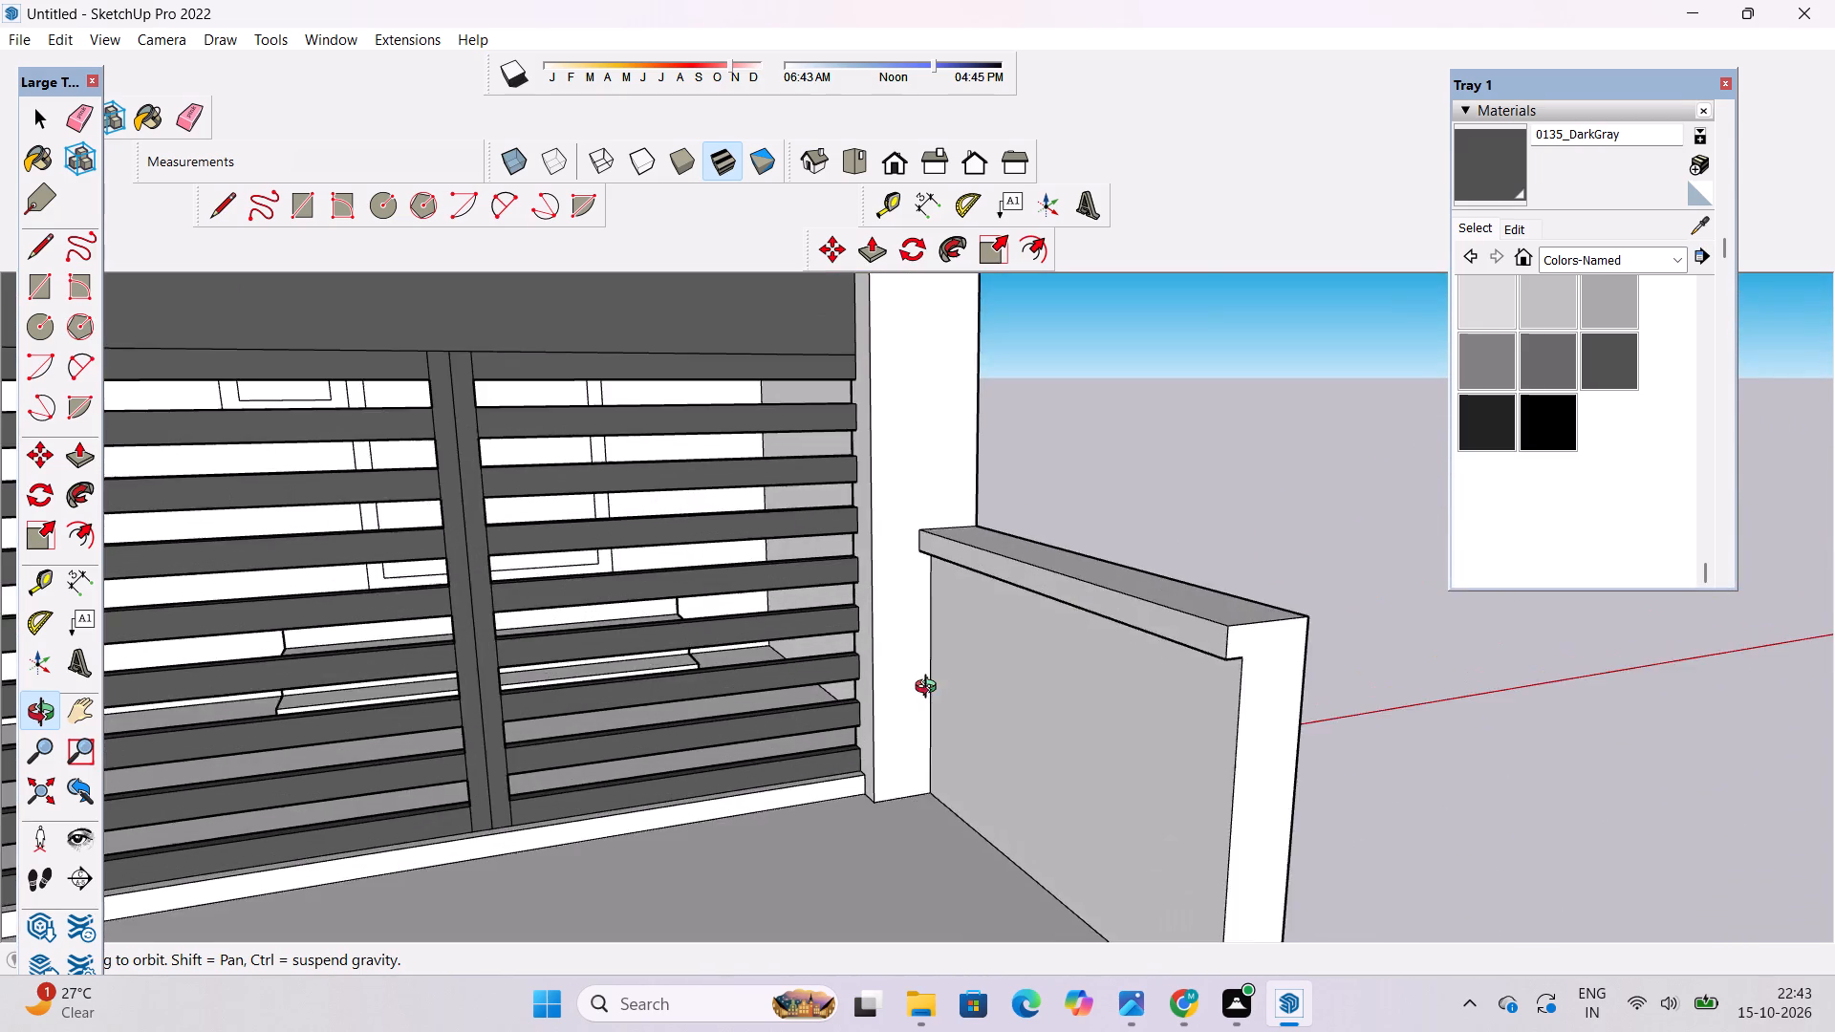
left_click_drag(1042, 677, 997, 717, "shift")
left_click_drag(993, 720, 1005, 656)
left_click_drag(973, 701, 934, 830)
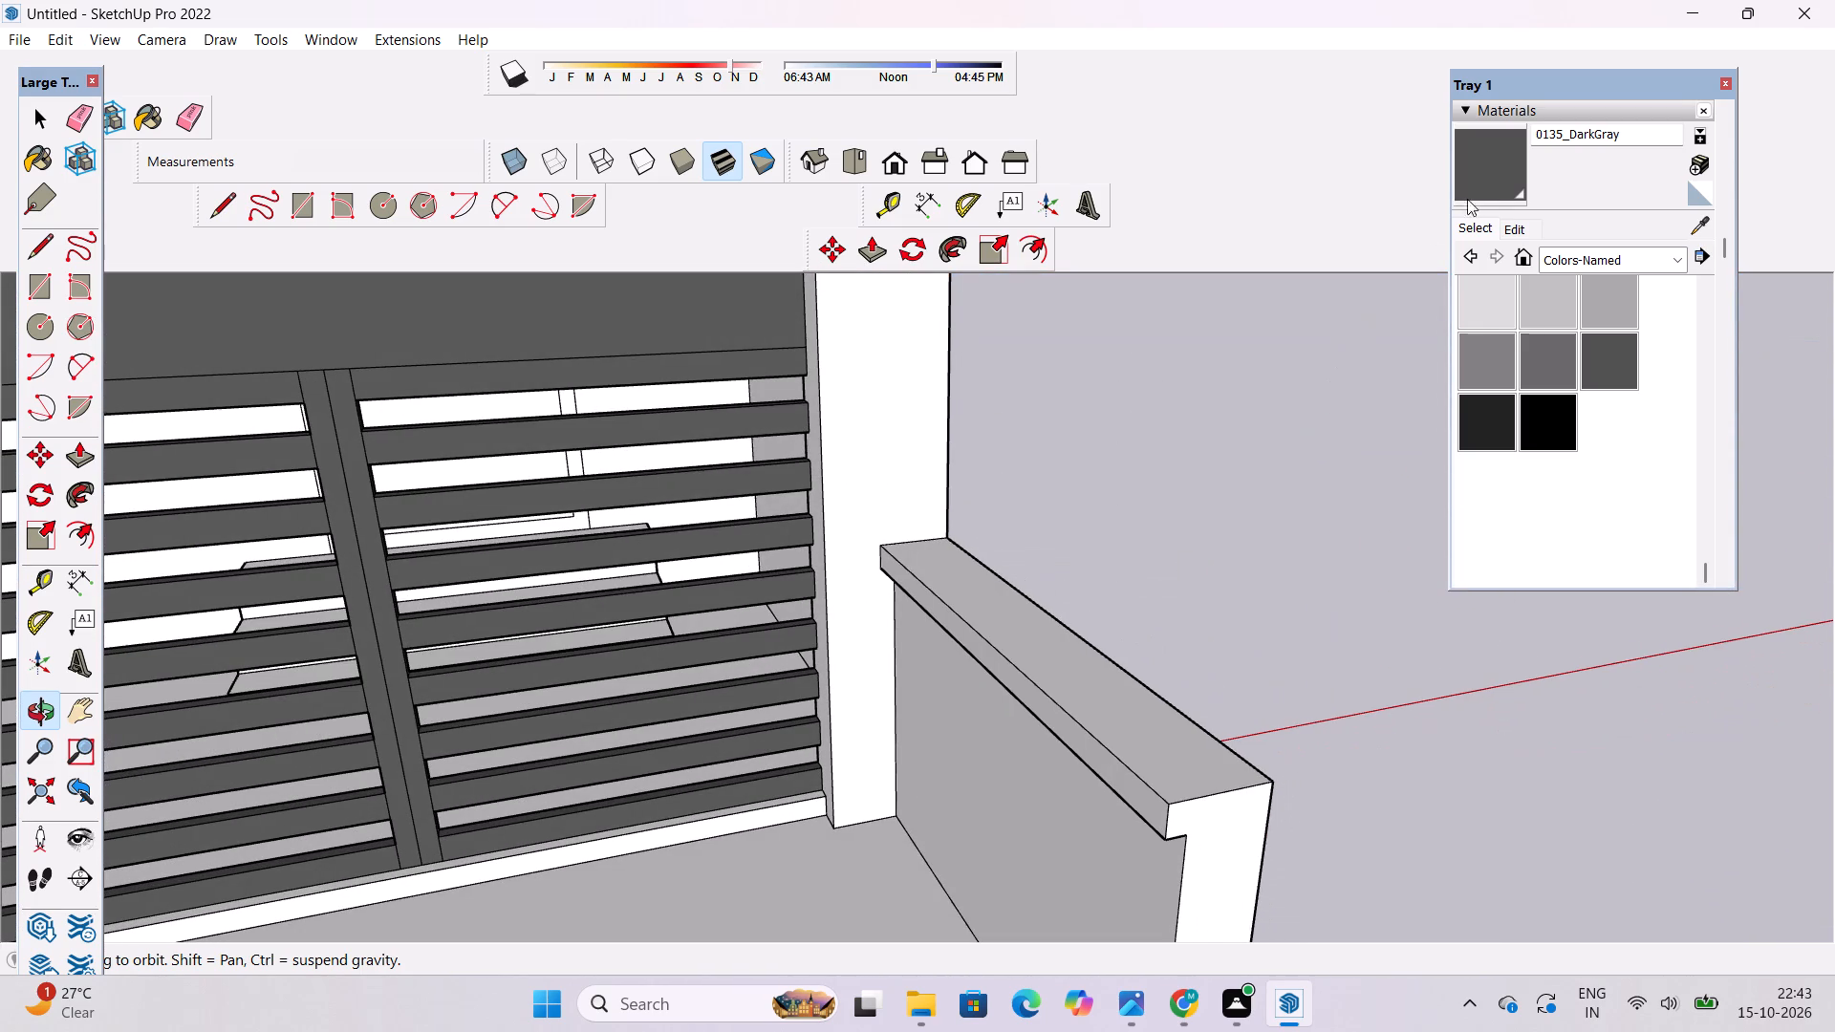
left_click(1487, 178)
left_click(1145, 733)
Paint the inner edge and underside of the ledge beside the slatted gate with 0135_DarkGray.
key("o")
left_click_drag(999, 836, 1134, 674)
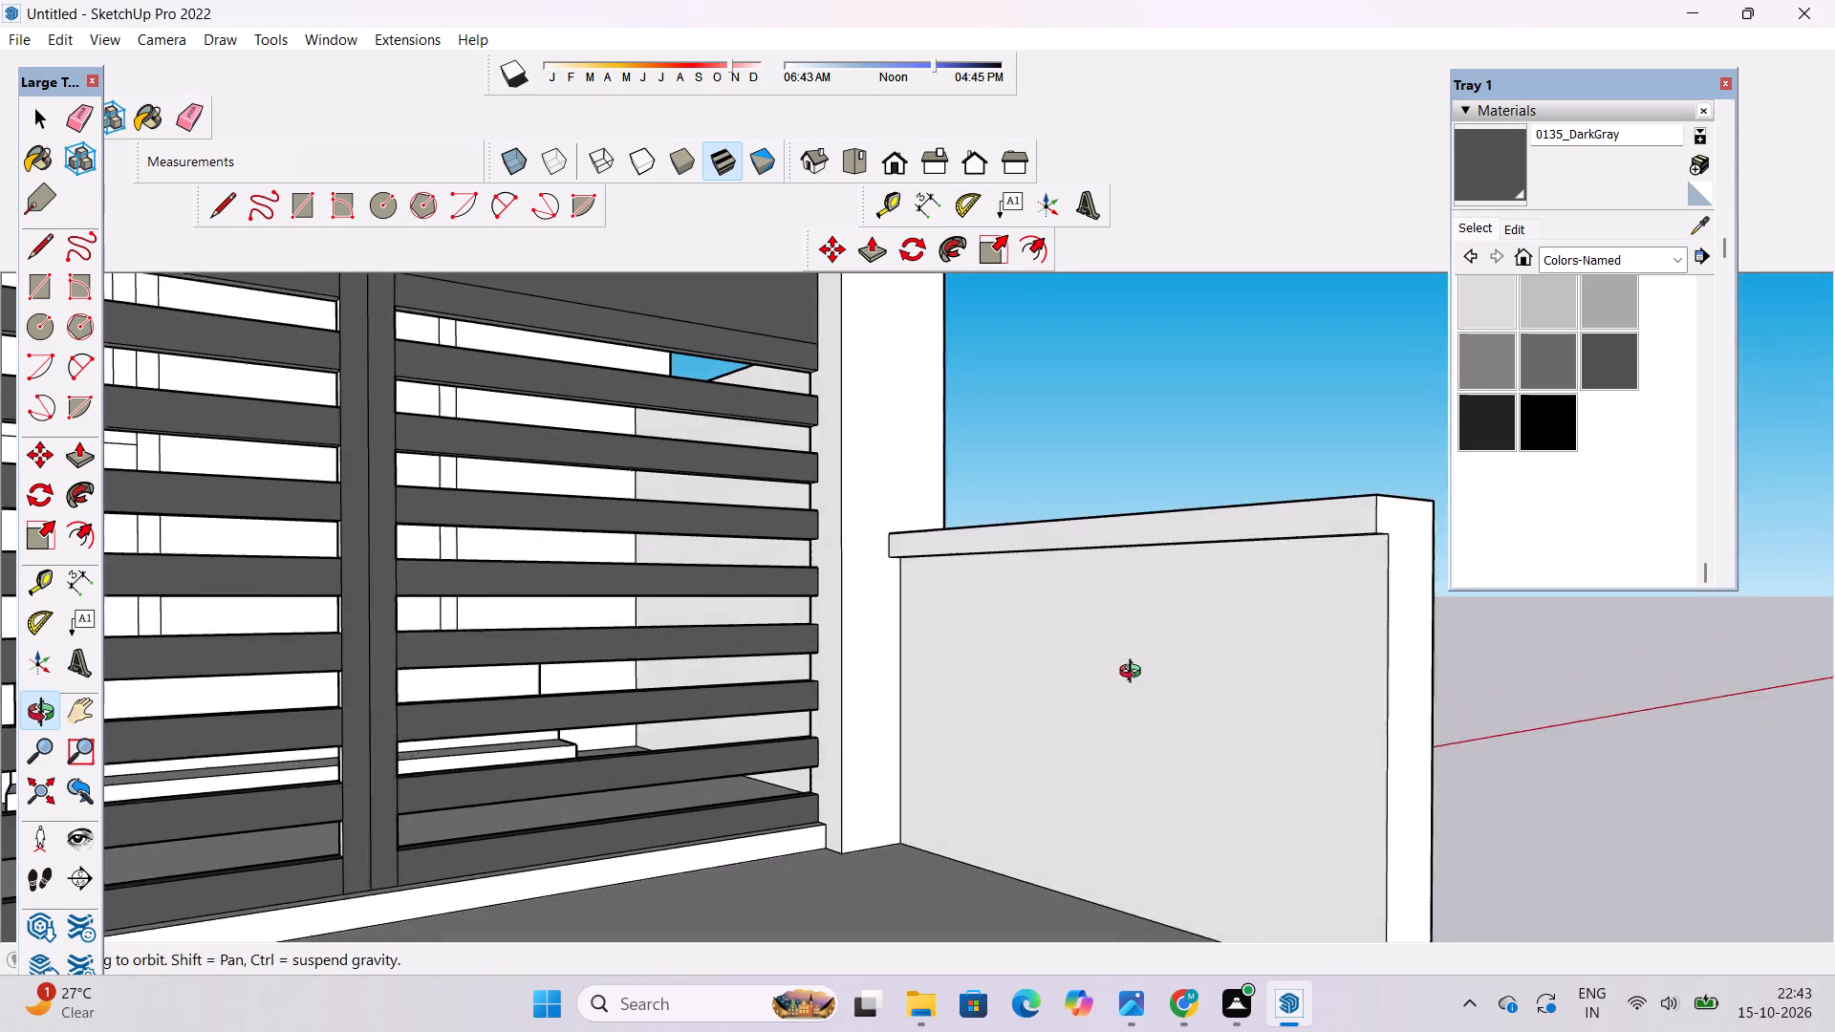
left_click_drag(1134, 674, 1135, 674)
left_click_drag(1136, 671, 1048, 810)
left_click_drag(1047, 811, 1079, 756)
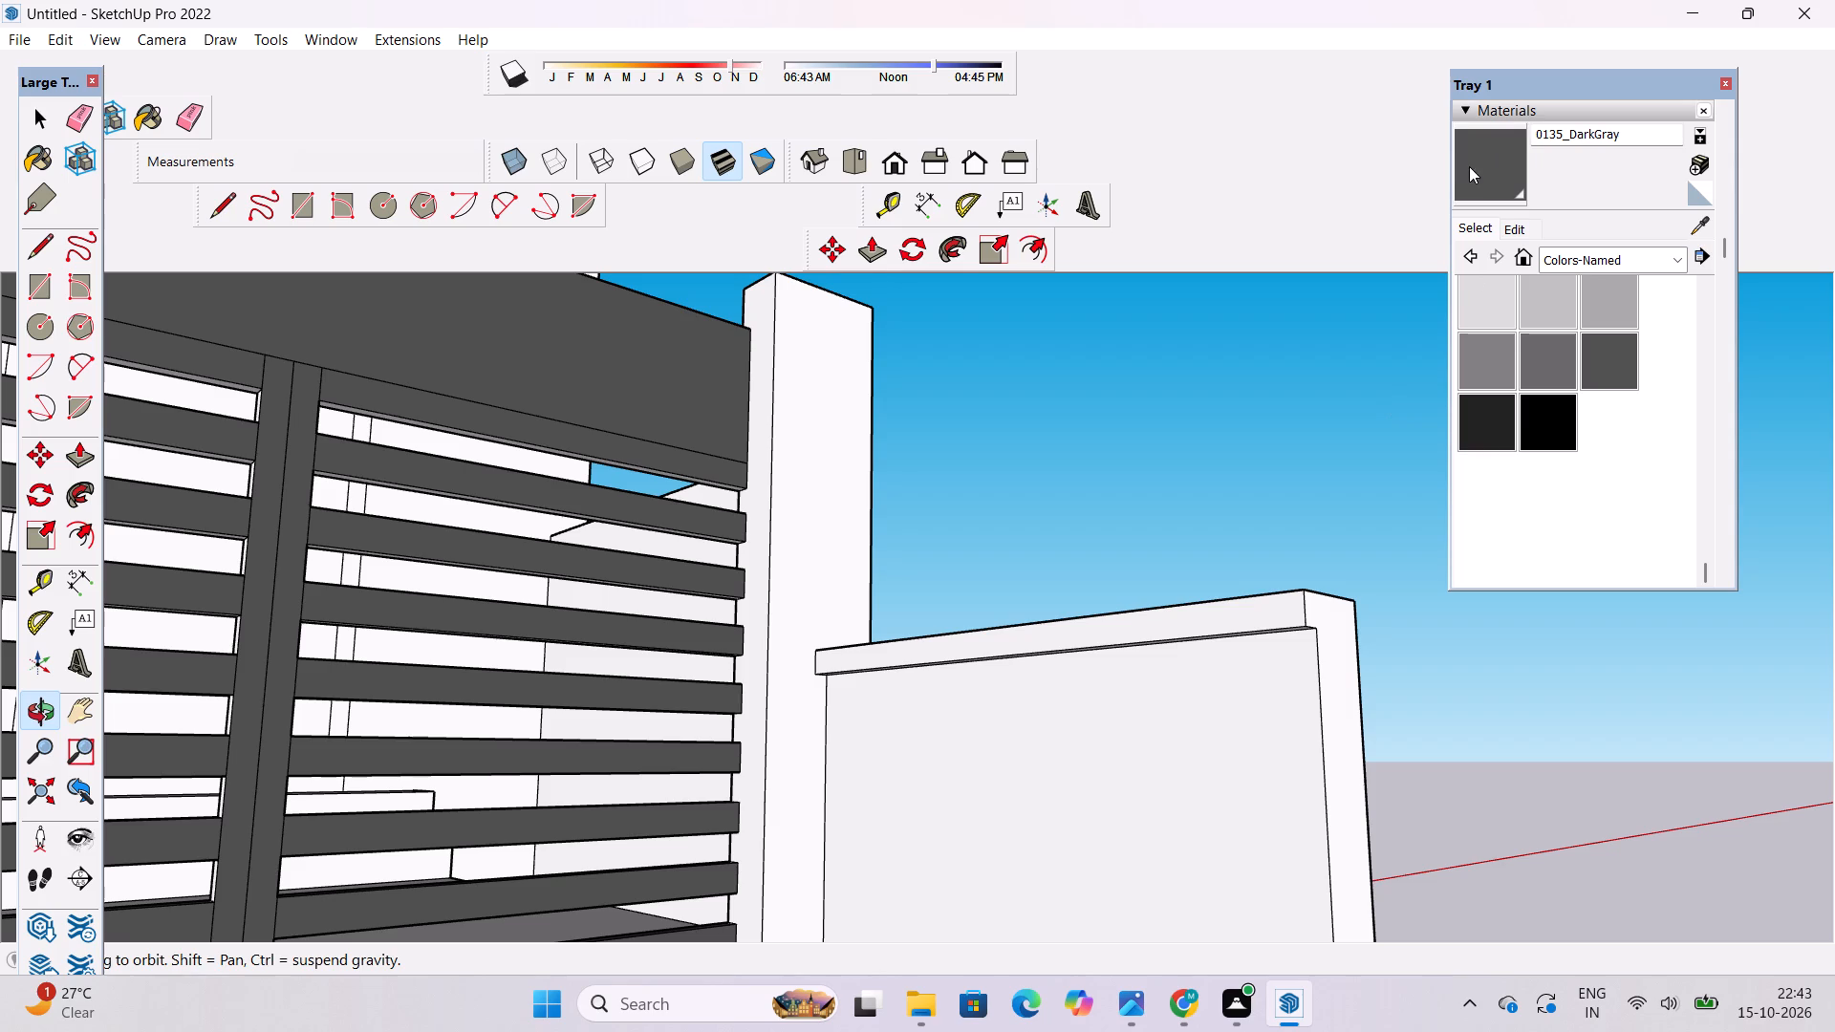
left_click(1467, 167)
scroll(1297, 647, "up", 15)
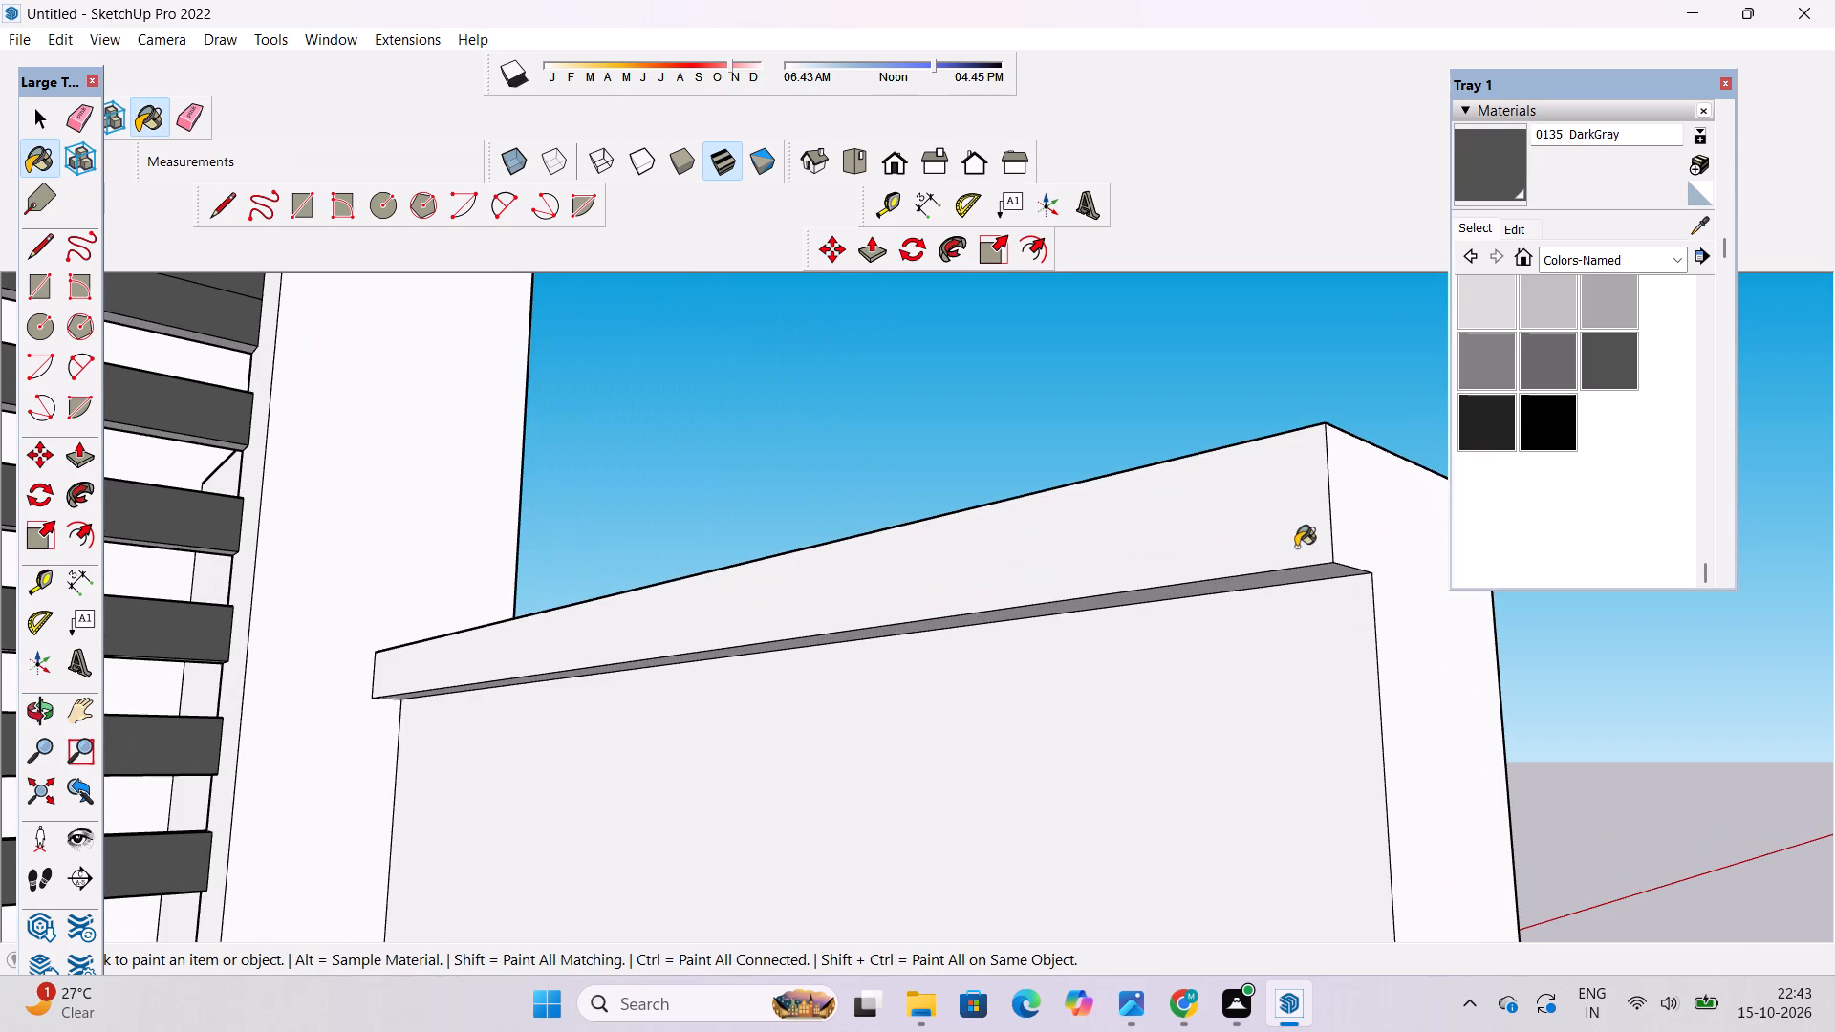
left_click(1297, 568)
left_click(1297, 525)
left_click(1301, 560)
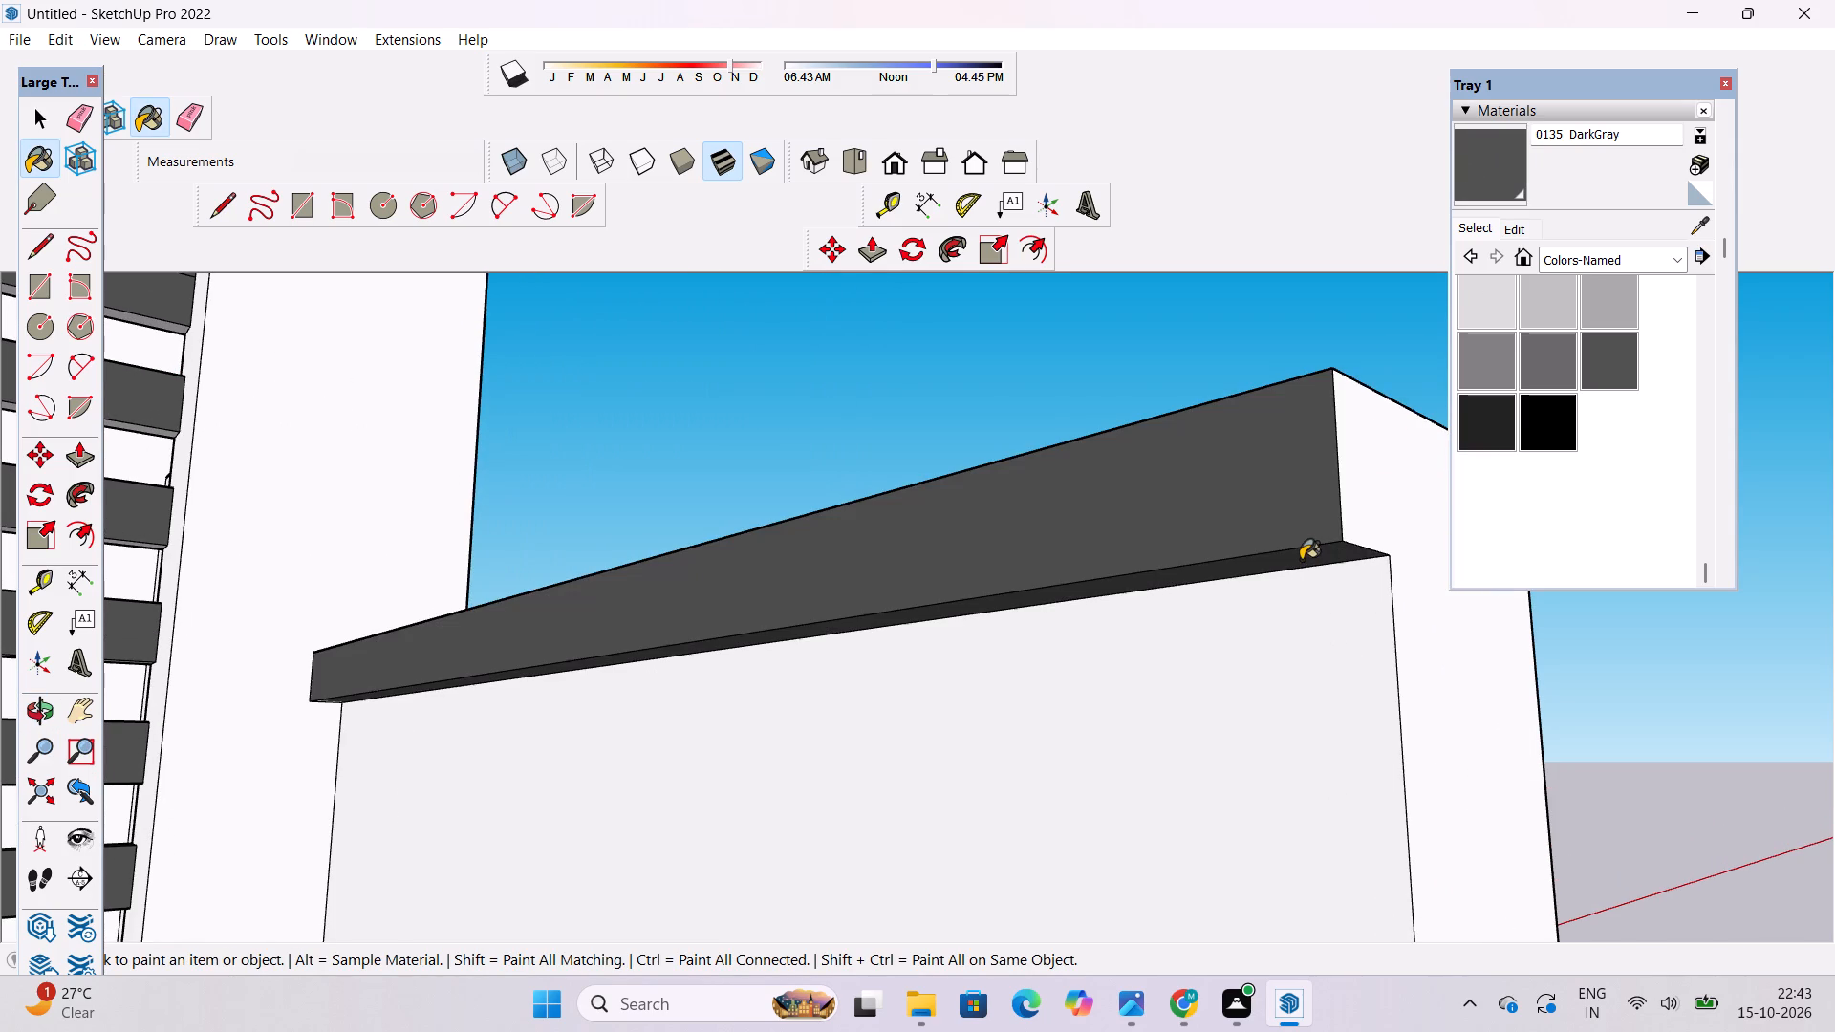
Examine the gate-side ledge and the whole front facade for surfaces still unpainted.
key("o")
scroll(982, 546, "down", 6)
left_click_drag(1015, 573, 978, 690)
scroll(976, 695, "down", 6)
left_click_drag(928, 714, 1138, 615)
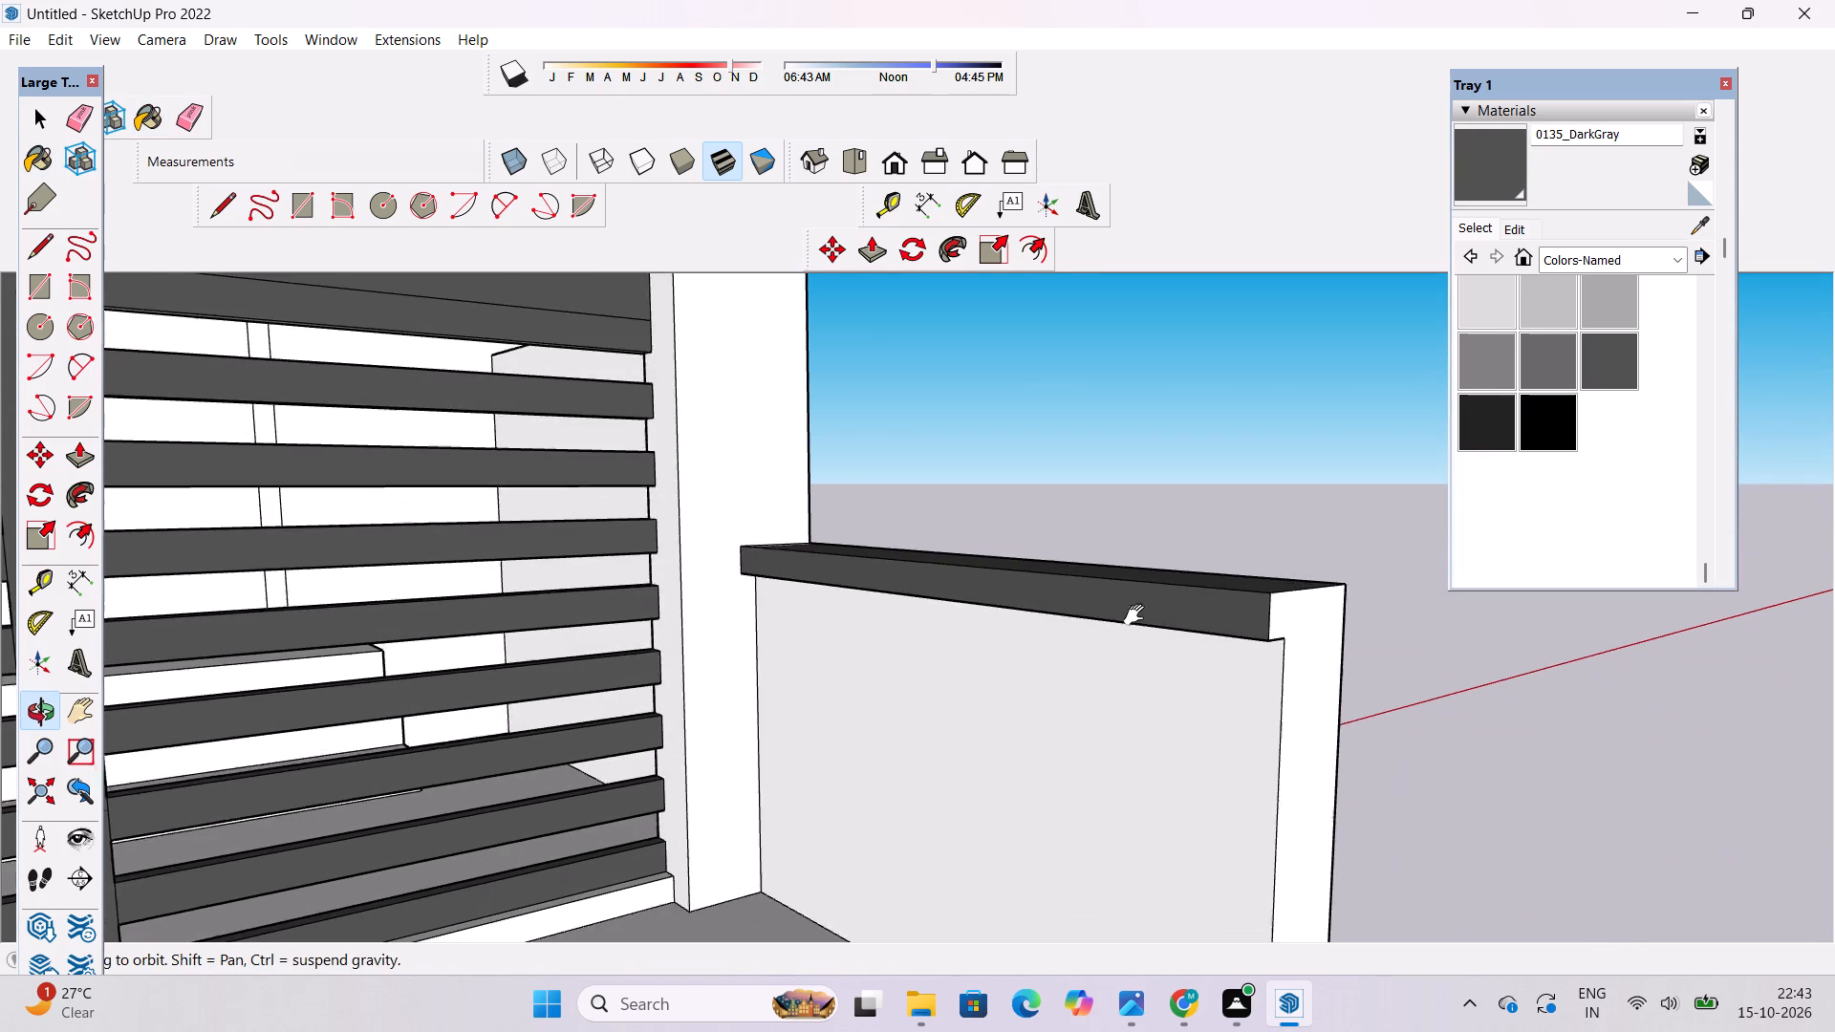
left_click_drag(1138, 615, 1139, 613)
scroll(1148, 605, "down", 5)
left_click_drag(1177, 596, 952, 635)
left_click_drag(953, 624, 1043, 845, "shift")
left_click_drag(1041, 849, 1028, 872)
scroll(974, 764, "down", 5)
left_click_drag(967, 747, 1127, 862, "shift")
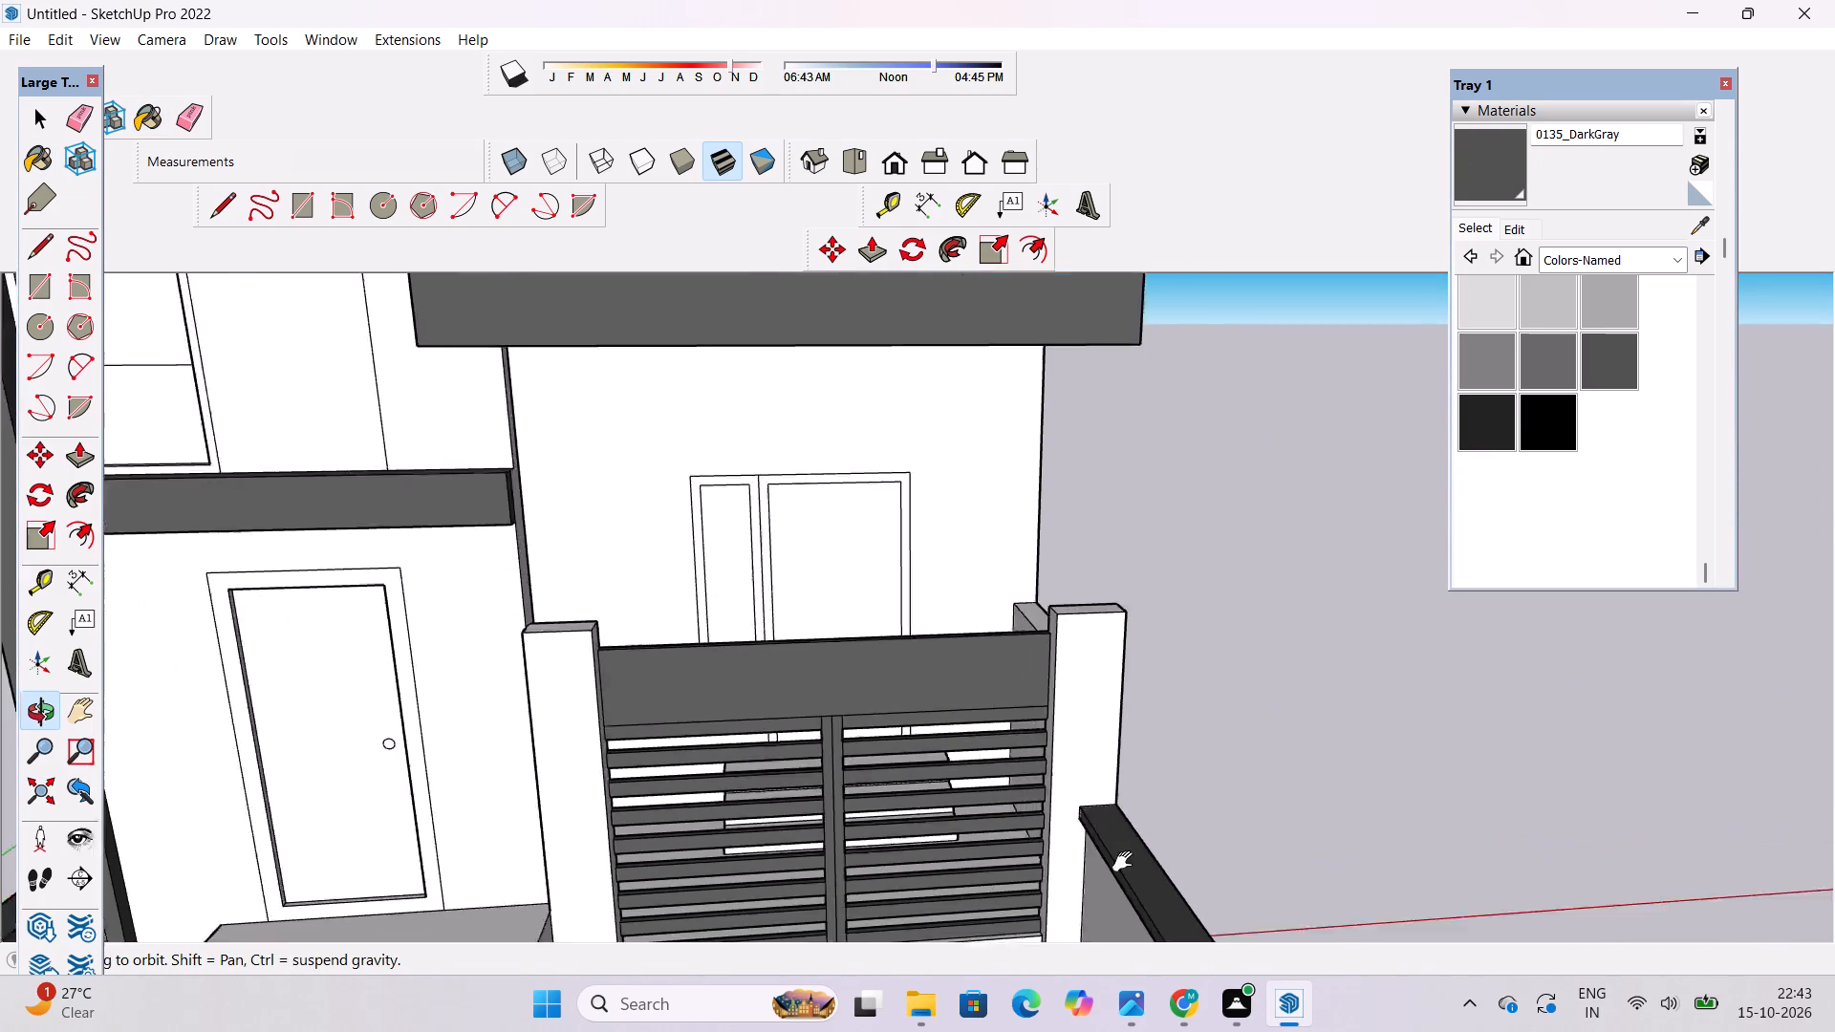
left_click_drag(1127, 862, 1135, 877, "shift")
left_click_drag(1083, 882, 983, 868)
scroll(918, 742, "down", 5)
left_click_drag(921, 719, 970, 820, "shift")
left_click_drag(956, 810, 915, 647)
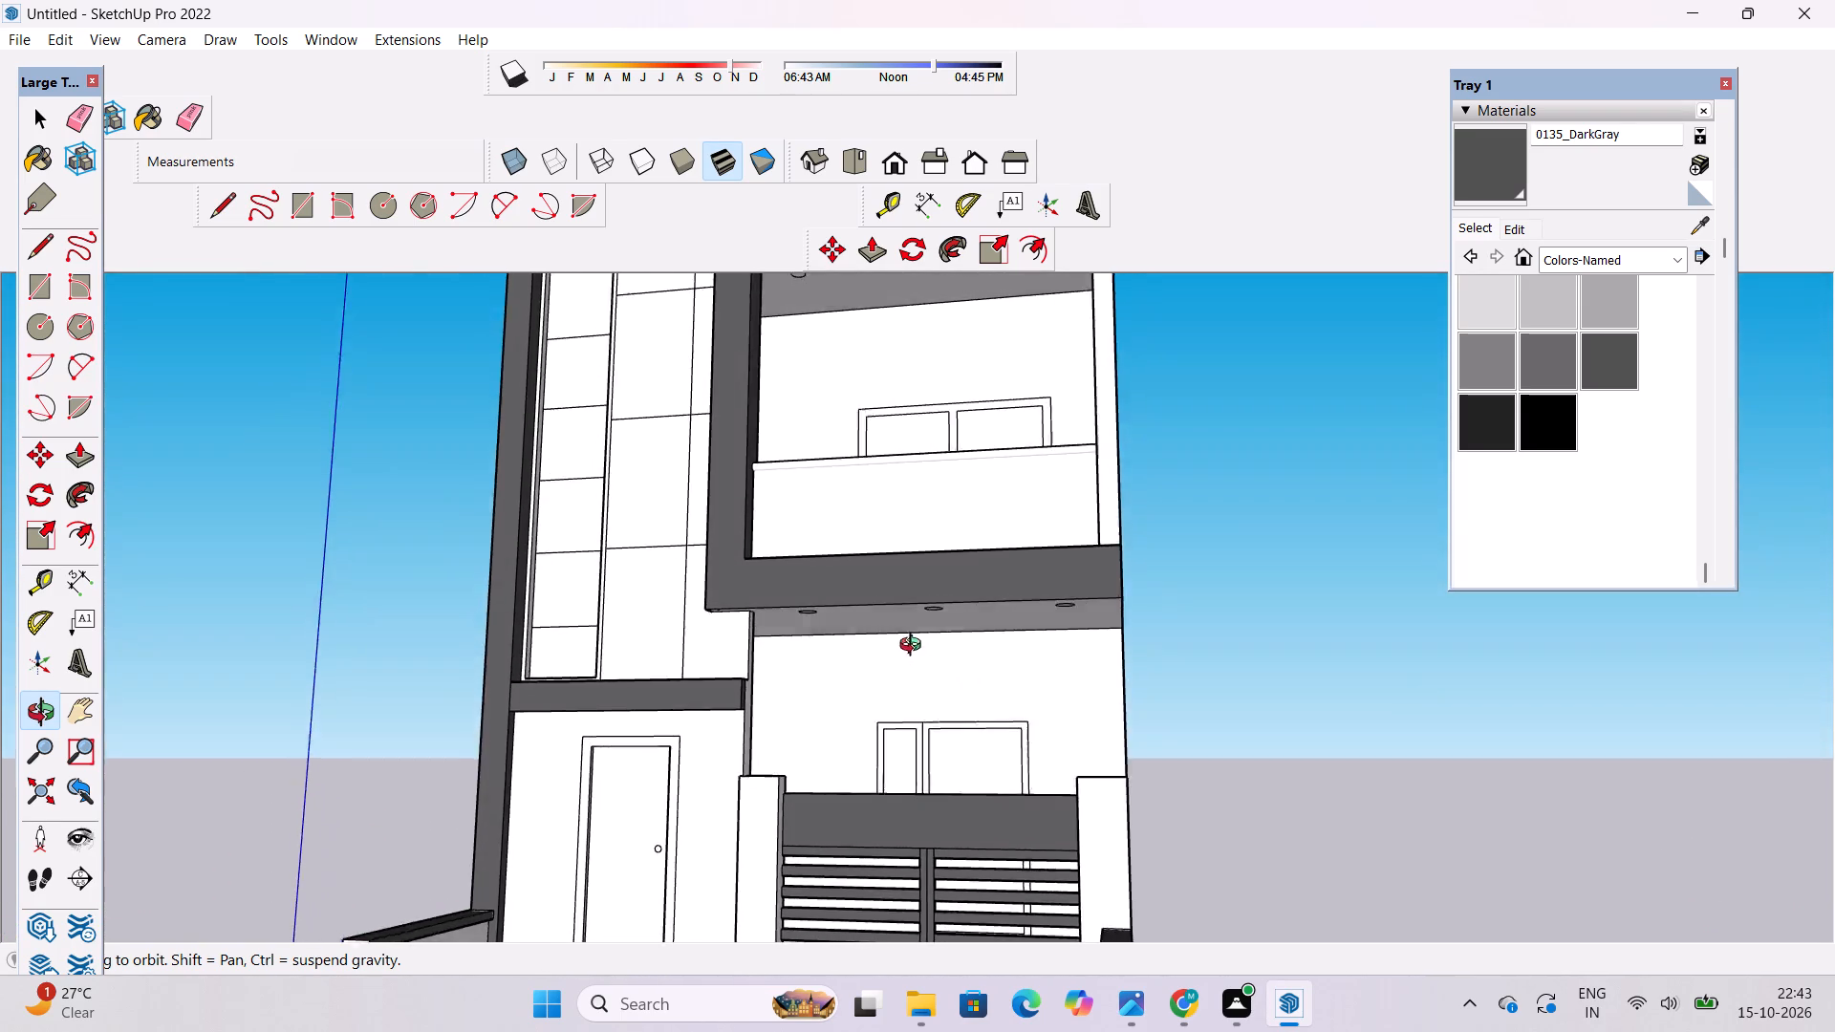
left_click_drag(915, 647, 997, 442)
left_click_drag(997, 442, 984, 768)
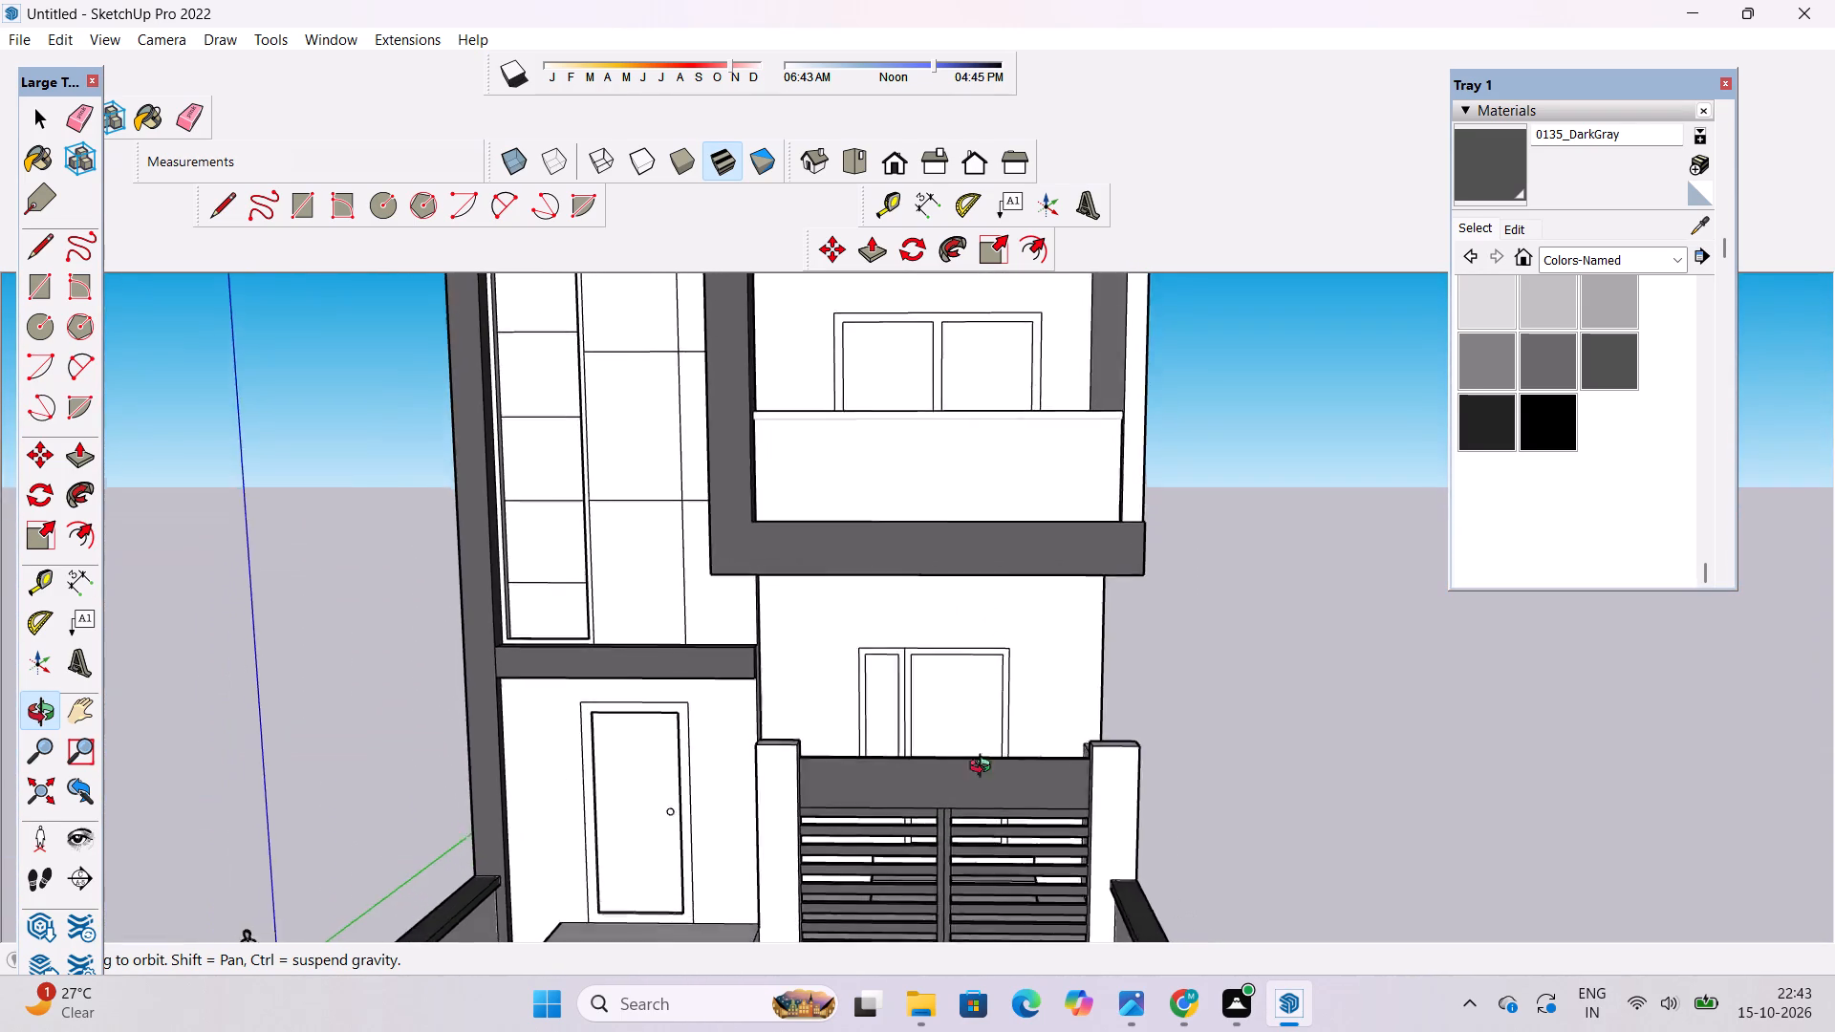
left_click_drag(984, 768, 938, 840)
scroll(922, 747, "down", 5)
left_click_drag(922, 723, 941, 836, "shift")
Paint the frames of both balcony windows and of the ground-floor window and door behind the gate with 0137_Black.
left_click(1534, 418)
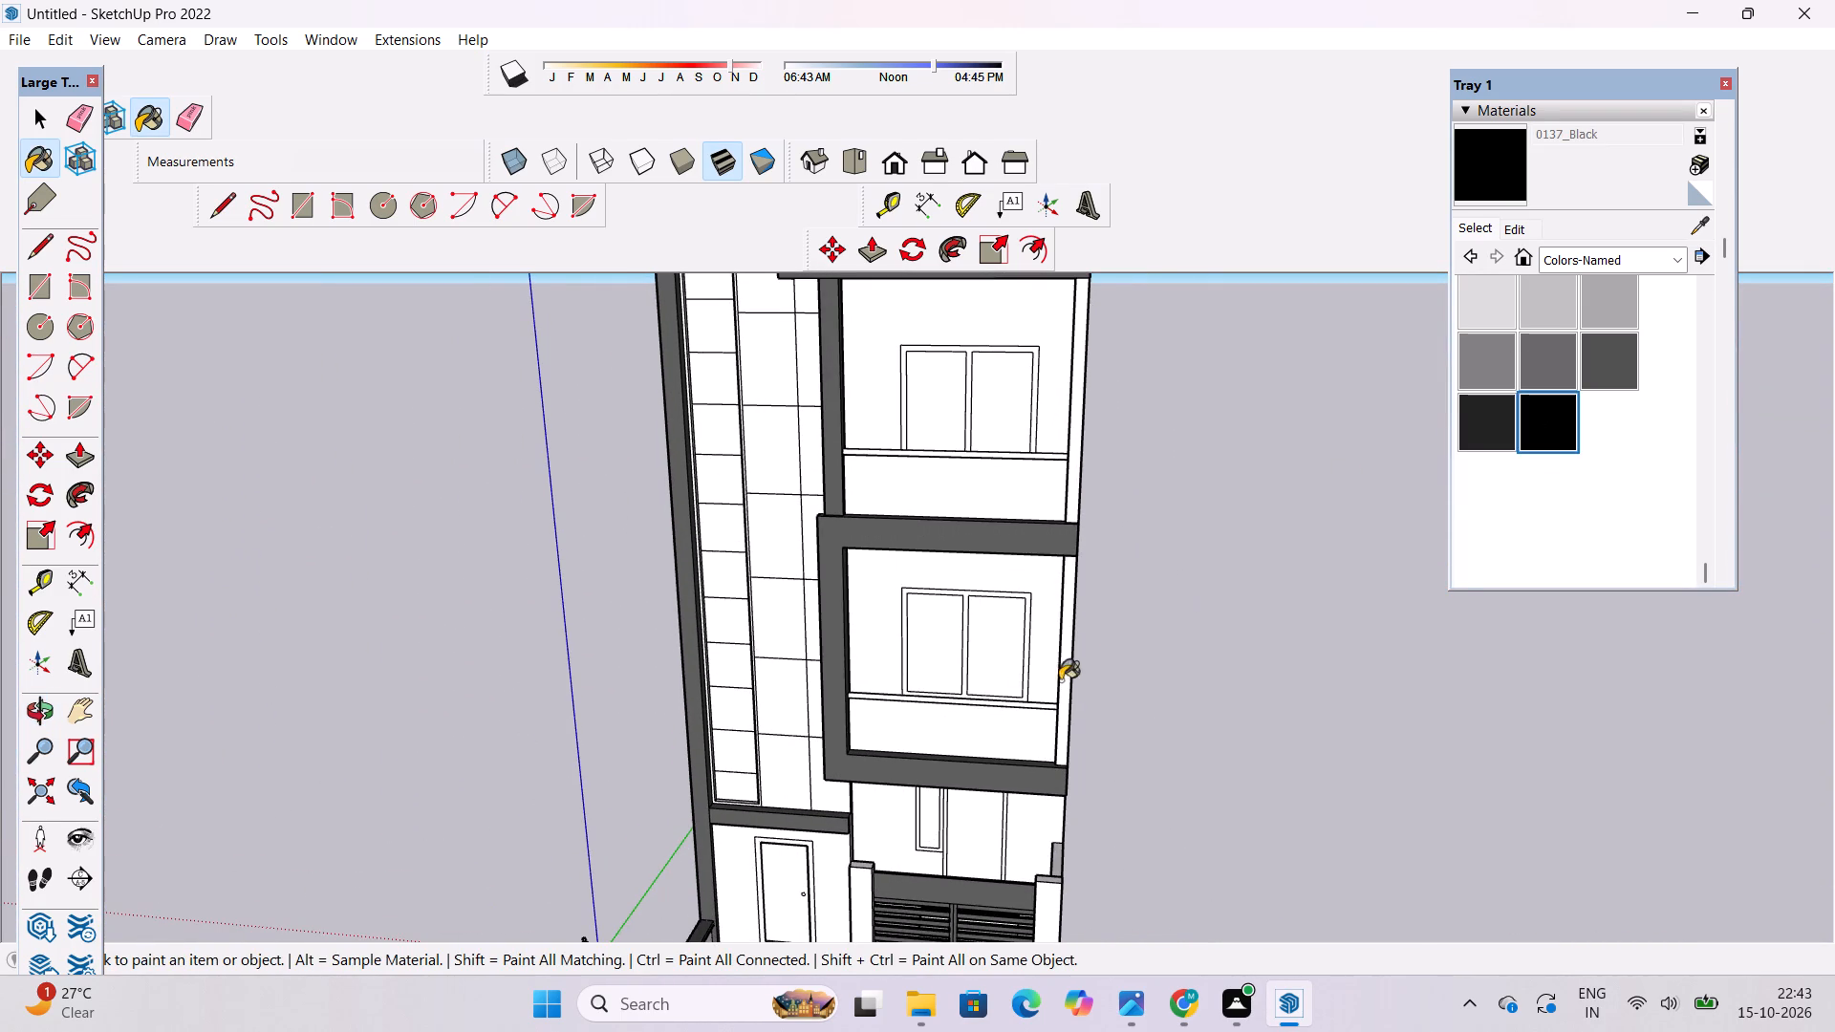
scroll(978, 680, "up", 11)
left_click(962, 480)
scroll(961, 690, "down", 2)
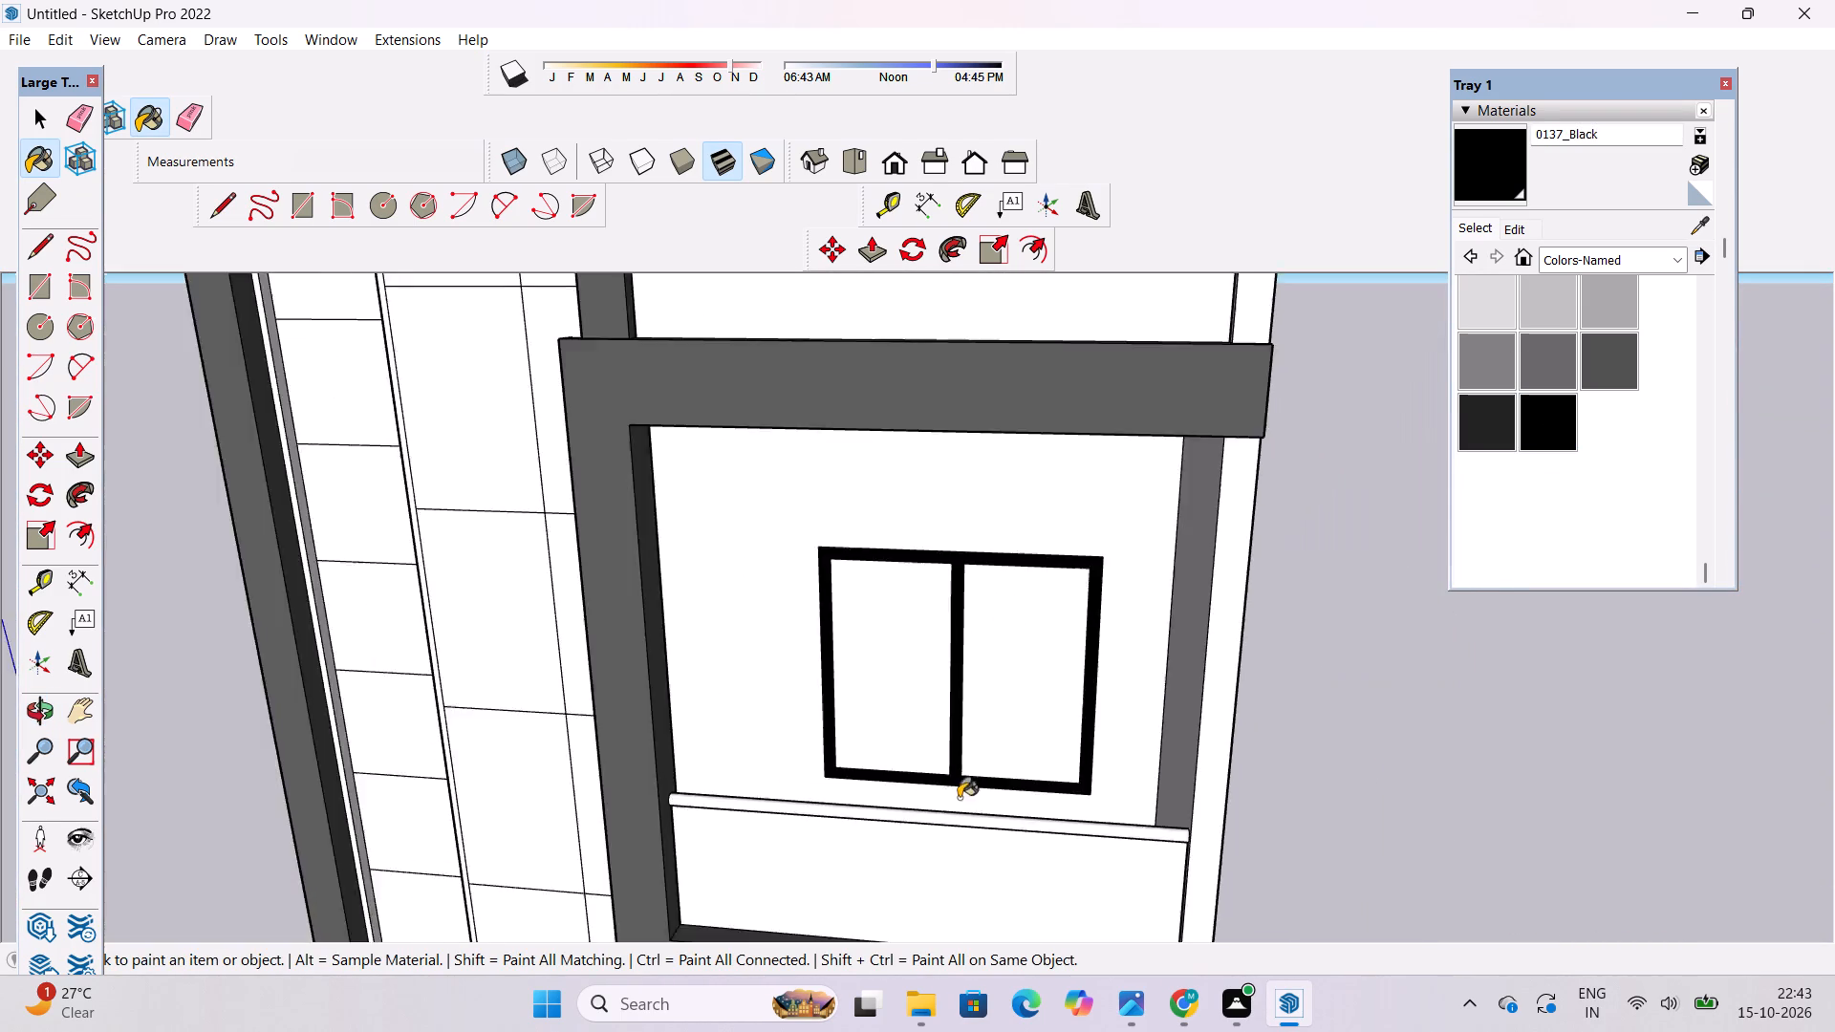
scroll(959, 798, "down", 11)
scroll(939, 526, "up", 11)
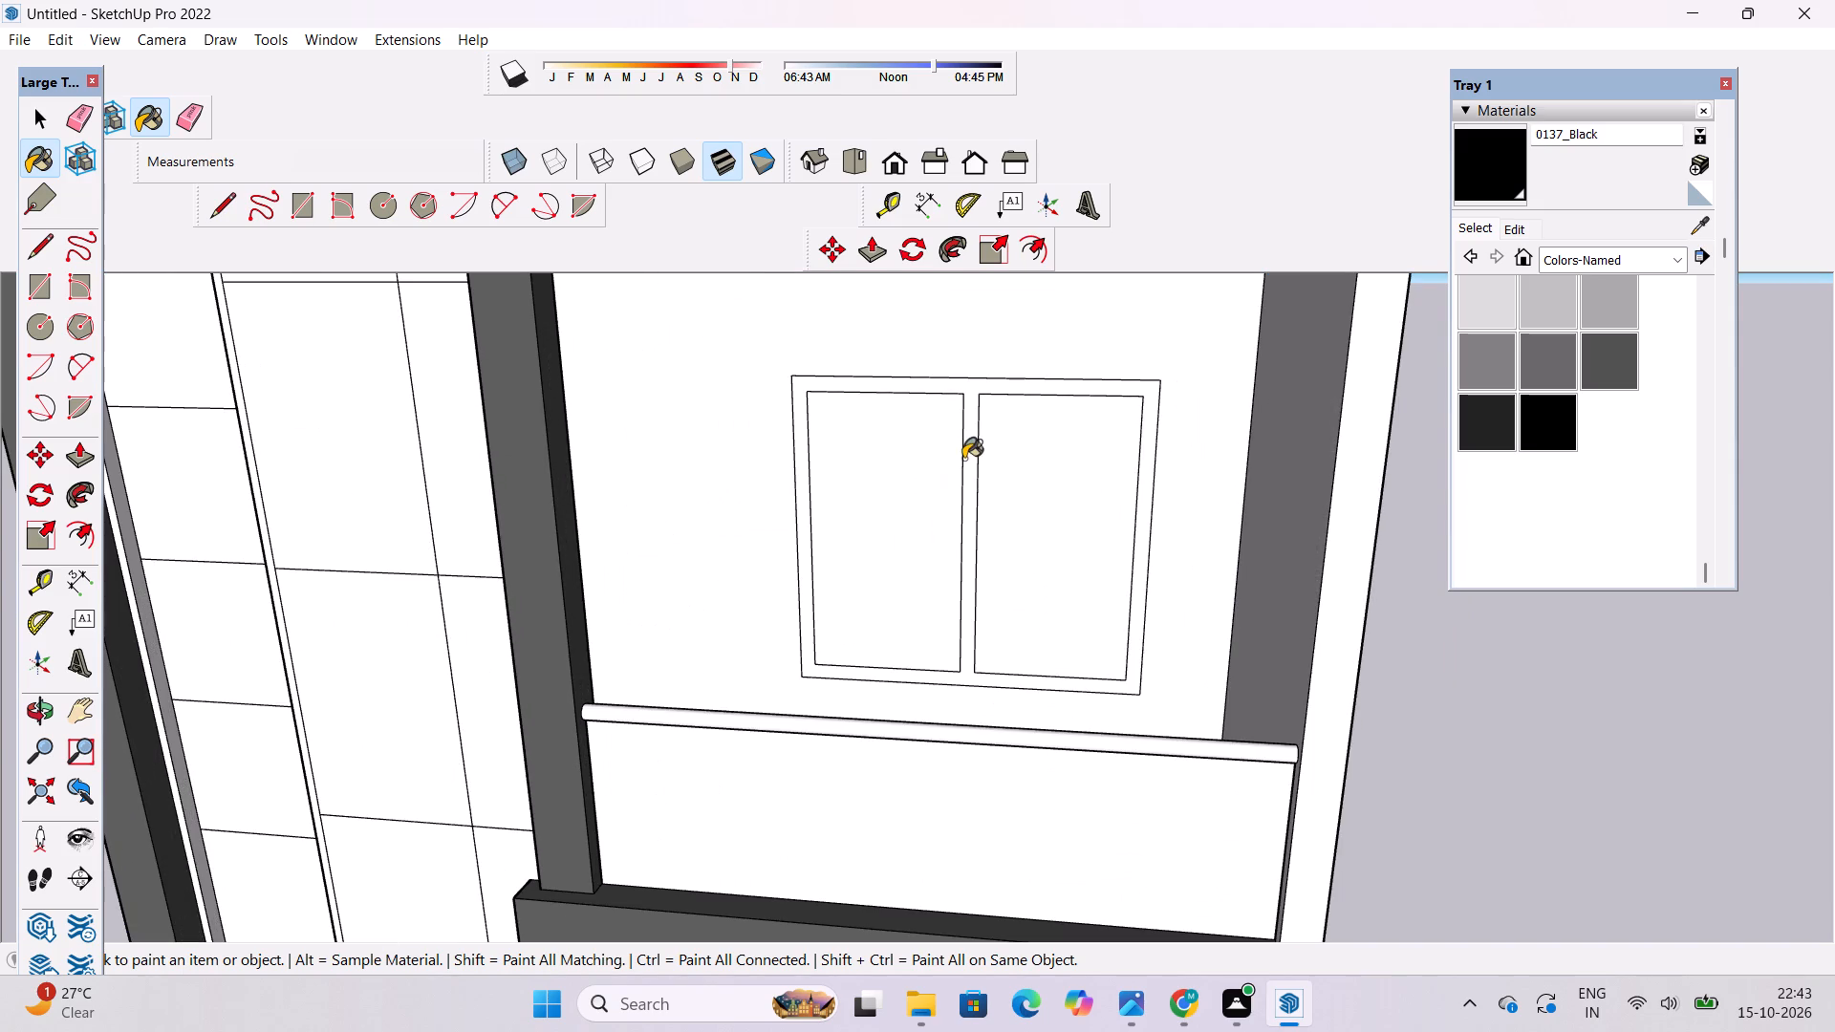
left_click(975, 456)
scroll(975, 458, "down", 16)
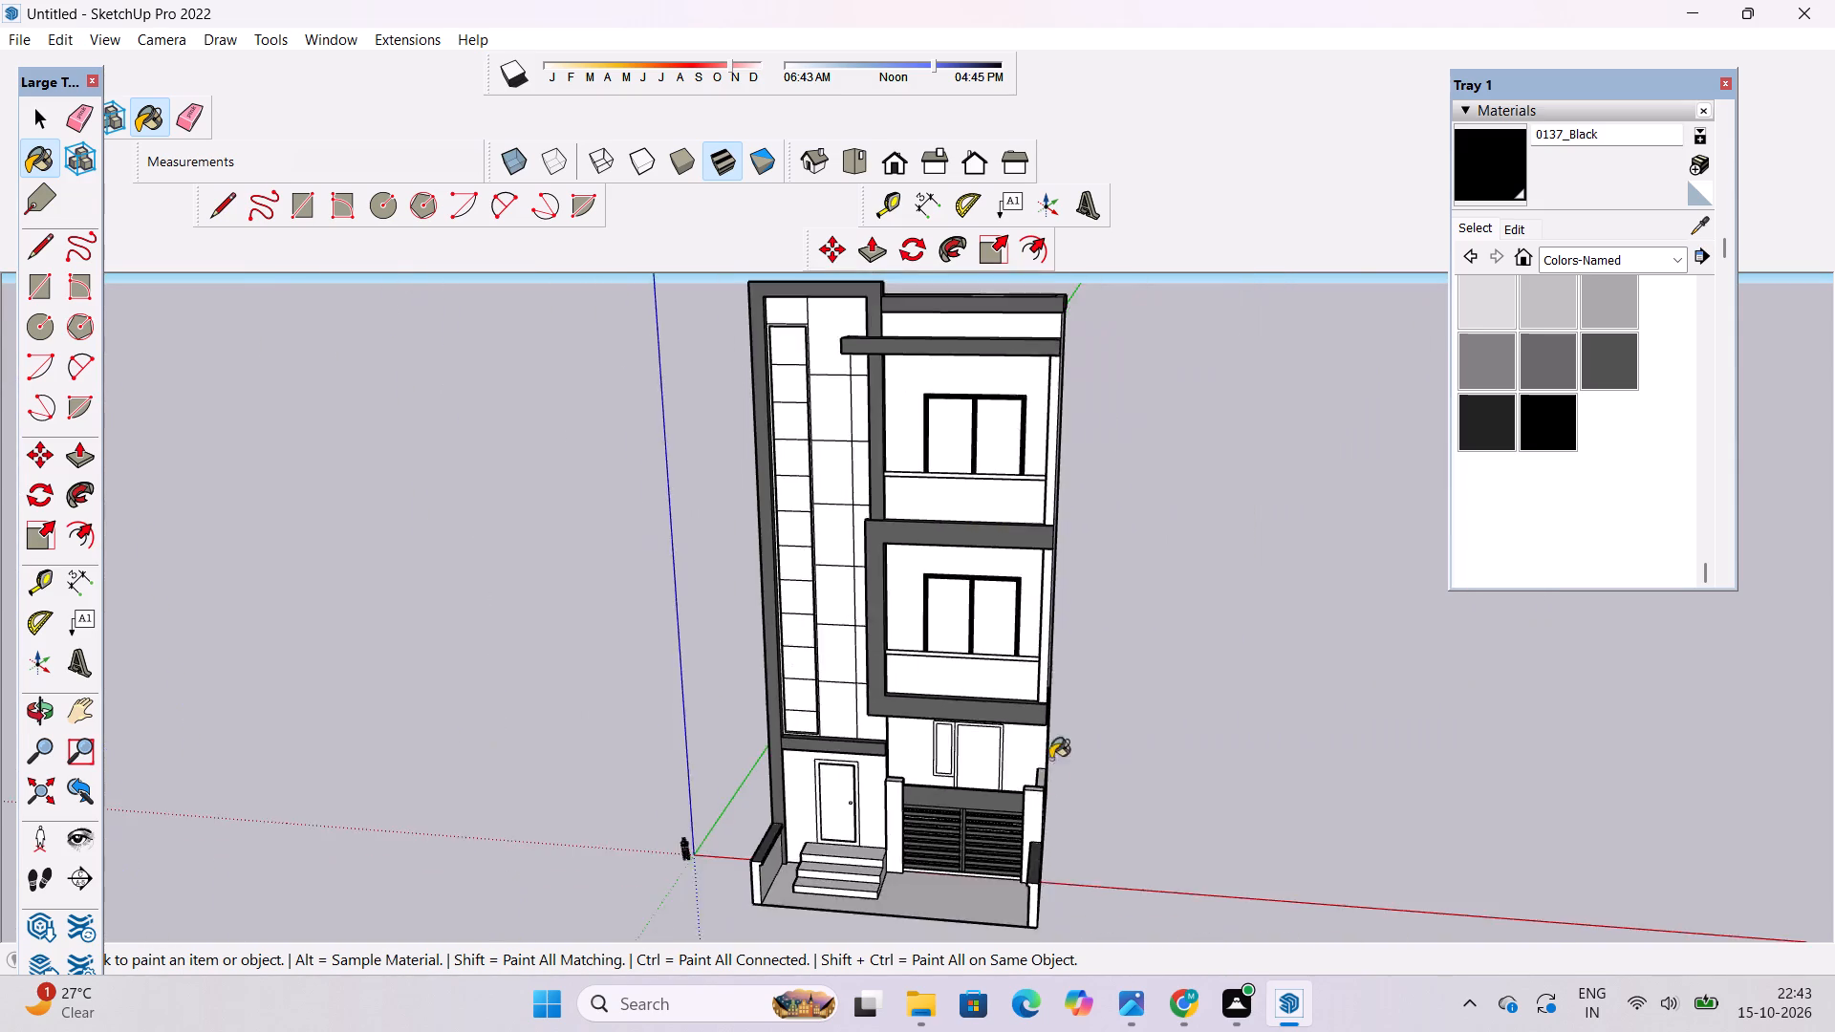
scroll(1049, 813, "up", 20)
scroll(1049, 813, "up", 1)
left_click(907, 456)
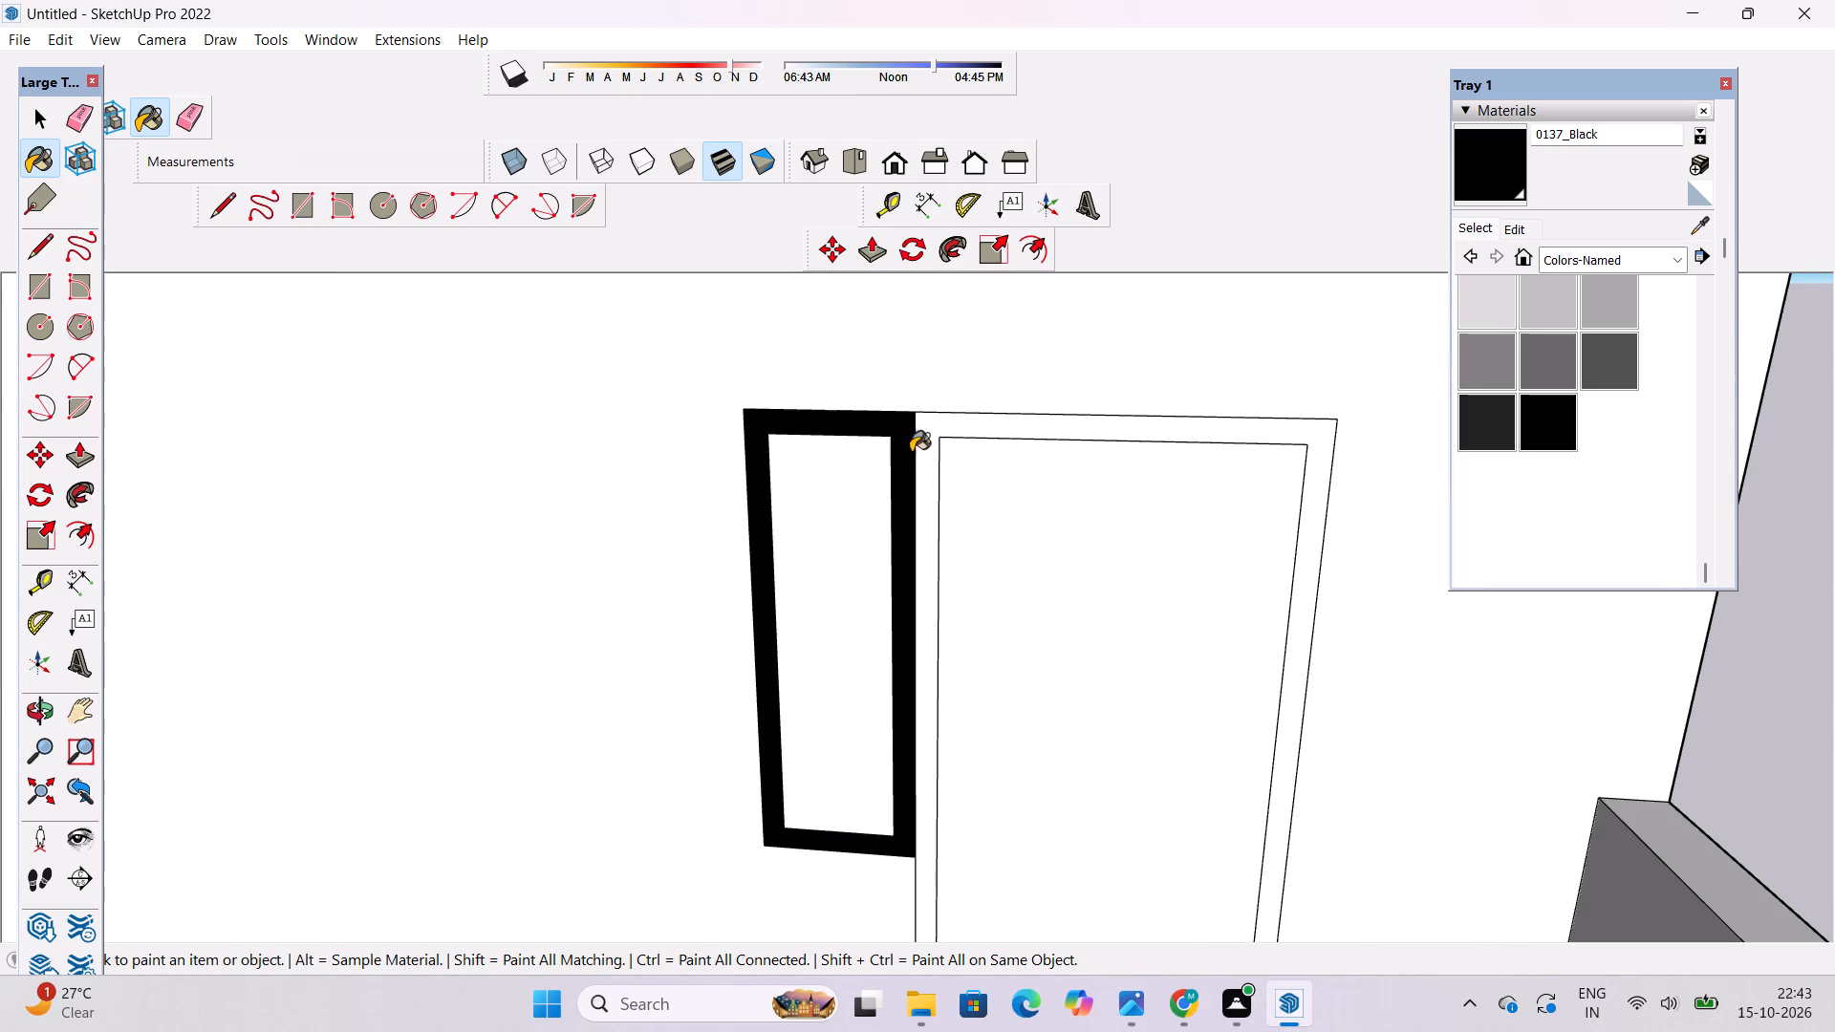
left_click(921, 435)
Paint the panes of the ground-floor window and door and of both balcony windows with Translucent Glass Gray from Glass and Mirrors.
left_click(1510, 222)
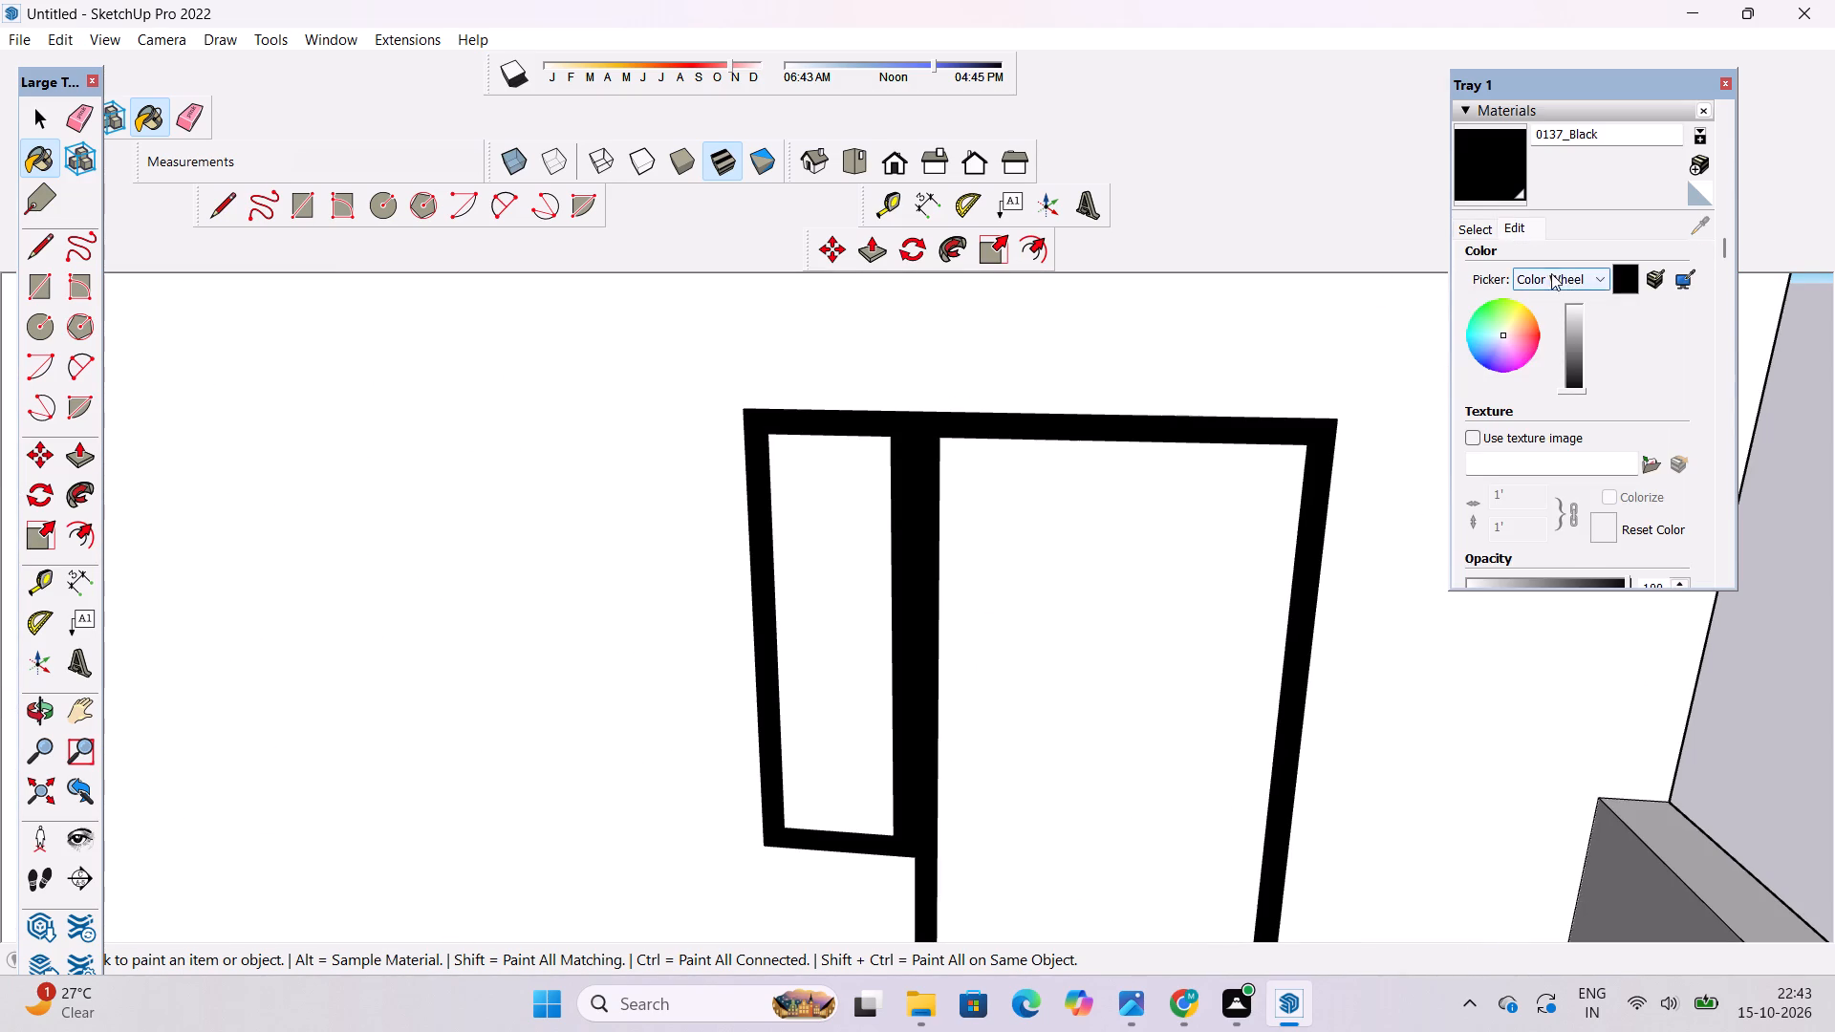
left_click(1465, 233)
left_click(1565, 259)
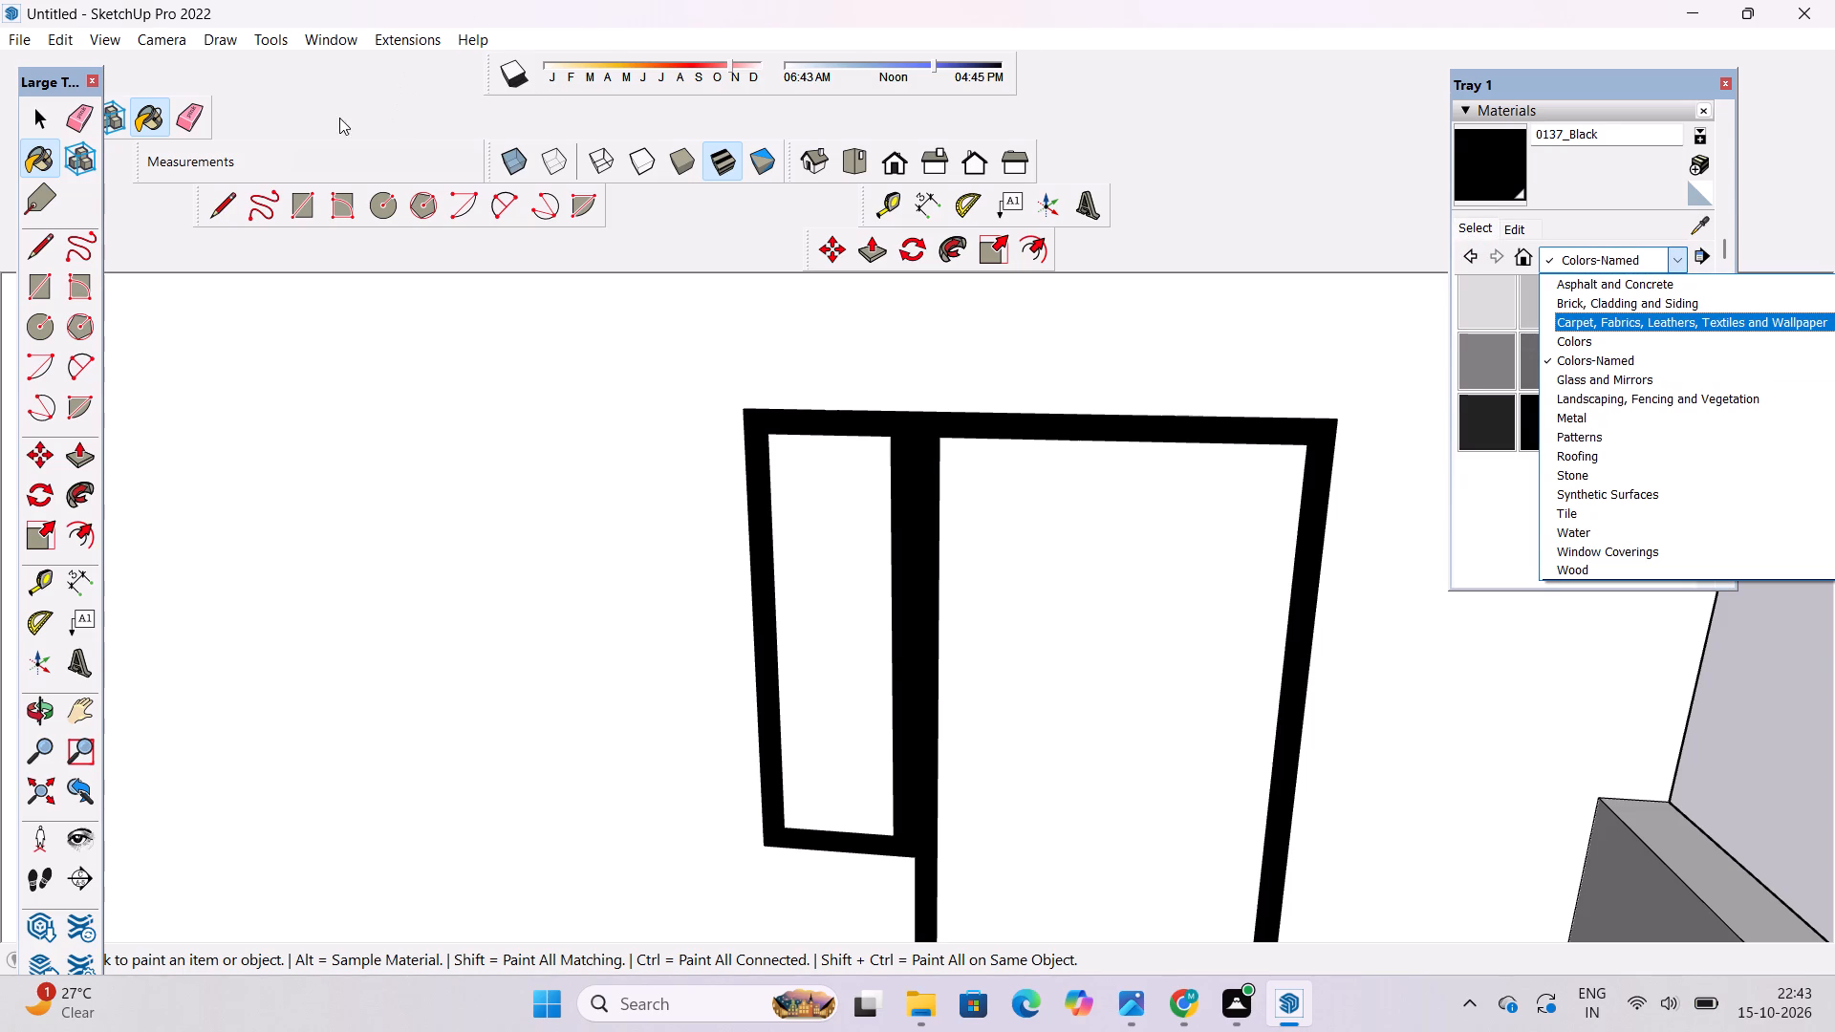
left_click(1565, 382)
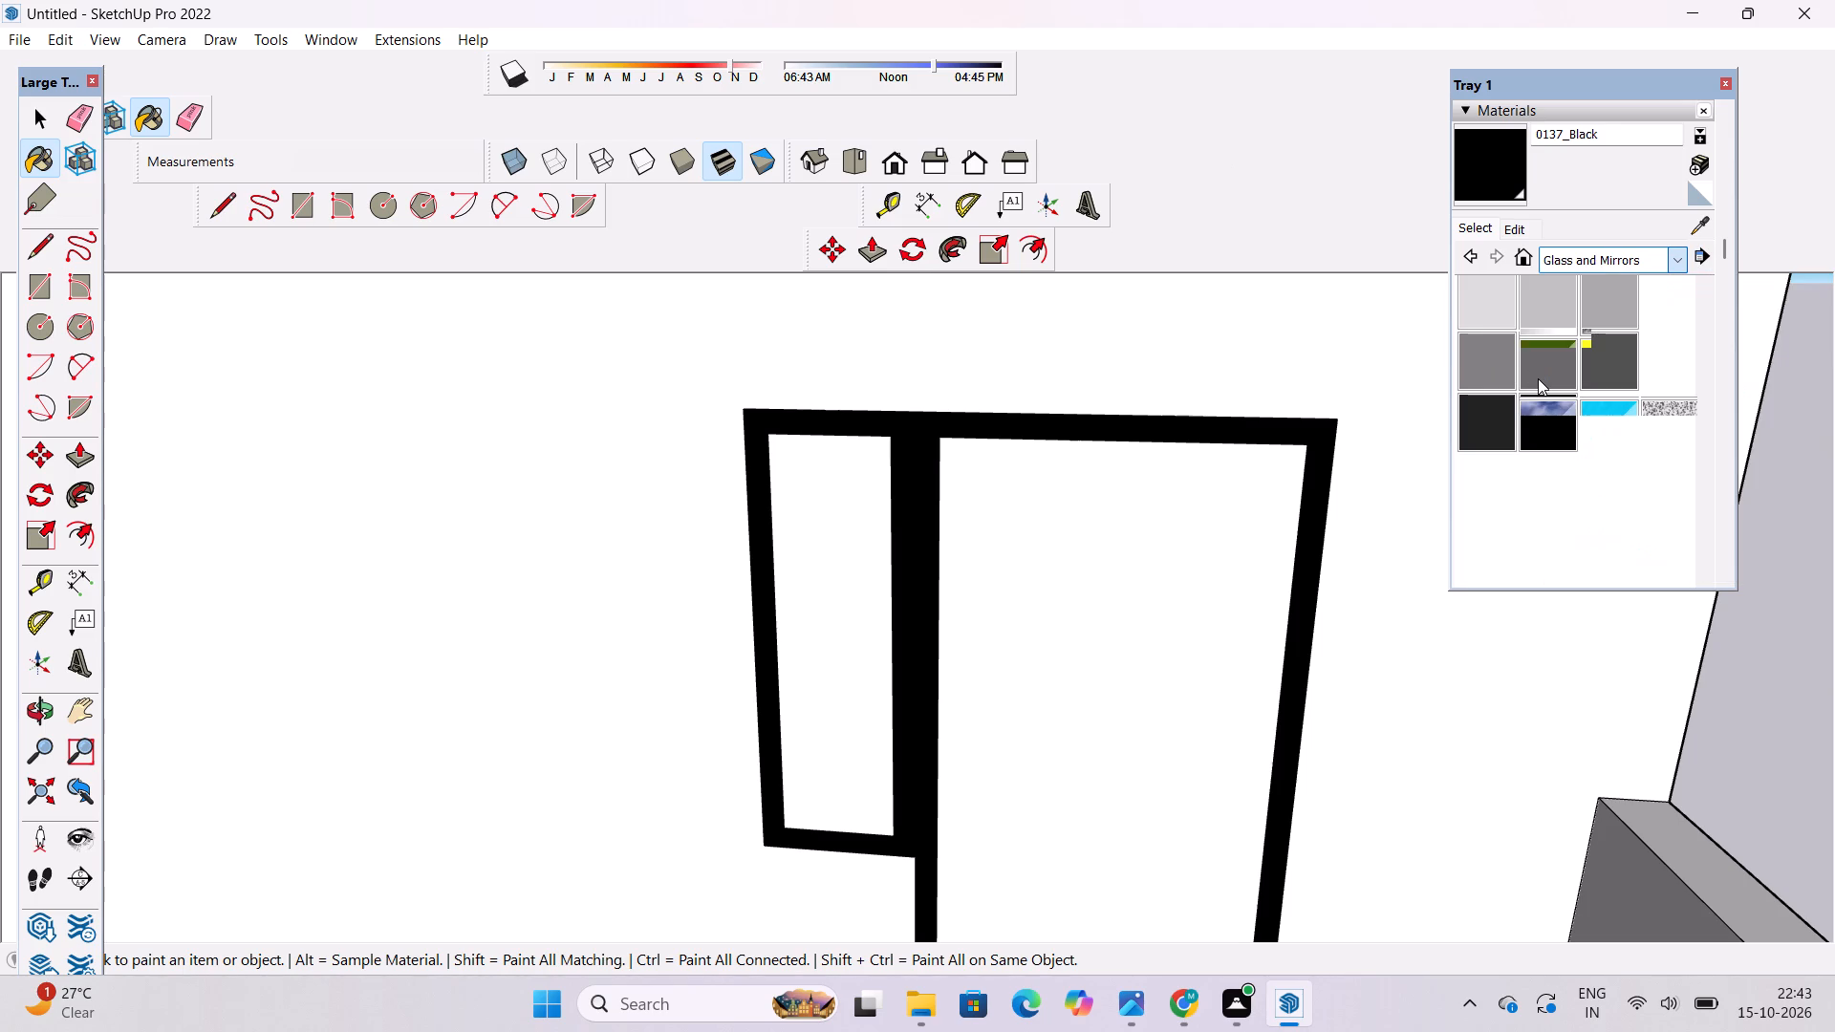
left_click(1669, 371)
left_click(831, 564)
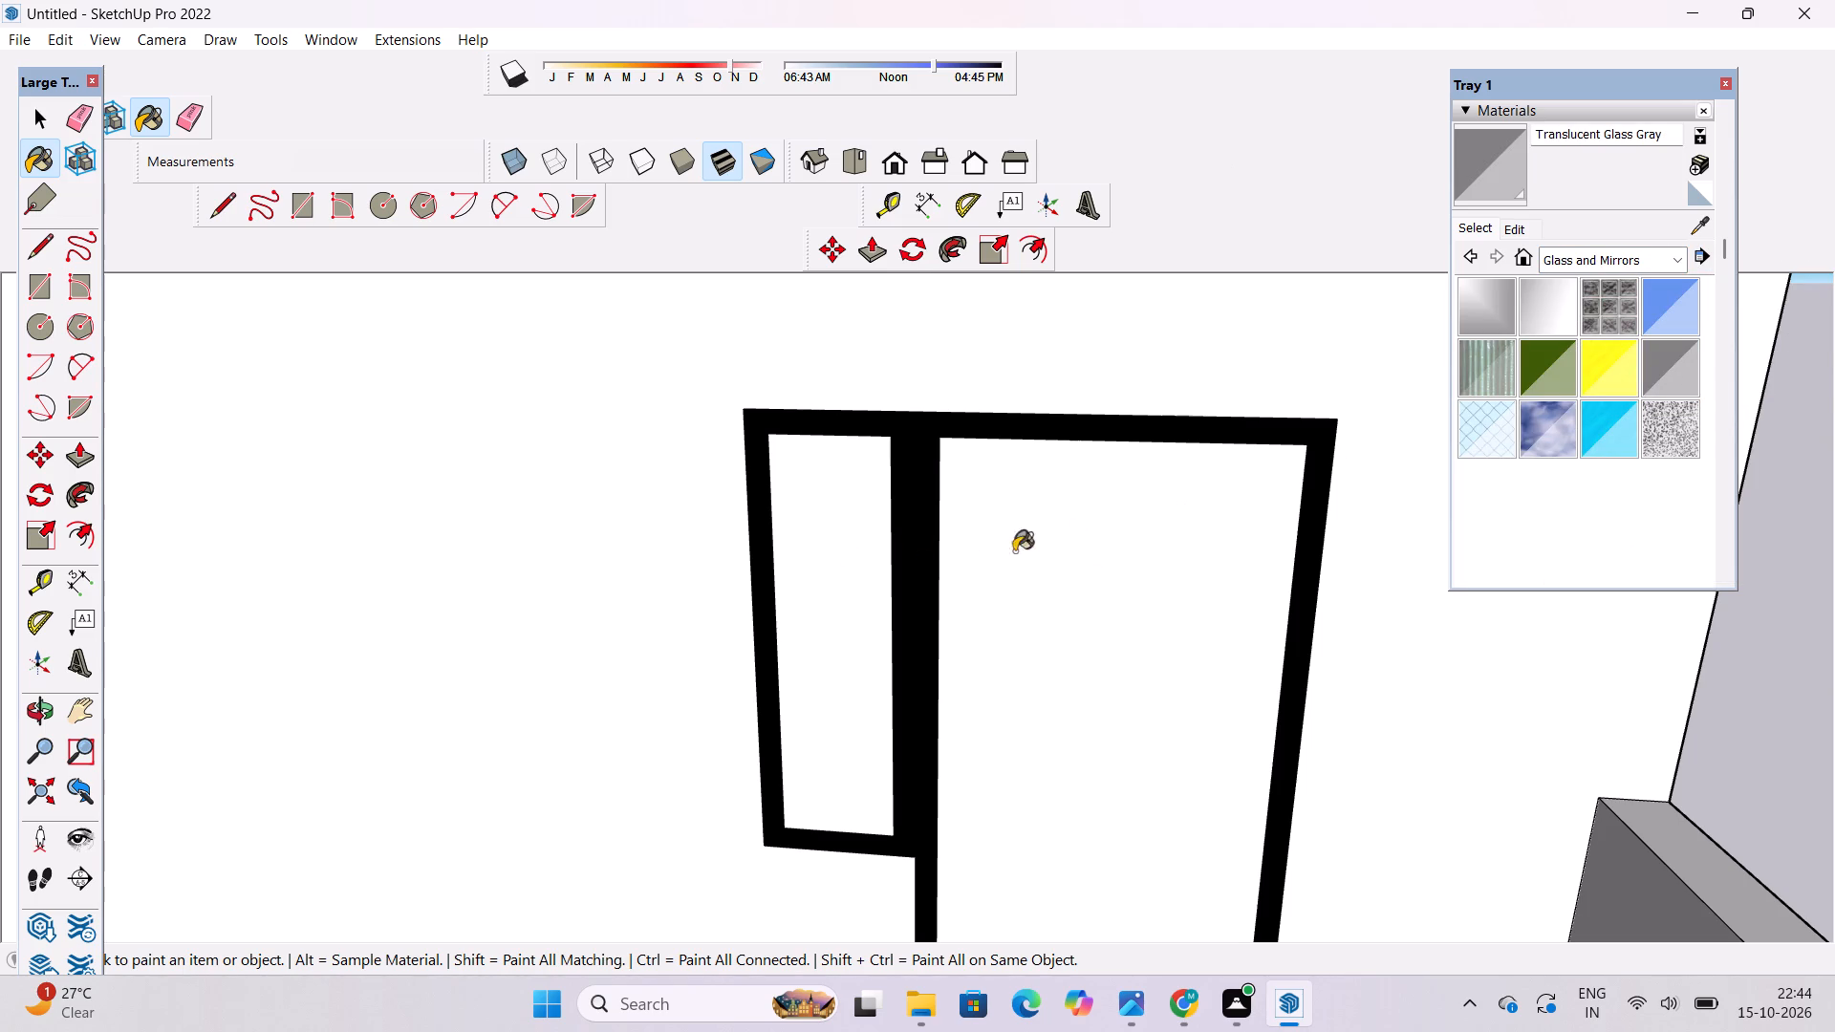
left_click(1098, 560)
scroll(924, 726, "down", 18)
scroll(968, 552, "up", 6)
left_click(969, 528)
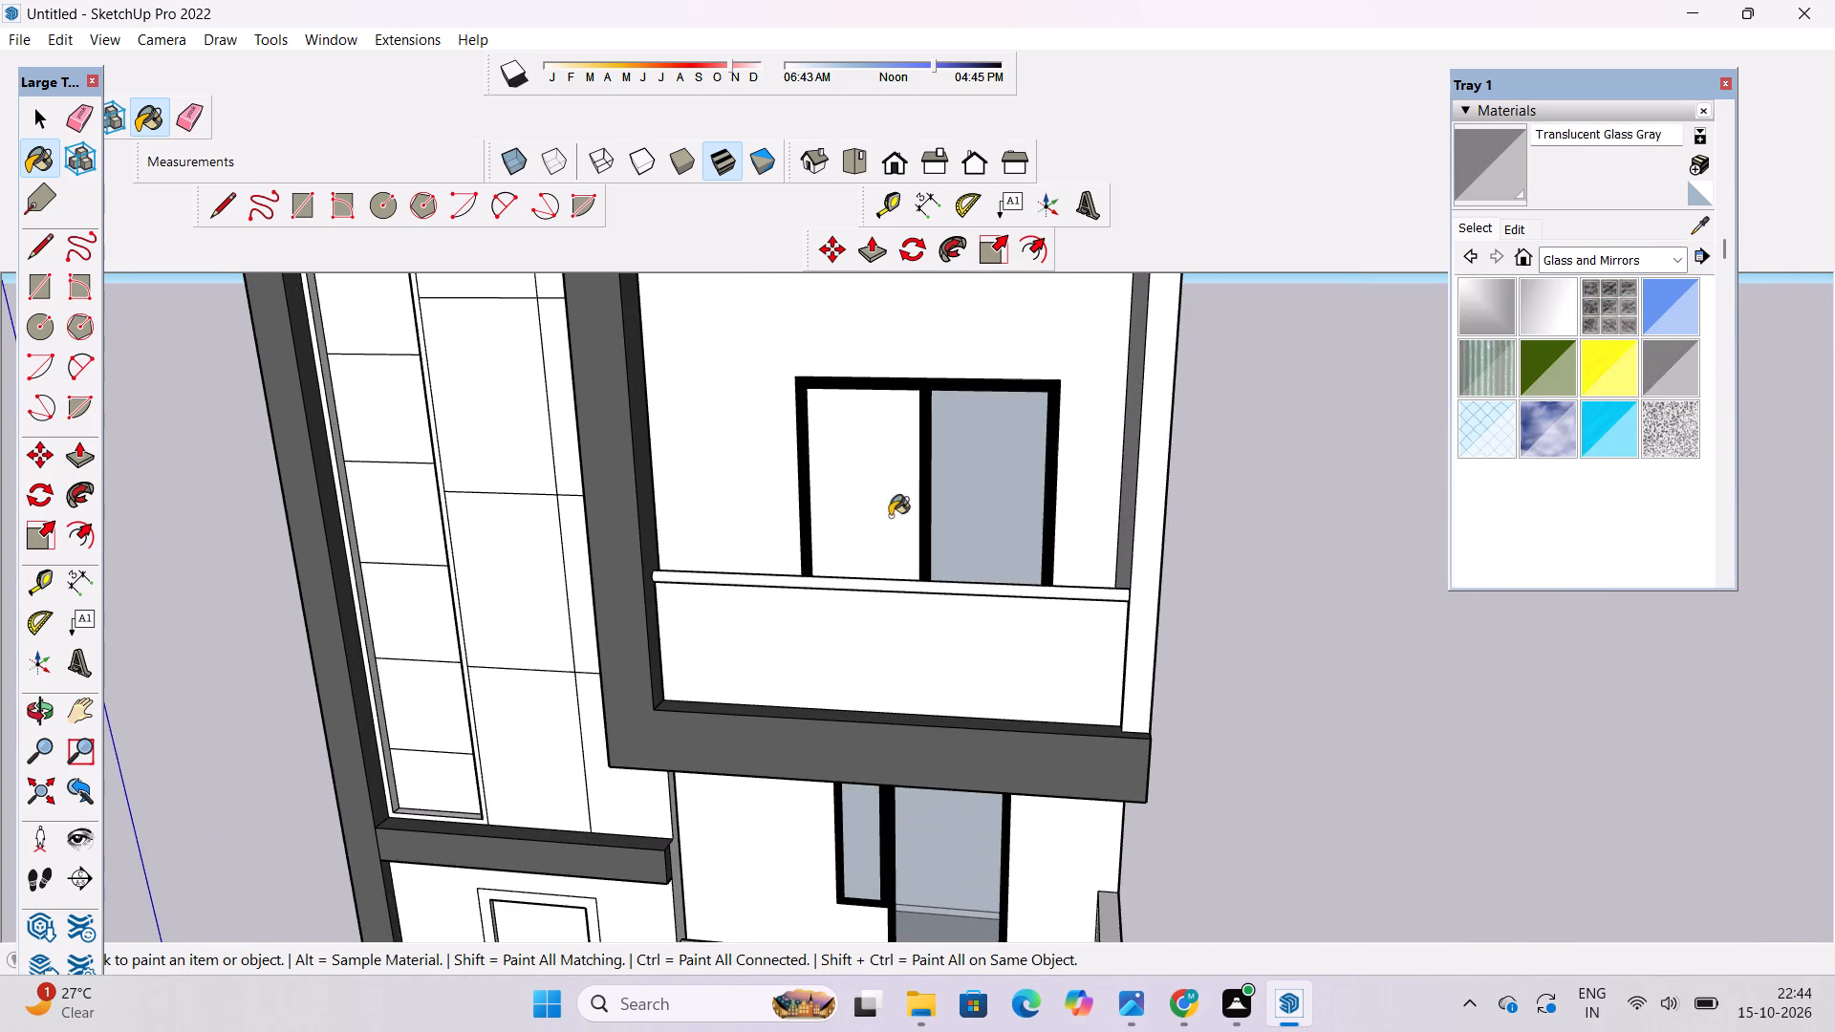
left_click(873, 492)
scroll(914, 720, "down", 11)
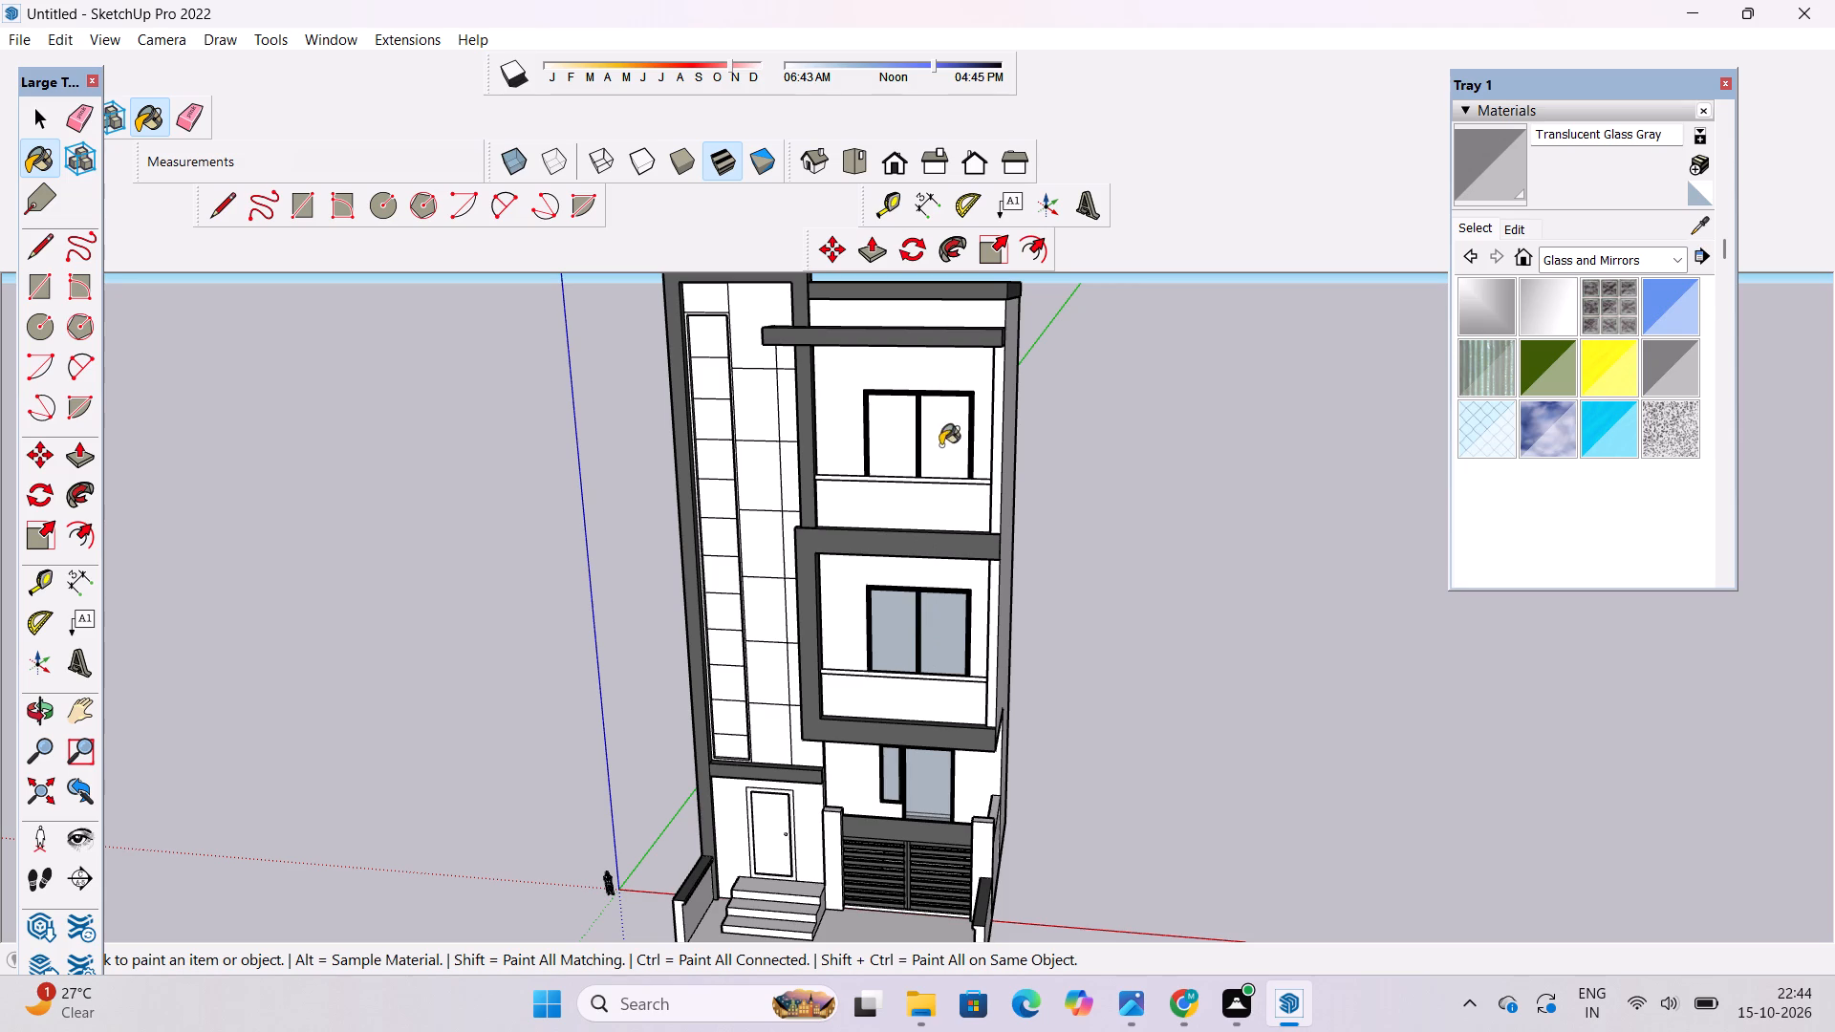
left_click(940, 445)
left_click(891, 429)
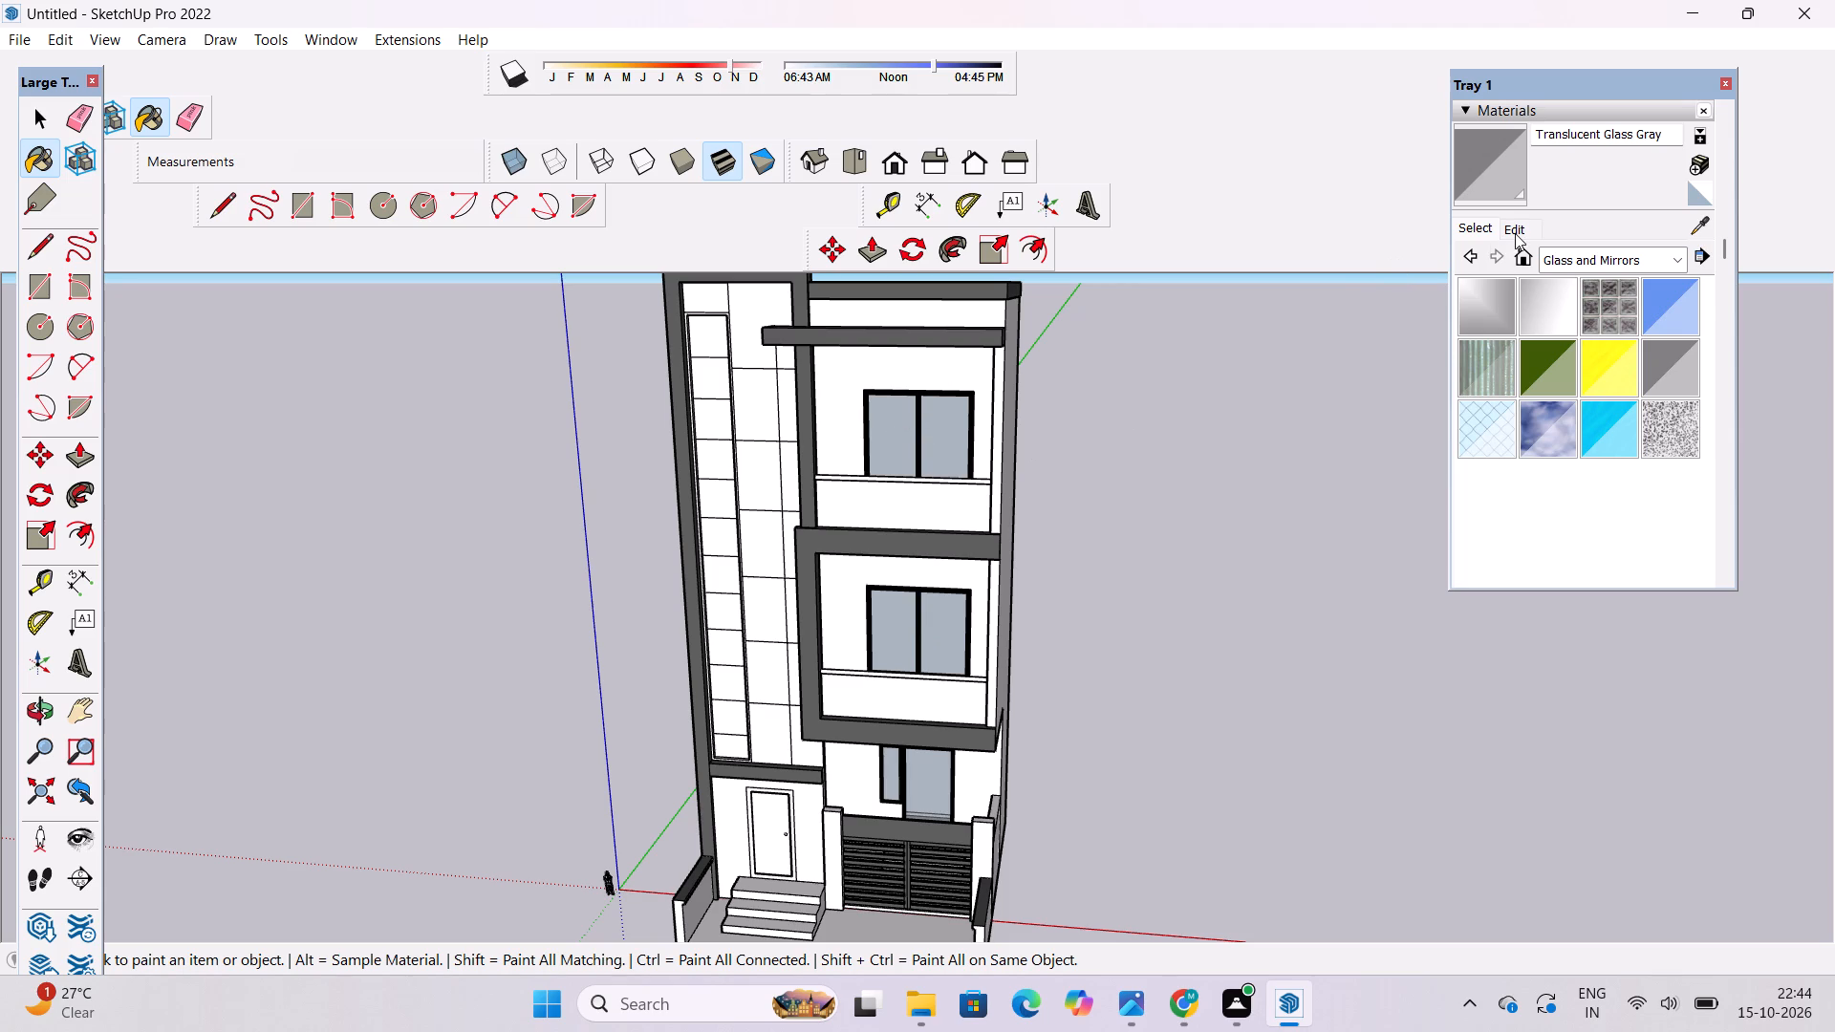
Lighten the colour of the Translucent Glass Gray material in two brightness adjustments.
left_click(1517, 231)
left_click(1572, 335)
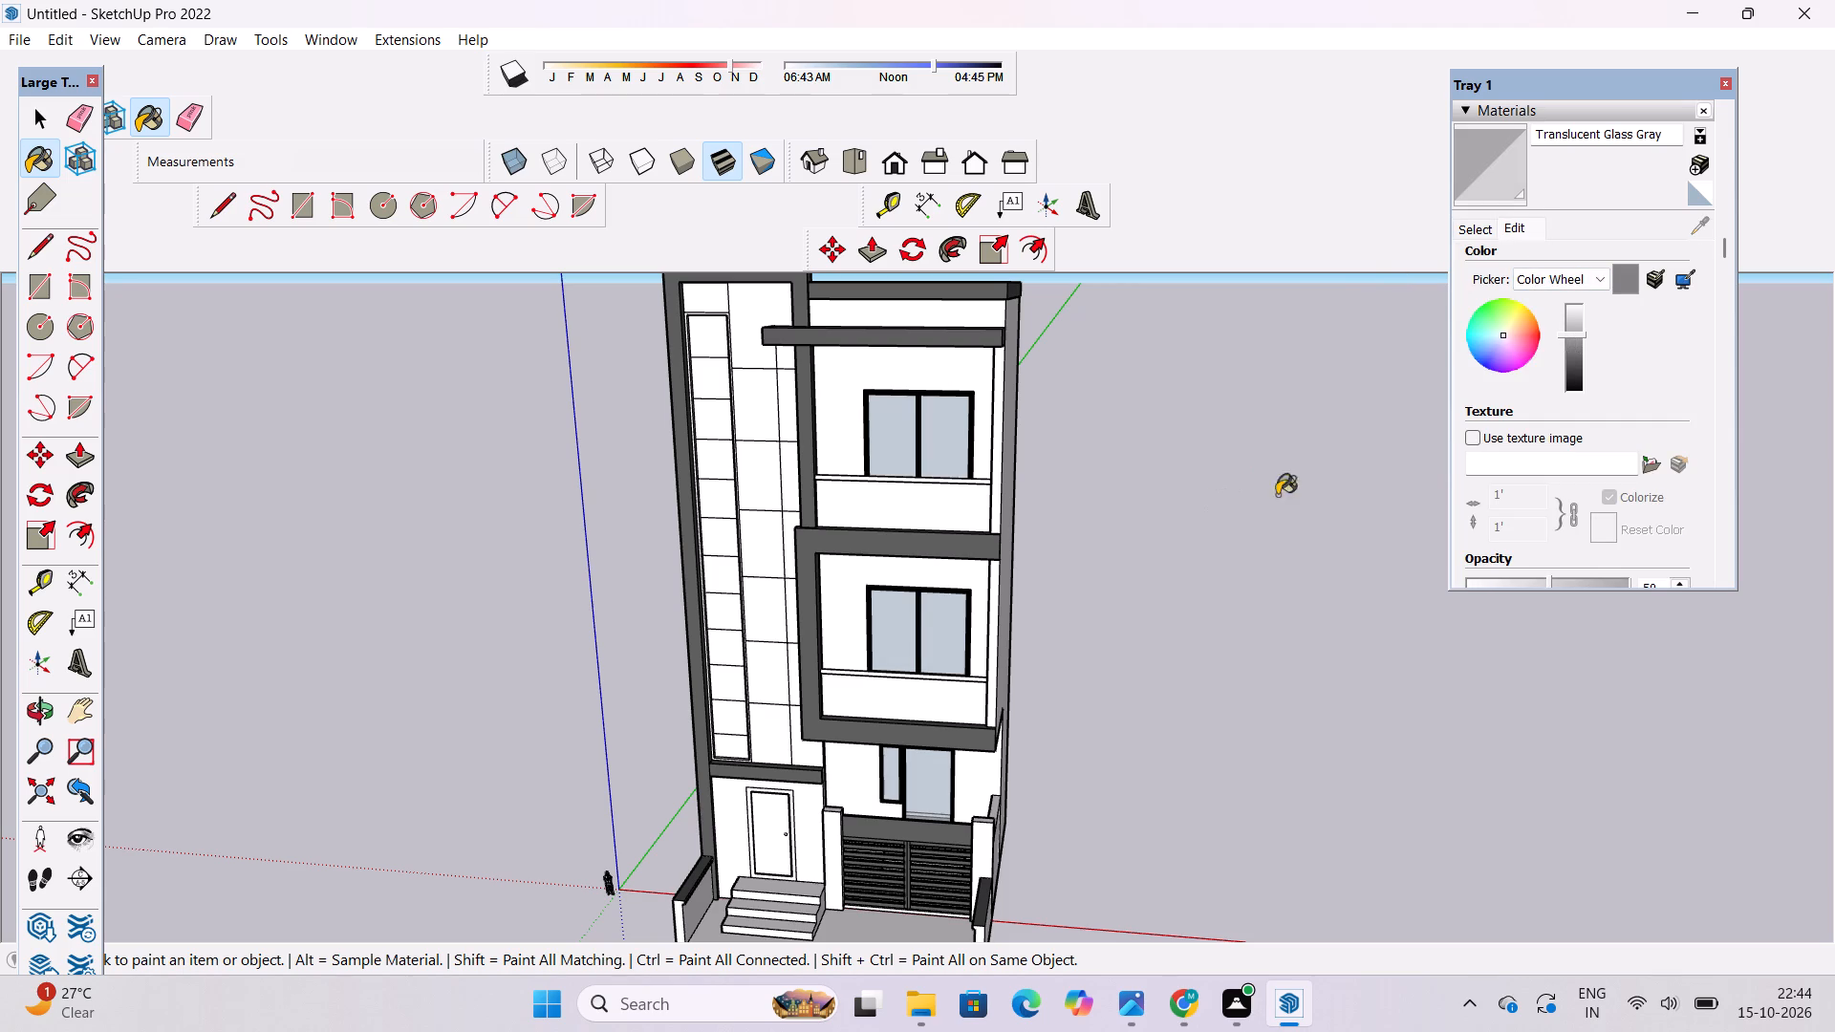
left_click(1580, 323)
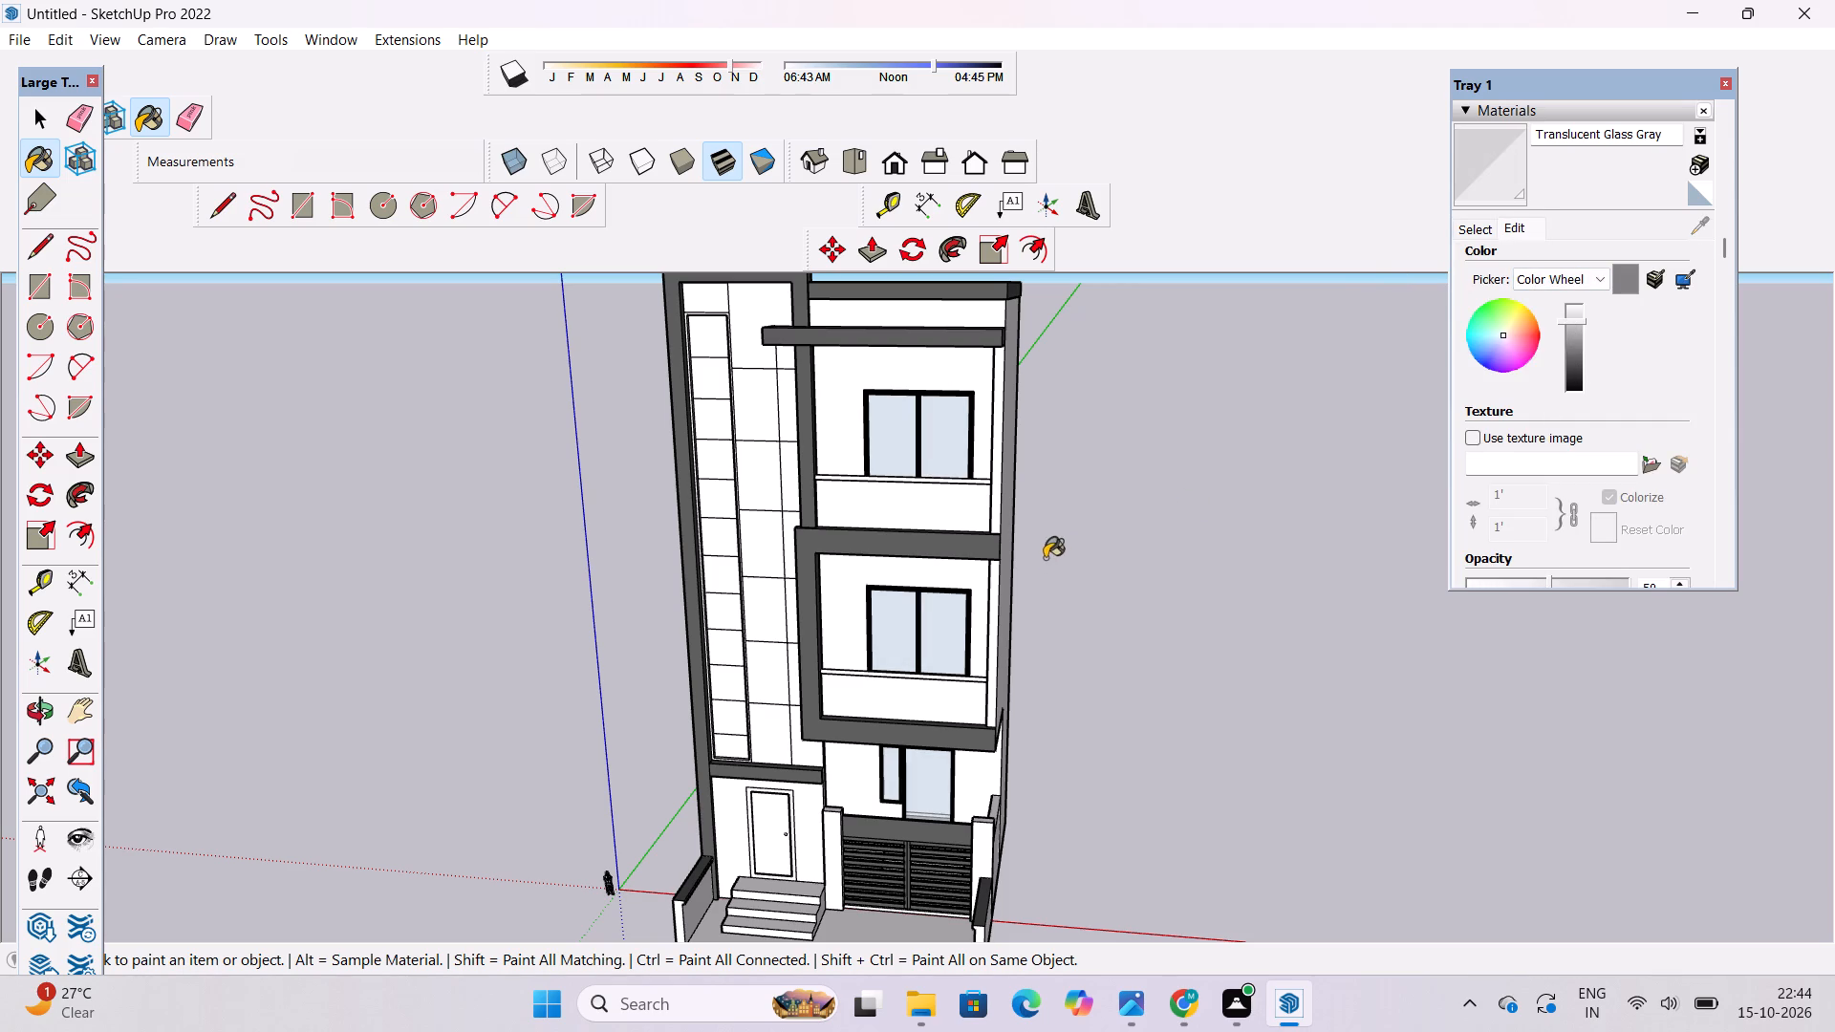
Switch the material collection to Wood.
left_click(1473, 226)
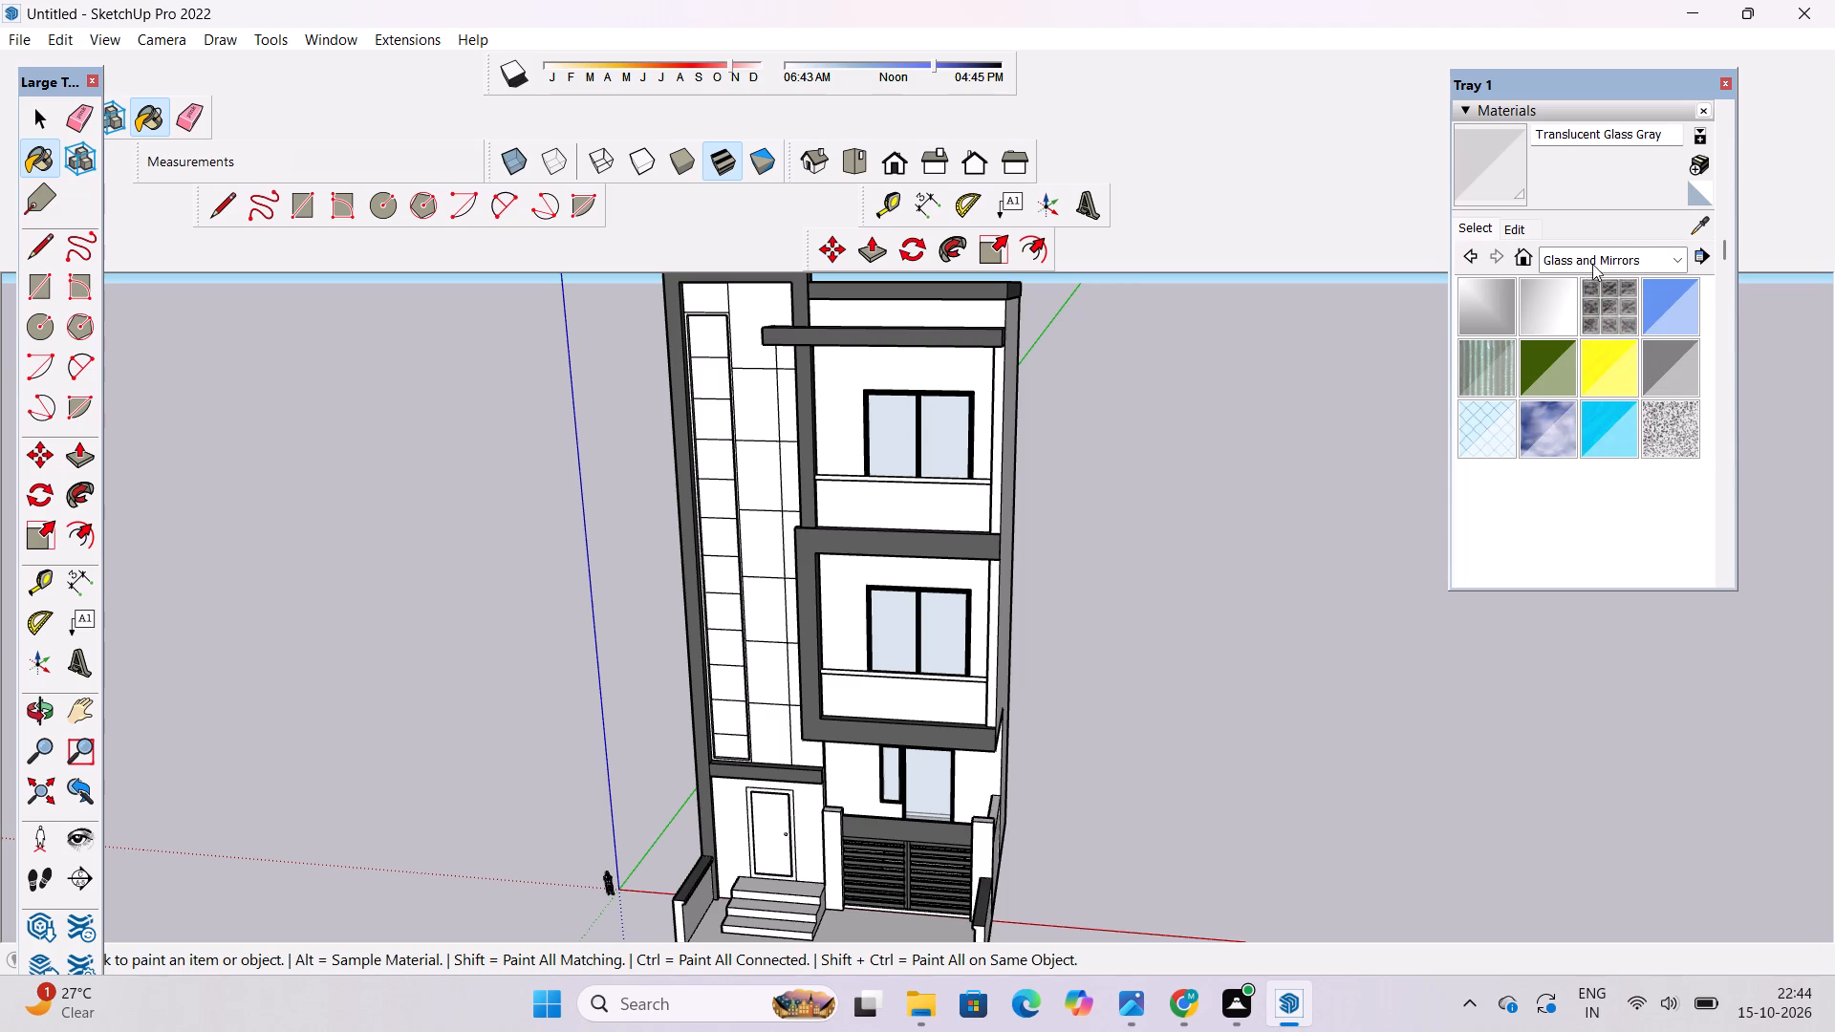
left_click(1601, 257)
left_click(1576, 571)
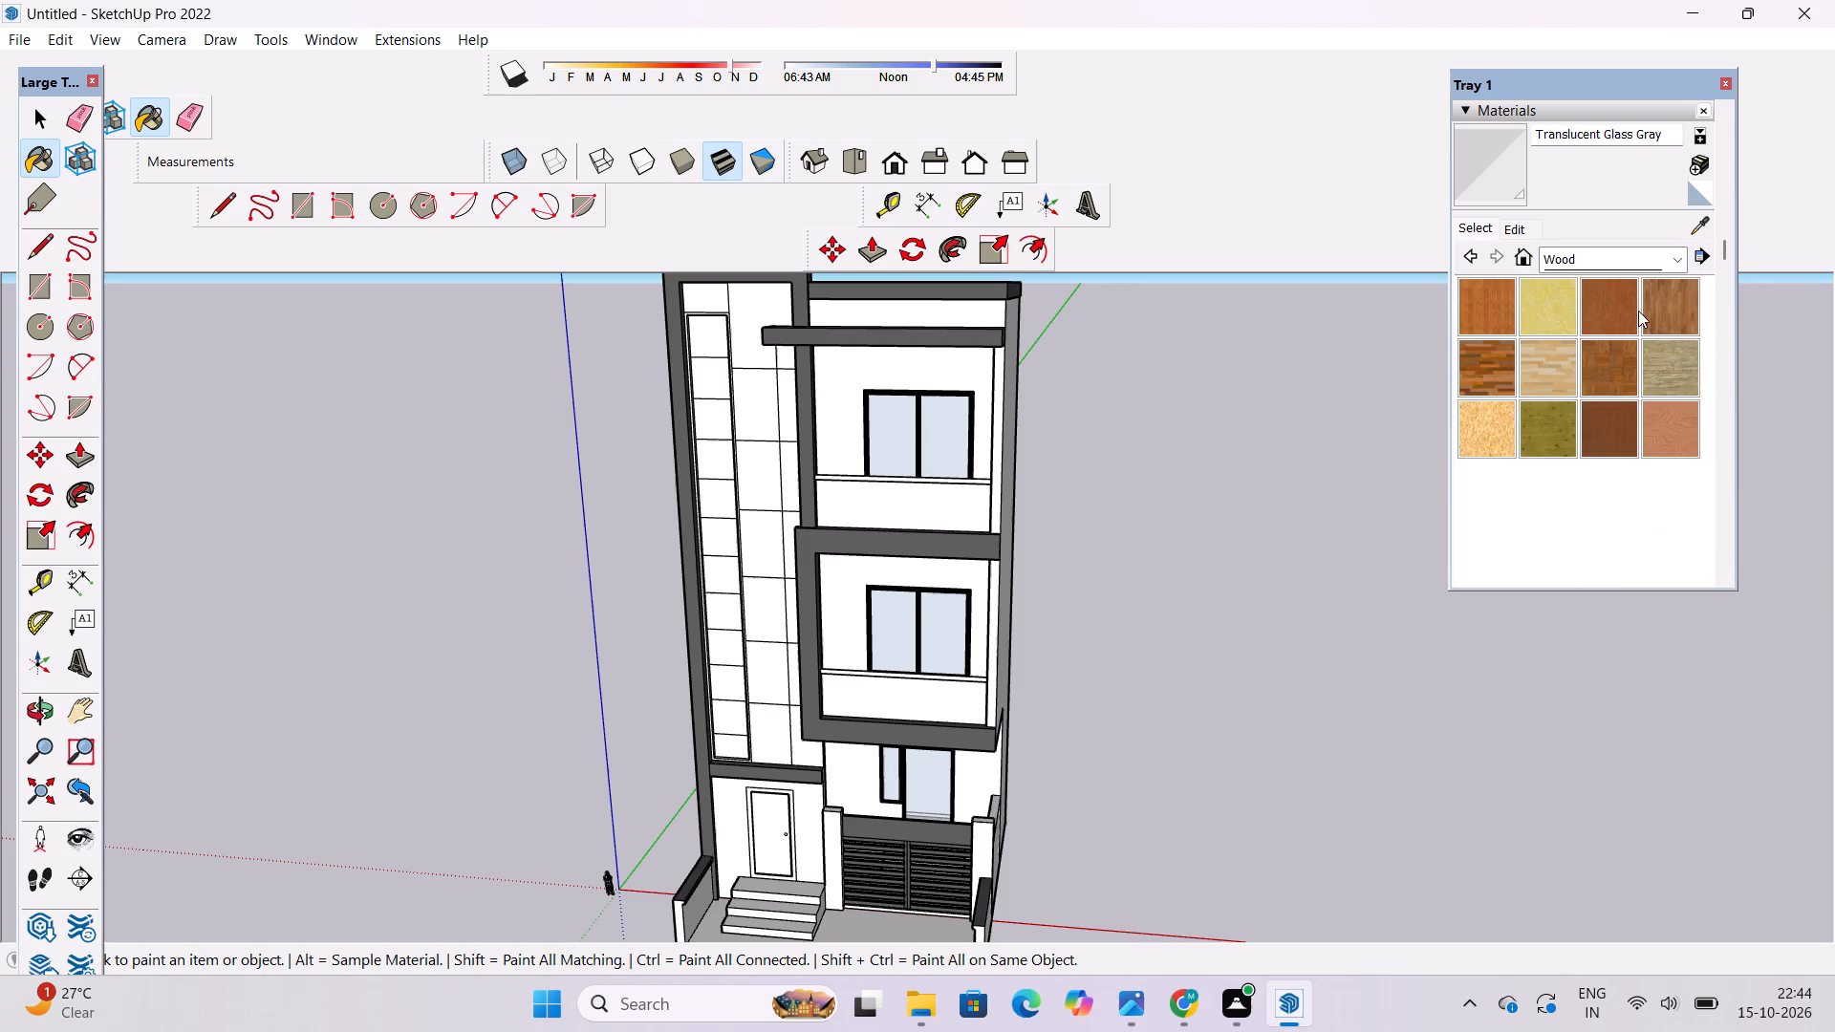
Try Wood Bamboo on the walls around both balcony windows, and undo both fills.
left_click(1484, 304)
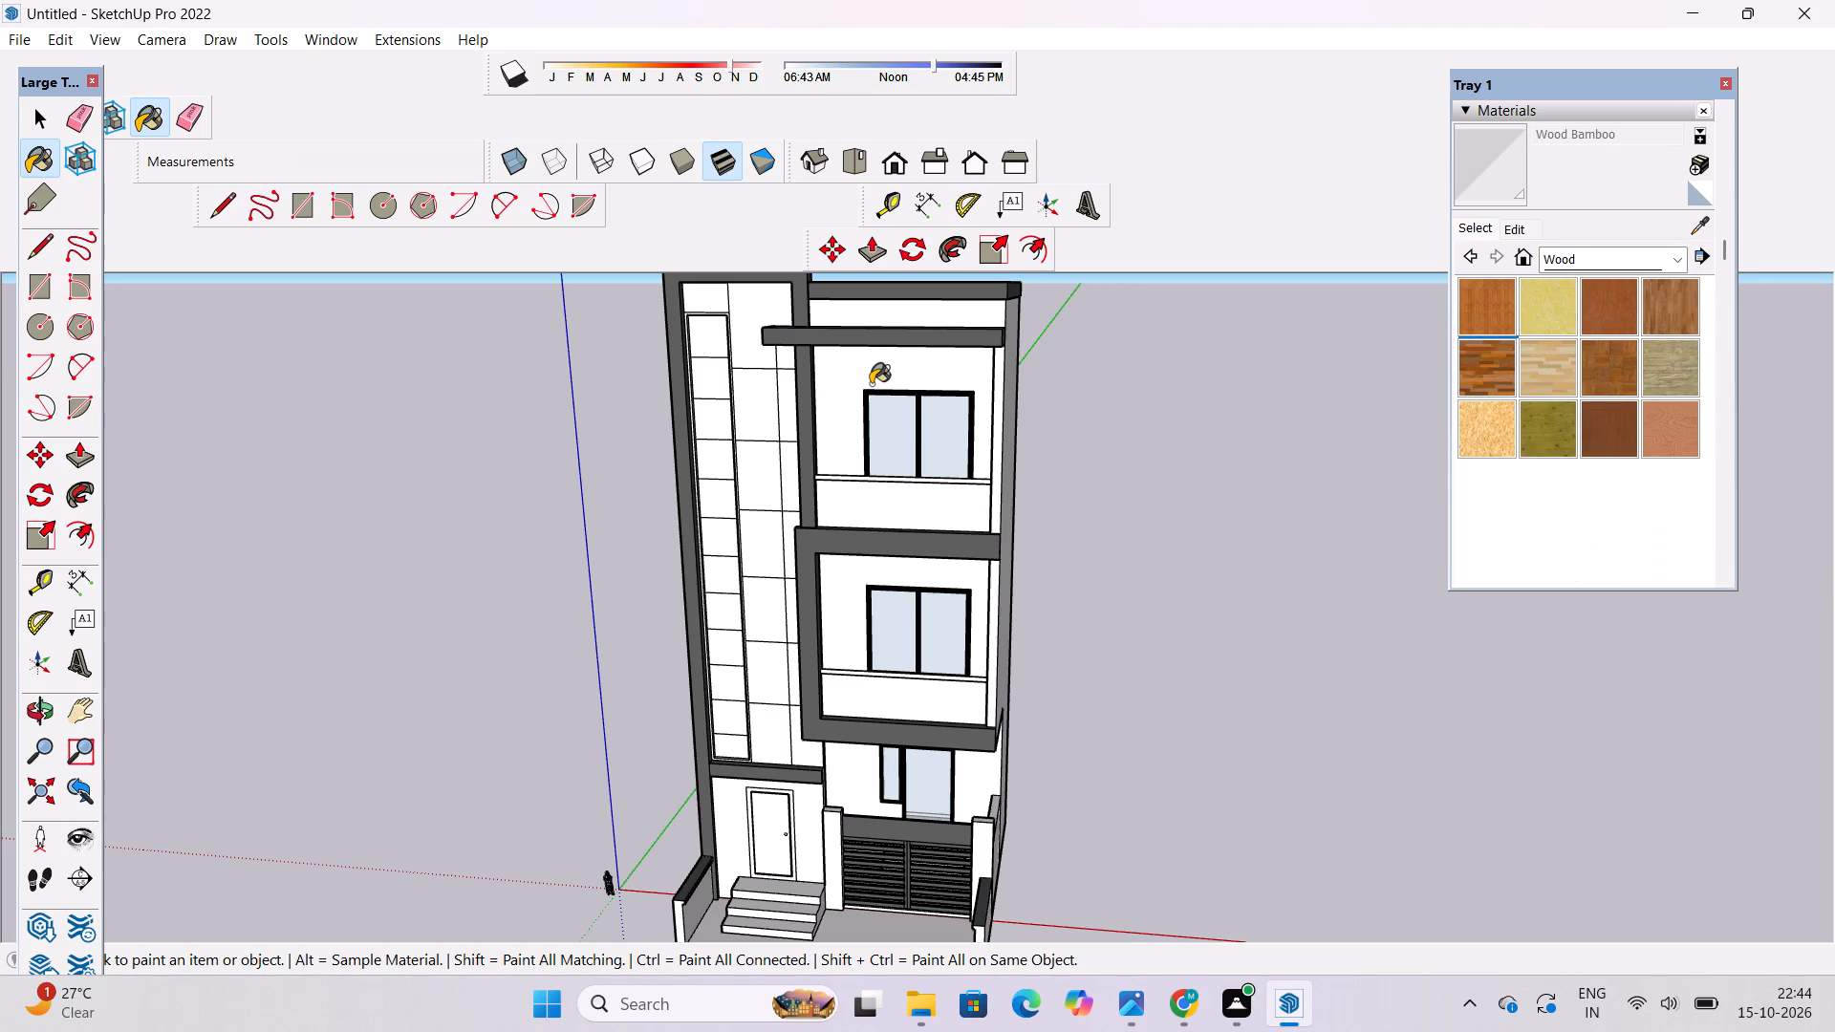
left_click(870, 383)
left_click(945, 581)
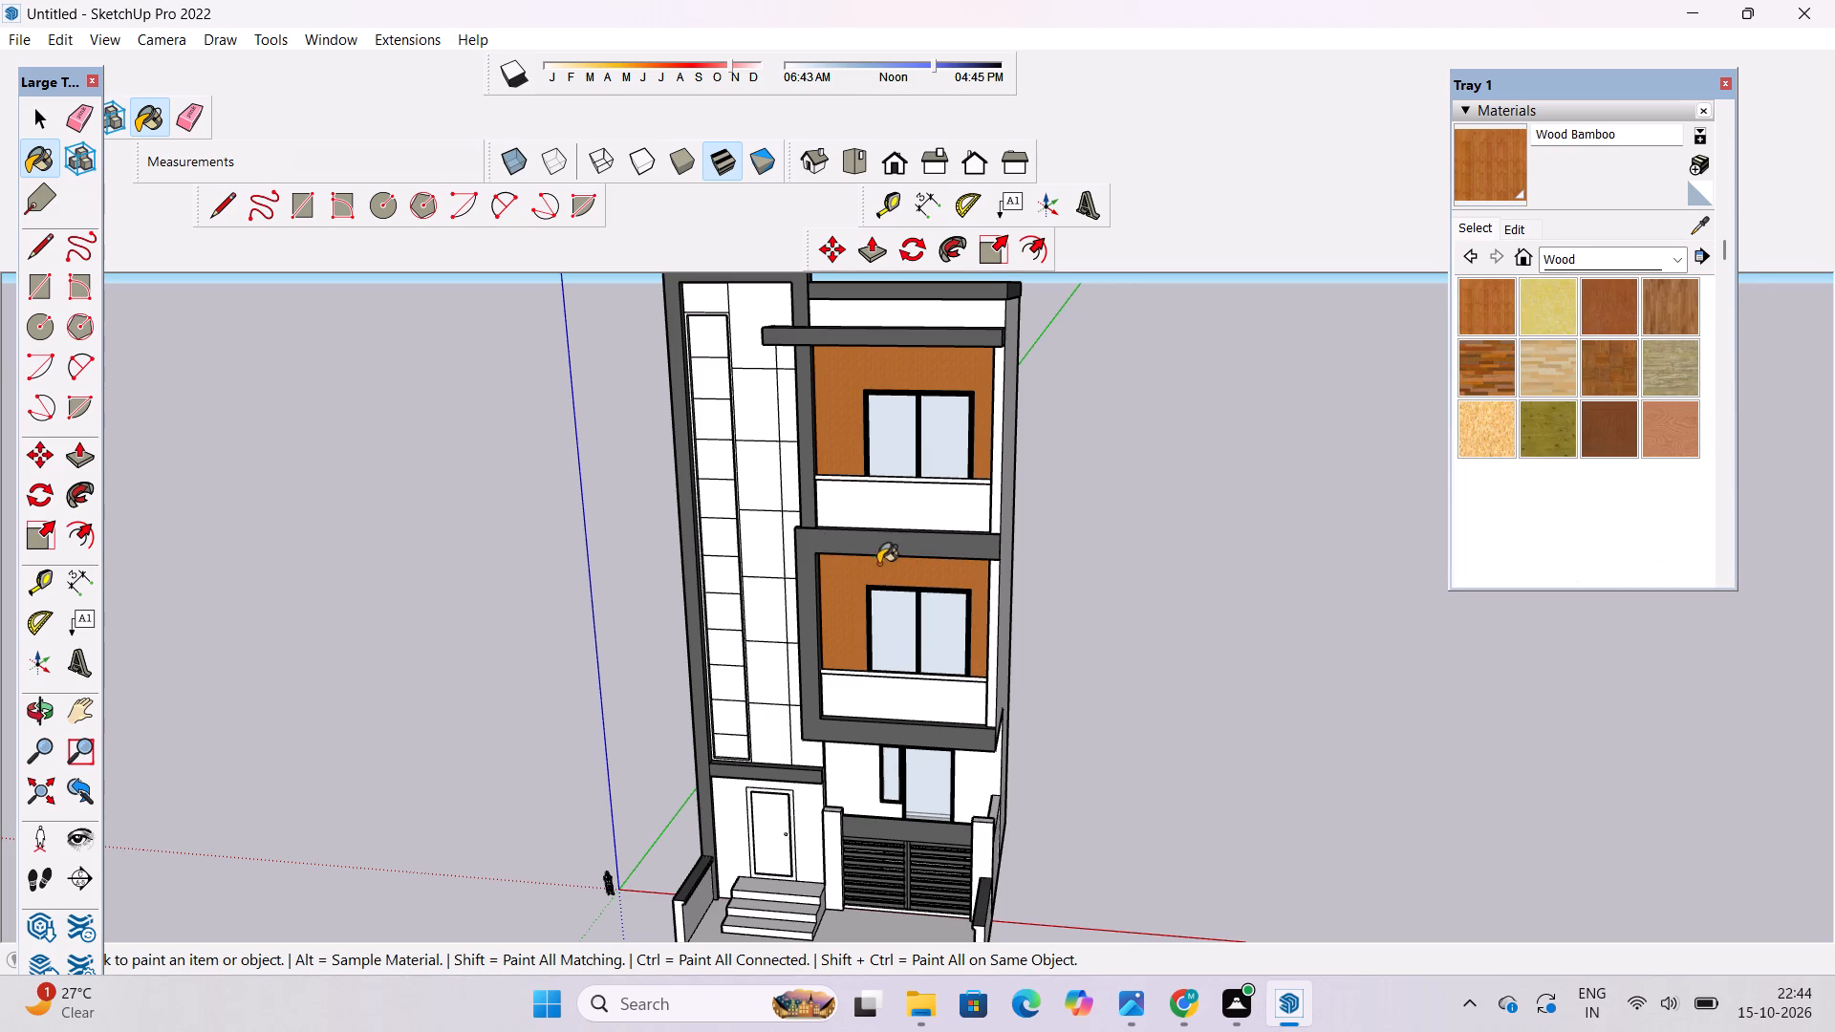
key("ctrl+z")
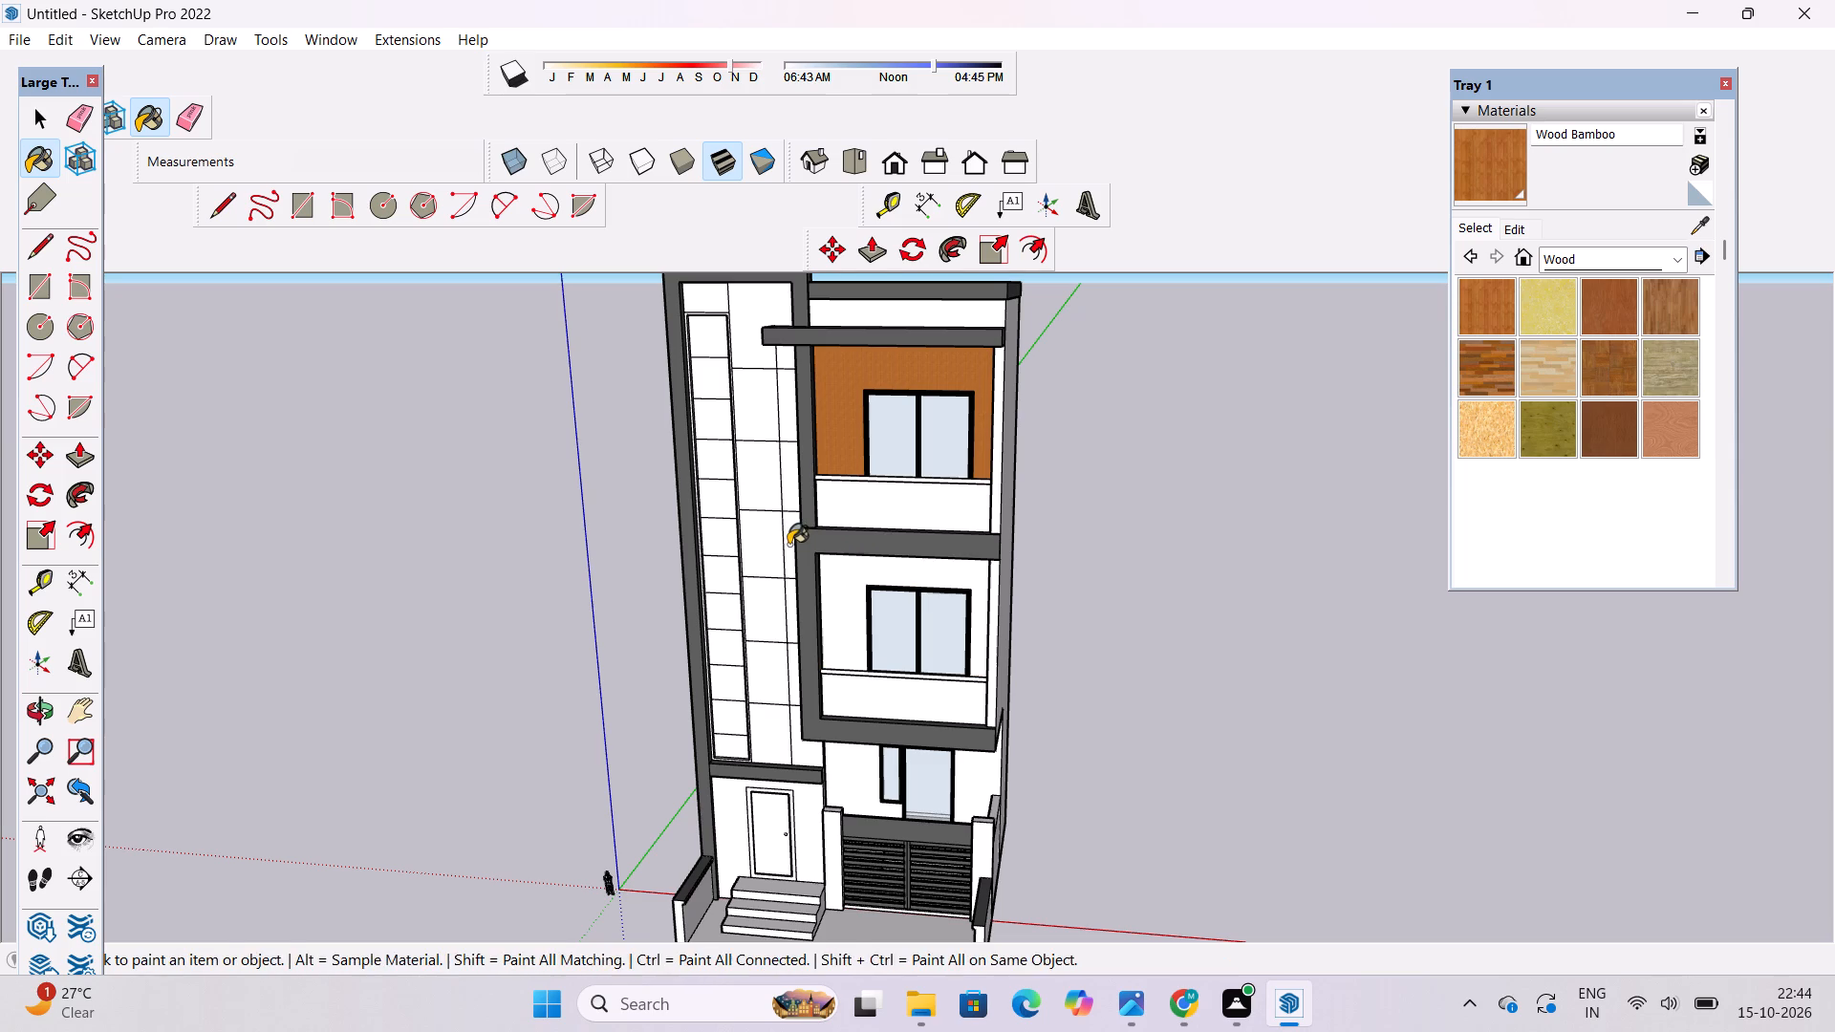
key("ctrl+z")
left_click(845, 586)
Paint the back wall and the adjoining inner side wall of the lower, framed balcony with Wood Bamboo.
scroll(859, 596, "up", 4)
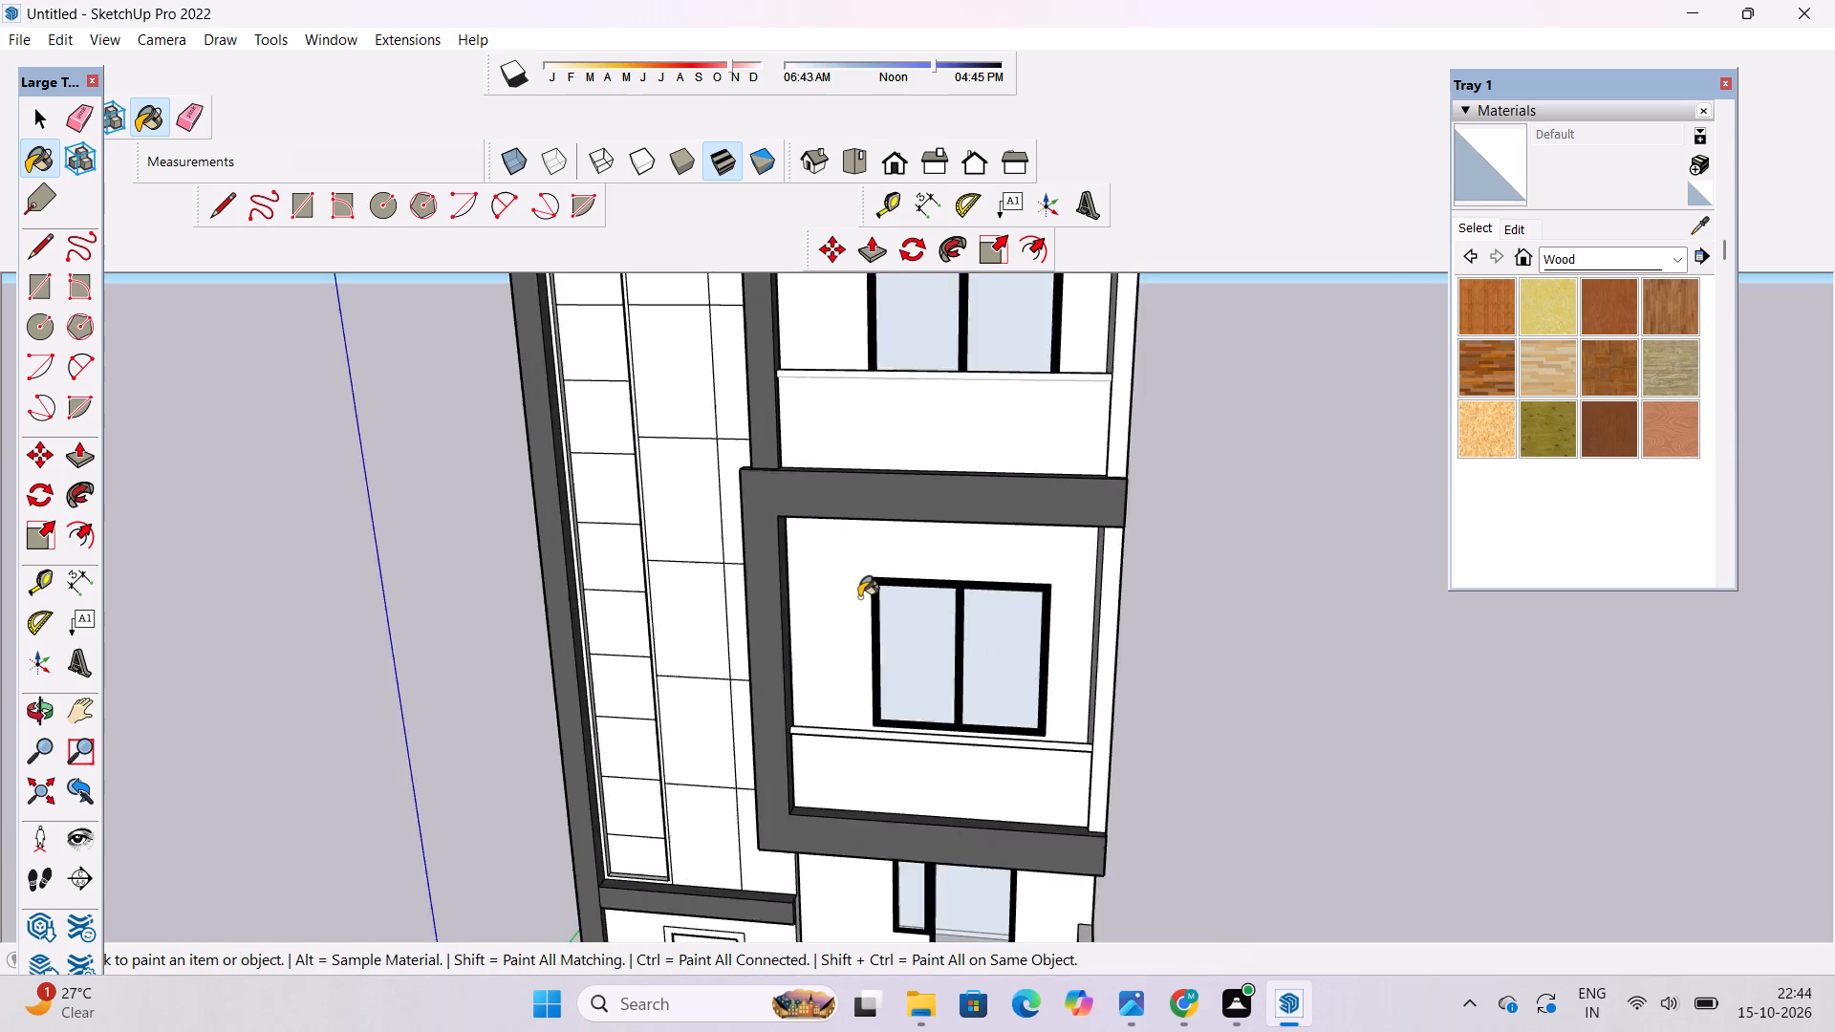
scroll(859, 597, "up", 6)
left_click(1479, 295)
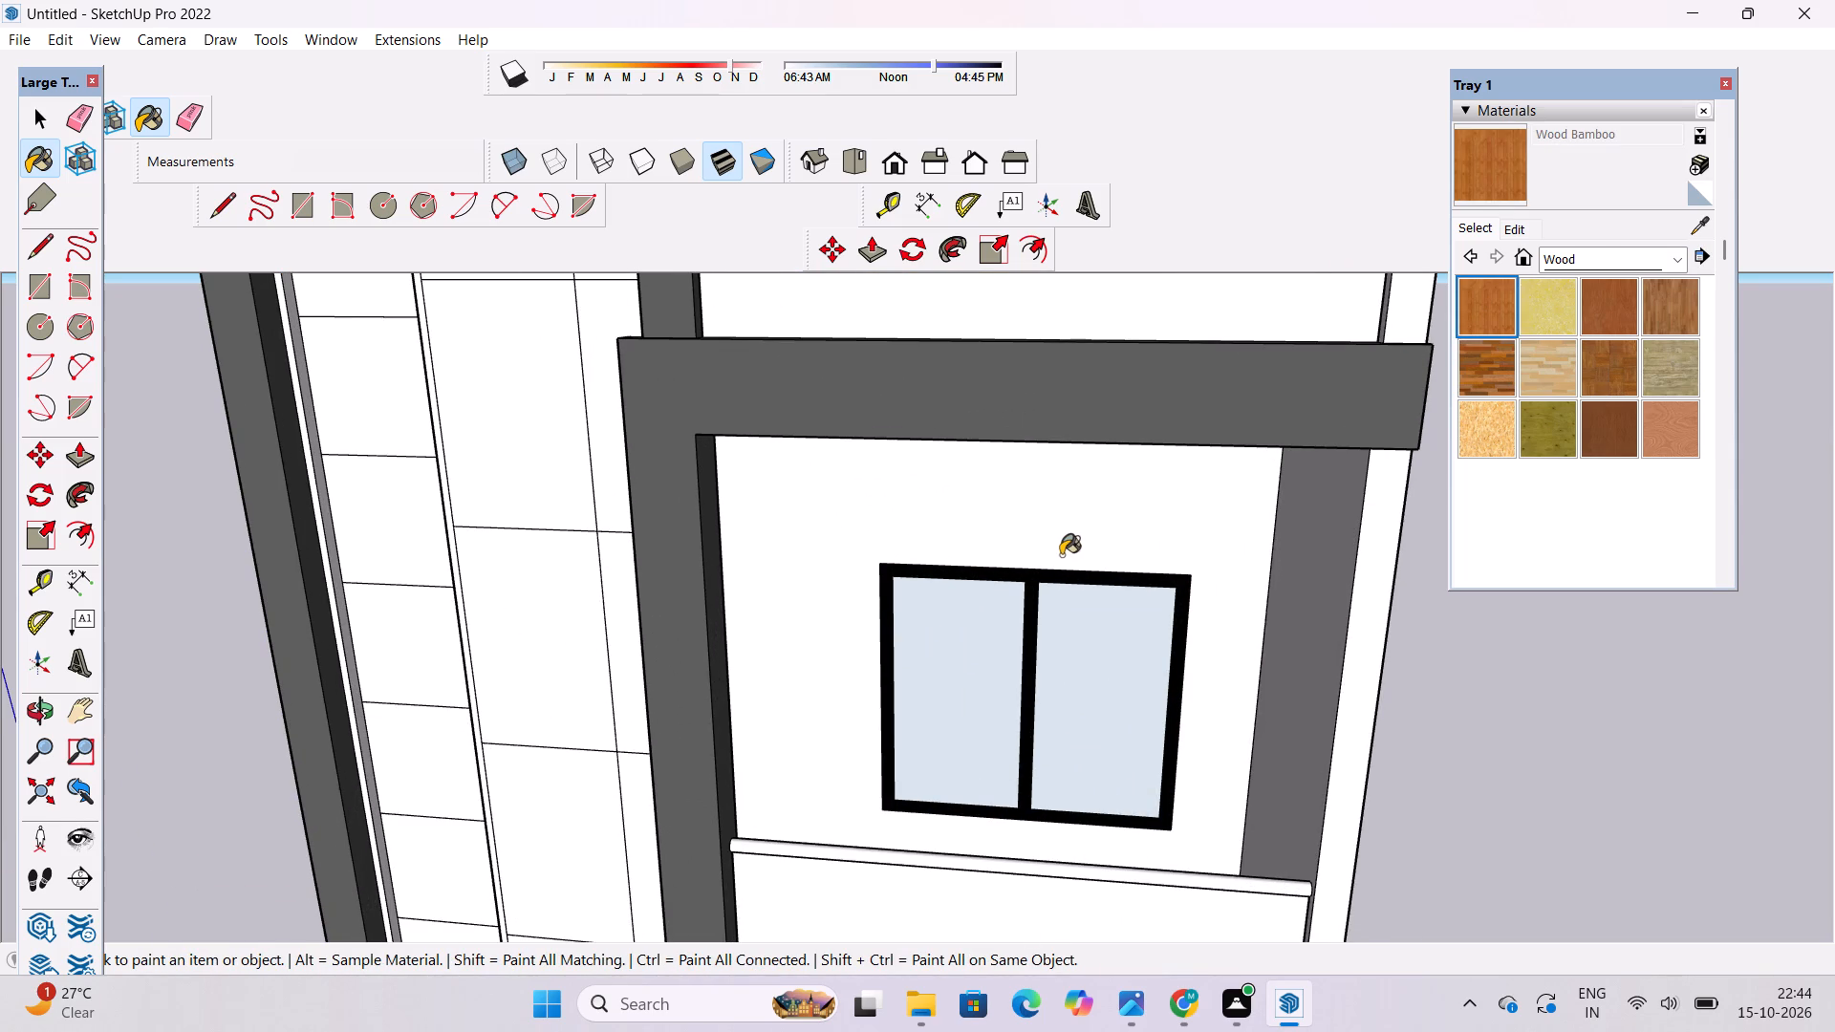
left_click(1087, 510)
scroll(1205, 579, "up", 4)
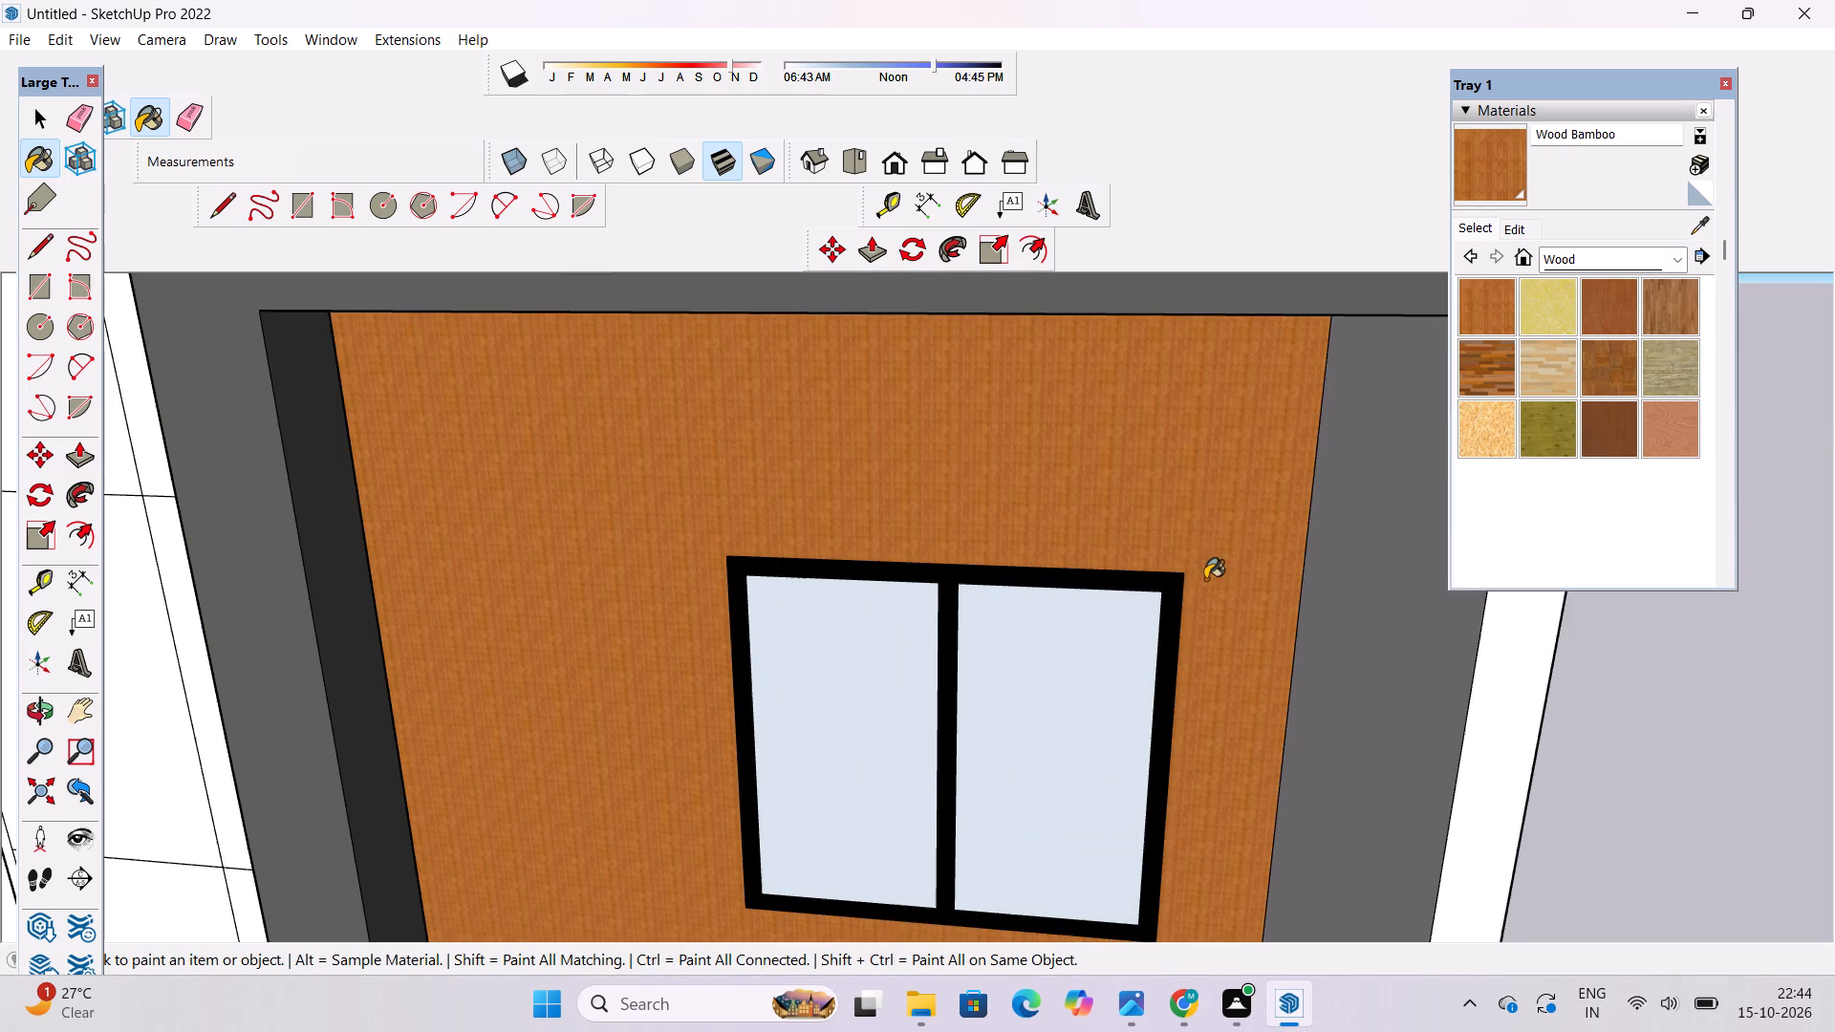
left_click(1321, 565)
scroll(1144, 575, "down", 9)
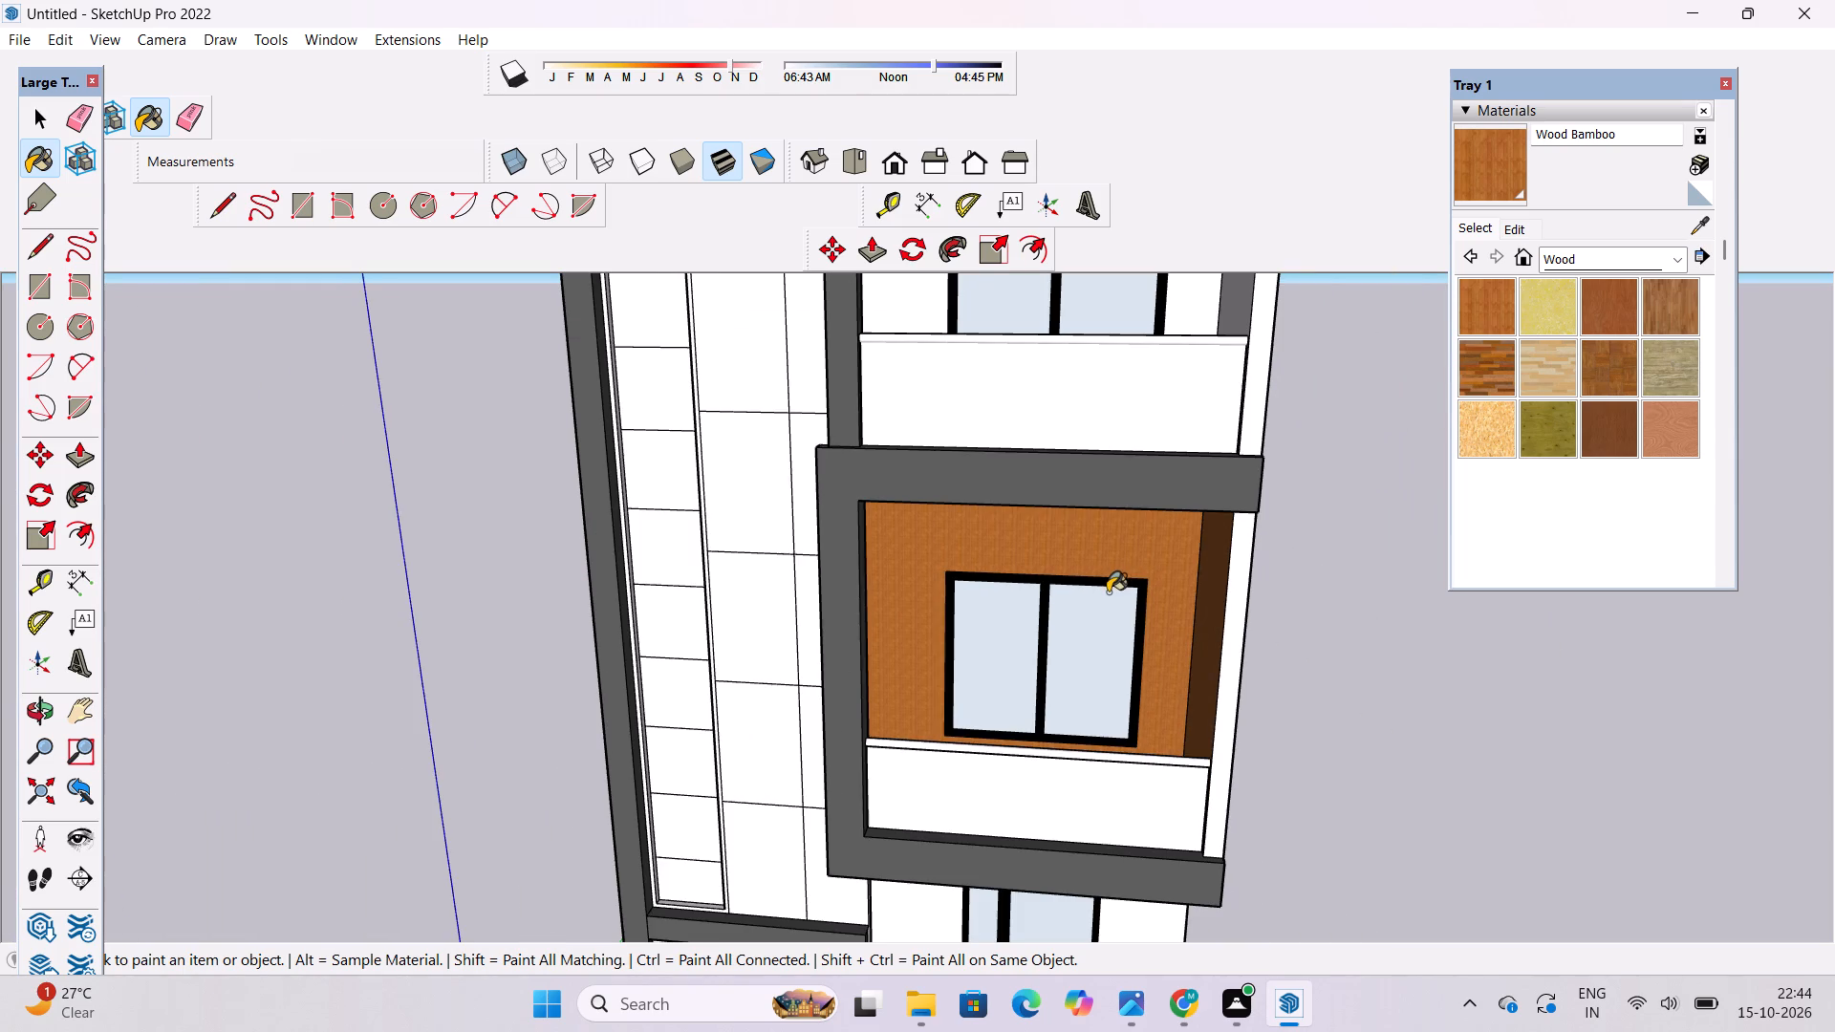
key("o")
left_click_drag(1243, 606, 1060, 601)
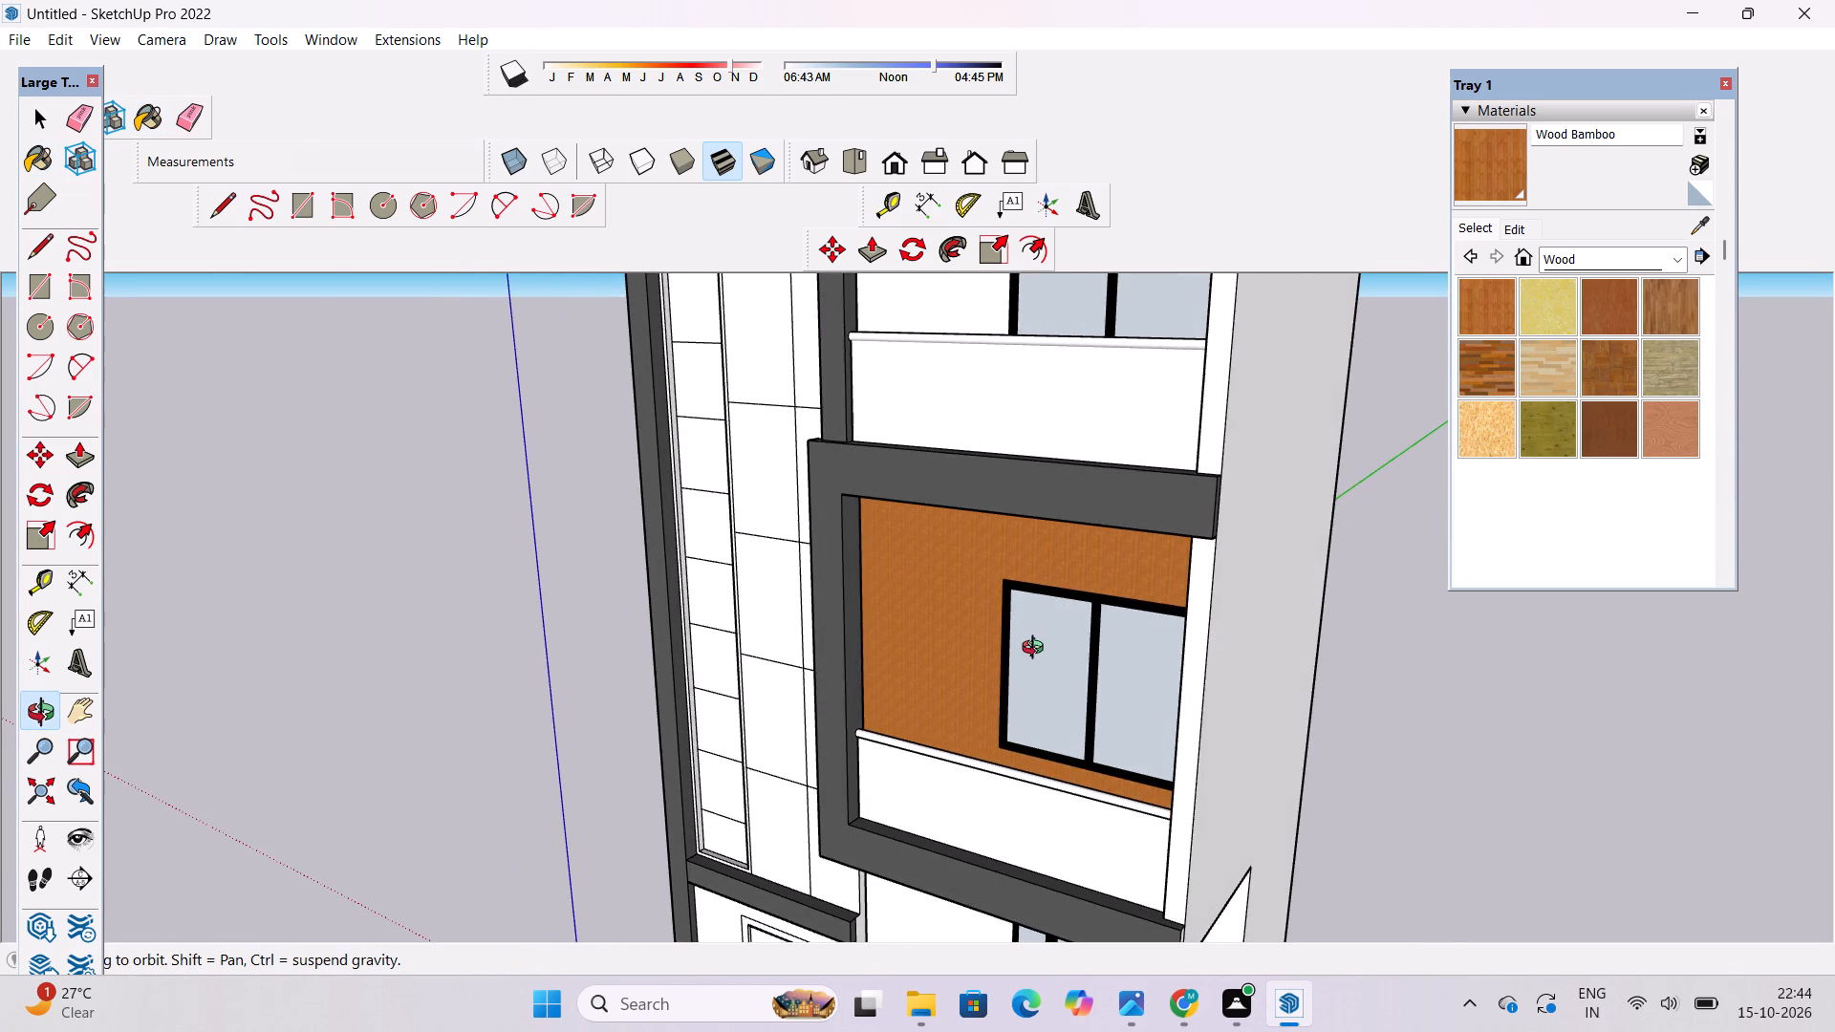
Paint the bare white face between the framed balcony's dark gray frame and its wood wall with Wood Bamboo.
scroll(1042, 660, "up", 7)
left_click_drag(1033, 662, 1151, 717)
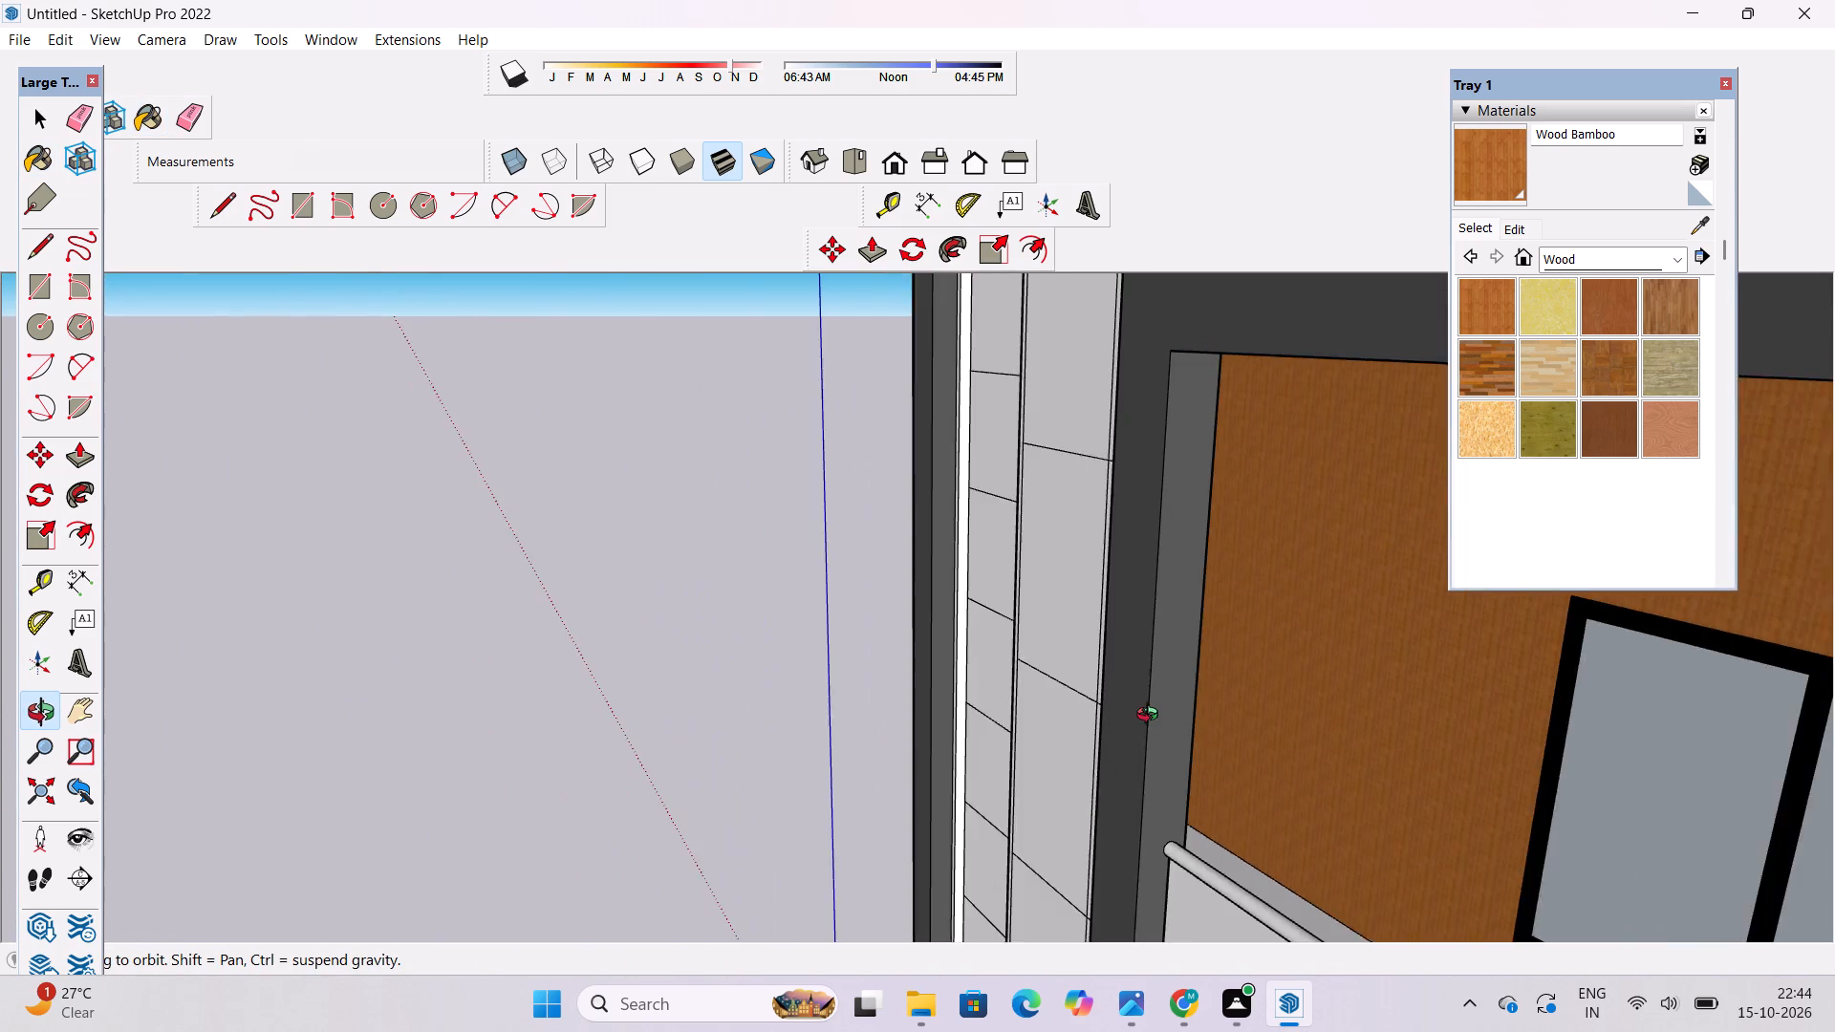
scroll(1152, 717, "up", 8)
left_click_drag(1308, 730, 1062, 731)
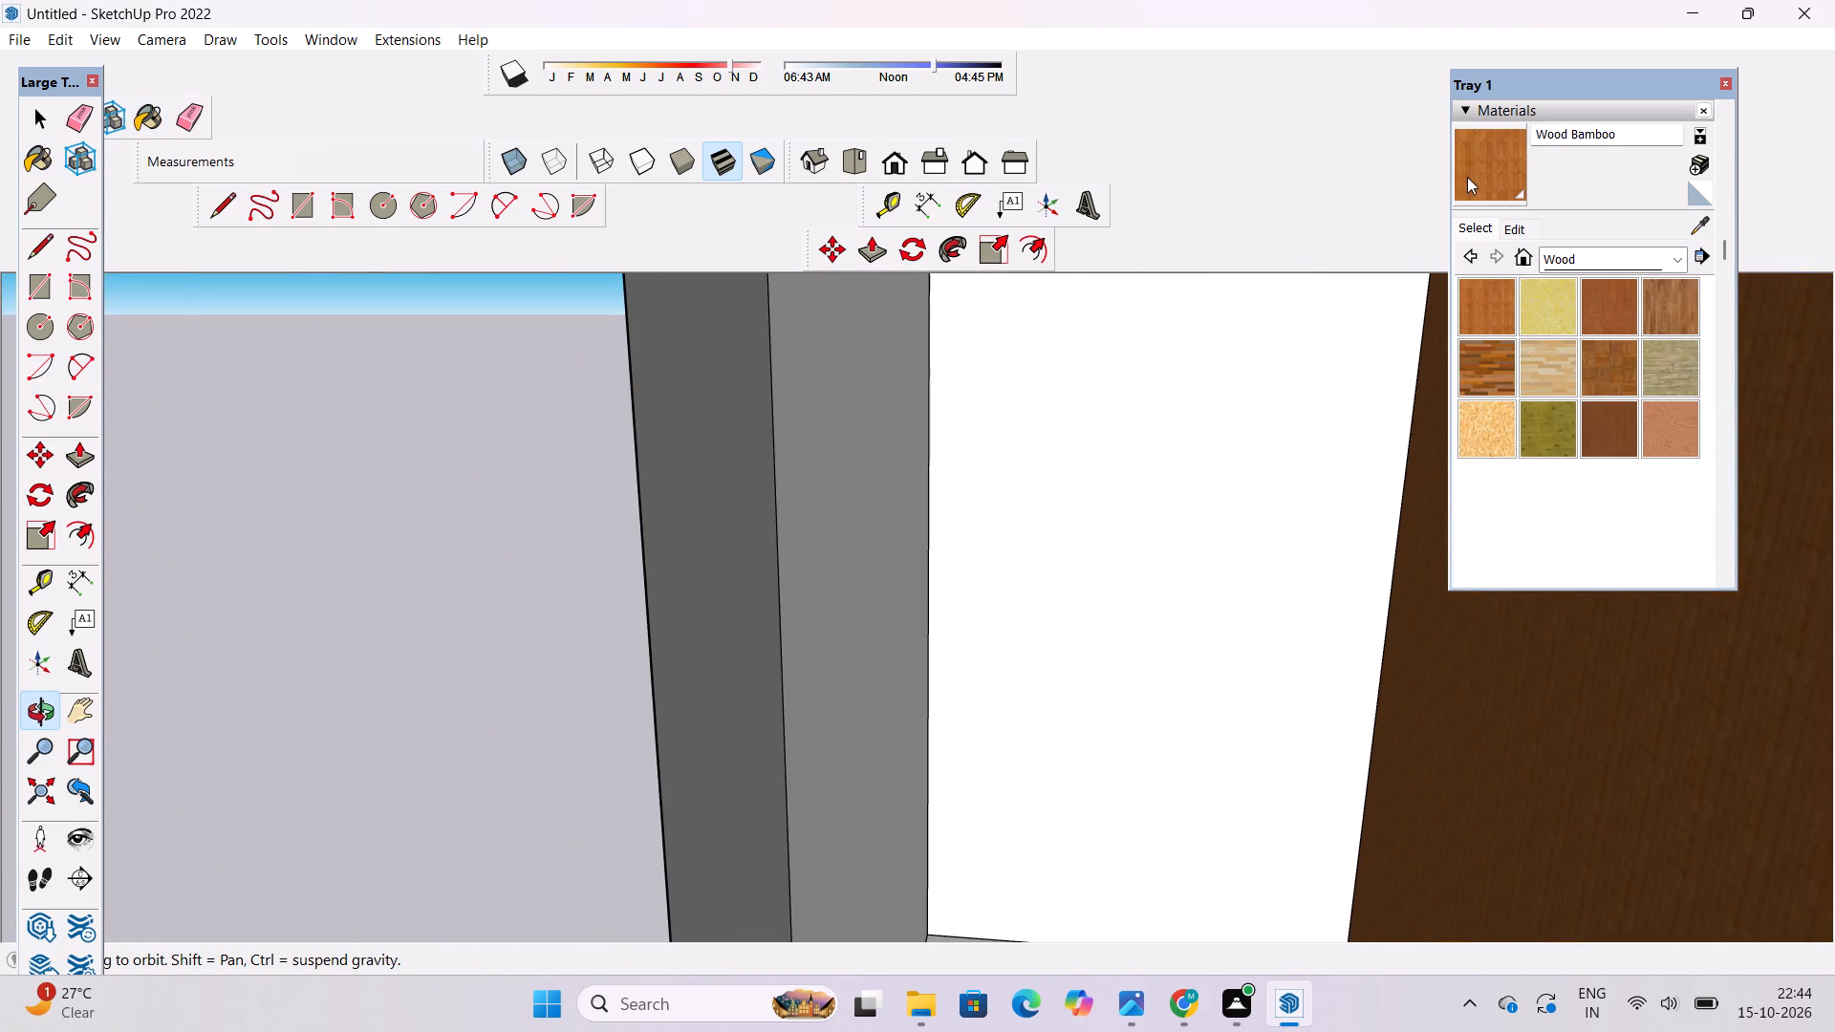
left_click(1467, 177)
left_click(1210, 498)
left_click(861, 548)
Paint the ceiling of the lower, framed balcony with Wood Veneer 01.
key("o")
scroll(874, 547, "down", 6)
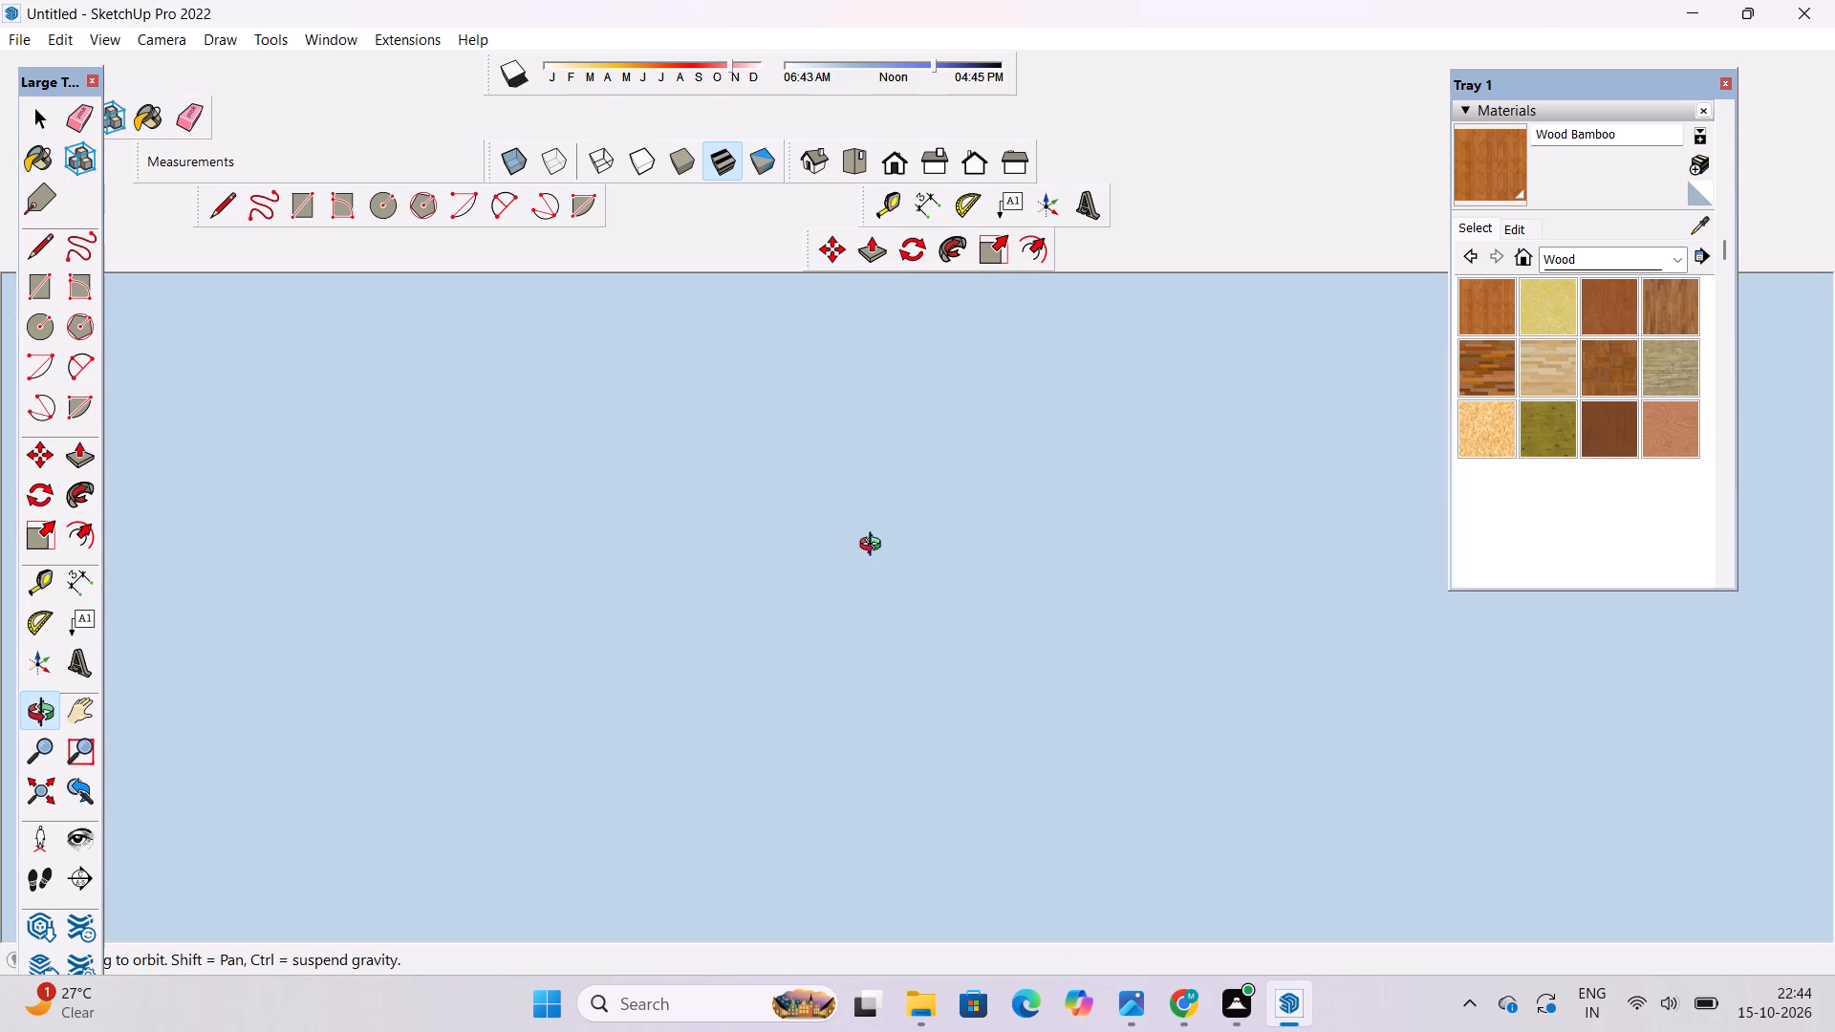
left_click_drag(944, 579, 1038, 581)
left_click(891, 176)
scroll(1010, 650, "down", 11)
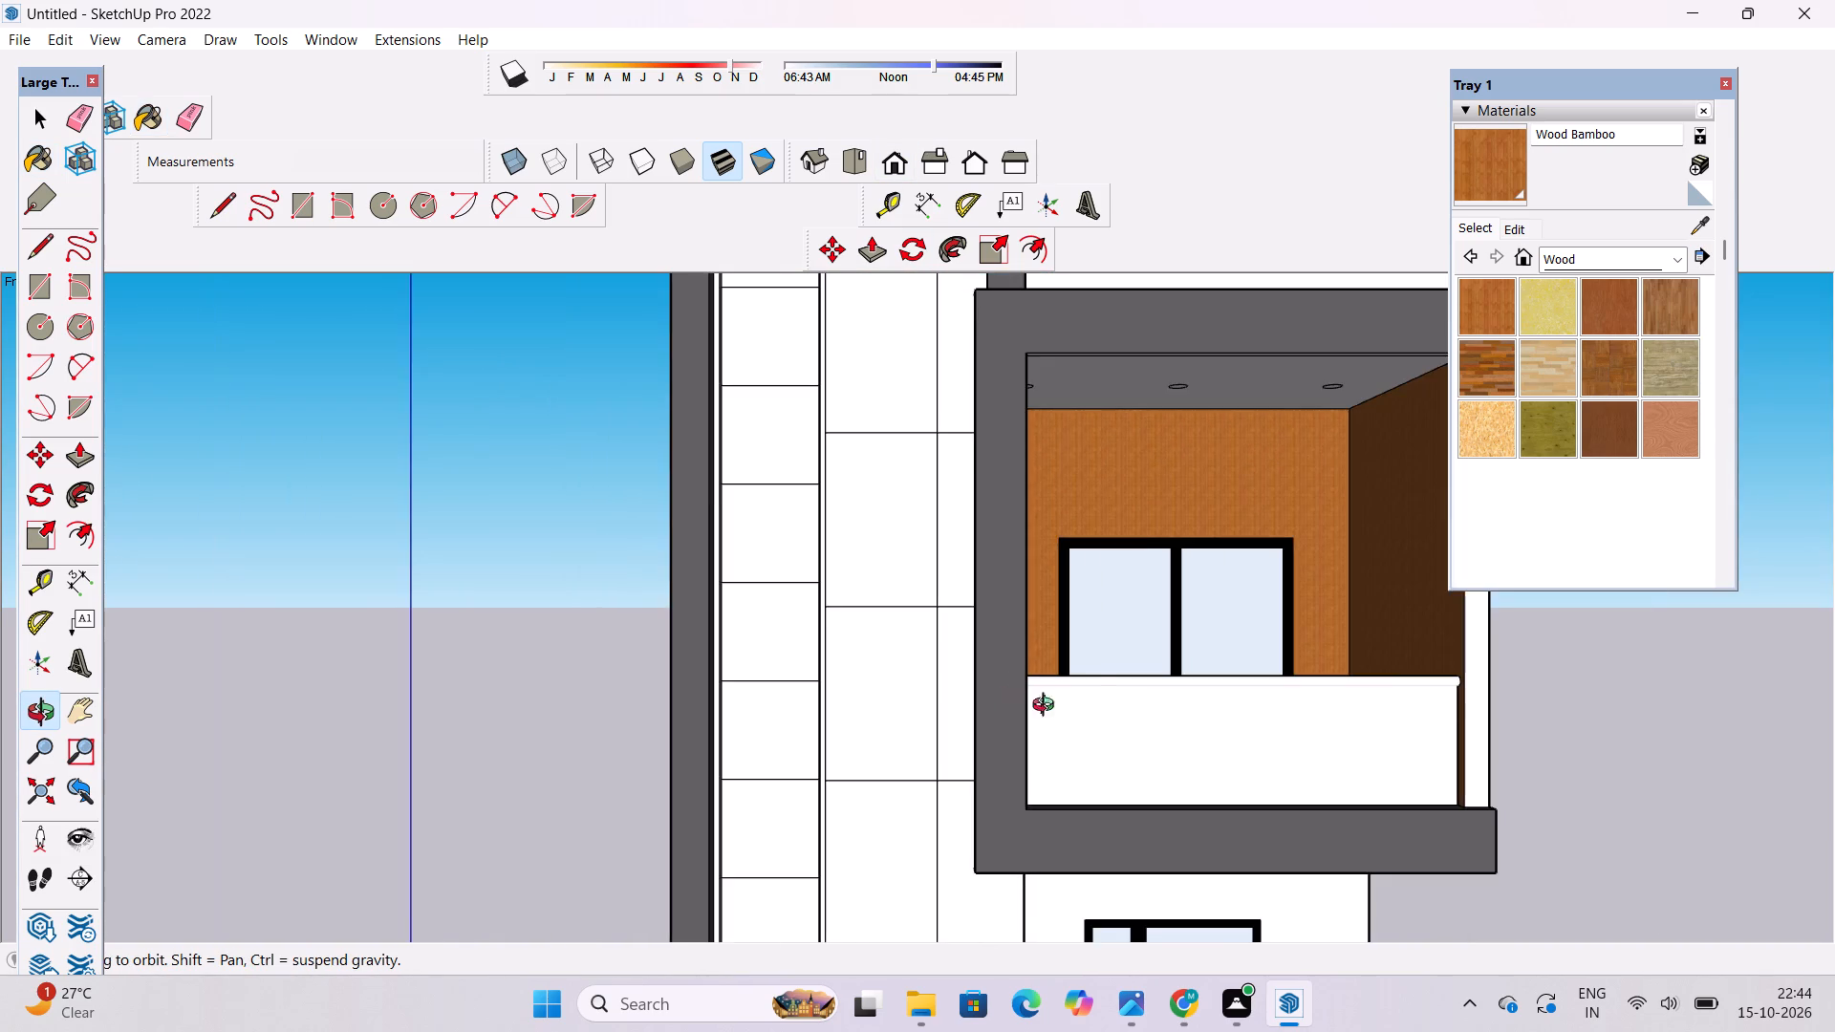
left_click_drag(1094, 692, 1074, 689)
left_click_drag(1074, 689, 1151, 709)
scroll(1171, 685, "down", 4)
left_click_drag(1279, 675, 1147, 683, "shift")
left_click_drag(1101, 693, 1067, 695)
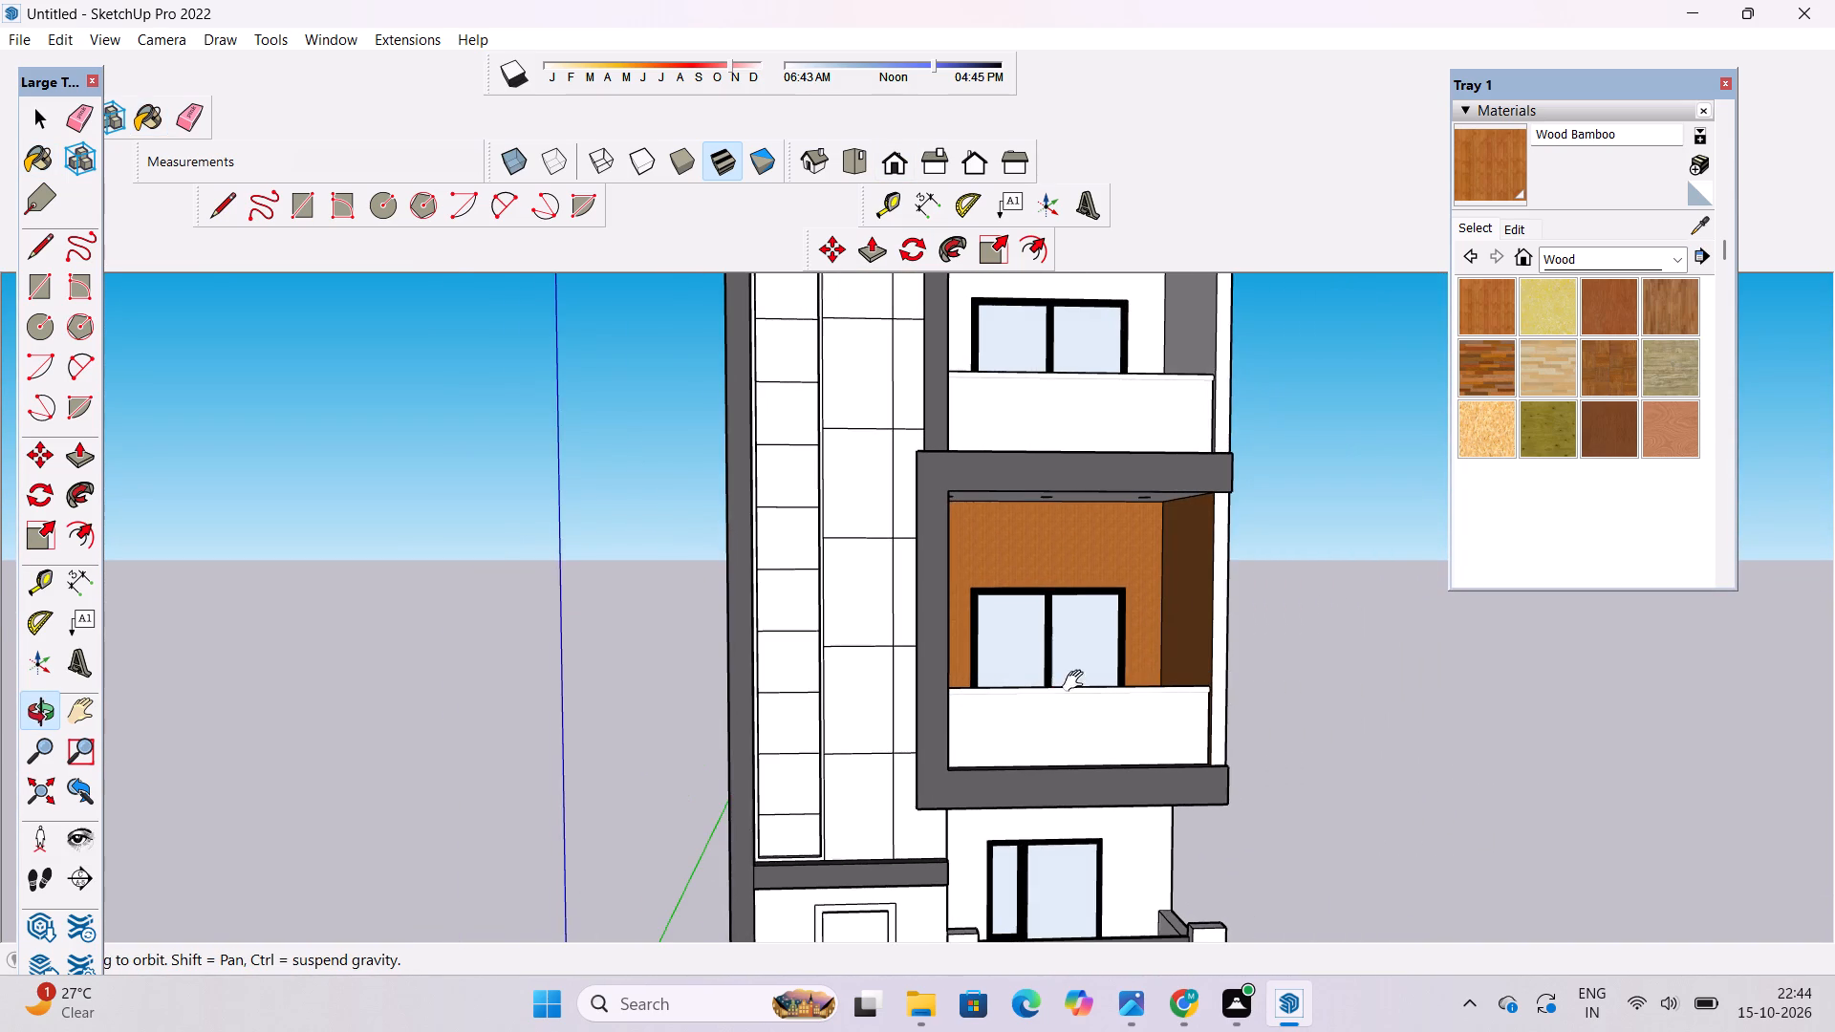
left_click_drag(1075, 680, 1021, 682, "shift")
left_click_drag(1020, 684, 968, 655)
scroll(967, 653, "up", 3)
left_click_drag(966, 652, 944, 683, "shift")
left_click_drag(942, 683, 932, 632)
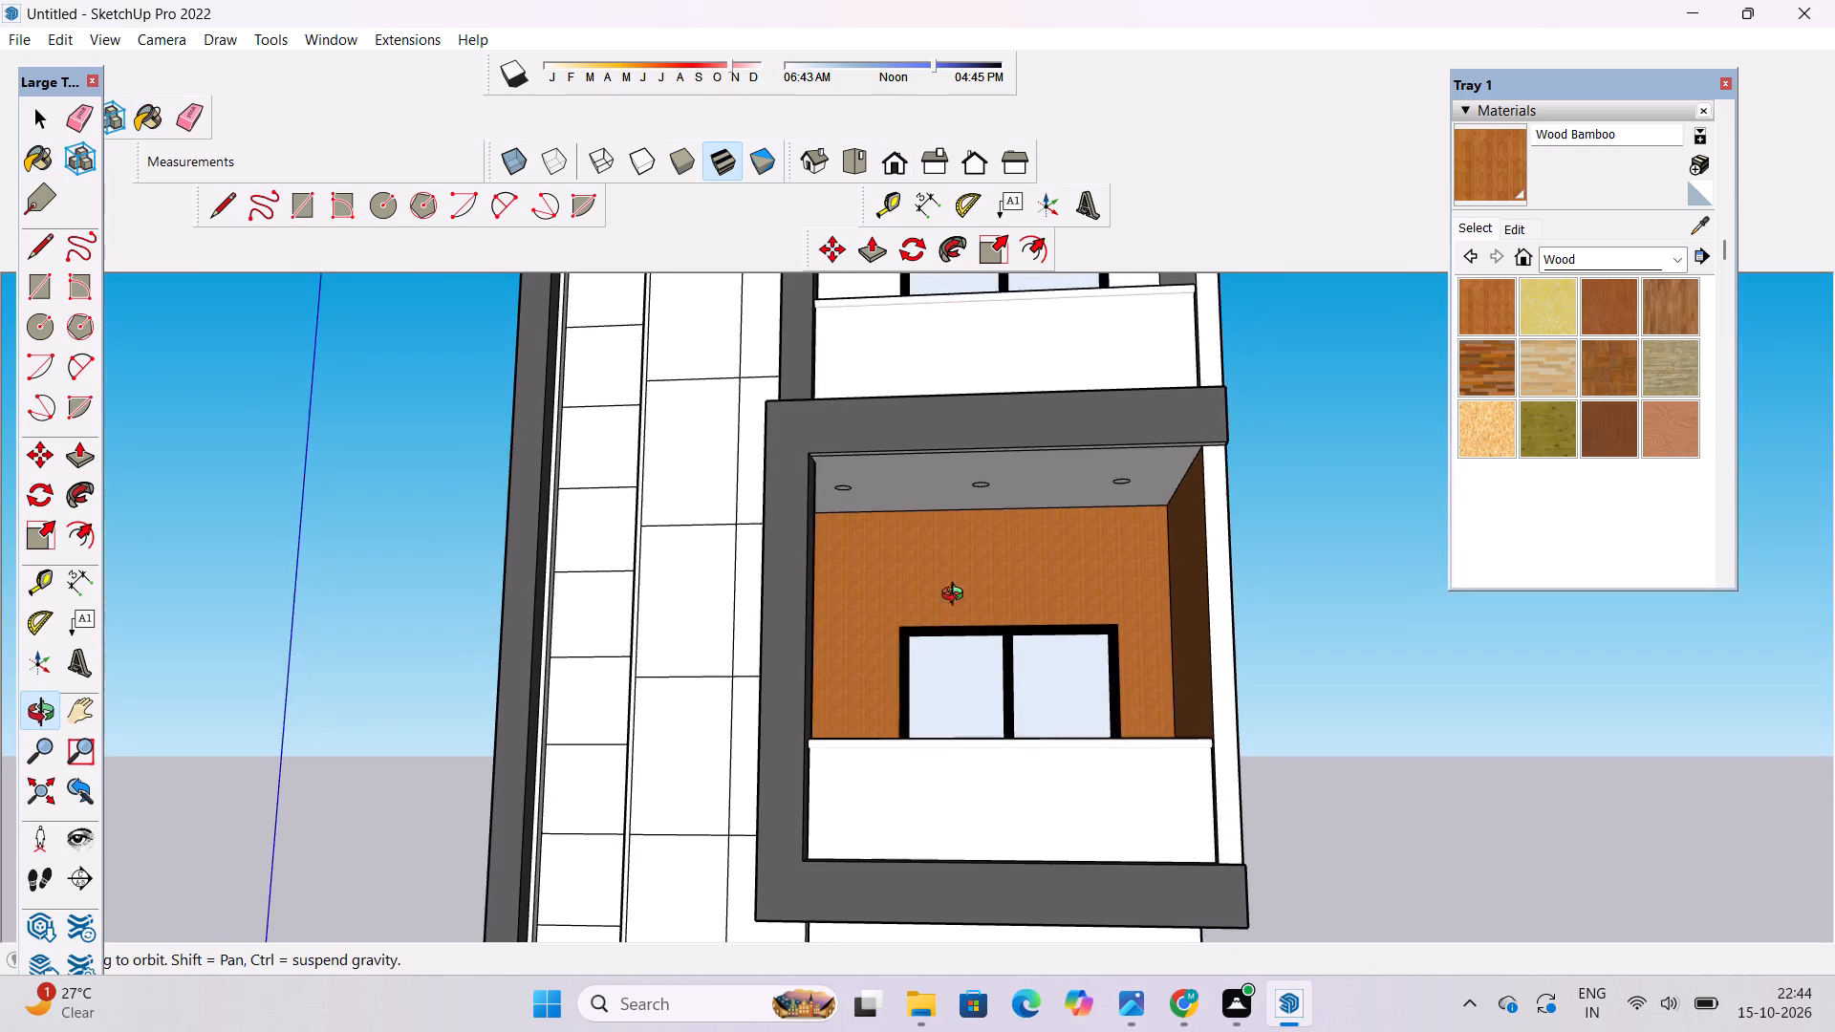
left_click(1611, 416)
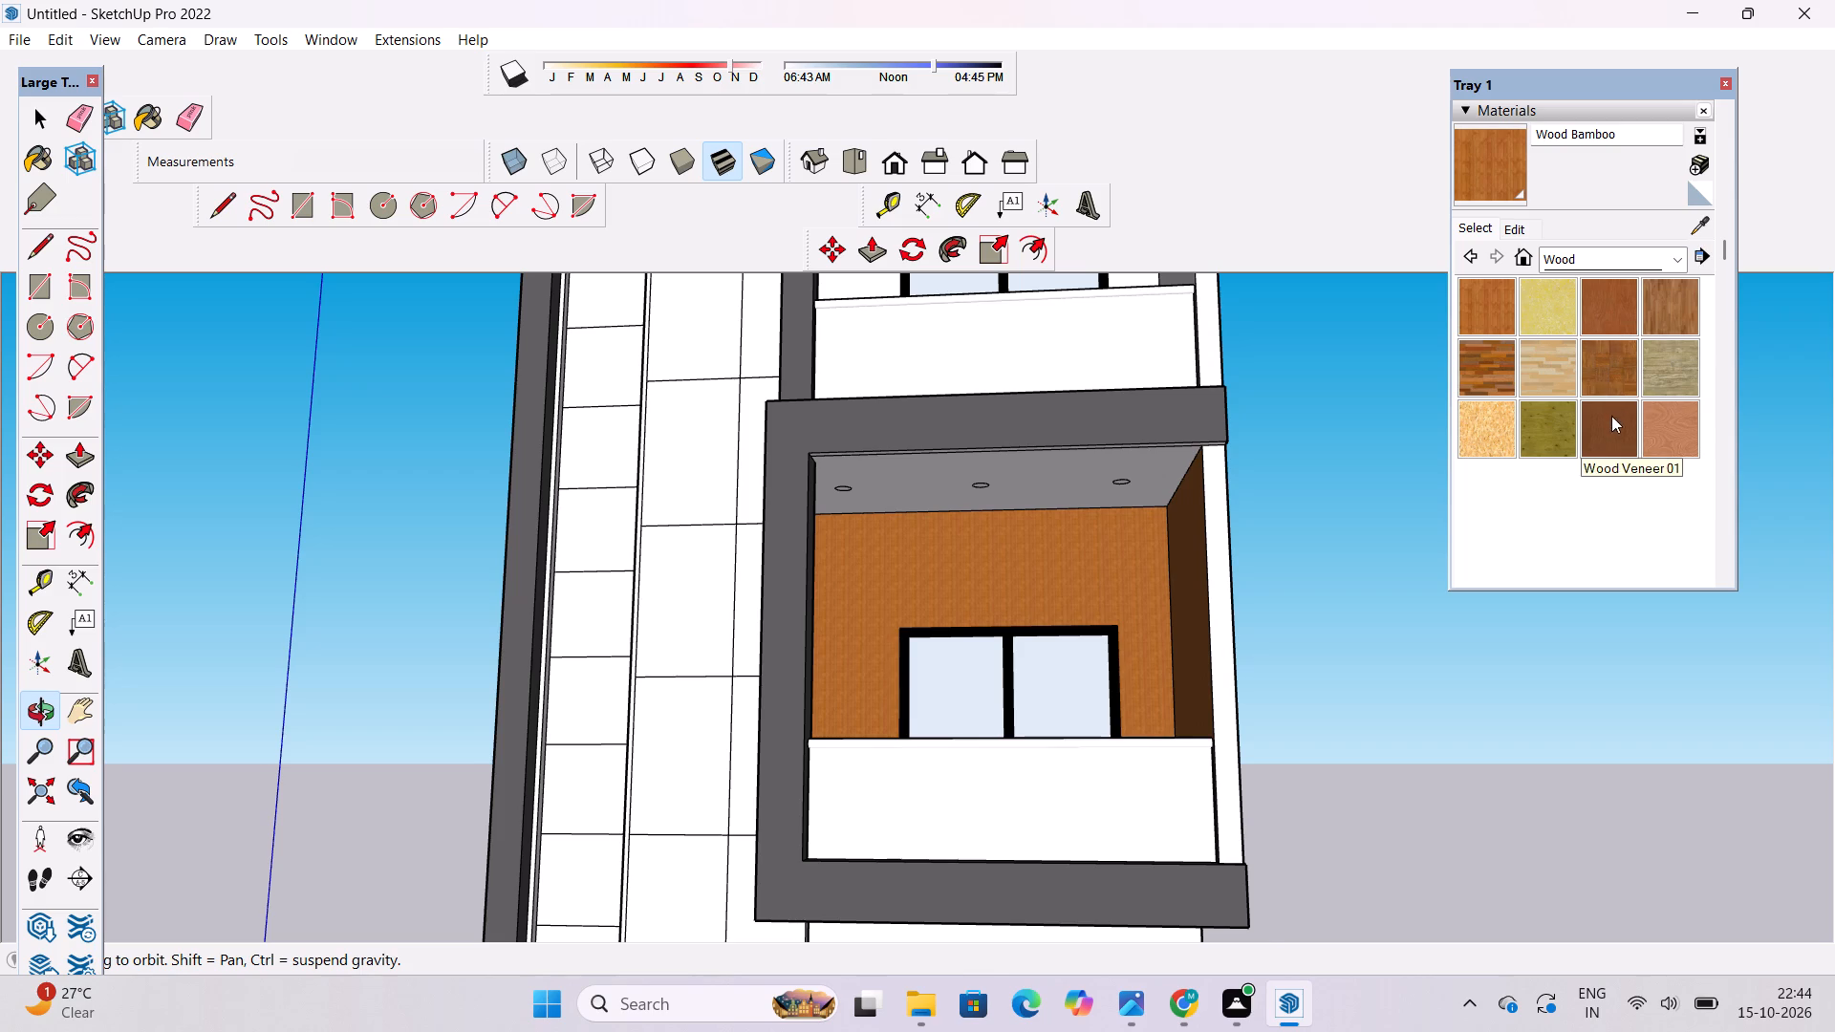
scroll(1081, 472, "up", 2)
left_click(1080, 472)
Paint the underside of the top roof canopy and the underside of the framed balcony with Wood Veneer 01.
scroll(882, 610, "down", 9)
scroll(948, 364, "up", 2)
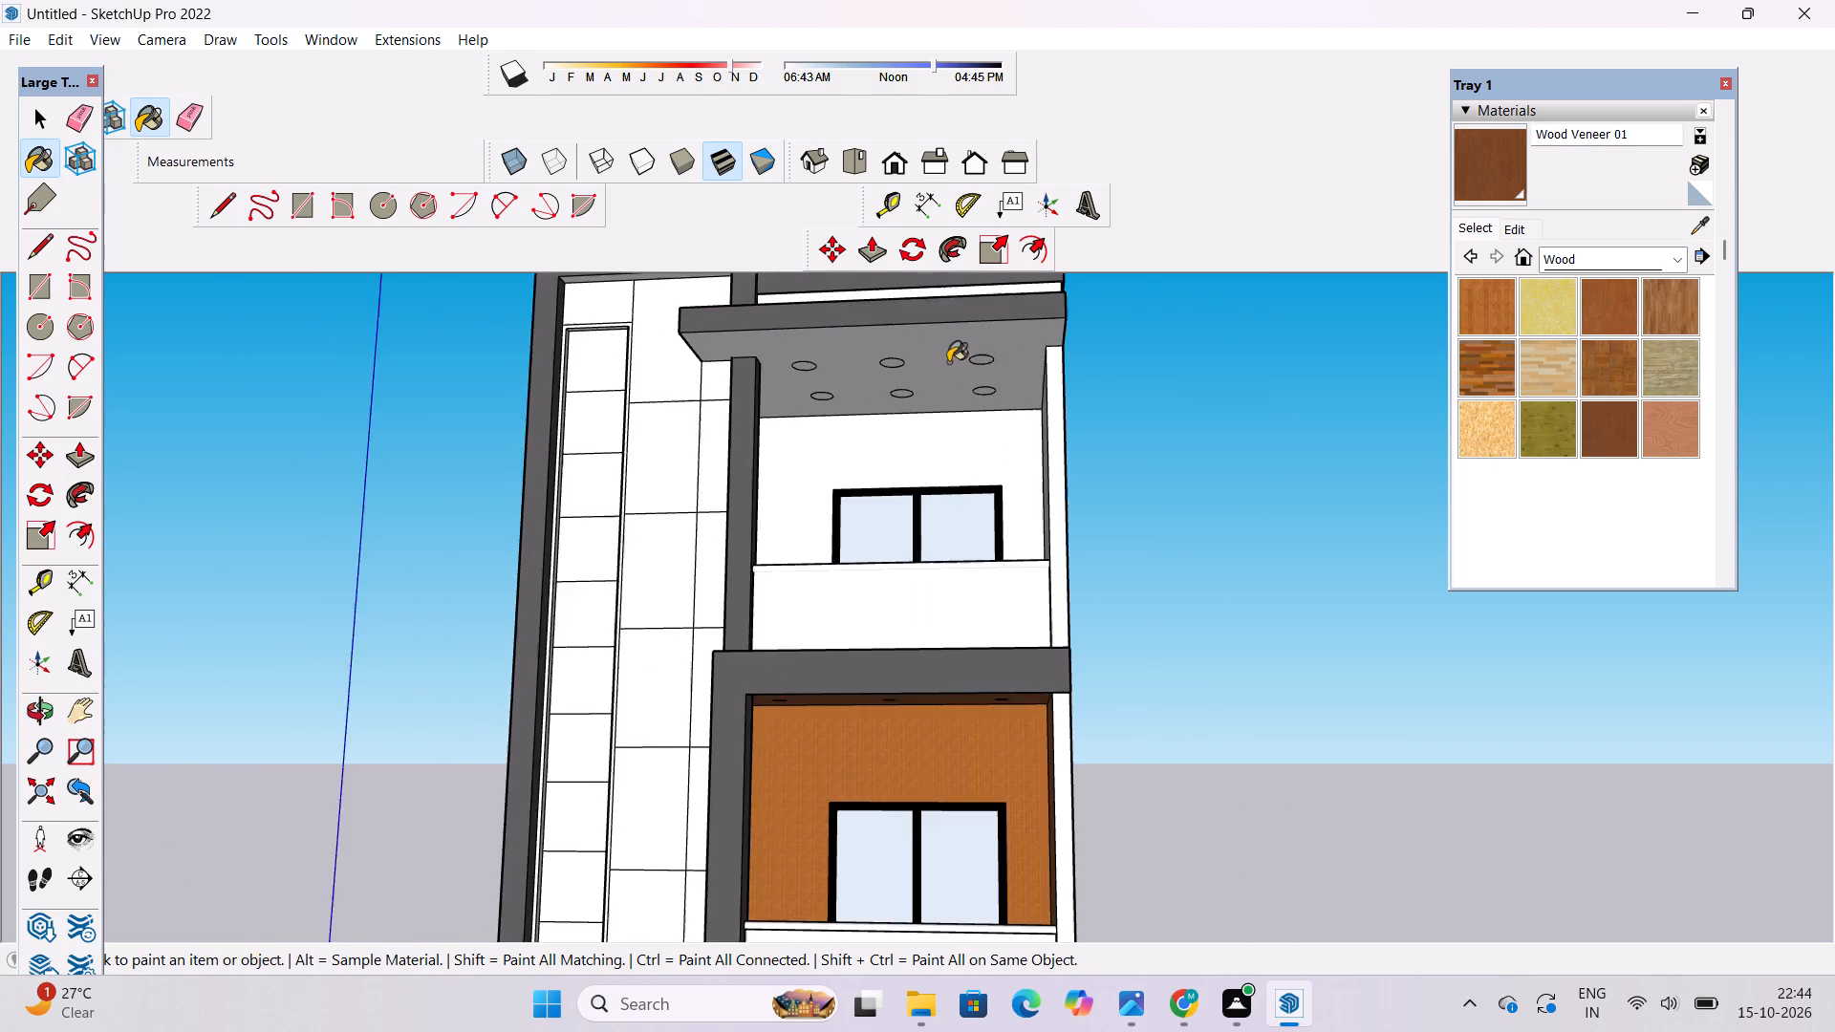
scroll(948, 362, "up", 7)
left_click(946, 347)
scroll(926, 545, "down", 12)
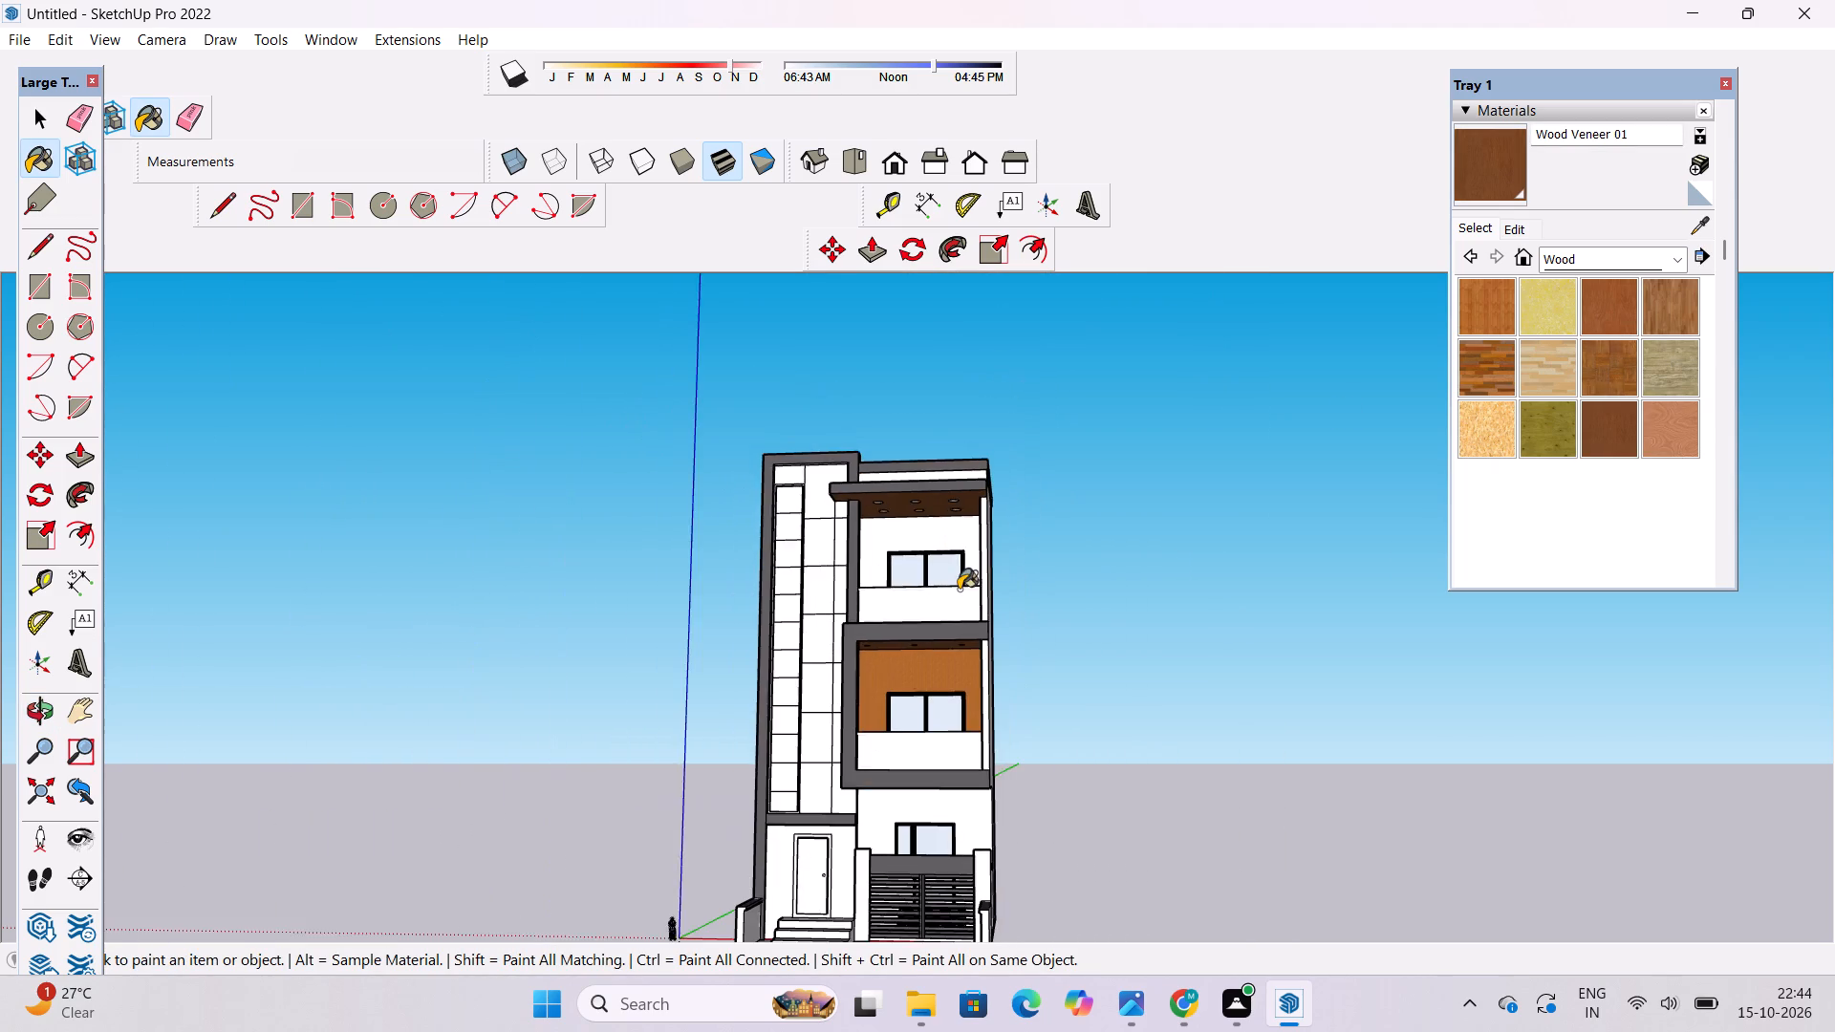
scroll(959, 590, "down", 3)
scroll(905, 738, "up", 17)
left_click(938, 665)
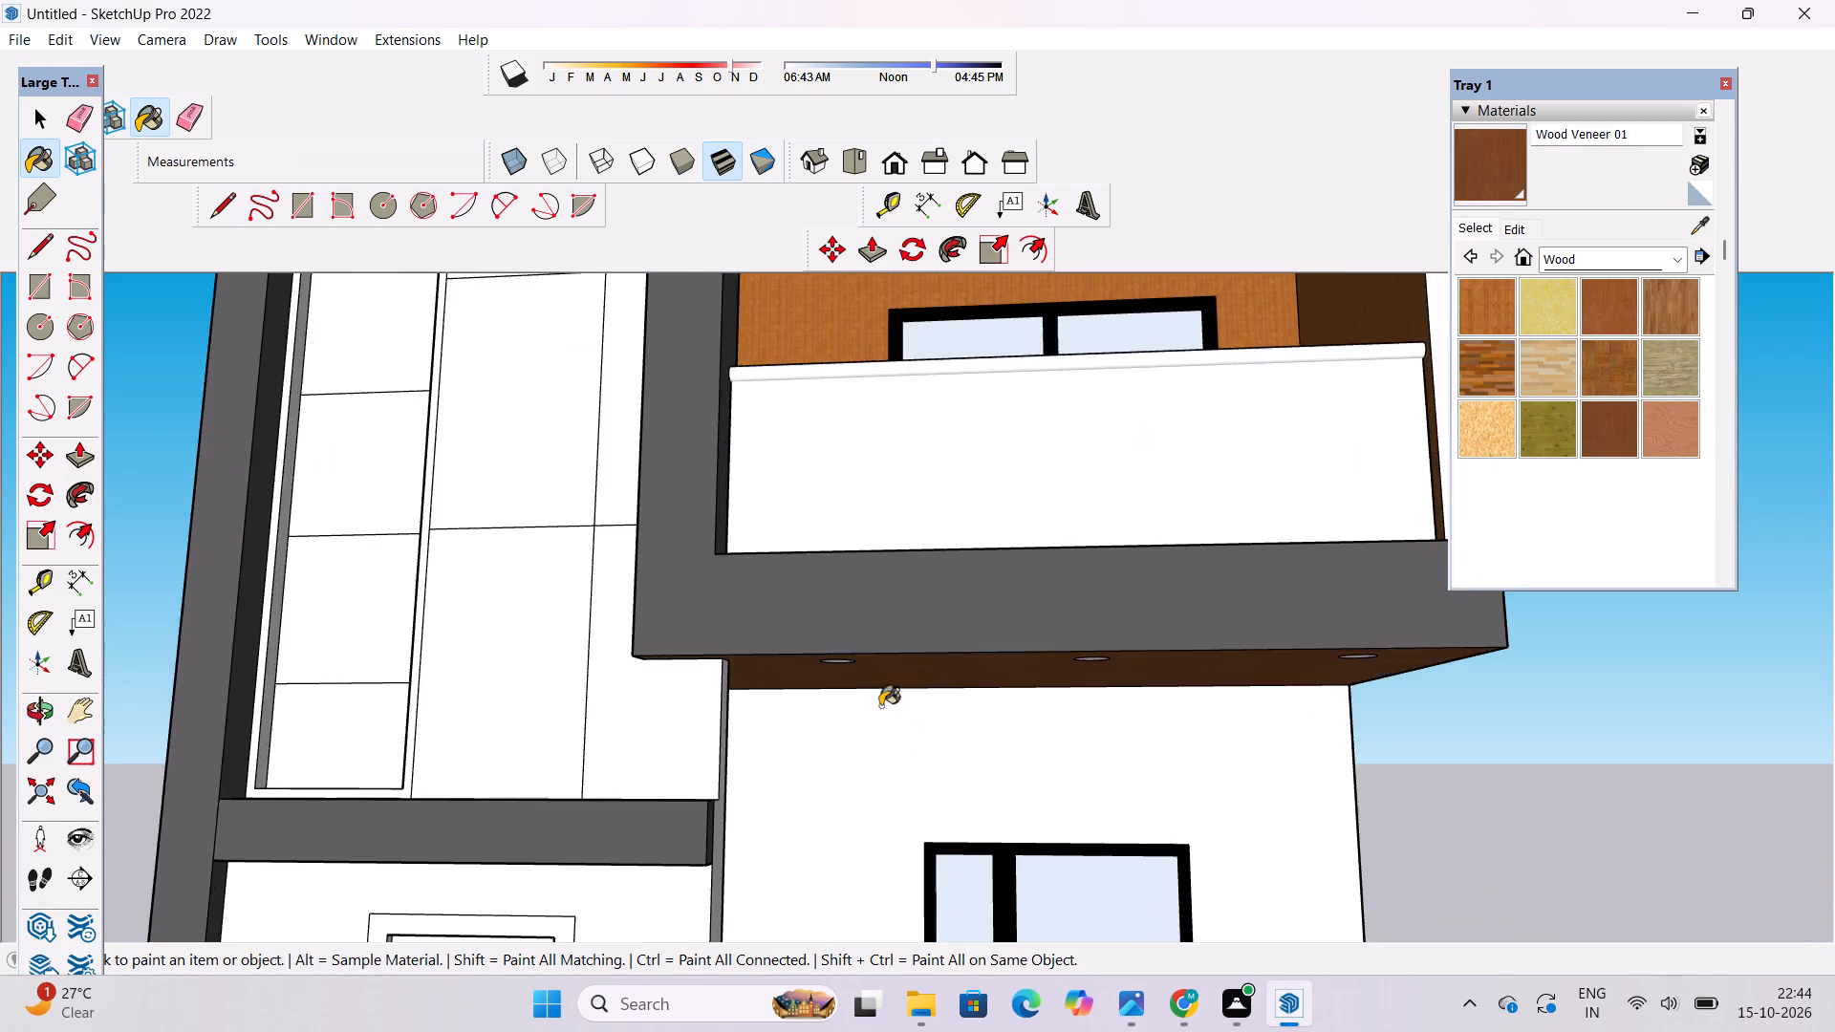
Examine the painted balconies, the side wall and the whole front facade from several angles.
scroll(780, 729, "down", 6)
key("o")
left_click_drag(1051, 755, 815, 781)
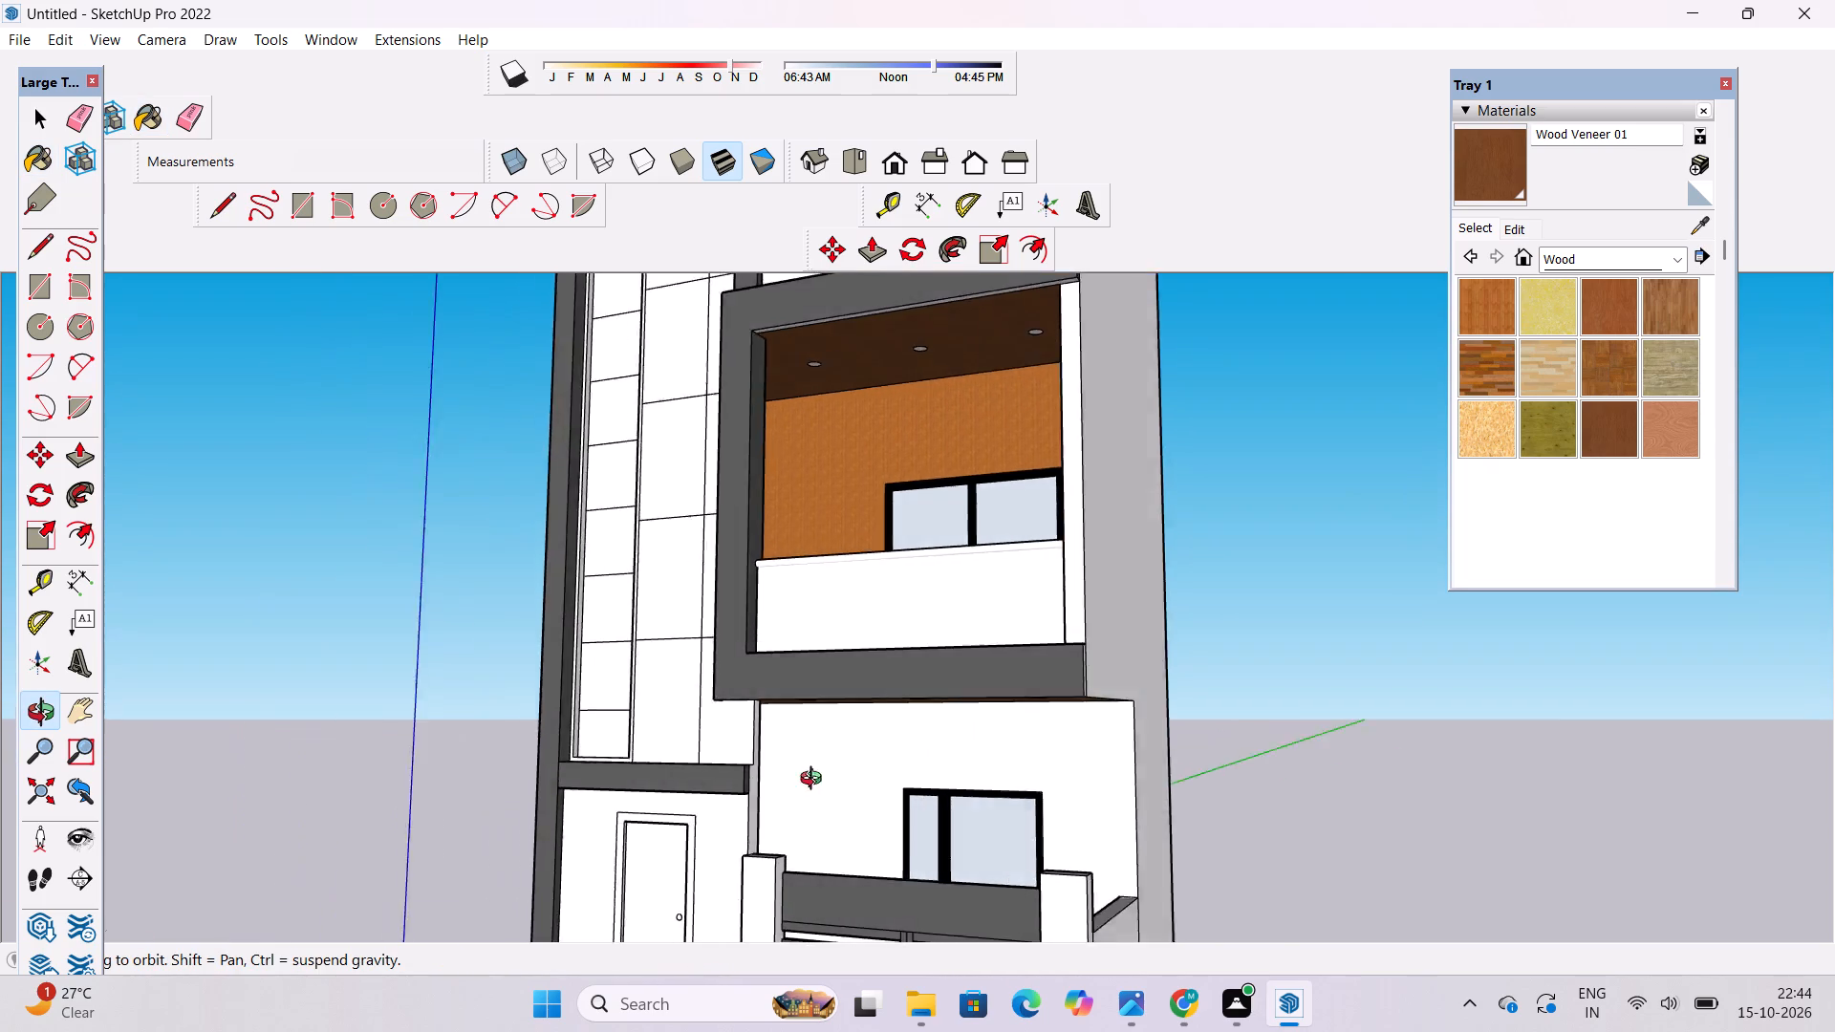
left_click_drag(815, 781, 506, 808)
left_click_drag(867, 792, 731, 777)
left_click_drag(823, 792, 890, 815)
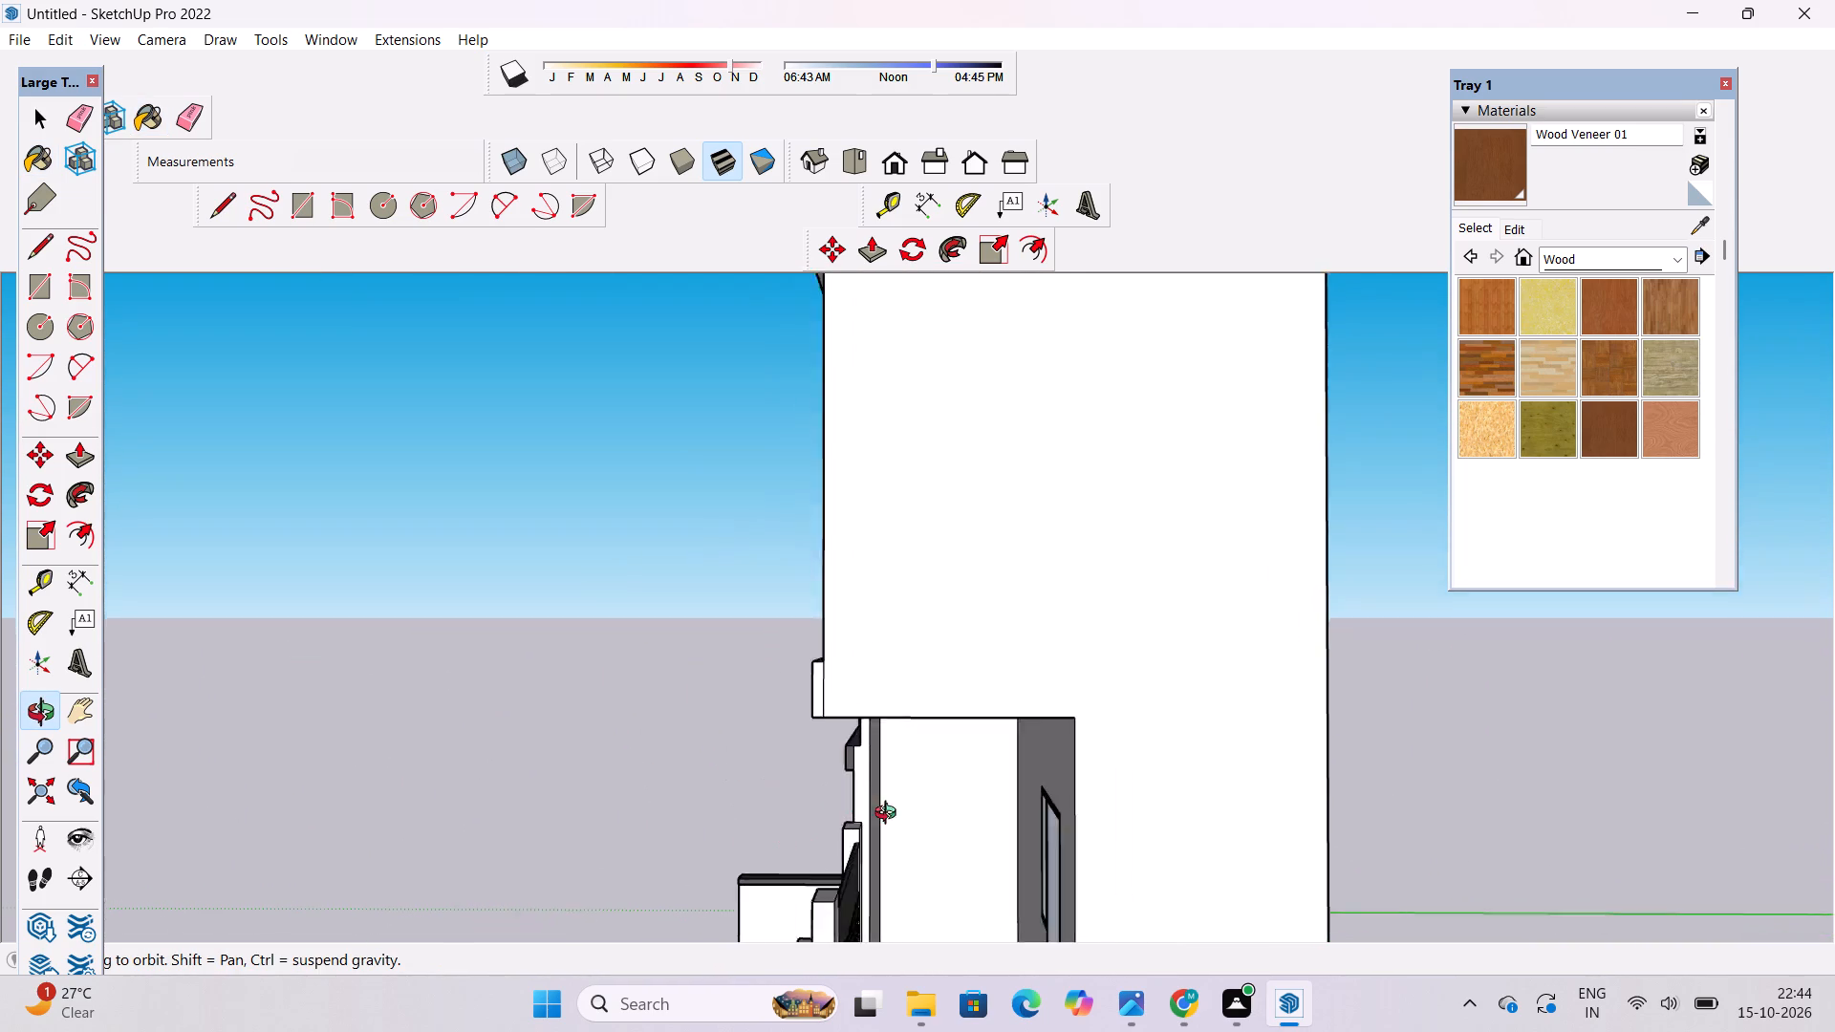
left_click_drag(890, 815, 1272, 732)
scroll(894, 783, "down", 5)
left_click_drag(913, 794, 1132, 790)
left_click_drag(1090, 806, 1086, 756)
left_click_drag(1002, 770, 954, 788)
left_click_drag(954, 788, 955, 828)
Paint the ground-floor entrance door panel and its surrounding door frame with Wood Bamboo.
left_click(1482, 310)
scroll(1346, 479, "down", 4)
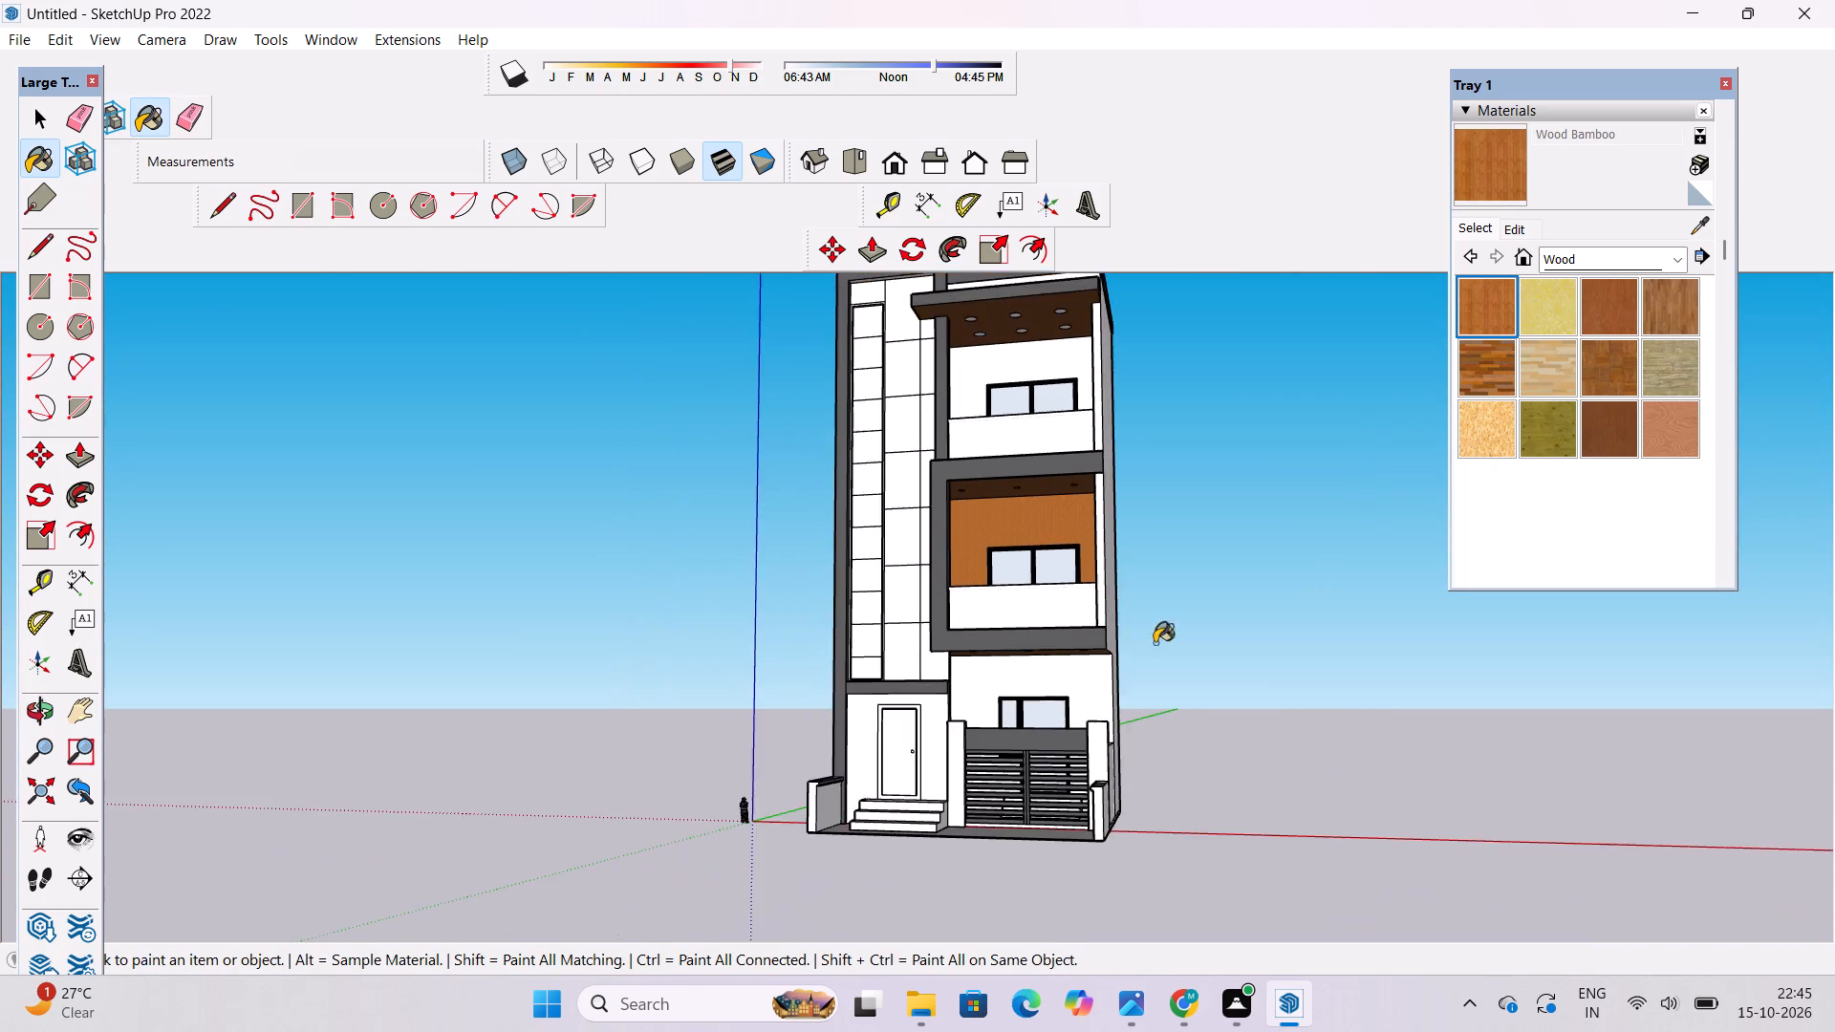
scroll(936, 761, "up", 14)
left_click(936, 643)
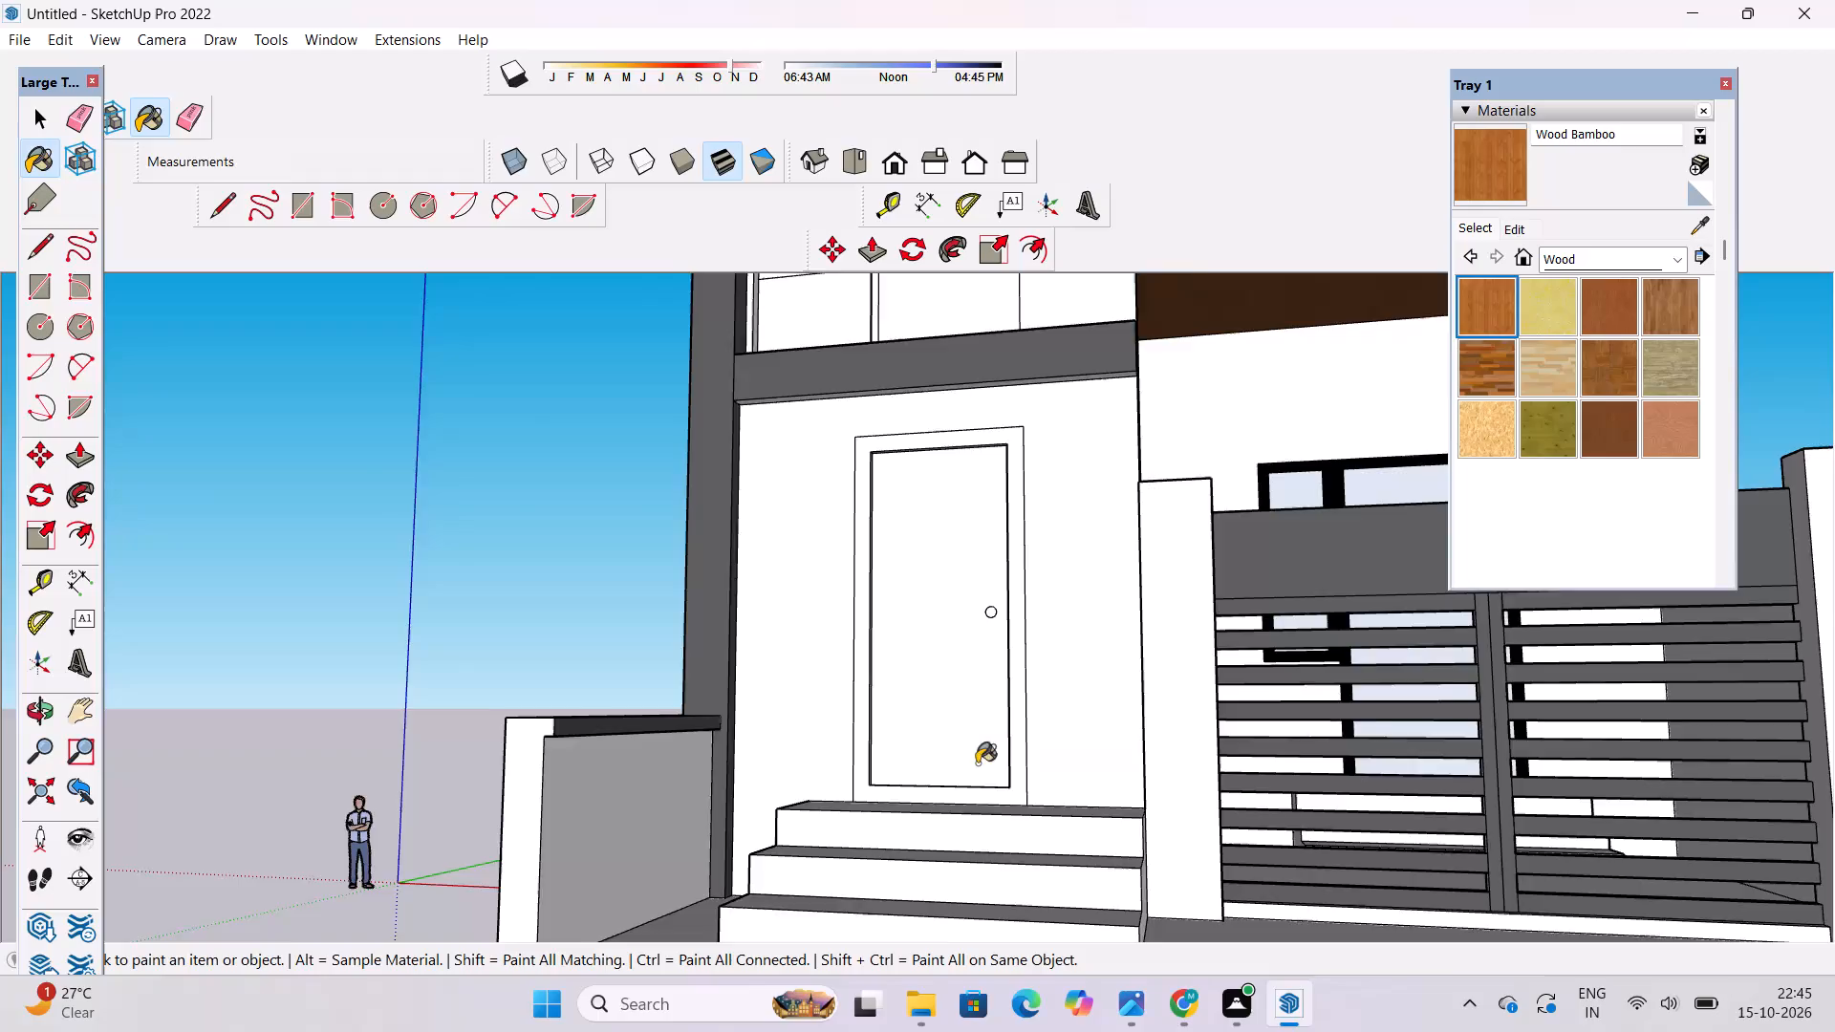
scroll(975, 809, "down", 5)
scroll(970, 644, "up", 10)
left_click(1035, 481)
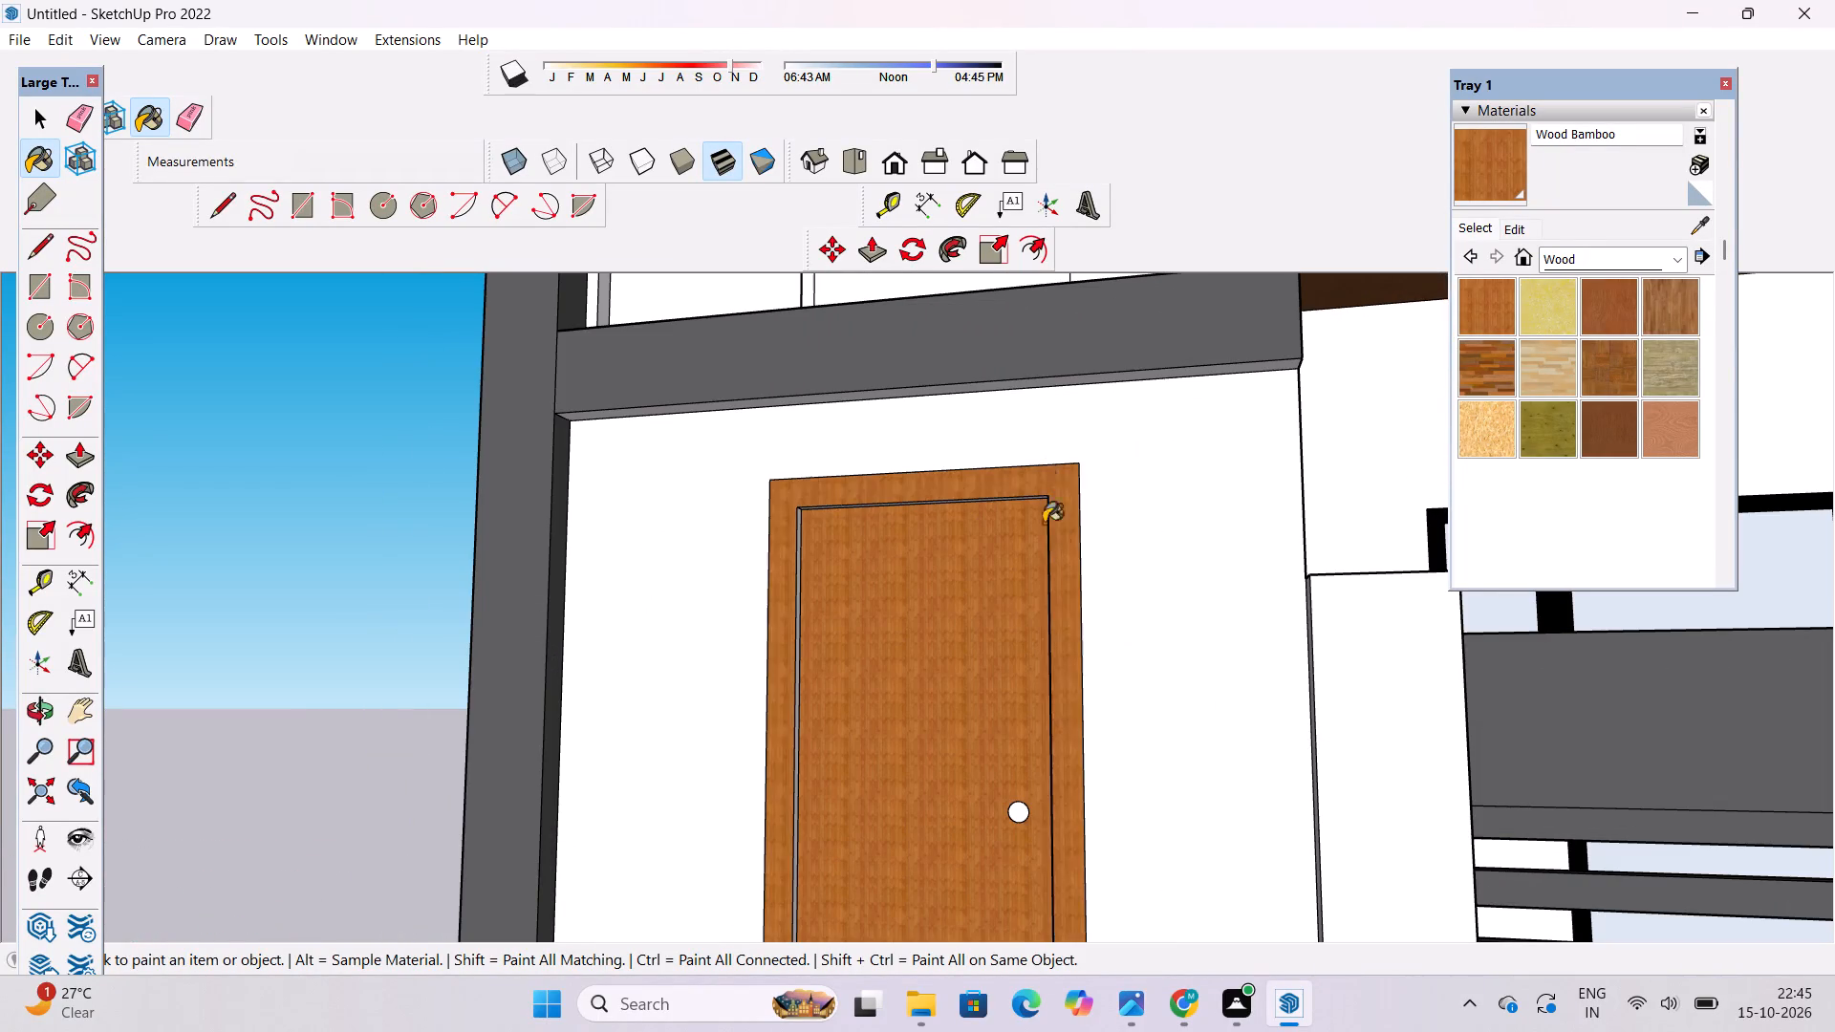
Paint both narrow side reveals and the top reveal between the entrance door panel and its frame with Wood Bamboo.
scroll(819, 790, "up", 10)
left_click(787, 742)
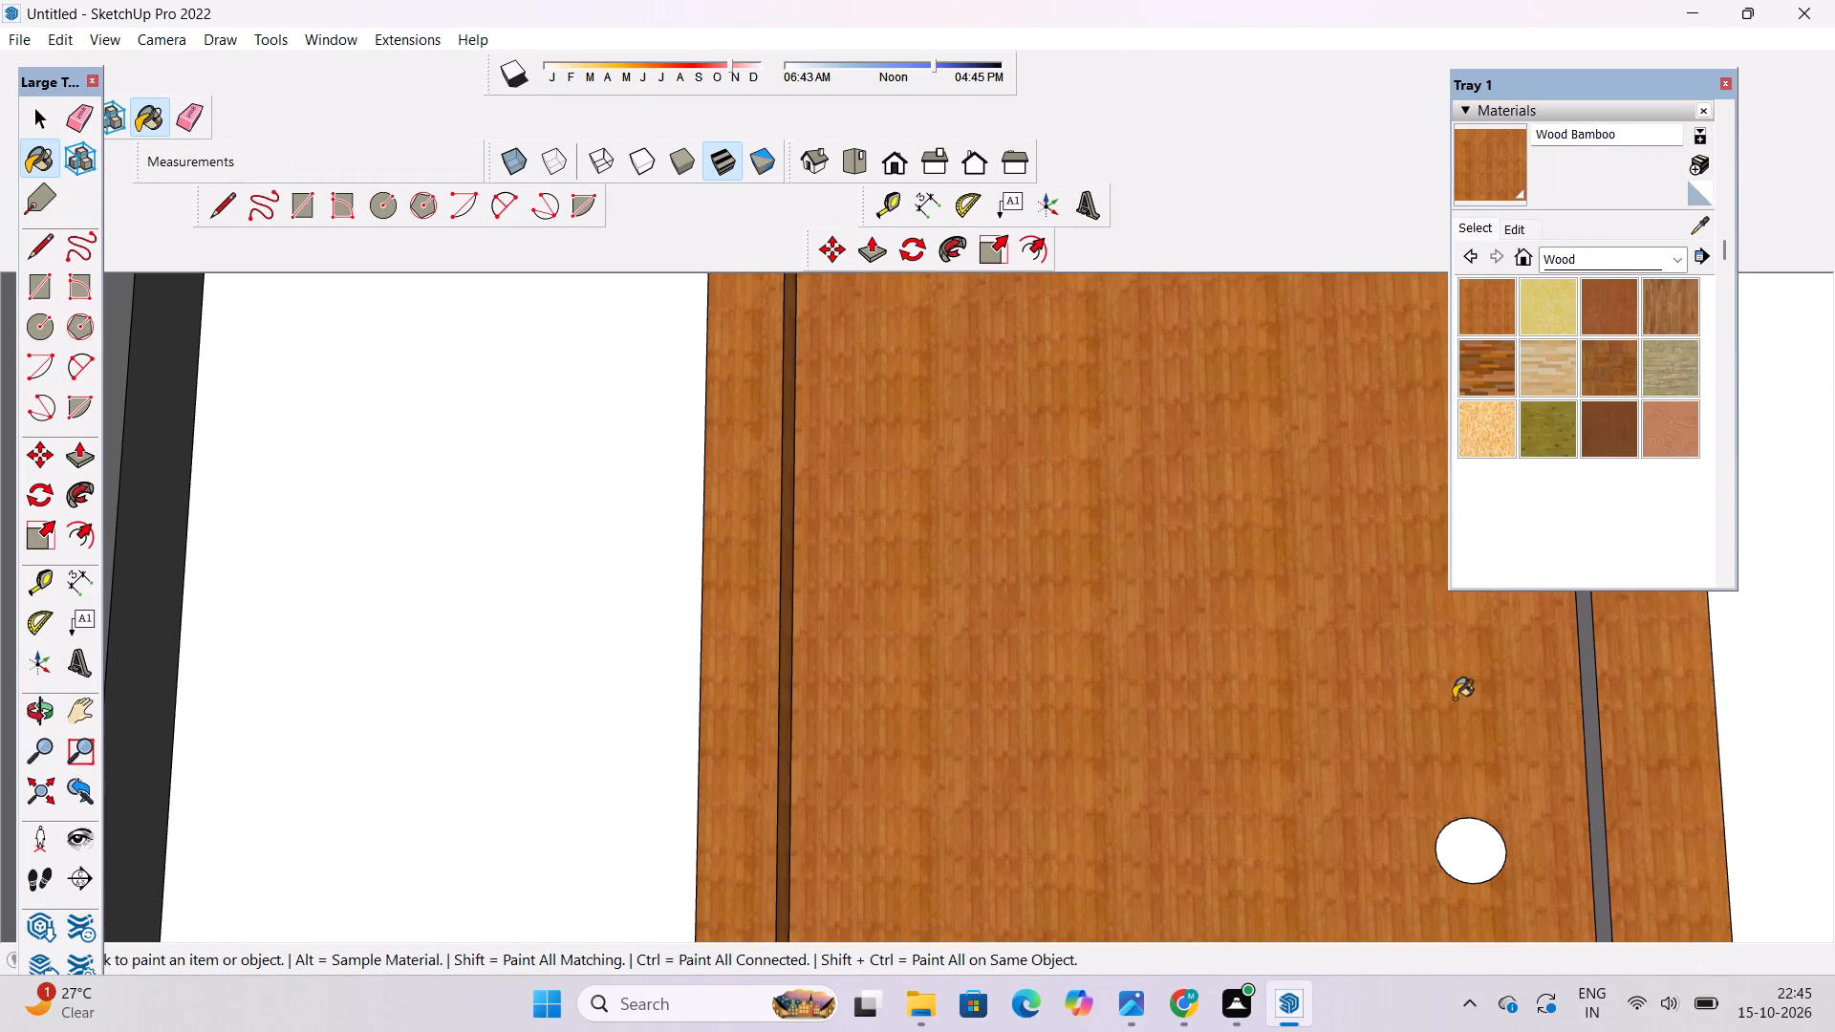
left_click(1589, 699)
scroll(1138, 837, "down", 5)
scroll(1138, 839, "up", 6)
scroll(1049, 744, "down", 4)
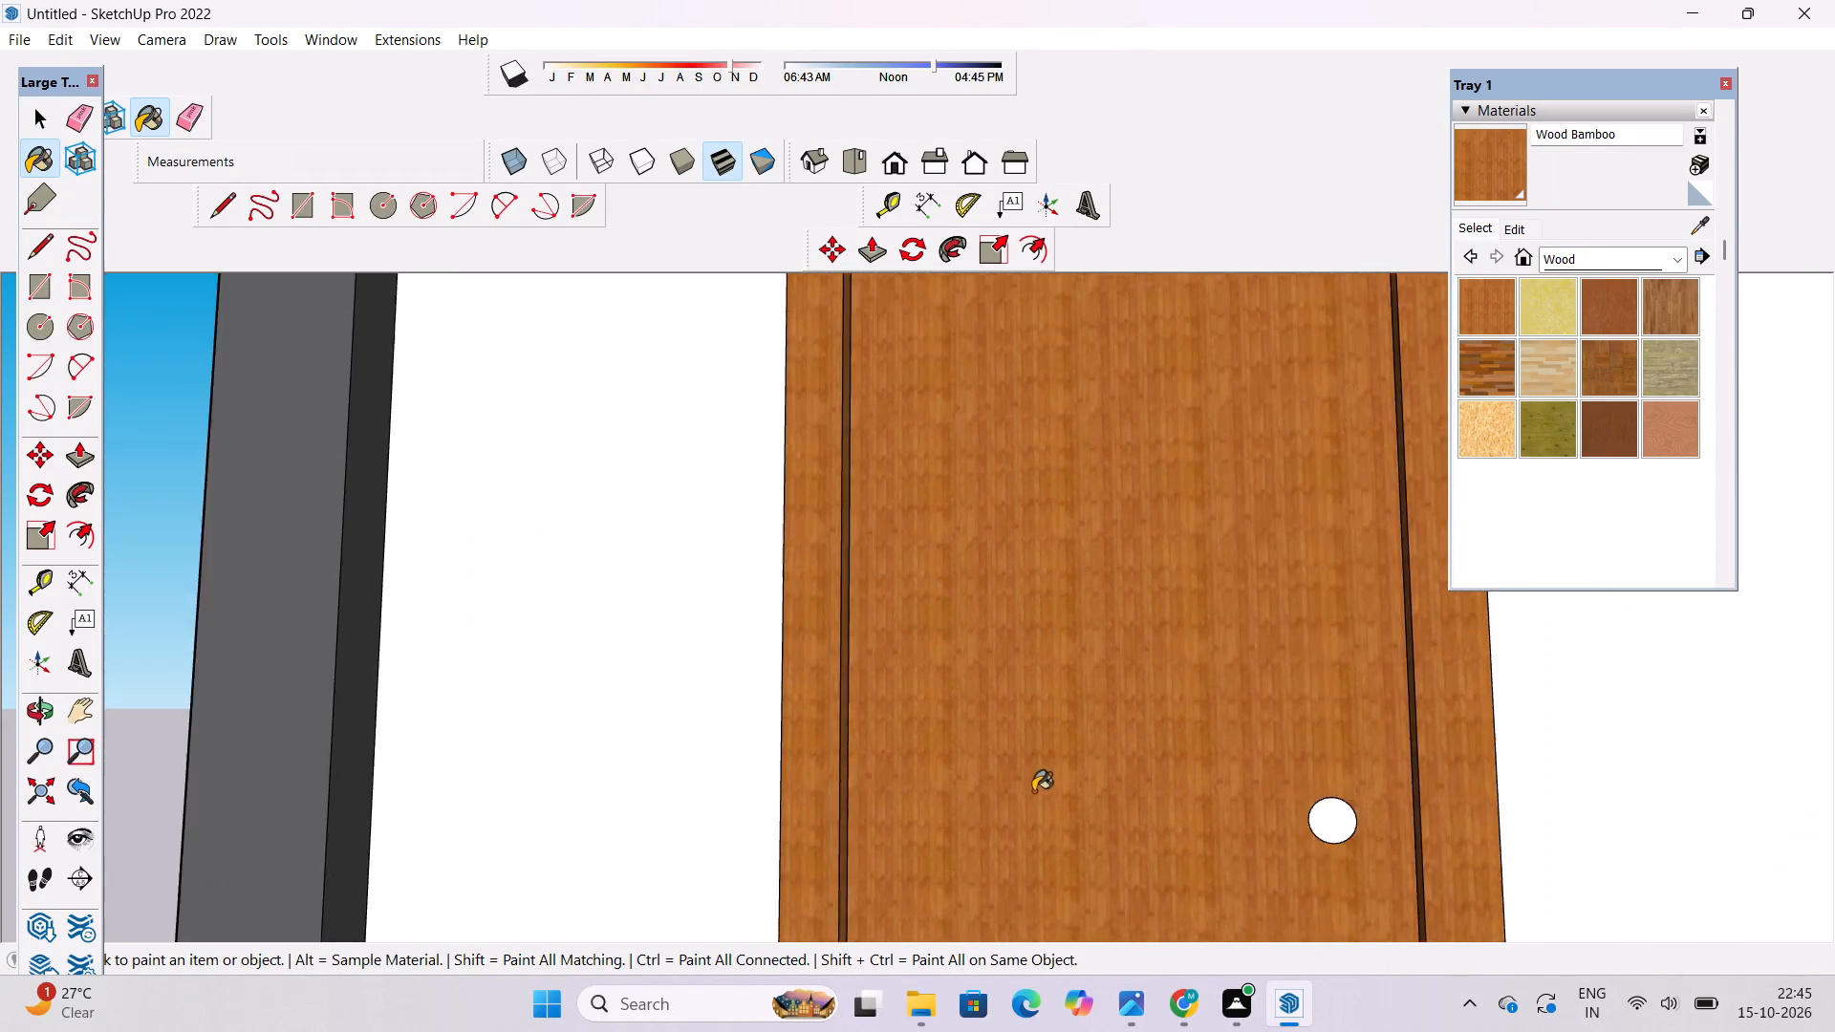
scroll(1033, 791, "down", 9)
scroll(1045, 508, "up", 6)
scroll(1100, 498, "up", 15)
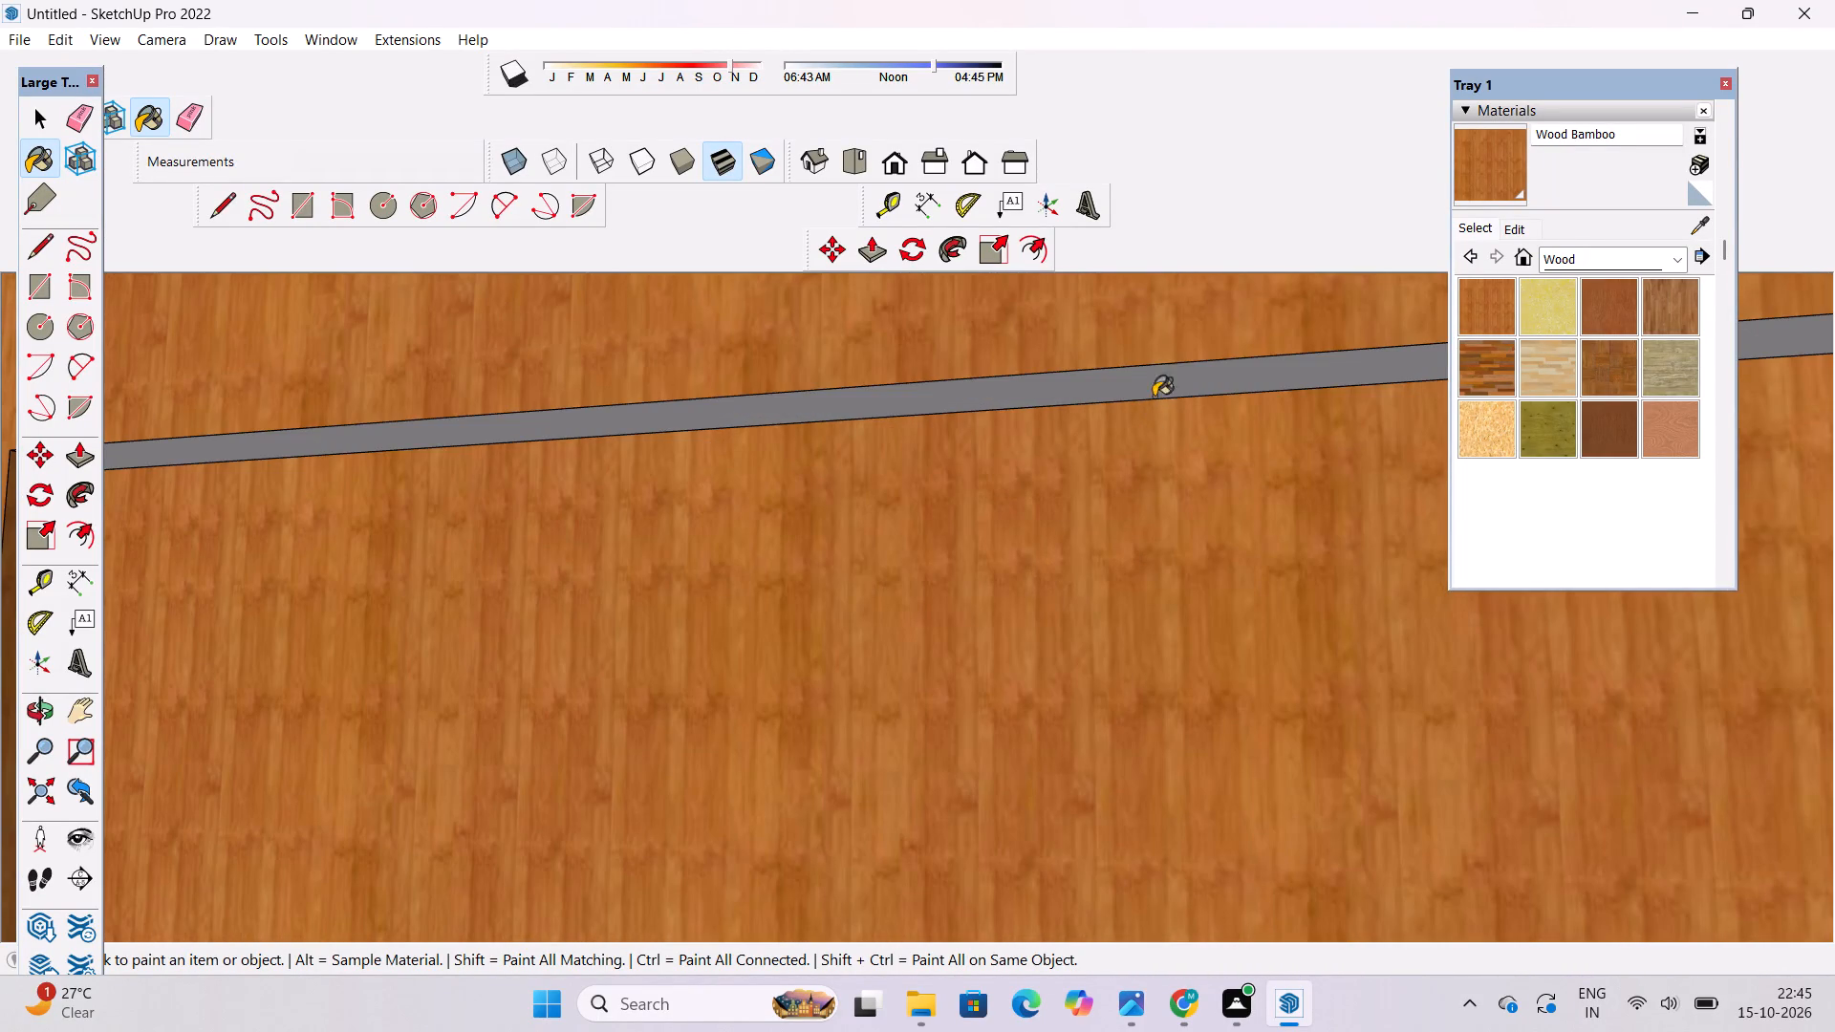
left_click(1159, 374)
Paint the narrow bottom reveal between the entrance door panel and its frame with Wood Bamboo.
scroll(1086, 413, "down", 19)
key("o")
scroll(1099, 395, "down", 6)
left_click_drag(1107, 482, 1133, 721)
left_click_drag(1114, 765, 1113, 557, "shift")
left_click_drag(1100, 617, 1099, 769, "shift")
scroll(1090, 727, "up", 4)
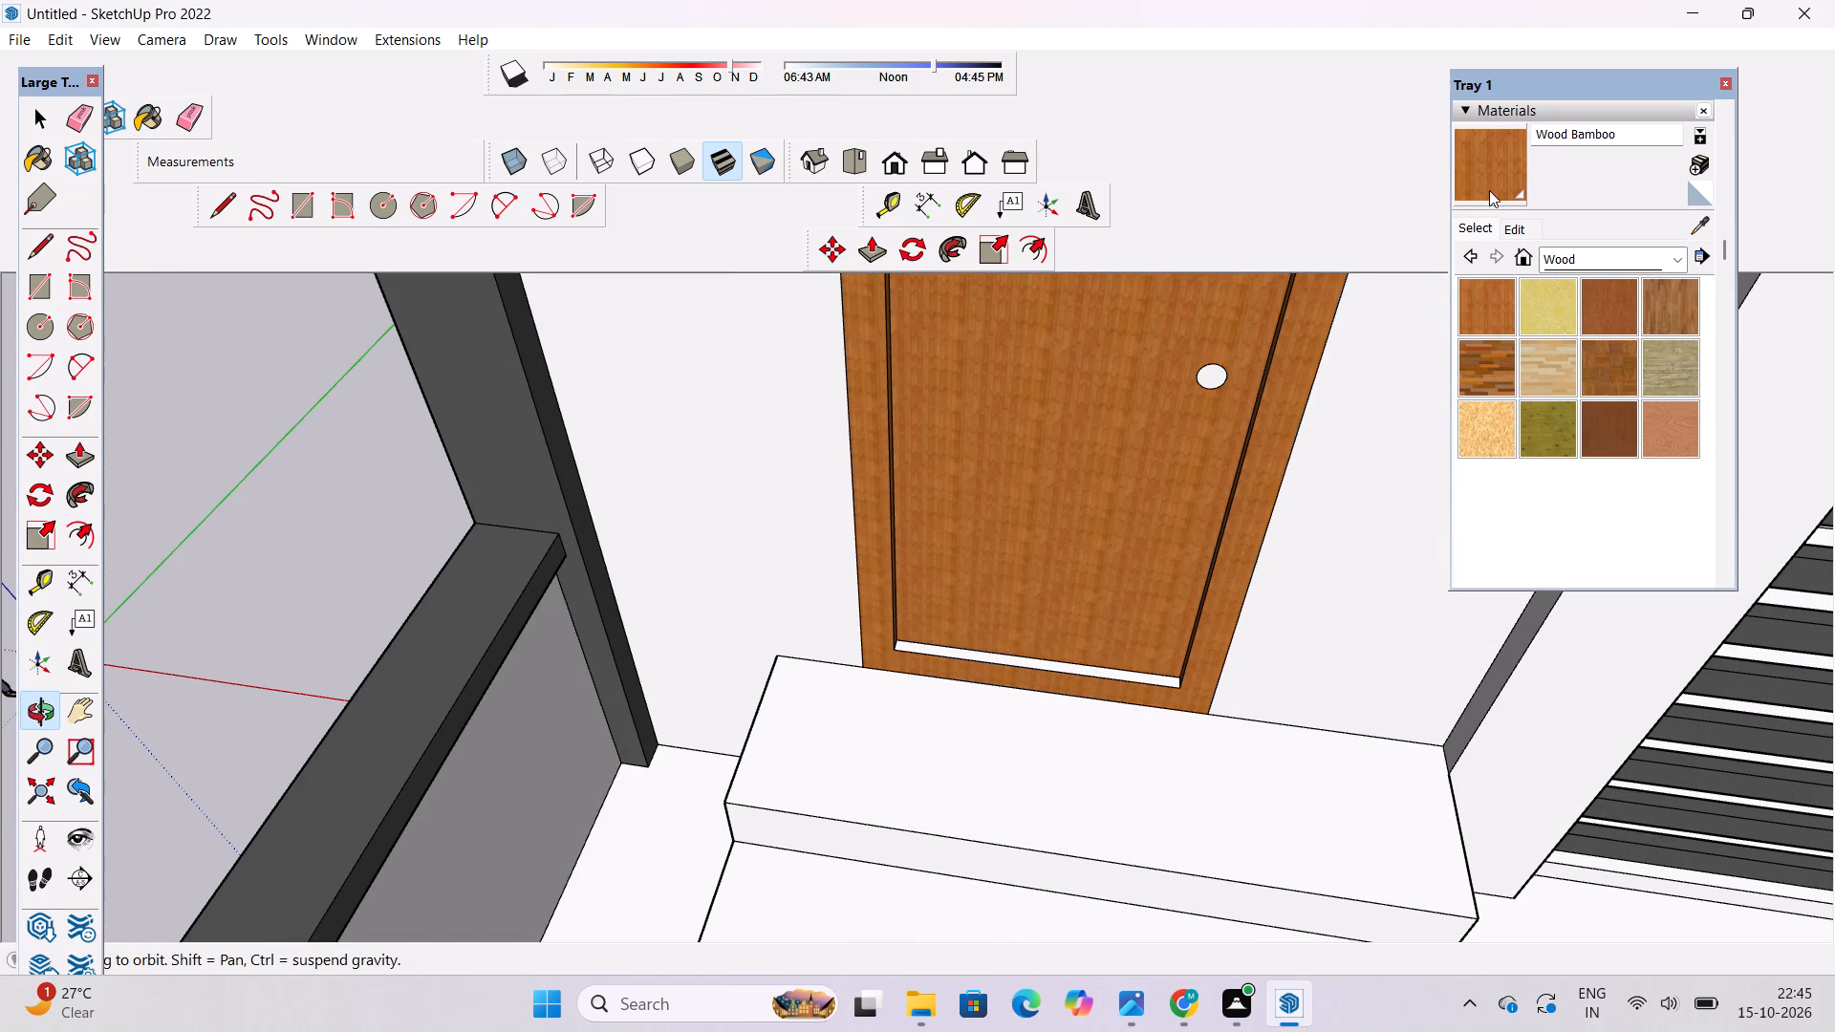
left_click(1489, 180)
scroll(1124, 677, "up", 5)
left_click(1124, 671)
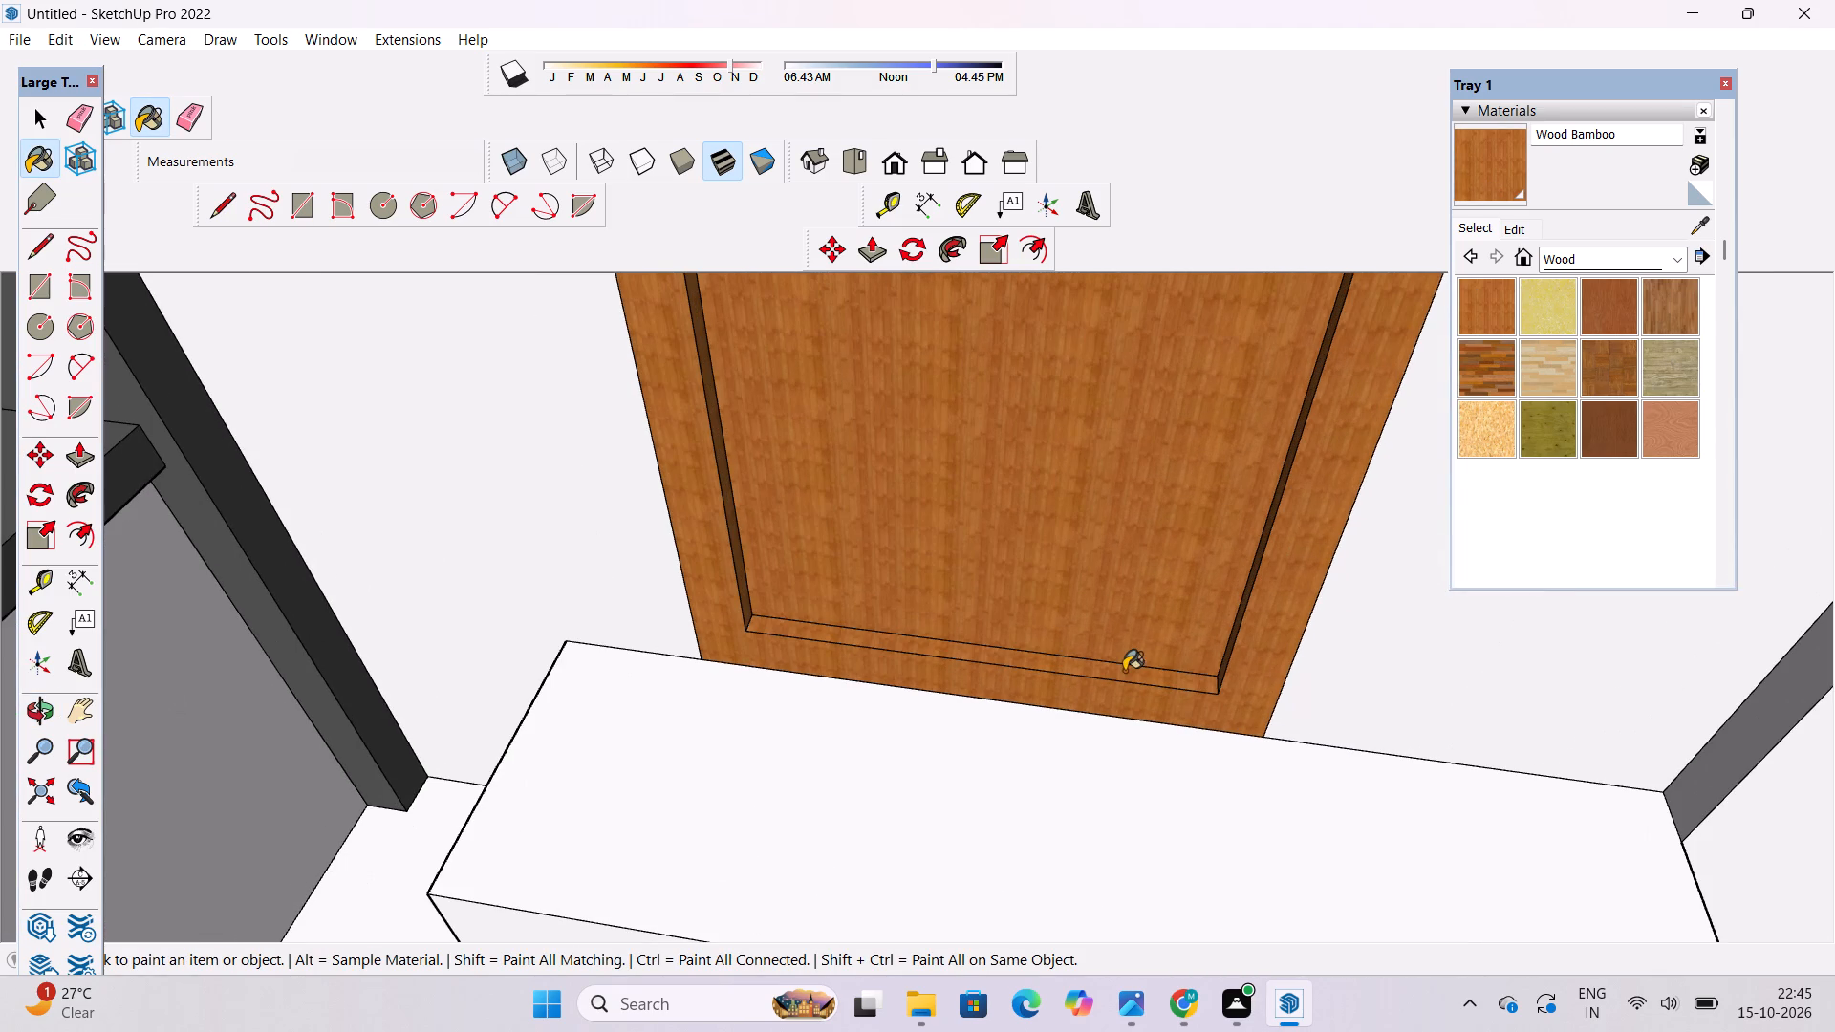
Examine the entrance door, its knob and the front steps from several angles.
key("o")
scroll(961, 602, "down", 5)
left_click_drag(964, 670, 1112, 528)
scroll(1117, 515, "down", 5)
left_click_drag(1133, 517, 1055, 705, "shift")
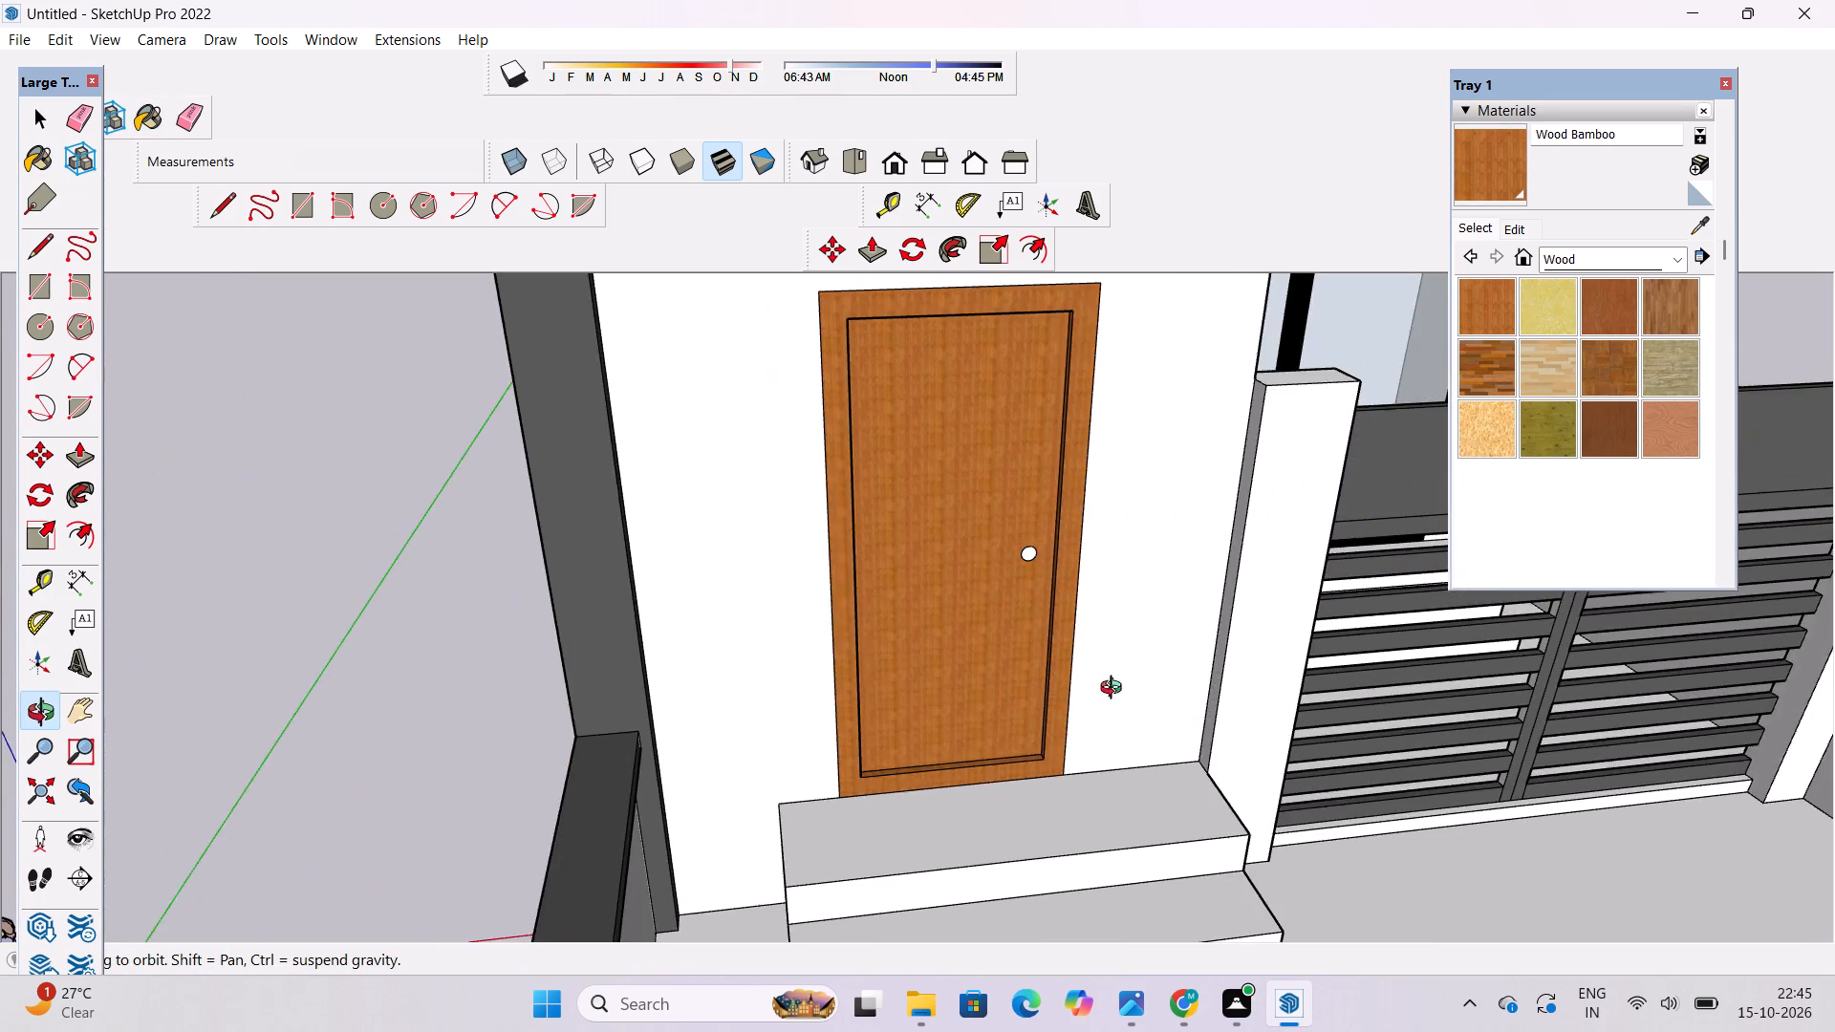
left_click_drag(1115, 689, 1018, 628)
scroll(1015, 623, "down", 5)
left_click_drag(1015, 623, 944, 623, "shift")
left_click_drag(941, 623, 995, 576)
scroll(990, 609, "up", 5)
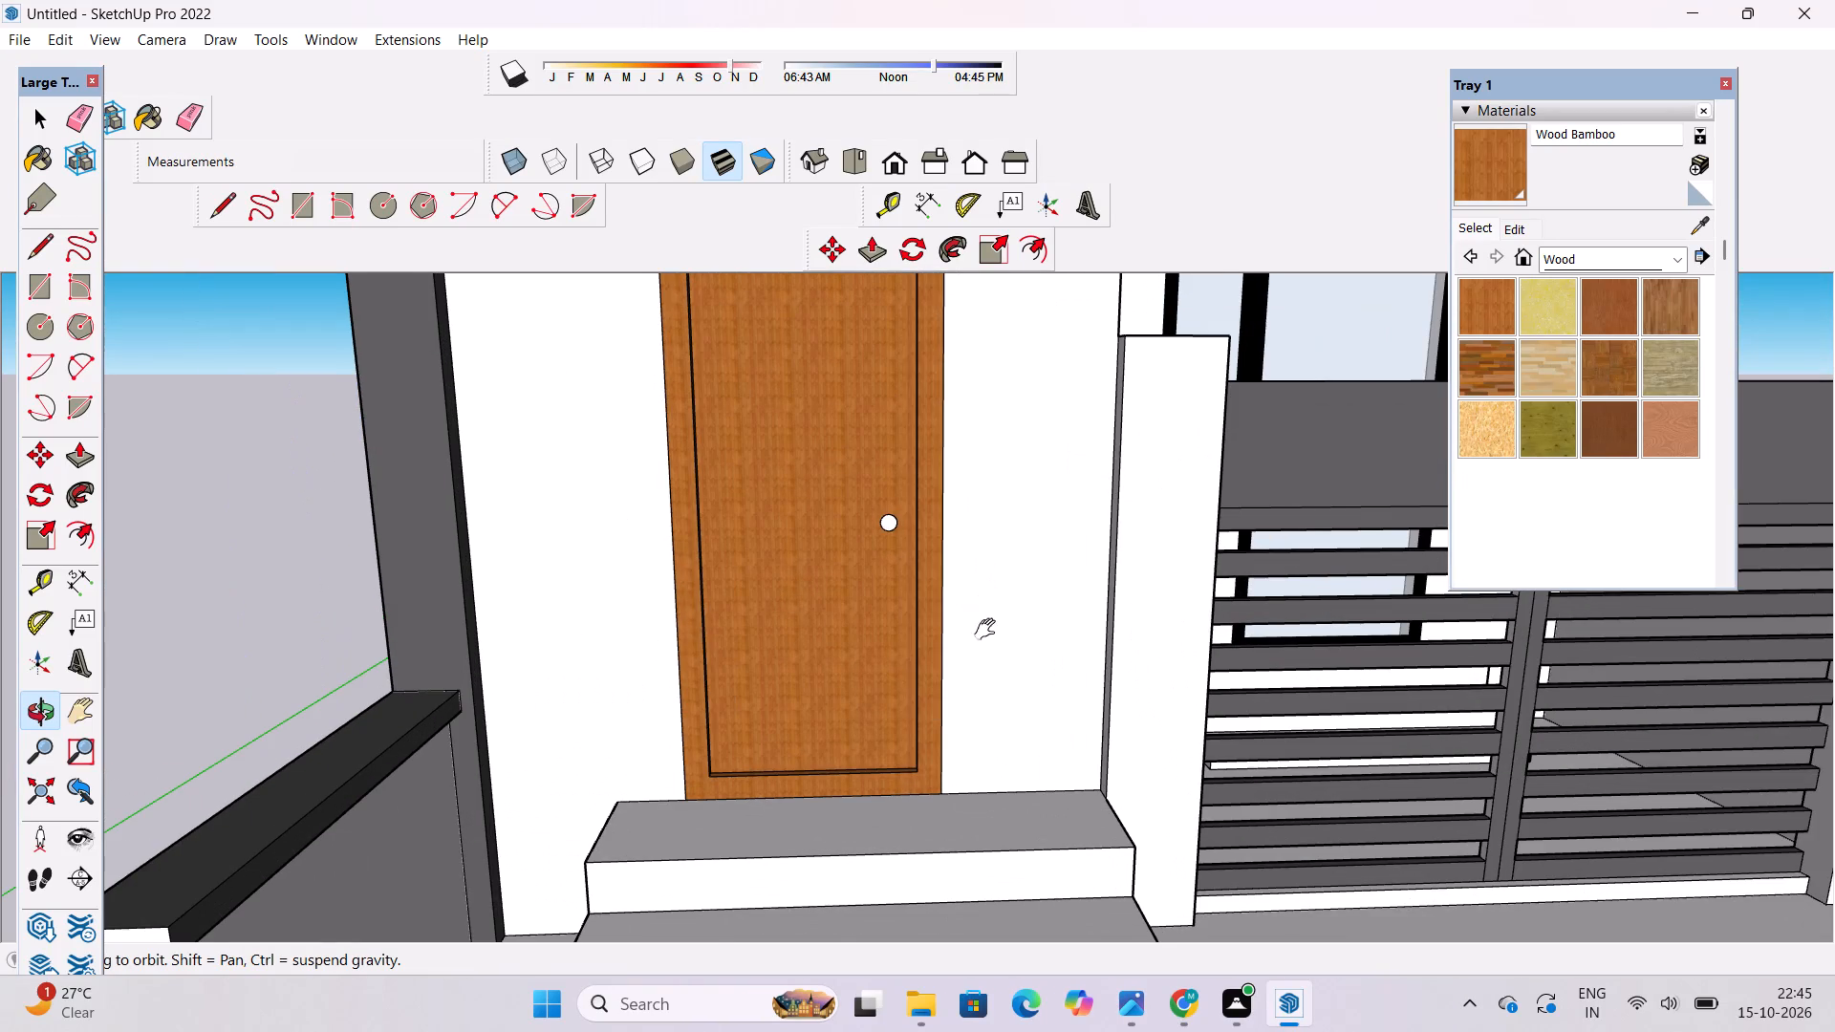
left_click_drag(989, 630, 969, 631, "shift")
left_click(952, 631)
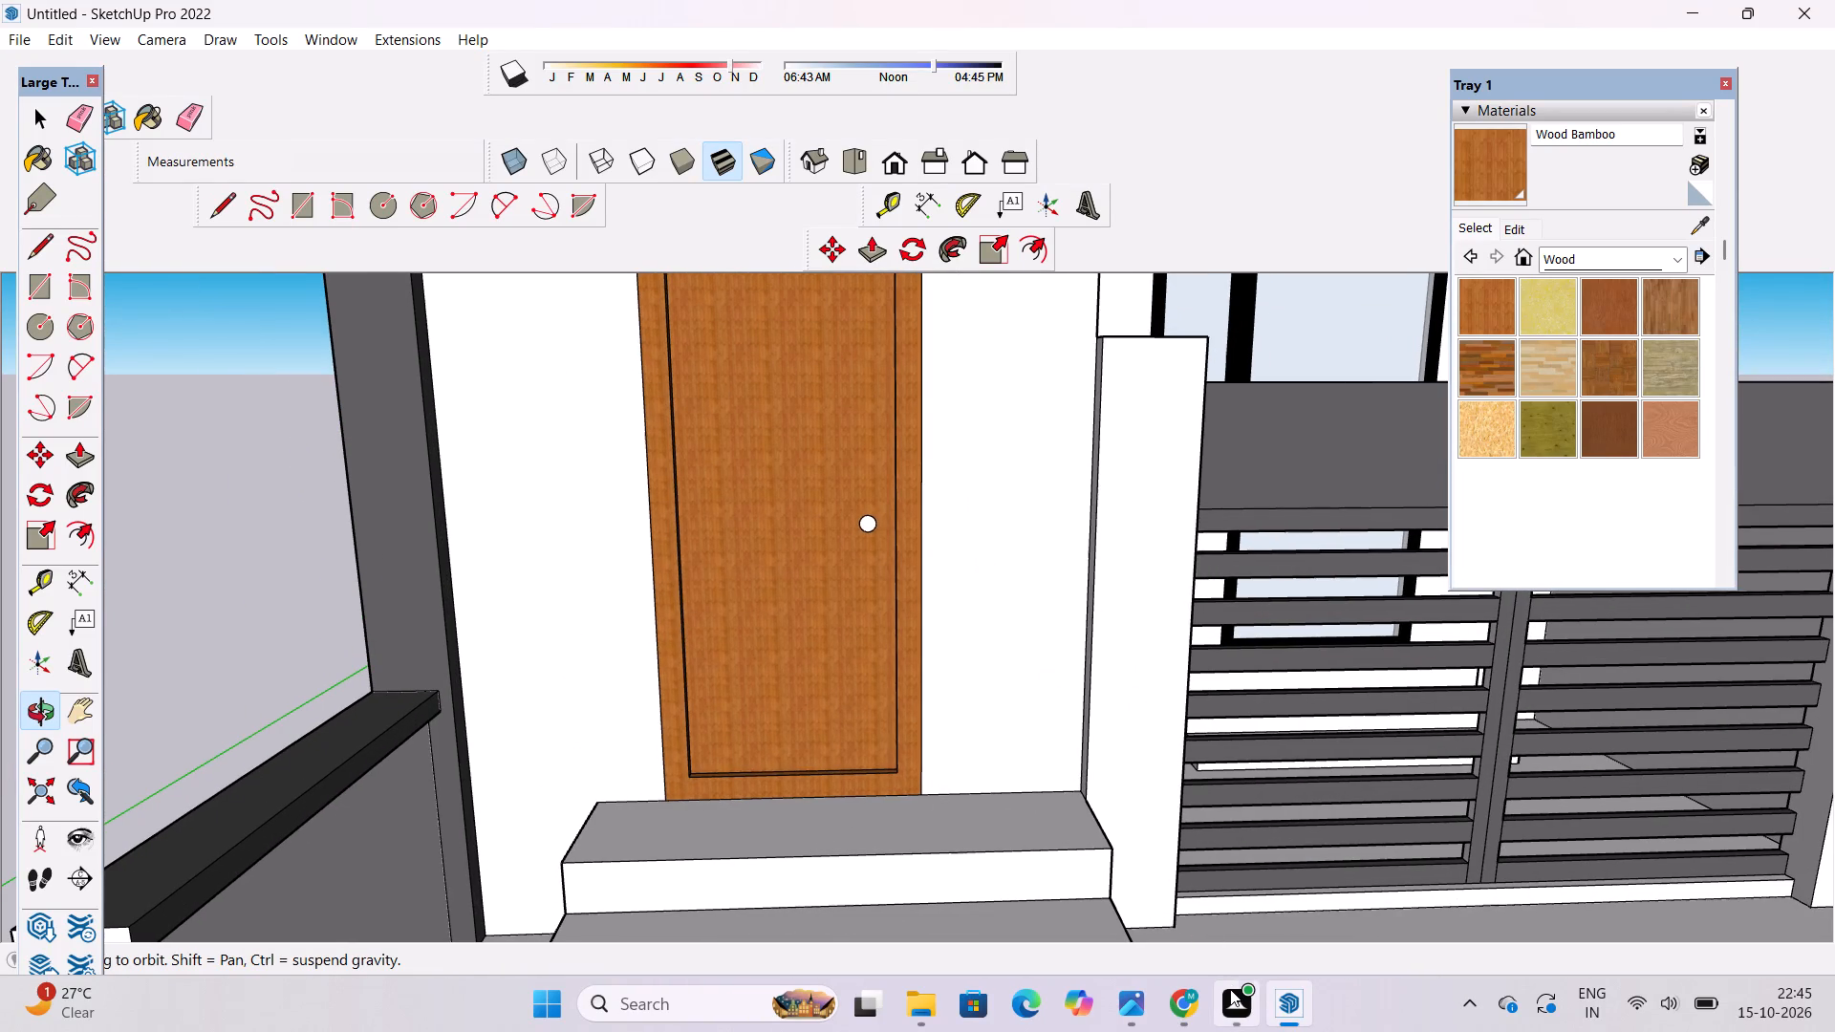
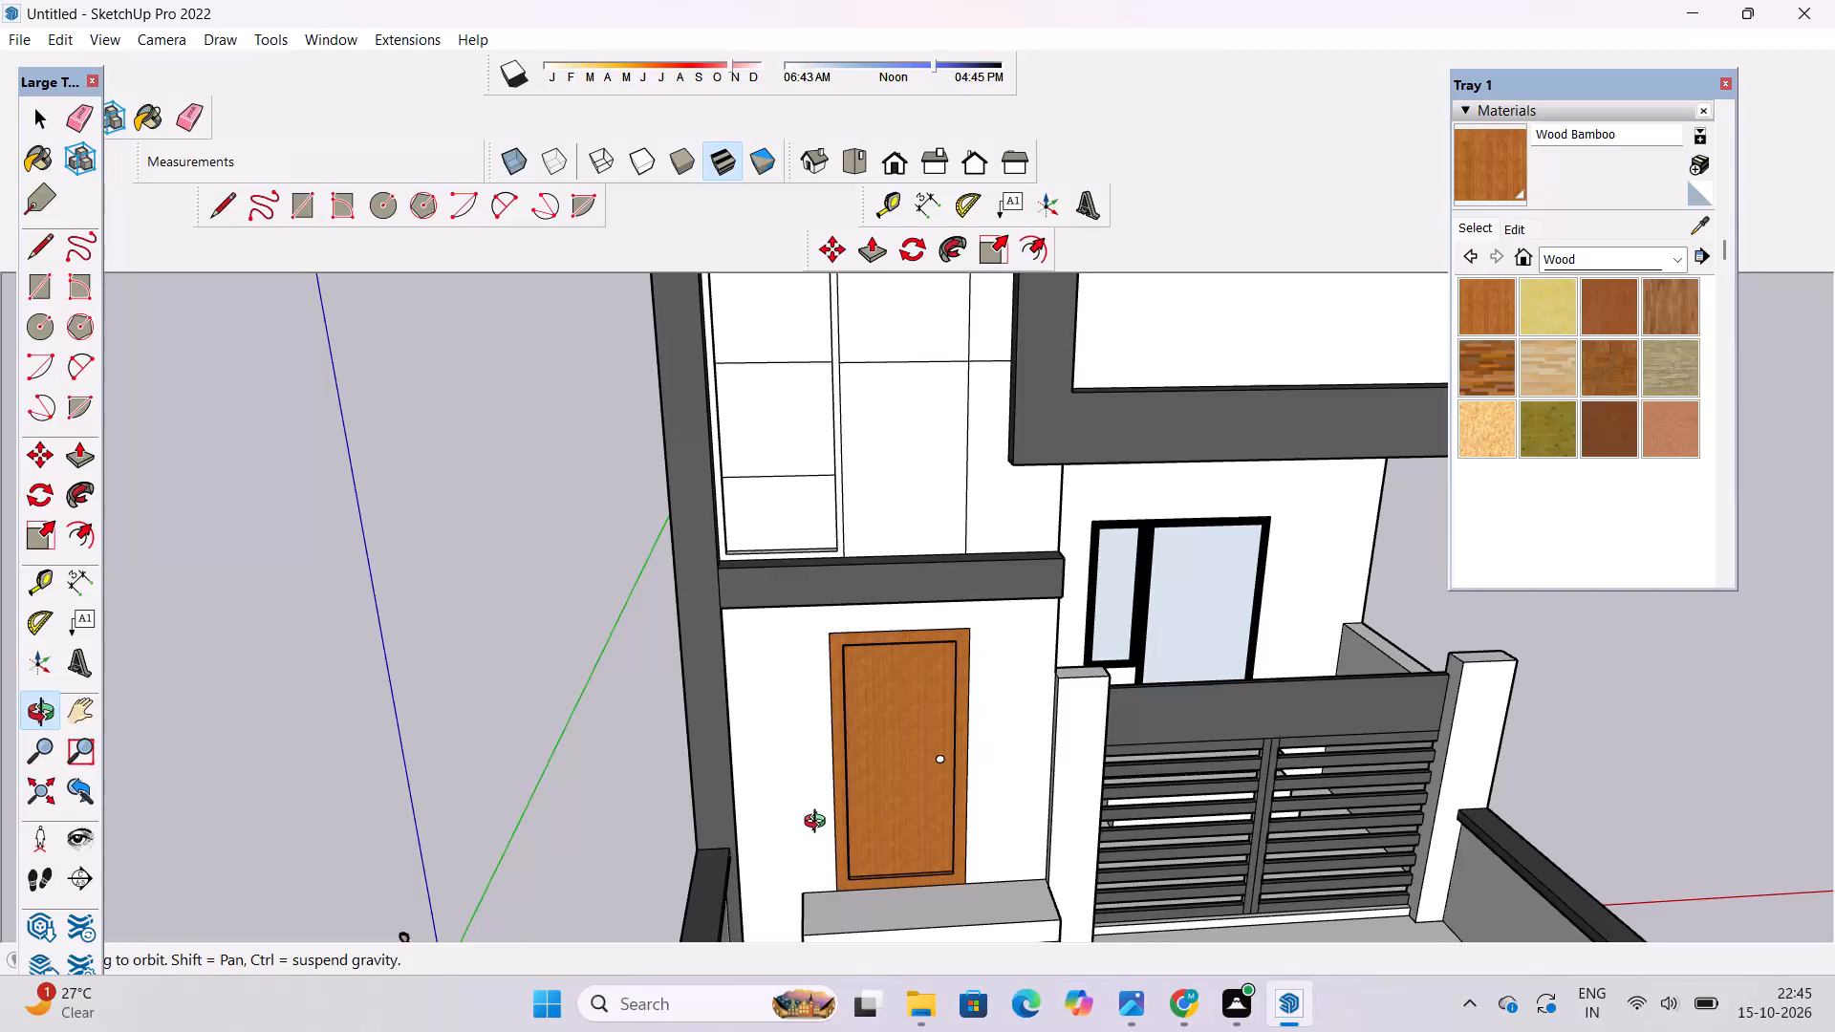
Examine the whole house facade from the parapet down to the entrance and gate, from several angles.
scroll(819, 824, "down", 2)
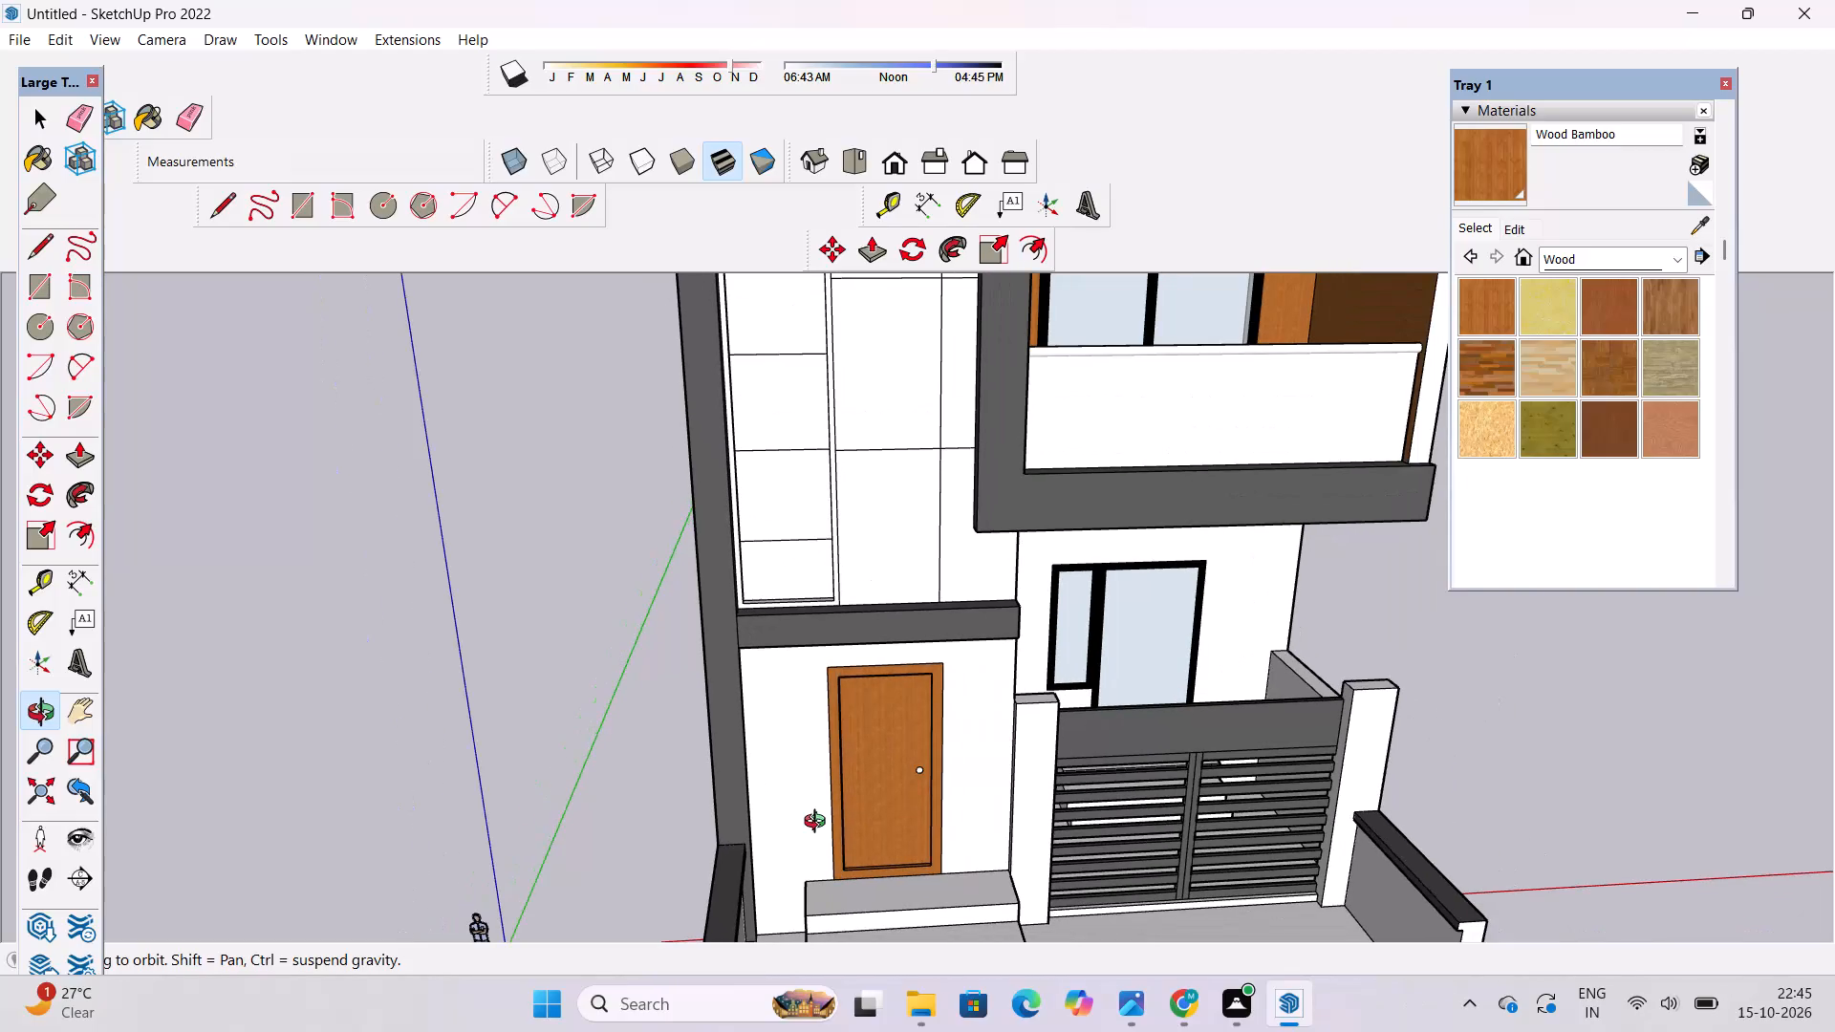
scroll(802, 519, "down", 11)
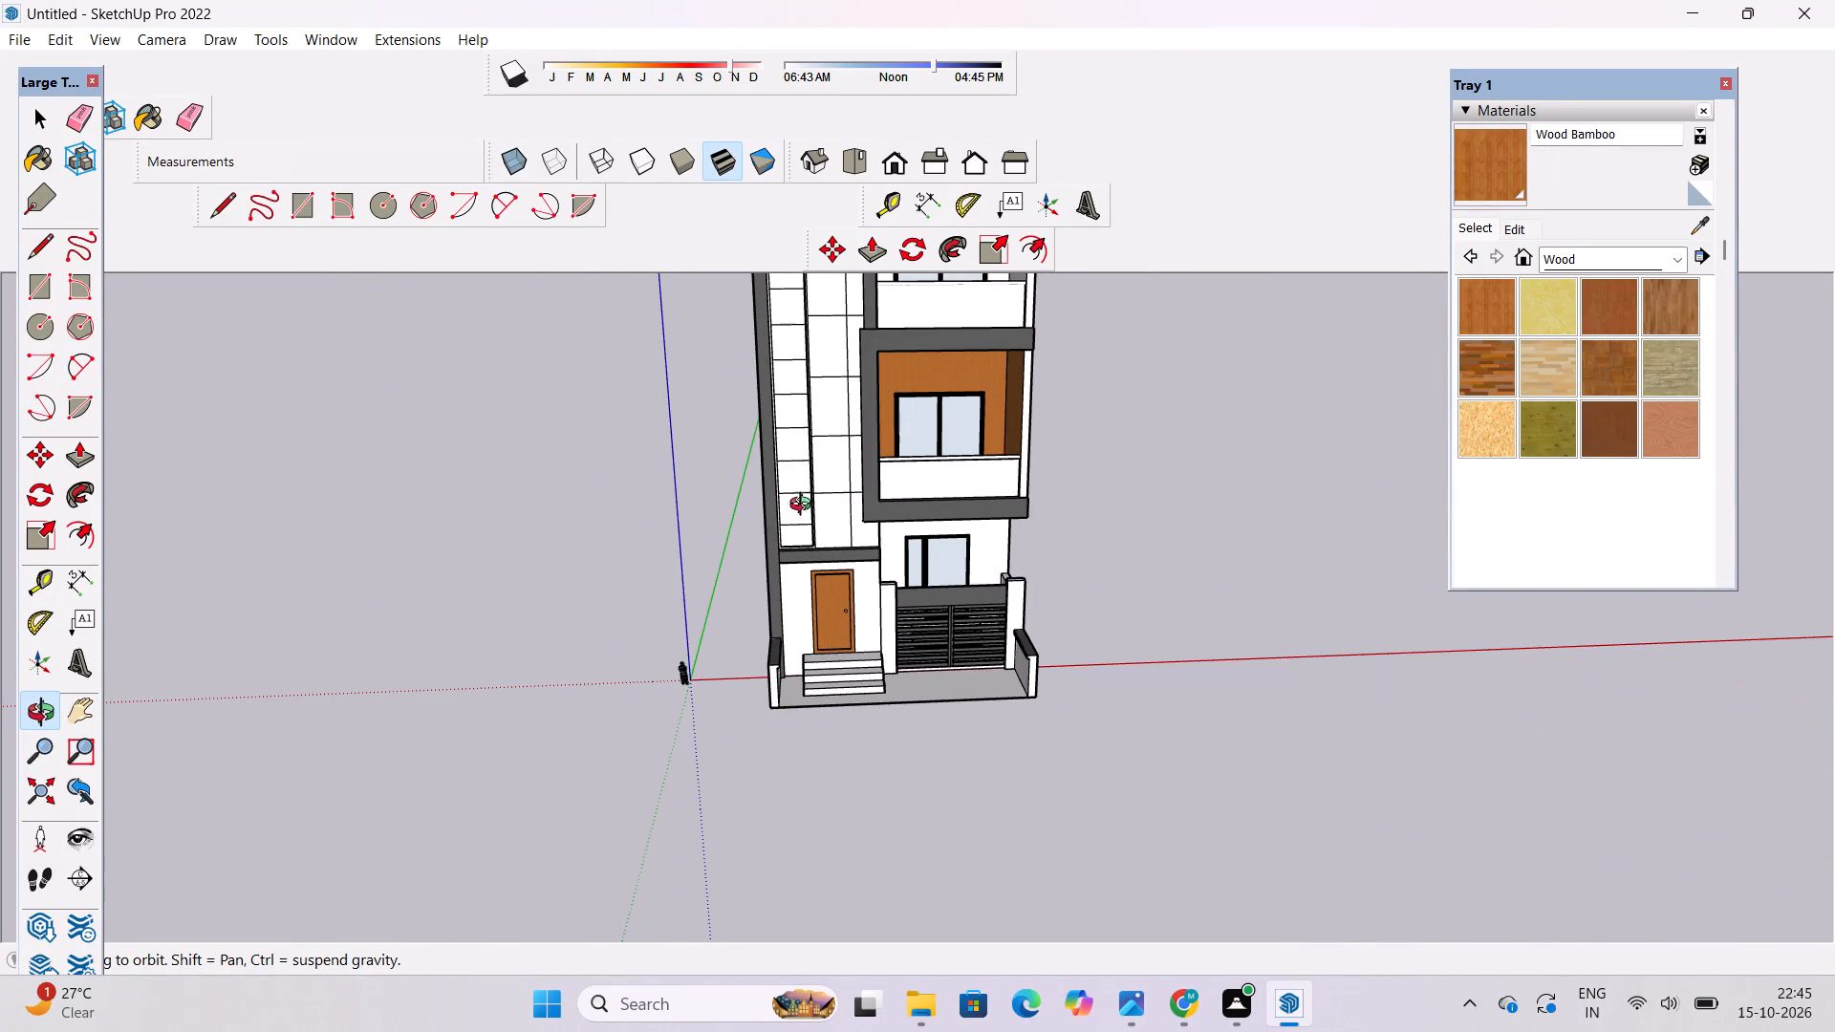
left_click_drag(856, 528, 868, 444)
scroll(868, 441, "down", 9)
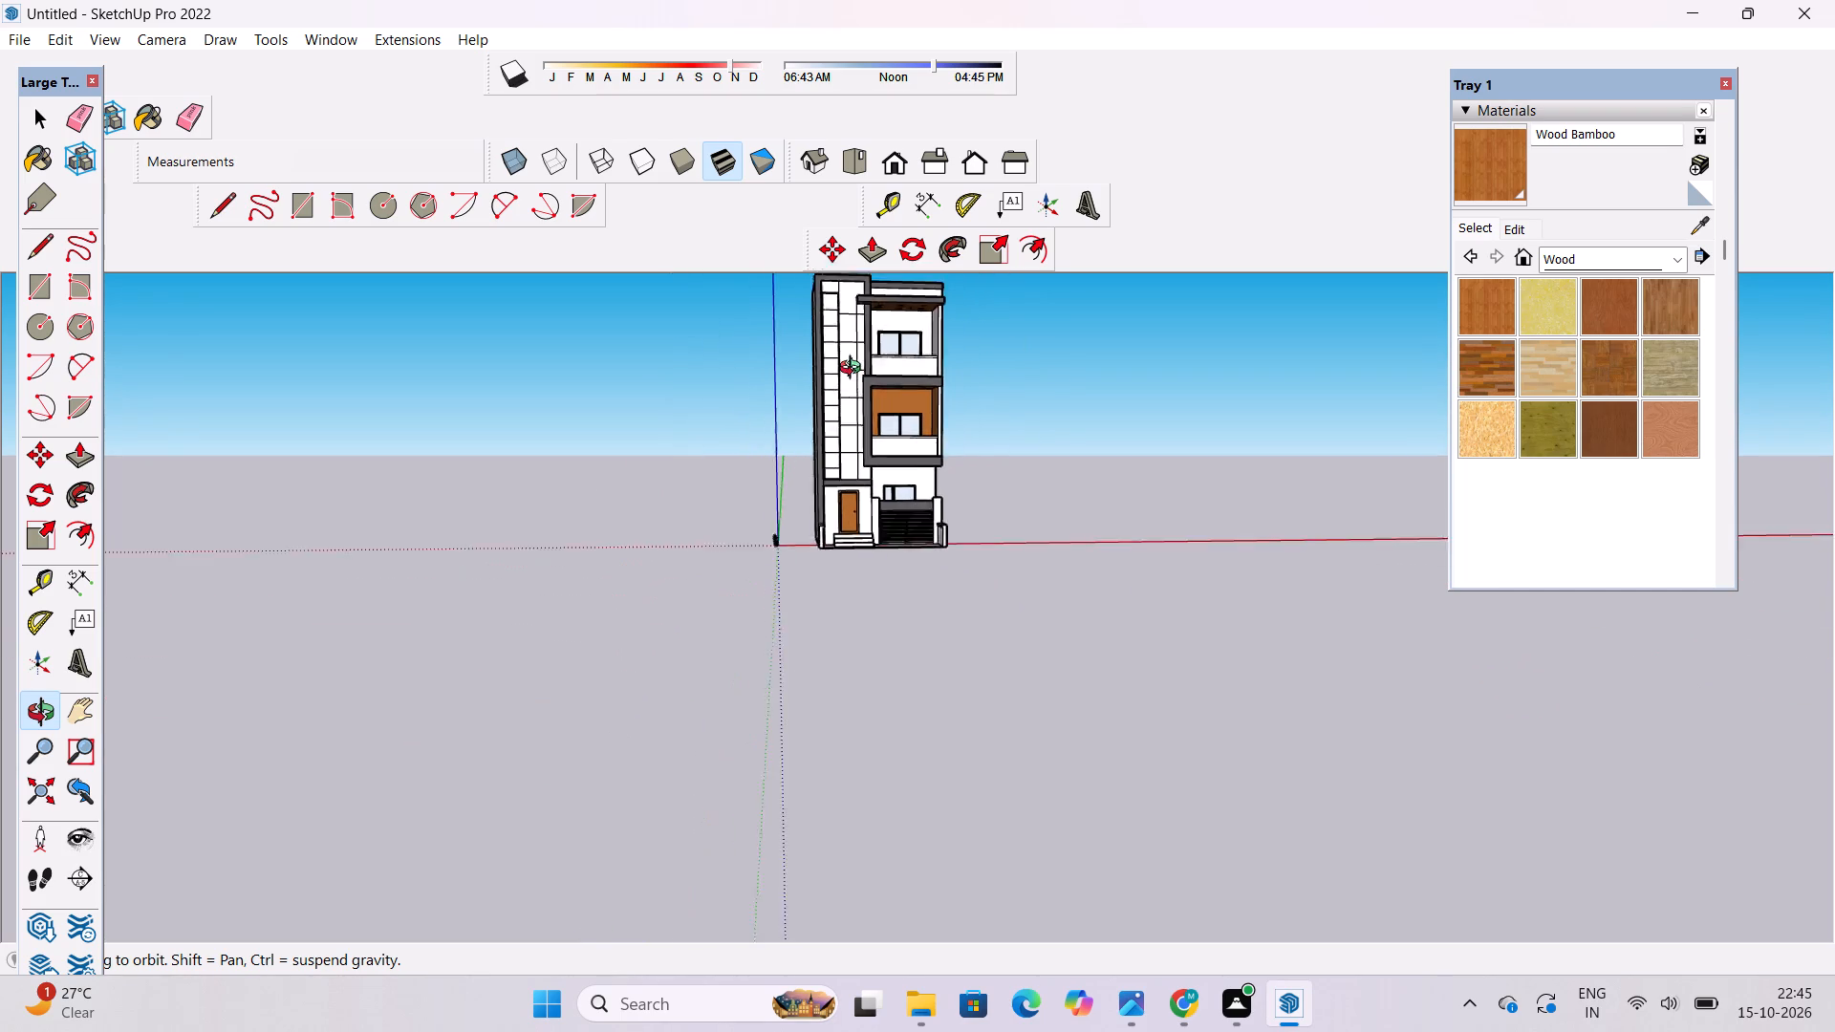
scroll(854, 370, "down", 2)
left_click_drag(872, 377, 899, 488, "shift")
scroll(895, 462, "up", 8)
left_click_drag(932, 410, 807, 485, "shift")
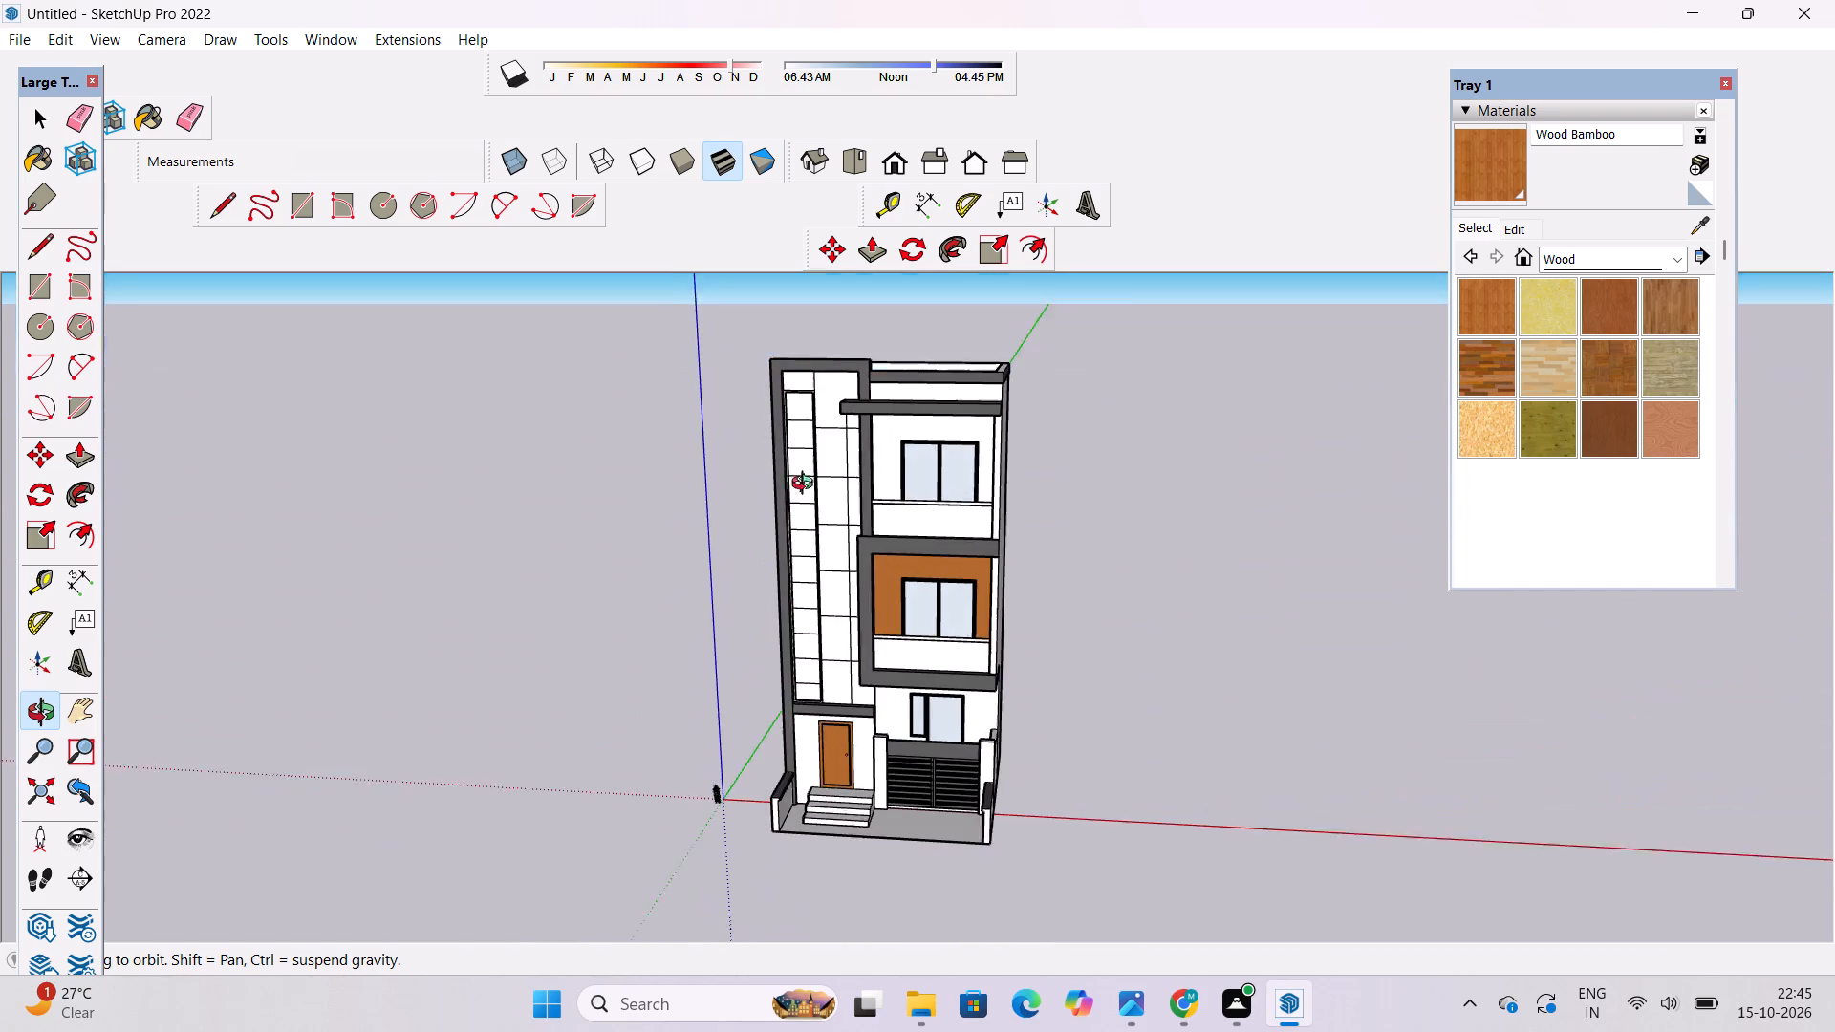
left_click_drag(807, 485, 787, 485, "shift")
scroll(819, 473, "up", 7)
left_click_drag(729, 516, 786, 574)
left_click_drag(807, 503, 796, 618, "shift")
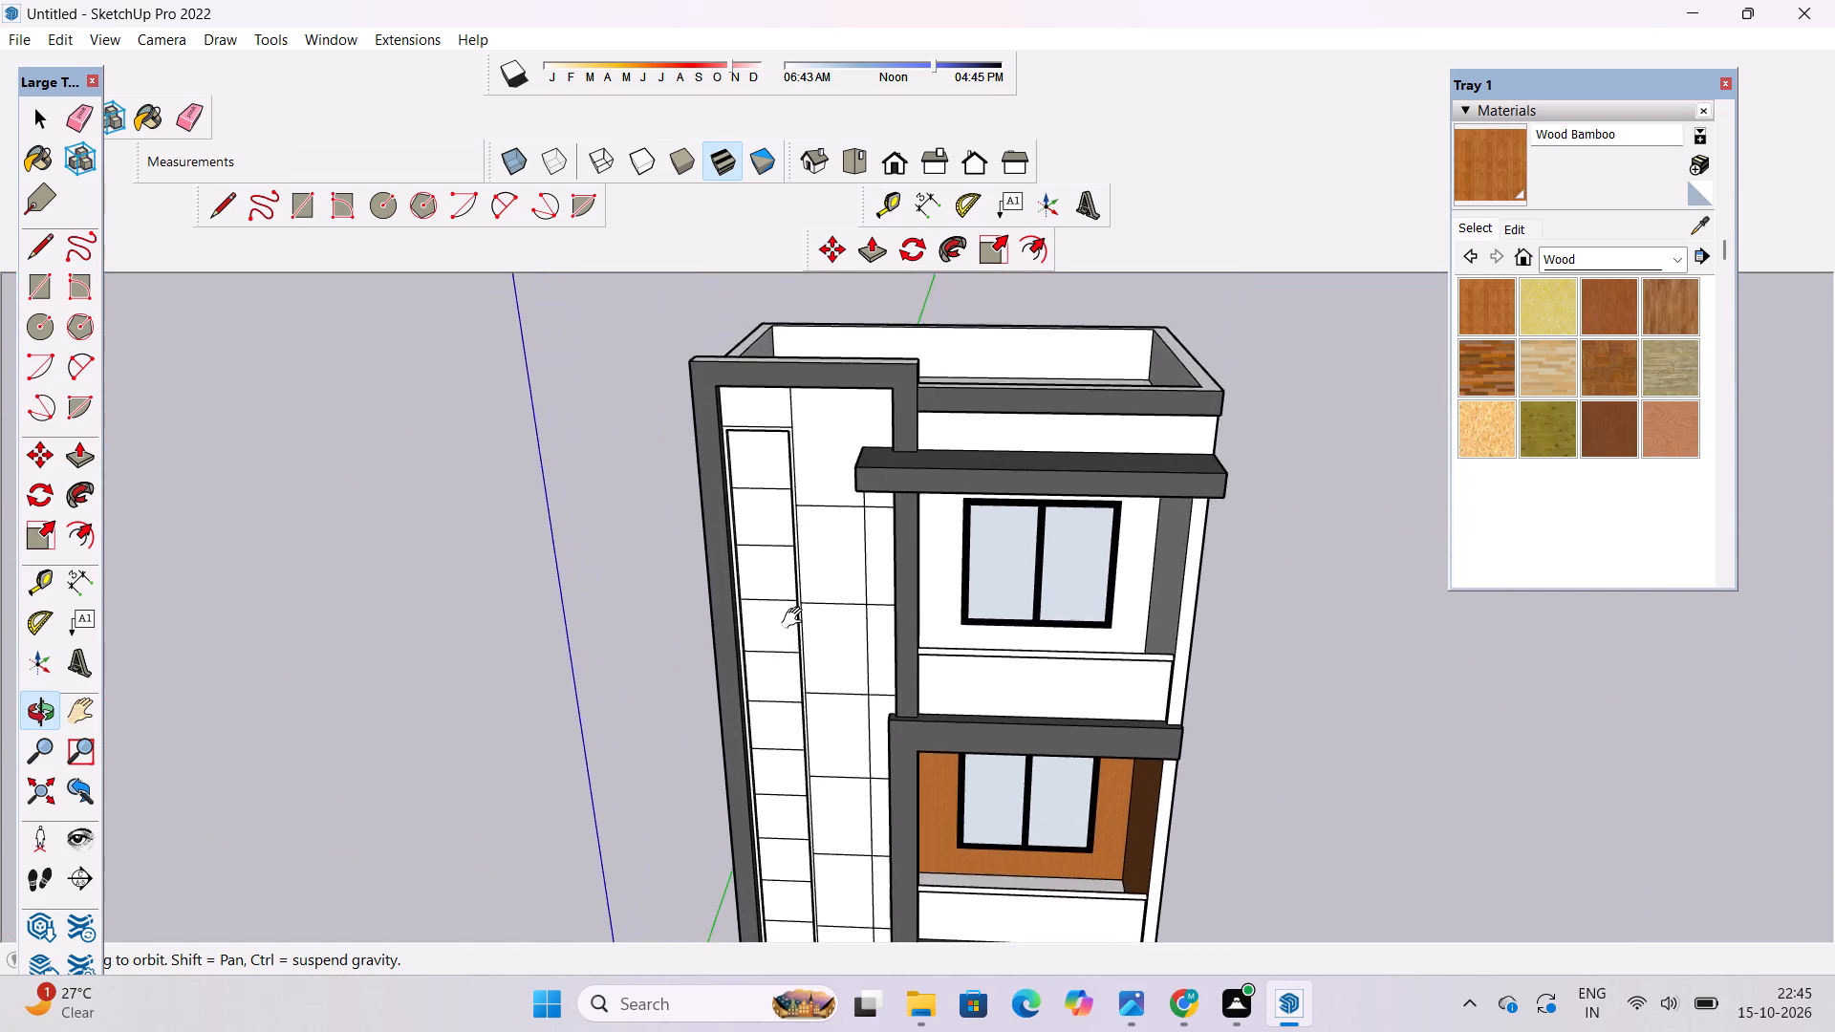
left_click_drag(796, 618, 810, 477, "shift")
scroll(810, 460, "down", 3, "shift")
left_click_drag(962, 438, 910, 466, "shift")
left_click_drag(885, 512, 531, 563)
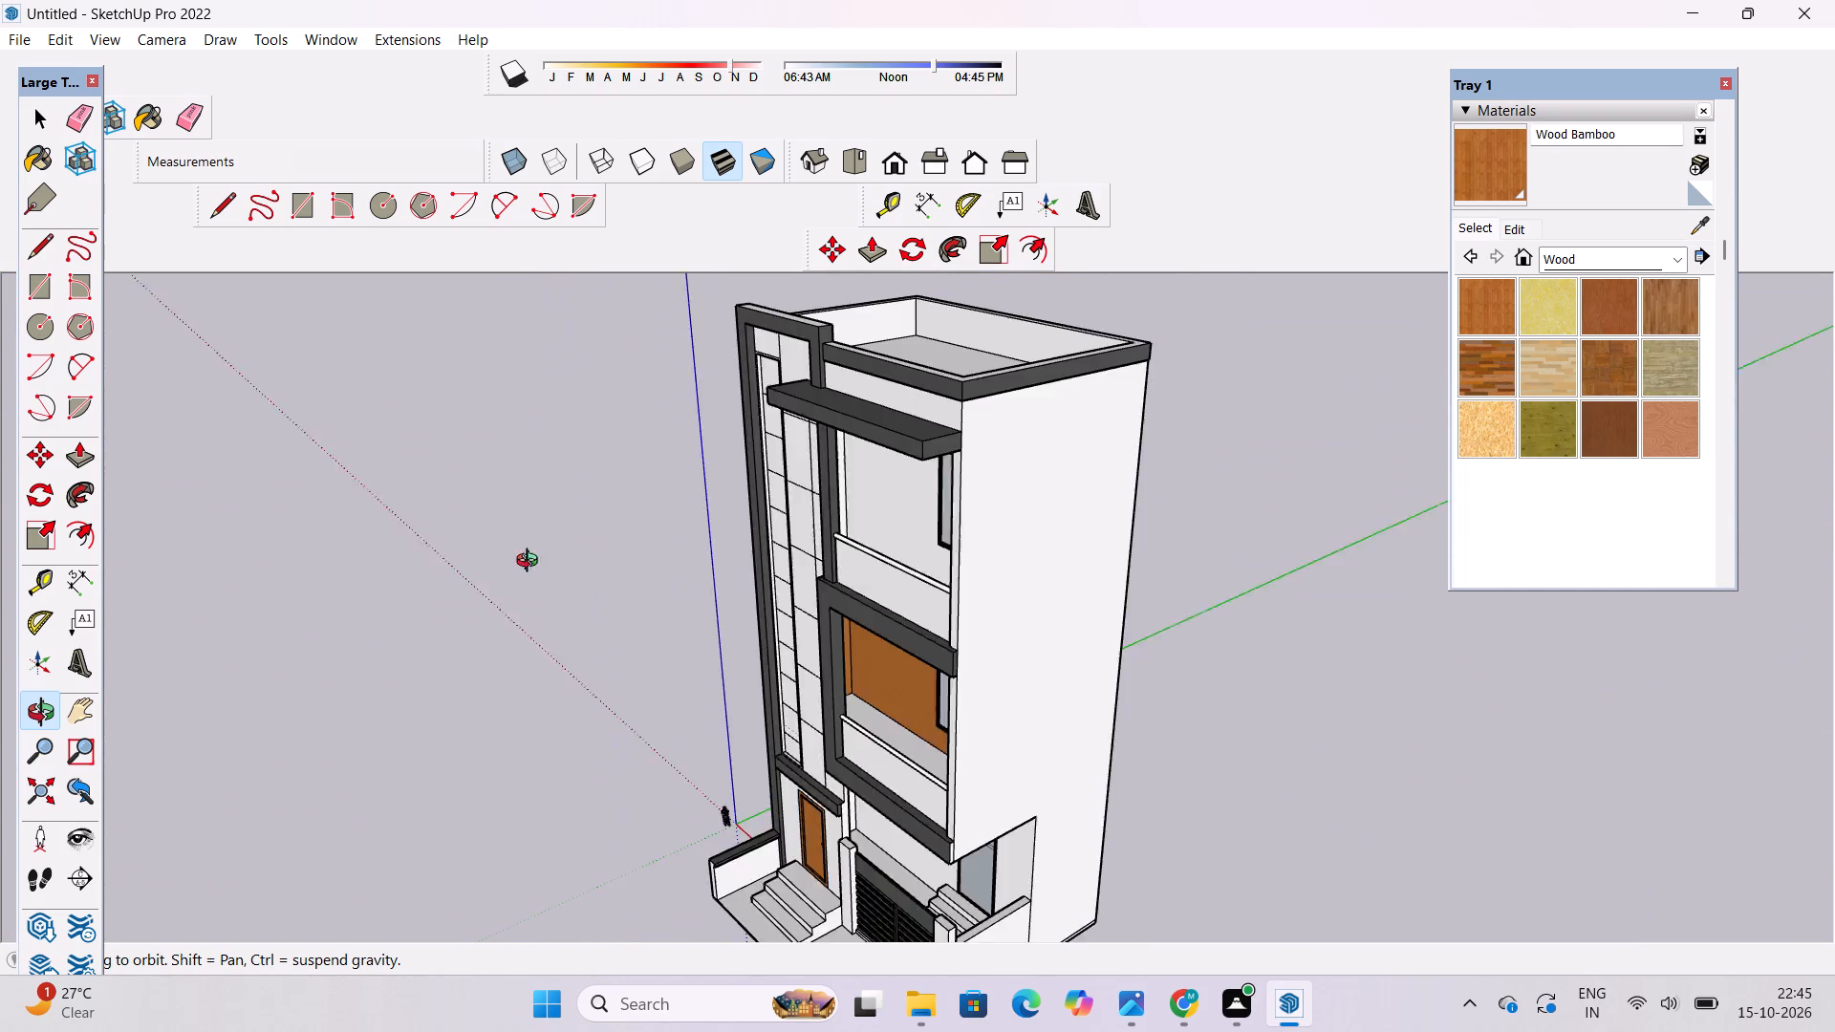
left_click_drag(531, 563, 704, 592)
left_click_drag(831, 572, 874, 426)
left_click_drag(882, 430, 821, 495, "shift")
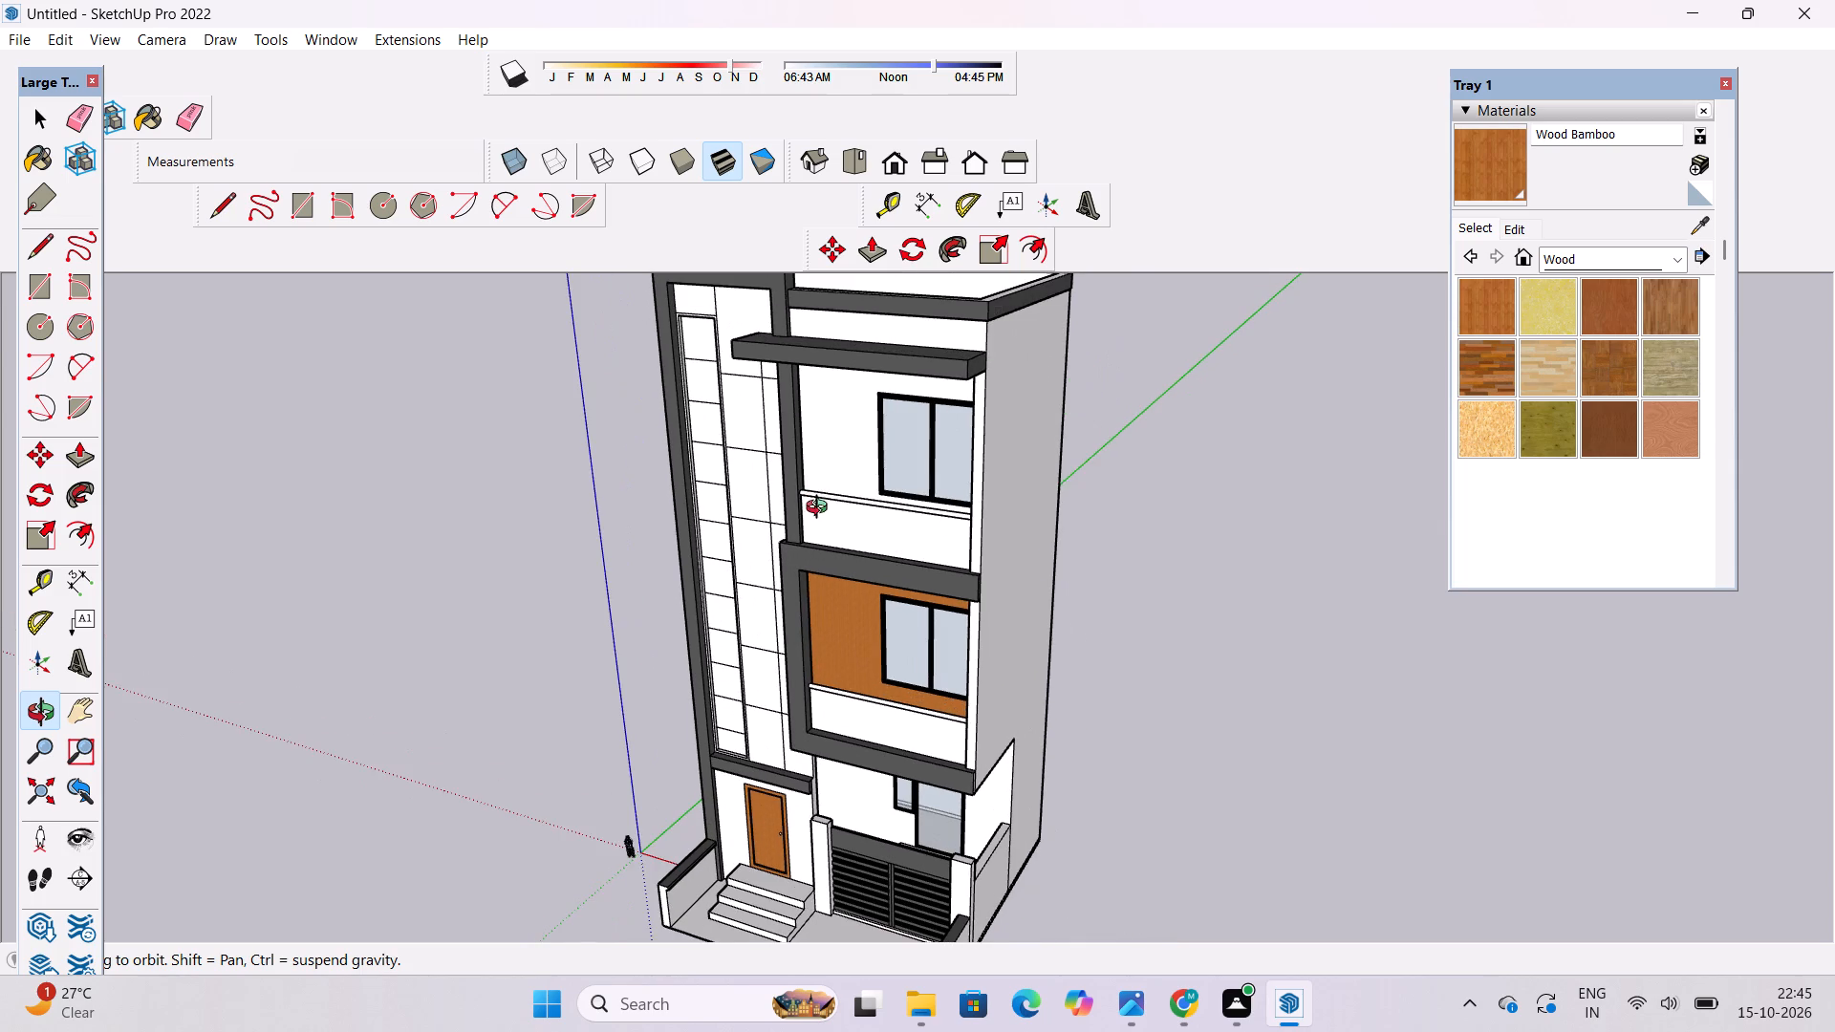
left_click_drag(821, 511, 828, 470)
scroll(833, 480, "up", 2)
left_click_drag(833, 481, 796, 484, "shift")
scroll(792, 482, "down", 3, "shift")
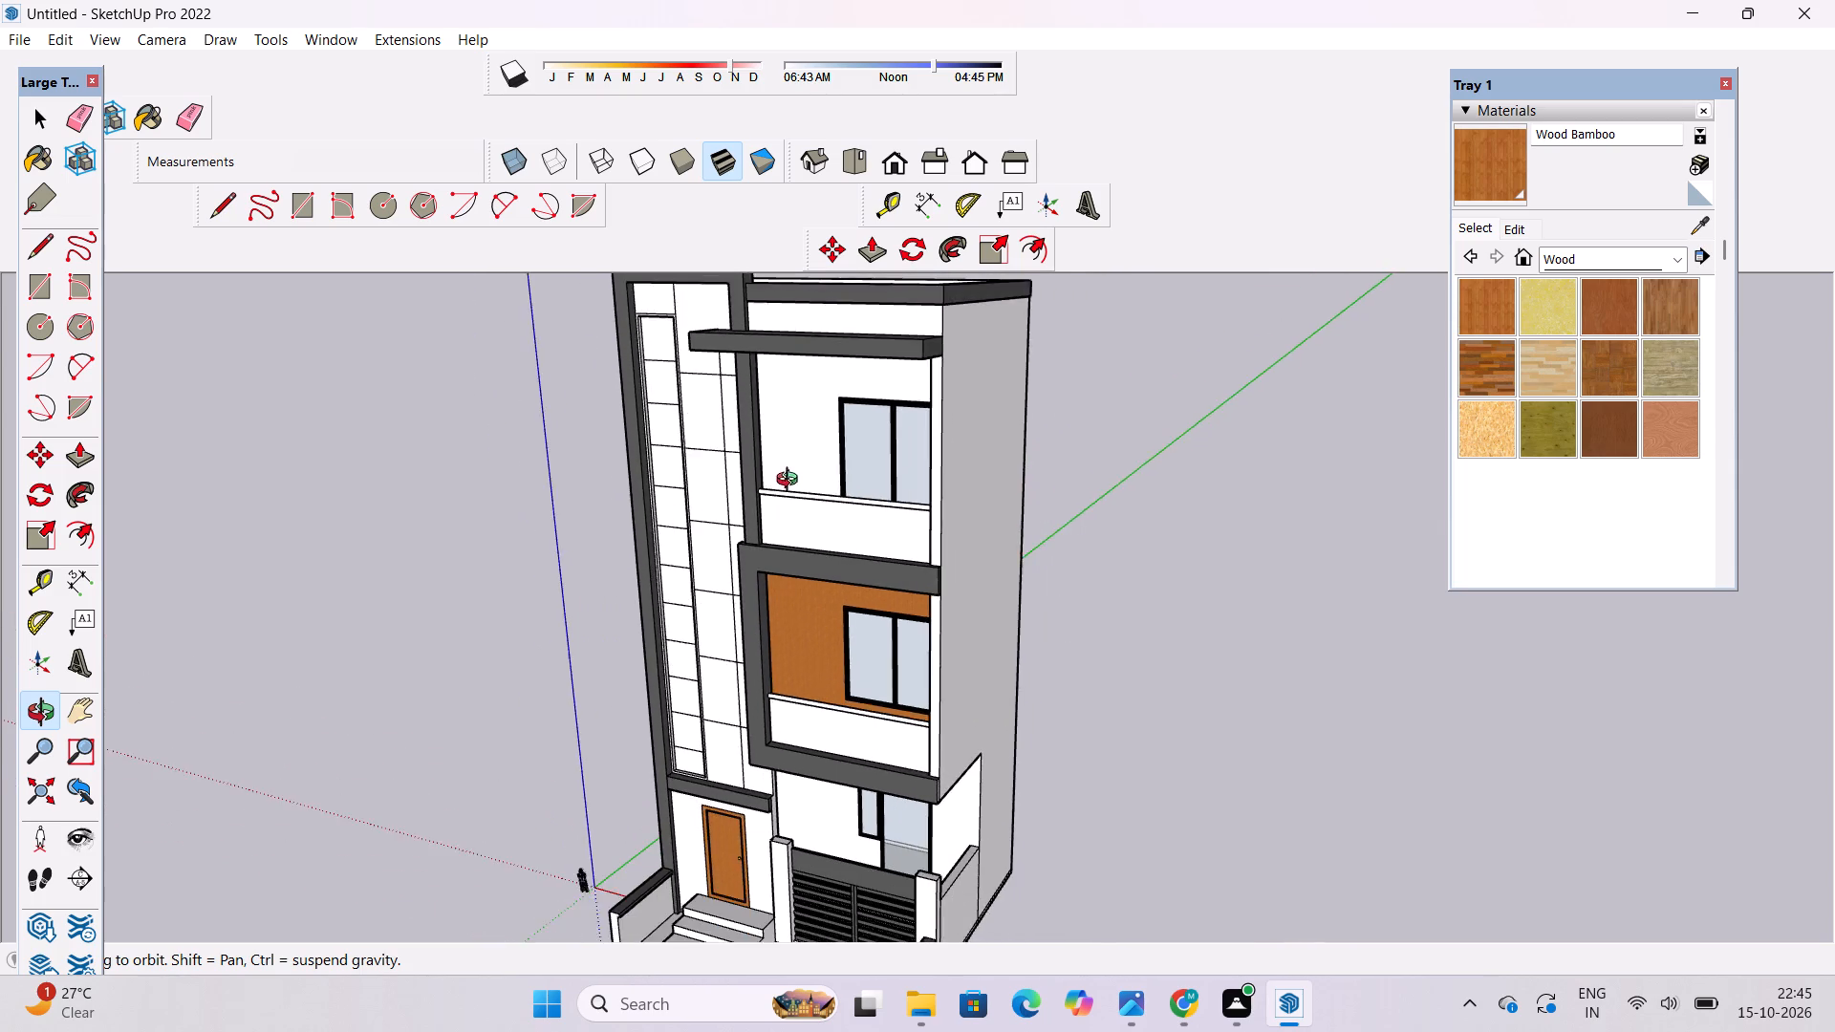
left_click_drag(791, 488, 846, 503)
left_click_drag(849, 502, 783, 483)
scroll(761, 467, "down", 3, "shift")
scroll(760, 579, "up", 2)
scroll(829, 787, "up", 3)
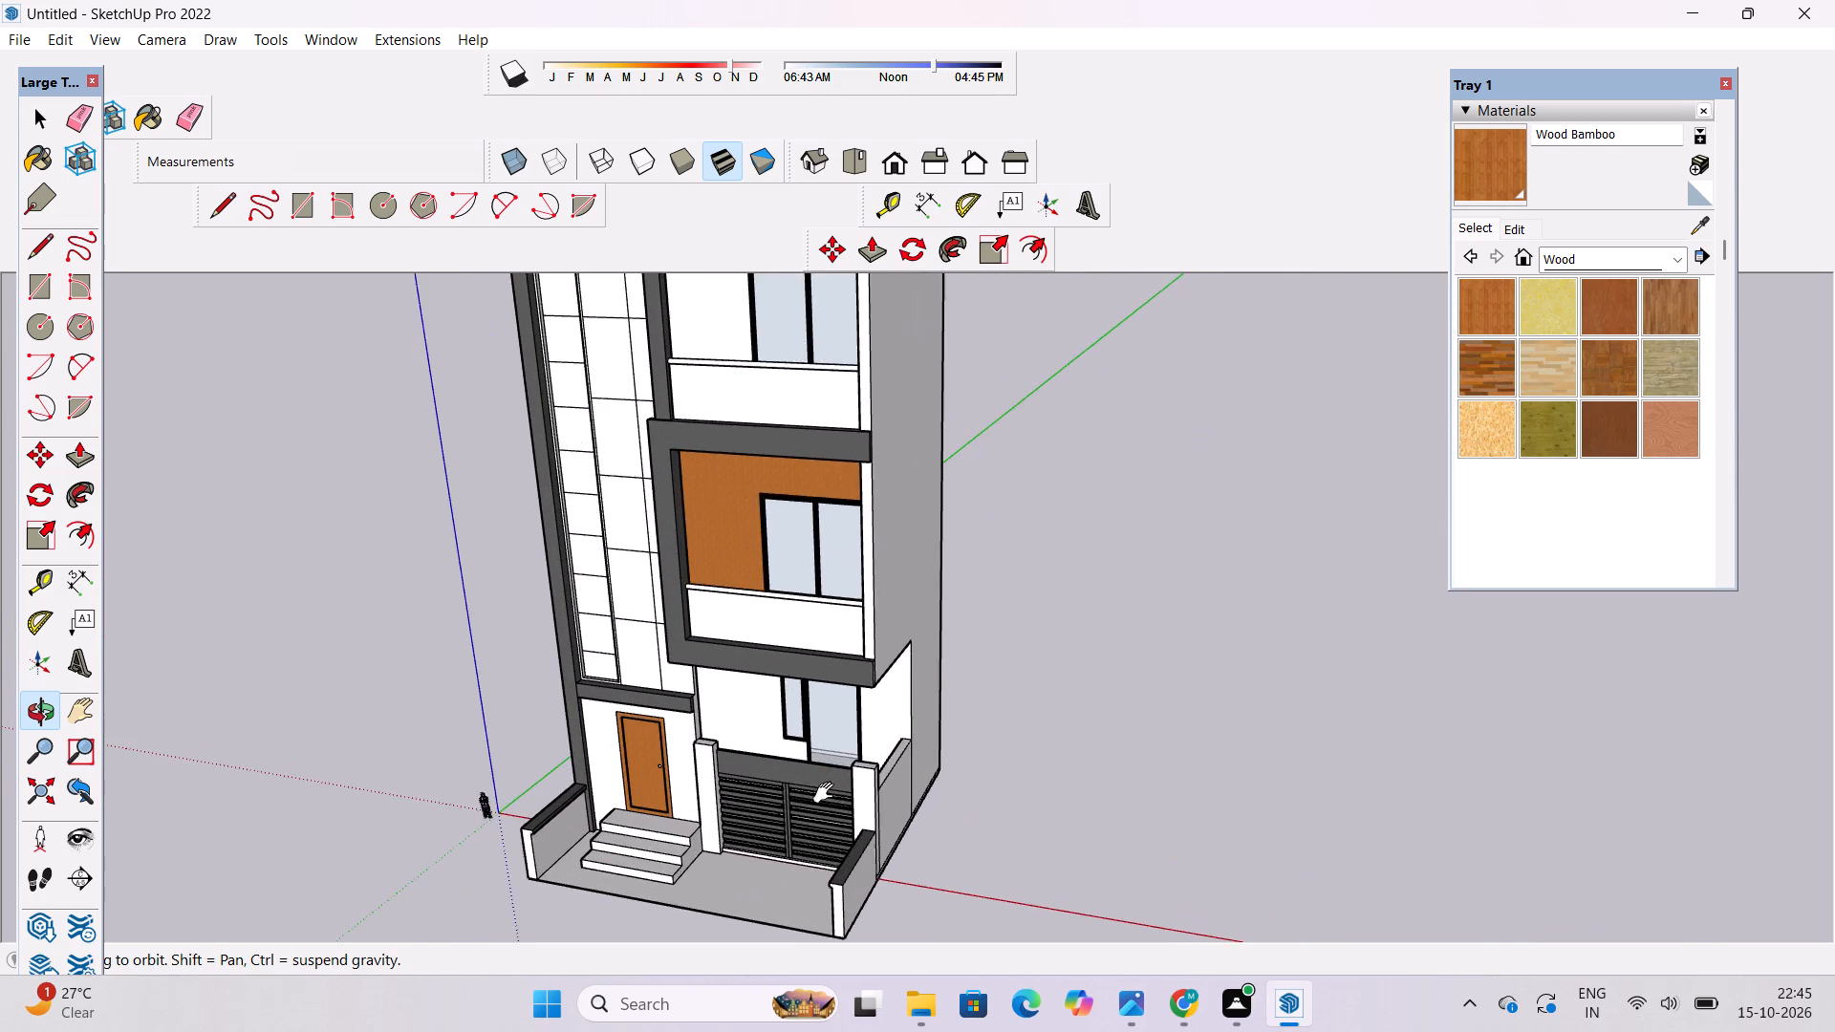
left_click_drag(828, 793, 813, 742, "shift")
Paint the ground-floor wall around the window and the top-floor balcony's back wall with 0035_Tan from Colors-Named.
left_click(1625, 253)
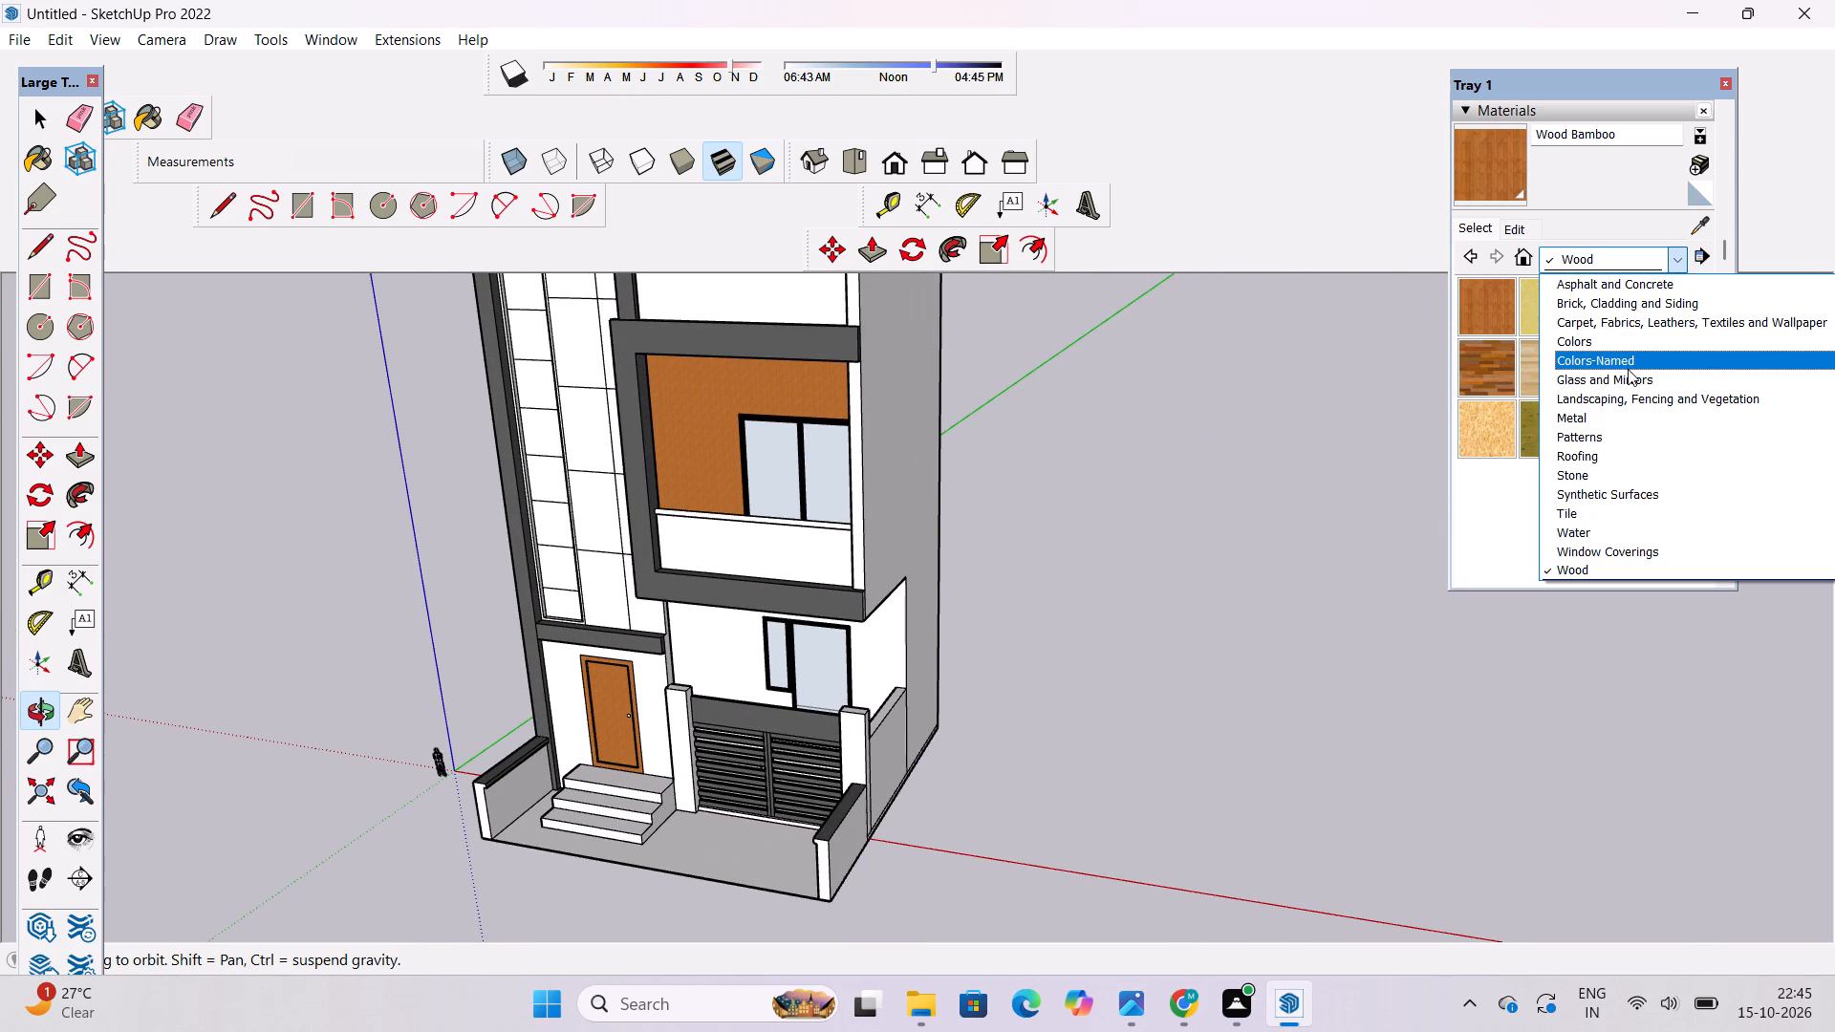
left_click(1626, 365)
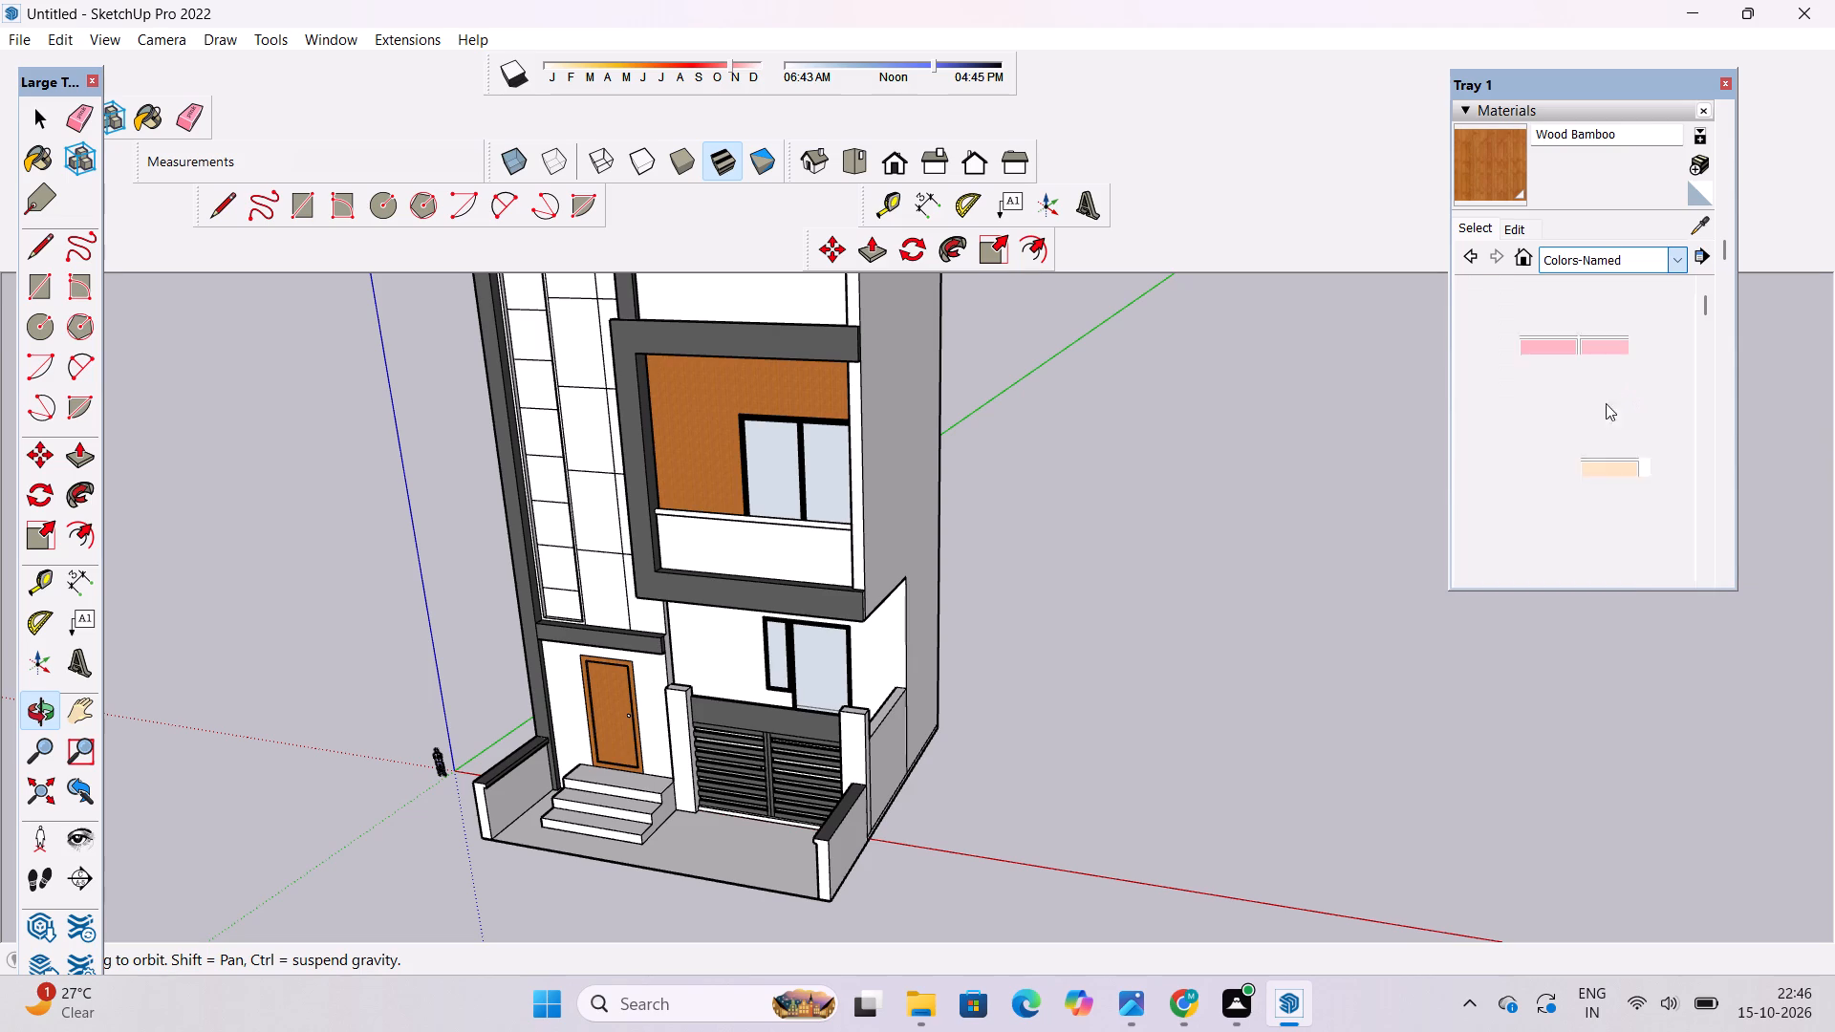
scroll(1576, 403, "down", 5)
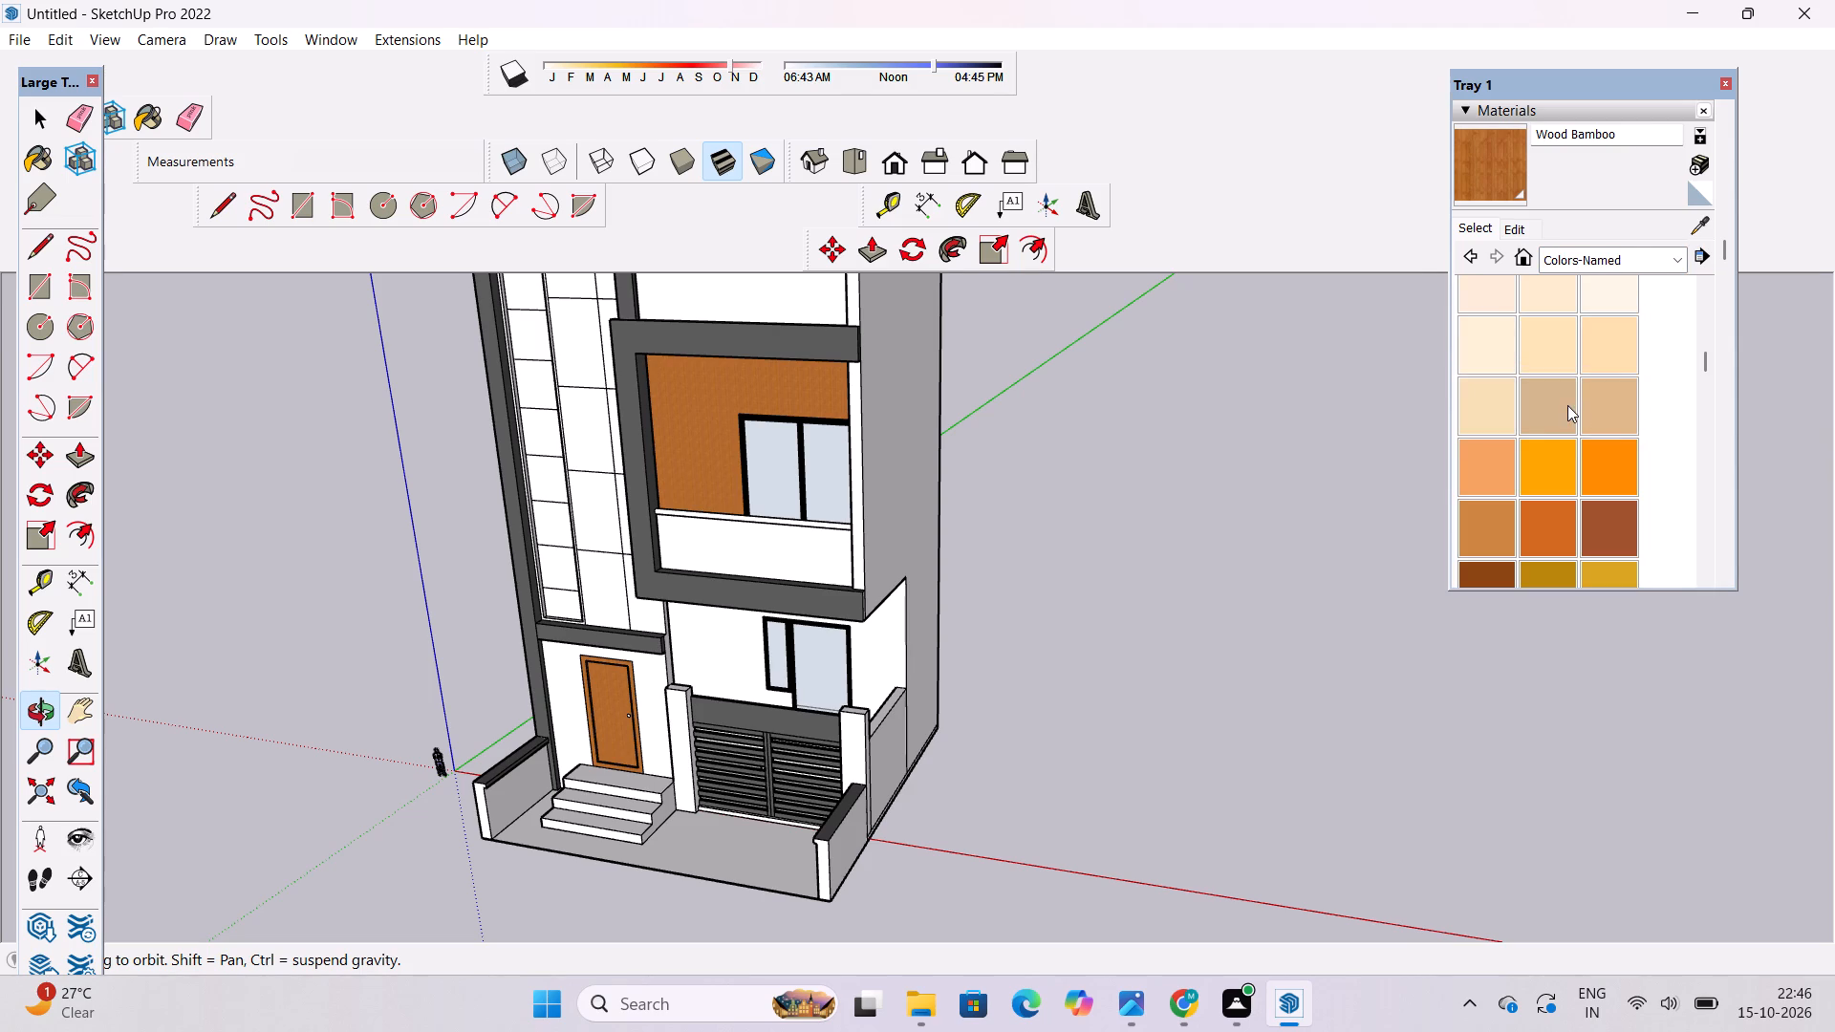
left_click(1566, 405)
scroll(692, 570, "up", 5)
left_click(734, 684)
scroll(781, 656, "down", 9)
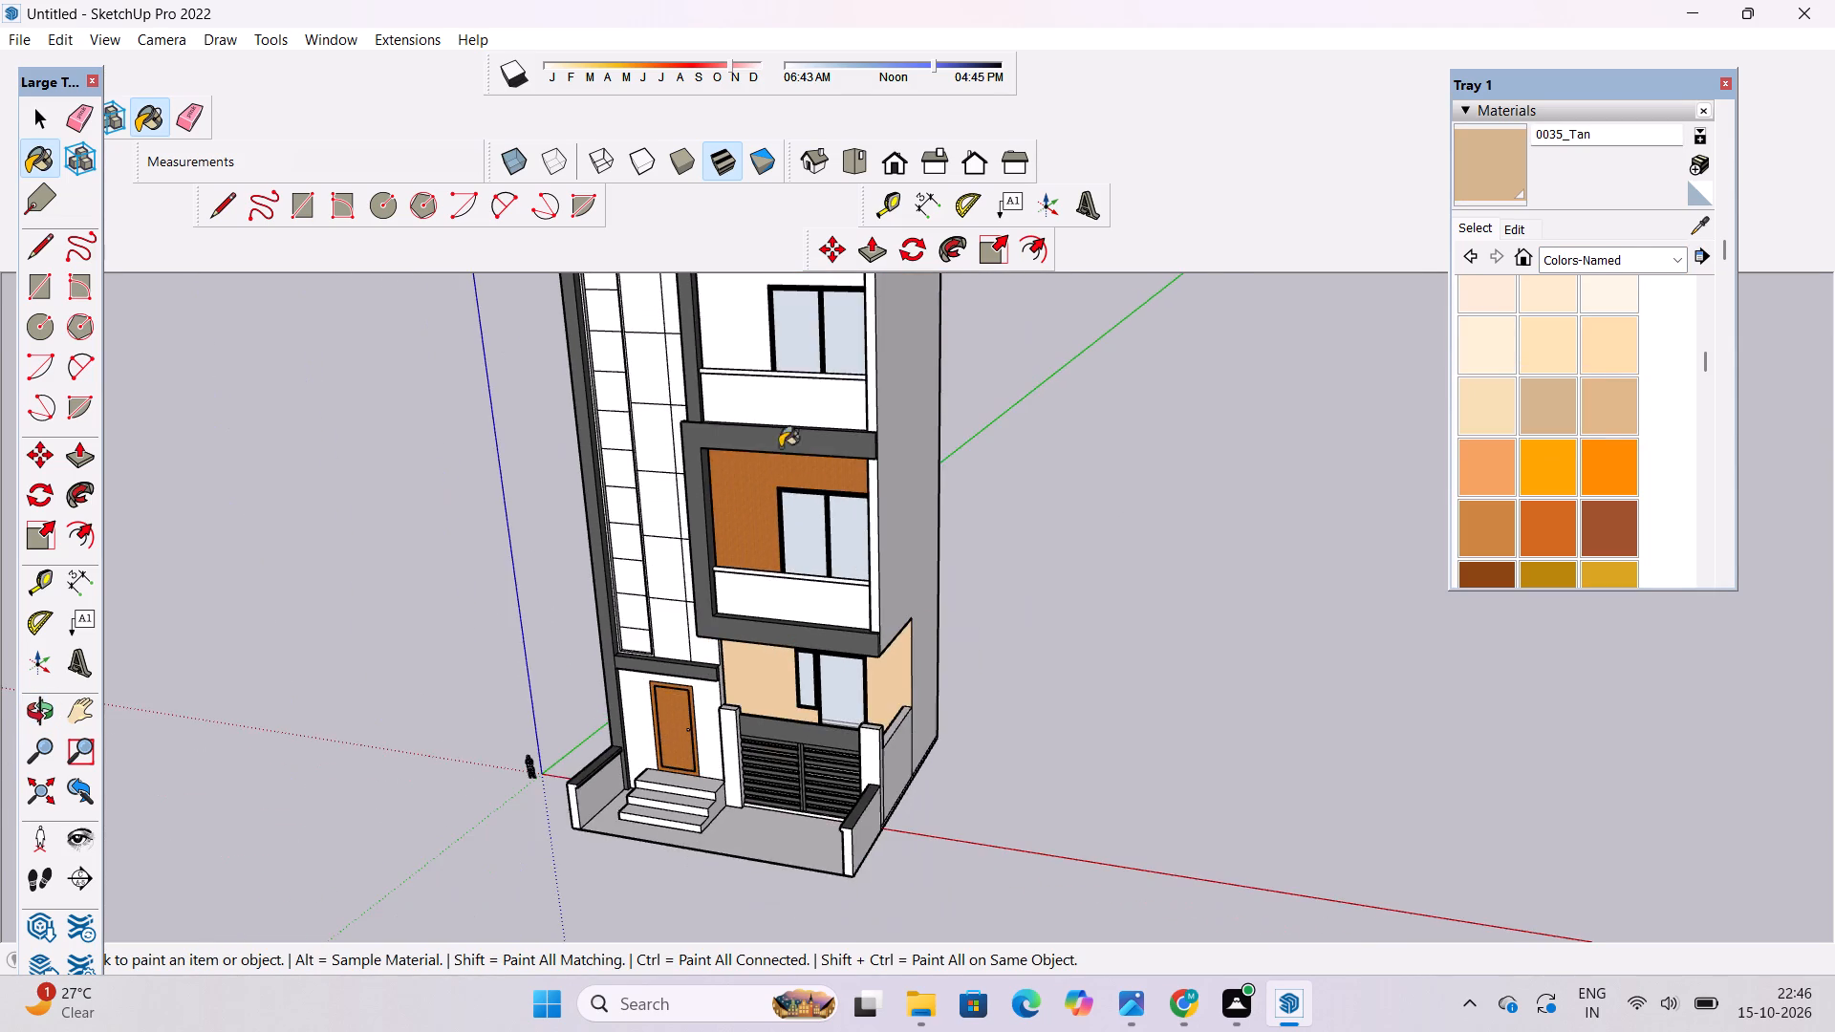
scroll(765, 366, "up", 5)
left_click(765, 361)
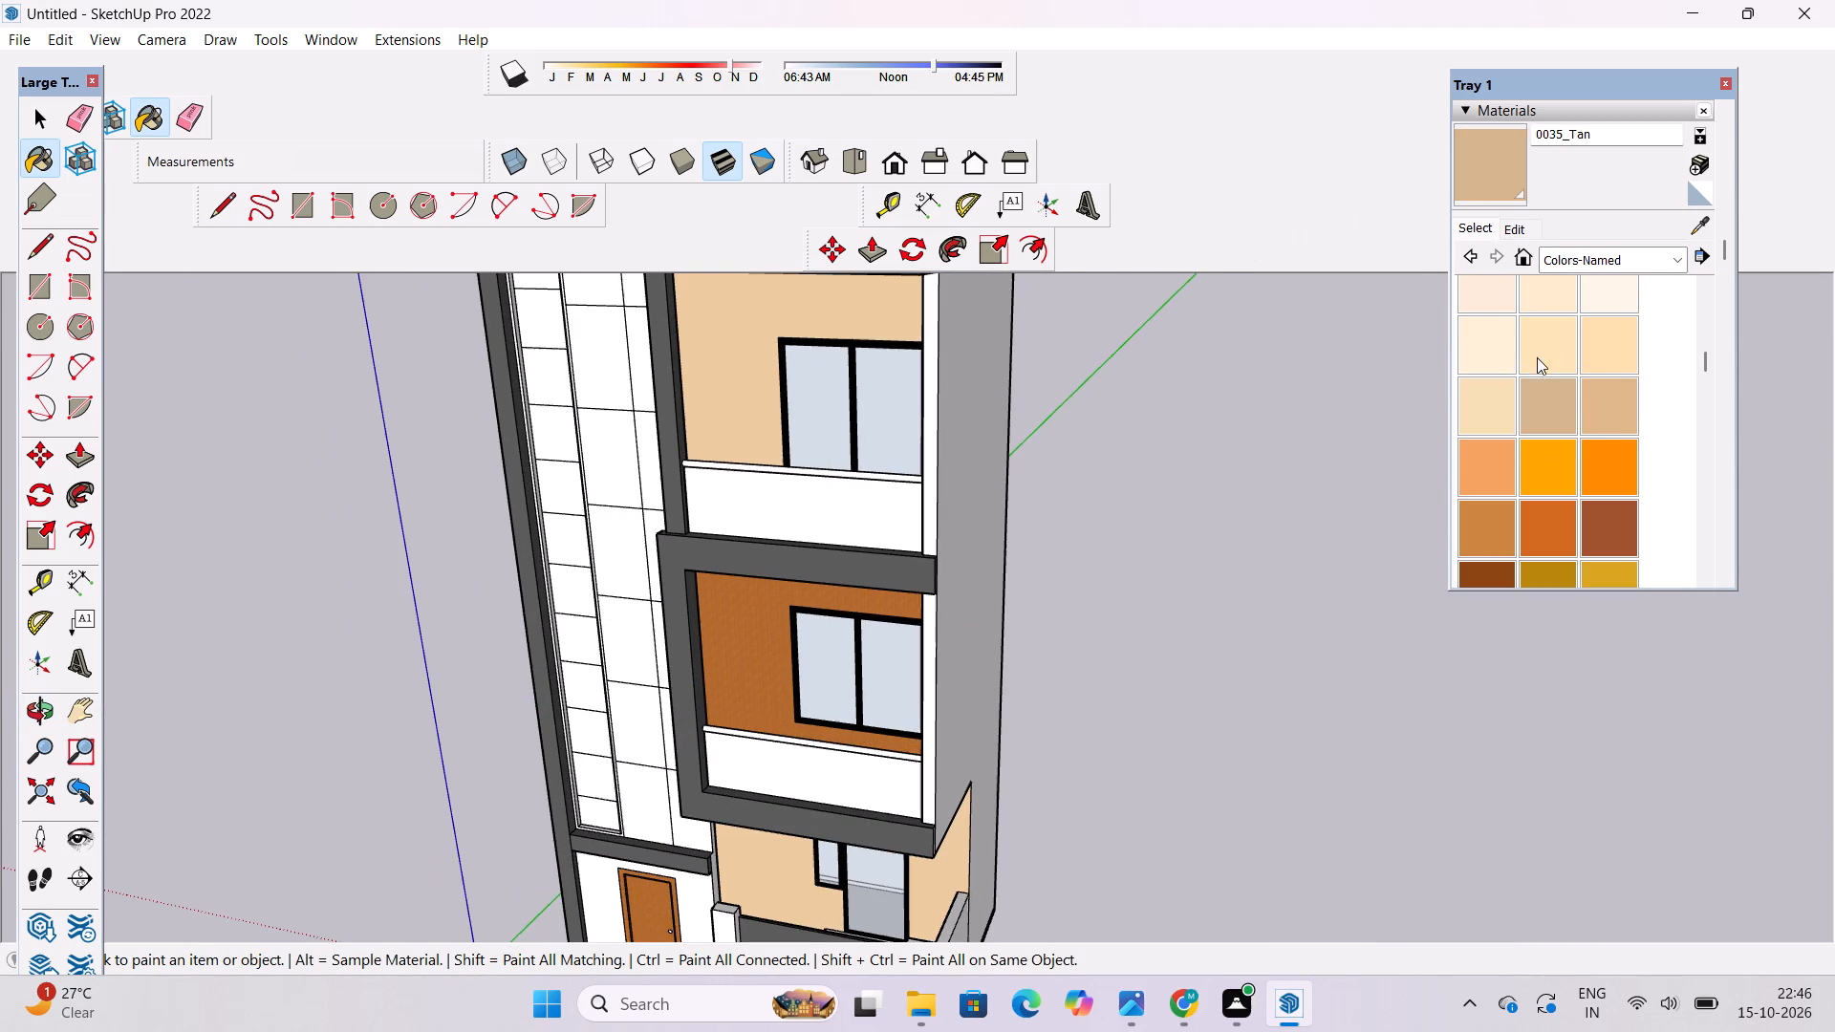
Darken the 0035_Tan material slightly by lowering its brightness in the Color Wheel picker.
left_click(1542, 399)
left_click(1512, 233)
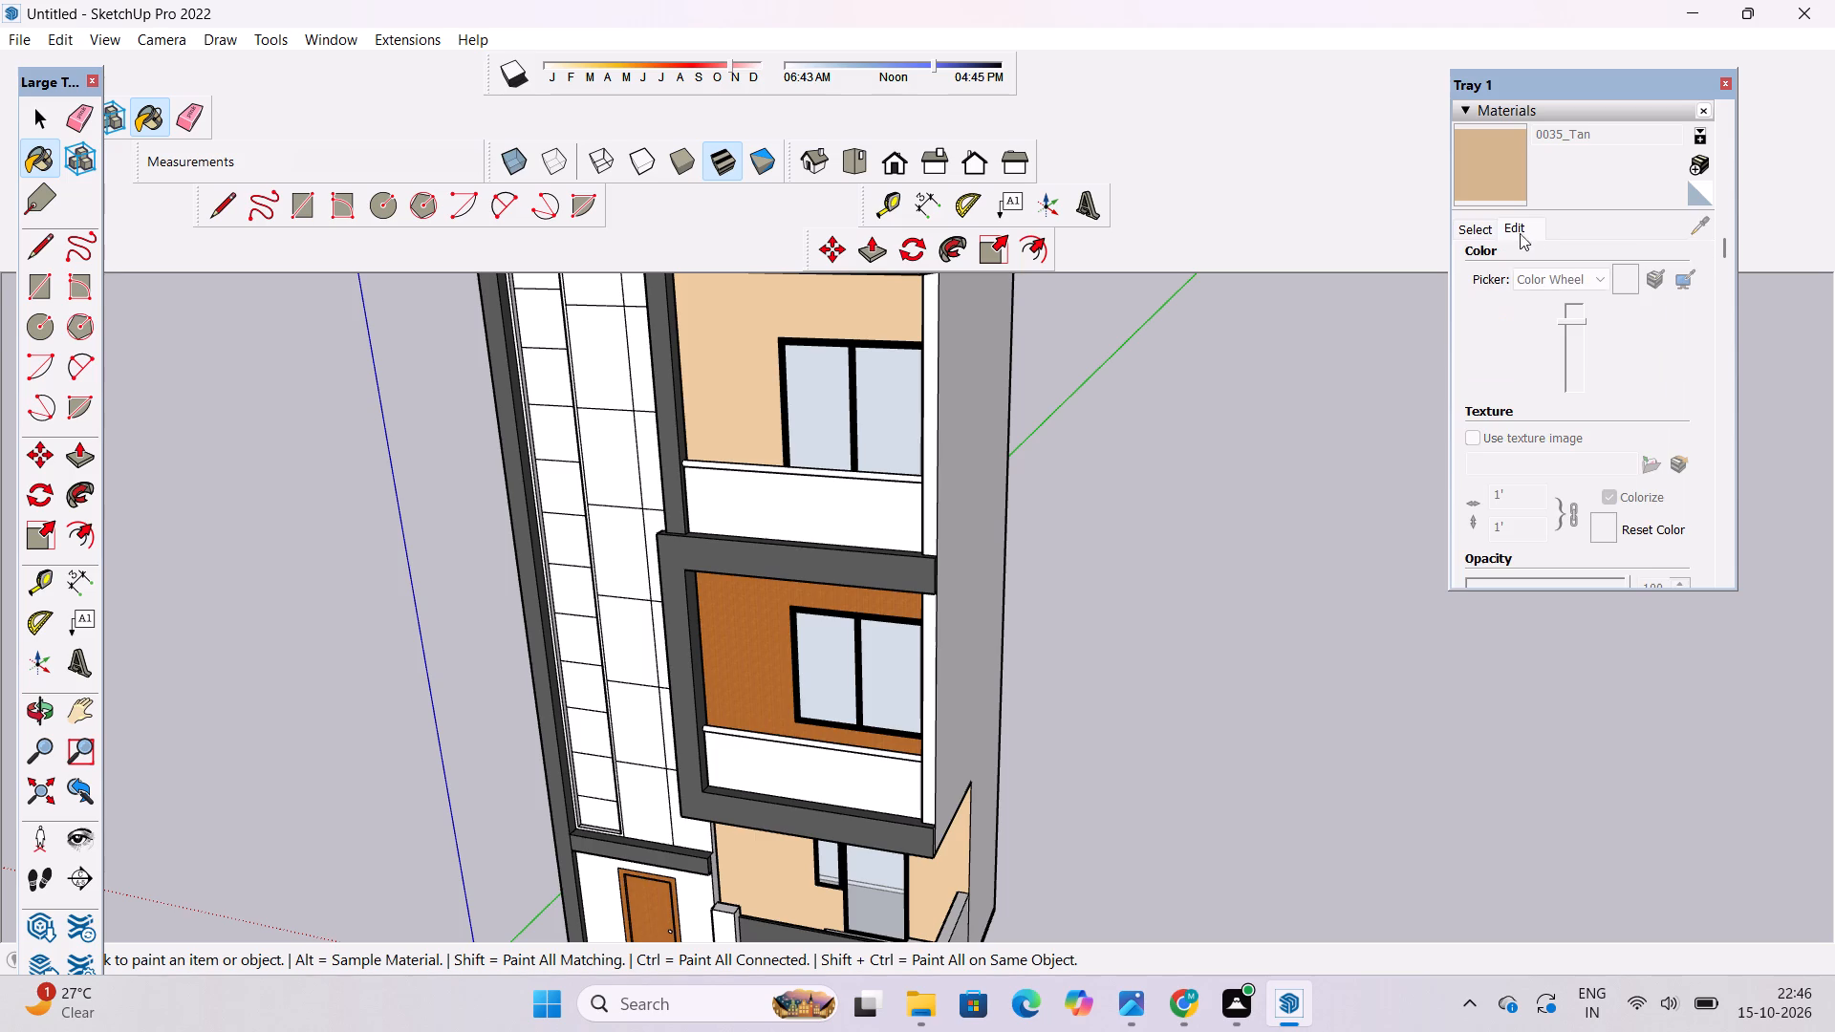
left_click(1470, 223)
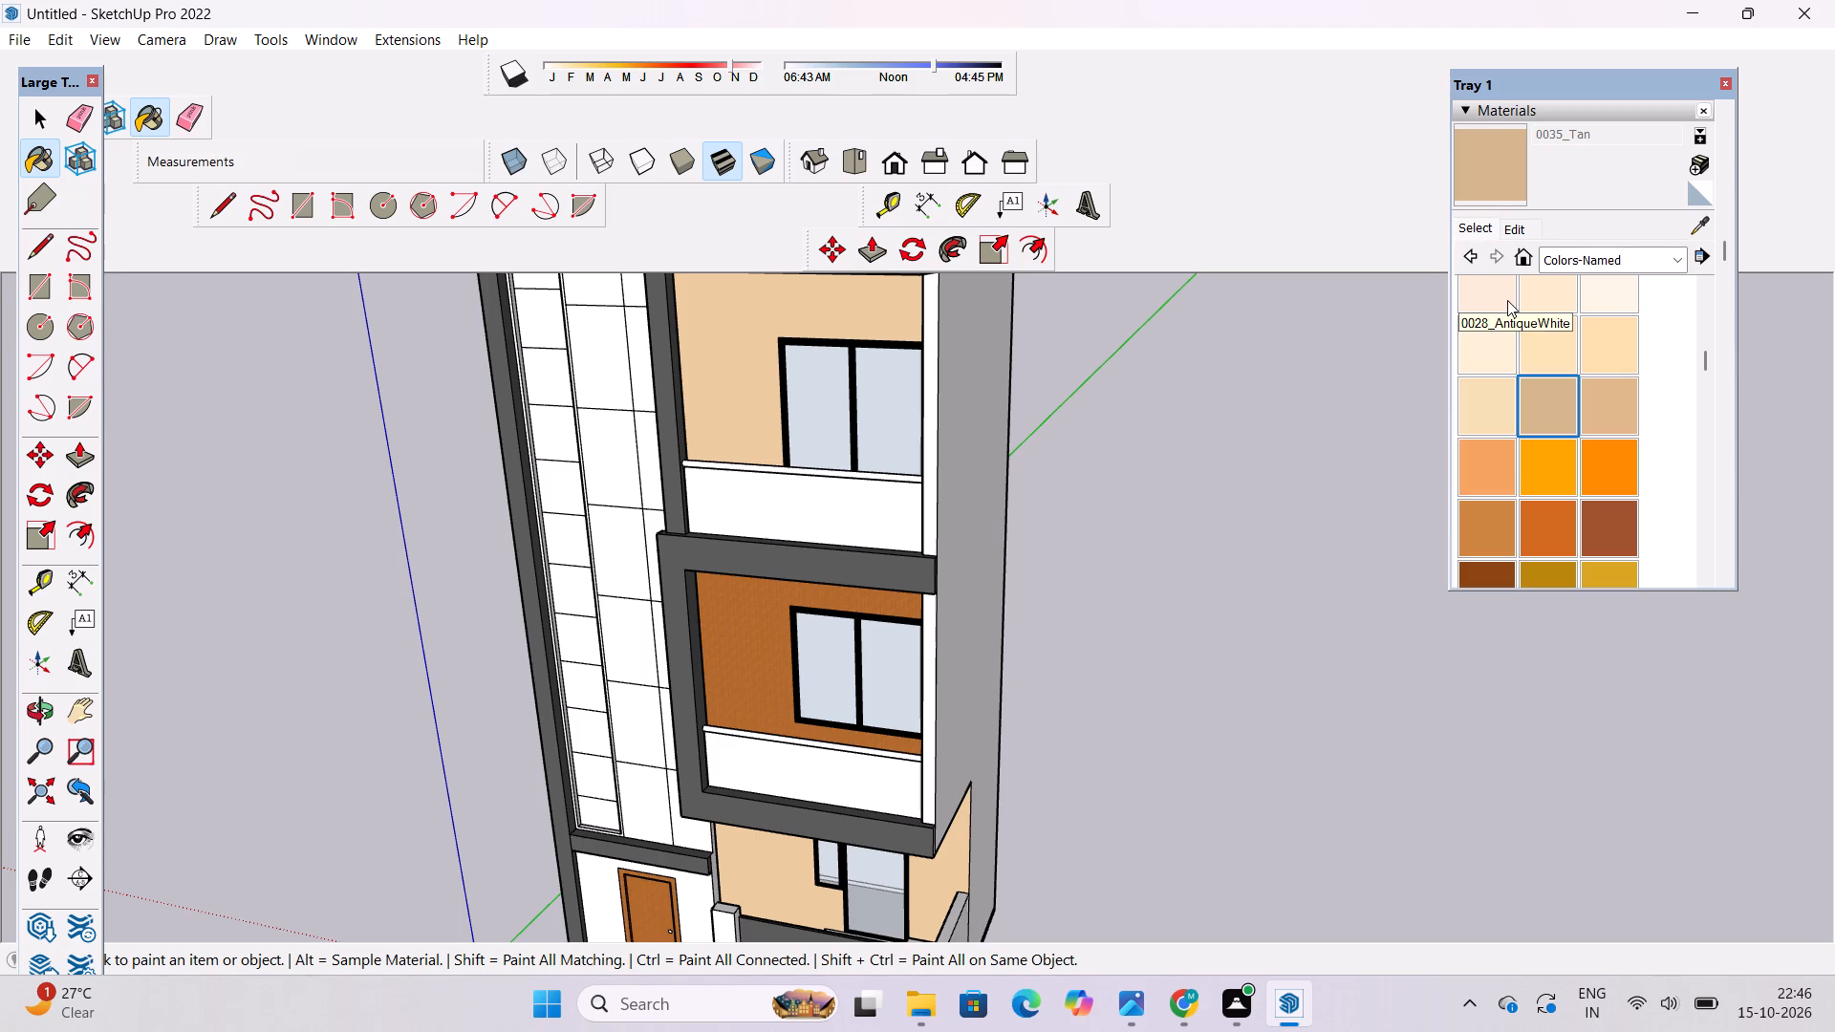
left_click(1487, 149)
left_click(714, 355)
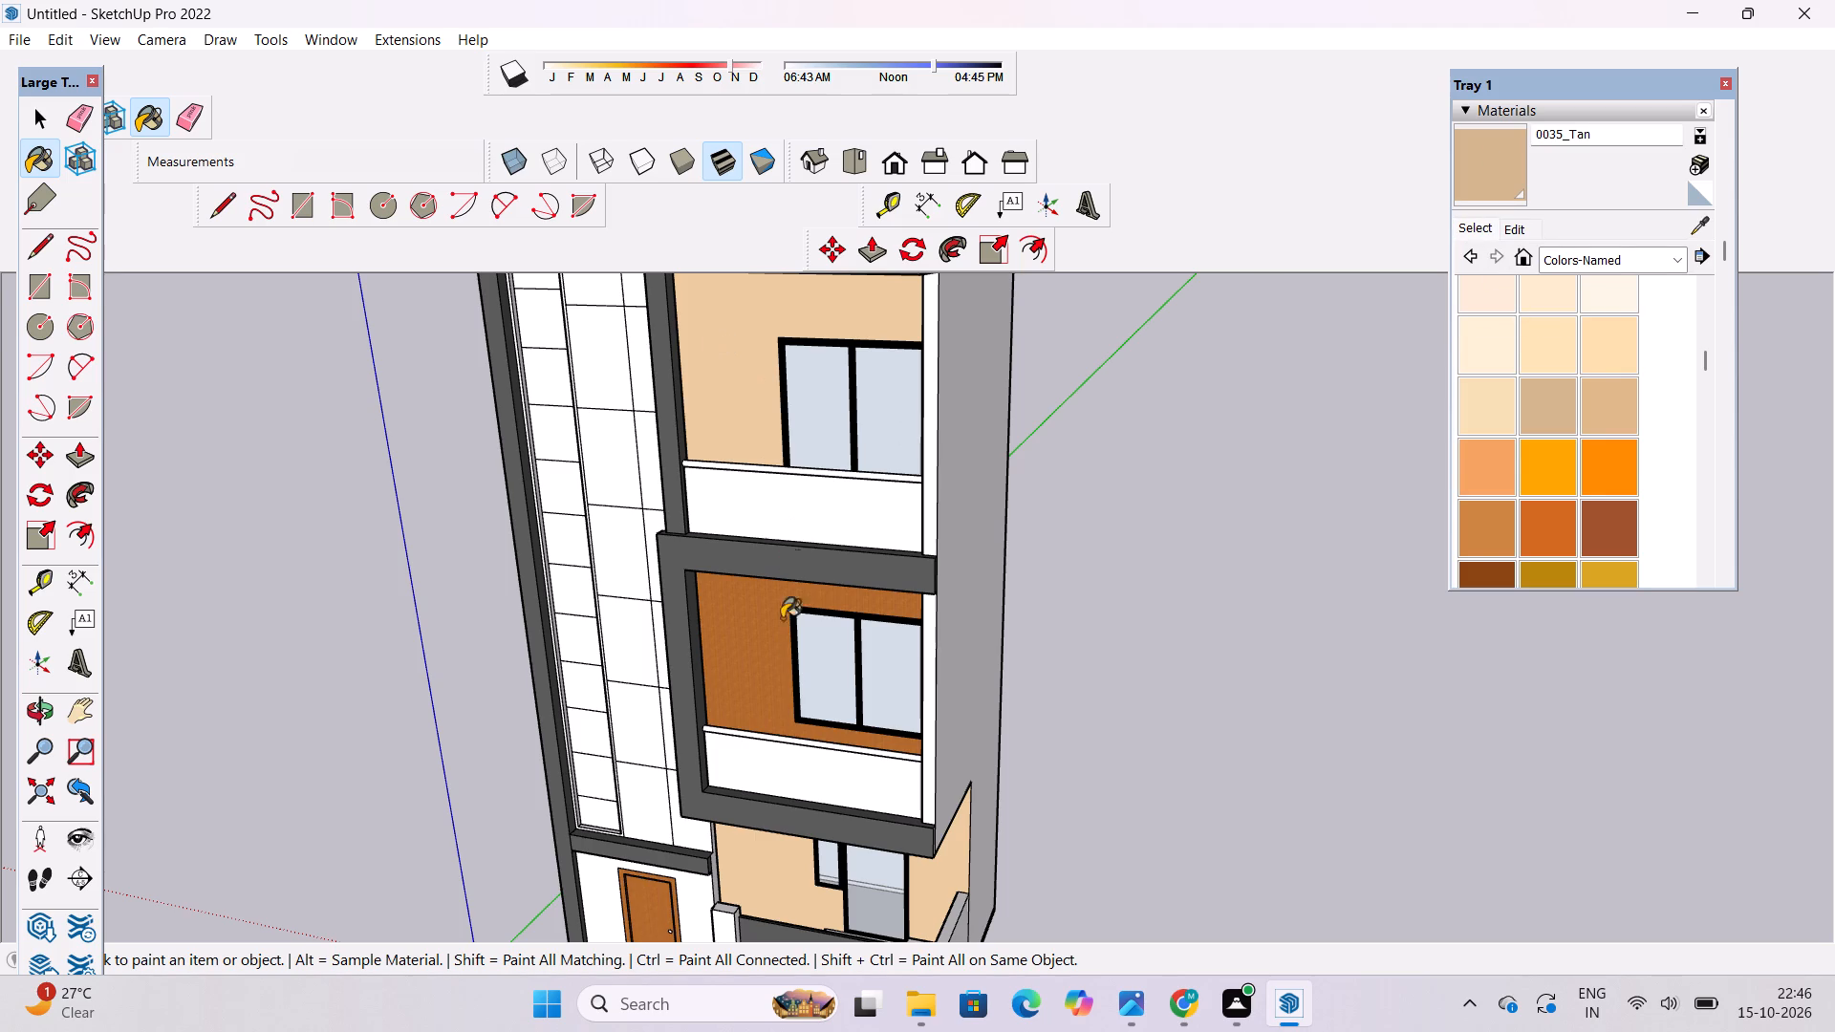
left_click(781, 855)
left_click(1522, 226)
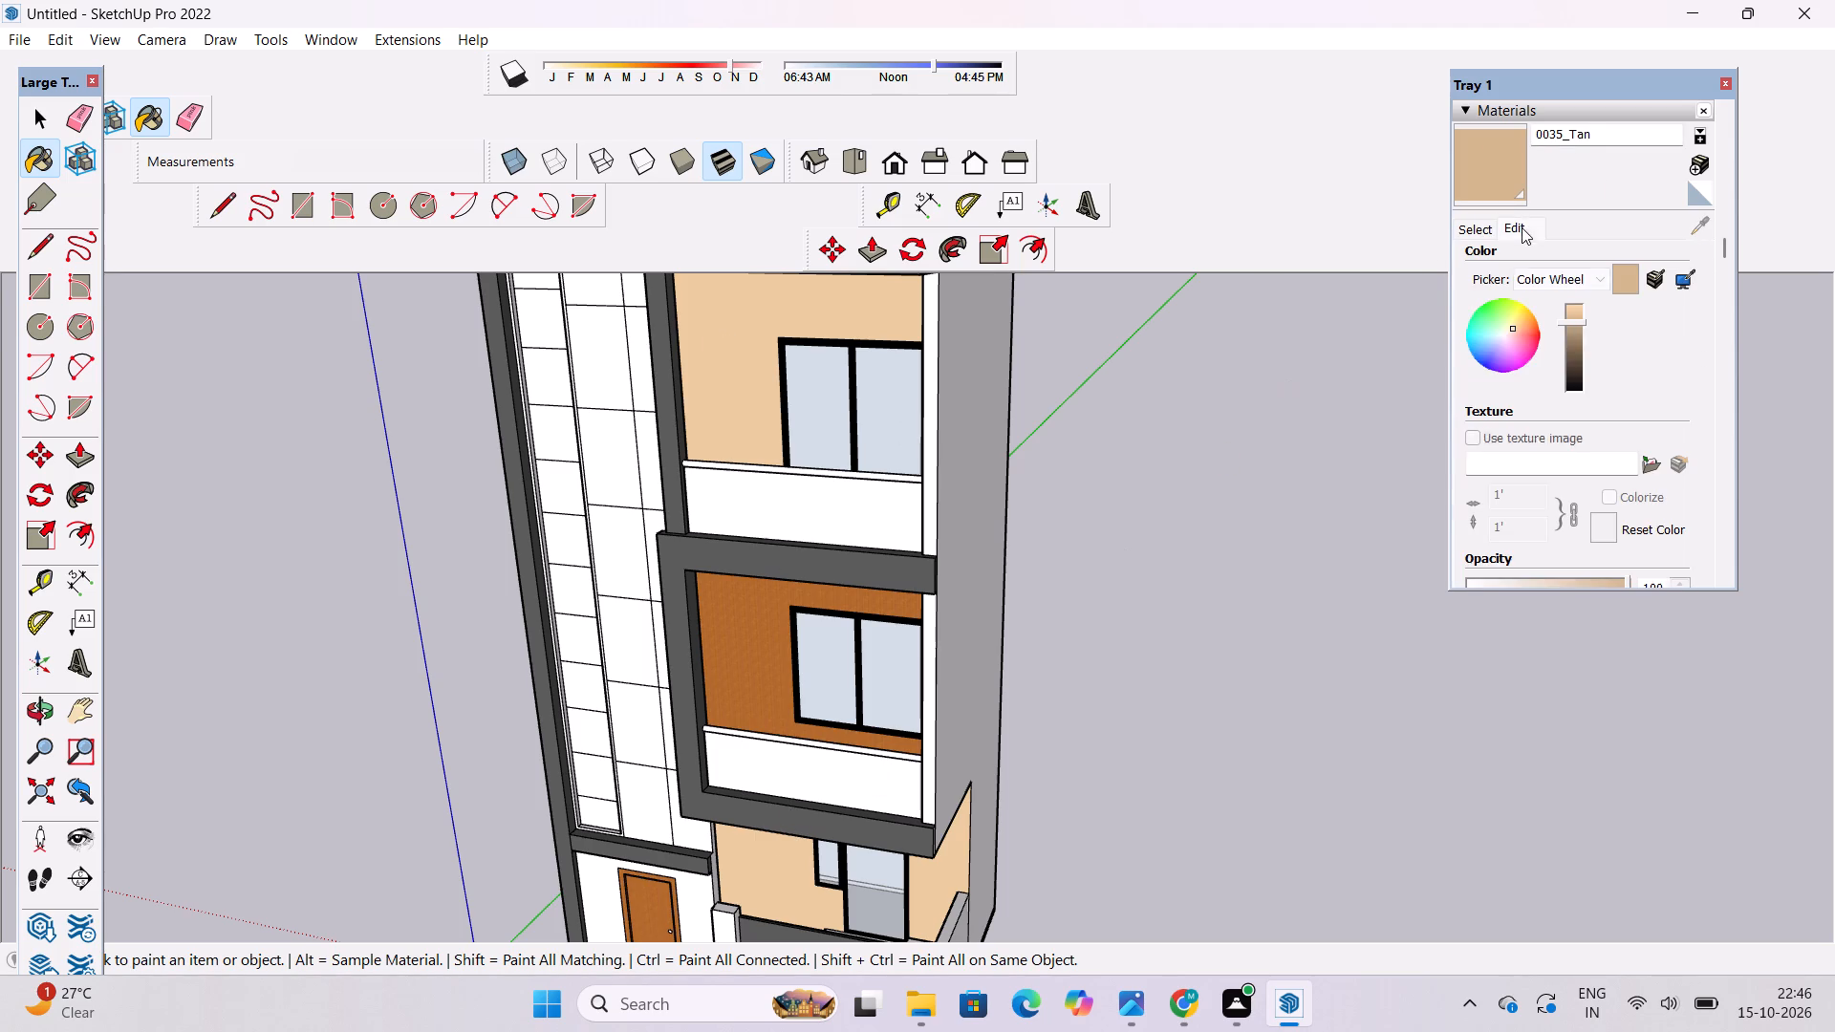
left_click(1573, 333)
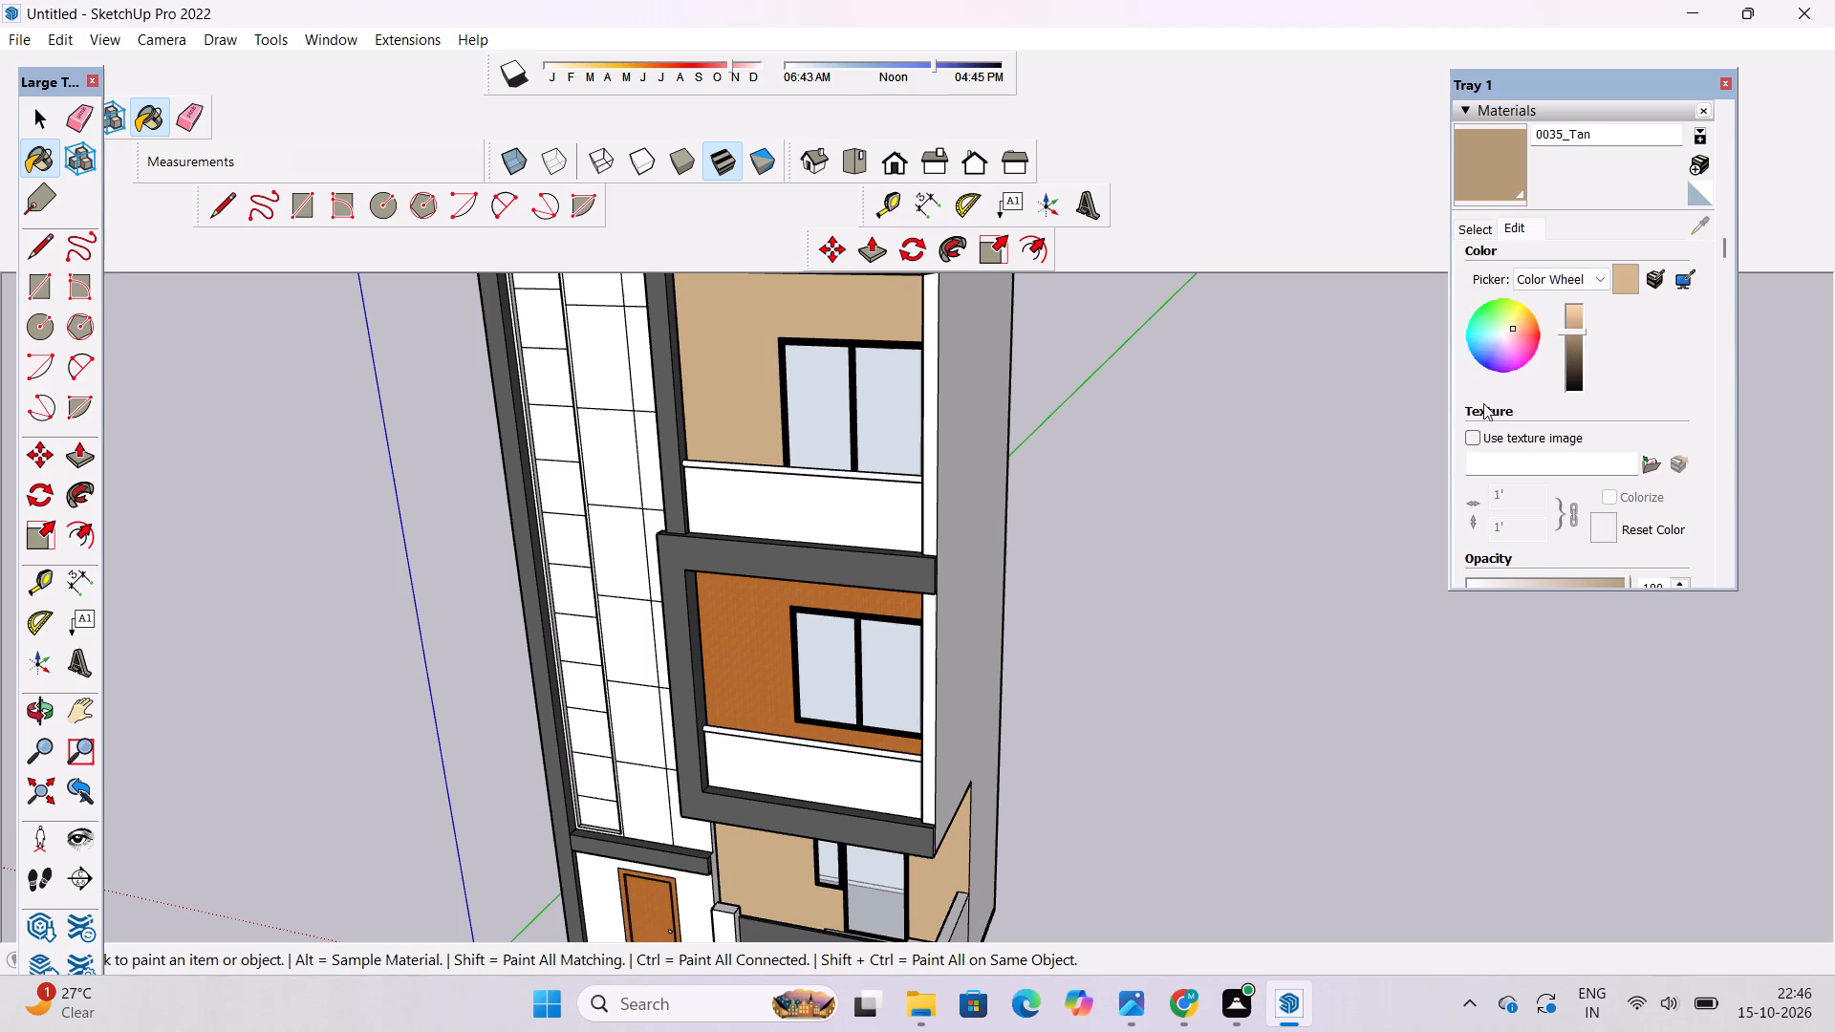
Paint the top-floor balcony's side wall next to the tile-patterned column and the adjoining inner face with 0035_Tan.
key("o")
left_click(43, 715)
left_click_drag(970, 549, 842, 549)
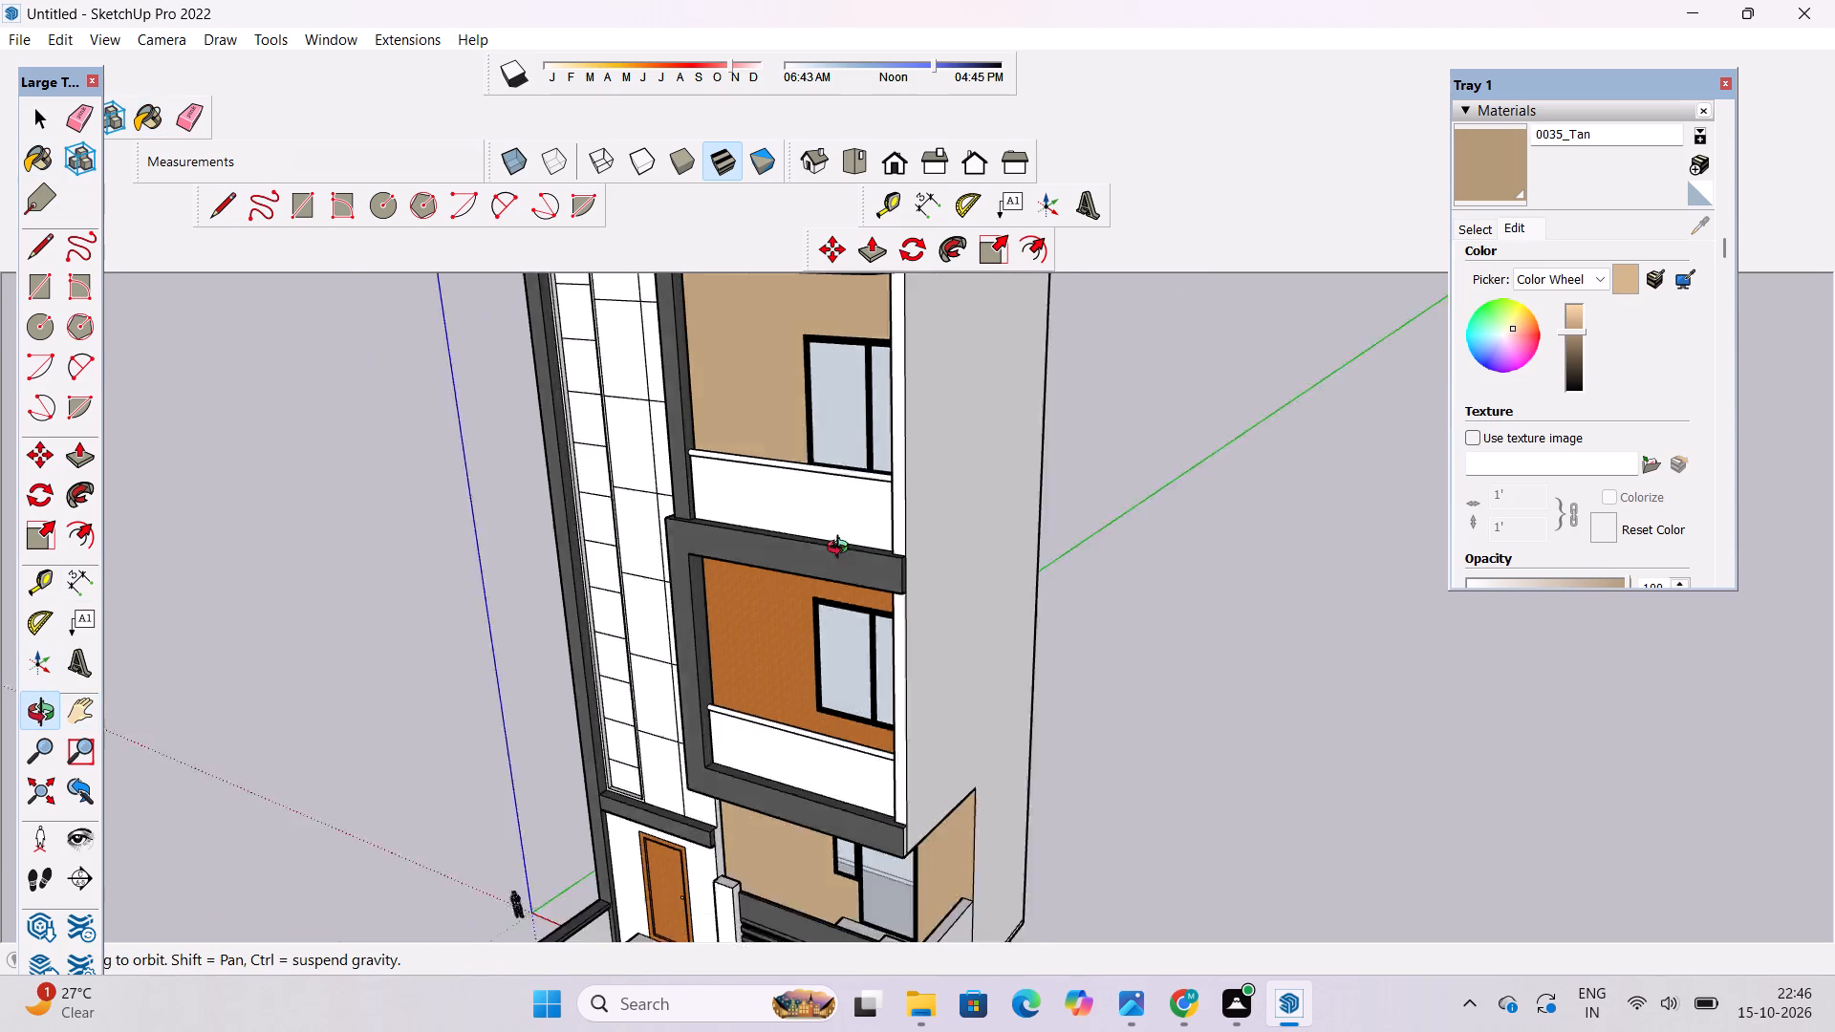
left_click_drag(842, 549, 589, 516)
scroll(670, 500, "up", 2)
left_click_drag(873, 499, 1002, 599, "shift")
scroll(1025, 494, "up", 3)
left_click_drag(948, 473, 1062, 596, "shift")
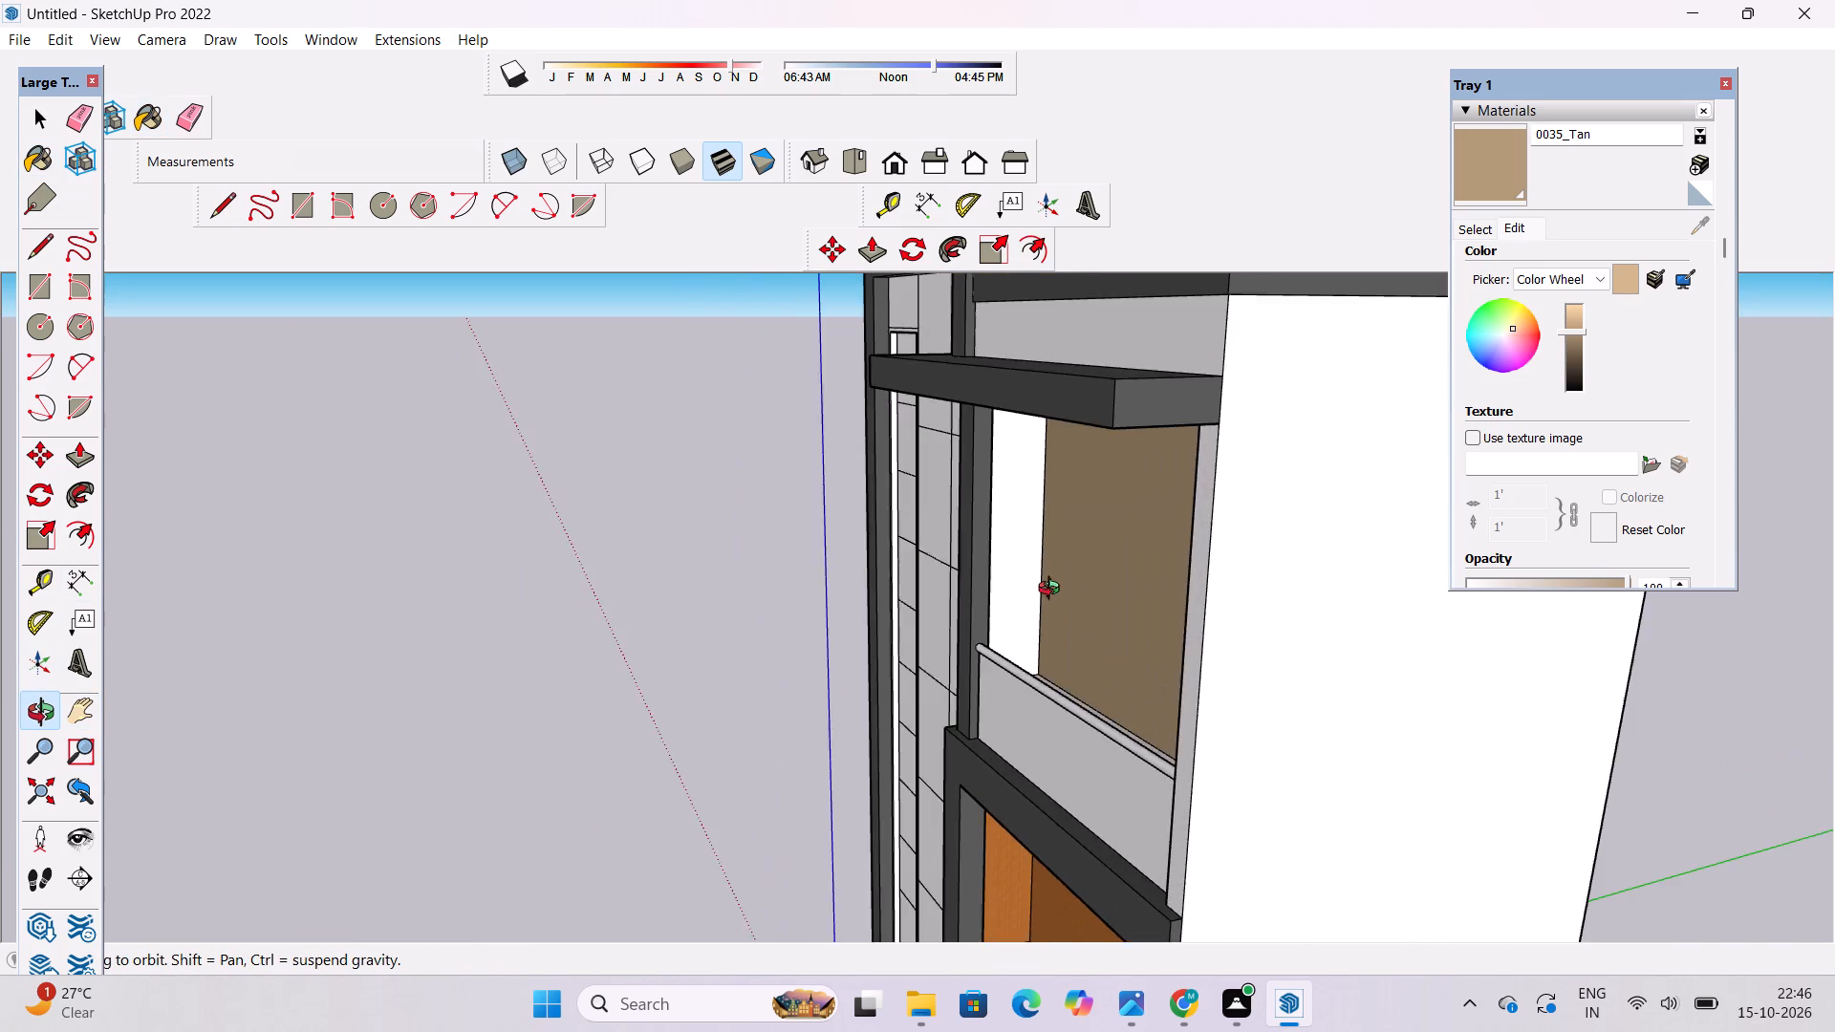
scroll(1051, 581, "up", 3)
left_click(1054, 571)
scroll(1051, 558, "up", 7)
left_click_drag(1055, 552, 921, 570)
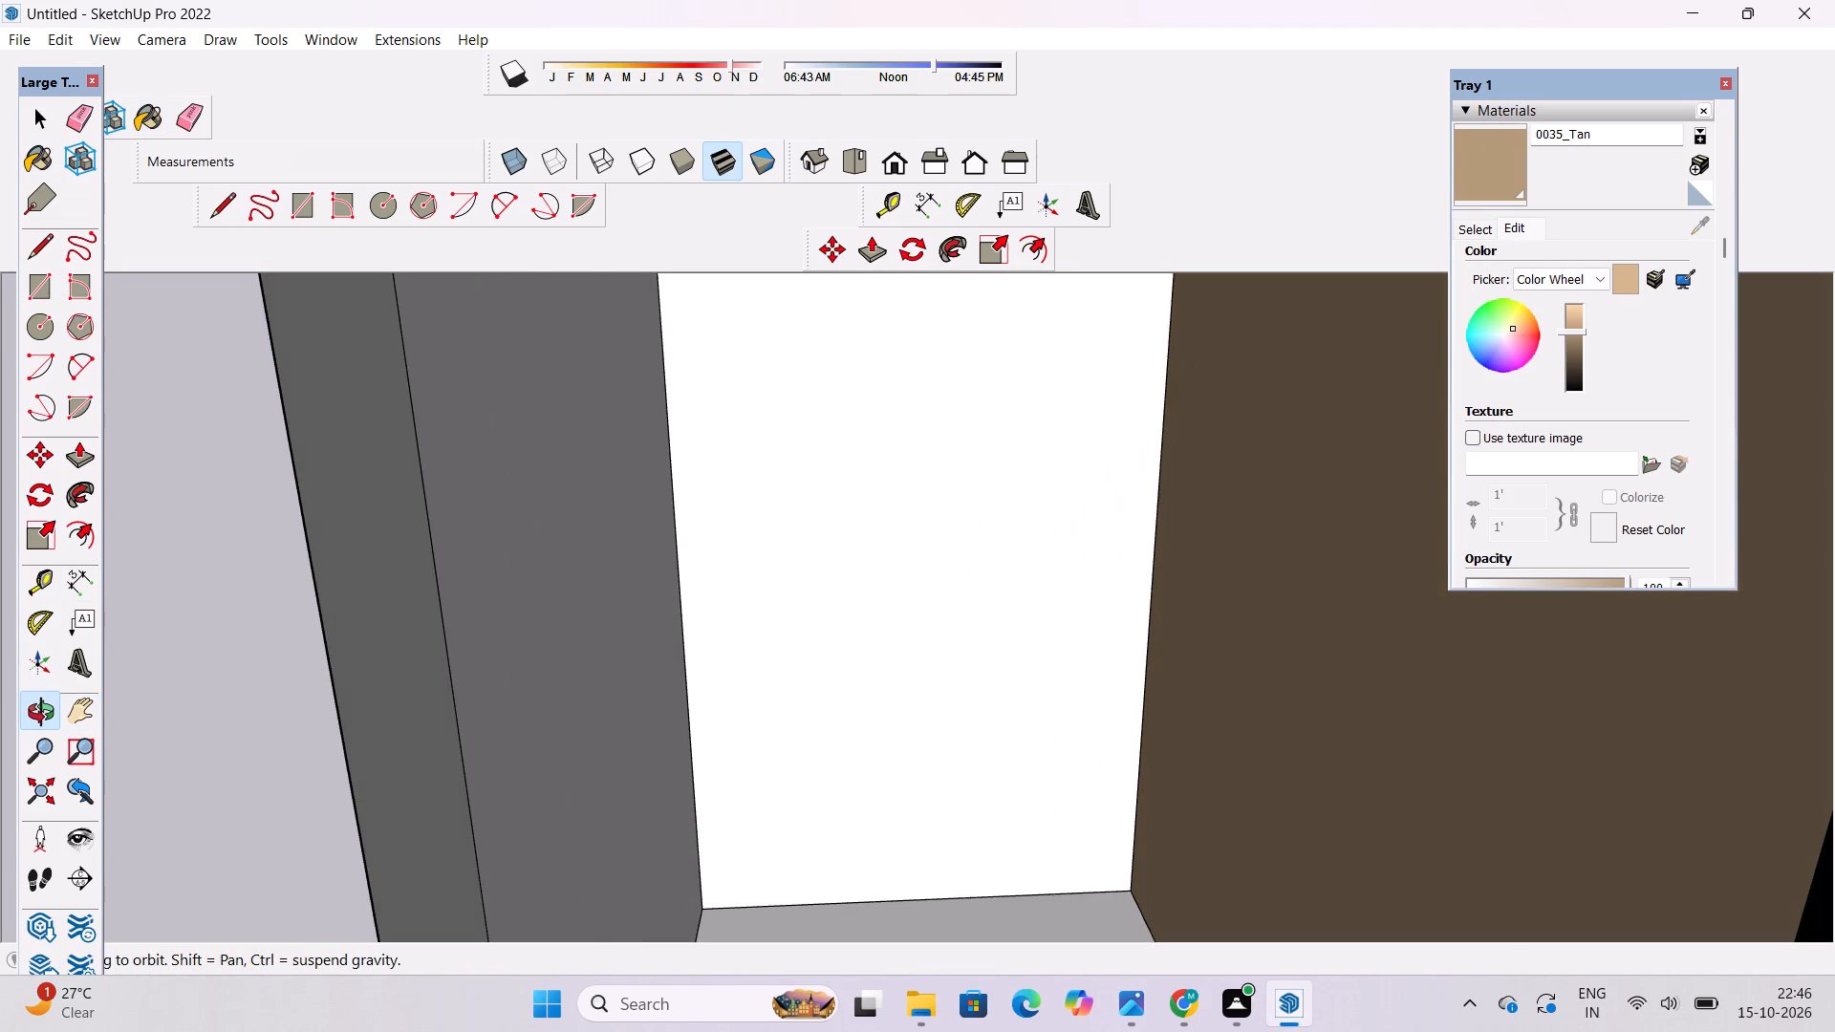
left_click(1500, 178)
left_click(960, 486)
left_click(529, 552)
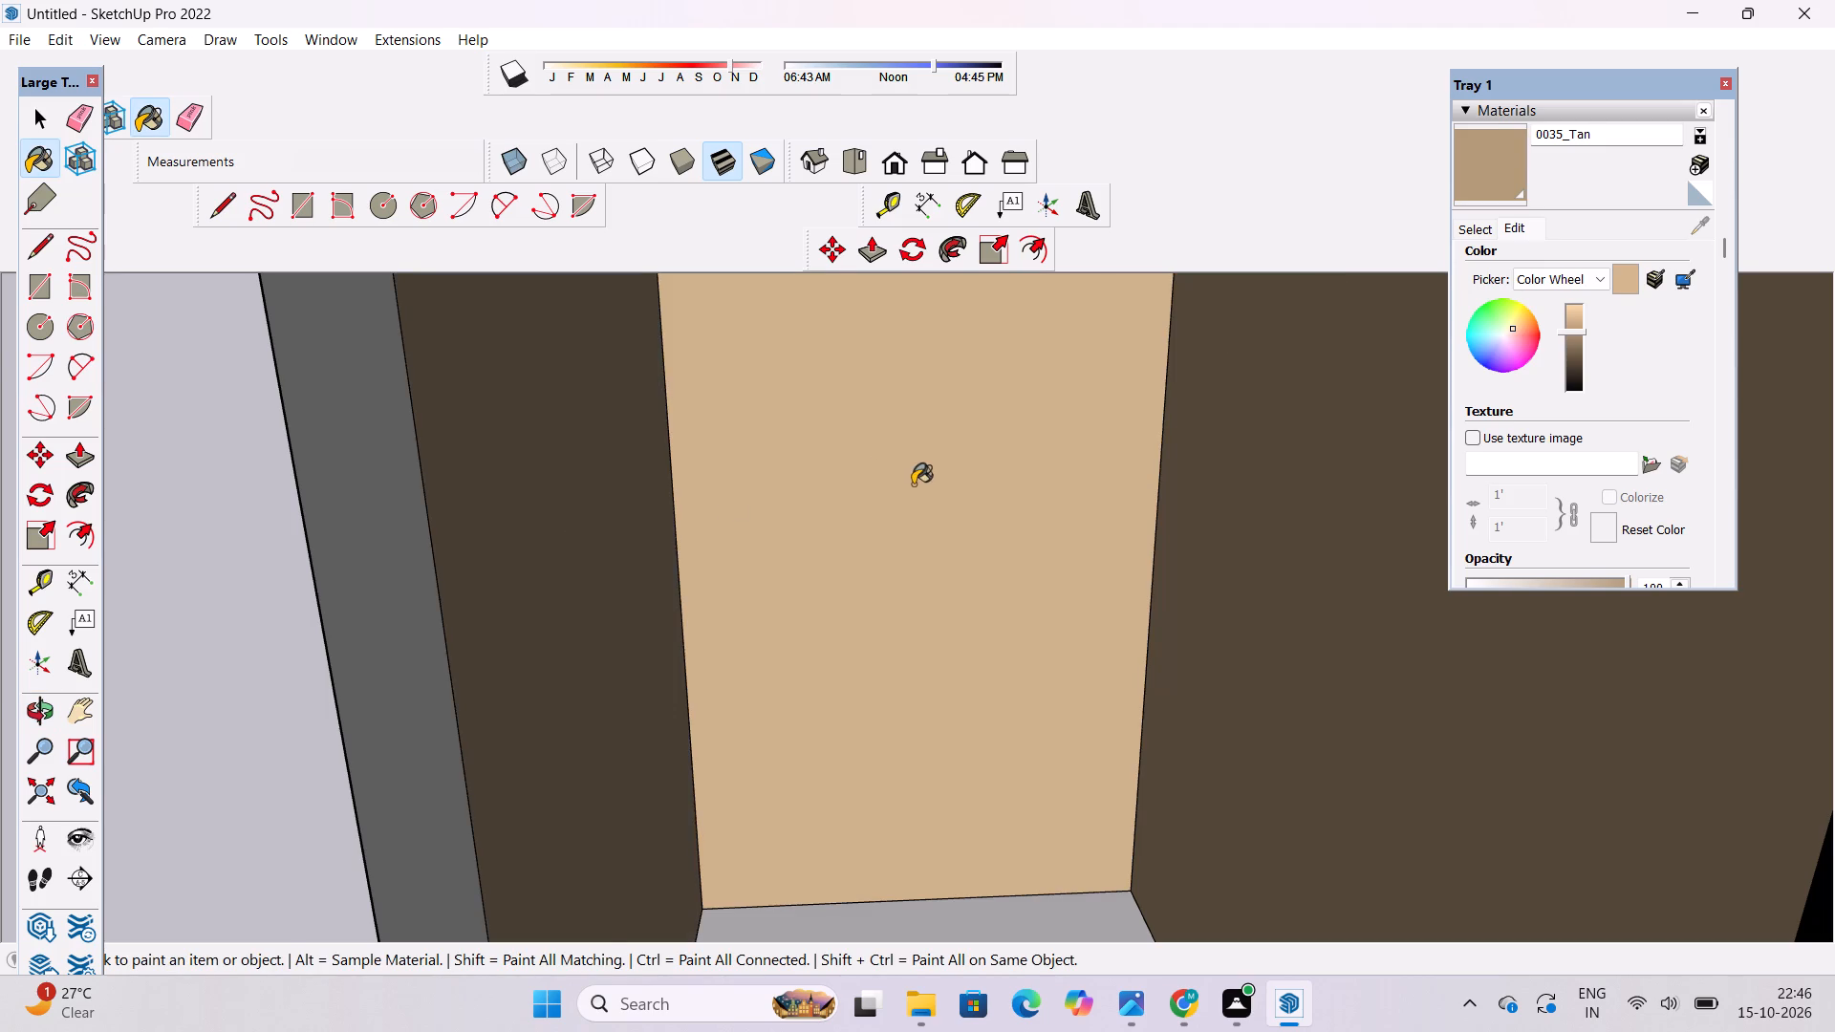
Paint the top-floor balcony's remaining inner side wall, on the house's outer side, with 0035_Tan.
key("o")
scroll(910, 461, "down", 10)
left_click_drag(615, 558, 1184, 507)
scroll(1047, 507, "down", 18)
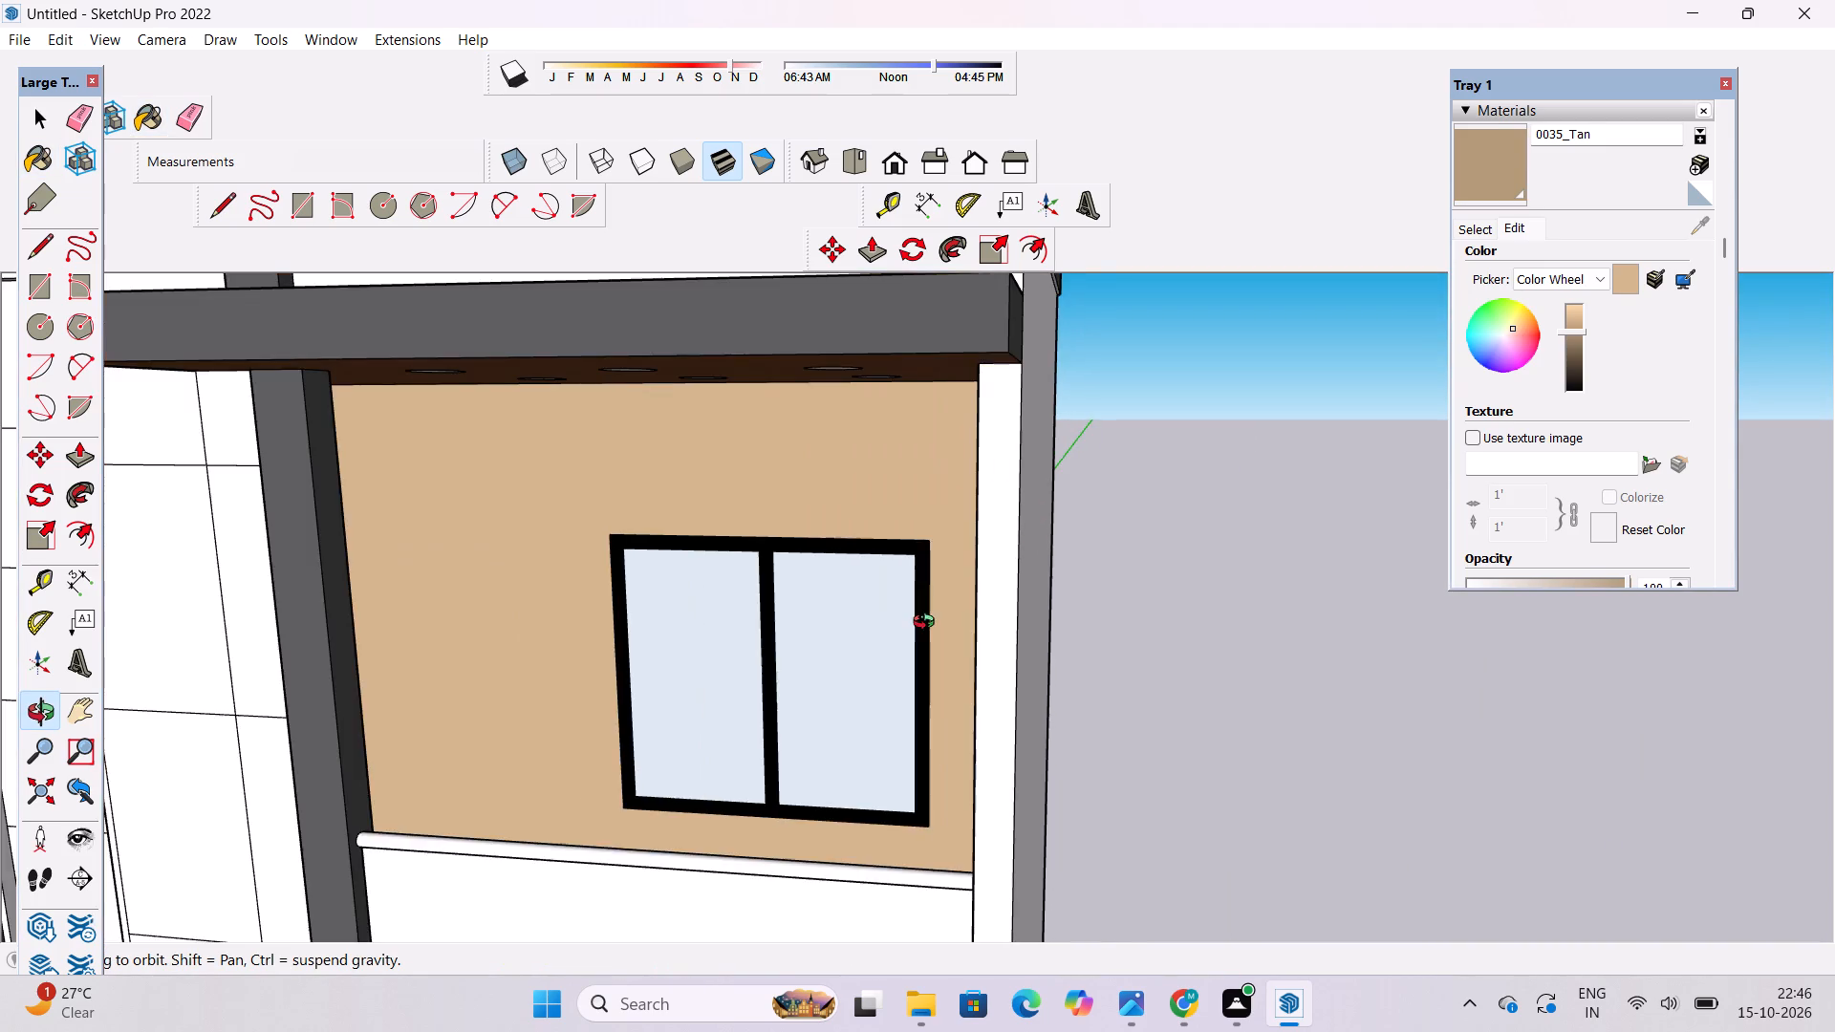
left_click_drag(928, 624, 1052, 471)
left_click_drag(1070, 484, 1113, 543)
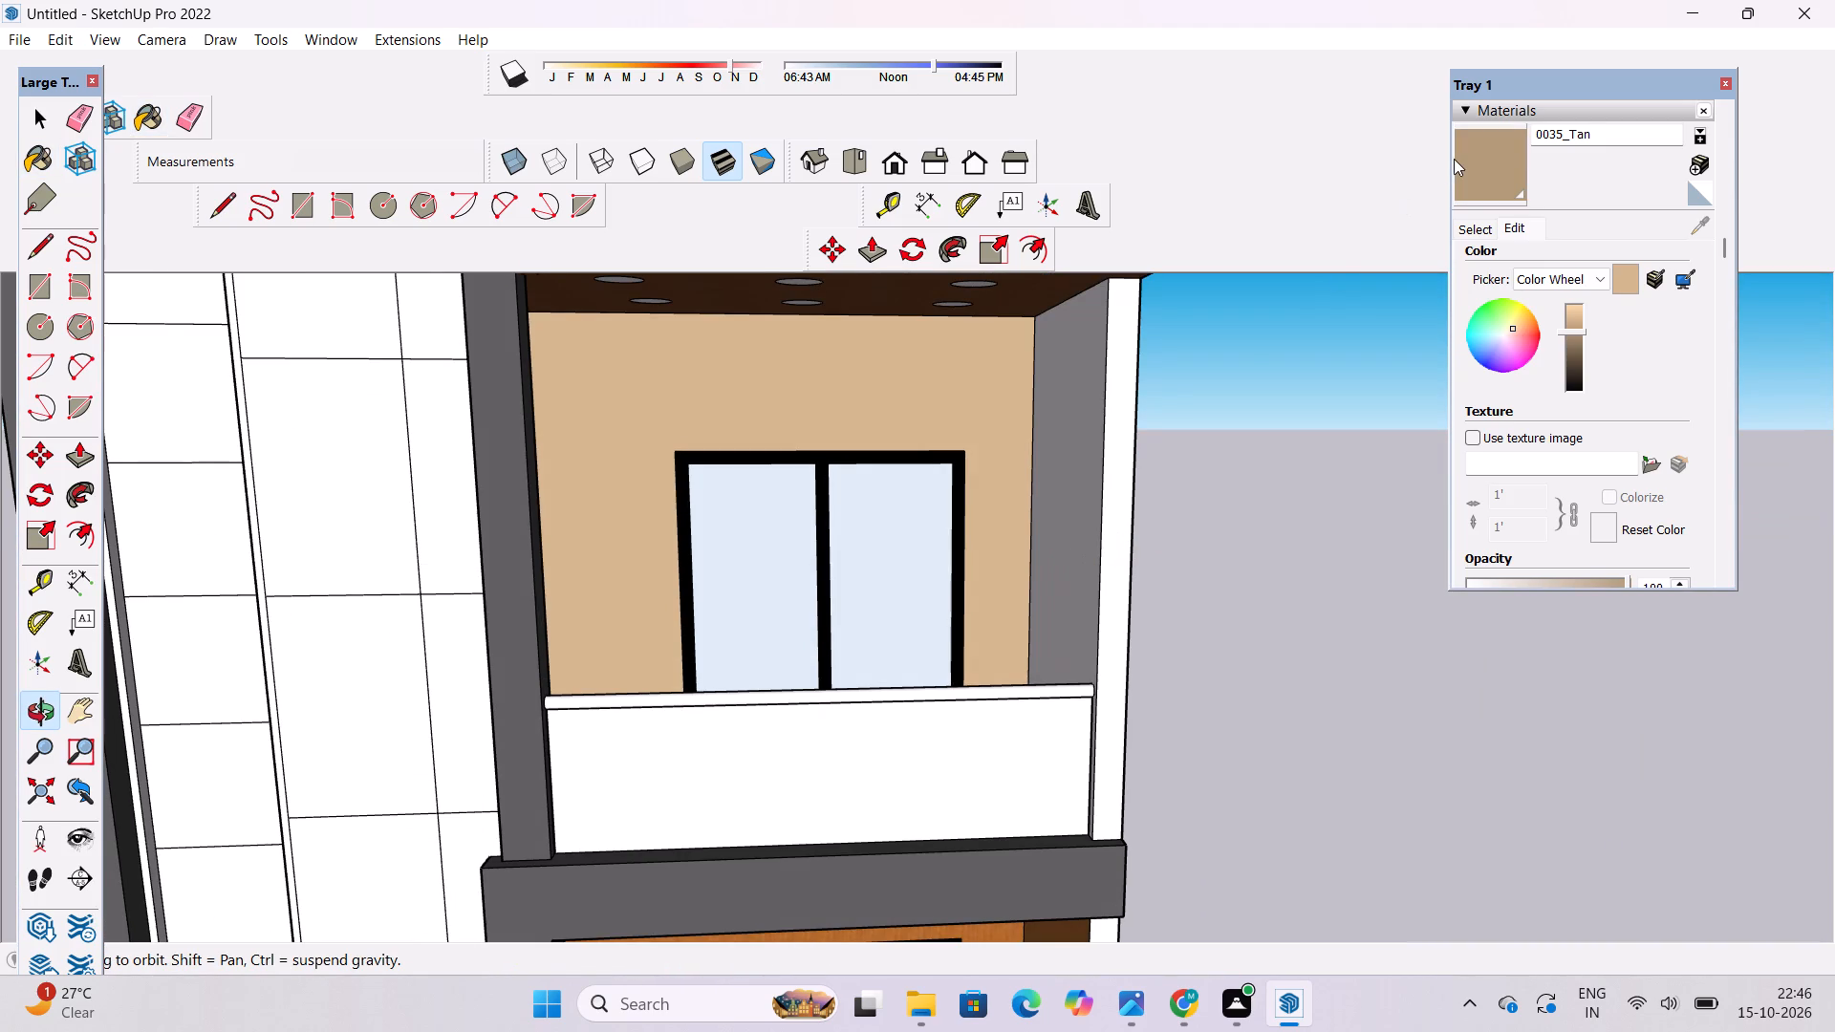
left_click(1456, 159)
left_click(1088, 387)
Paint the inner side wall of the ground-floor recess behind the gate and its adjoining inner face with 0035_Tan.
scroll(903, 406, "down", 10)
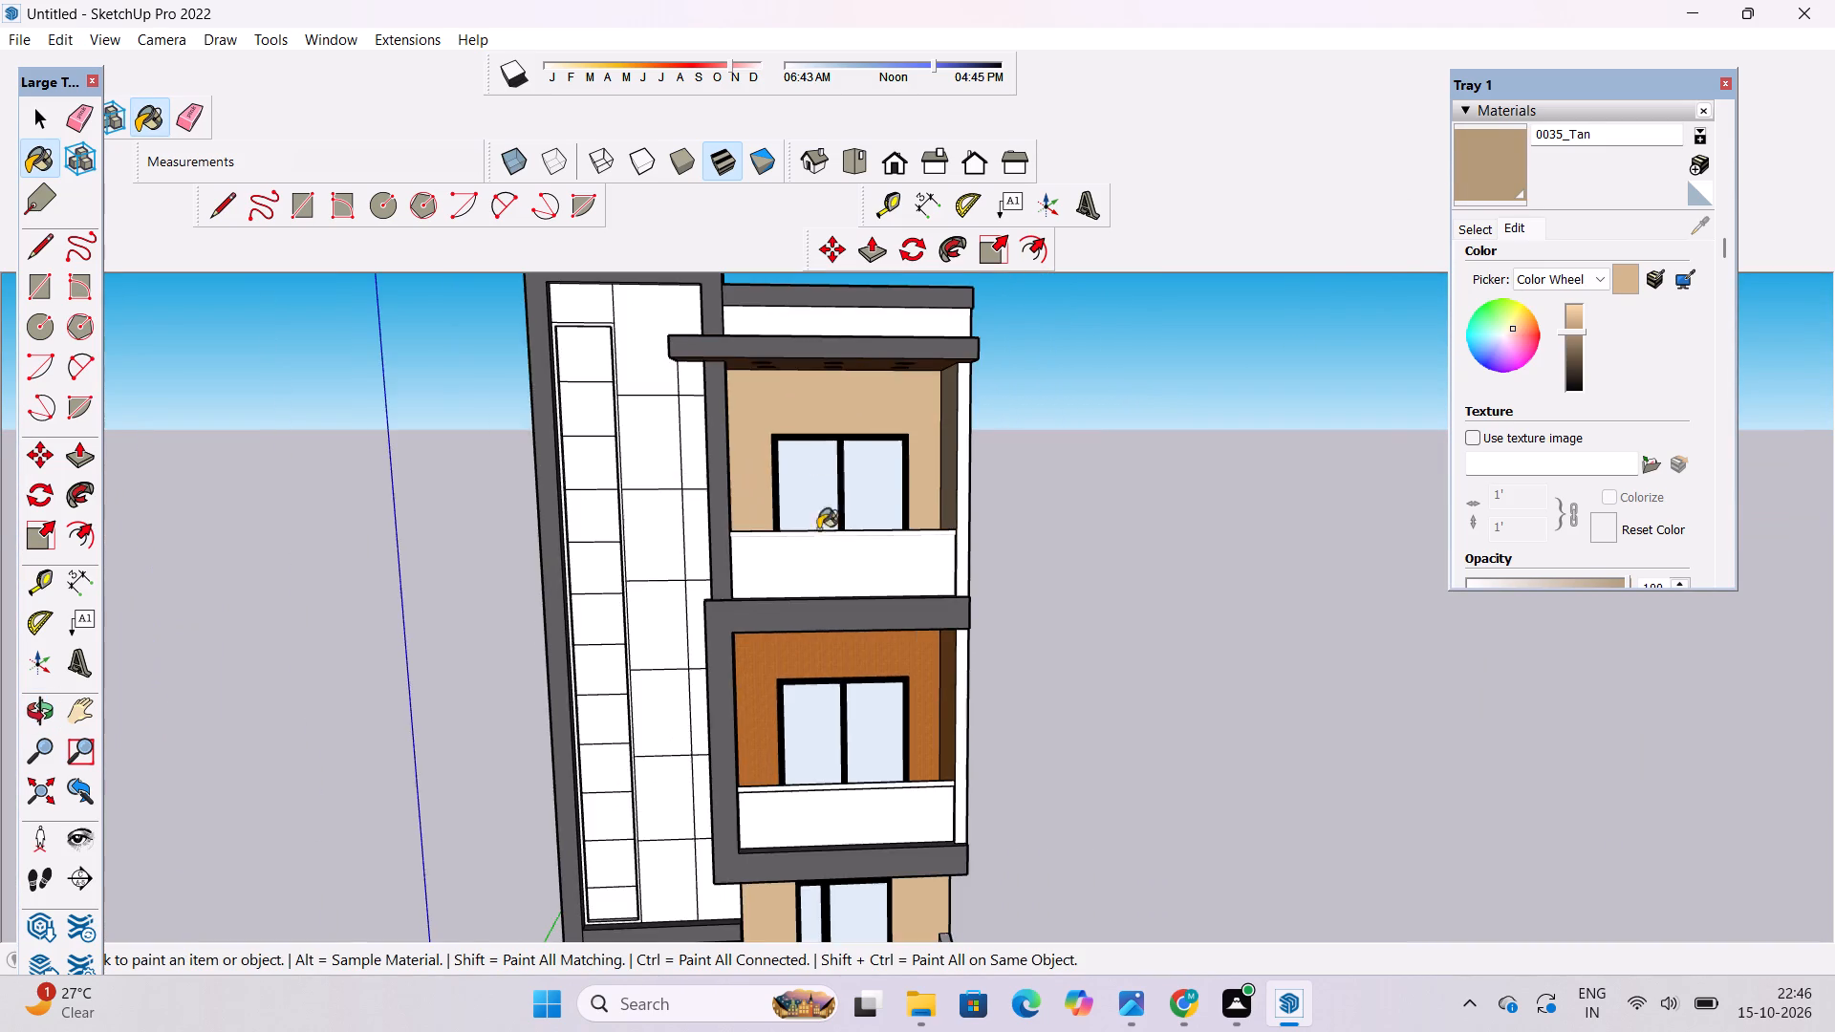
scroll(840, 687, "up", 7)
scroll(821, 644, "down", 10)
scroll(852, 742, "up", 9)
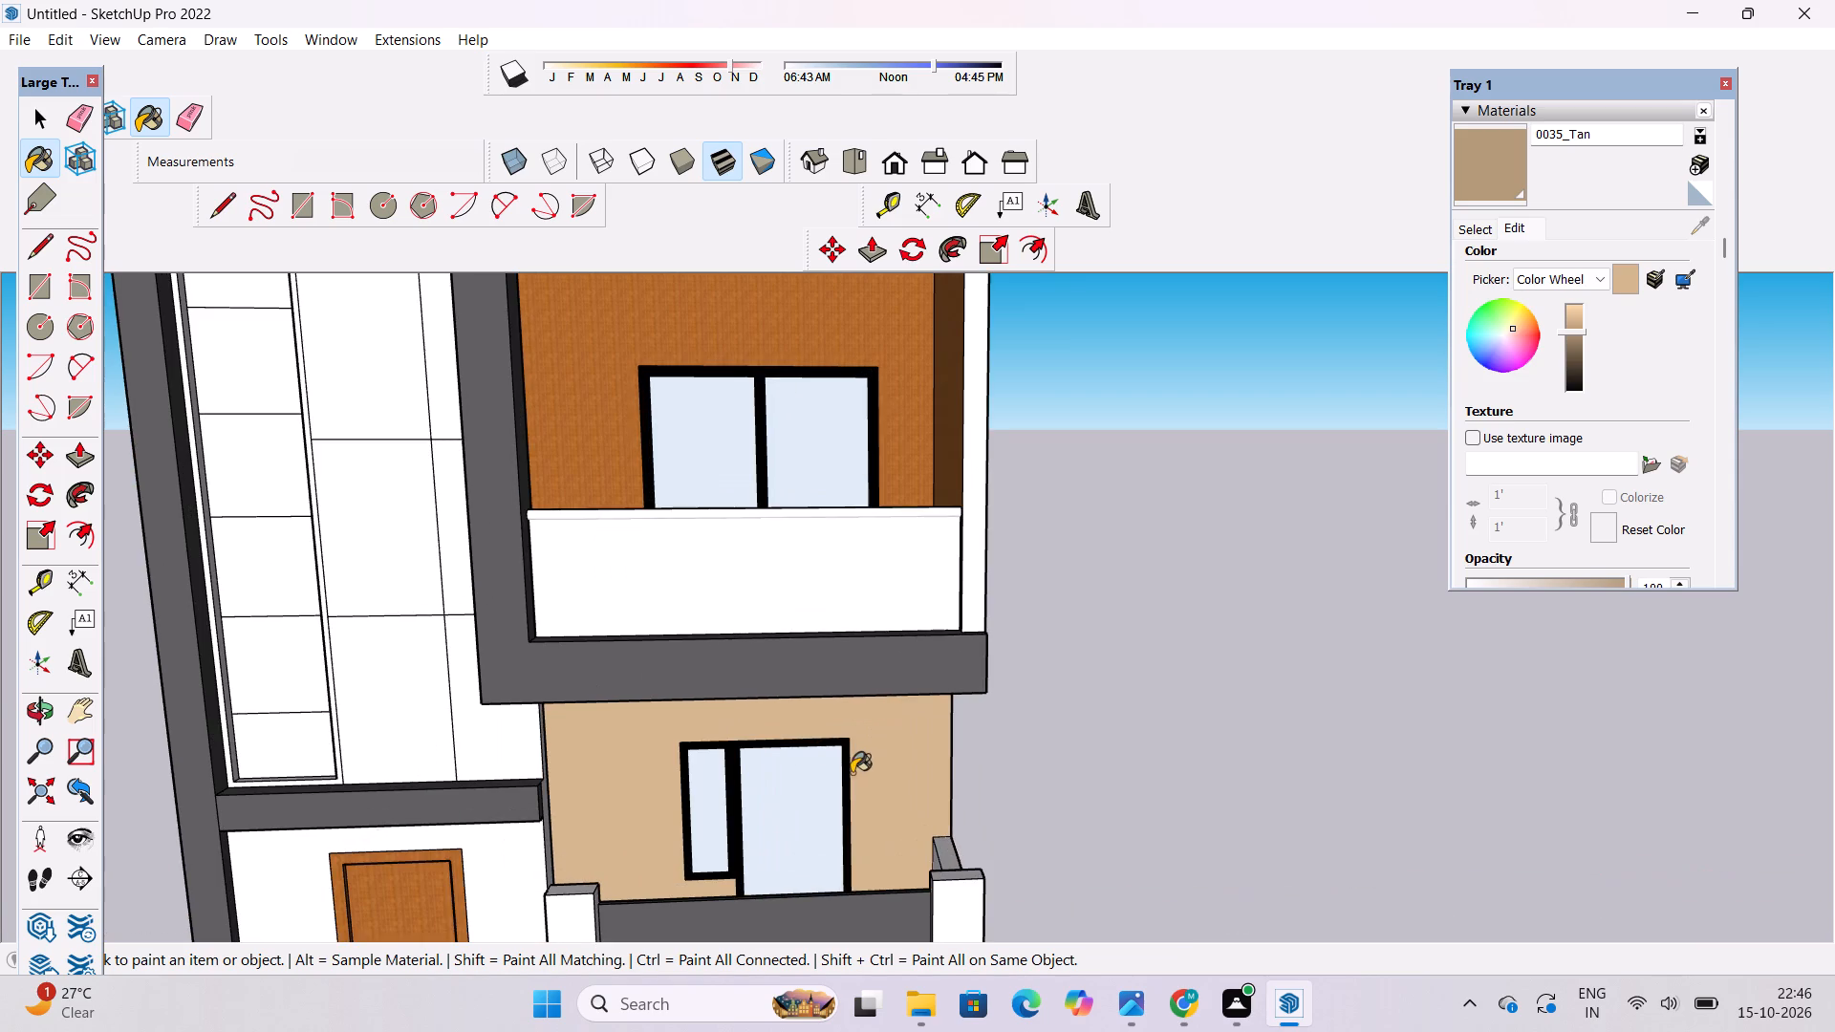
key("o")
left_click_drag(968, 780, 288, 716)
left_click(1497, 132)
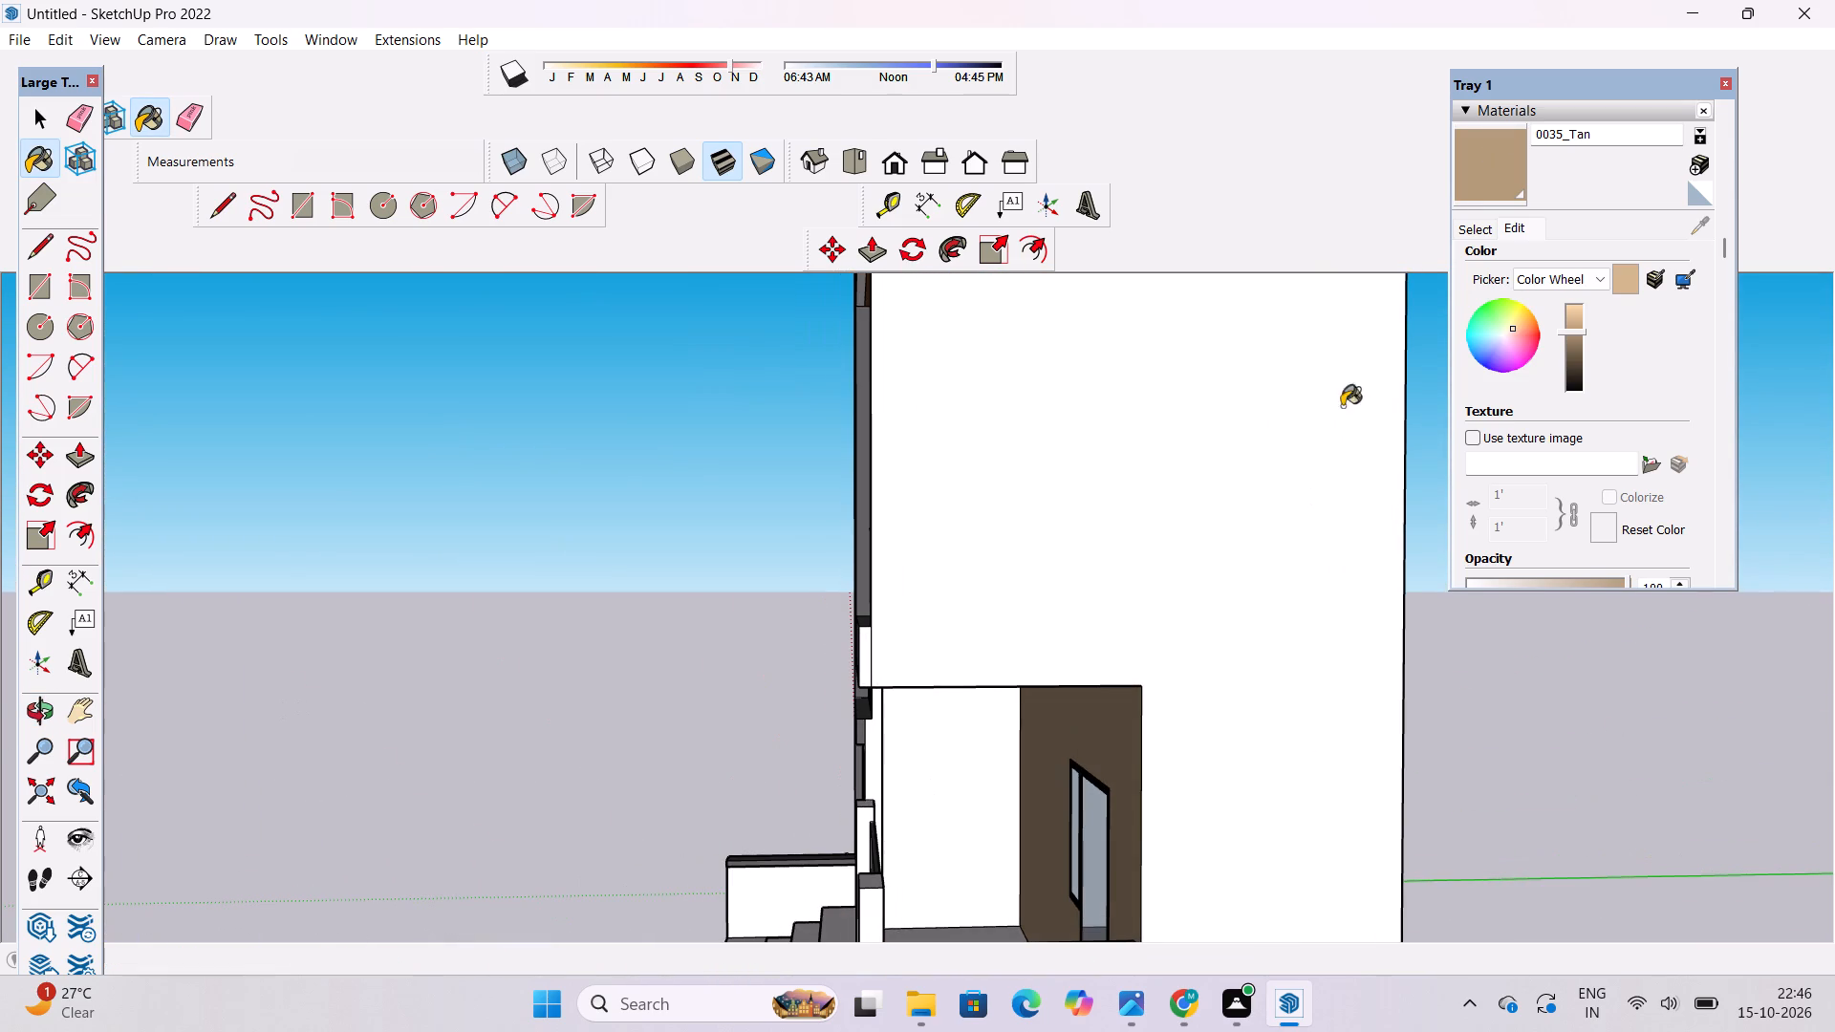
scroll(1020, 821, "up", 8)
left_click(902, 773)
left_click(590, 591)
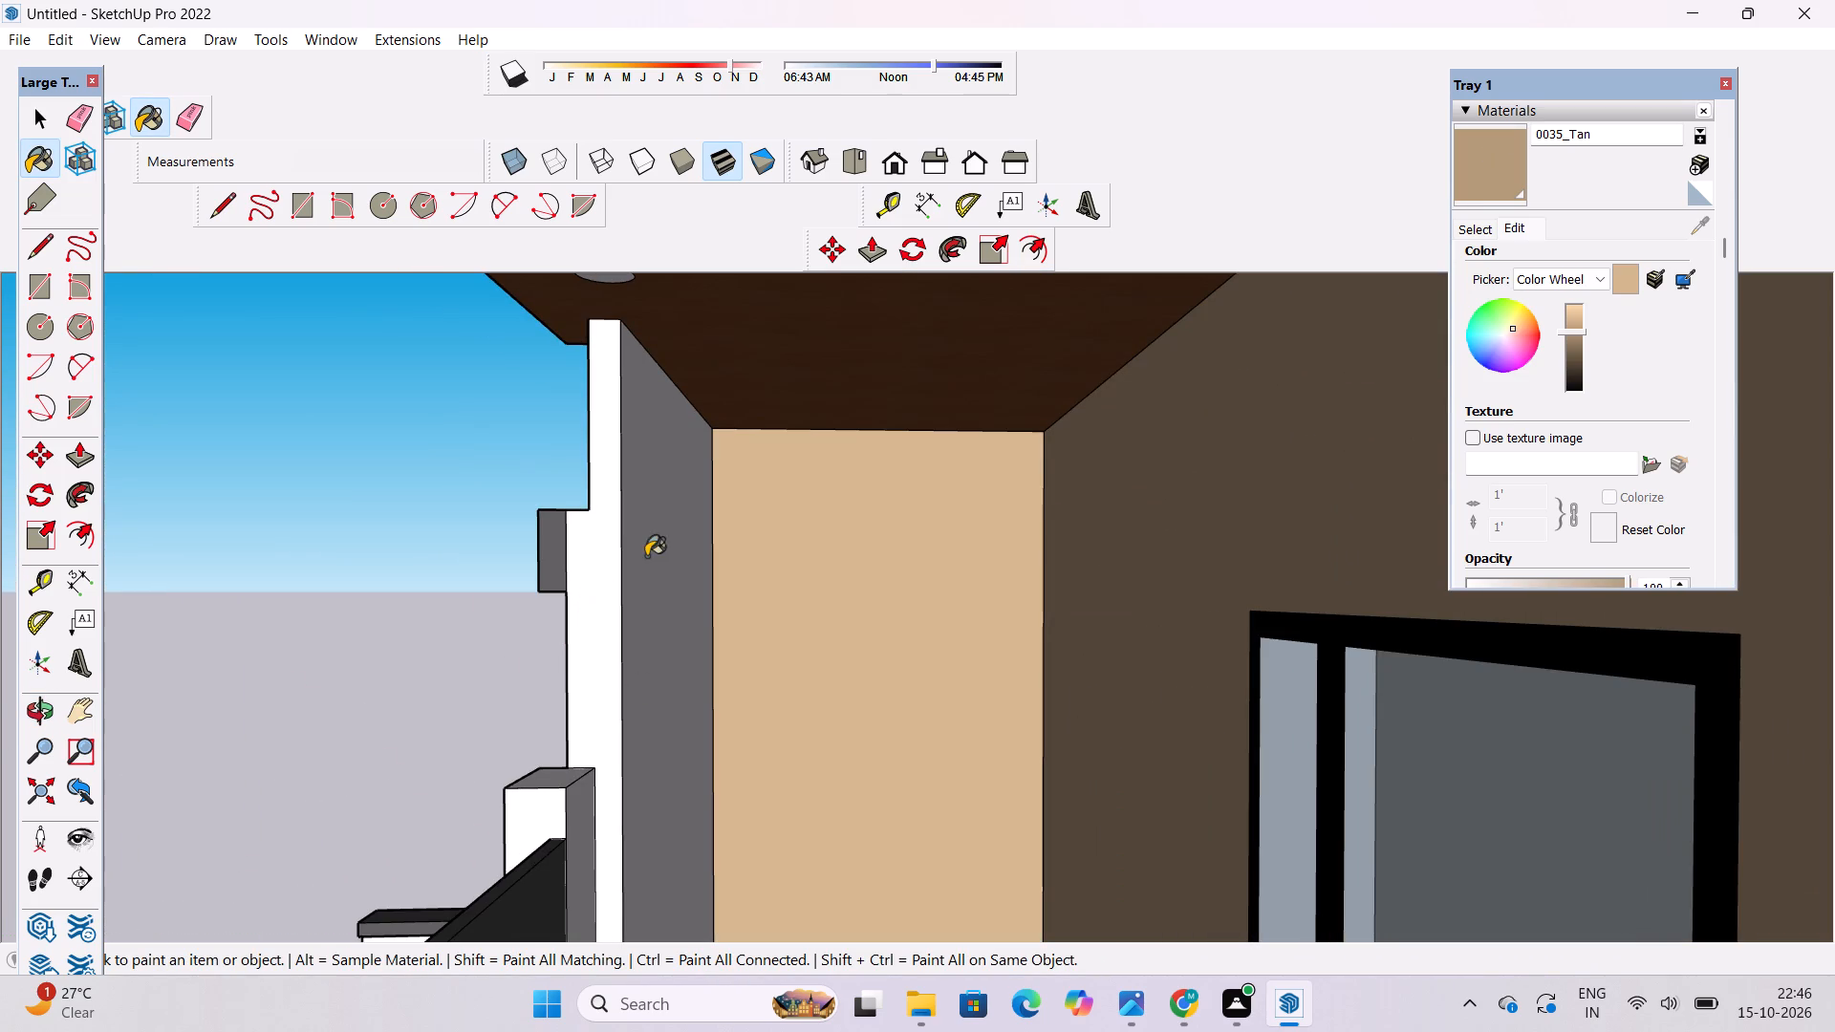
left_click(646, 556)
Examine the tan ground-floor walls, gate, entrance and balcony above from several angles.
key("o")
scroll(771, 587, "down", 6)
left_click_drag(606, 759, 948, 783)
scroll(903, 741, "down", 3)
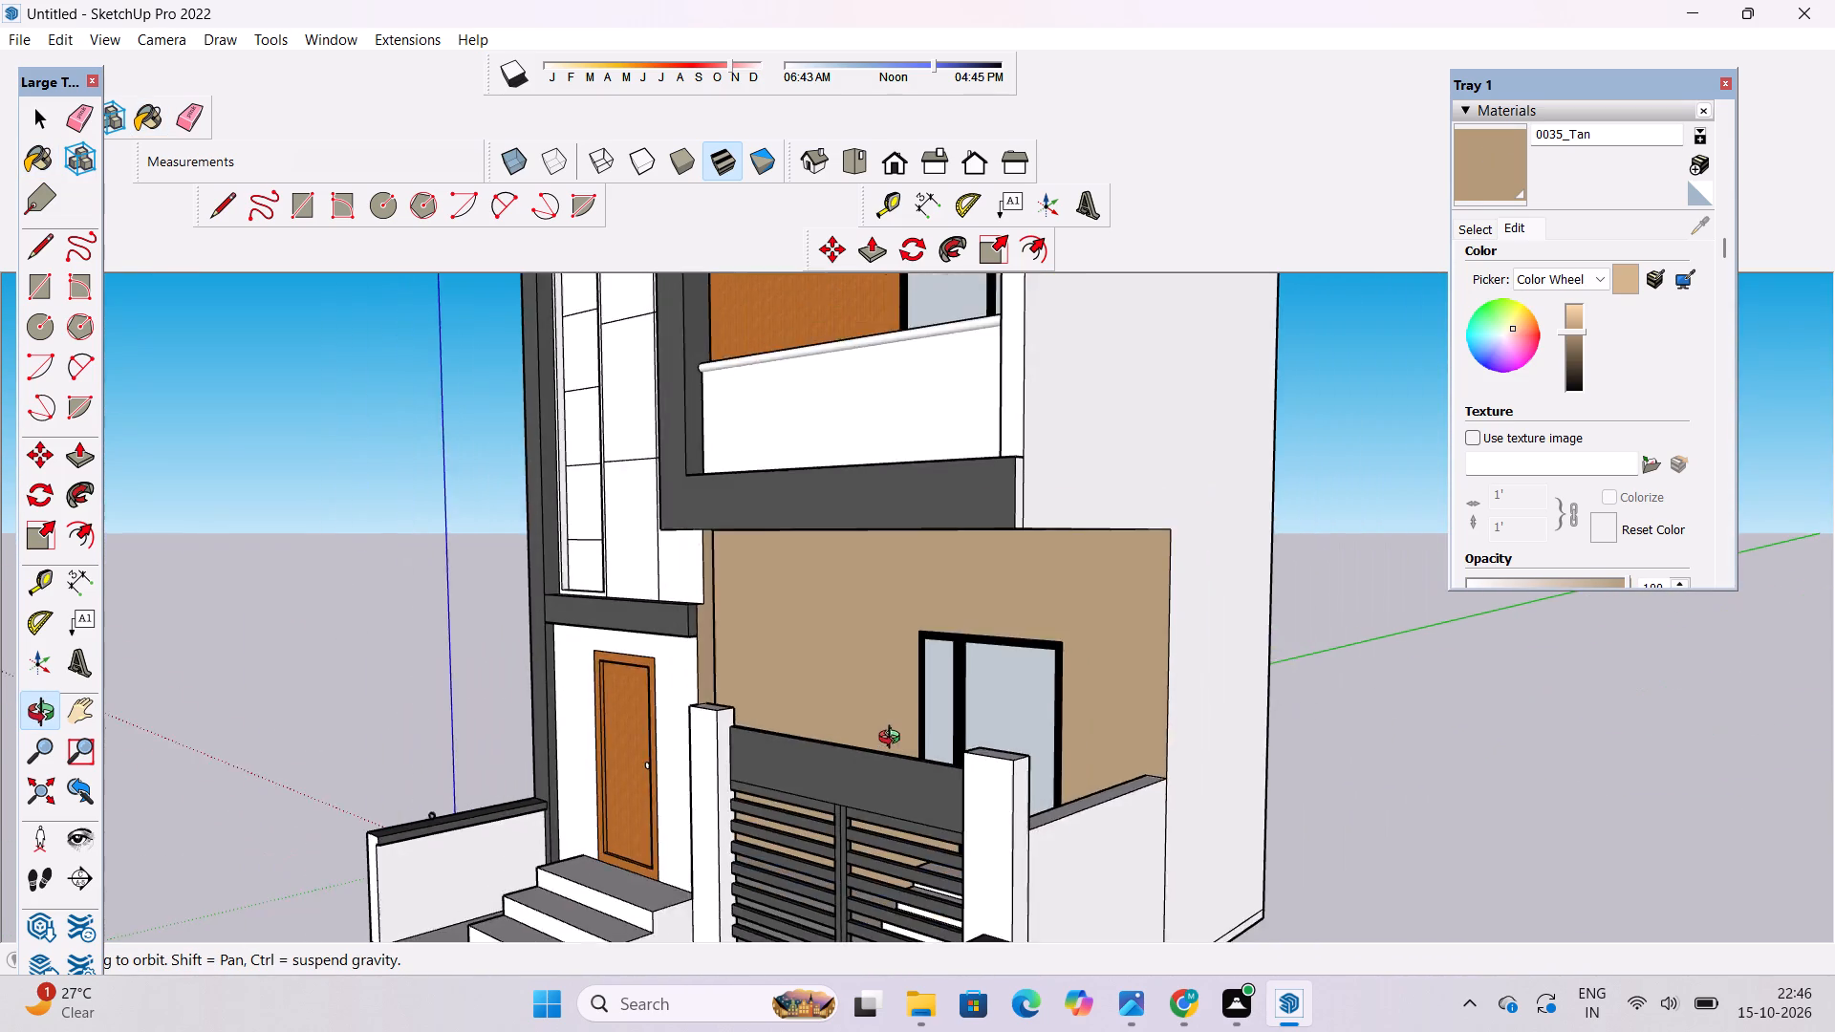
left_click_drag(677, 758, 1001, 767)
left_click_drag(1001, 750, 971, 696, "shift")
scroll(961, 674, "down", 1)
left_click_drag(960, 694, 960, 711)
scroll(959, 716, "up", 2)
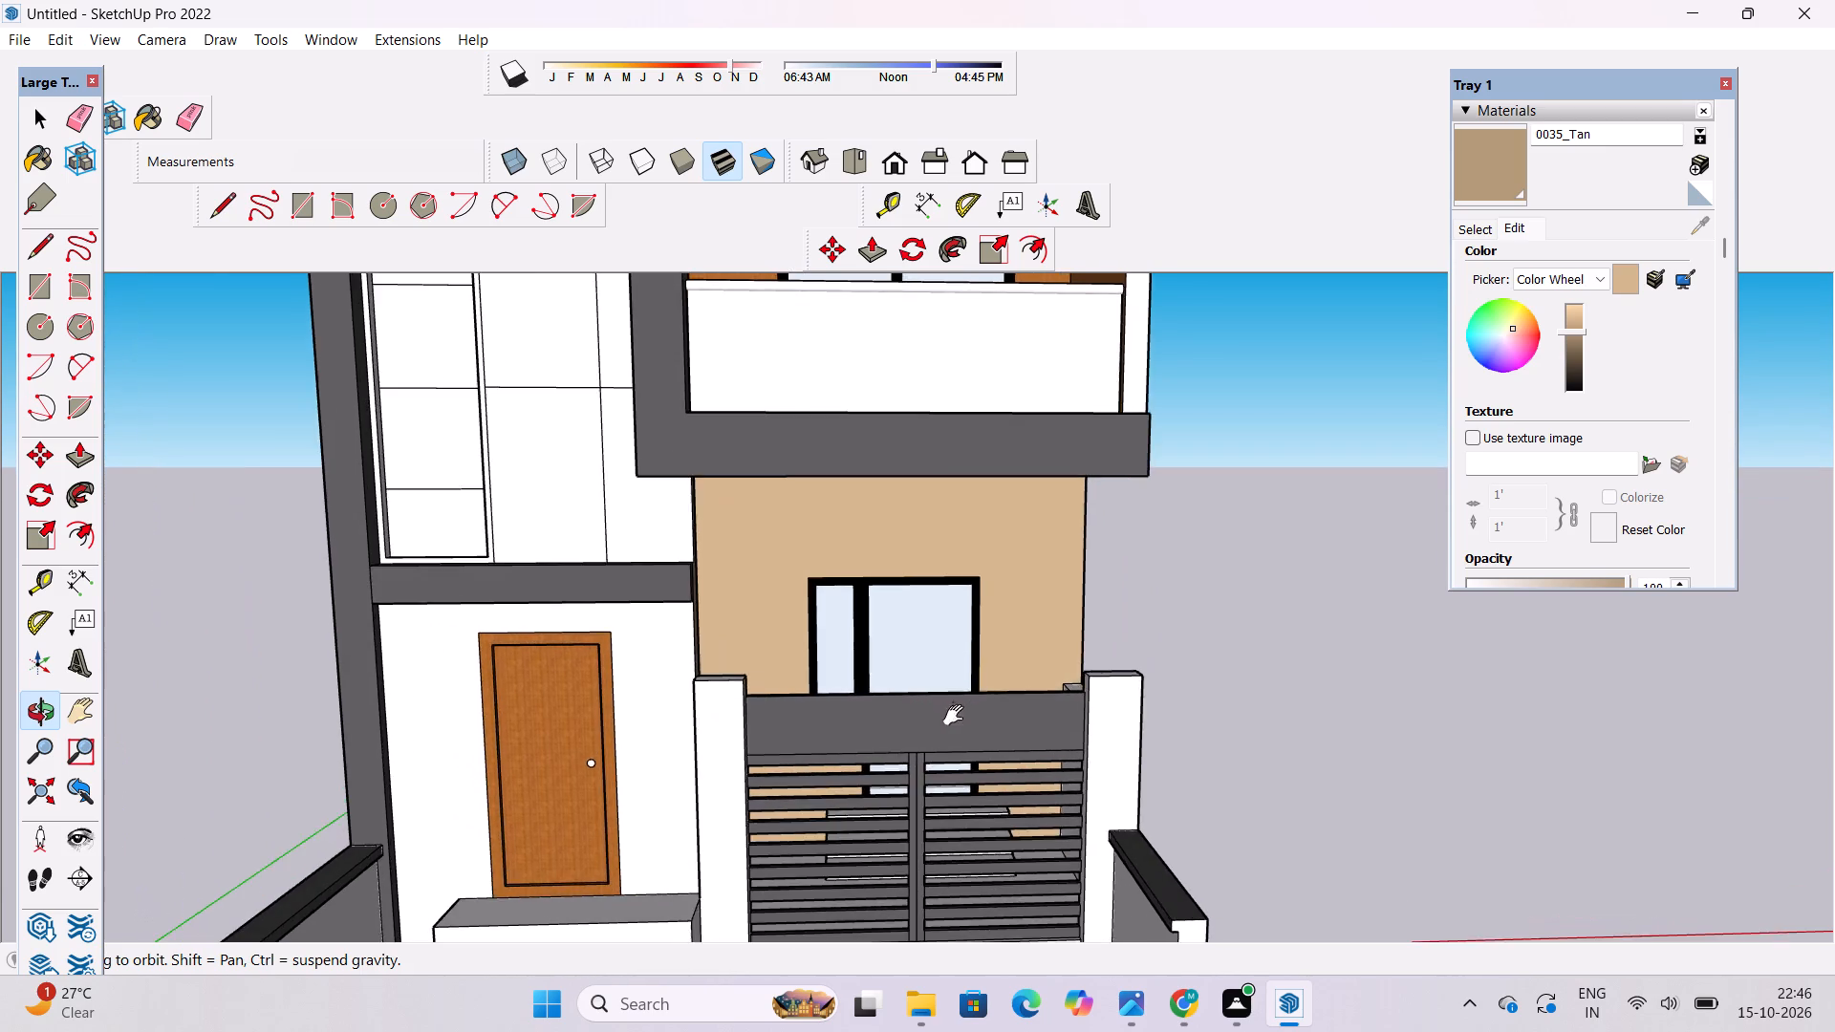
left_click_drag(955, 713, 879, 891, "shift")
scroll(928, 710, "down", 6)
left_click_drag(922, 688, 932, 764, "shift")
left_click_drag(932, 754, 961, 708)
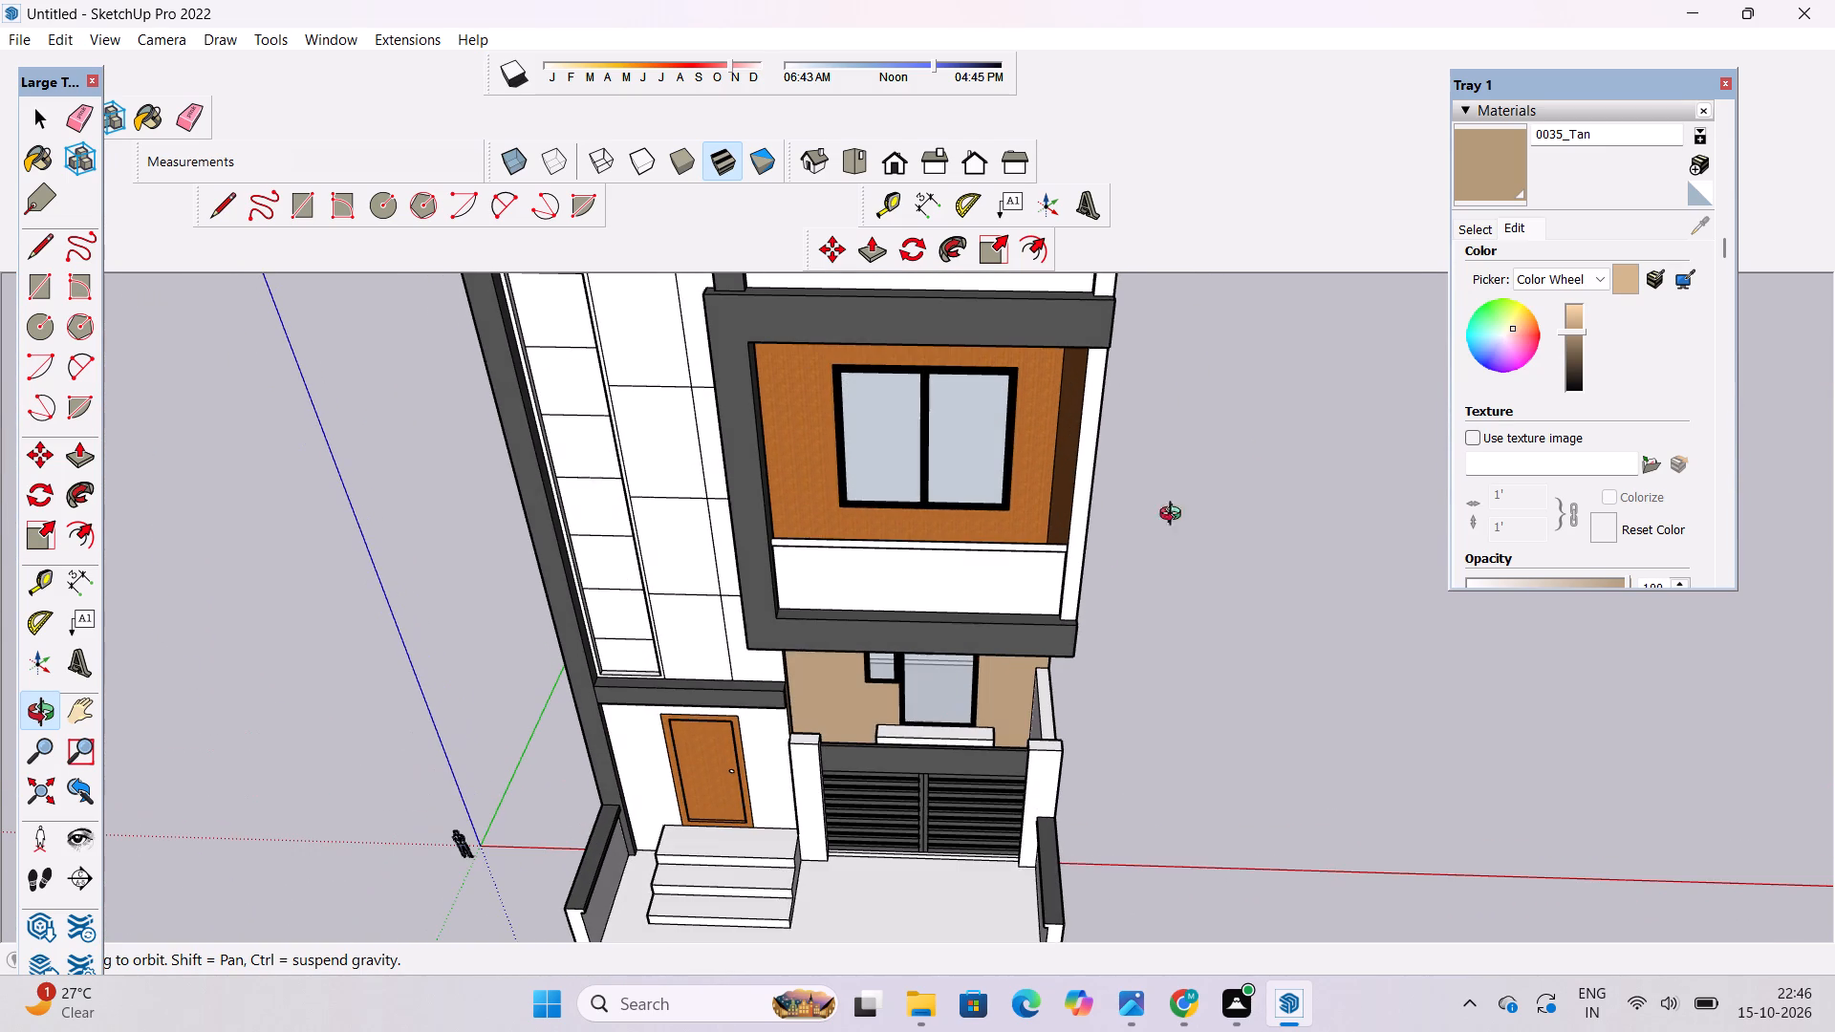
Paint the white vertical strip at the outer edge of the first-floor balcony frame with 0135_DarkGray.
left_click(1475, 239)
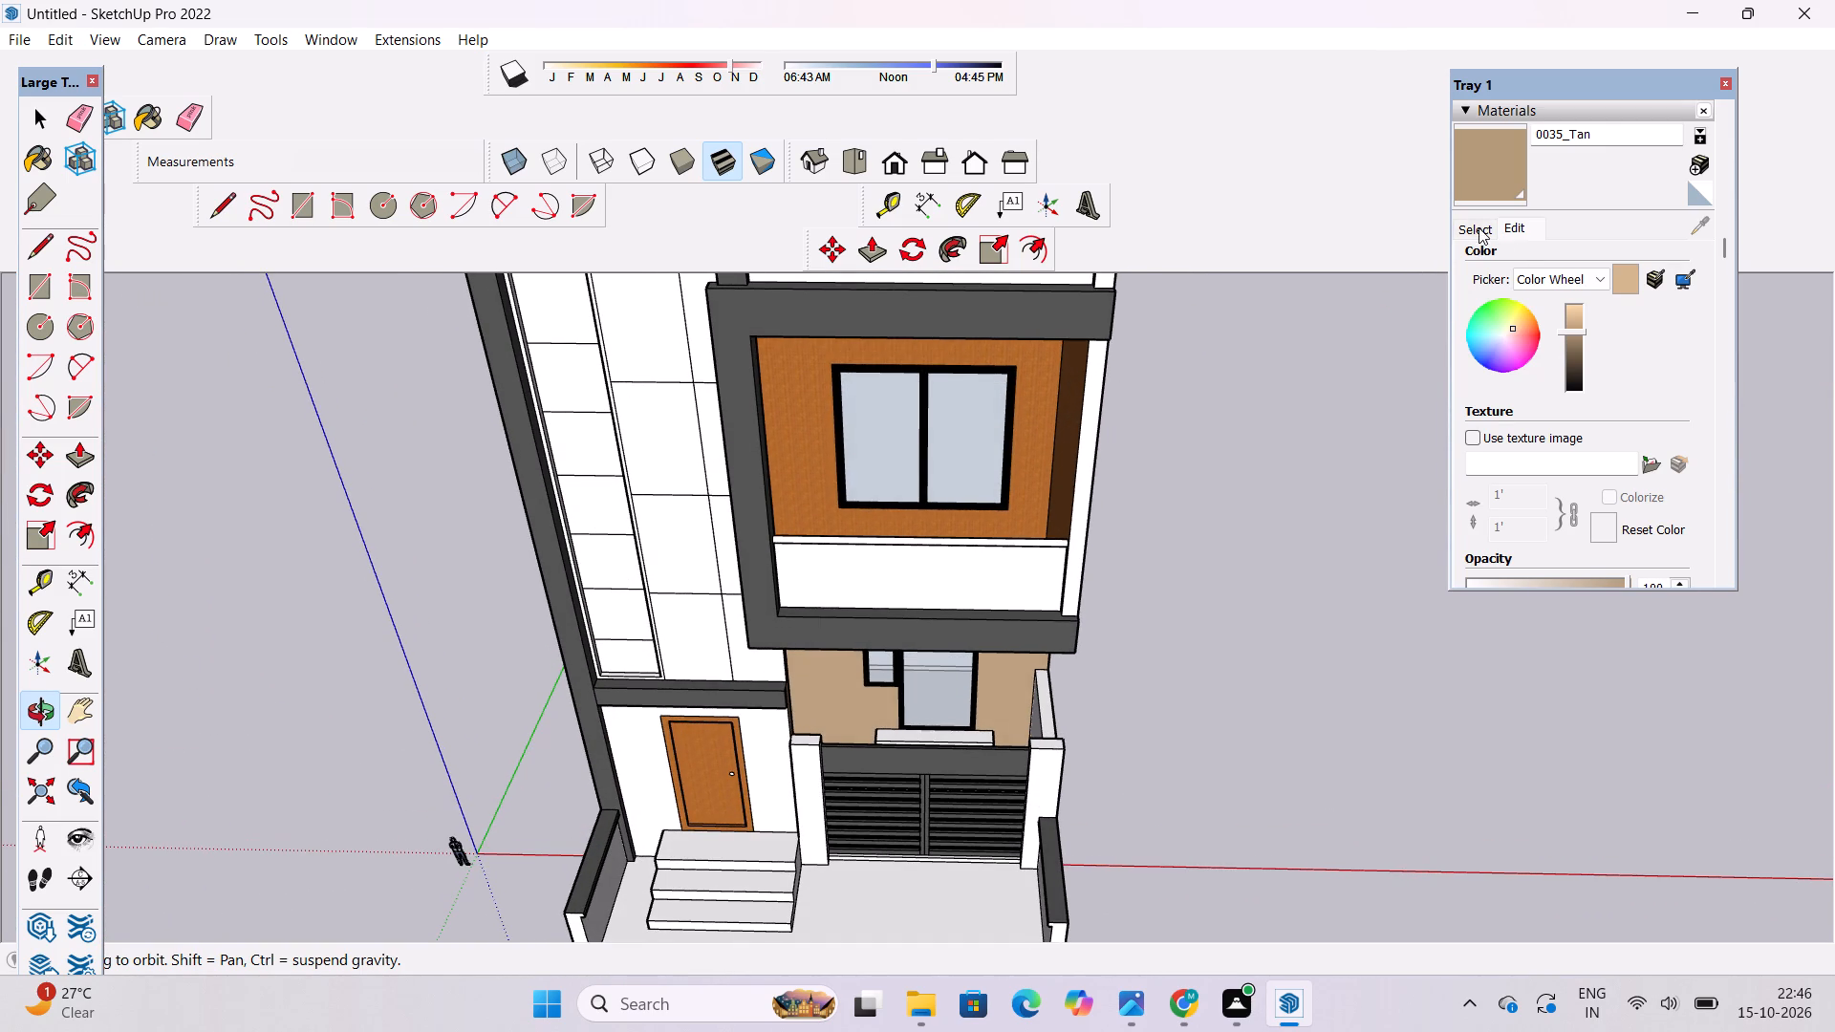
left_click(1479, 227)
scroll(1538, 430, "down", 11)
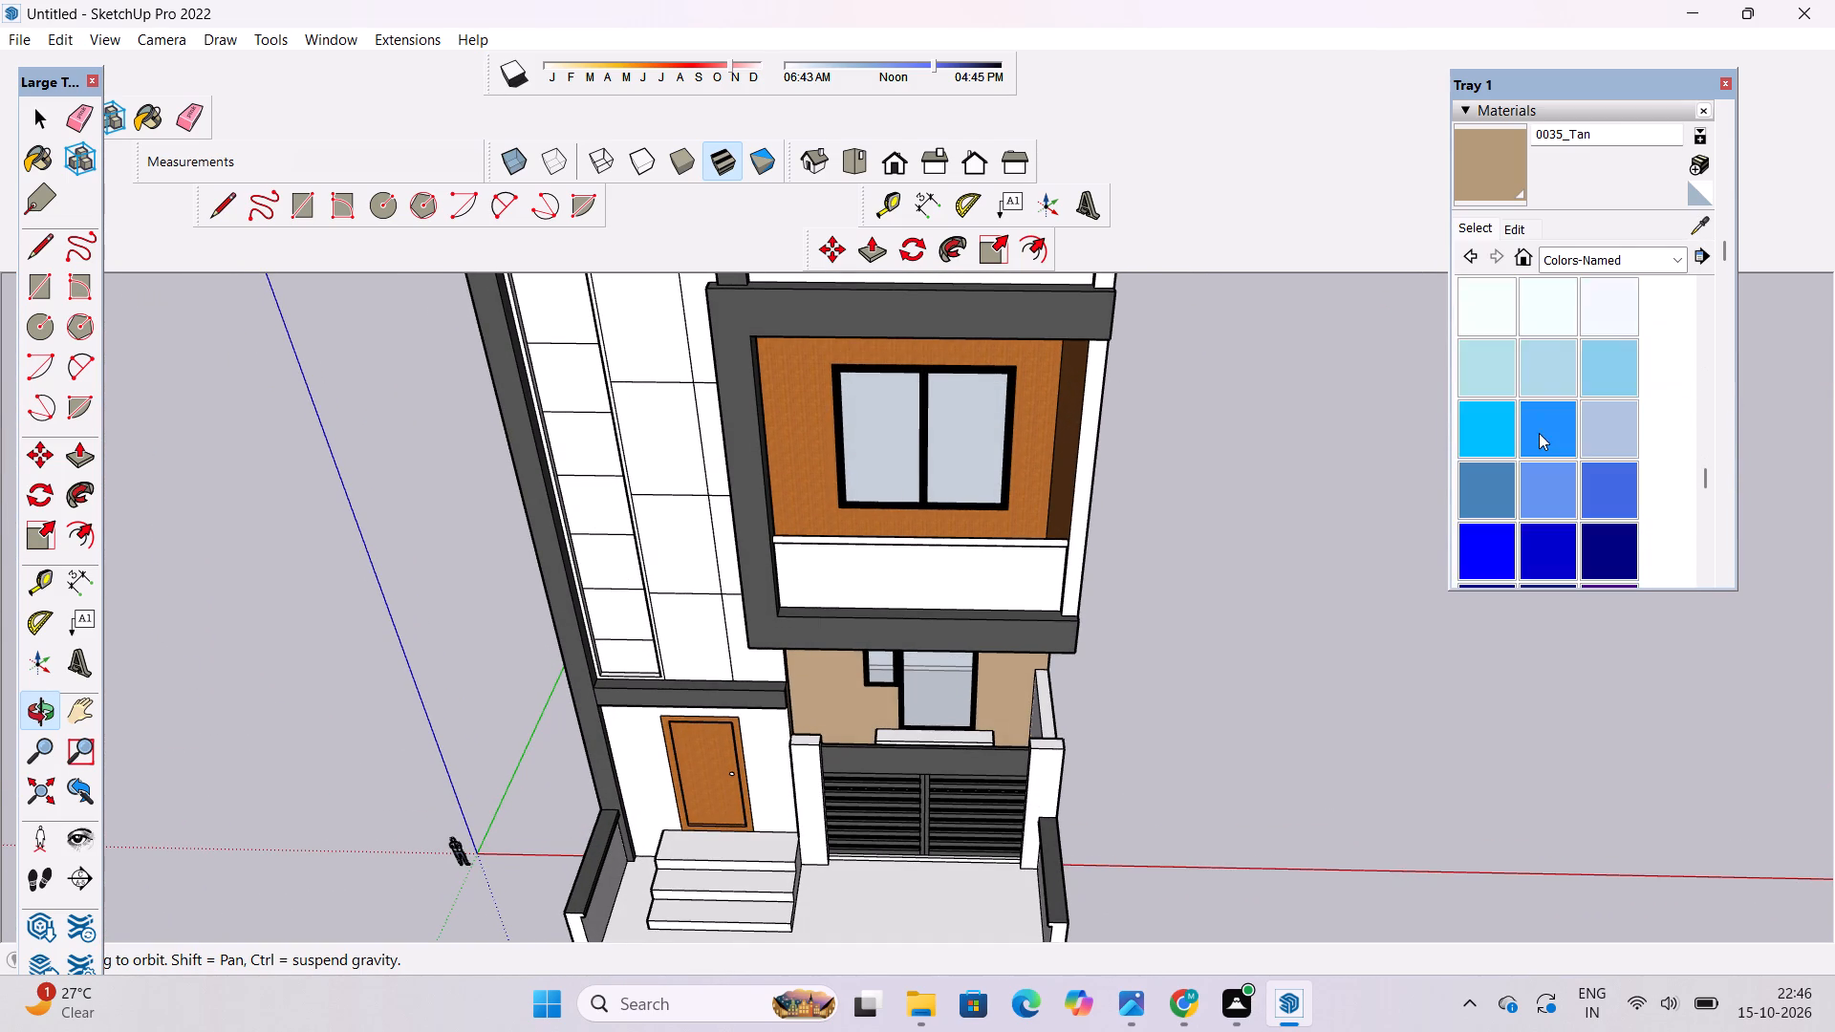
scroll(1539, 433, "down", 6)
left_click(1606, 477)
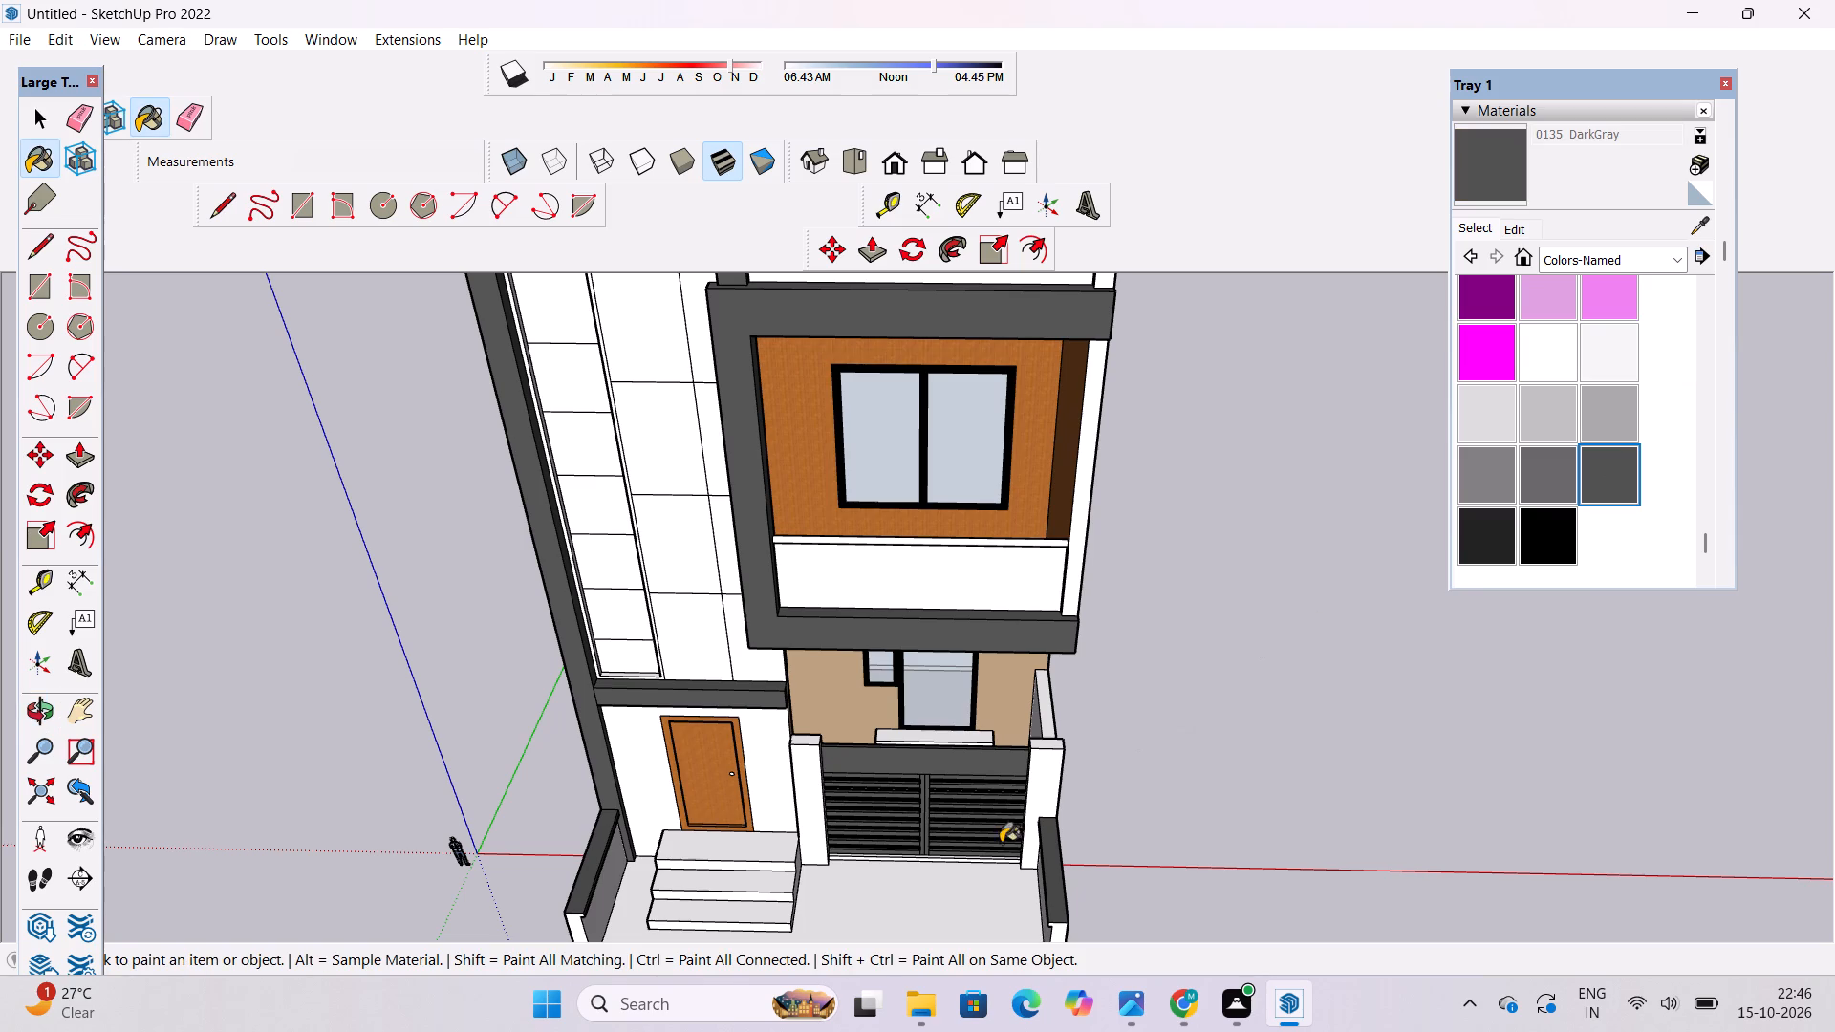
scroll(1014, 643, "down", 3)
scroll(1080, 504, "up", 8)
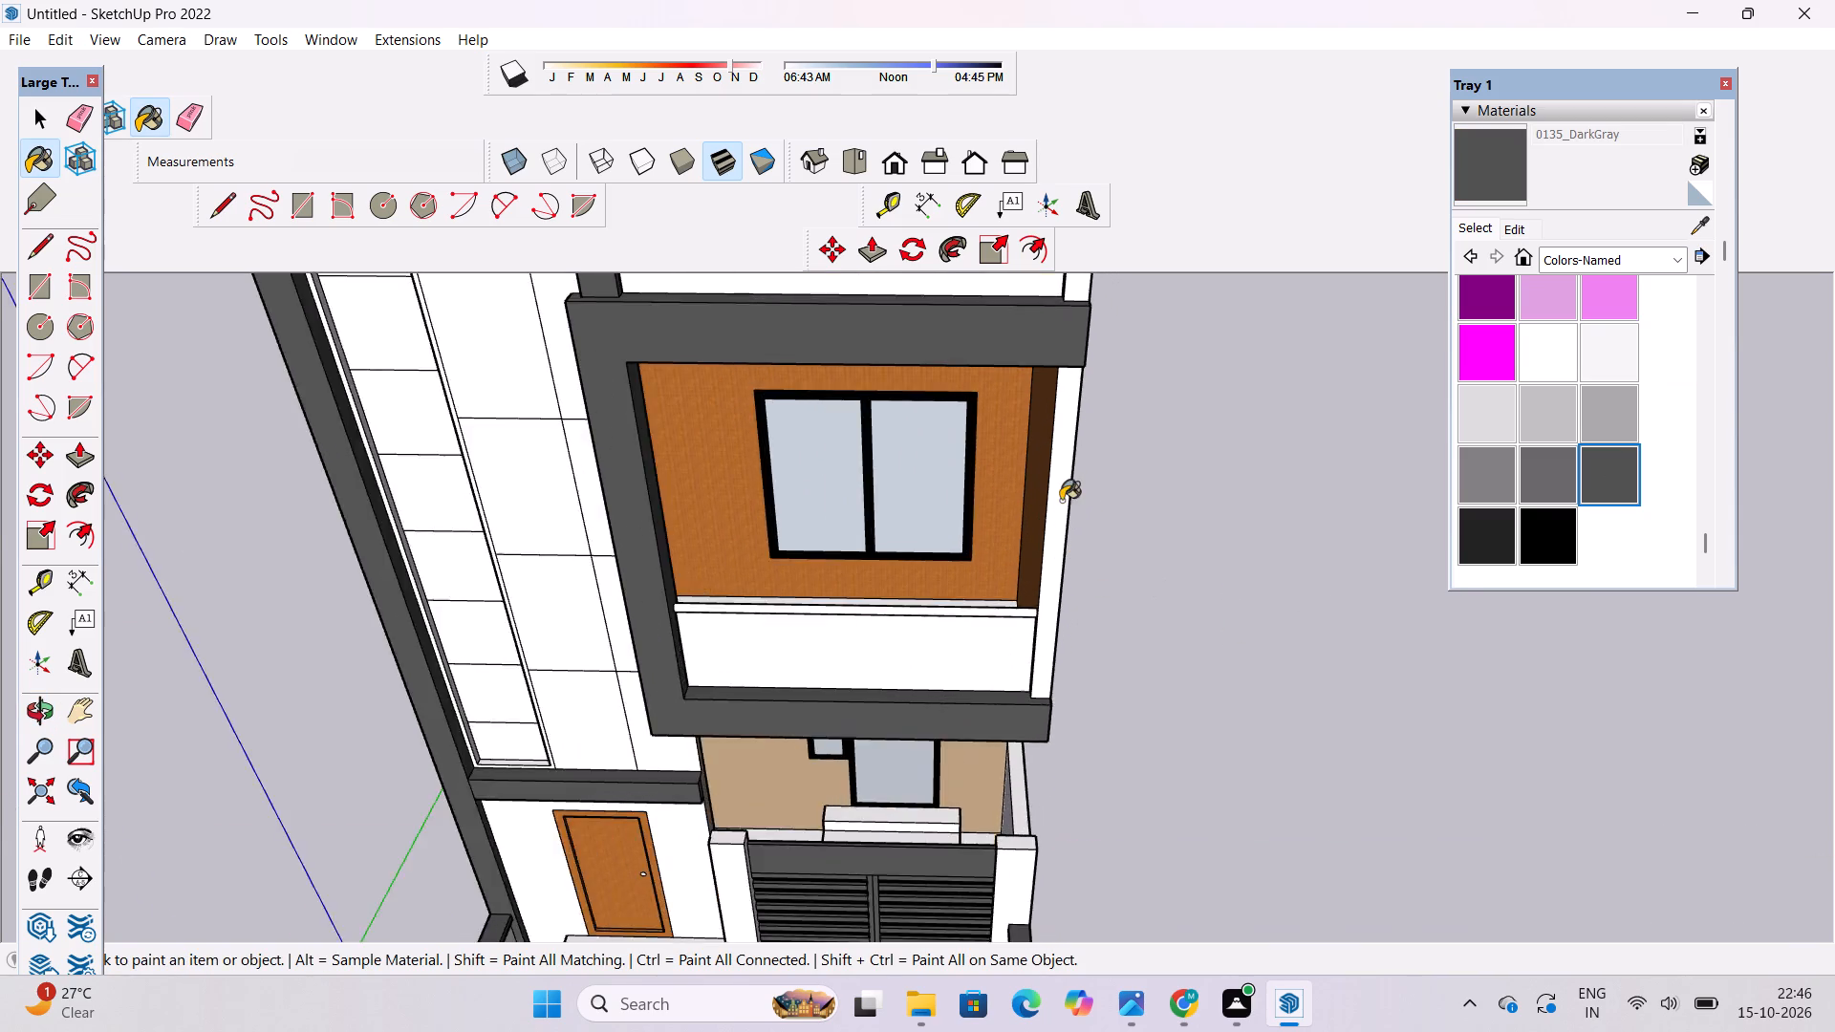
scroll(1061, 501, "up", 3)
left_click(1047, 493)
scroll(1047, 493, "down", 6)
scroll(1173, 594, "up", 12)
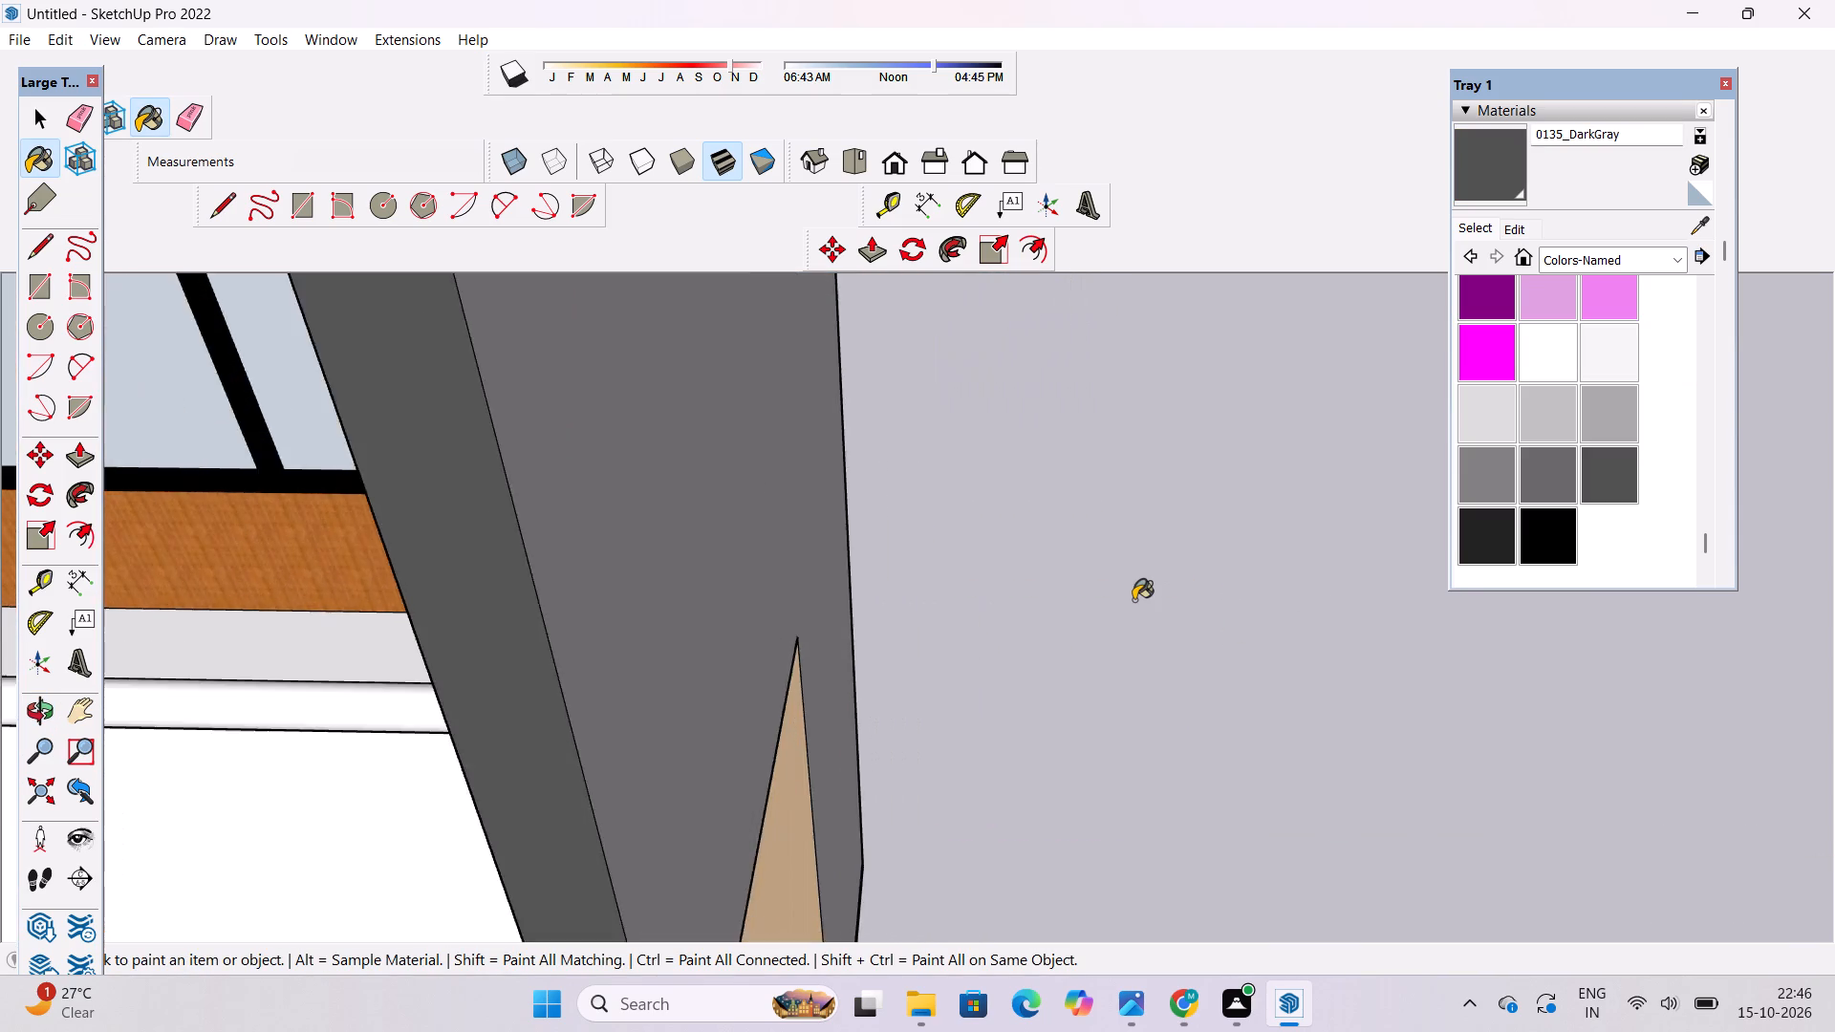
scroll(1132, 591, "down", 16)
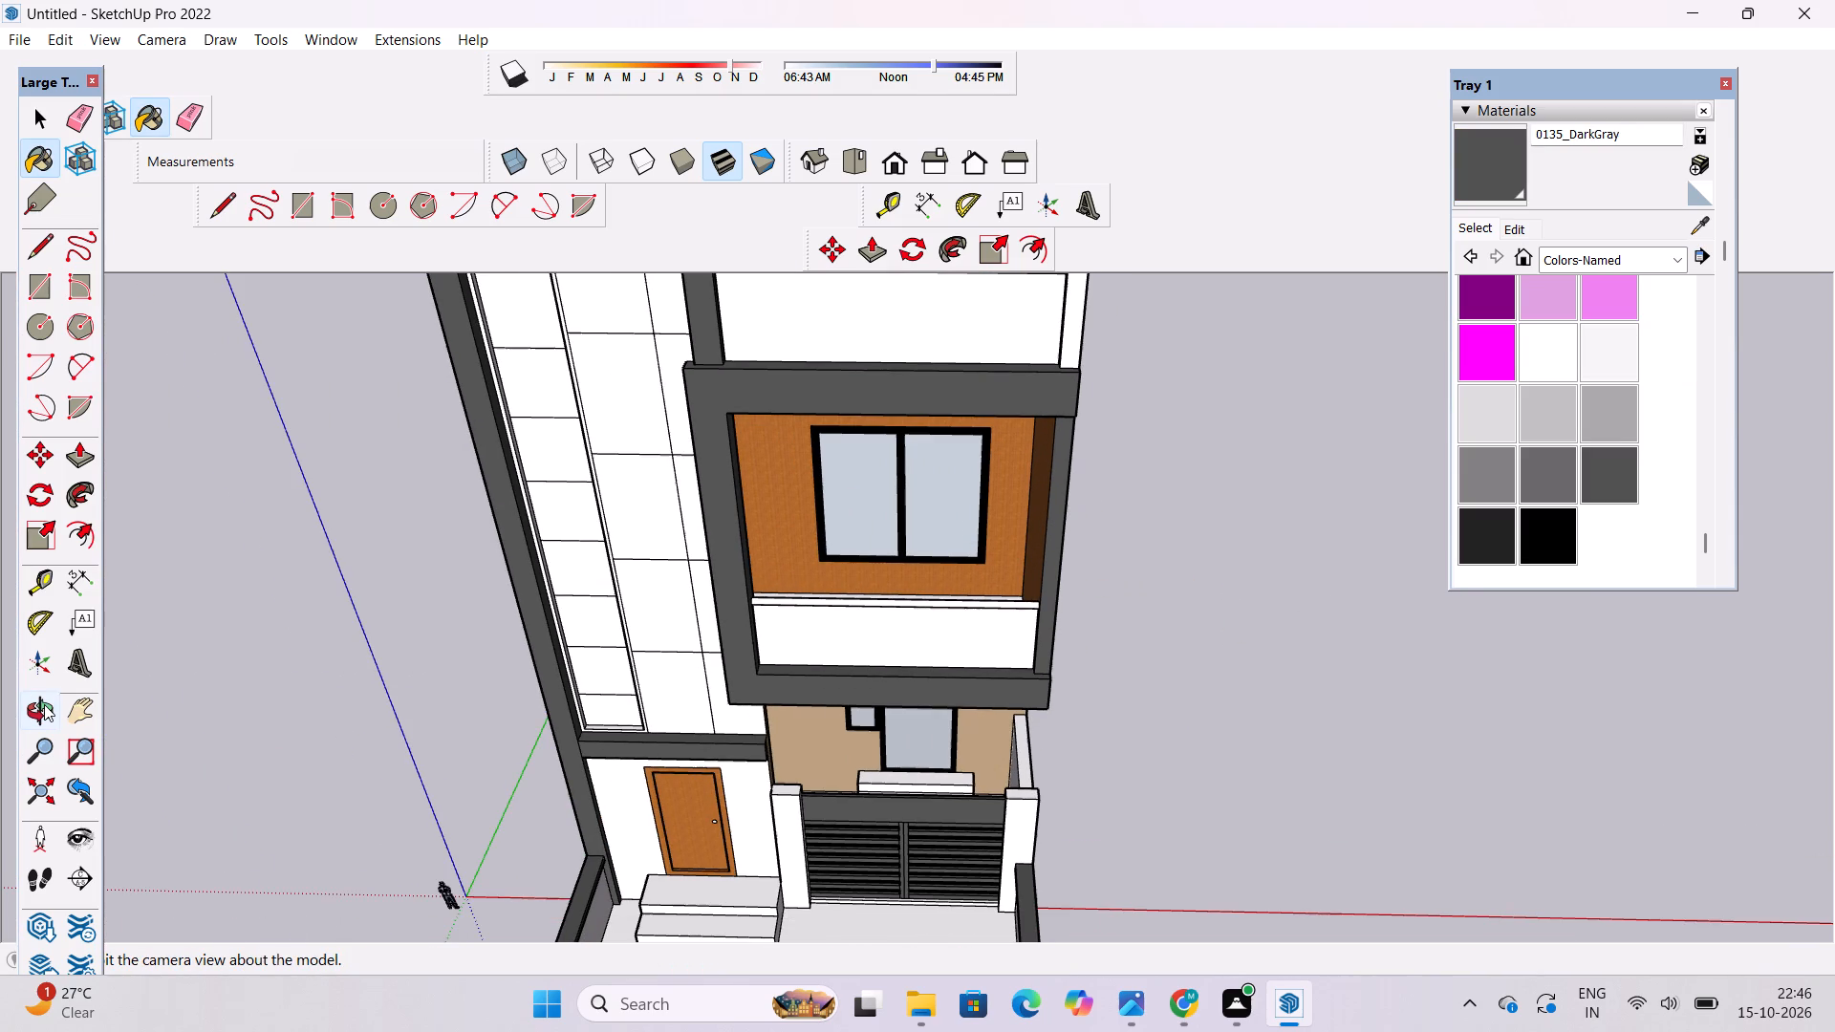
Paint the narrow outer side face of the first-floor balcony frame's bottom band with 0135_DarkGray.
left_click(44, 704)
left_click_drag(739, 763, 410, 538)
scroll(479, 604, "down", 7)
left_click_drag(522, 631, 682, 644)
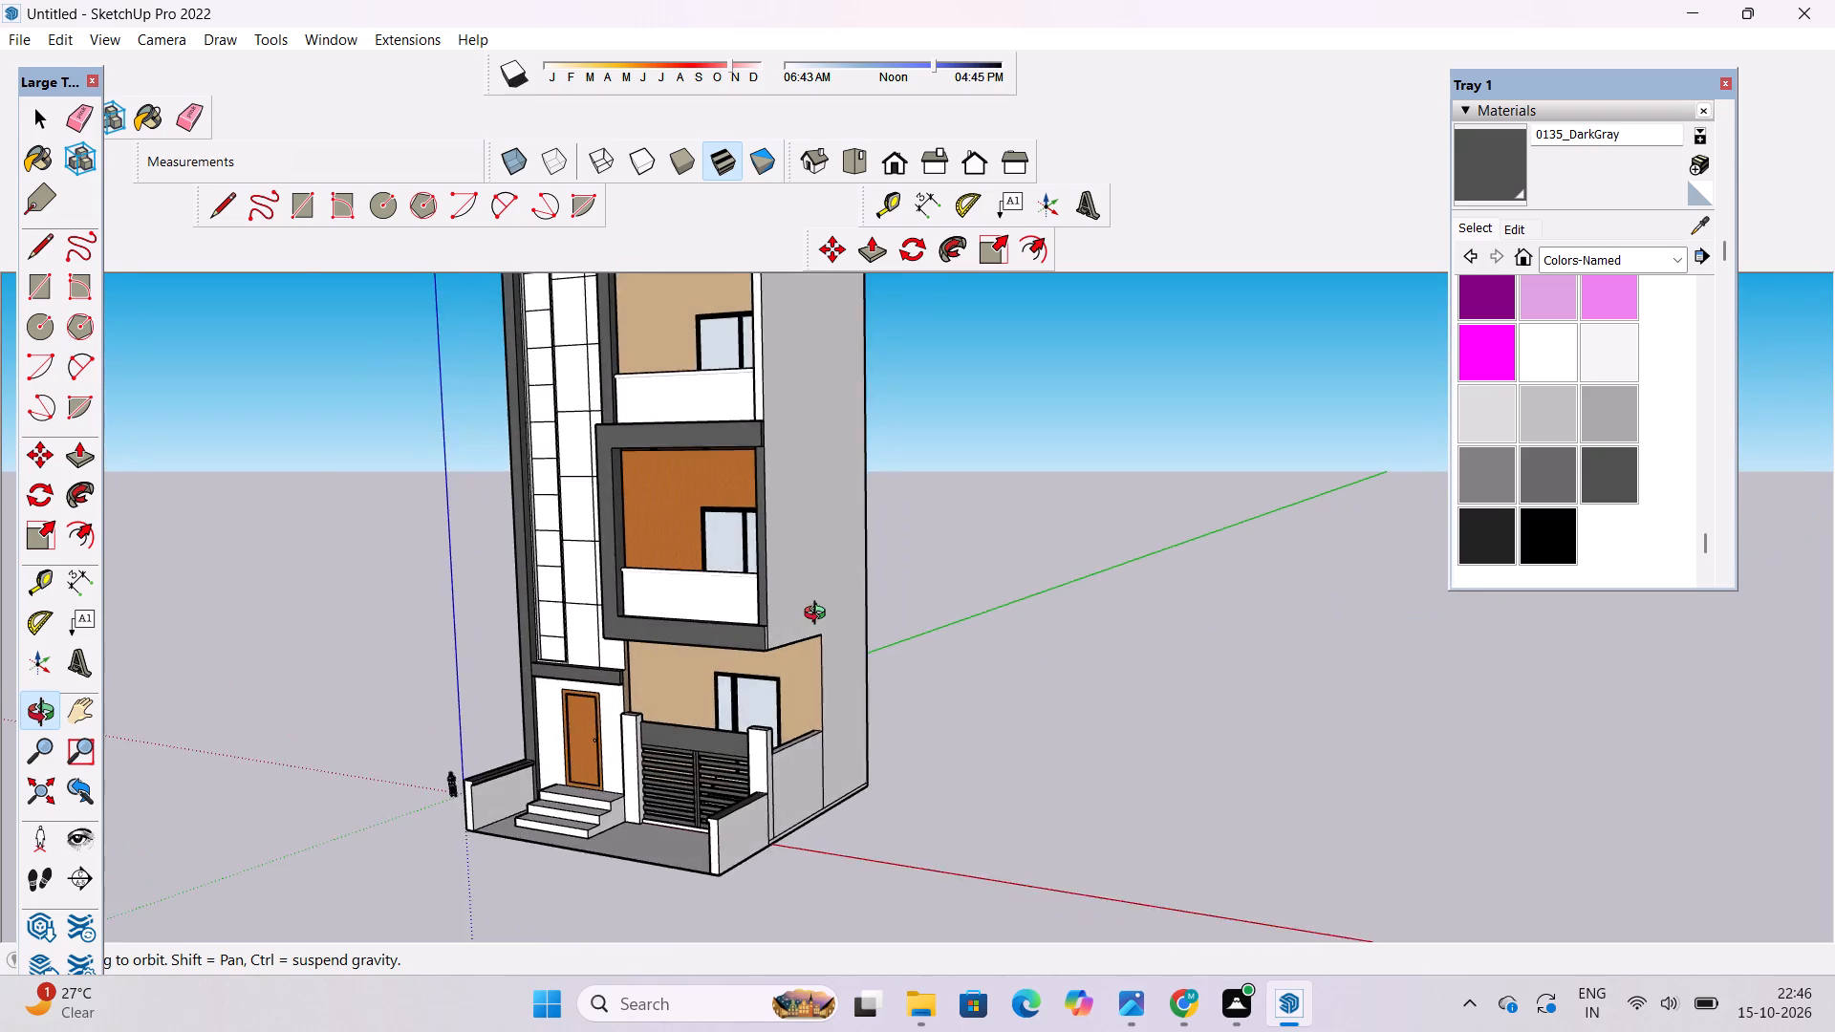
scroll(819, 614, "up", 6)
left_click(1494, 161)
scroll(681, 704, "up", 8)
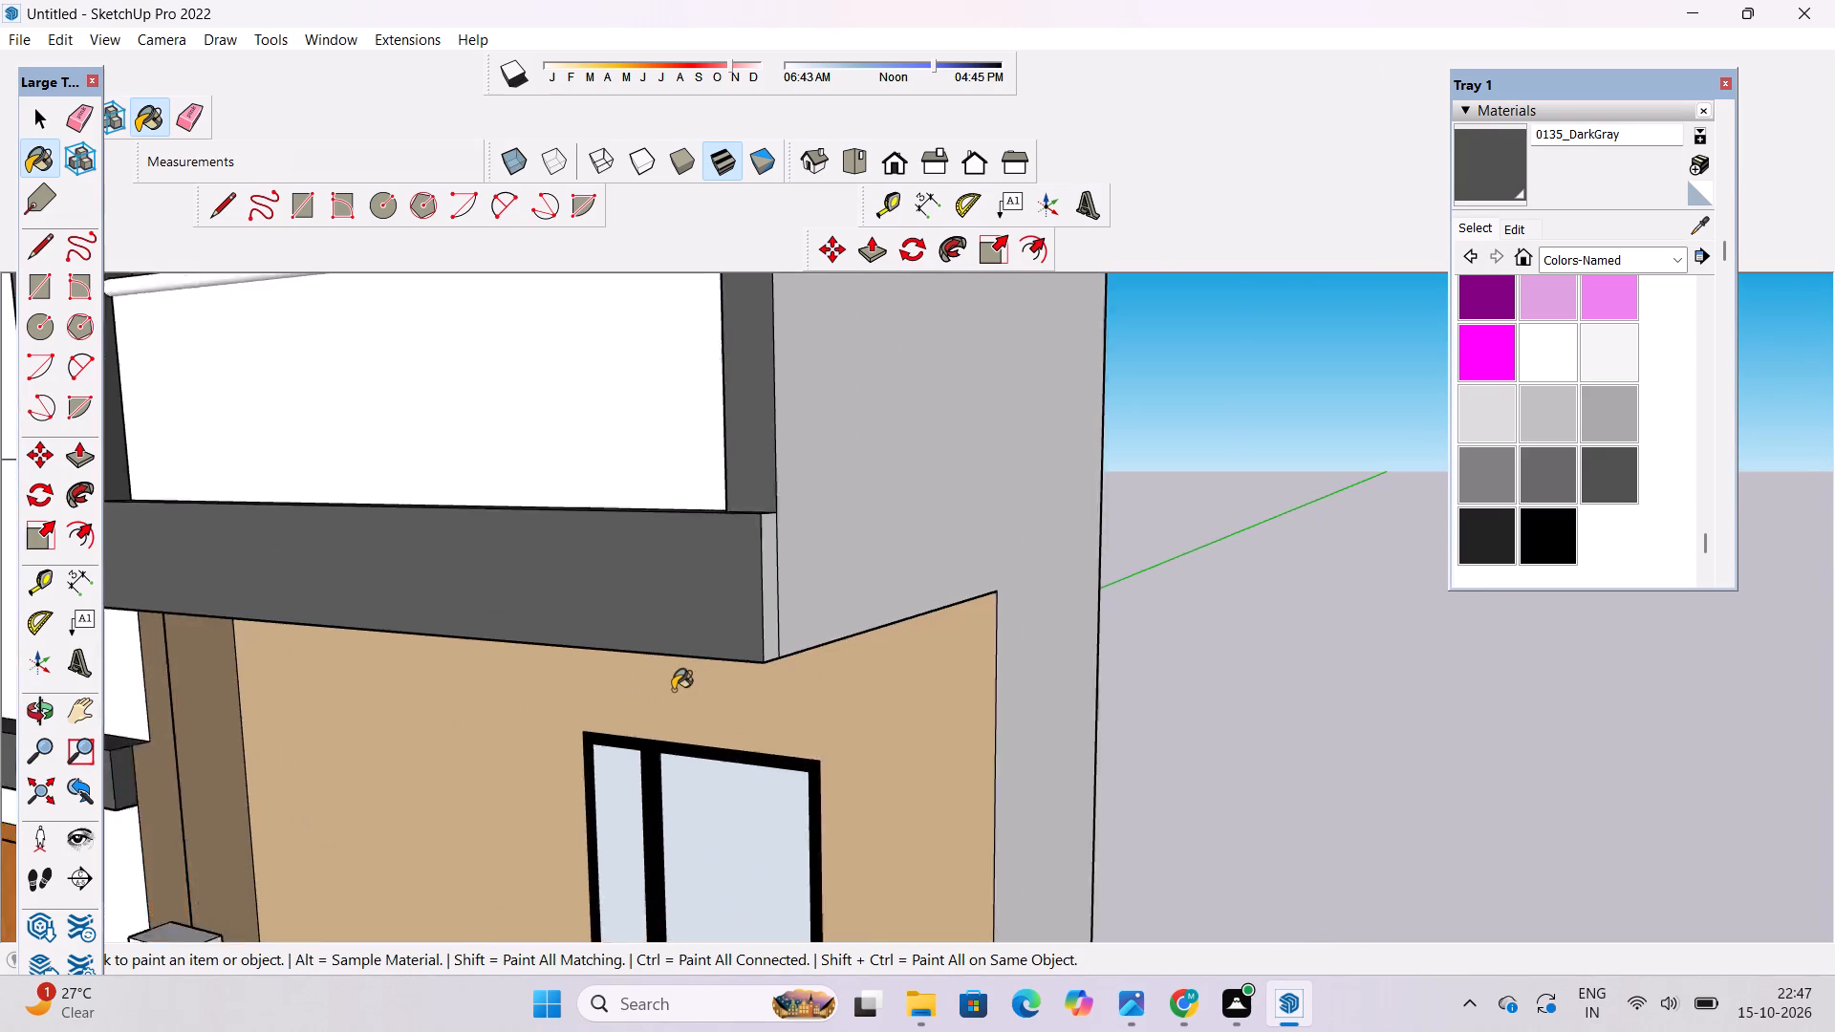
scroll(673, 690, "up", 2)
left_click(857, 452)
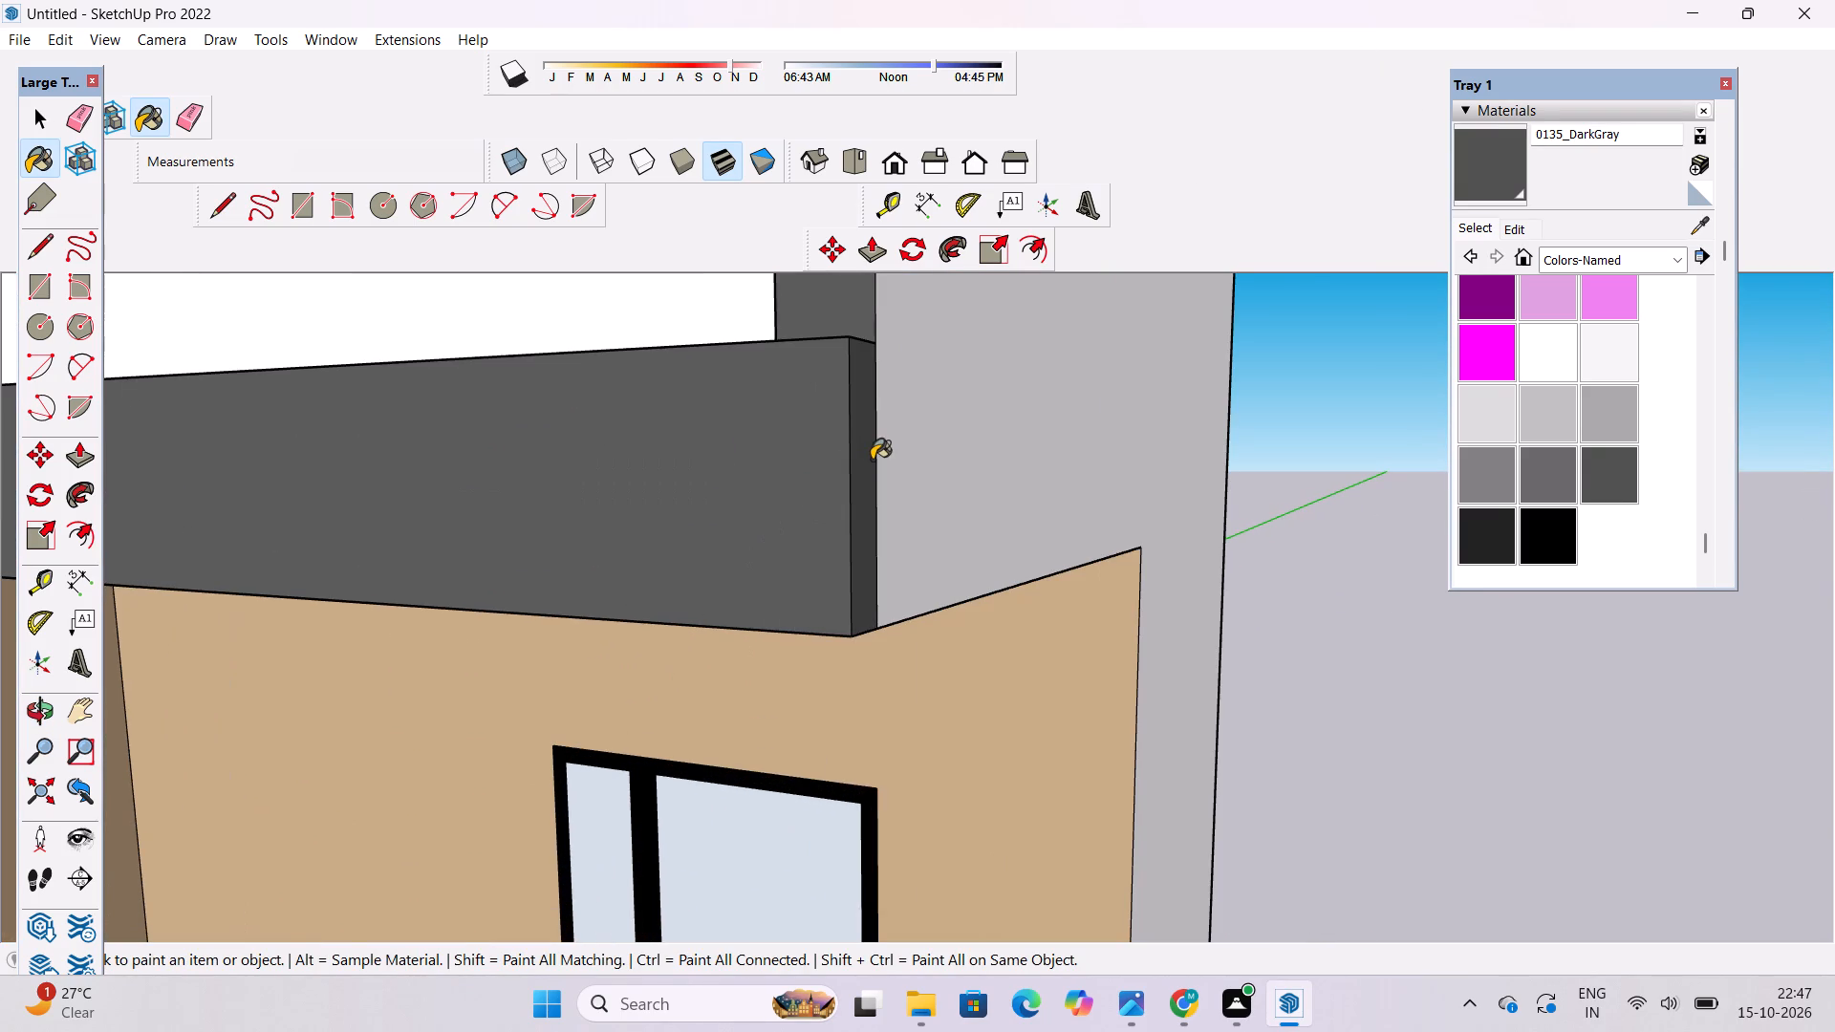
Examine the dark gray balcony frame, the side wall, the gate and the entrance from several angles.
key("o")
left_click_drag(812, 389, 867, 548)
scroll(848, 523, "down", 8)
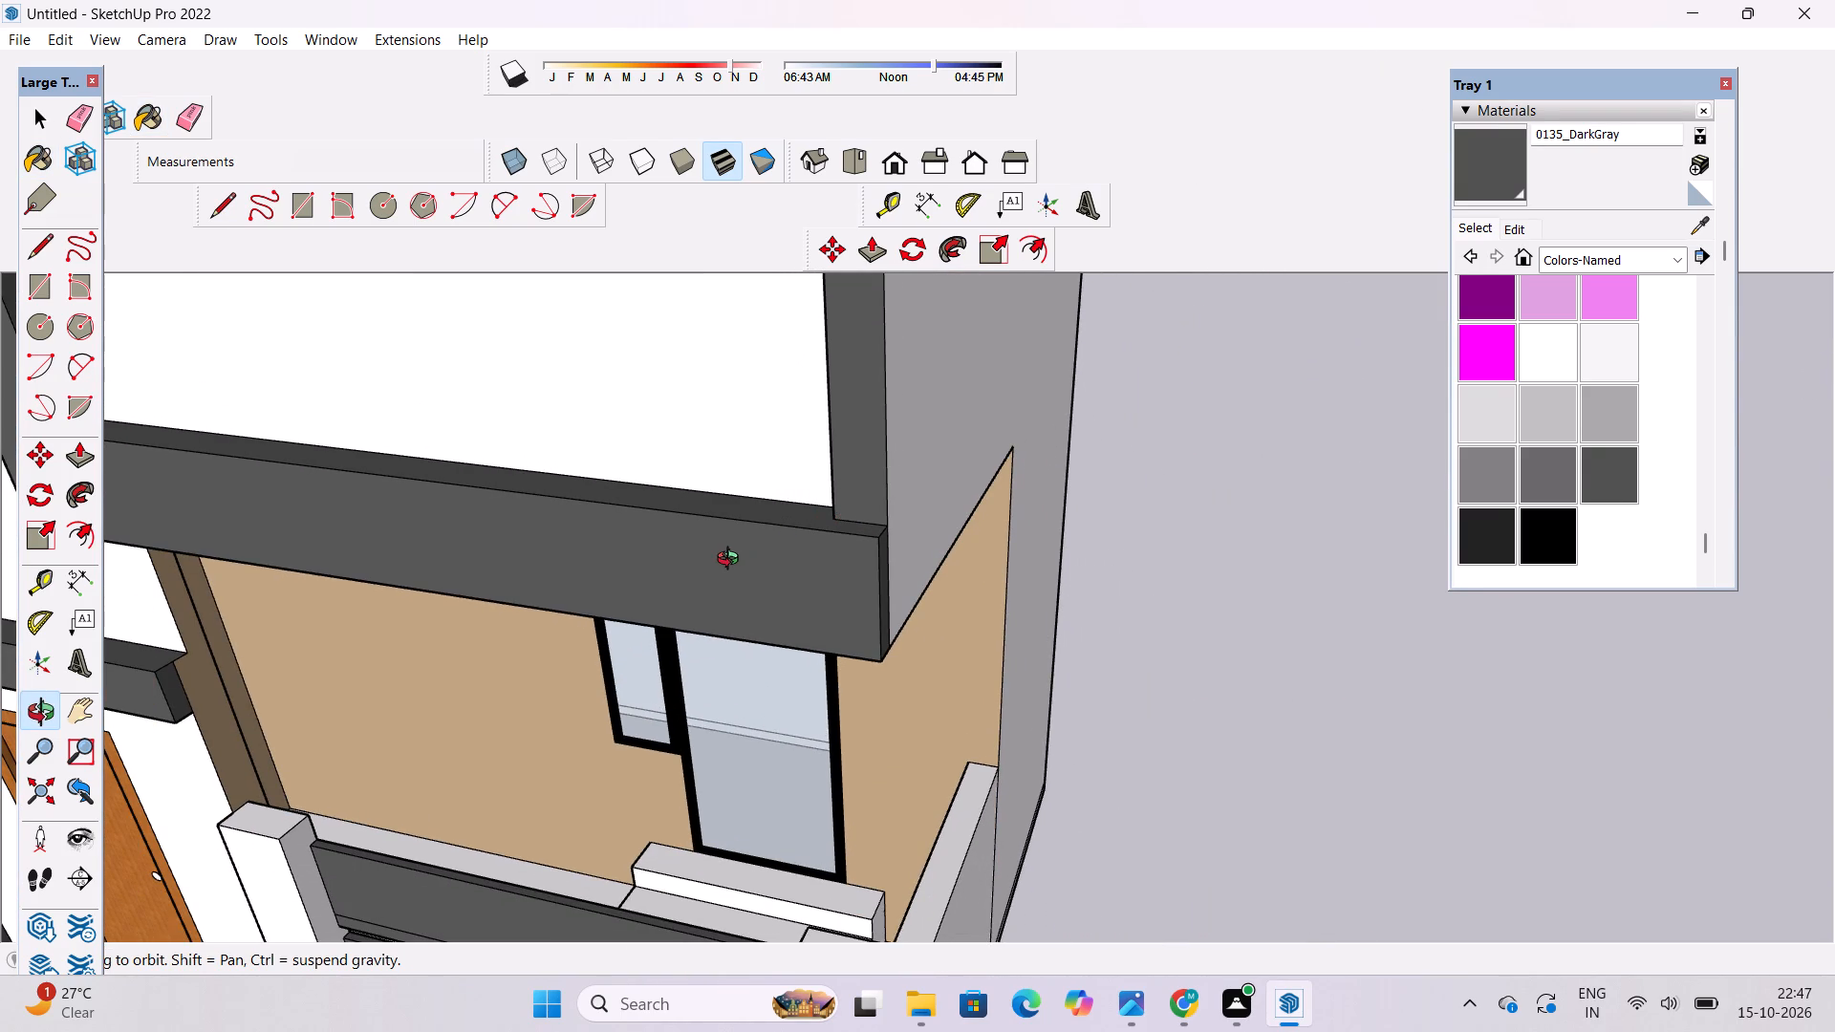
scroll(724, 572, "down", 6)
left_click_drag(691, 598, 692, 599)
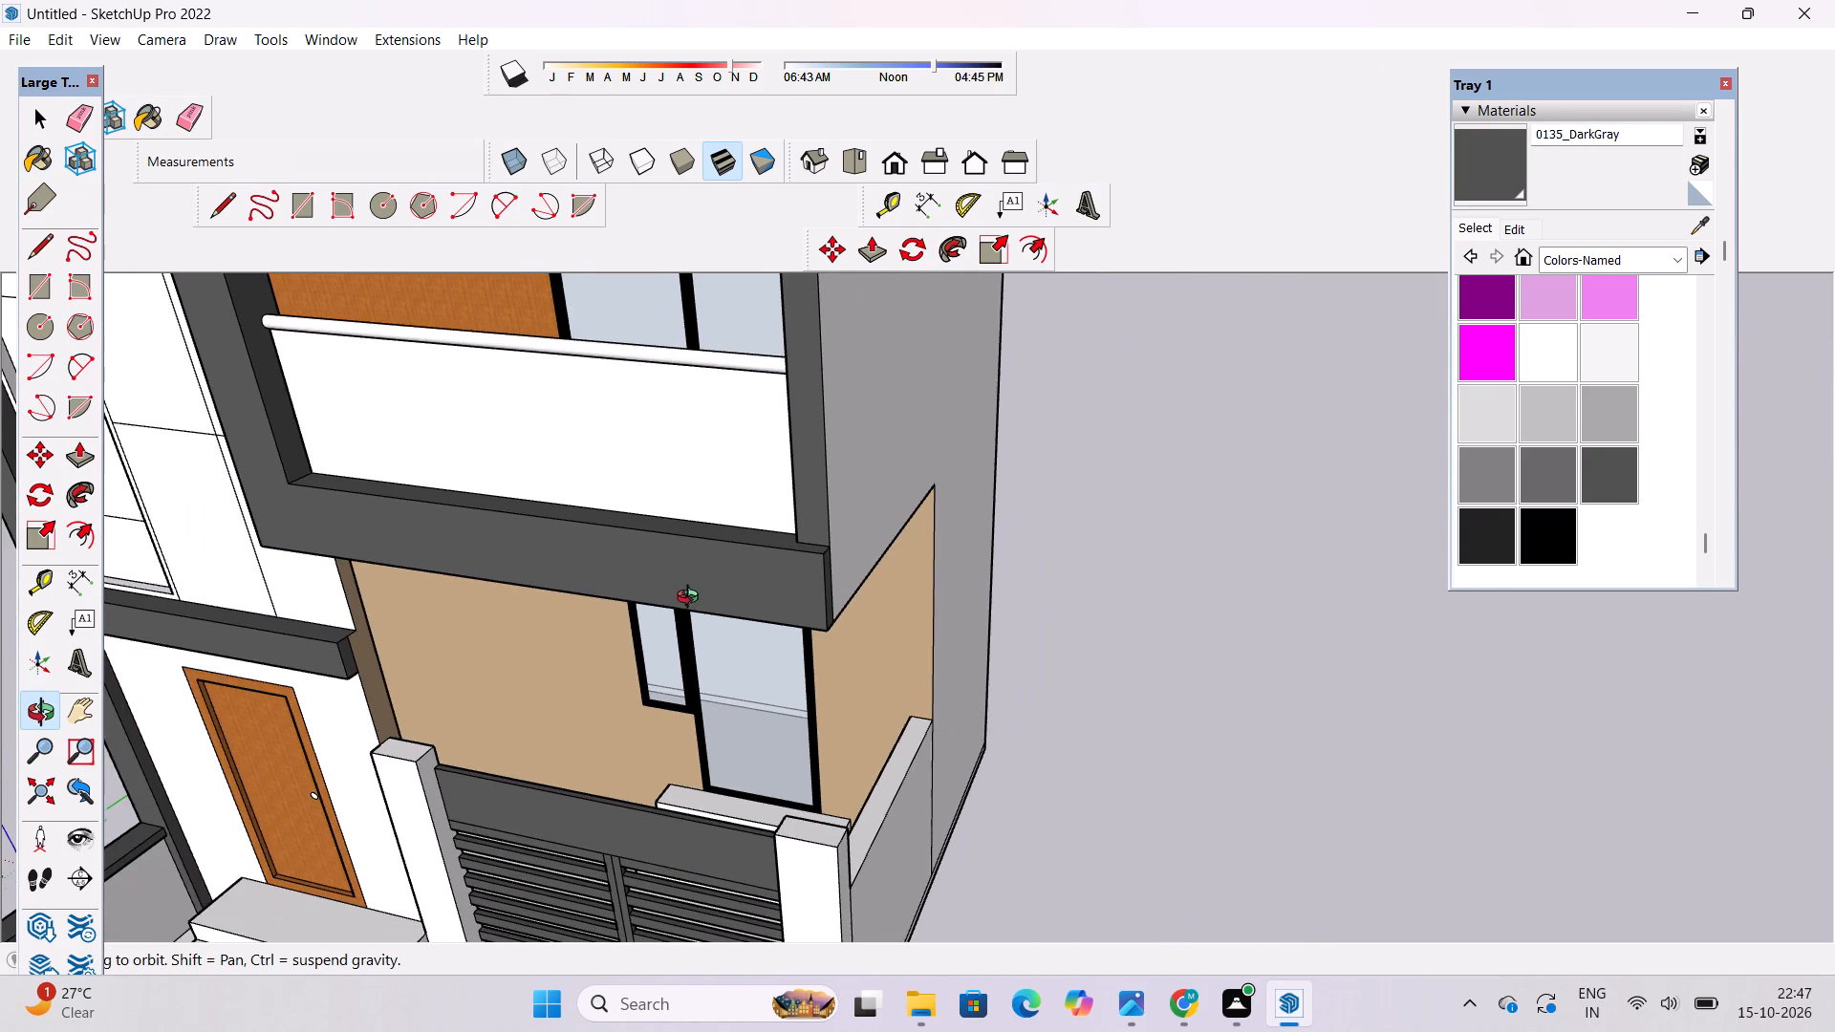
left_click_drag(692, 599, 826, 542)
scroll(831, 533, "down", 3)
left_click_drag(780, 559, 848, 419, "shift")
scroll(848, 418, "up", 1)
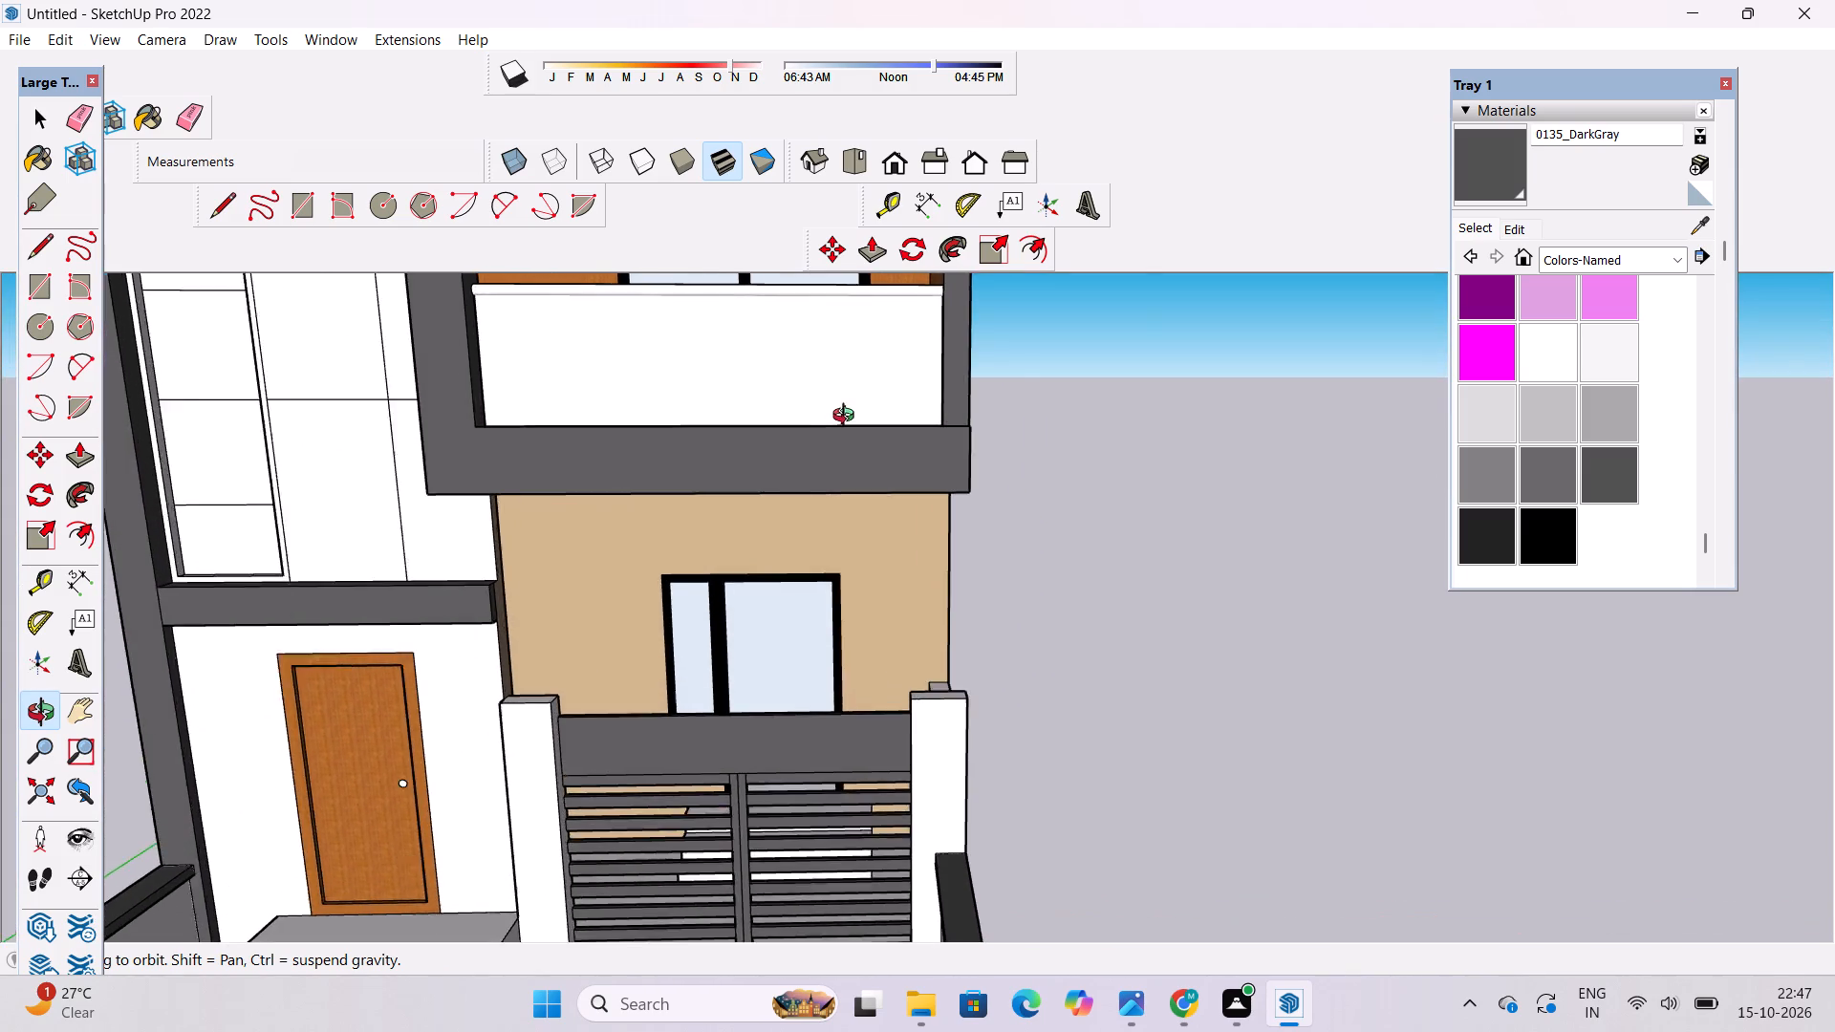
scroll(848, 418, "up", 3)
scroll(848, 418, "down", 5, "shift")
left_click_drag(913, 533, 169, 573)
left_click_drag(157, 567, 161, 750)
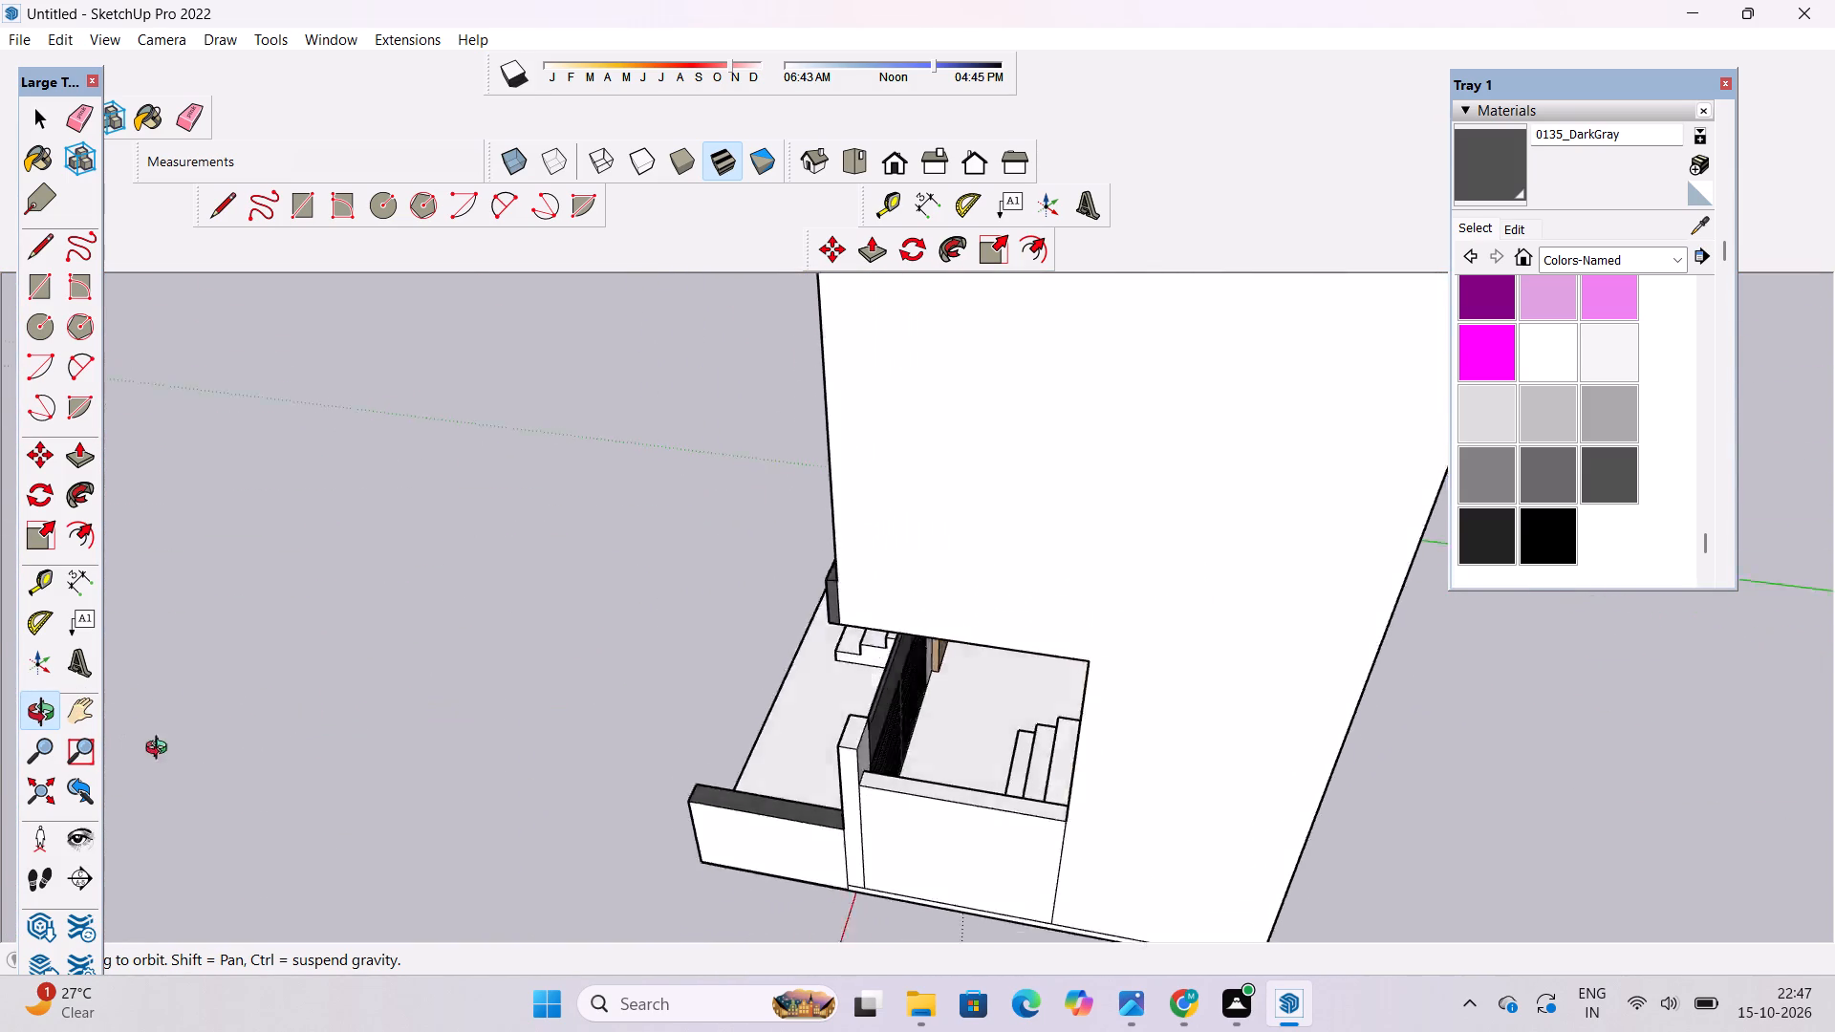
left_click_drag(161, 750, 747, 737)
scroll(900, 607, "up", 4)
left_click_drag(823, 723, 920, 657)
left_click_drag(920, 656, 874, 652, "shift")
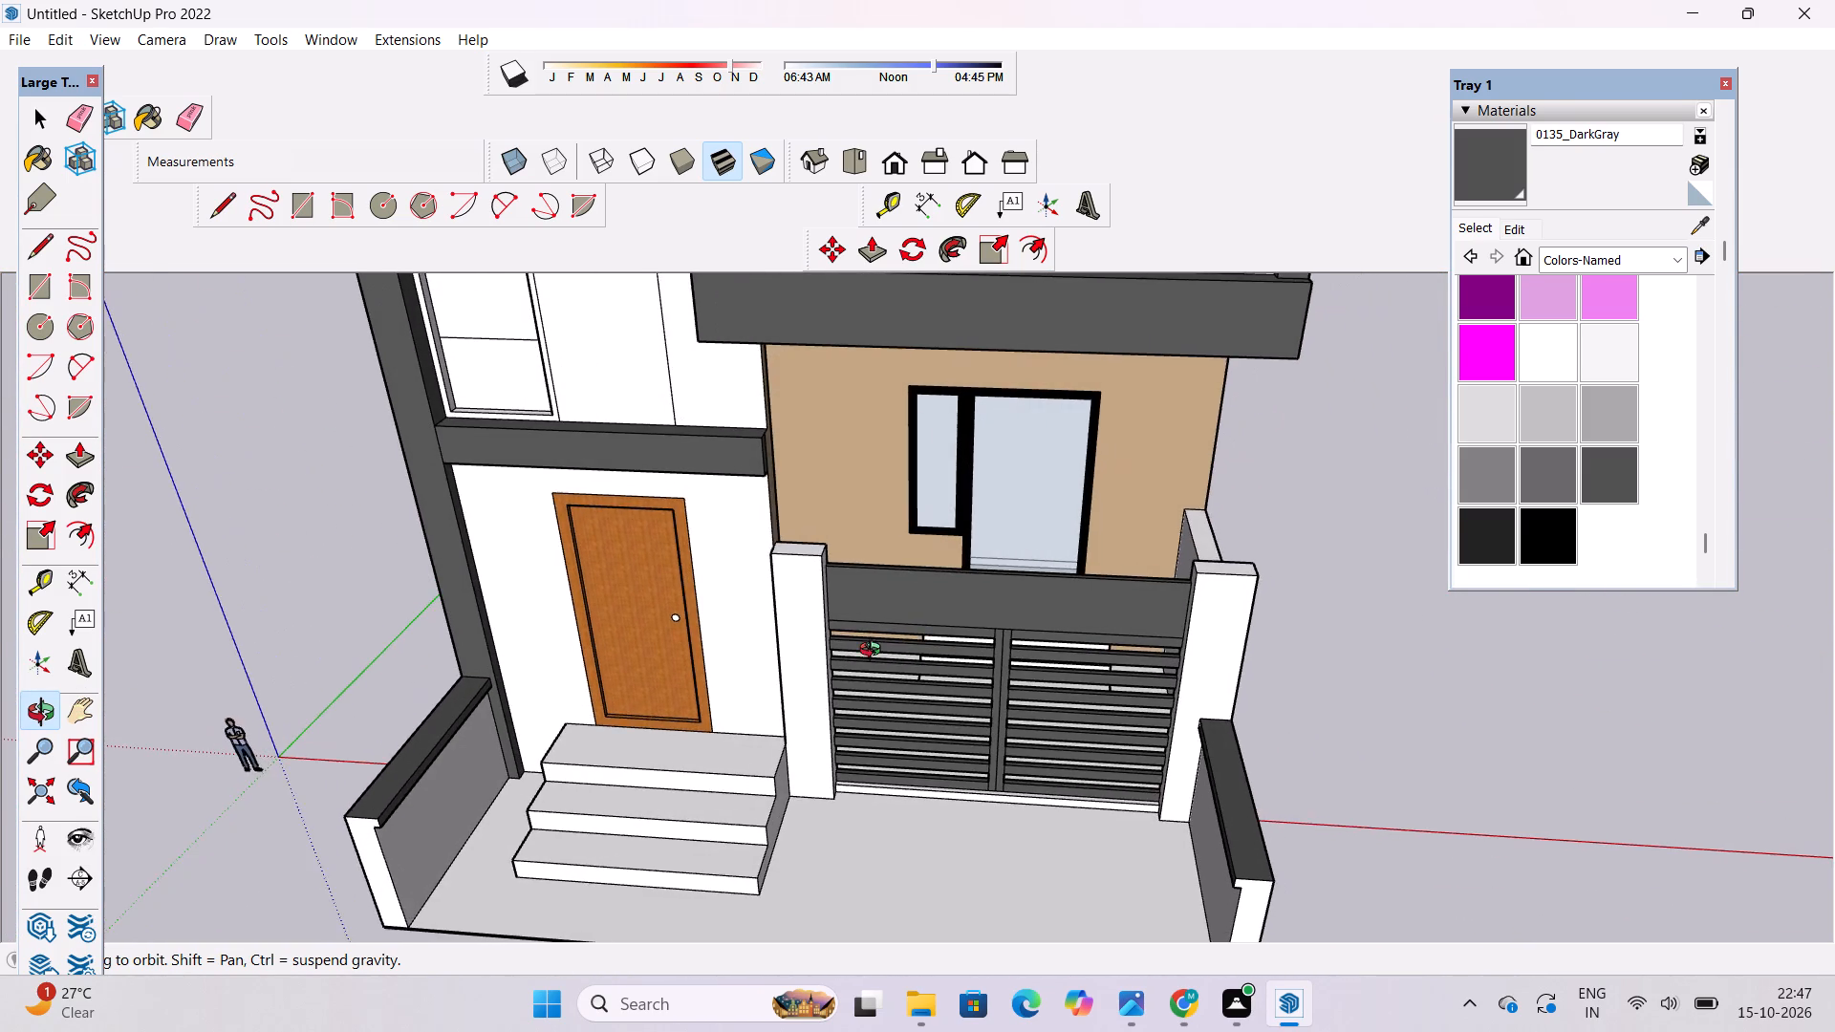
left_click_drag(874, 652, 881, 639)
scroll(855, 639, "down", 4)
left_click_drag(776, 657, 815, 633)
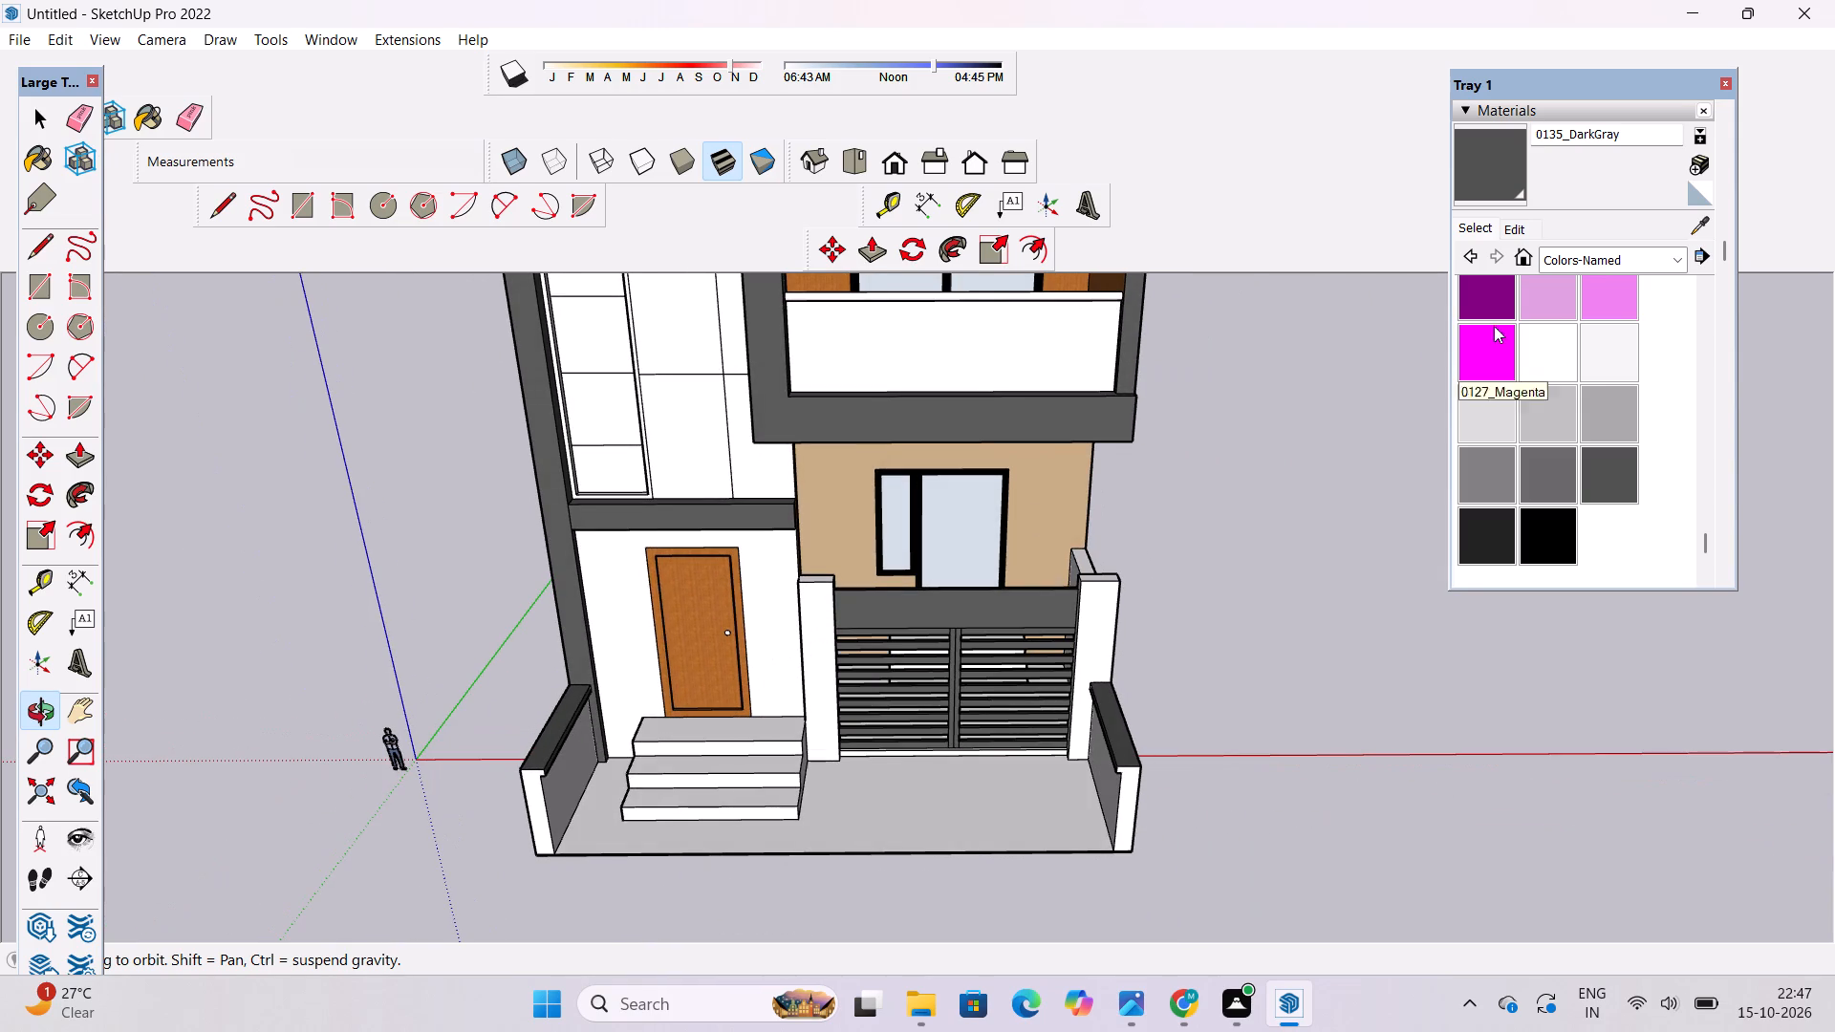
Paint the front, top and gate-side faces of the gate pillar beside the entrance steps with 0111_SlateGray.
scroll(1580, 377, "up", 3)
left_click(1596, 337)
scroll(801, 760, "up", 3)
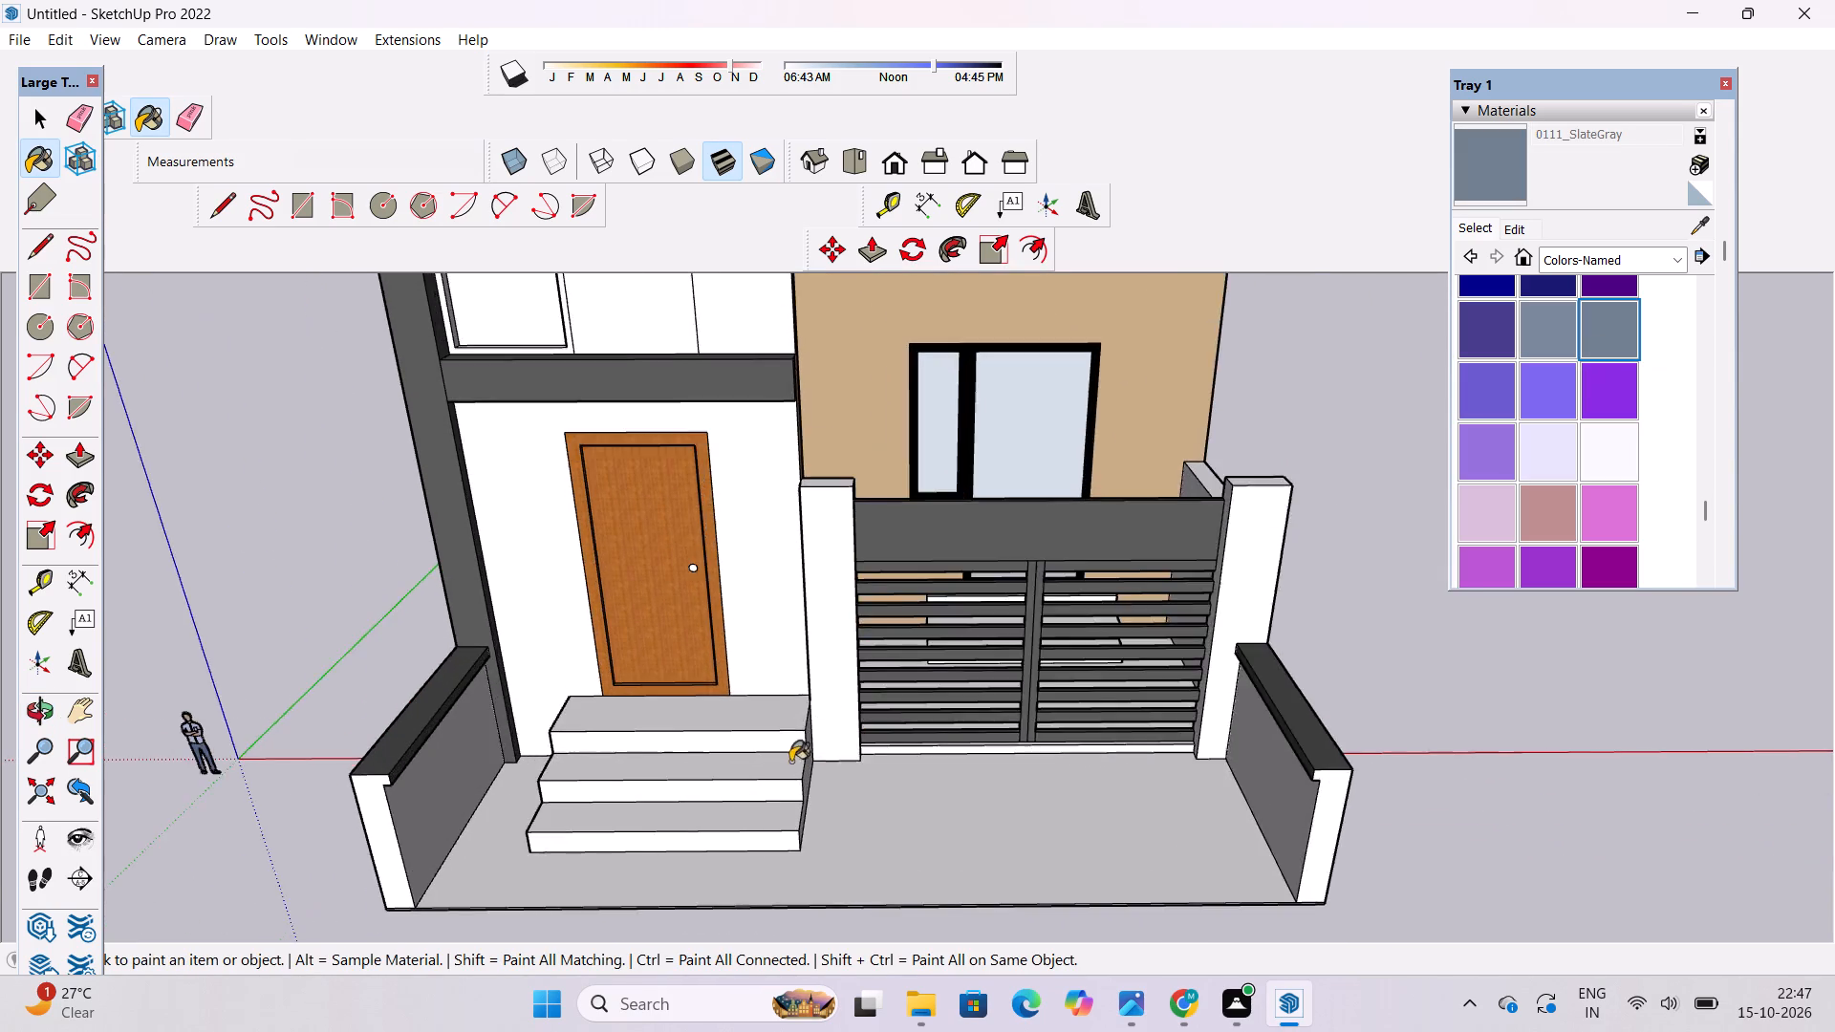
scroll(790, 762, "up", 5)
left_click(767, 583)
left_click(806, 515)
scroll(810, 351, "up", 8)
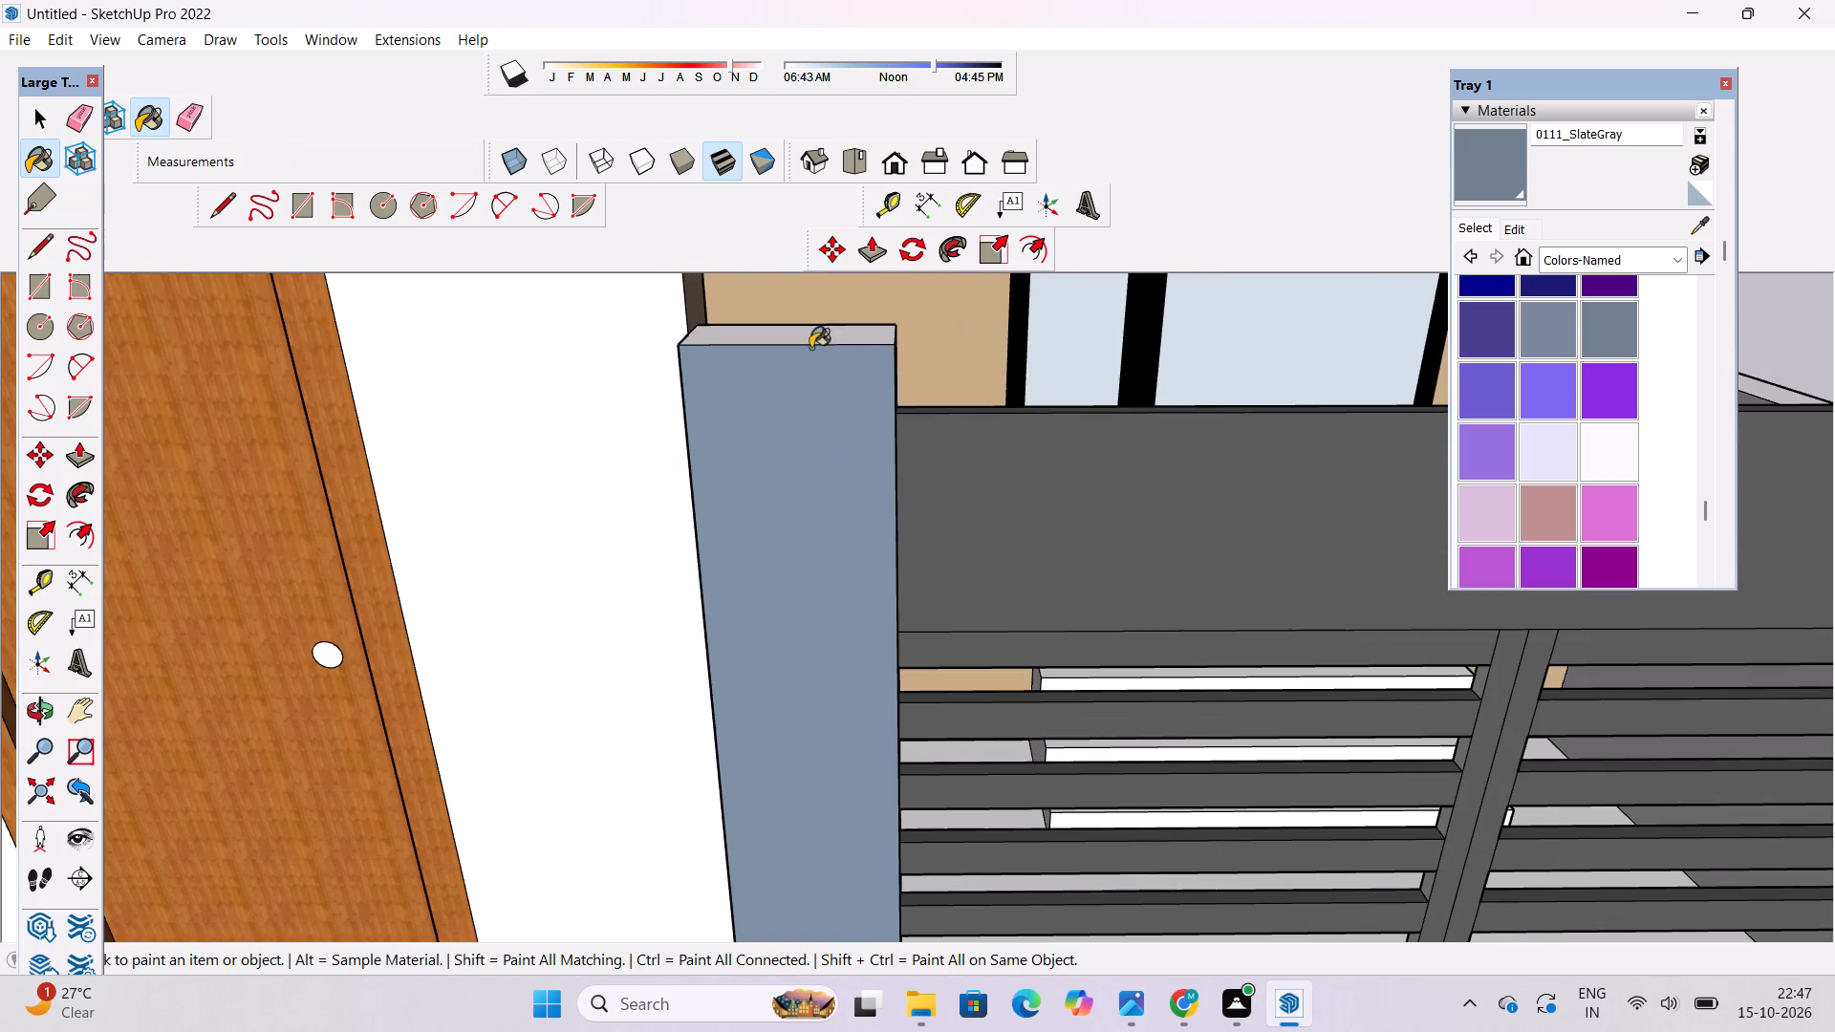
left_click(820, 332)
scroll(1054, 366, "up", 5)
scroll(961, 390, "down", 1)
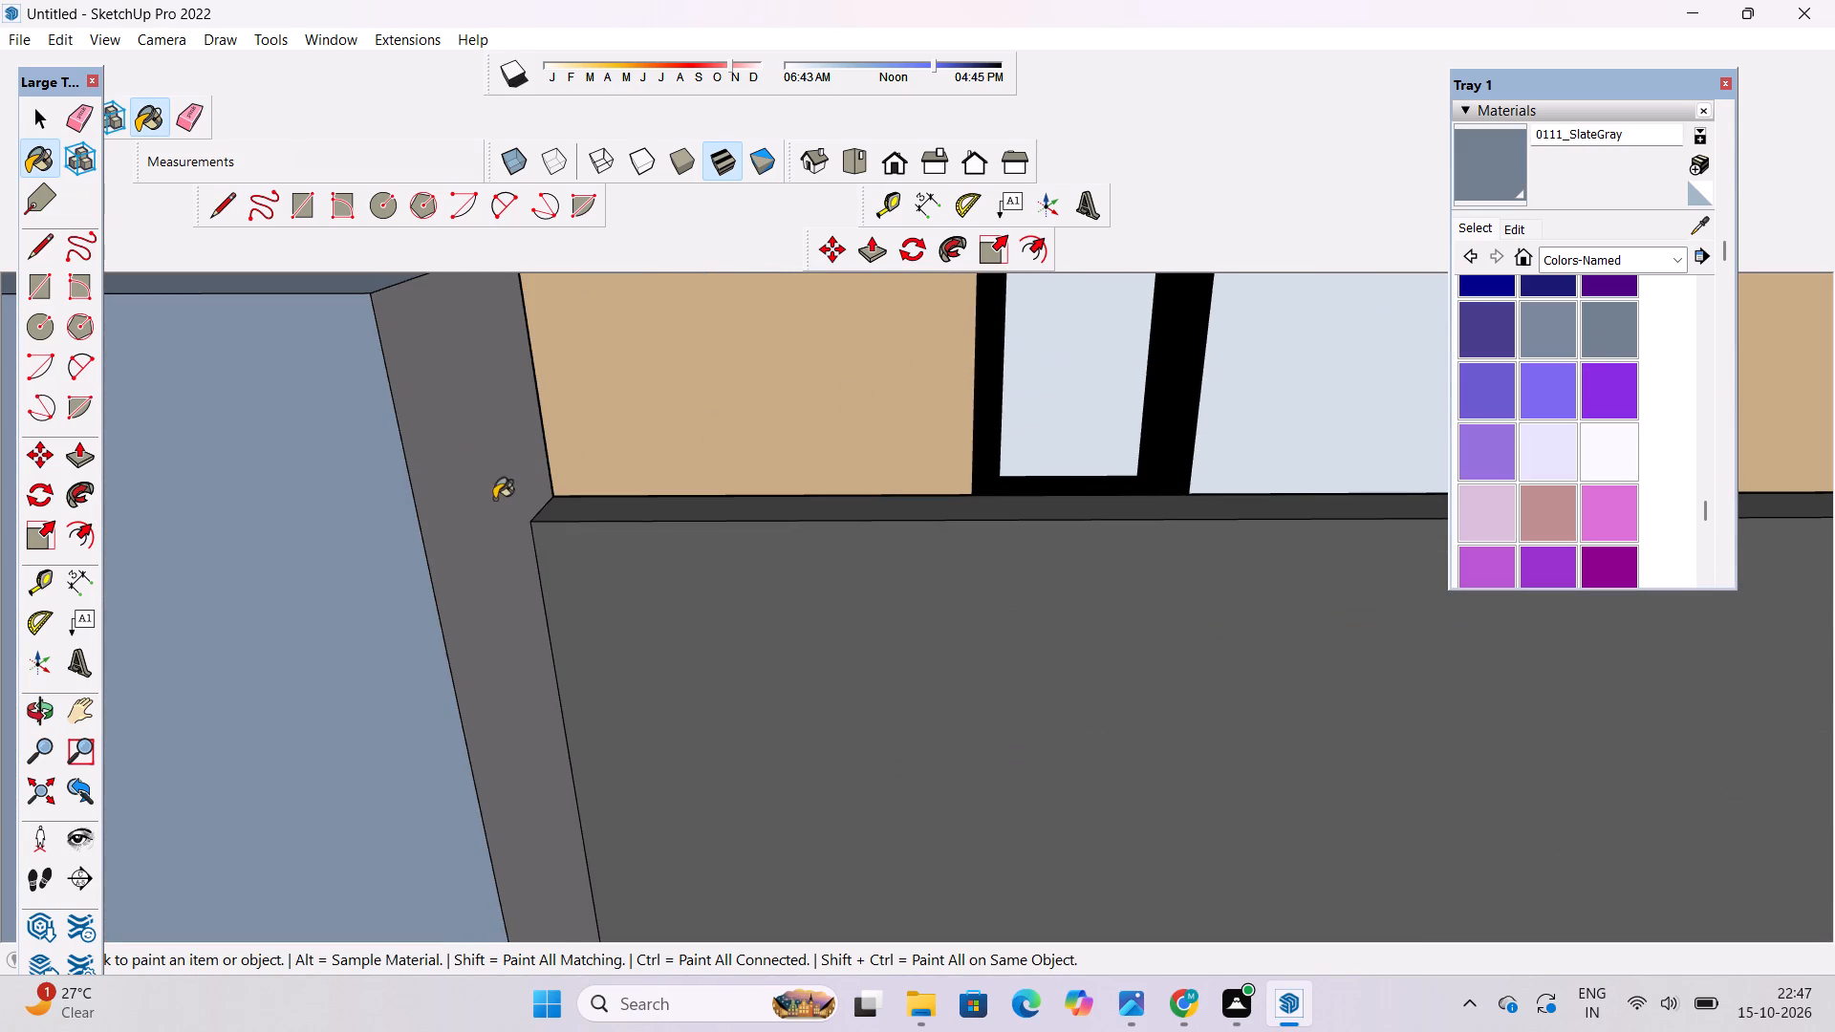
left_click(494, 499)
Darken the 0111_SlateGray material's colour to a near-black slate.
left_click(1513, 226)
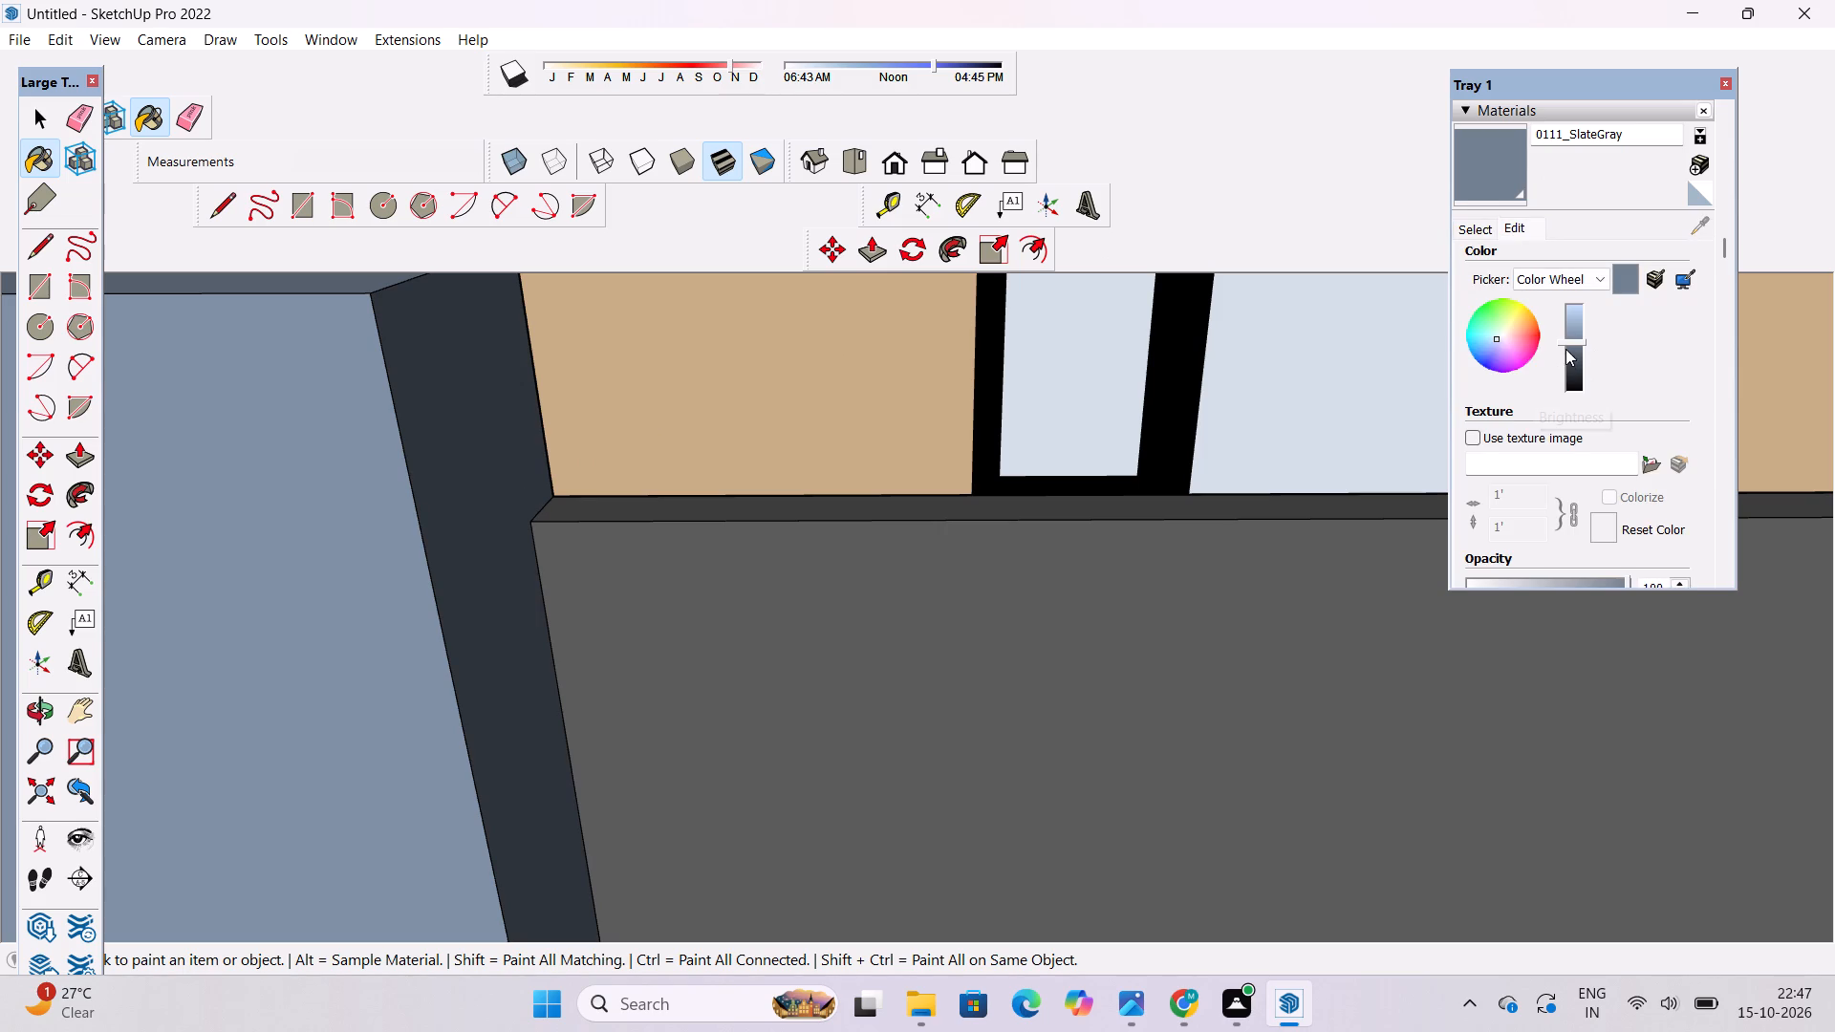
left_click(1567, 347)
left_click(1575, 357)
scroll(959, 498, "down", 6)
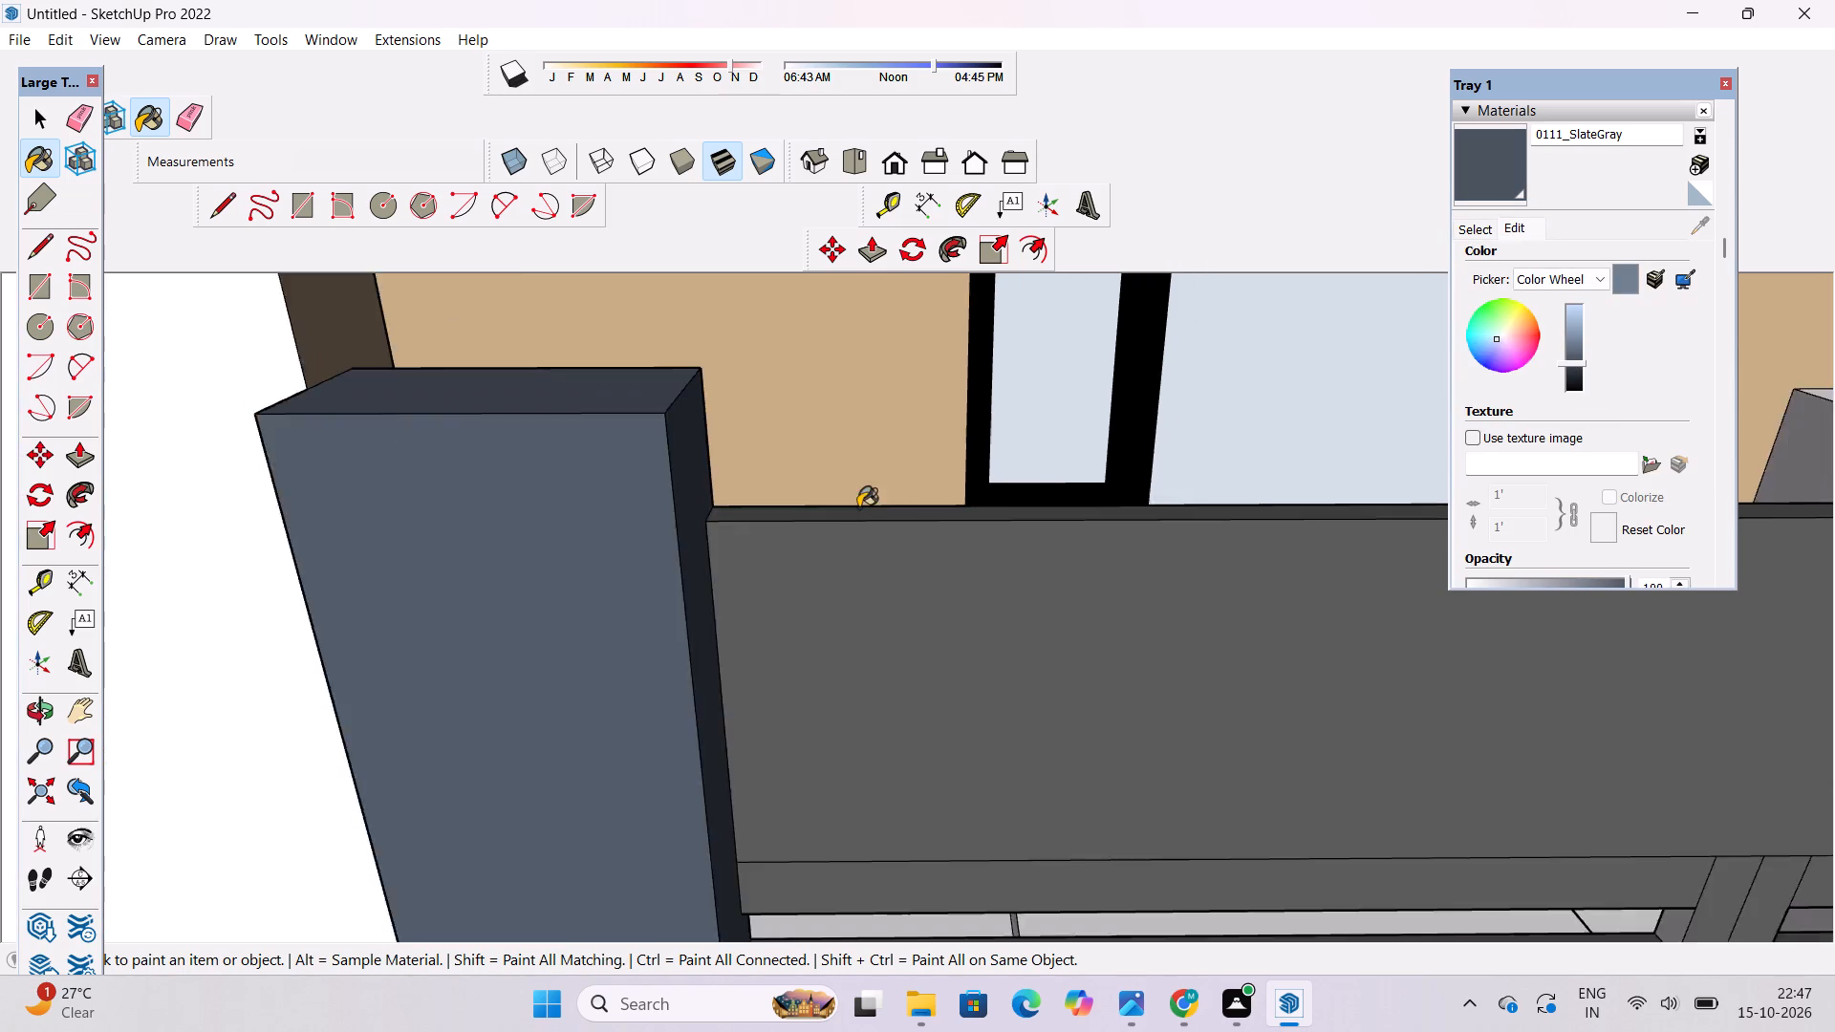
scroll(858, 507, "down", 20)
scroll(858, 507, "down", 4)
scroll(907, 558, "up", 5)
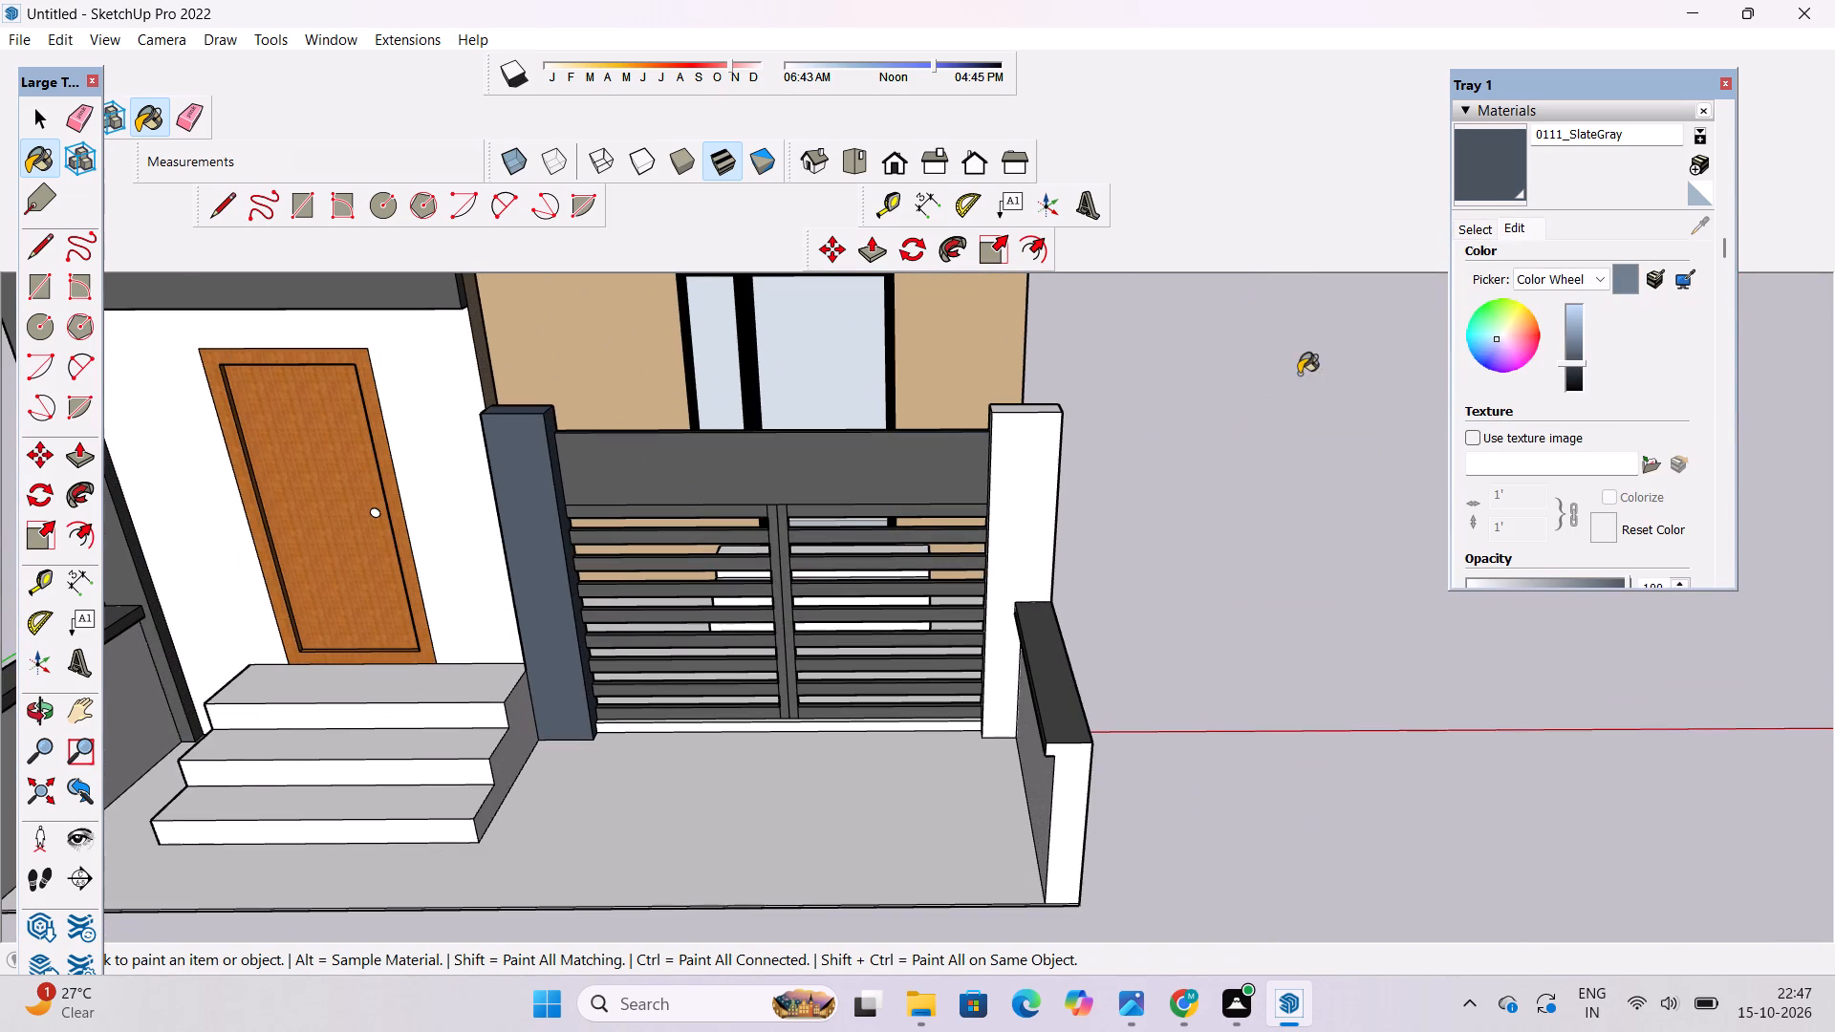
left_click(1568, 370)
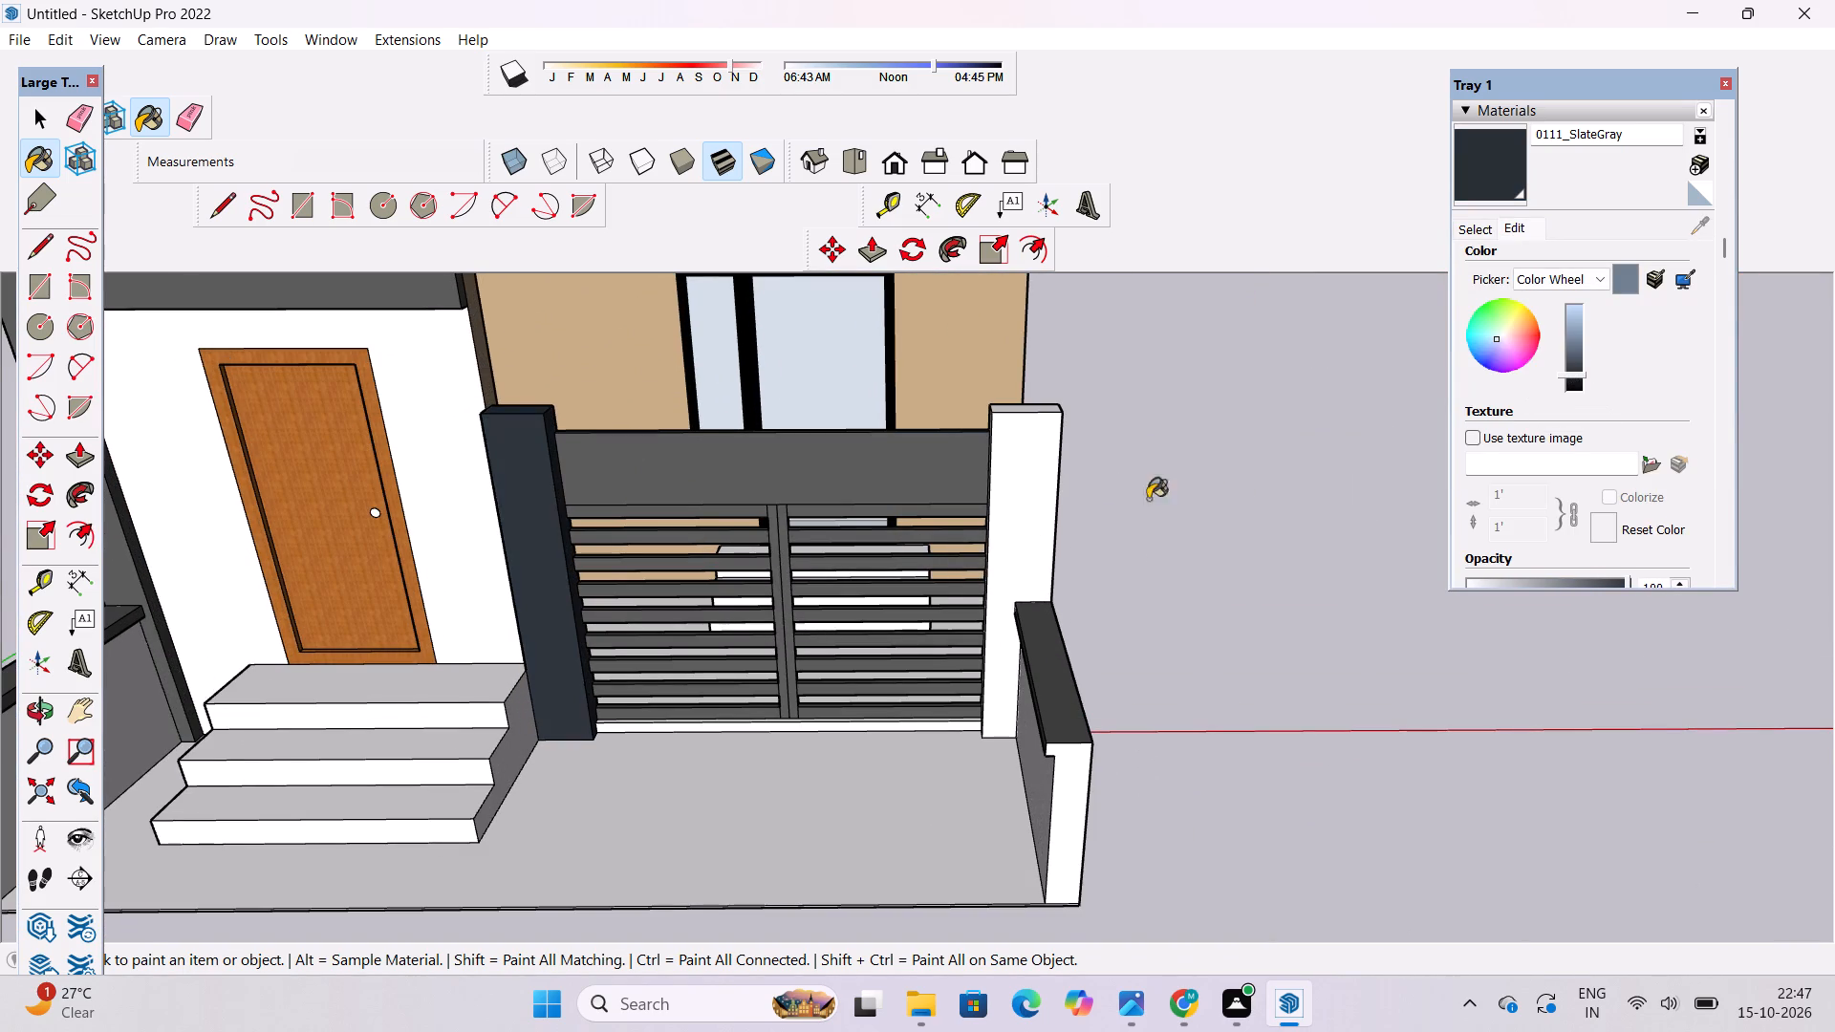
Paint the front and top faces of the gate pillar on the house's outer side with the darkened 0111_SlateGray.
scroll(1100, 496, "up", 5)
left_click(938, 450)
scroll(948, 367, "up", 9)
left_click(982, 316)
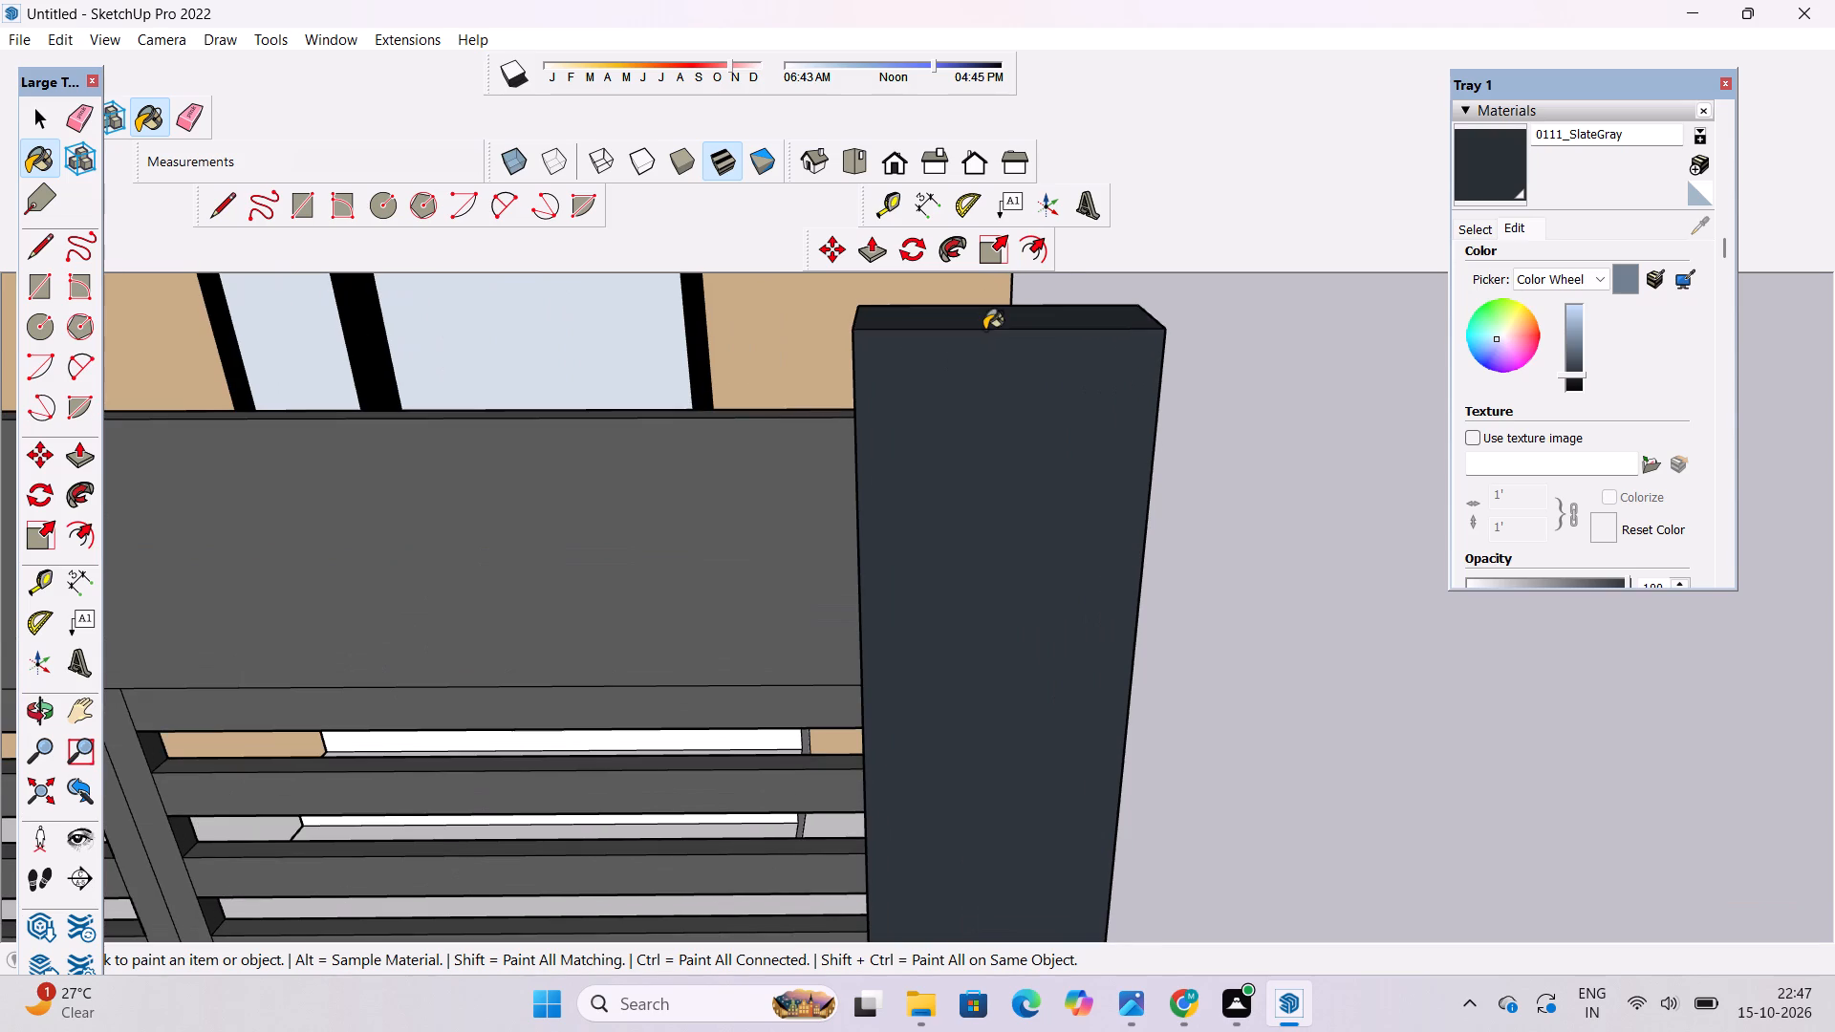
Paint the remaining faces of both gate pillars visible from the side yard, including the outer pillar's outward side, with 0111_SlateGray.
key("o")
left_click_drag(1297, 465, 710, 485)
left_click_drag(942, 456, 750, 506)
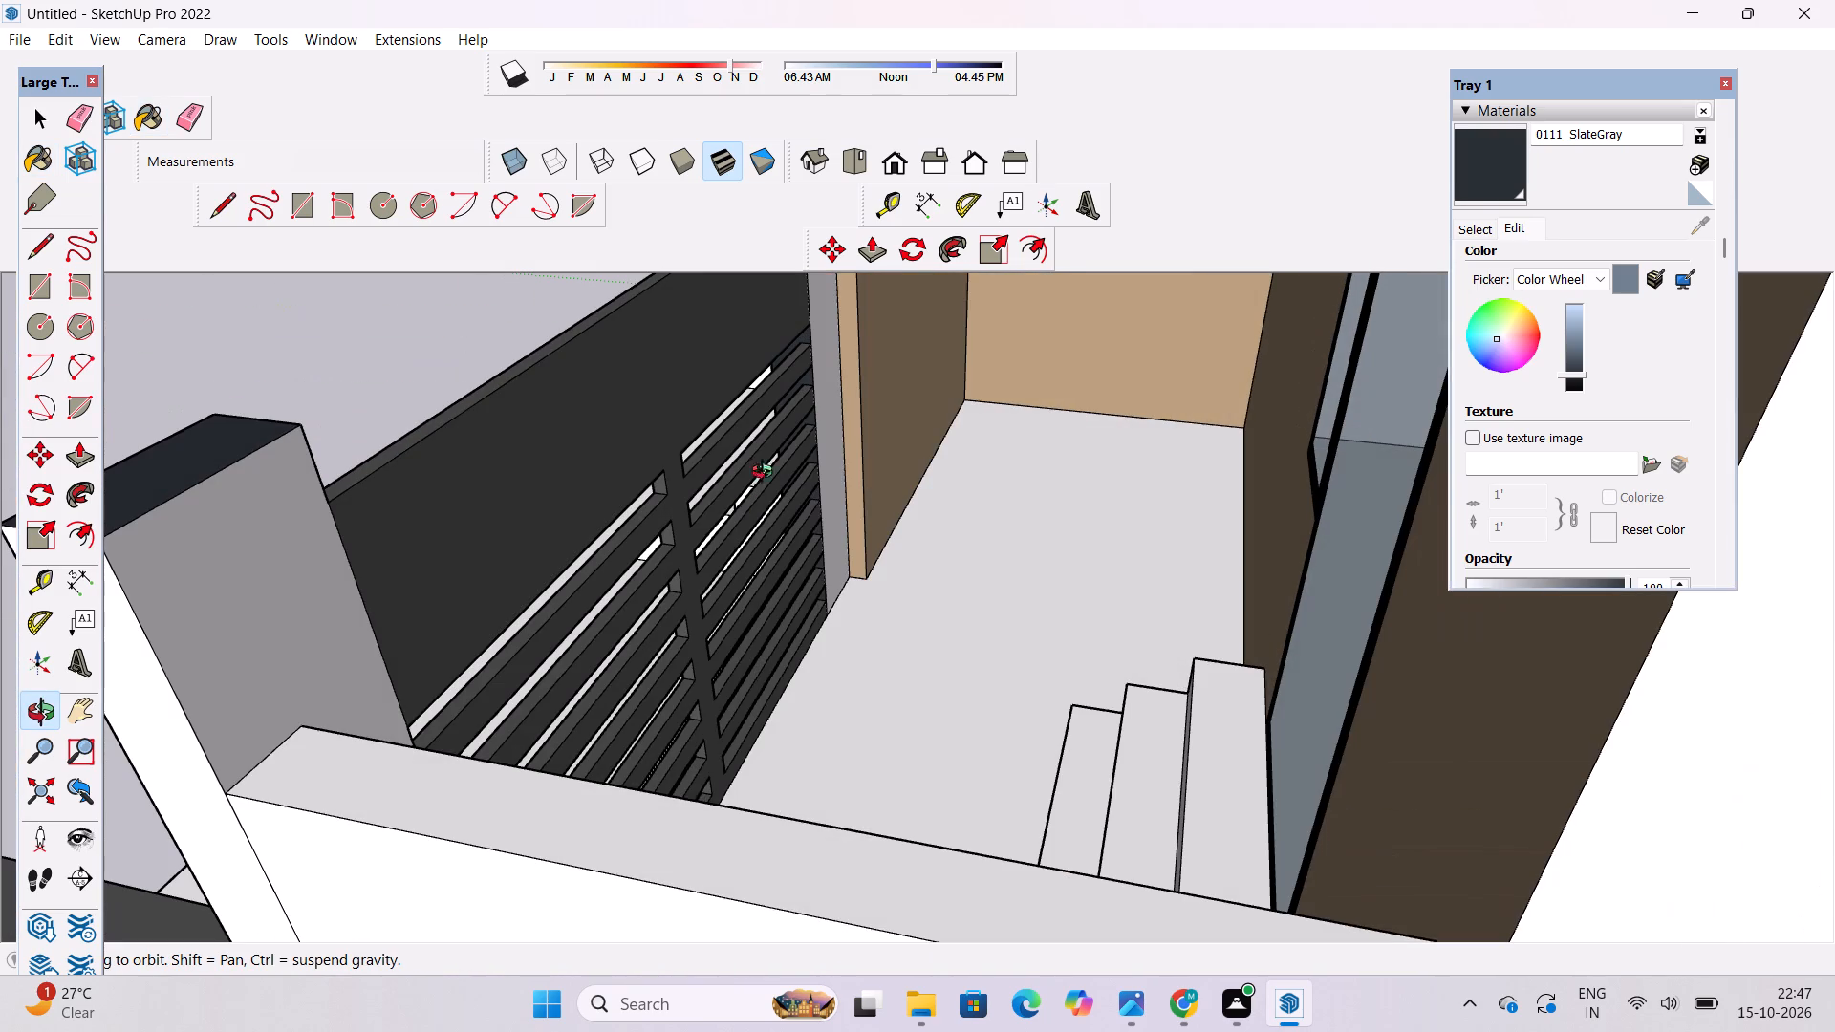
left_click(1504, 165)
scroll(670, 701, "down", 4)
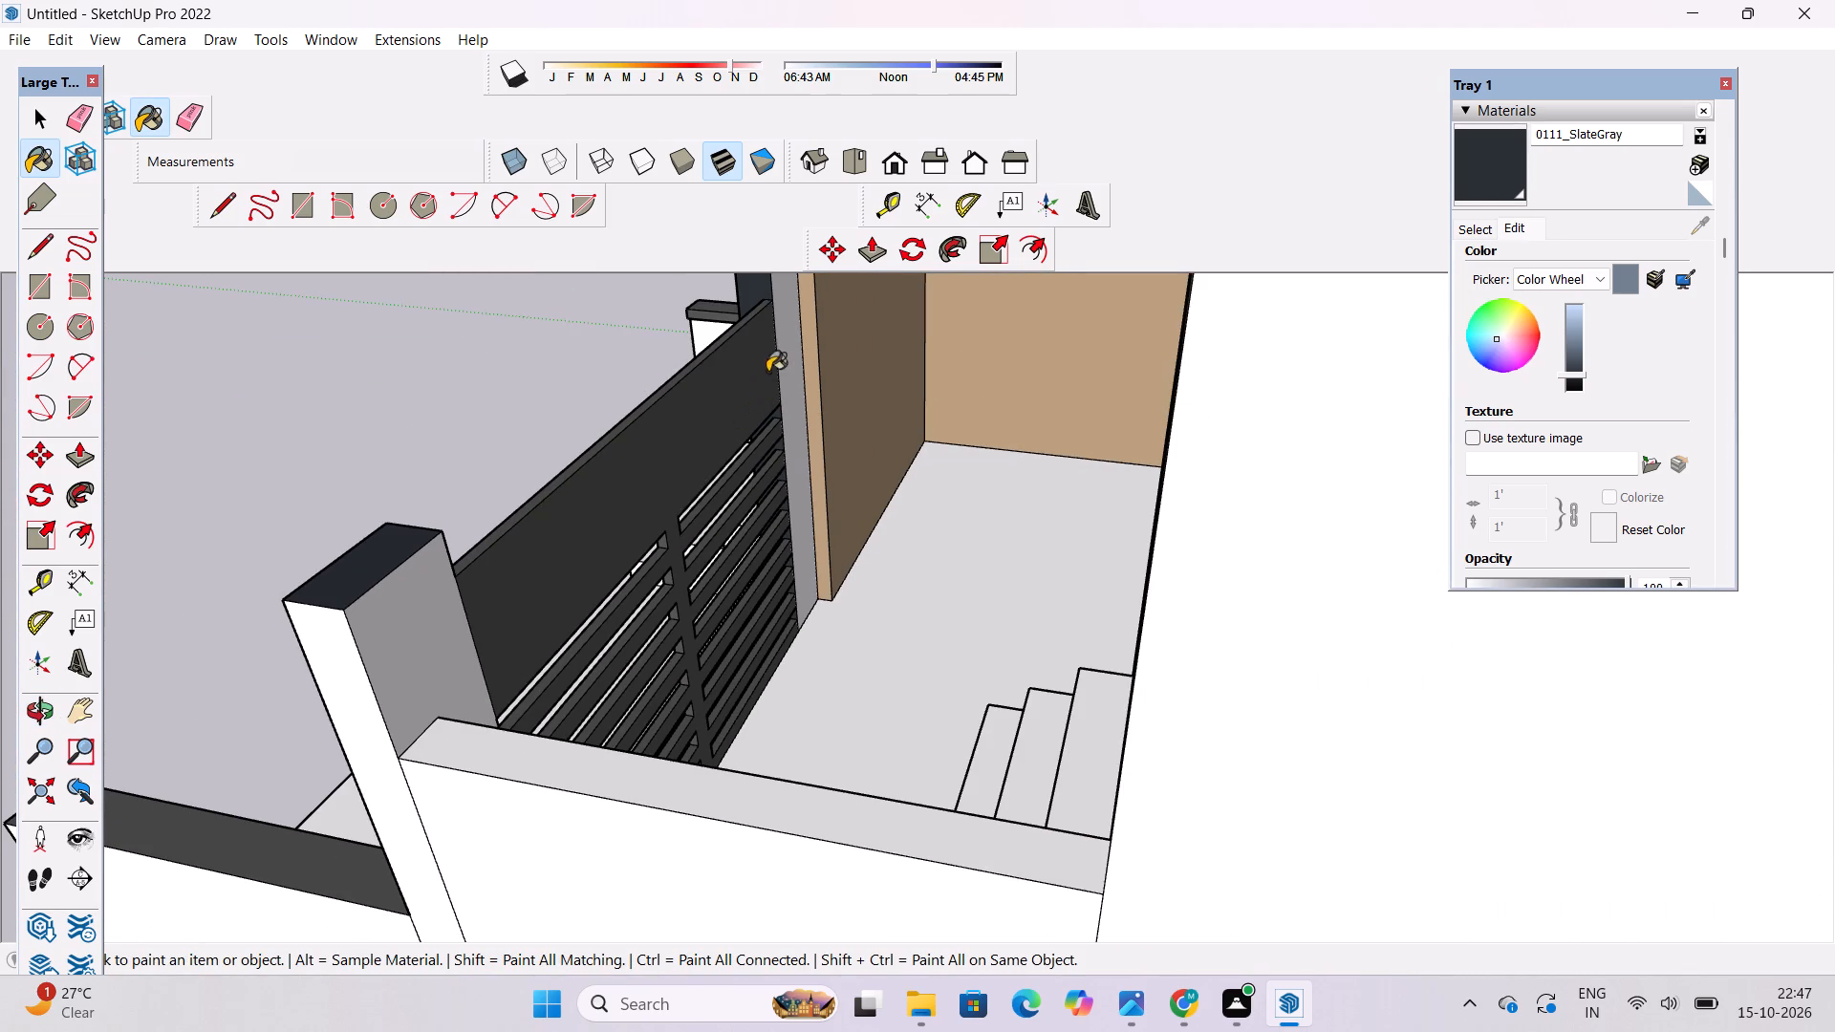
left_click(775, 361)
left_click(406, 633)
left_click(393, 660)
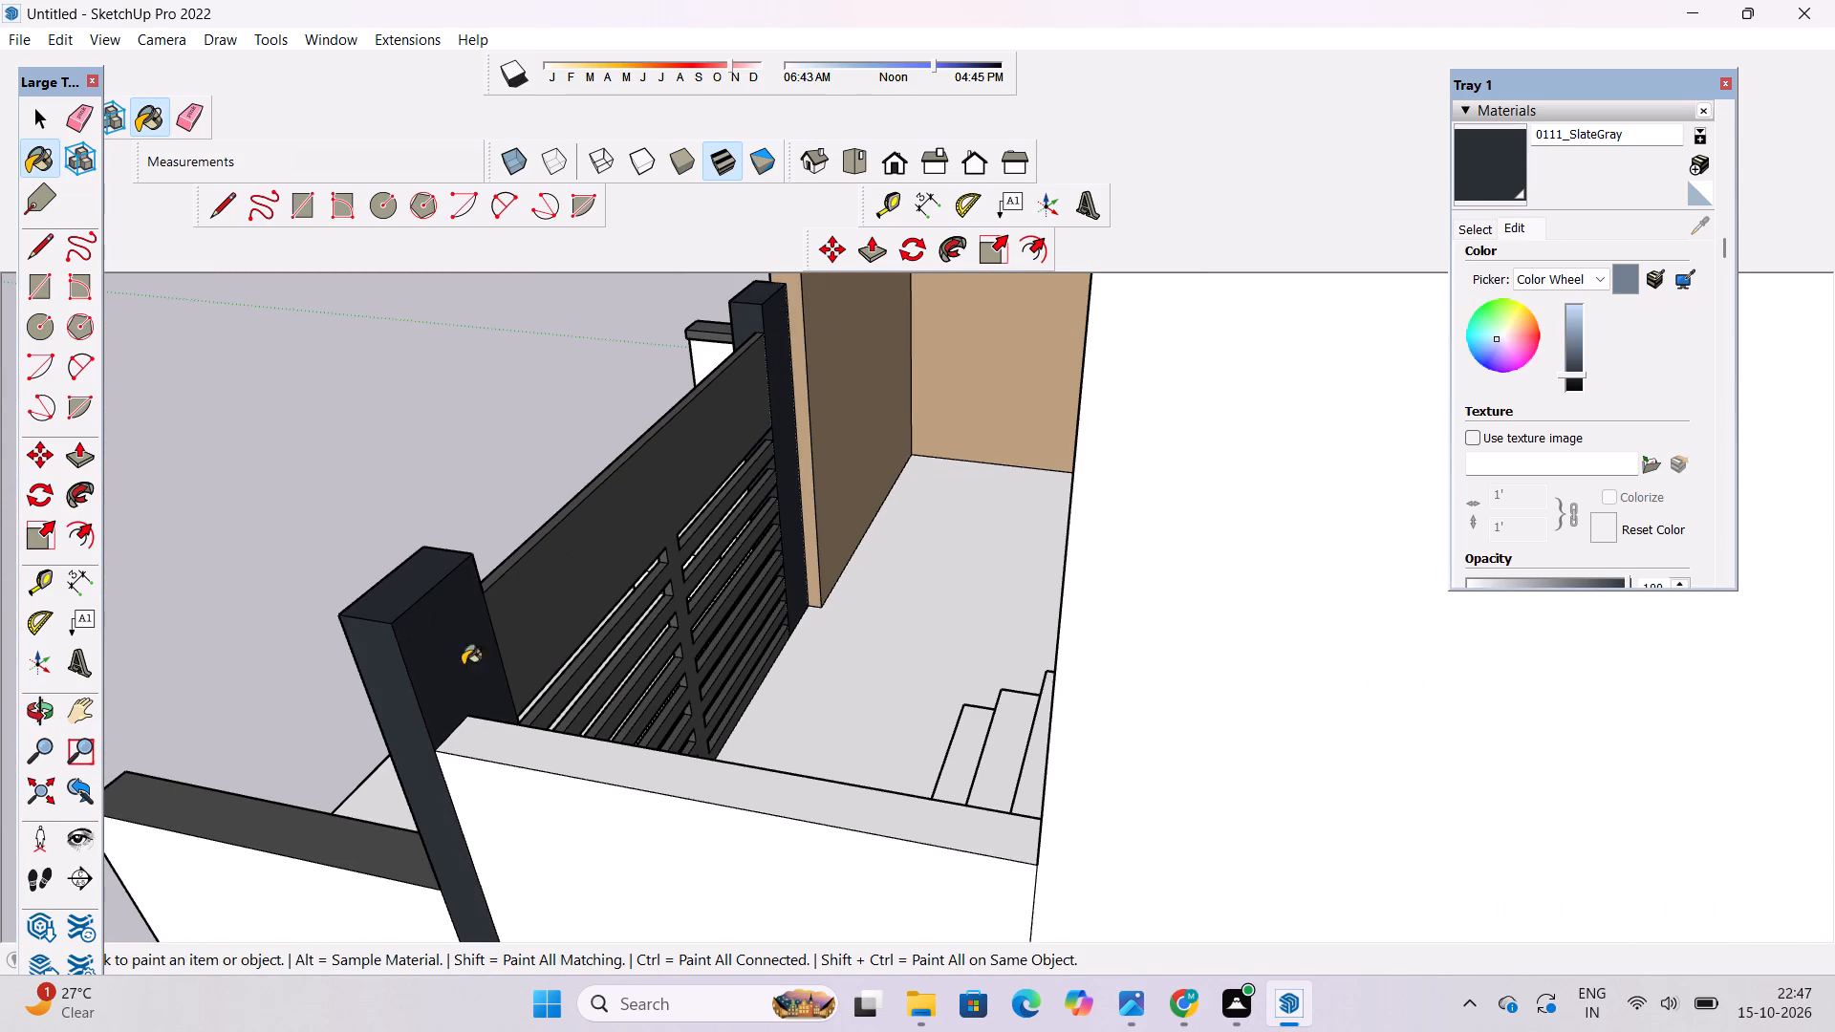
Draw a short vertical line from the outer gate pillar's lower corner down across the base strip to the wall's bottom edge.
key("o")
scroll(539, 617, "down", 5)
left_click_drag(568, 769, 842, 719)
left_click_drag(827, 778, 782, 495)
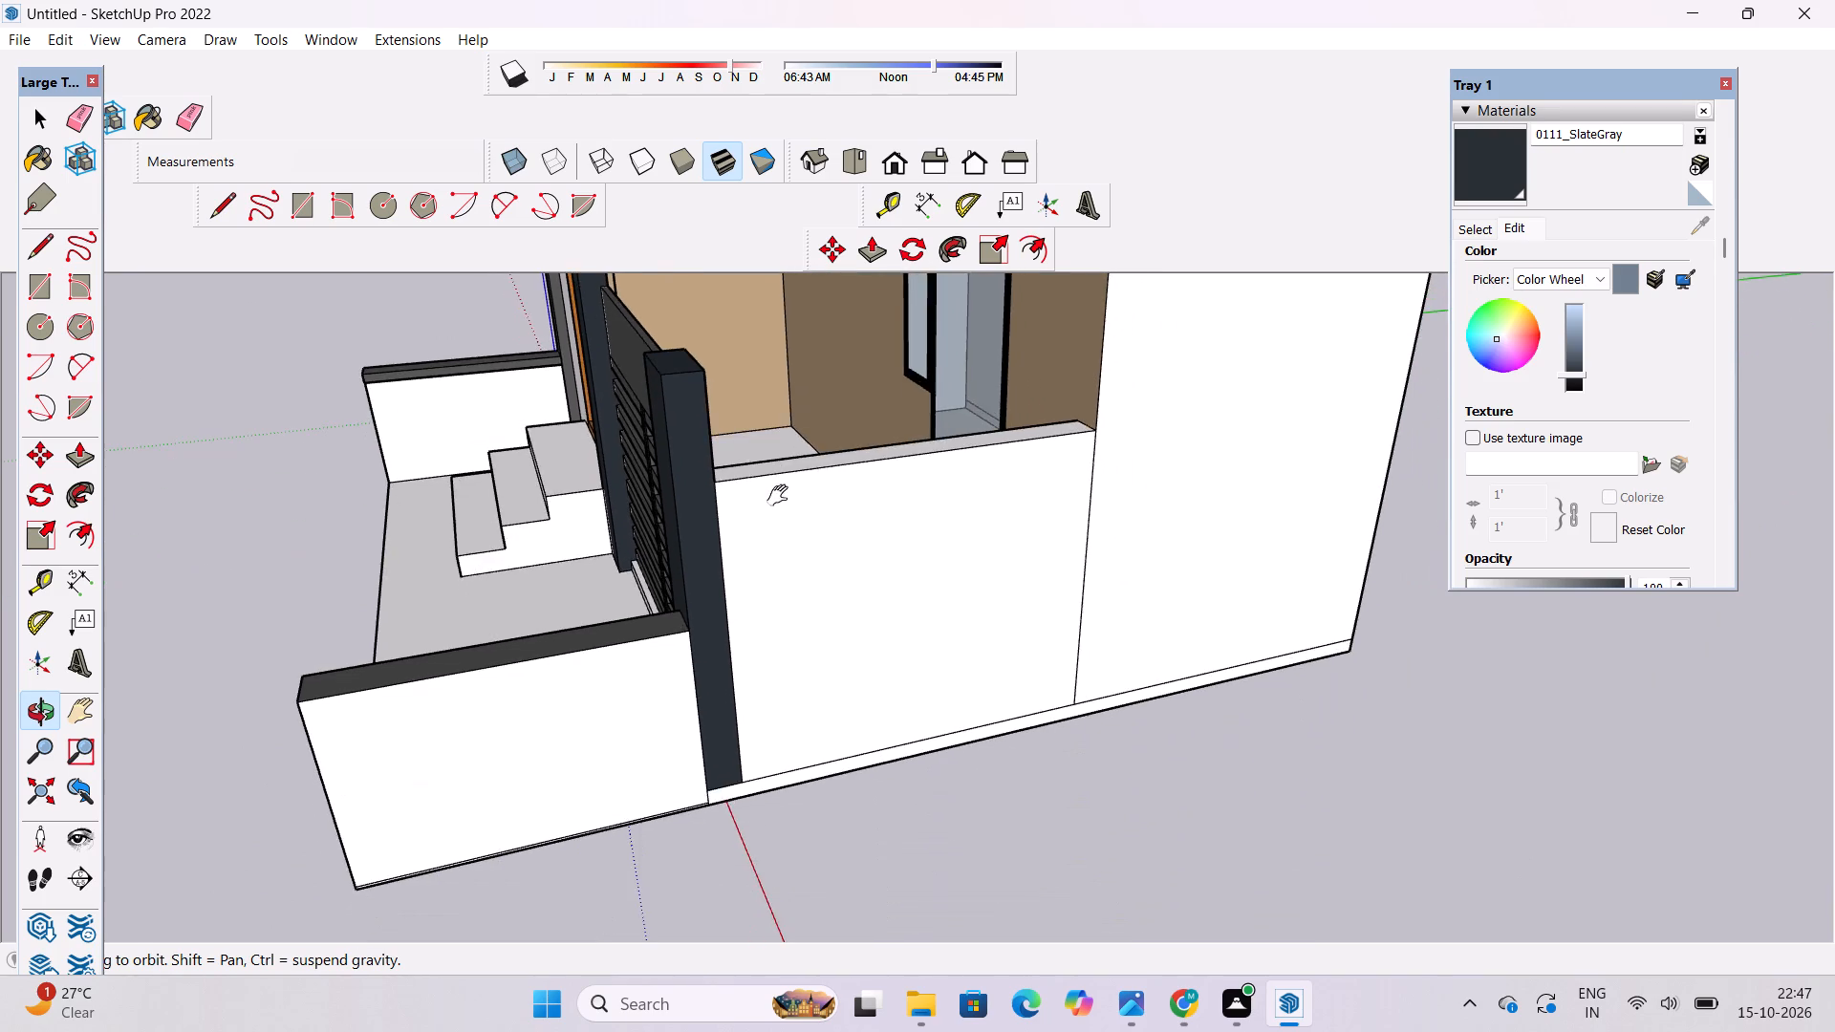
scroll(811, 779, "up", 5)
left_click_drag(759, 785, 707, 699)
left_click_drag(713, 708, 765, 782, "shift")
left_click_drag(759, 782, 711, 752)
key("l")
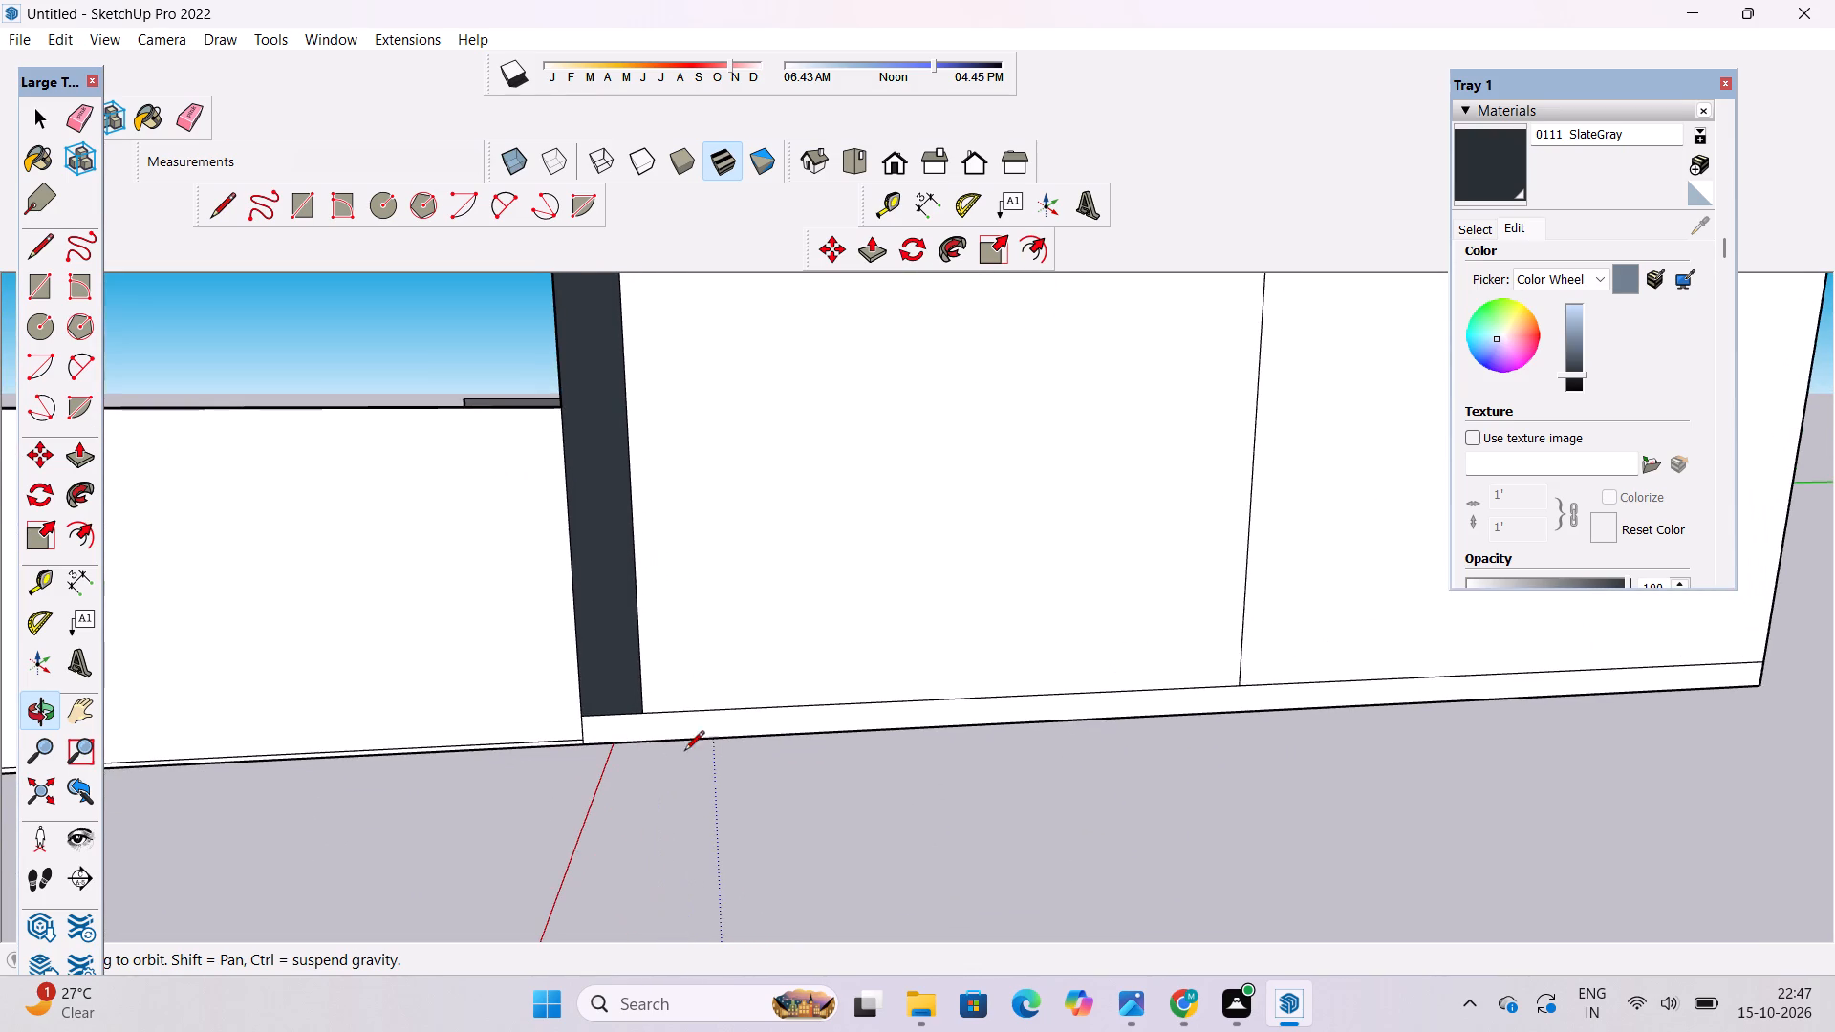
scroll(611, 817, "up", 9)
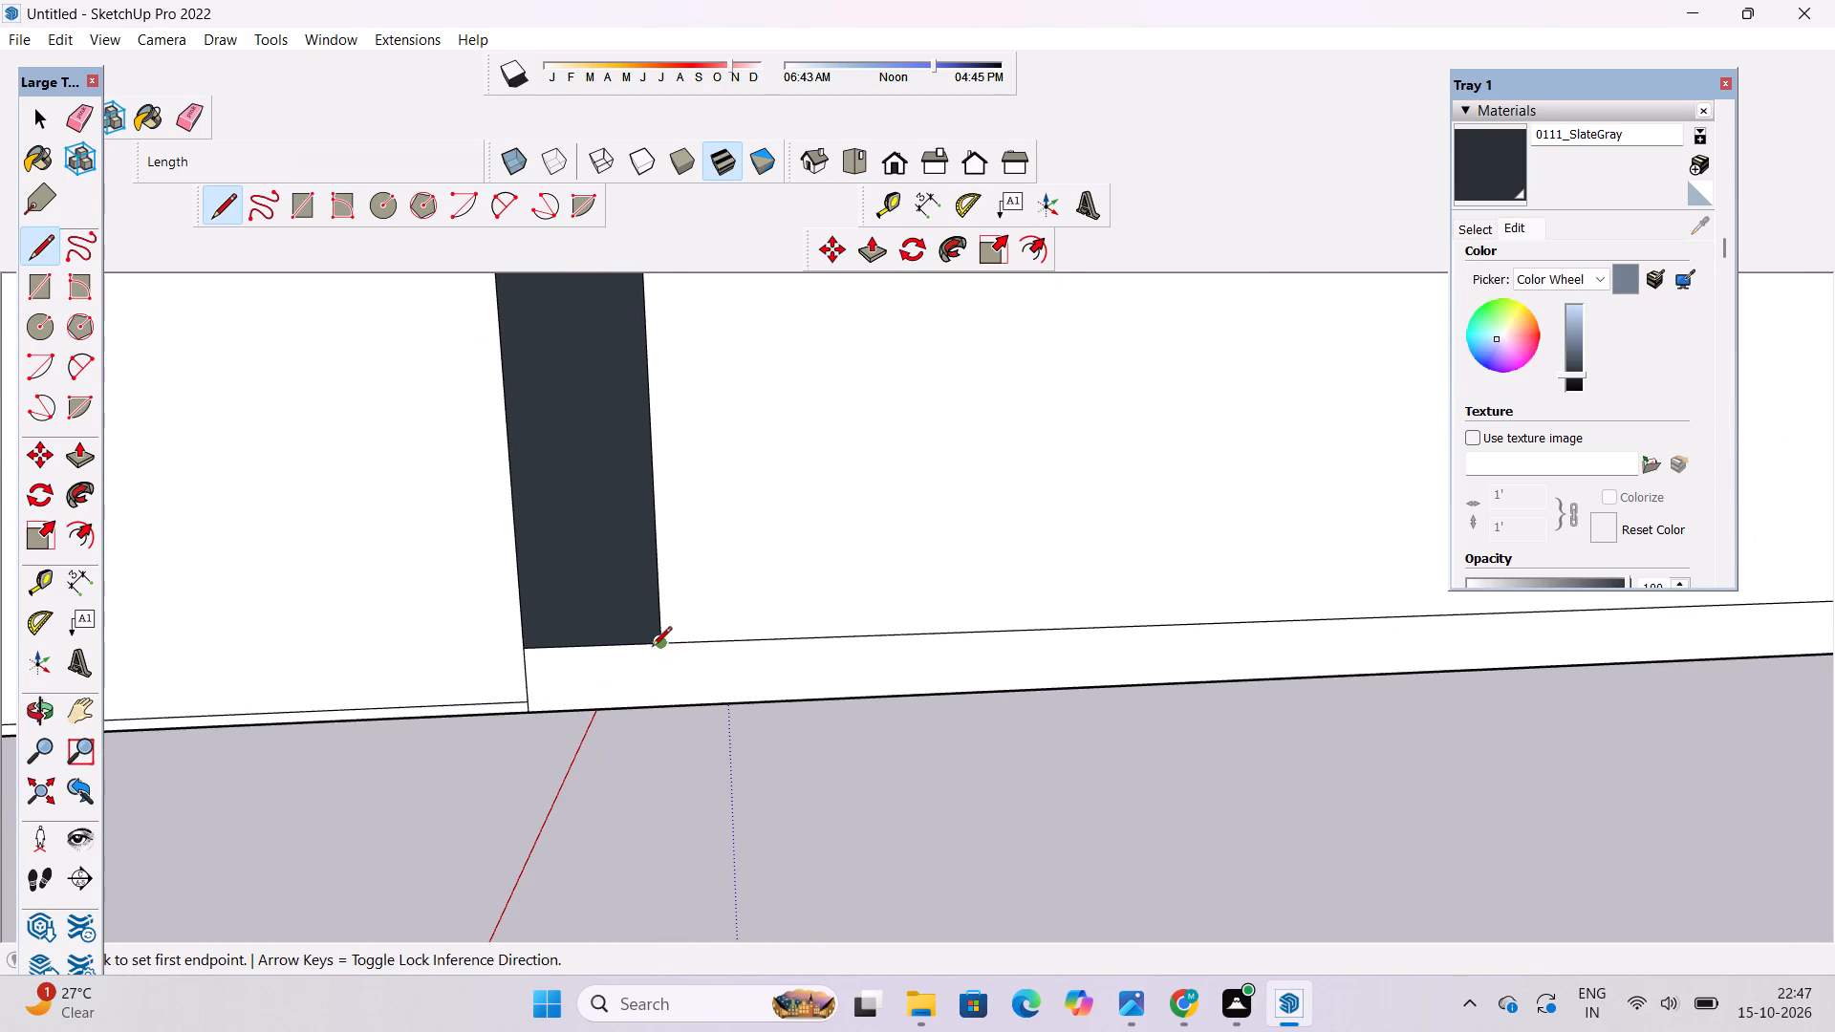
left_click(657, 645)
left_click(673, 711)
key("space")
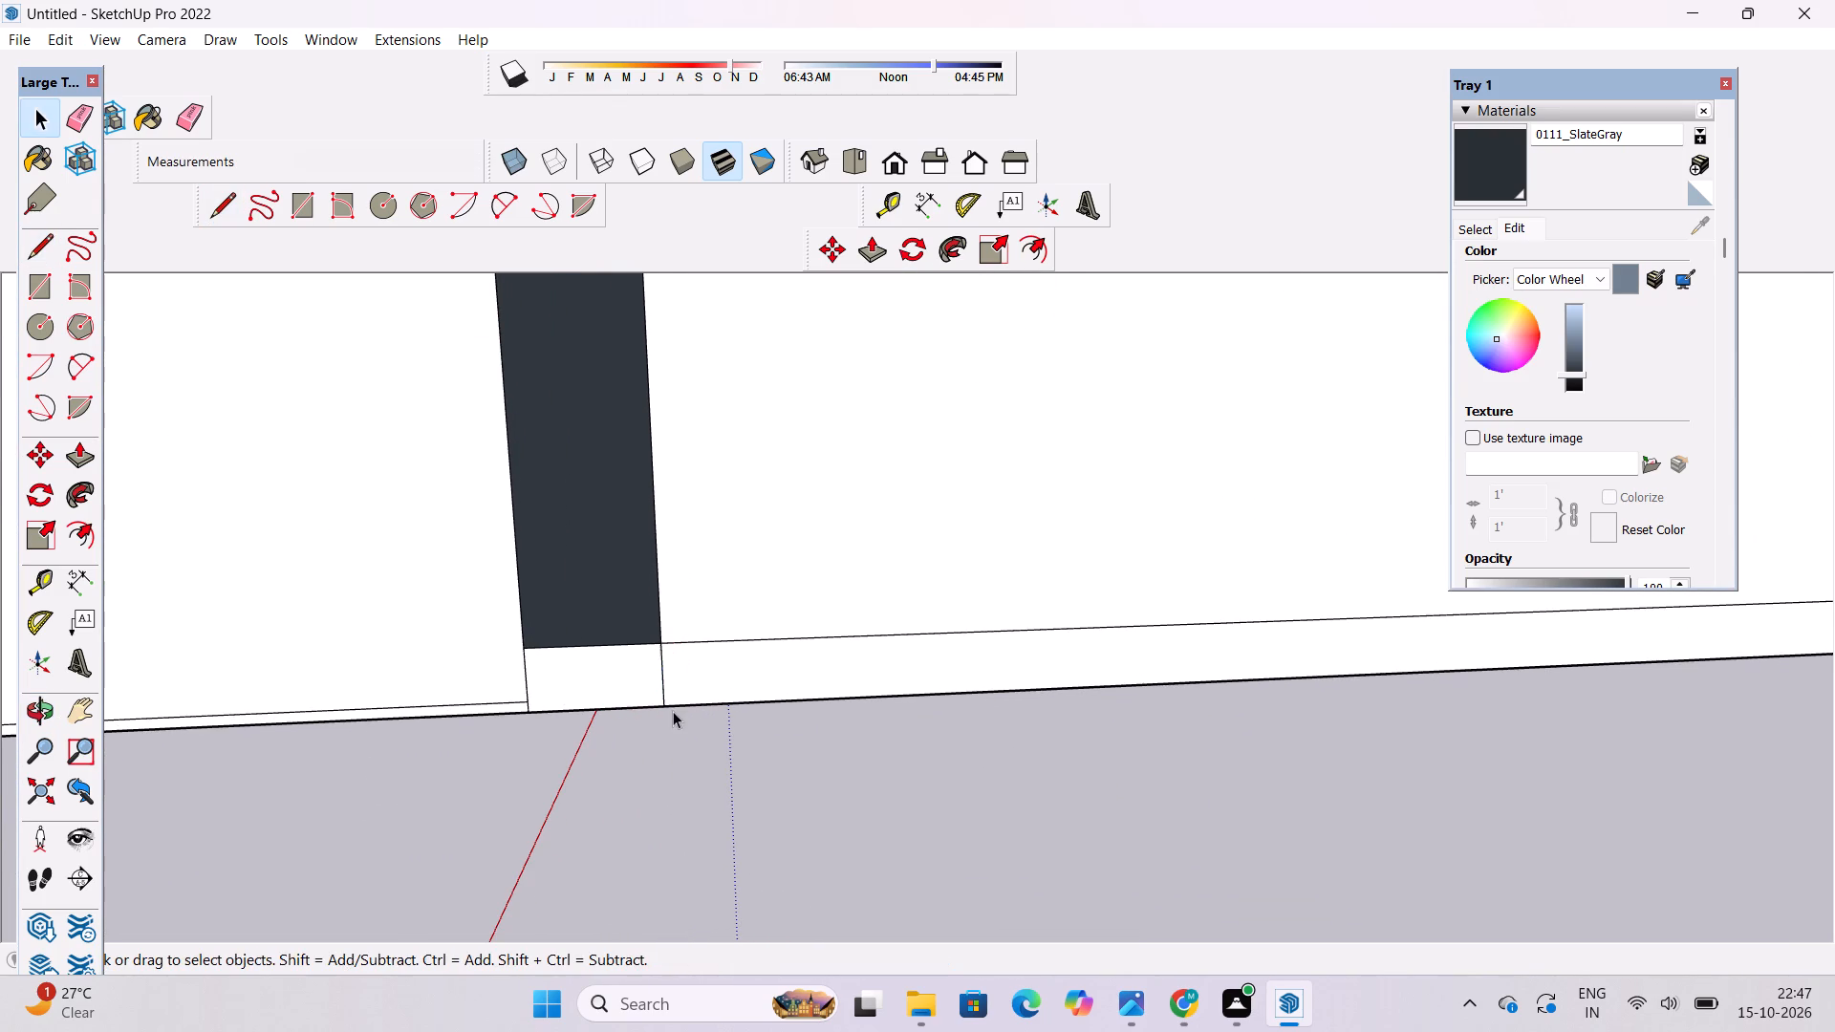
Erase the horizontal base edge on the low front boundary wall beside the outer gate pillar.
key("e")
double_click(490, 706)
left_click(490, 703)
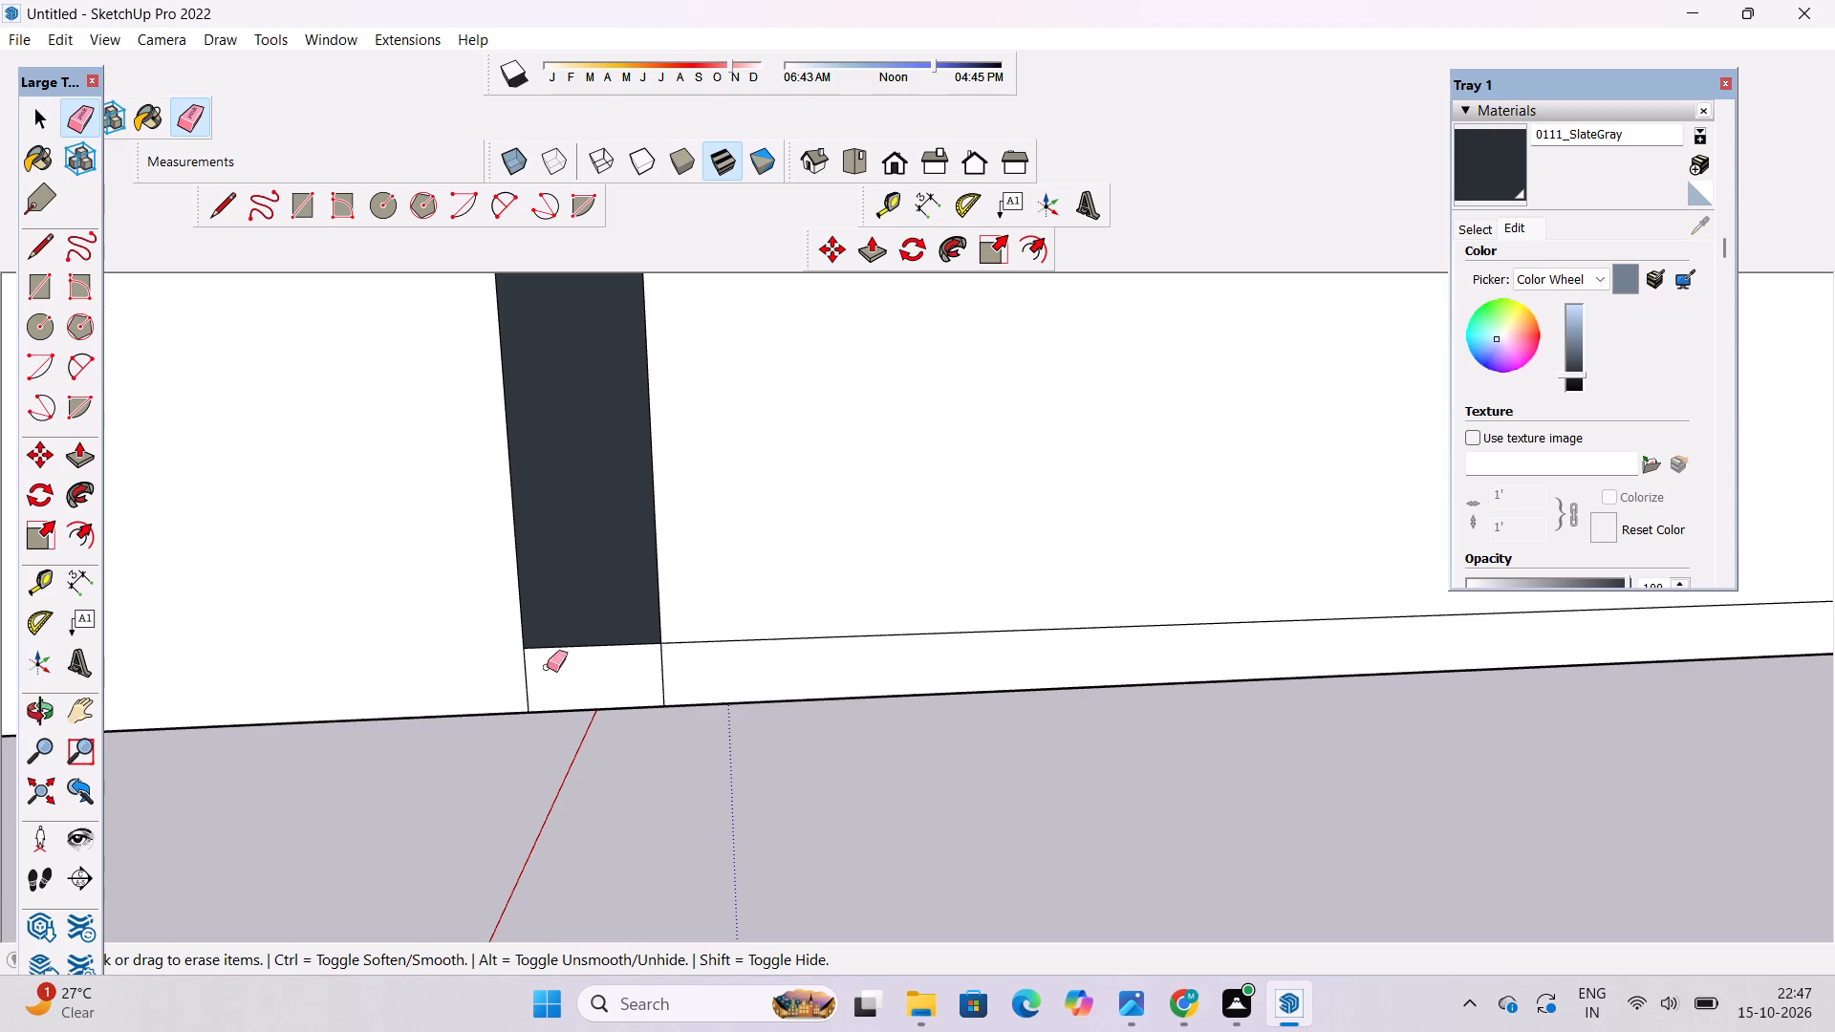
key("space")
Paint the base section below the outer gate pillar with 0111_SlateGray and erase the edge dividing it from the pillar.
left_click(1481, 178)
left_click(579, 675)
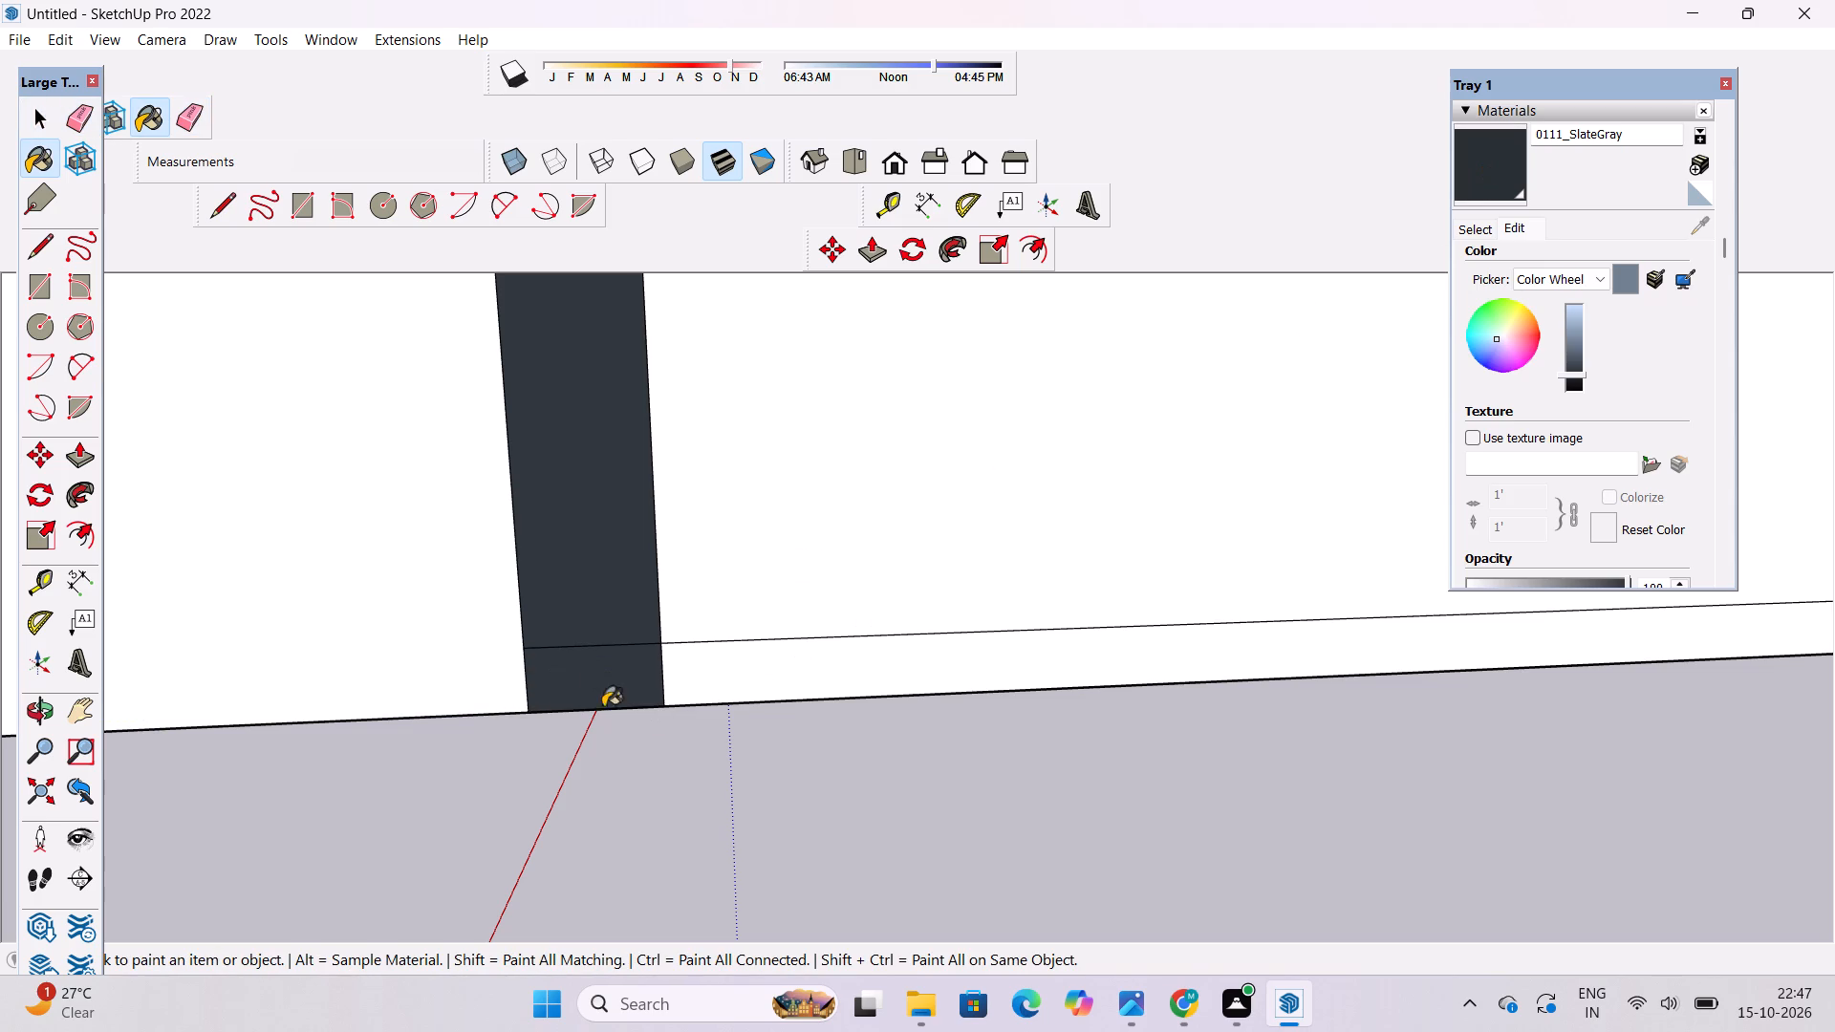
key("e")
left_click(578, 651)
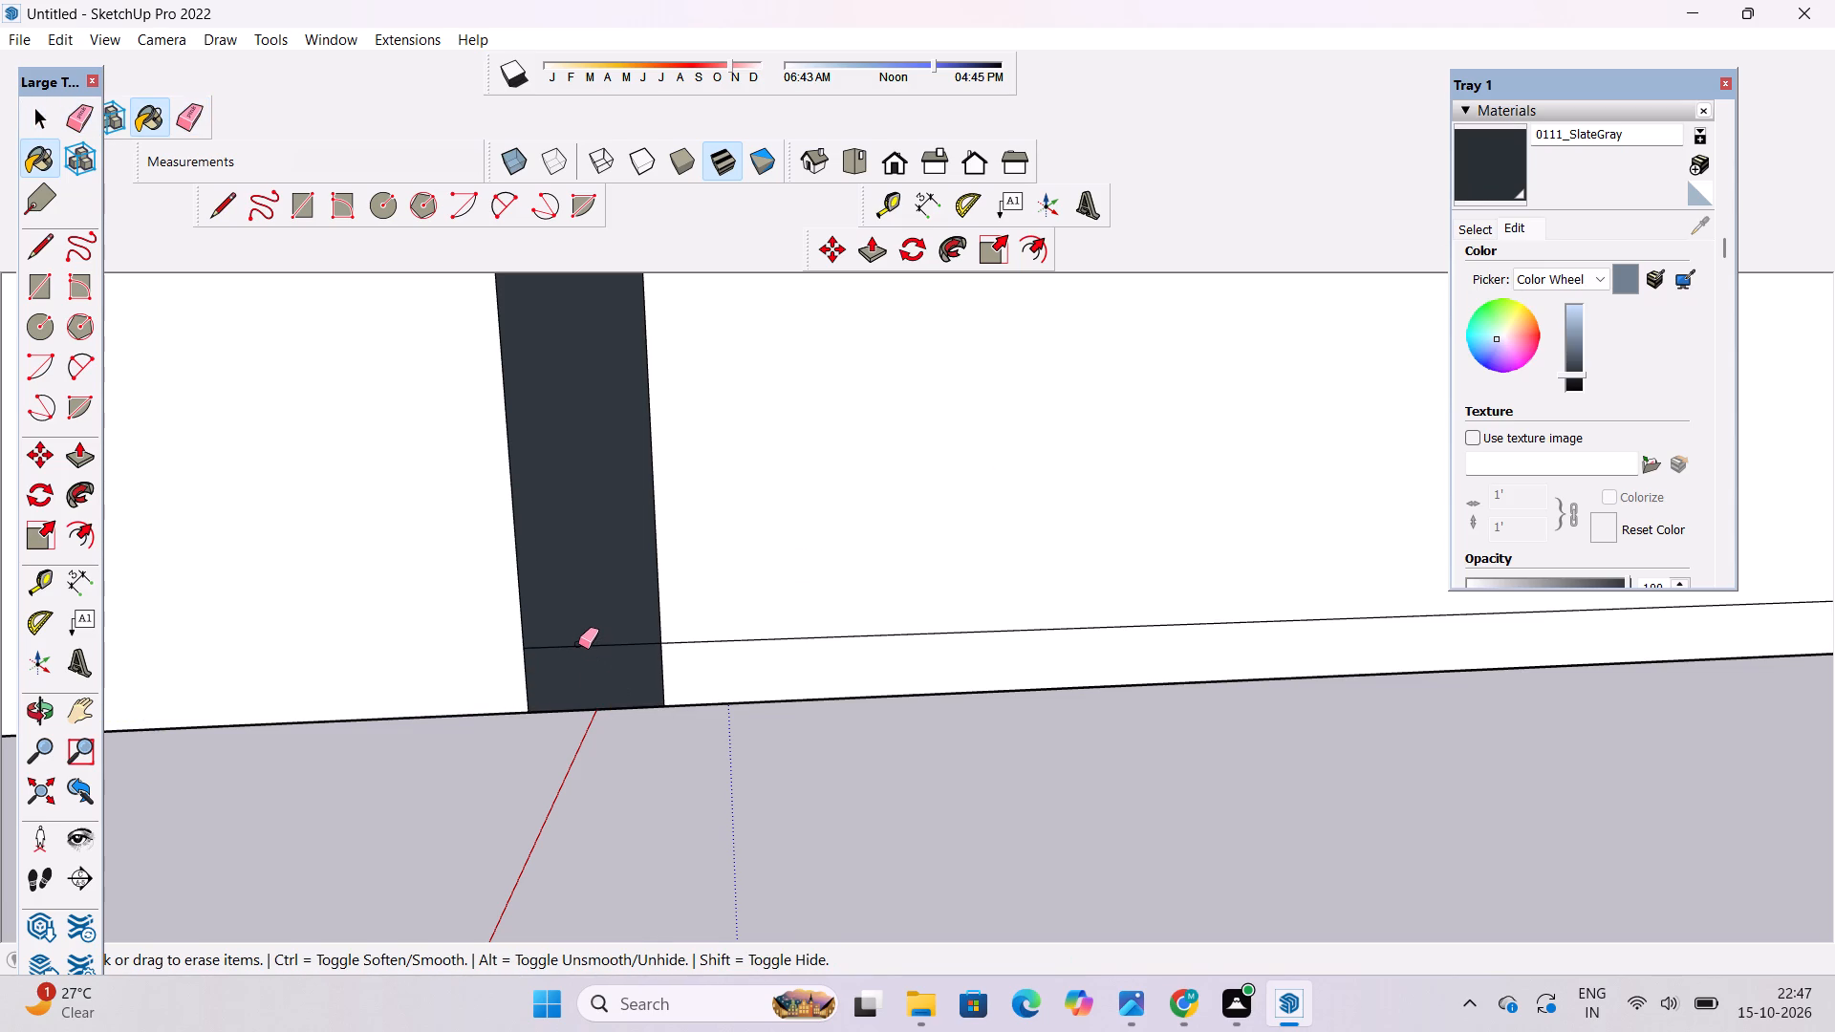
left_click(578, 644)
Paint the outer gate pillar's inner face, beside the top of the gate, with 0111_SlateGray.
key("o")
scroll(599, 670, "down", 19)
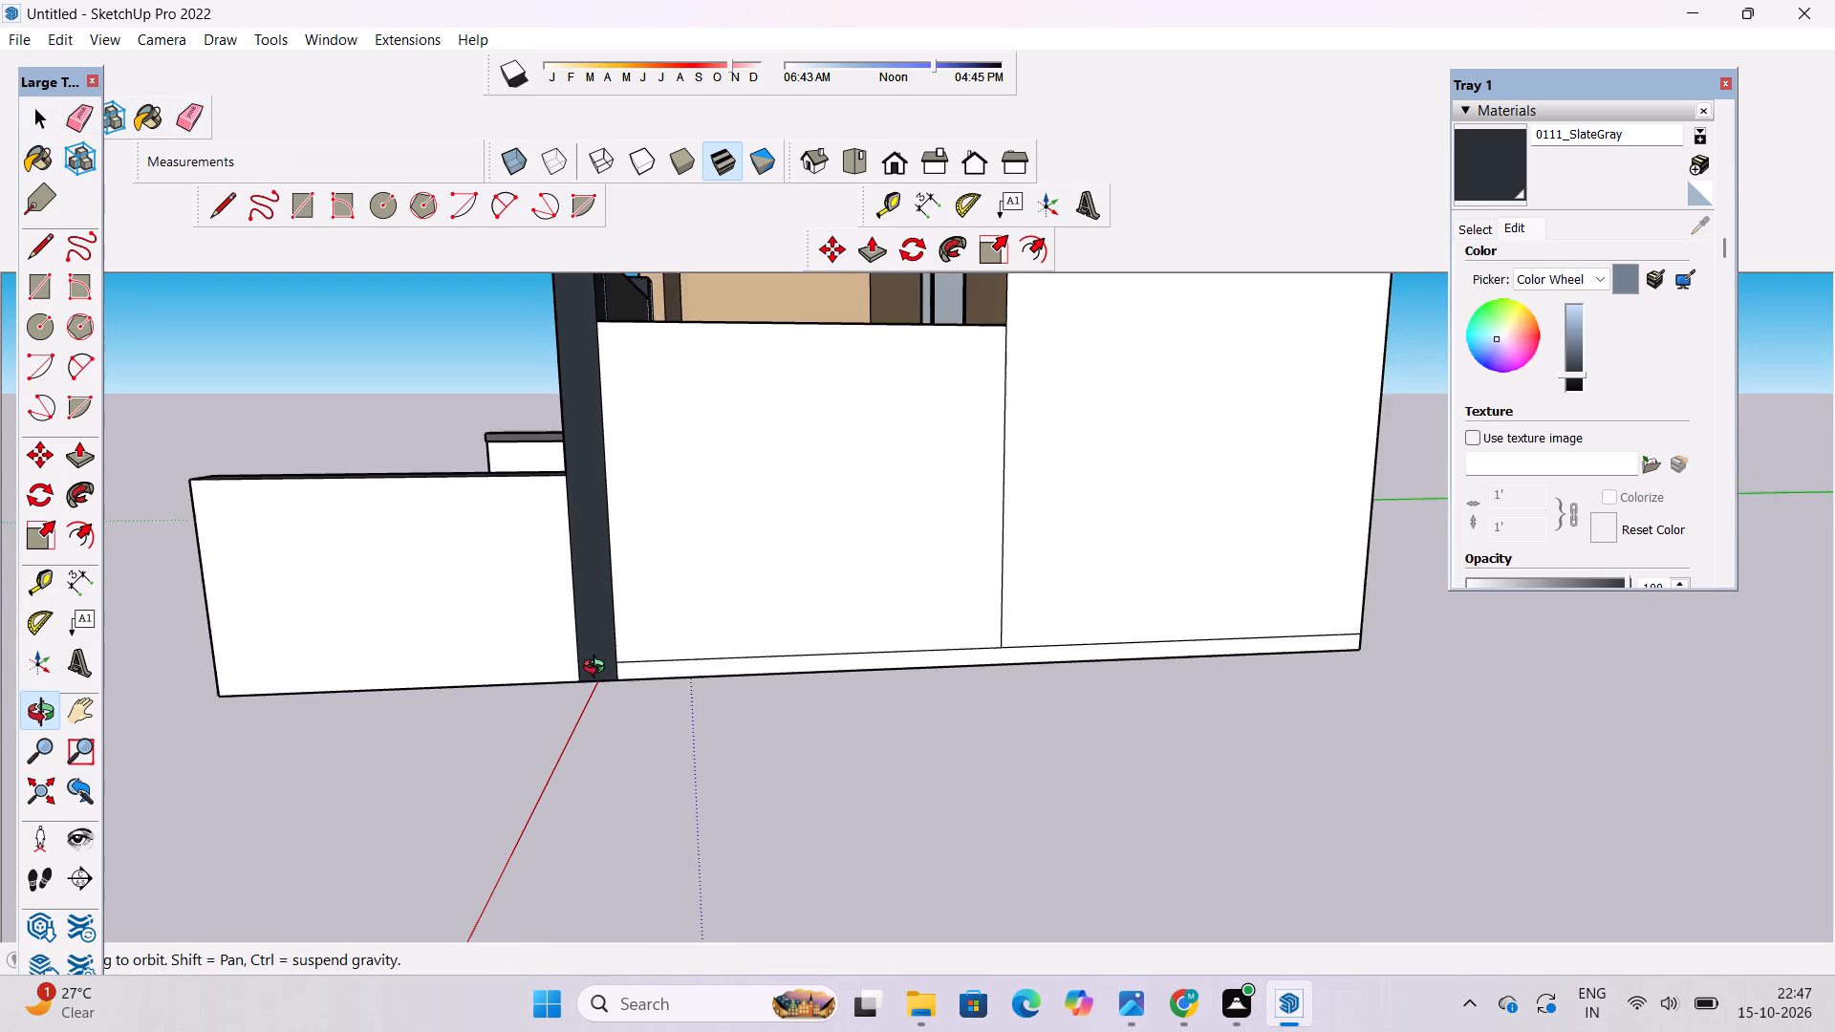
scroll(598, 669, "down", 3)
left_click_drag(611, 675, 1320, 783)
scroll(1195, 711, "up", 3)
left_click_drag(1167, 698, 1142, 731, "shift")
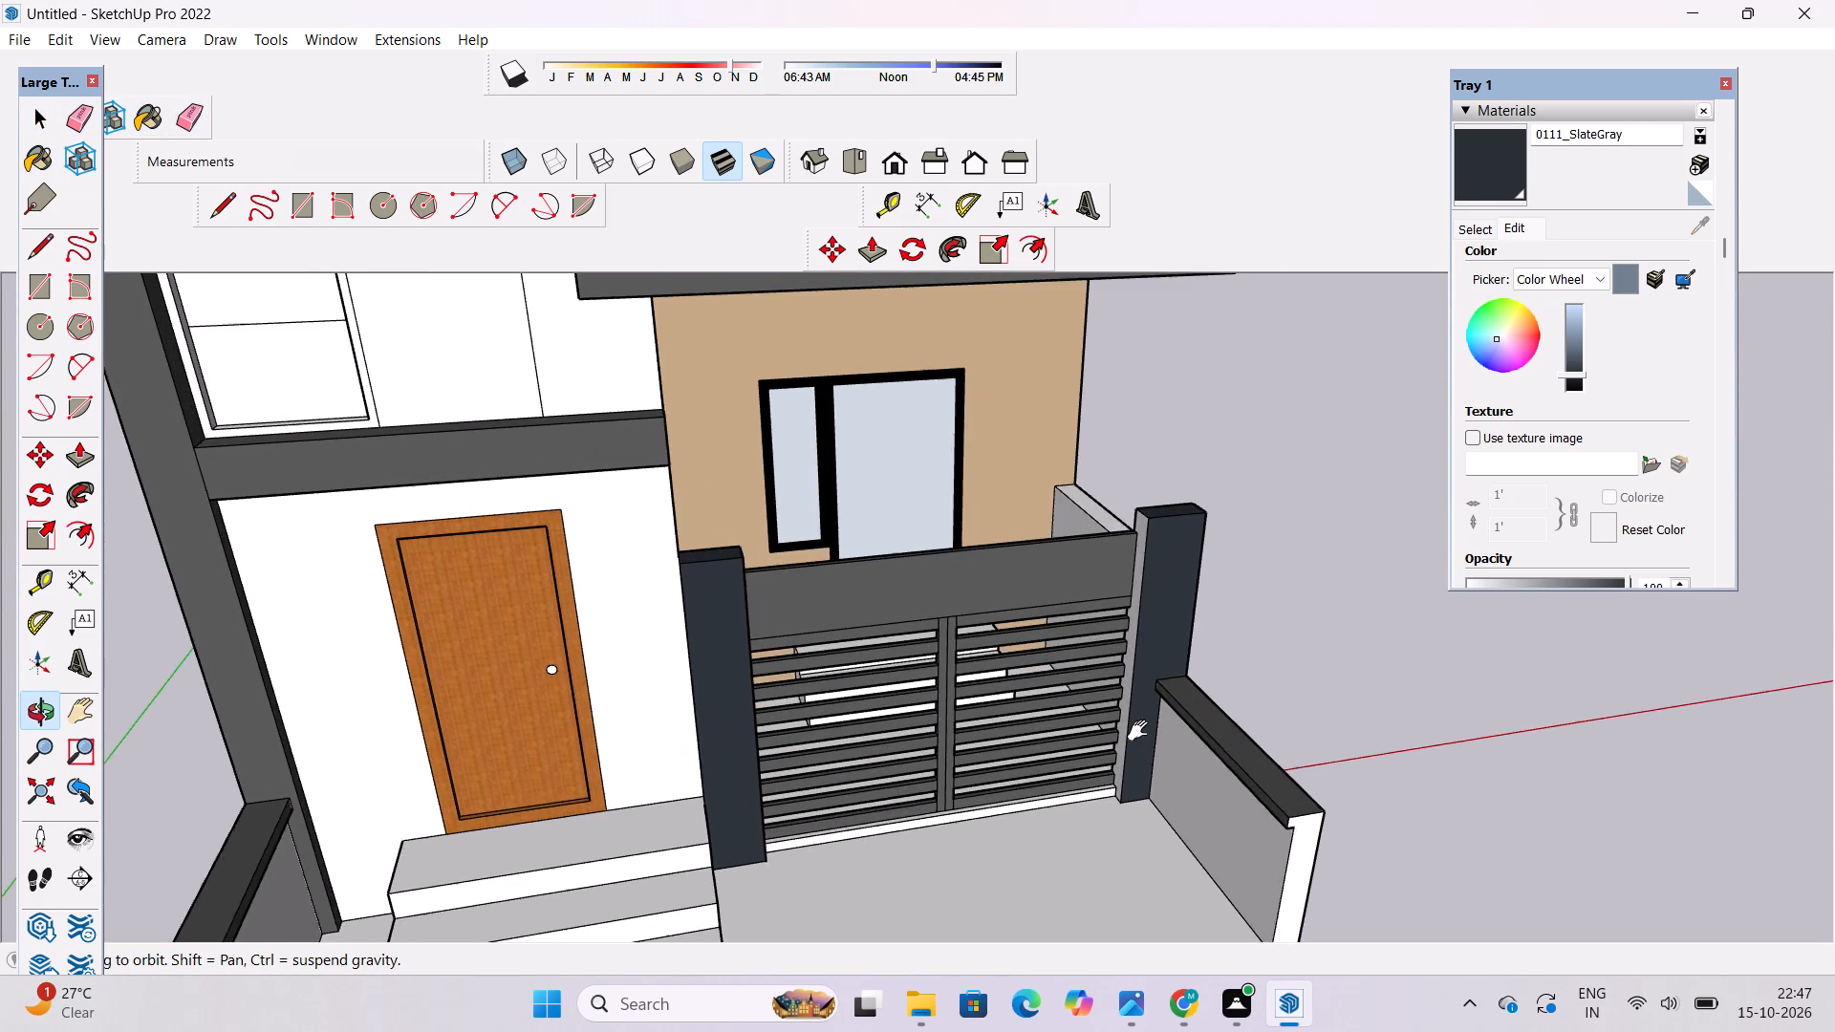
left_click_drag(1142, 731, 1152, 722, "shift")
left_click_drag(1139, 733, 1202, 733)
left_click(1479, 161)
scroll(1149, 557, "up", 5)
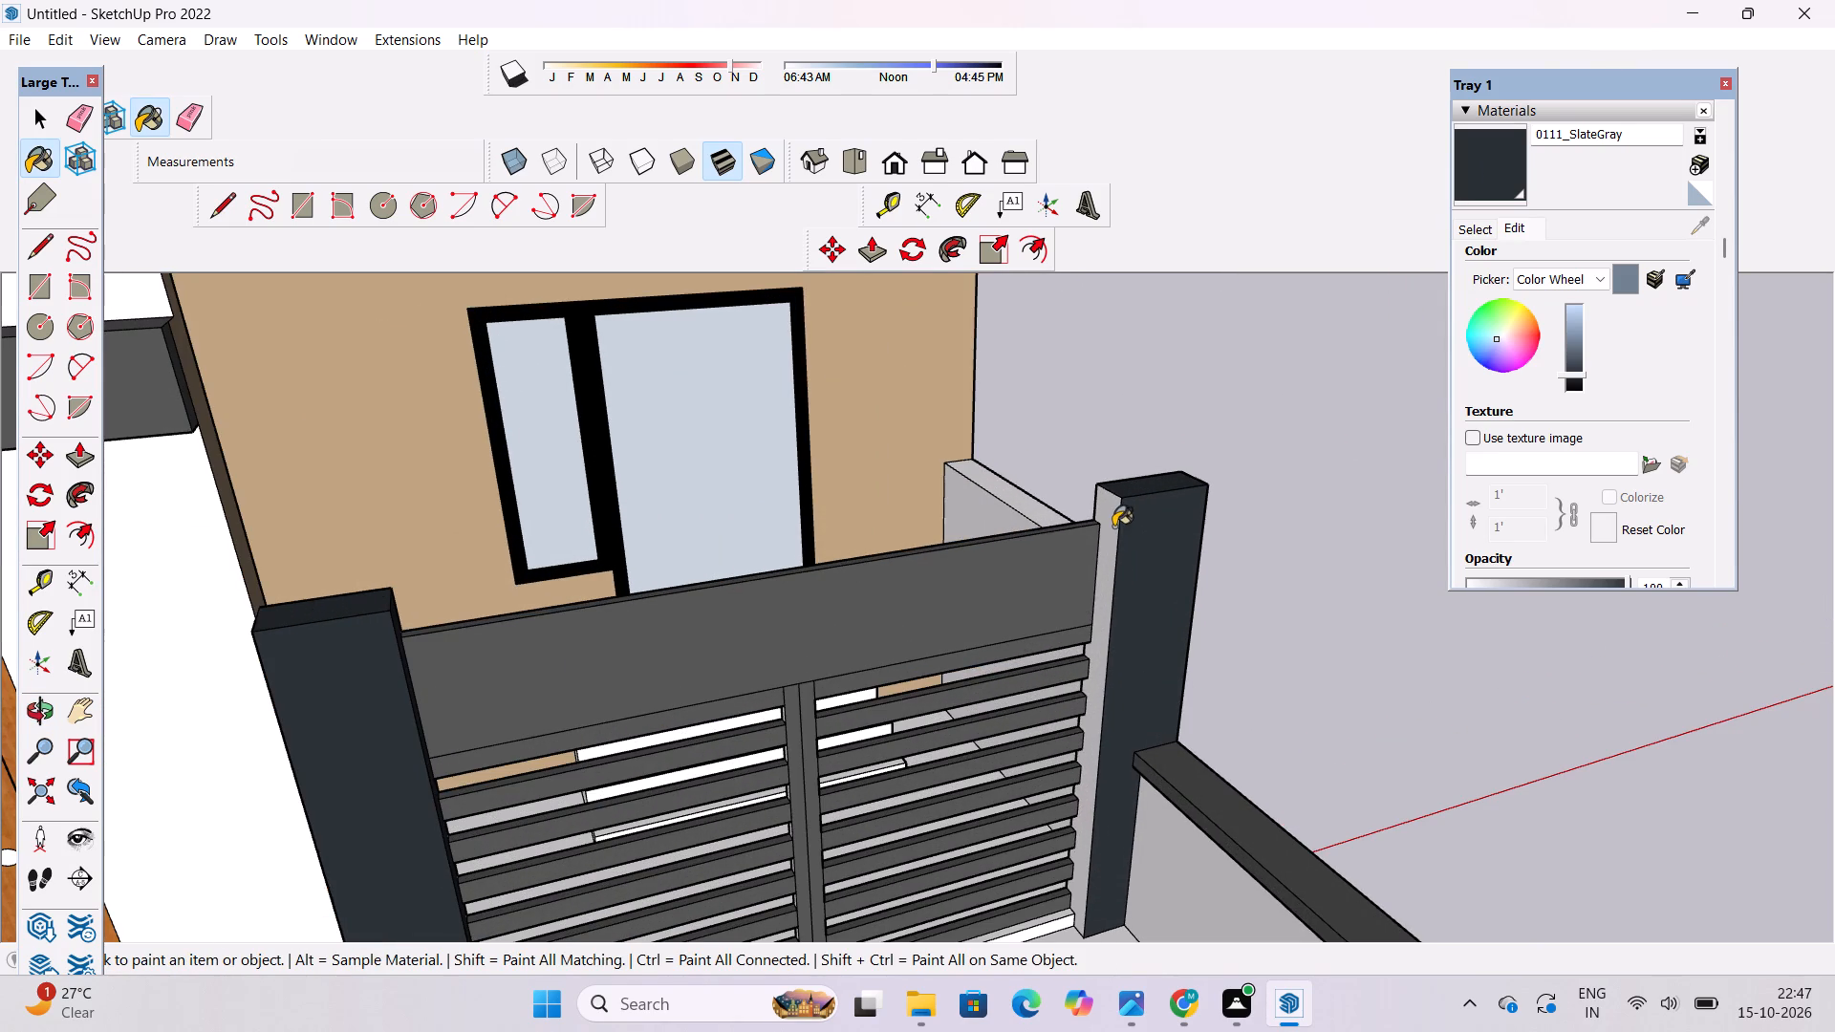
left_click(1113, 527)
scroll(894, 597, "down", 4)
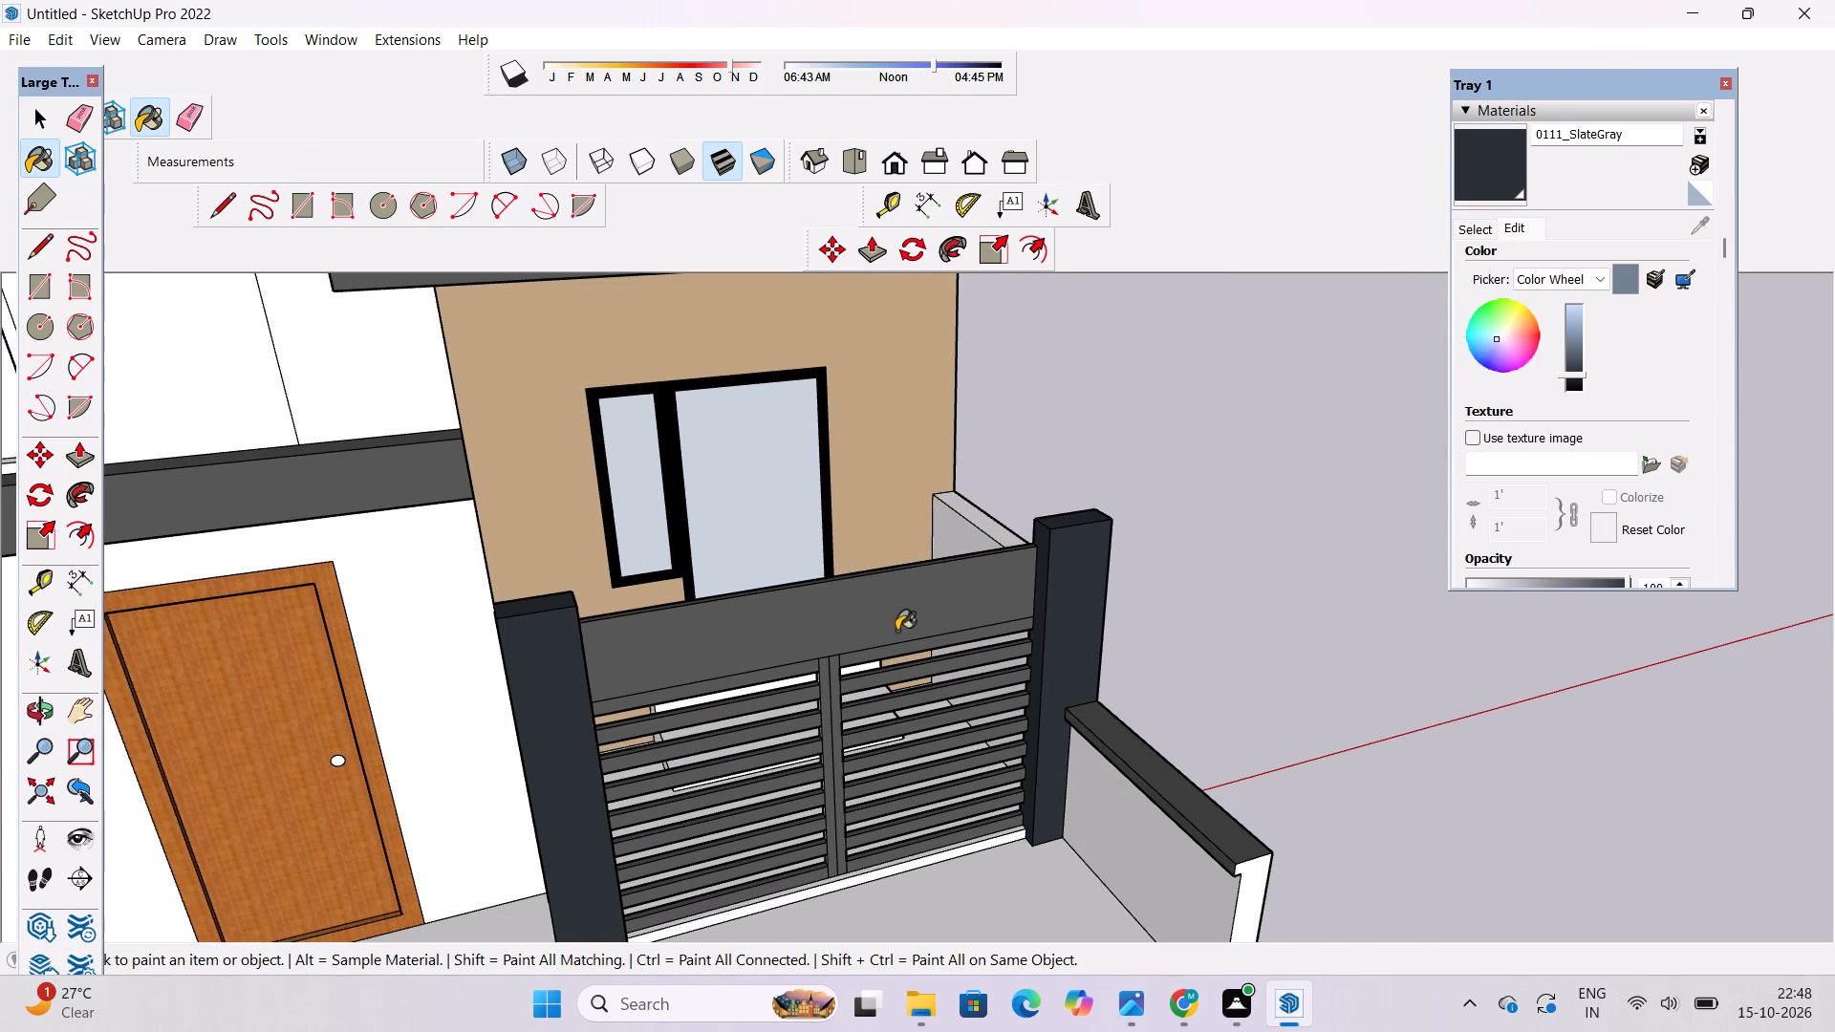
key("space")
Paint the floor of the yard behind the gate with Granite Dark Gray from the Stone materials.
key("o")
scroll(878, 622, "down", 2)
left_click_drag(1019, 747, 923, 734)
left_click_drag(919, 733, 526, 854, "shift")
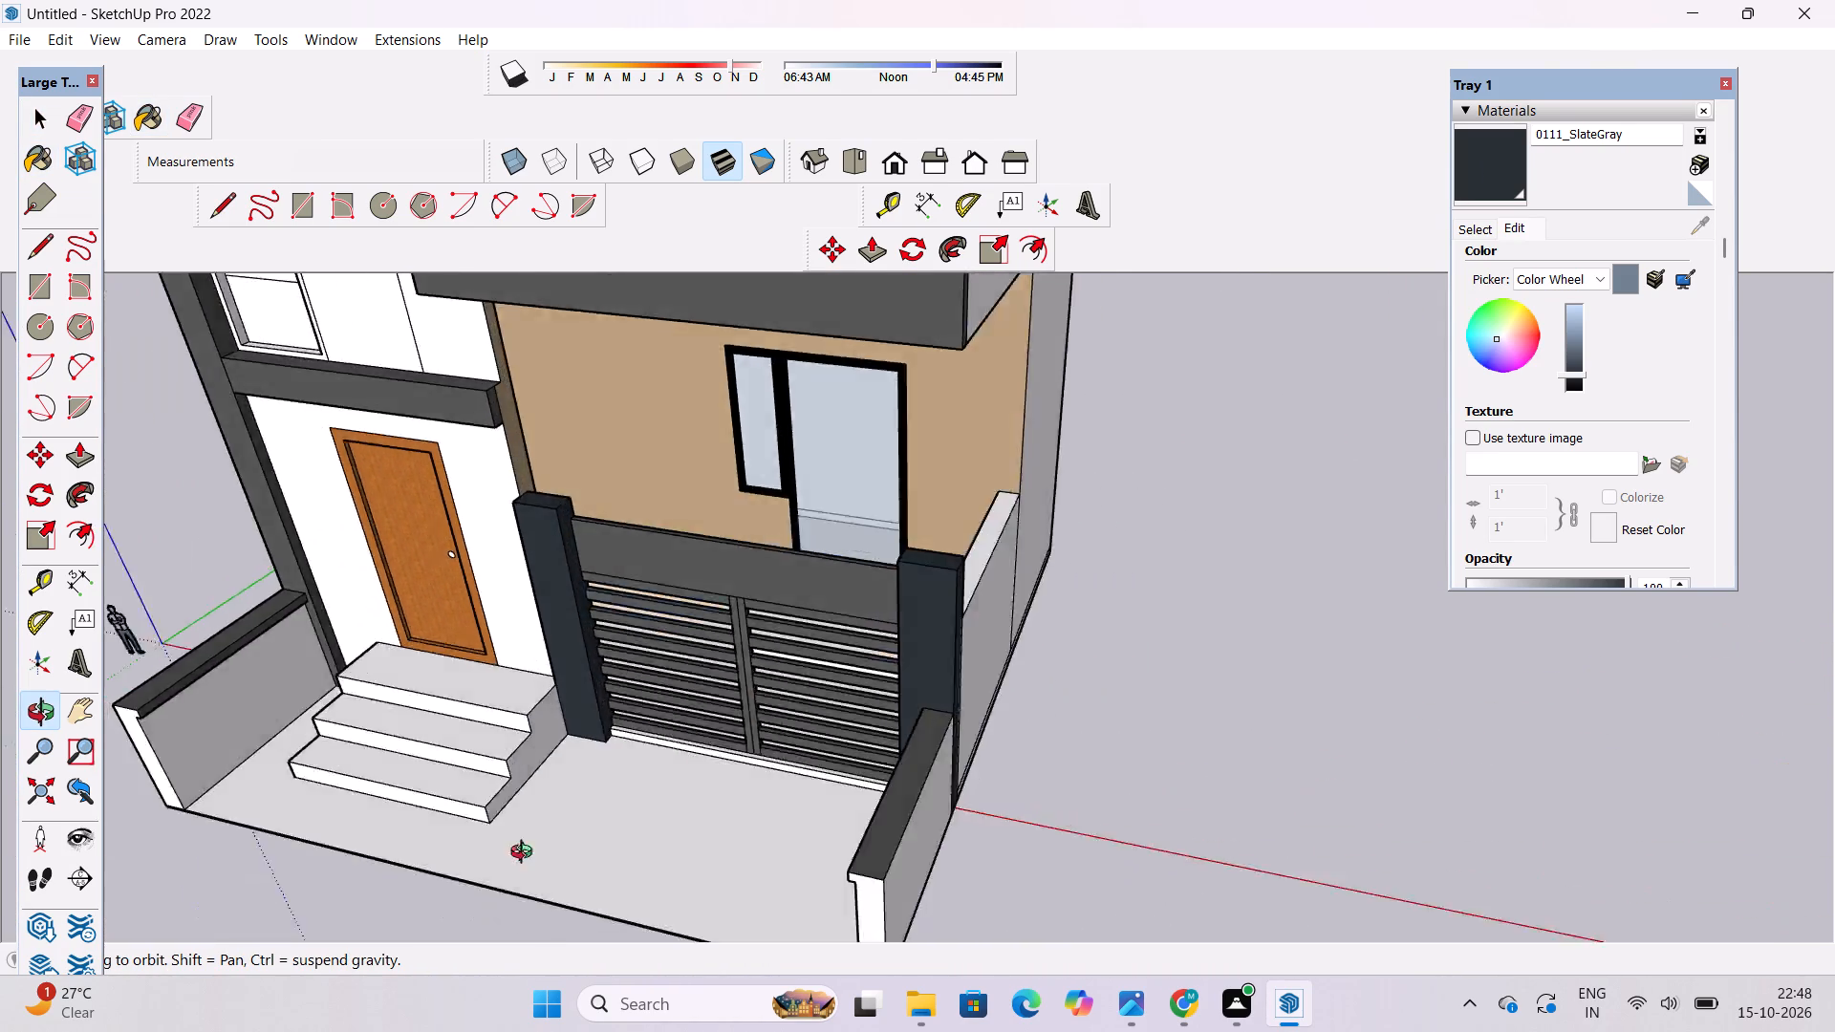
left_click_drag(526, 854, 475, 873, "shift")
scroll(810, 631, "up", 3)
left_click_drag(973, 573, 961, 676, "shift")
left_click_drag(947, 683, 759, 728)
left_click_drag(774, 669, 777, 738, "shift")
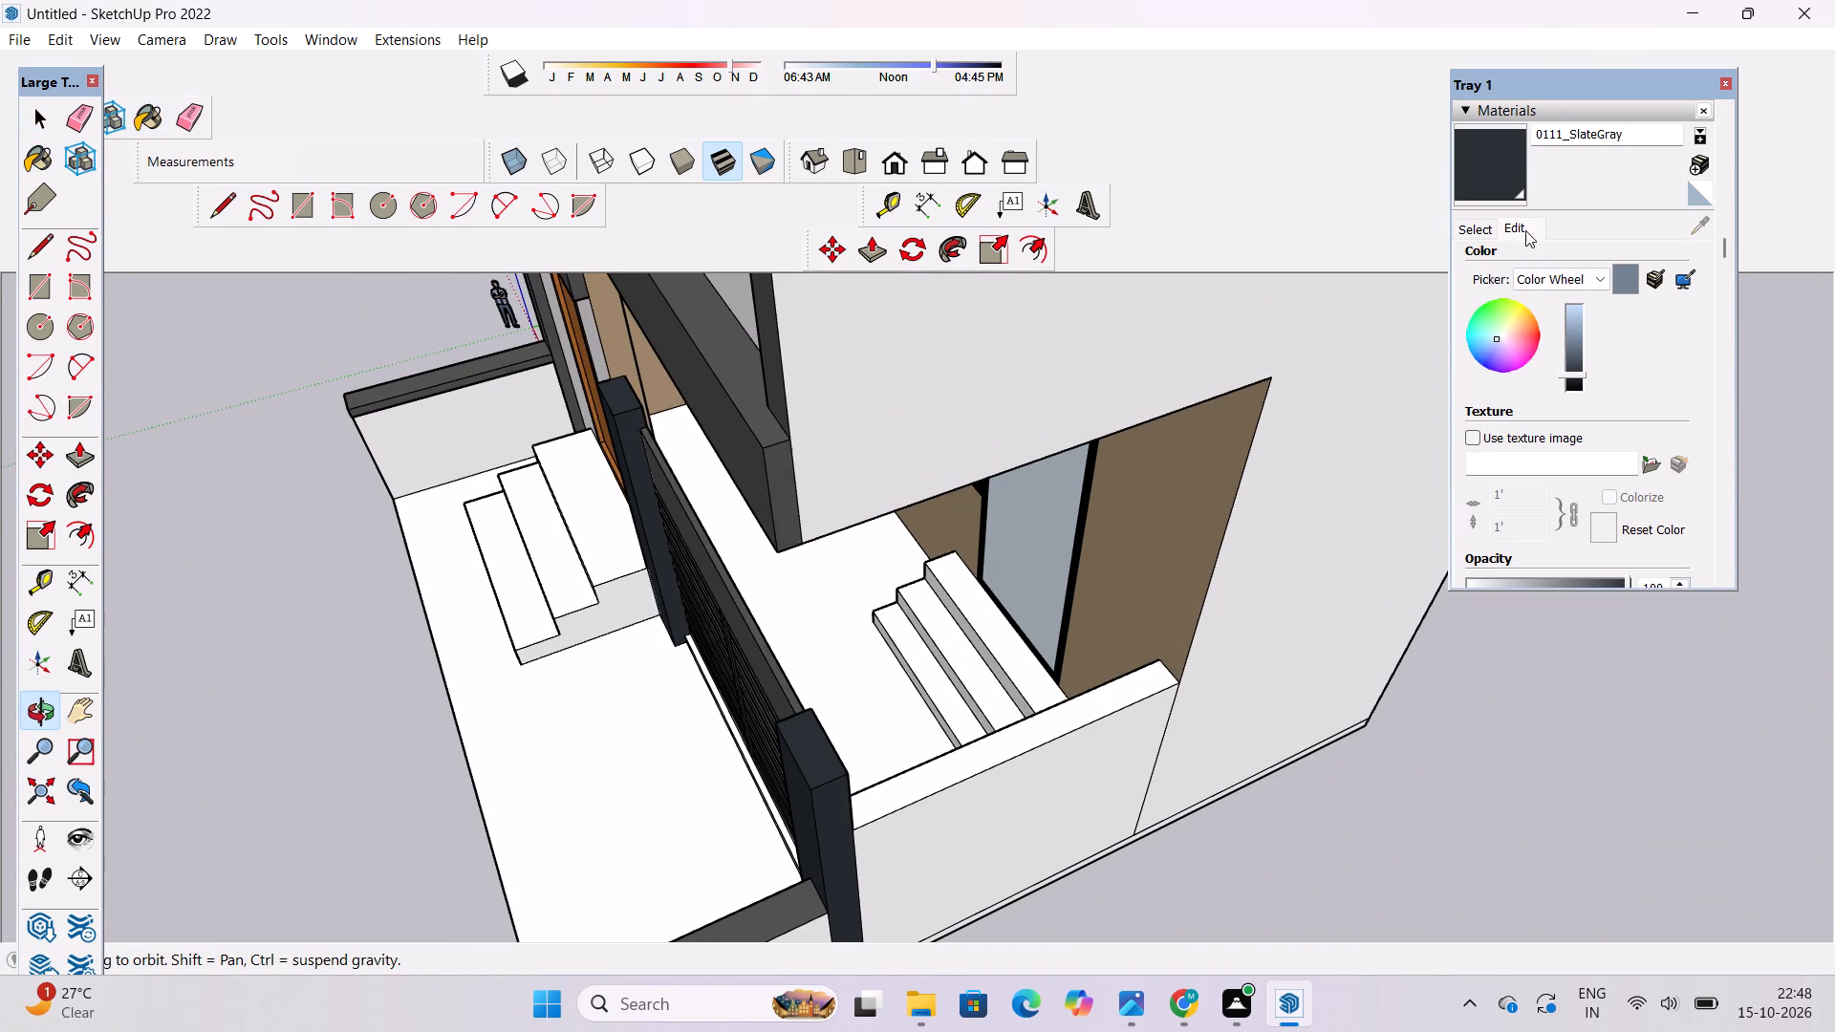
left_click(1461, 230)
left_click(1578, 265)
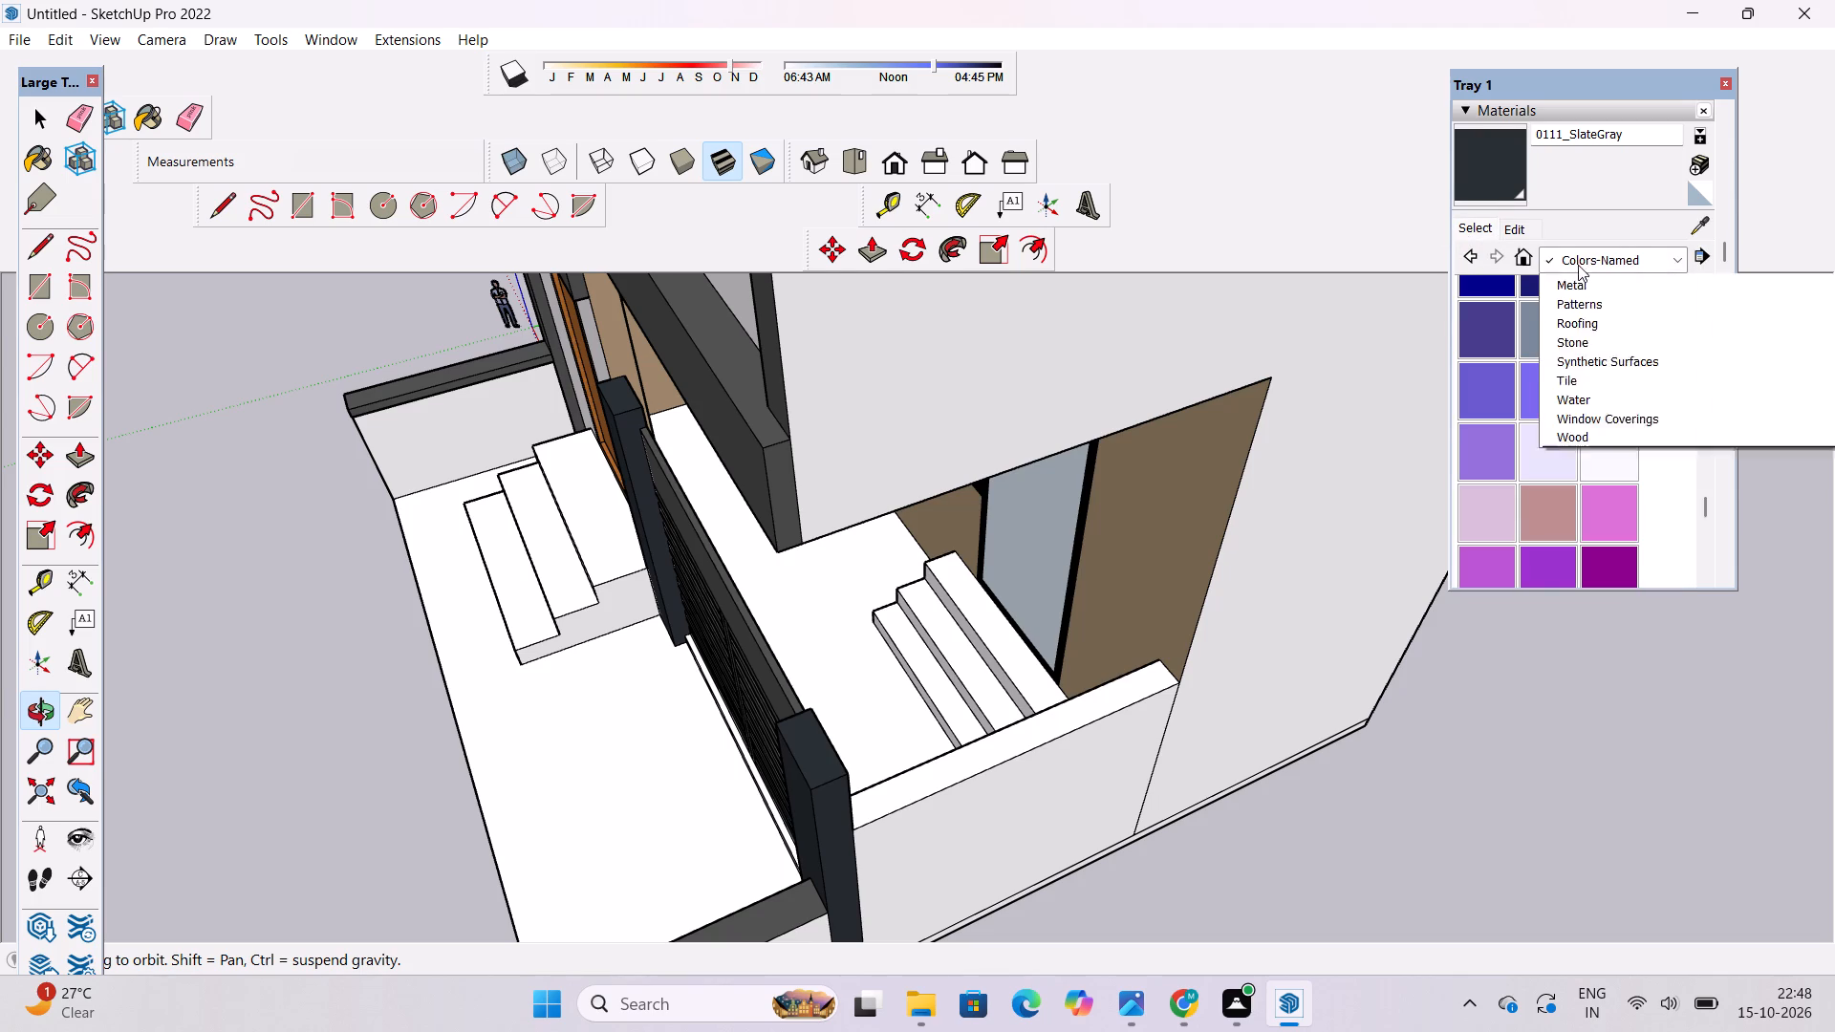
left_click(1588, 470)
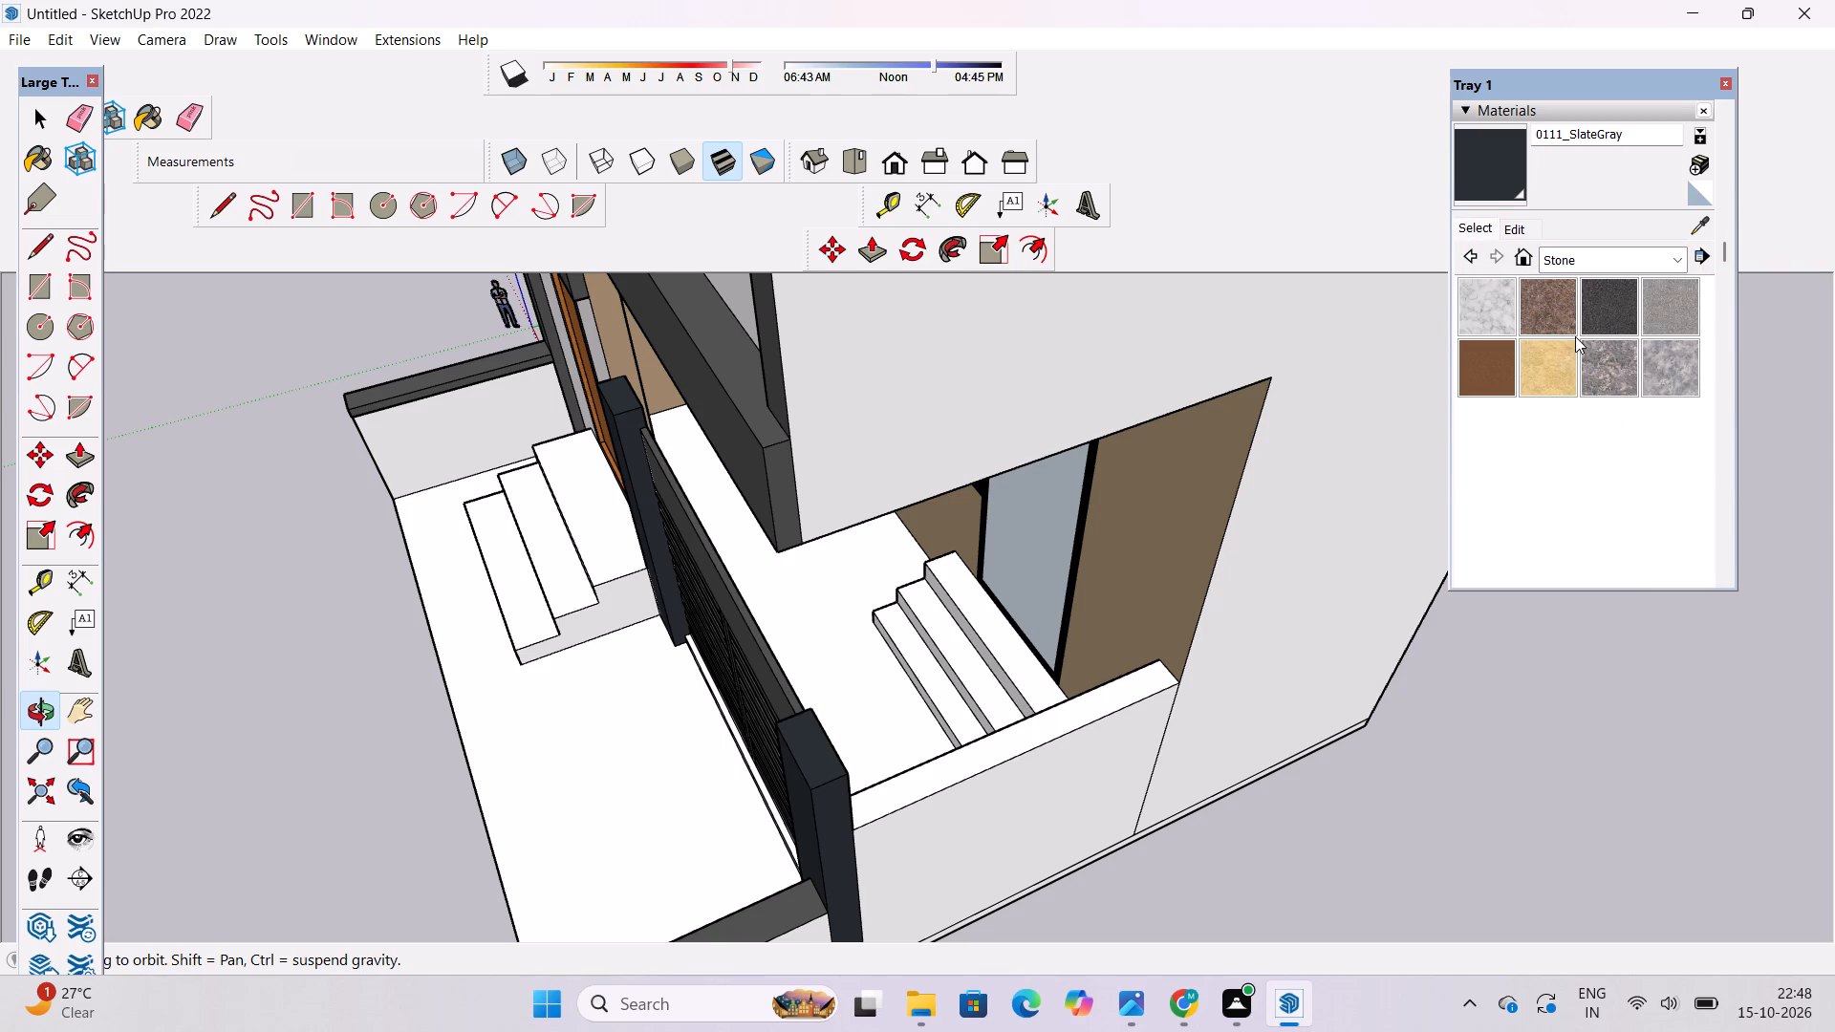
left_click(1616, 299)
scroll(833, 746, "up", 8)
left_click(852, 673)
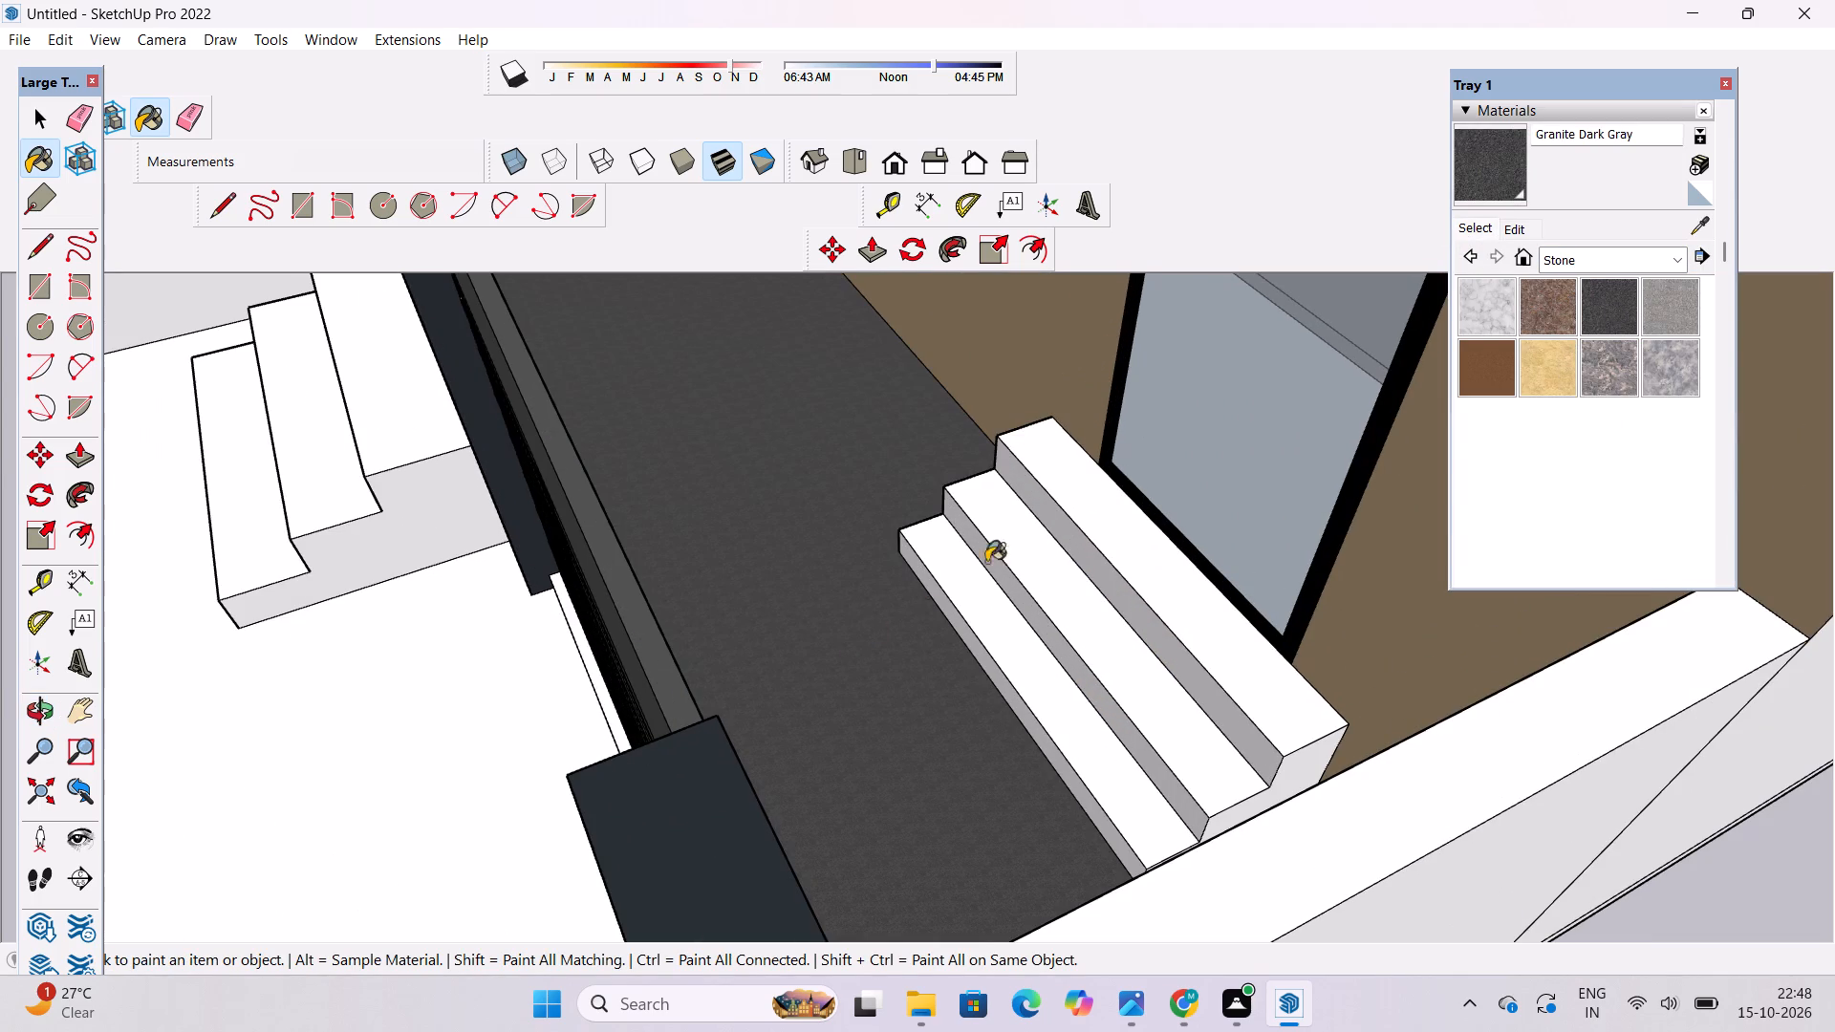
Set the Granite Dark Gray texture size to 10' by 10'.
left_click(1516, 226)
left_click(1570, 362)
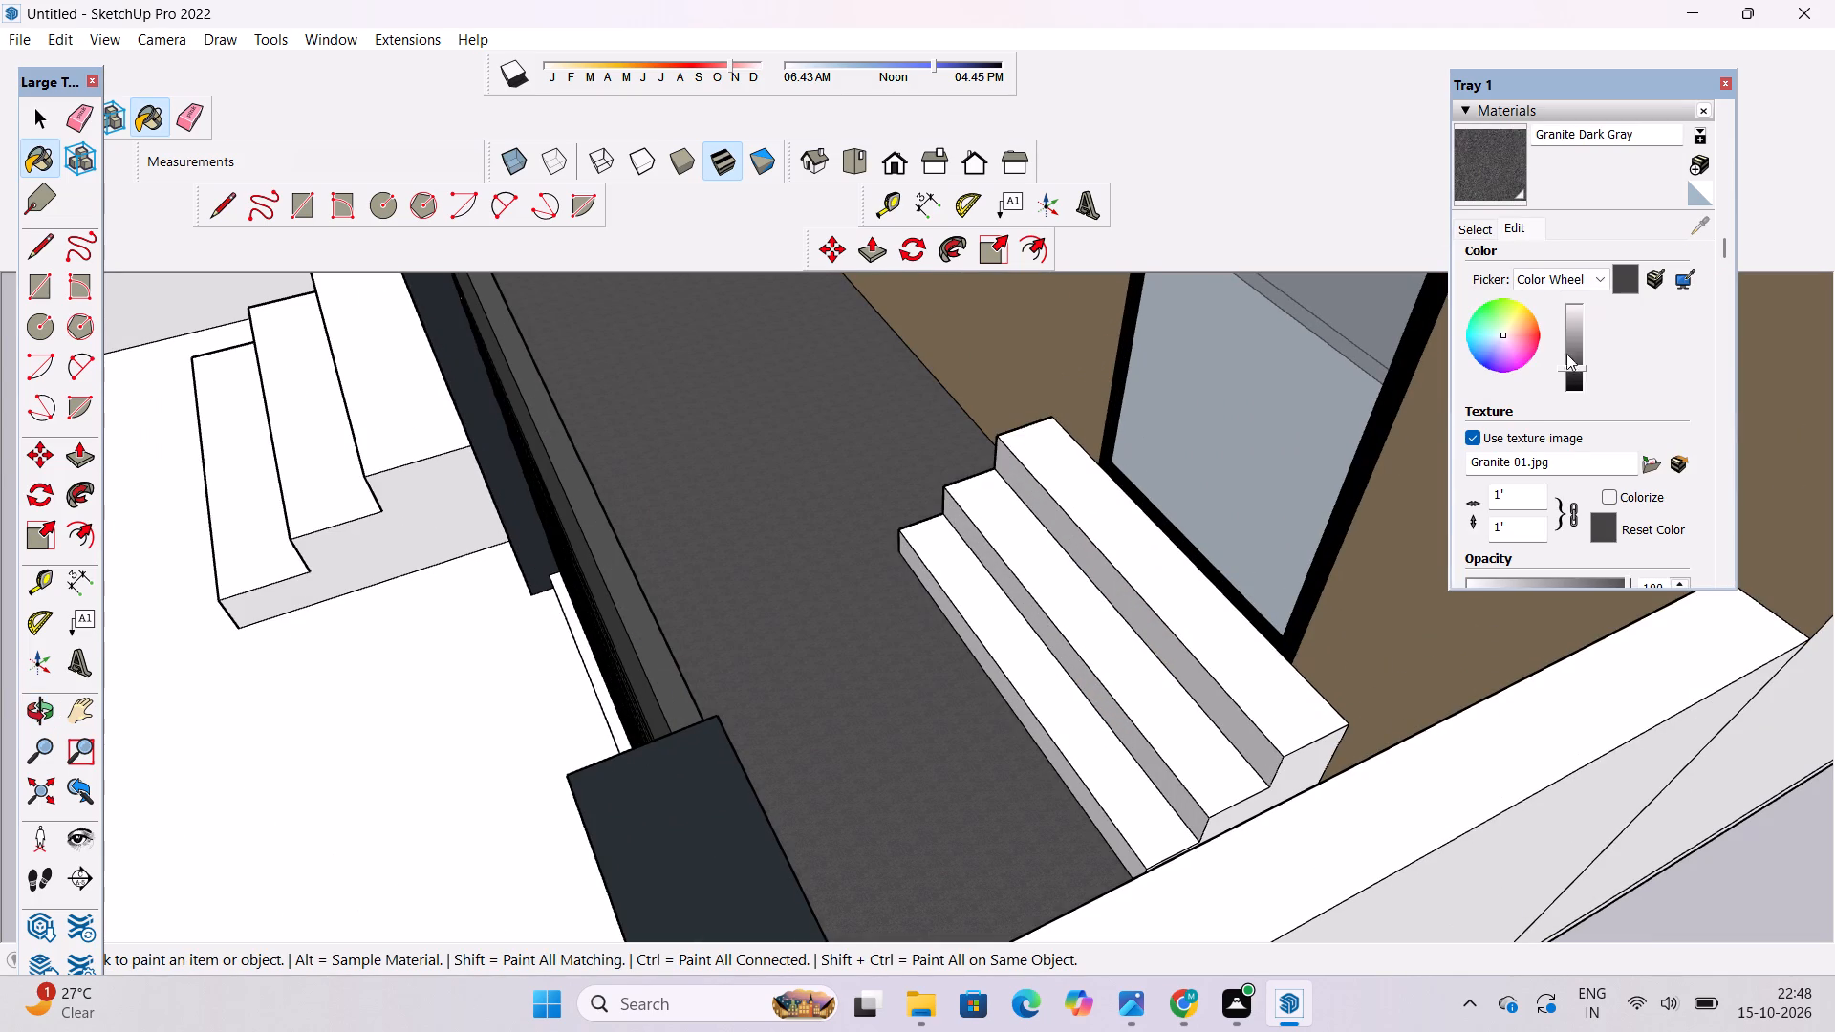
left_click(1515, 528)
key("BackSpace")
type("0'")
key("Return")
Paint the top and front edge of the threshold strip below the gate with Granite Dark Gray.
scroll(1006, 556, "down", 5)
scroll(807, 723, "up", 9)
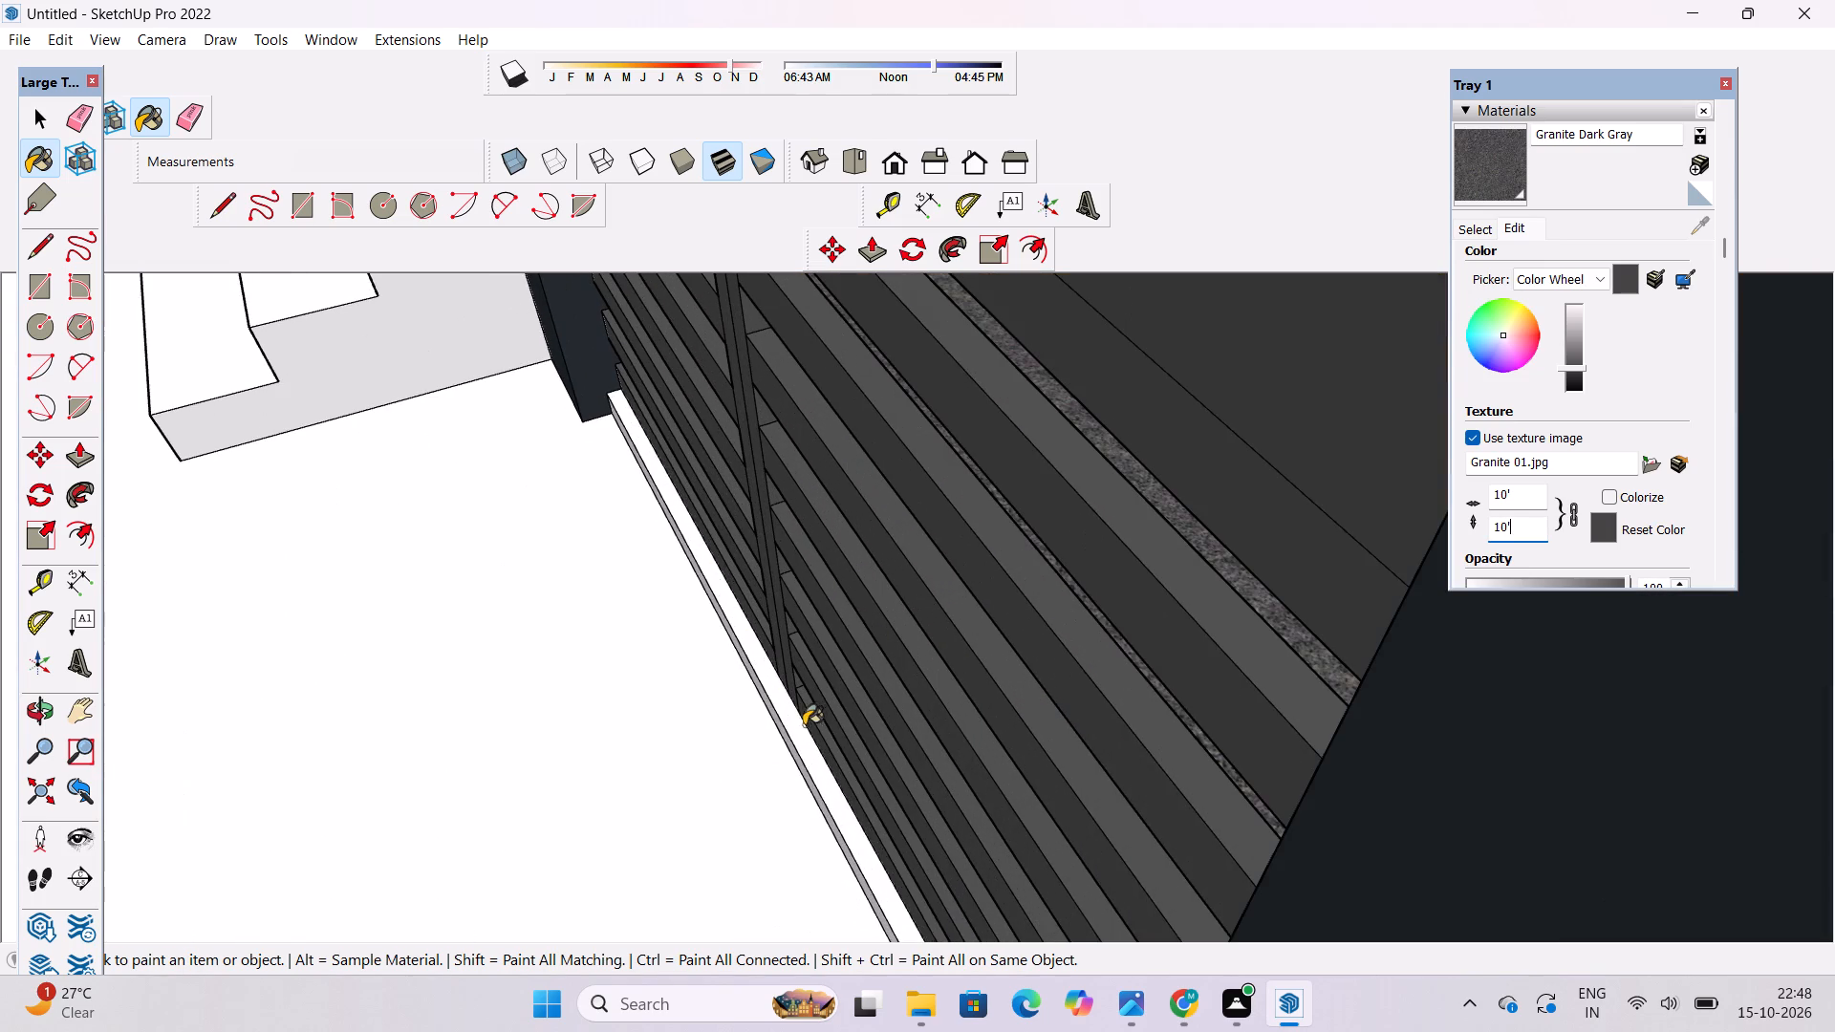
left_click(801, 740)
scroll(798, 757, "up", 13)
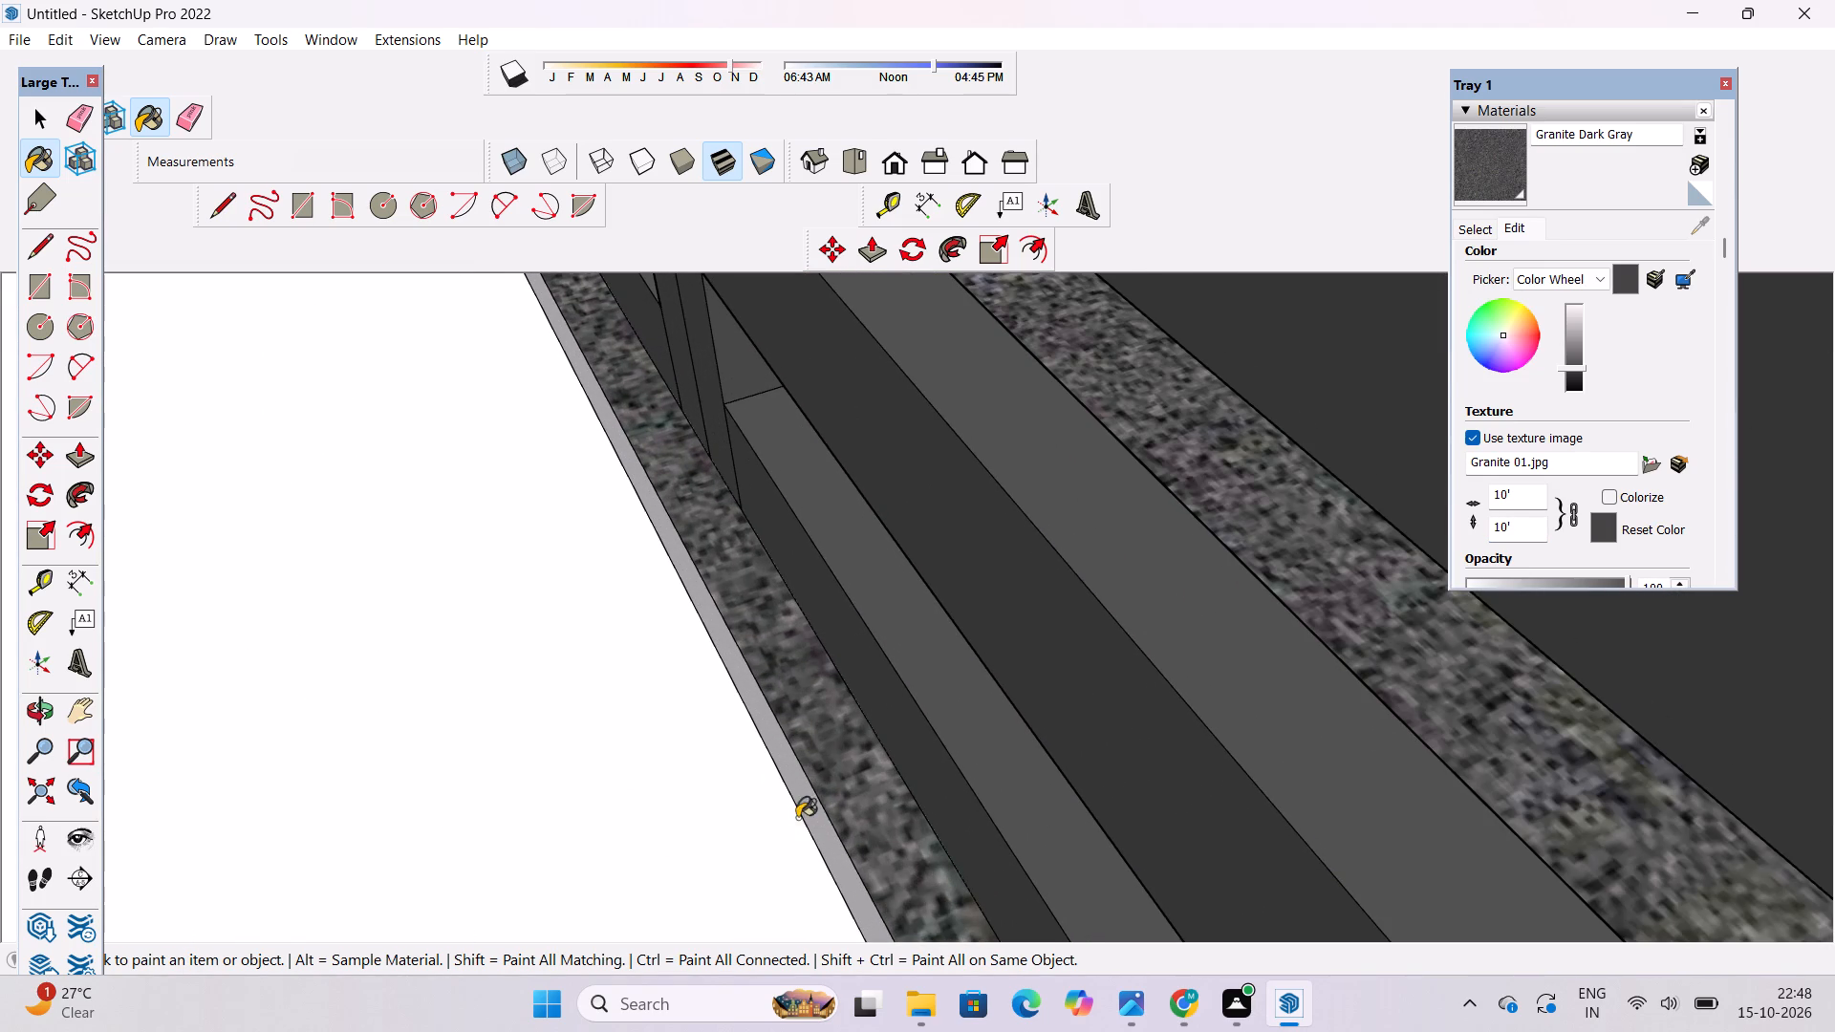
left_click(802, 813)
left_click(823, 812)
Paint the treads and risers of the three steps behind the gate with Stone Vein Gray from the Stone materials.
key("o")
scroll(808, 790, "down", 3)
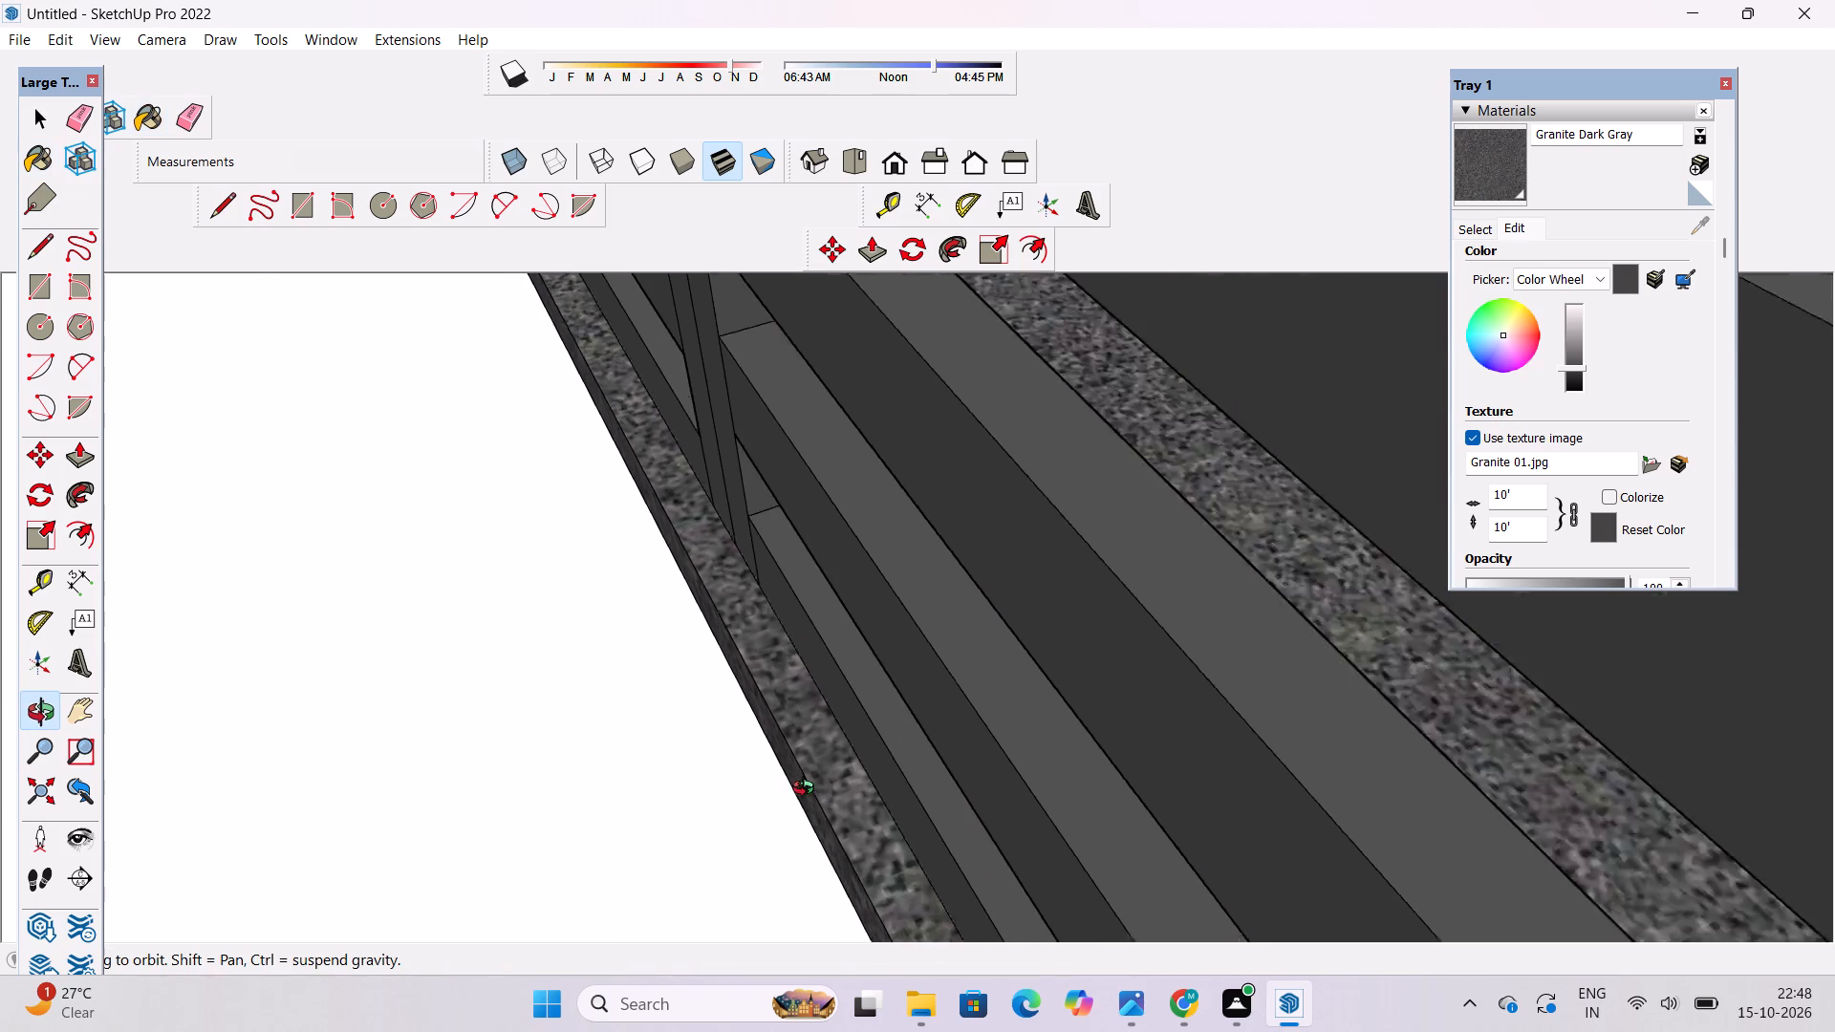
scroll(808, 790, "down", 9)
scroll(682, 546, "down", 5)
left_click_drag(593, 574, 855, 484)
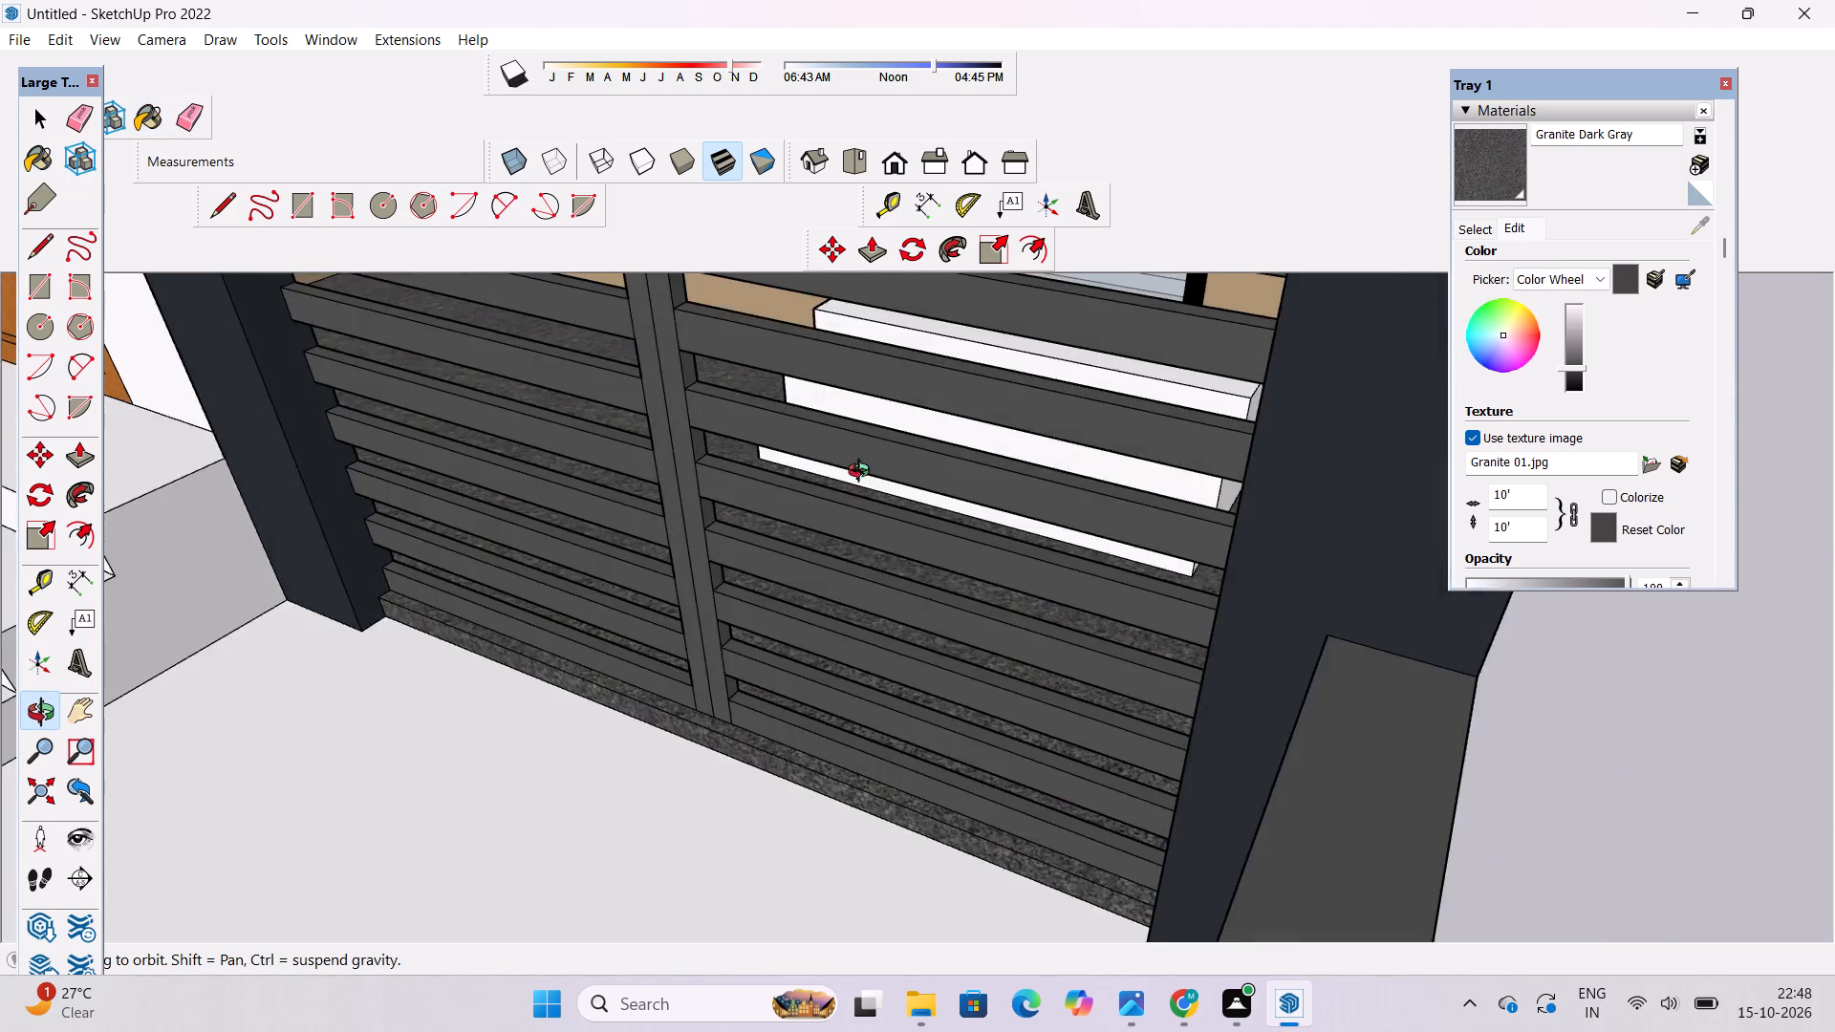
scroll(863, 473, "down", 11)
left_click_drag(765, 554, 884, 512)
left_click_drag(1036, 452, 850, 565)
left_click_drag(1267, 356, 1221, 497)
left_click_drag(1112, 526, 994, 571)
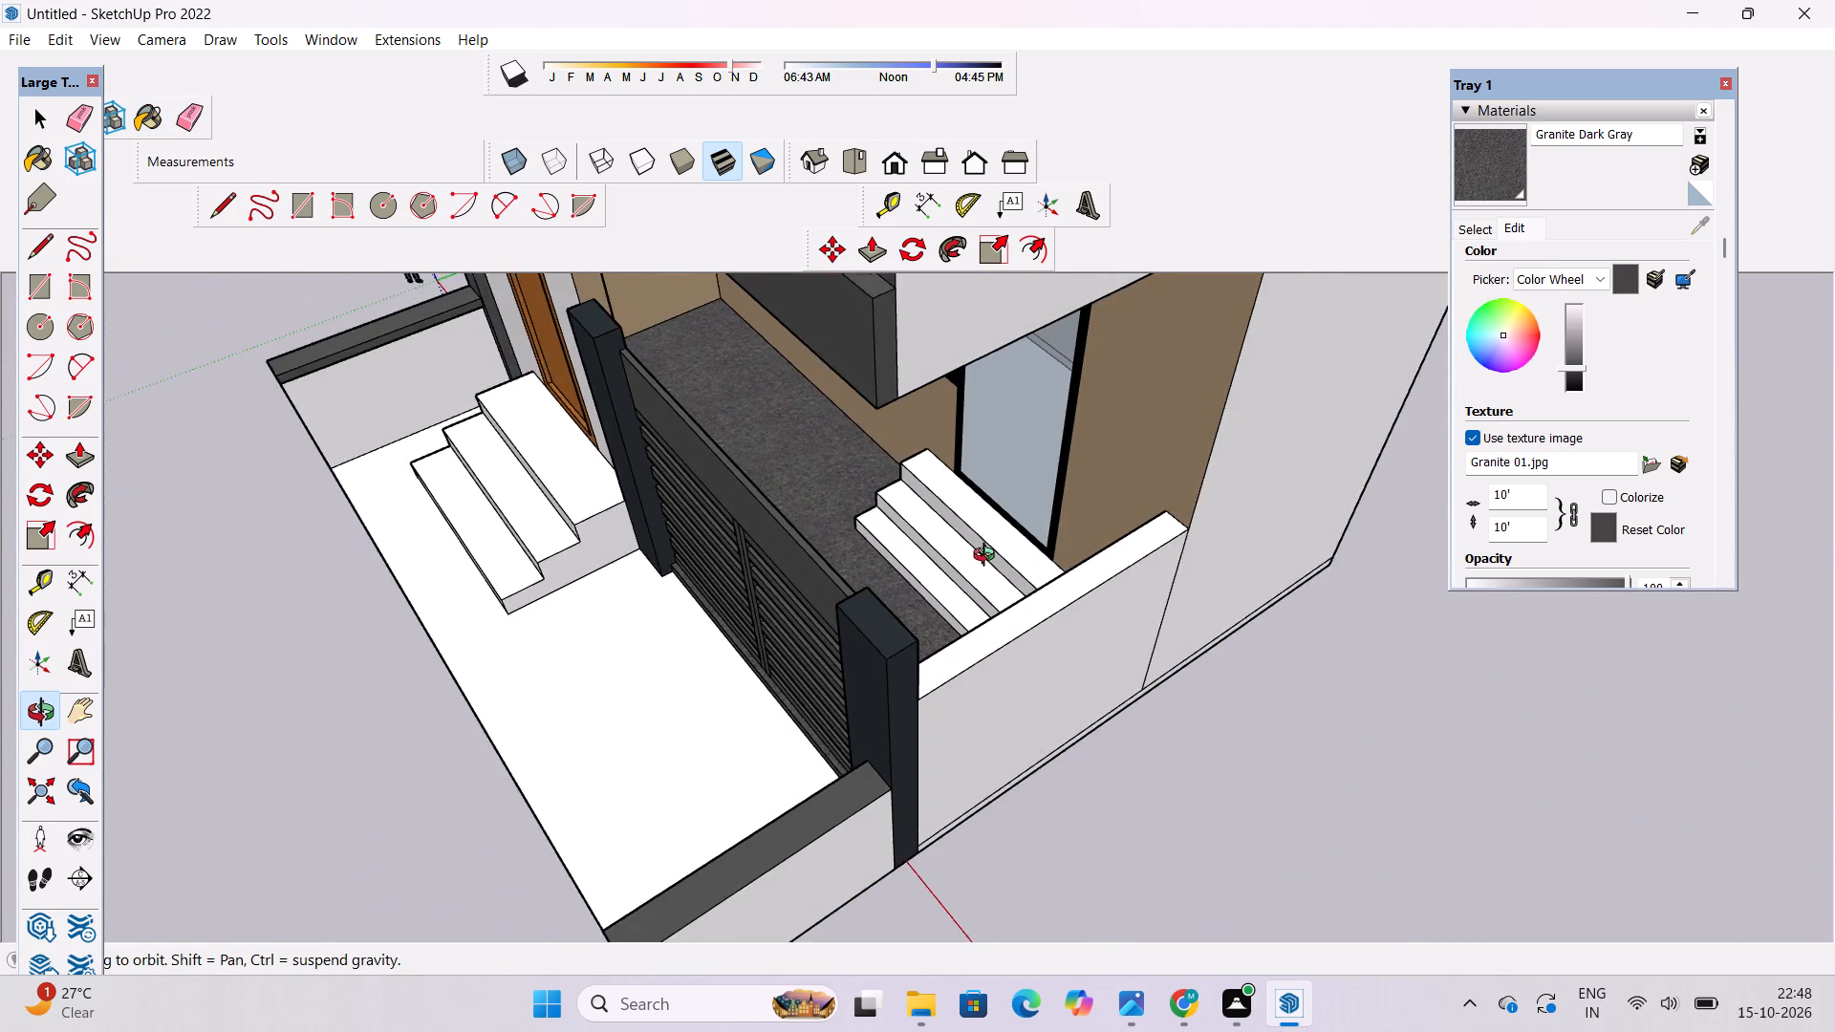
scroll(988, 557, "up", 4)
left_click(1477, 228)
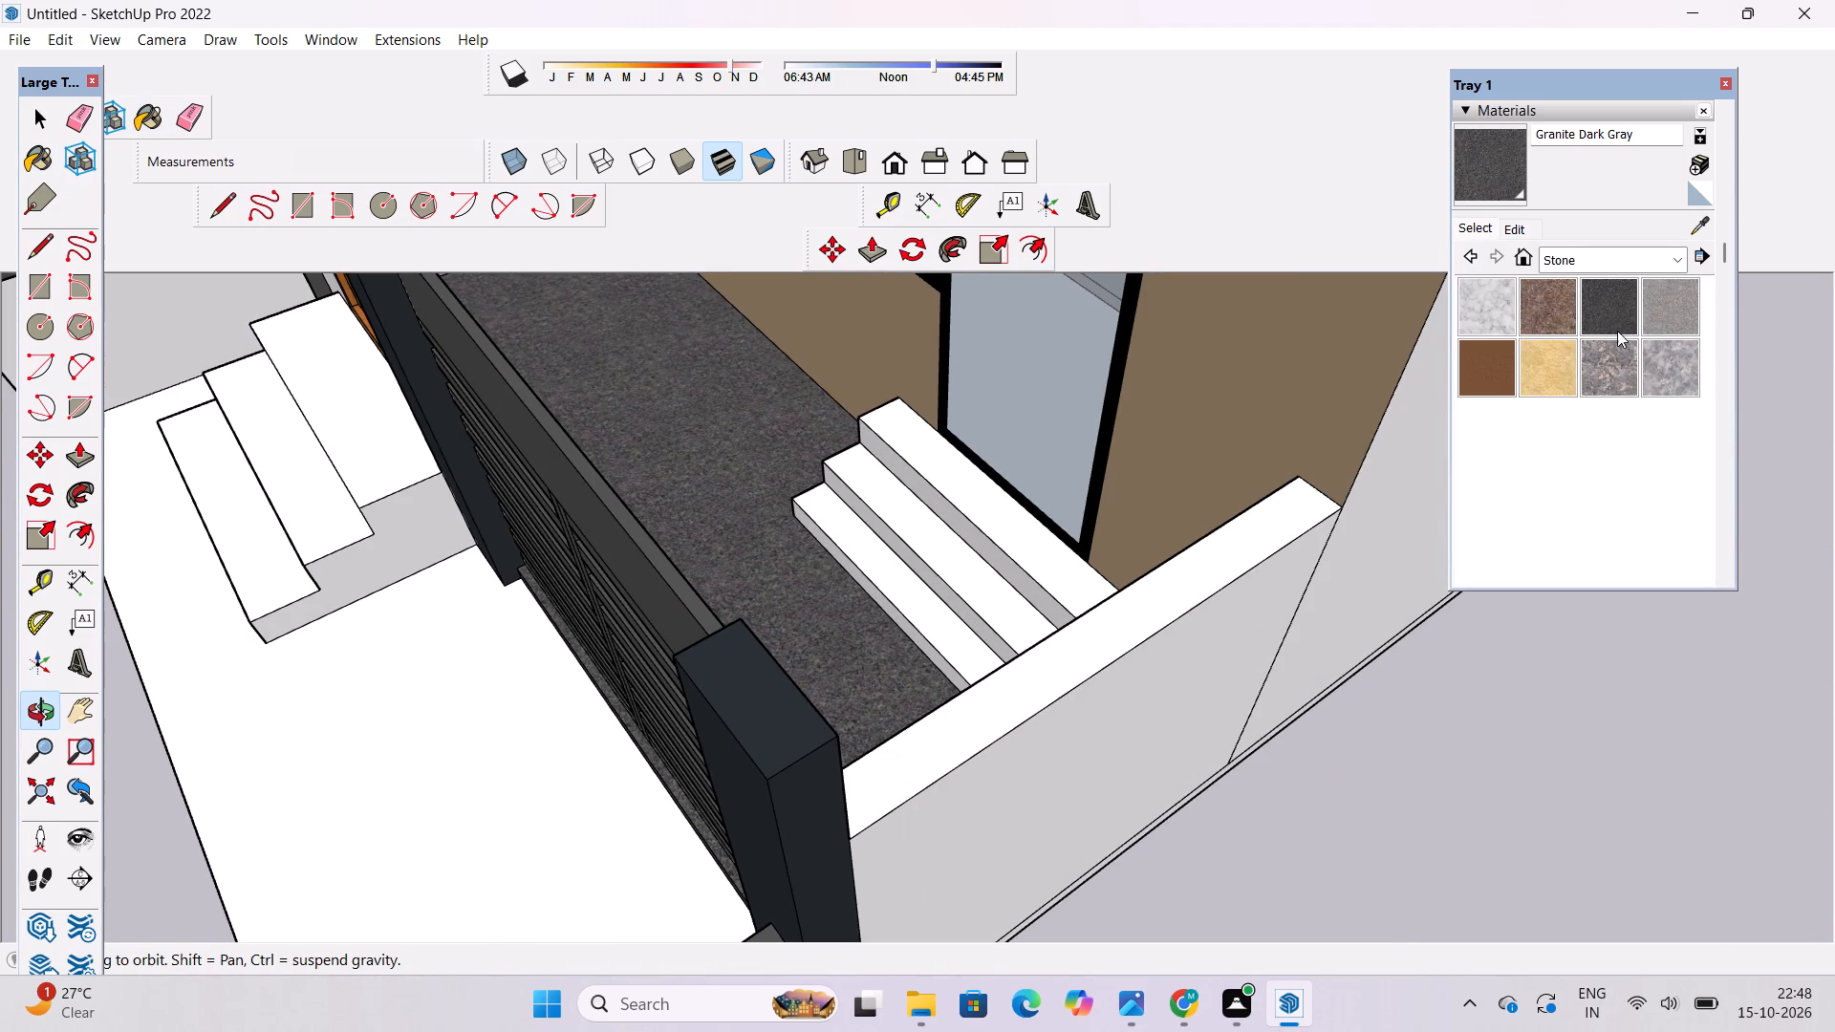
left_click(1679, 361)
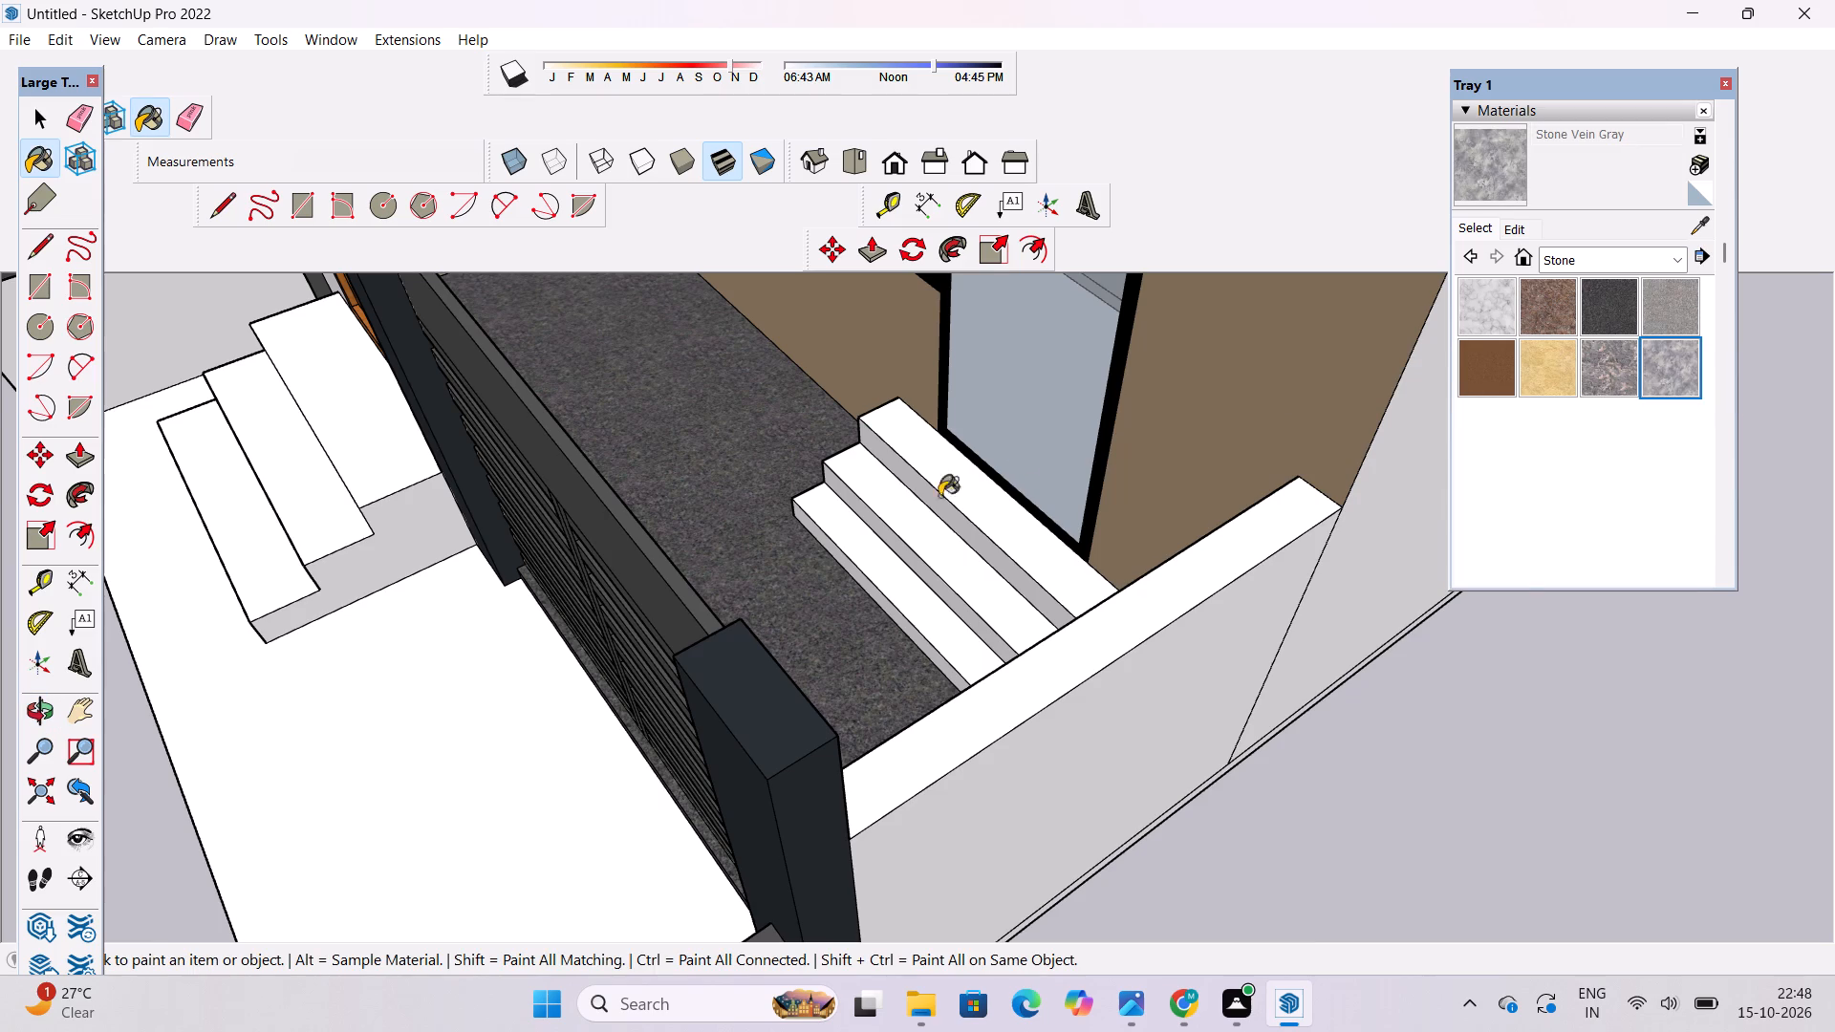
scroll(905, 527, "up", 10)
left_click(910, 514)
left_click(985, 395)
left_click(998, 457)
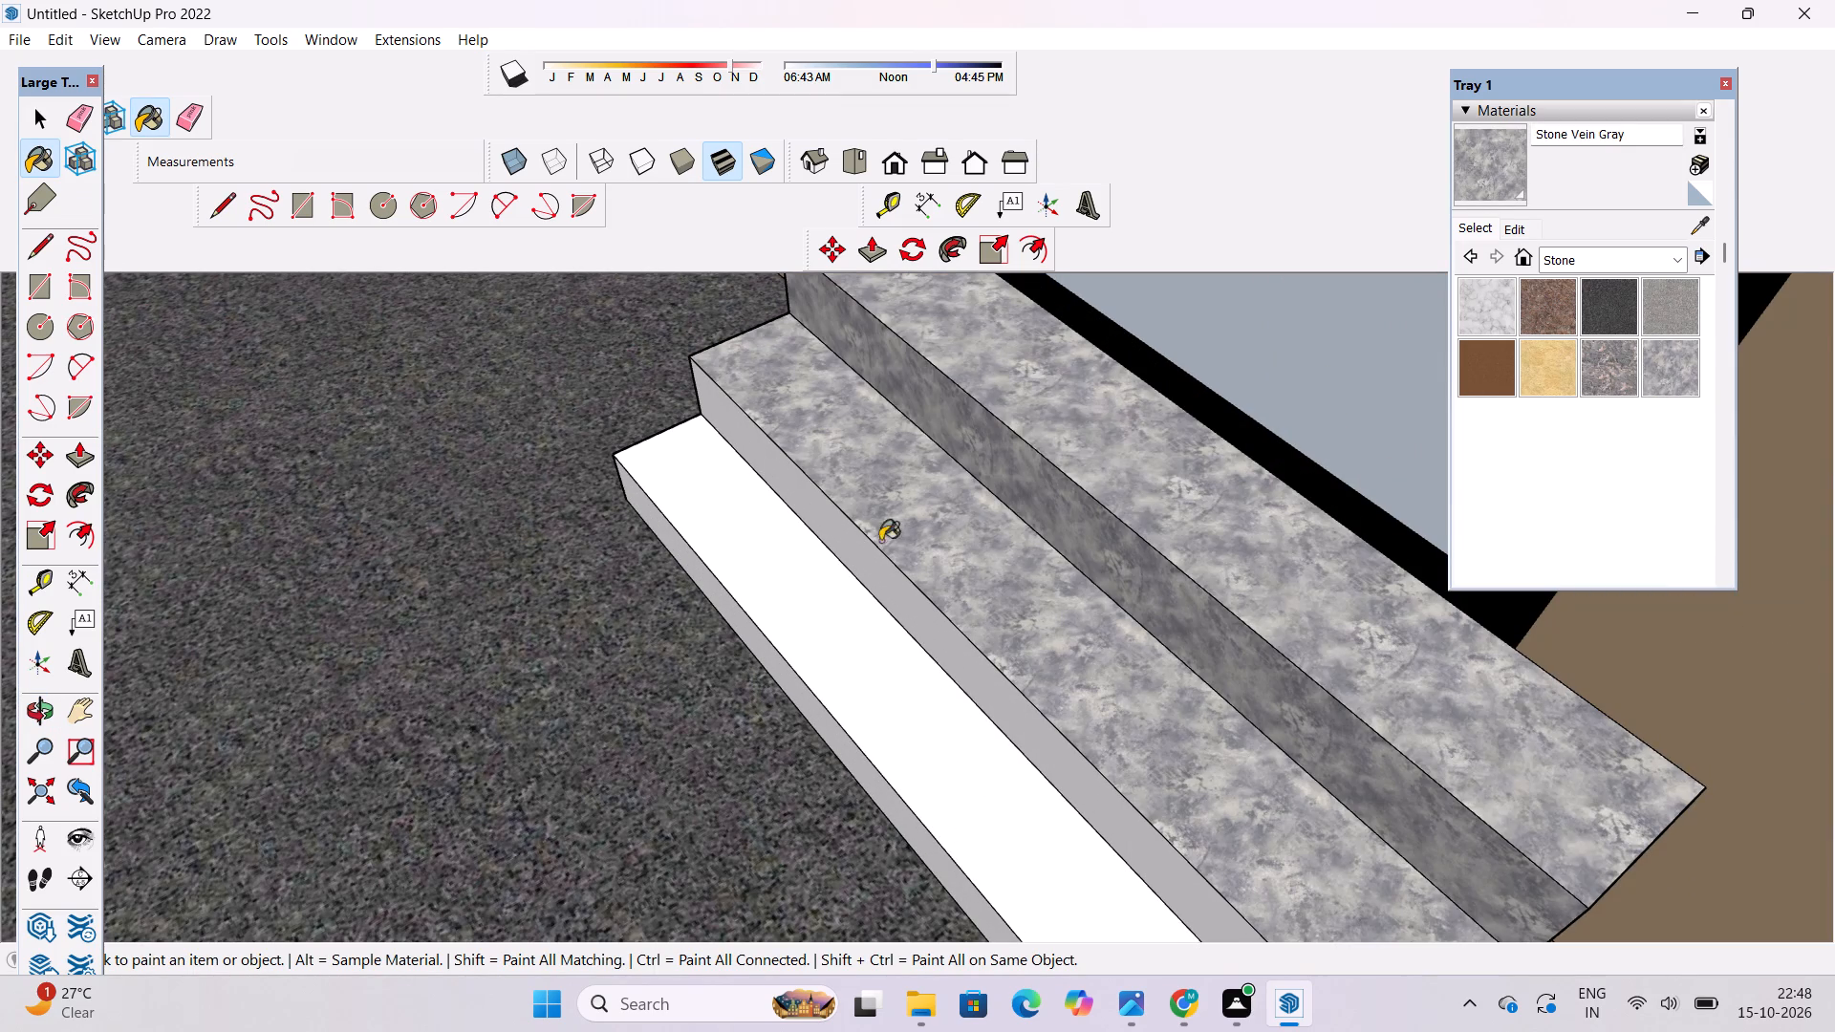
left_click(866, 580)
left_click(824, 612)
left_click(771, 640)
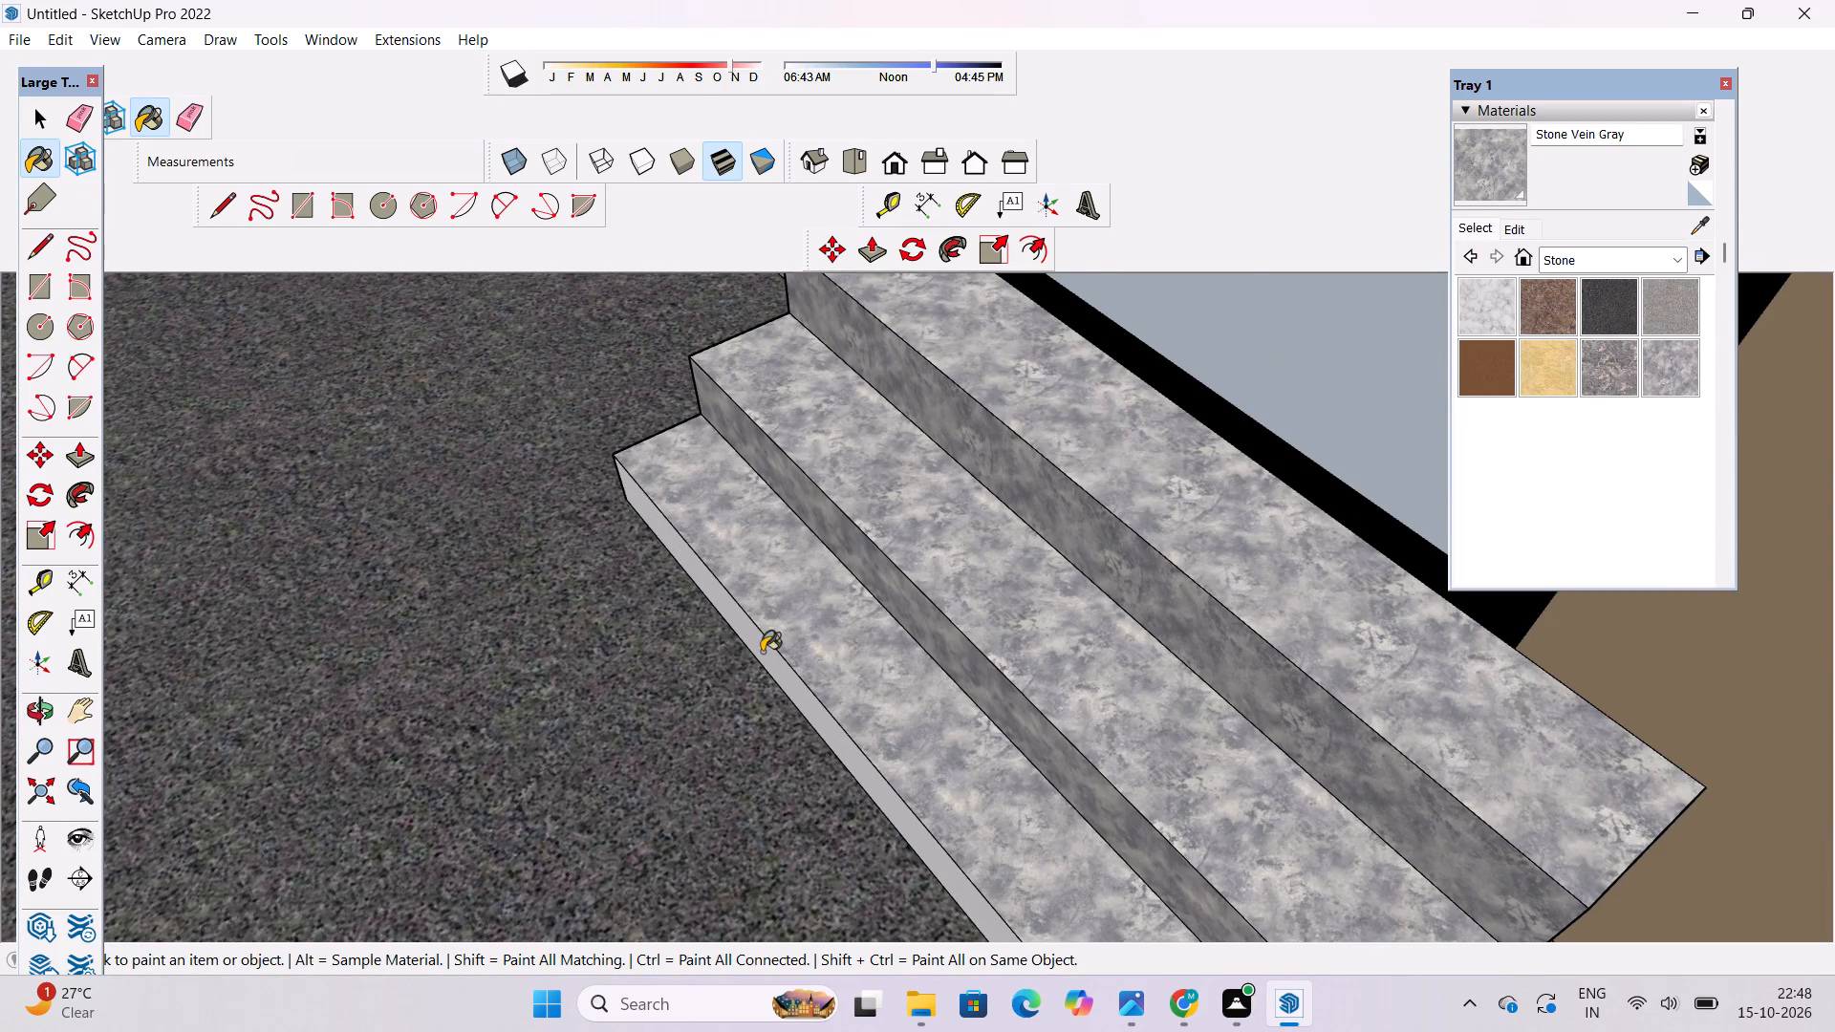
left_click(762, 652)
Paint both side ends of the steps behind the gate with Stone Vein Gray.
scroll(690, 421, "down", 6)
scroll(1012, 585, "up", 6)
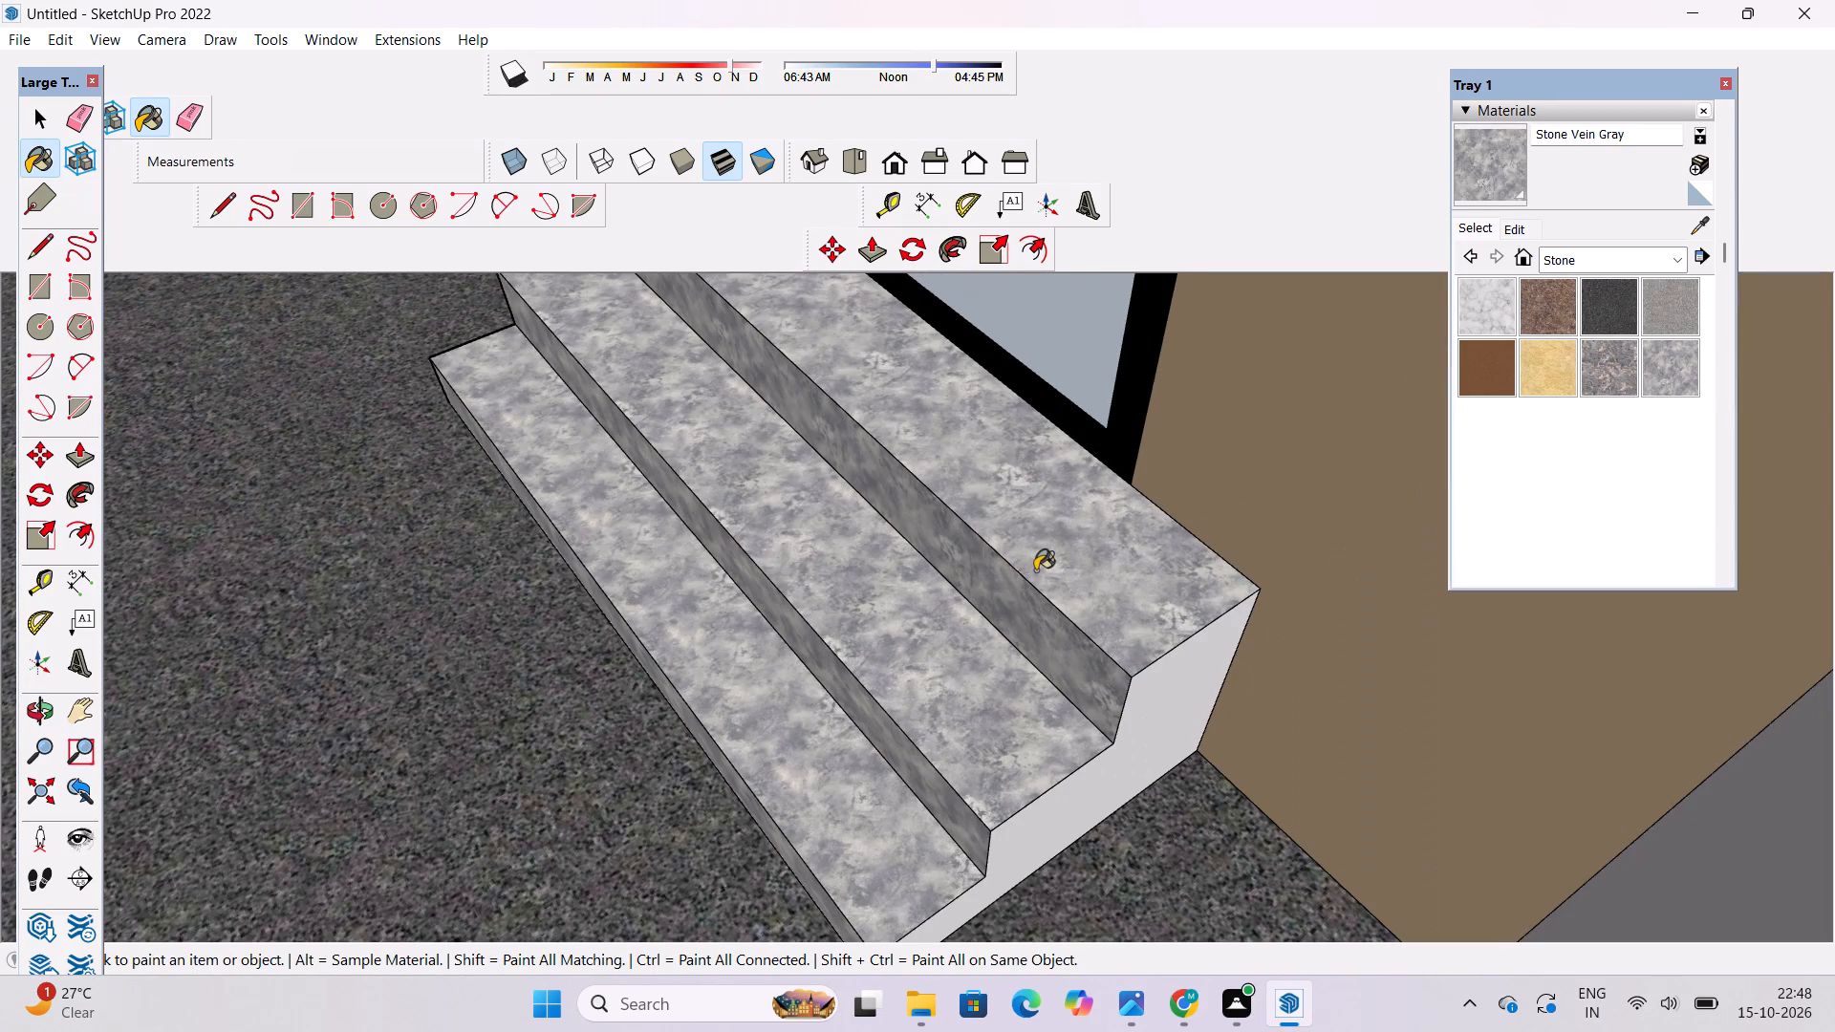
scroll(1043, 576, "up", 3)
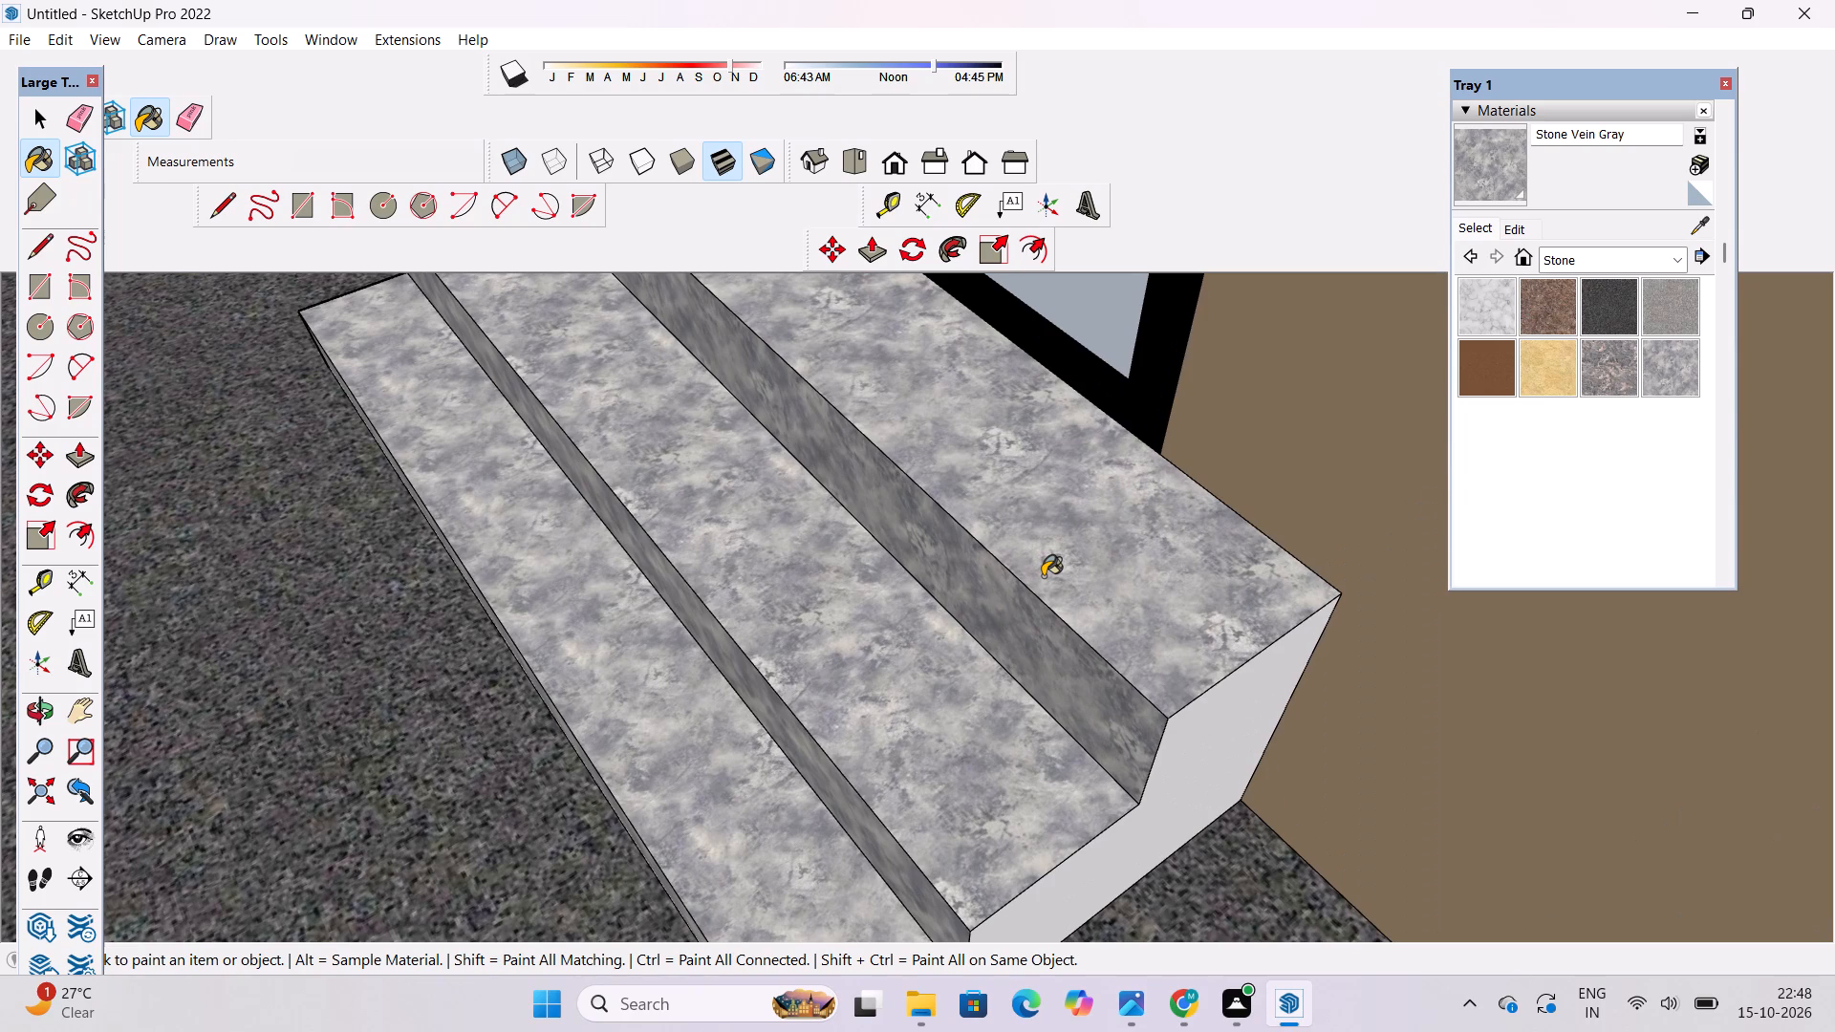
scroll(1043, 576, "down", 2)
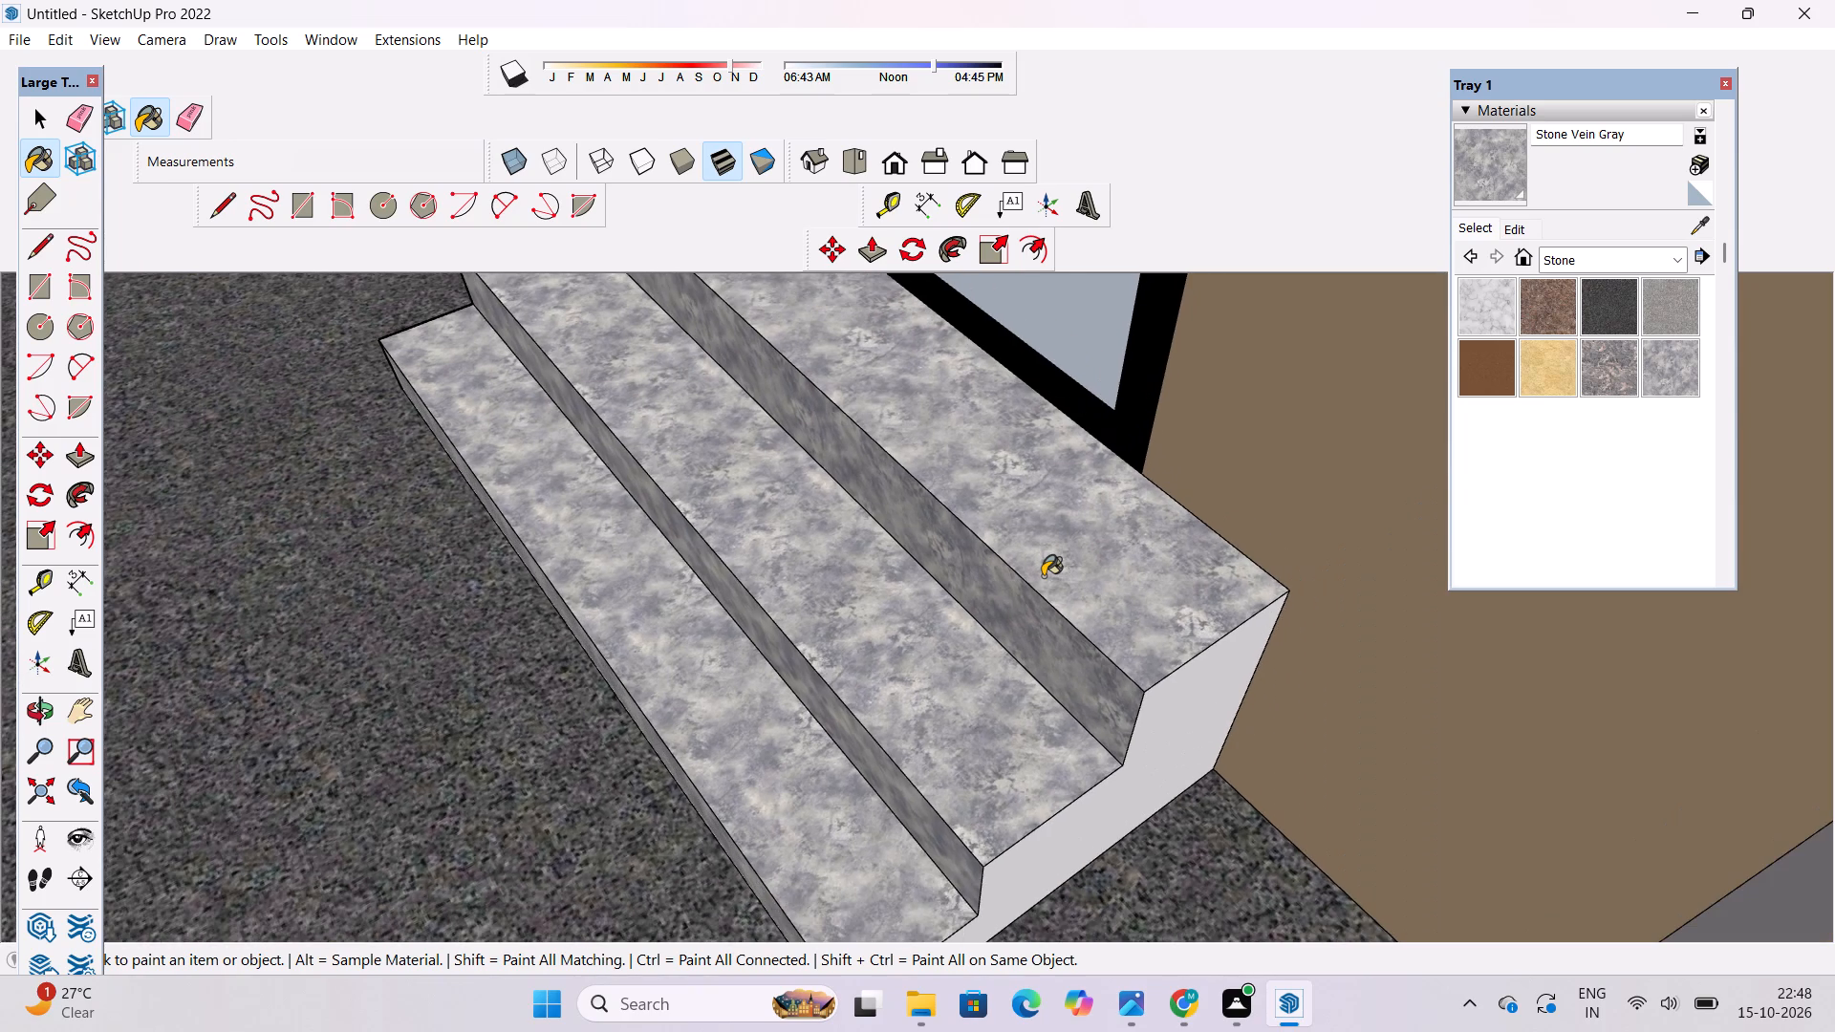
scroll(1043, 576, "up", 2)
left_click(1221, 706)
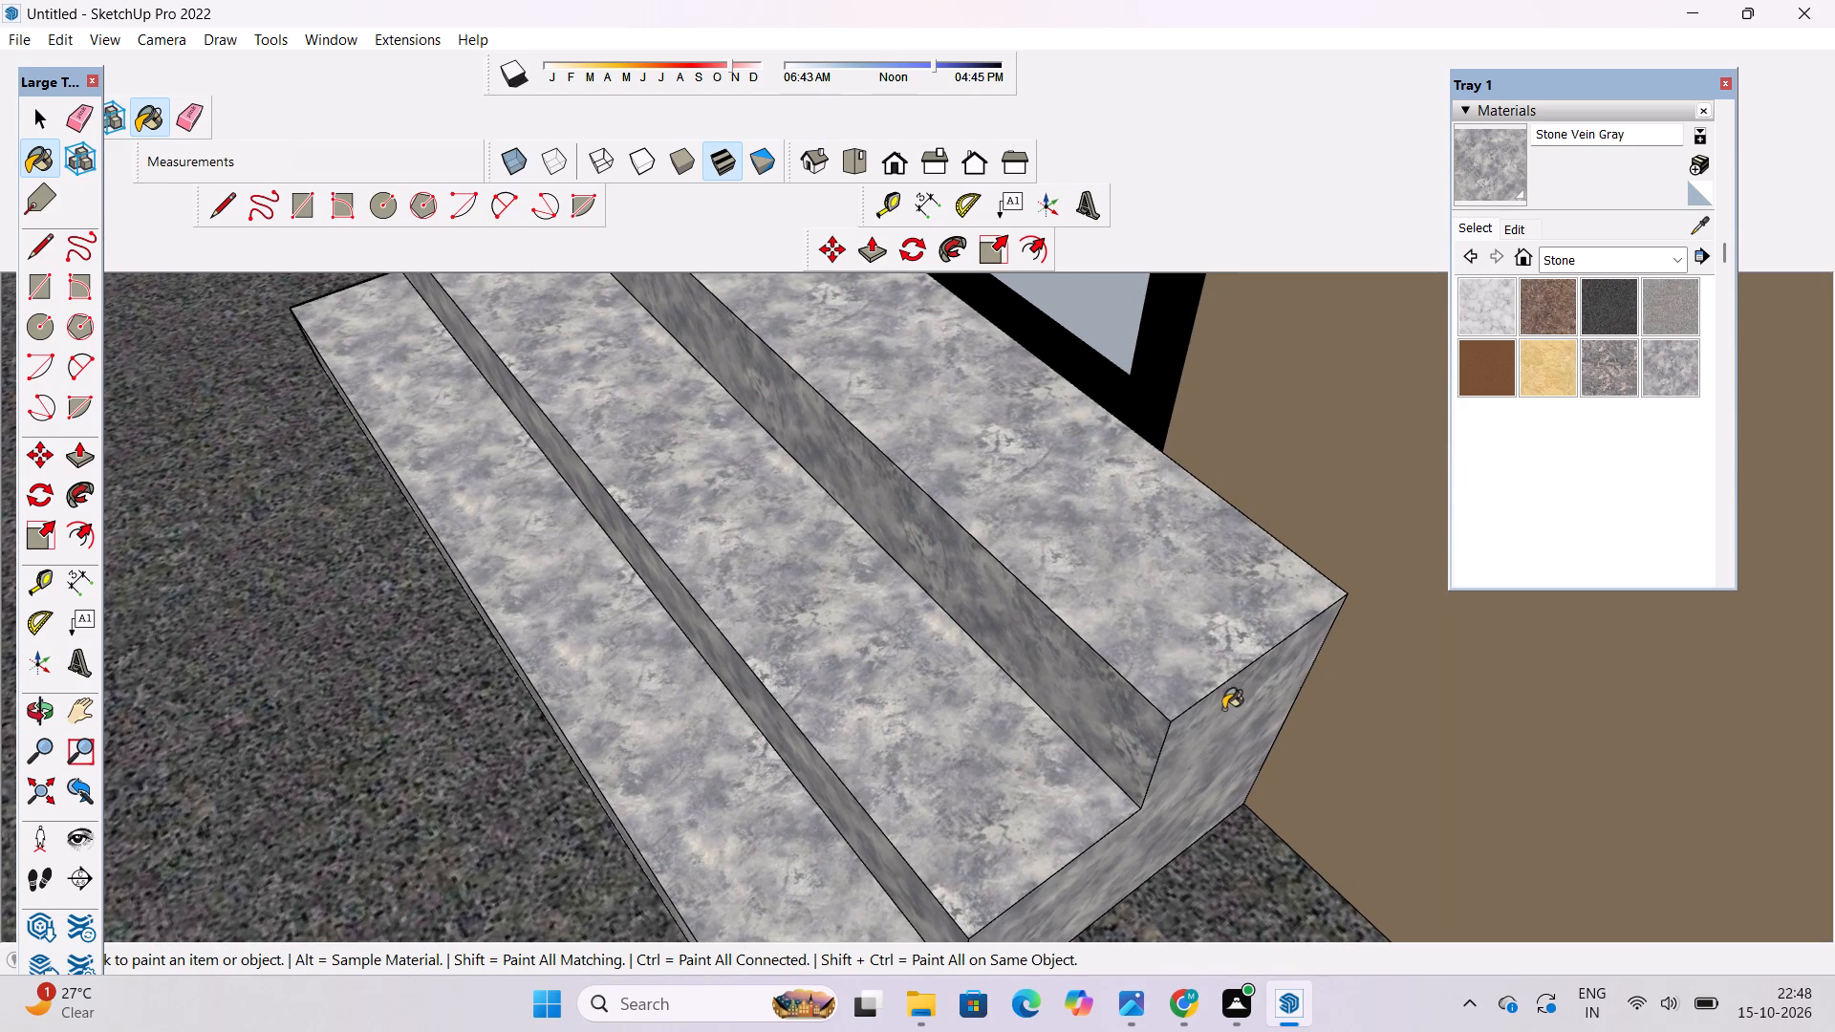
key("o")
left_click_drag(848, 631, 1383, 581)
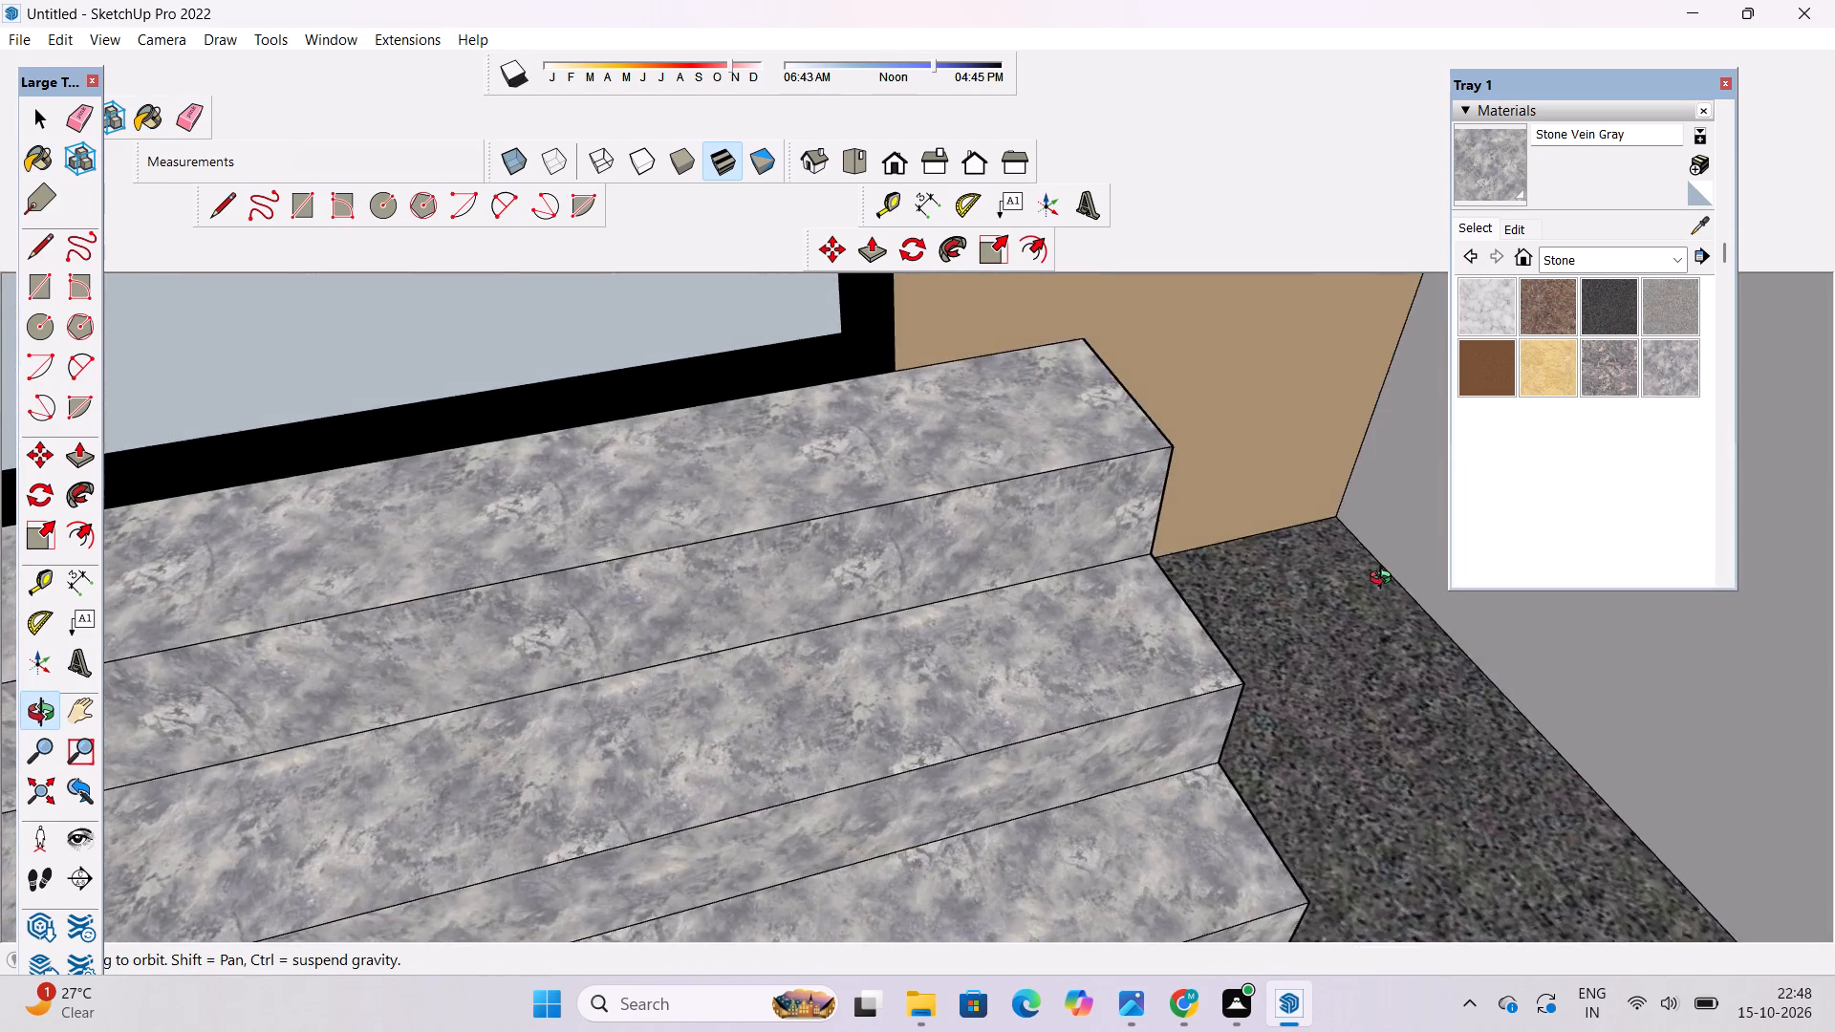
scroll(1385, 580, "down", 5)
left_click_drag(702, 710, 1059, 656, "shift")
left_click_drag(919, 712, 1177, 553)
left_click(1466, 190)
left_click(906, 694)
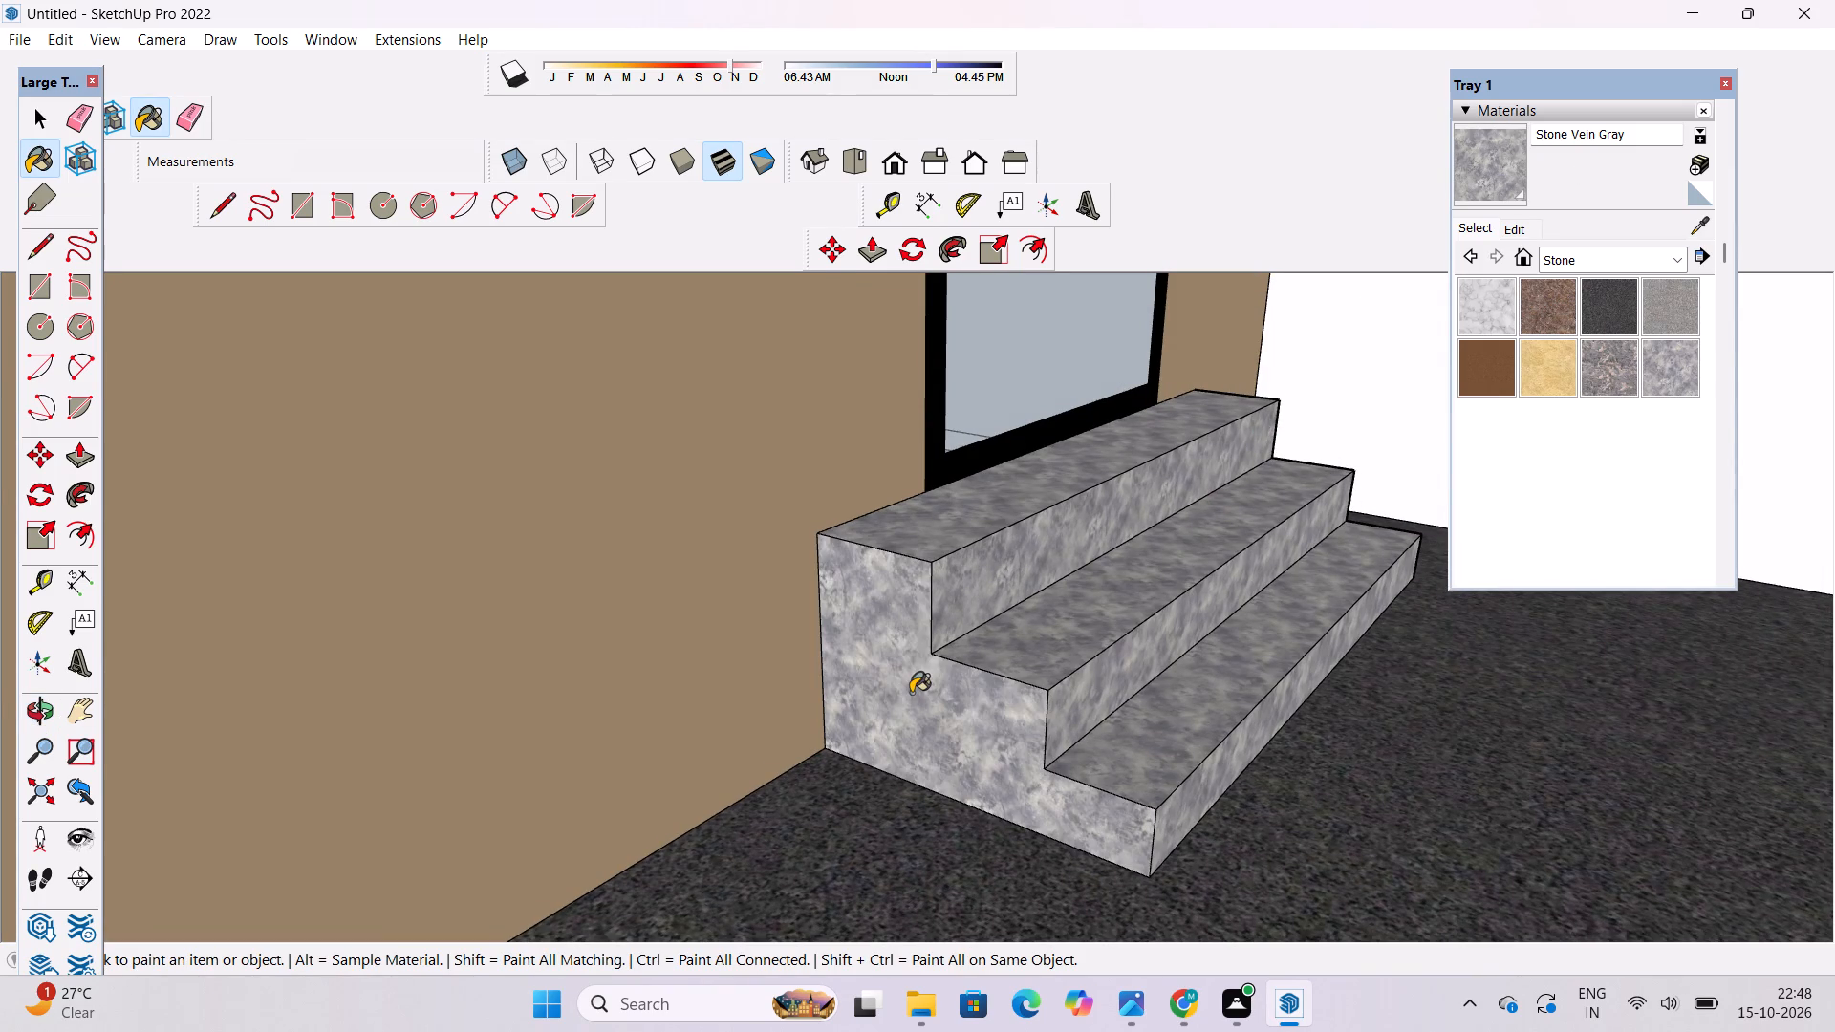
Examine the front entrance steps, porch floor, gate and balcony facade from the front and corner angles.
key("o")
scroll(902, 617, "down", 7)
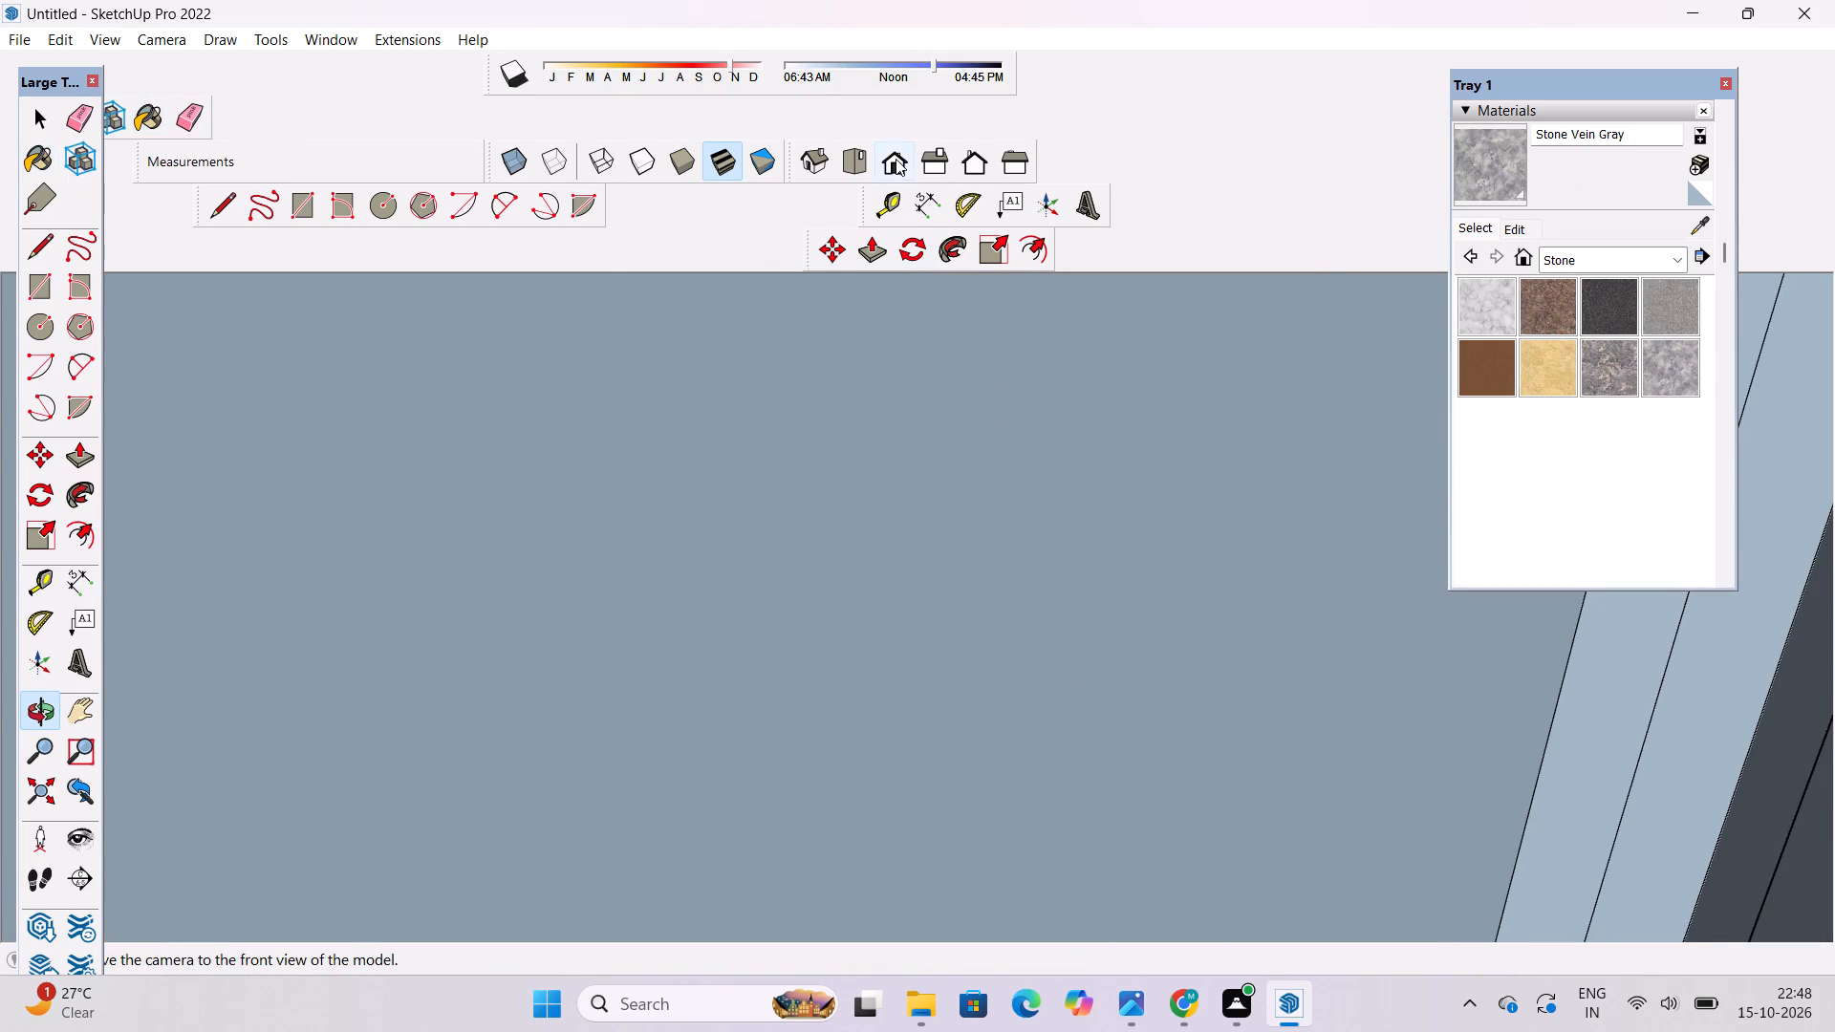
left_click(896, 159)
scroll(901, 558, "down", 15)
scroll(893, 594, "up", 3)
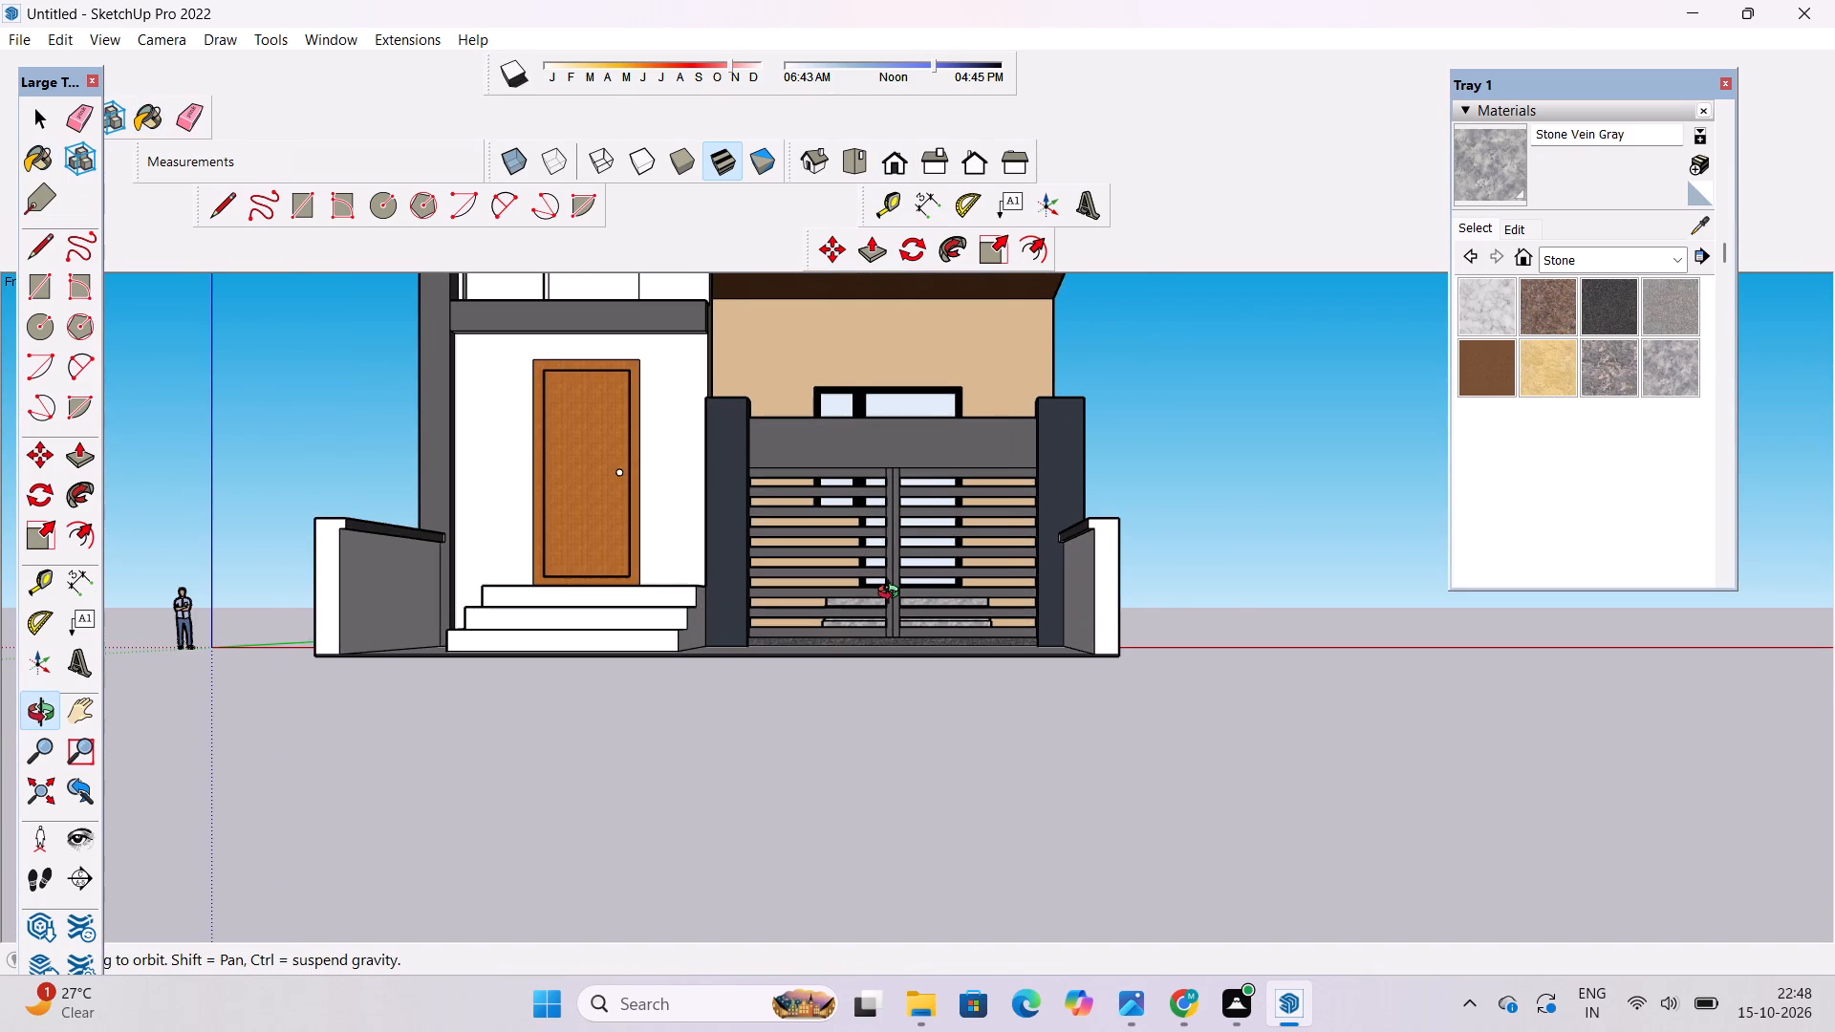
scroll(893, 594, "down", 5)
left_click_drag(915, 595, 837, 678)
scroll(763, 656, "up", 4)
left_click_drag(816, 624, 812, 765)
scroll(804, 755, "up", 2)
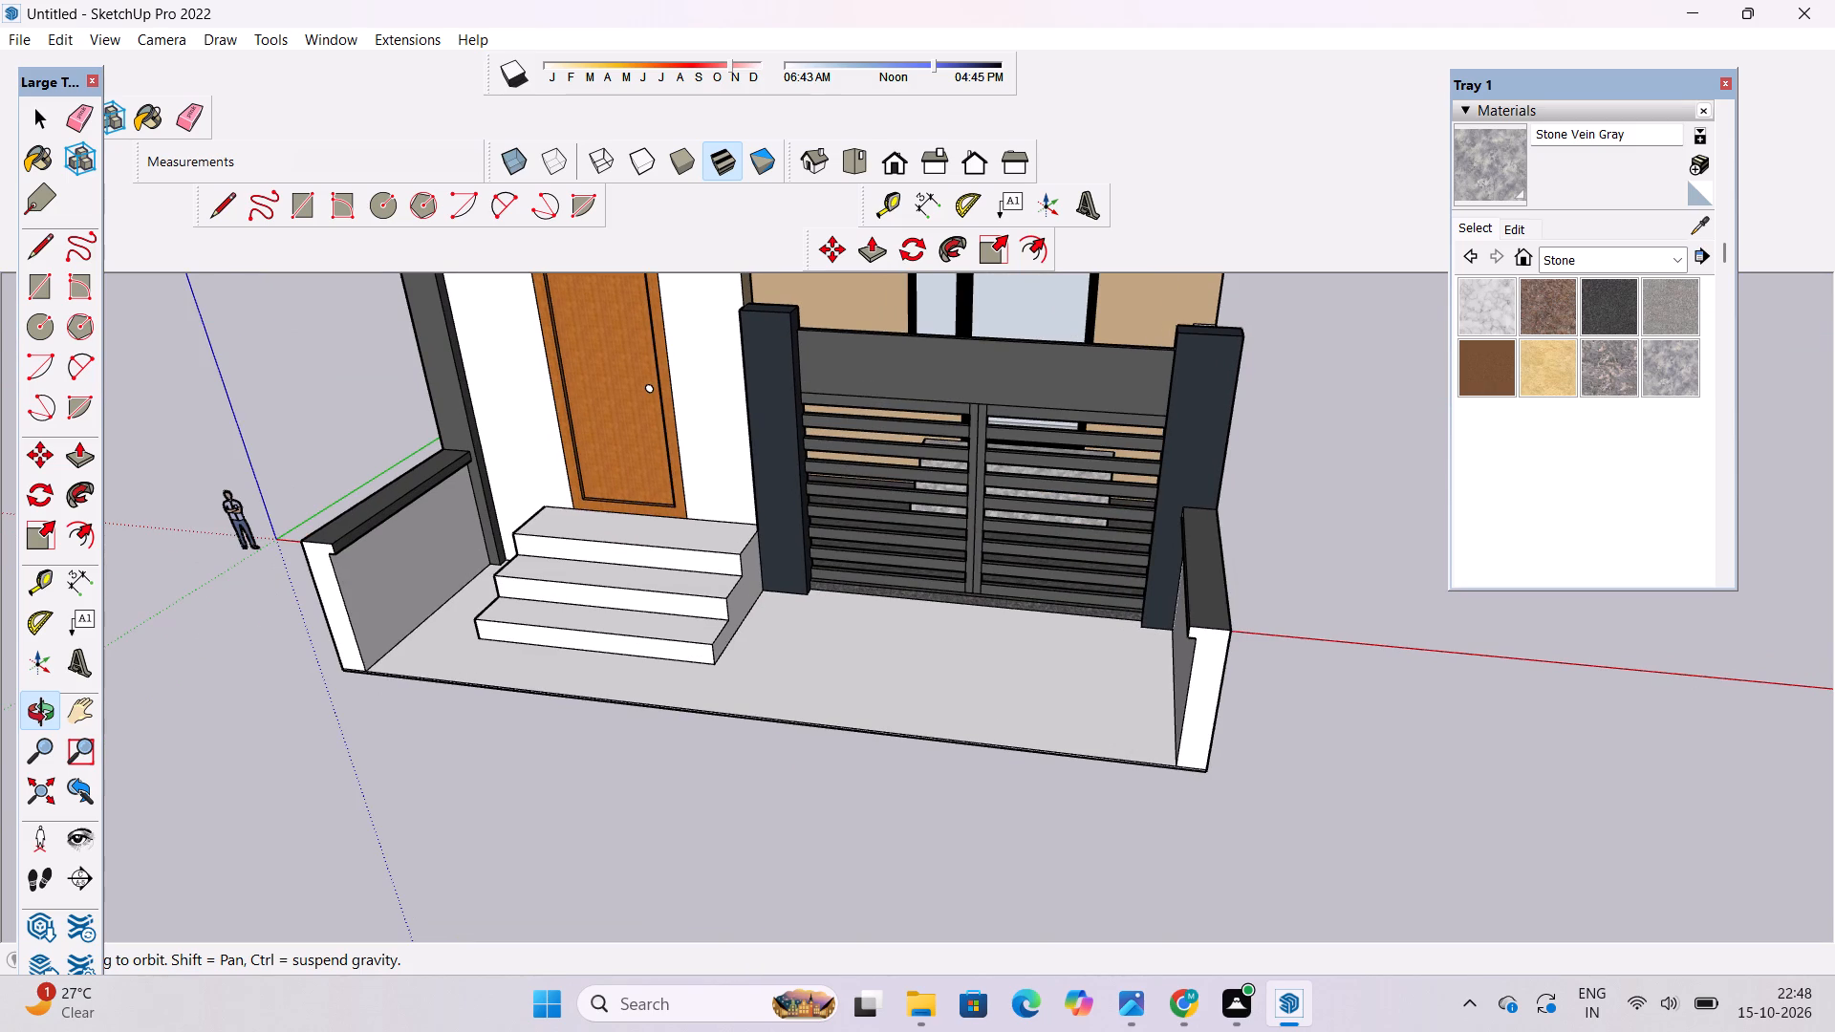
left_click_drag(312, 736, 472, 840, "shift")
left_click_drag(472, 840, 674, 712)
scroll(696, 655, "up", 7)
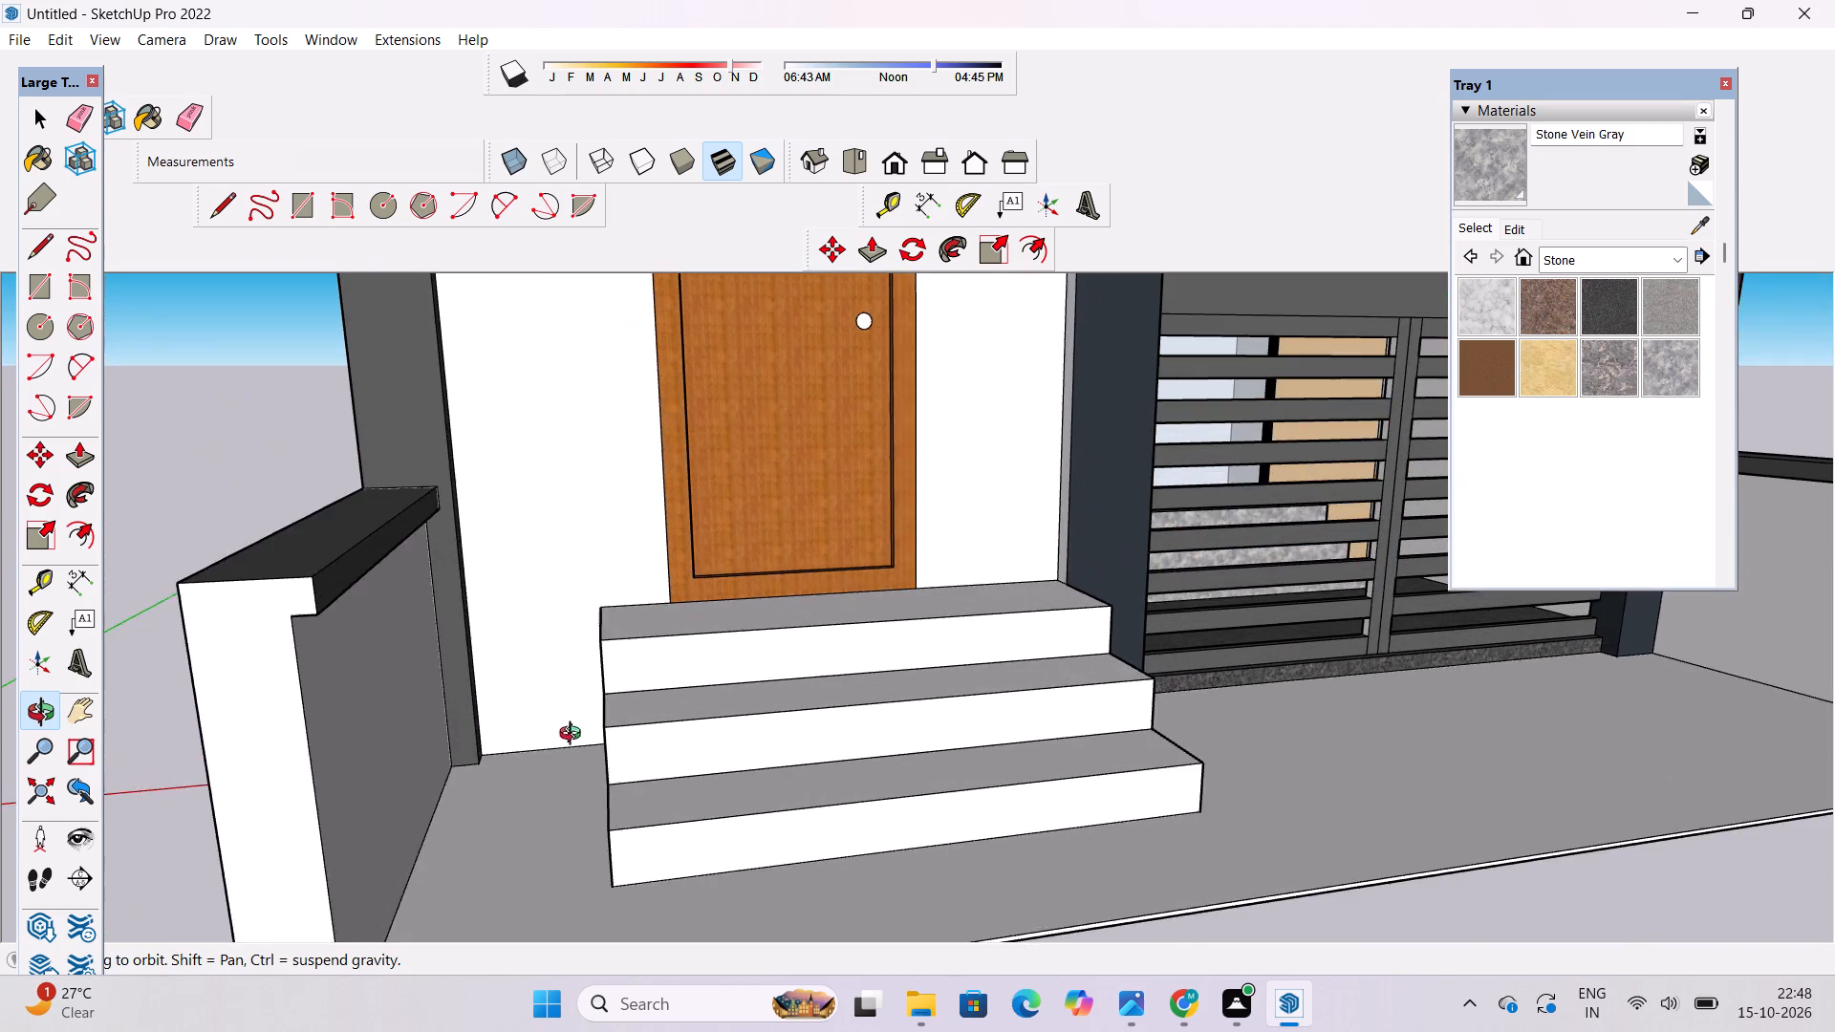
left_click_drag(575, 742, 636, 774)
left_click_drag(686, 754, 499, 752, "shift")
scroll(517, 721, "down", 4)
left_click_drag(665, 688, 550, 718)
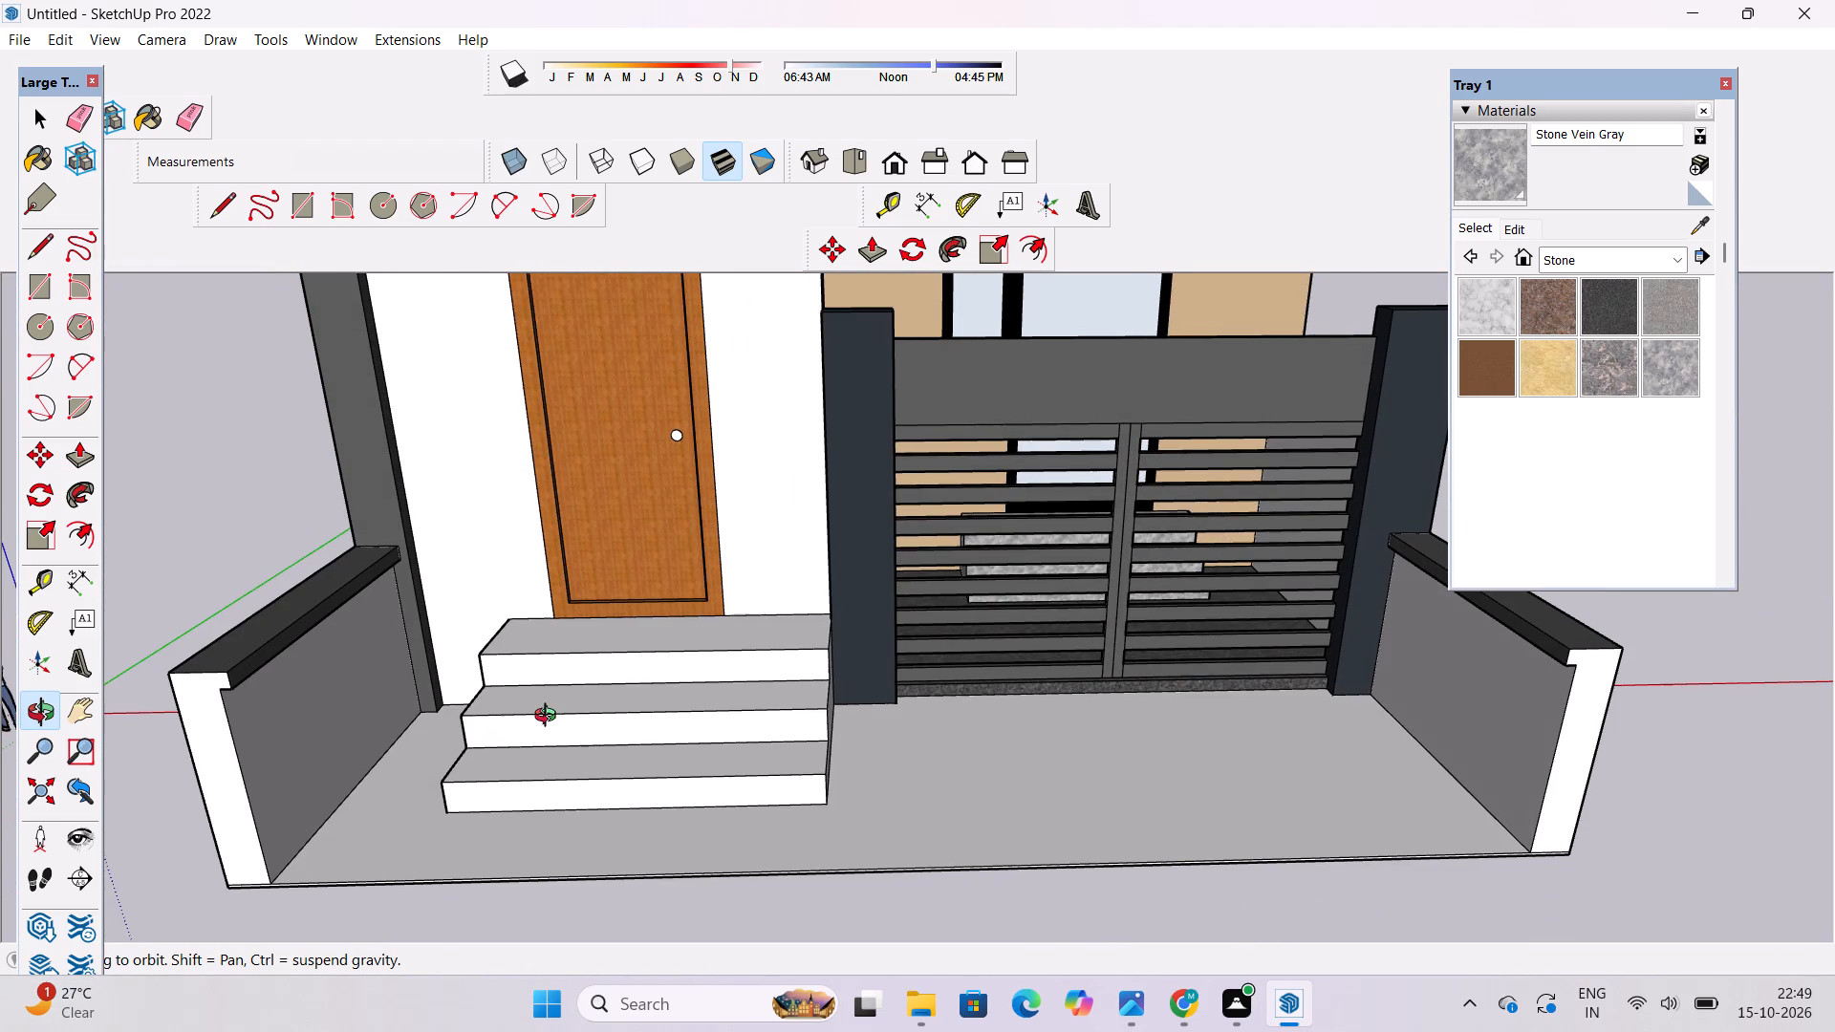
scroll(549, 718, "down", 2)
left_click_drag(581, 731, 496, 787)
scroll(542, 760, "up", 2)
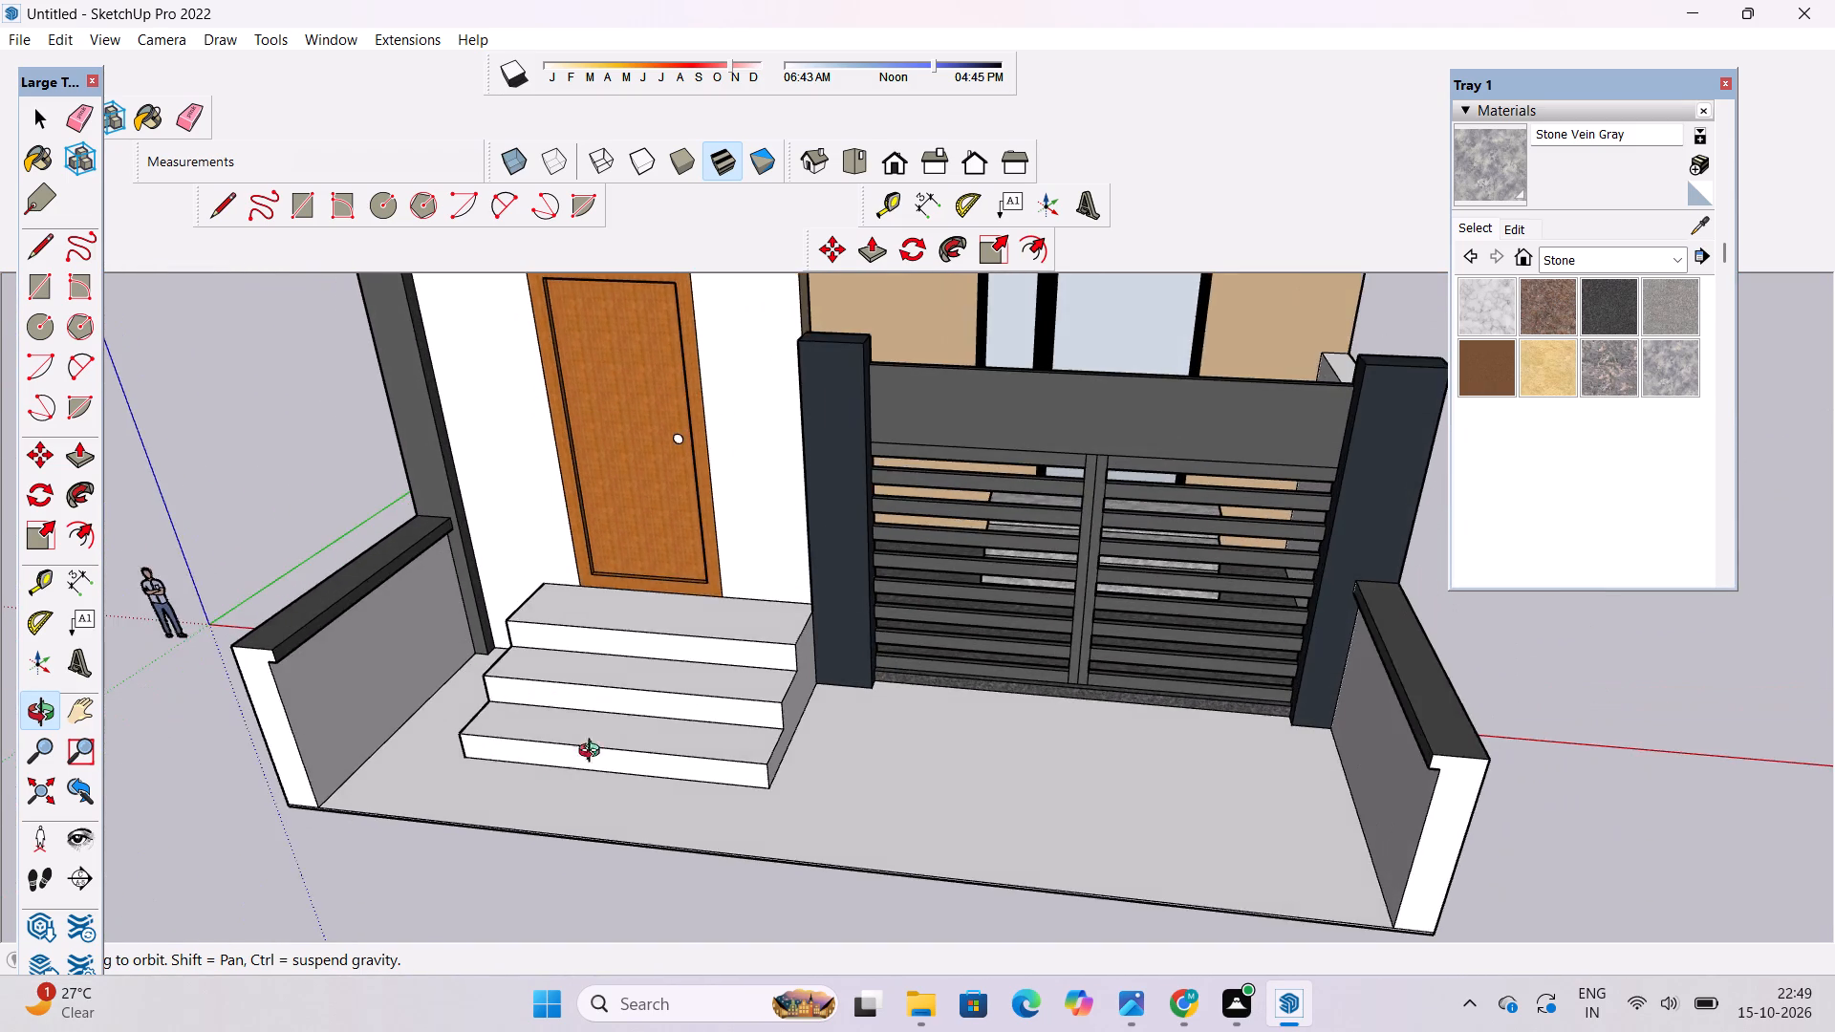
left_click_drag(617, 750, 485, 760, "shift")
left_click_drag(588, 774, 470, 747, "shift")
scroll(474, 733, "down", 6)
left_click_drag(590, 736, 612, 806, "shift")
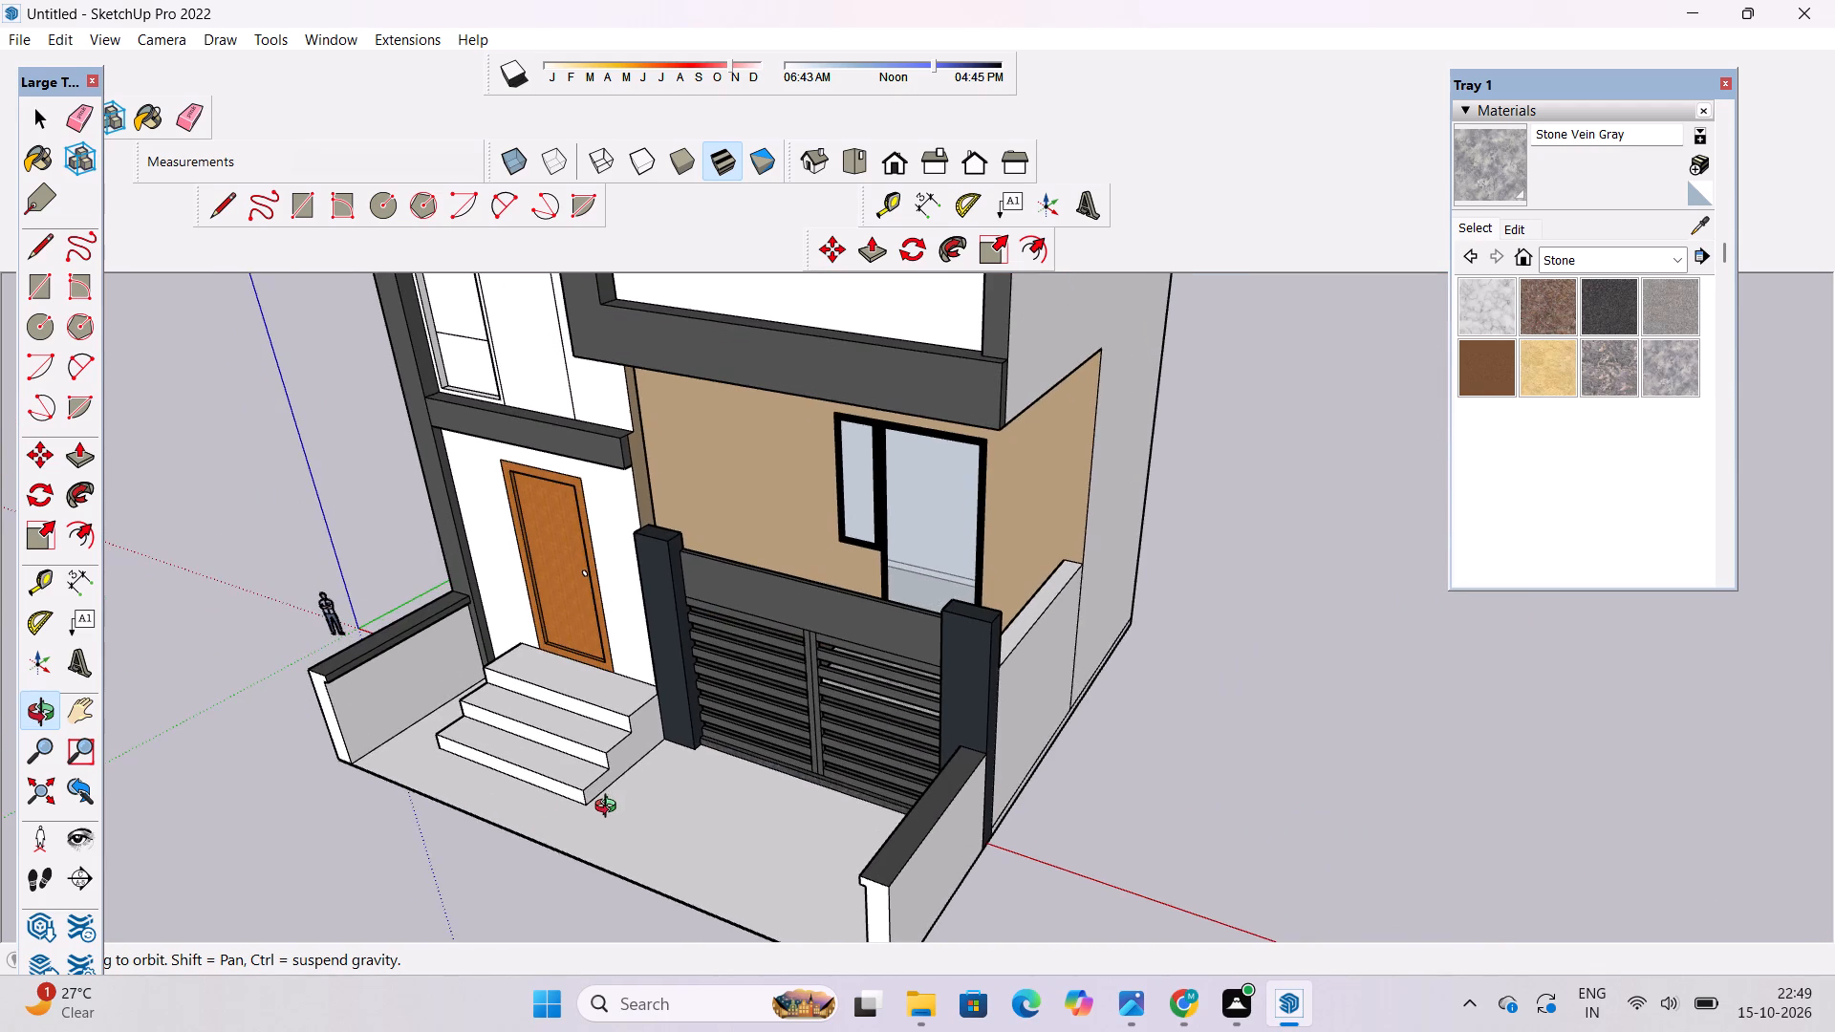
left_click_drag(610, 808, 653, 836)
left_click_drag(652, 837, 666, 691)
left_click_drag(666, 686, 731, 848, "shift")
scroll(731, 845, "down", 4)
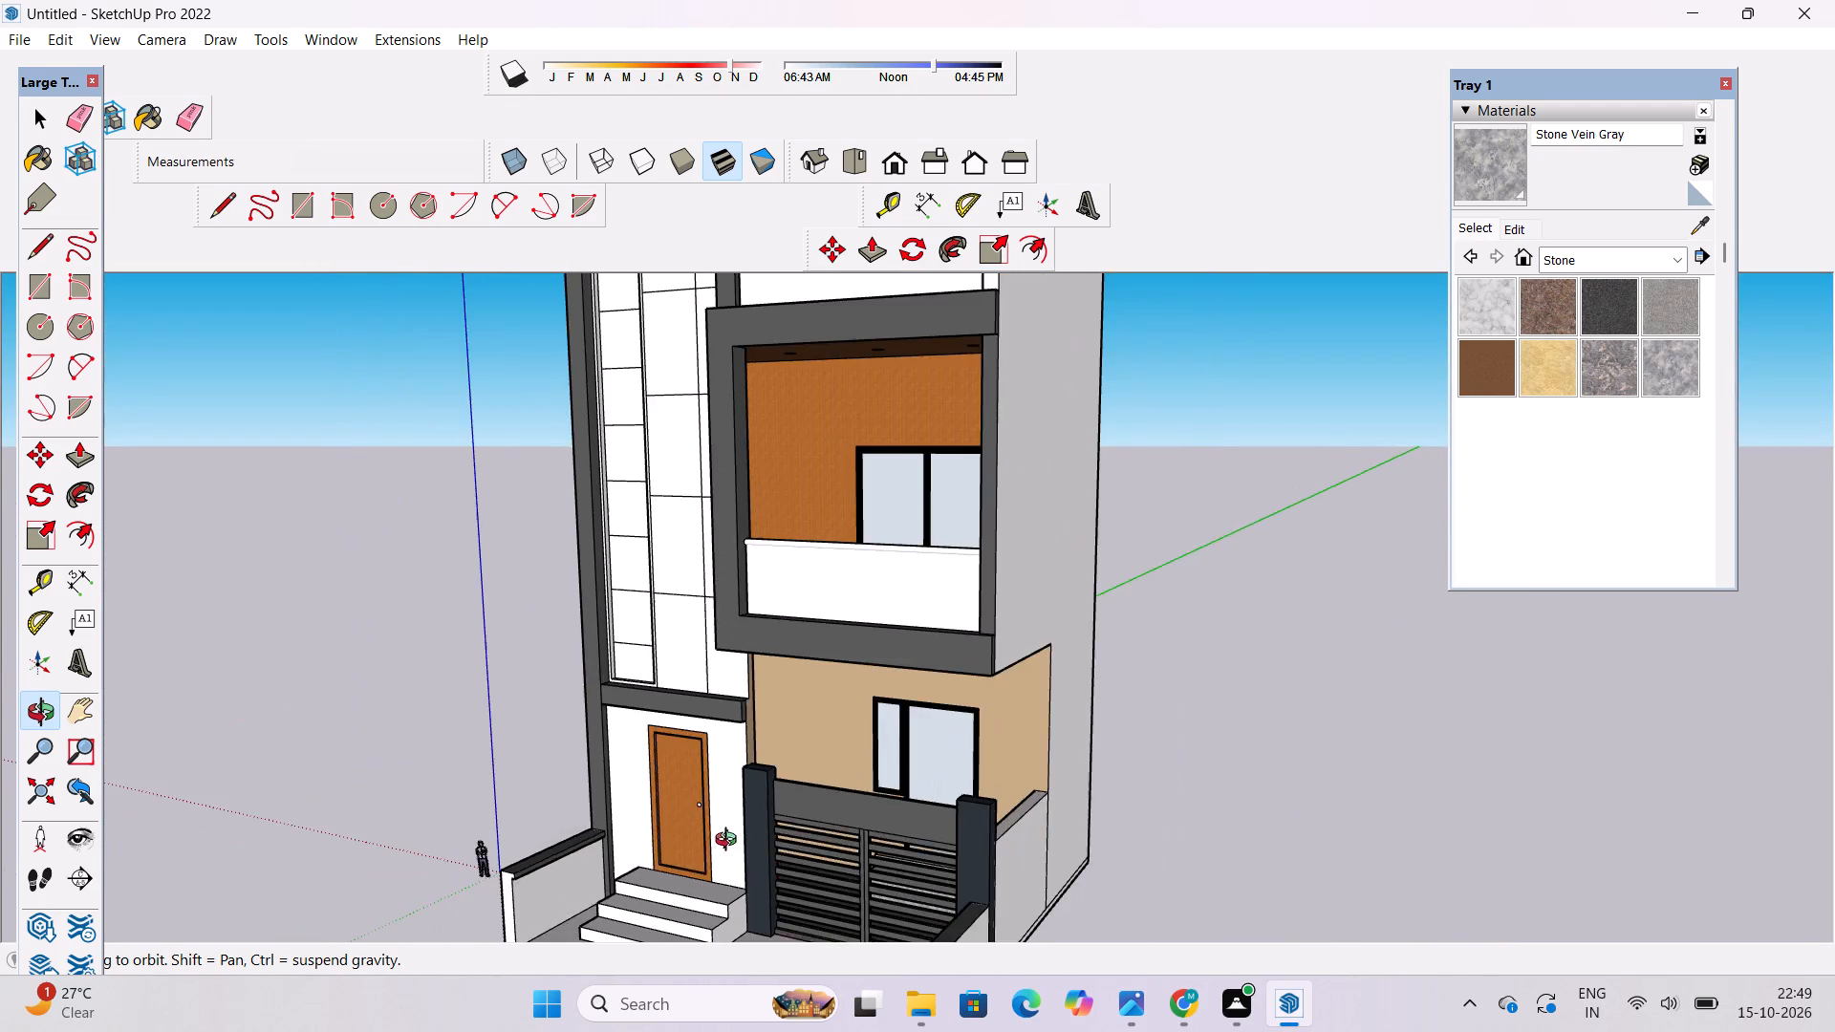
left_click_drag(723, 829, 731, 899, "shift")
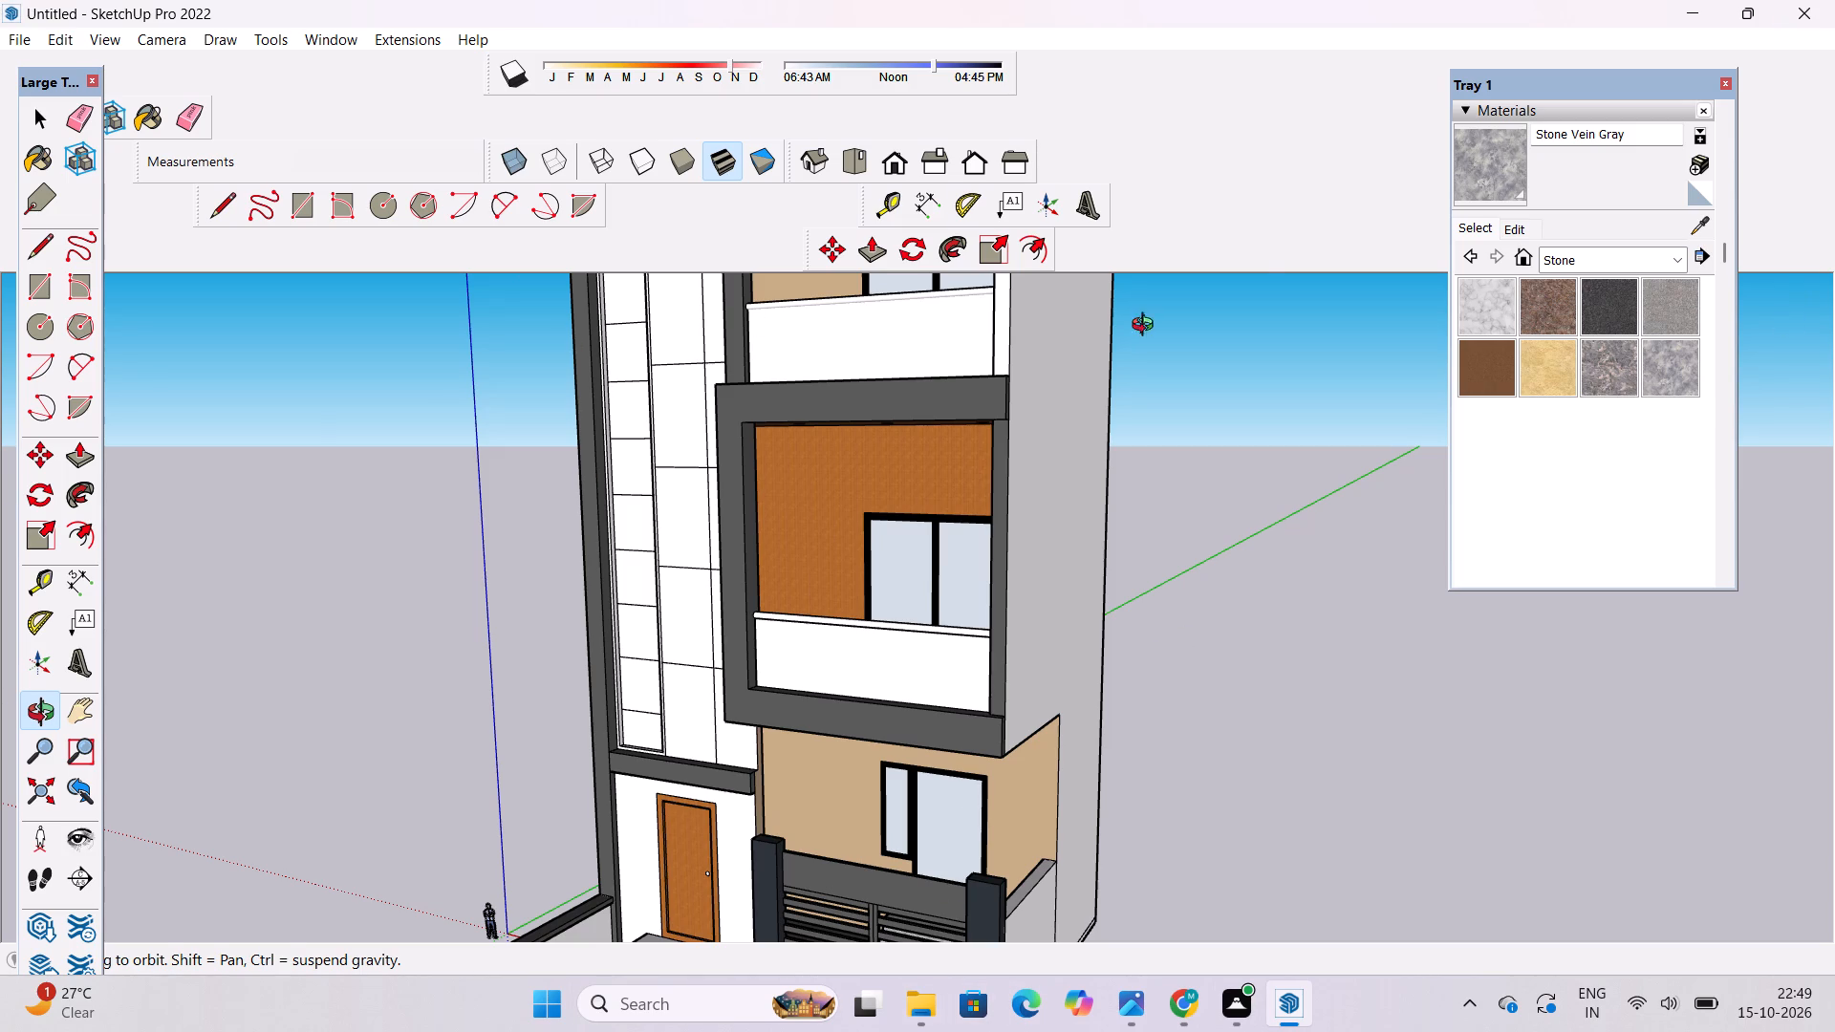
Paint the lowest entrance step's riser and tread, the middle riser and the gate-side end with Cladding Stucco White from Brick, Cladding and Siding.
left_click(1656, 252)
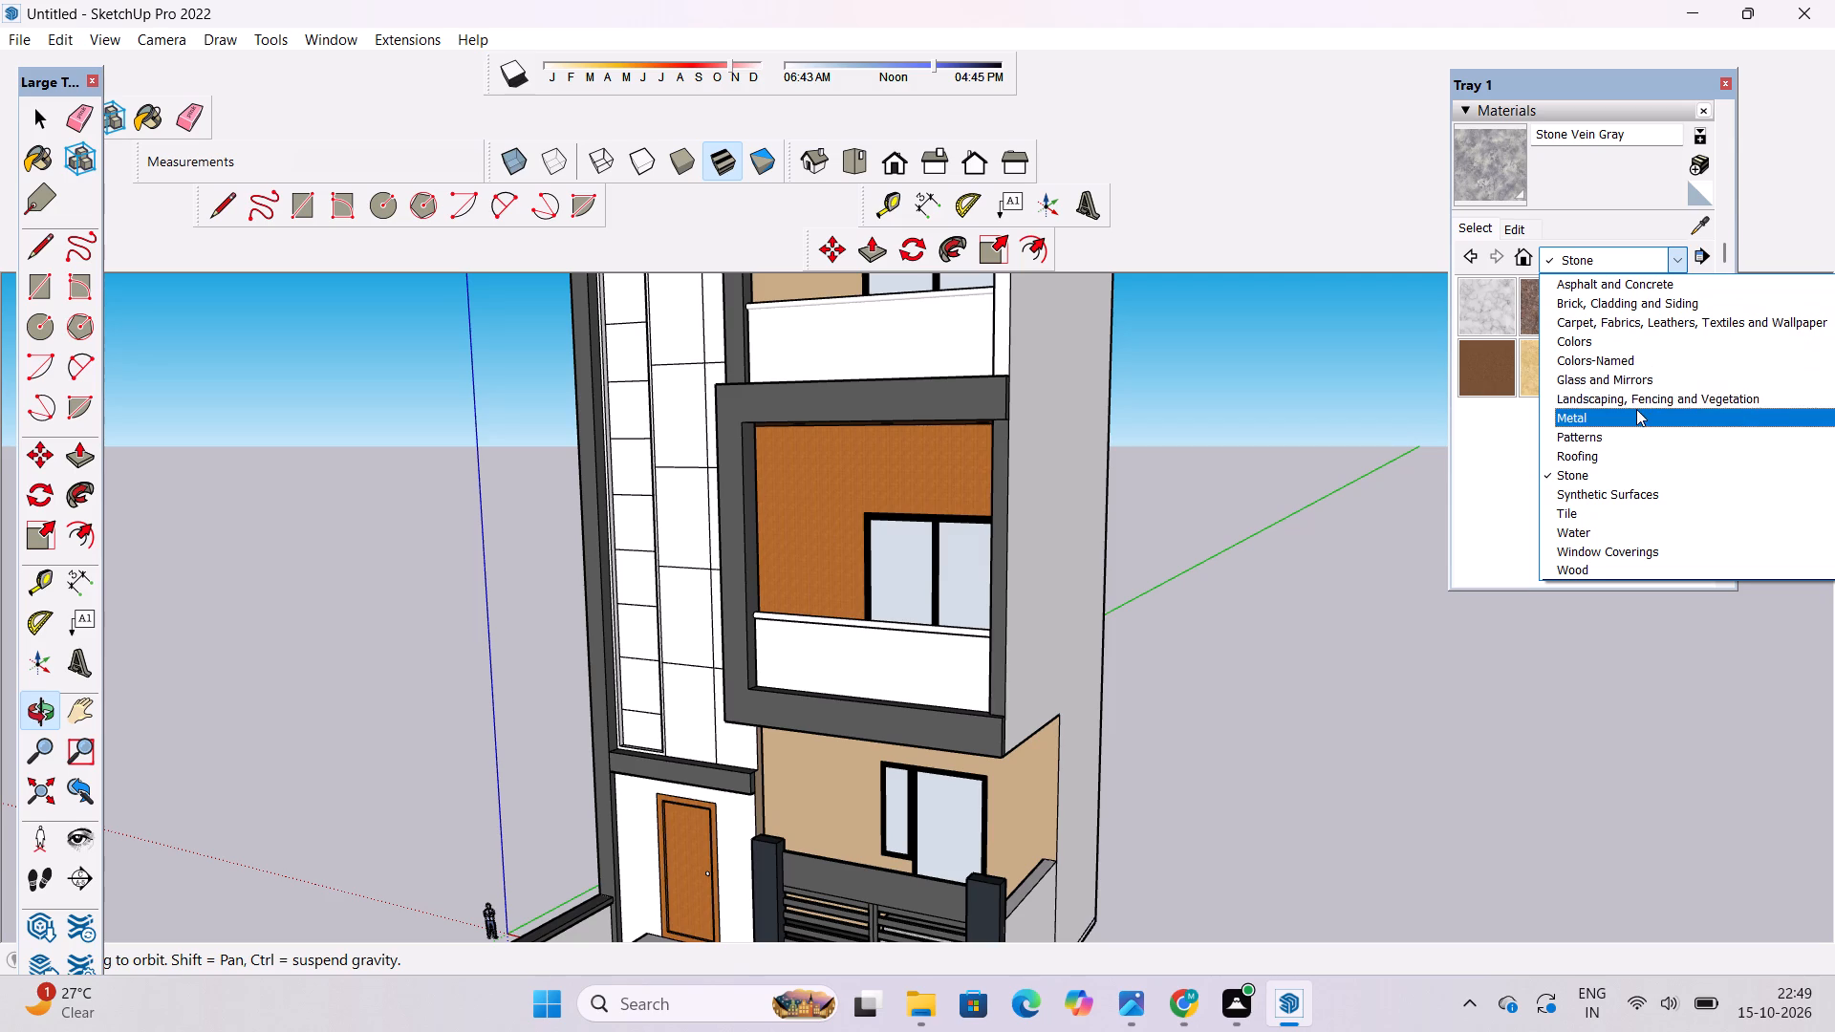
left_click(1584, 299)
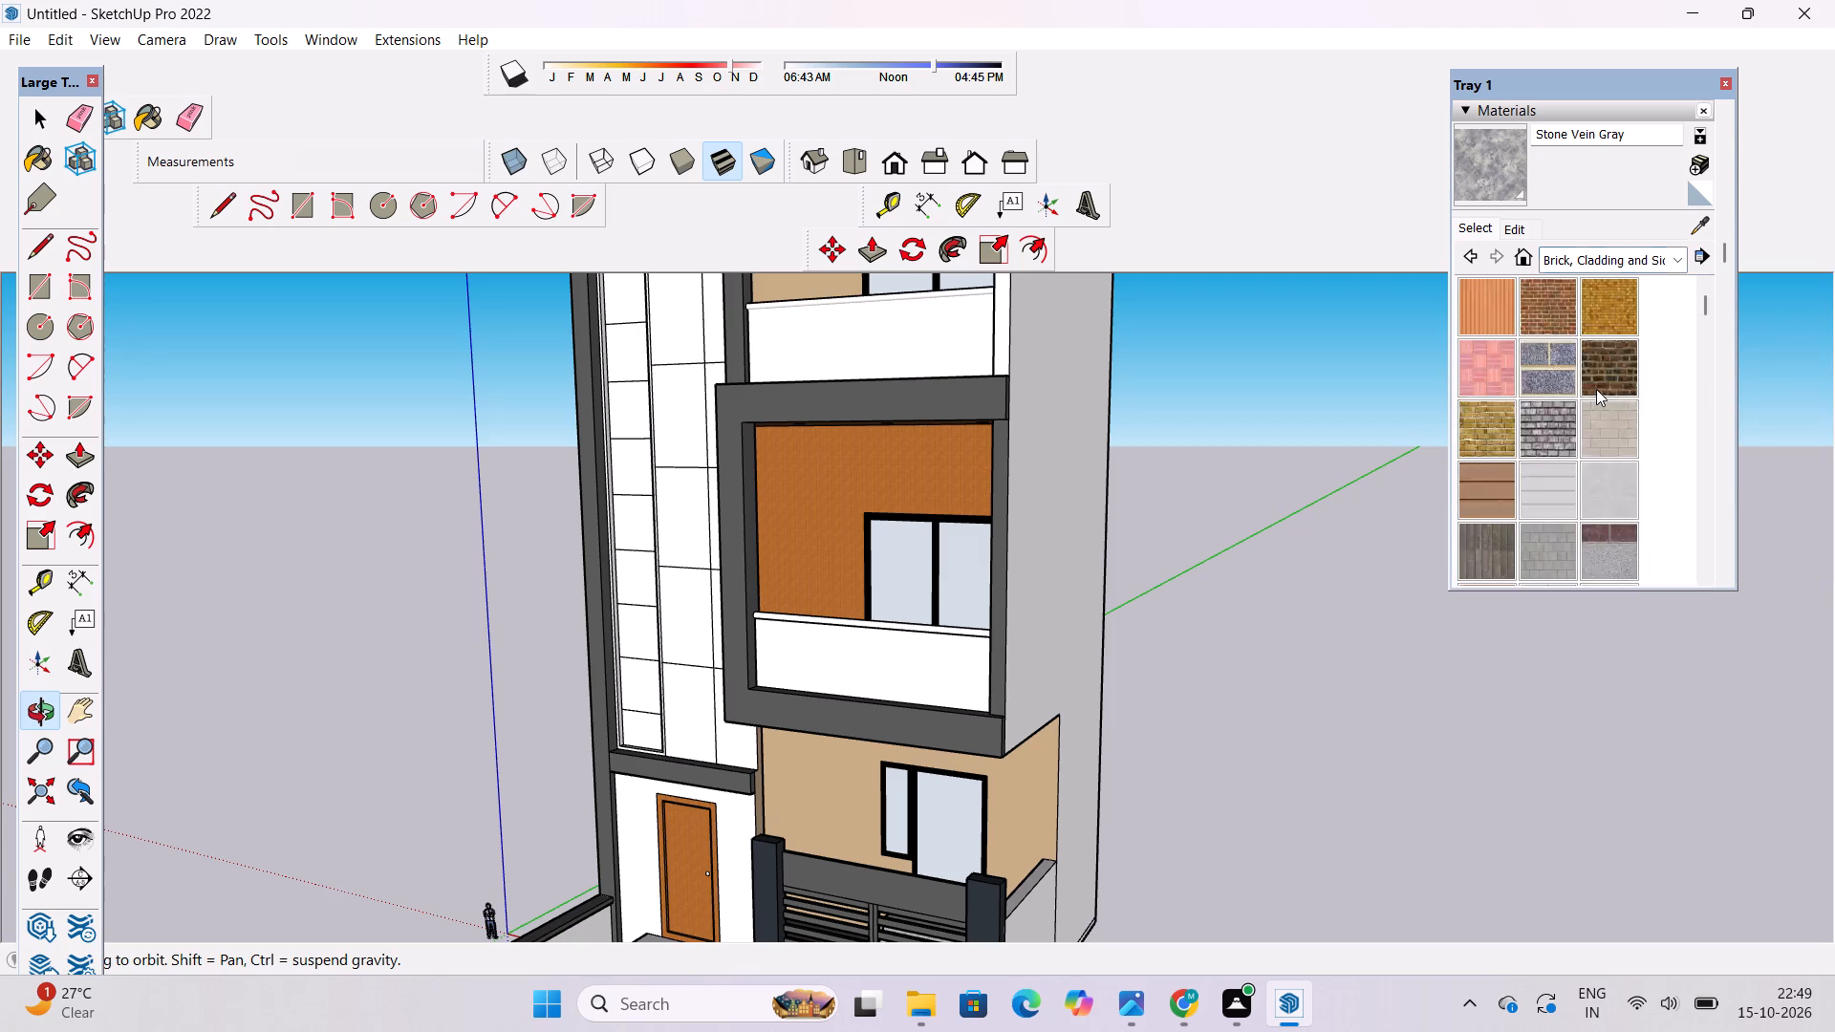
scroll(1596, 389, "down", 2)
scroll(1597, 351, "up", 1)
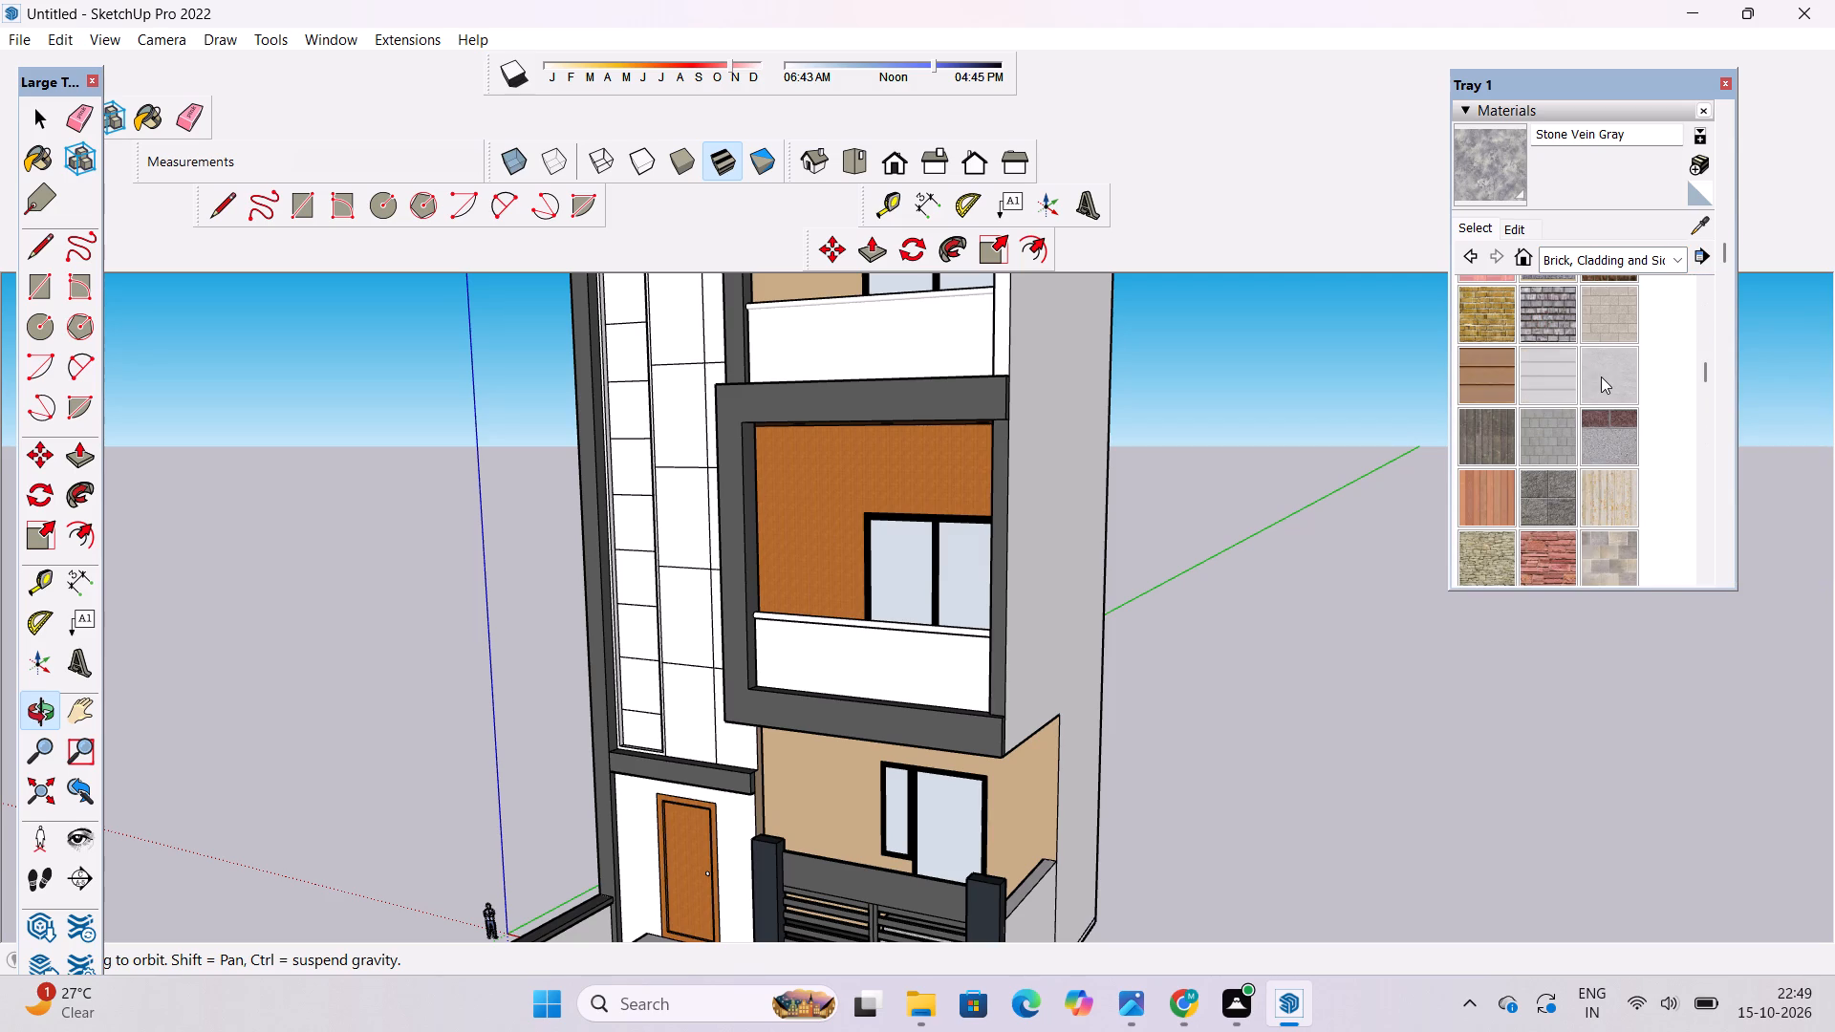
left_click(1601, 376)
scroll(1010, 395, "down", 6)
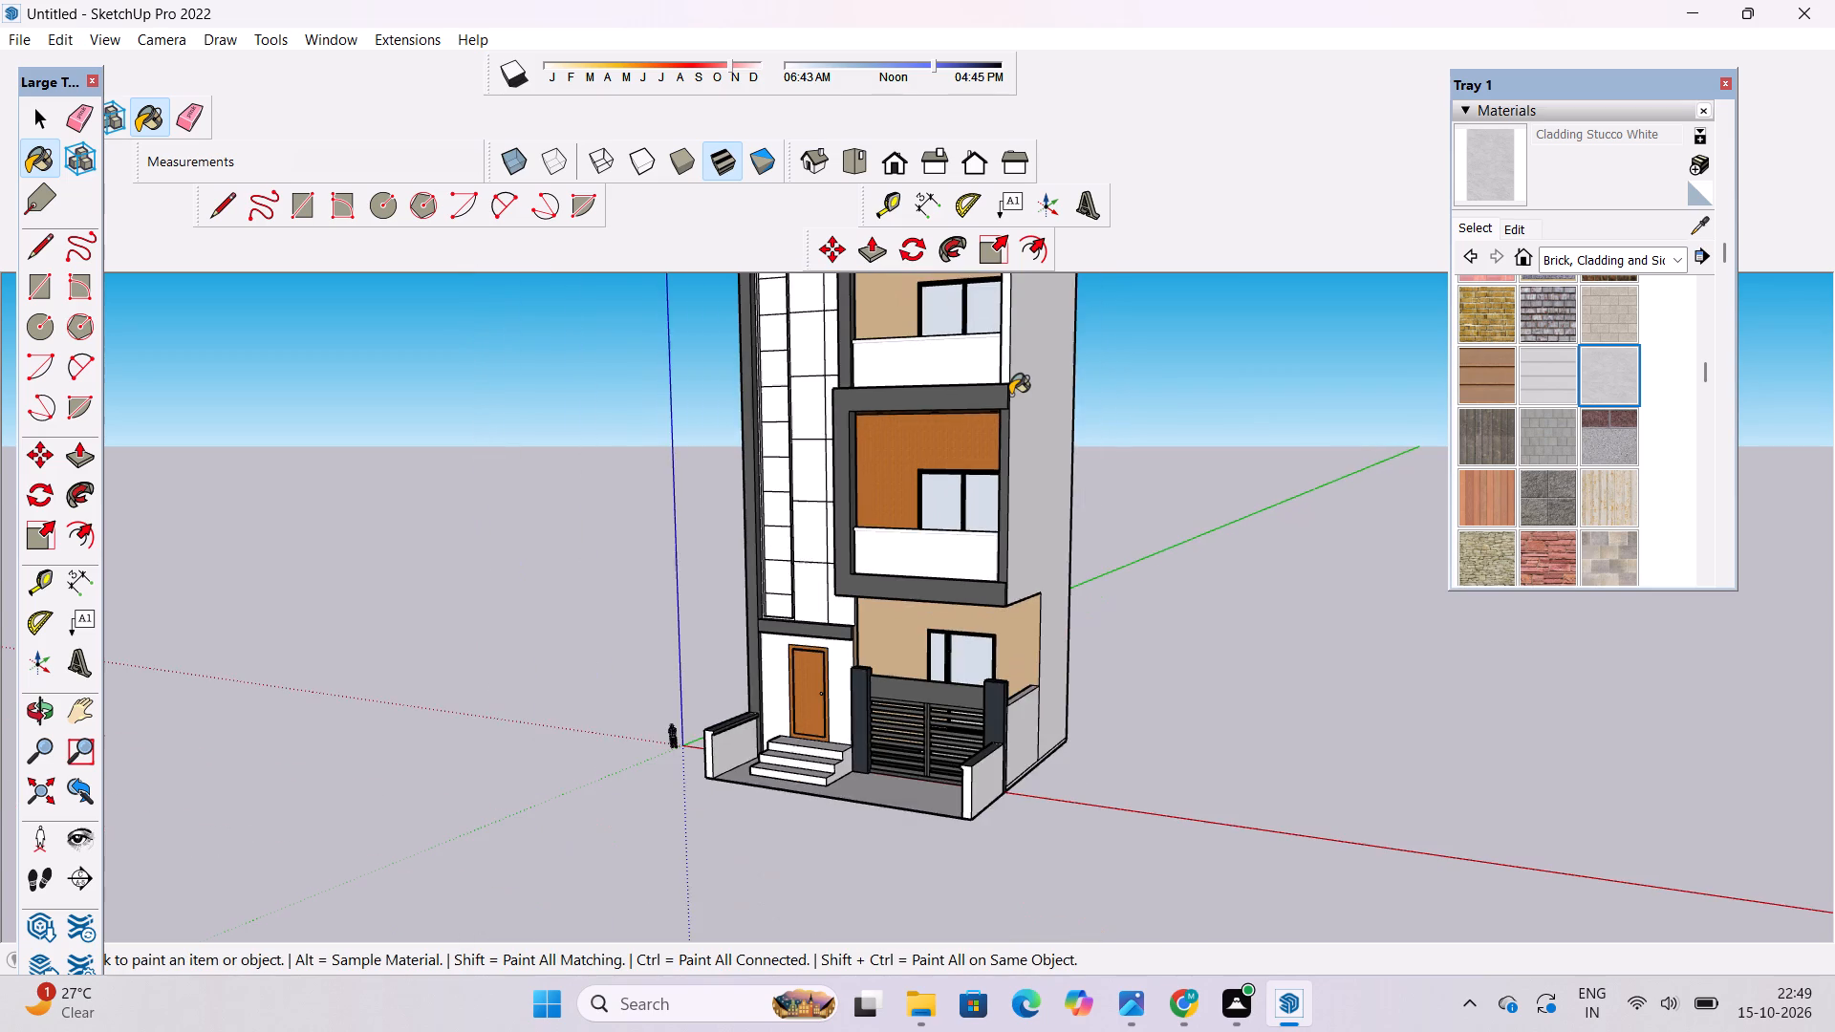
scroll(999, 757, "up", 5)
scroll(665, 834, "up", 17)
scroll(746, 703, "up", 5)
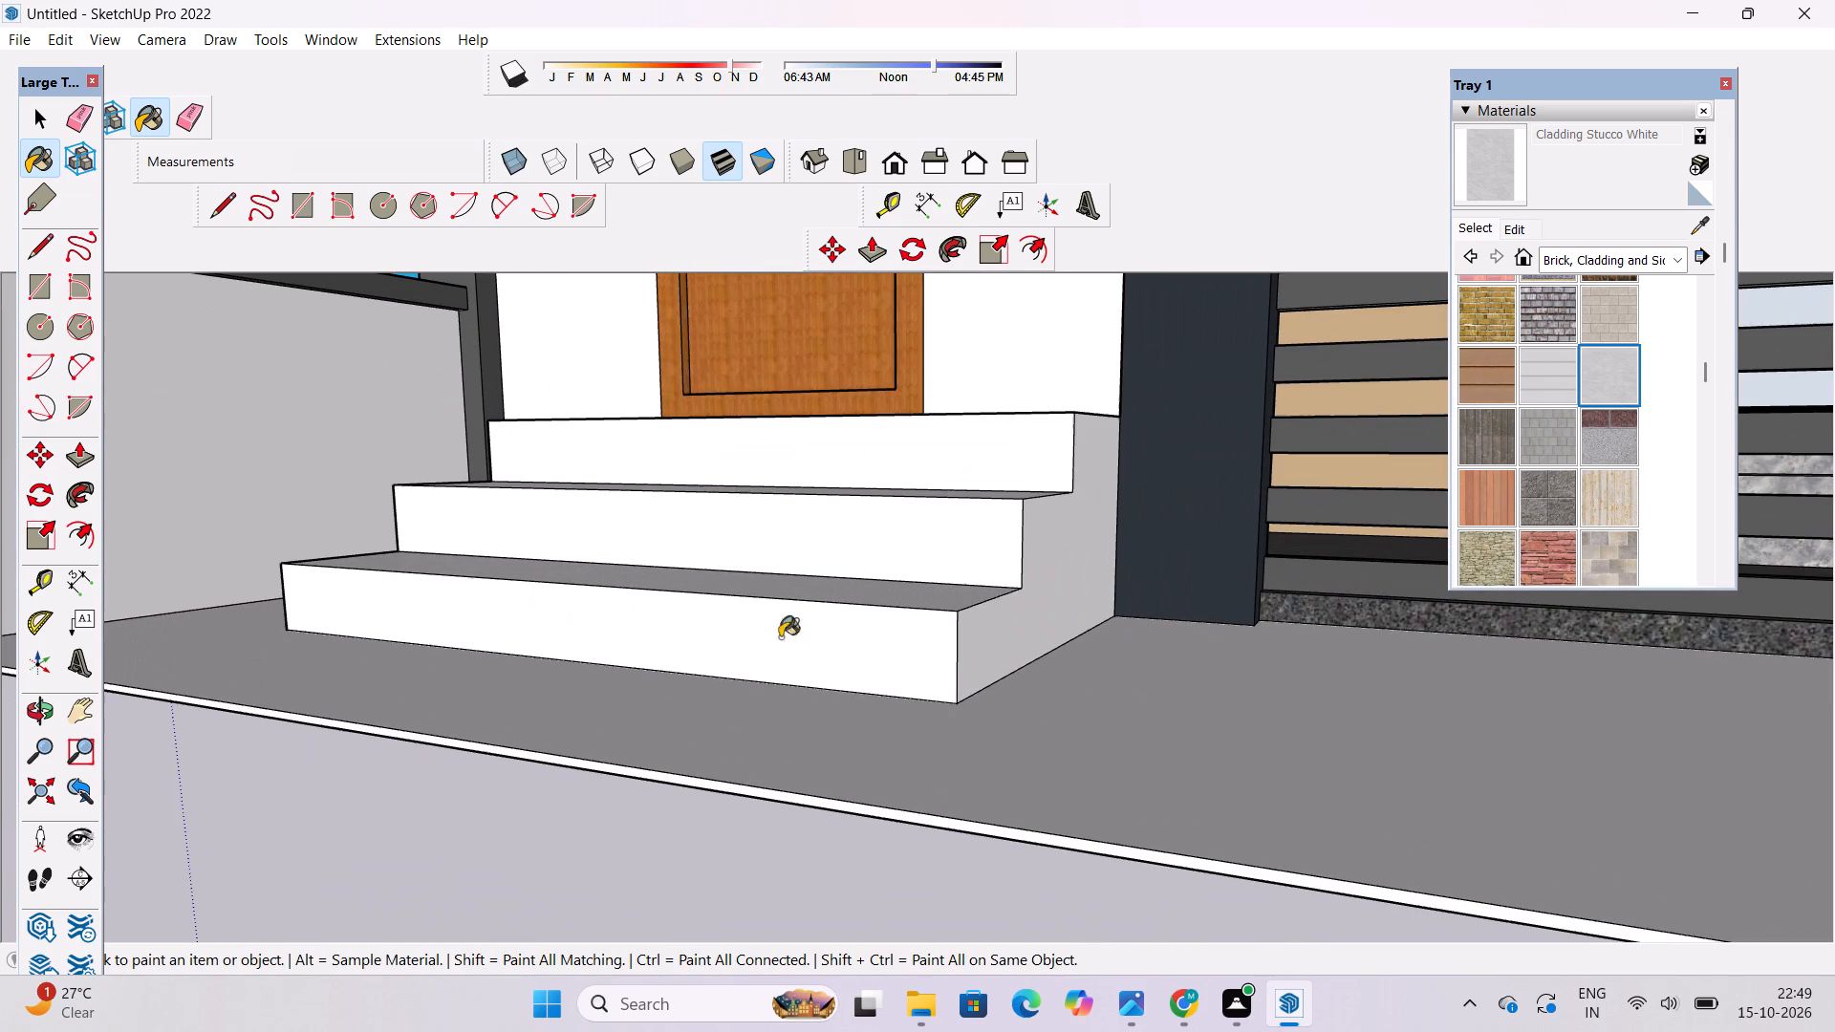
left_click(790, 617)
left_click(852, 578)
scroll(874, 600, "up", 10)
left_click(912, 597)
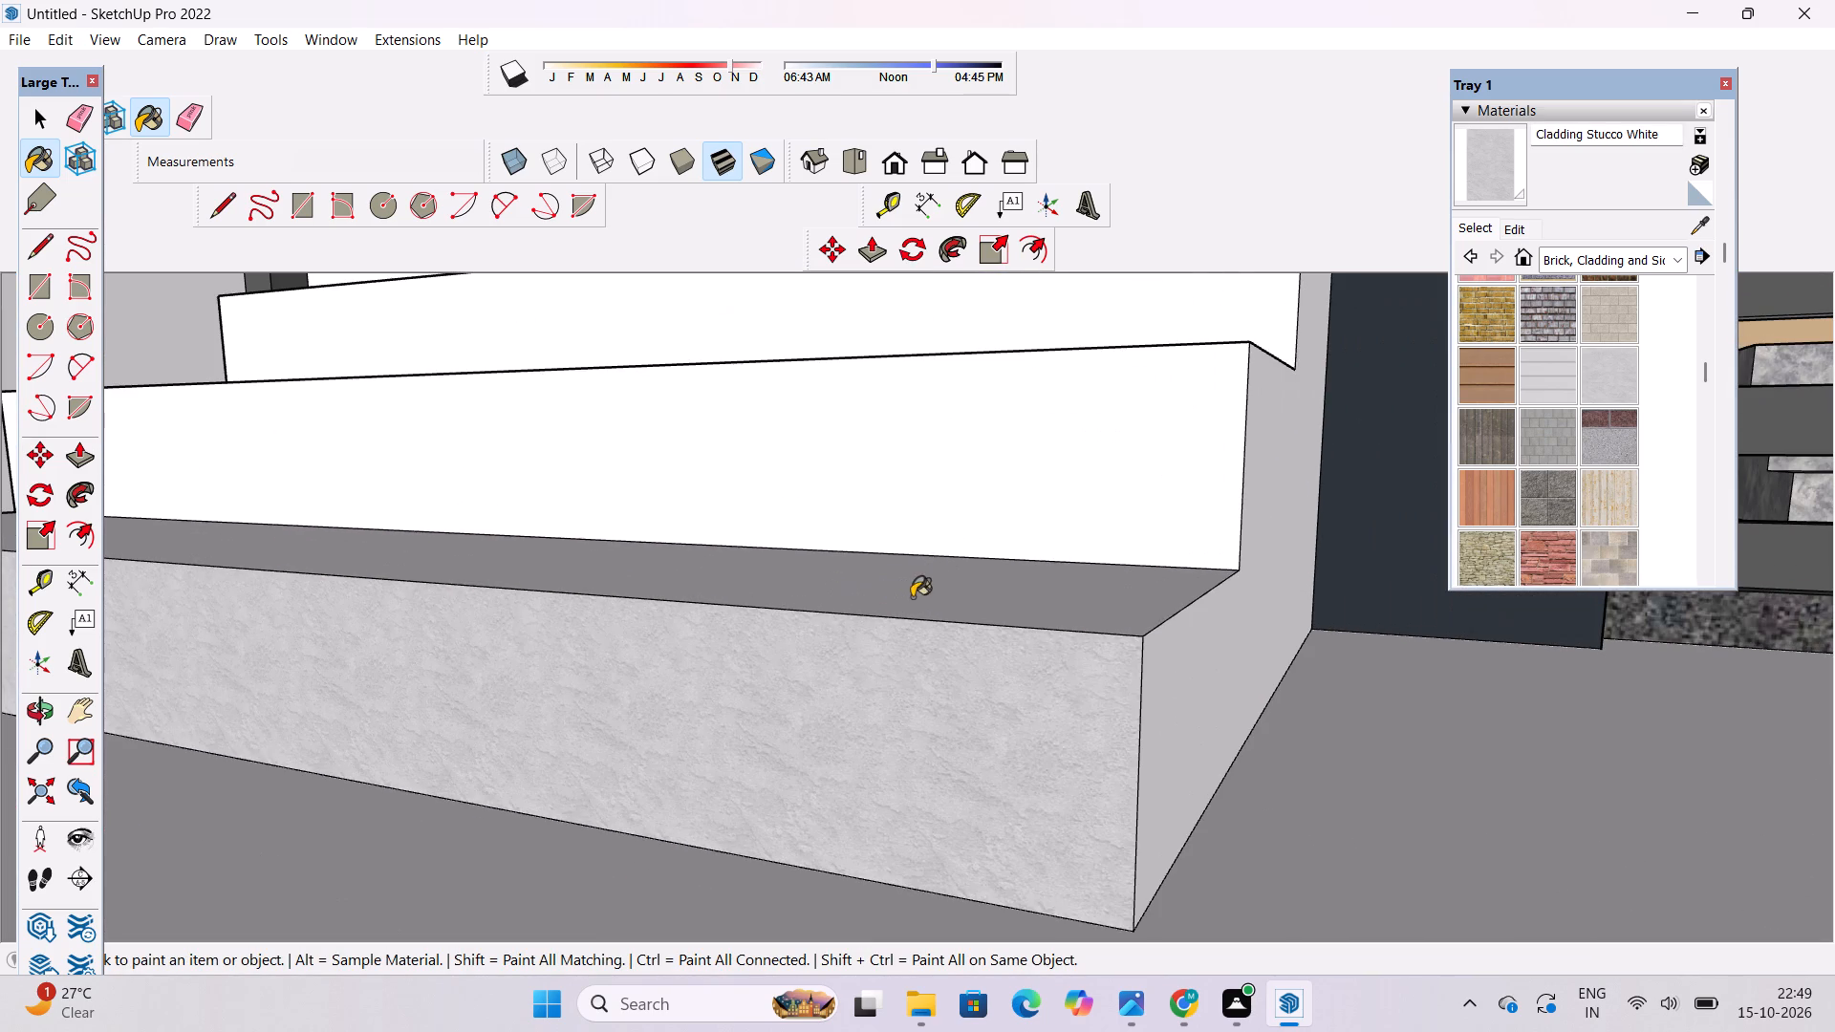
left_click(964, 490)
left_click(1171, 665)
Paint the top riser, middle tread and top tread of the front door steps with Cladding Stucco White.
scroll(1022, 732, "down", 6)
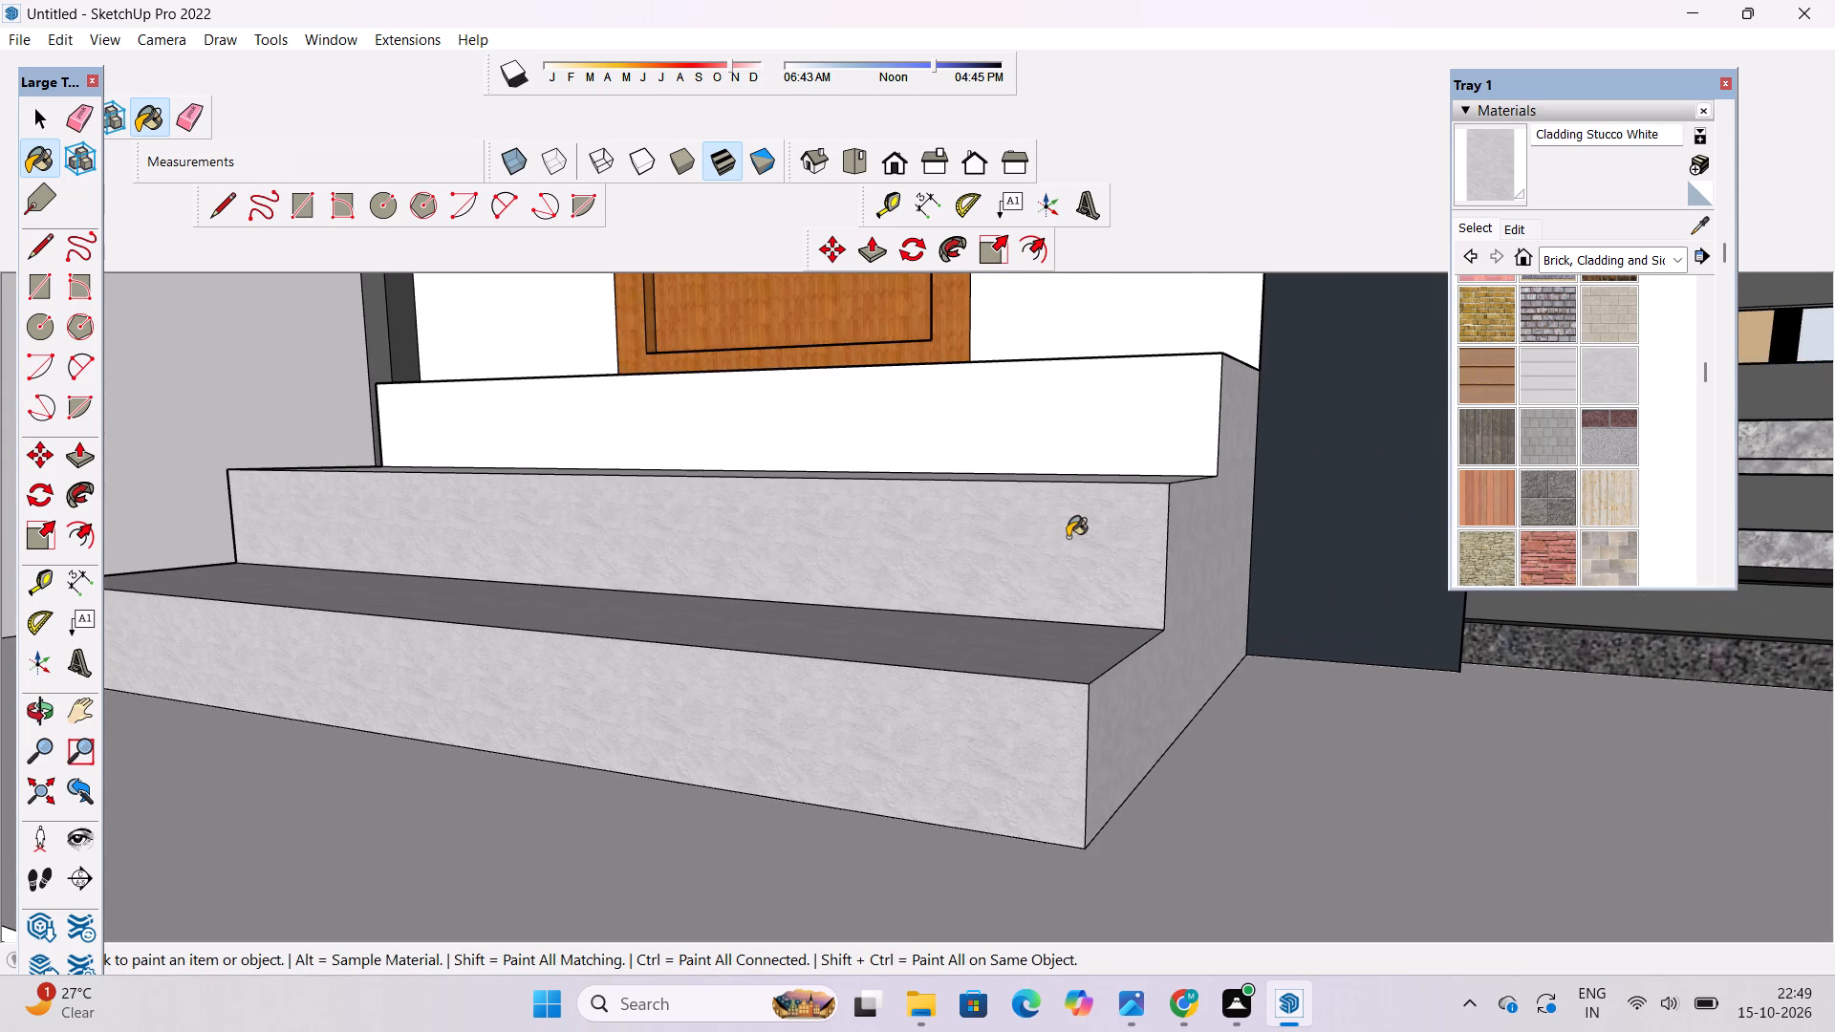
left_click(1132, 412)
scroll(1232, 387, "up", 3)
scroll(1067, 569, "up", 5)
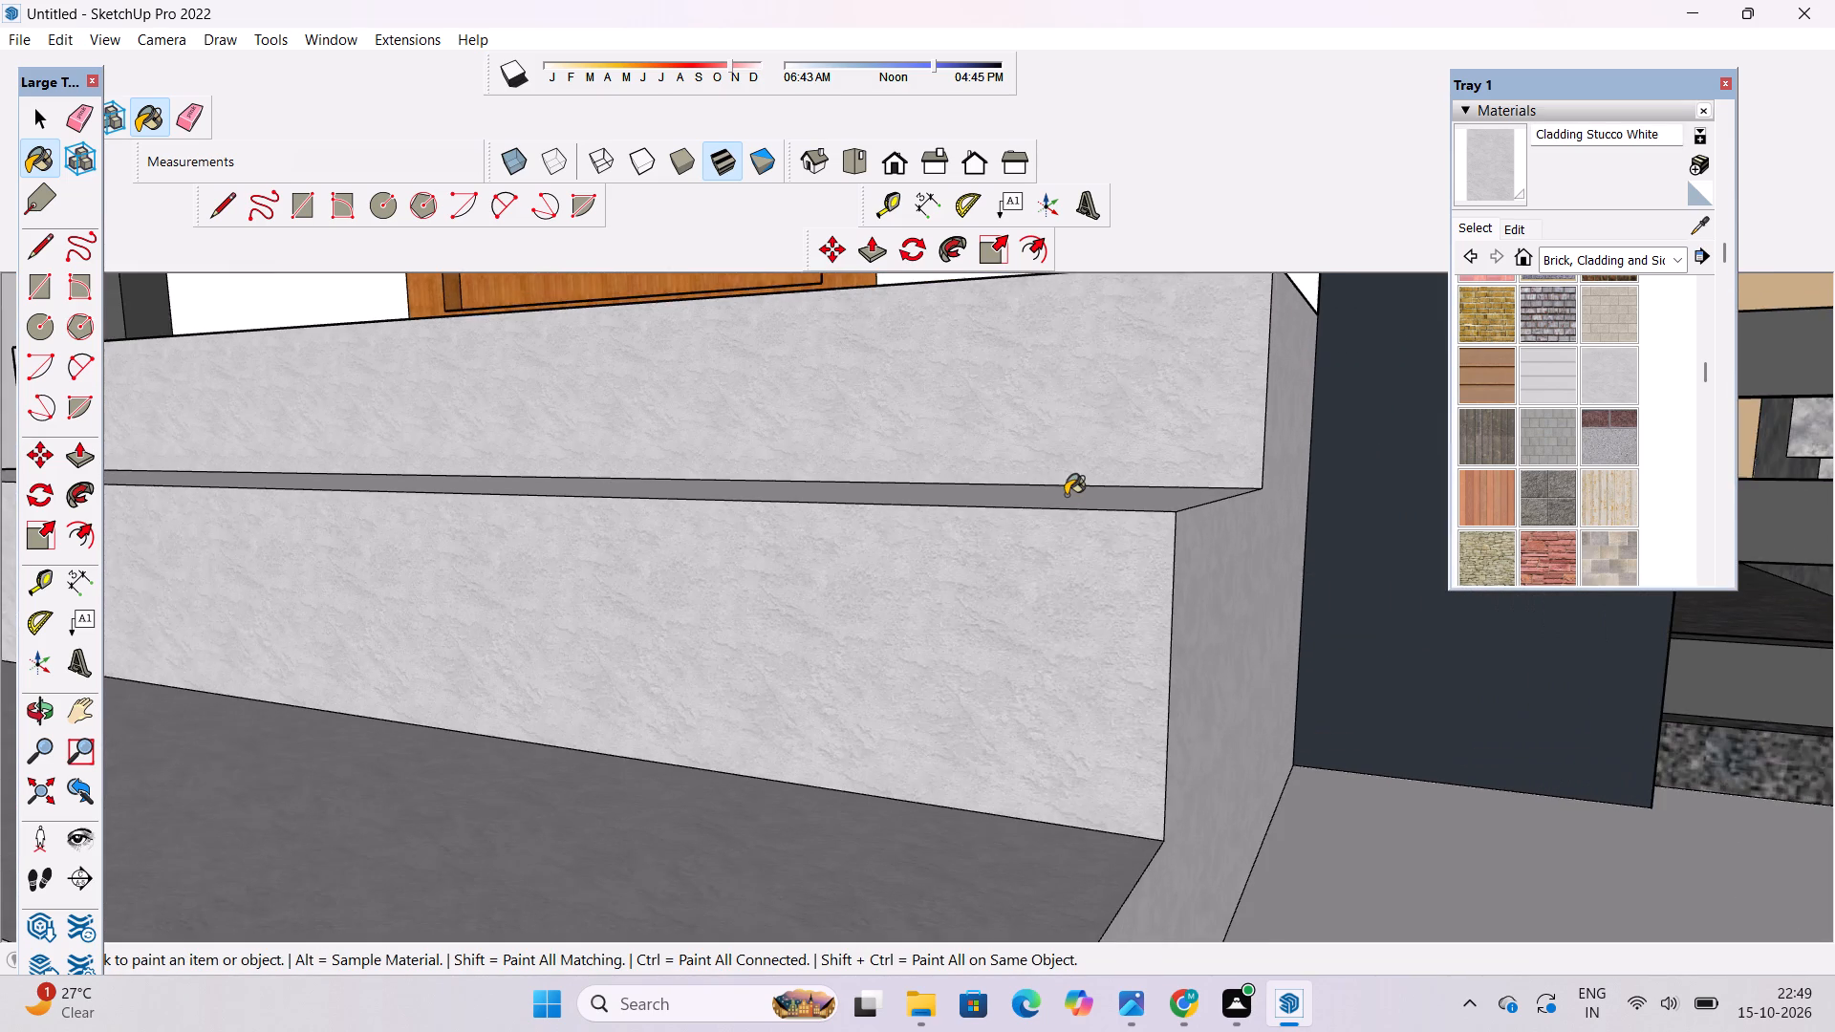
scroll(1066, 495, "up", 1)
left_click(1066, 495)
key("o")
scroll(1031, 505, "down", 7)
left_click_drag(1075, 467, 1019, 743)
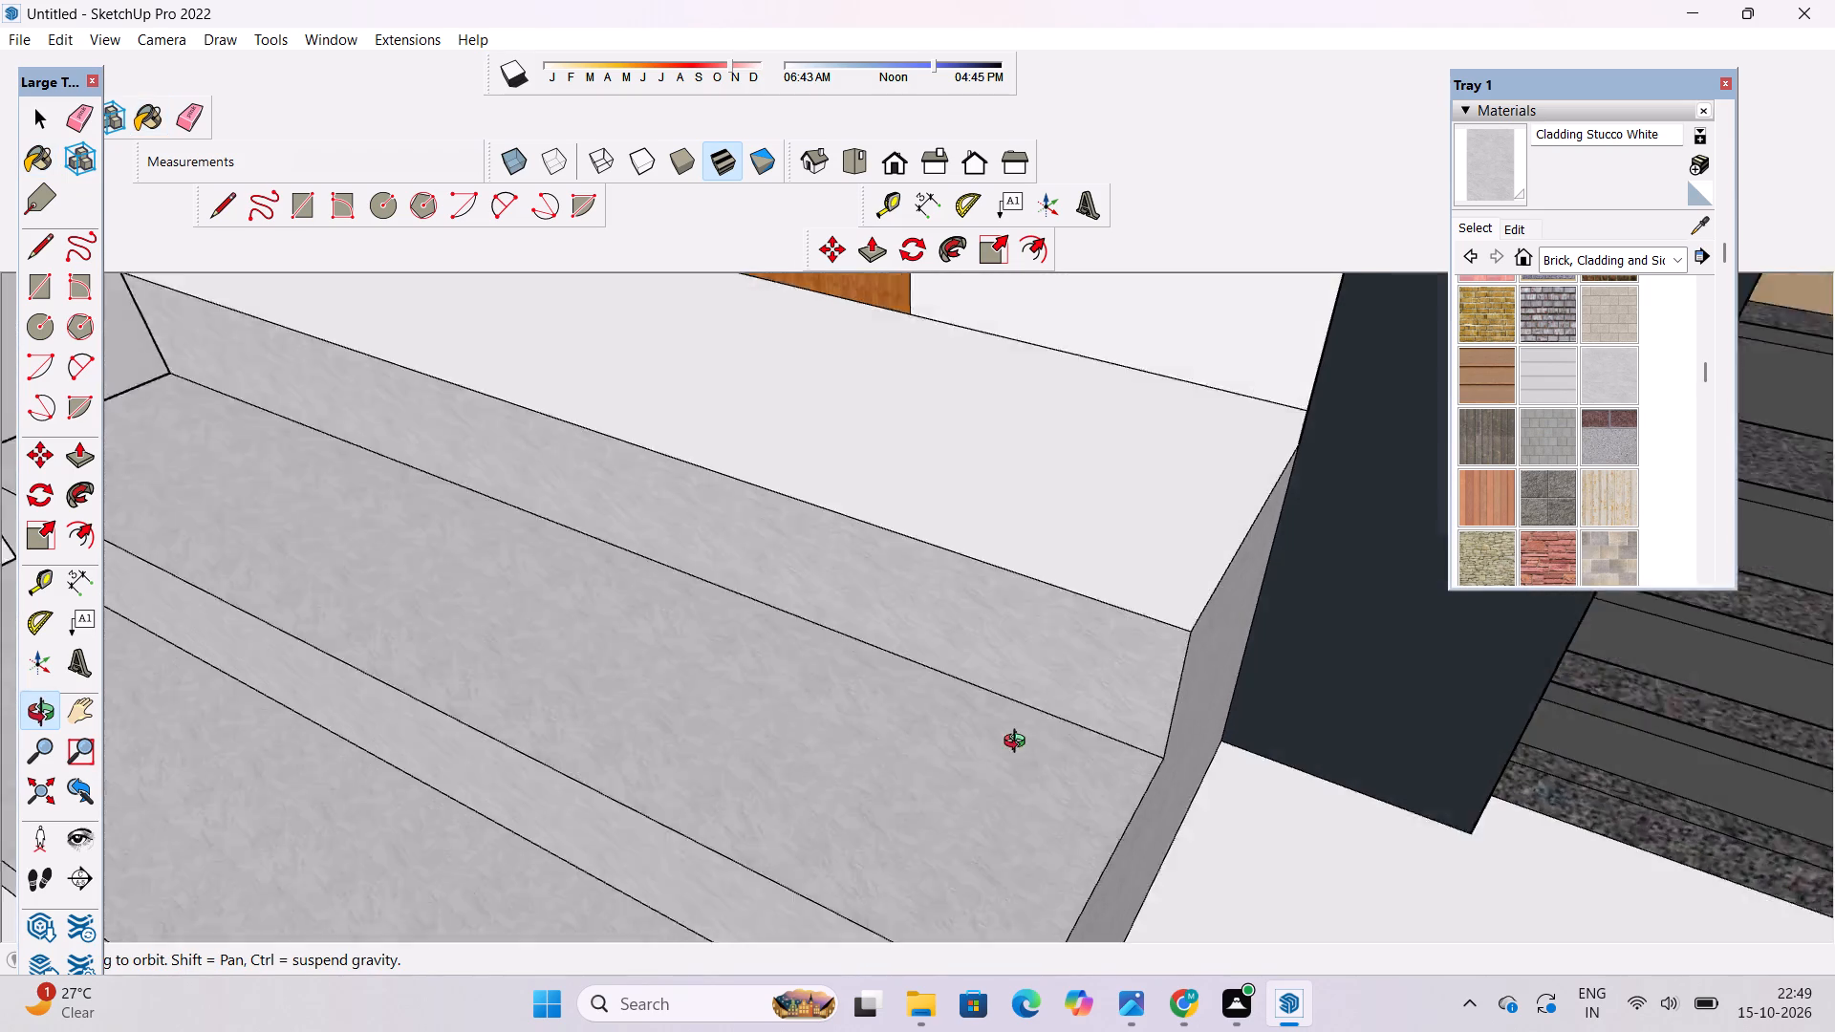
left_click_drag(1019, 743, 1016, 743)
left_click(1486, 162)
left_click(1102, 619)
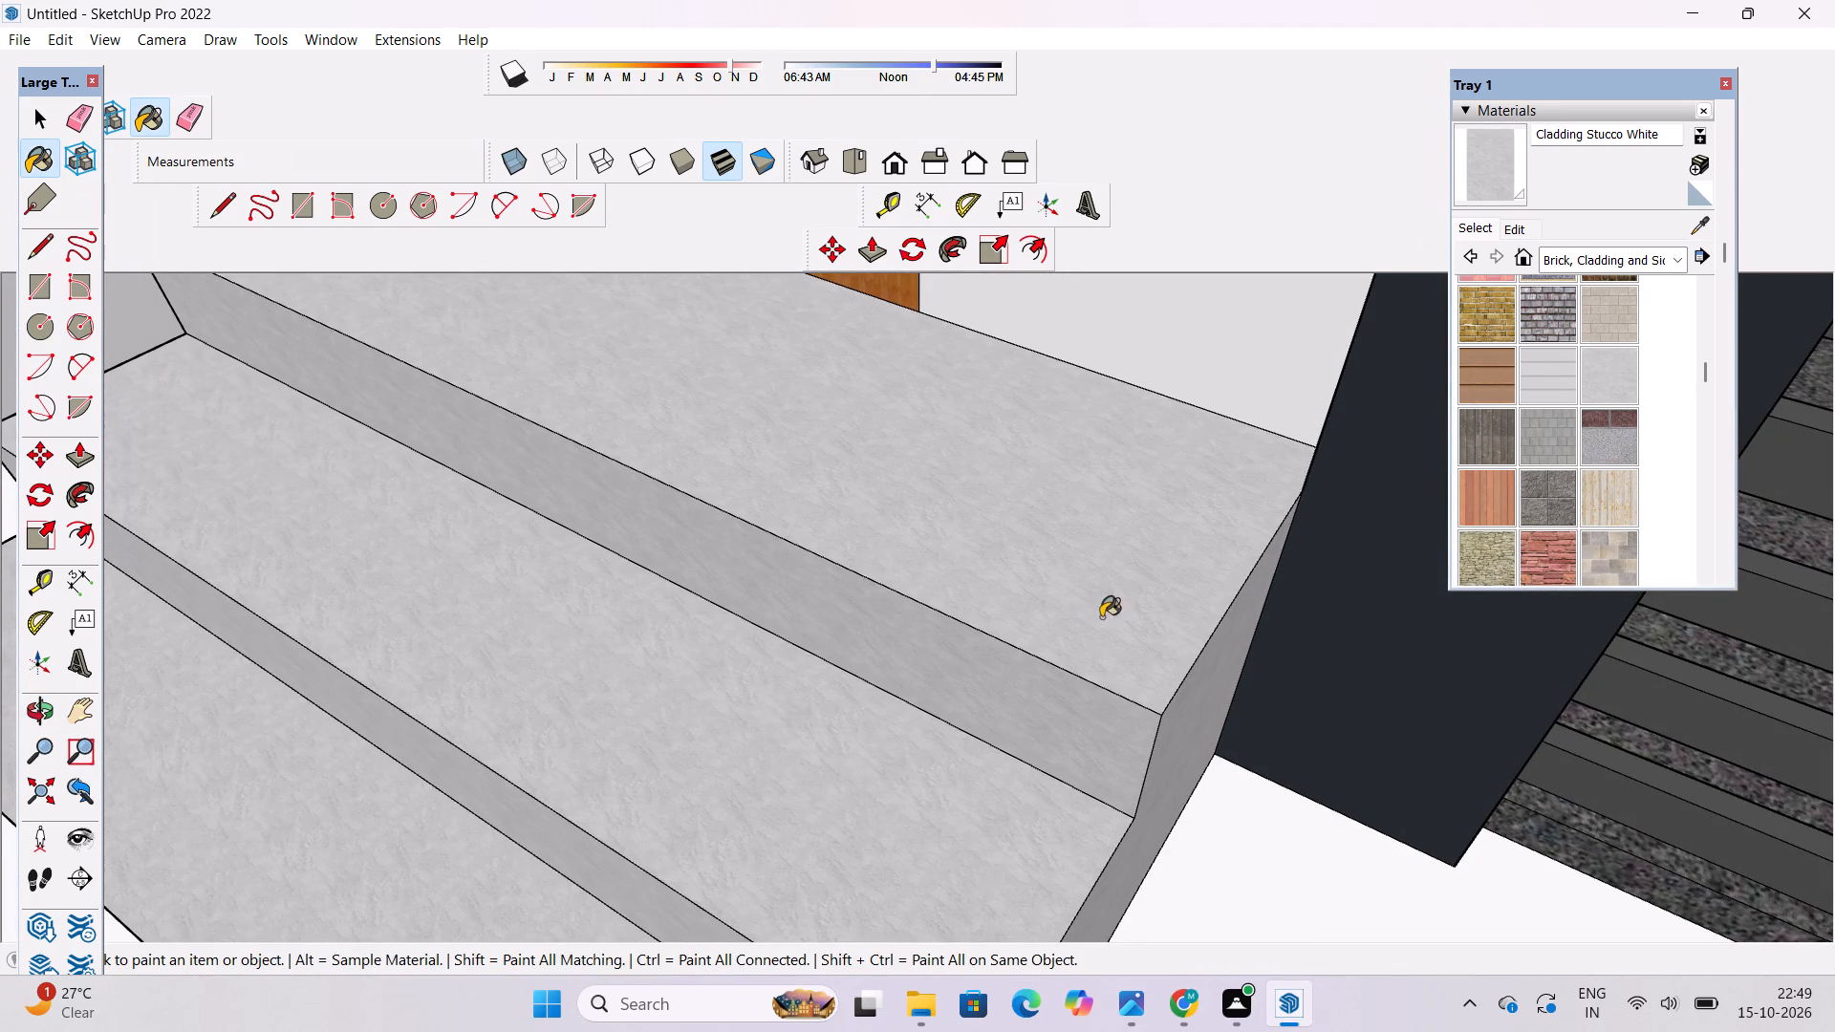
Paint the front door steps' side end facing away from the gate with Cladding Stucco White.
key("o")
scroll(1069, 520, "down", 12)
left_click_drag(640, 639, 1094, 503)
scroll(429, 745, "up", 5)
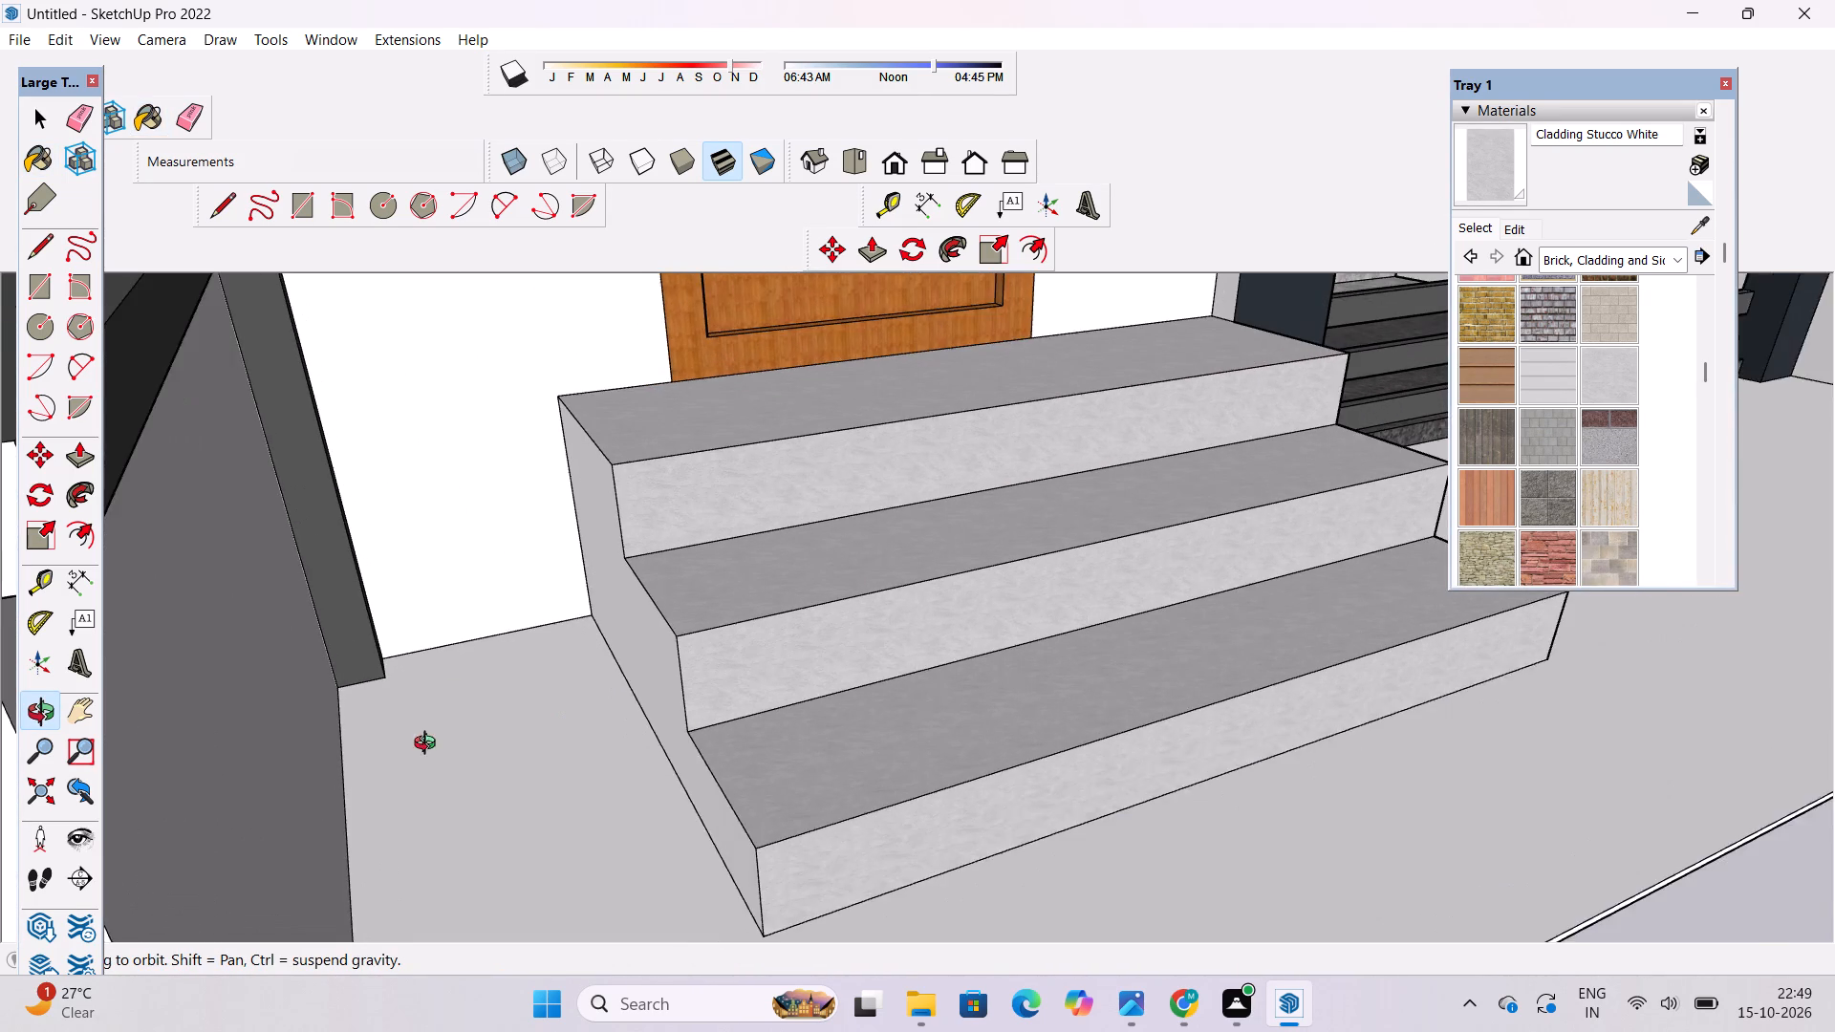
scroll(429, 745, "up", 2)
scroll(514, 669, "up", 3, "shift")
left_click_drag(569, 643, 620, 696, "shift")
left_click(1499, 155)
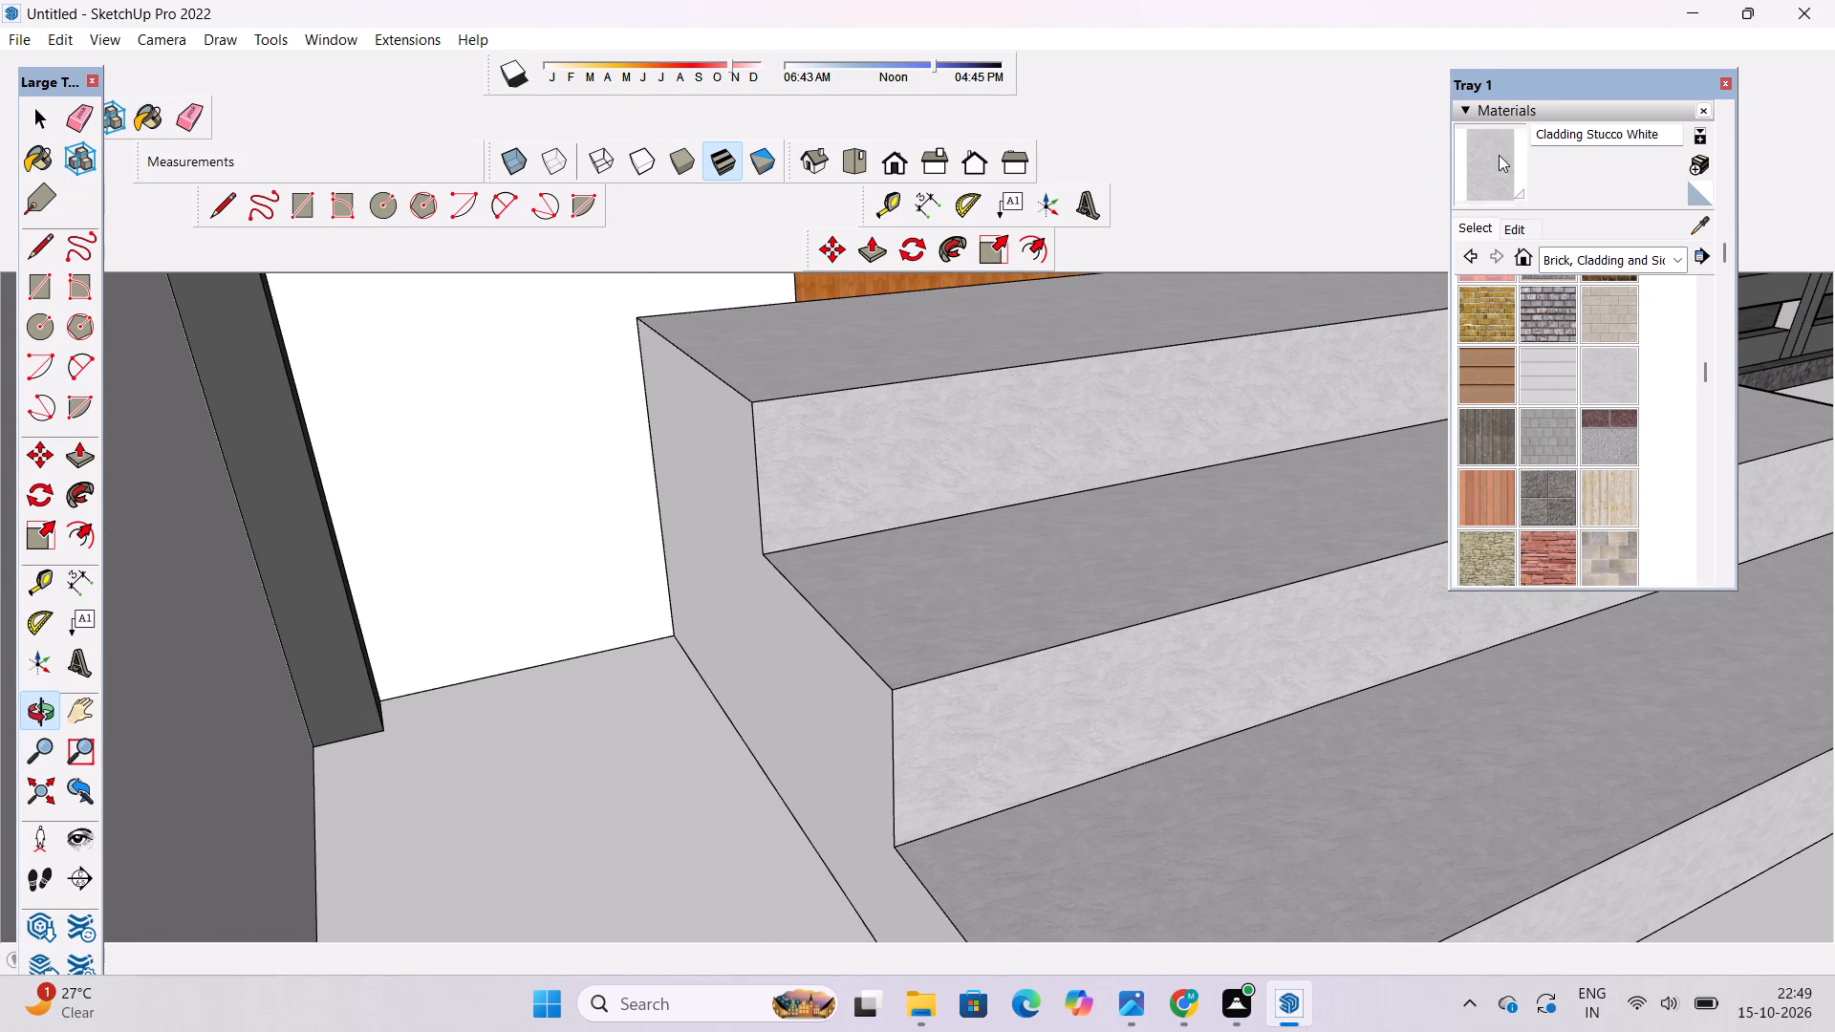
left_click(755, 479)
Paint the front end, inner face and outer face of the low boundary wall beside the door steps with Cladding Stucco White.
key("o")
scroll(727, 473, "down", 4)
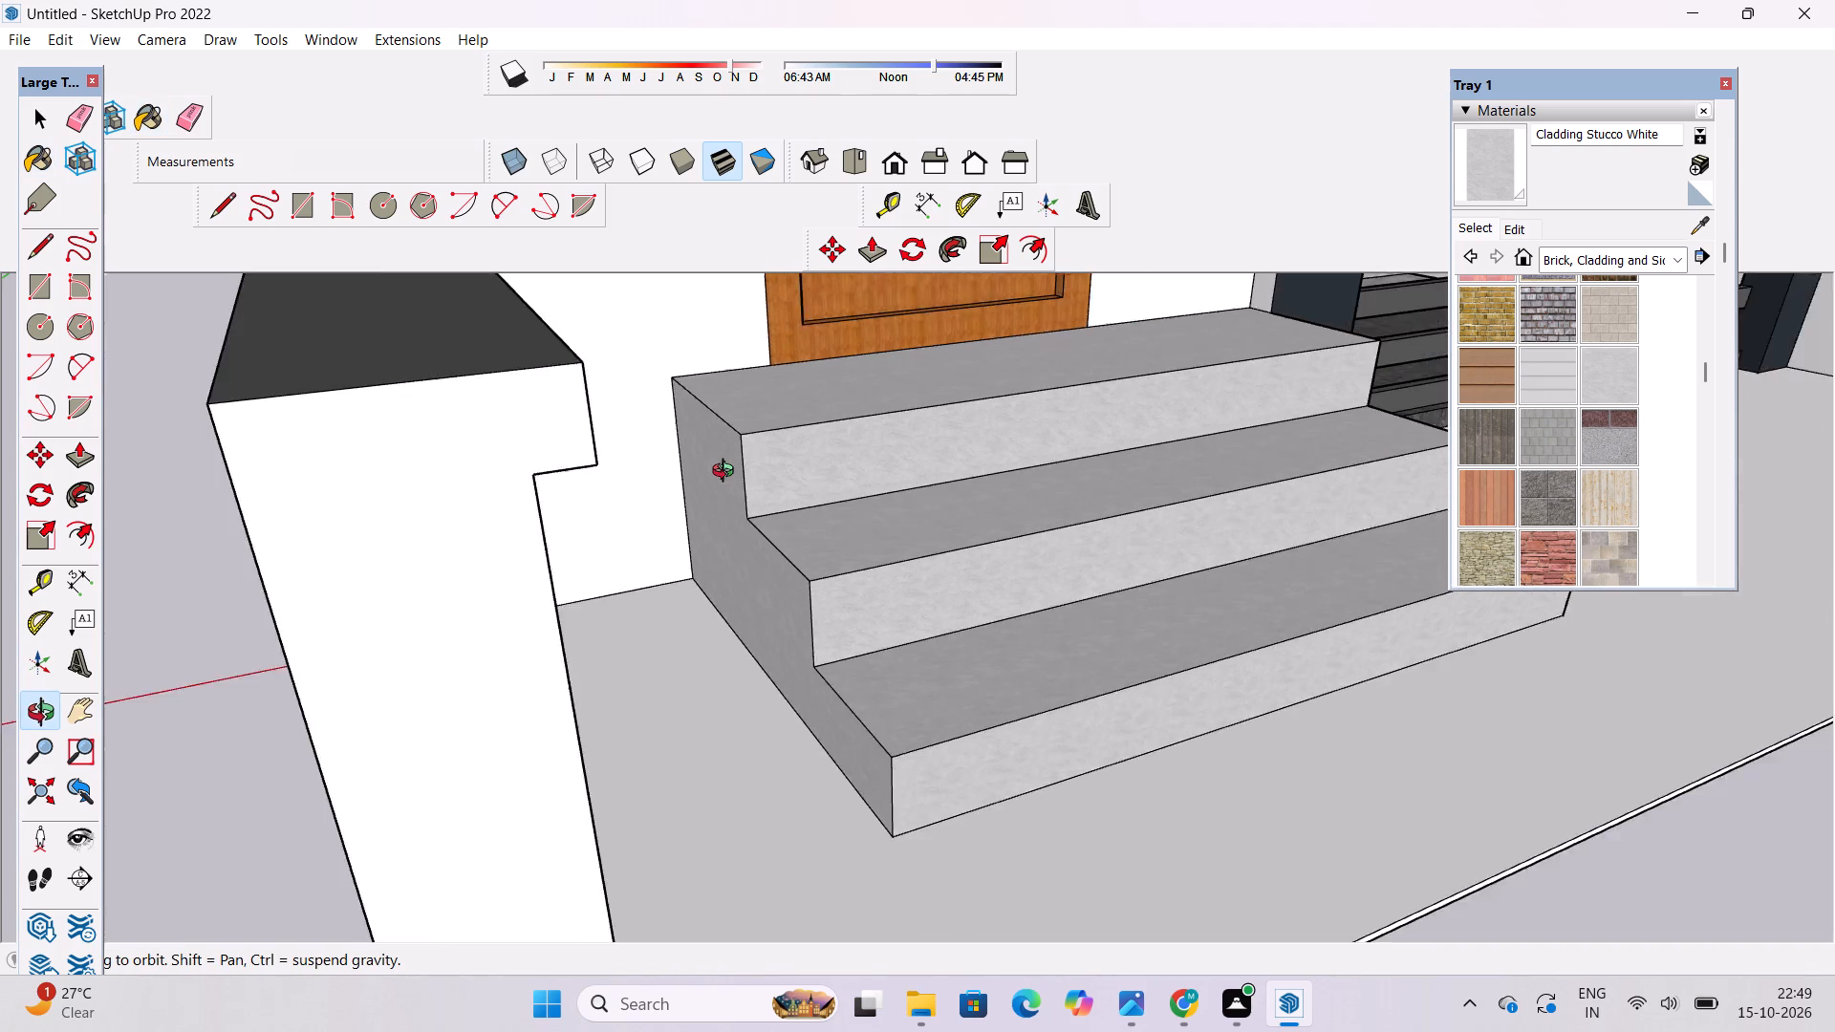
scroll(727, 473, "down", 8)
left_click_drag(887, 511, 470, 527)
left_click_drag(480, 485, 641, 659, "shift")
left_click_drag(641, 659, 580, 582)
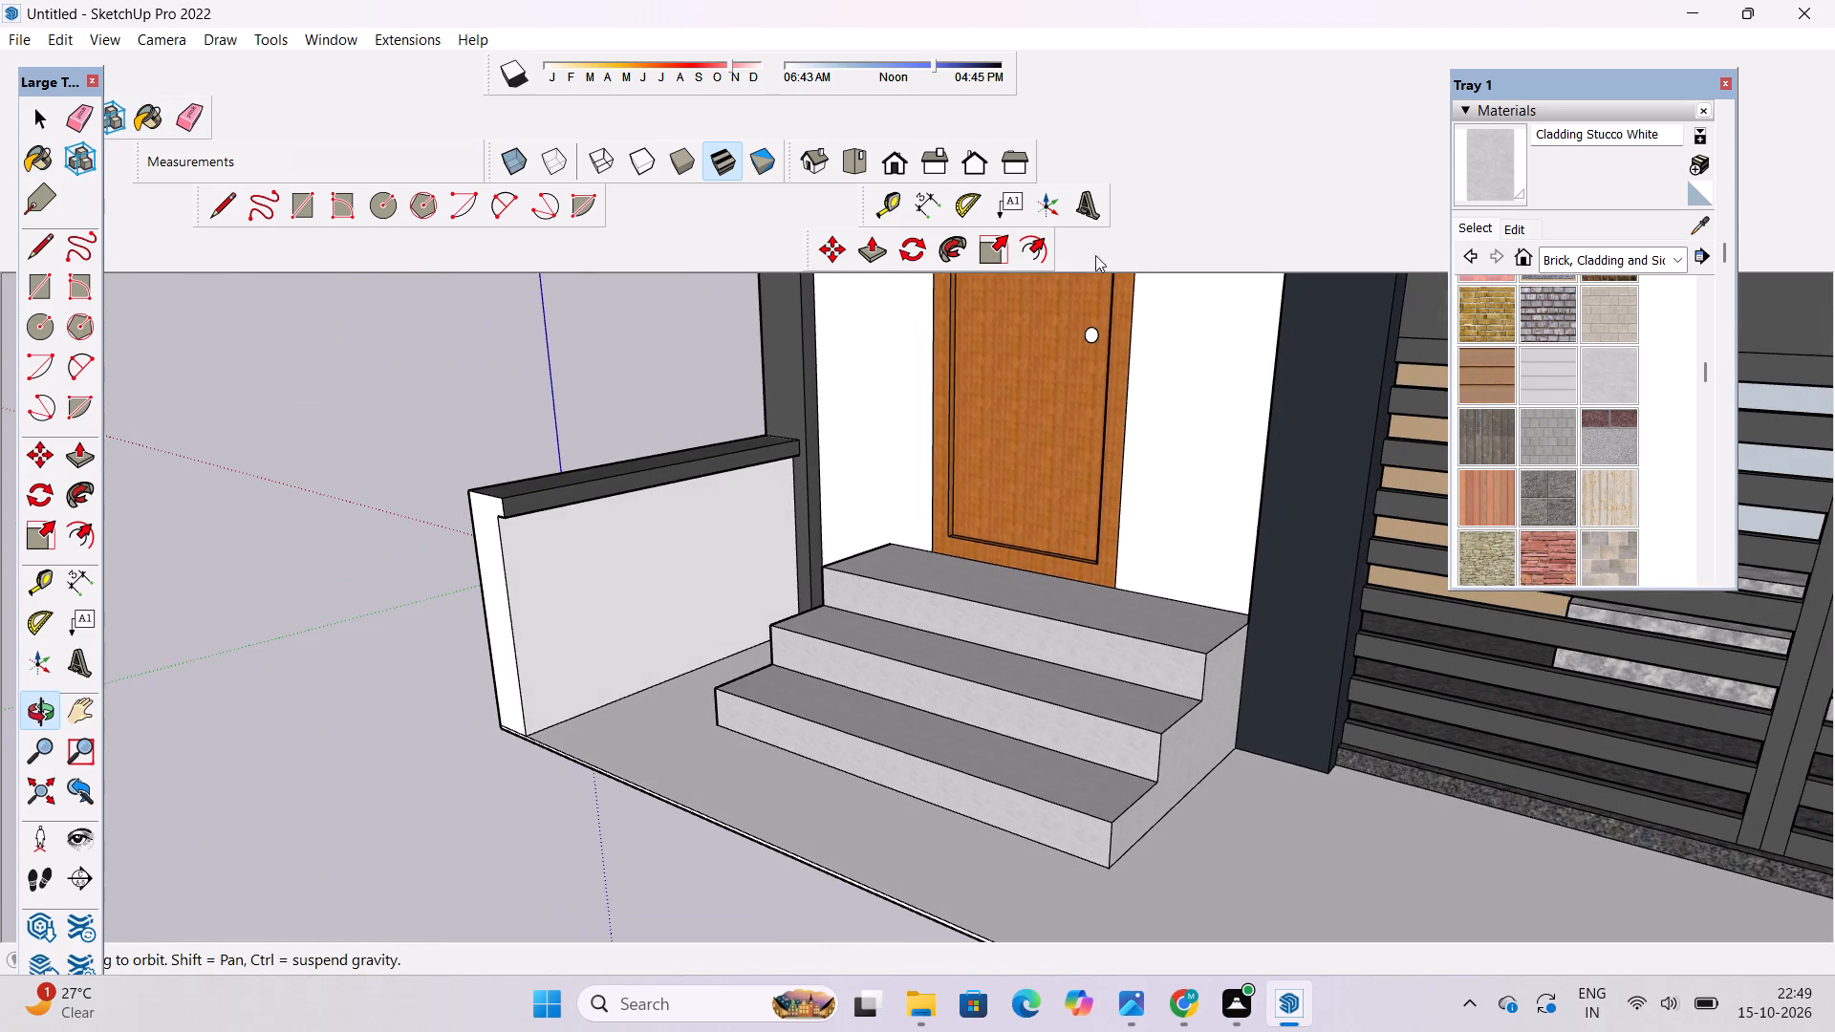
left_click(1484, 160)
scroll(473, 615, "up", 7)
left_click(528, 520)
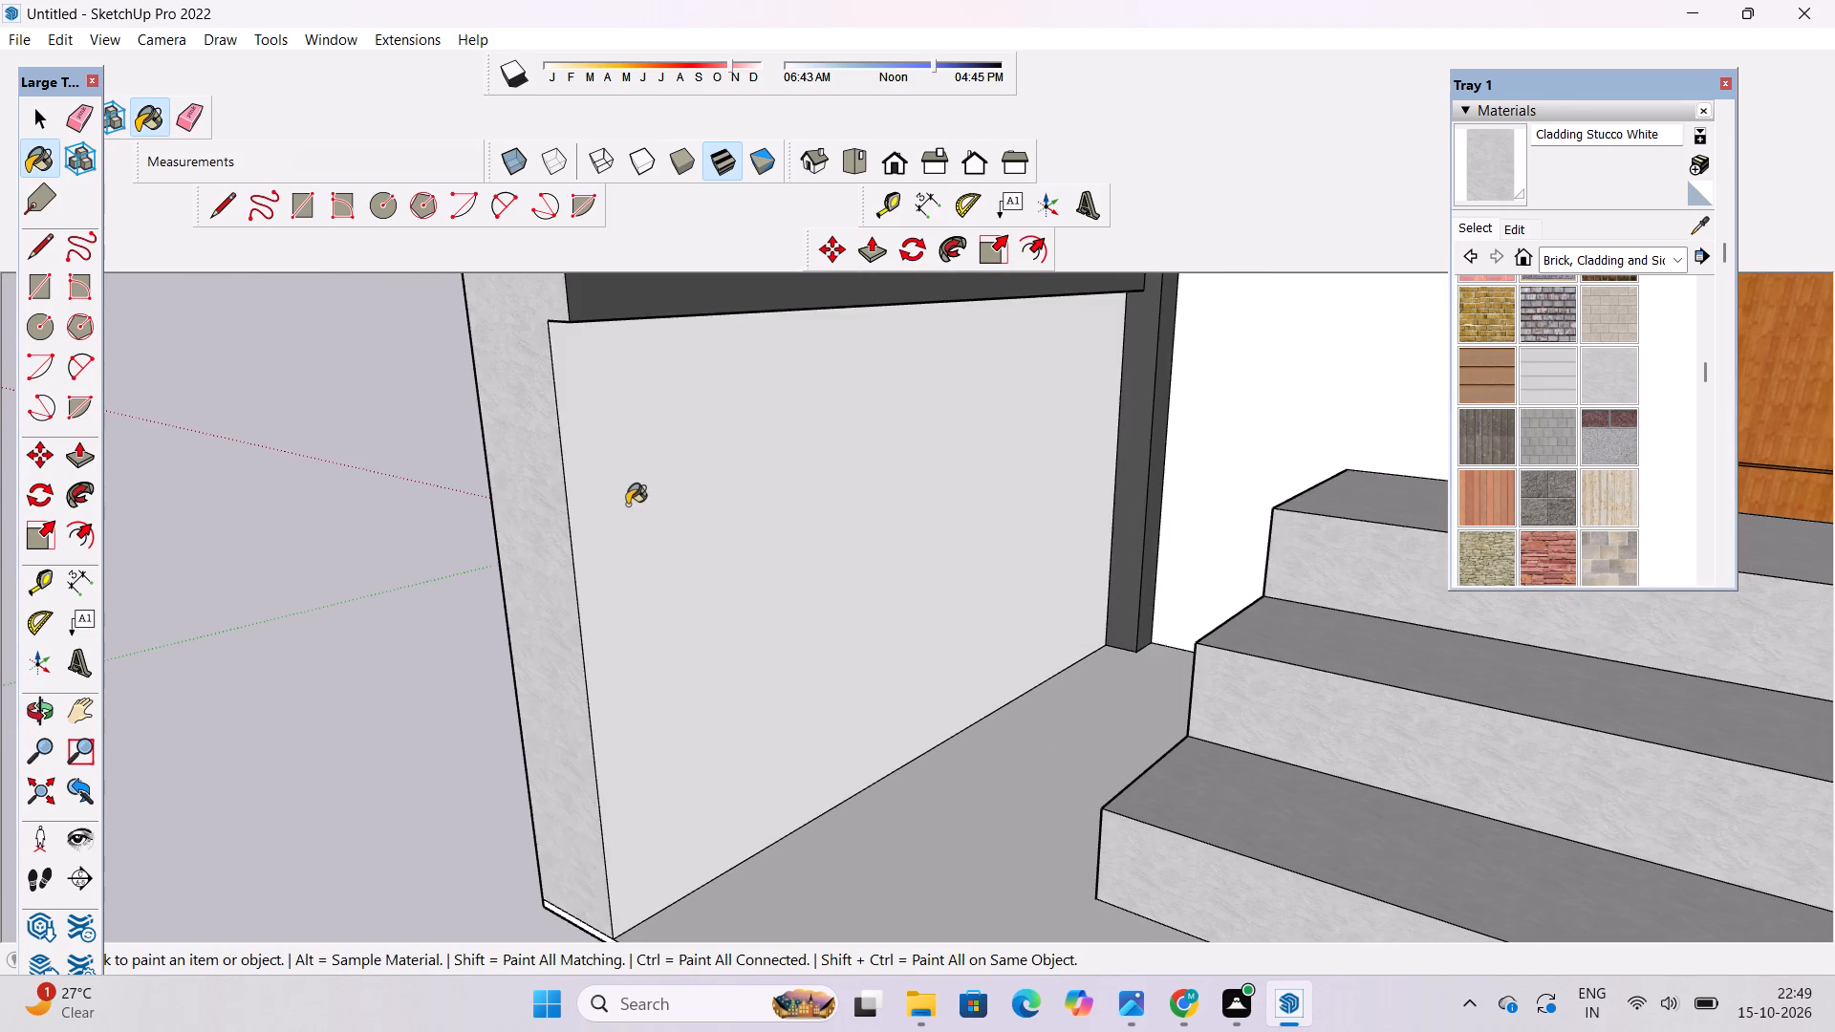
left_click(627, 505)
scroll(628, 508, "down", 10)
key("o")
left_click_drag(560, 546, 1093, 530)
left_click_drag(742, 585, 759, 548, "shift")
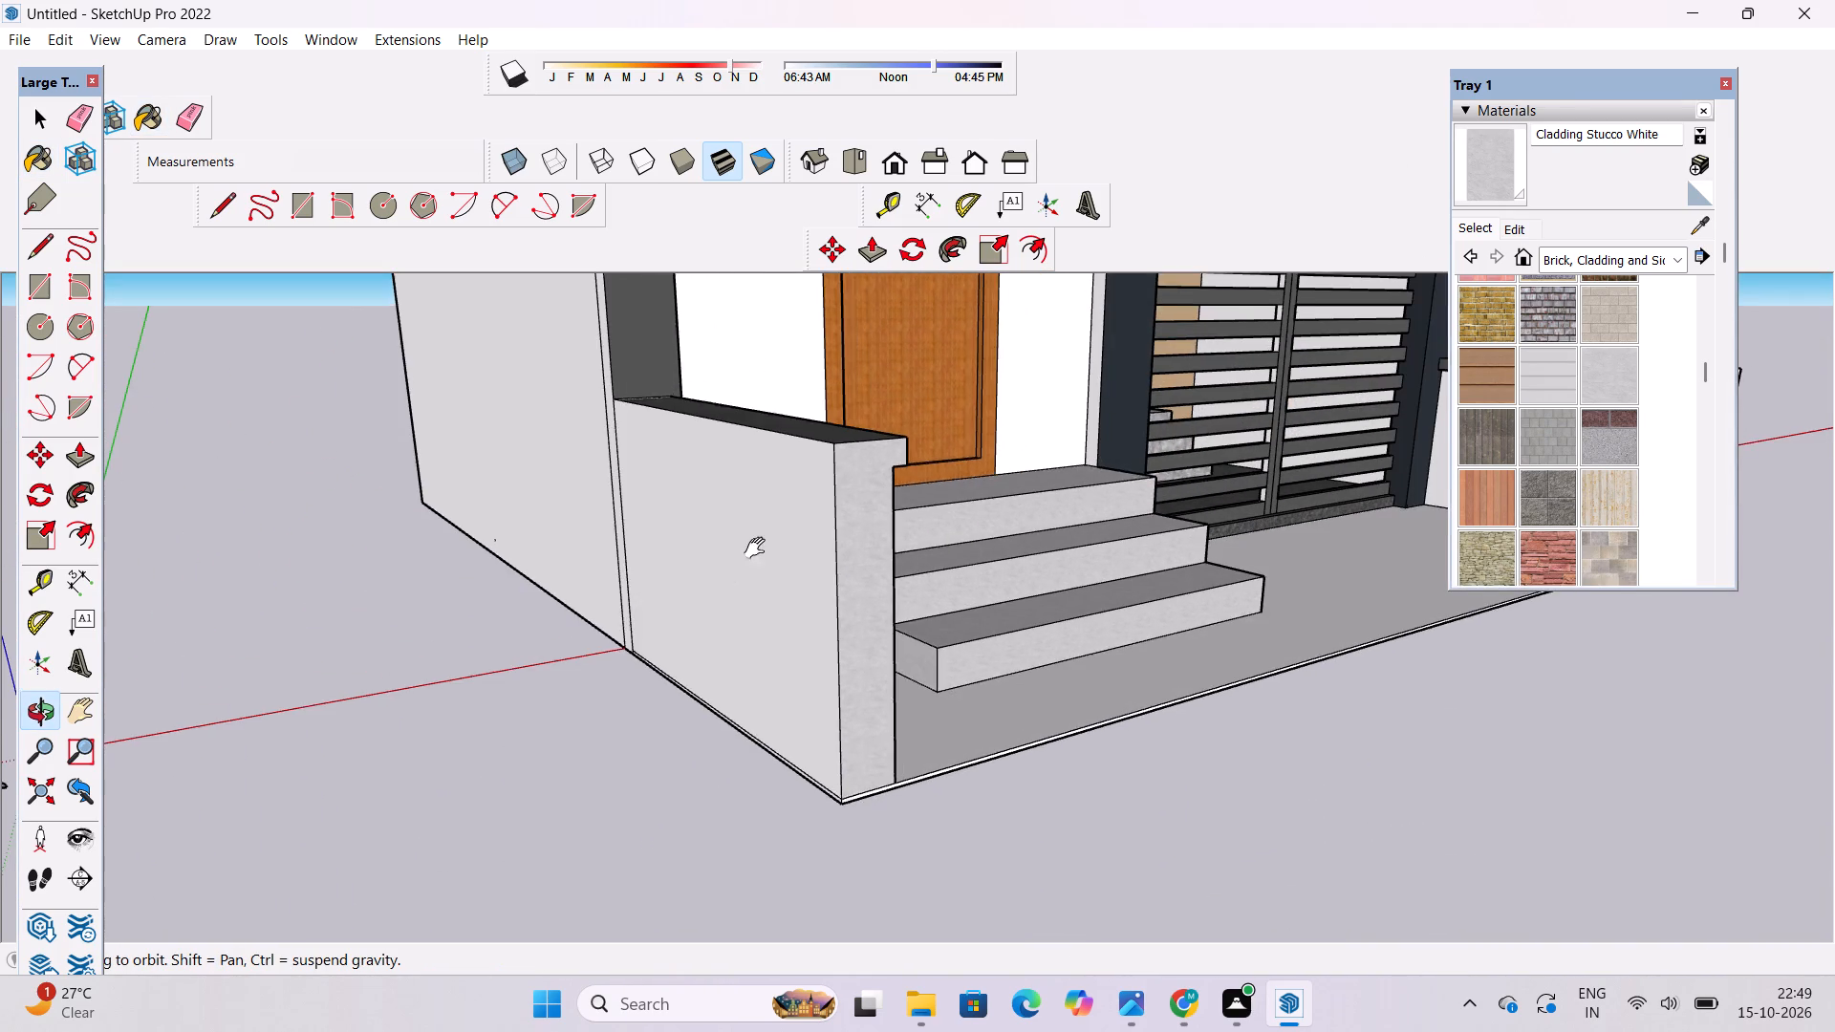
left_click_drag(759, 548, 794, 568, "shift")
left_click(1467, 169)
left_click(843, 547)
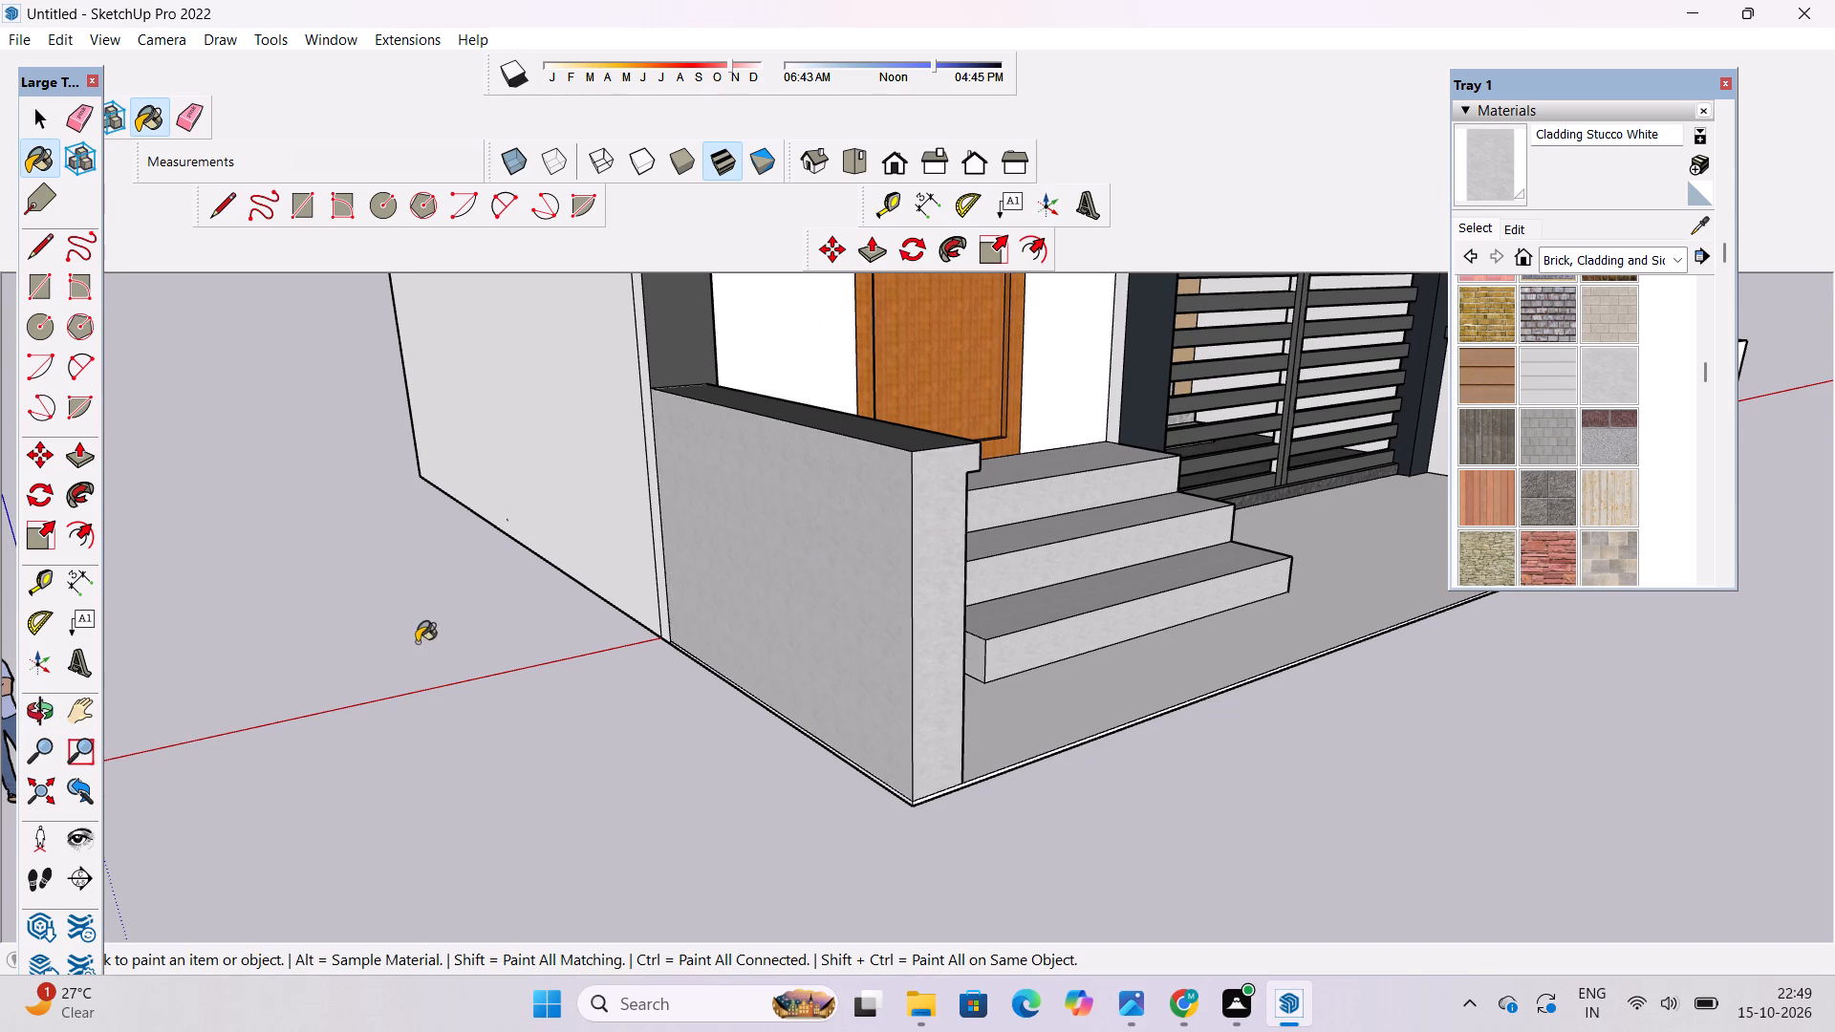
scroll(412, 647, "down", 4)
scroll(723, 567, "up", 4)
left_click(732, 555)
Paint the front end, inner face and outer face of the low boundary wall beside the gate with Cladding Stucco White.
scroll(203, 698, "down", 5)
scroll(1319, 500, "up", 3)
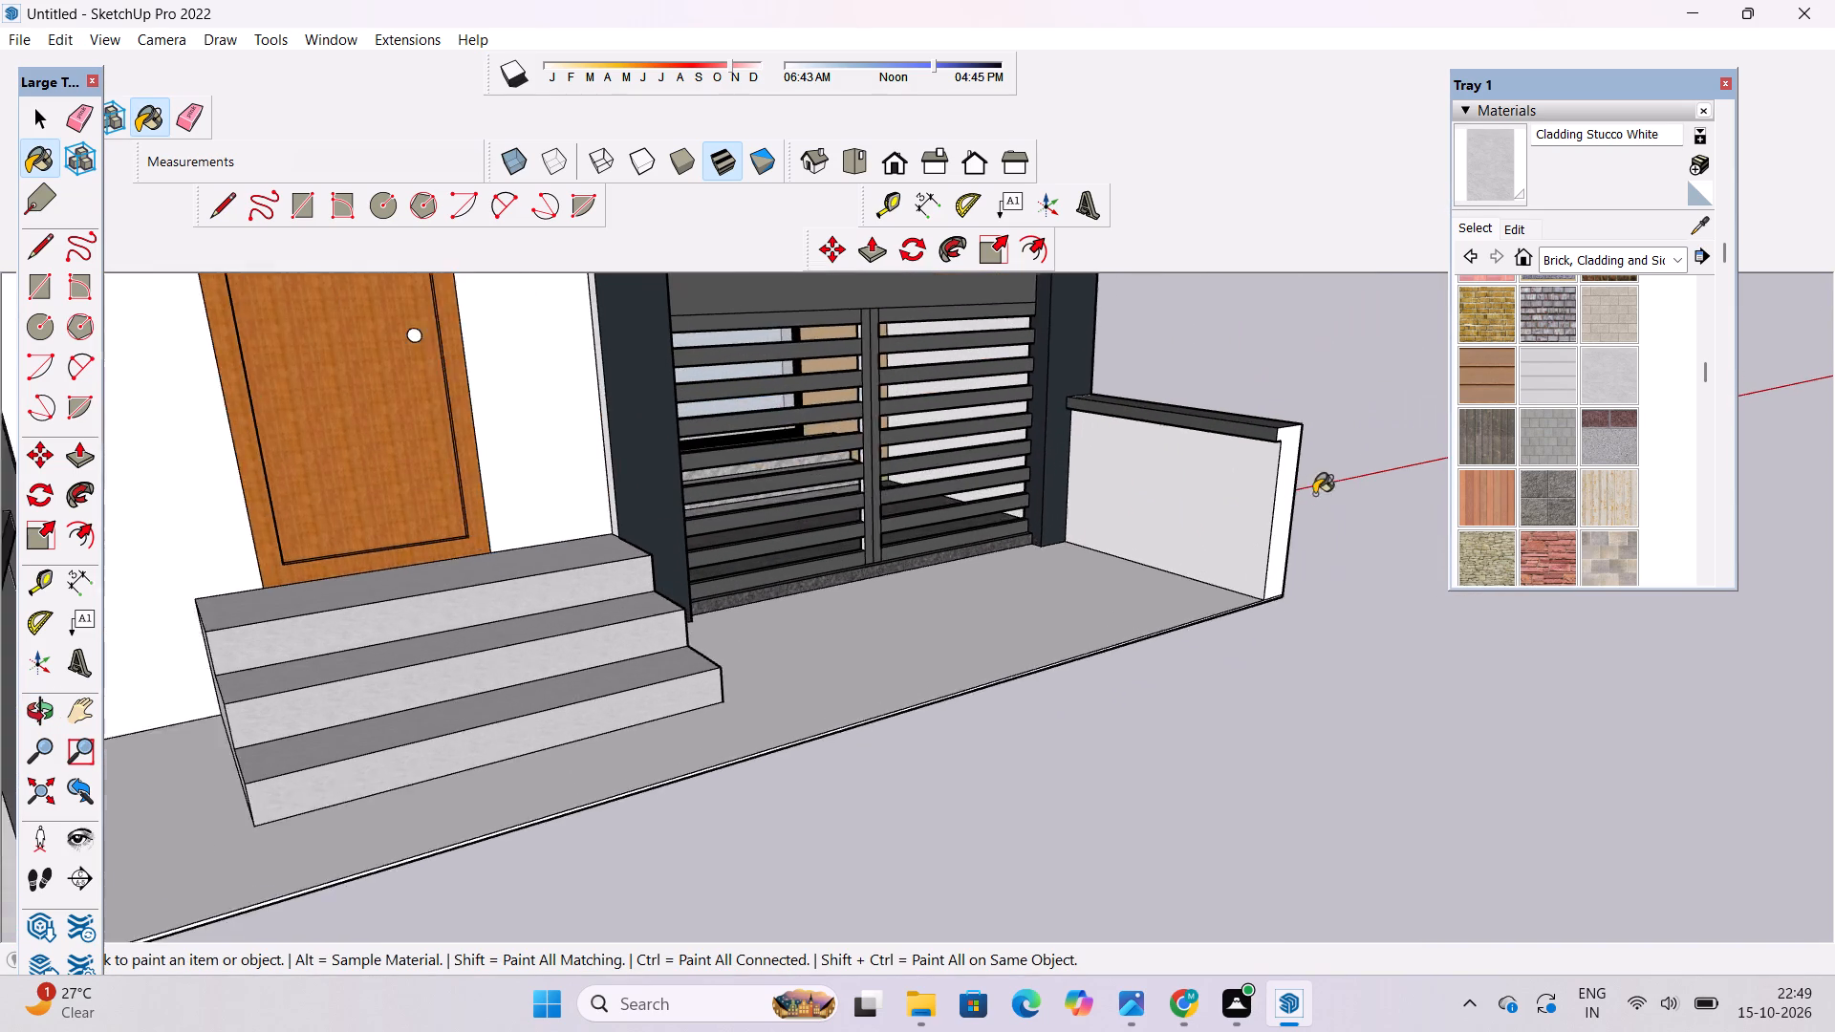
scroll(1314, 494, "up", 5)
left_click(1278, 468)
left_click(1204, 467)
key("o")
left_click_drag(1356, 489, 747, 505)
left_click(1501, 168)
left_click(1052, 526)
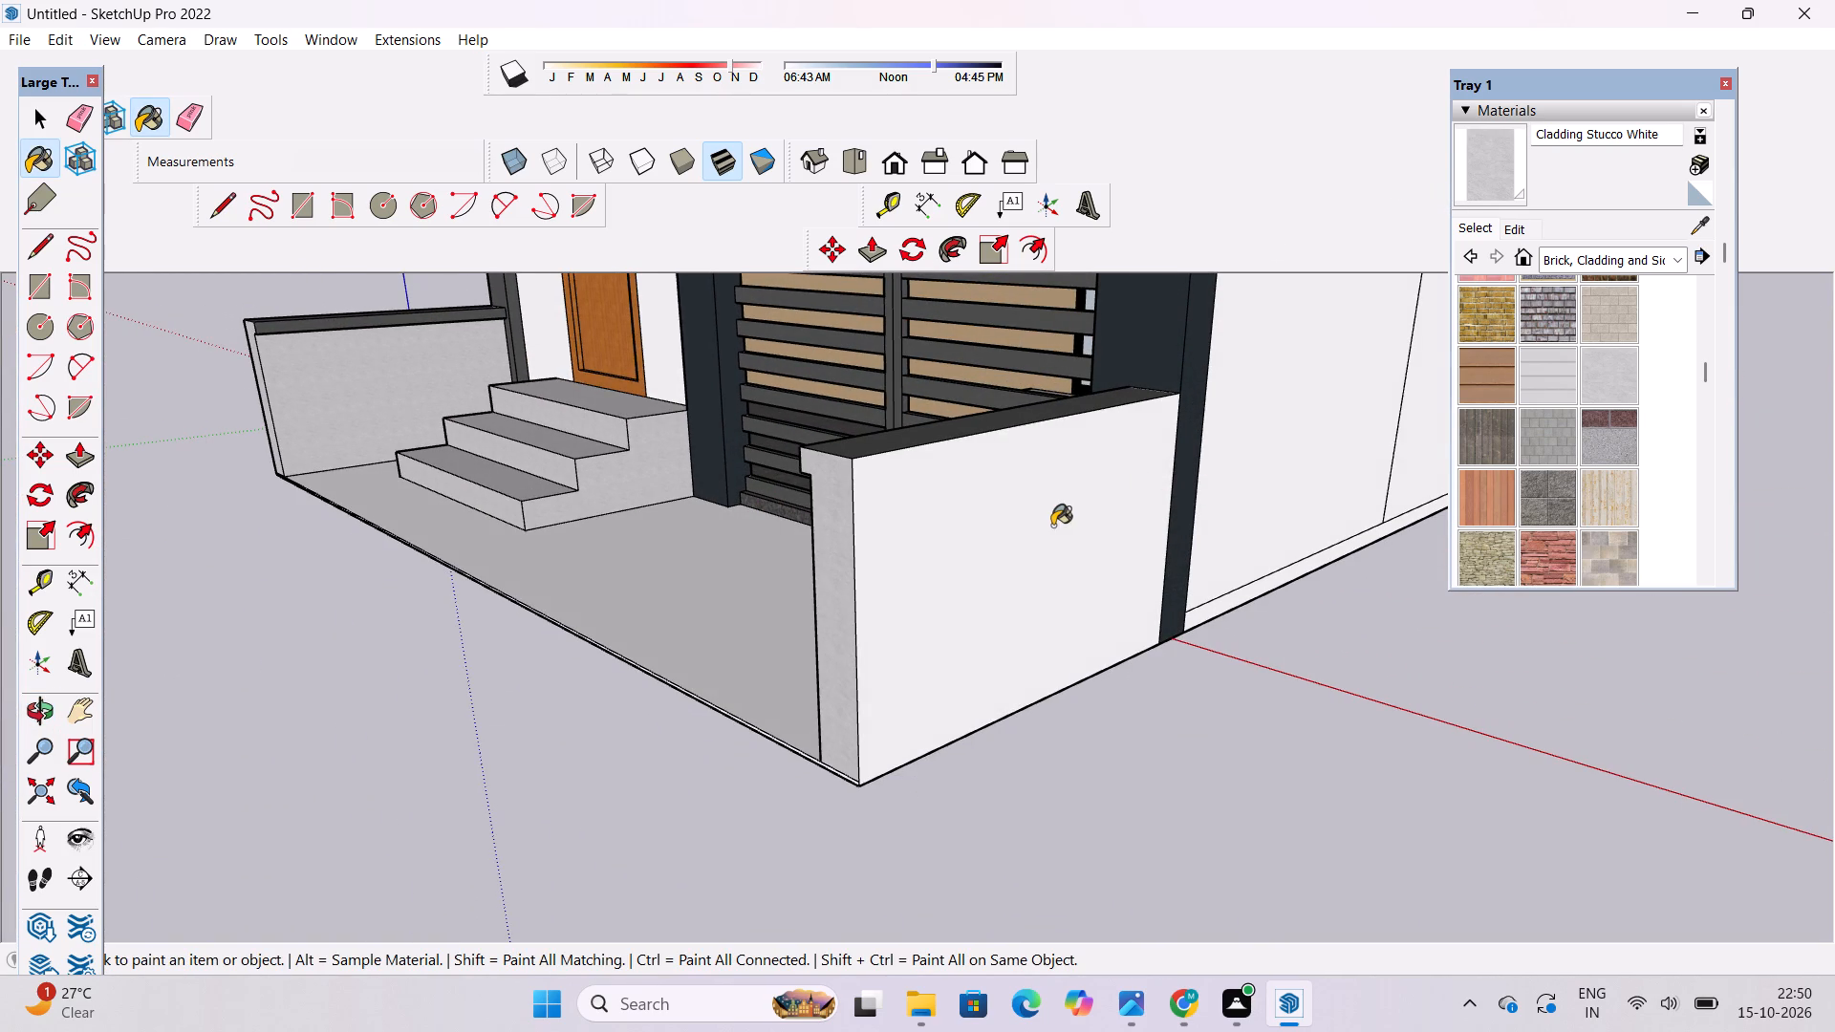
Set the Cladding Stucco White material's texture height to 10'.
key("o")
scroll(1041, 484, "down", 5)
left_click_drag(861, 597, 1181, 586)
scroll(1159, 579, "down", 3)
left_click_drag(1123, 581, 1134, 746)
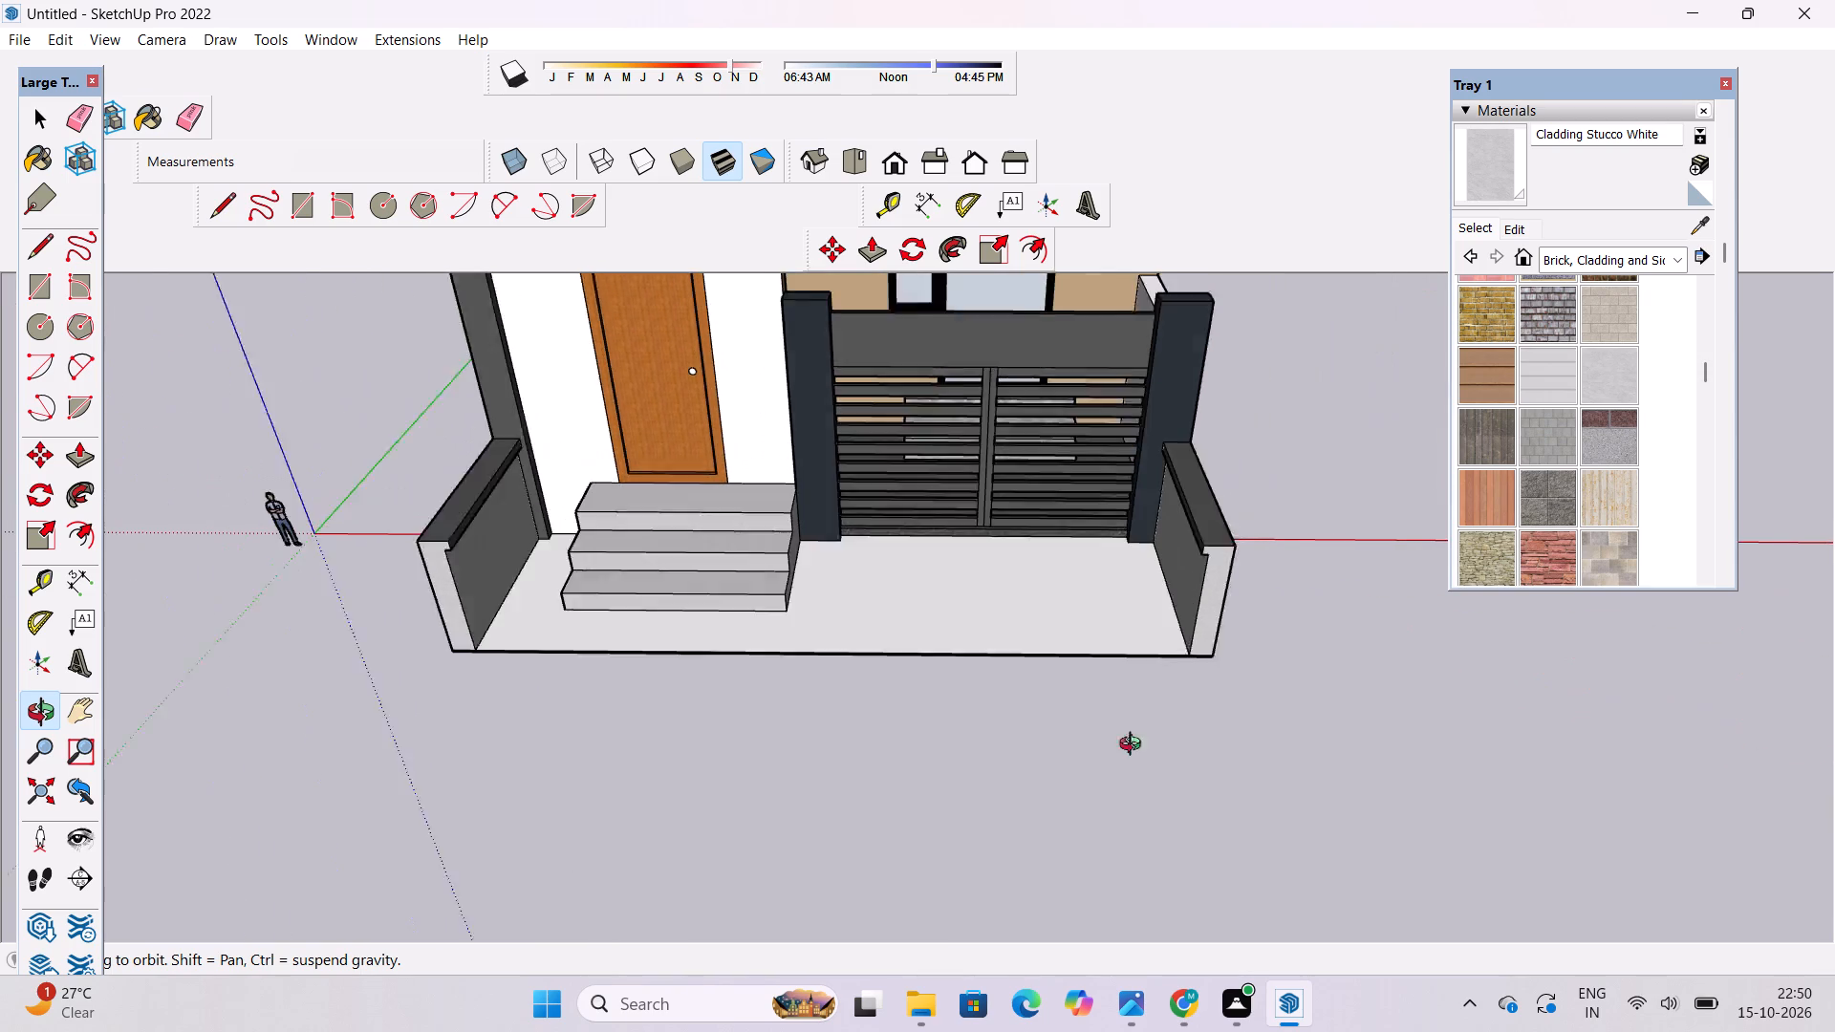
left_click_drag(1134, 746, 1134, 787)
scroll(1020, 738, "up", 1)
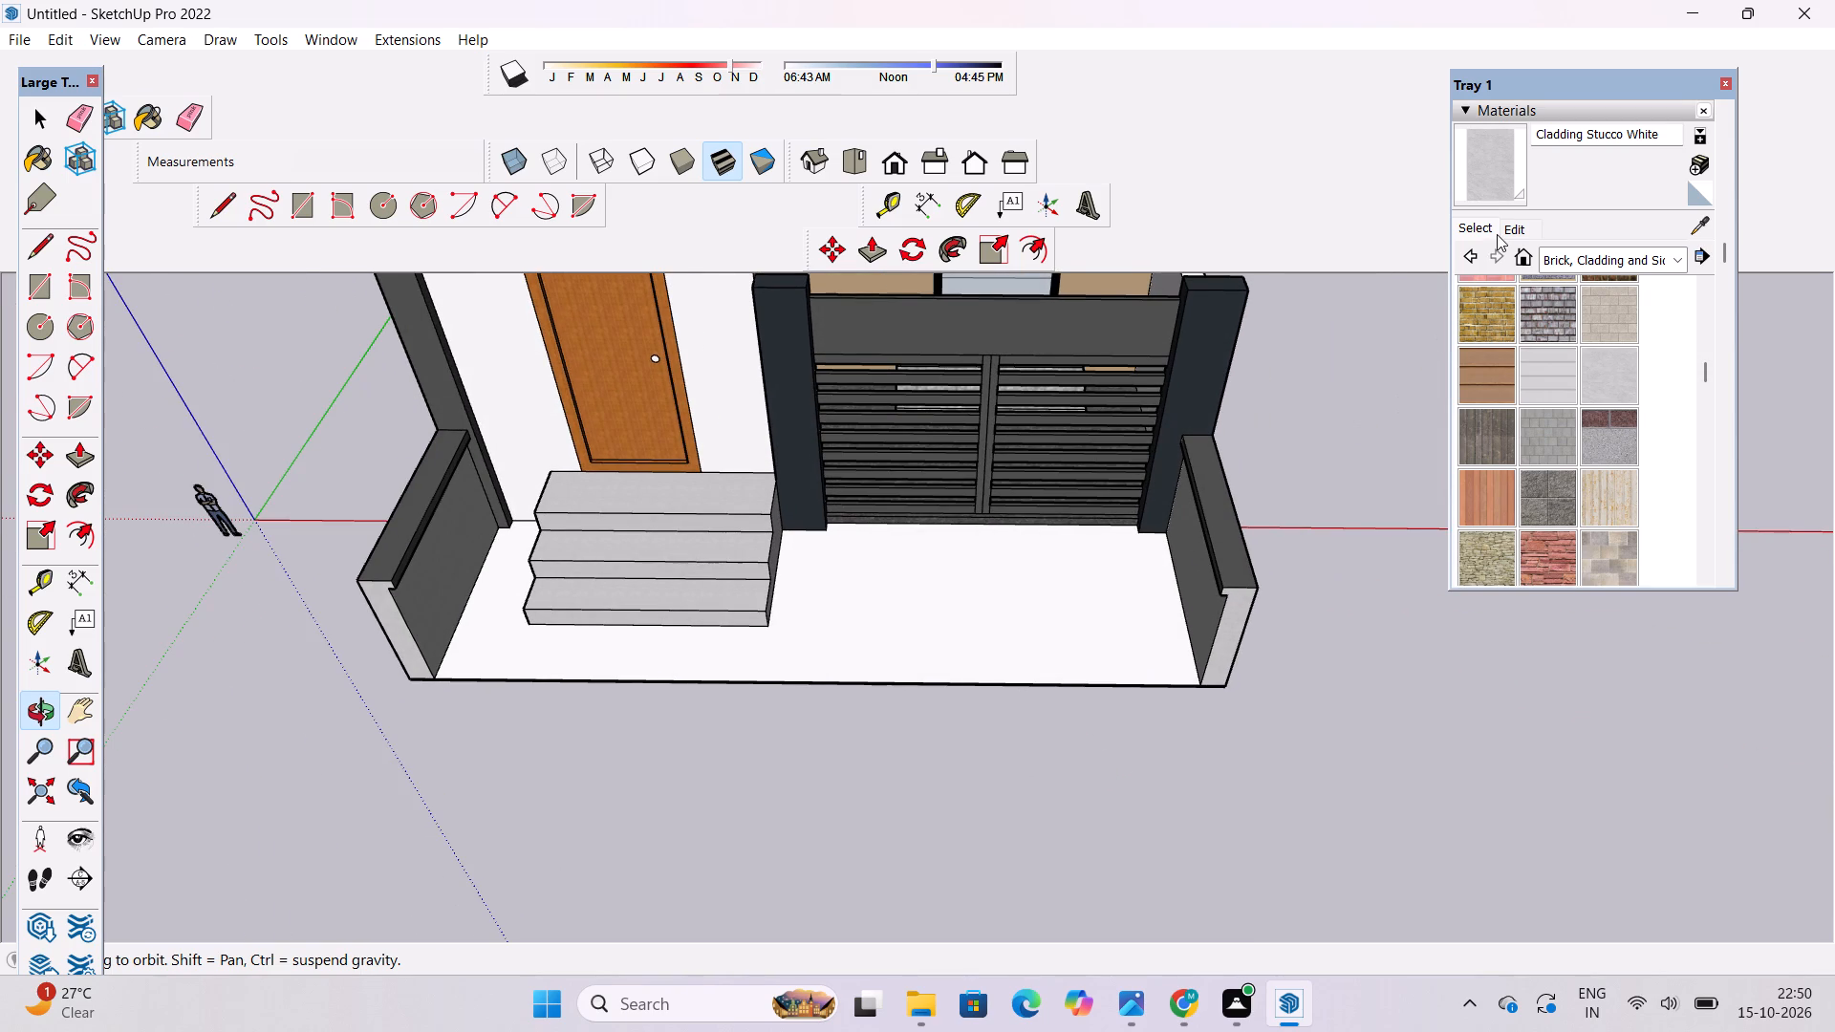
left_click(1509, 232)
left_click(1527, 532)
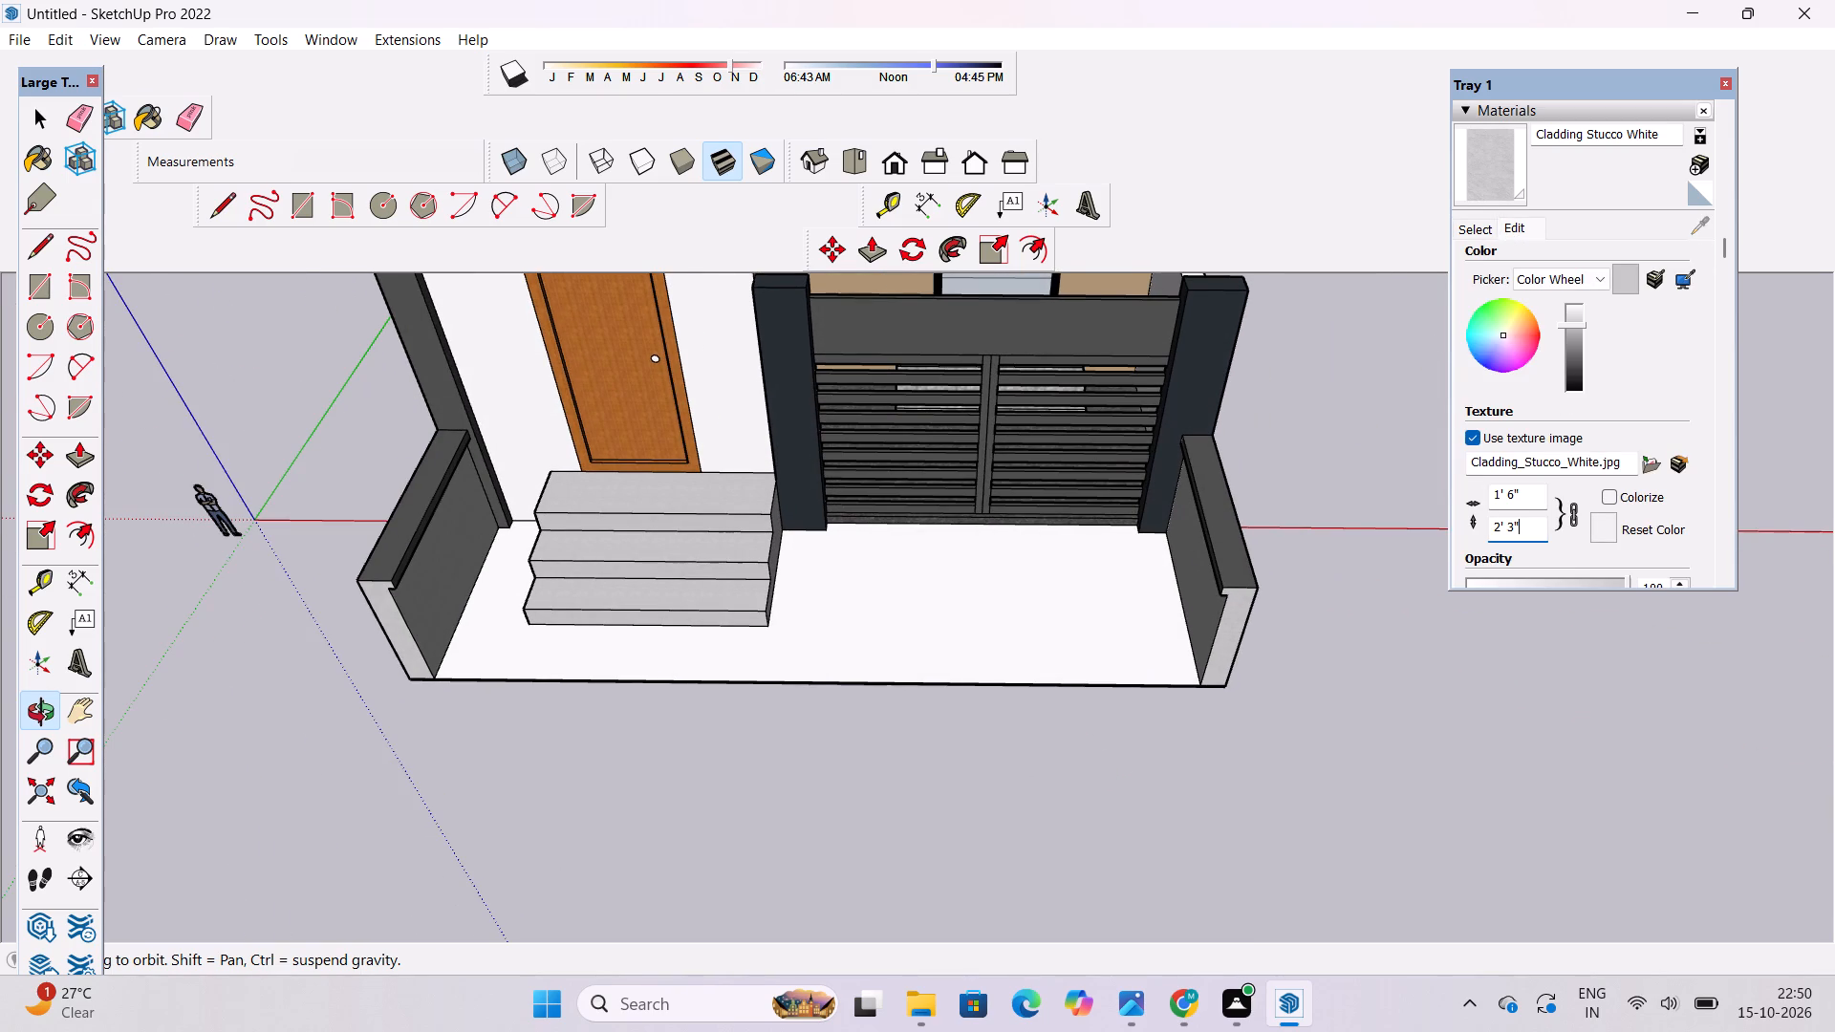
key("BackSpace")
key("BackSpace")
key("BackSpace")
key("BackSpace")
key("BackSpace")
key("BackSpace")
key("BackSpace")
key("BackSpace")
key("BackSpace")
key("BackSpace")
key("BackSpace")
key("BackSpace")
key("BackSpace")
key("BackSpace")
key("BackSpace")
key("BackSpace")
key("BackSpace")
key("BackSpace")
type("10'")
key("Return")
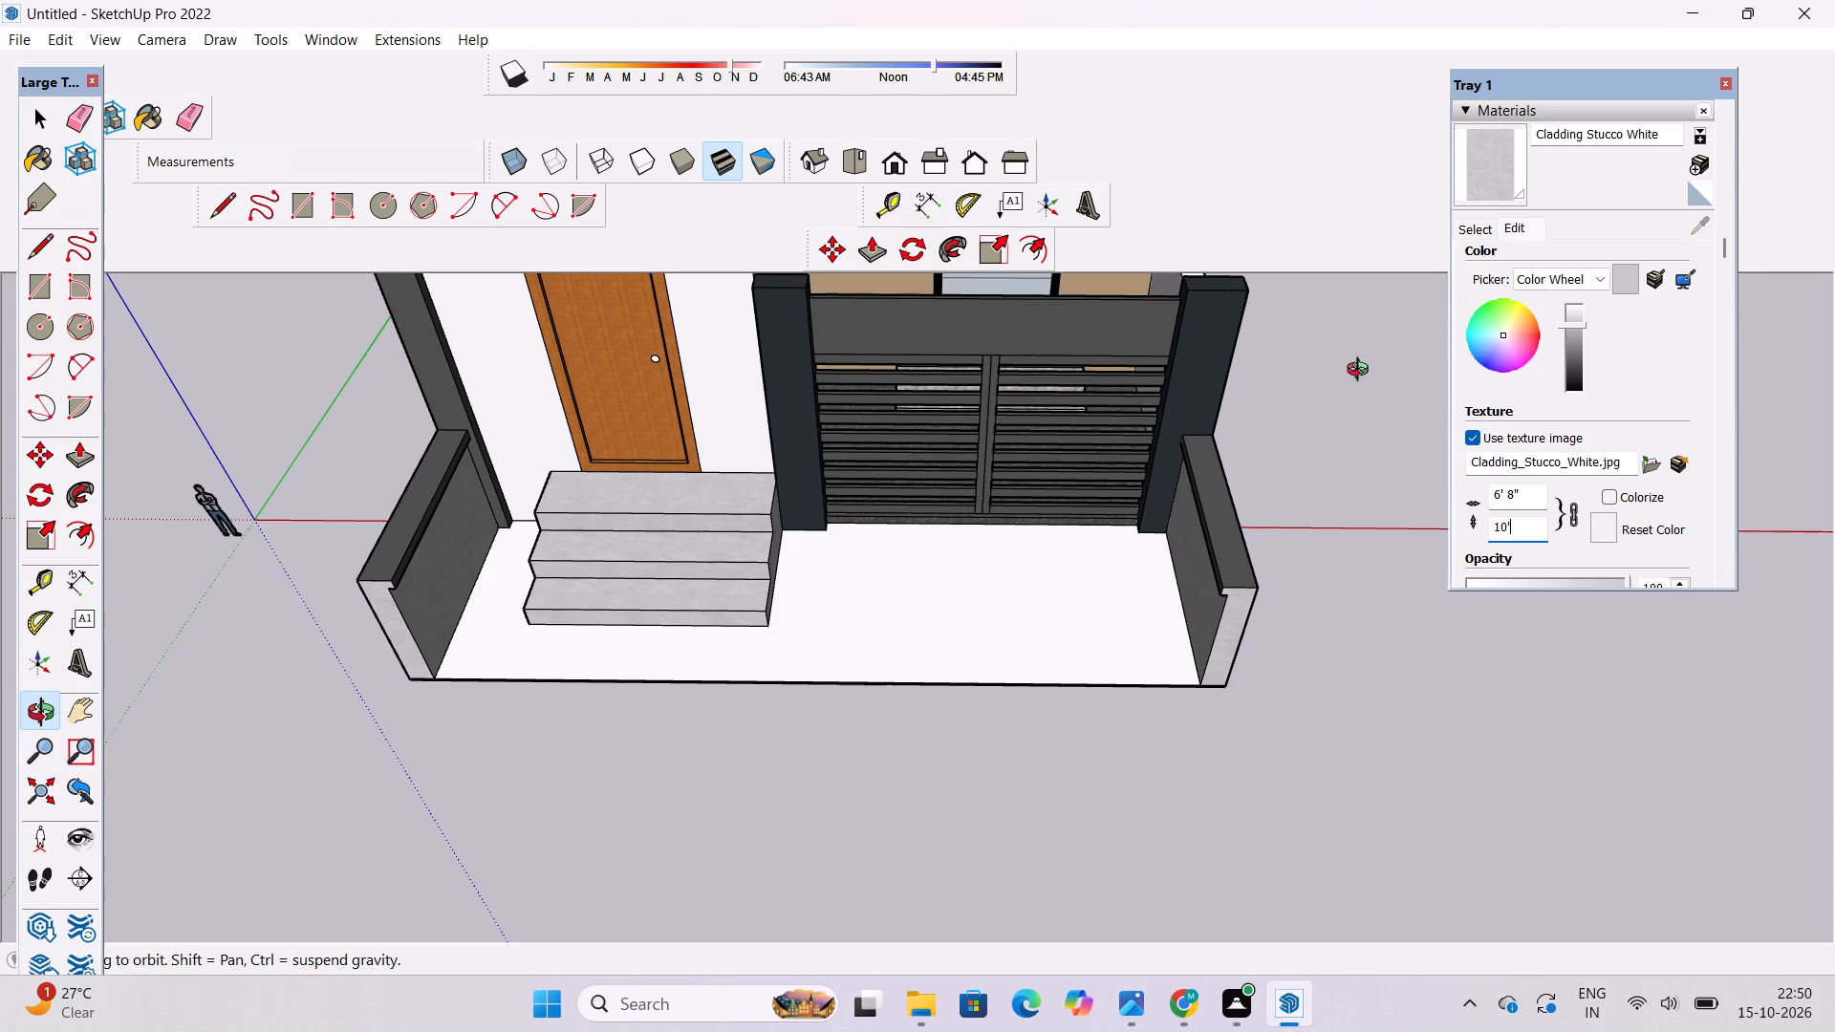
Darken the Cladding Stucco White material slightly by lowering its brightness.
left_click(1573, 334)
scroll(808, 628, "up", 5)
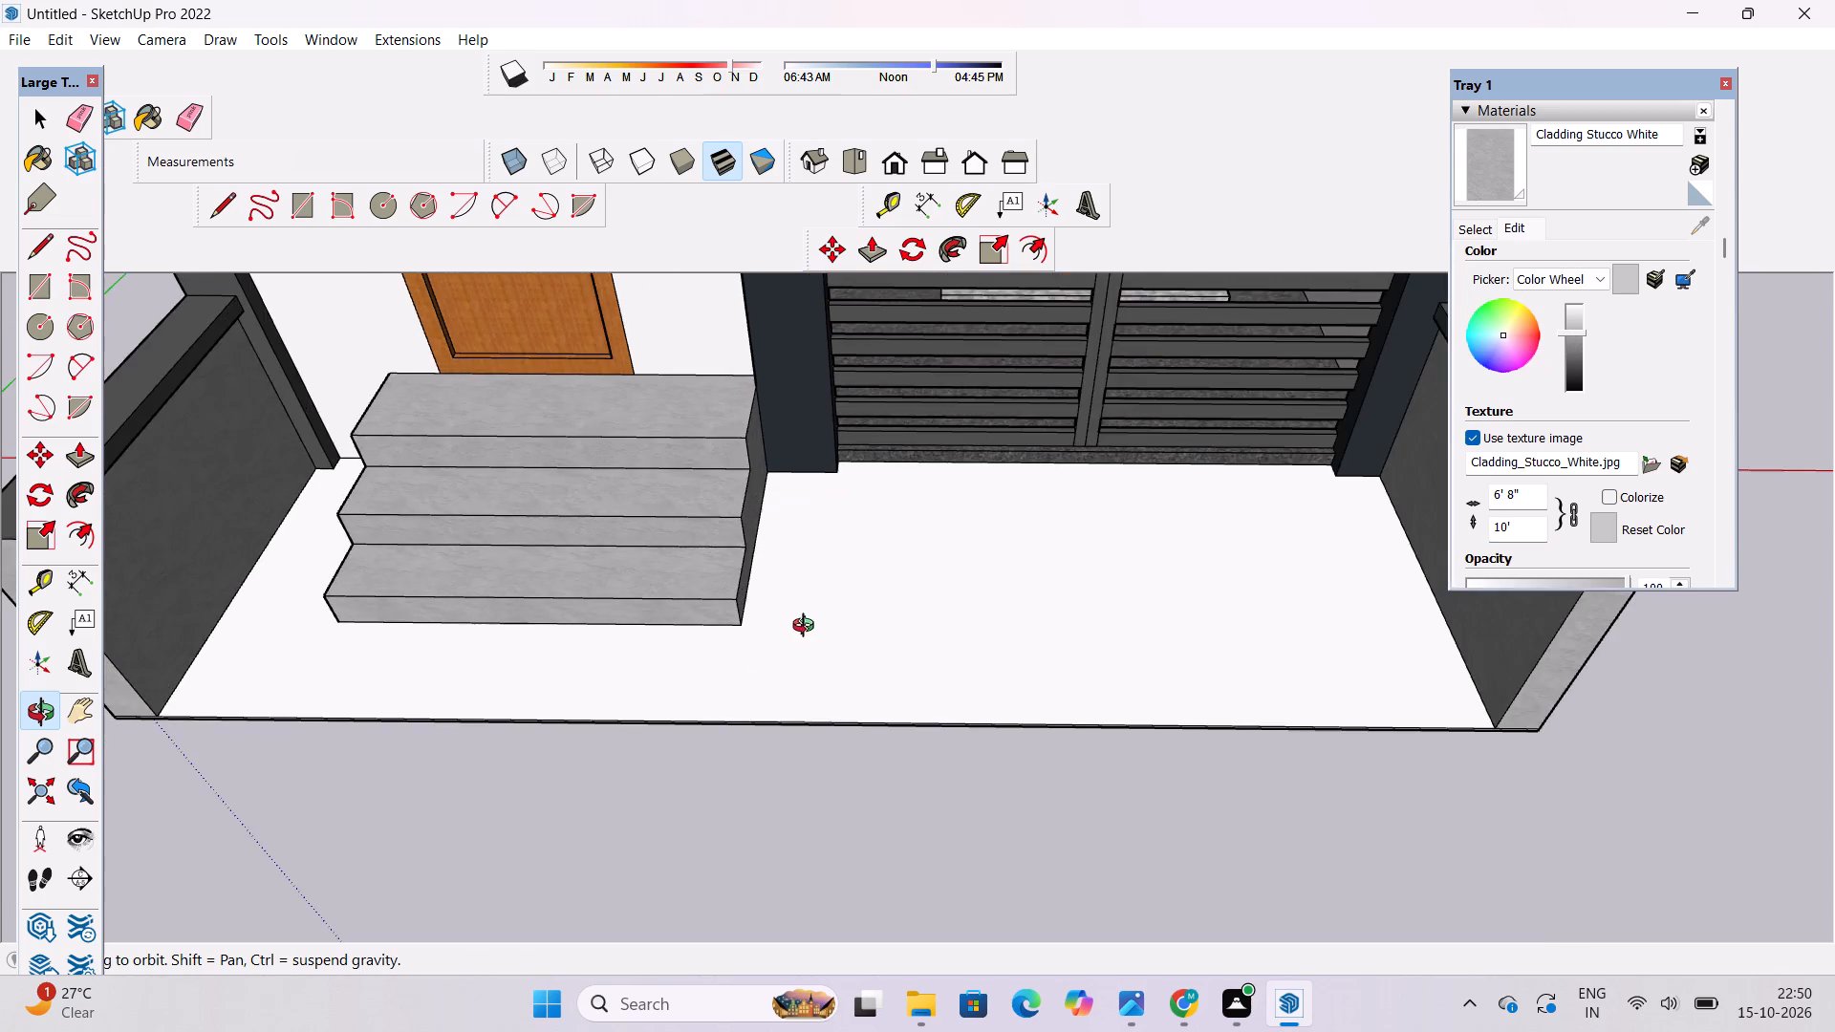
Paint the front porch floor with Rough Square Concrete Block from Brick, Cladding and Siding.
left_click_drag(732, 671, 961, 492)
scroll(961, 492, "down", 4)
left_click_drag(990, 525, 883, 550)
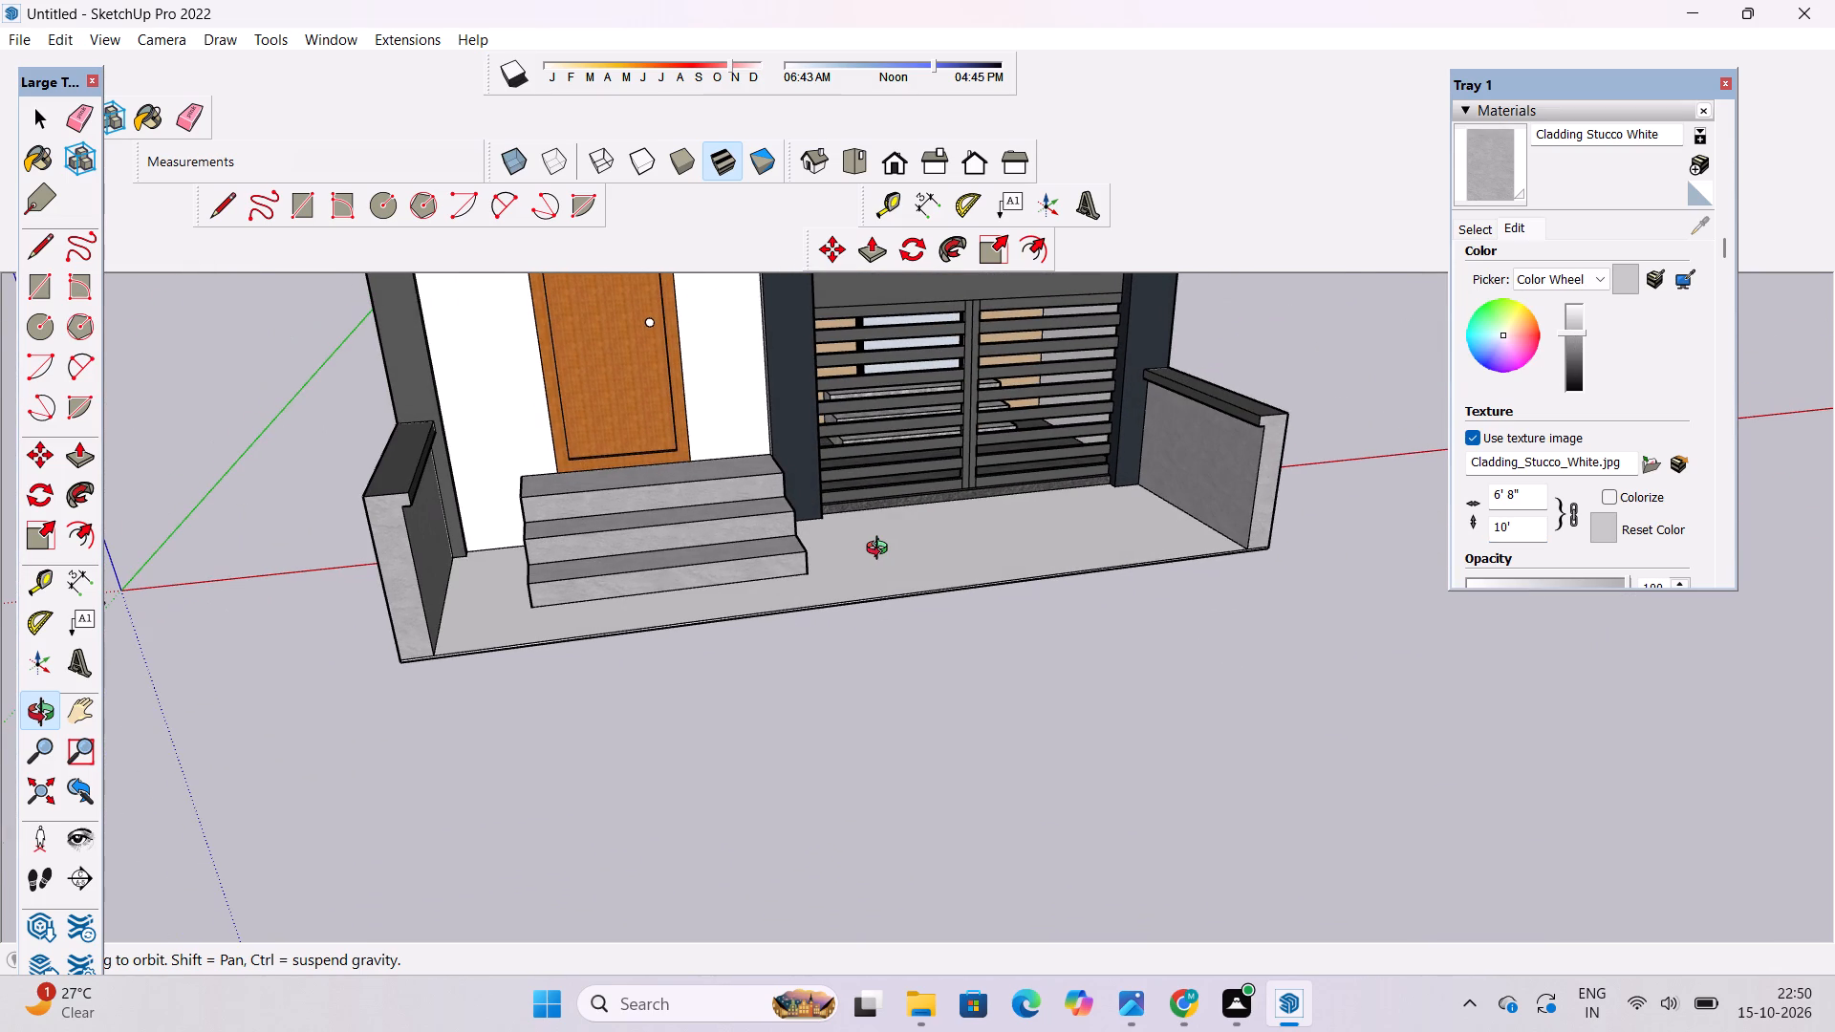
left_click_drag(872, 541, 875, 606)
left_click_drag(875, 612, 779, 667, "shift")
left_click_drag(777, 664, 709, 736)
left_click_drag(721, 718, 706, 687, "shift")
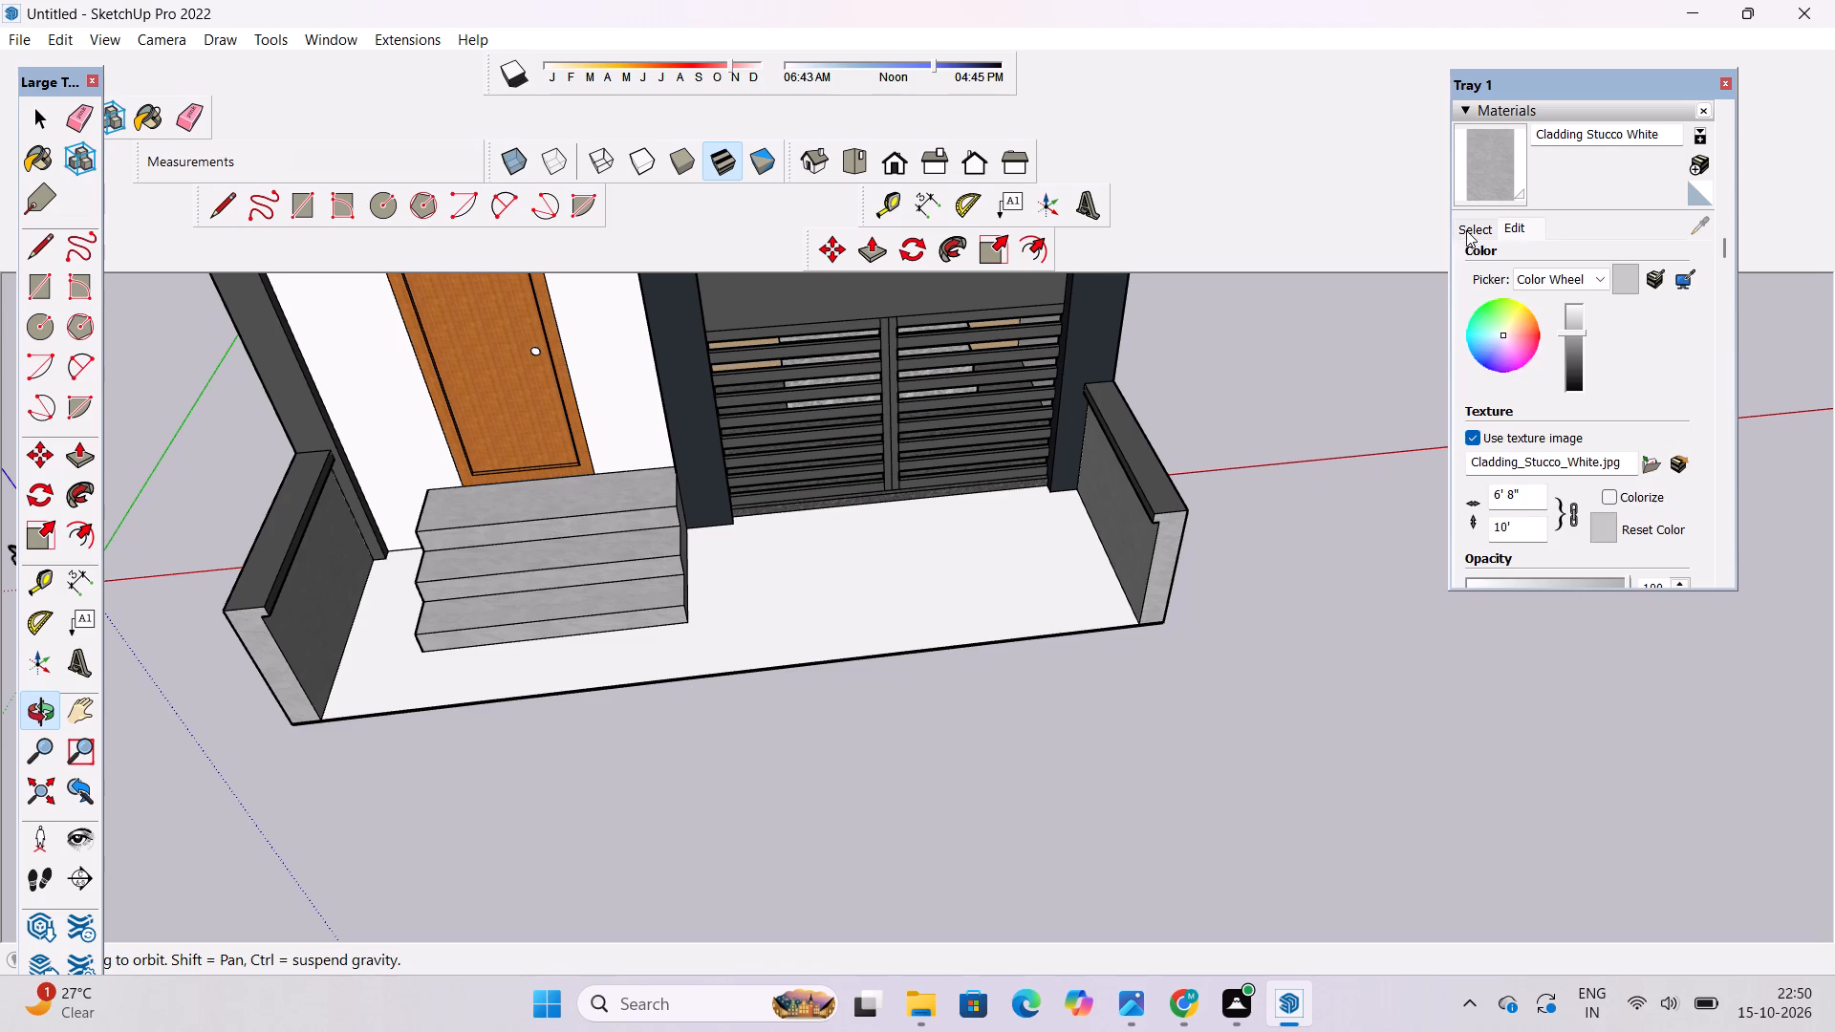
left_click(1466, 230)
left_click(1554, 493)
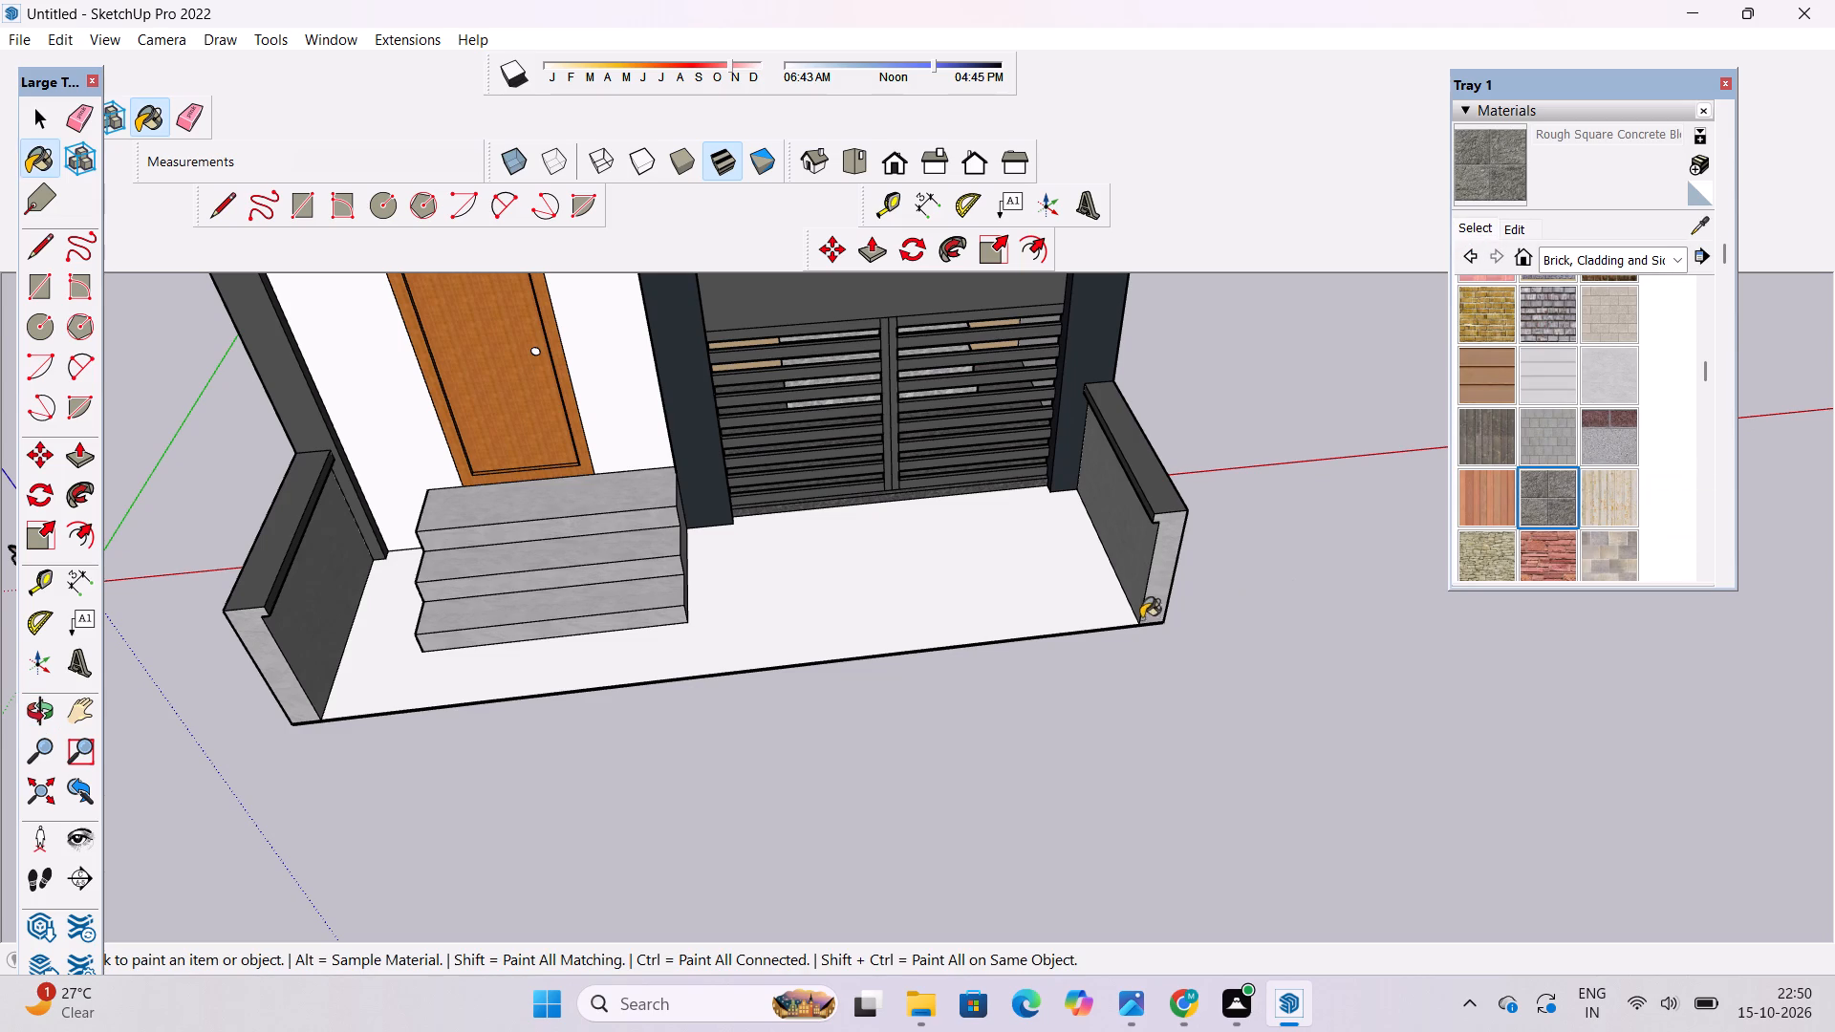
scroll(987, 597, "up", 5)
left_click(983, 597)
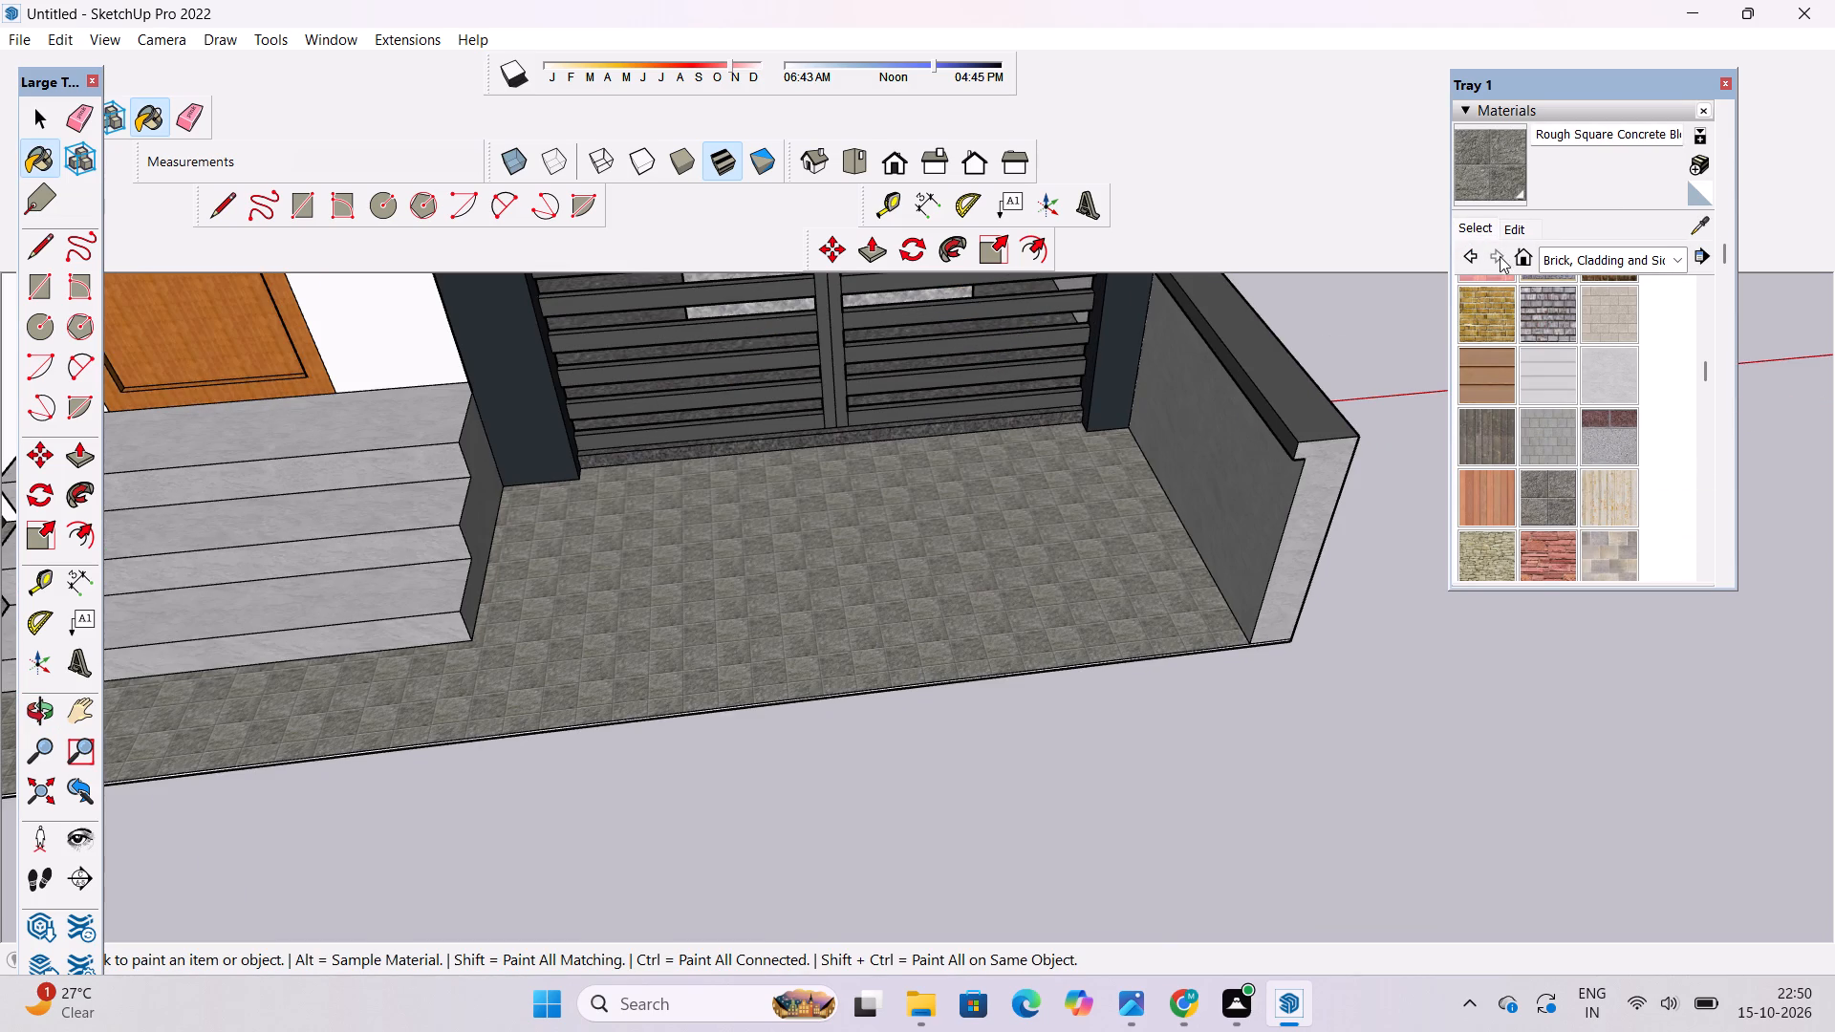
Lighten the porch floor's Rough Square Concrete Block material by raising its brightness.
scroll(932, 586, "up", 15)
scroll(932, 591, "down", 7)
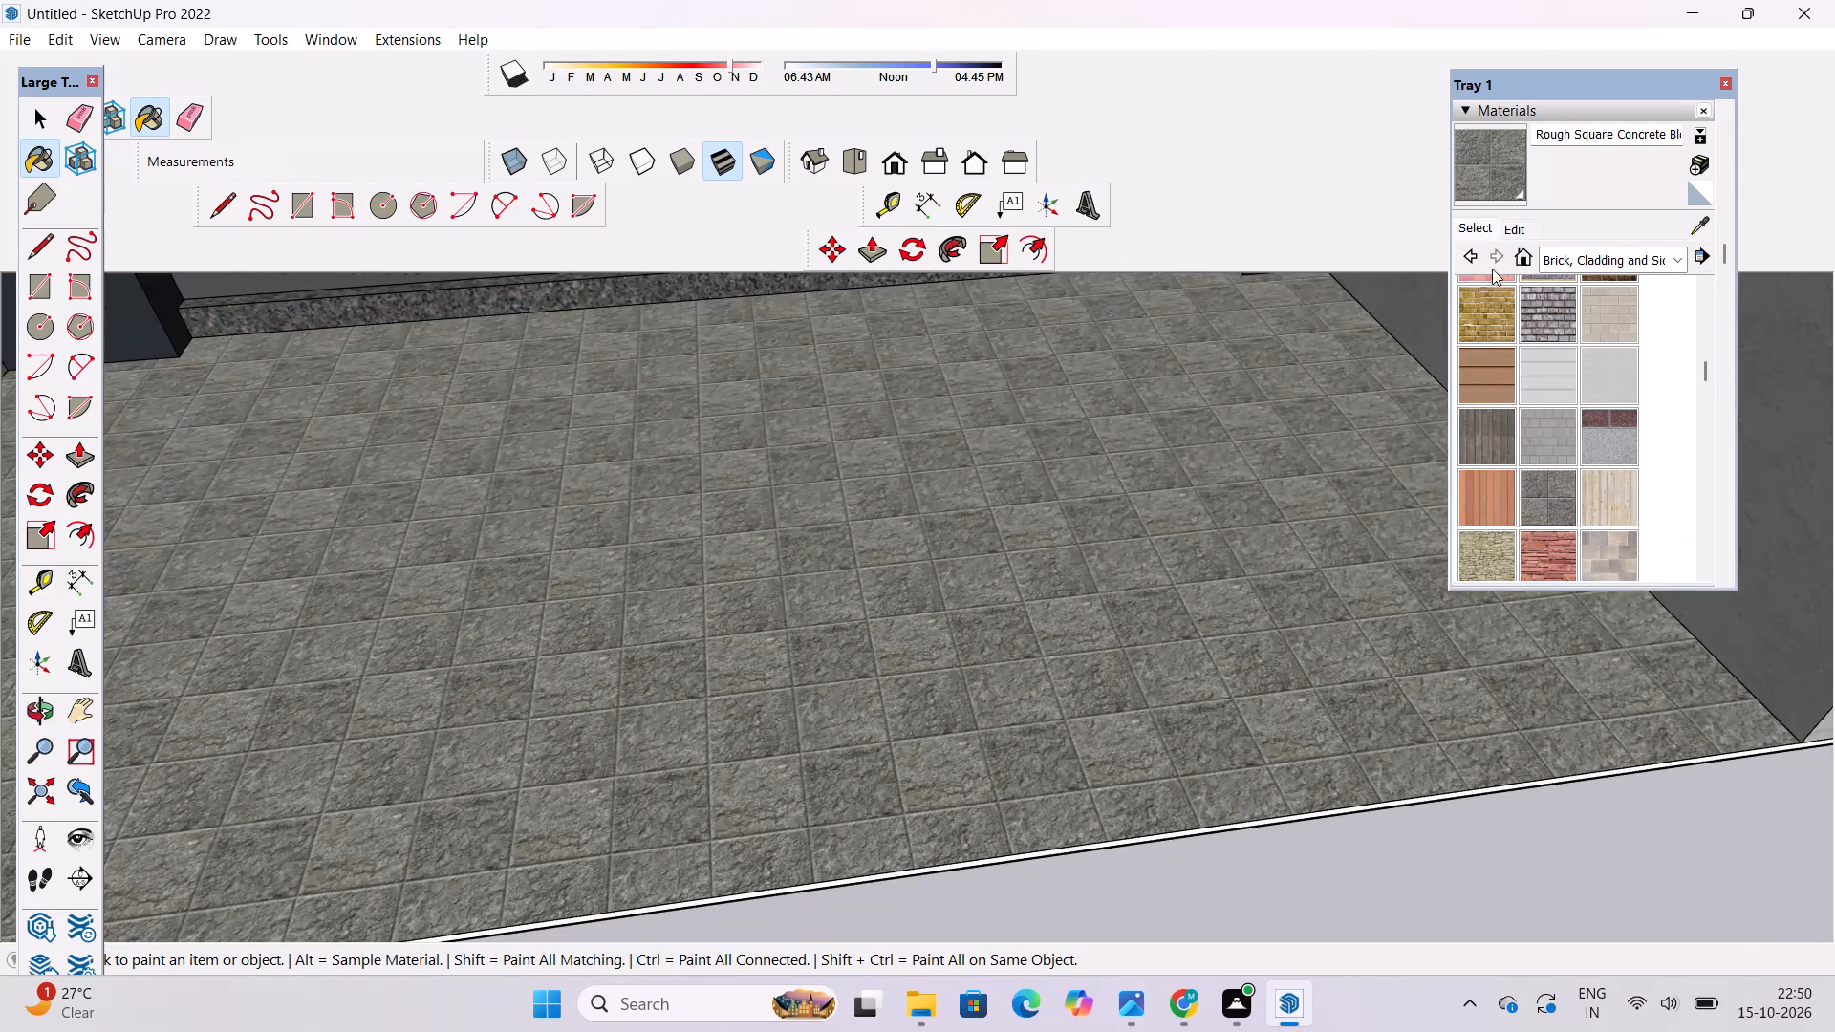
left_click(1523, 227)
left_click(1580, 338)
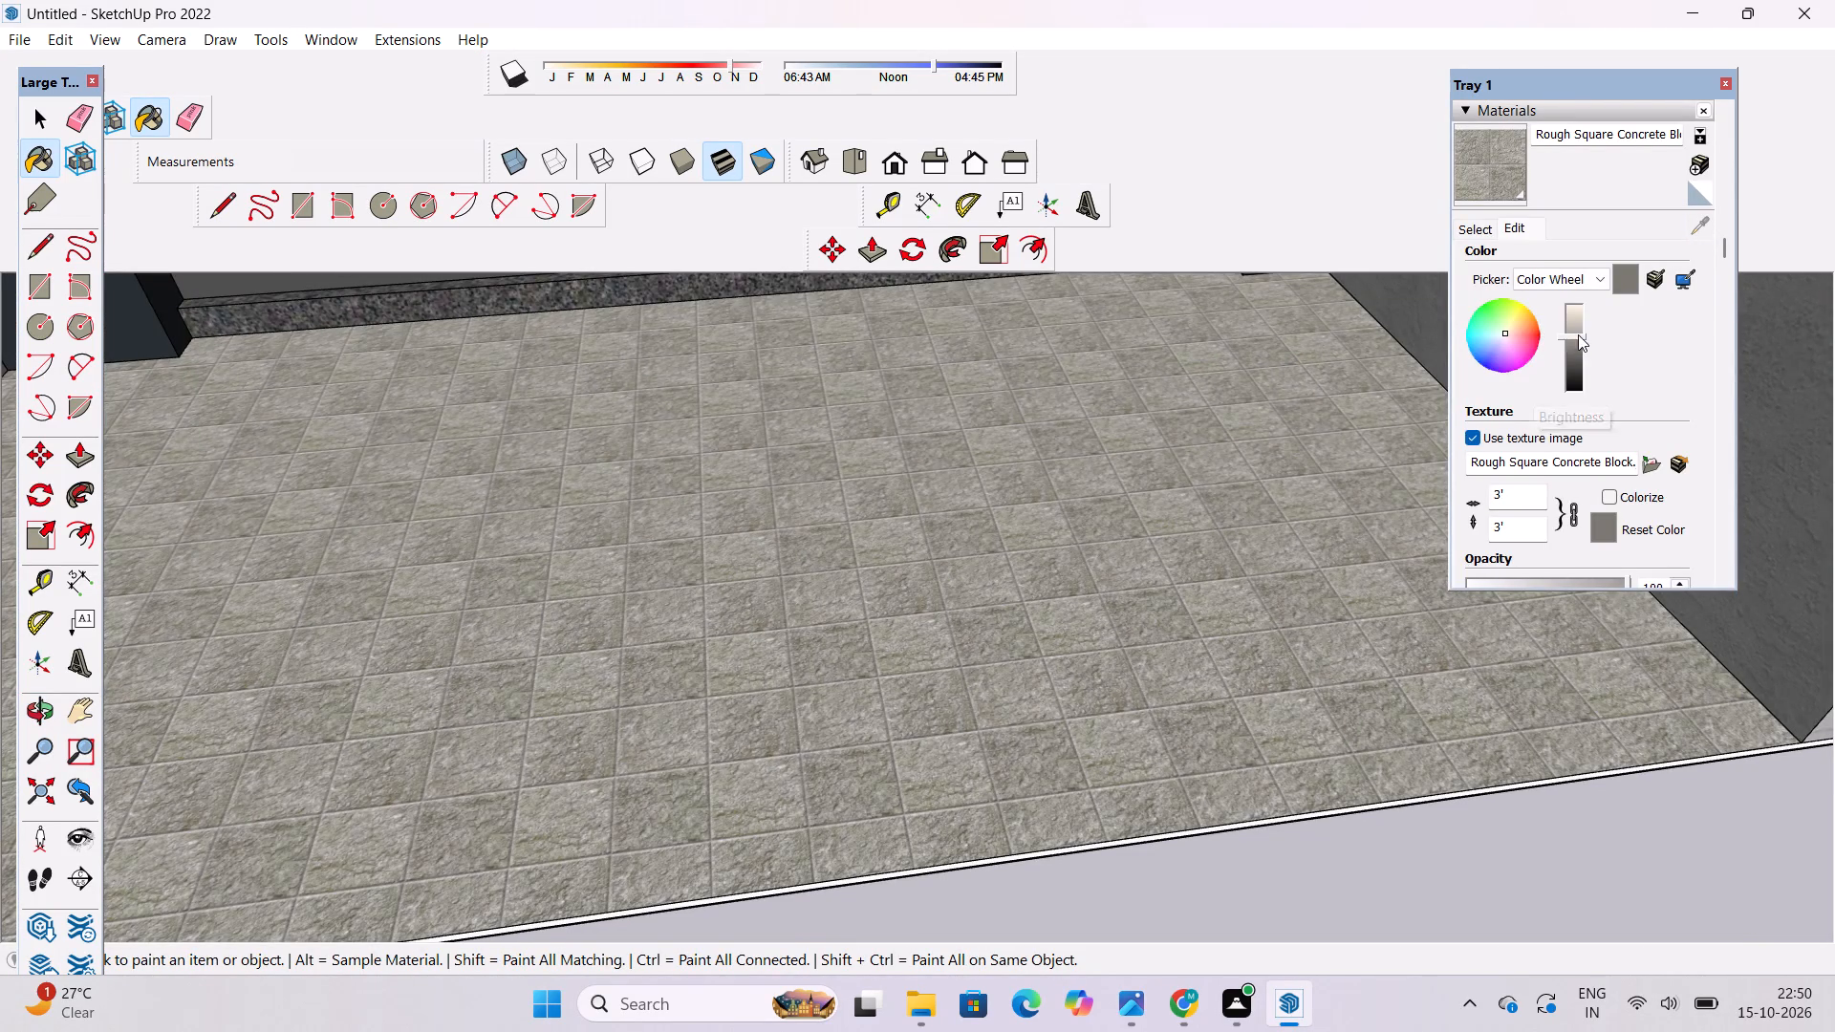
left_click(1577, 331)
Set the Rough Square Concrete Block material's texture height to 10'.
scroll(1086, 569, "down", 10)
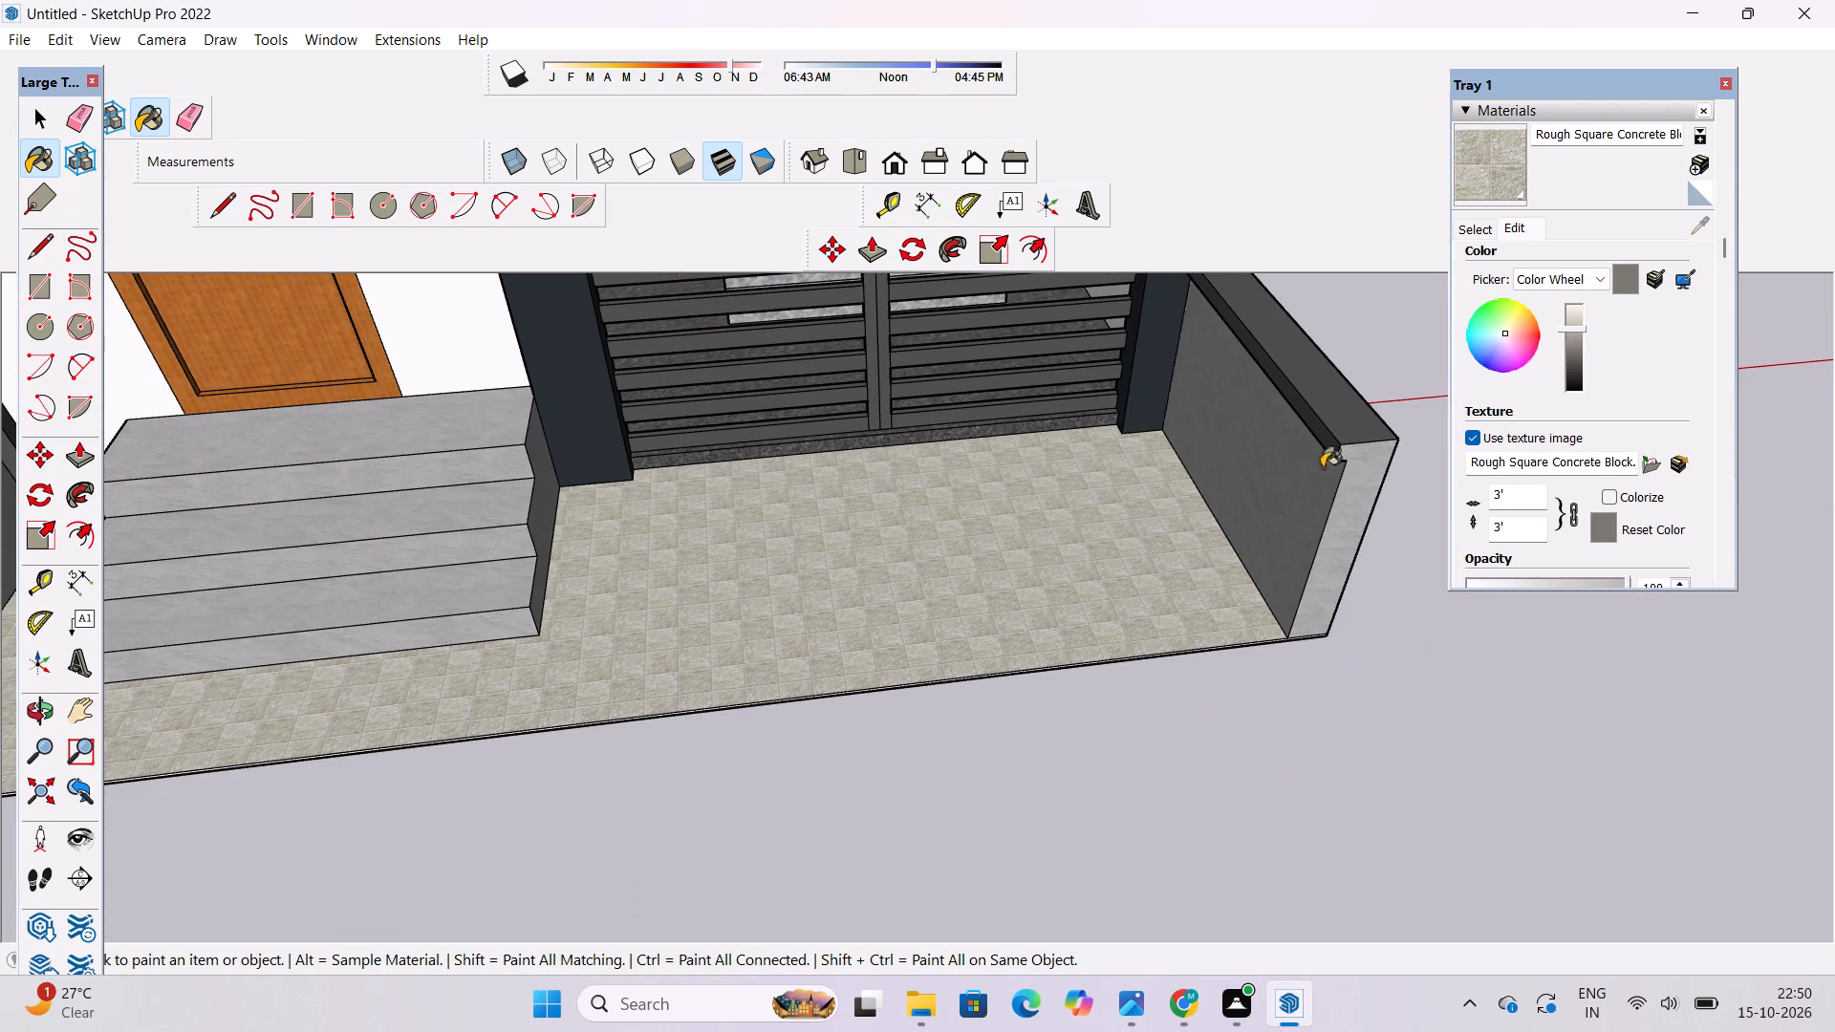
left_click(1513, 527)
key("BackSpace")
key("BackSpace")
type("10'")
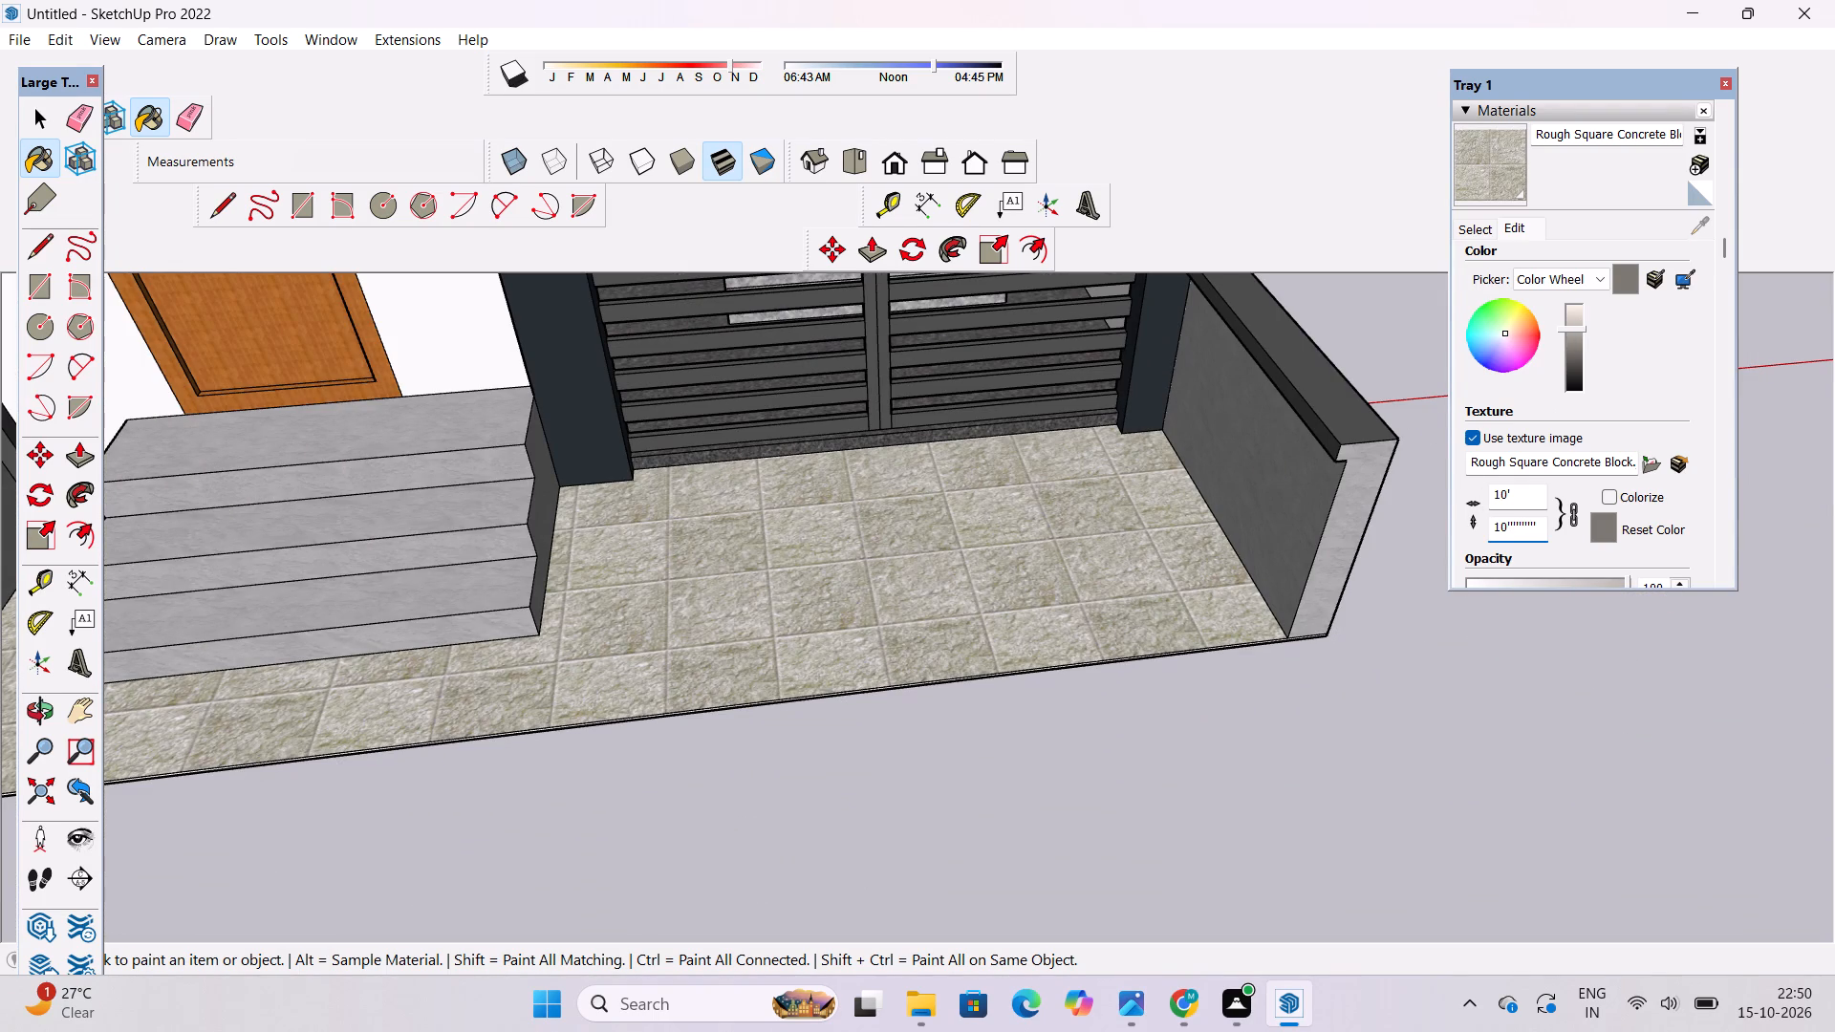
Set the Rough Square Concrete Block material's texture height to 30' to enlarge the porch floor tiles.
key("BackSpace")
key("BackSpace")
key("BackSpace")
key("BackSpace")
key("BackSpace")
key("BackSpace")
key("BackSpace")
key("BackSpace")
key("BackSpace")
key("BackSpace")
key("BackSpace")
key("BackSpace")
key("BackSpace")
key("BackSpace")
key("BackSpace")
key("BackSpace")
key("BackSpace")
key("BackSpace")
key("BackSpace")
key("BackSpace")
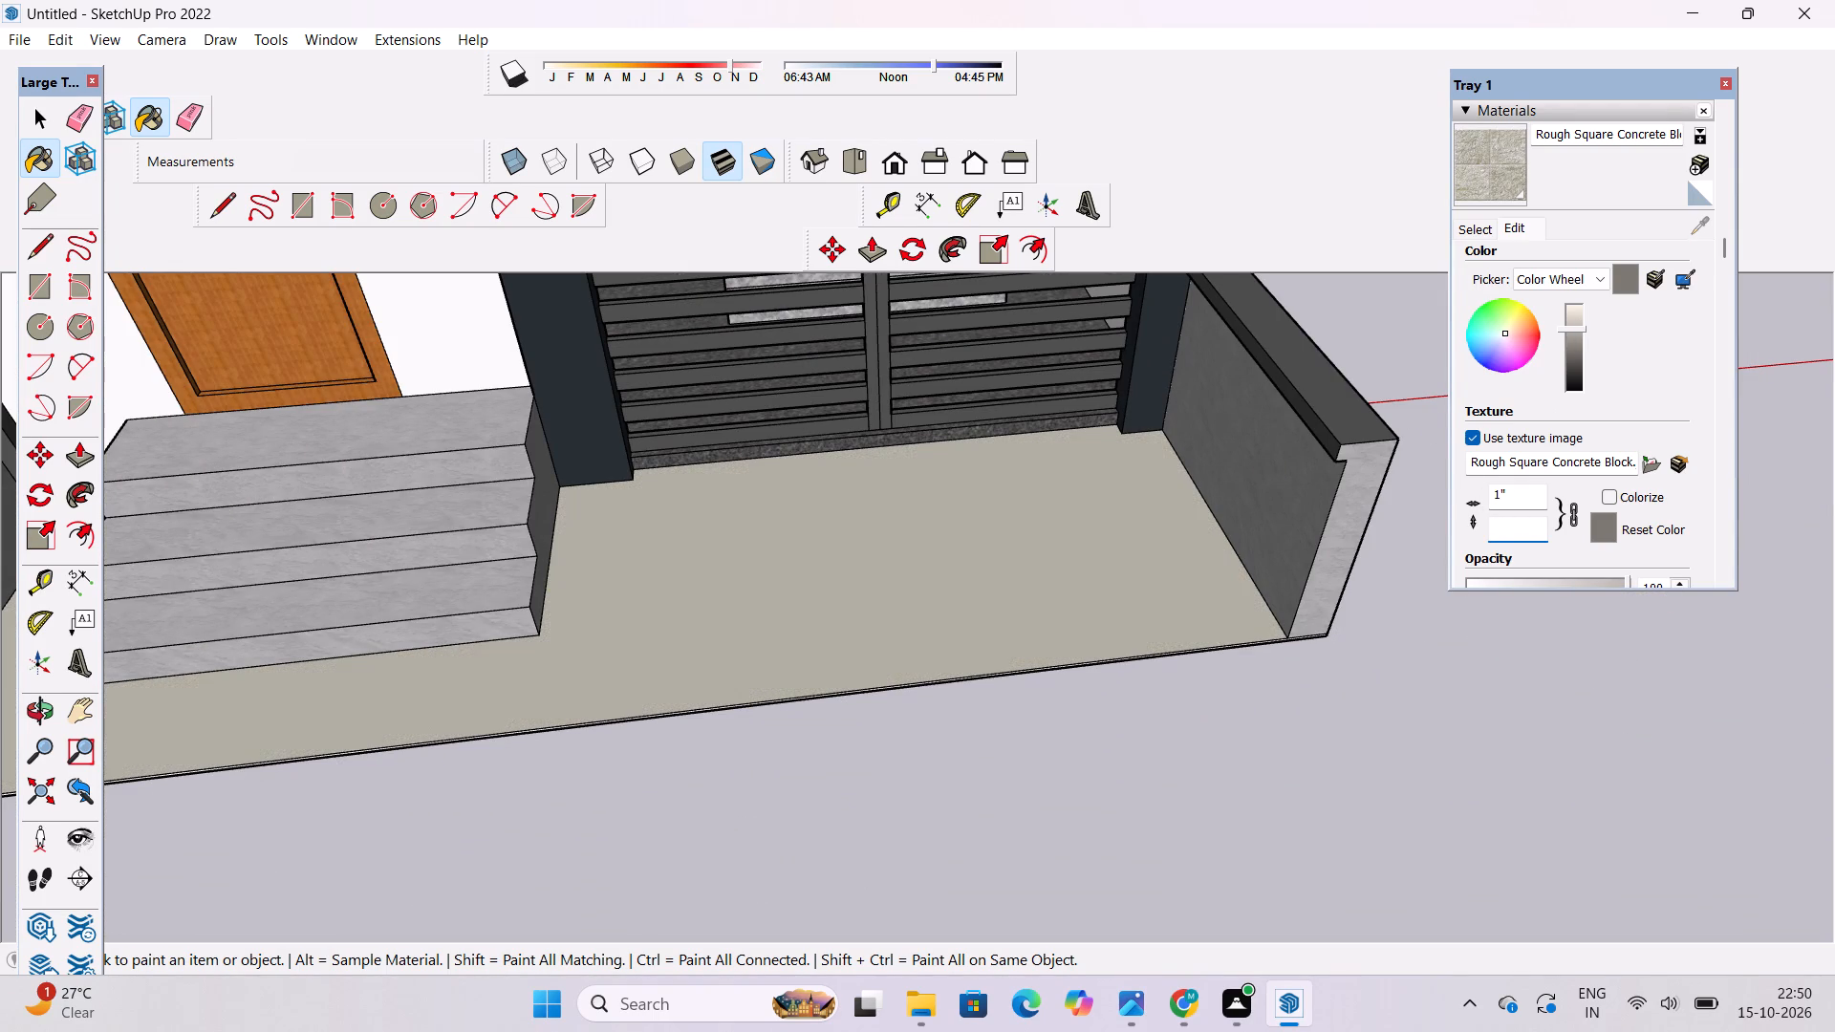
type("30'")
key("Return")
scroll(978, 633, "down", 4)
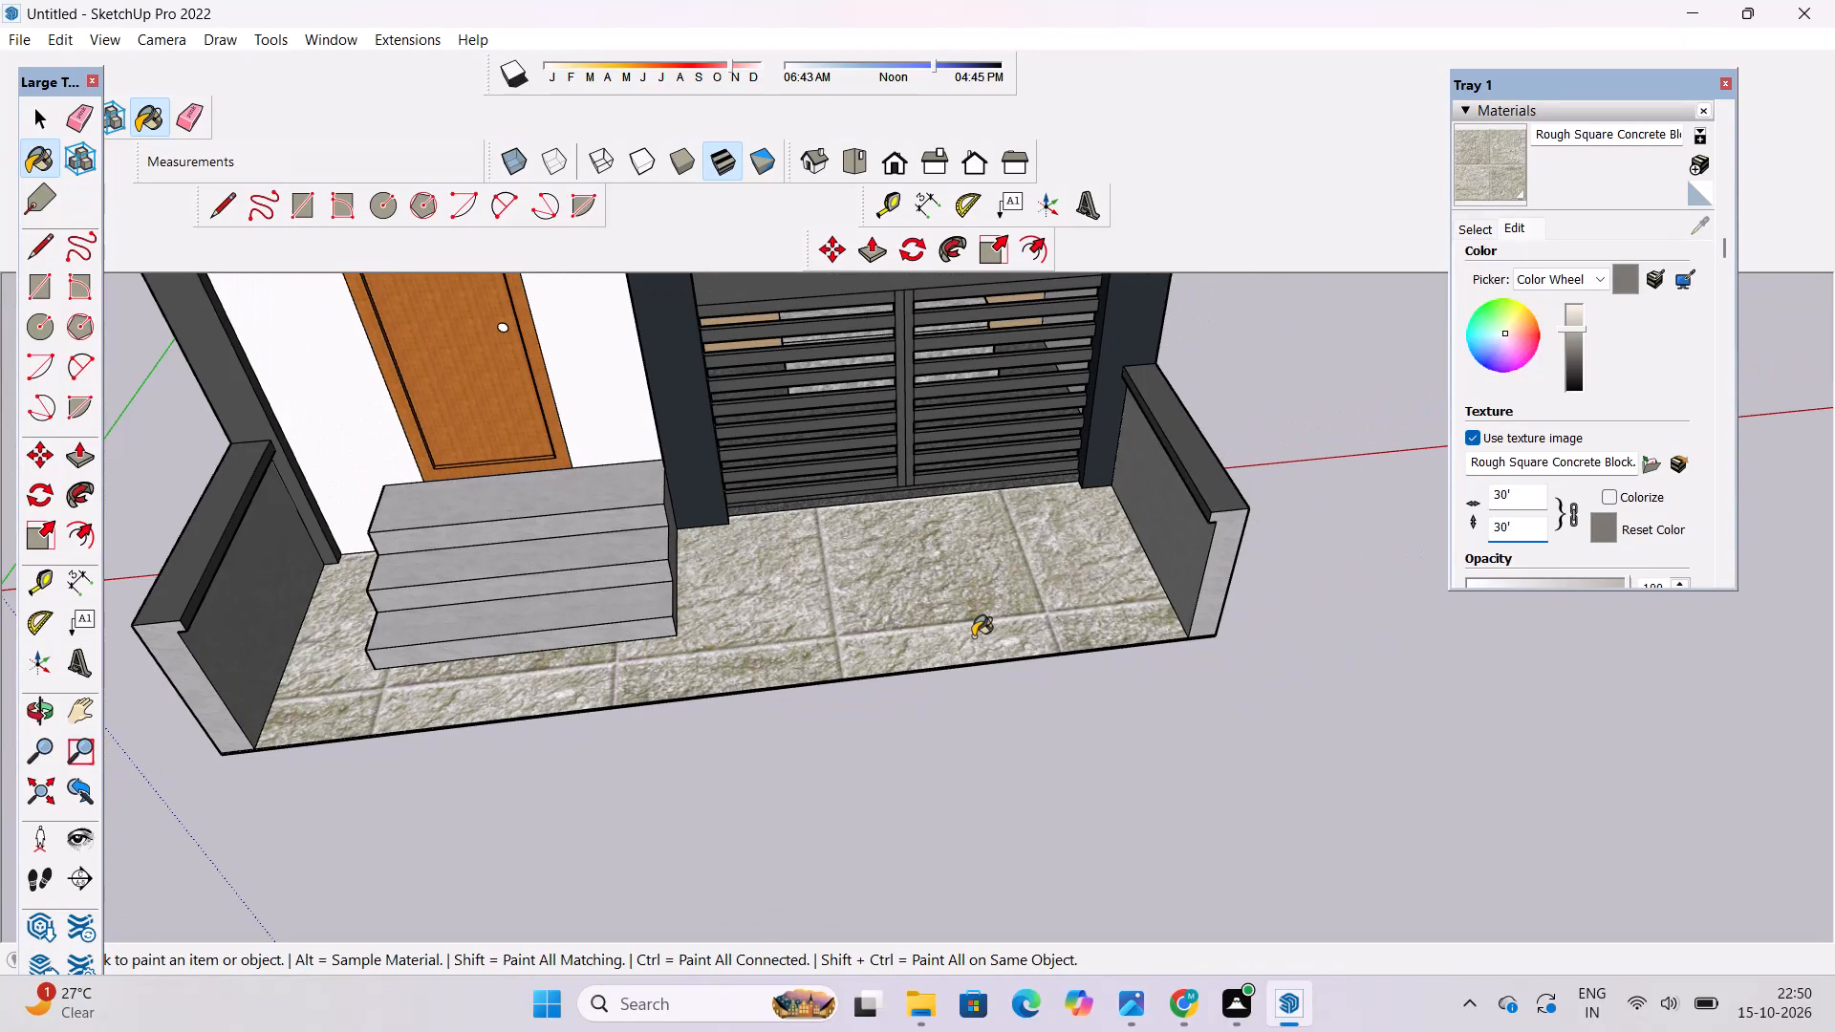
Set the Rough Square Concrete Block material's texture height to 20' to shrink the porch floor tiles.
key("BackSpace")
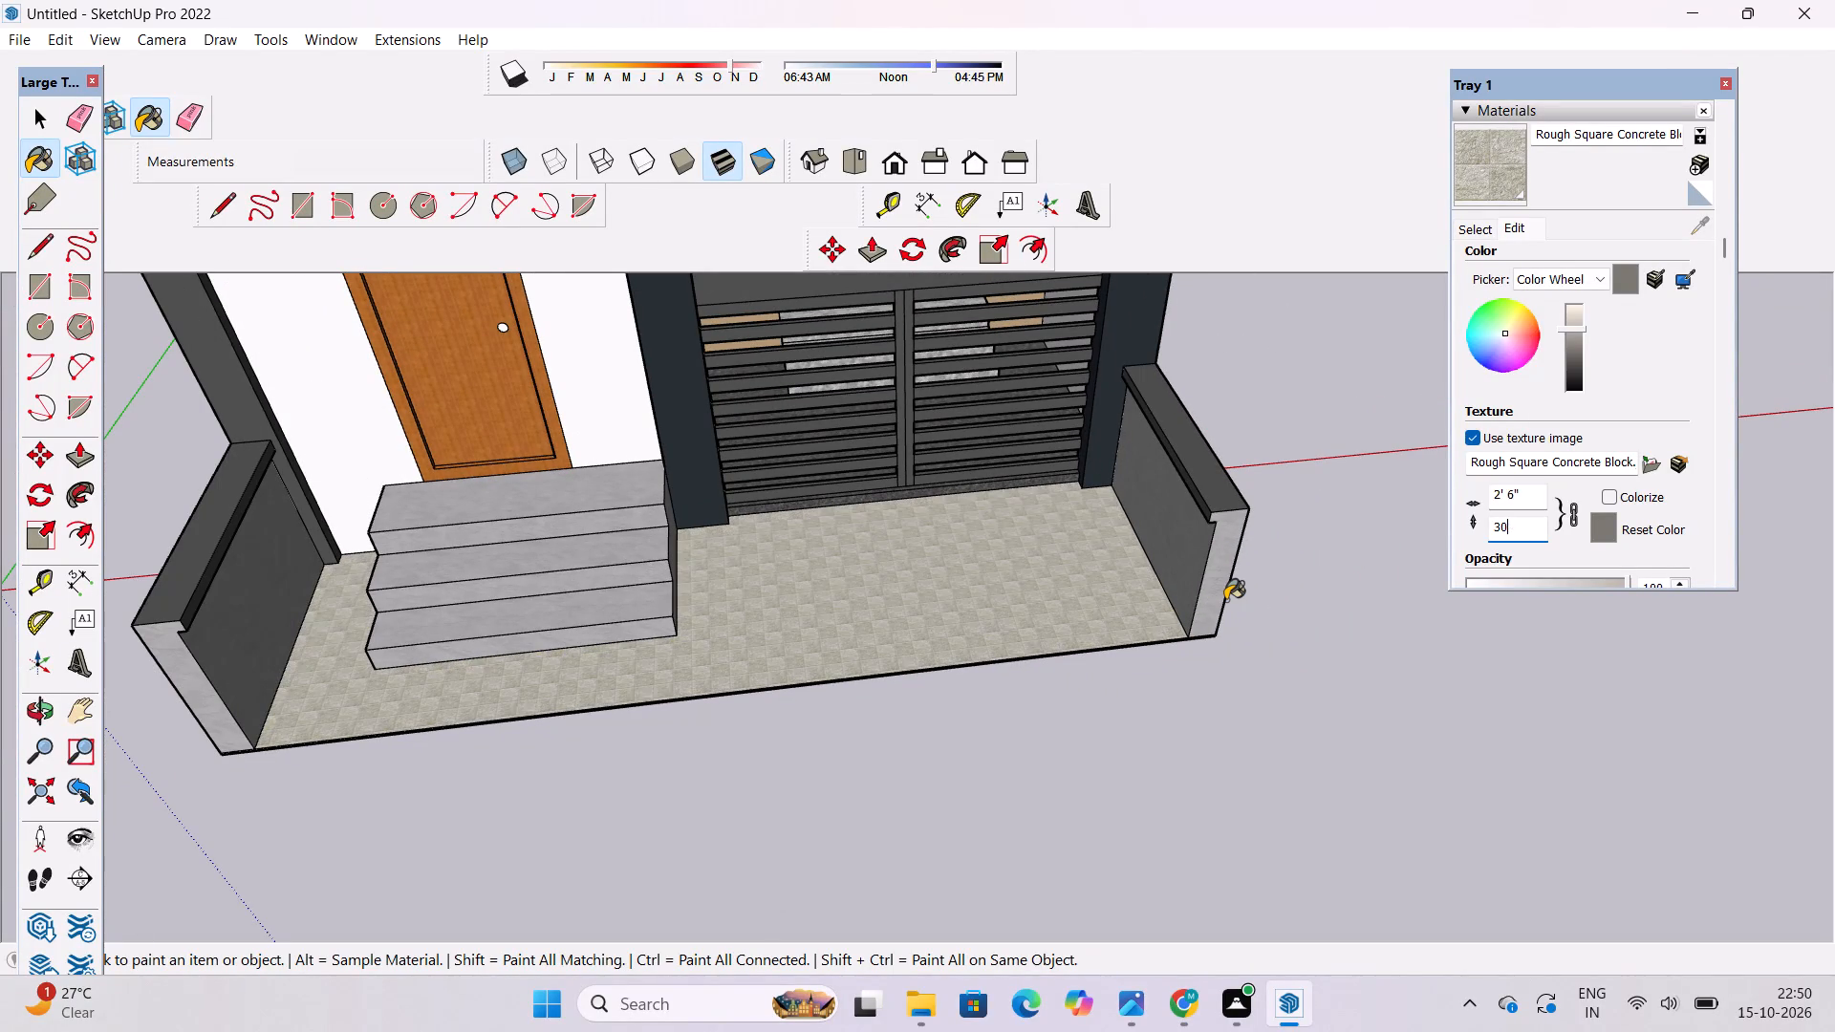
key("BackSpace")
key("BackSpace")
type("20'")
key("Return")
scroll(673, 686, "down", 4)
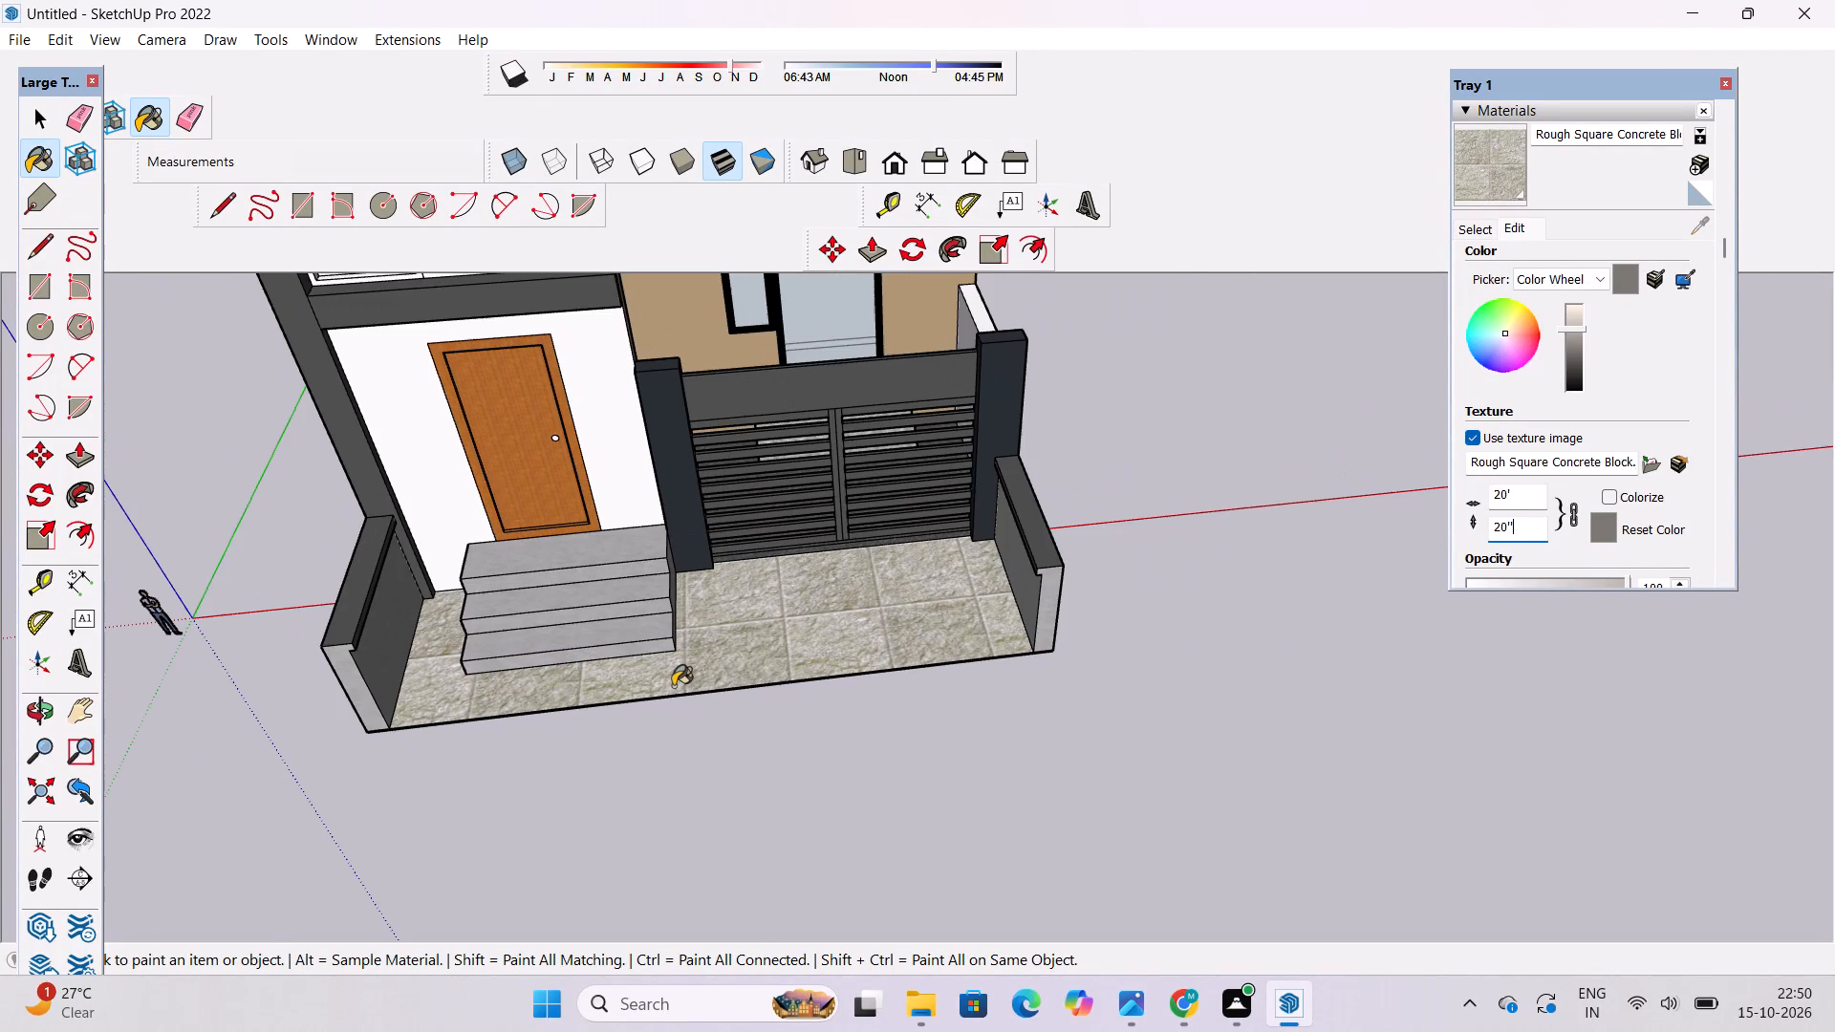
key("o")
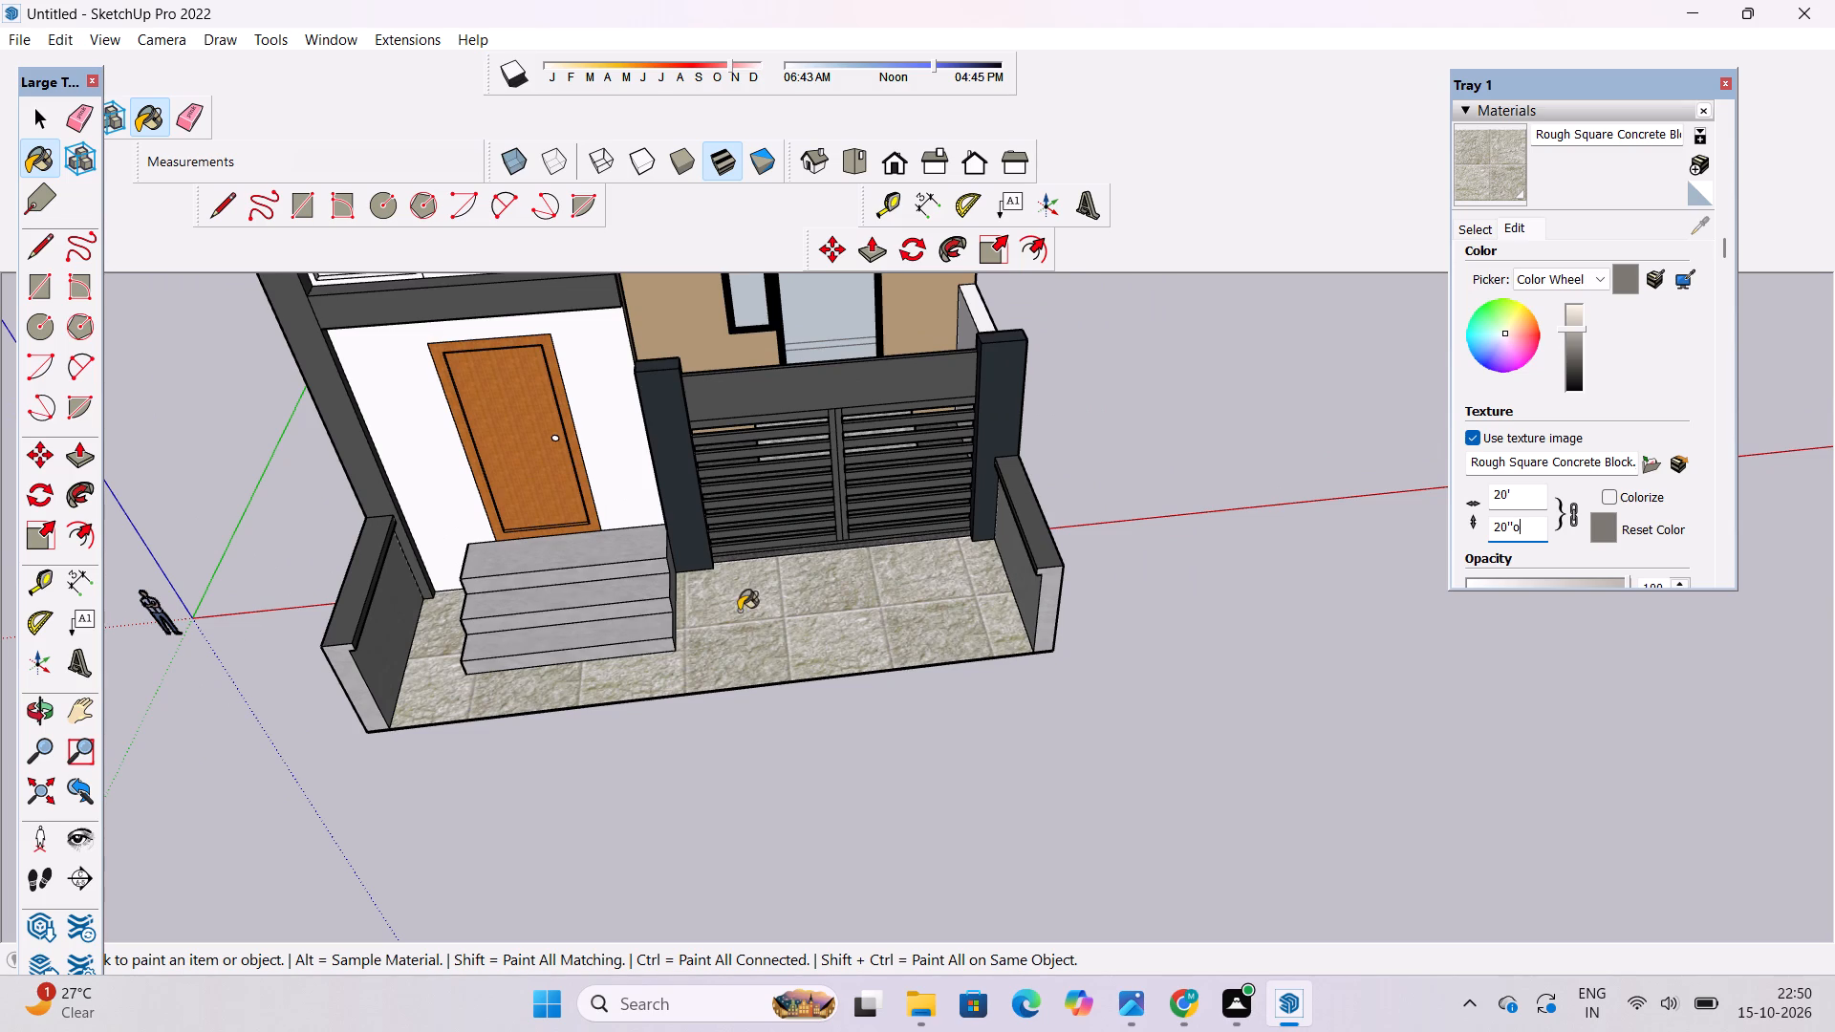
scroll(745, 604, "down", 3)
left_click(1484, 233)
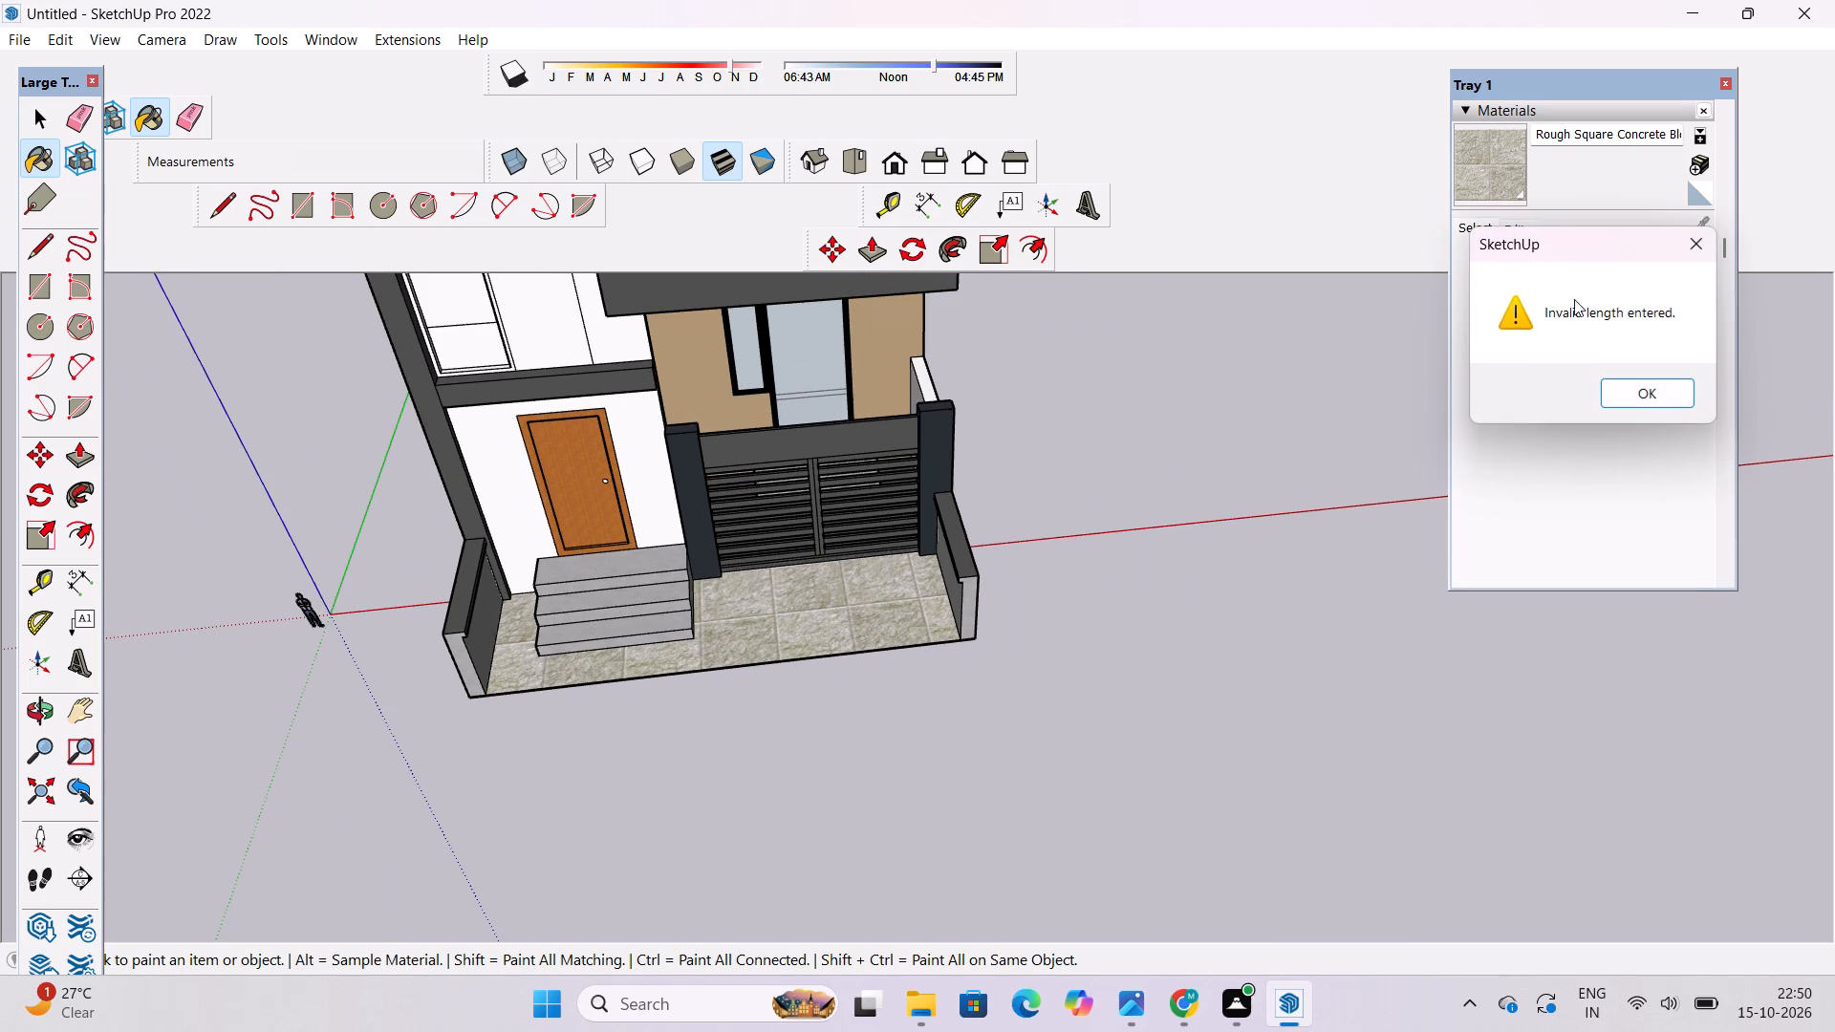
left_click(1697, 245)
Repaint the front porch floor with Pavers Driveway Brick from Landscaping, Fencing and Vegetation.
left_click(1600, 262)
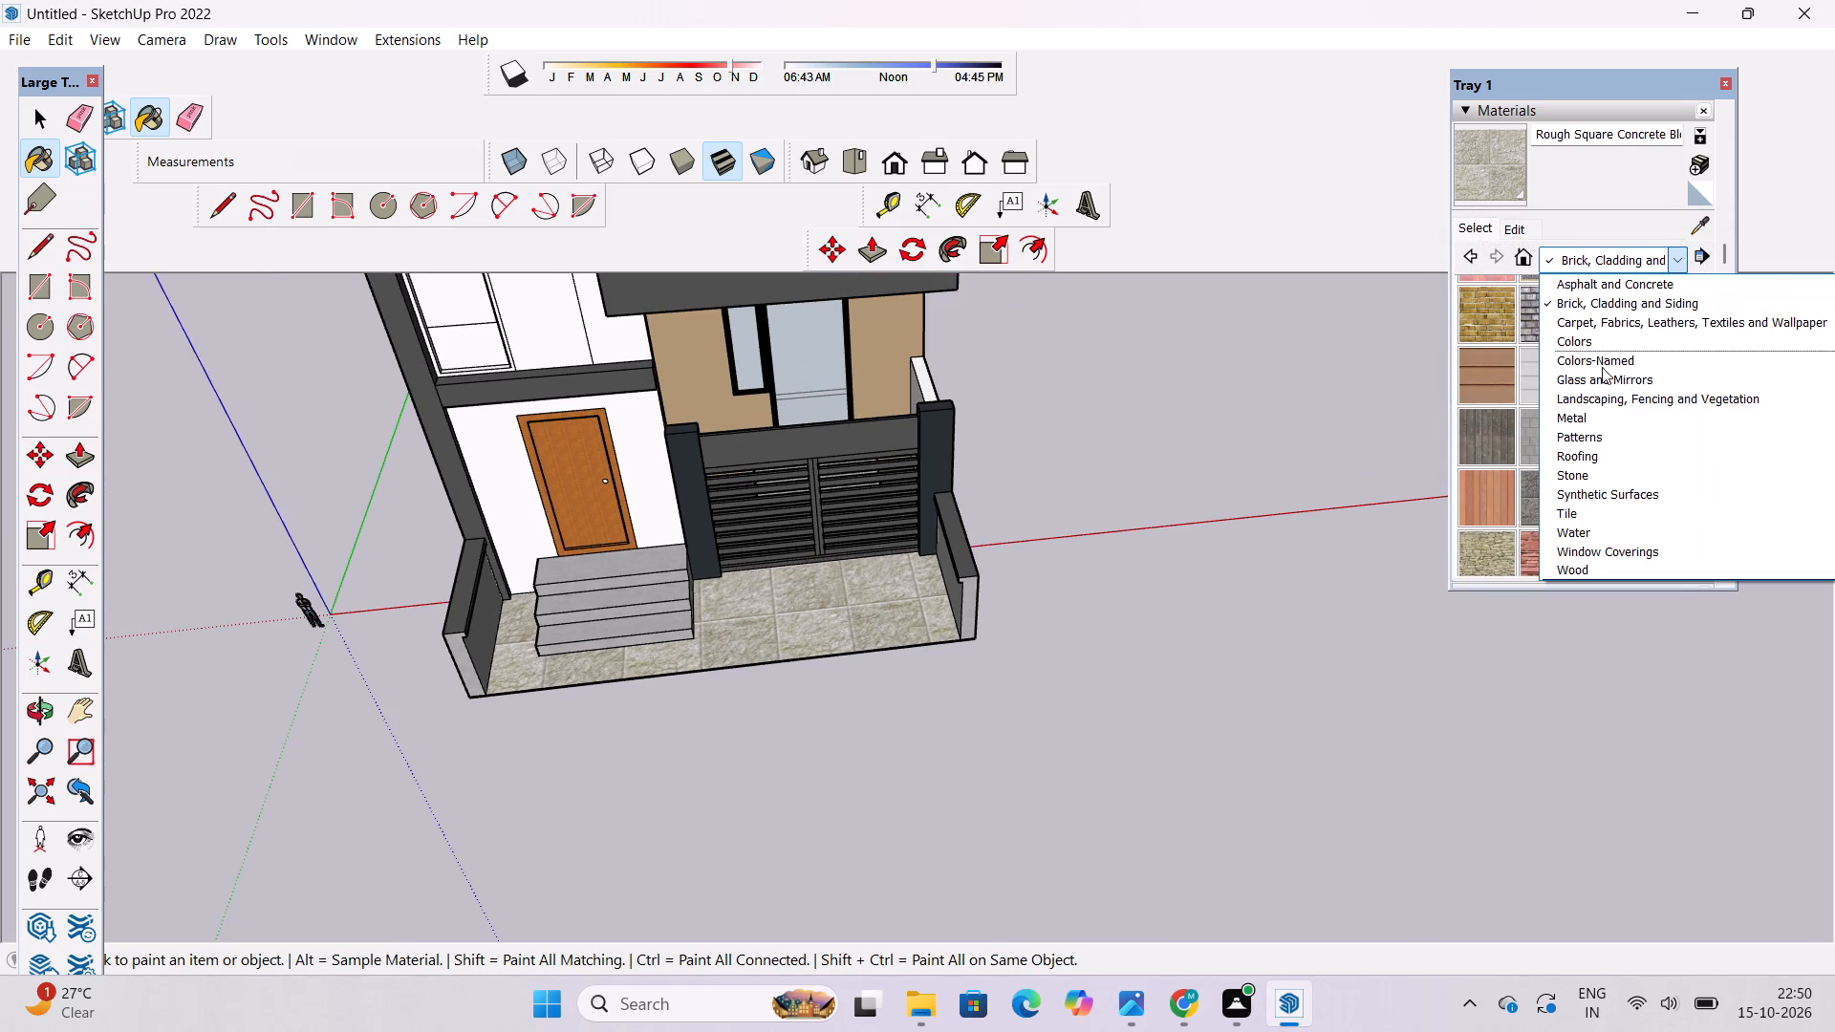
left_click(1600, 389)
scroll(1564, 386, "down", 1)
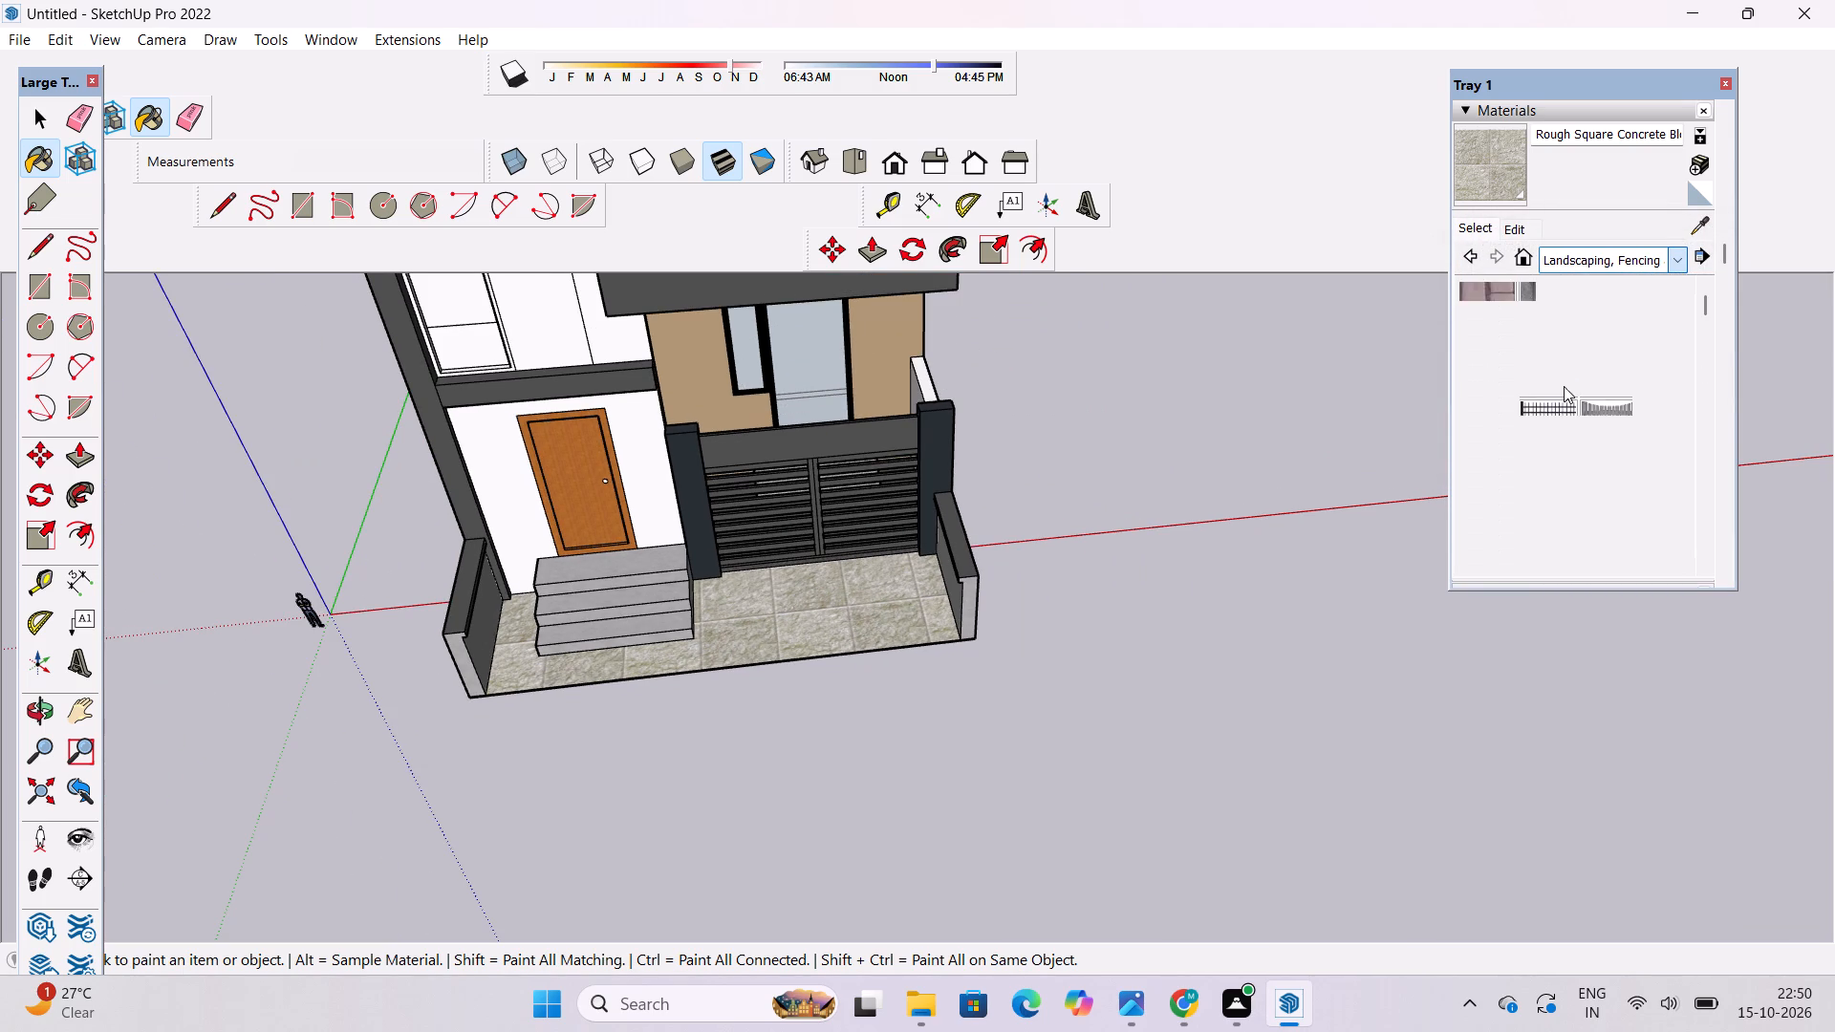
scroll(1562, 384, "down", 4)
scroll(1562, 384, "up", 2)
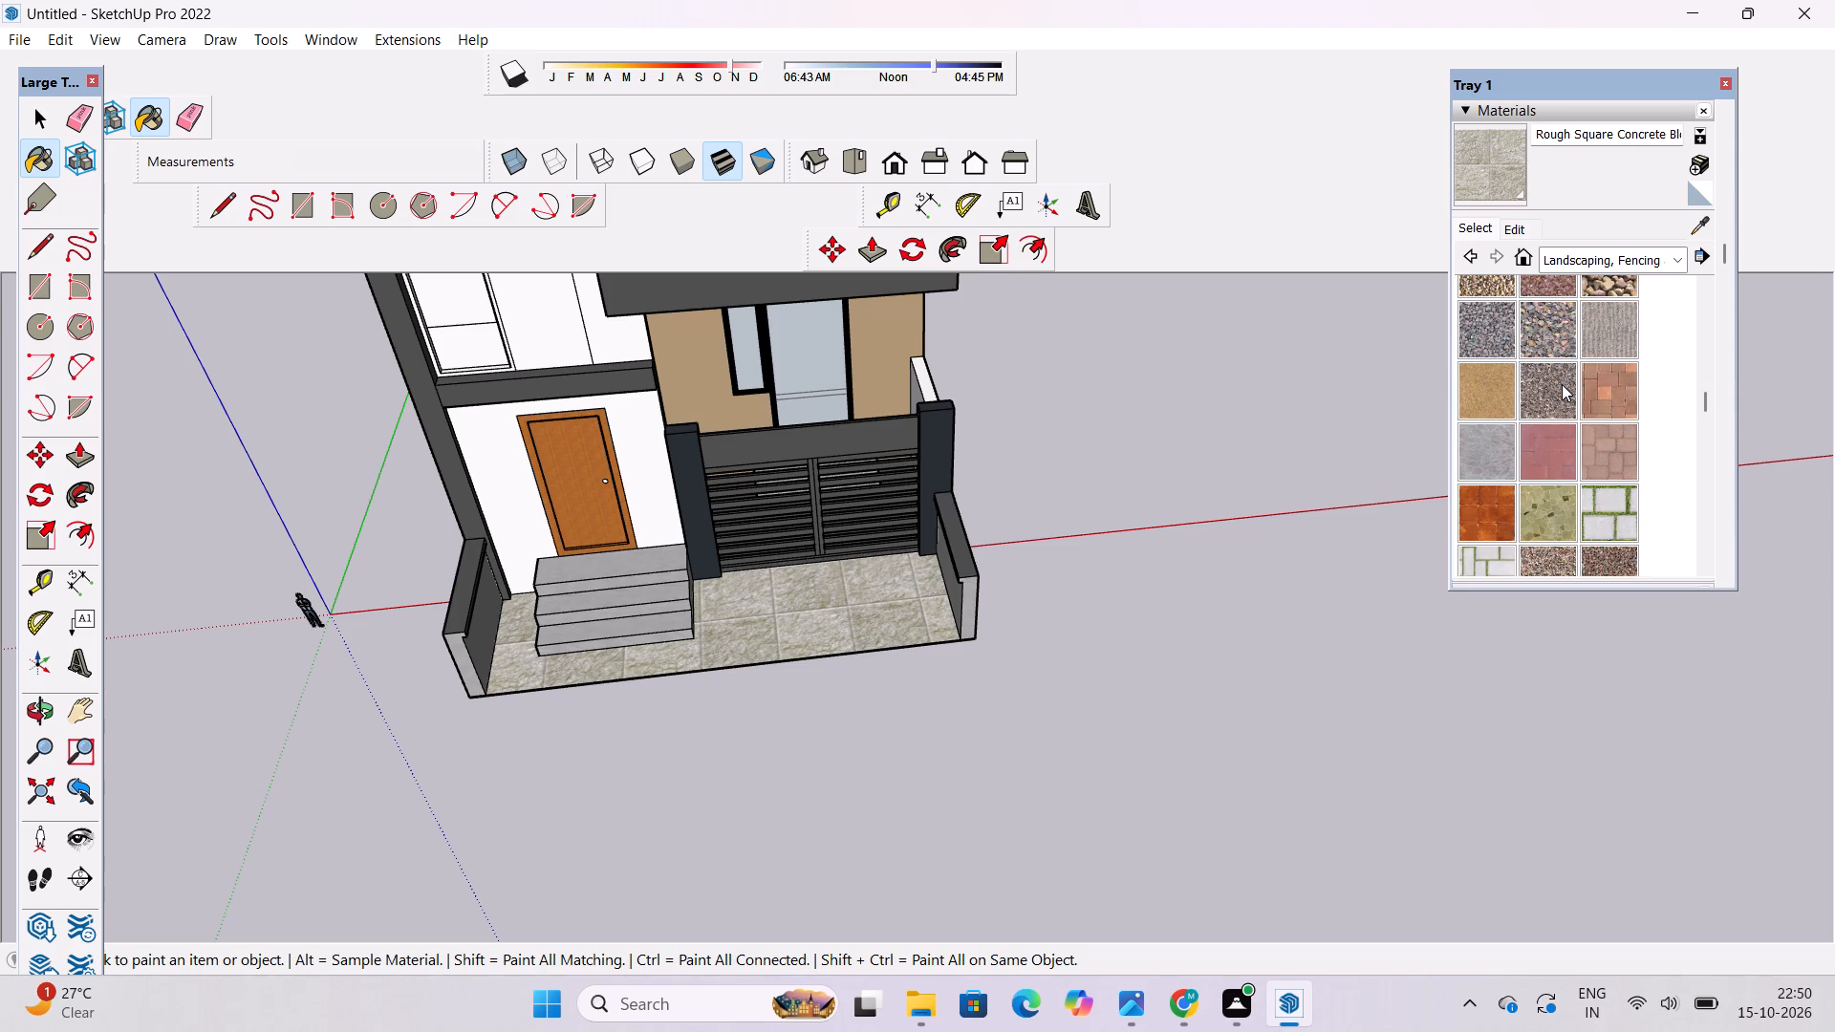
scroll(1562, 384, "down", 3)
scroll(1562, 384, "up", 5)
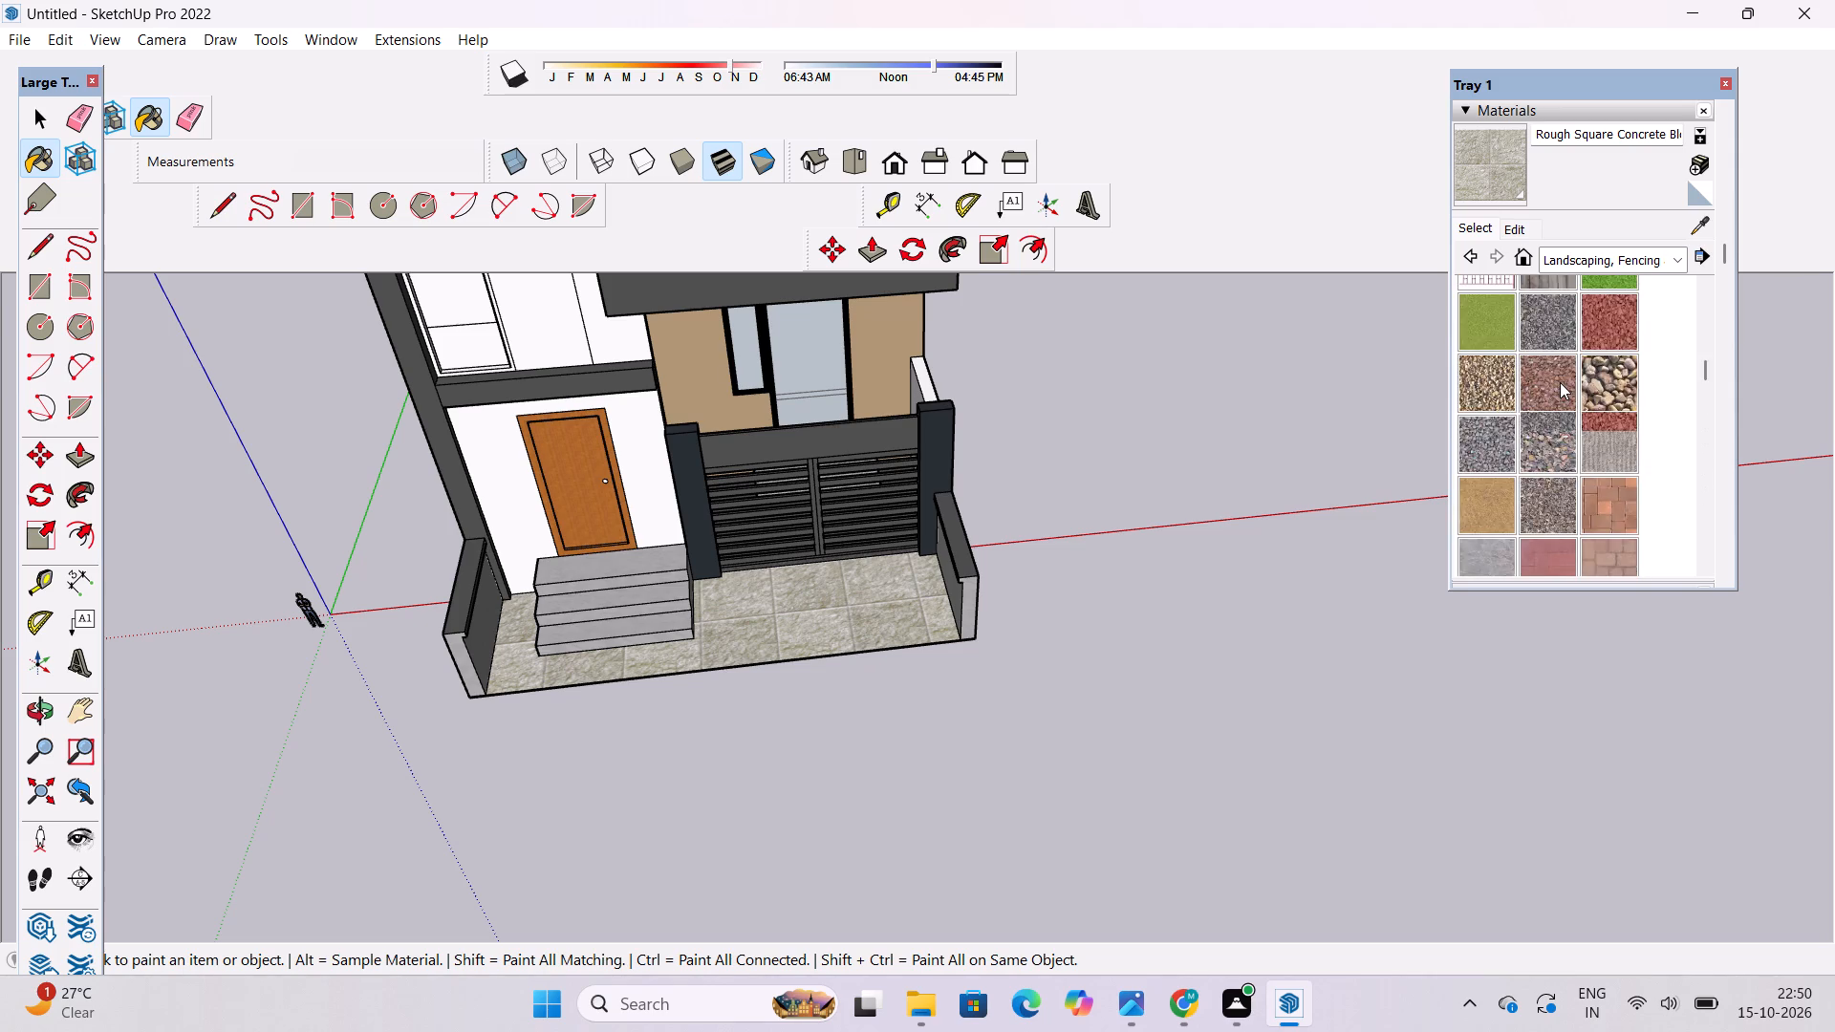
scroll(1560, 382, "up", 2)
scroll(1555, 375, "down", 3)
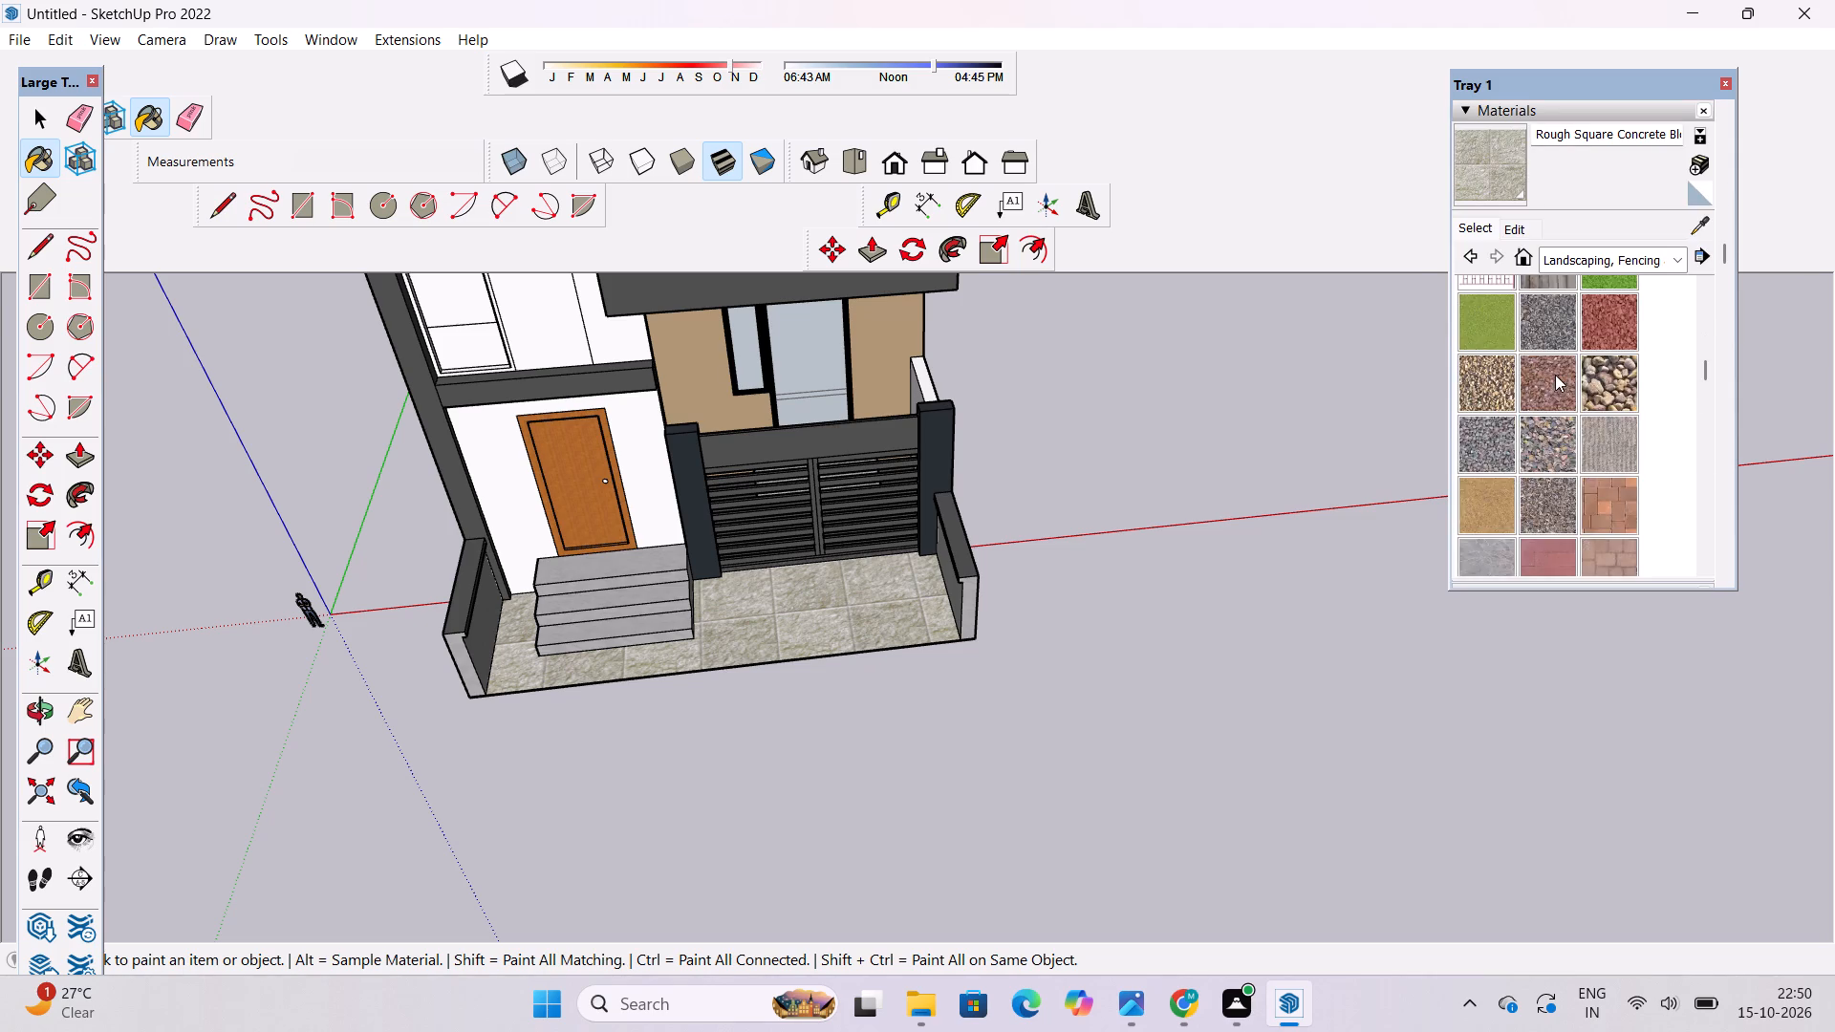
scroll(1555, 375, "down", 2)
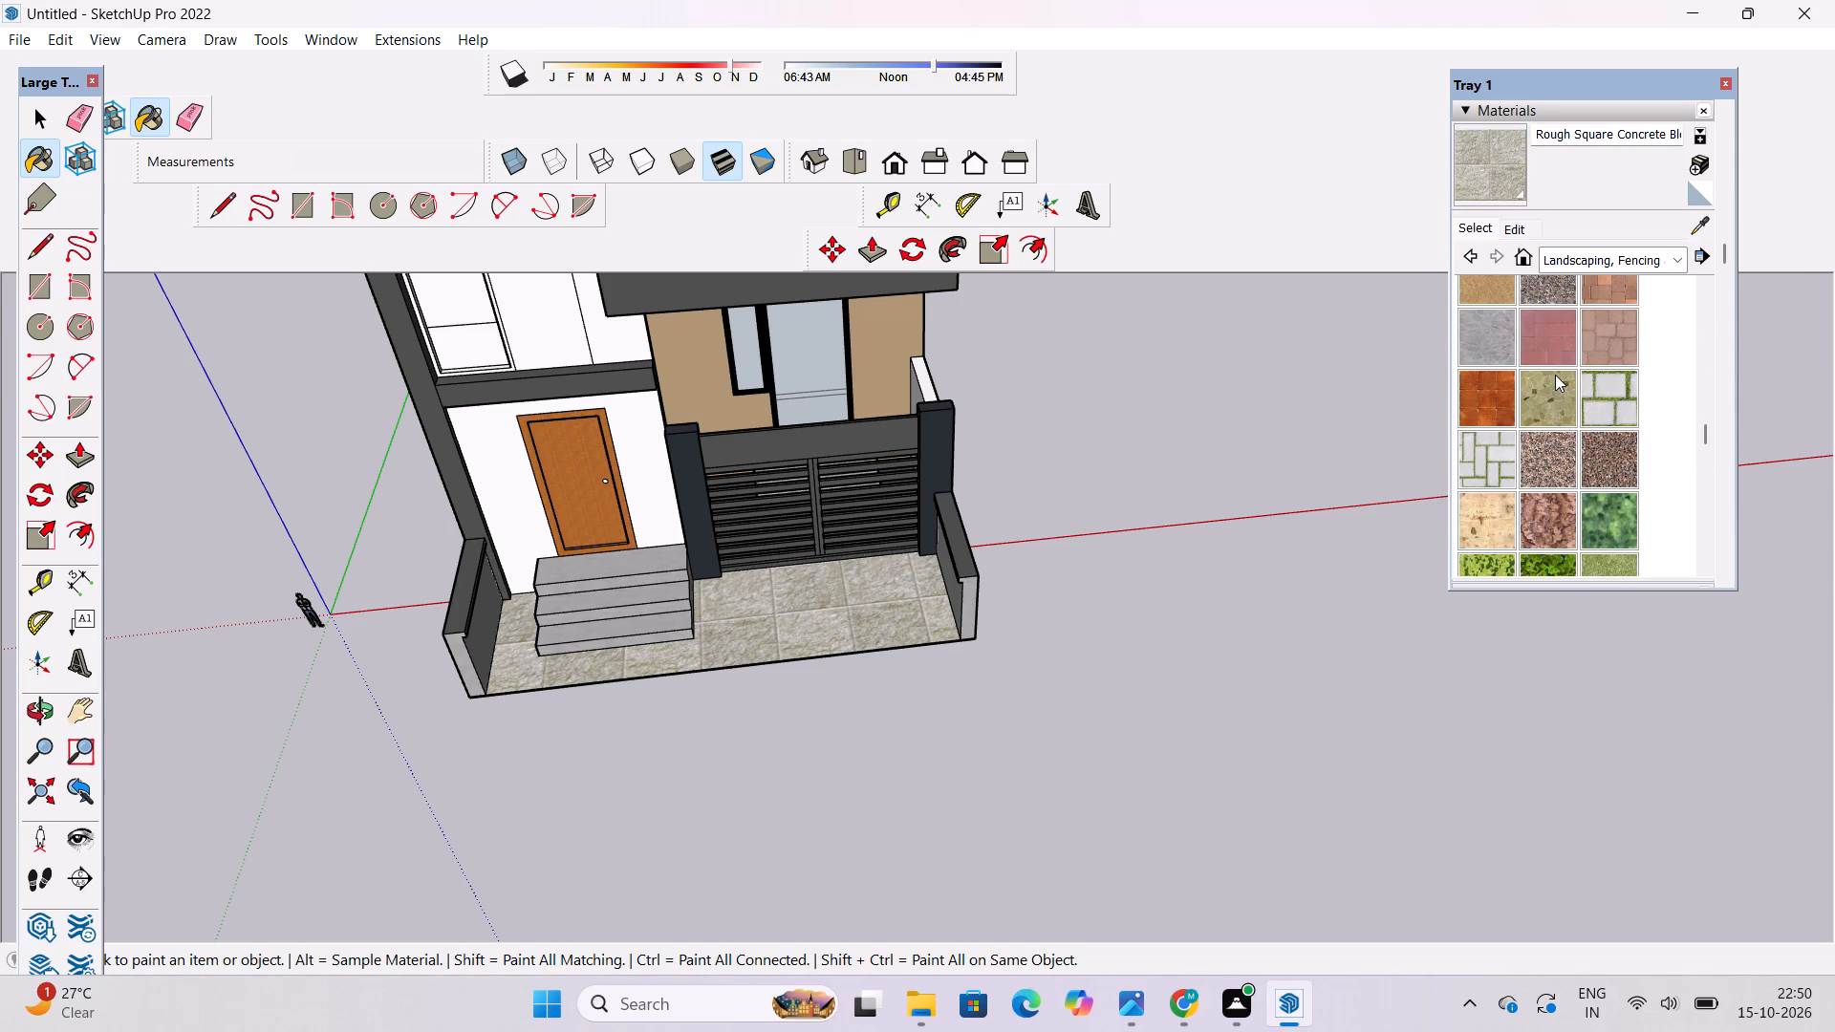
scroll(1555, 375, "up", 1)
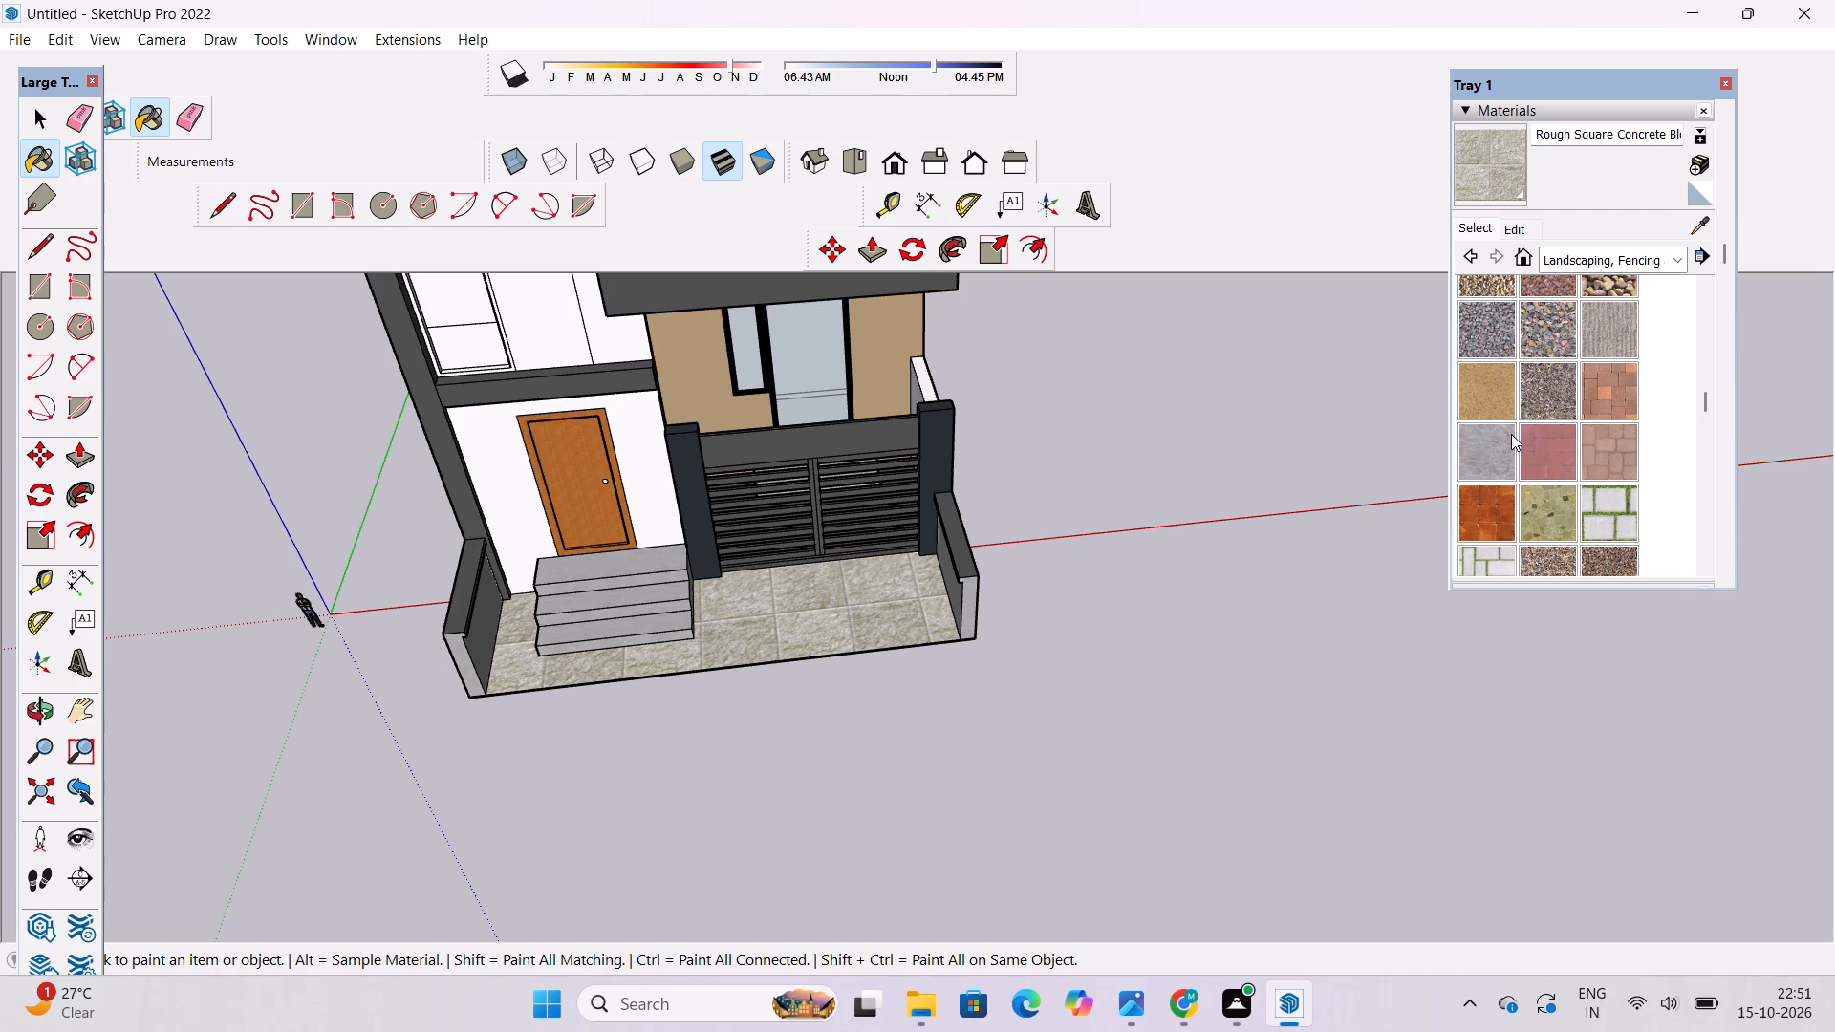
scroll(1513, 424, "down", 2)
scroll(1513, 424, "up", 1)
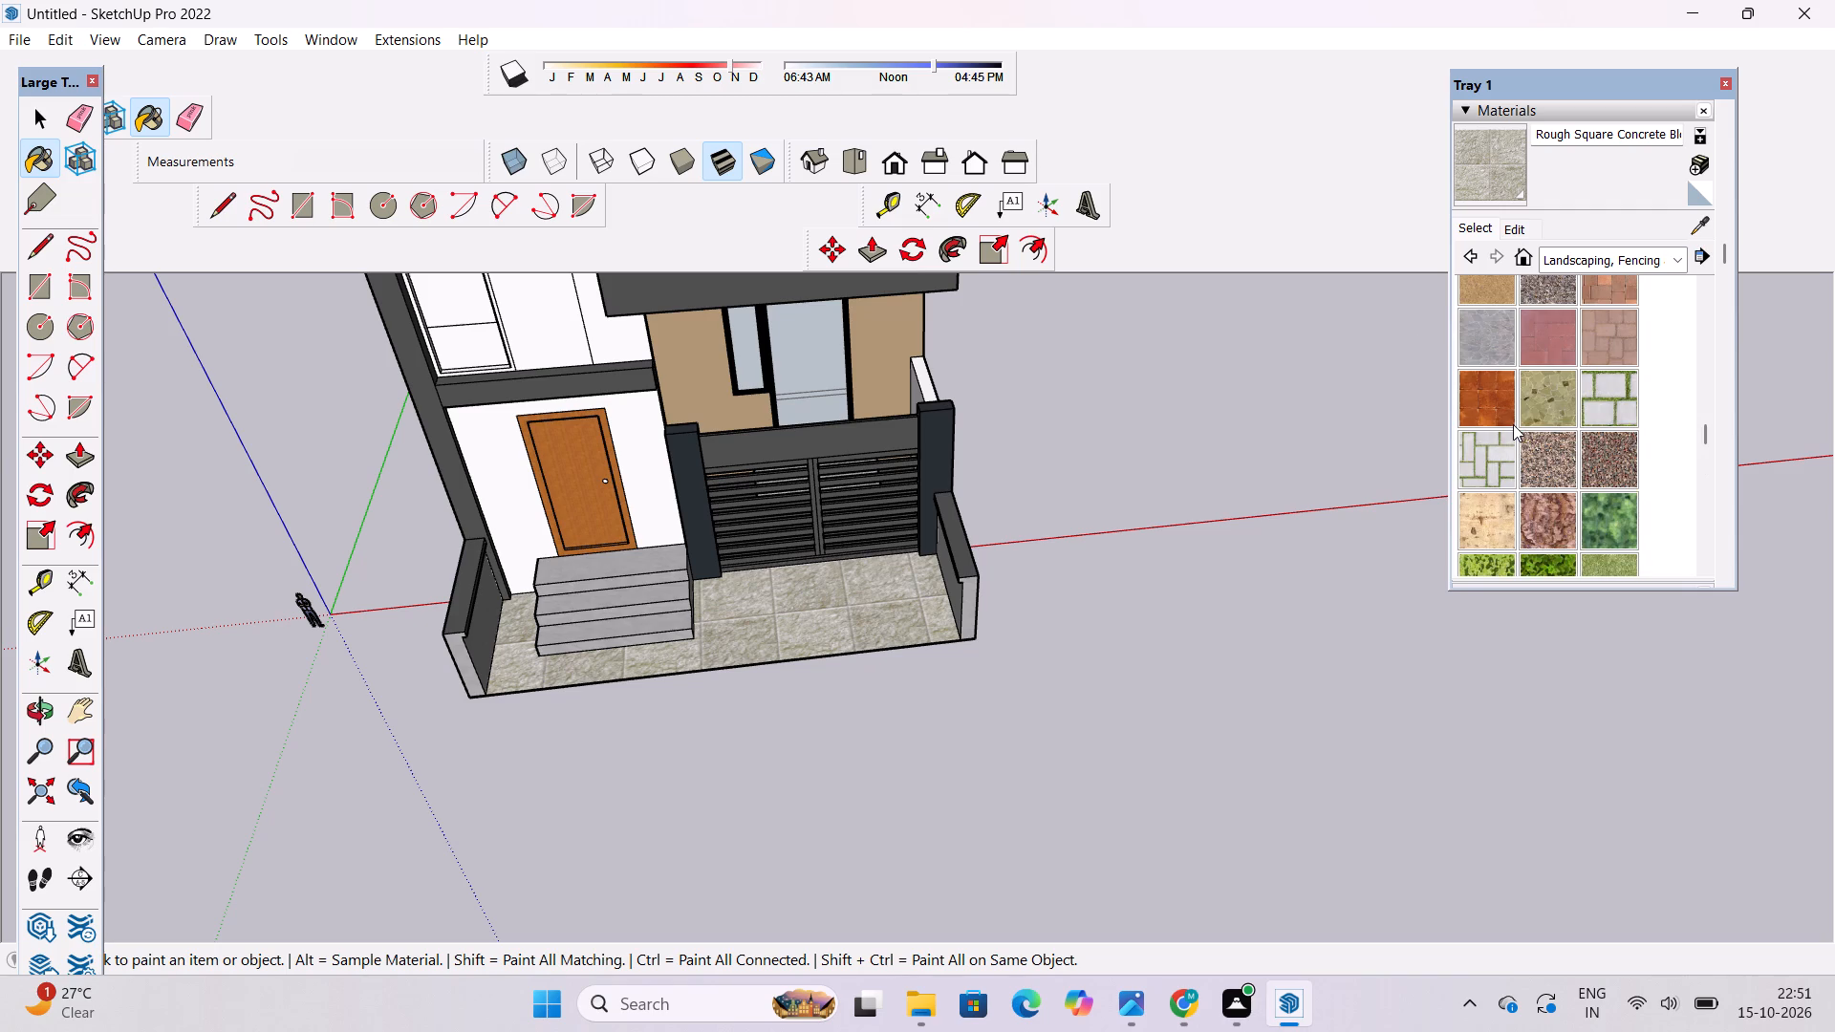
scroll(1549, 364, "up", 1)
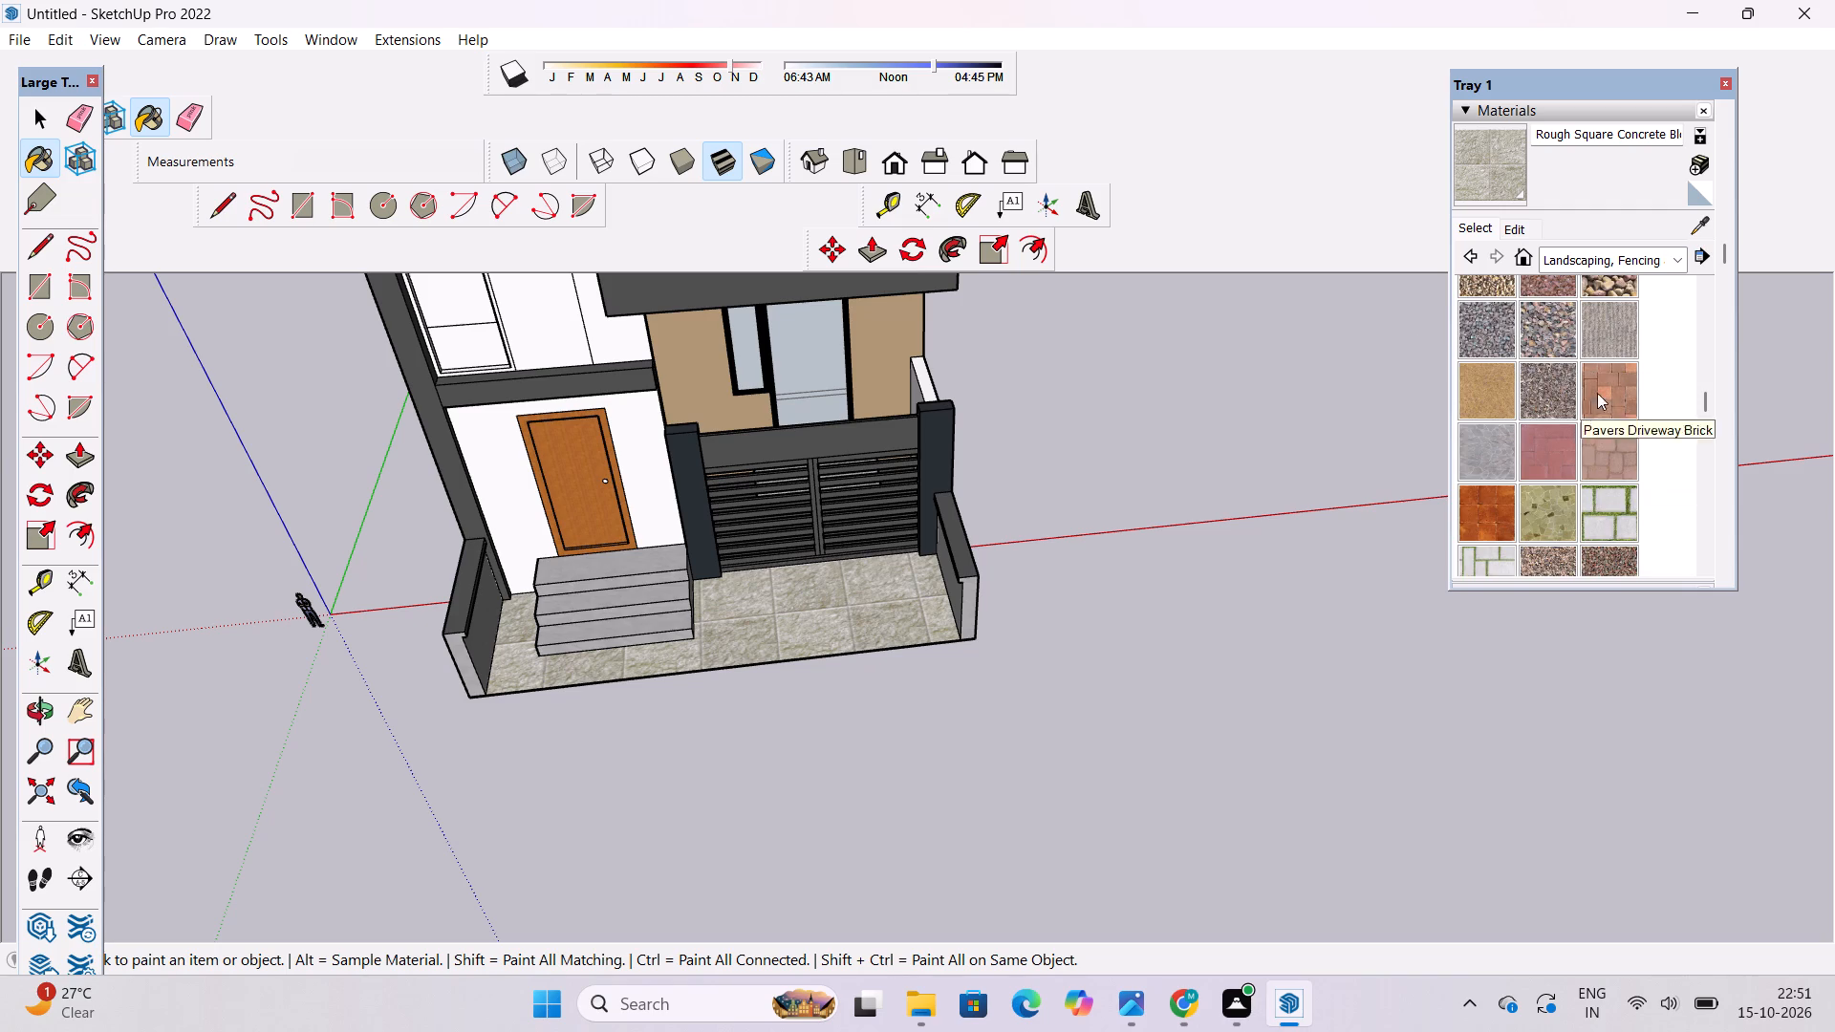
left_click(1597, 398)
left_click(854, 627)
scroll(816, 667, "up", 20)
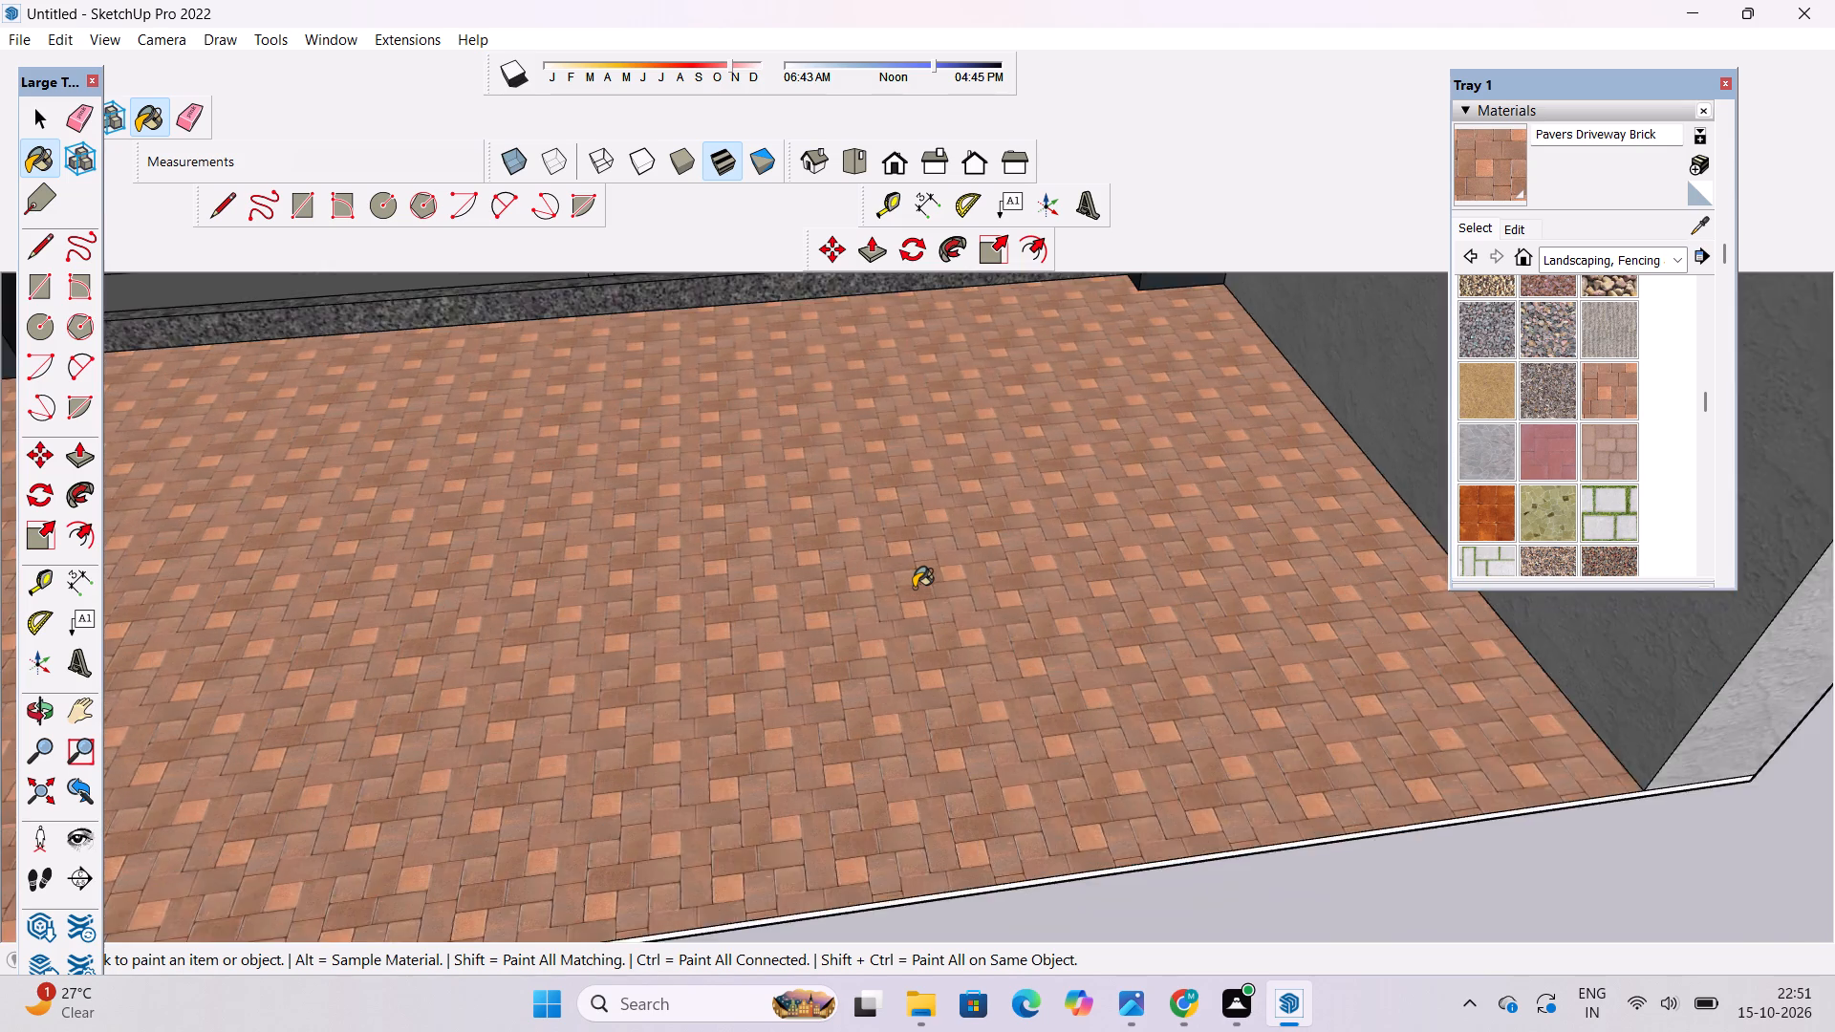
scroll(914, 588, "up", 4)
scroll(853, 570, "down", 20)
scroll(853, 570, "down", 9)
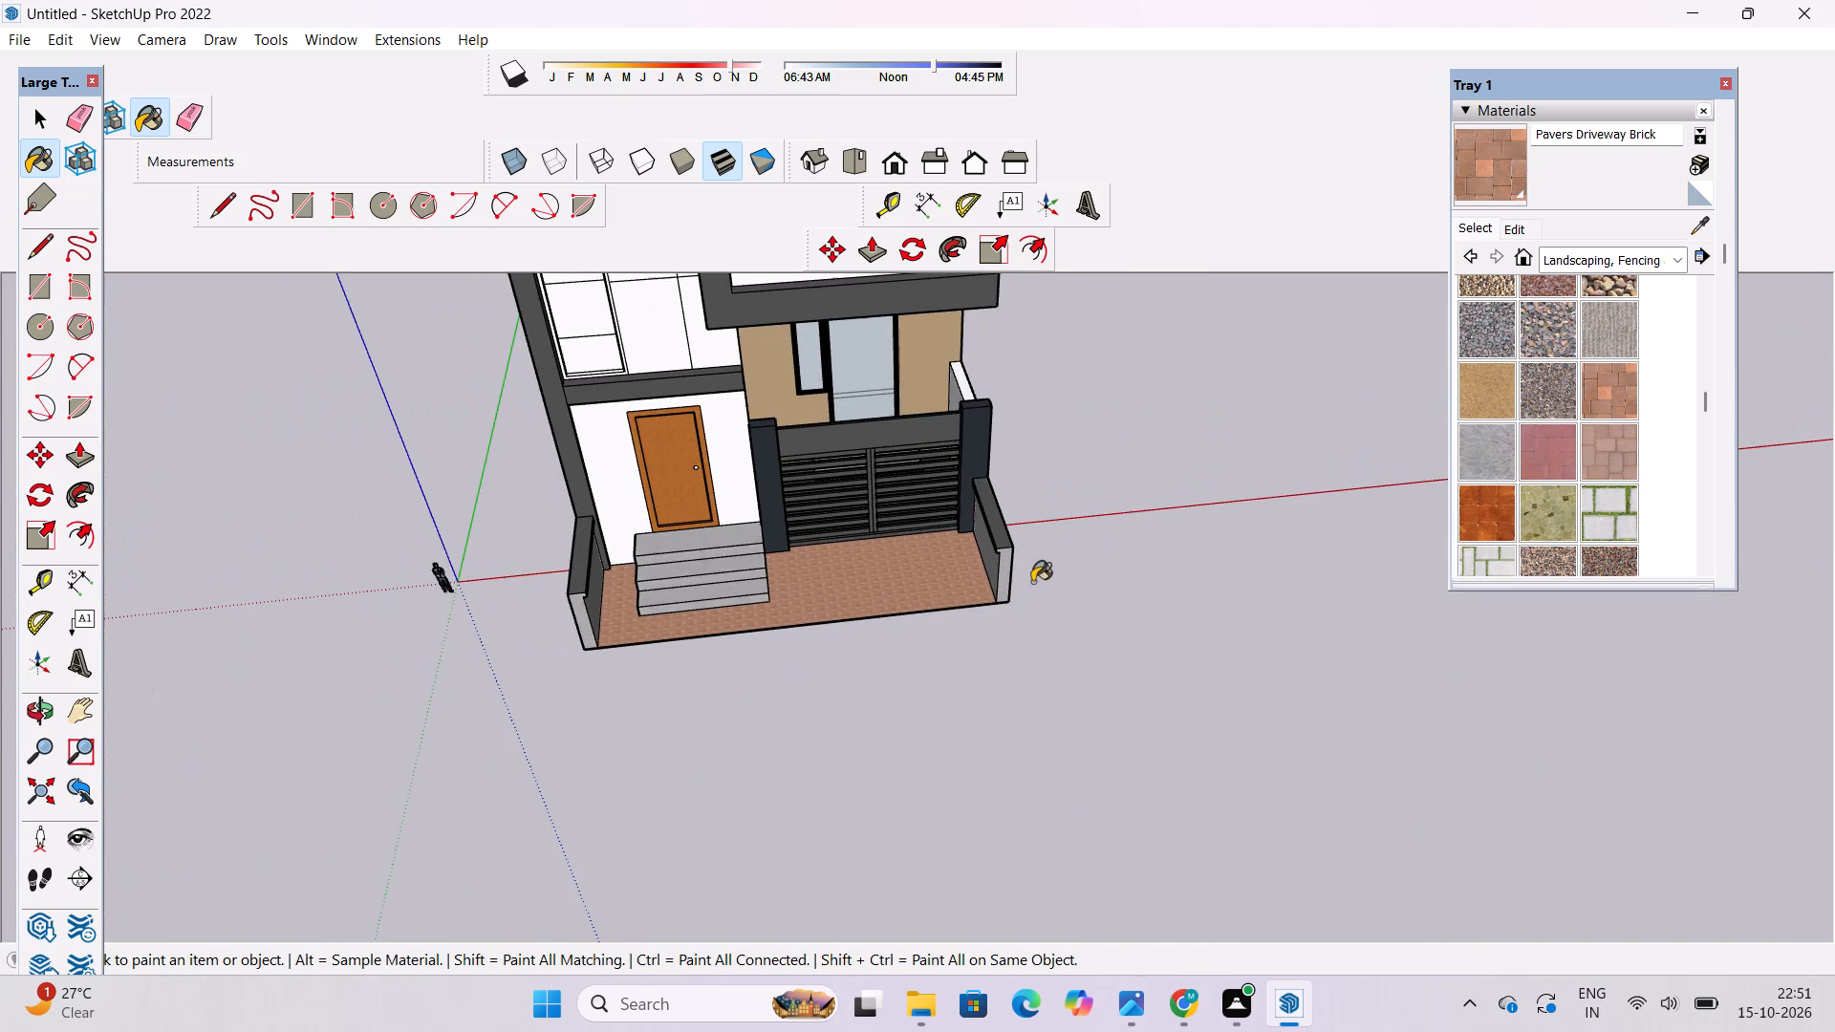
Set the Pavers Driveway Brick material's texture height to 10' to enlarge the porch floor pavers.
left_click(1504, 234)
left_click(1534, 515)
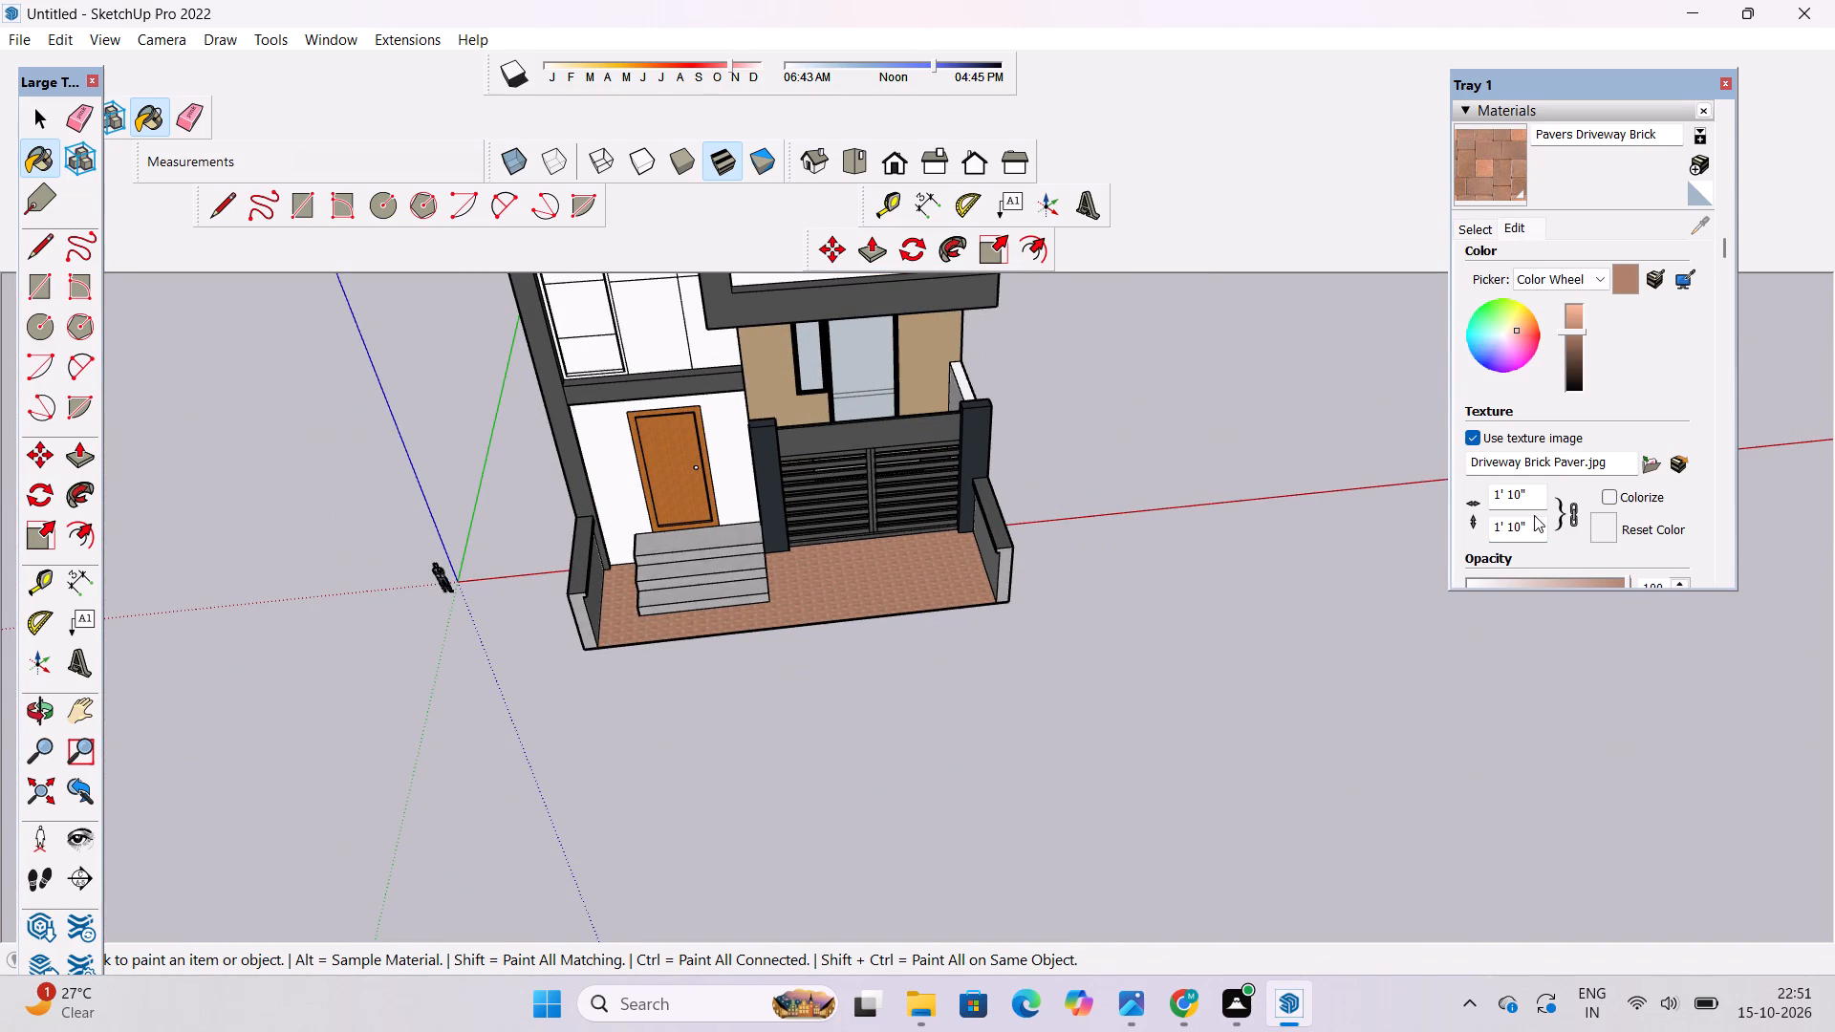
left_click(1538, 527)
key("BackSpace")
key("BackSpace")
key("BackSpace")
key("BackSpace")
key("BackSpace")
key("BackSpace")
key("BackSpace")
key("BackSpace")
key("BackSpace")
key("BackSpace")
key("BackSpace")
key("BackSpace")
key("BackSpace")
type("10")
key("apostrophe")
key("Return")
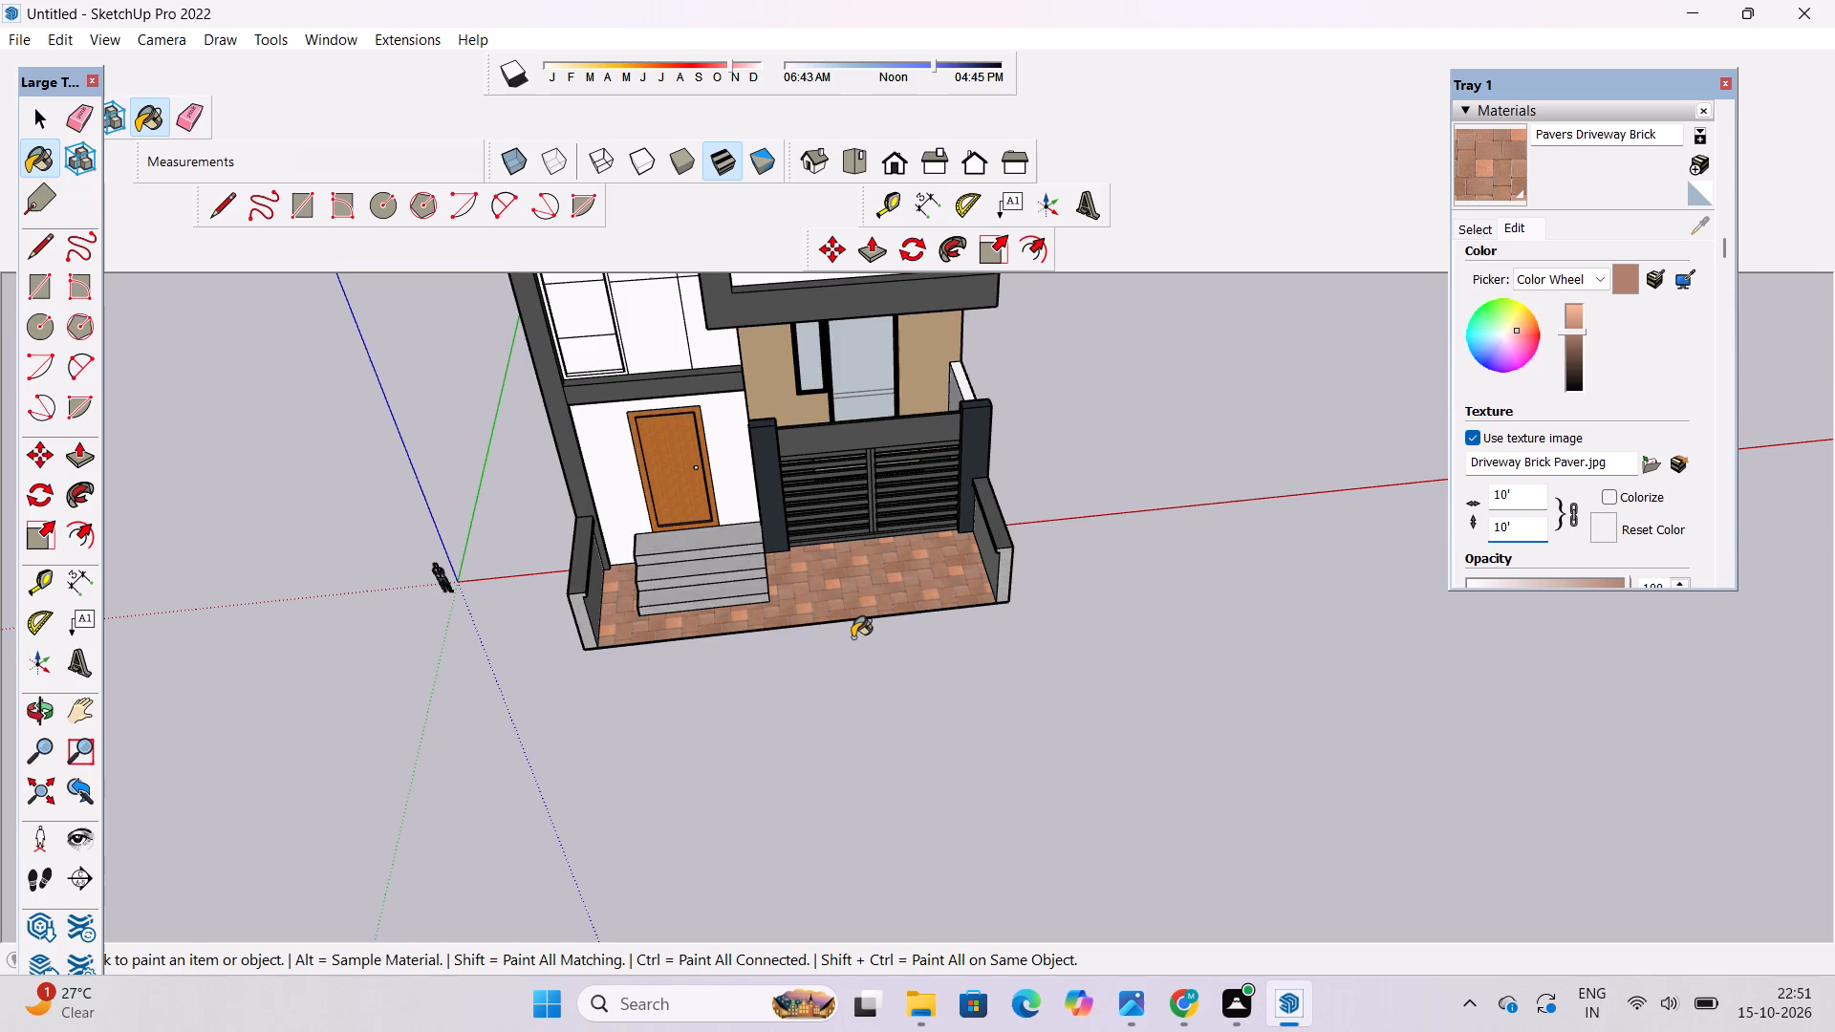
Examine the repaved porch floor, steps and gate from several angles, along with the overall front facade.
key("o")
left_click(31, 709)
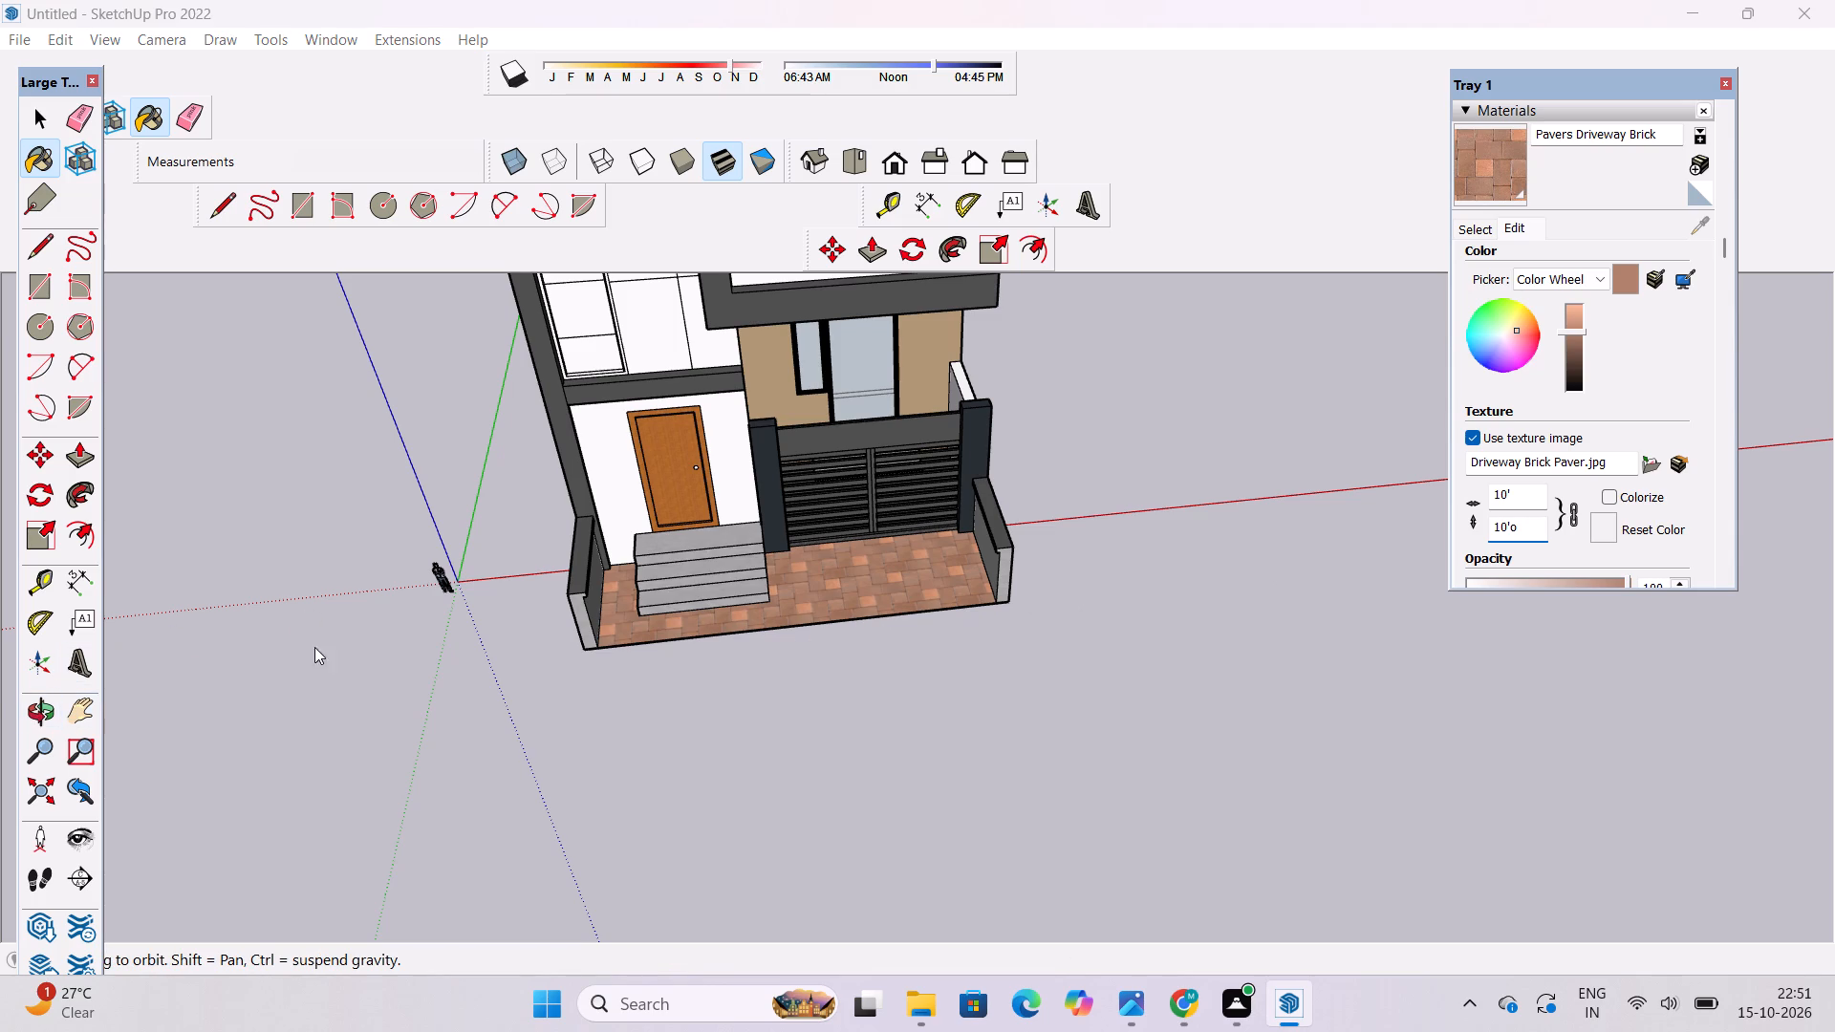
left_click(829, 603)
left_click(1020, 411)
left_click_drag(1058, 558, 862, 490)
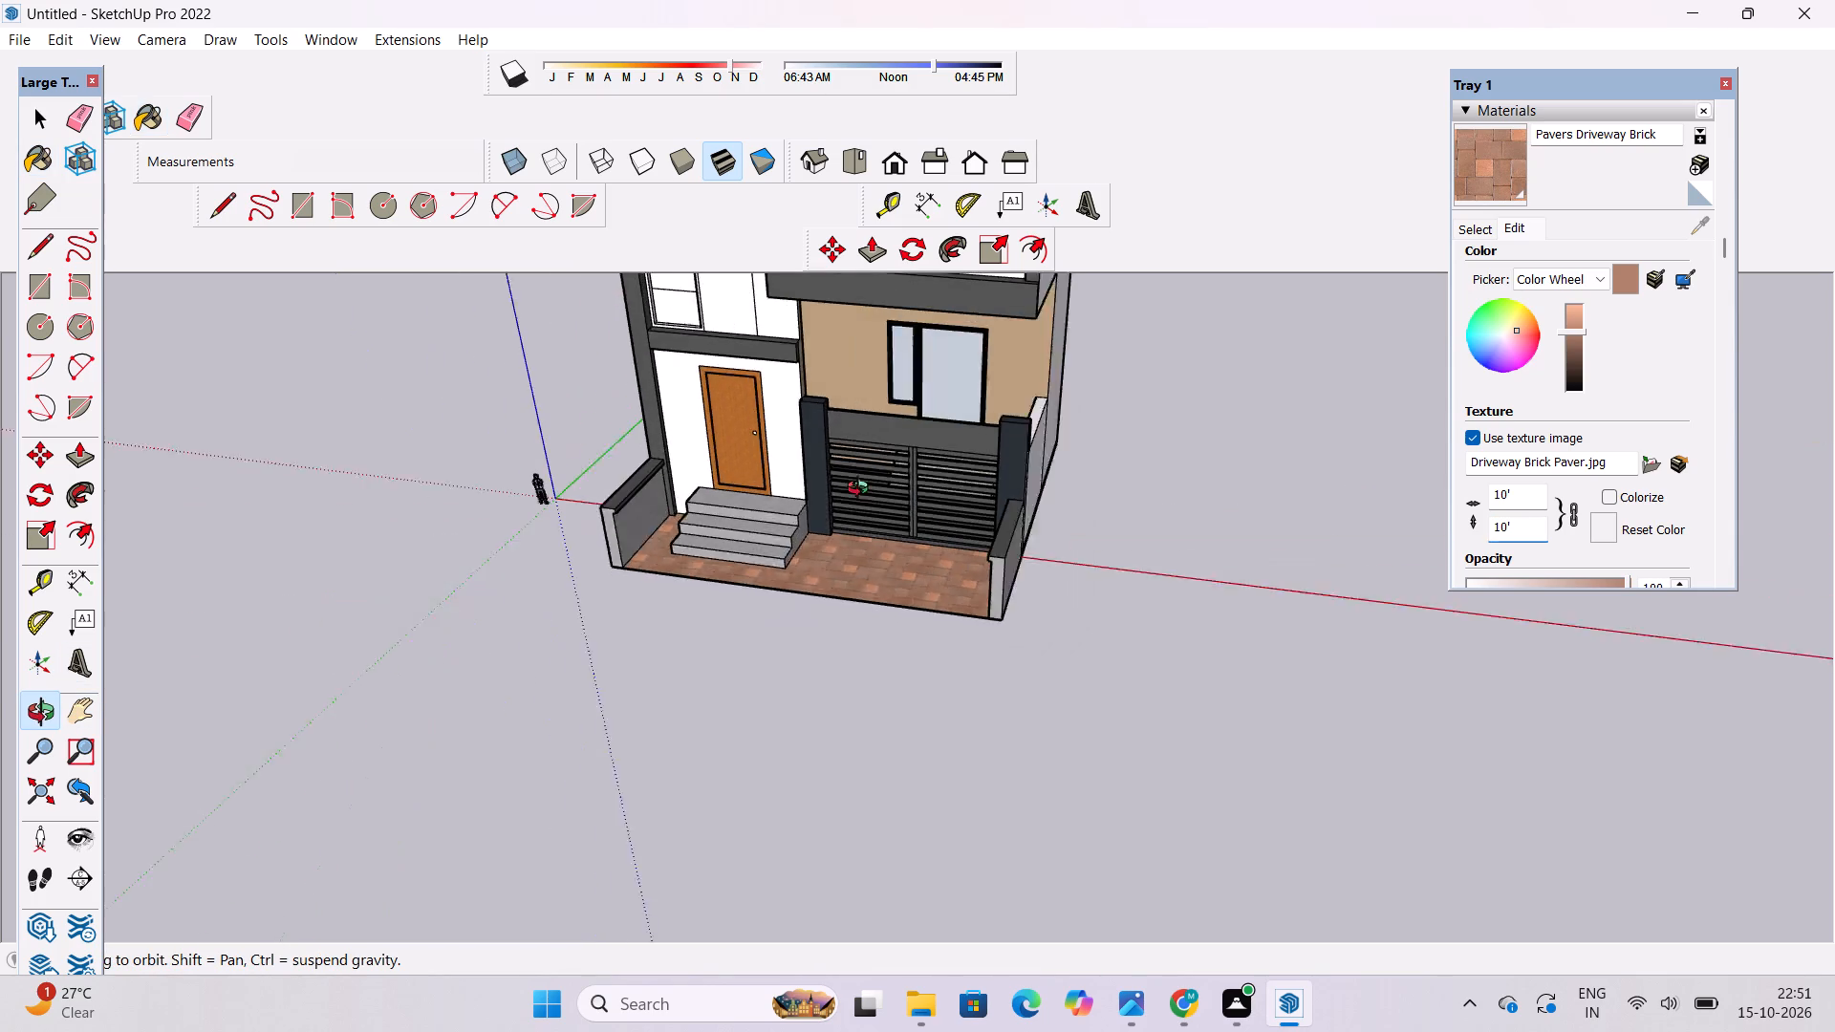
left_click_drag(862, 490, 819, 480)
scroll(961, 508, "up", 3)
left_click_drag(997, 478, 950, 606)
left_click_drag(935, 625, 926, 475)
scroll(941, 445, "down", 6)
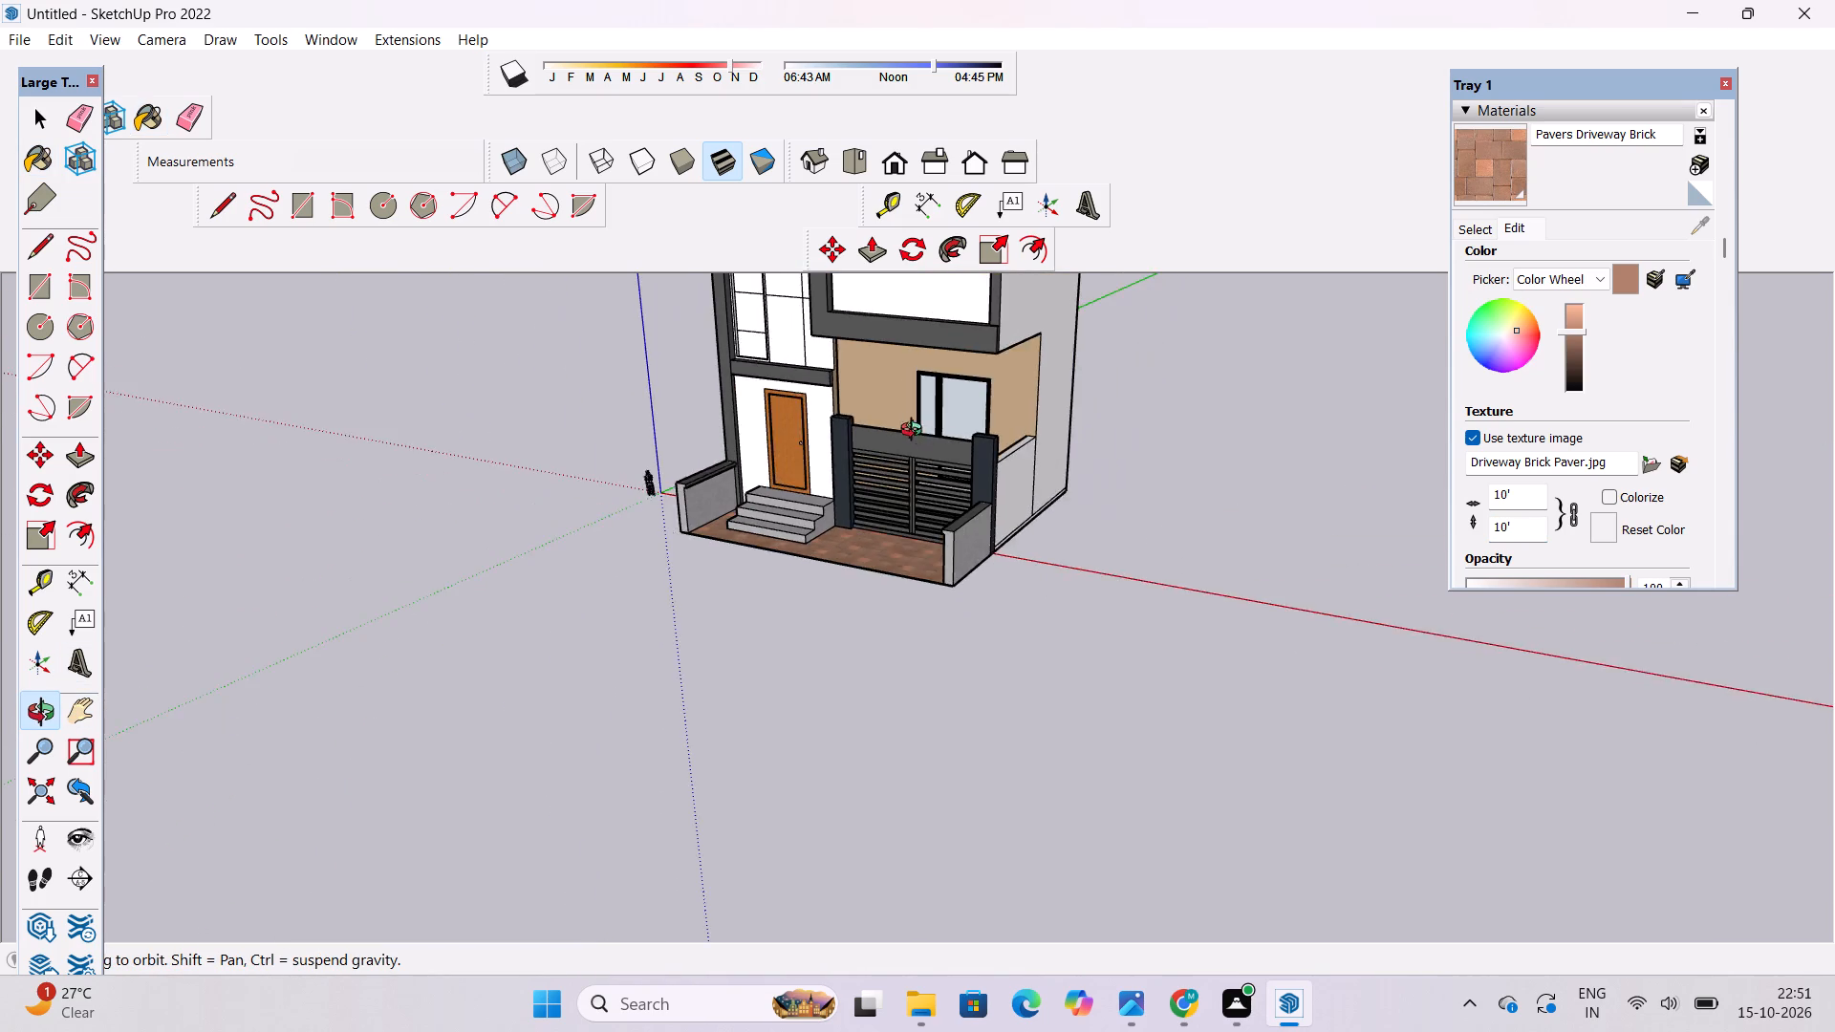
left_click_drag(915, 438, 917, 531, "shift")
left_click_drag(910, 529, 1117, 312)
scroll(1022, 438, "up", 2)
left_click_drag(951, 459, 956, 606, "shift")
scroll(939, 574, "down", 6)
left_click_drag(928, 560, 942, 668)
left_click_drag(941, 676, 932, 736)
Paint the upper wall panels between the narrow white panel column and the balconies with Pavers Flagstone Gray.
scroll(802, 593, "up", 4)
left_click_drag(798, 580, 830, 647, "shift")
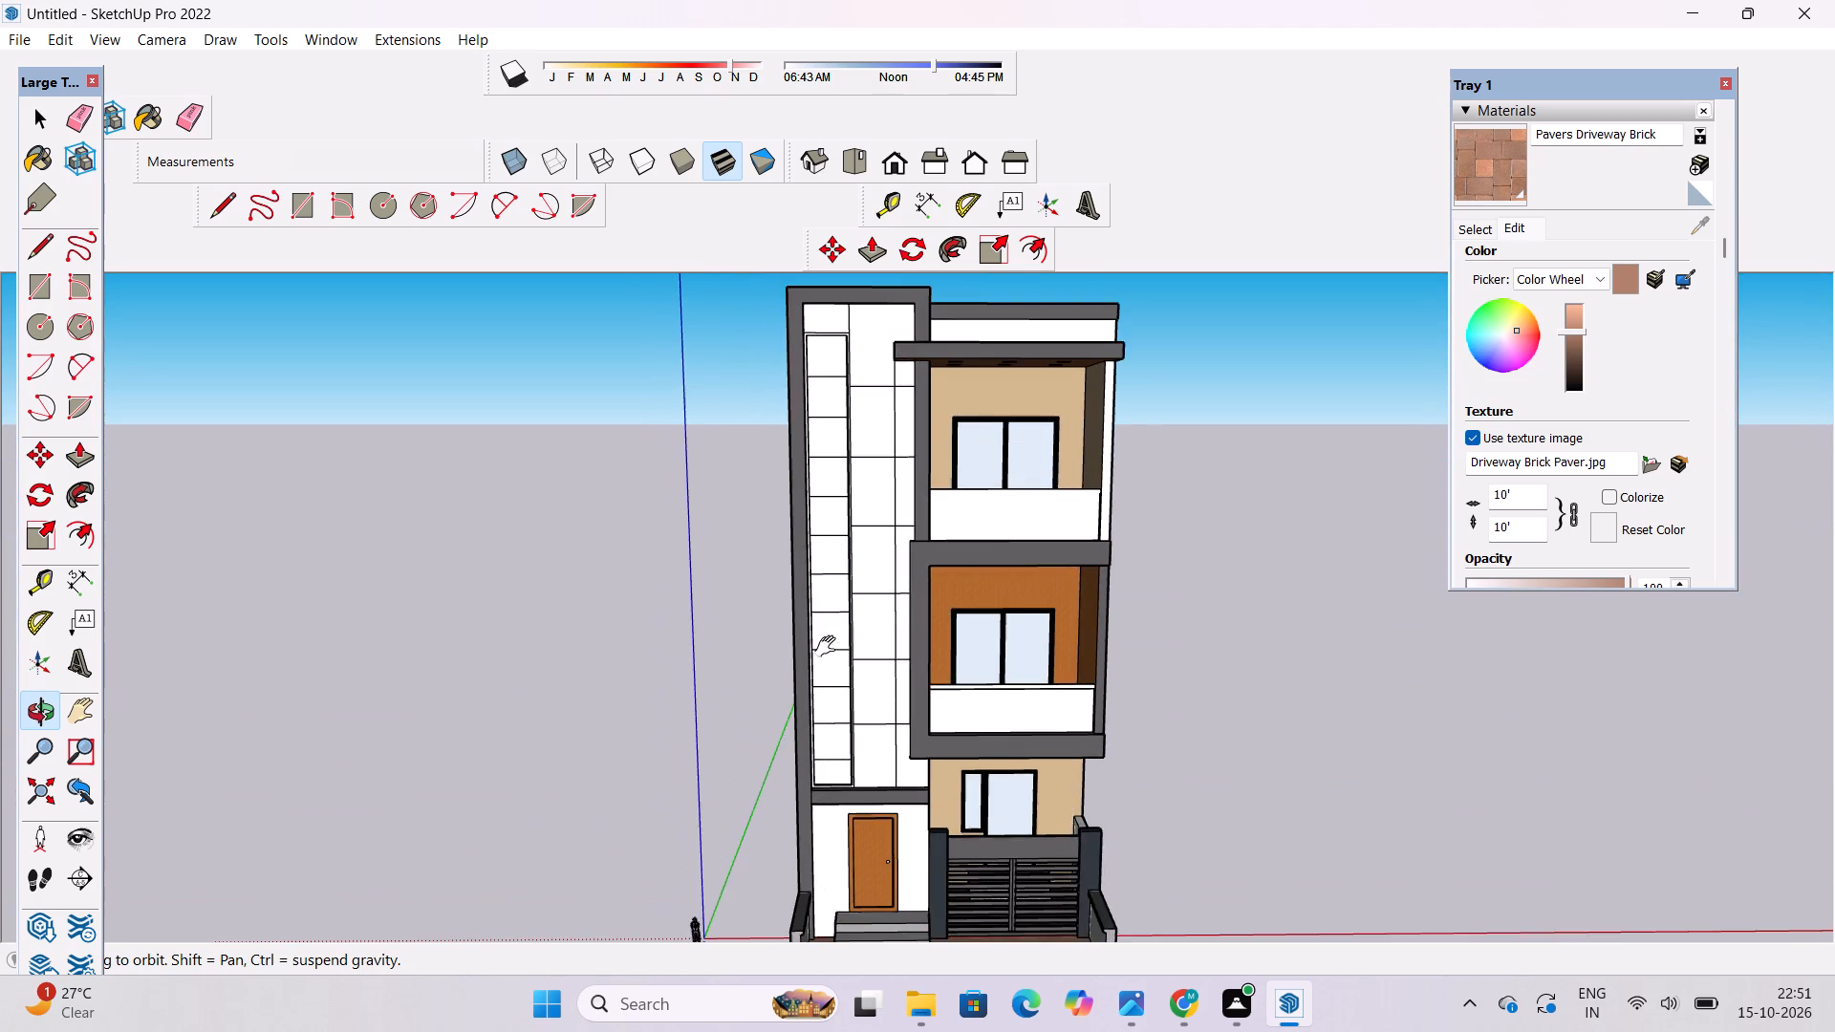
scroll(830, 617, "up", 2, "shift")
left_click_drag(829, 600, 844, 651, "shift")
left_click(1477, 231)
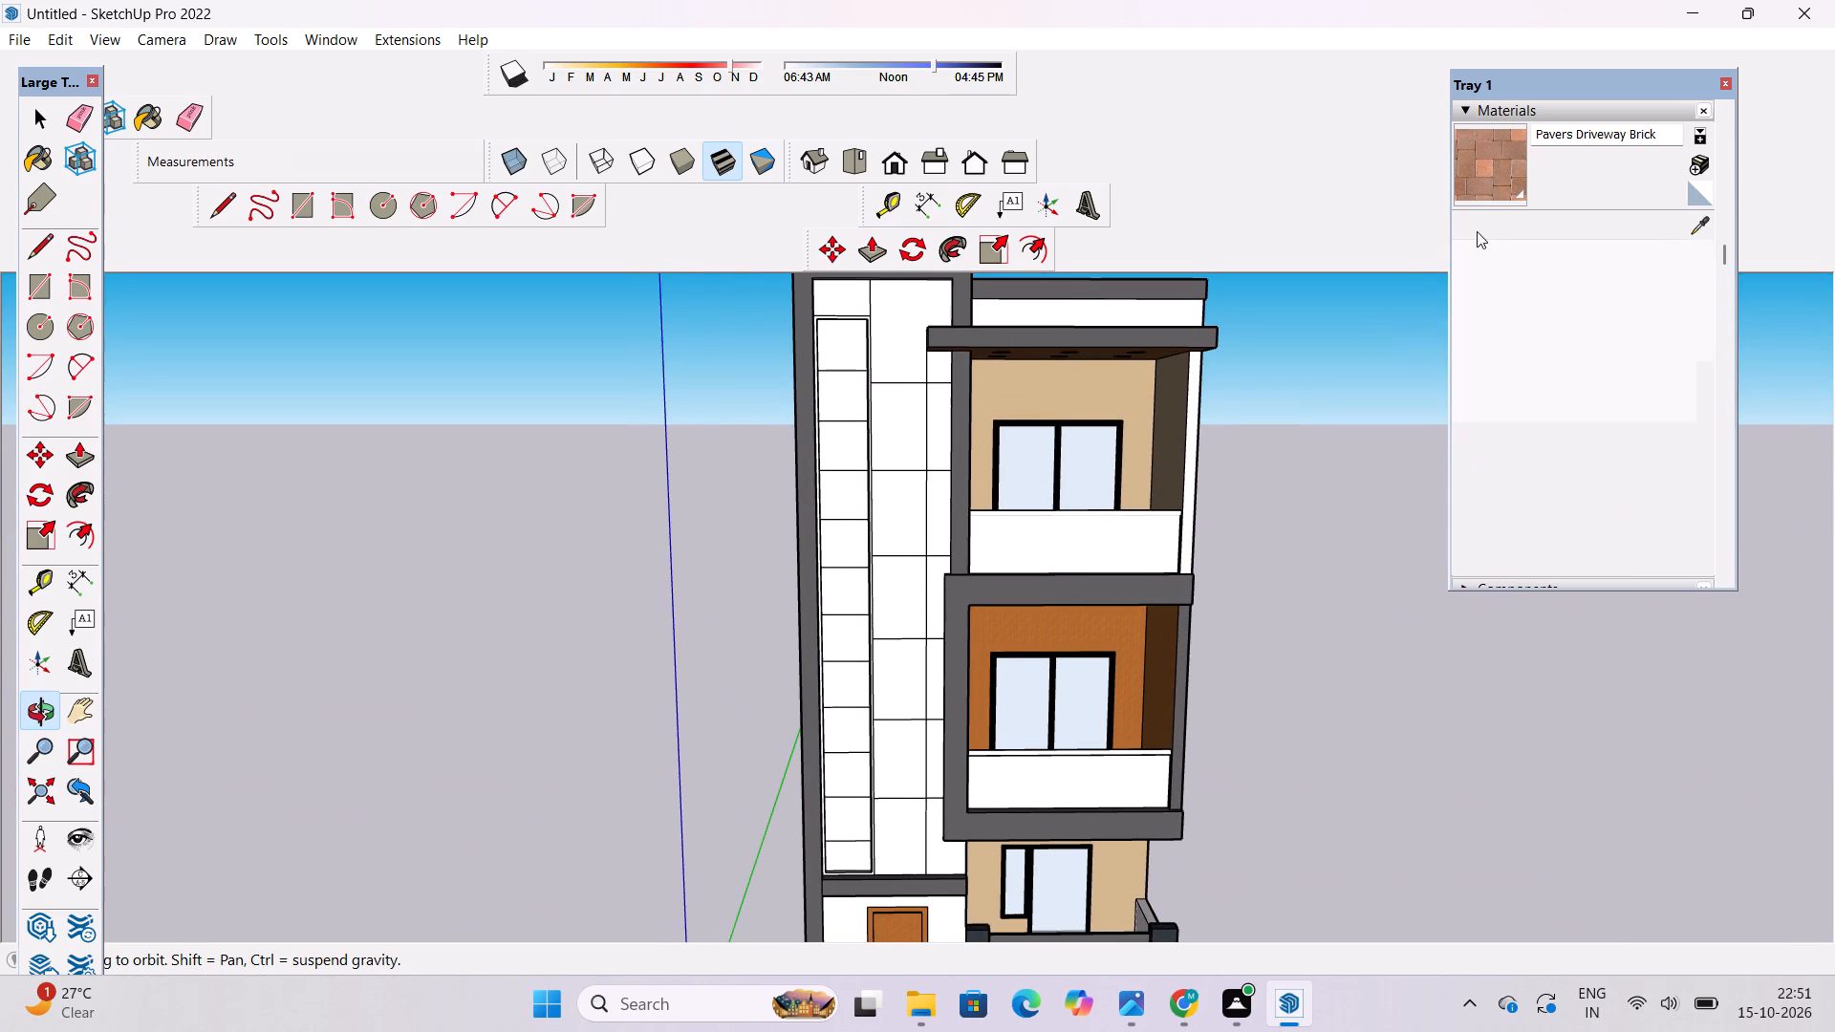
left_click(1489, 451)
scroll(896, 479, "up", 5)
left_click(896, 411)
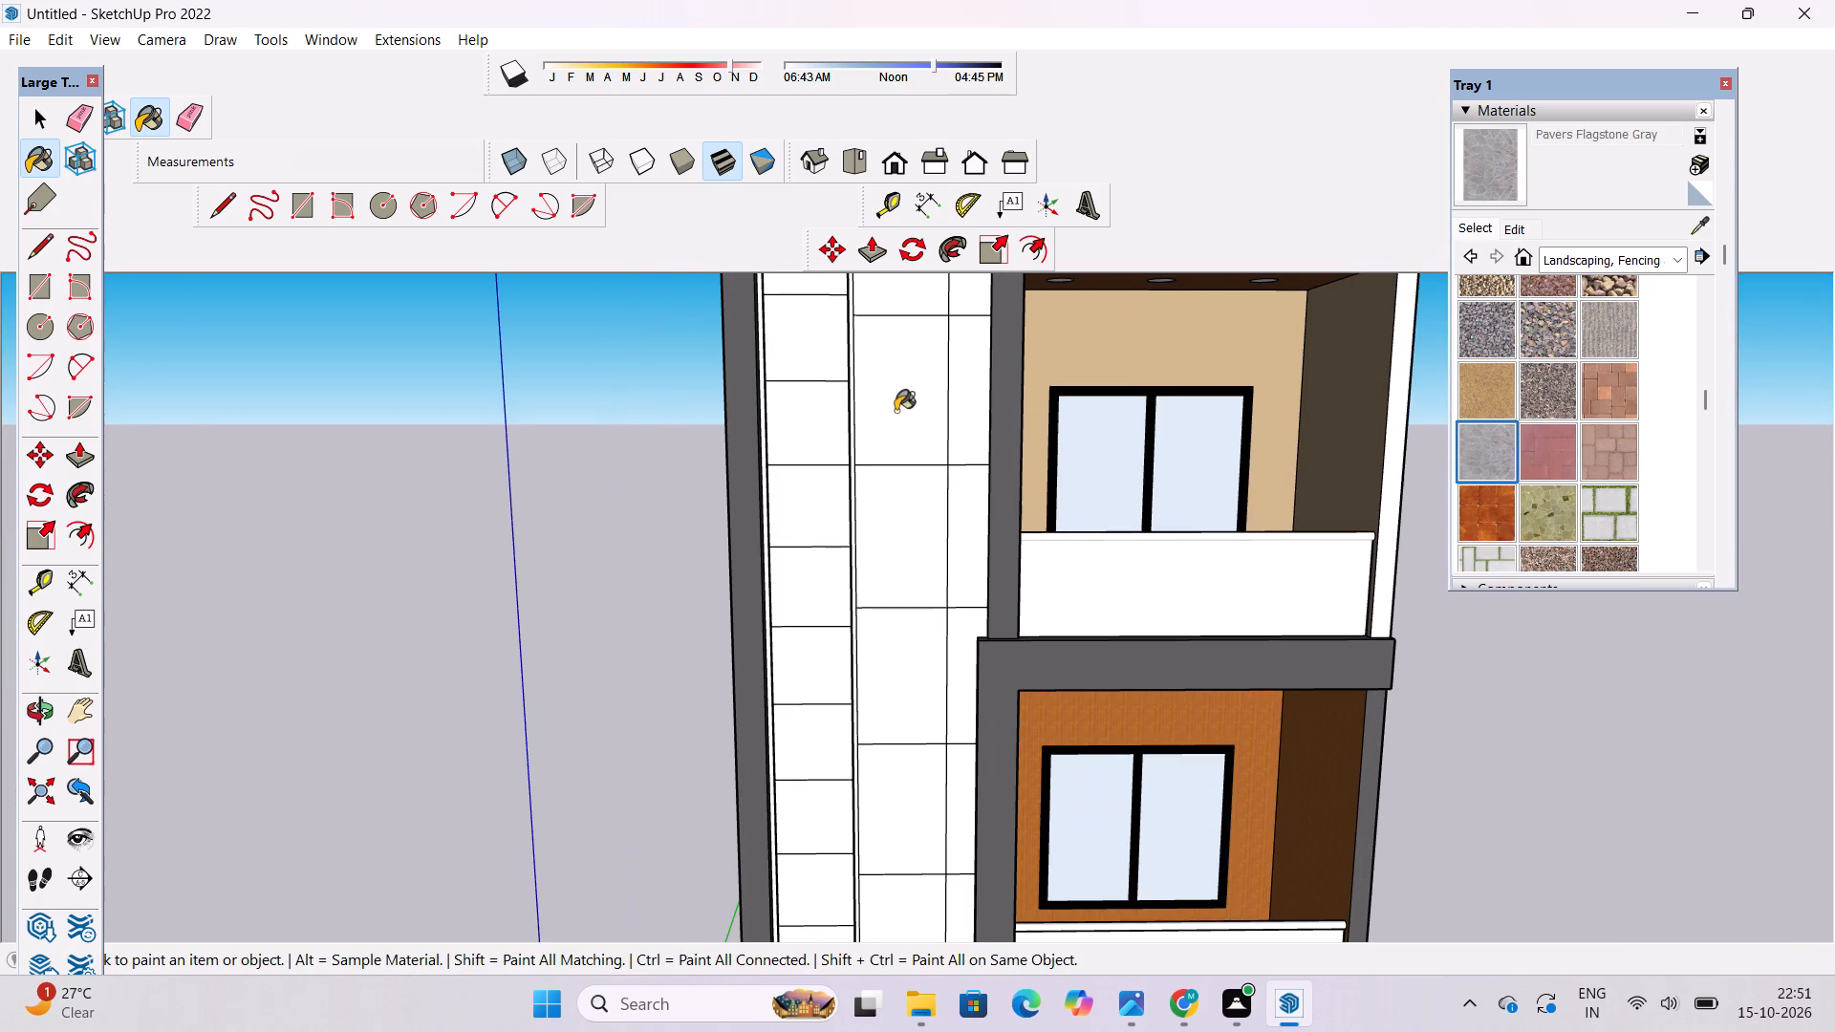
scroll(880, 583, "up", 4)
scroll(862, 579, "down", 4)
left_click(904, 575)
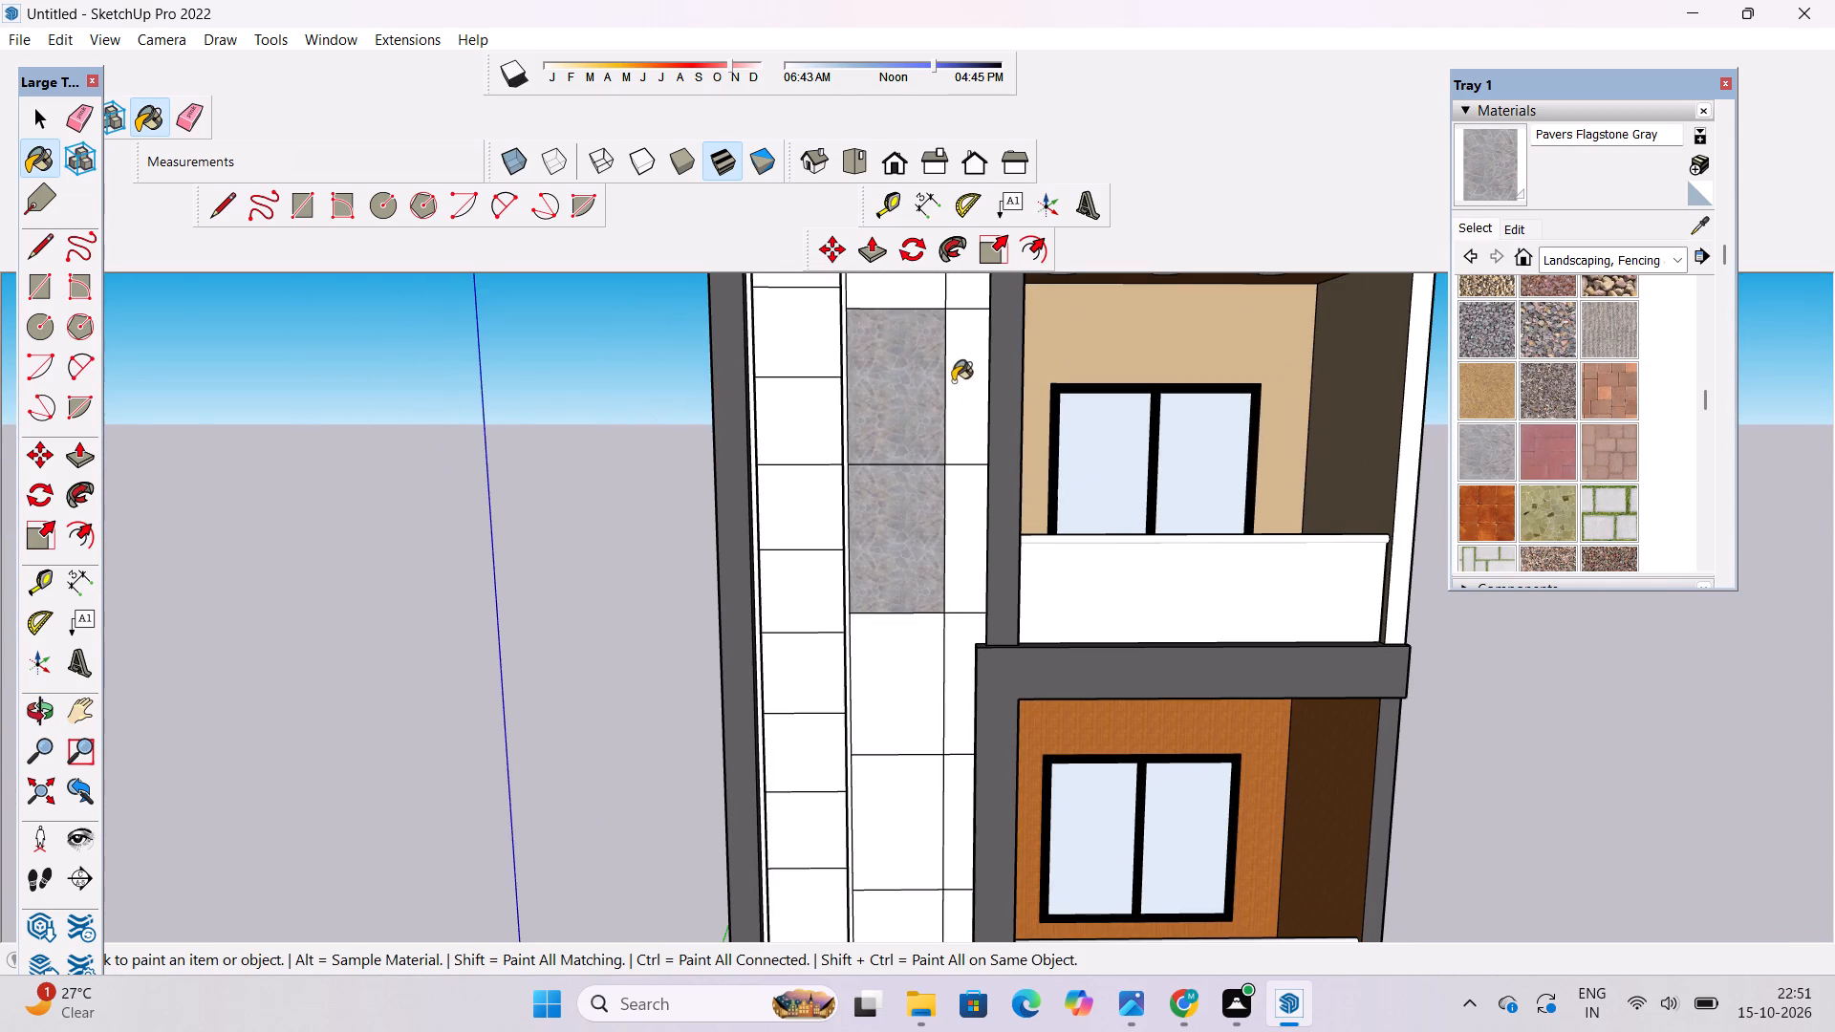
left_click(959, 417)
left_click(969, 566)
scroll(936, 671, "down", 6)
scroll(896, 459, "up", 6)
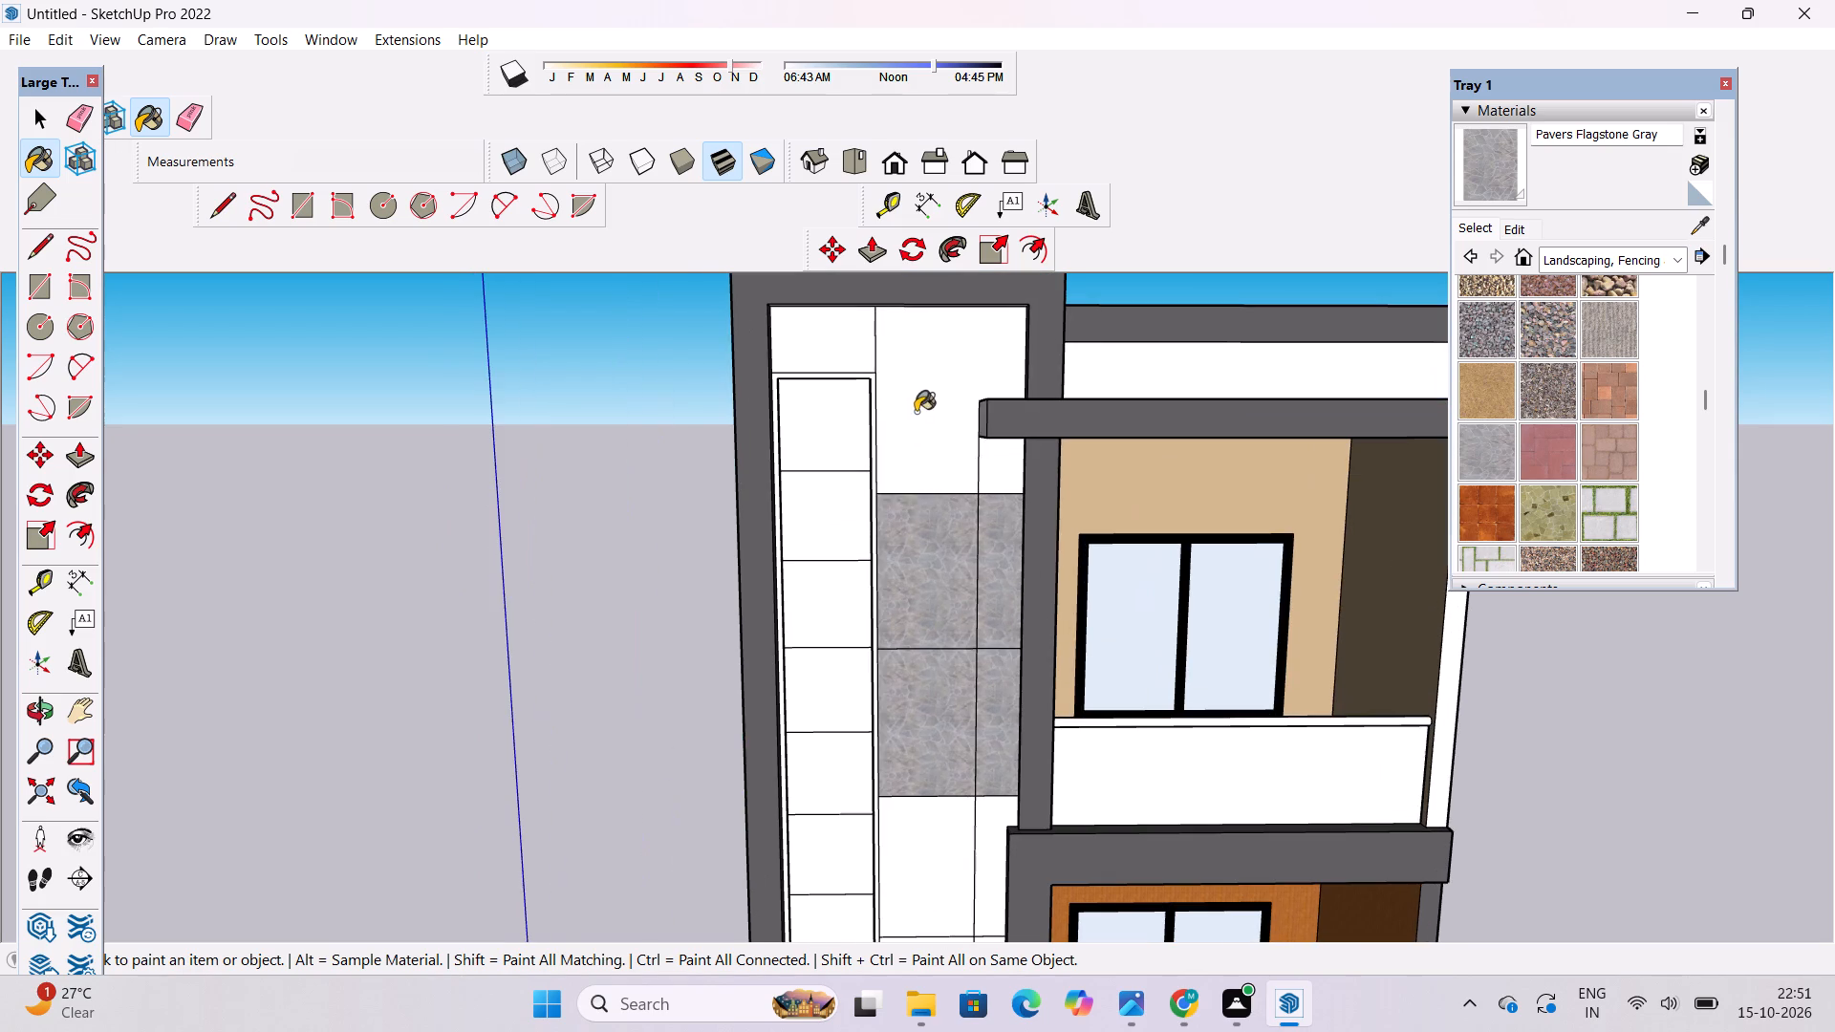
left_click(916, 412)
left_click(996, 466)
Paint the remaining lower wall panels above the entrance door with Pavers Flagstone Gray, completing the wide panel column.
scroll(863, 383, "down", 15)
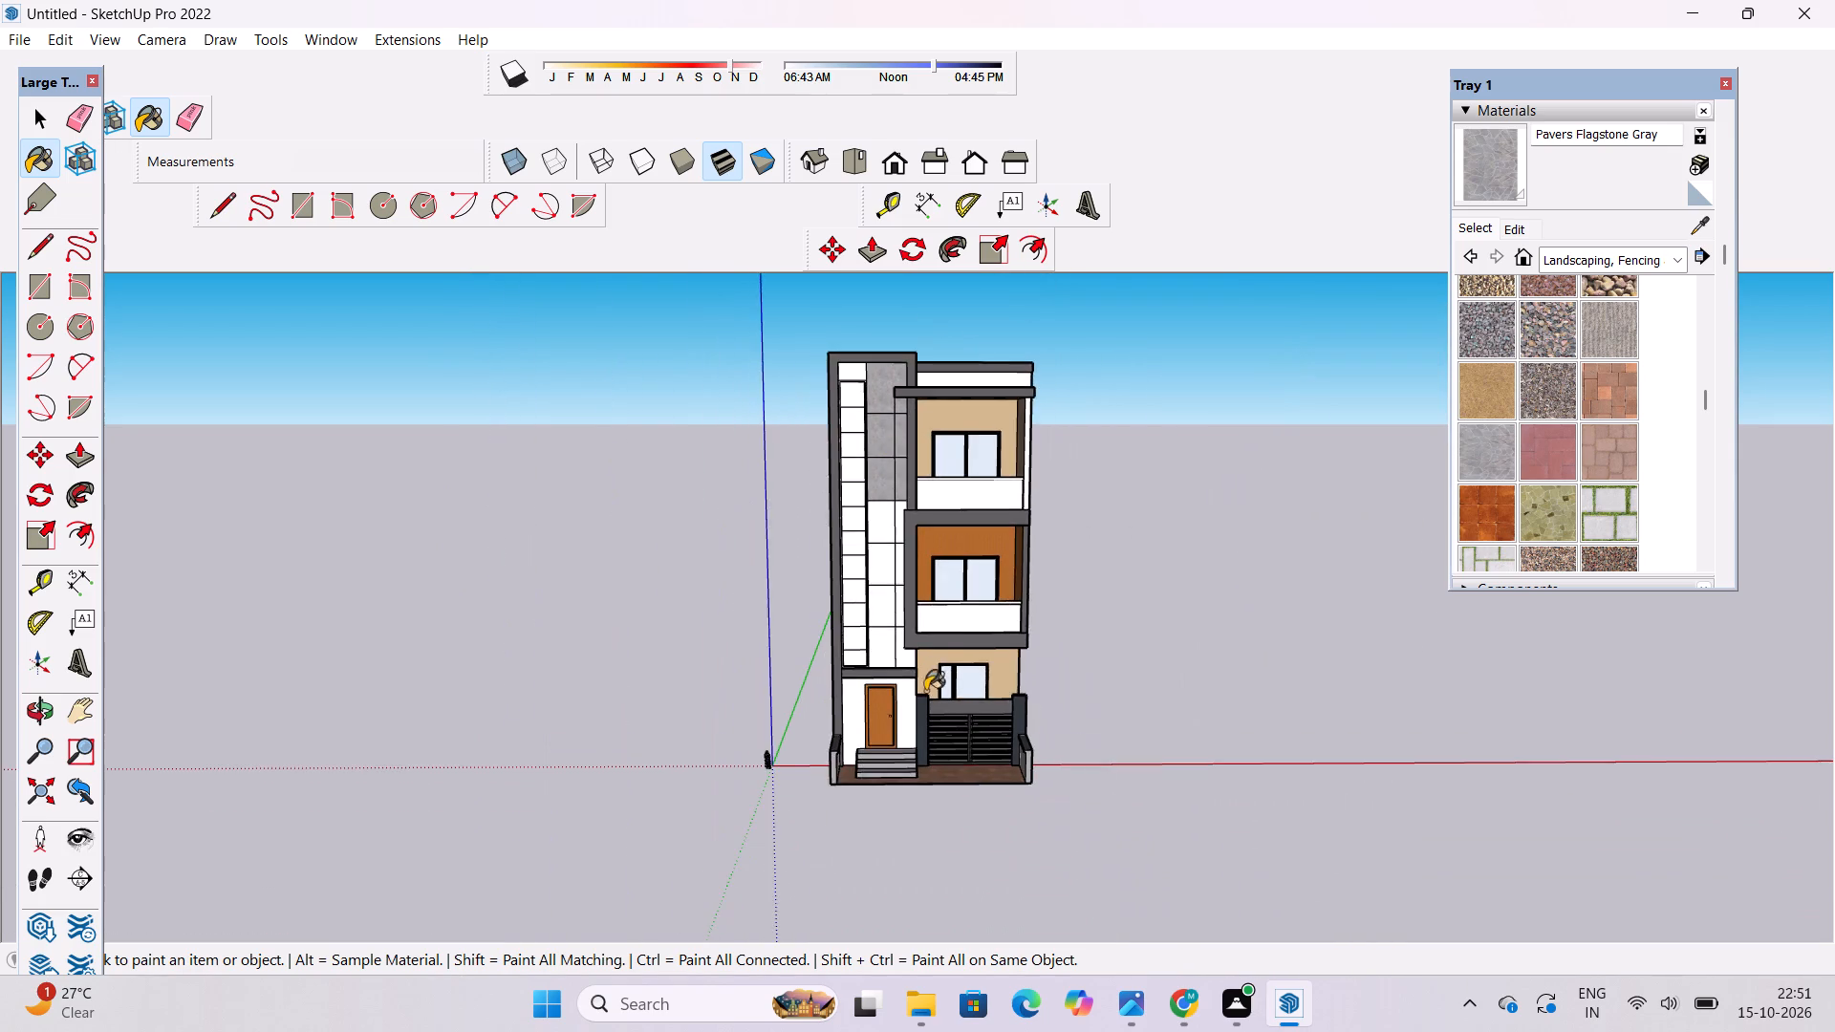
scroll(925, 692, "up", 9)
left_click(827, 545)
left_click(878, 581)
left_click(832, 490)
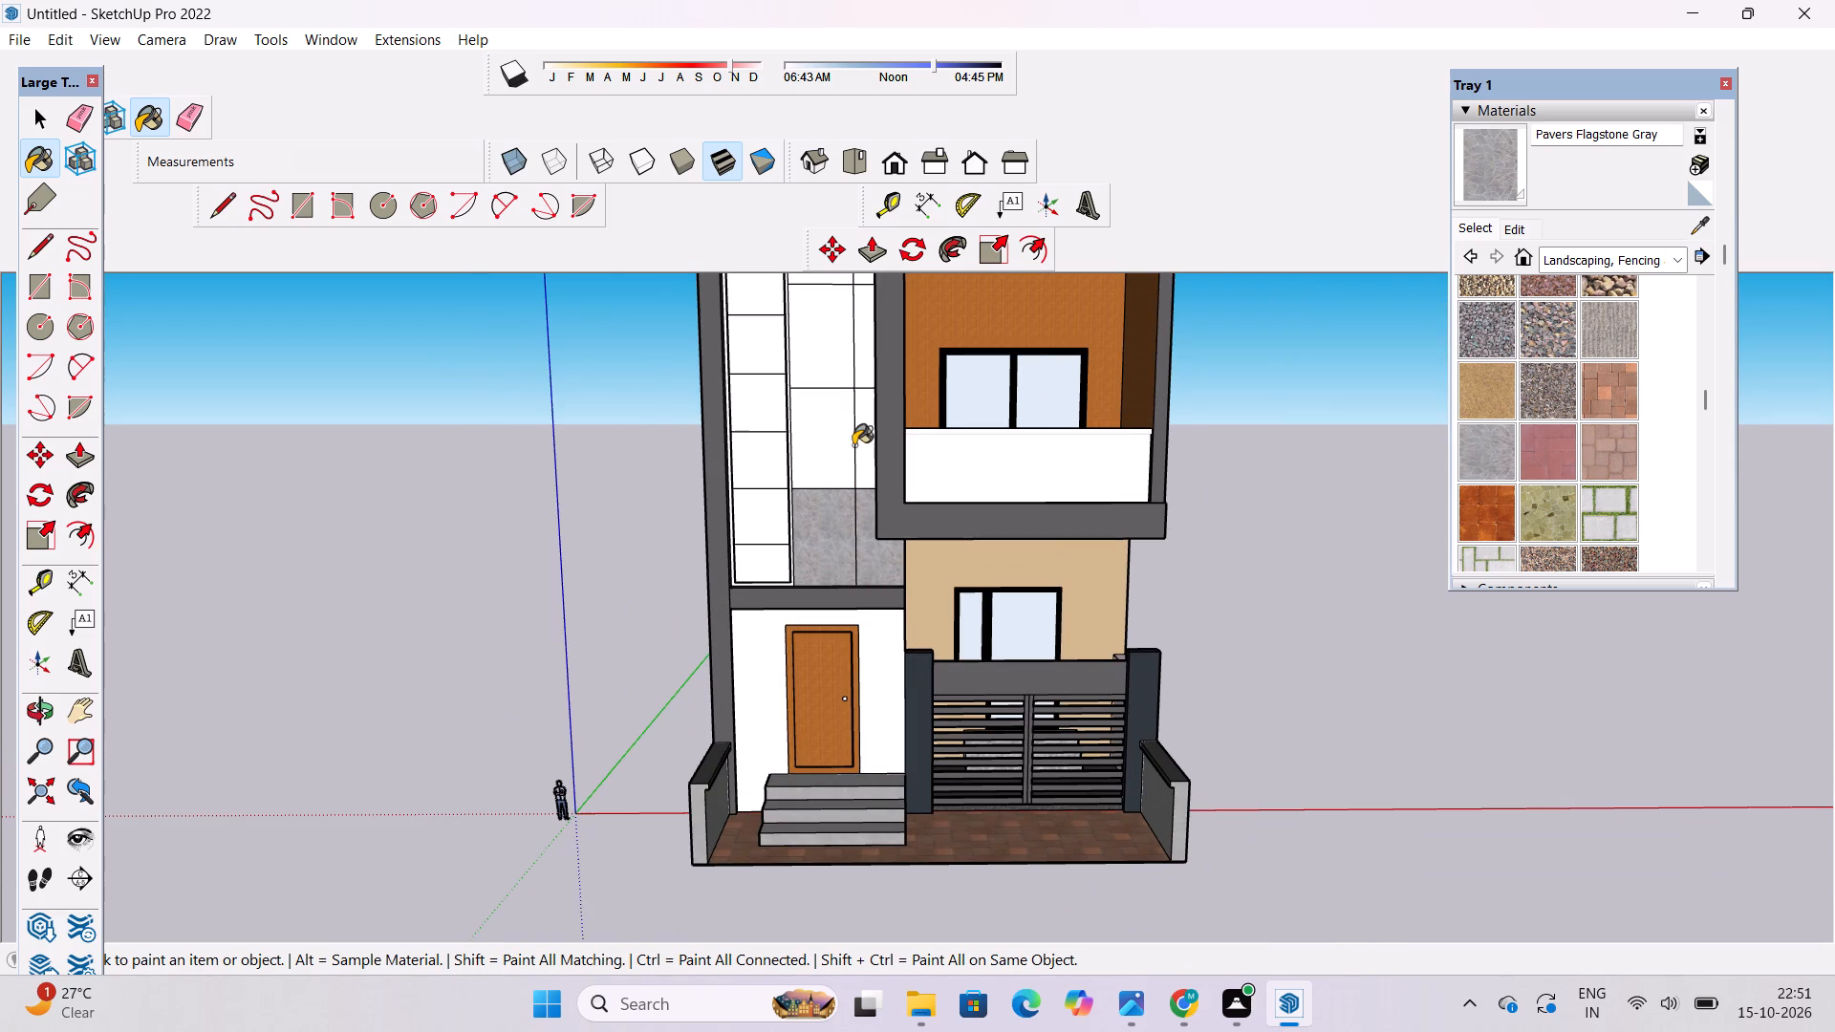
left_click(864, 432)
left_click(838, 439)
scroll(900, 561, "up", 1)
scroll(934, 645, "down", 6)
scroll(845, 426, "up", 7)
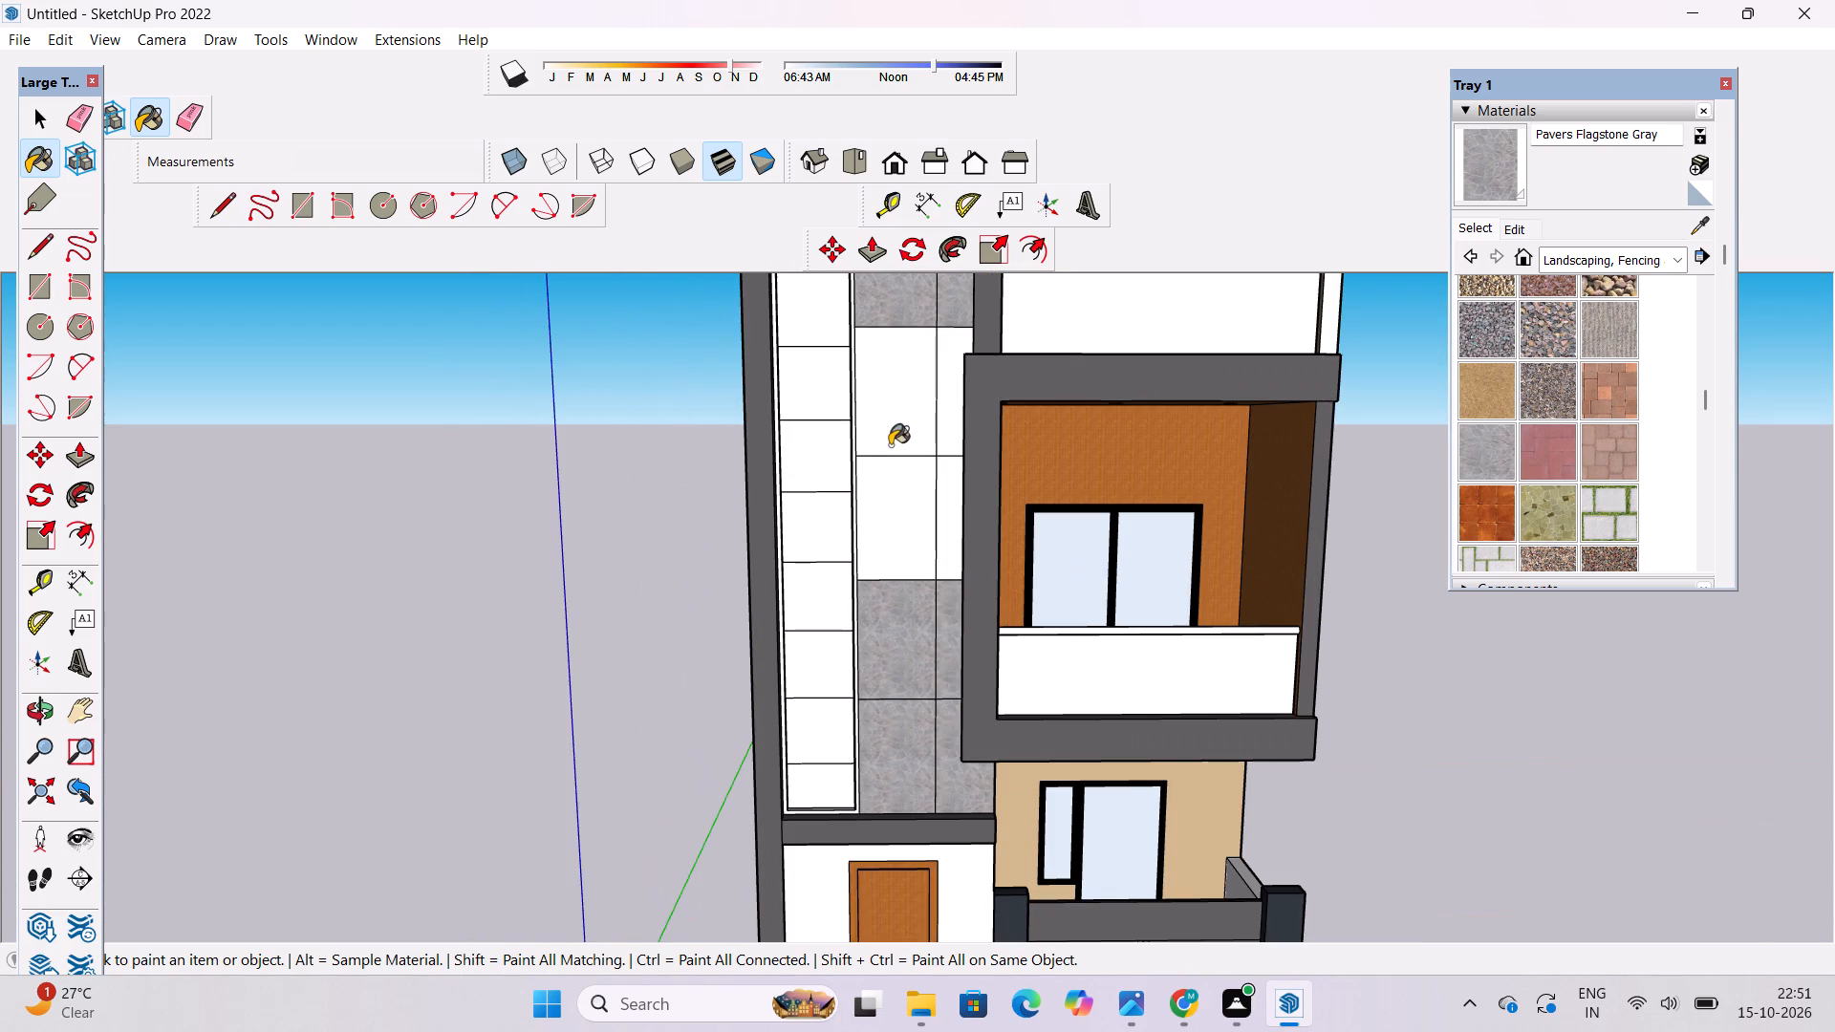
left_click(892, 437)
left_click(947, 413)
left_click(907, 517)
left_click(944, 493)
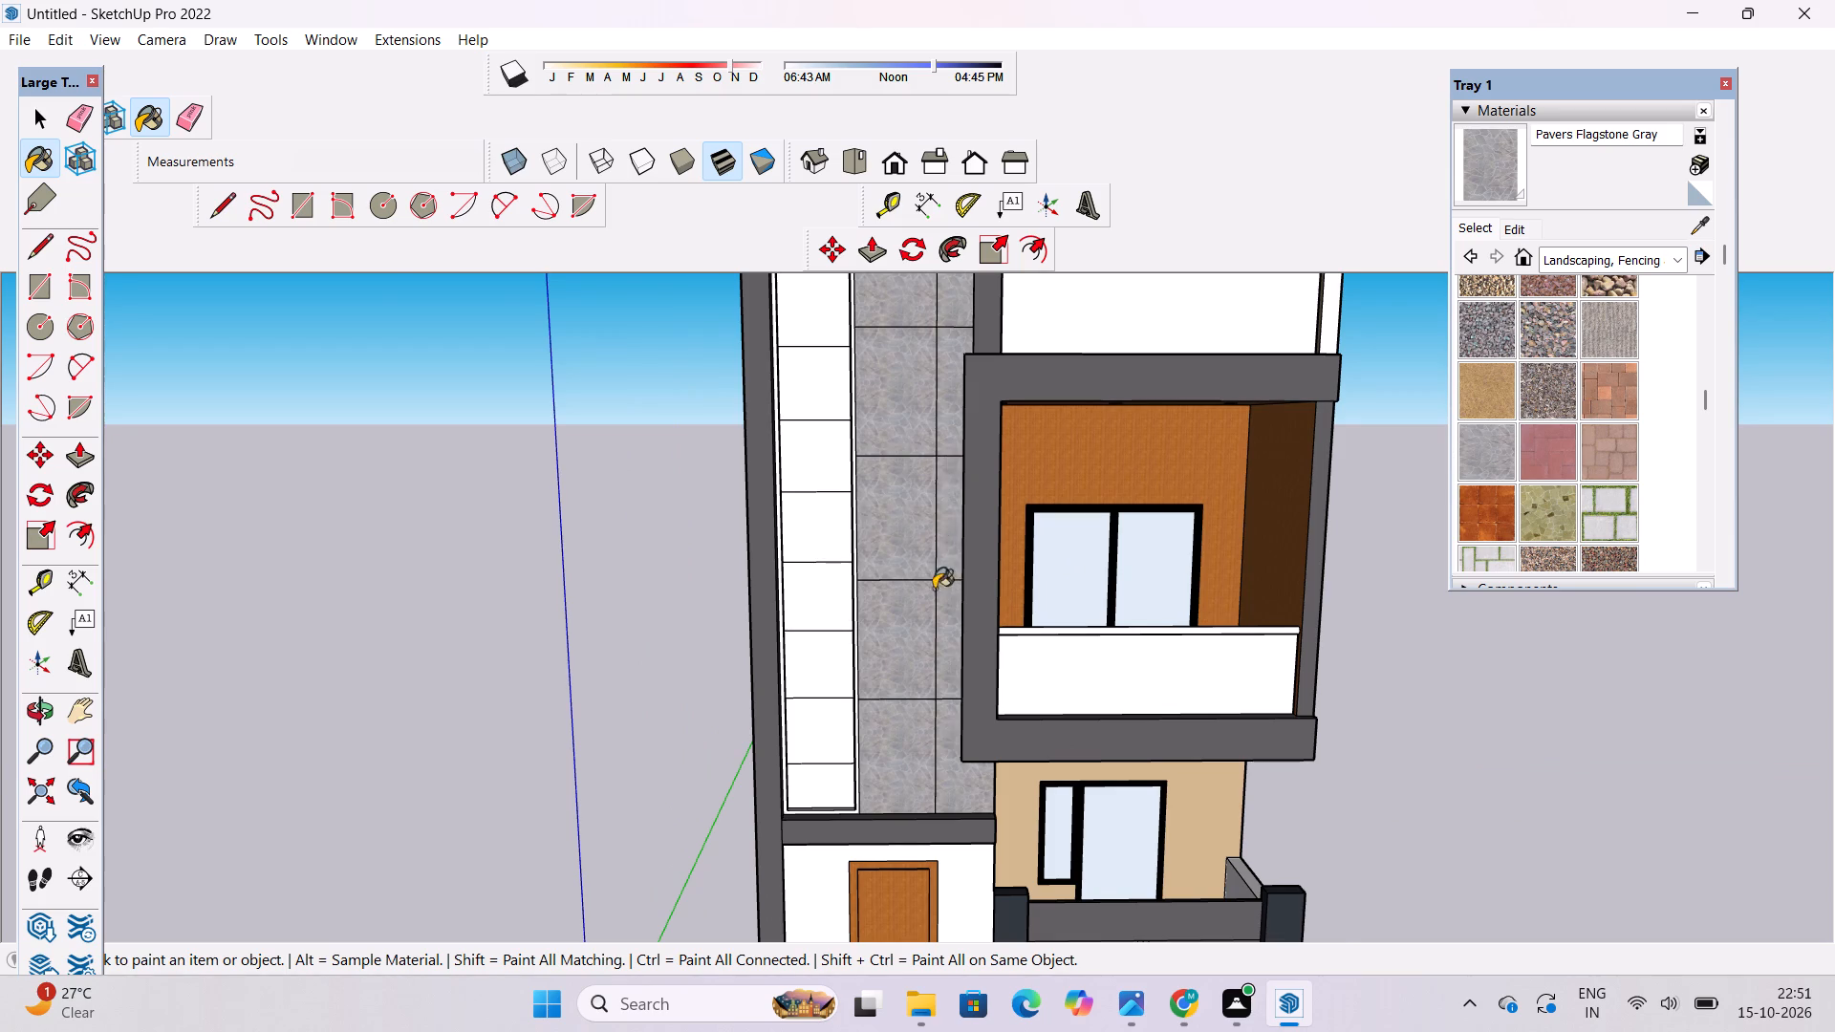
scroll(939, 619, "up", 3)
scroll(939, 619, "down", 5)
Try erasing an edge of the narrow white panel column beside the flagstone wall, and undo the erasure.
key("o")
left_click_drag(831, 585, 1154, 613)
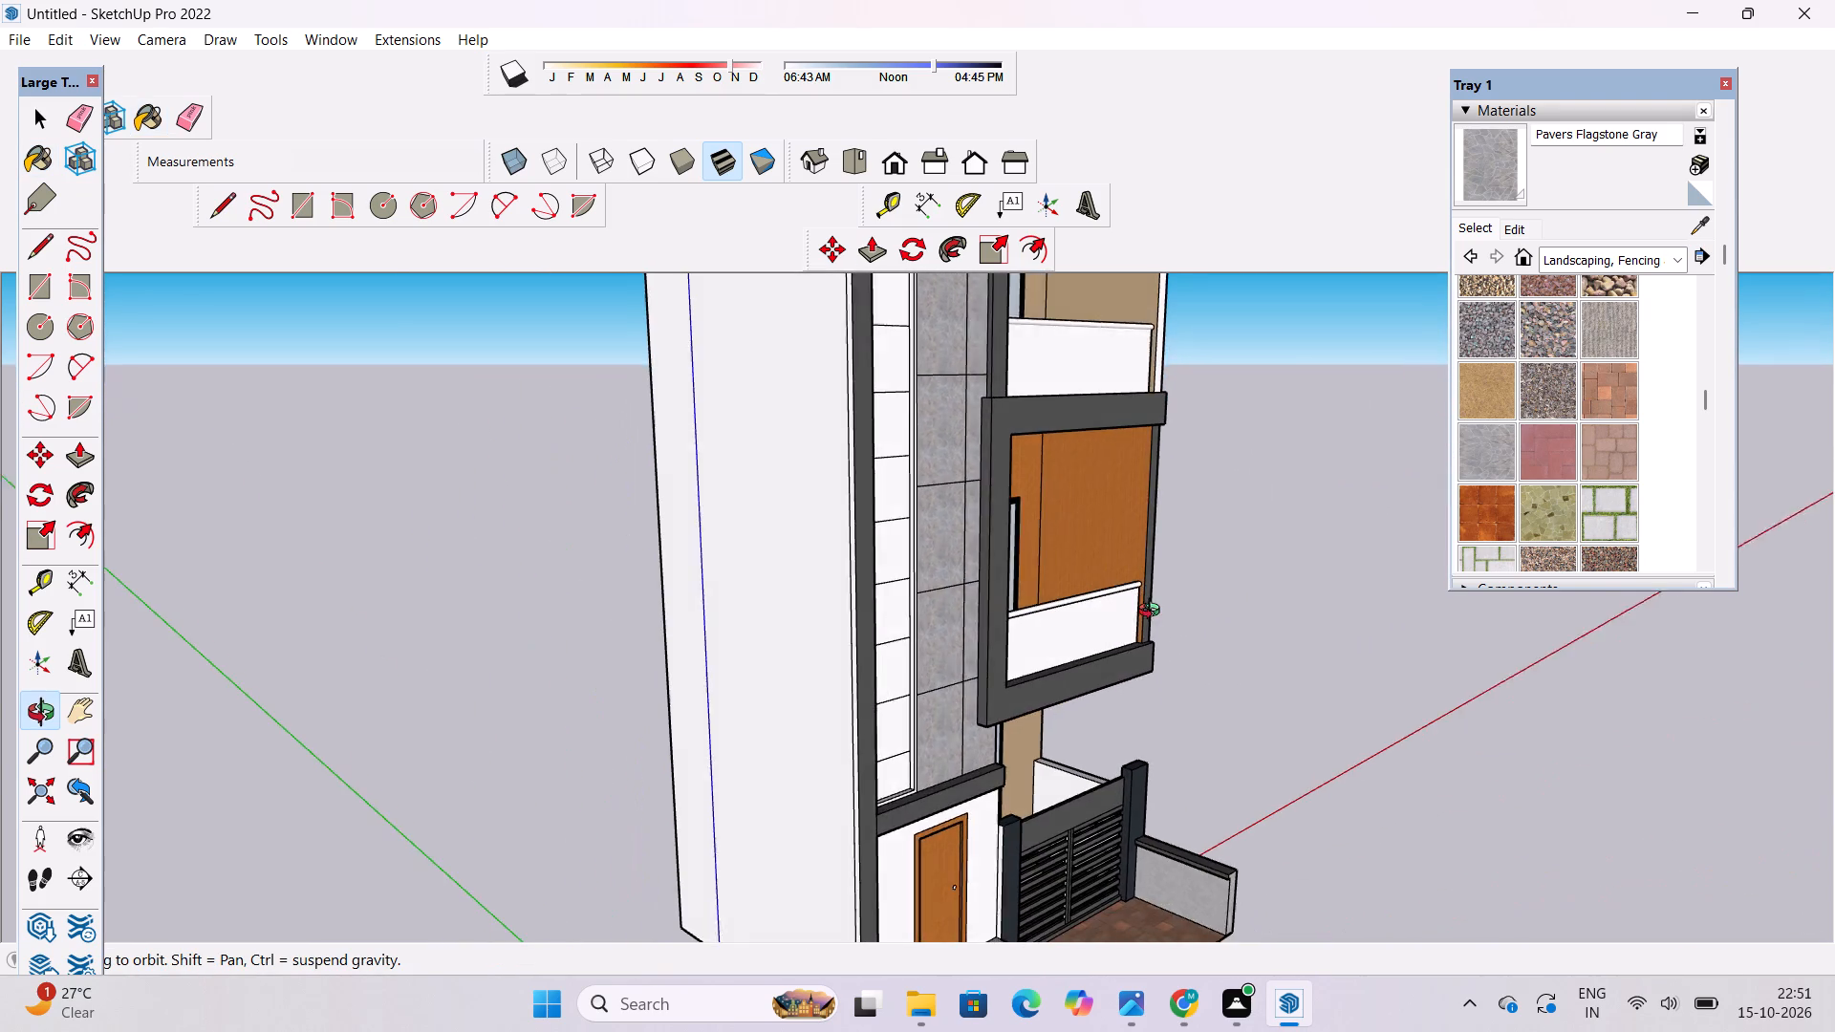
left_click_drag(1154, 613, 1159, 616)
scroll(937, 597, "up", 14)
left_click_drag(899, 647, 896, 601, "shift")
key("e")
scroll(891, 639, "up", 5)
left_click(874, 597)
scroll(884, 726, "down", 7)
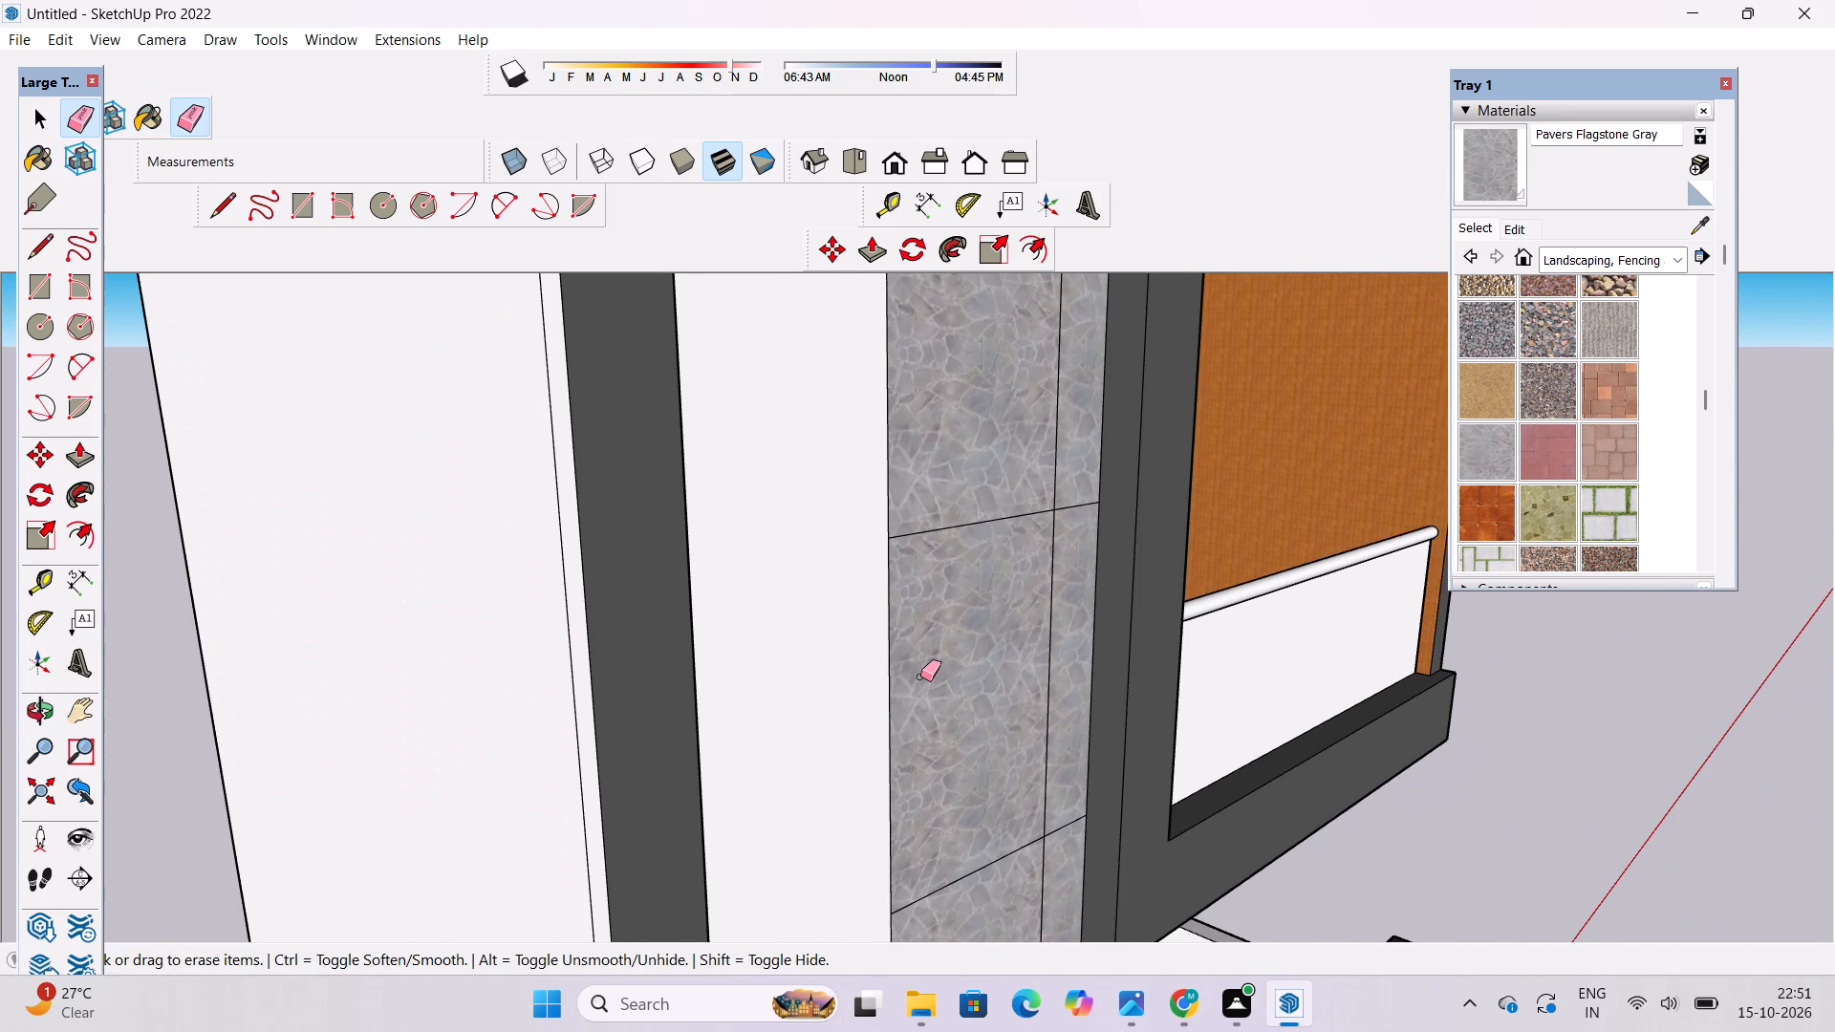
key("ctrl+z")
Examine the narrow white panel column beside the flagstone wall up close, along with the overall front facade.
scroll(895, 672, "up", 1)
key("o")
left_click_drag(930, 720, 709, 733)
scroll(626, 759, "up", 5)
left_click_drag(536, 714, 800, 733, "shift")
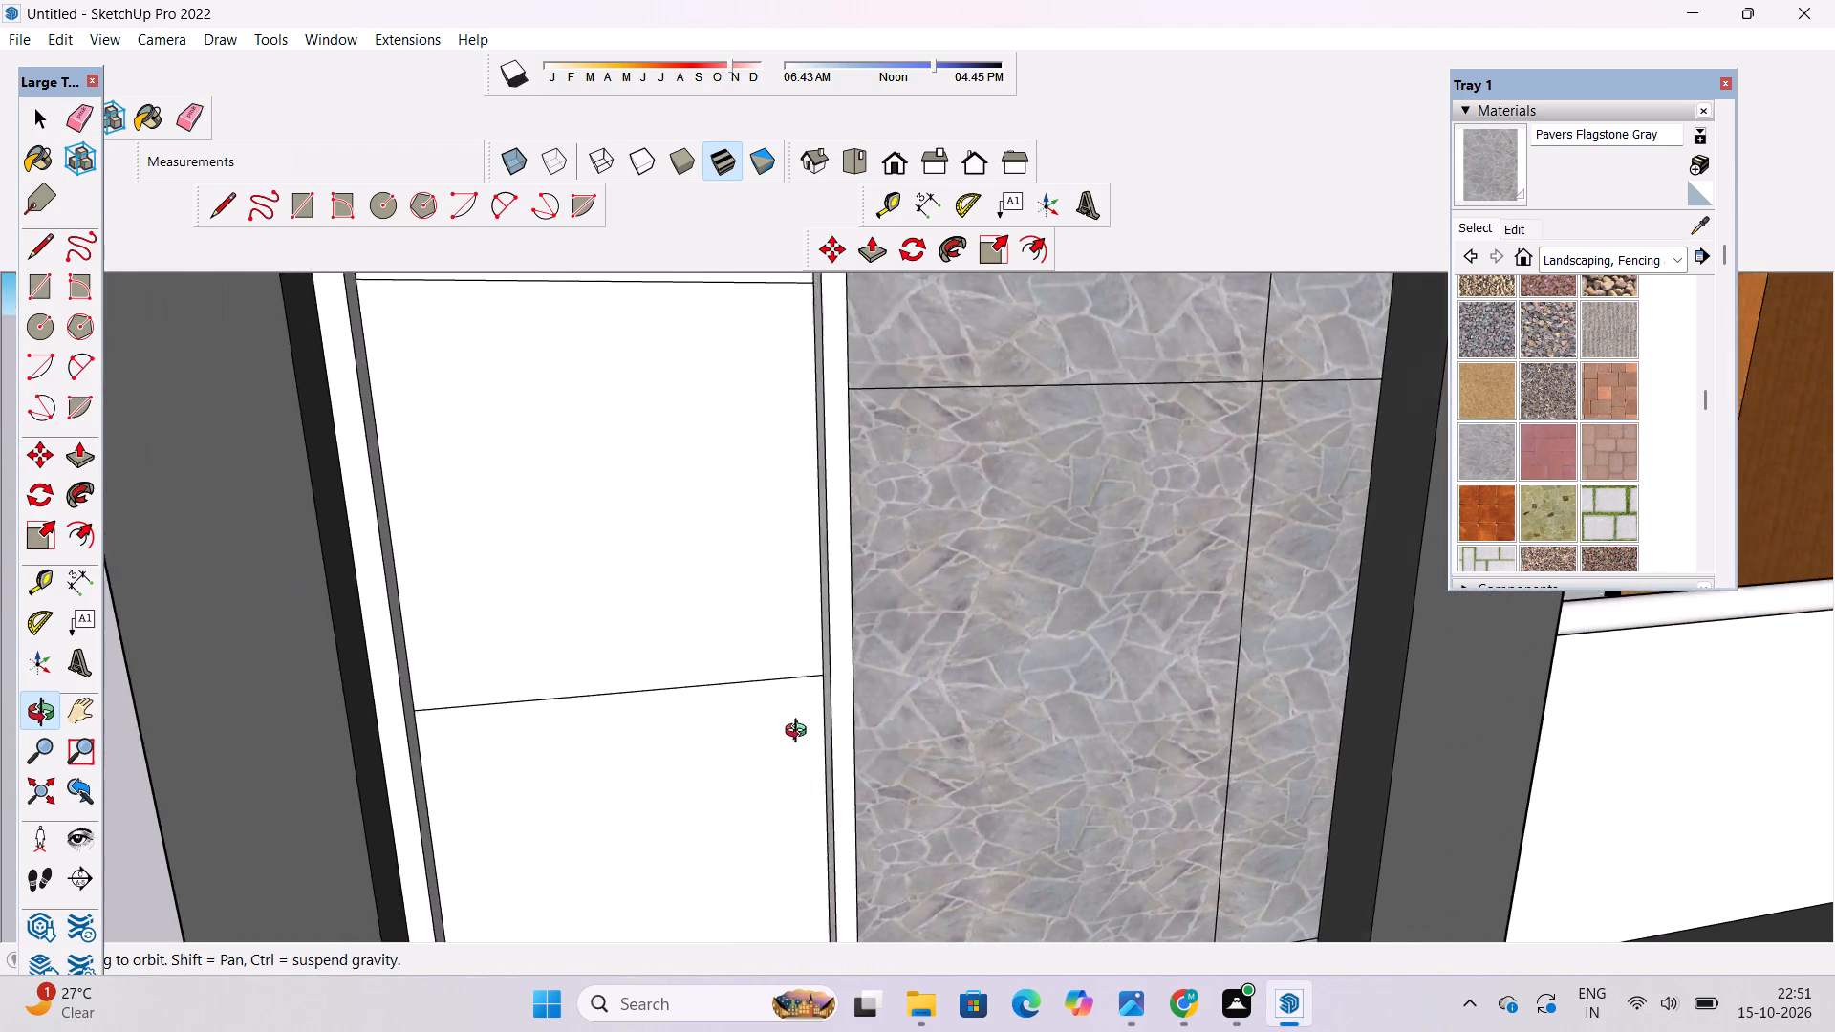
left_click_drag(800, 733, 816, 746, "shift")
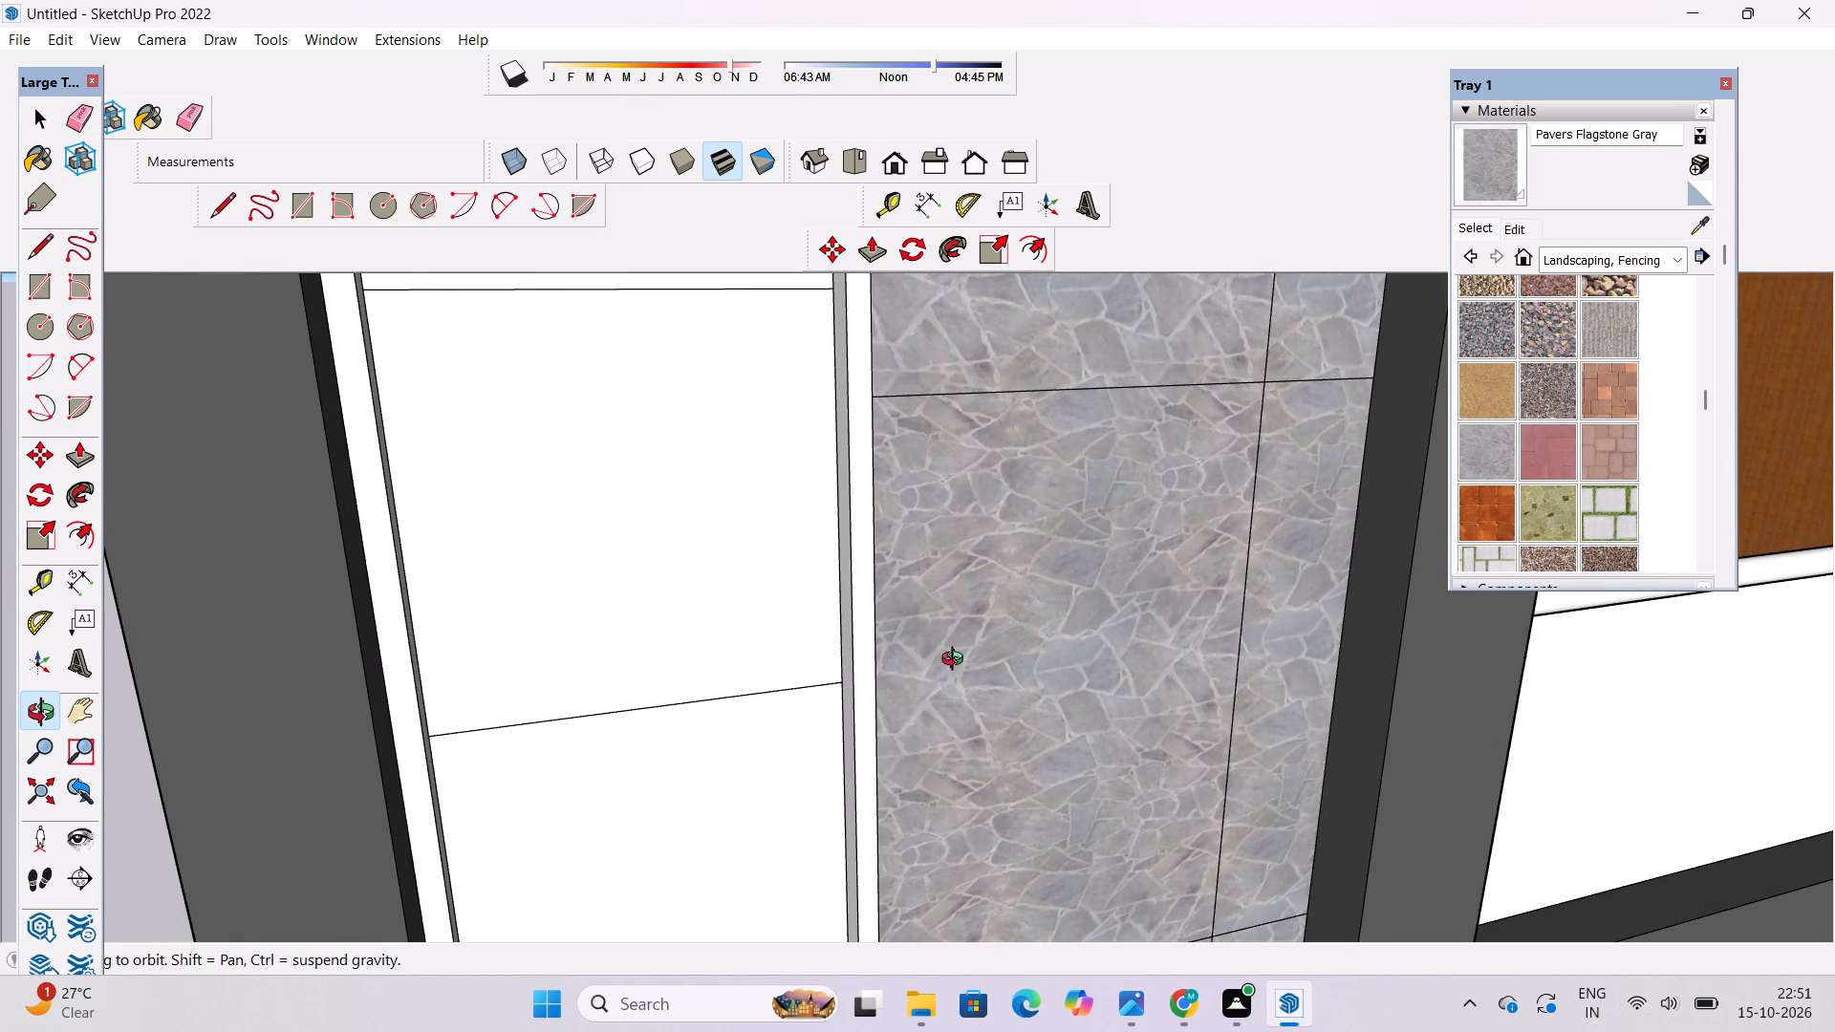
left_click_drag(957, 661, 724, 662)
left_click_drag(724, 662, 872, 699, "shift")
scroll(897, 669, "down", 7, "shift")
left_click_drag(896, 665, 929, 746, "shift")
scroll(925, 686, "down", 3, "shift")
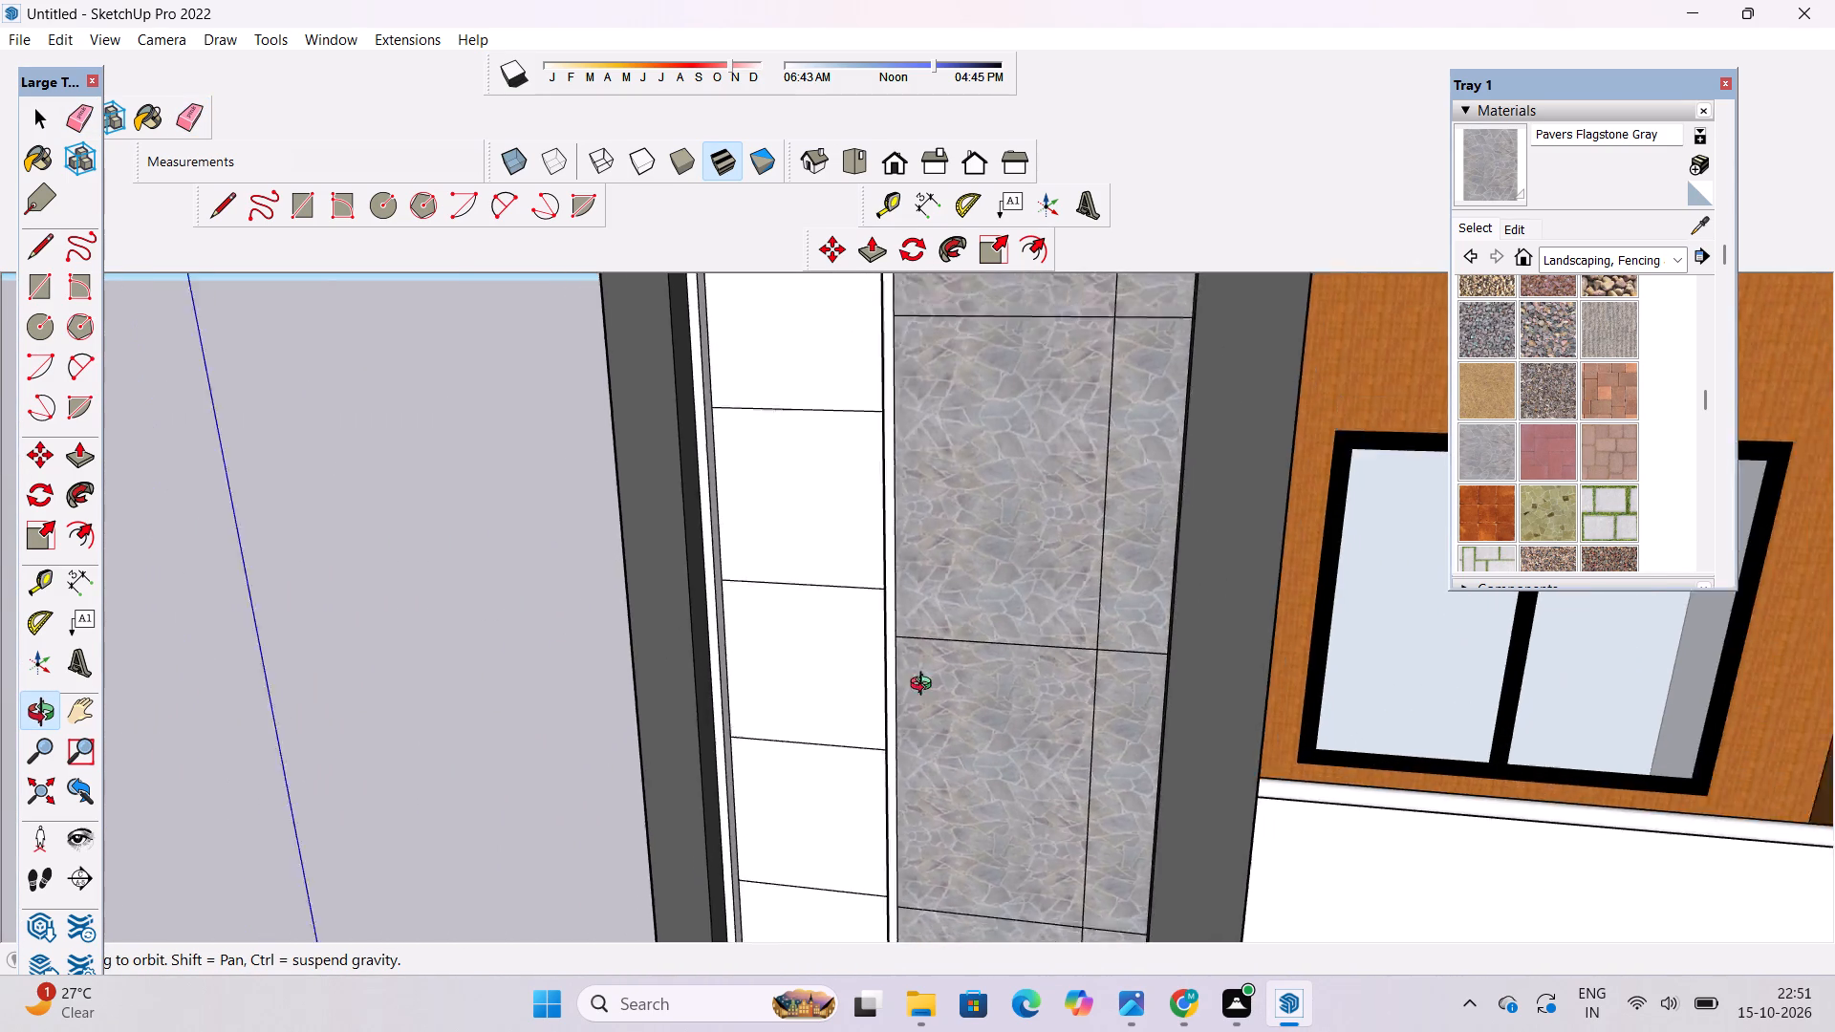
scroll(925, 686, "down", 8, "shift")
left_click_drag(916, 719, 926, 649, "shift")
scroll(947, 534, "down", 7)
left_click_drag(956, 656, 957, 607)
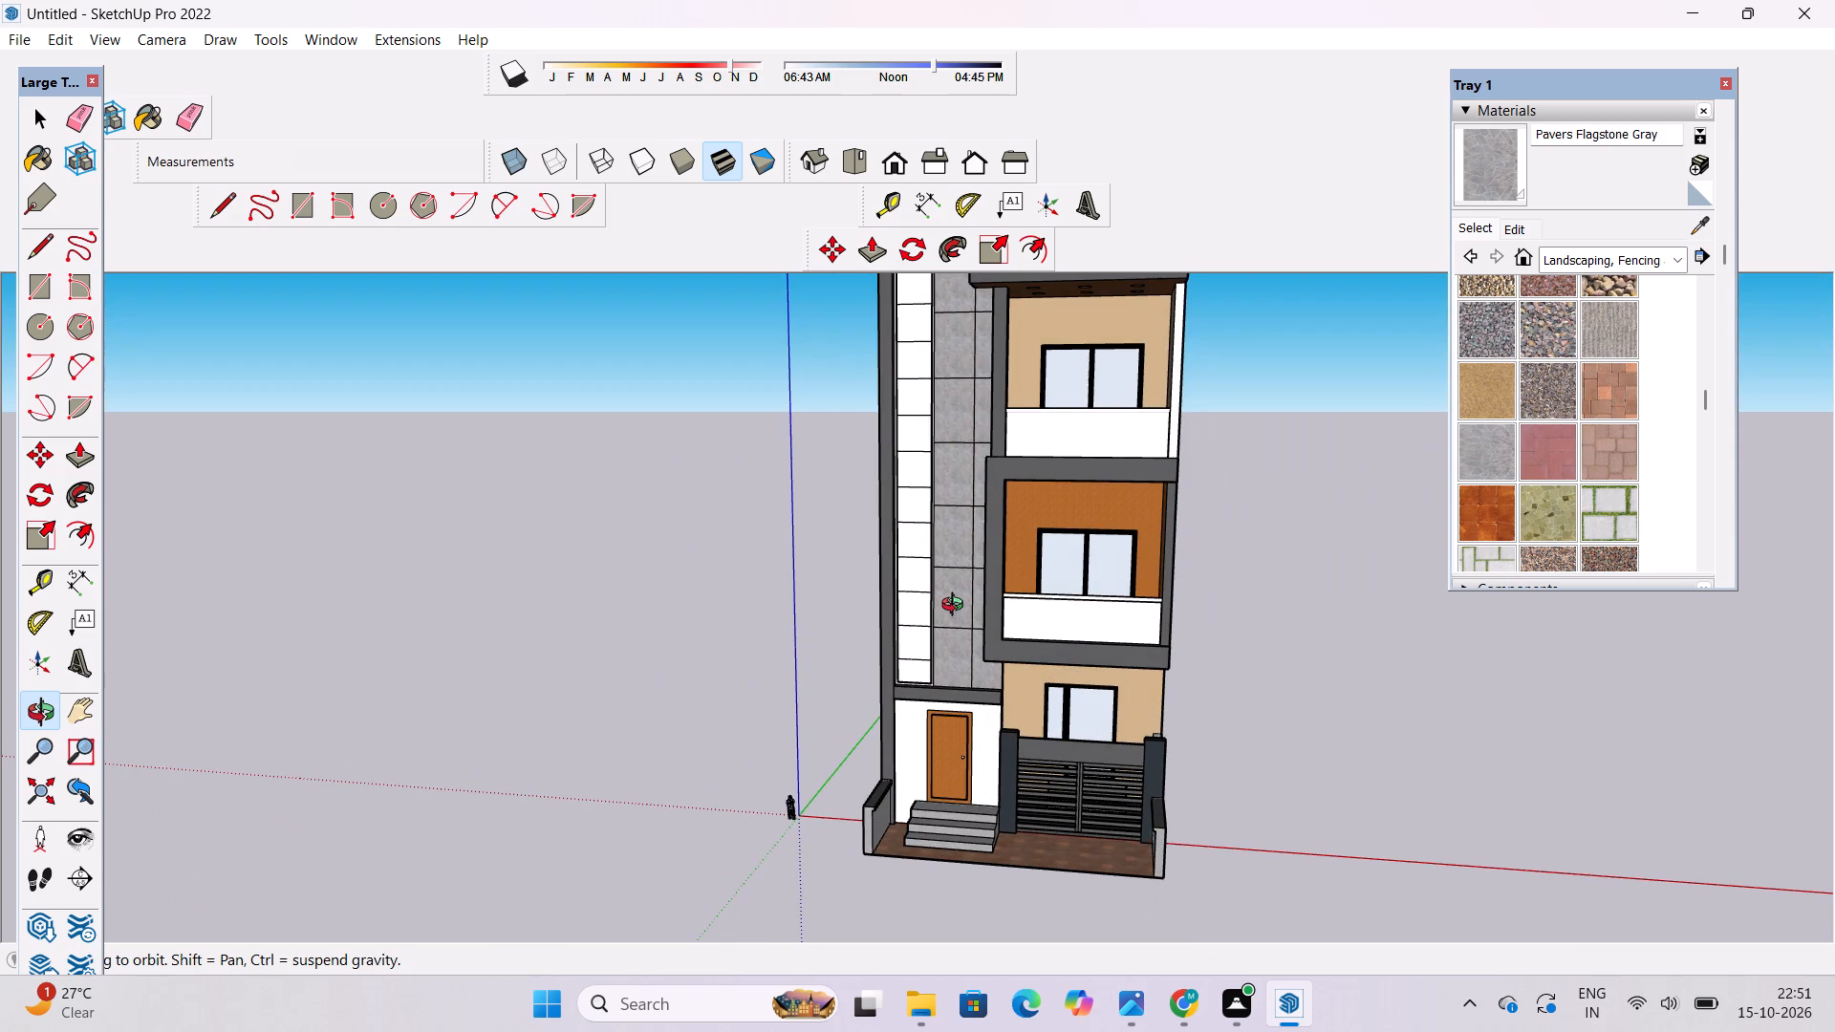
left_click_drag(983, 561, 860, 655, "shift")
Paint the front railing panels of the middle and upper balconies with Translucent Glass Gray.
scroll(1025, 569, "up", 5, "shift")
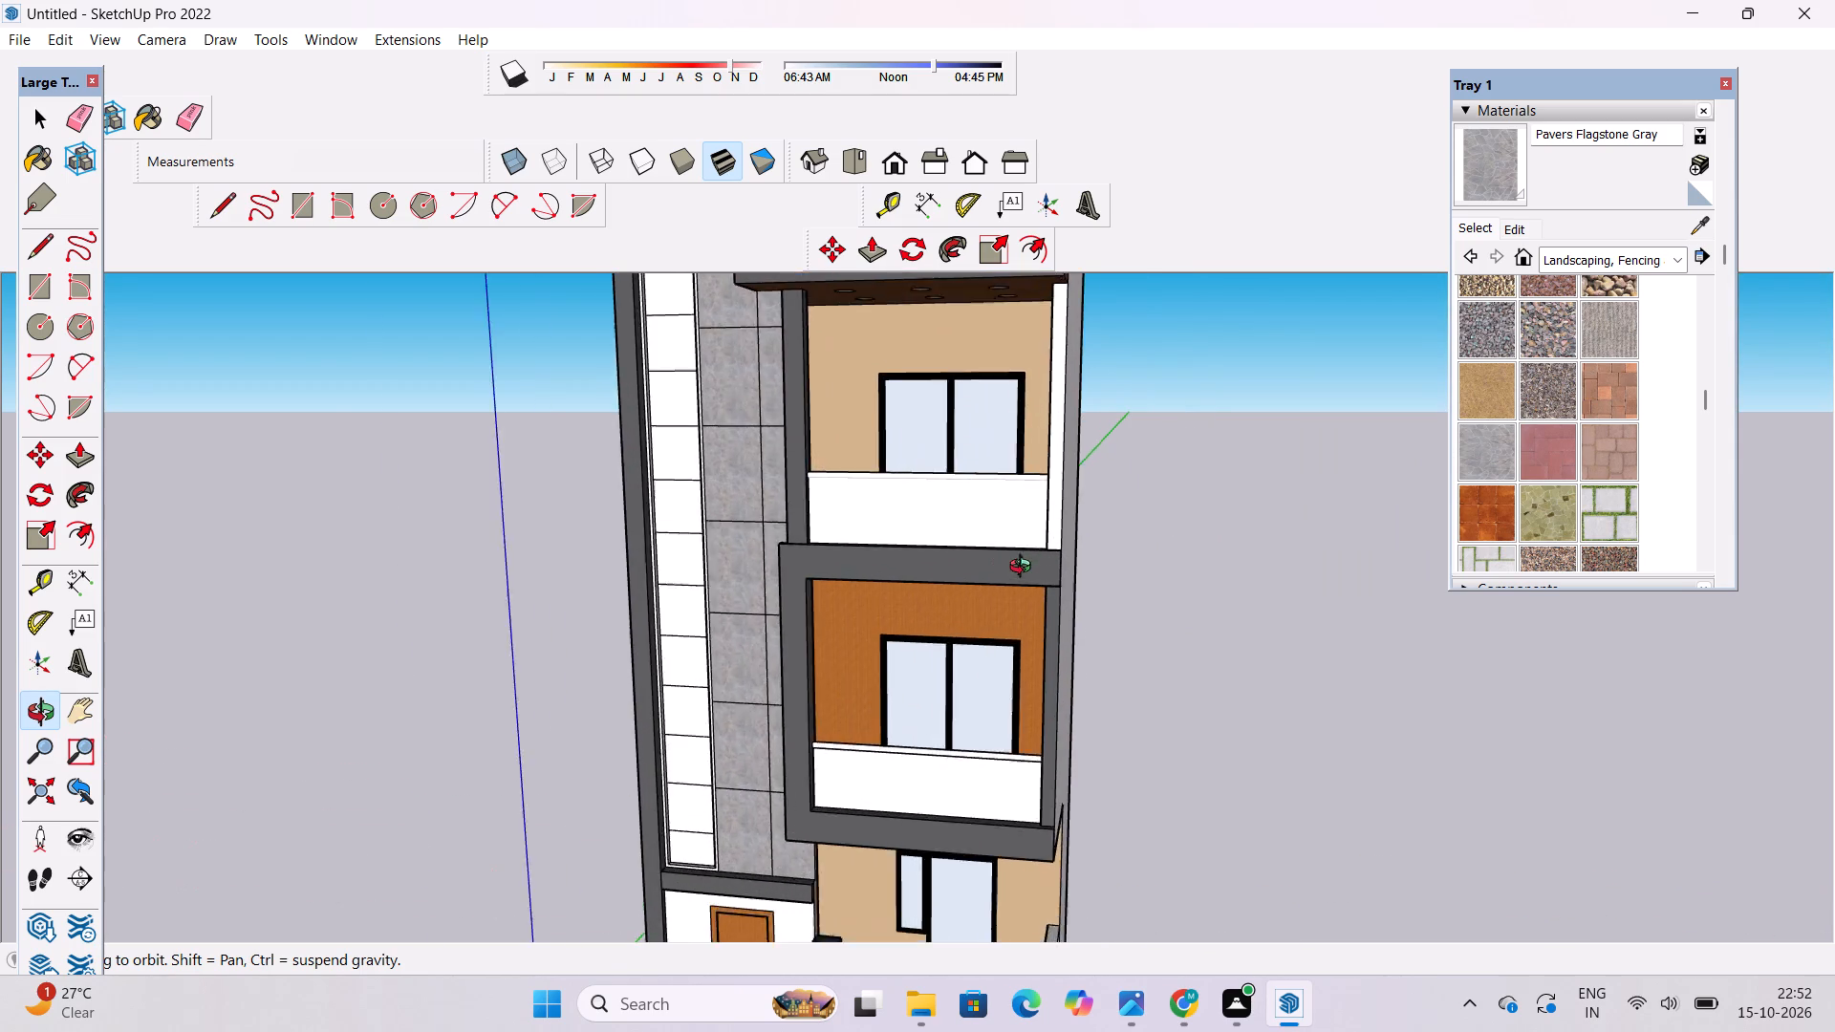
scroll(1025, 569, "up", 2, "shift")
left_click_drag(1063, 542, 1073, 615)
left_click(1478, 228)
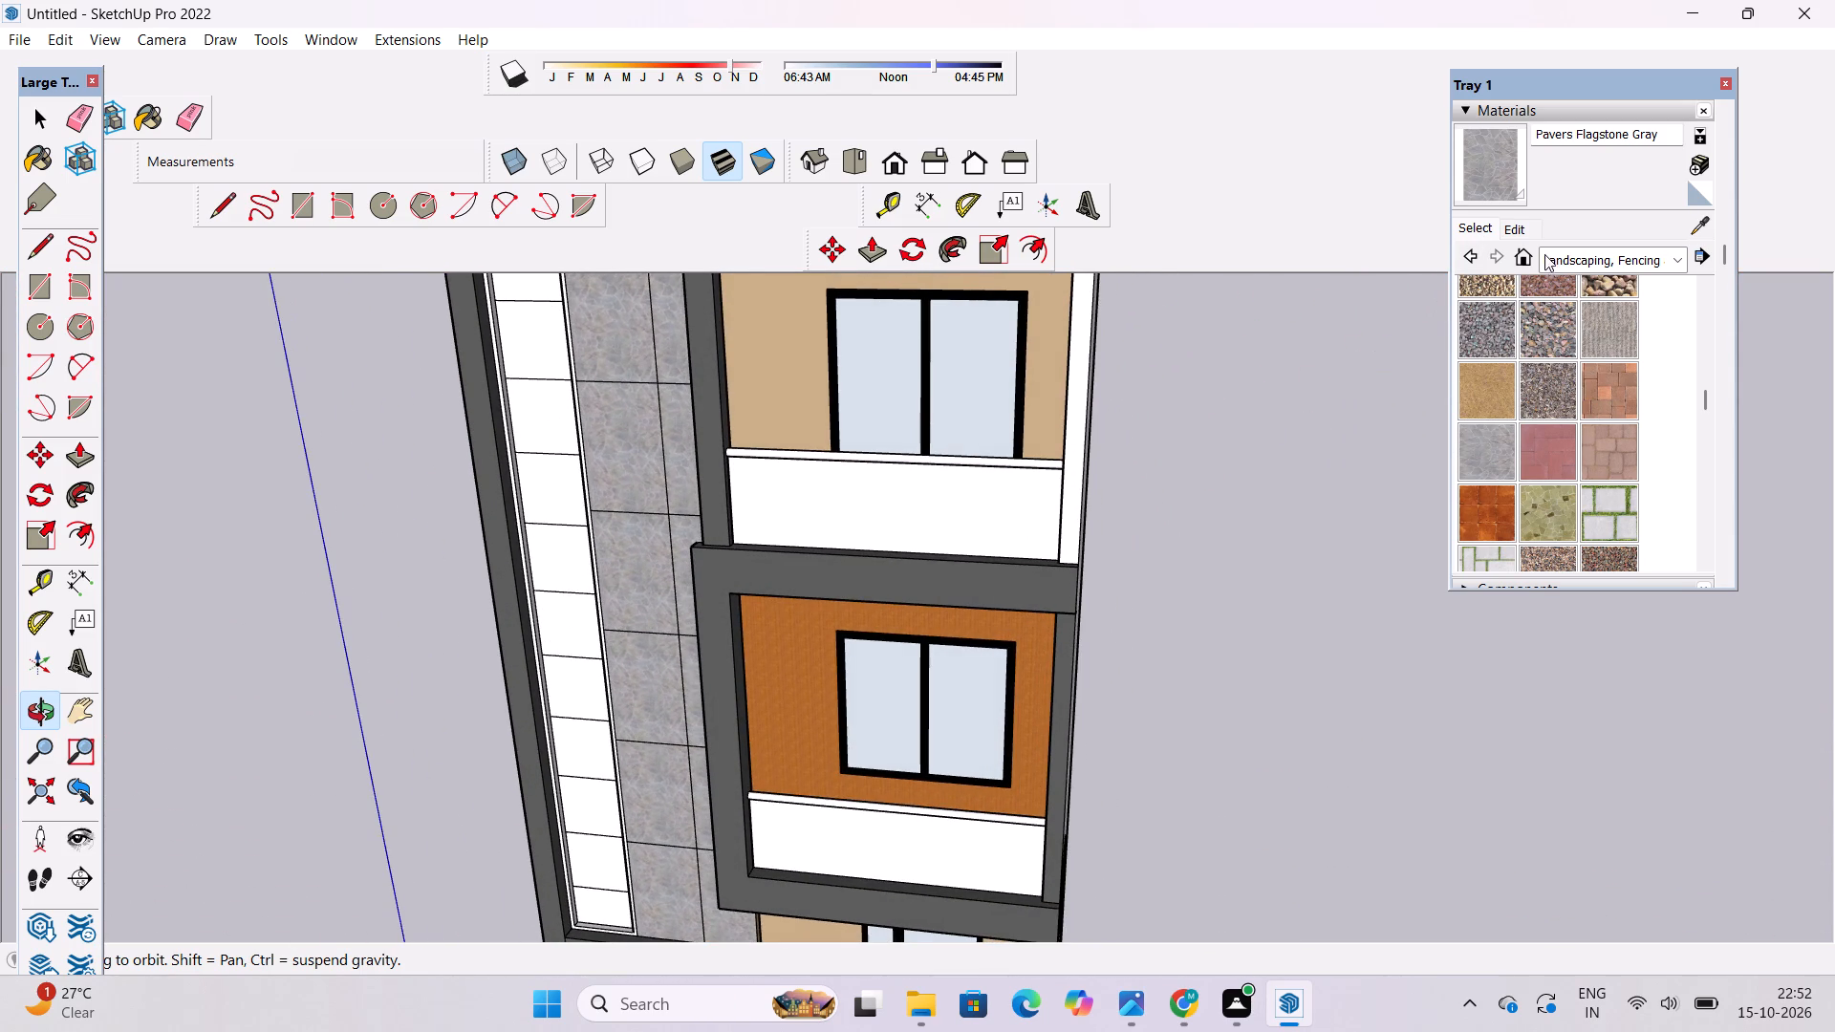
left_click(1606, 263)
left_click(1636, 376)
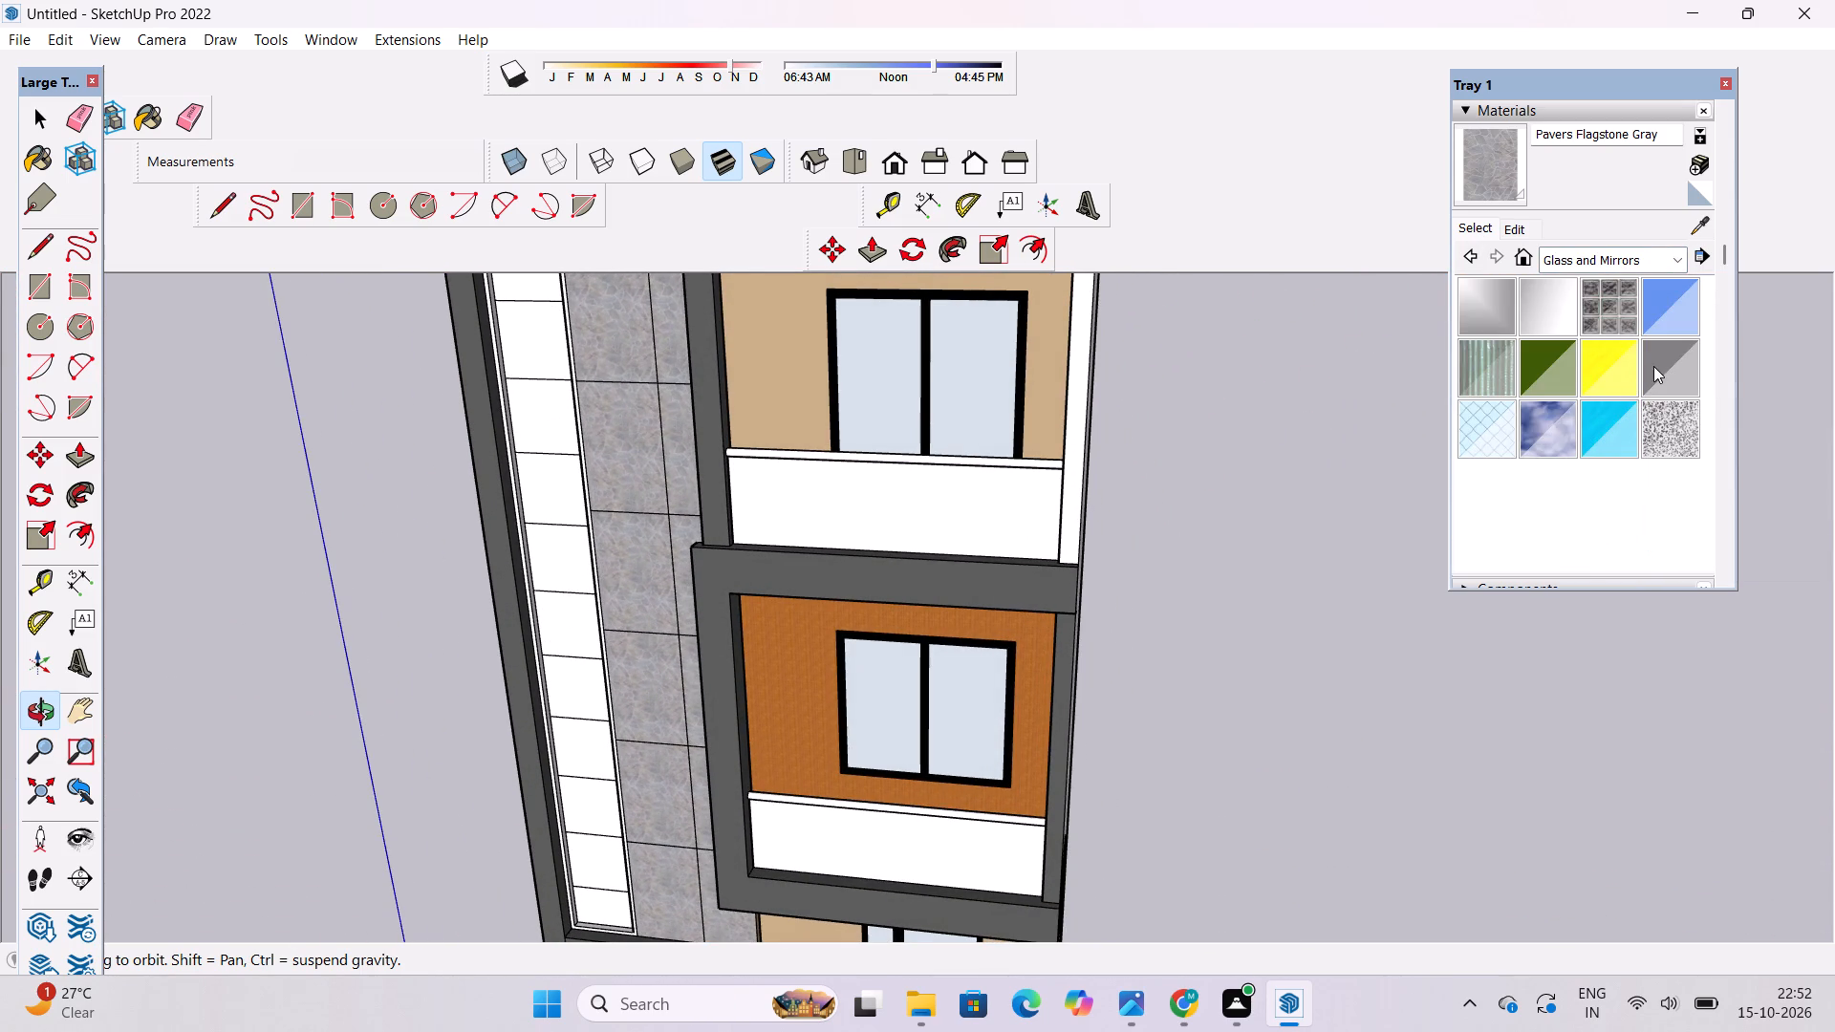
left_click(1653, 366)
left_click(897, 502)
left_click(891, 834)
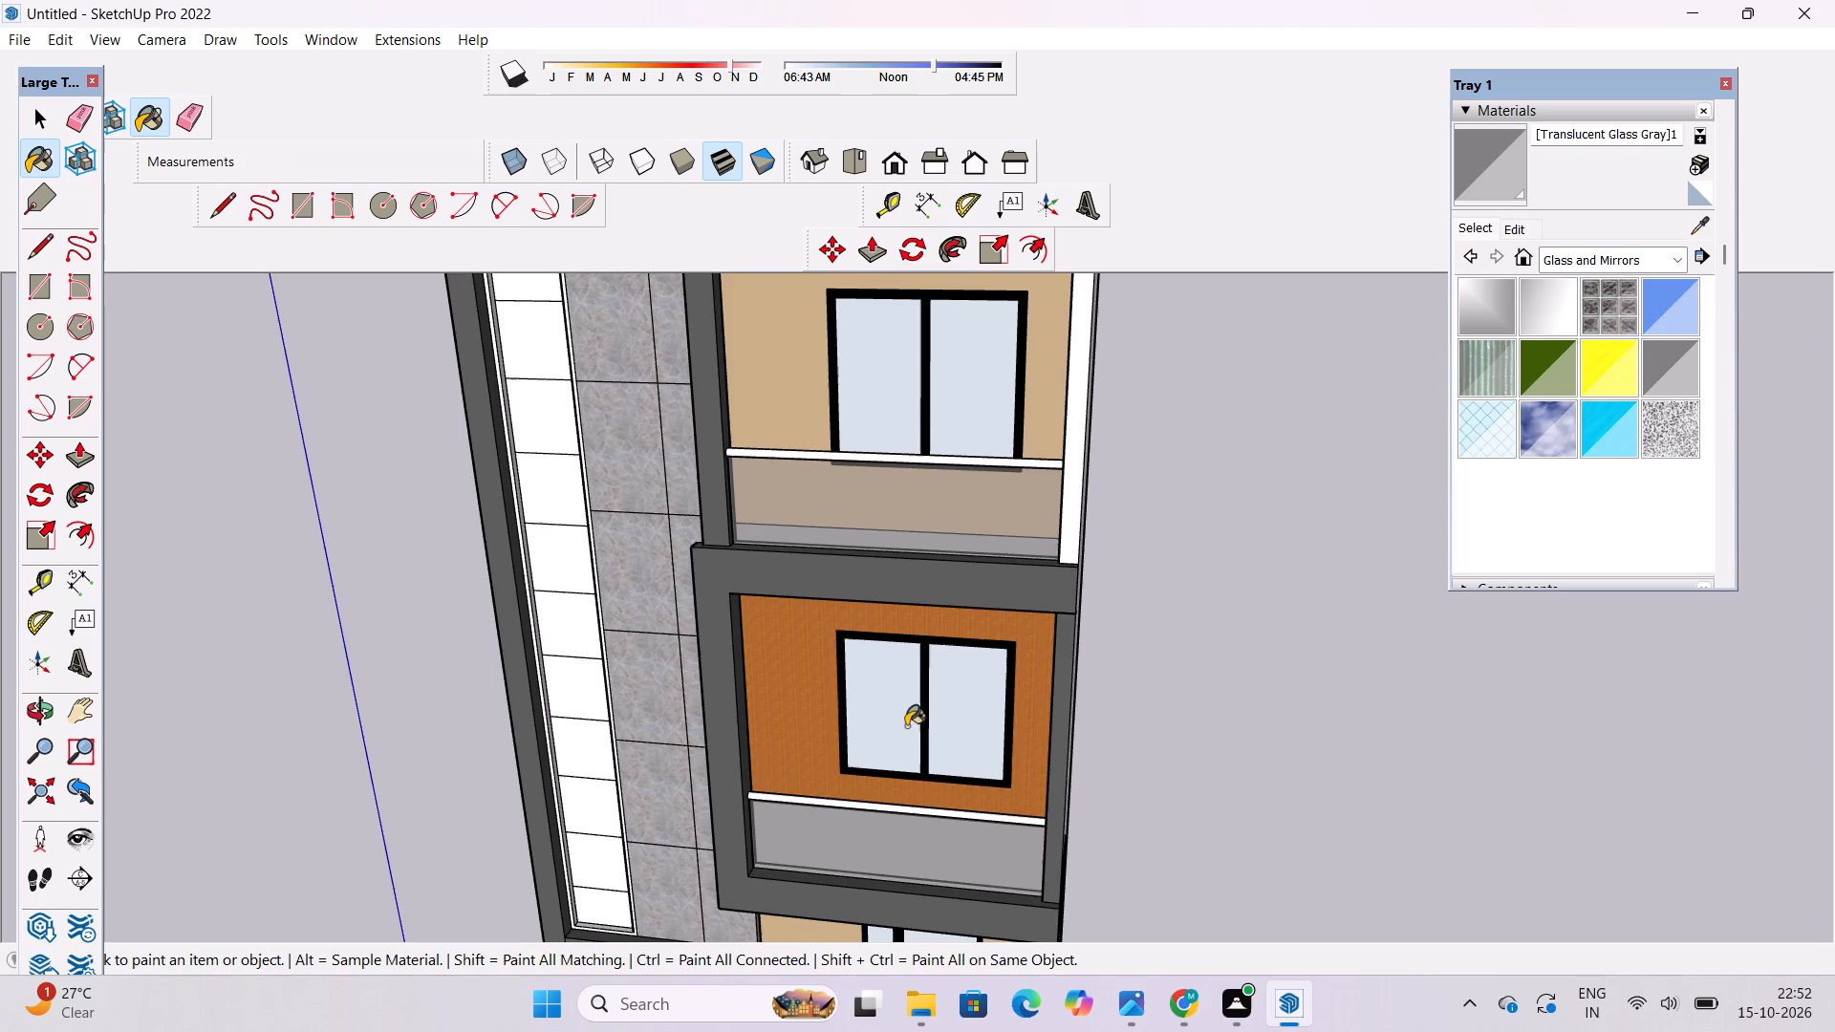
Paint the upper panels of the narrow white column beside the flagstone wall with Translucent Glass Blue.
scroll(897, 761, "down", 2)
scroll(577, 366, "up", 3)
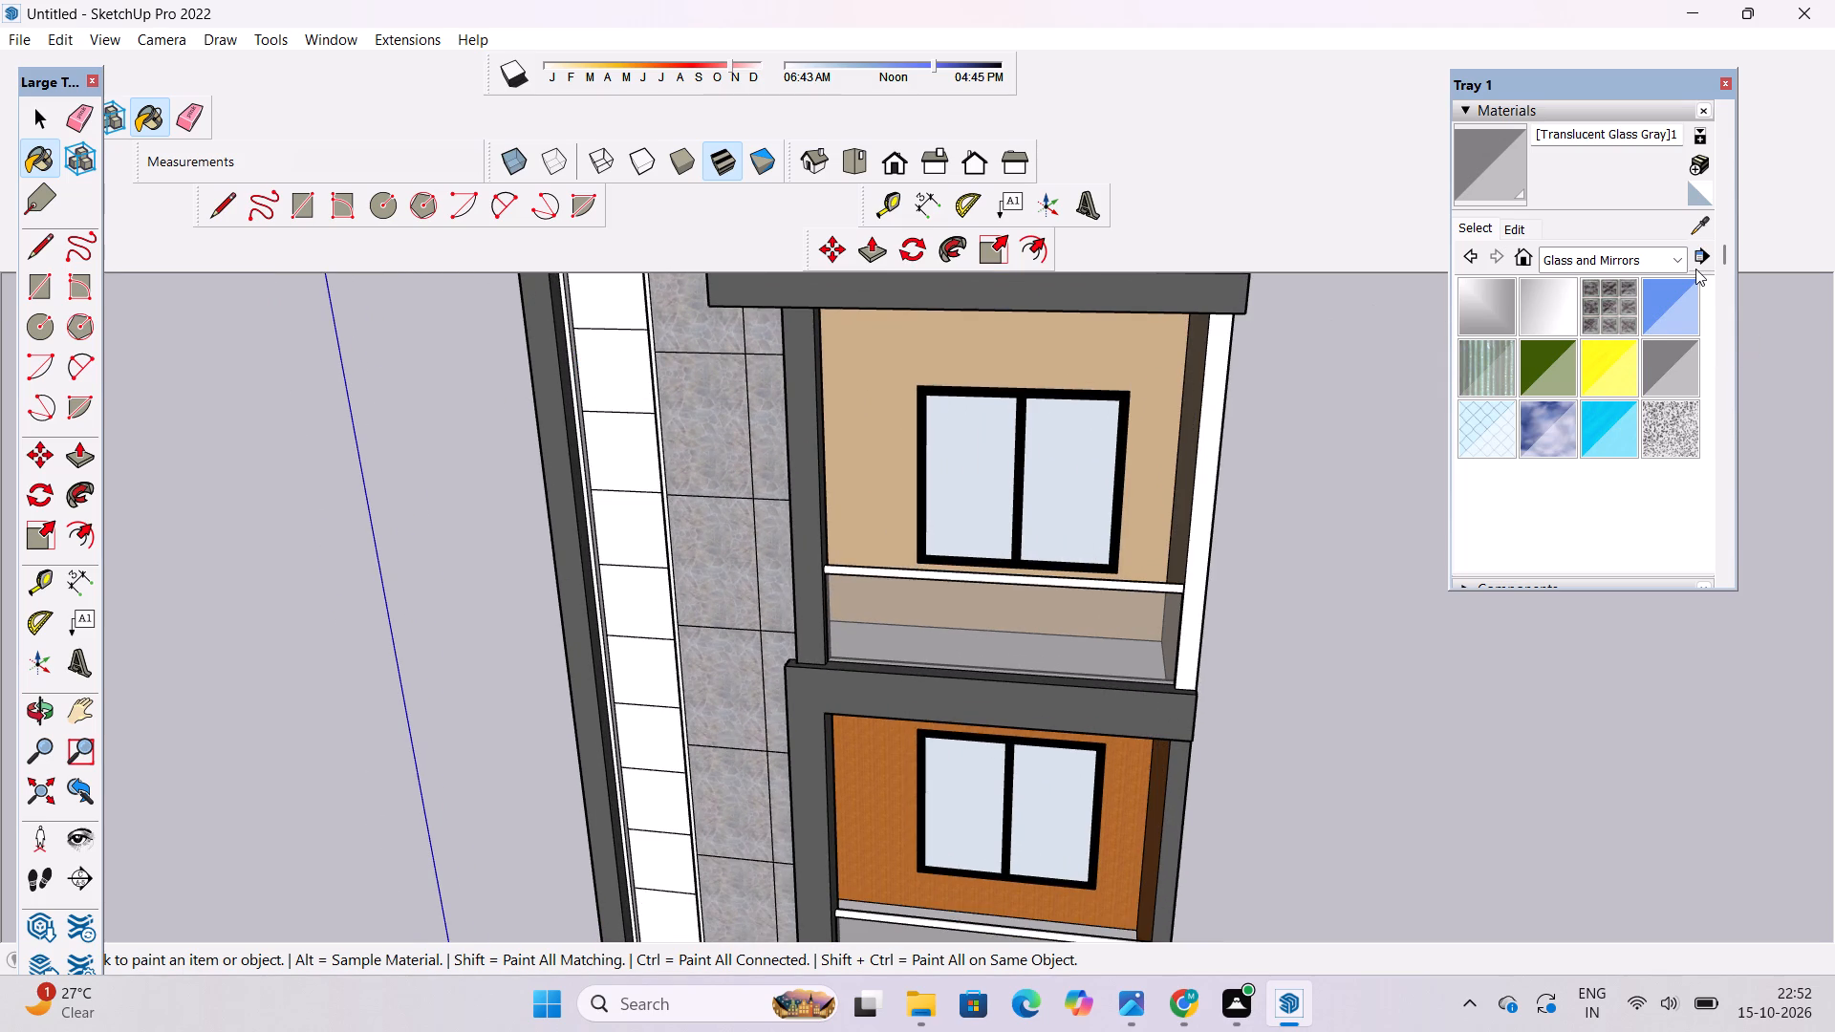
left_click(1654, 310)
scroll(486, 603, "up", 1)
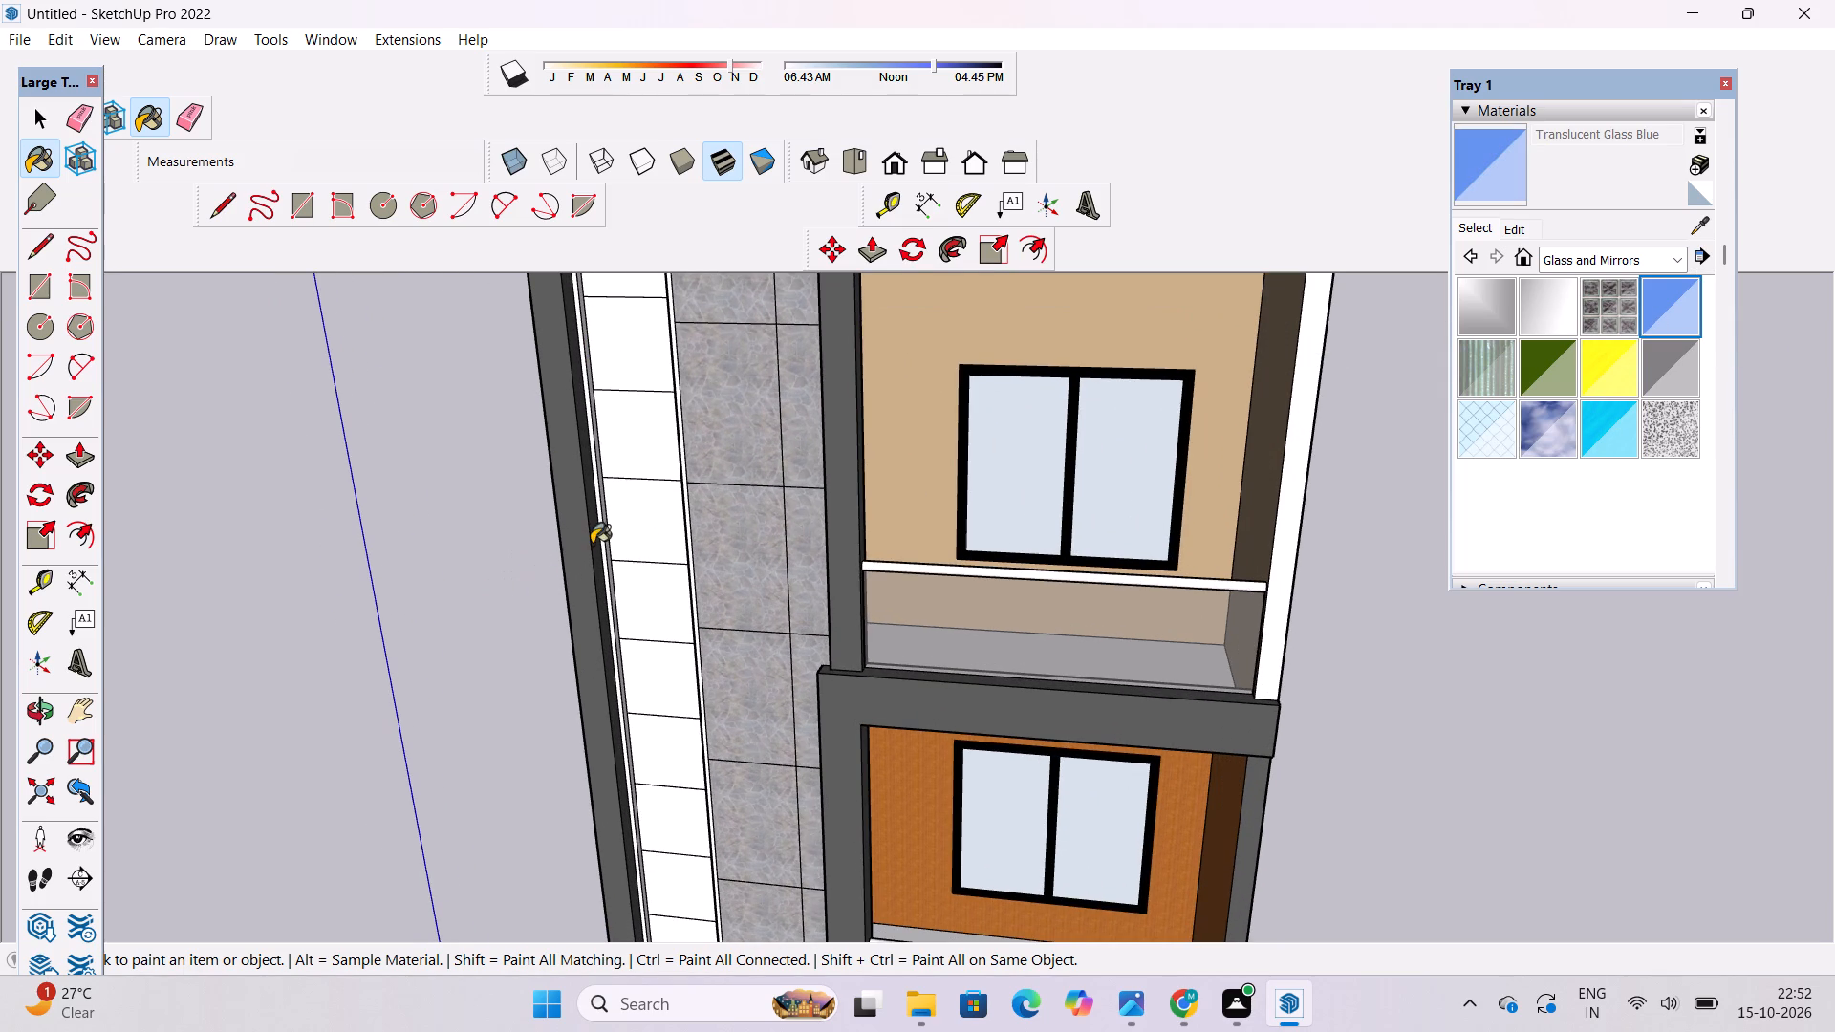
left_click(628, 526)
left_click(634, 476)
scroll(645, 479, "down", 6)
left_click(640, 419)
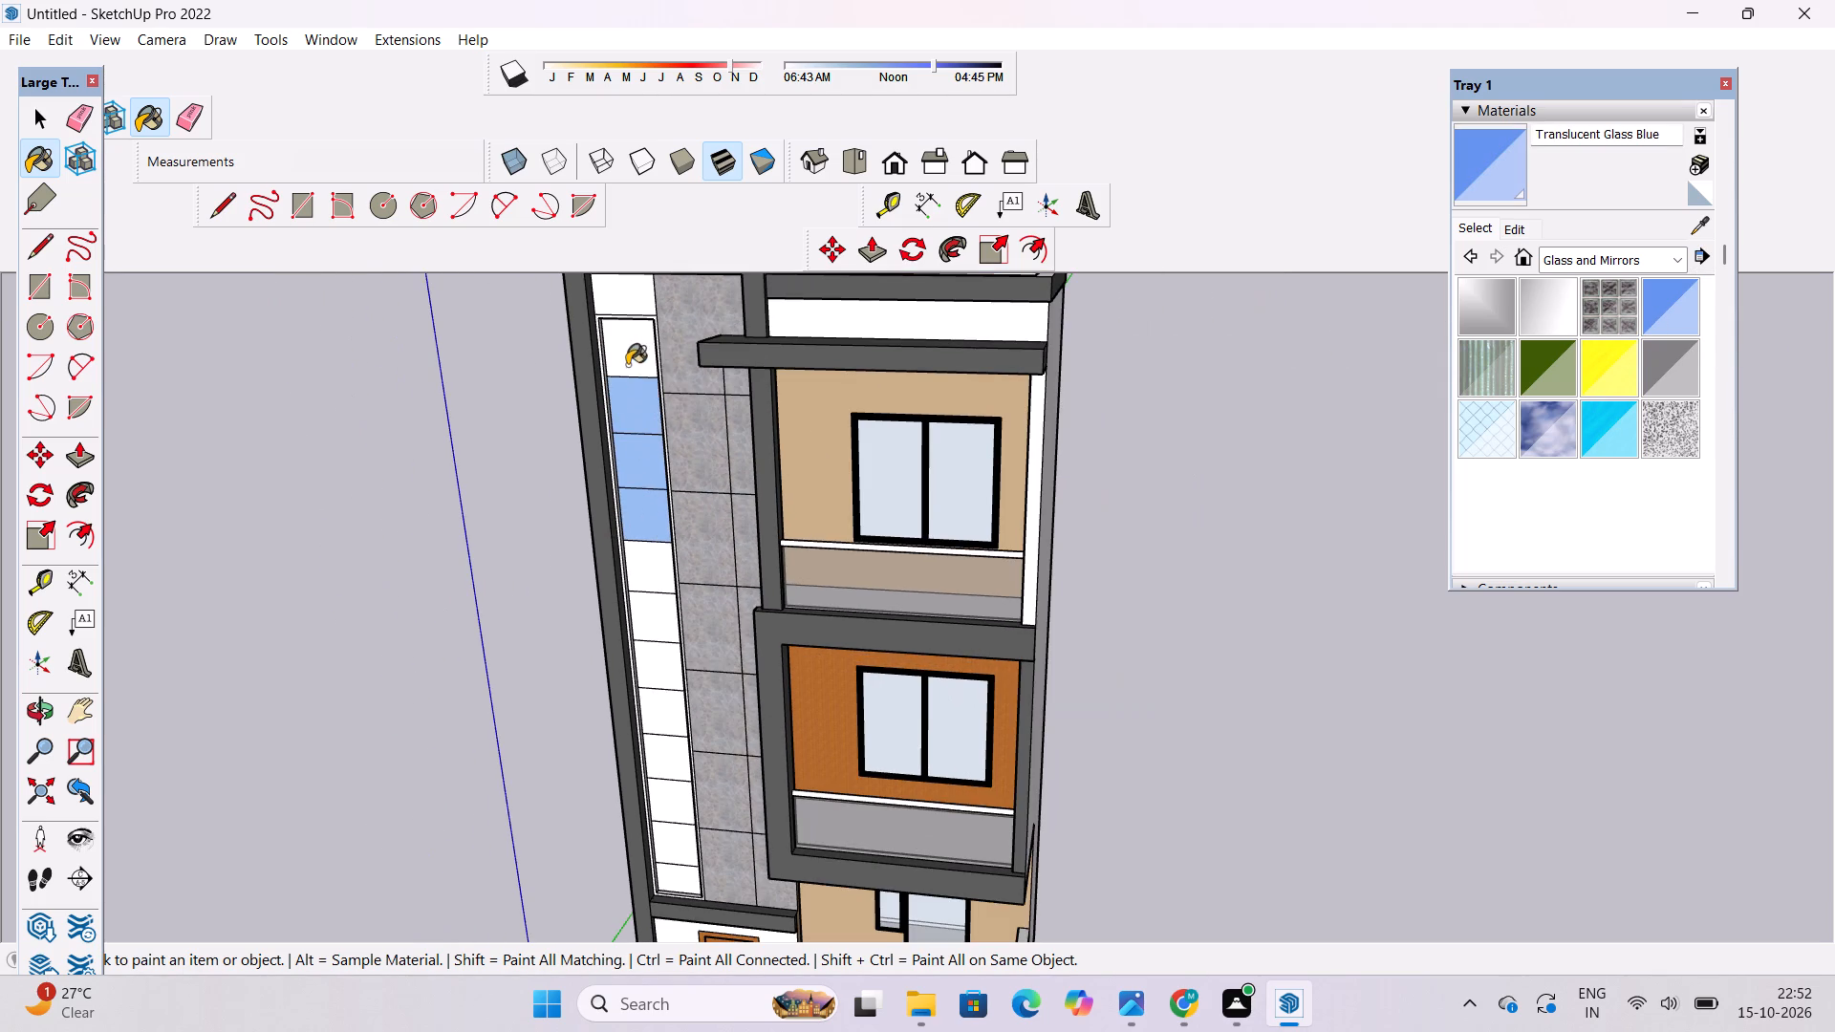
left_click(627, 362)
scroll(627, 557, "up", 4)
left_click(637, 575)
Paint the remaining lower panels of the narrow column down to the beam above the entrance with Translucent Glass Blue.
scroll(631, 523, "down", 6)
scroll(659, 673, "up", 6)
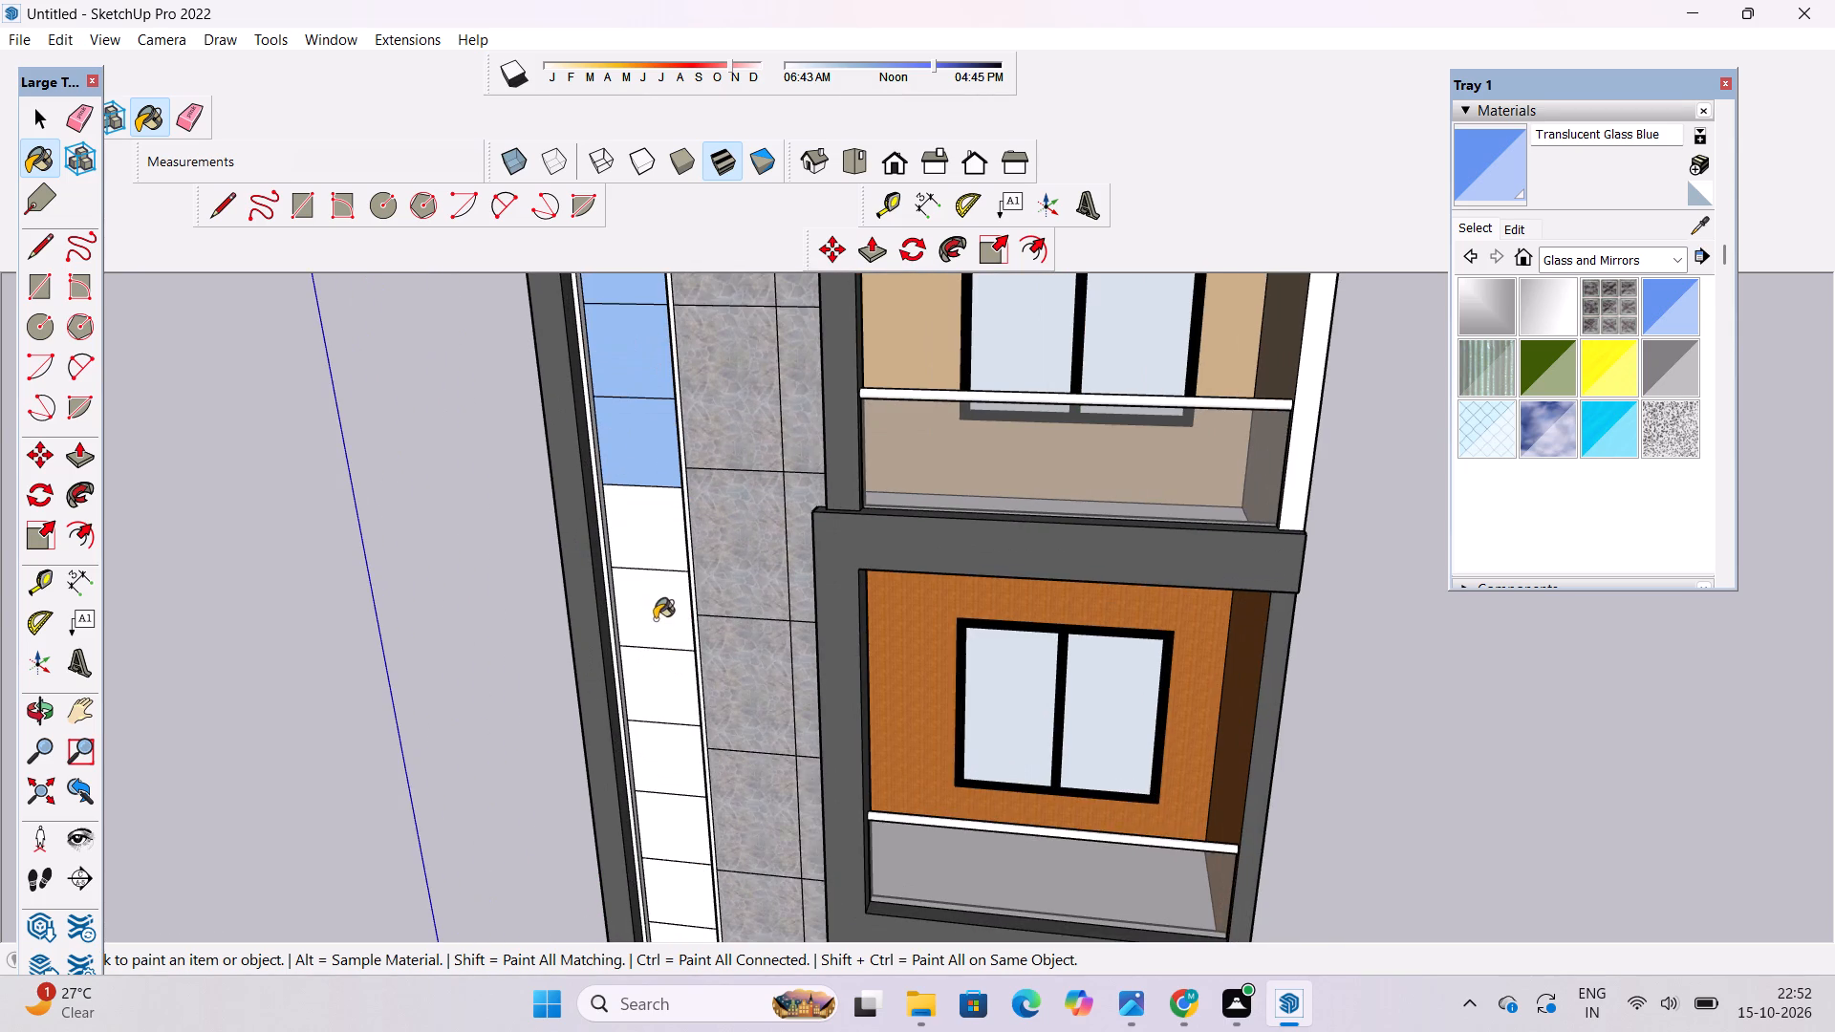
left_click(654, 616)
left_click(644, 546)
scroll(663, 782, "down", 5)
scroll(661, 787, "up", 4)
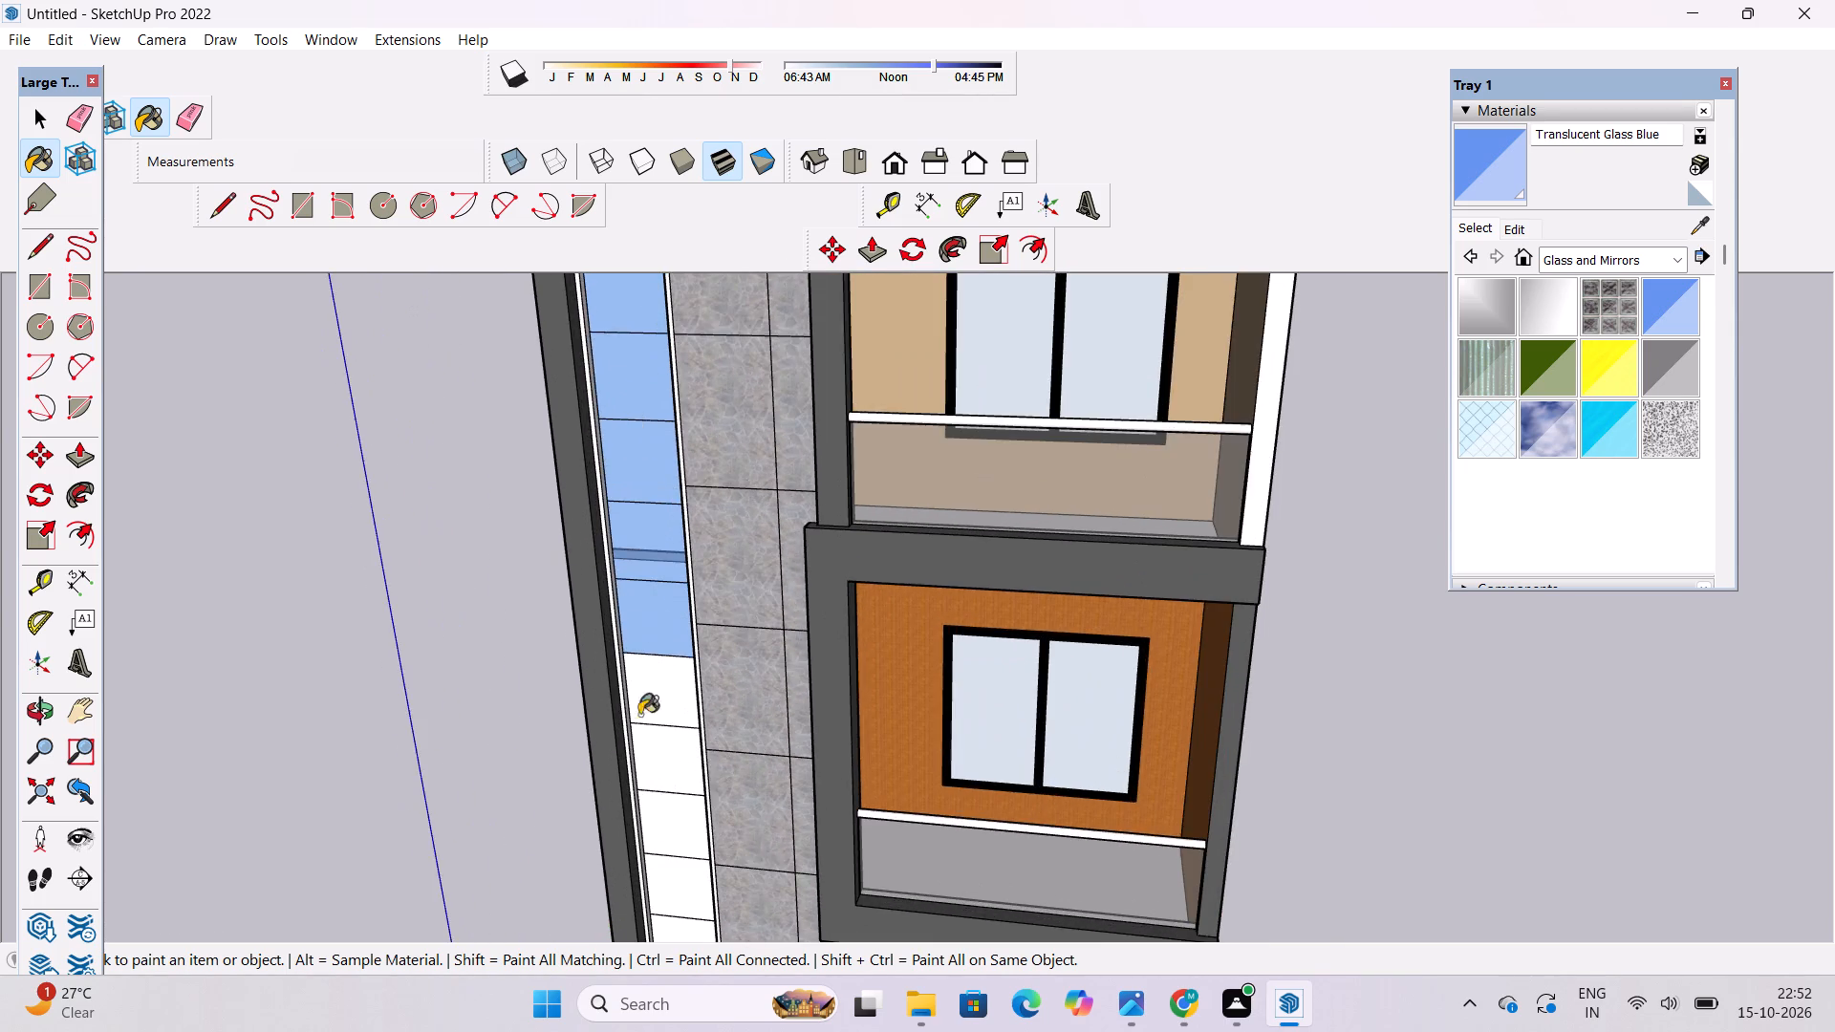
scroll(629, 644, "down", 6)
scroll(666, 831, "up", 6)
left_click(663, 814)
left_click(660, 761)
left_click(650, 685)
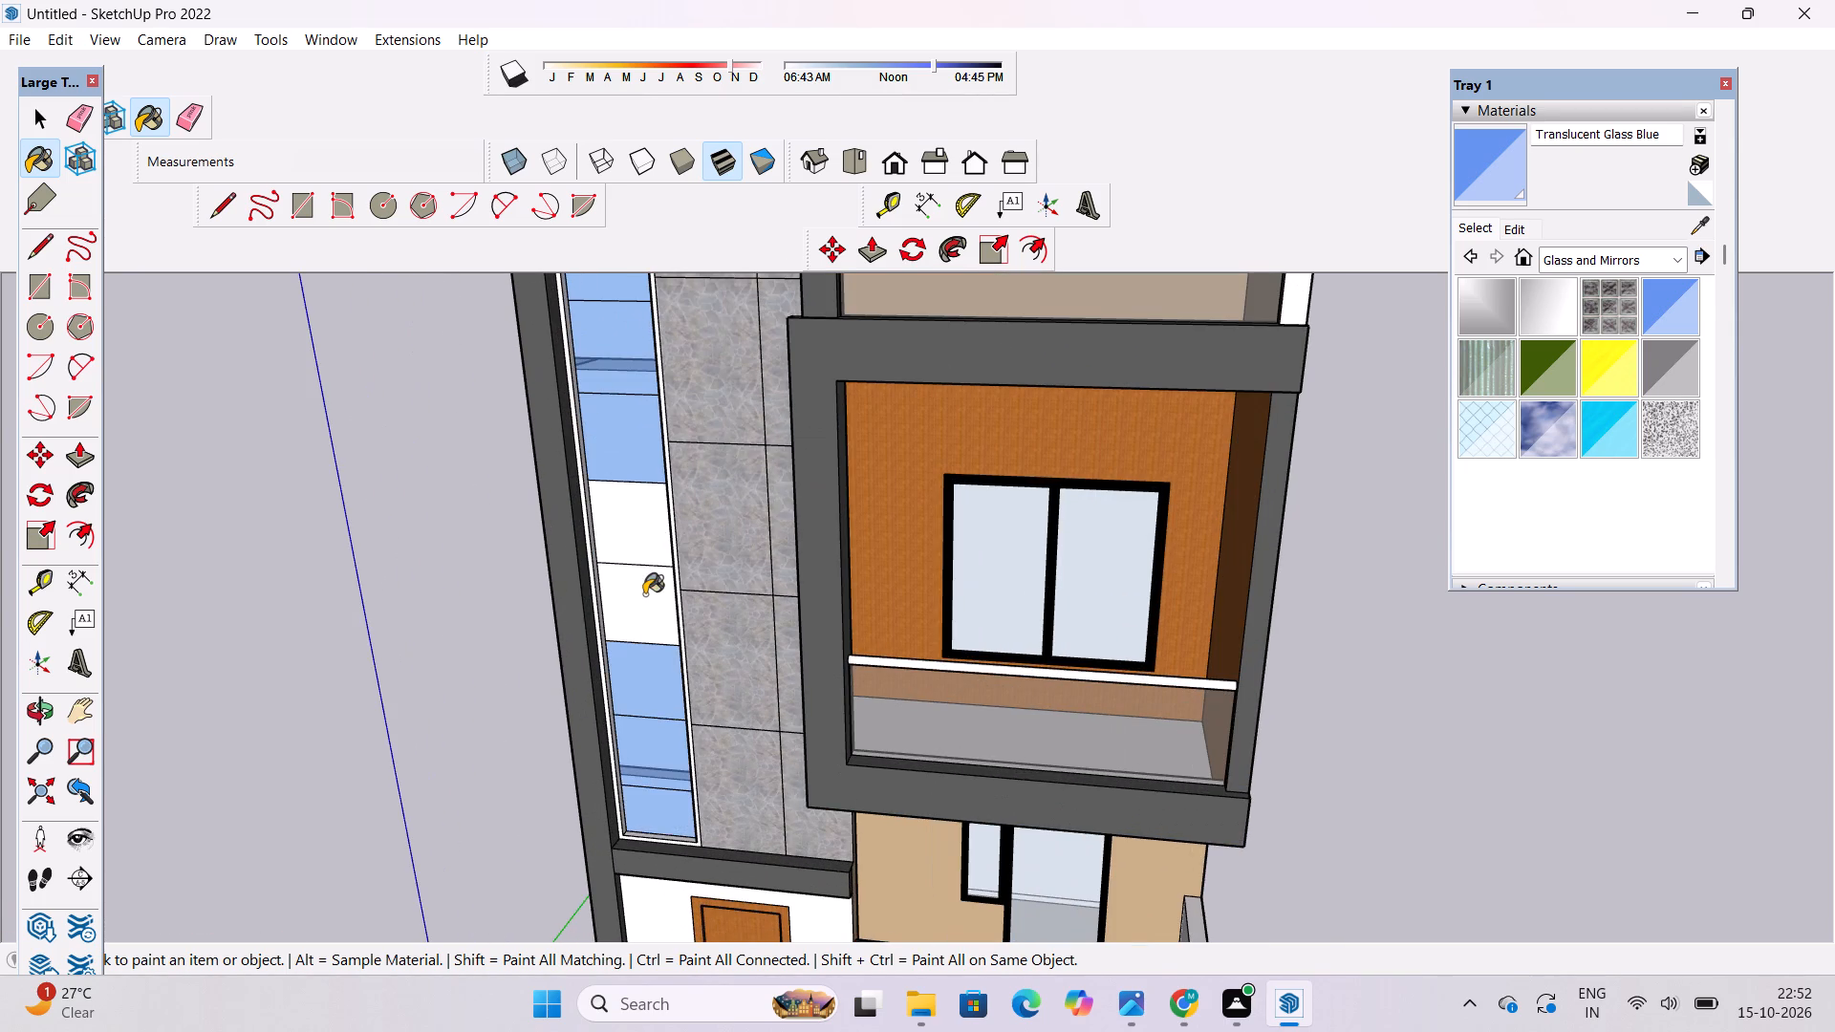
left_click(644, 594)
left_click(637, 522)
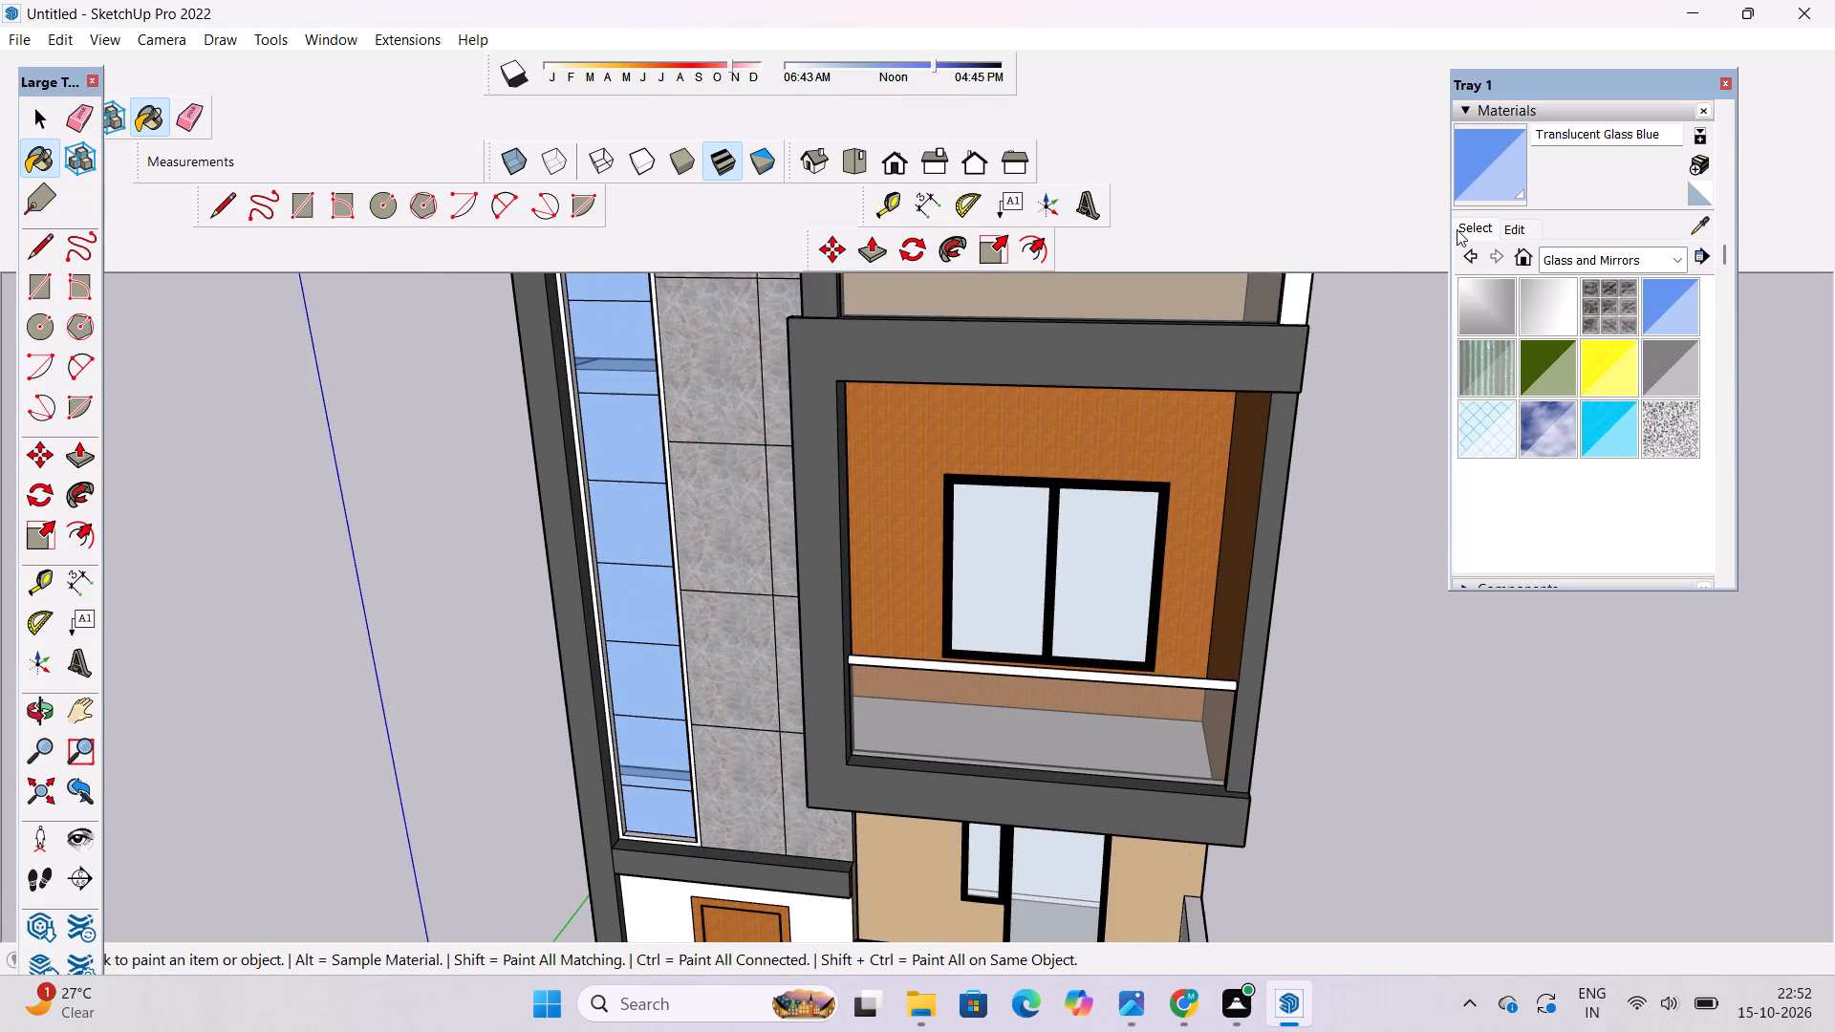
Darken the colour of the Translucent Glass Blue material.
left_click(1520, 219)
left_click(1571, 321)
double_click(1576, 333)
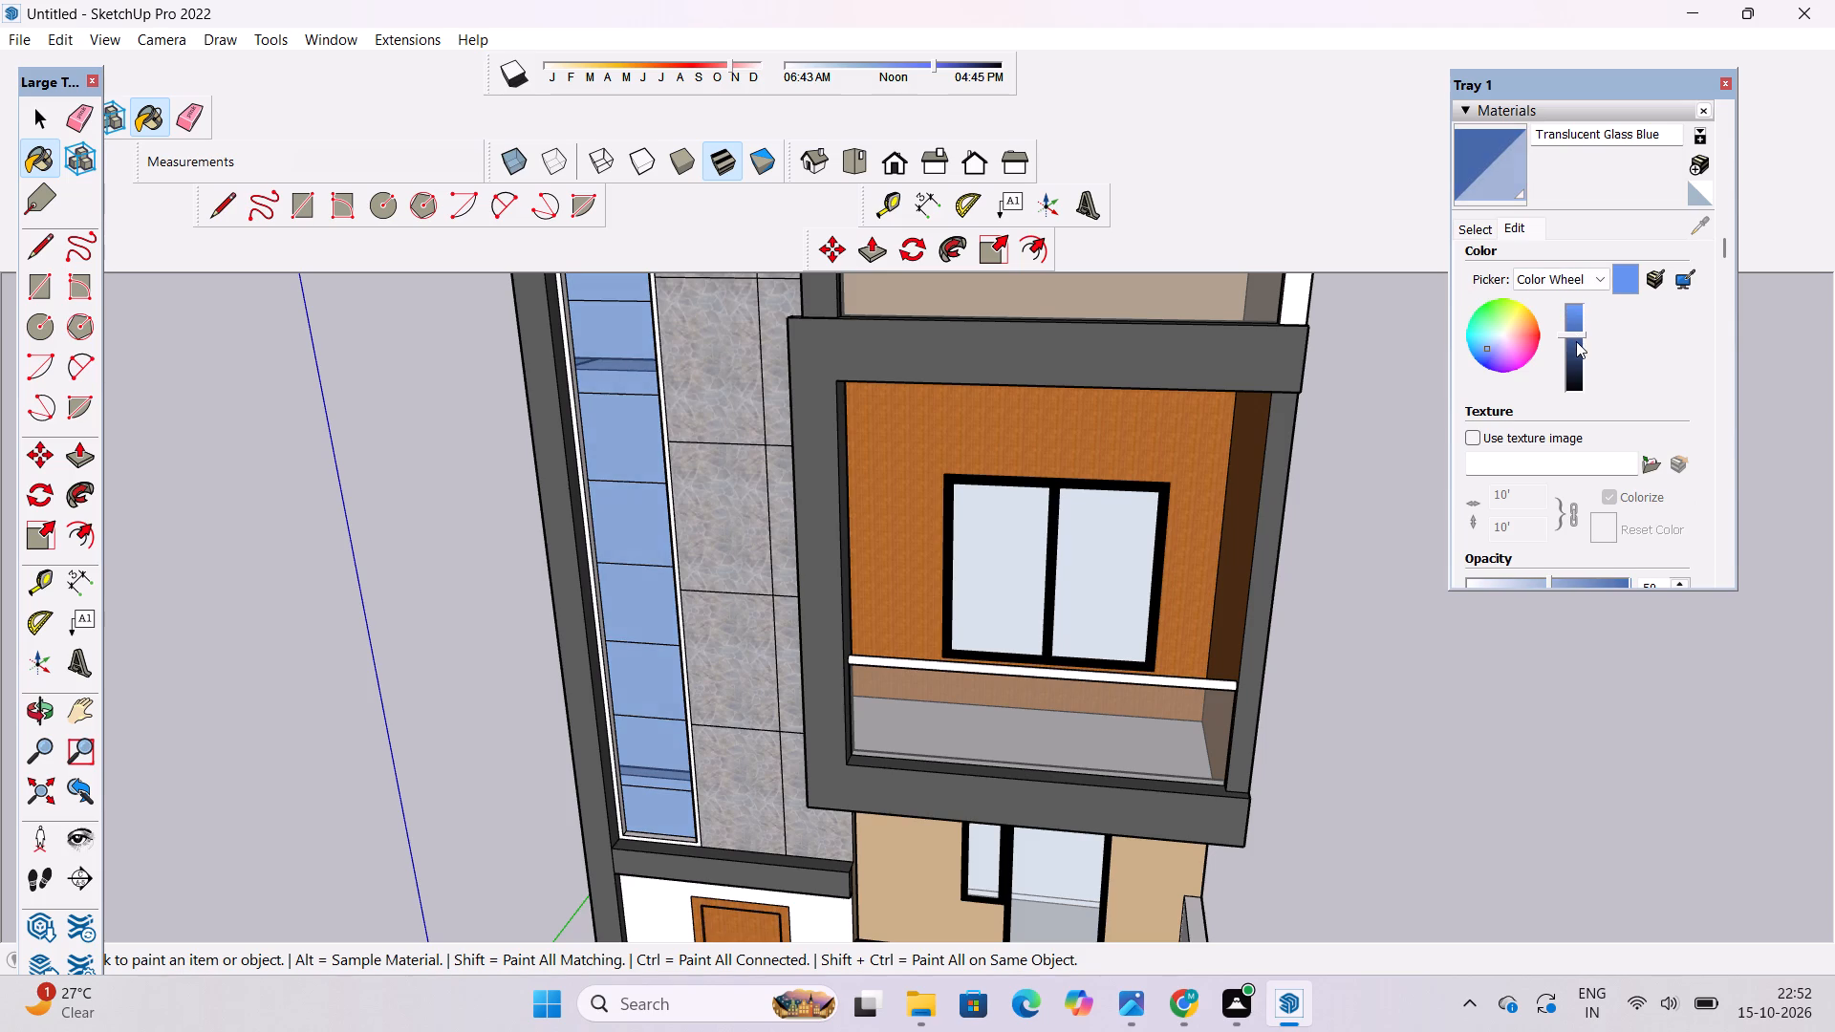
left_click(1576, 341)
left_click(1576, 354)
Examine the darker blue glazed column and the whole front facade from several angles.
scroll(827, 603, "down", 11)
key("o")
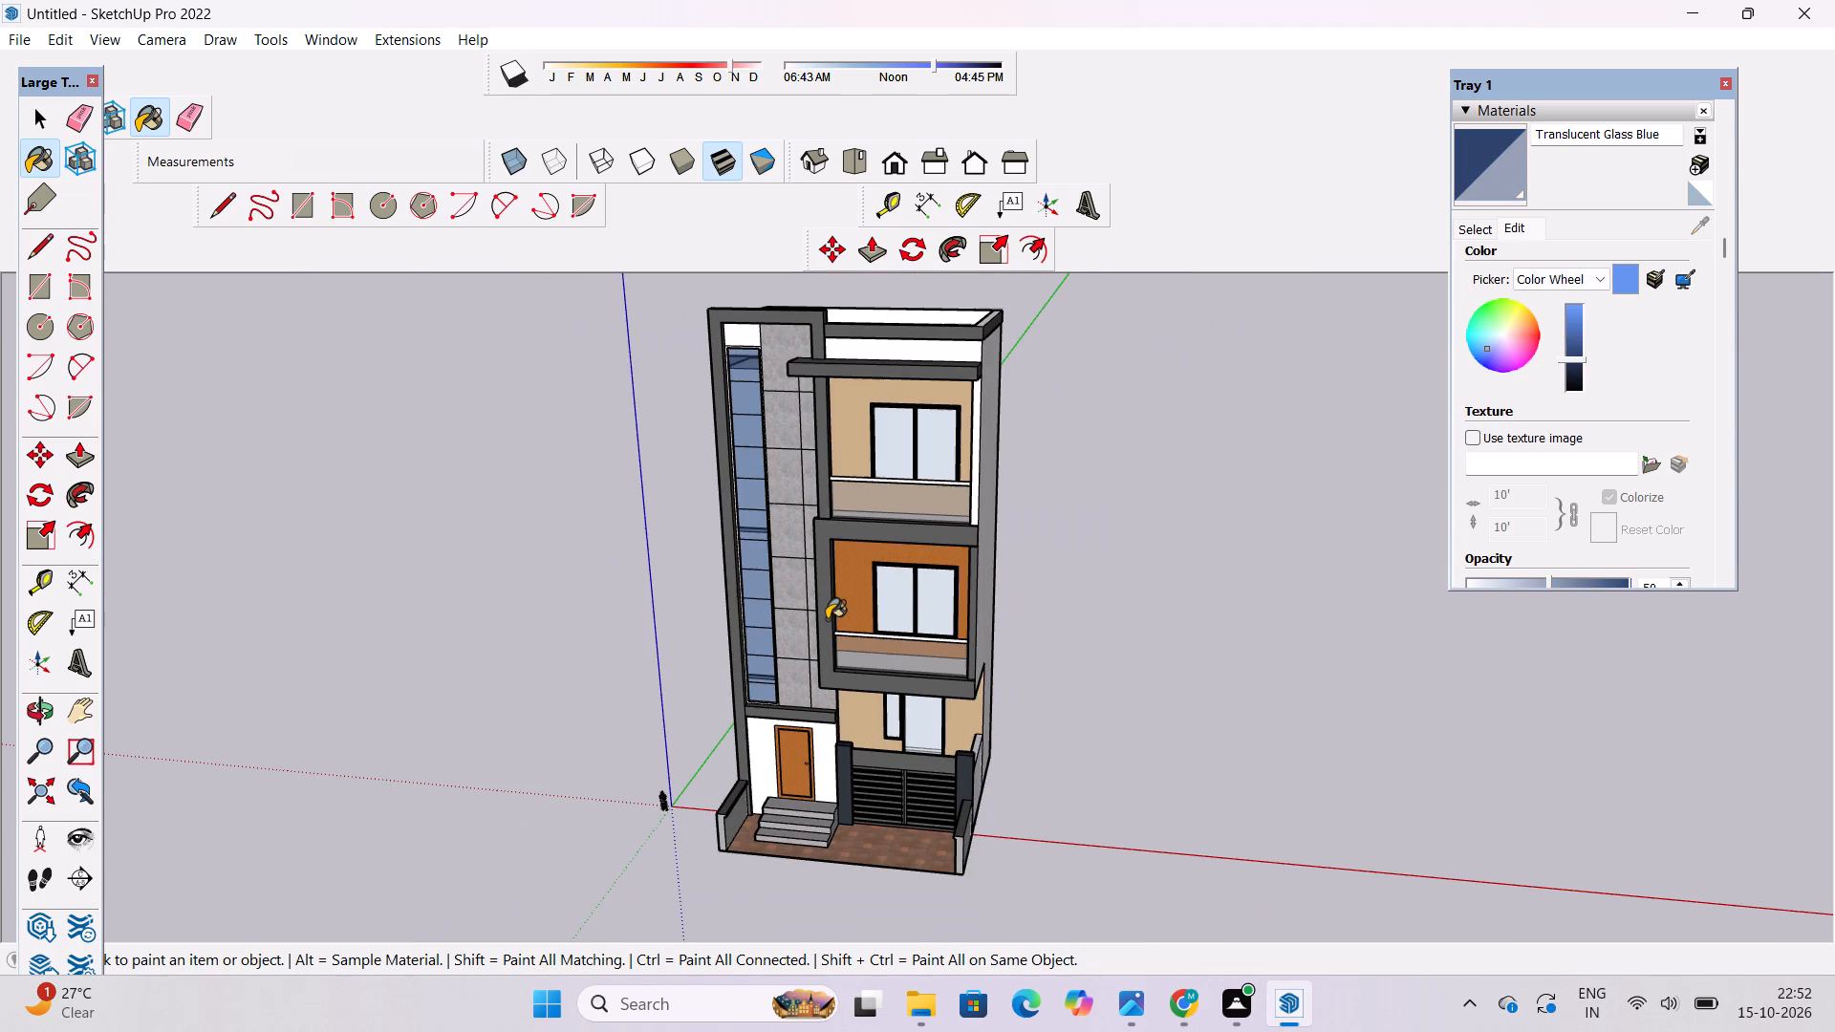
left_click(43, 706)
left_click_drag(445, 570, 706, 407)
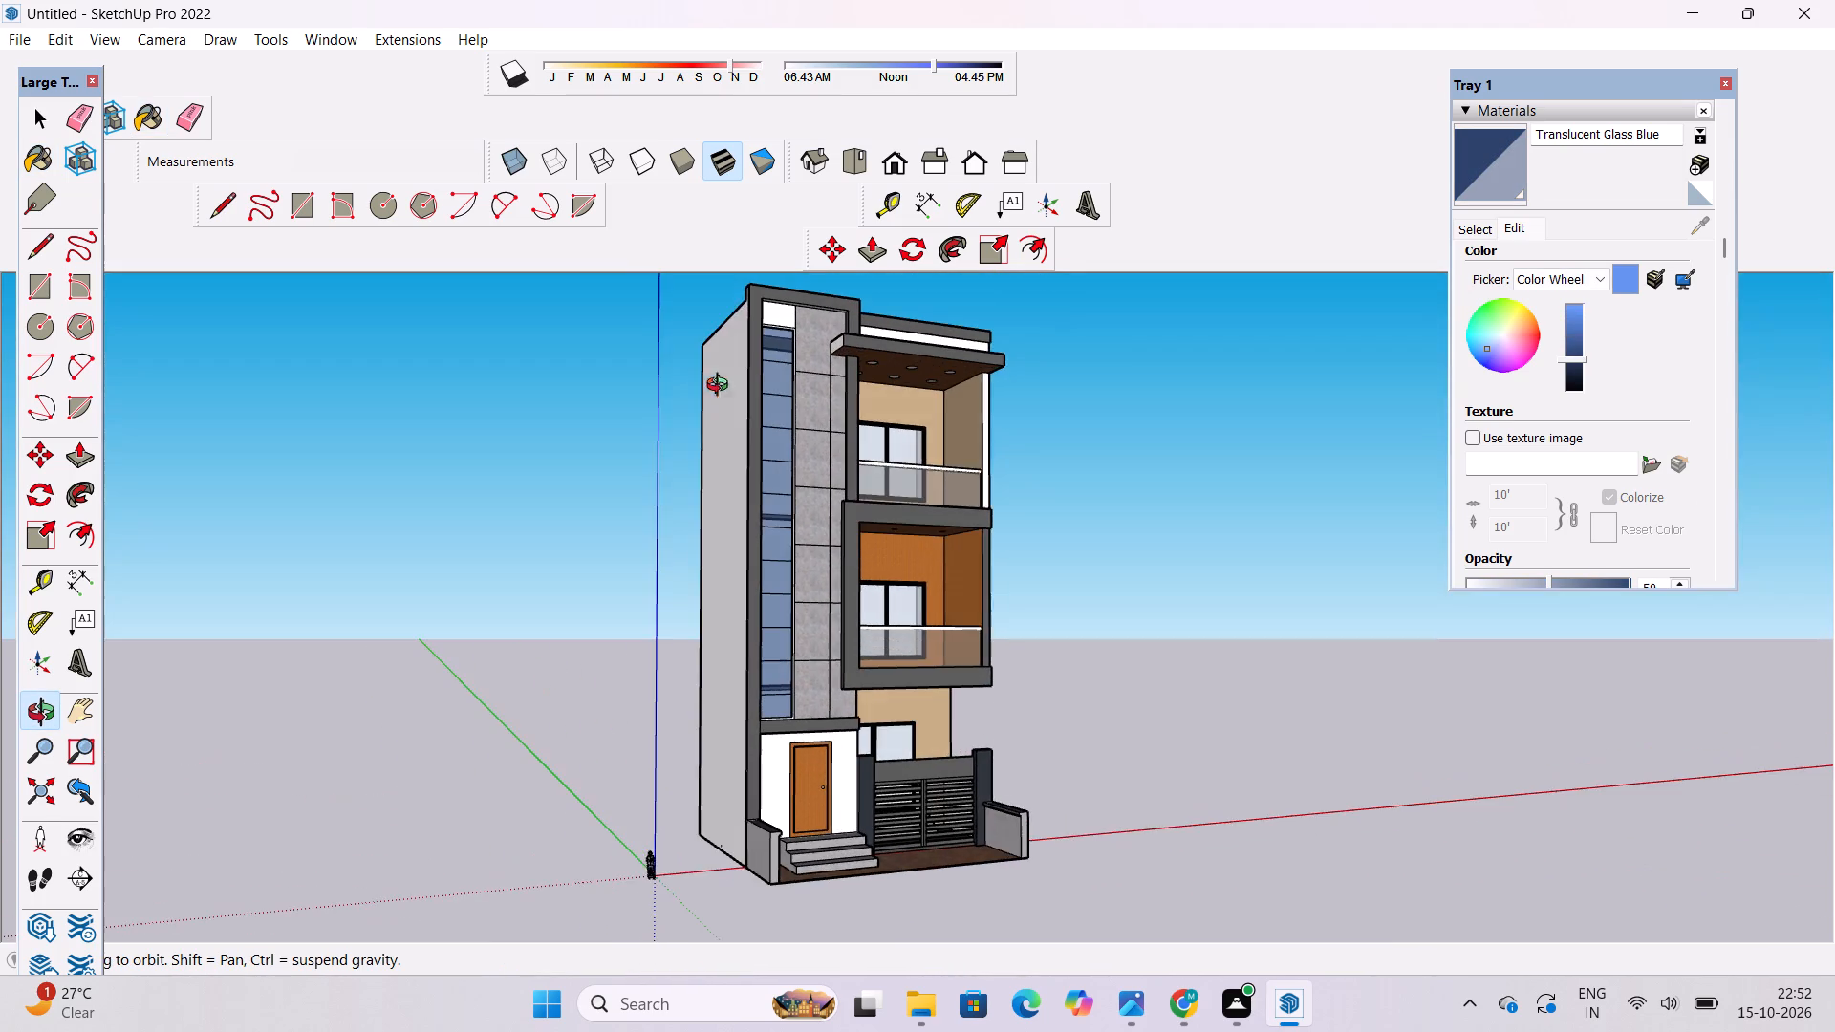
scroll(788, 333, "up", 4)
left_click_drag(806, 329, 752, 350)
left_click_drag(752, 354, 578, 429, "shift")
scroll(654, 366, "up", 3)
left_click_drag(765, 414, 729, 344, "shift")
scroll(706, 419, "down", 4)
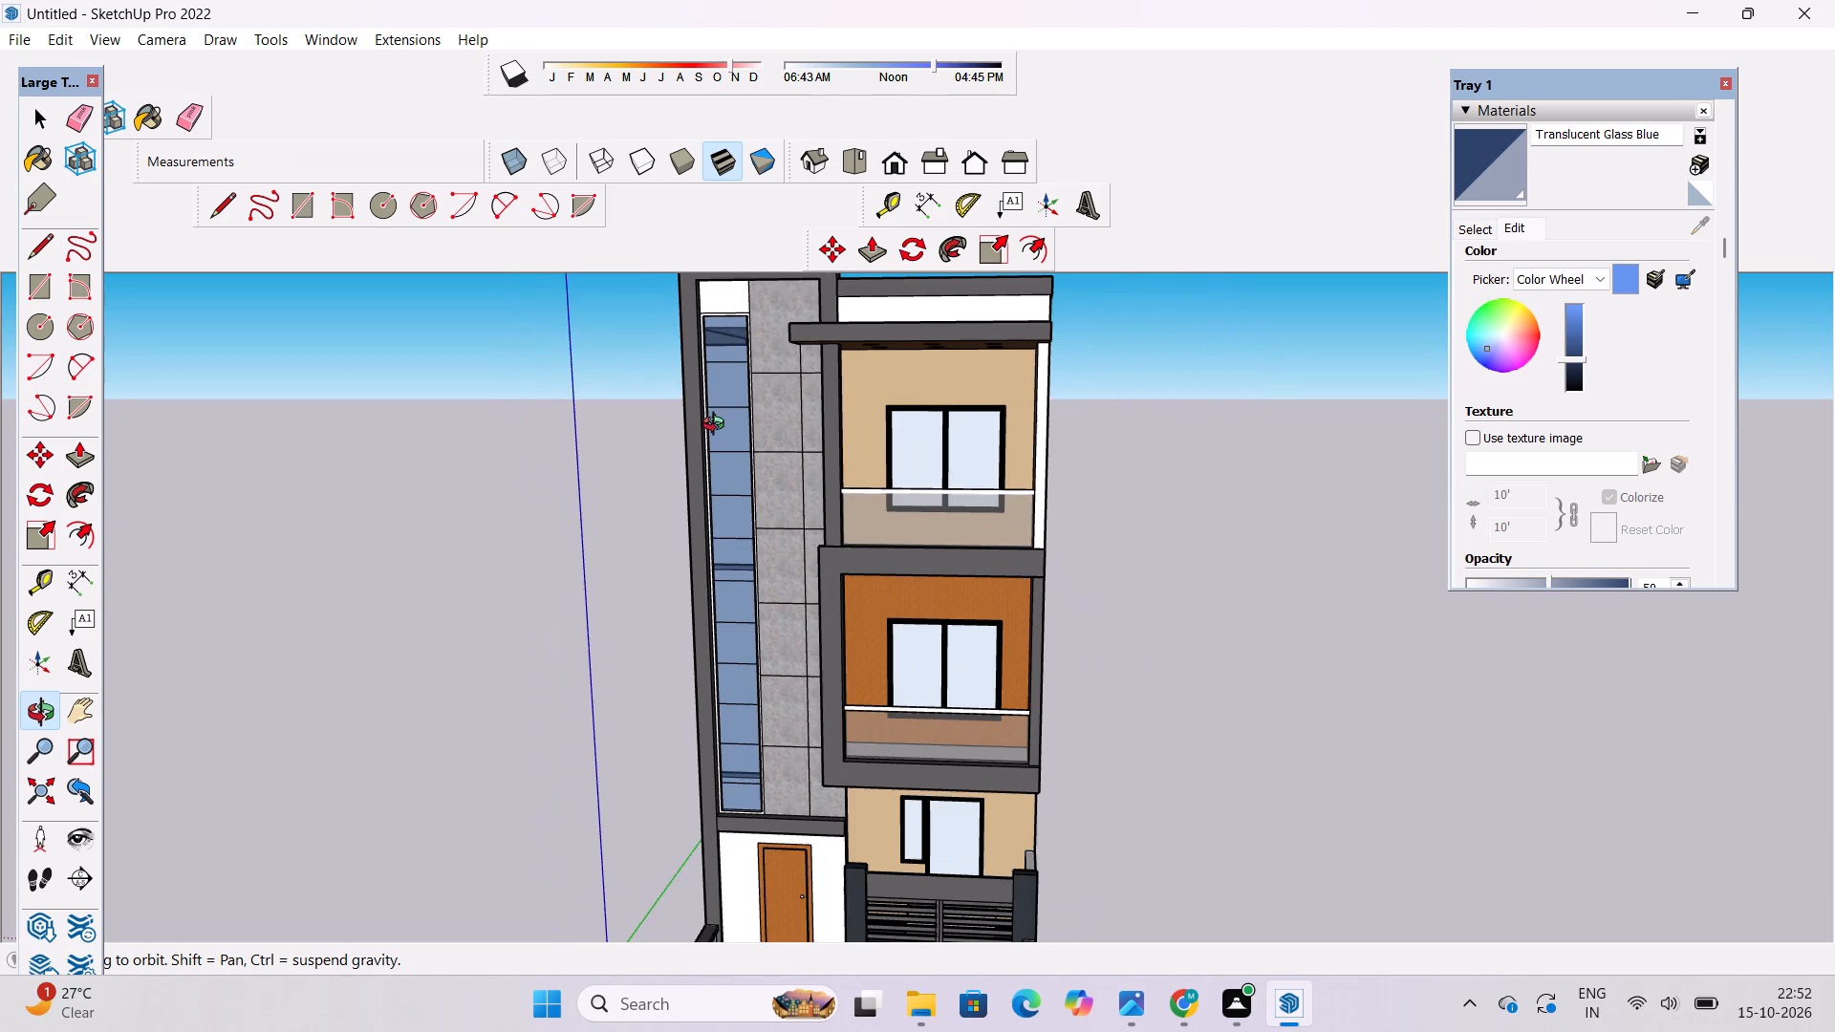
left_click_drag(718, 426, 693, 442, "shift")
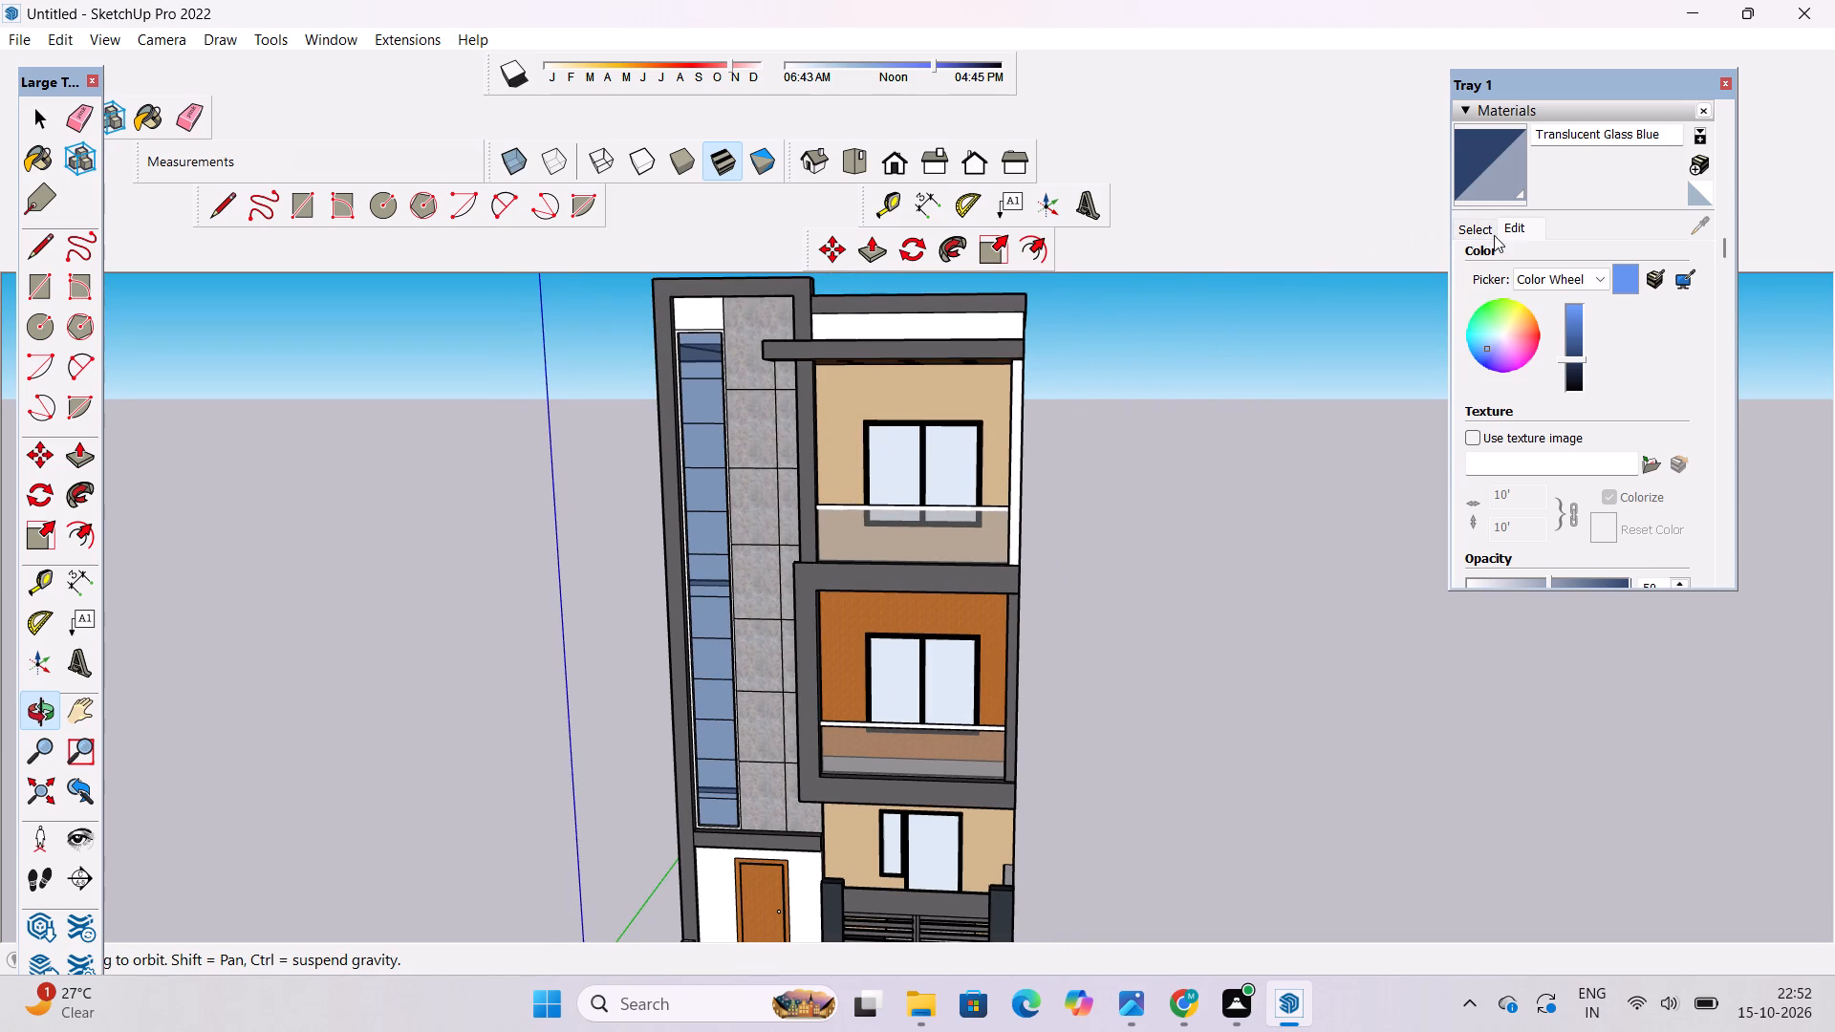
Paint the white band above the glazed column and the column's front frame face with 0135_DarkGray.
left_click(1479, 231)
left_click(1565, 259)
left_click(1624, 354)
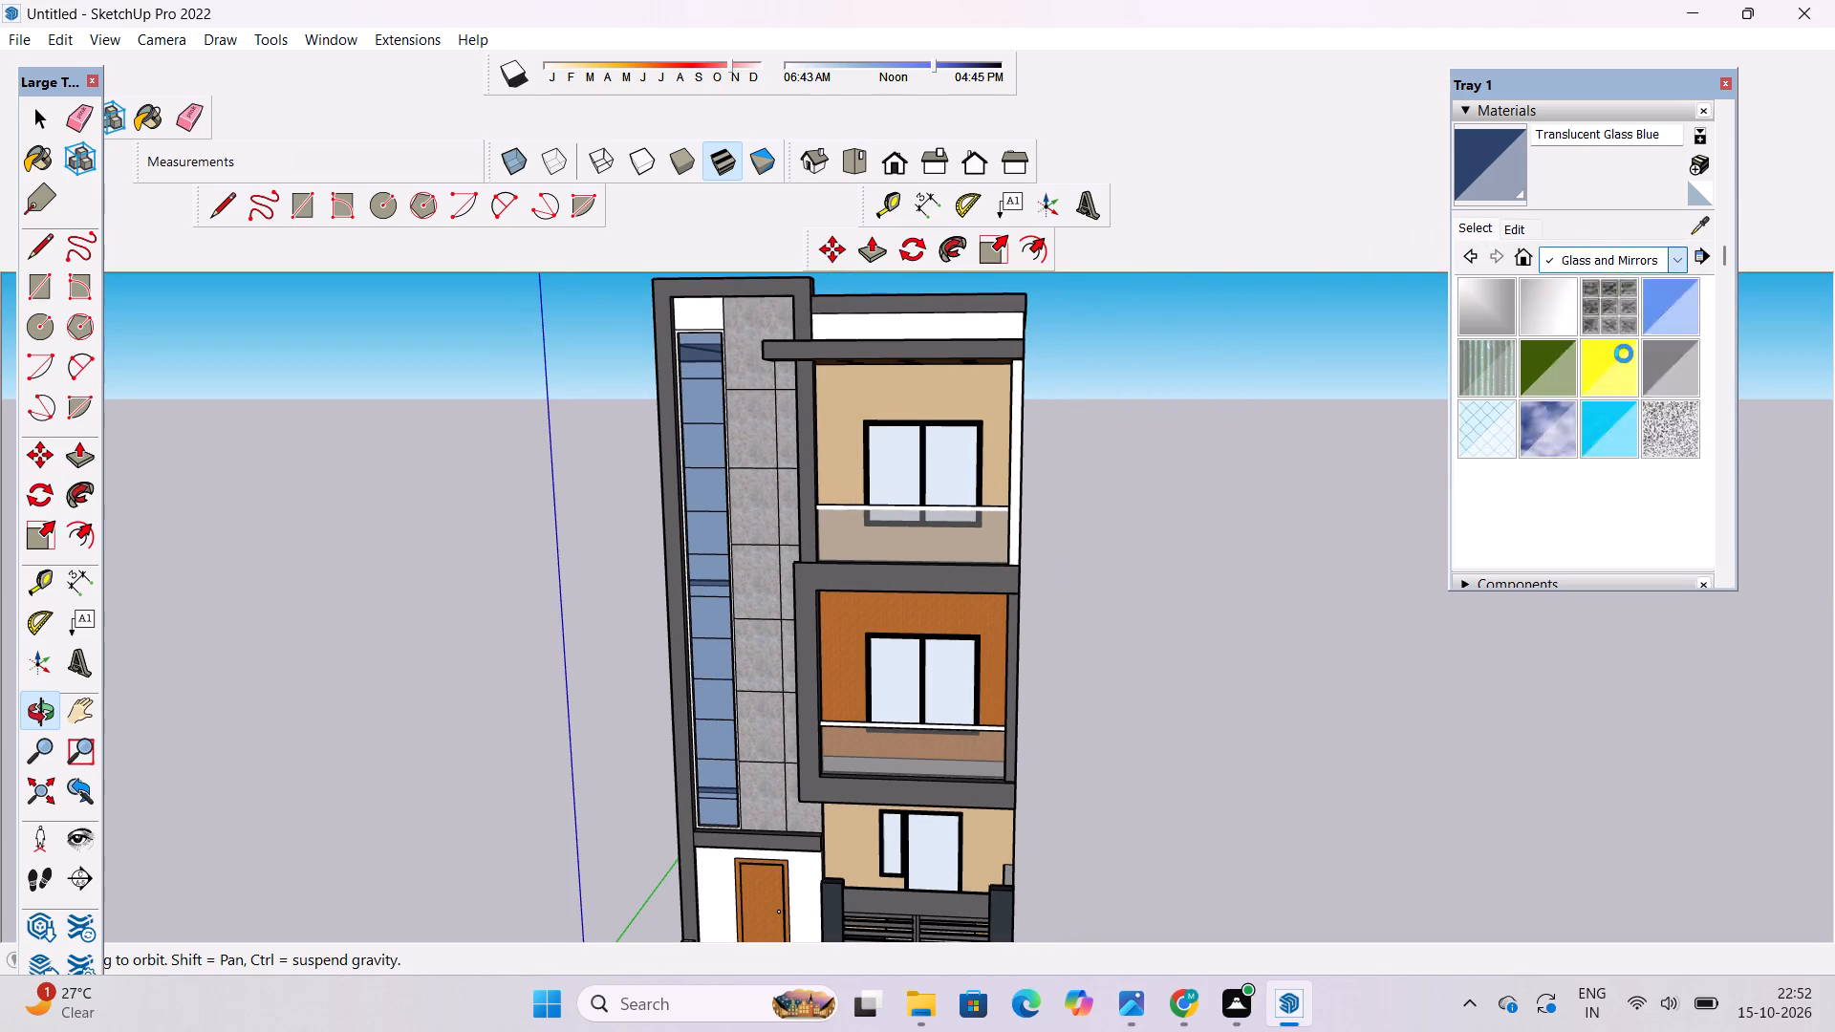
scroll(1594, 355, "down", 20)
scroll(1594, 355, "down", 4)
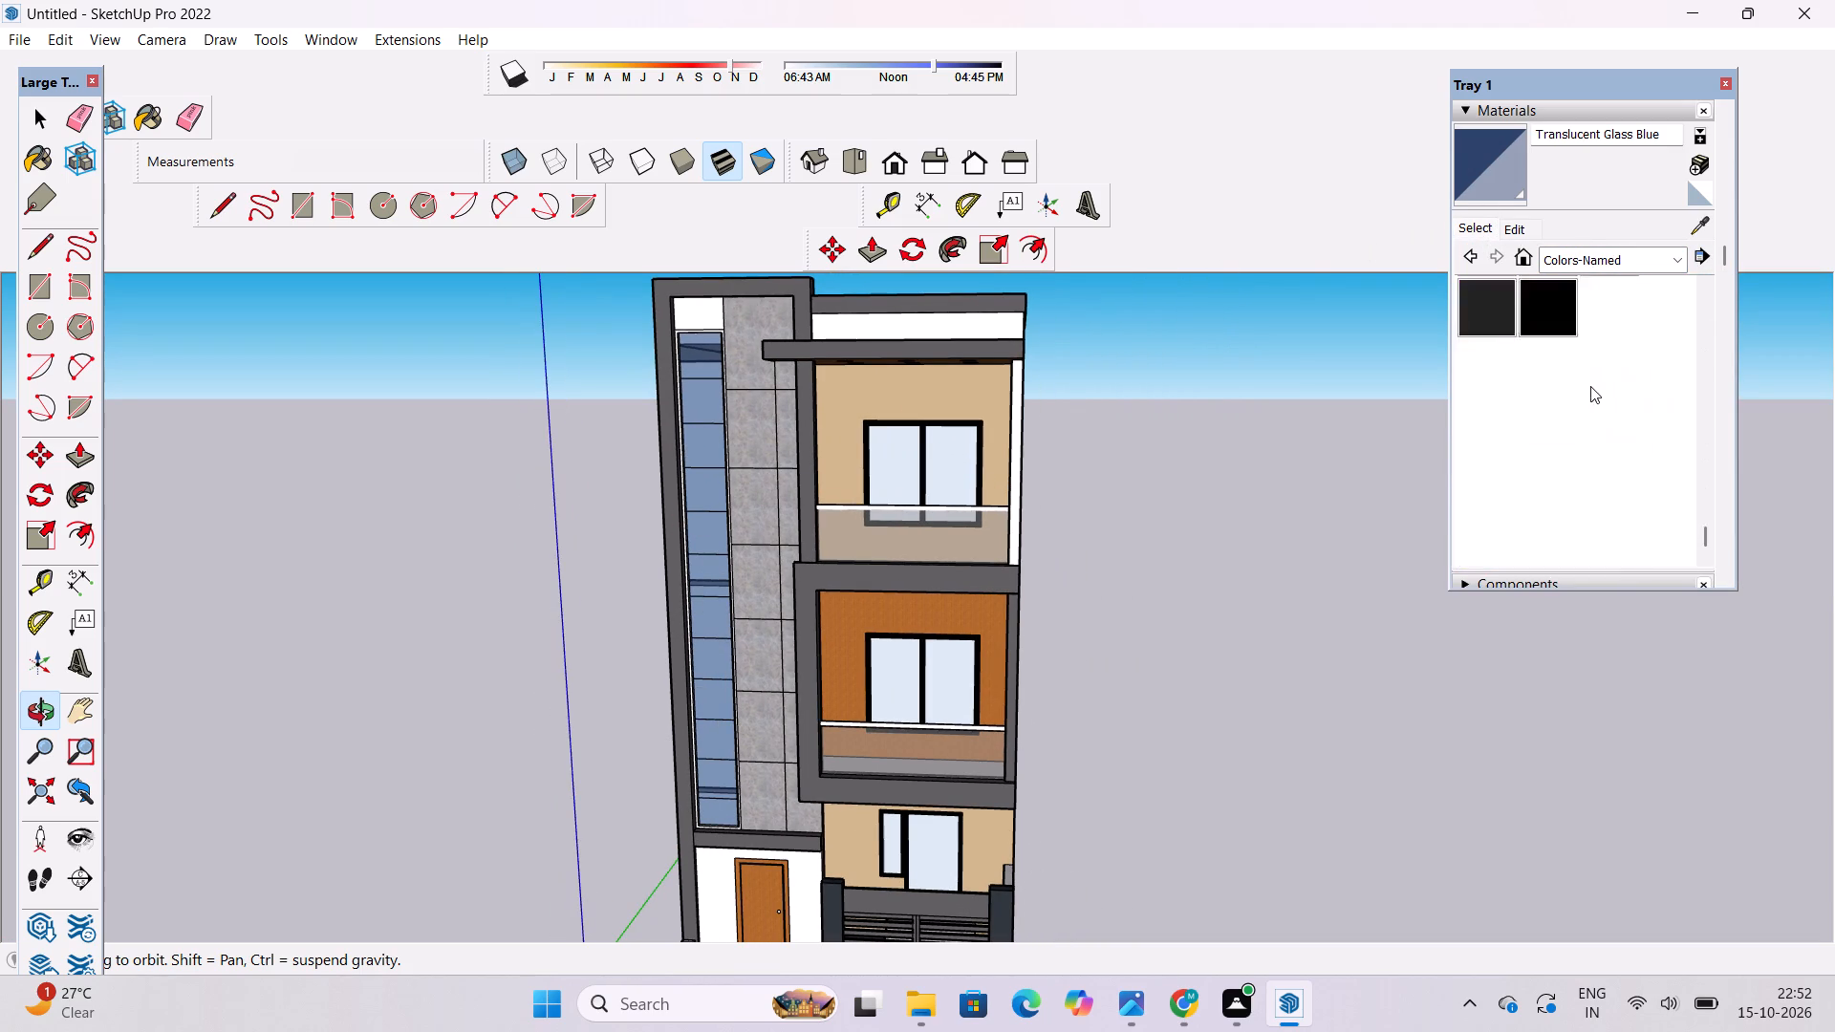
scroll(1590, 386, "down", 2)
scroll(1581, 362, "up", 1)
left_click(1622, 248)
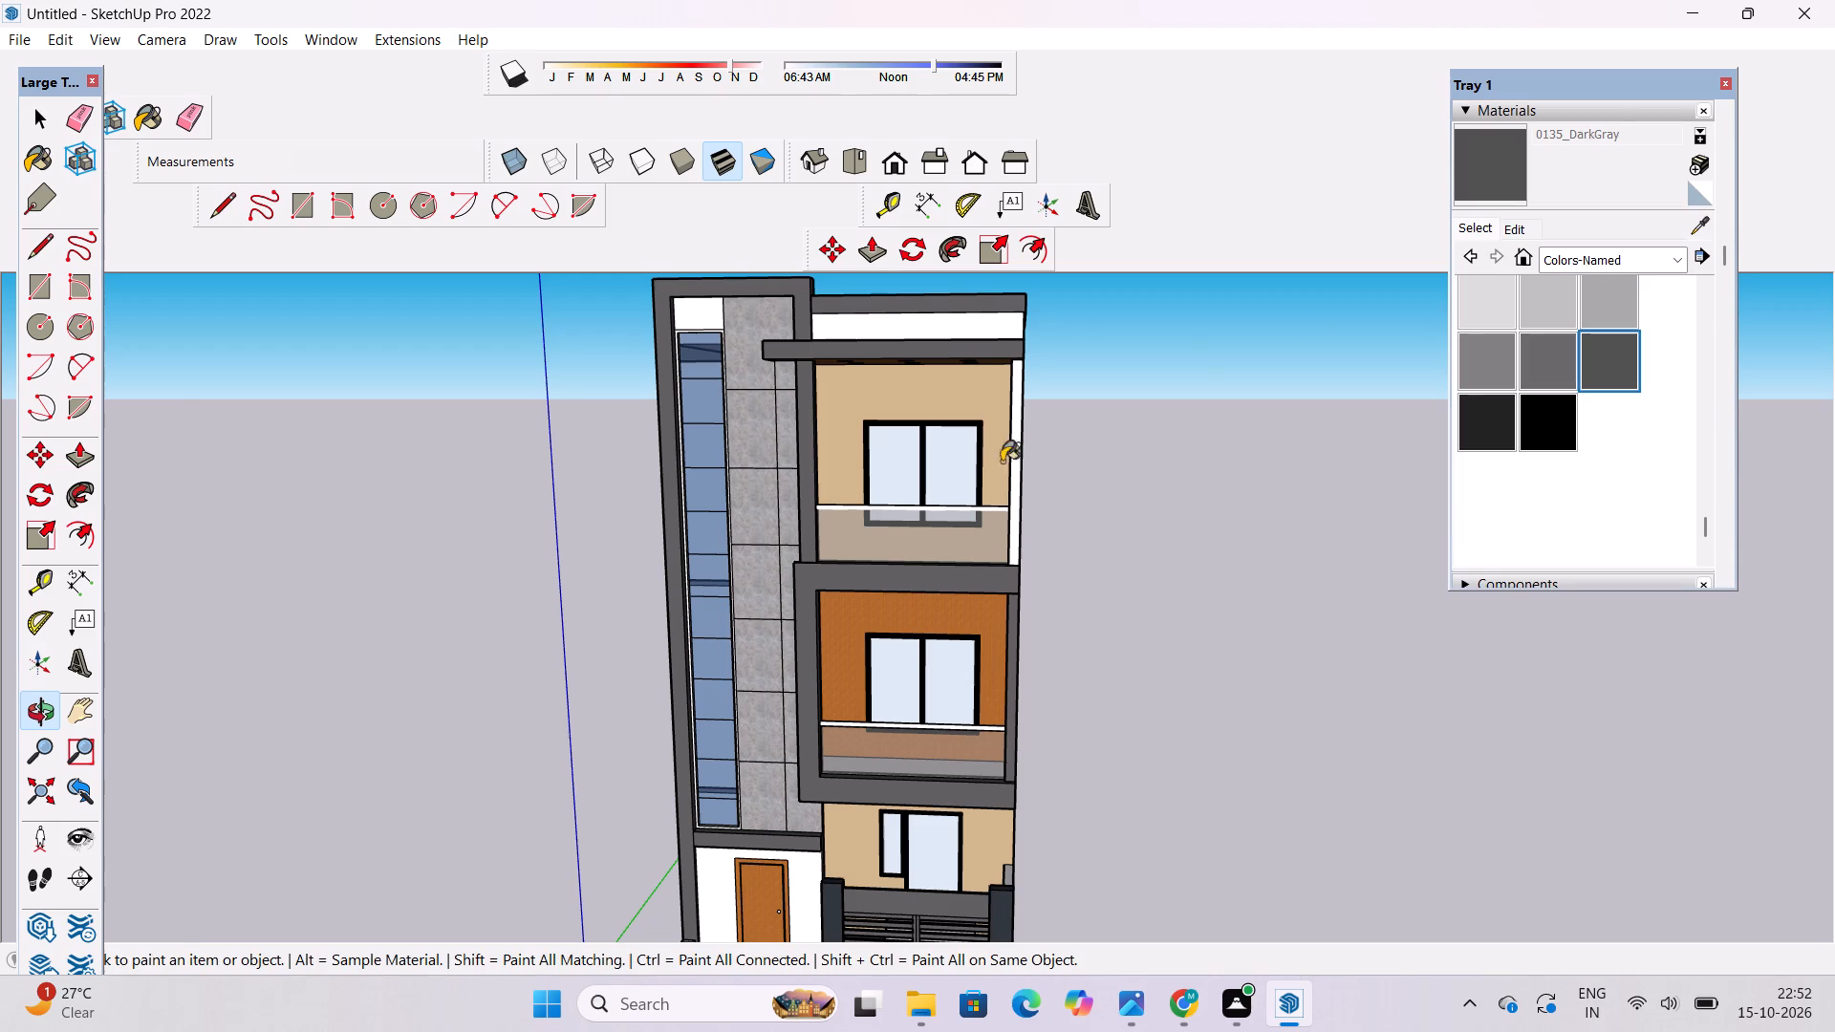
scroll(739, 562, "up", 5)
scroll(734, 579, "down", 5)
scroll(667, 311, "up", 14)
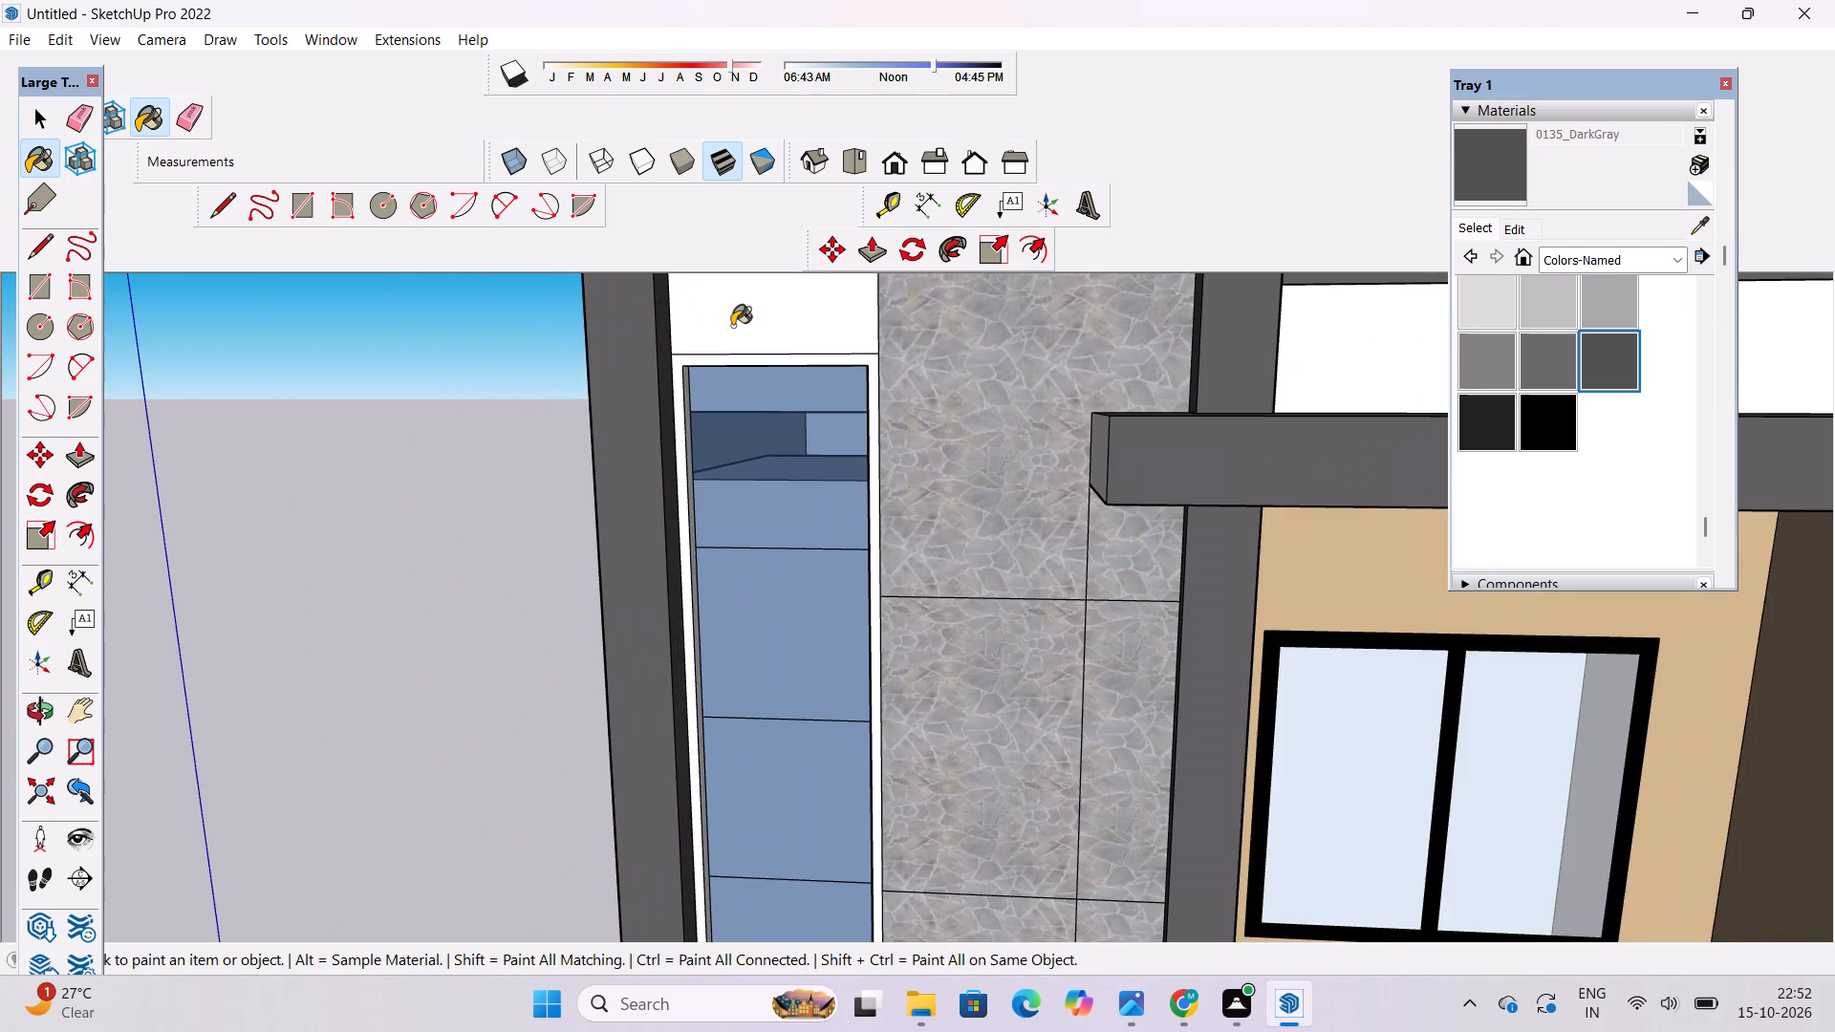
left_click(732, 326)
scroll(745, 356, "up", 8)
left_click(788, 354)
Paint the inner side and top faces of the glazed column's frame with 0135_DarkGray.
scroll(632, 448, "up", 8)
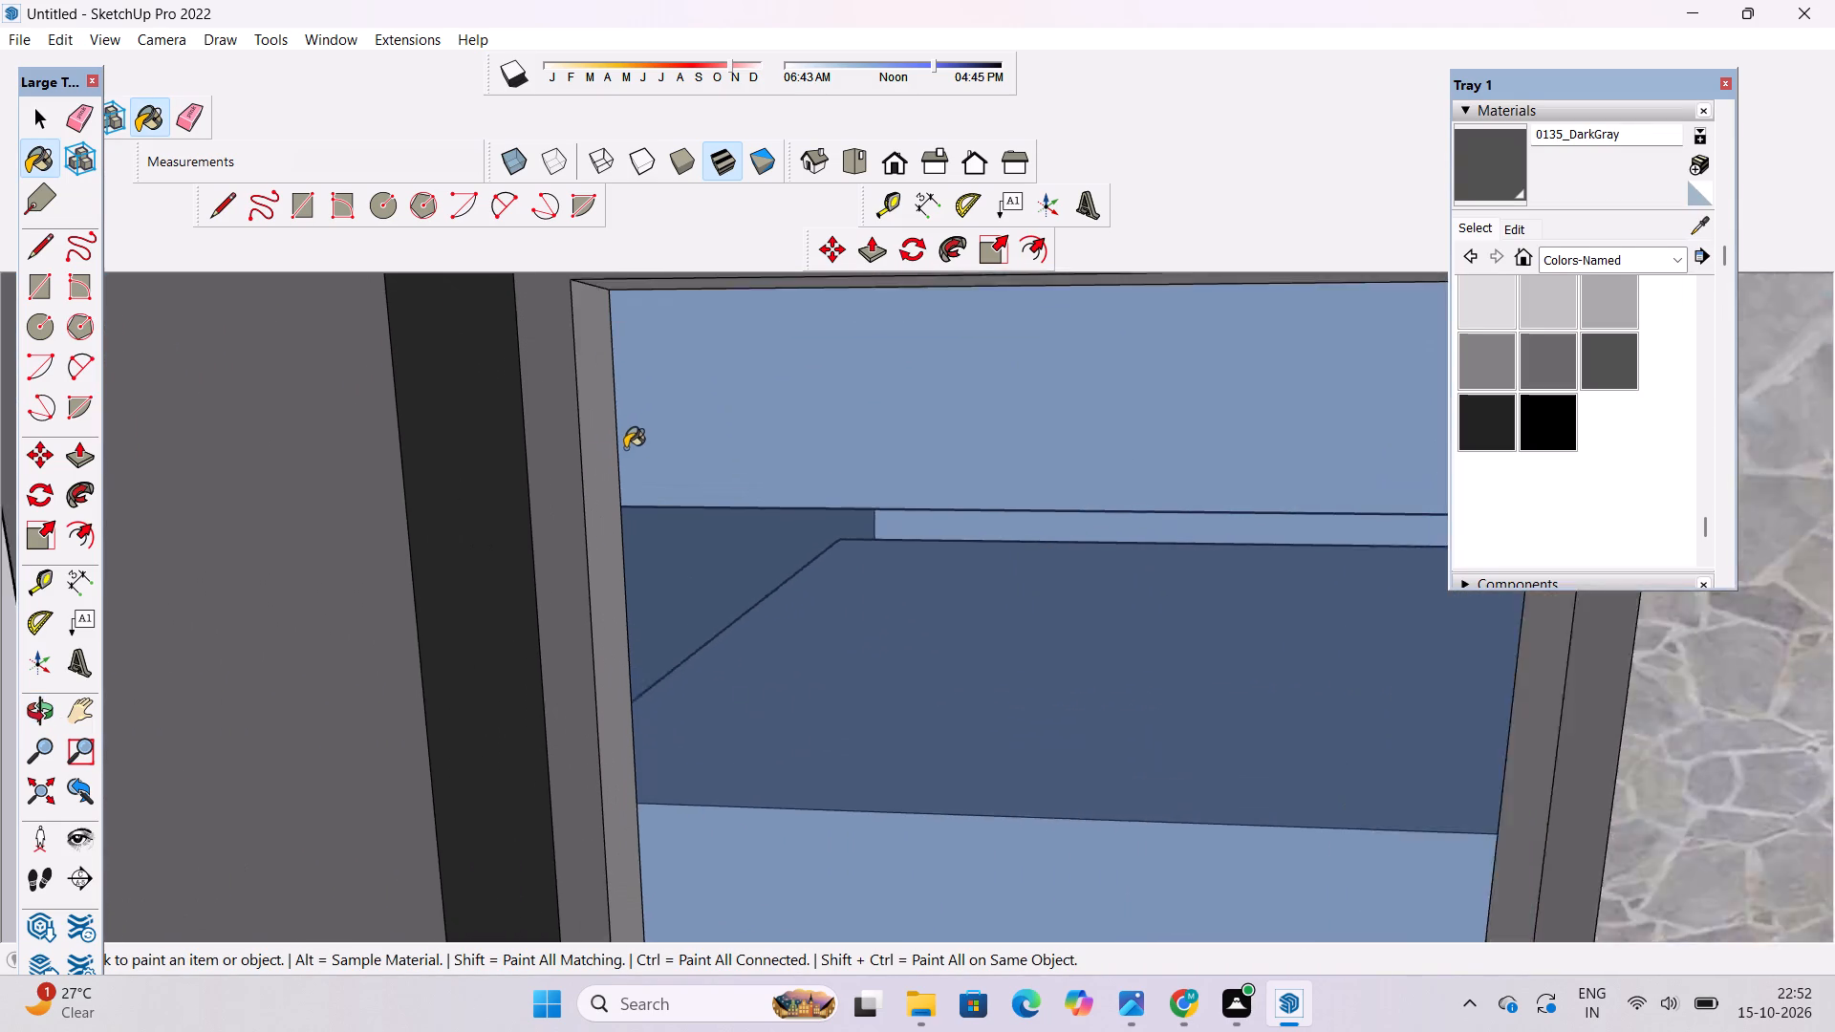
scroll(625, 448, "up", 2)
left_click(601, 424)
scroll(607, 483, "down", 6)
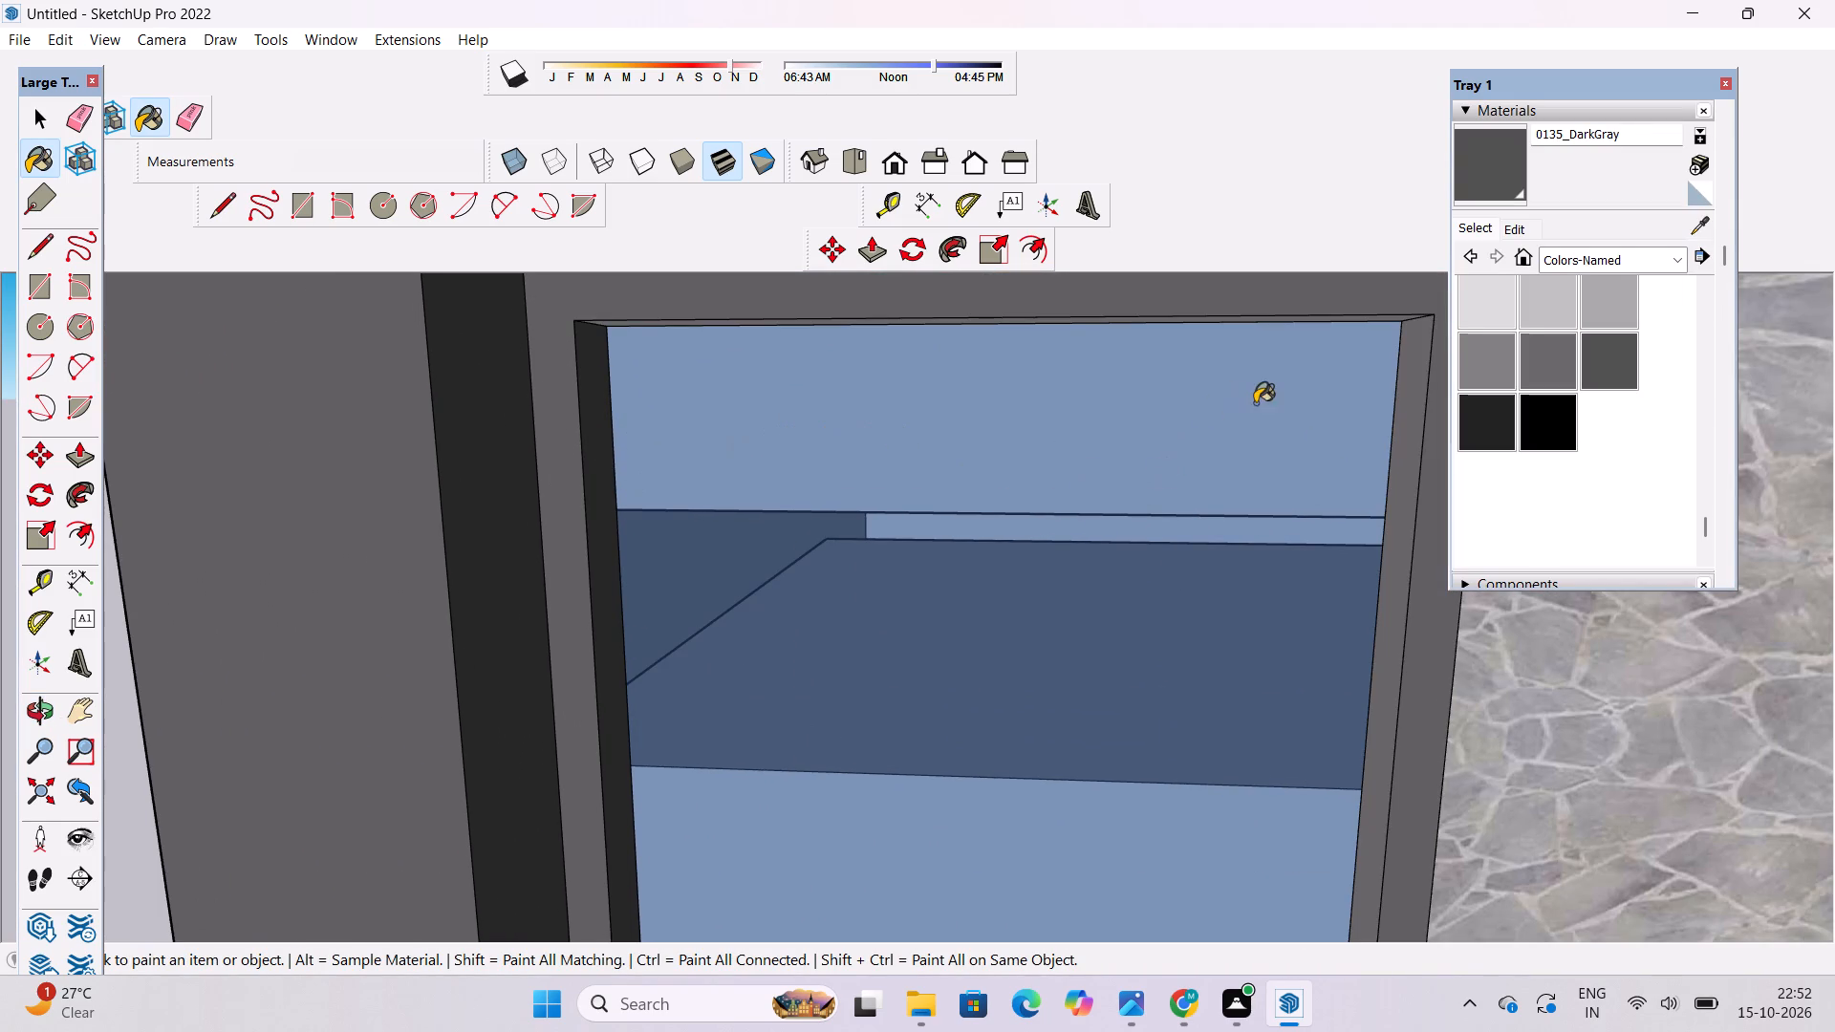
left_click(1263, 404)
key("o")
left_click_drag(1163, 501, 1149, 348)
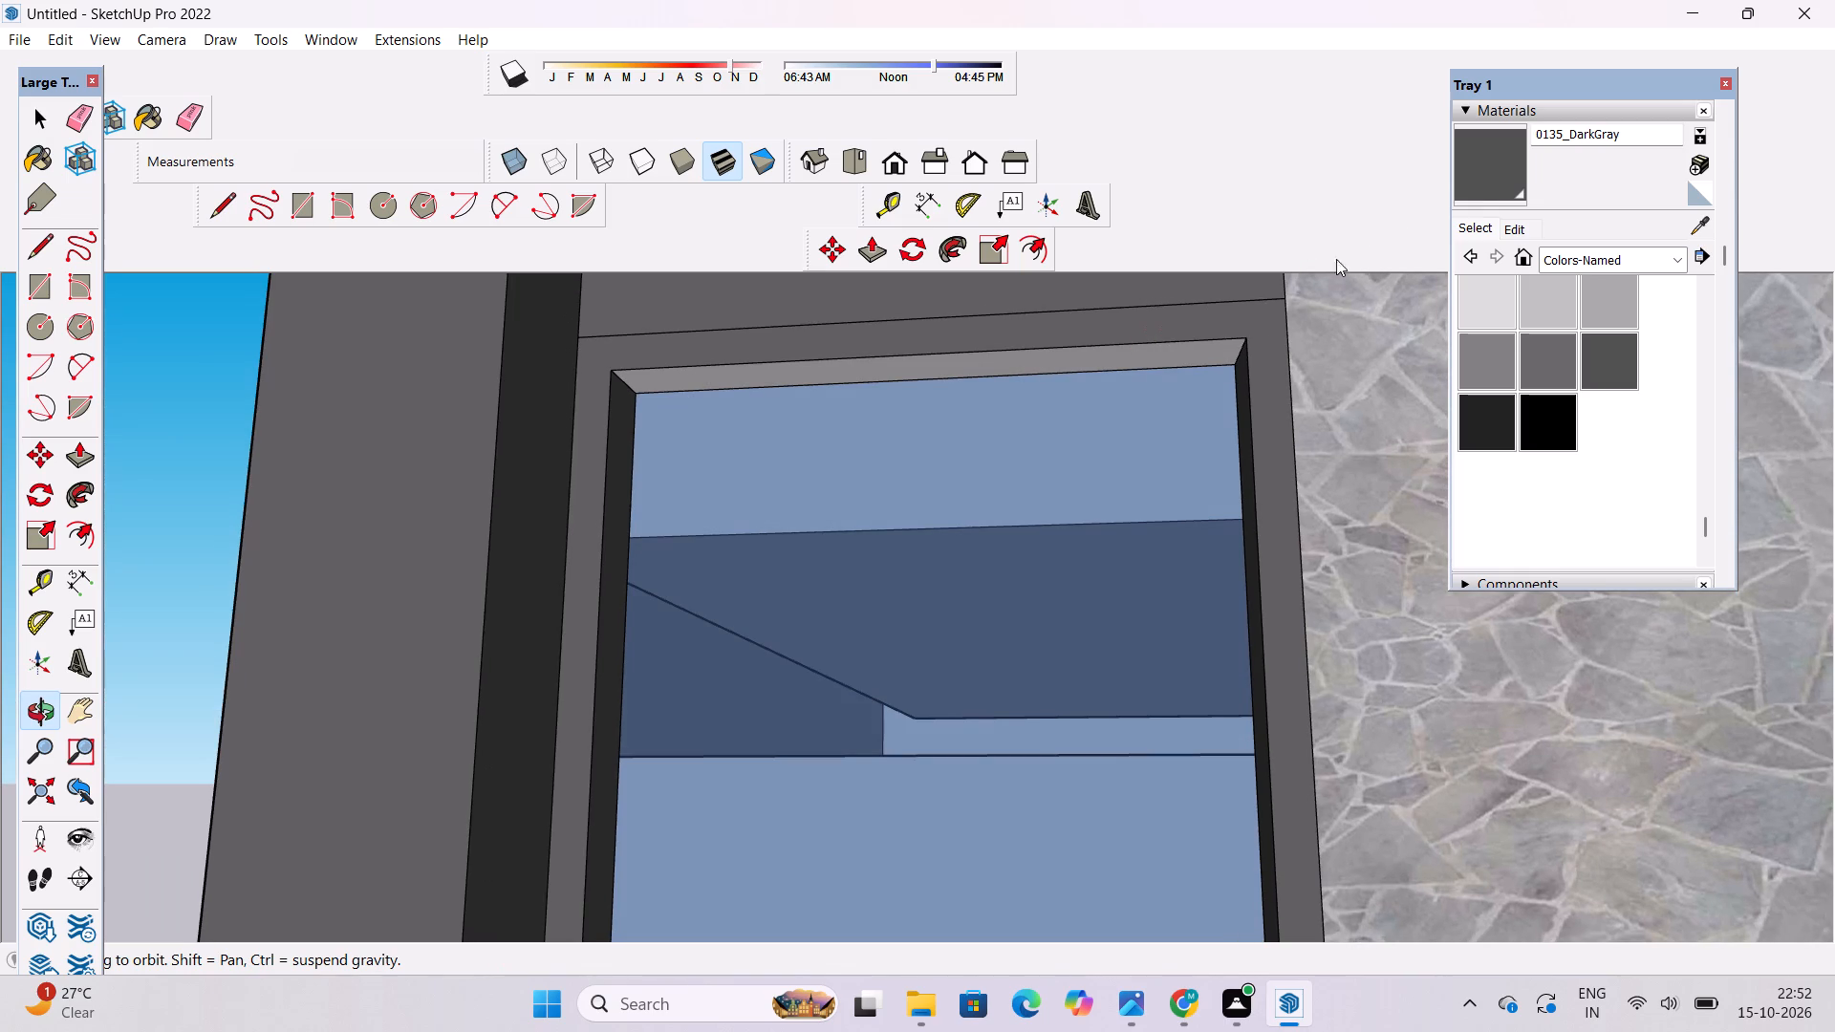
left_click(1500, 166)
scroll(1148, 395, "up", 3)
left_click(1168, 346)
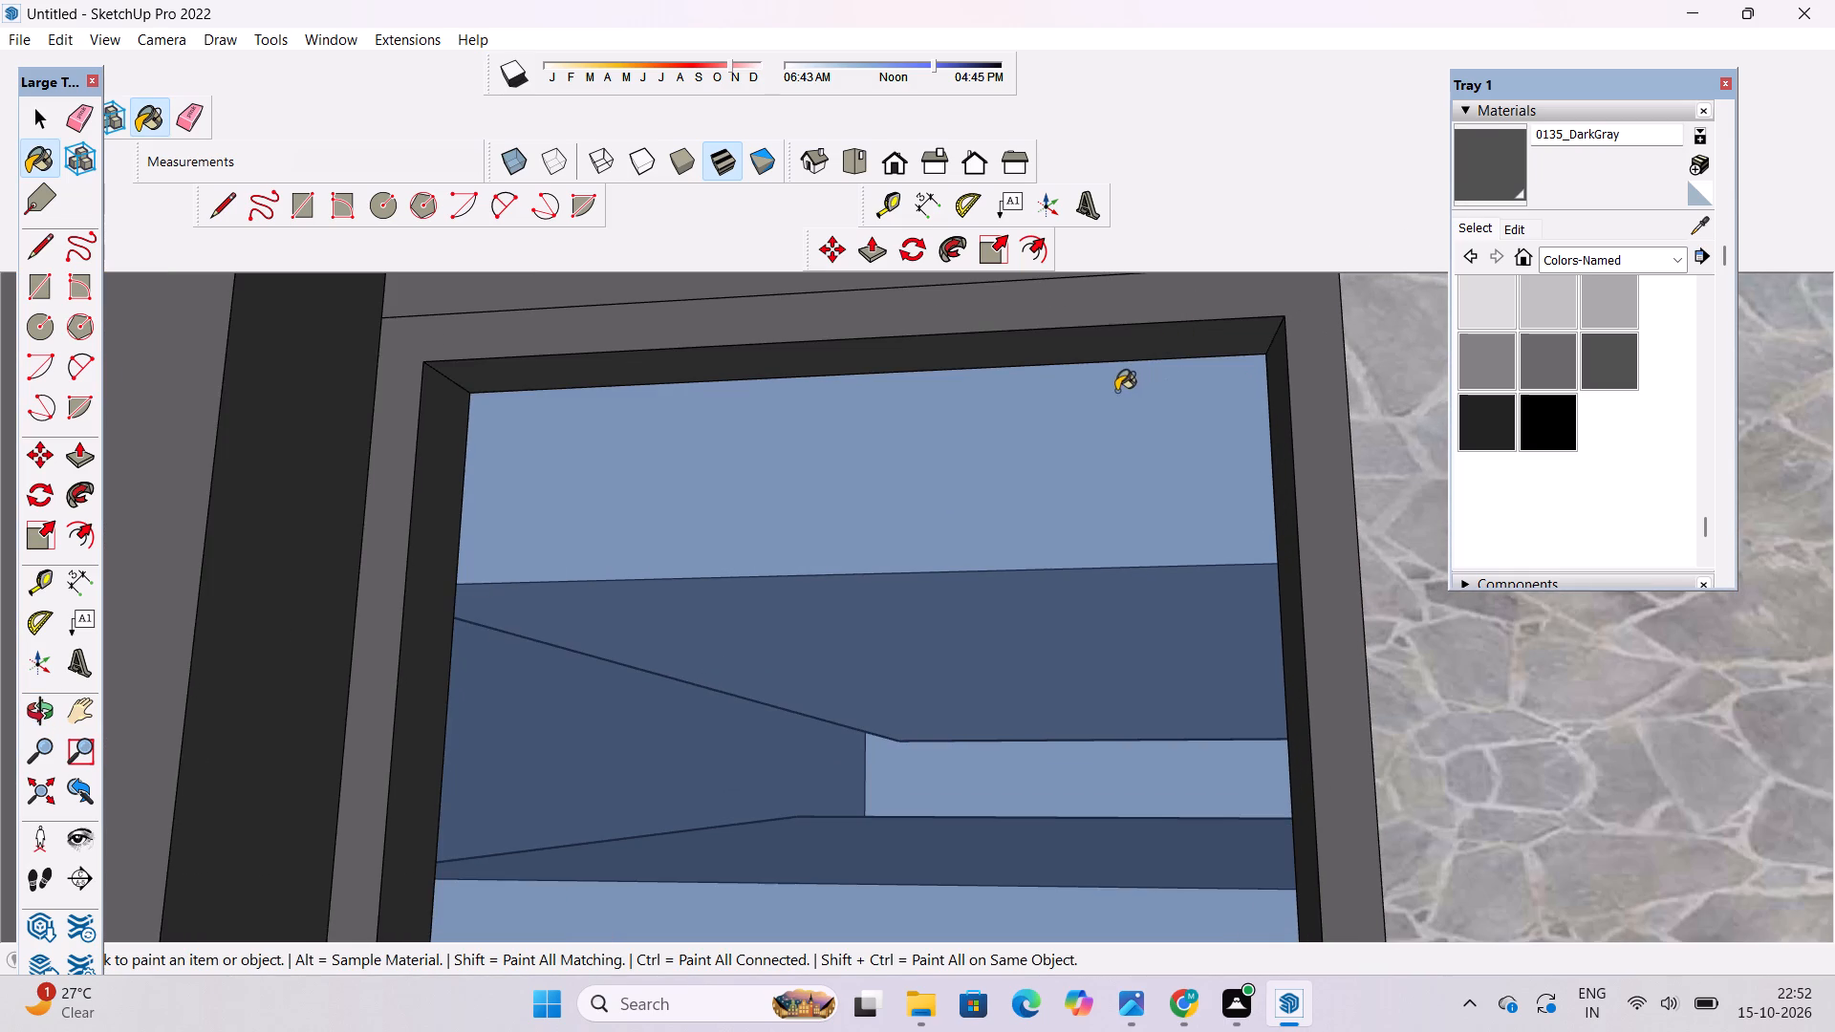
Paint the white inner sill face at the bottom of the glazed column with 0135_DarkGray.
key("o")
scroll(1011, 365, "down", 13)
left_click_drag(1013, 382, 1063, 621)
scroll(1063, 633, "down", 4)
left_click_drag(1035, 652, 994, 383, "shift")
left_click_drag(1003, 519, 1019, 637)
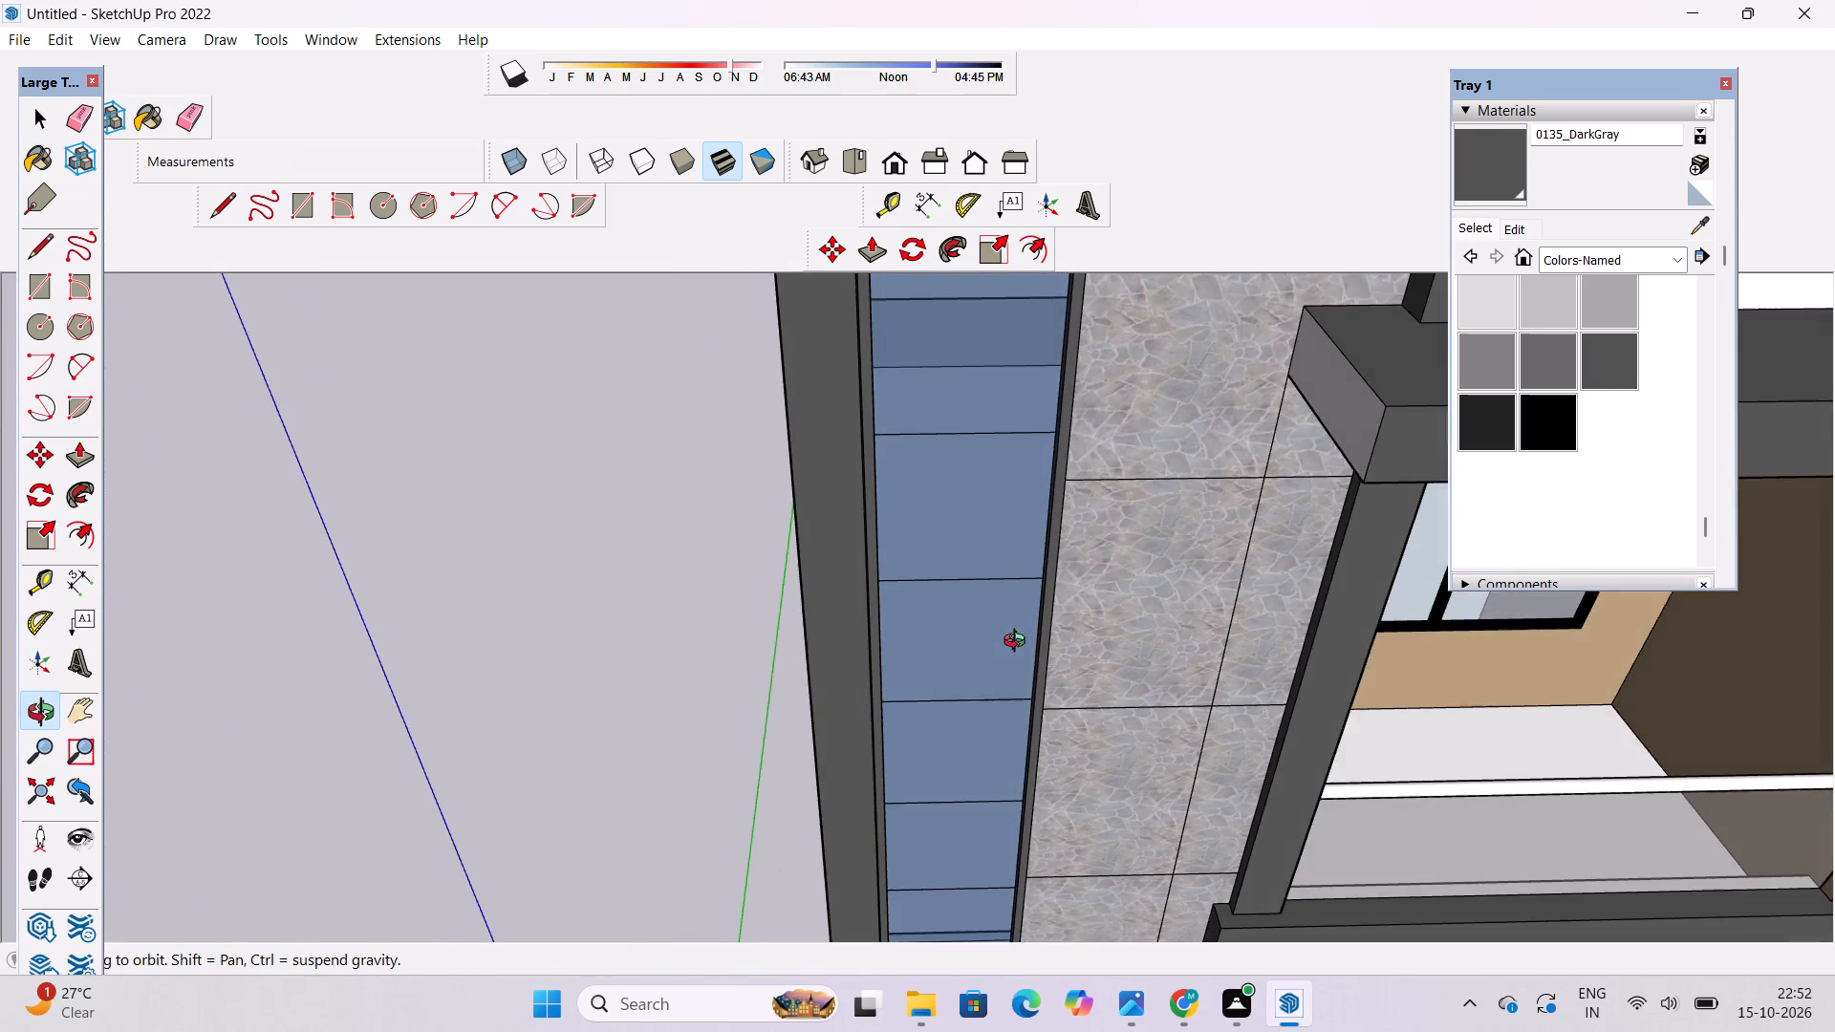
left_click_drag(986, 644, 975, 317, "shift")
scroll(1018, 679, "down", 5)
left_click_drag(1059, 856, 1014, 436, "shift")
scroll(945, 551, "up", 4)
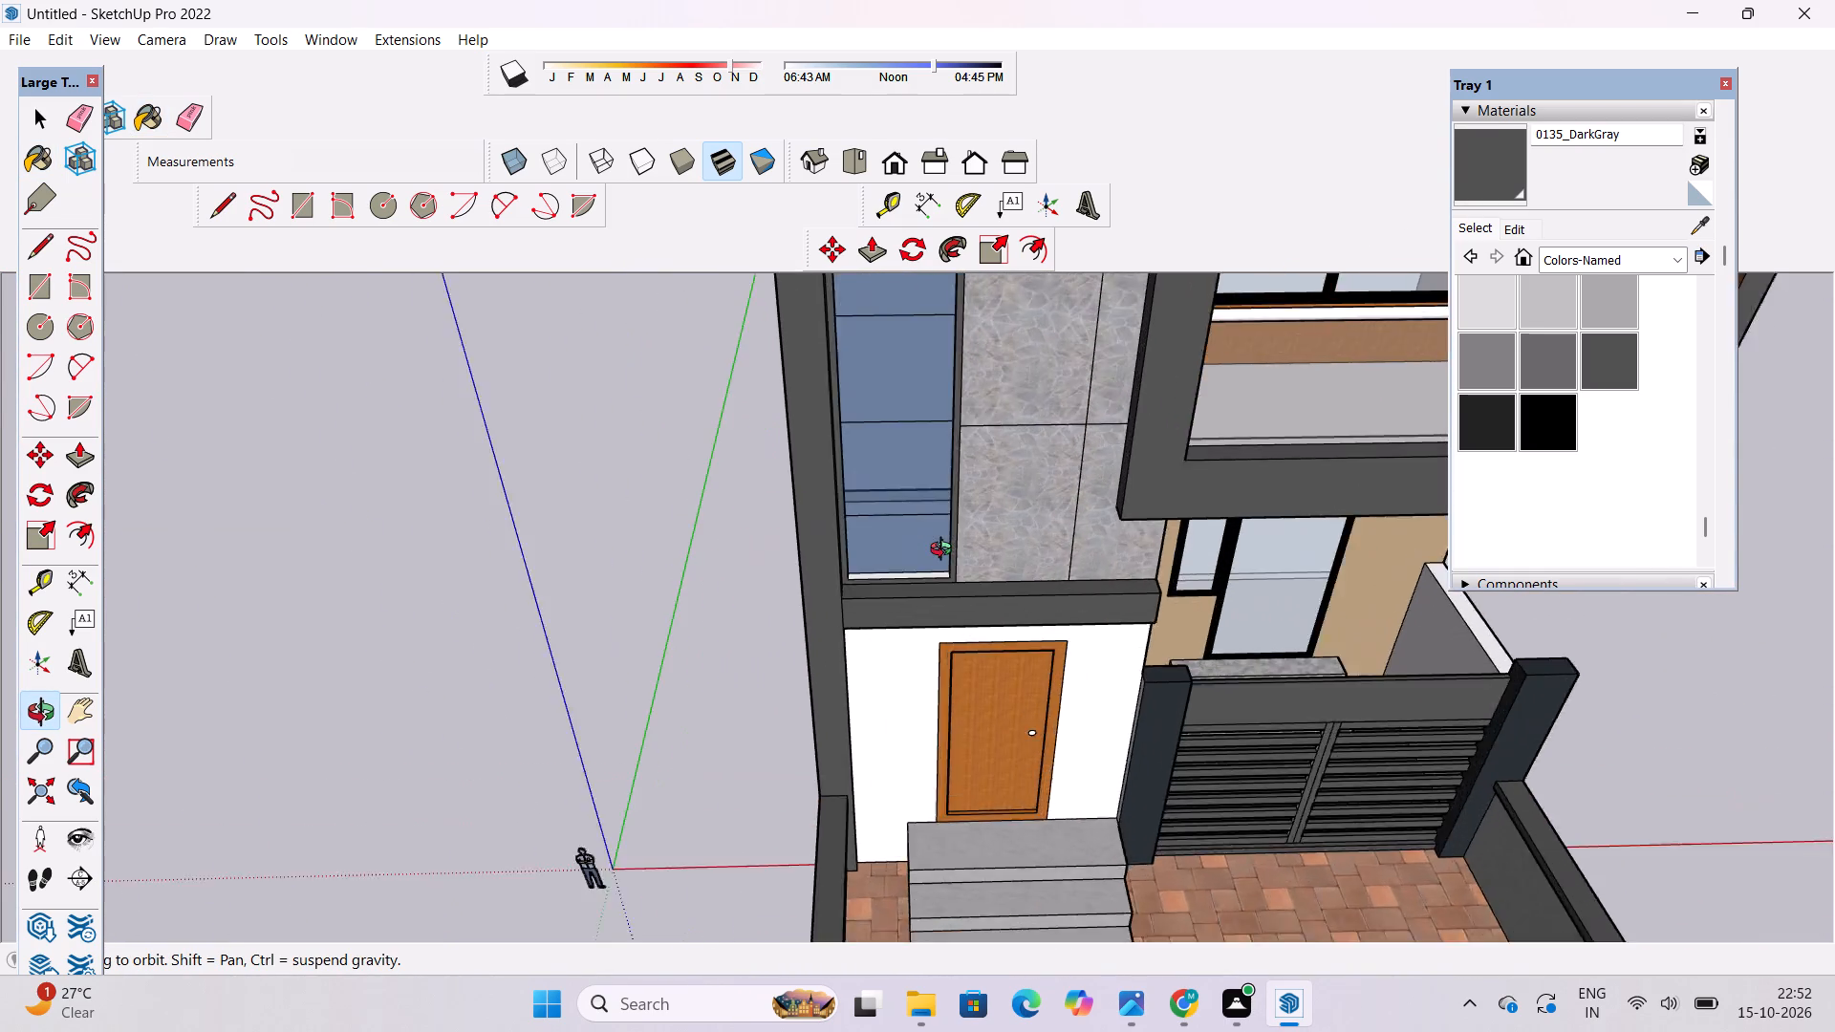
scroll(945, 551, "up", 4)
left_click_drag(945, 554, 945, 595)
scroll(943, 597, "up", 5)
left_click_drag(942, 597, 957, 671, "shift")
left_click(1492, 169)
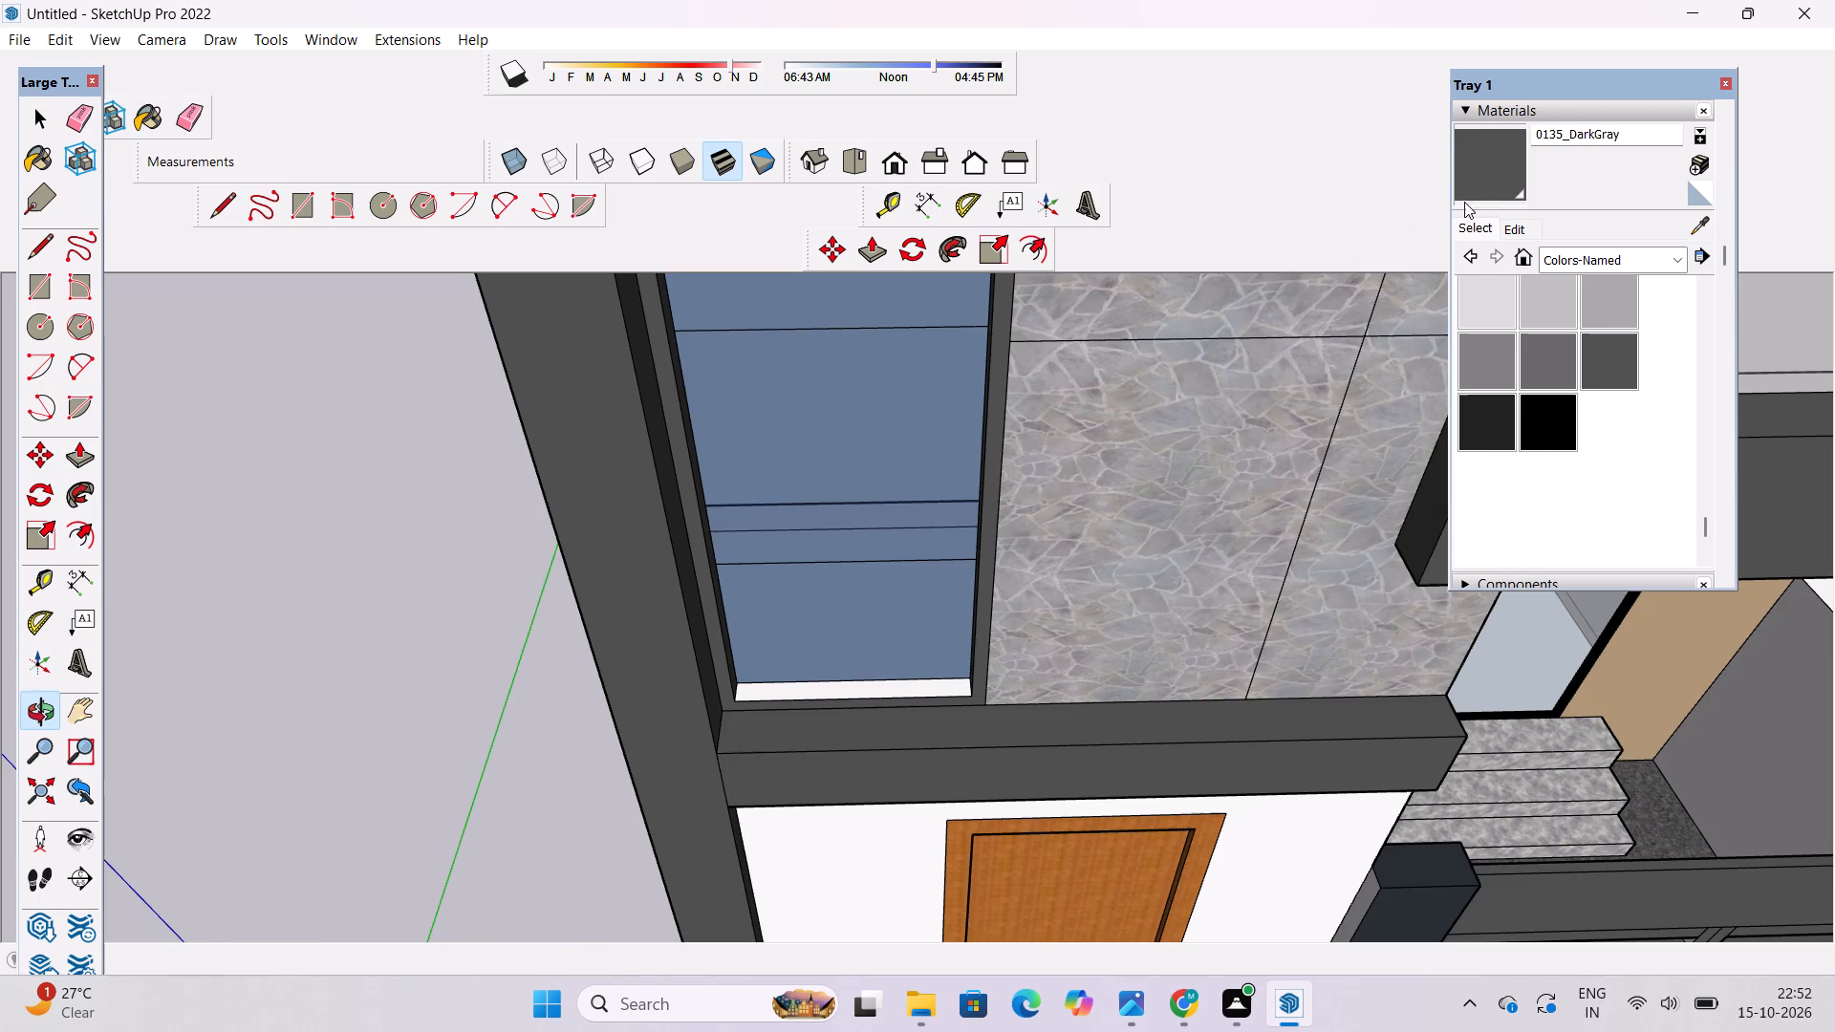
scroll(914, 677, "up", 5)
left_click(913, 699)
Examine the painted glazed column frame and the whole front facade from several angles.
key("o")
scroll(811, 621, "down", 4)
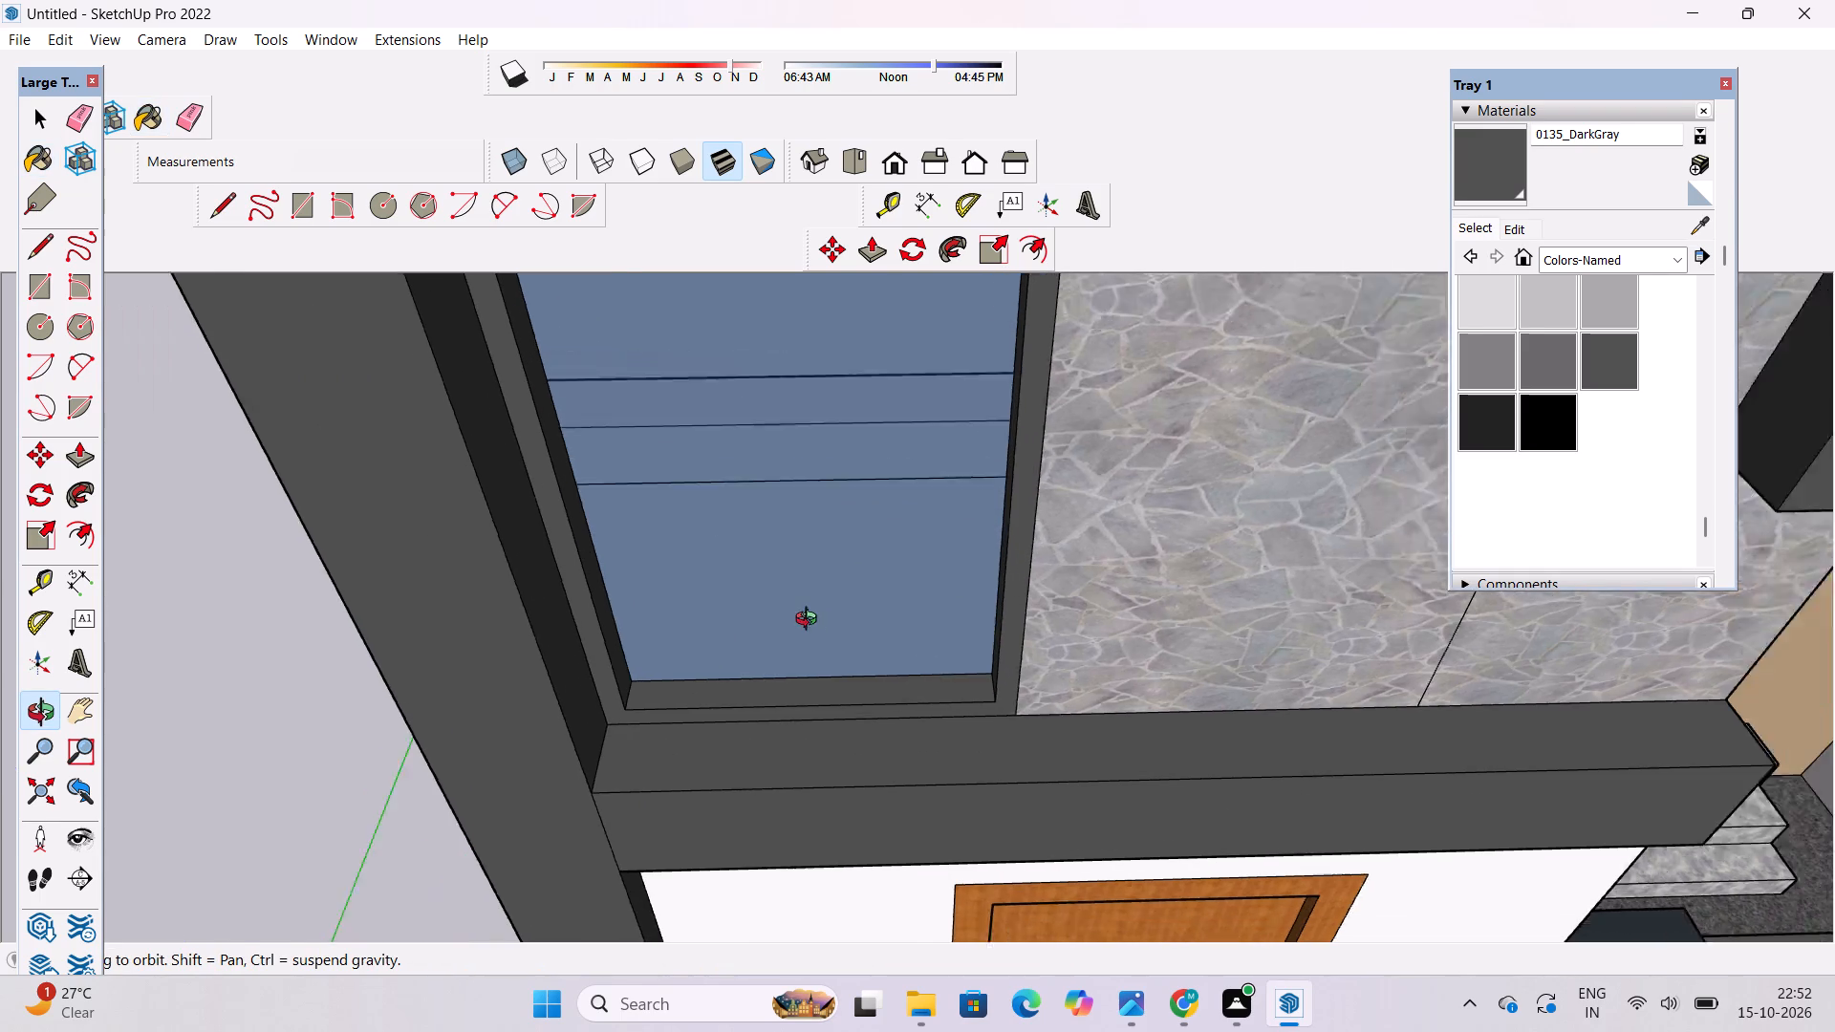
scroll(810, 621, "down", 8)
left_click_drag(788, 690, 844, 483)
scroll(845, 482, "down", 11)
left_click_drag(990, 423, 876, 490, "shift")
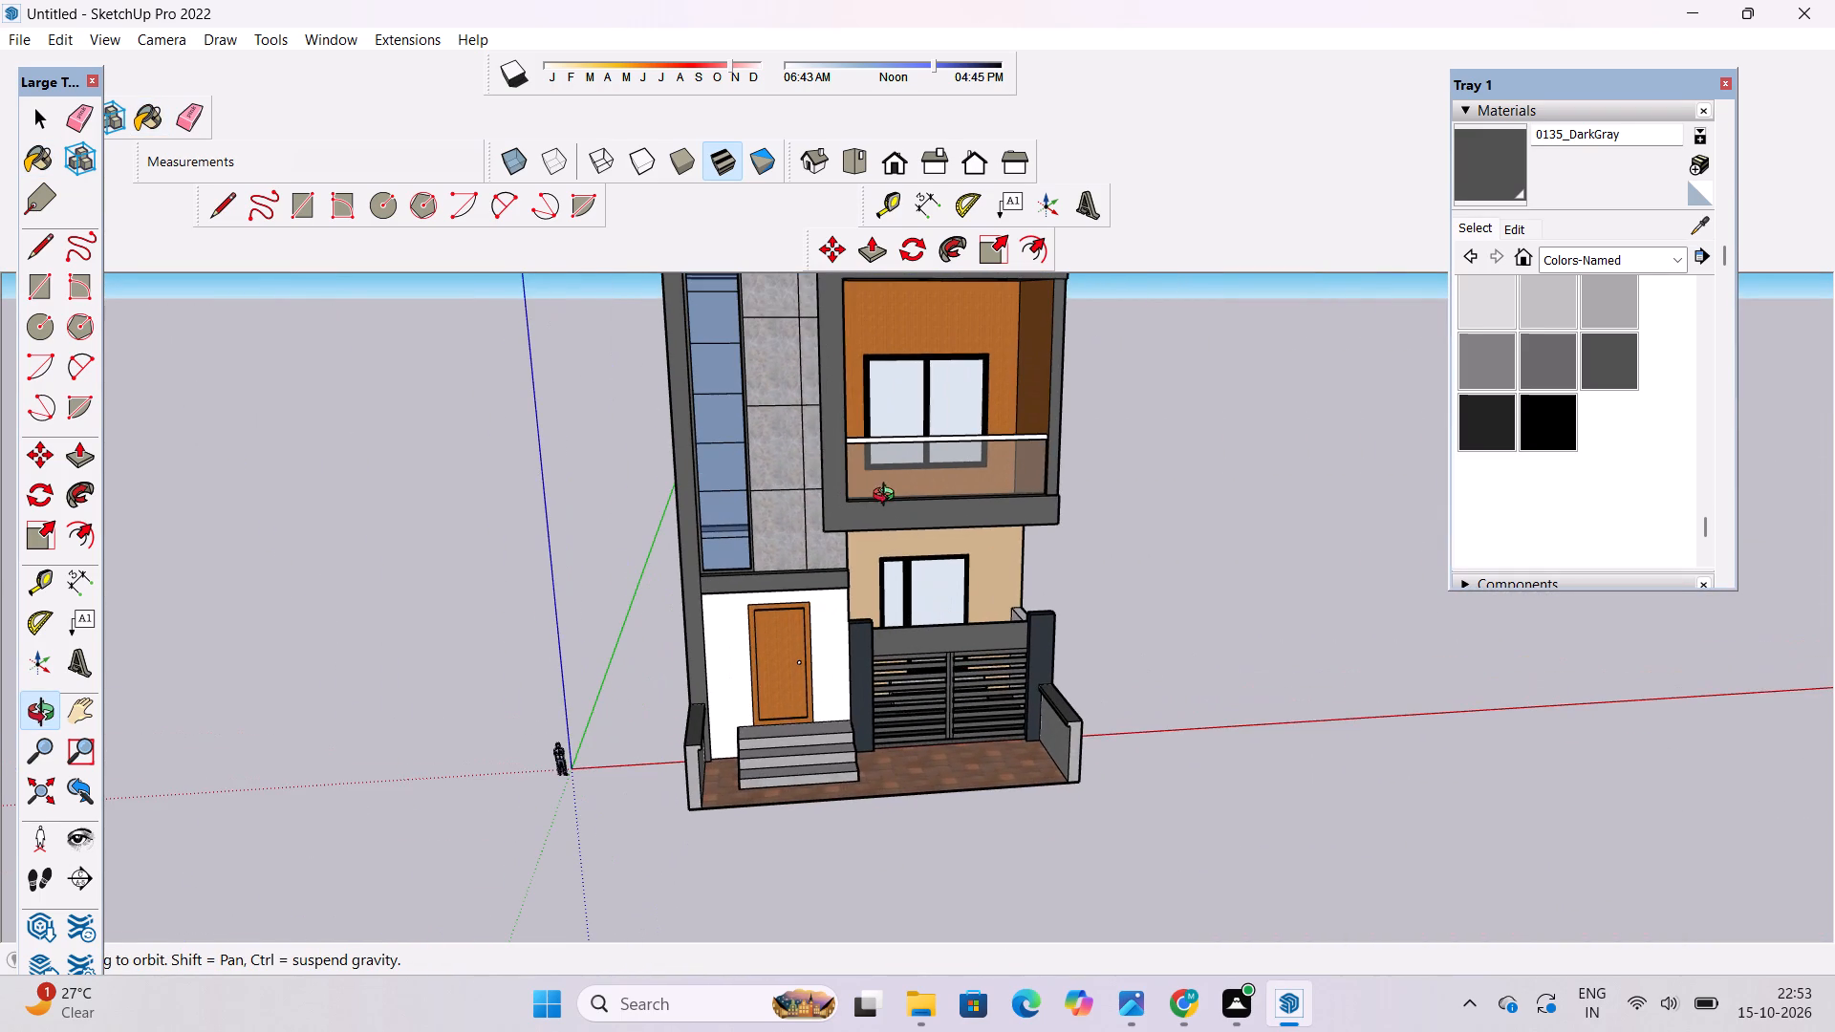
left_click_drag(893, 487, 695, 565, "shift")
left_click_drag(640, 578, 590, 584)
Paint the white front face of the top-floor balcony's outer side post with 0135_DarkGray.
scroll(746, 421, "up", 3)
left_click_drag(764, 449, 787, 649, "shift")
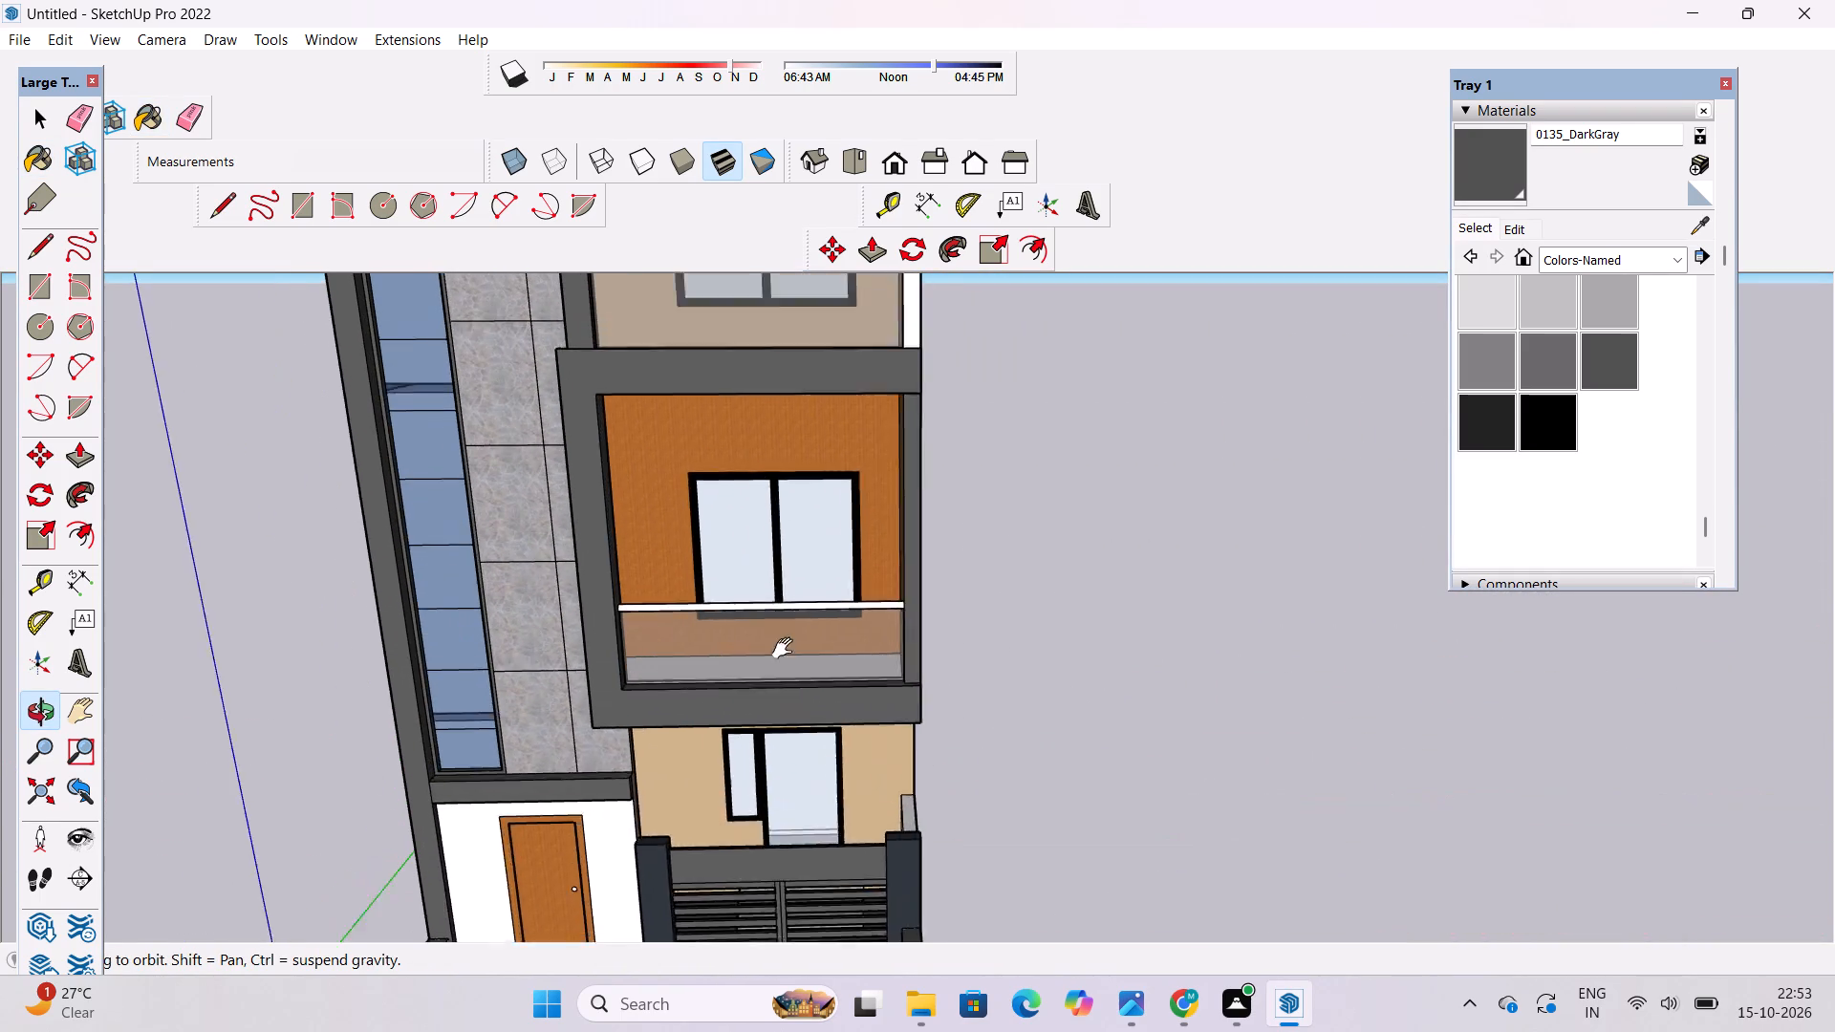
left_click_drag(787, 649, 788, 658, "shift")
left_click_drag(845, 519, 1006, 480)
left_click_drag(1006, 480, 445, 616)
left_click_drag(855, 456, 865, 608, "shift")
left_click(1468, 166)
scroll(845, 598, "up", 8)
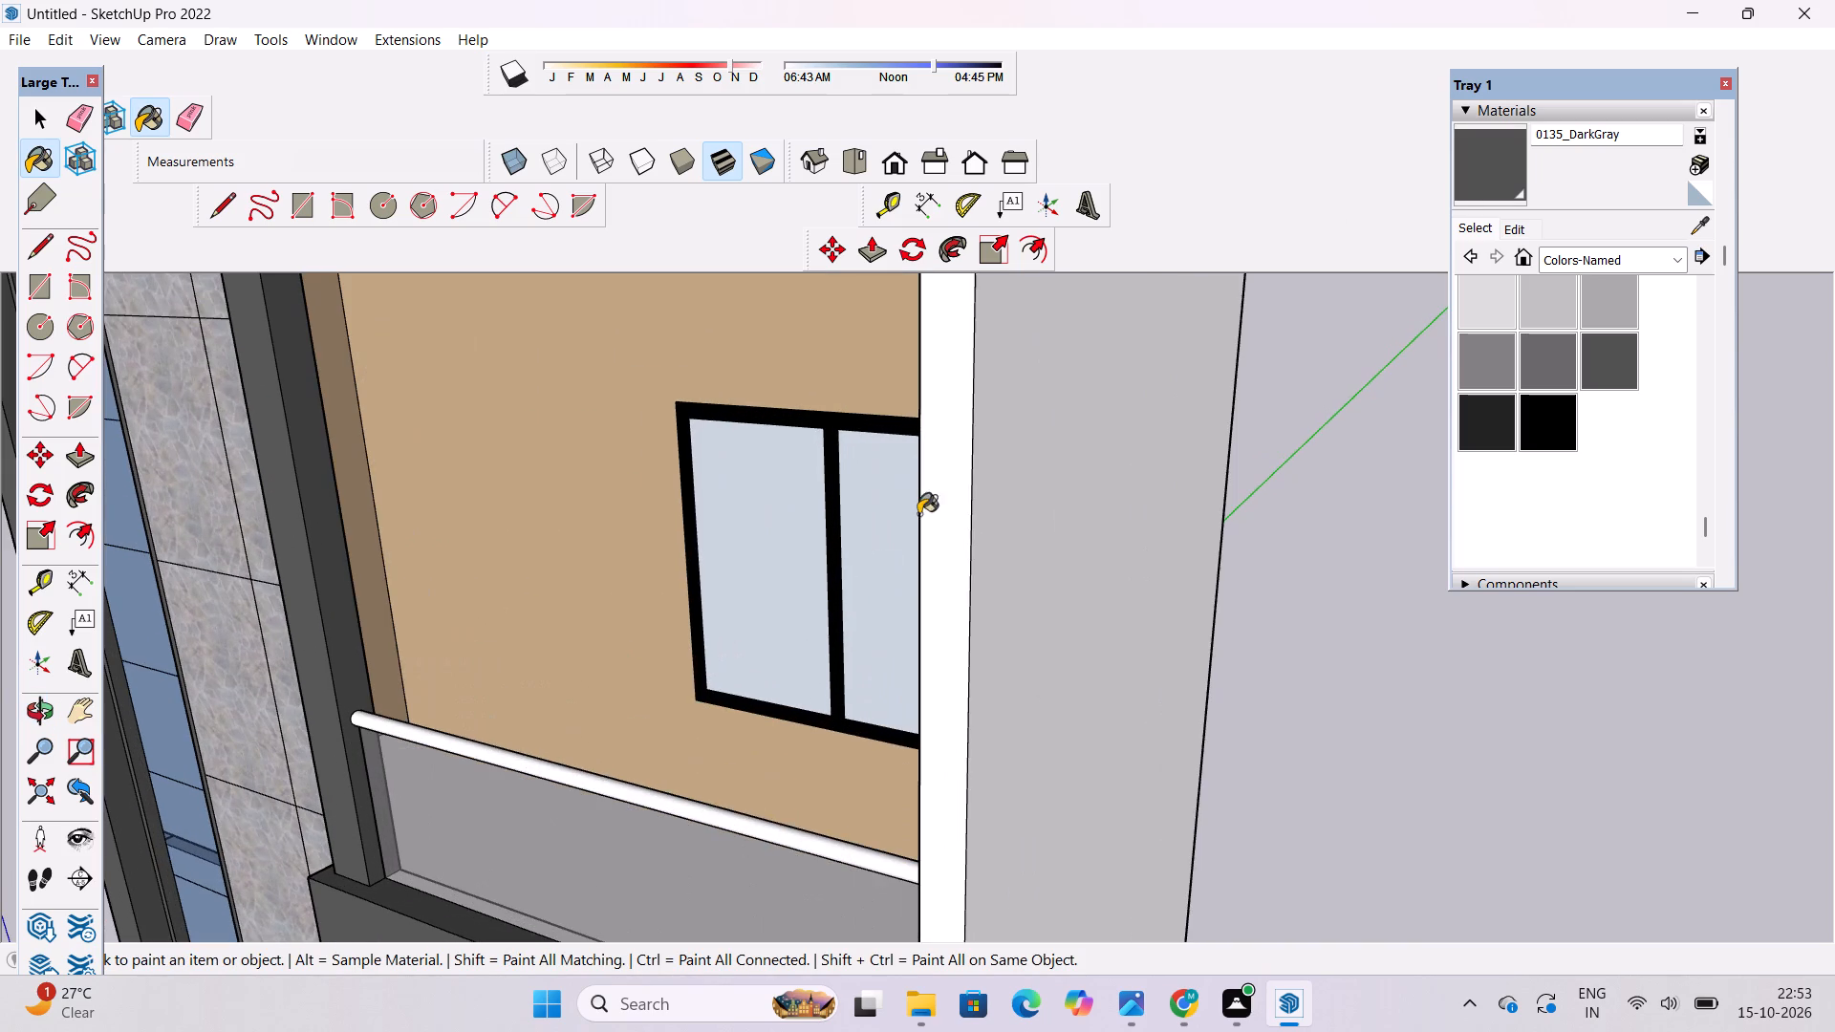
left_click(939, 500)
Paint the top-floor balcony's back wall with Stone Masonry Multi from the Brick, Cladding and Siding collection.
scroll(934, 498, "down", 15)
key("o")
scroll(719, 542, "down", 2)
left_click_drag(701, 570, 940, 416)
scroll(948, 402, "down", 4)
left_click_drag(950, 413, 950, 482)
scroll(945, 504, "up", 3)
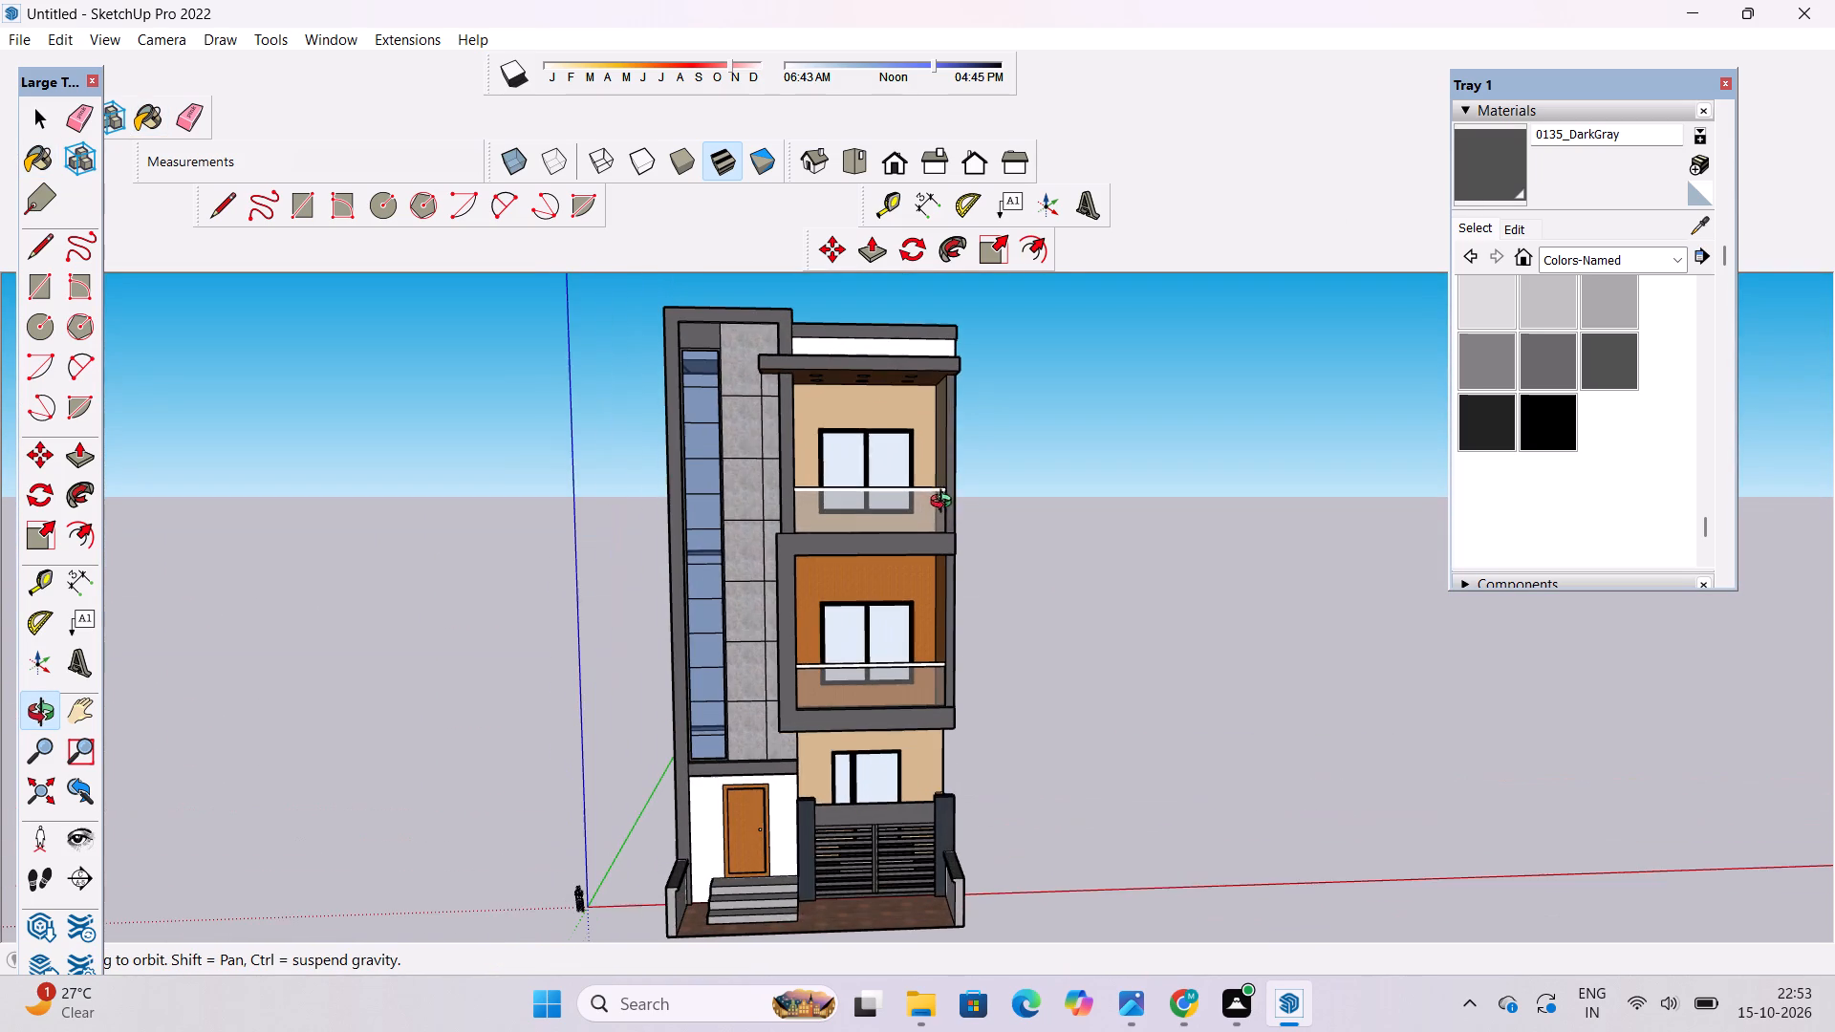
left_click(941, 503, "shift")
left_click(1607, 269)
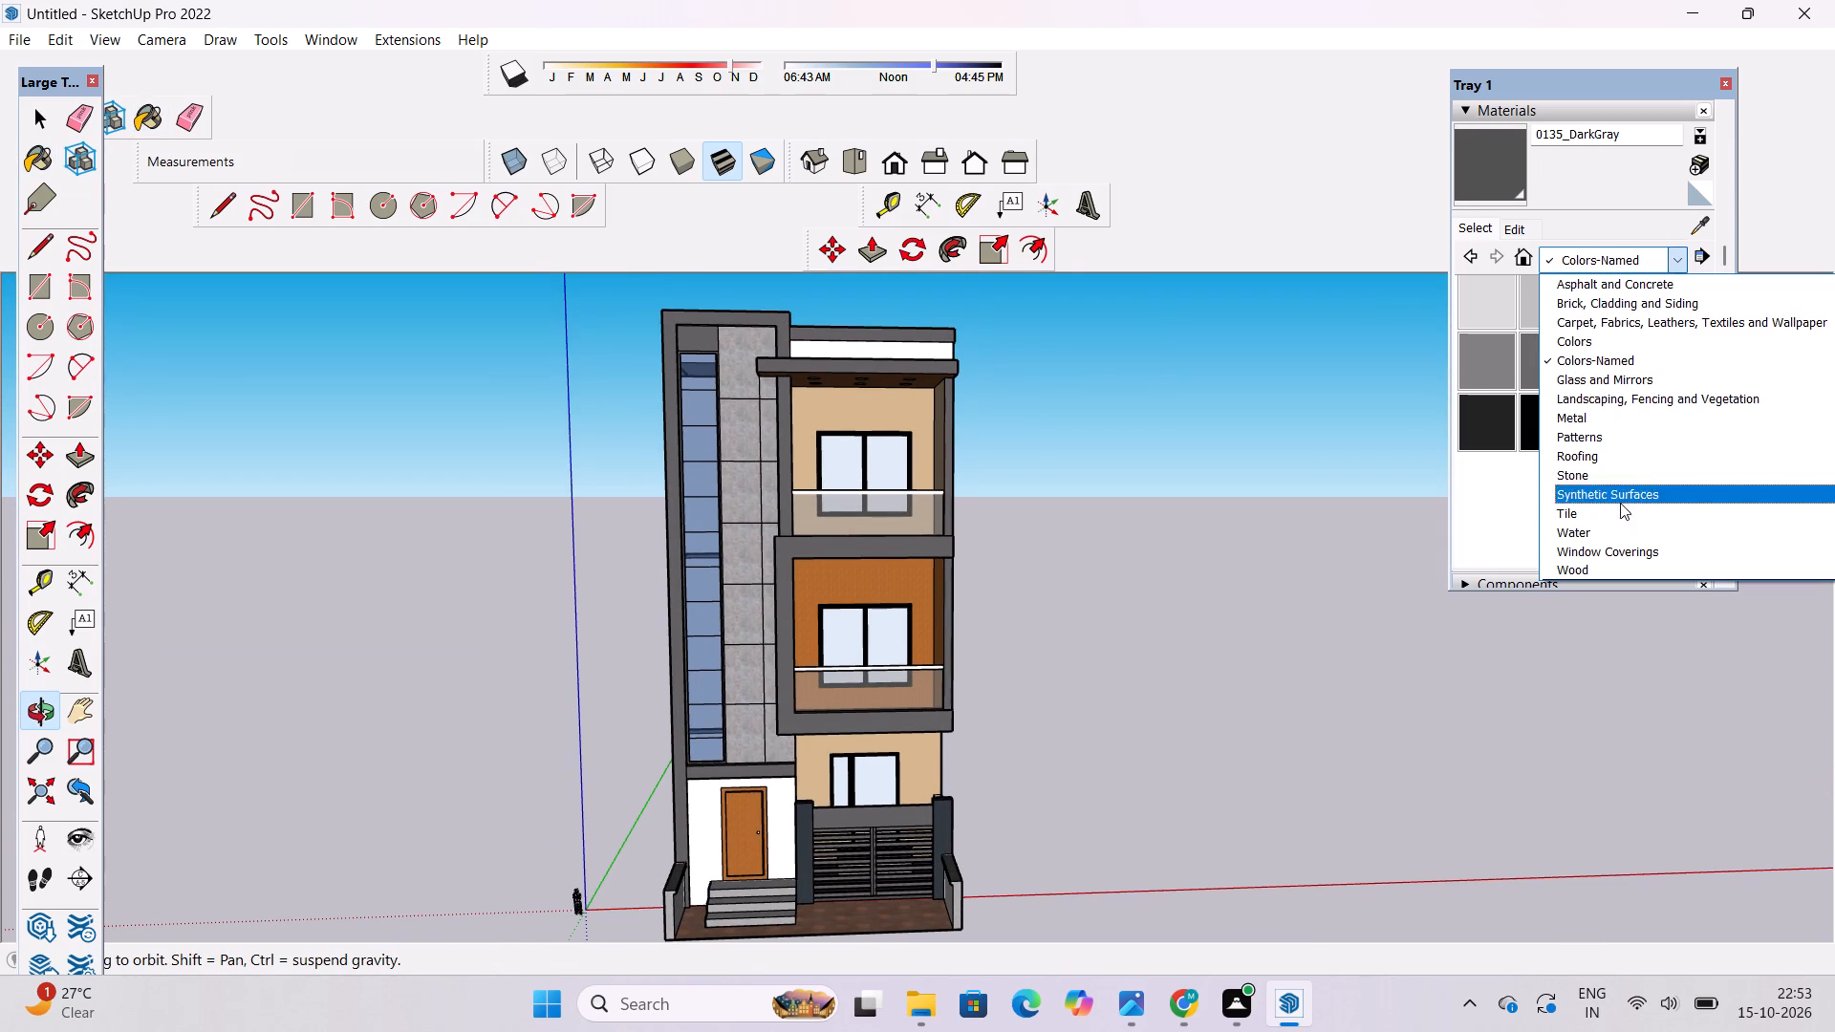
left_click(1586, 473)
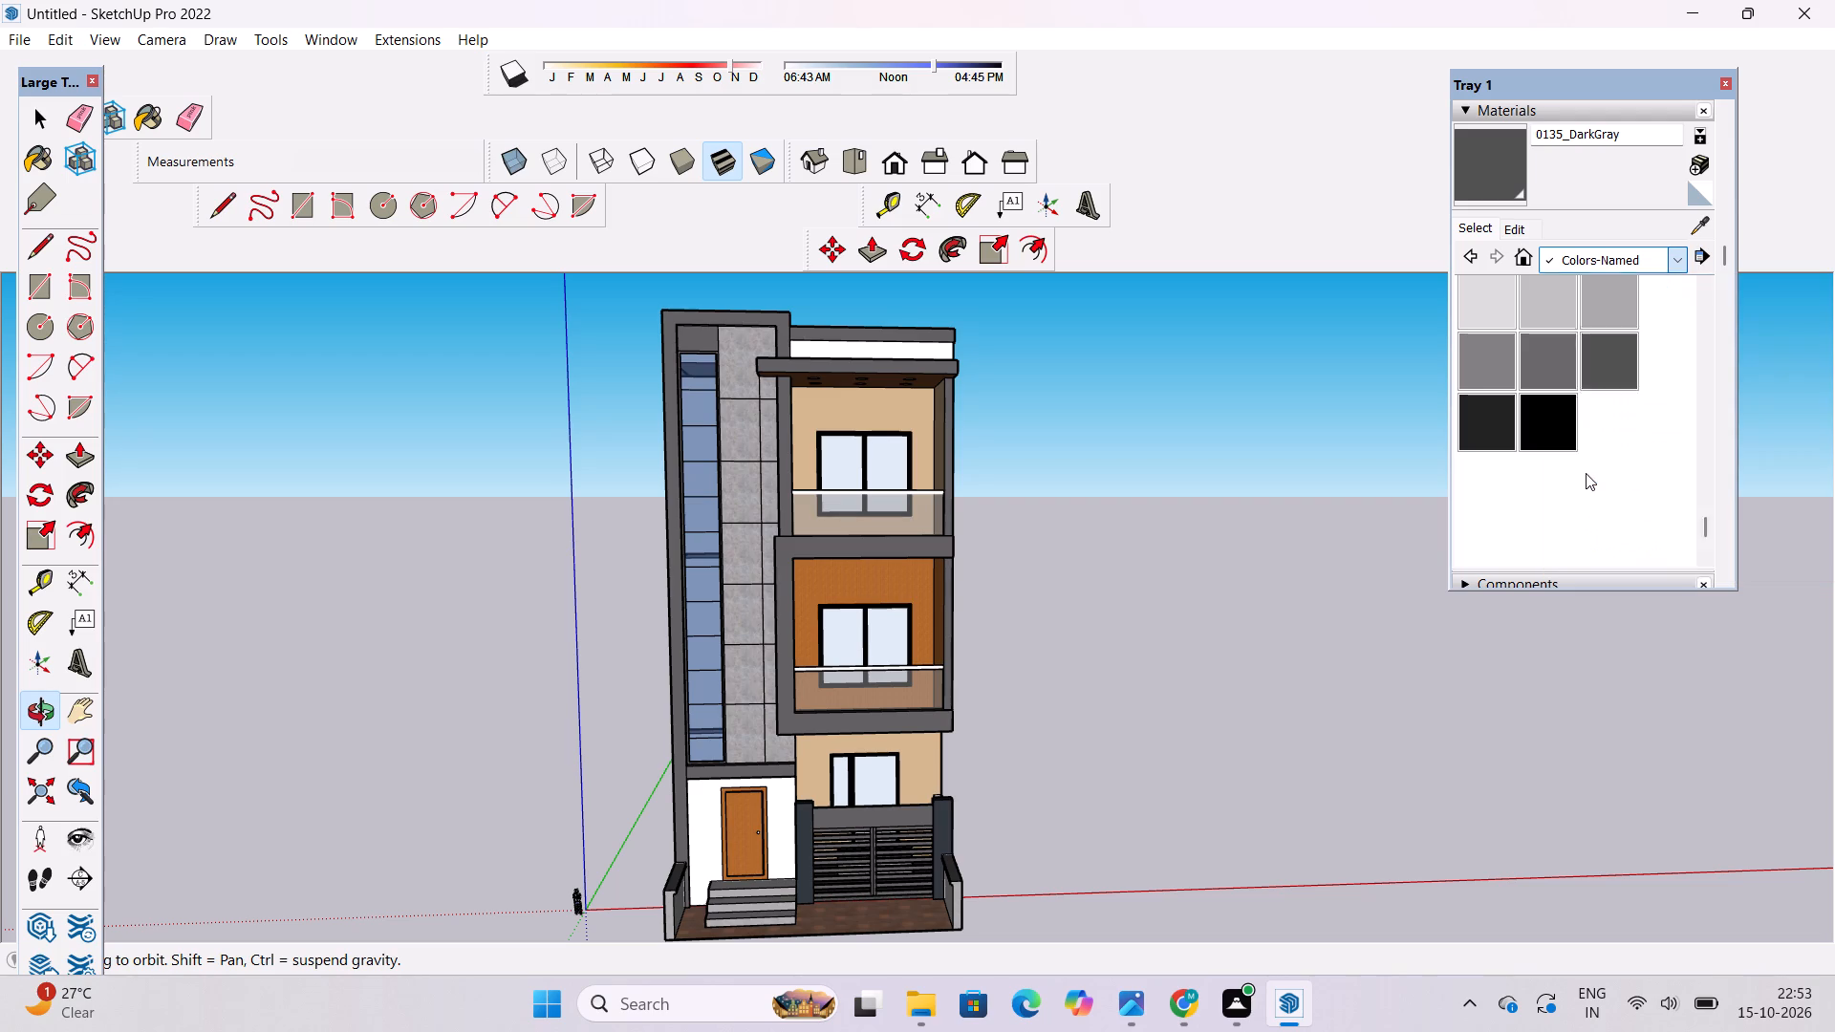
left_click(1632, 254)
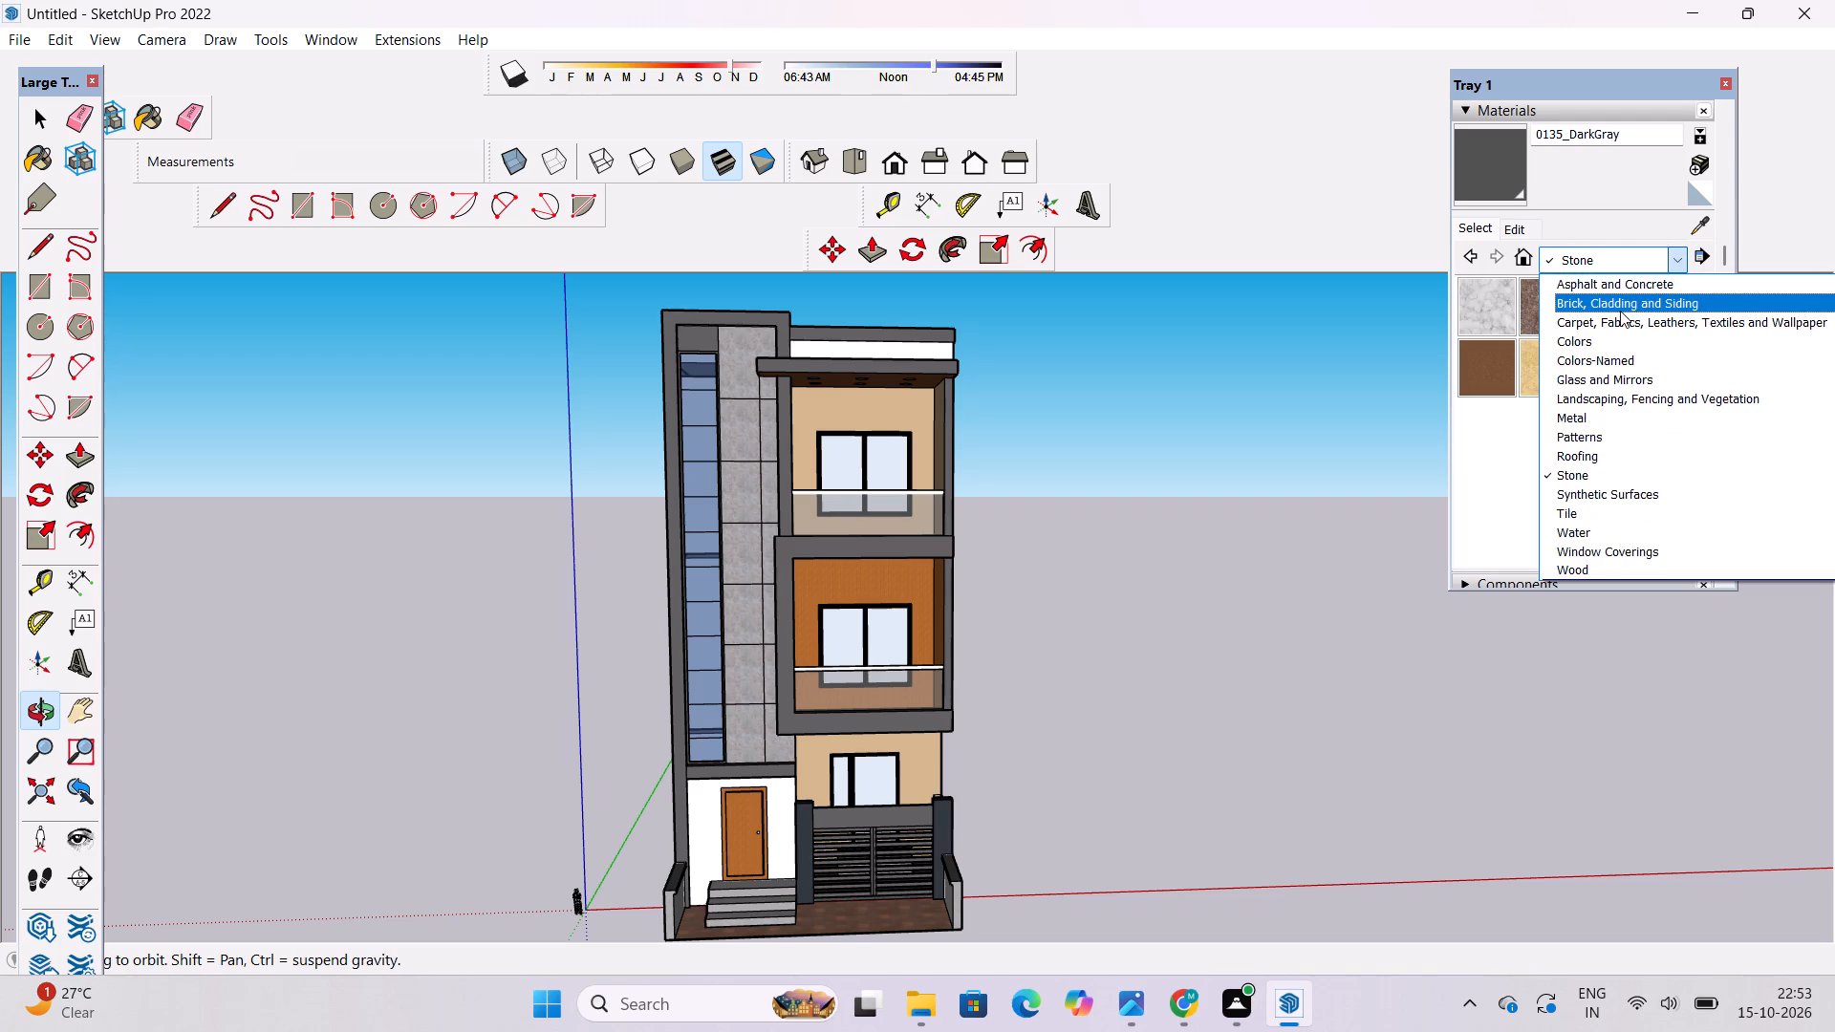
left_click(1620, 311)
scroll(1606, 422, "down", 2)
left_click(1606, 422)
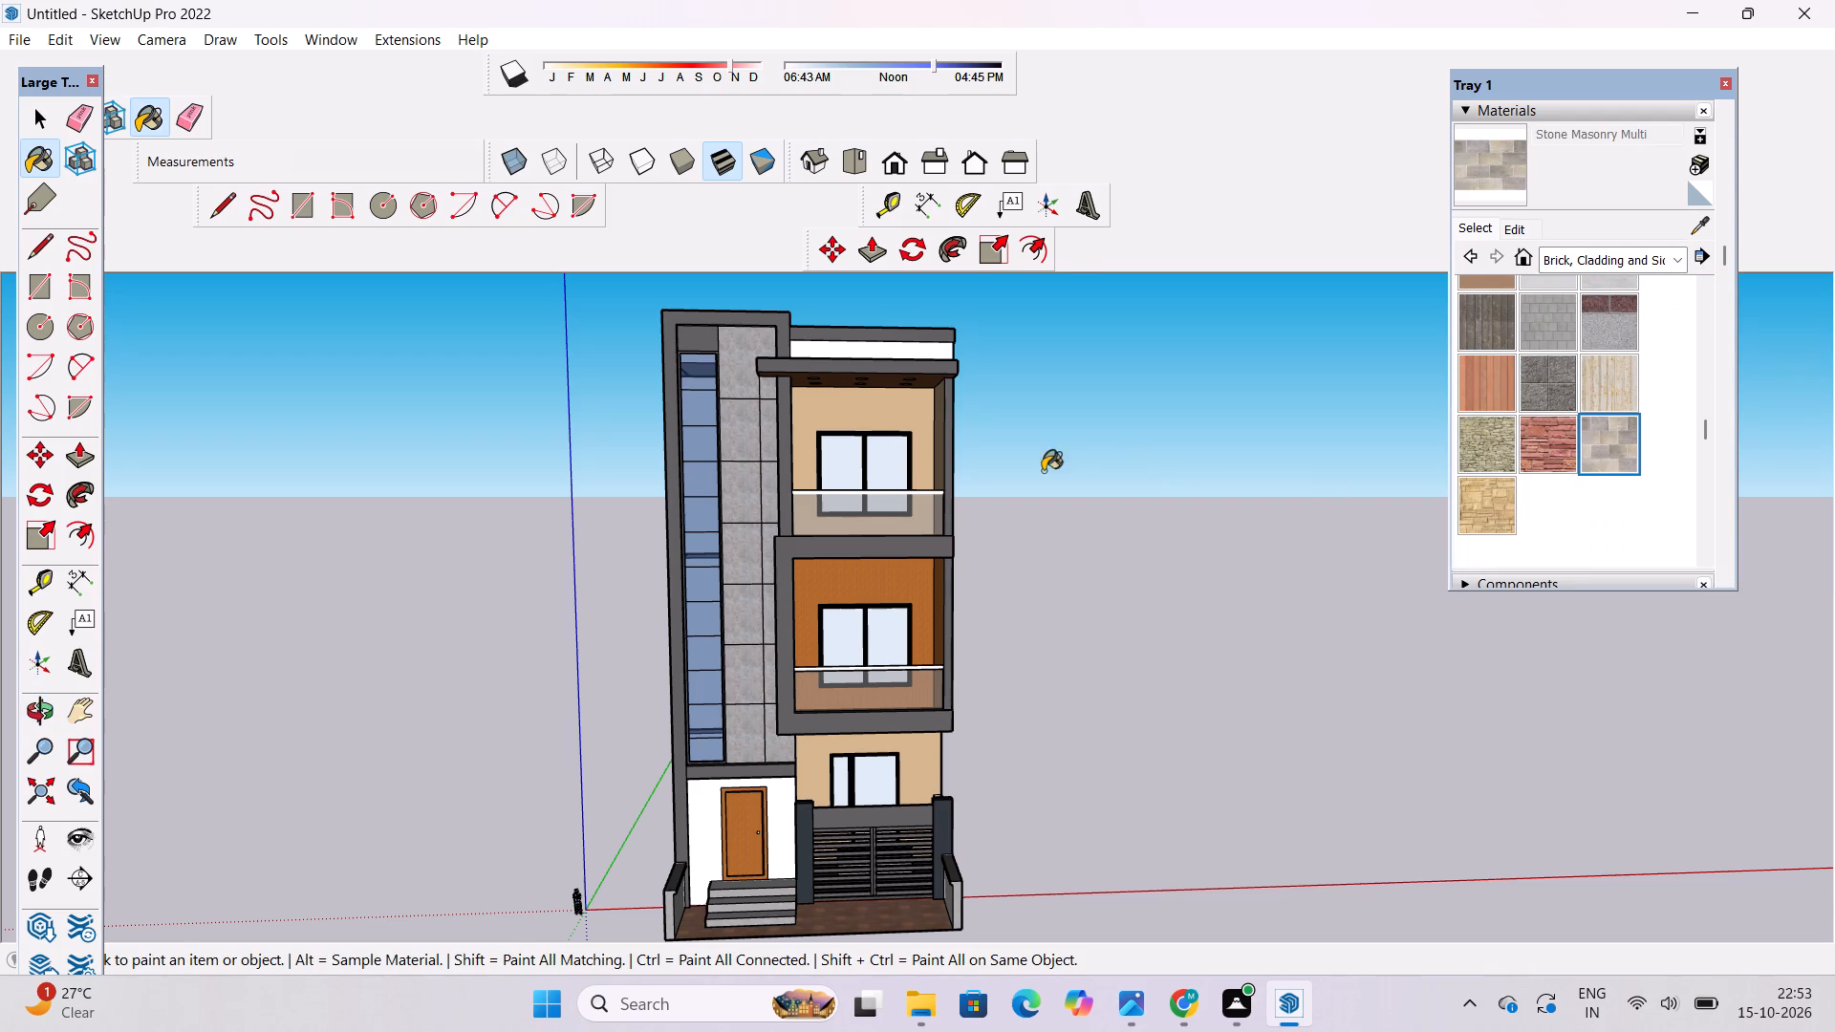
scroll(982, 468, "up", 4)
left_click(872, 391)
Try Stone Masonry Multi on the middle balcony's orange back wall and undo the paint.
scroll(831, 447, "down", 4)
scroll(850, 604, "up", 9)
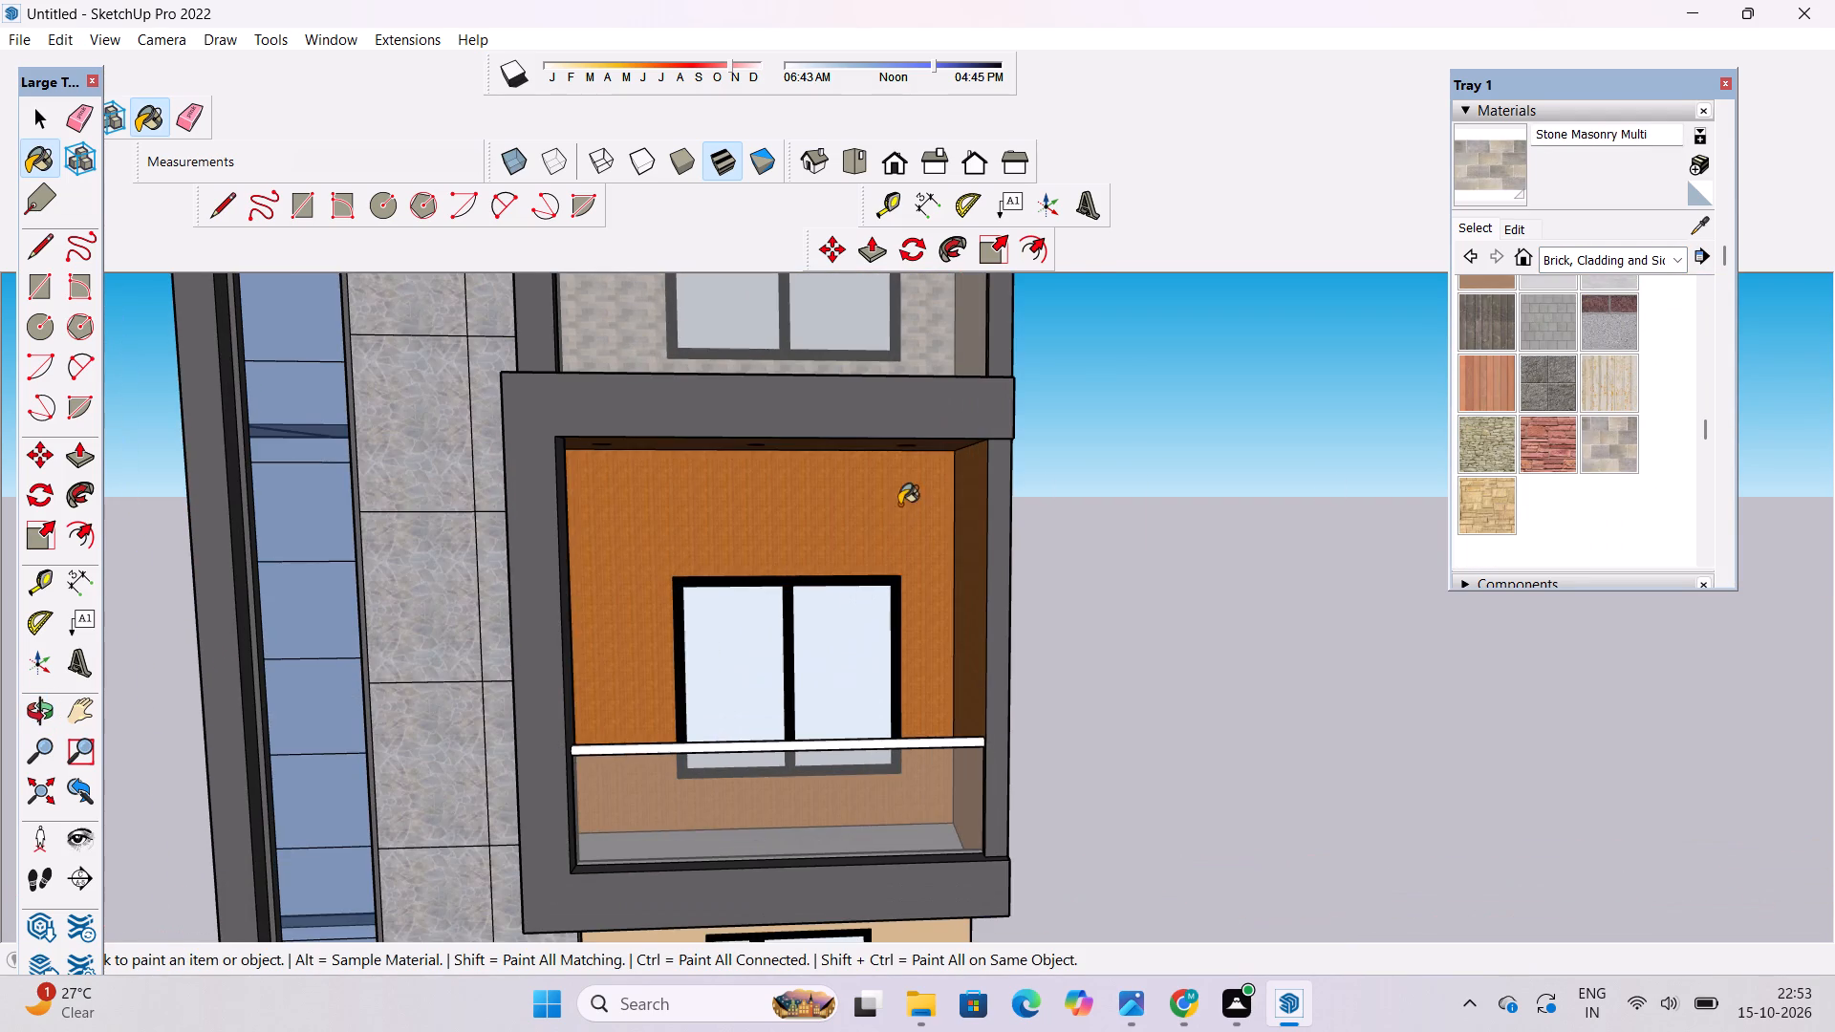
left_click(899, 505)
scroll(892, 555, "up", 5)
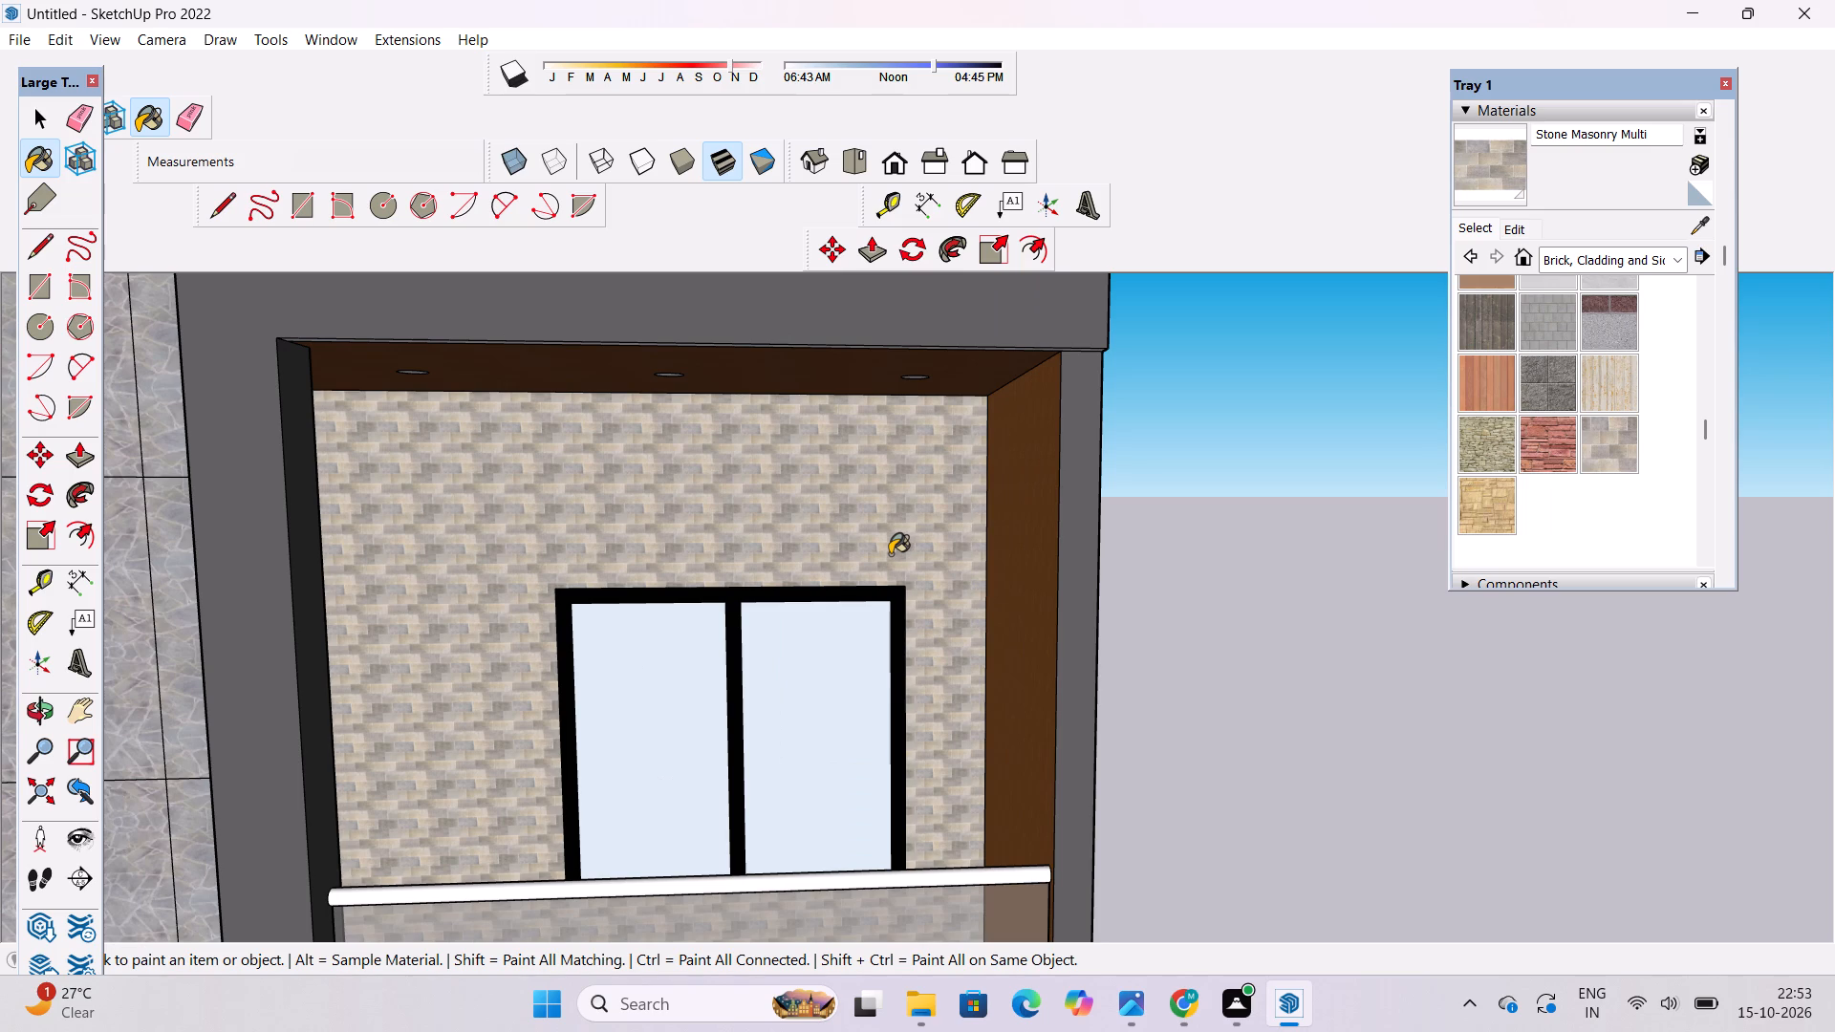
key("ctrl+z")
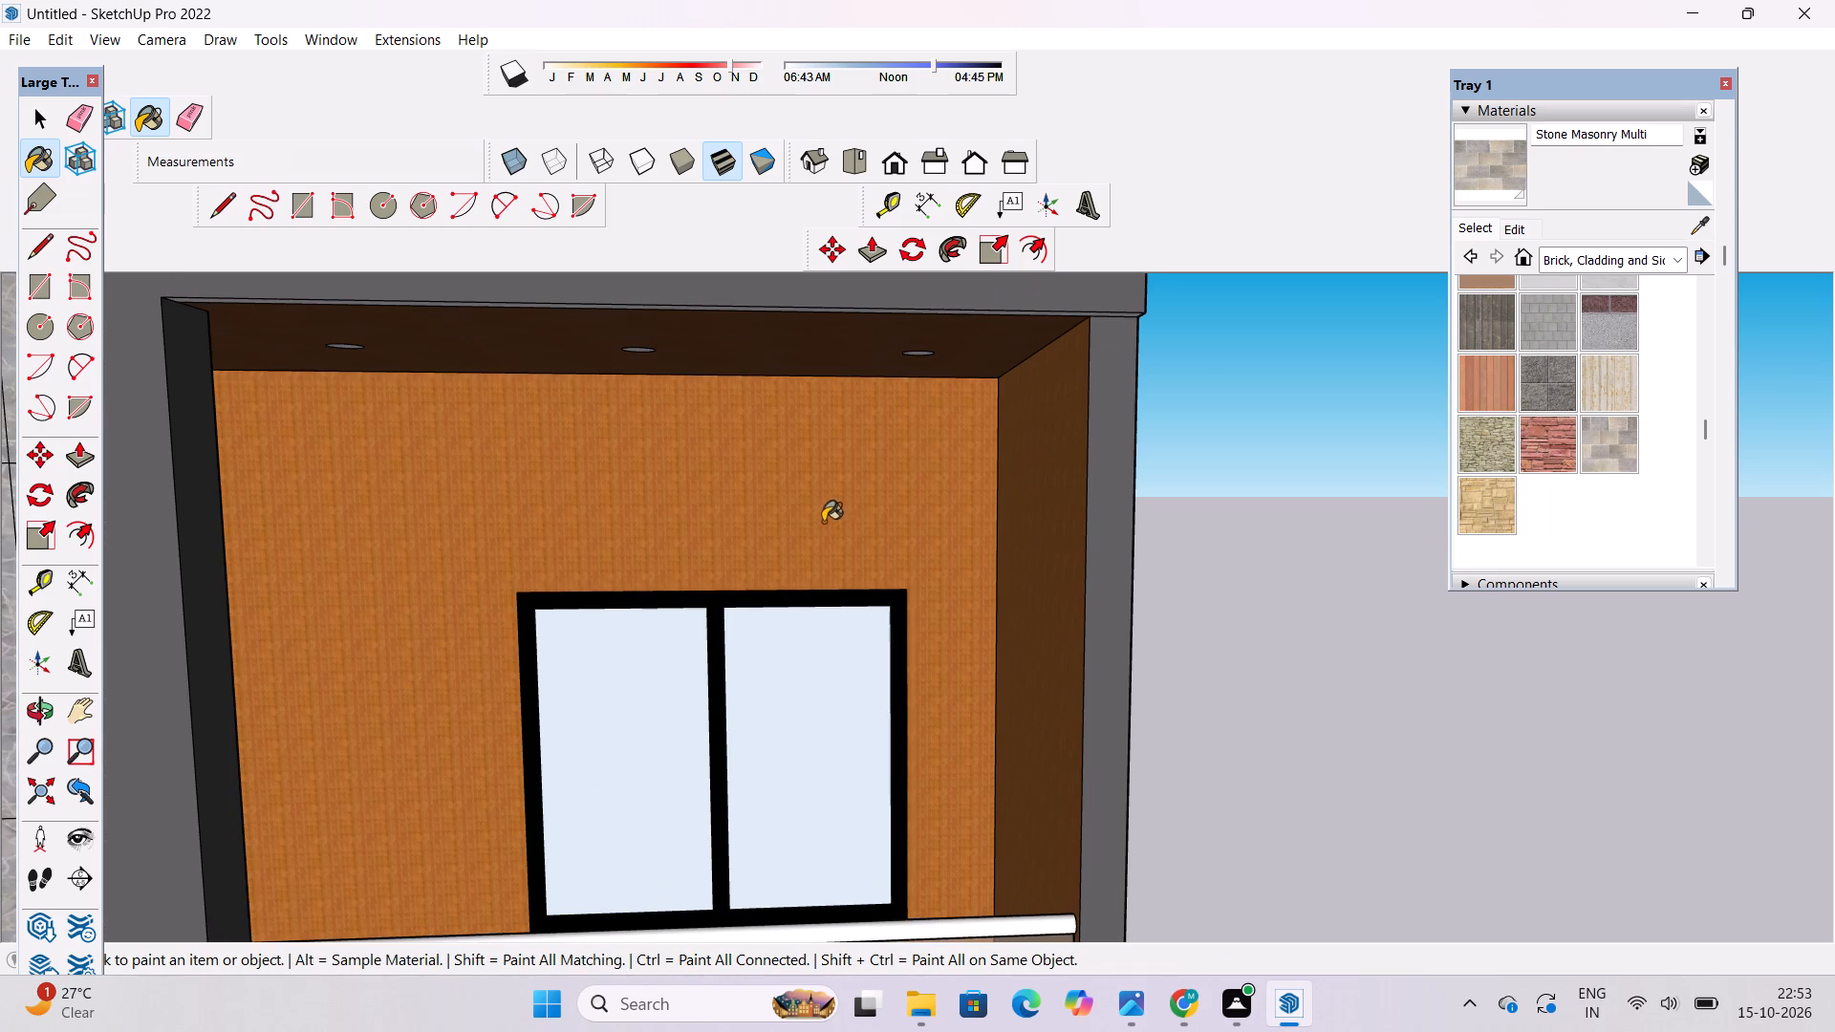
Paint the ground-floor wall around the window above the gate with Stone Masonry Multi.
scroll(831, 623, "down", 10)
scroll(943, 513, "down", 5)
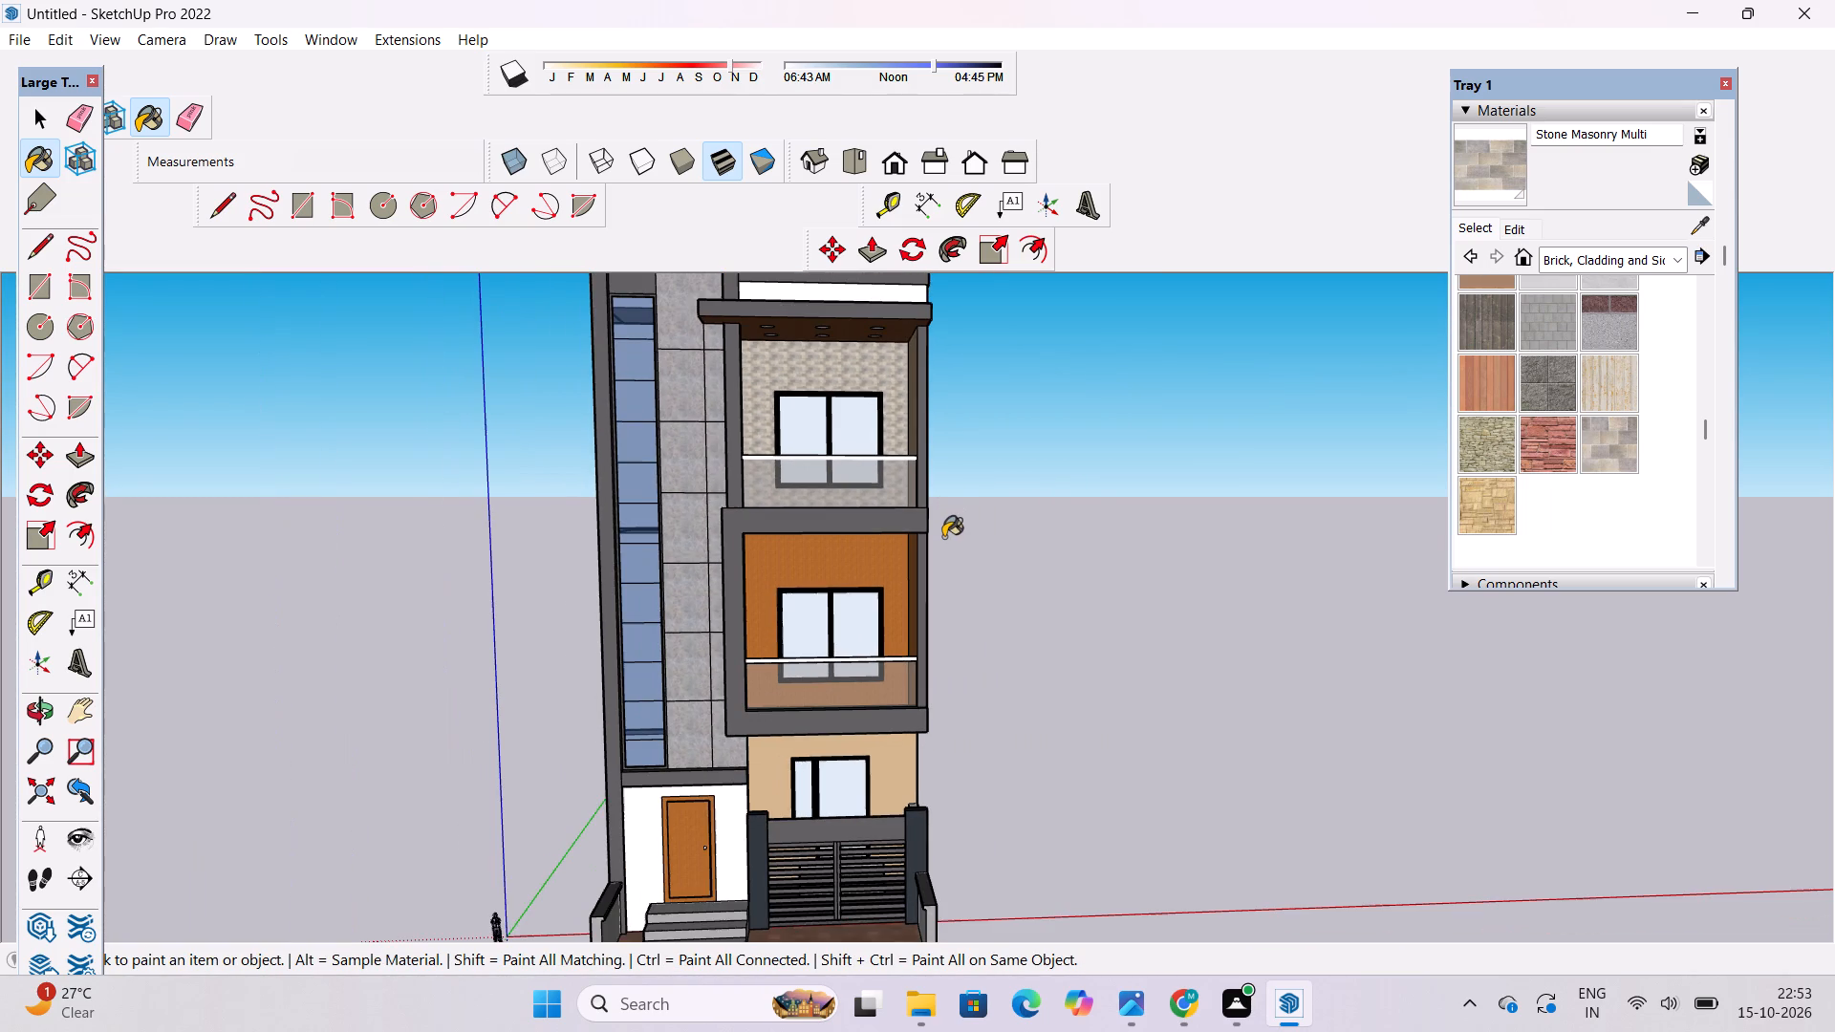
scroll(889, 764, "up", 8)
left_click(894, 747)
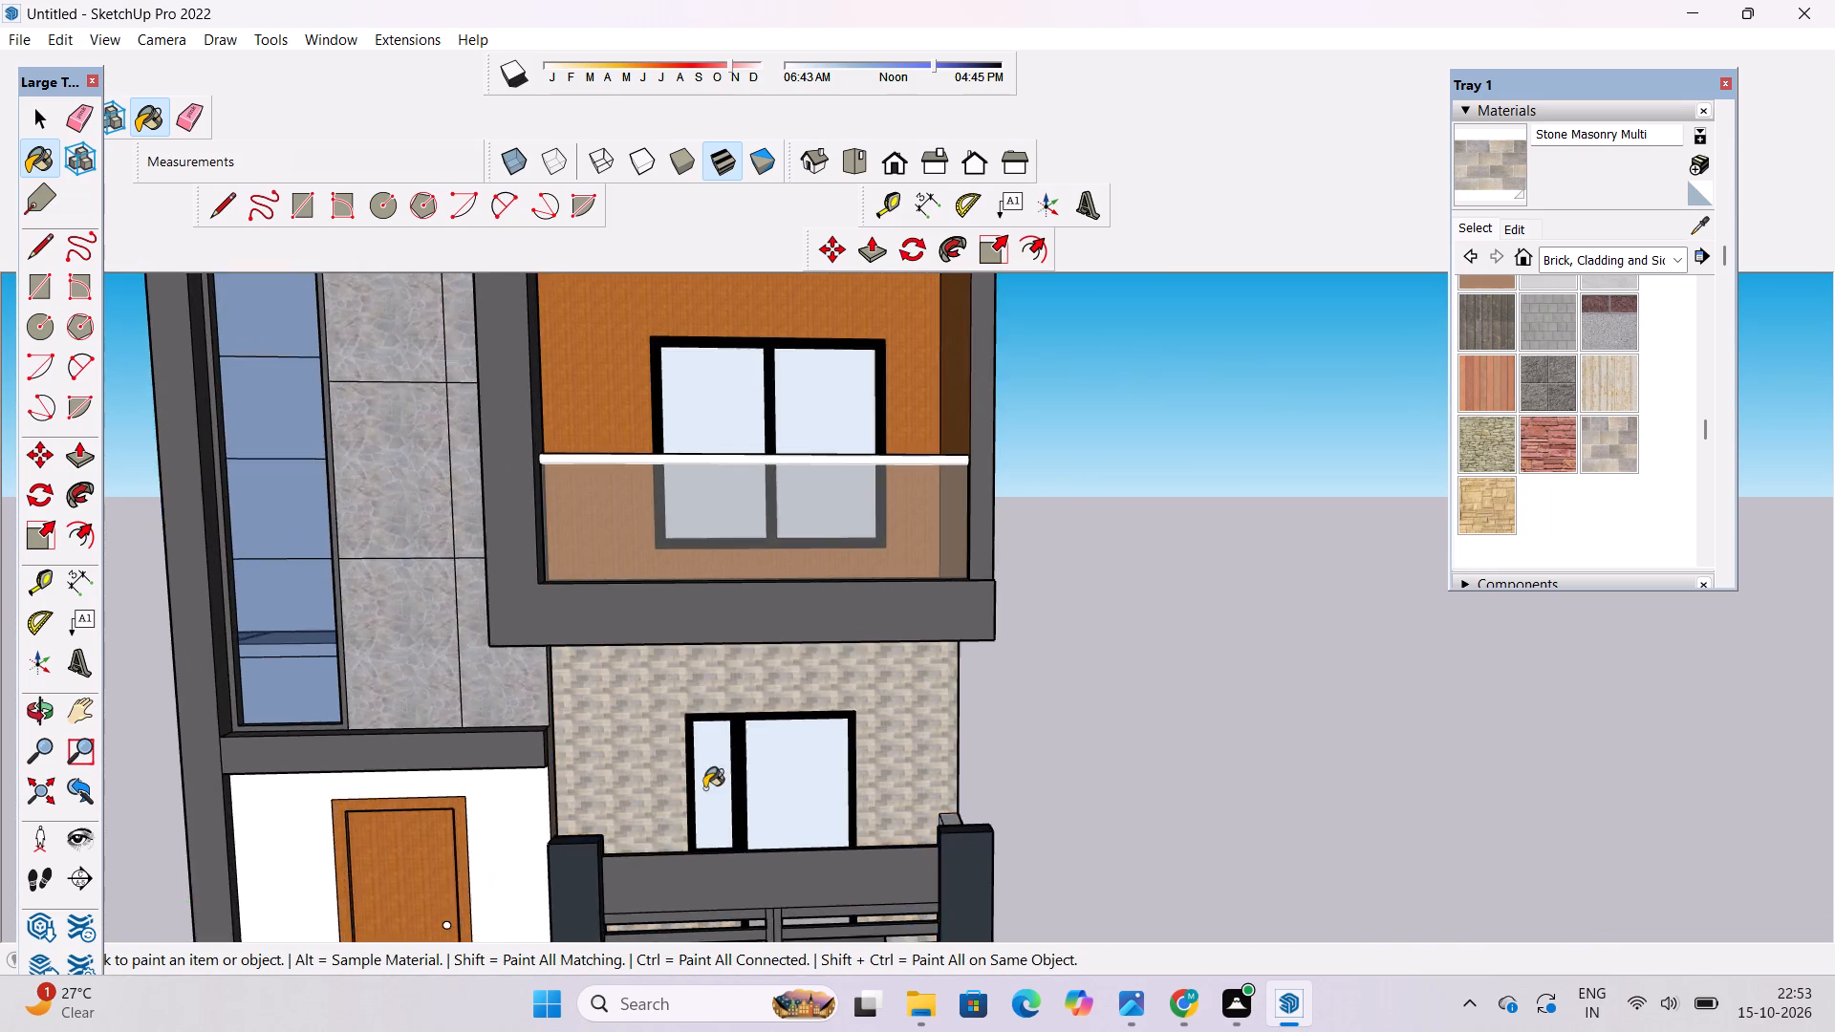
Raise the brightness of the Stone Masonry Multi material to a lighter cream shade.
scroll(704, 788, "down", 10)
left_click(1512, 219)
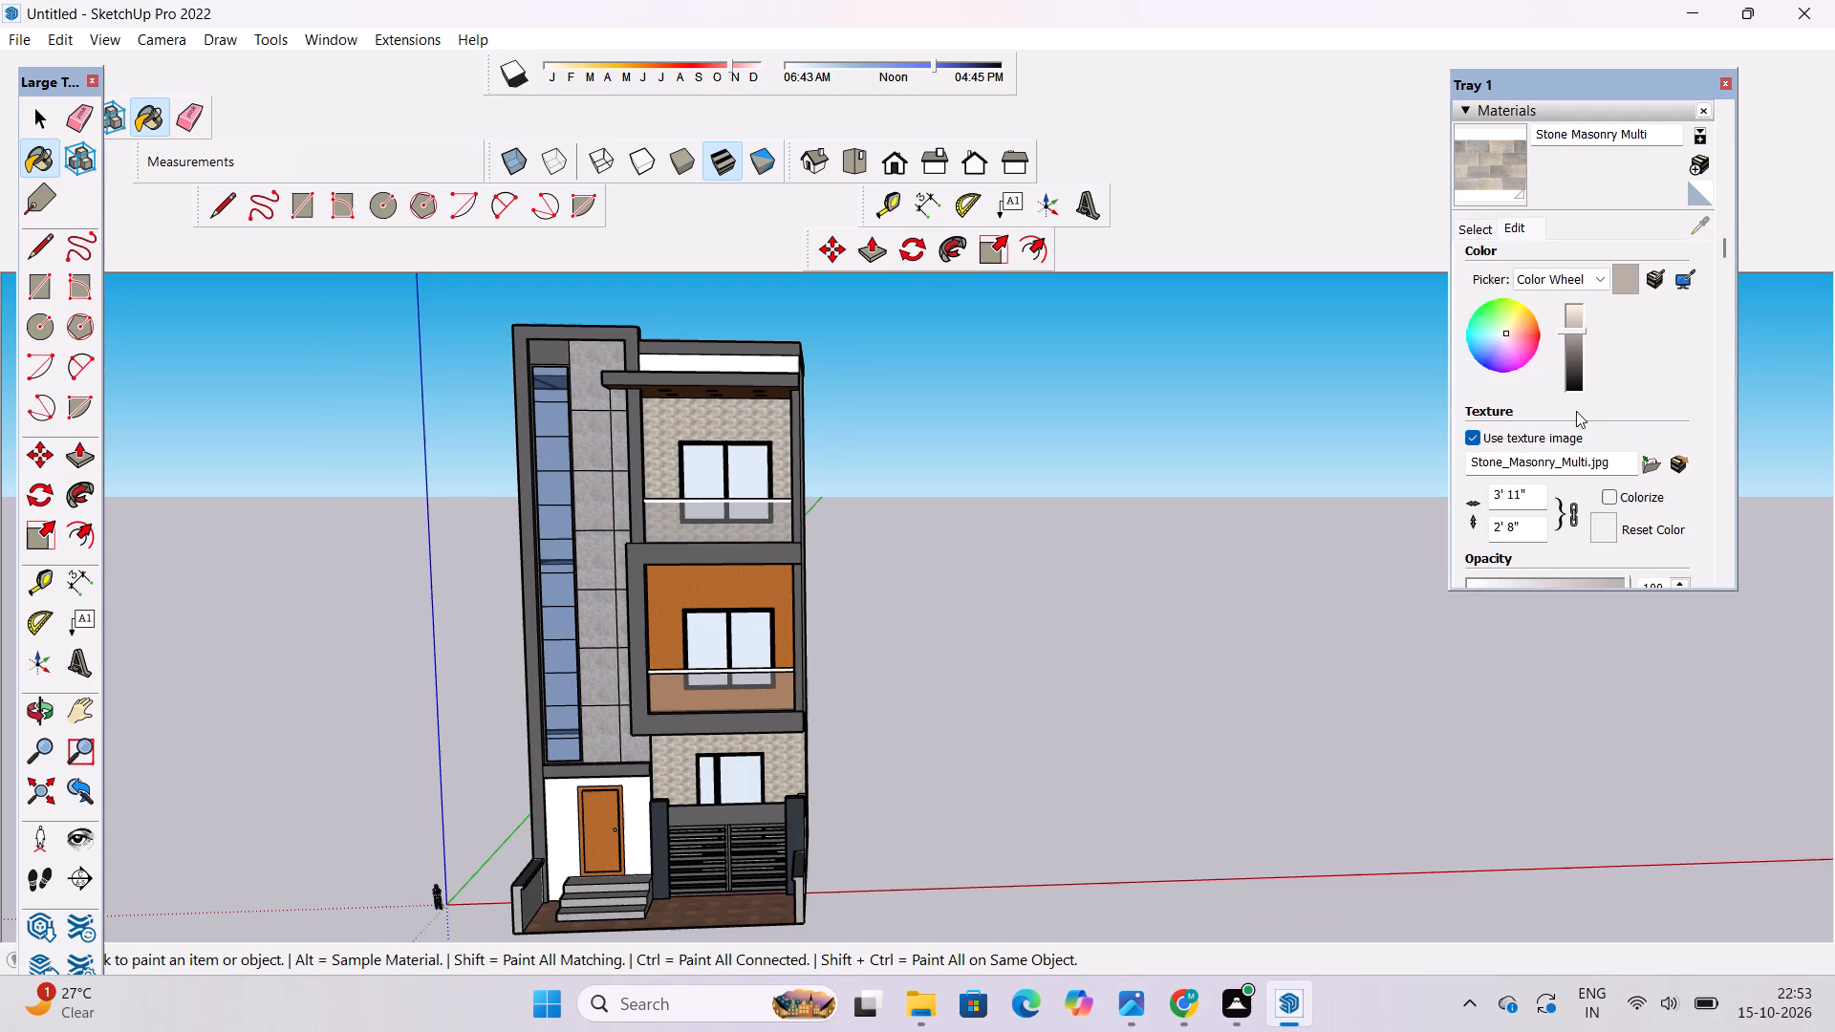
left_click(1574, 330)
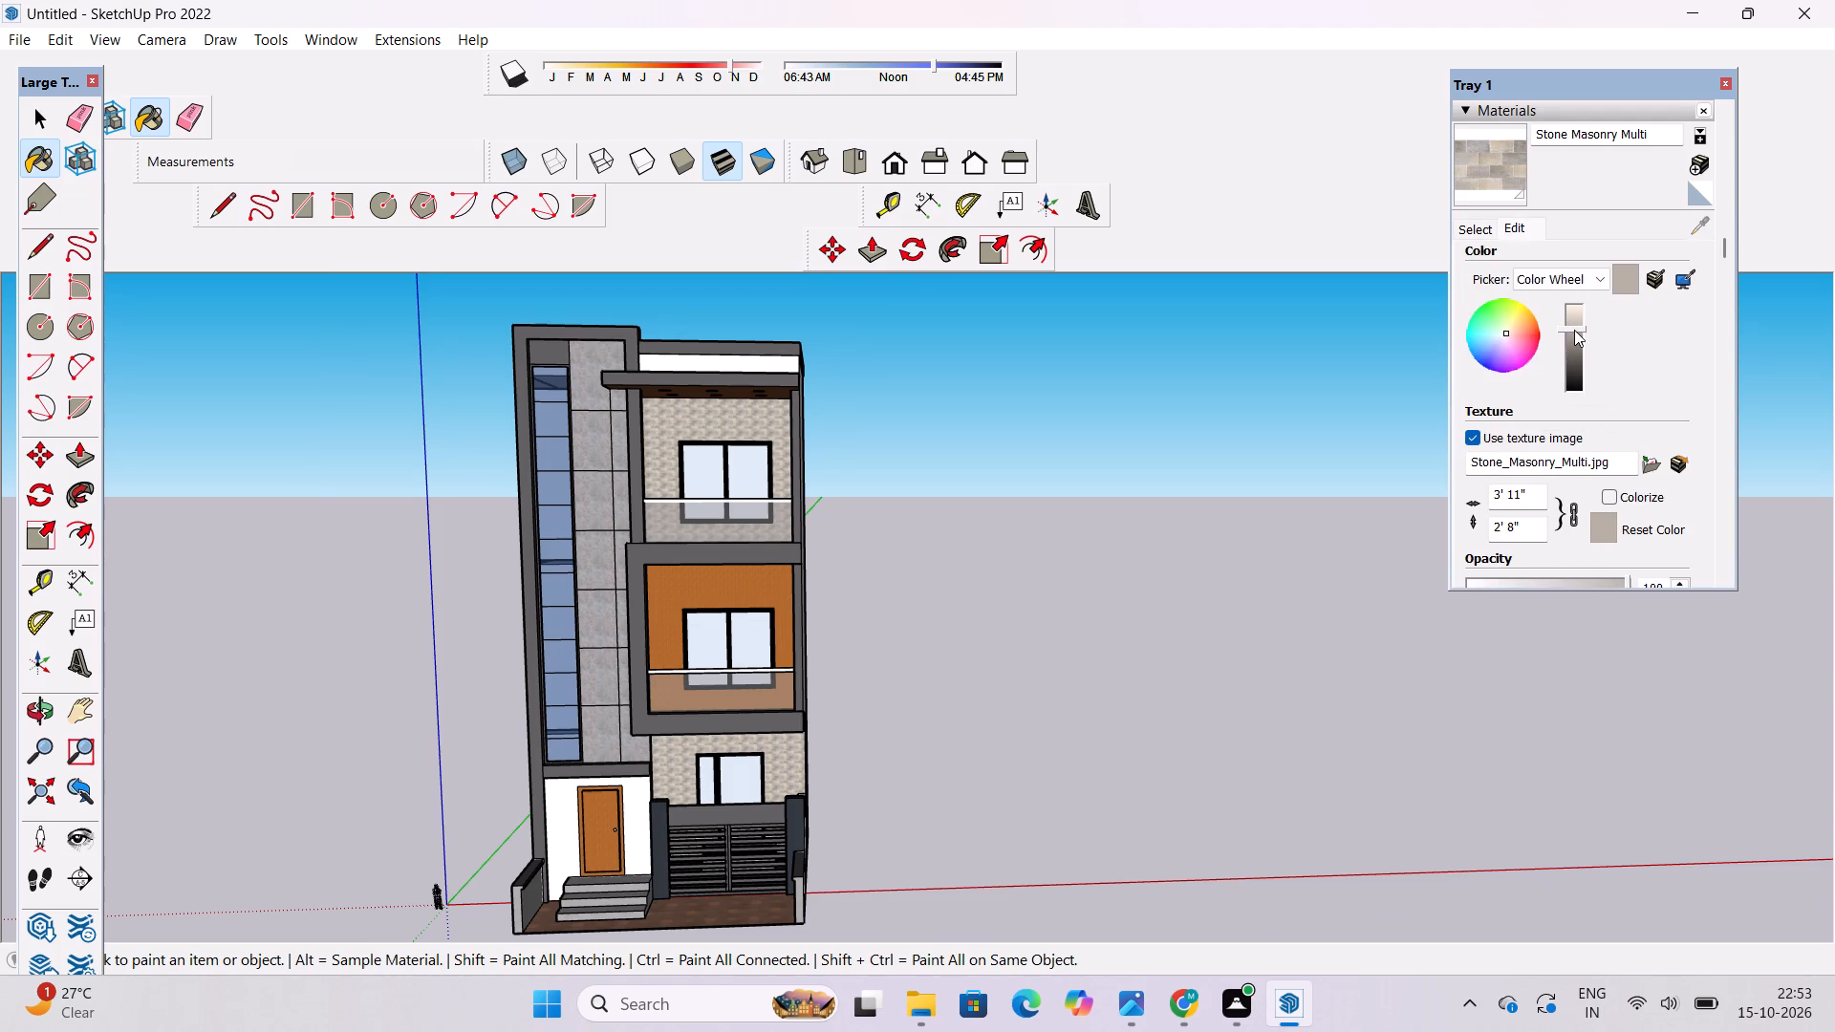
left_click(1572, 318)
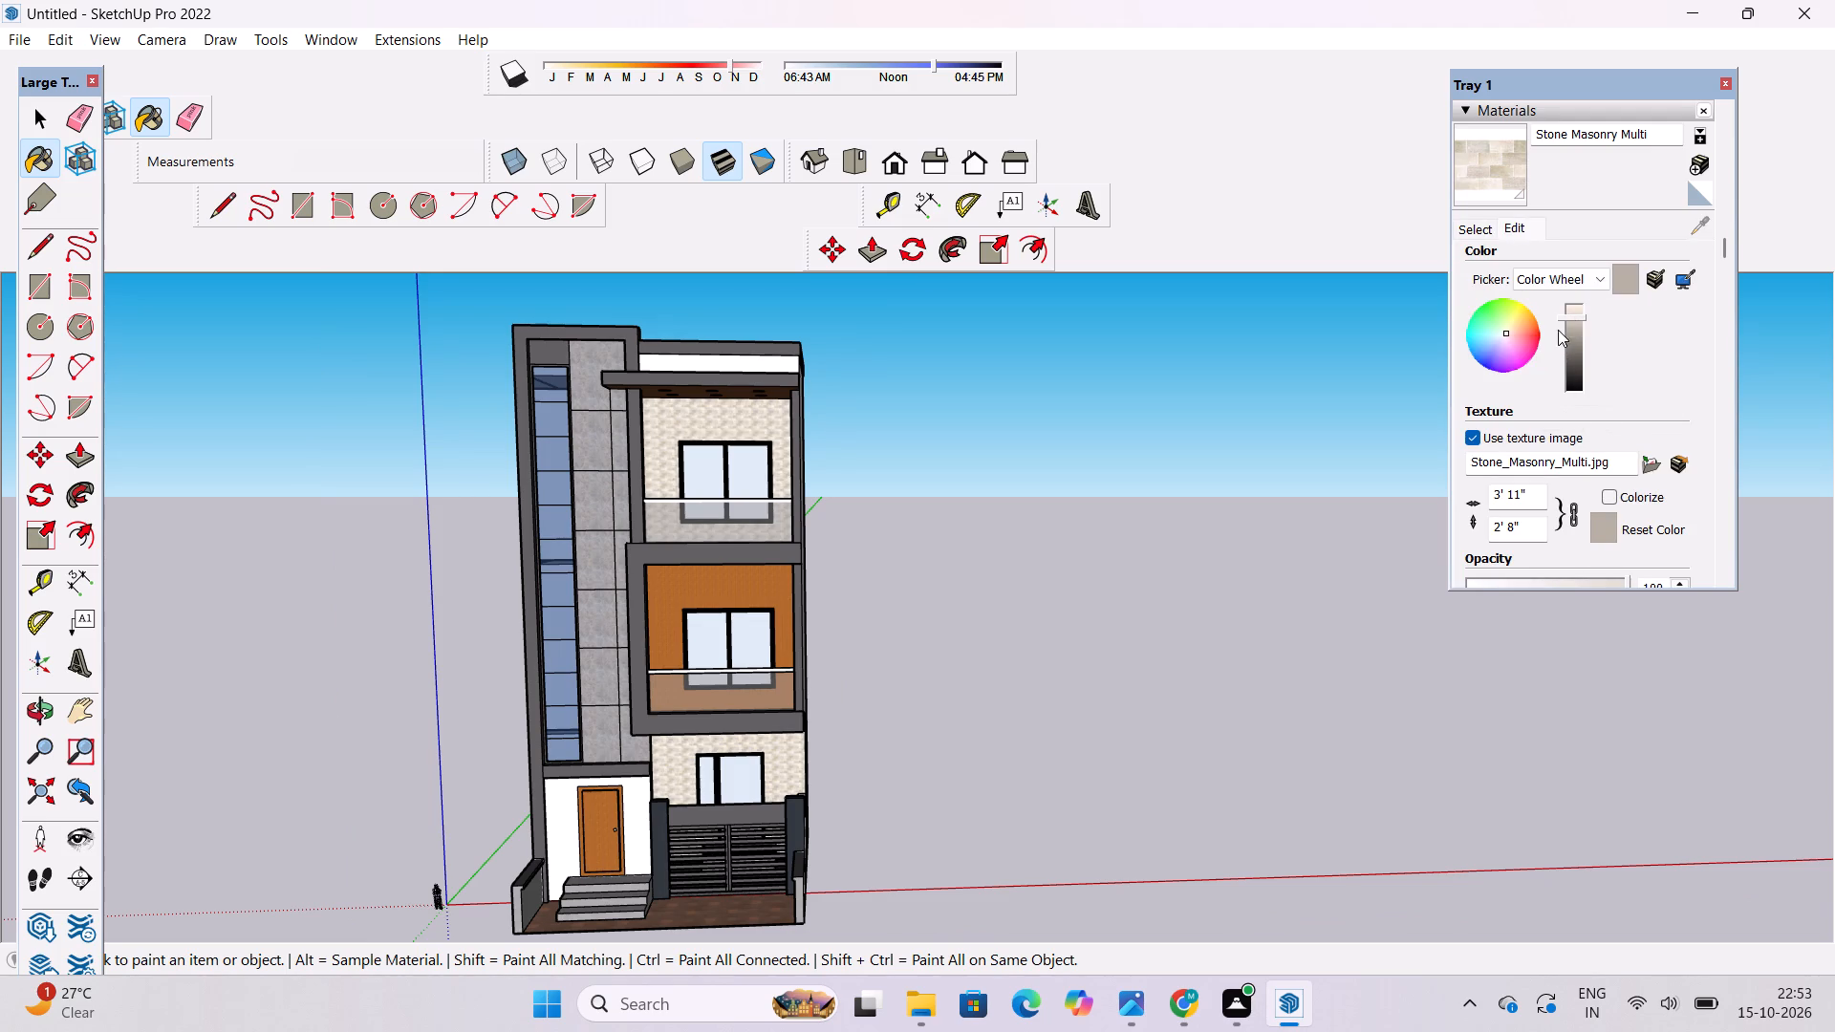
Set the Stone Masonry Multi texture height to 5'.
left_click(1528, 526)
key("BackSpace")
key("BackSpace")
key("BackSpace")
key("5")
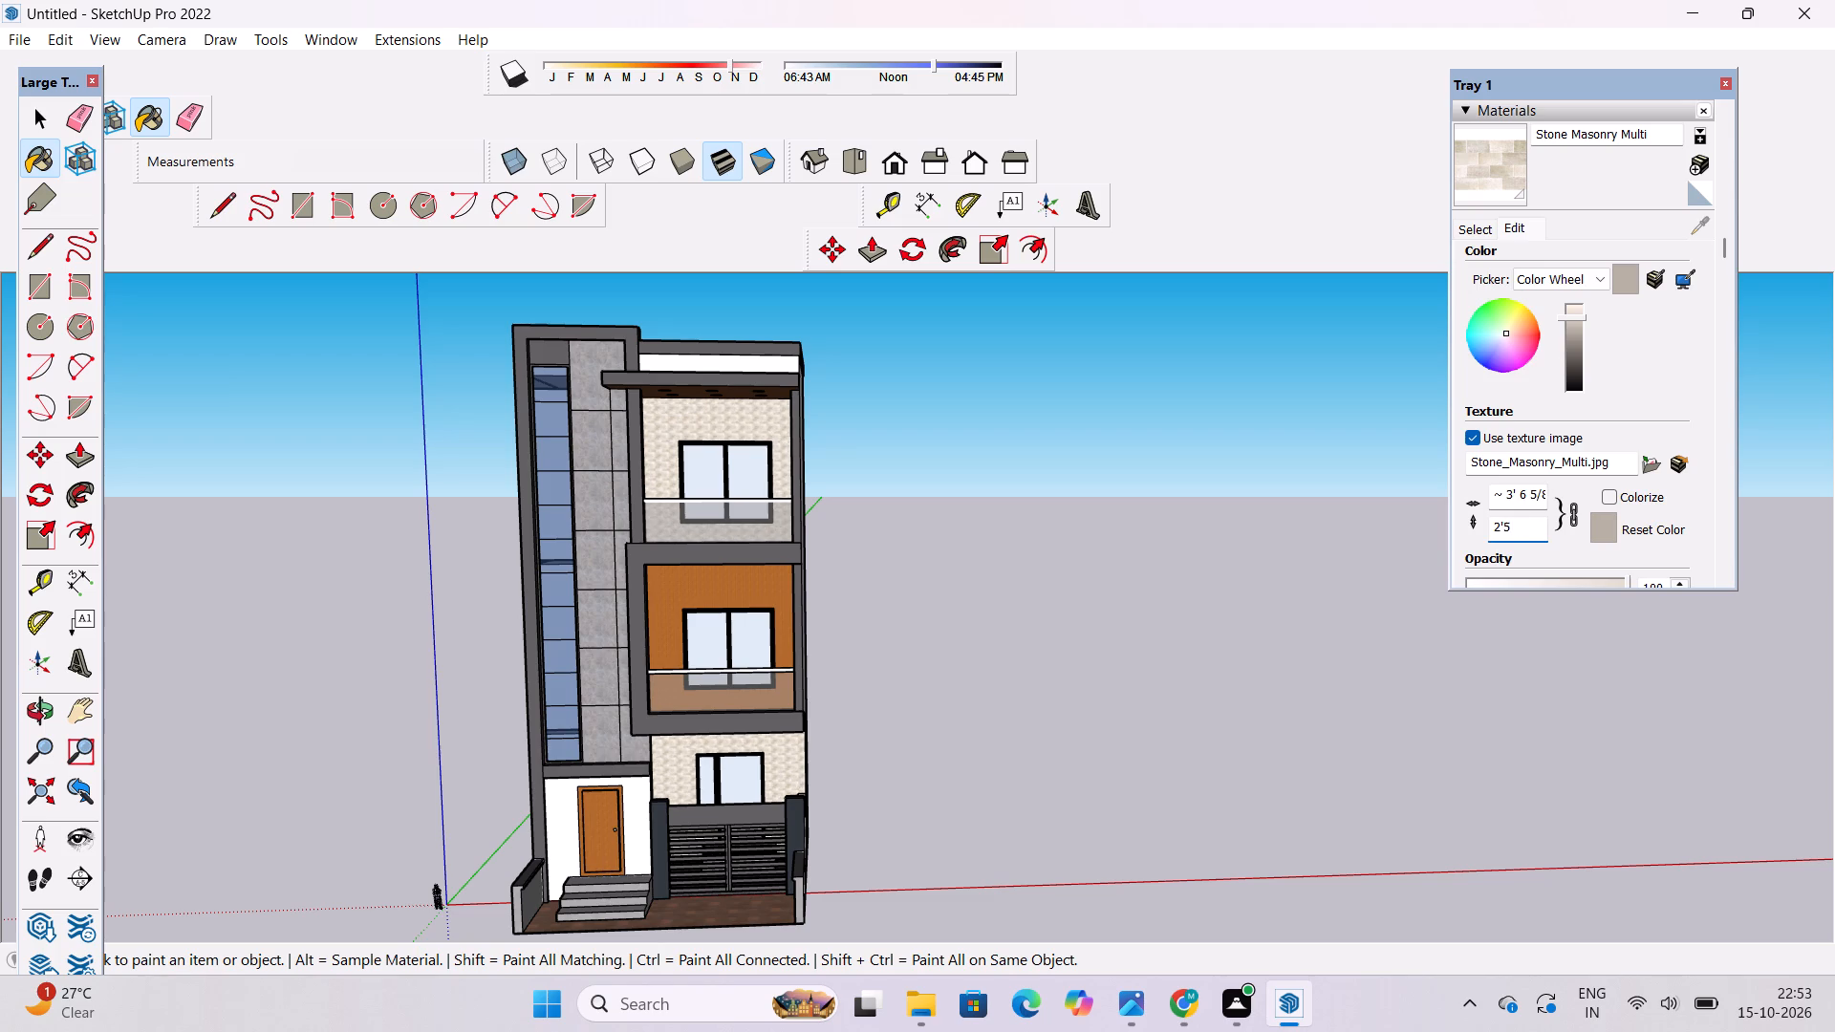
key("BackSpace")
key("BackSpace")
key("BackSpace")
key("BackSpace")
key("BackSpace")
key("BackSpace")
key("BackSpace")
key("BackSpace")
key("BackSpace")
key("BackSpace")
key("BackSpace")
type("5'")
key("Return")
key("o")
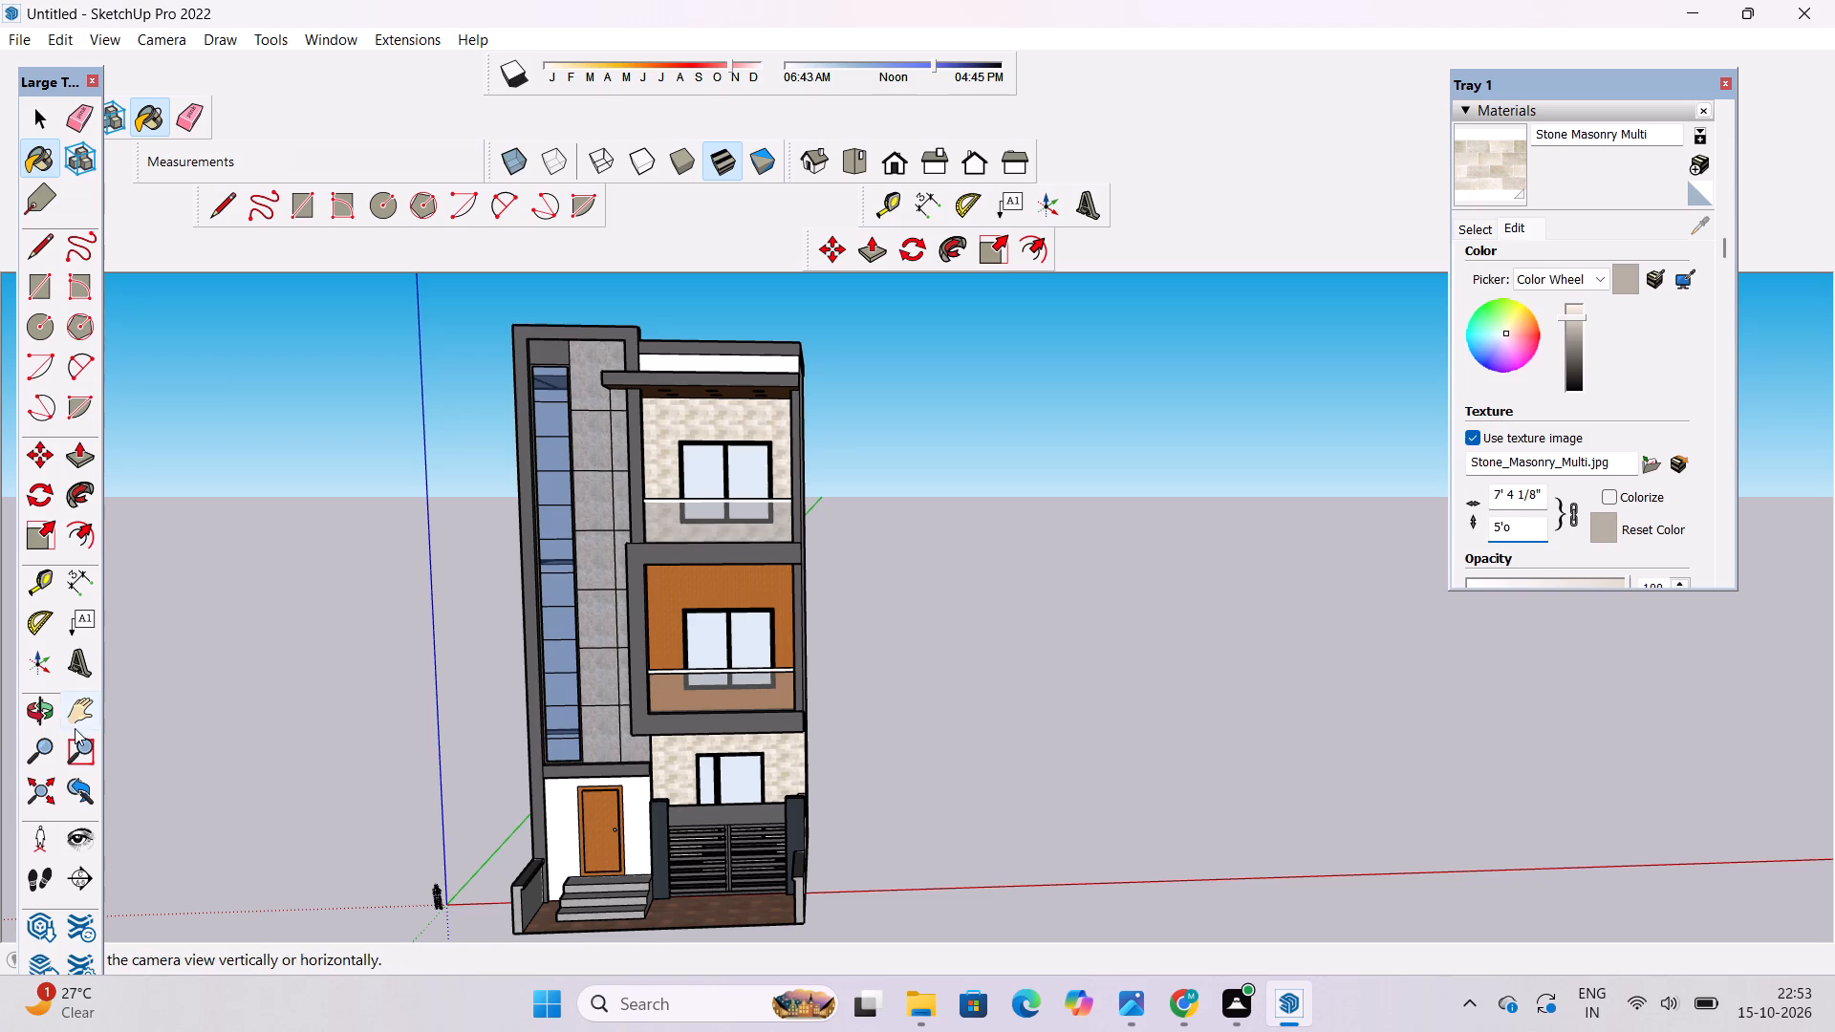
left_click(42, 708)
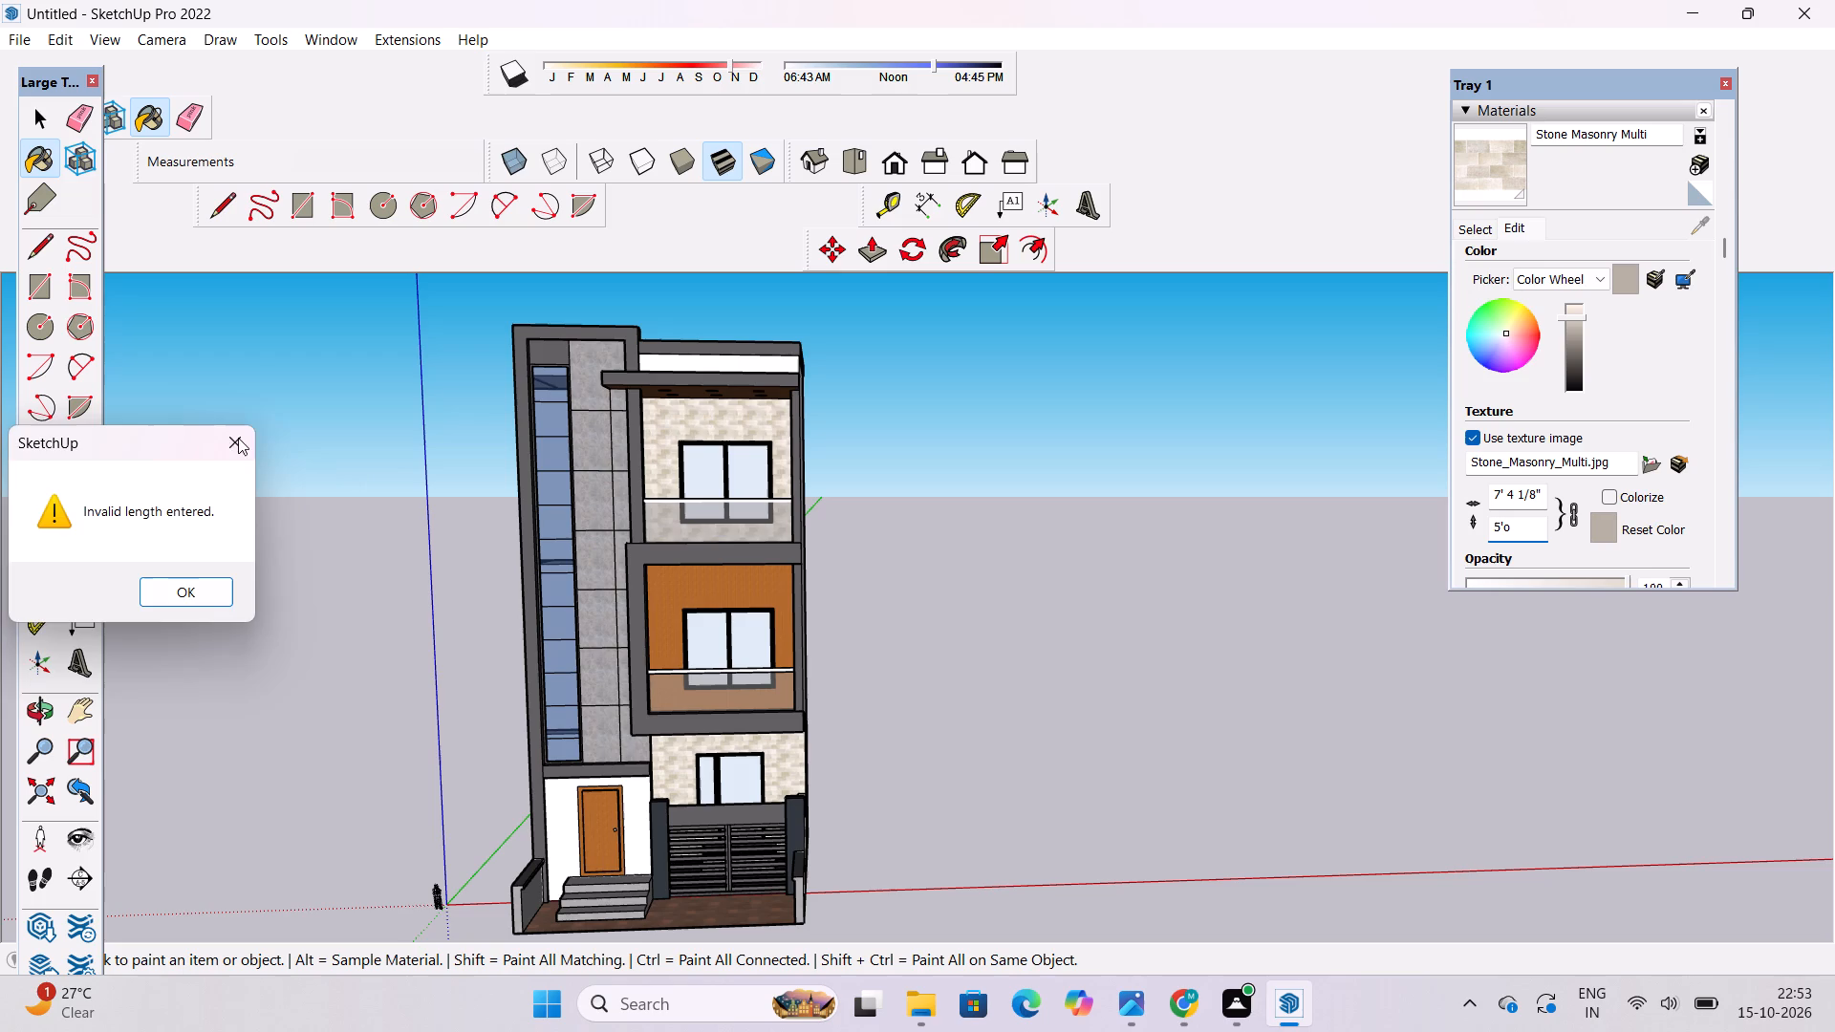
left_click(238, 439)
Examine the rescaled masonry texture on the top-floor wall and the balcony floors from above.
scroll(742, 446, "up", 4)
left_click(40, 720)
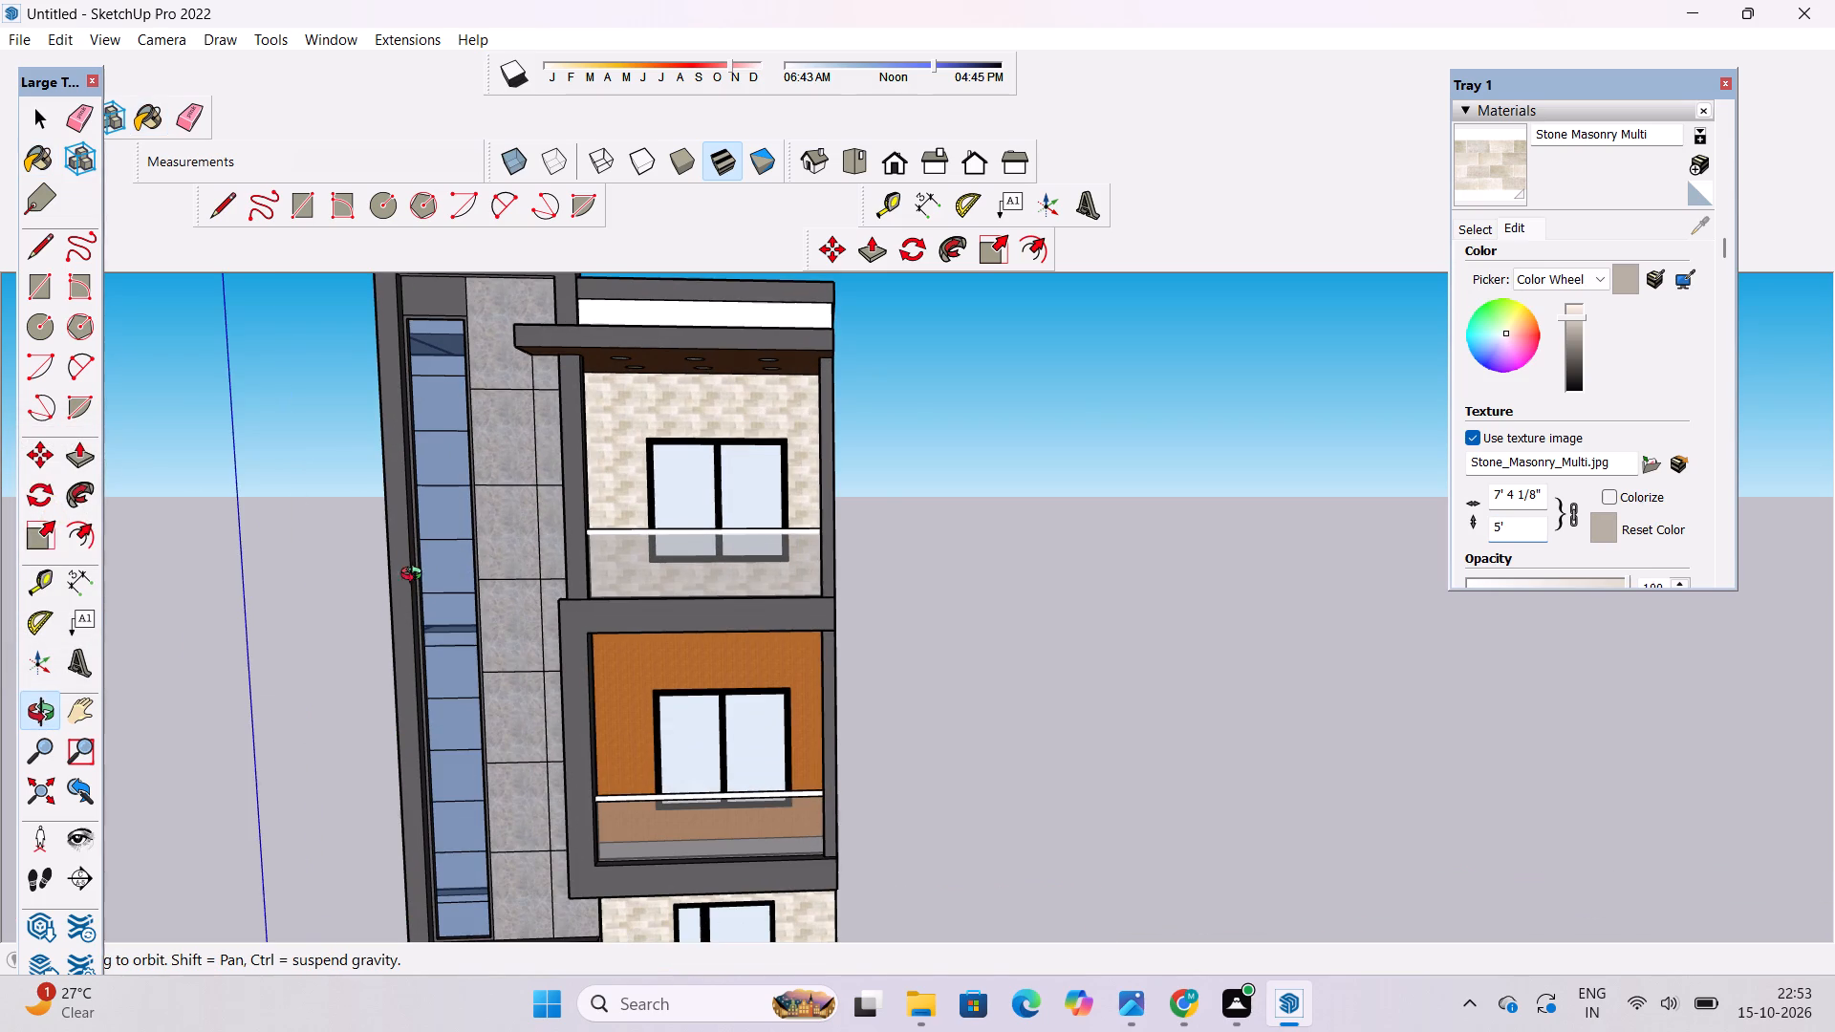
scroll(671, 514, "up", 8)
left_click_drag(906, 508, 821, 687)
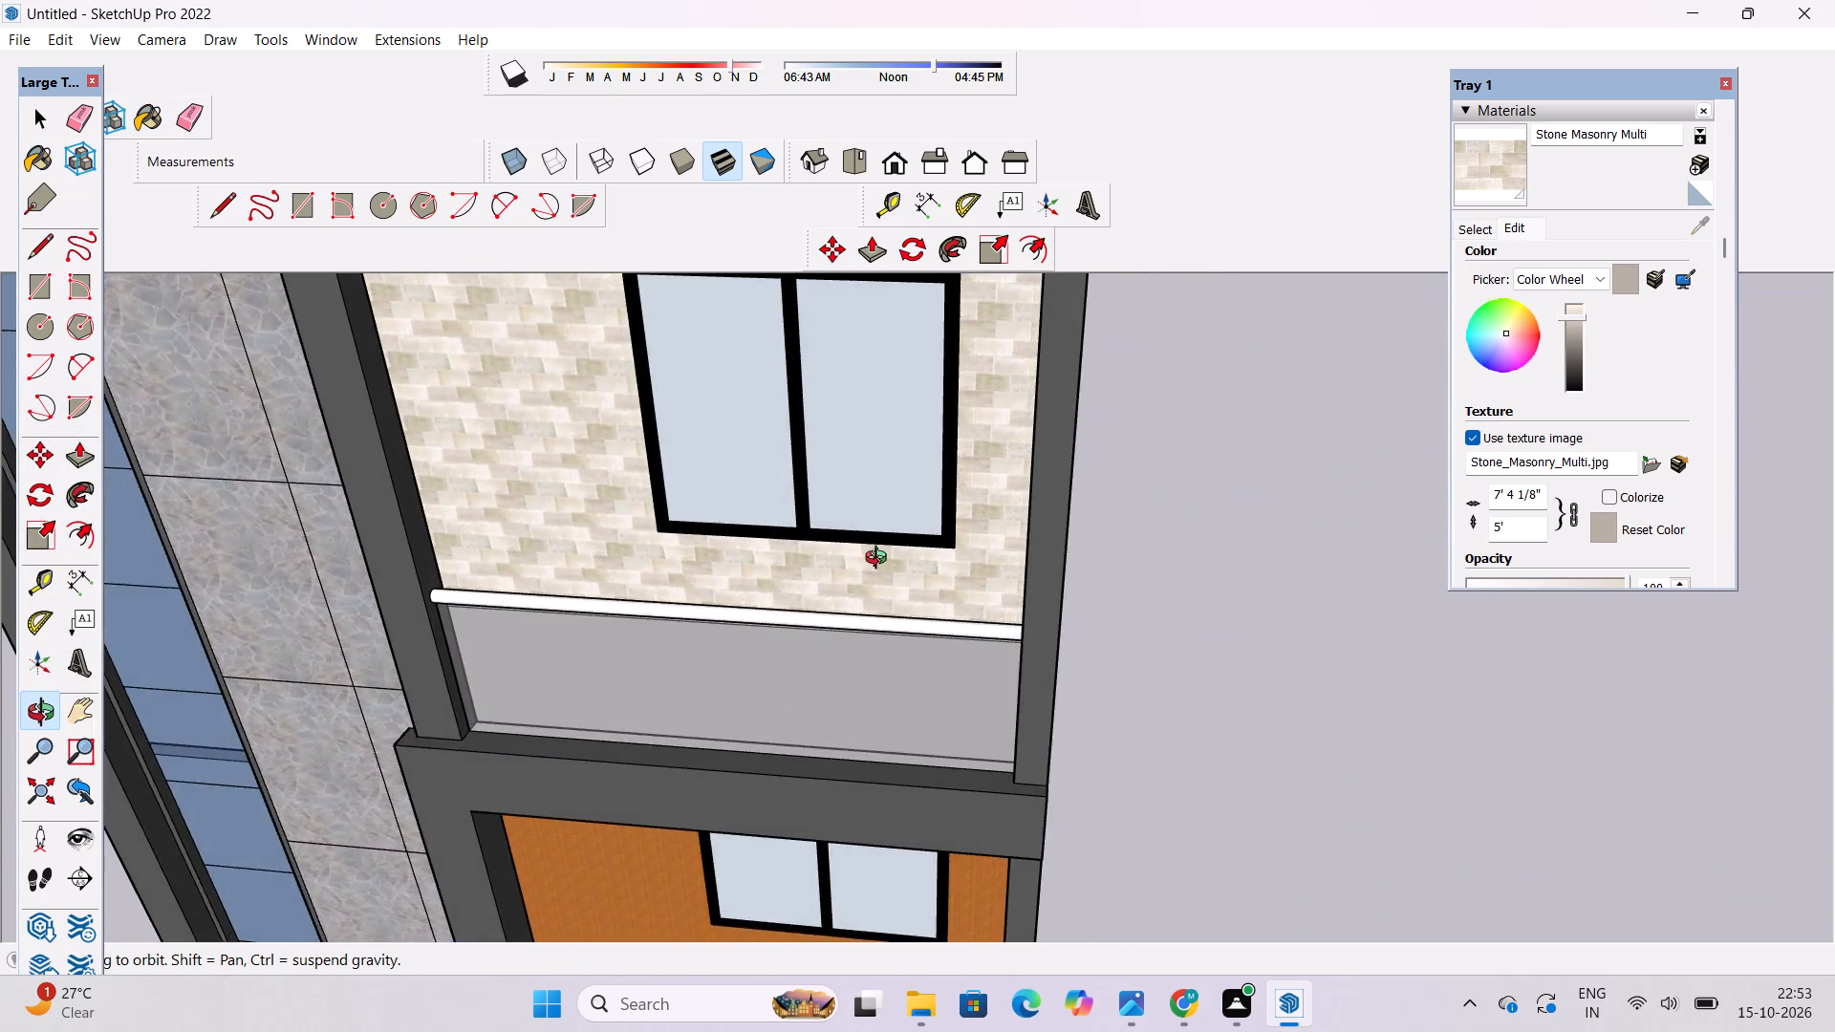
scroll(880, 557, "down", 3)
left_click_drag(853, 588, 831, 728)
scroll(822, 705, "up", 2)
left_click_drag(820, 698, 805, 595, "shift")
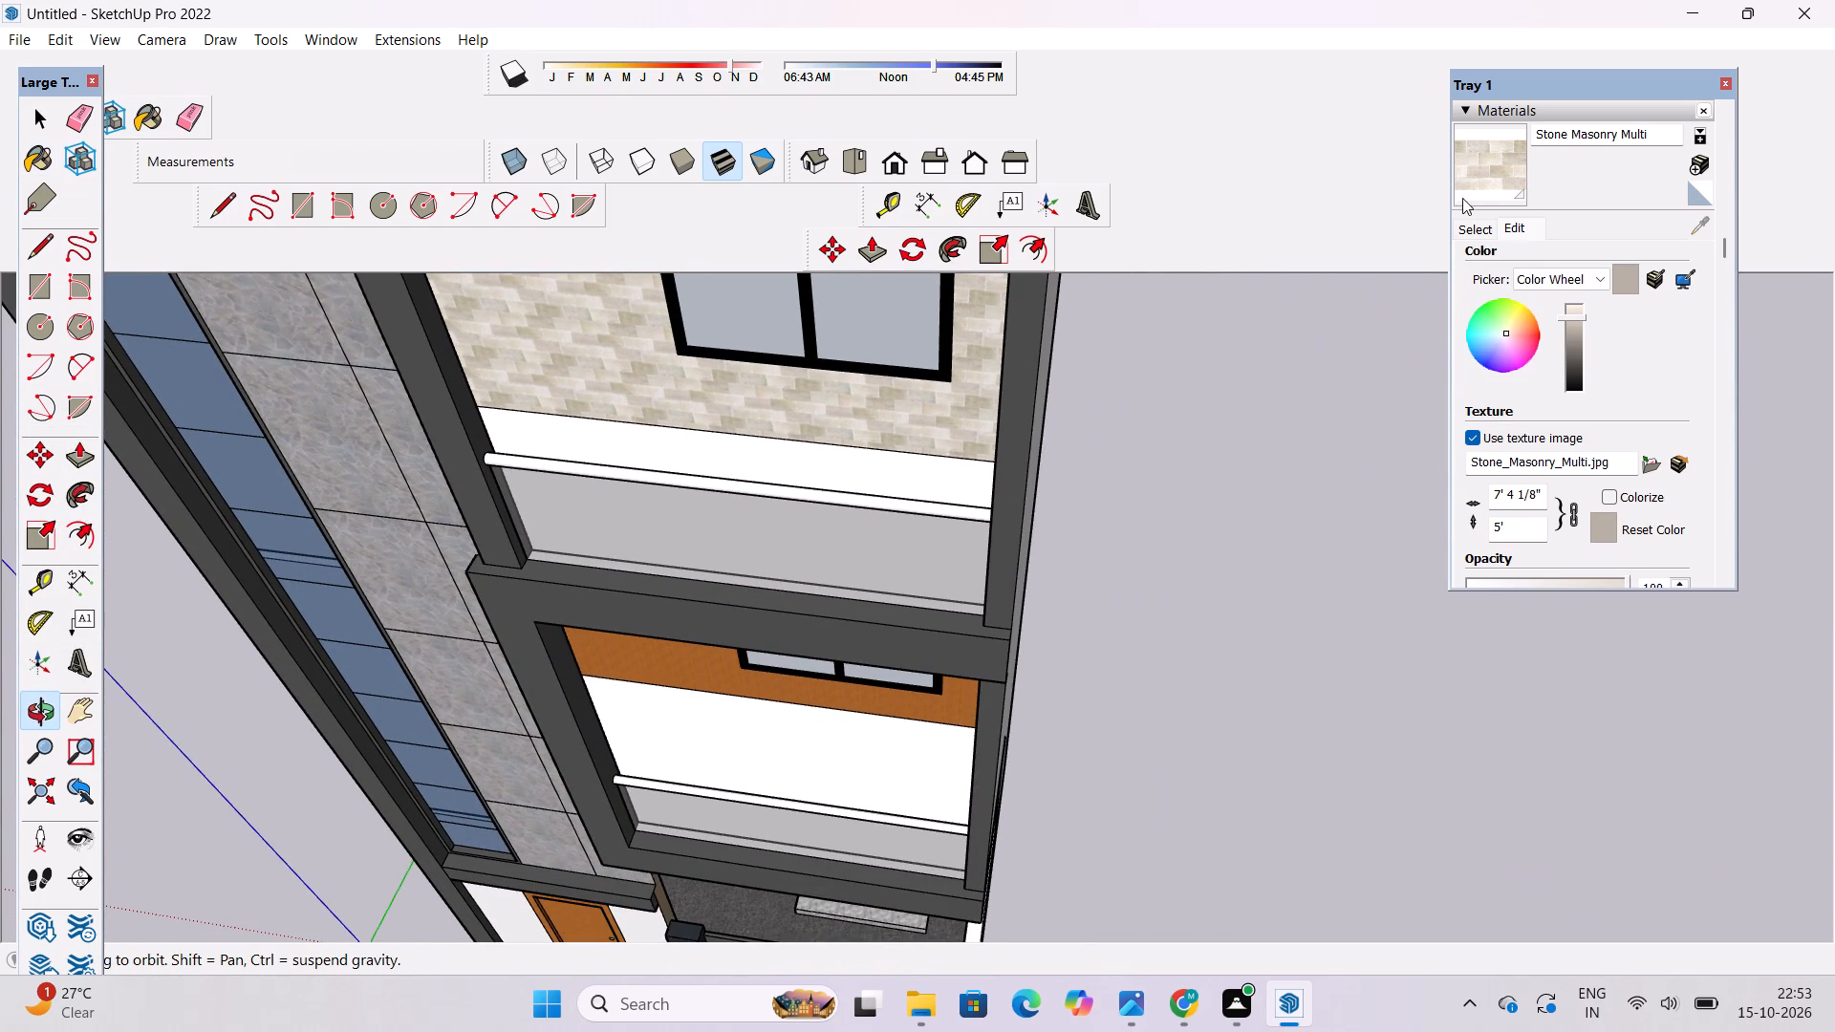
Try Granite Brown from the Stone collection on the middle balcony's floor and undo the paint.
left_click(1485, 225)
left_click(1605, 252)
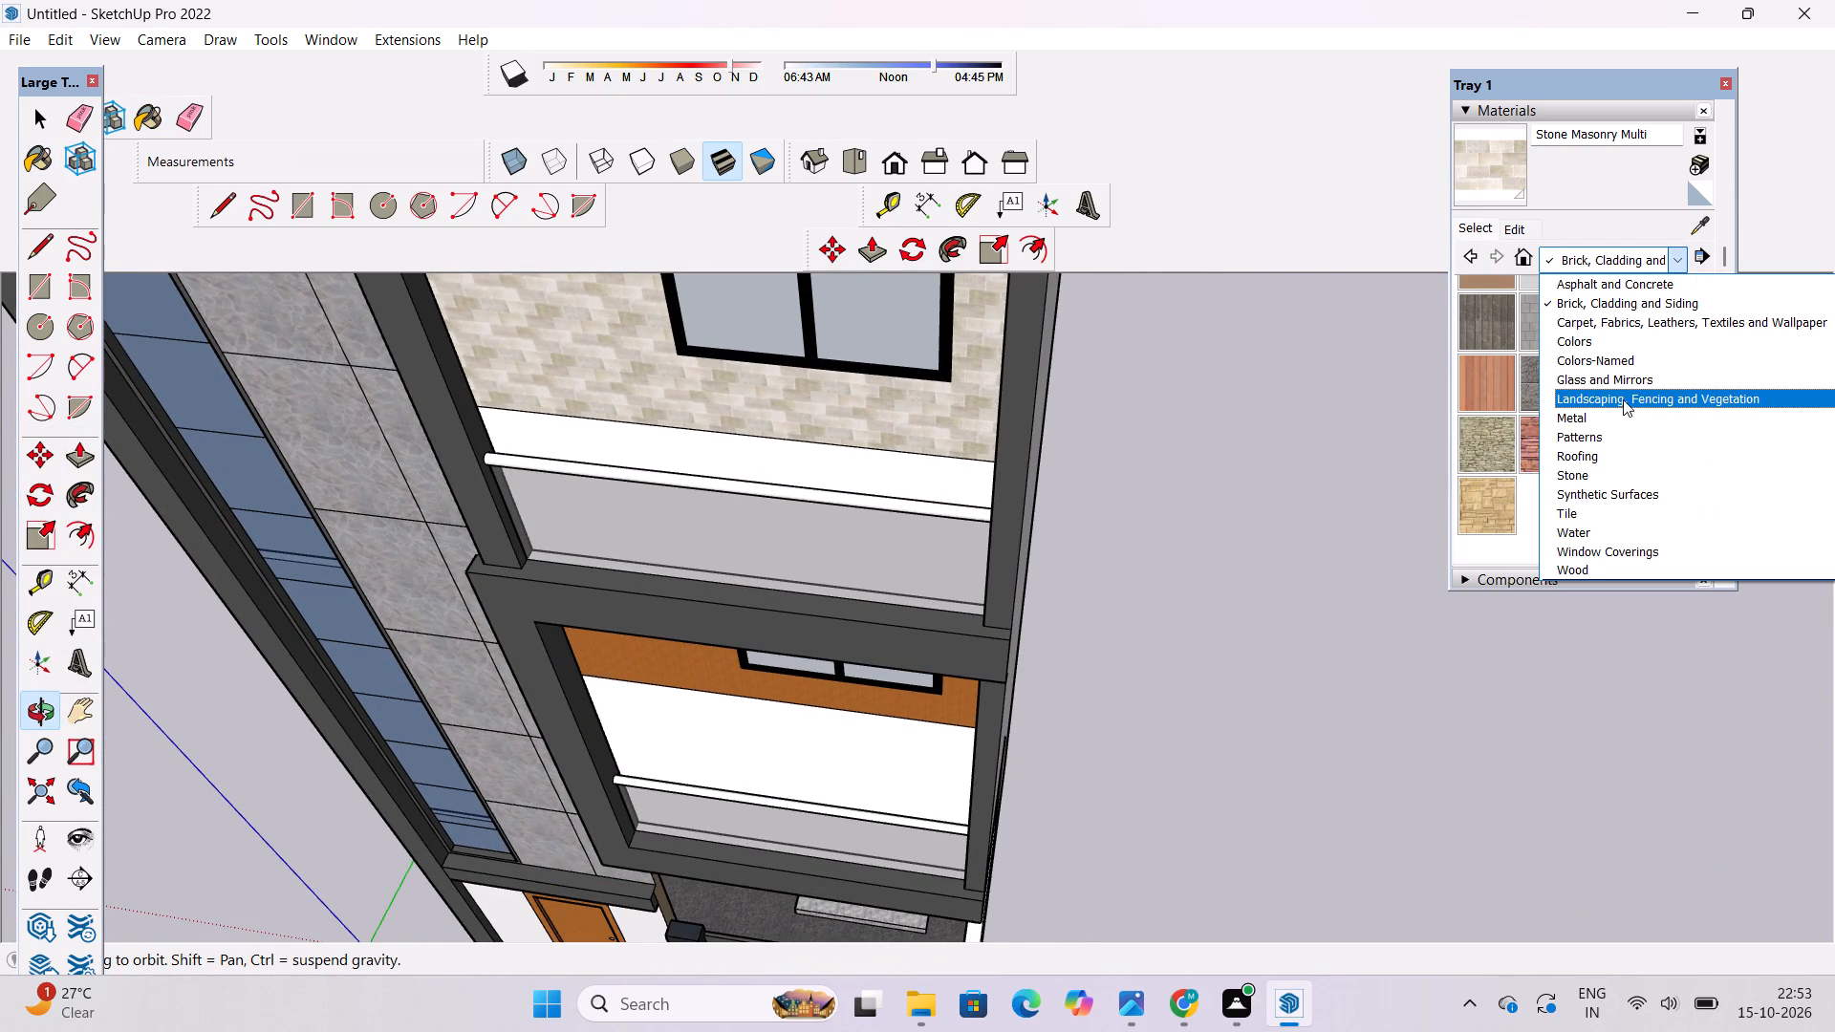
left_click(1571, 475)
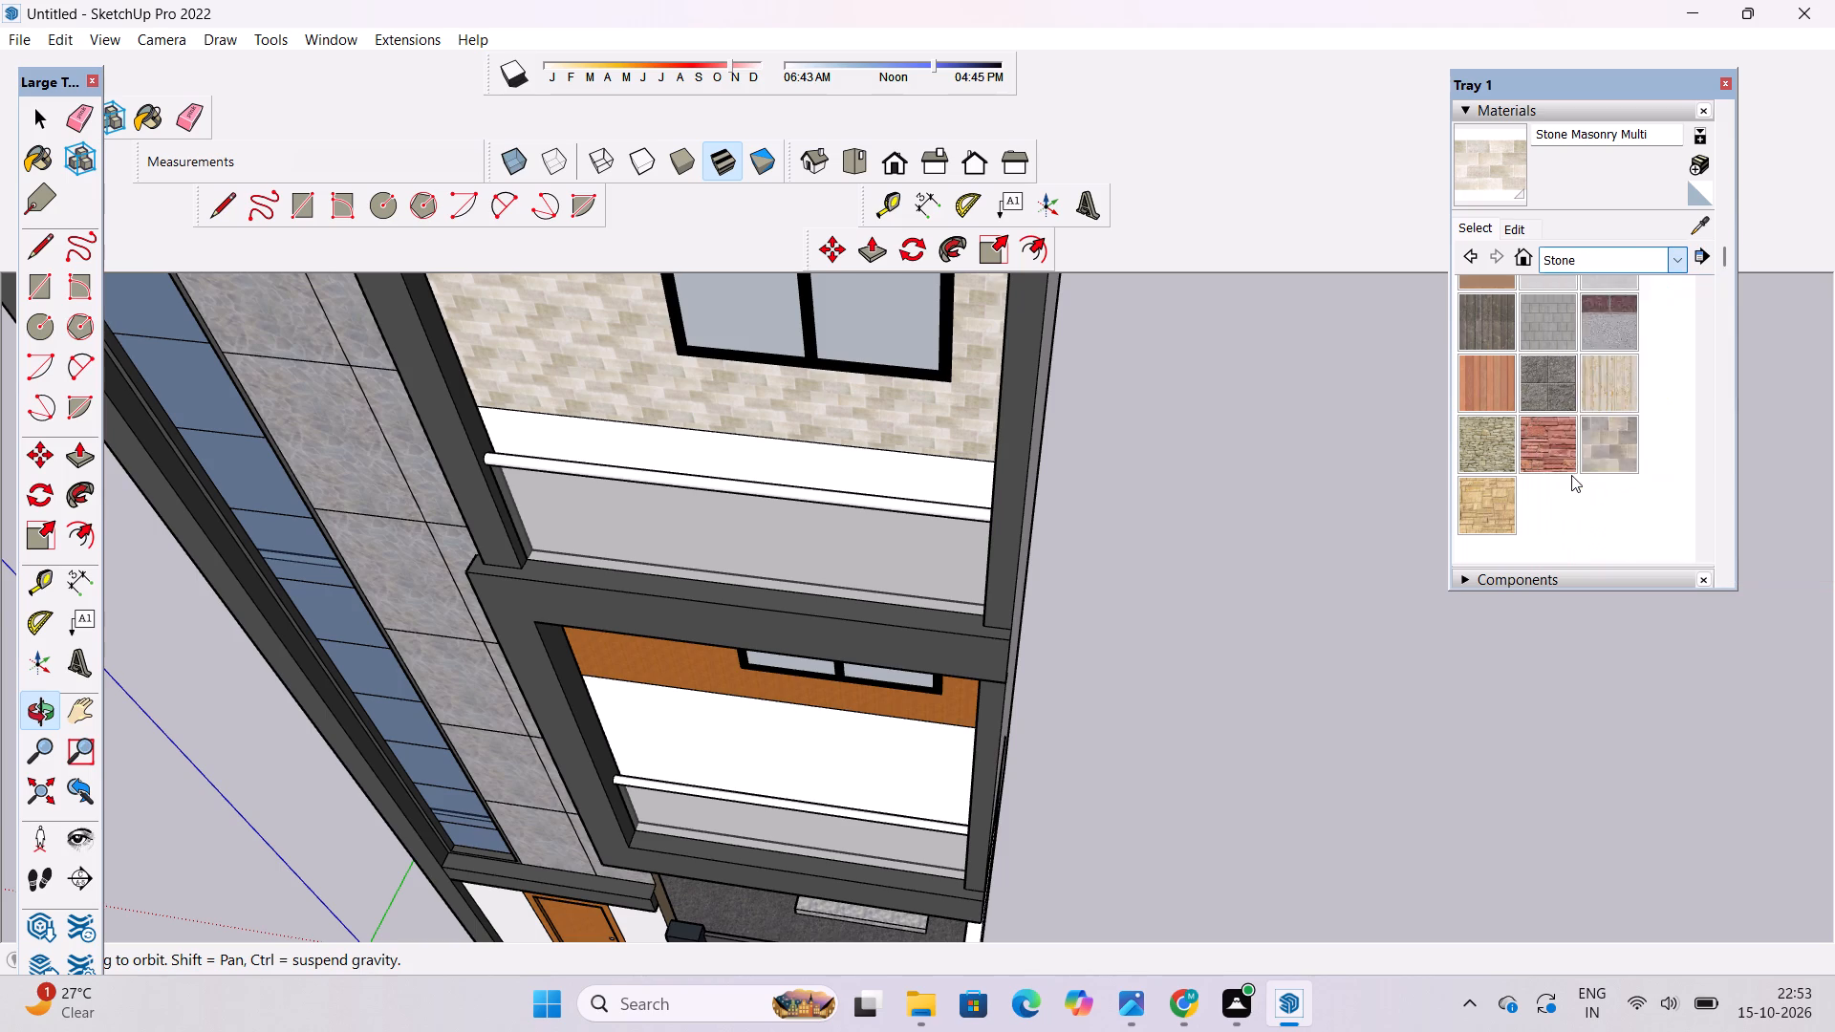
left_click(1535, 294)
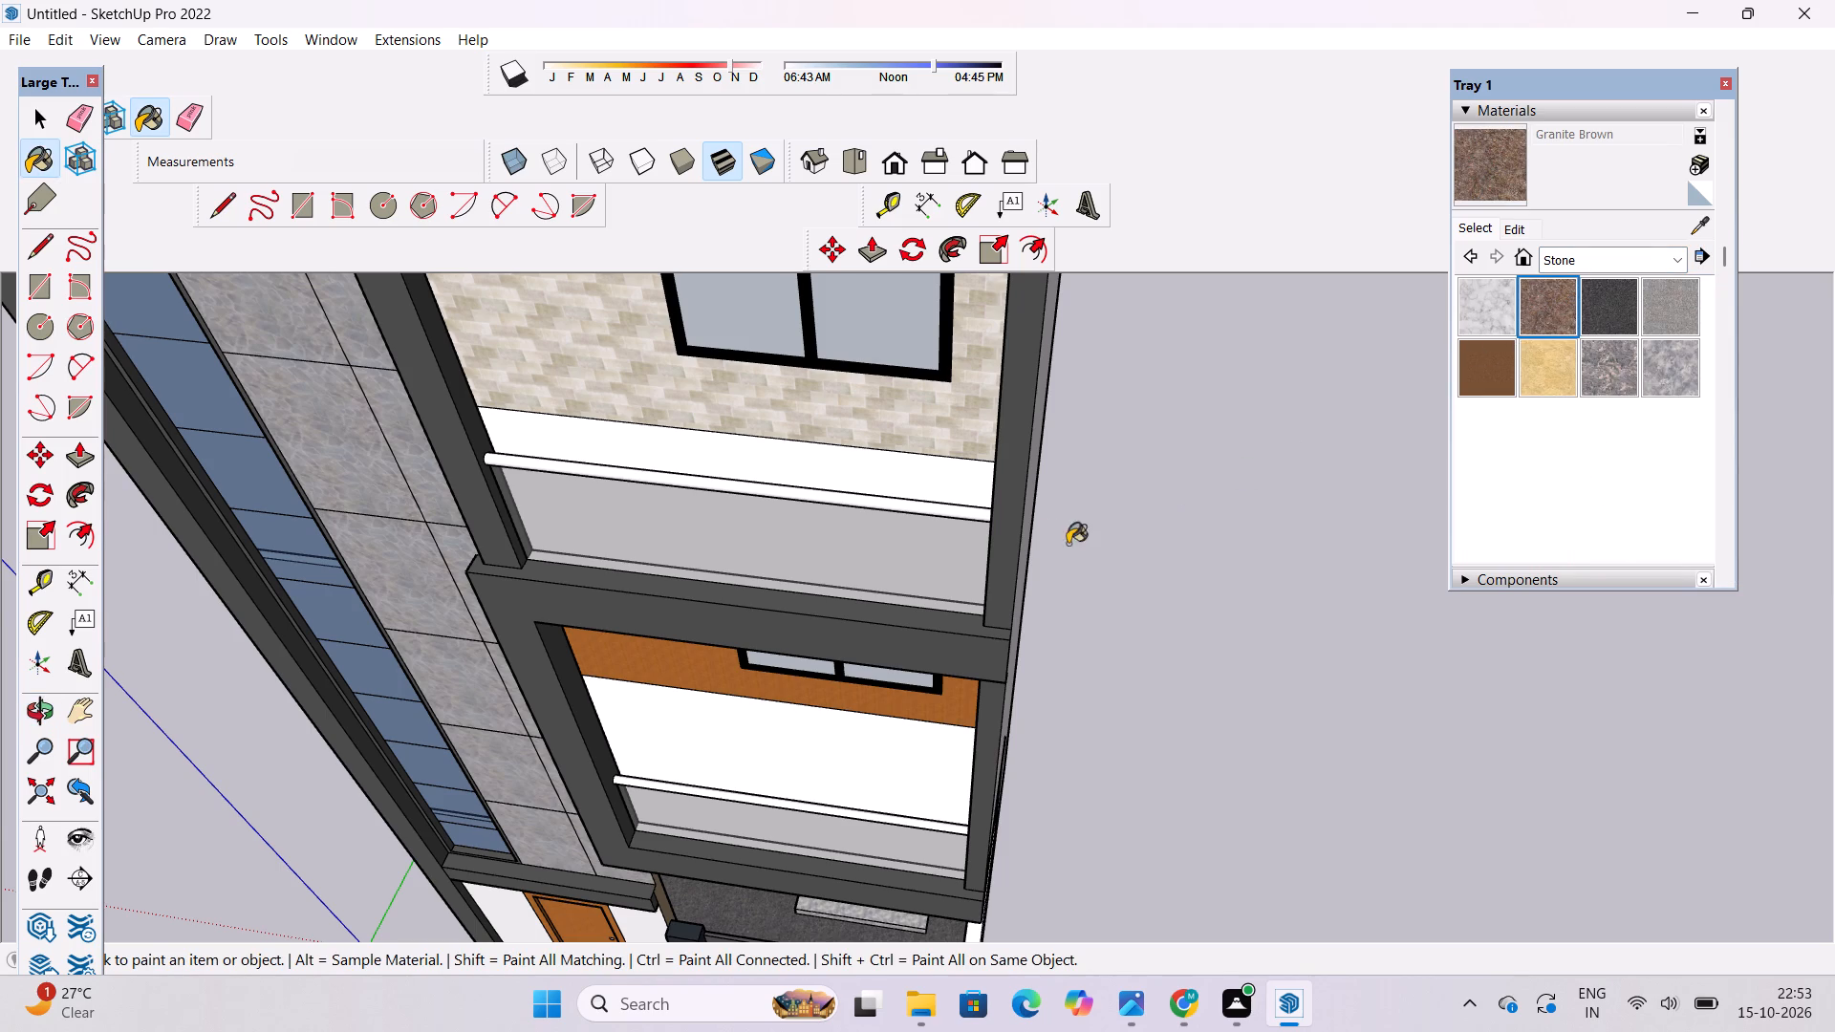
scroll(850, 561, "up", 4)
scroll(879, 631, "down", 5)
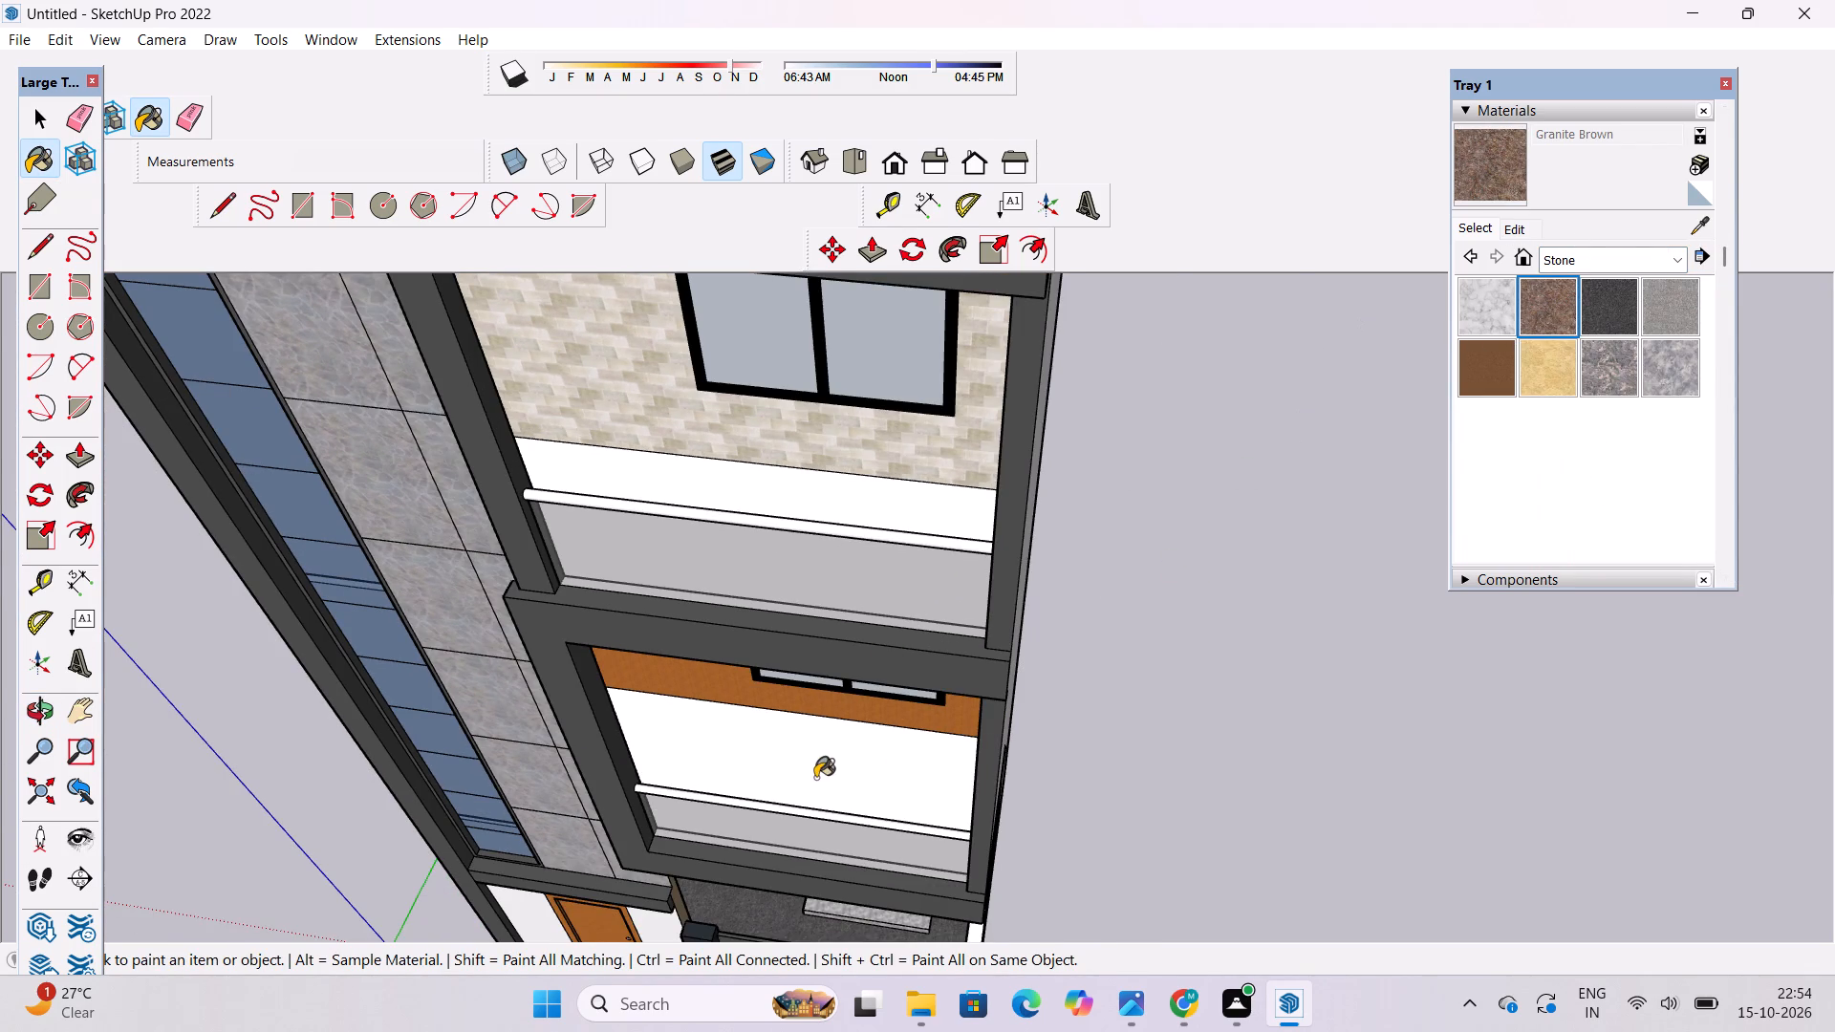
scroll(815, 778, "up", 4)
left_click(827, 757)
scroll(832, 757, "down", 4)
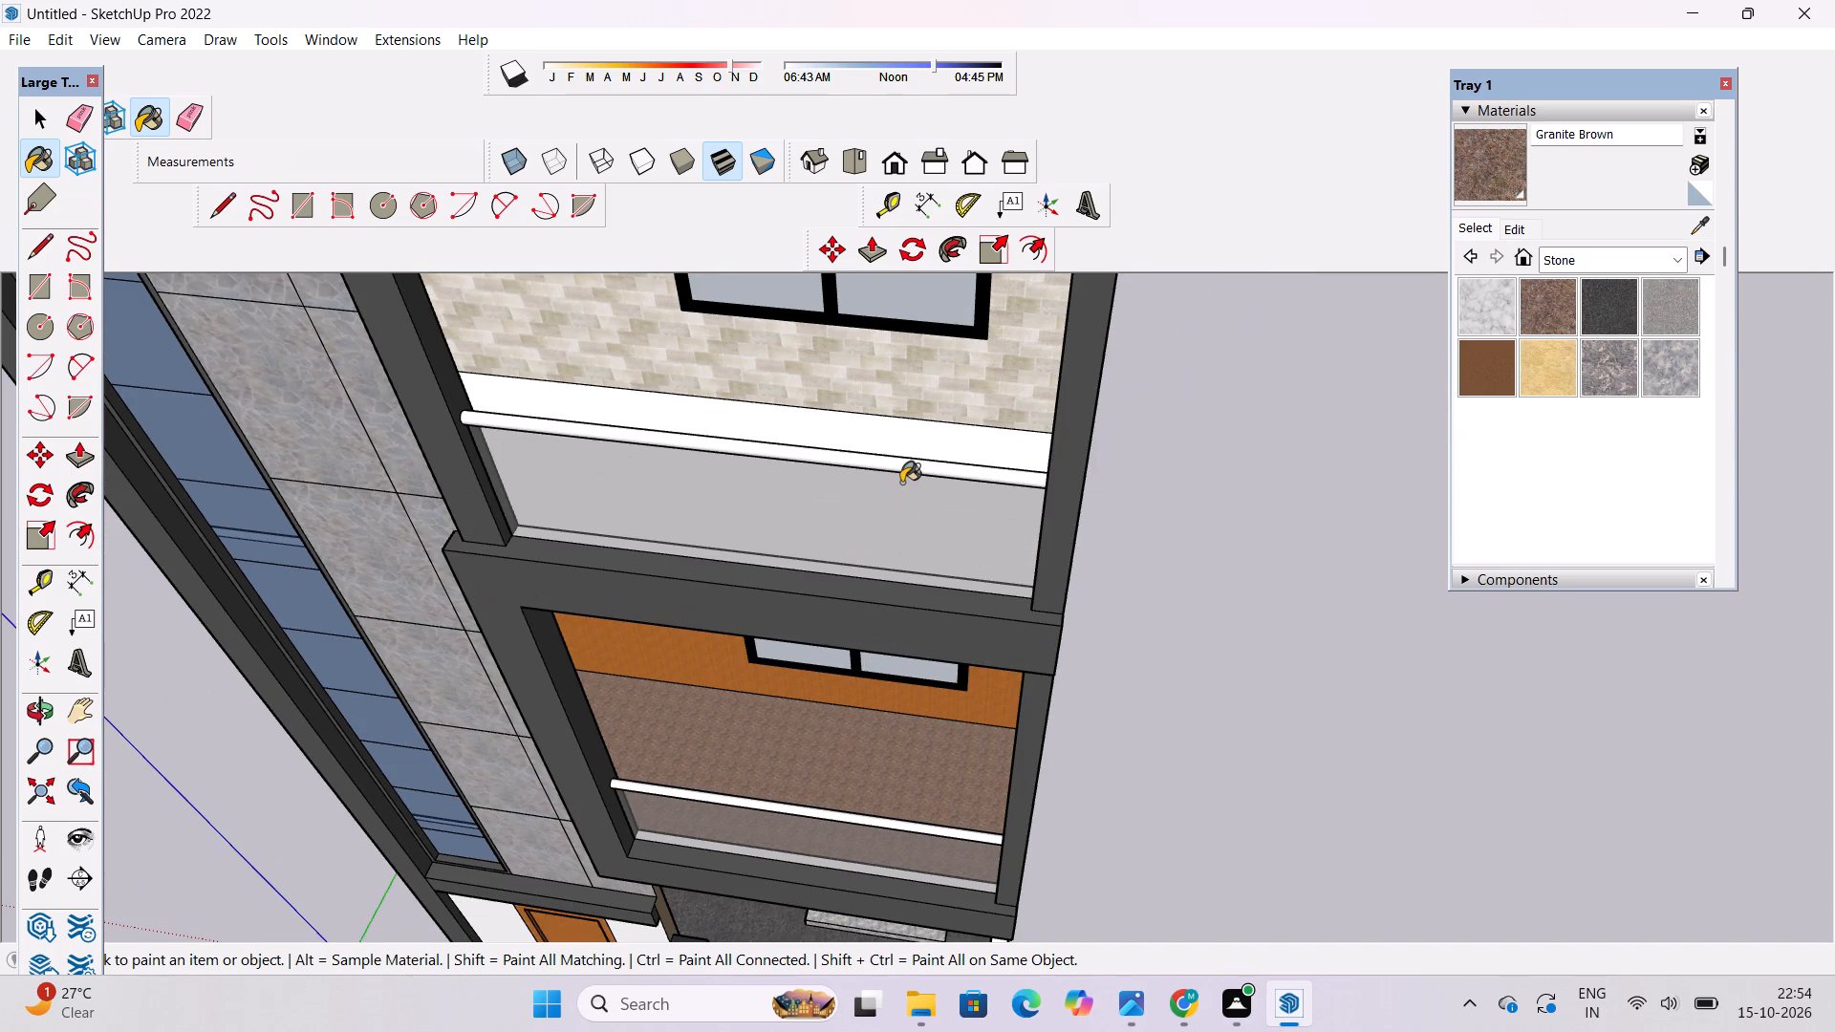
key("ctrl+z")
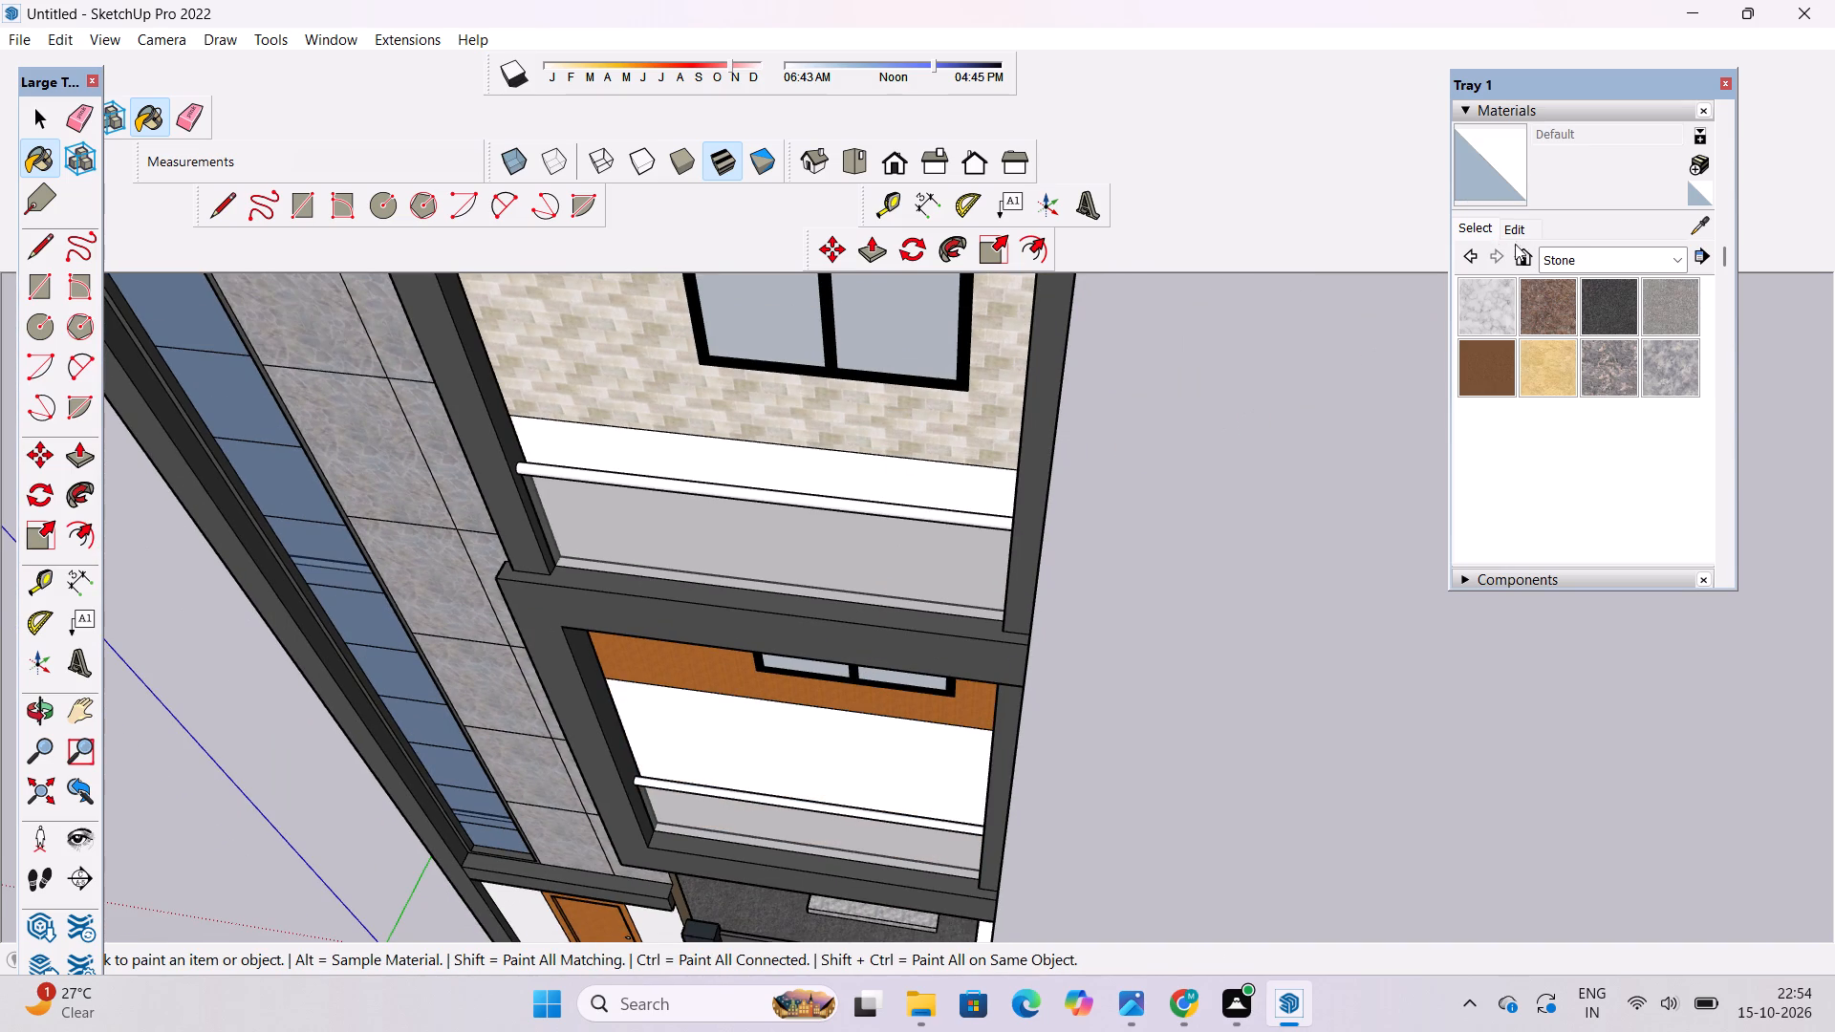
Paint the floors of the middle and top balconies with Grass Dark Green from the Landscaping, Fencing and Vegetation collection.
left_click(1561, 263)
left_click(1621, 395)
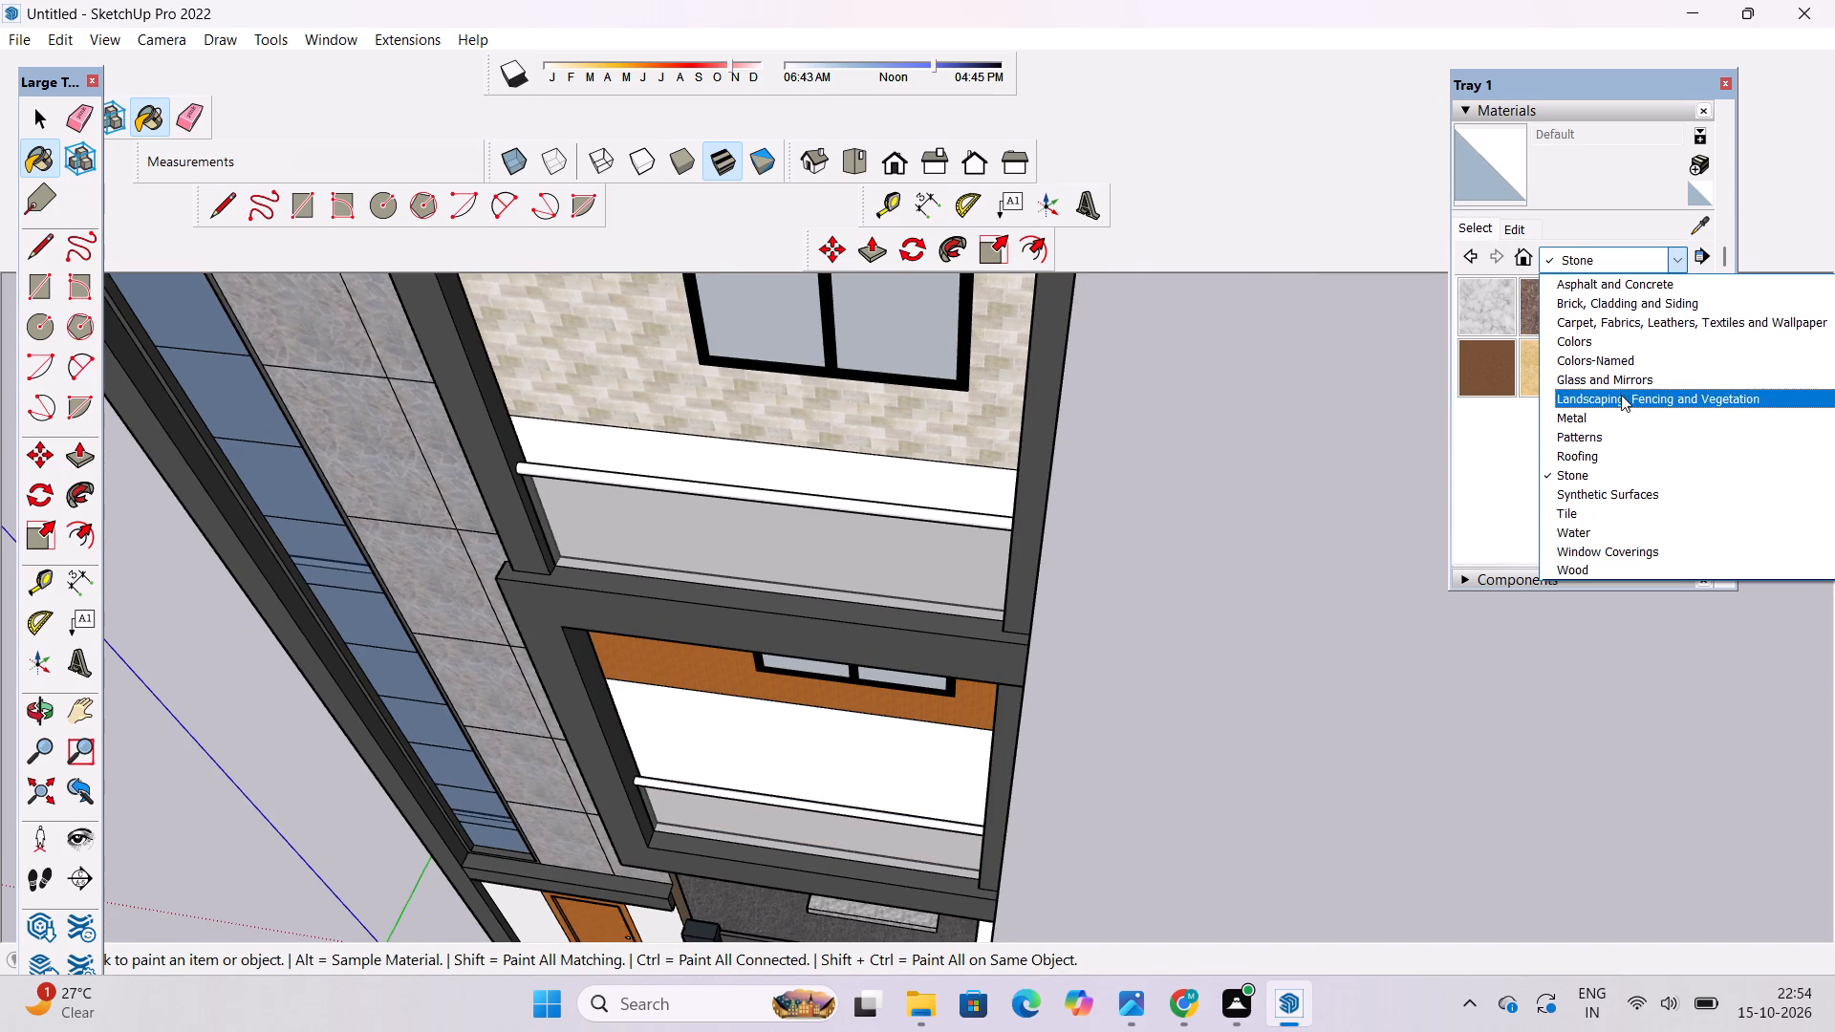
scroll(1586, 417, "down", 1)
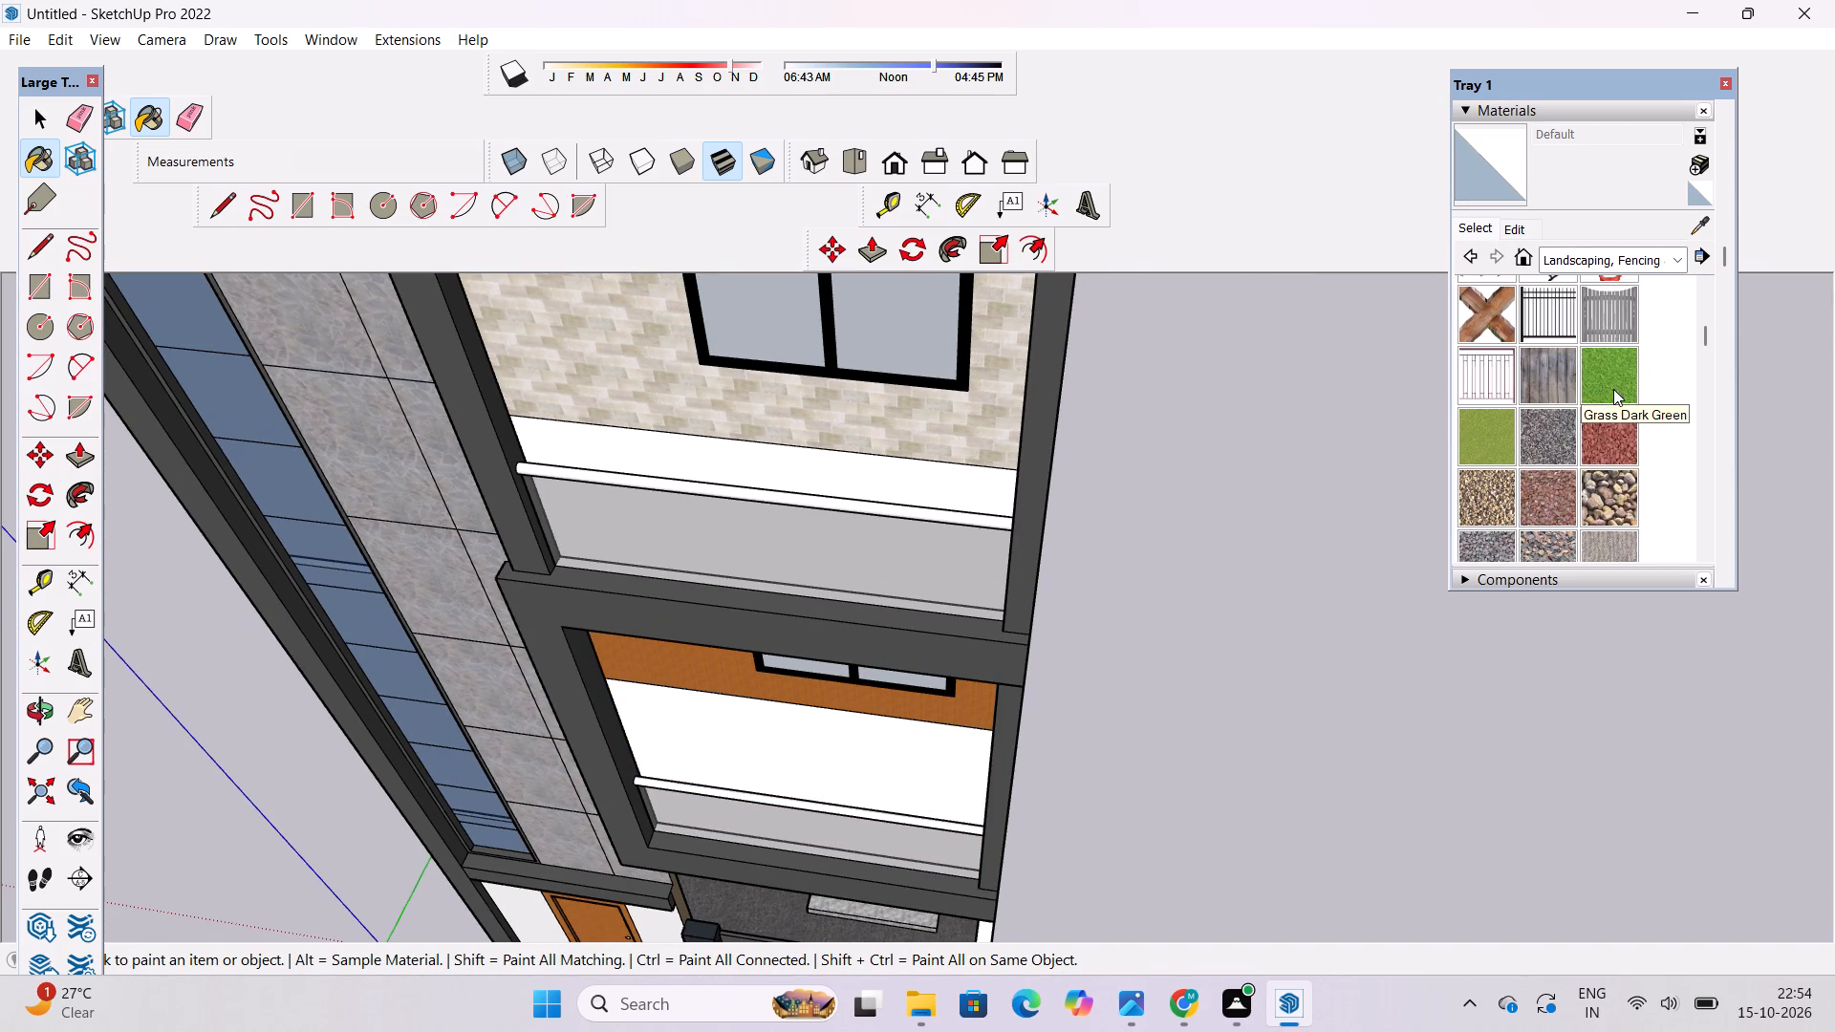
left_click(1613, 389)
scroll(928, 703, "up", 3)
left_click(860, 770)
scroll(862, 764, "down", 4)
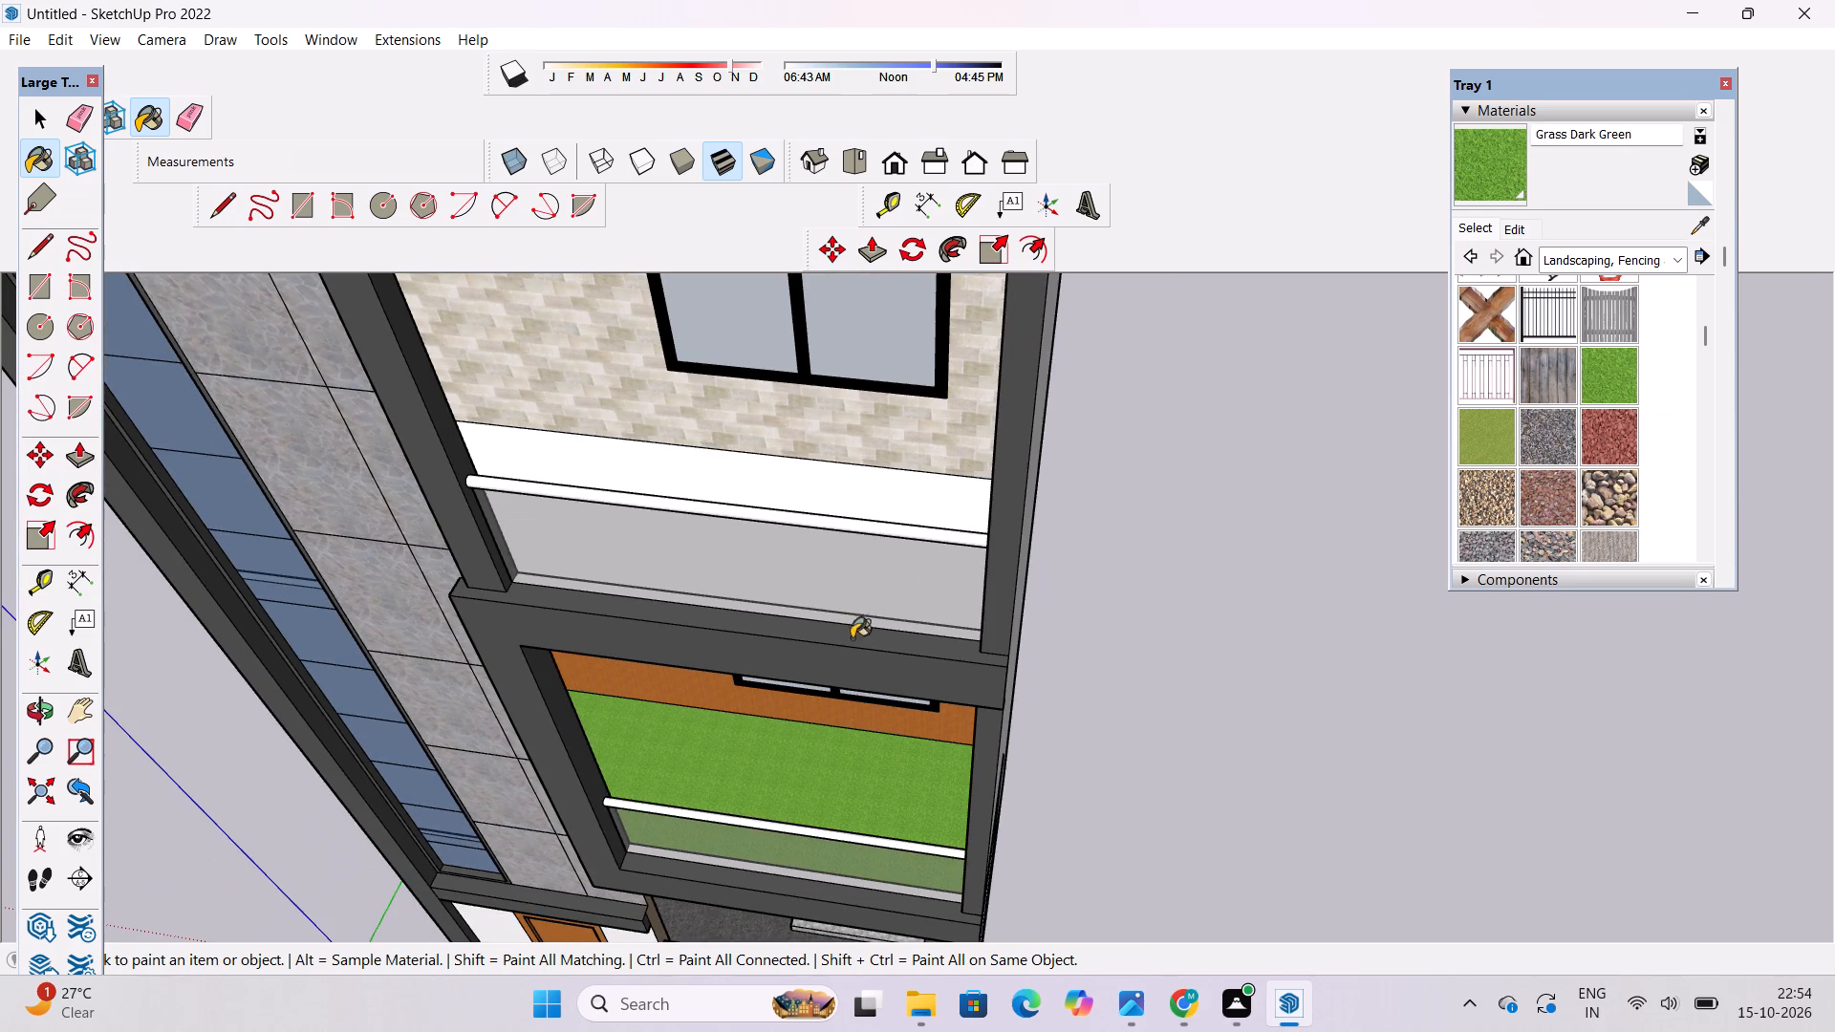
left_click(870, 535)
Set the Grass Dark Green texture height to 6'.
left_click(1515, 229)
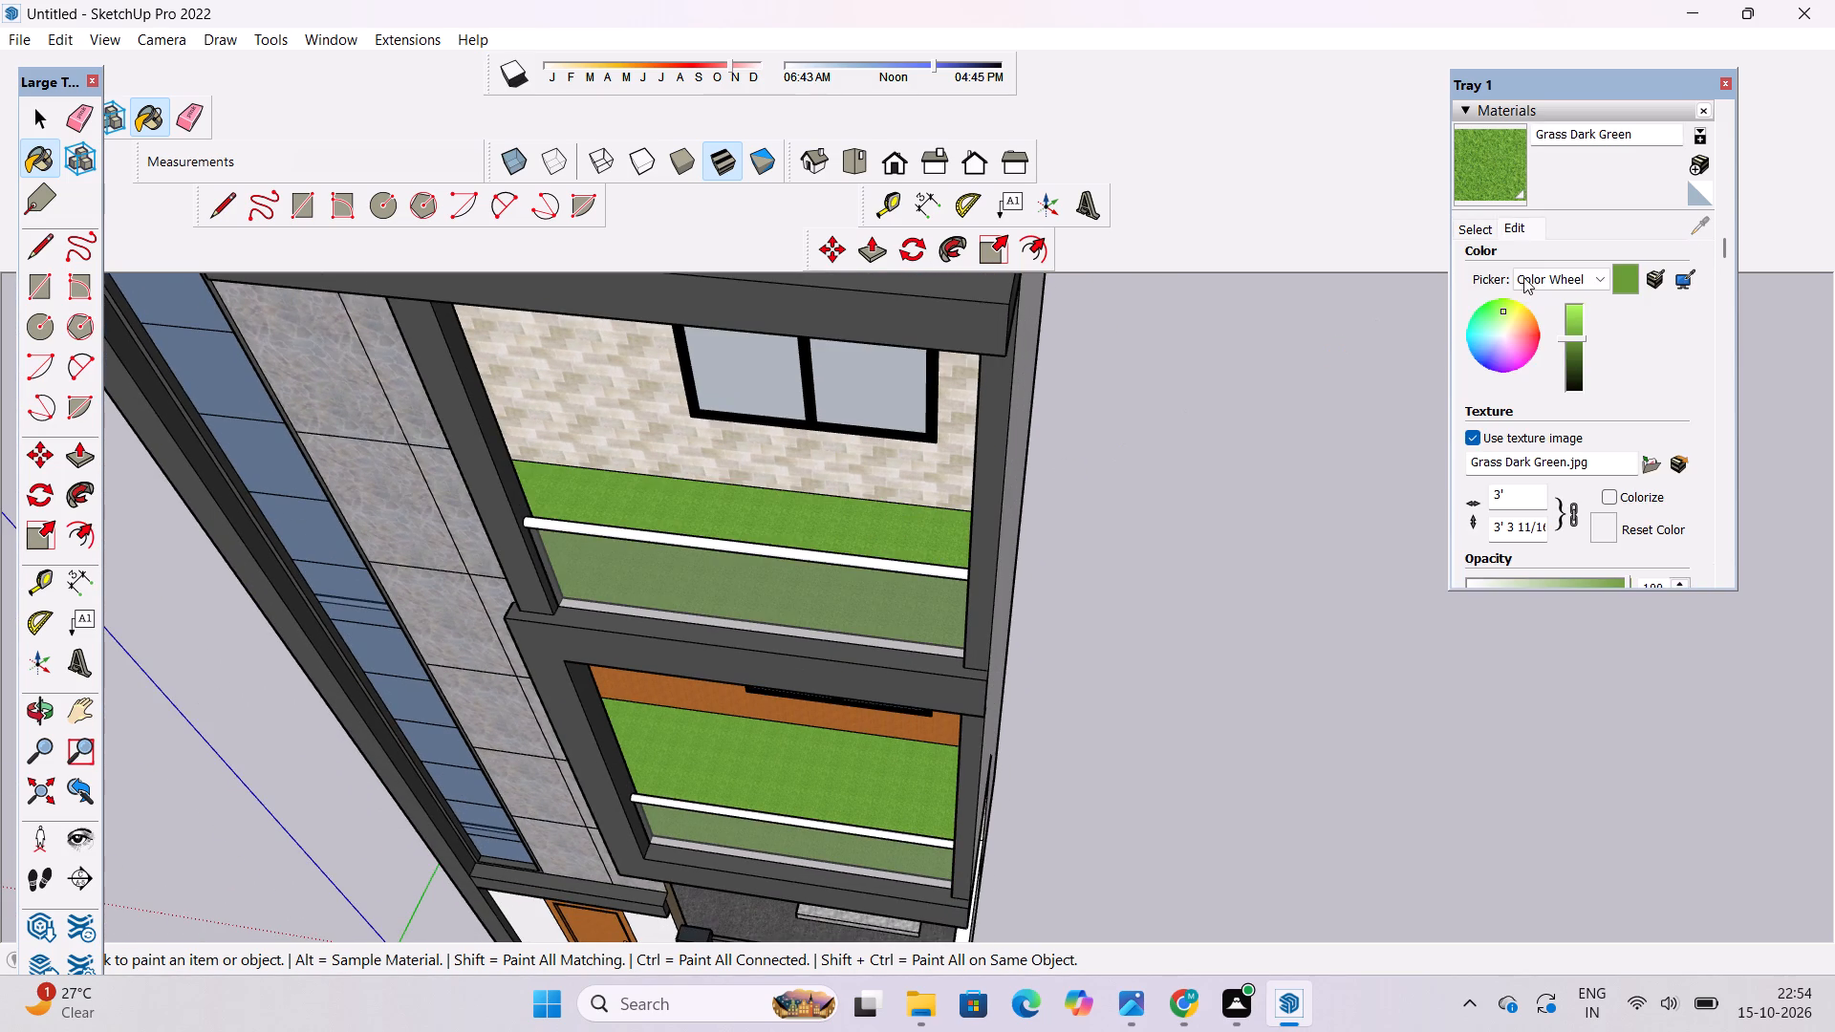
left_click(1540, 527)
key("BackSpace")
key("BackSpace")
key("BackSpace")
key("BackSpace")
key("BackSpace")
key("BackSpace")
key("BackSpace")
key("BackSpace")
key("BackSpace")
key("BackSpace")
key("BackSpace")
key("BackSpace")
key("BackSpace")
left_click(1521, 518)
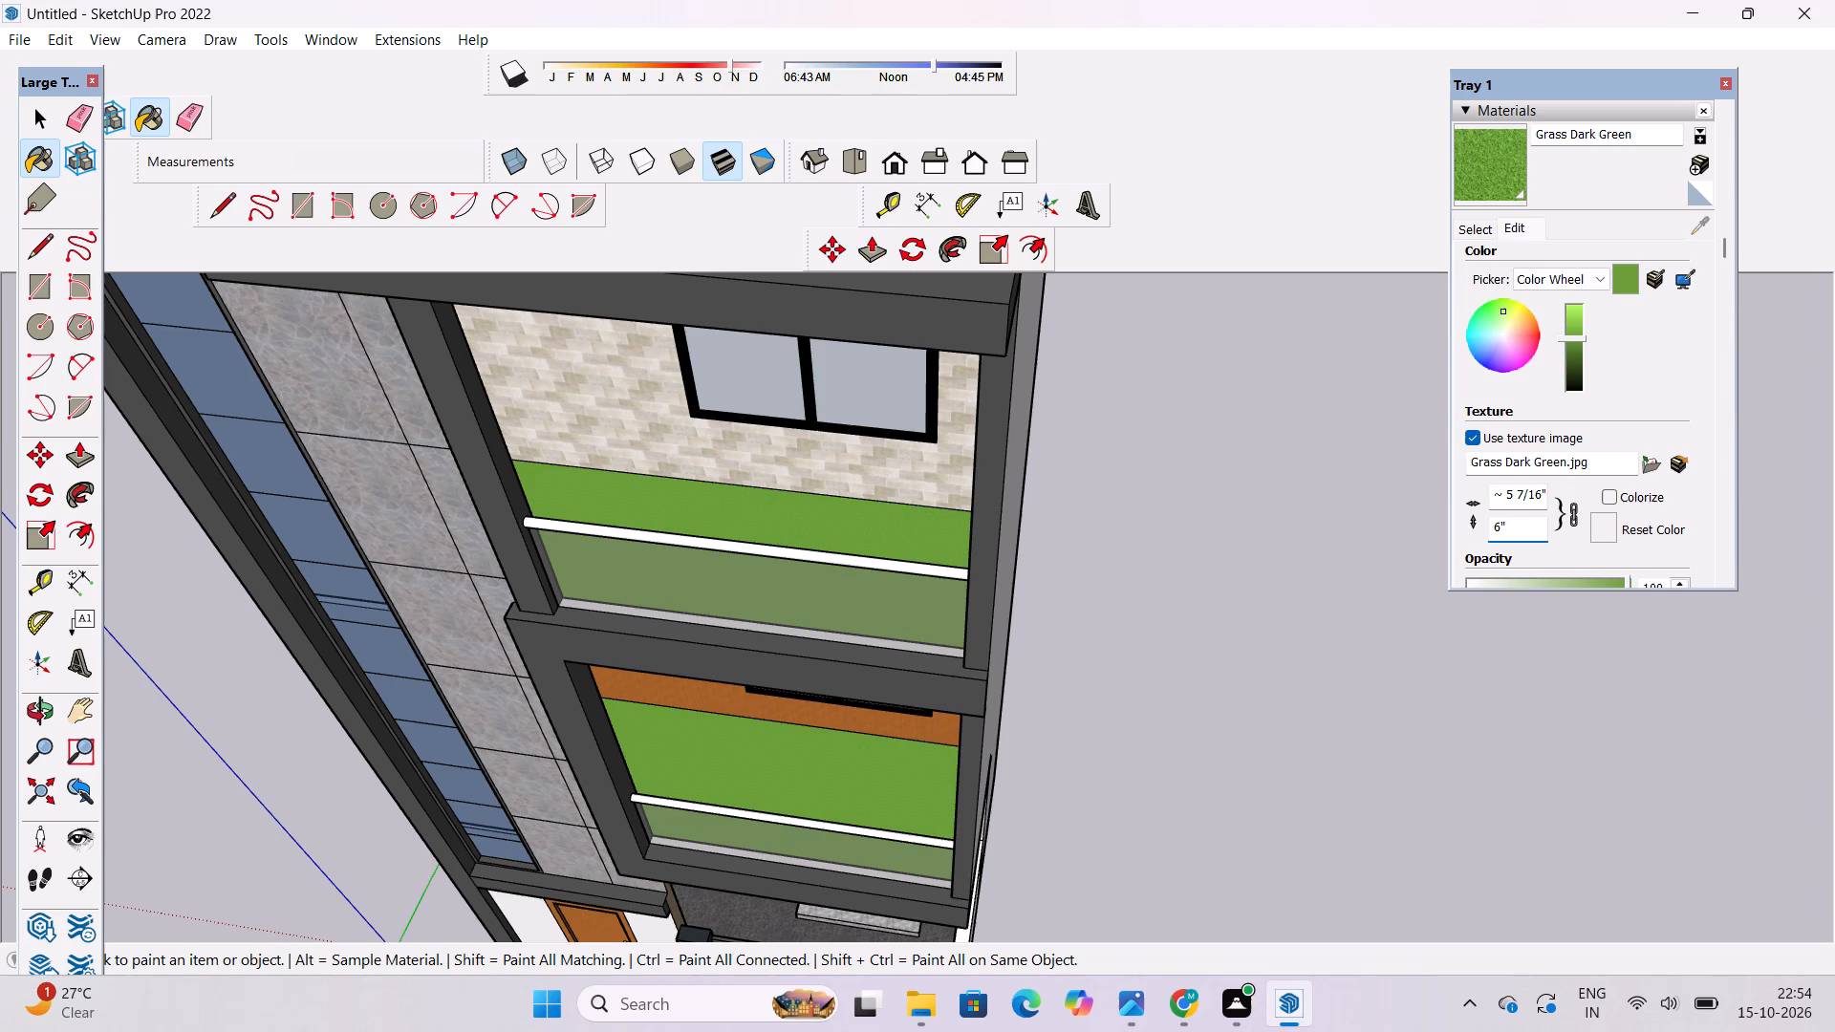
key("BackSpace")
key("apostrophe")
key("Return")
Examine the rescaled grass on the balcony floors and the facade's materials from the top floor down to the entrance.
left_click(51, 708)
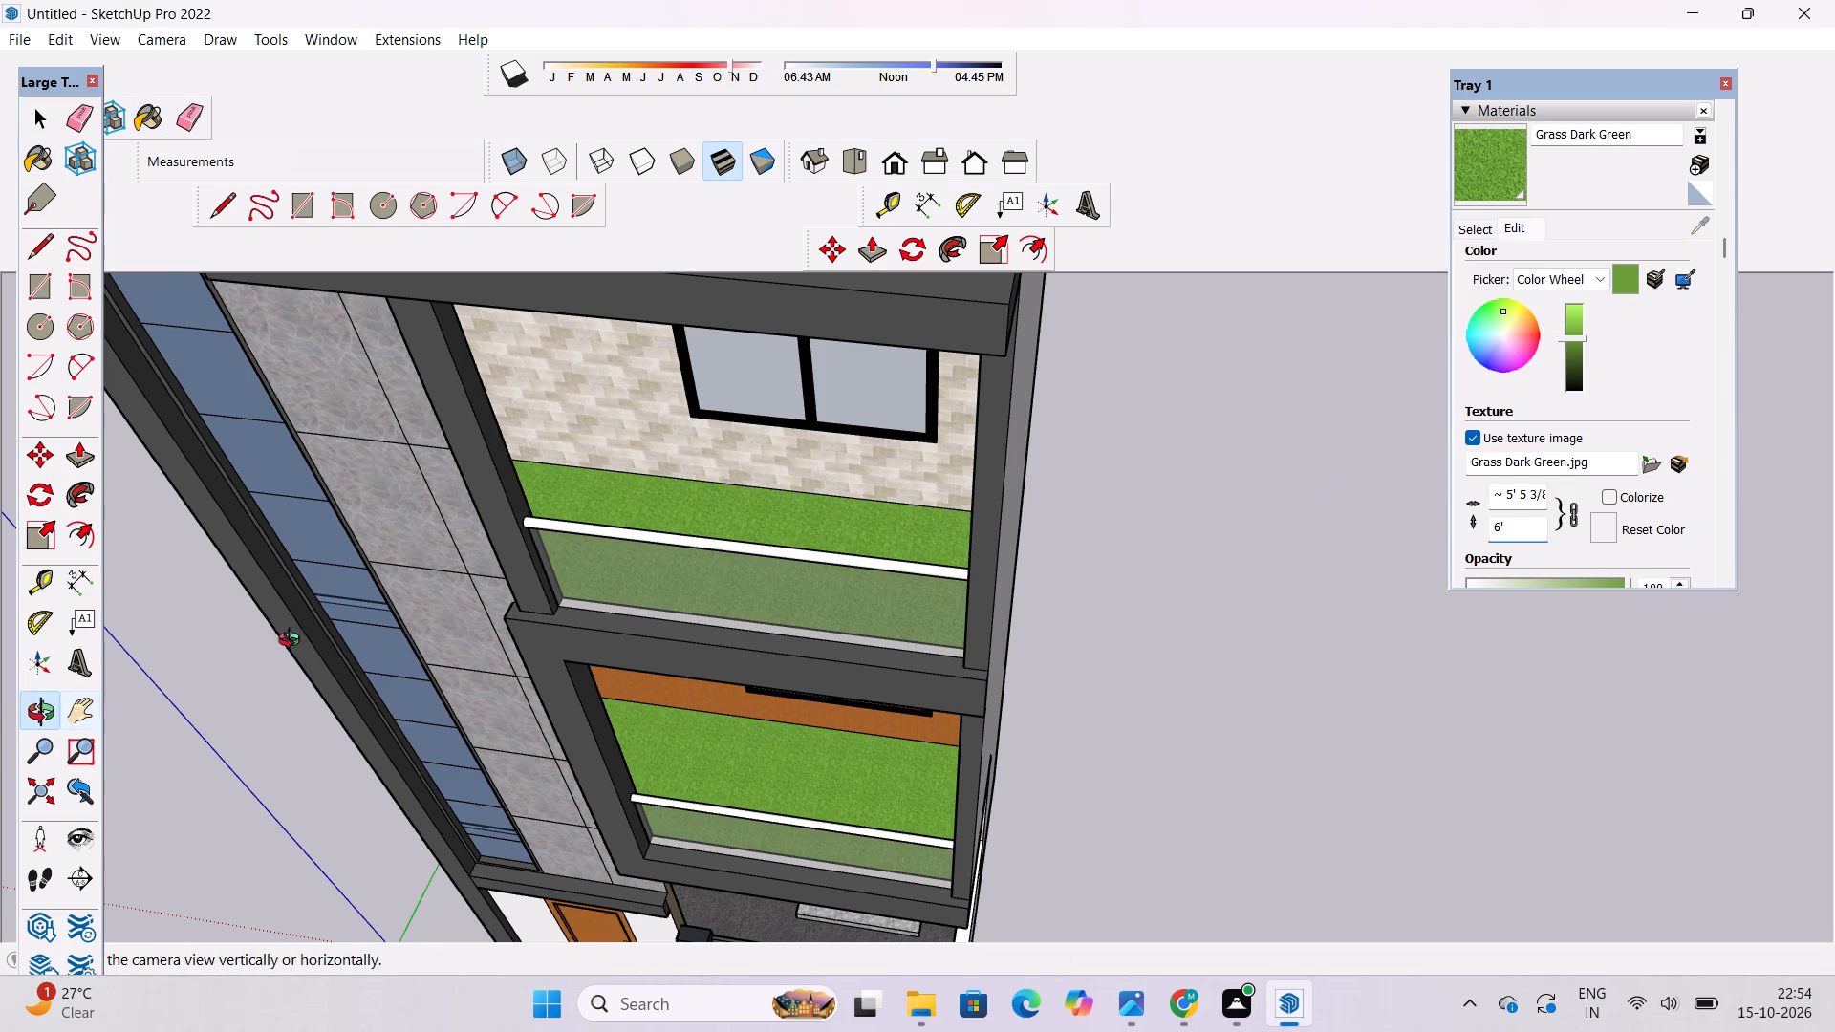
scroll(569, 562, "down", 5)
left_click_drag(635, 659, 697, 495)
scroll(711, 437, "down", 7)
scroll(728, 594, "up", 5)
left_click_drag(714, 594, 742, 434)
scroll(748, 454, "down", 5)
scroll(751, 507, "up", 15)
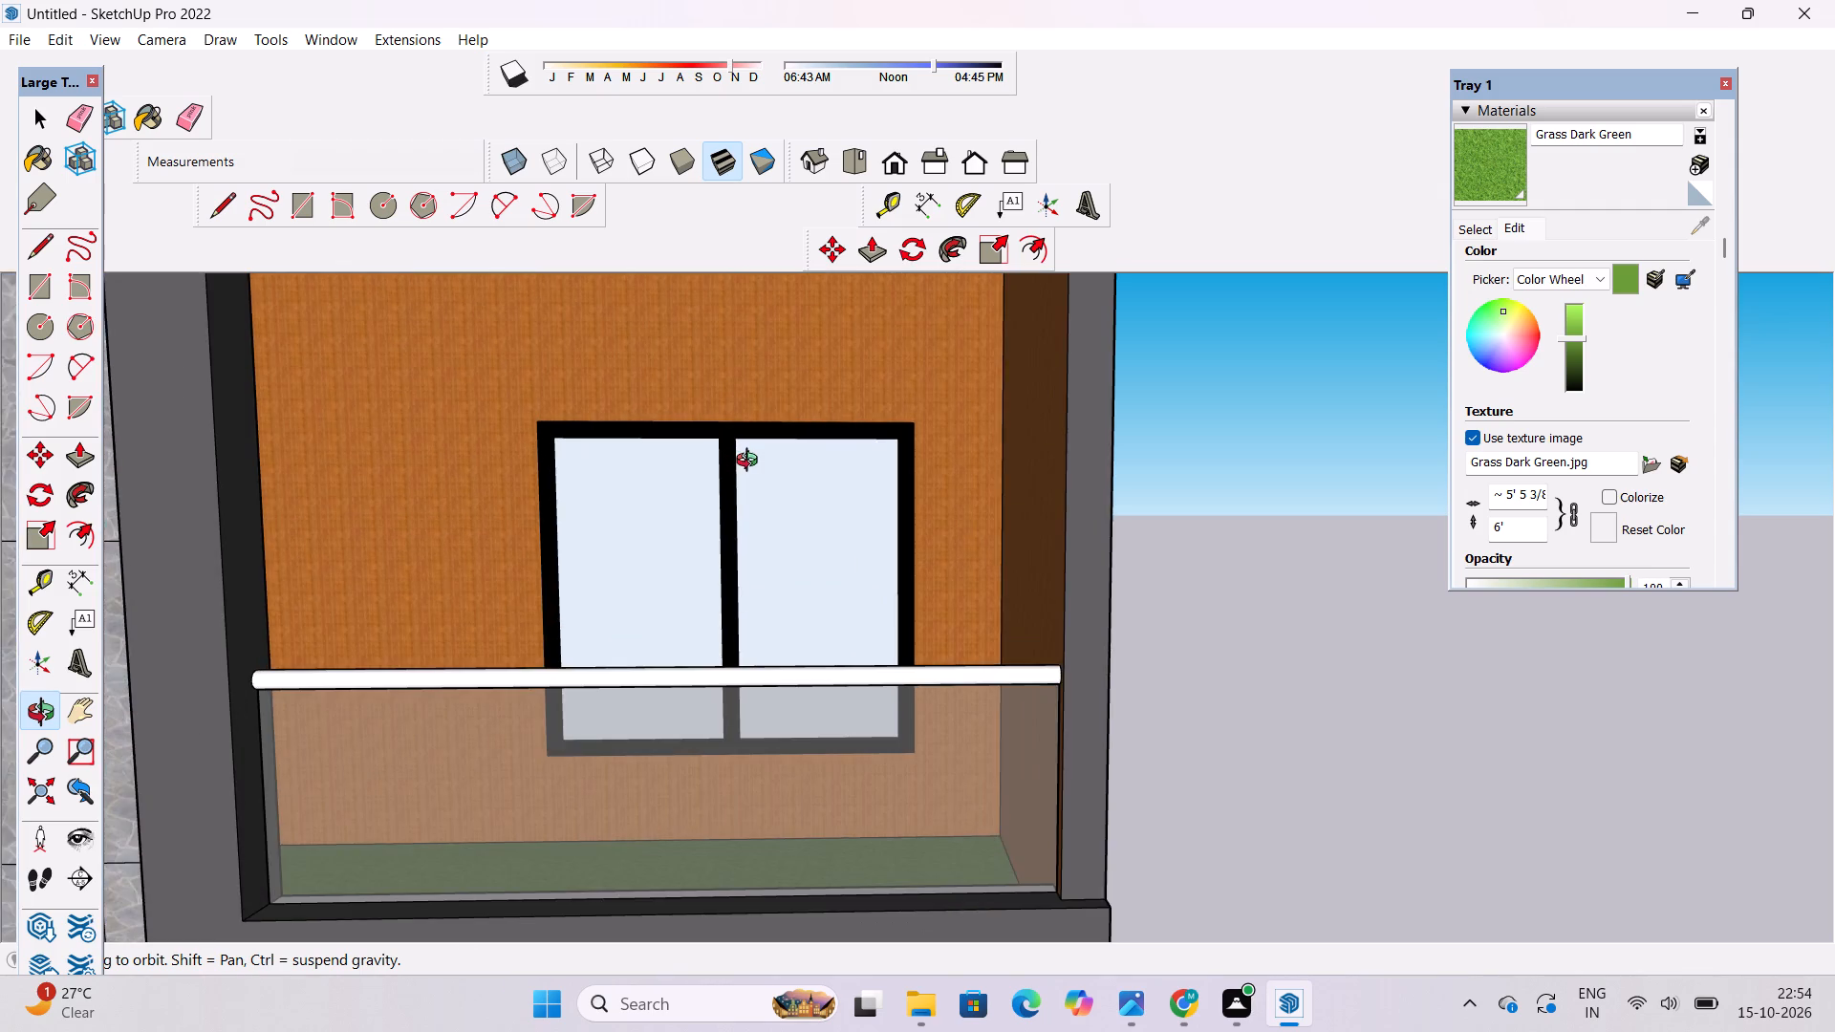
left_click_drag(751, 462, 702, 602)
scroll(769, 467, "down", 5)
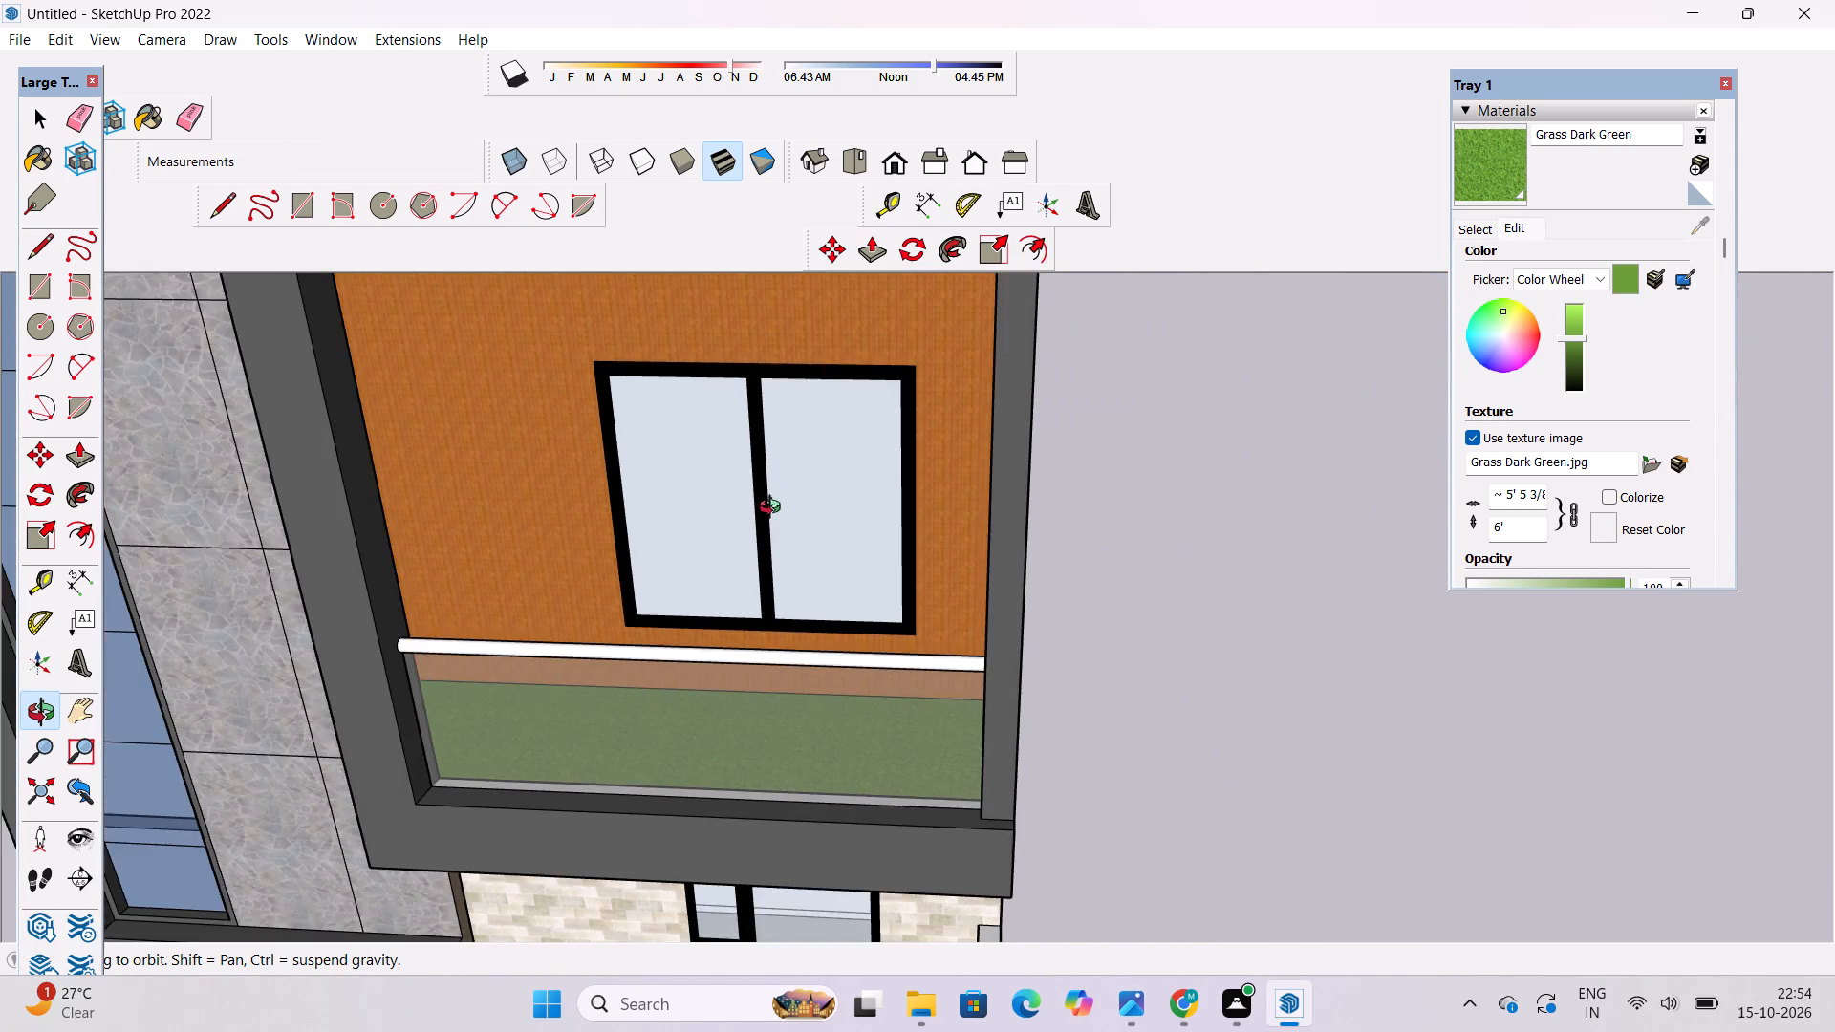
left_click_drag(775, 505, 787, 419)
scroll(787, 344, "up", 20)
scroll(787, 344, "up", 7)
scroll(797, 486, "up", 1)
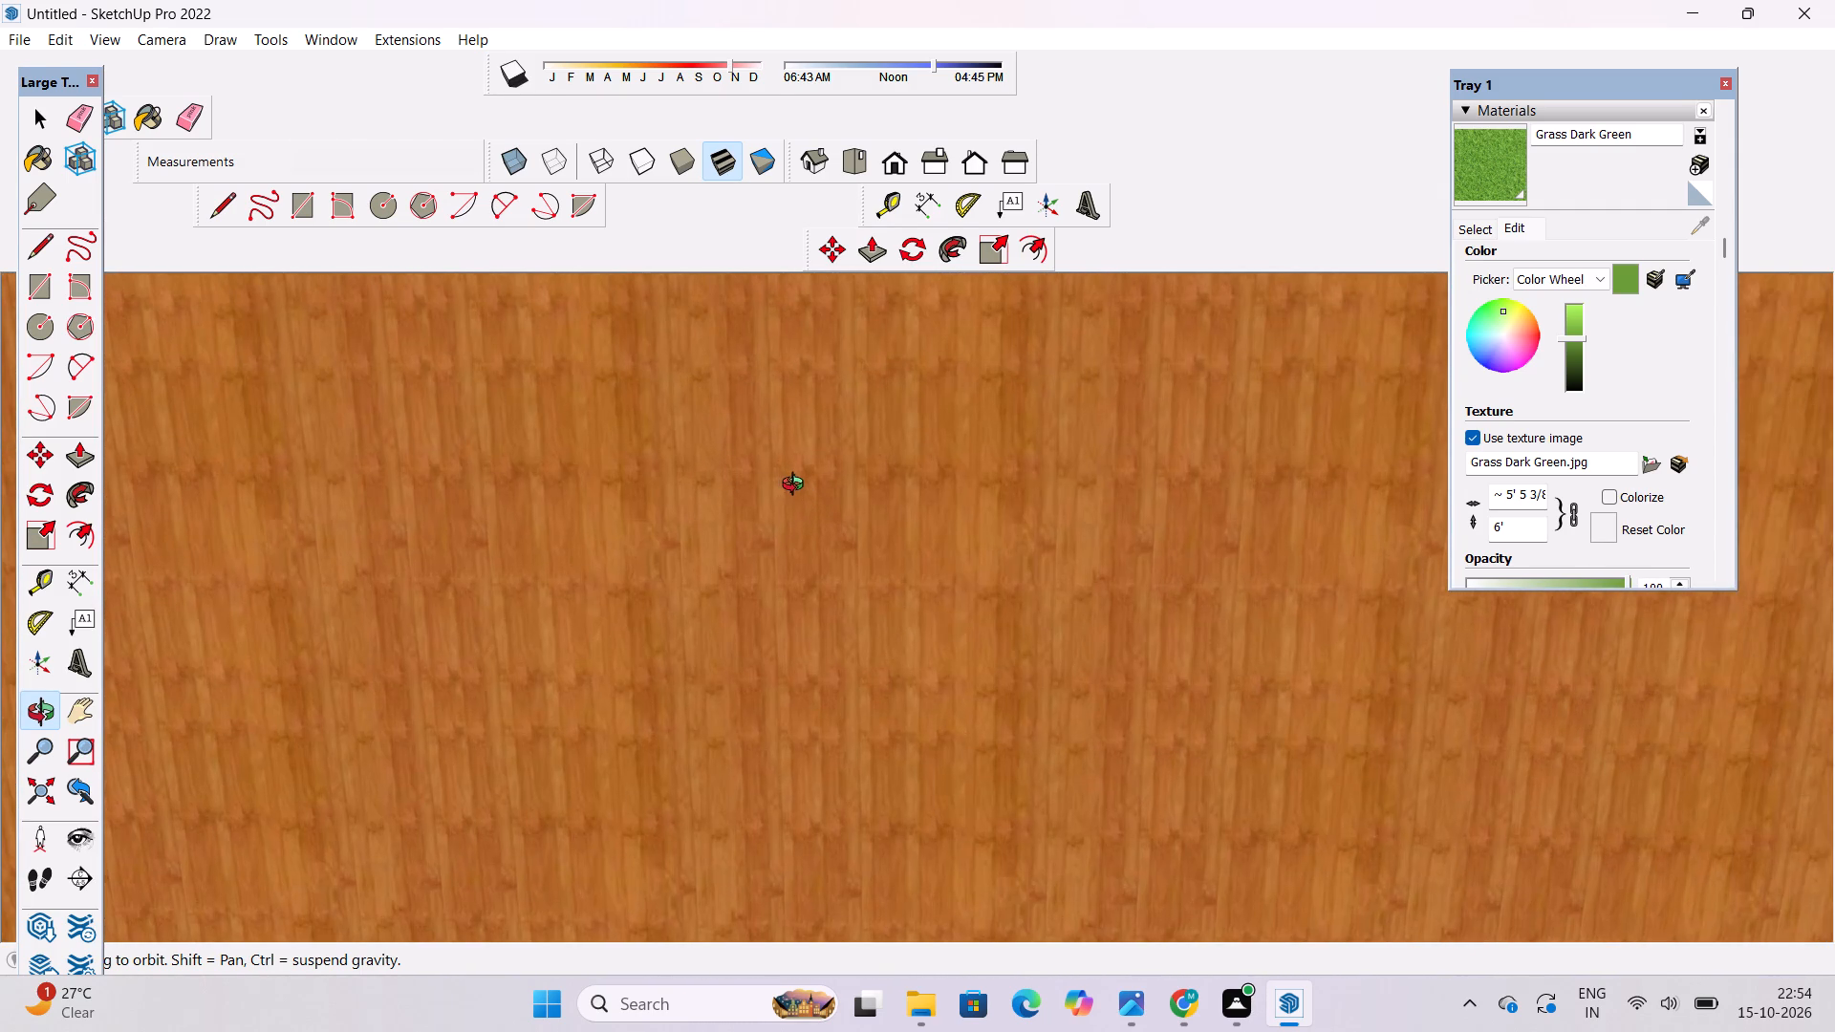
scroll(776, 480, "down", 20)
scroll(776, 480, "down", 13)
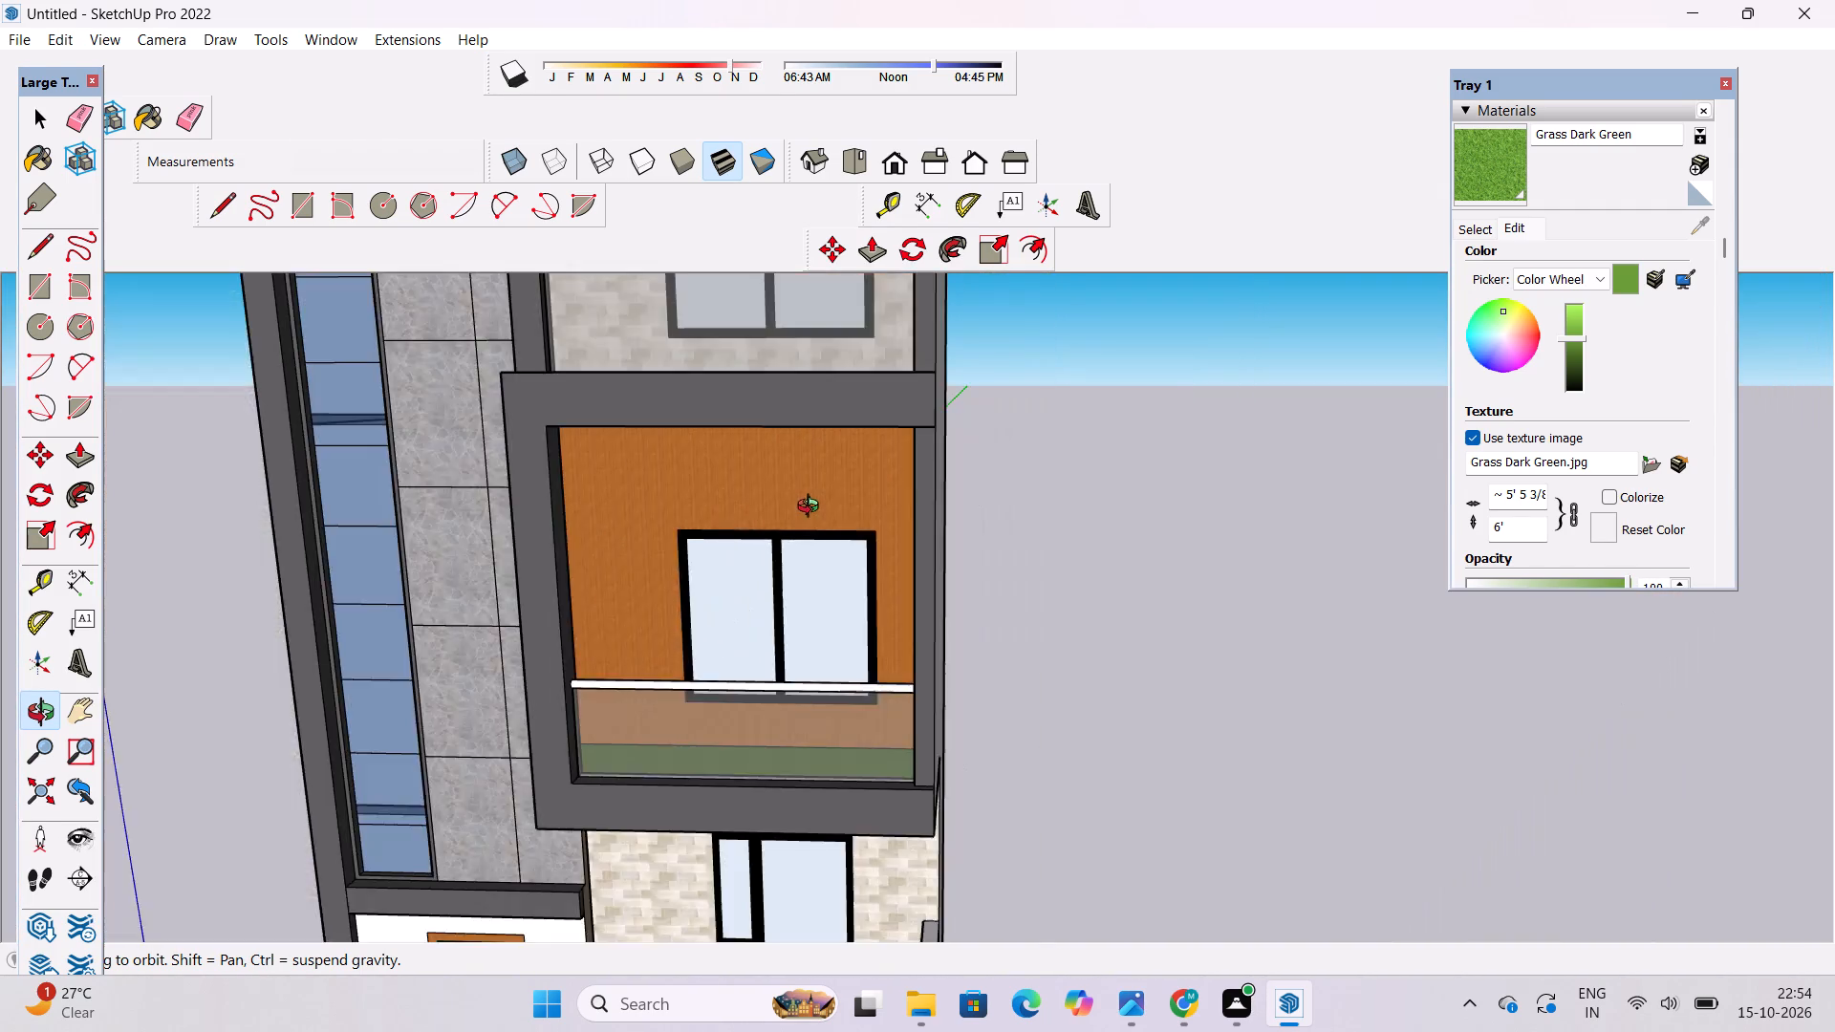
scroll(812, 508, "down", 6)
scroll(781, 582, "up", 1)
scroll(764, 541, "down", 6)
scroll(780, 680, "up", 6)
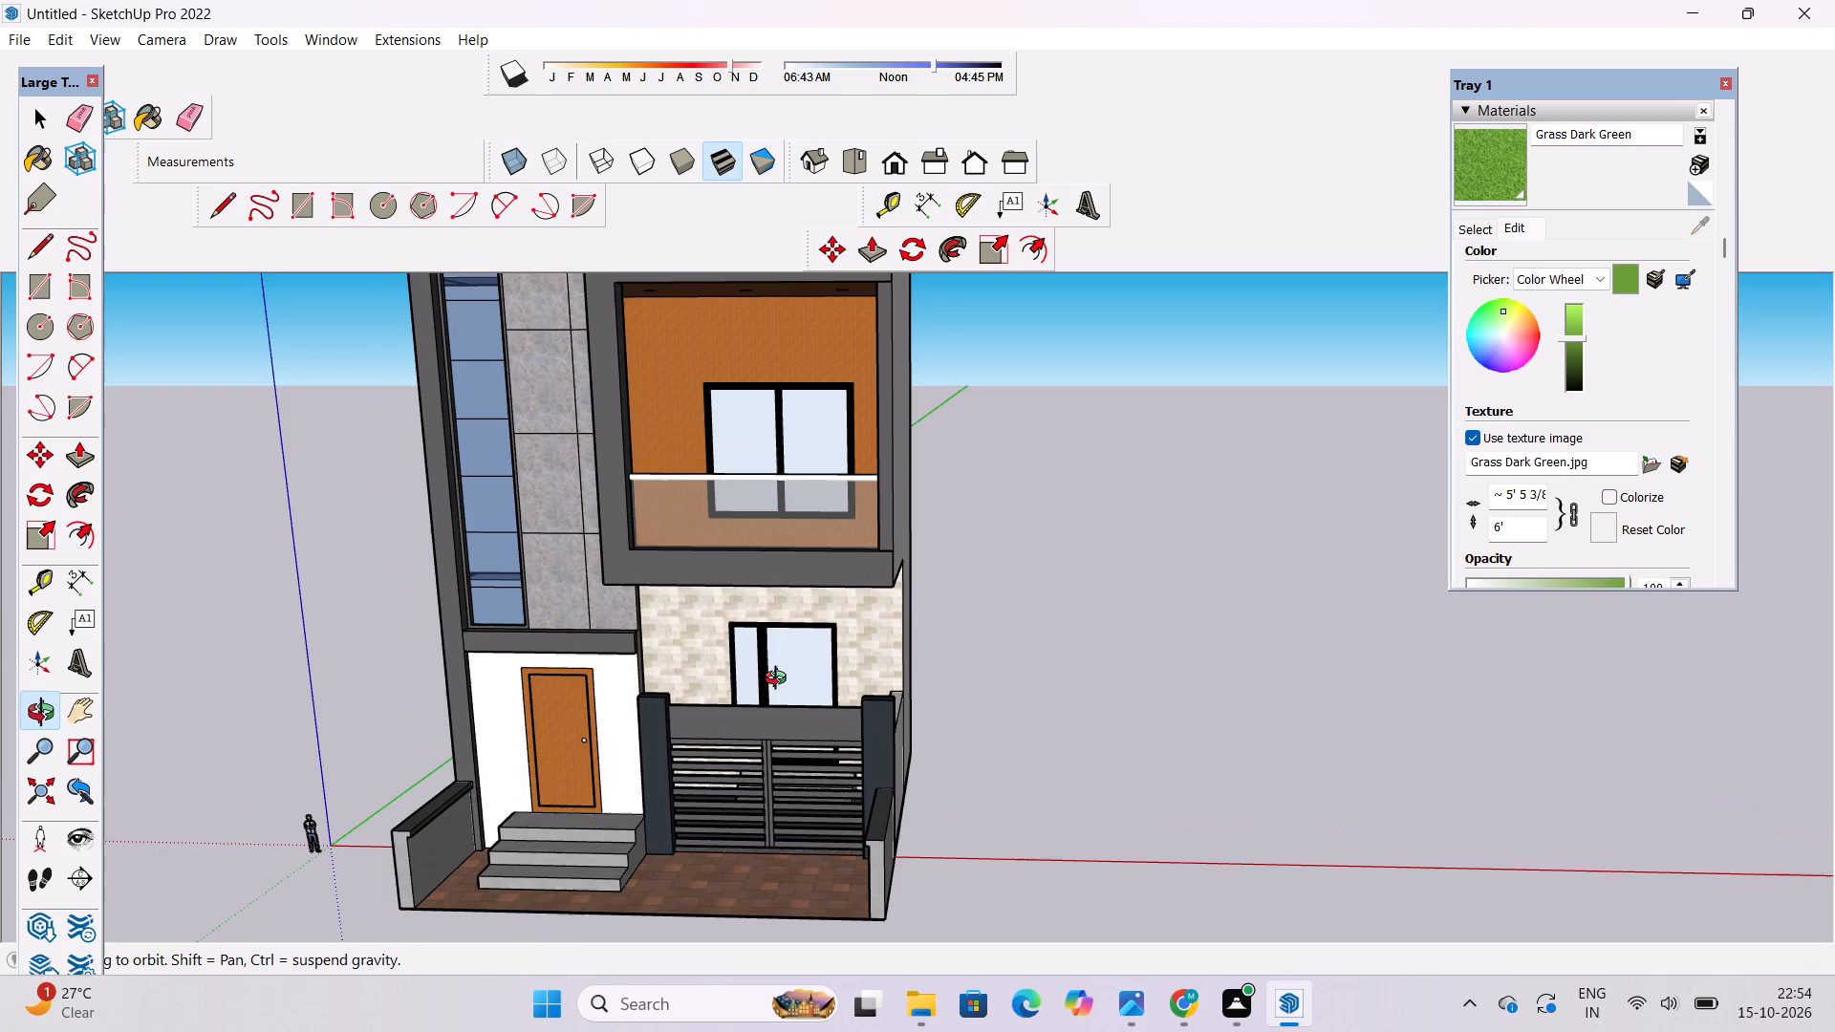
left_click_drag(750, 731, 644, 978)
scroll(912, 698, "up", 4)
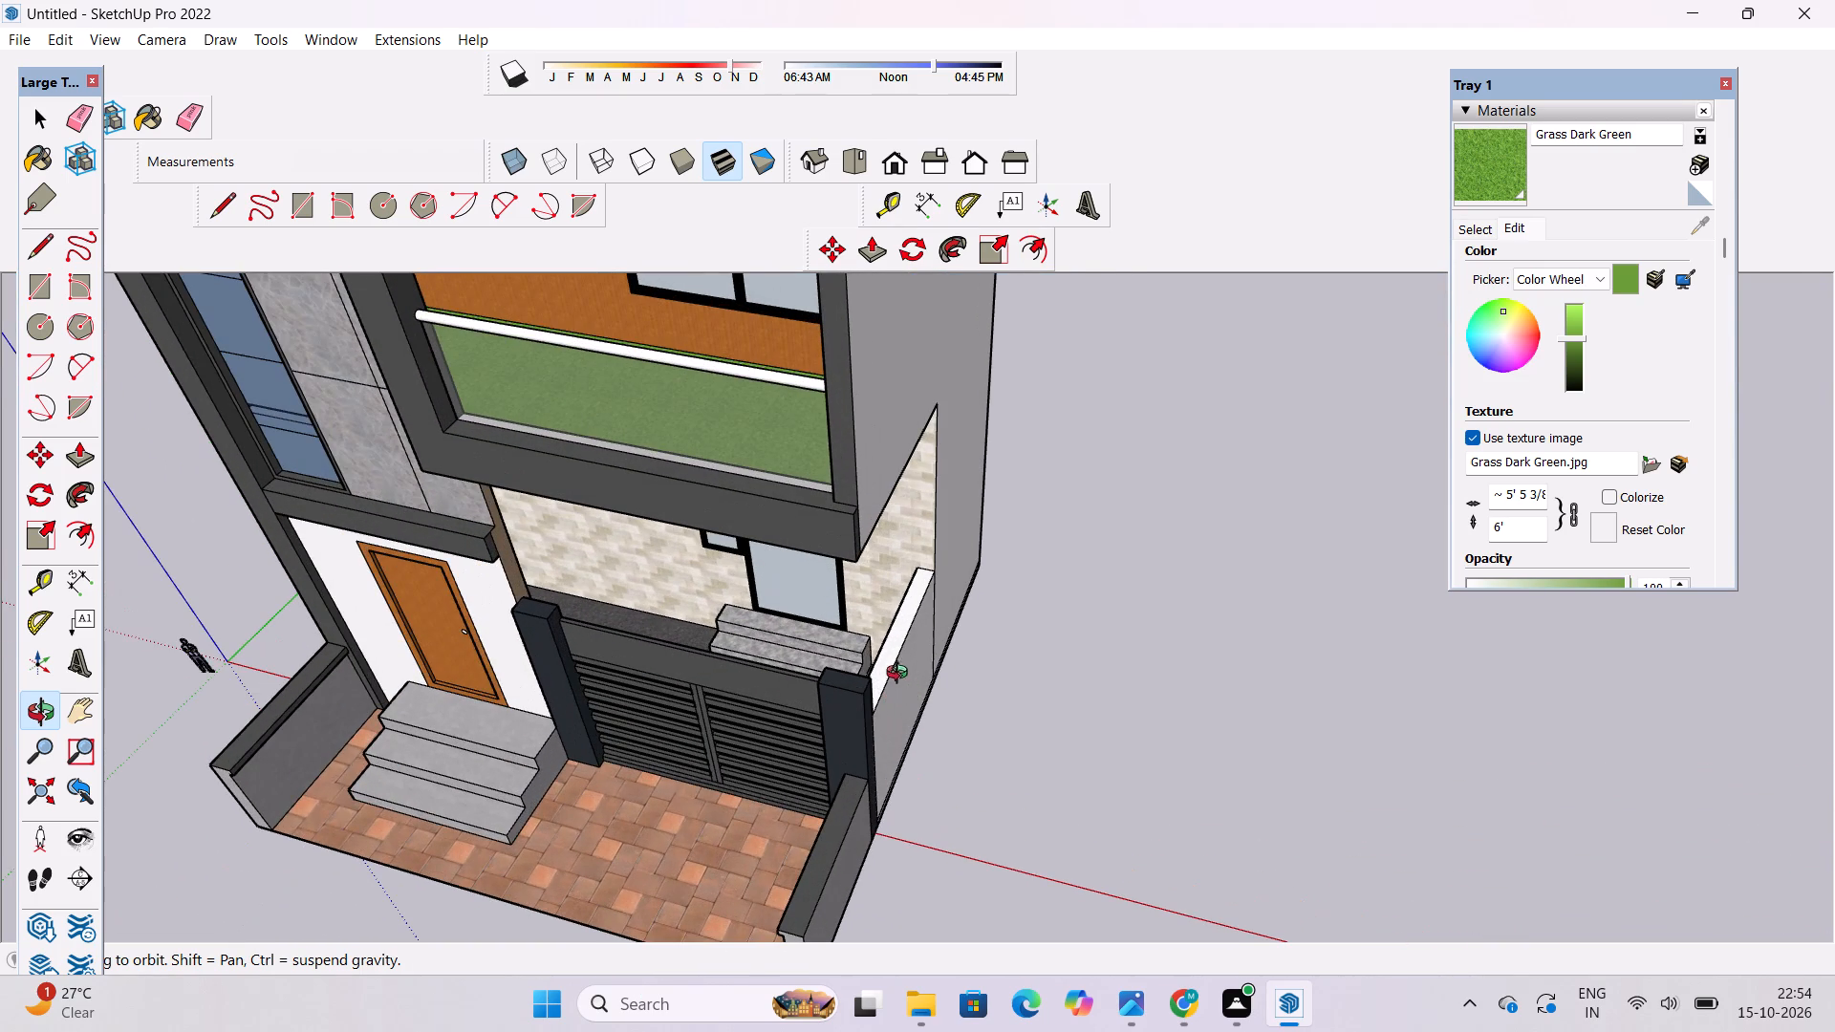
scroll(803, 513, "down", 7)
scroll(810, 475, "down", 7, "shift")
left_click_drag(791, 595, 814, 658)
left_click_drag(814, 625, 848, 329)
scroll(781, 301, "down", 3)
left_click_drag(702, 376, 796, 380)
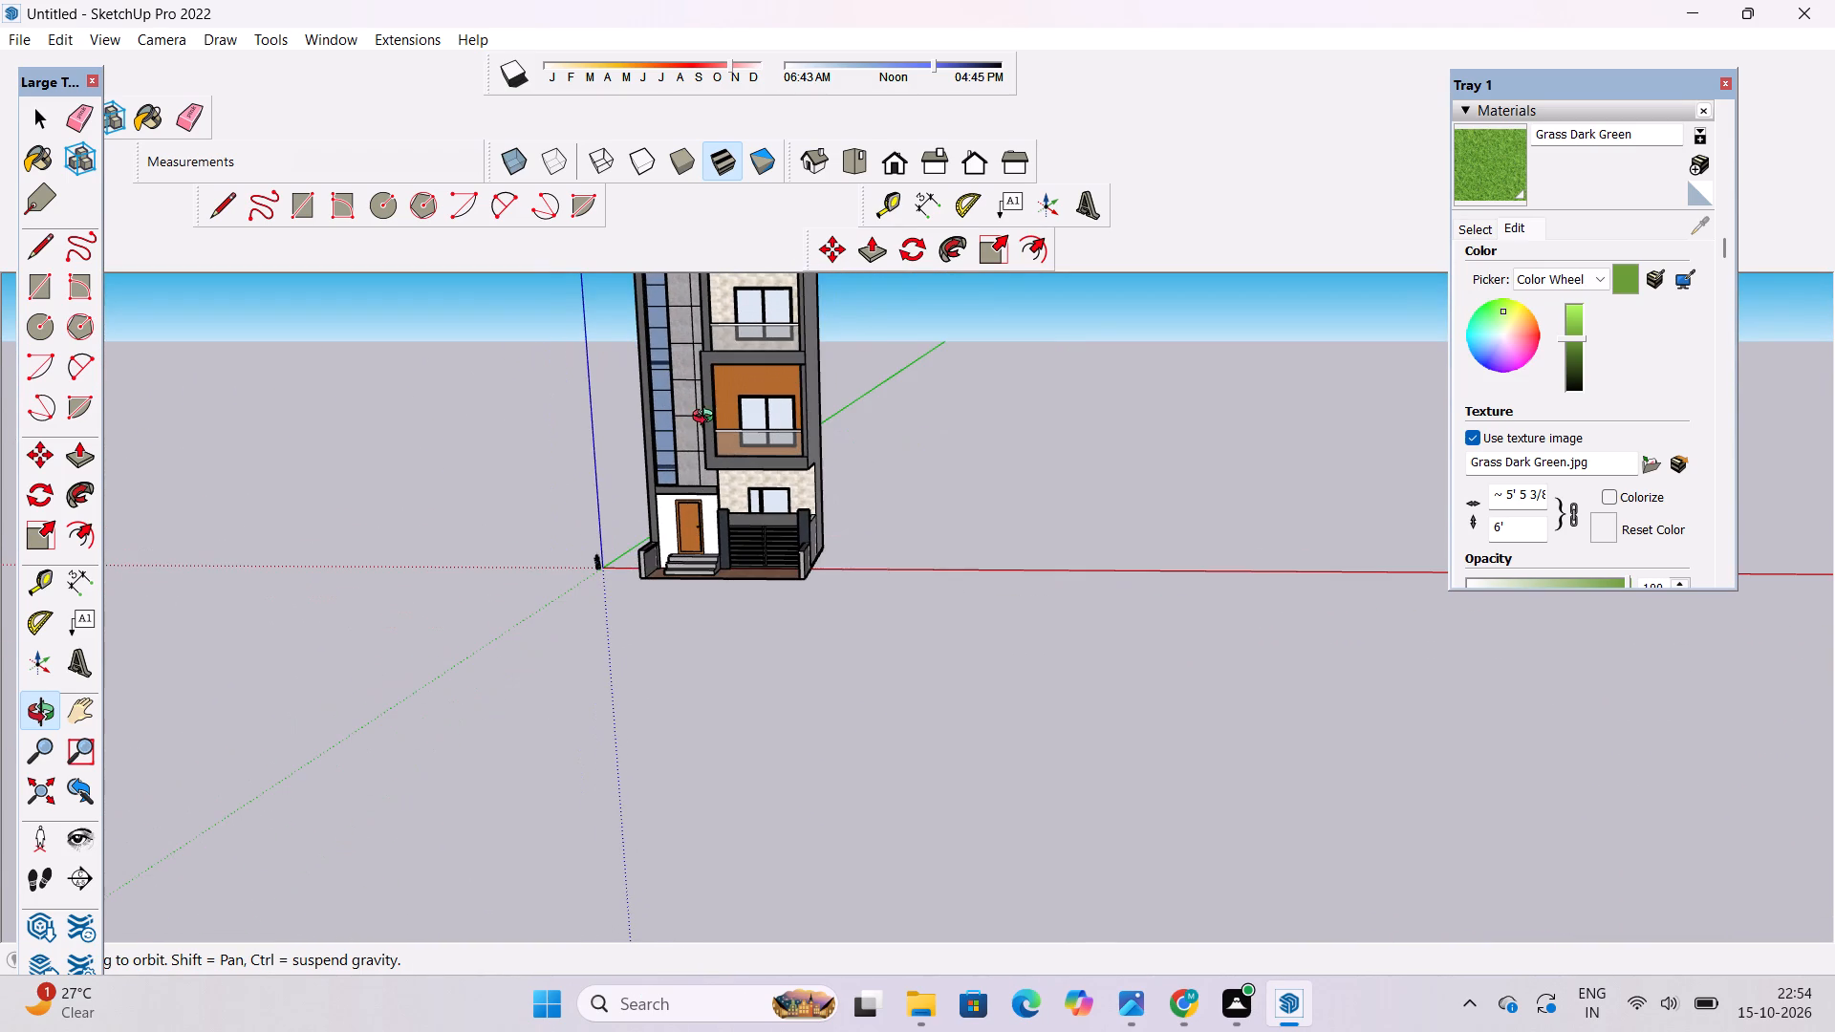
scroll(707, 419, "down", 5)
left_click_drag(702, 419, 729, 634)
scroll(729, 618, "up", 3)
left_click_drag(742, 693, 723, 596)
scroll(702, 641, "up", 5)
left_click_drag(702, 645, 684, 592, "shift")
scroll(676, 562, "down", 4)
left_click_drag(676, 562, 653, 502, "shift")
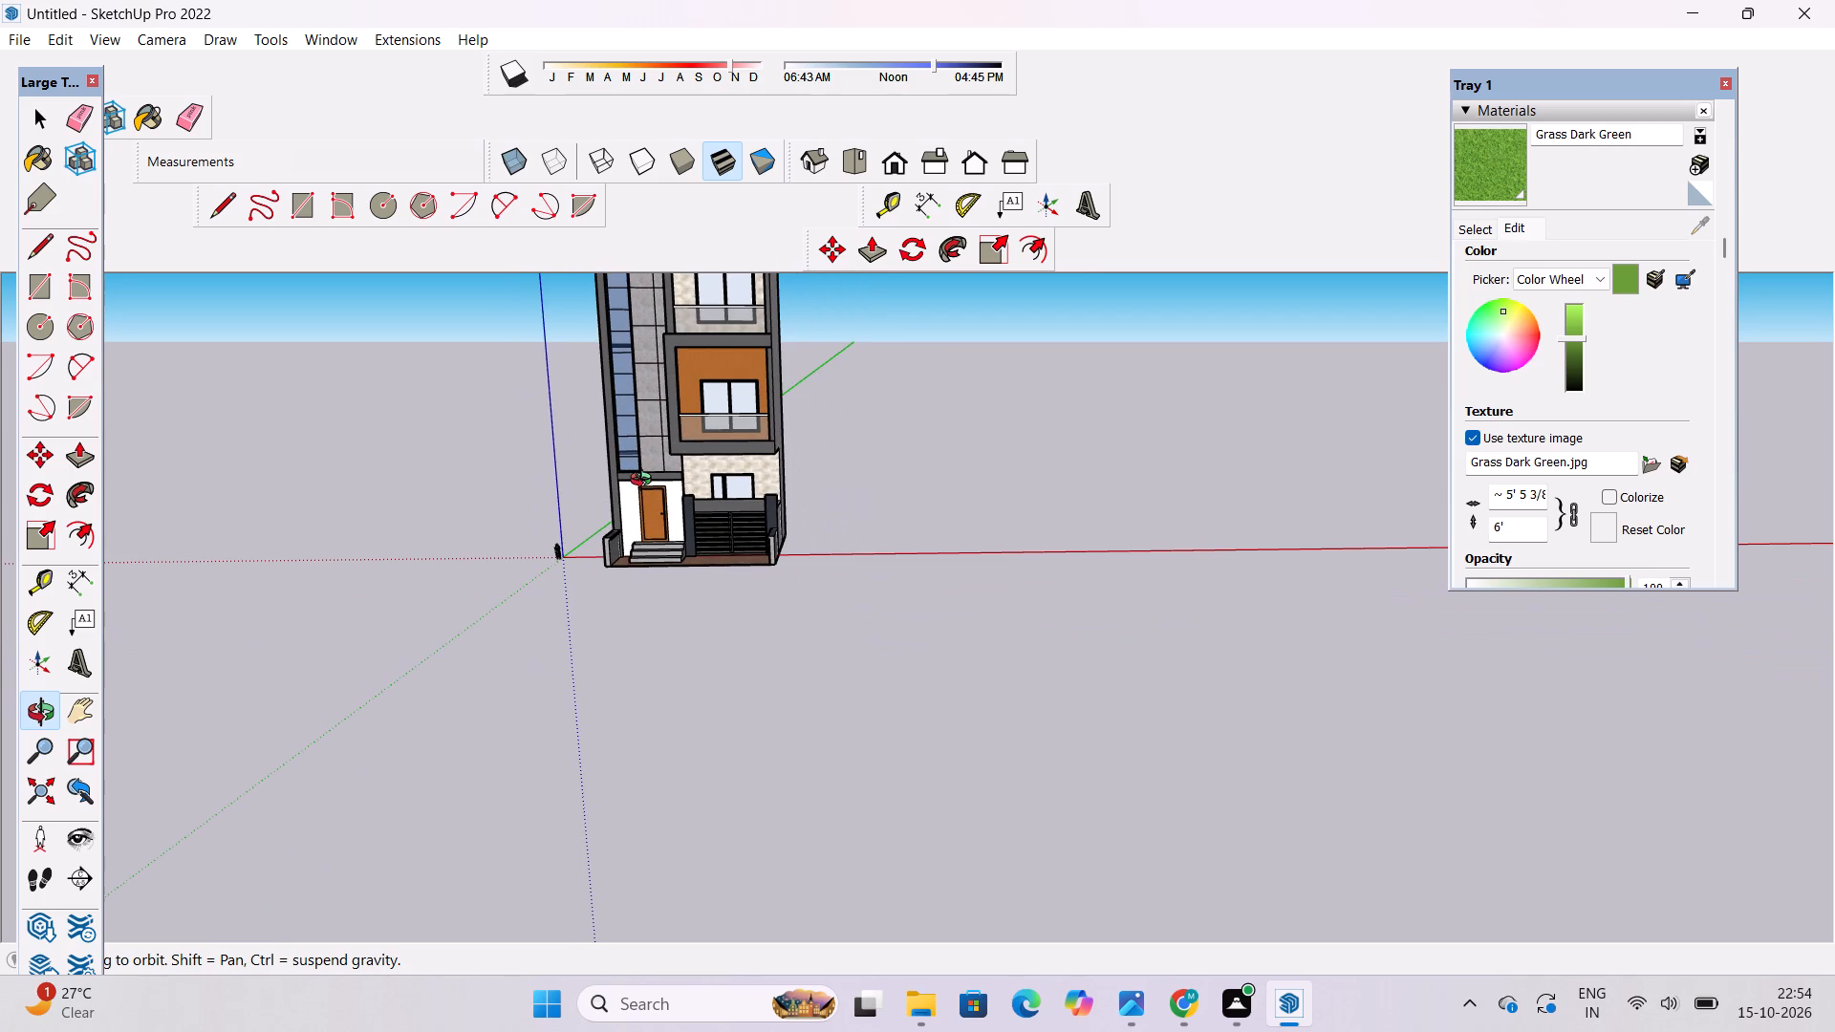
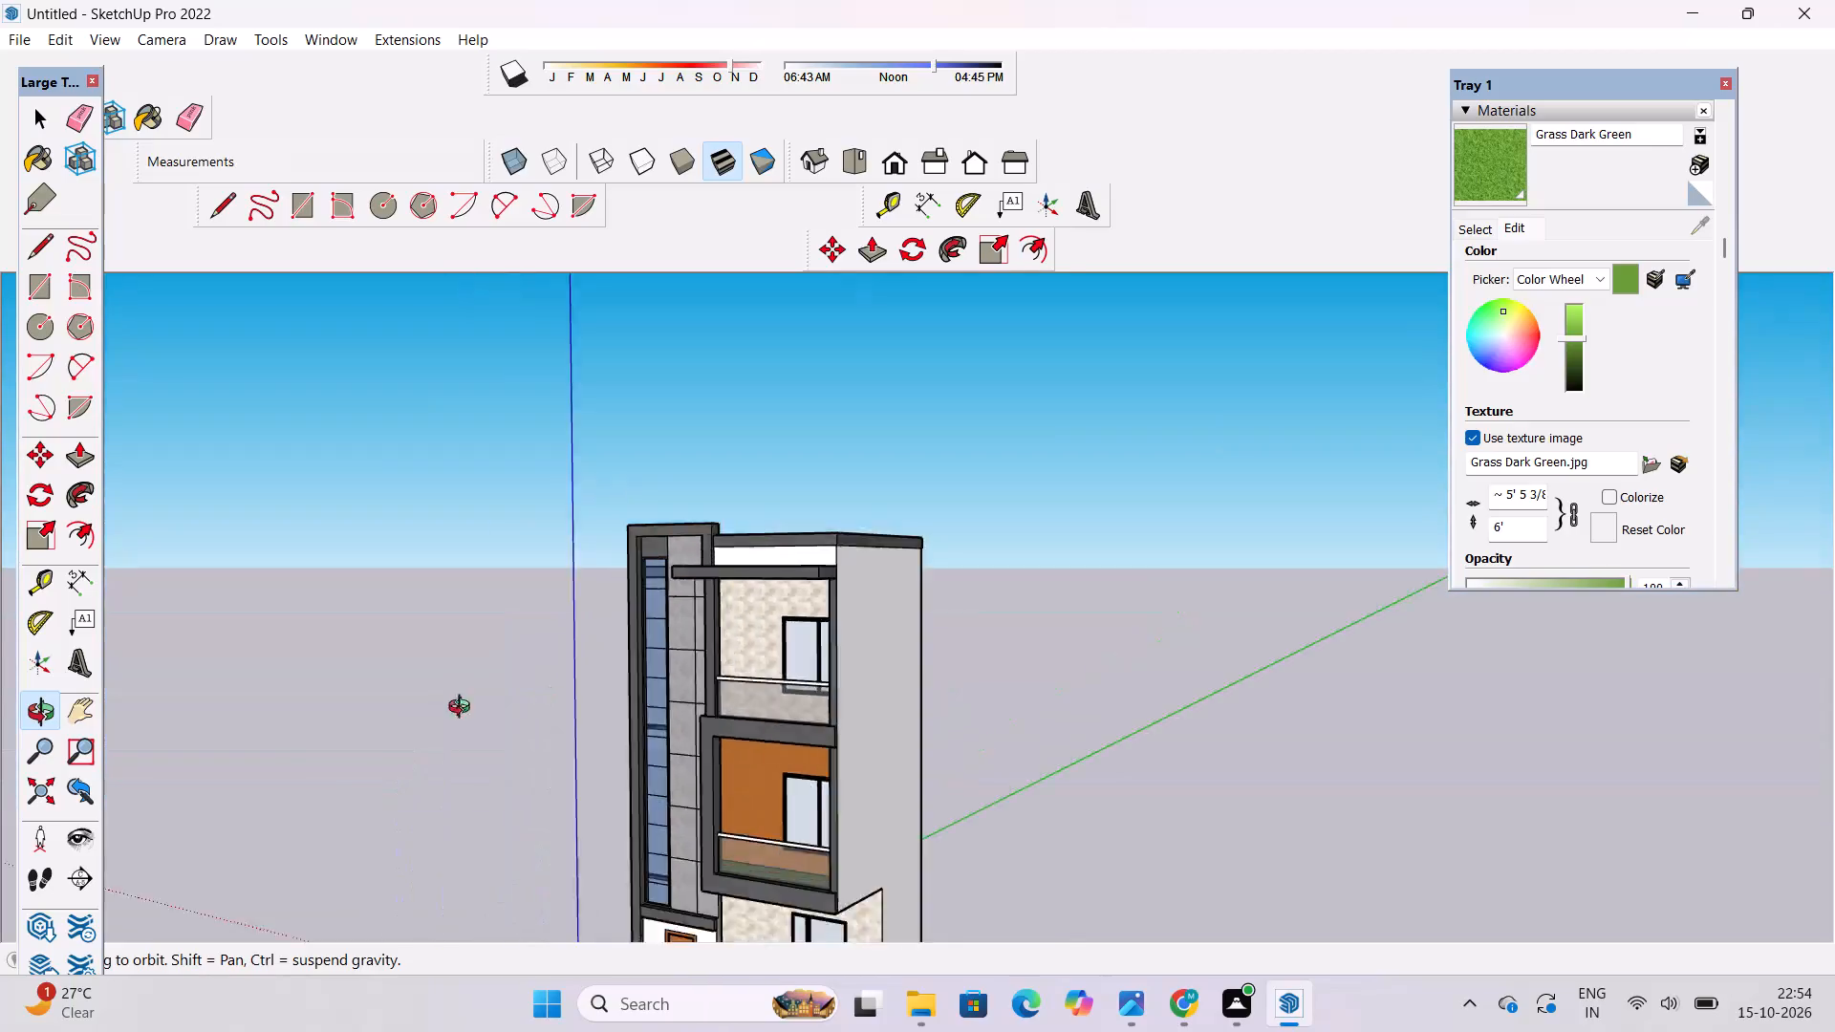
Erase the stray vertical edge on the inner face of the raised roof parapet, near its outer end.
scroll(1062, 569, "up", 5)
left_click_drag(1188, 592, 938, 810)
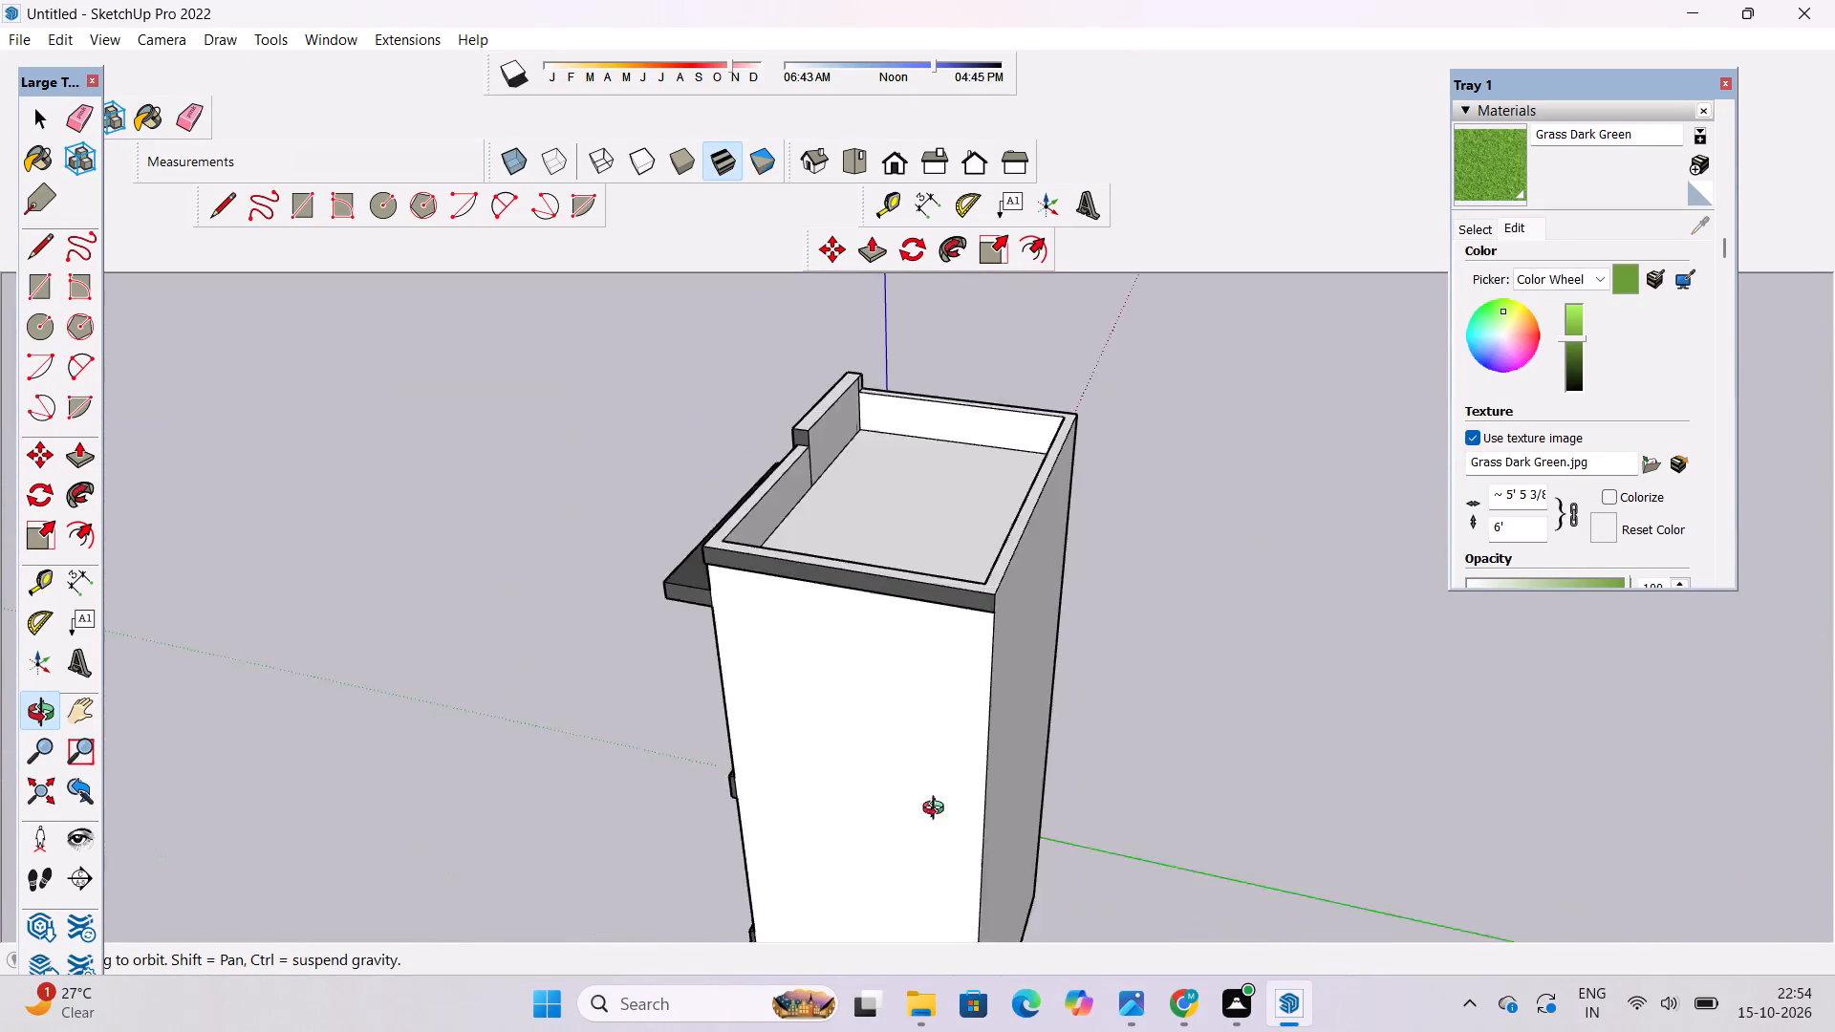
left_click_drag(938, 810, 555, 744)
scroll(839, 470, "up", 4)
left_click_drag(1018, 505, 868, 663, "shift")
scroll(944, 564, "up", 6)
key("e")
scroll(584, 656, "up", 3)
left_click_drag(885, 623, 766, 653)
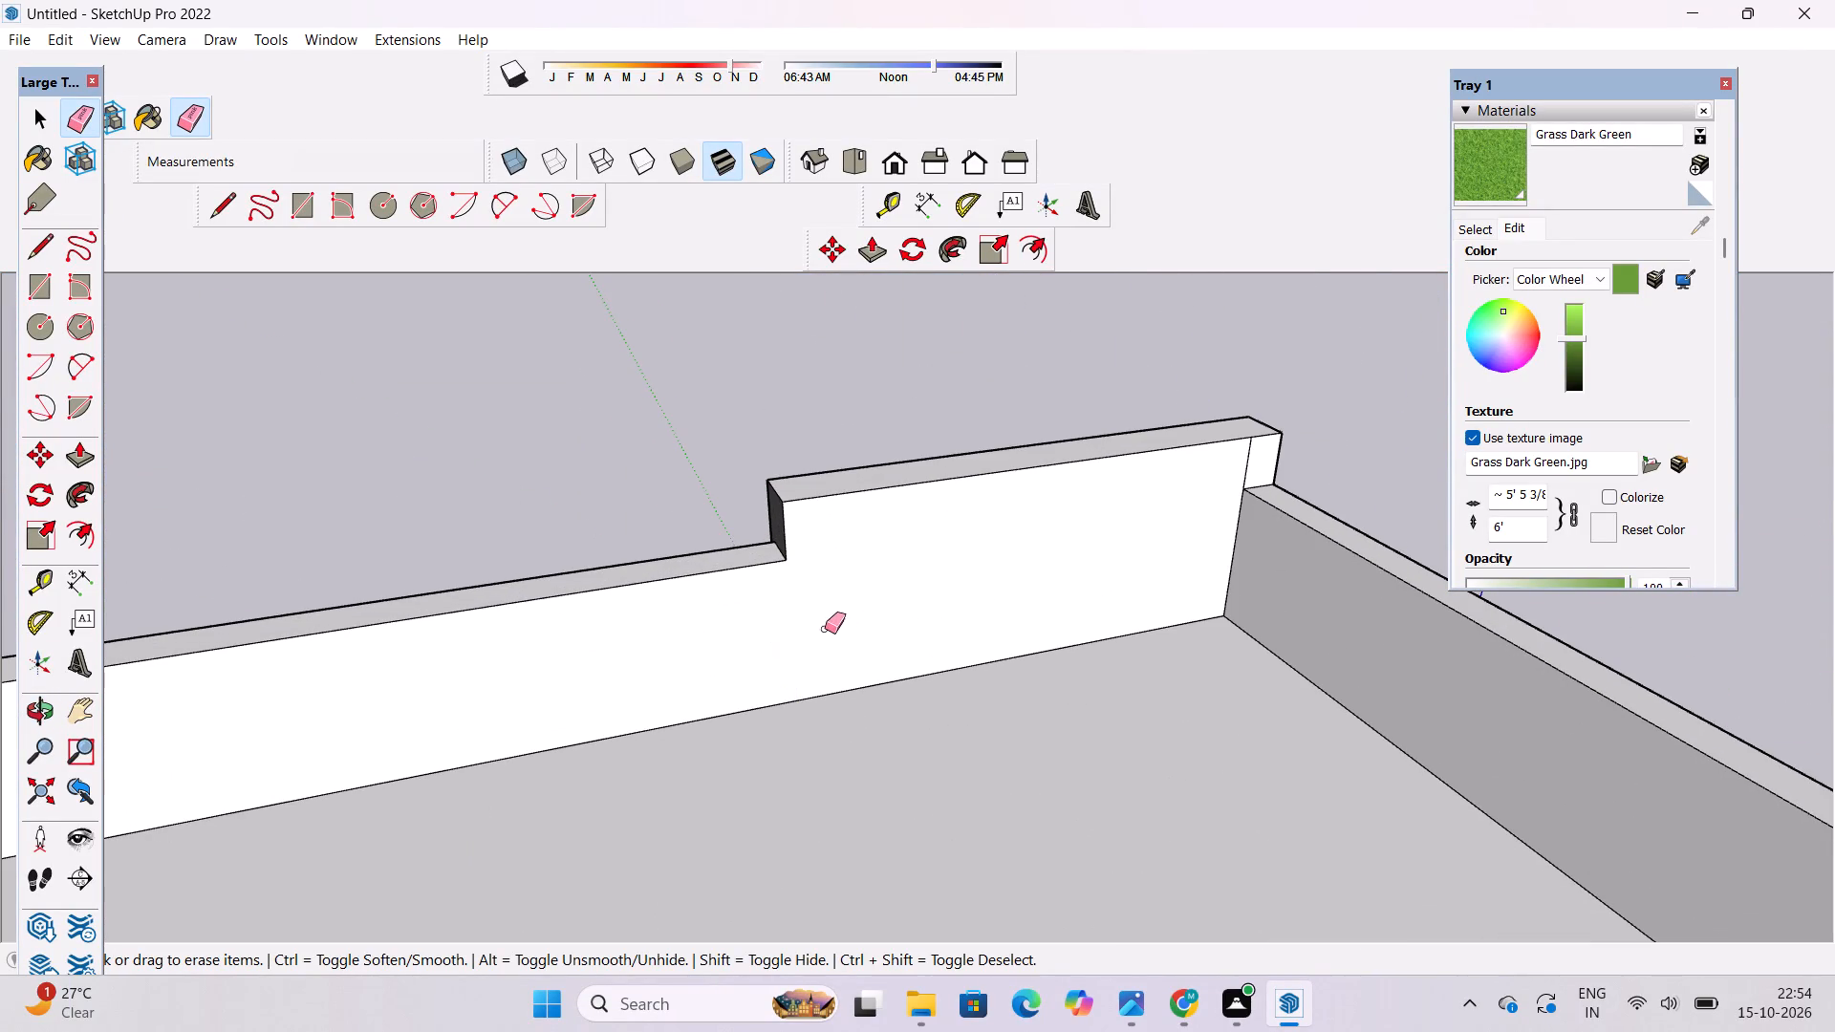
scroll(1241, 468, "up", 5)
left_click(1252, 464)
Examine the roof terrace's parapet walls and the building's plain side wall from above.
key("o")
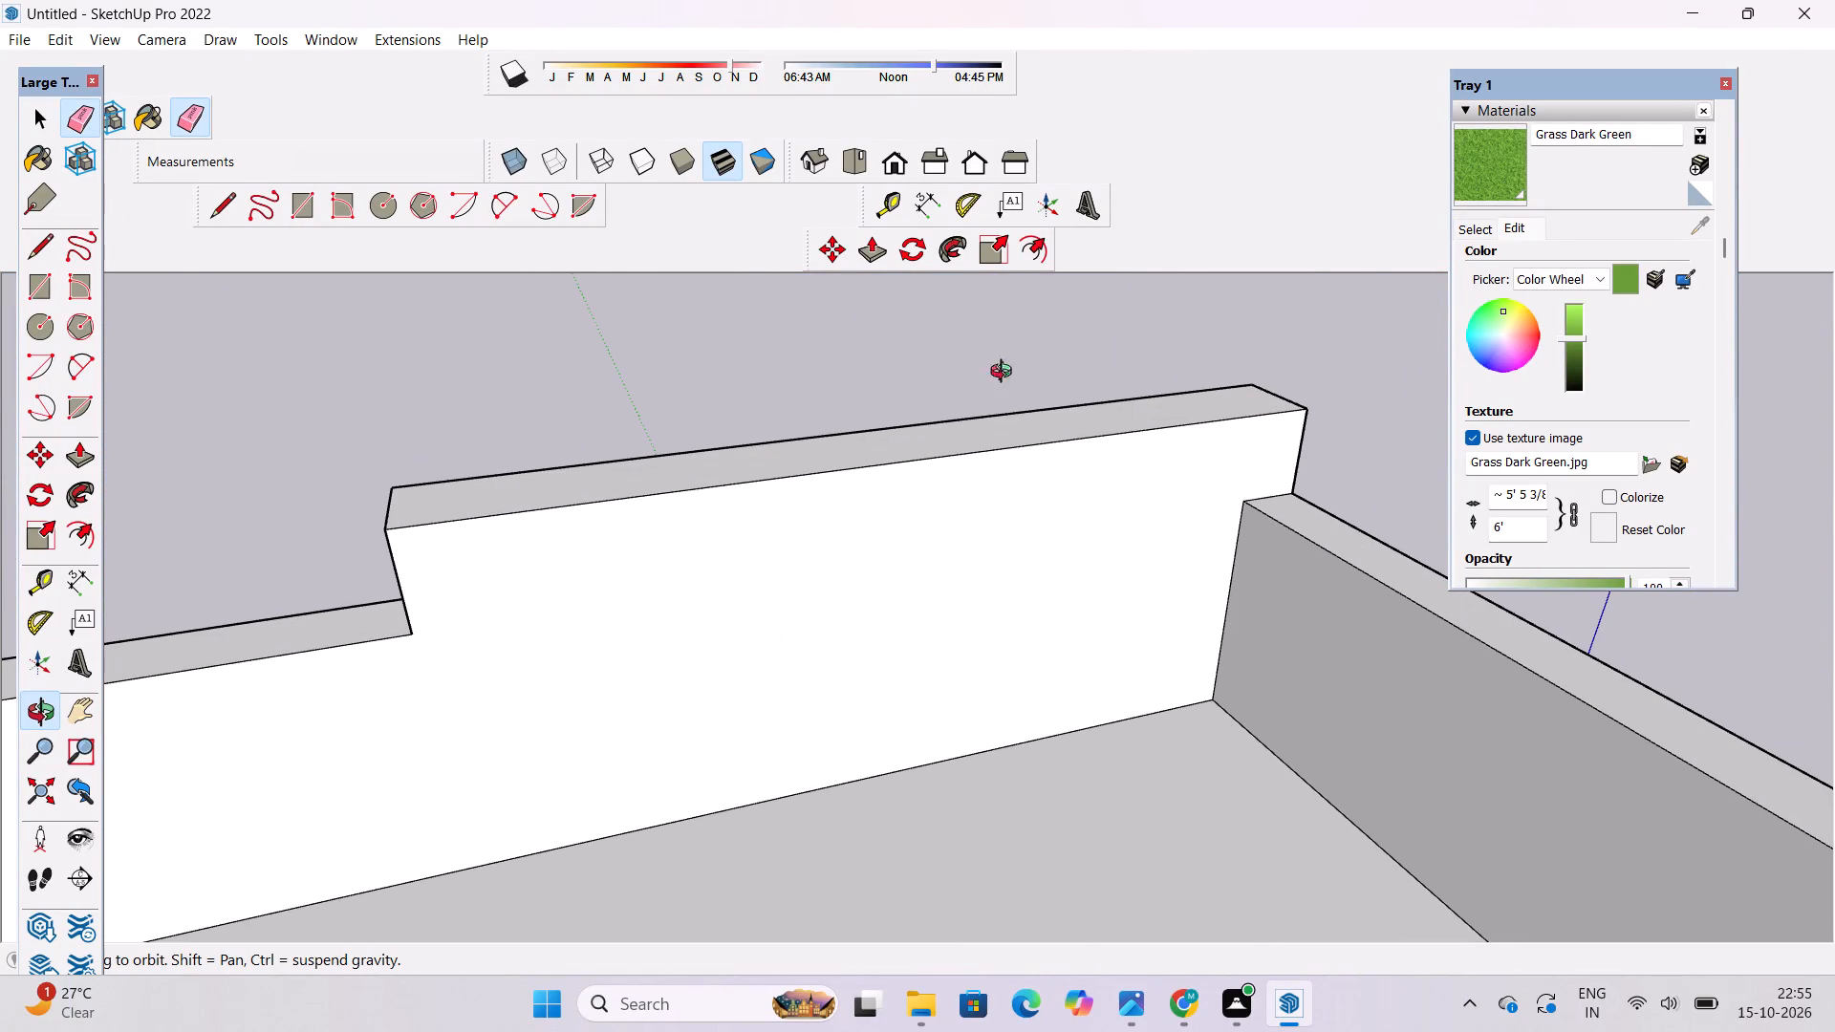
scroll(928, 363, "down", 7)
left_click_drag(786, 558, 1176, 554)
scroll(1176, 545, "down", 6)
left_click_drag(1211, 572, 1204, 549)
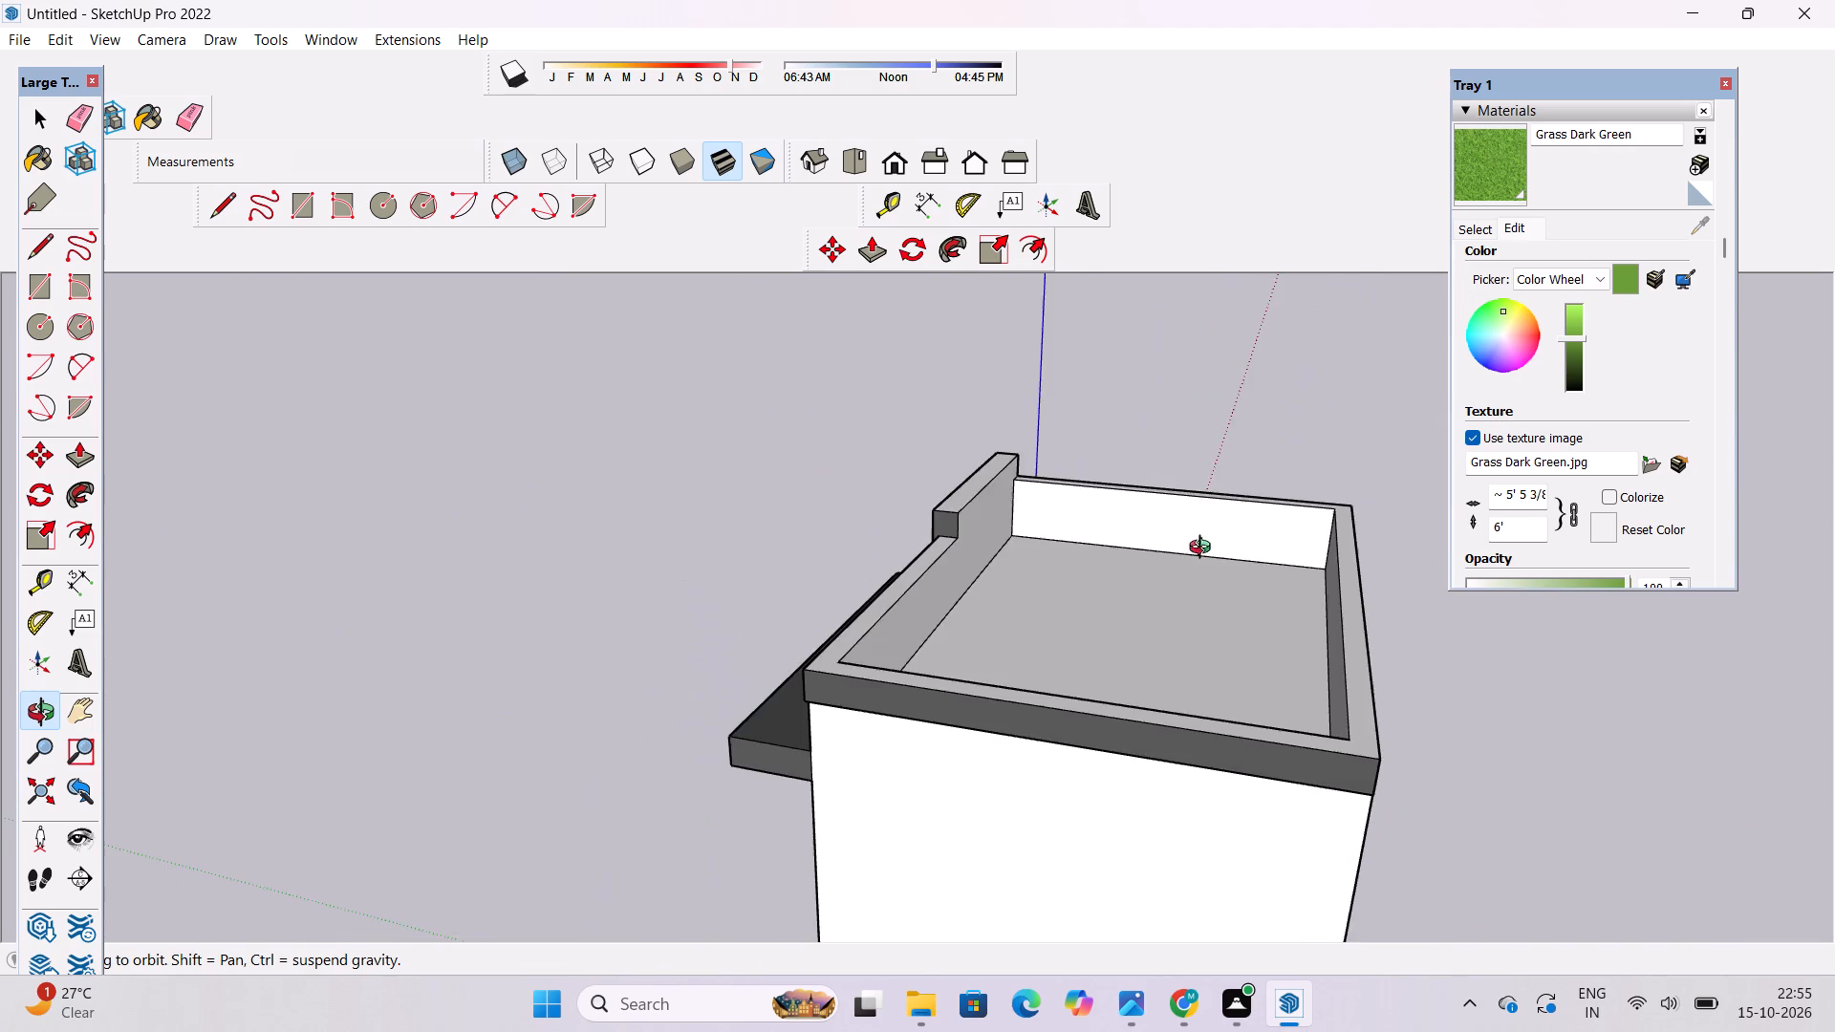
left_click_drag(1186, 572, 976, 509)
scroll(944, 492, "down", 5)
left_click_drag(778, 620, 1051, 568)
left_click_drag(1054, 570, 988, 458, "shift")
scroll(964, 444, "down", 6, "shift")
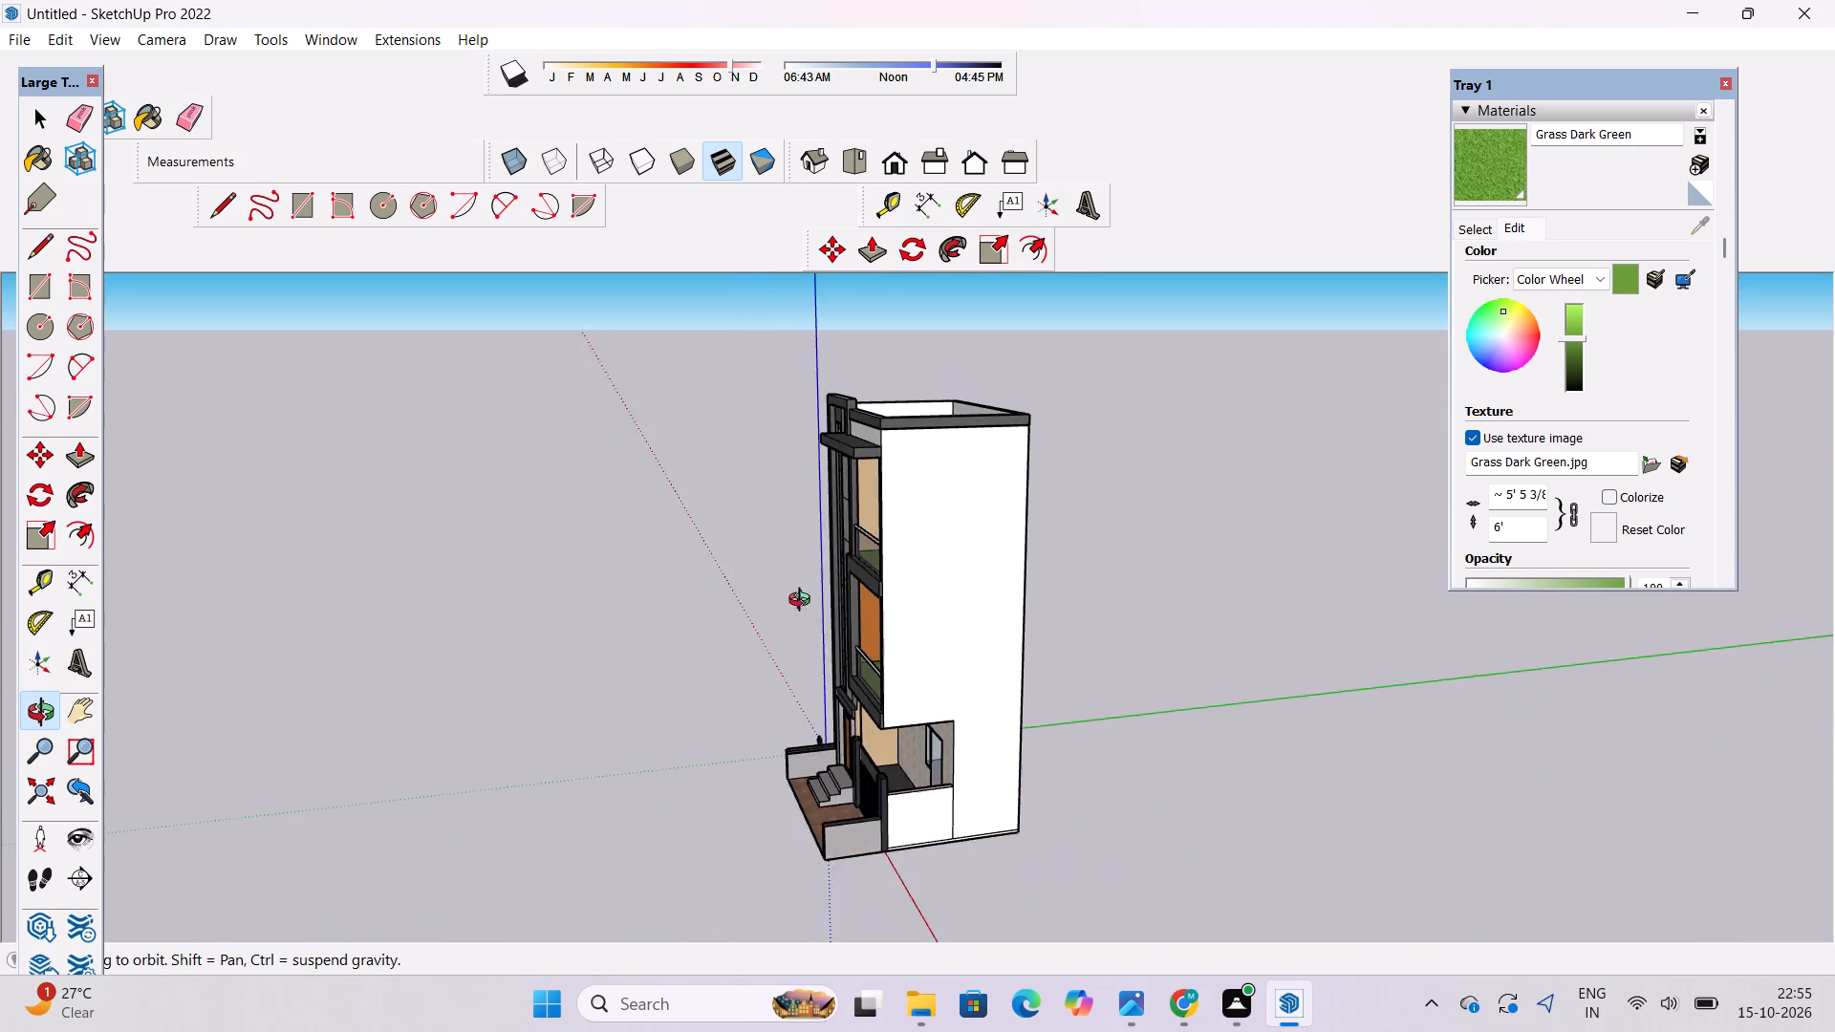
Examine the finished front facade from the front, from below and at an angle, including balconies, ceilings, entrance and gate.
left_click_drag(825, 612, 1332, 570)
scroll(965, 632, "up", 3)
left_click_drag(723, 679, 1082, 580)
left_click_drag(1082, 580, 878, 635)
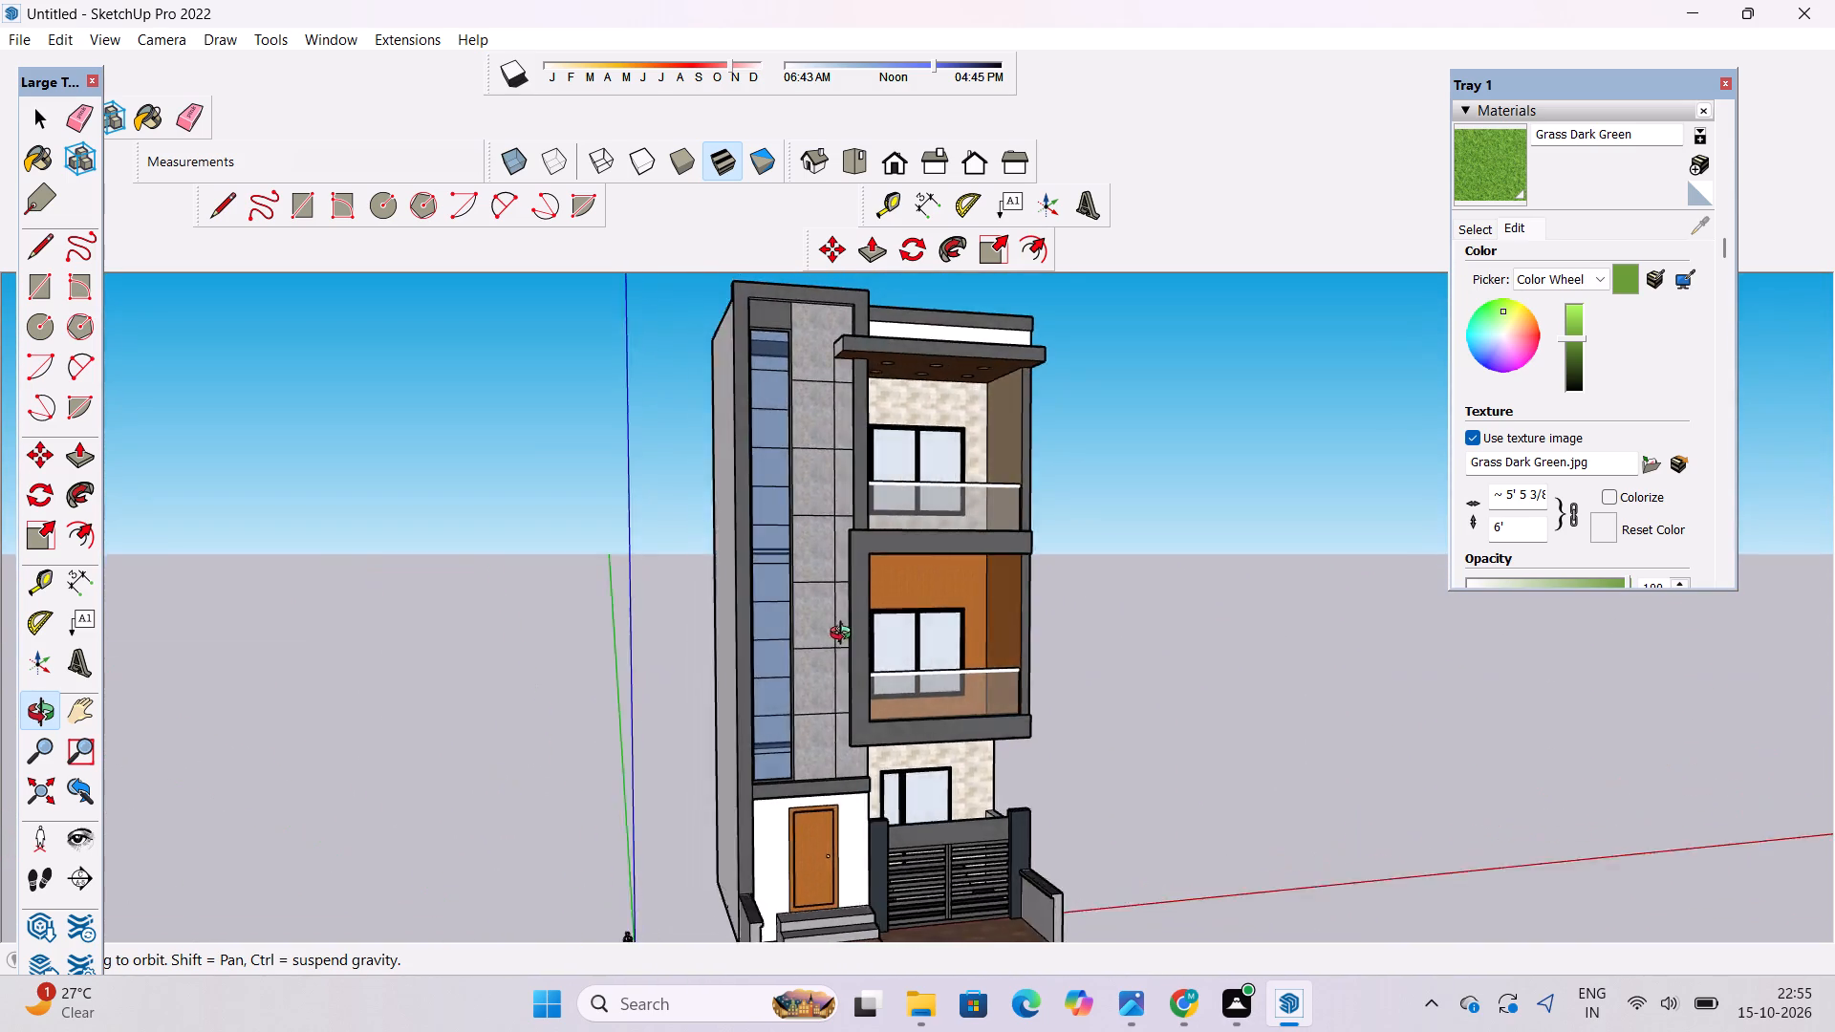
left_click_drag(845, 635, 816, 484)
scroll(810, 429, "down", 4, "shift")
left_click_drag(934, 508, 878, 669)
scroll(910, 582, "up", 3)
left_click_drag(913, 571, 872, 617, "shift")
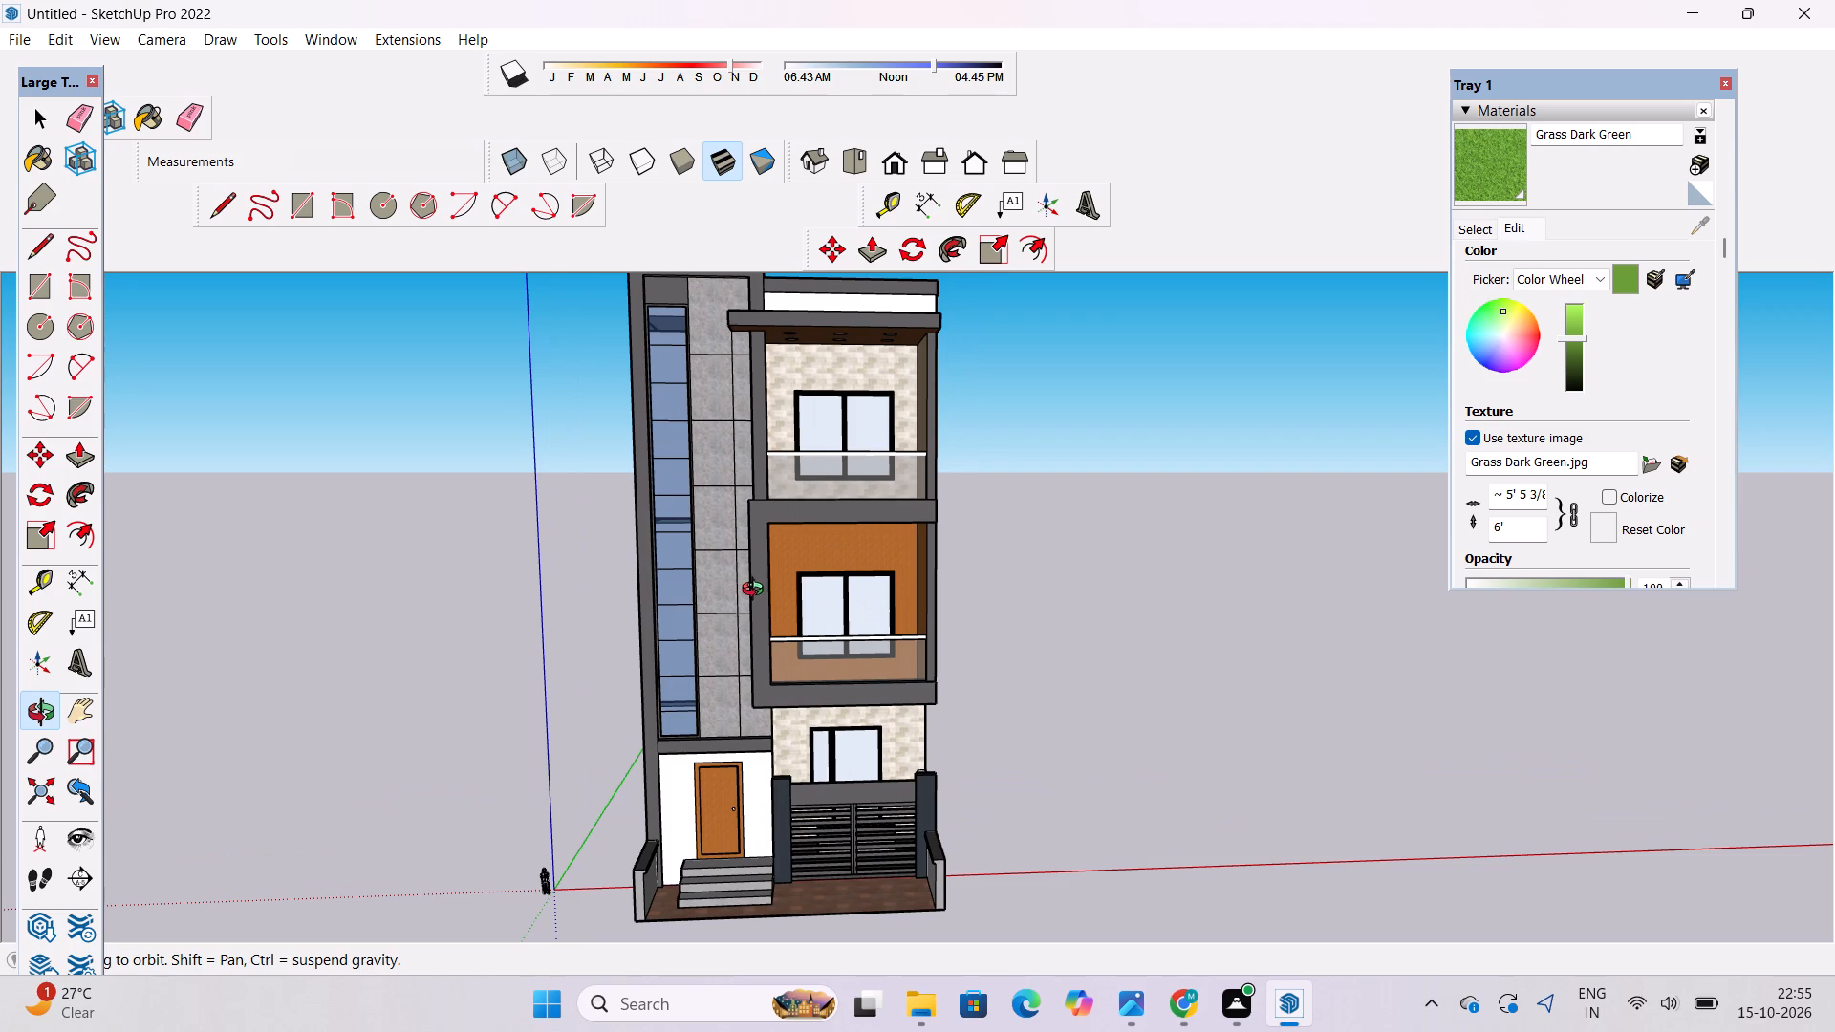
scroll(771, 606, "down", 1)
left_click_drag(836, 634, 831, 426)
left_click_drag(831, 441, 831, 590)
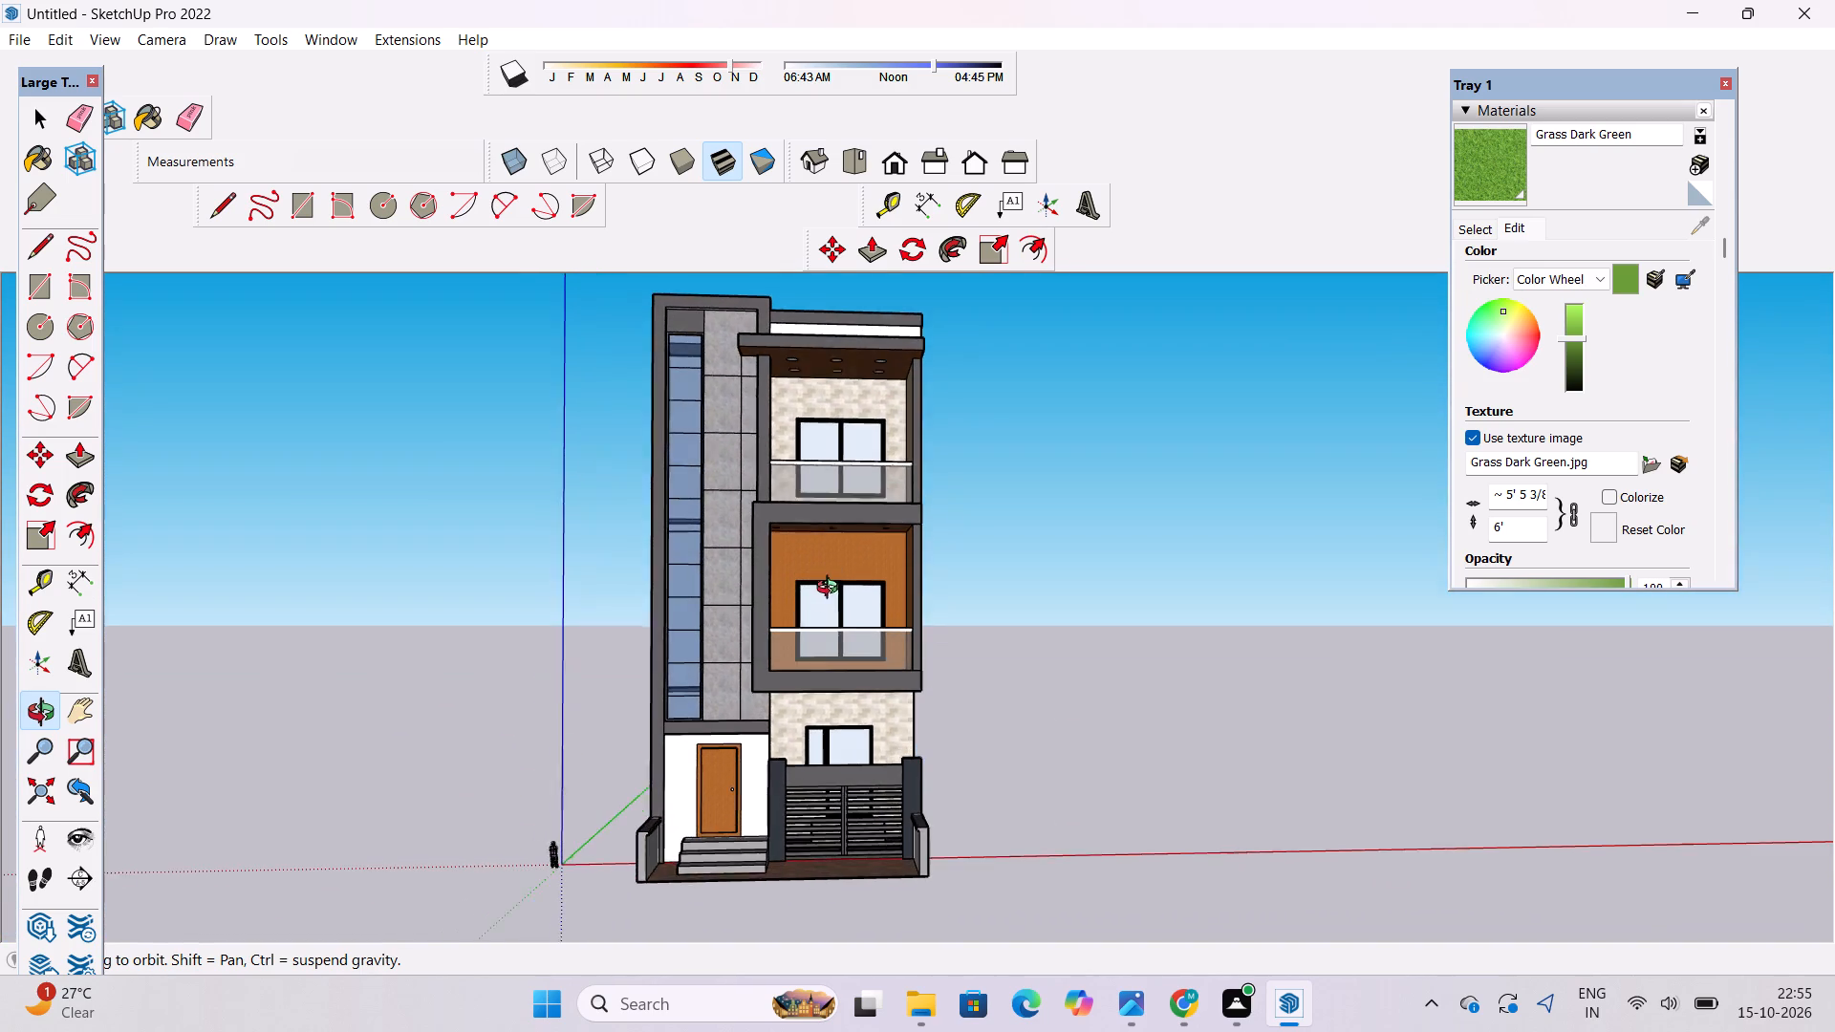
left_click_drag(831, 590, 831, 594)
scroll(866, 560, "up", 7)
left_click_drag(973, 522, 831, 514)
left_click_drag(756, 514, 582, 563)
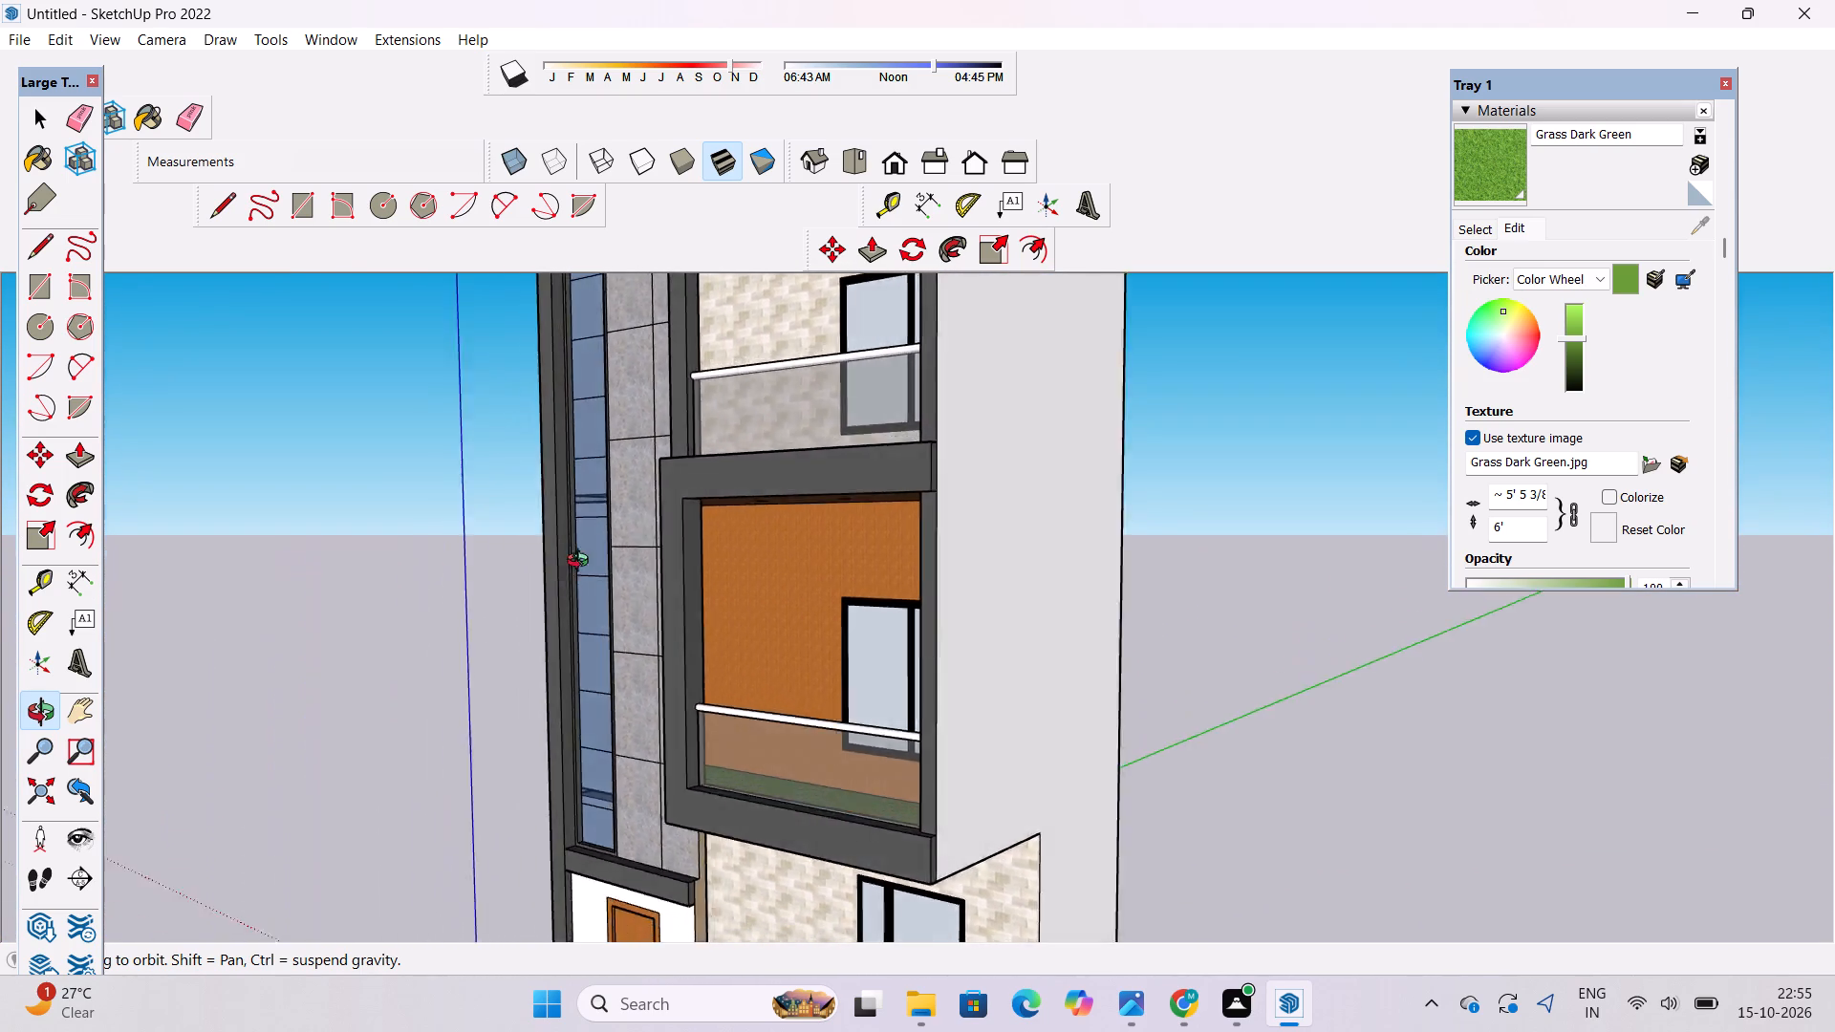
left_click_drag(582, 563, 802, 395)
scroll(800, 398, "down", 5)
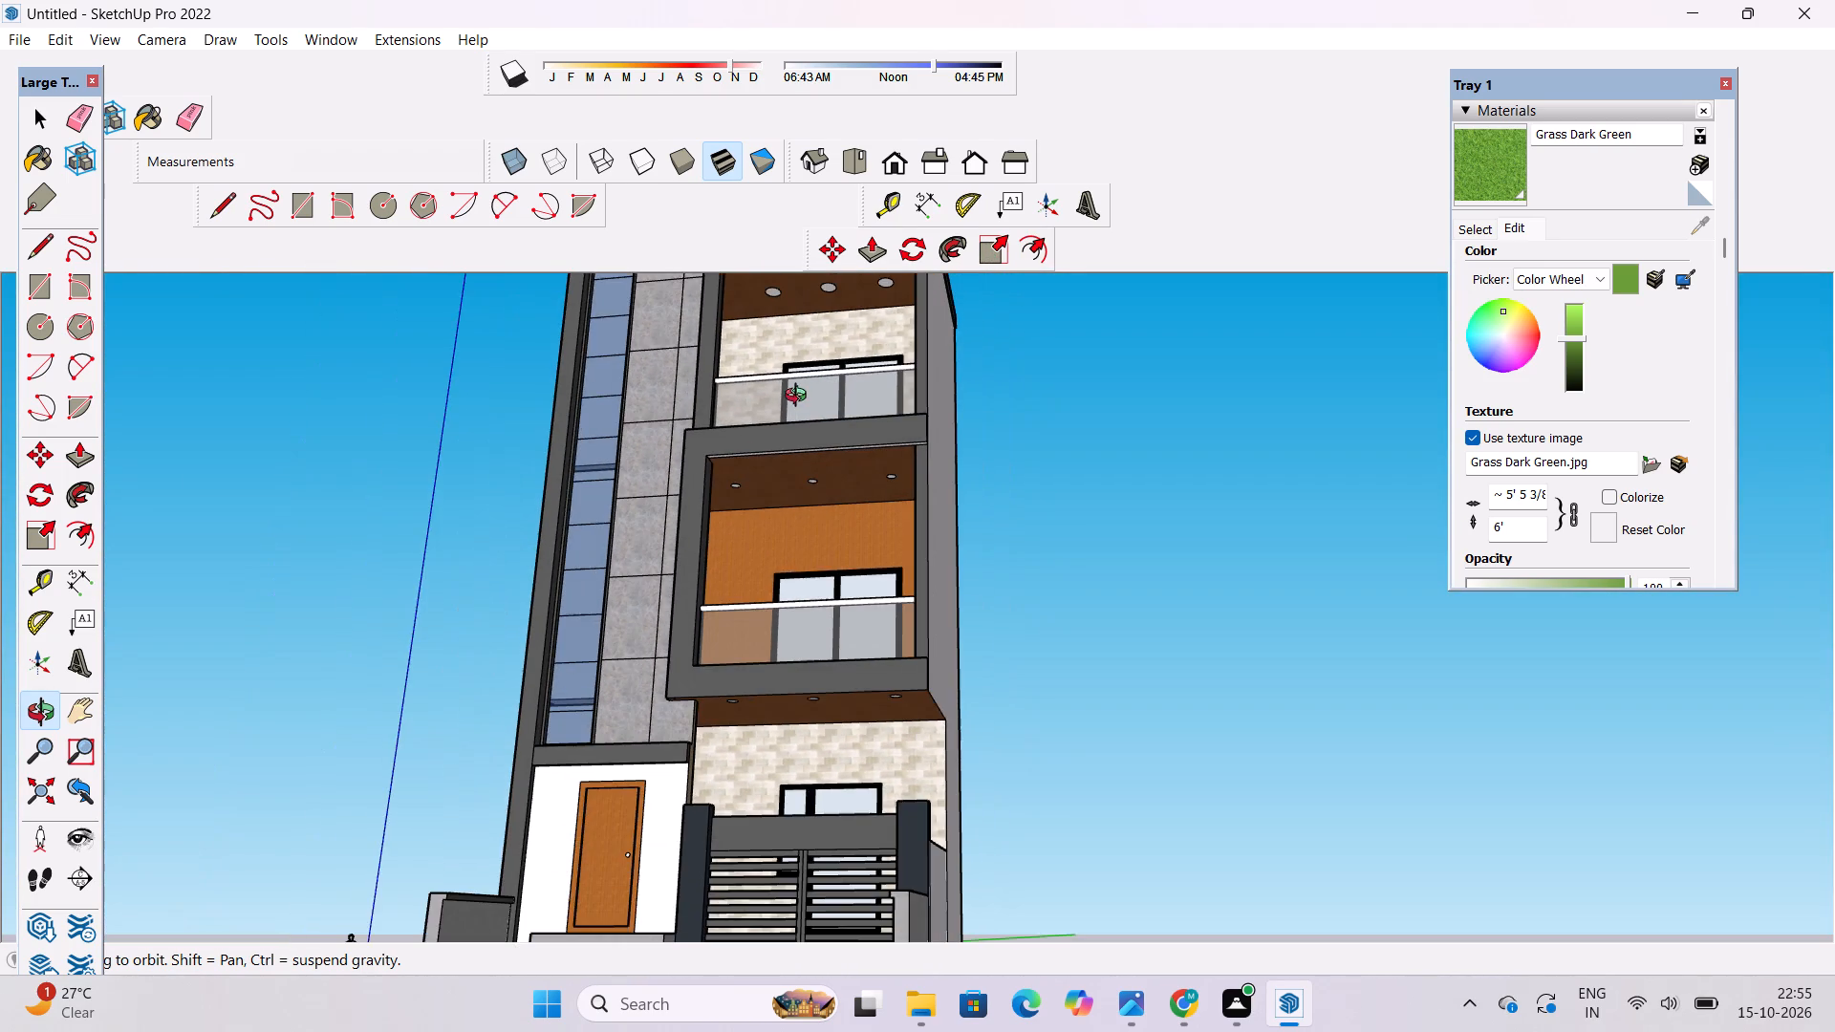
left_click_drag(929, 523, 900, 438)
scroll(896, 413, "down", 5)
left_click_drag(896, 419, 891, 548, "shift")
left_click_drag(888, 576, 888, 651)
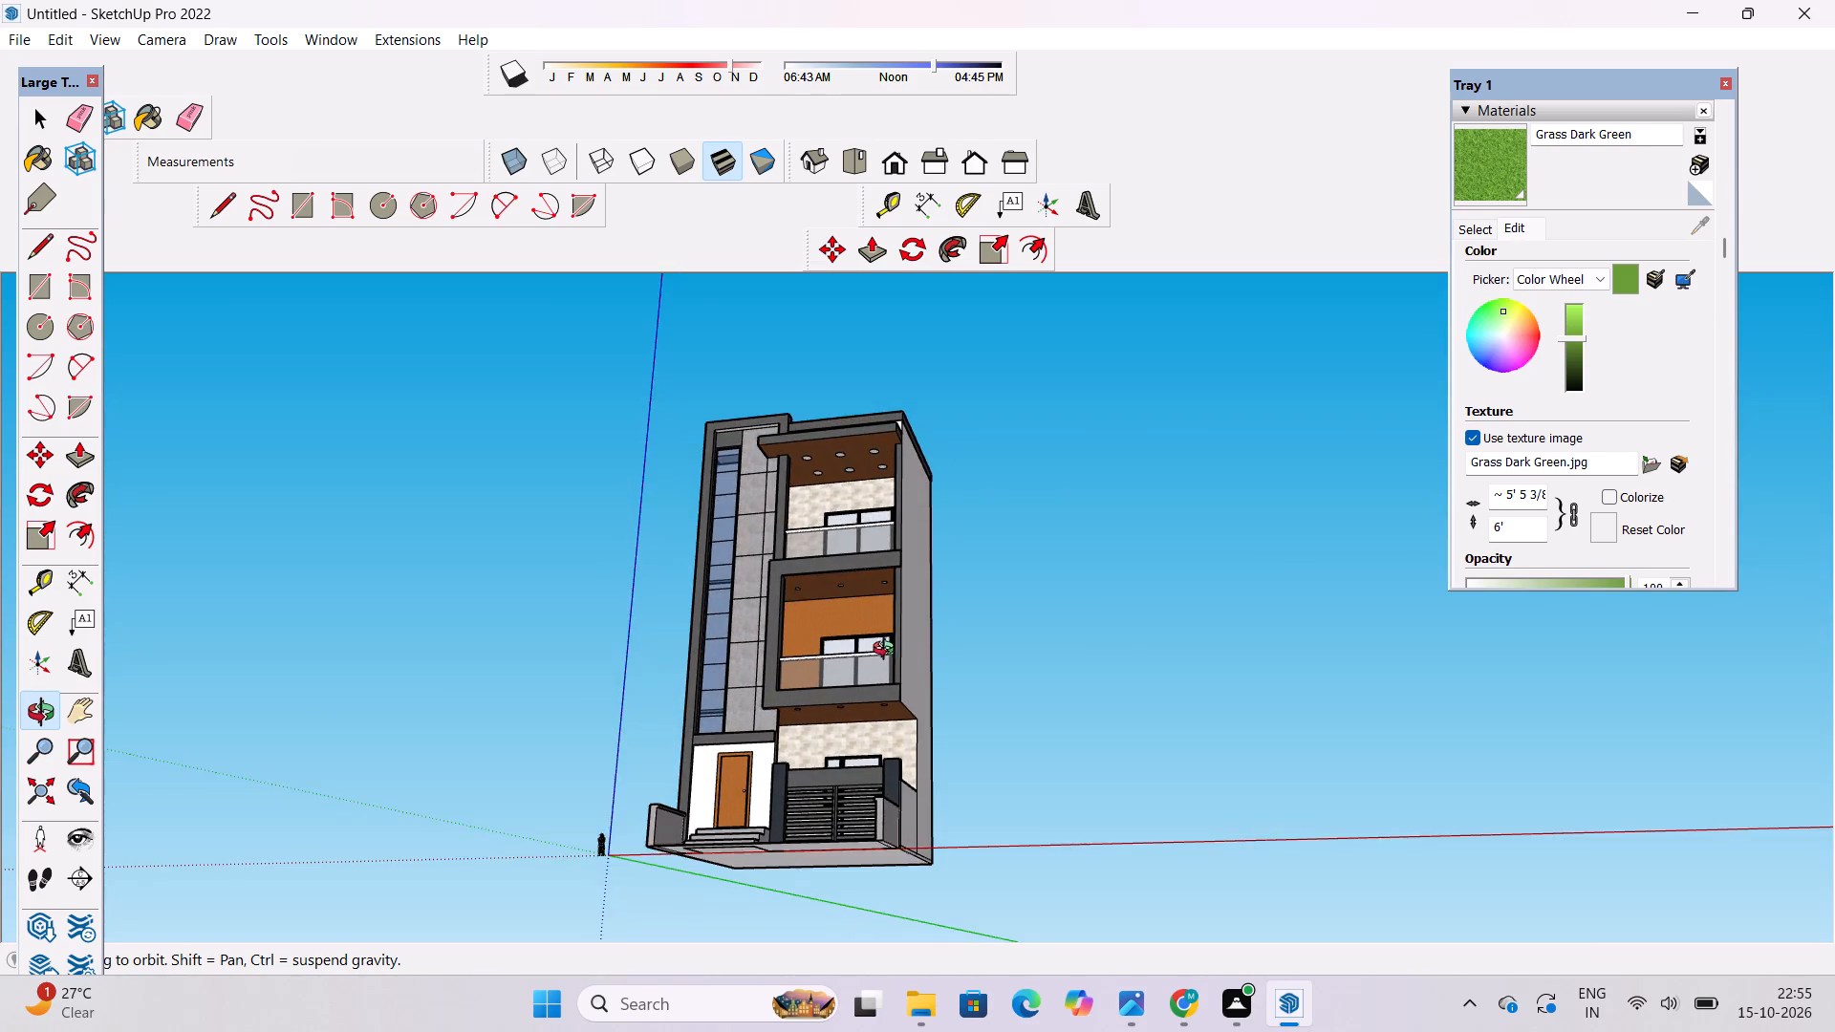
left_click_drag(888, 651, 889, 651)
scroll(887, 645, "up", 5)
left_click_drag(897, 678, 819, 652)
scroll(845, 552, "down", 3)
left_click_drag(857, 577, 877, 623)
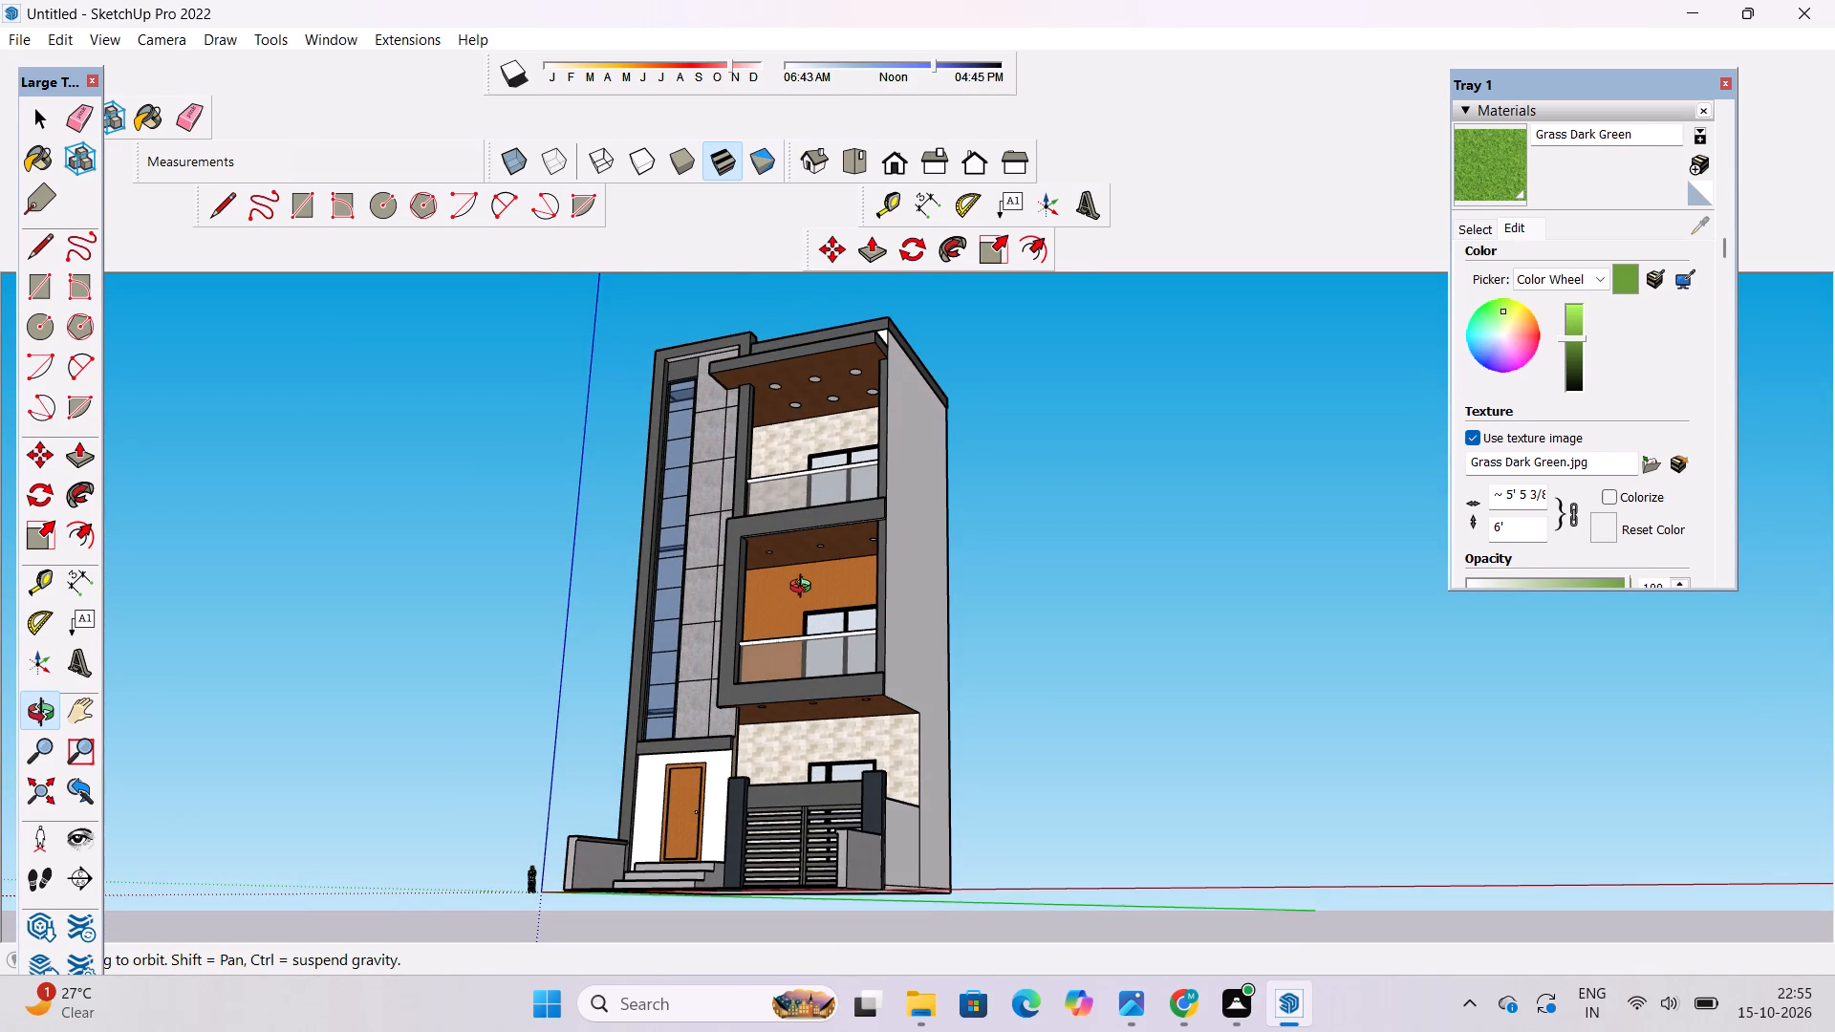
left_click_drag(707, 604, 675, 750)
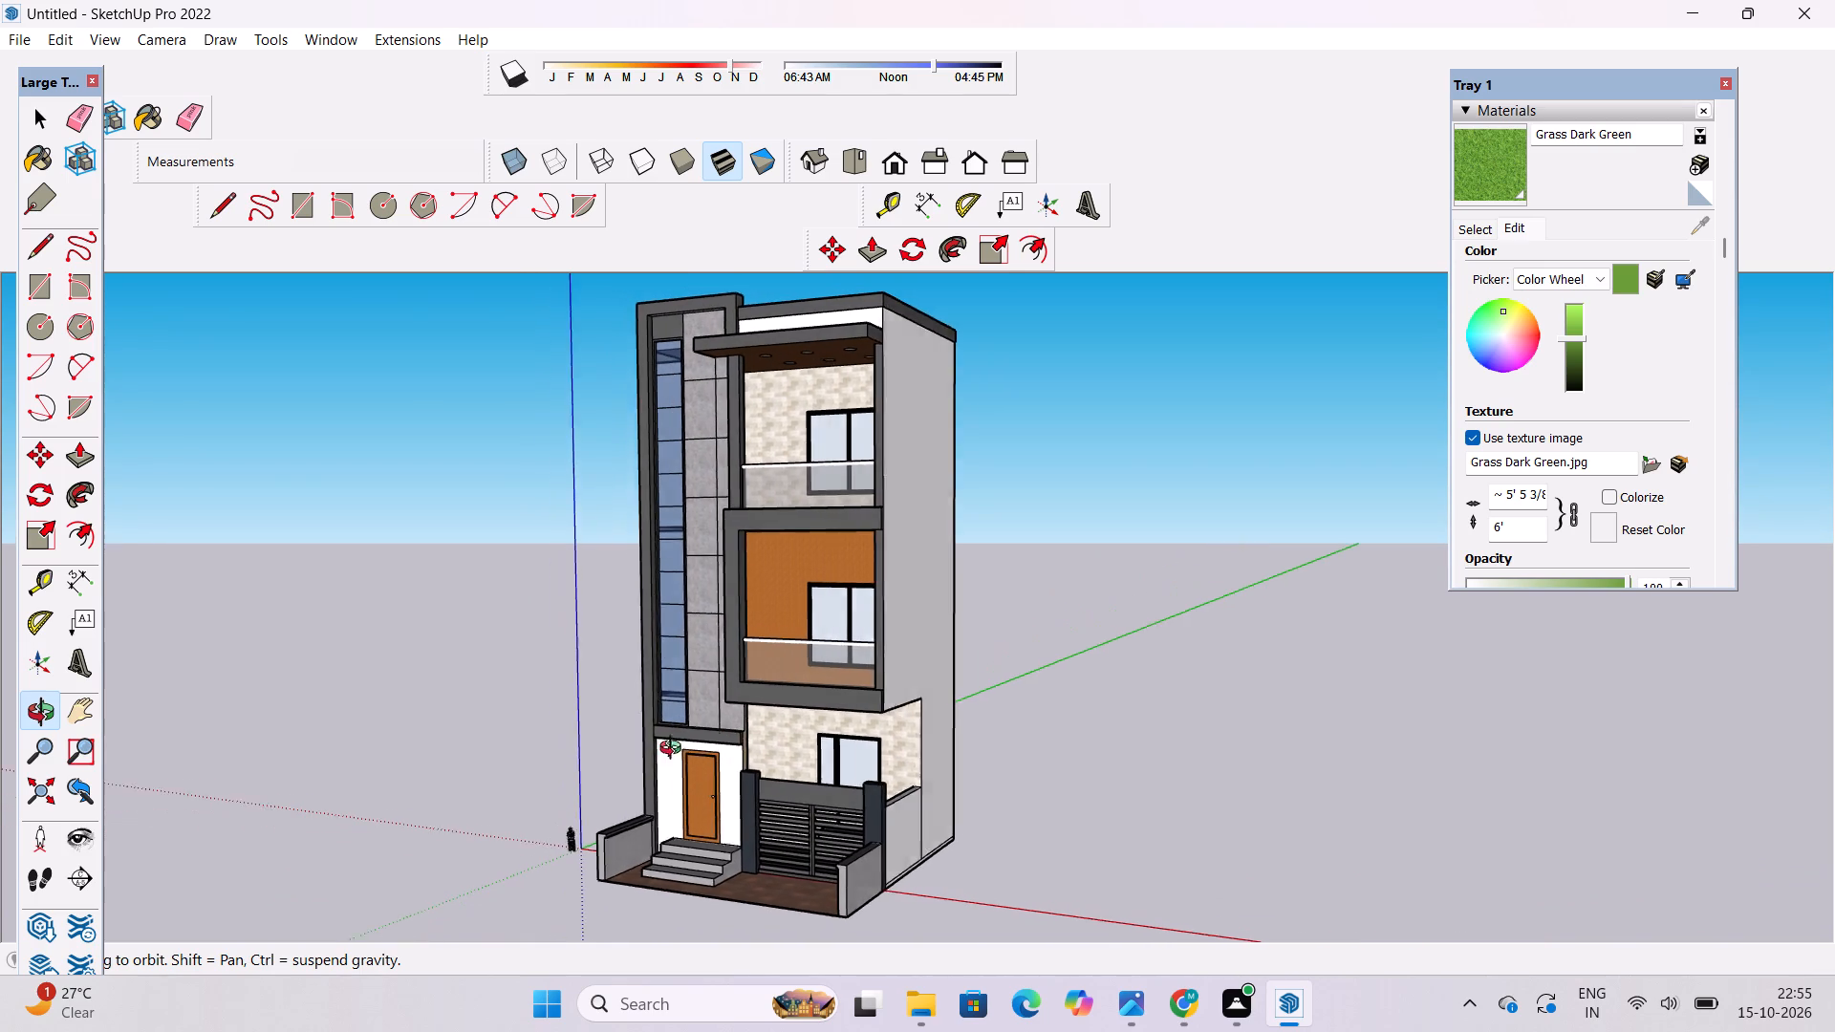
left_click_drag(675, 750, 673, 751)
scroll(742, 605, "down", 4, "shift")
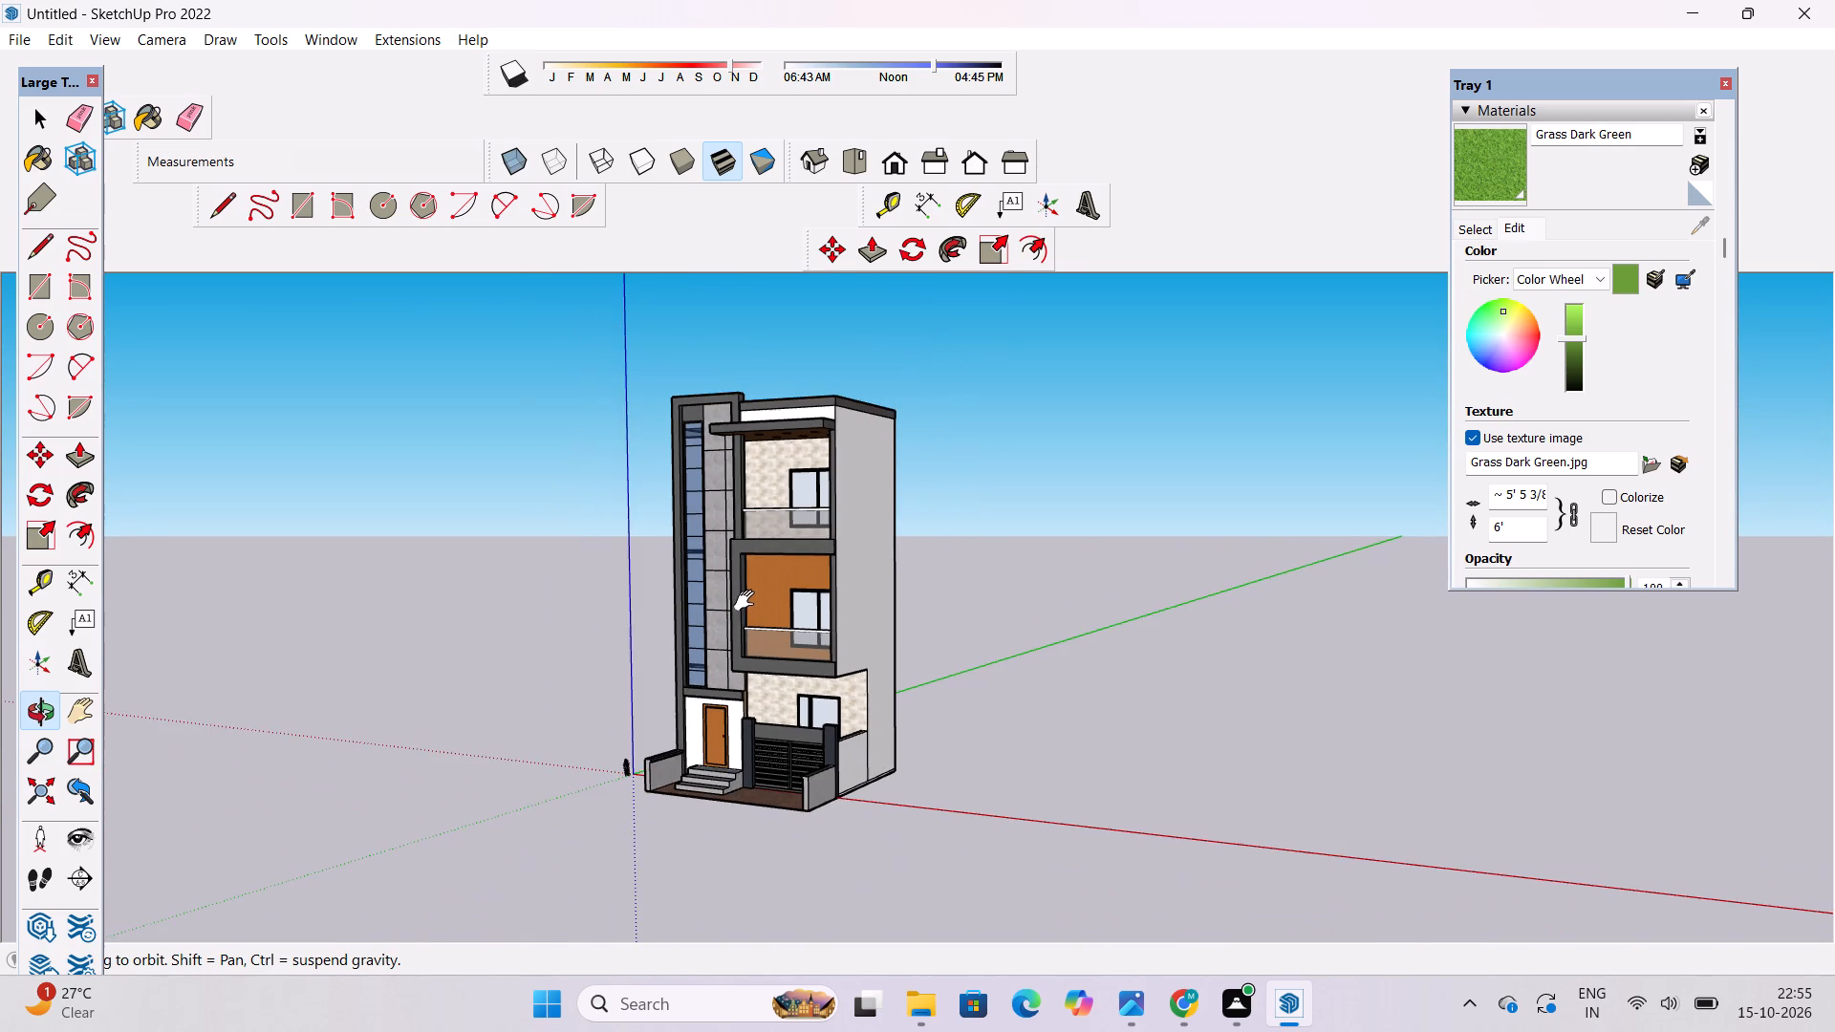
left_click_drag(749, 600, 740, 593, "shift")
scroll(729, 580, "up", 1)
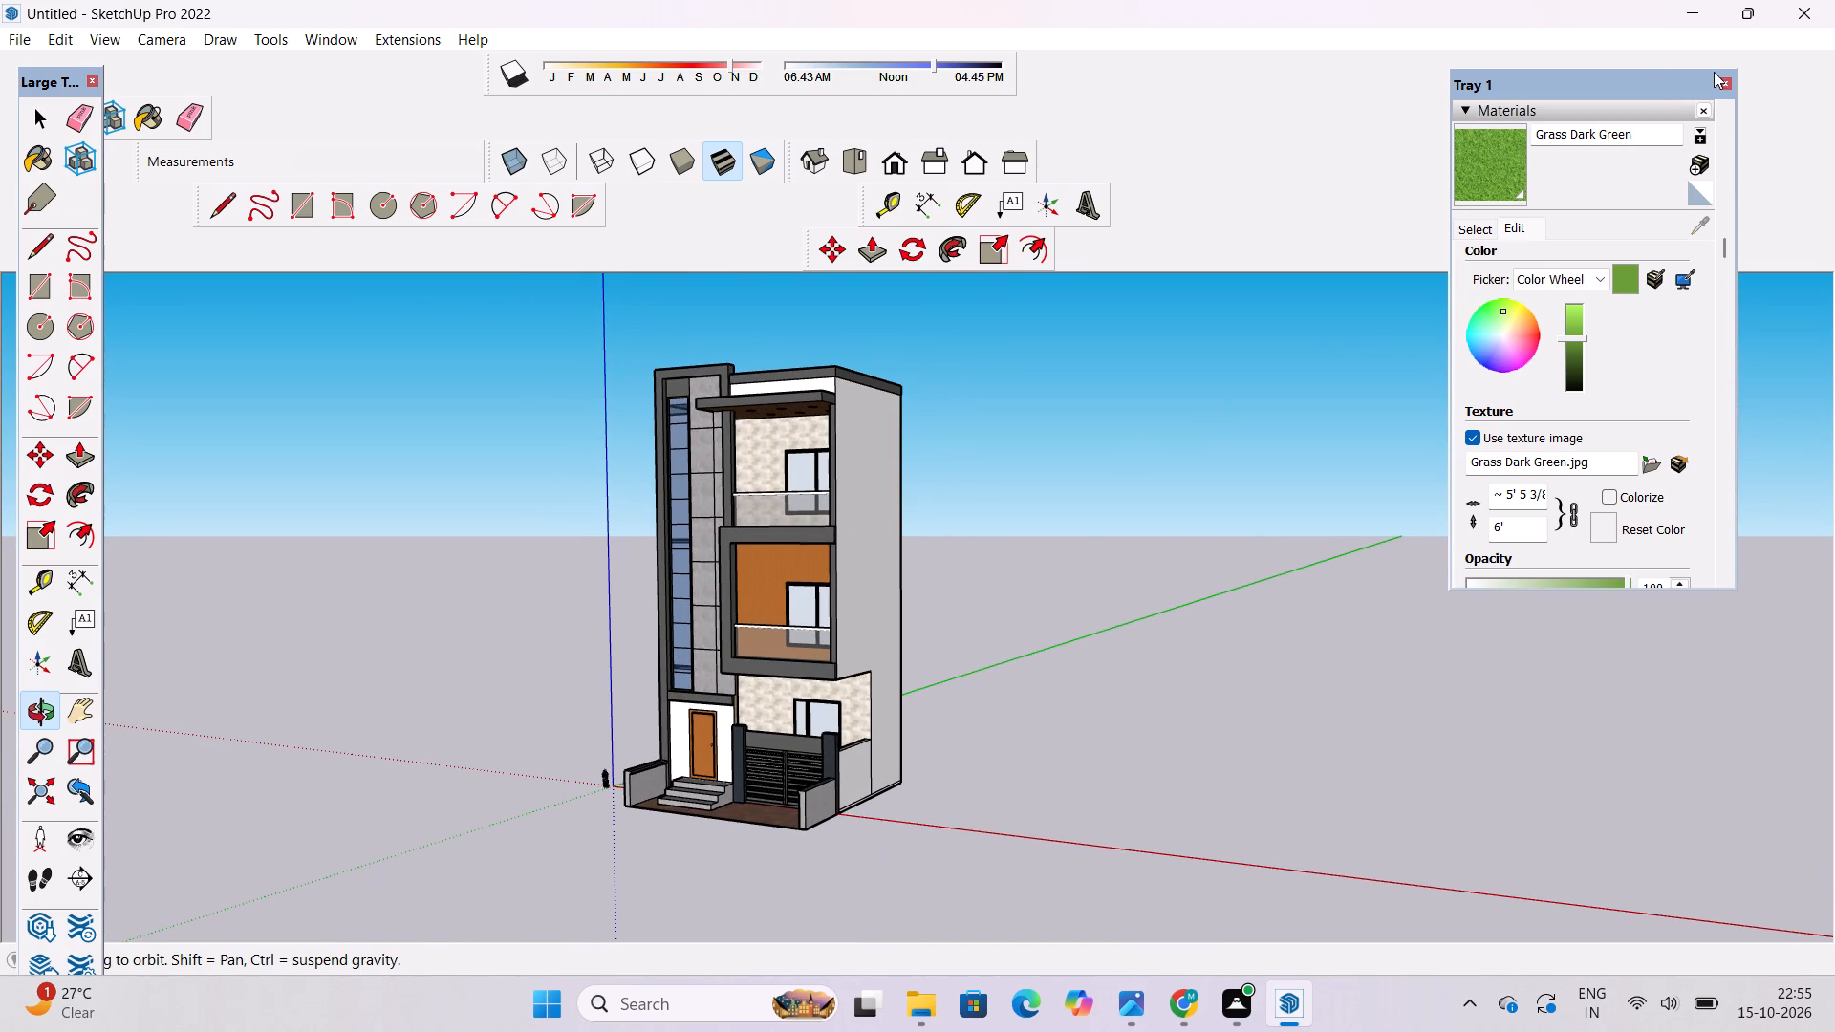
Close the Materials tray to clear the modelling view.
left_click(1724, 82)
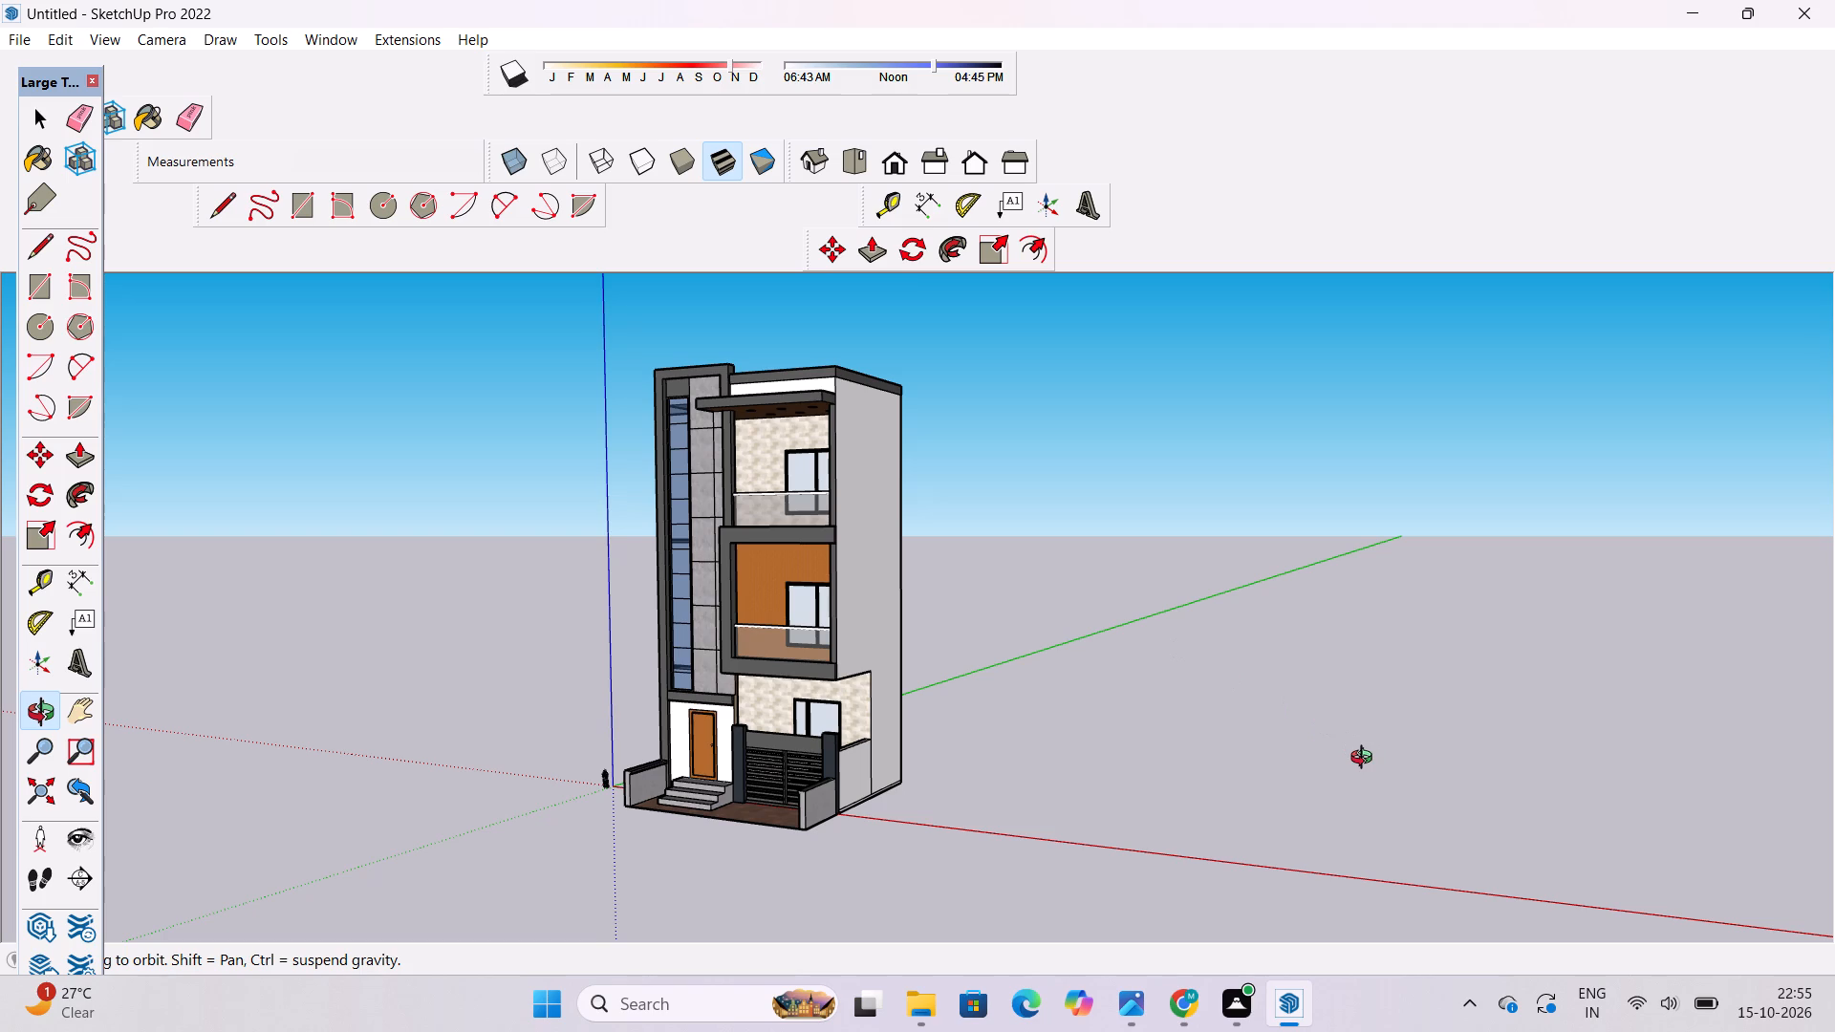
Save the model in the Downloads folder as a SketchUp file named HOUSE 3.
key("ctrl+s")
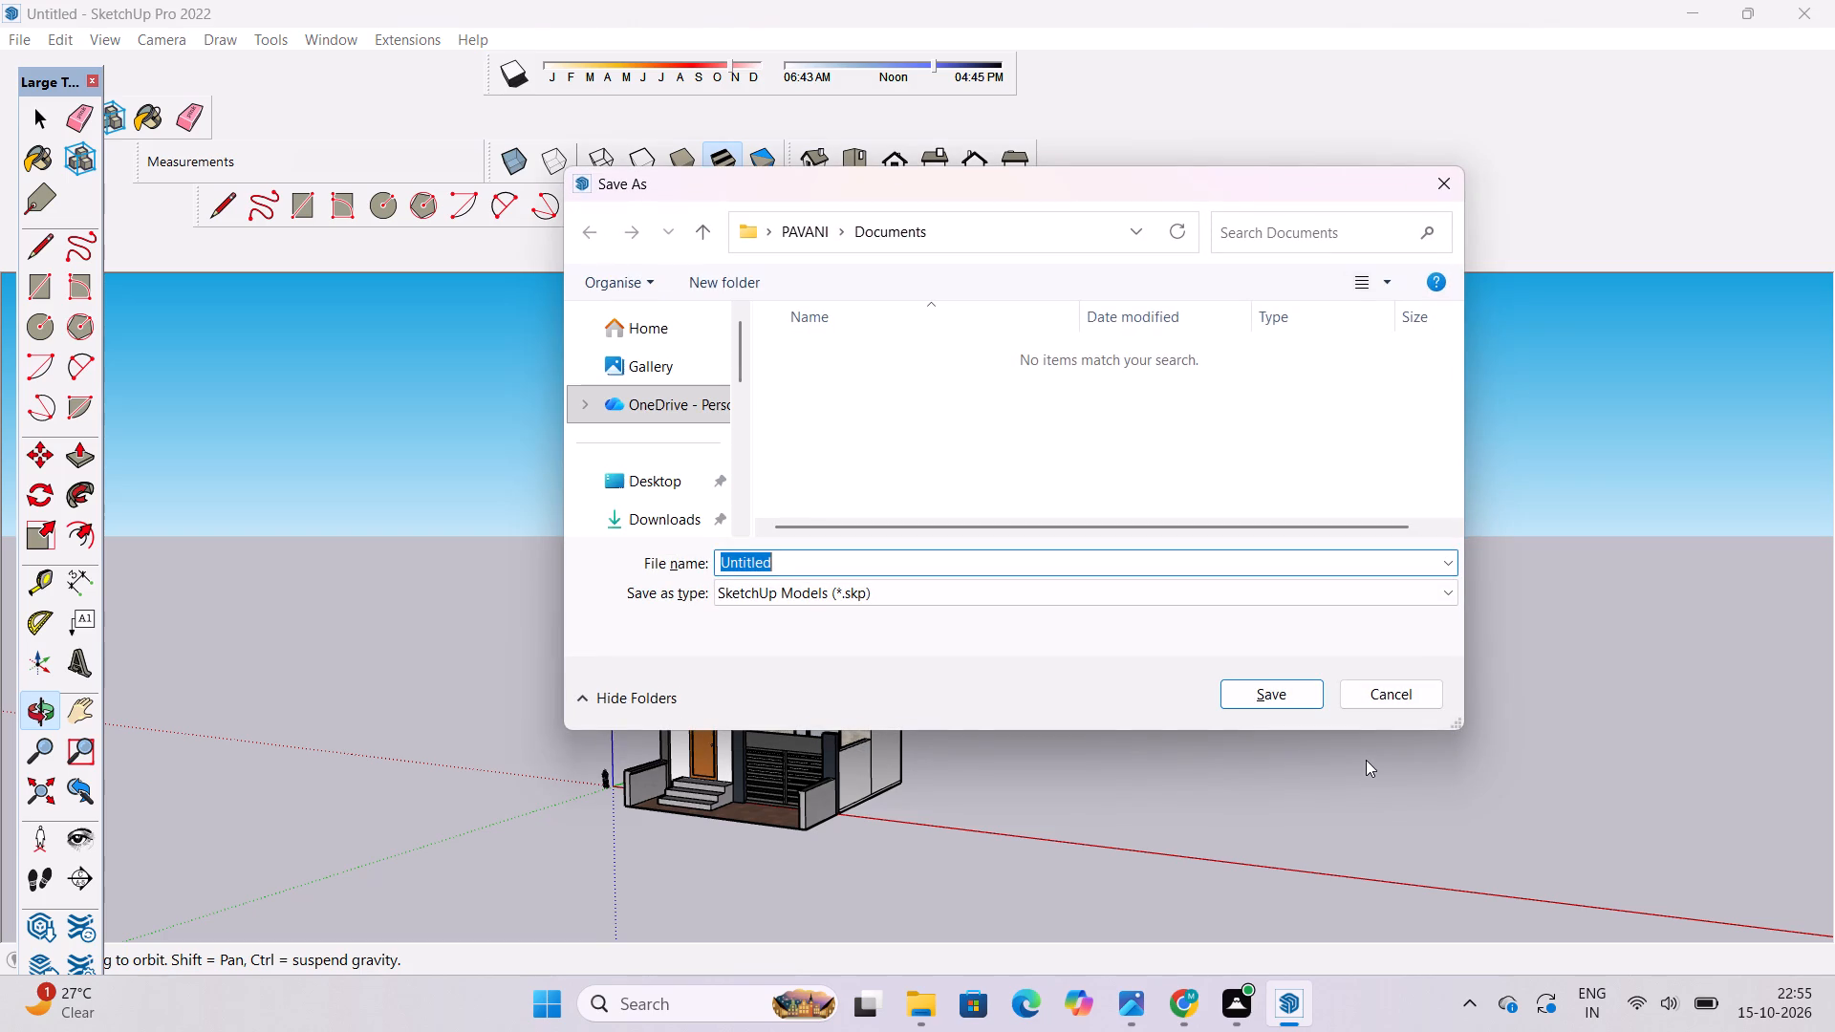
left_click(669, 508)
left_click(802, 565)
key("BackSpace")
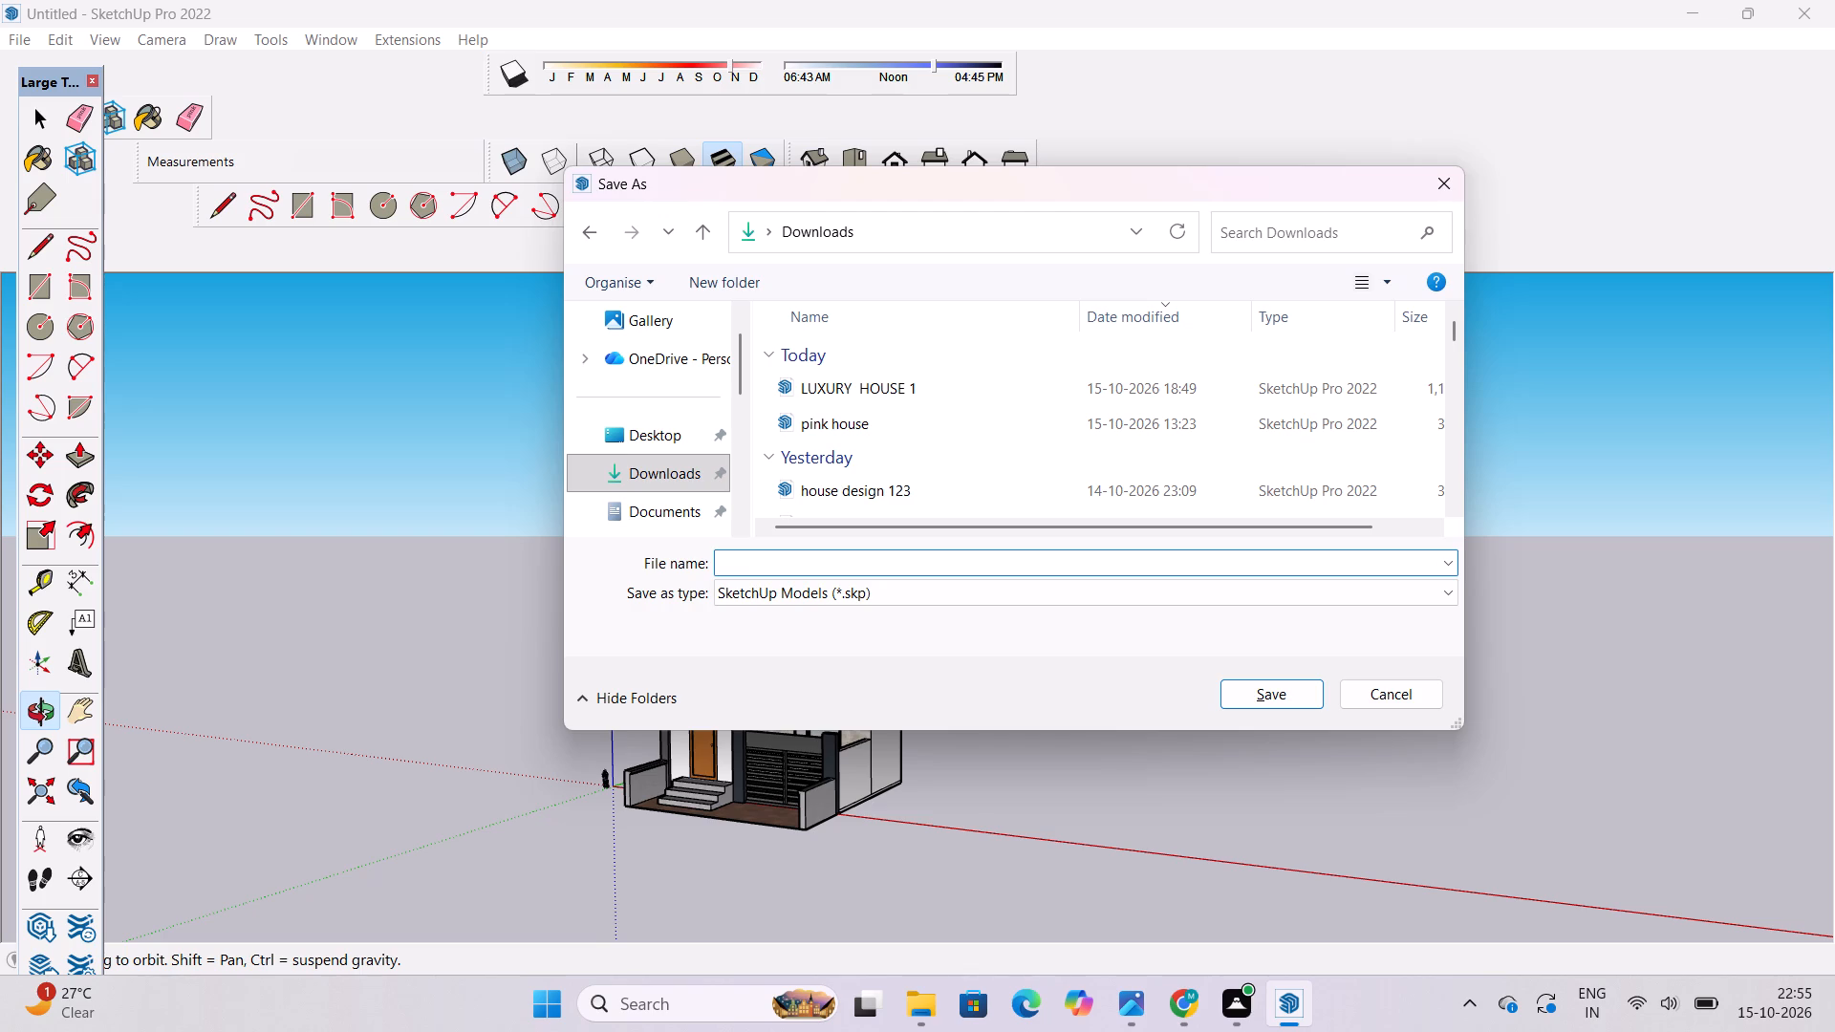
type("hou")
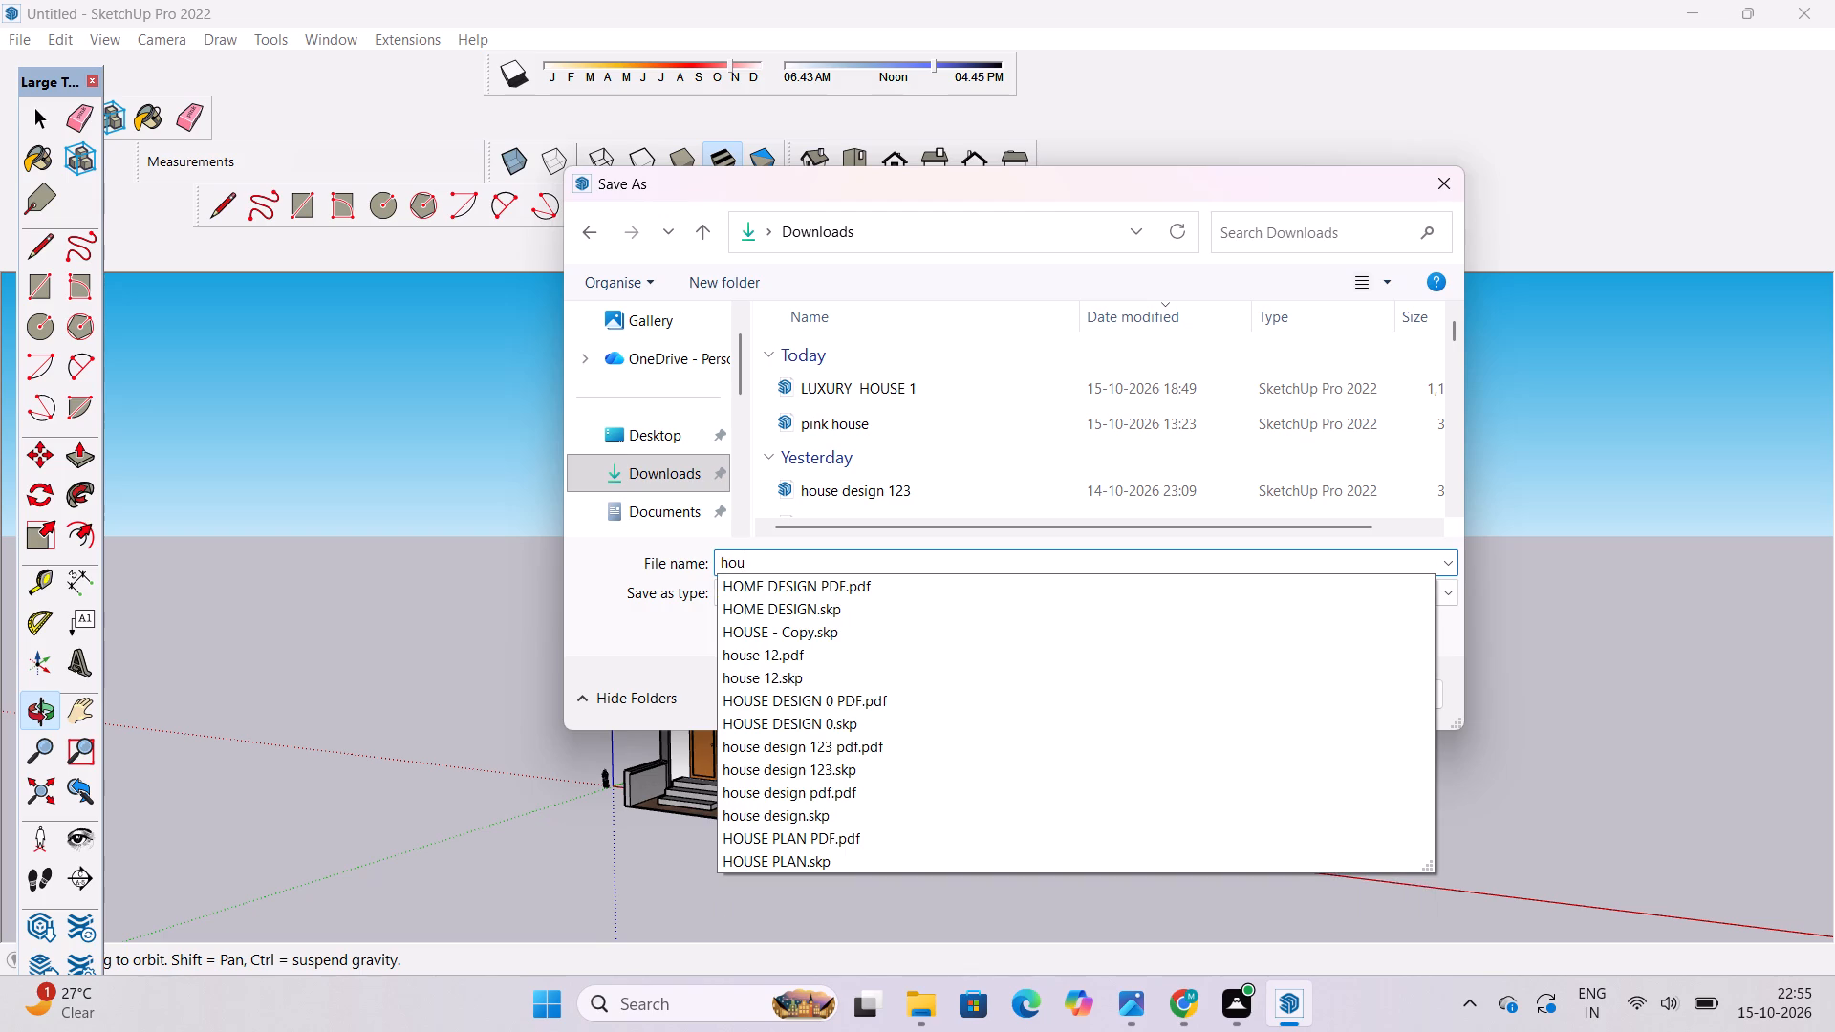
type("se")
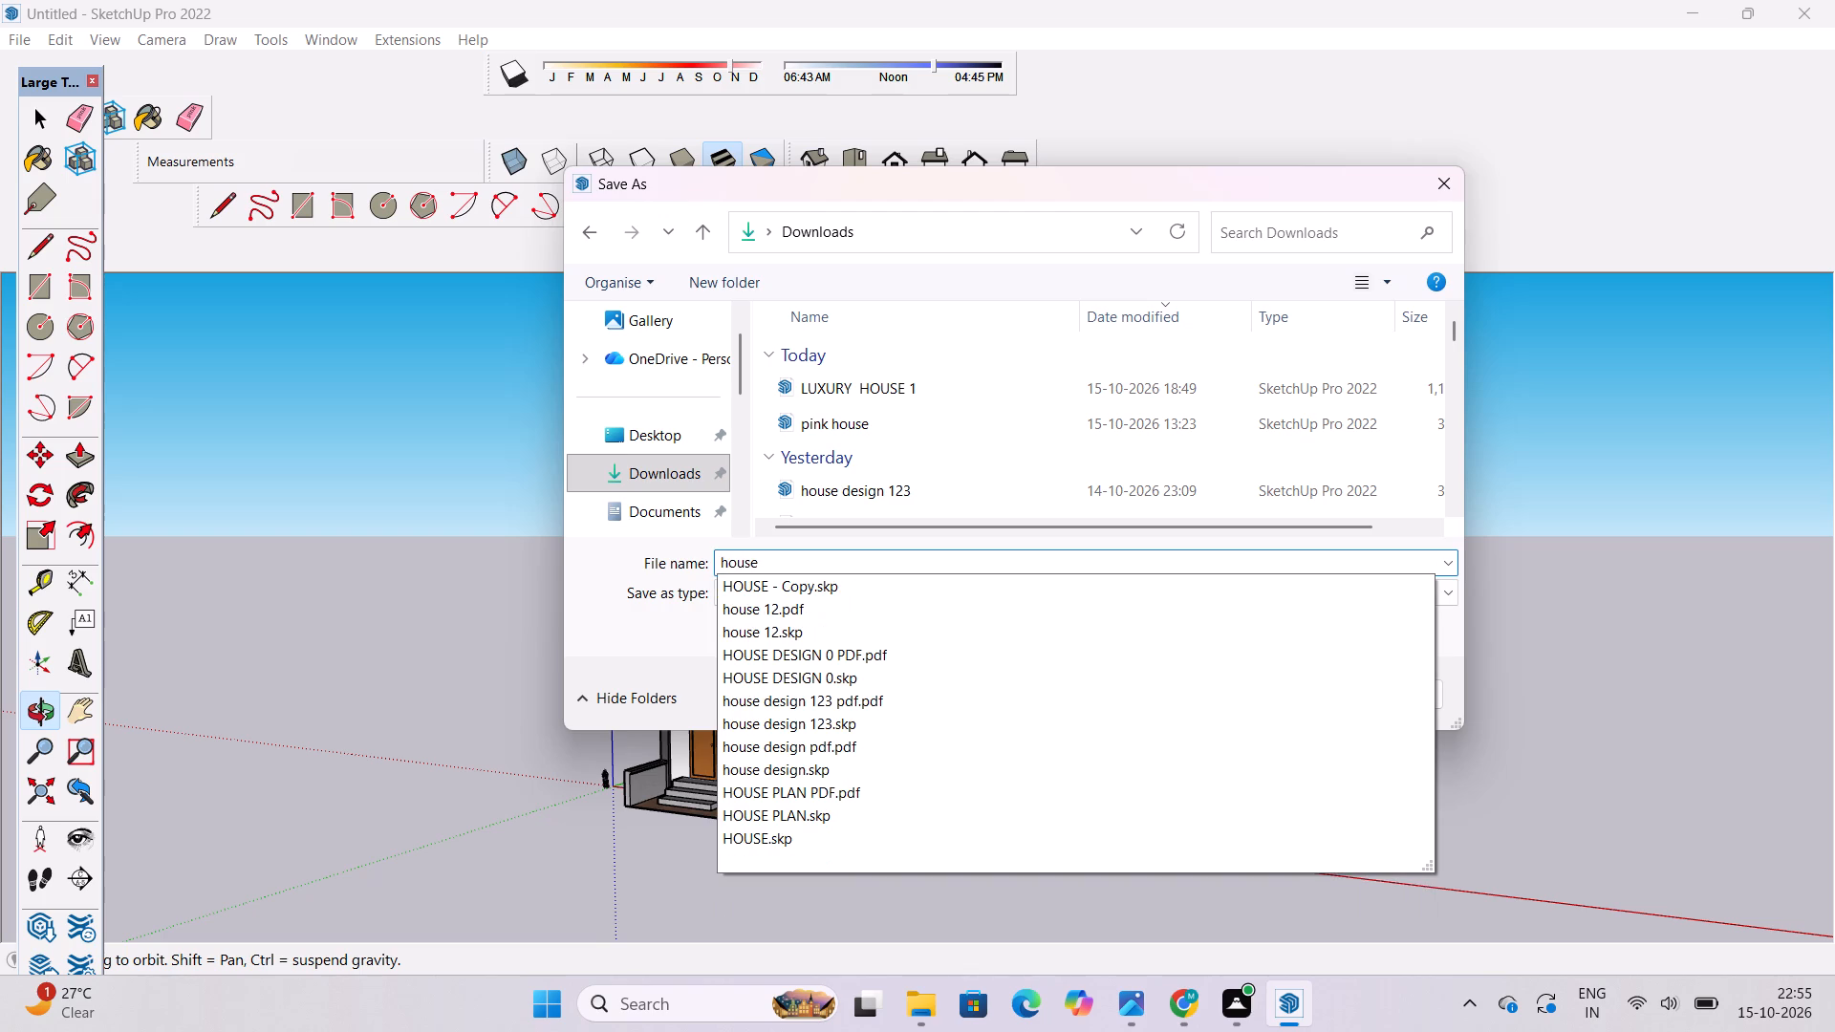
key("BackSpace")
key("BackSpace")
key("BackSpace")
key("BackSpace")
key("BackSpace")
key("BackSpace")
key("BackSpace")
key("BackSpace")
key("BackSpace")
key("BackSpace")
key("BackSpace")
key("BackSpace")
key("BackSpace")
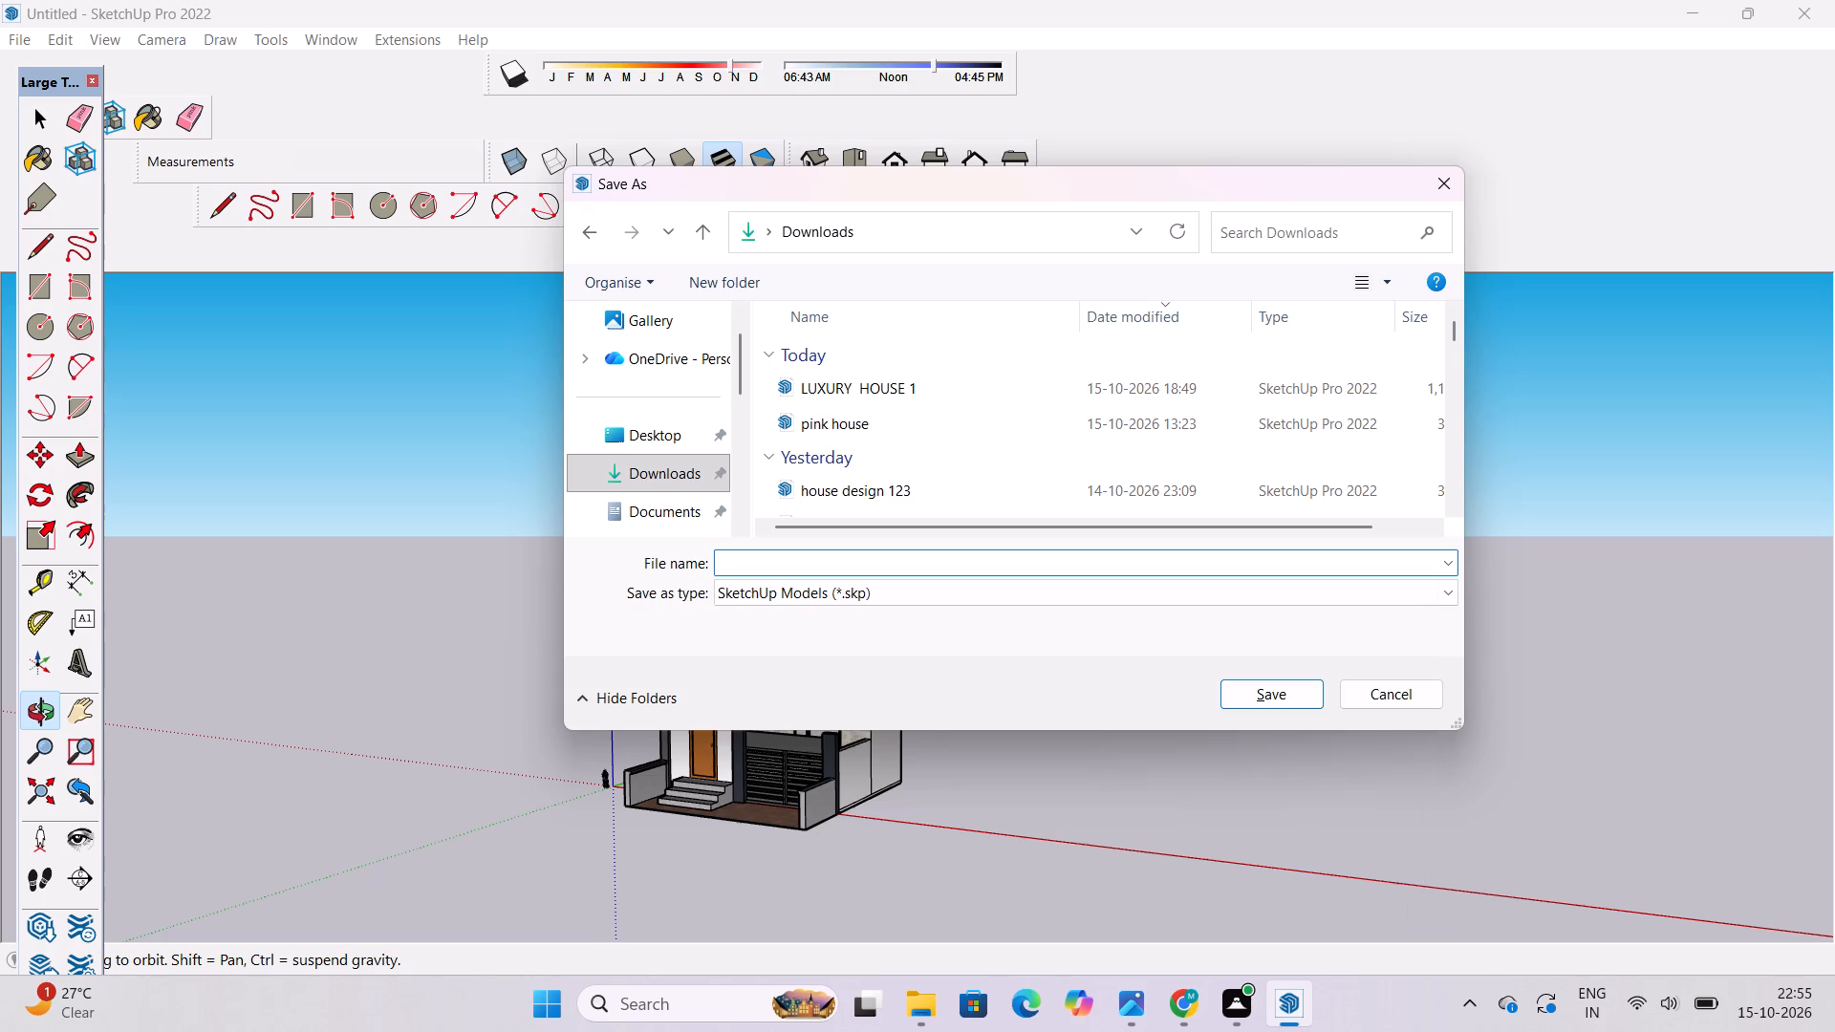
type("HOUSE")
key("space")
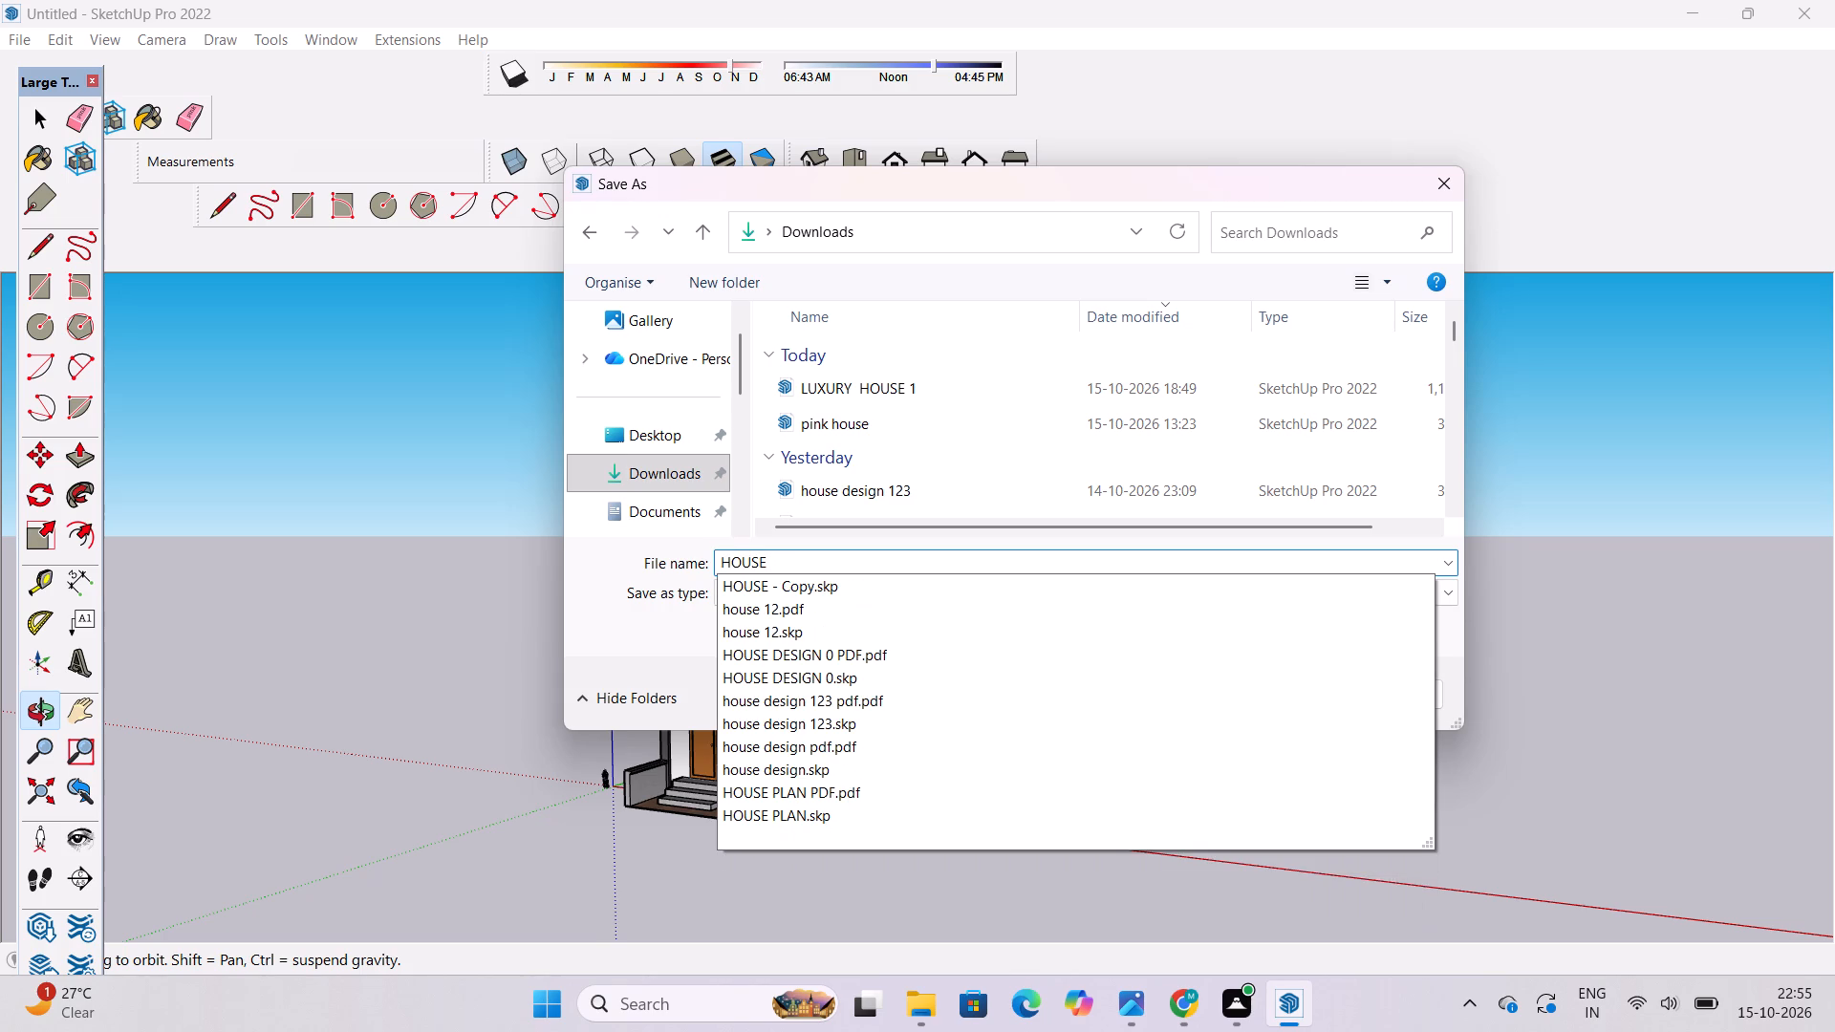
key("5")
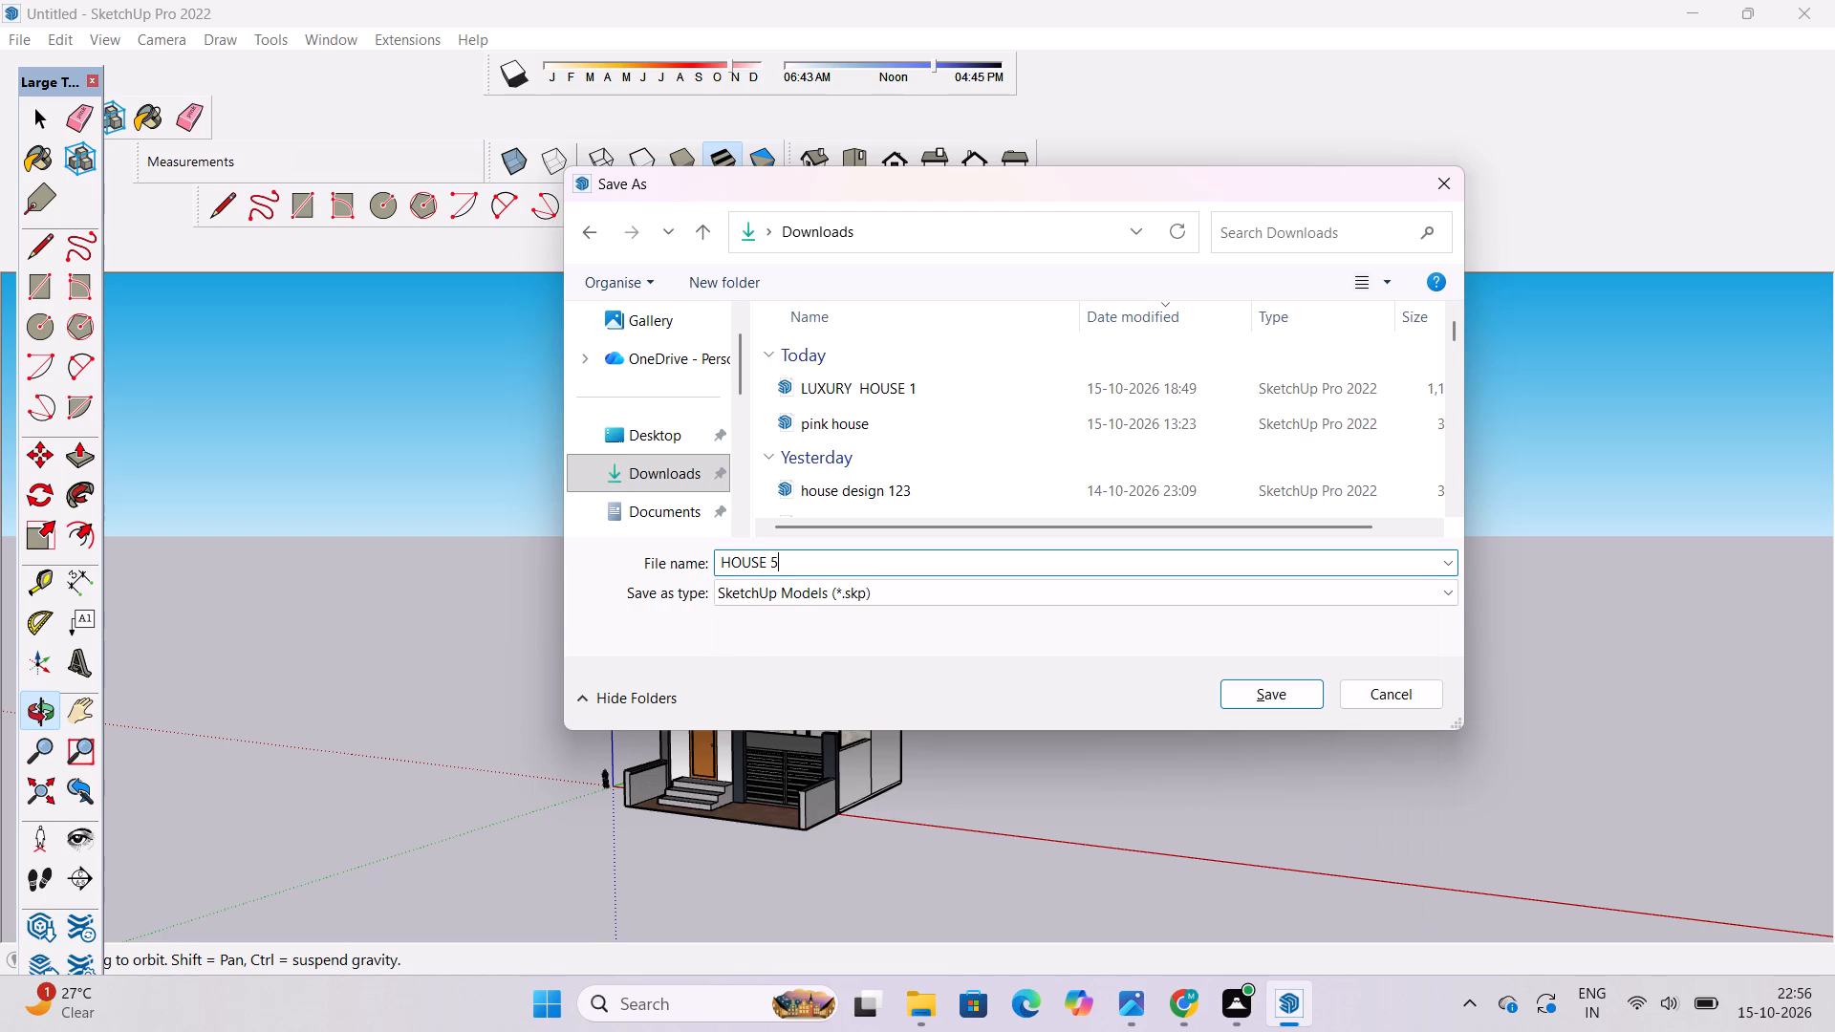
key("BackSpace")
key("3")
left_click(1259, 692)
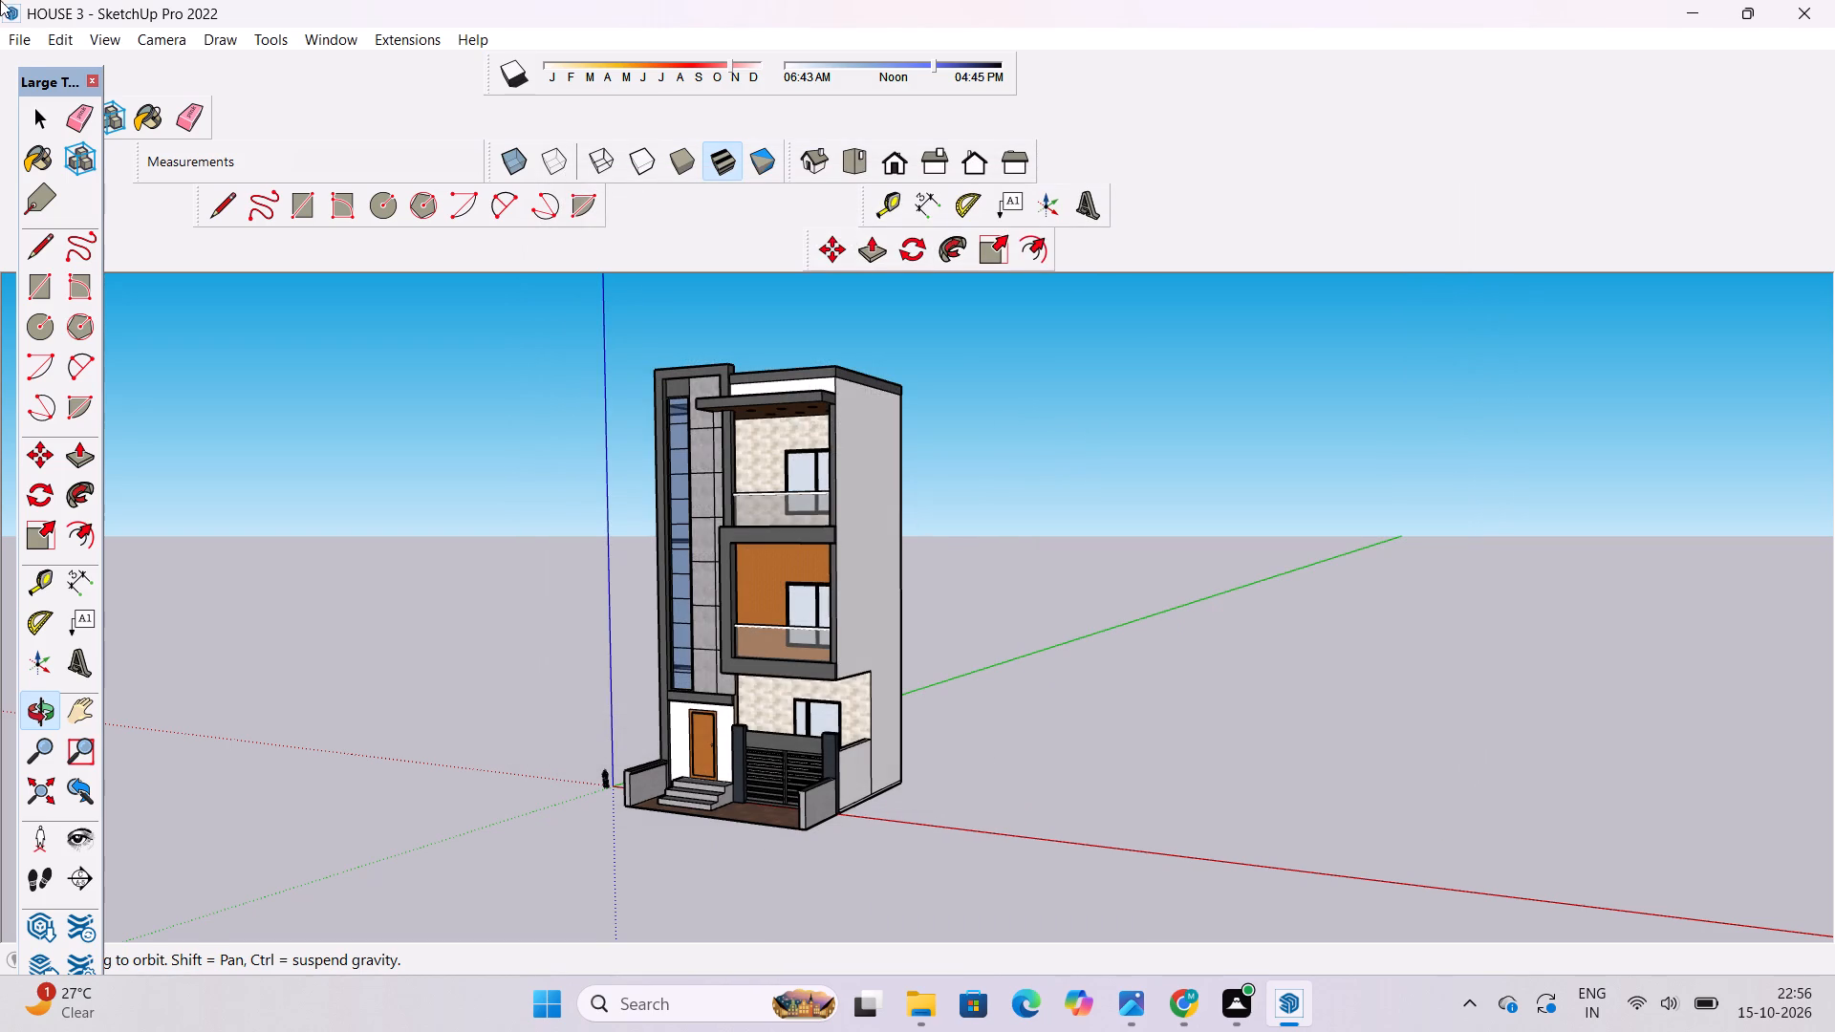
Export the current view as a 2D graphic PDF named HOUSE 3 PDF in the Downloads folder.
left_click(13, 26)
left_click(24, 35)
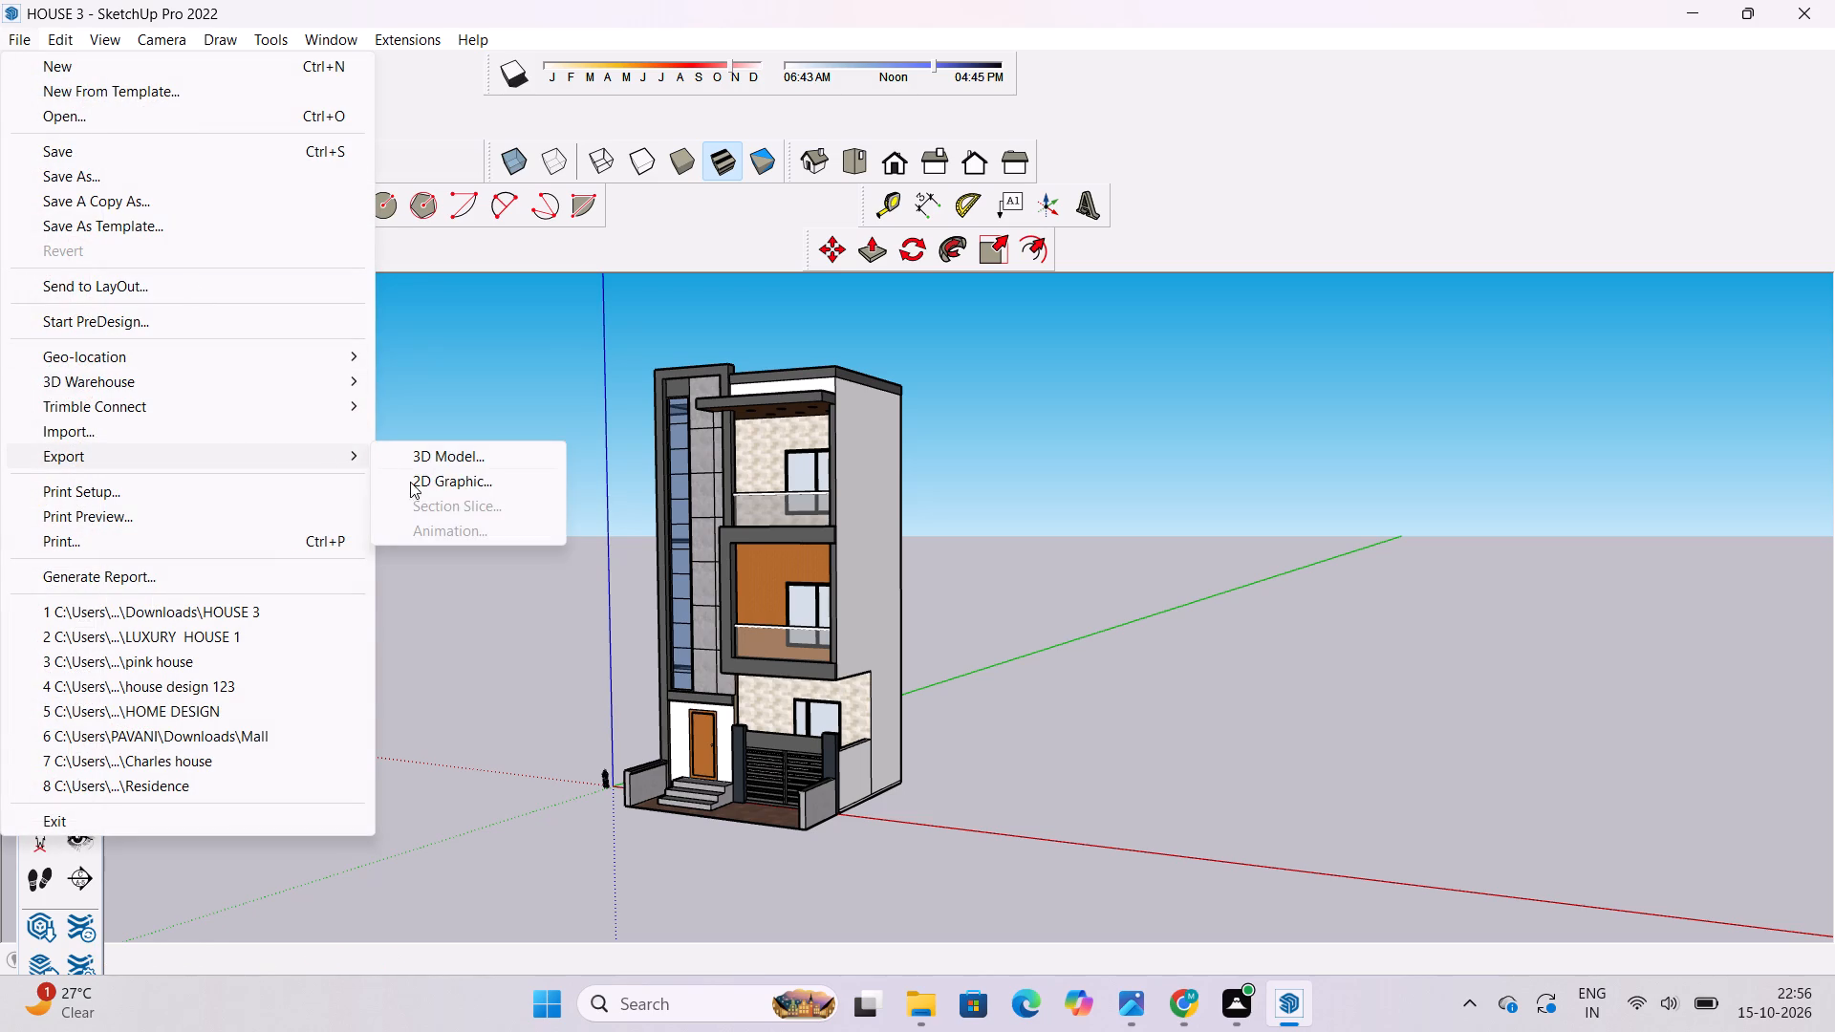
left_click(417, 482)
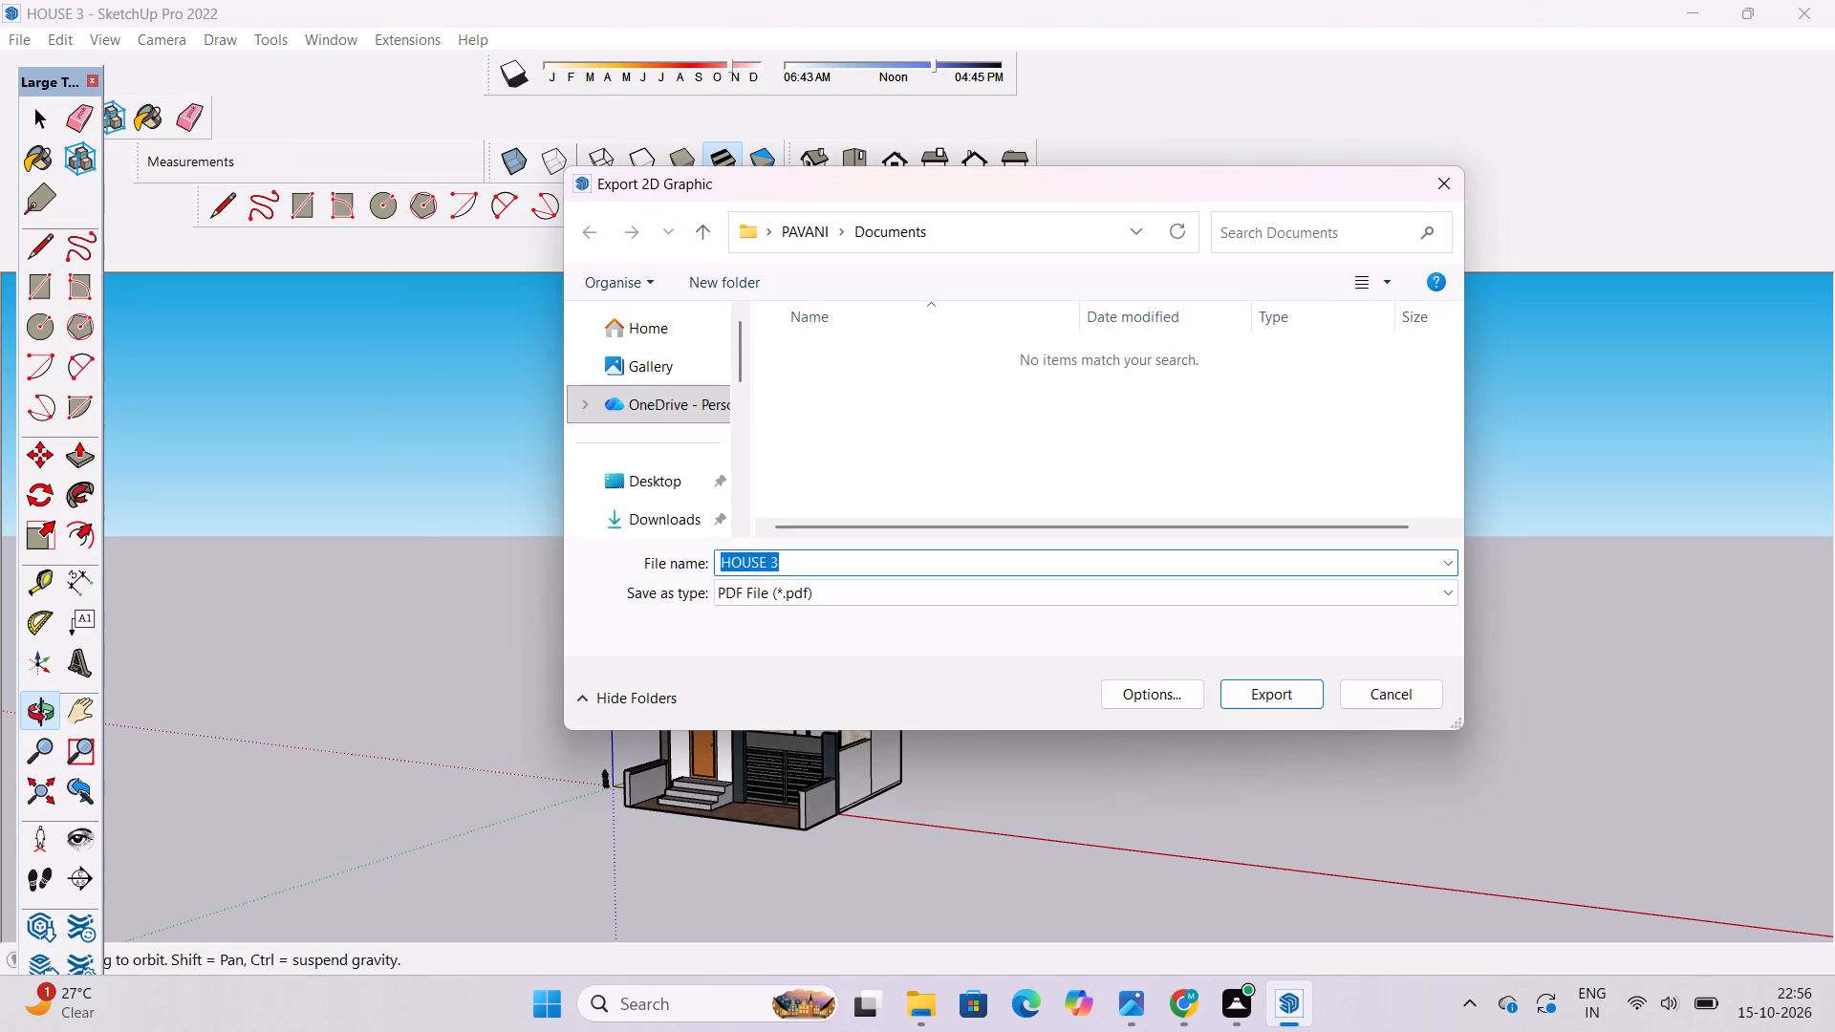
left_click(662, 505)
double_click(787, 558)
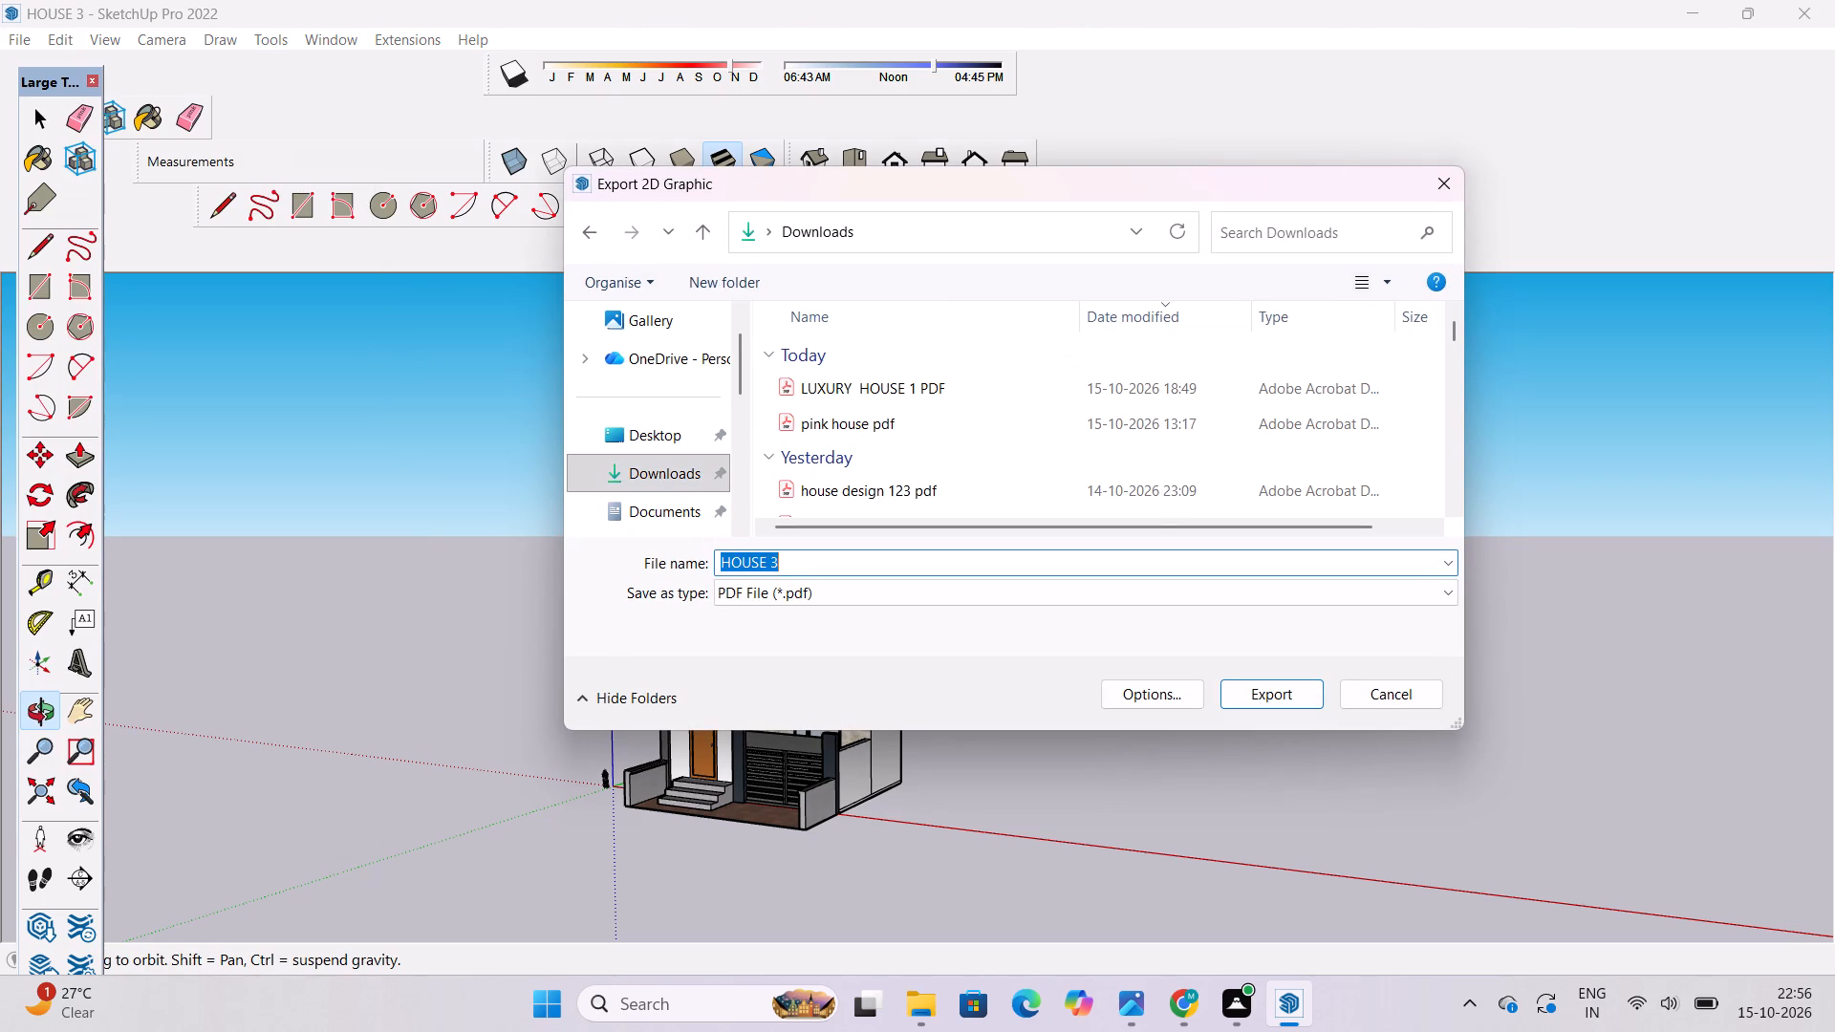
key("space")
type("PD")
key("f")
left_click(1233, 691)
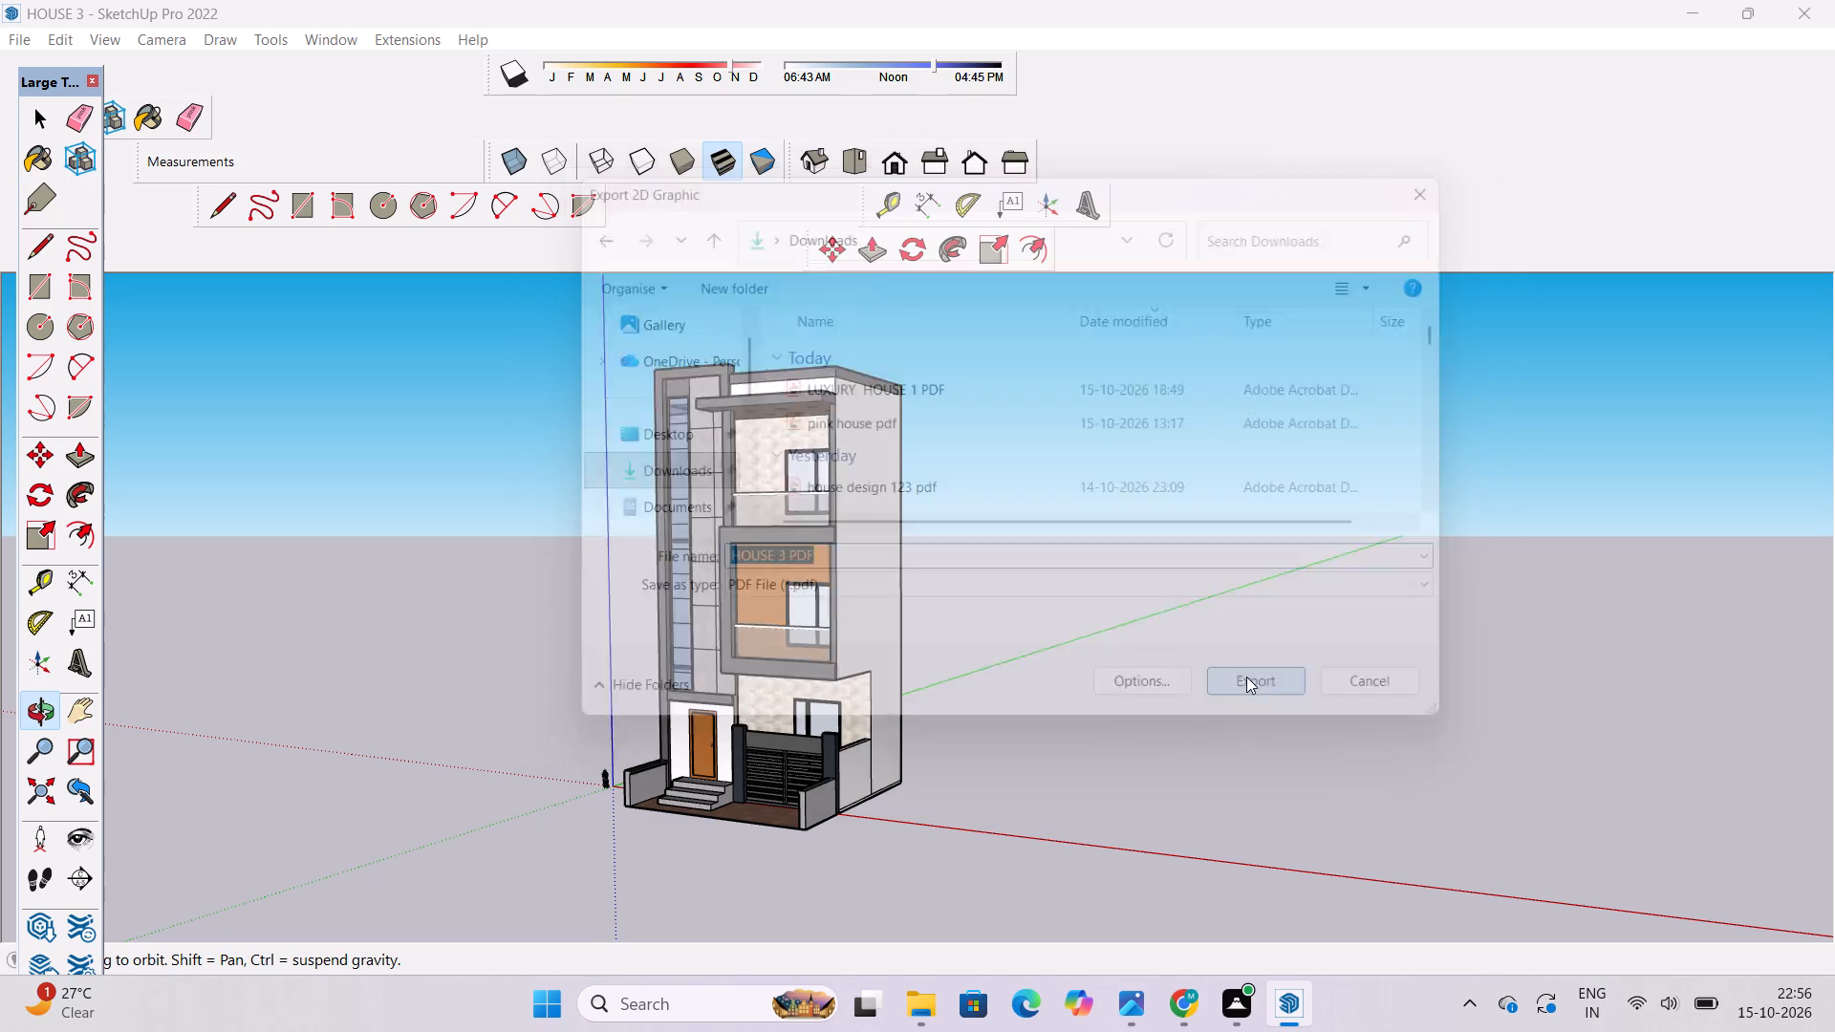